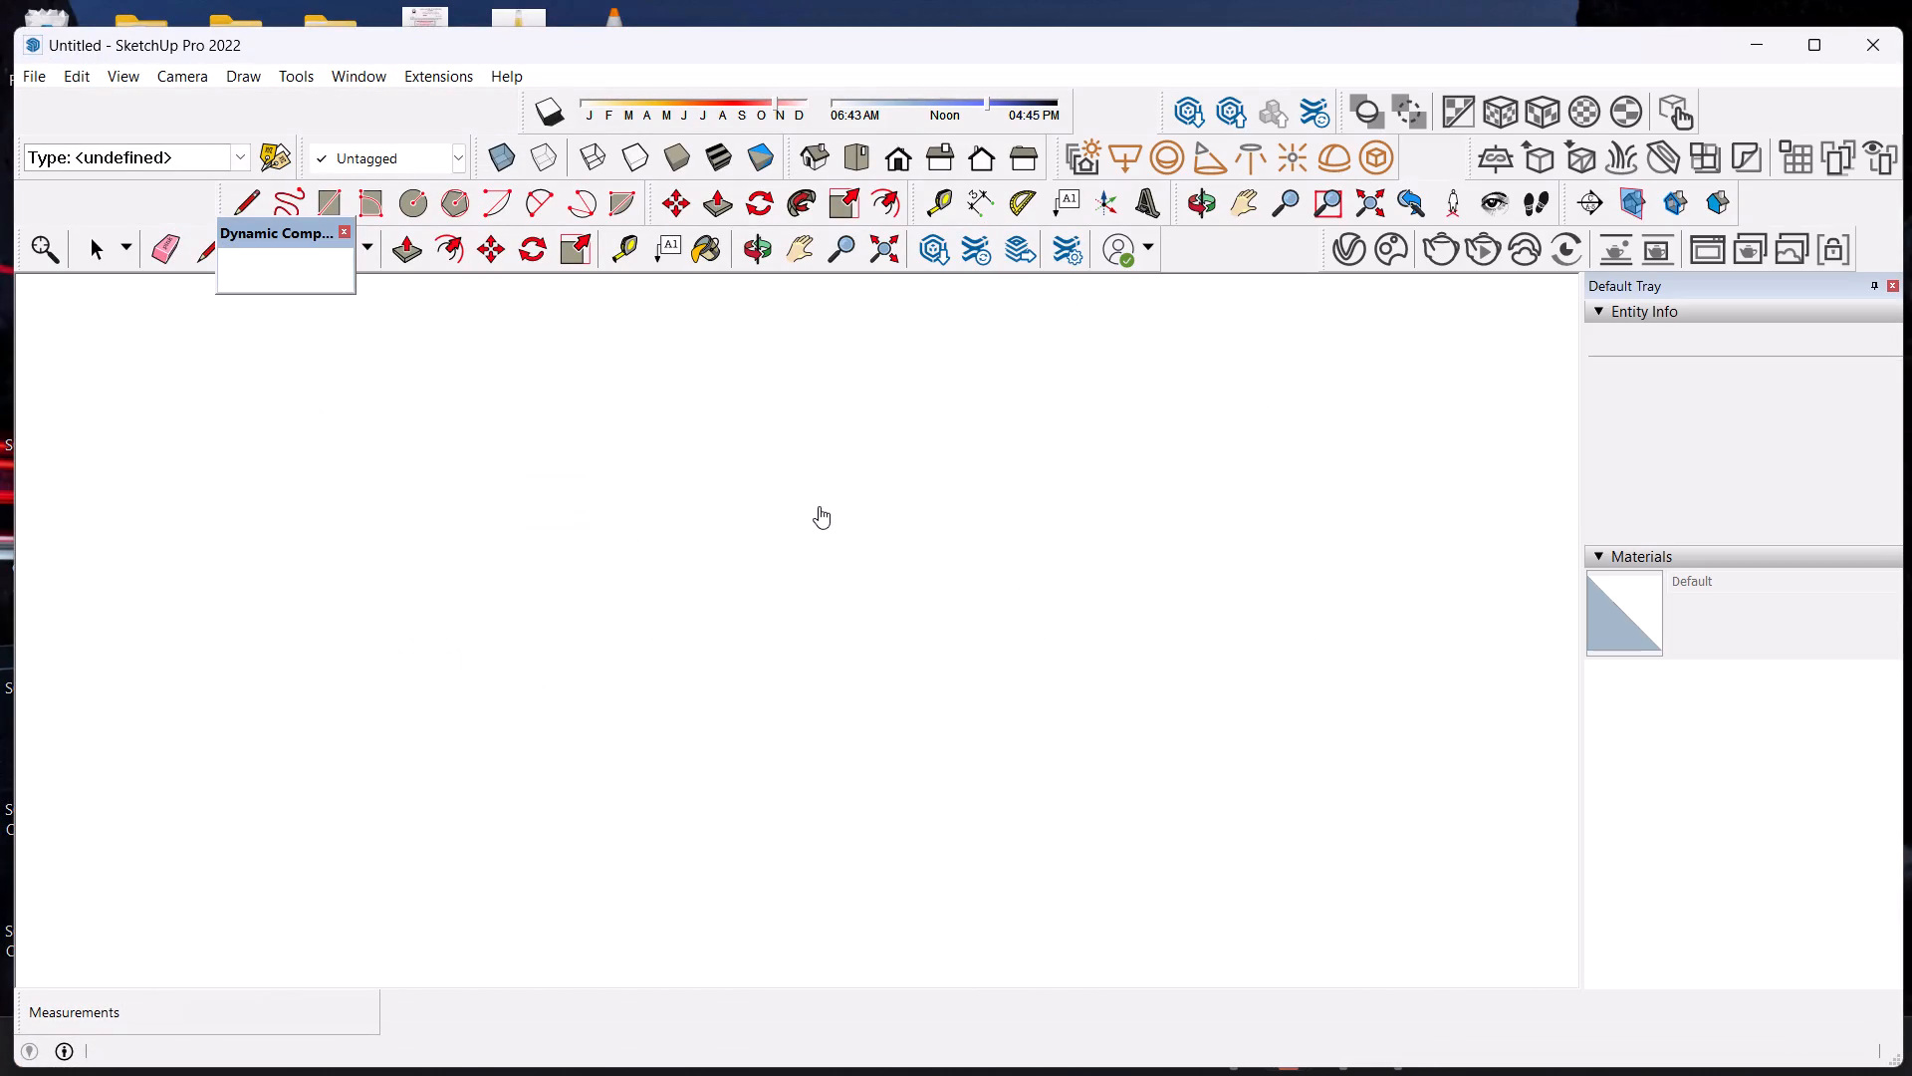
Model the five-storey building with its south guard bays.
Switch the empty model to the standard Top view and maximize the application window.
{"action": "scroll", "coordinate": [927, 508], "scroll_direction": "down", "scroll_amount": 8}
{"action": "scroll", "coordinate": [1115, 518], "scroll_direction": "up", "scroll_amount": 4}
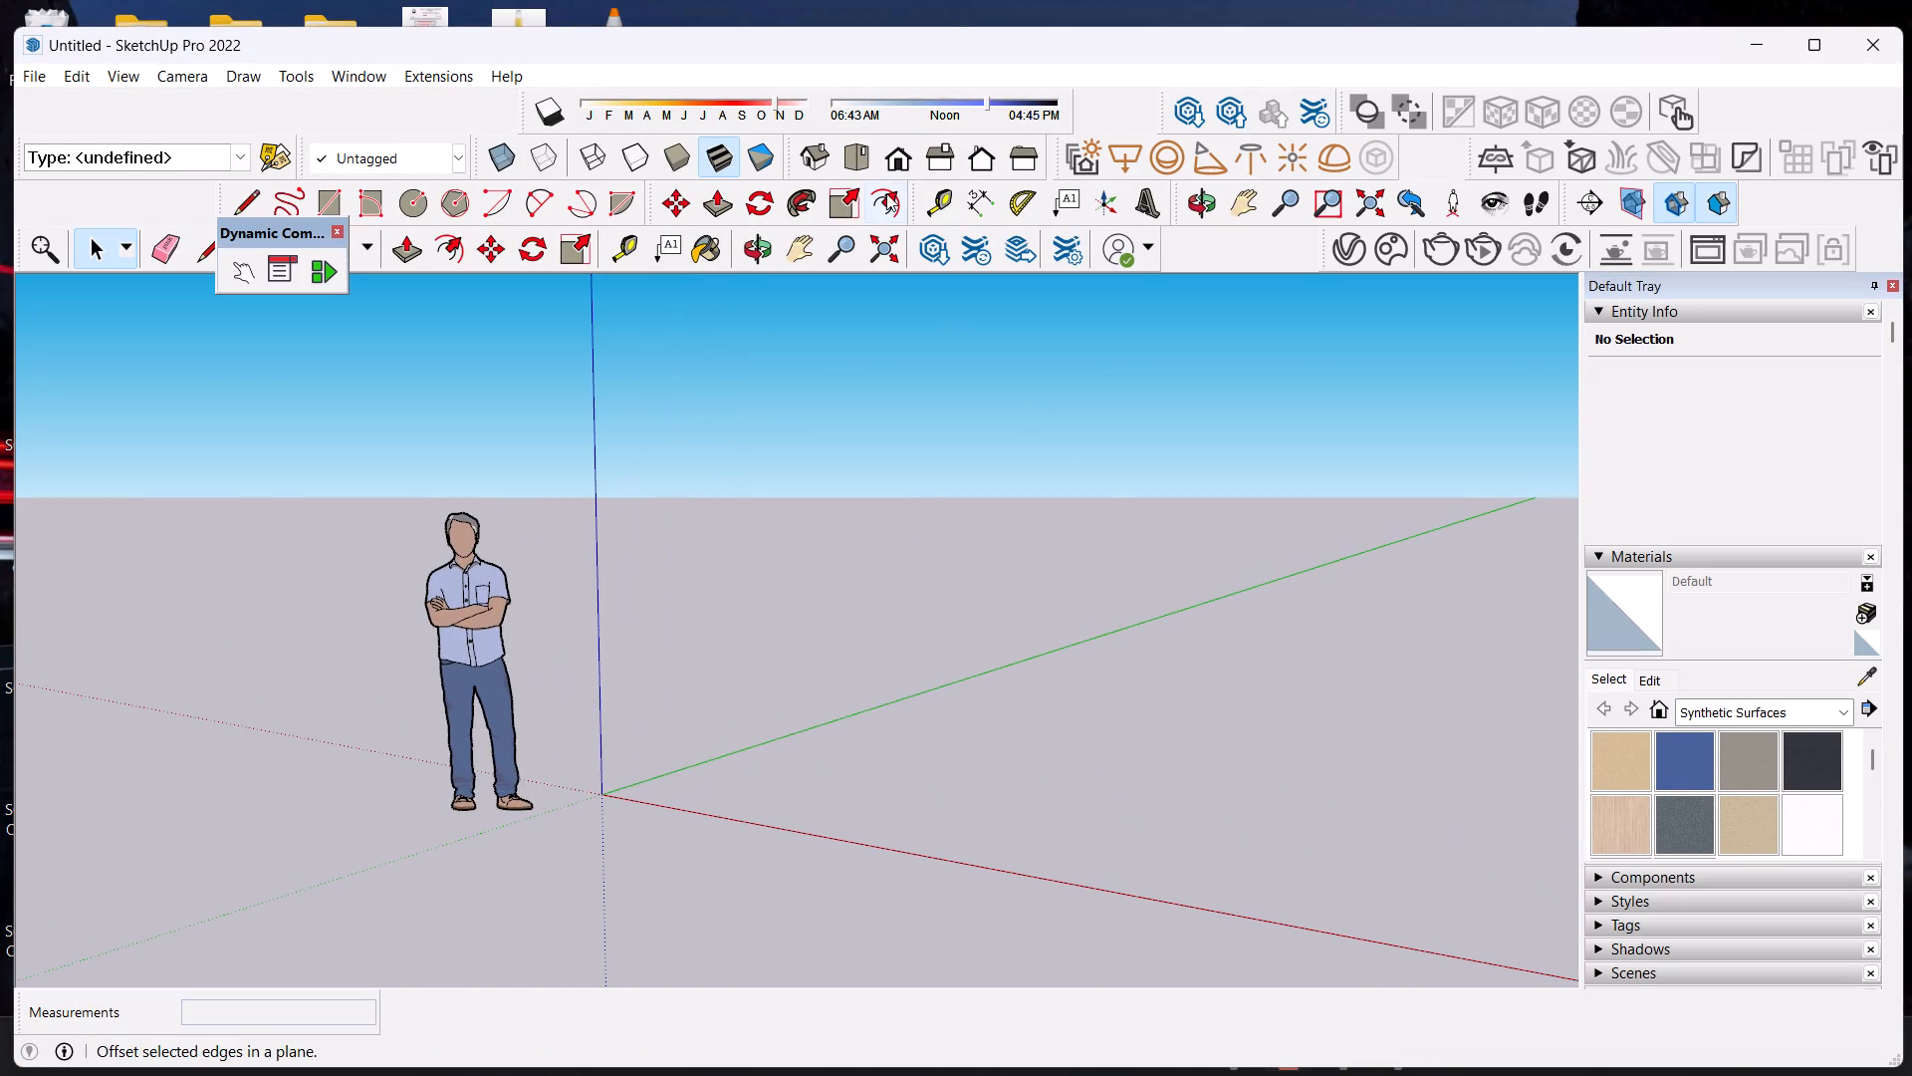
{"action": "left_click", "coordinate": [852, 150]}
{"action": "scroll", "coordinate": [1351, 331], "scroll_direction": "up", "scroll_amount": 6}
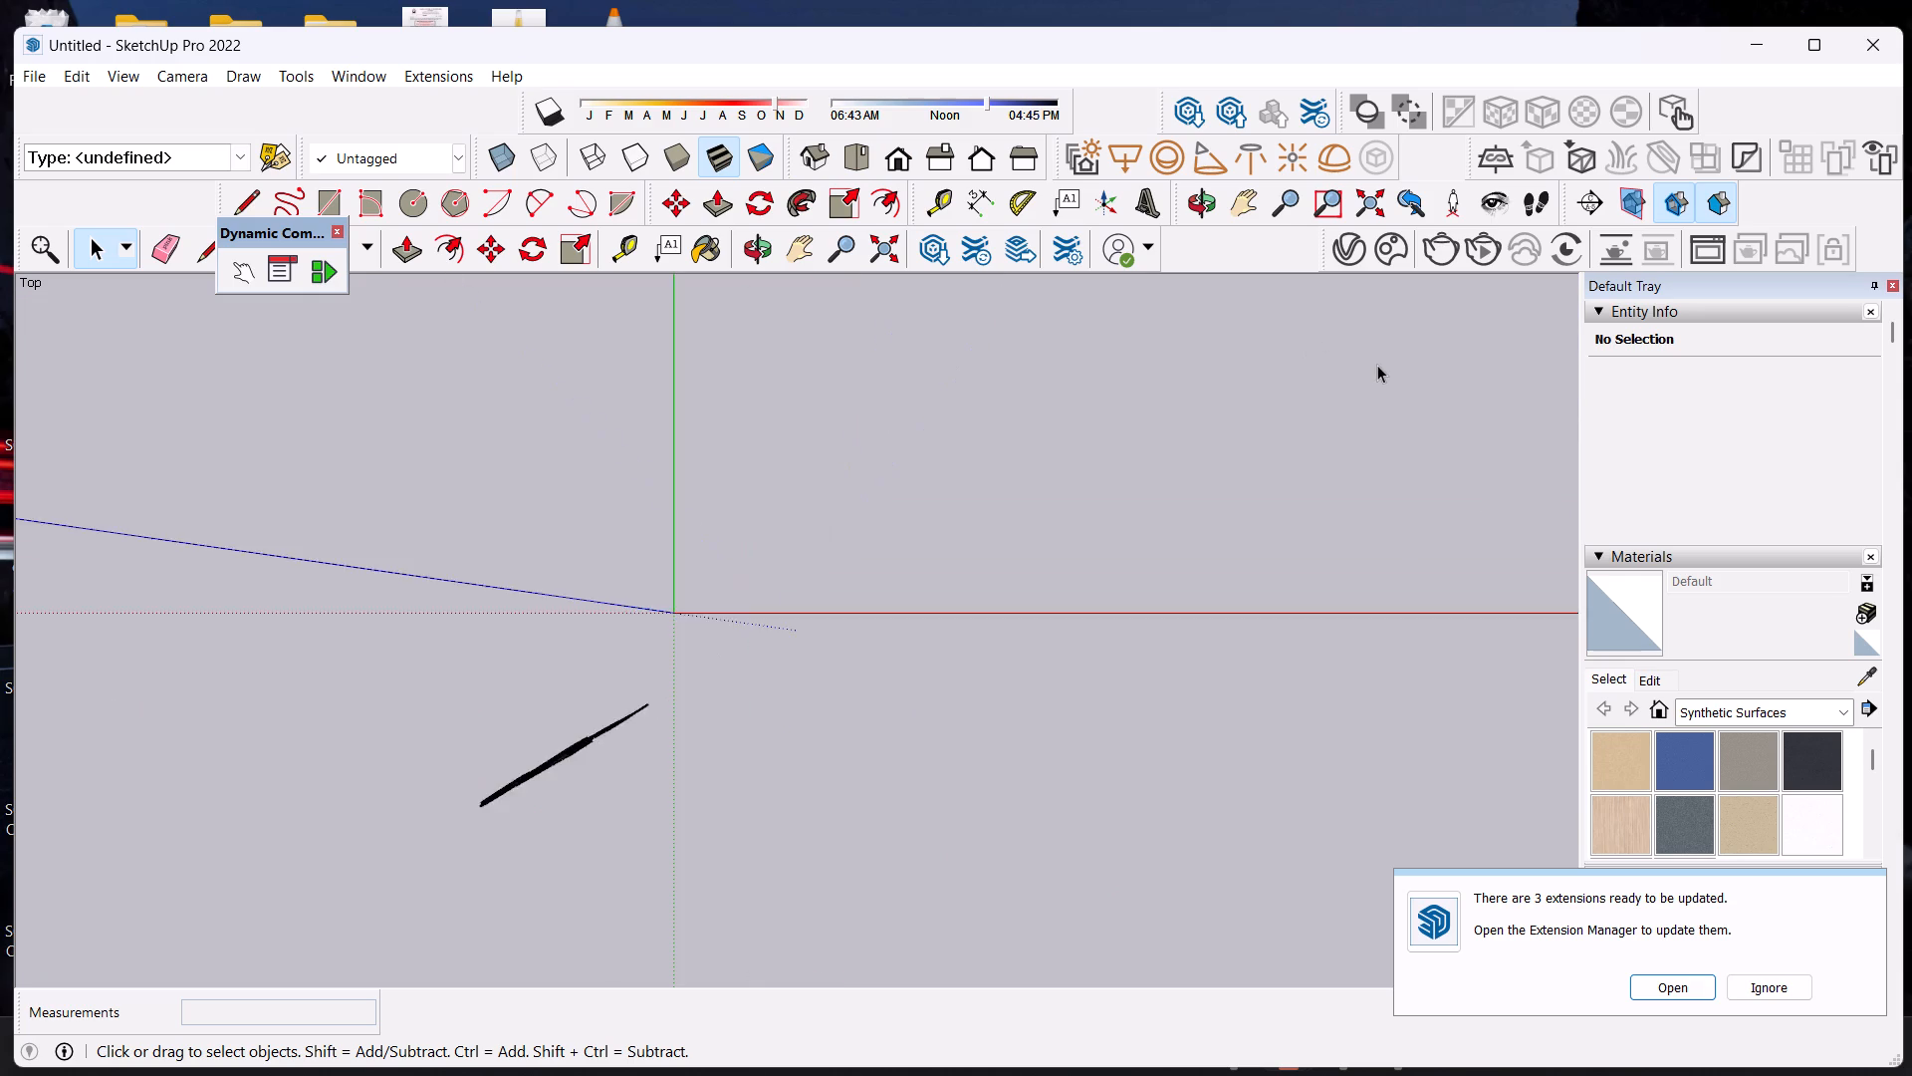
{"action": "scroll", "coordinate": [1377, 365], "scroll_direction": "up", "scroll_amount": 4}
{"action": "left_click", "coordinate": [1244, 198]}
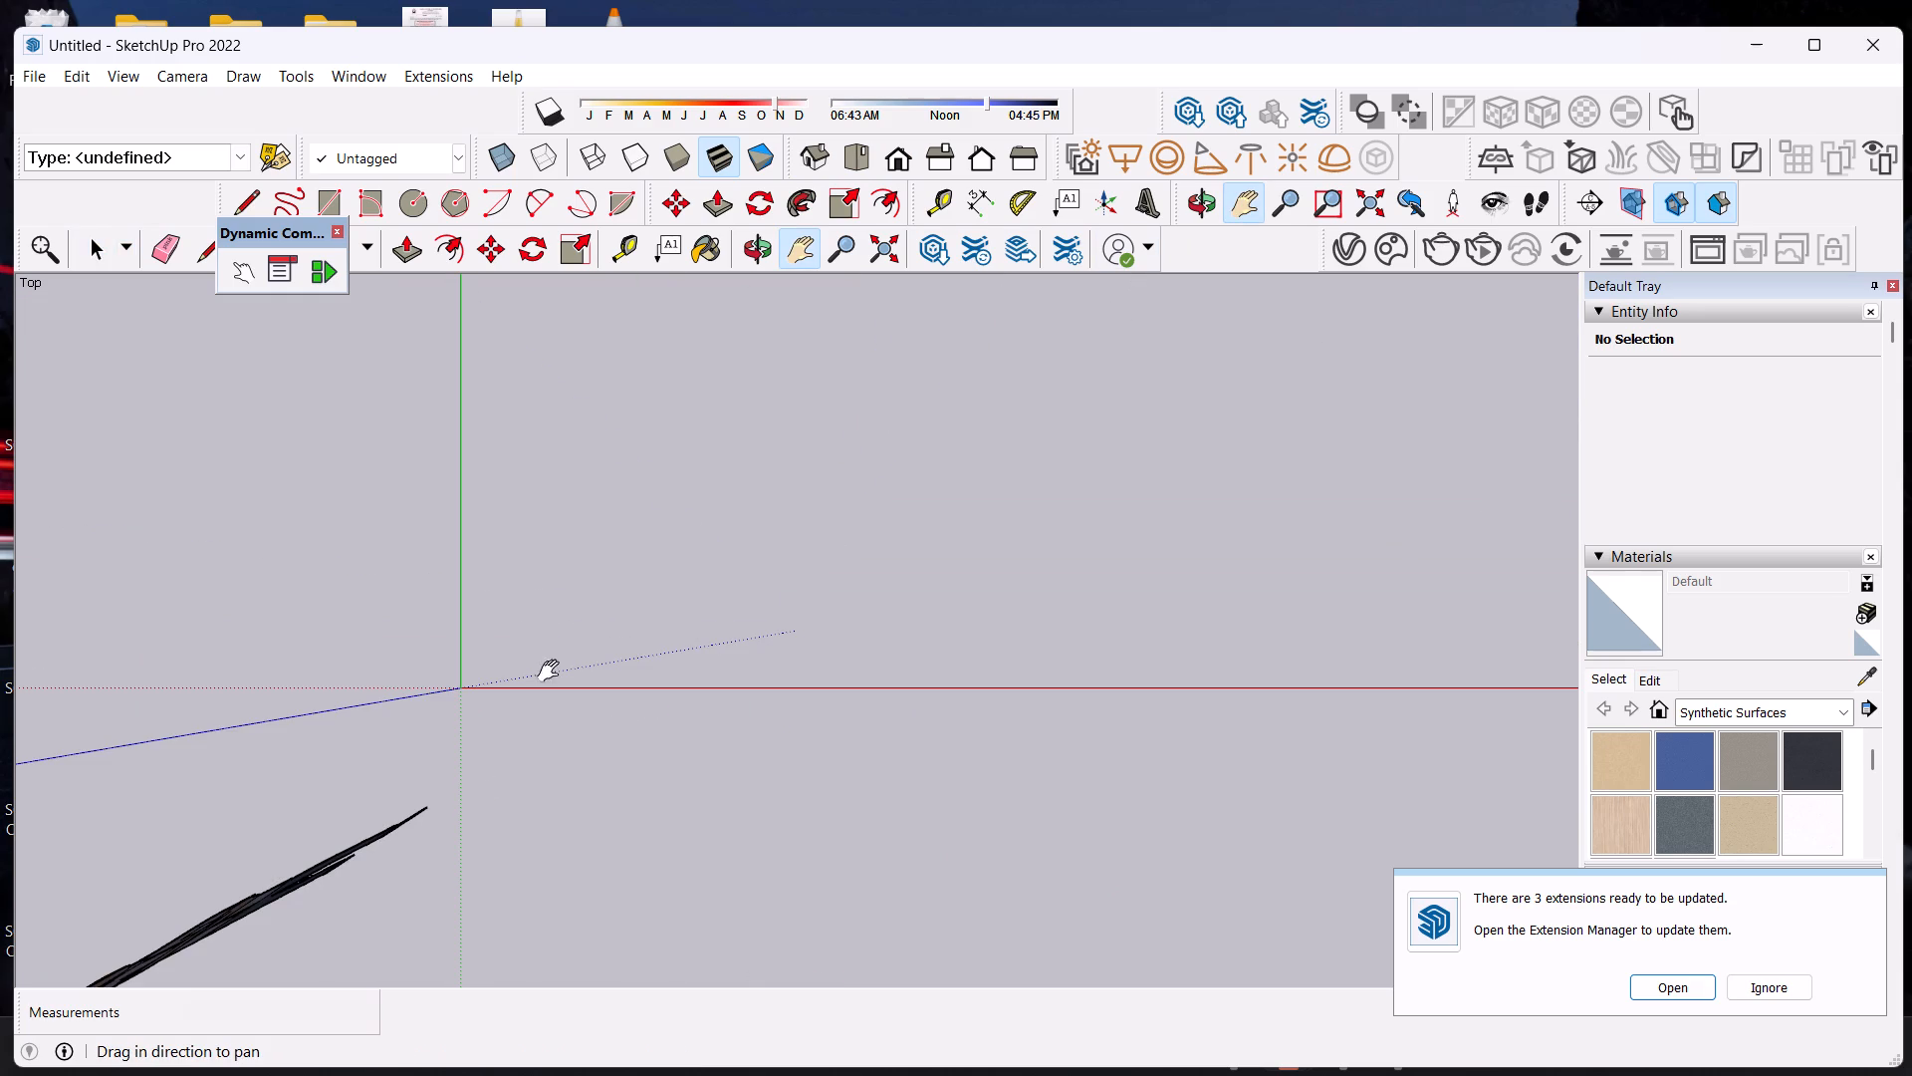
{"action": "left_click_drag", "start_coordinate": [459, 687], "coordinate": [192, 869]}
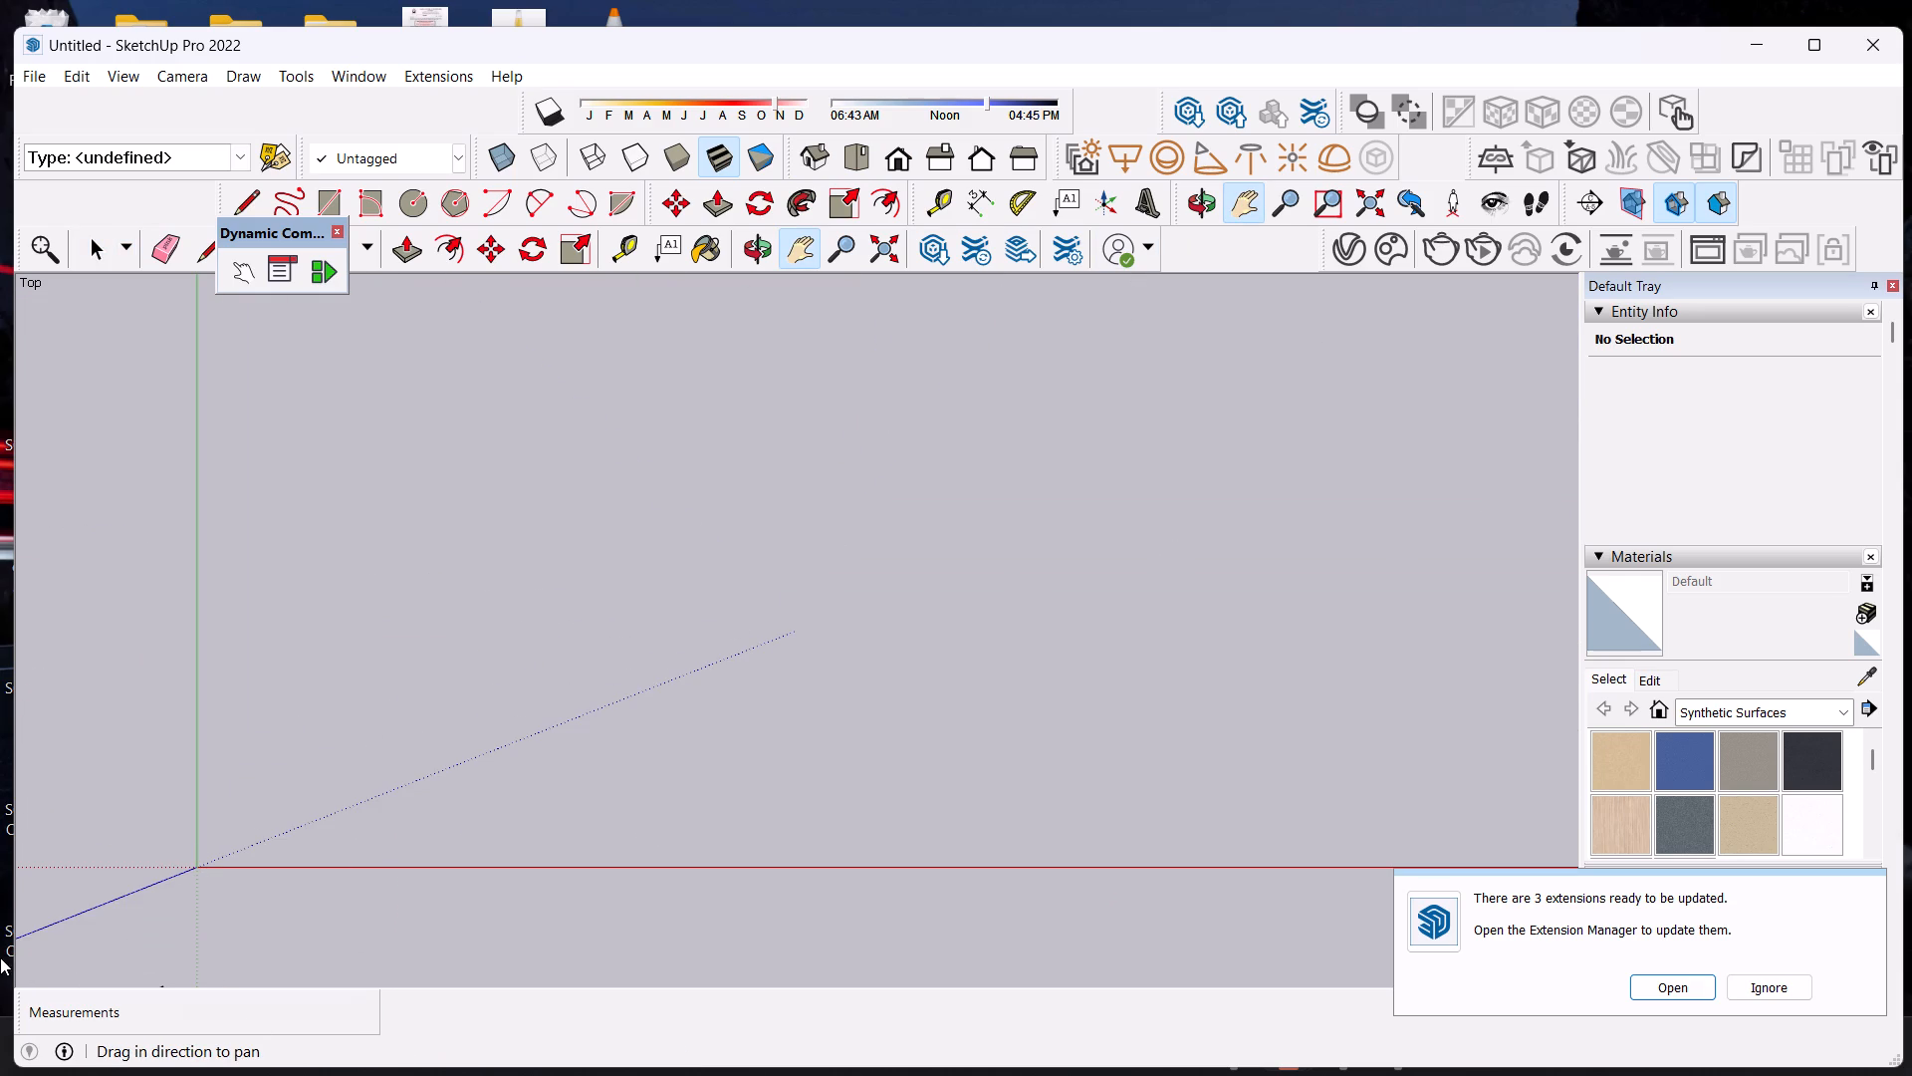
{"action": "left_click_drag", "start_coordinate": [198, 864], "coordinate": [40, 954]}
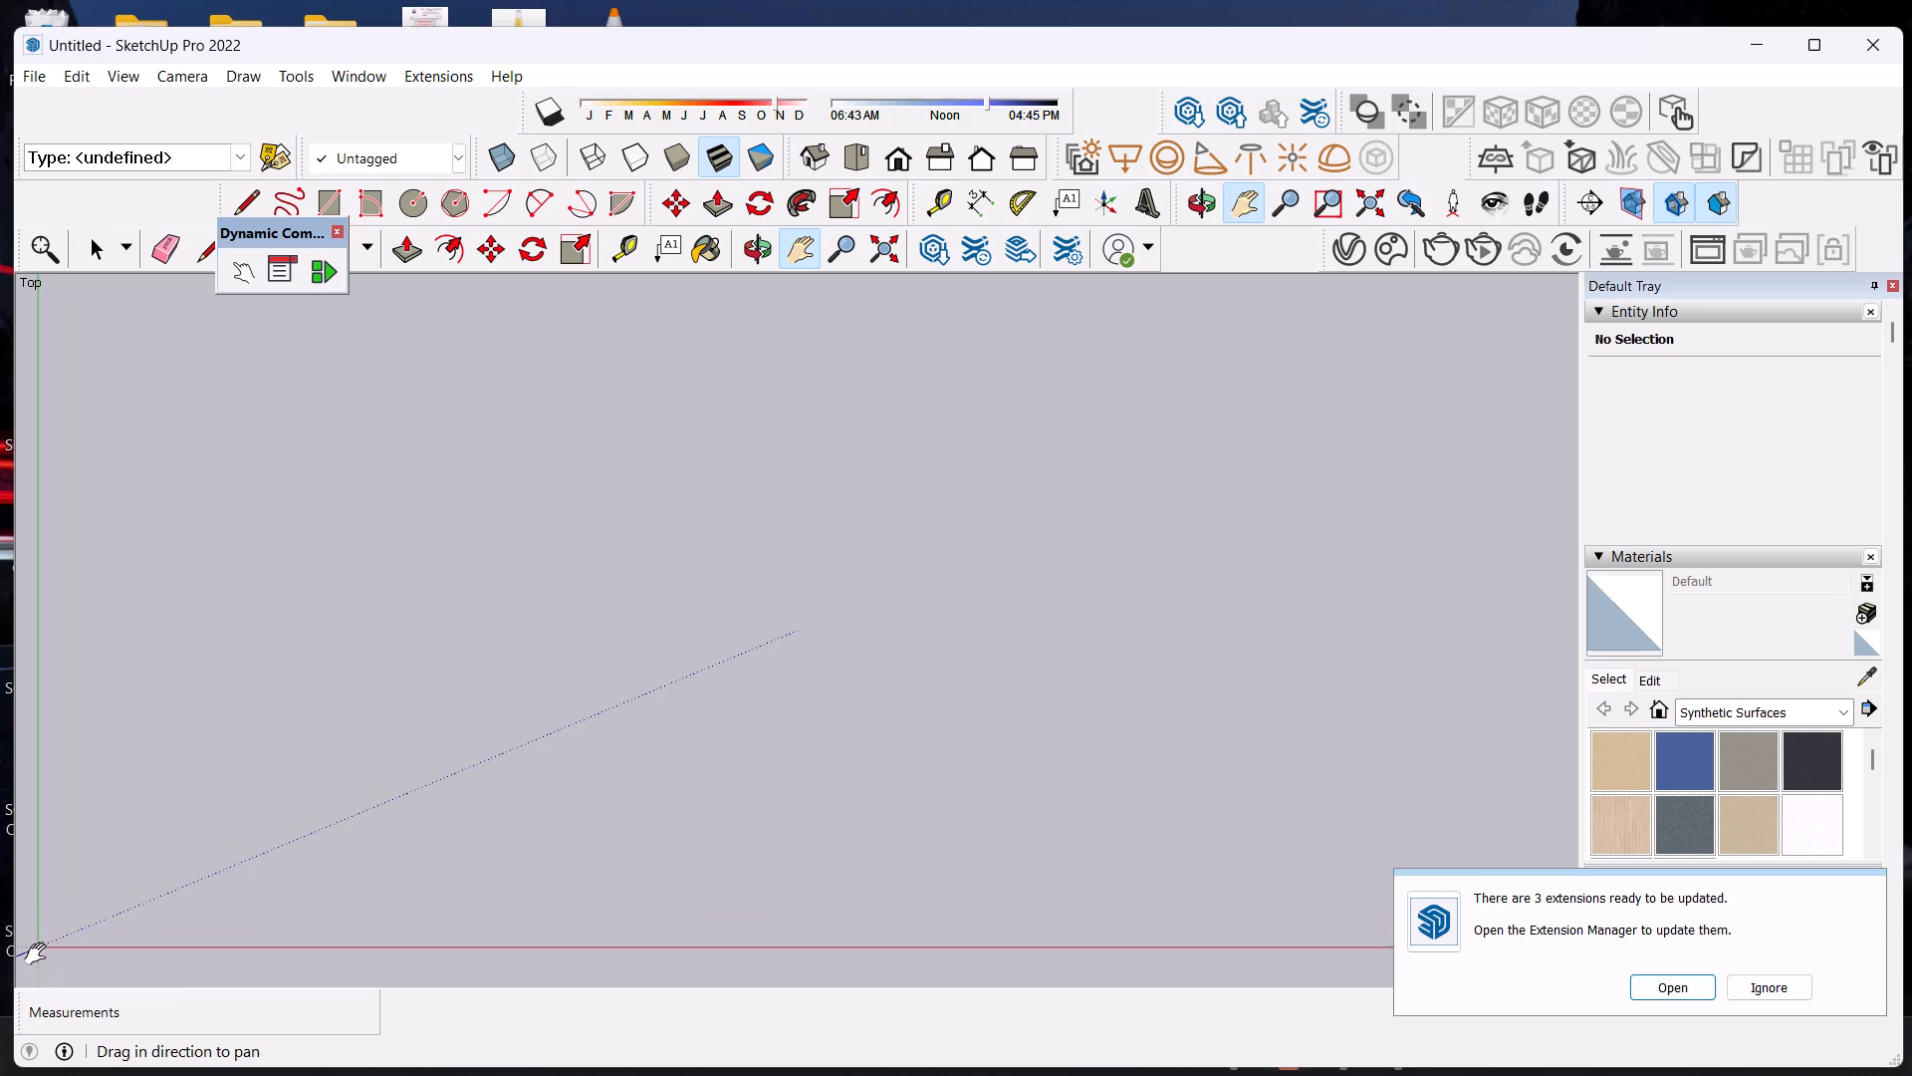
{"action": "left_click_drag", "start_coordinate": [40, 954], "coordinate": [40, 959]}
{"action": "key", "text": "space"}
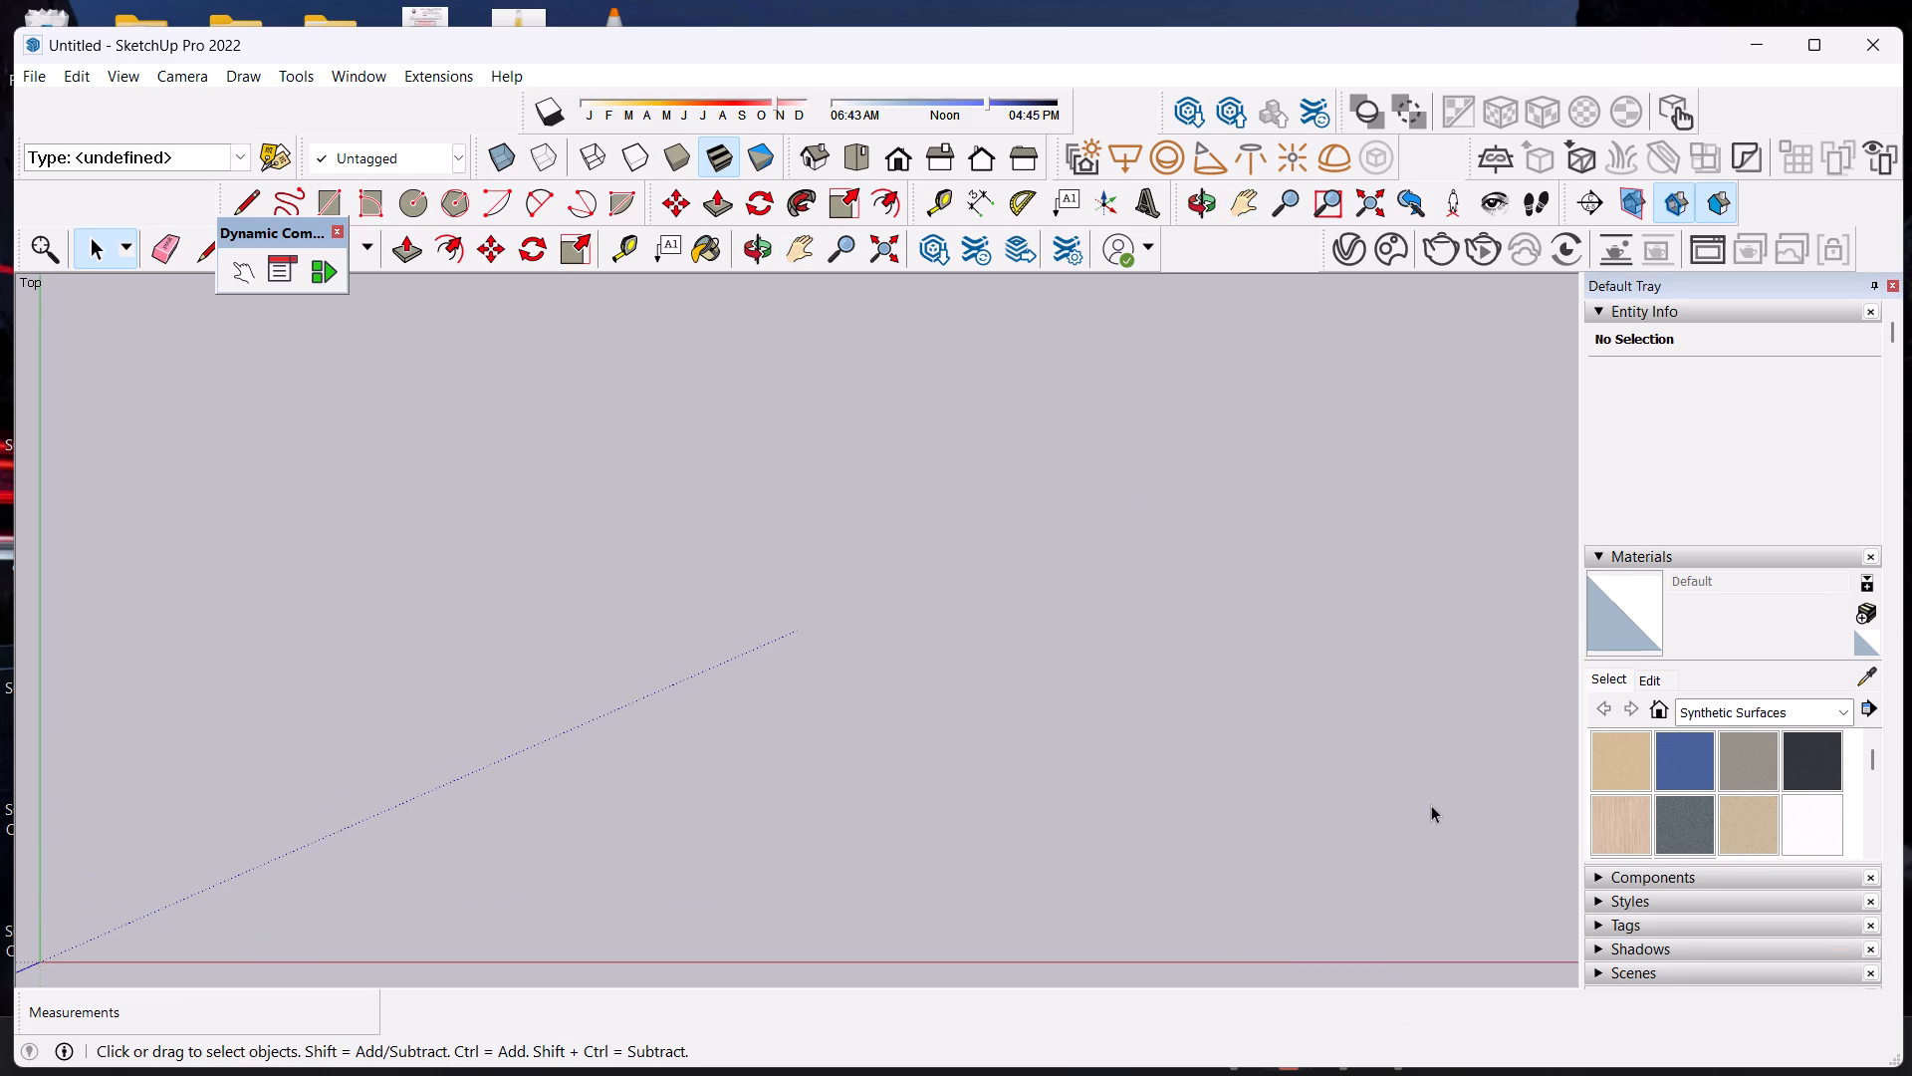
{"action": "scroll", "coordinate": [1305, 803], "scroll_direction": "down", "scroll_amount": 8}
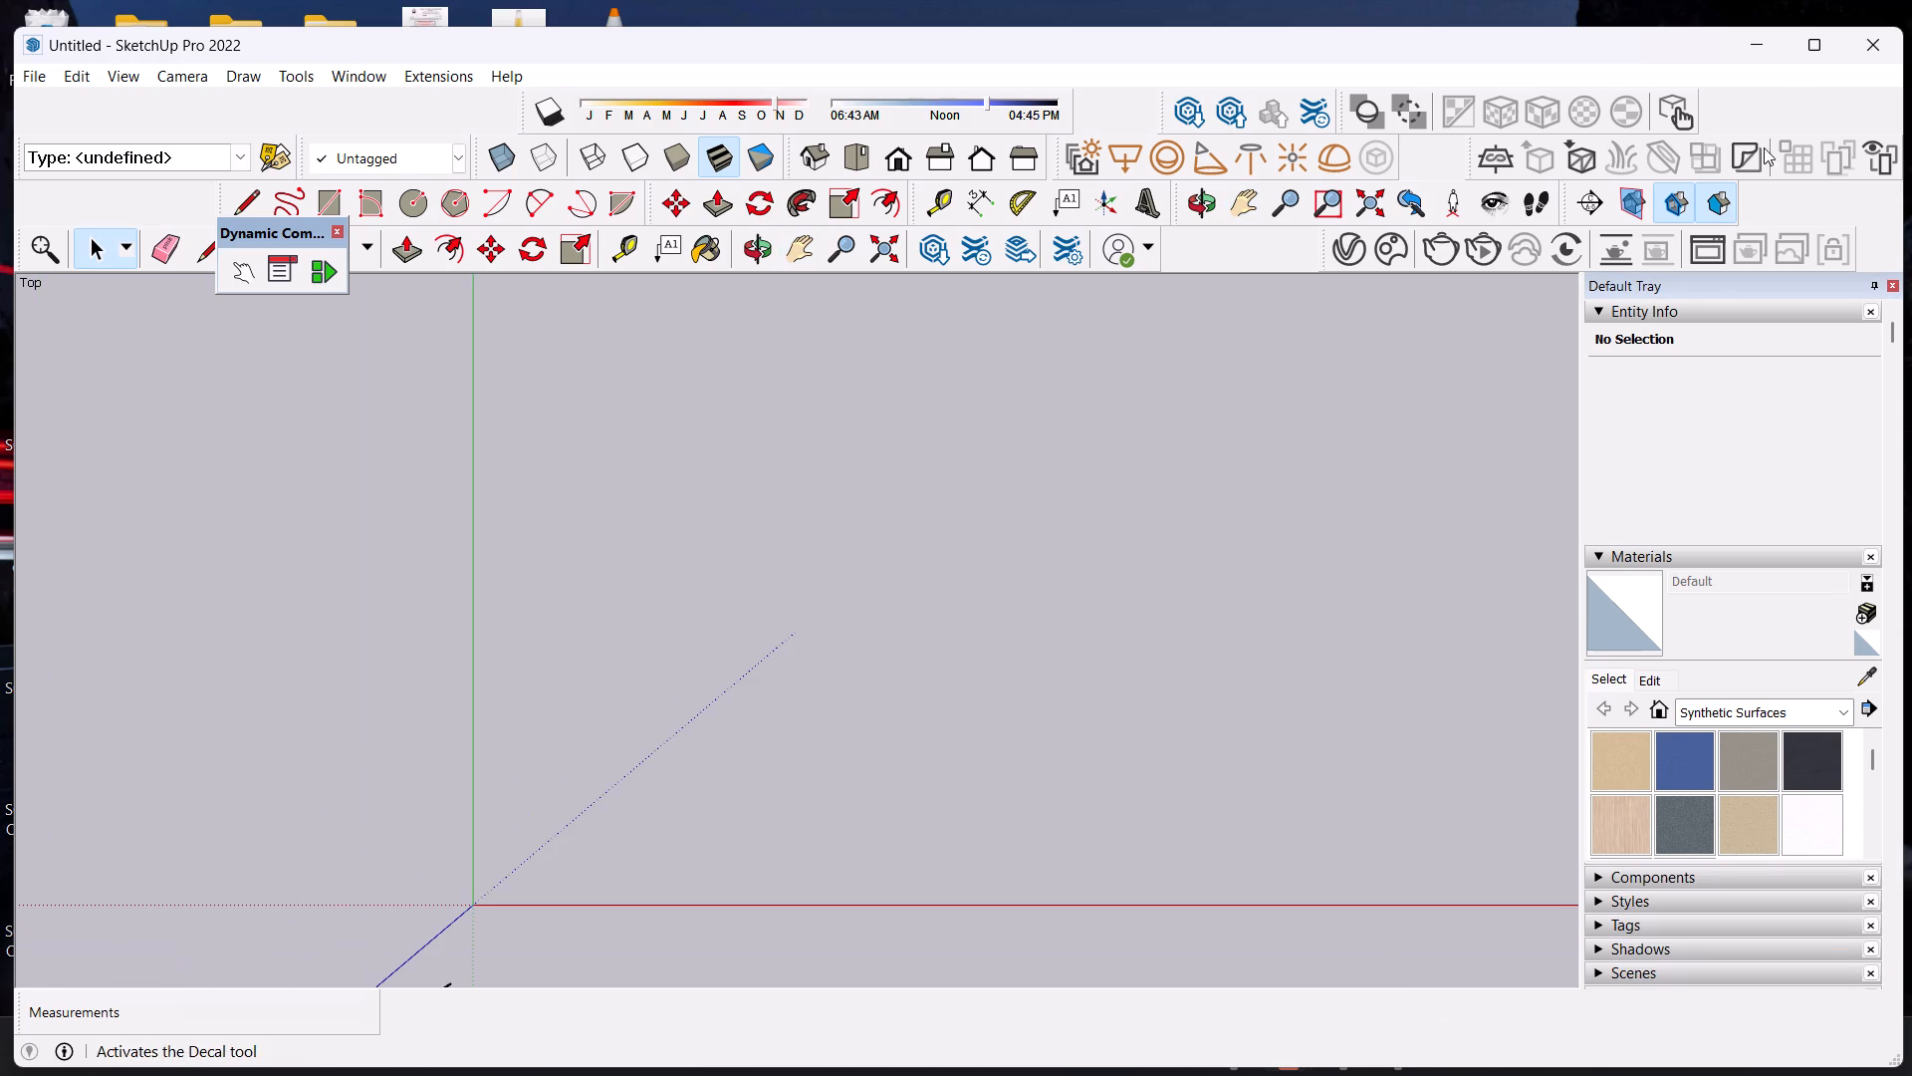
{"action": "left_click", "coordinate": [1814, 30]}
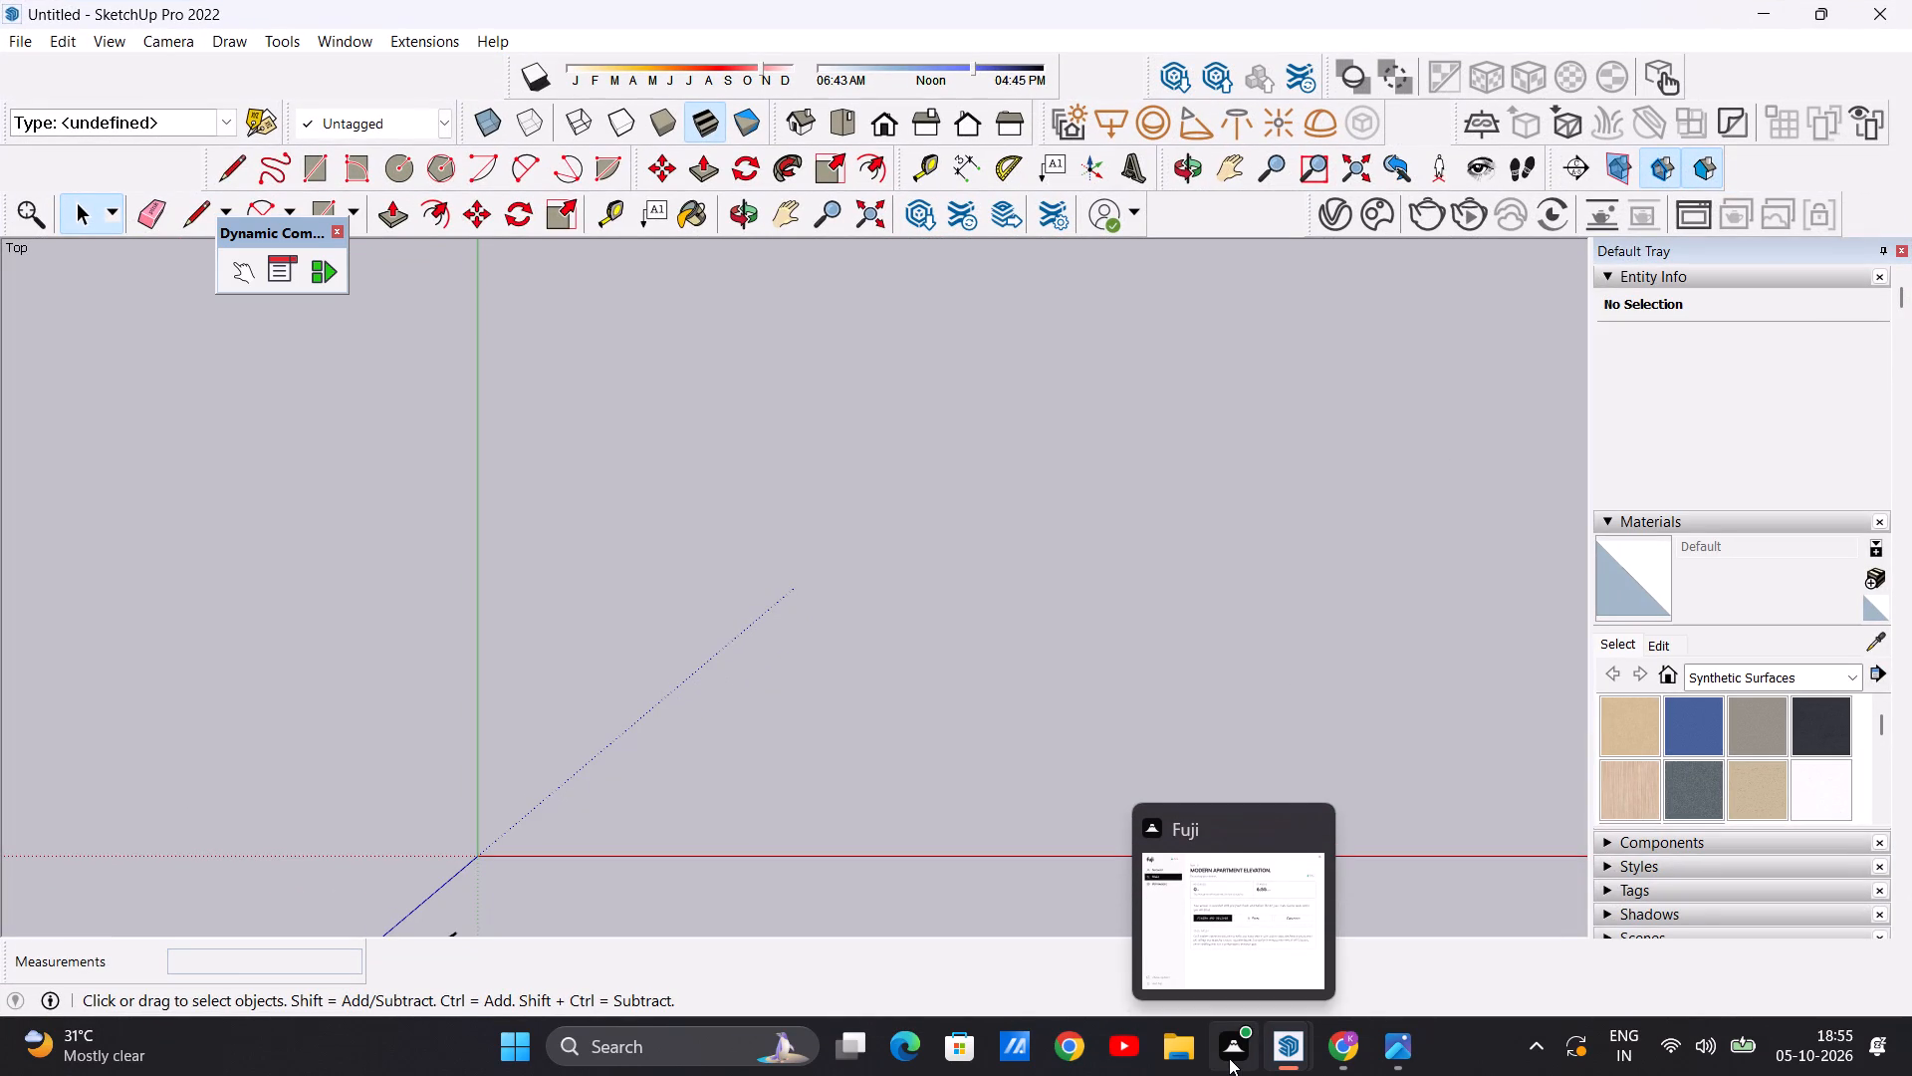
Draw a rectangle about 58' 6" by 37' 6" on the ground plane, in the quadrant between the positive red and green axes.
{"action": "scroll", "coordinate": [1207, 552], "scroll_direction": "up", "scroll_amount": 4}
{"action": "scroll", "coordinate": [1030, 539], "scroll_direction": "down", "scroll_amount": 2}
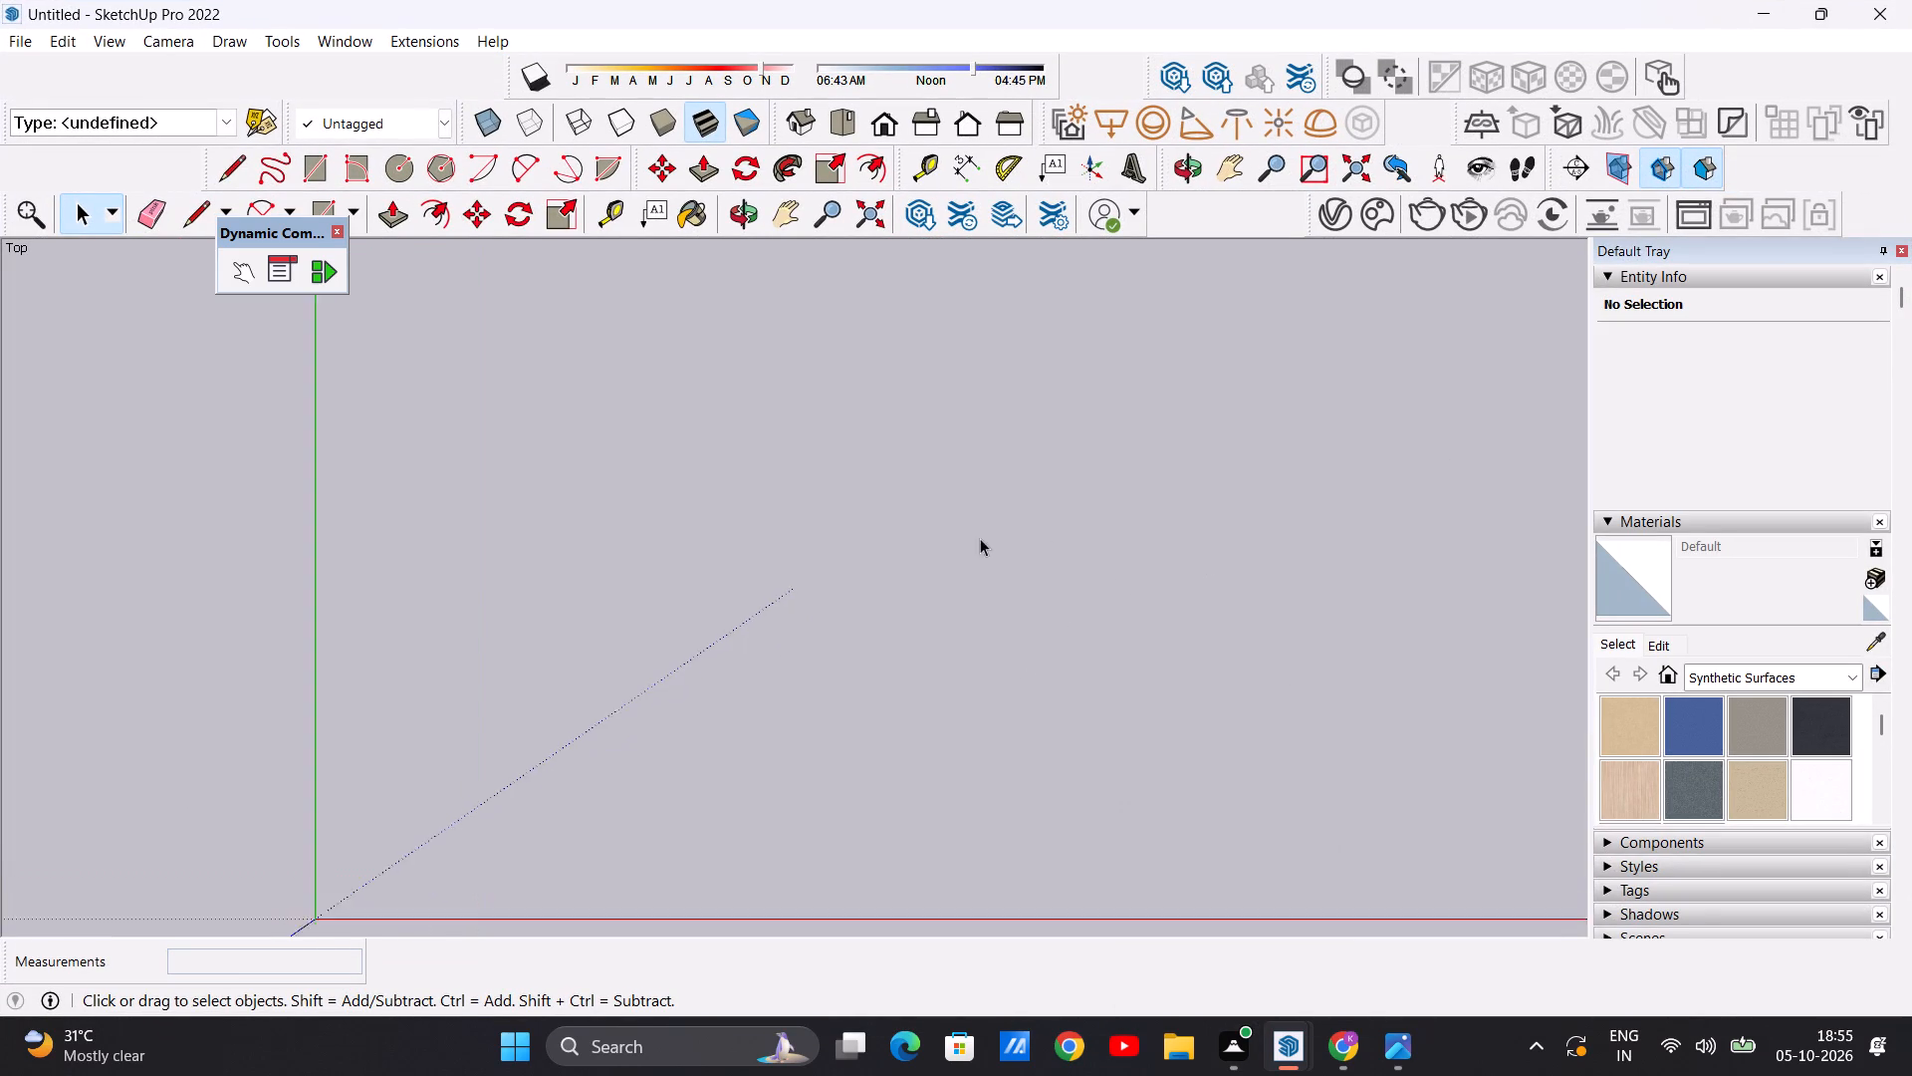
{"action": "scroll", "coordinate": [980, 538], "scroll_direction": "down", "scroll_amount": 5}
{"action": "scroll", "coordinate": [1566, 736], "scroll_direction": "up", "scroll_amount": 6}
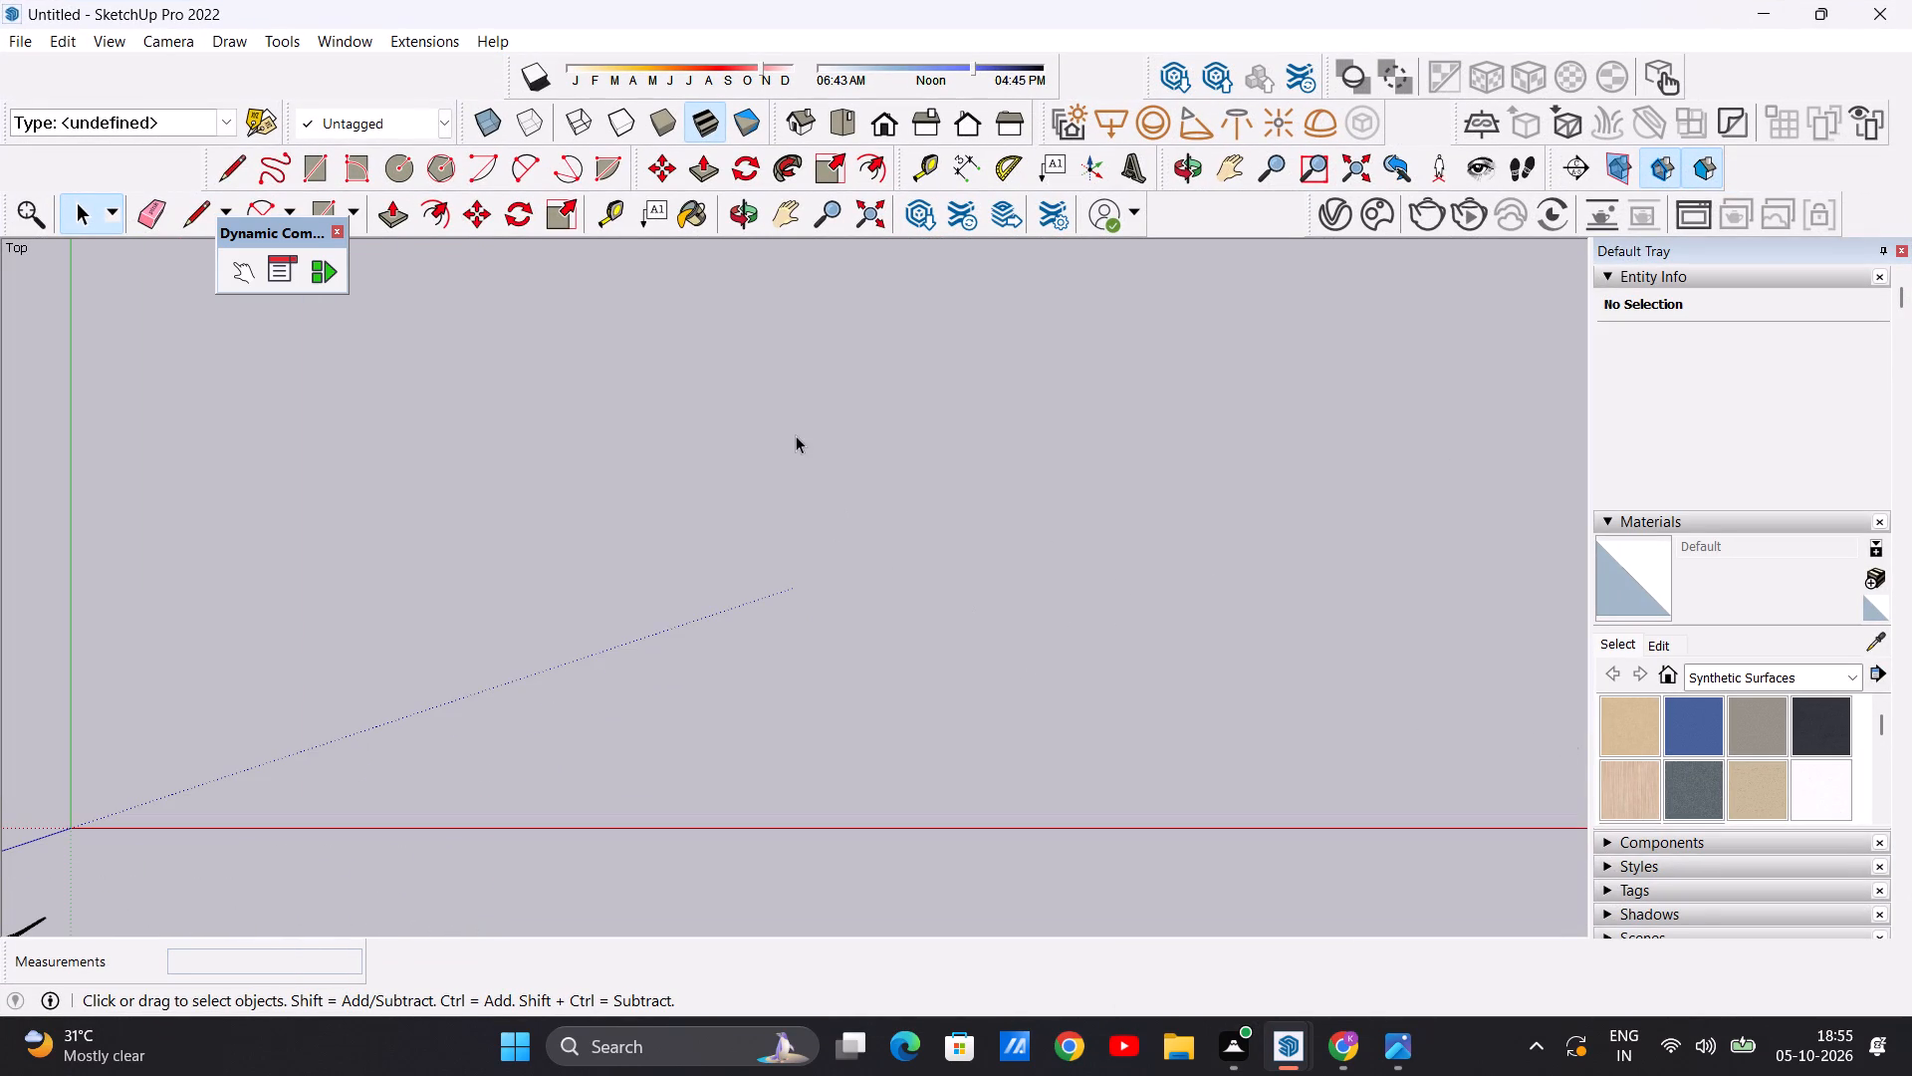
{"action": "left_click", "coordinate": [787, 222]}
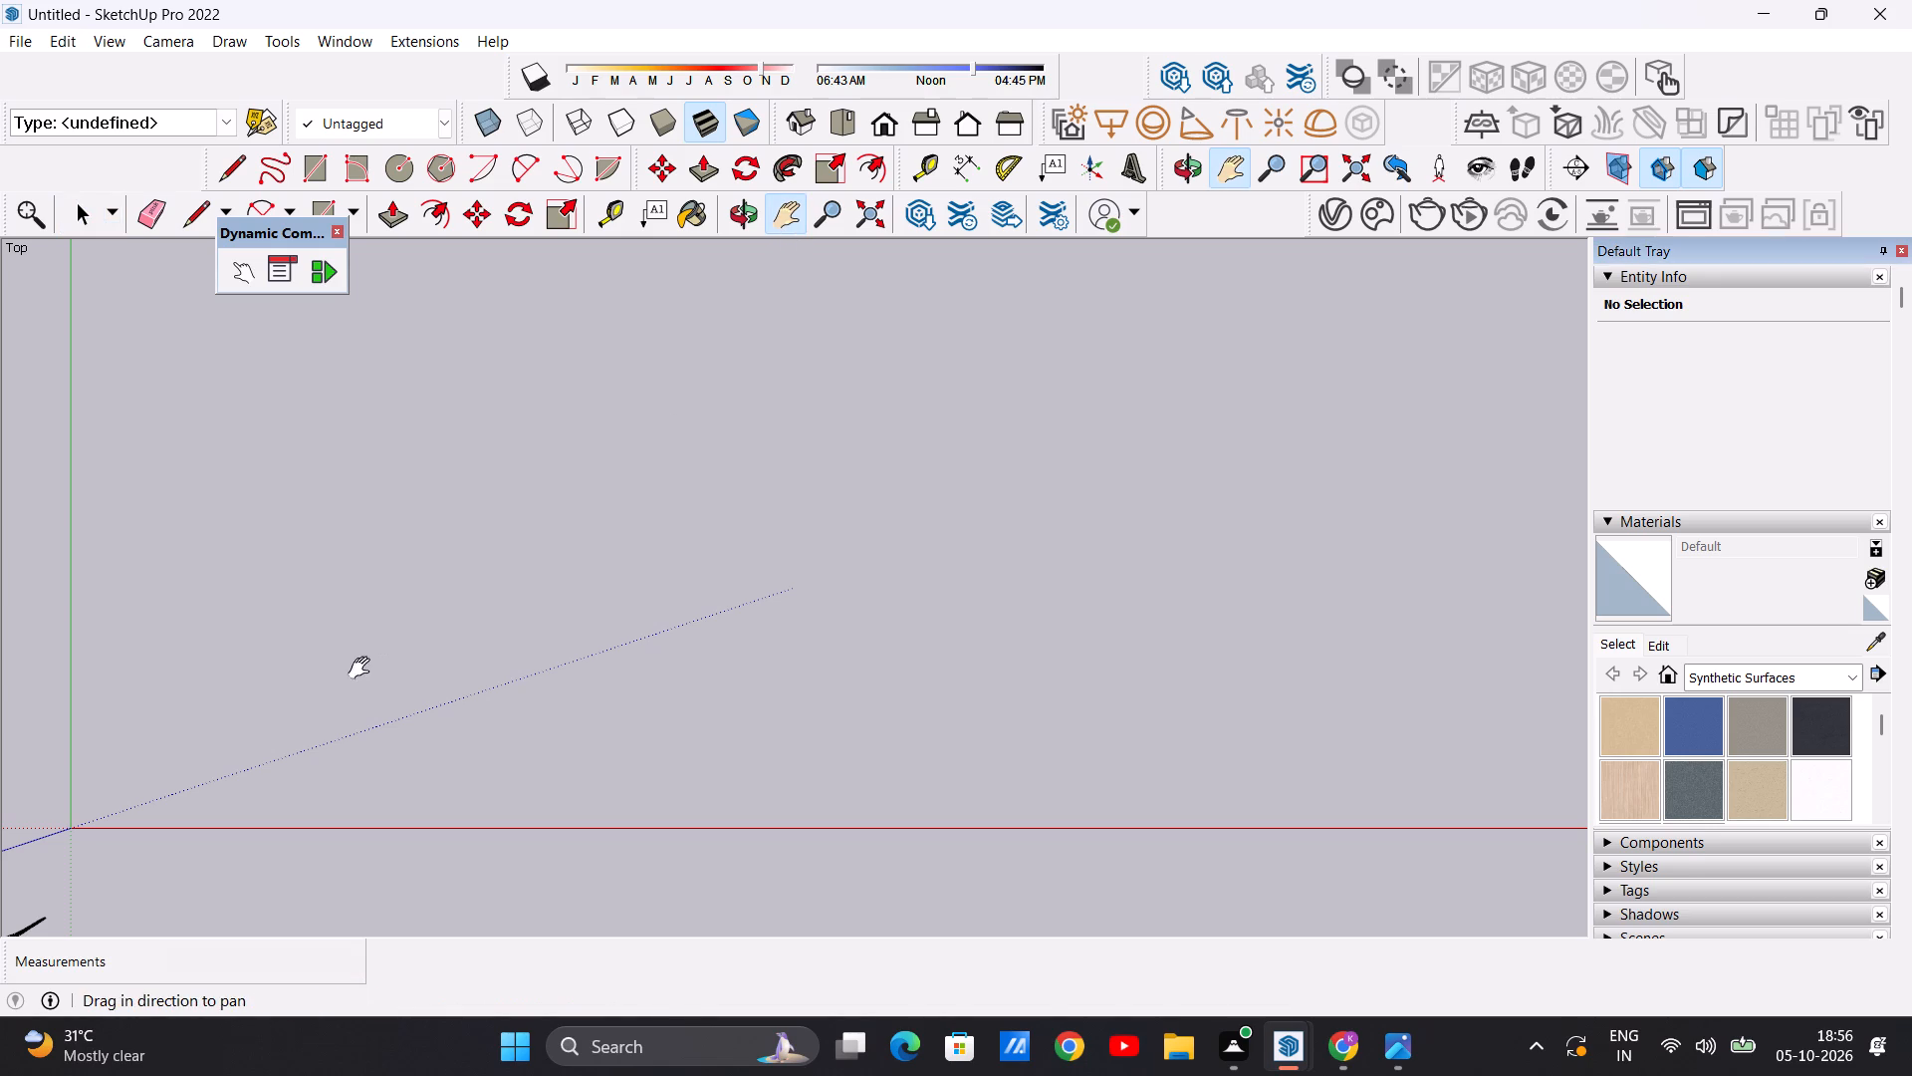
{"action": "left_click_drag", "start_coordinate": [77, 823], "coordinate": [84, 872]}
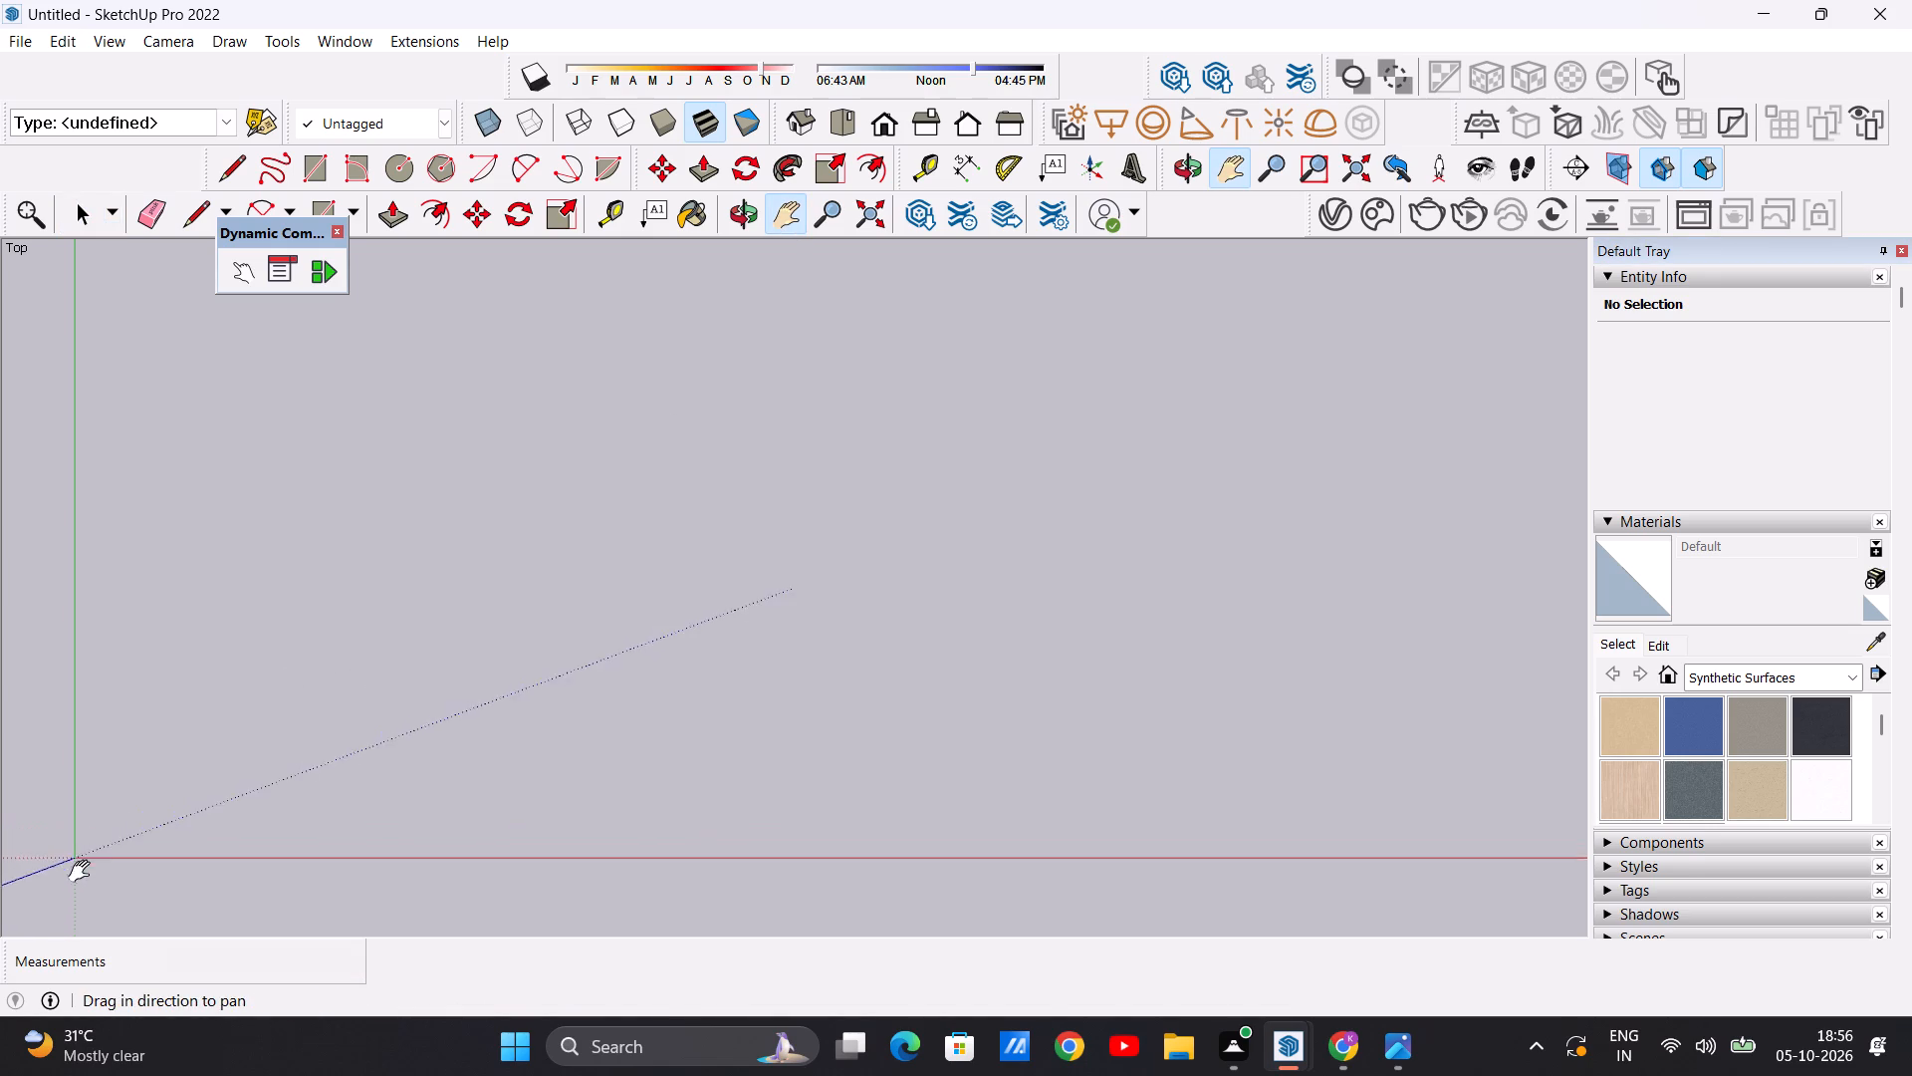
{"action": "left_click_drag", "start_coordinate": [84, 872], "coordinate": [84, 932]}
{"action": "key", "text": "space"}
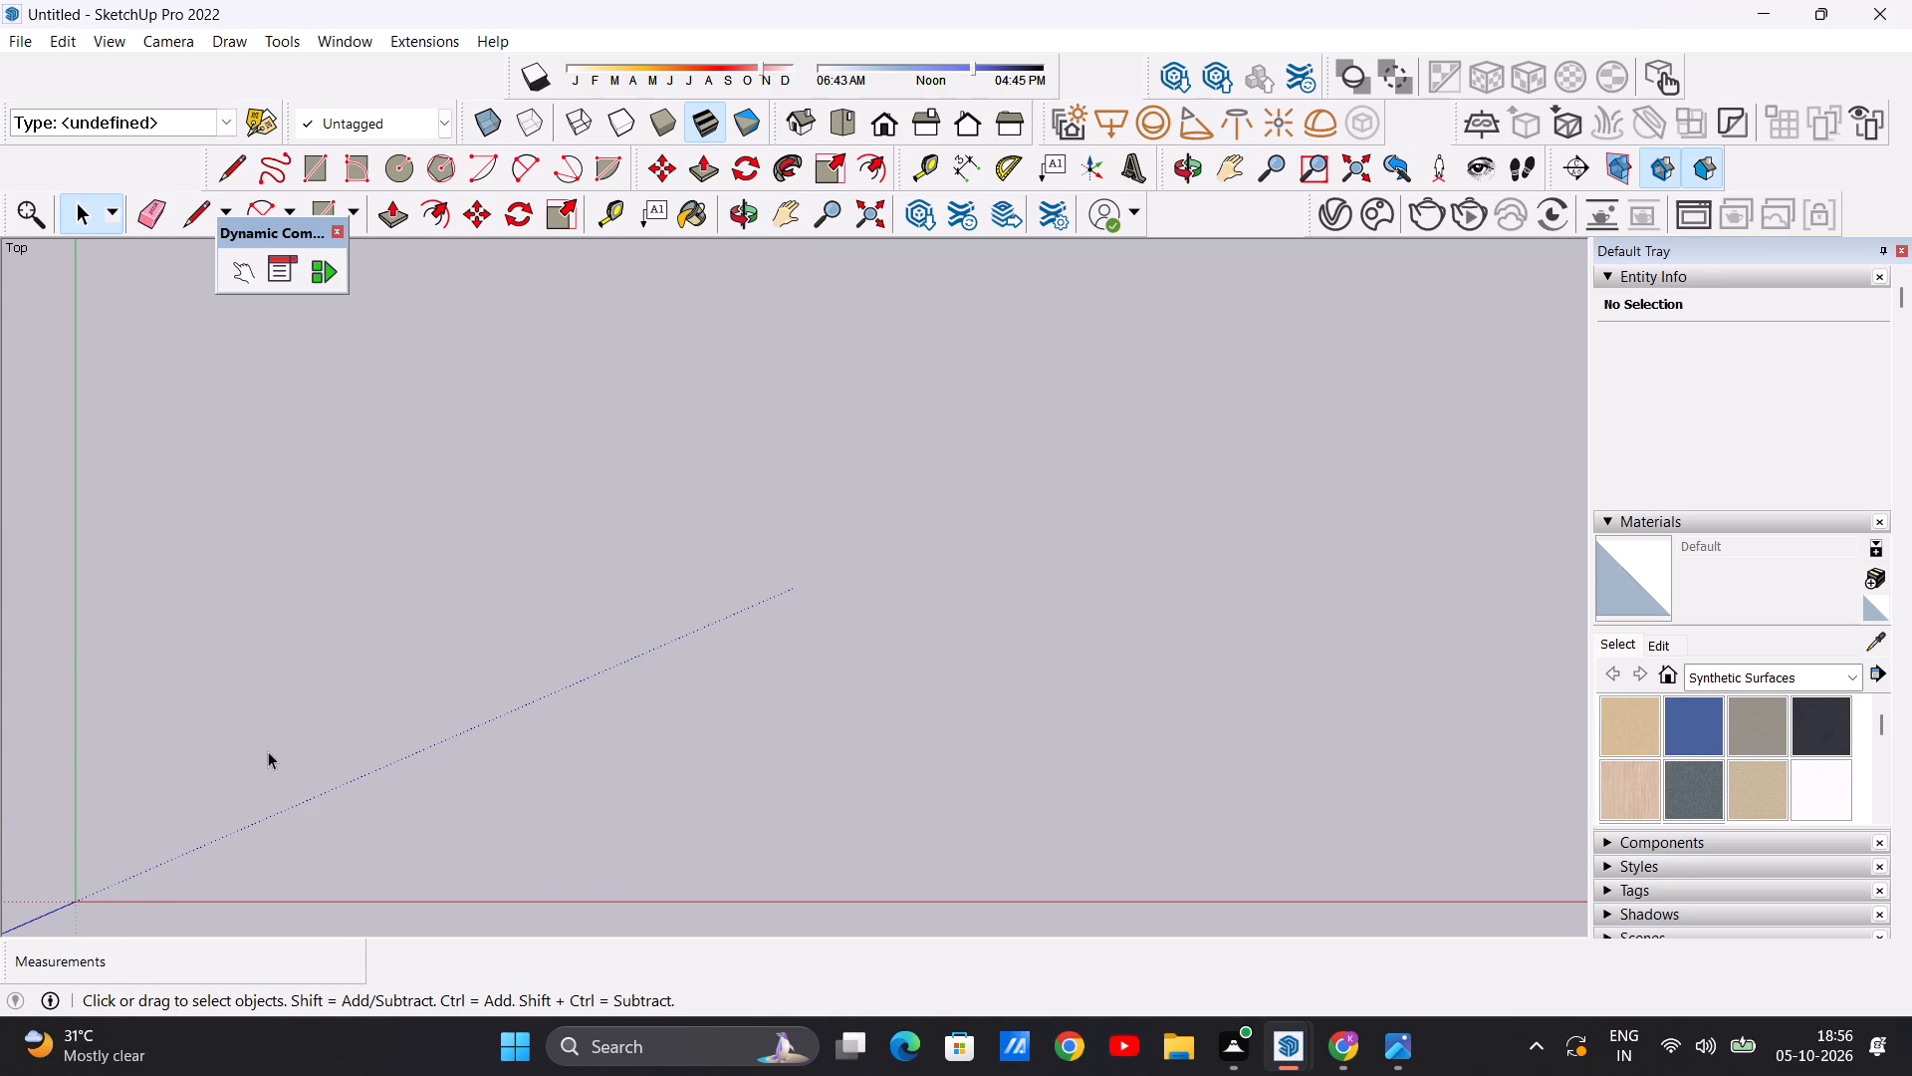
{"action": "key", "text": "r"}
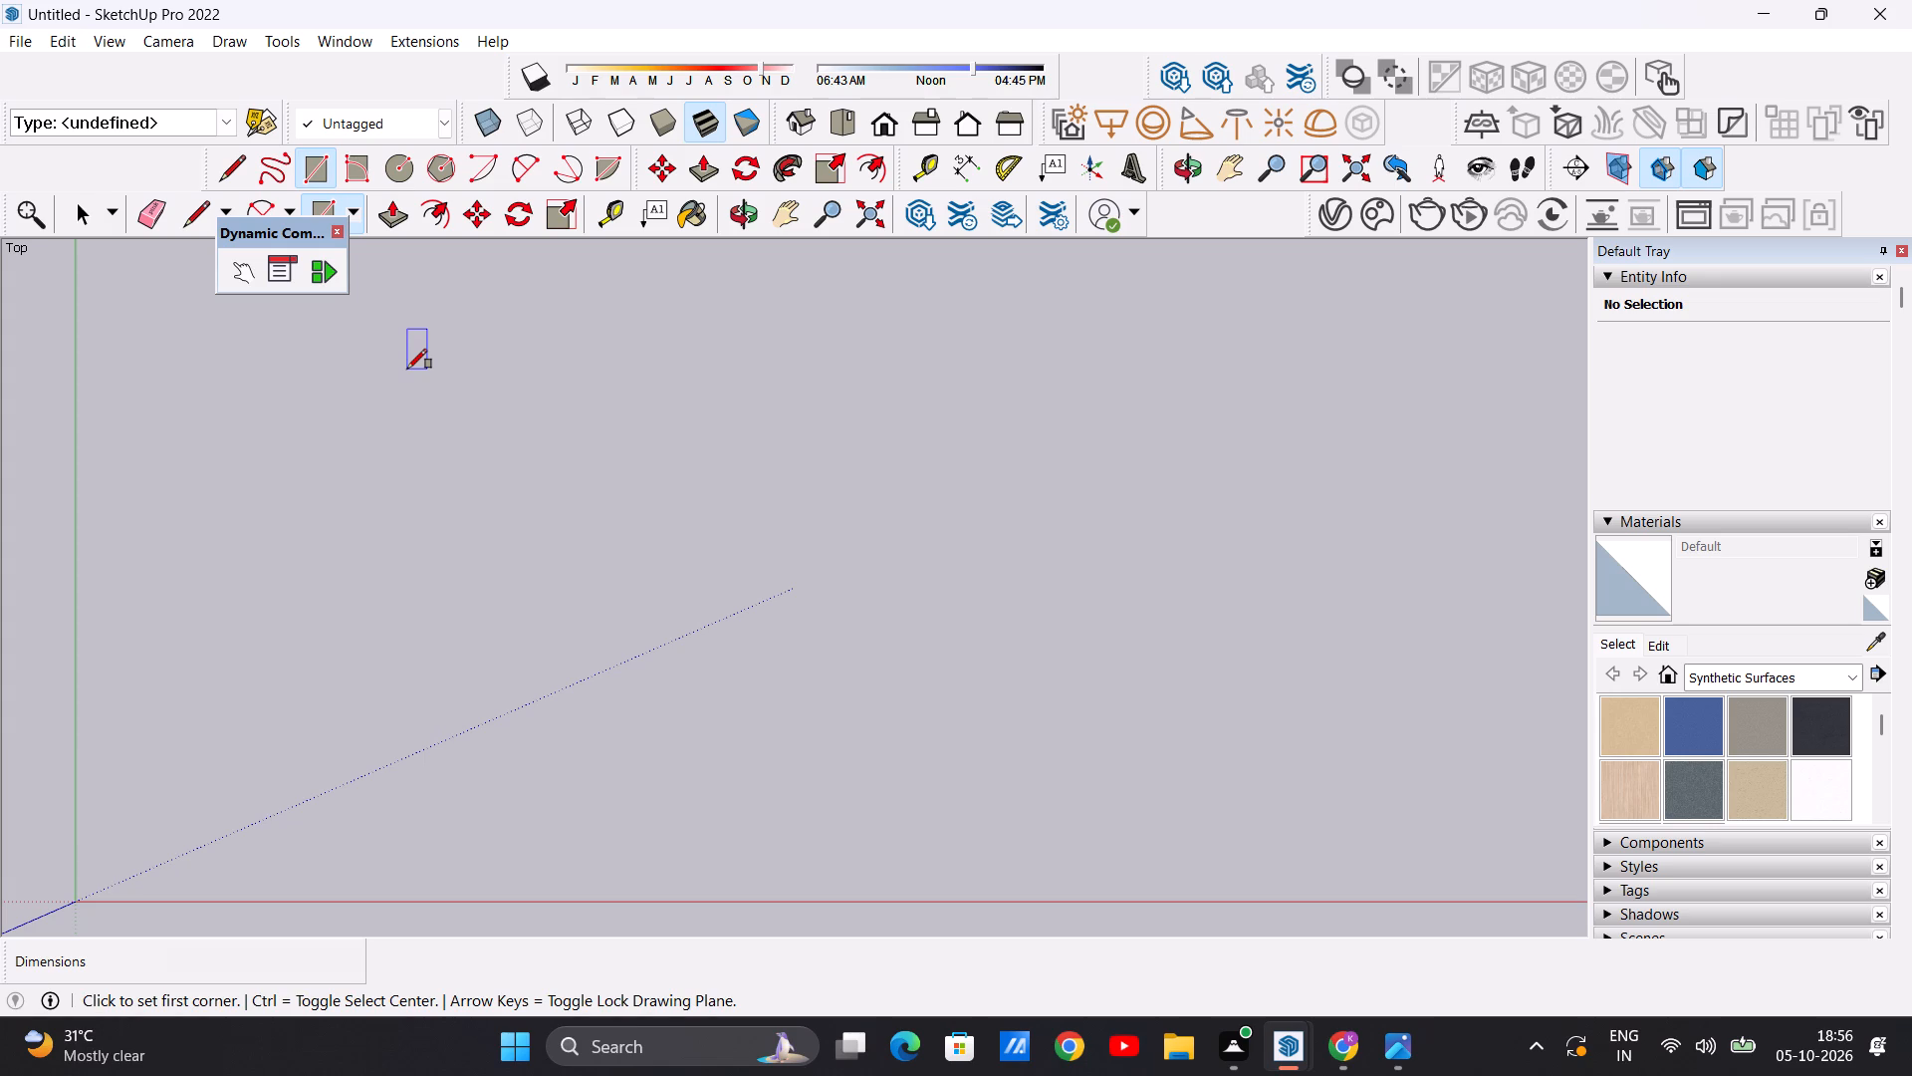
{"action": "scroll", "coordinate": [463, 464], "scroll_direction": "down", "scroll_amount": 20}
{"action": "scroll", "coordinate": [463, 464], "scroll_direction": "down", "scroll_amount": 3}
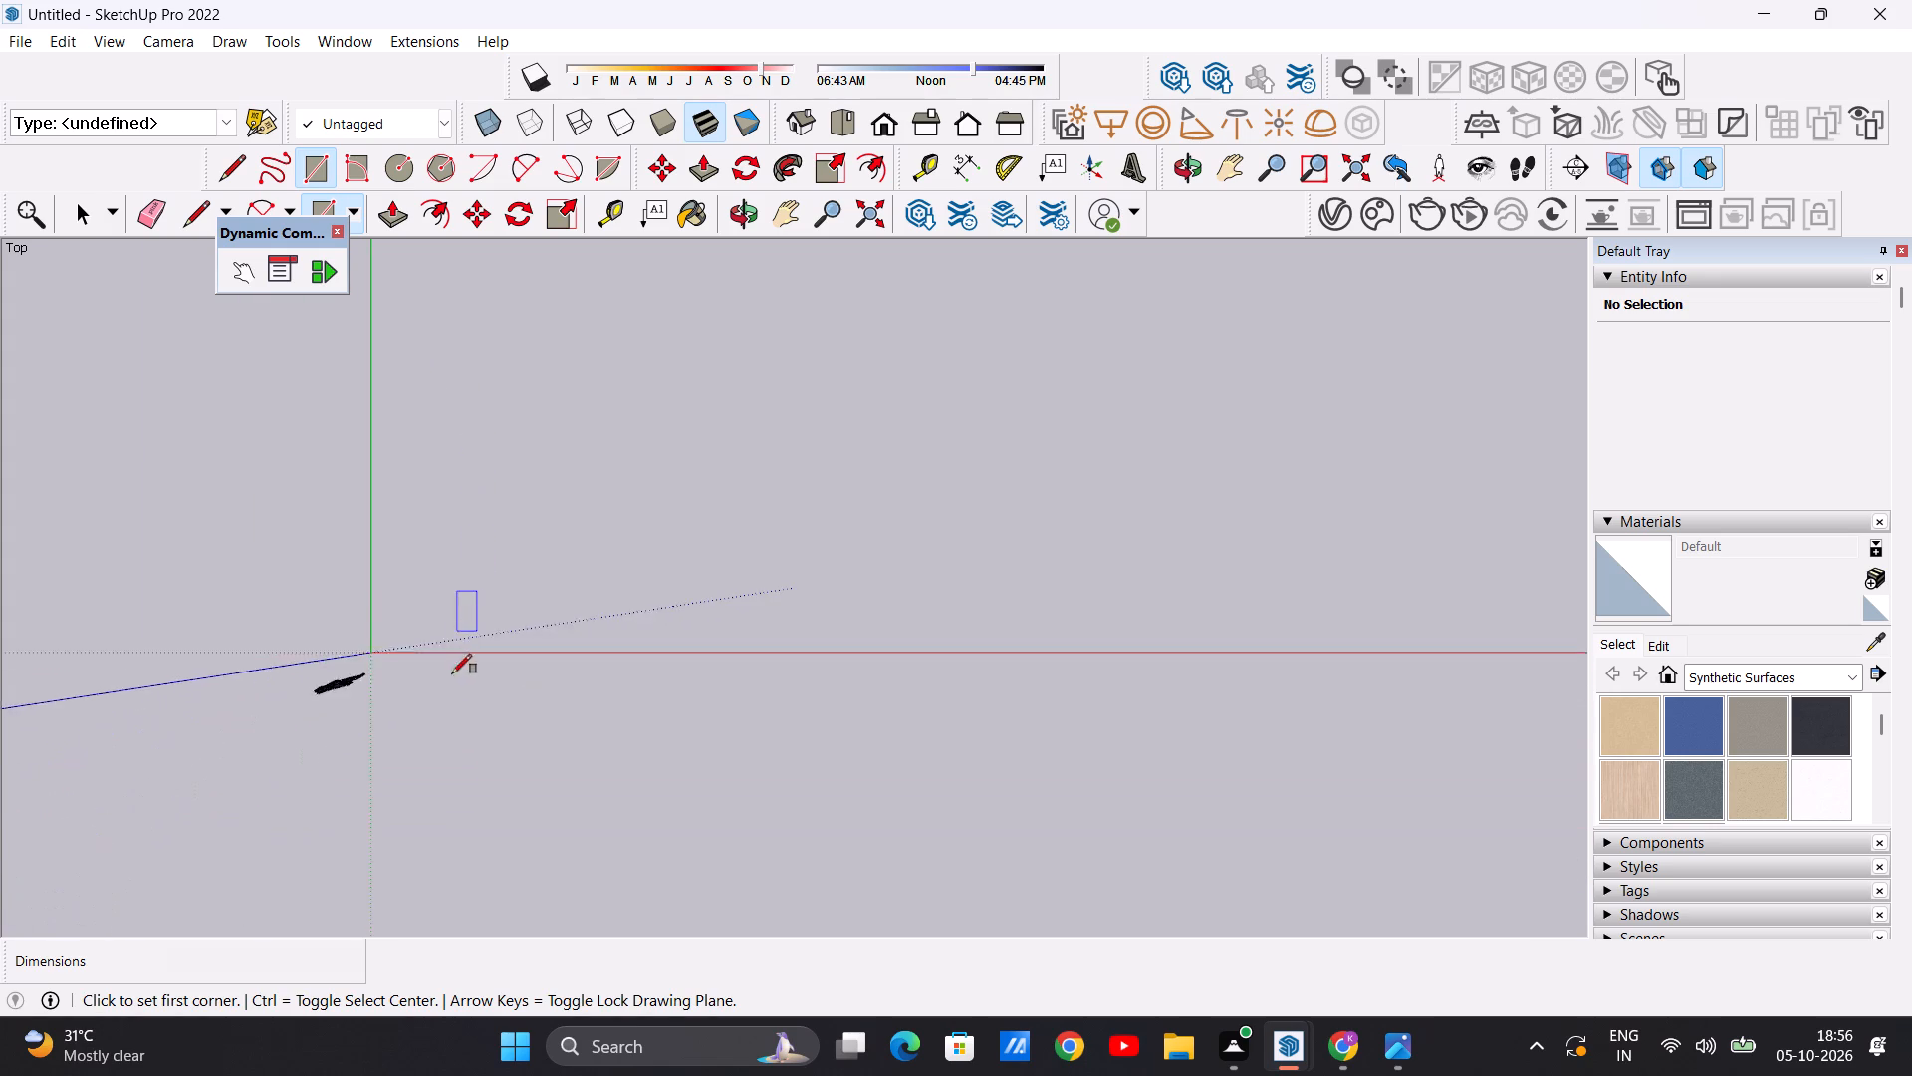
{"action": "scroll", "coordinate": [452, 673], "scroll_direction": "down", "scroll_amount": 3}
{"action": "scroll", "coordinate": [1050, 231], "scroll_direction": "up", "scroll_amount": 12}
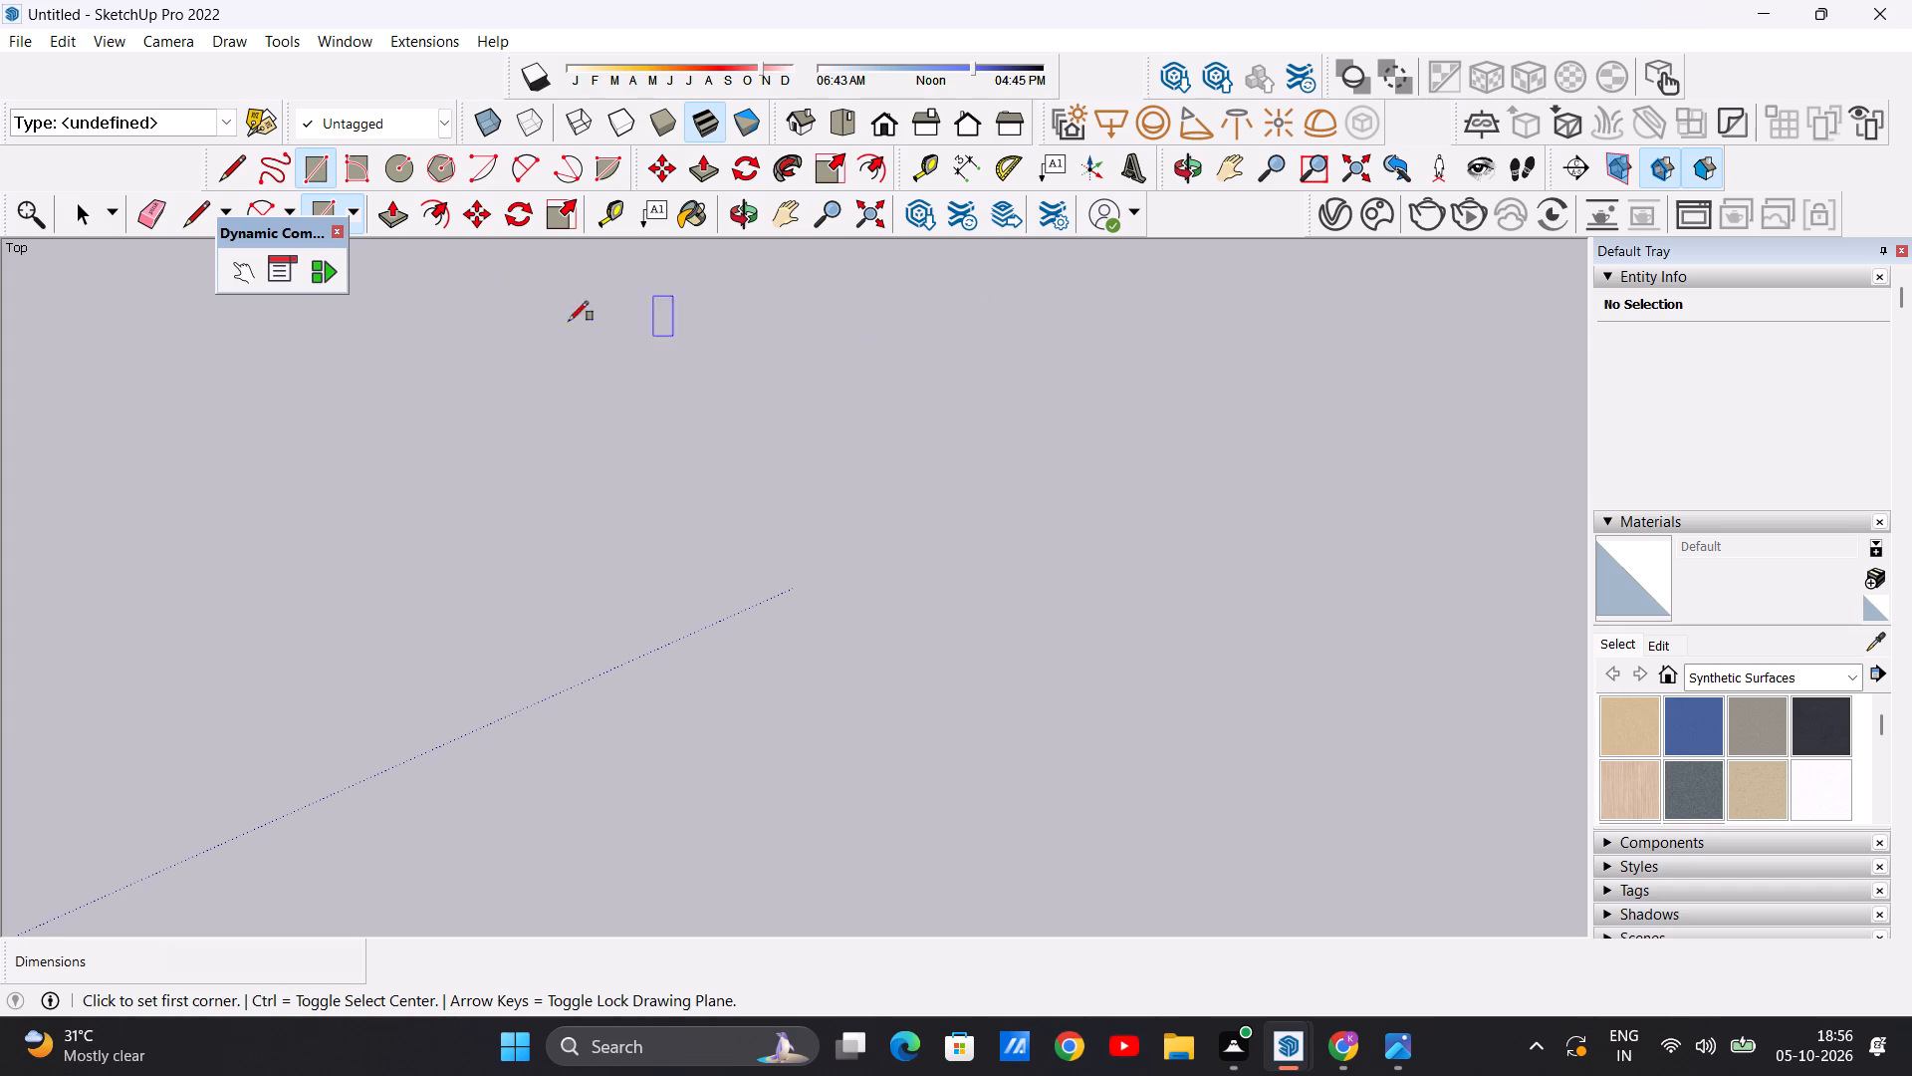
{"action": "left_click", "coordinate": [409, 300]}
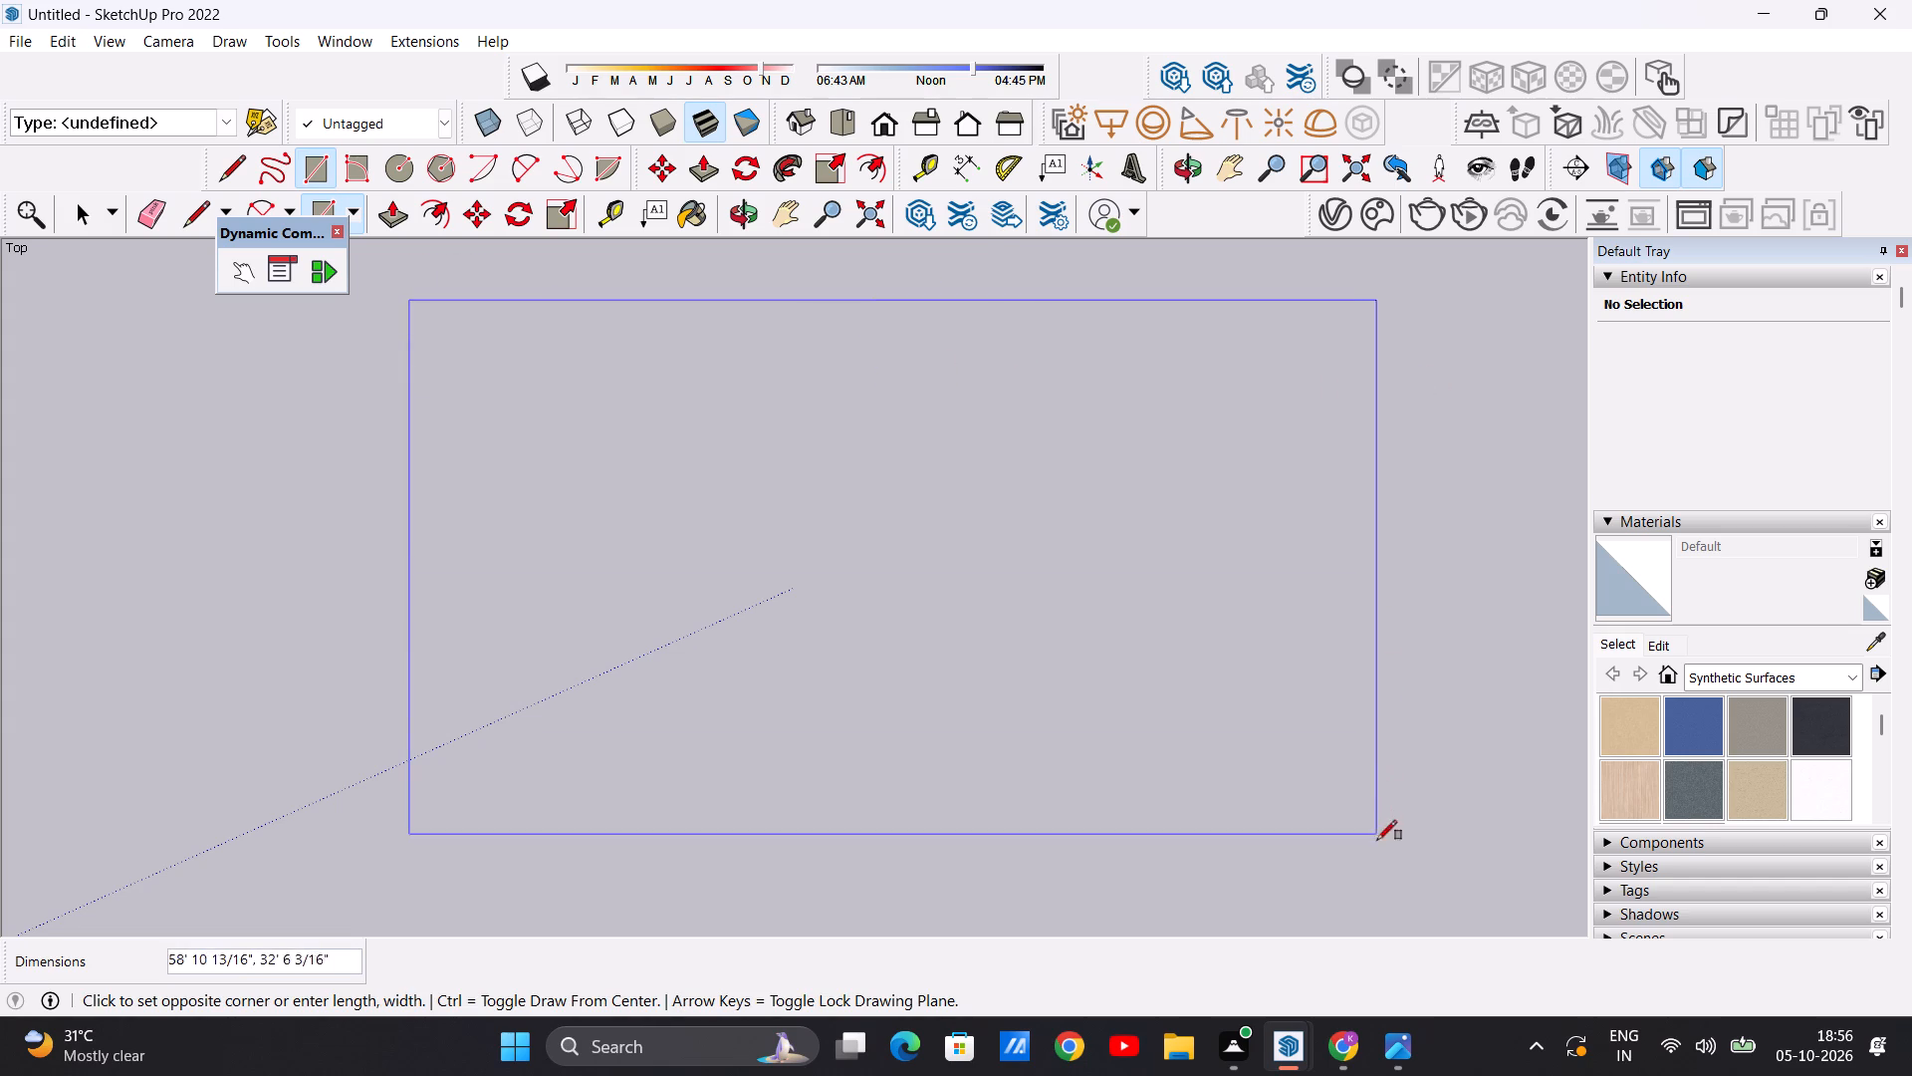
{"action": "left_click", "coordinate": [1369, 916]}
{"action": "key", "text": "space"}
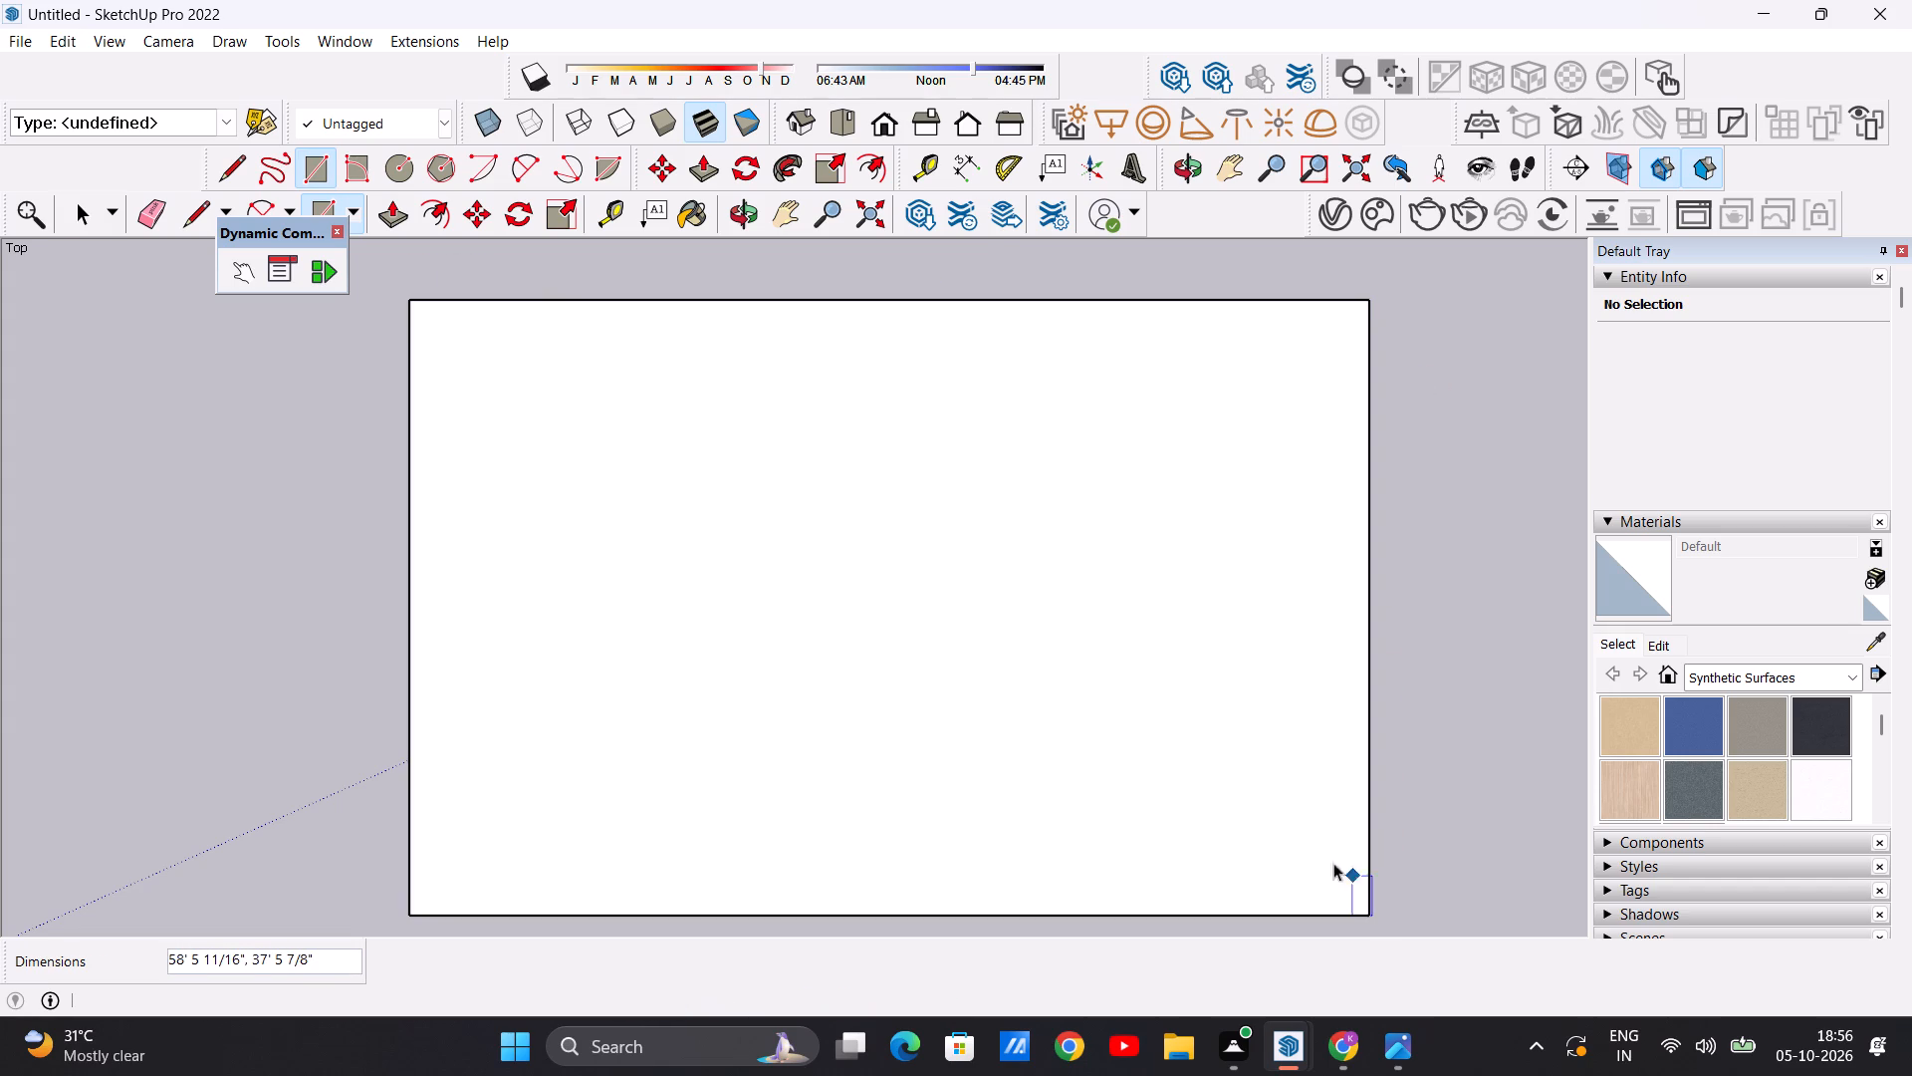
Move the whole rectangle, face and edges, diagonally about 100' farther from the origin along the positive red and green directions.
{"action": "scroll", "coordinate": [1083, 578], "scroll_direction": "down", "scroll_amount": 20}
{"action": "scroll", "coordinate": [1083, 578], "scroll_direction": "down", "scroll_amount": 3}
{"action": "scroll", "coordinate": [1482, 368], "scroll_direction": "up", "scroll_amount": 2}
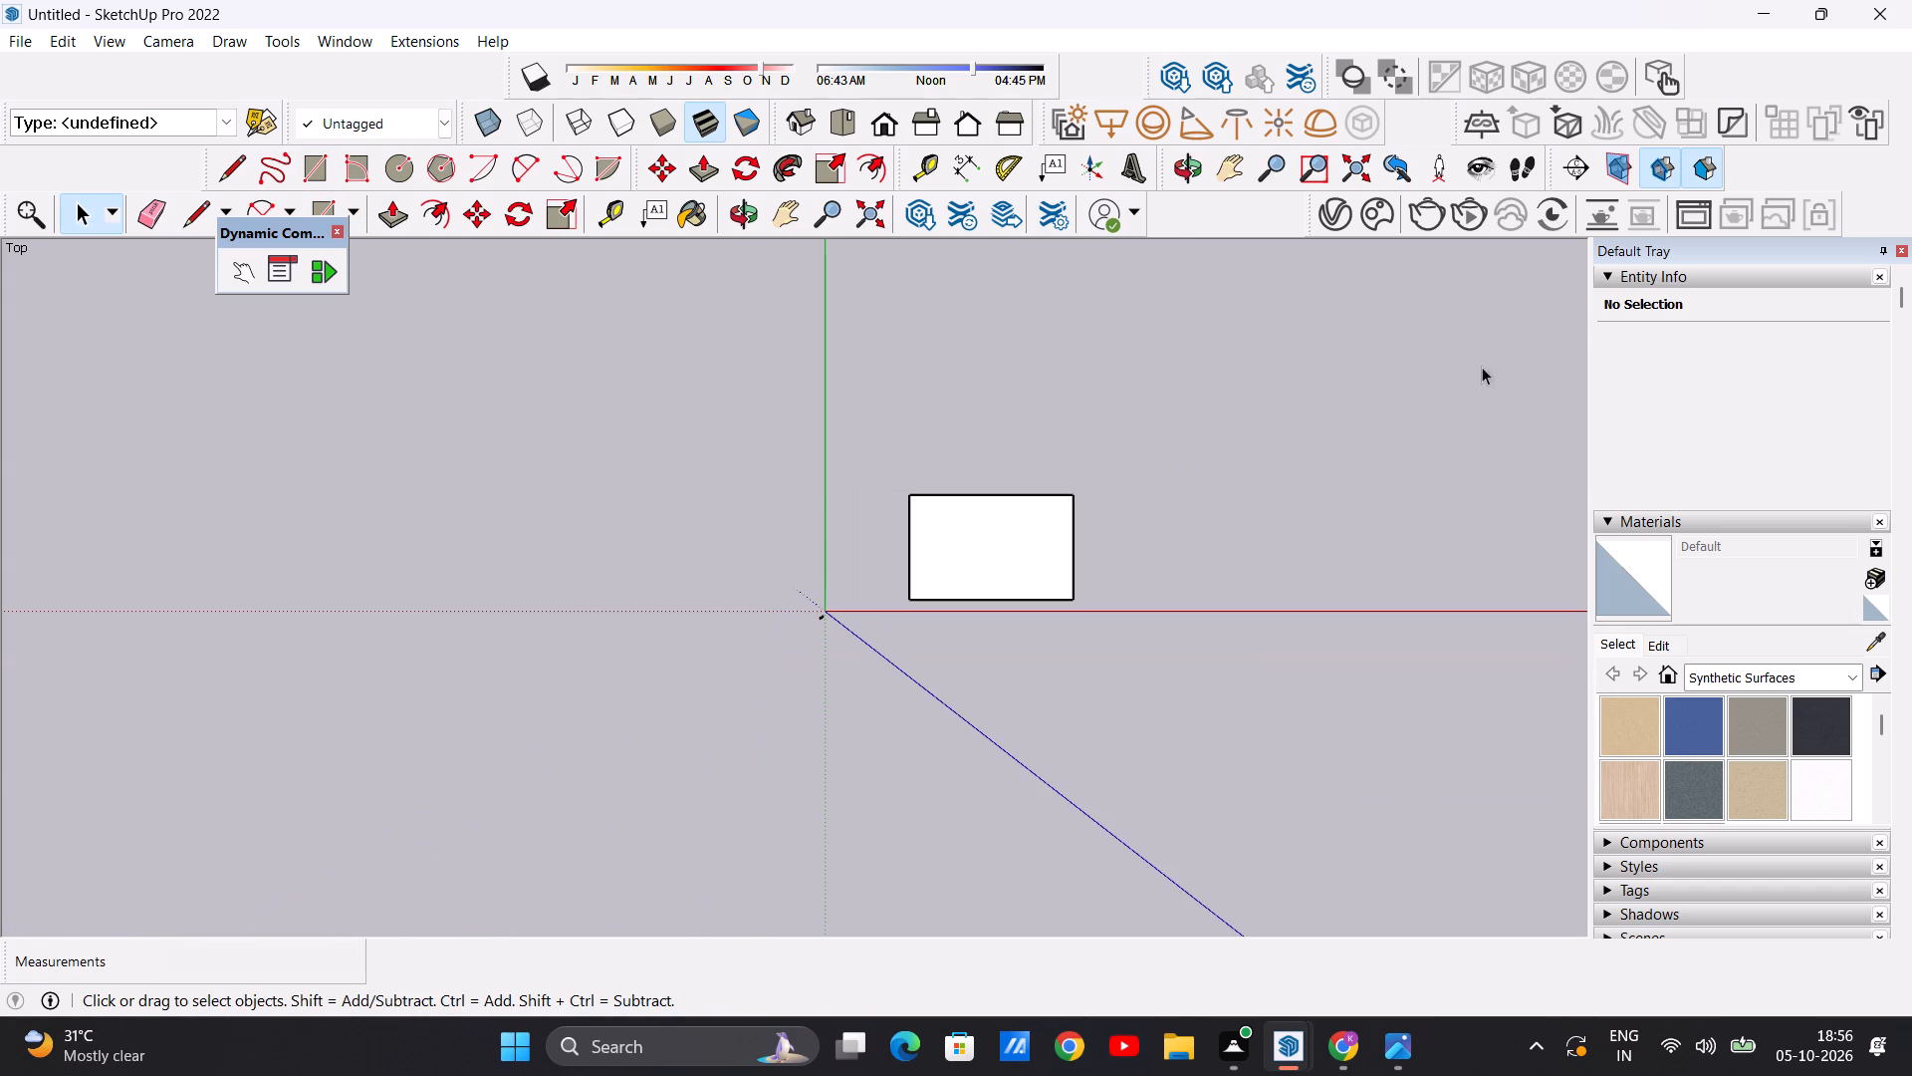
{"action": "scroll", "coordinate": [1482, 367], "scroll_direction": "up", "scroll_amount": 8}
{"action": "triple_click", "coordinate": [474, 705]}
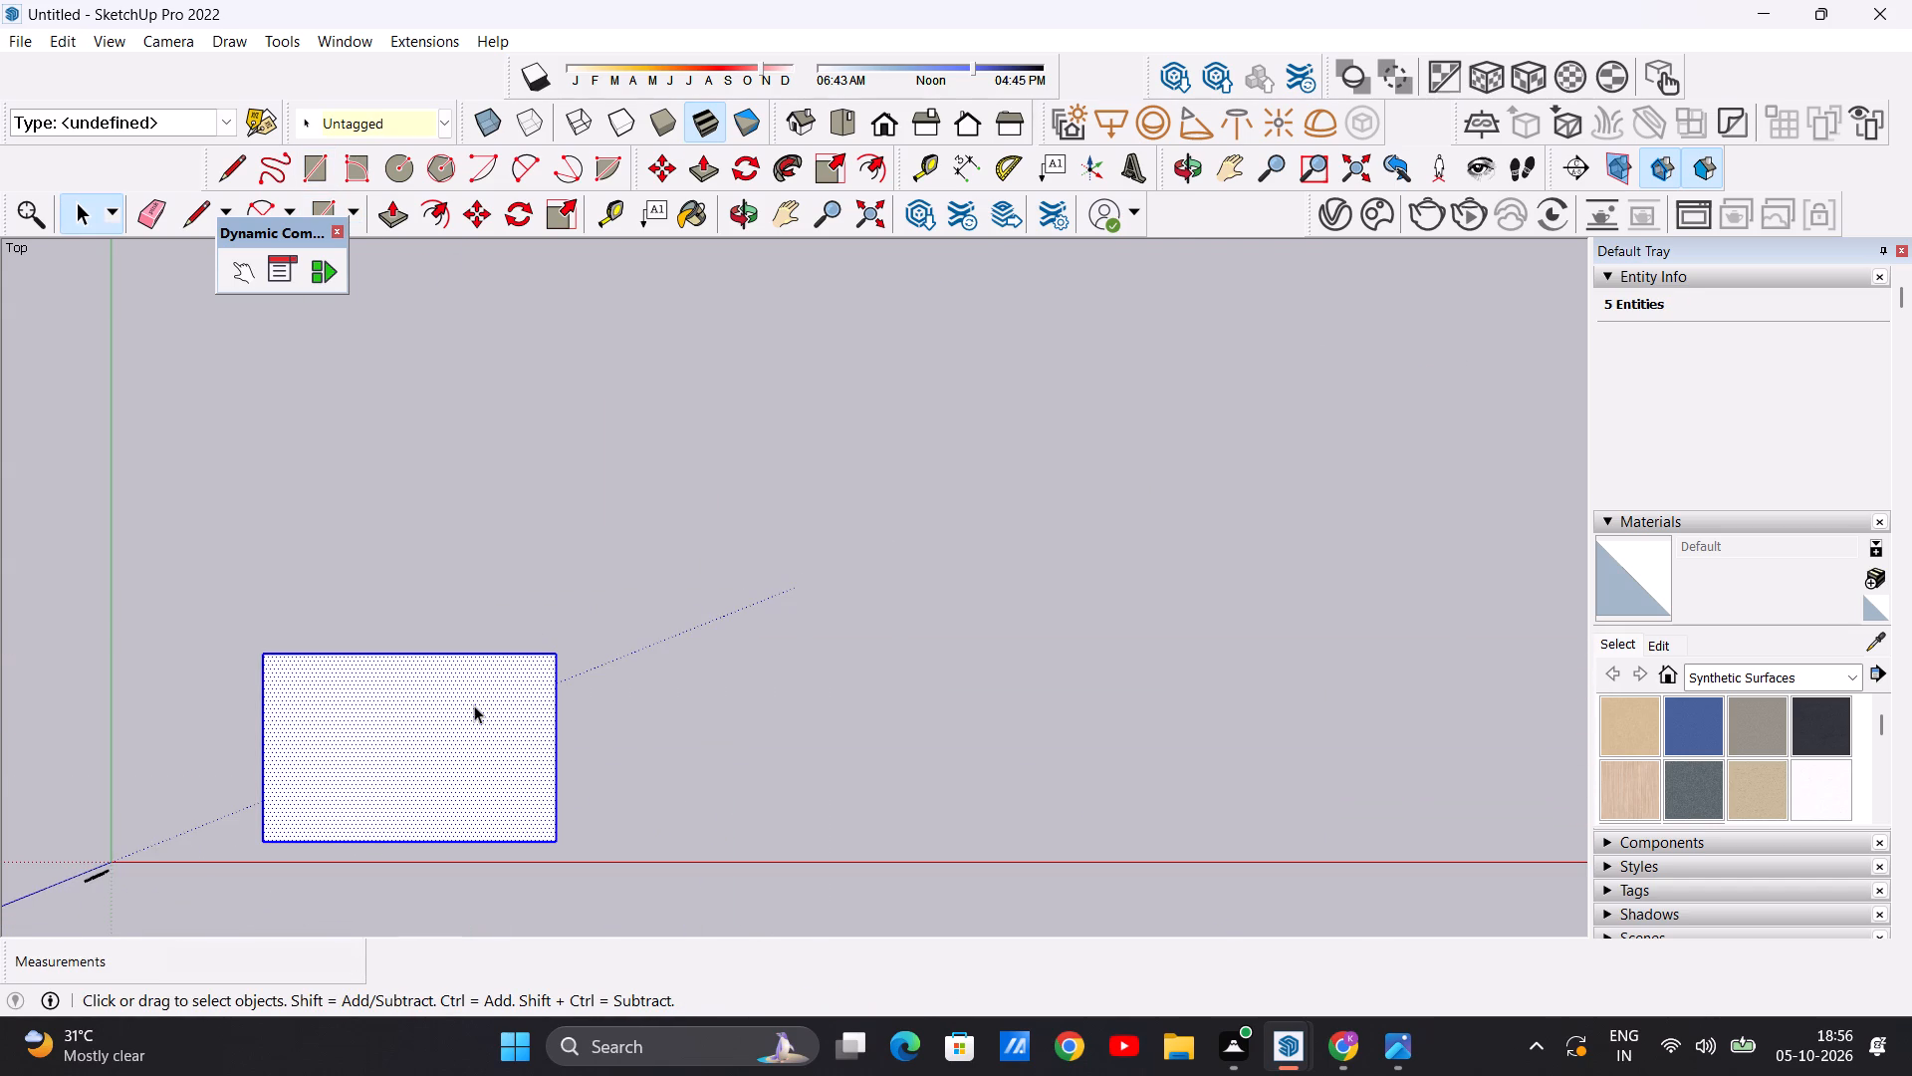
{"action": "key", "text": "m"}
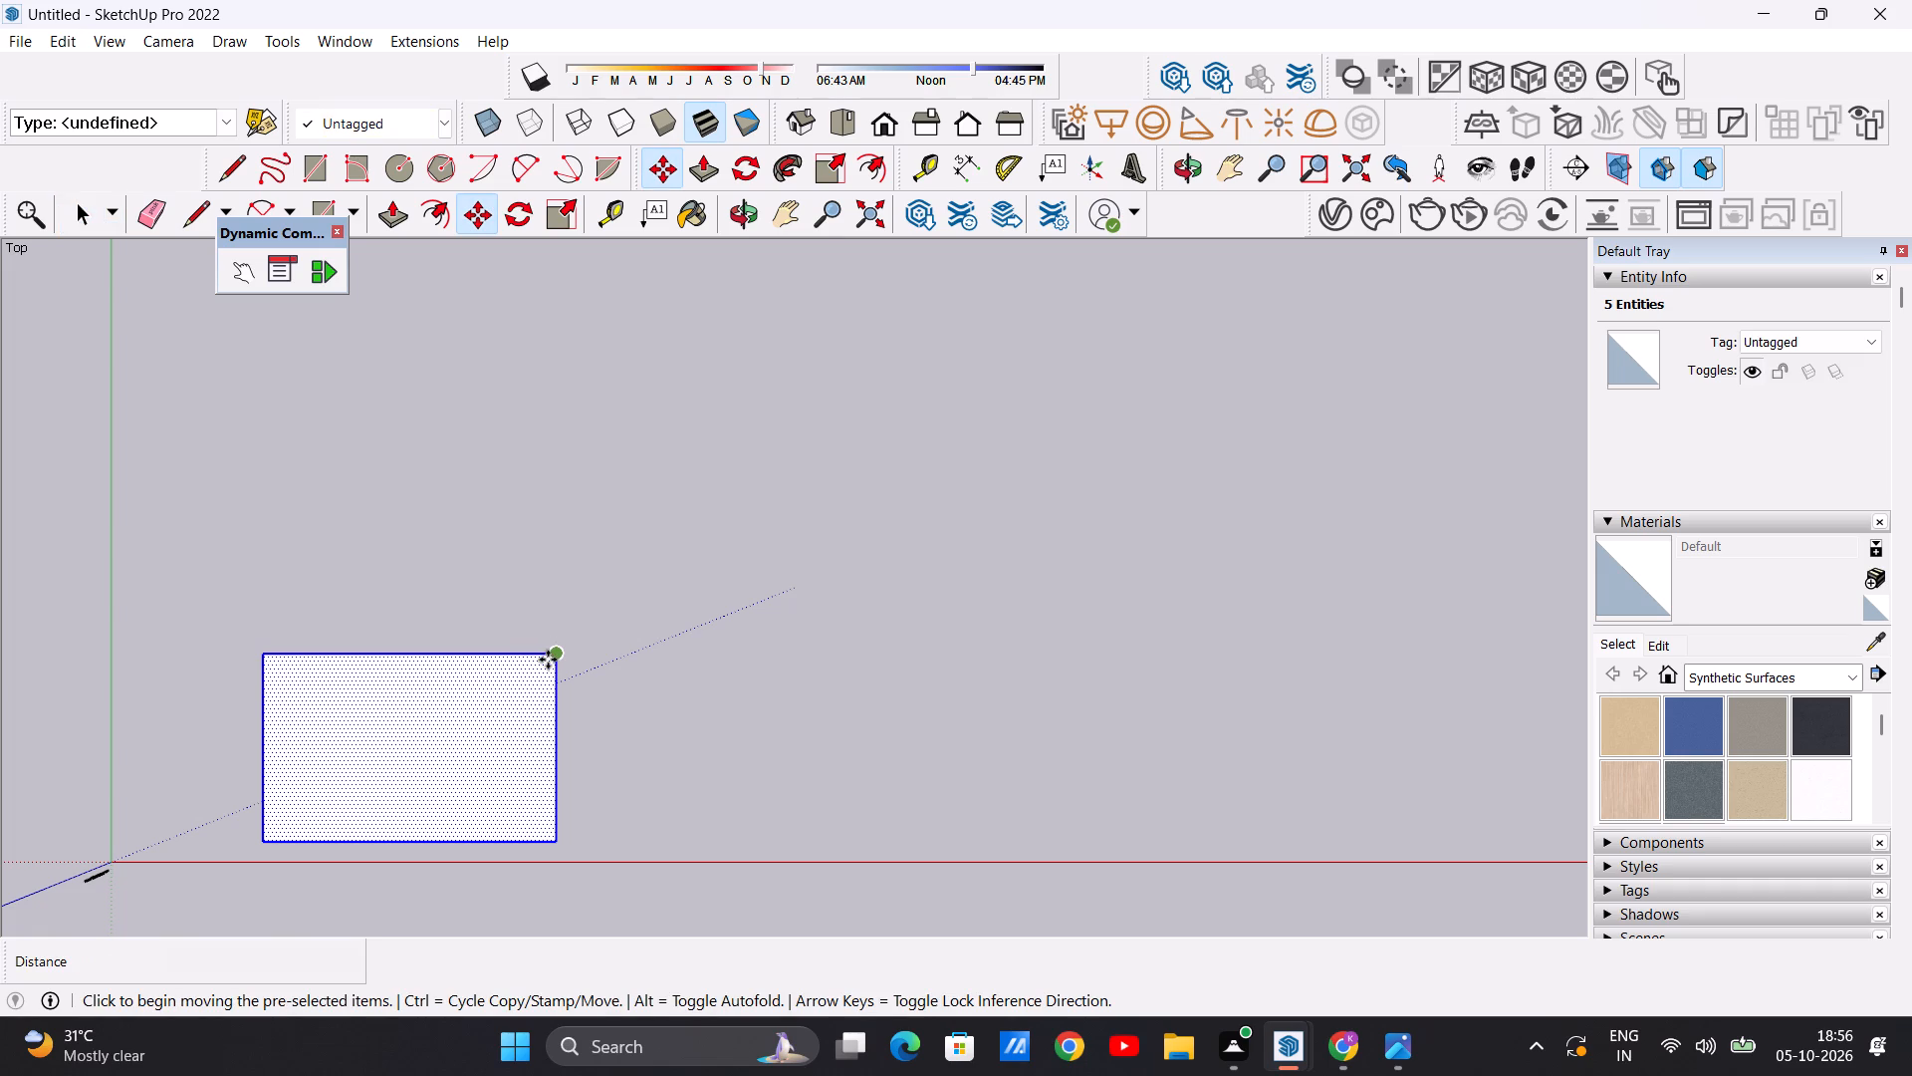
{"action": "left_click", "coordinate": [548, 660]}
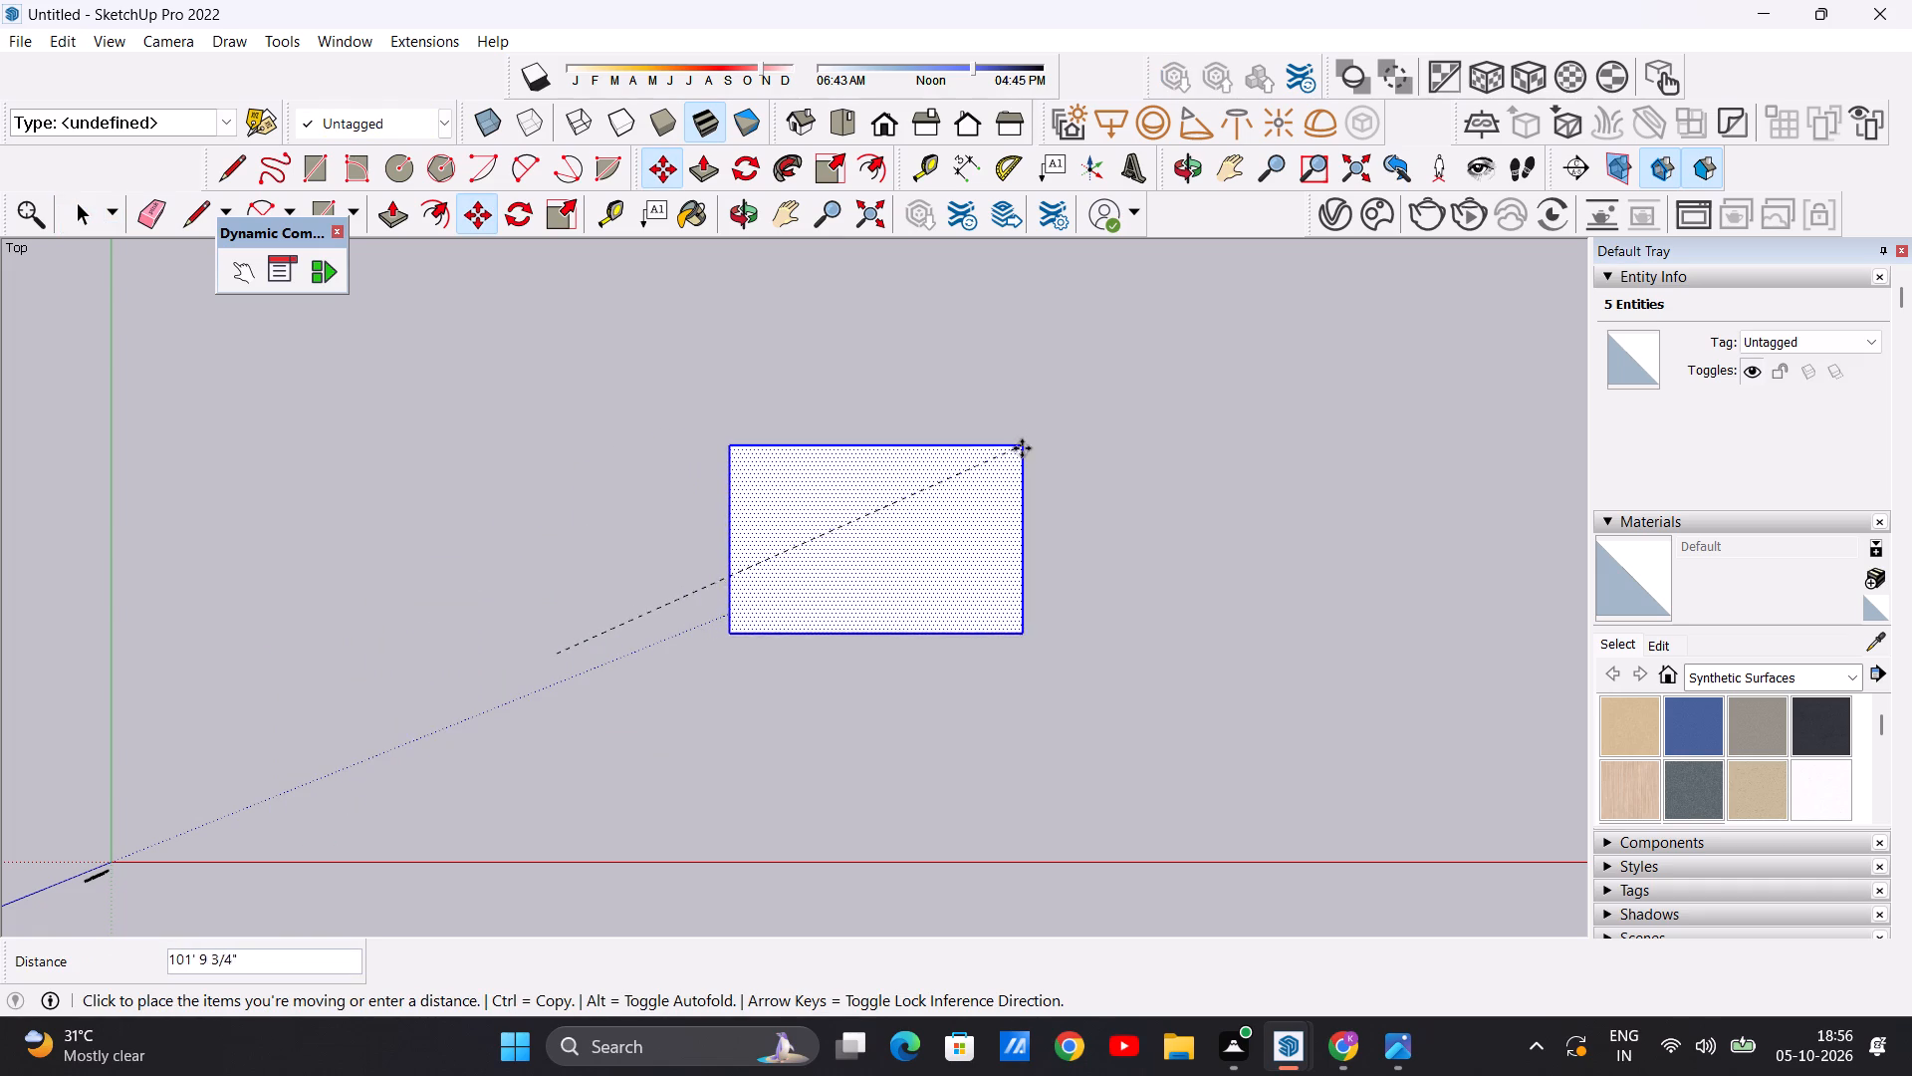
{"action": "left_click", "coordinate": [1007, 458]}
{"action": "key", "text": "space"}
{"action": "left_click", "coordinate": [1126, 521]}
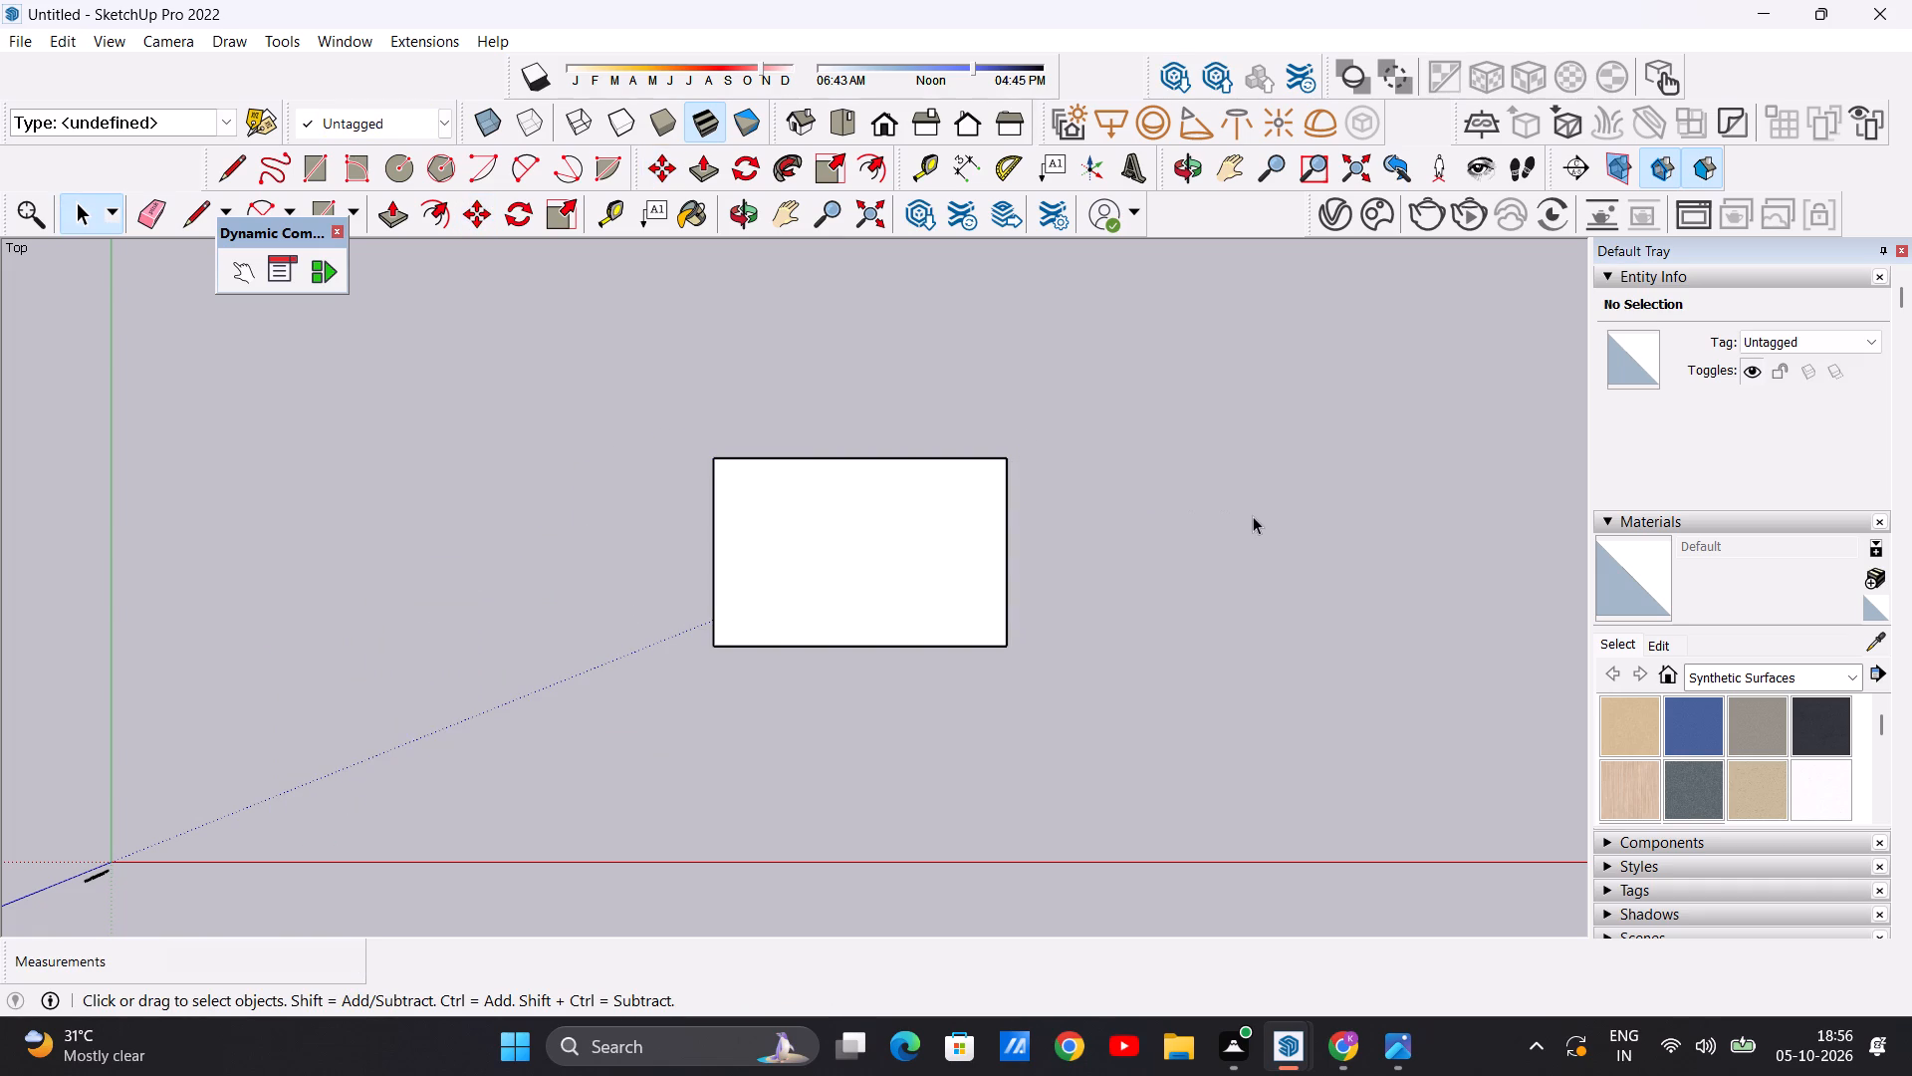
Draw an adjoining rectangle about 26' deep along the full length of the existing rectangle's upper edge.
{"action": "scroll", "coordinate": [1253, 516], "scroll_direction": "up", "scroll_amount": 4}
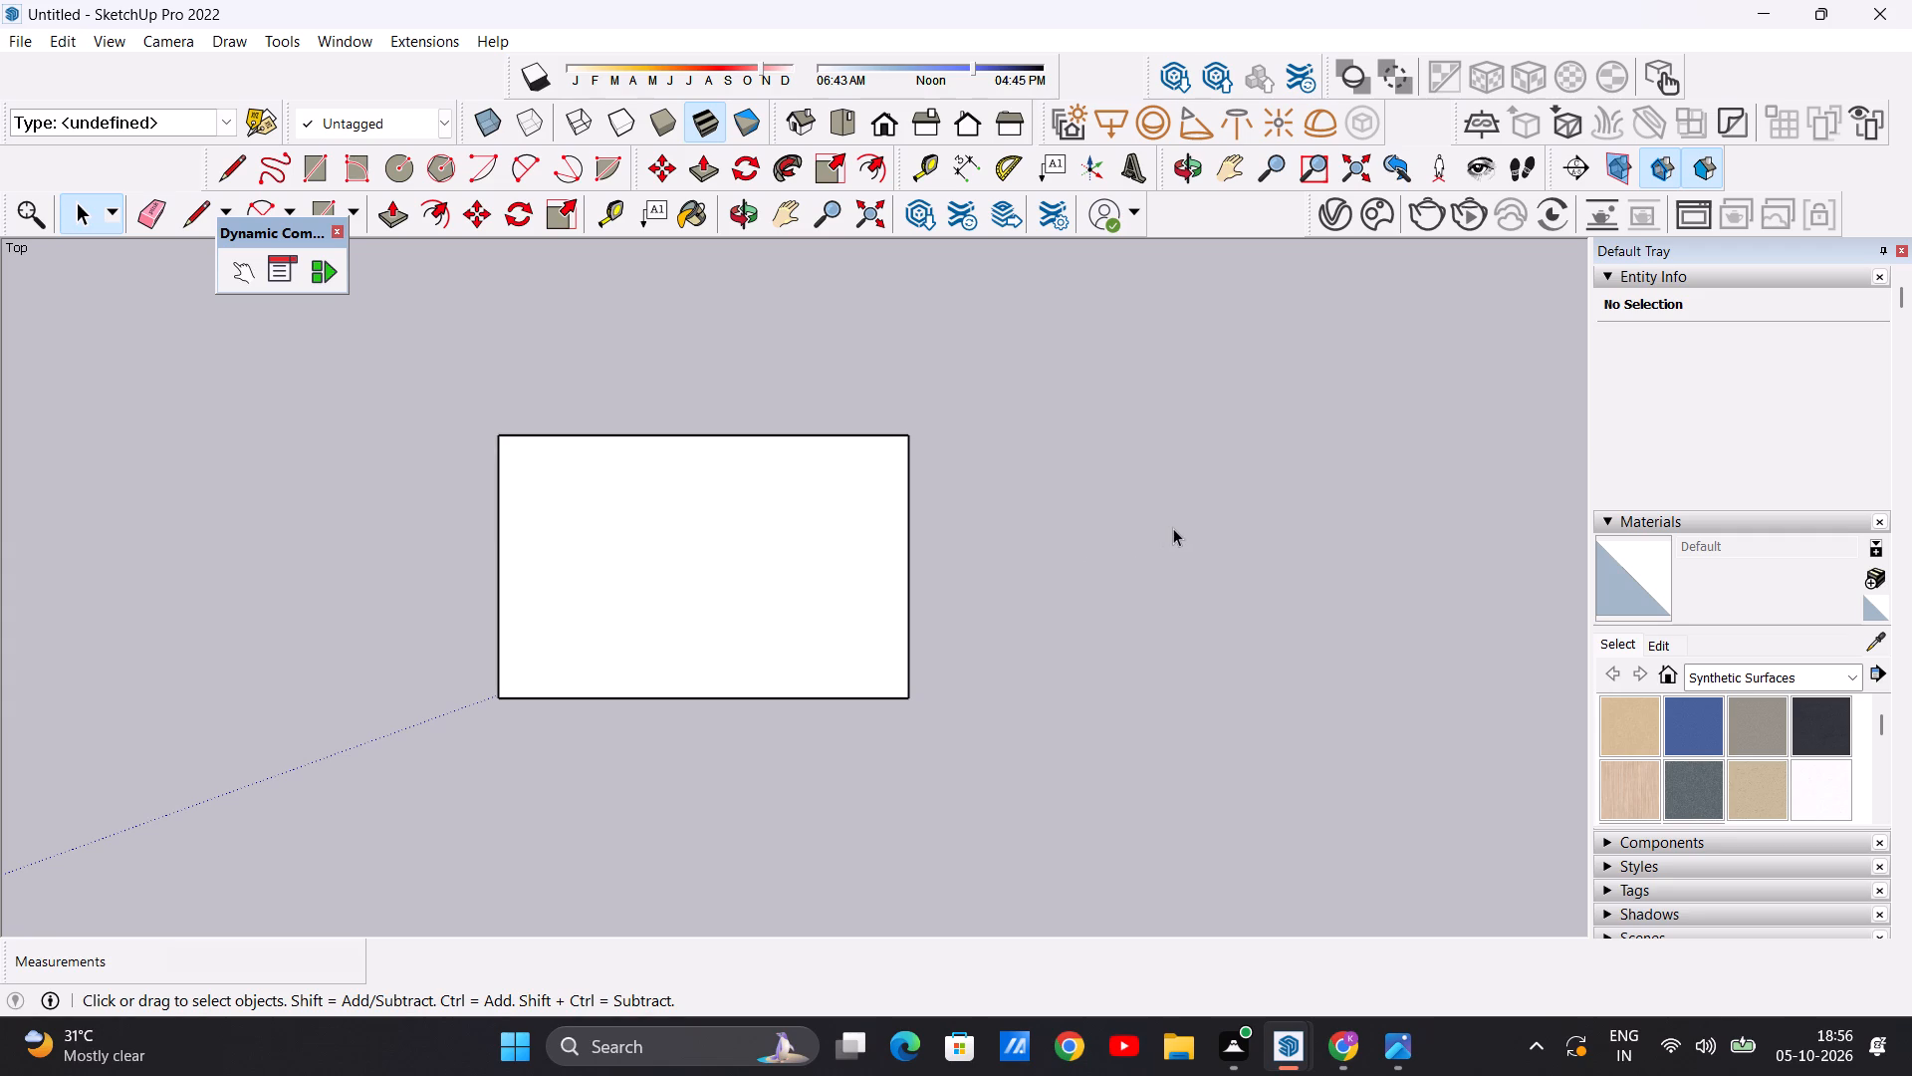
{"action": "scroll", "coordinate": [1172, 530], "scroll_direction": "down", "scroll_amount": 5}
{"action": "scroll", "coordinate": [1068, 527], "scroll_direction": "down", "scroll_amount": 2}
{"action": "scroll", "coordinate": [1006, 528], "scroll_direction": "up", "scroll_amount": 5}
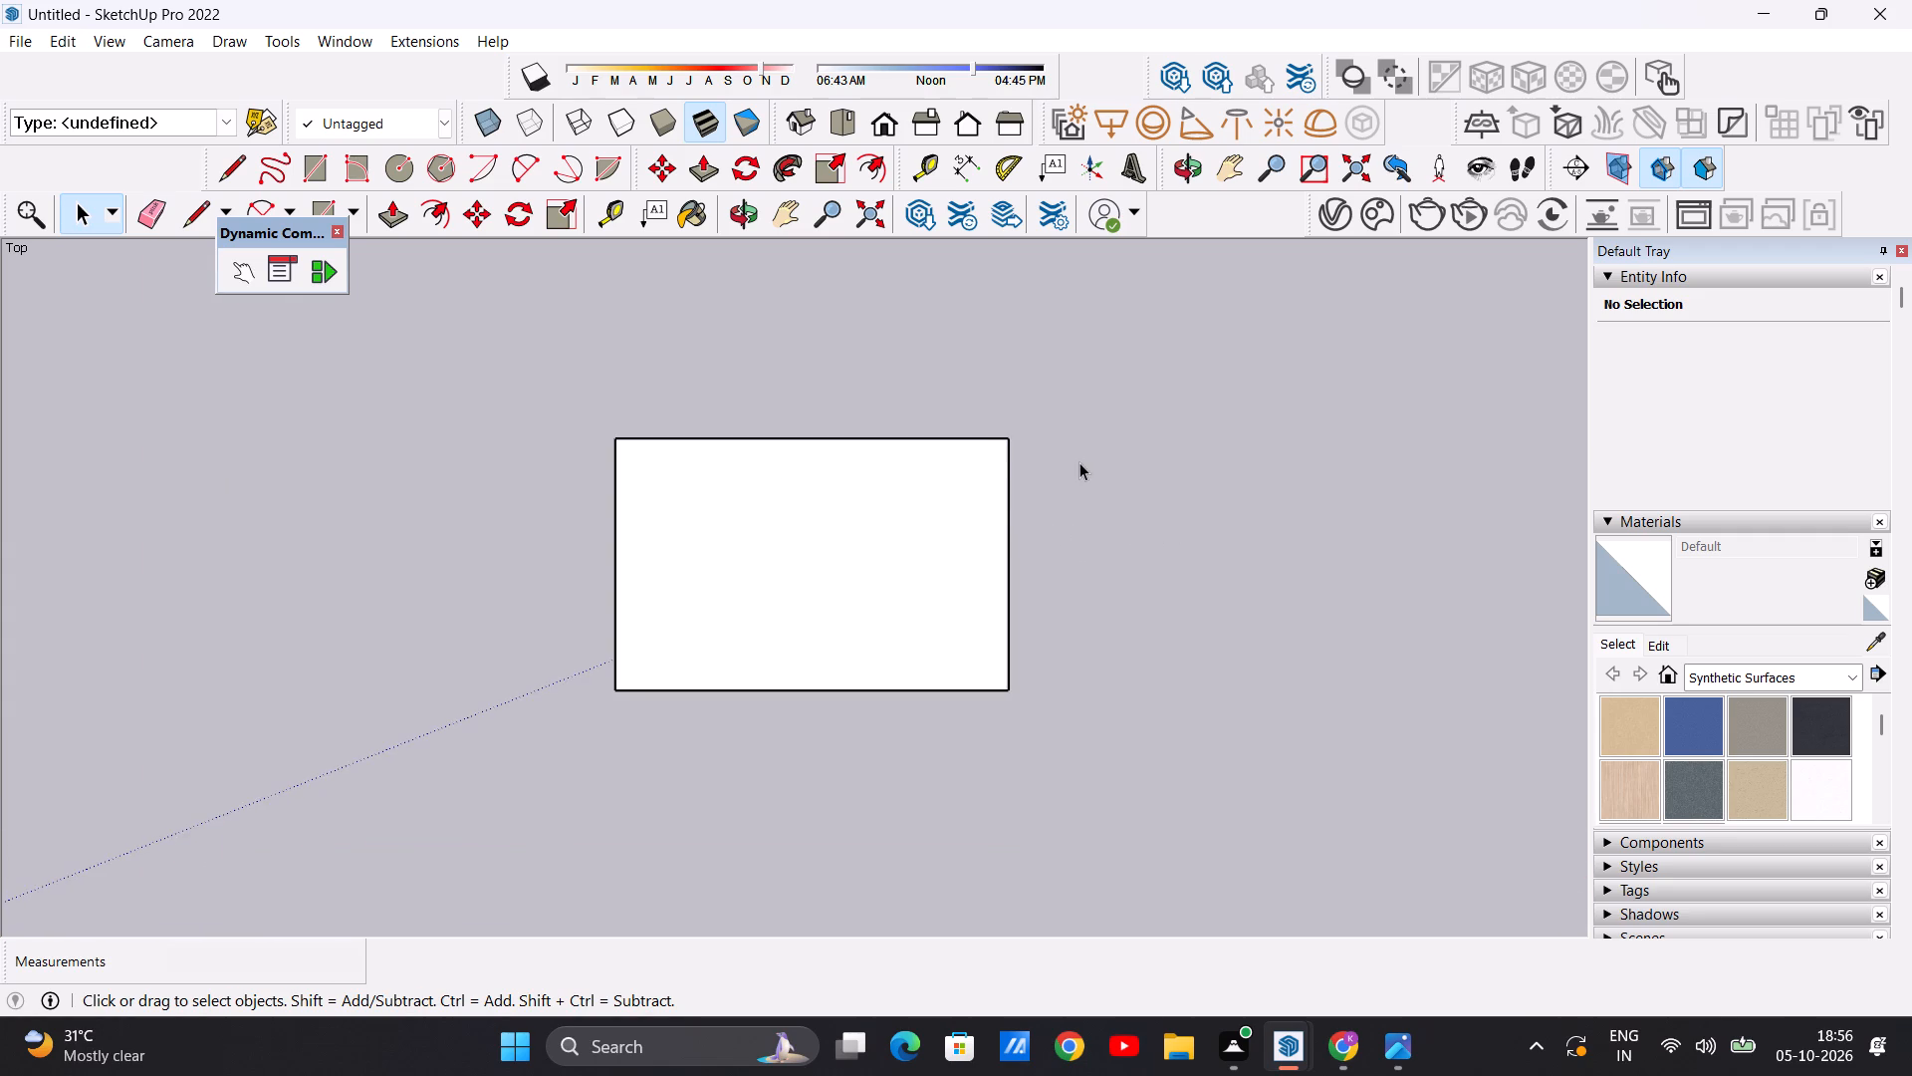
{"action": "scroll", "coordinate": [1079, 459], "scroll_direction": "up", "scroll_amount": 5}
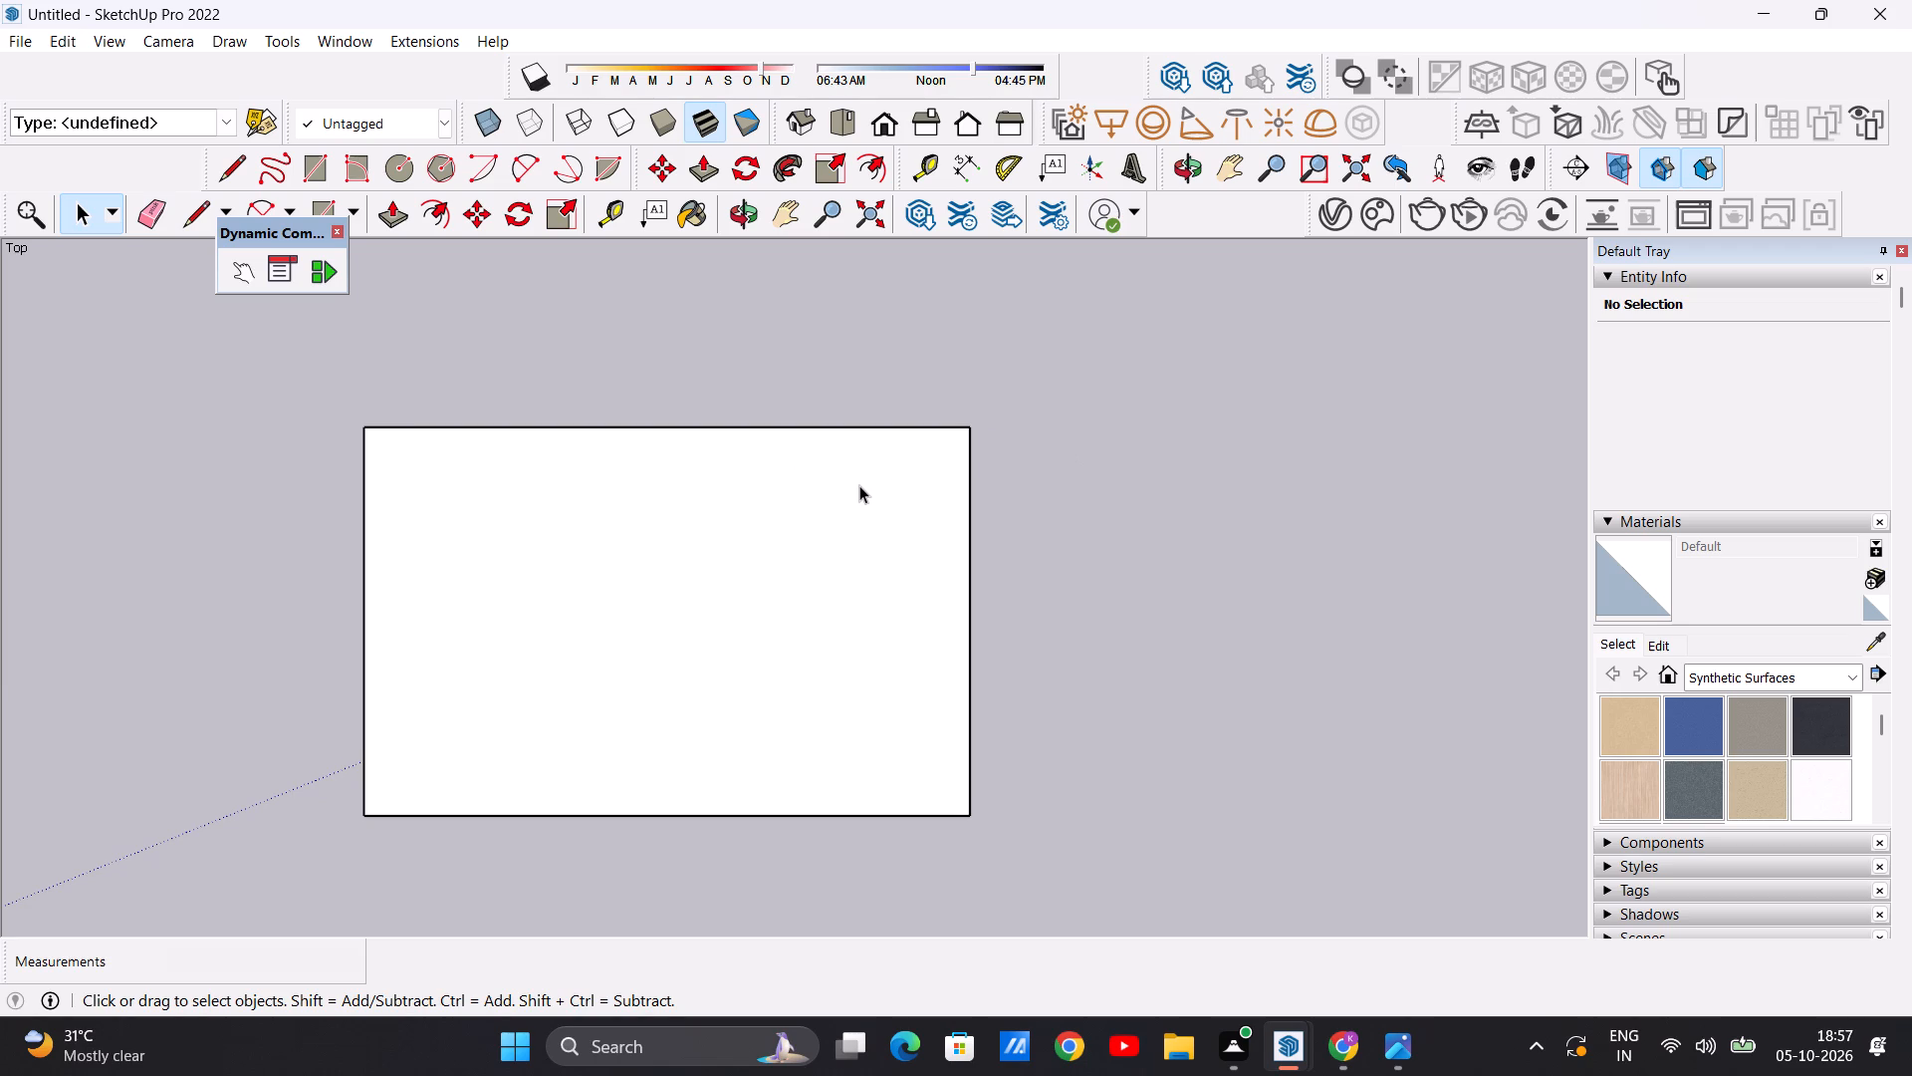
{"action": "key", "text": "r"}
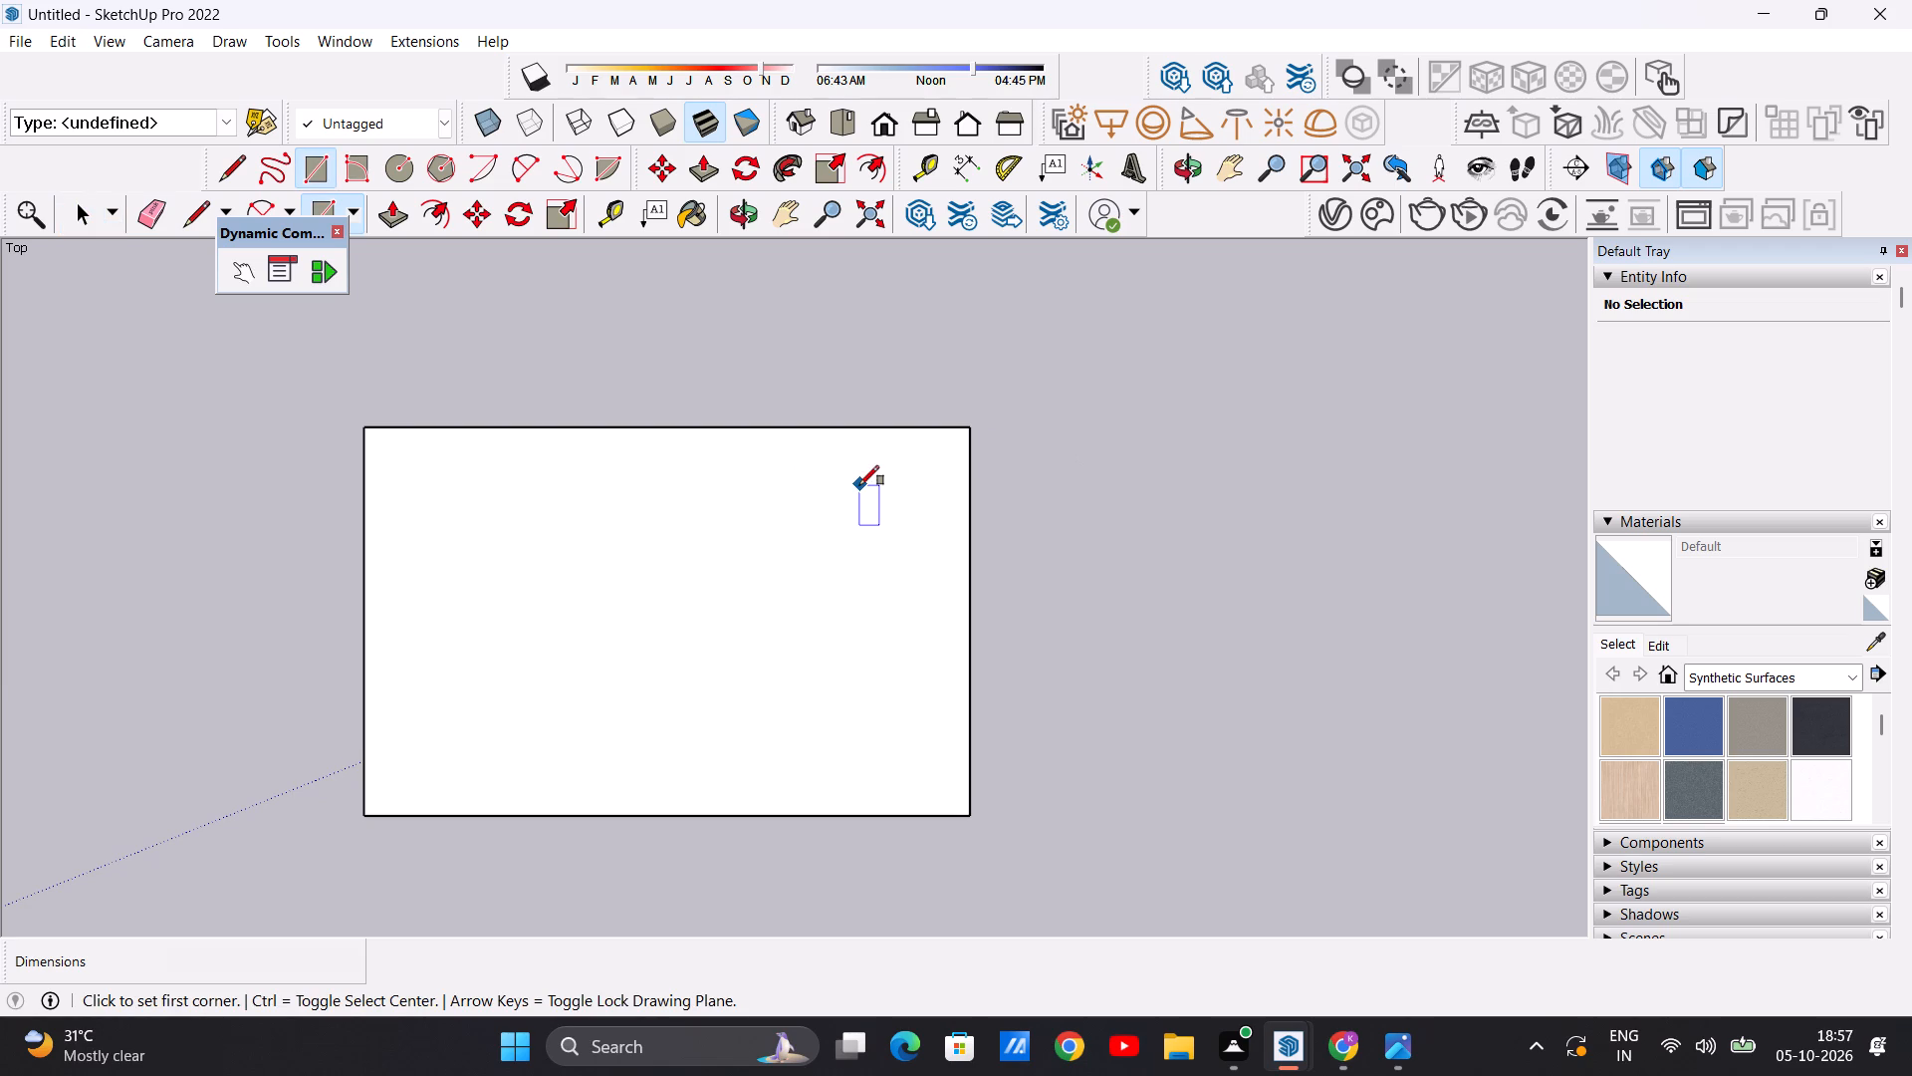
{"action": "scroll", "coordinate": [844, 730], "scroll_direction": "down", "scroll_amount": 10}
{"action": "scroll", "coordinate": [895, 636], "scroll_direction": "up", "scroll_amount": 6}
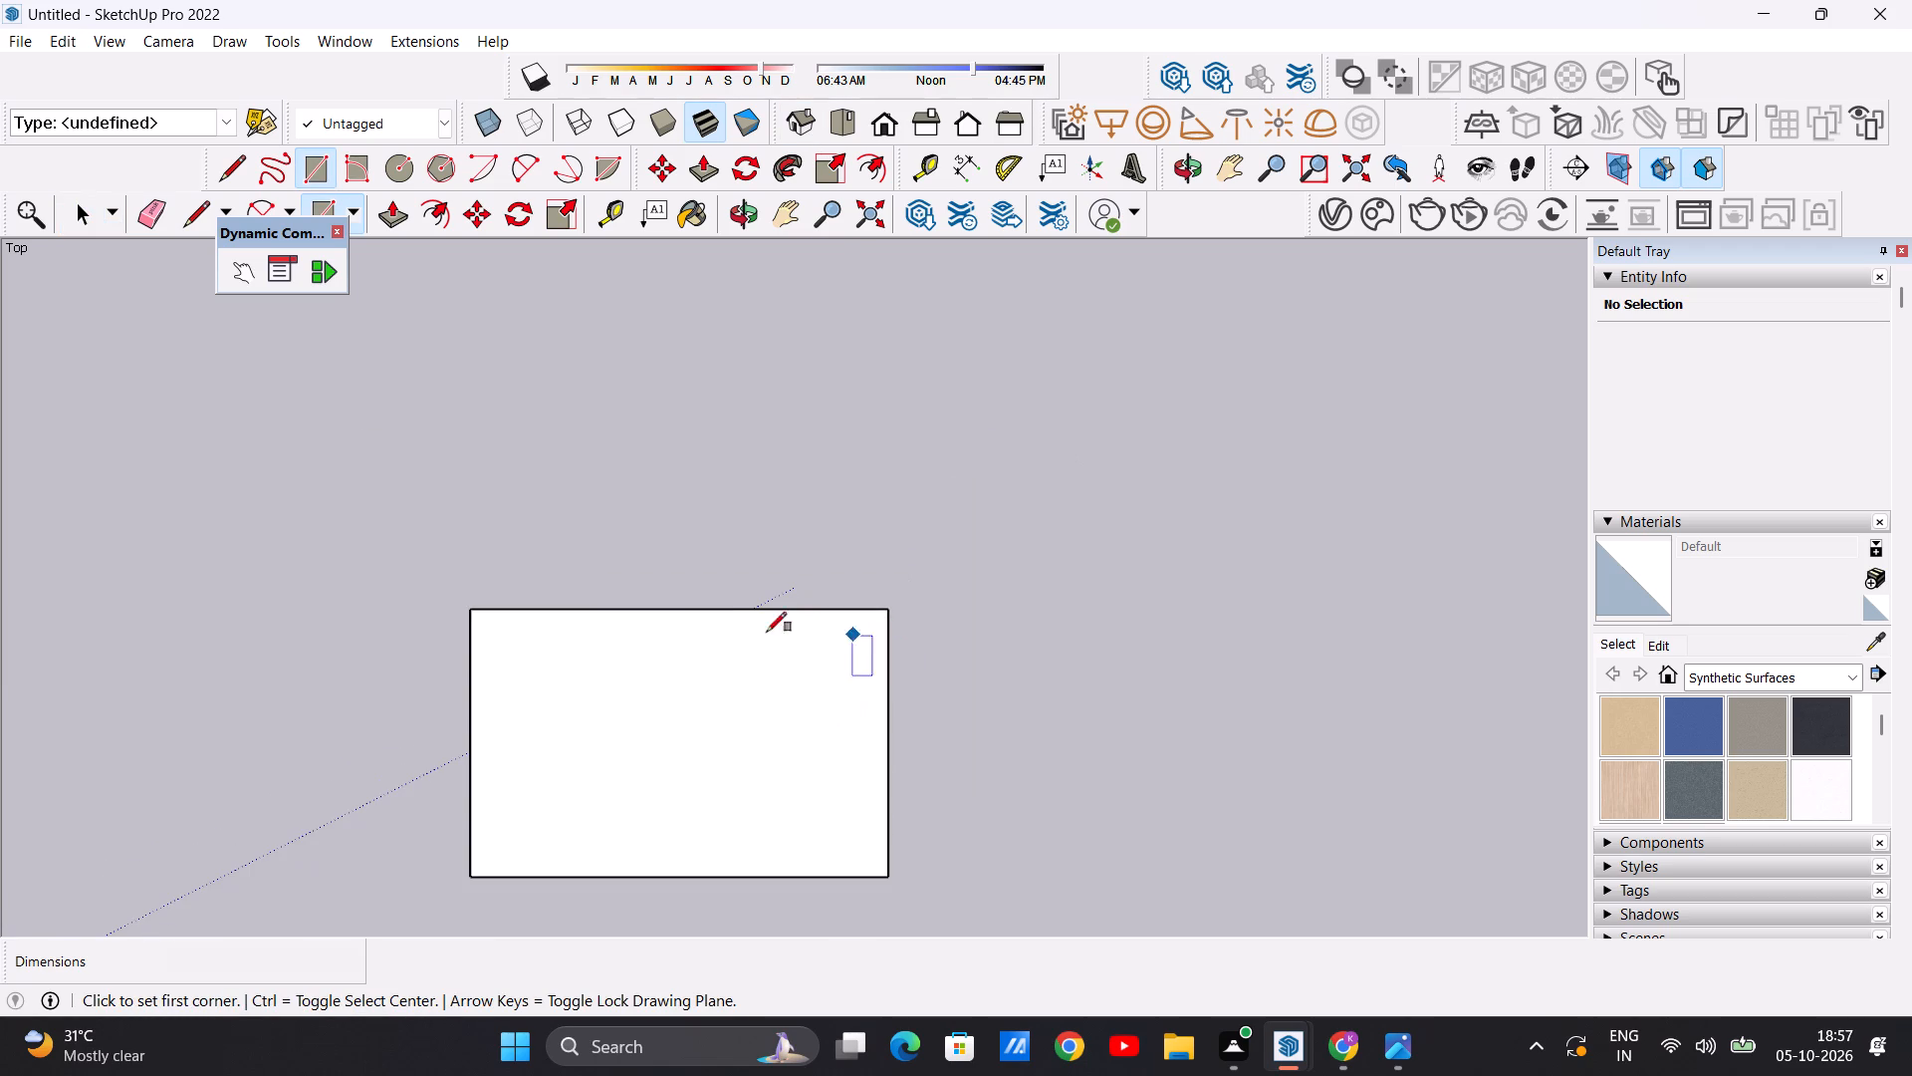
{"action": "left_click", "coordinate": [470, 609]}
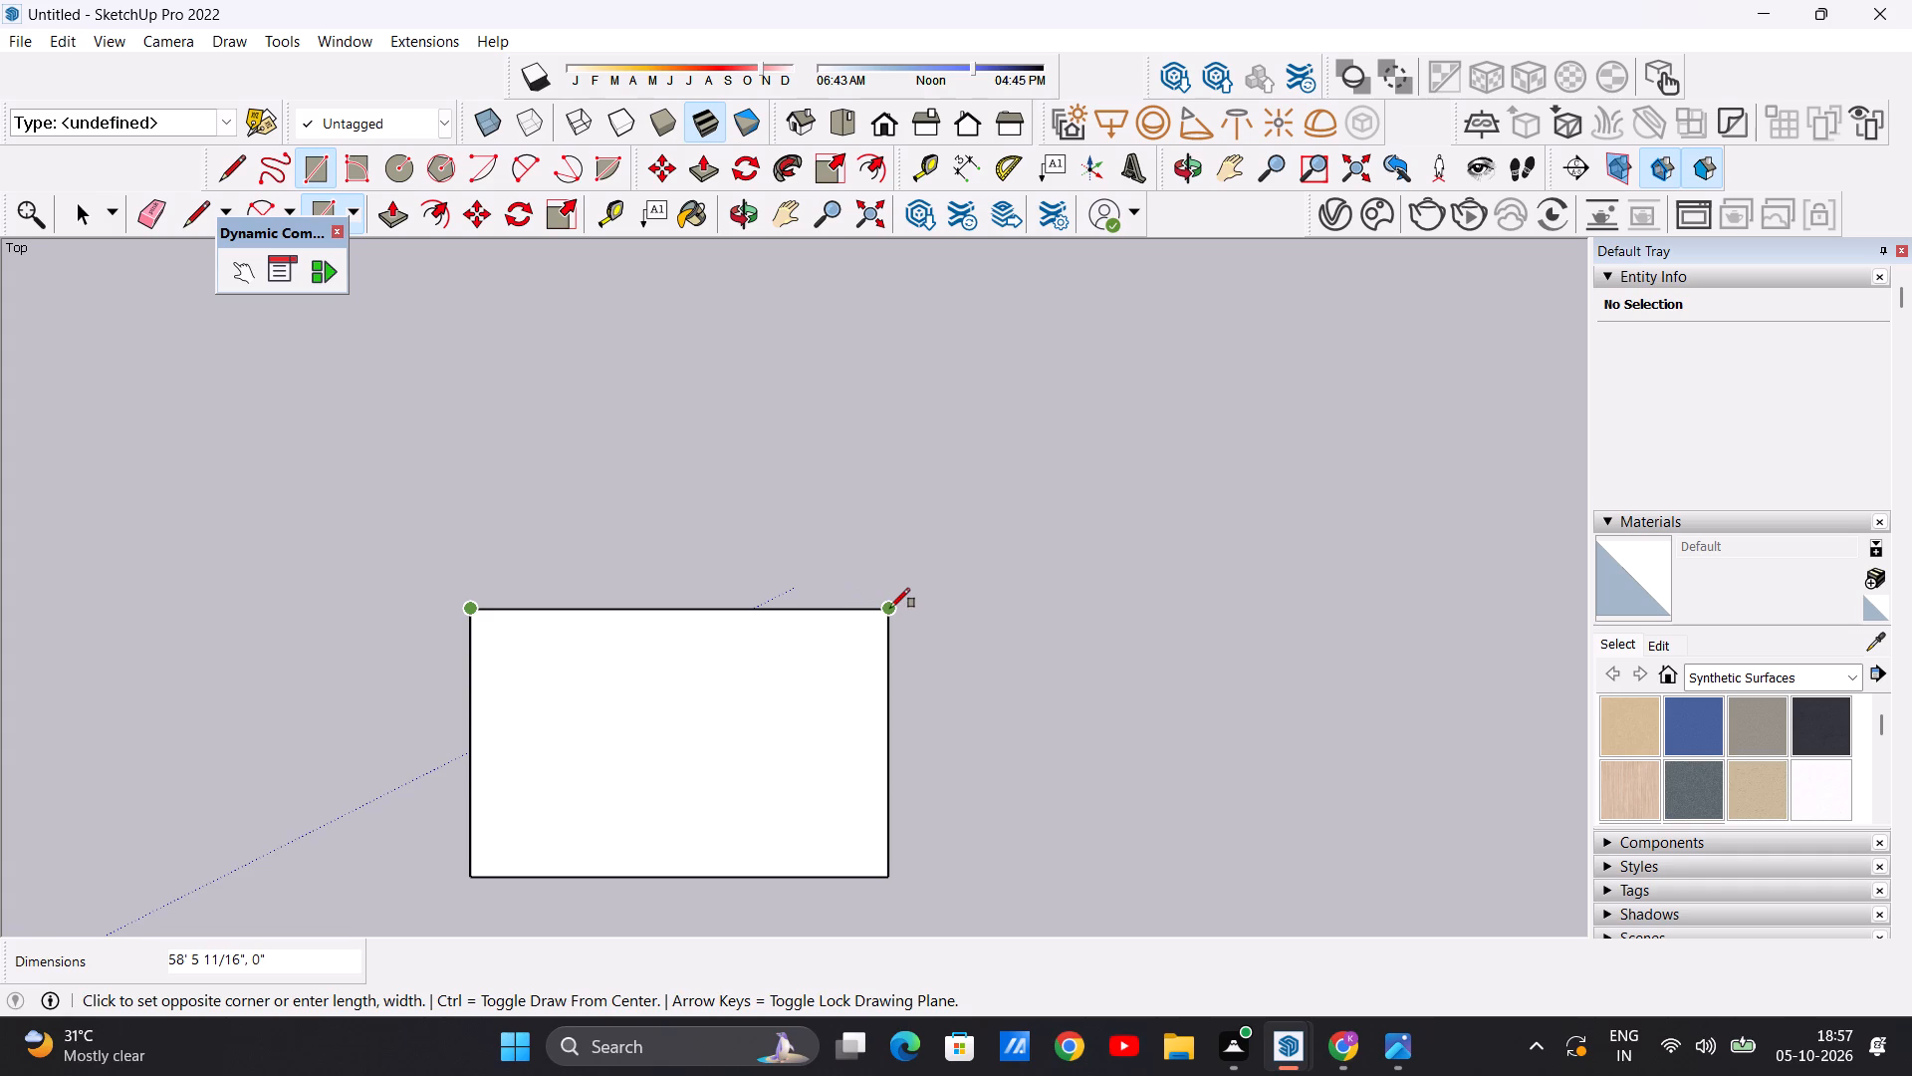
{"action": "left_click", "coordinate": [890, 608]}
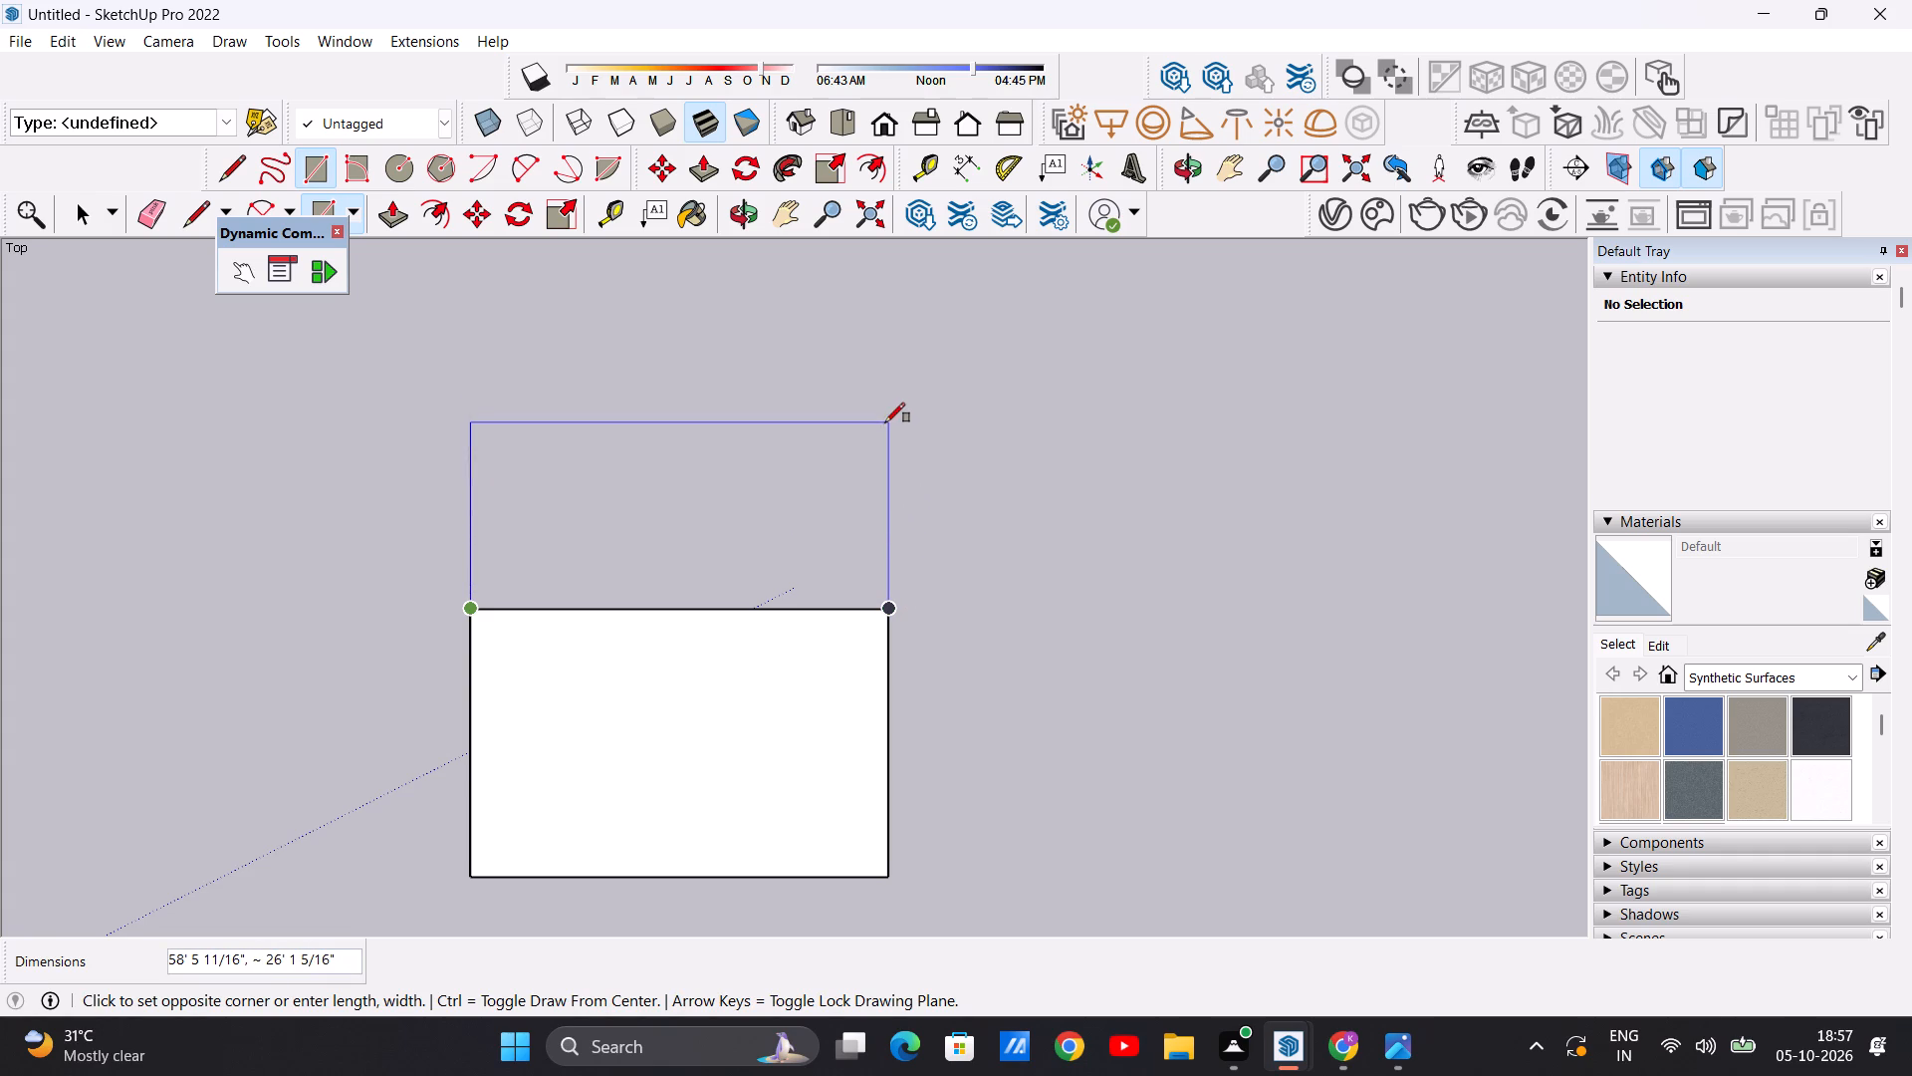
{"action": "left_click", "coordinate": [885, 422]}
Draw another adjoining rectangle about 41' 5" wide along the full height of the combined shape's right side, about 63' 7".
{"action": "left_click", "coordinate": [881, 427]}
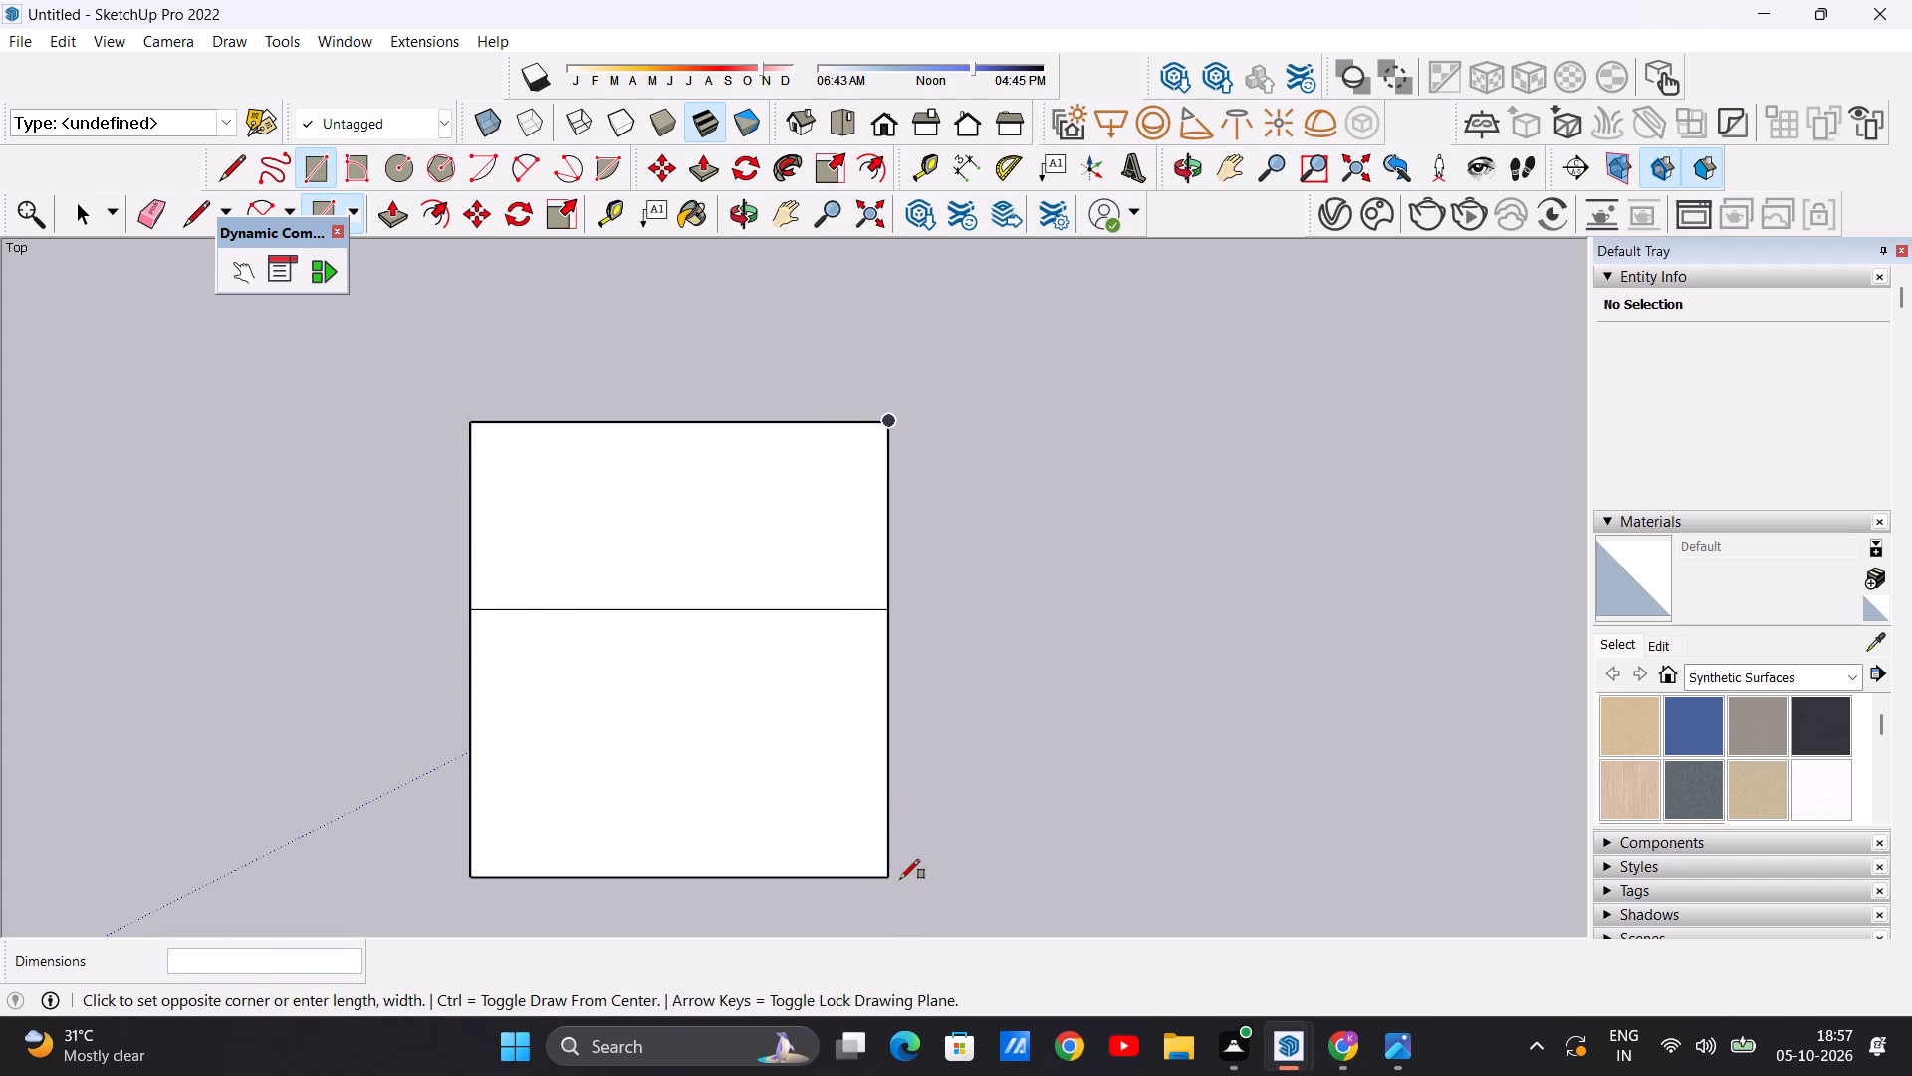
{"action": "left_click", "coordinate": [891, 881]}
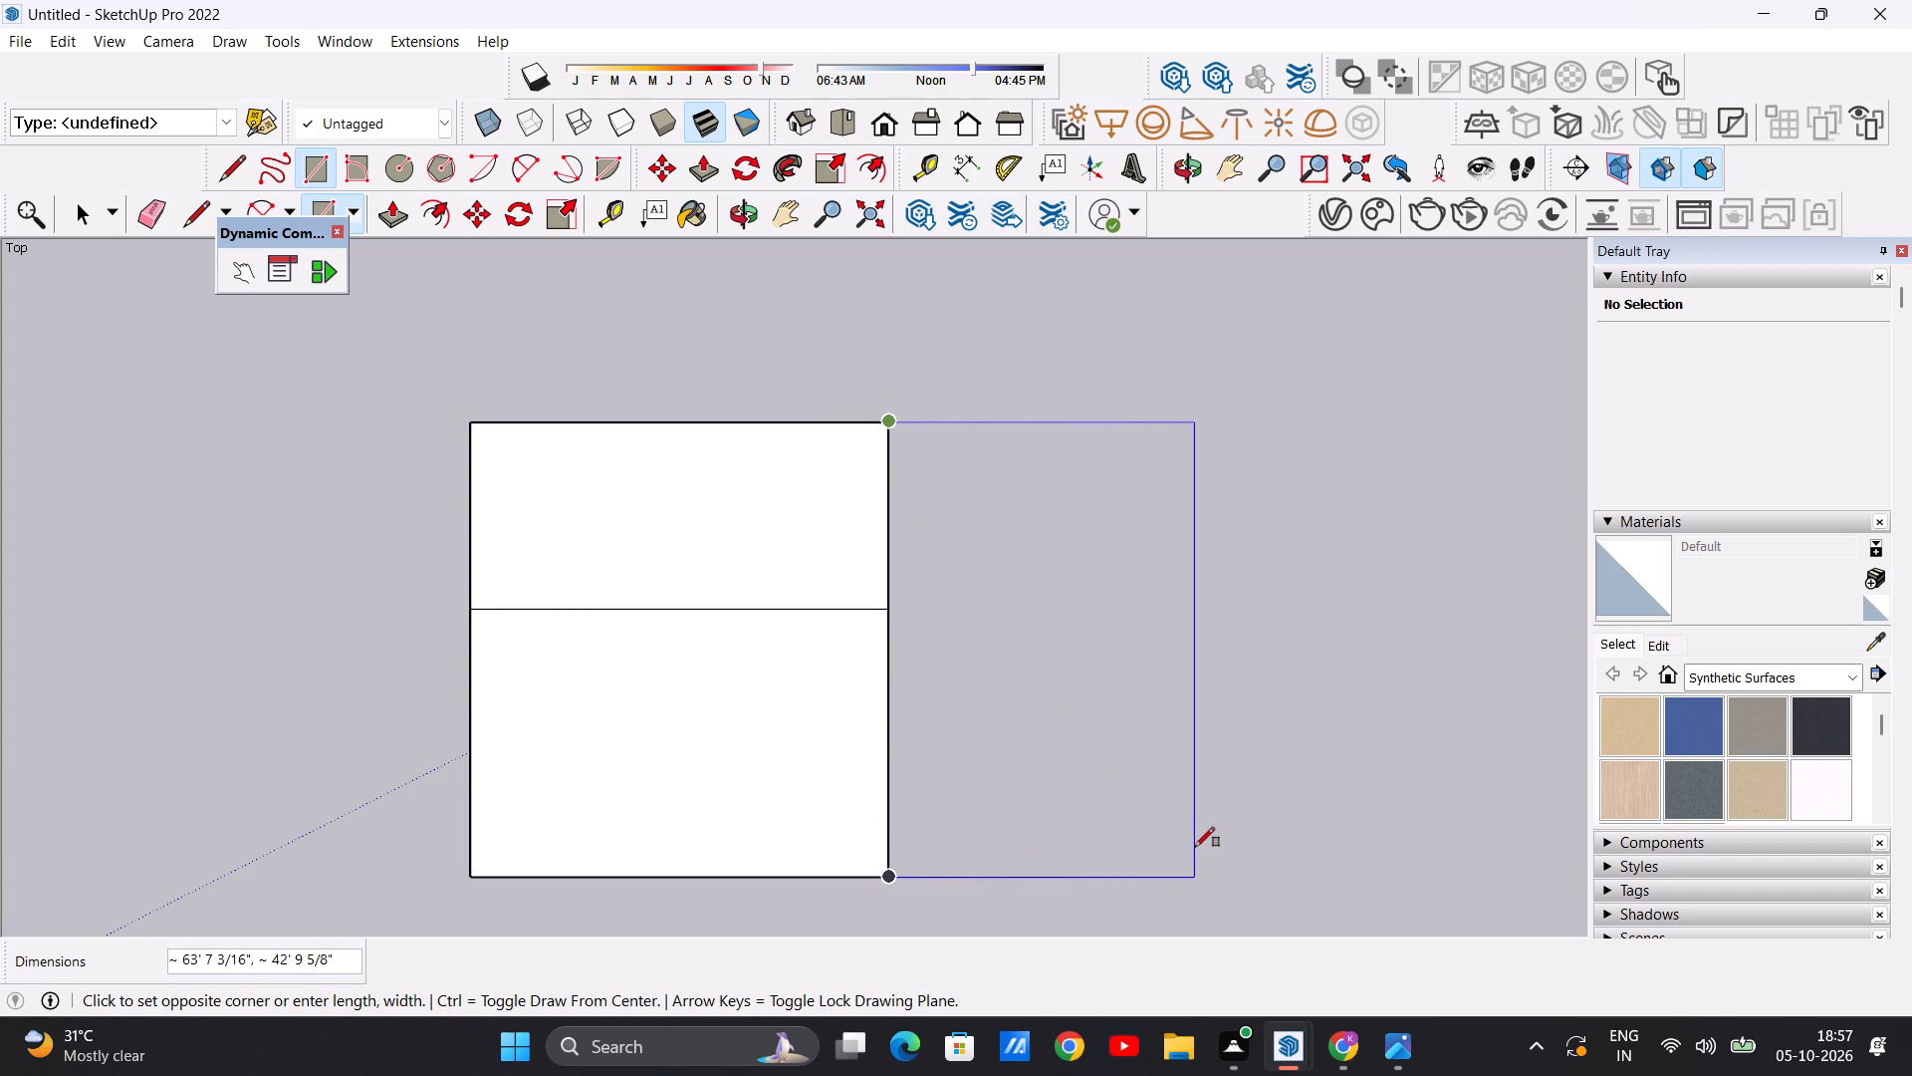
{"action": "left_click", "coordinate": [1184, 871]}
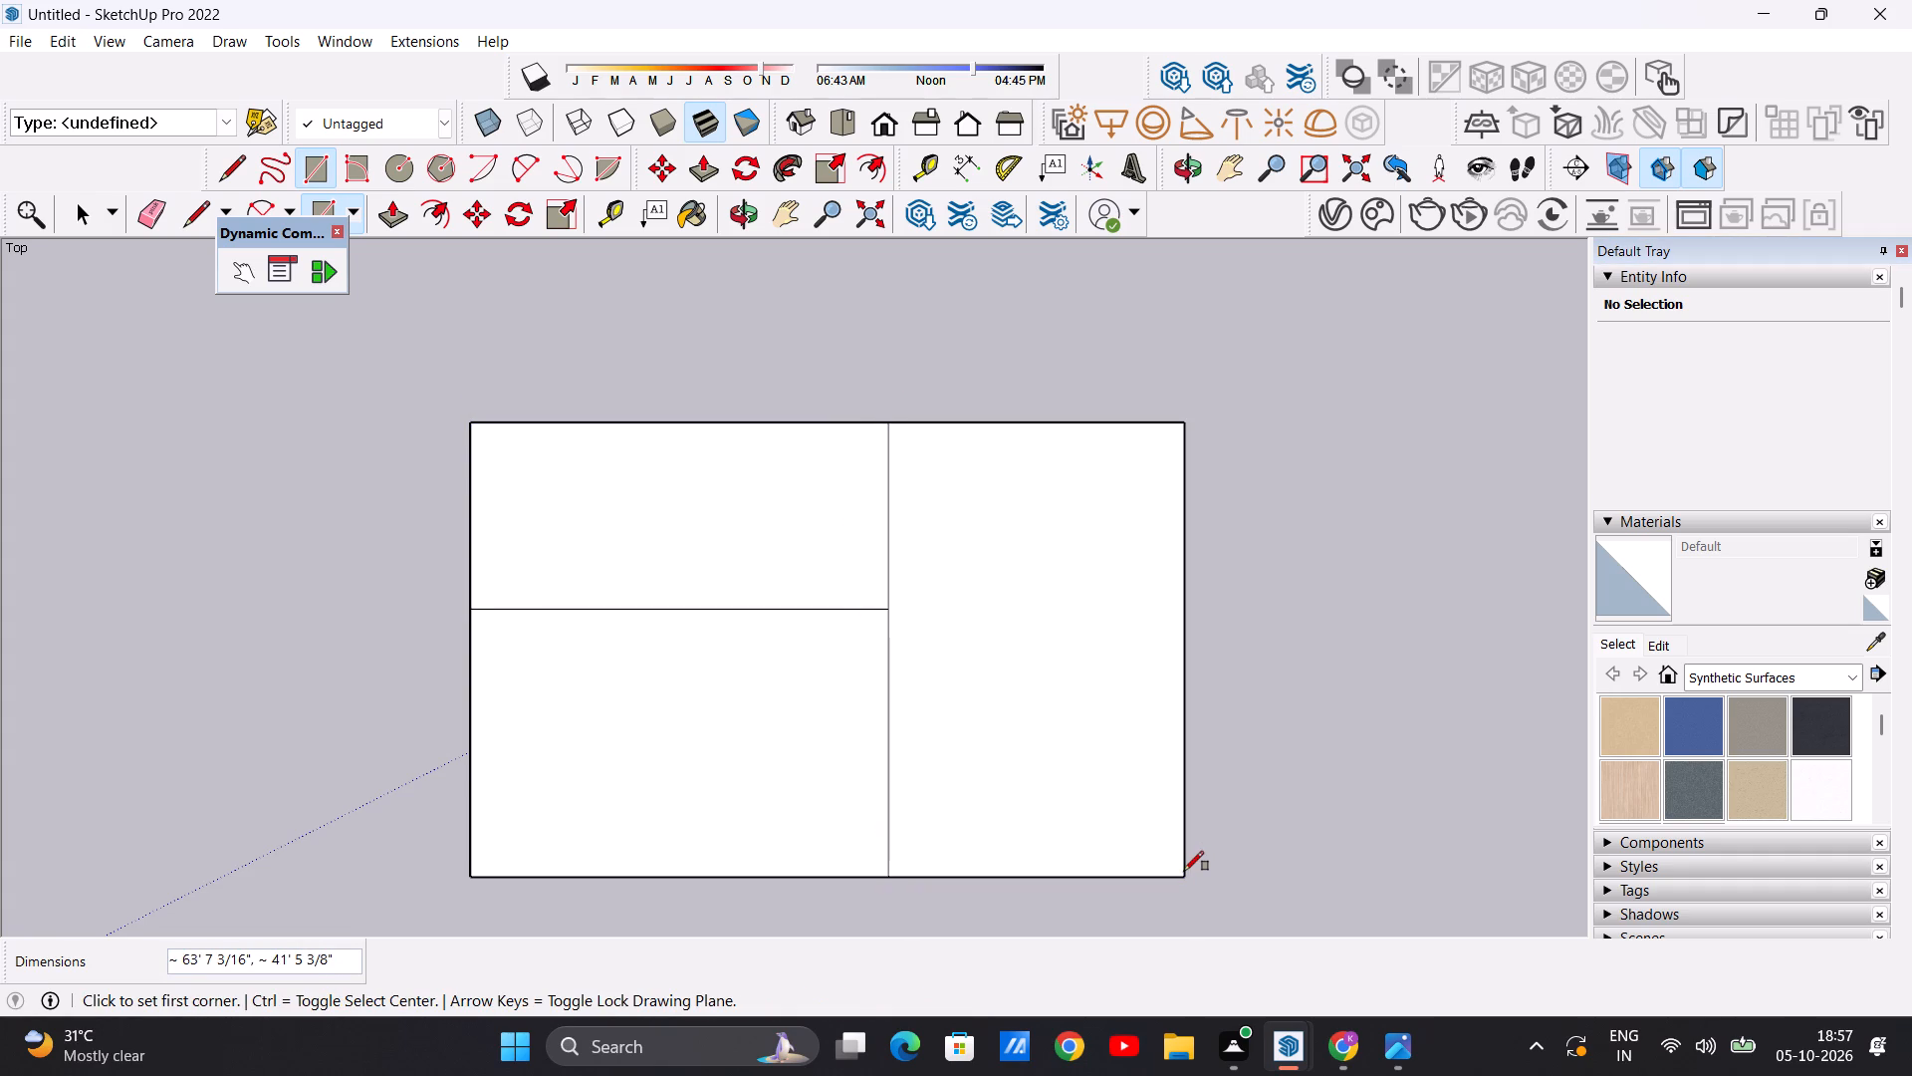
{"action": "key", "text": "space"}
Erase the interior dividing edges between the three rectangles to merge them into a single face.
{"action": "type", "text": "E"}
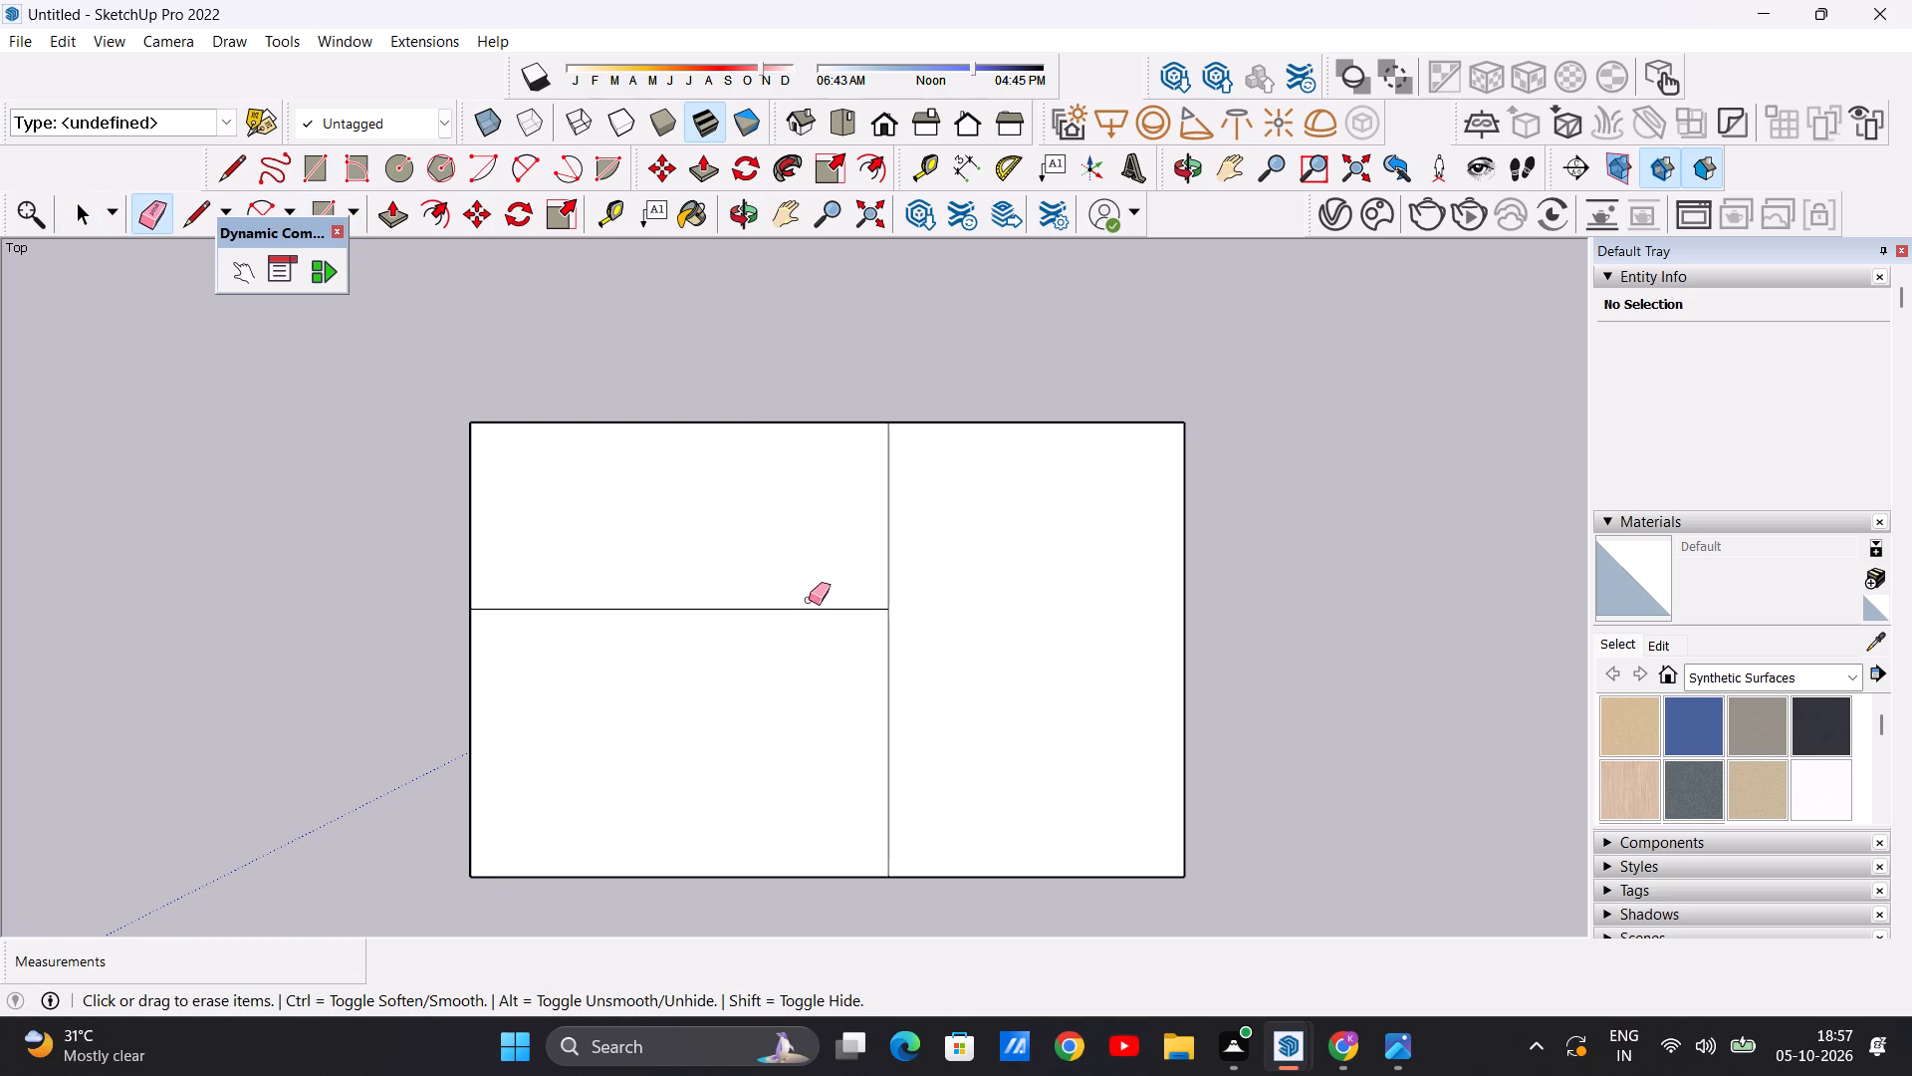
{"action": "left_click_drag", "start_coordinate": [811, 593], "coordinate": [816, 628]}
{"action": "left_click_drag", "start_coordinate": [896, 568], "coordinate": [871, 589]}
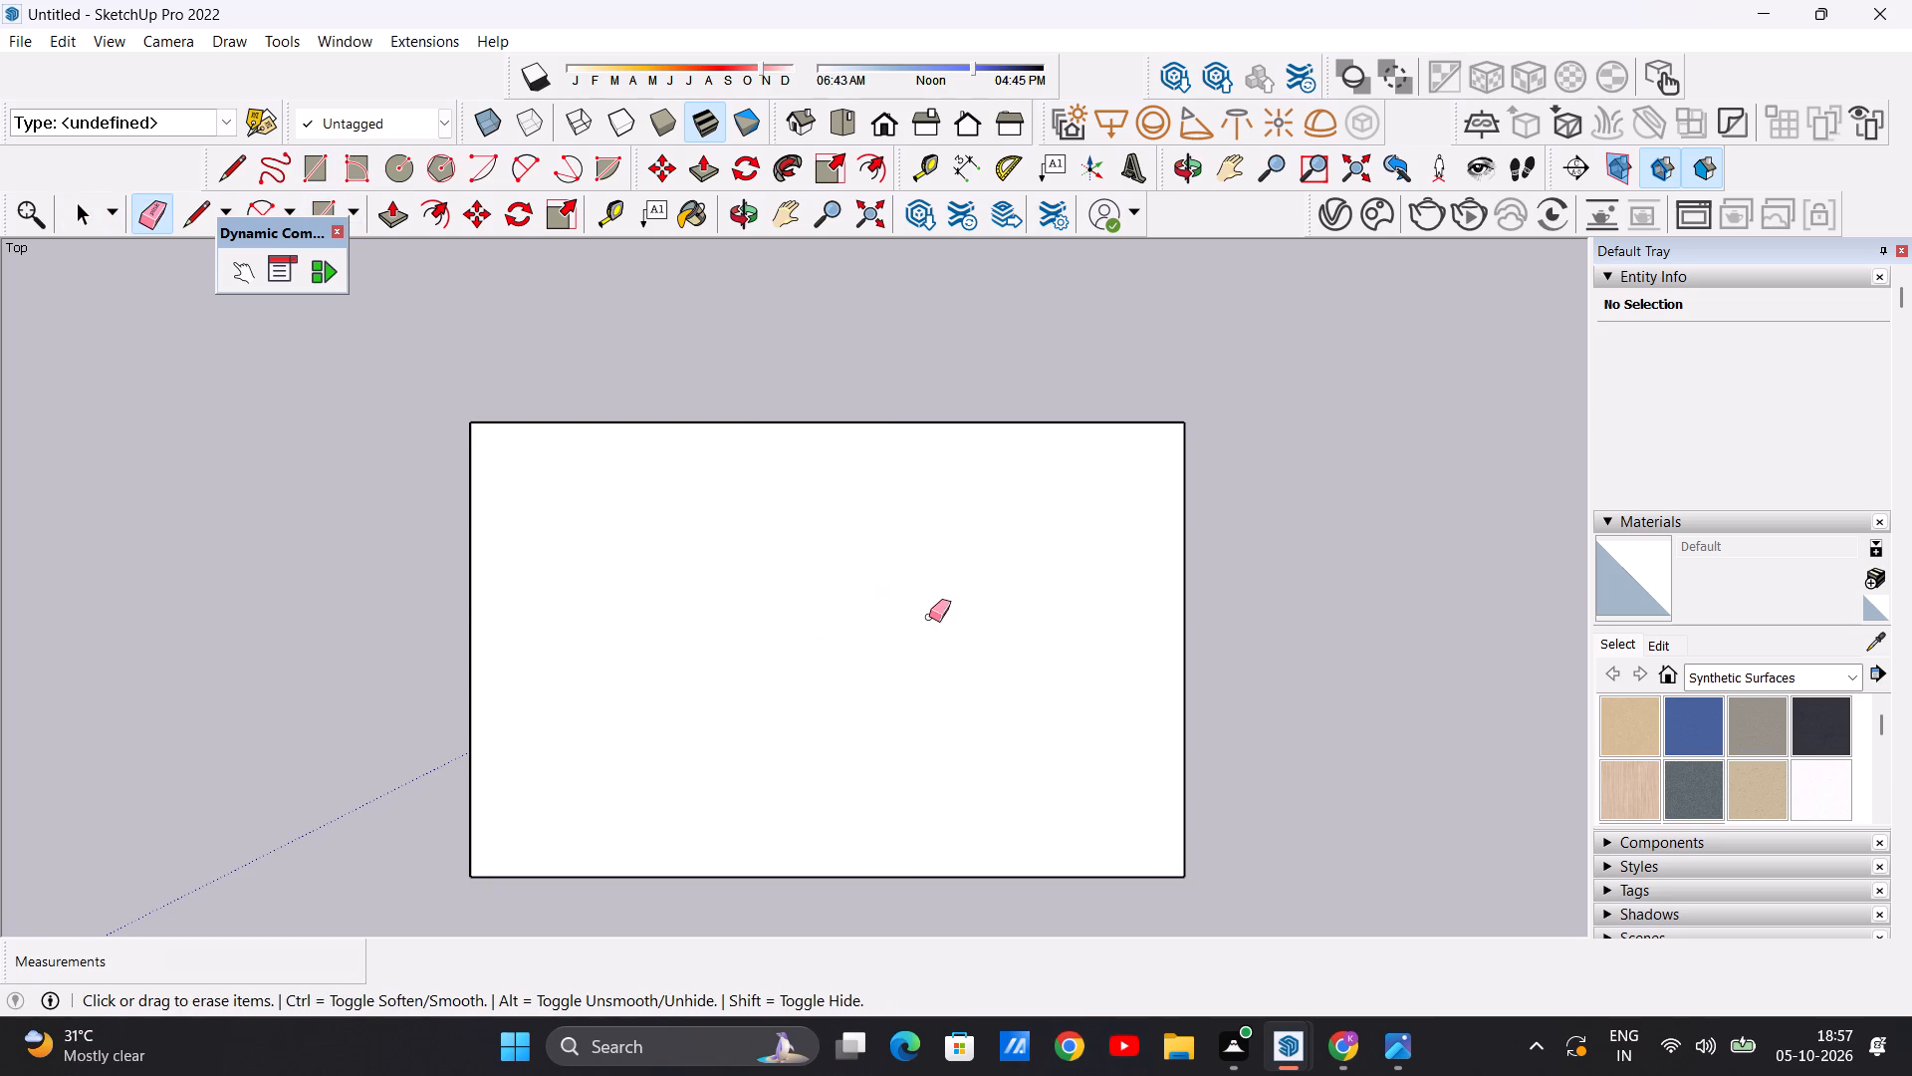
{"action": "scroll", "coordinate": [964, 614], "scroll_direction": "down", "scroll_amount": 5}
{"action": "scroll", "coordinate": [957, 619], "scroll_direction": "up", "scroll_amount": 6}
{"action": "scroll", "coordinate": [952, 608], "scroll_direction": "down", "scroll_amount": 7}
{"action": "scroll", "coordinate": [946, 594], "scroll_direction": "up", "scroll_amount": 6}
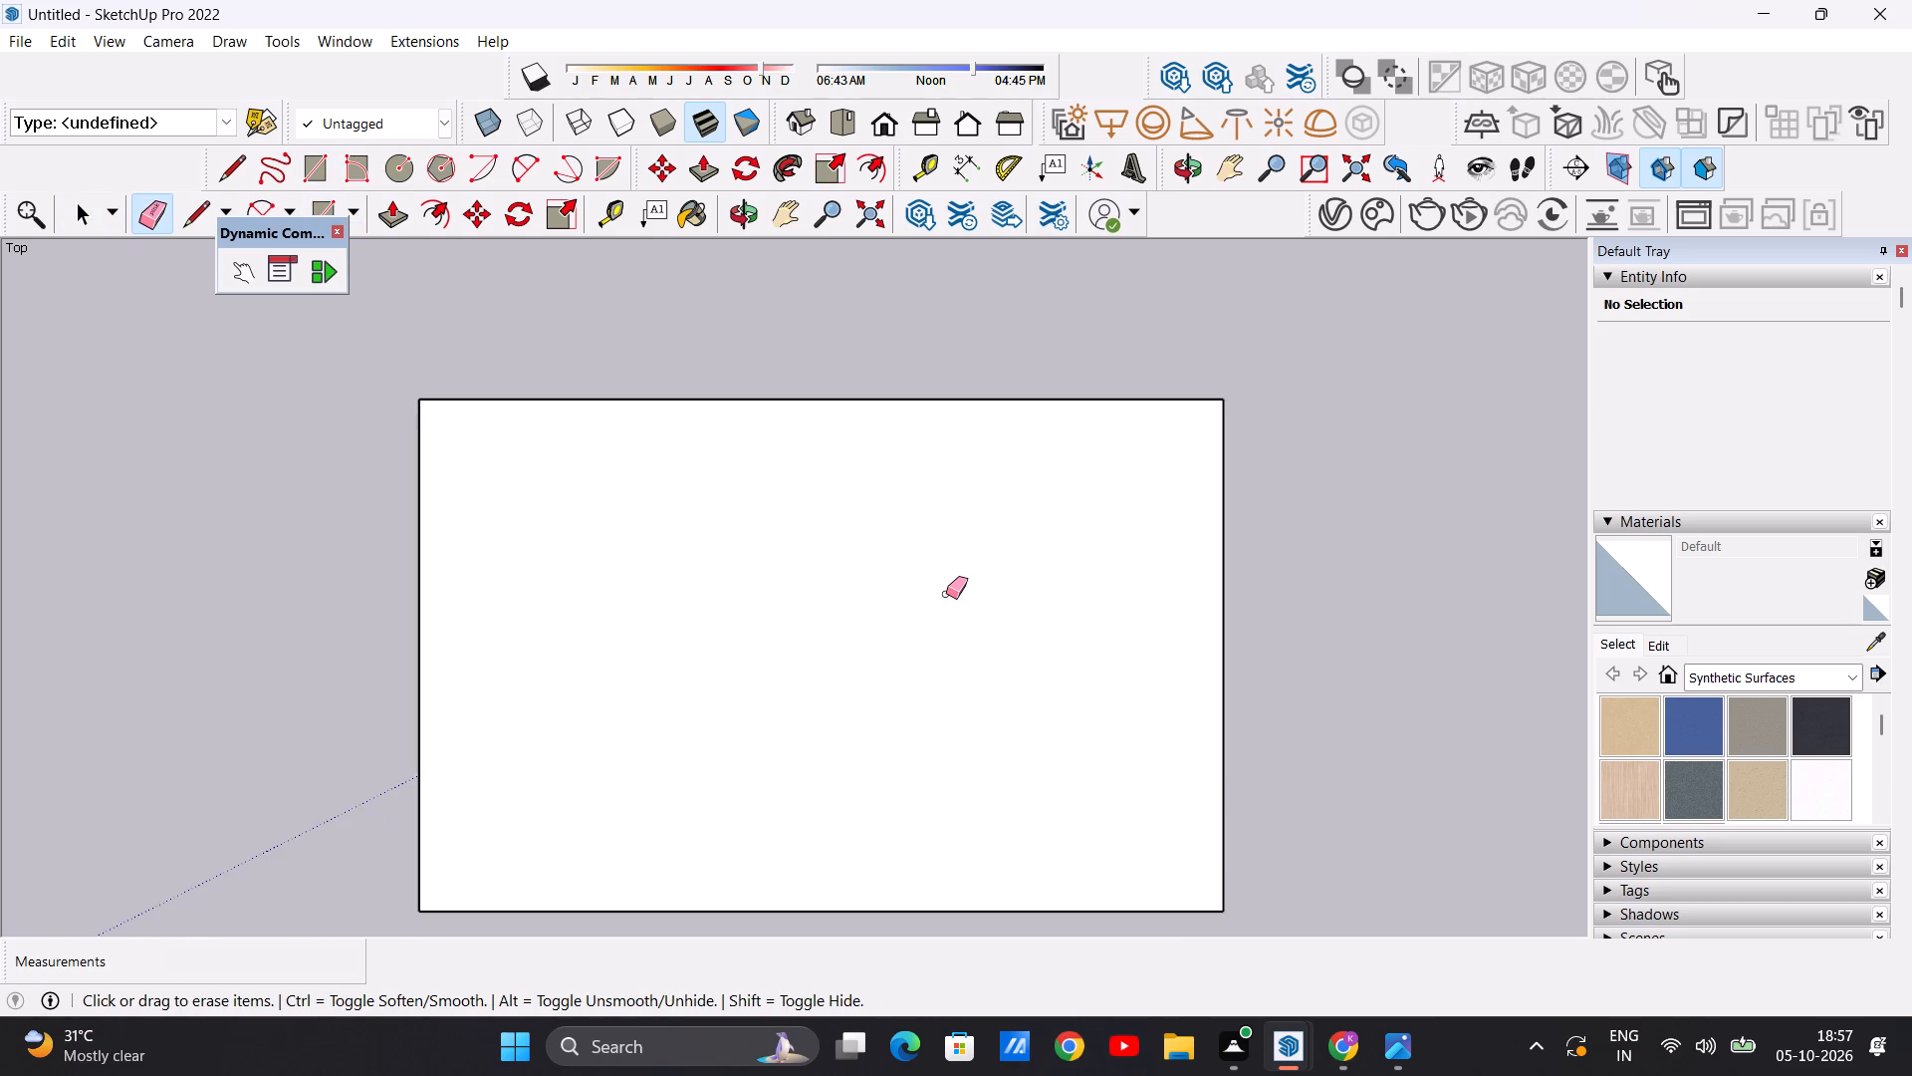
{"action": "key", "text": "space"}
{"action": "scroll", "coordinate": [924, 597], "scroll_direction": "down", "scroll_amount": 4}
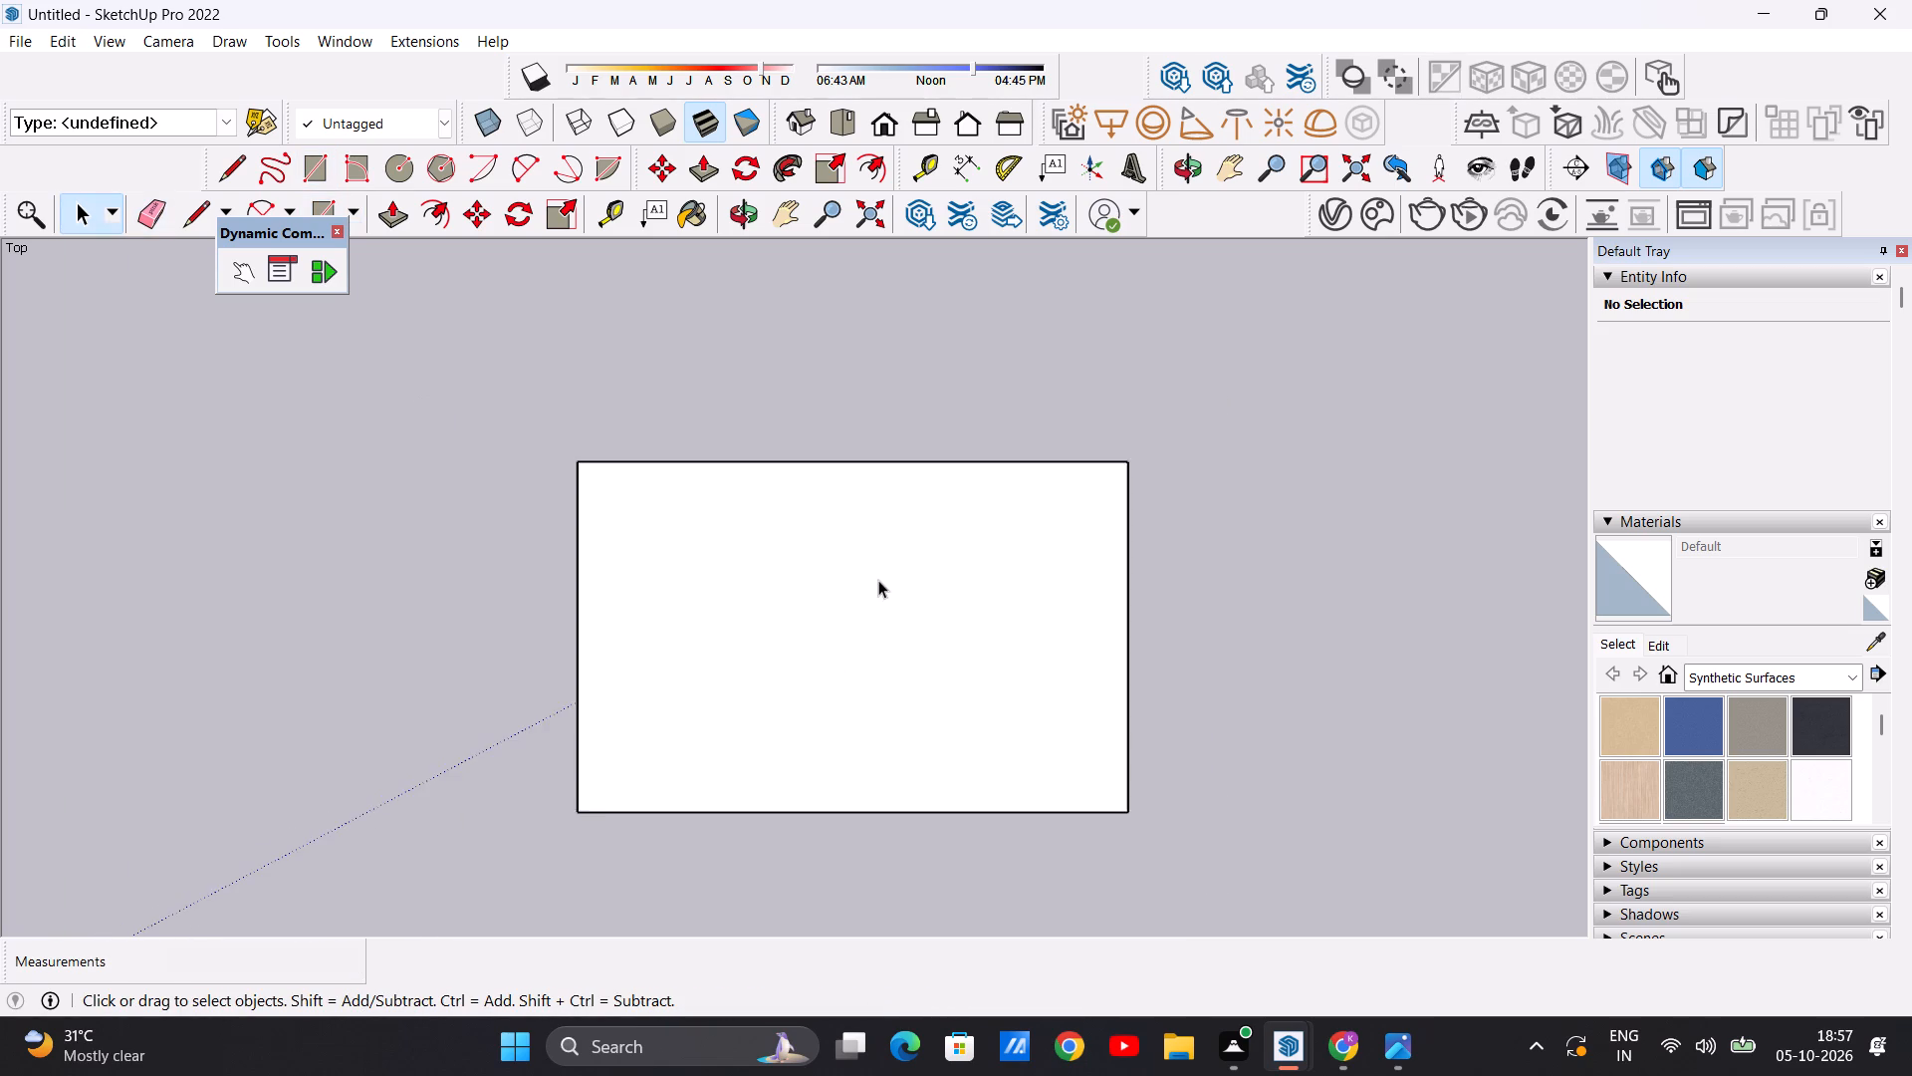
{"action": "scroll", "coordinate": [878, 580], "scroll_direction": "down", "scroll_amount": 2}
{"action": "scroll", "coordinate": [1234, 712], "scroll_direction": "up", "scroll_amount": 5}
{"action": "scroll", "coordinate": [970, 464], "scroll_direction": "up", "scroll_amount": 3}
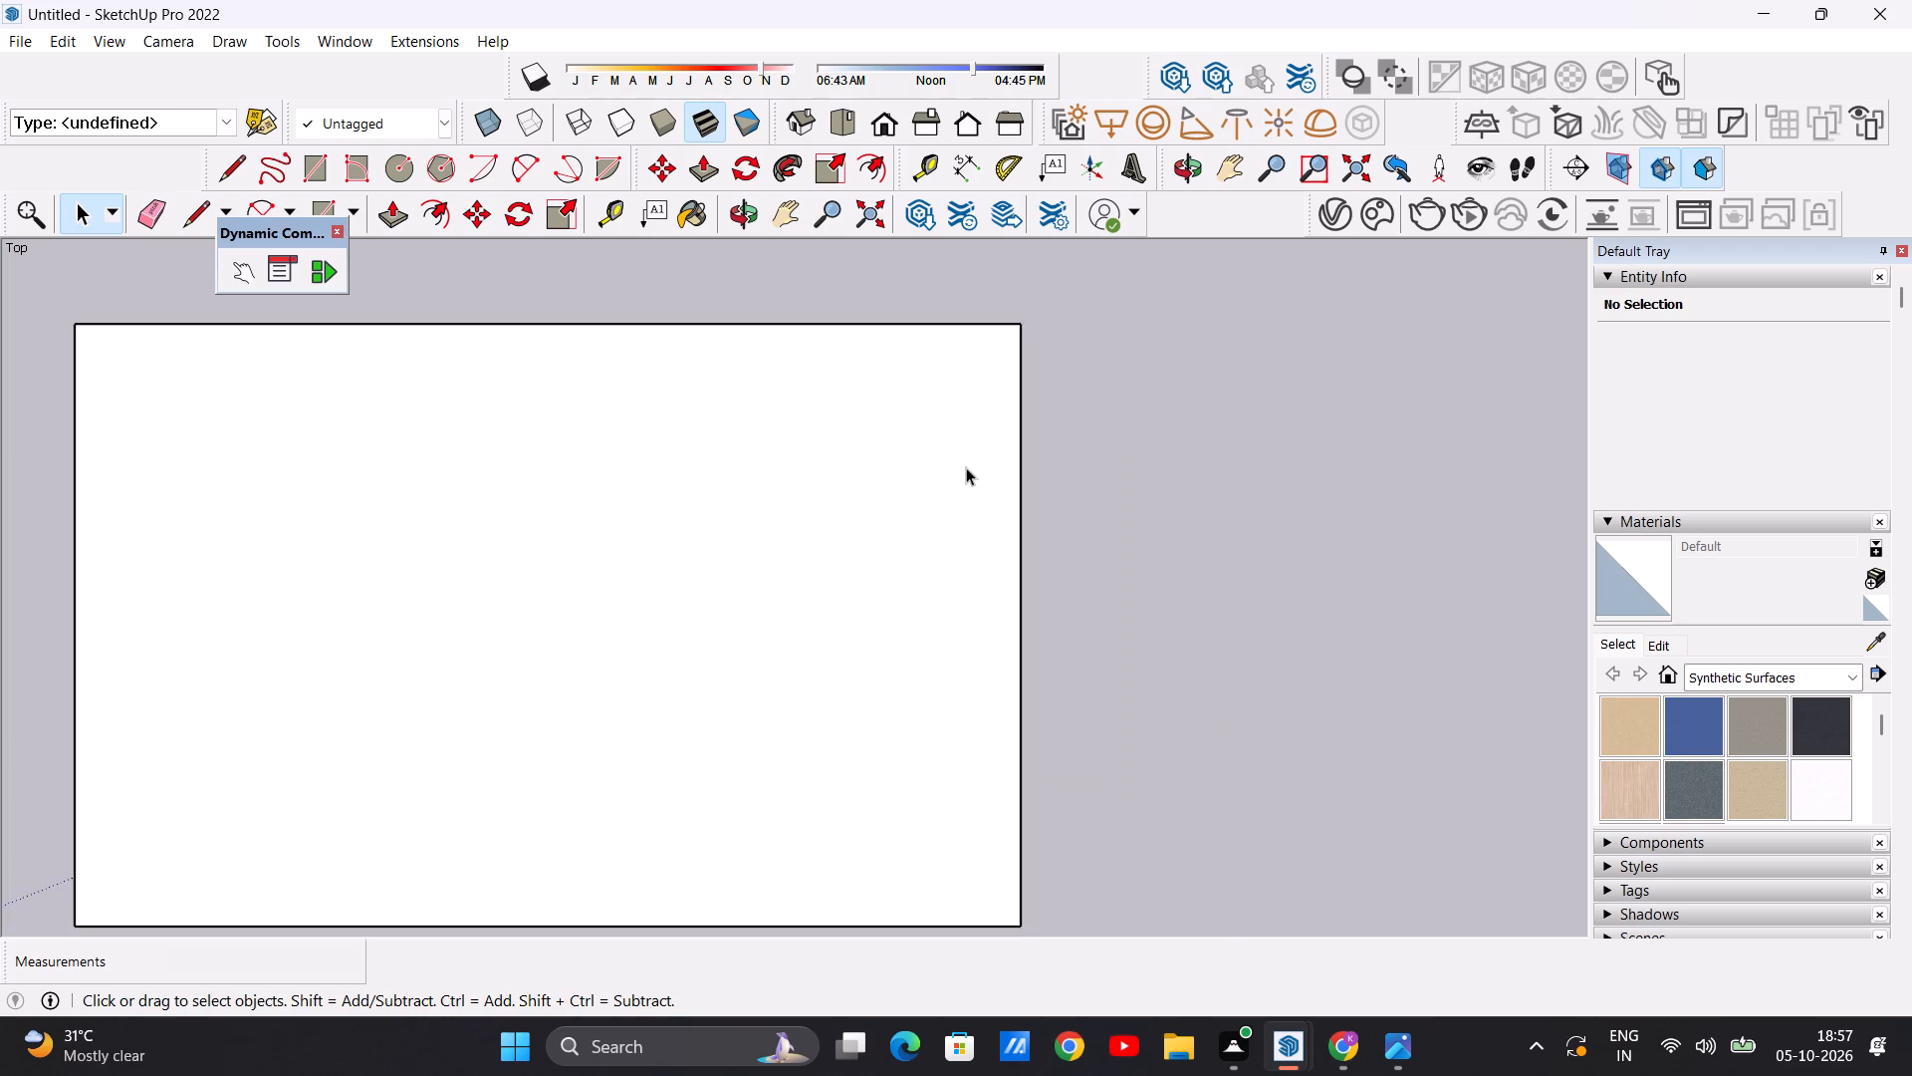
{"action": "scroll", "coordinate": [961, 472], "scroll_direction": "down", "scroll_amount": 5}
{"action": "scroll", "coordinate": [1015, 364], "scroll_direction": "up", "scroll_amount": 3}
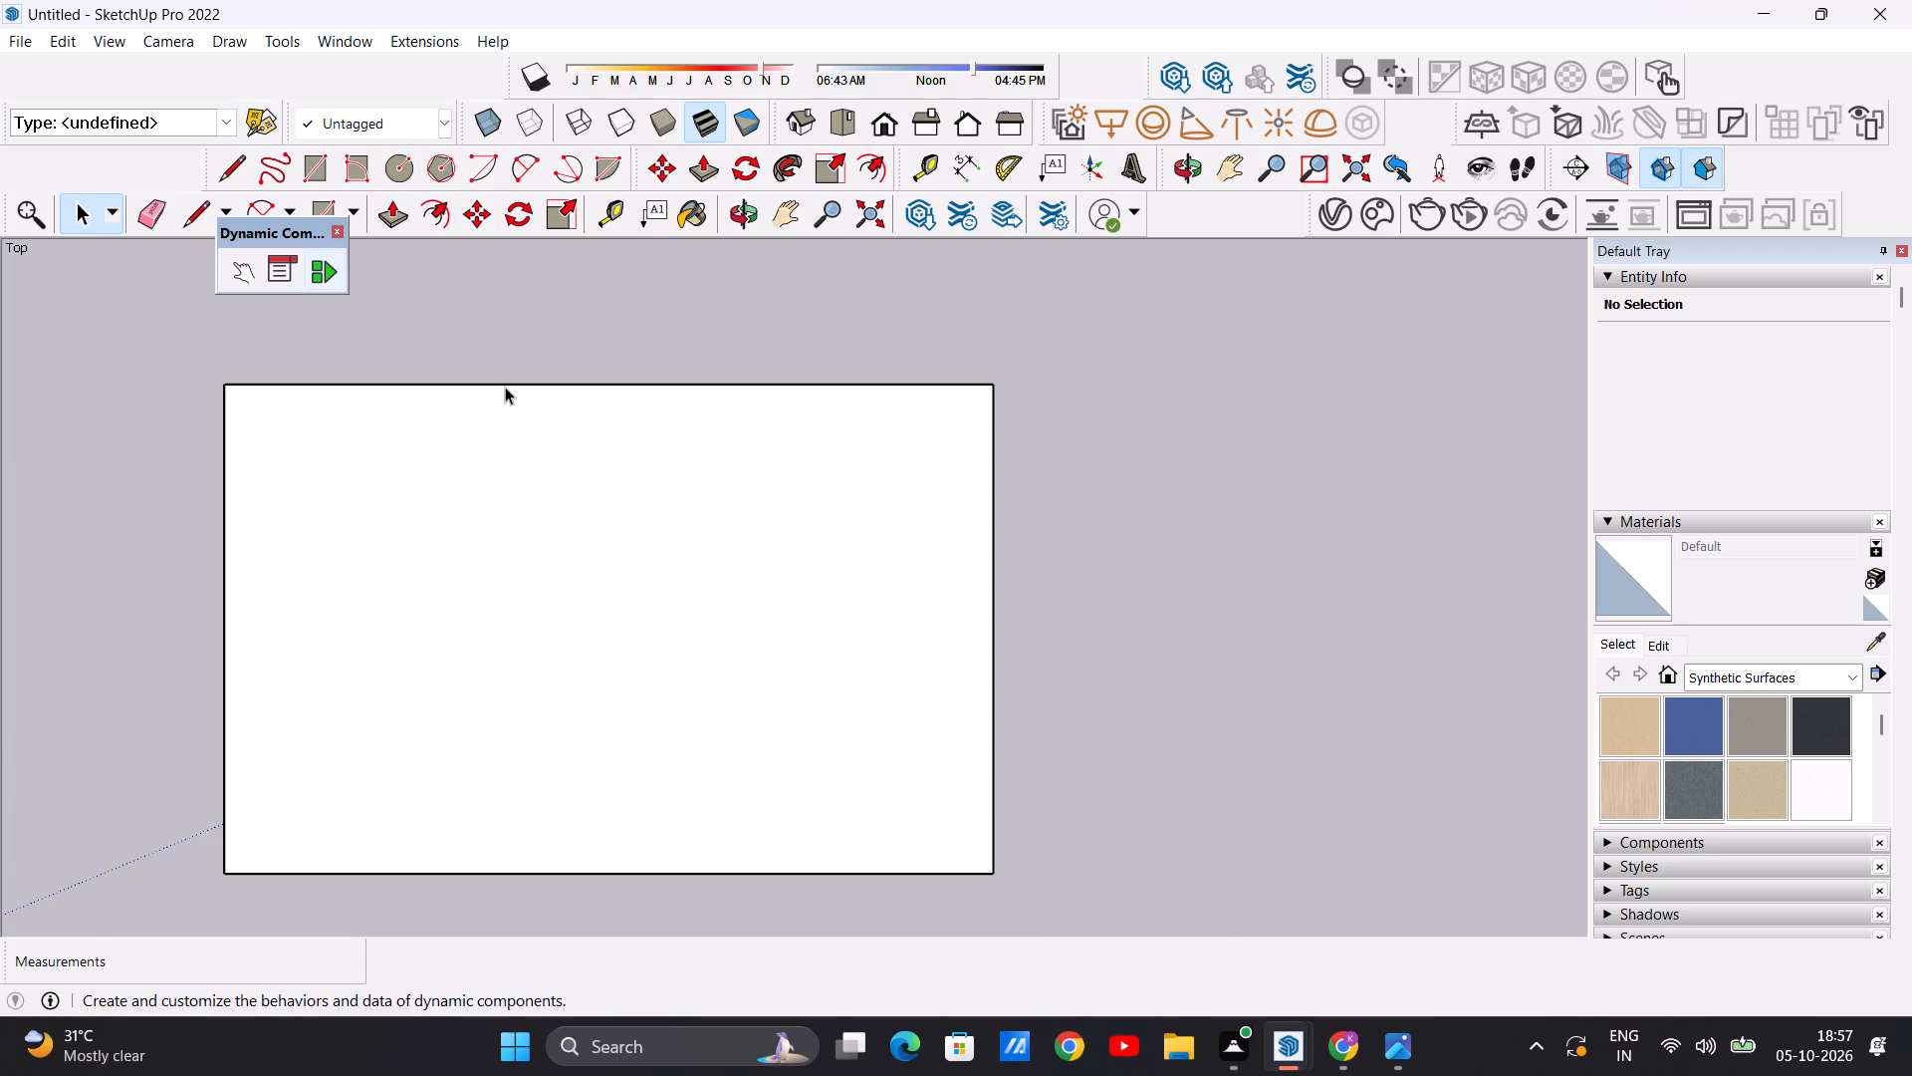
Draw an adjoining rectangle about 23' 6" deep along the full length, about 99' 11", of the merged face's upper edge.
{"action": "key", "text": "r"}
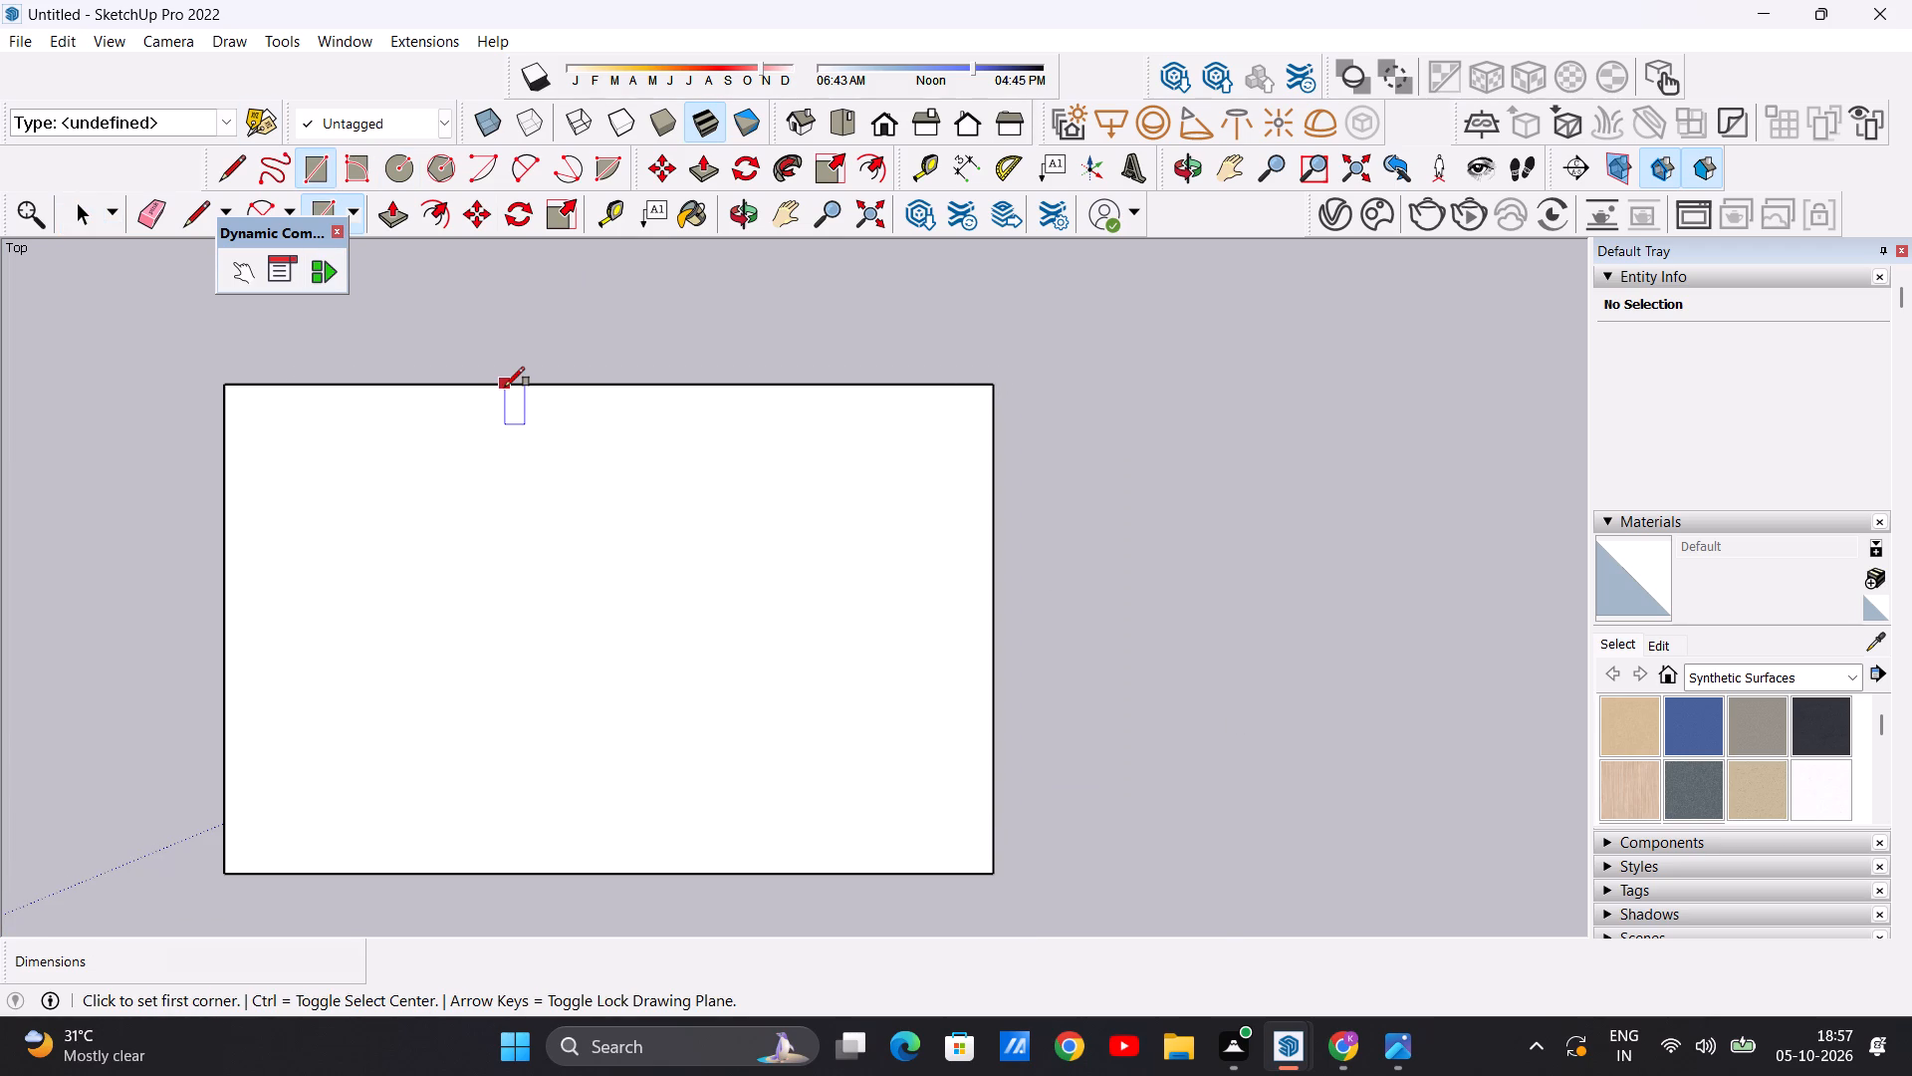
{"action": "scroll", "coordinate": [649, 418], "scroll_direction": "down", "scroll_amount": 8}
{"action": "scroll", "coordinate": [521, 407], "scroll_direction": "up", "scroll_amount": 3}
{"action": "scroll", "coordinate": [569, 393], "scroll_direction": "down", "scroll_amount": 4}
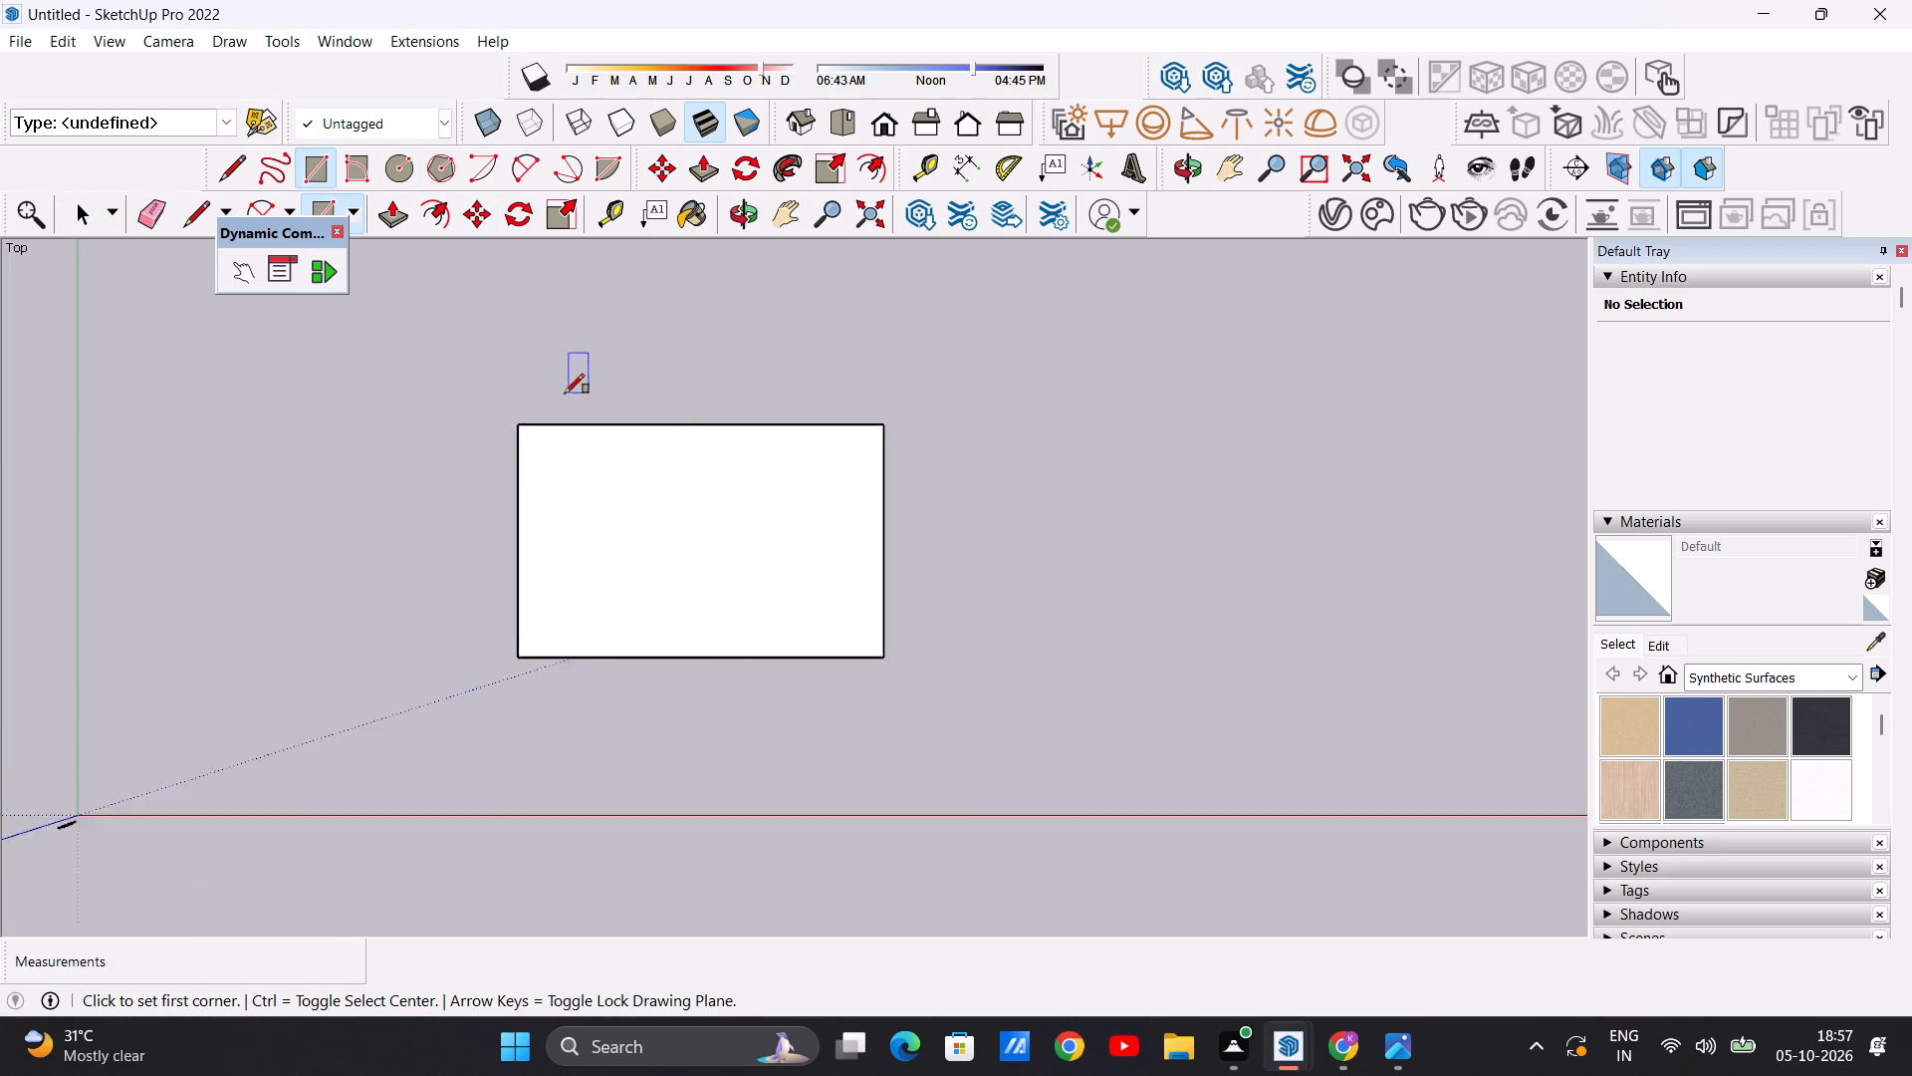
{"action": "scroll", "coordinate": [565, 394], "scroll_direction": "down", "scroll_amount": 2}
{"action": "scroll", "coordinate": [634, 325], "scroll_direction": "up", "scroll_amount": 6}
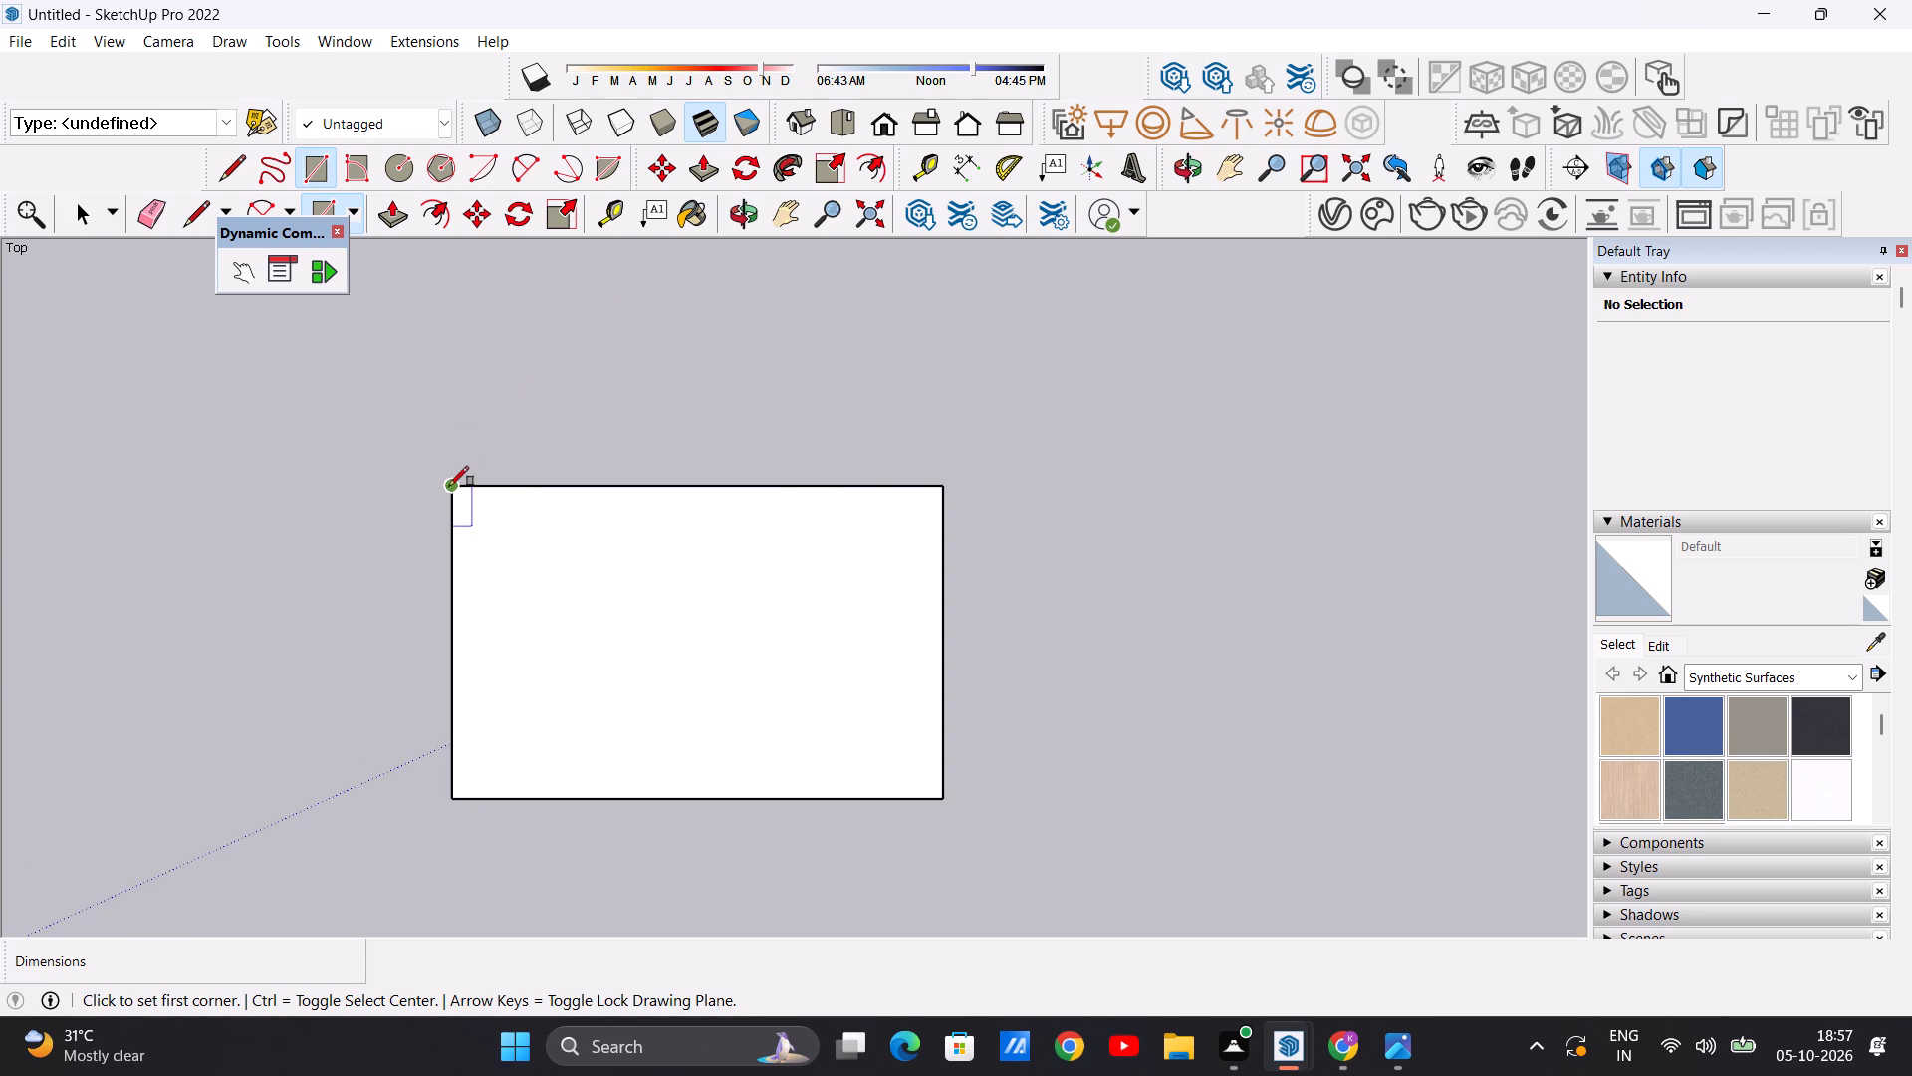
{"action": "left_click", "coordinate": [449, 487]}
{"action": "left_click", "coordinate": [944, 489]}
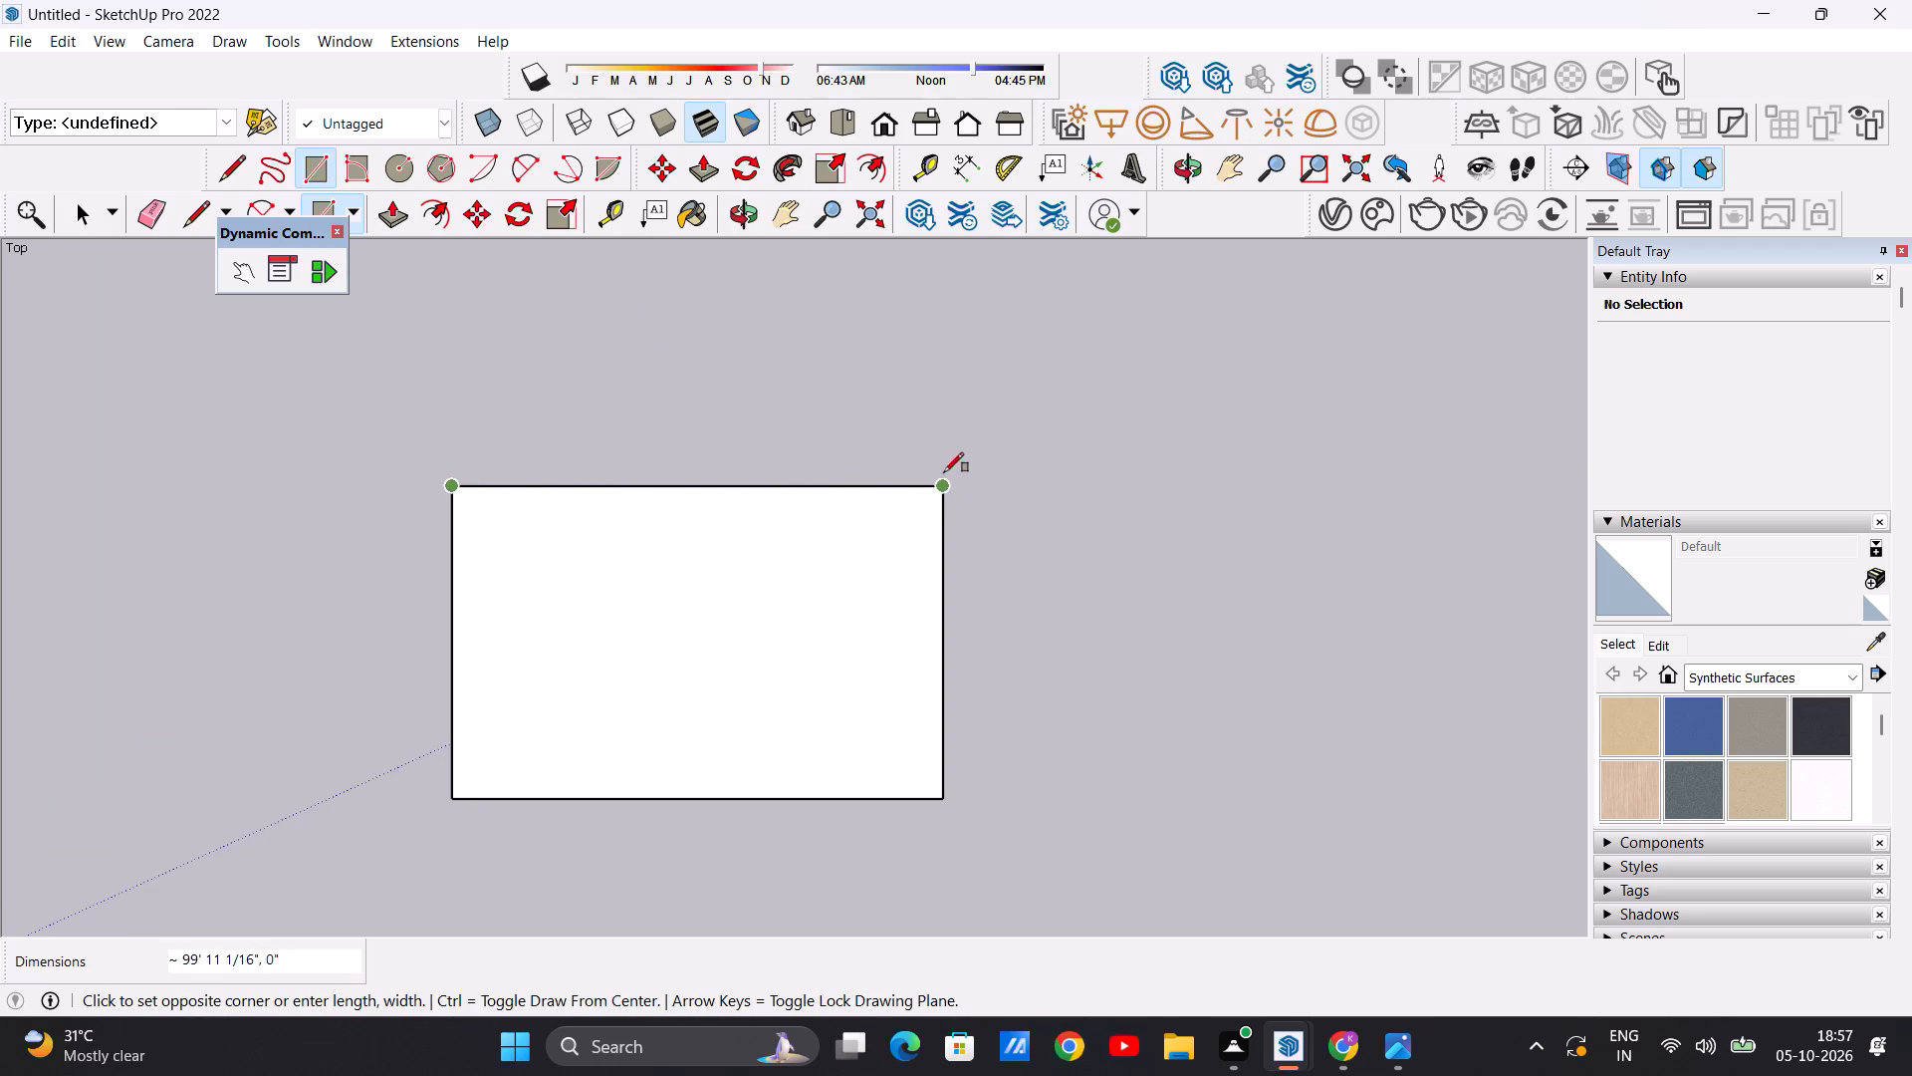
{"action": "left_click", "coordinate": [950, 371]}
{"action": "key", "text": "space"}
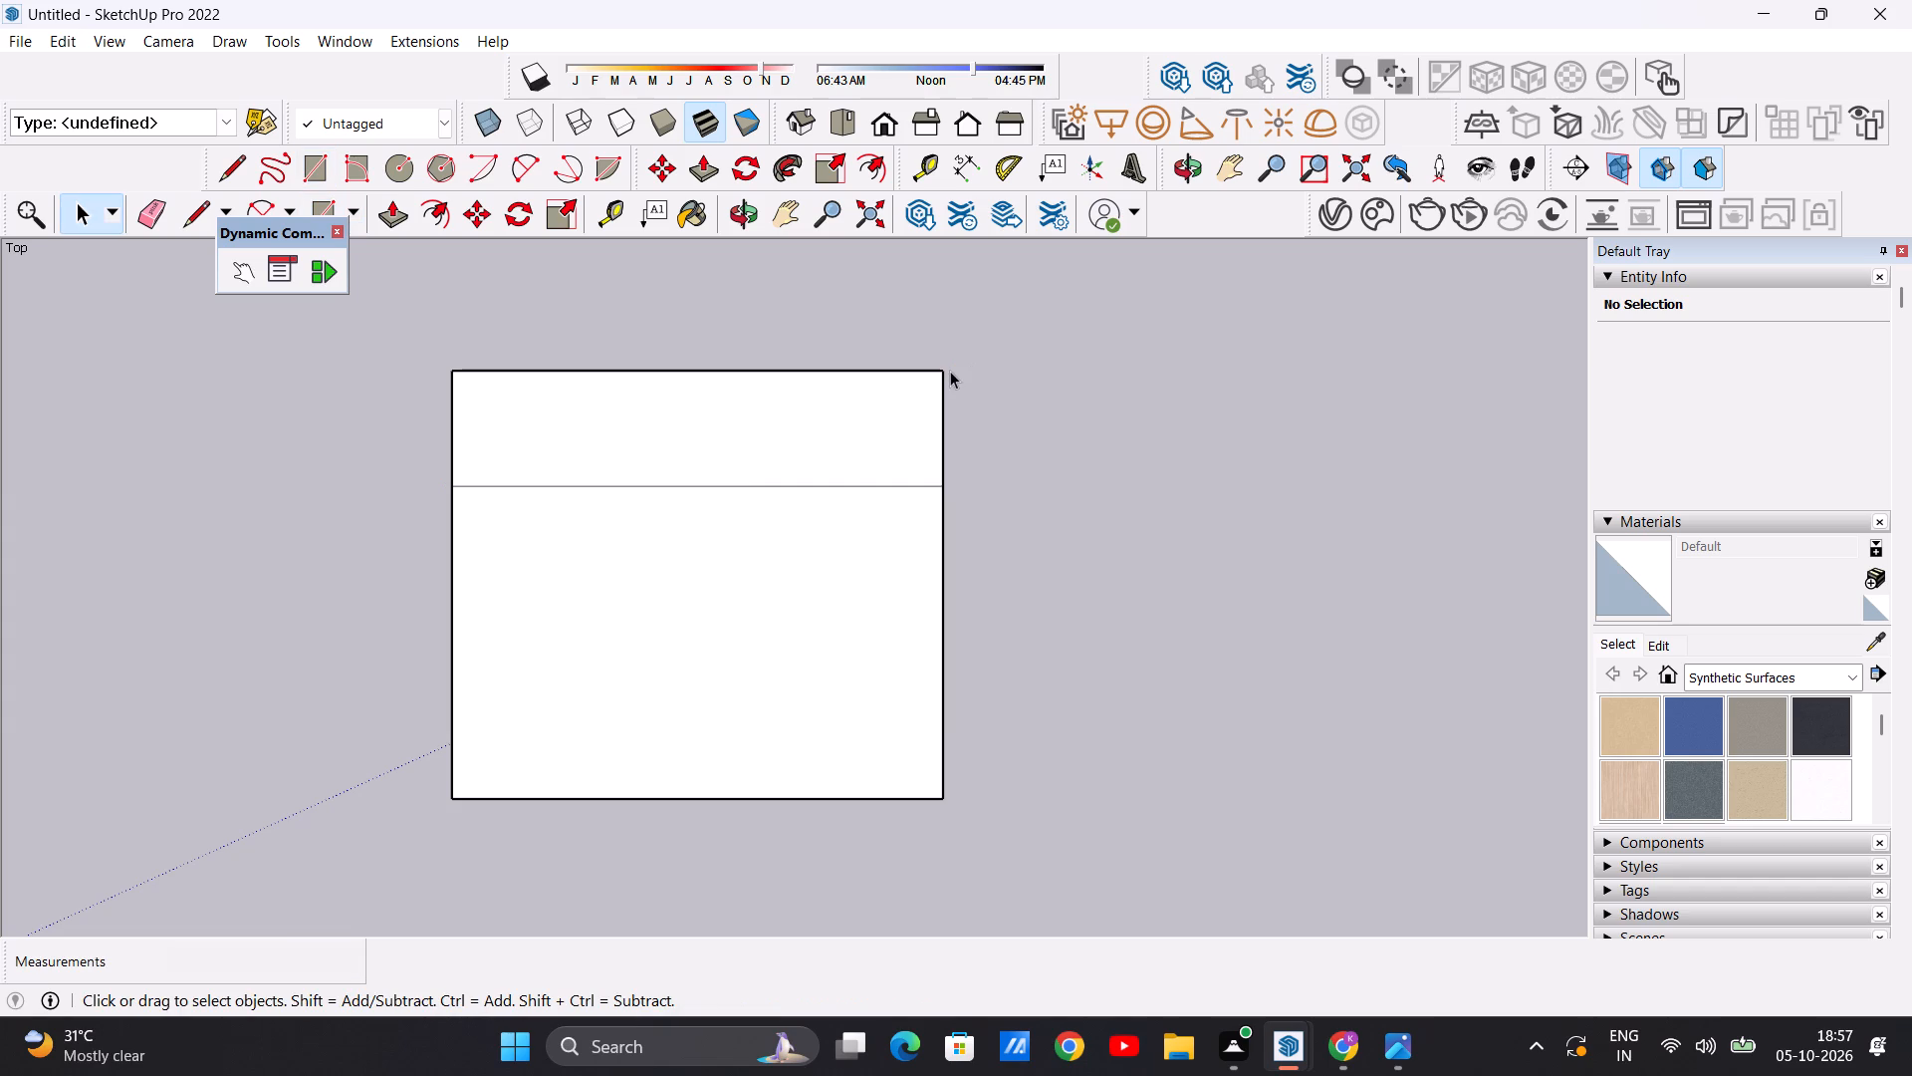
Draw another adjoining rectangle about 36' 10" wide along the full height of the combined shape's right side, about 87' 1".
{"action": "key", "text": "r"}
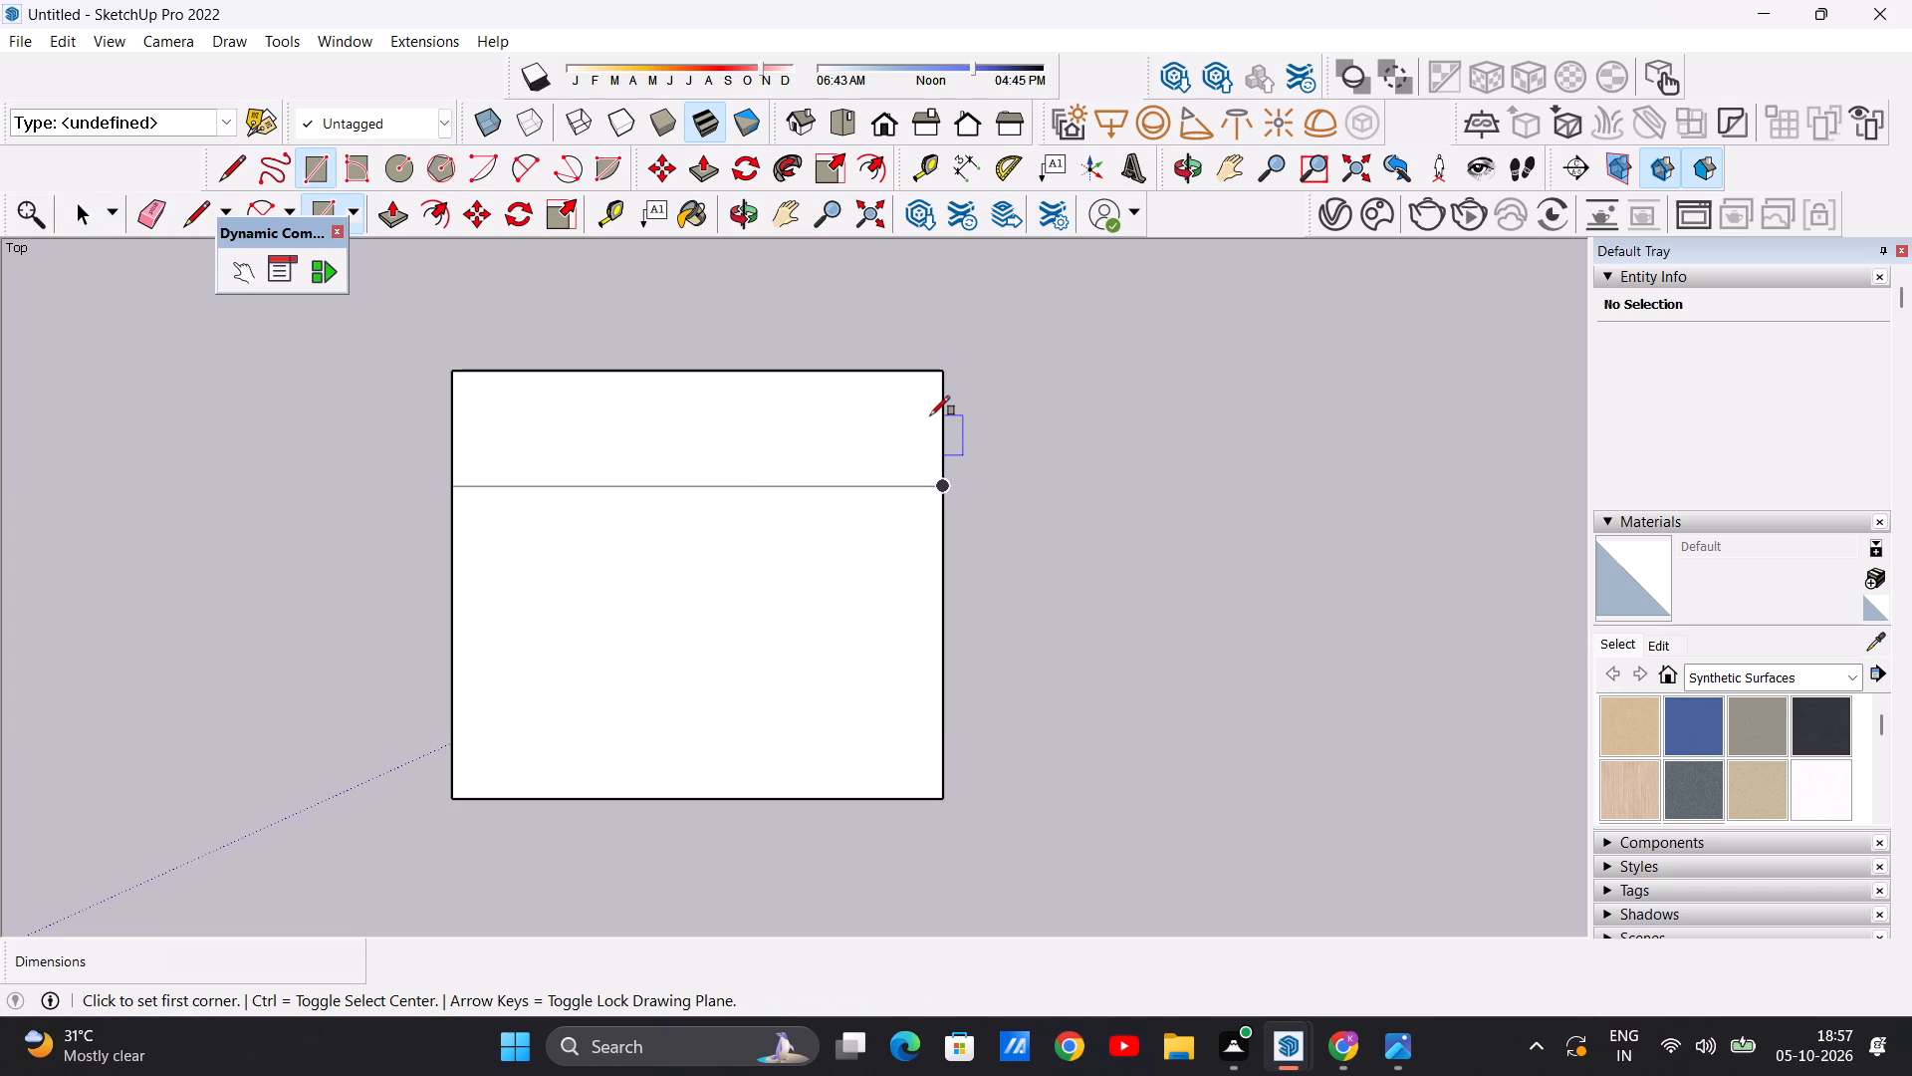
{"action": "left_click", "coordinate": [939, 373]}
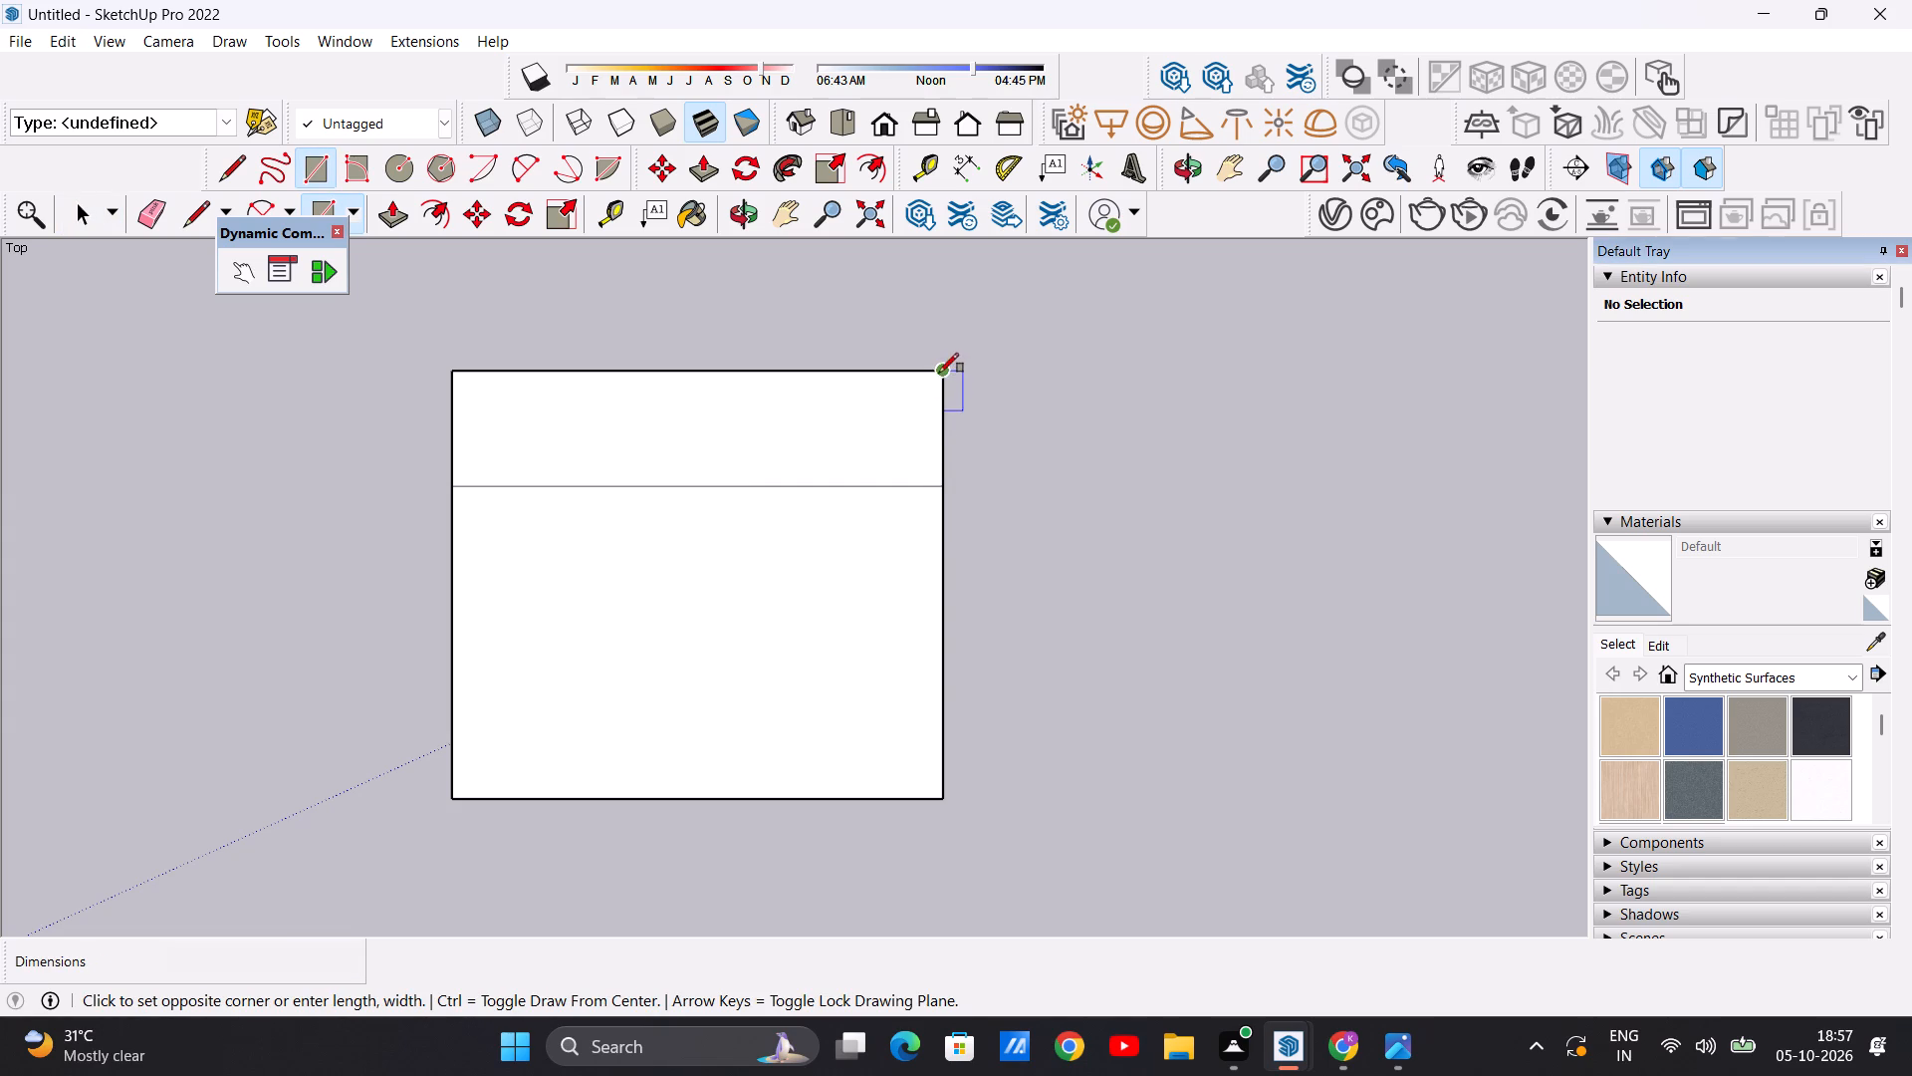
{"action": "left_click", "coordinate": [941, 794]}
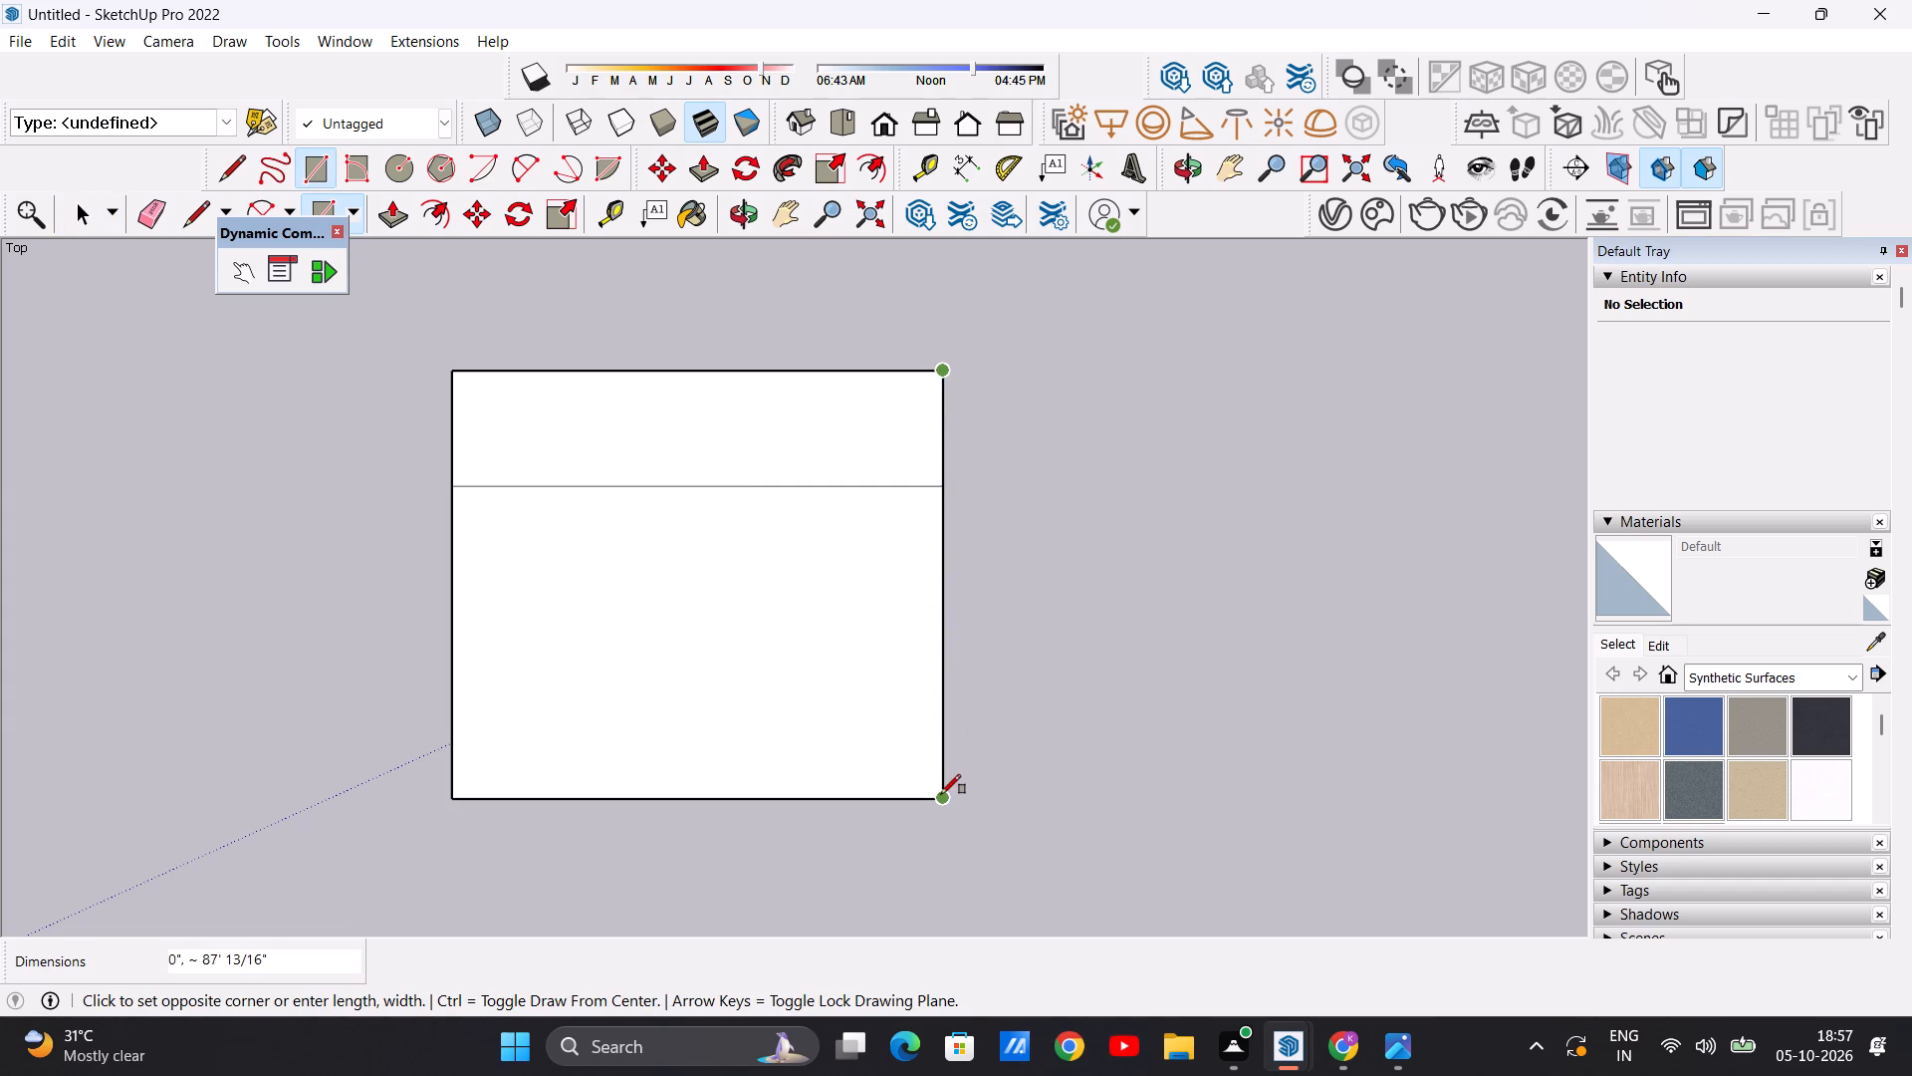
{"action": "left_click", "coordinate": [1124, 800]}
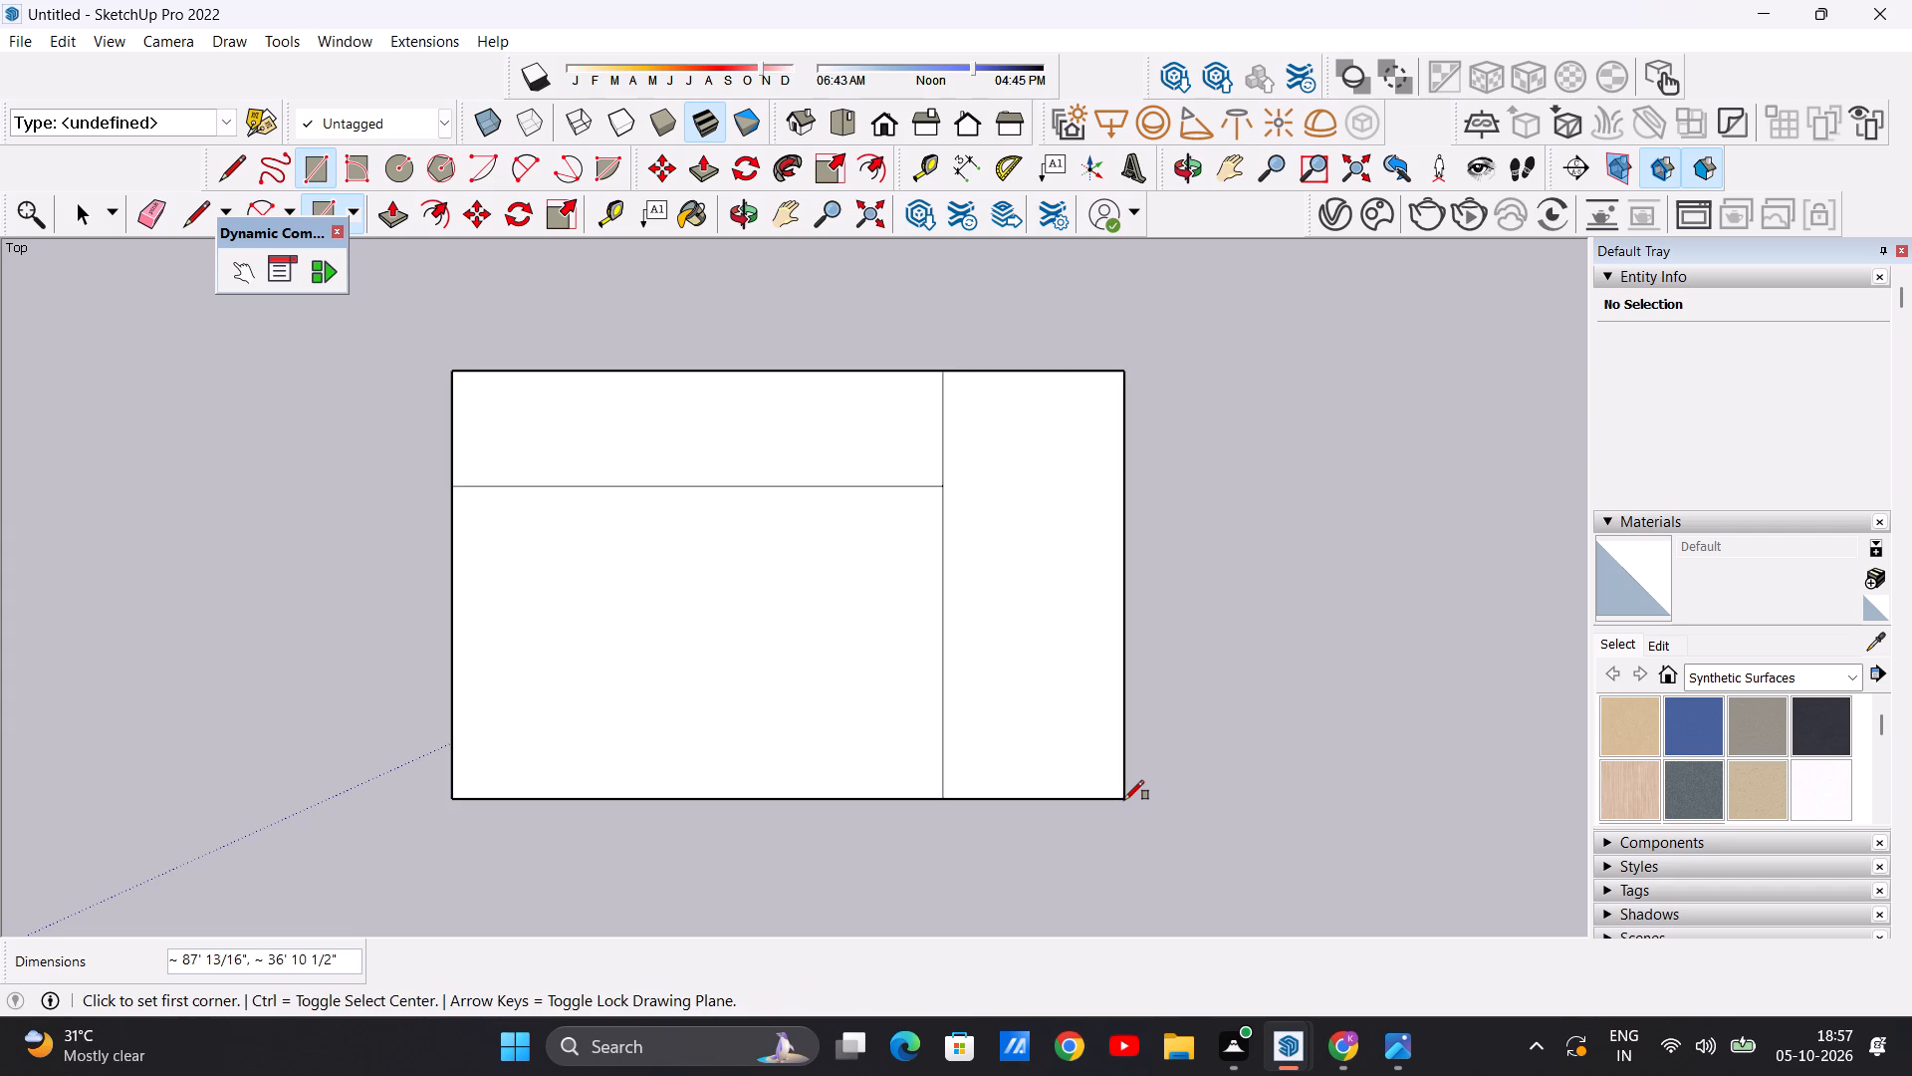
{"action": "key", "text": "space"}
Erase the horizontal and vertical dividing edges inside the outline to merge the three rectangles into one face.
{"action": "type", "text": "E"}
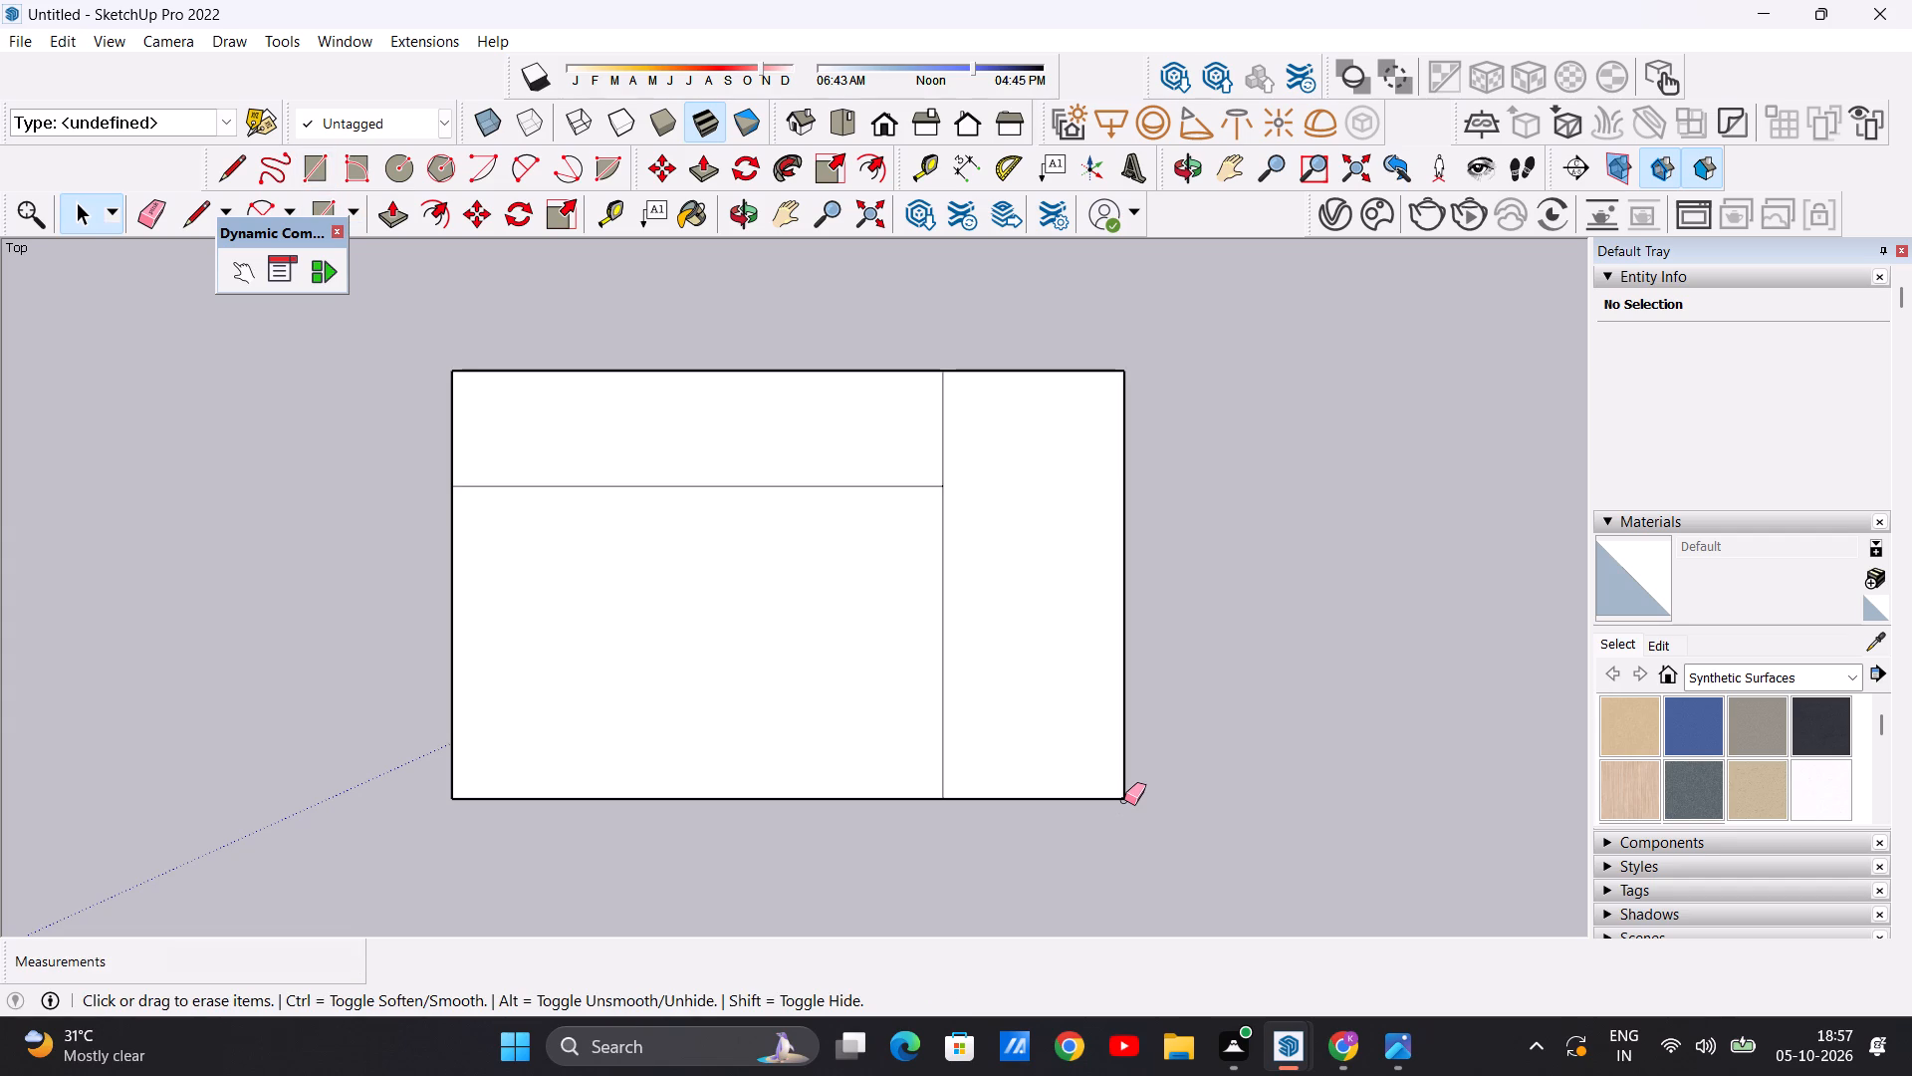
{"action": "left_click_drag", "start_coordinate": [916, 481], "coordinate": [956, 556]}
{"action": "left_click_drag", "start_coordinate": [954, 461], "coordinate": [941, 463]}
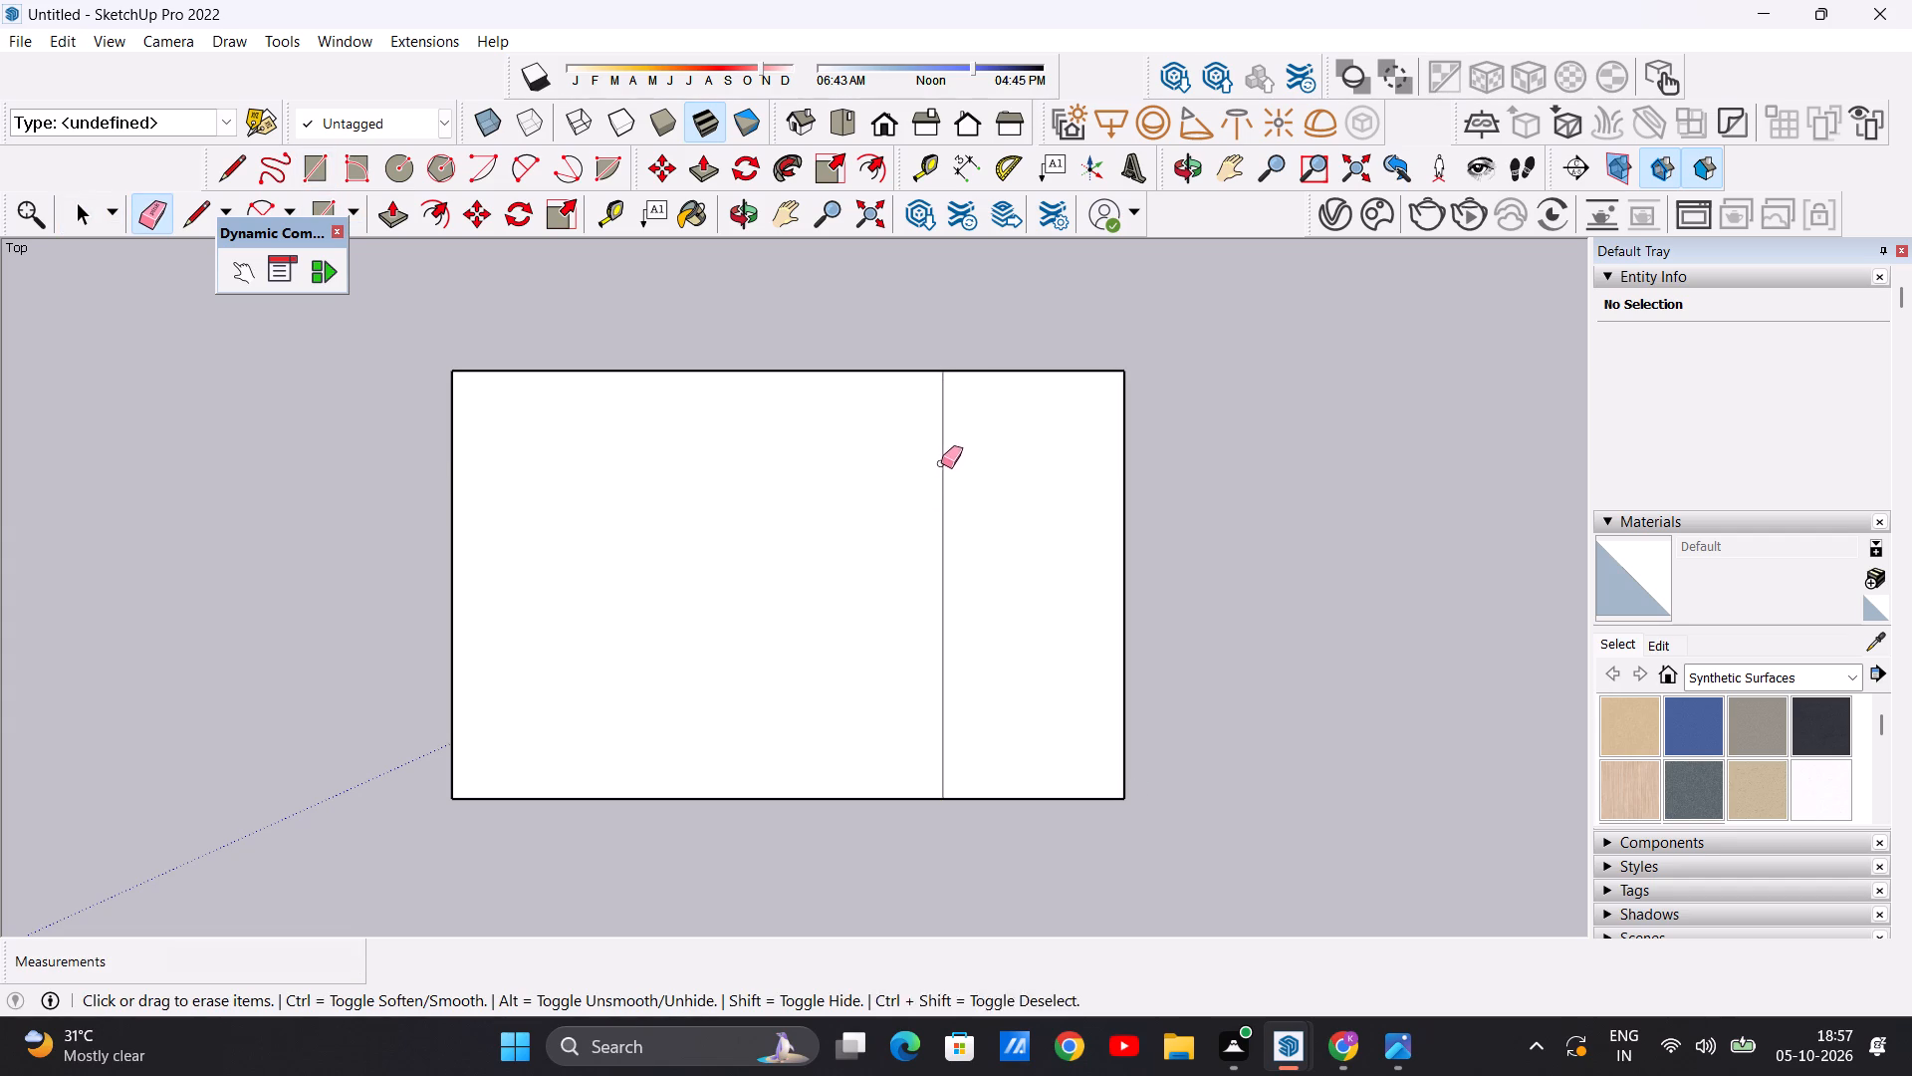
{"action": "left_click_drag", "start_coordinate": [941, 463], "coordinate": [924, 468]}
{"action": "scroll", "coordinate": [988, 538], "scroll_direction": "down", "scroll_amount": 6}
{"action": "scroll", "coordinate": [997, 534], "scroll_direction": "up", "scroll_amount": 2}
{"action": "key", "text": "space"}
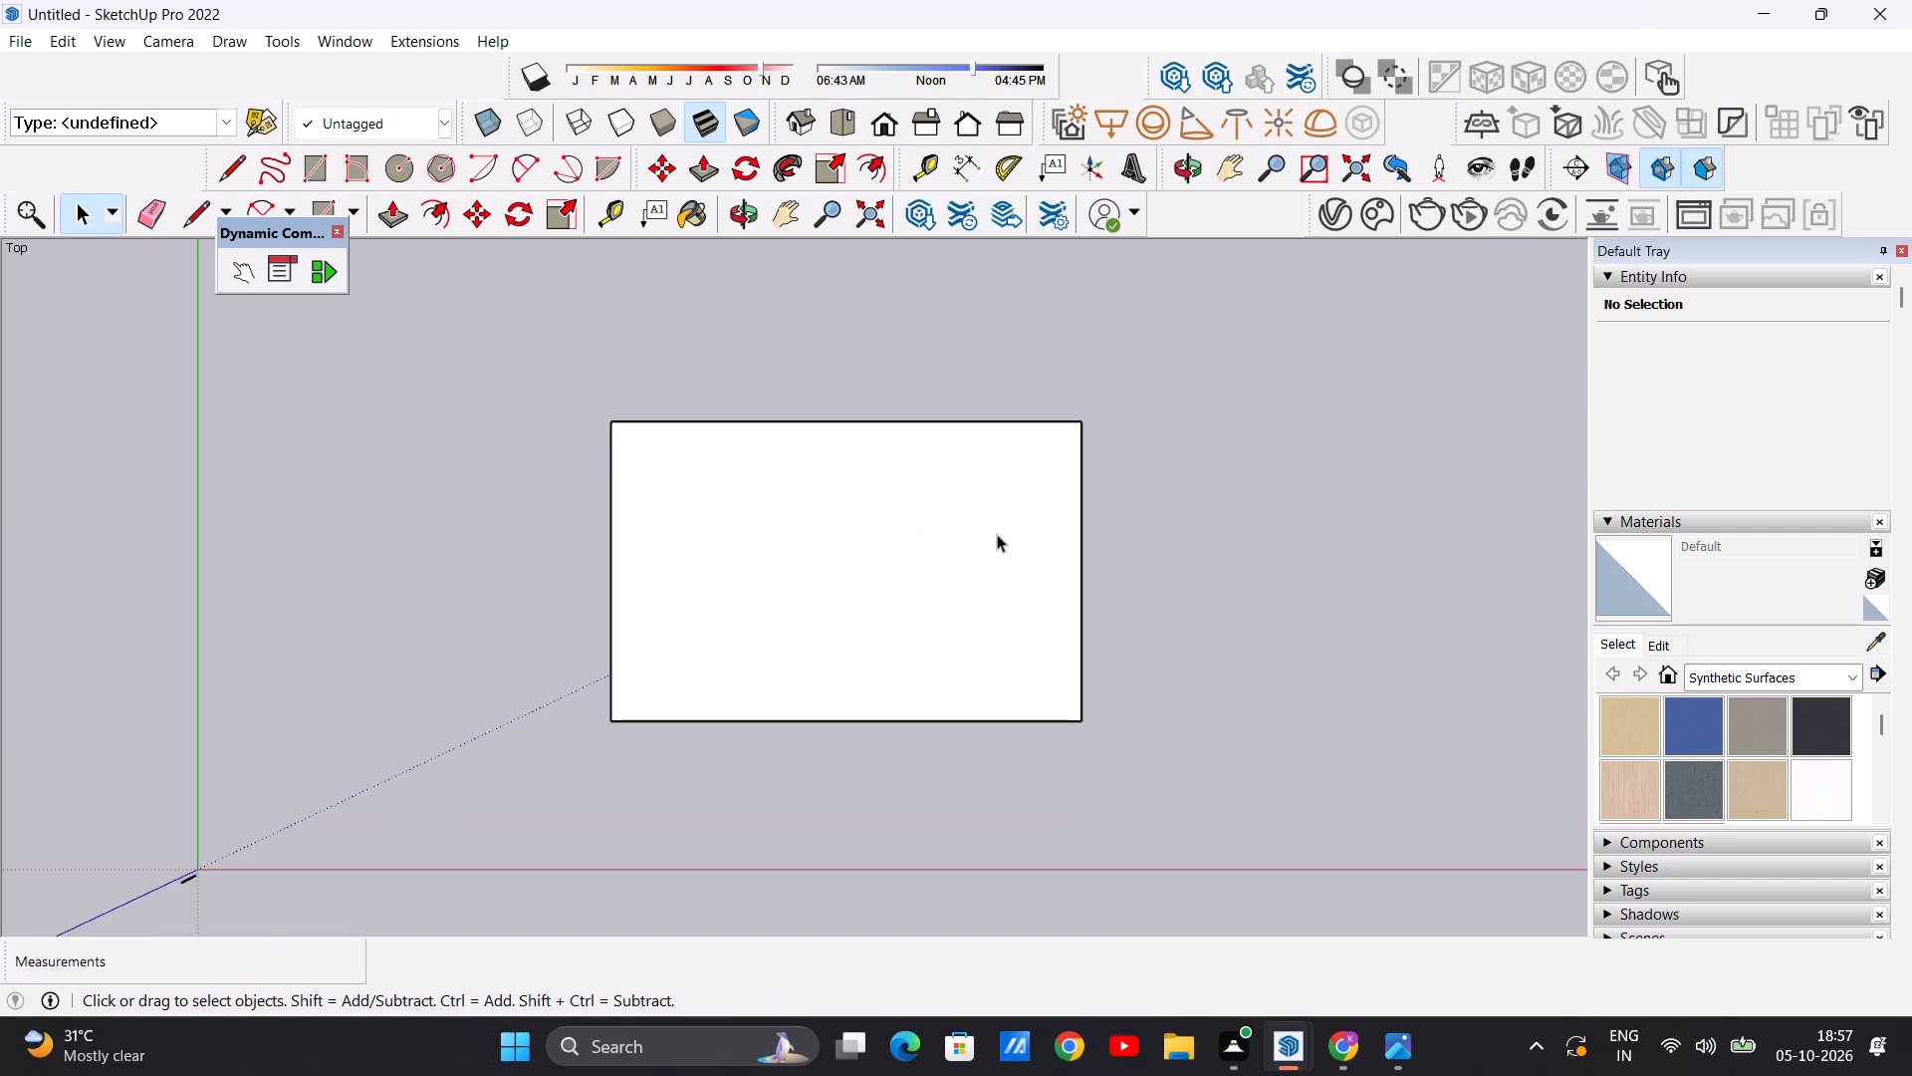
Examine the merged base face and its position relative to the axes from oblique and near-overhead viewpoints.
{"action": "scroll", "coordinate": [989, 555], "scroll_direction": "down", "scroll_amount": 3}
{"action": "scroll", "coordinate": [888, 703], "scroll_direction": "up", "scroll_amount": 5}
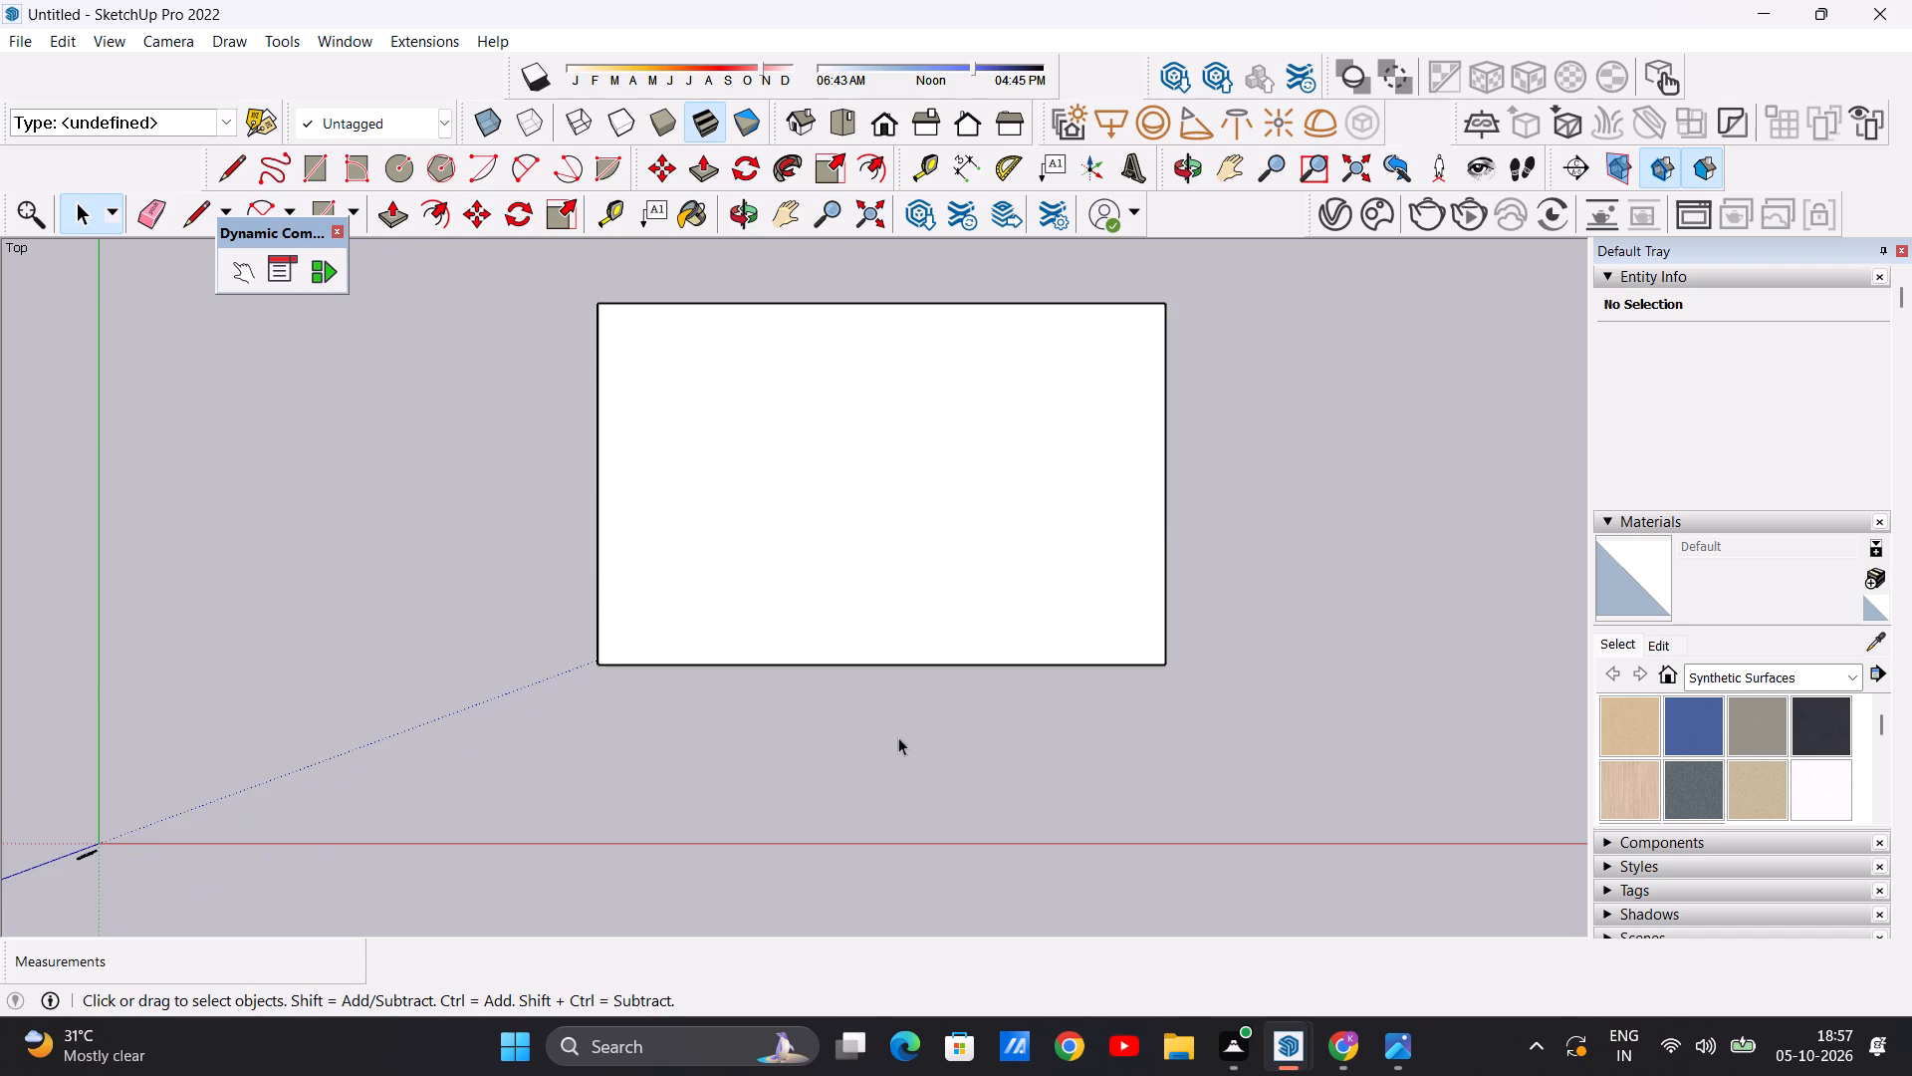
{"action": "middle_click_drag", "start_coordinate": [898, 737], "coordinate": [915, 469]}
{"action": "middle_click_drag", "start_coordinate": [1009, 697], "coordinate": [959, 508]}
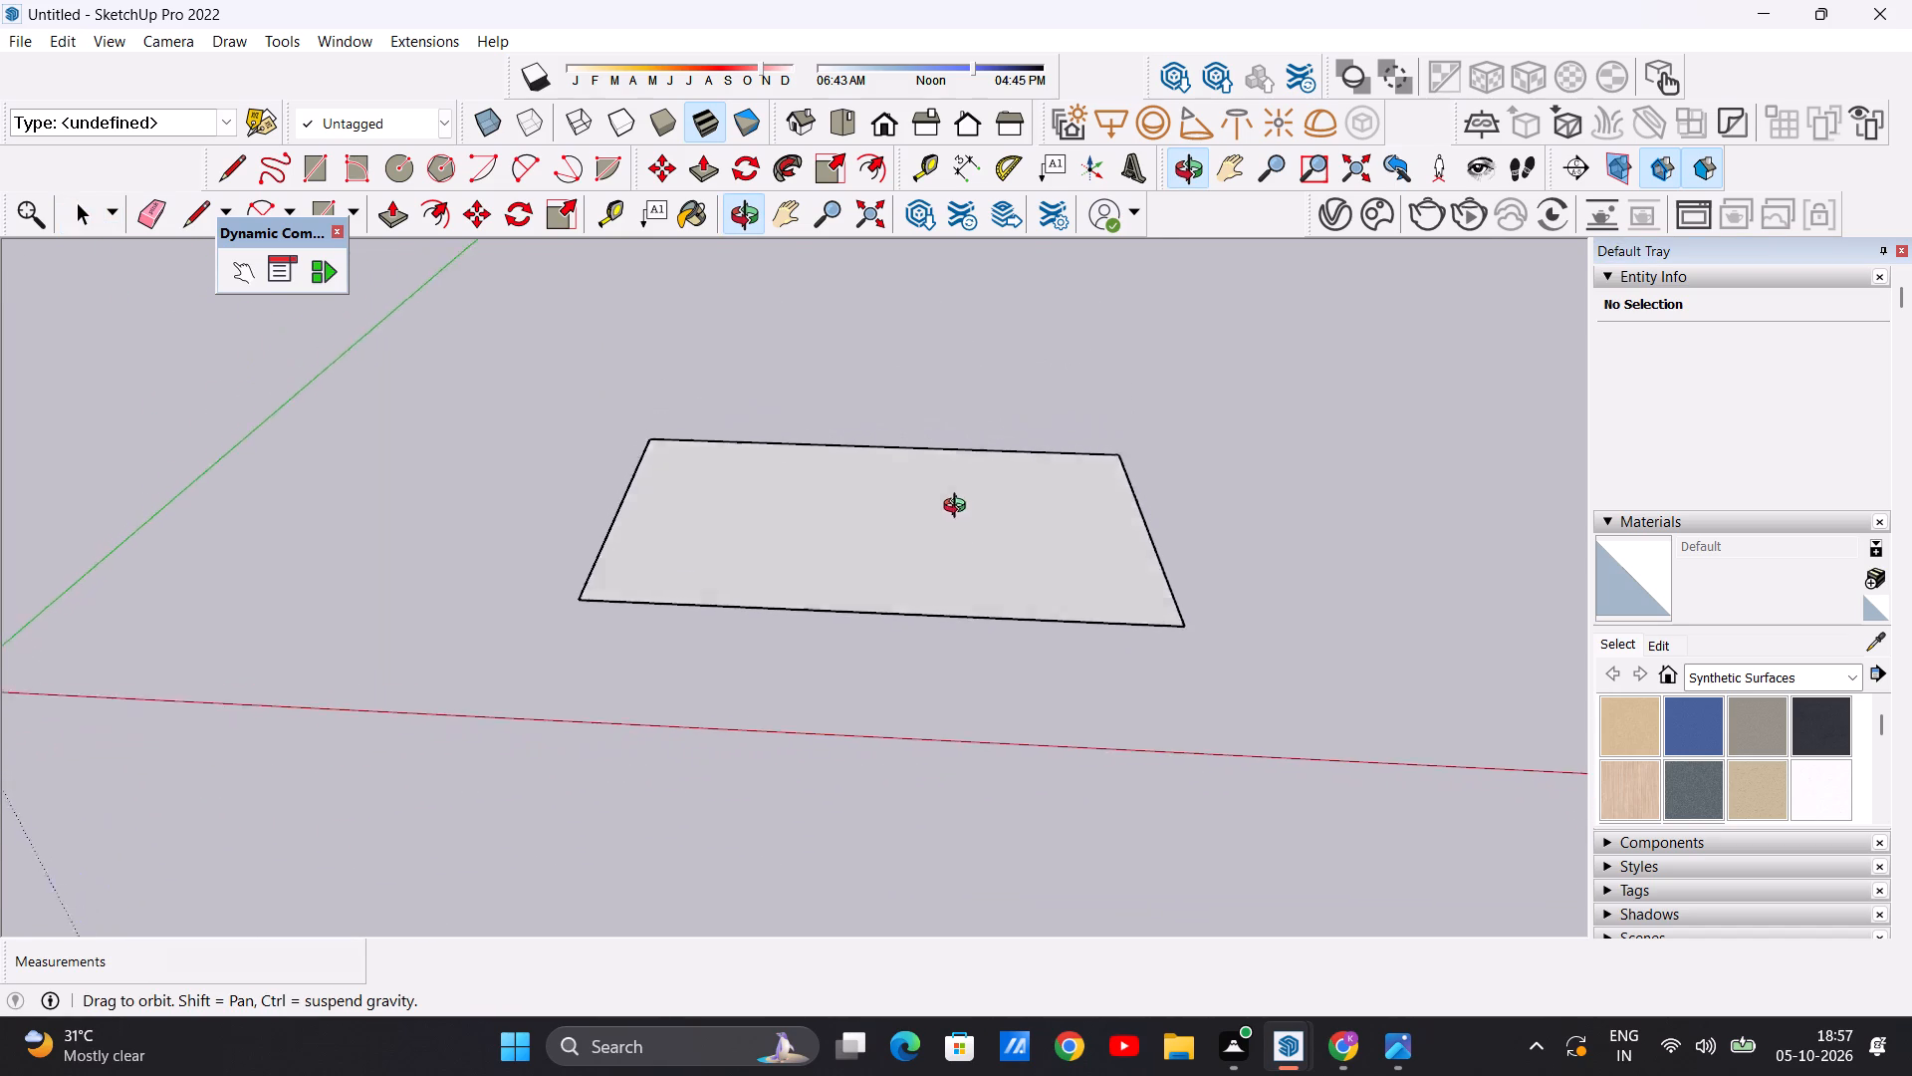
{"action": "middle_click_drag", "start_coordinate": [959, 508], "coordinate": [962, 484]}
{"action": "scroll", "coordinate": [1012, 584], "scroll_direction": "up", "scroll_amount": 4}
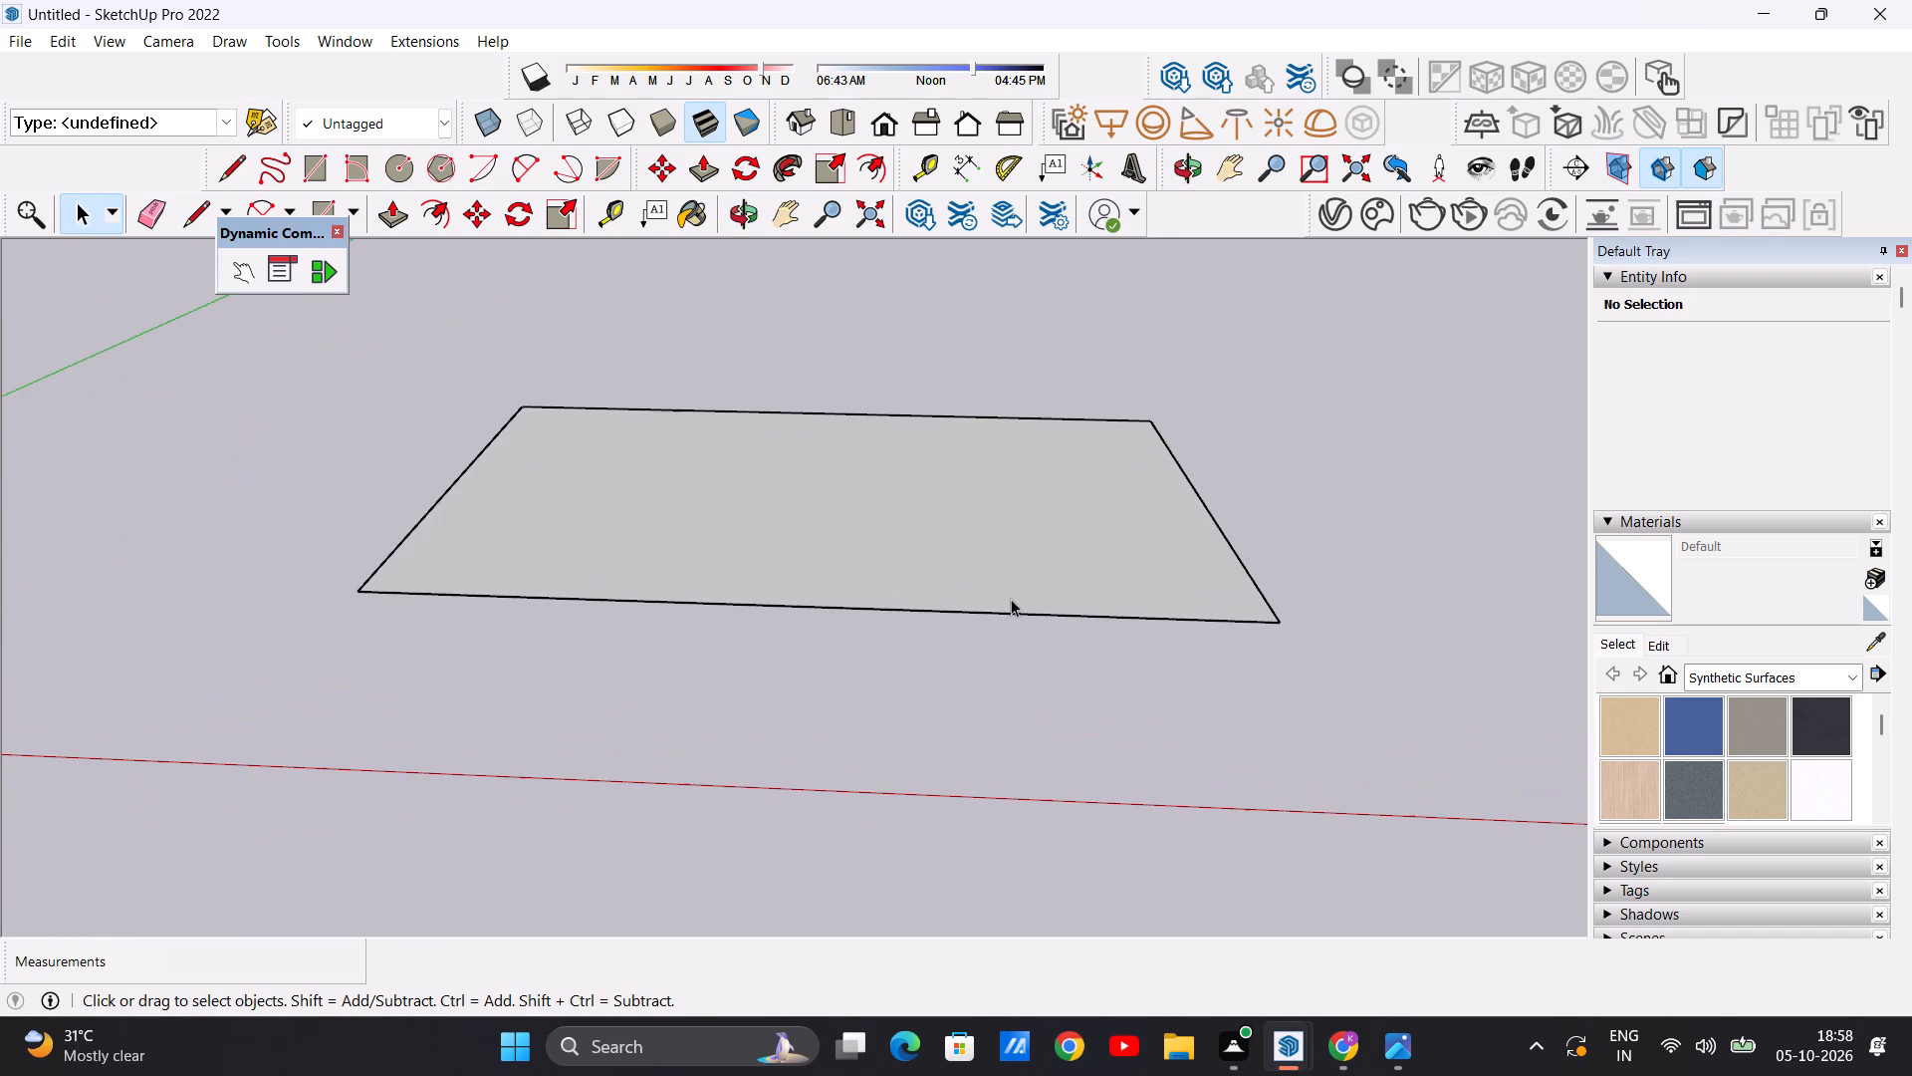
{"action": "scroll", "coordinate": [1011, 599], "scroll_direction": "down", "scroll_amount": 2}
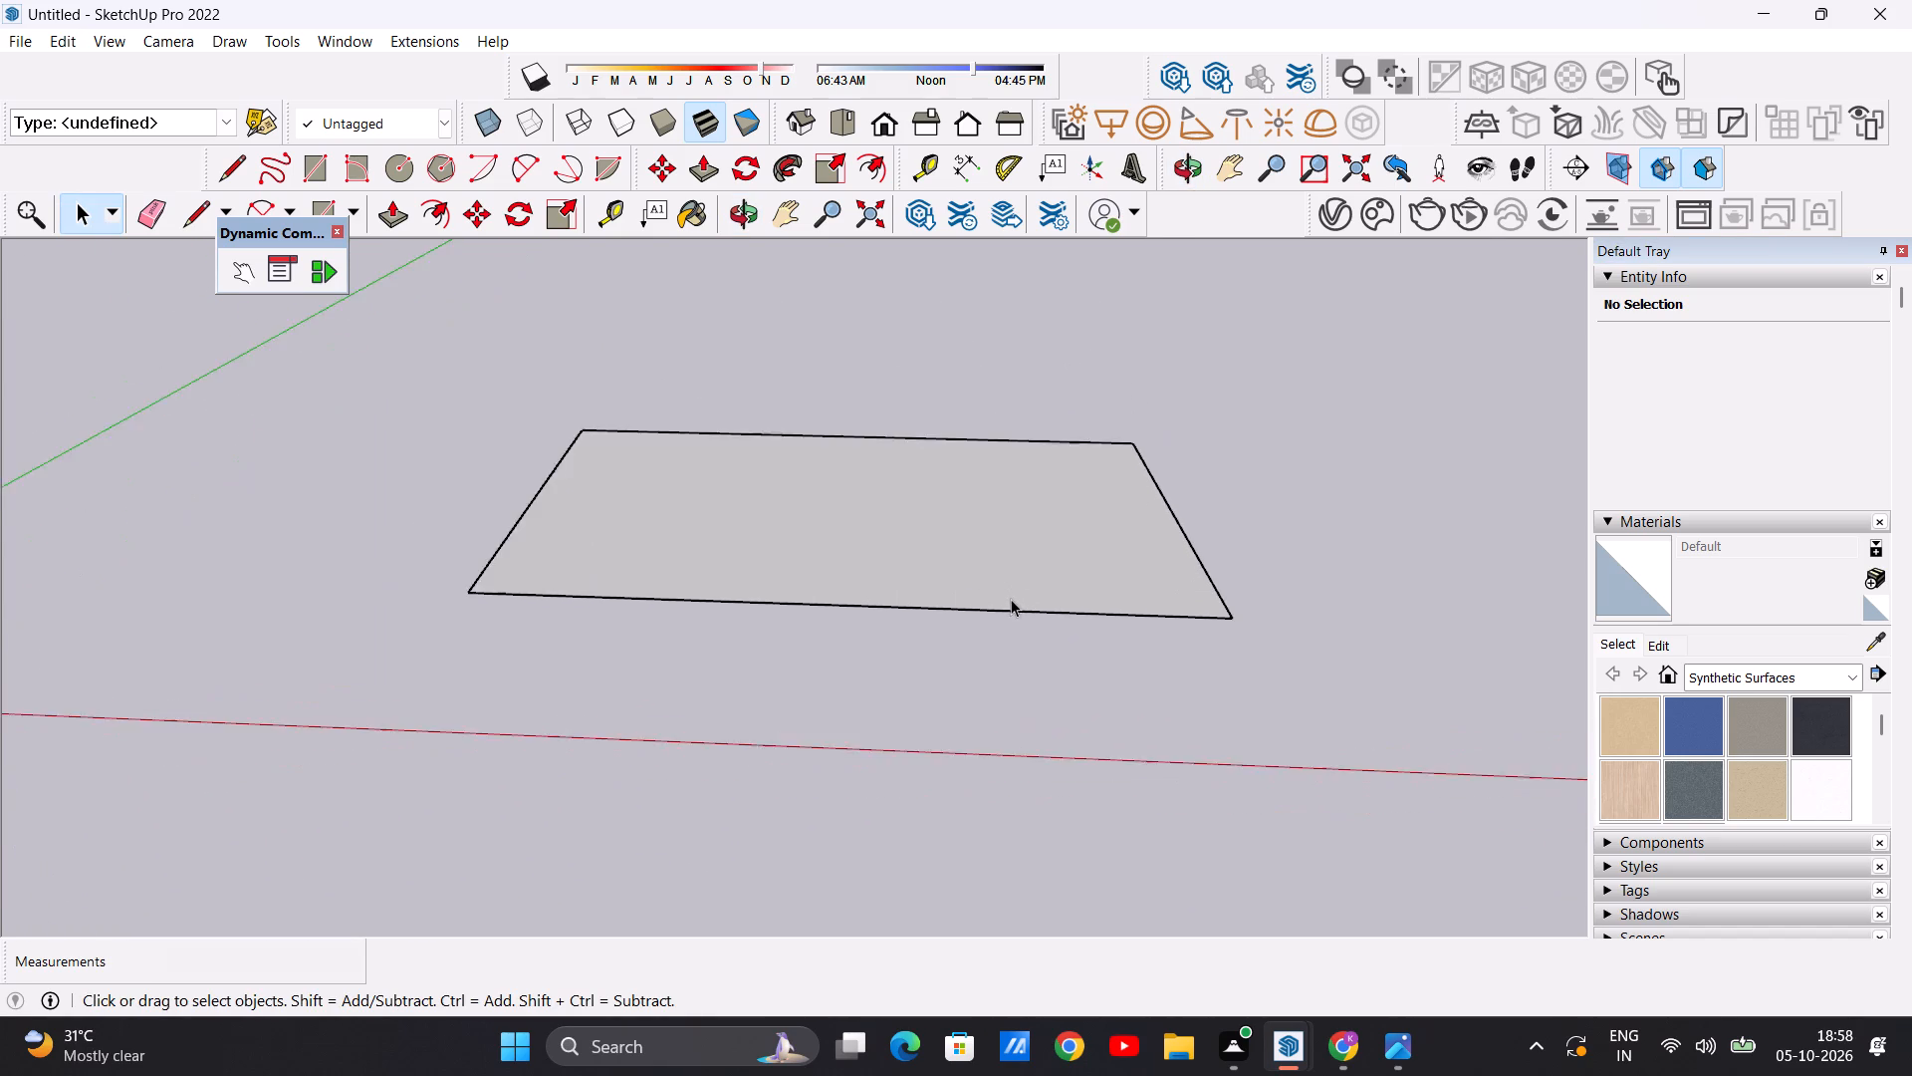
{"action": "scroll", "coordinate": [1011, 599], "scroll_direction": "down", "scroll_amount": 2}
{"action": "scroll", "coordinate": [1035, 583], "scroll_direction": "up", "scroll_amount": 5}
{"action": "scroll", "coordinate": [1035, 583], "scroll_direction": "down", "scroll_amount": 11}
{"action": "scroll", "coordinate": [1063, 544], "scroll_direction": "up", "scroll_amount": 3}
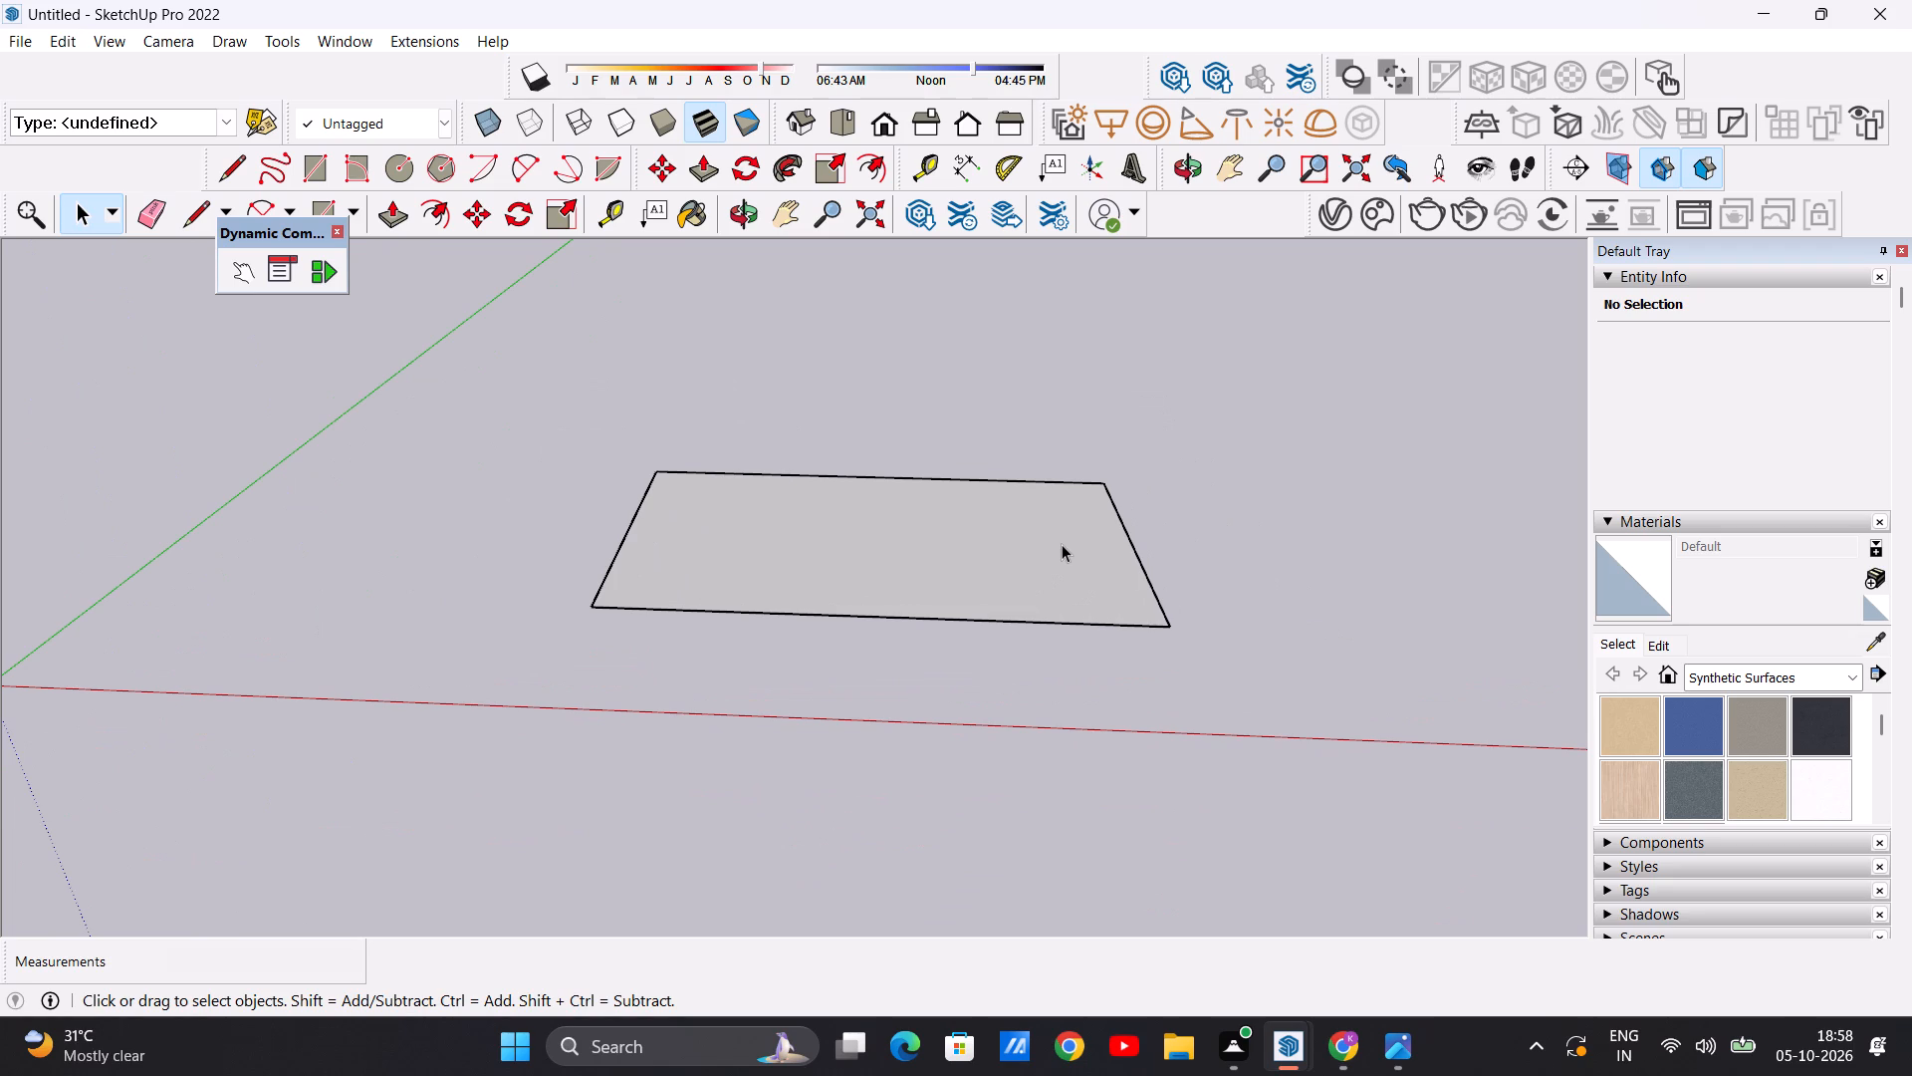
{"action": "scroll", "coordinate": [1091, 576], "scroll_direction": "up", "scroll_amount": 4}
{"action": "middle_click_drag", "start_coordinate": [987, 534], "coordinate": [987, 550]}
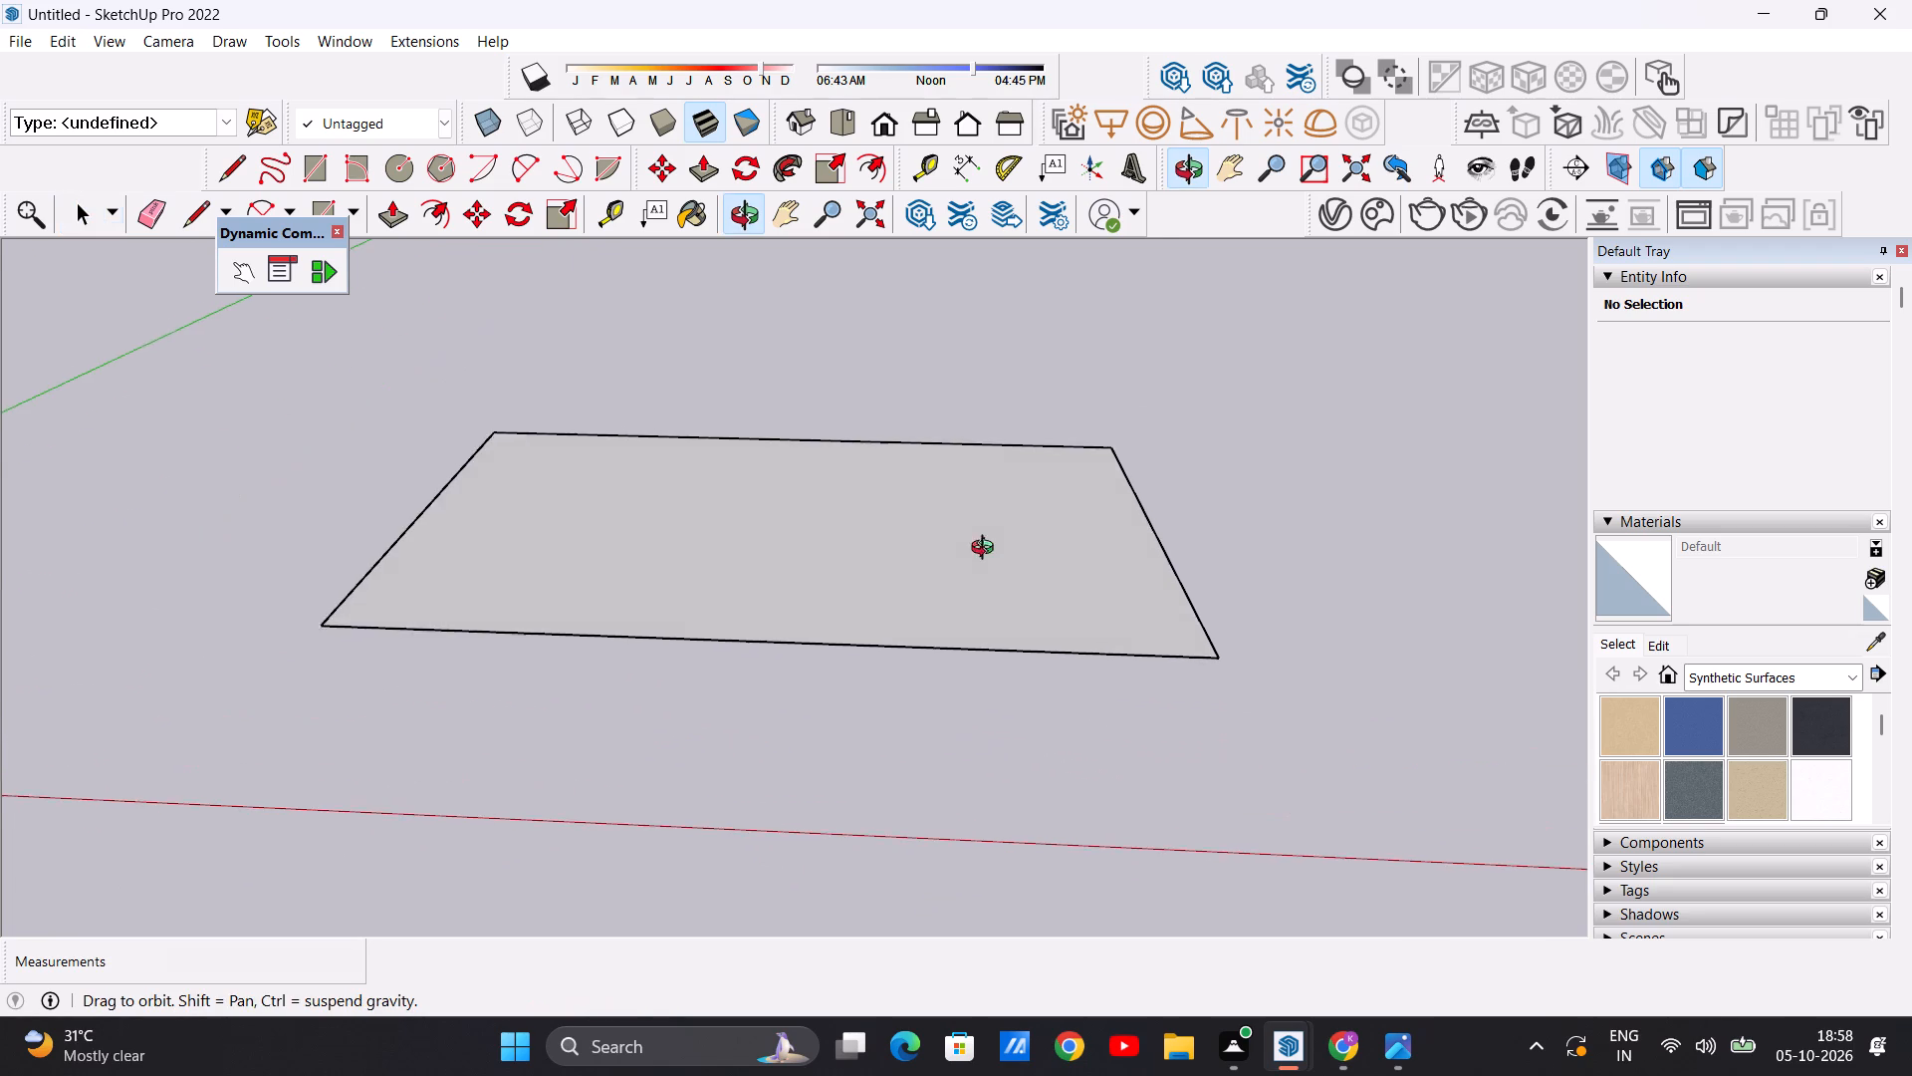
{"action": "middle_click_drag", "start_coordinate": [987, 550], "coordinate": [1016, 786]}
{"action": "scroll", "coordinate": [1022, 658], "scroll_direction": "down", "scroll_amount": 9}
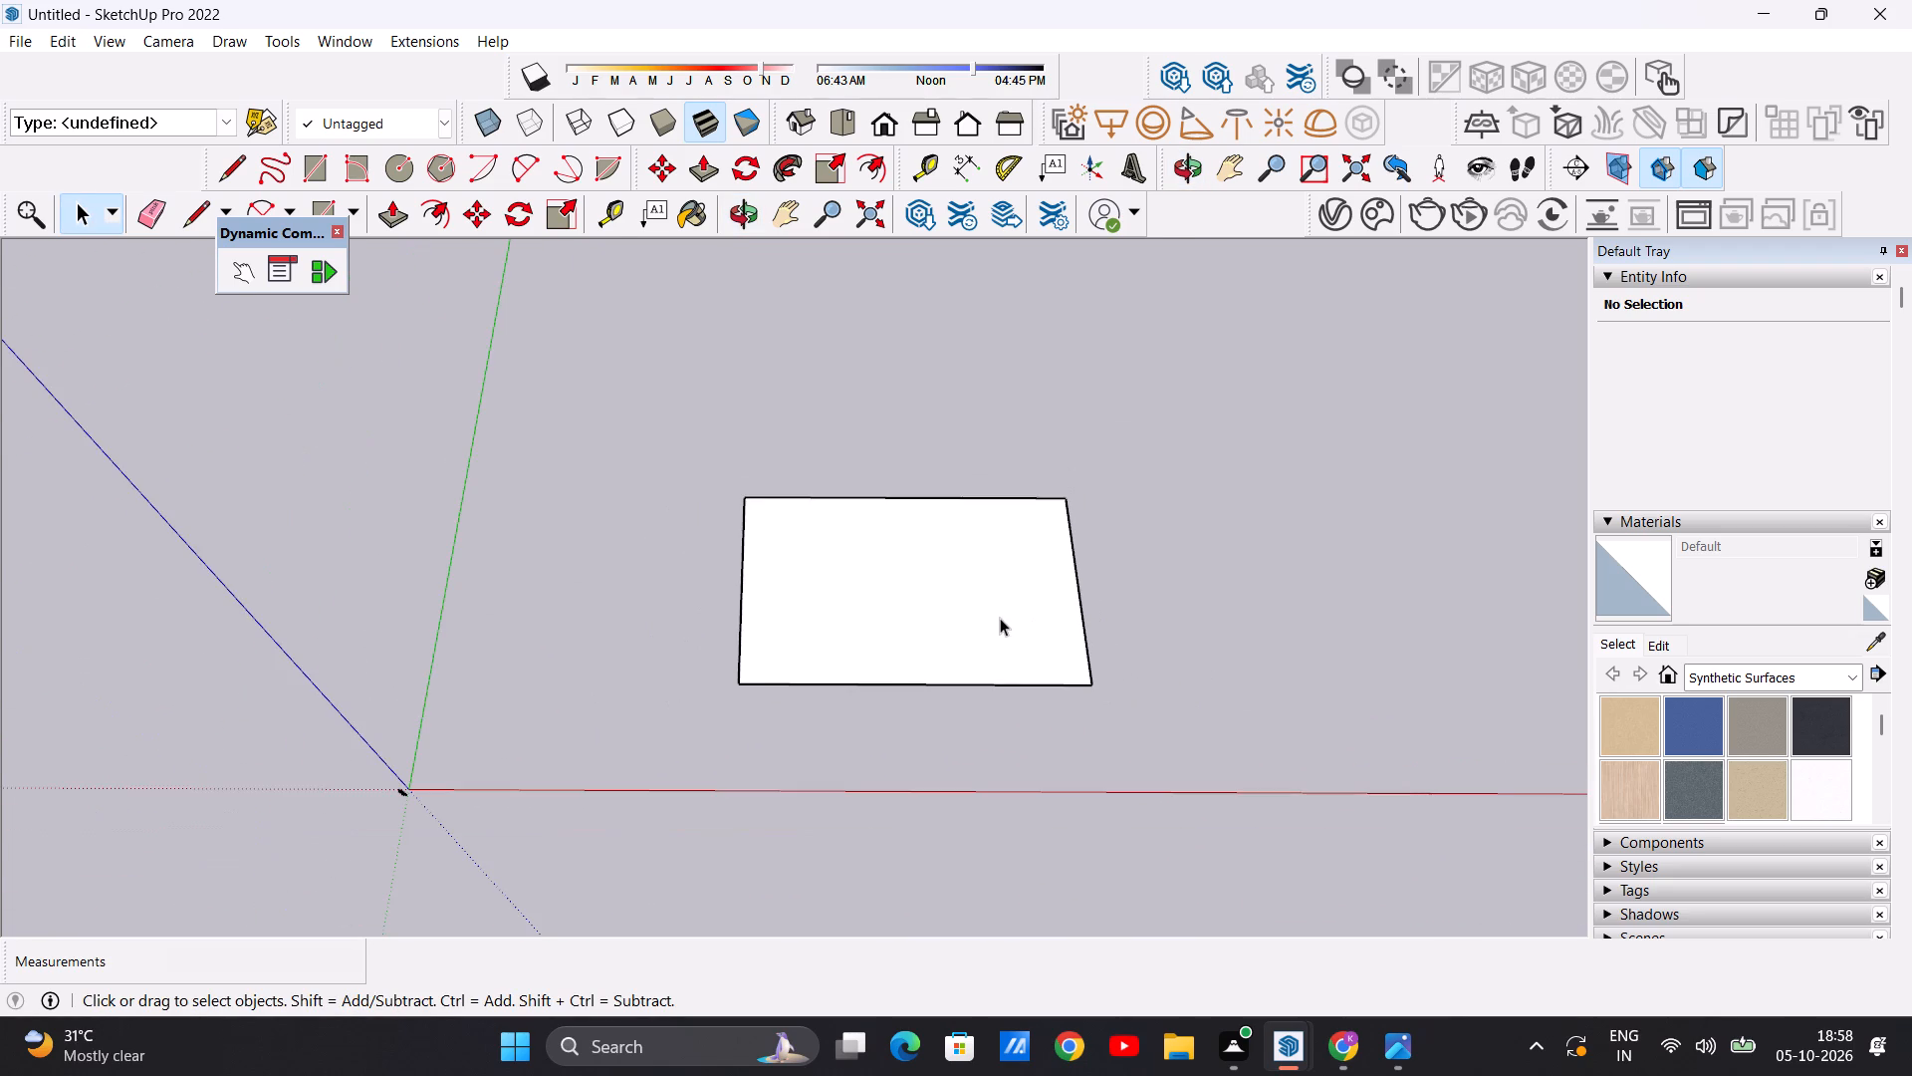
{"action": "scroll", "coordinate": [1006, 619], "scroll_direction": "down", "scroll_amount": 10}
{"action": "scroll", "coordinate": [965, 403], "scroll_direction": "up", "scroll_amount": 5}
{"action": "scroll", "coordinate": [964, 383], "scroll_direction": "down", "scroll_amount": 1}
{"action": "scroll", "coordinate": [799, 541], "scroll_direction": "up", "scroll_amount": 2}
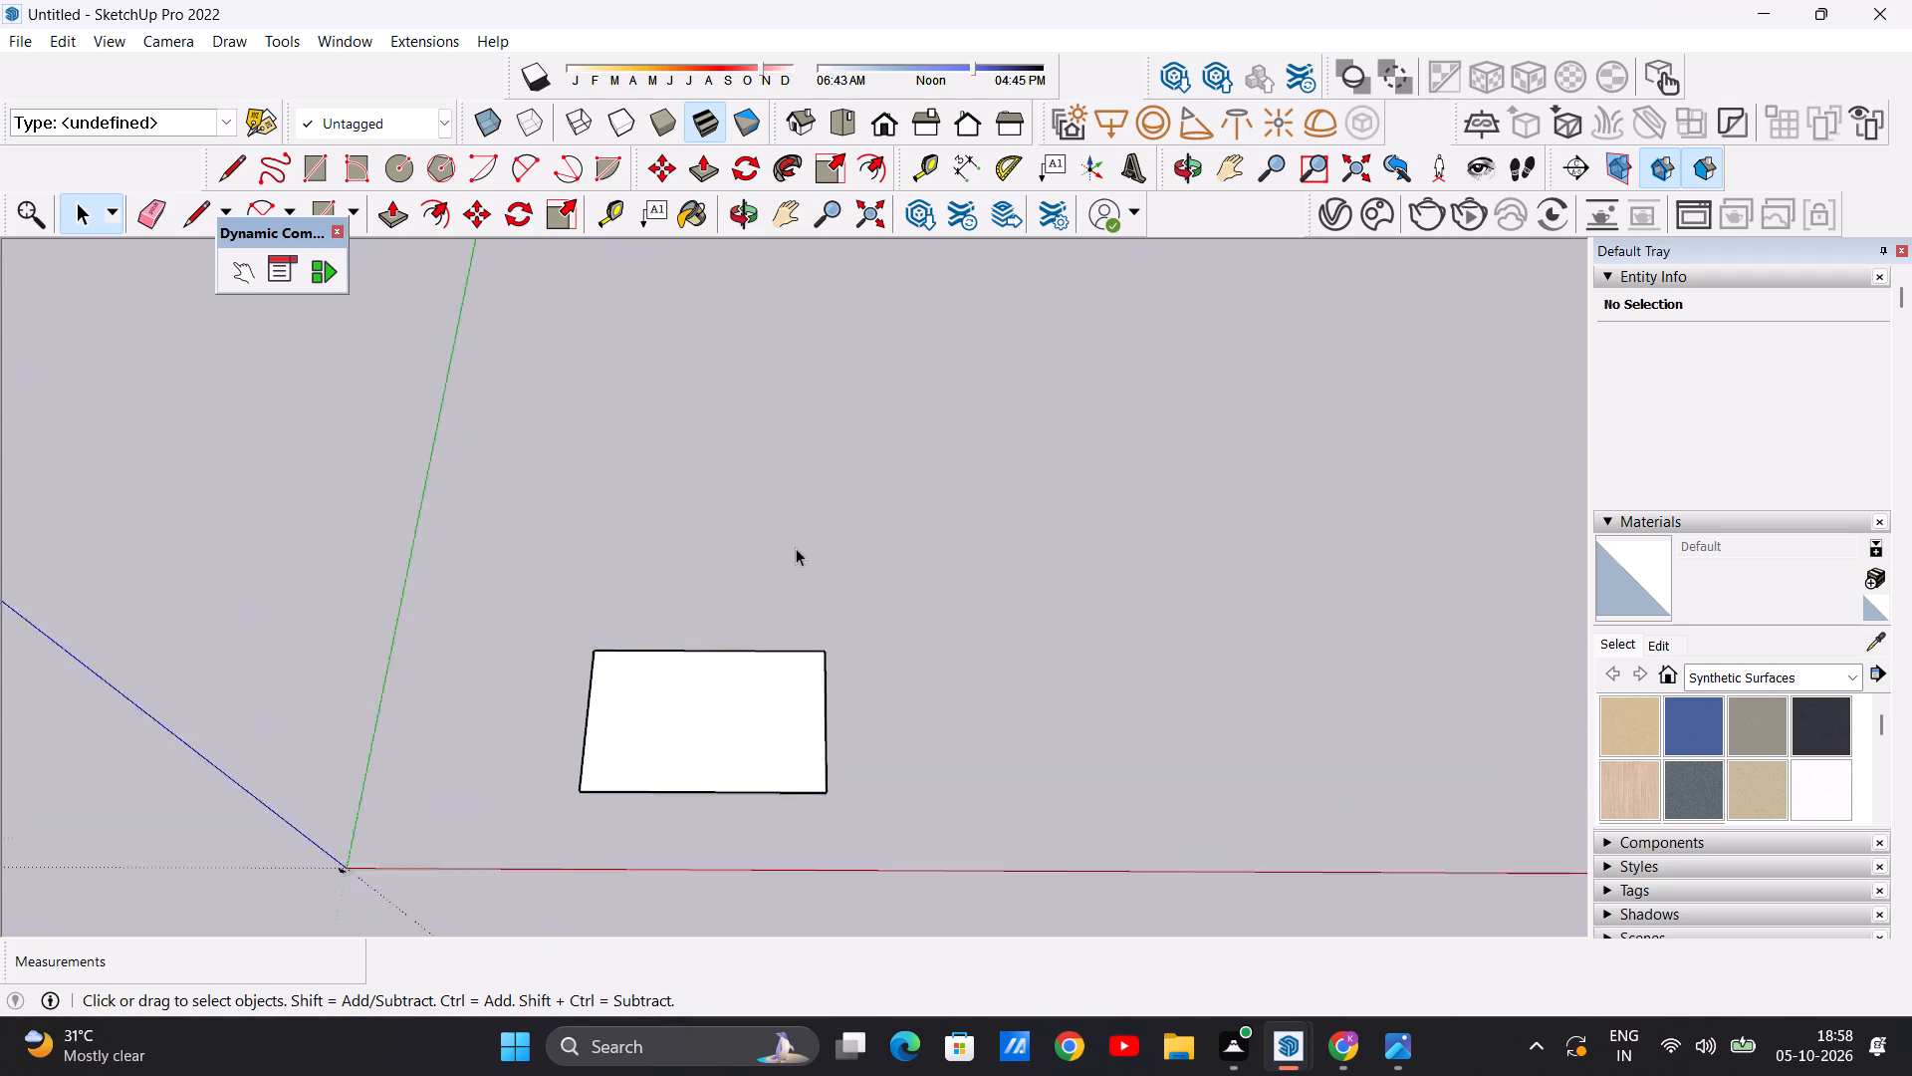
{"action": "scroll", "coordinate": [796, 548], "scroll_direction": "up", "scroll_amount": 3}
{"action": "scroll", "coordinate": [615, 554], "scroll_direction": "down", "scroll_amount": 14}
{"action": "scroll", "coordinate": [1044, 378], "scroll_direction": "up", "scroll_amount": 6}
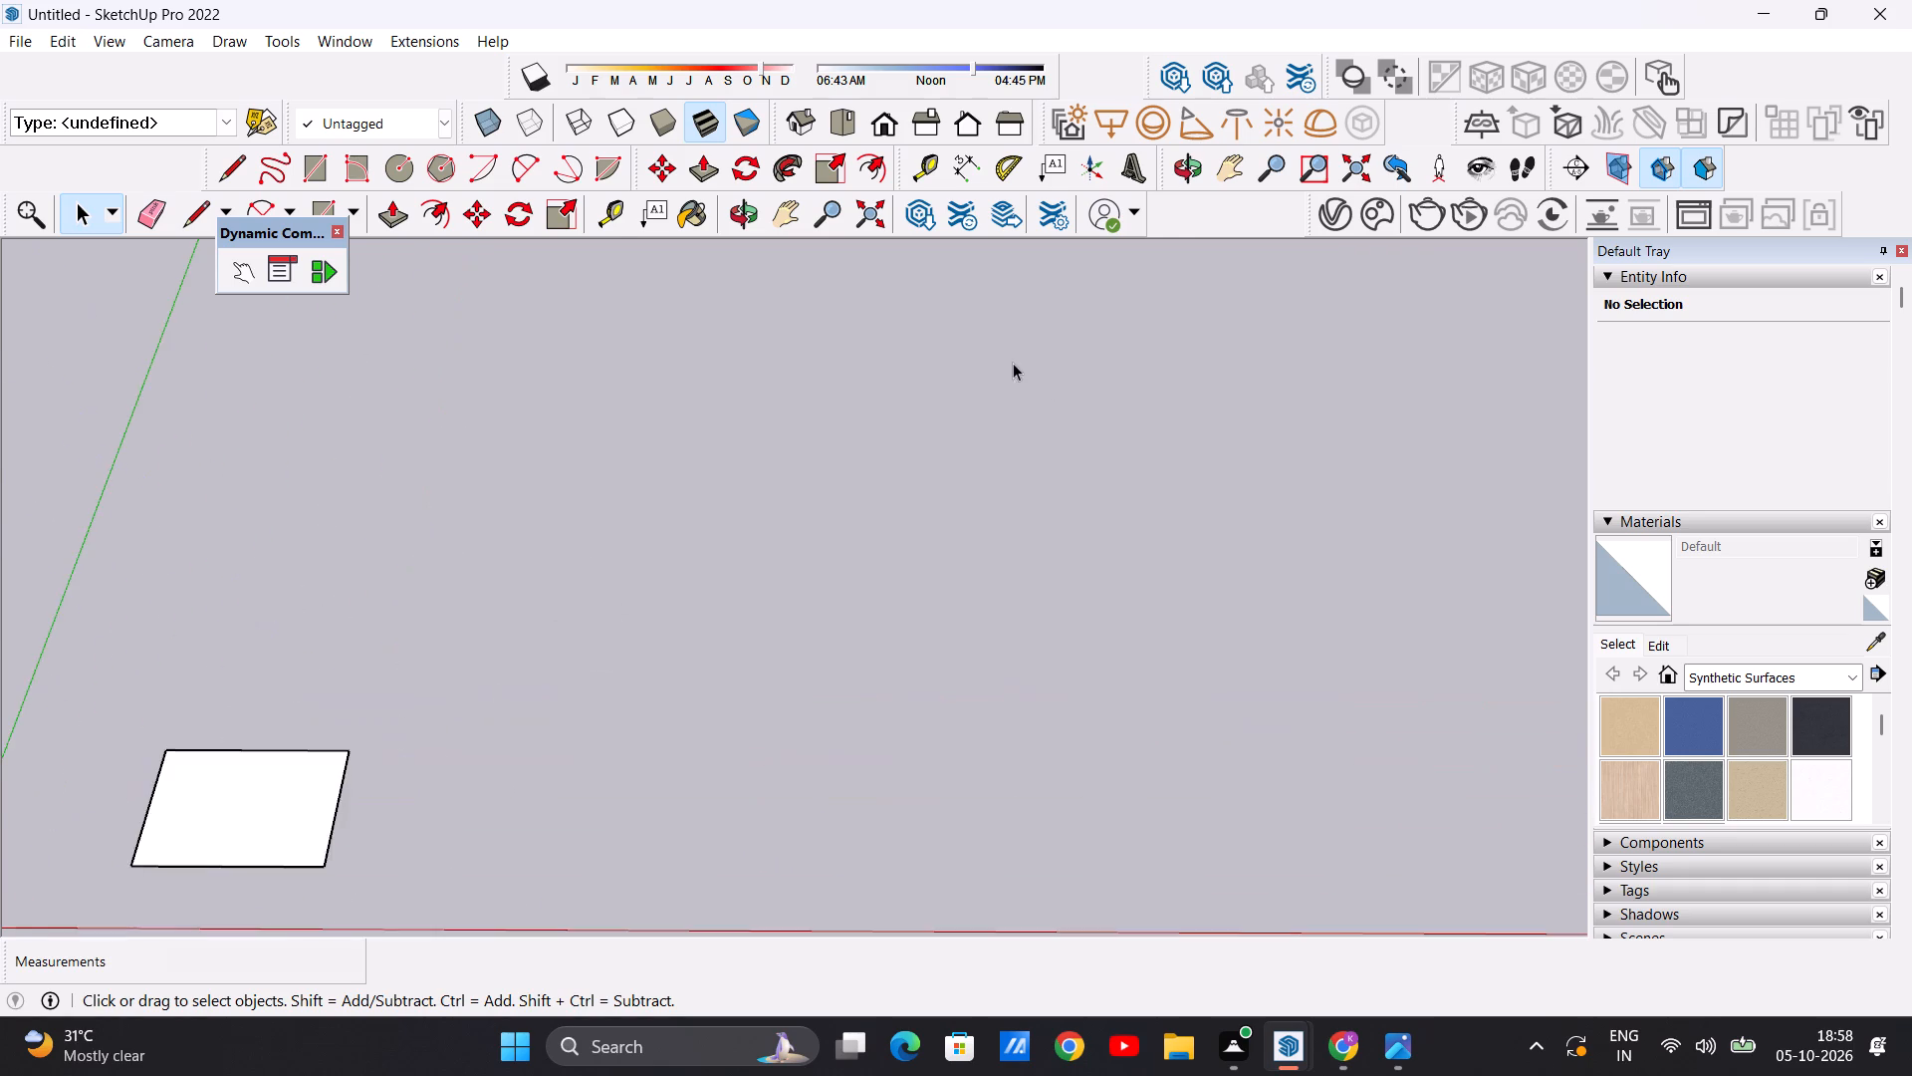
{"action": "scroll", "coordinate": [1175, 404], "scroll_direction": "down", "scroll_amount": 9}
{"action": "scroll", "coordinate": [709, 614], "scroll_direction": "up", "scroll_amount": 6}
{"action": "scroll", "coordinate": [907, 396], "scroll_direction": "up", "scroll_amount": 2}
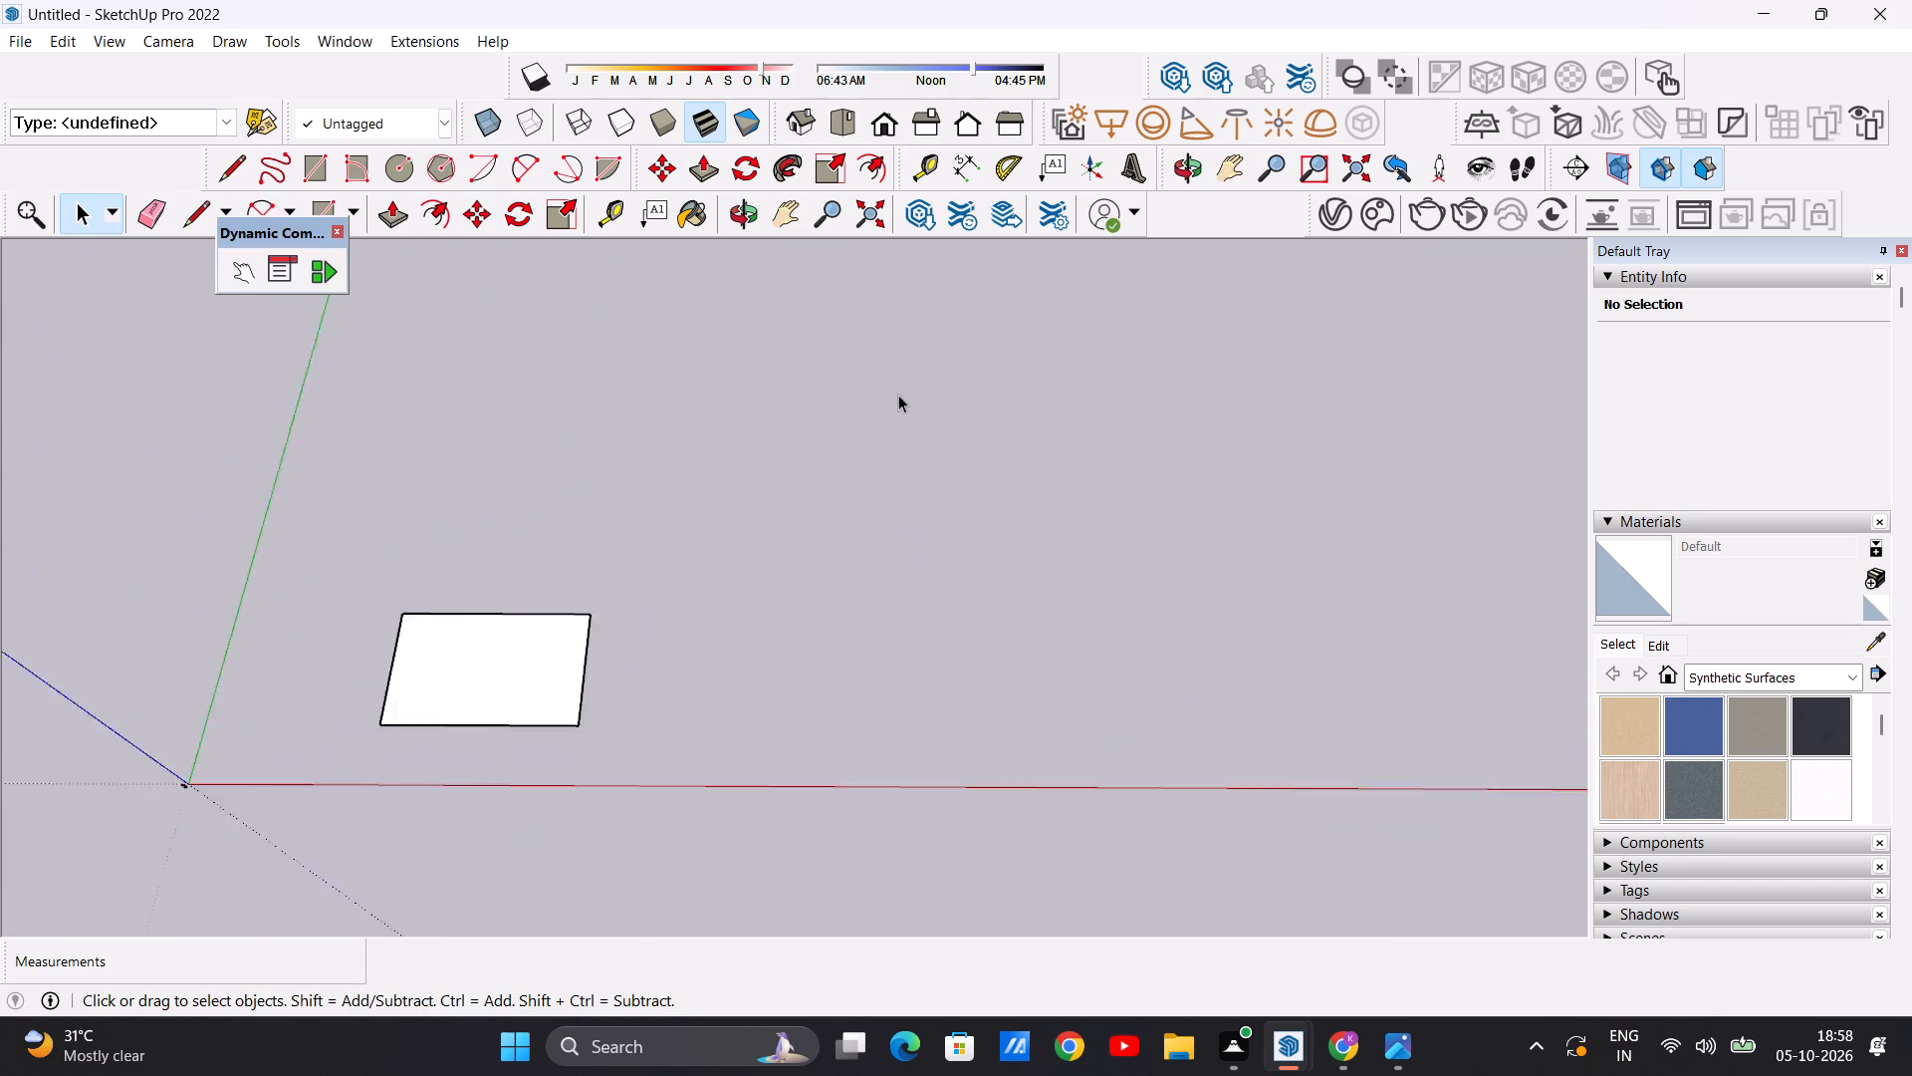
{"action": "scroll", "coordinate": [898, 395], "scroll_direction": "up", "scroll_amount": 3}
Move the whole base face with its edges about 315' diagonally away from the origin along the positive red and green directions.
{"action": "triple_click", "coordinate": [431, 764]}
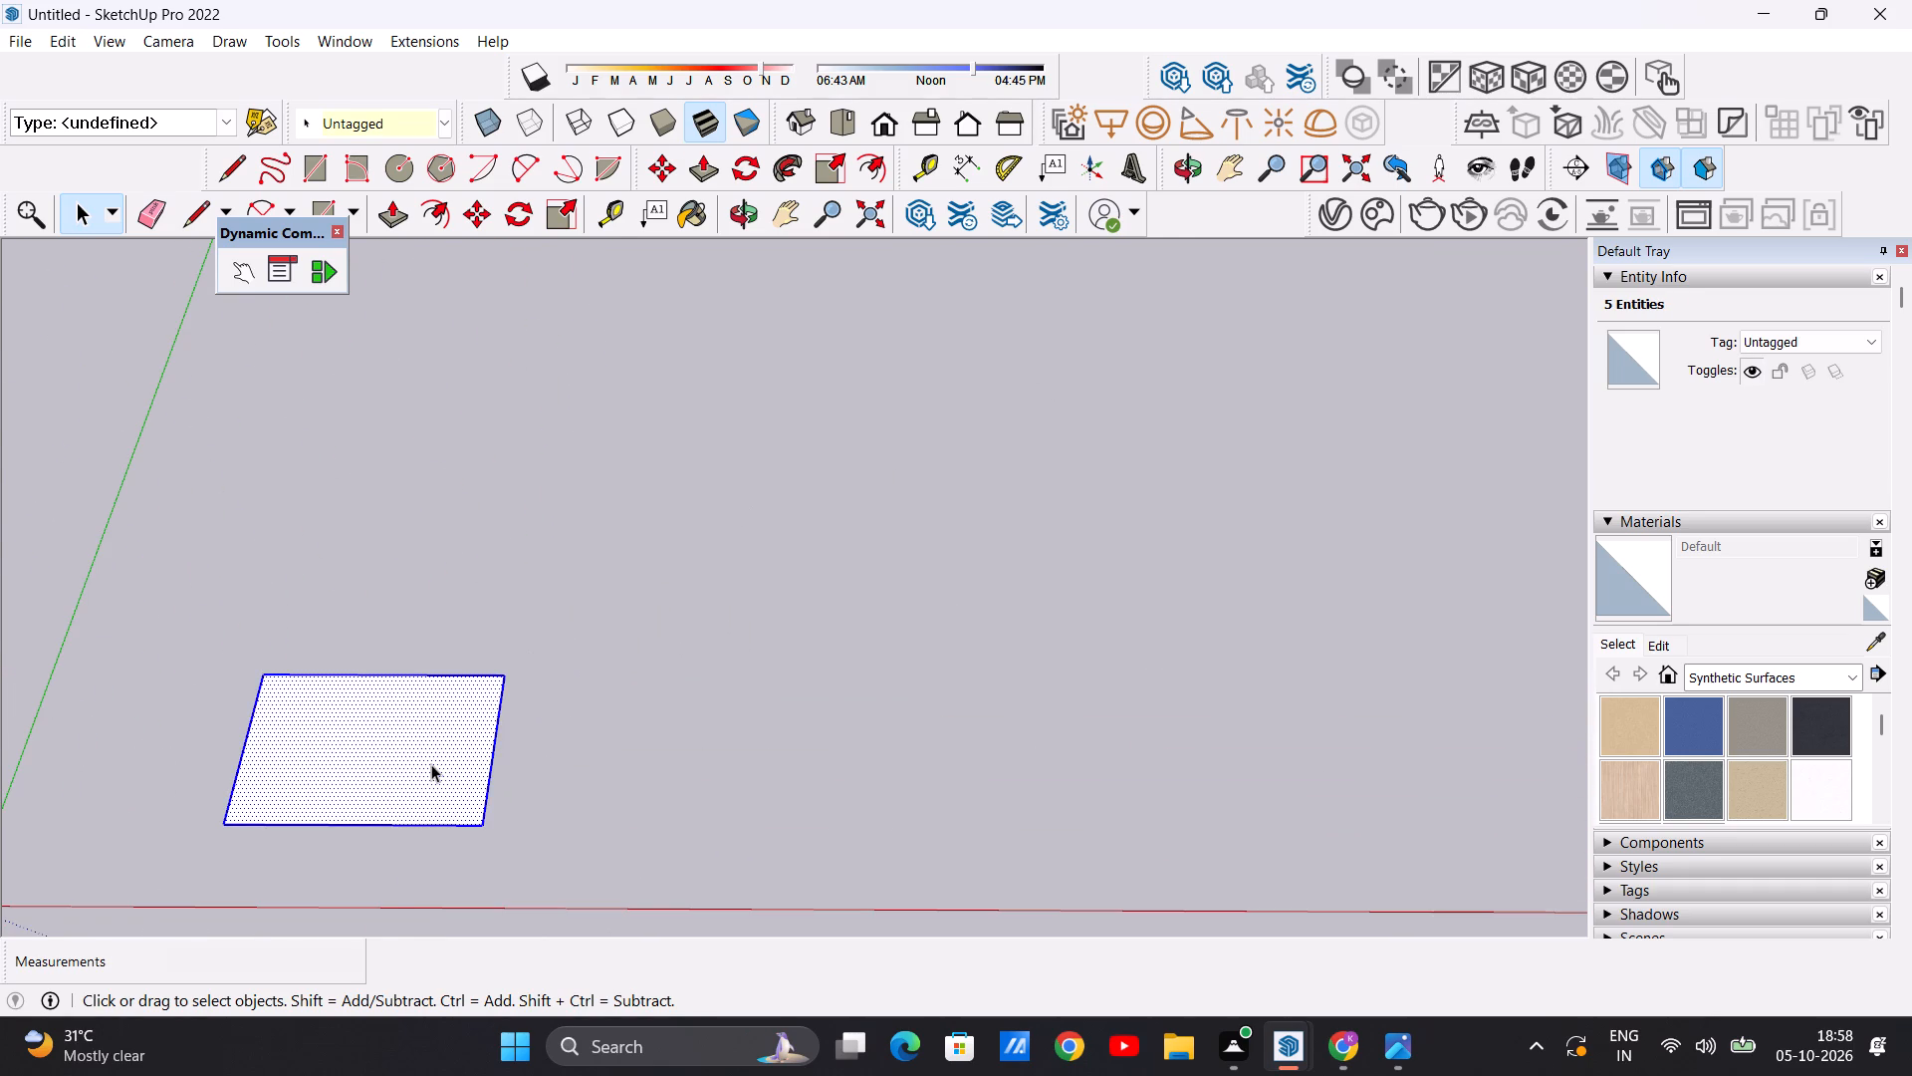
{"action": "key", "text": "m"}
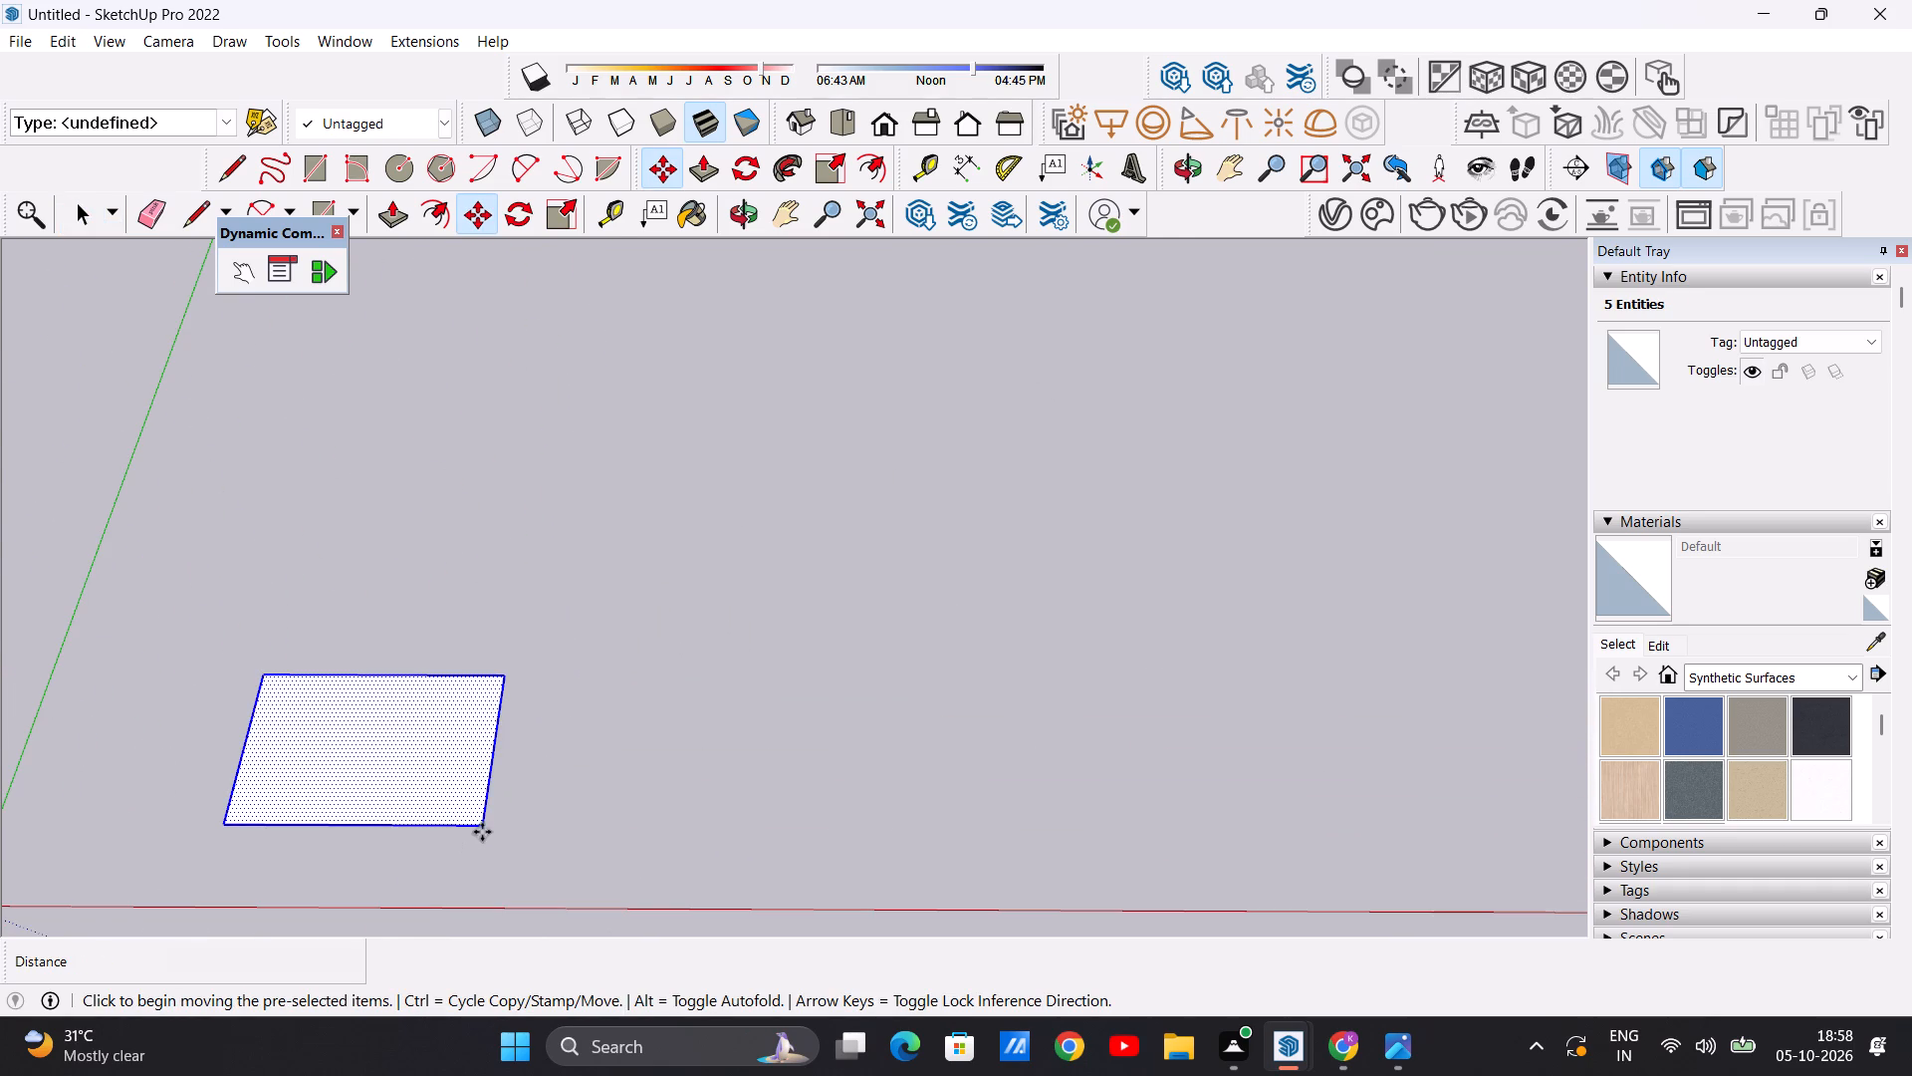
{"action": "left_click", "coordinate": [482, 827]}
{"action": "left_click", "coordinate": [1028, 653]}
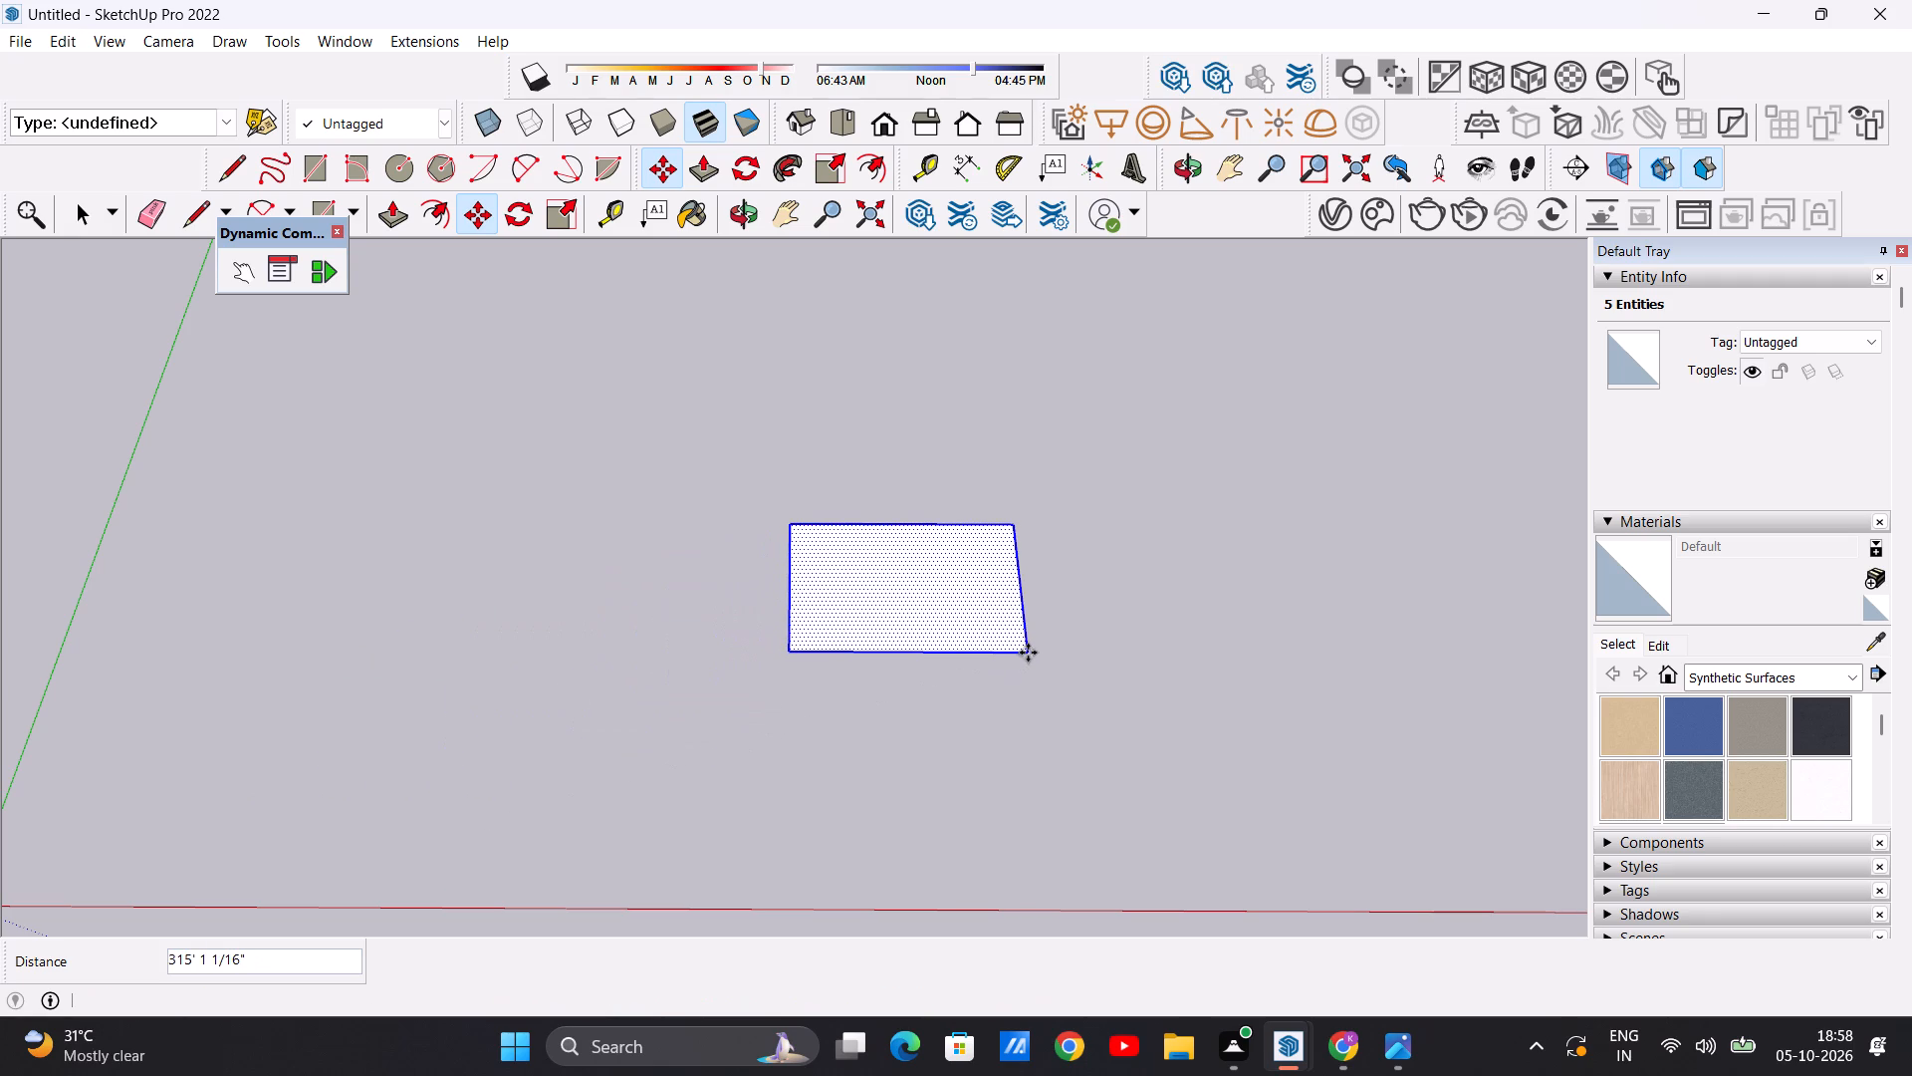
{"action": "key", "text": "space"}
{"action": "left_click", "coordinate": [1156, 586]}
Check the moved base face and its distance from the origin from oblique and near-overhead viewpoints.
{"action": "scroll", "coordinate": [1030, 457], "scroll_direction": "up", "scroll_amount": 5}
{"action": "scroll", "coordinate": [961, 522], "scroll_direction": "down", "scroll_amount": 3}
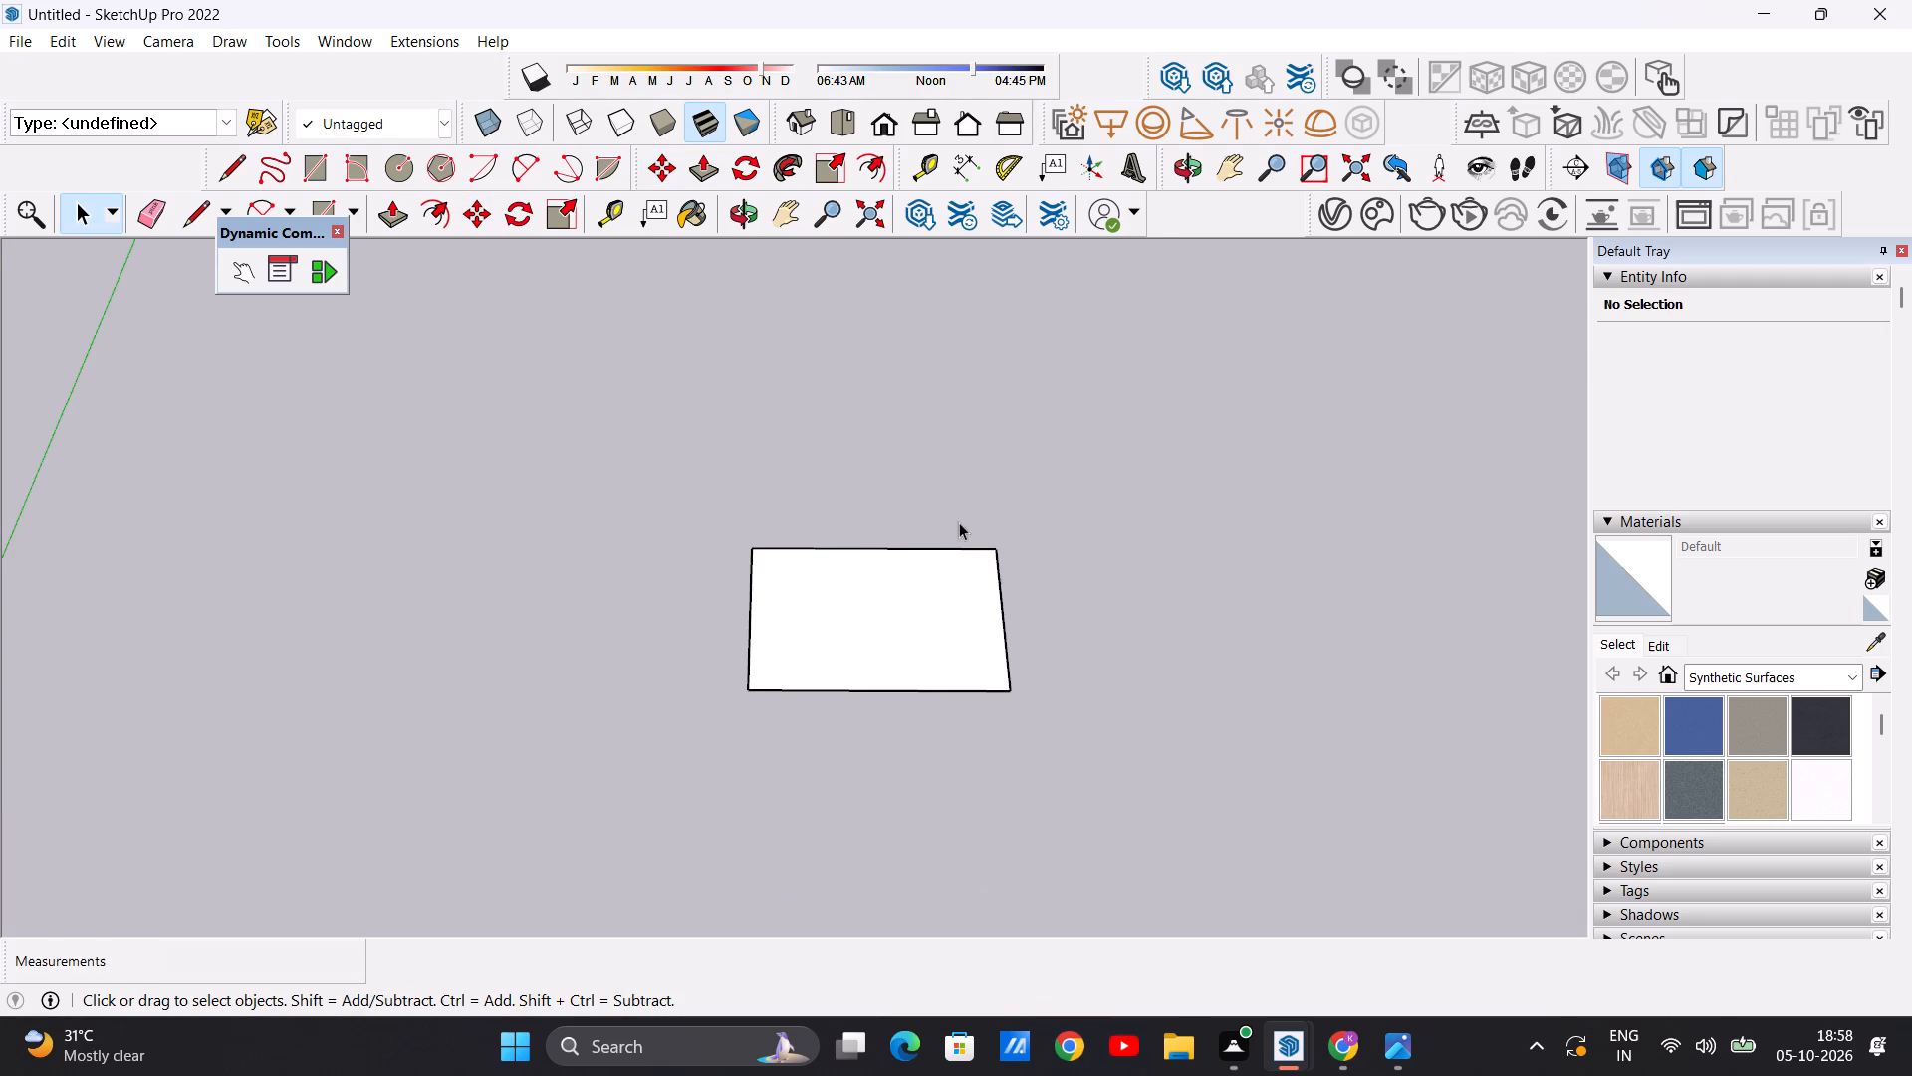
{"action": "scroll", "coordinate": [959, 522], "scroll_direction": "down", "scroll_amount": 1}
{"action": "middle_click_drag", "start_coordinate": [924, 621], "coordinate": [936, 819]}
{"action": "scroll", "coordinate": [945, 626], "scroll_direction": "up", "scroll_amount": 7}
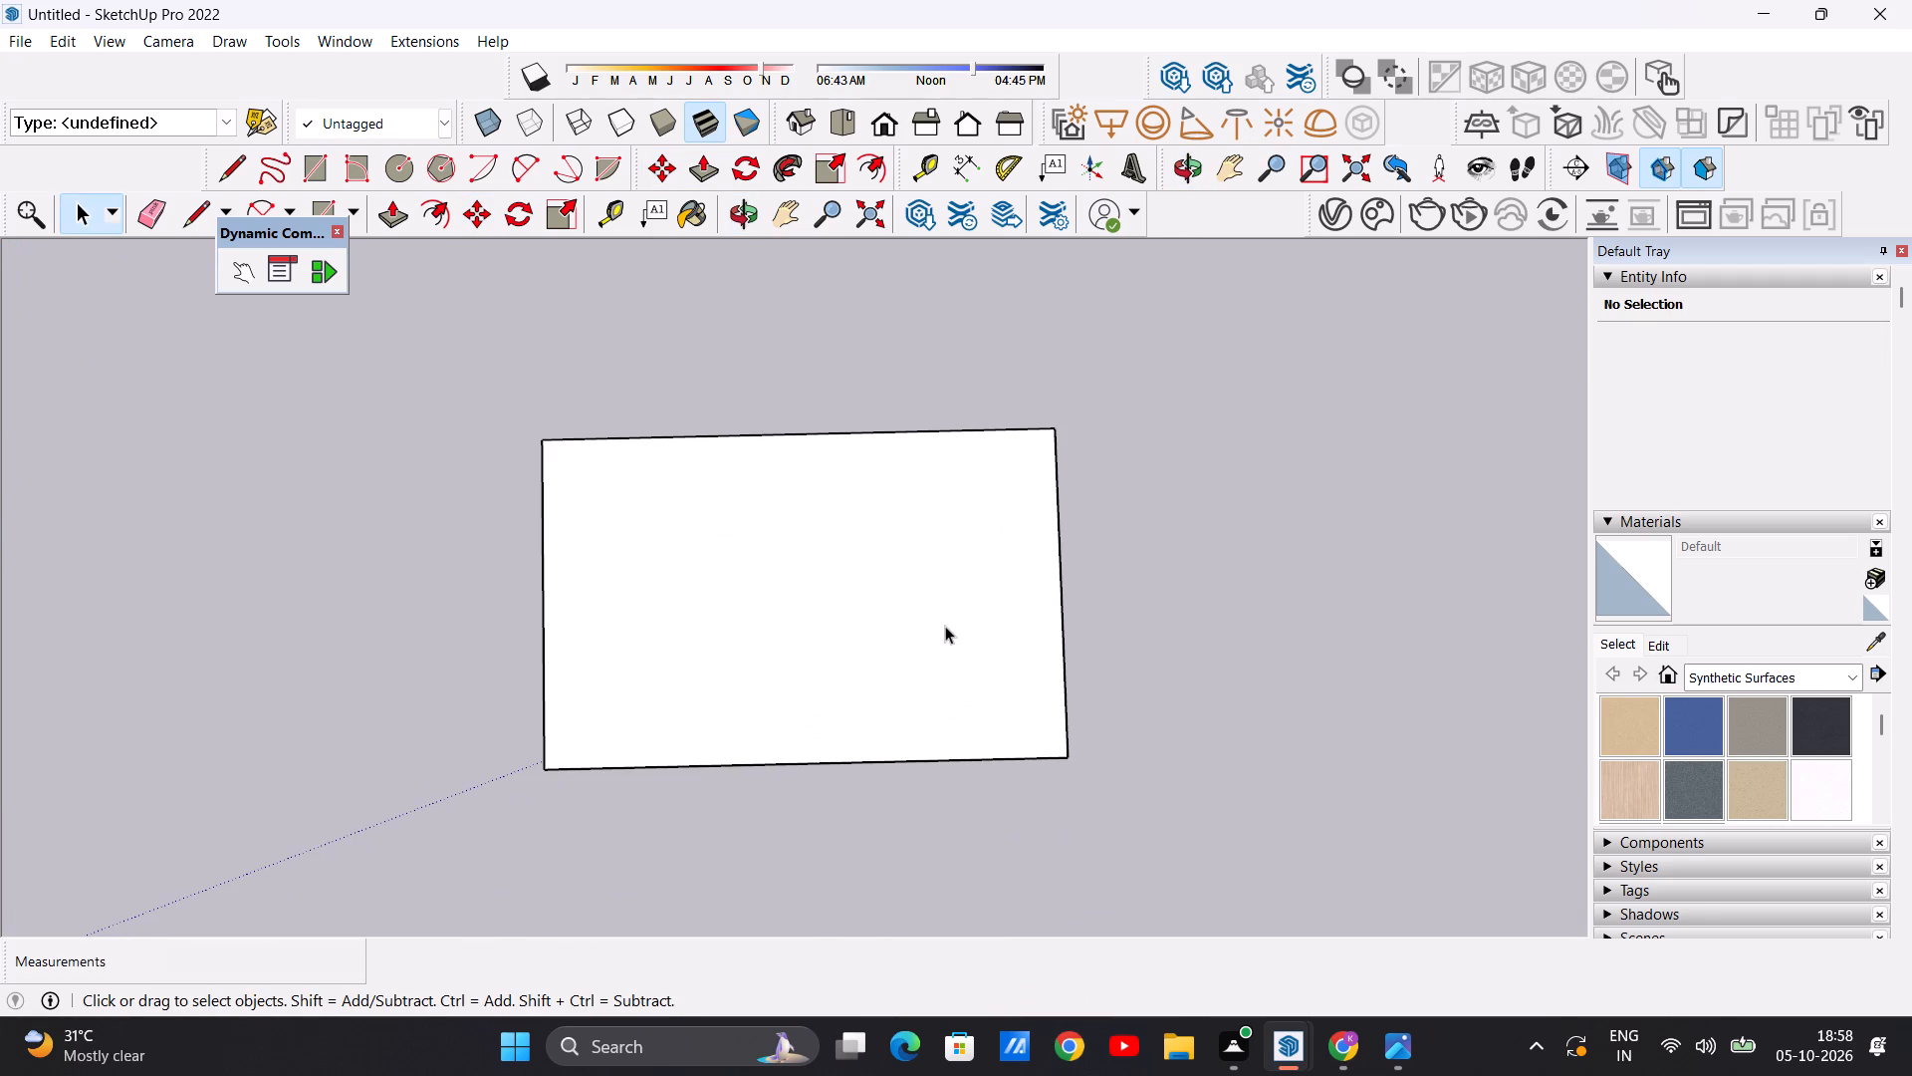
{"action": "scroll", "coordinate": [945, 626], "scroll_direction": "down", "scroll_amount": 6}
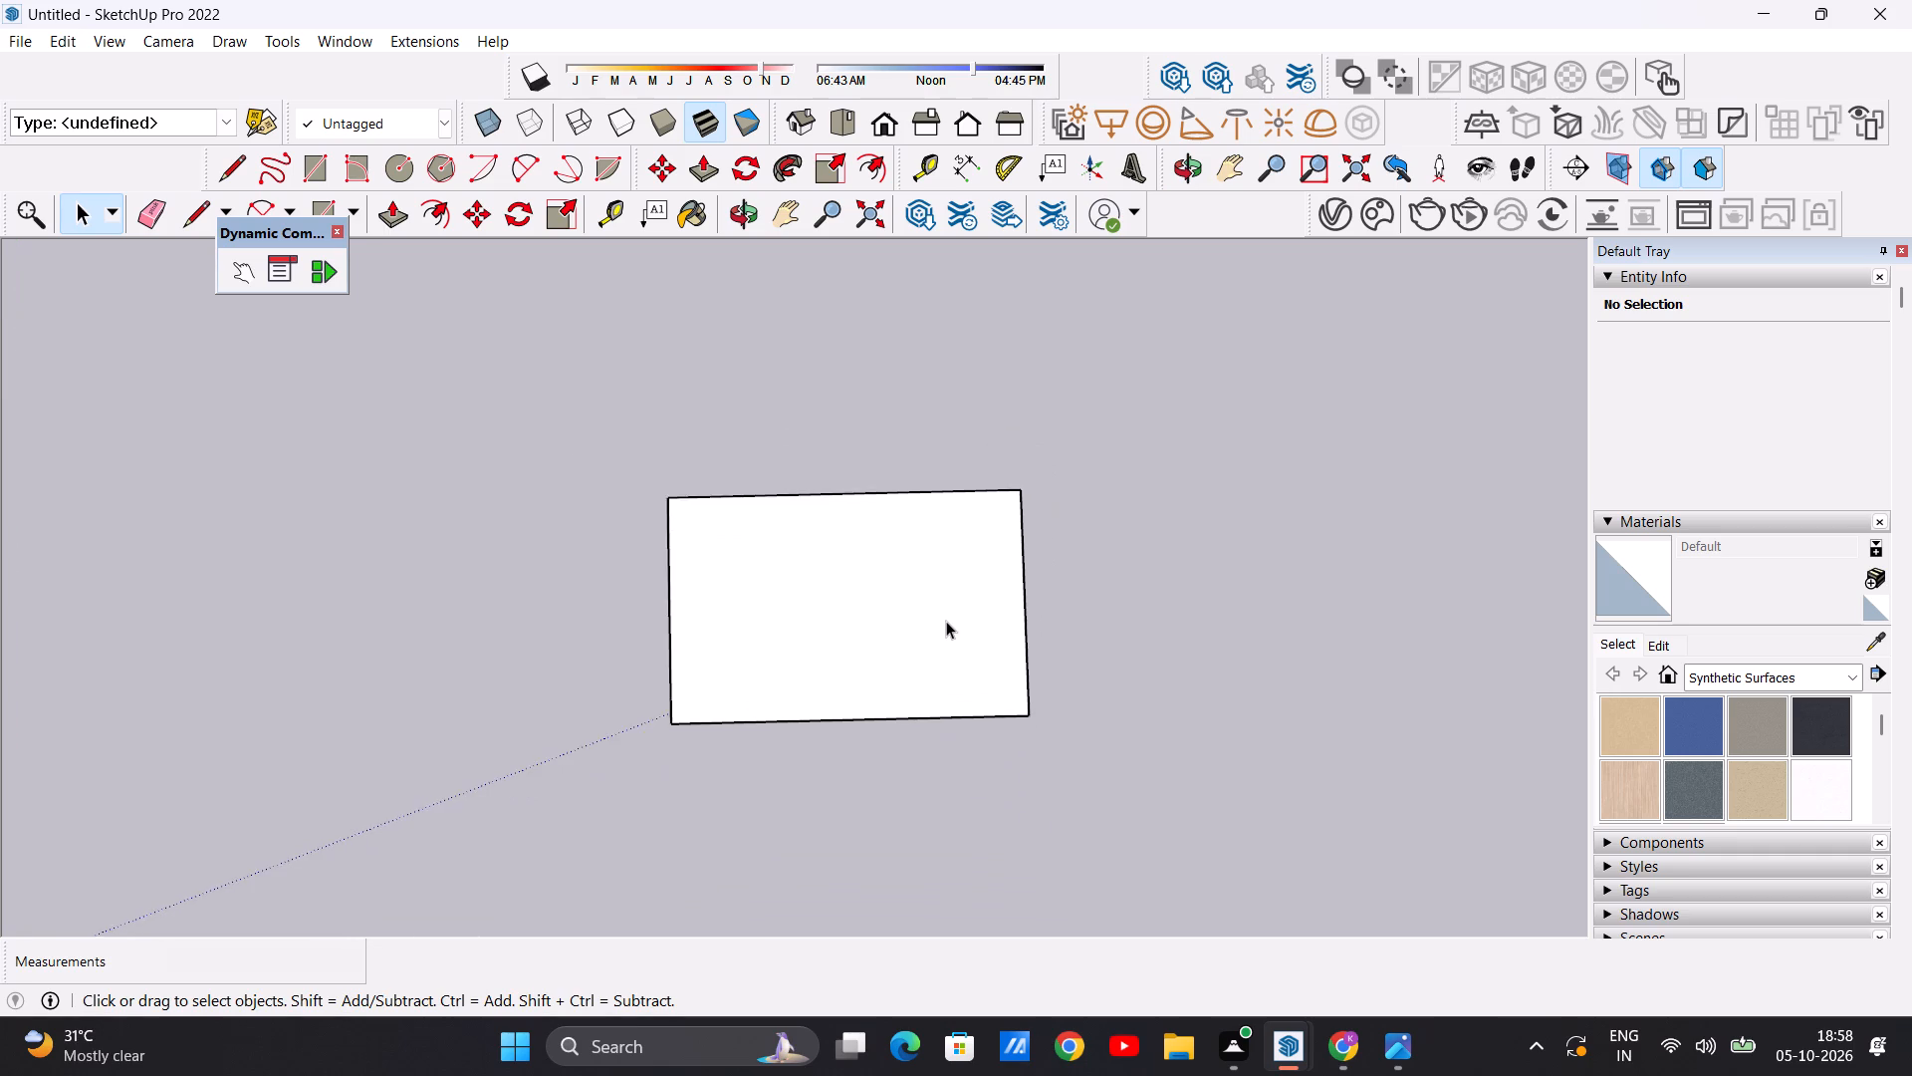
{"action": "scroll", "coordinate": [946, 621], "scroll_direction": "down", "scroll_amount": 12}
{"action": "scroll", "coordinate": [987, 612], "scroll_direction": "up", "scroll_amount": 14}
{"action": "middle_click_drag", "start_coordinate": [945, 719], "coordinate": [855, 495]}
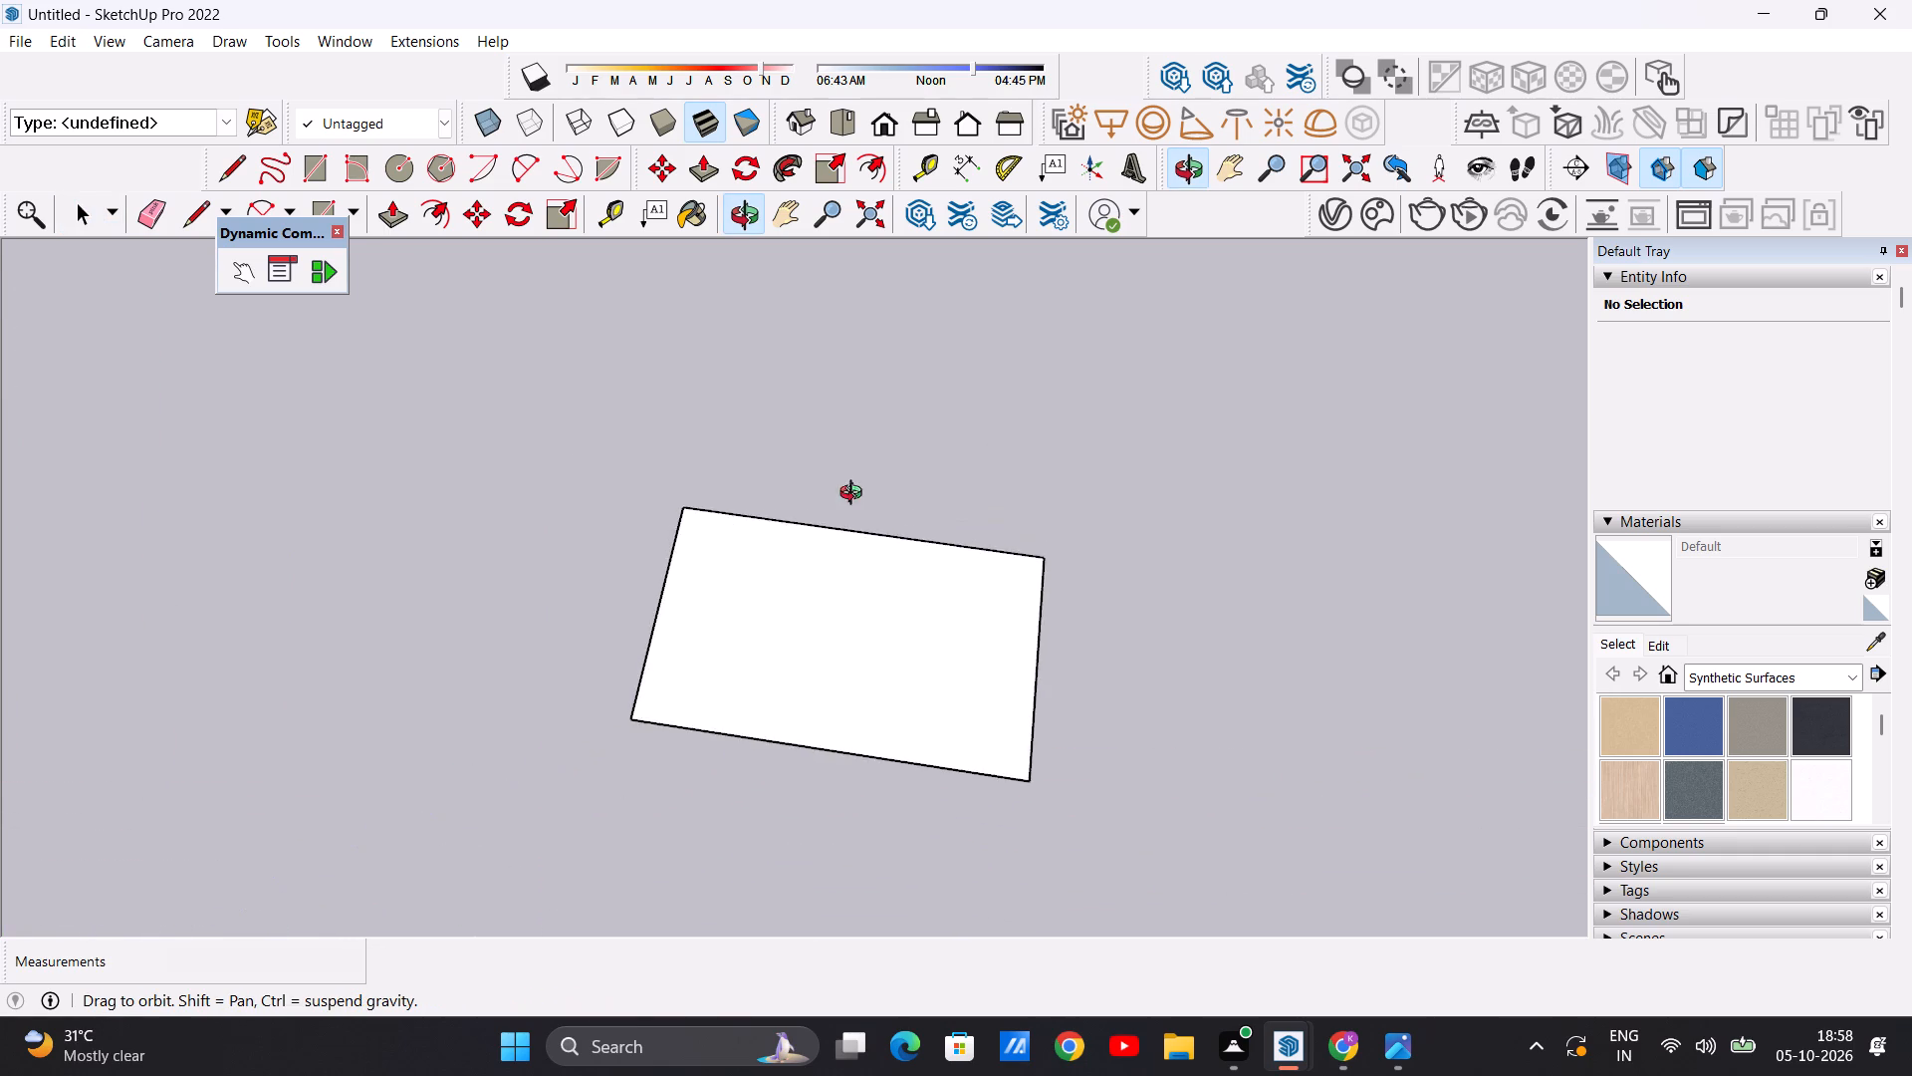
{"action": "middle_click_drag", "start_coordinate": [855, 495], "coordinate": [933, 744]}
{"action": "scroll", "coordinate": [986, 661], "scroll_direction": "down", "scroll_amount": 6}
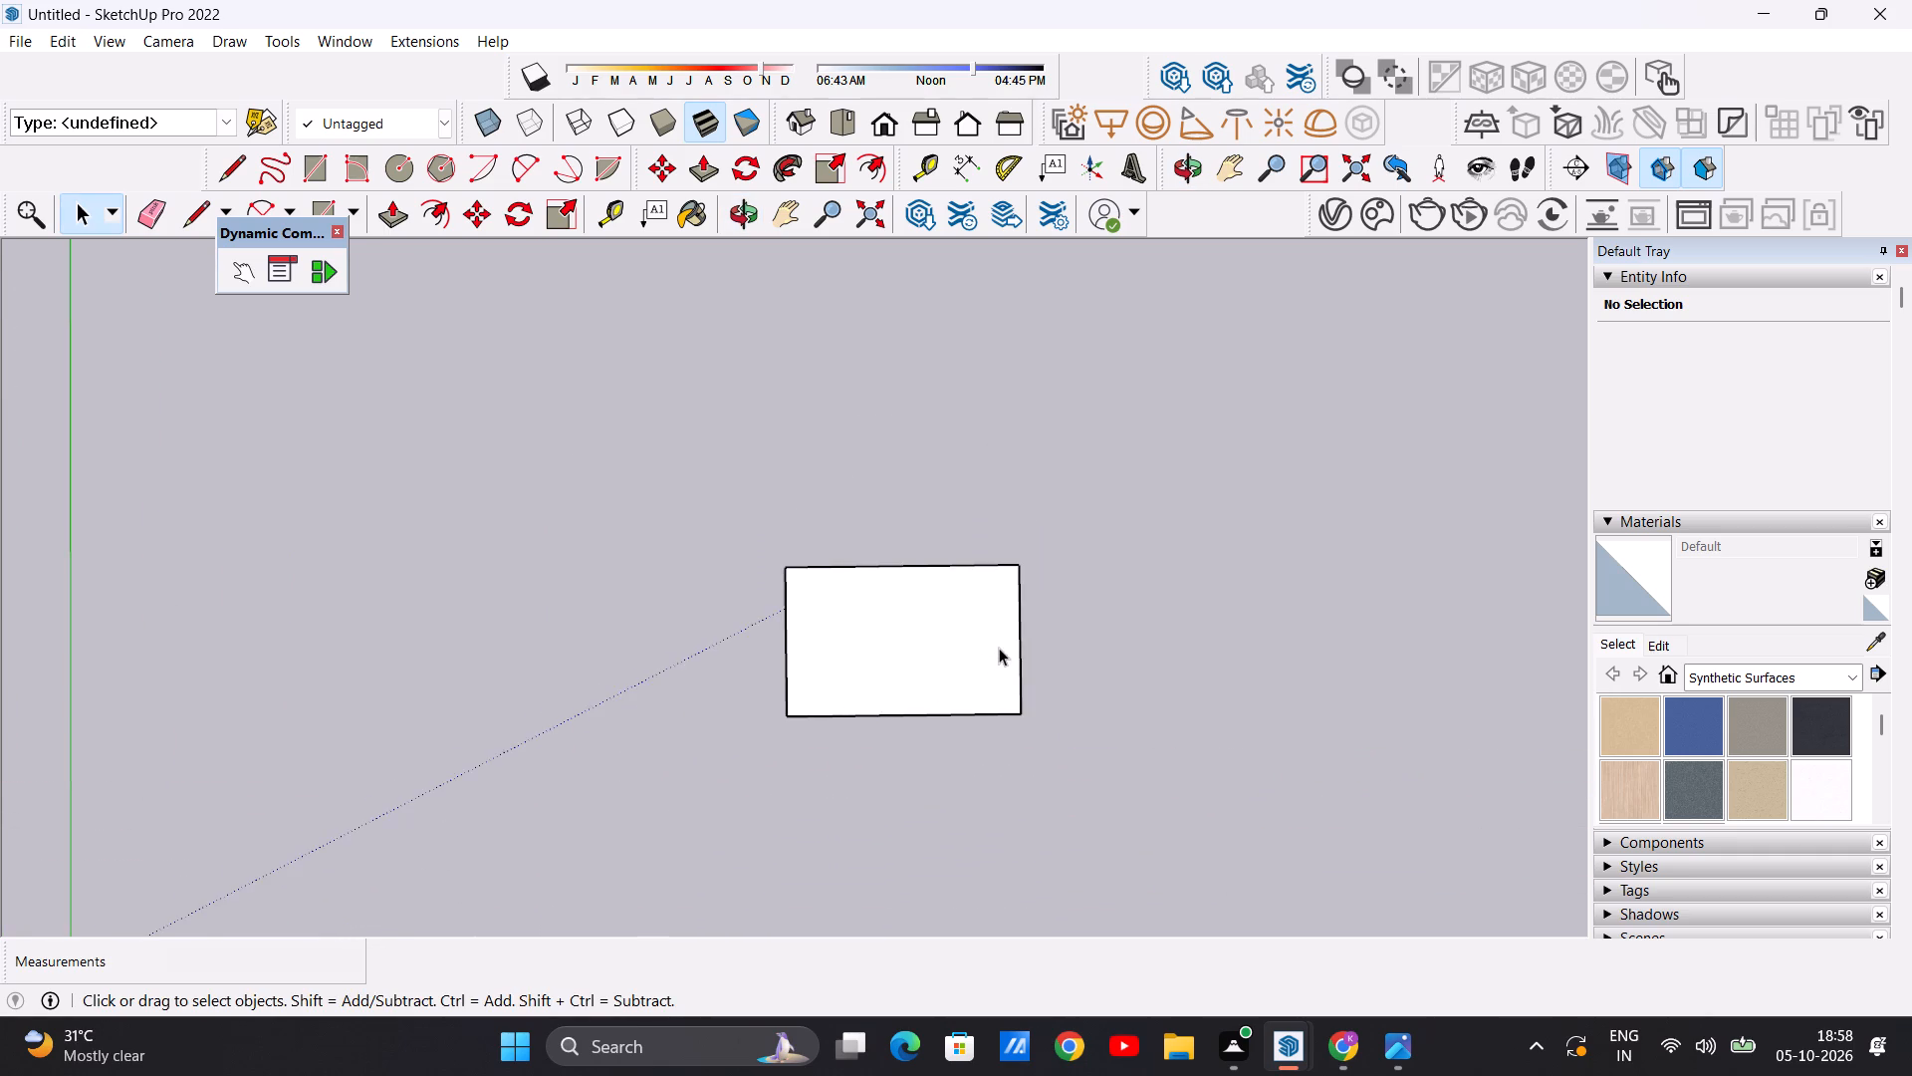
{"action": "scroll", "coordinate": [999, 648], "scroll_direction": "down", "scroll_amount": 1}
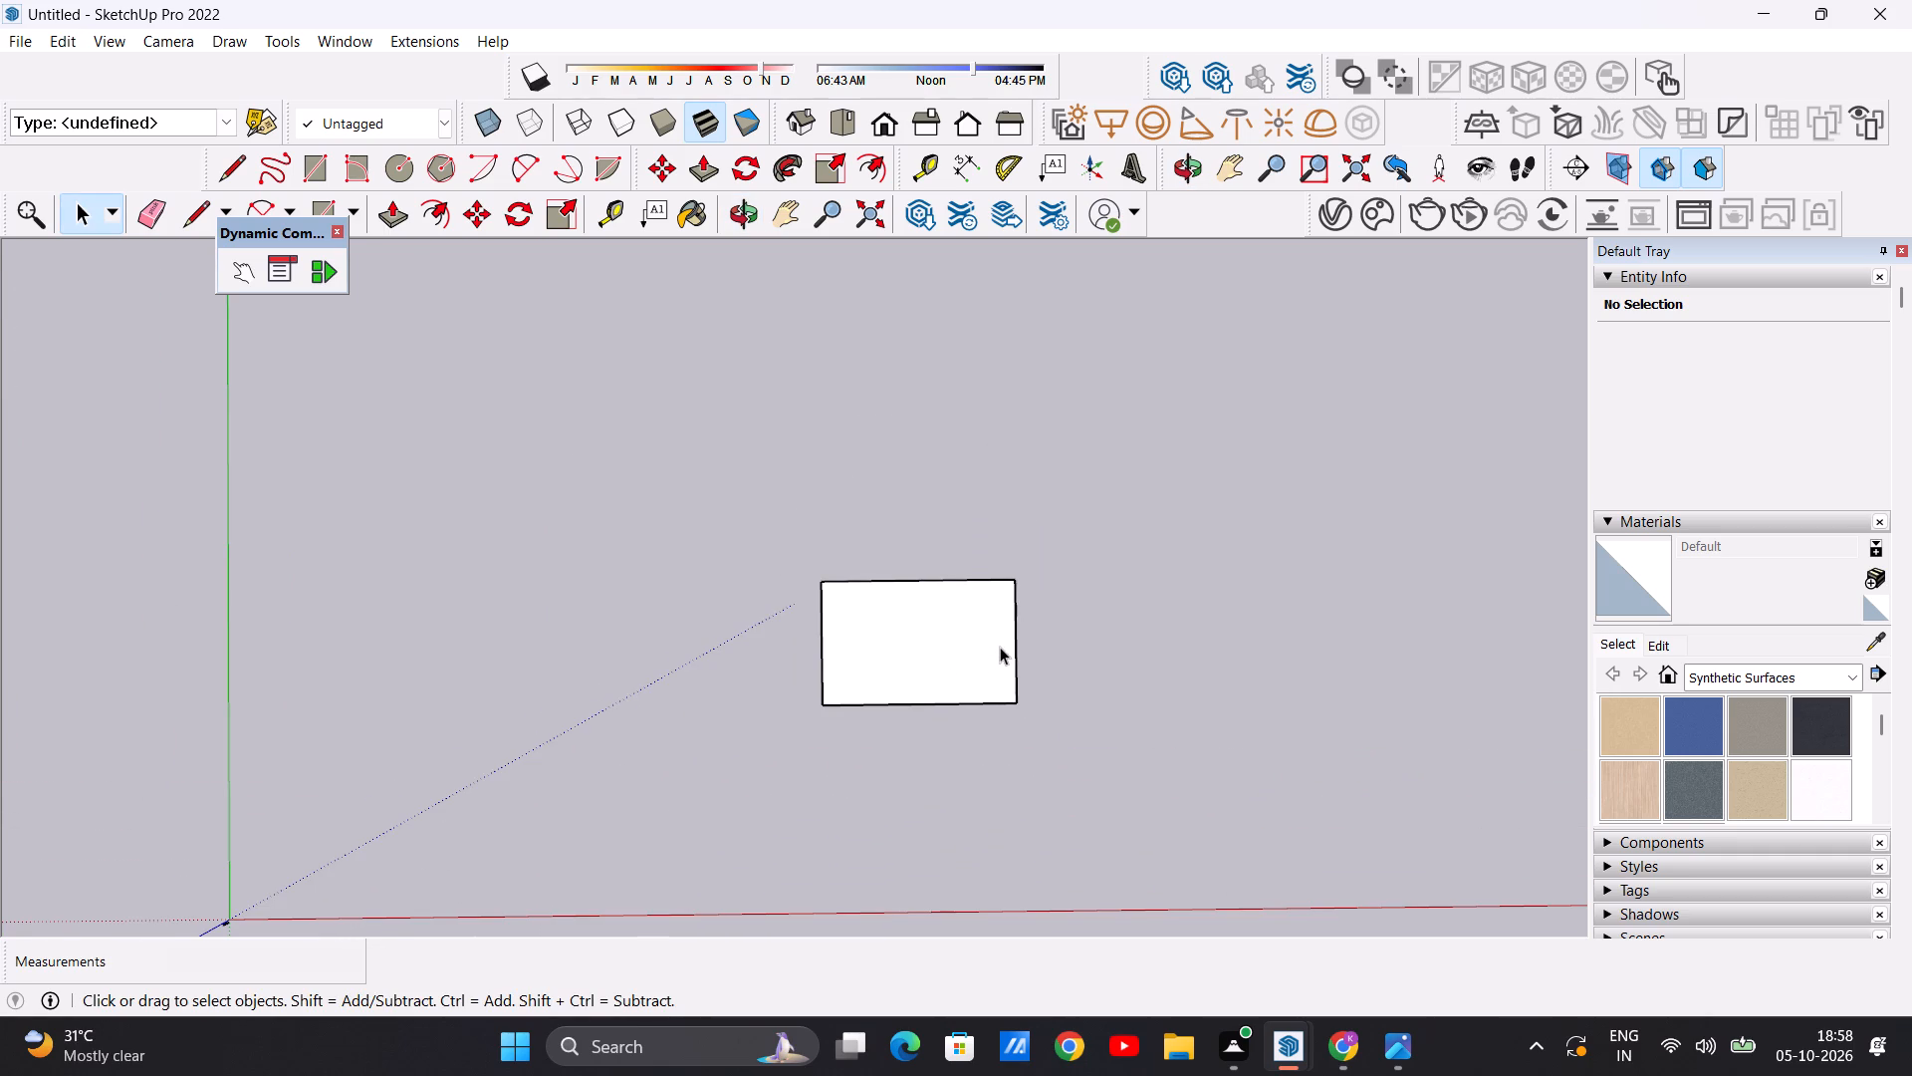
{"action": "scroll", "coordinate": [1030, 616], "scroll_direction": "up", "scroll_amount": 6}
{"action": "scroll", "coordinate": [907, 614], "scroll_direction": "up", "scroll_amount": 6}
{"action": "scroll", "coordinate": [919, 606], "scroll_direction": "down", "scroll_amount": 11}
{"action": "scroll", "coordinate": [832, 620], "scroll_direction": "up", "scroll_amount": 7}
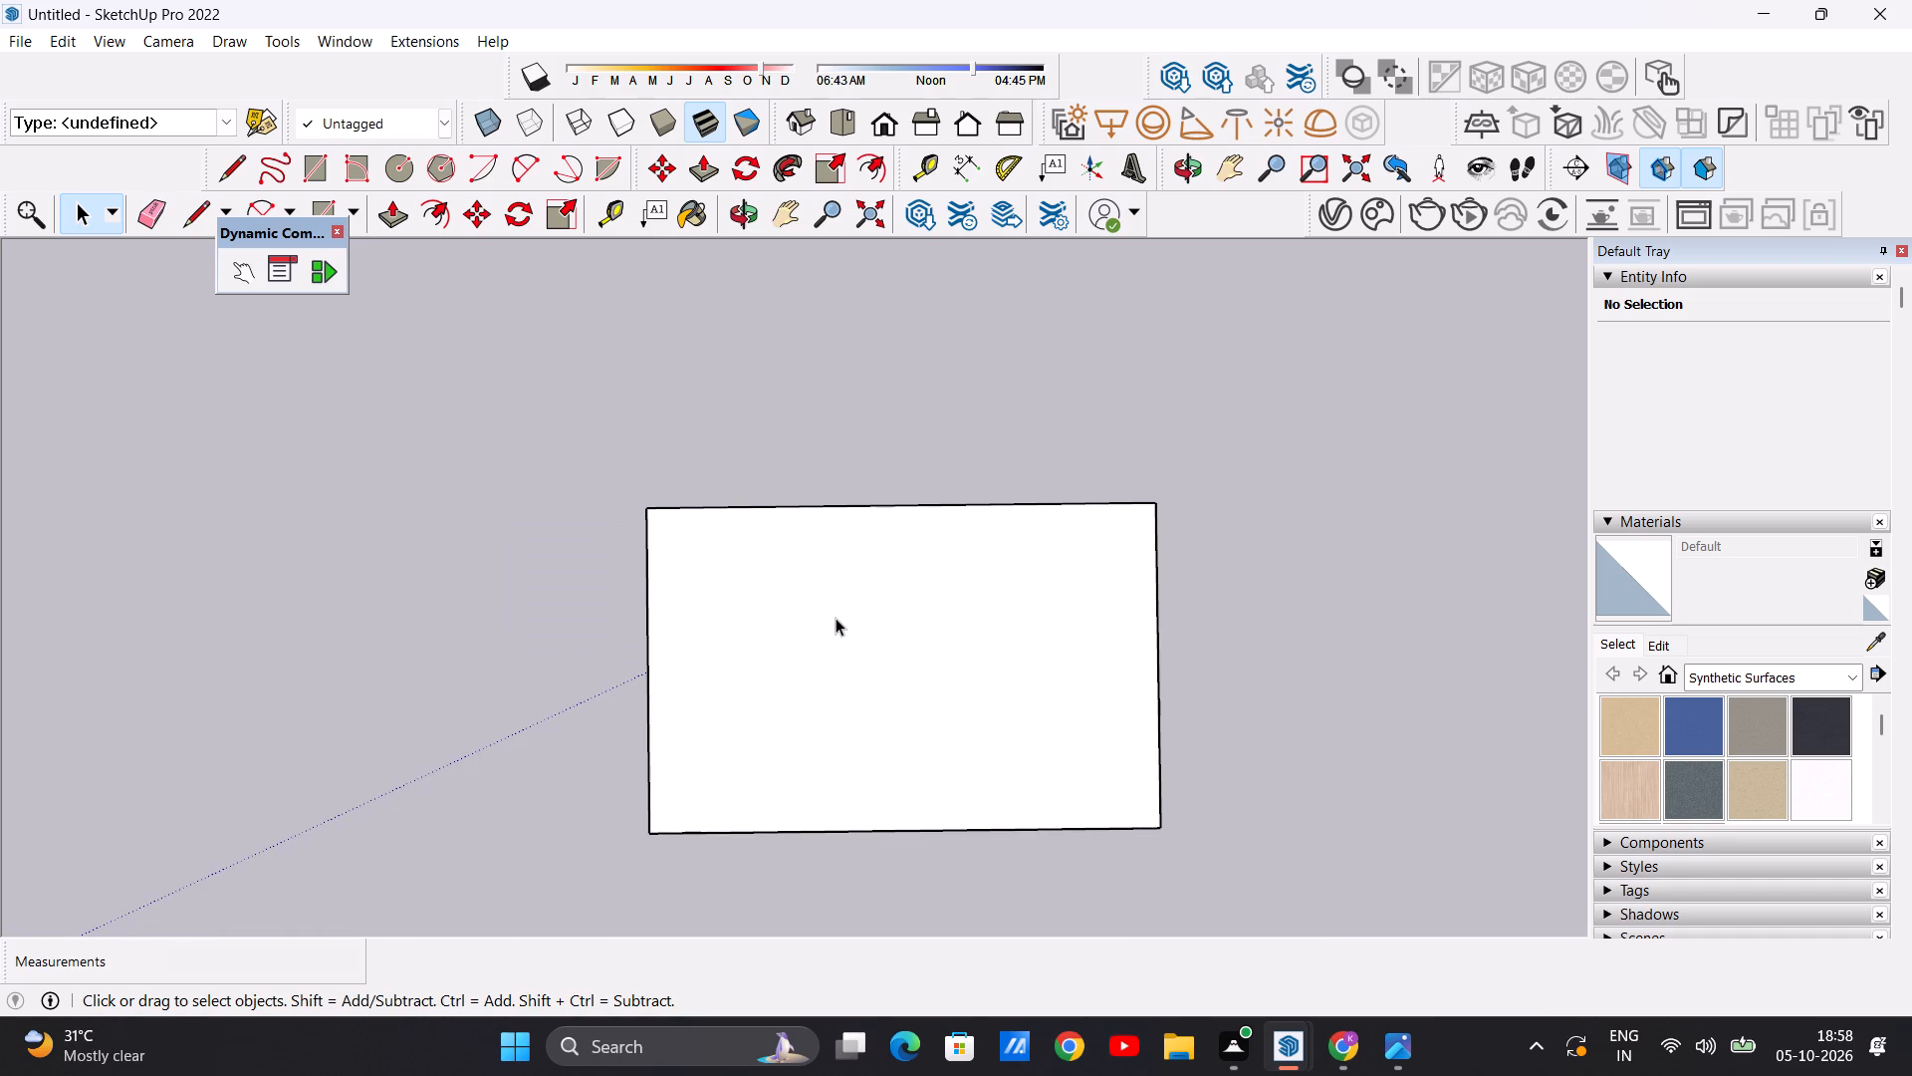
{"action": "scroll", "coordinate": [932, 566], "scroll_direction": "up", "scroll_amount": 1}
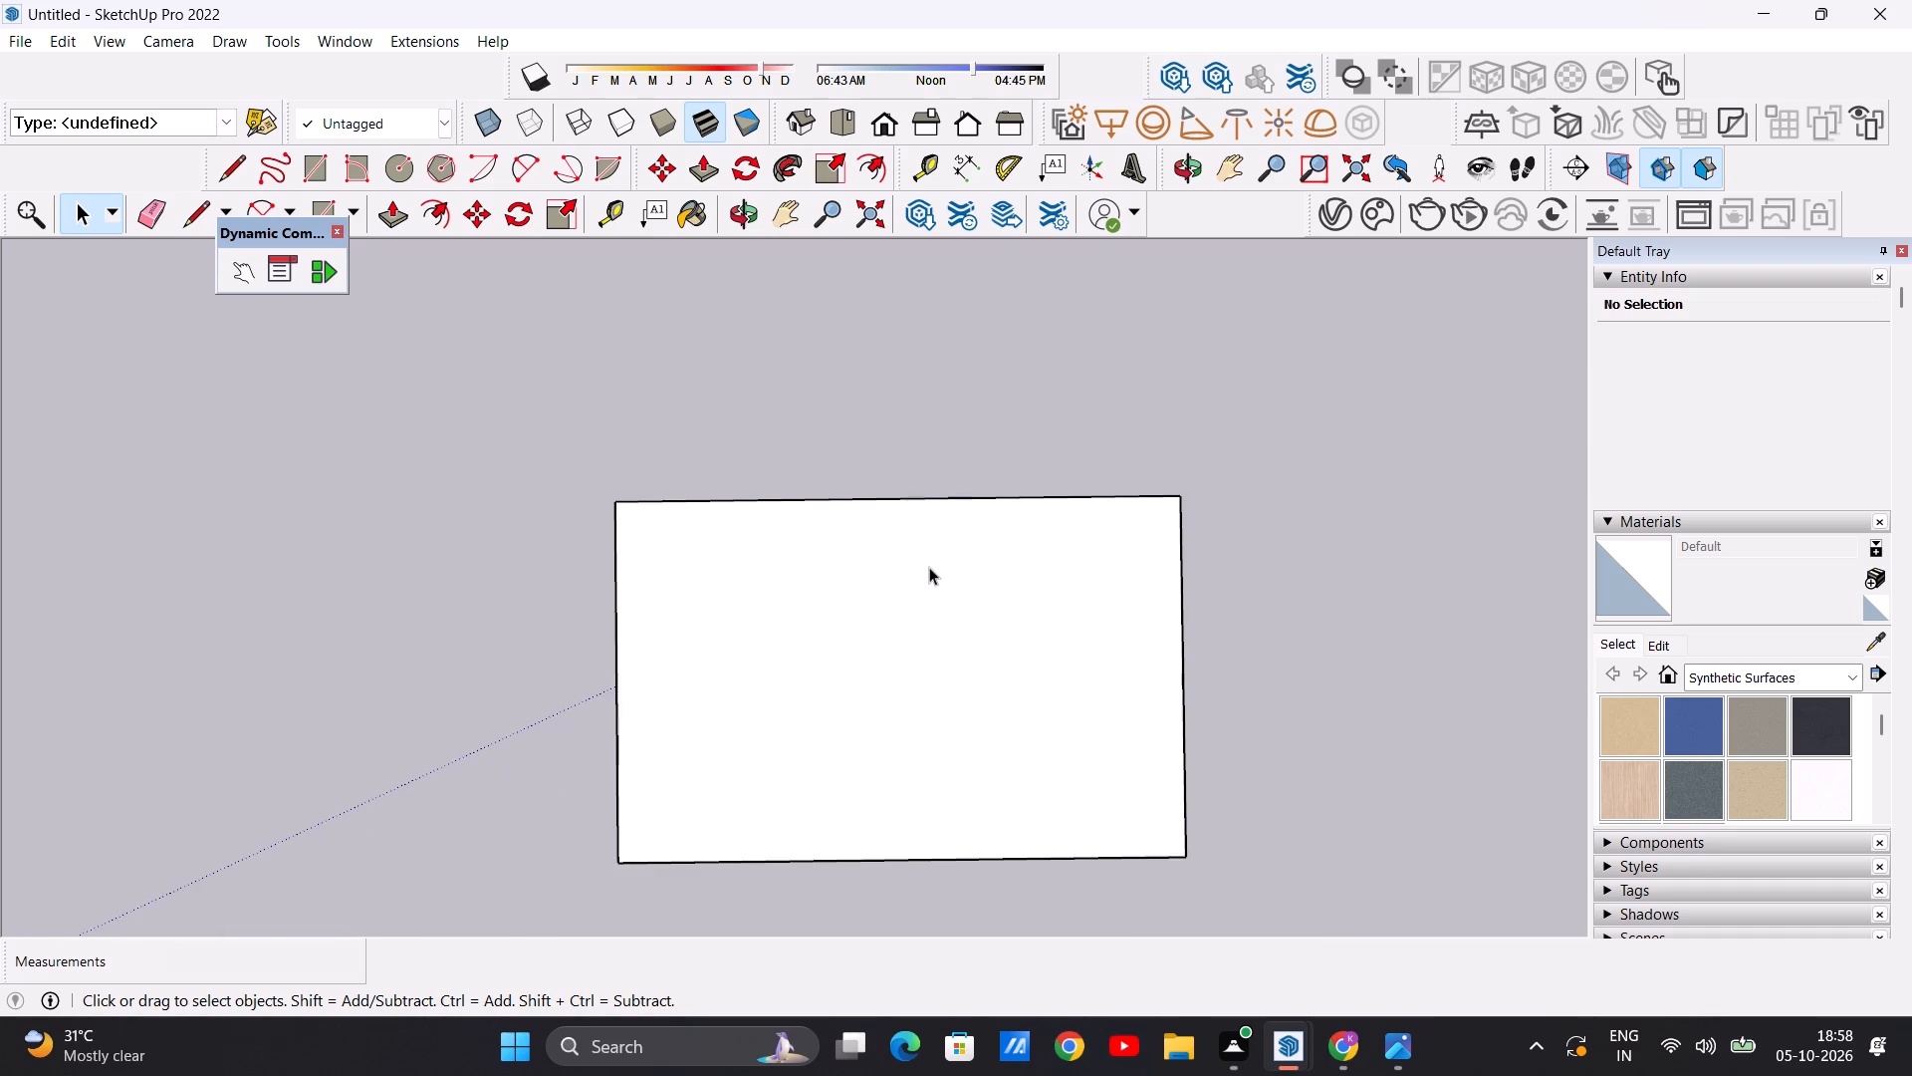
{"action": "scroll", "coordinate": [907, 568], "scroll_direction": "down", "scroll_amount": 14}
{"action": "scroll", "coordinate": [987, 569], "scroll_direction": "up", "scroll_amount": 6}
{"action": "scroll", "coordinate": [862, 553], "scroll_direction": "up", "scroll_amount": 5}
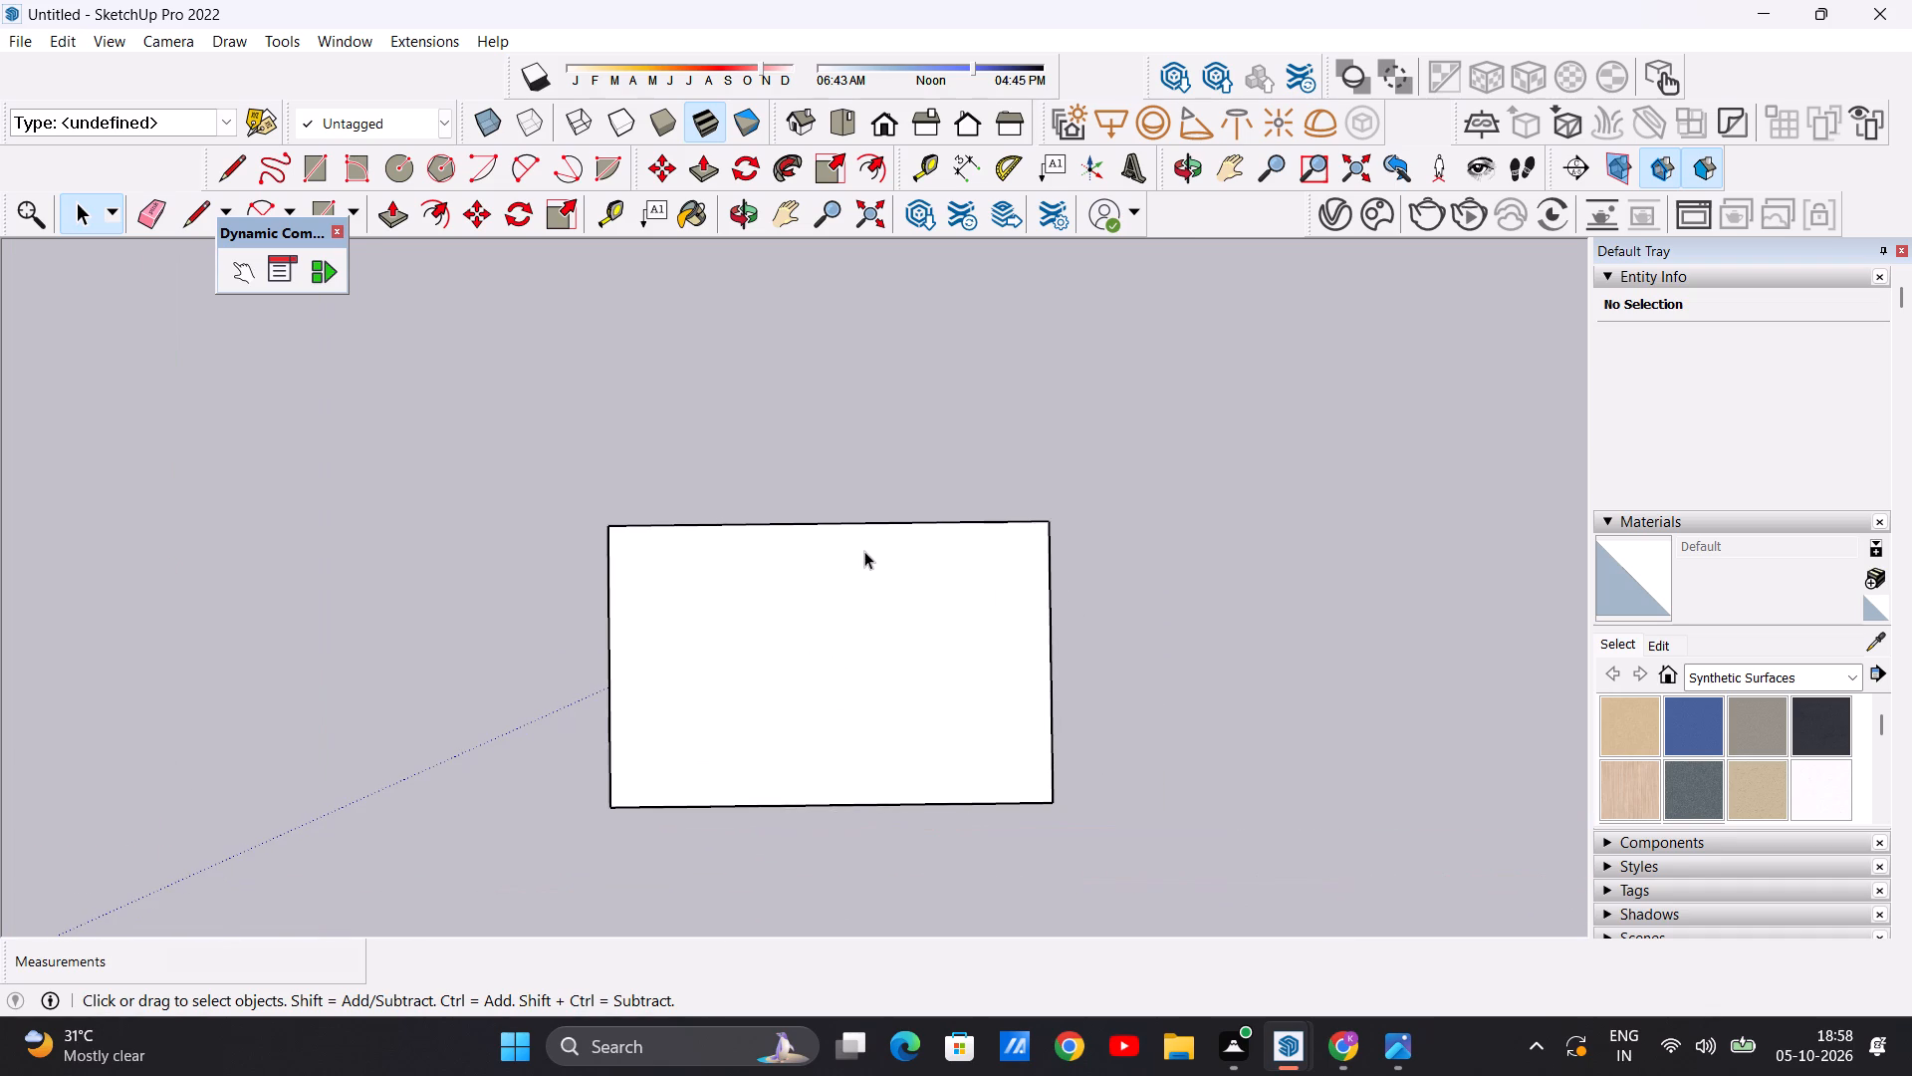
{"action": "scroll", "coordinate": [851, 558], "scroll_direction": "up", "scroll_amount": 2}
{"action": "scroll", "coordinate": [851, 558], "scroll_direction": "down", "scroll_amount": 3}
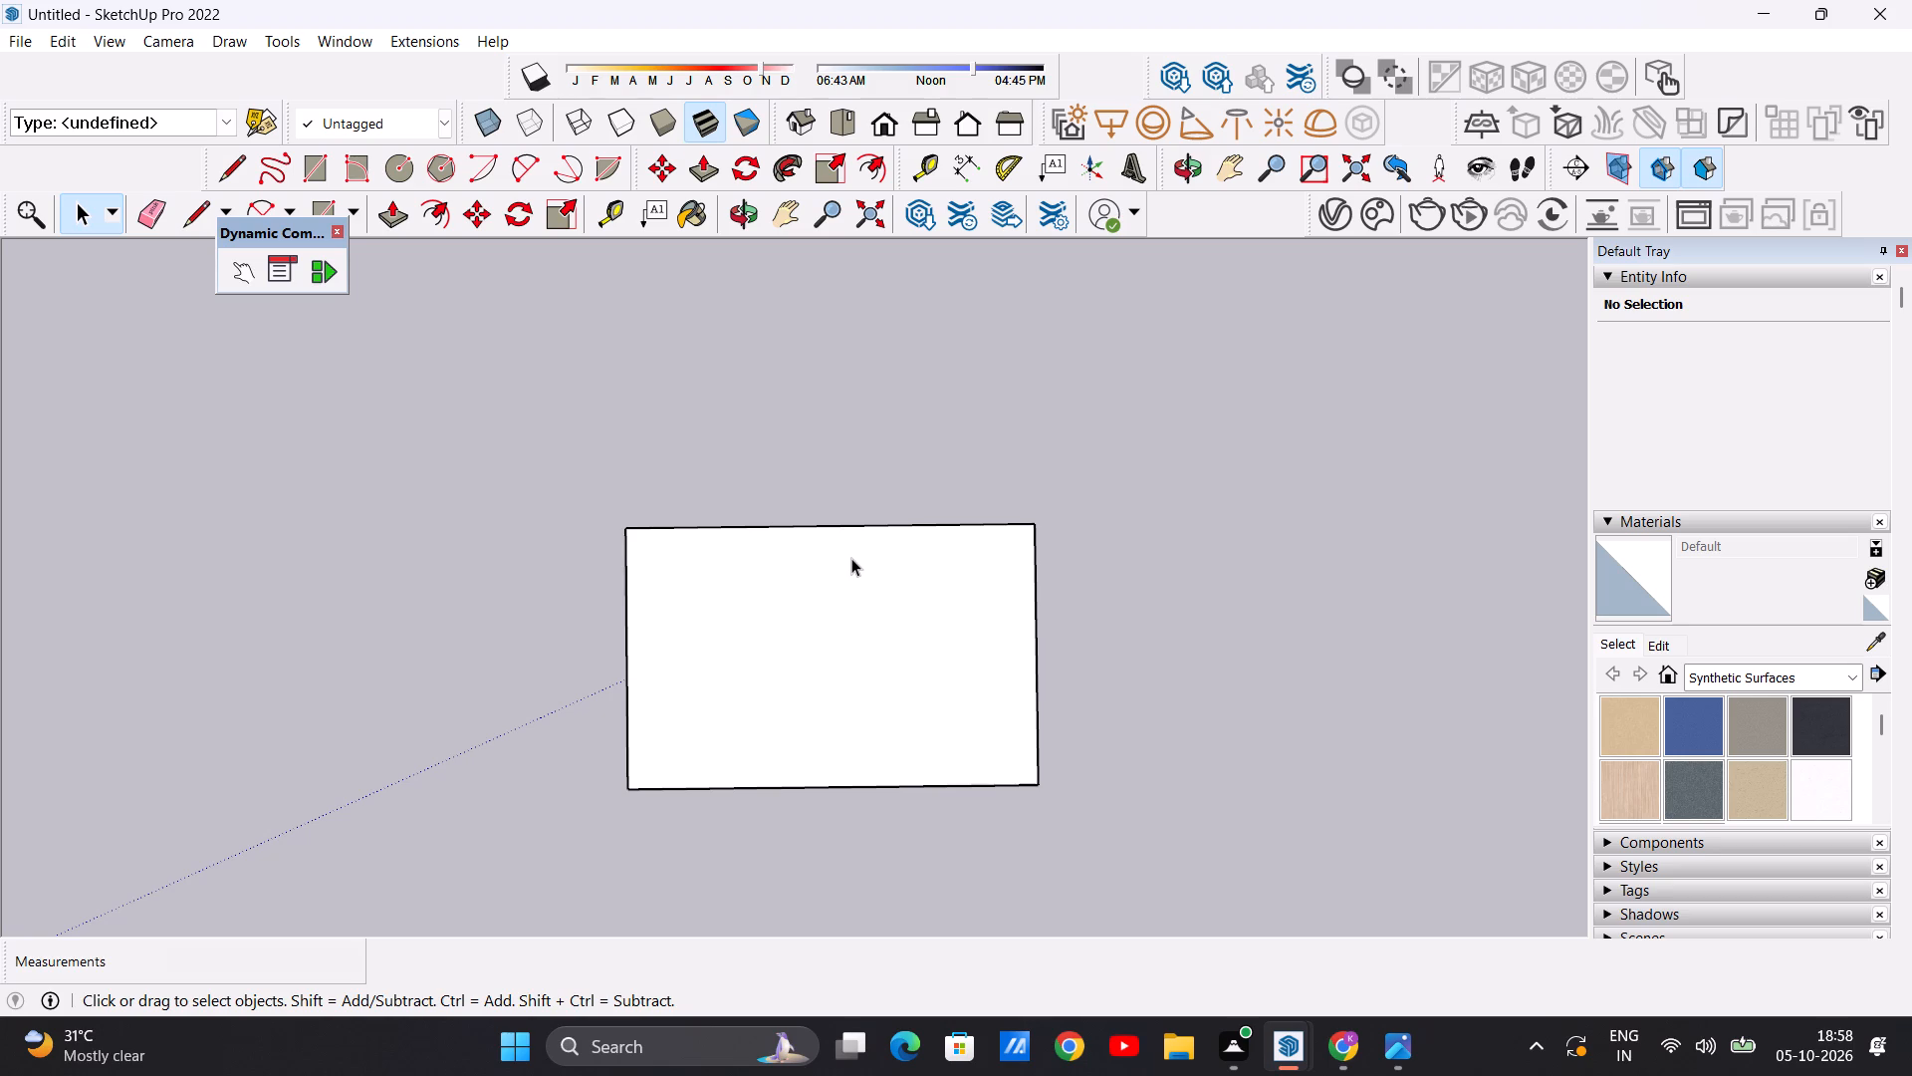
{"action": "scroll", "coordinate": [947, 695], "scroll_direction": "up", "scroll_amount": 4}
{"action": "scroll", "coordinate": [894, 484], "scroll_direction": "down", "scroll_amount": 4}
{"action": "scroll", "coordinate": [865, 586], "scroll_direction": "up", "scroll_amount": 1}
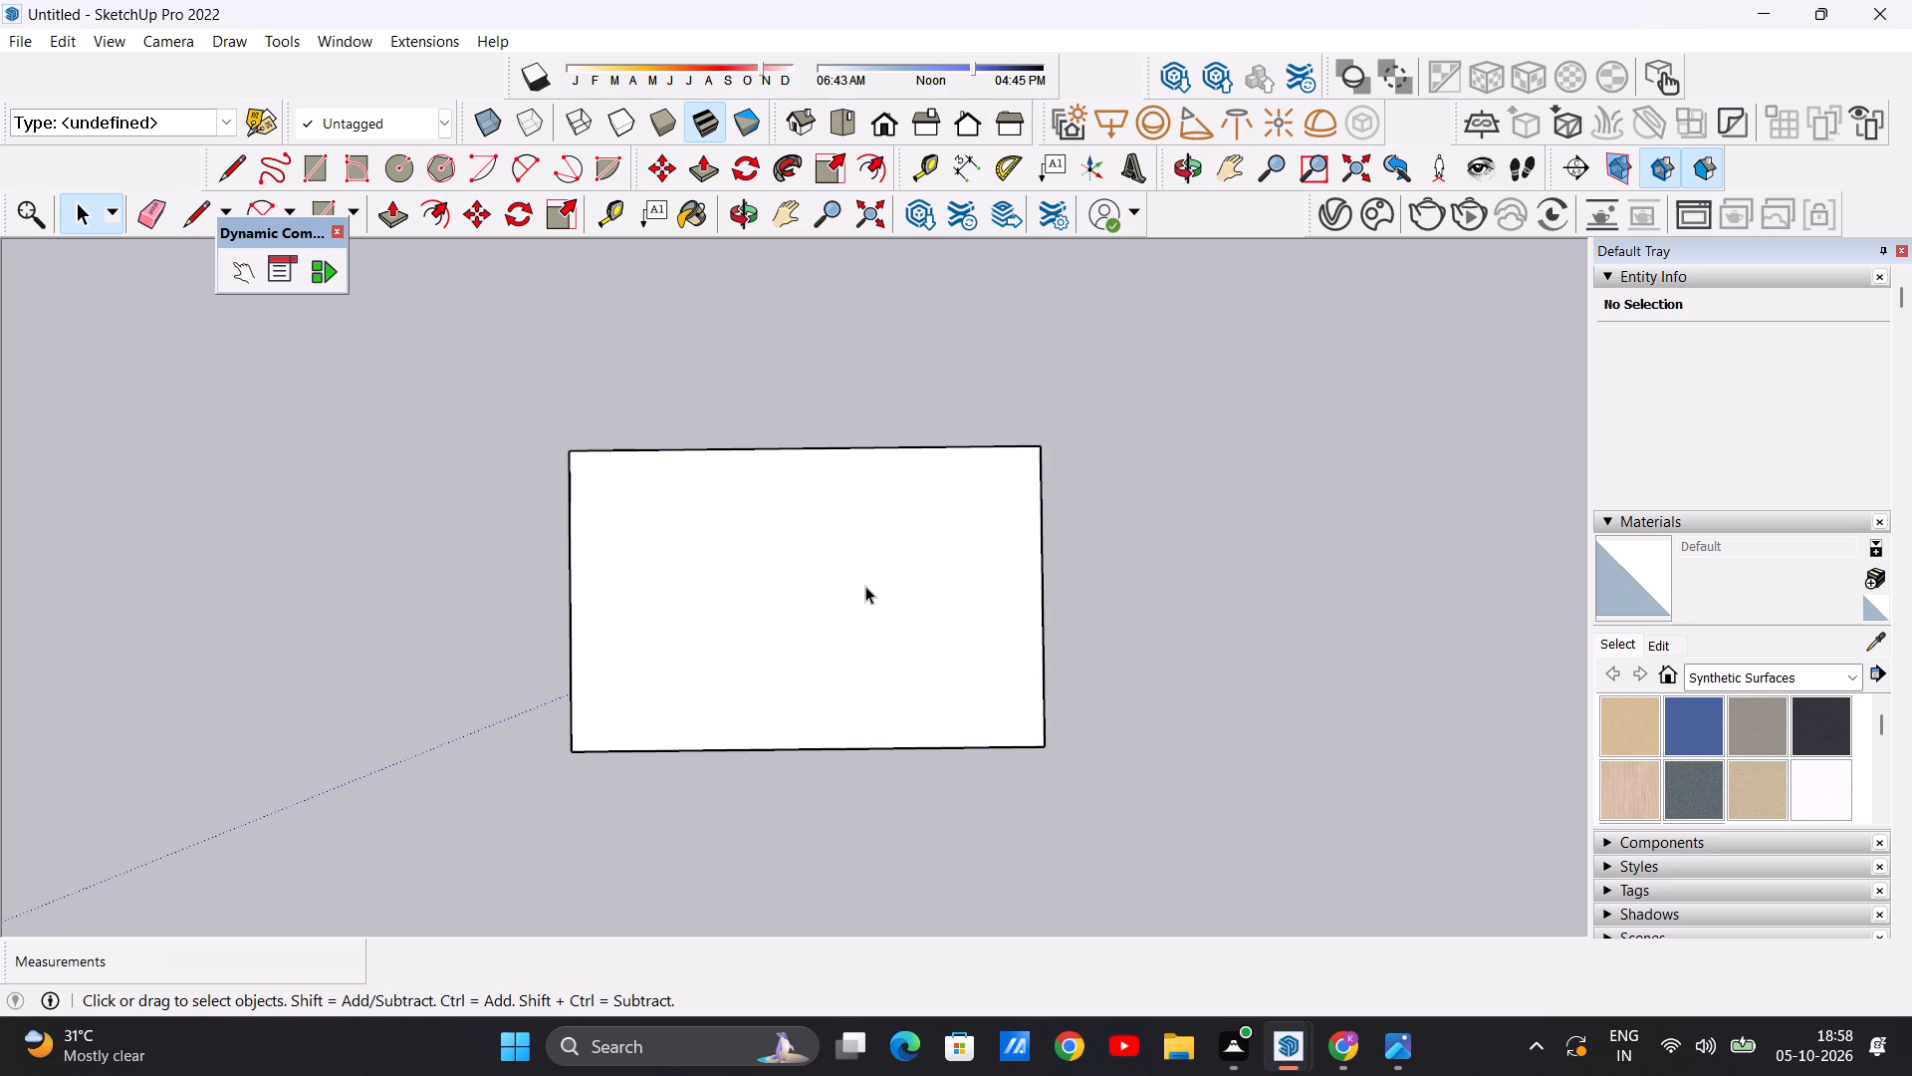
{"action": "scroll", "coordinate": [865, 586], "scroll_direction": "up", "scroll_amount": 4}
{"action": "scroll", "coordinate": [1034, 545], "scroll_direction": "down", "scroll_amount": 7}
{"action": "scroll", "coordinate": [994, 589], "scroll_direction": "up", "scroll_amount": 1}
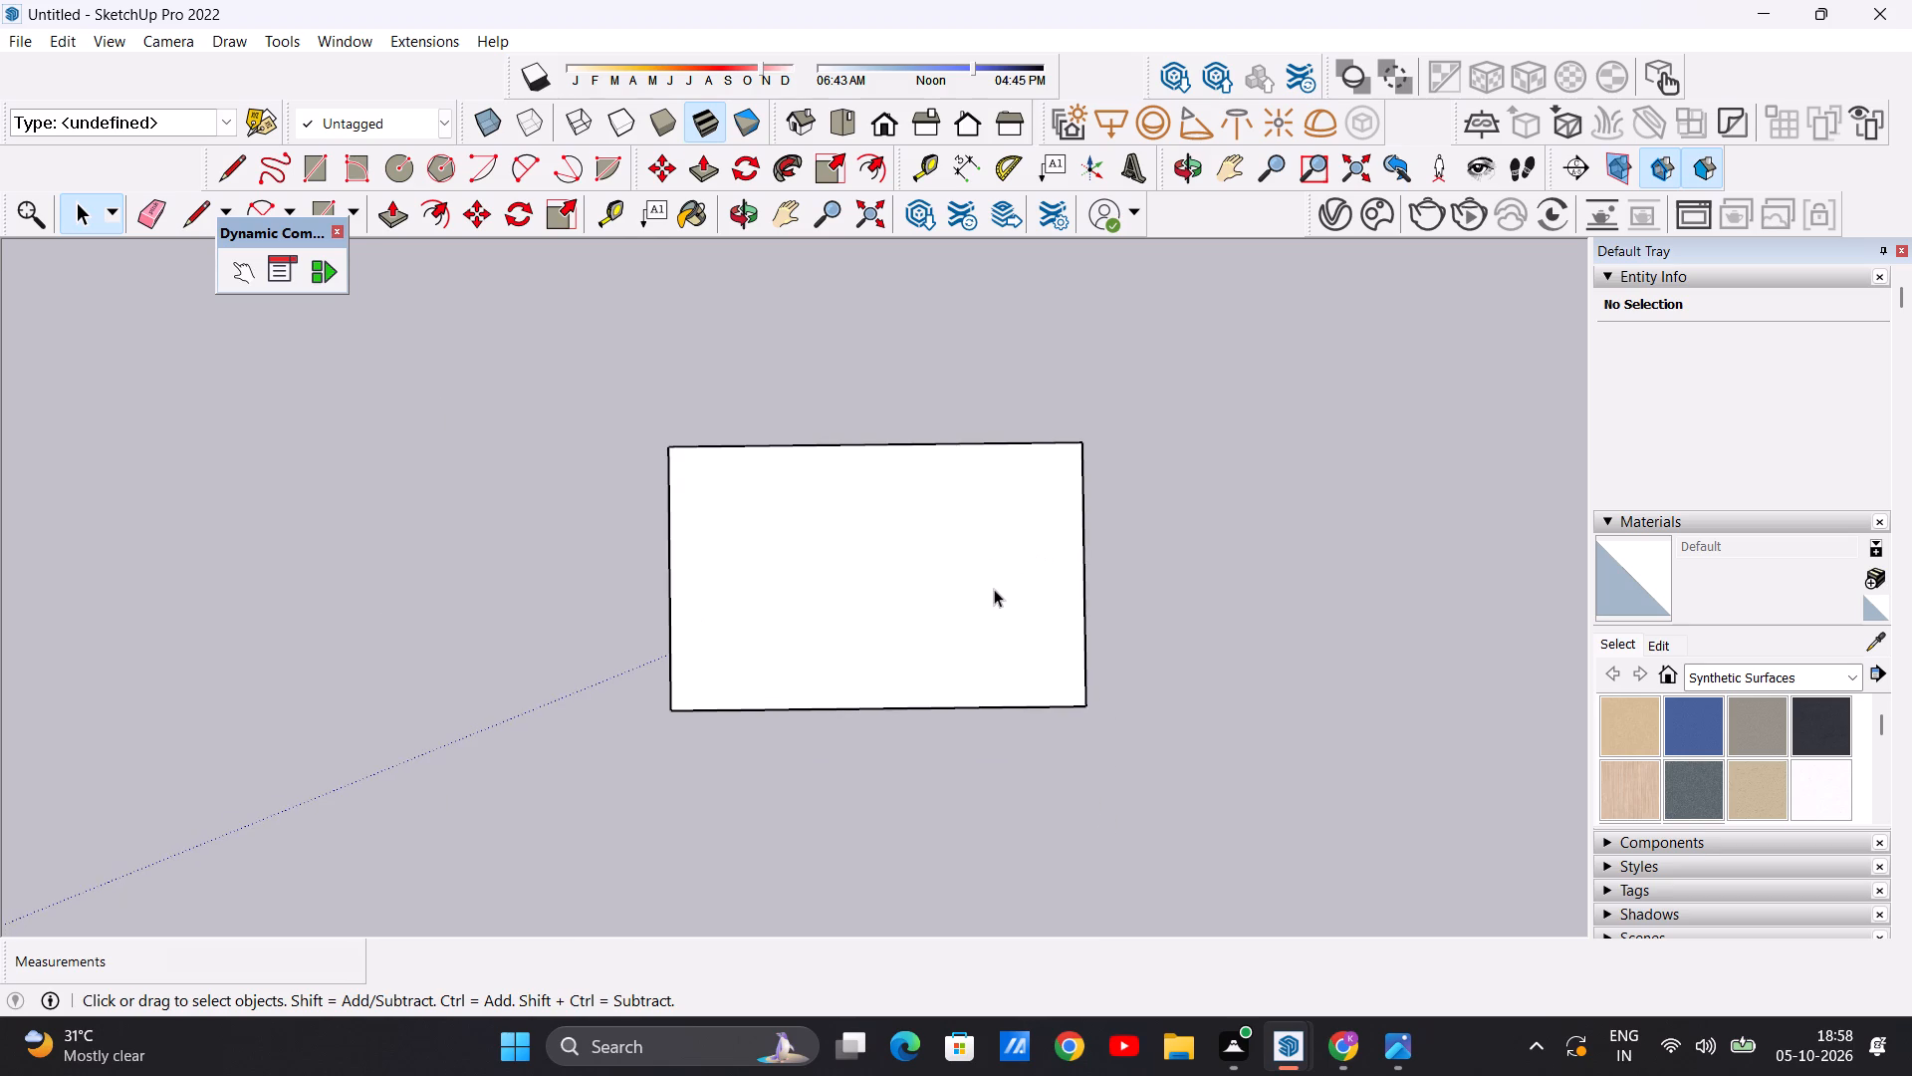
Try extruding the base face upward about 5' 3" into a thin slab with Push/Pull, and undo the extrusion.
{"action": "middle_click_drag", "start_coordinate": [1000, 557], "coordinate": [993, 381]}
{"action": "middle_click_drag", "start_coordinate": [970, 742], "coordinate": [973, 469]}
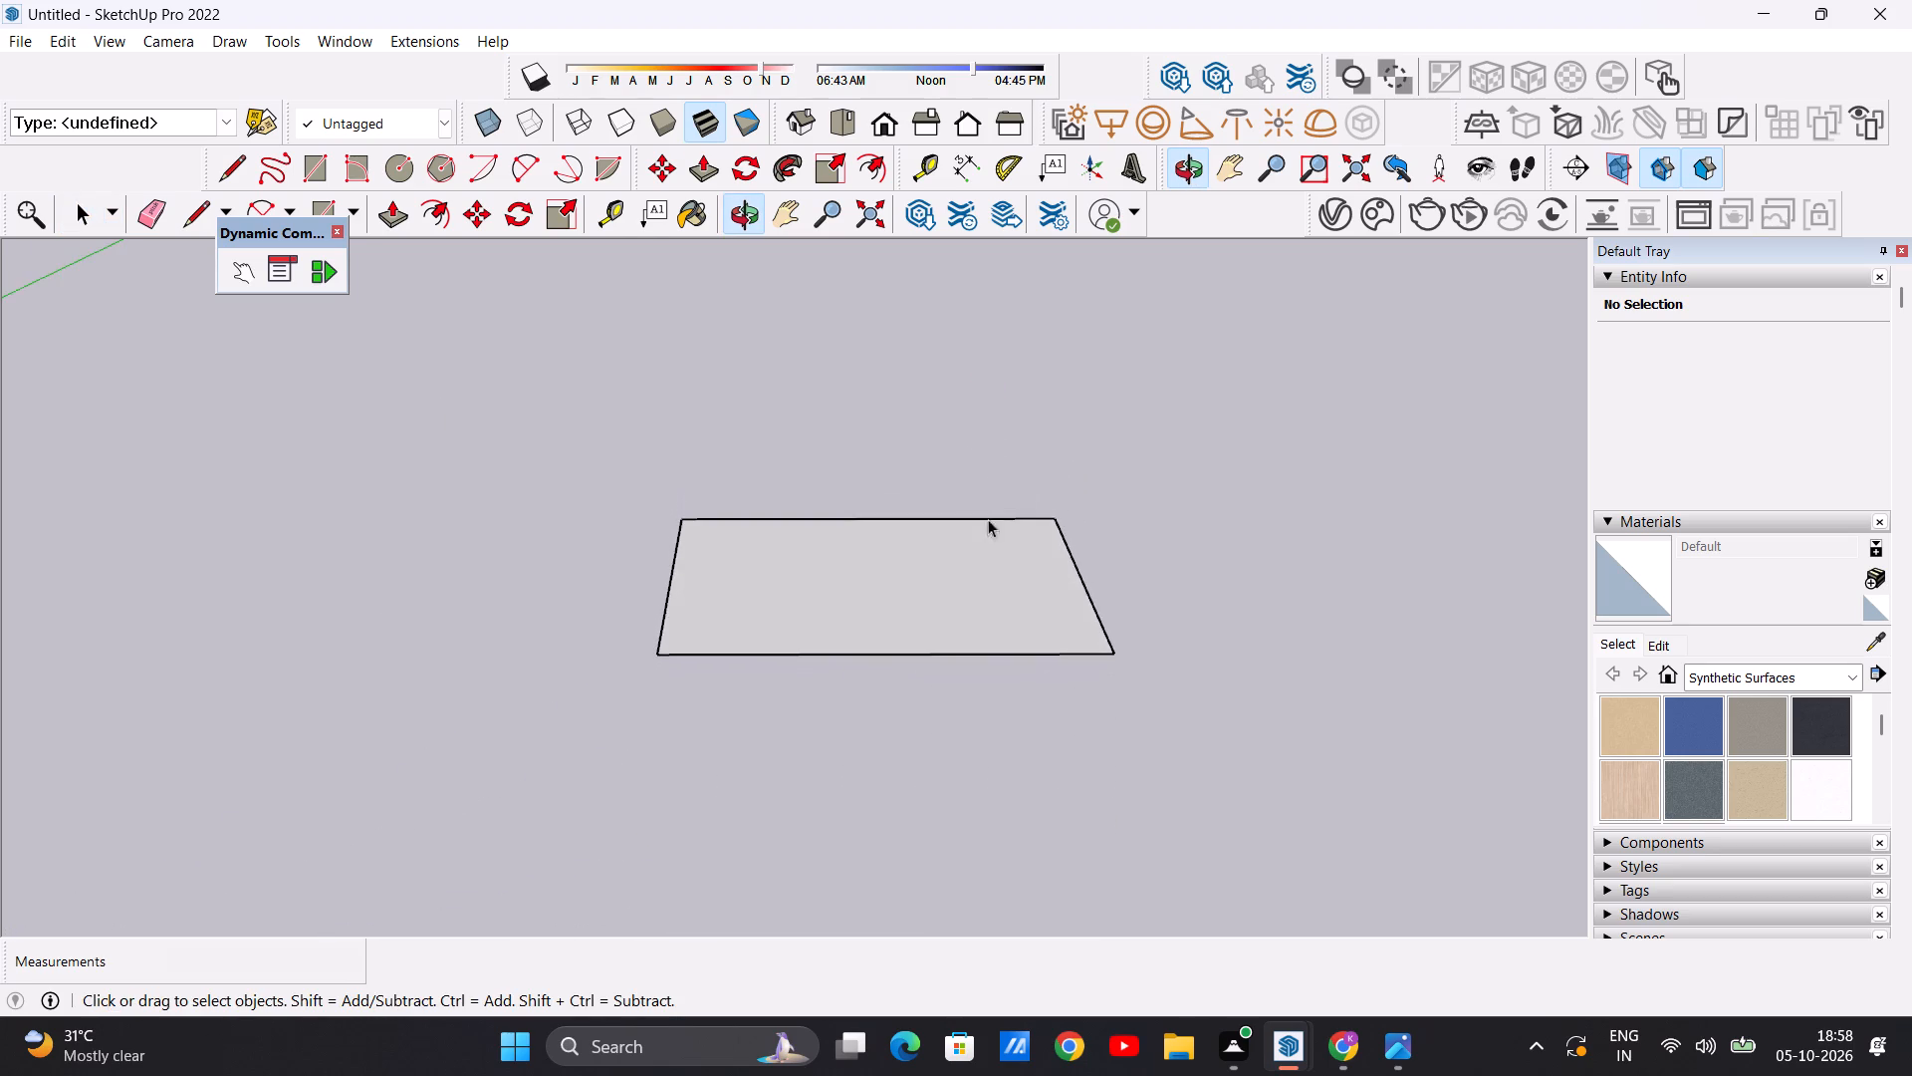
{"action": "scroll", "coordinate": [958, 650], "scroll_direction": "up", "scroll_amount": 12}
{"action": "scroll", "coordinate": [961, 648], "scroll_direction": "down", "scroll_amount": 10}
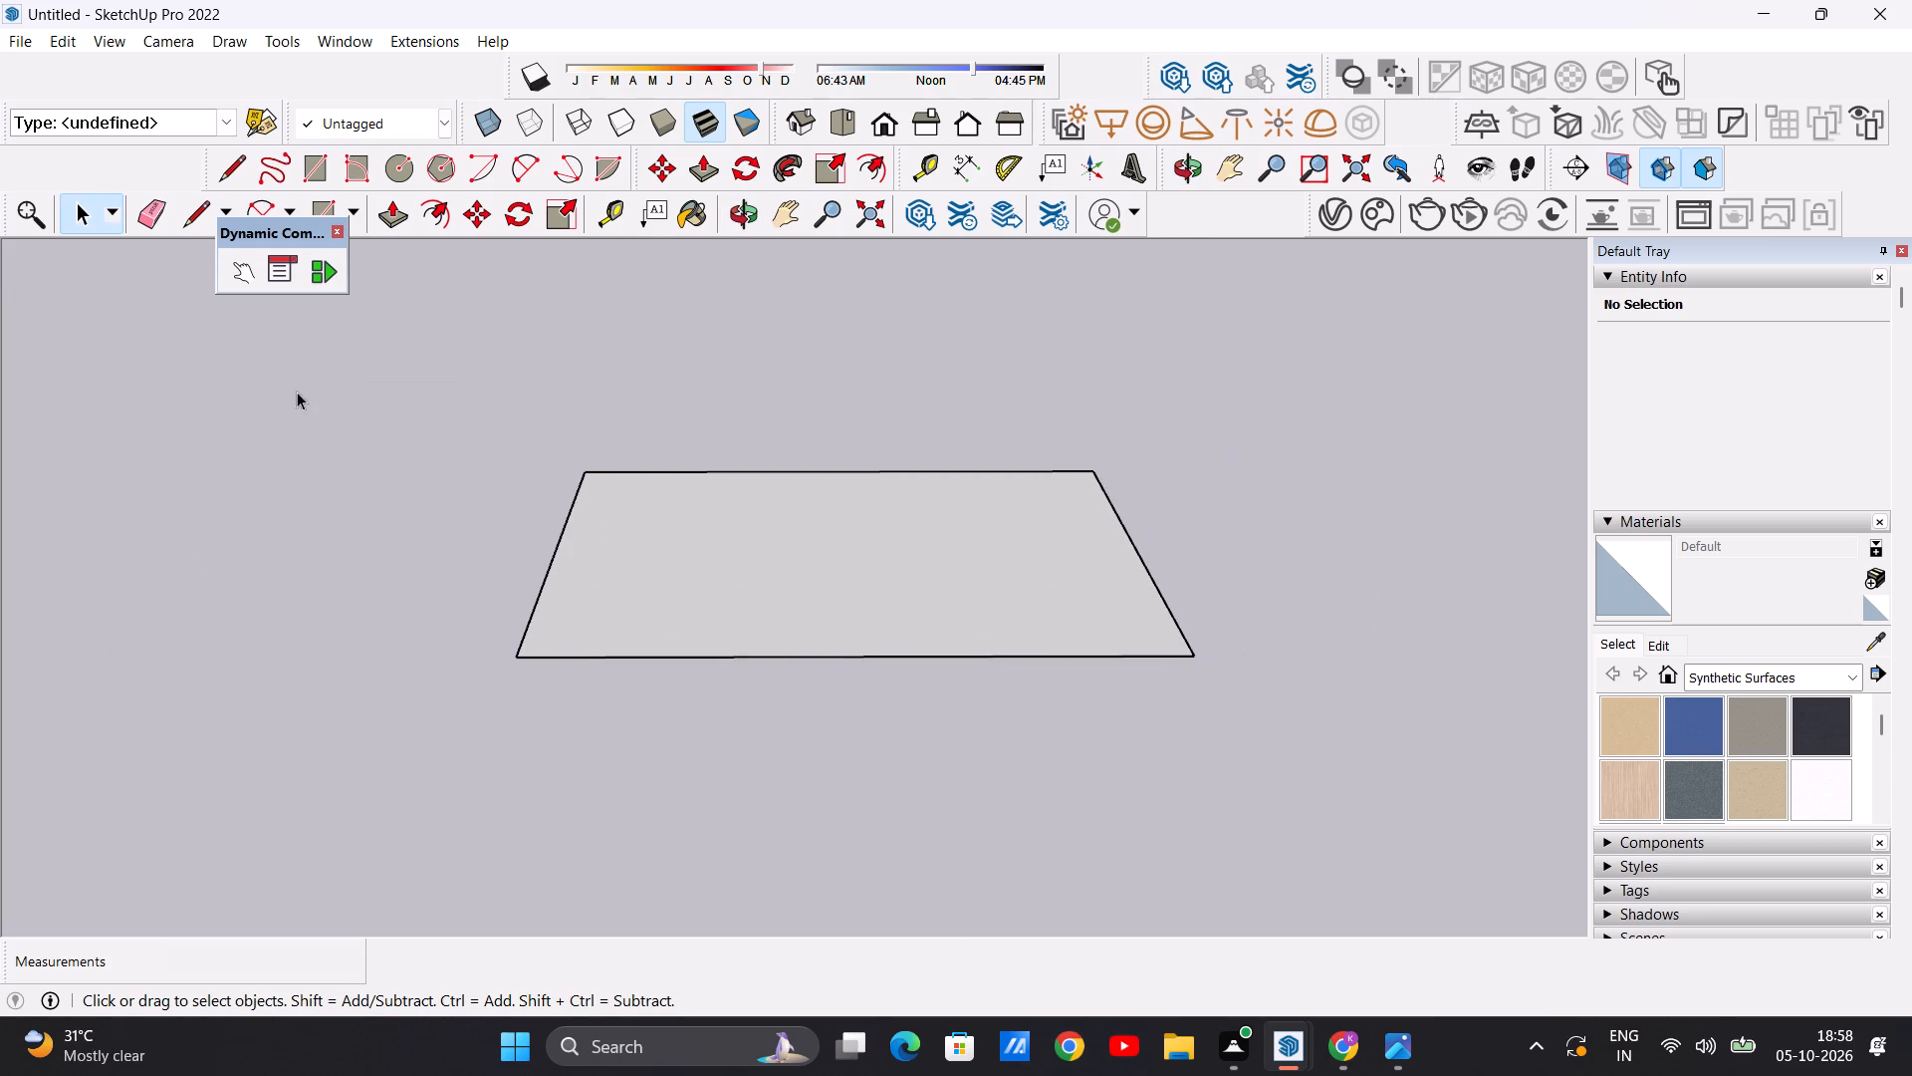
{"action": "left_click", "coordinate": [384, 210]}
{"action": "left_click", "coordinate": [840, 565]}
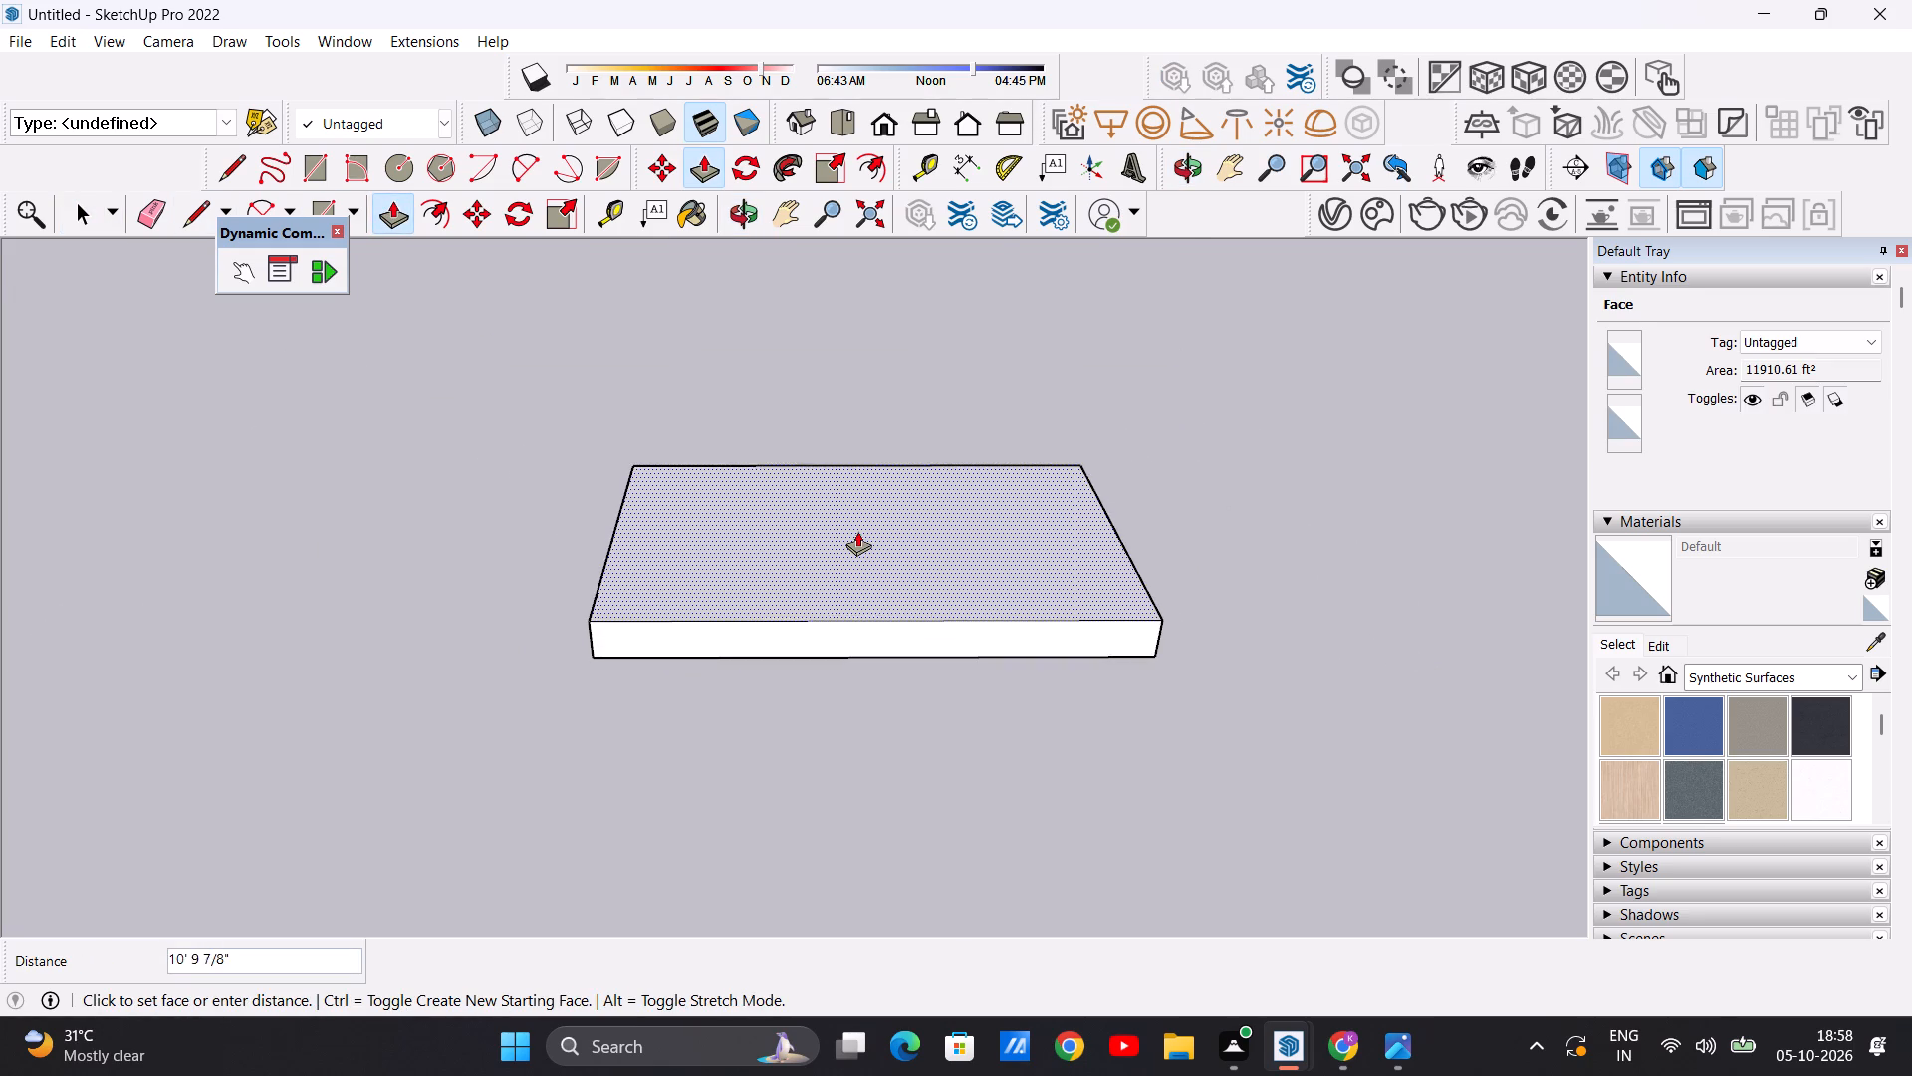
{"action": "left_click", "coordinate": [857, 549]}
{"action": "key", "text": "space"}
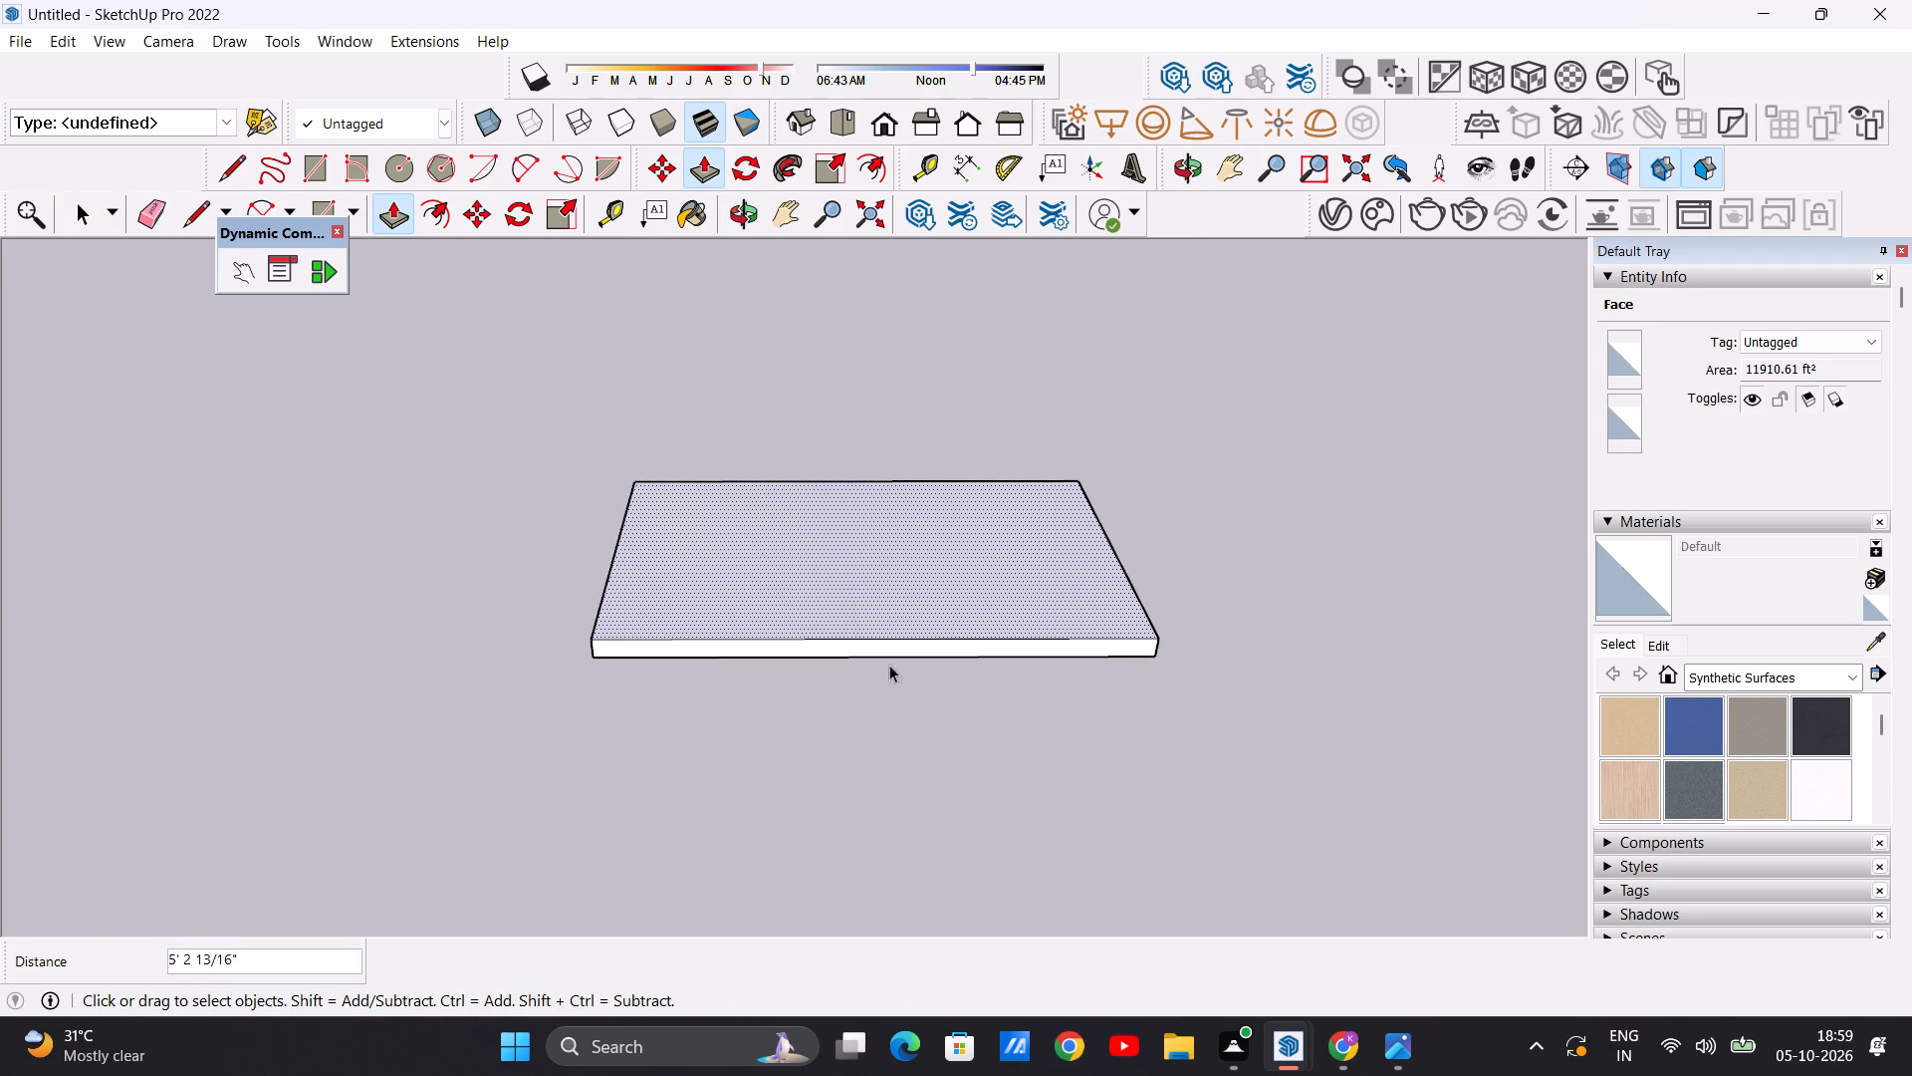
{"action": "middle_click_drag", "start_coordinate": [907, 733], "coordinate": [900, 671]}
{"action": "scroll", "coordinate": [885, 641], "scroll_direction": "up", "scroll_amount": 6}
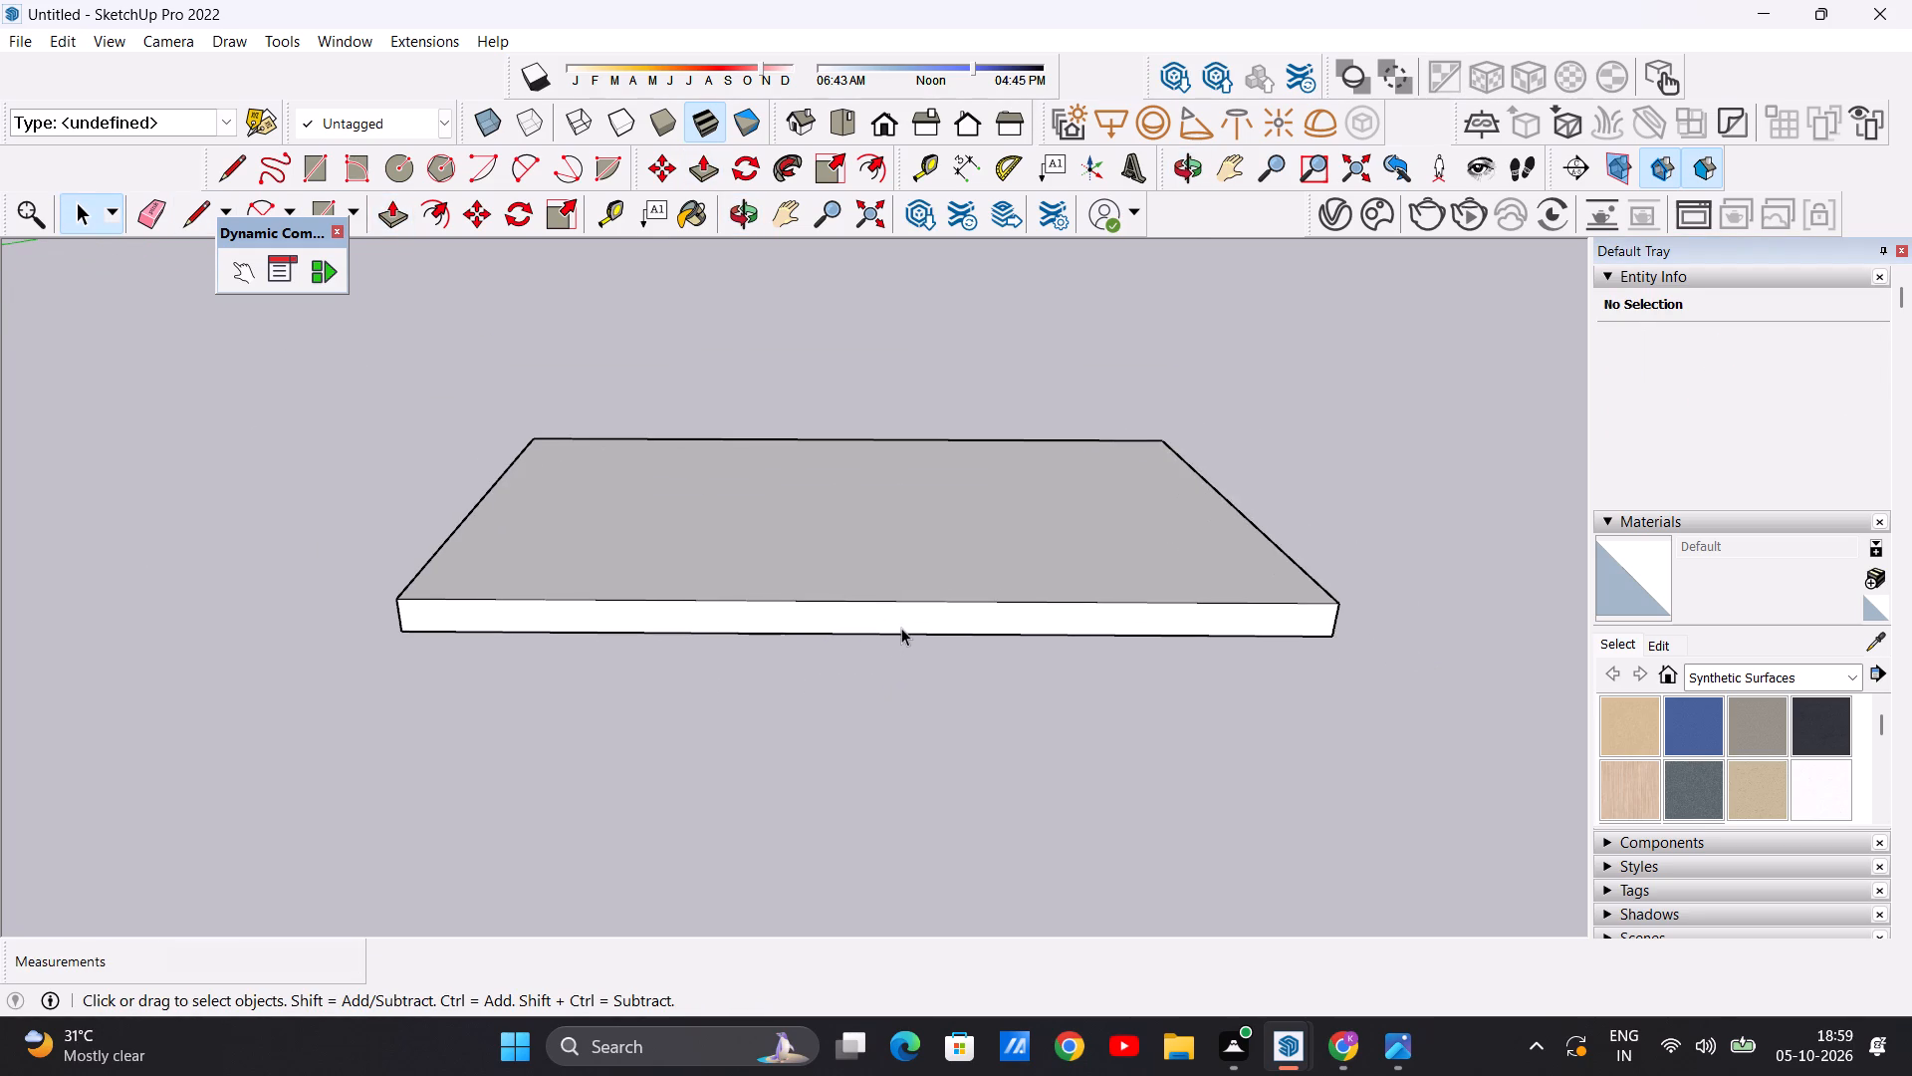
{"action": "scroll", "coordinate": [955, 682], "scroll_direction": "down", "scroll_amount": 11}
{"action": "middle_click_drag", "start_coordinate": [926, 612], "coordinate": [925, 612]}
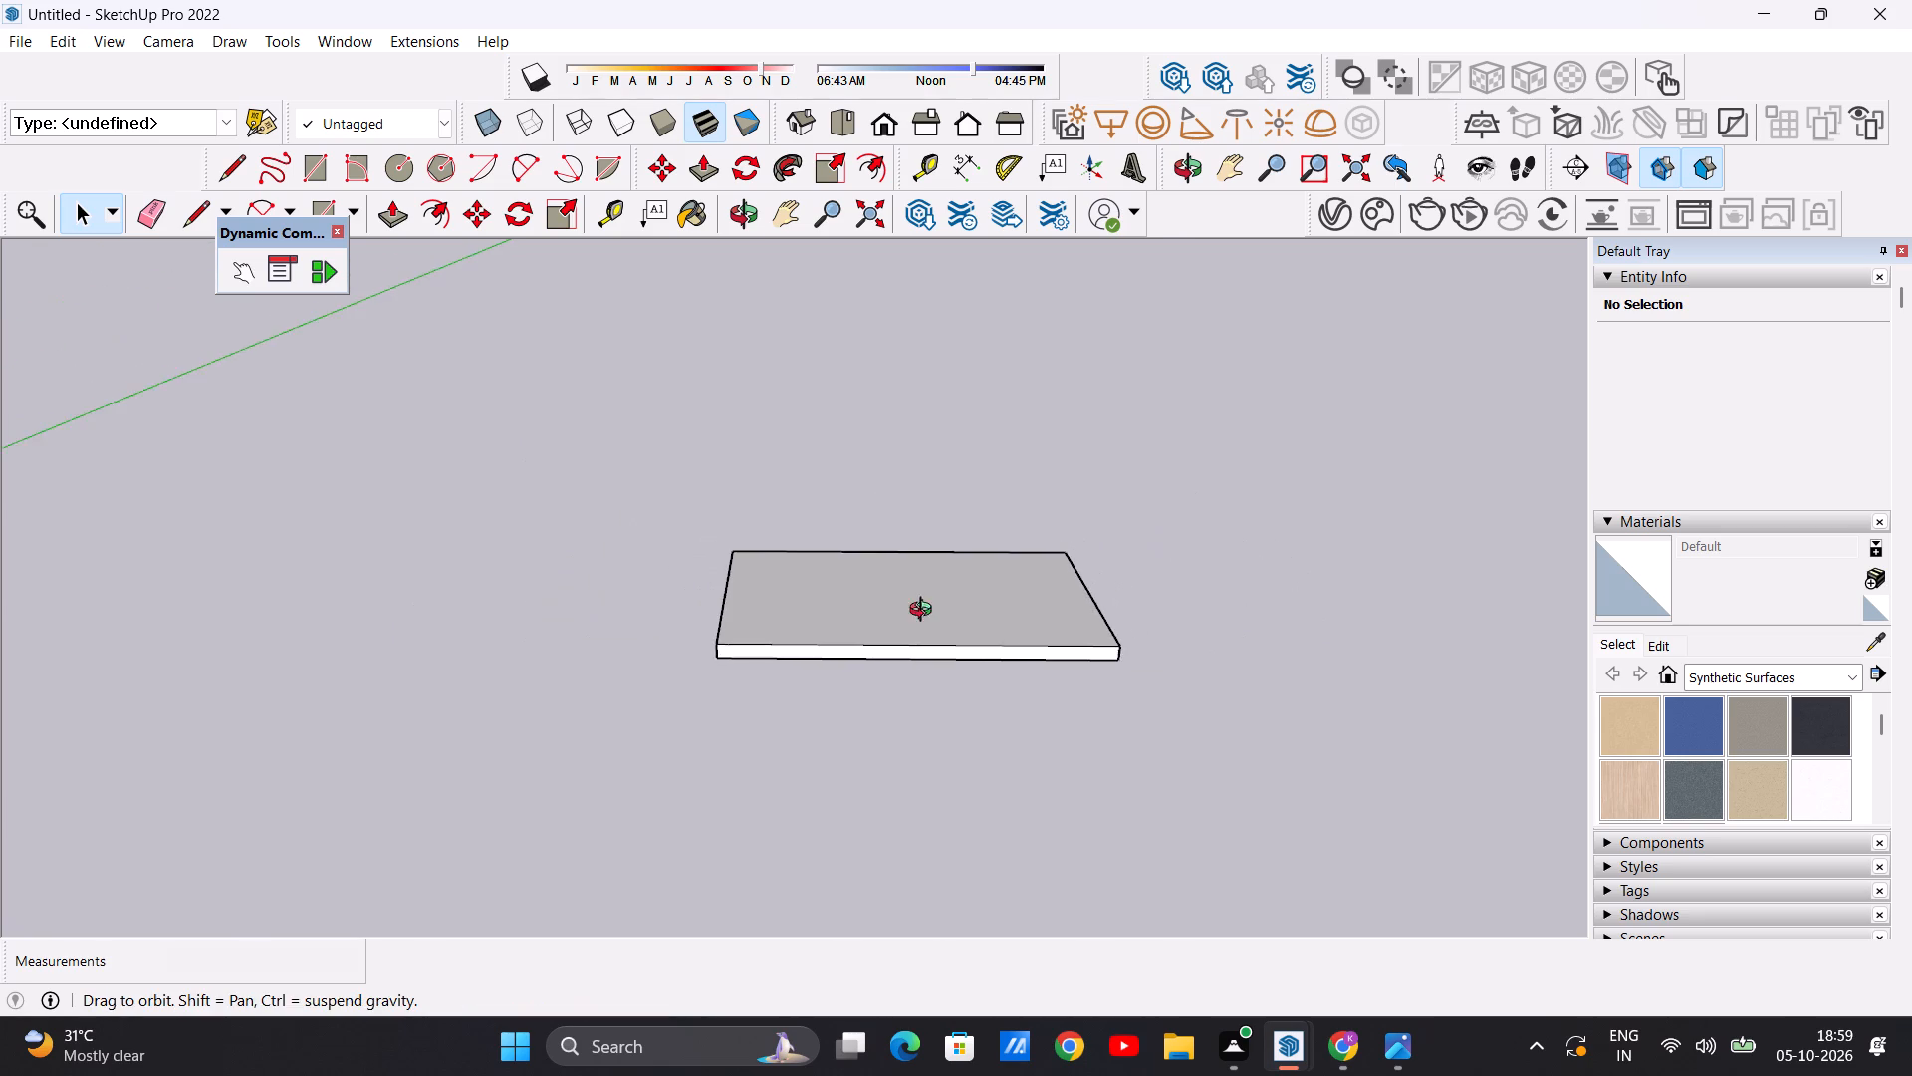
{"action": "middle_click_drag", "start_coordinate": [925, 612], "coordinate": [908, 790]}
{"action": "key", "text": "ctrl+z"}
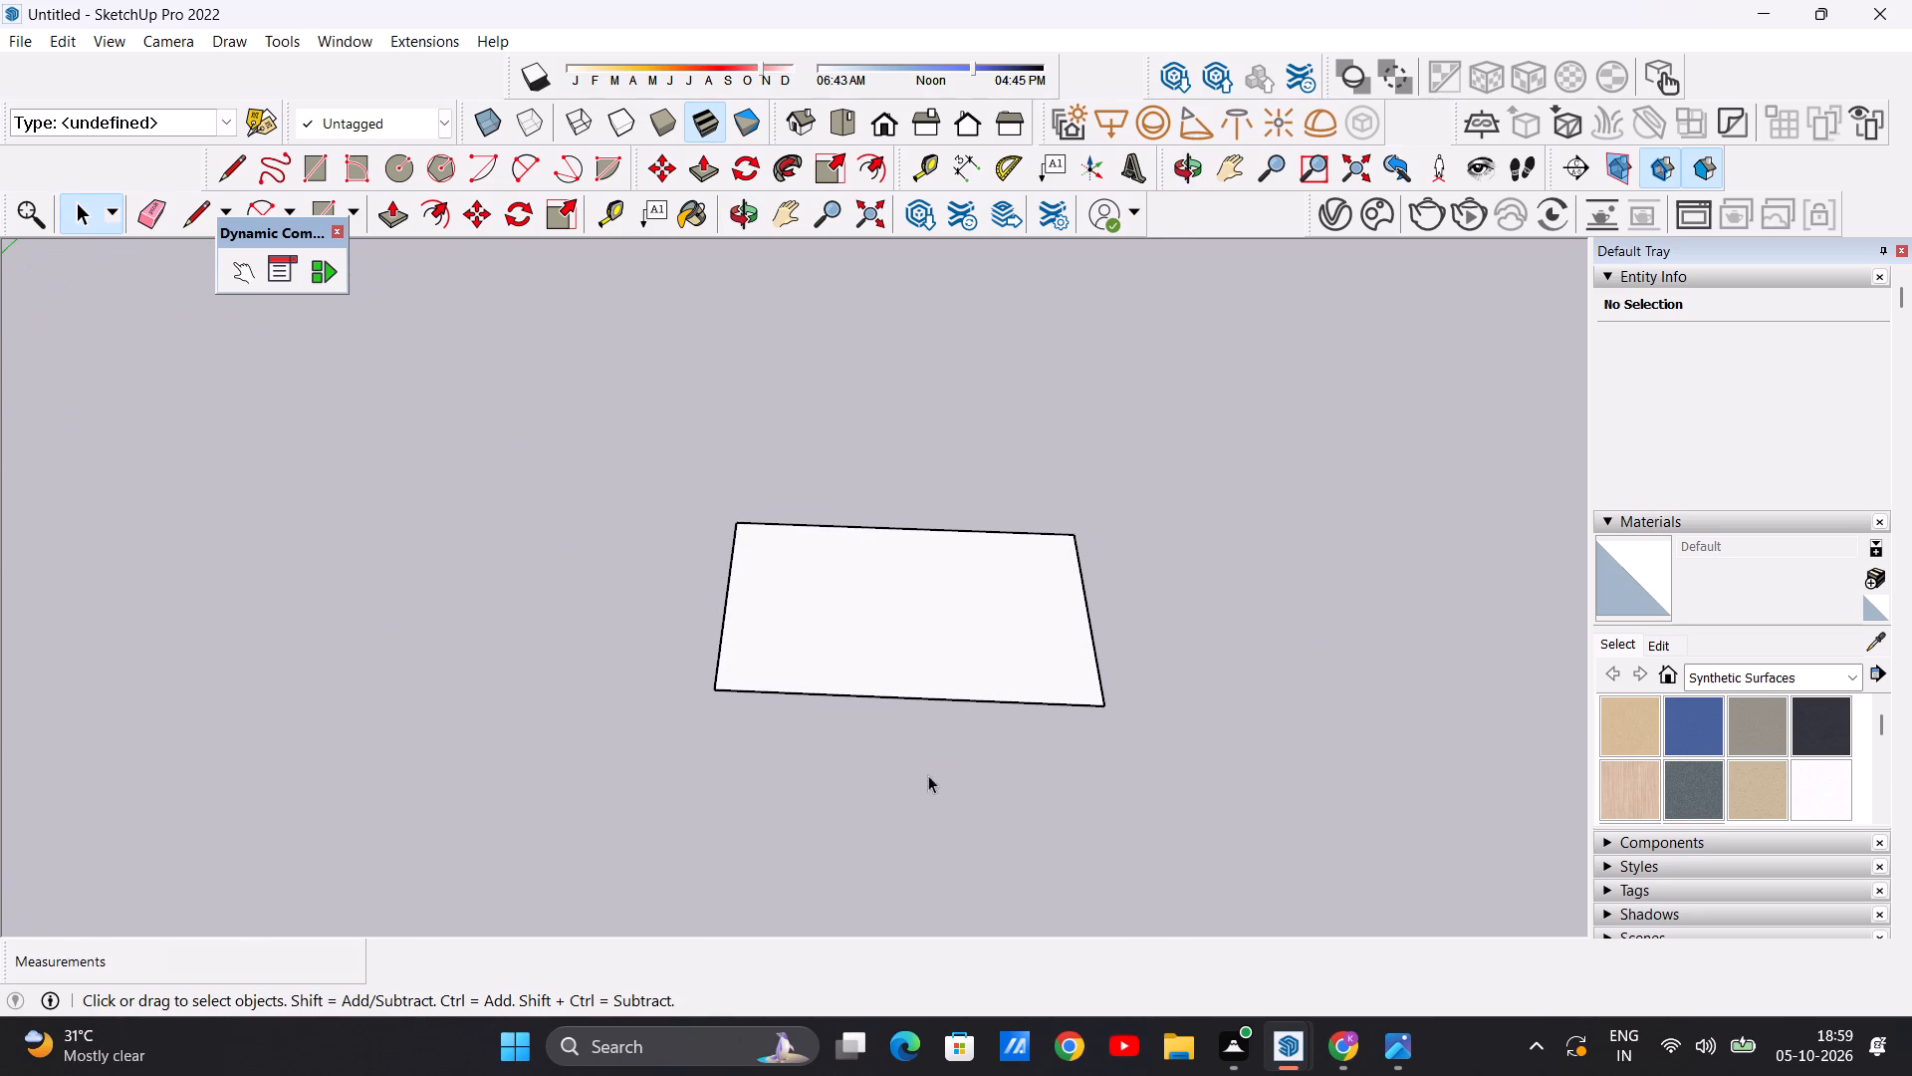
In top view, draw a rectangle about 87' by 54' adjoining the base face's full edge on the positive red side.
{"action": "middle_click_drag", "start_coordinate": [872, 625], "coordinate": [872, 787]}
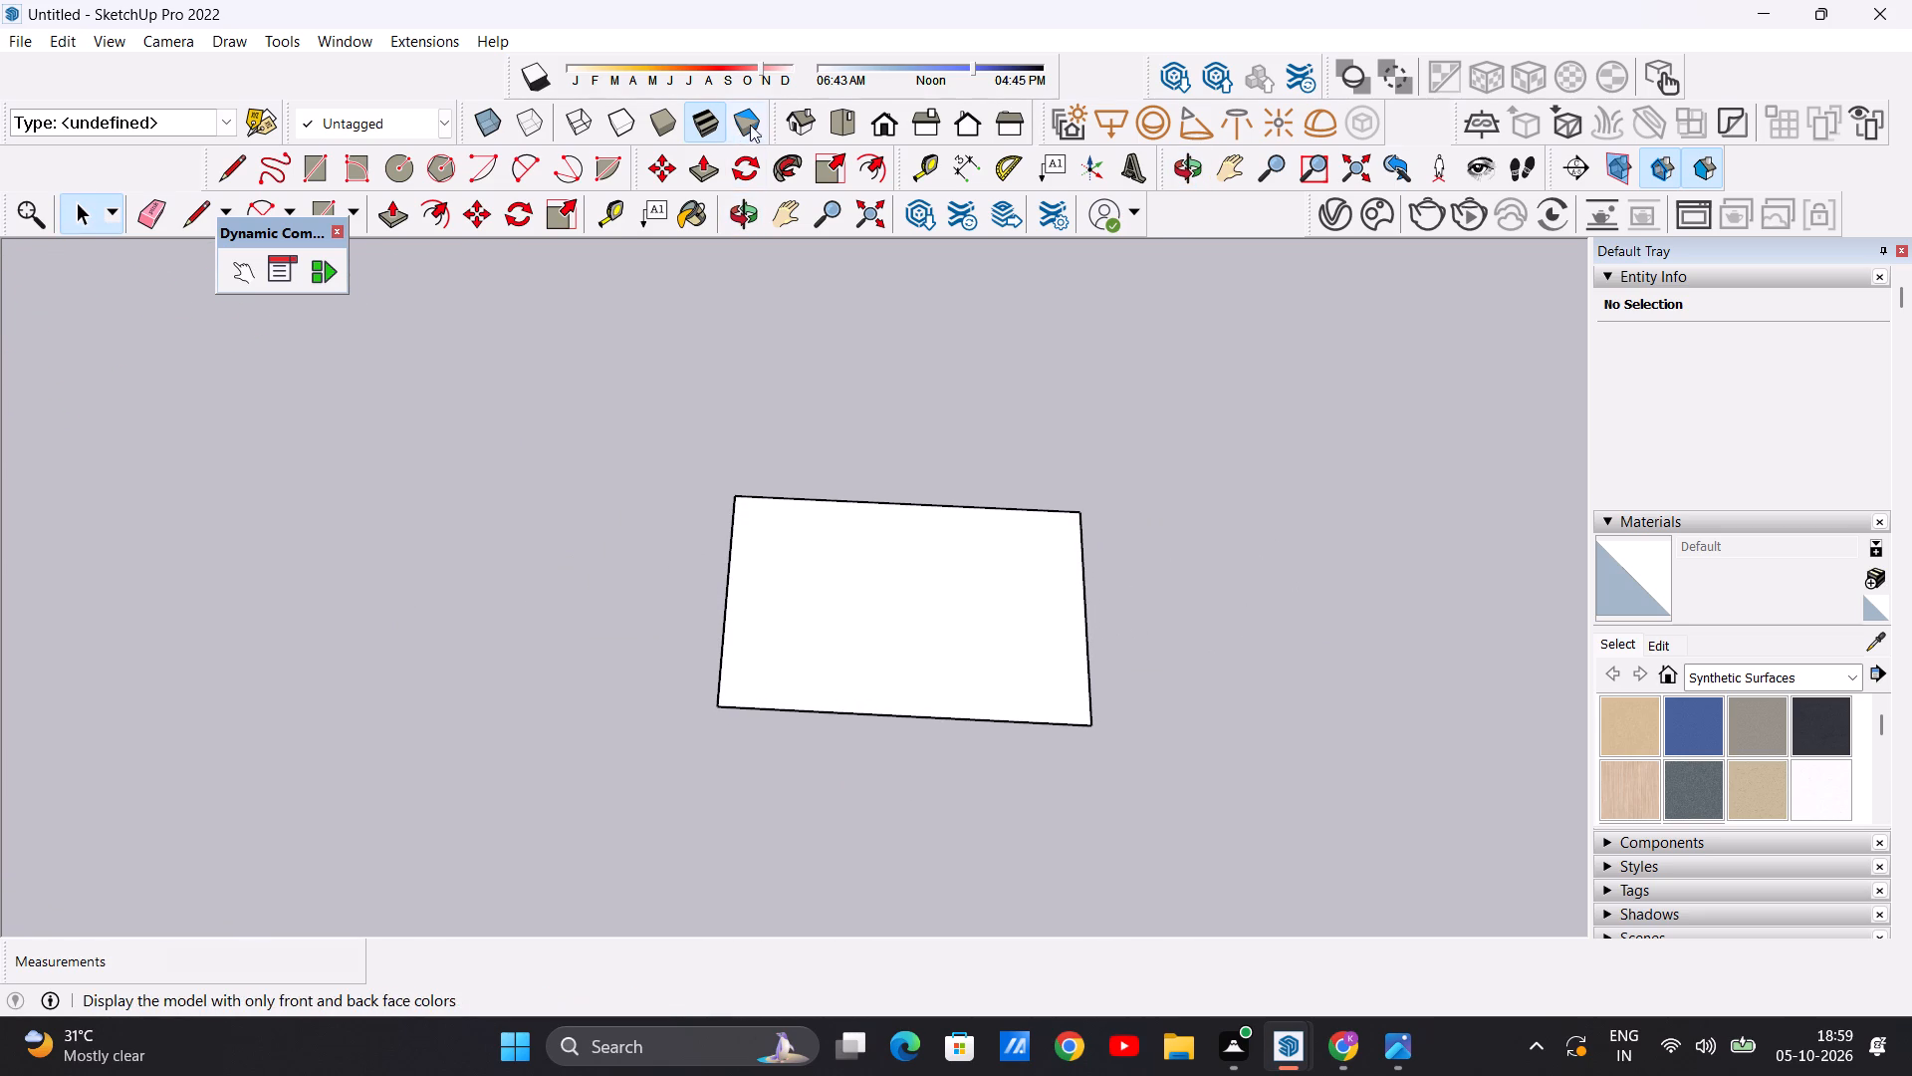
{"action": "left_click", "coordinate": [832, 121]}
{"action": "scroll", "coordinate": [927, 429], "scroll_direction": "down", "scroll_amount": 1}
{"action": "scroll", "coordinate": [954, 470], "scroll_direction": "up", "scroll_amount": 2}
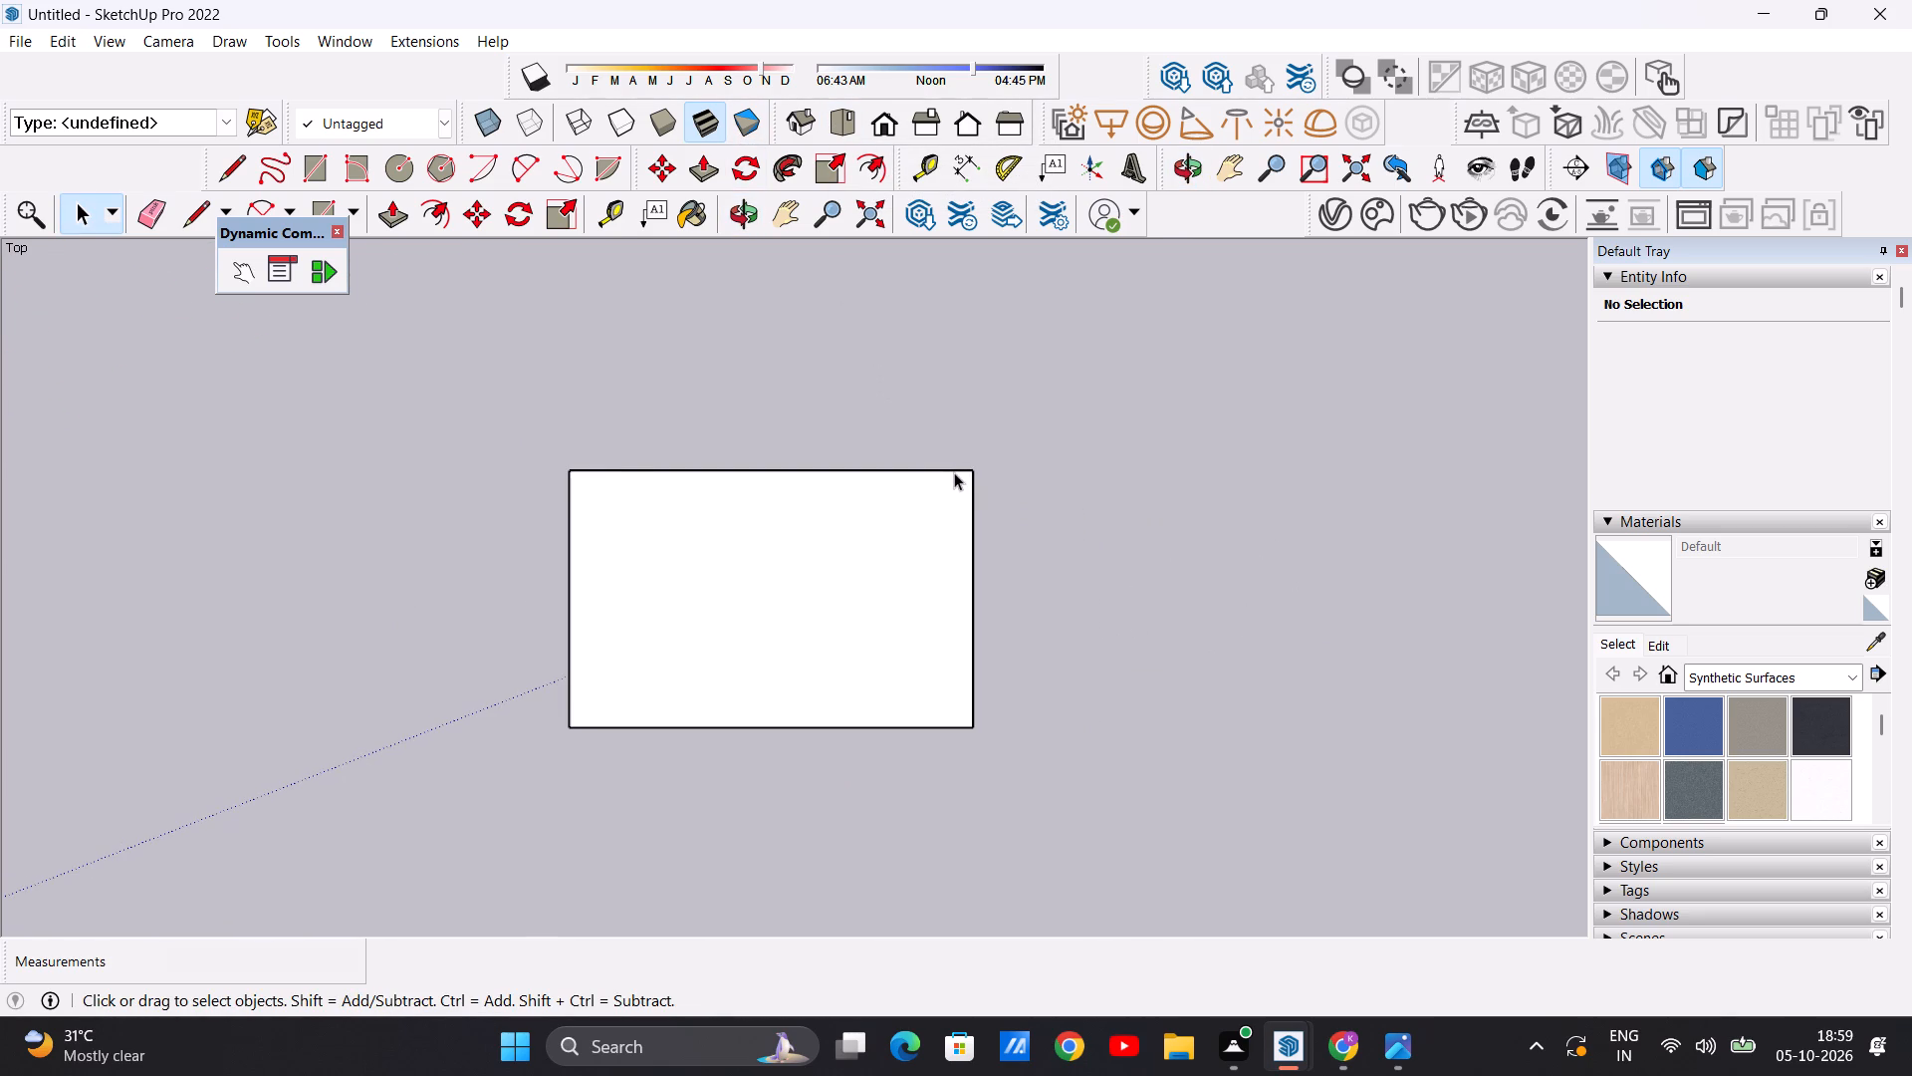
{"action": "key", "text": "r"}
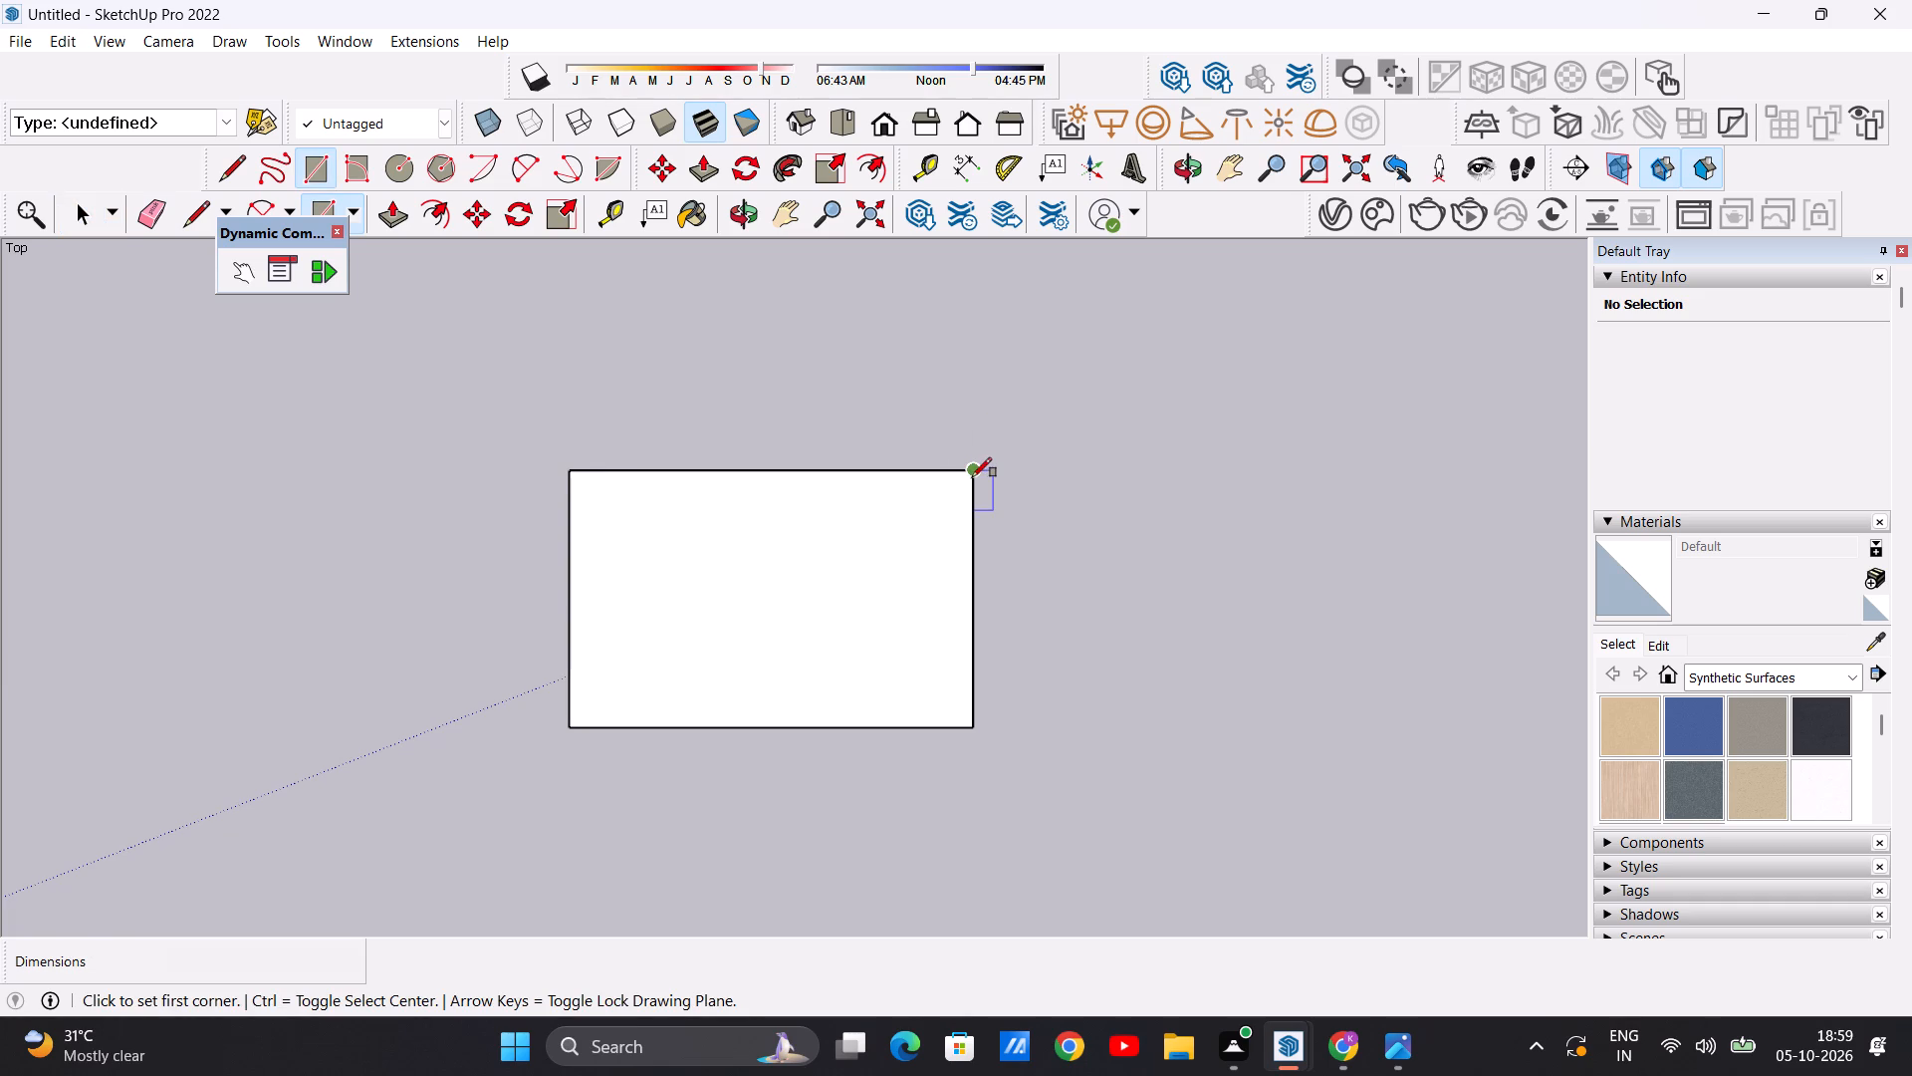
{"action": "left_click", "coordinate": [972, 477]}
{"action": "left_click", "coordinate": [979, 722]}
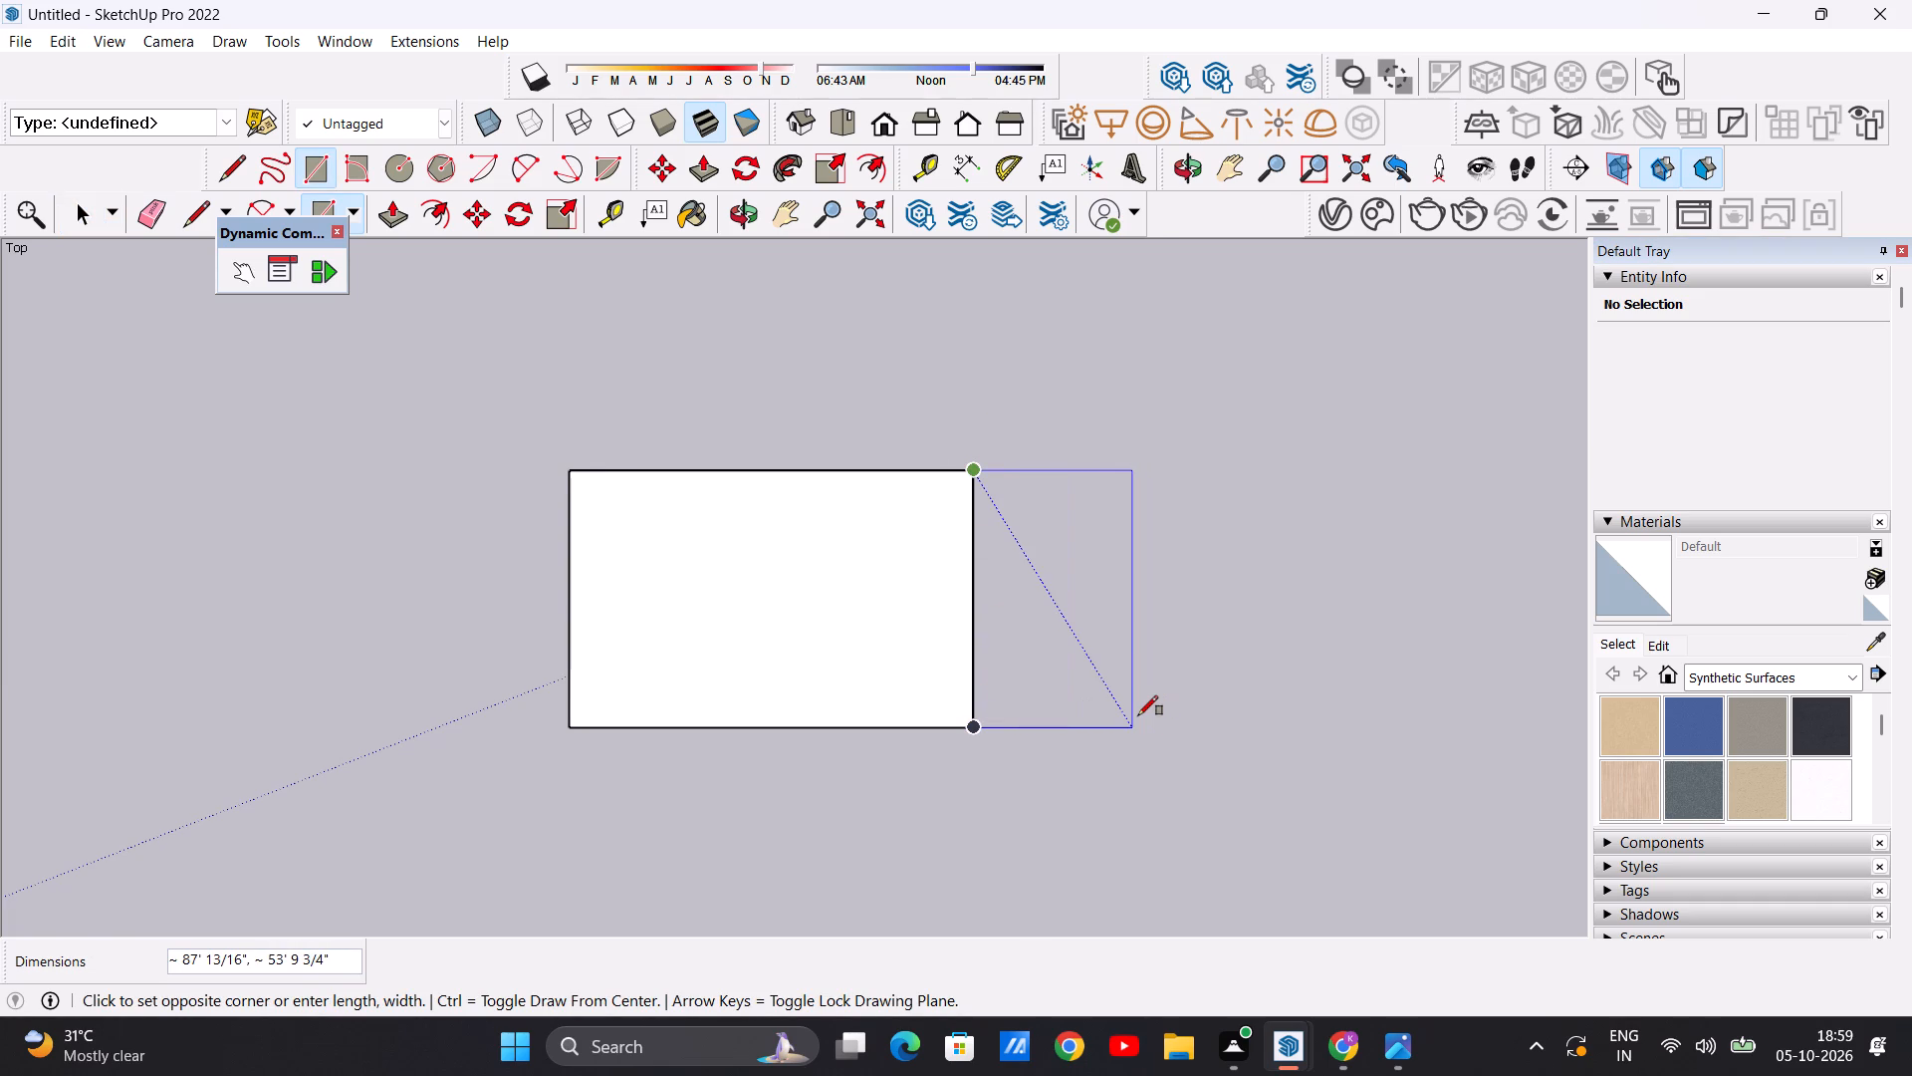
{"action": "left_click", "coordinate": [1138, 715]}
{"action": "key", "text": "space"}
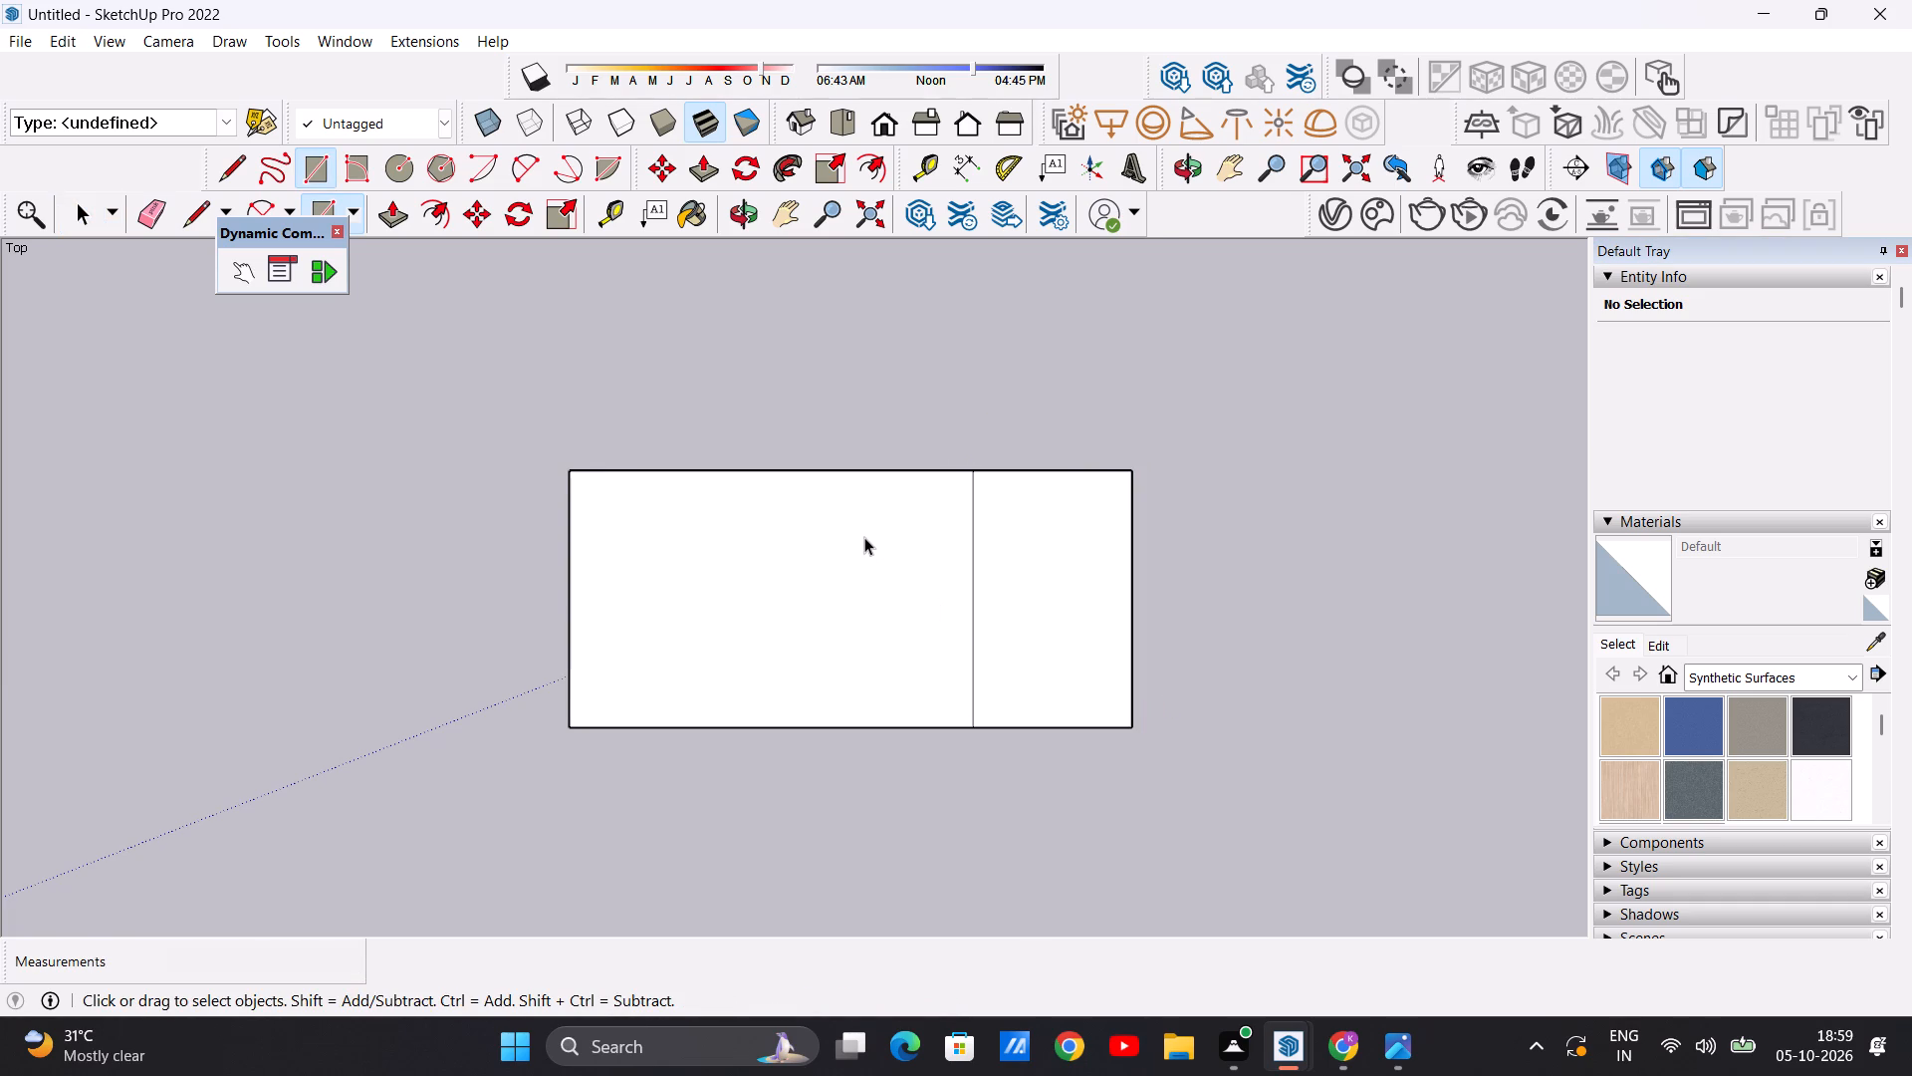
Draw a rectangle about 190' 7" wide along the combined outline's full edge on the positive green side.
{"action": "key", "text": "r"}
{"action": "left_click", "coordinate": [565, 469]}
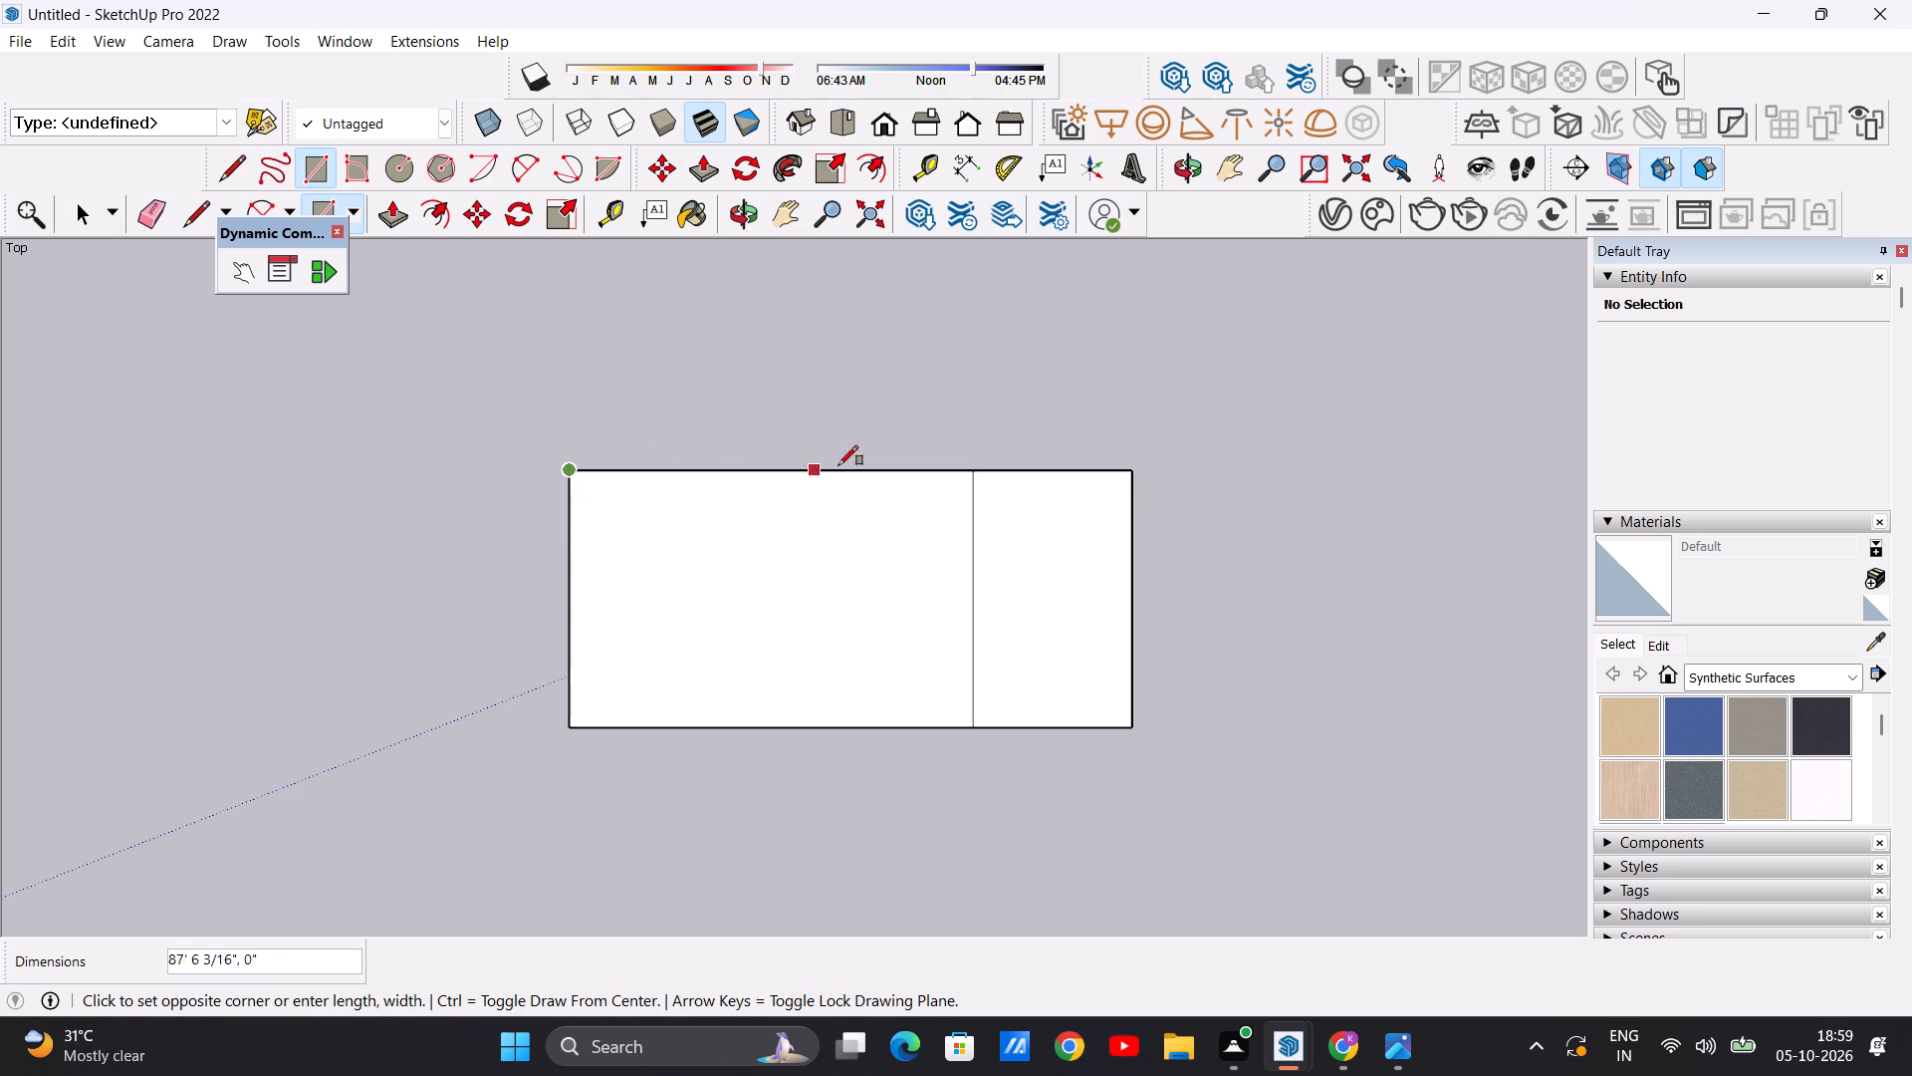
{"action": "left_click", "coordinate": [1128, 470]}
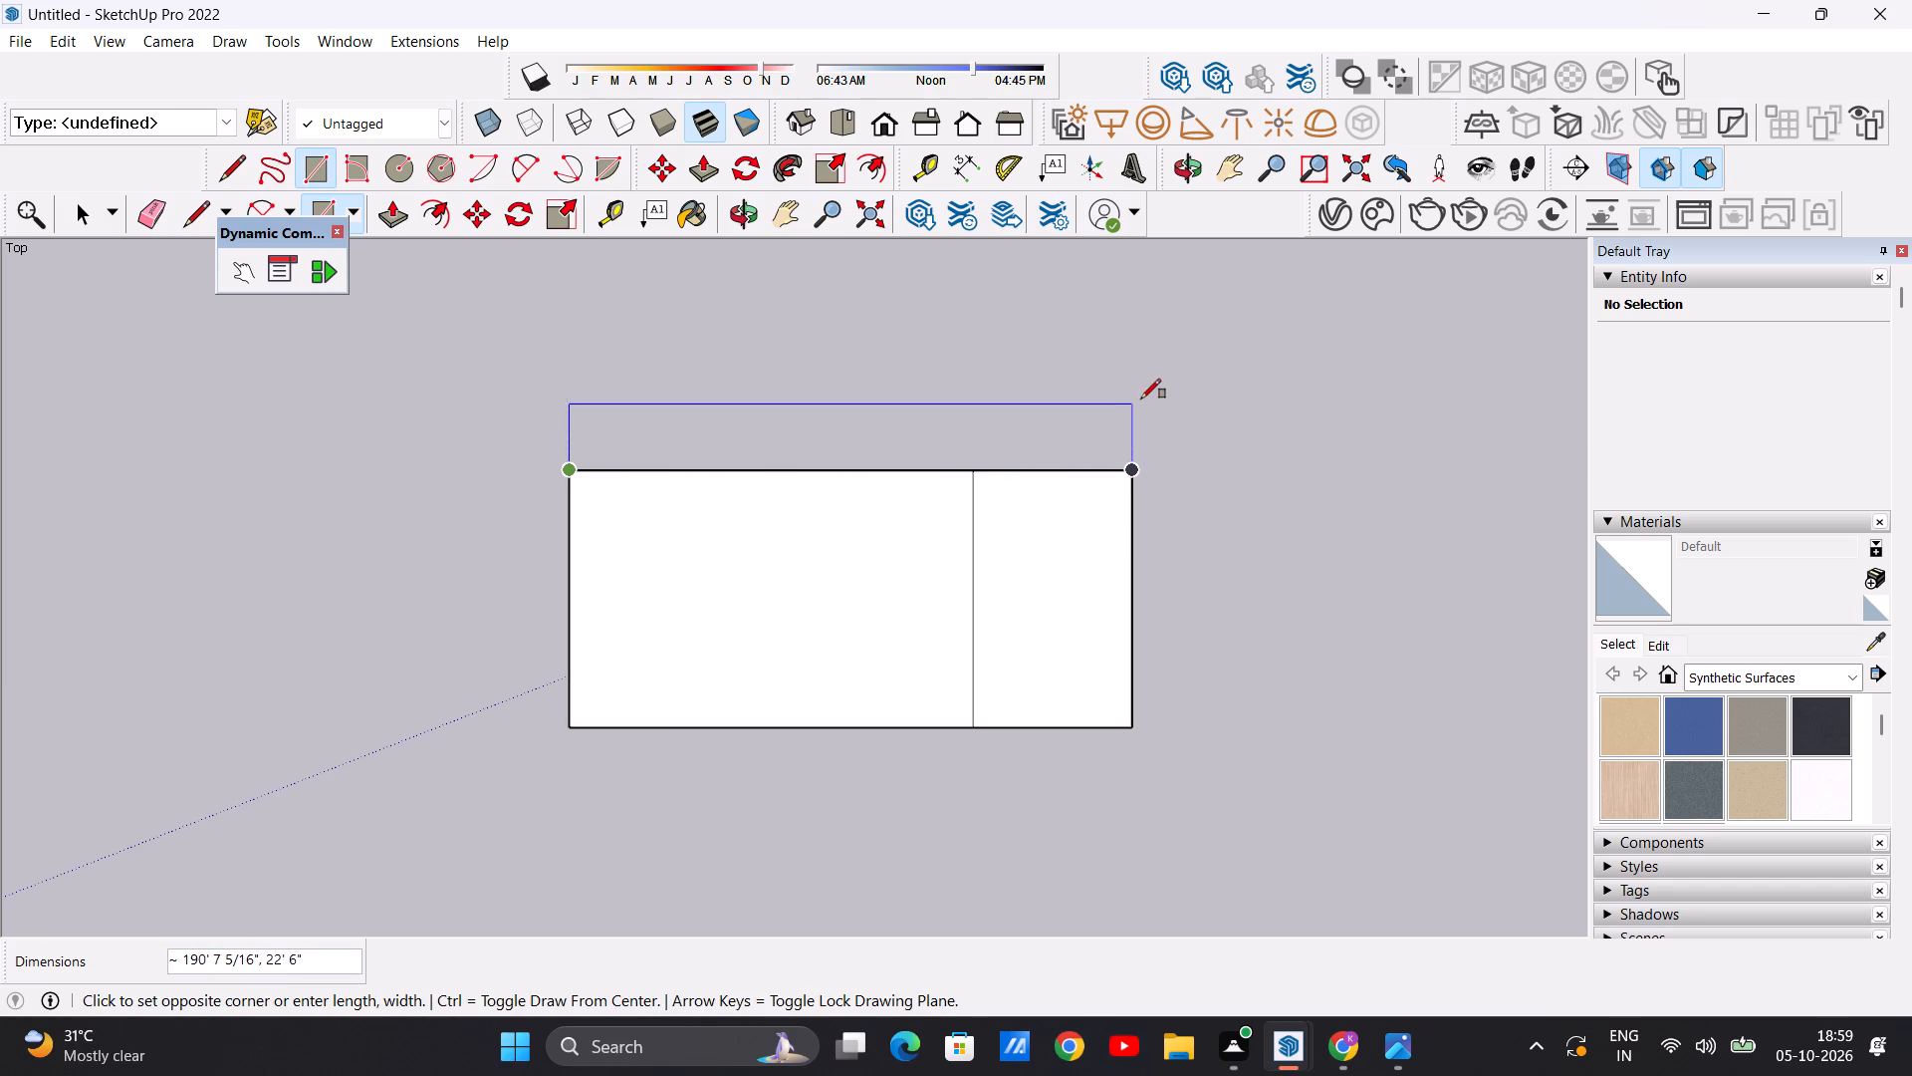
{"action": "left_click", "coordinate": [1144, 369]}
{"action": "key", "text": "space"}
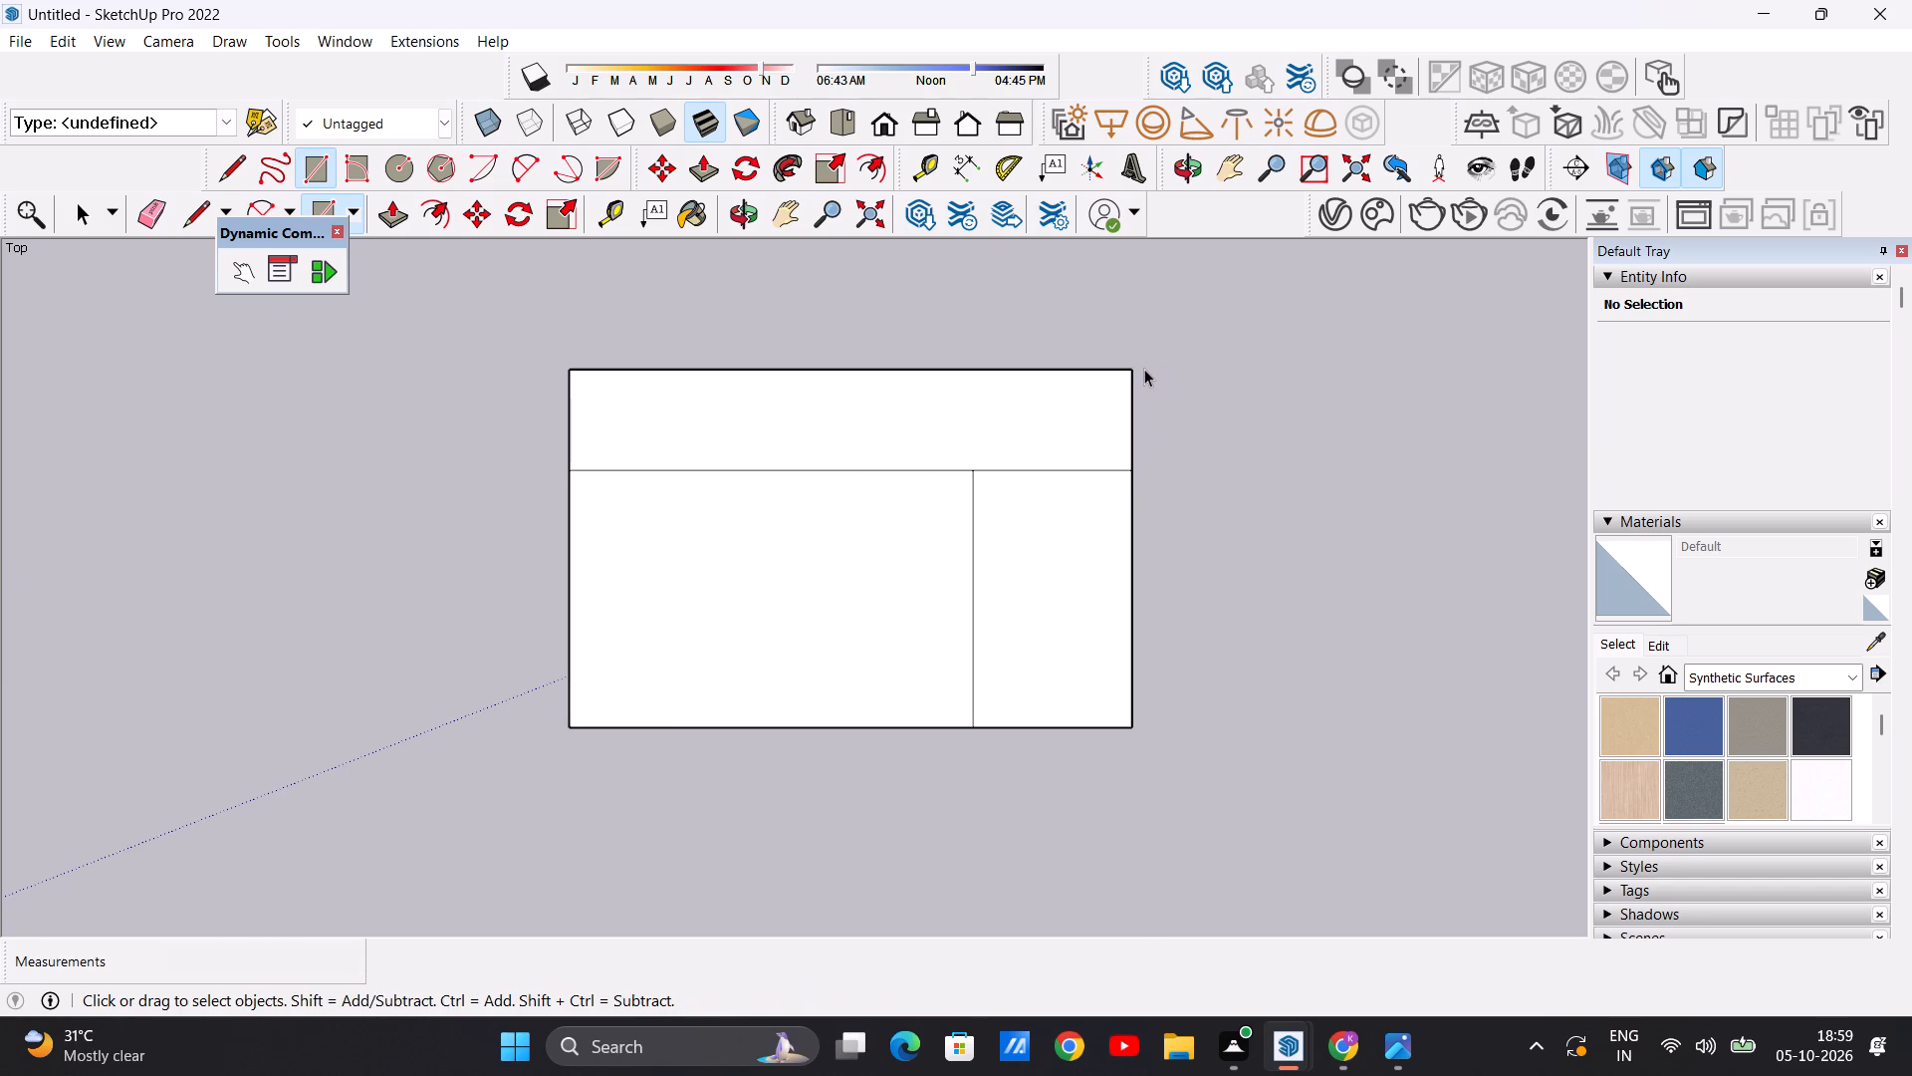
Erase the horizontal and vertical dividing edges inside the enlarged outline to merge the three rectangles into one face.
{"action": "key", "text": "e"}
{"action": "left_click_drag", "start_coordinate": [1003, 452], "coordinate": [1012, 511]}
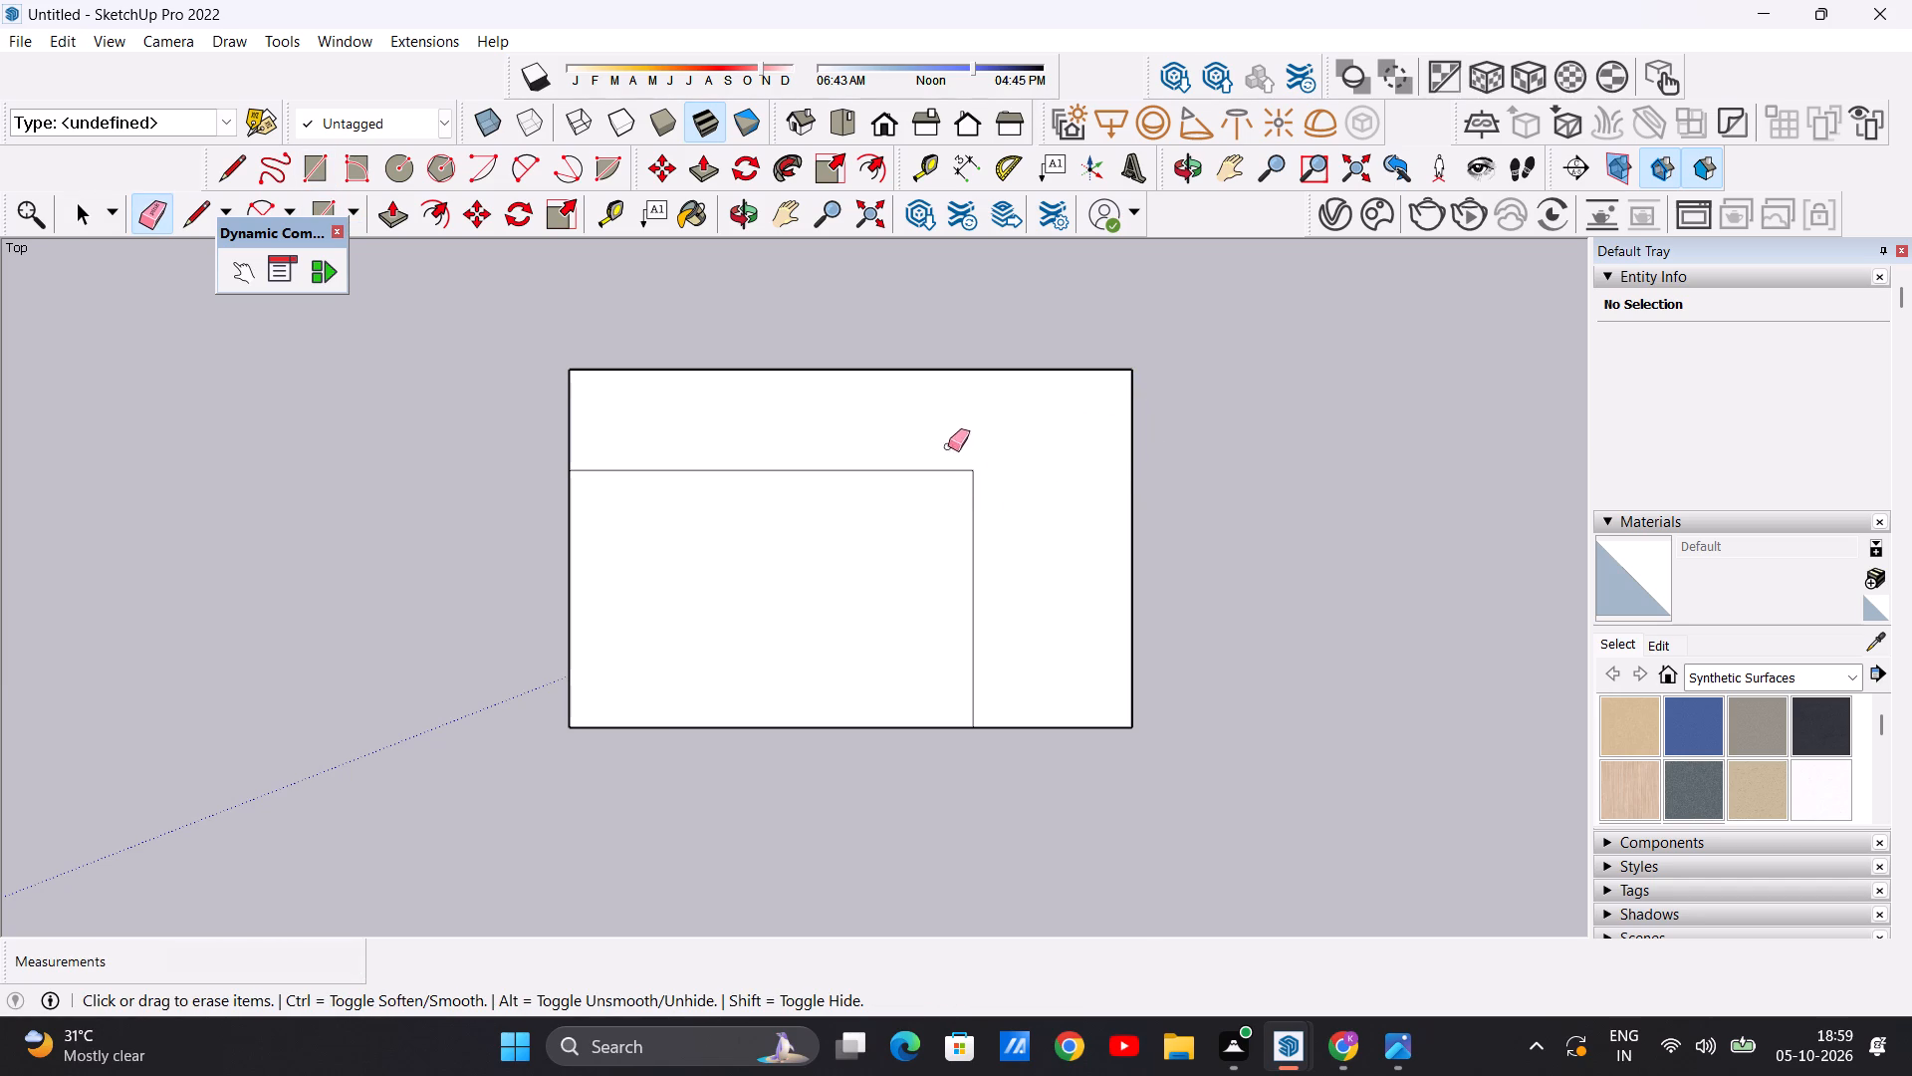
{"action": "left_click_drag", "start_coordinate": [947, 446], "coordinate": [992, 545]}
{"action": "scroll", "coordinate": [1035, 520], "scroll_direction": "down", "scroll_amount": 5}
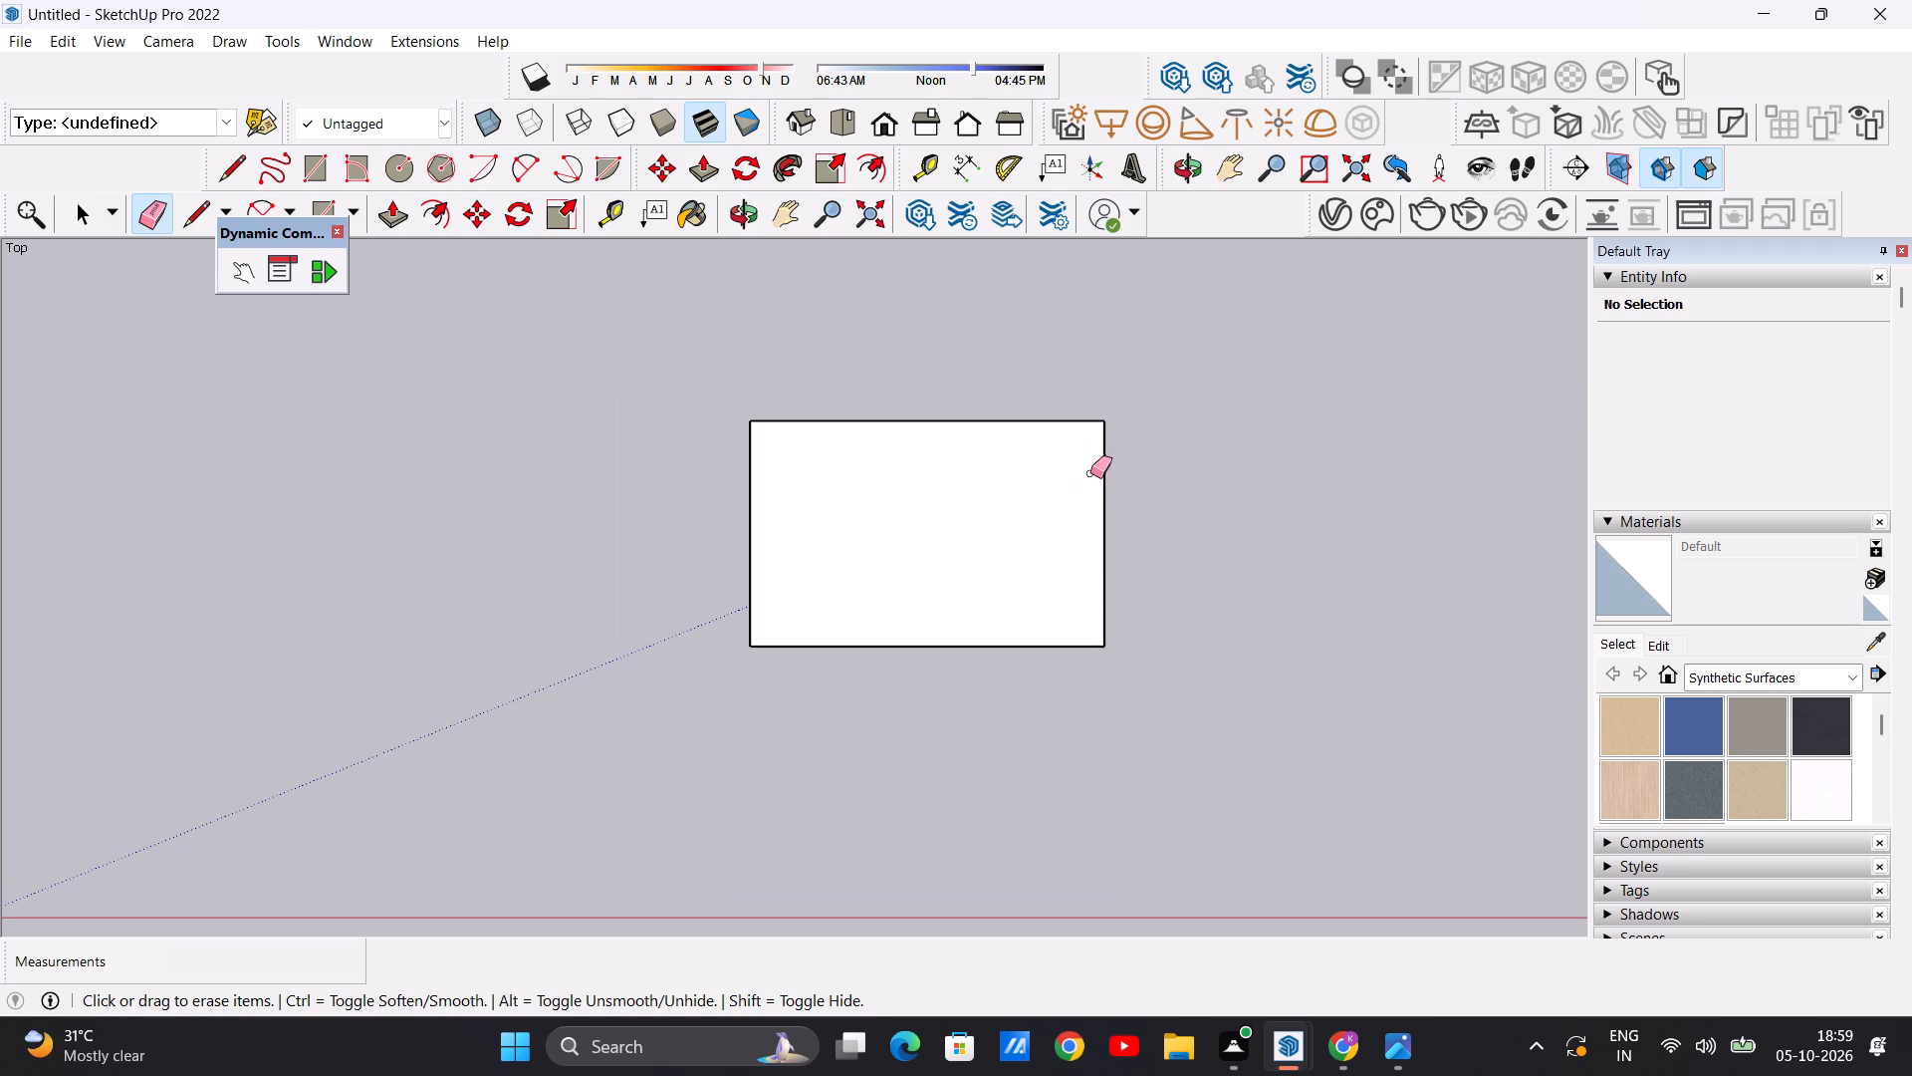
{"action": "scroll", "coordinate": [1087, 452], "scroll_direction": "up", "scroll_amount": 4}
{"action": "scroll", "coordinate": [1085, 452], "scroll_direction": "down", "scroll_amount": 2}
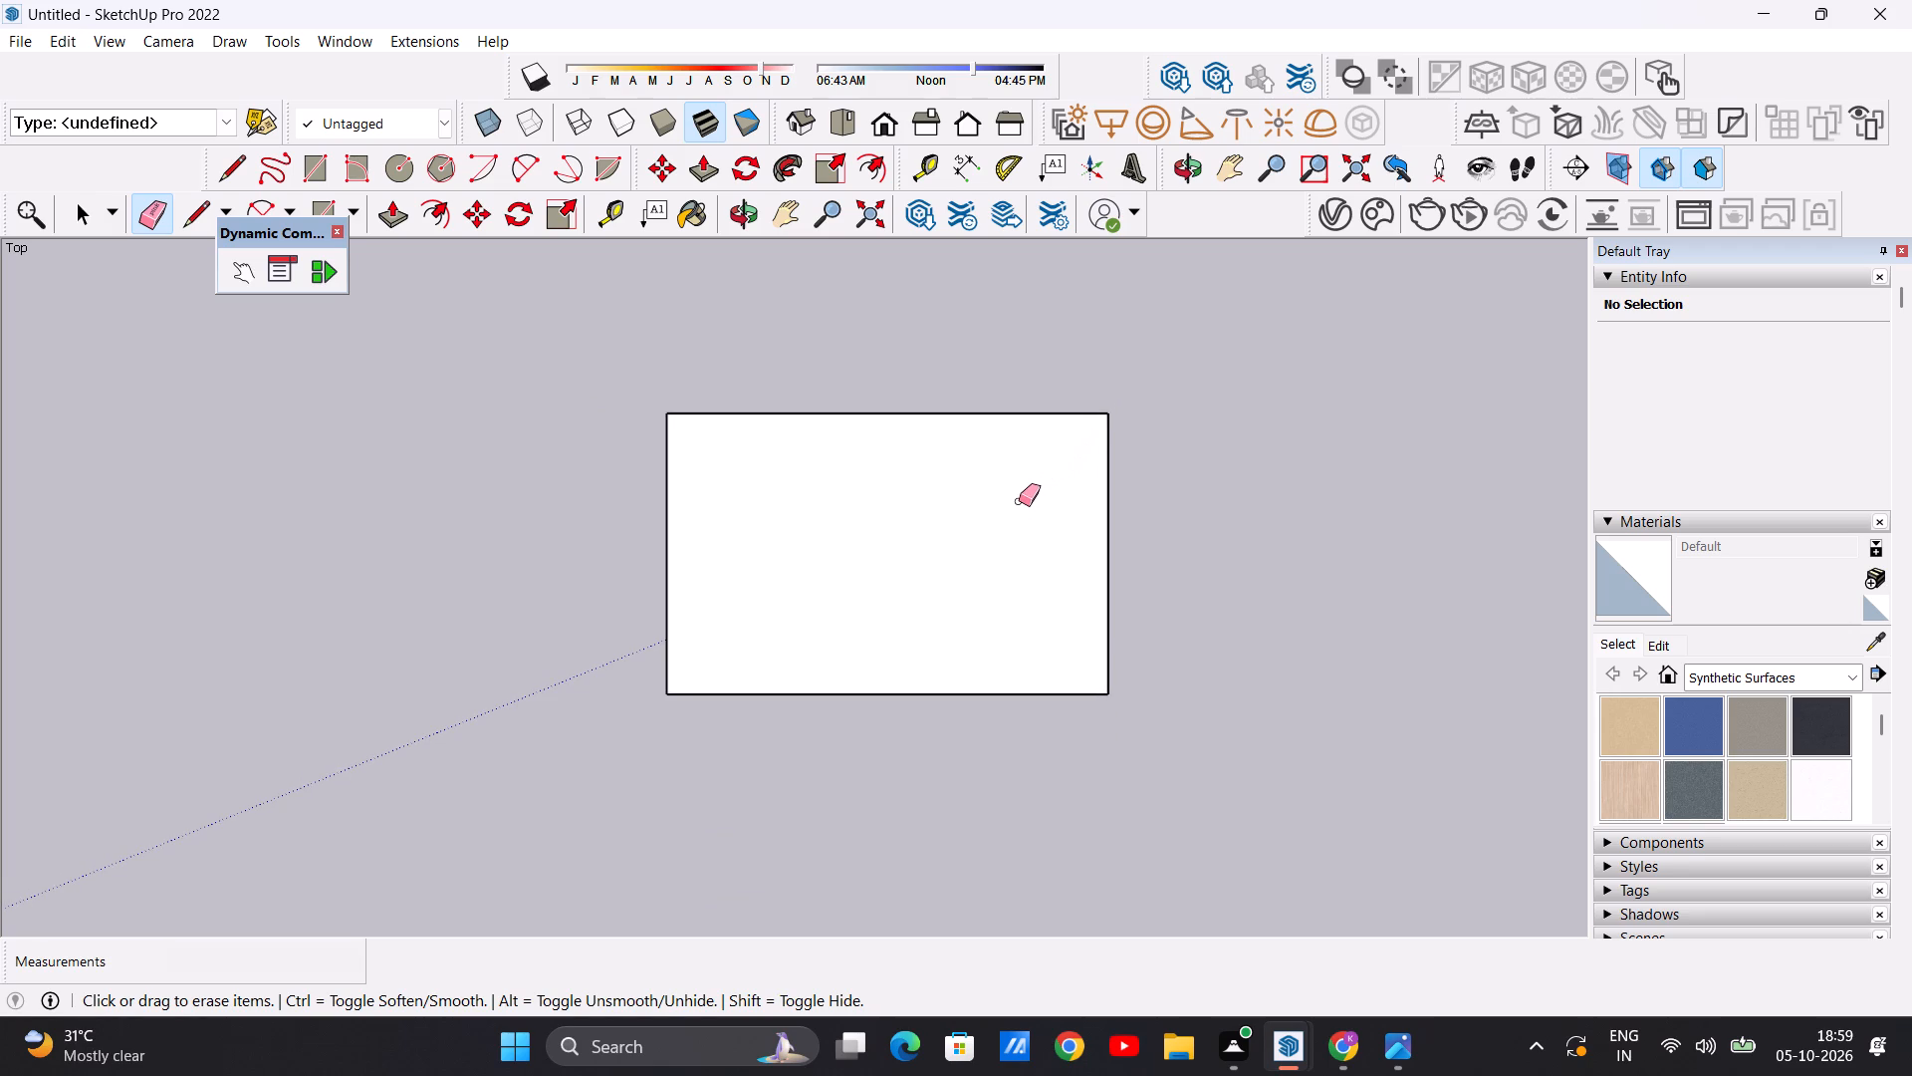
{"action": "key", "text": "space"}
Examine the enlarged base face and its position relative to the axes from oblique and near-overhead viewpoints.
{"action": "scroll", "coordinate": [914, 467], "scroll_direction": "down", "scroll_amount": 3}
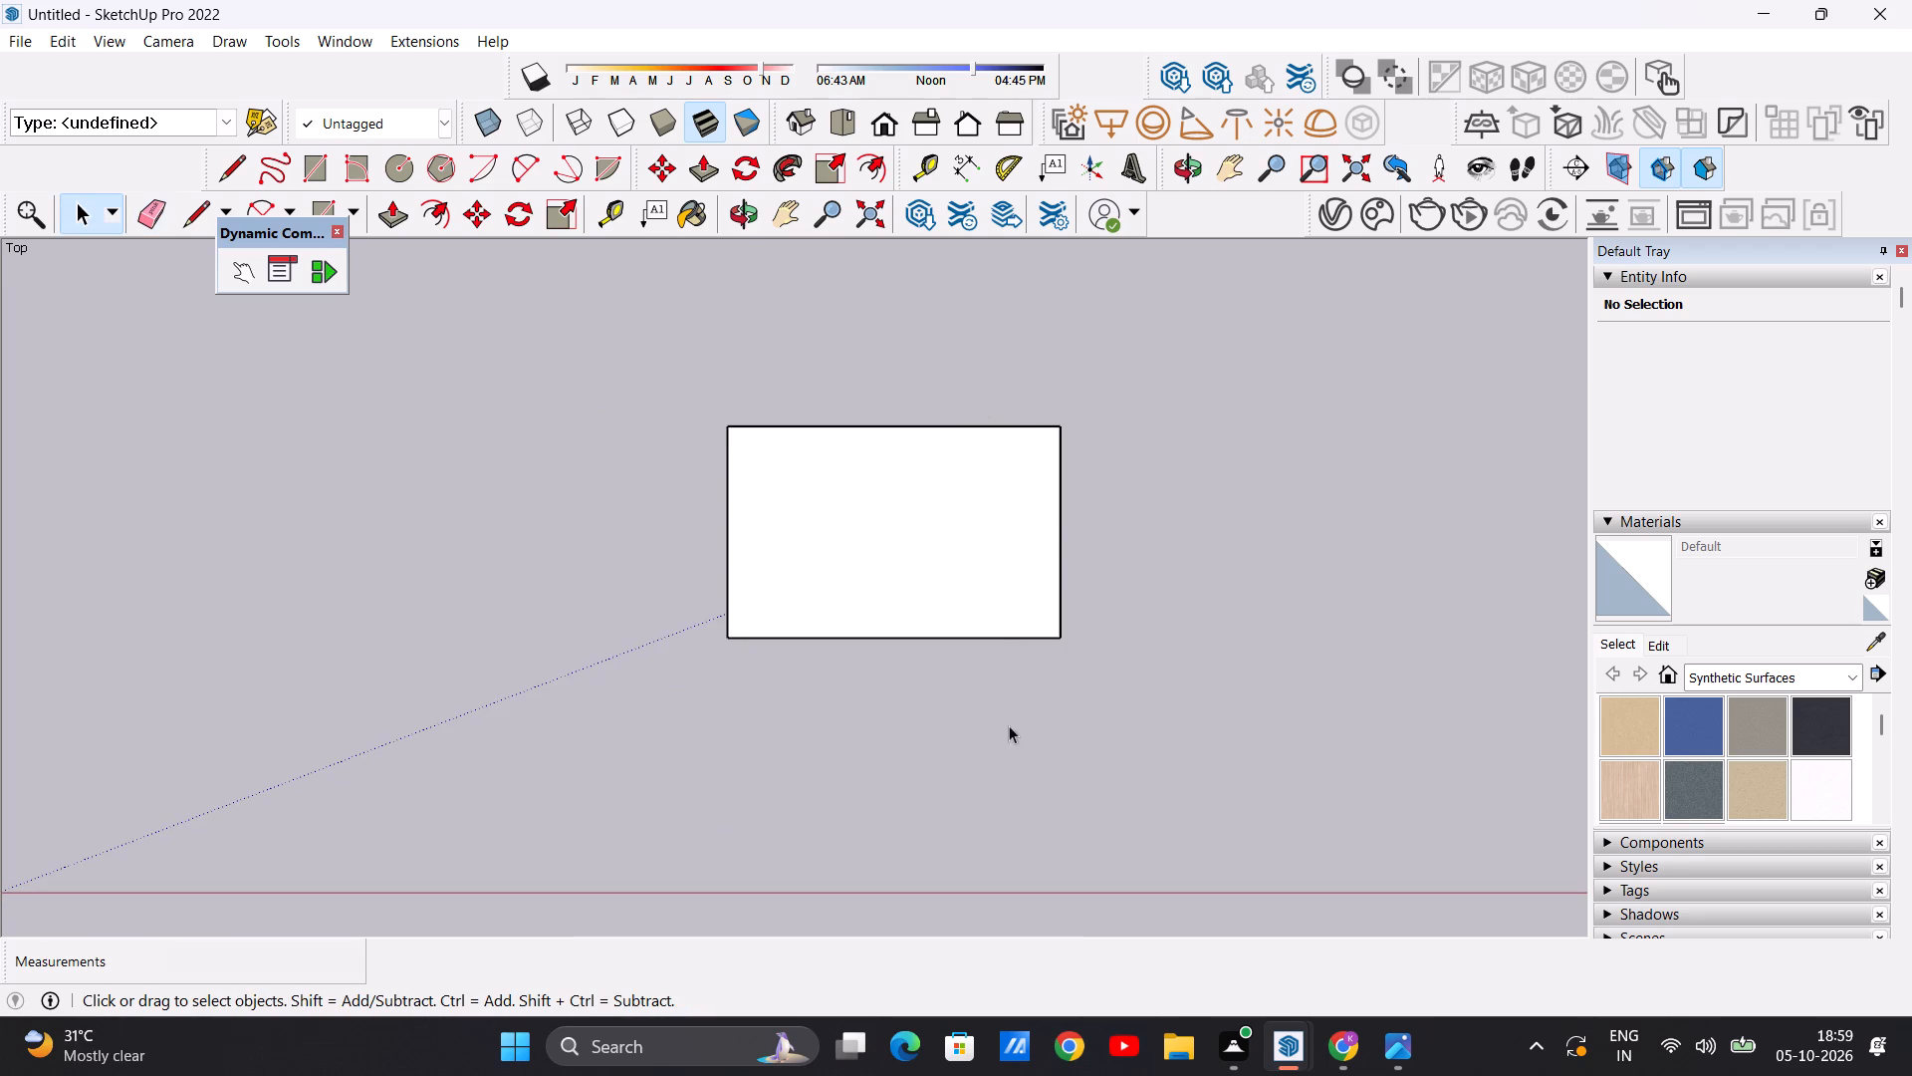
{"action": "middle_click_drag", "start_coordinate": [1007, 729], "coordinate": [1006, 359]}
{"action": "middle_click_drag", "start_coordinate": [1017, 687], "coordinate": [1002, 627]}
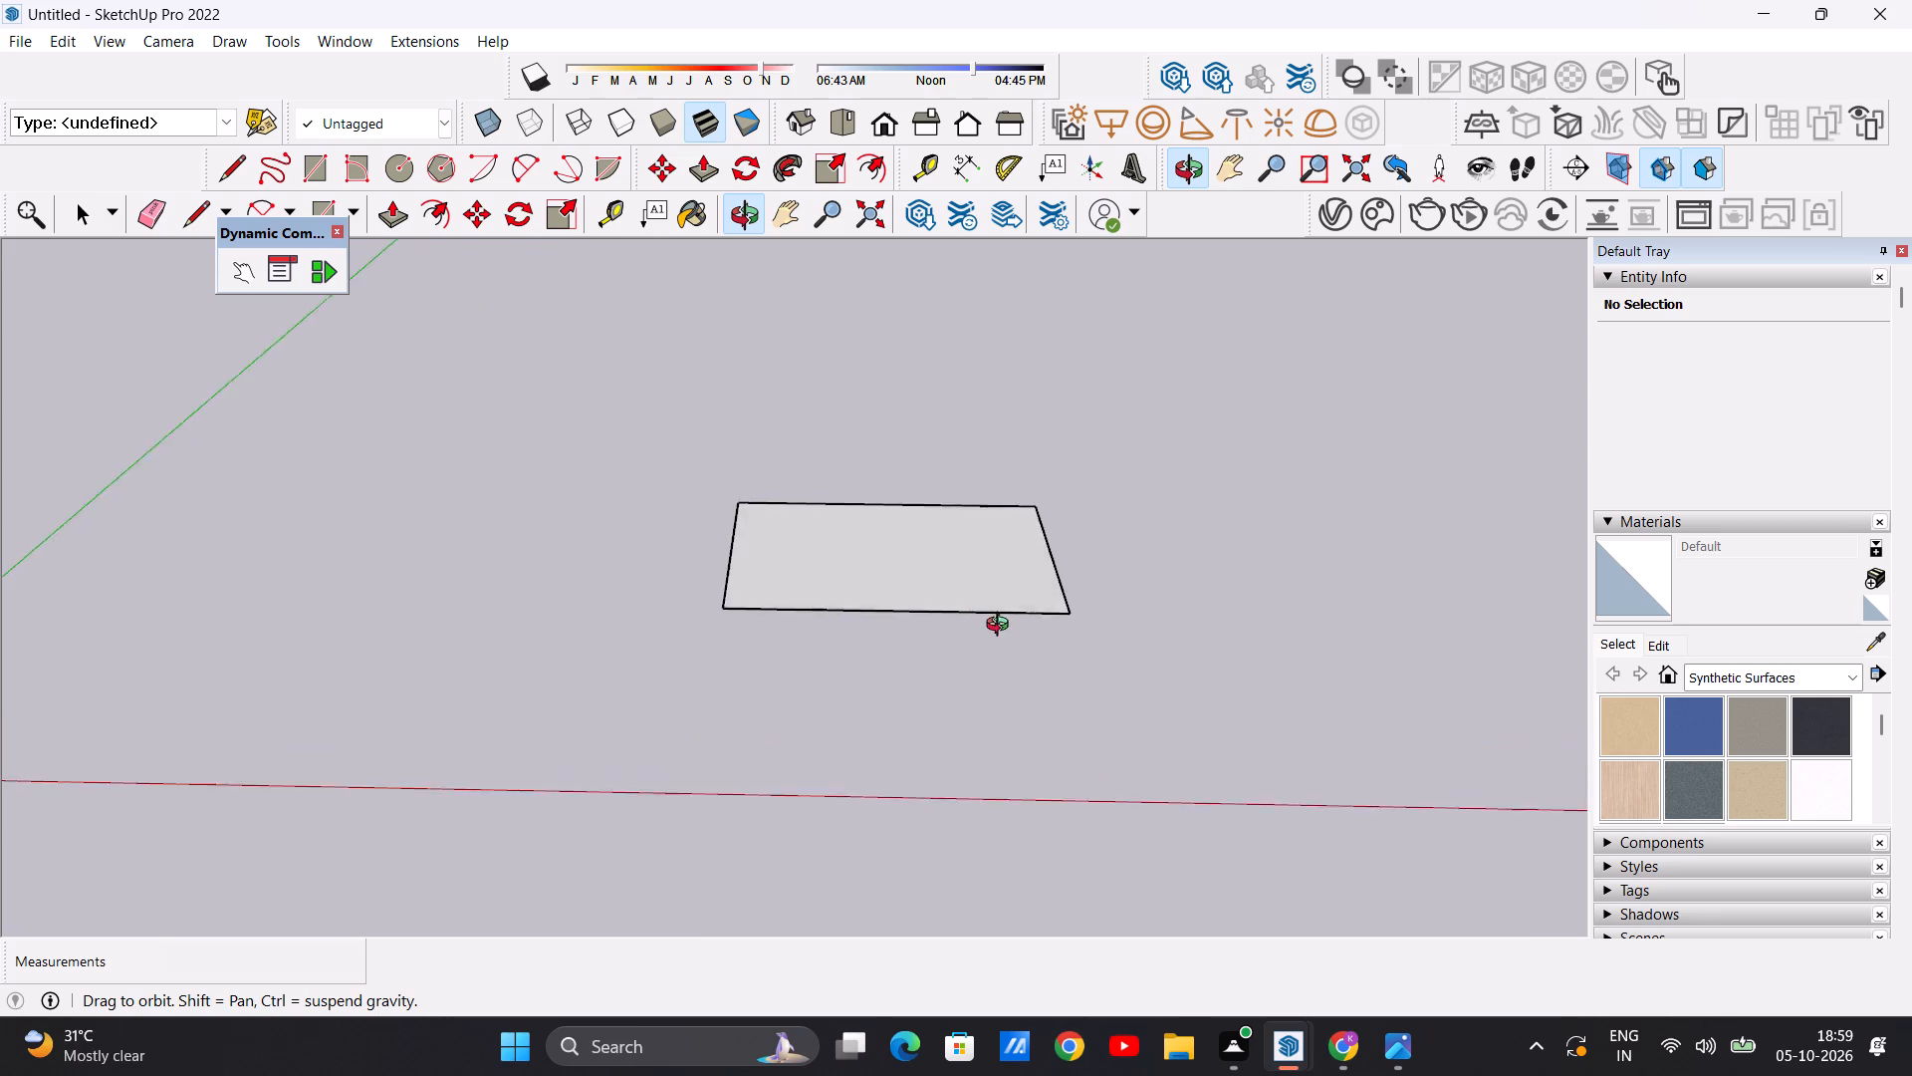
{"action": "middle_click_drag", "start_coordinate": [1002, 627], "coordinate": [1014, 852]}
{"action": "scroll", "coordinate": [1067, 571], "scroll_direction": "up", "scroll_amount": 7}
{"action": "scroll", "coordinate": [875, 556], "scroll_direction": "down", "scroll_amount": 4}
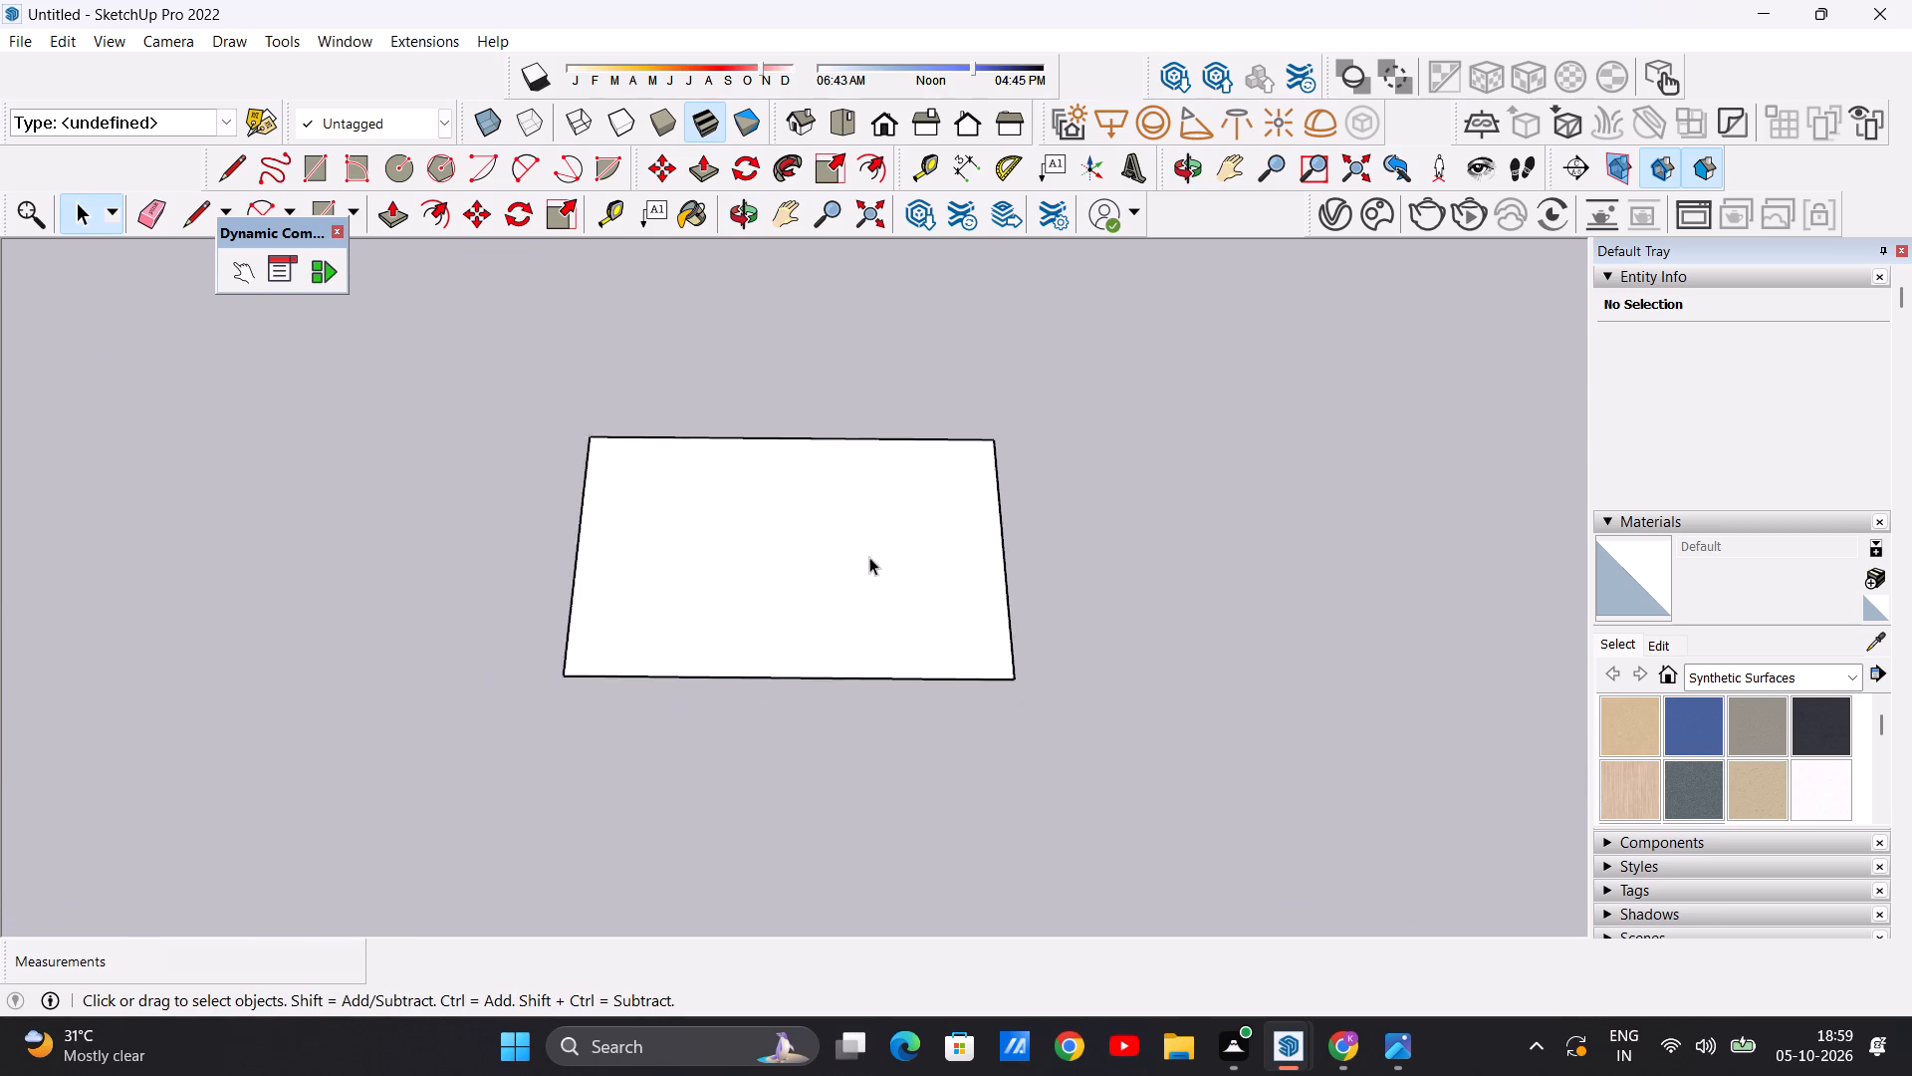
{"action": "scroll", "coordinate": [869, 557], "scroll_direction": "down", "scroll_amount": 4}
{"action": "scroll", "coordinate": [821, 531], "scroll_direction": "up", "scroll_amount": 5}
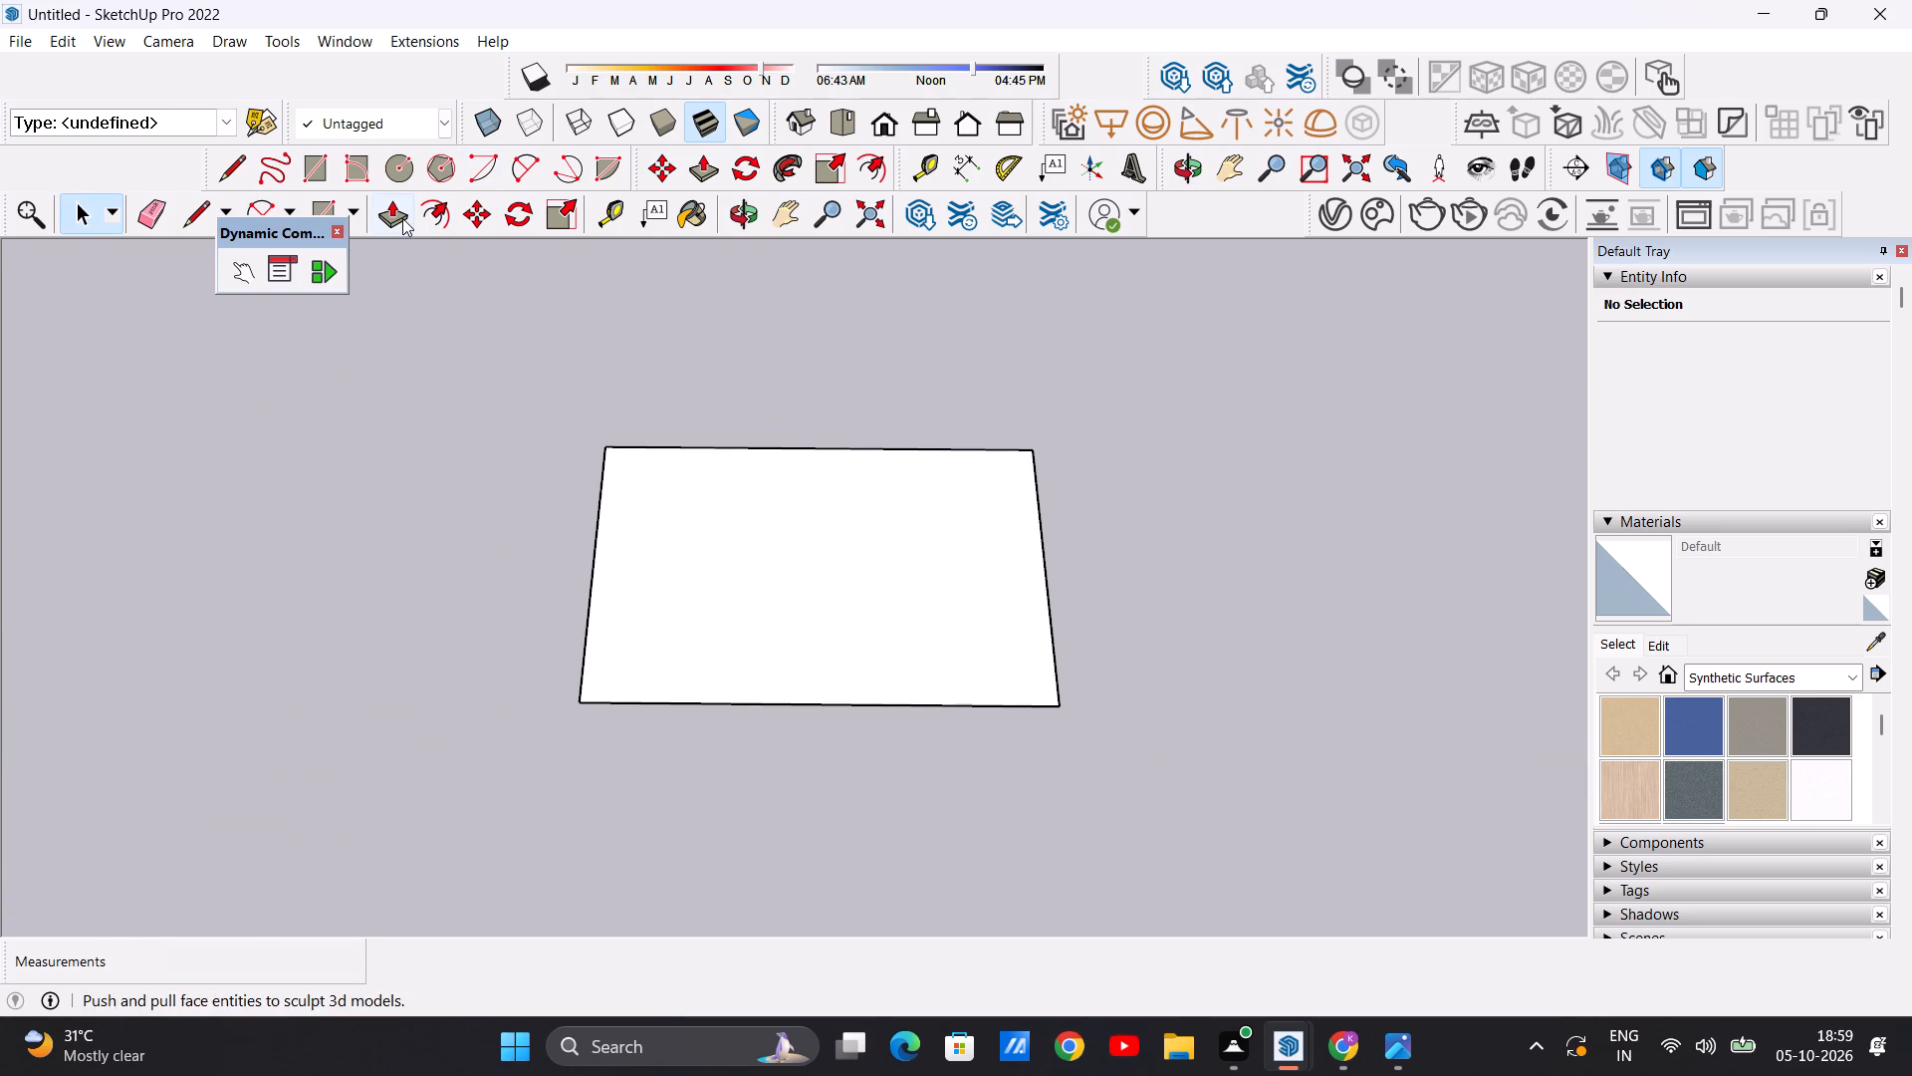
Draw a rectangle about 121' by 60' adjoining the base face's full edge on the positive red side.
{"action": "scroll", "coordinate": [1071, 516], "scroll_direction": "up", "scroll_amount": 6}
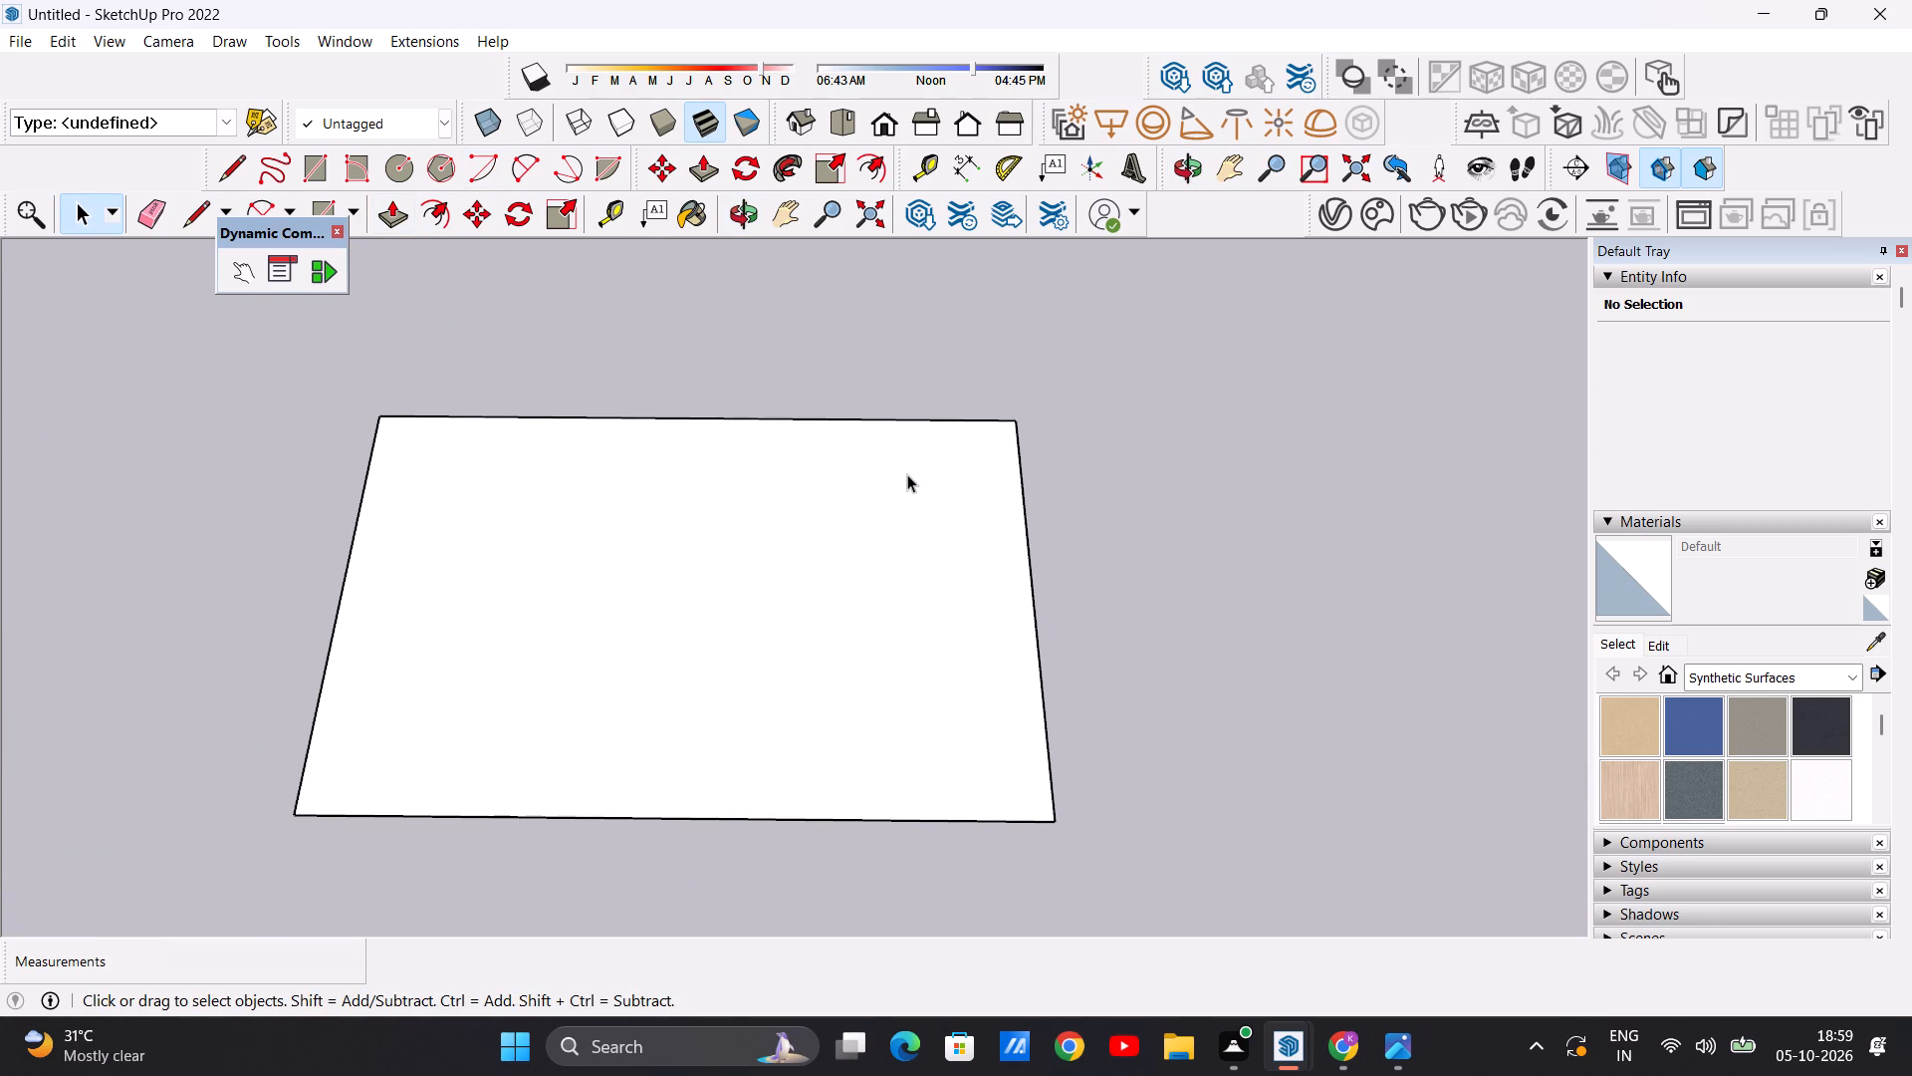
{"action": "key", "text": "r"}
{"action": "left_click", "coordinate": [1011, 420]}
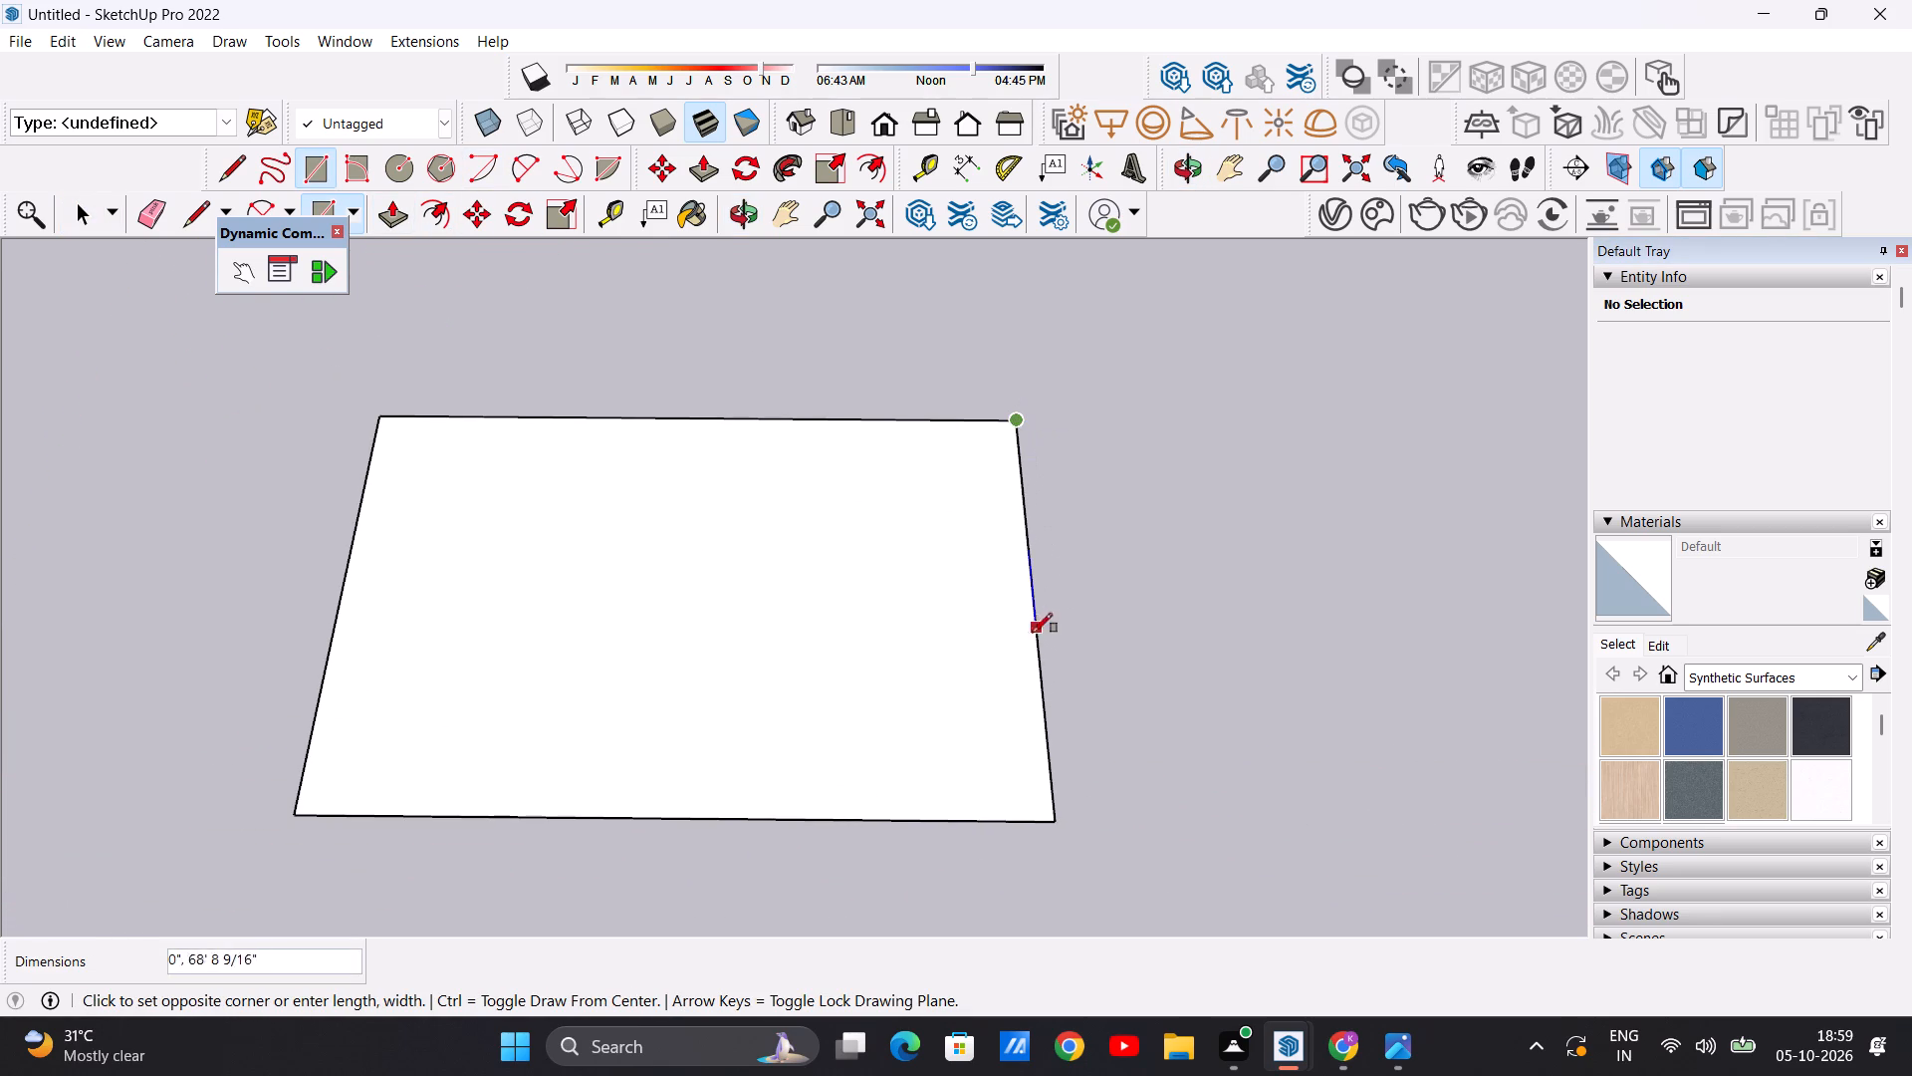
{"action": "left_click", "coordinate": [1059, 821]}
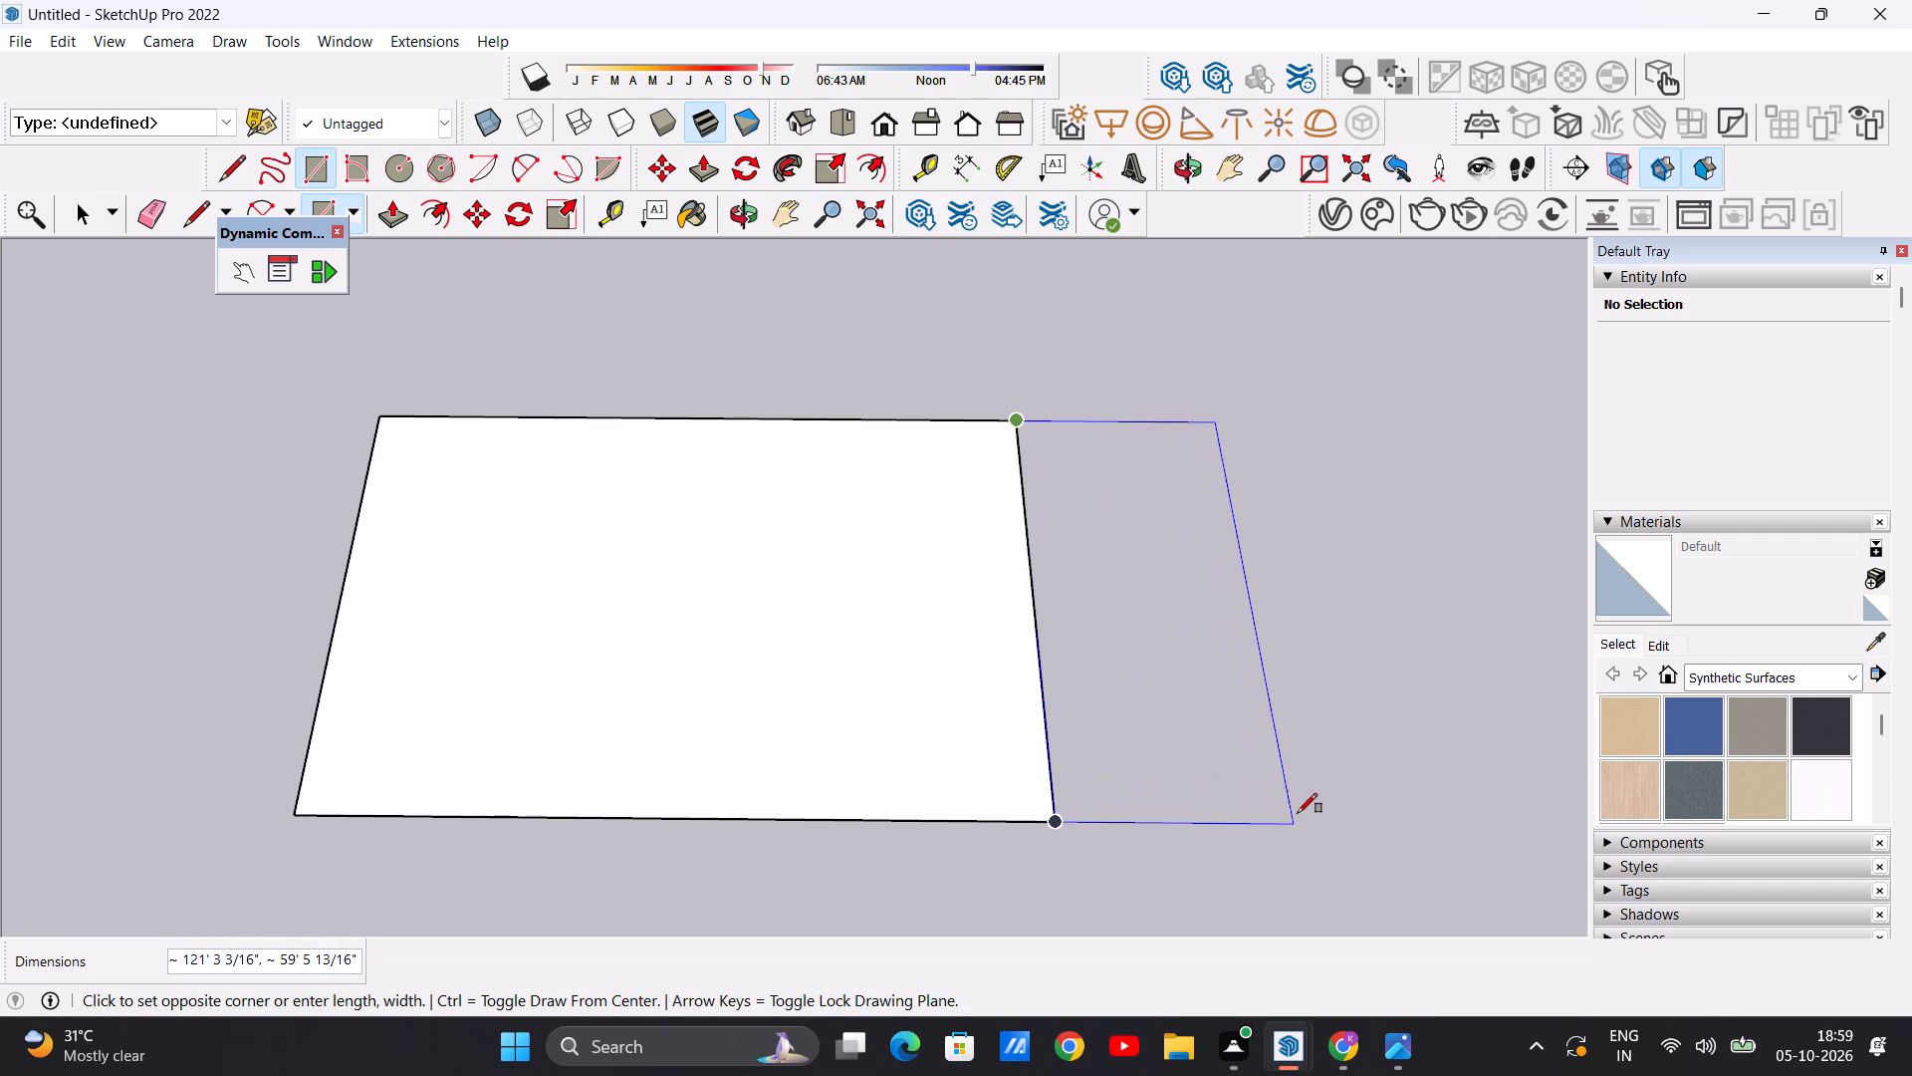
{"action": "left_click", "coordinate": [1306, 812]}
{"action": "key", "text": "space"}
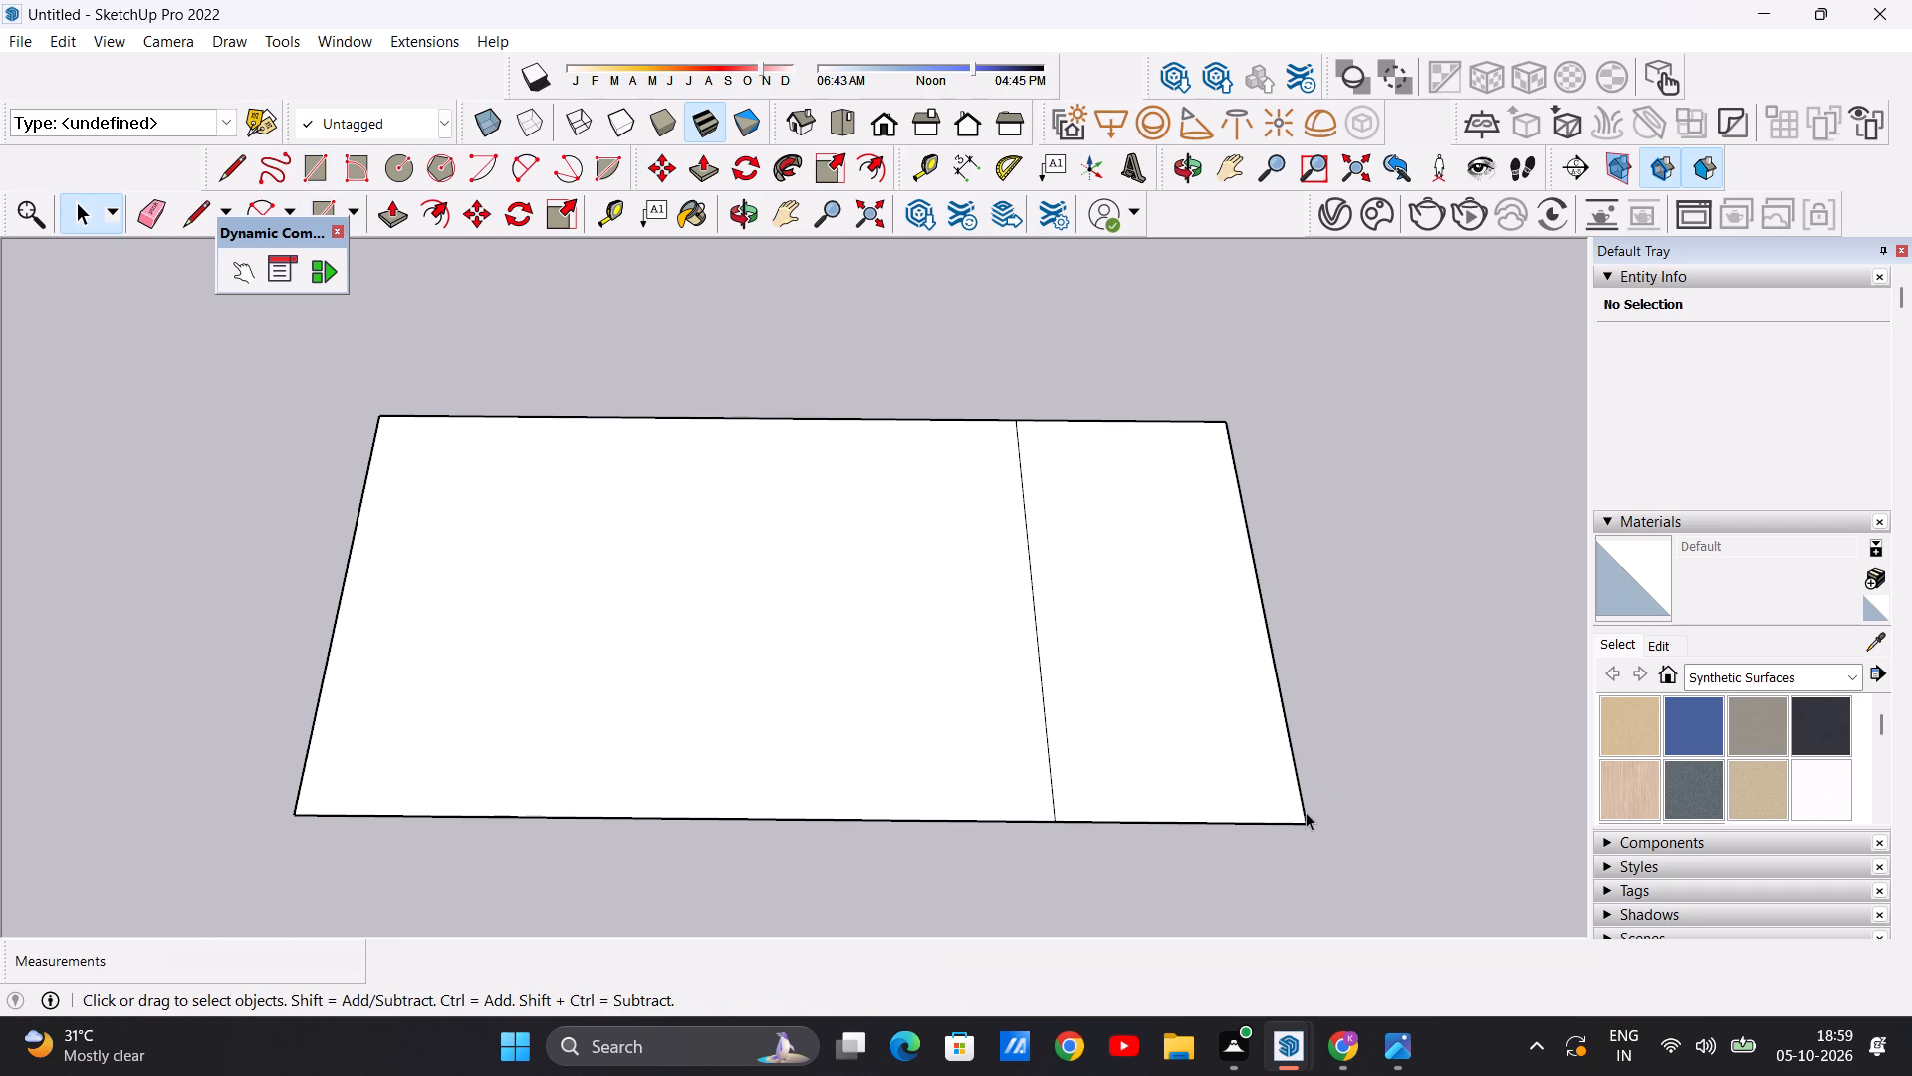
Erase the dividing edge between the base face and the added rectangle to merge them into one face.
{"action": "key", "text": "e"}
{"action": "left_click_drag", "start_coordinate": [1012, 672], "coordinate": [1050, 664]}
{"action": "key", "text": "space"}
Examine the widened base face and its proportions from oblique and near-overhead viewpoints.
{"action": "scroll", "coordinate": [1025, 685], "scroll_direction": "down", "scroll_amount": 14}
{"action": "middle_click_drag", "start_coordinate": [994, 770], "coordinate": [983, 624]}
{"action": "scroll", "coordinate": [996, 613], "scroll_direction": "up", "scroll_amount": 9}
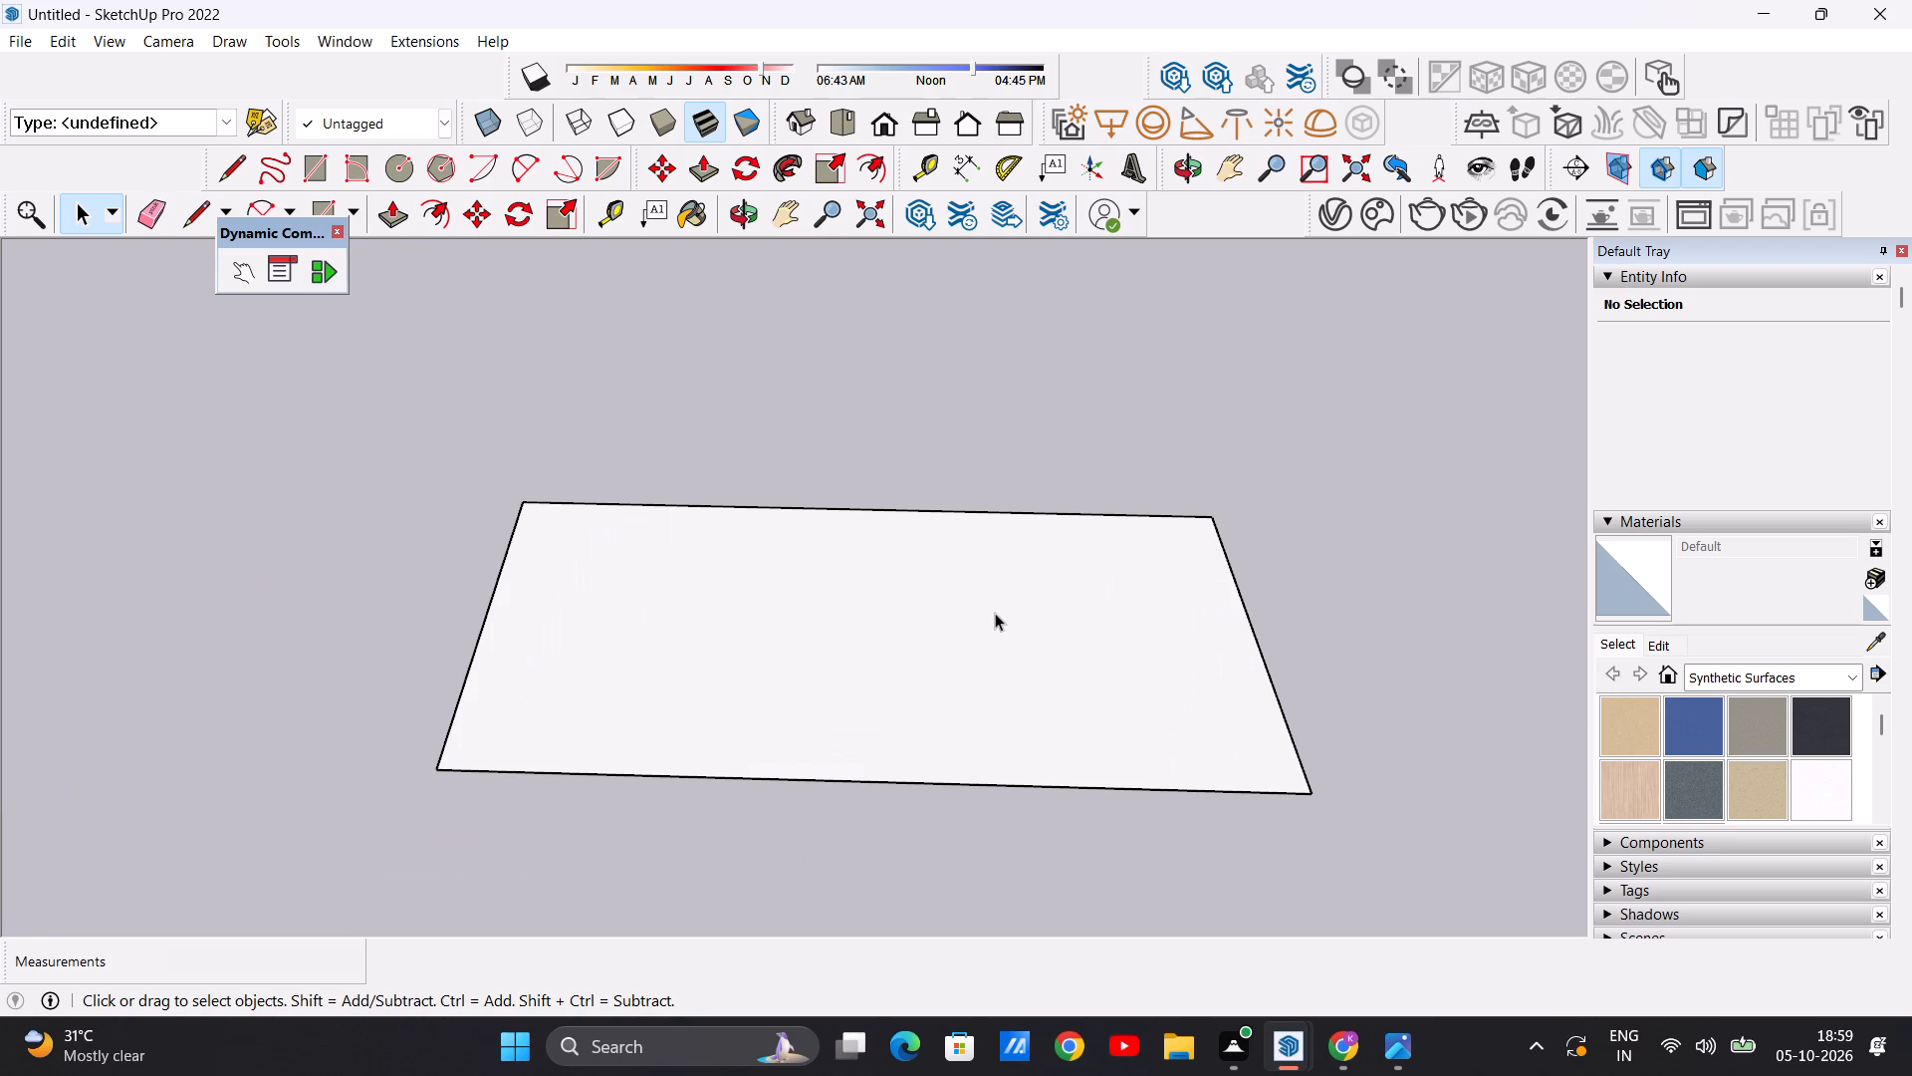
{"action": "scroll", "coordinate": [986, 622], "scroll_direction": "down", "scroll_amount": 9}
{"action": "scroll", "coordinate": [1015, 591], "scroll_direction": "up", "scroll_amount": 6}
{"action": "scroll", "coordinate": [928, 589], "scroll_direction": "down", "scroll_amount": 4}
{"action": "middle_click_drag", "start_coordinate": [909, 606], "coordinate": [923, 850]}
{"action": "scroll", "coordinate": [992, 759], "scroll_direction": "up", "scroll_amount": 3}
{"action": "scroll", "coordinate": [981, 758], "scroll_direction": "down", "scroll_amount": 3}
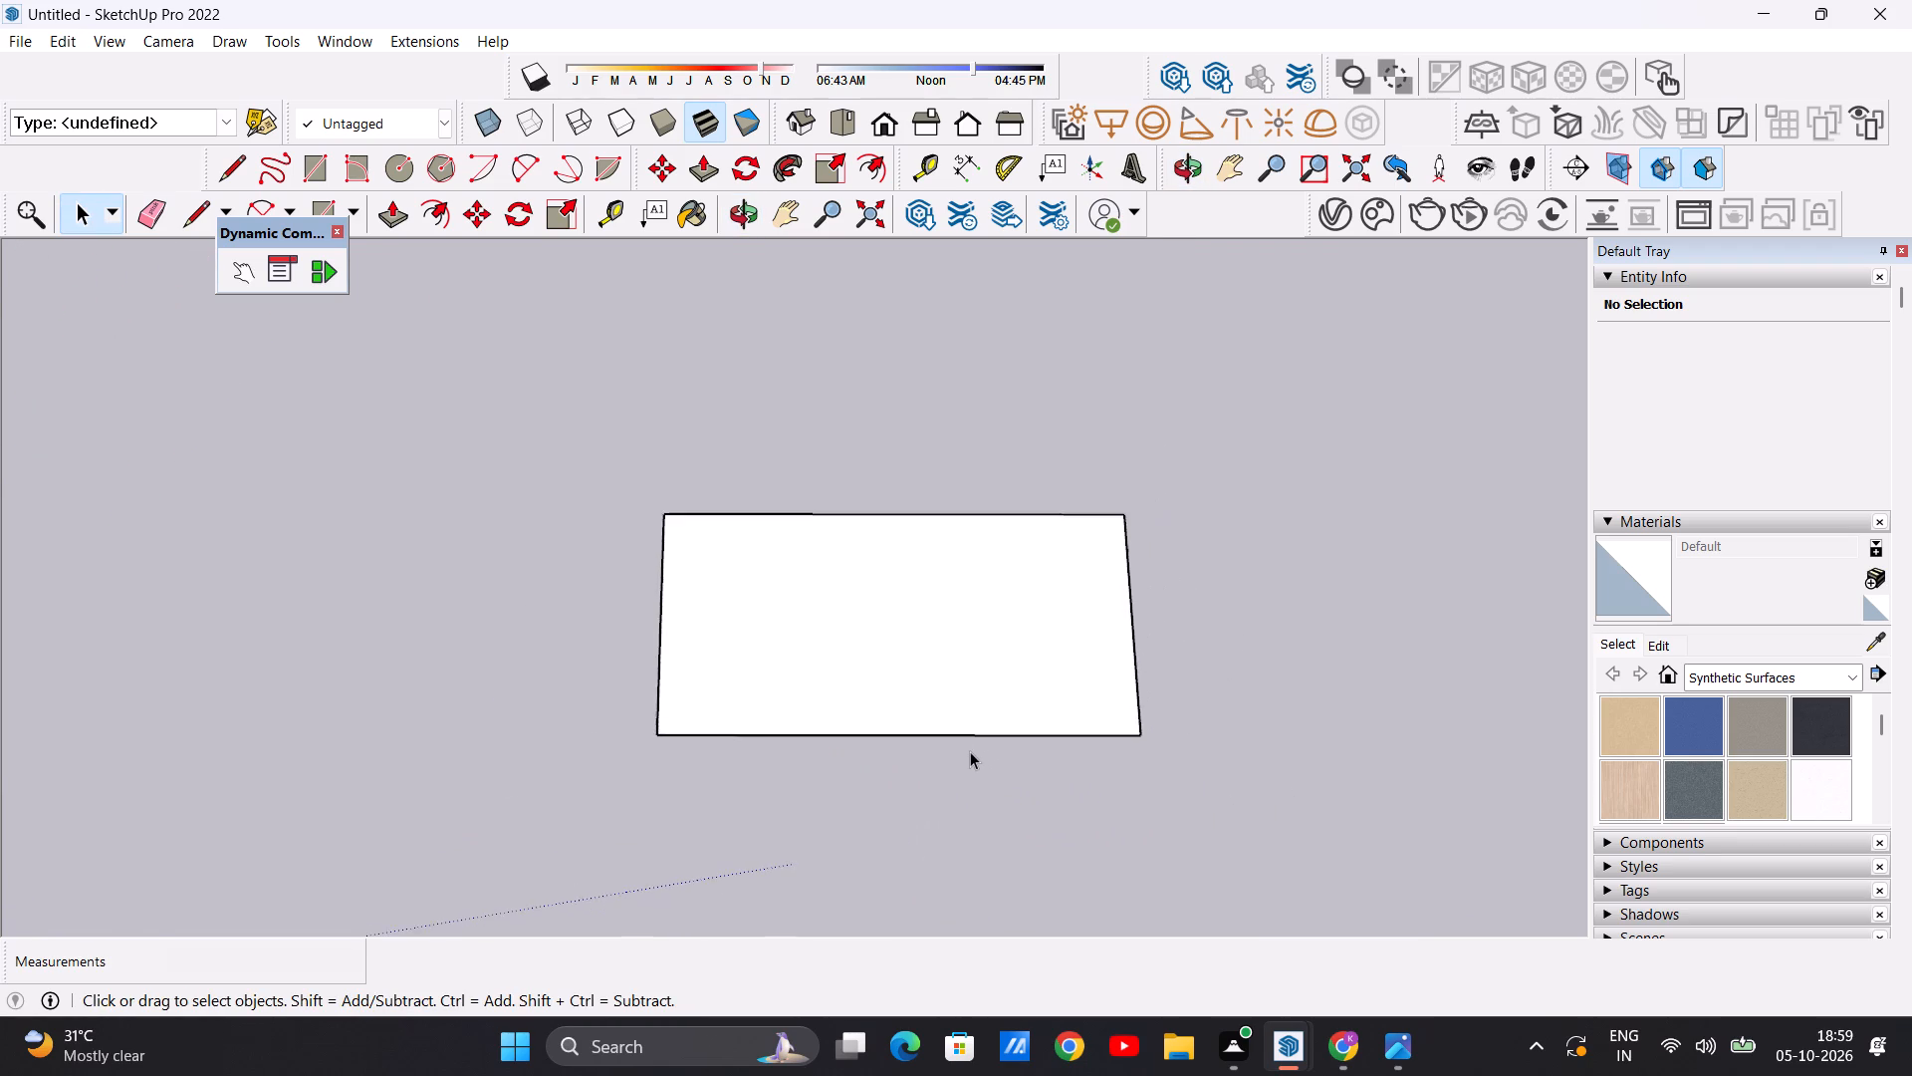
Push/Pull the merged base face by 9" to give it thickness as a thin slab.
{"action": "scroll", "coordinate": [970, 751], "scroll_direction": "down", "scroll_amount": 5}
{"action": "scroll", "coordinate": [957, 742], "scroll_direction": "up", "scroll_amount": 3}
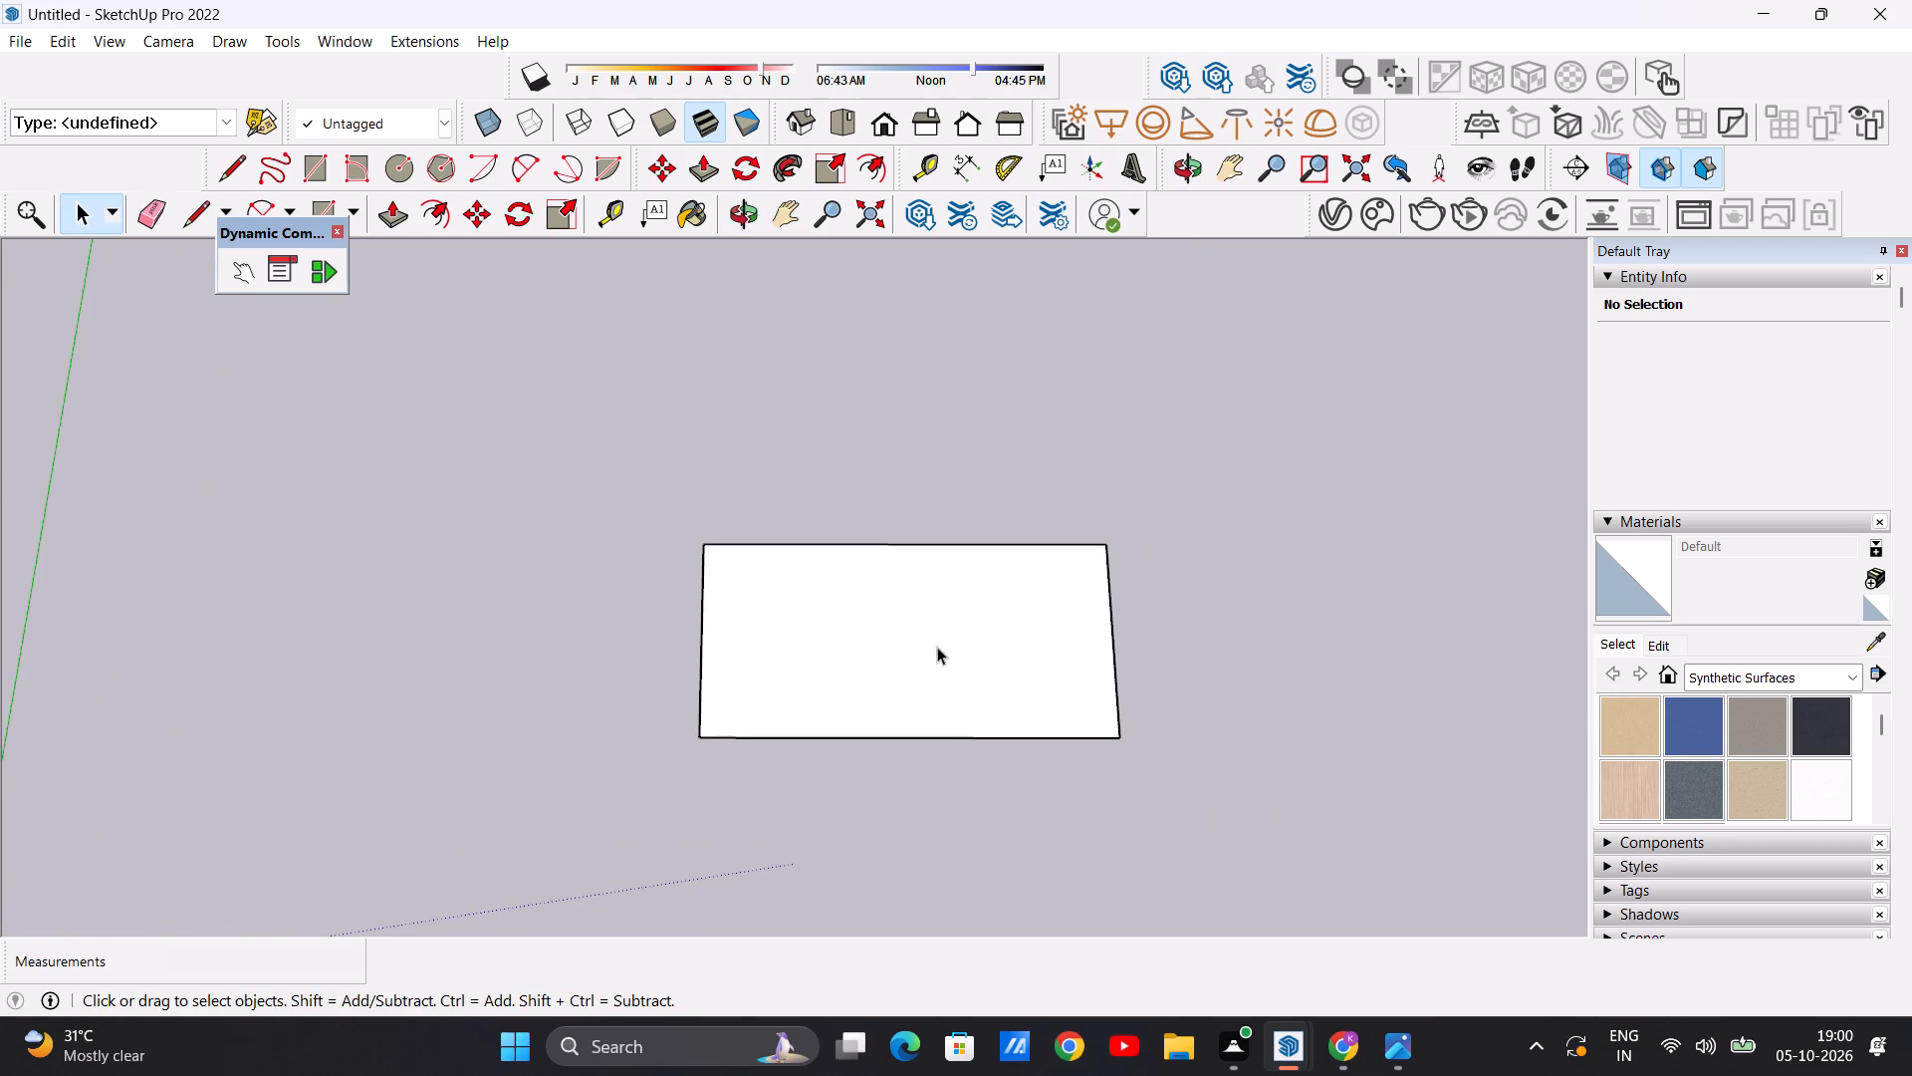
{"action": "scroll", "coordinate": [942, 640], "scroll_direction": "down", "scroll_amount": 3}
{"action": "middle_click_drag", "start_coordinate": [962, 753], "coordinate": [961, 478]}
{"action": "scroll", "coordinate": [986, 661], "scroll_direction": "up", "scroll_amount": 4}
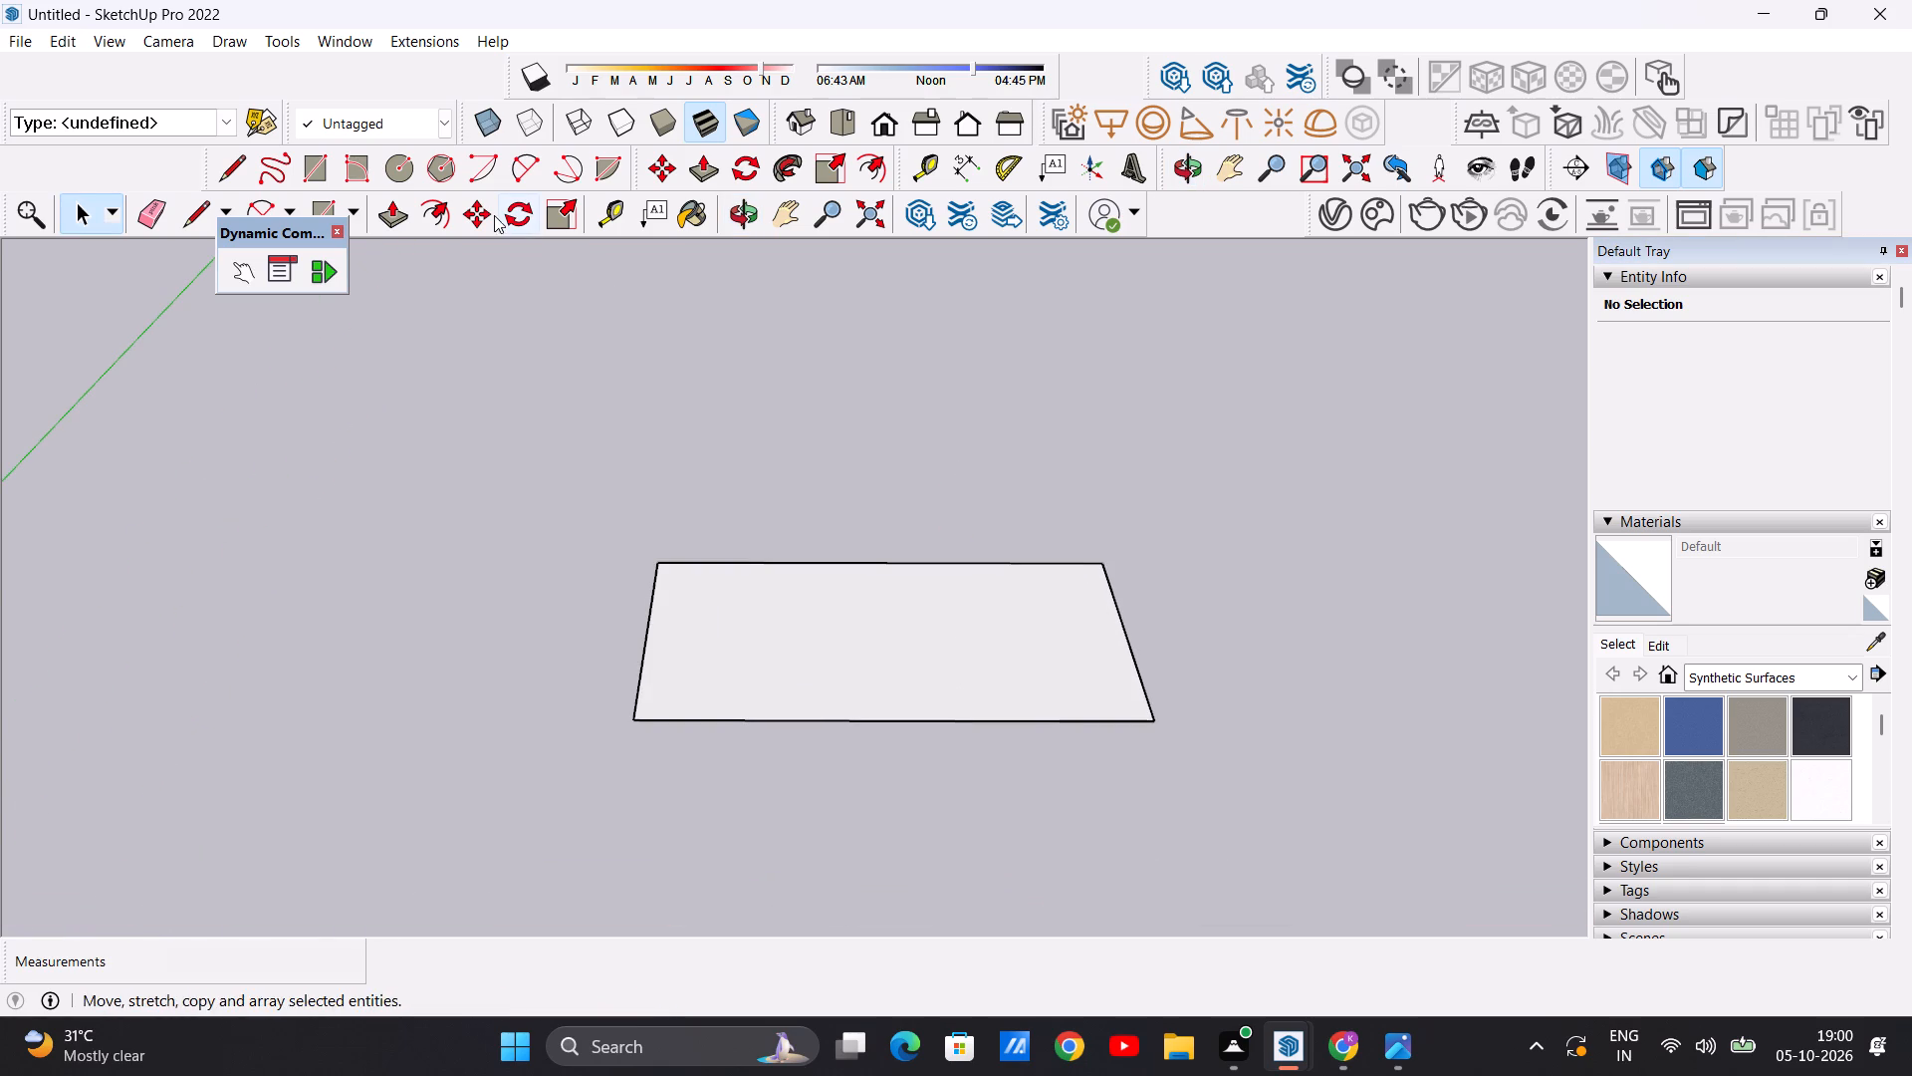
{"action": "left_click", "coordinate": [385, 214]}
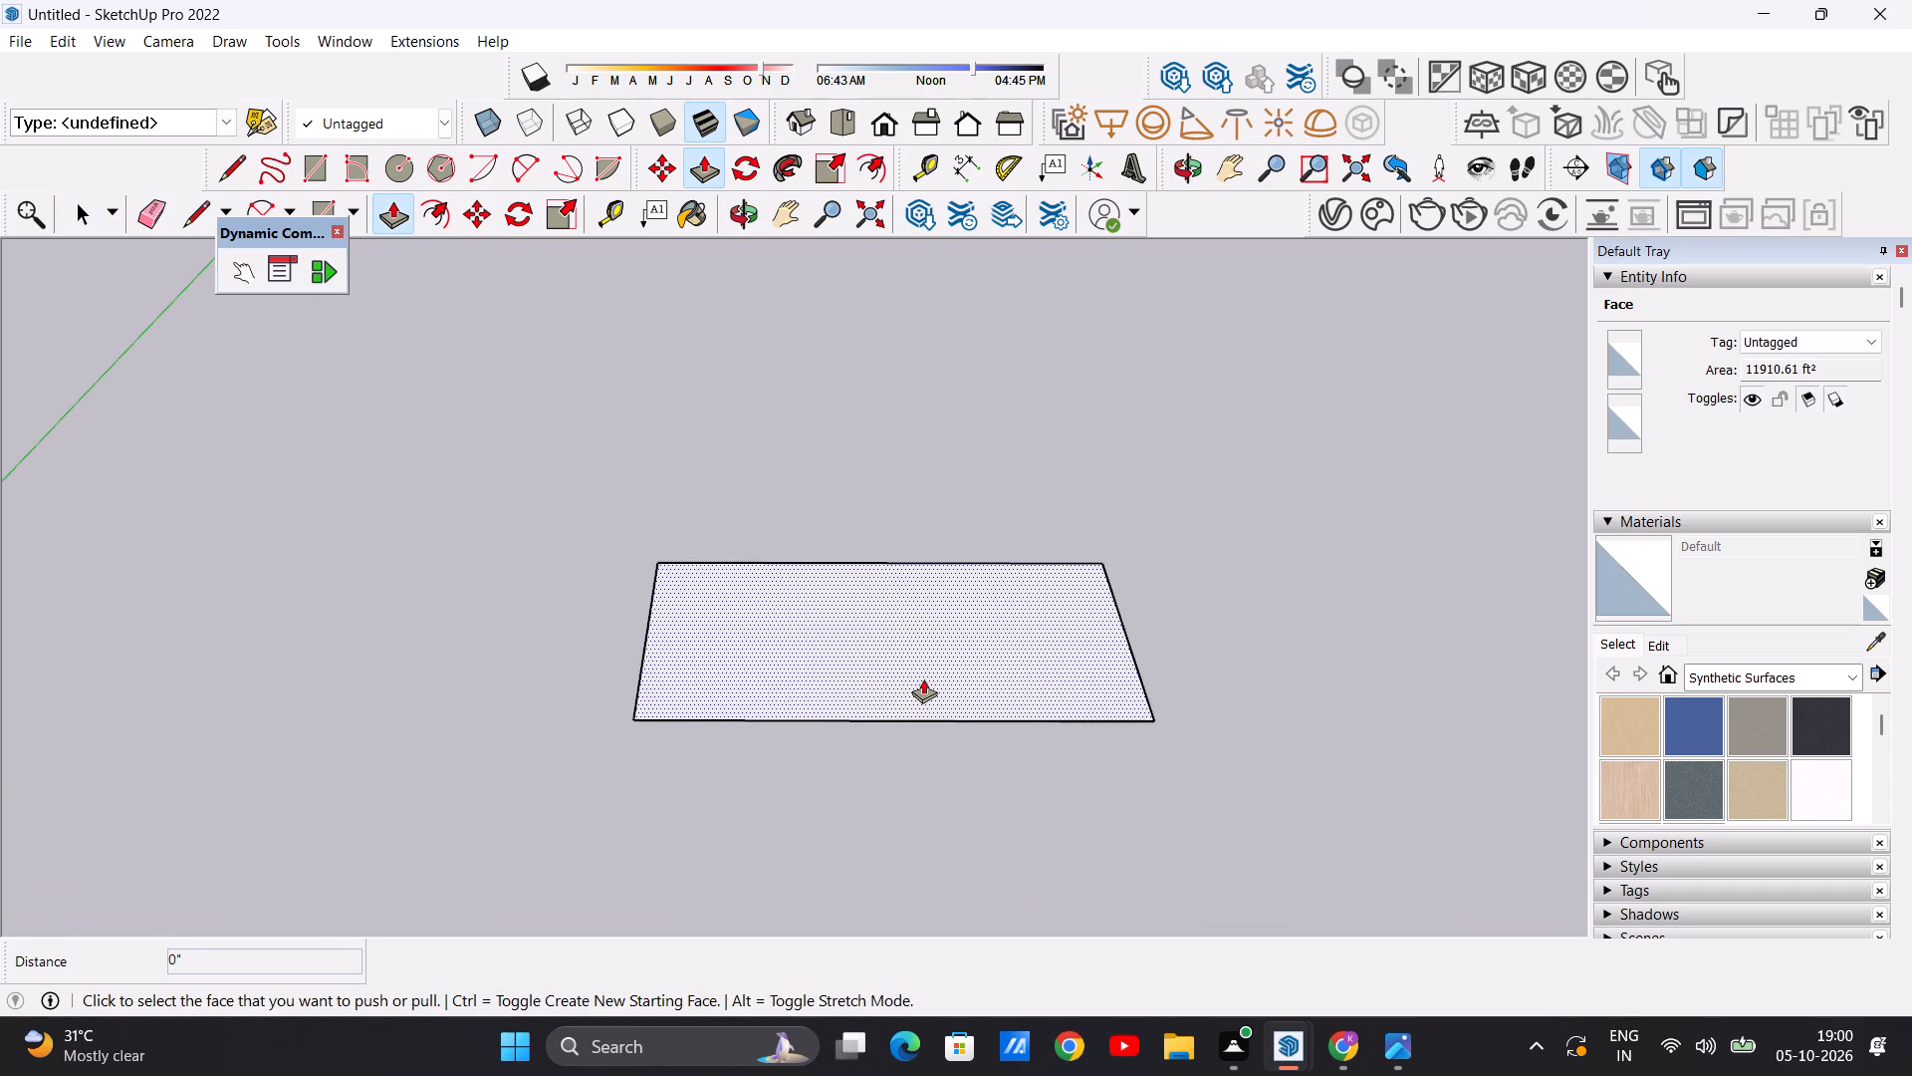
{"action": "left_click", "coordinate": [923, 678]}
{"action": "type", "text": "9\""}
{"action": "key", "text": "Return"}
{"action": "key", "text": "space"}
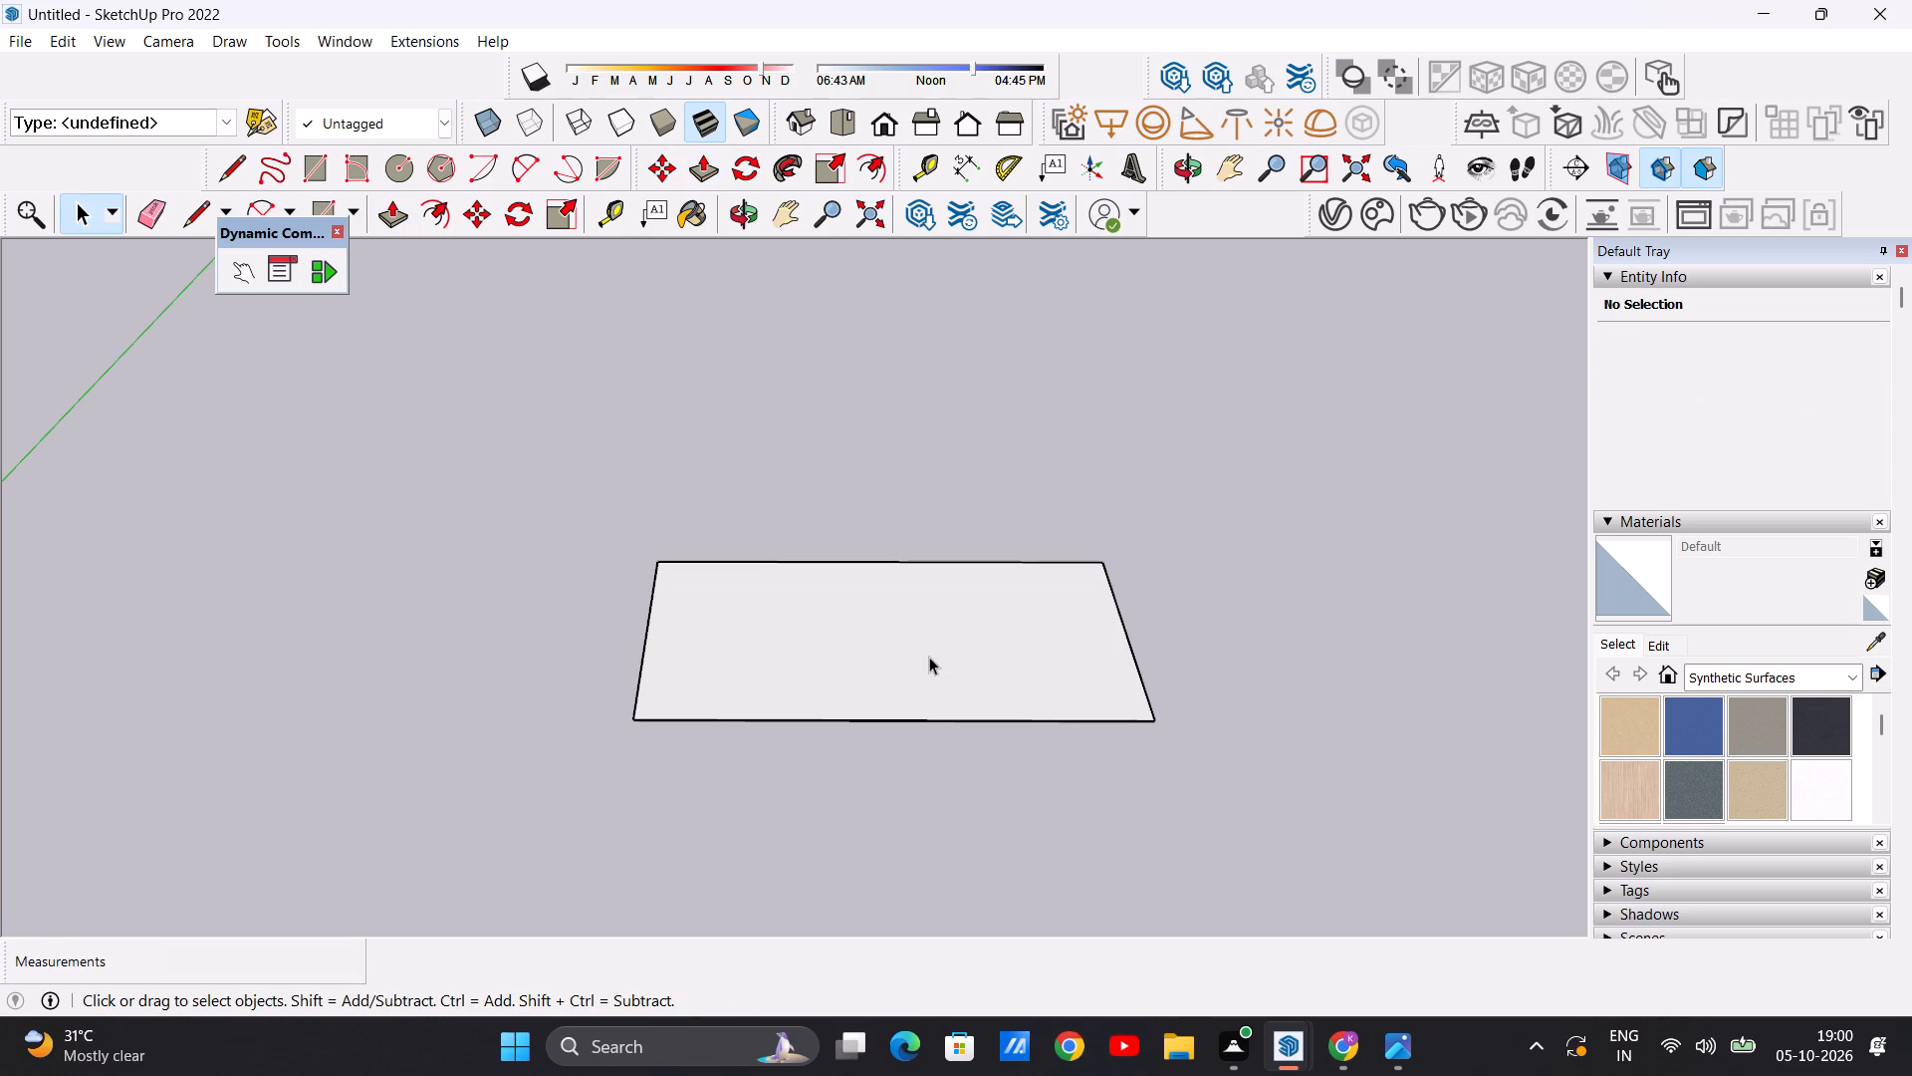
Examine the slab's edge thickness and its position relative to the axes from low oblique, near-overhead and top viewpoints.
{"action": "scroll", "coordinate": [925, 702], "scroll_direction": "down", "scroll_amount": 2}
{"action": "middle_click_drag", "start_coordinate": [958, 790], "coordinate": [948, 566]}
{"action": "scroll", "coordinate": [869, 643], "scroll_direction": "up", "scroll_amount": 2}
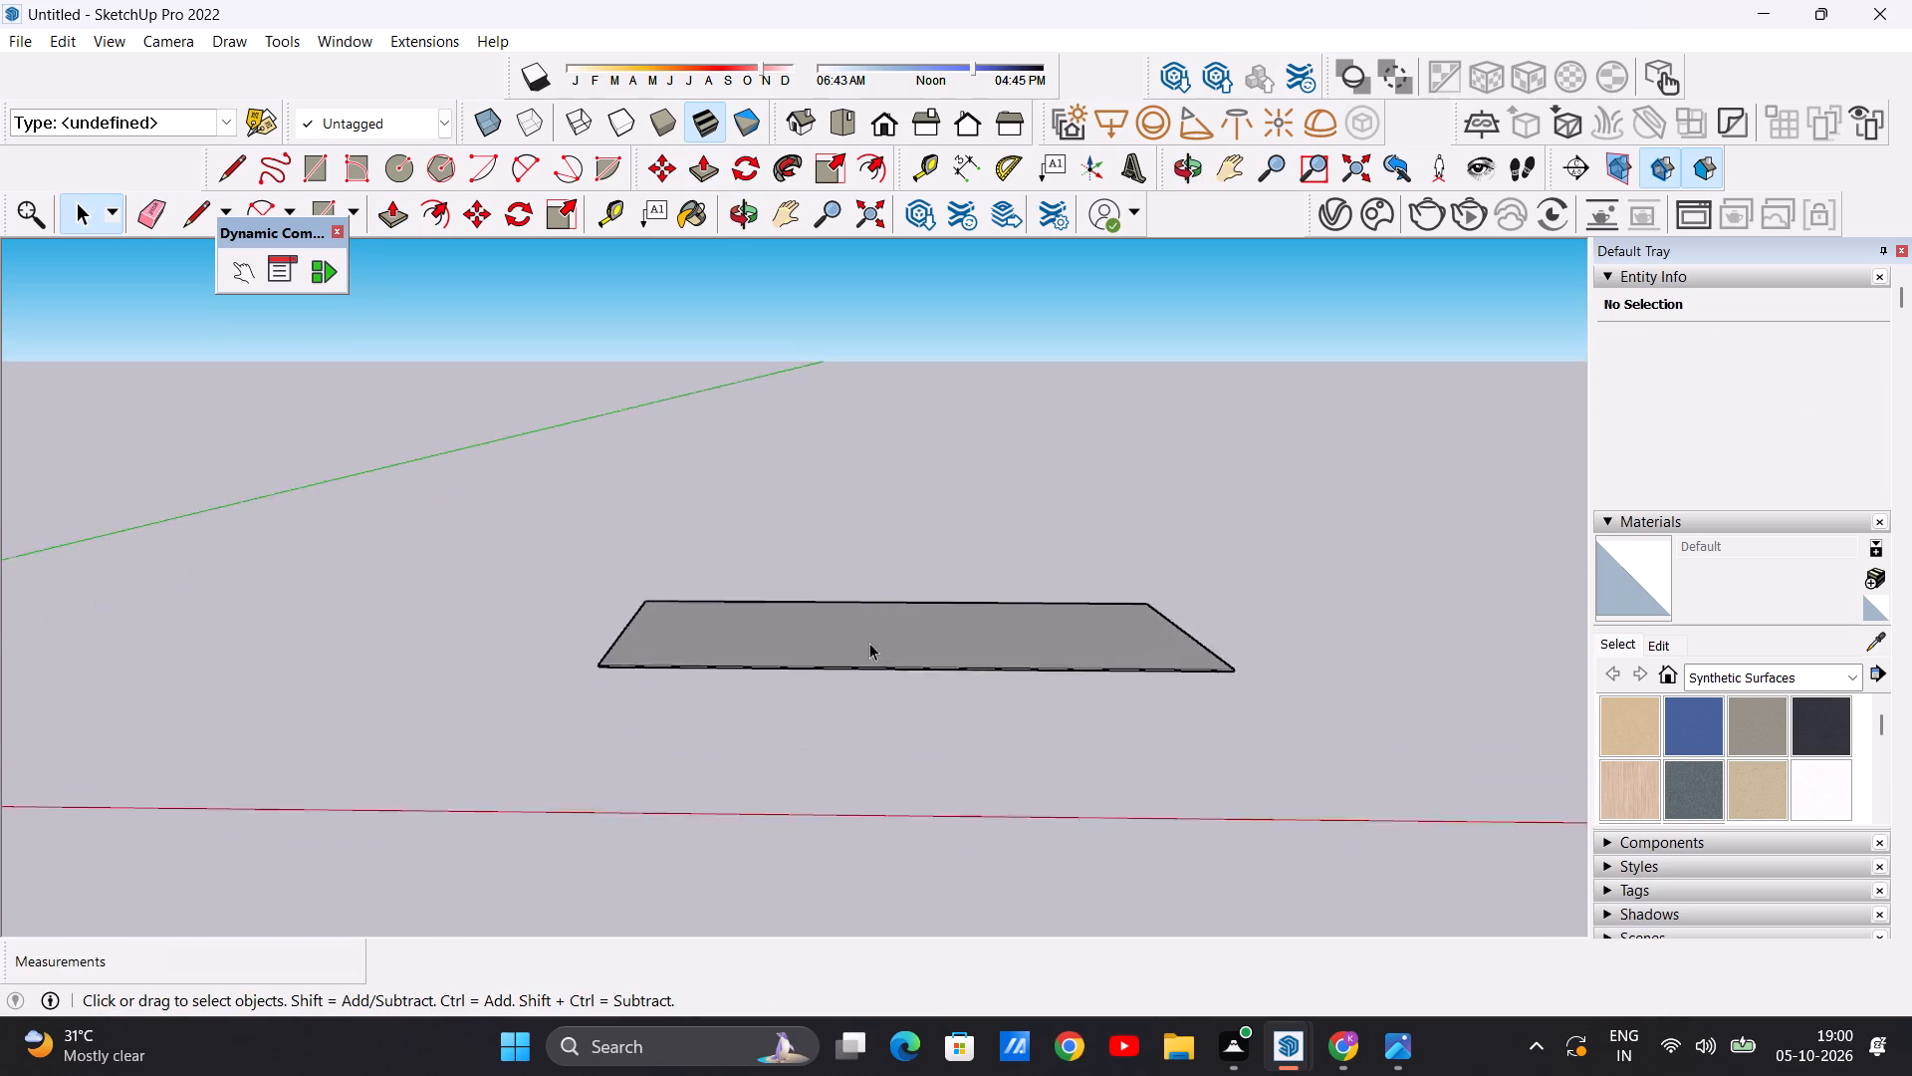
{"action": "scroll", "coordinate": [869, 643], "scroll_direction": "up", "scroll_amount": 18}
{"action": "scroll", "coordinate": [901, 756], "scroll_direction": "down", "scroll_amount": 15}
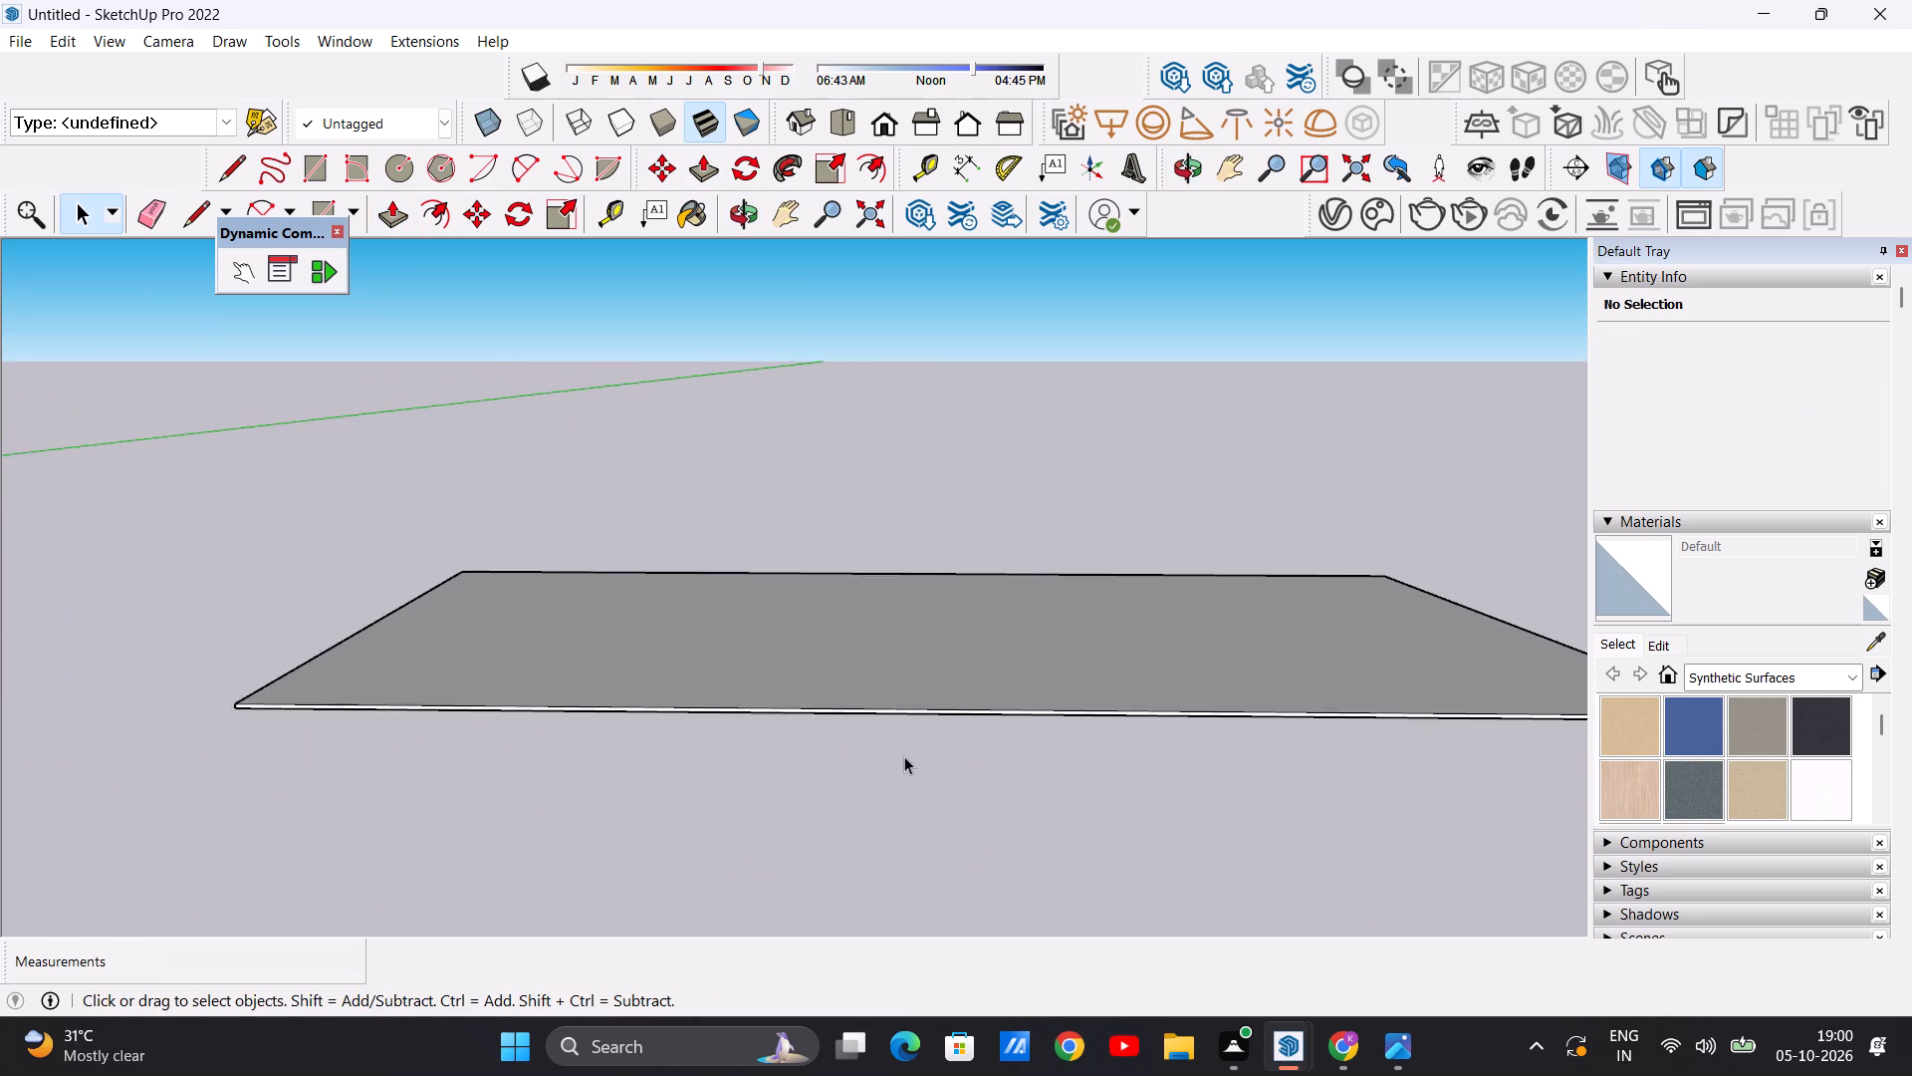
{"action": "scroll", "coordinate": [904, 756], "scroll_direction": "down", "scroll_amount": 14}
{"action": "middle_click_drag", "start_coordinate": [905, 652], "coordinate": [925, 841]}
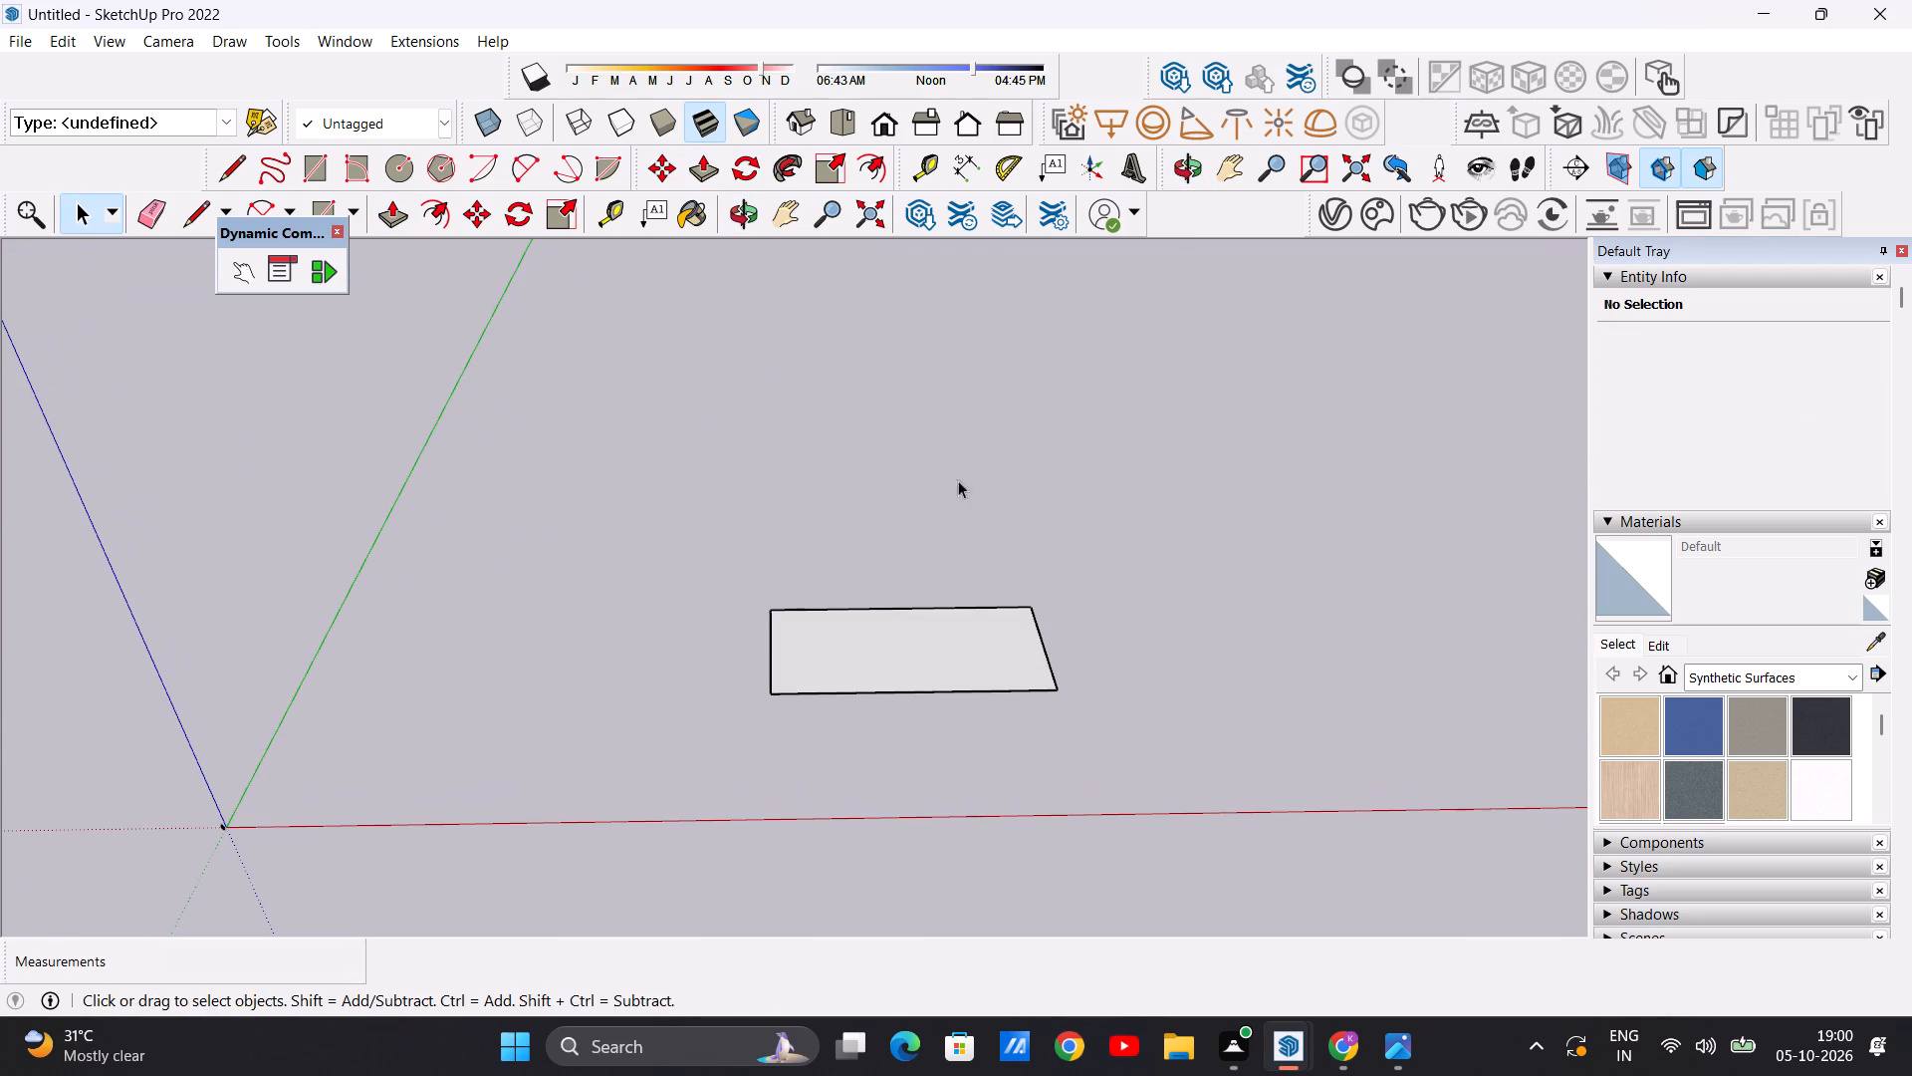
{"action": "left_click", "coordinate": [885, 112]}
{"action": "middle_click_drag", "start_coordinate": [978, 511], "coordinate": [978, 767]}
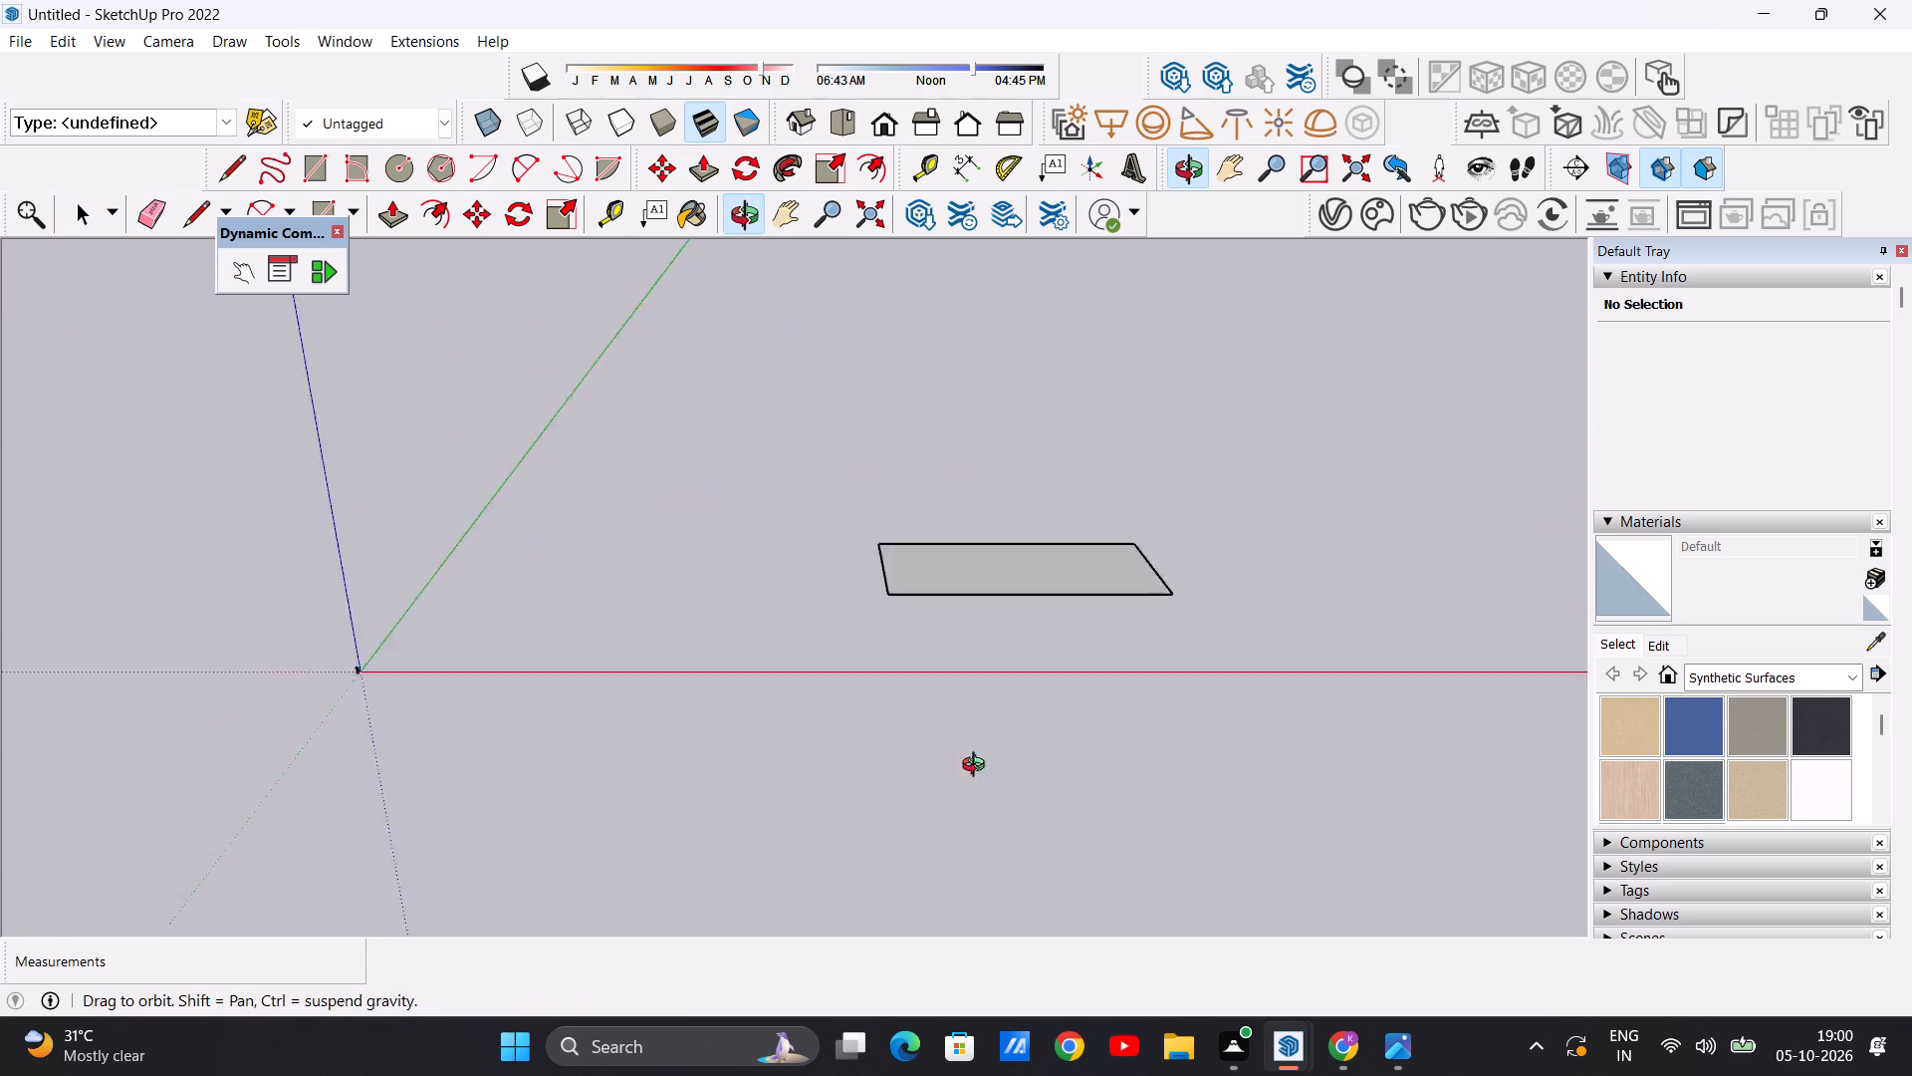
{"action": "middle_click_drag", "start_coordinate": [978, 767], "coordinate": [978, 852]}
{"action": "middle_click_drag", "start_coordinate": [996, 682], "coordinate": [1015, 904]}
{"action": "scroll", "coordinate": [1167, 500], "scroll_direction": "up", "scroll_amount": 7}
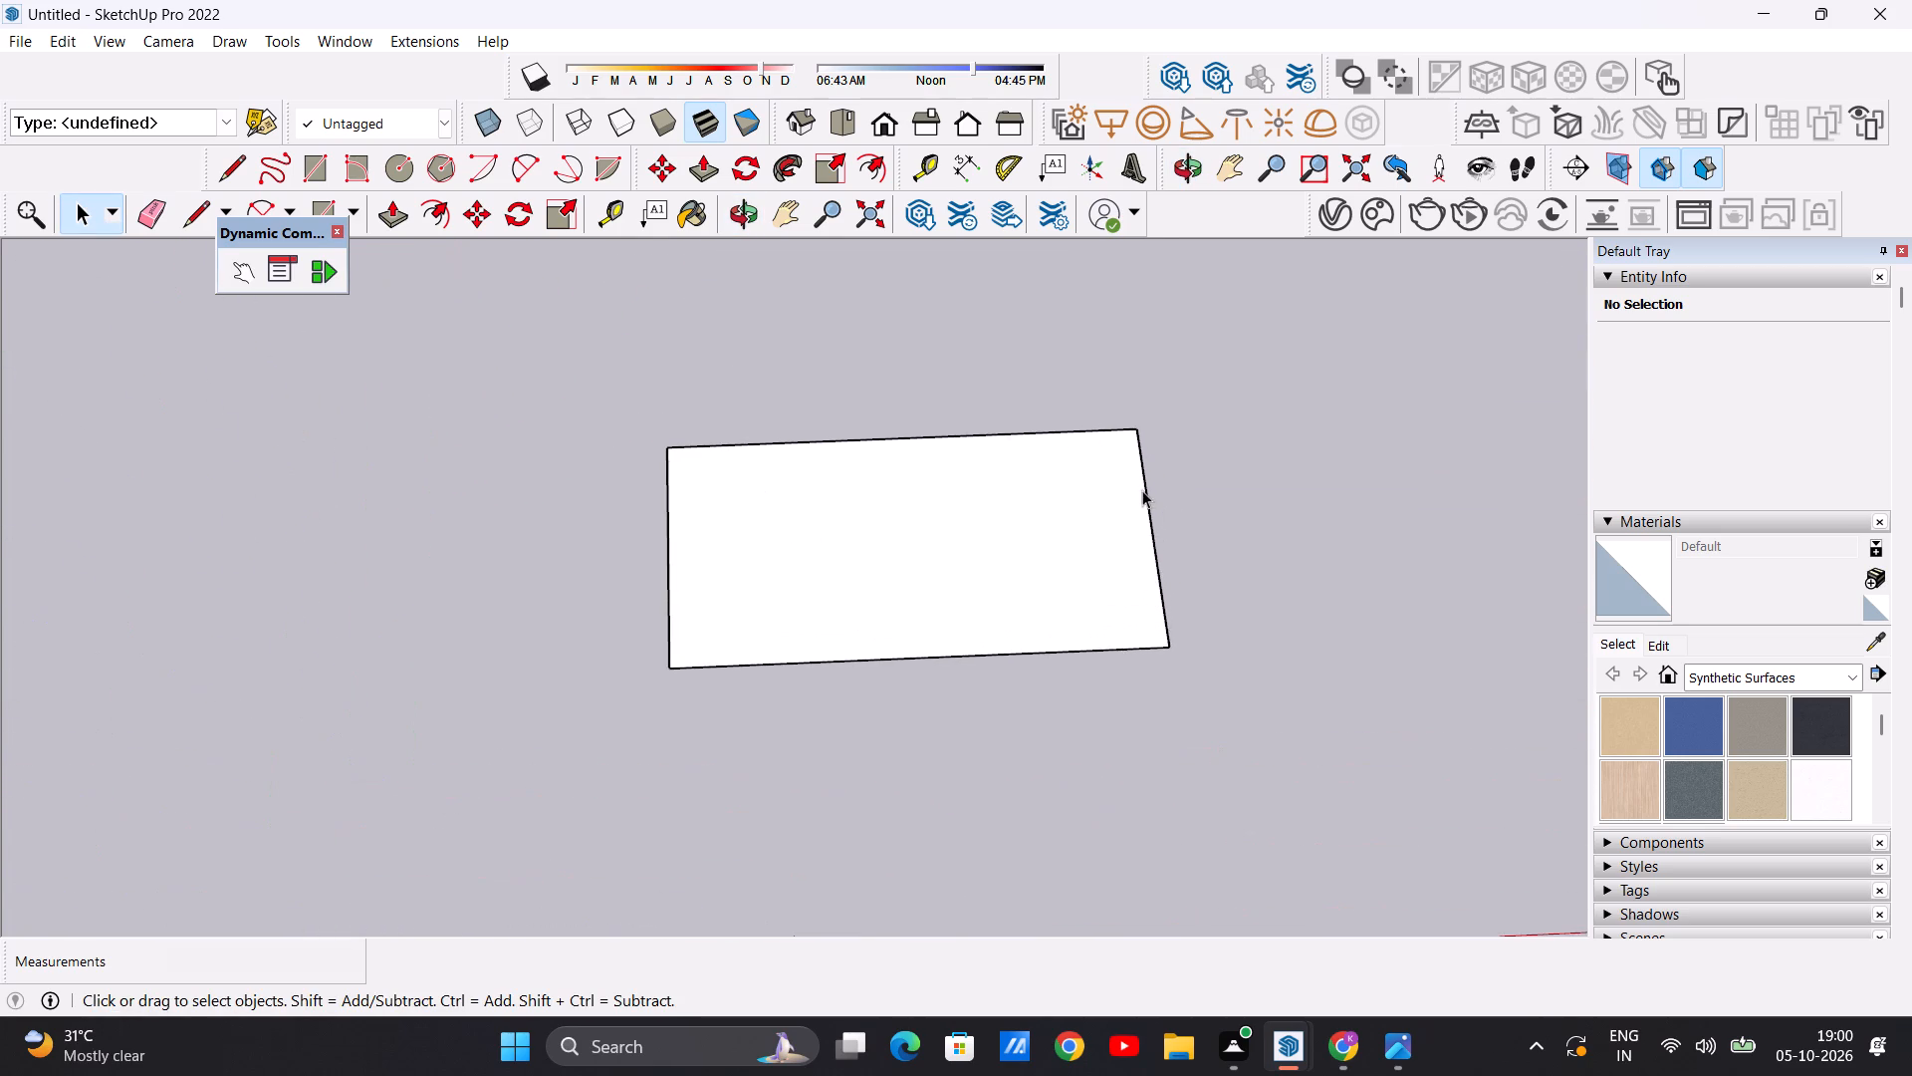
{"action": "scroll", "coordinate": [1110, 458], "scroll_direction": "up", "scroll_amount": 4}
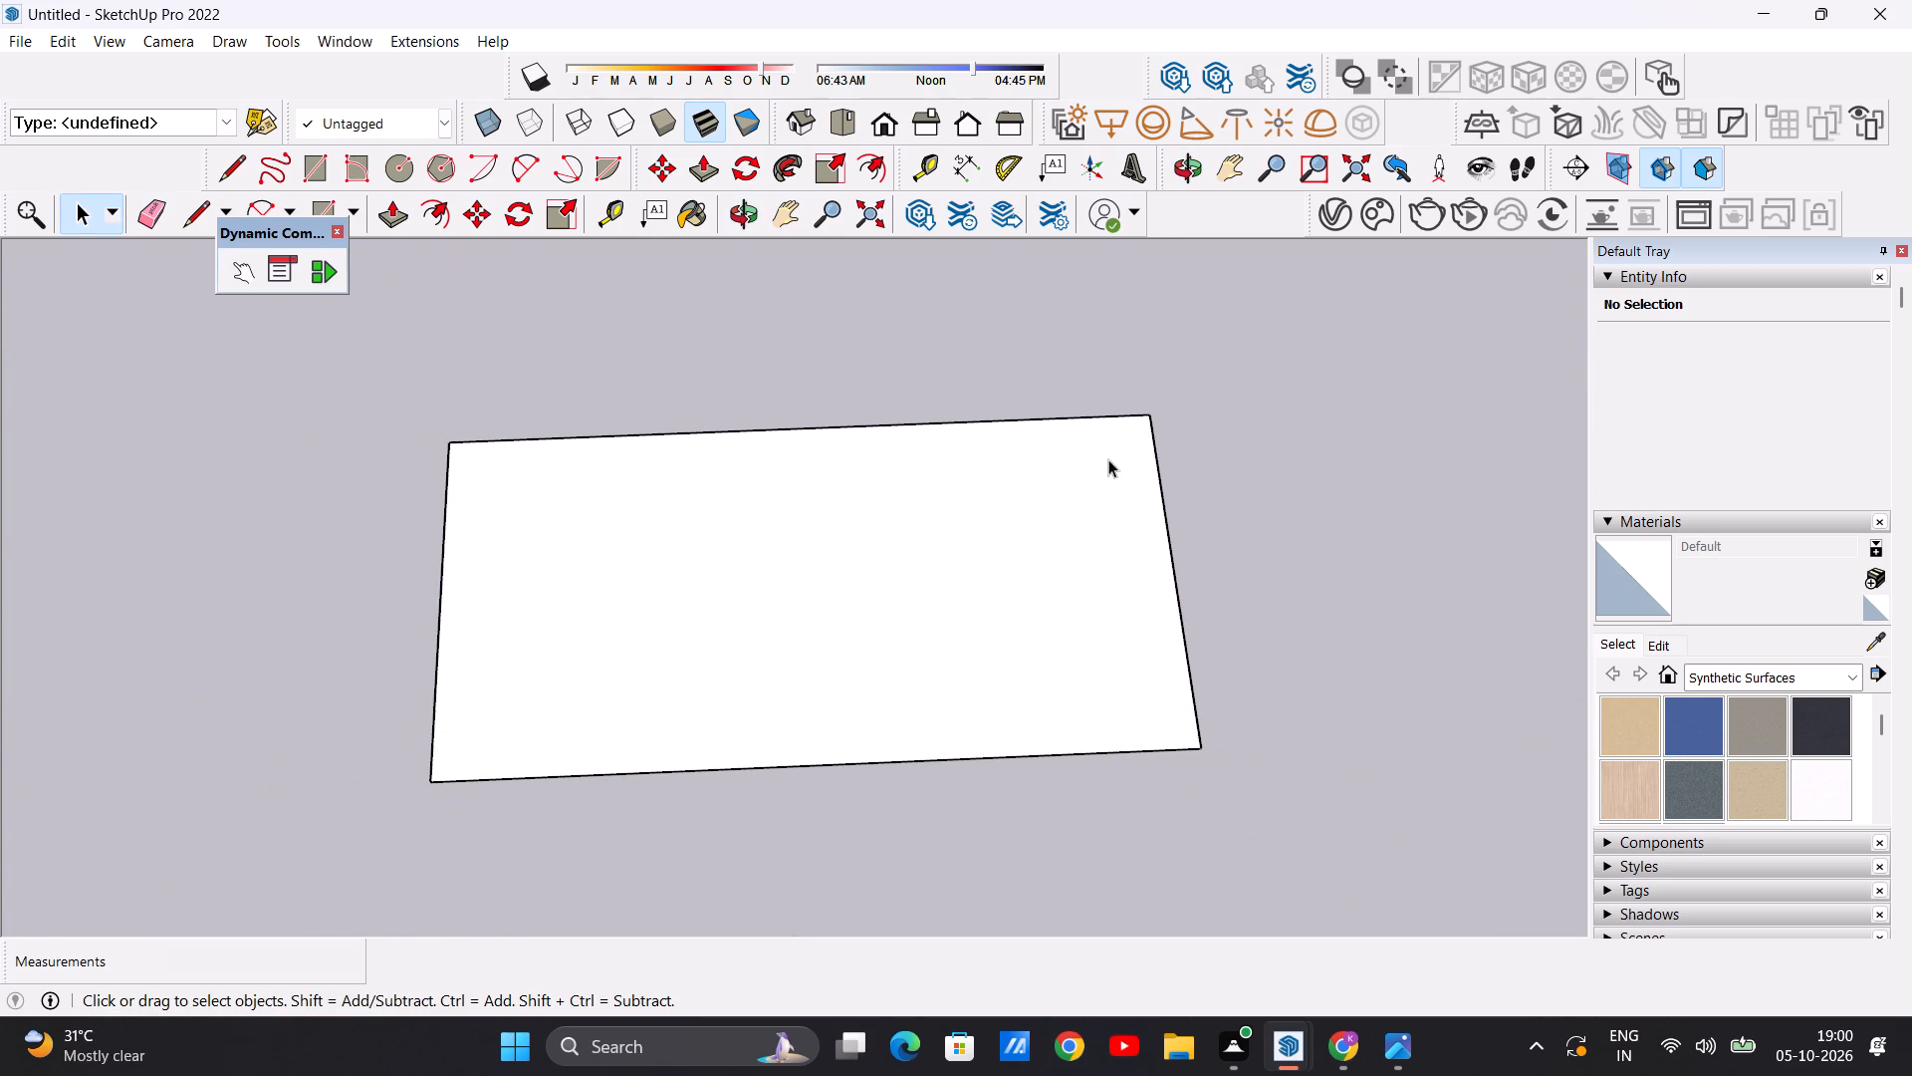
{"action": "scroll", "coordinate": [1156, 686], "scroll_direction": "down", "scroll_amount": 4}
{"action": "middle_click_drag", "start_coordinate": [1136, 778], "coordinate": [1131, 629]}
{"action": "scroll", "coordinate": [1145, 719], "scroll_direction": "up", "scroll_amount": 8}
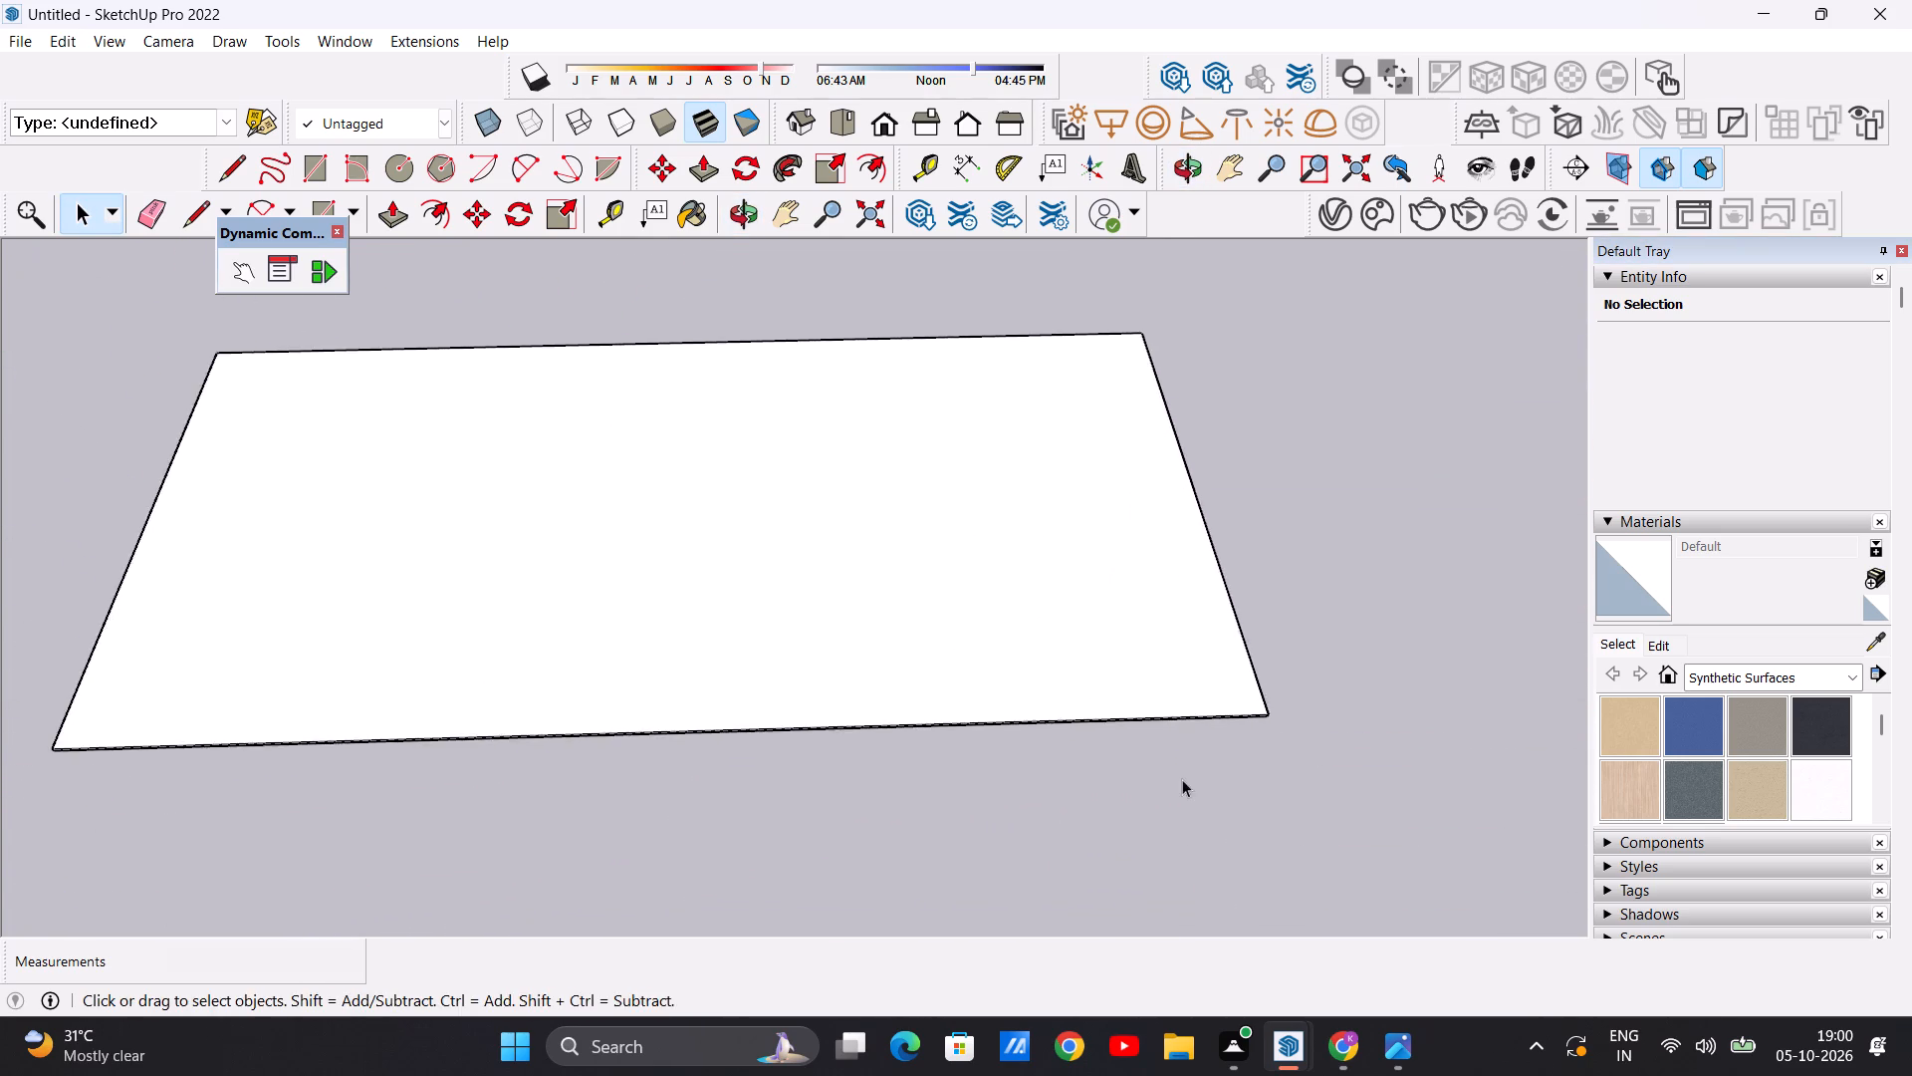
{"action": "middle_click_drag", "start_coordinate": [1182, 779], "coordinate": [1142, 539]}
{"action": "scroll", "coordinate": [1191, 658], "scroll_direction": "up", "scroll_amount": 8}
{"action": "scroll", "coordinate": [1199, 616], "scroll_direction": "down", "scroll_amount": 8}
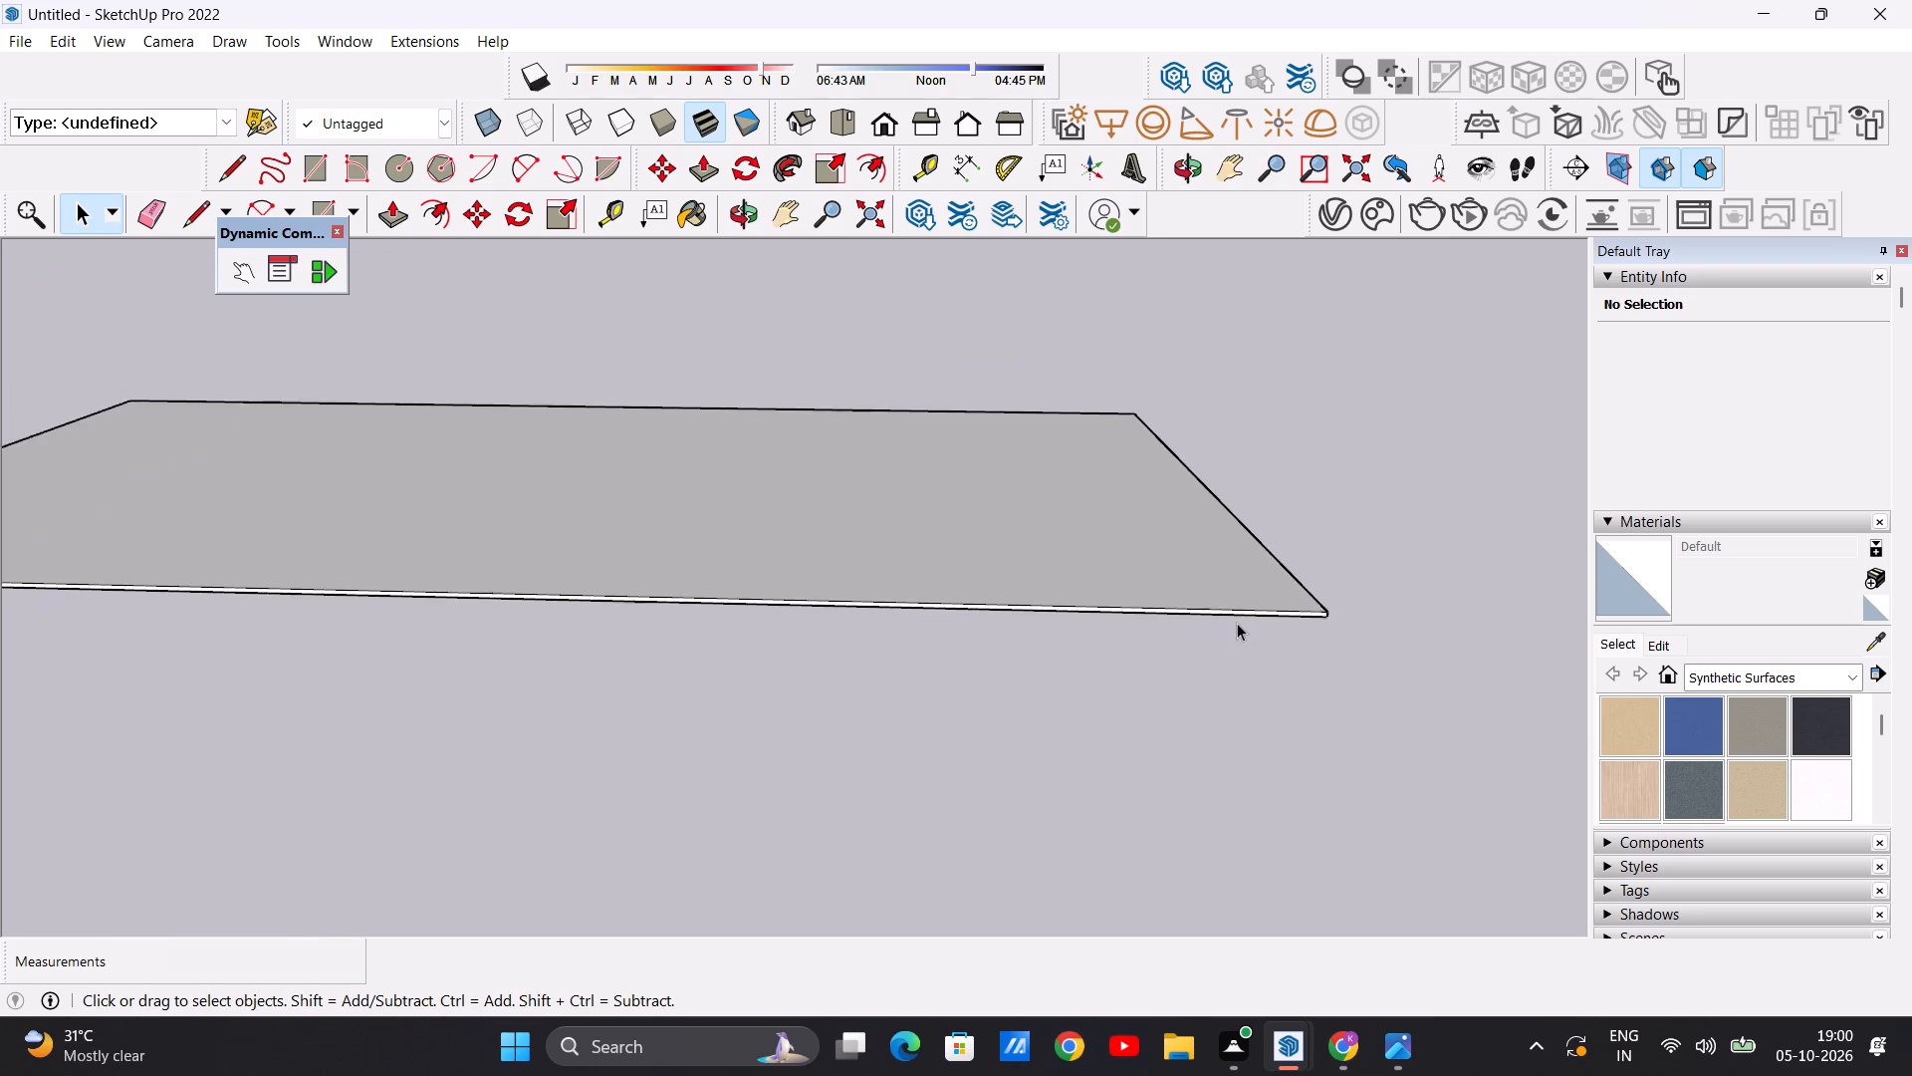
{"action": "scroll", "coordinate": [1237, 623], "scroll_direction": "down", "scroll_amount": 20}
{"action": "scroll", "coordinate": [1237, 623], "scroll_direction": "down", "scroll_amount": 4}
{"action": "scroll", "coordinate": [986, 613], "scroll_direction": "up", "scroll_amount": 1}
{"action": "middle_click_drag", "start_coordinate": [976, 623], "coordinate": [975, 957]}
{"action": "middle_click_drag", "start_coordinate": [1080, 635], "coordinate": [1045, 697]}
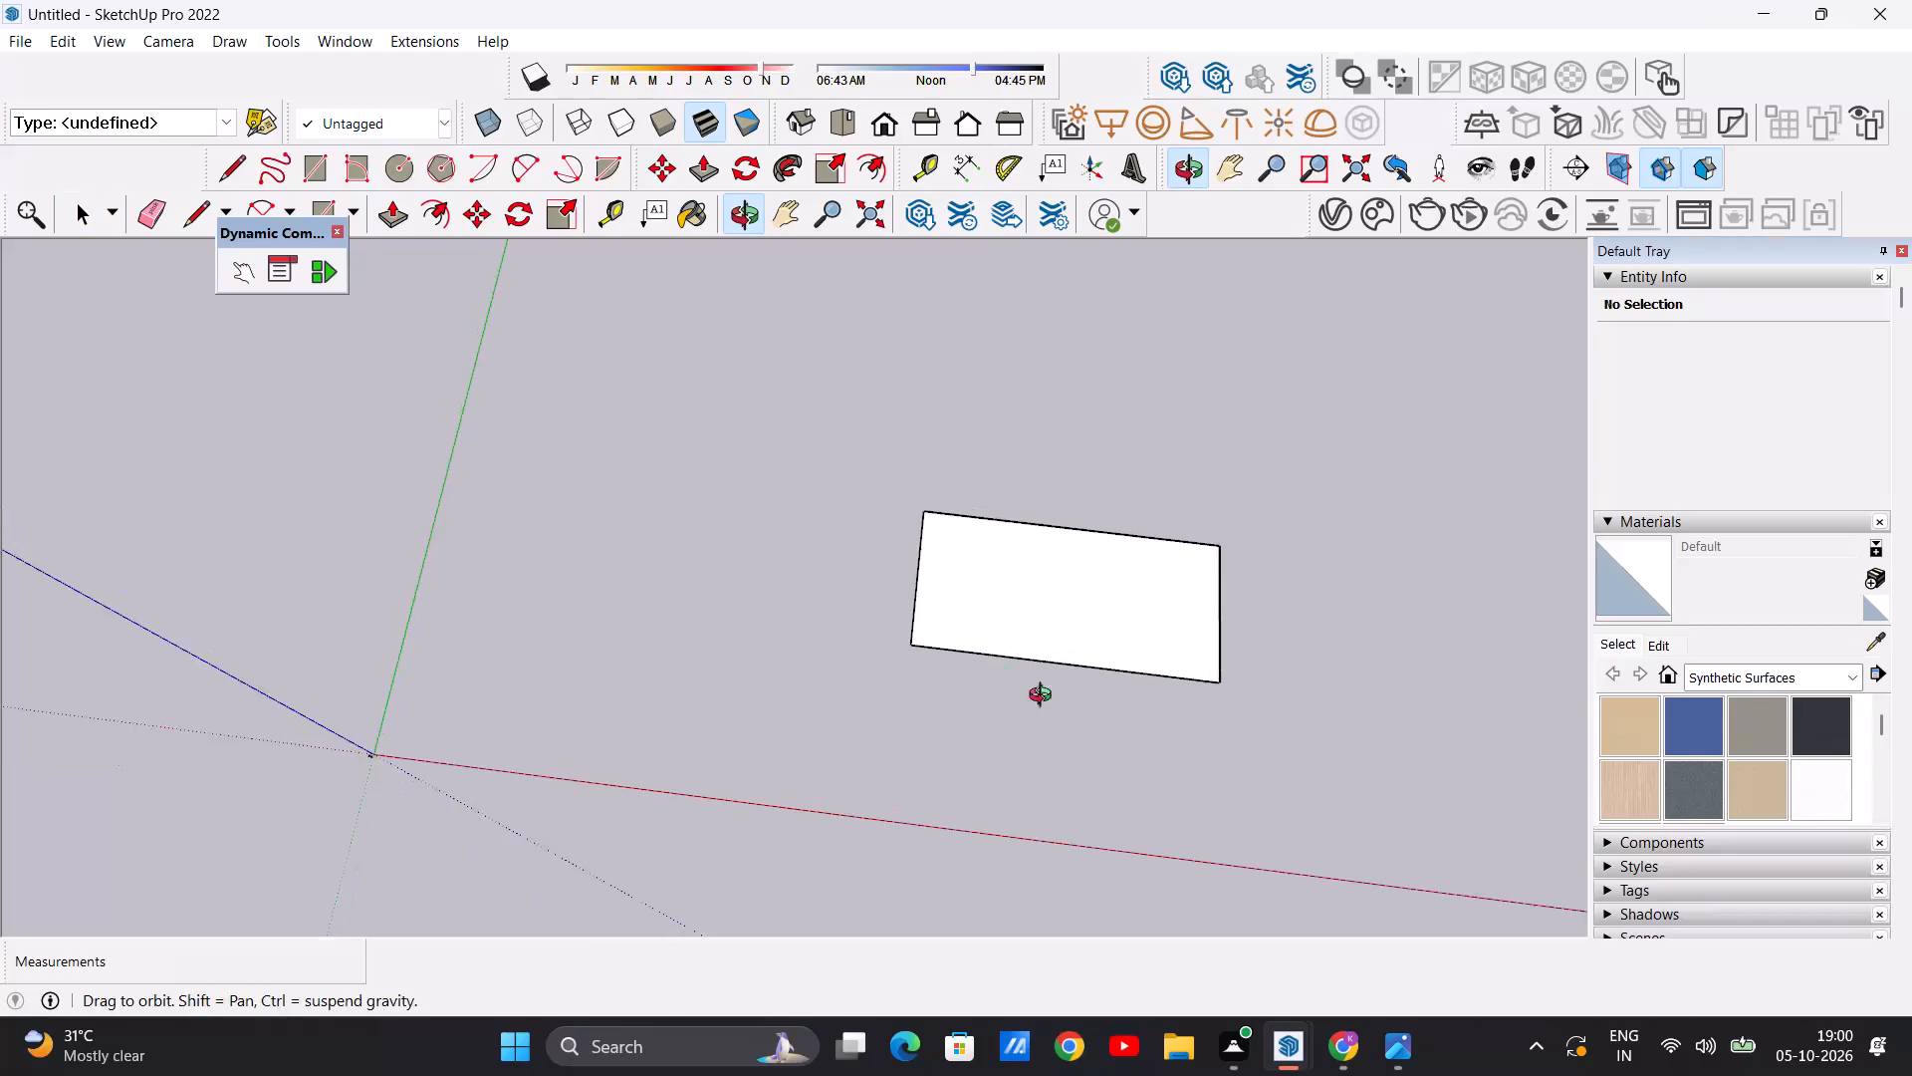
{"action": "middle_click_drag", "start_coordinate": [1045, 697], "coordinate": [1045, 700]}
{"action": "left_click", "coordinate": [840, 119]}
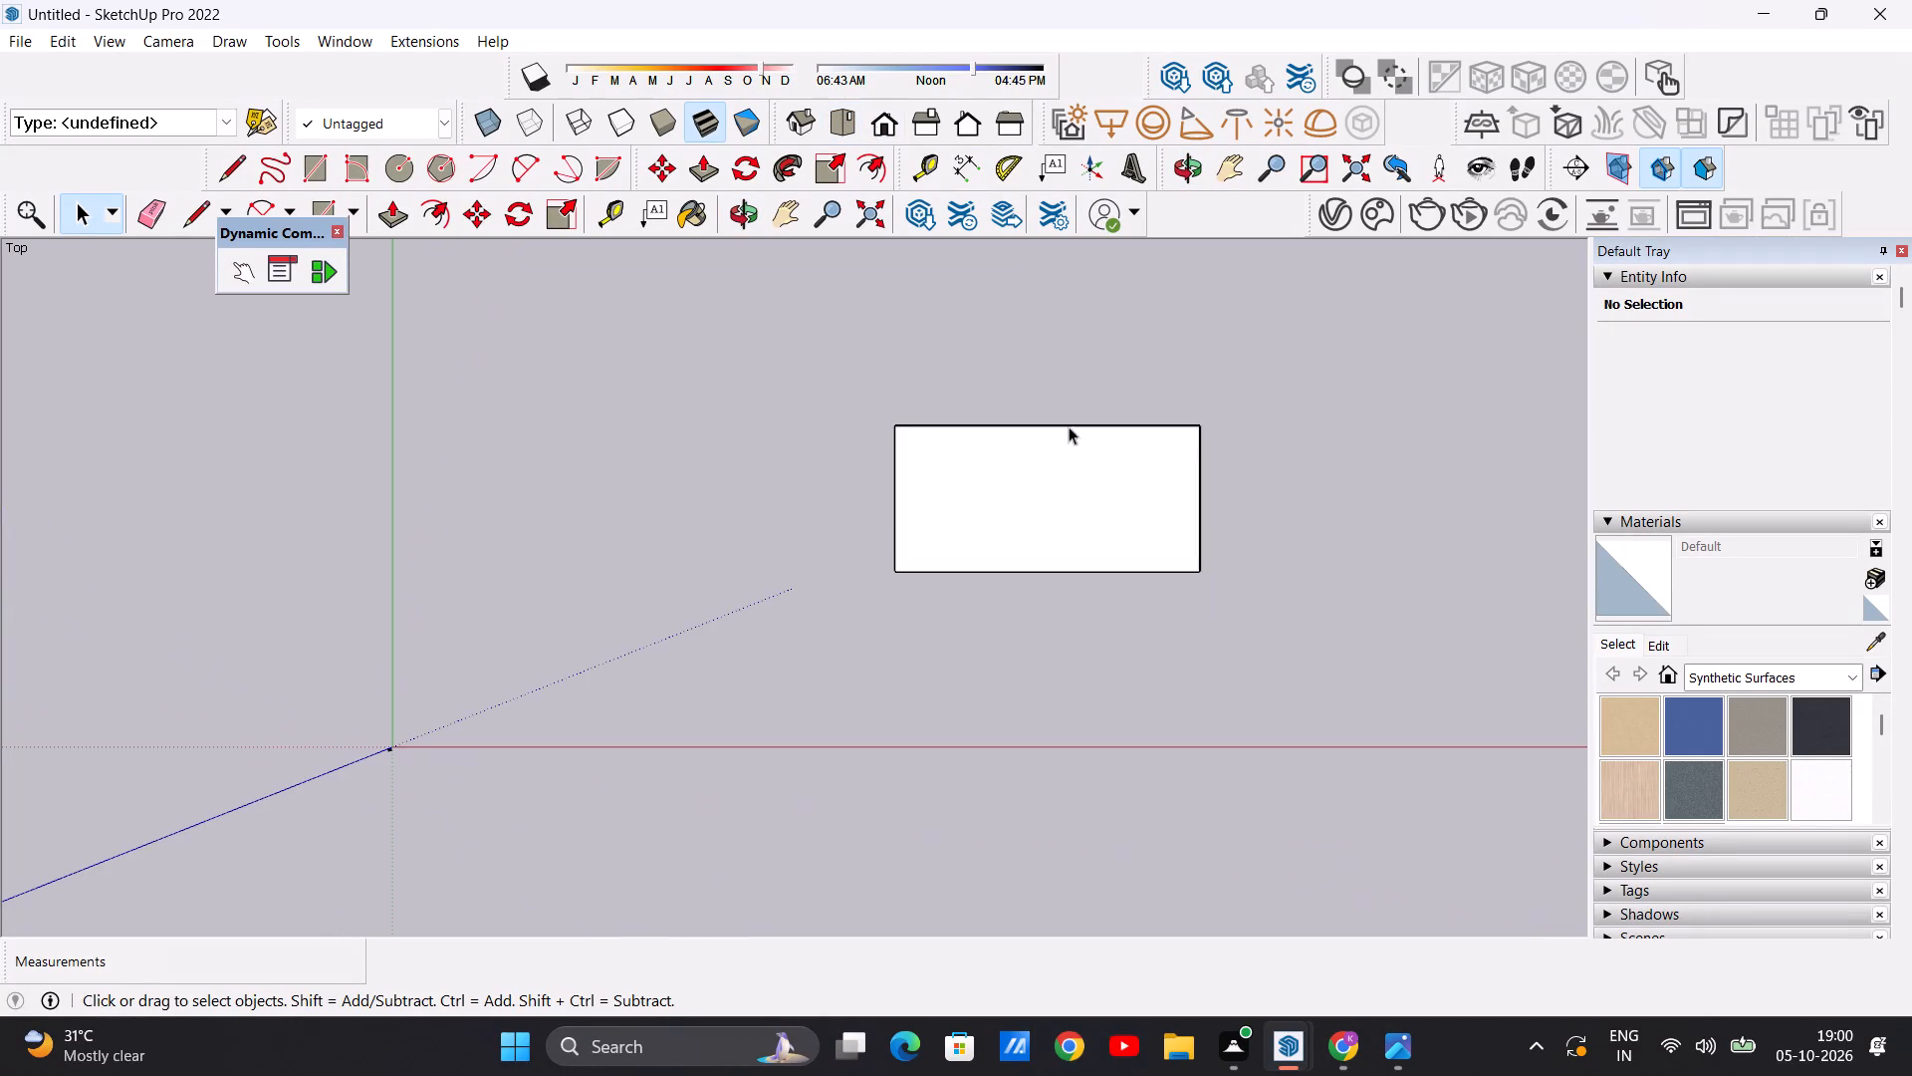
{"action": "scroll", "coordinate": [1356, 450], "scroll_direction": "up", "scroll_amount": 4}
{"action": "scroll", "coordinate": [1328, 447], "scroll_direction": "down", "scroll_amount": 1}
{"action": "scroll", "coordinate": [1142, 474], "scroll_direction": "down", "scroll_amount": 4}
{"action": "scroll", "coordinate": [1143, 474], "scroll_direction": "up", "scroll_amount": 5}
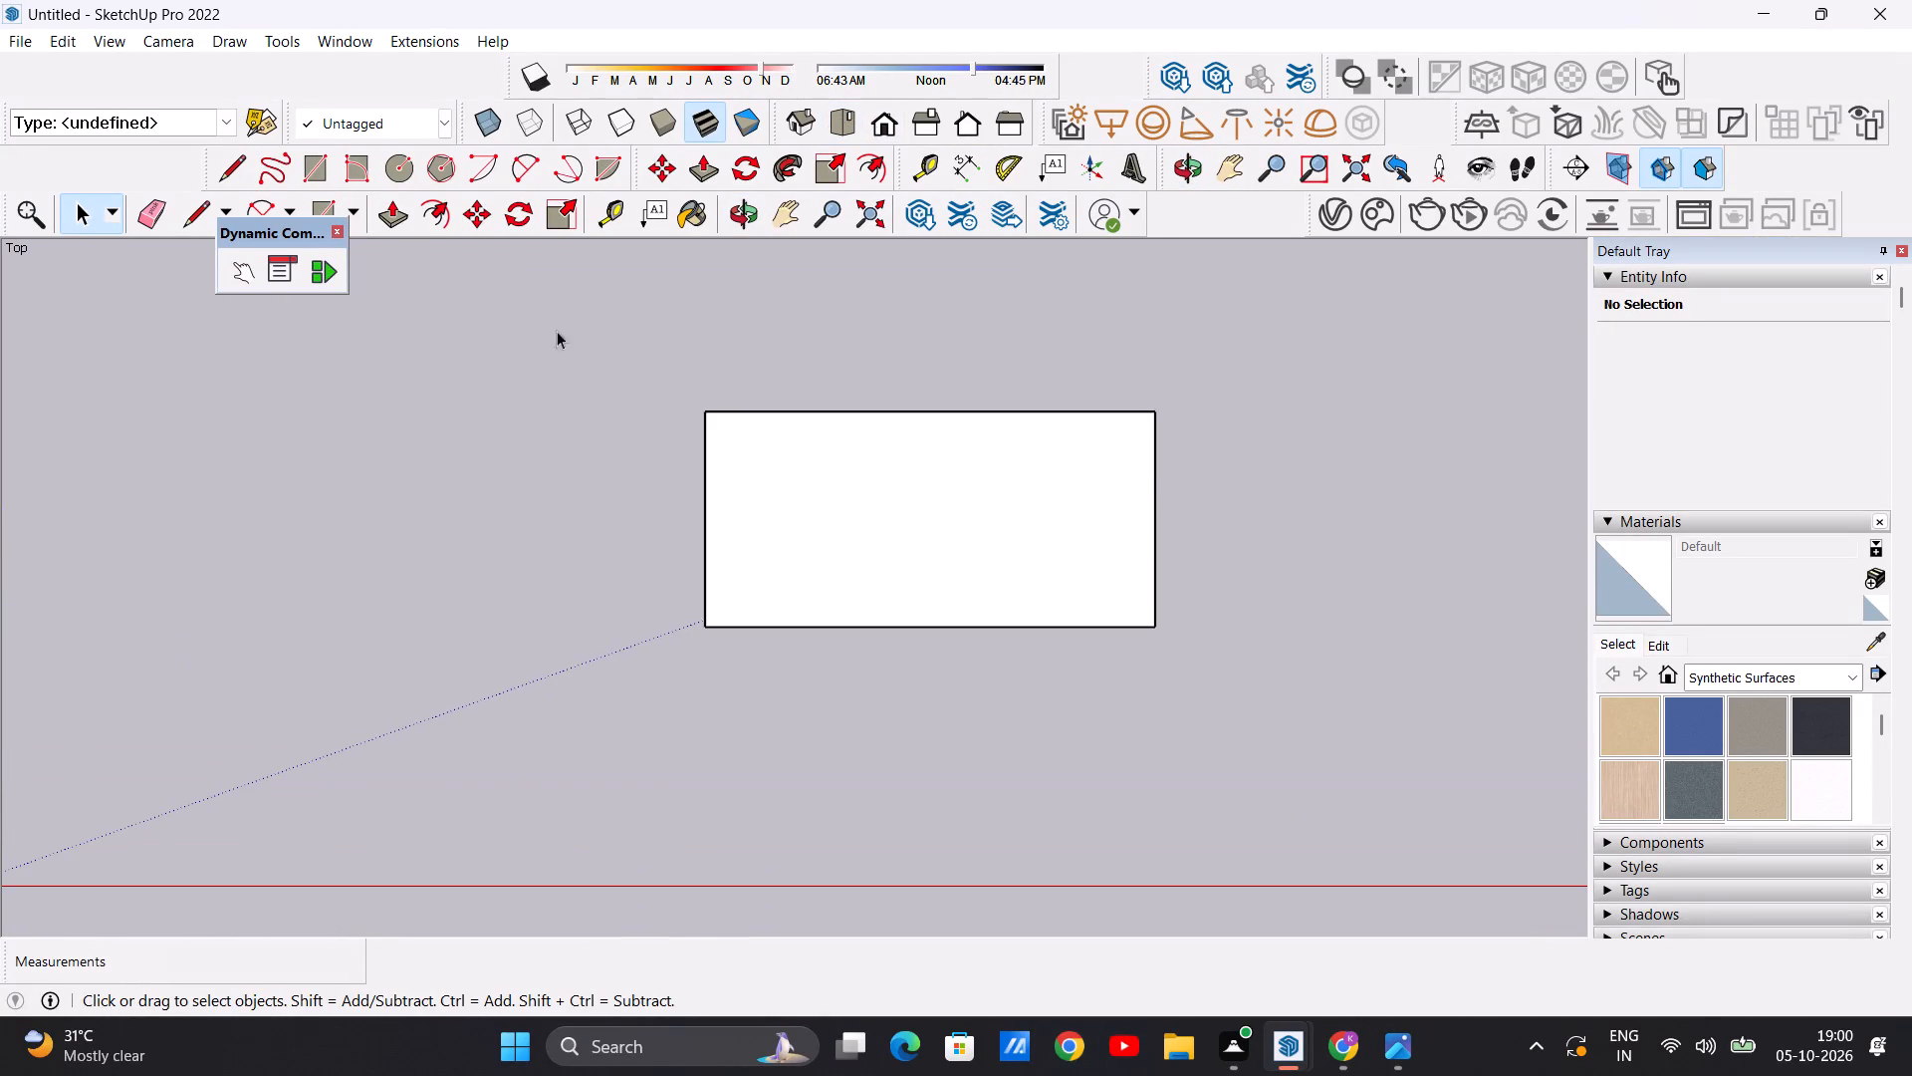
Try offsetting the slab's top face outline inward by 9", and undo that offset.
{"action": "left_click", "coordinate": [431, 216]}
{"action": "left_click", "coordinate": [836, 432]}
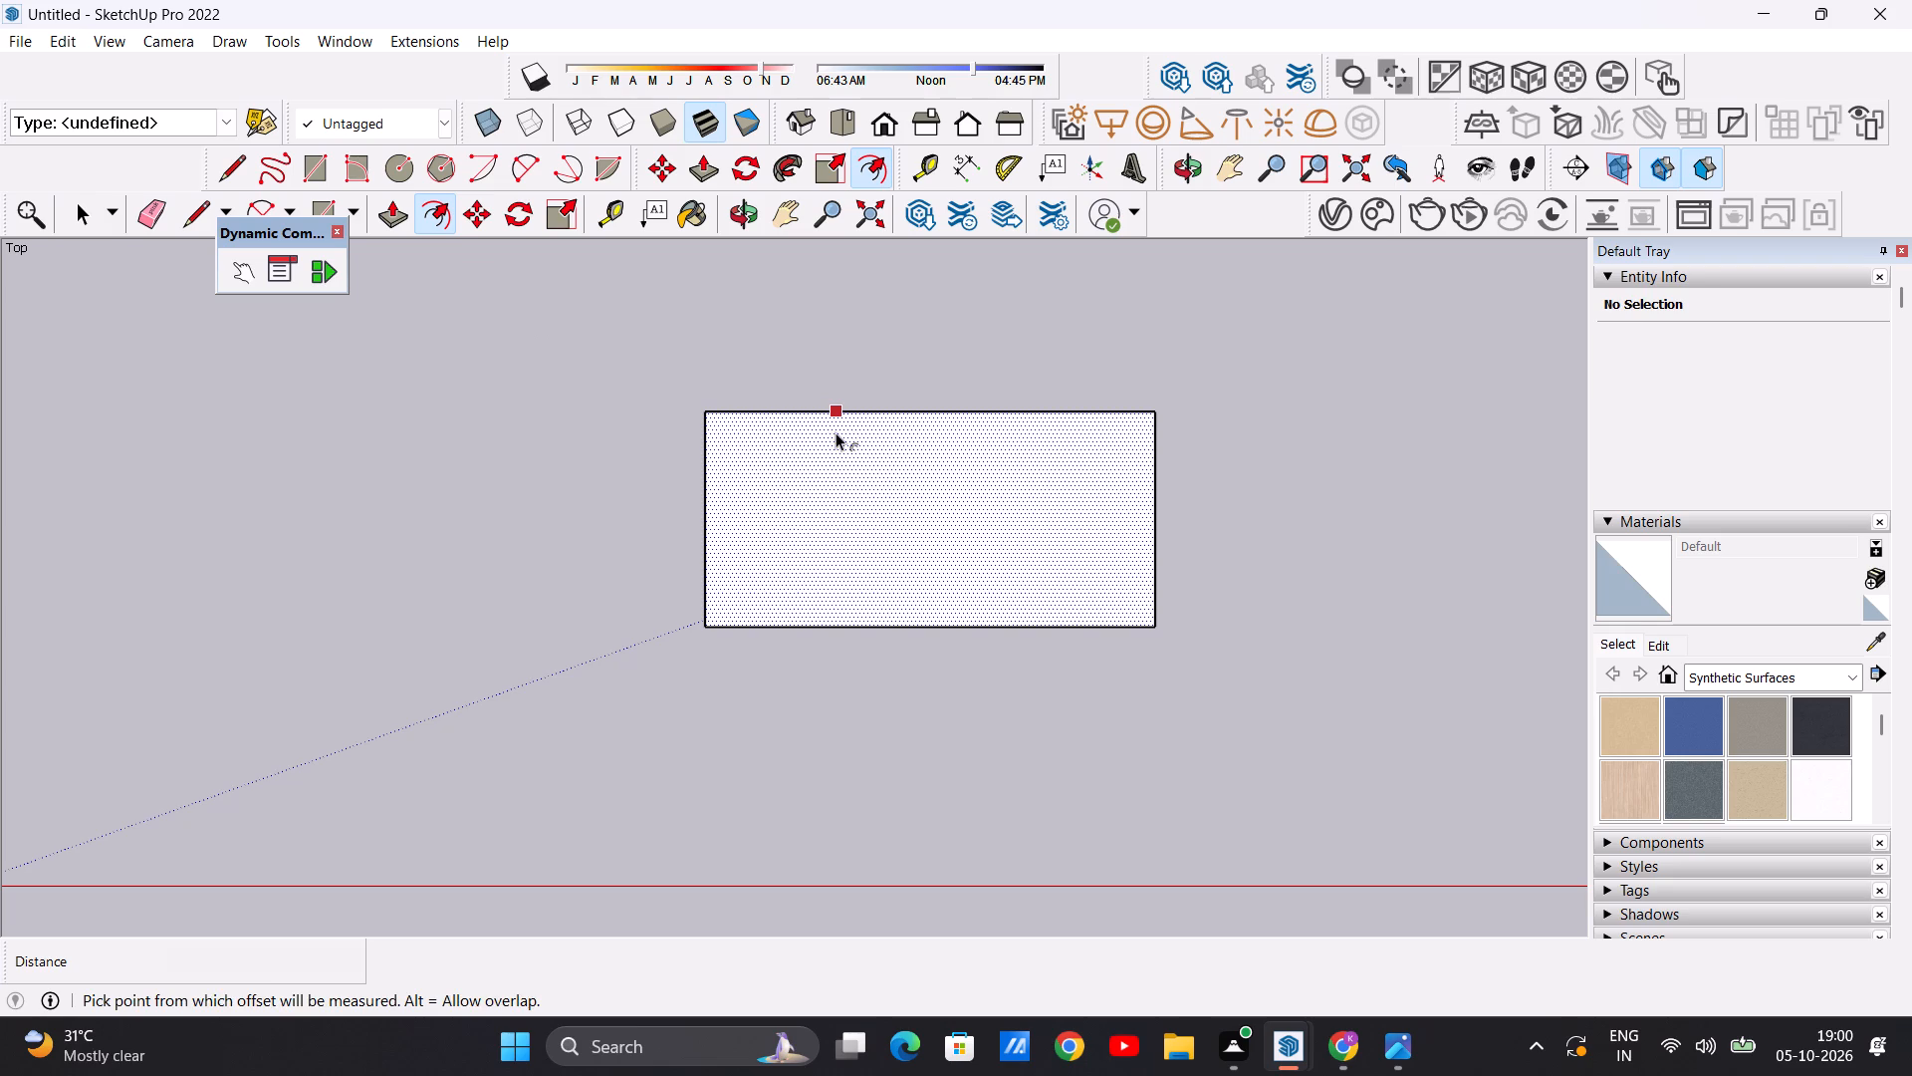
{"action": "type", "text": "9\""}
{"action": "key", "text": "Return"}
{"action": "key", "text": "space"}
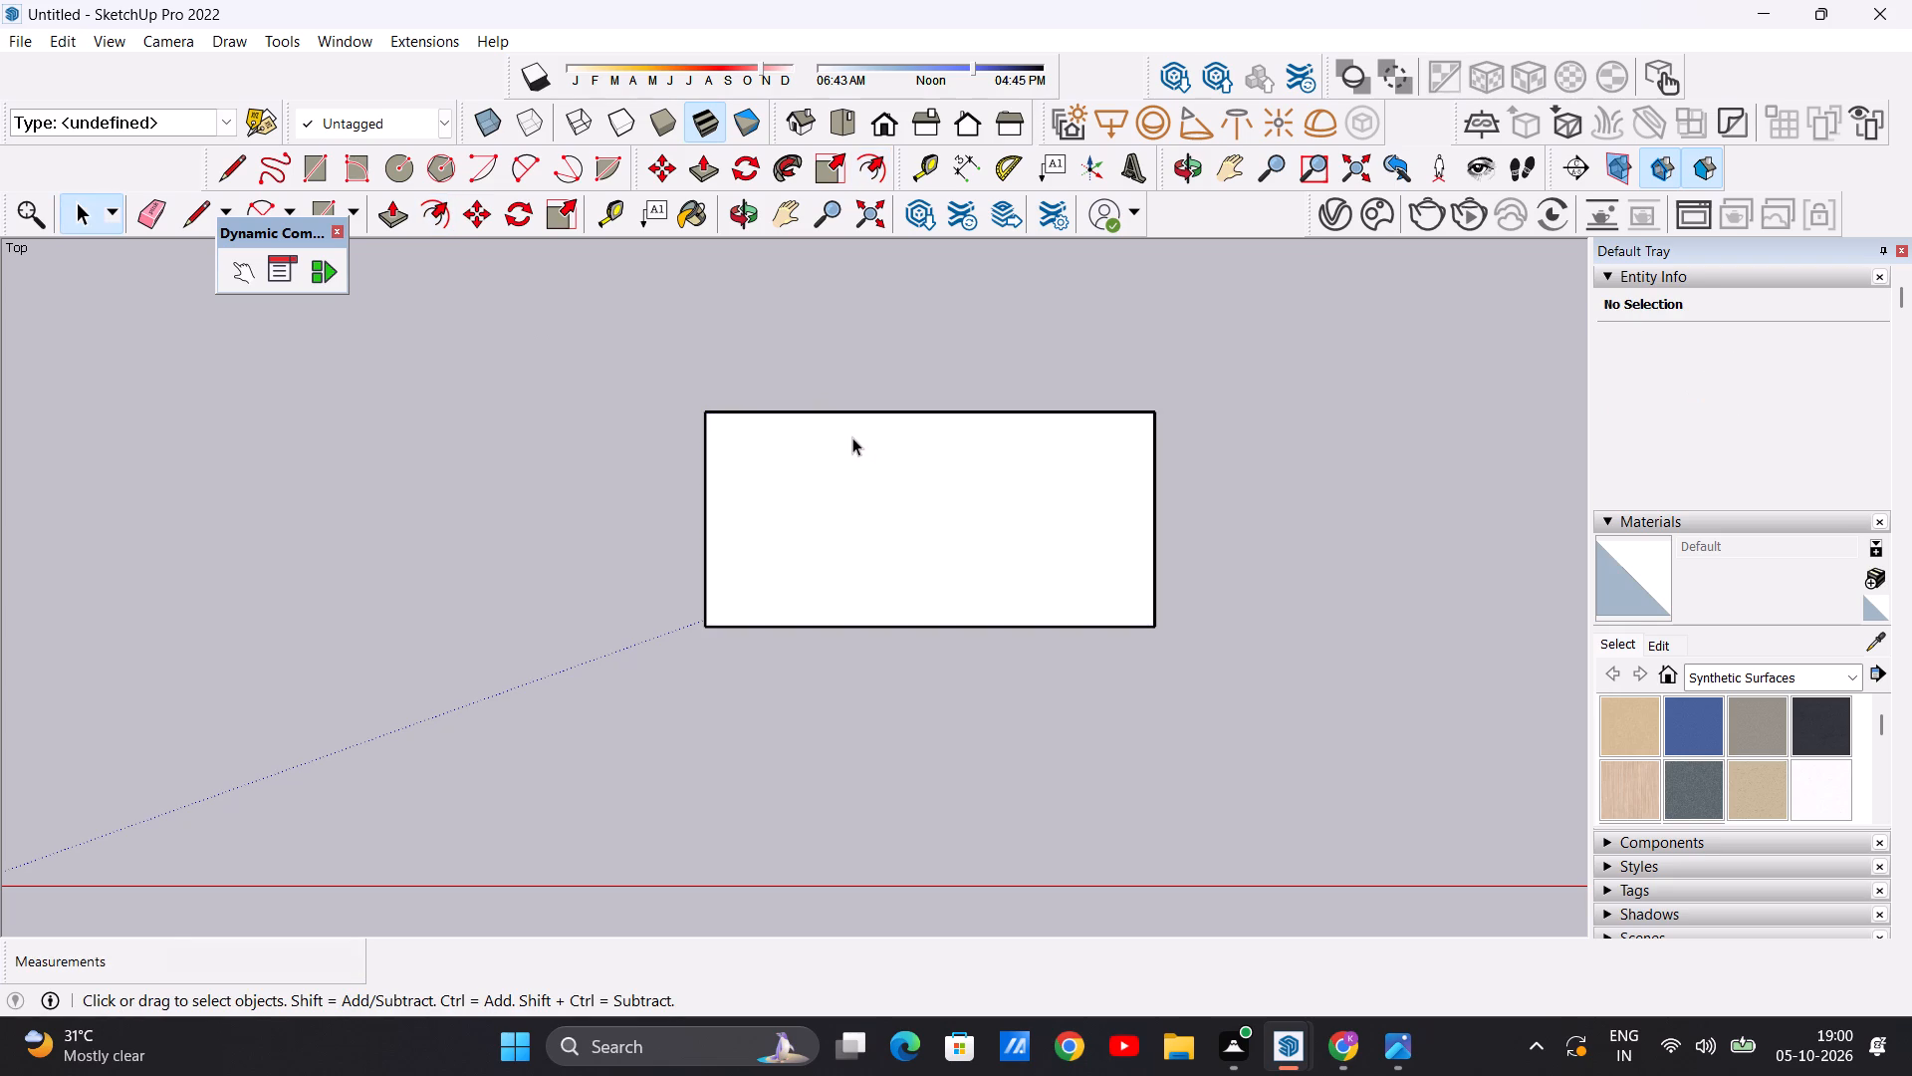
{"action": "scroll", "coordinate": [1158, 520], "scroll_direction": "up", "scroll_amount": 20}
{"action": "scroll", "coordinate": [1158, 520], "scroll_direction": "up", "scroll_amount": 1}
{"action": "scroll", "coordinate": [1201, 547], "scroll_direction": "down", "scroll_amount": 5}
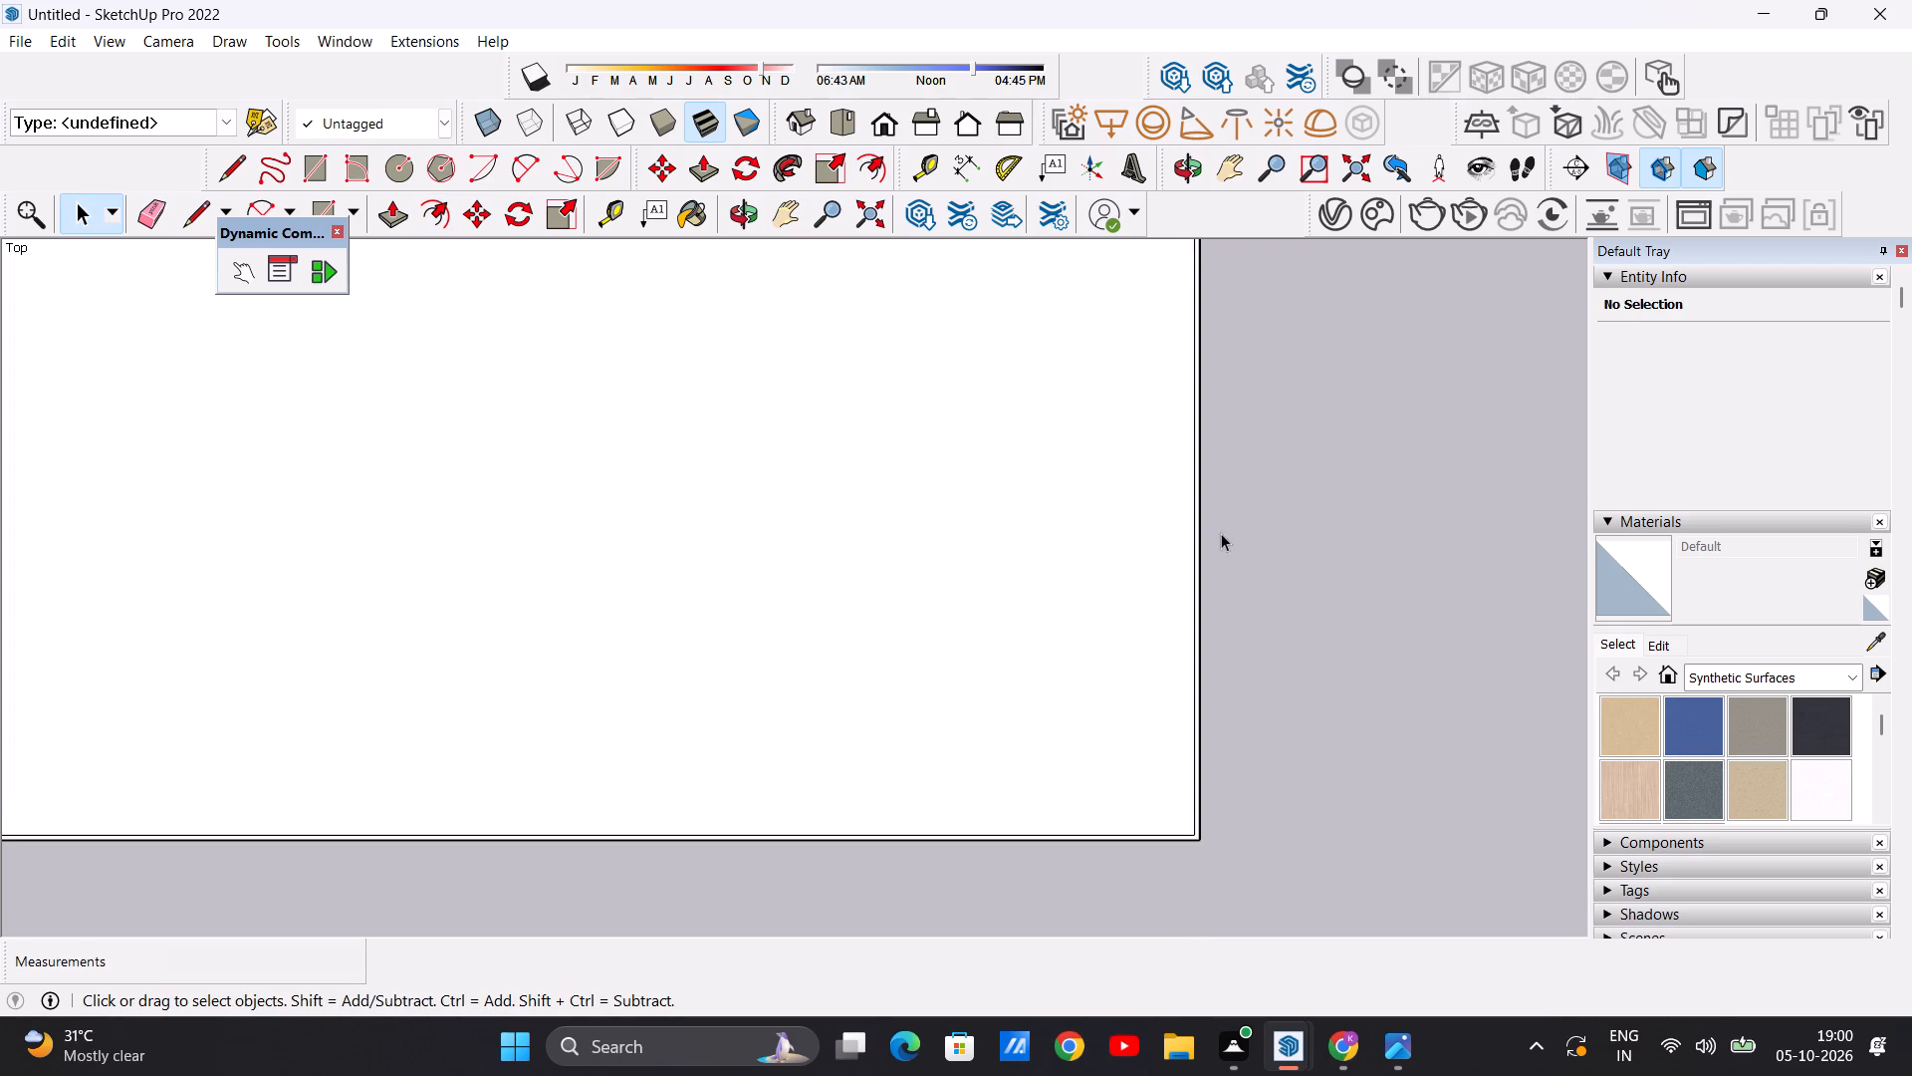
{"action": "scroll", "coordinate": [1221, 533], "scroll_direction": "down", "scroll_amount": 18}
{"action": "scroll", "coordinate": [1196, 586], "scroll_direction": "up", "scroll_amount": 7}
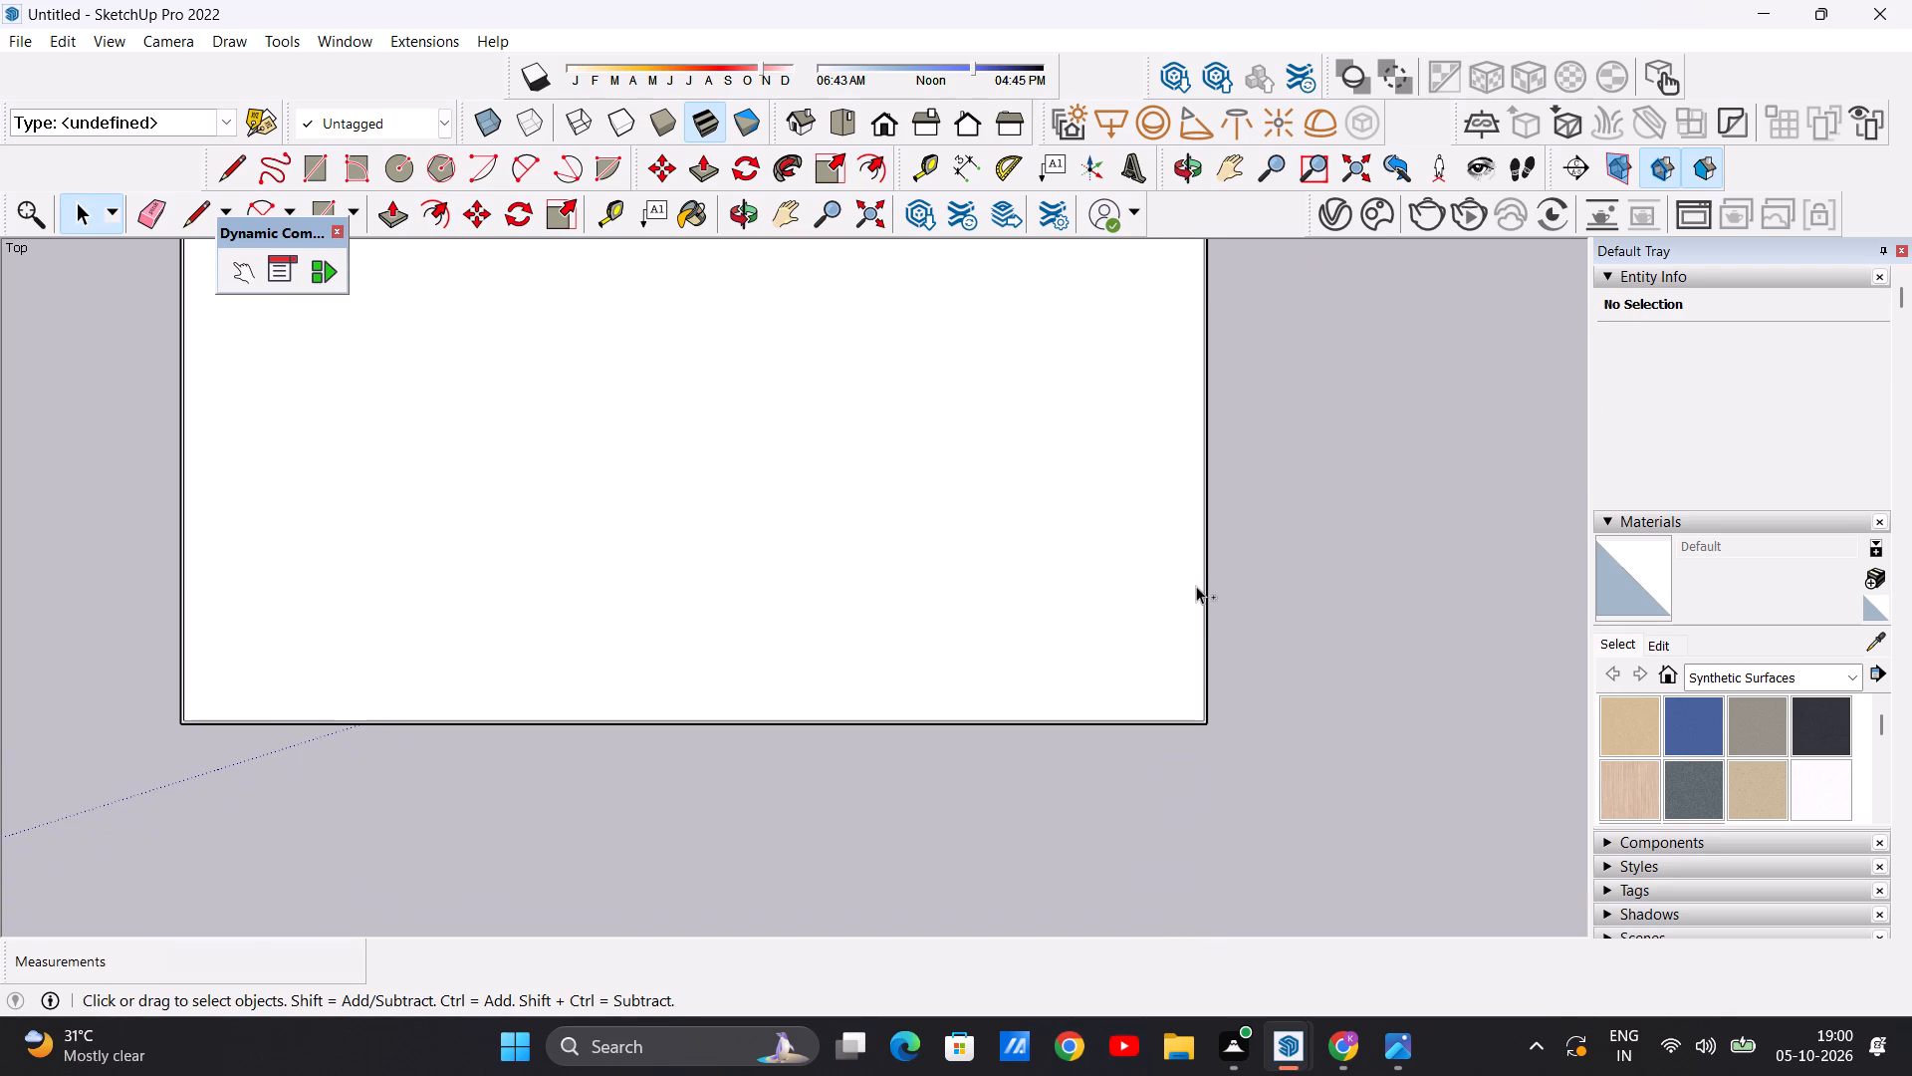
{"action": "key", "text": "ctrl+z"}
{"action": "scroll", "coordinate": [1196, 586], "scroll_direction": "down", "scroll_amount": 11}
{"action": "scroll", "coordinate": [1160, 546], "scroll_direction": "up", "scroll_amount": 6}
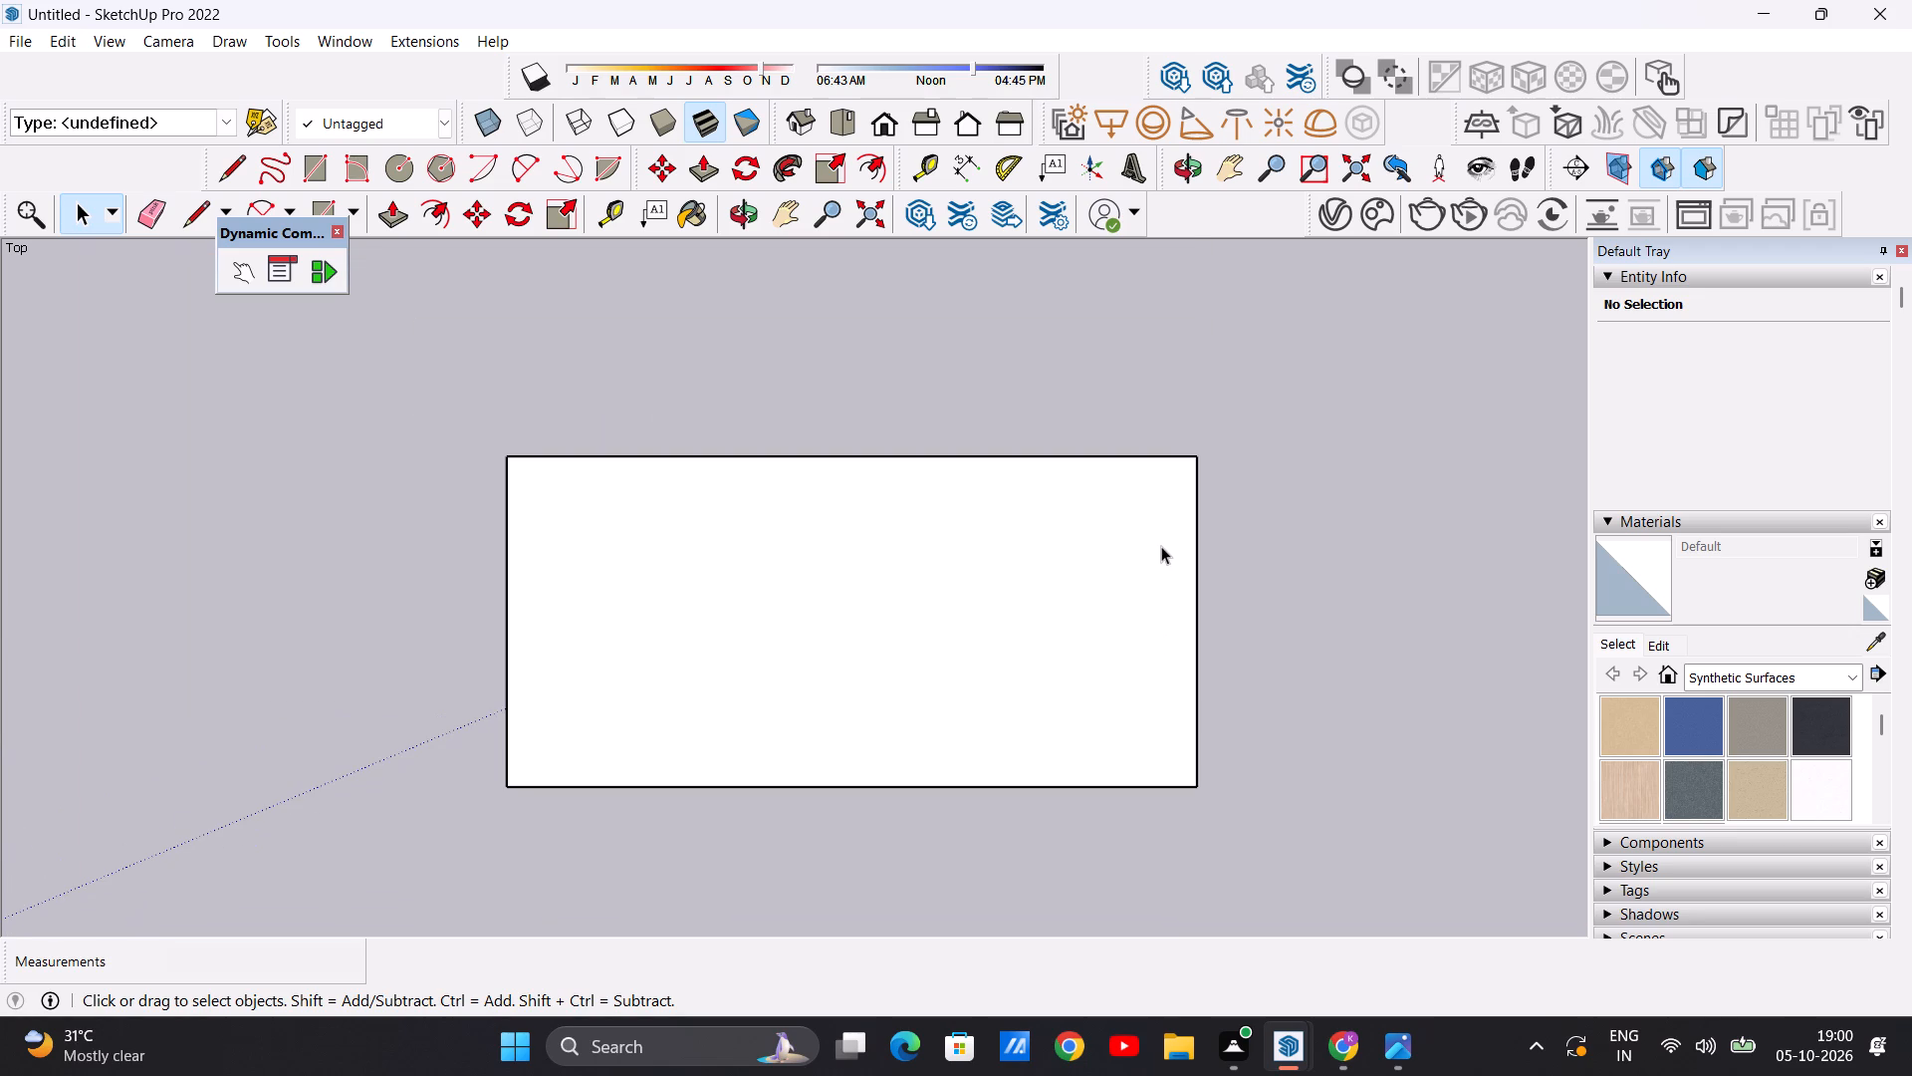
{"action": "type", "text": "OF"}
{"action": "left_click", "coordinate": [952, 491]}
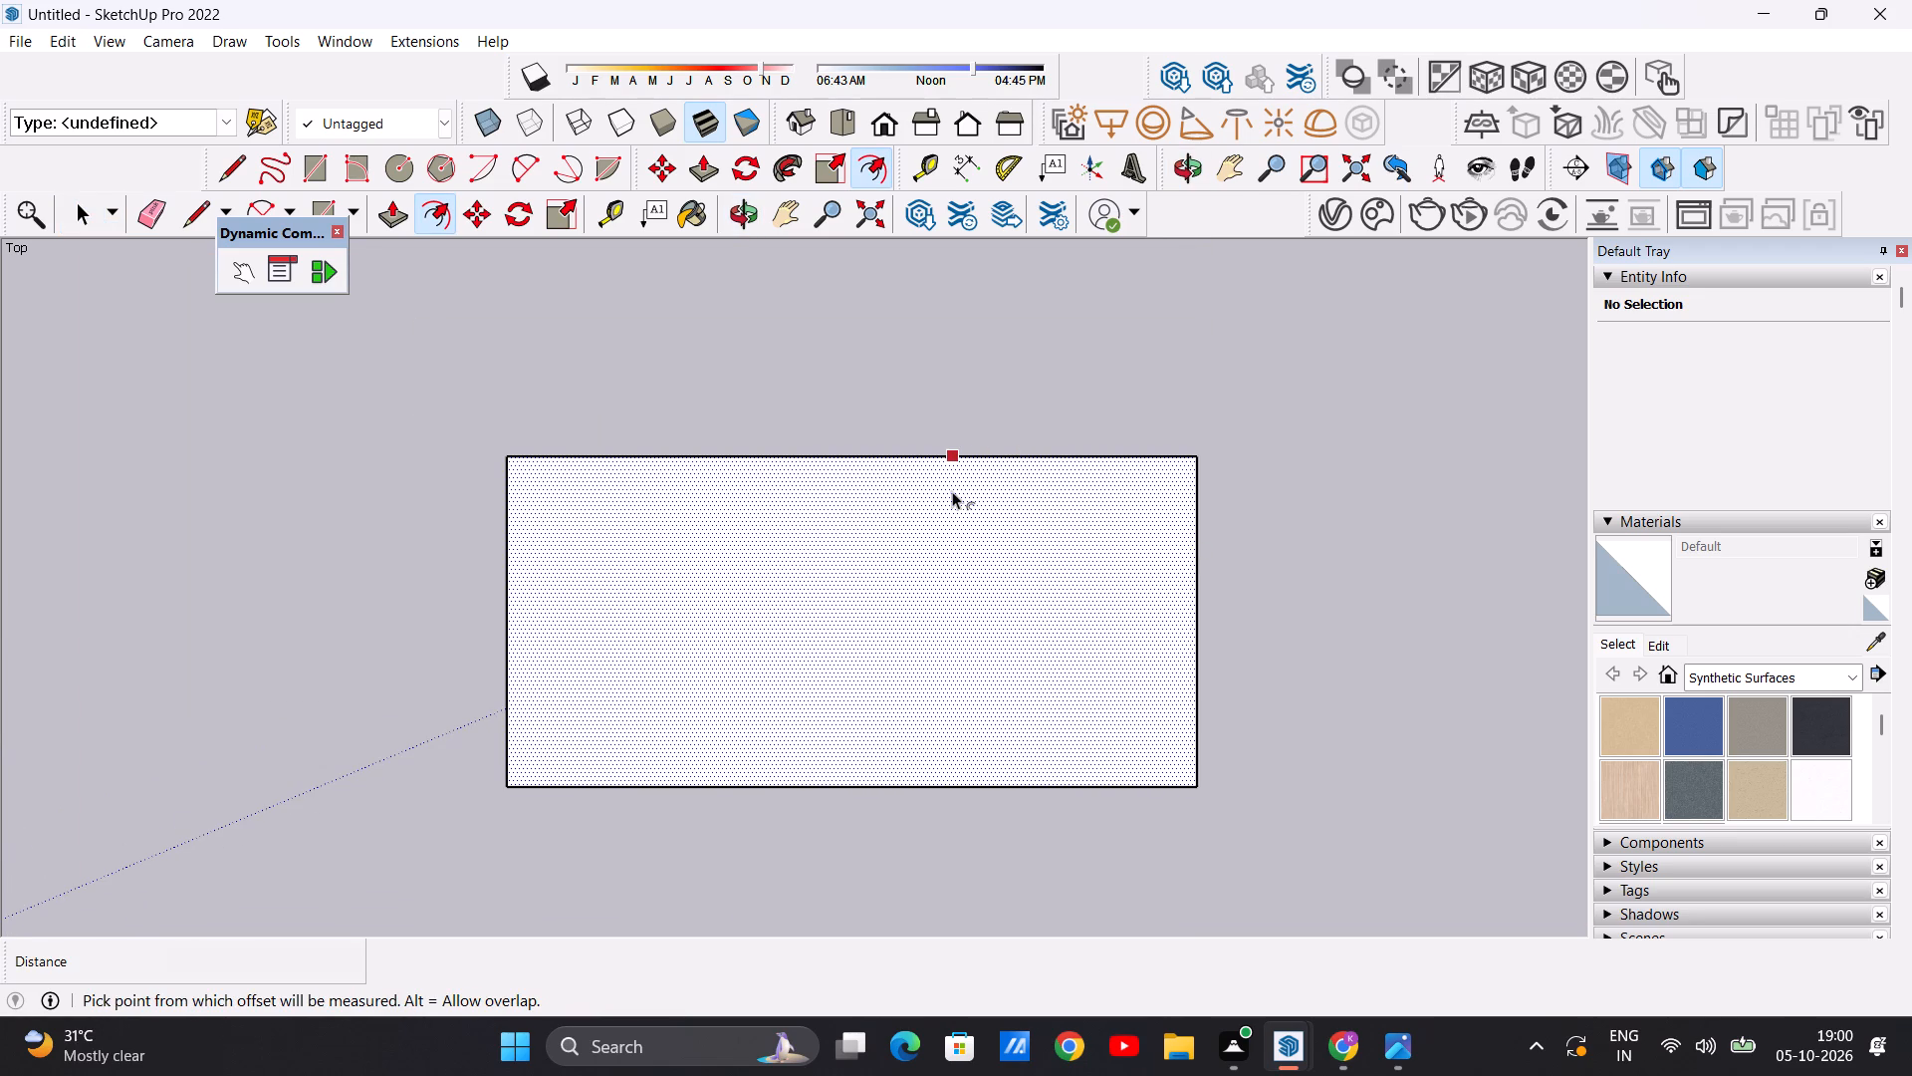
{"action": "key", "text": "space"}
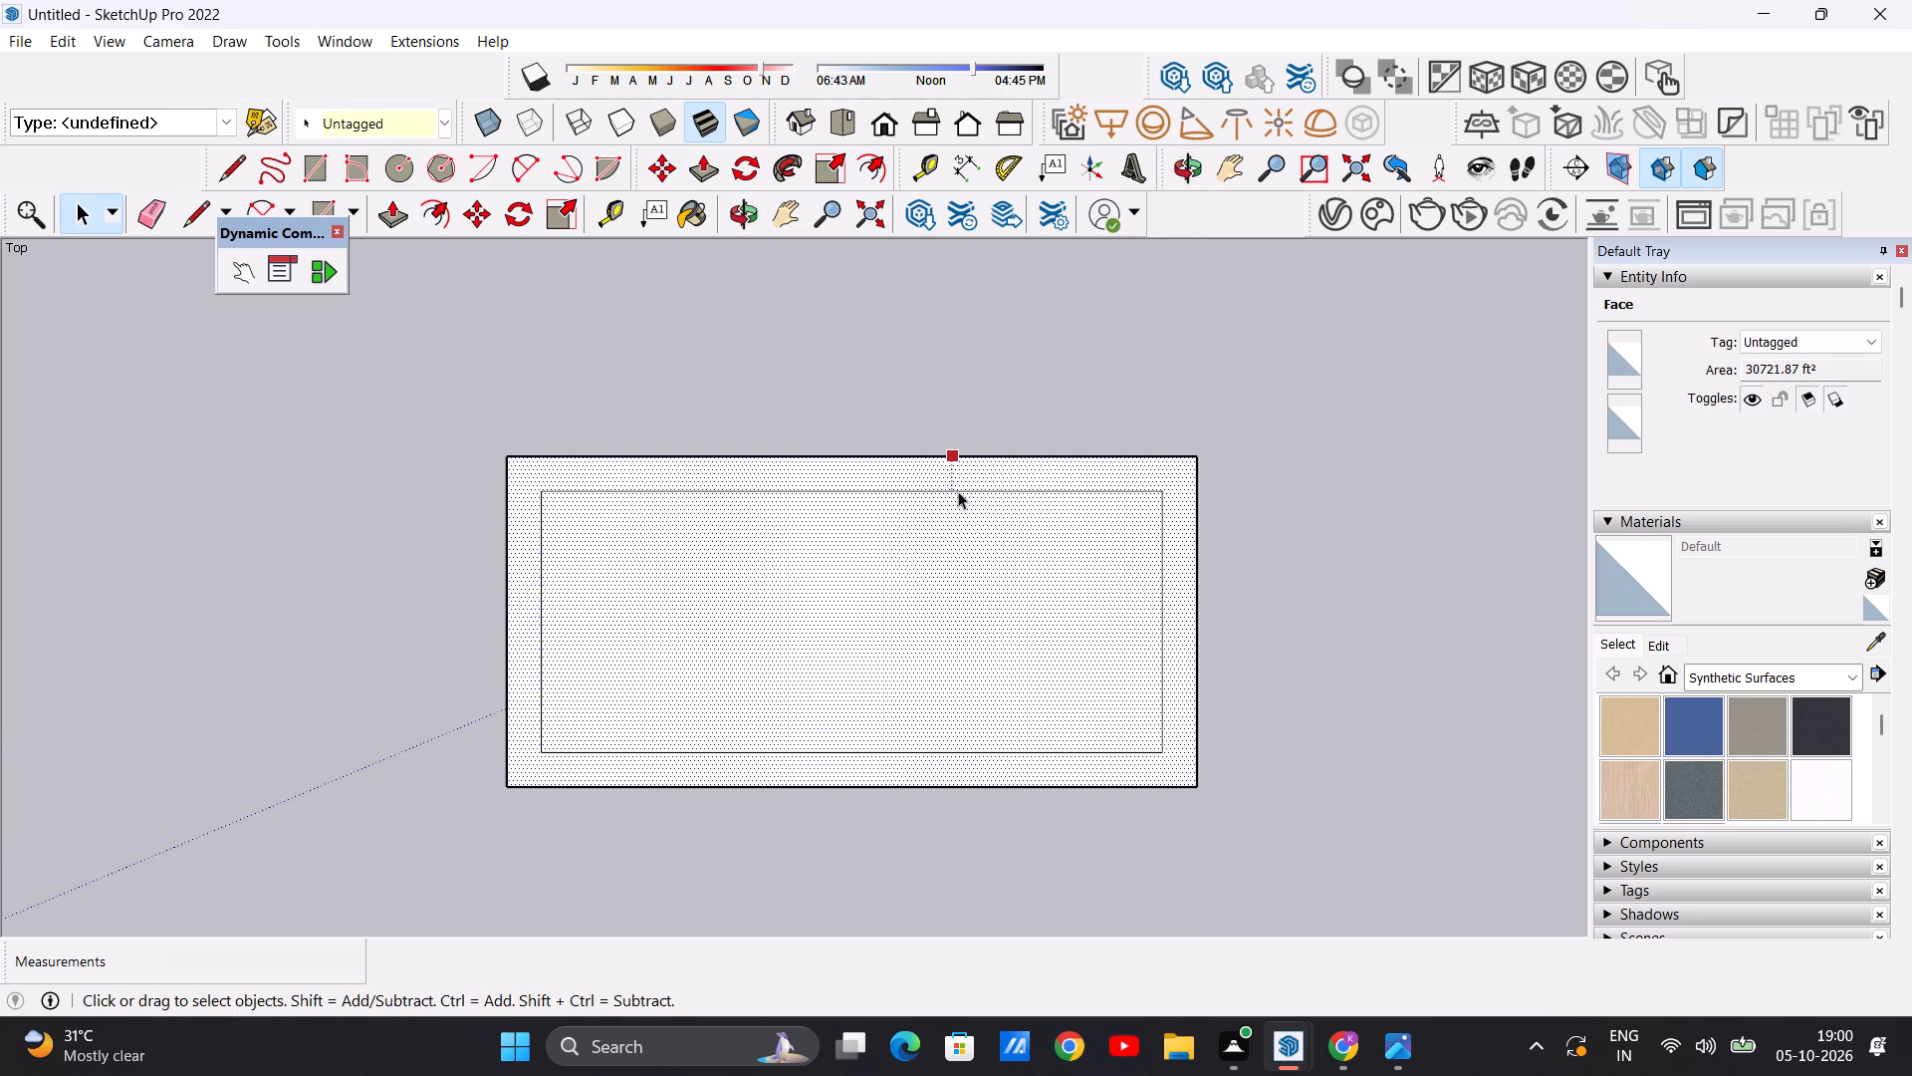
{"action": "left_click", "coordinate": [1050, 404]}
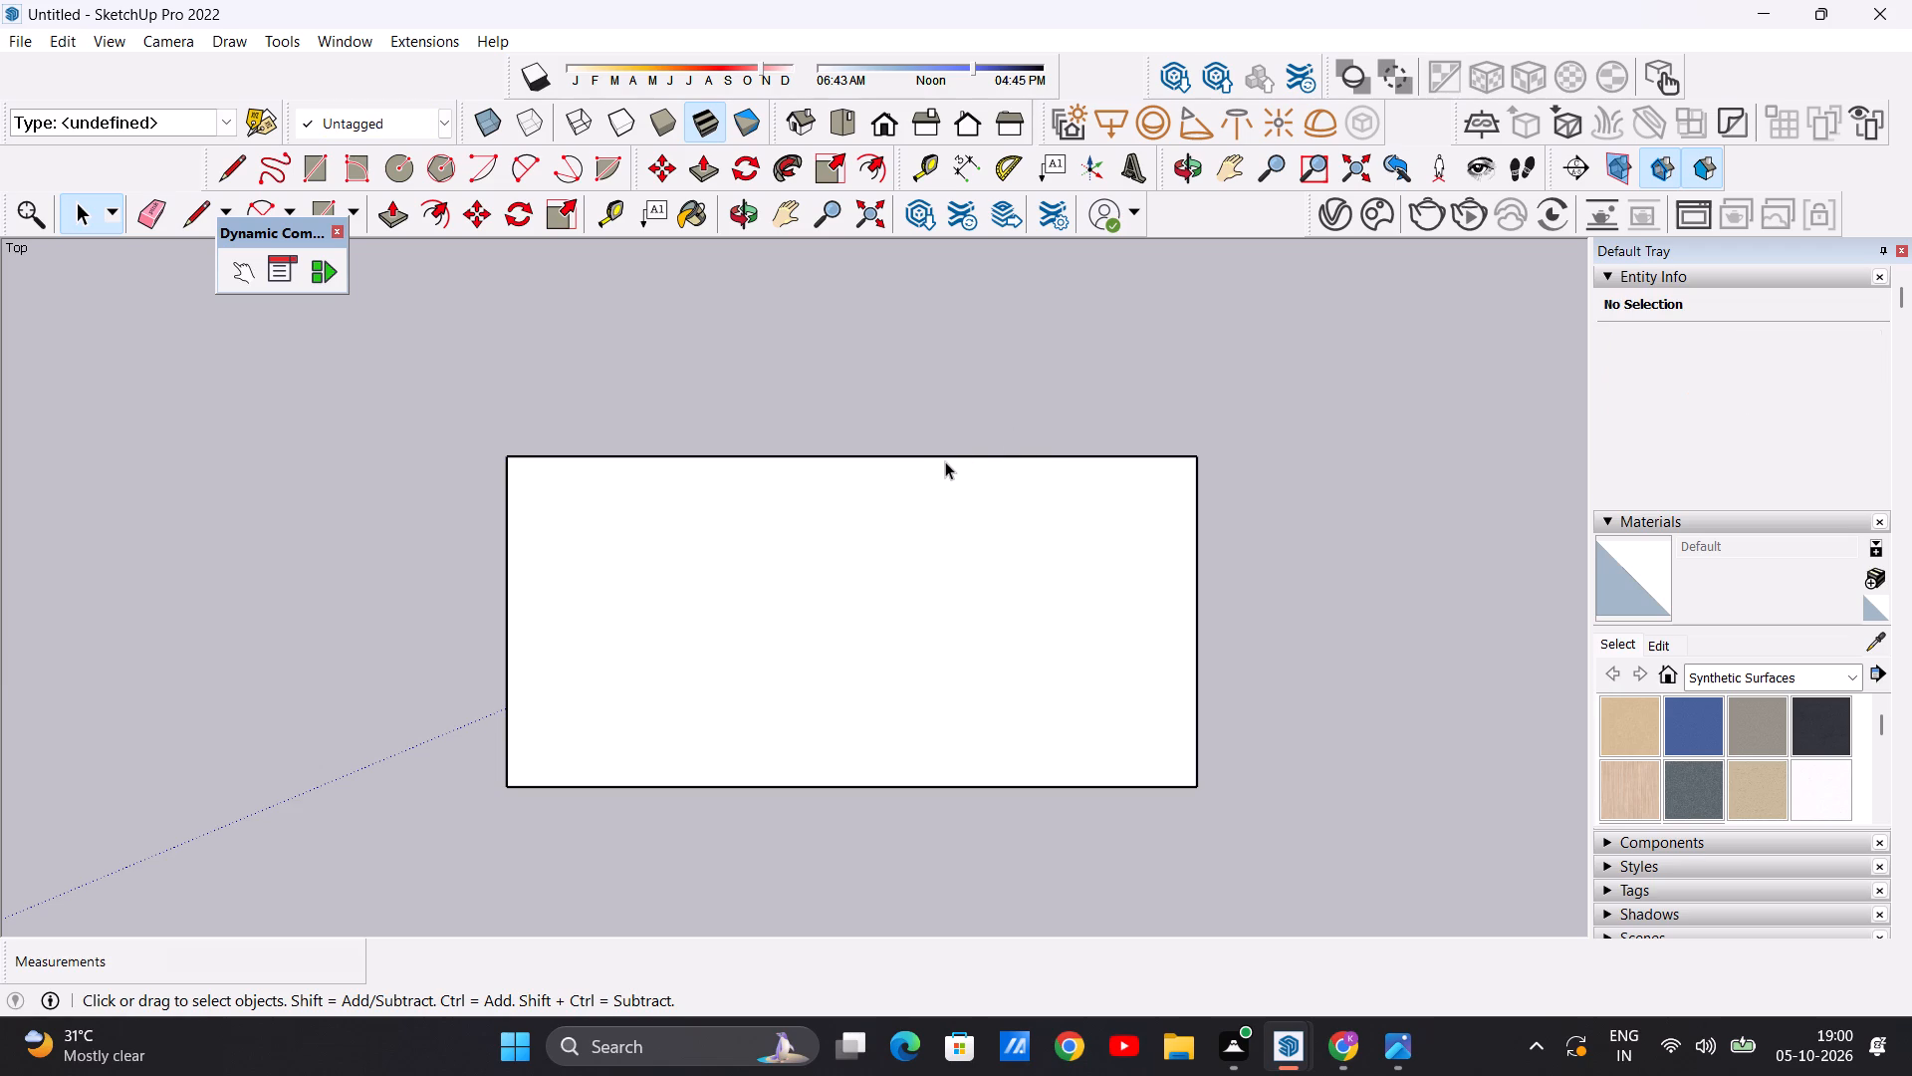
Offset the slab's top face outline inward by about 6' 6" to form a border.
{"action": "type", "text": "OF"}
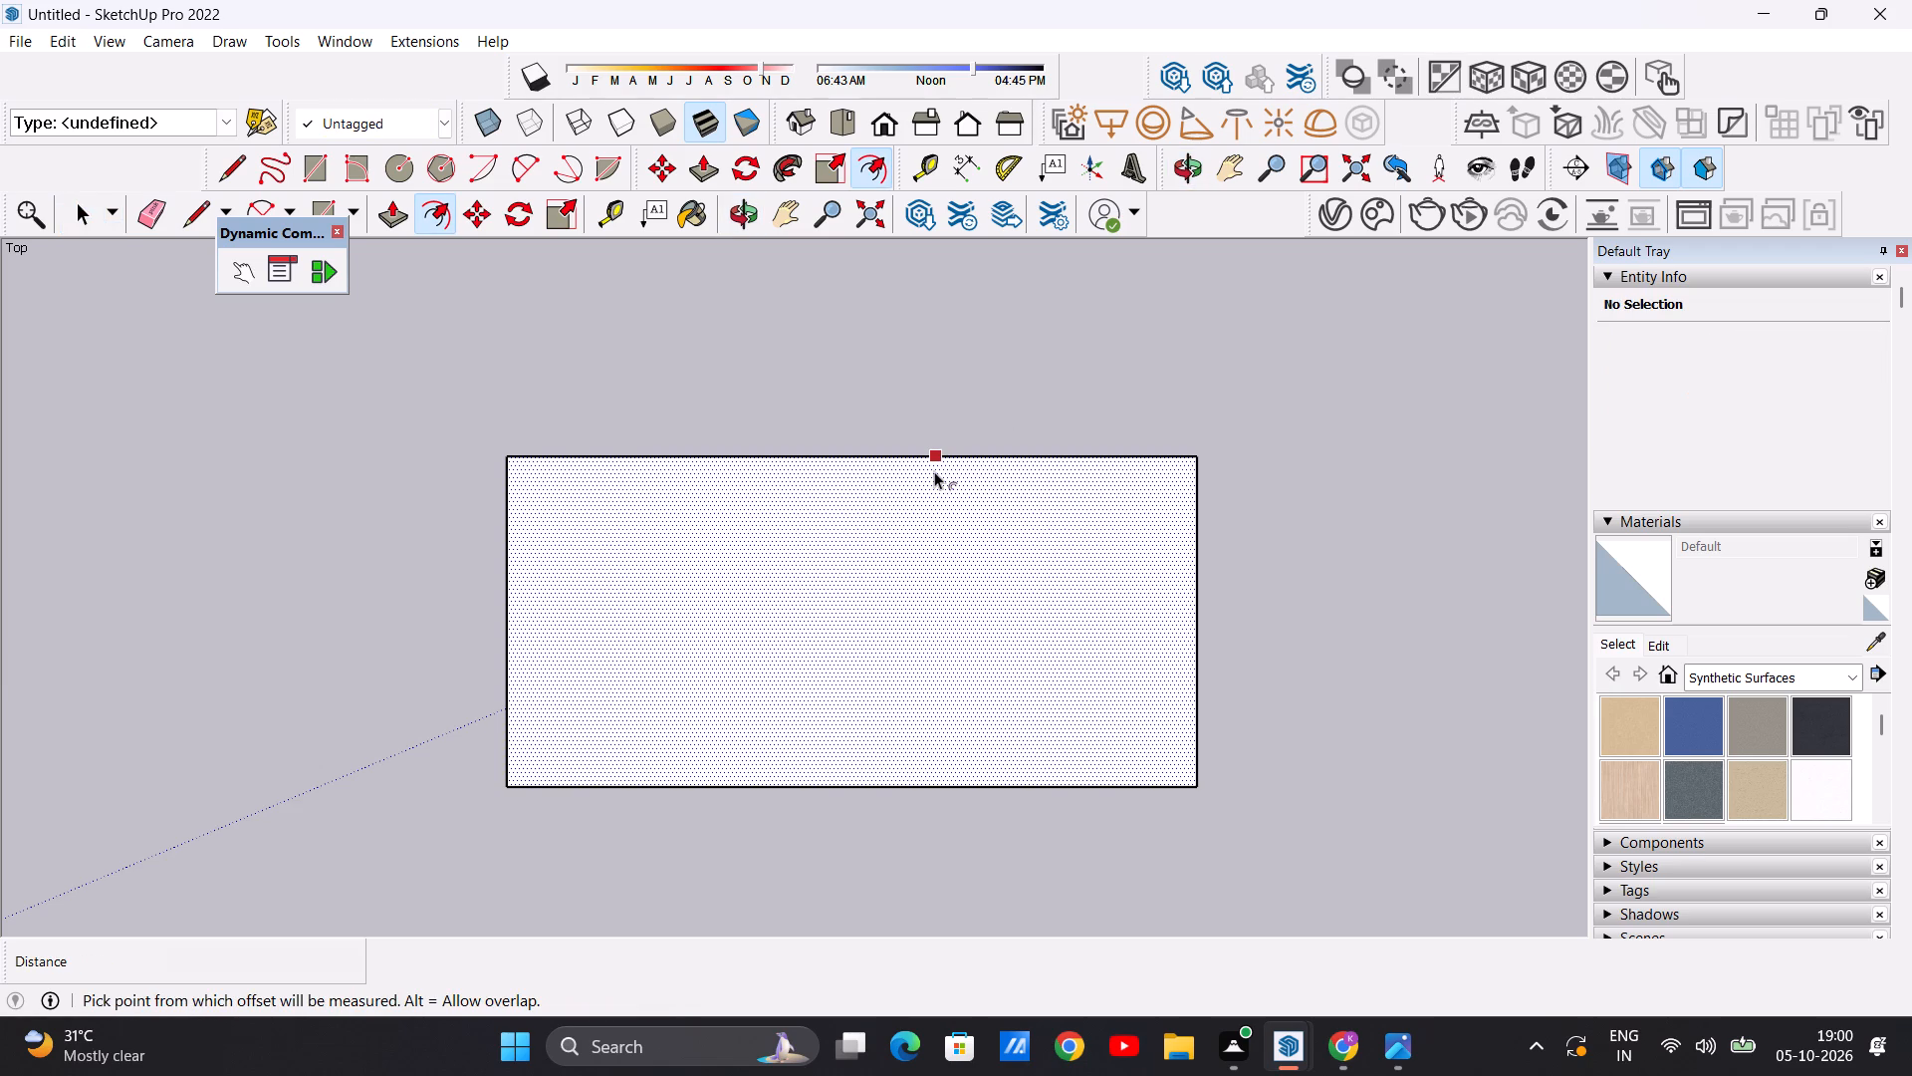
{"action": "left_click", "coordinate": [934, 471]}
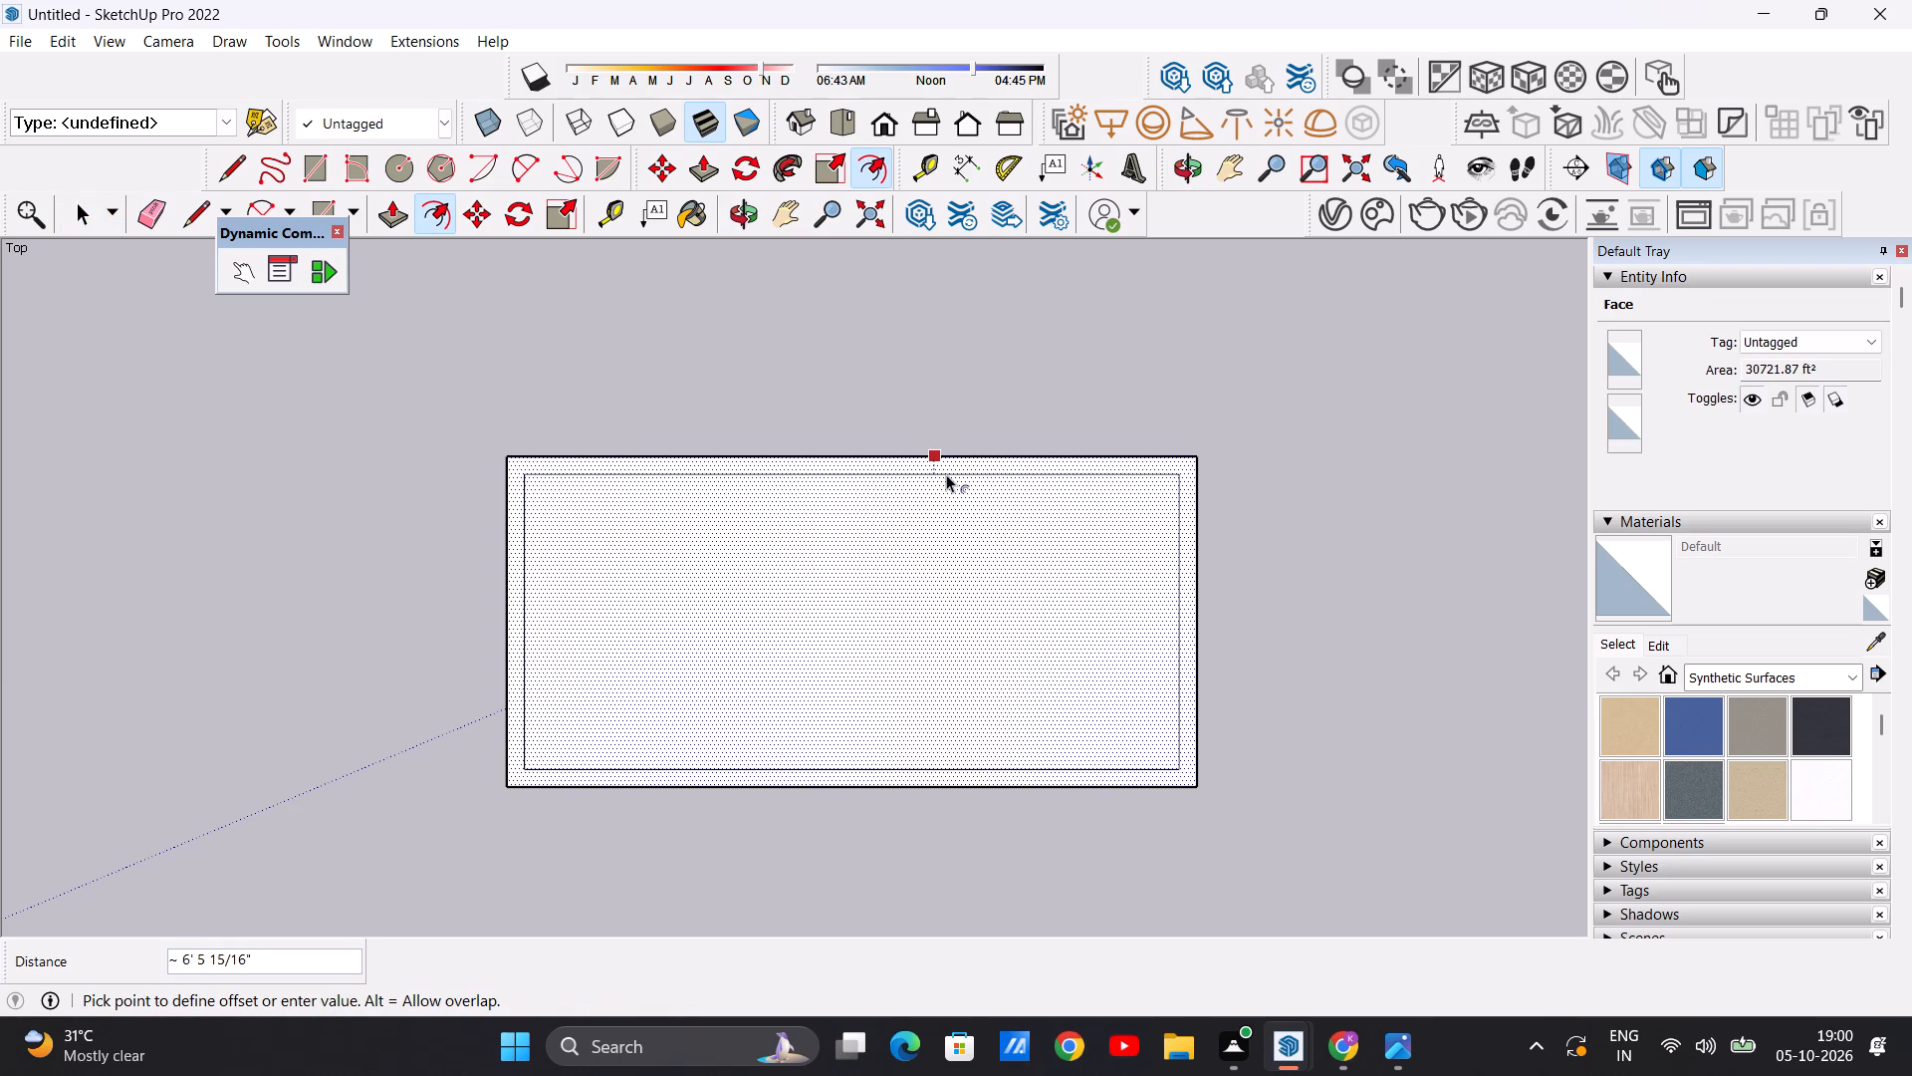
{"action": "left_click", "coordinate": [946, 474]}
{"action": "key", "text": "space"}
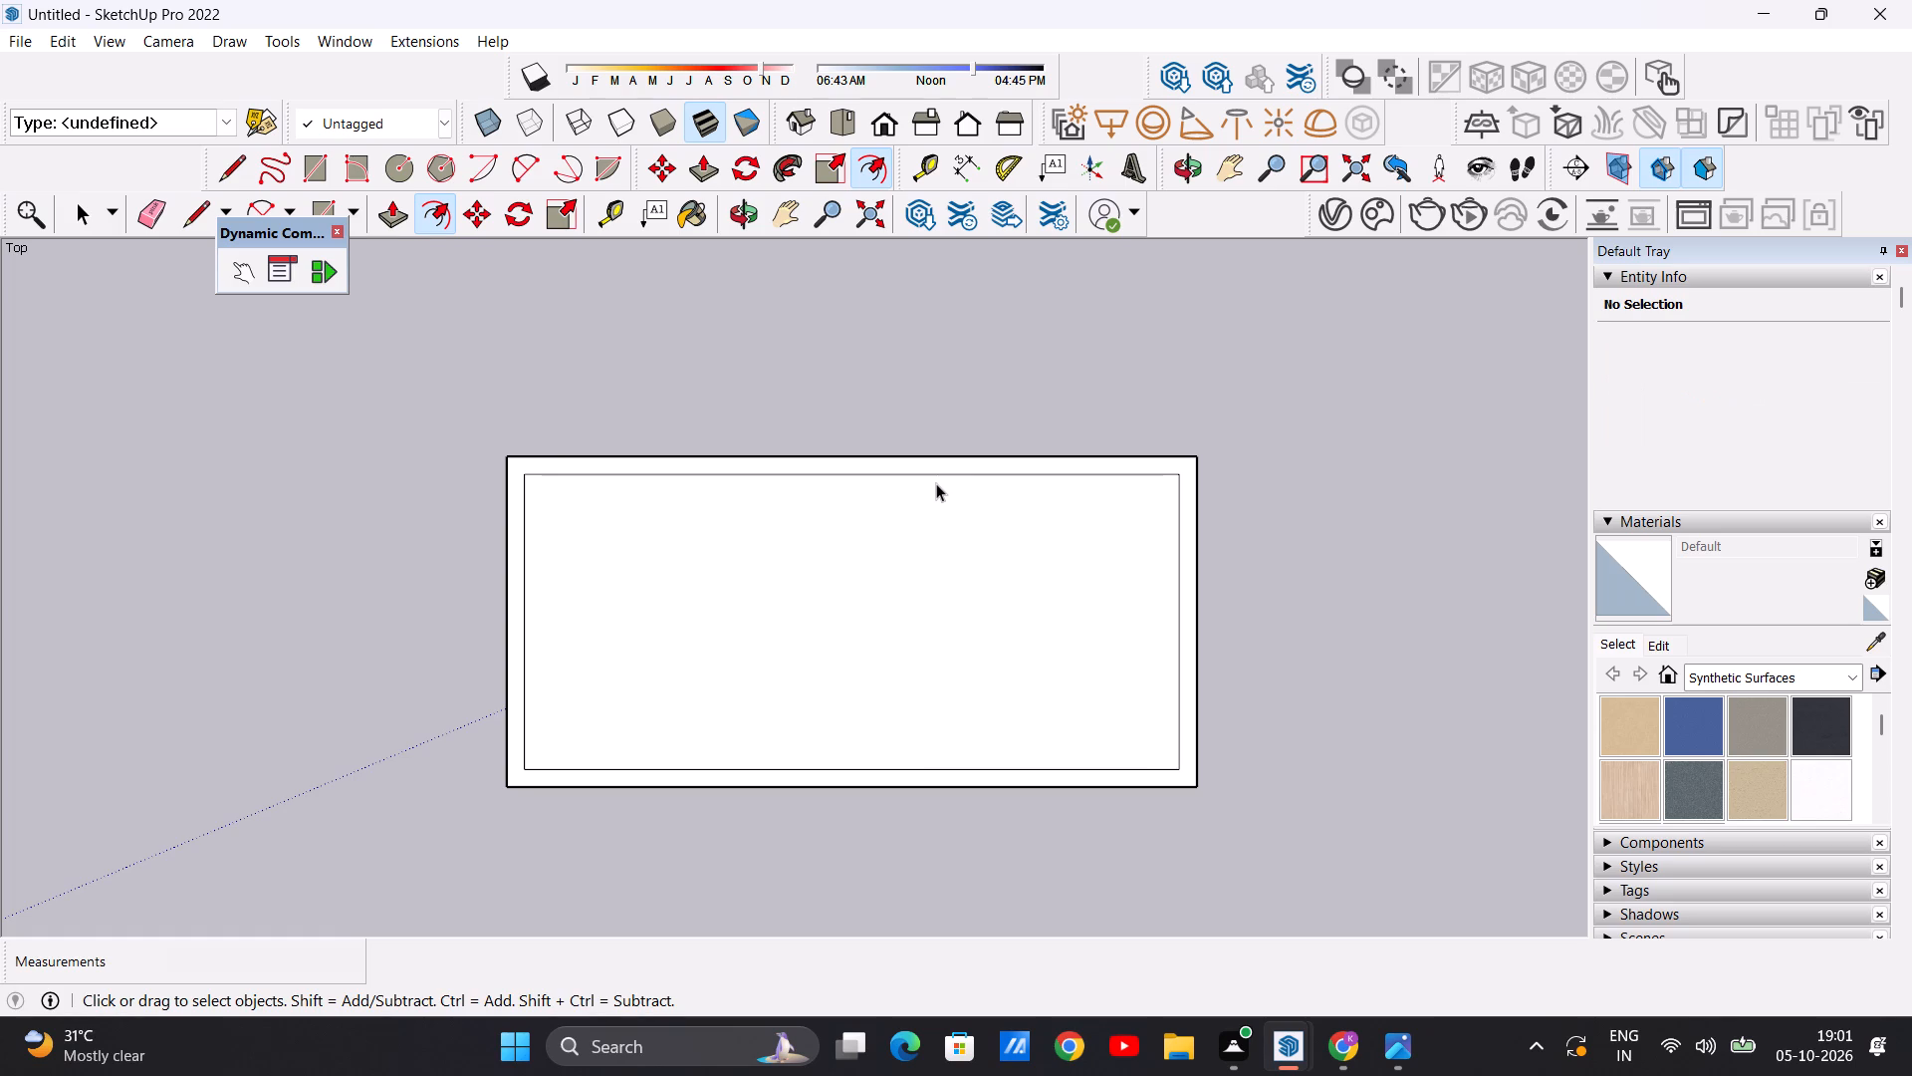
Examine the inset outline and the border around the slab's top face in the top view at different scales.
{"action": "scroll", "coordinate": [942, 460], "scroll_direction": "down", "scroll_amount": 5}
{"action": "scroll", "coordinate": [1054, 505], "scroll_direction": "up", "scroll_amount": 3}
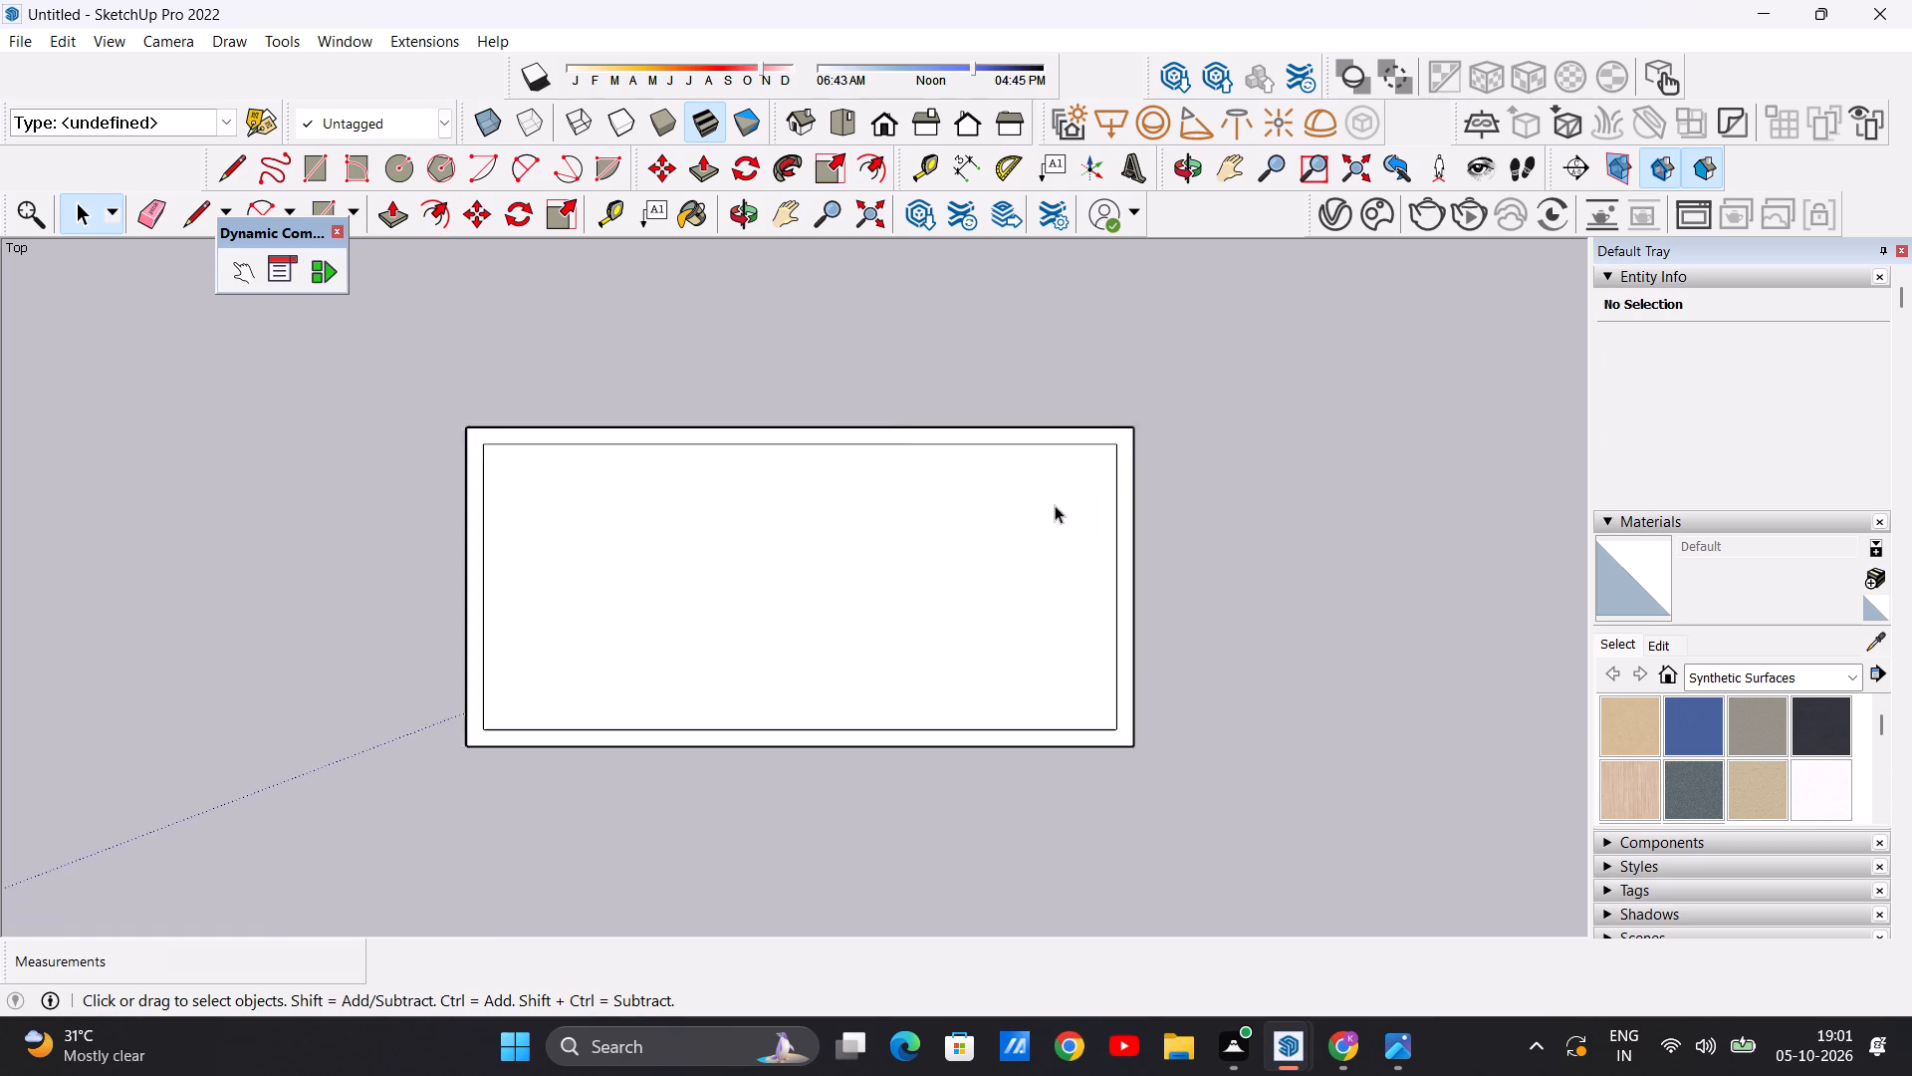
{"action": "scroll", "coordinate": [1055, 505], "scroll_direction": "up", "scroll_amount": 2}
{"action": "scroll", "coordinate": [1089, 481], "scroll_direction": "down", "scroll_amount": 4}
{"action": "scroll", "coordinate": [1001, 462], "scroll_direction": "up", "scroll_amount": 4}
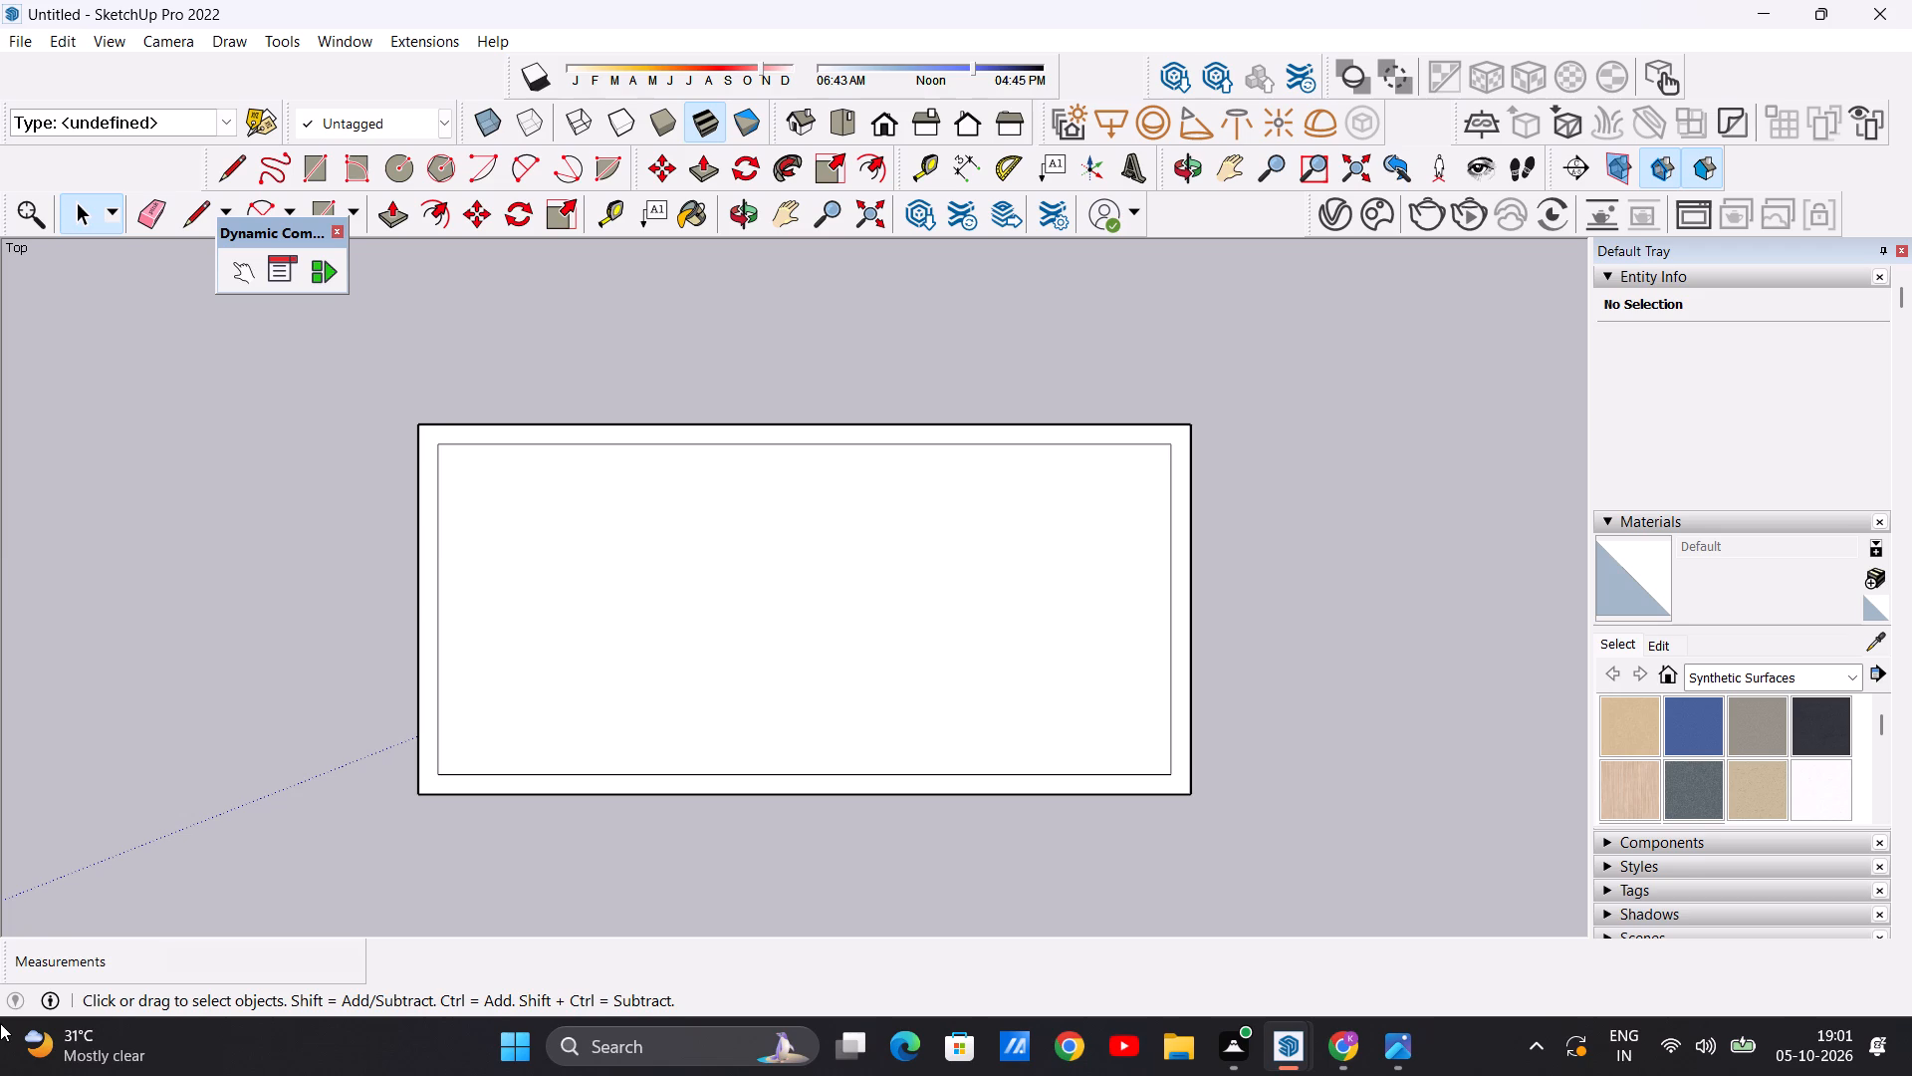
{"action": "scroll", "coordinate": [562, 632], "scroll_direction": "down", "scroll_amount": 11}
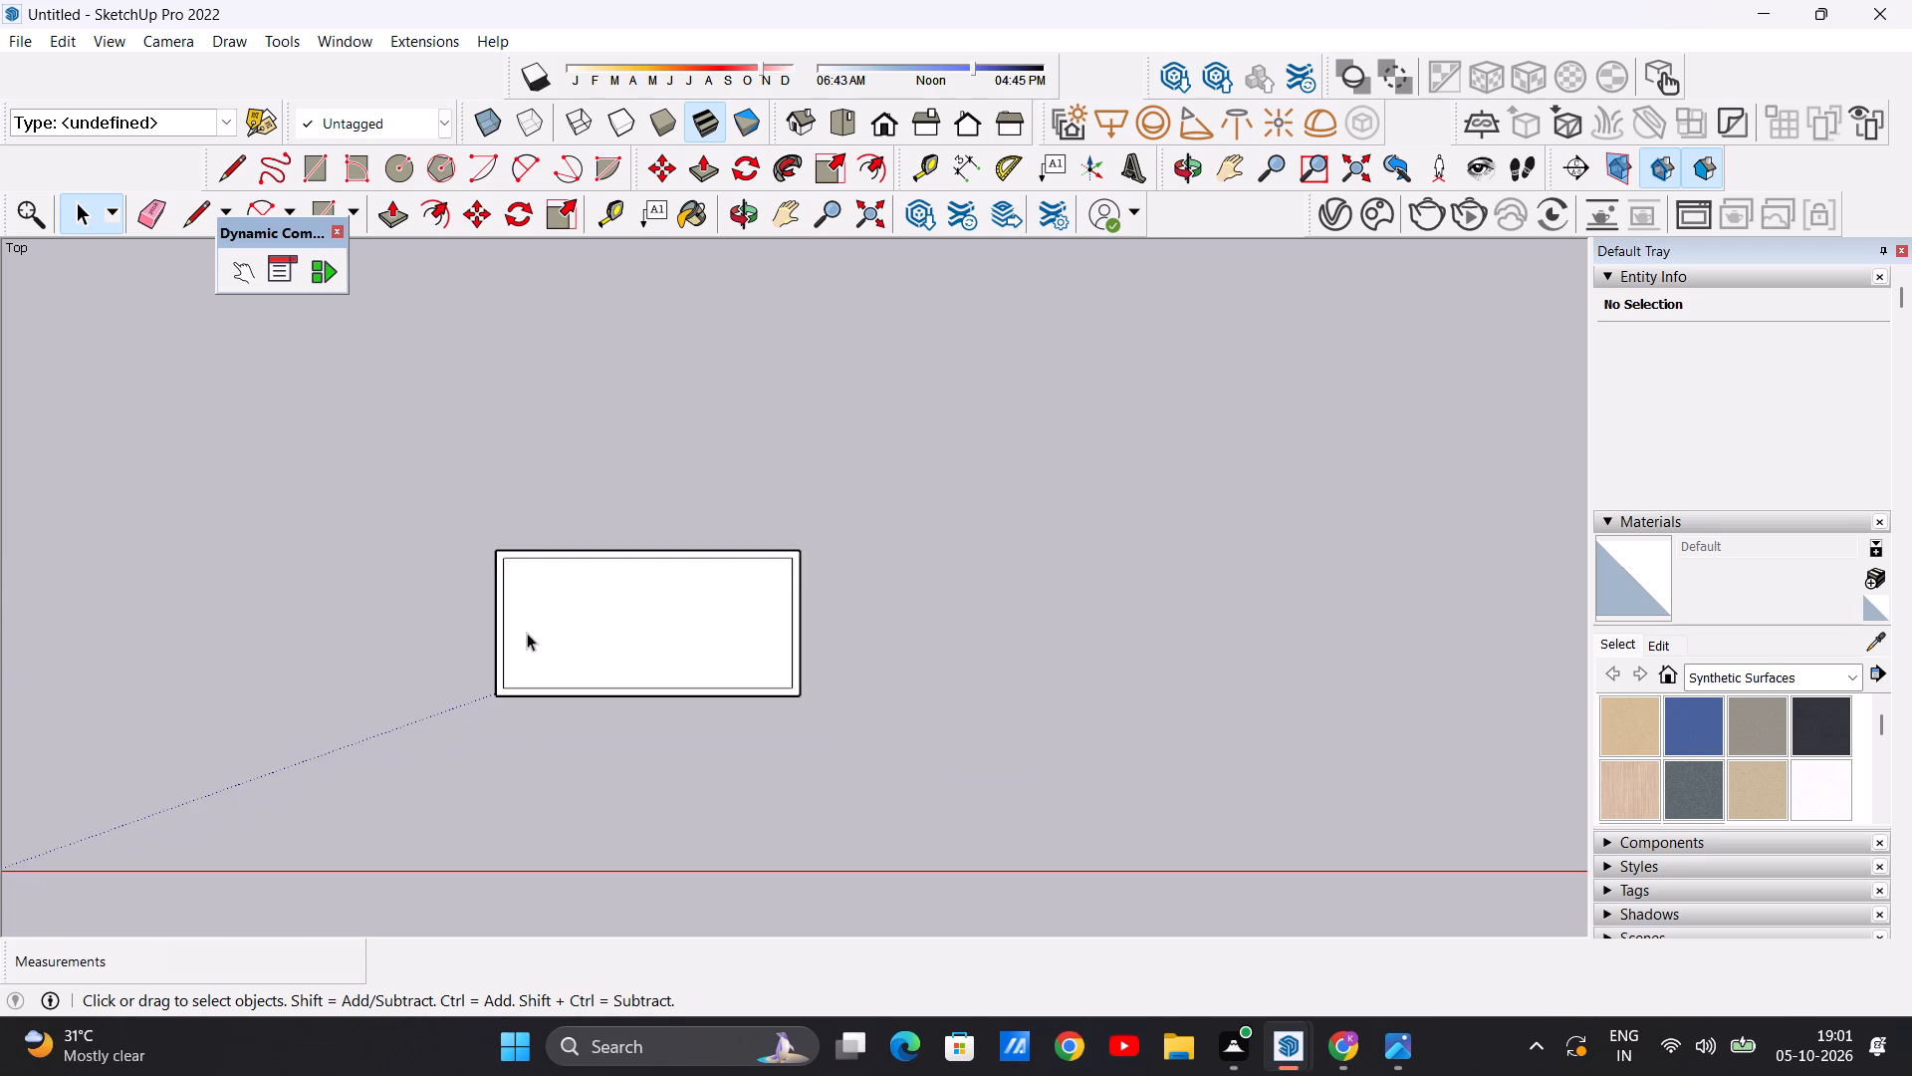
{"action": "scroll", "coordinate": [642, 629], "scroll_direction": "up", "scroll_amount": 10}
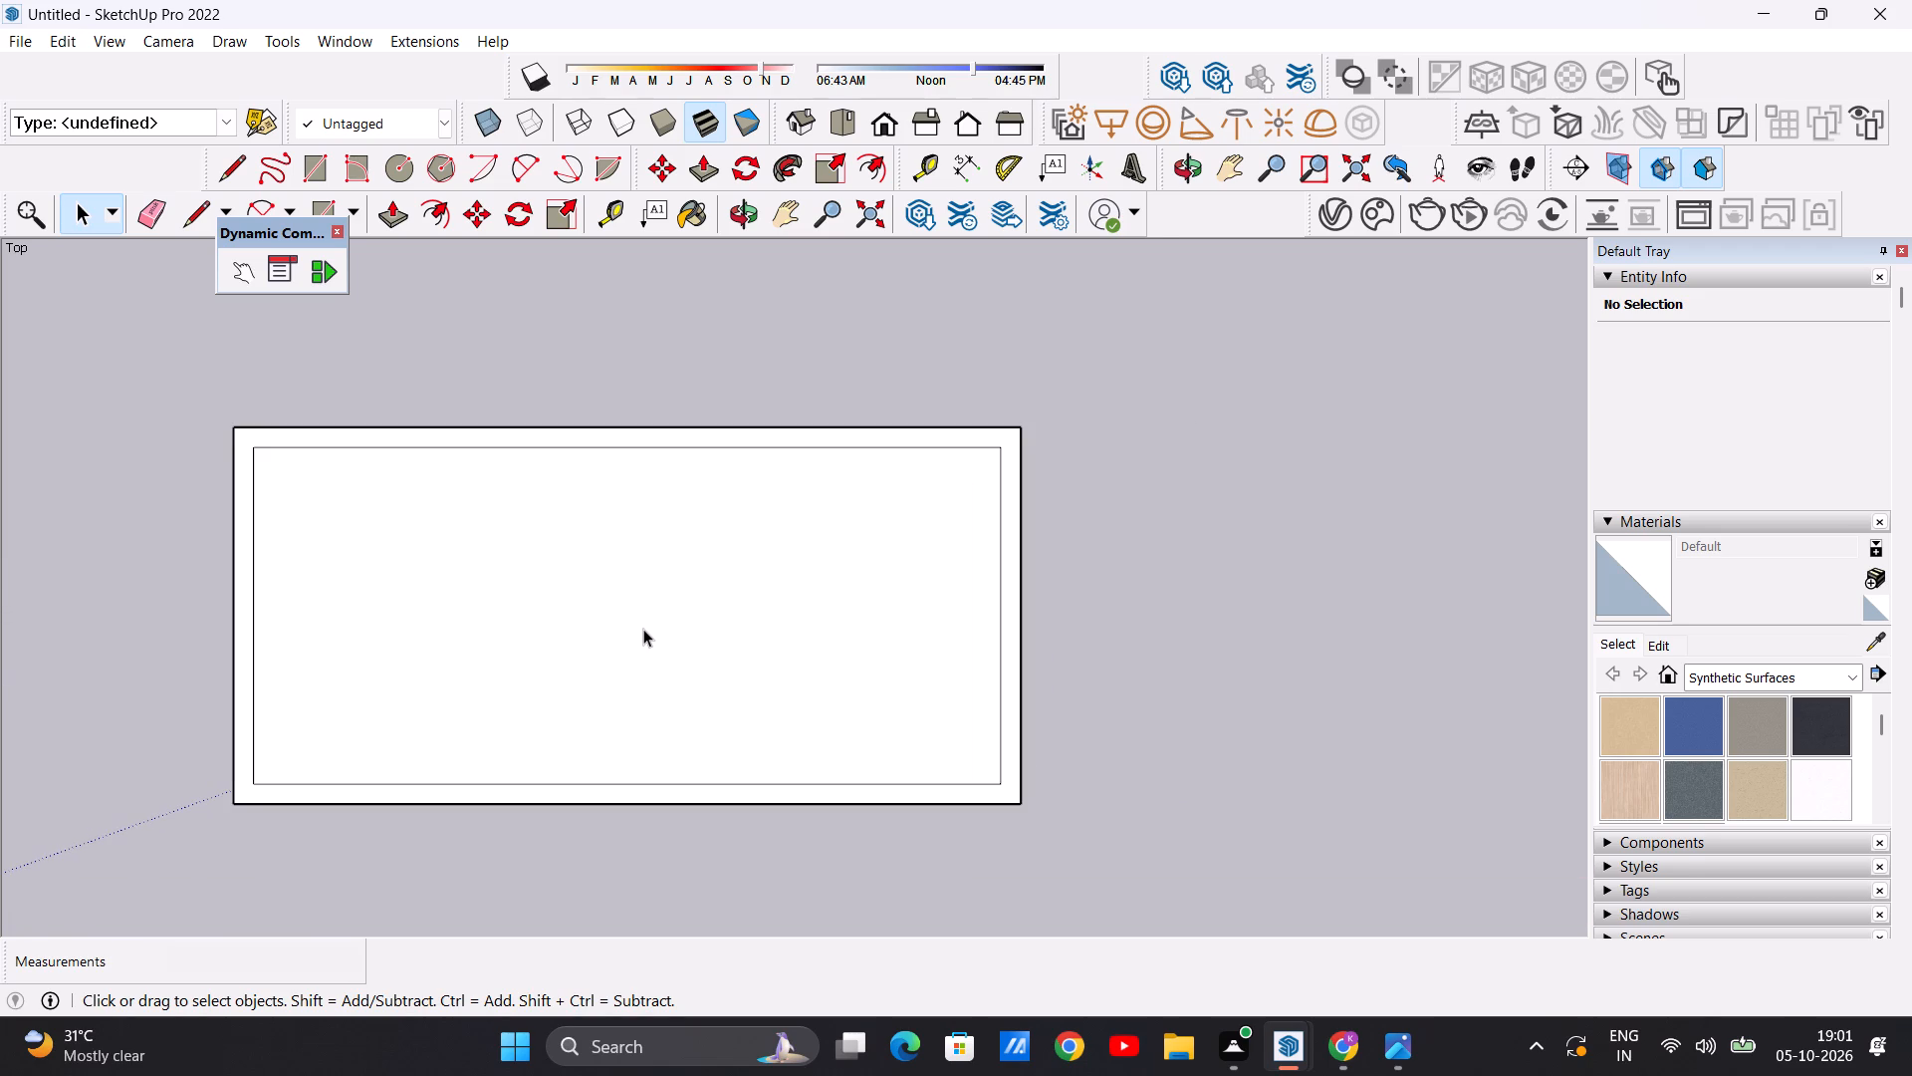
{"action": "scroll", "coordinate": [653, 620], "scroll_direction": "down", "scroll_amount": 4}
{"action": "scroll", "coordinate": [381, 568], "scroll_direction": "down", "scroll_amount": 2}
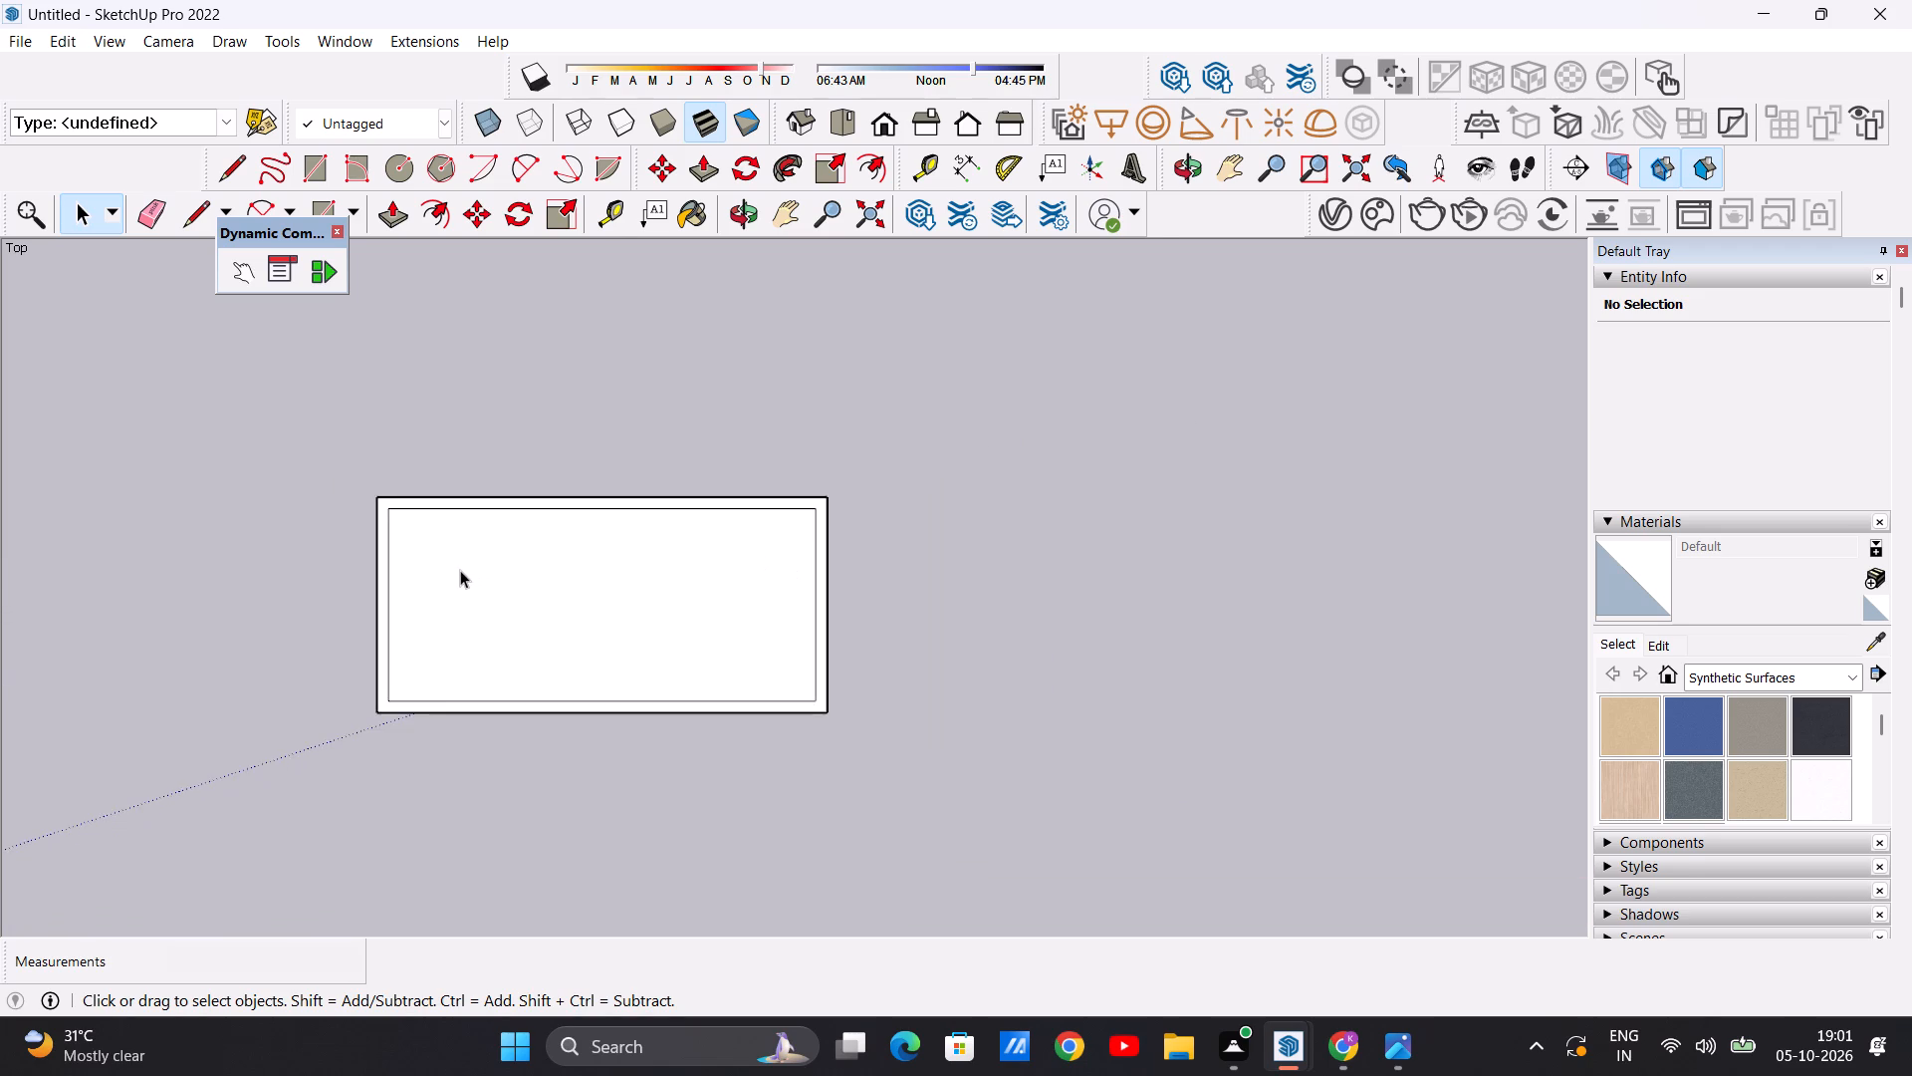
{"action": "scroll", "coordinate": [458, 572], "scroll_direction": "up", "scroll_amount": 4}
{"action": "scroll", "coordinate": [739, 507], "scroll_direction": "down", "scroll_amount": 4}
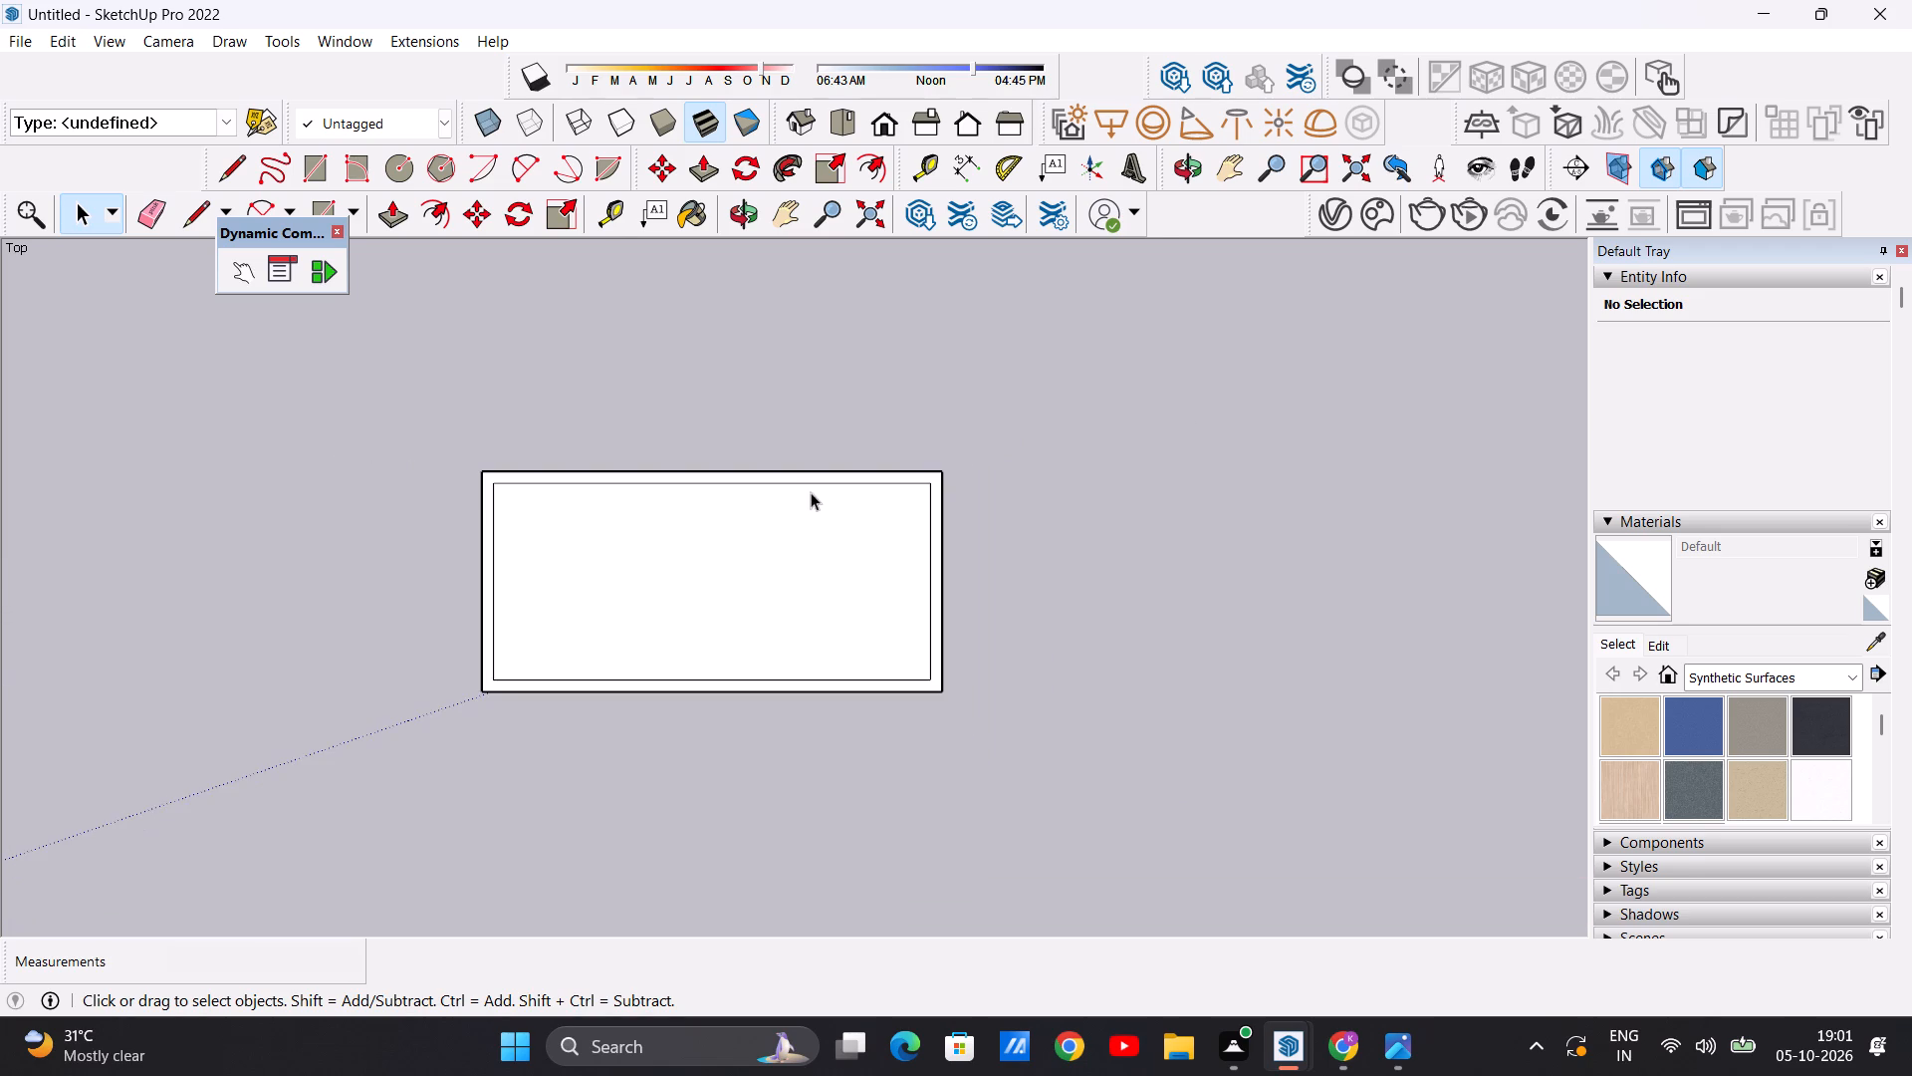
{"action": "scroll", "coordinate": [622, 532], "scroll_direction": "up", "scroll_amount": 3}
{"action": "scroll", "coordinate": [473, 537], "scroll_direction": "up", "scroll_amount": 4}
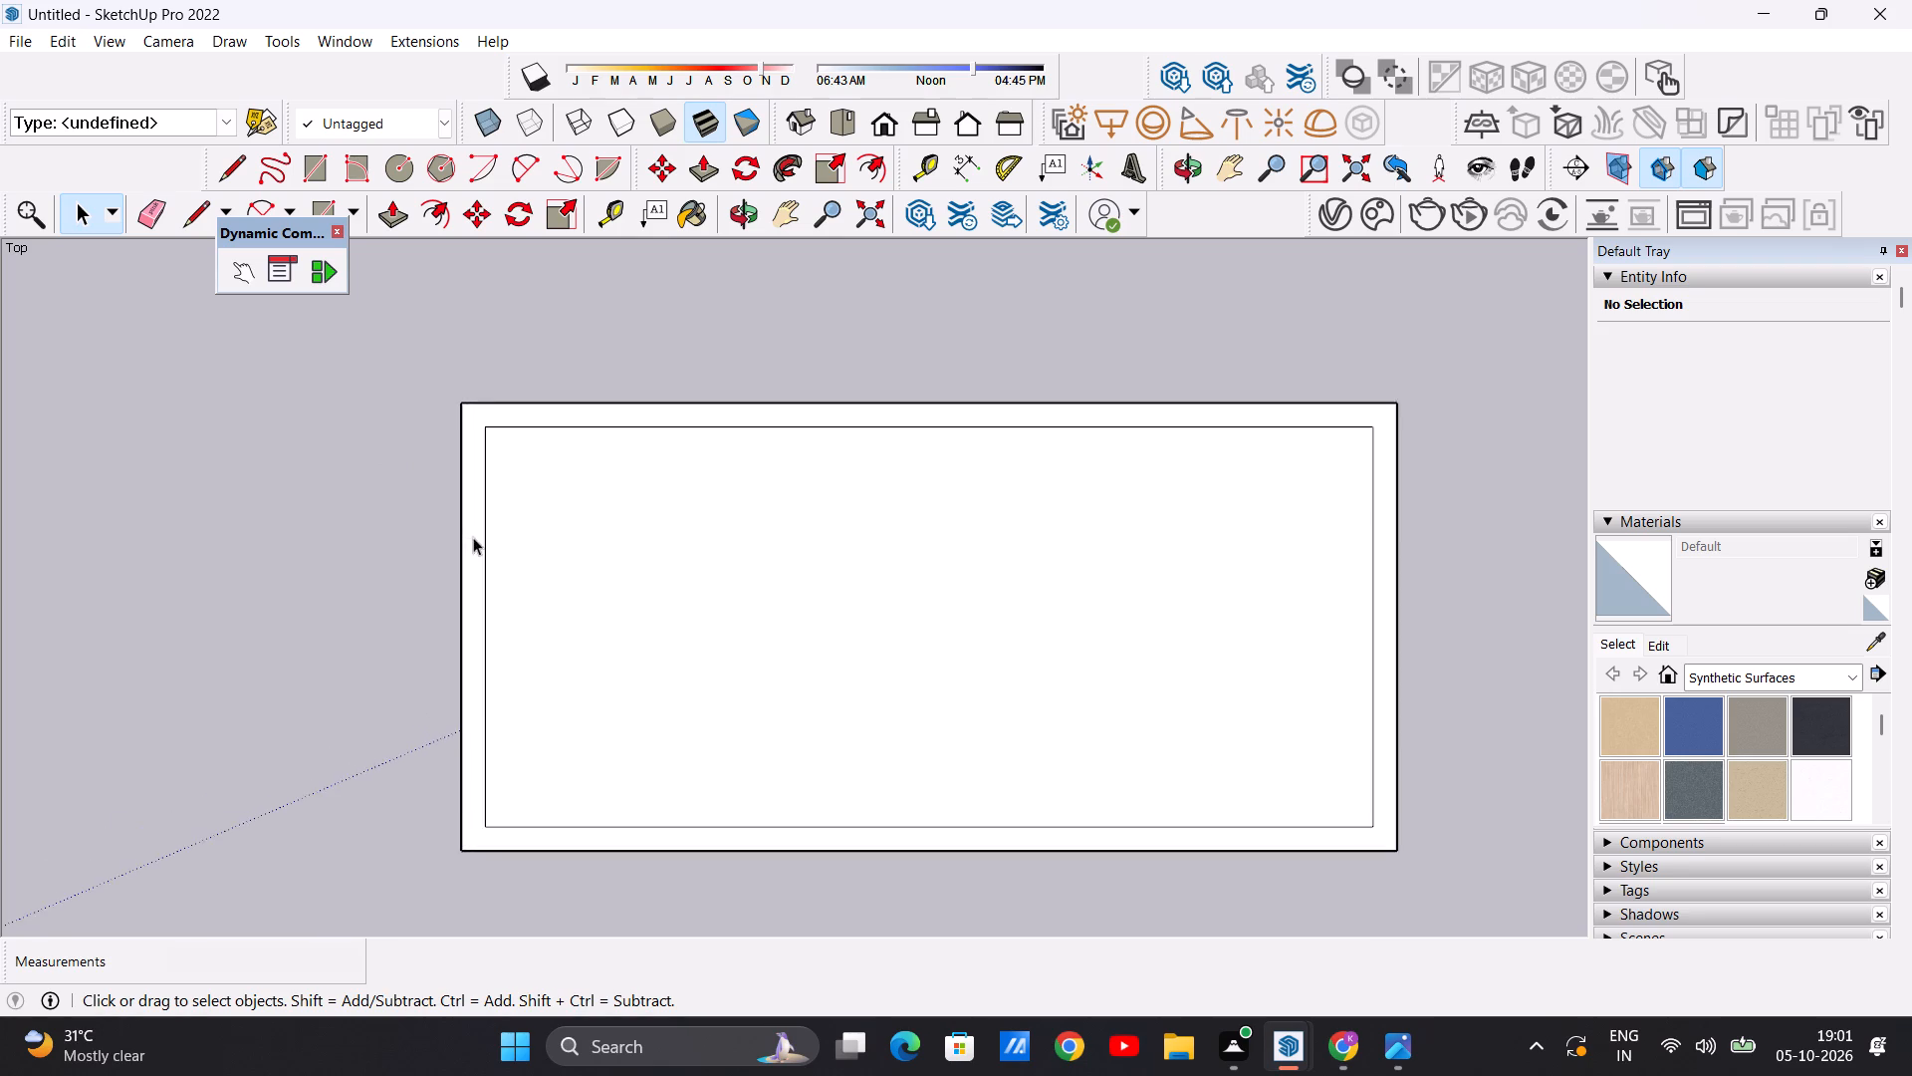
{"action": "scroll", "coordinate": [473, 537], "scroll_direction": "down", "scroll_amount": 7}
{"action": "scroll", "coordinate": [442, 567], "scroll_direction": "up", "scroll_amount": 6}
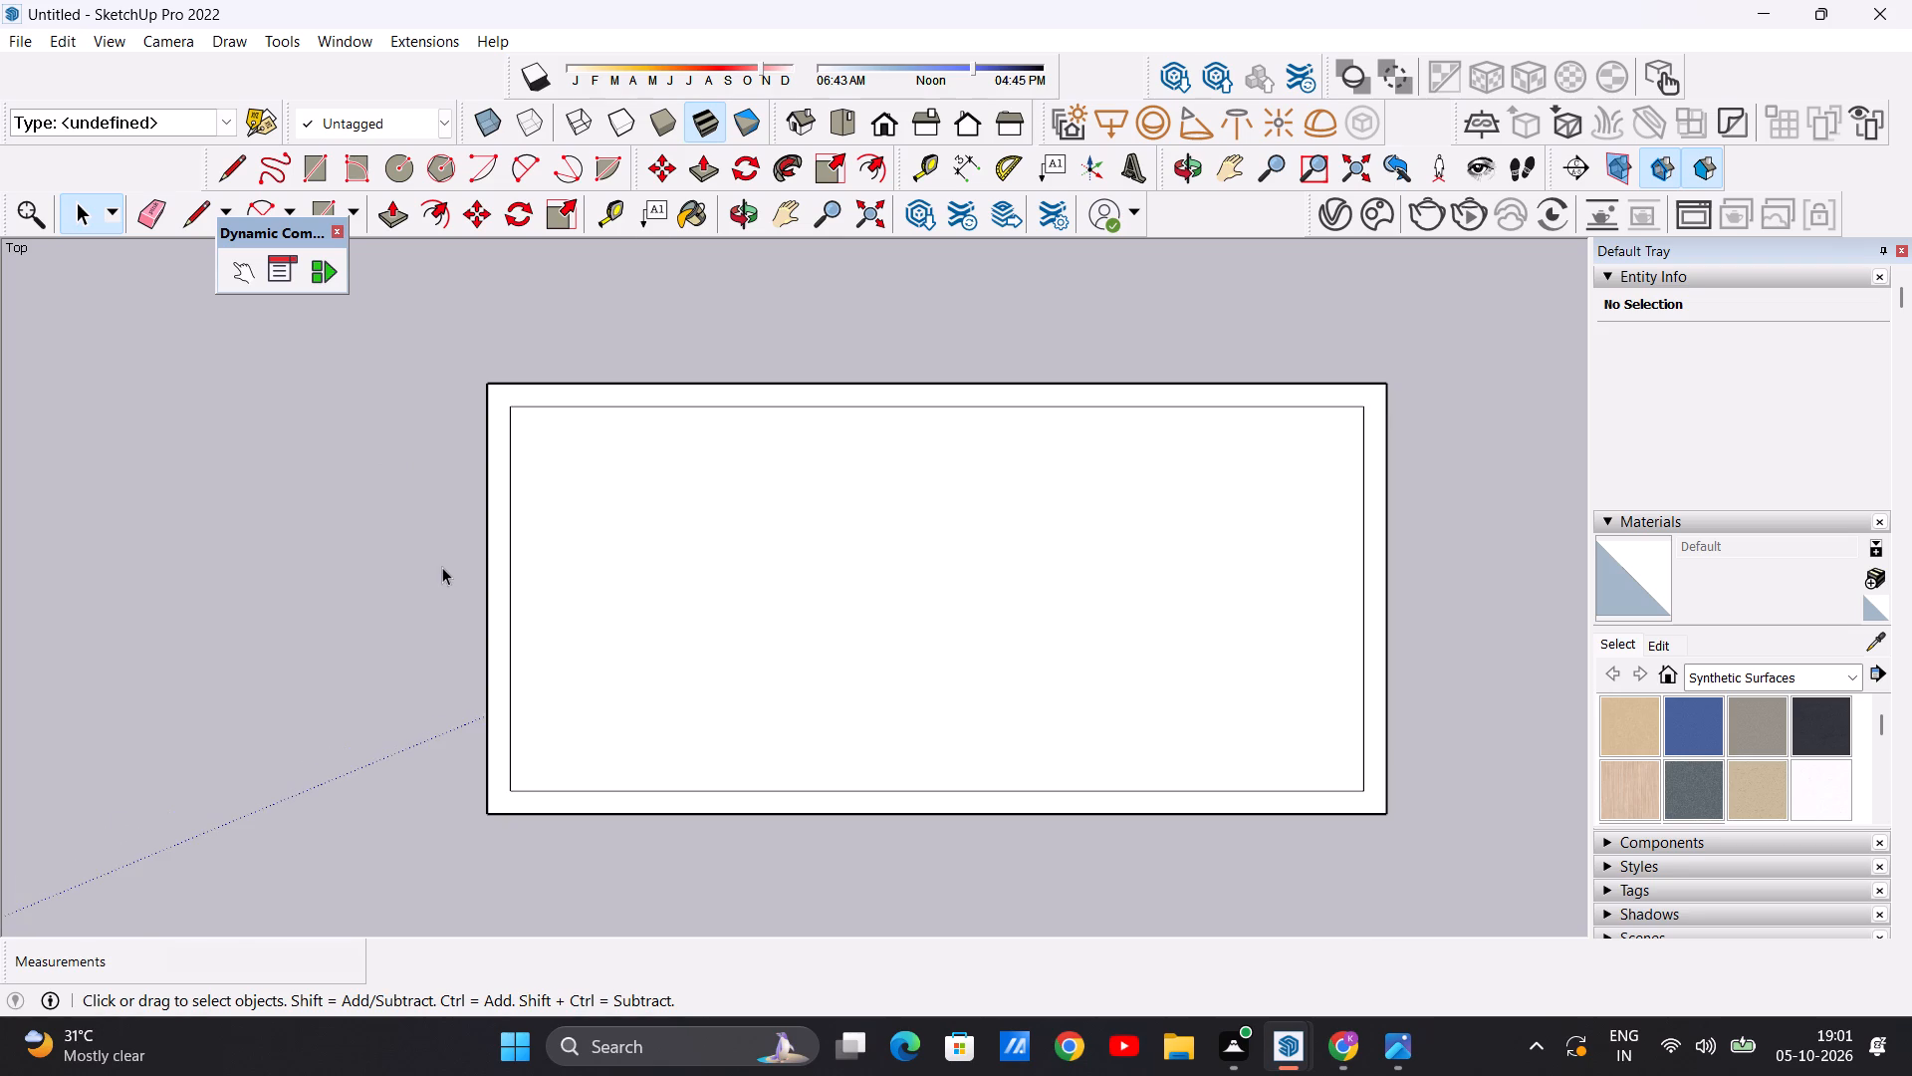
{"action": "scroll", "coordinate": [533, 480], "scroll_direction": "down", "scroll_amount": 9}
{"action": "scroll", "coordinate": [967, 342], "scroll_direction": "up", "scroll_amount": 5}
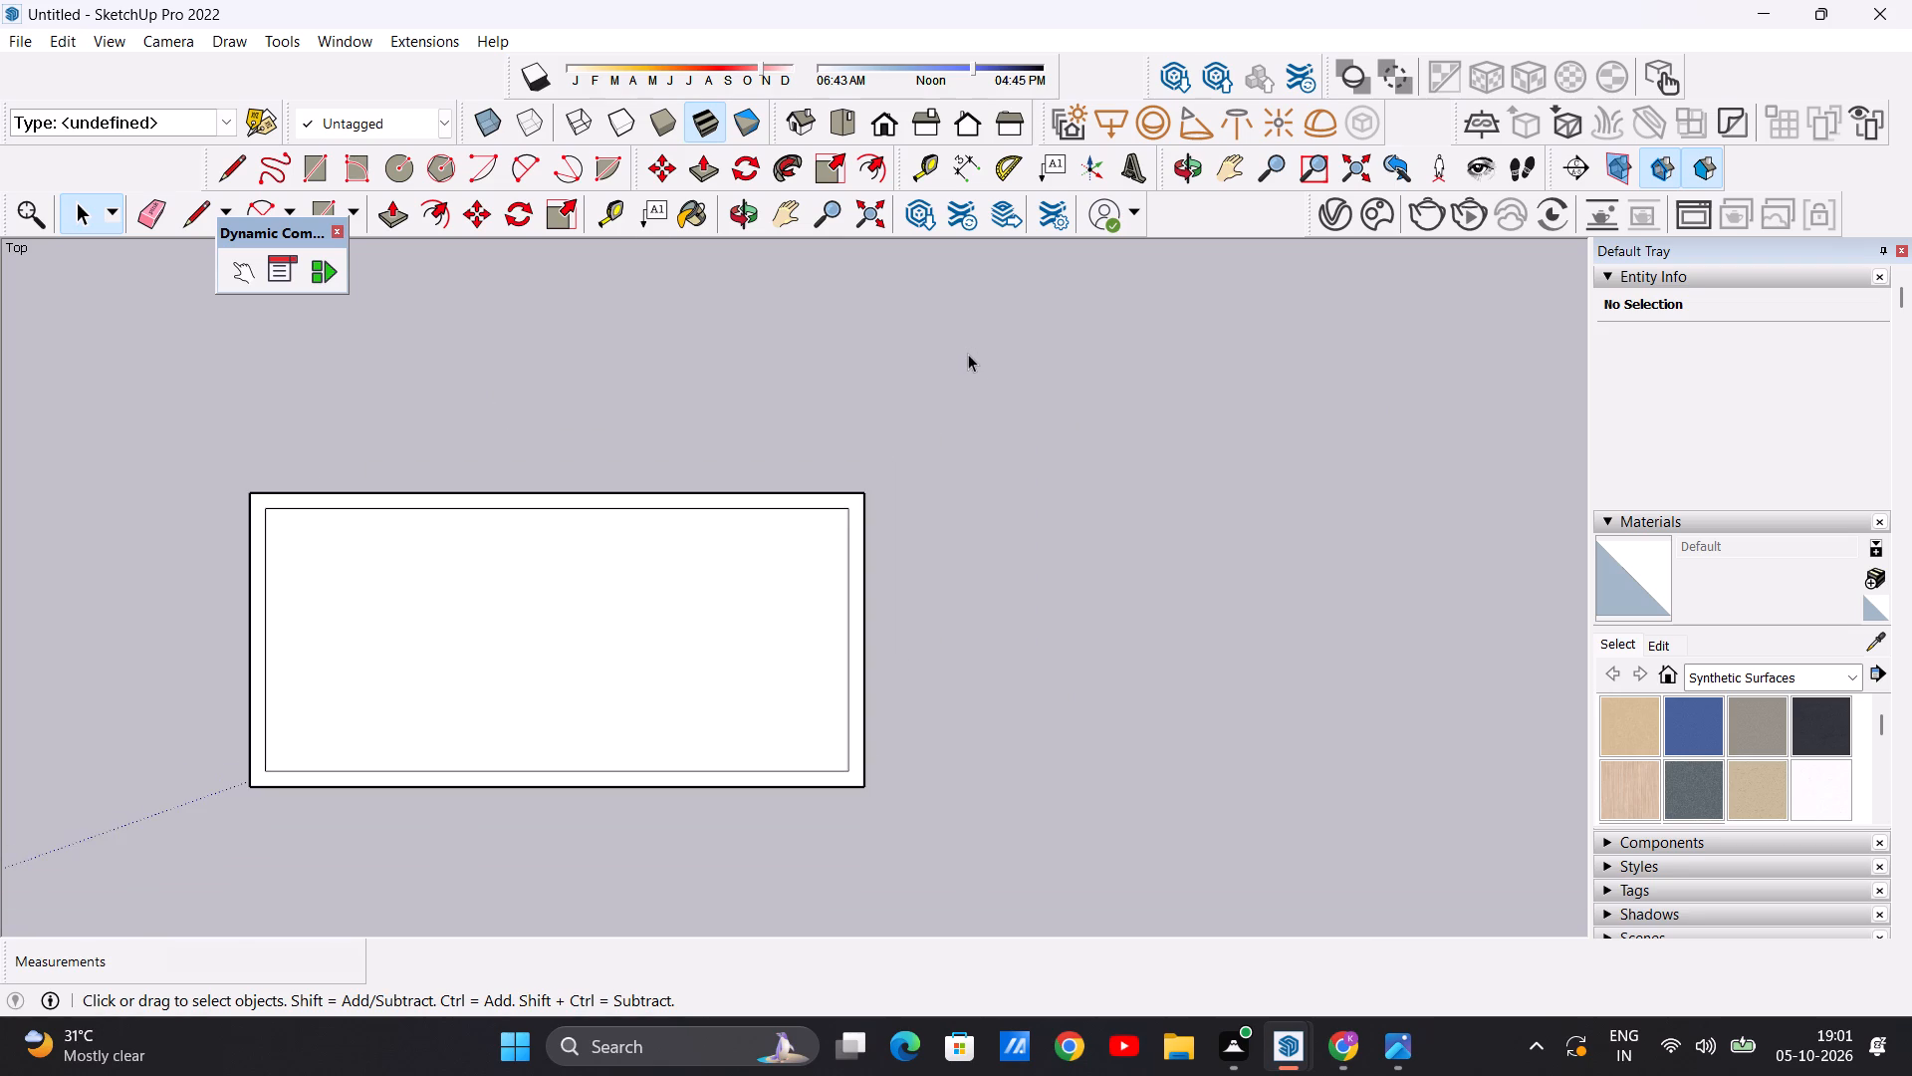
Draw two parallel lengthwise lines across the slab's front half: one edge to edge, the other just behind between the inset outlines.
{"action": "scroll", "coordinate": [989, 366], "scroll_direction": "down", "scroll_amount": 5}
{"action": "scroll", "coordinate": [658, 569], "scroll_direction": "up", "scroll_amount": 4}
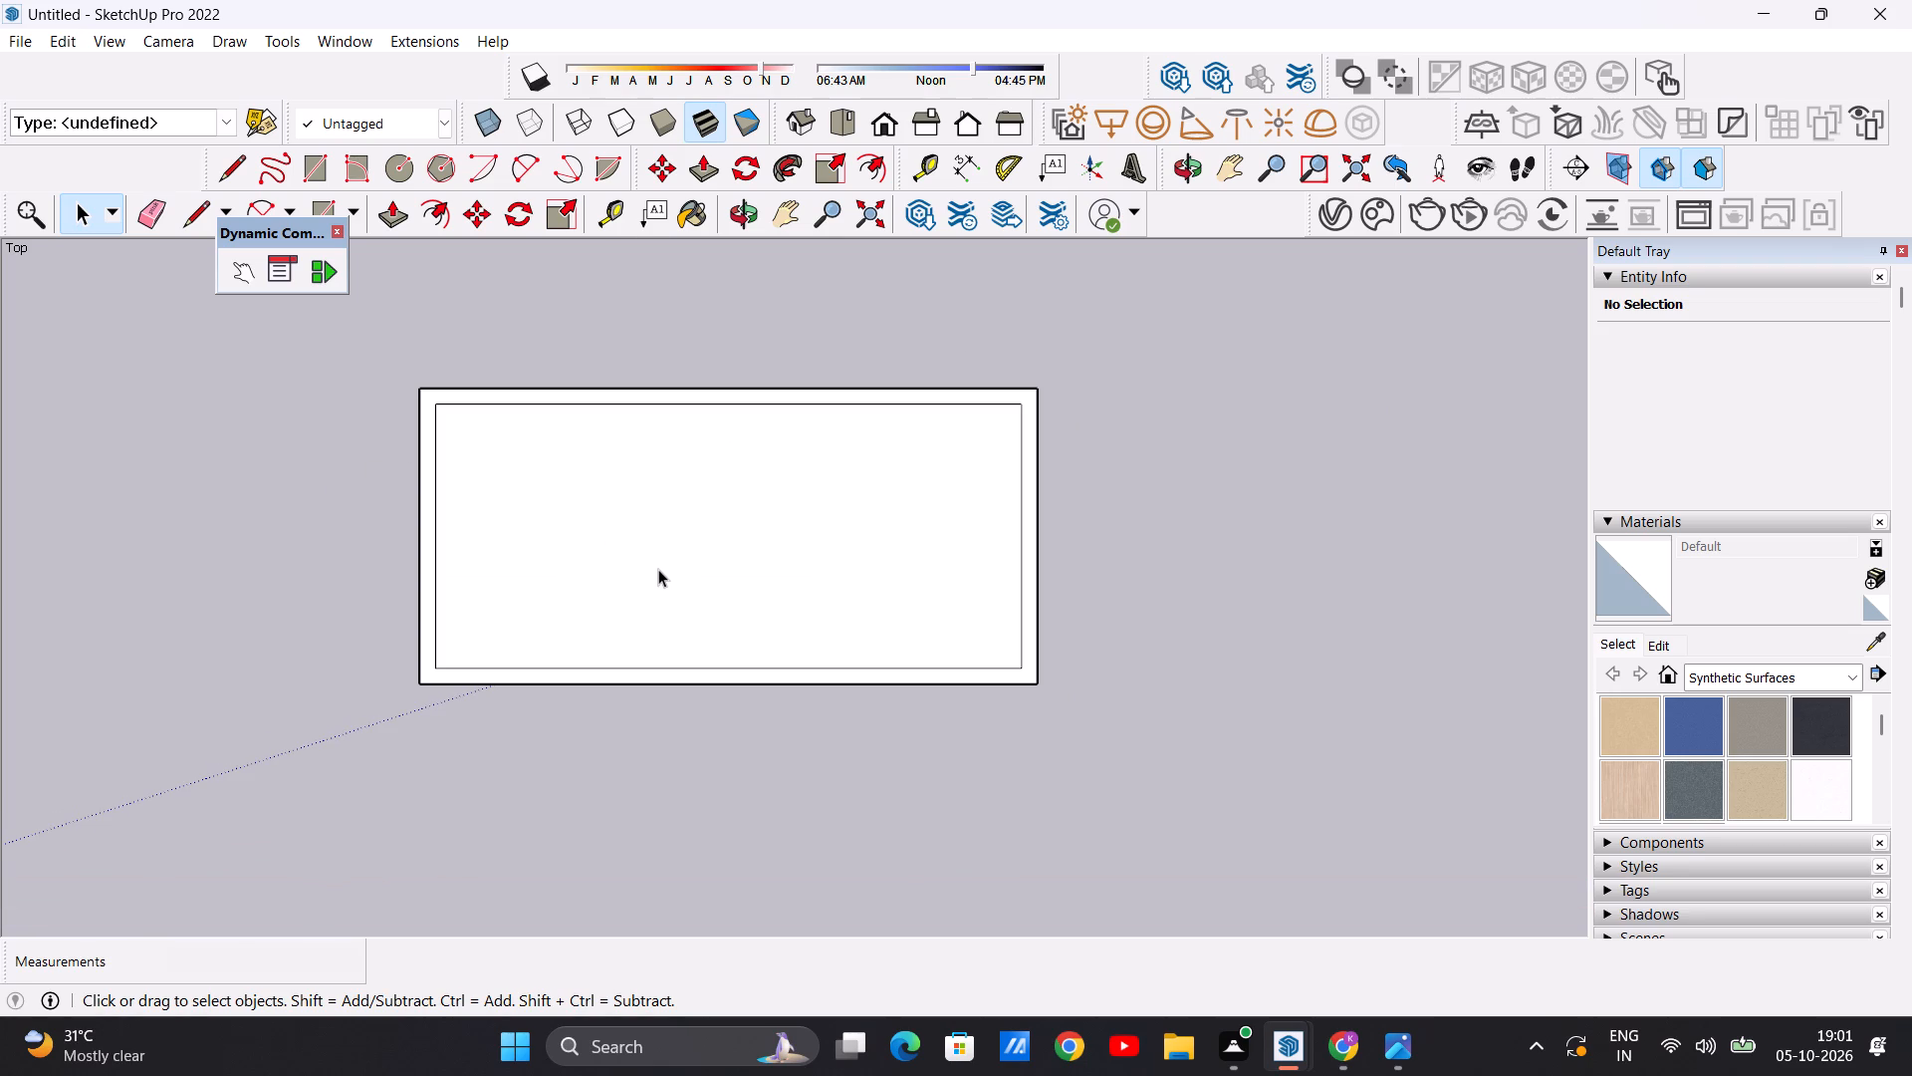
{"action": "key", "text": "l"}
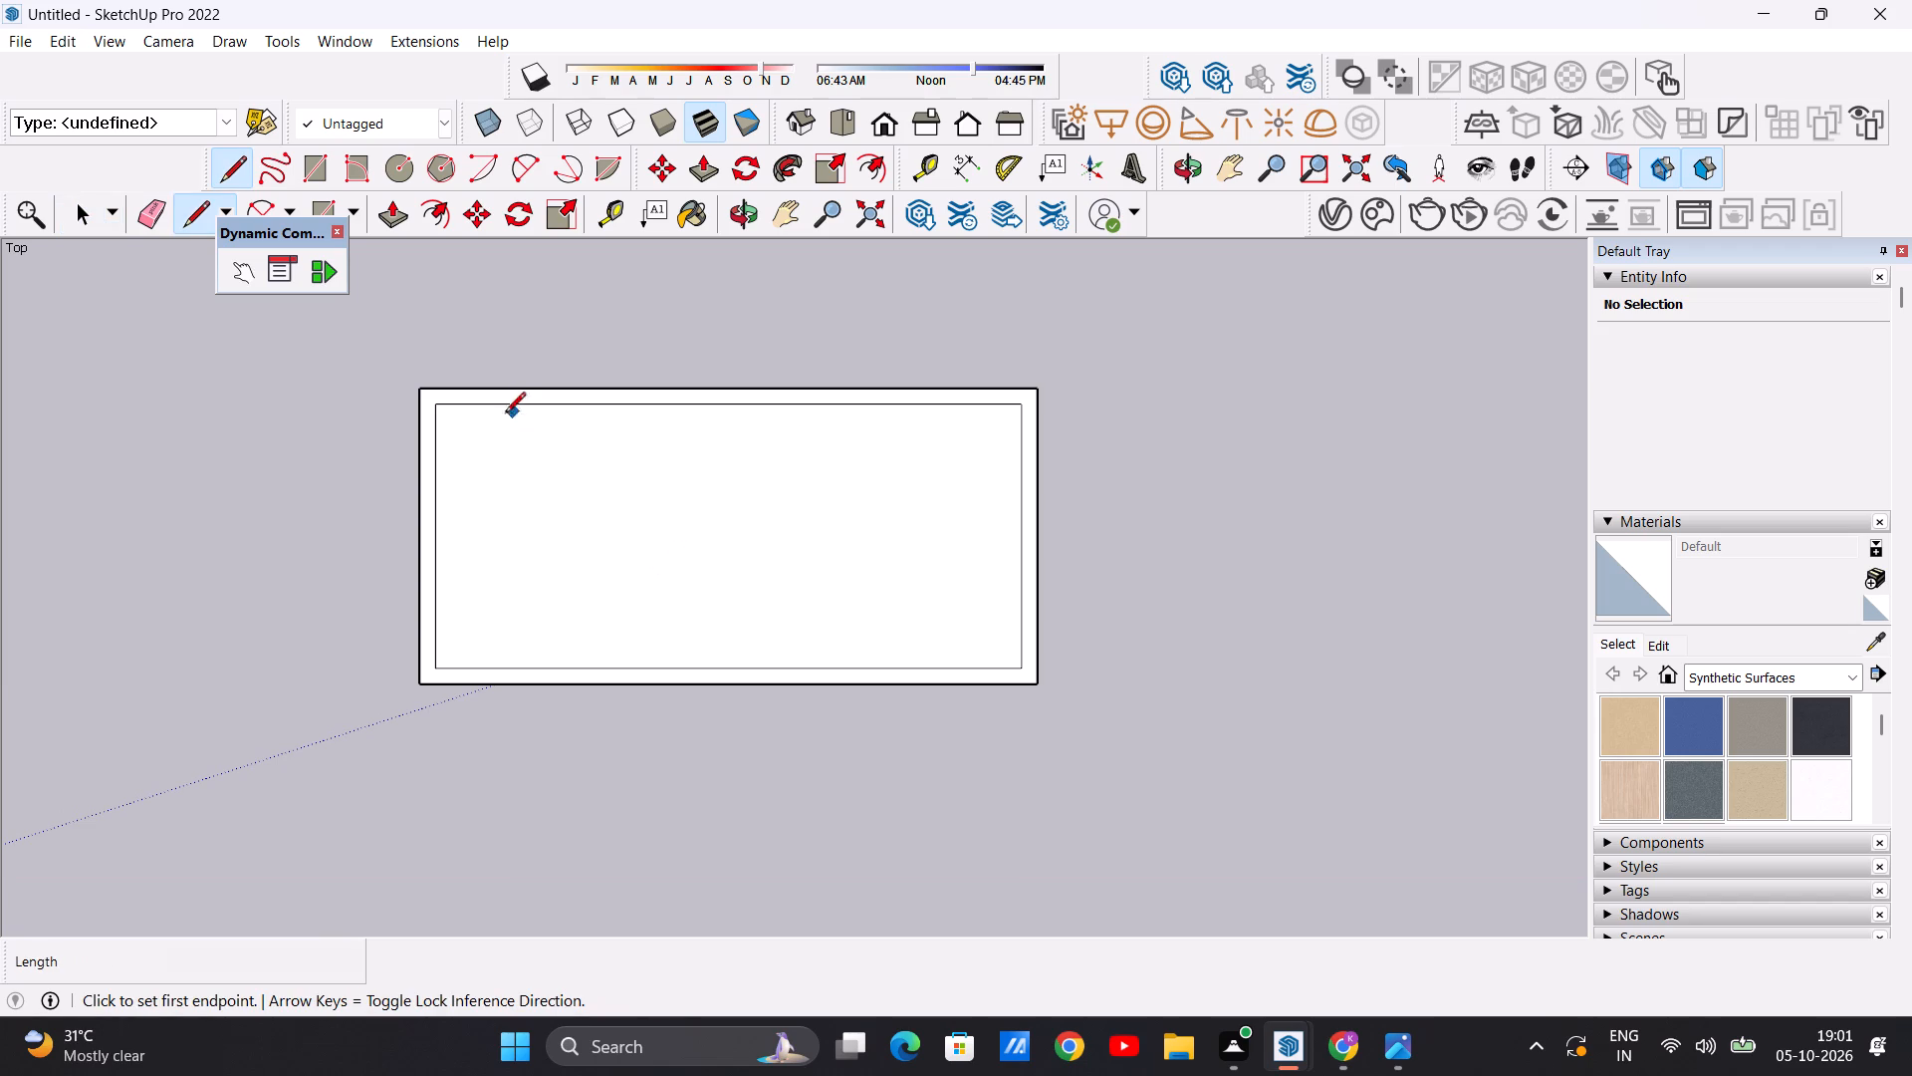
{"action": "left_click", "coordinate": [418, 585]}
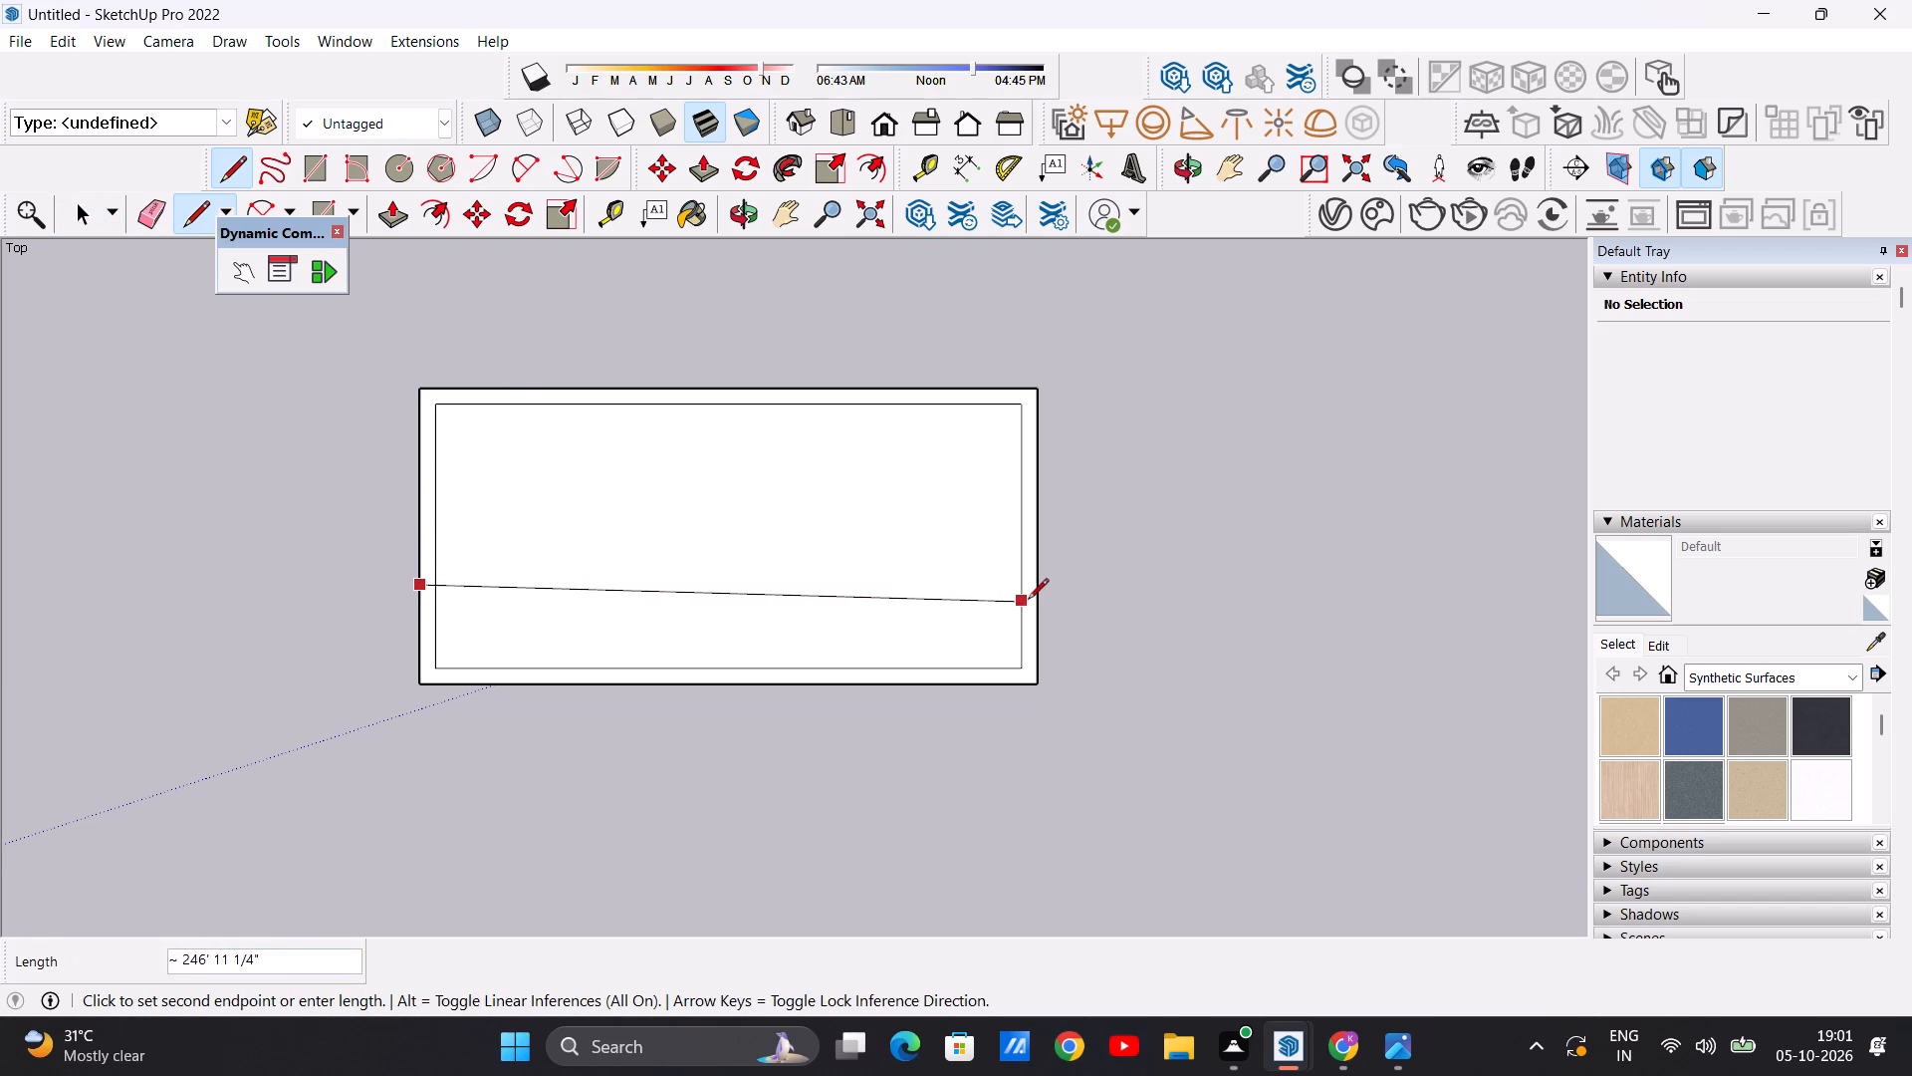
{"action": "left_click", "coordinate": [1035, 585]}
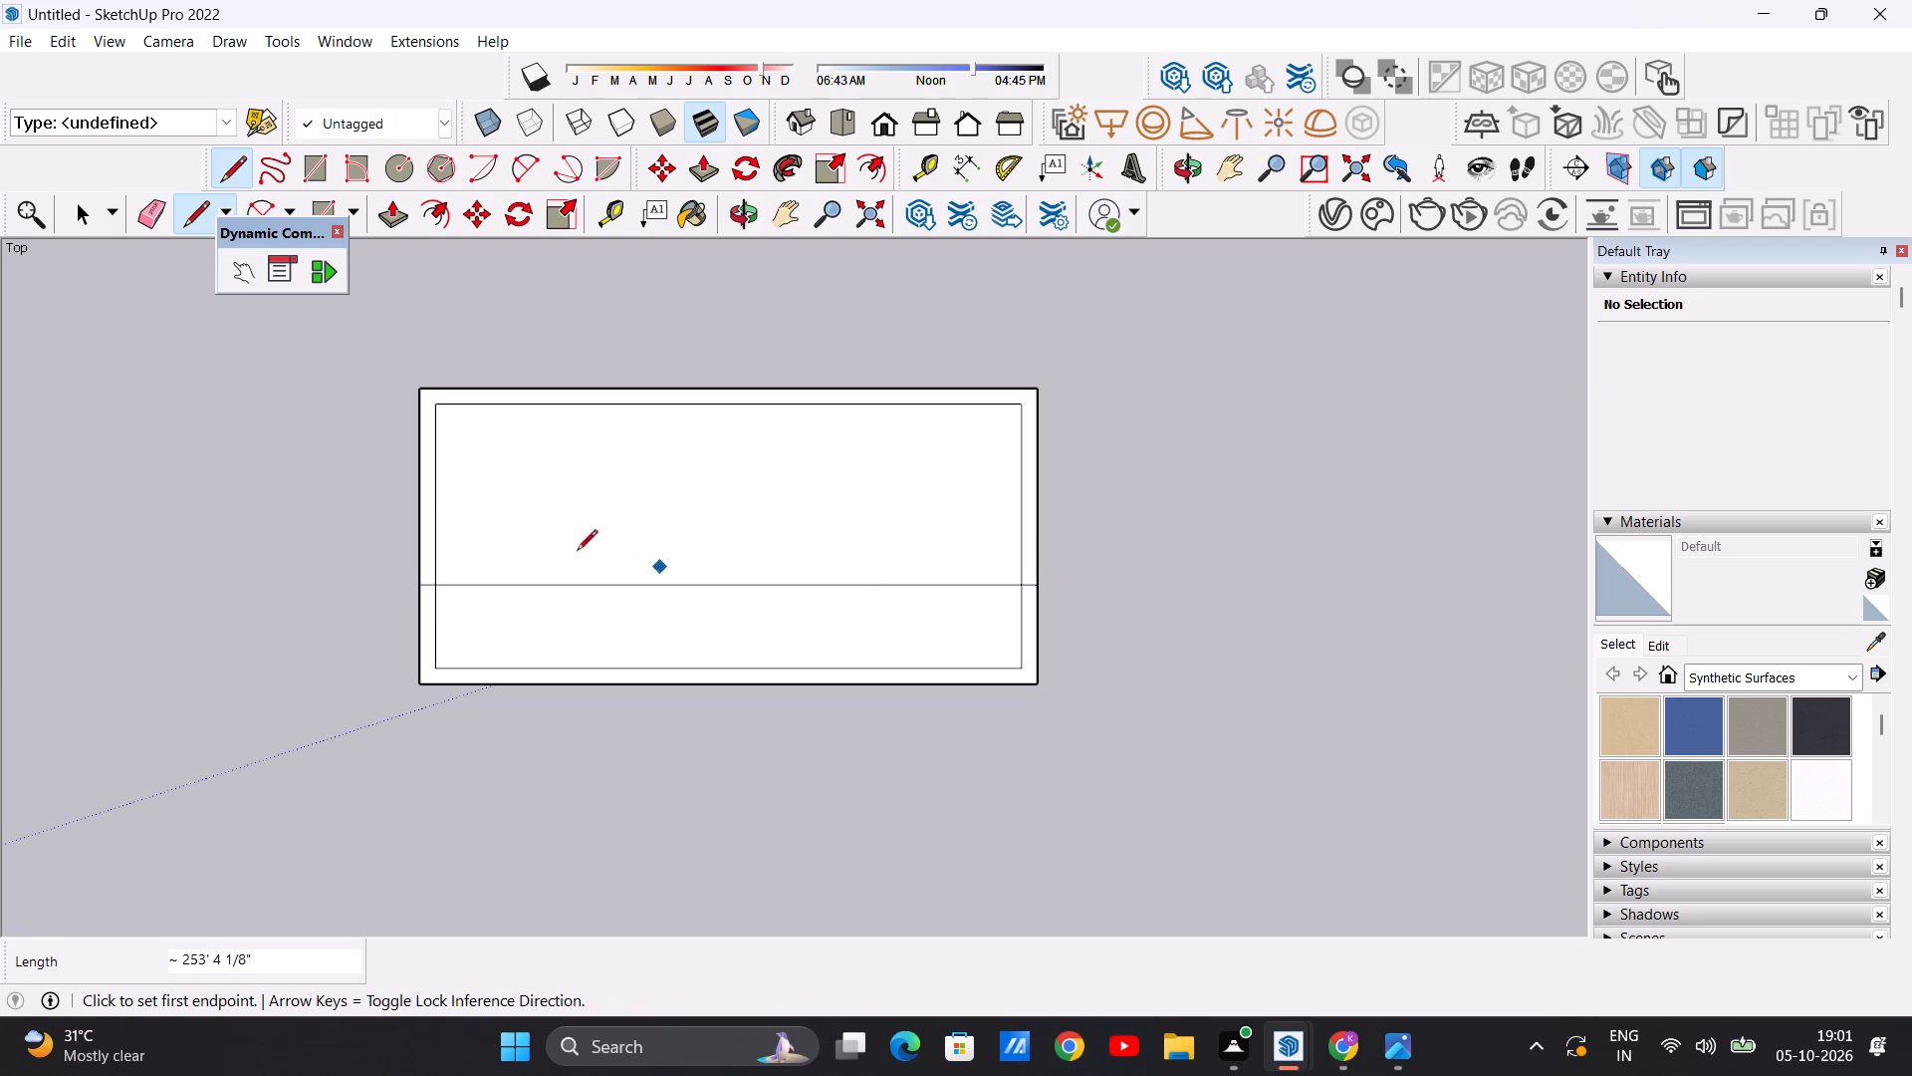
{"action": "left_click", "coordinate": [434, 568]}
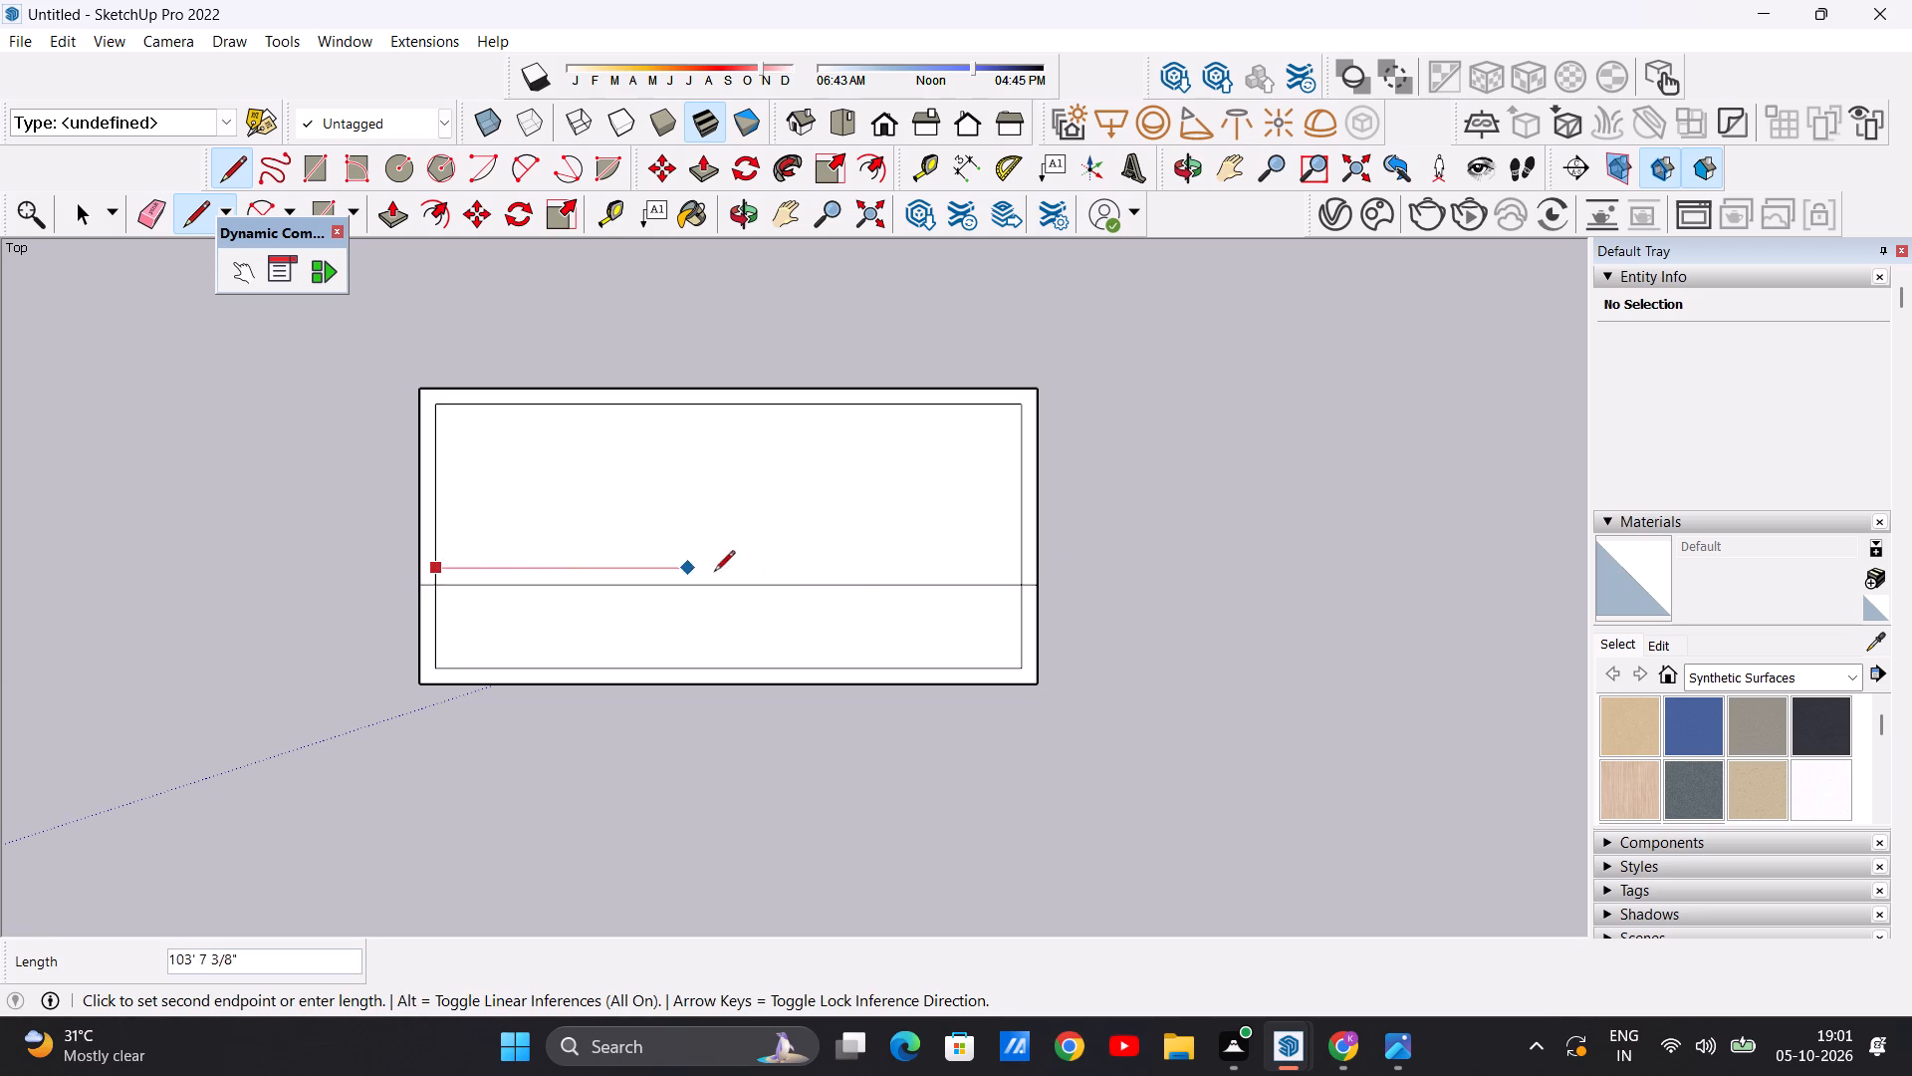
{"action": "left_click", "coordinate": [1022, 567]}
{"action": "key", "text": "space"}
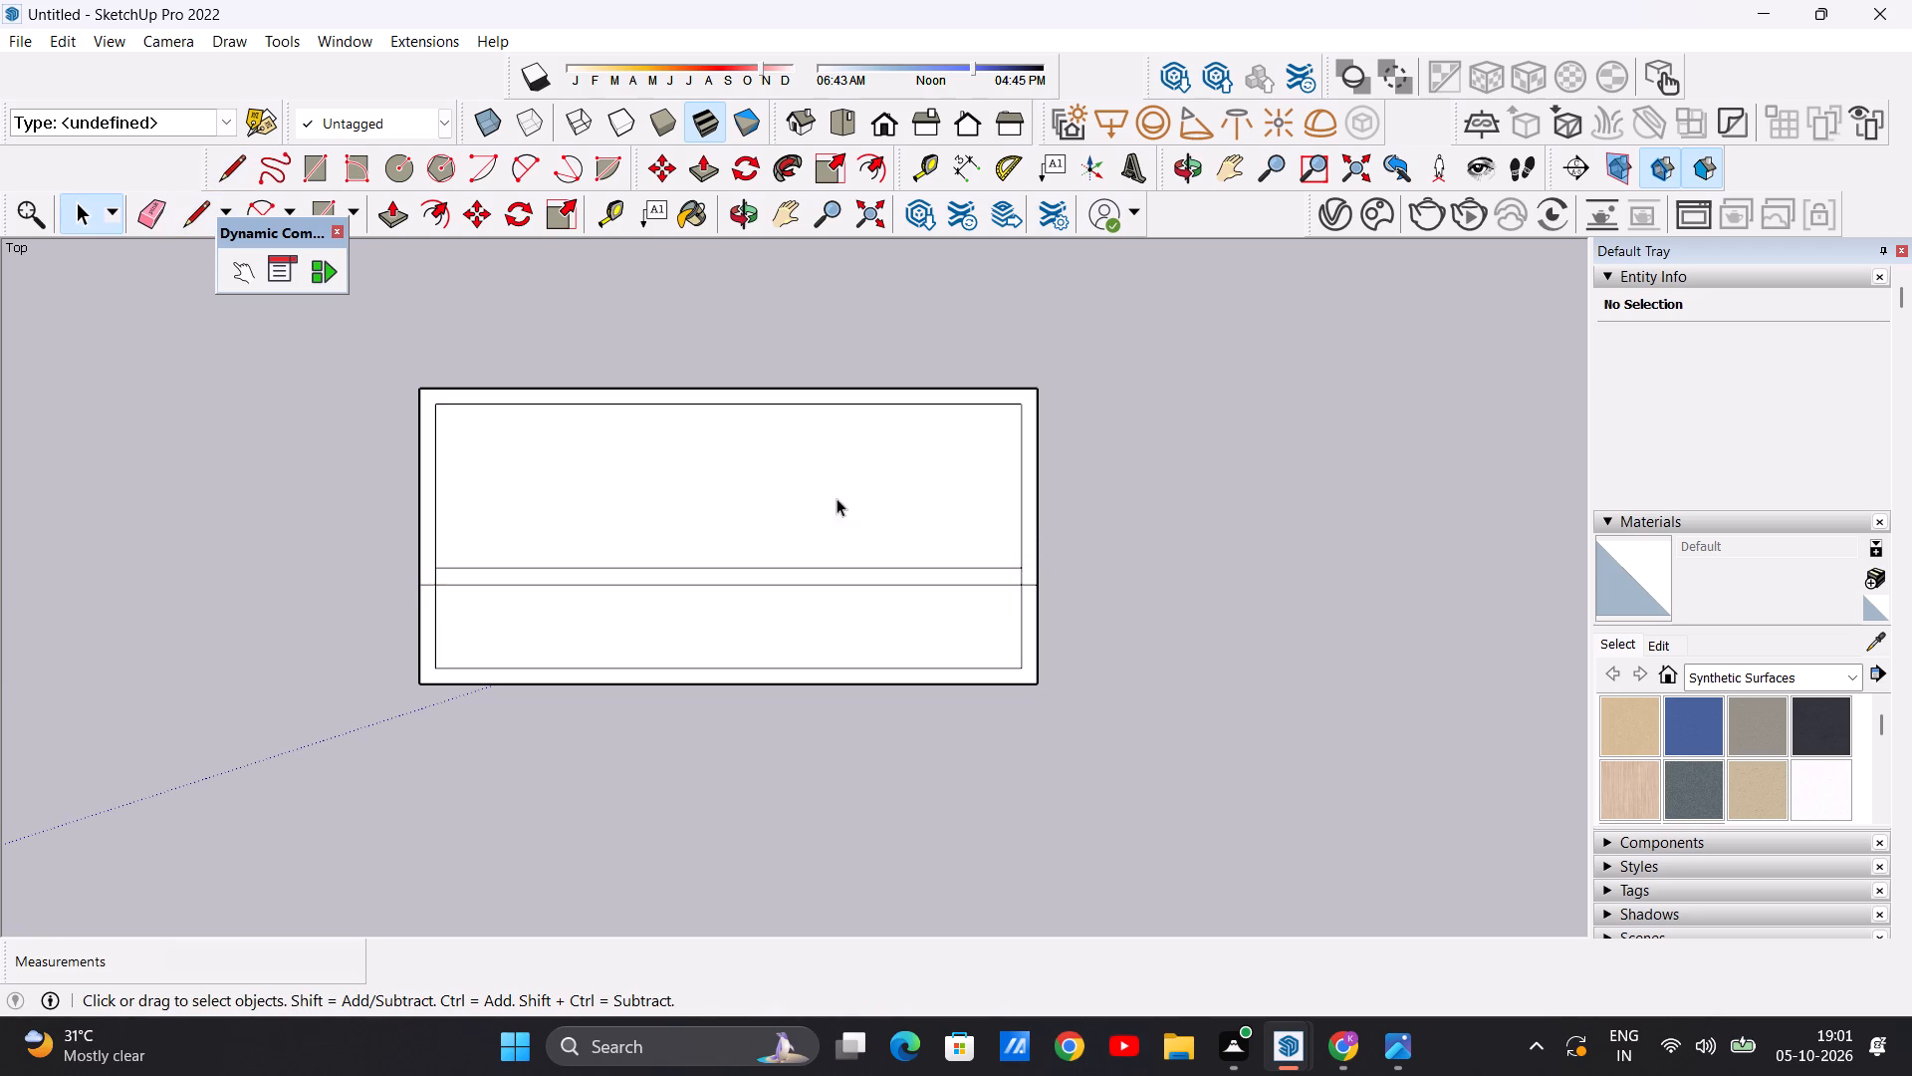
Push/Pull the U-shaped border around the rear part of the slab up by 10'.
{"action": "scroll", "coordinate": [827, 512], "scroll_direction": "down", "scroll_amount": 12}
{"action": "scroll", "coordinate": [952, 532], "scroll_direction": "up", "scroll_amount": 7}
{"action": "scroll", "coordinate": [817, 409], "scroll_direction": "down", "scroll_amount": 3}
{"action": "scroll", "coordinate": [494, 406], "scroll_direction": "up", "scroll_amount": 7}
{"action": "scroll", "coordinate": [494, 406], "scroll_direction": "down", "scroll_amount": 3}
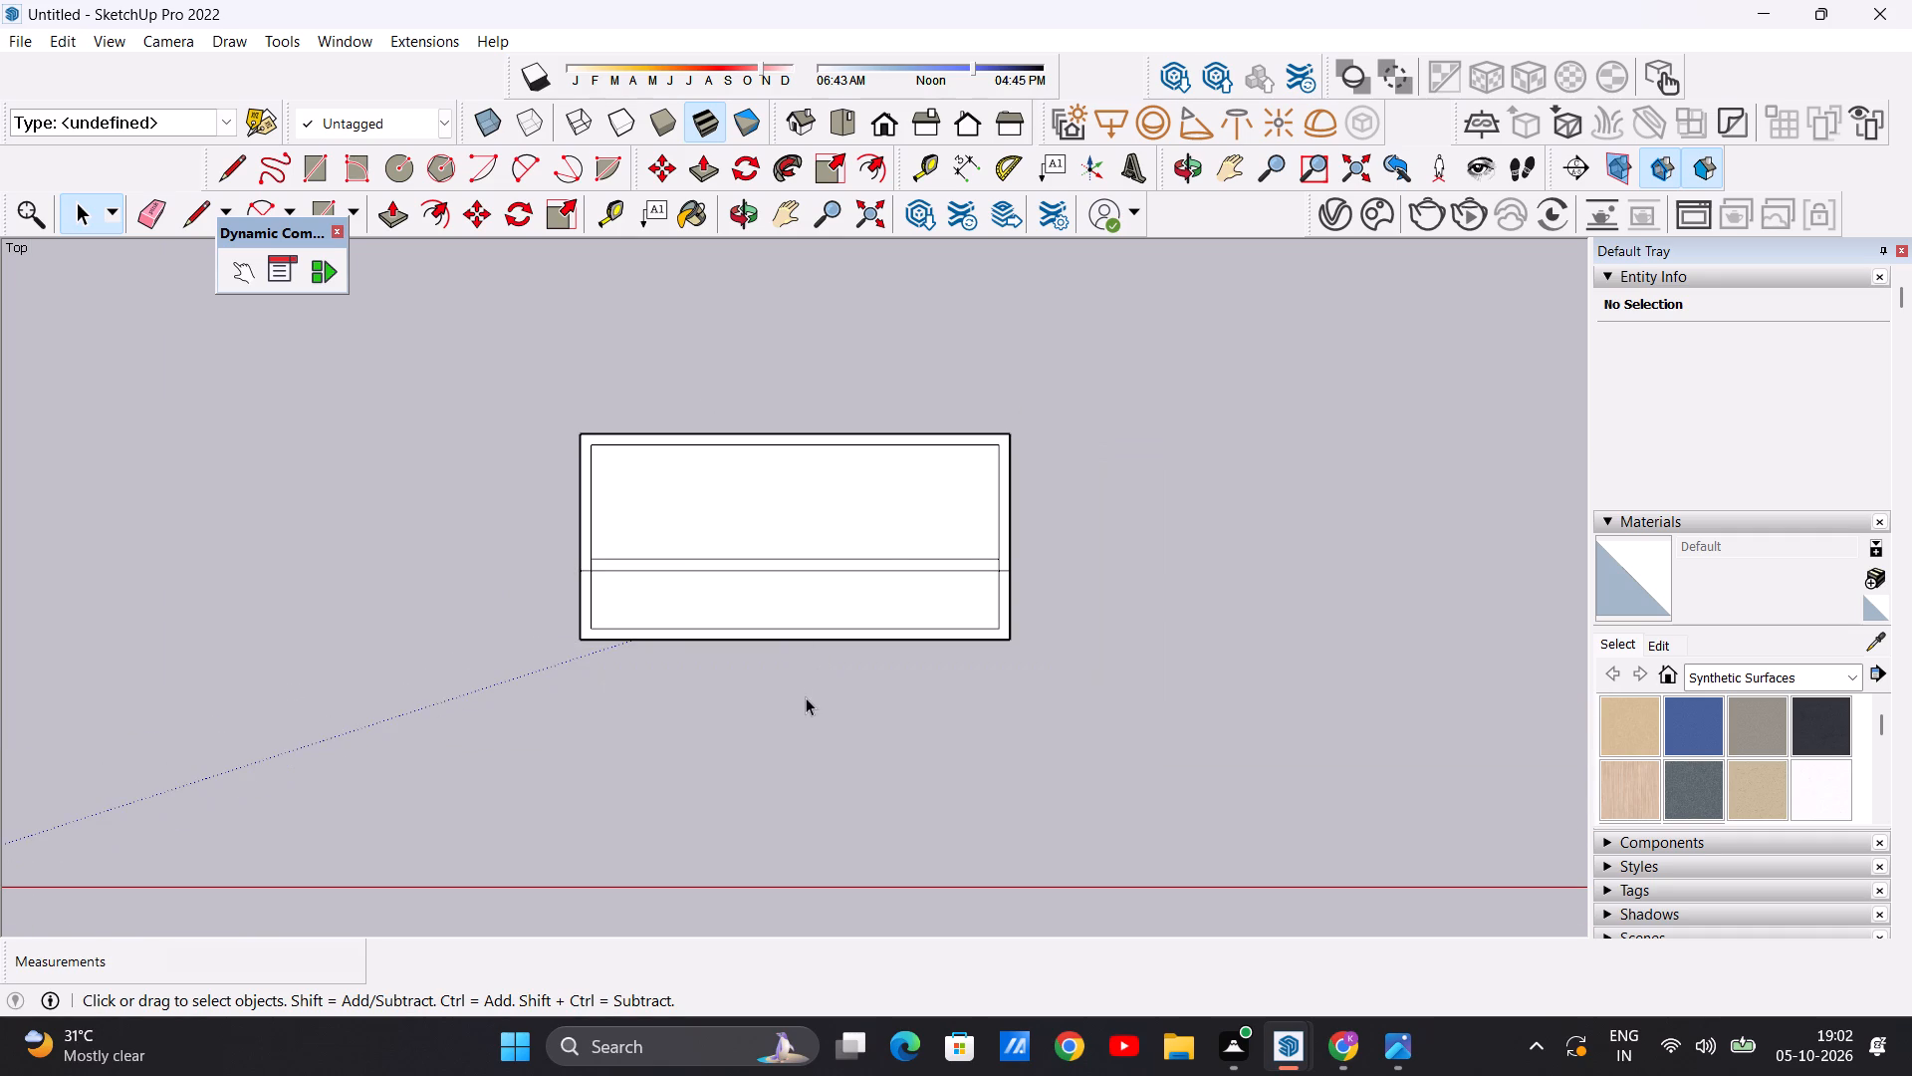
{"action": "middle_click_drag", "start_coordinate": [805, 697], "coordinate": [806, 707]}
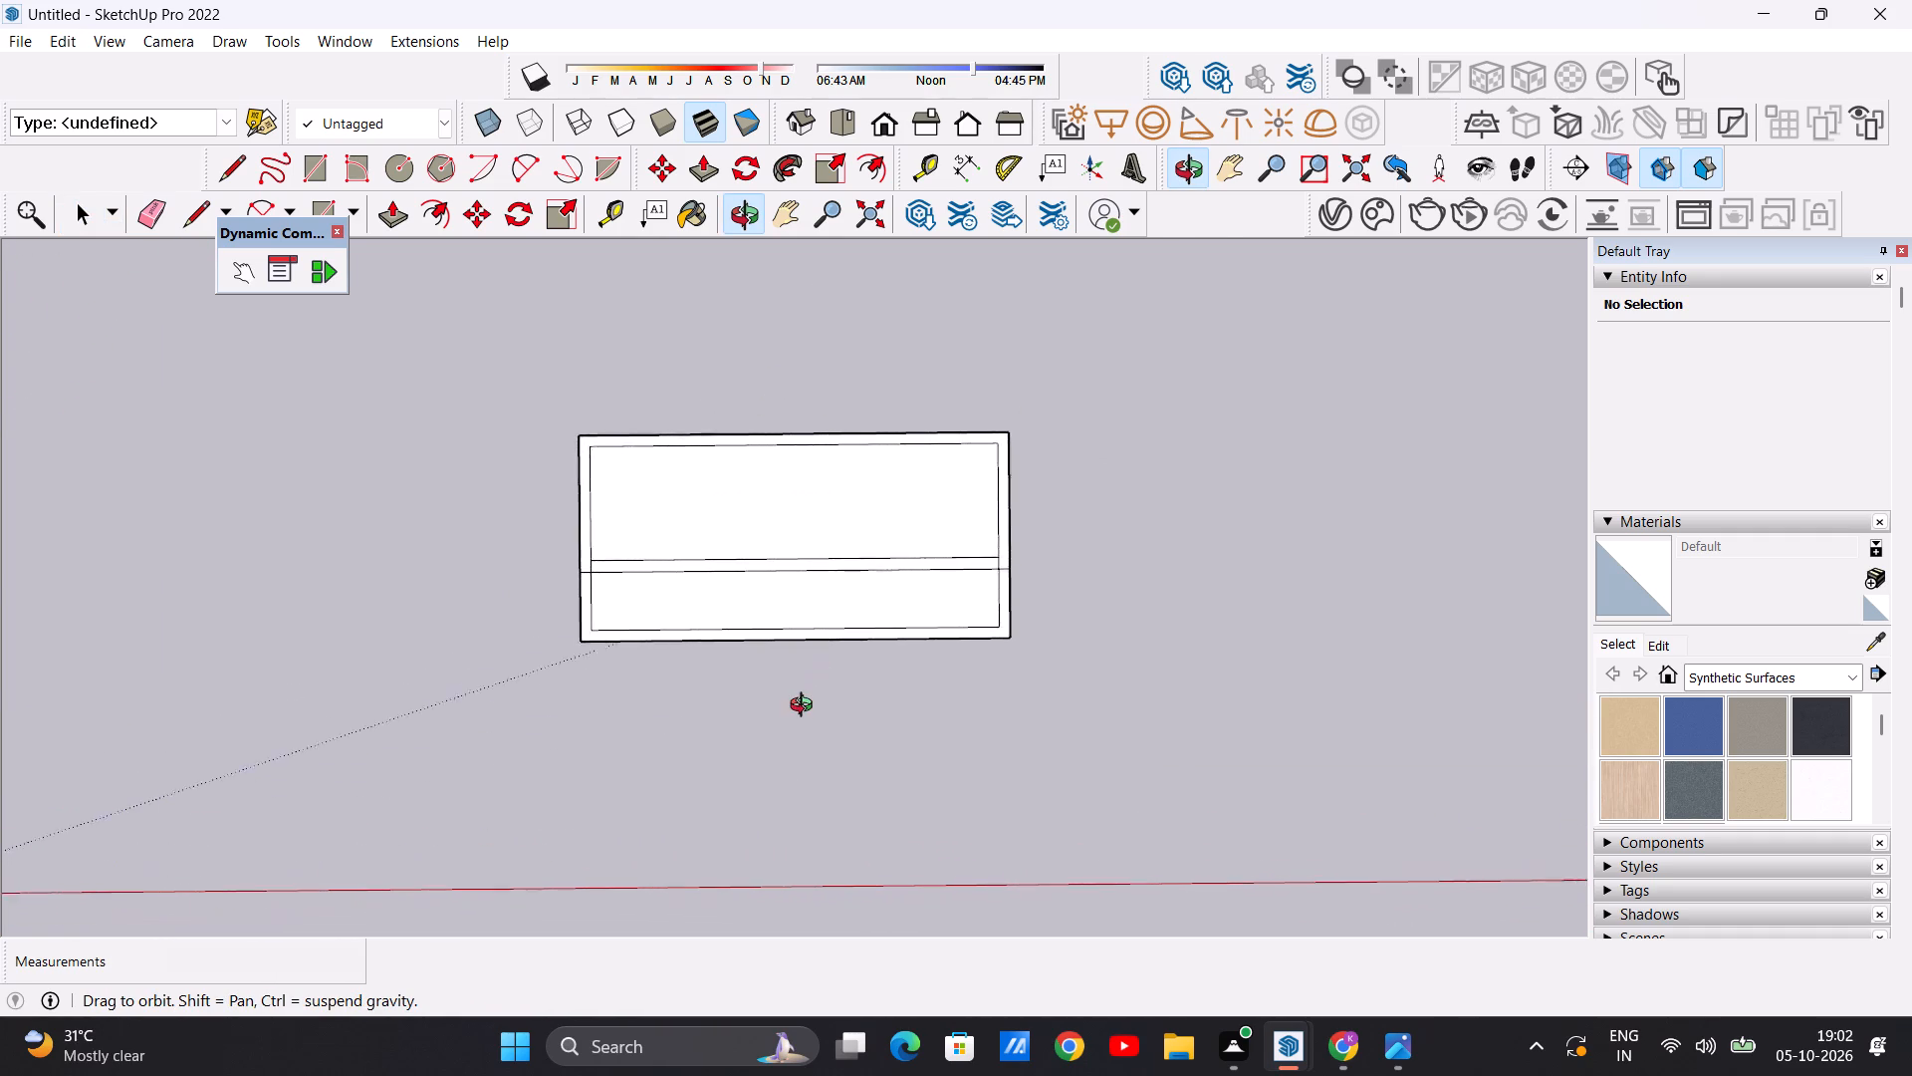
{"action": "middle_click_drag", "start_coordinate": [806, 707], "coordinate": [780, 420]}
{"action": "scroll", "coordinate": [972, 522], "scroll_direction": "up", "scroll_amount": 7}
{"action": "scroll", "coordinate": [1003, 510], "scroll_direction": "down", "scroll_amount": 7}
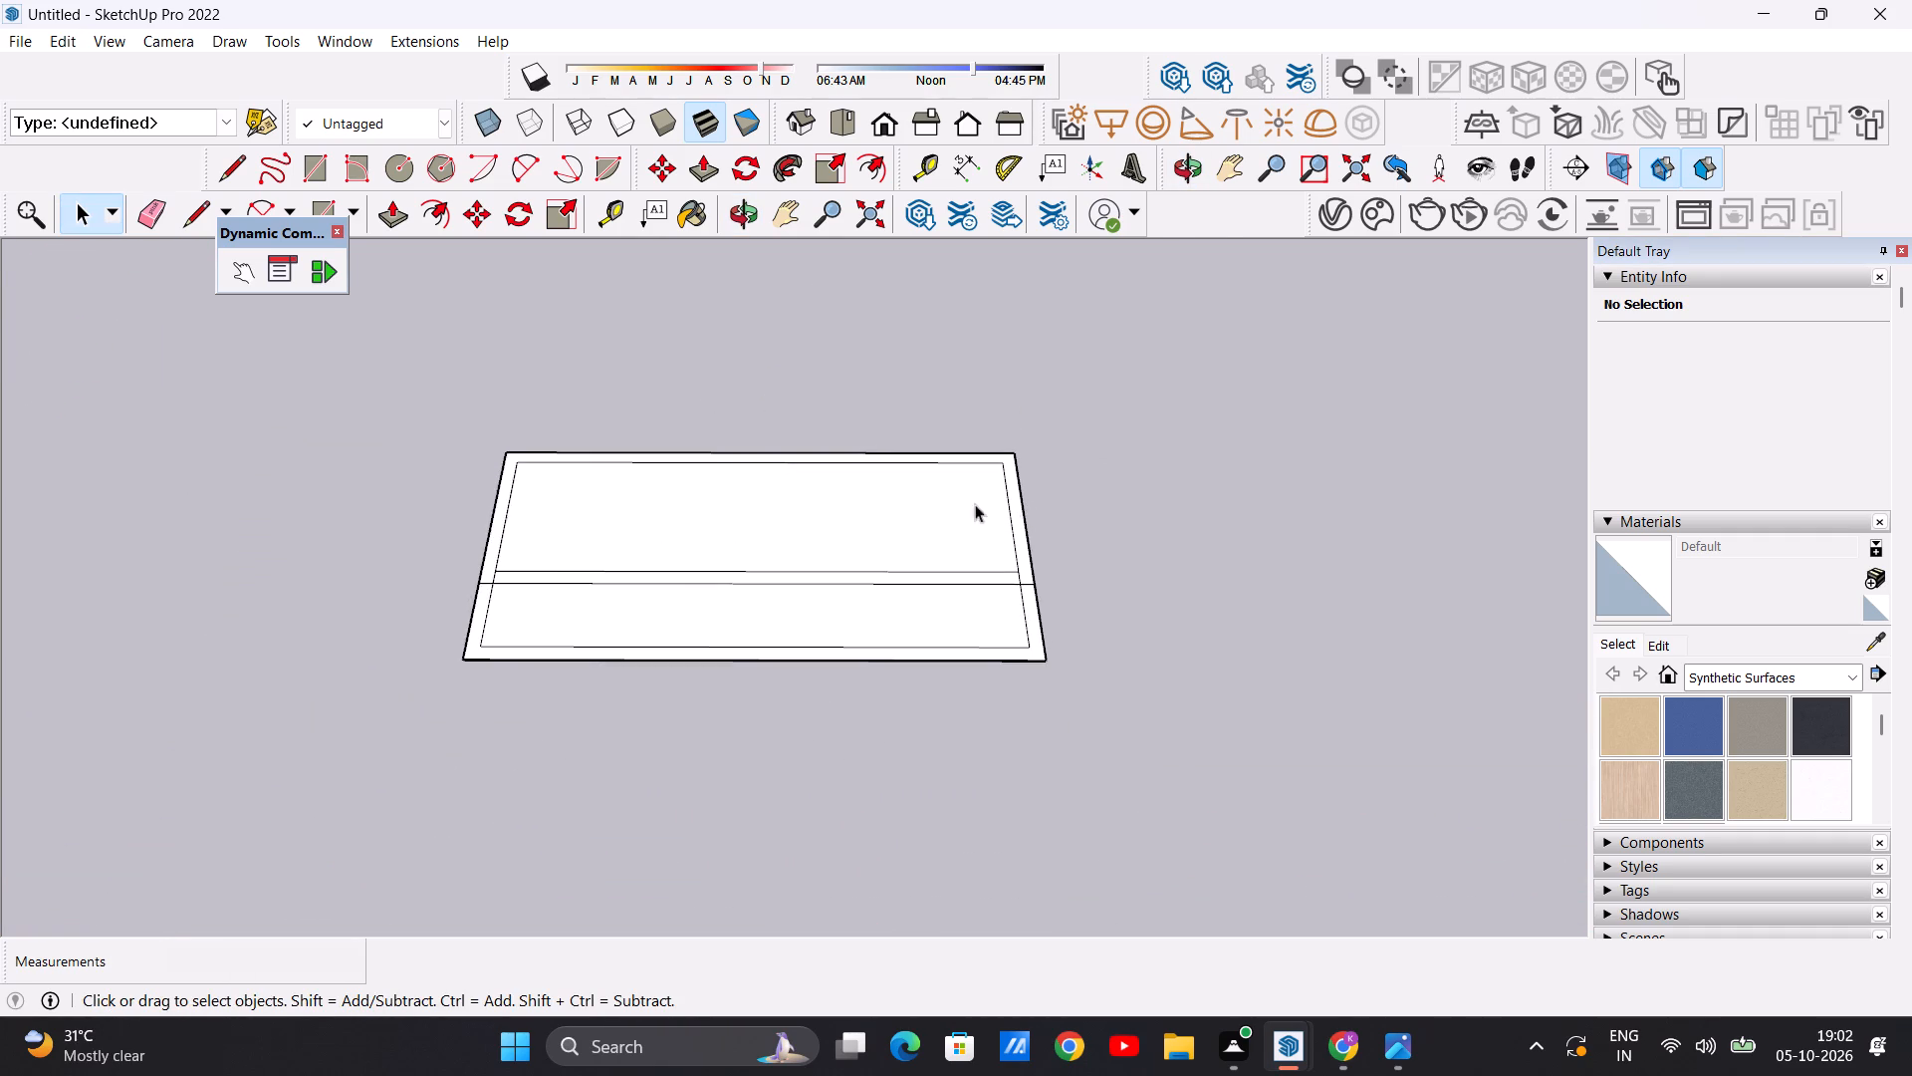
{"action": "scroll", "coordinate": [806, 491], "scroll_direction": "up", "scroll_amount": 6}
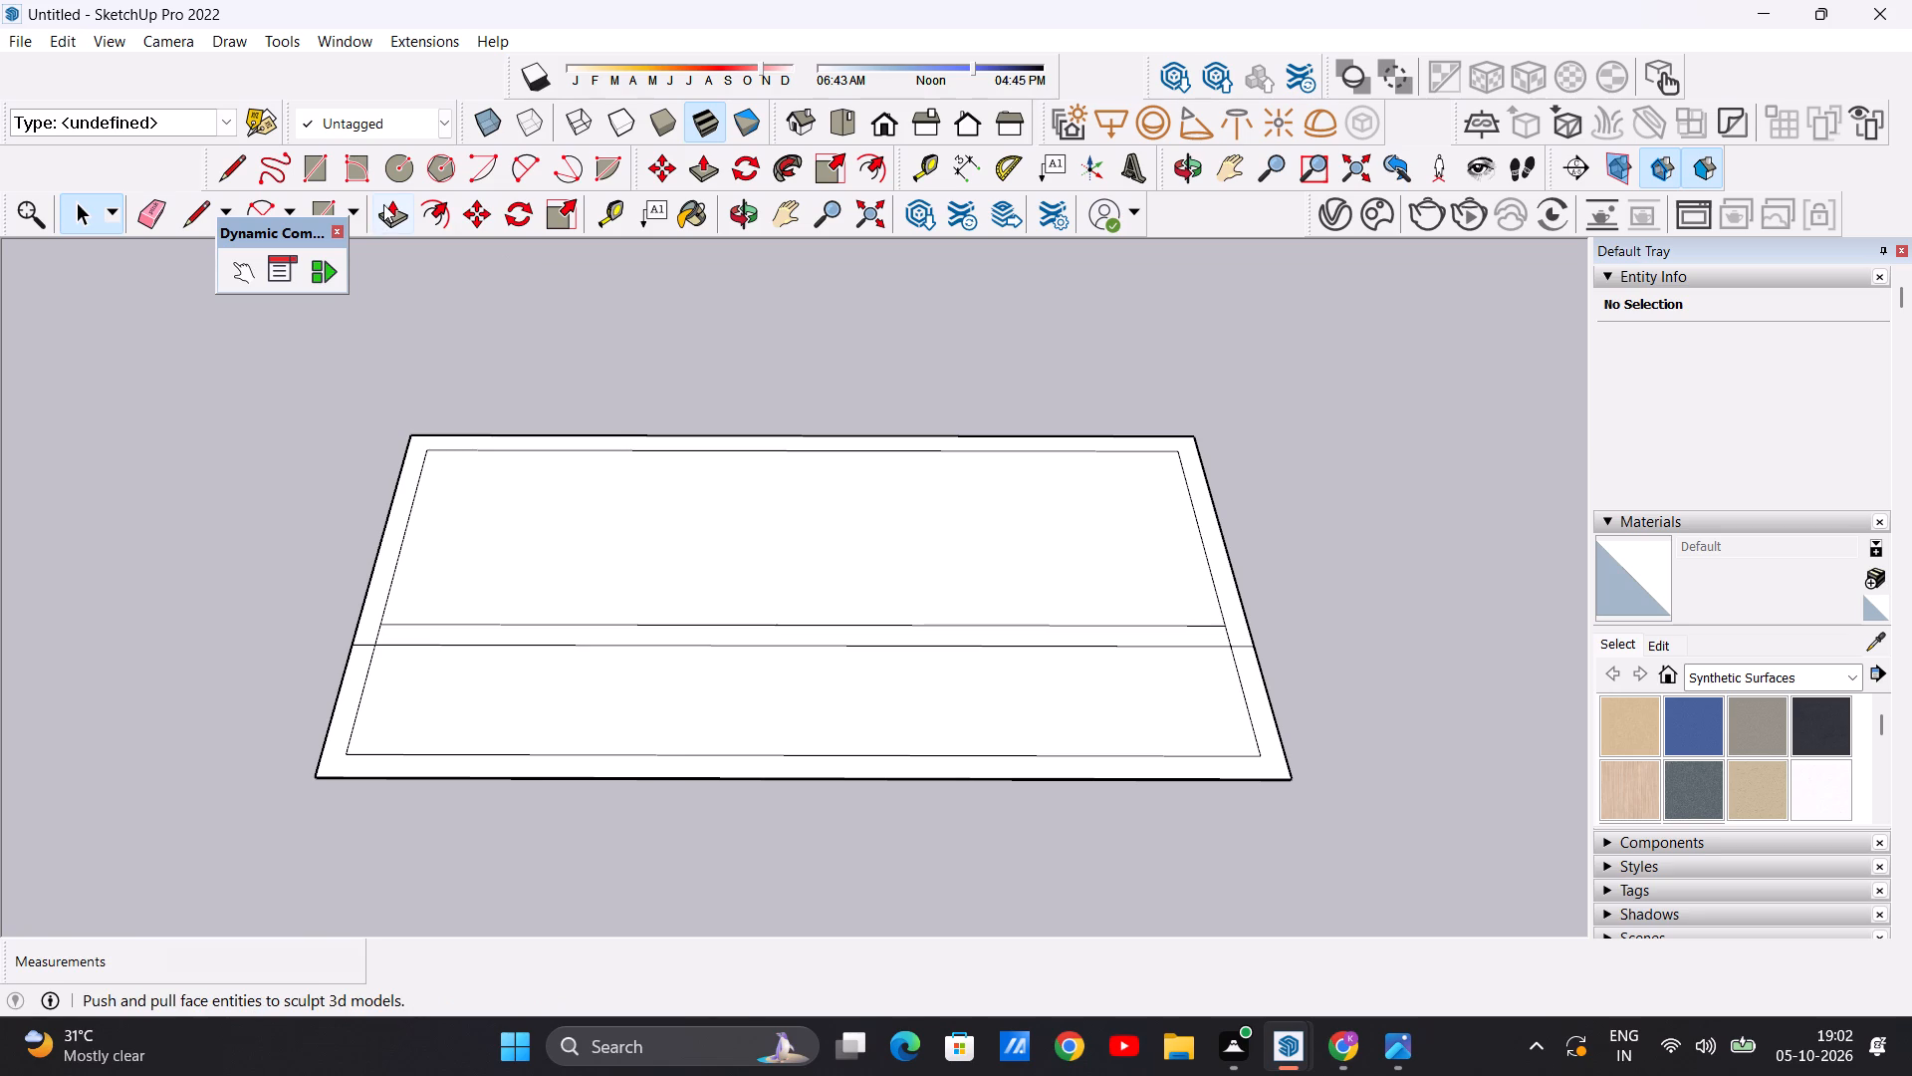
{"action": "left_click", "coordinate": [383, 204]}
{"action": "scroll", "coordinate": [1247, 619], "scroll_direction": "up", "scroll_amount": 6}
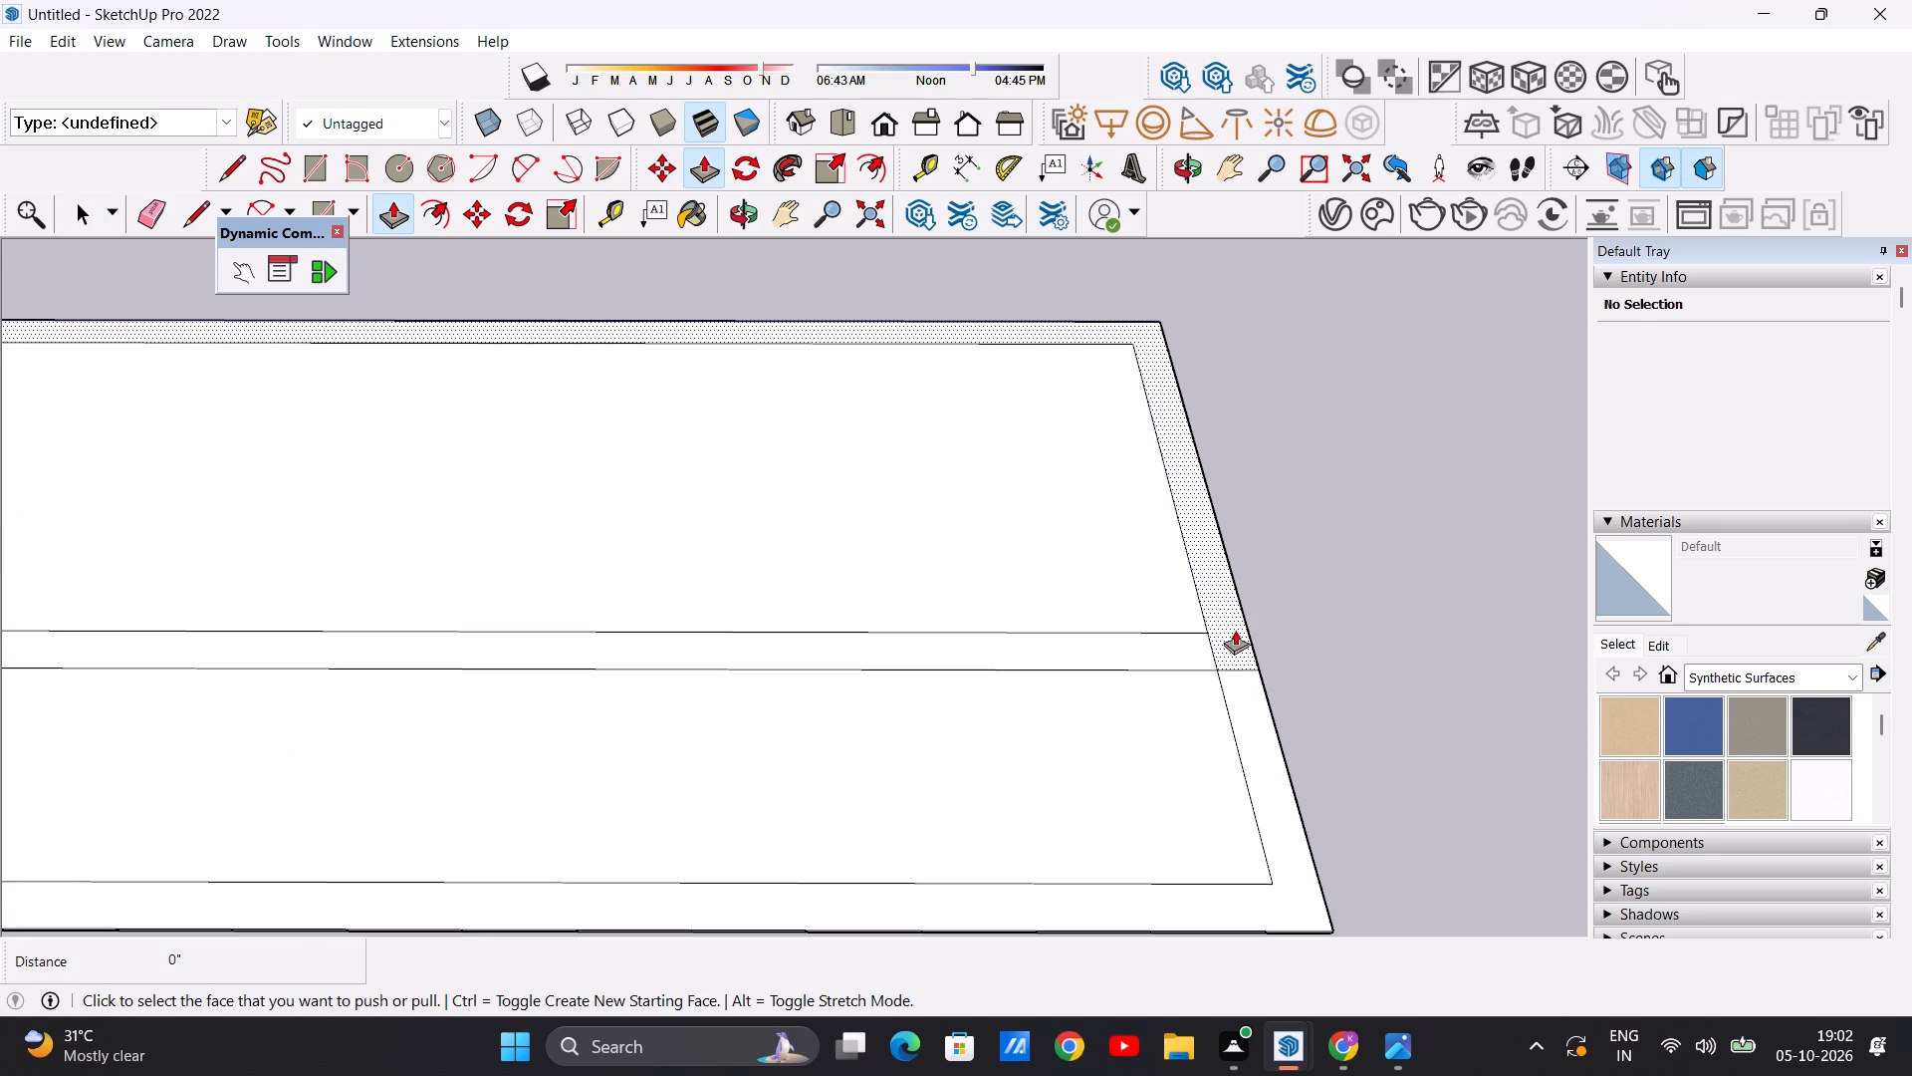
{"action": "left_click", "coordinate": [1234, 630]}
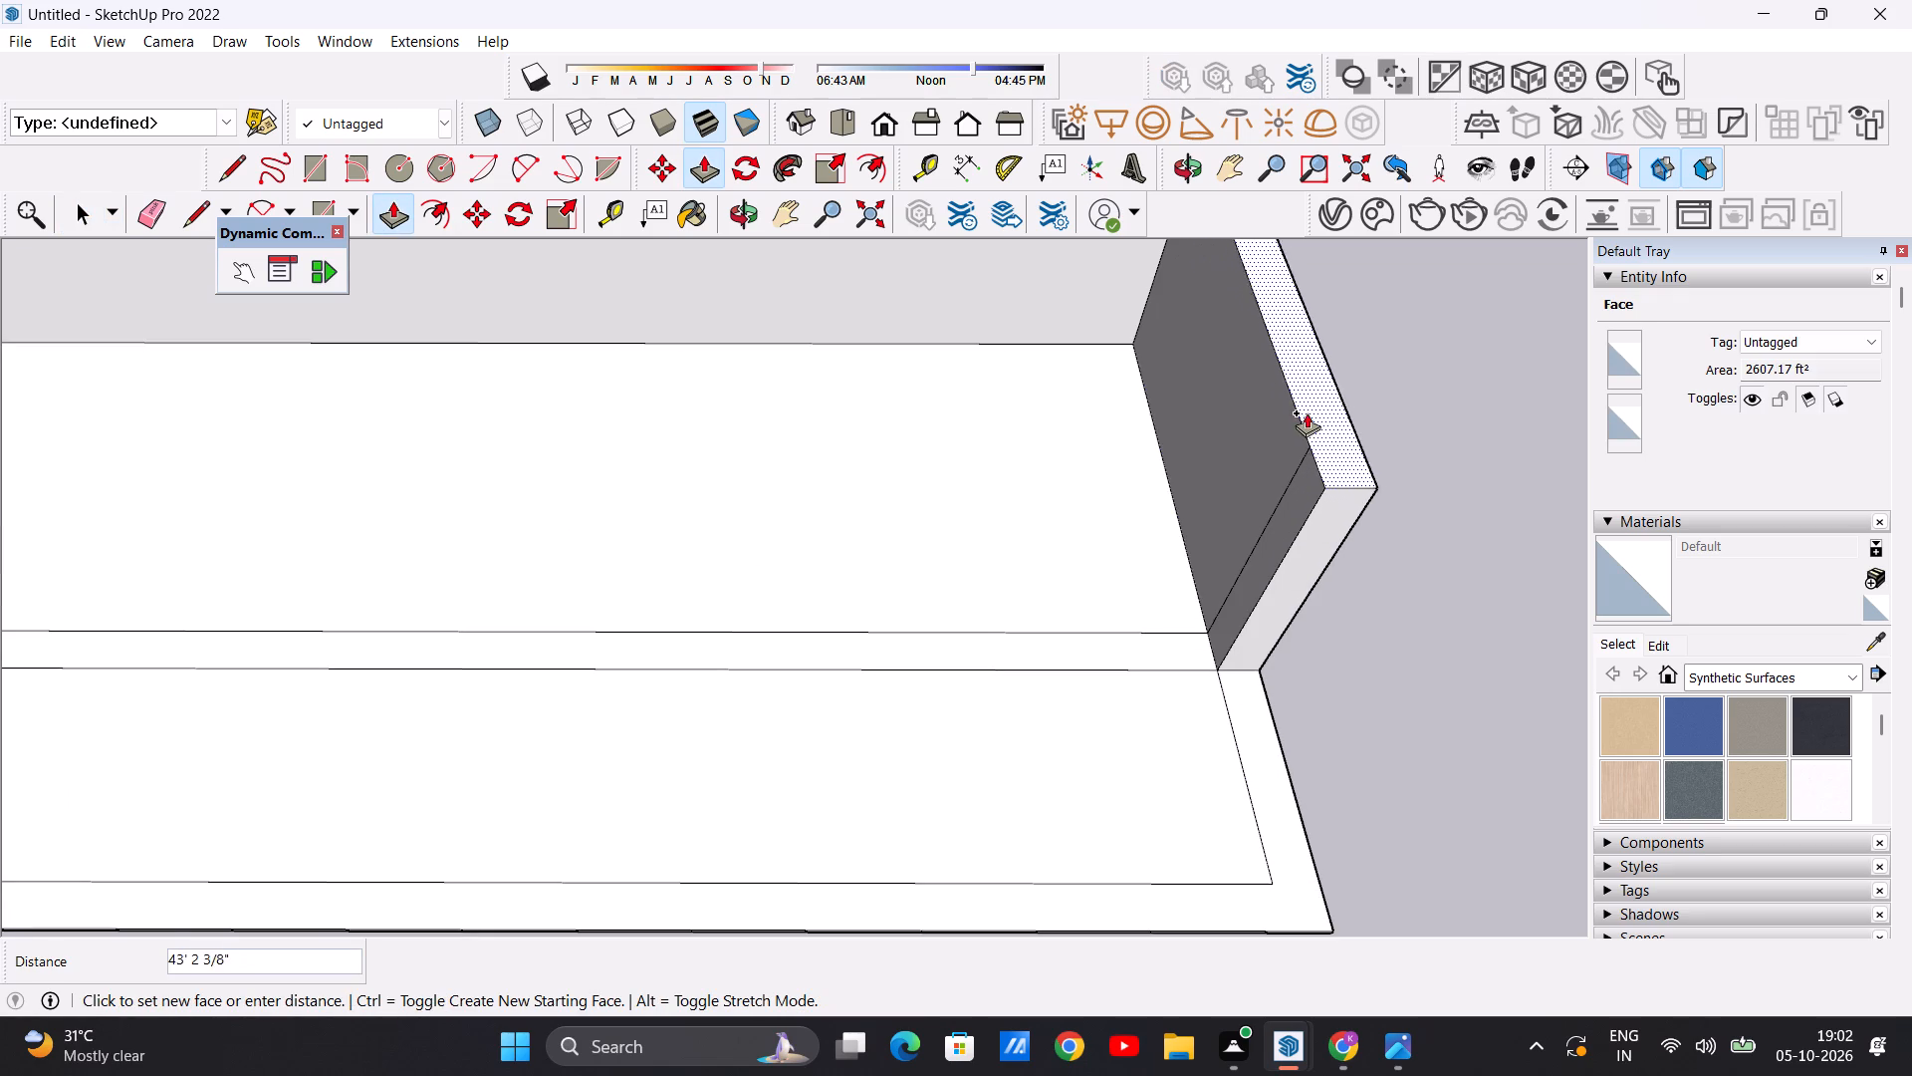
{"action": "type", "text": "10'"}
{"action": "key", "text": "Return"}
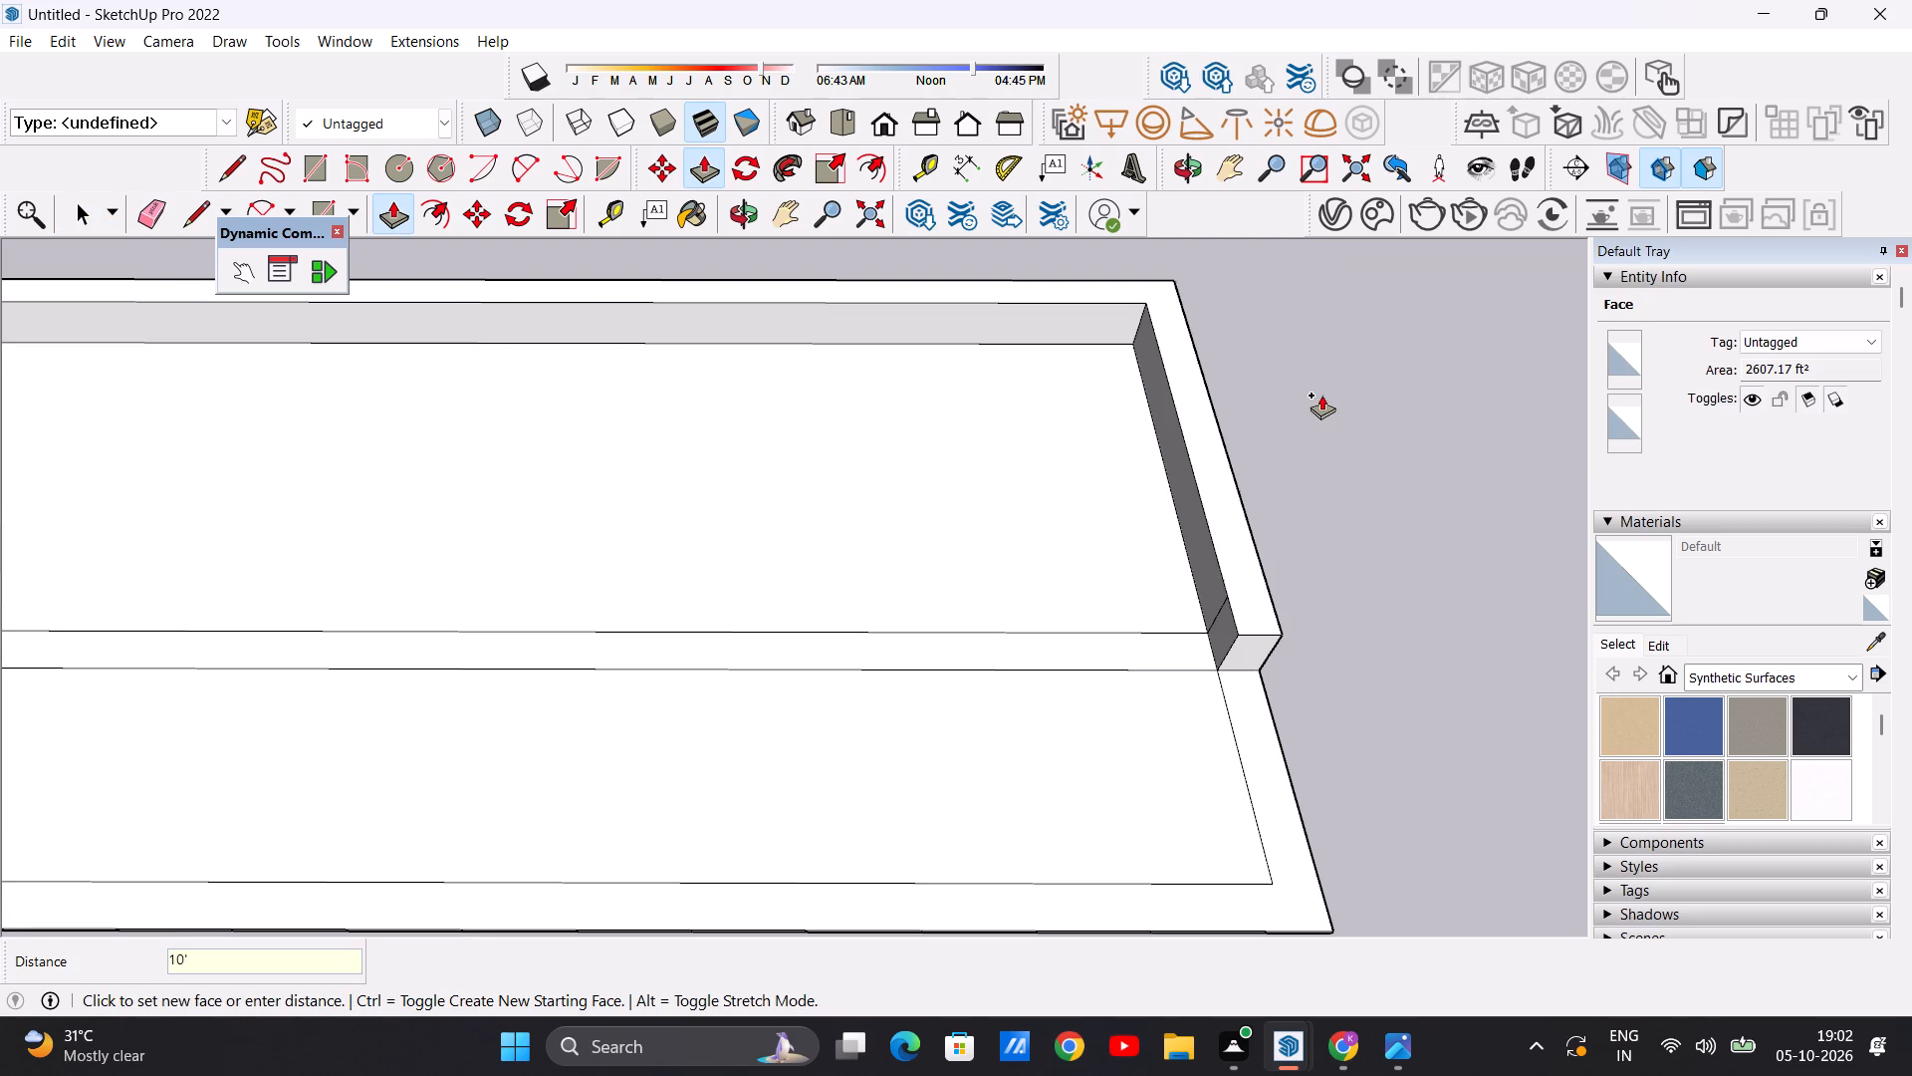
Raise the top of the U-shaped rear and side walls by about another 44' 7".
{"action": "scroll", "coordinate": [1250, 751], "scroll_direction": "down", "scroll_amount": 3}
{"action": "middle_click_drag", "start_coordinate": [1253, 762], "coordinate": [1291, 402]}
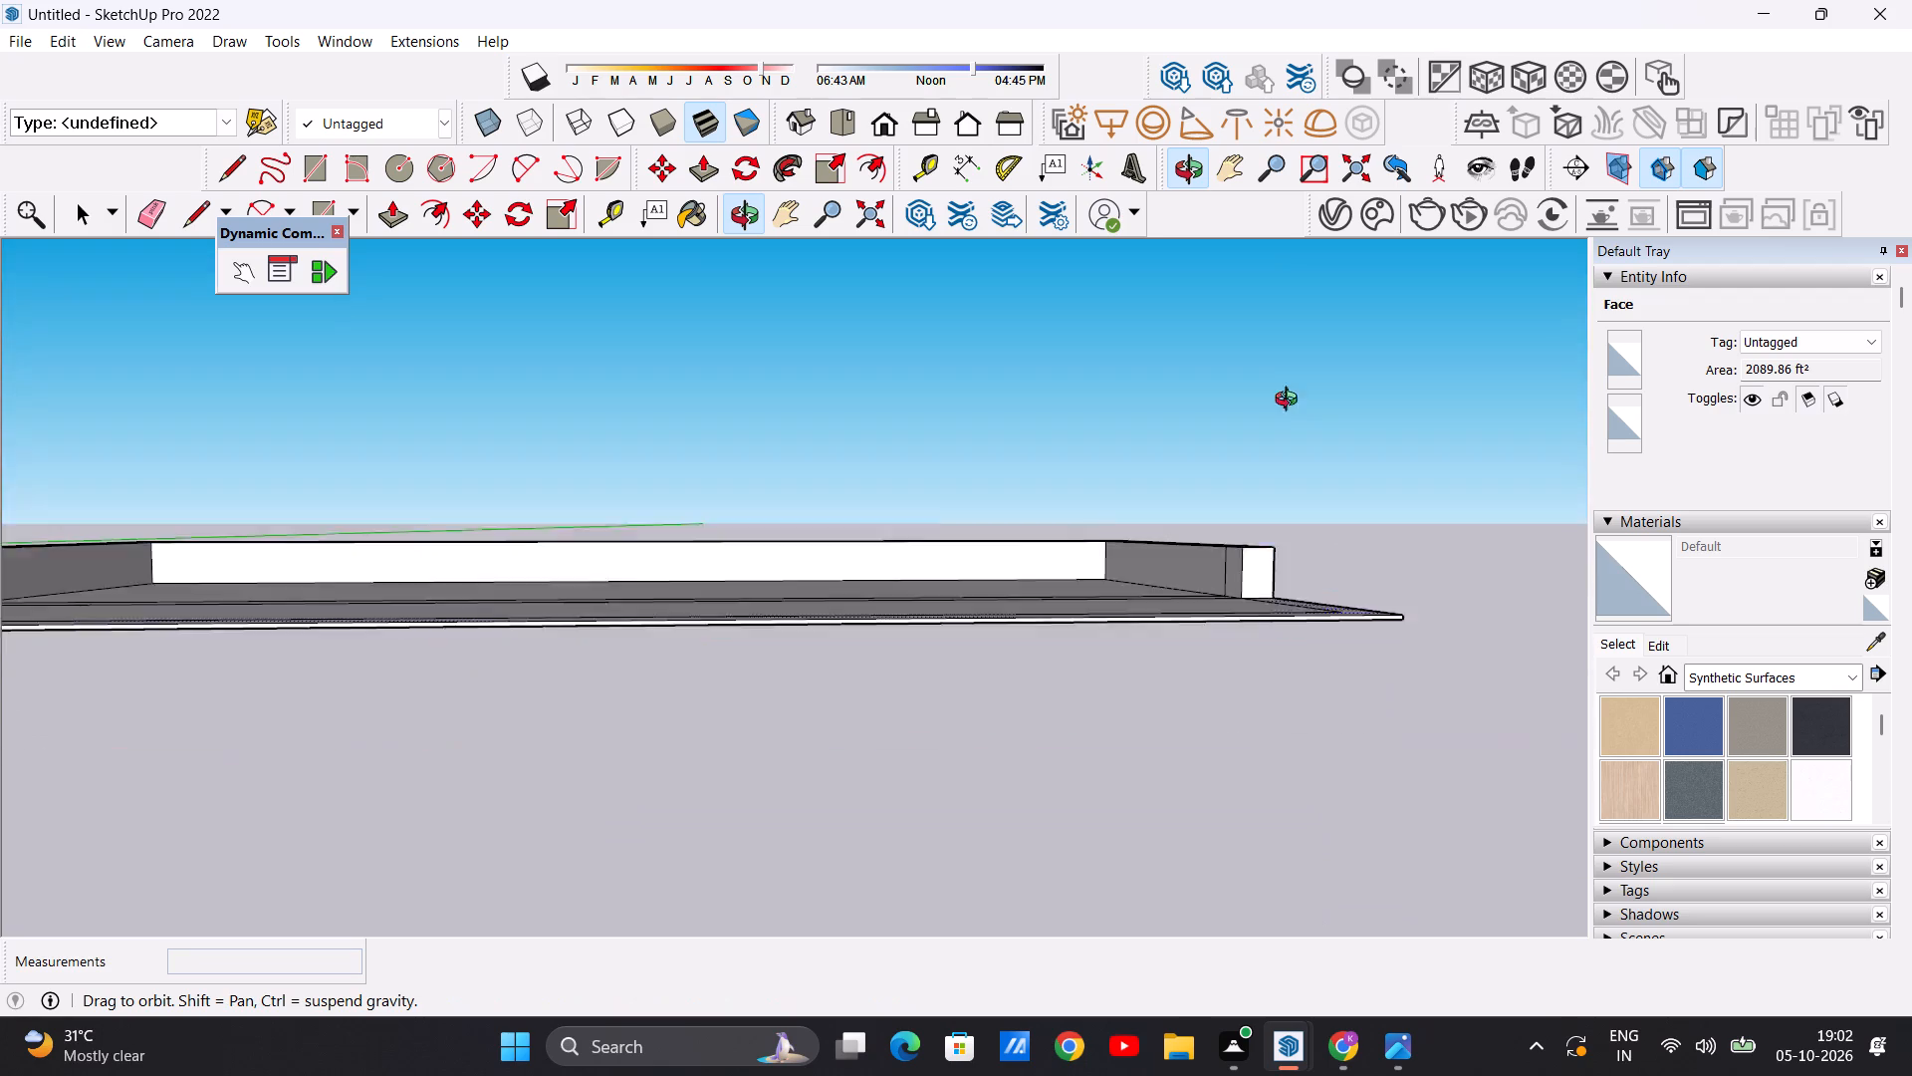
{"action": "middle_click_drag", "start_coordinate": [1291, 402], "coordinate": [1232, 589]}
{"action": "scroll", "coordinate": [1266, 592], "scroll_direction": "up", "scroll_amount": 7}
{"action": "left_click", "coordinate": [1271, 626]}
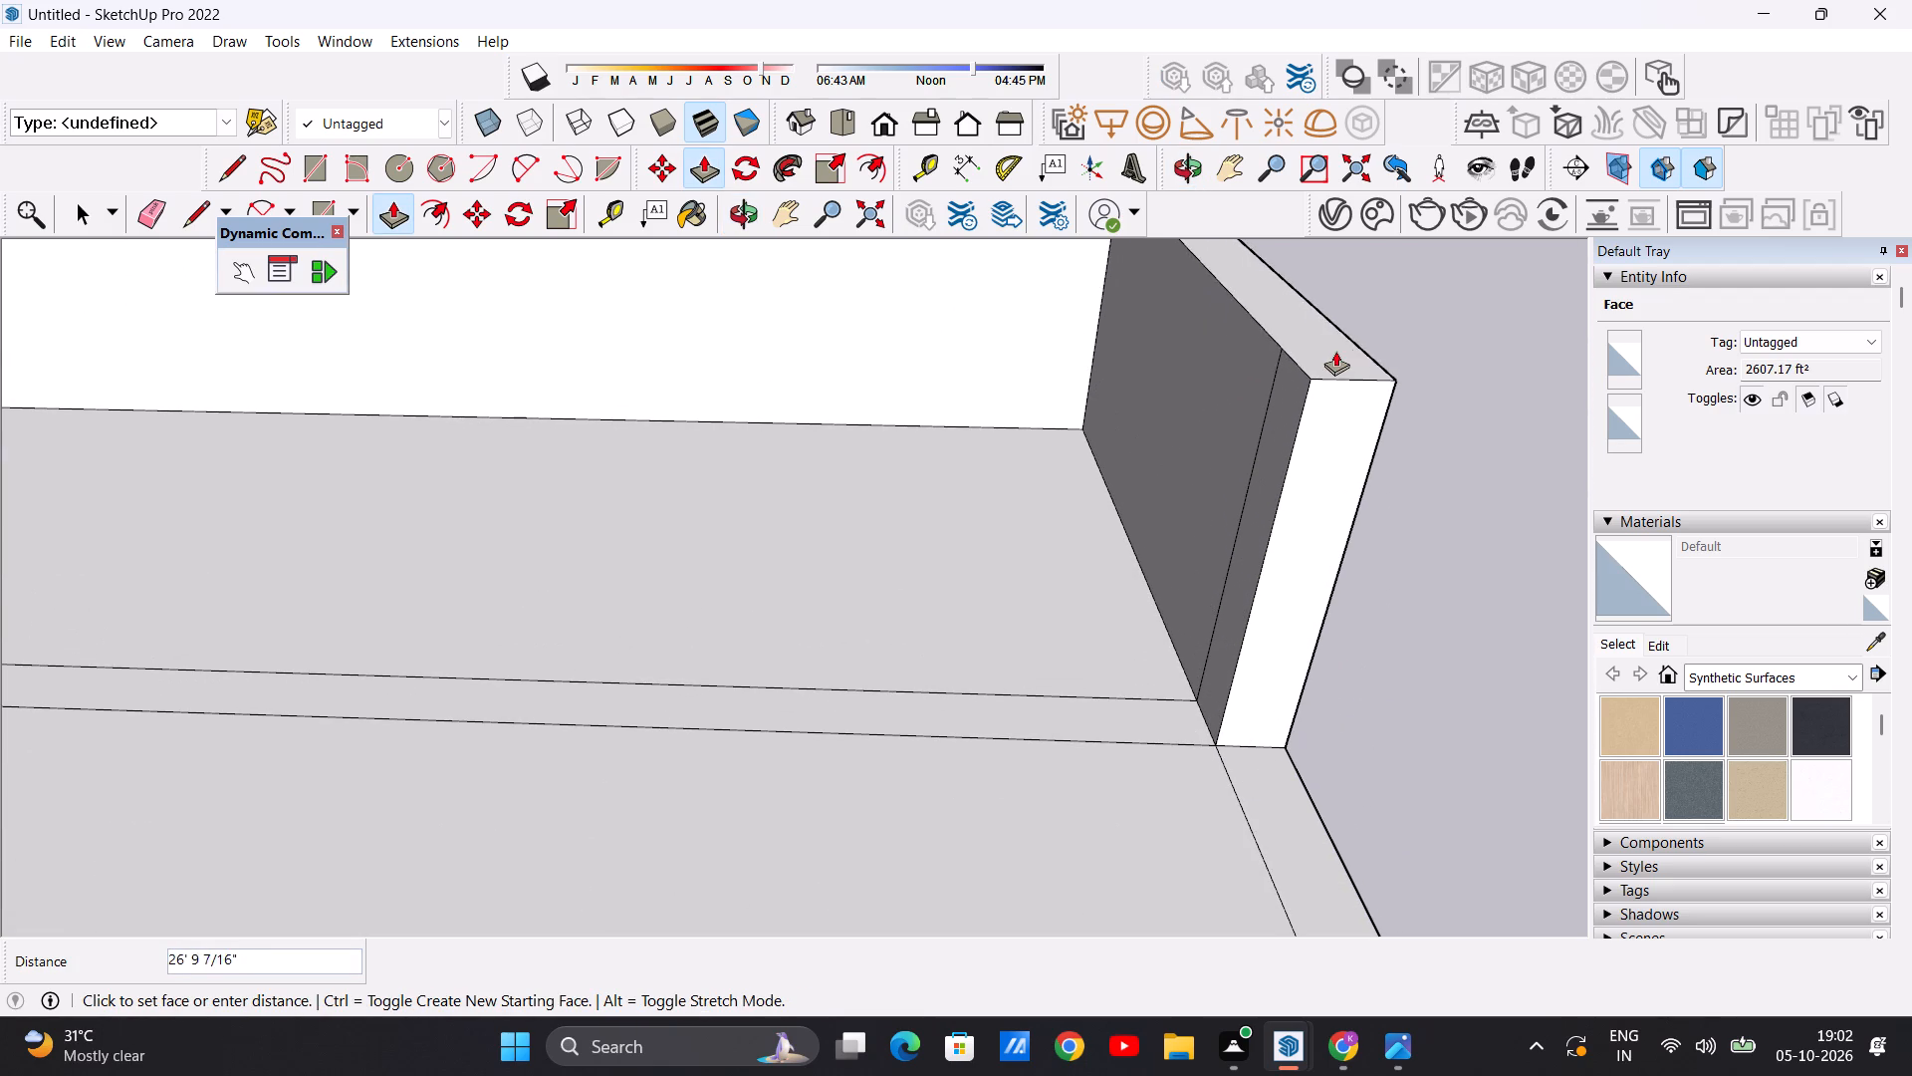
{"action": "scroll", "coordinate": [1336, 350], "scroll_direction": "down", "scroll_amount": 20}
{"action": "scroll", "coordinate": [1336, 350], "scroll_direction": "down", "scroll_amount": 2}
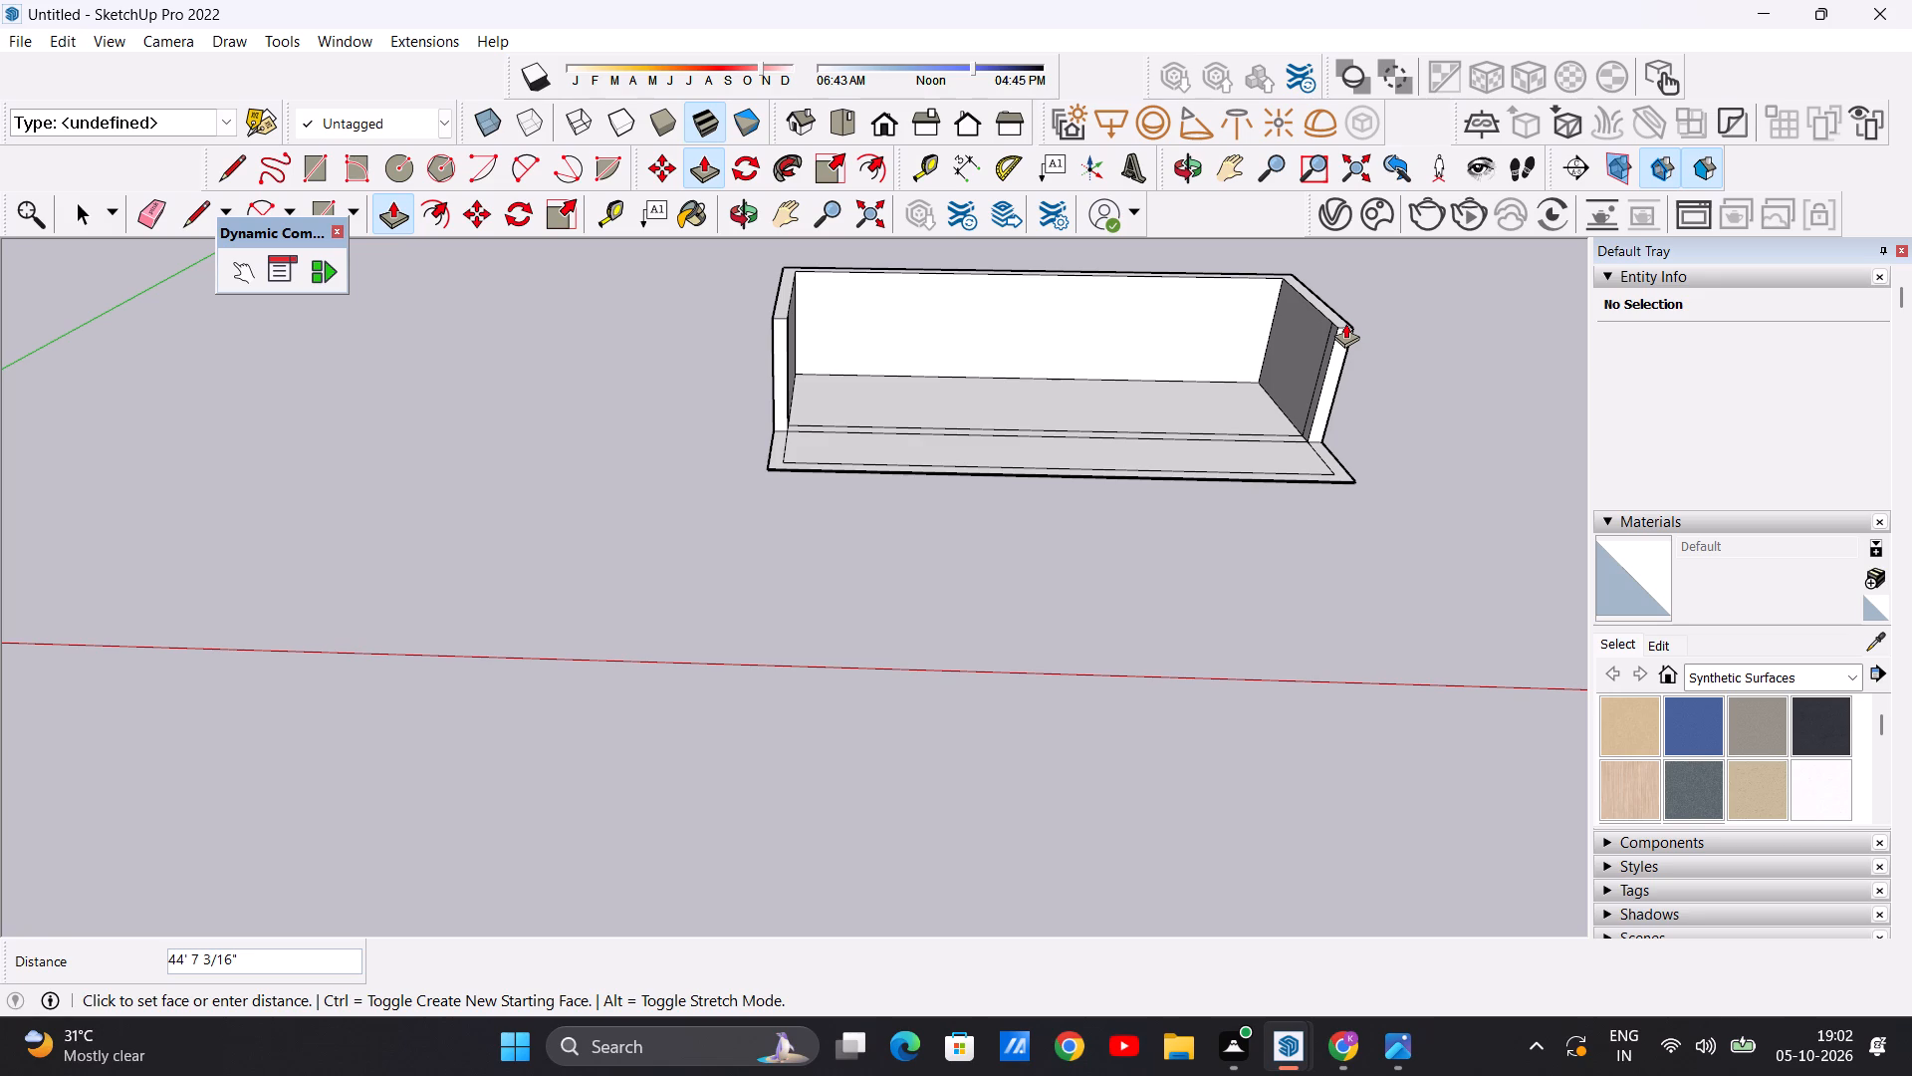
{"action": "left_click", "coordinate": [1345, 323]}
{"action": "key", "text": "space"}
Push/Pull the narrow strip between the two lengthwise lines up about 54' 7" to the side walls' top, forming the front wall.
{"action": "scroll", "coordinate": [1140, 447], "scroll_direction": "down", "scroll_amount": 5}
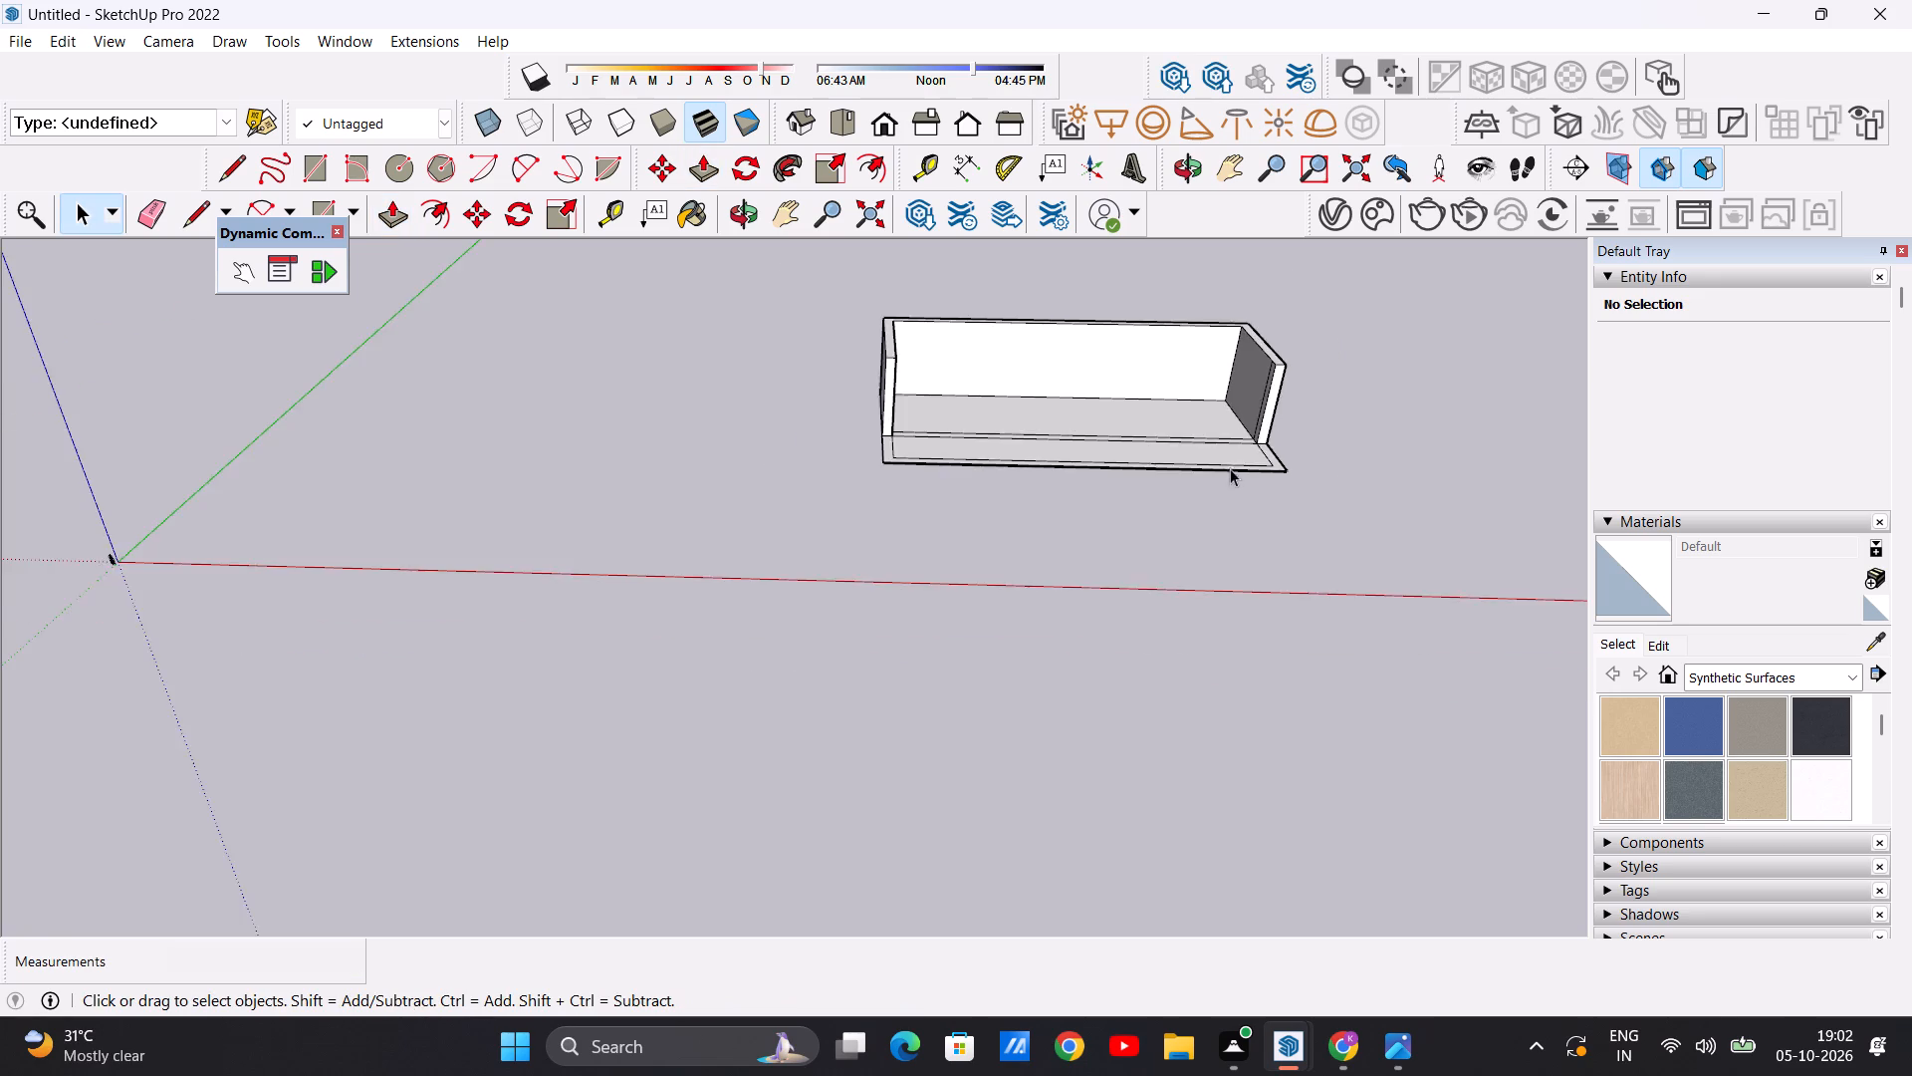
{"action": "middle_click_drag", "start_coordinate": [1234, 473], "coordinate": [1175, 389]}
{"action": "scroll", "coordinate": [1251, 360], "scroll_direction": "up", "scroll_amount": 6}
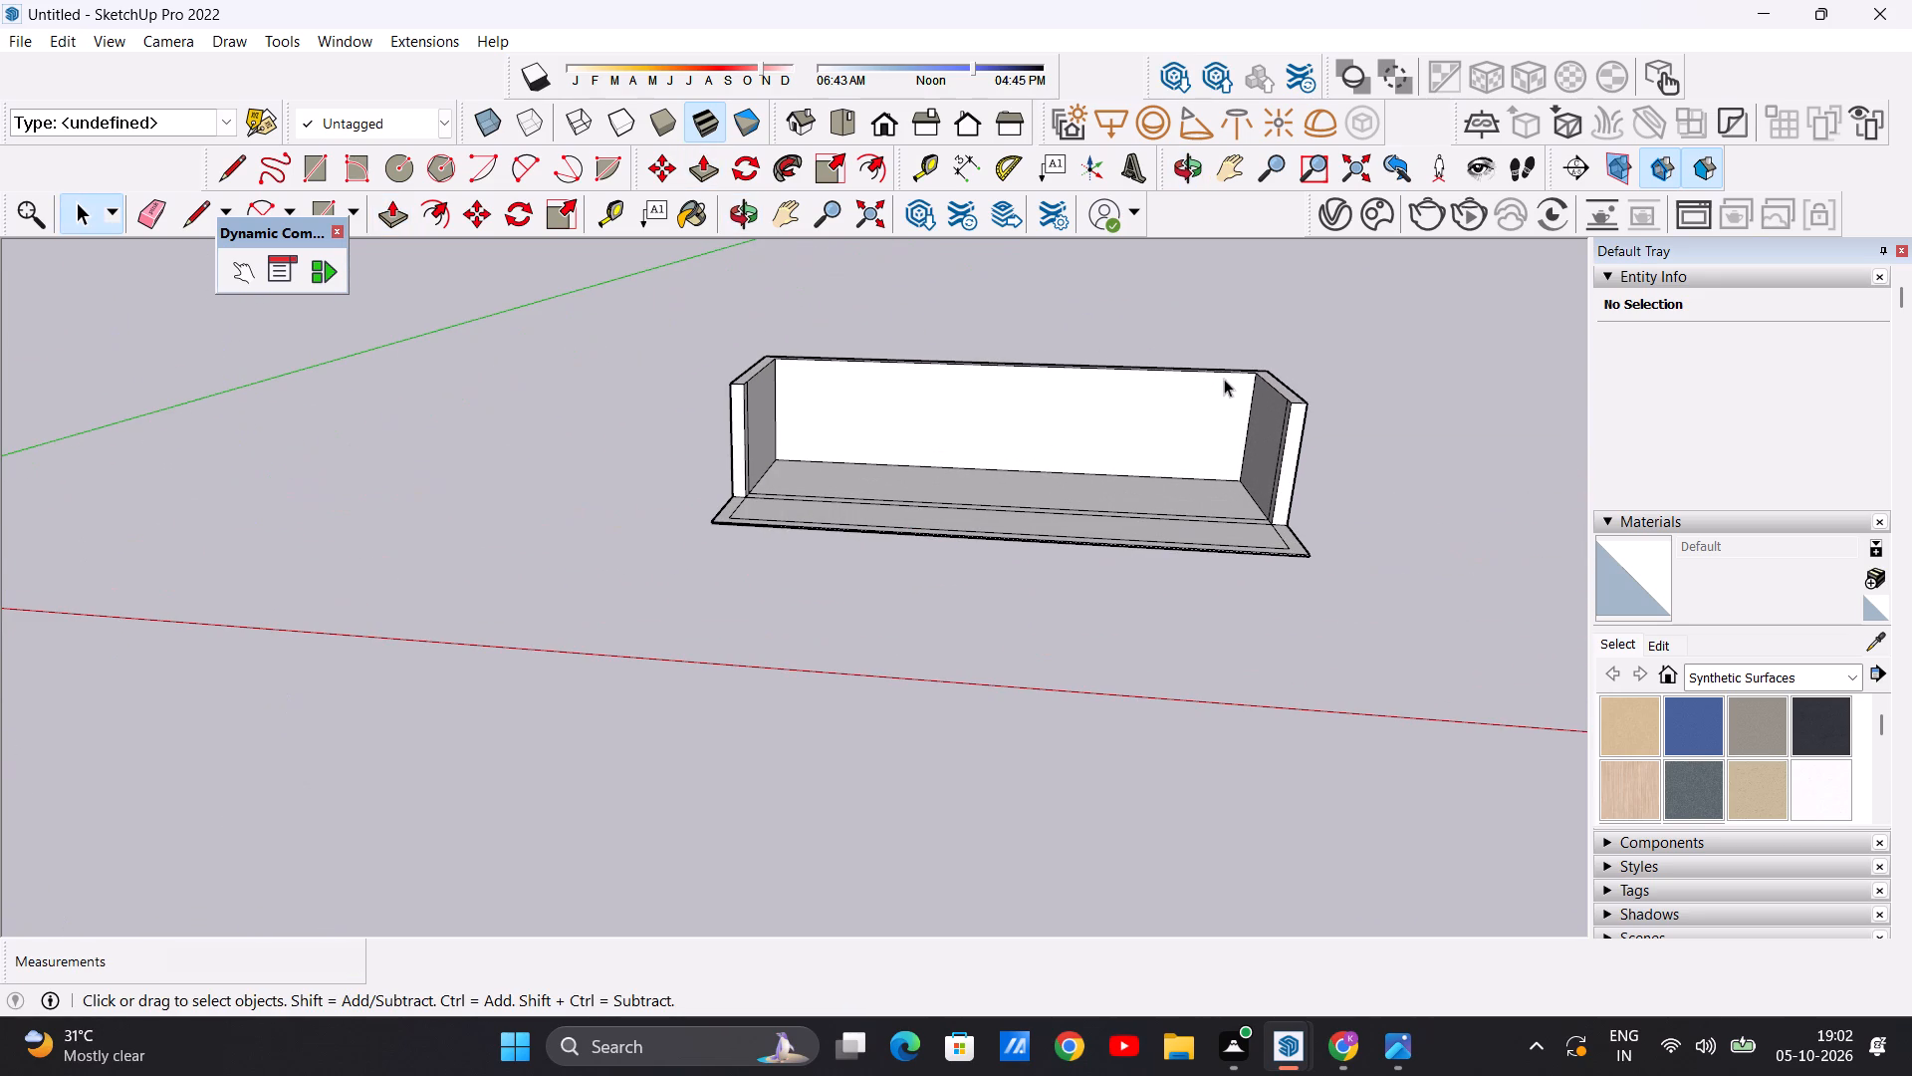
{"action": "left_click", "coordinate": [882, 123]}
{"action": "scroll", "coordinate": [1042, 445], "scroll_direction": "up", "scroll_amount": 5}
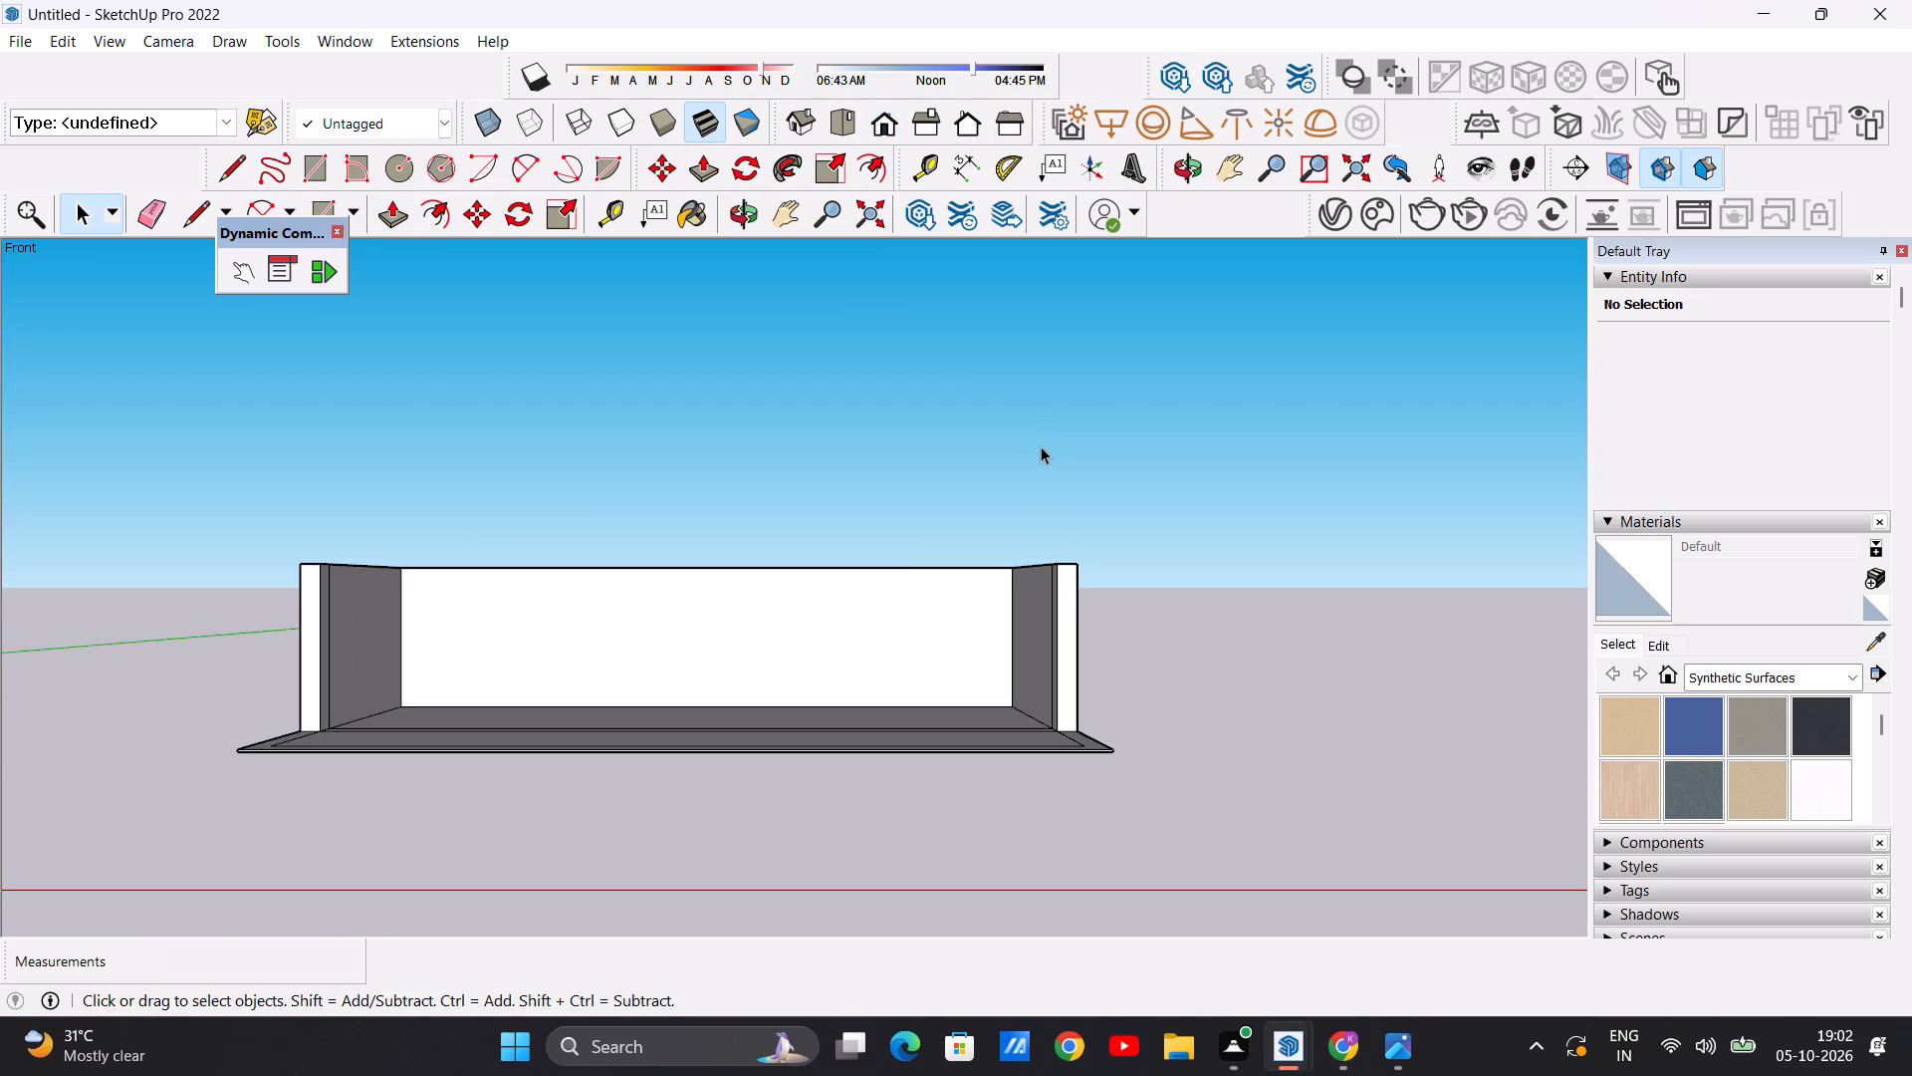
{"action": "middle_click_drag", "start_coordinate": [909, 555], "coordinate": [918, 949]}
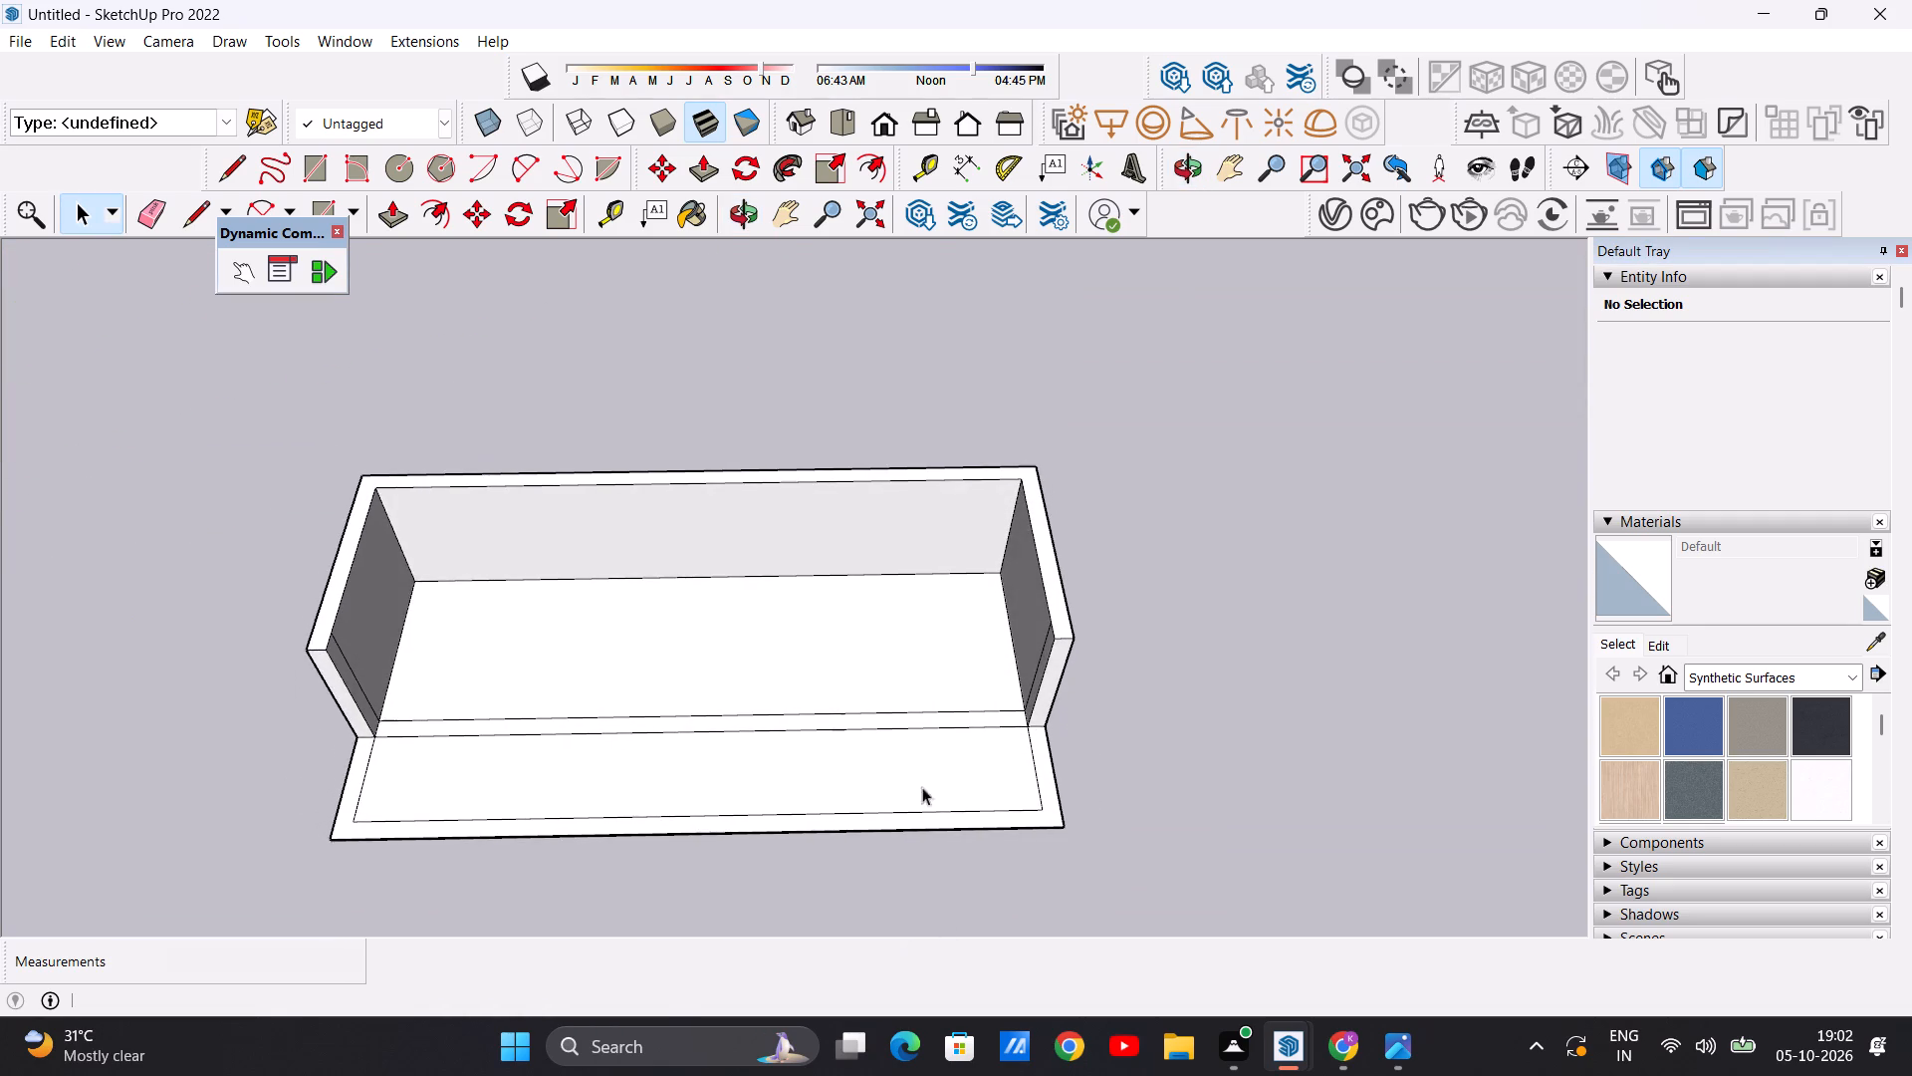
{"action": "scroll", "coordinate": [900, 749], "scroll_direction": "down", "scroll_amount": 4}
{"action": "scroll", "coordinate": [853, 736], "scroll_direction": "up", "scroll_amount": 1}
{"action": "middle_click_drag", "start_coordinate": [853, 736], "coordinate": [821, 869]}
{"action": "middle_click", "coordinate": [821, 869]}
{"action": "scroll", "coordinate": [870, 784], "scroll_direction": "up", "scroll_amount": 1}
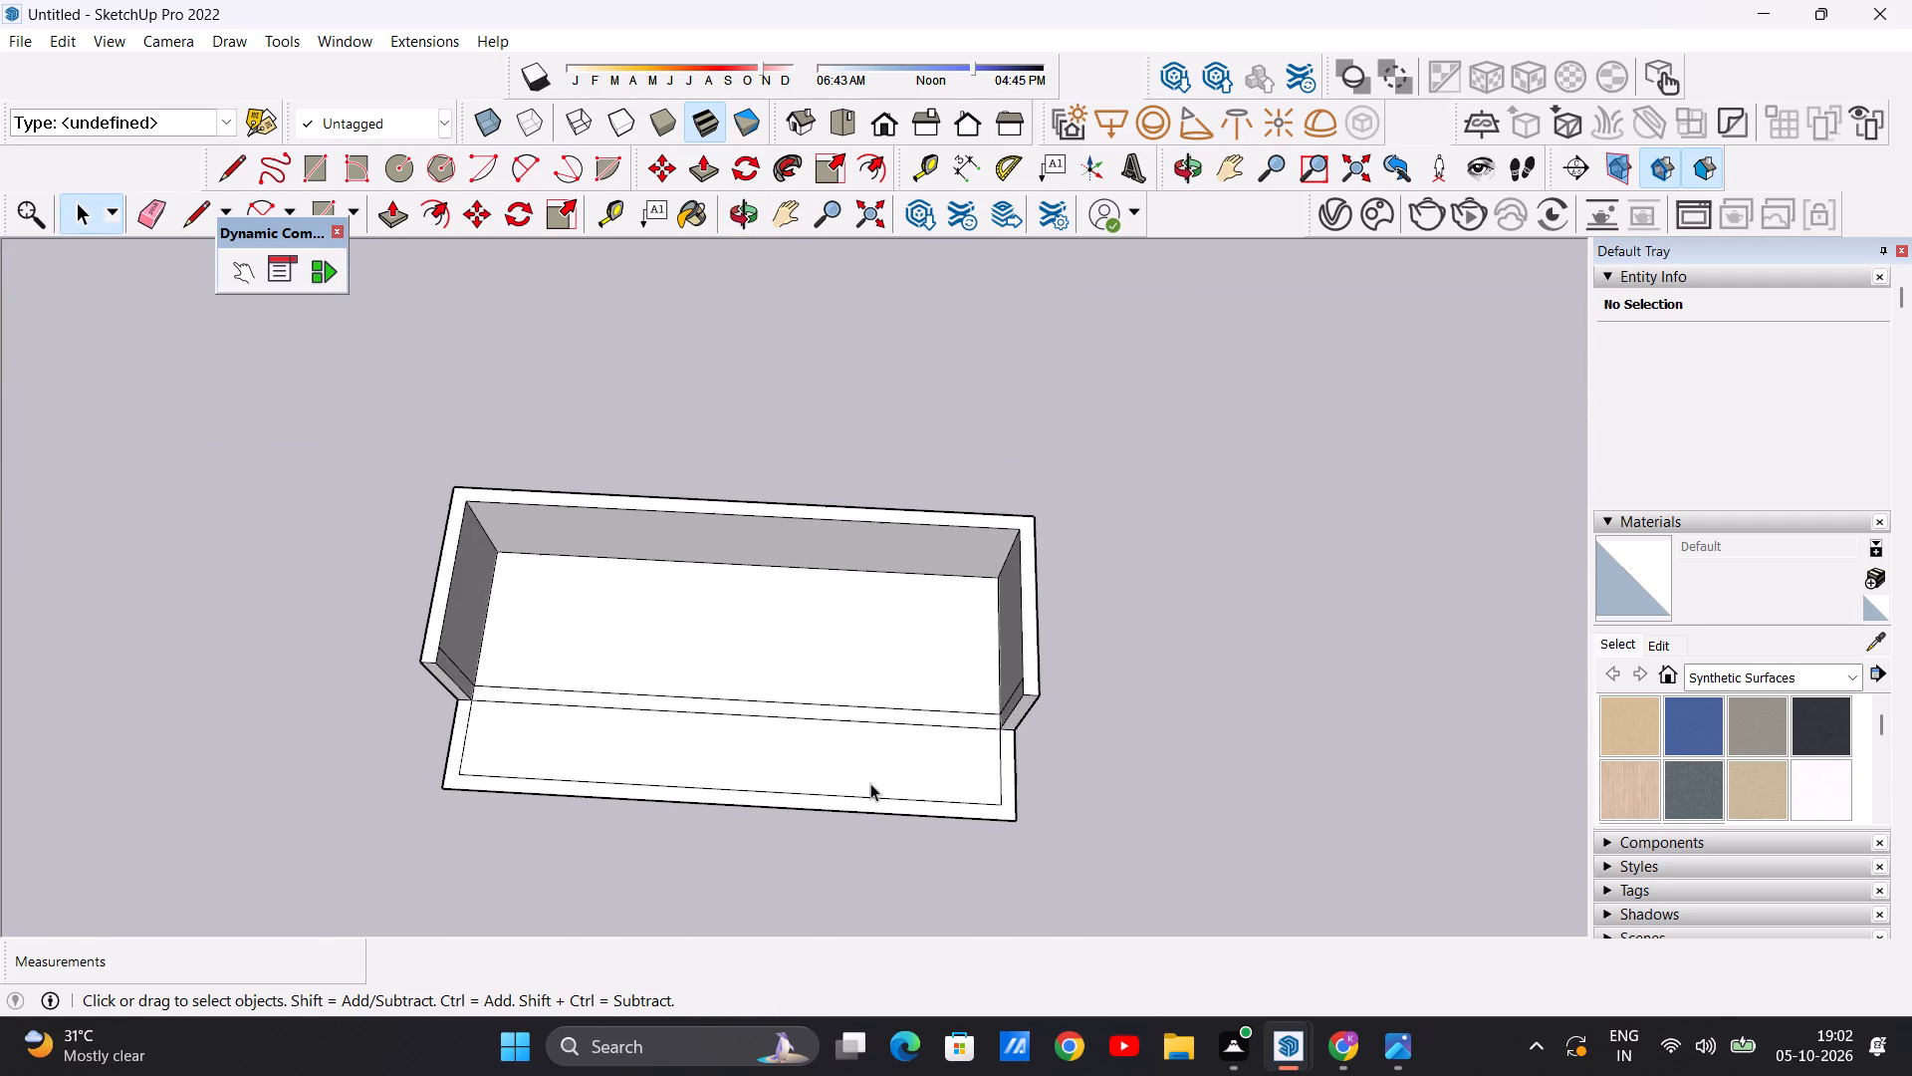
{"action": "middle_click_drag", "start_coordinate": [862, 780], "coordinate": [892, 739]}
{"action": "scroll", "coordinate": [969, 717], "scroll_direction": "up", "scroll_amount": 7}
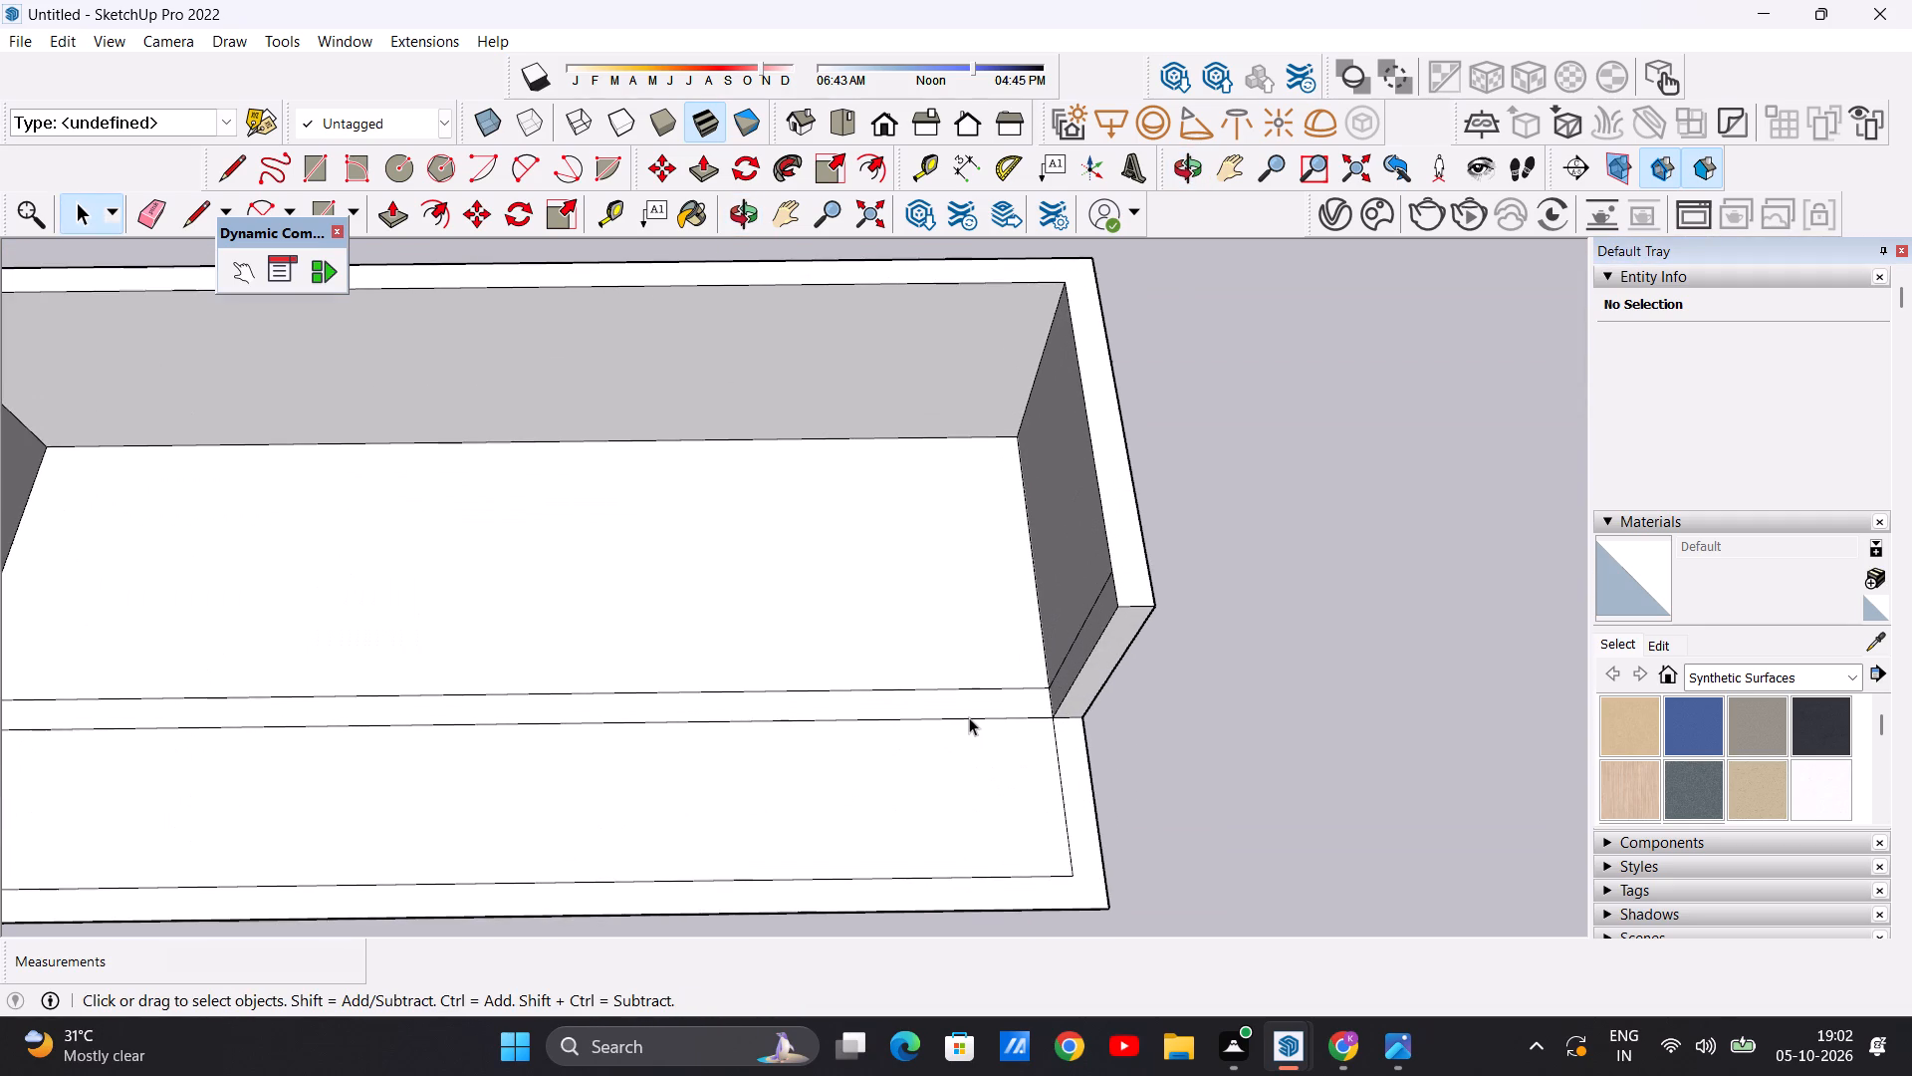
{"action": "key", "text": "p"}
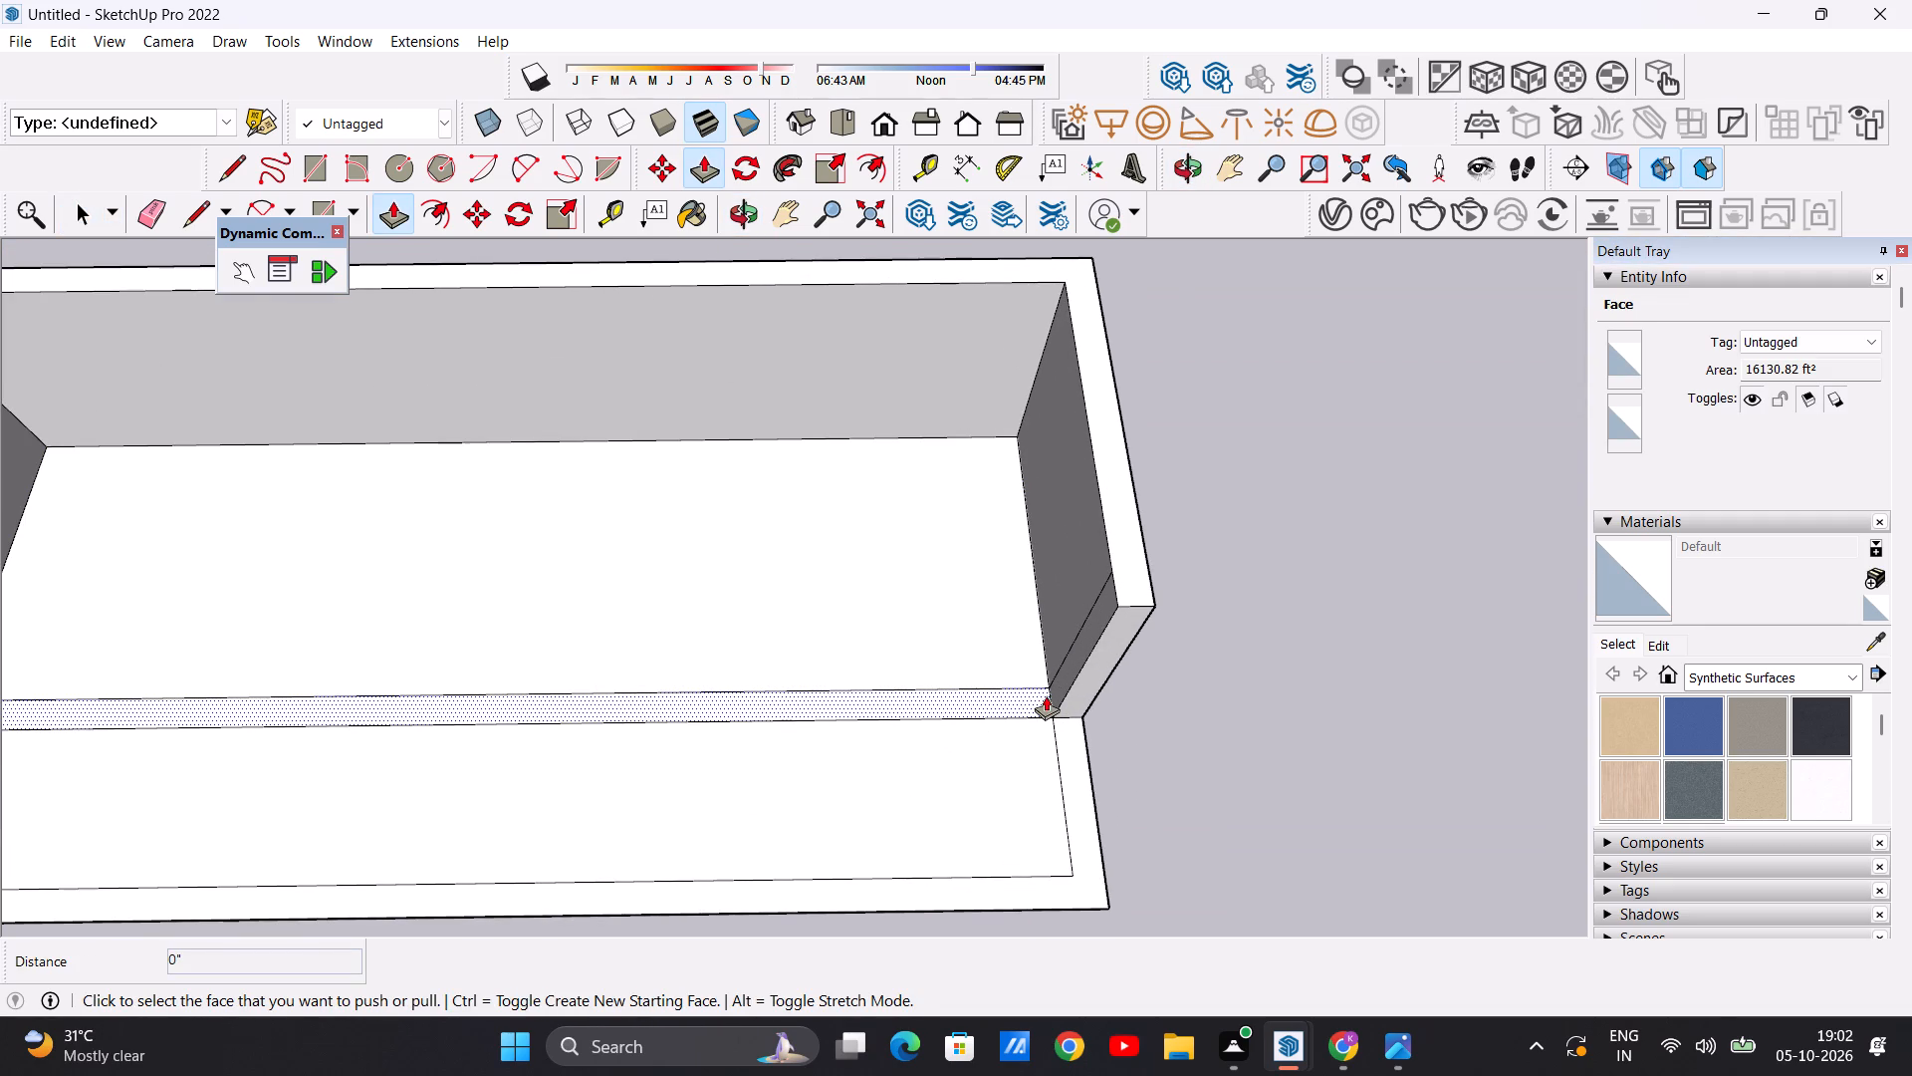
{"action": "left_click", "coordinate": [1046, 695]}
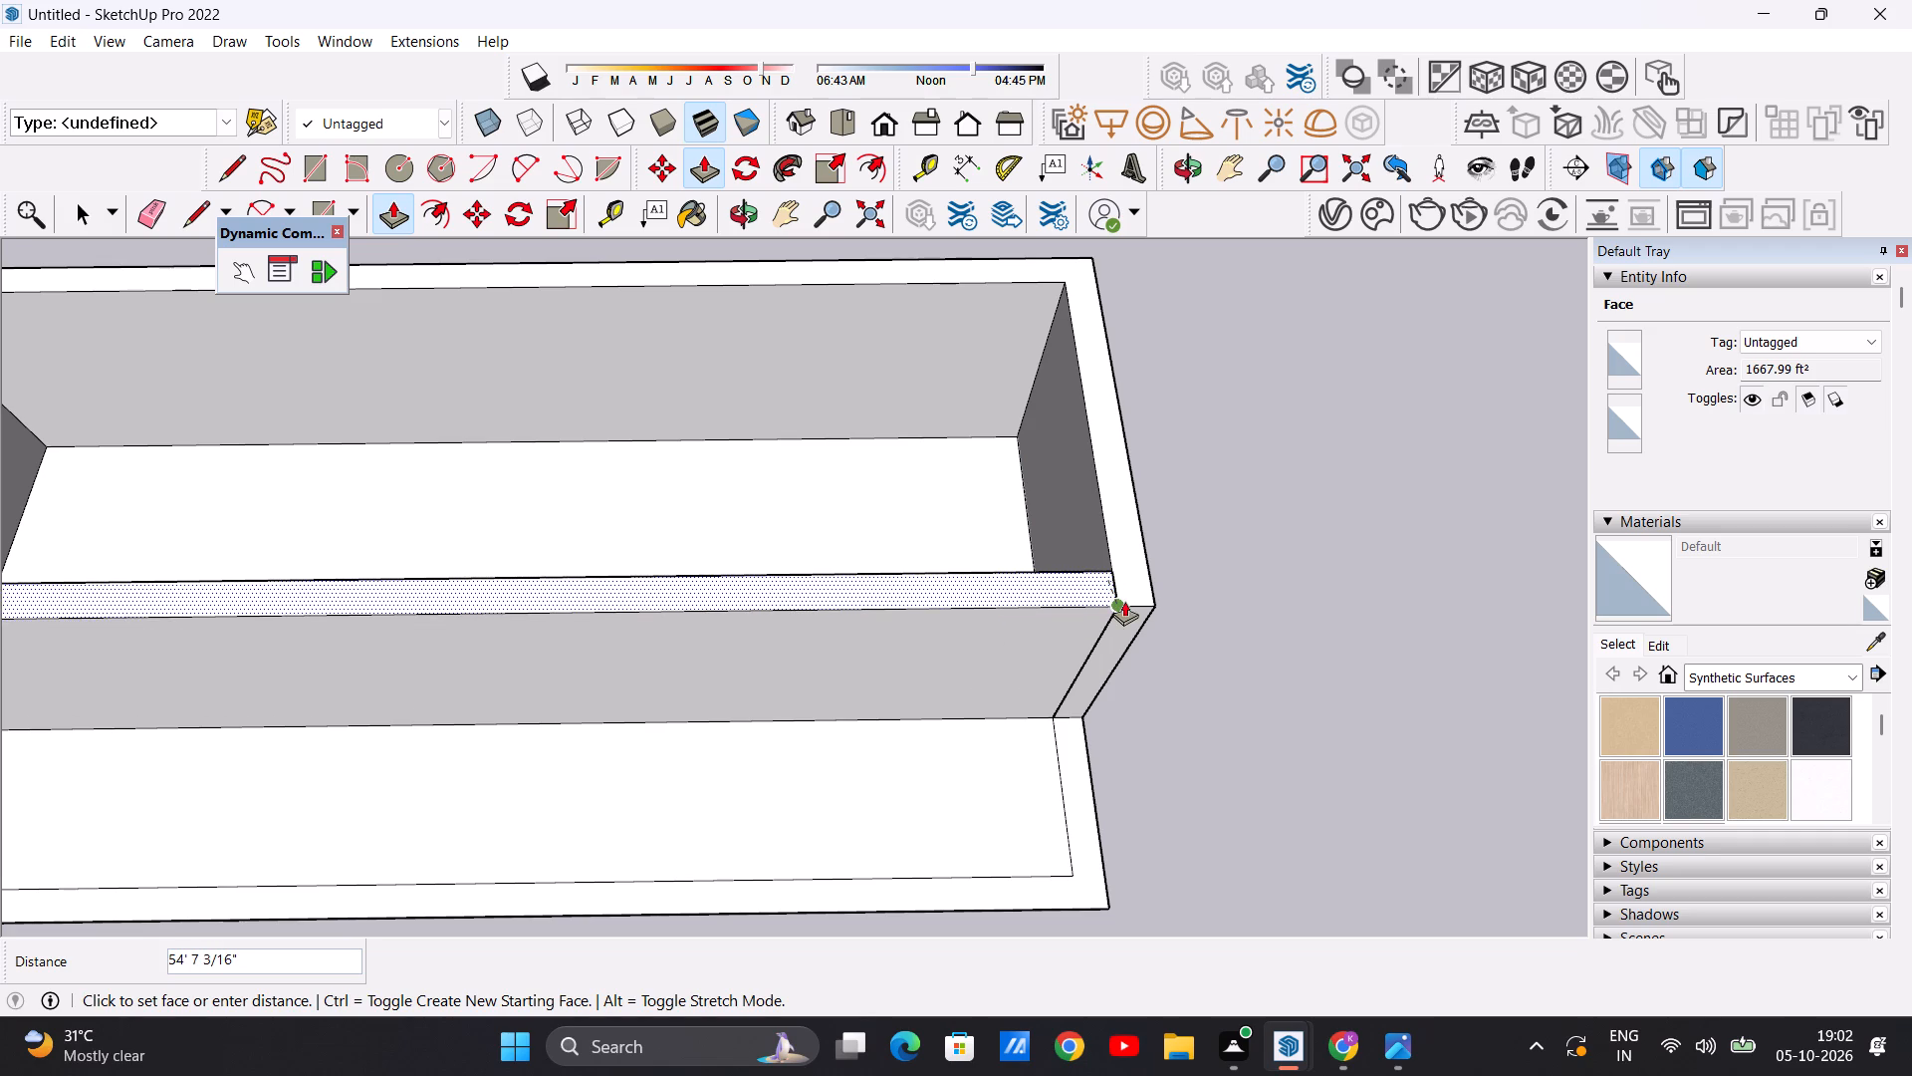
{"action": "left_click", "coordinate": [1125, 604]}
Examine the enclosed wall box, its front wall and the projecting front slab from raised and low front viewpoints.
{"action": "scroll", "coordinate": [1169, 609], "scroll_direction": "down", "scroll_amount": 13}
{"action": "middle_click_drag", "start_coordinate": [1082, 666], "coordinate": [1066, 511]}
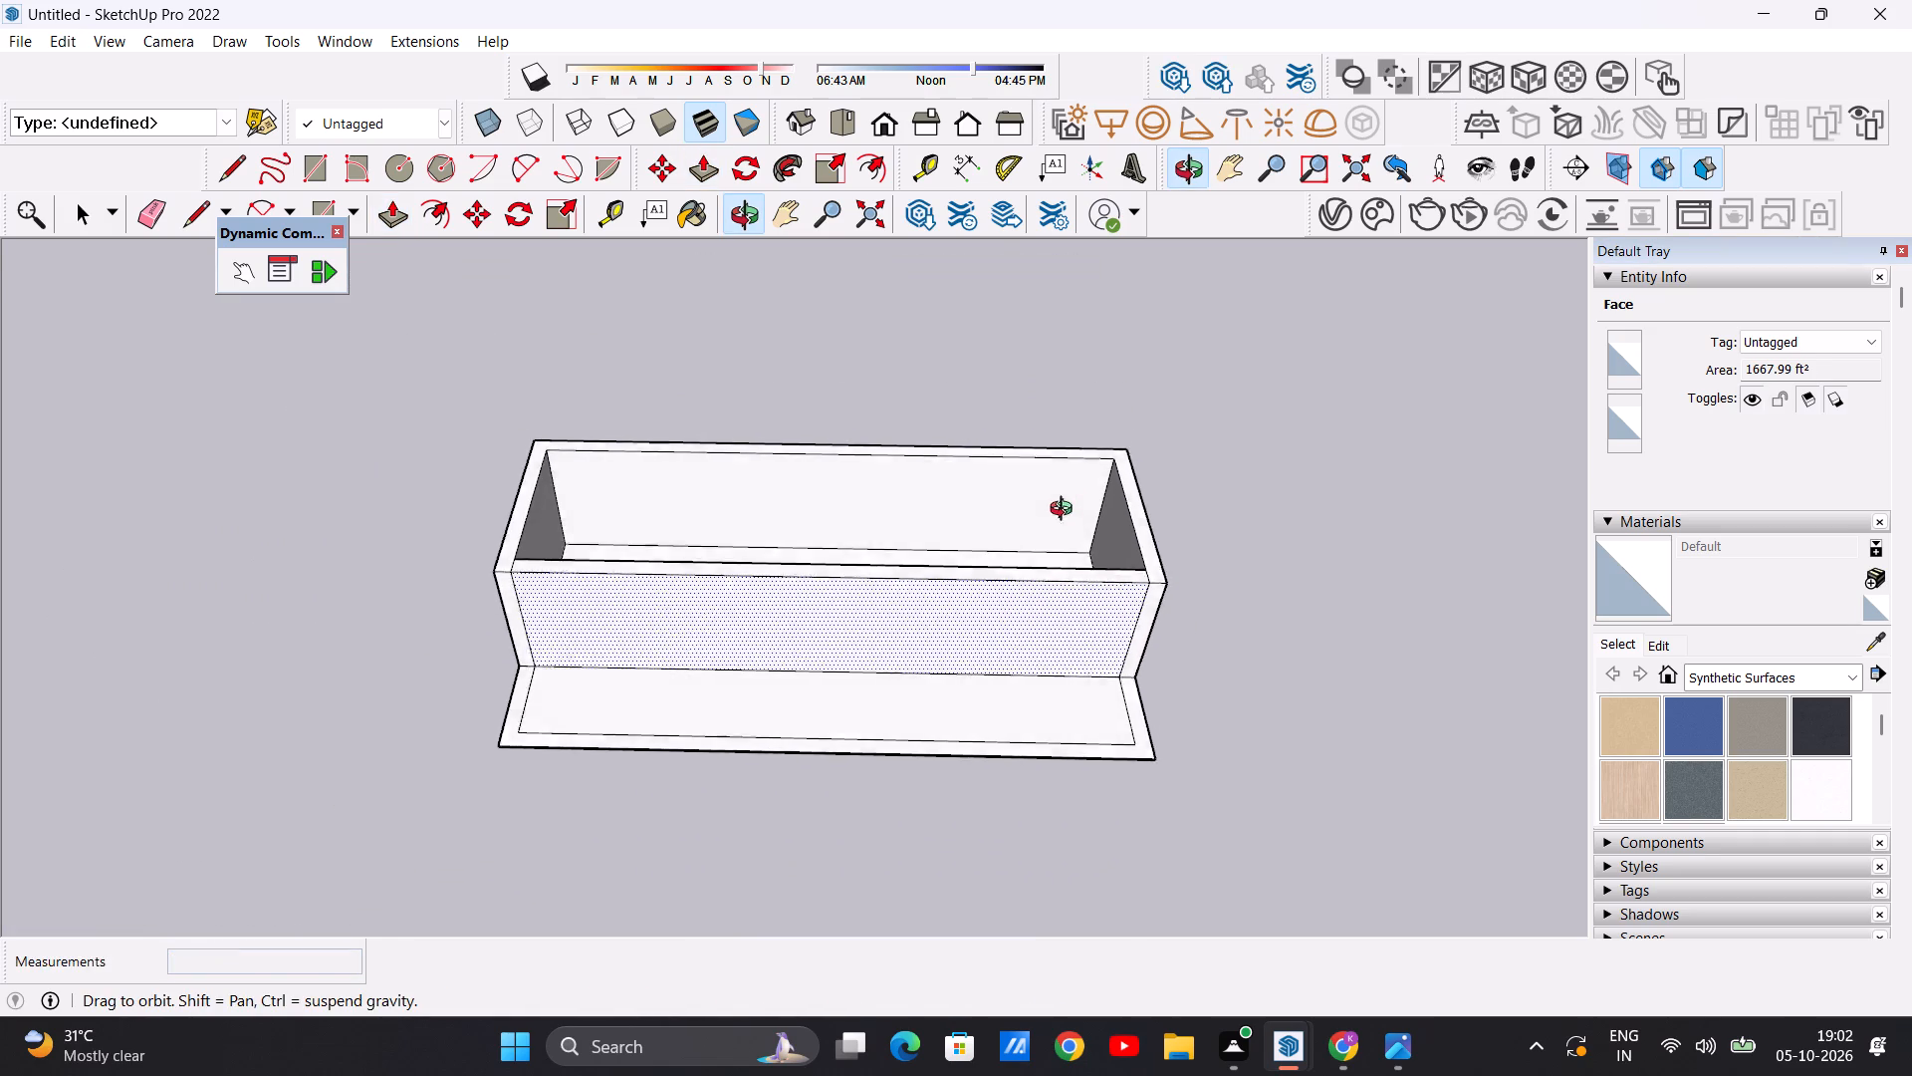
{"action": "middle_click_drag", "start_coordinate": [1066, 511], "coordinate": [1072, 478]}
{"action": "scroll", "coordinate": [992, 688], "scroll_direction": "up", "scroll_amount": 5}
{"action": "middle_click_drag", "start_coordinate": [1044, 730], "coordinate": [1043, 628]}
{"action": "scroll", "coordinate": [1056, 788], "scroll_direction": "down", "scroll_amount": 3}
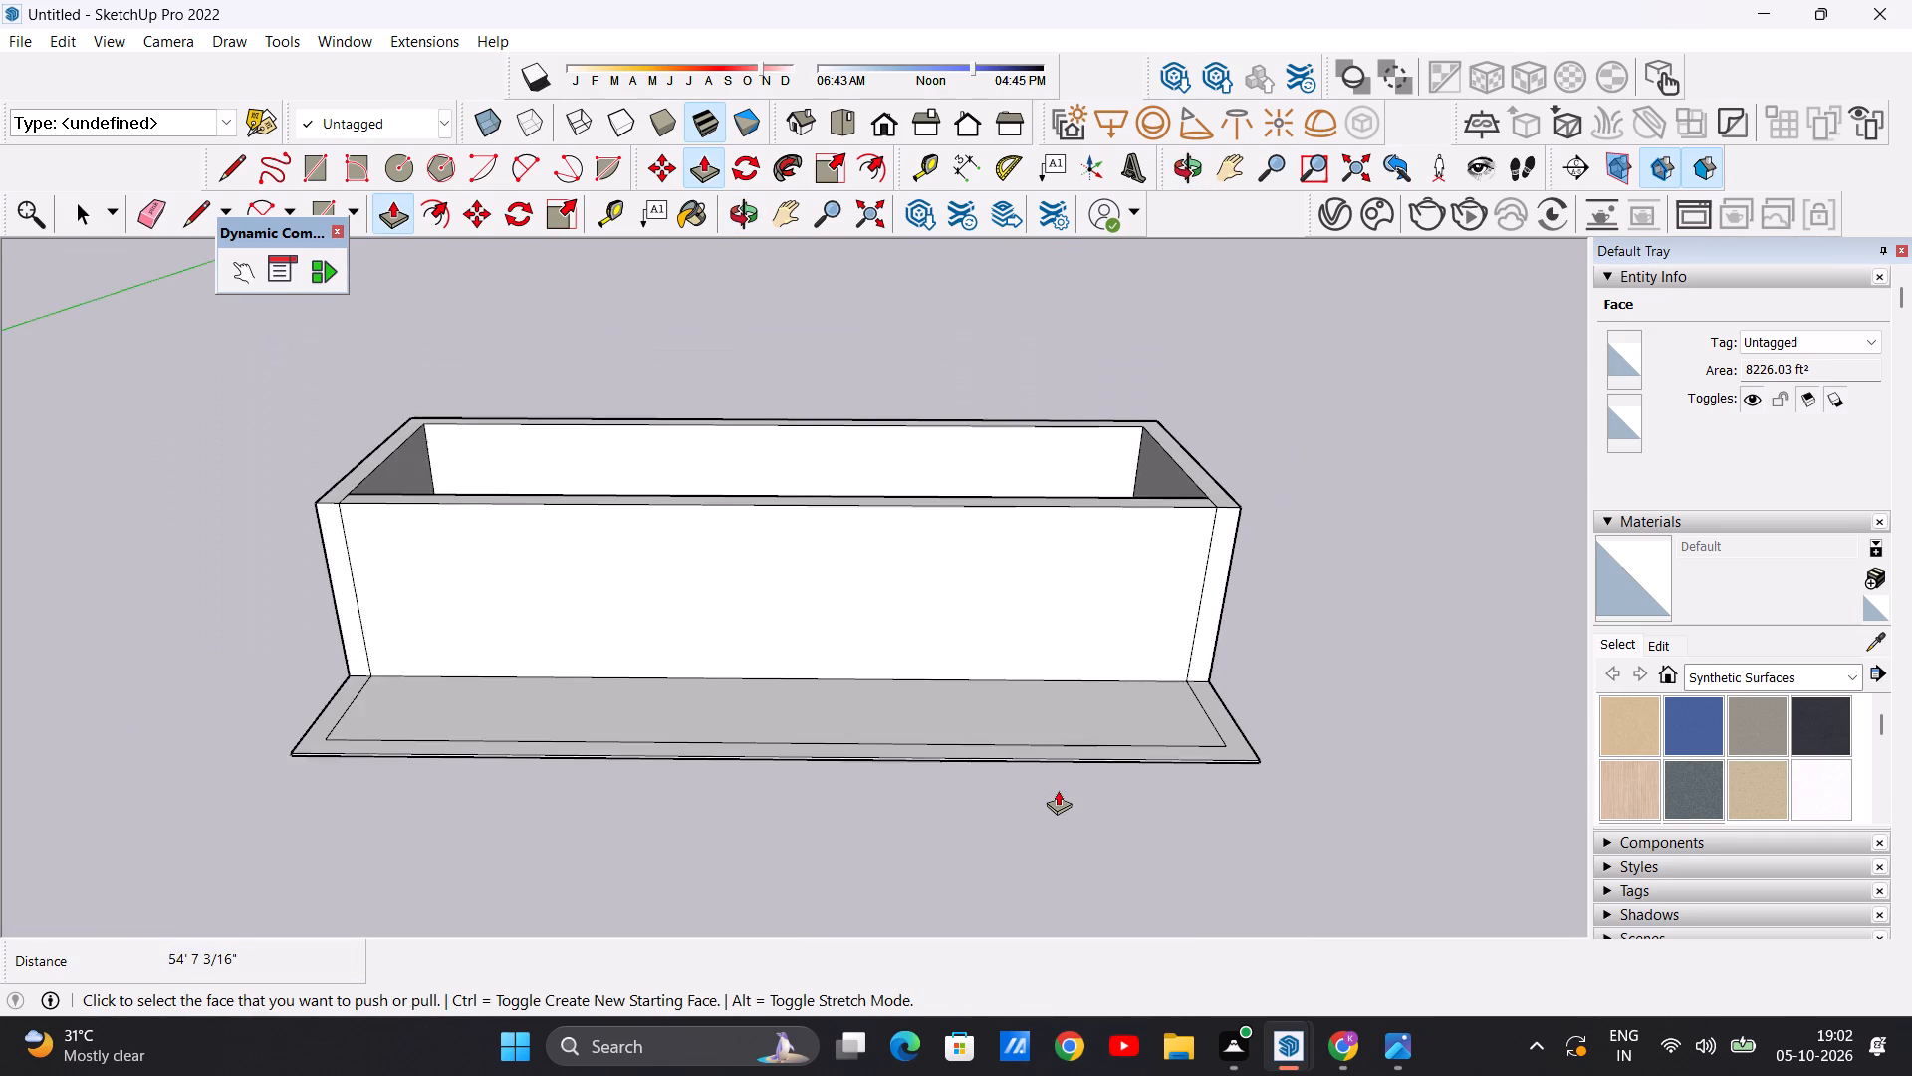
{"action": "scroll", "coordinate": [1058, 790], "scroll_direction": "down", "scroll_amount": 5}
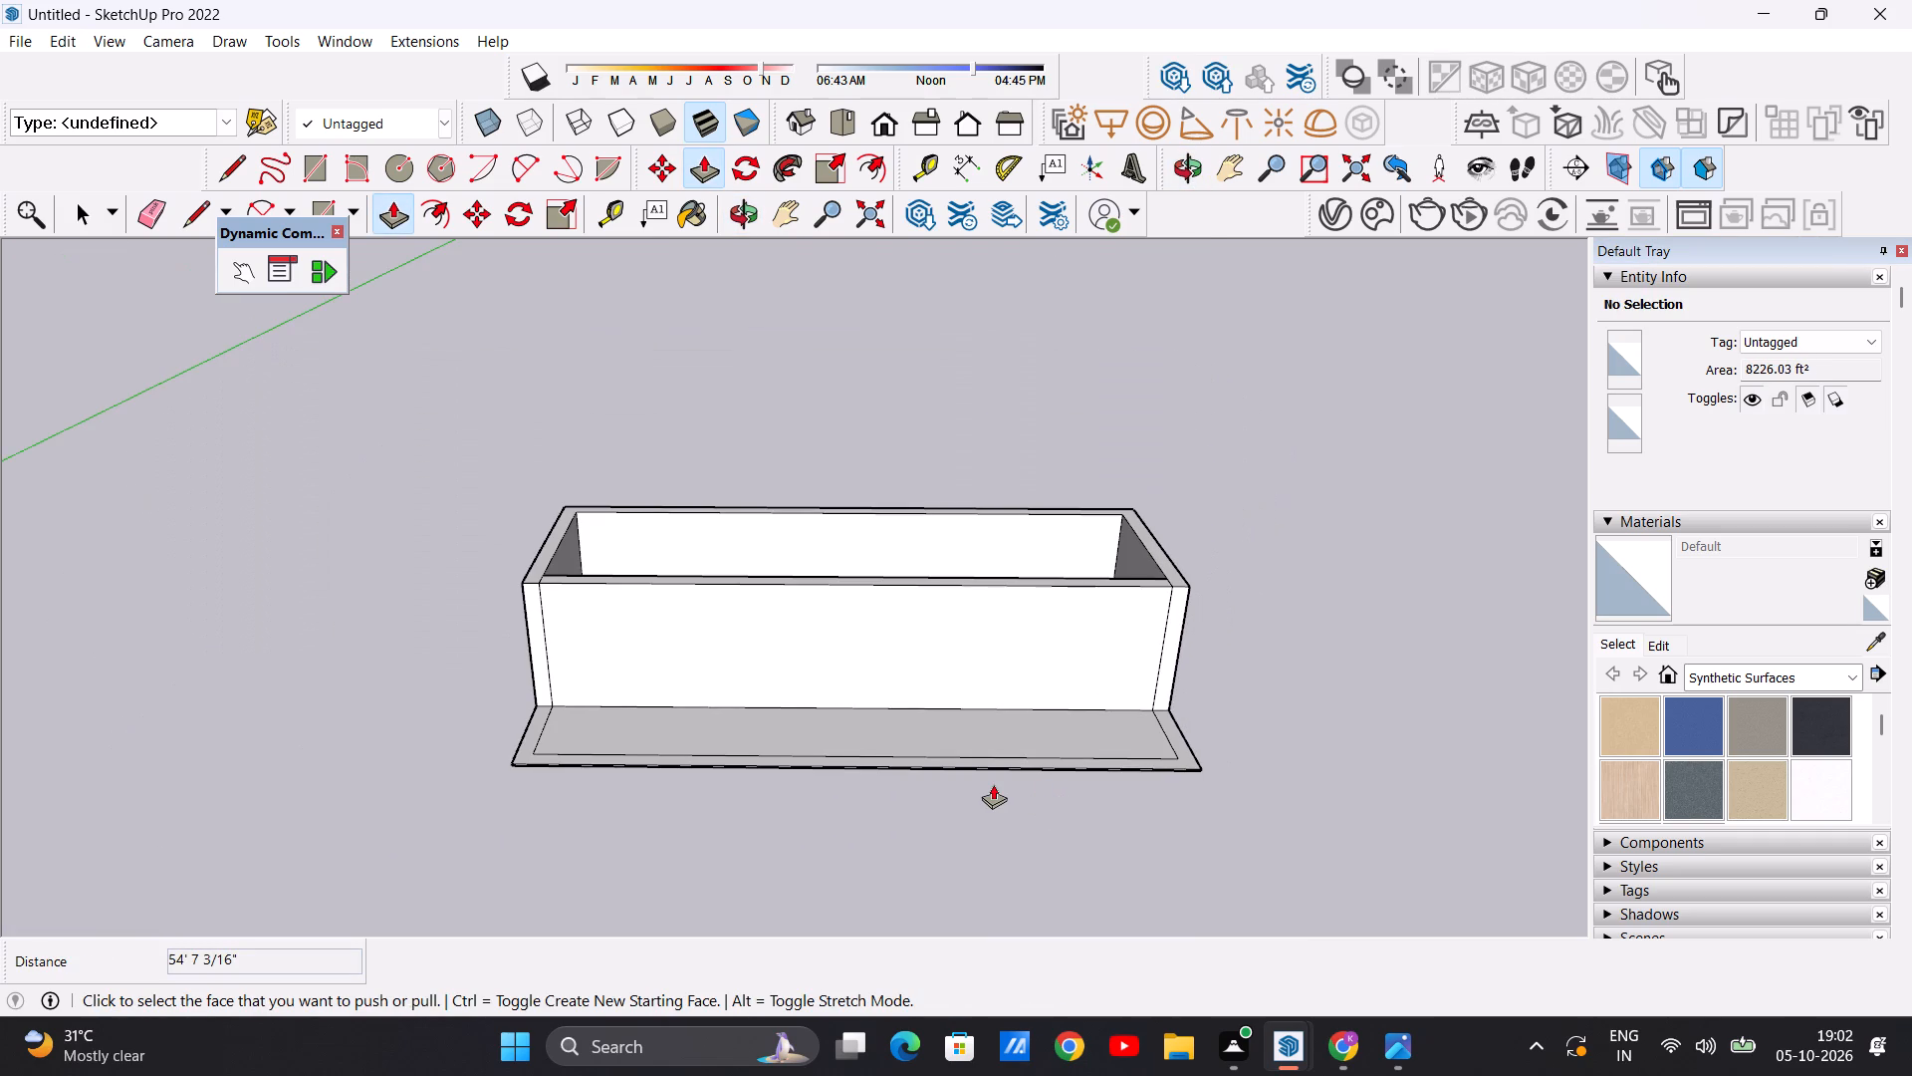
{"action": "key", "text": "space"}
{"action": "scroll", "coordinate": [840, 655], "scroll_direction": "up", "scroll_amount": 5}
{"action": "scroll", "coordinate": [858, 655], "scroll_direction": "down", "scroll_amount": 6}
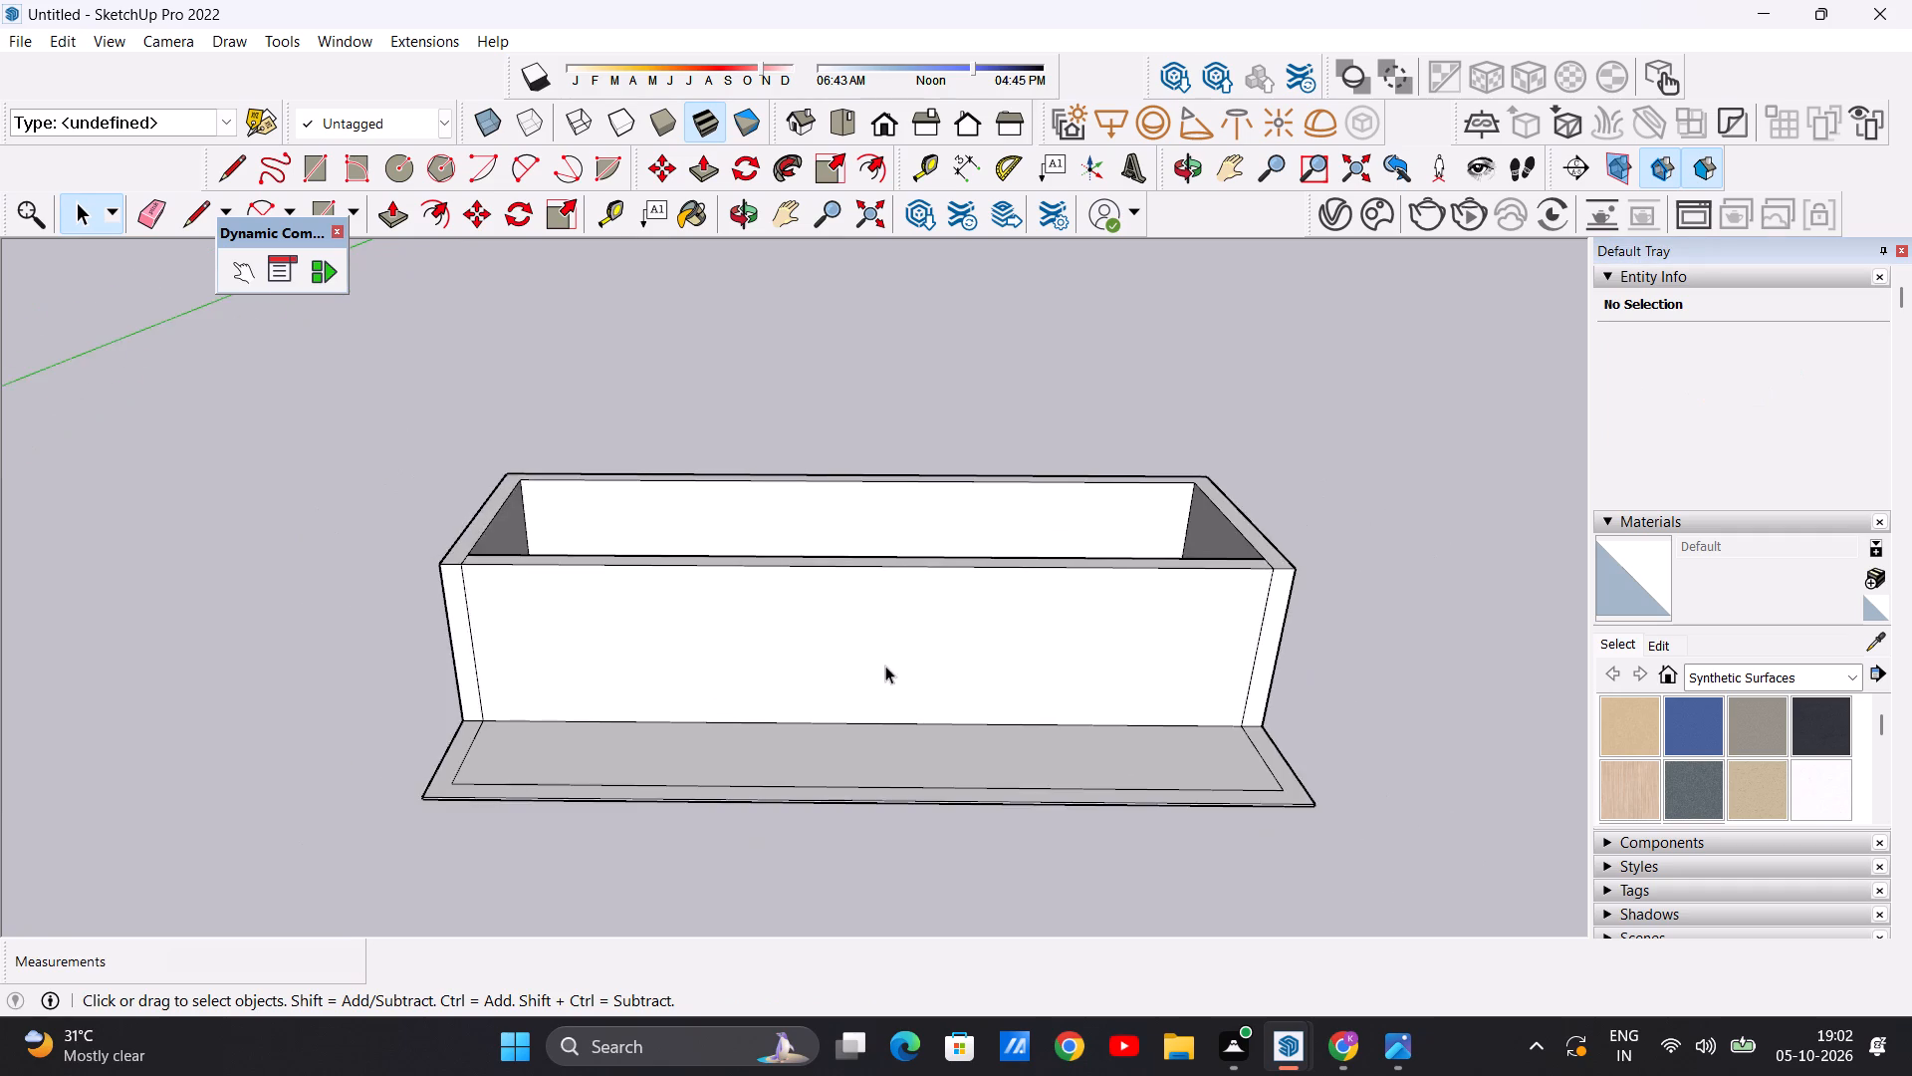
{"action": "middle_click_drag", "start_coordinate": [942, 748], "coordinate": [935, 634]}
{"action": "scroll", "coordinate": [832, 576], "scroll_direction": "up", "scroll_amount": 8}
{"action": "scroll", "coordinate": [832, 576], "scroll_direction": "down", "scroll_amount": 2}
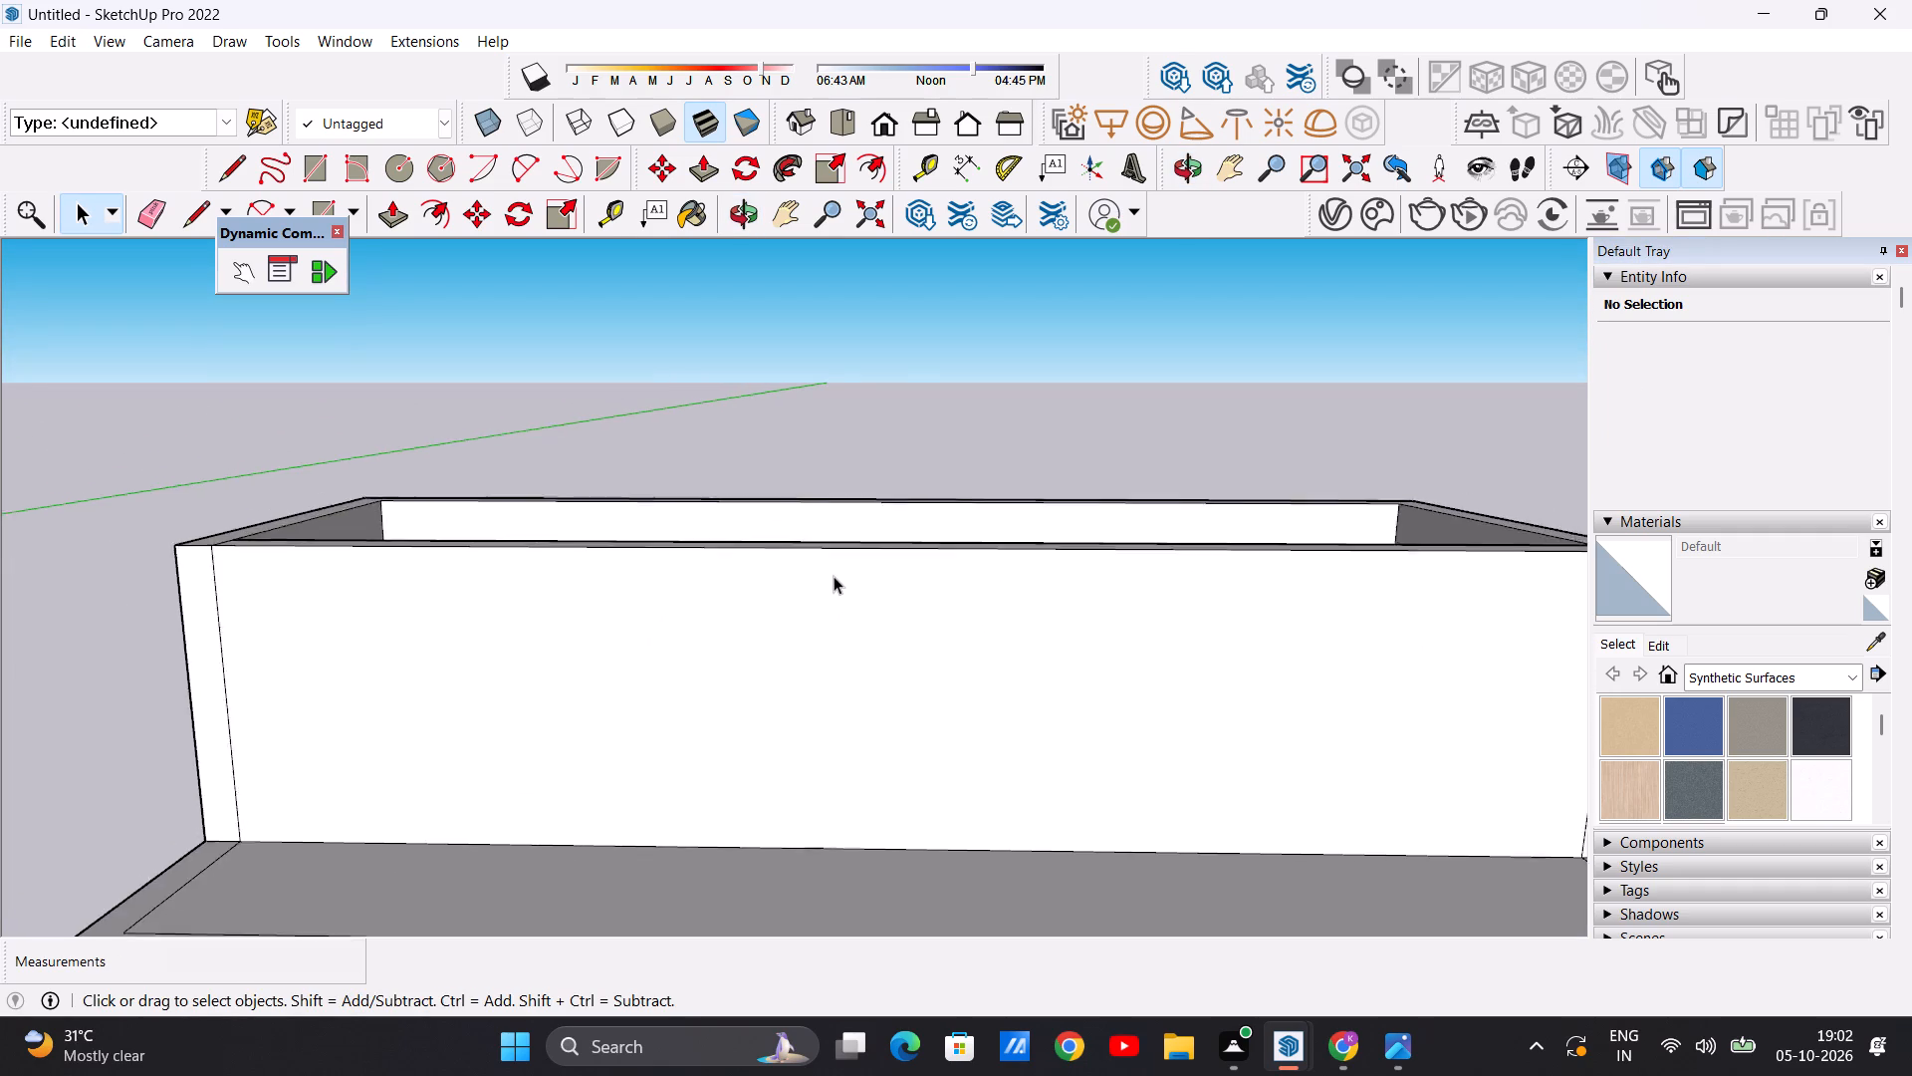
{"action": "scroll", "coordinate": [834, 576], "scroll_direction": "down", "scroll_amount": 17}
{"action": "scroll", "coordinate": [836, 588], "scroll_direction": "up", "scroll_amount": 7}
{"action": "middle_click_drag", "start_coordinate": [871, 633], "coordinate": [800, 683]}
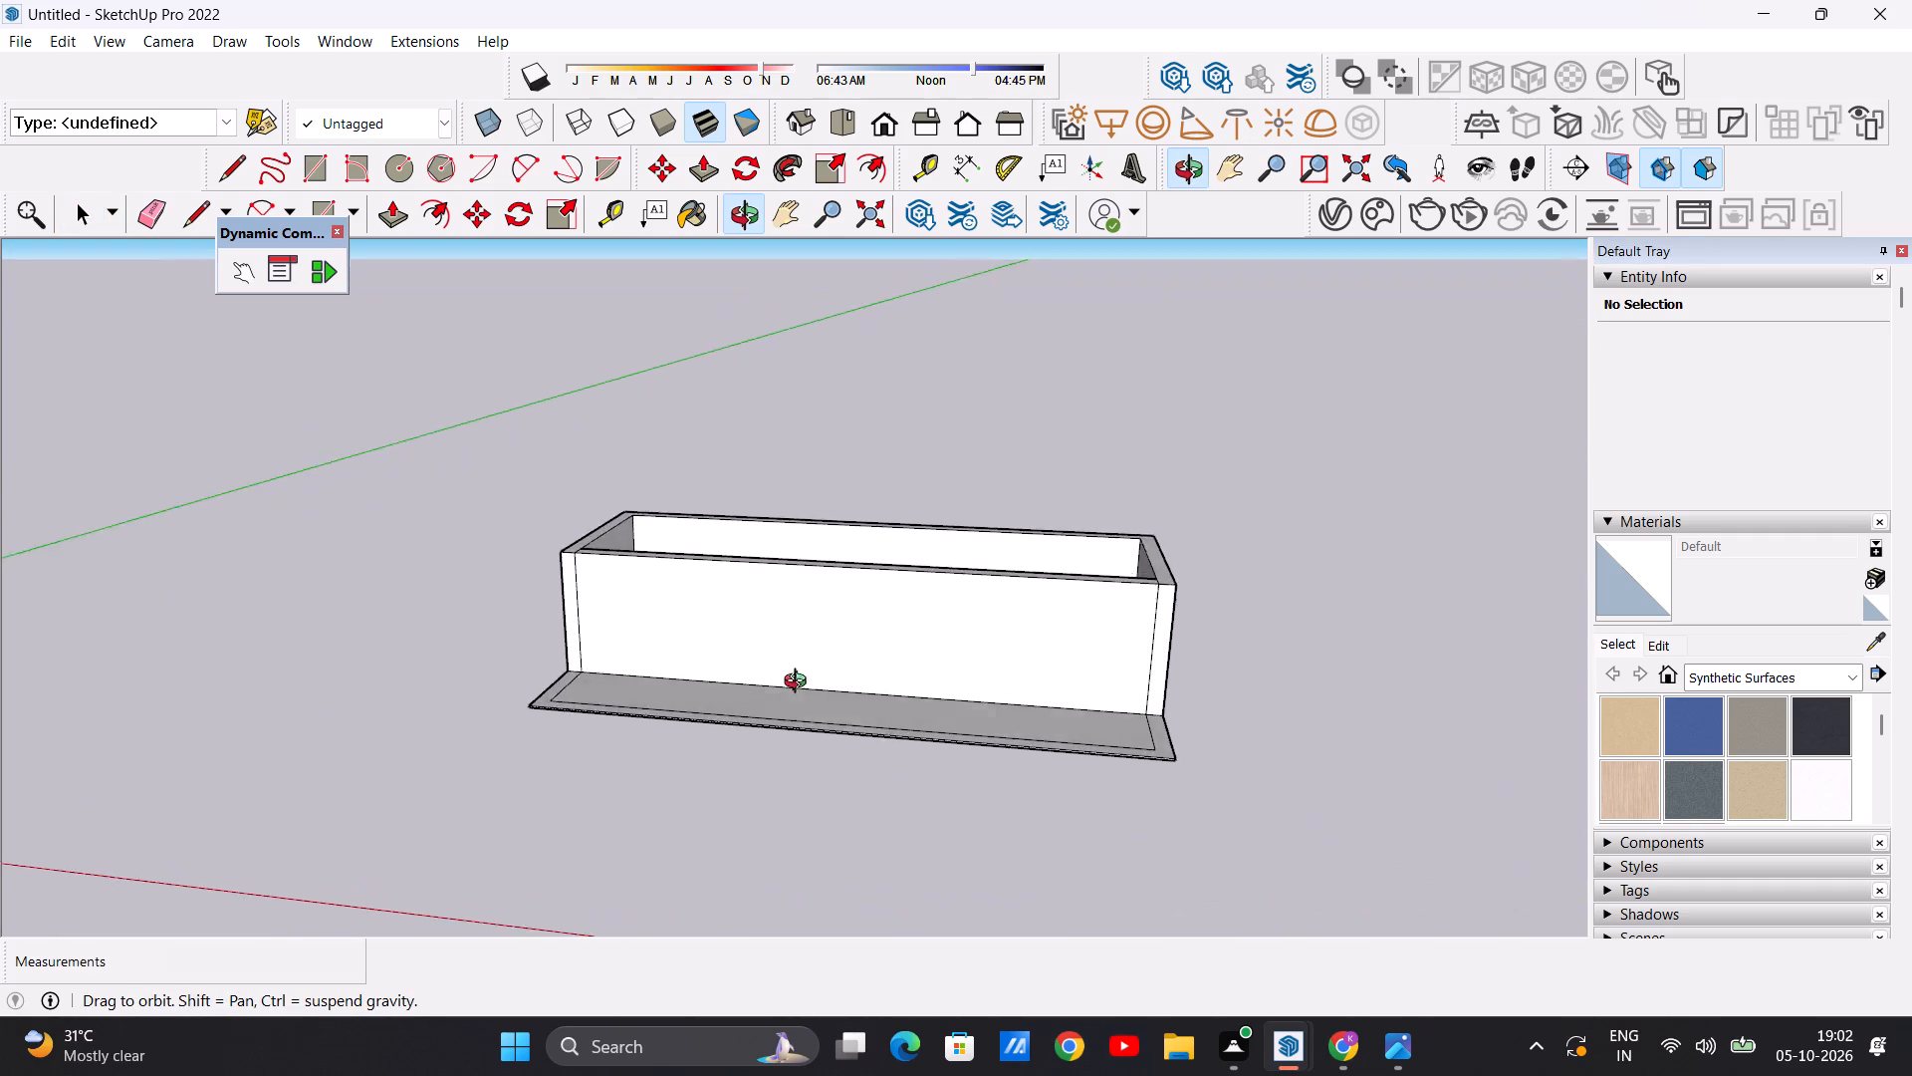
{"action": "middle_click_drag", "start_coordinate": [800, 683], "coordinate": [888, 770]}
{"action": "middle_click_drag", "start_coordinate": [910, 706], "coordinate": [910, 610]}
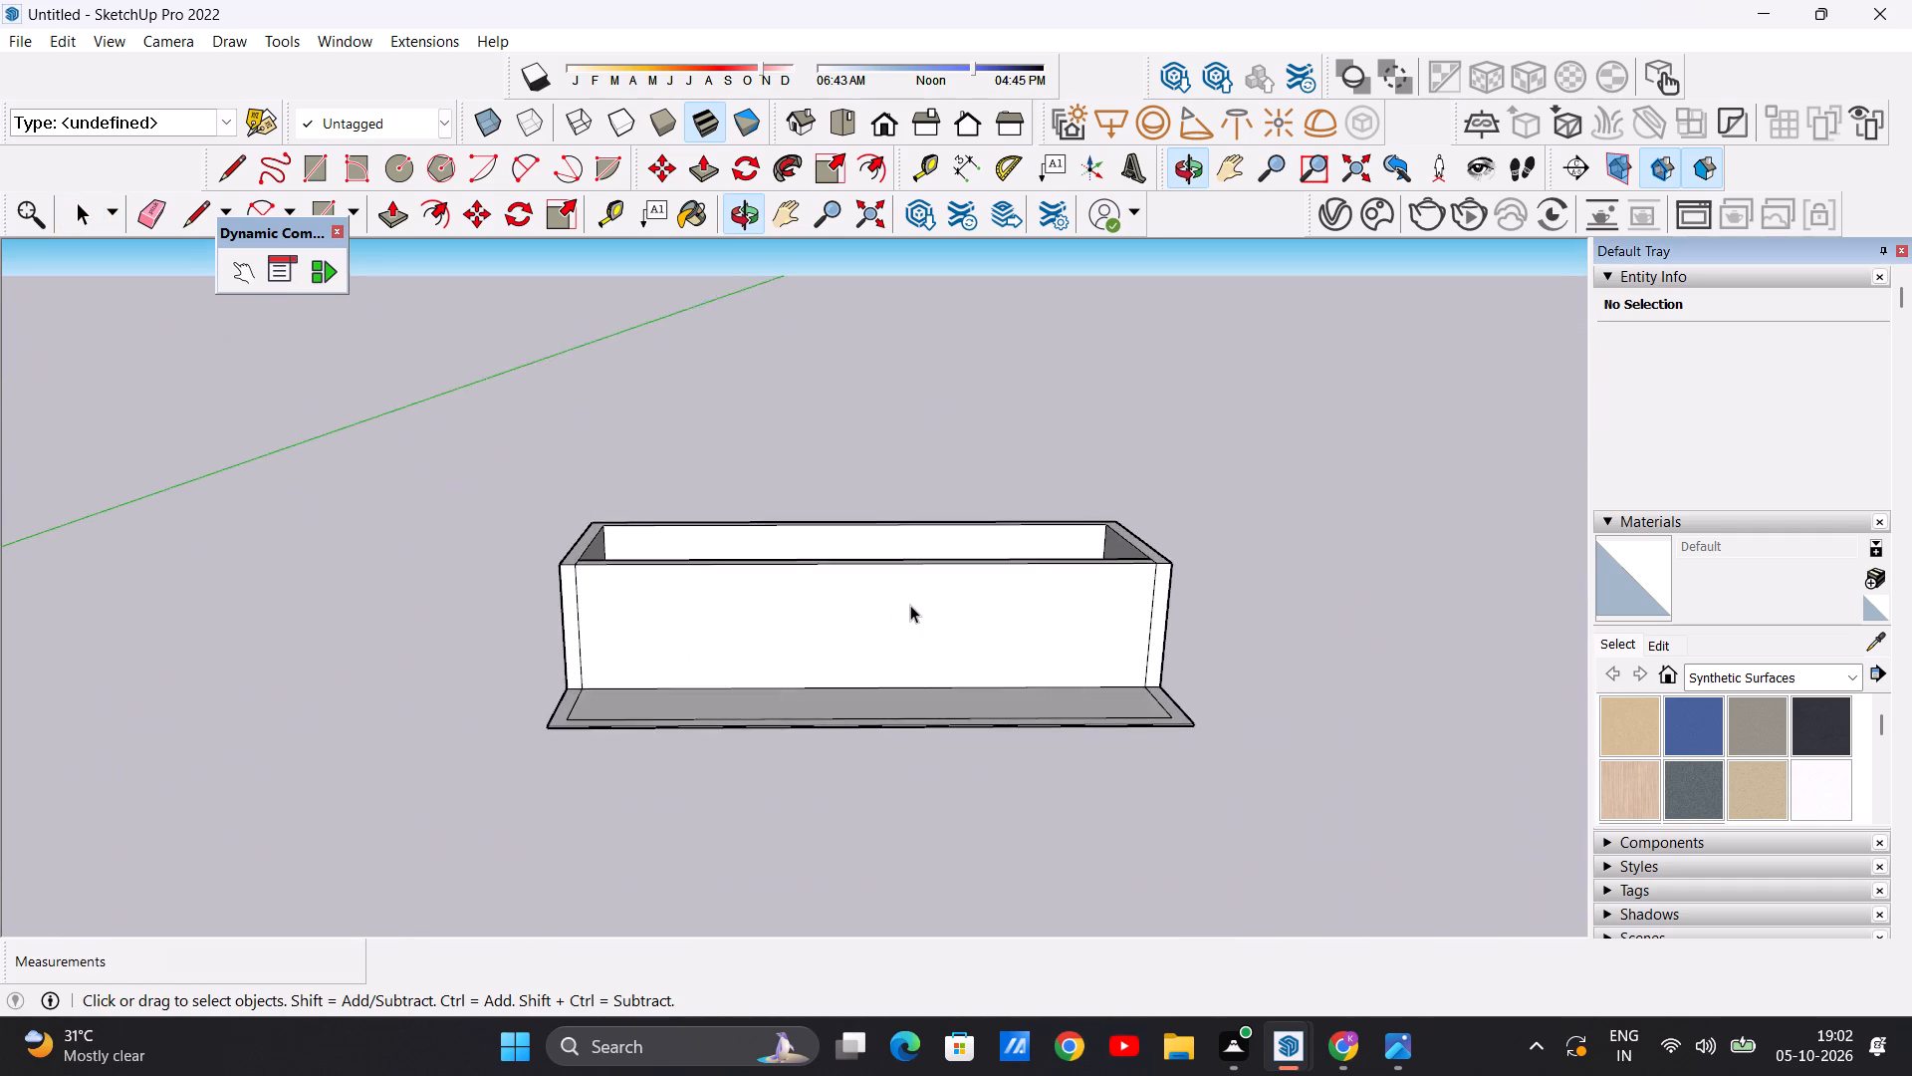
{"action": "scroll", "coordinate": [910, 605], "scroll_direction": "up", "scroll_amount": 7}
{"action": "scroll", "coordinate": [910, 604], "scroll_direction": "down", "scroll_amount": 5}
{"action": "middle_click_drag", "start_coordinate": [681, 635], "coordinate": [696, 612]}
{"action": "scroll", "coordinate": [727, 596], "scroll_direction": "up", "scroll_amount": 2}
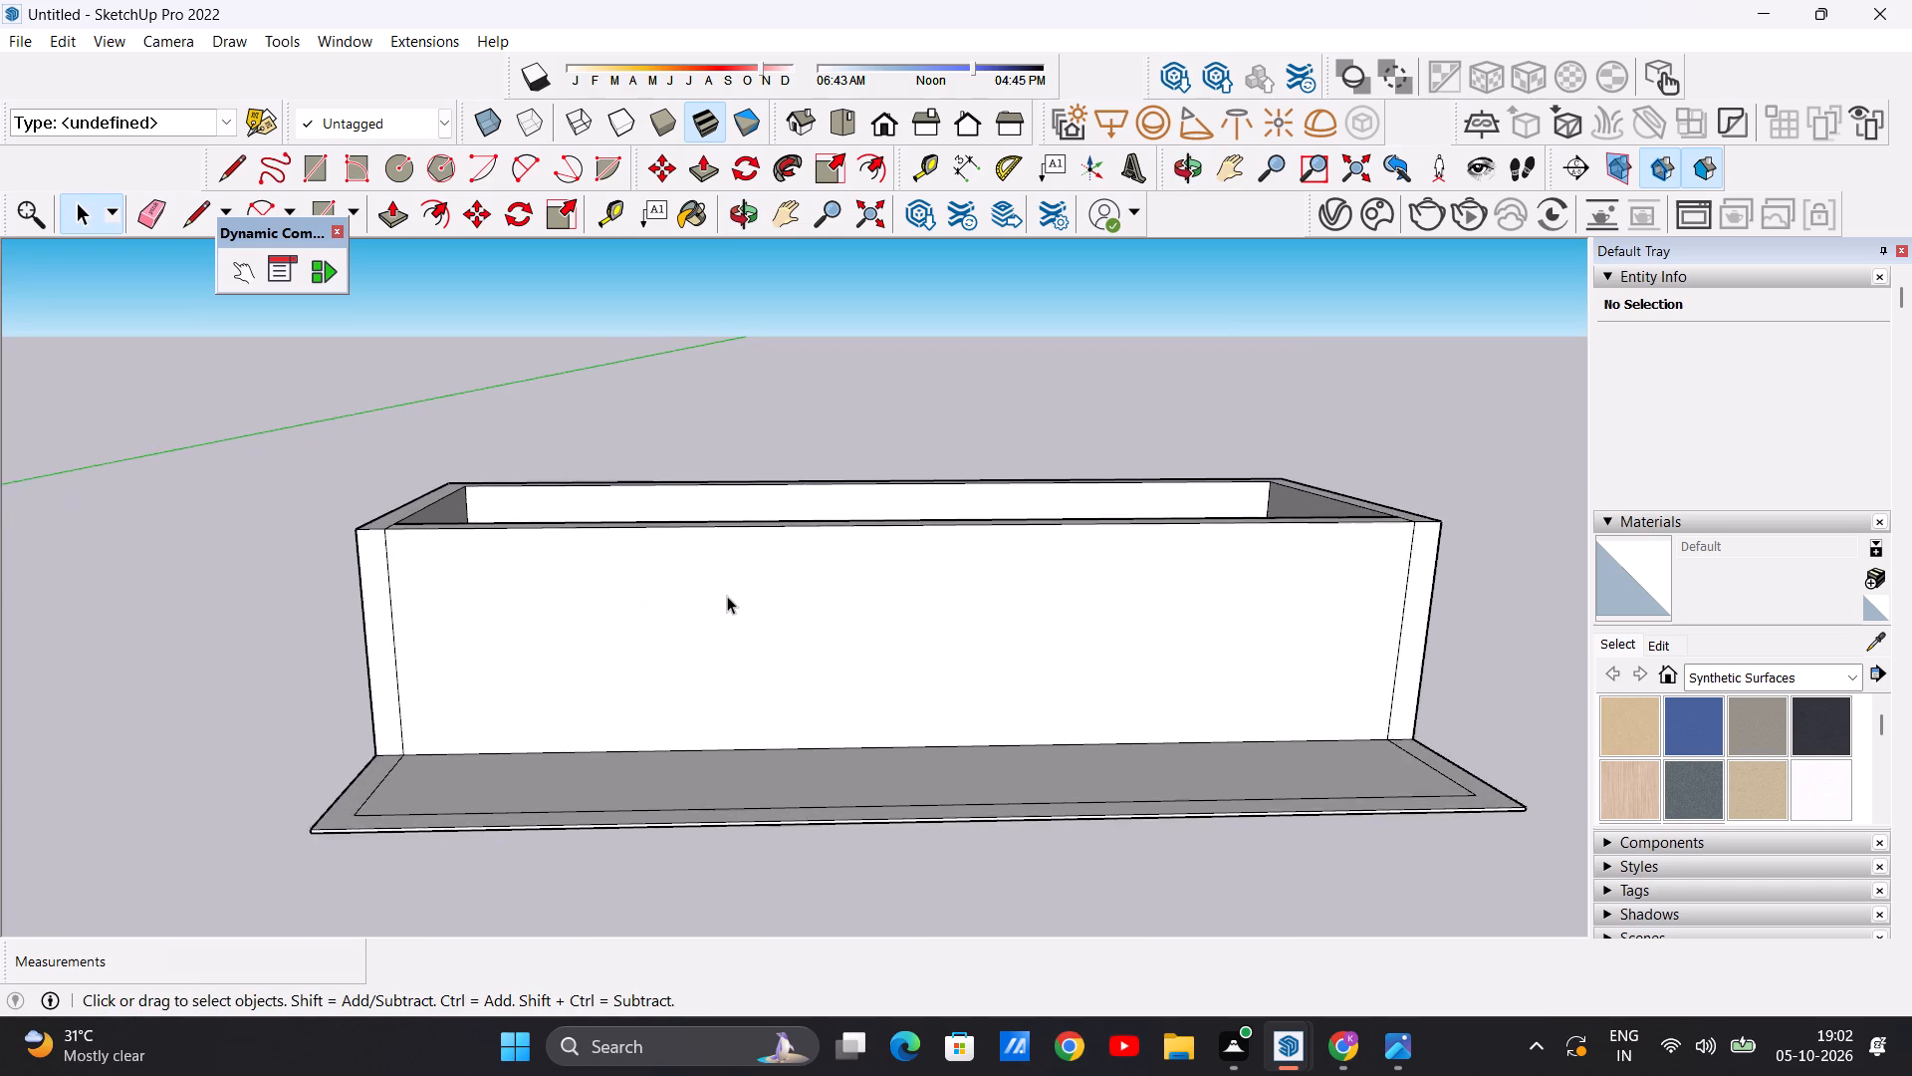
{"action": "scroll", "coordinate": [727, 596], "scroll_direction": "up", "scroll_amount": 3}
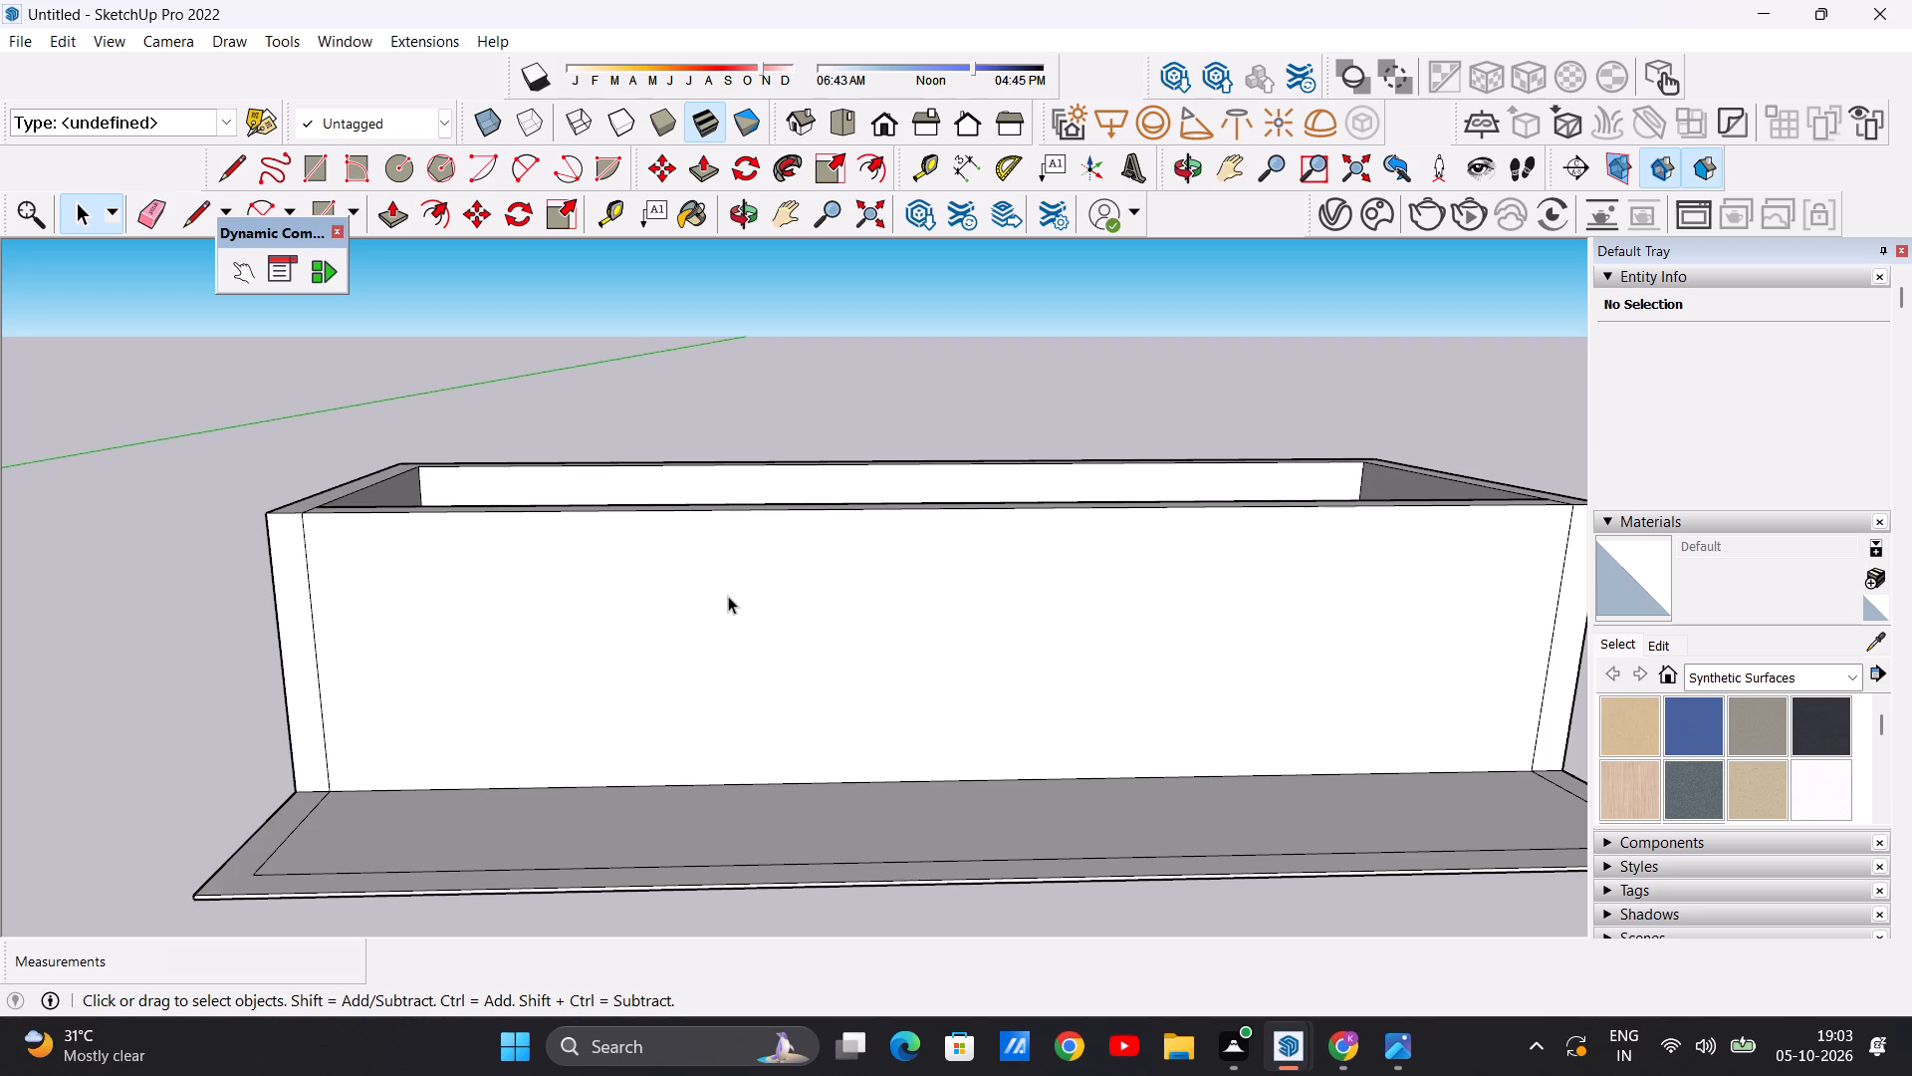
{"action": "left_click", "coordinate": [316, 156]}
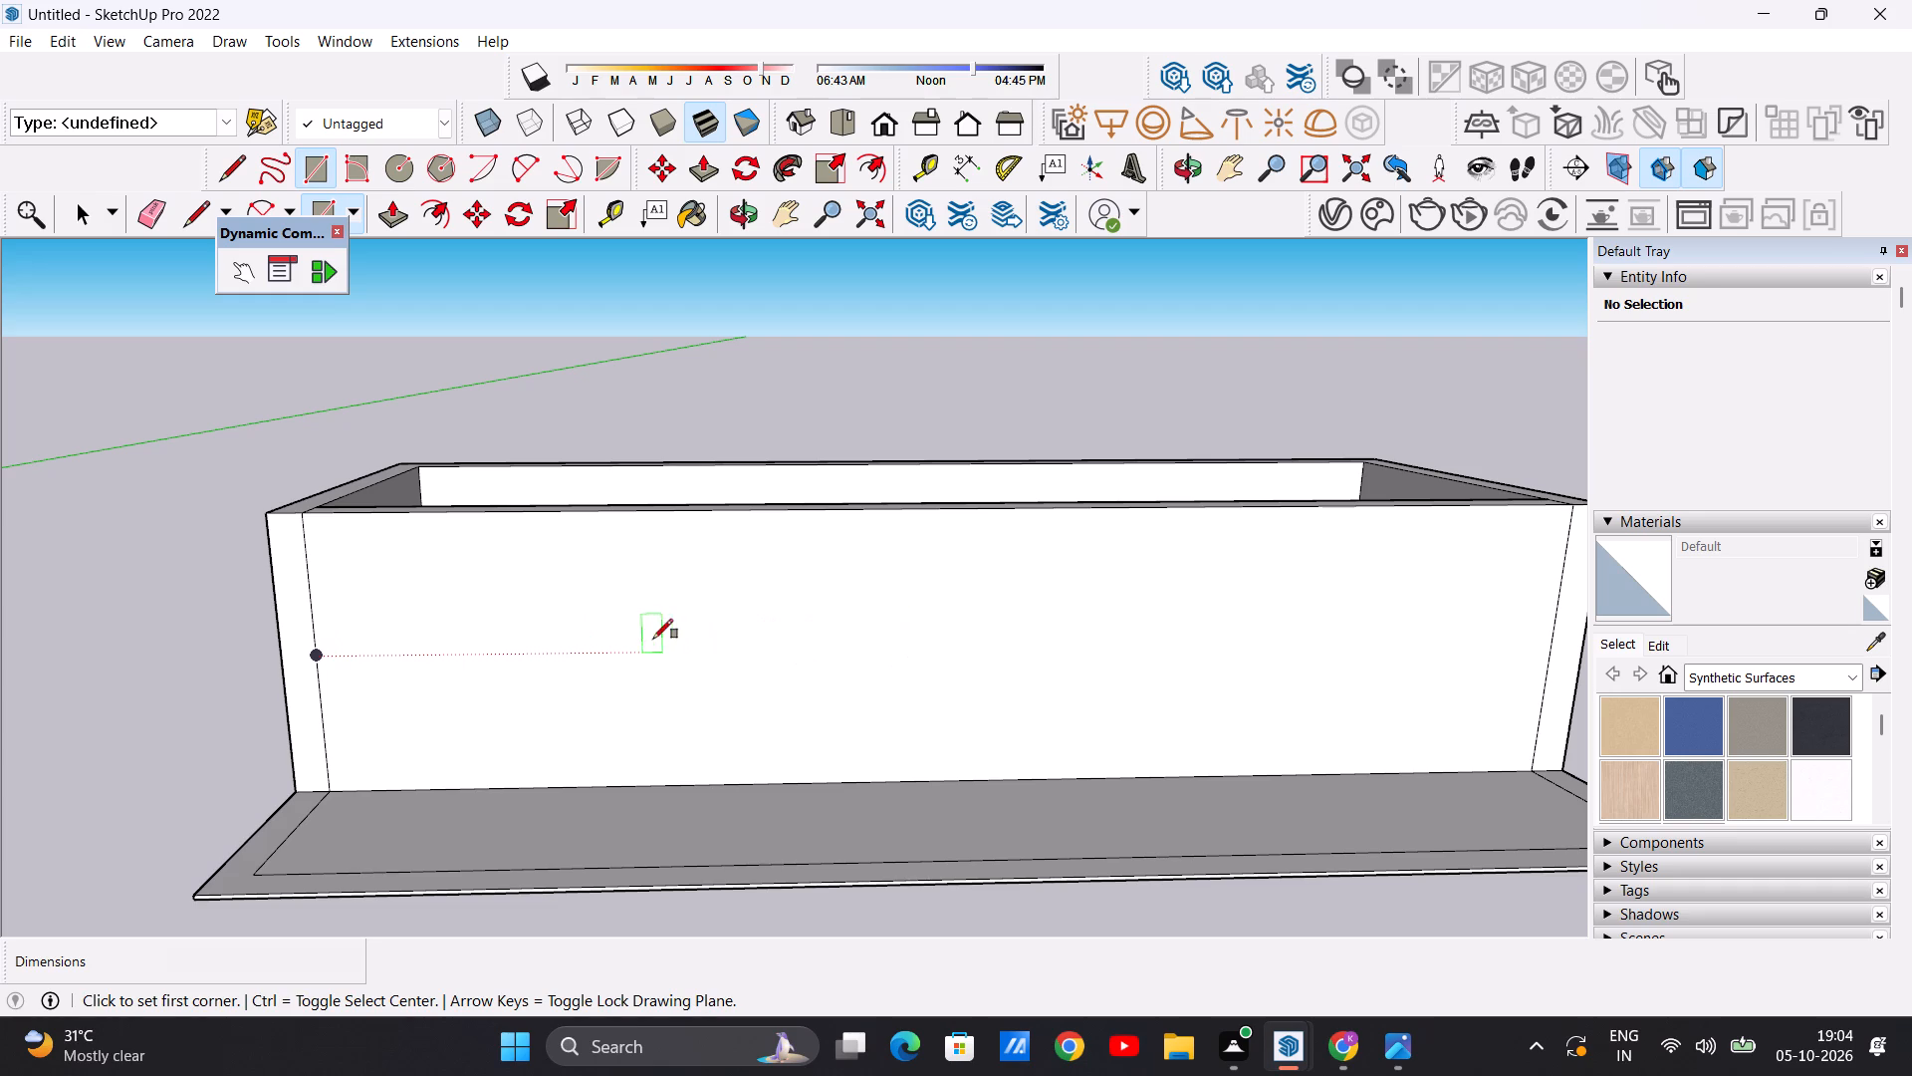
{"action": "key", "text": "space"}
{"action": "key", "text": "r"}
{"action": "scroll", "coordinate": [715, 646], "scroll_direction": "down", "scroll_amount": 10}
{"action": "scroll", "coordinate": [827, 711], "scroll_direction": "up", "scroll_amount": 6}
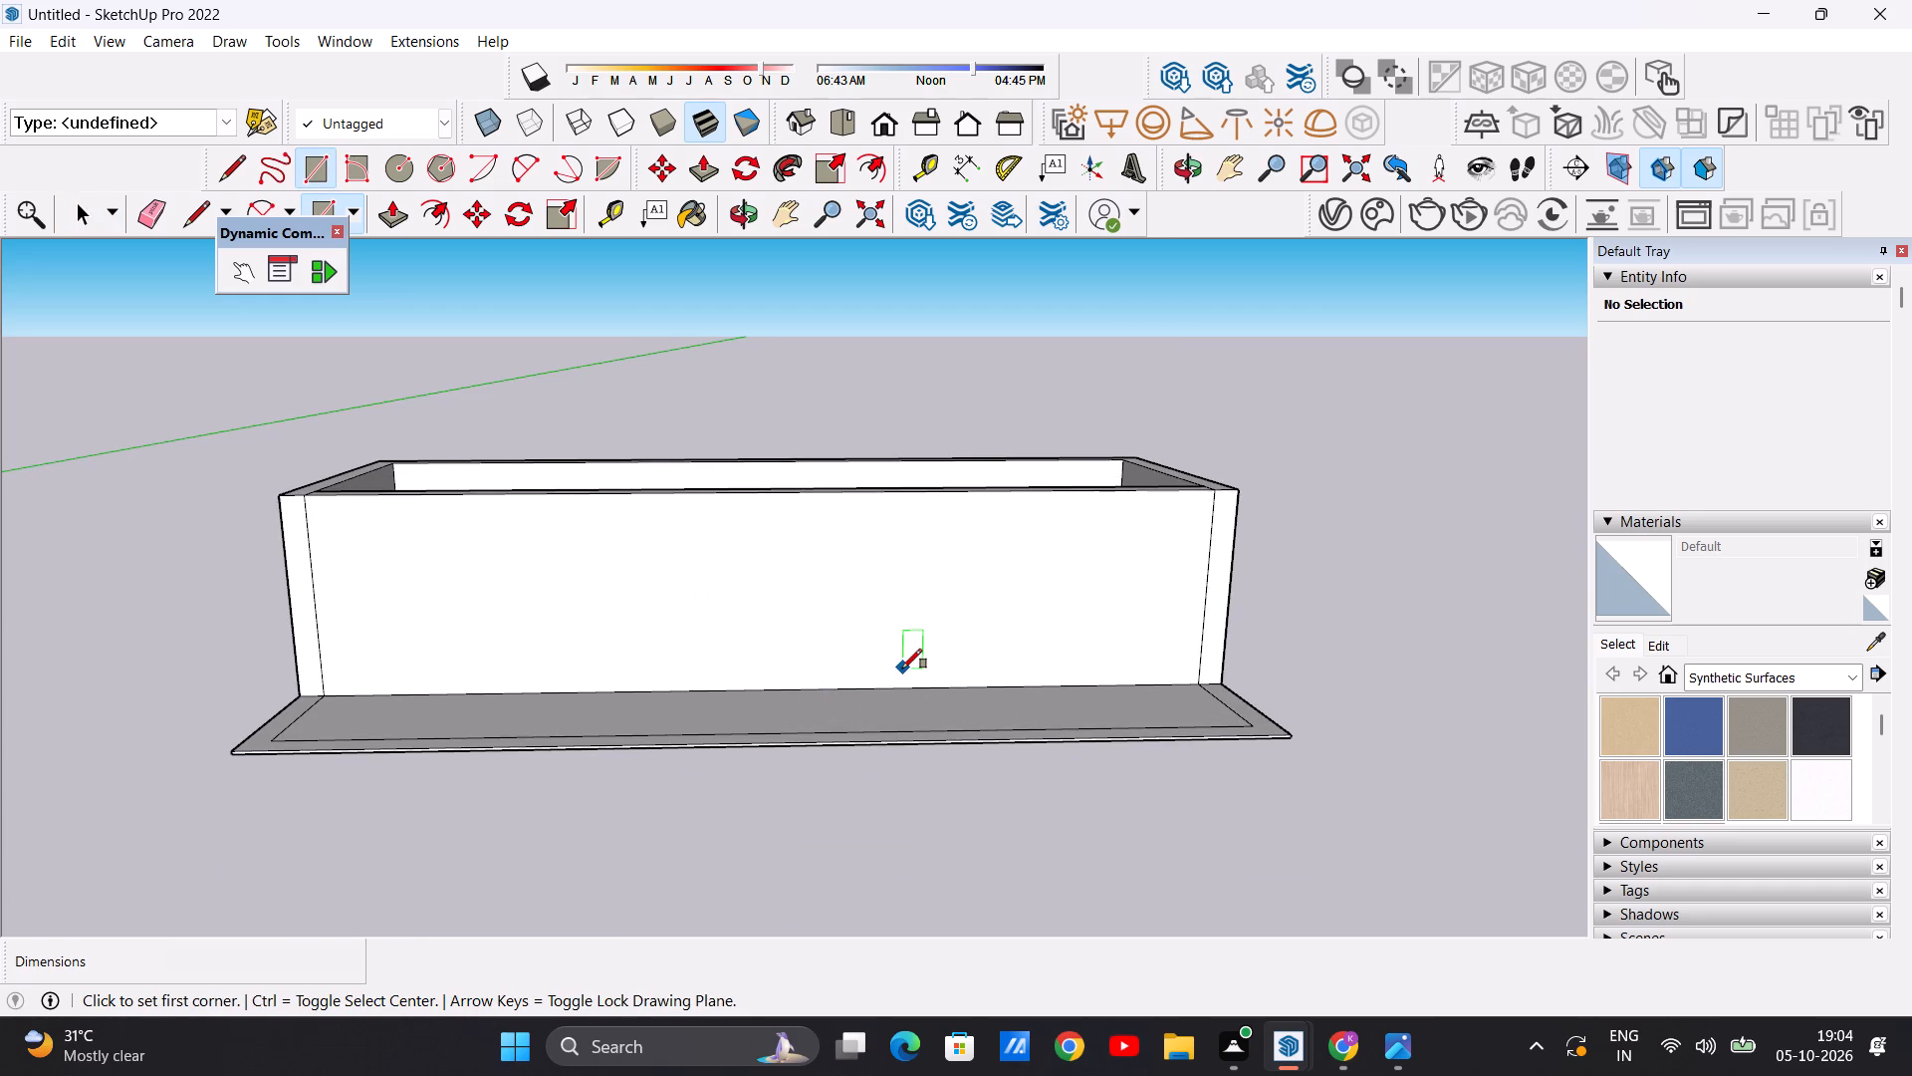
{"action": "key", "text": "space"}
Draw an upright door rectangle about 26' 3" wide and 46' 7" high on the front wall, standing on the slab near its middle.
{"action": "scroll", "coordinate": [918, 645], "scroll_direction": "down", "scroll_amount": 7}
{"action": "middle_click_drag", "start_coordinate": [883, 683], "coordinate": [866, 908]}
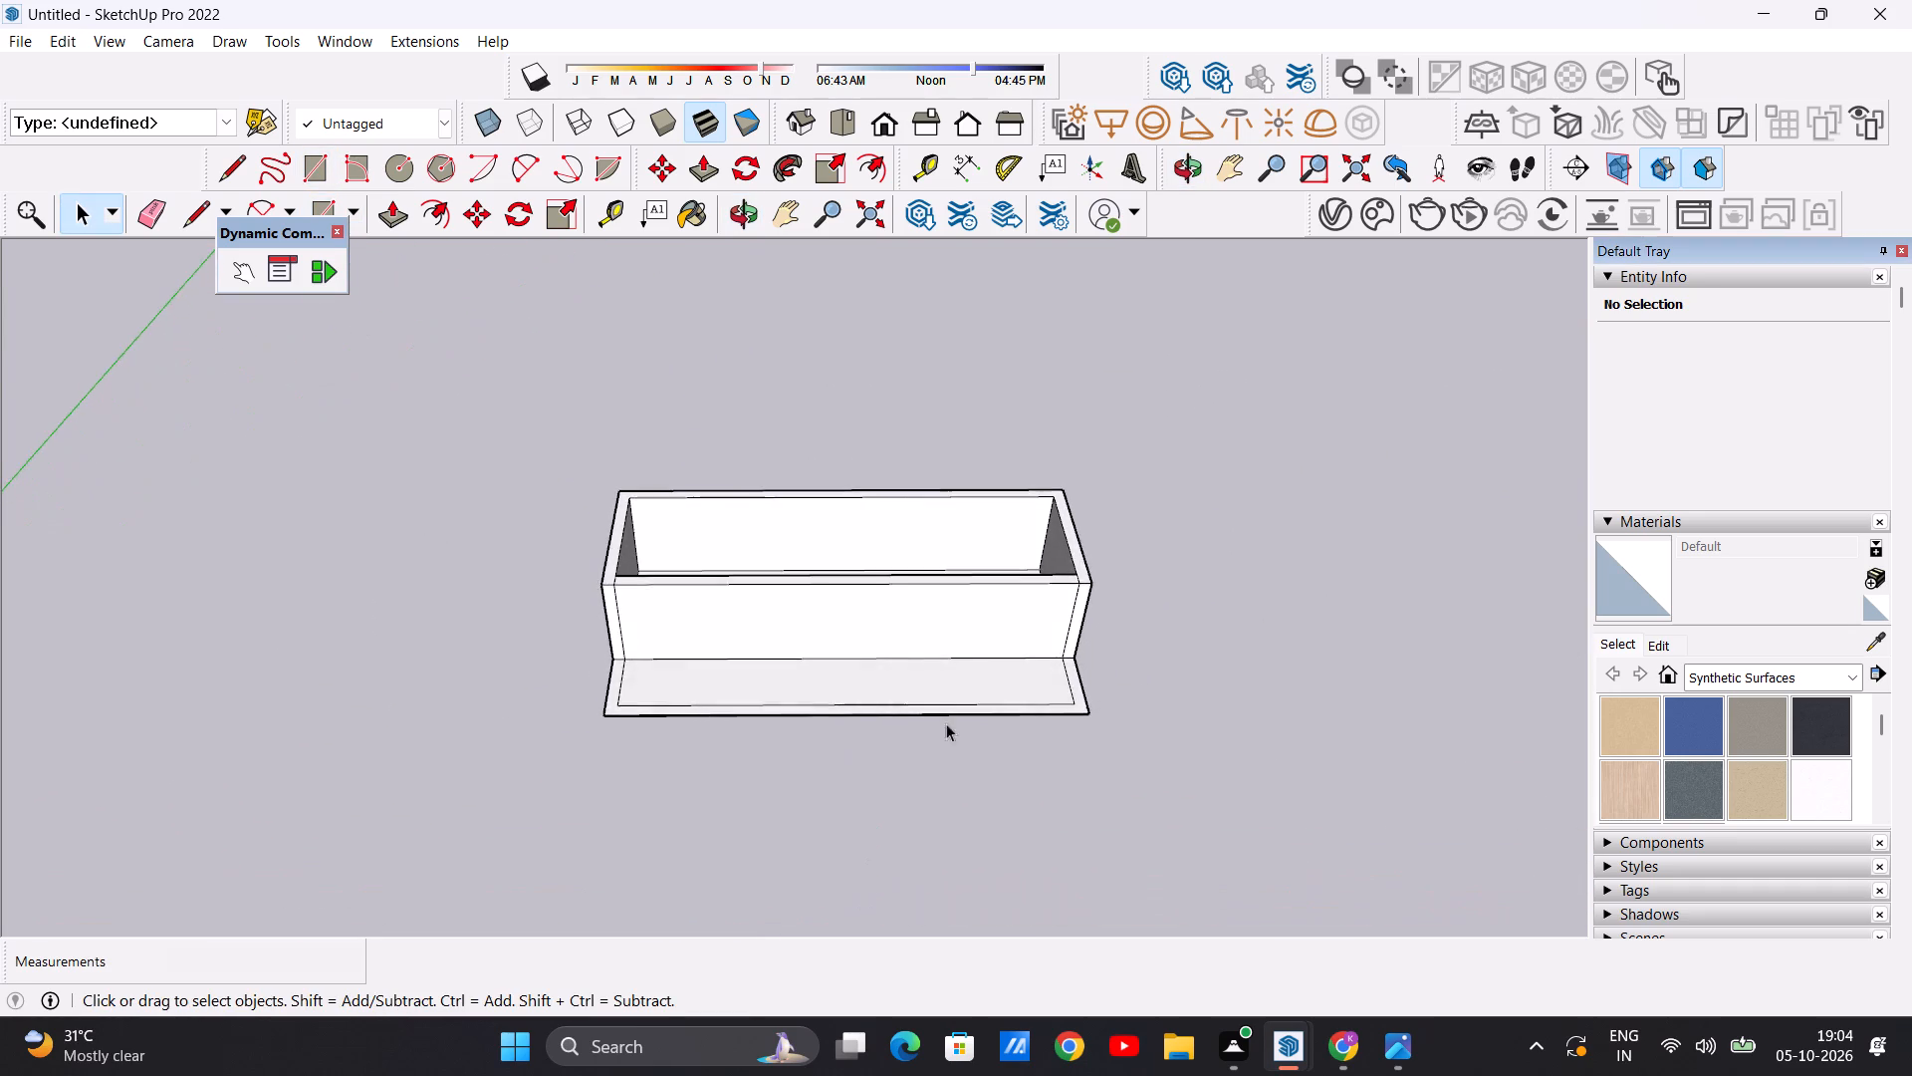
{"action": "scroll", "coordinate": [977, 642], "scroll_direction": "up", "scroll_amount": 3}
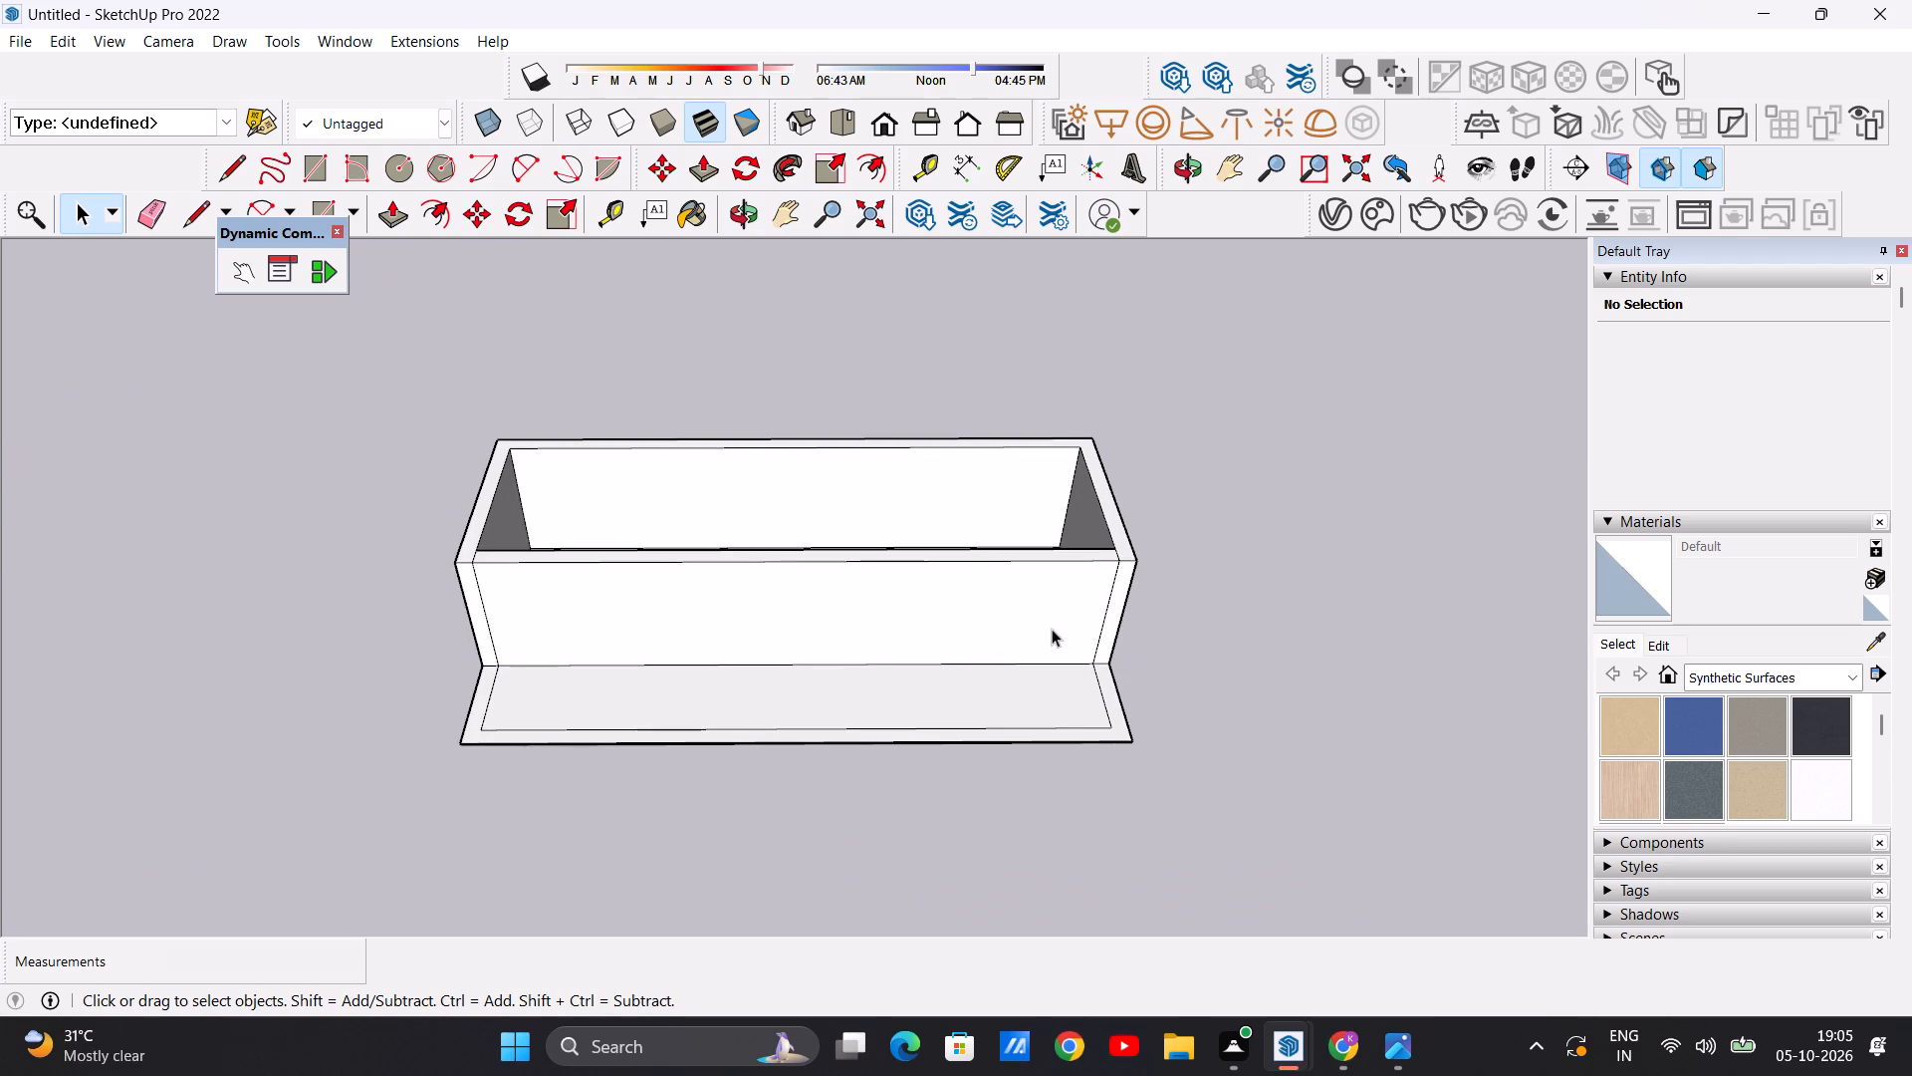
{"action": "scroll", "coordinate": [488, 688], "scroll_direction": "up", "scroll_amount": 4}
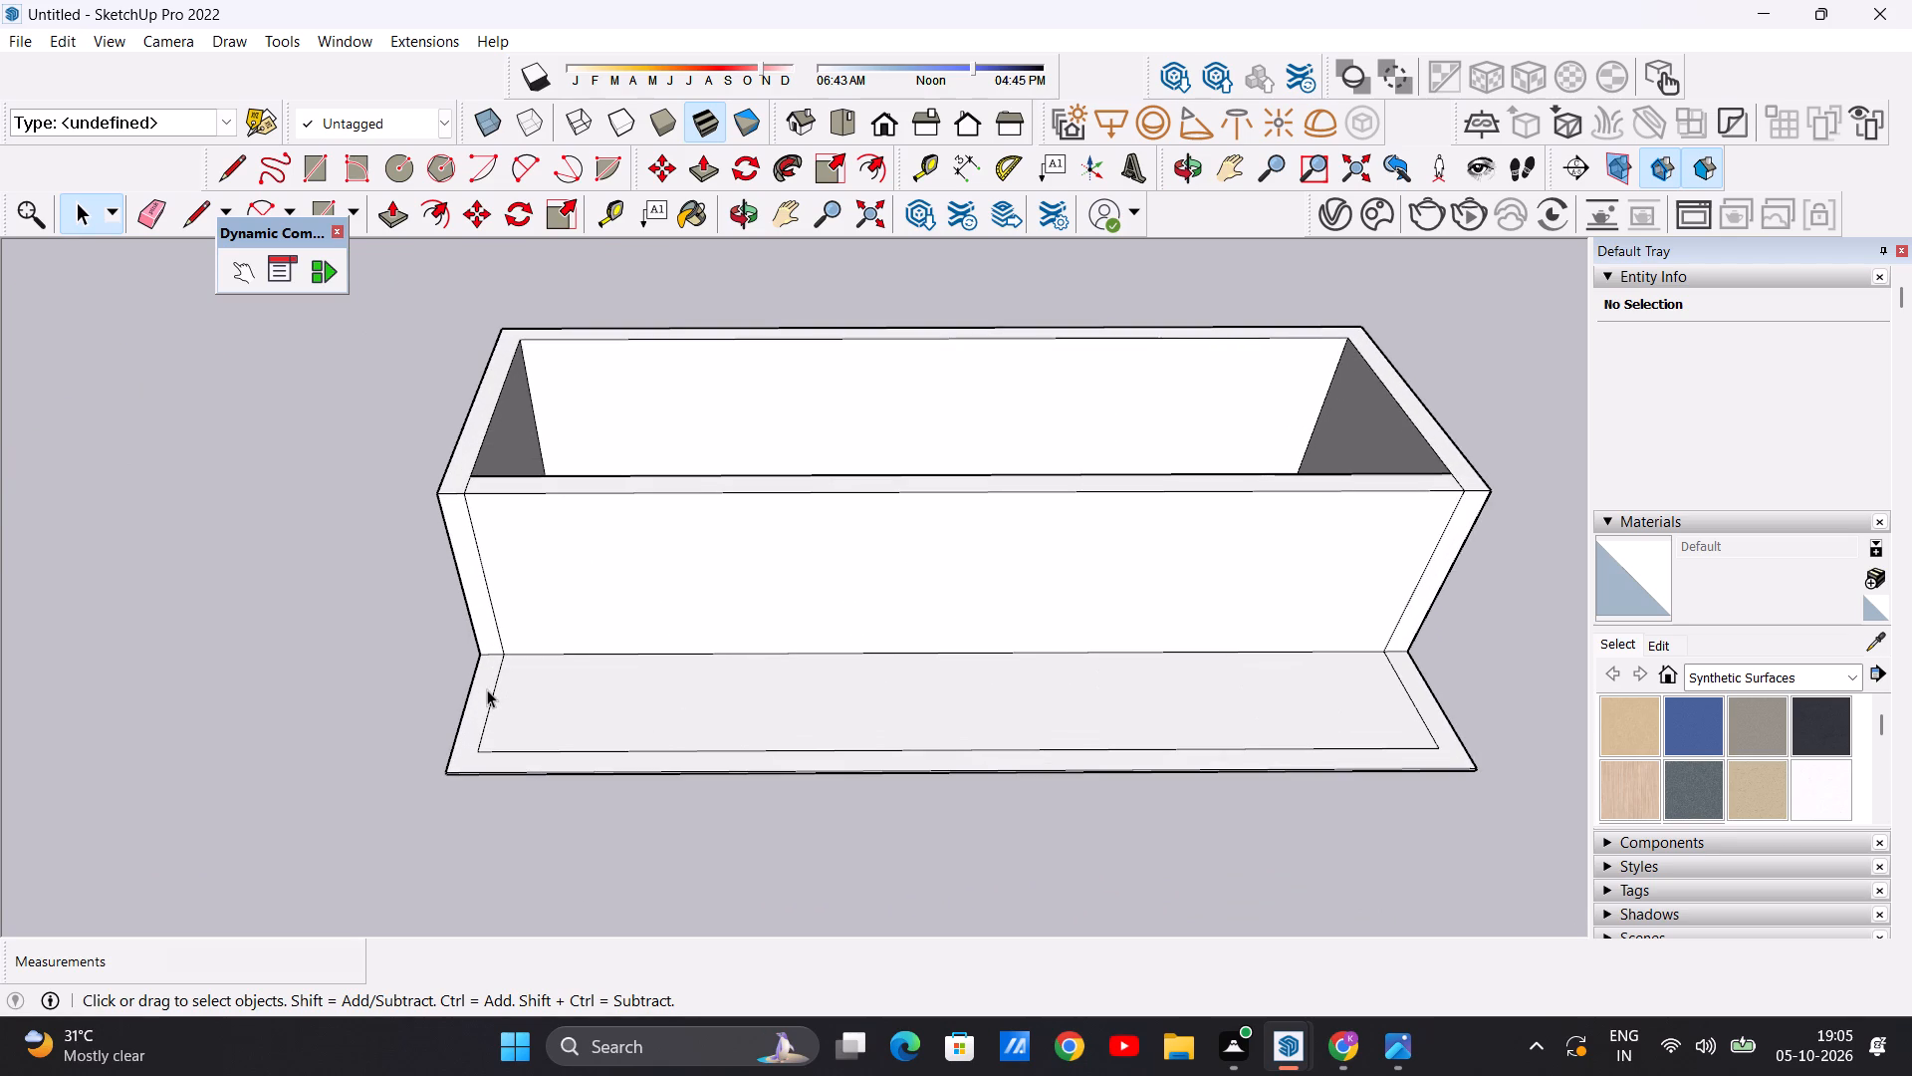
{"action": "scroll", "coordinate": [503, 684], "scroll_direction": "down", "scroll_amount": 2}
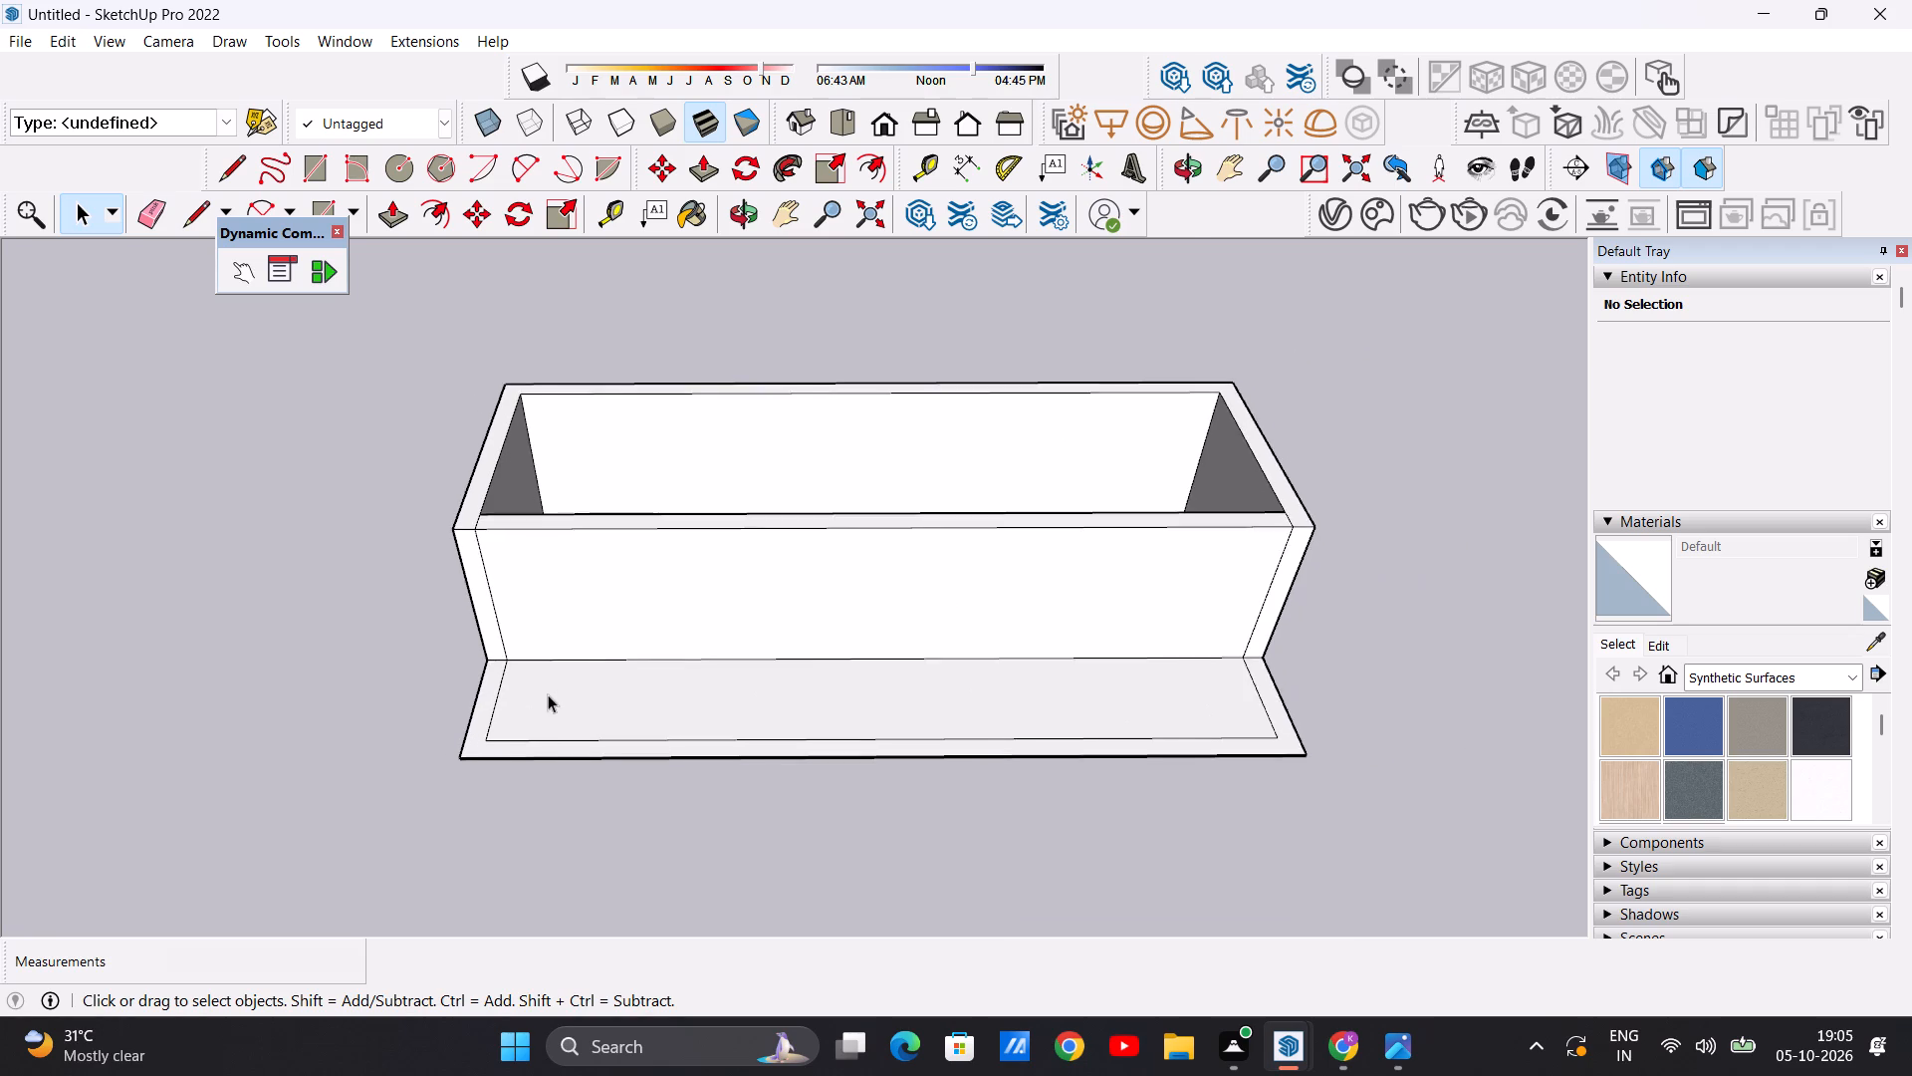
{"action": "scroll", "coordinate": [548, 694], "scroll_direction": "down", "scroll_amount": 1}
{"action": "scroll", "coordinate": [563, 694], "scroll_direction": "up", "scroll_amount": 1}
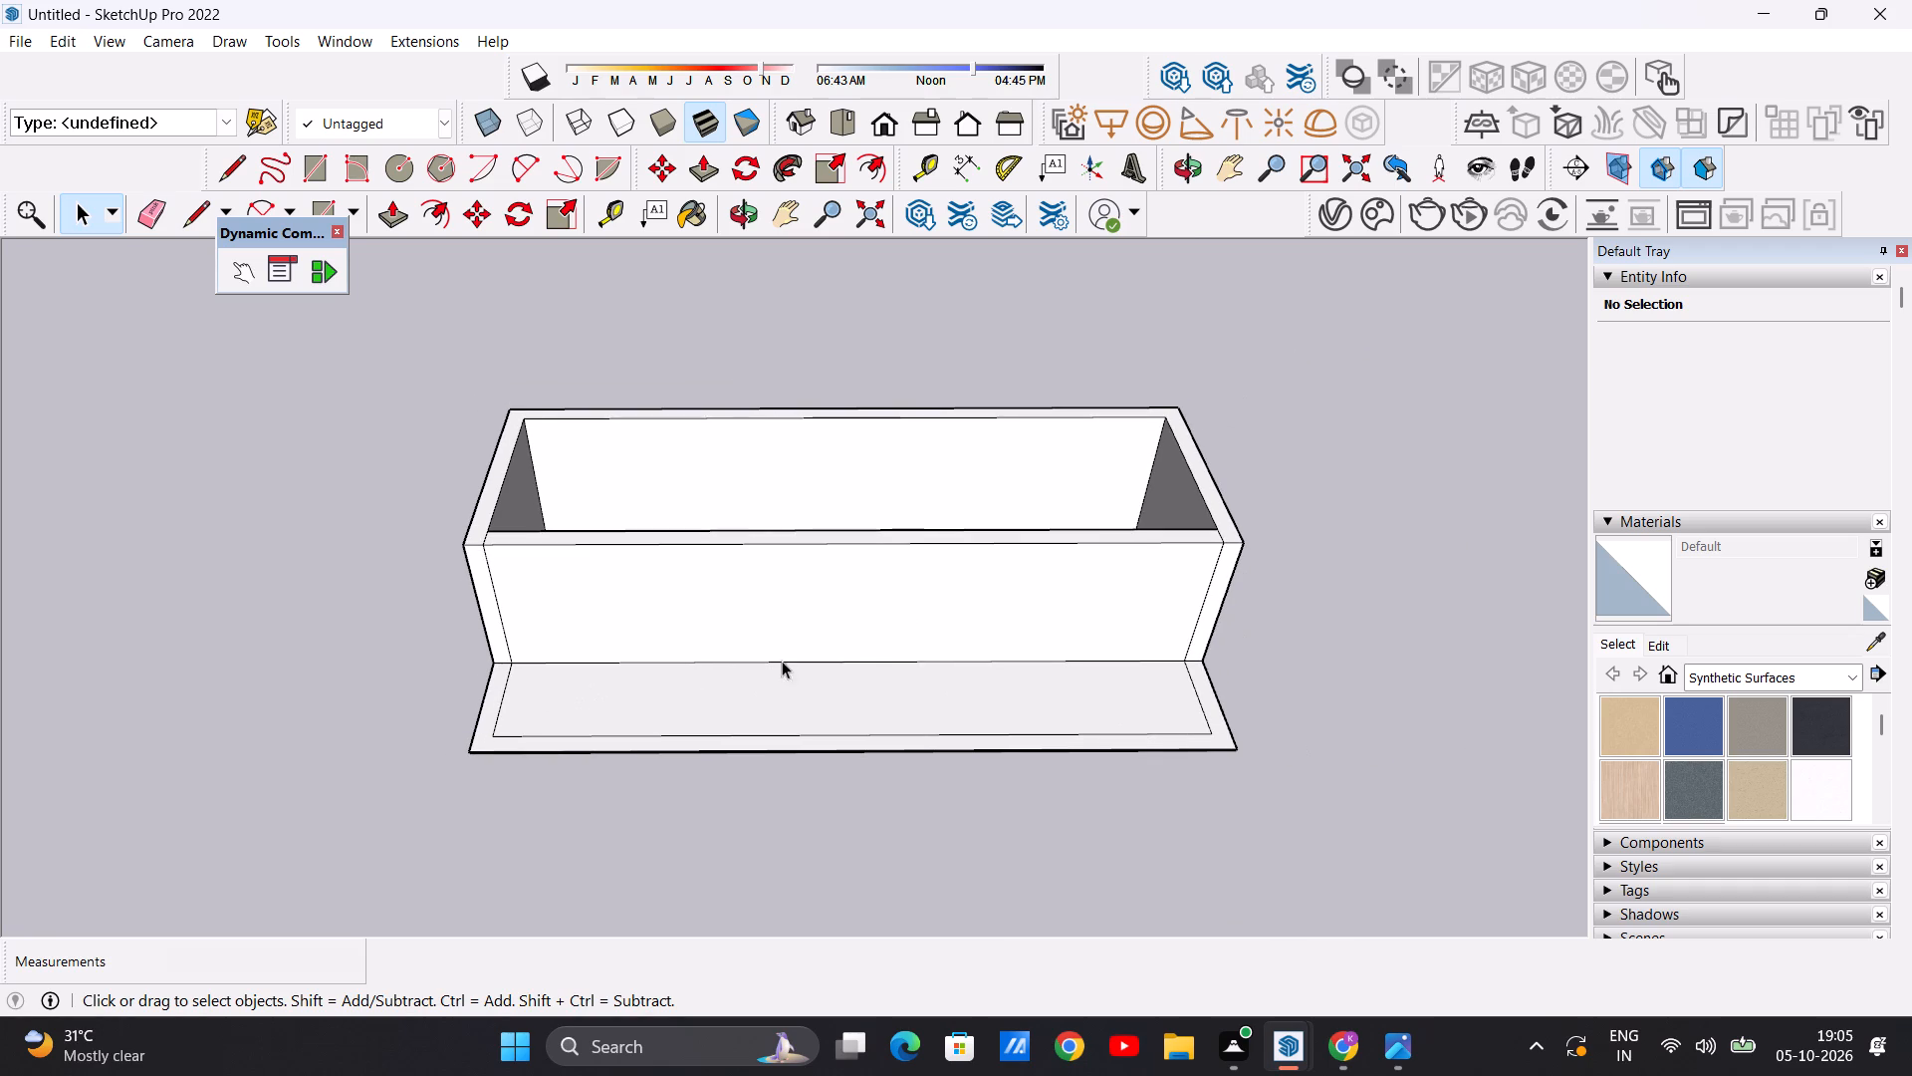
{"action": "middle_click_drag", "start_coordinate": [890, 670], "coordinate": [876, 483]}
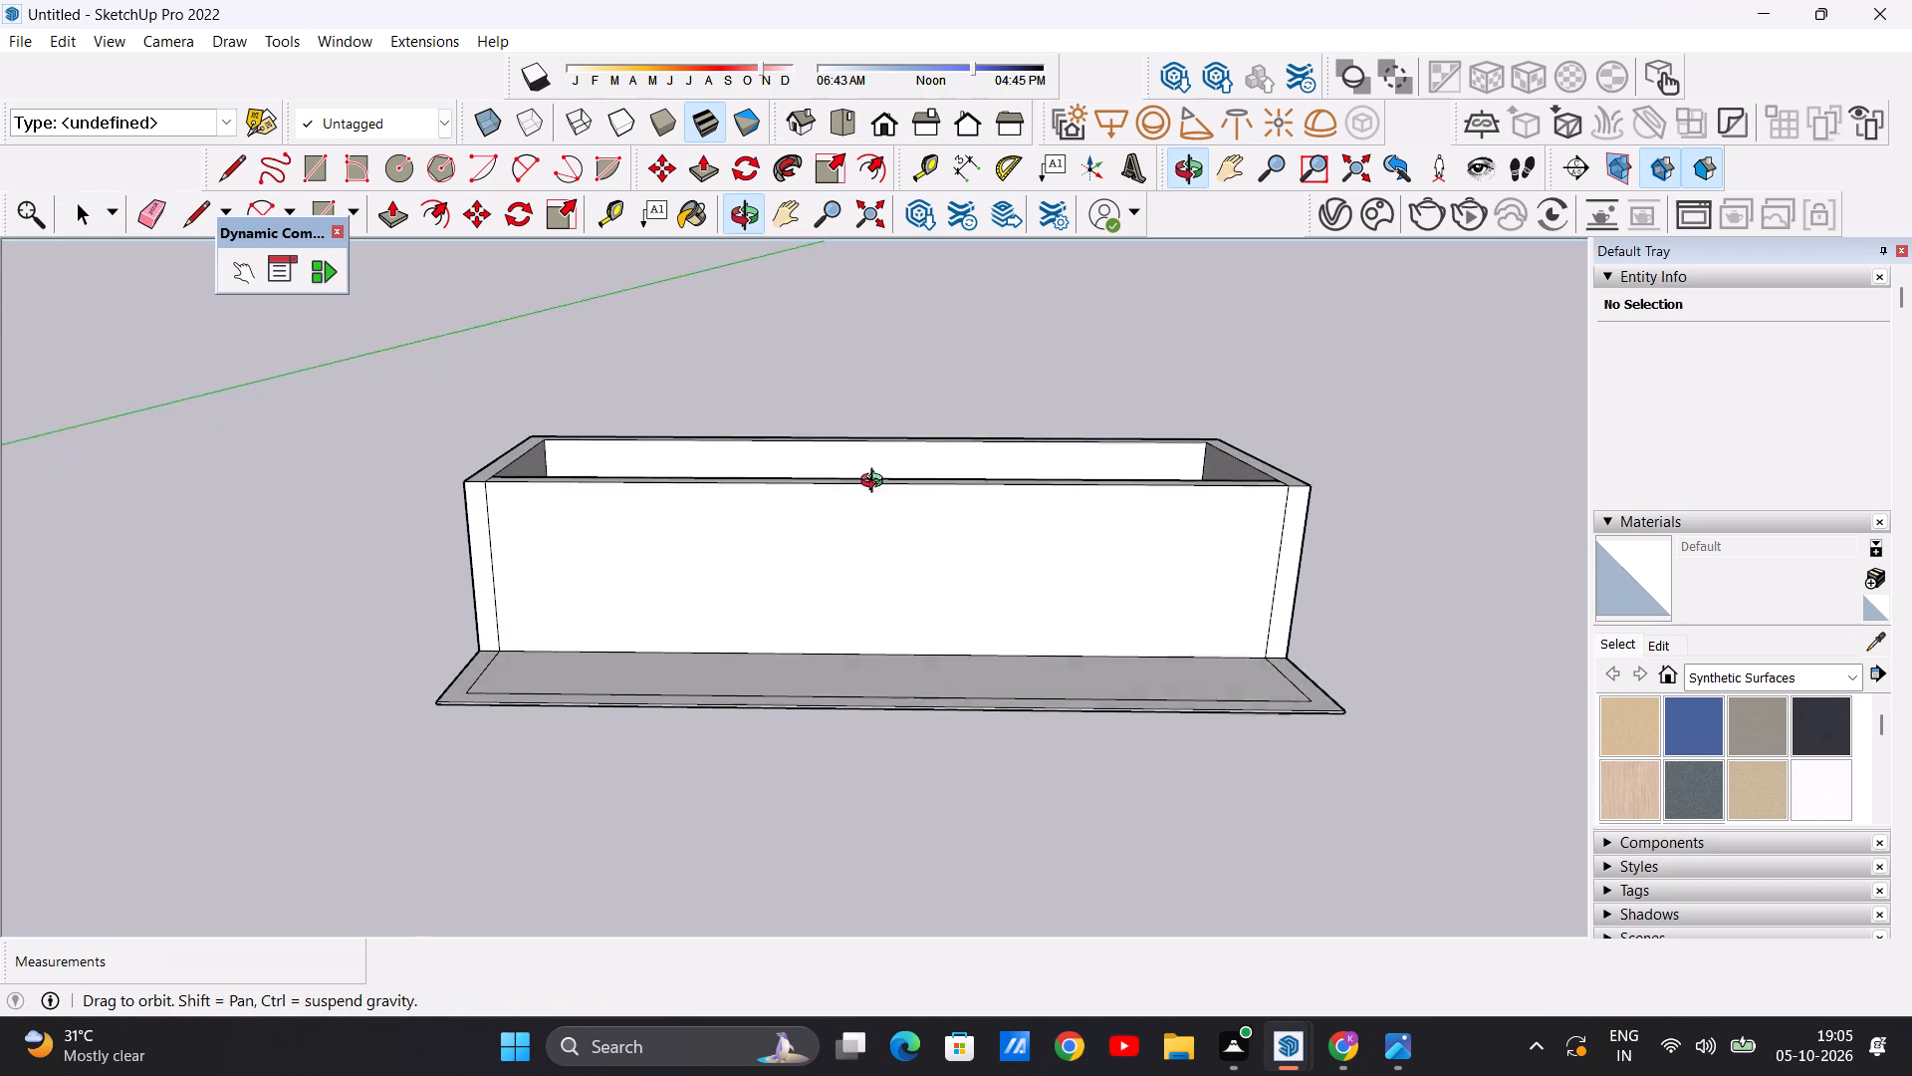
{"action": "middle_click_drag", "start_coordinate": [876, 483], "coordinate": [906, 472]}
{"action": "scroll", "coordinate": [844, 540], "scroll_direction": "up", "scroll_amount": 3}
{"action": "key", "text": "r"}
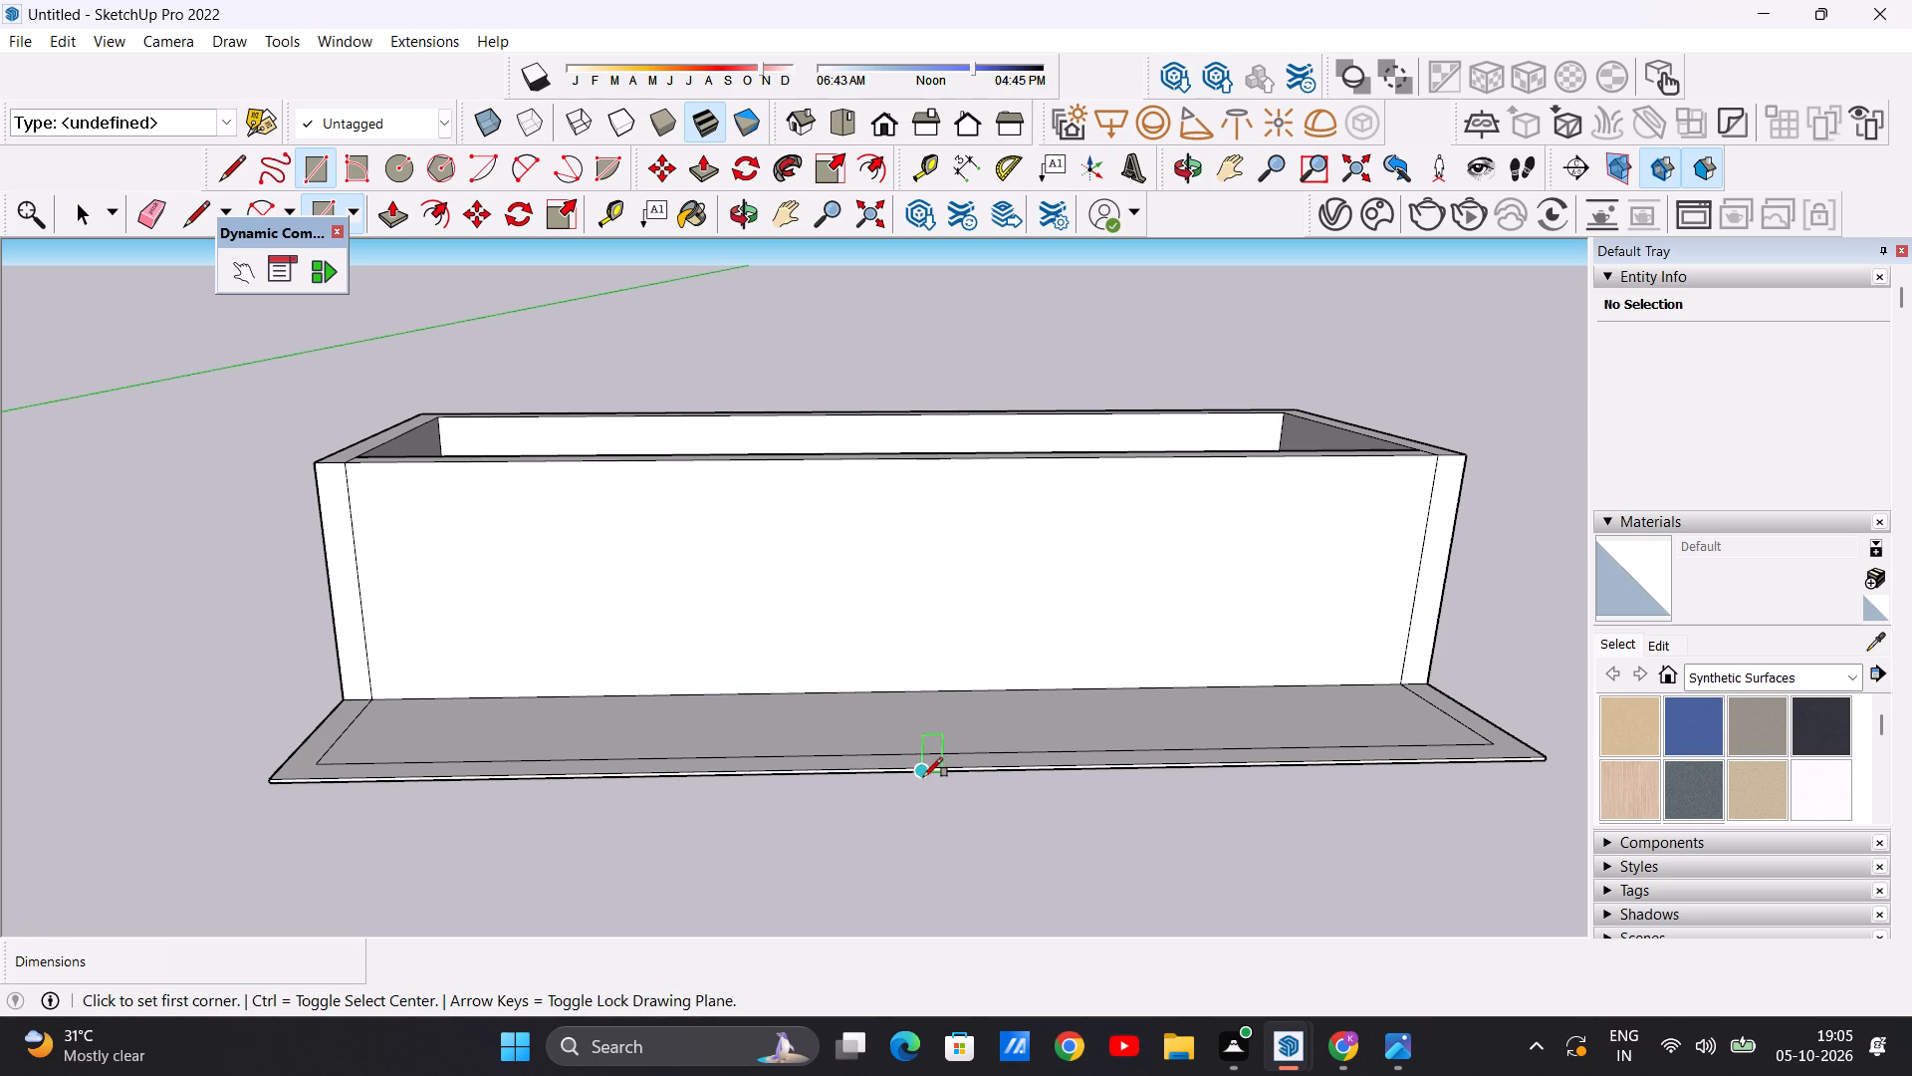
{"action": "left_click", "coordinate": [859, 688]}
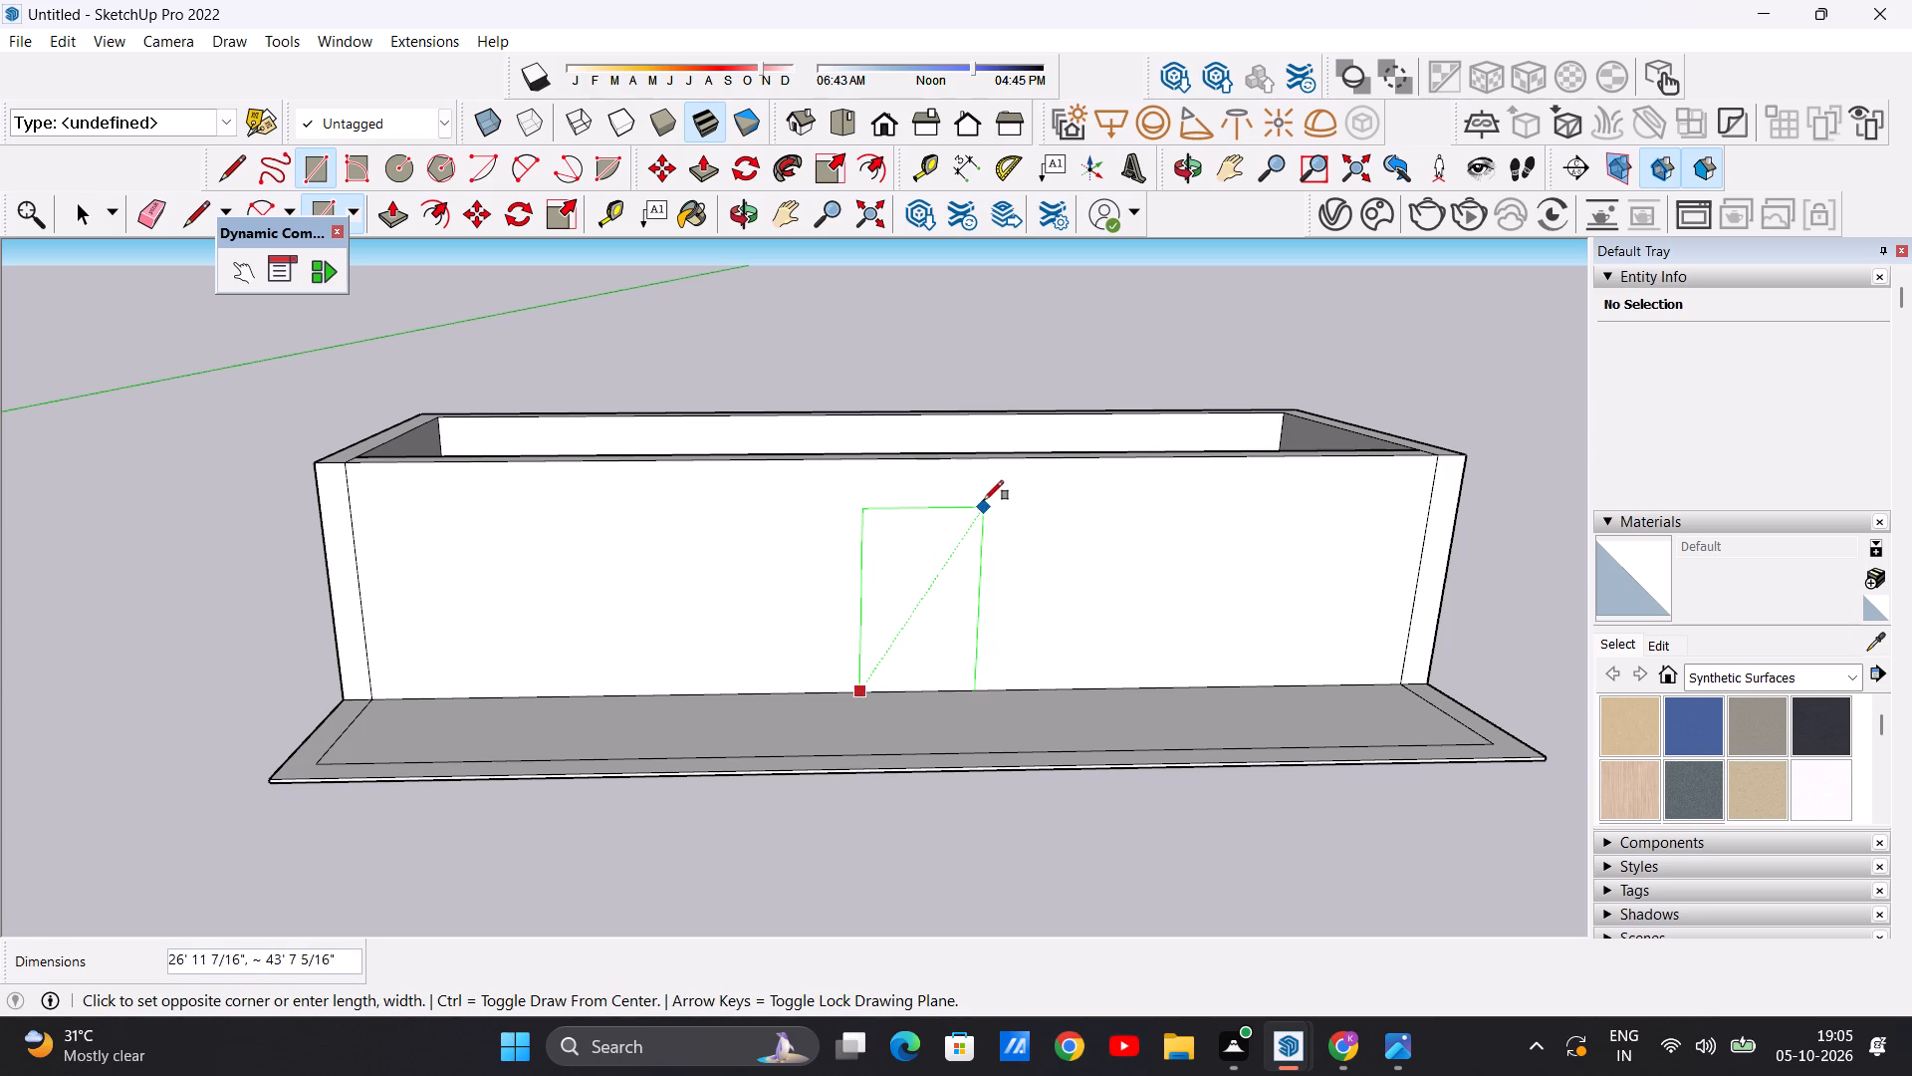
{"action": "left_click", "coordinate": [981, 494]}
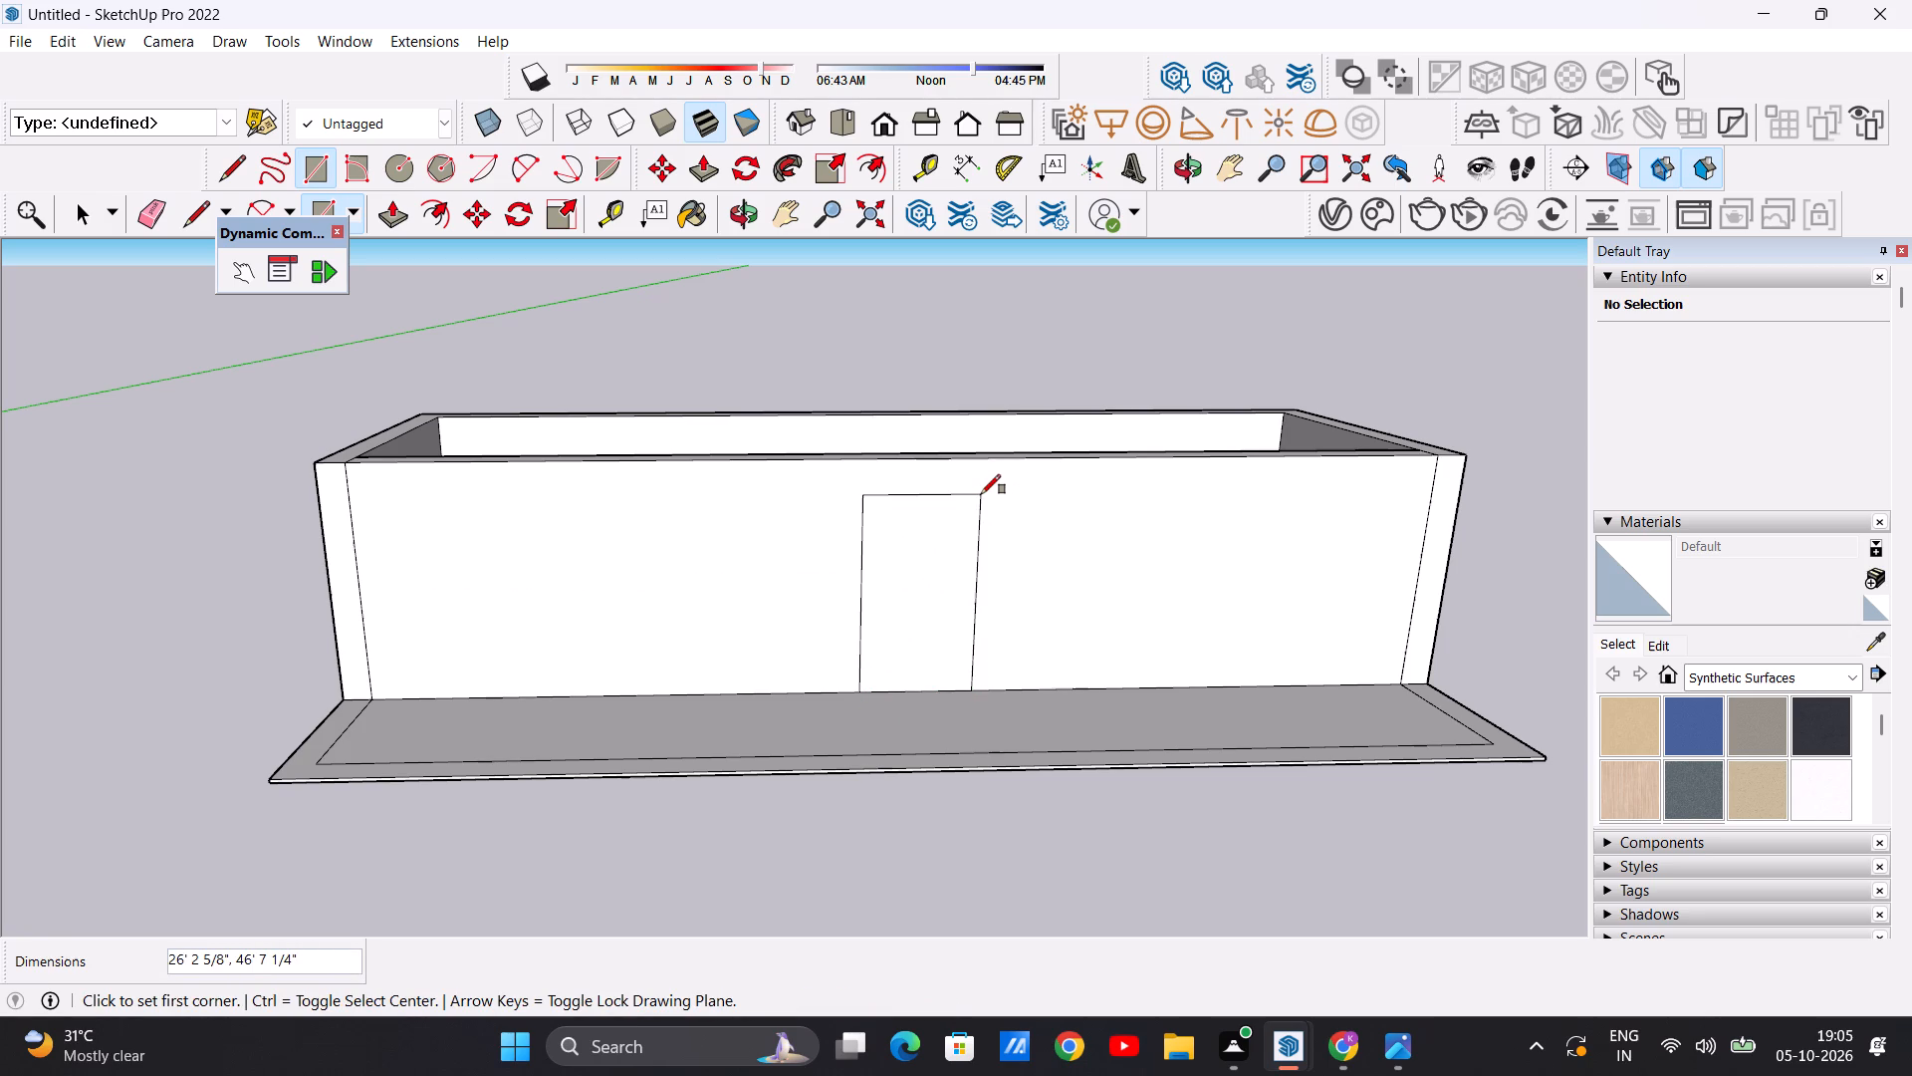
{"action": "key", "text": "space"}
Draw a window rectangle about 24' 9" by 20' 7" on the upper front wall, to the right of the door outline.
{"action": "scroll", "coordinate": [985, 653], "scroll_direction": "up", "scroll_amount": 6}
{"action": "scroll", "coordinate": [973, 662], "scroll_direction": "down", "scroll_amount": 7}
{"action": "middle_click_drag", "start_coordinate": [952, 649], "coordinate": [930, 637]}
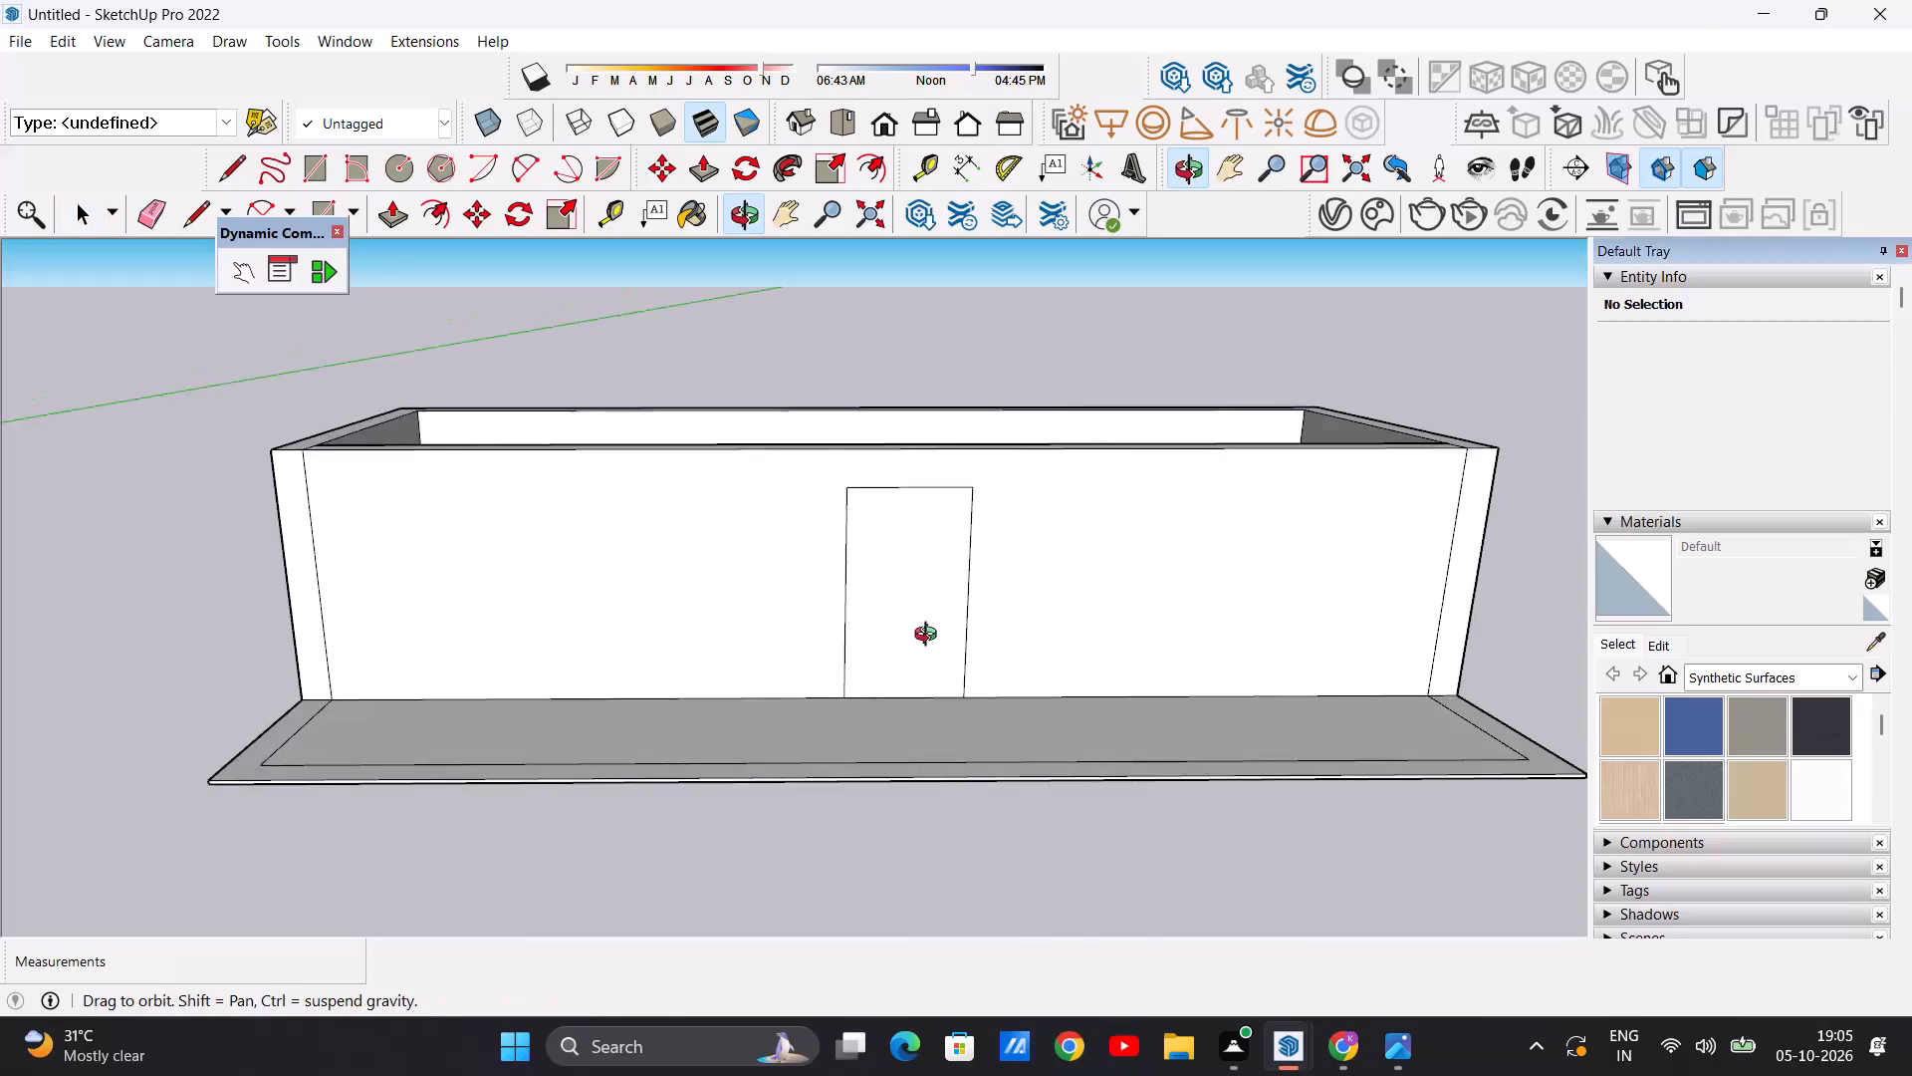
{"action": "middle_click_drag", "start_coordinate": [930, 637], "coordinate": [937, 615]}
{"action": "scroll", "coordinate": [919, 621], "scroll_direction": "down", "scroll_amount": 10}
{"action": "scroll", "coordinate": [1075, 576], "scroll_direction": "up", "scroll_amount": 4}
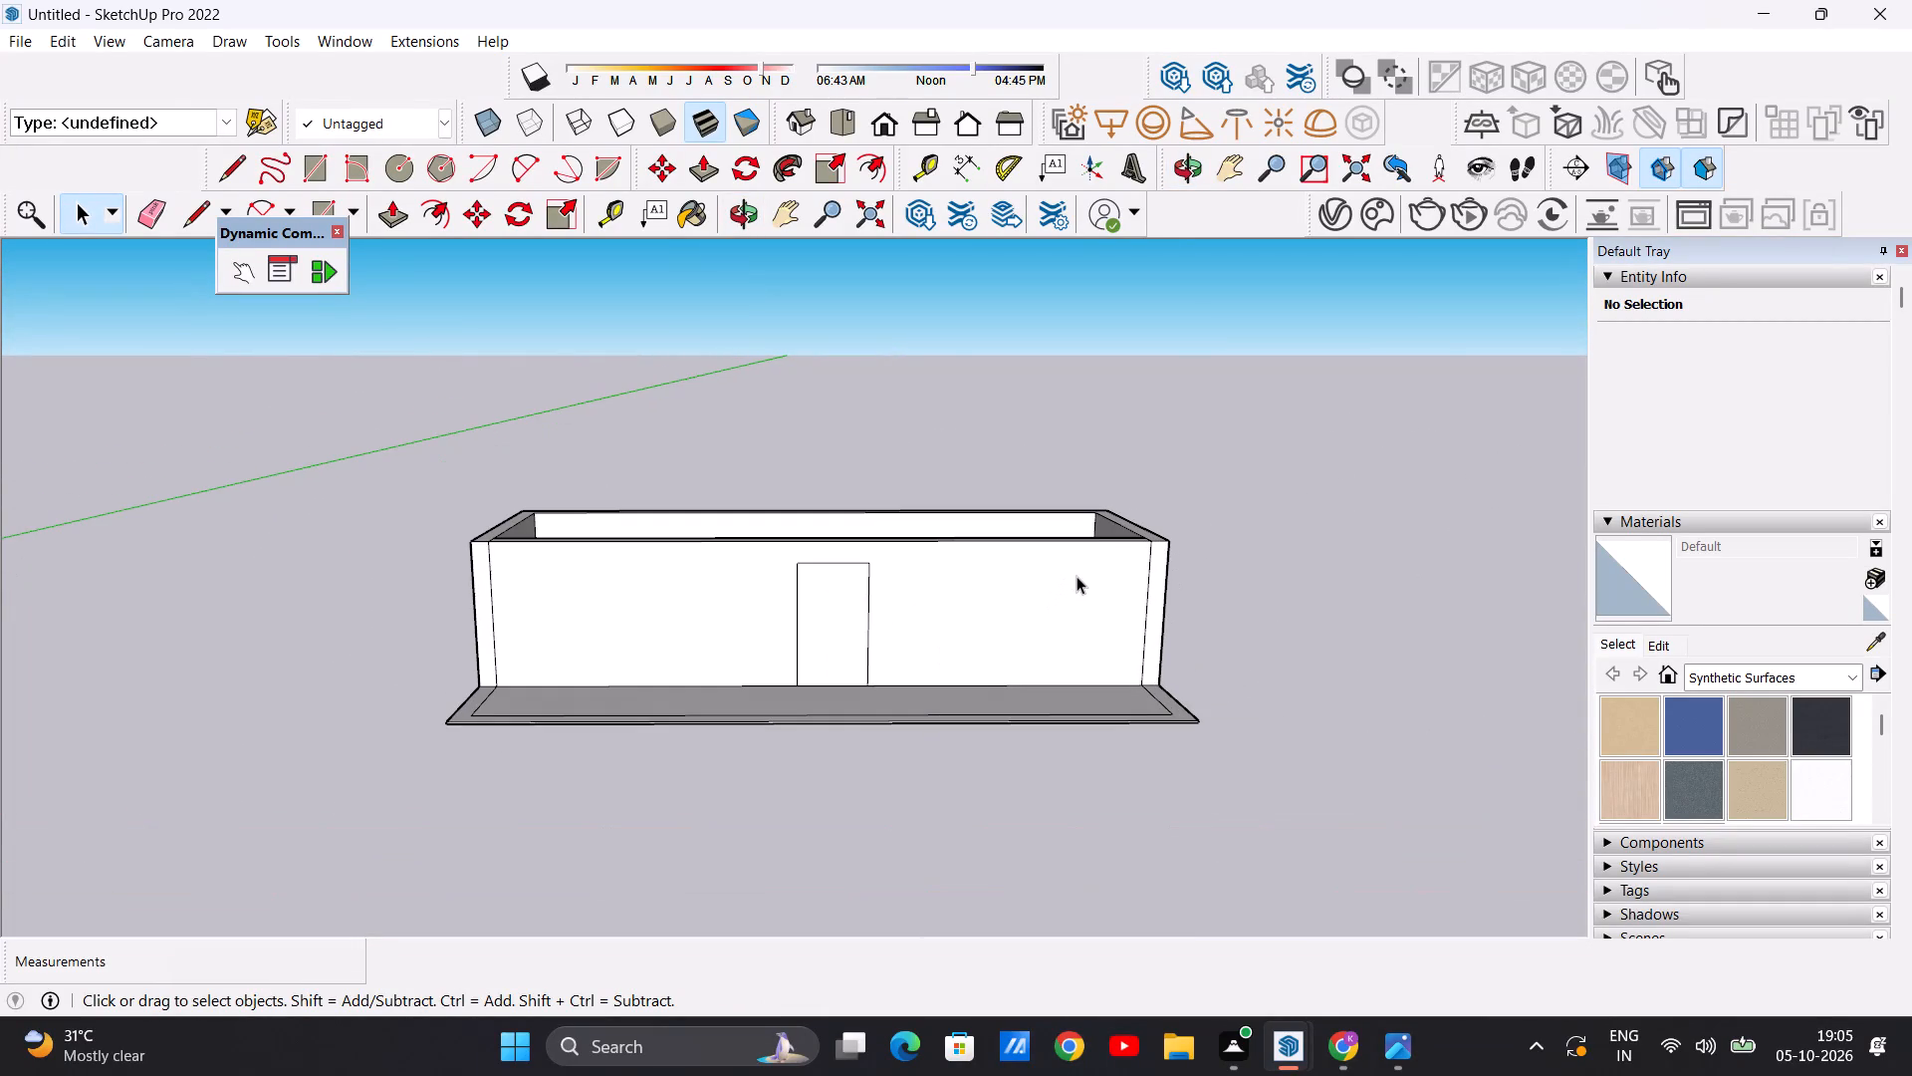
{"action": "scroll", "coordinate": [1076, 576], "scroll_direction": "up", "scroll_amount": 2}
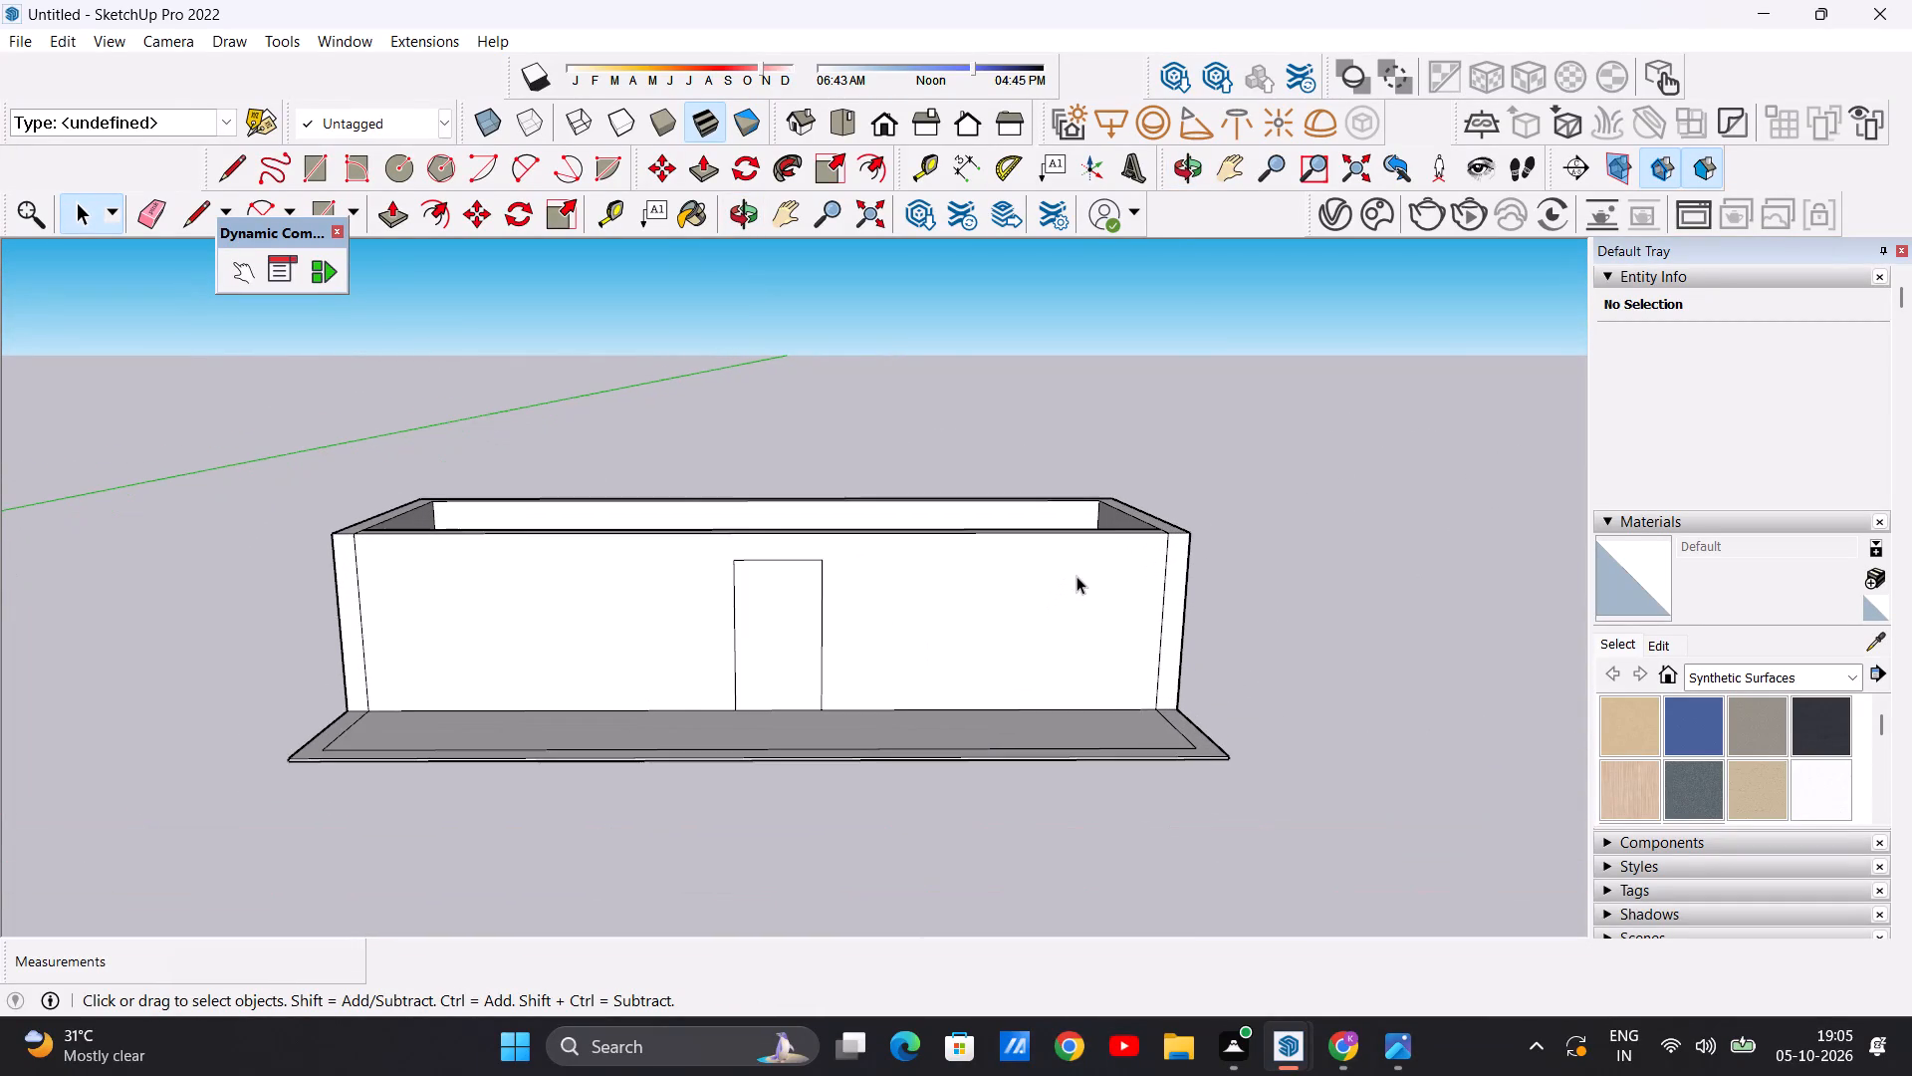
{"action": "scroll", "coordinate": [1076, 576], "scroll_direction": "up", "scroll_amount": 1}
{"action": "left_click", "coordinate": [311, 154]}
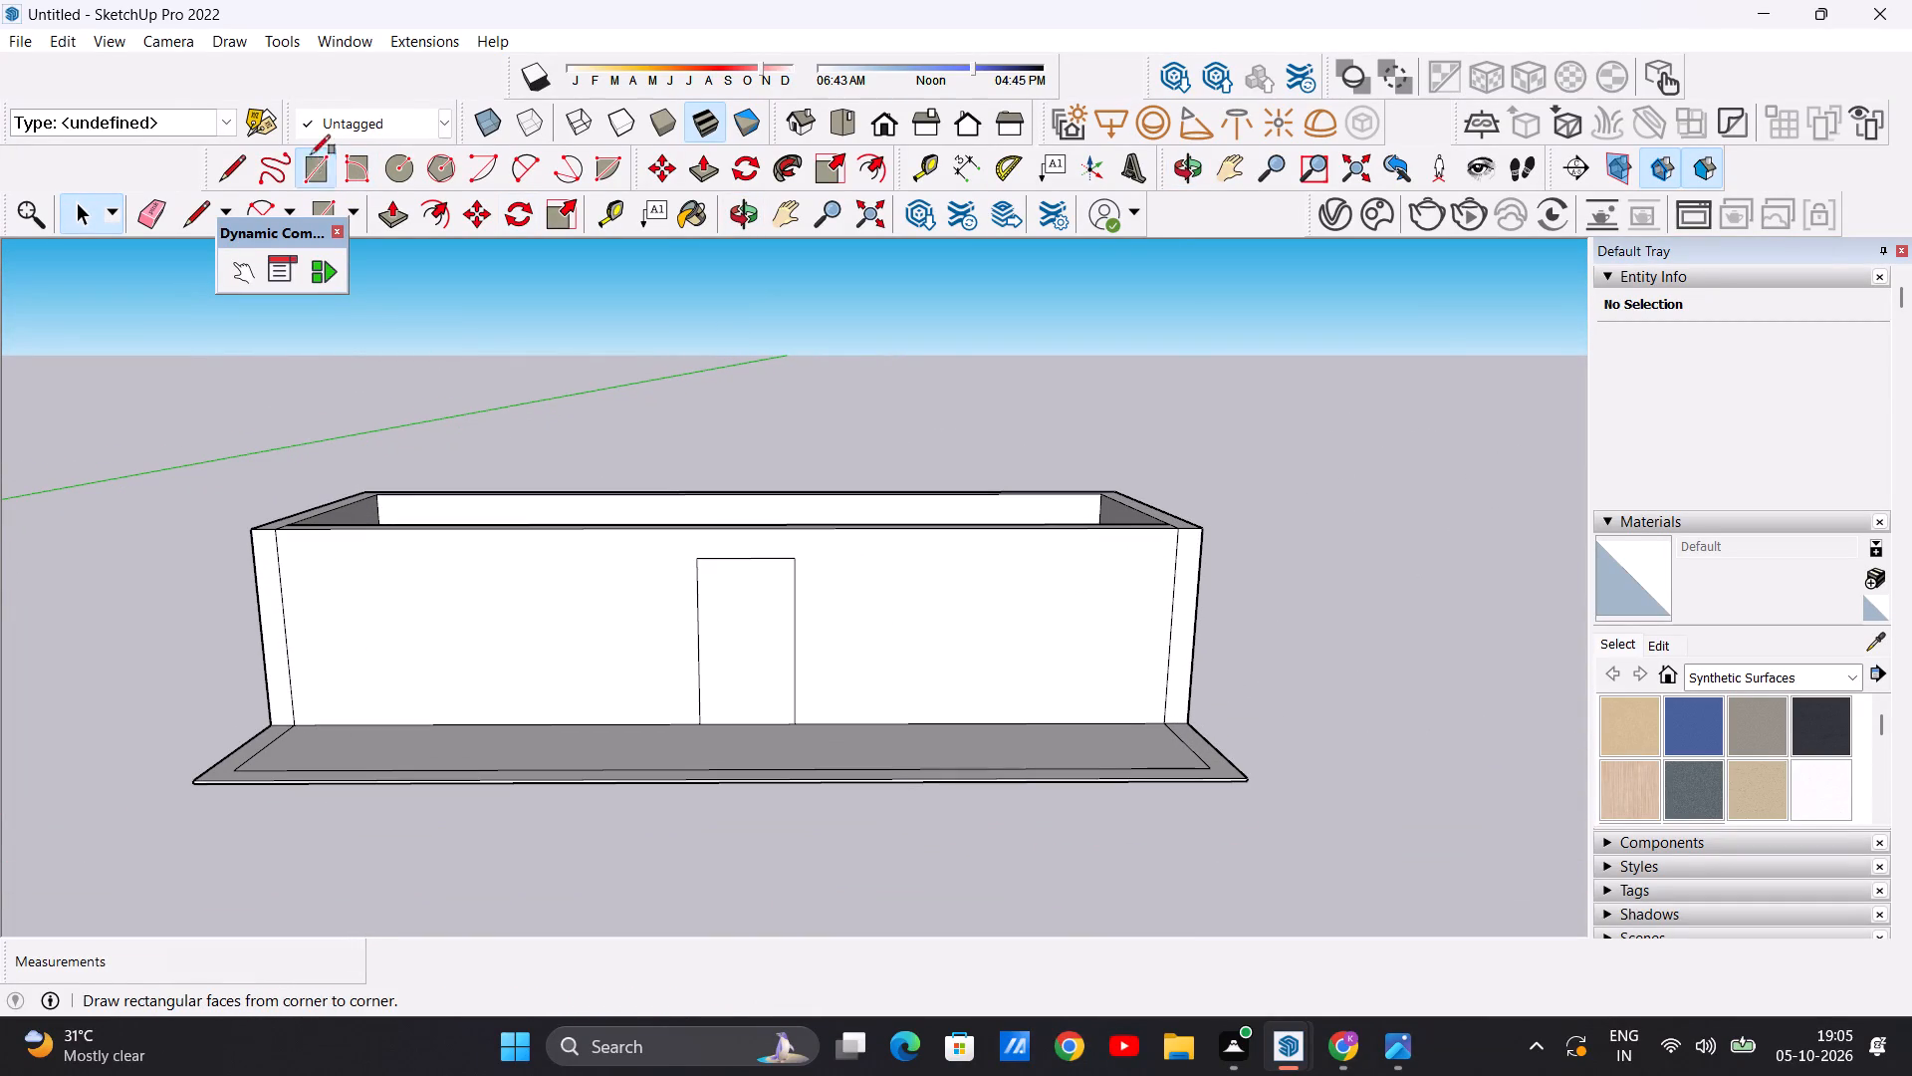
{"action": "scroll", "coordinate": [885, 603], "scroll_direction": "up", "scroll_amount": 2}
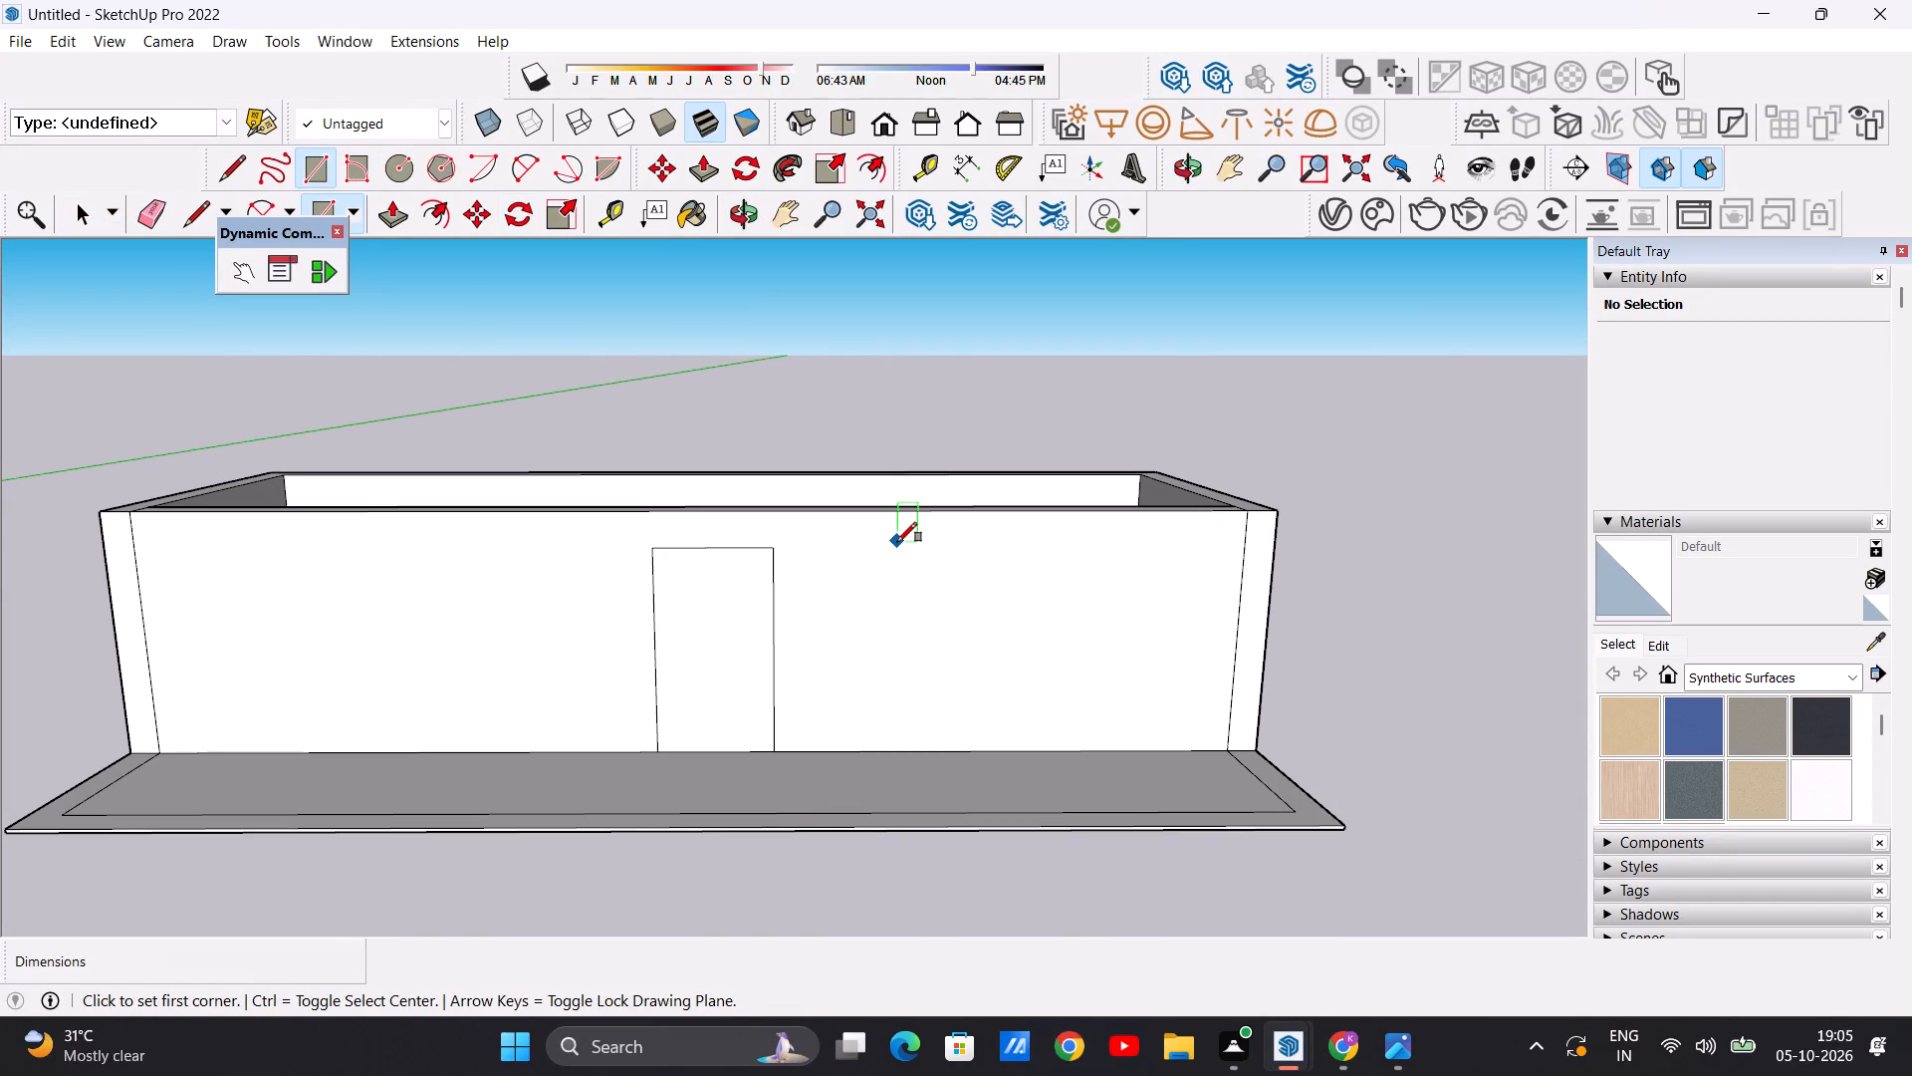
{"action": "left_click", "coordinate": [897, 542]}
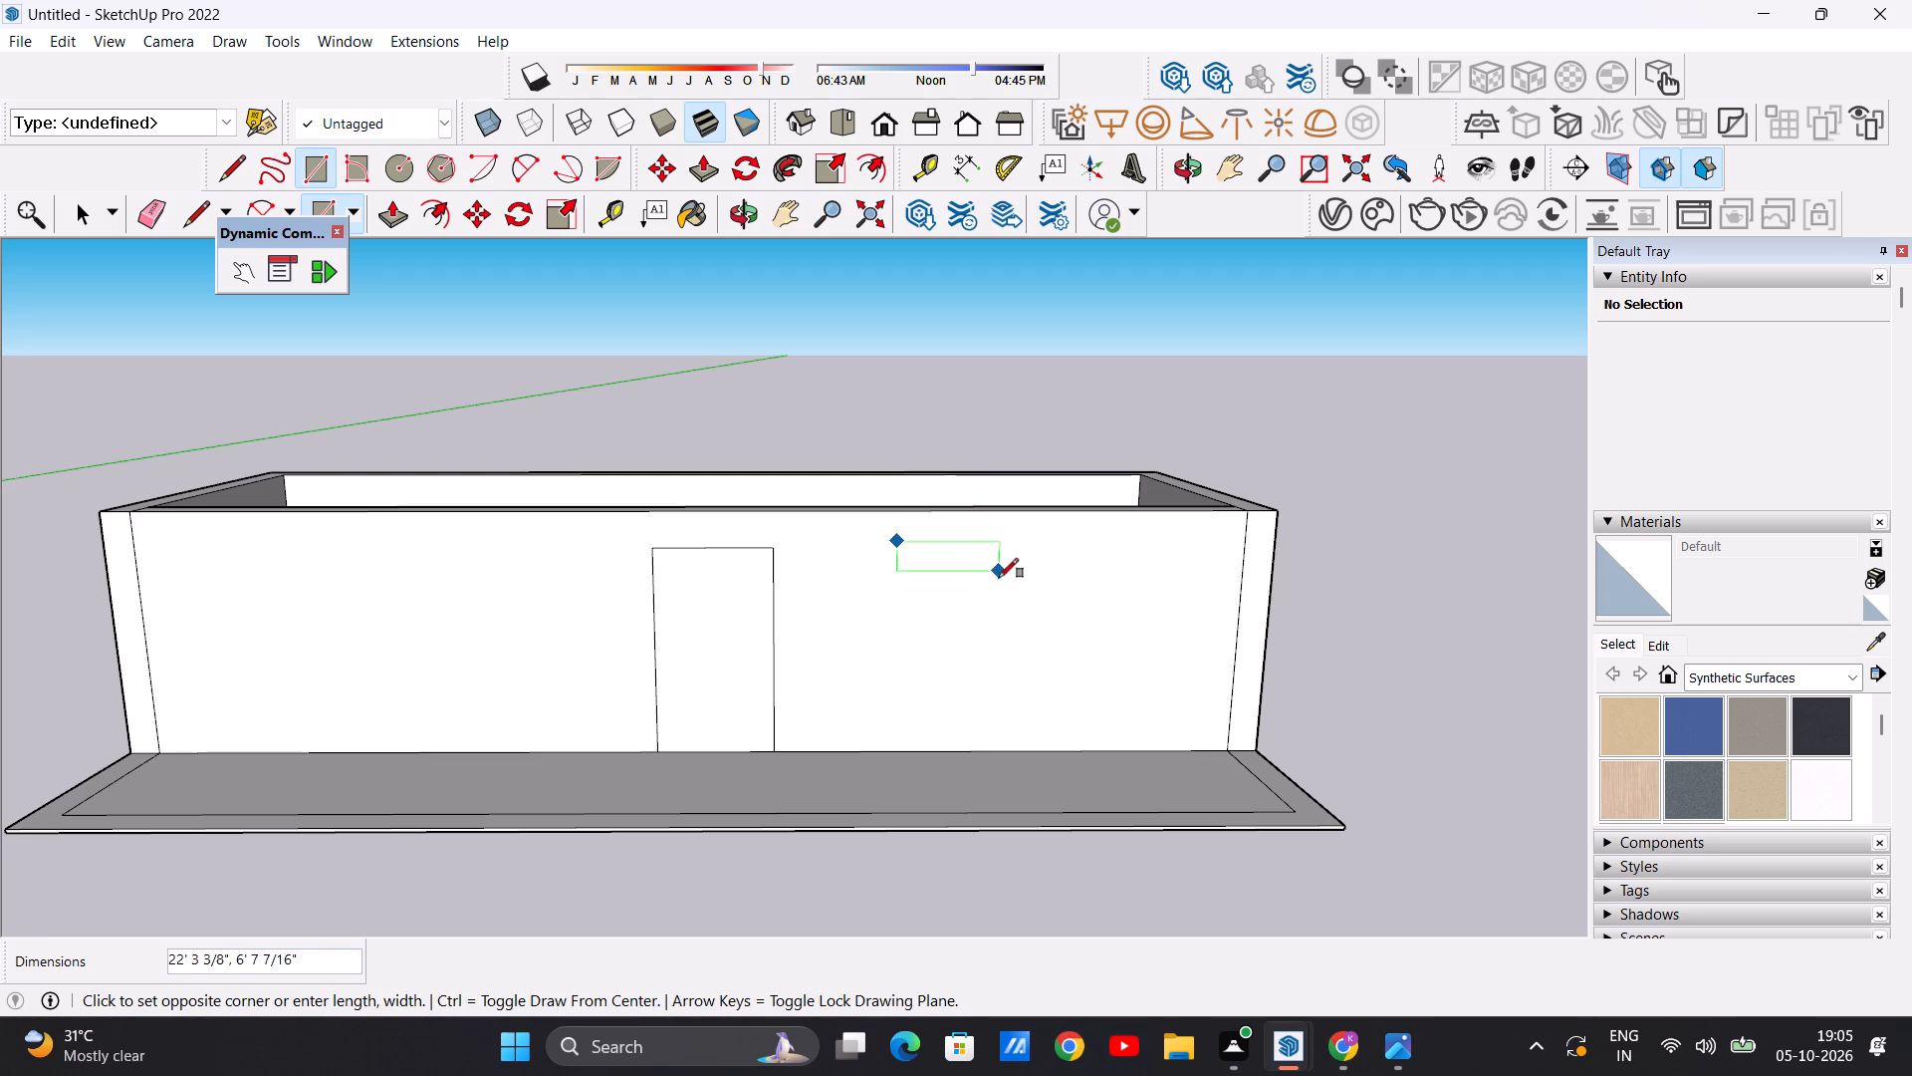
{"action": "left_click", "coordinate": [1008, 646]}
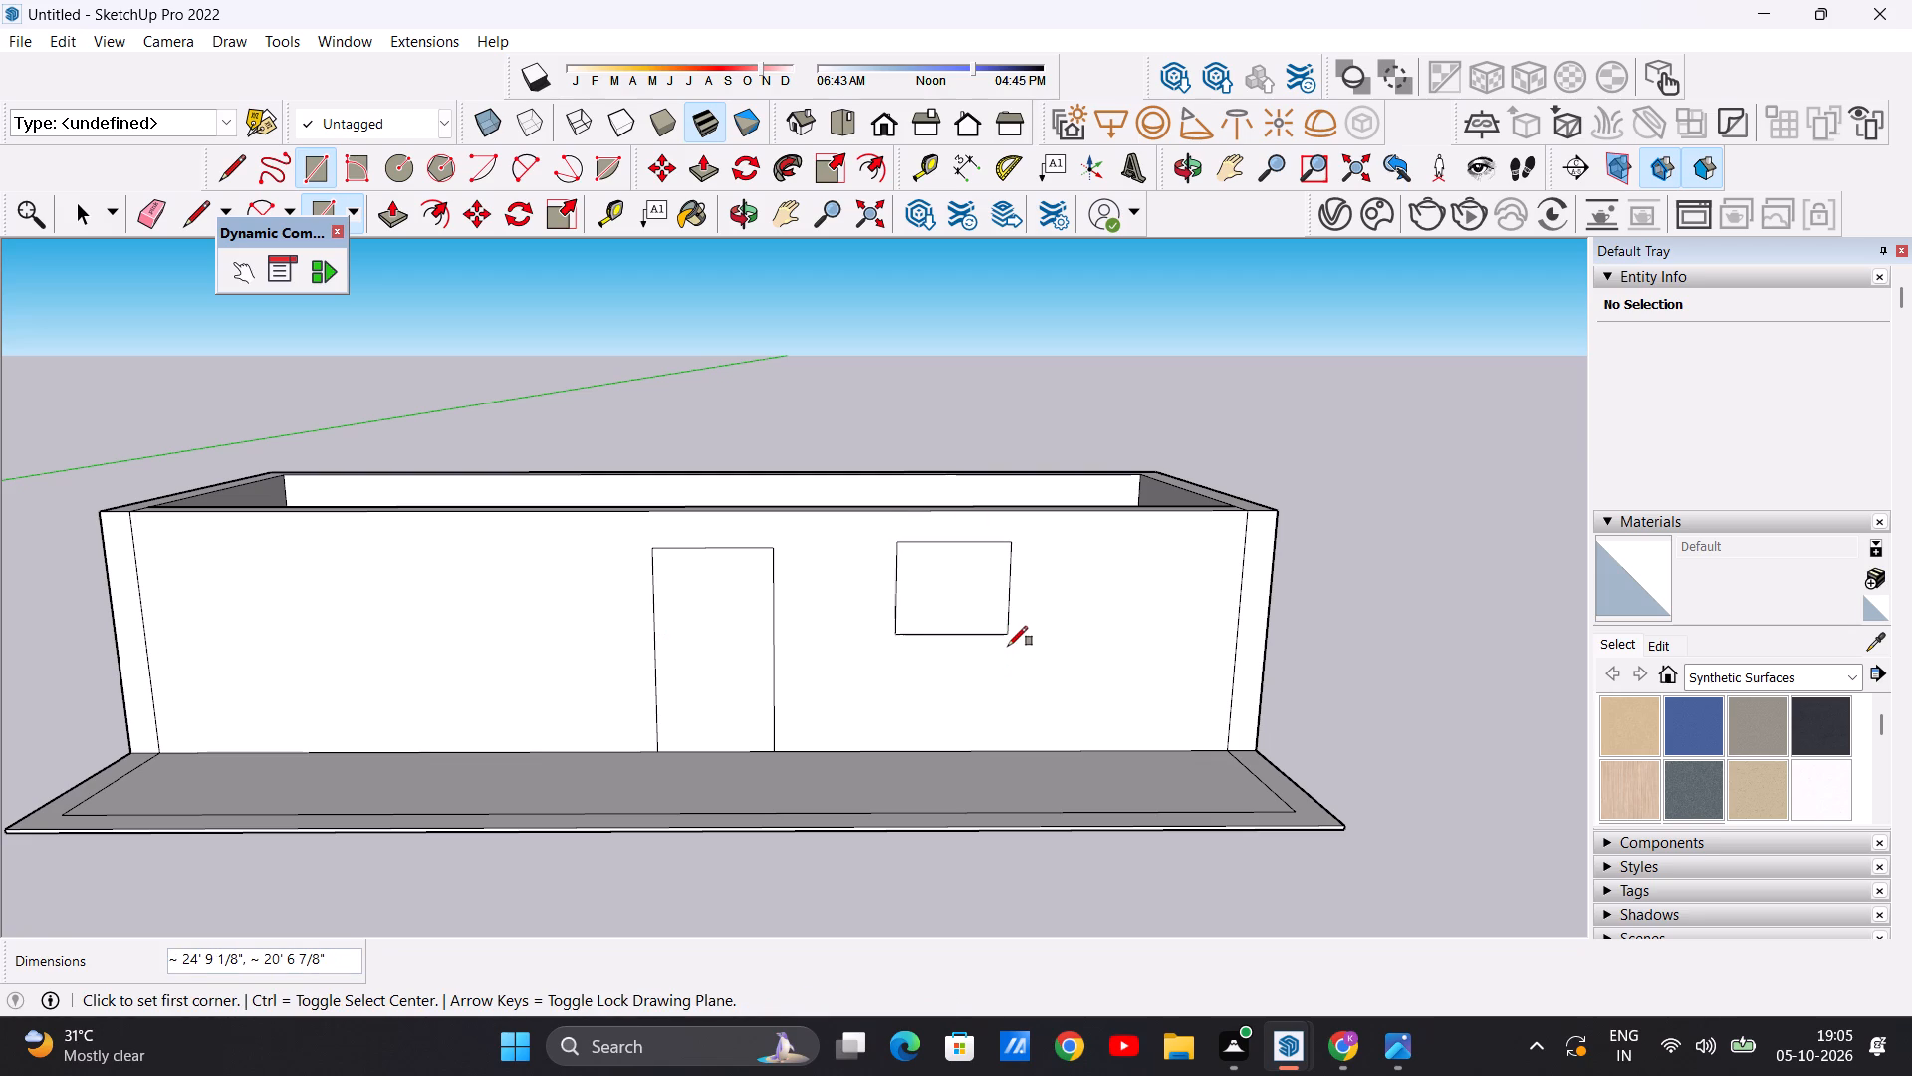
{"action": "key", "text": "space"}
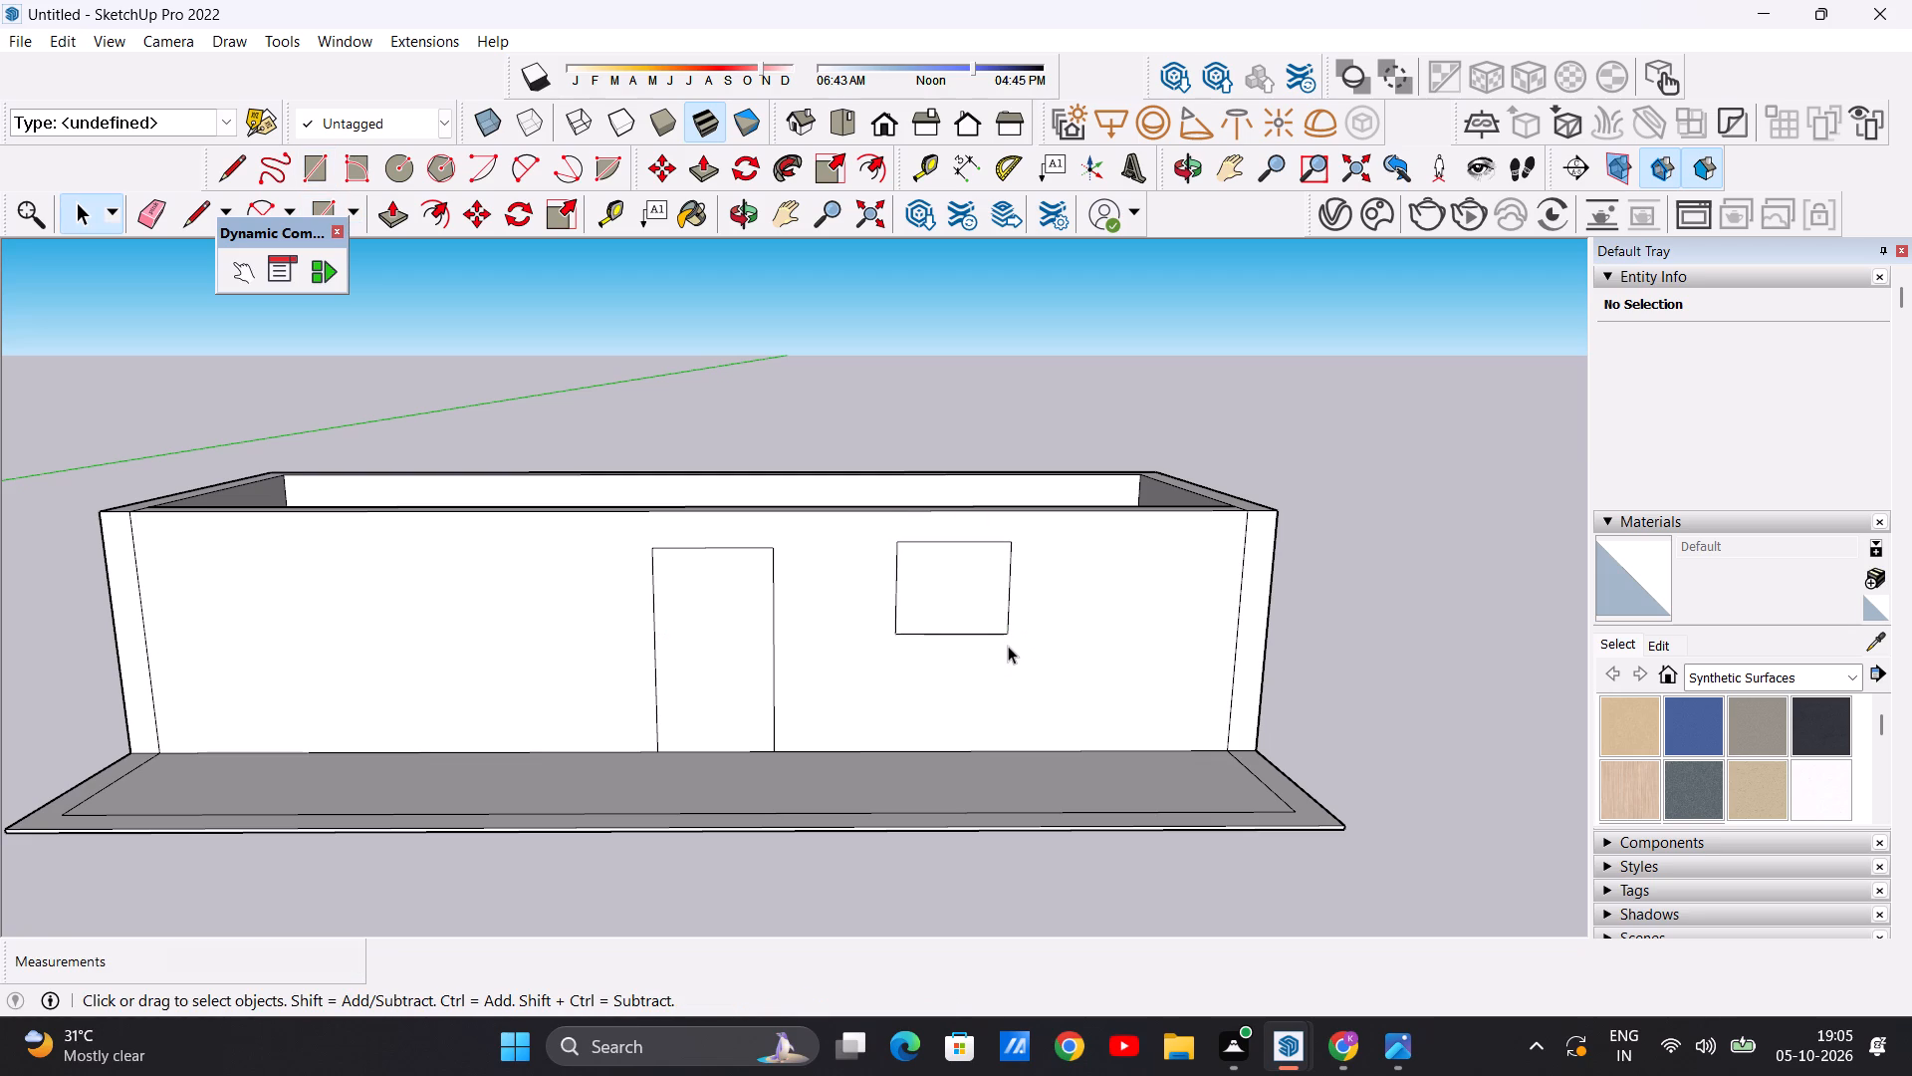
Examine the front wall with its door and window outlines from near and far viewpoints.
{"action": "scroll", "coordinate": [973, 642], "scroll_direction": "down", "scroll_amount": 5}
{"action": "scroll", "coordinate": [1135, 580], "scroll_direction": "up", "scroll_amount": 7}
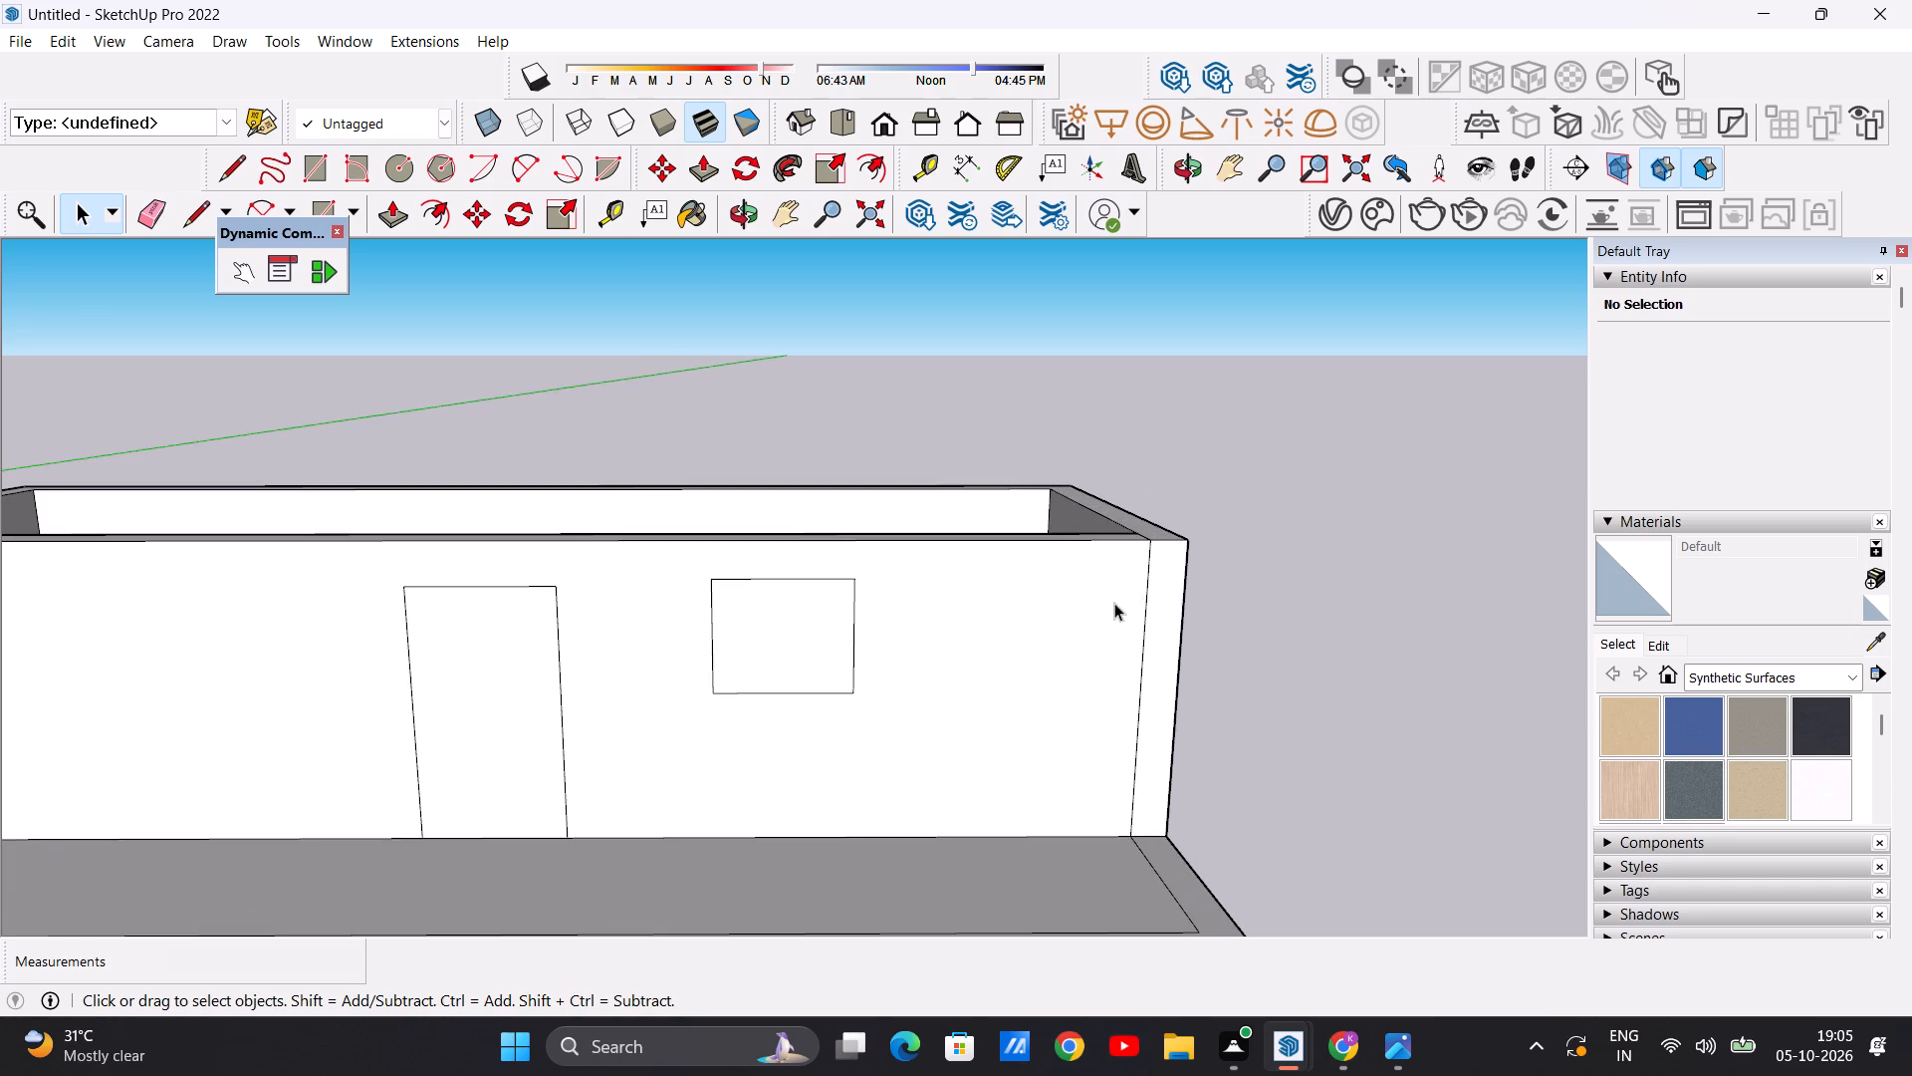
{"action": "middle_click_drag", "start_coordinate": [1111, 607], "coordinate": [1108, 580]}
{"action": "scroll", "coordinate": [1134, 594], "scroll_direction": "down", "scroll_amount": 11}
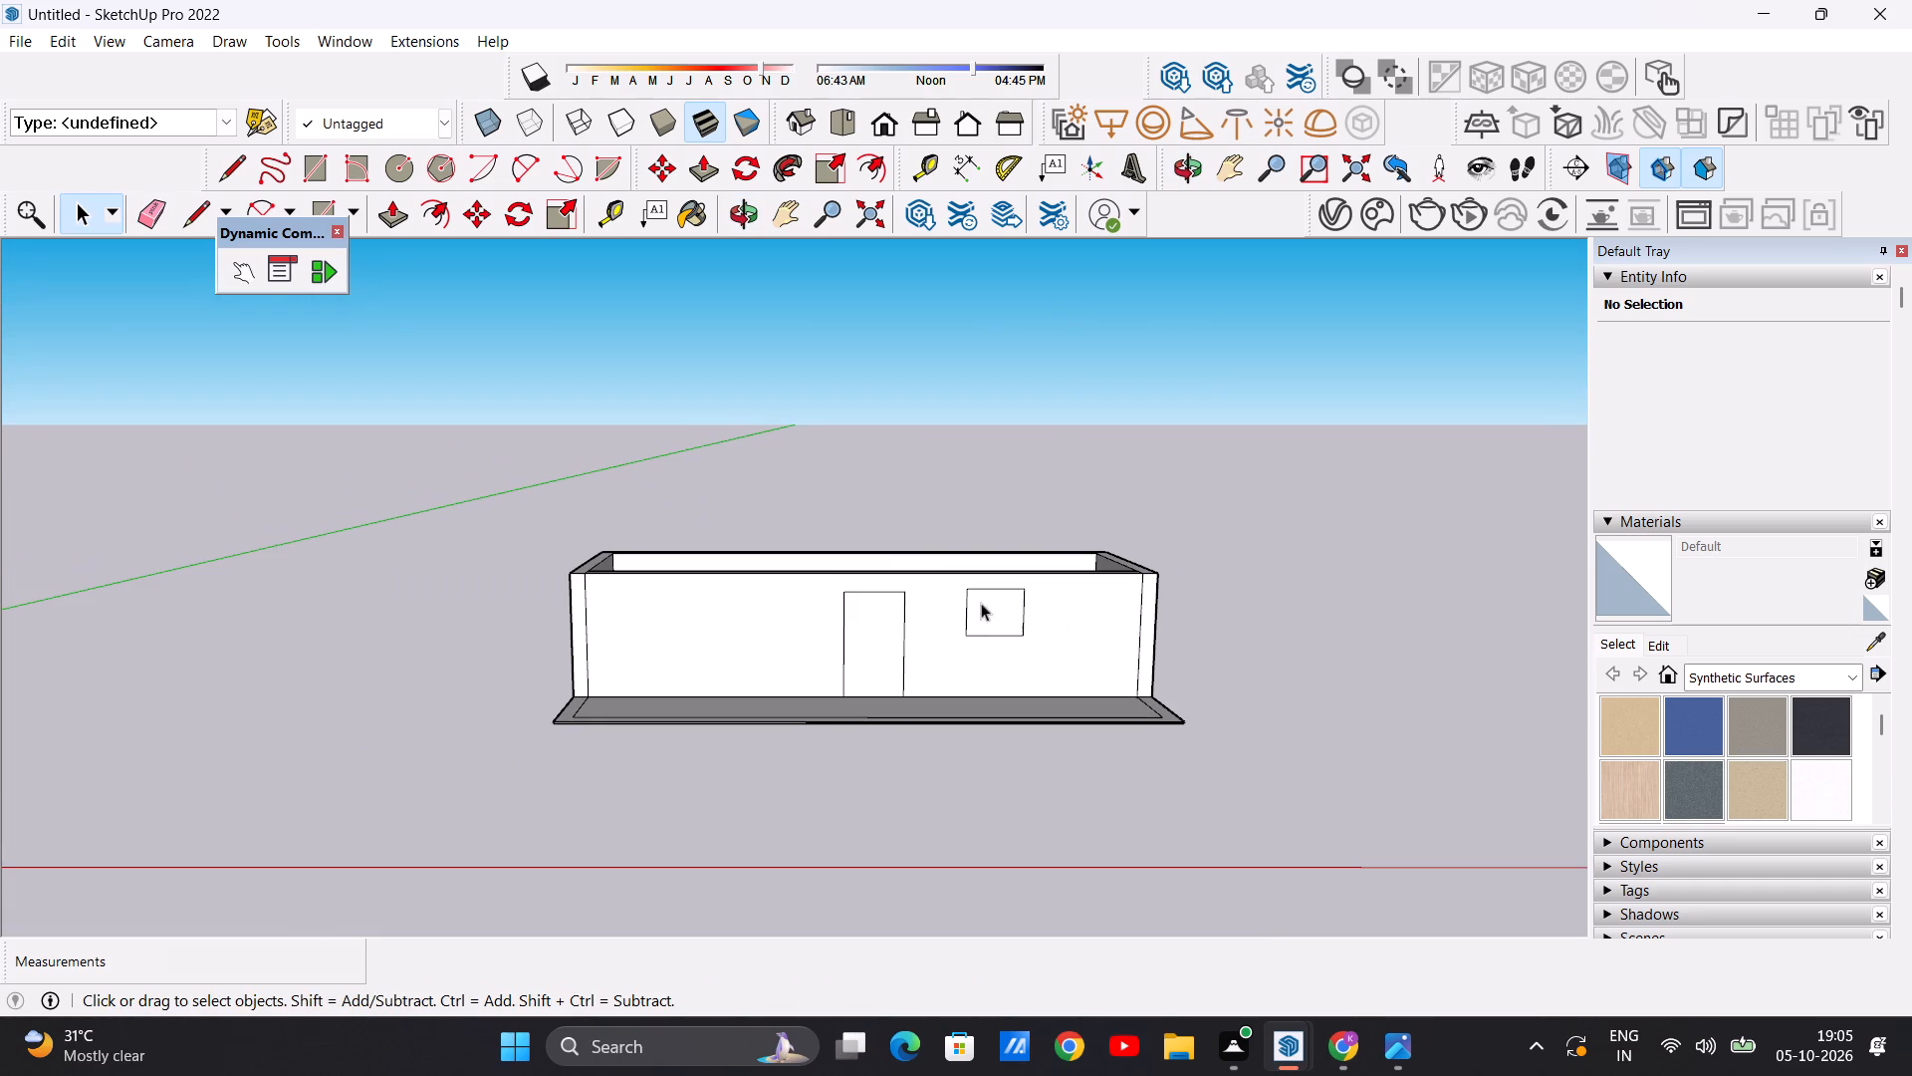
{"action": "scroll", "coordinate": [836, 558], "scroll_direction": "up", "scroll_amount": 4}
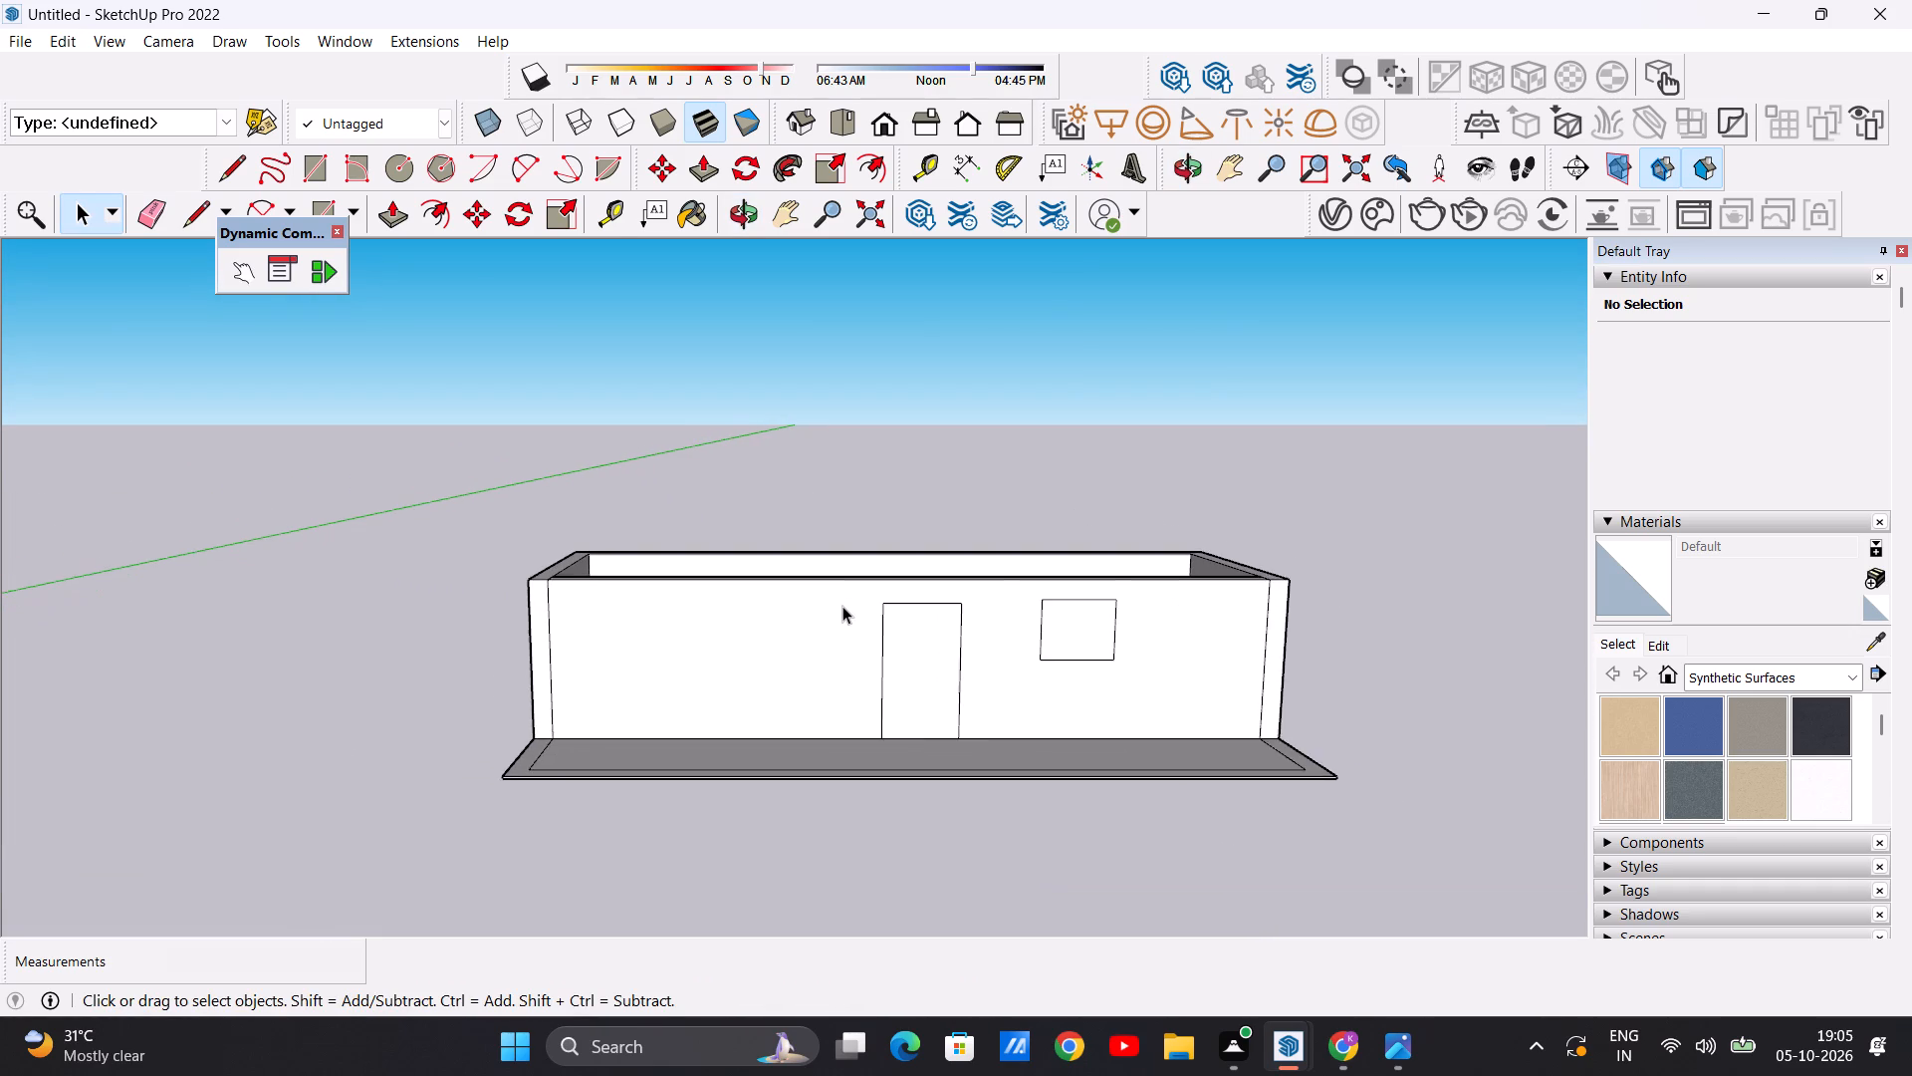
{"action": "scroll", "coordinate": [842, 606], "scroll_direction": "up", "scroll_amount": 3}
{"action": "scroll", "coordinate": [842, 606], "scroll_direction": "down", "scroll_amount": 13}
{"action": "scroll", "coordinate": [867, 631], "scroll_direction": "up", "scroll_amount": 6}
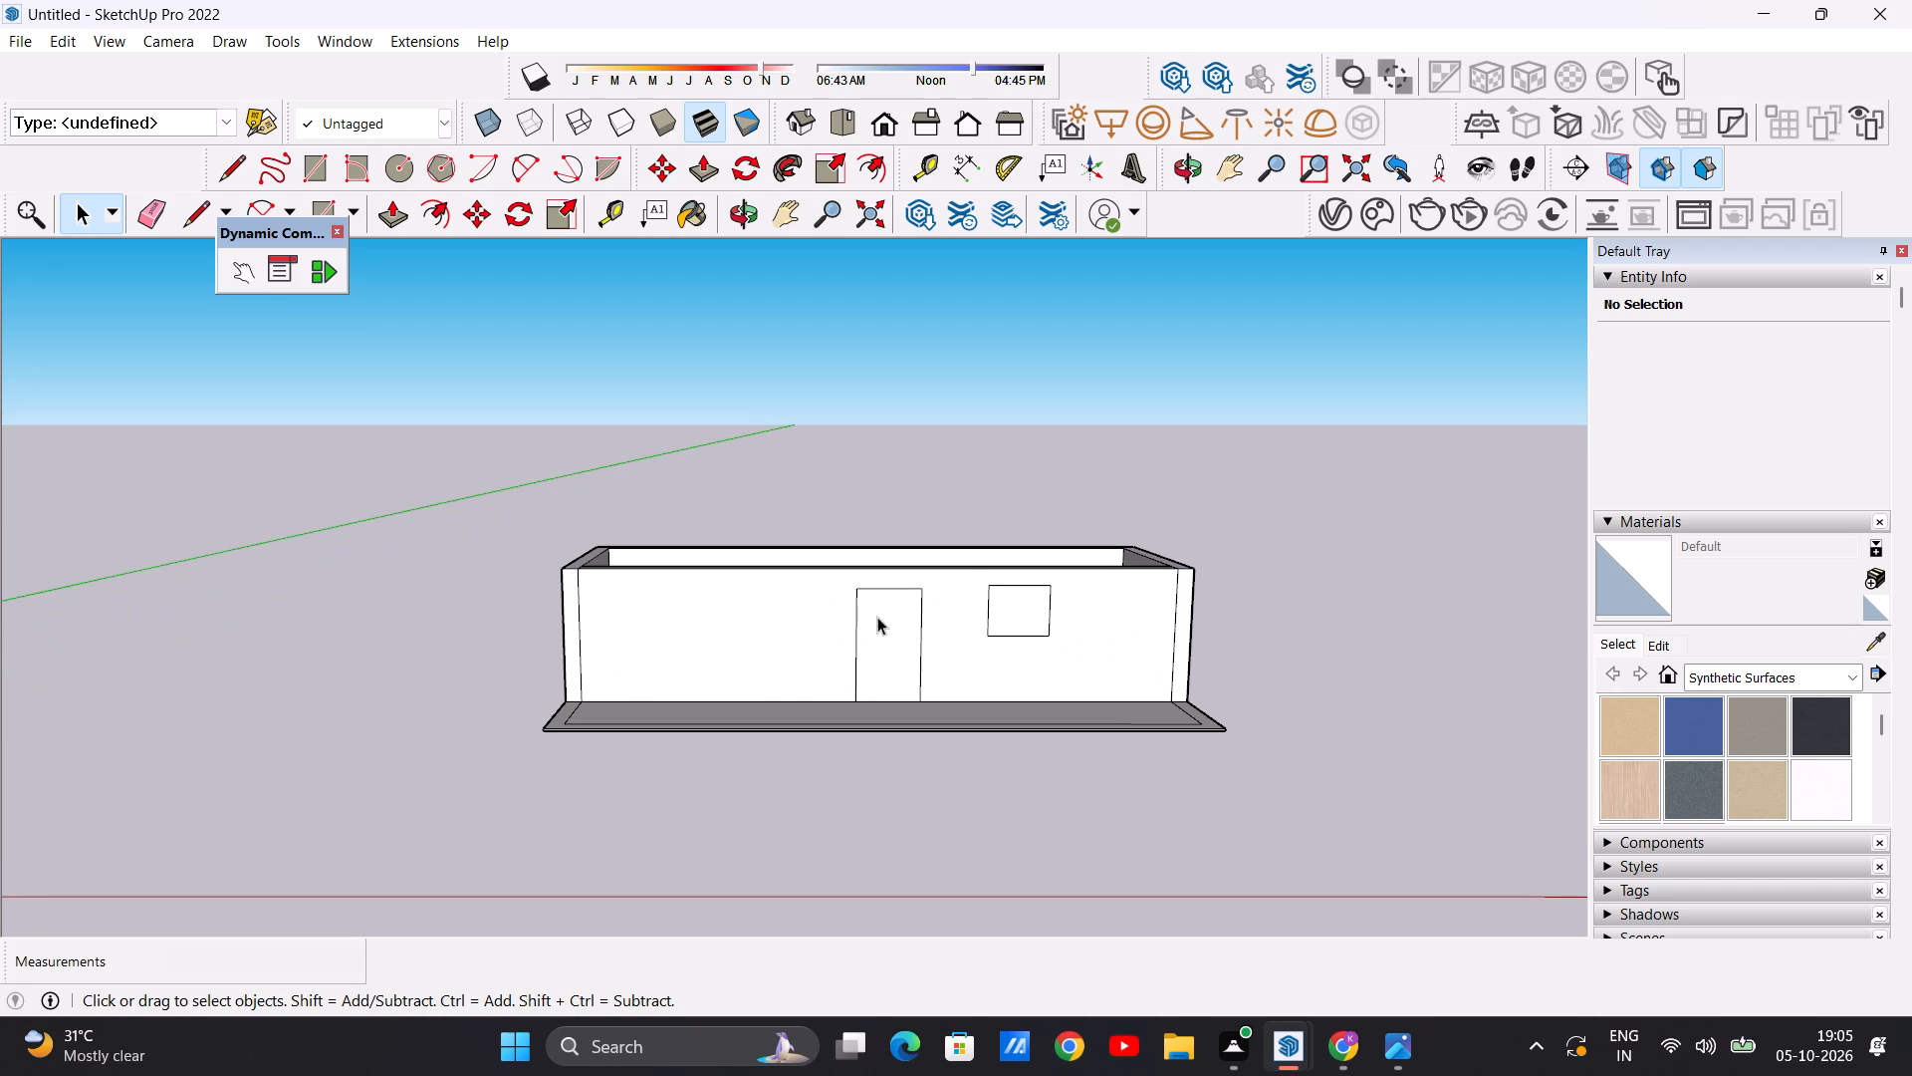
{"action": "scroll", "coordinate": [877, 617], "scroll_direction": "down", "scroll_amount": 5}
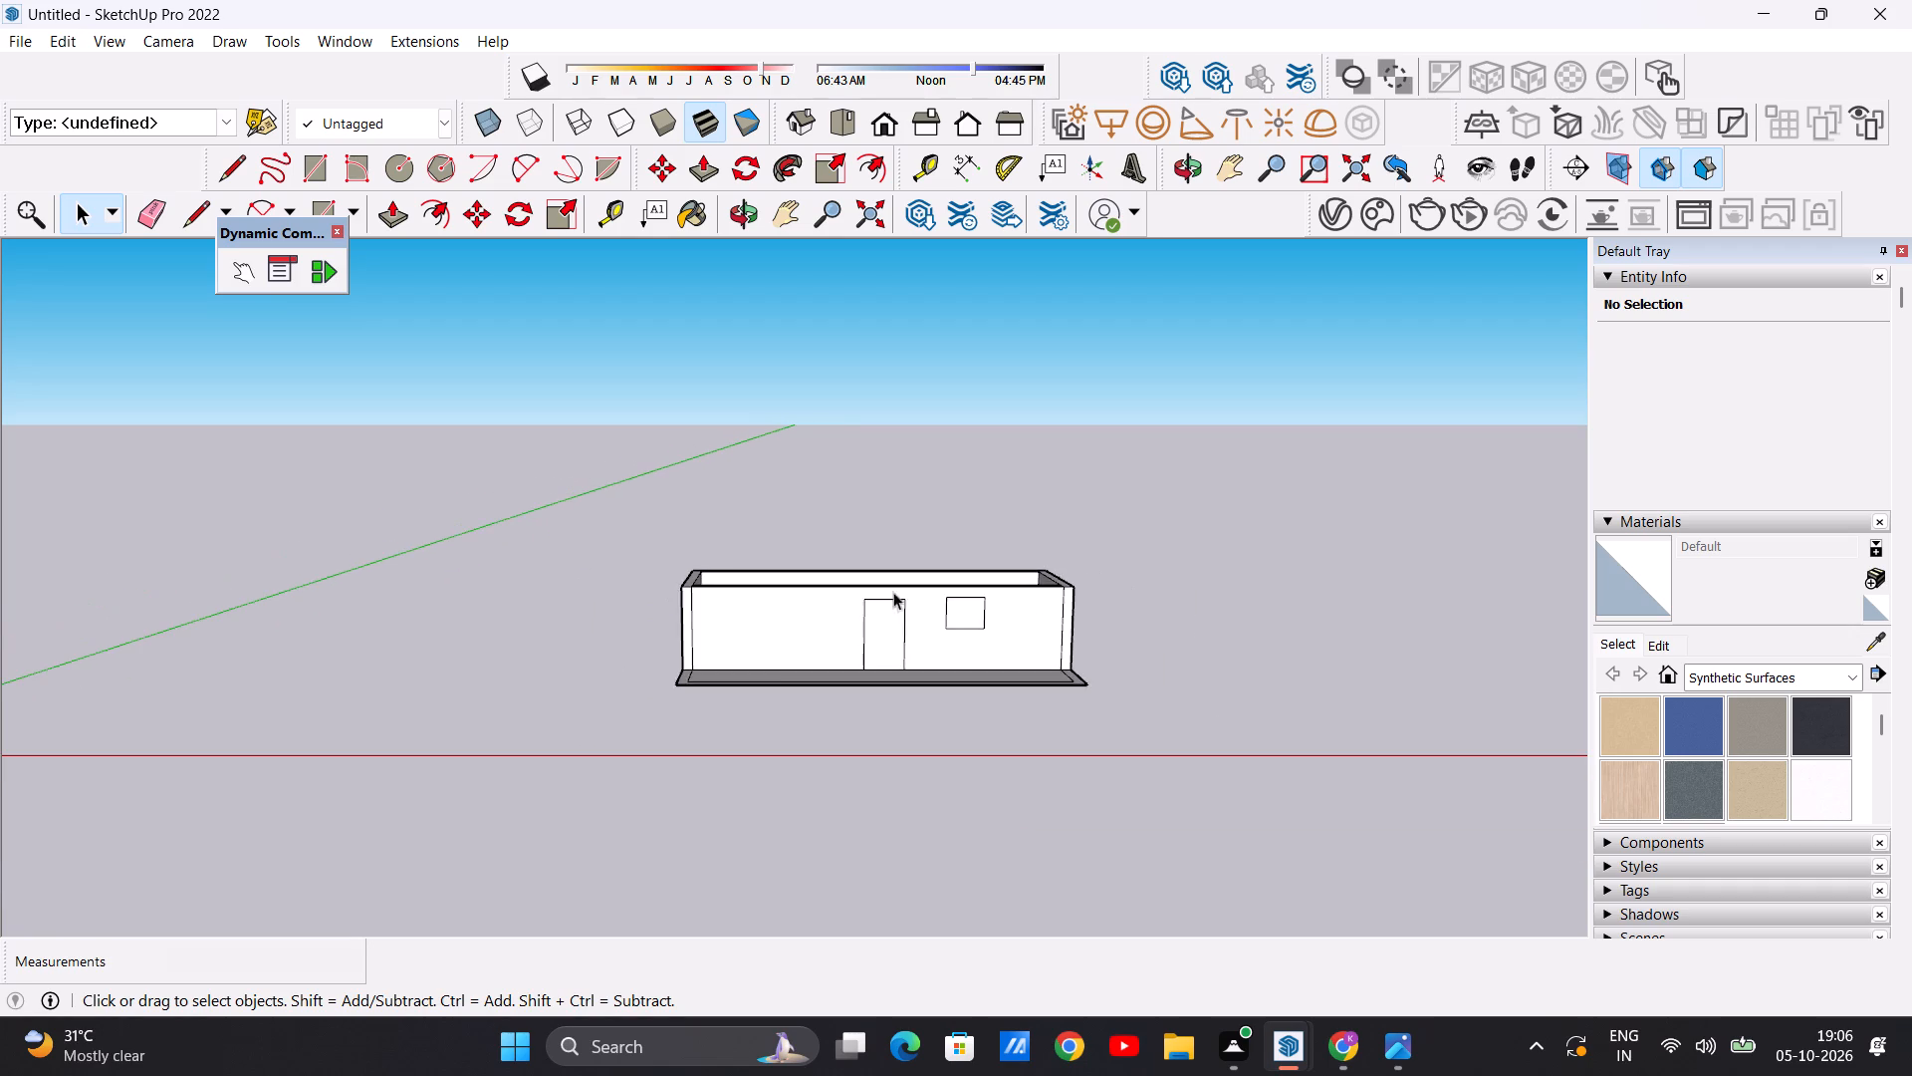
{"action": "scroll", "coordinate": [944, 591], "scroll_direction": "up", "scroll_amount": 6}
{"action": "scroll", "coordinate": [796, 564], "scroll_direction": "up", "scroll_amount": 5}
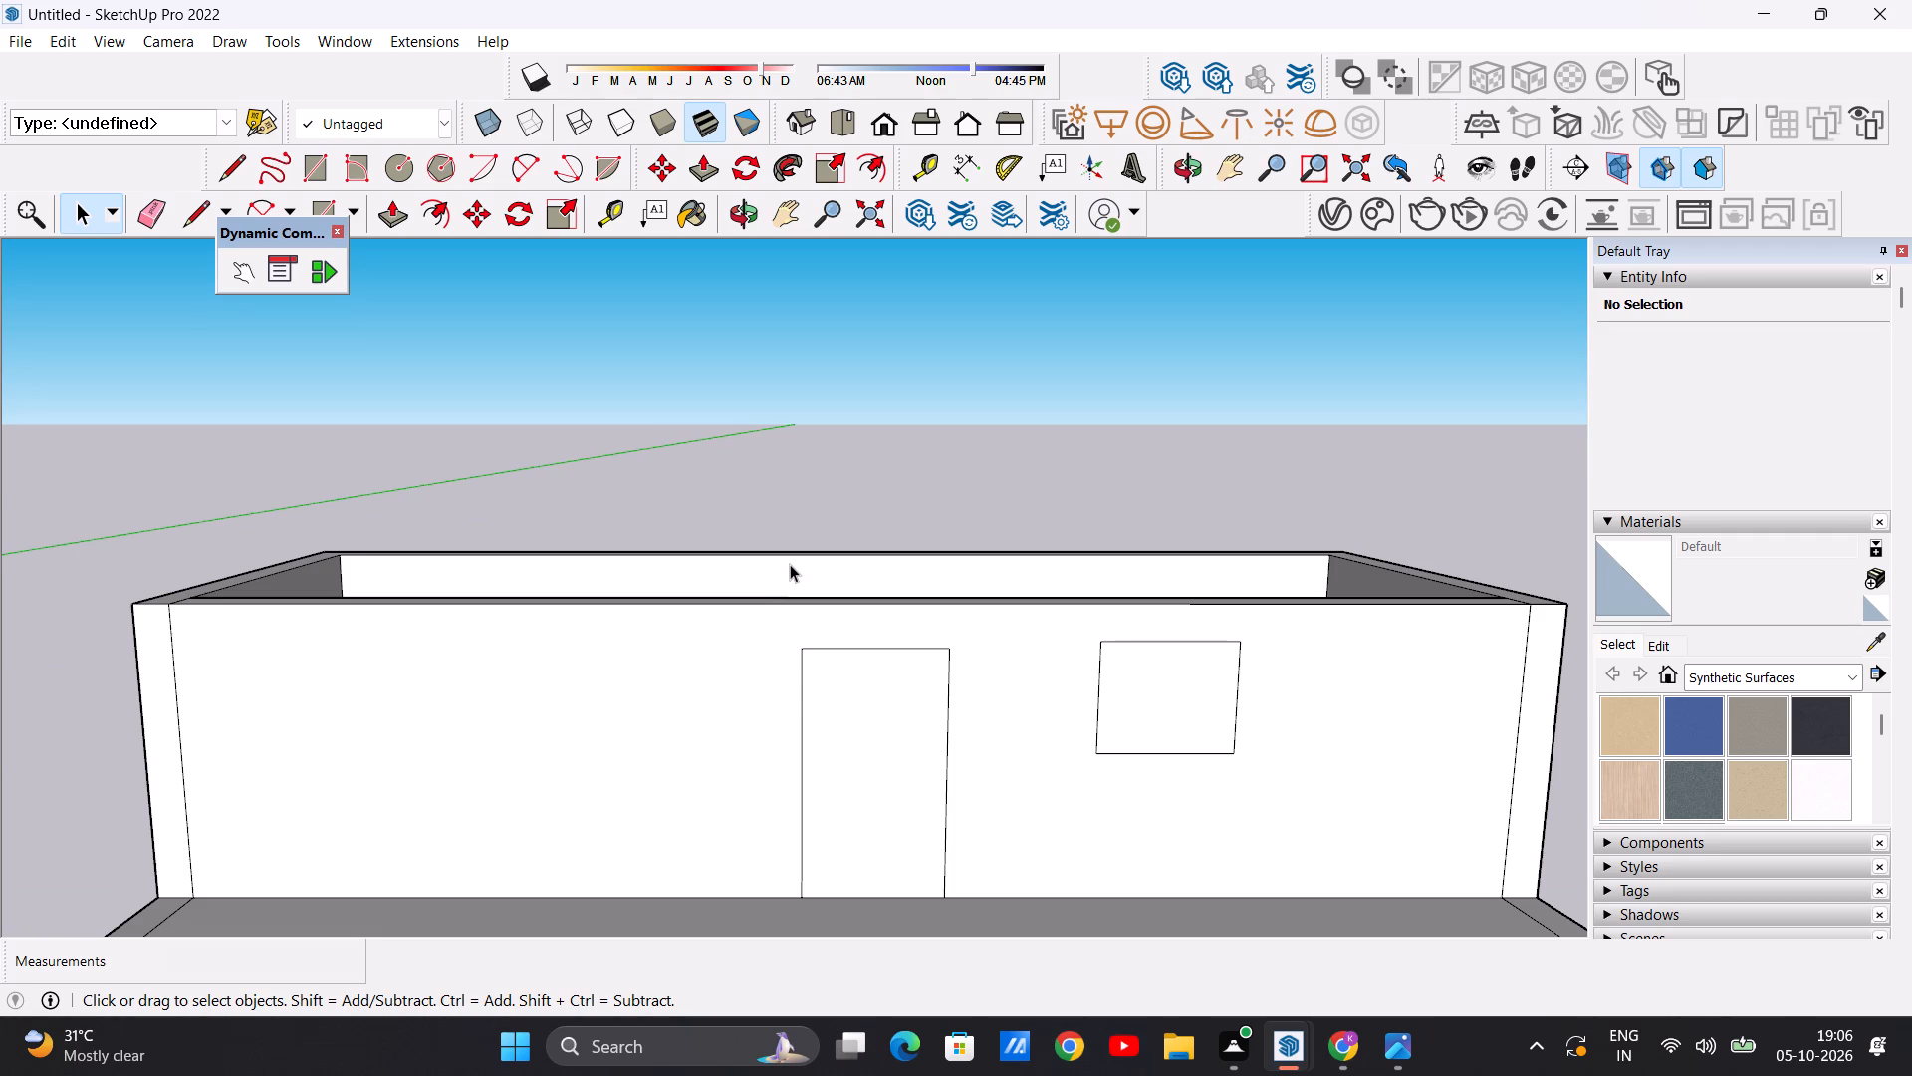
{"action": "scroll", "coordinate": [790, 564], "scroll_direction": "down", "scroll_amount": 5}
{"action": "scroll", "coordinate": [900, 682], "scroll_direction": "up", "scroll_amount": 6}
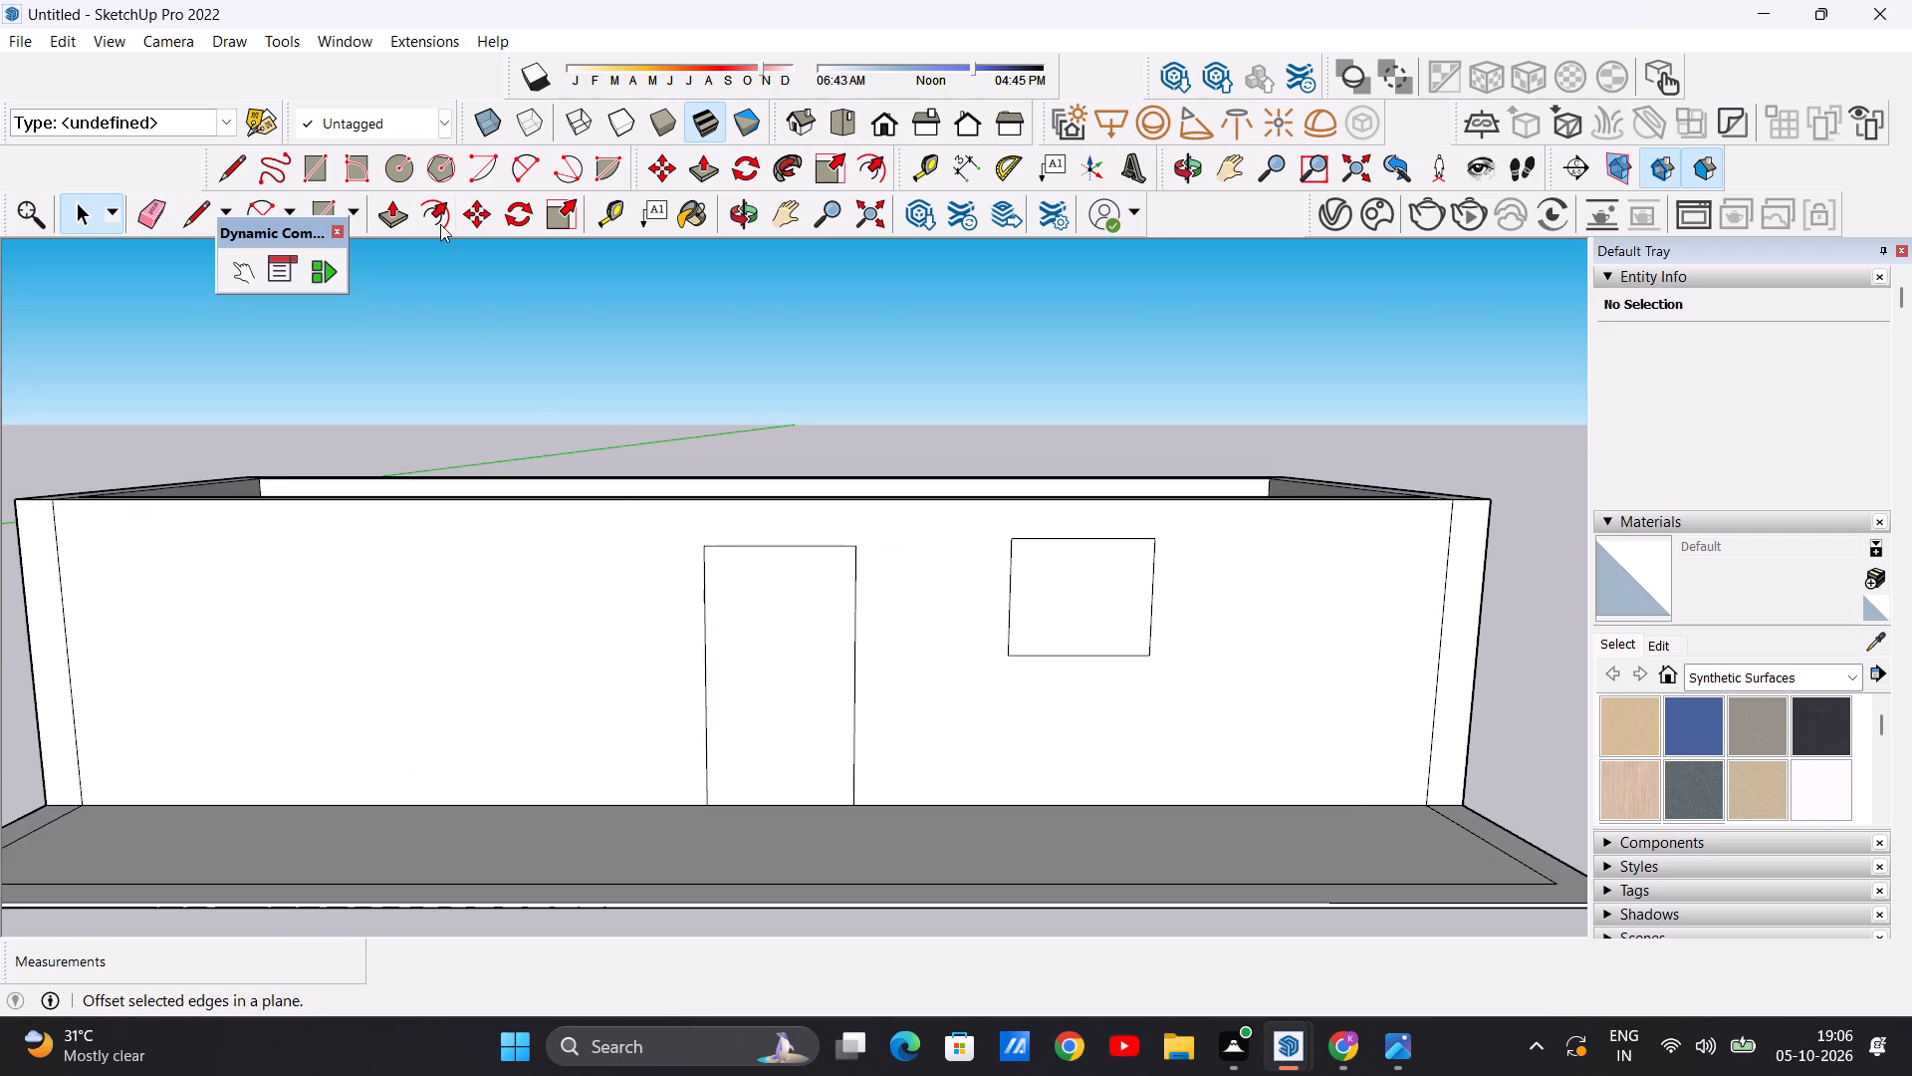
Offset the door rectangle's outline inward by about 2' 11" to form its frame.
{"action": "left_click", "coordinate": [424, 206]}
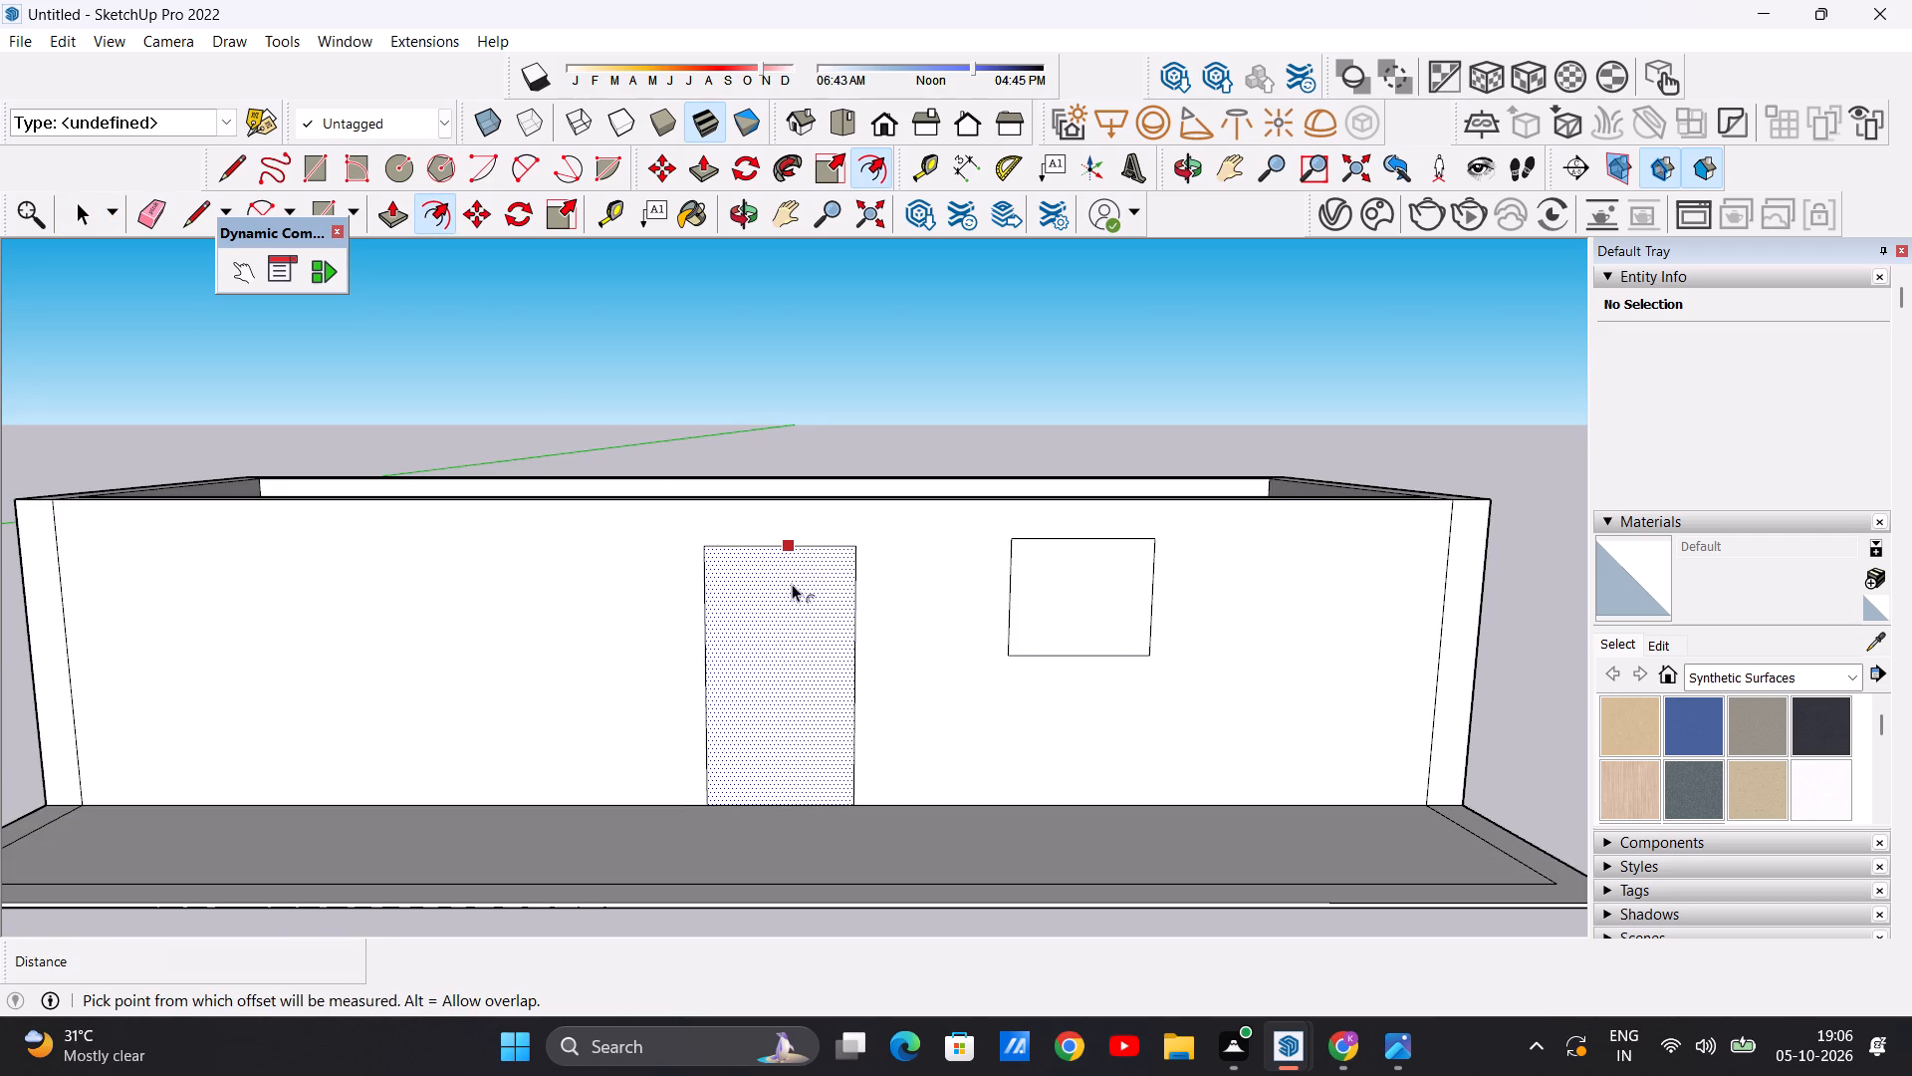
{"action": "left_click", "coordinate": [789, 566]}
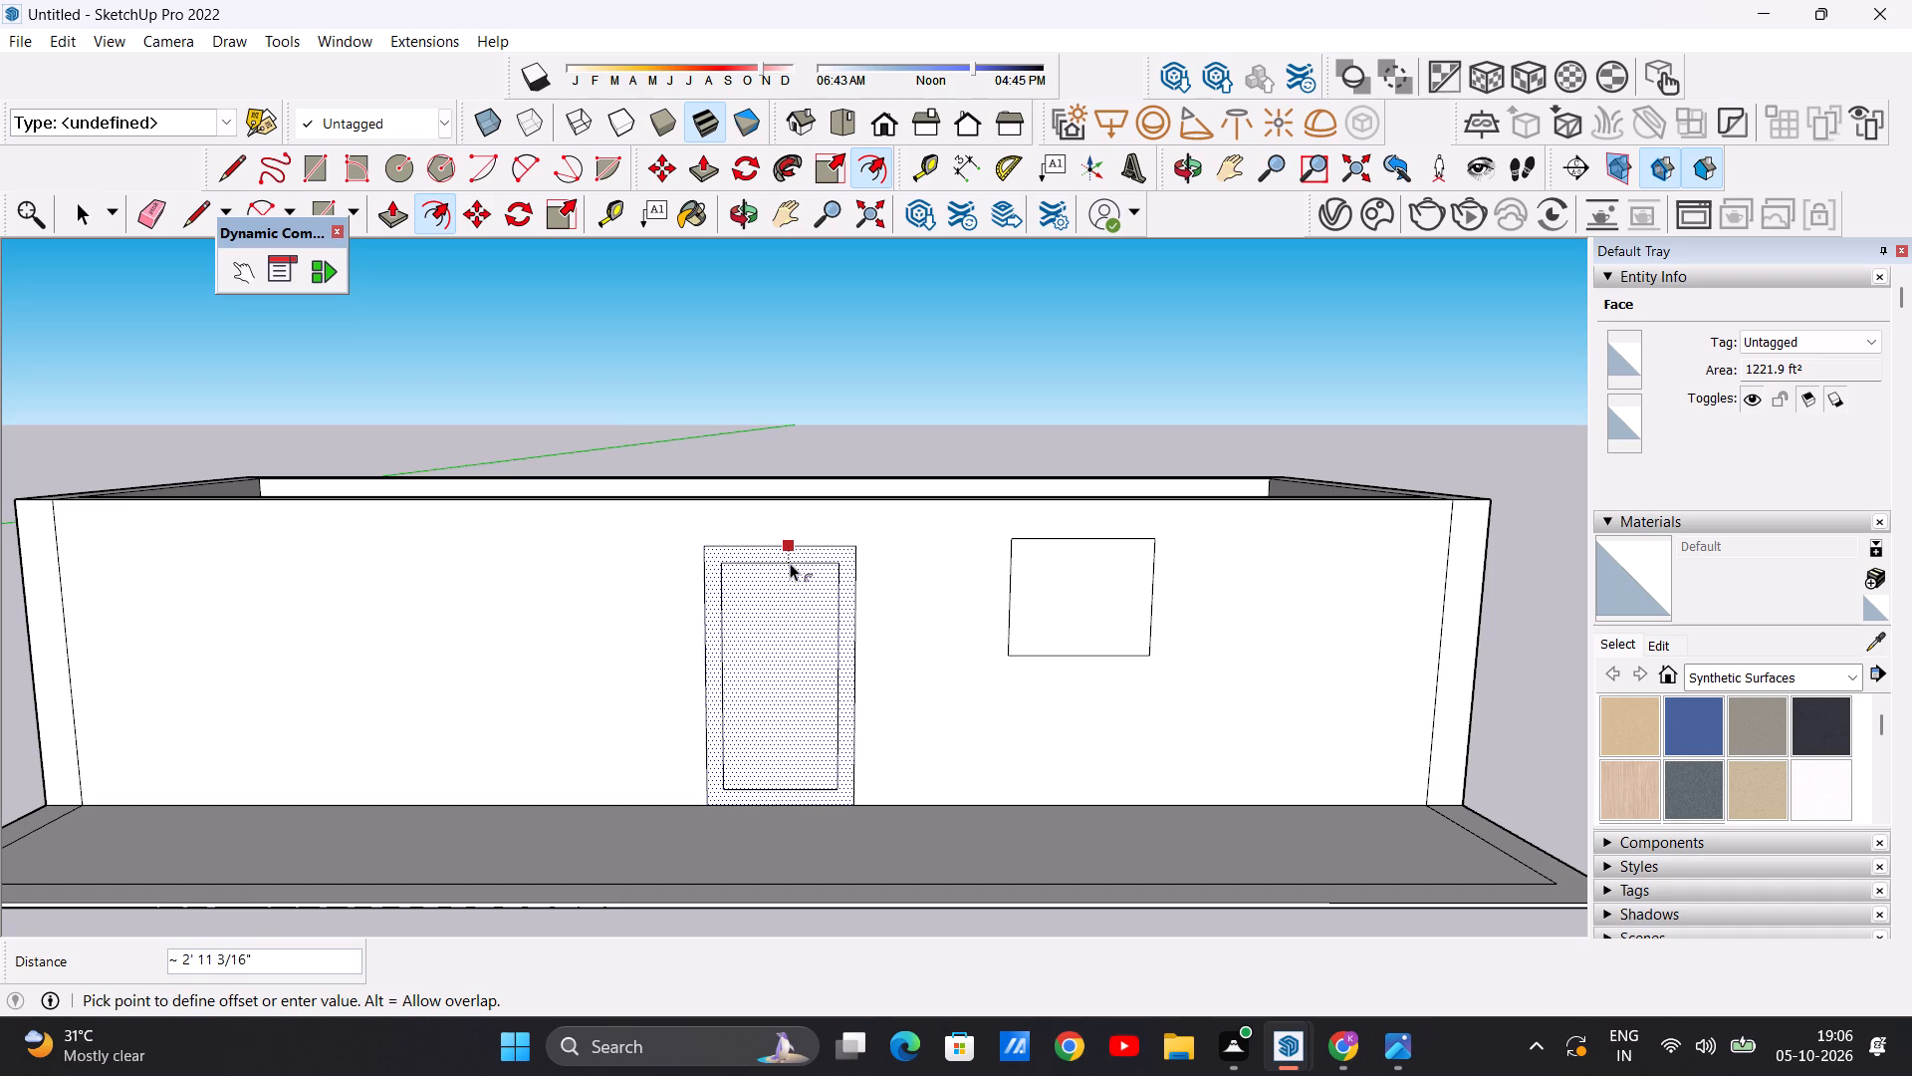
{"action": "left_click", "coordinate": [789, 562]}
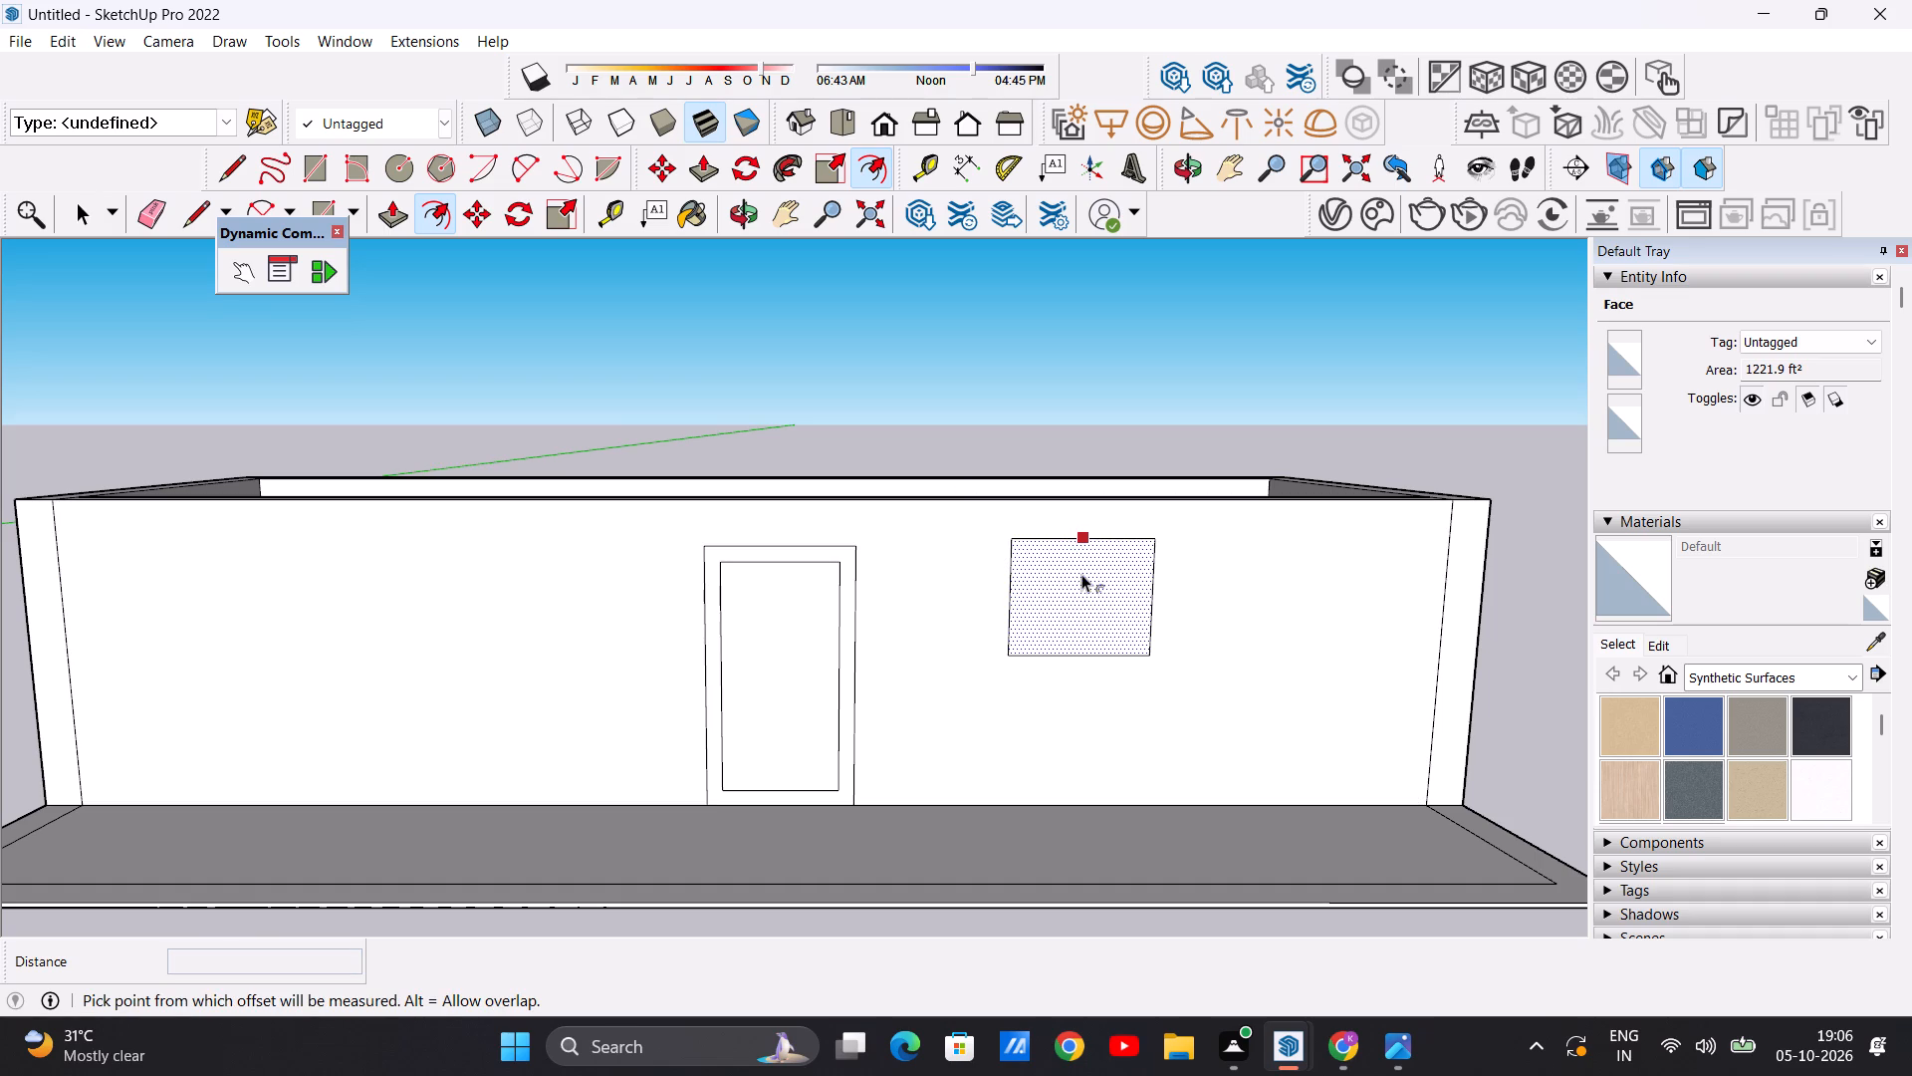
Offset the window rectangle's outline inward by about 2' 5 1/2" to form its frame.
{"action": "left_click", "coordinate": [1081, 574]}
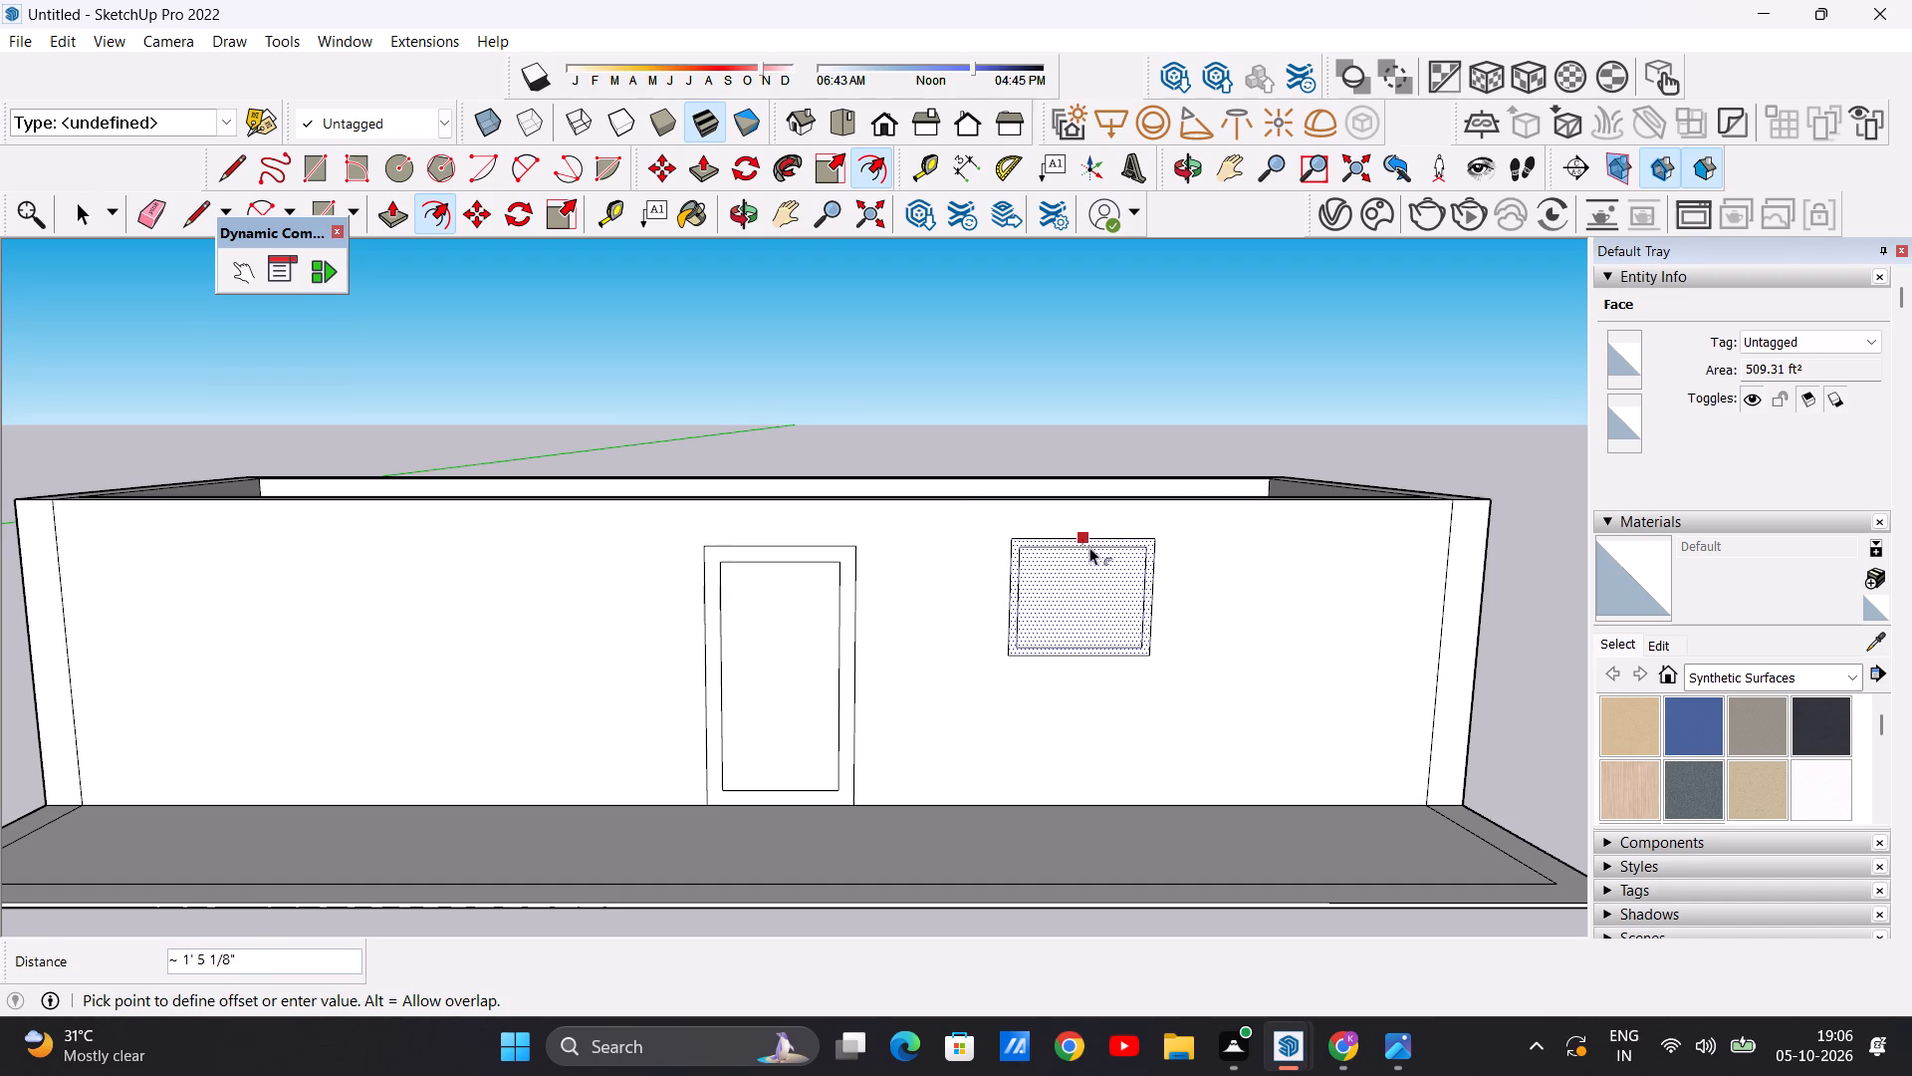
{"action": "left_click", "coordinate": [1093, 553]}
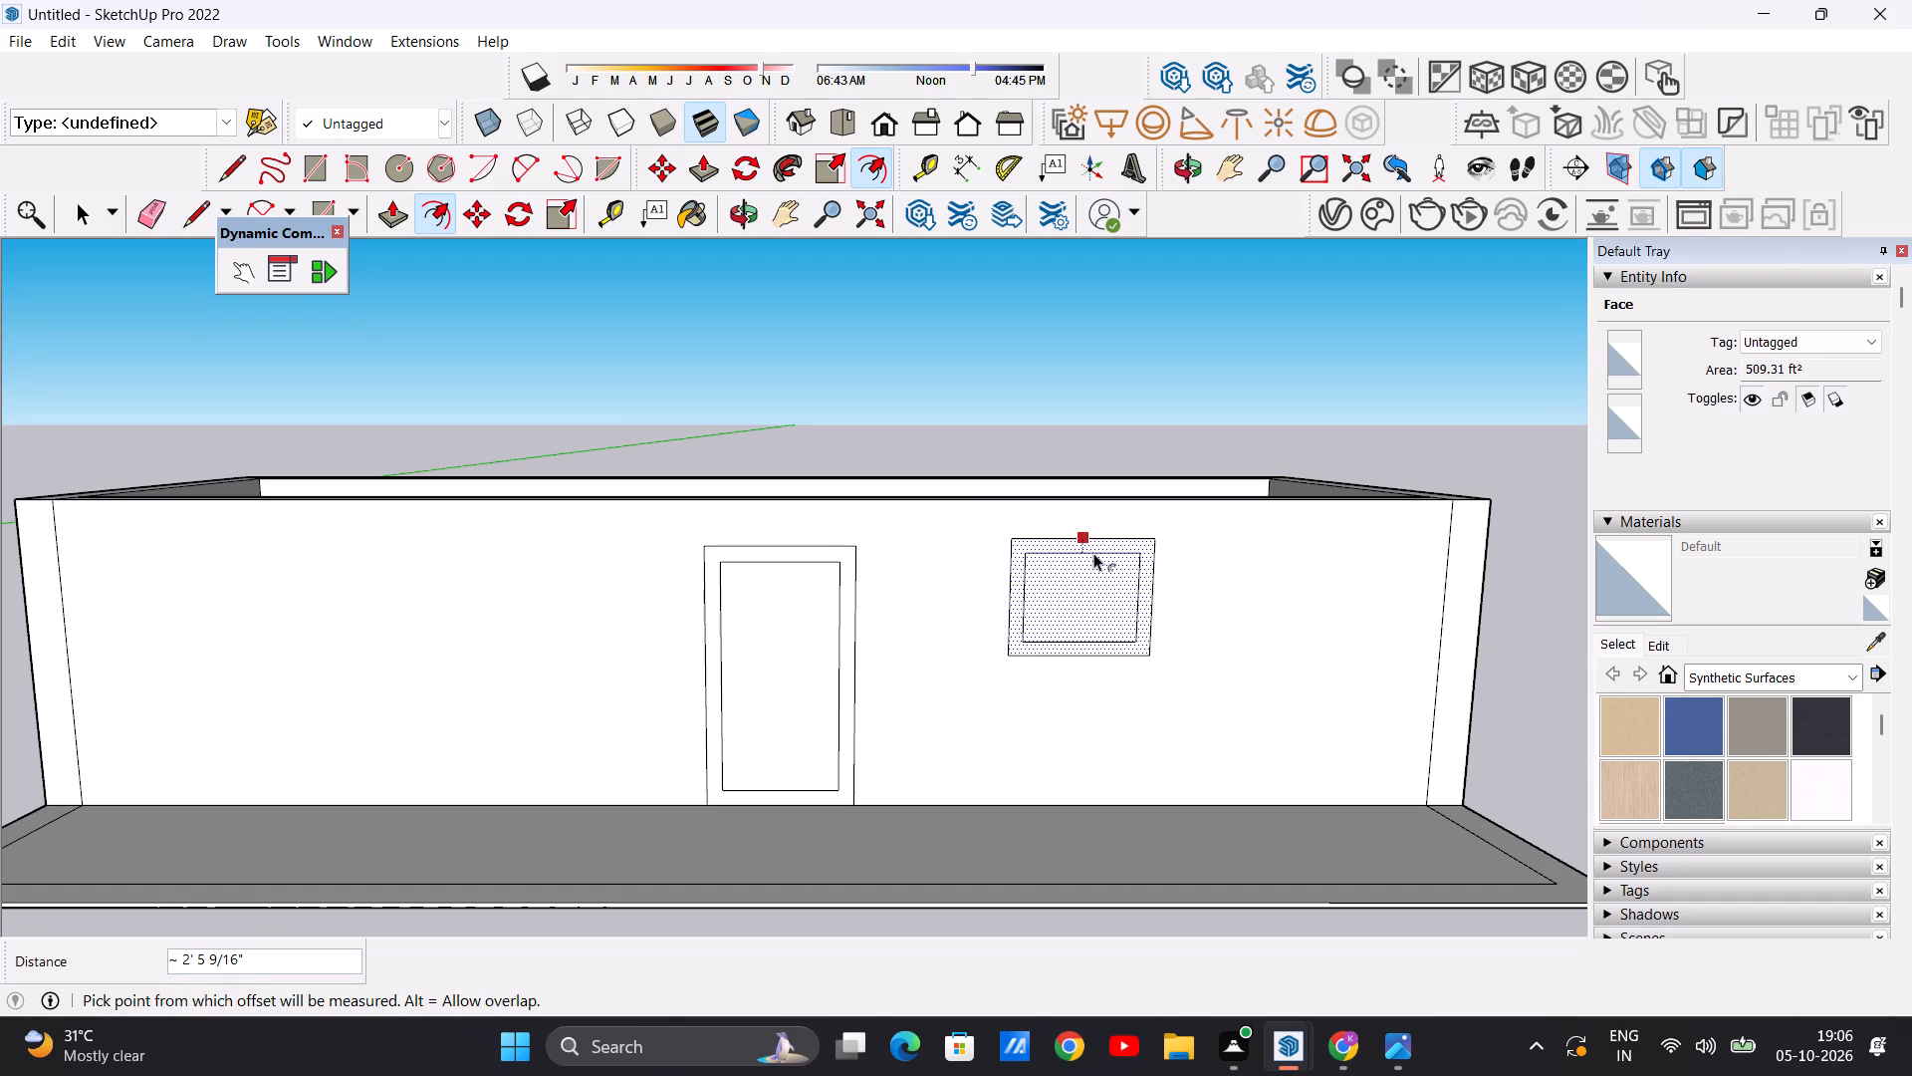
{"action": "key", "text": "space"}
Divide the window's inner rectangle into four panes with a vertical and a horizontal line joining the edge midpoints.
{"action": "scroll", "coordinate": [1100, 558], "scroll_direction": "down", "scroll_amount": 3}
{"action": "scroll", "coordinate": [1124, 603], "scroll_direction": "up", "scroll_amount": 2}
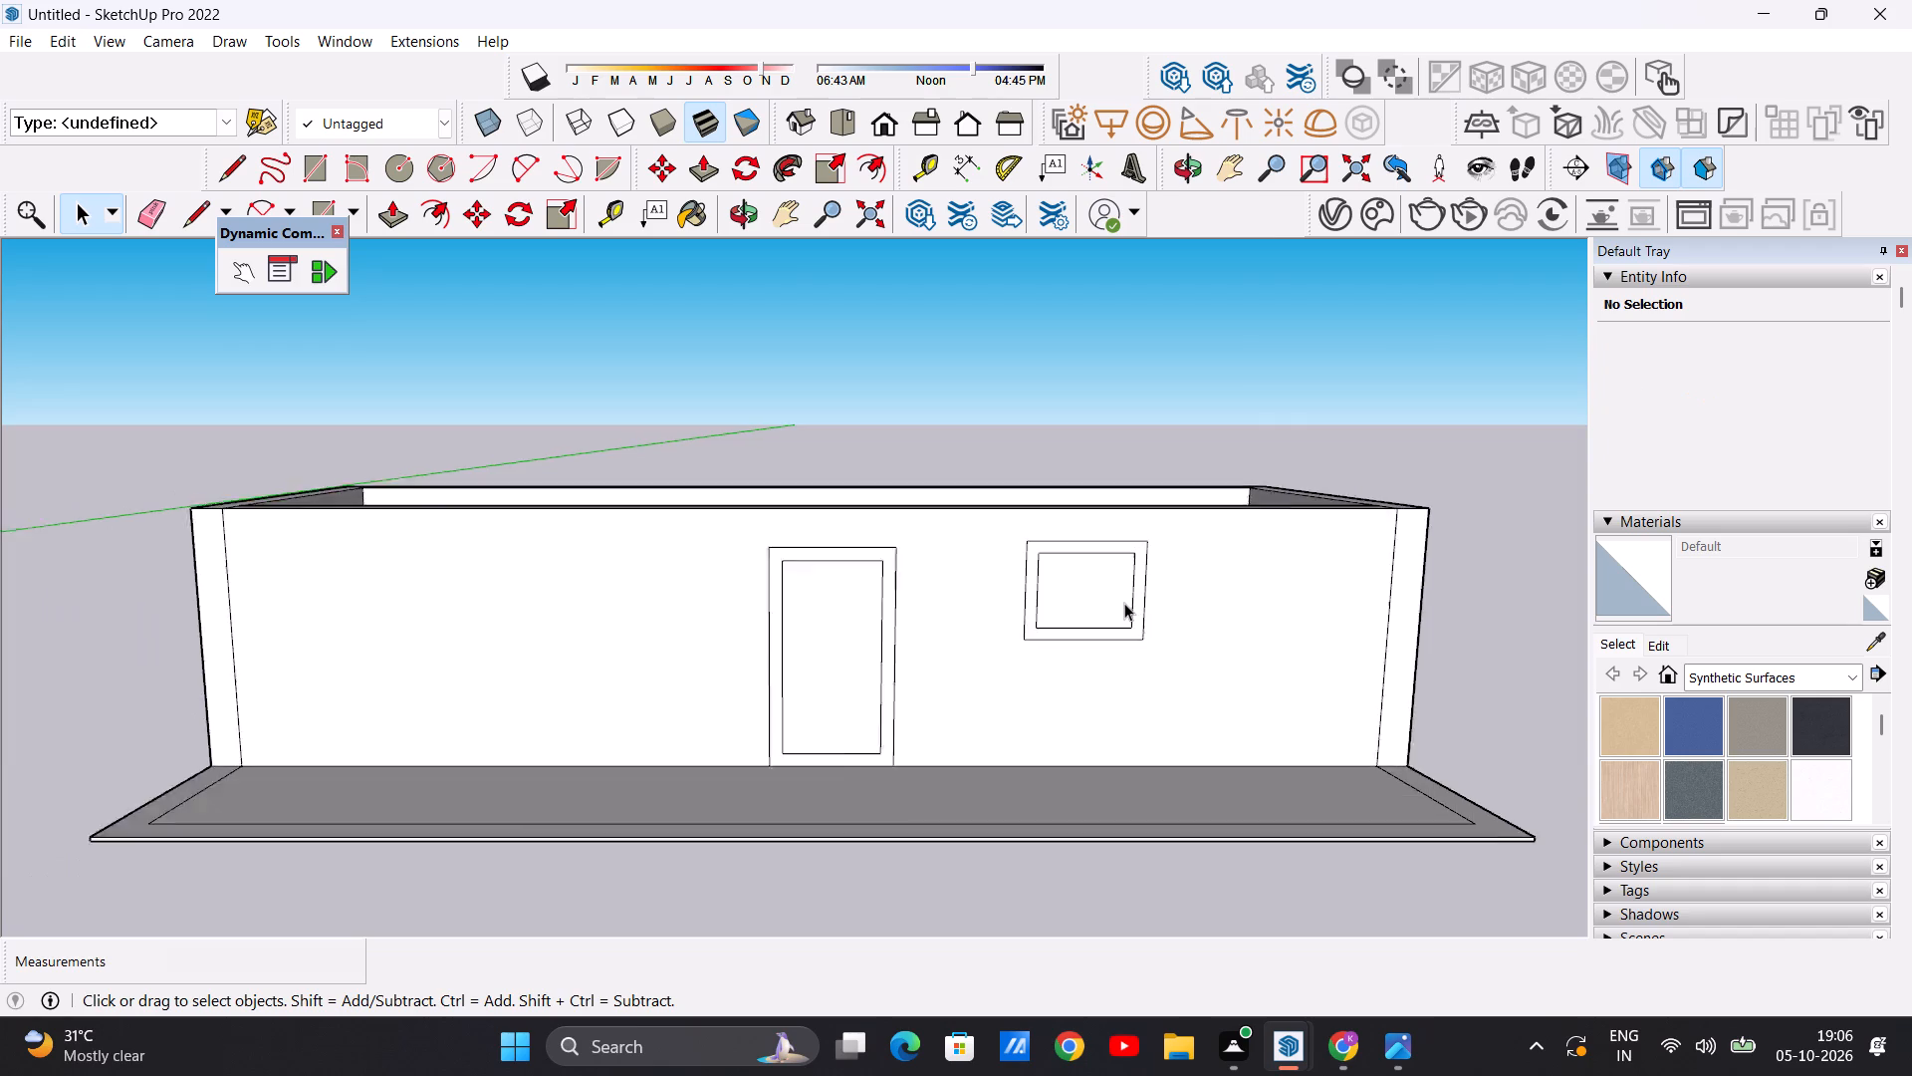
{"action": "scroll", "coordinate": [1124, 603], "scroll_direction": "up", "scroll_amount": 3}
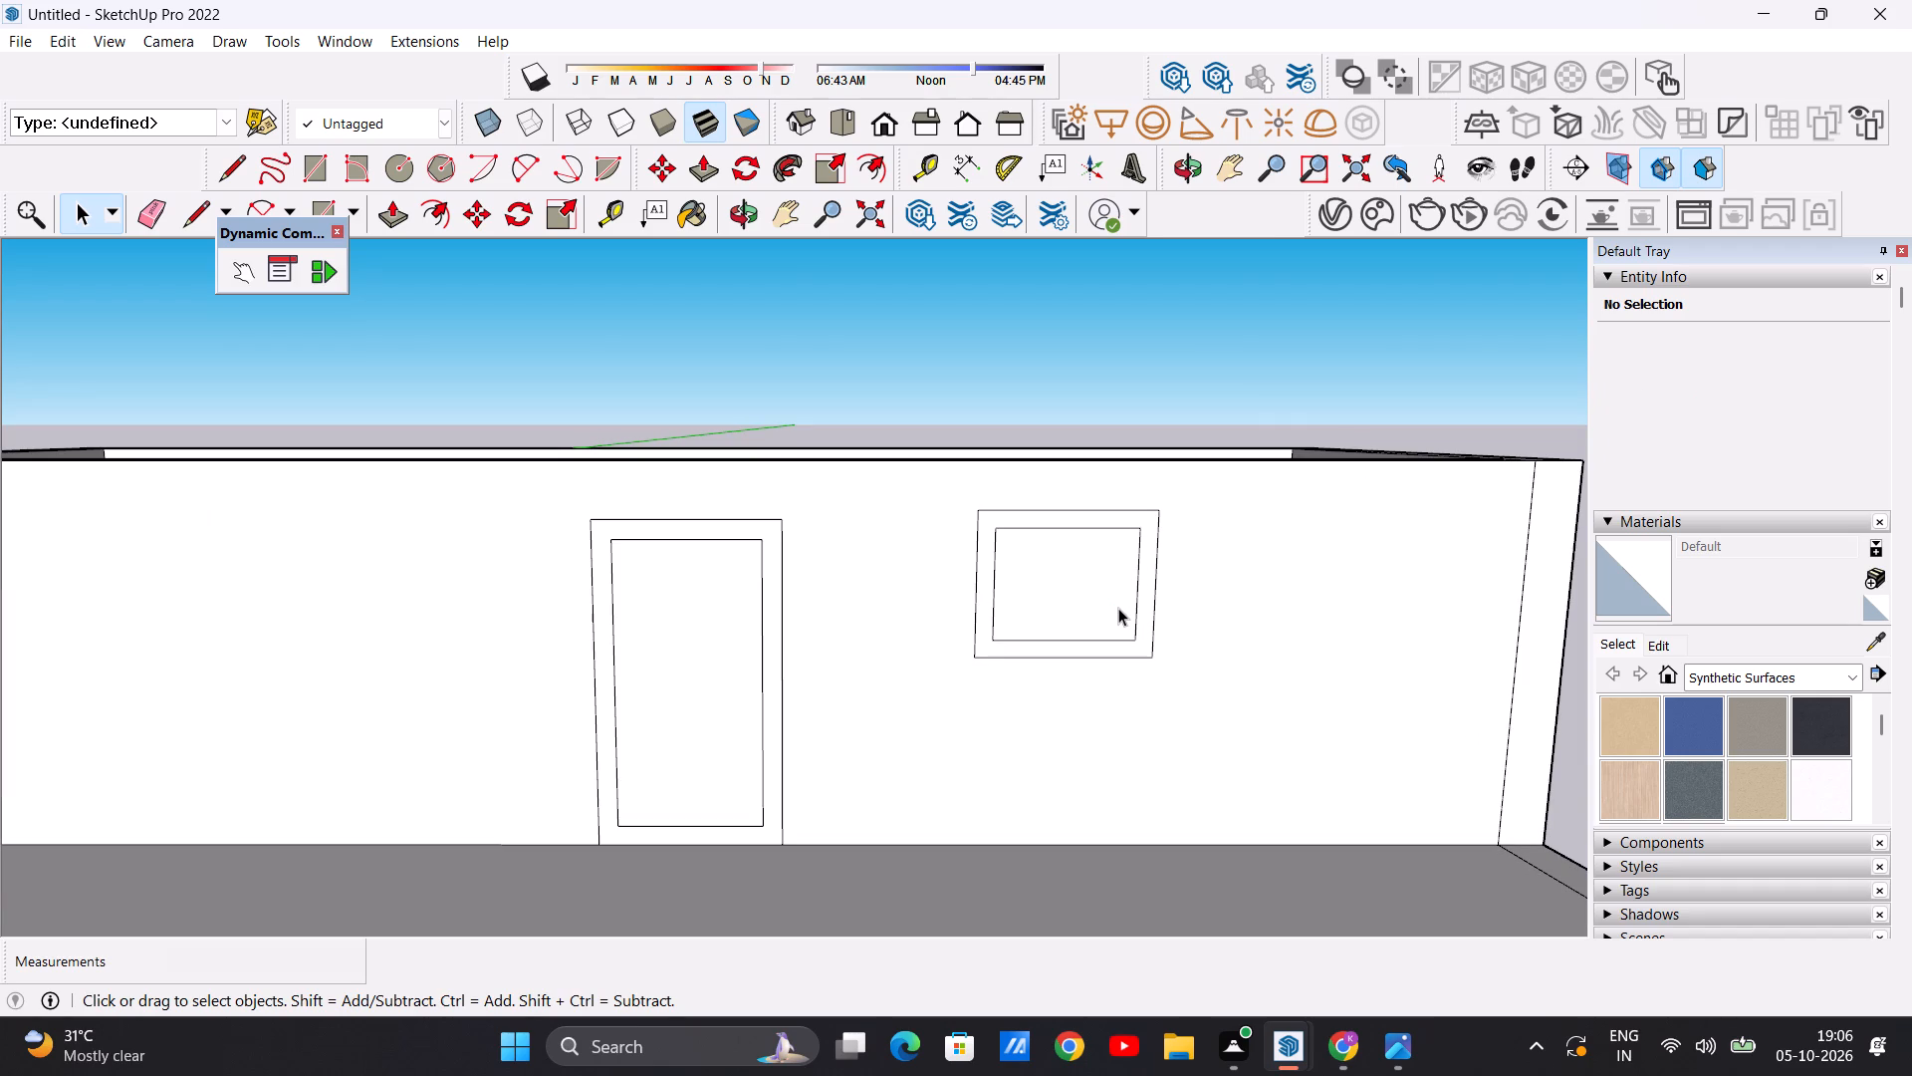
{"action": "key", "text": "l"}
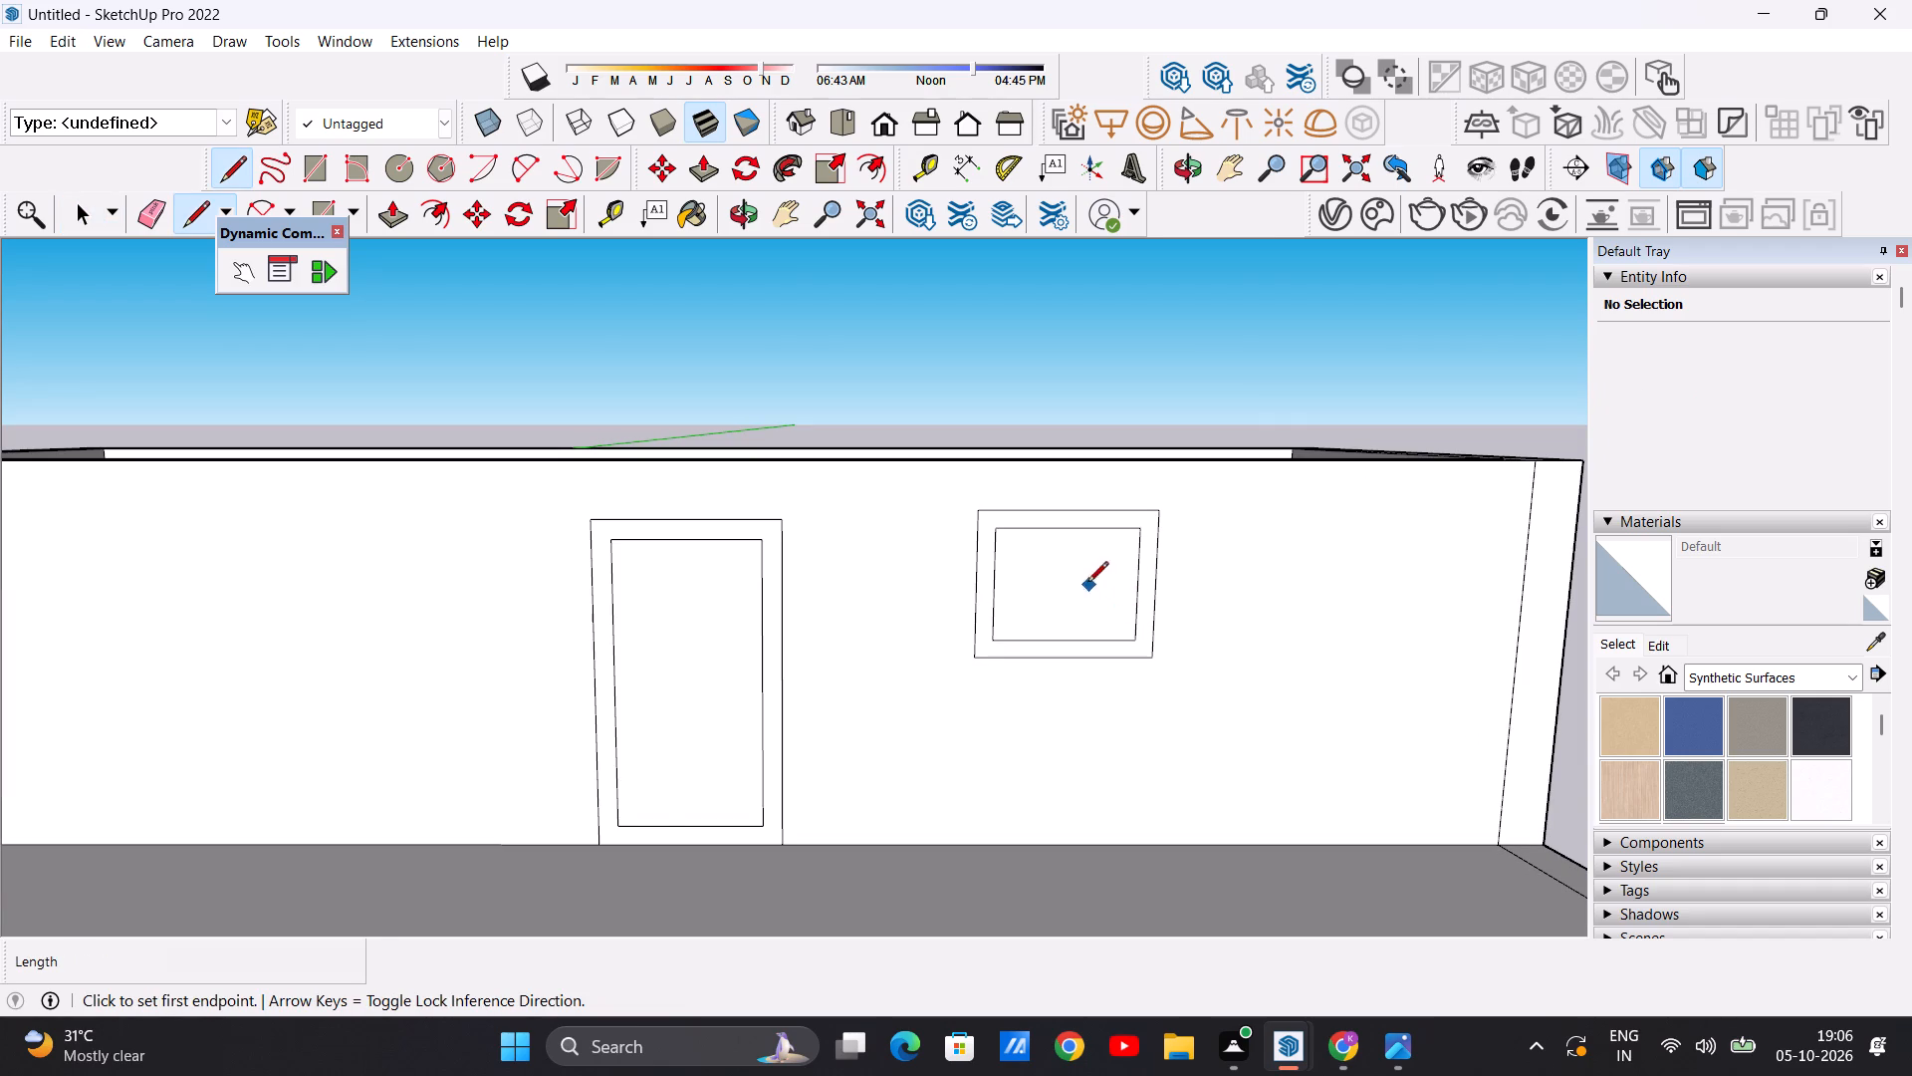
{"action": "left_click", "coordinate": [1067, 527]}
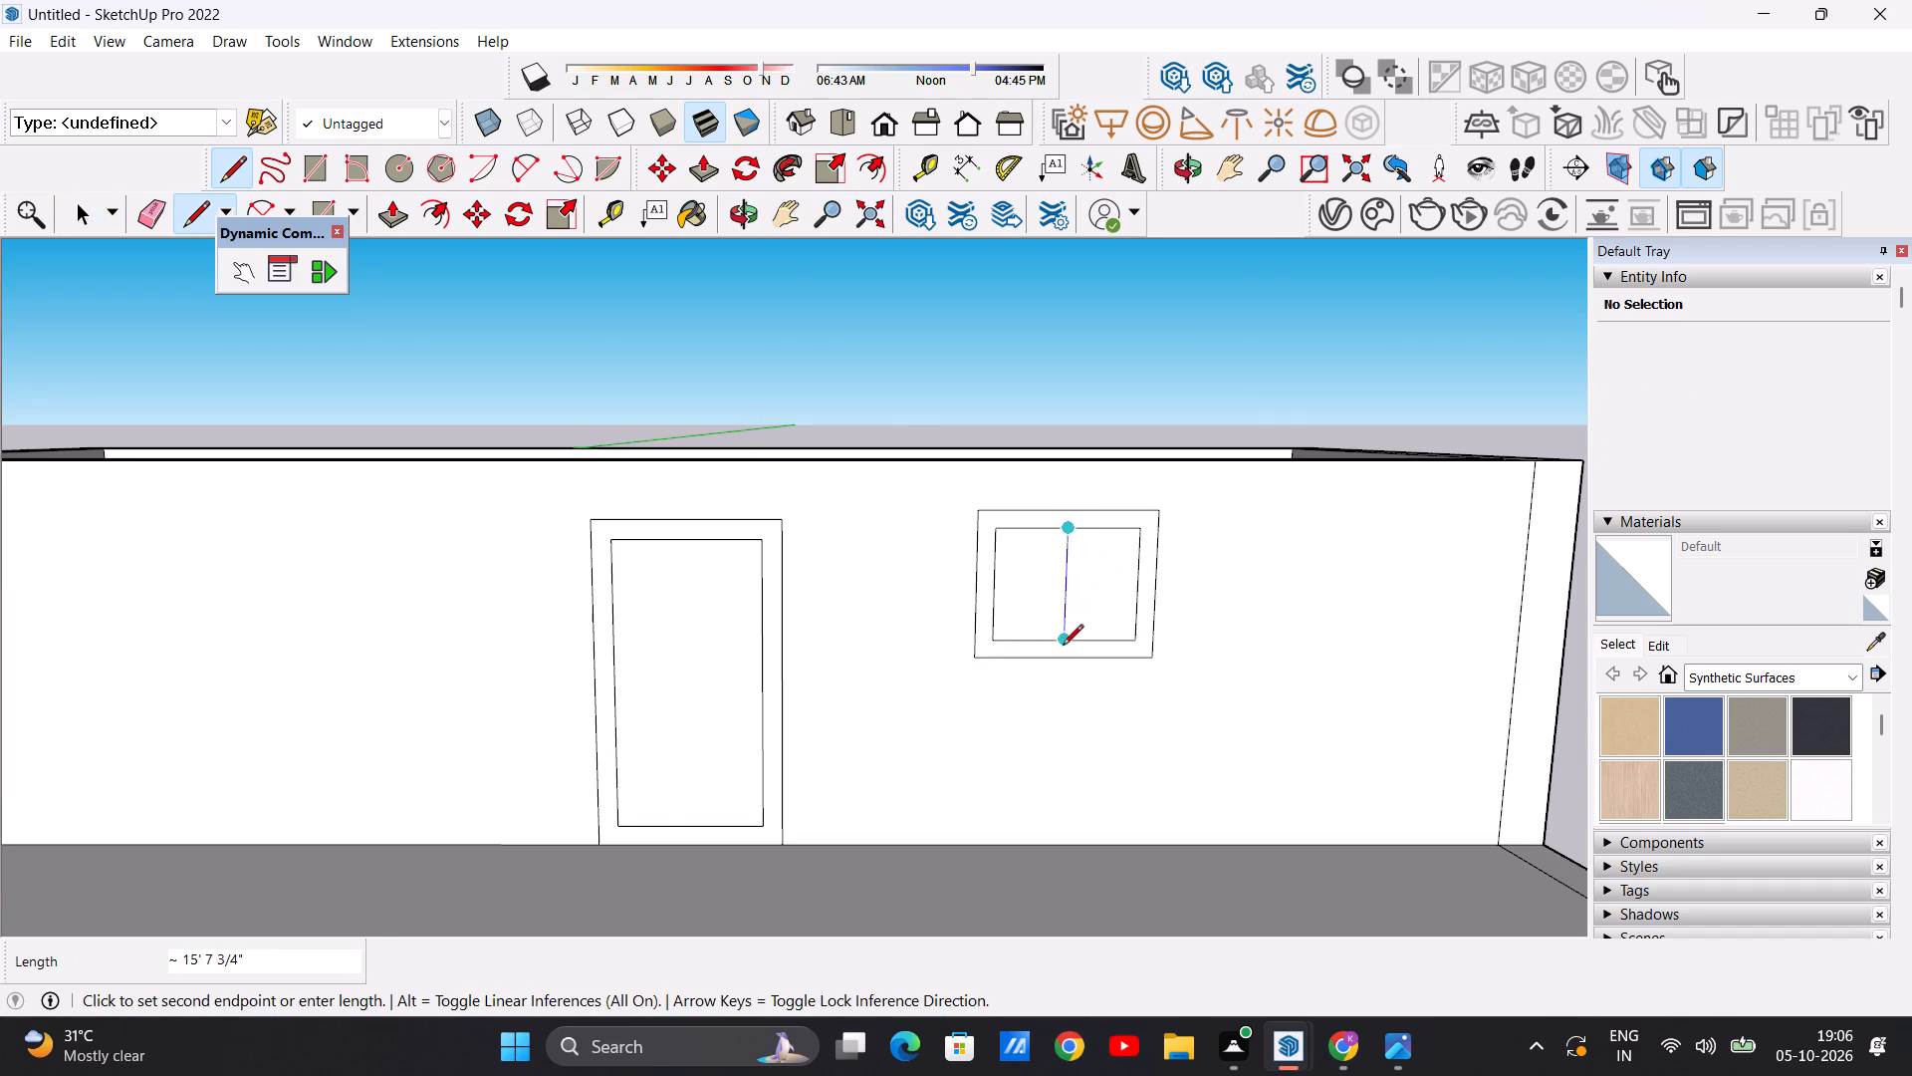
{"action": "left_click", "coordinate": [1063, 647]}
{"action": "left_click", "coordinate": [995, 583]}
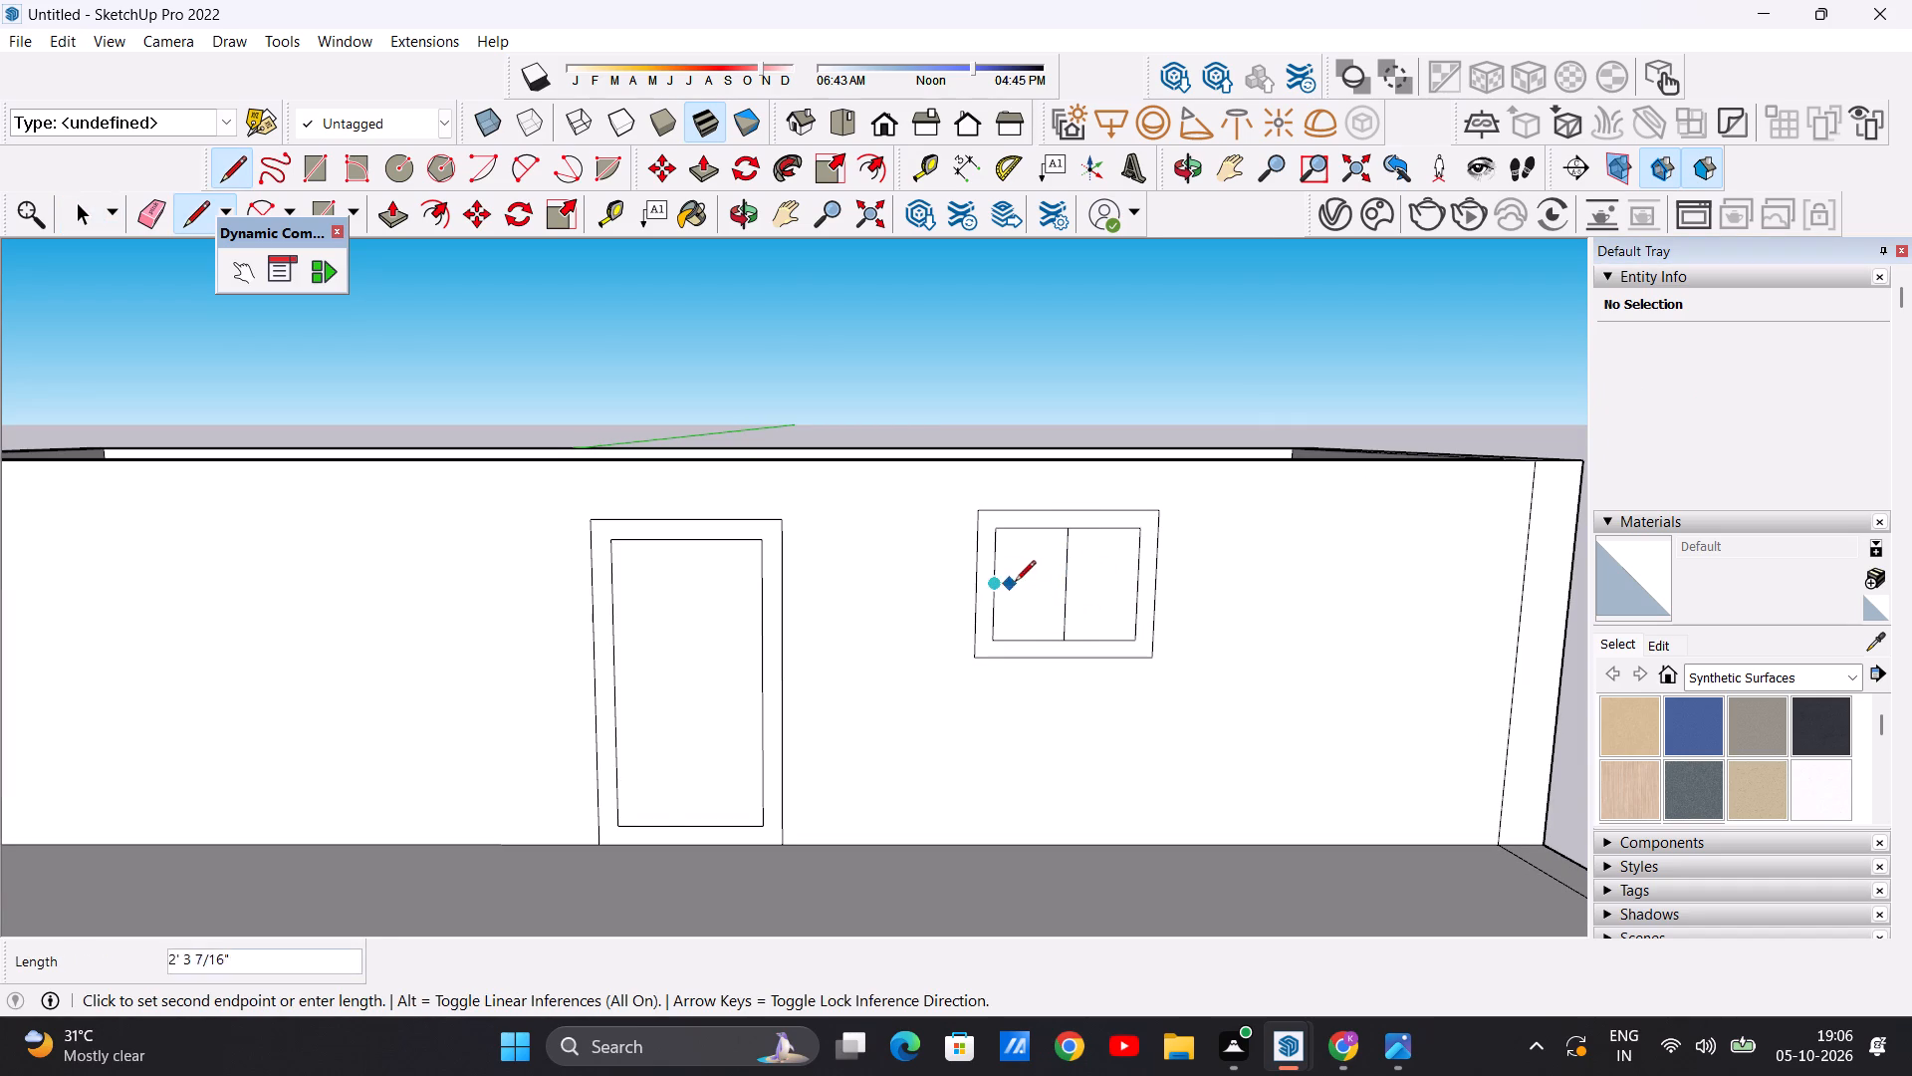
{"action": "left_click", "coordinate": [1137, 588]}
{"action": "key", "text": "space"}
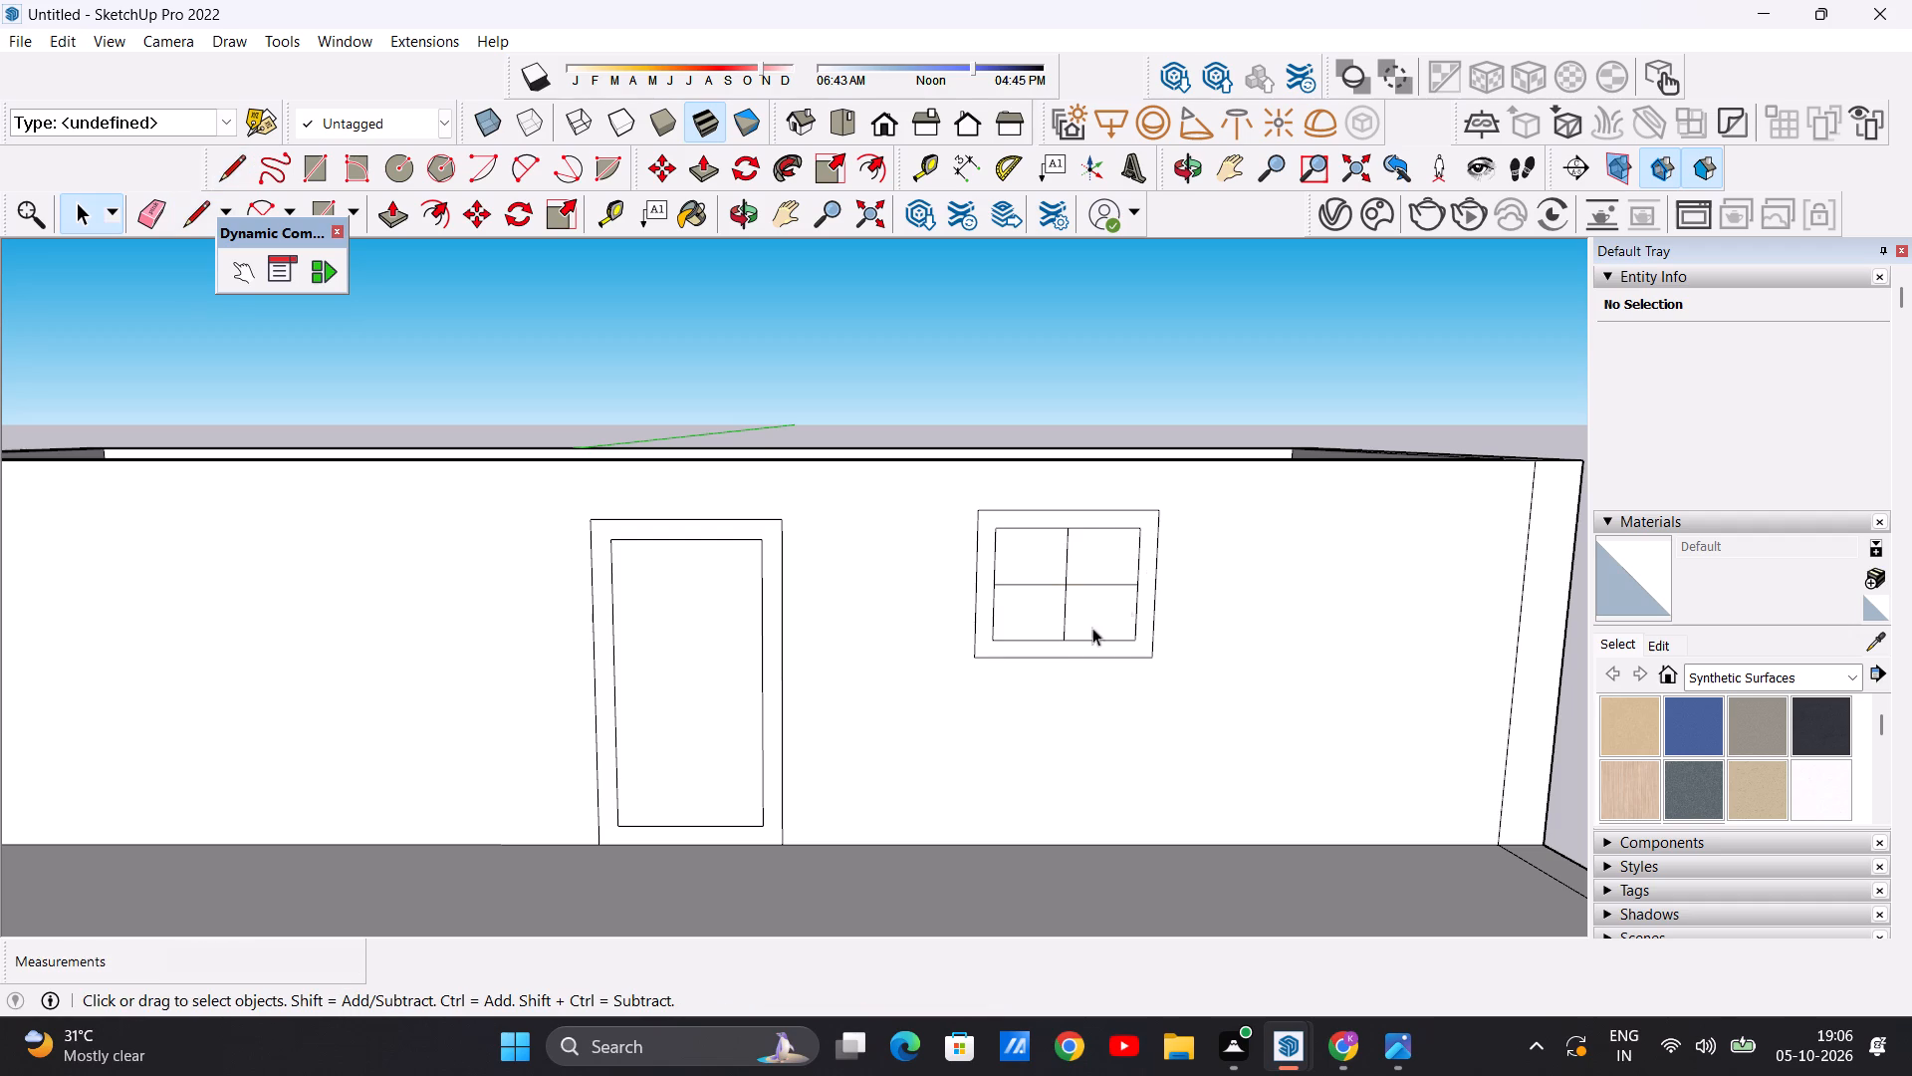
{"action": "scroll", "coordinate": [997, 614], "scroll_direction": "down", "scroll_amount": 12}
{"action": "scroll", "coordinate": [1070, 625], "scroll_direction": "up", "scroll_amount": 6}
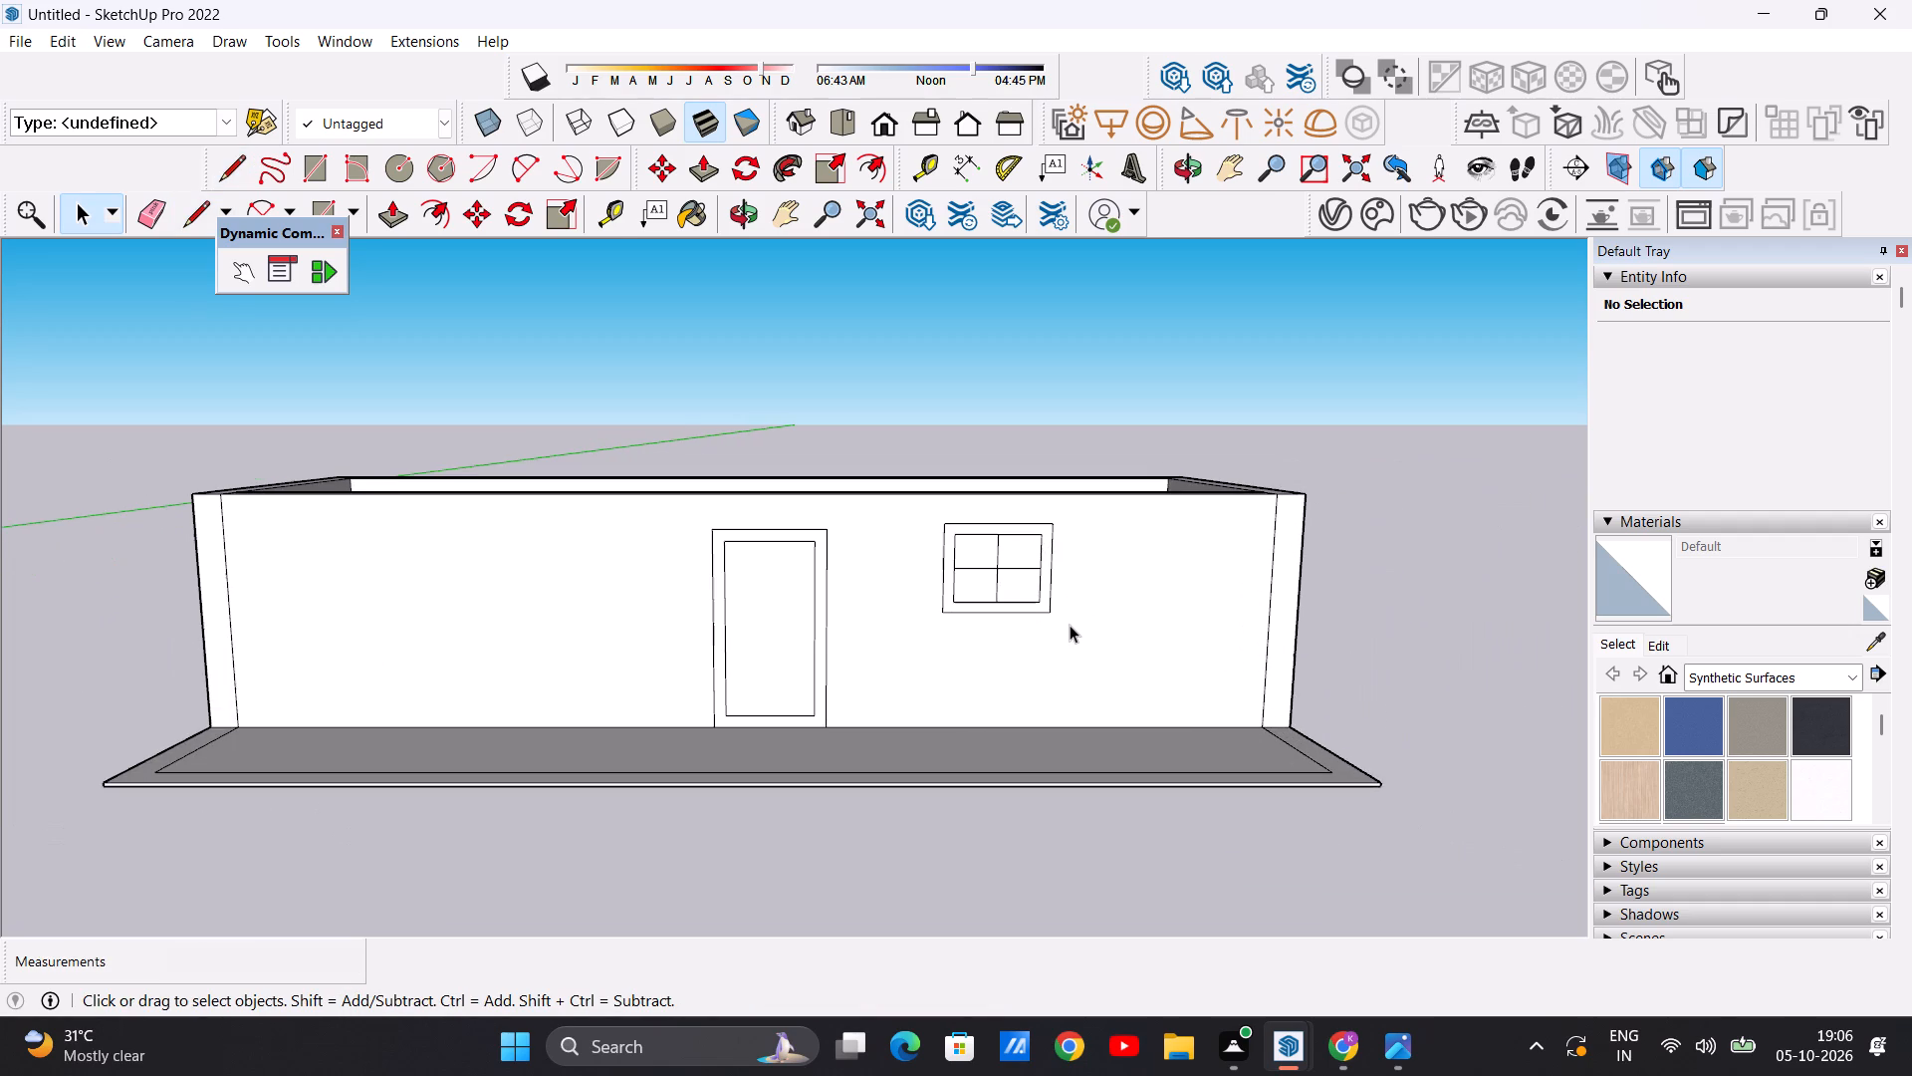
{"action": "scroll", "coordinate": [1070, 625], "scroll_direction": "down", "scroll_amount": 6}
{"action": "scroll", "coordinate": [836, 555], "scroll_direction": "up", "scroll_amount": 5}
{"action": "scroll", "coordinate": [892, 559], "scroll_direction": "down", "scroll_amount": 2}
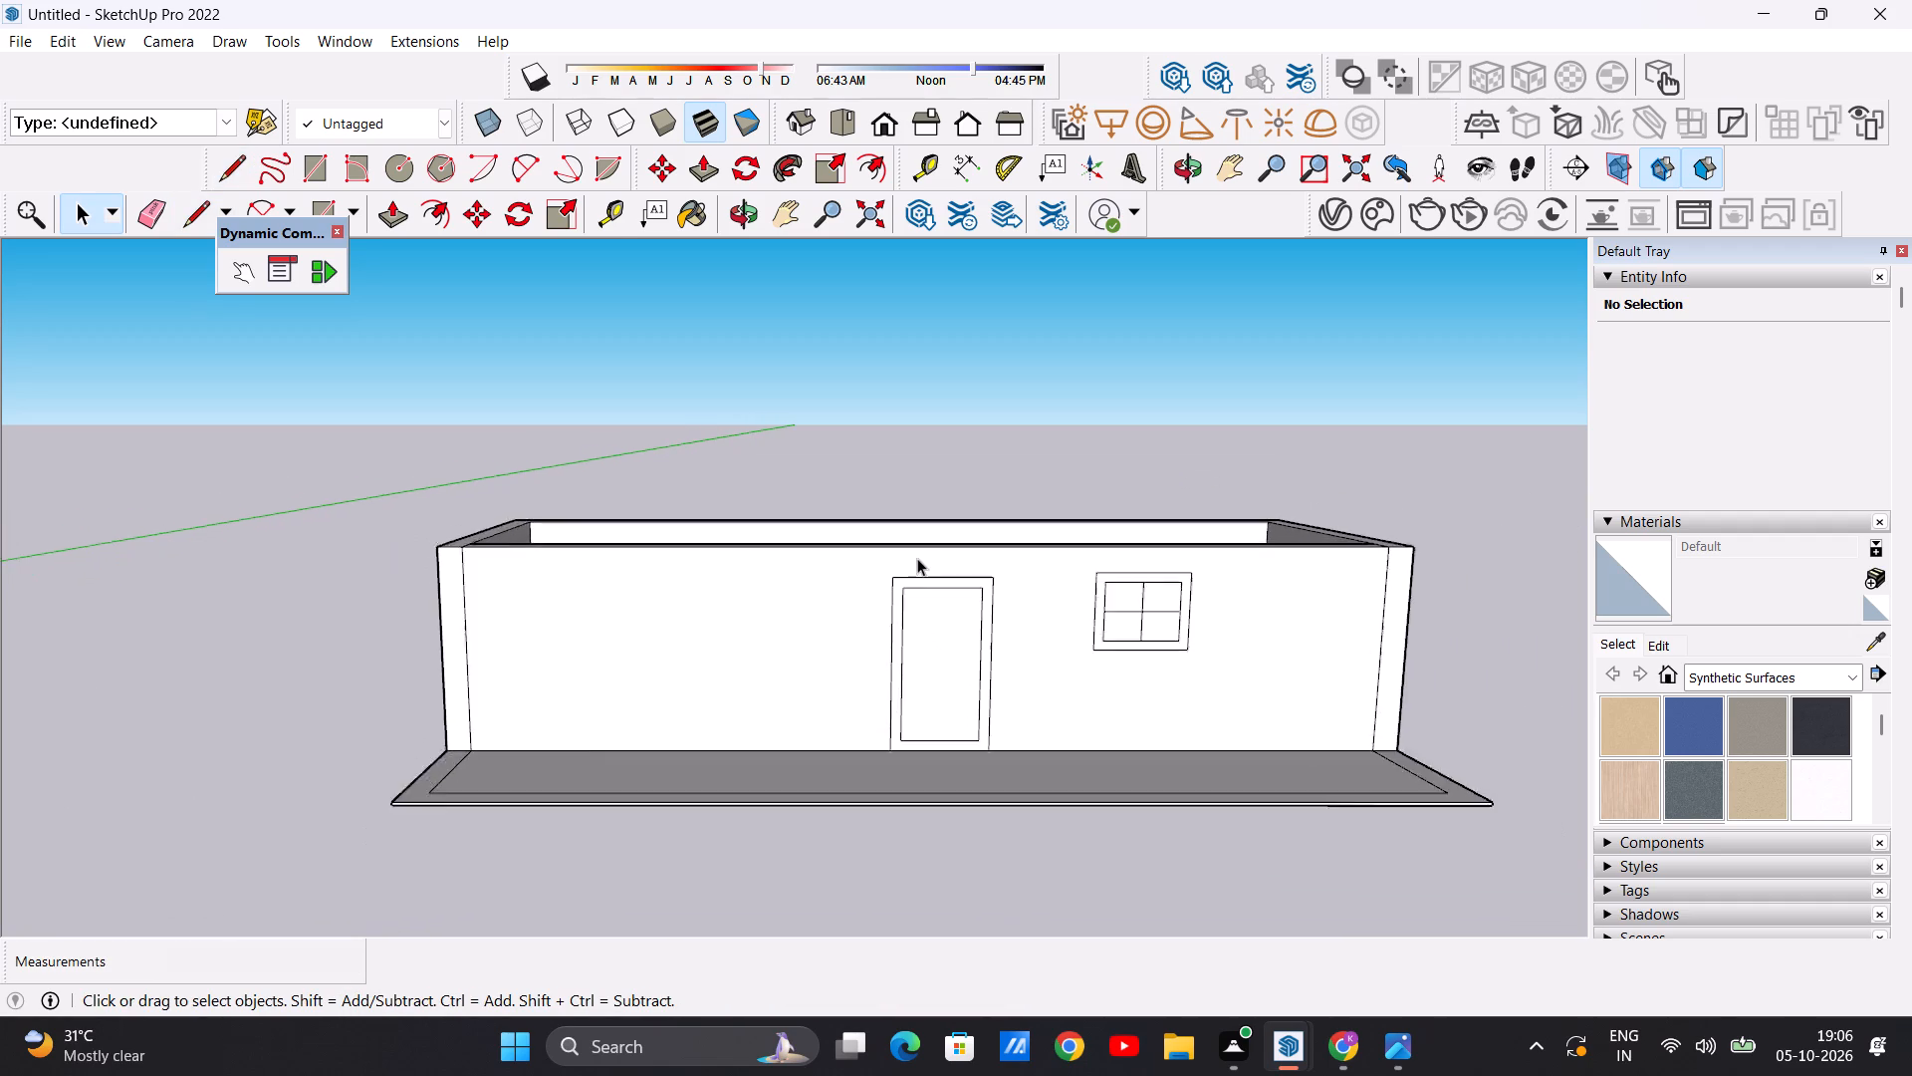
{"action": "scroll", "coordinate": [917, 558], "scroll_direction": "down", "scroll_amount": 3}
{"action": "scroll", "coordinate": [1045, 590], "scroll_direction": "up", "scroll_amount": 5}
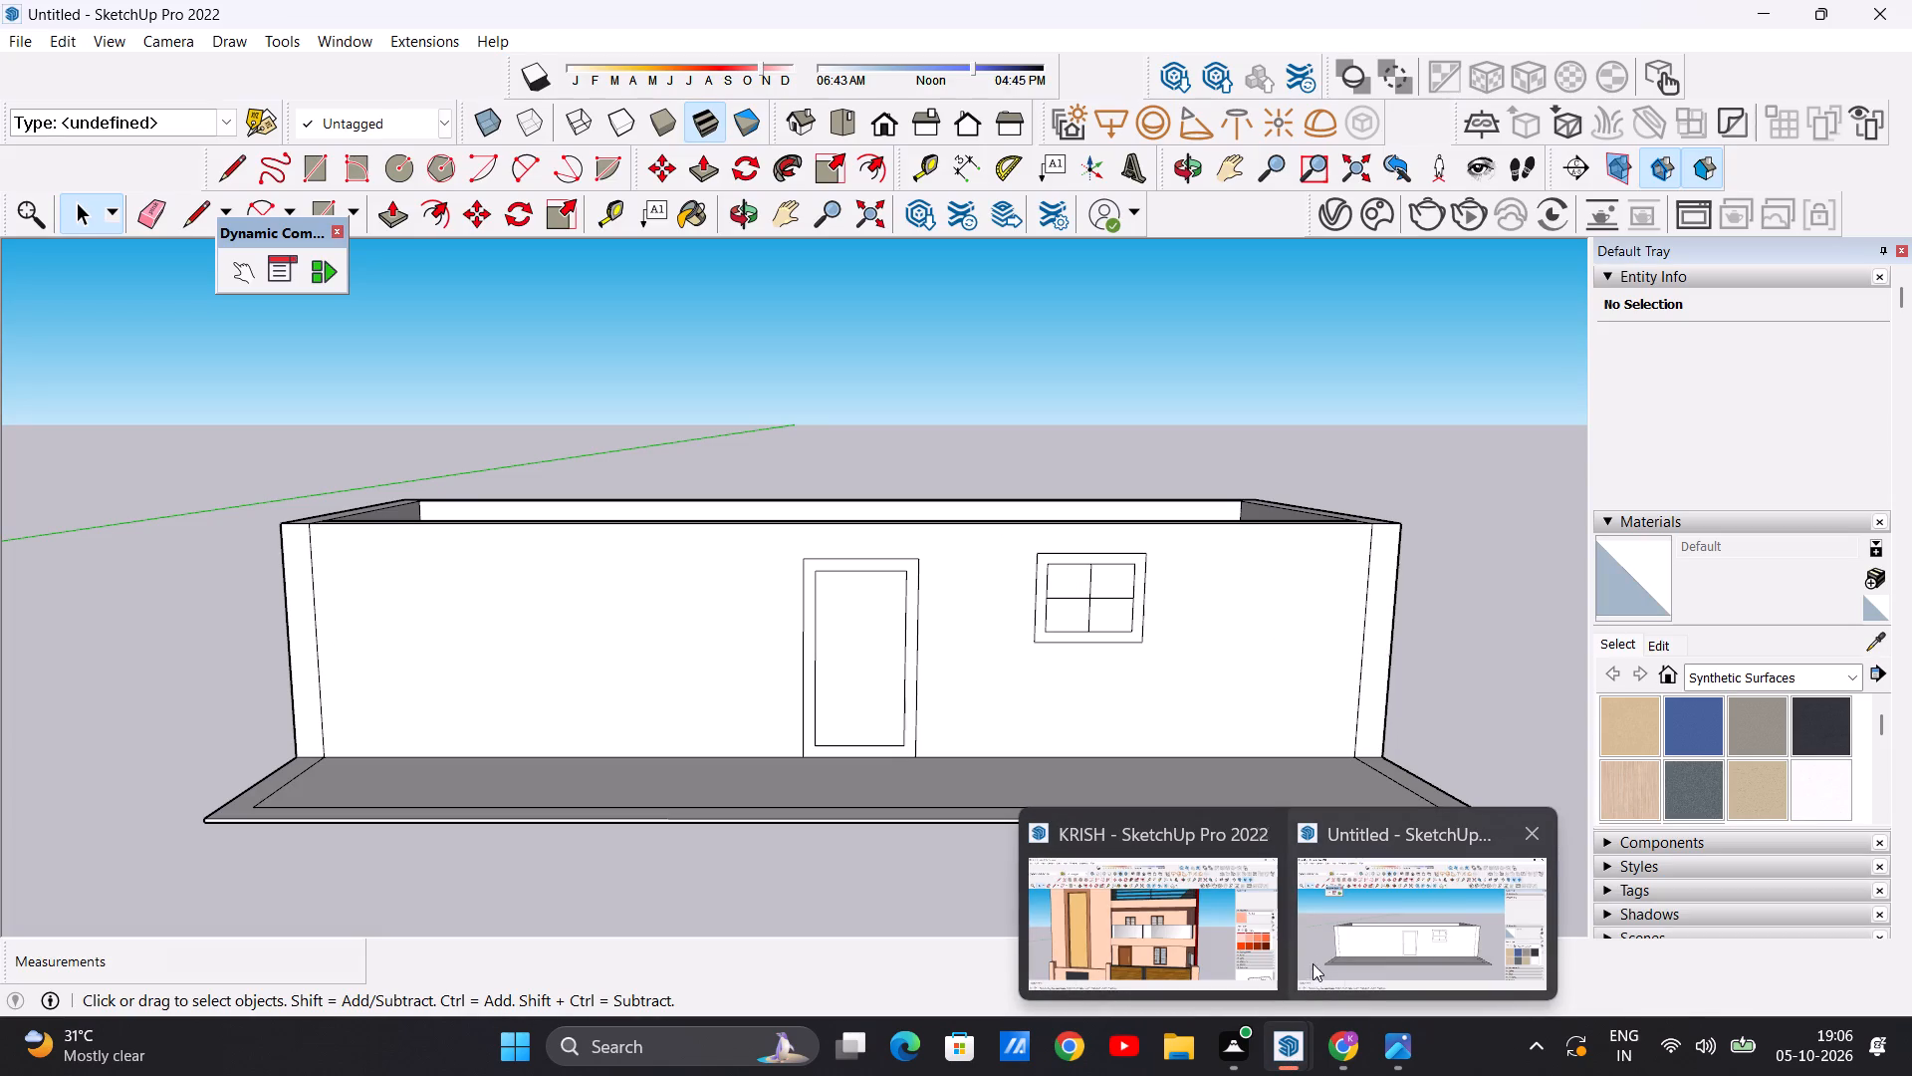
Close the other SketchUp window with the KRISH model and return to the untitled building model.
{"action": "left_click", "coordinate": [1279, 830]}
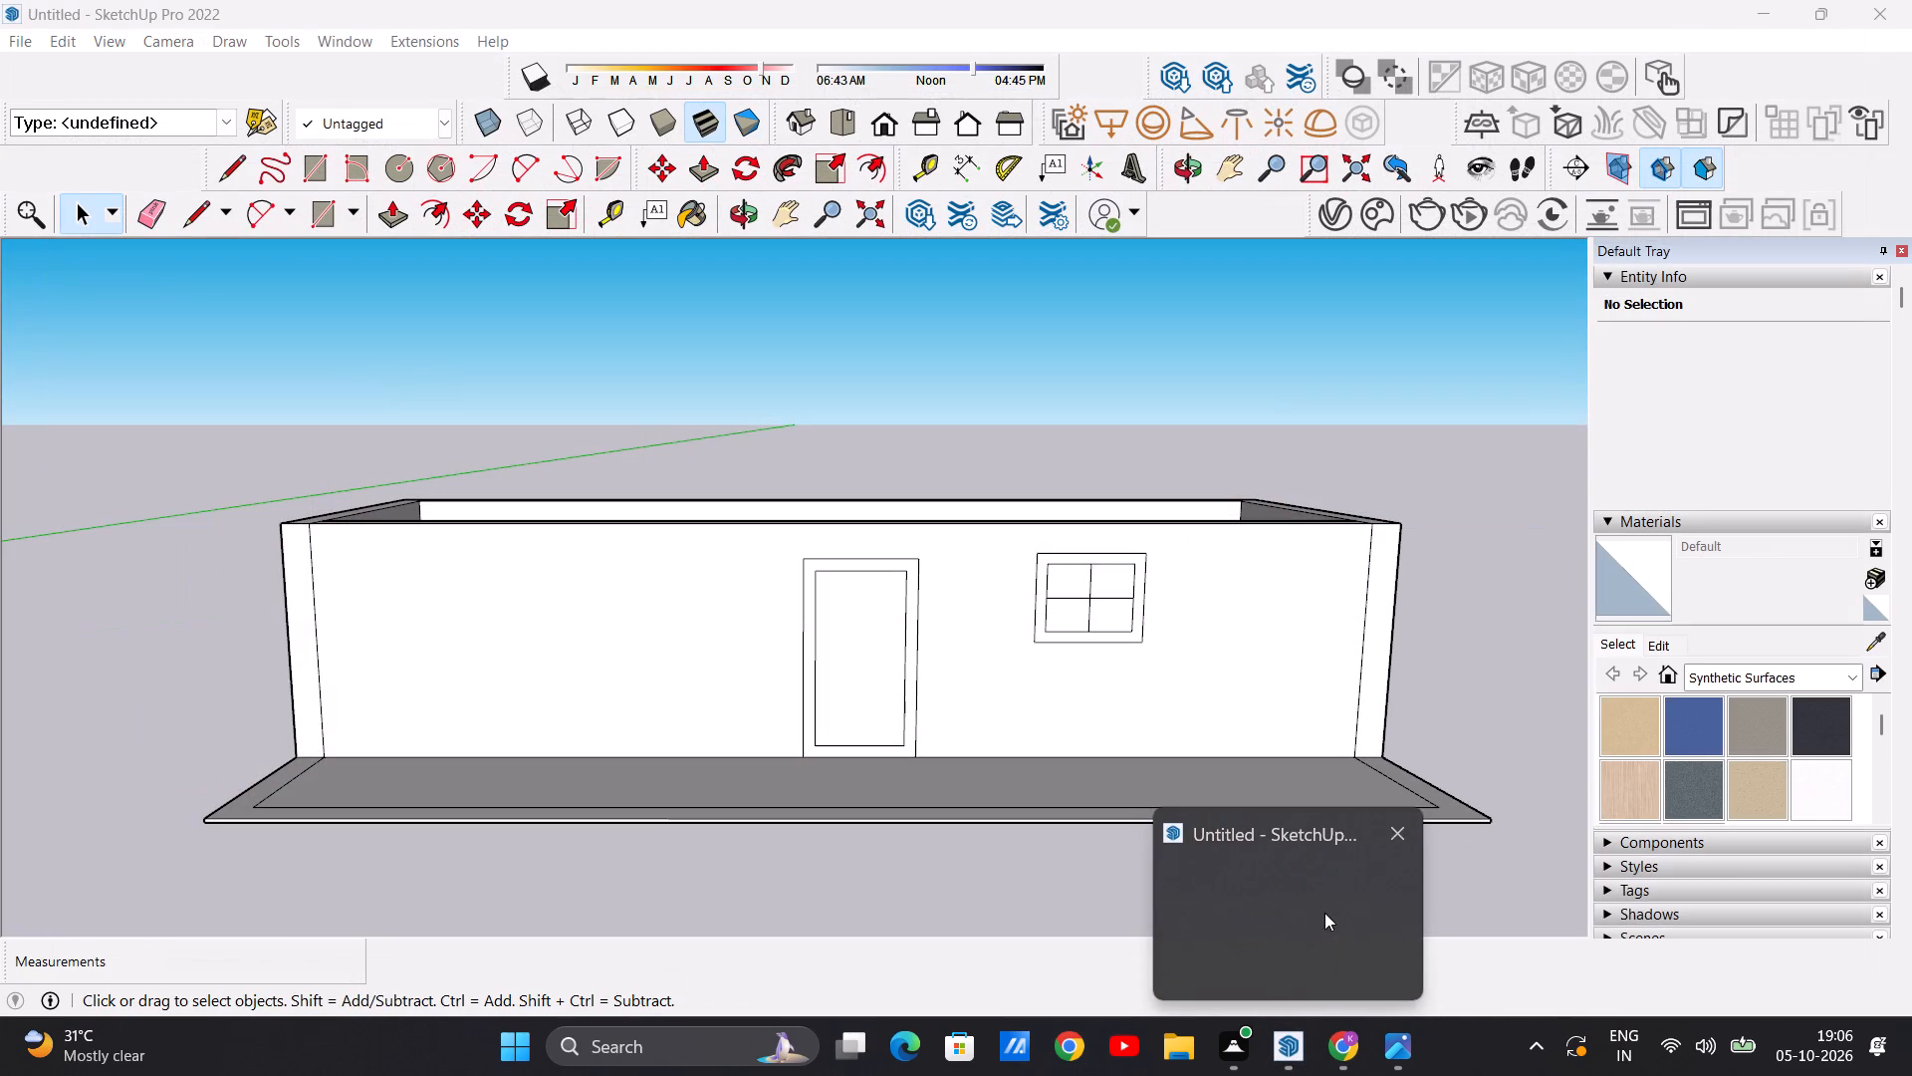
{"action": "left_click", "coordinate": [1174, 691]}
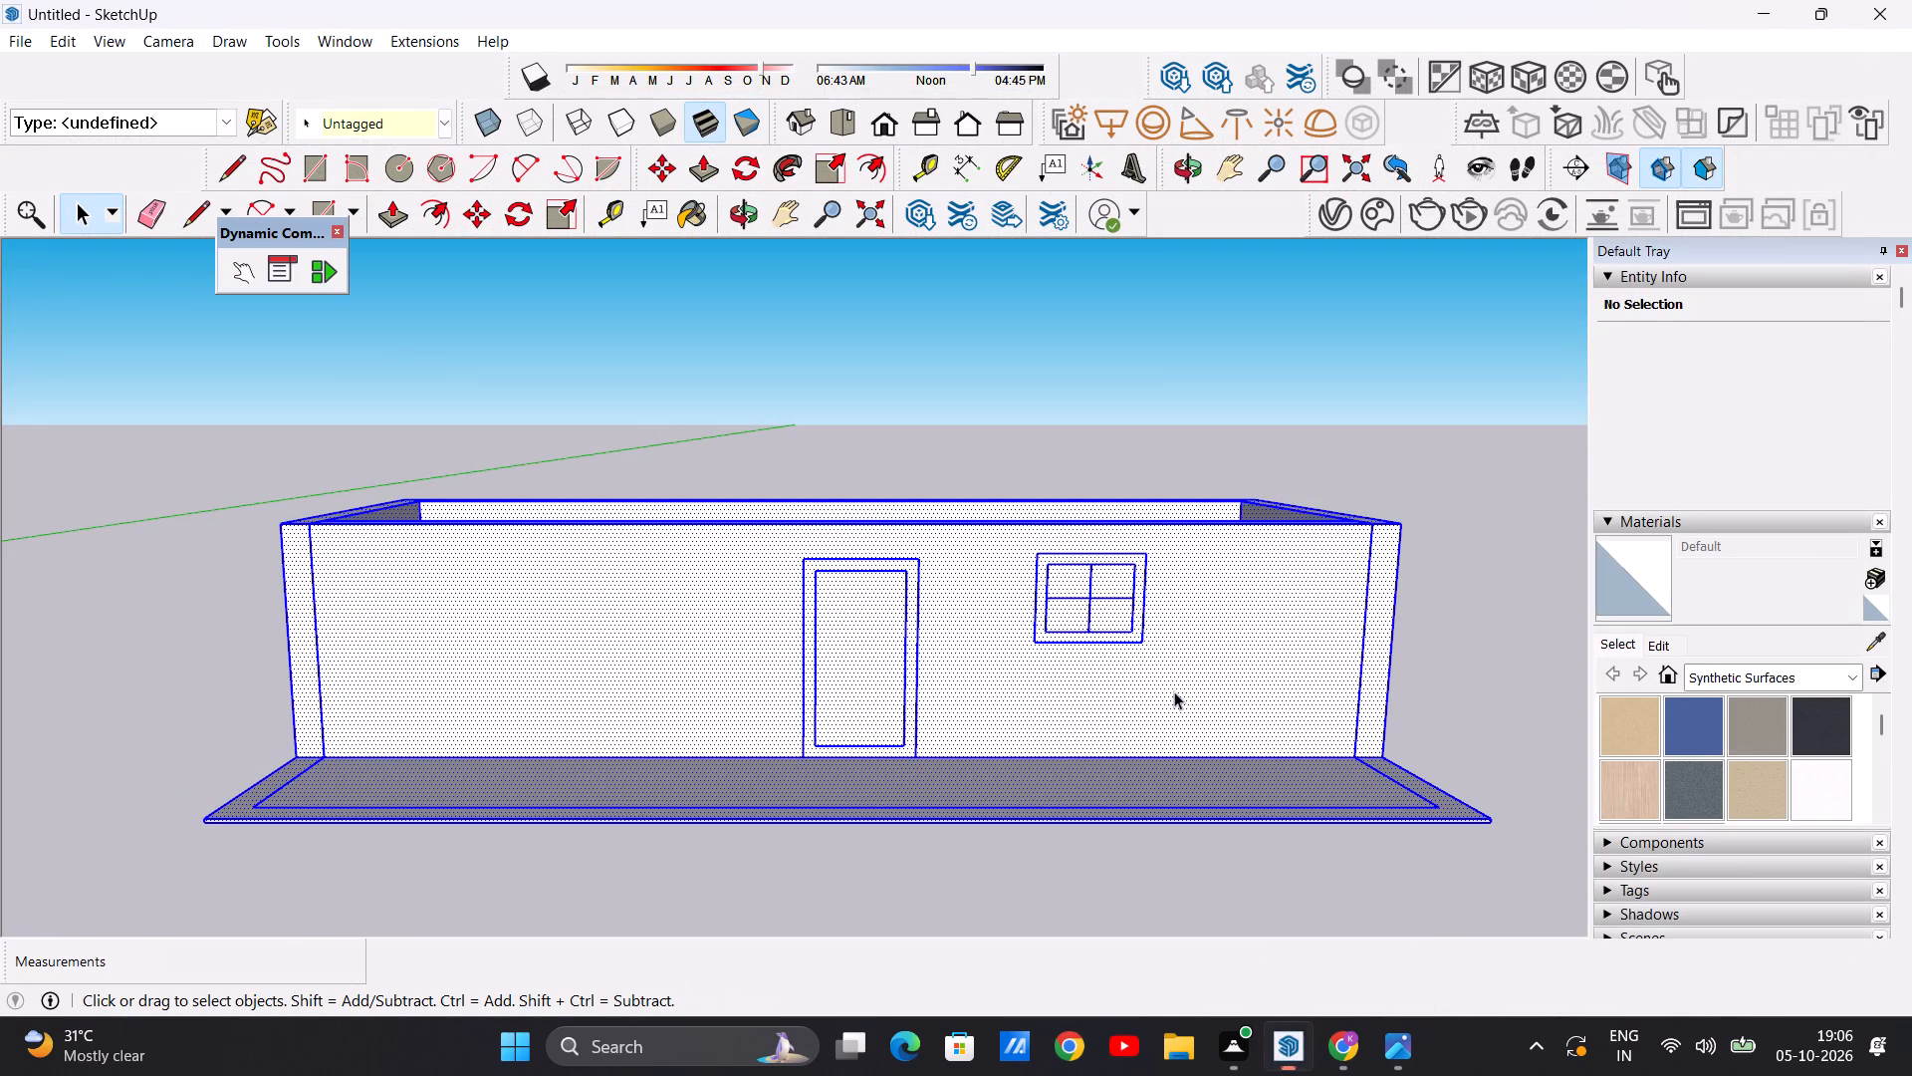
{"action": "left_click", "coordinate": [1447, 702]}
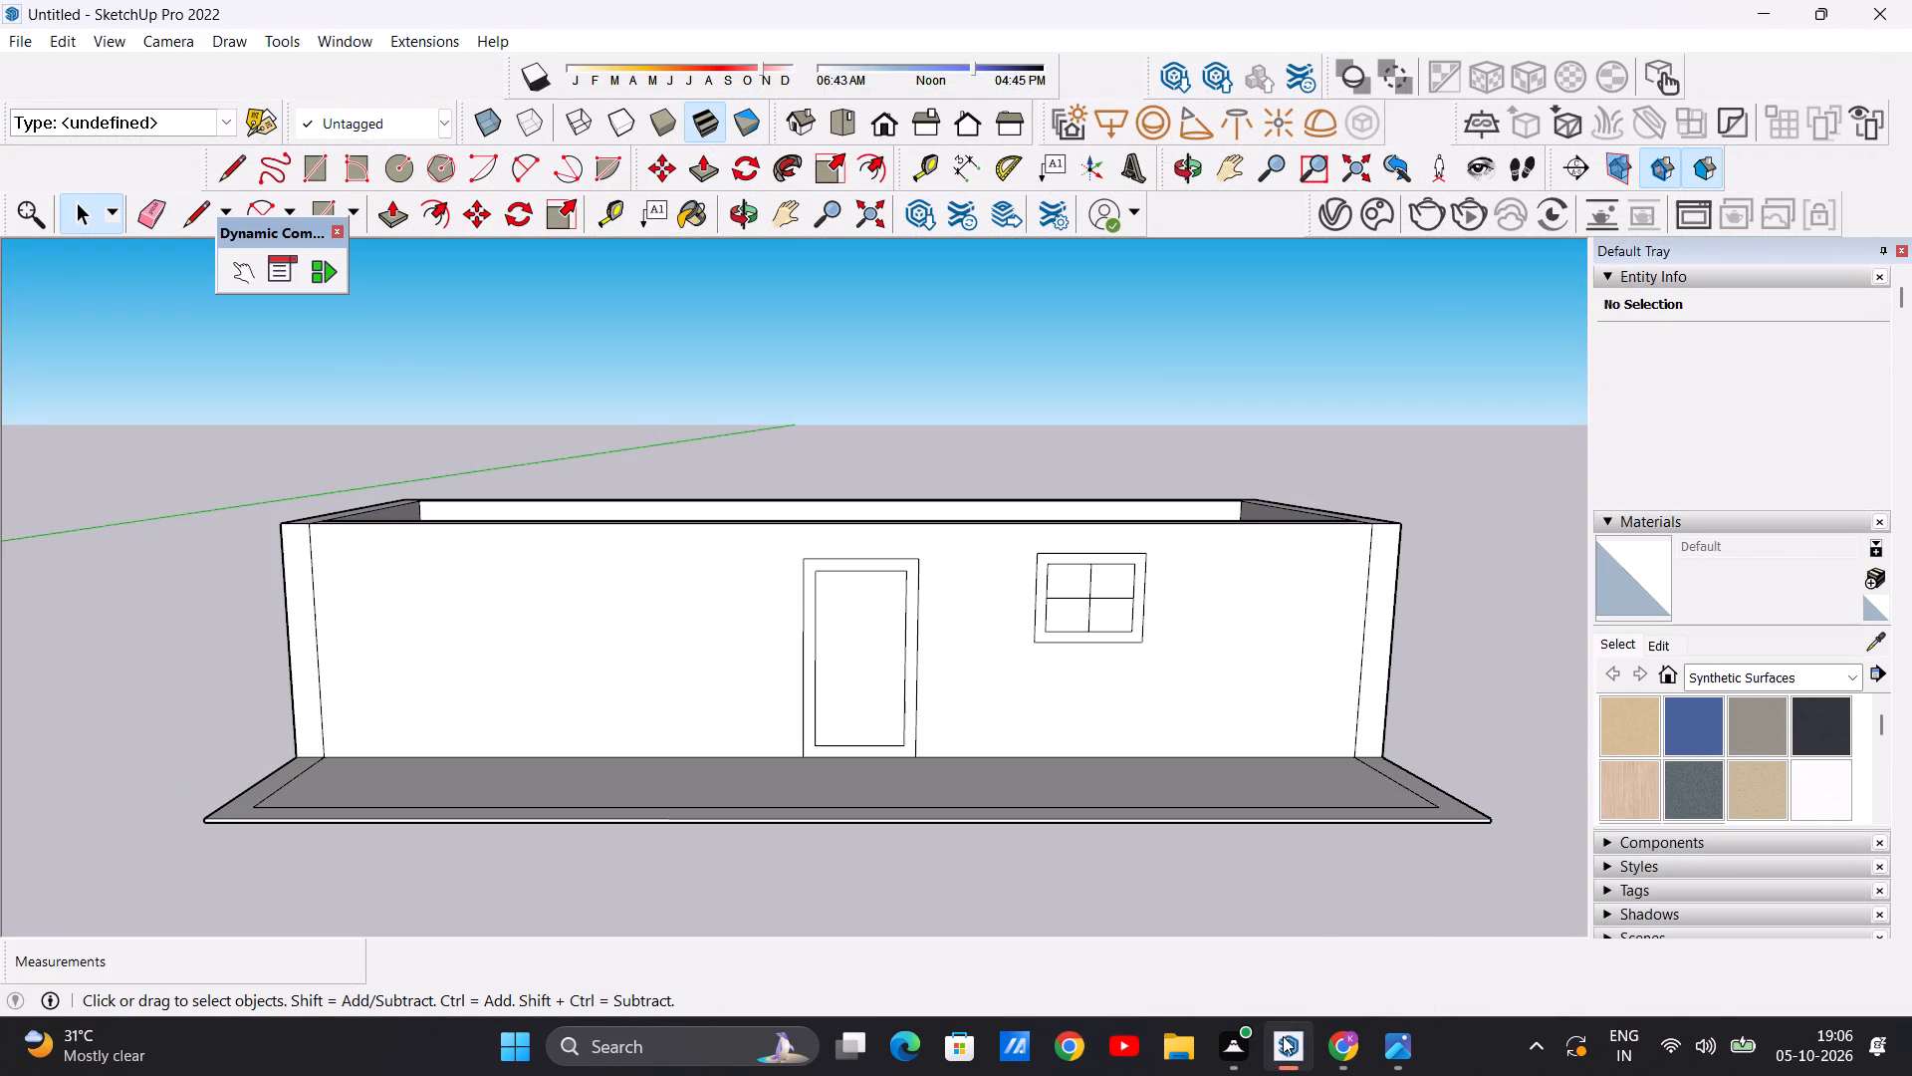
{"action": "left_click", "coordinate": [1281, 939]}
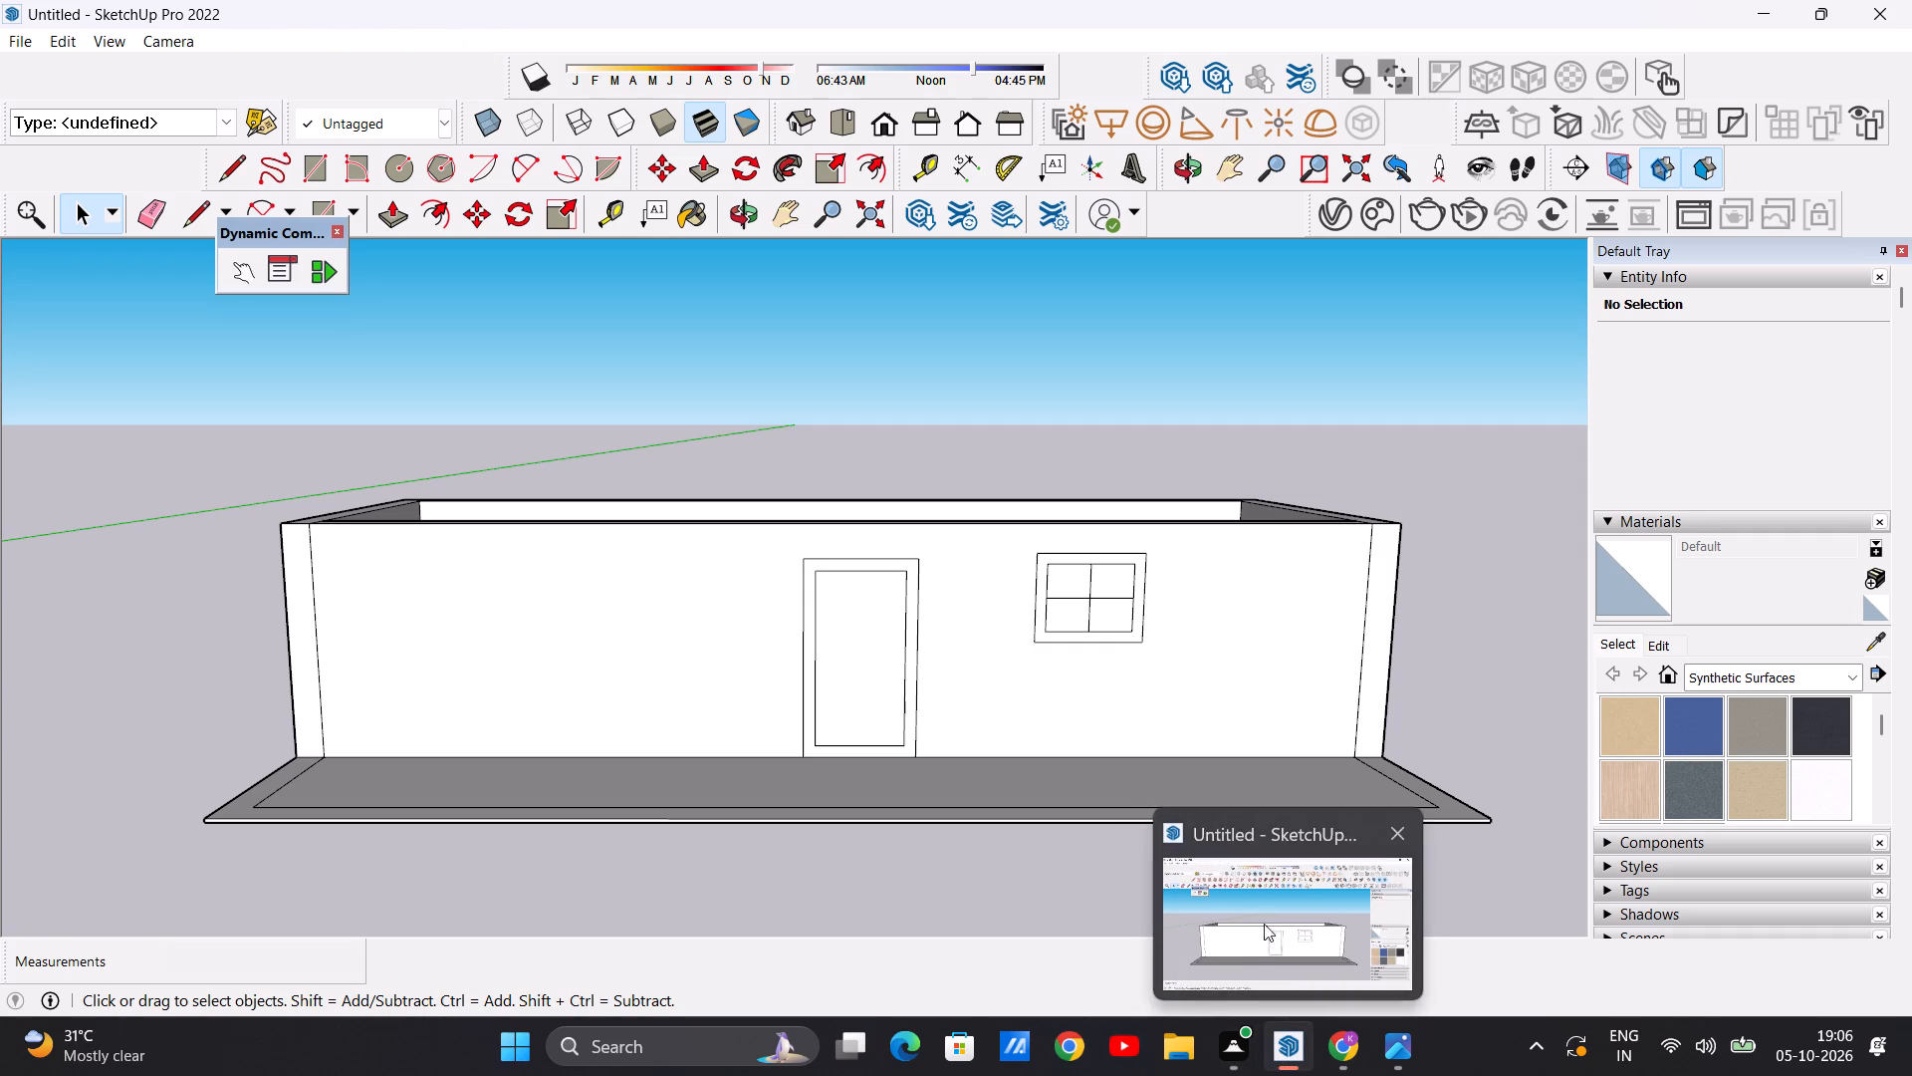
{"action": "left_click", "coordinate": [1264, 924]}
Examine the walls, door and window from above and from near and far viewpoints.
{"action": "scroll", "coordinate": [897, 437], "scroll_direction": "down", "scroll_amount": 5}
{"action": "scroll", "coordinate": [957, 538], "scroll_direction": "up", "scroll_amount": 7}
{"action": "scroll", "coordinate": [936, 549], "scroll_direction": "down", "scroll_amount": 5}
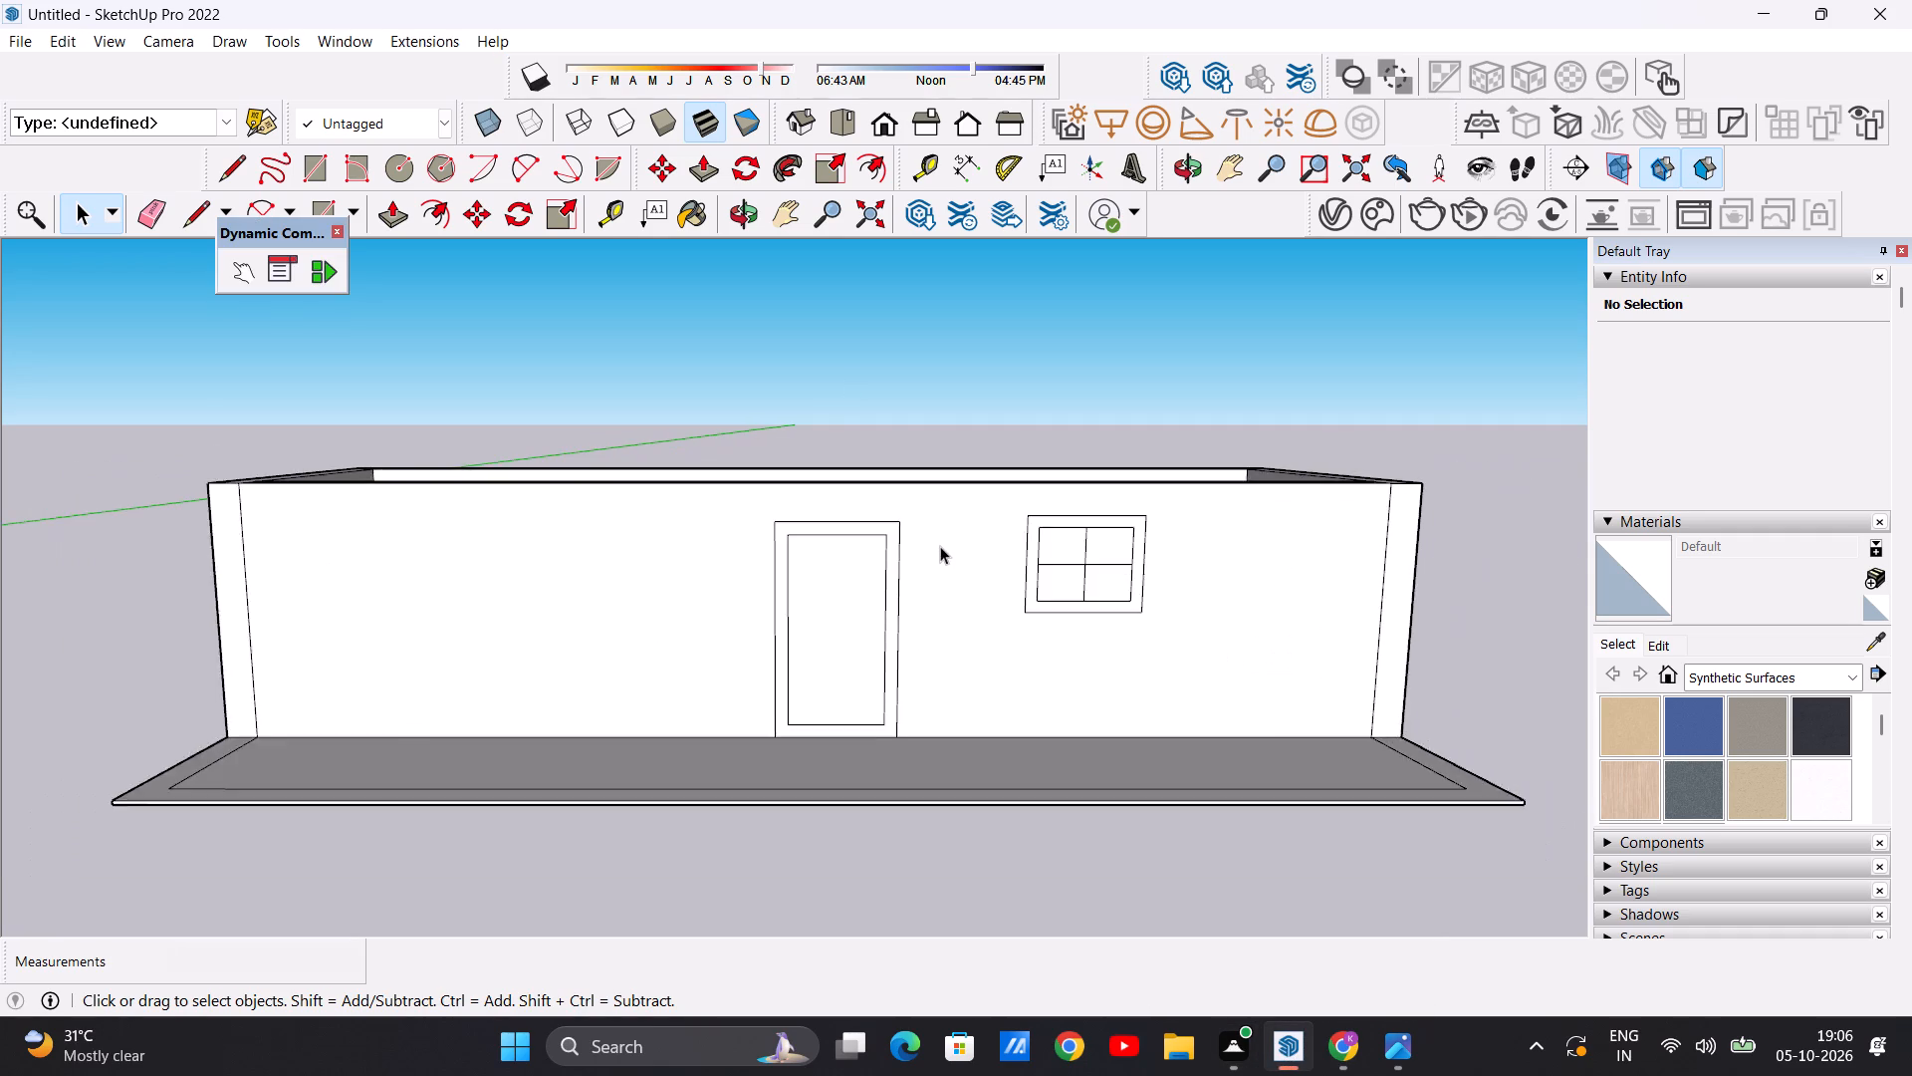
{"action": "scroll", "coordinate": [940, 546], "scroll_direction": "down", "scroll_amount": 2}
{"action": "middle_click_drag", "start_coordinate": [865, 535], "coordinate": [892, 745]}
{"action": "middle_click_drag", "start_coordinate": [764, 730], "coordinate": [758, 661]}
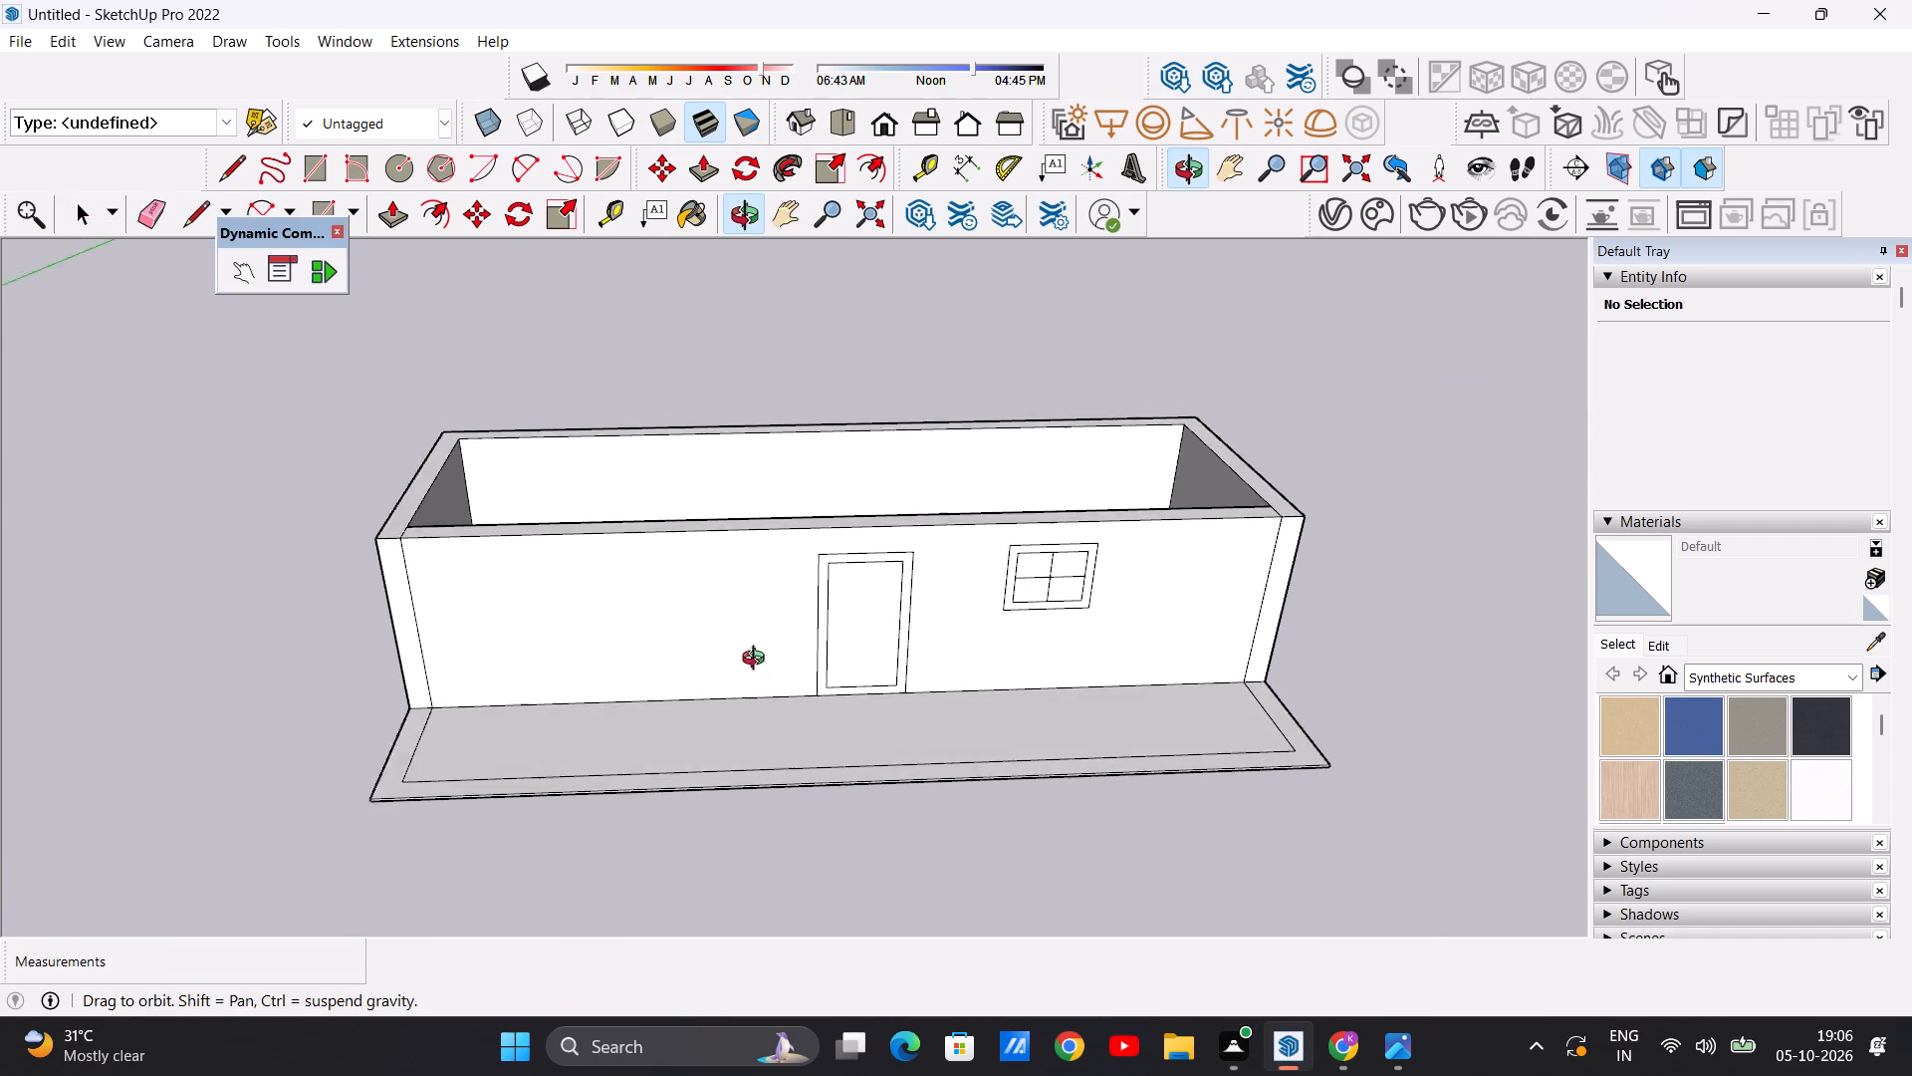
{"action": "middle_click_drag", "start_coordinate": [758, 661], "coordinate": [759, 575]}
{"action": "scroll", "coordinate": [675, 599], "scroll_direction": "up", "scroll_amount": 4}
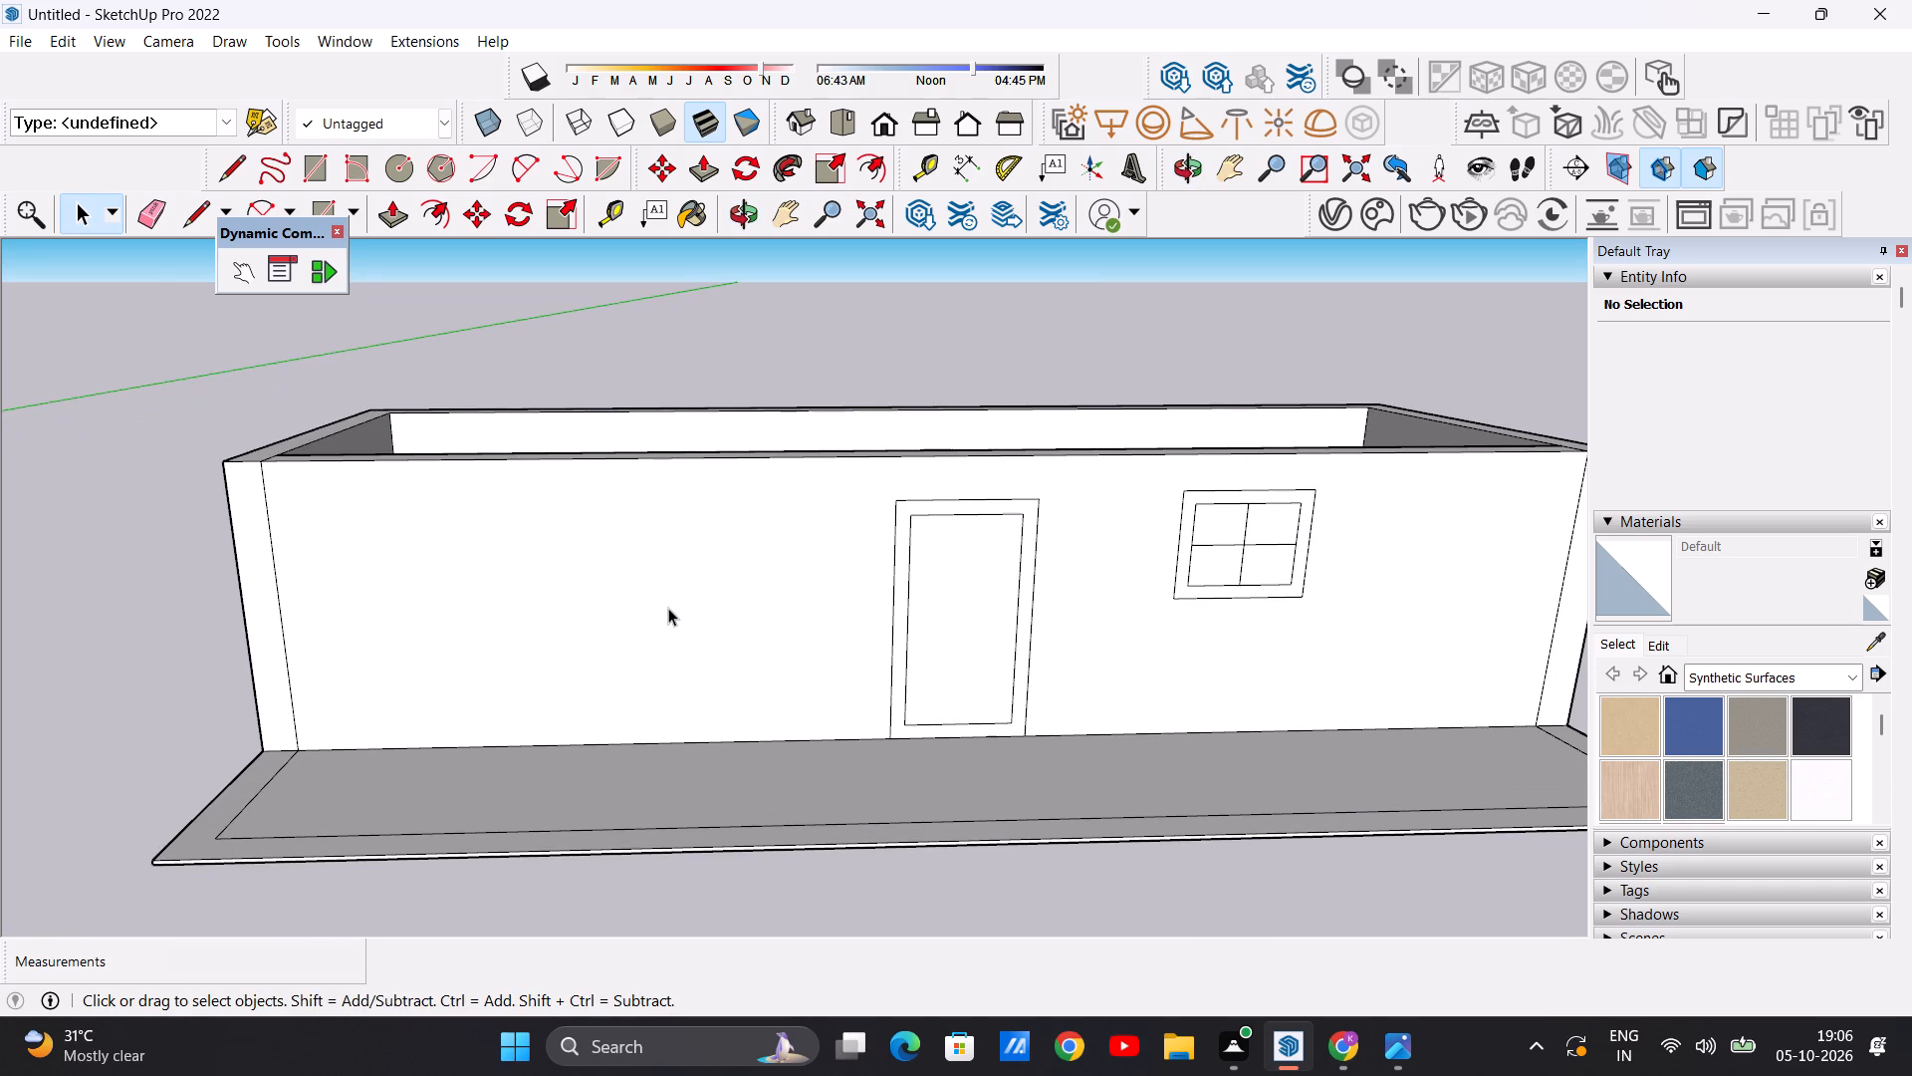
{"action": "scroll", "coordinate": [668, 608], "scroll_direction": "down", "scroll_amount": 8}
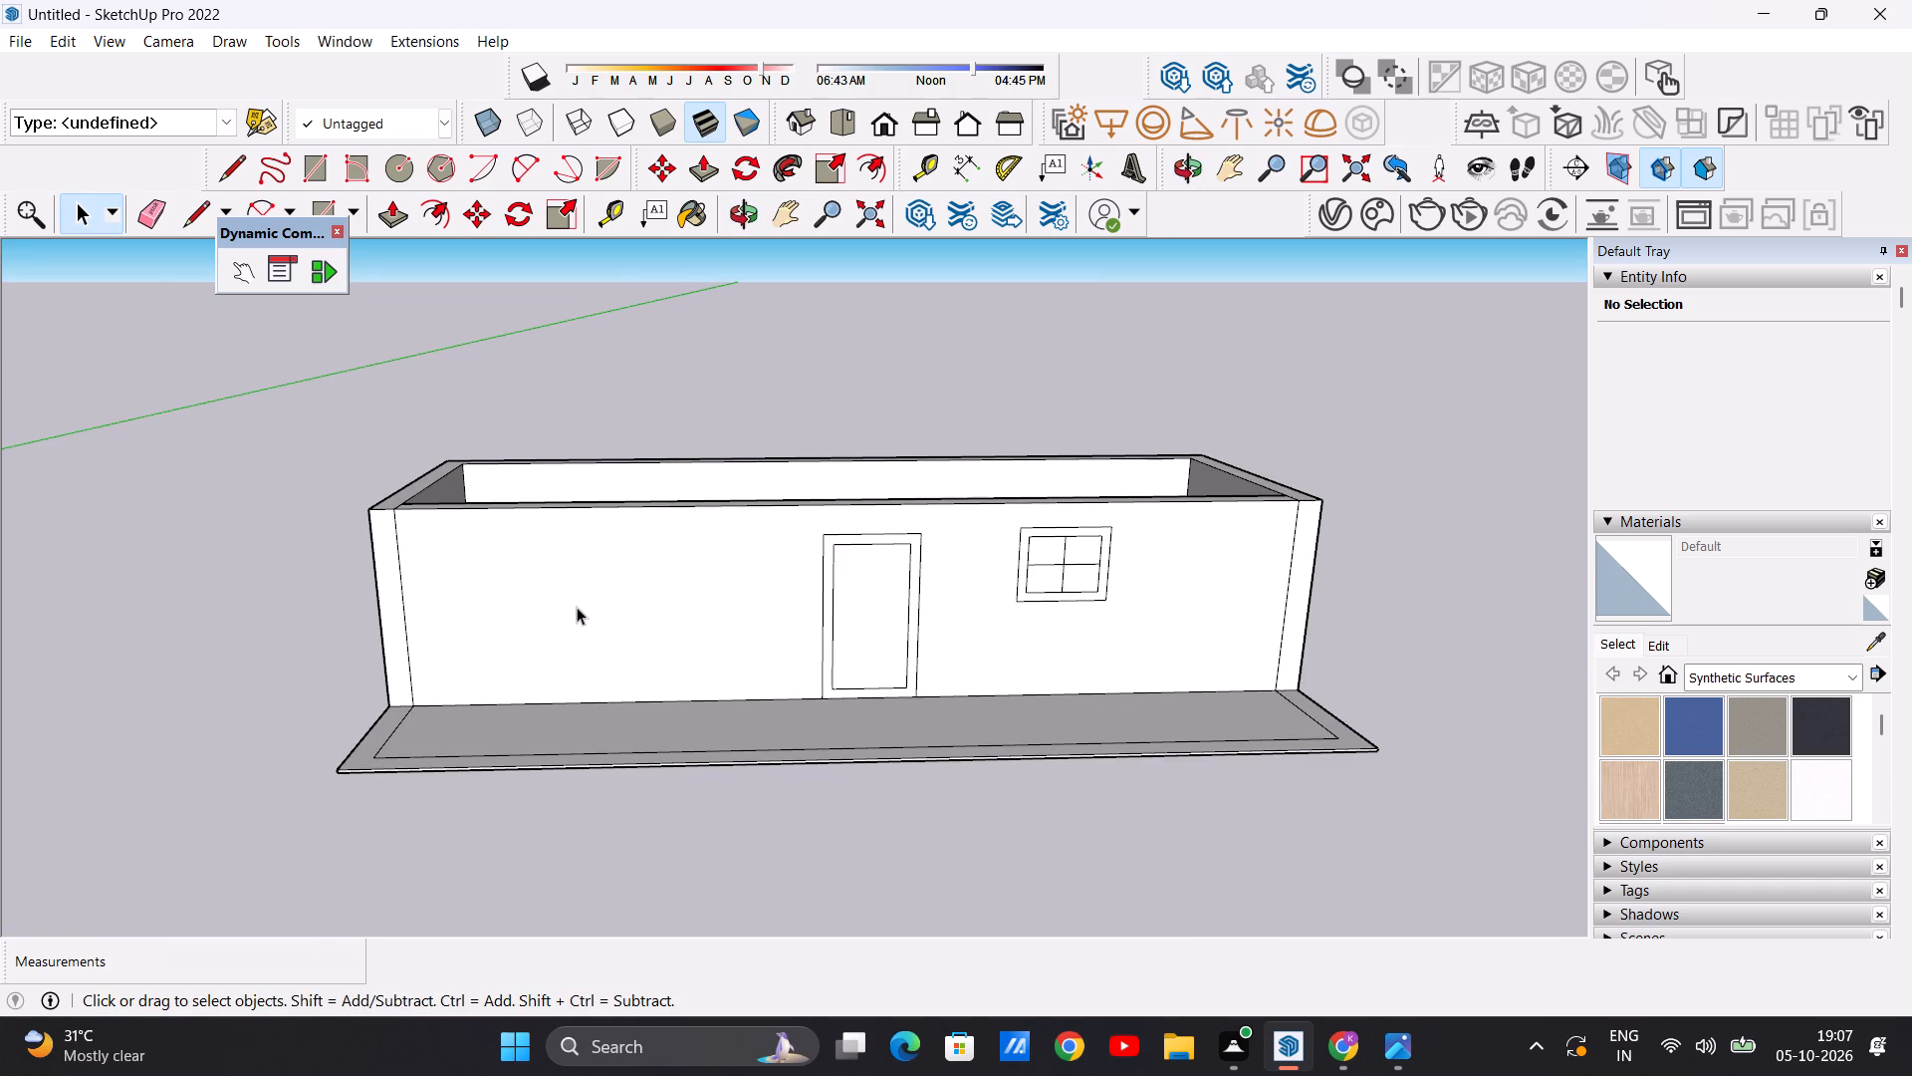
{"action": "scroll", "coordinate": [561, 601], "scroll_direction": "up", "scroll_amount": 4}
{"action": "middle_click", "coordinate": [564, 670]}
{"action": "scroll", "coordinate": [515, 598], "scroll_direction": "up", "scroll_amount": 1}
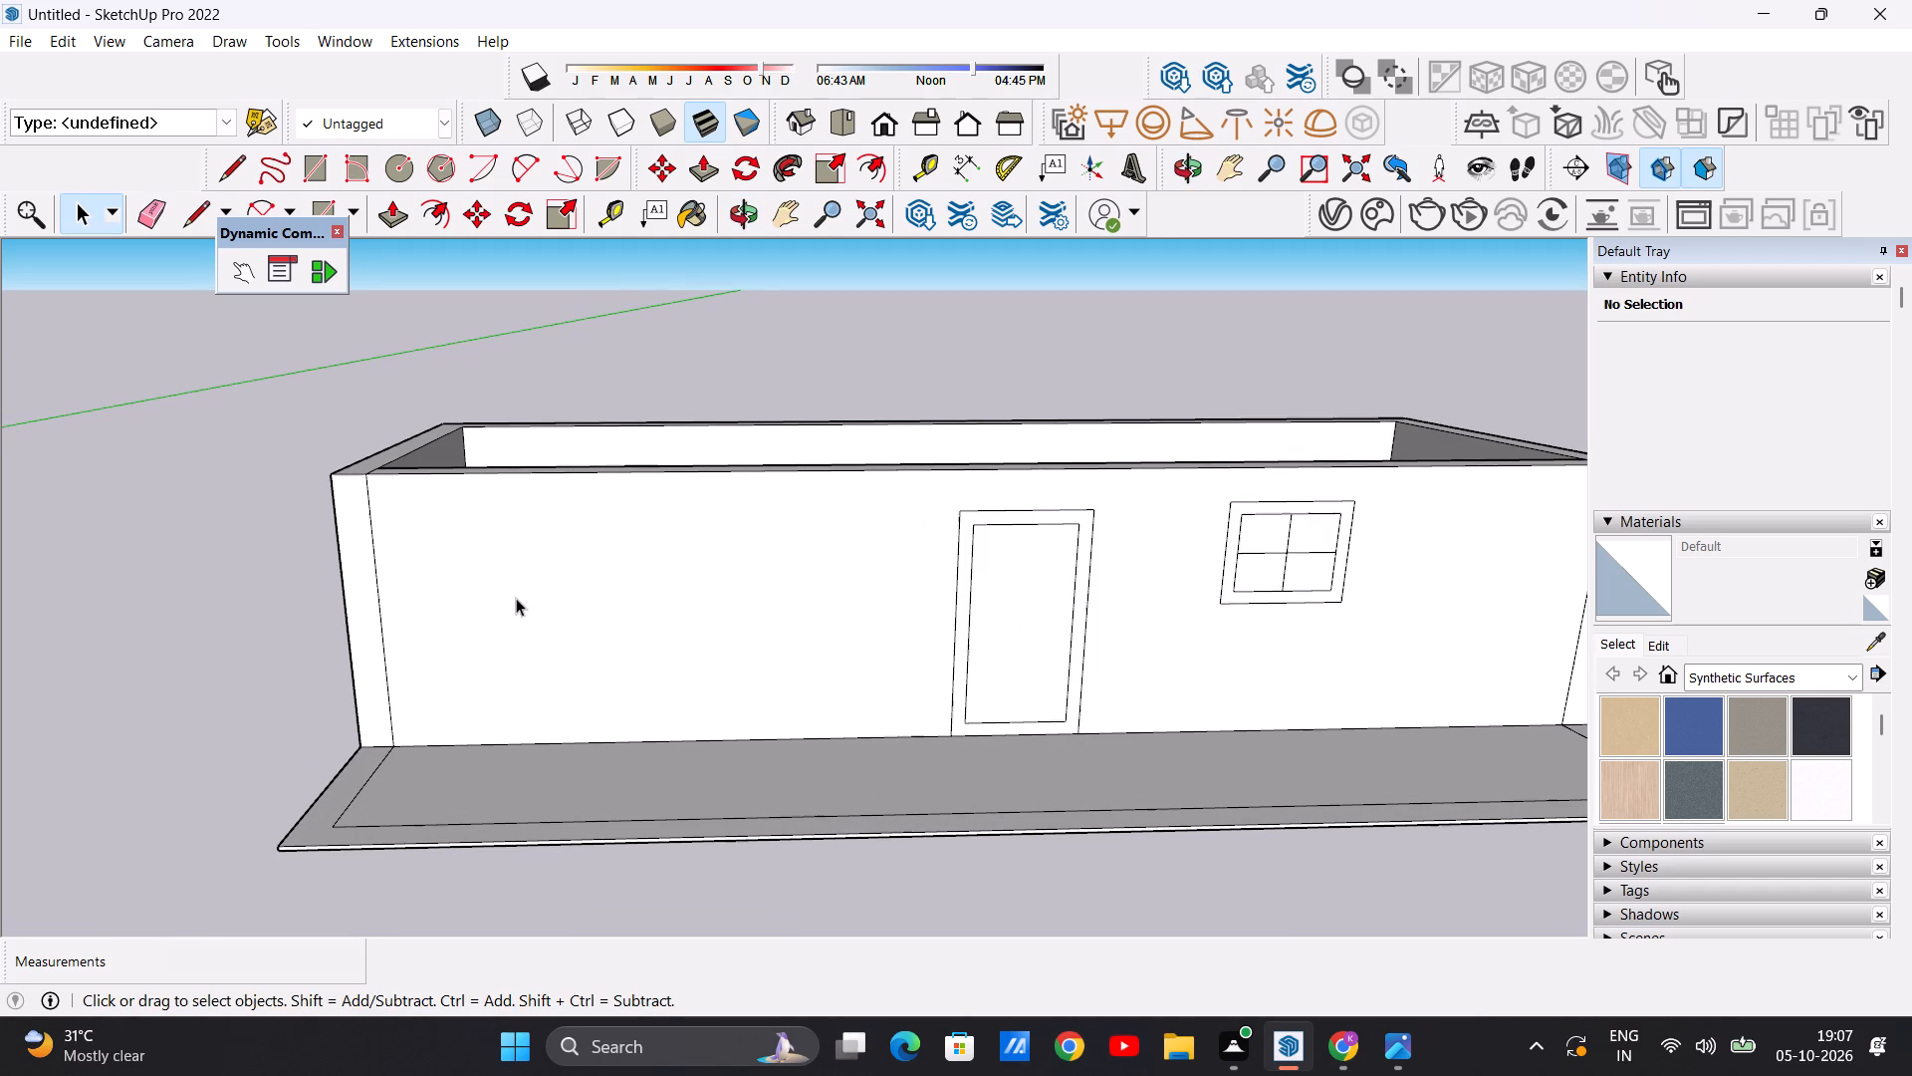
Draw a full-height vertical strip about 5' wide by 54' 7" tall on the front wall, left of the door.
{"action": "left_click", "coordinate": [311, 163]}
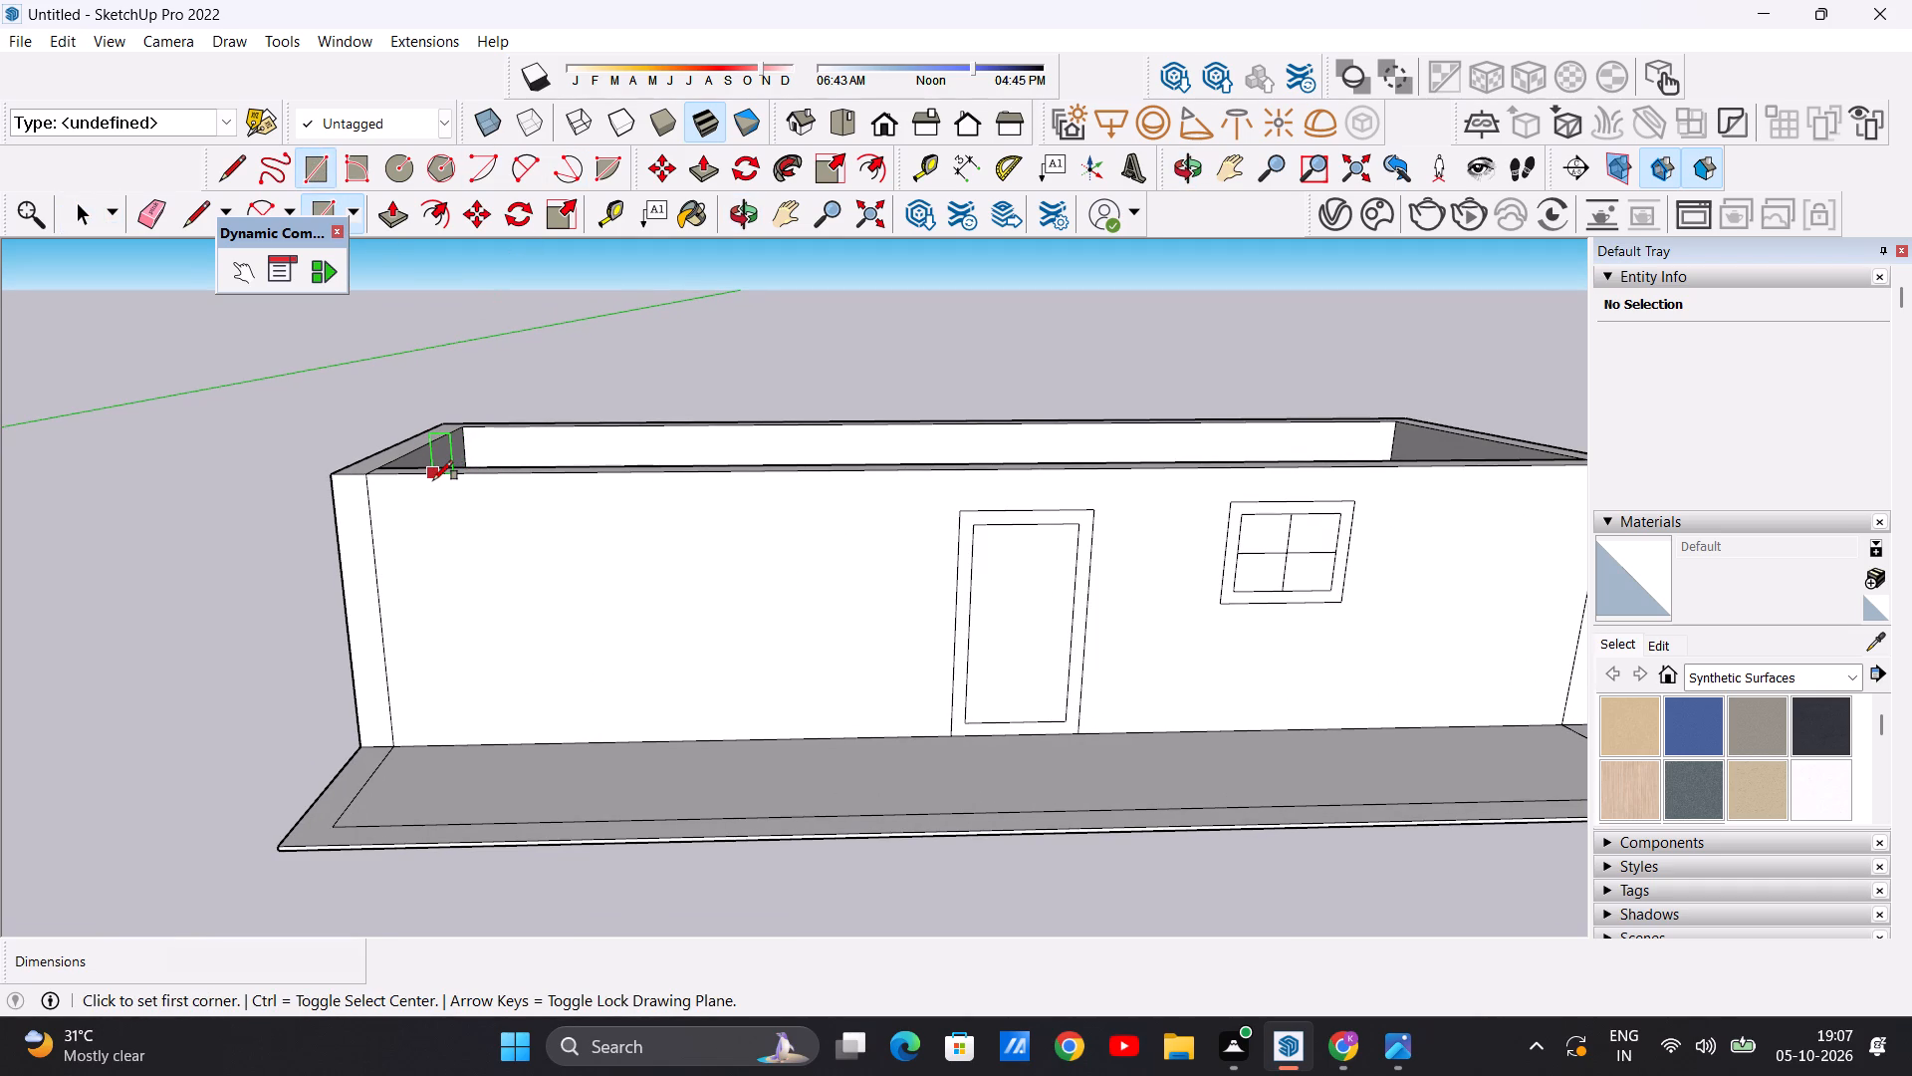
{"action": "left_click", "coordinate": [578, 475]}
{"action": "left_click", "coordinate": [607, 475]}
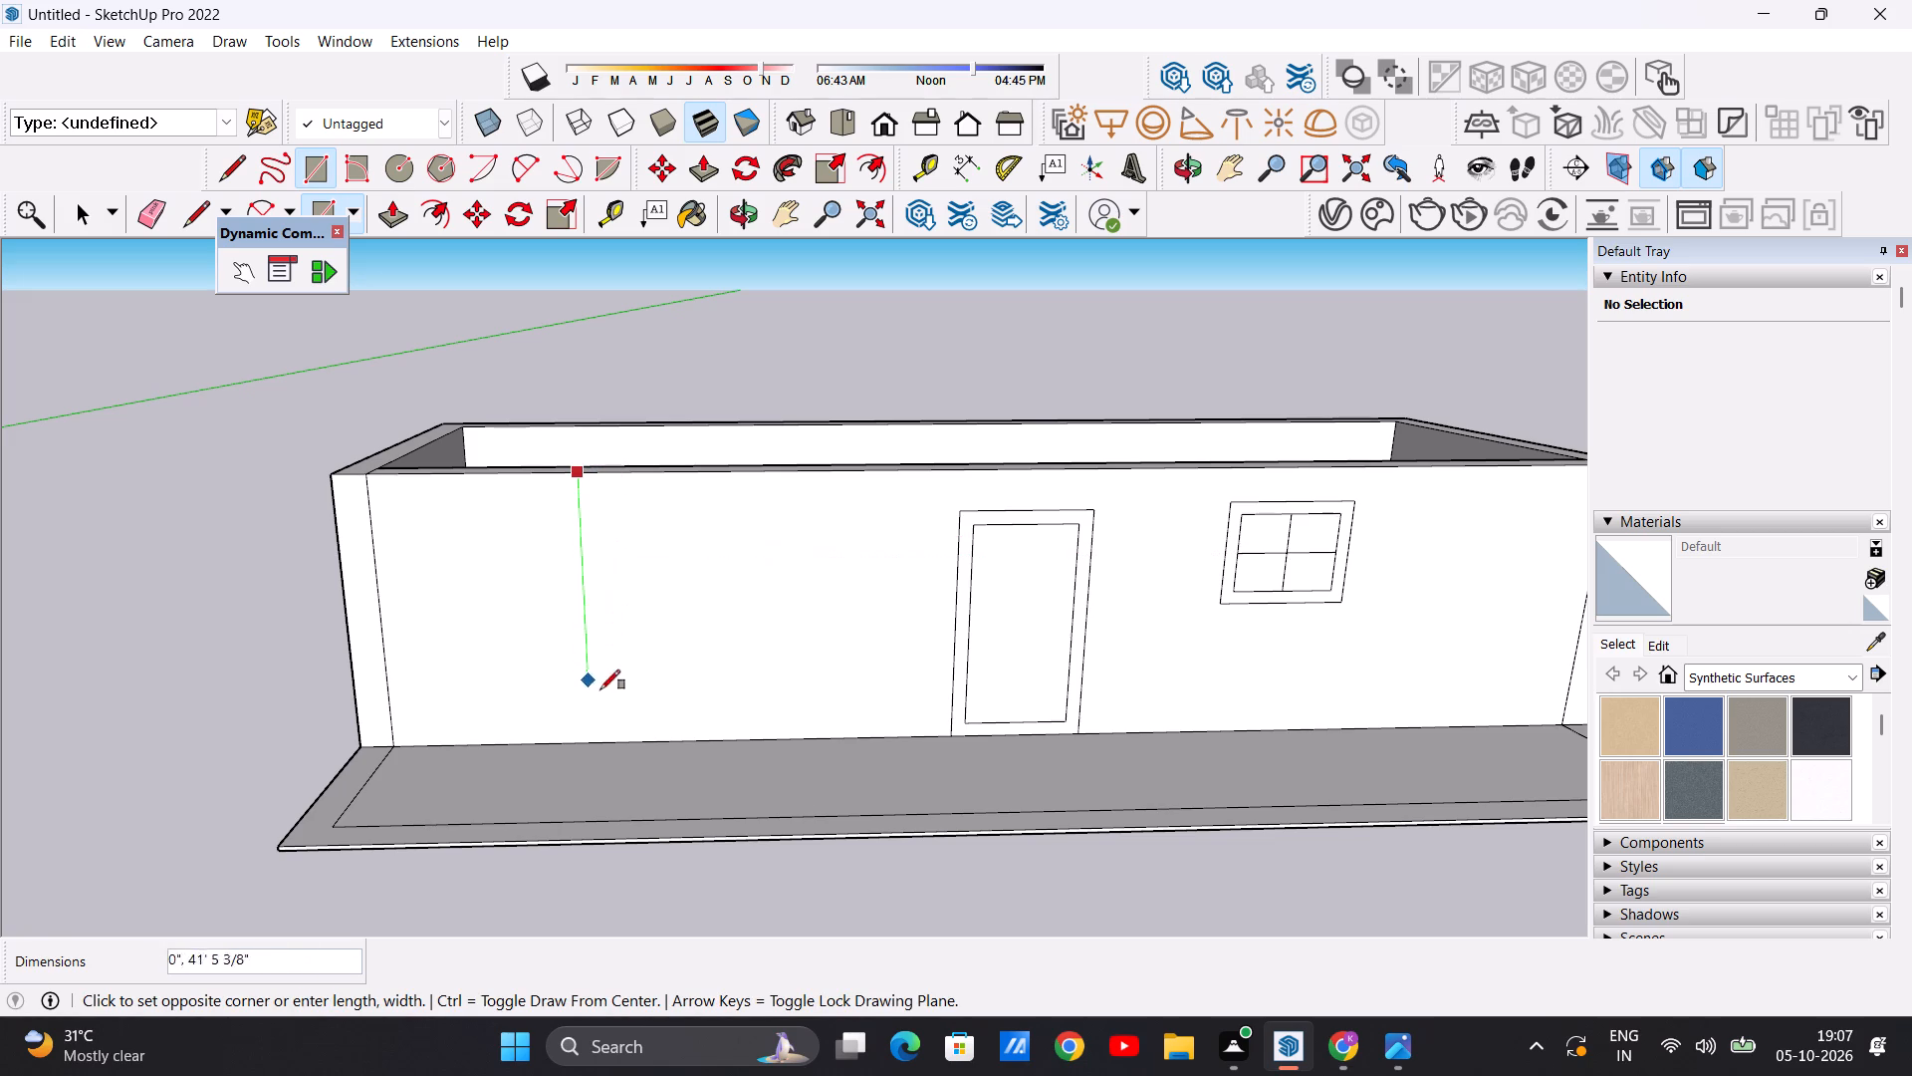
{"action": "left_click", "coordinate": [618, 737]}
{"action": "key", "text": "space"}
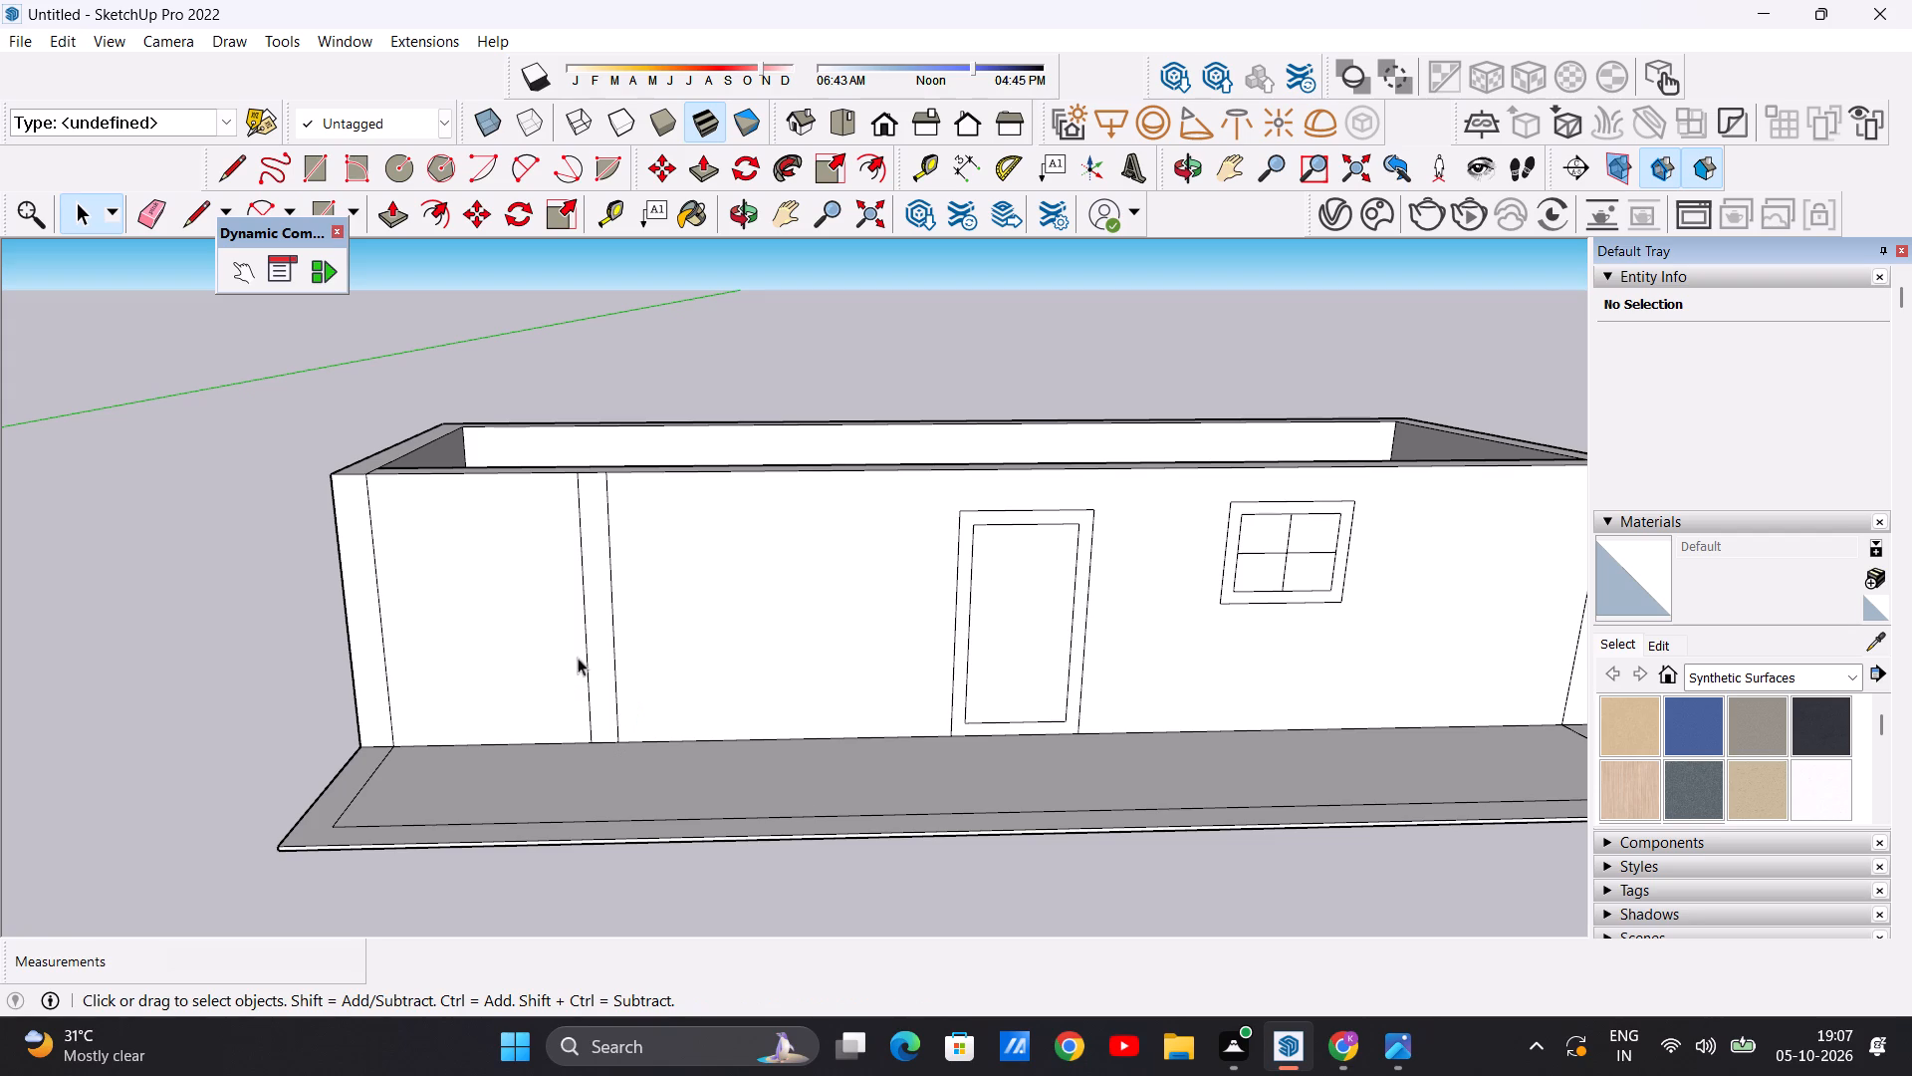
Copy the vertical strip three times along the front wall towards the door, spaced about 8' 9" apart.
{"action": "double_click", "coordinate": [597, 658]}
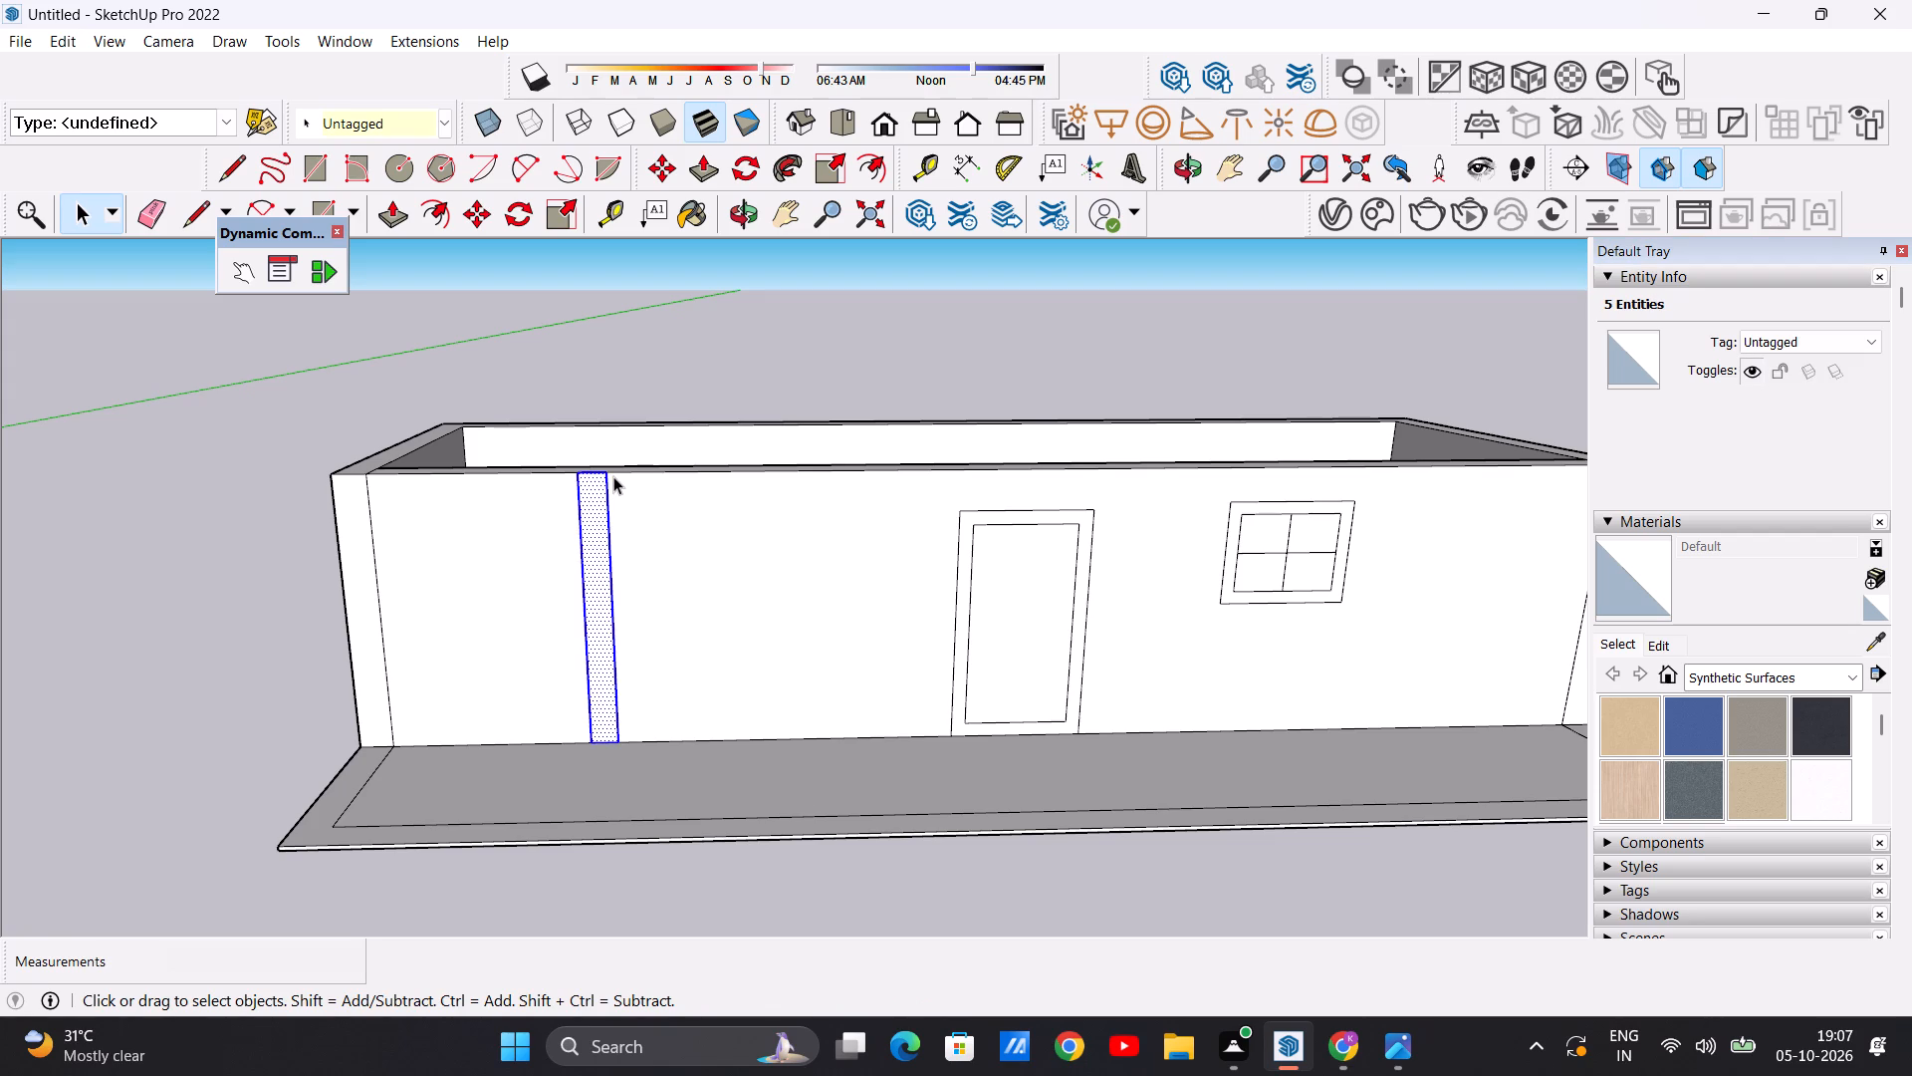
{"action": "key", "text": "m"}
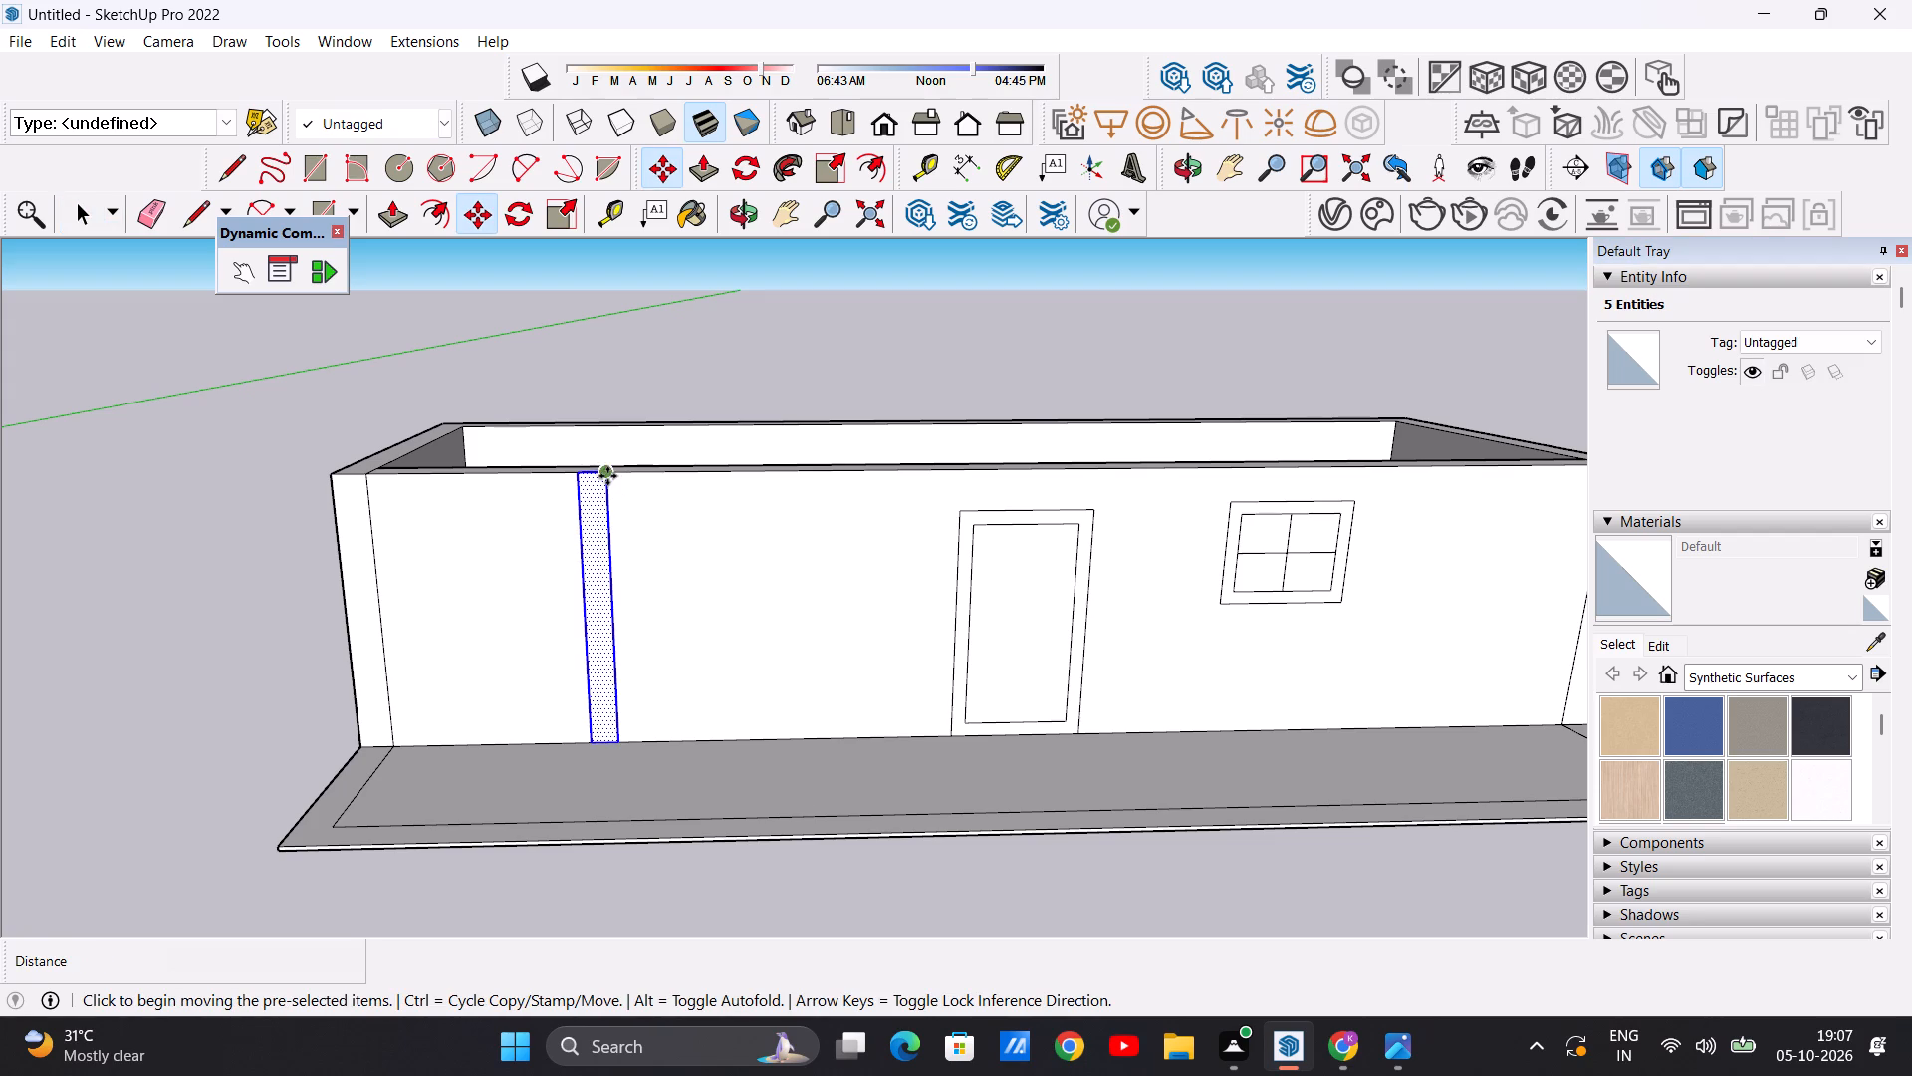
{"action": "left_click", "coordinate": [609, 468]}
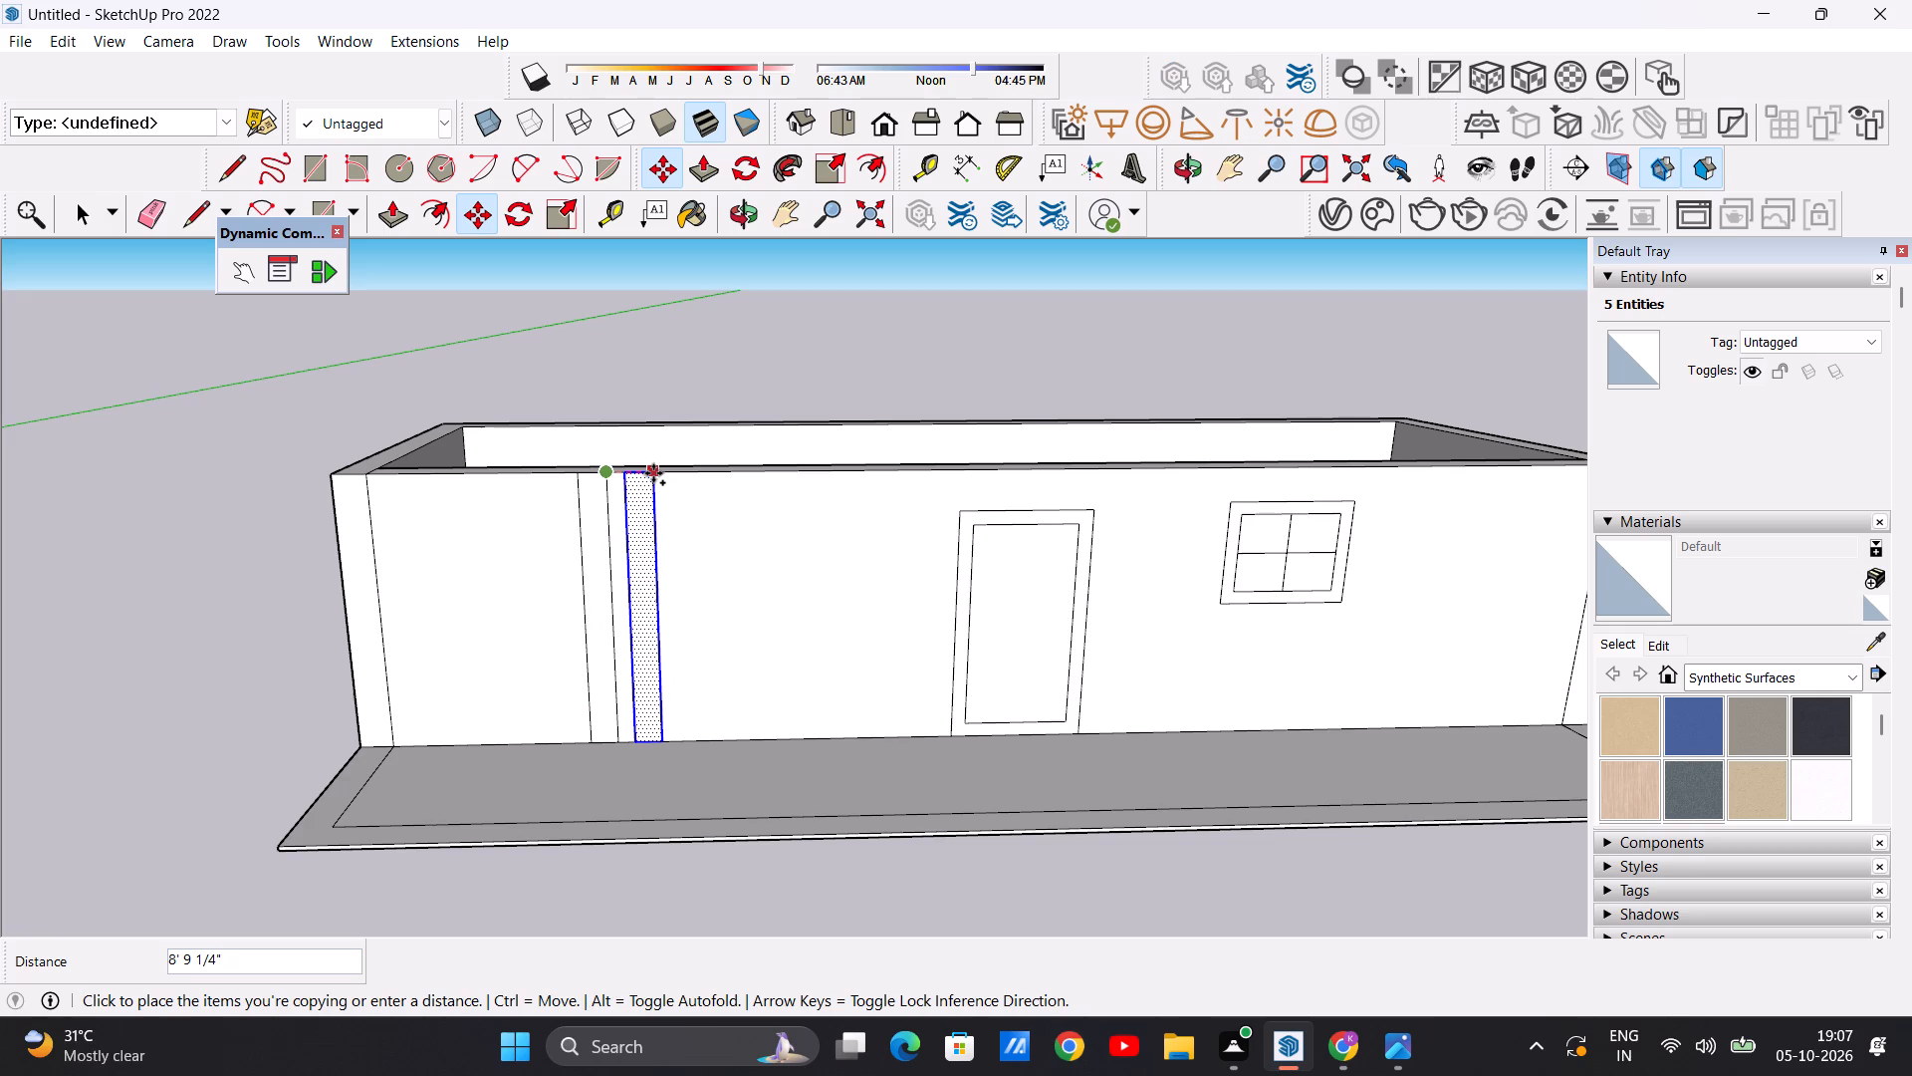
{"action": "left_click", "coordinate": [653, 473]}
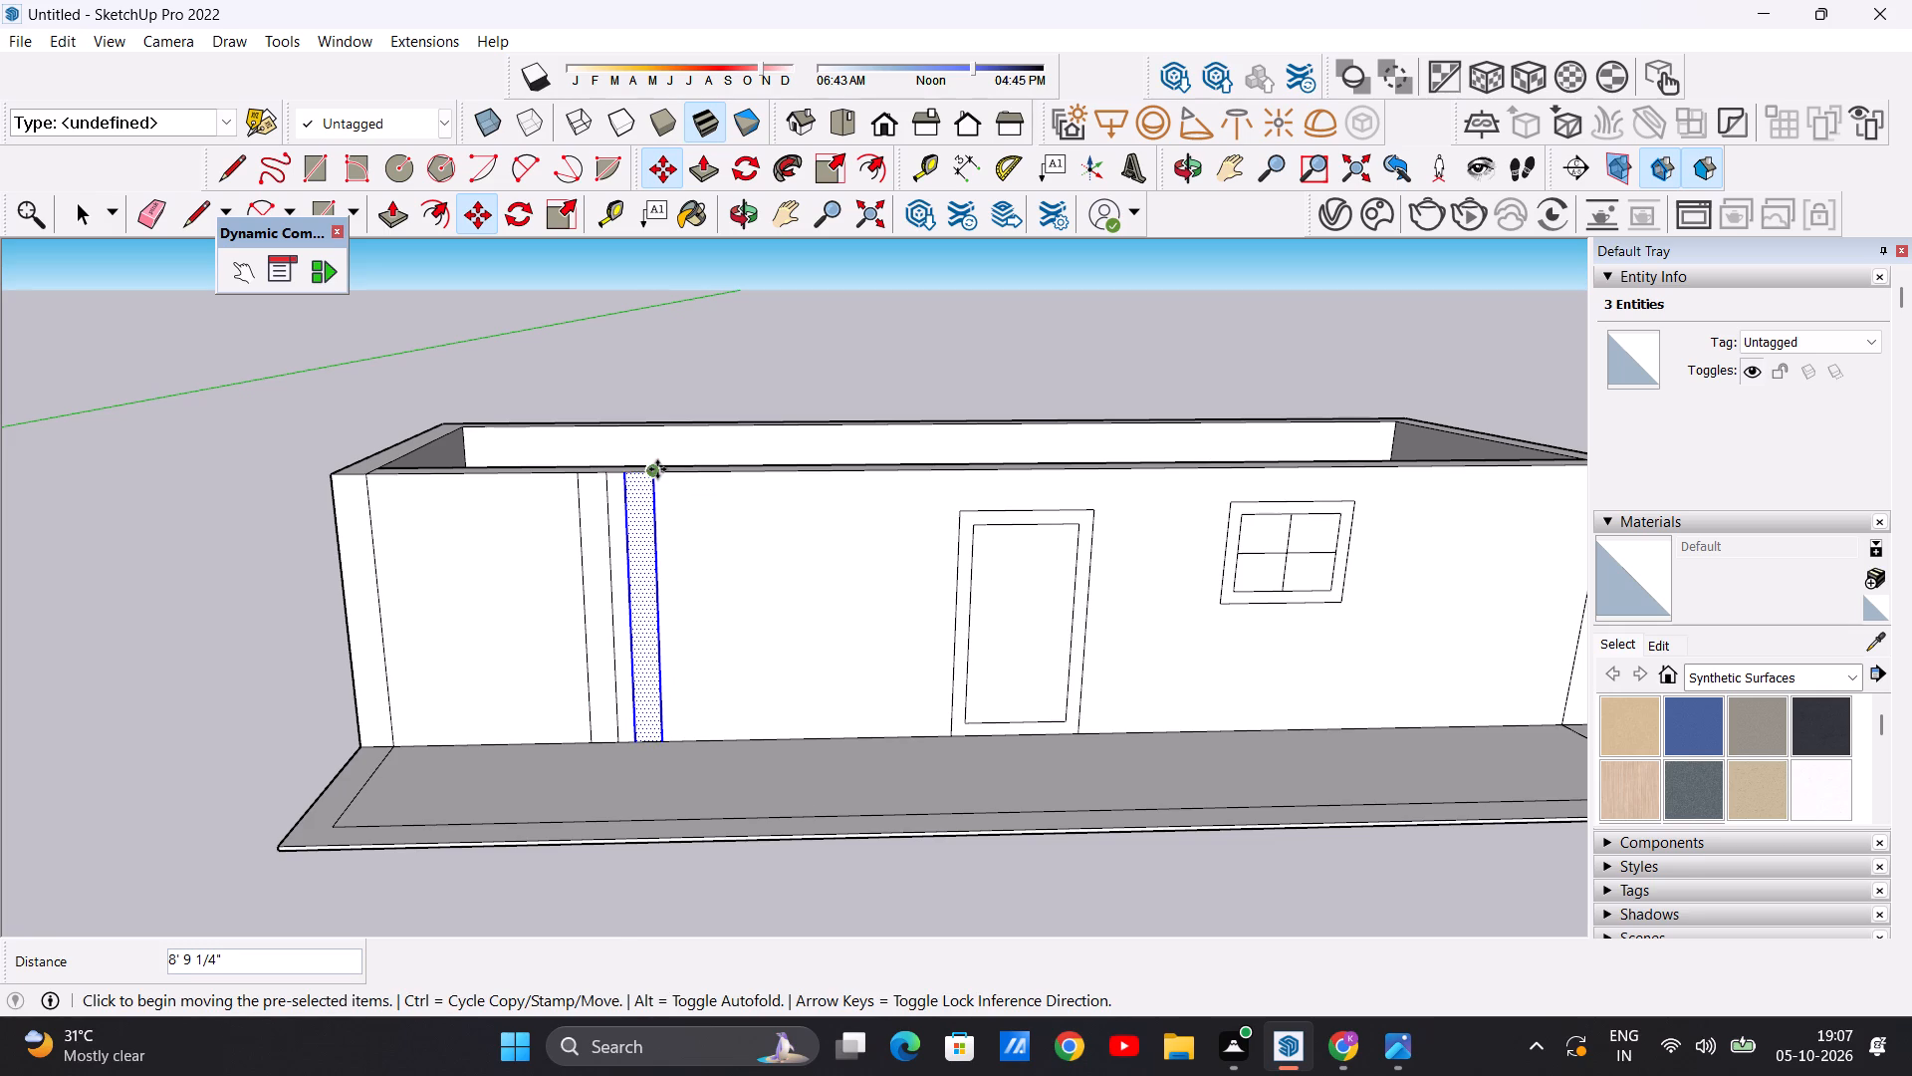
{"action": "left_click", "coordinate": [657, 469]}
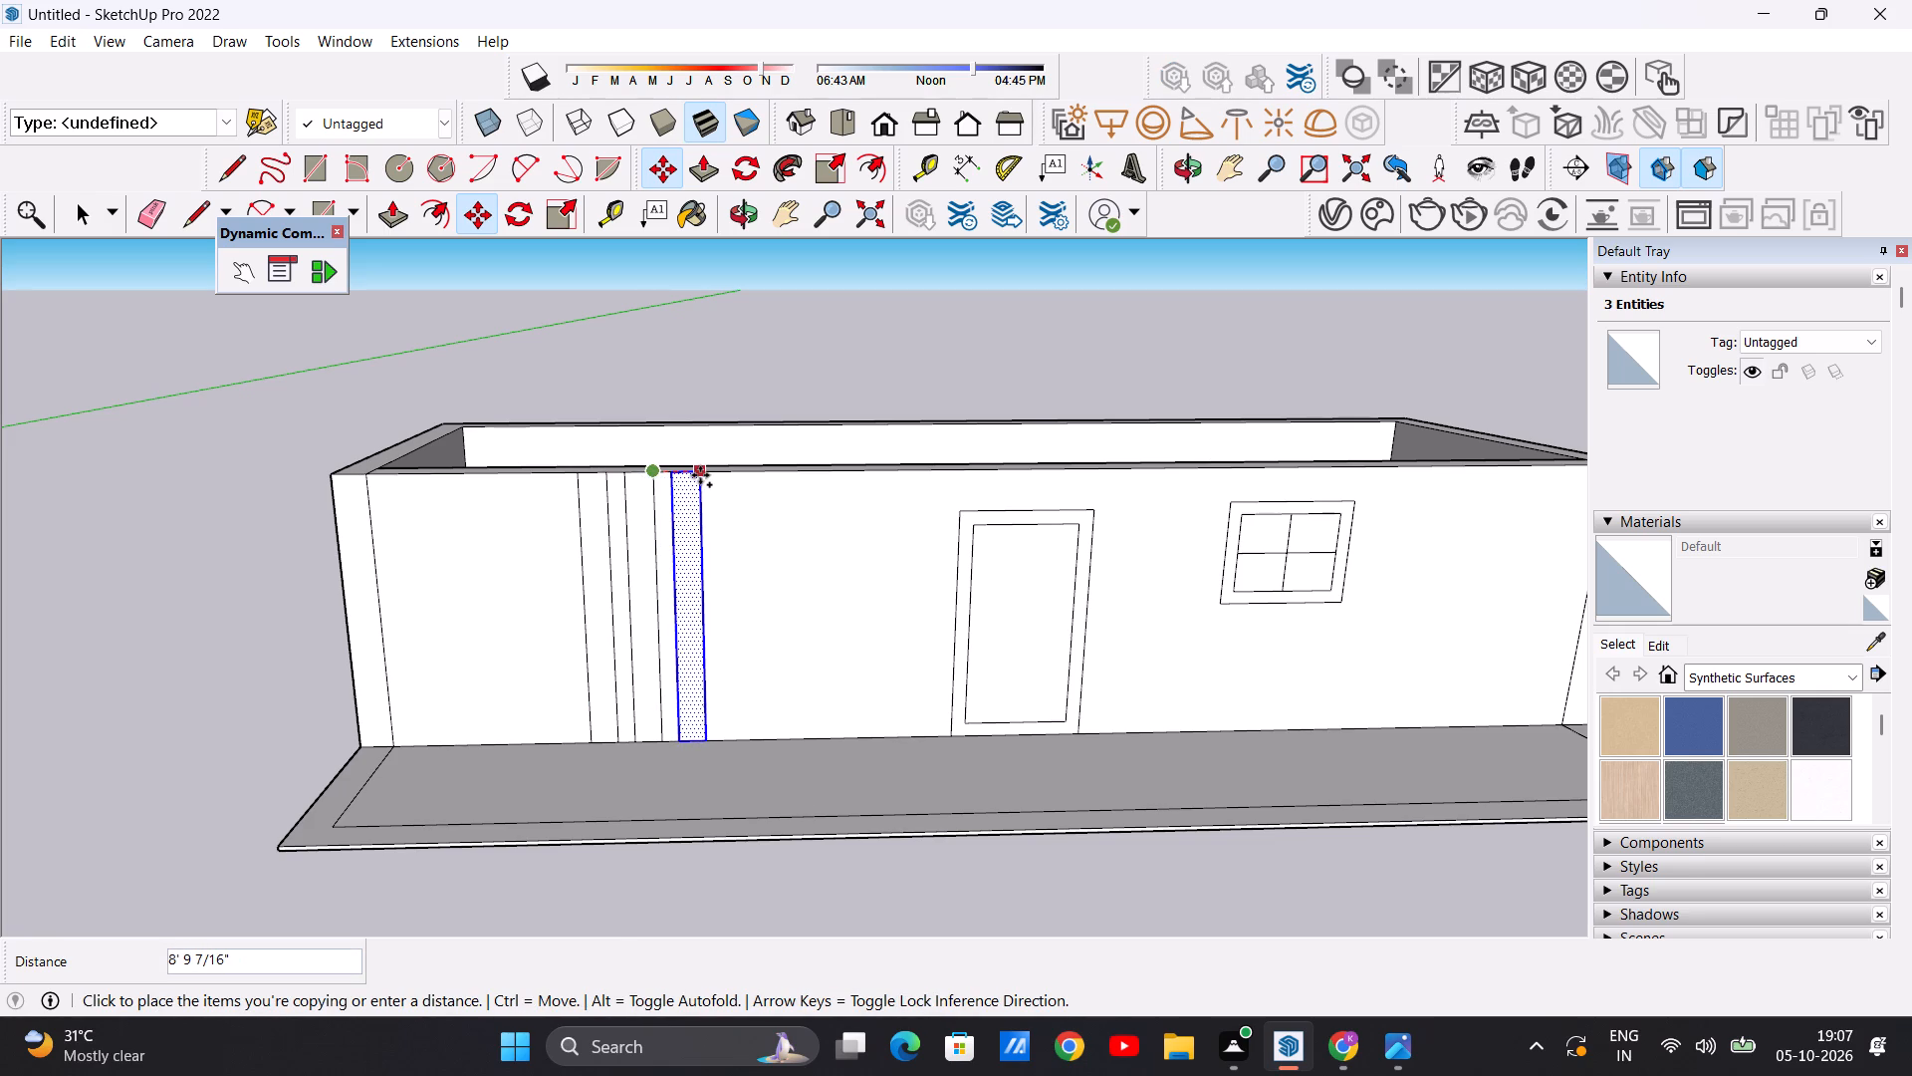
{"action": "left_click", "coordinate": [700, 475]}
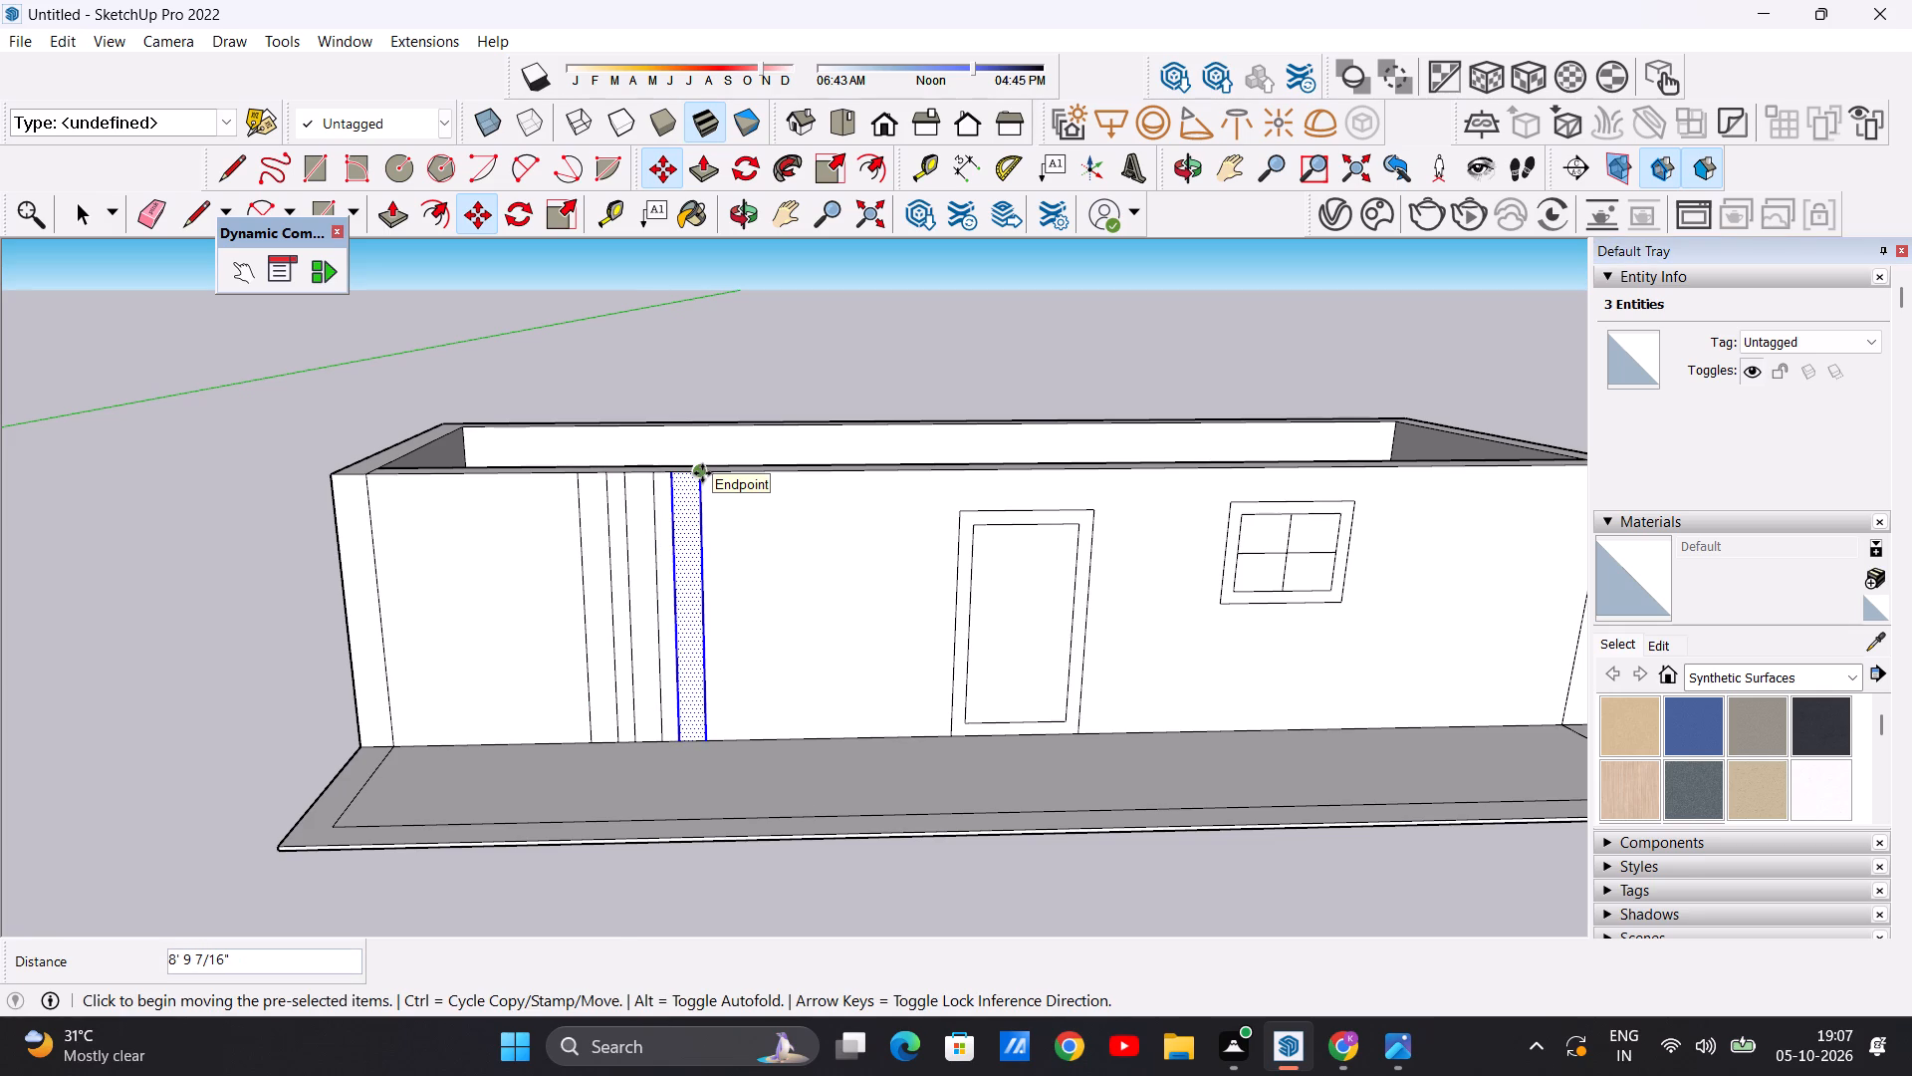
{"action": "left_click", "coordinate": [702, 473]}
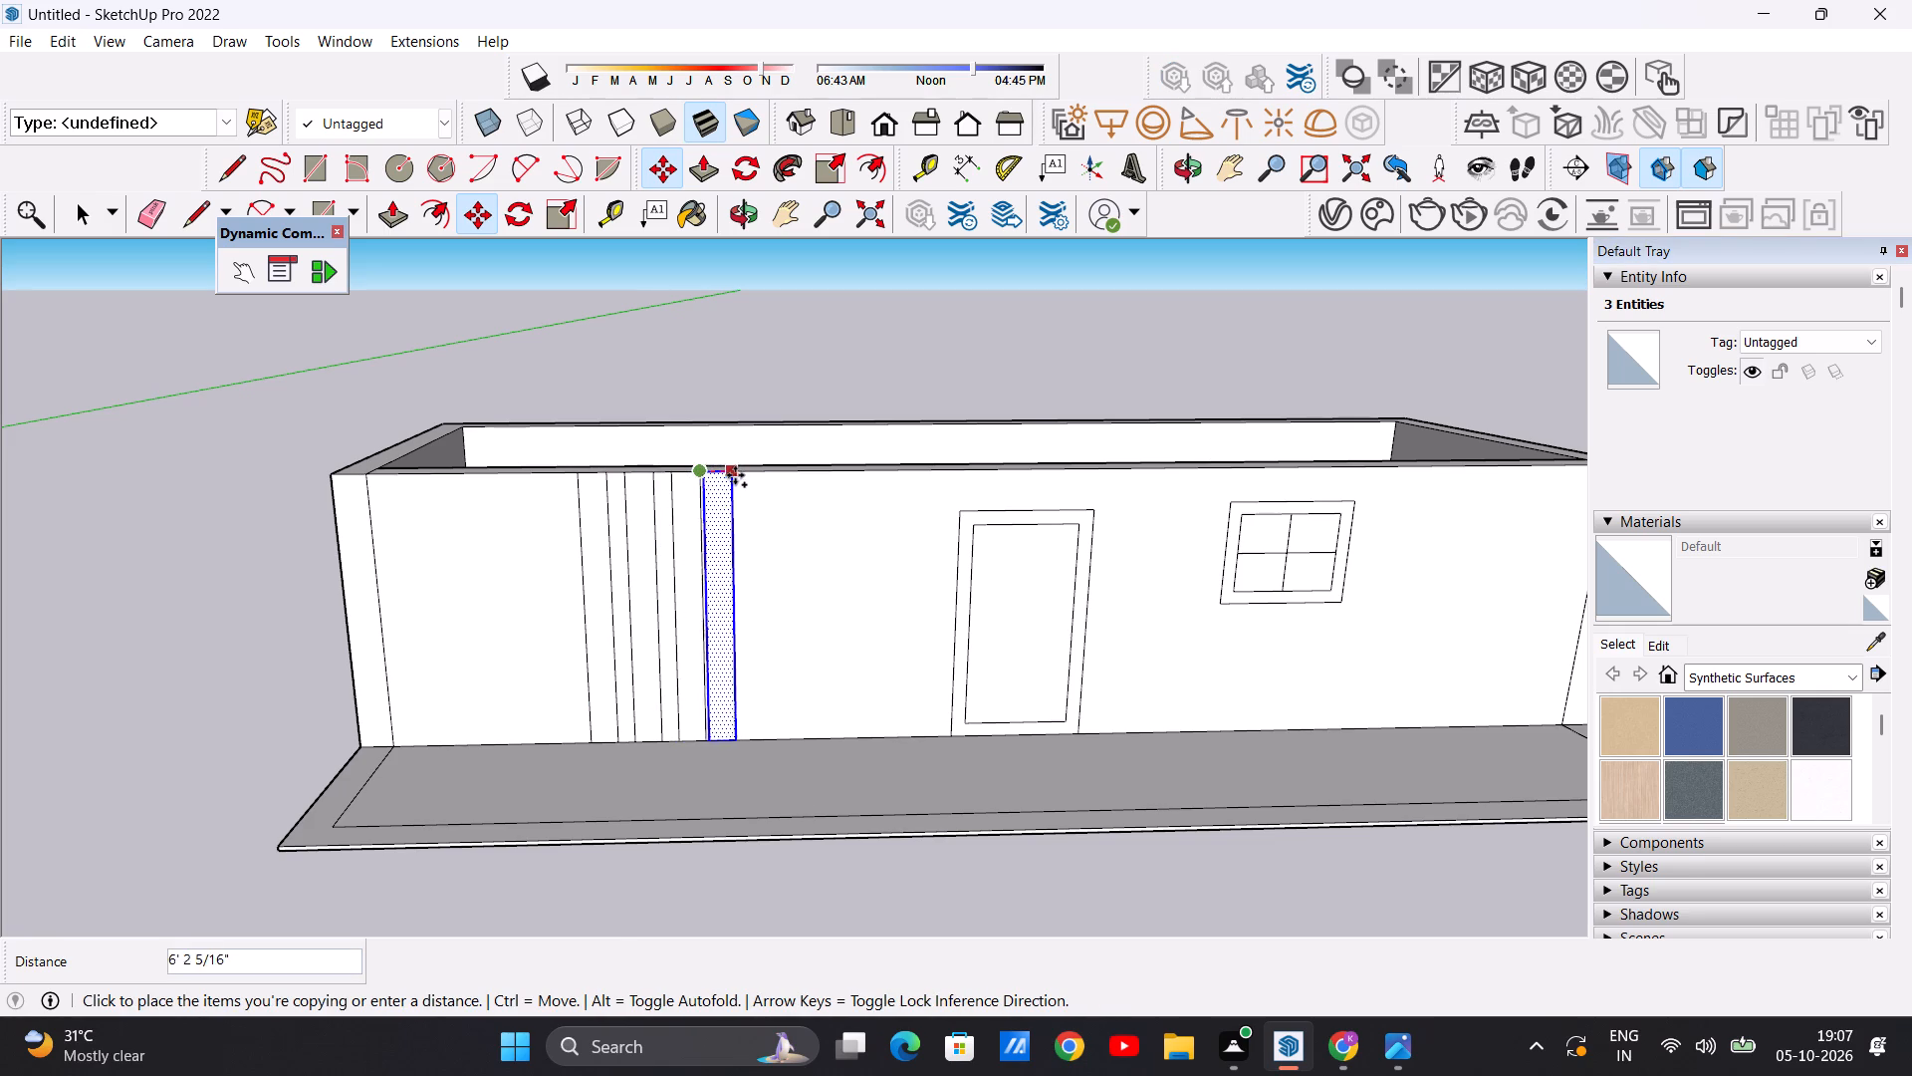
{"action": "left_click", "coordinate": [747, 473]}
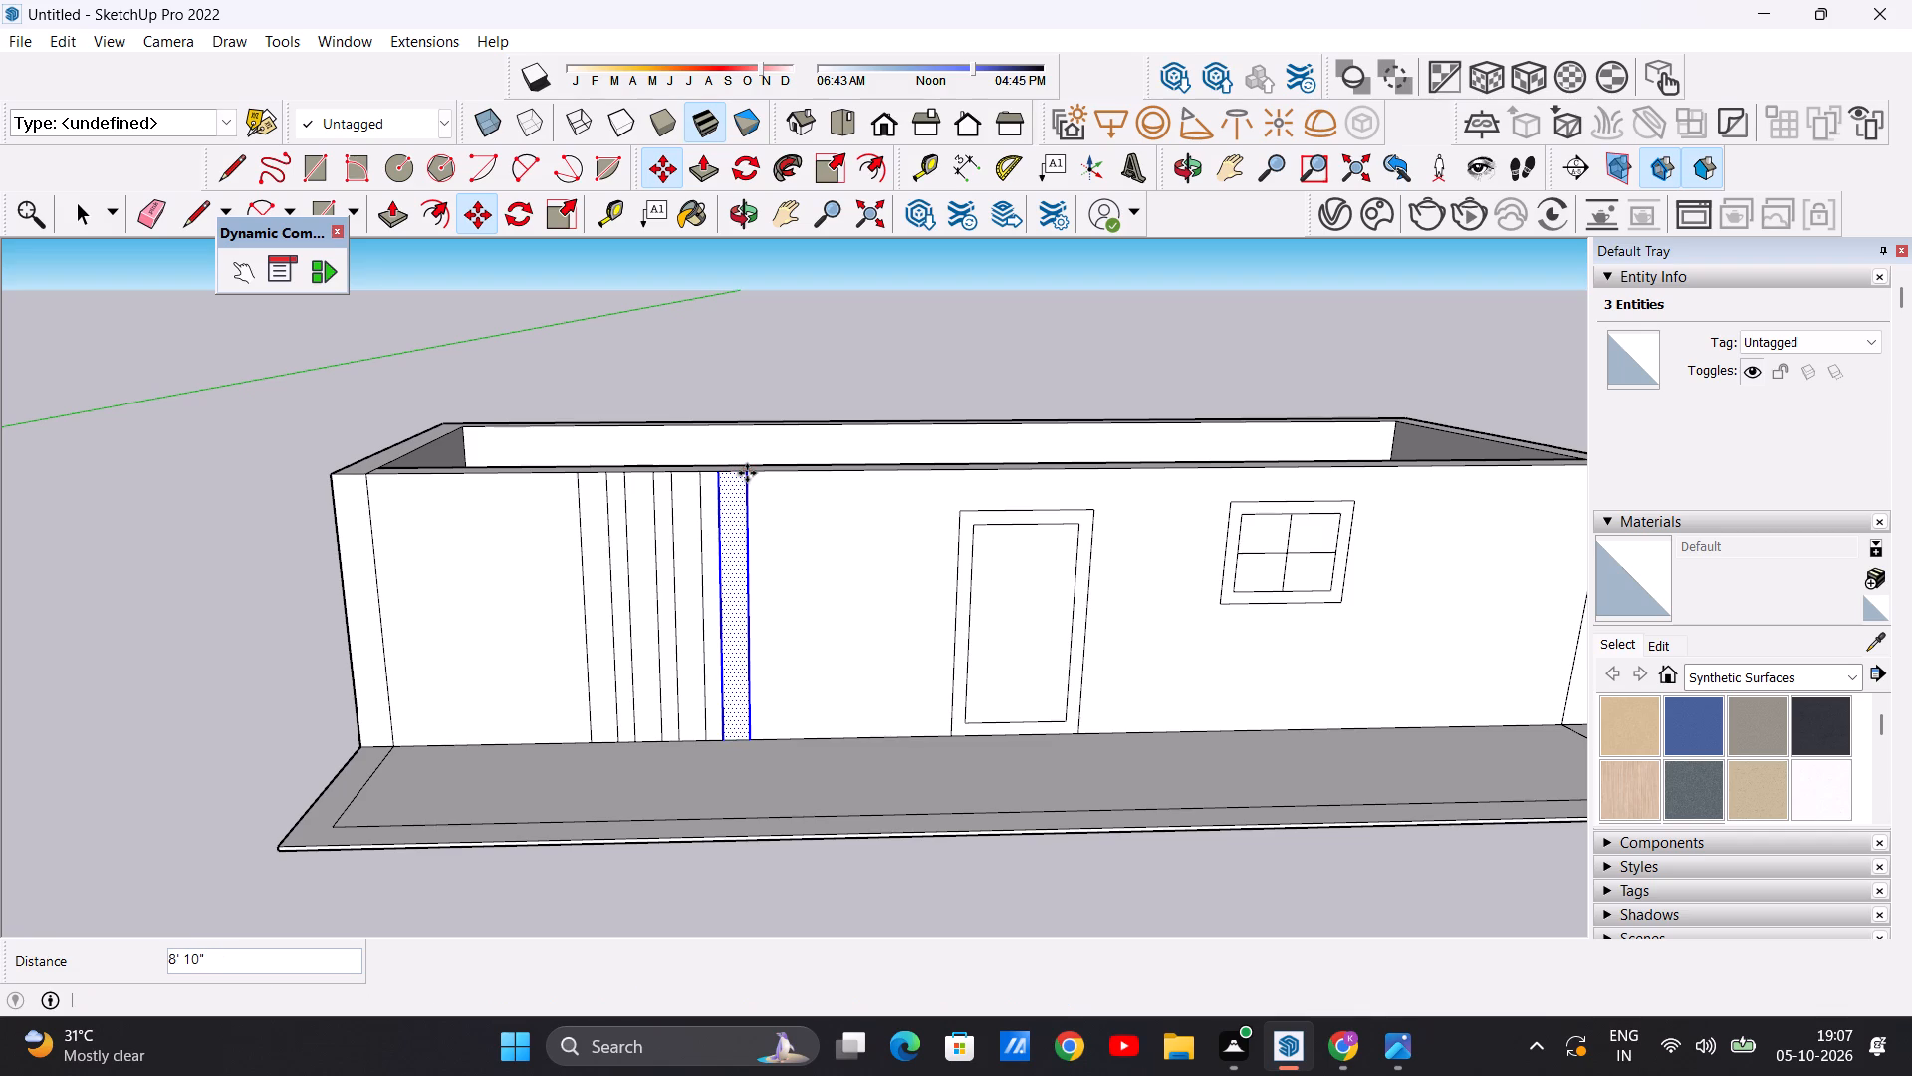
{"action": "key", "text": "space"}
{"action": "left_click", "coordinate": [204, 496]}
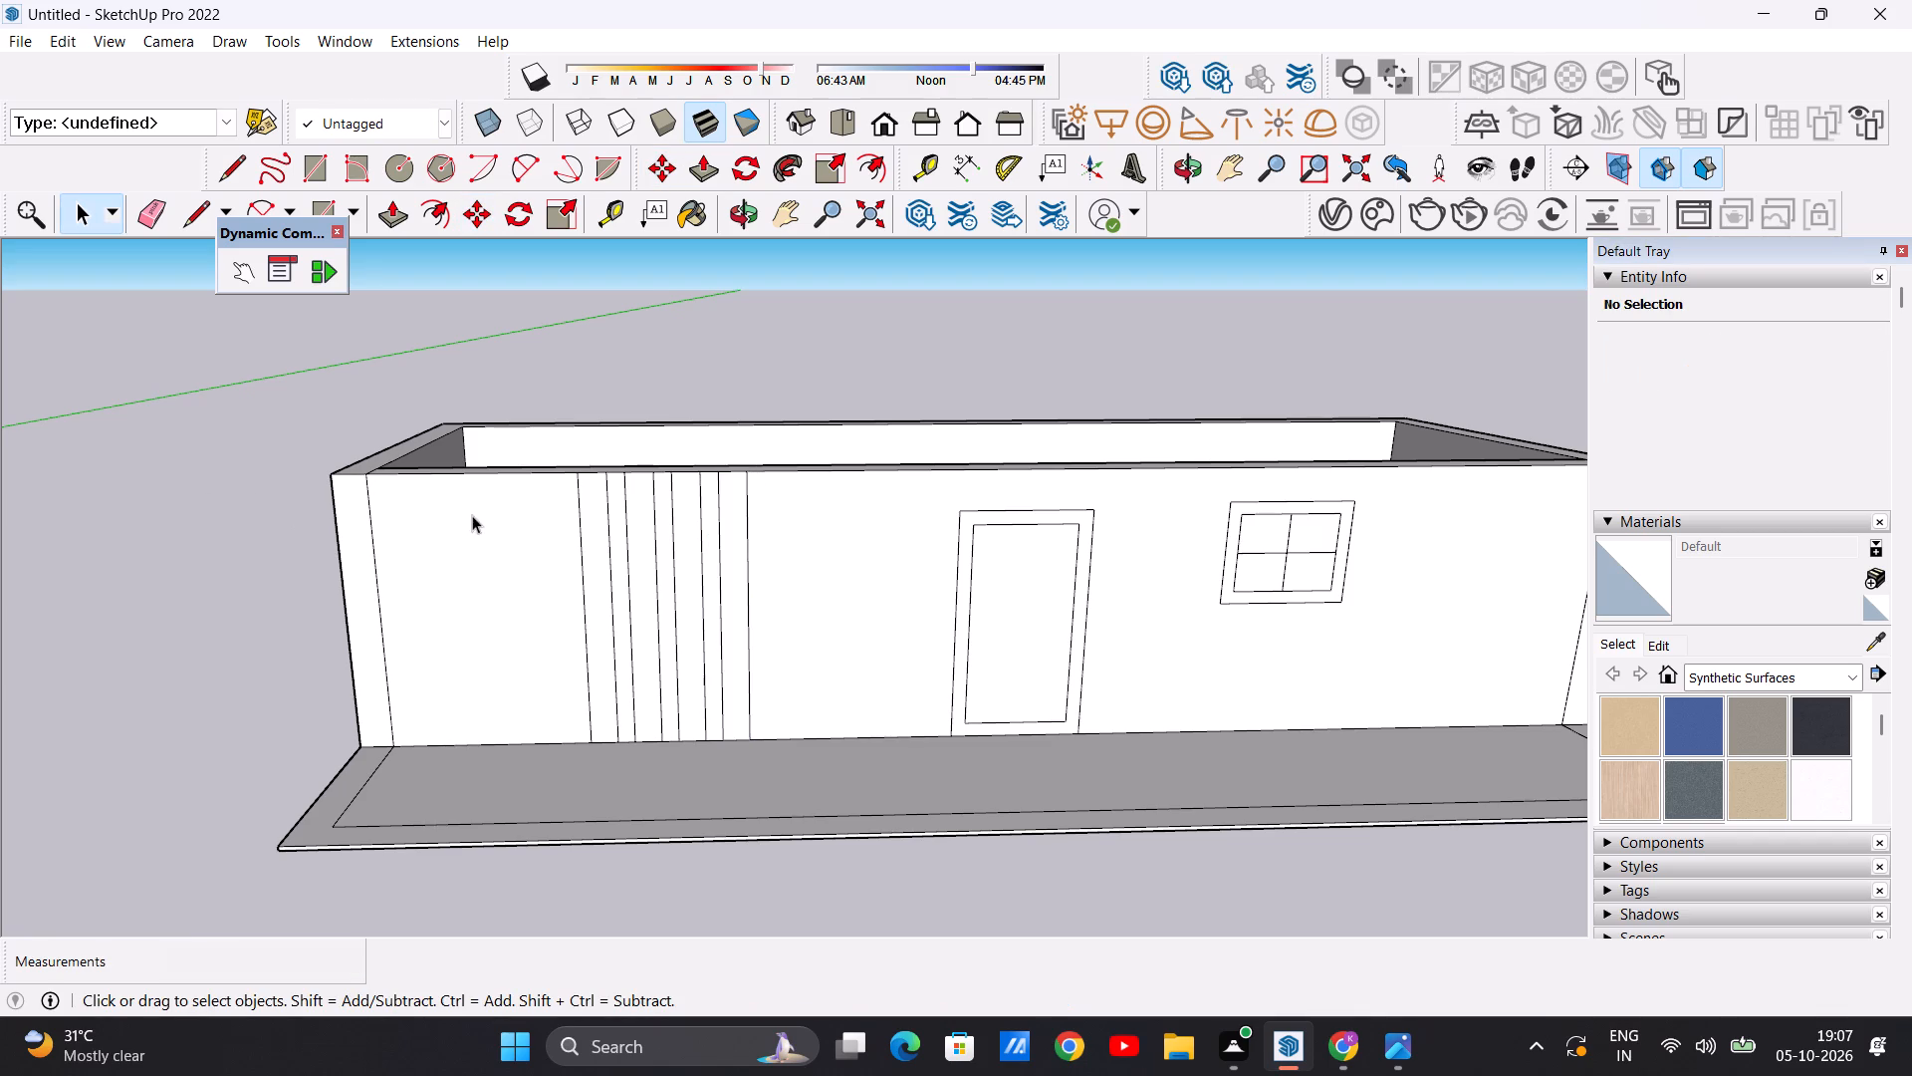
Pull the strip farthest from the door outward about 3' 9" from the front wall.
{"action": "scroll", "coordinate": [525, 530], "scroll_direction": "down", "scroll_amount": 2}
{"action": "middle_click_drag", "start_coordinate": [530, 535], "coordinate": [589, 534]}
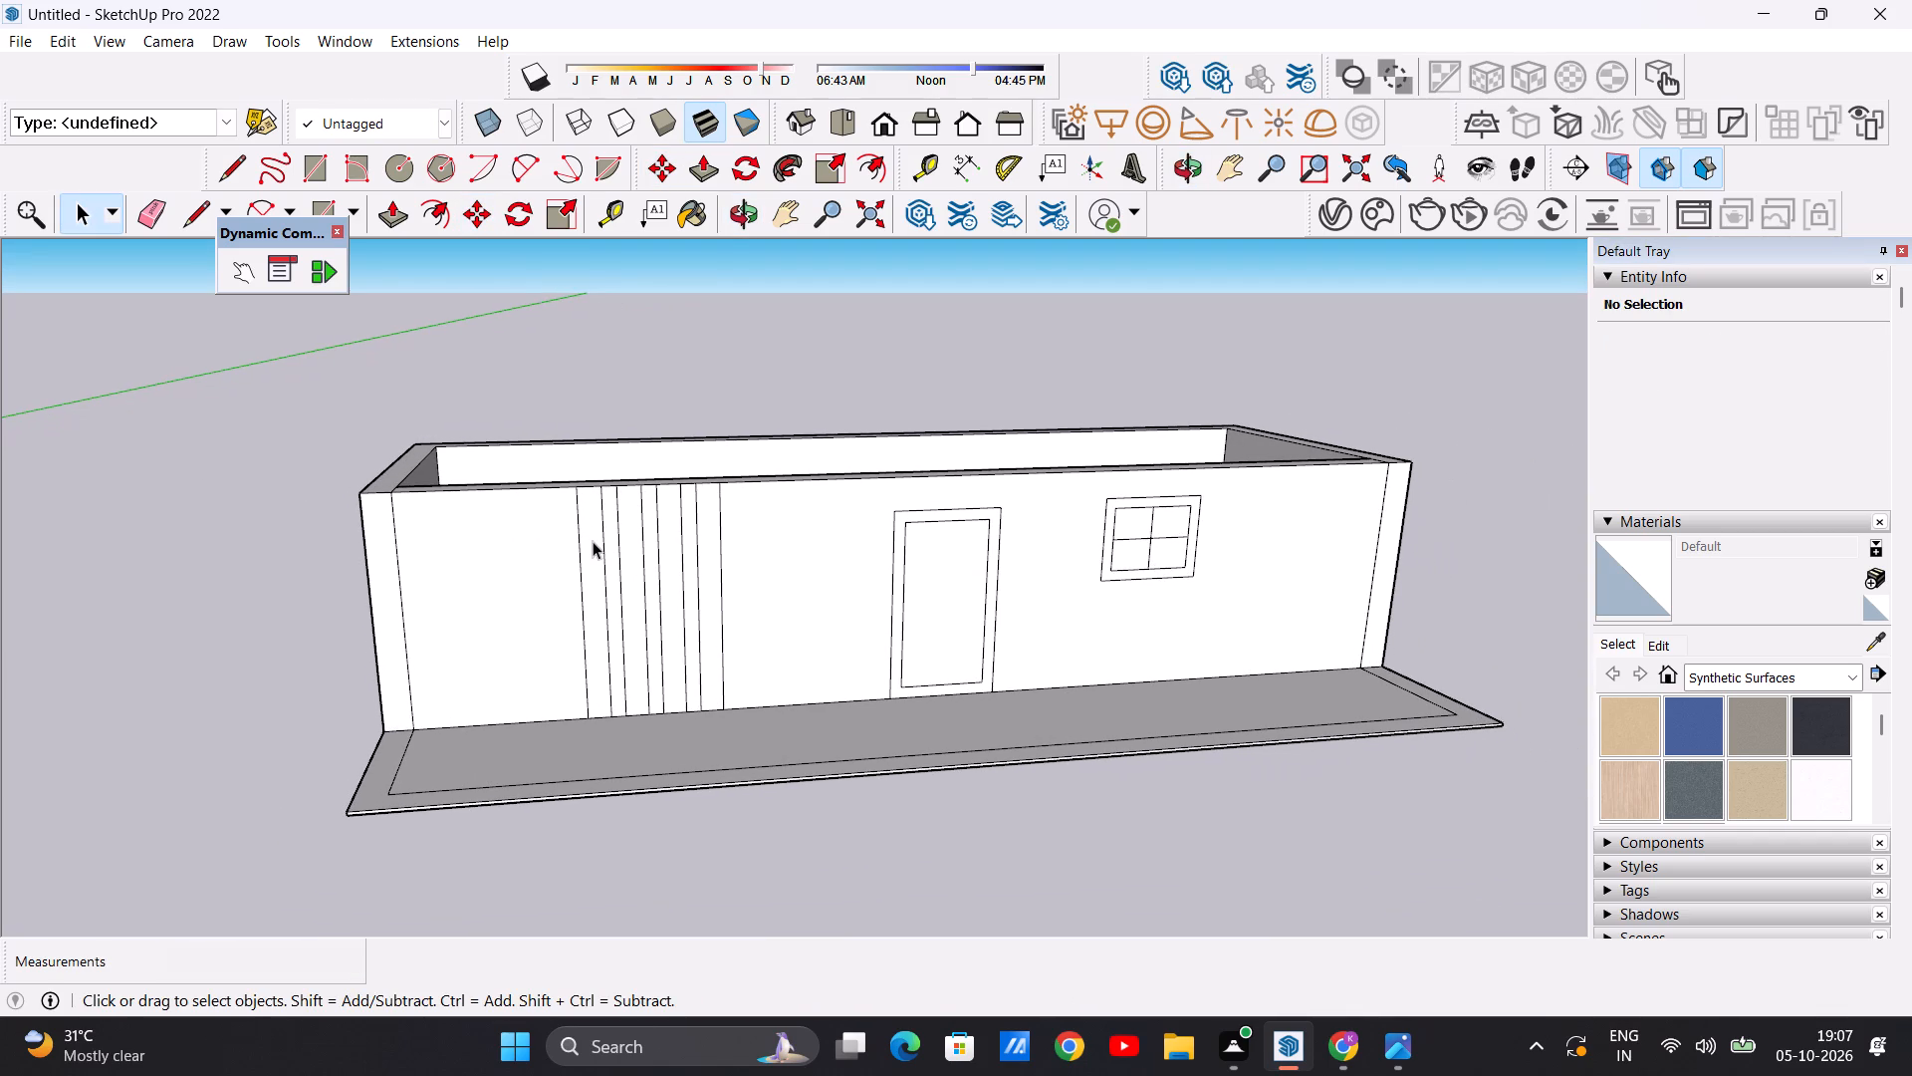
{"action": "scroll", "coordinate": [594, 542], "scroll_direction": "up", "scroll_amount": 4}
{"action": "middle_click_drag", "start_coordinate": [486, 543], "coordinate": [640, 548]}
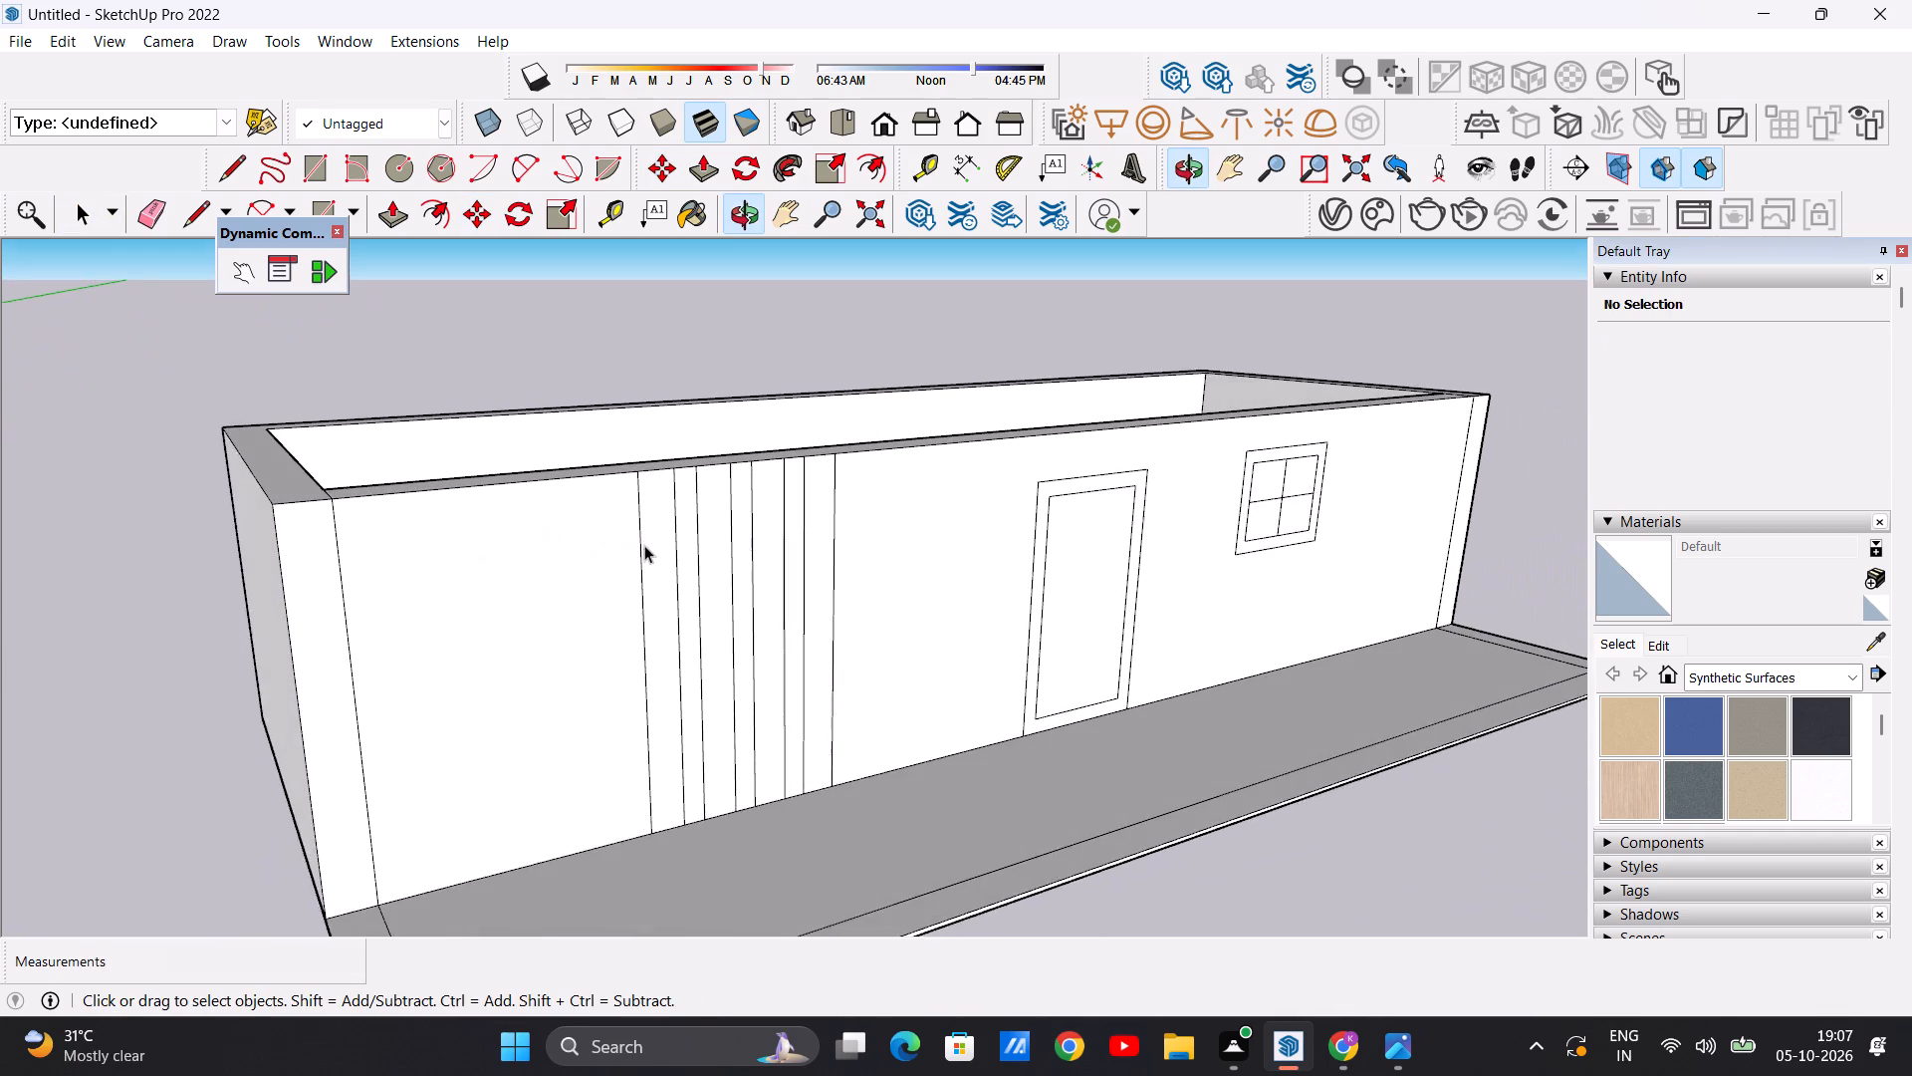
{"action": "scroll", "coordinate": [657, 546], "scroll_direction": "up", "scroll_amount": 1}
{"action": "key", "text": "p"}
{"action": "left_click", "coordinate": [662, 528]}
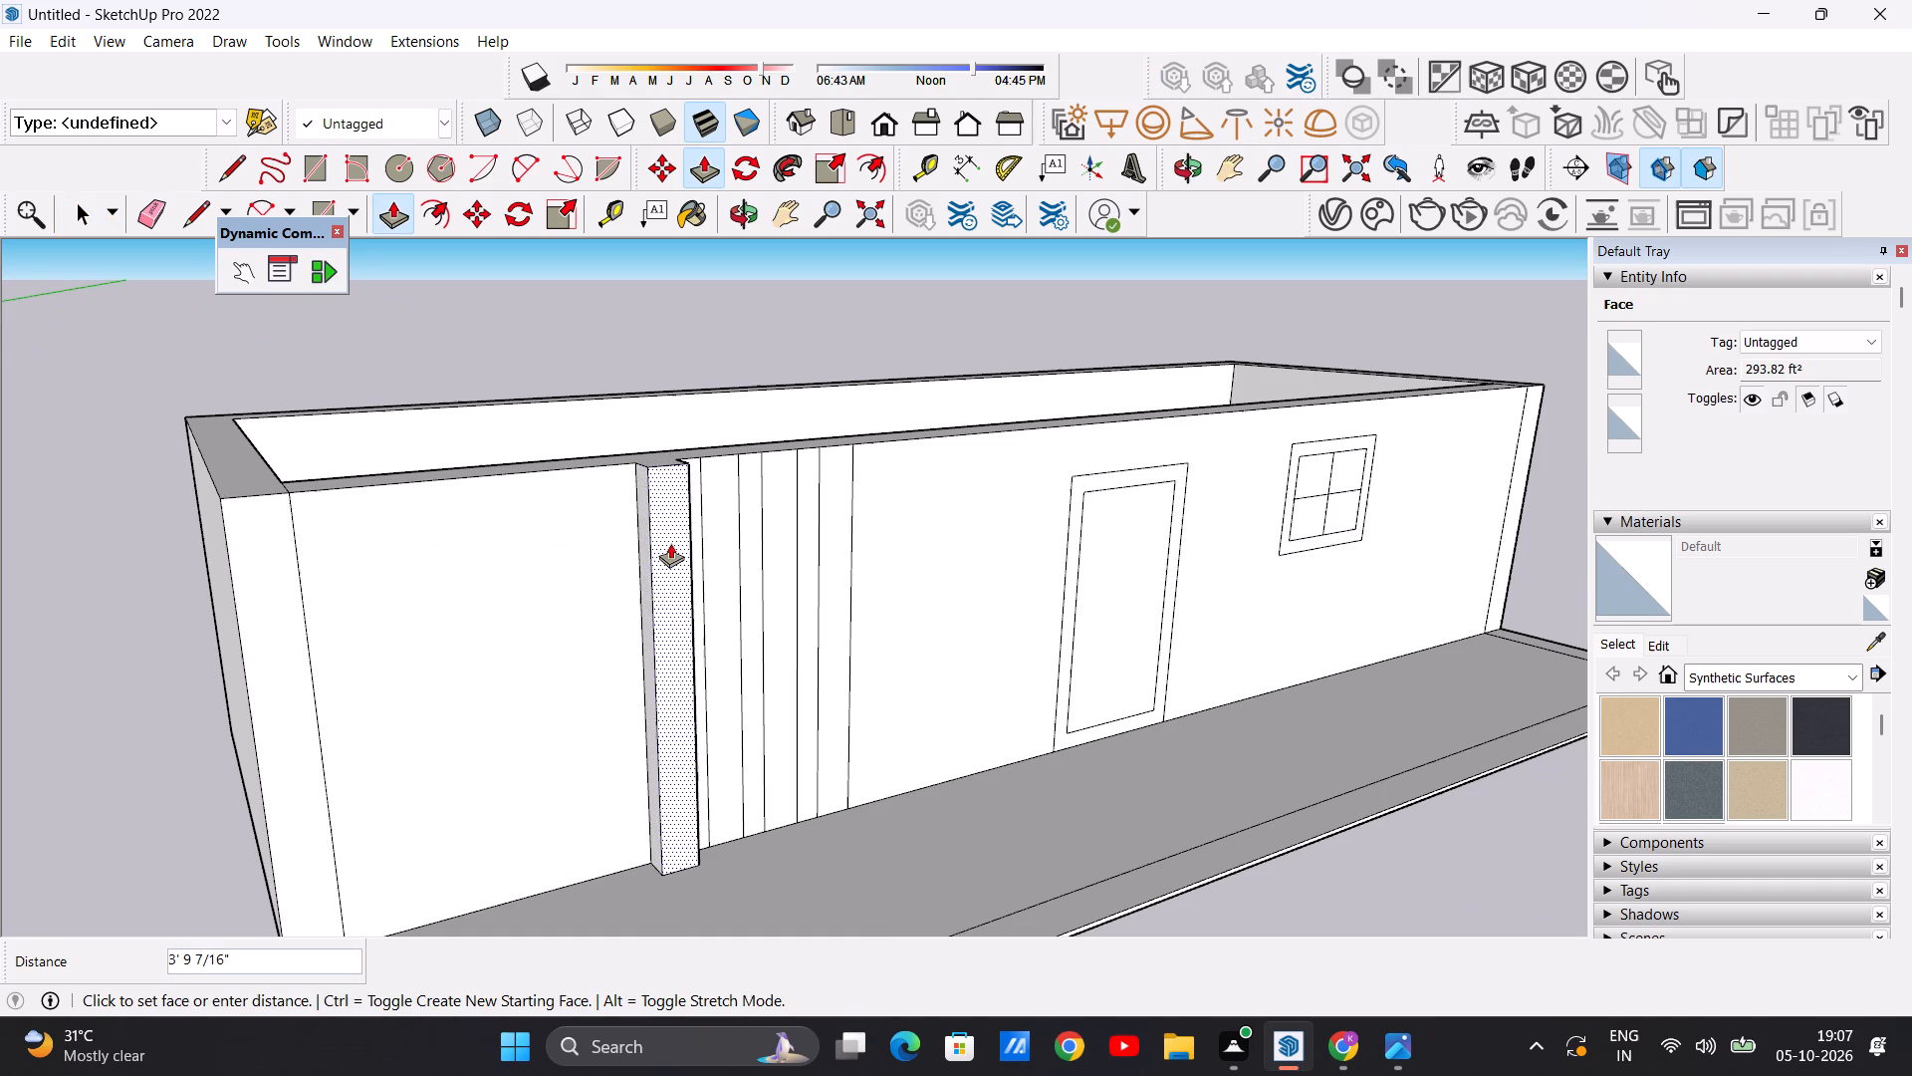
{"action": "left_click", "coordinate": [668, 542]}
{"action": "middle_click_drag", "start_coordinate": [768, 523], "coordinate": [604, 553]}
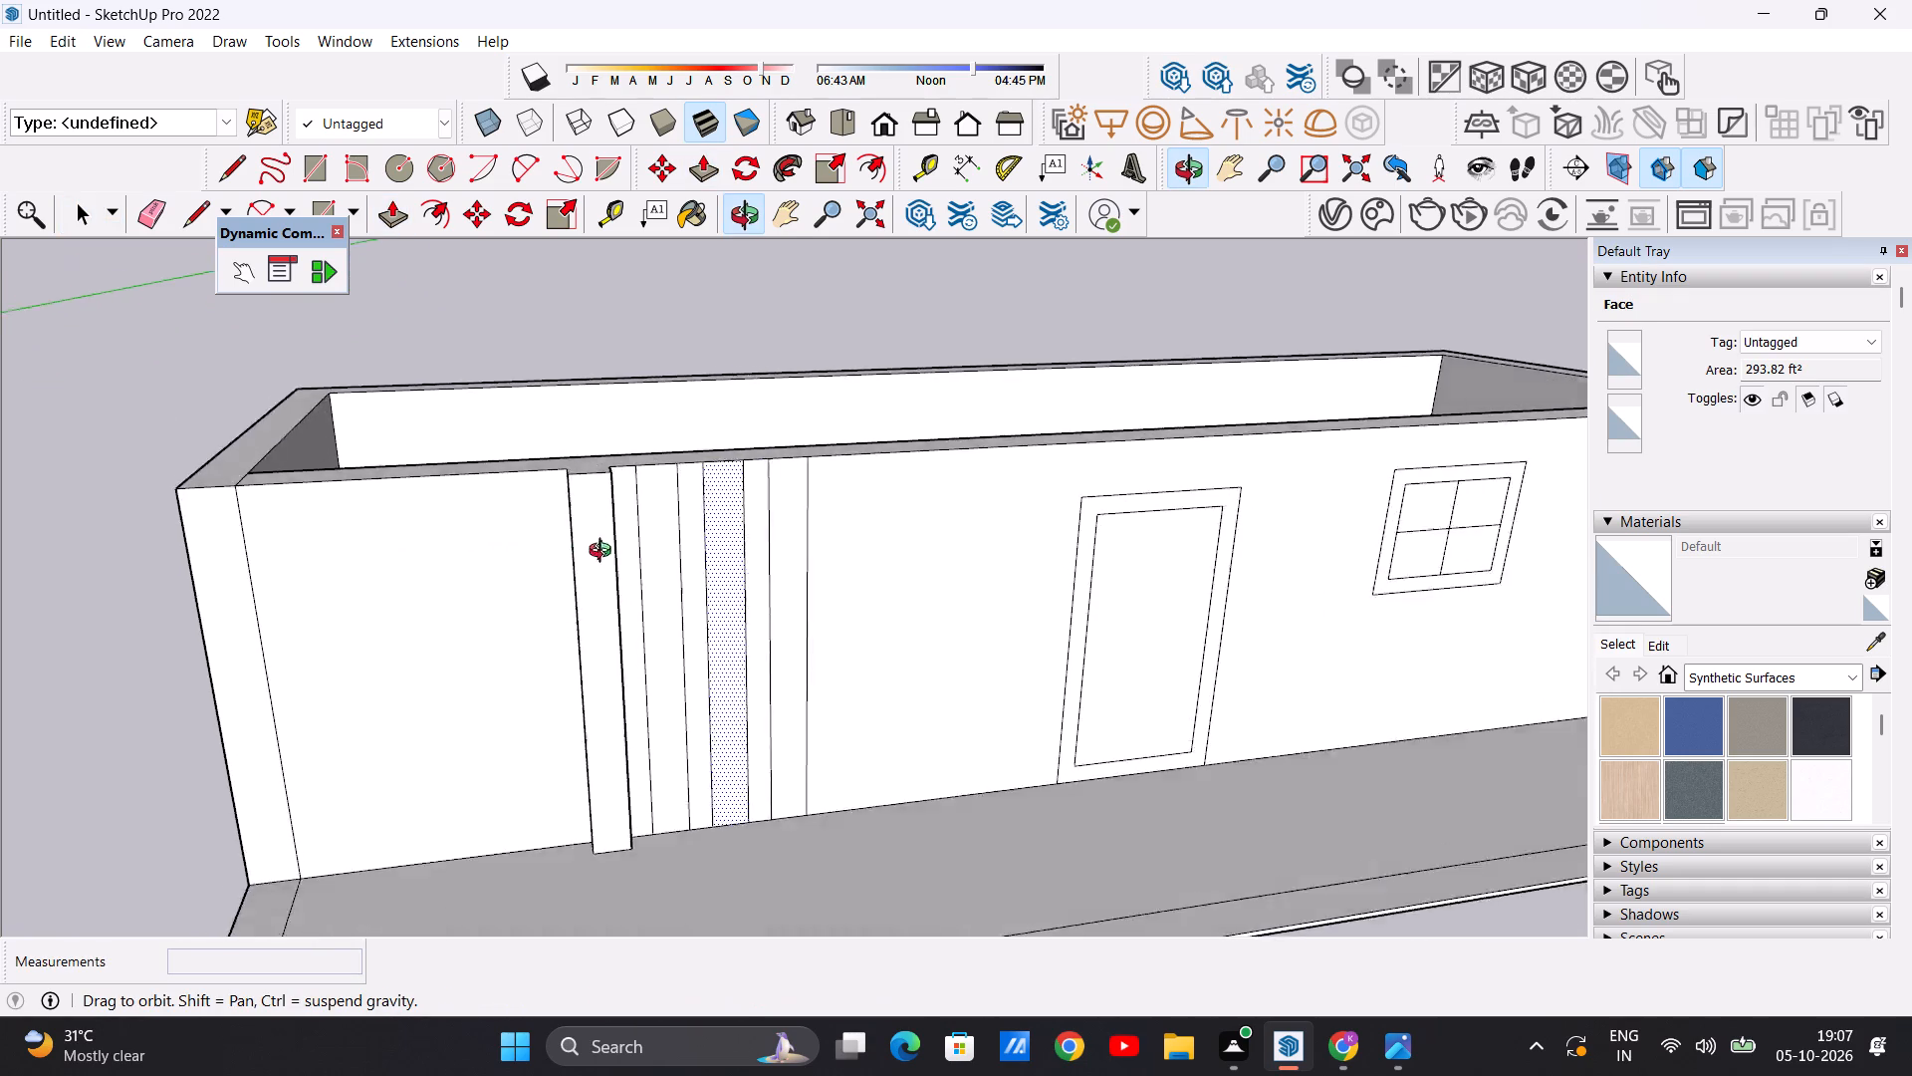
Pull the remaining three vertical strips outward about 3' 9" from the front wall, flush with the strip already projecting.
{"action": "middle_click_drag", "start_coordinate": [604, 553], "coordinate": [441, 580]}
{"action": "scroll", "coordinate": [596, 452], "scroll_direction": "up", "scroll_amount": 6}
{"action": "left_click", "coordinate": [587, 510]}
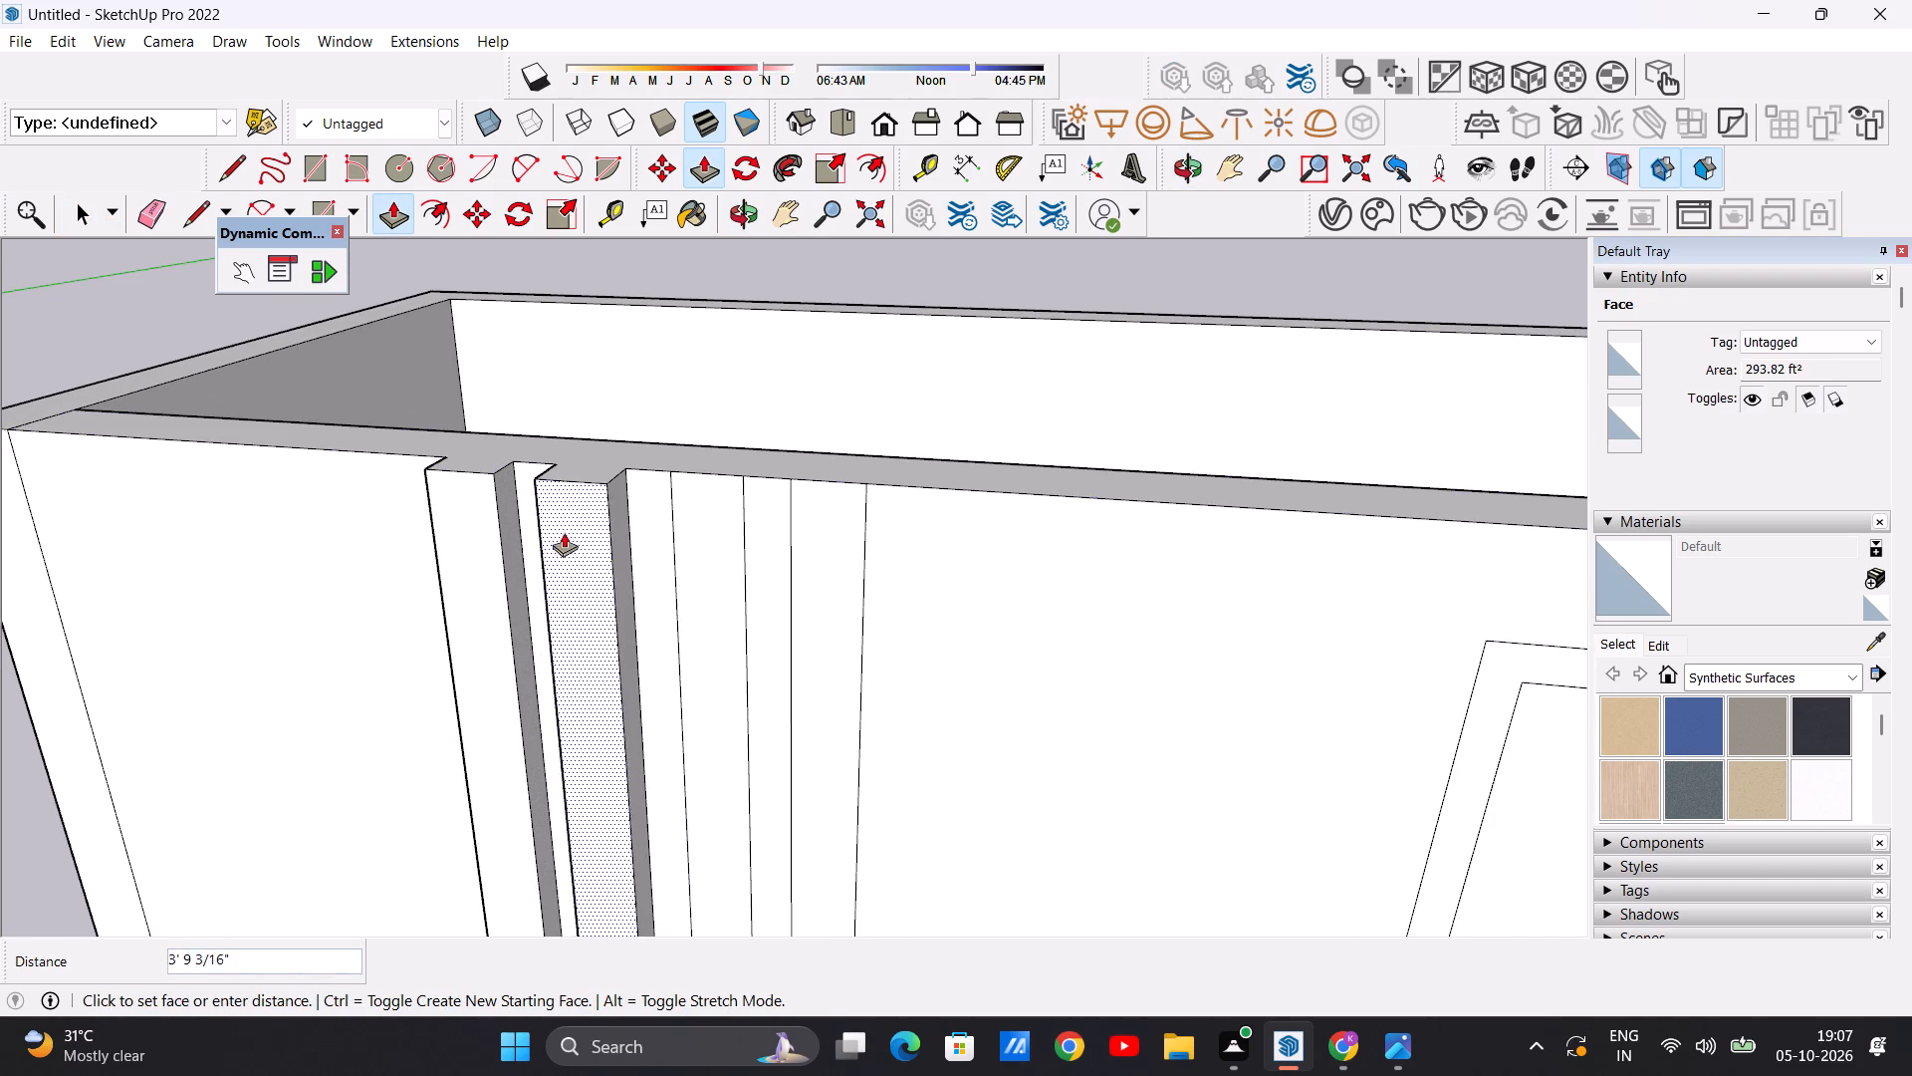
{"action": "left_click", "coordinate": [496, 480]}
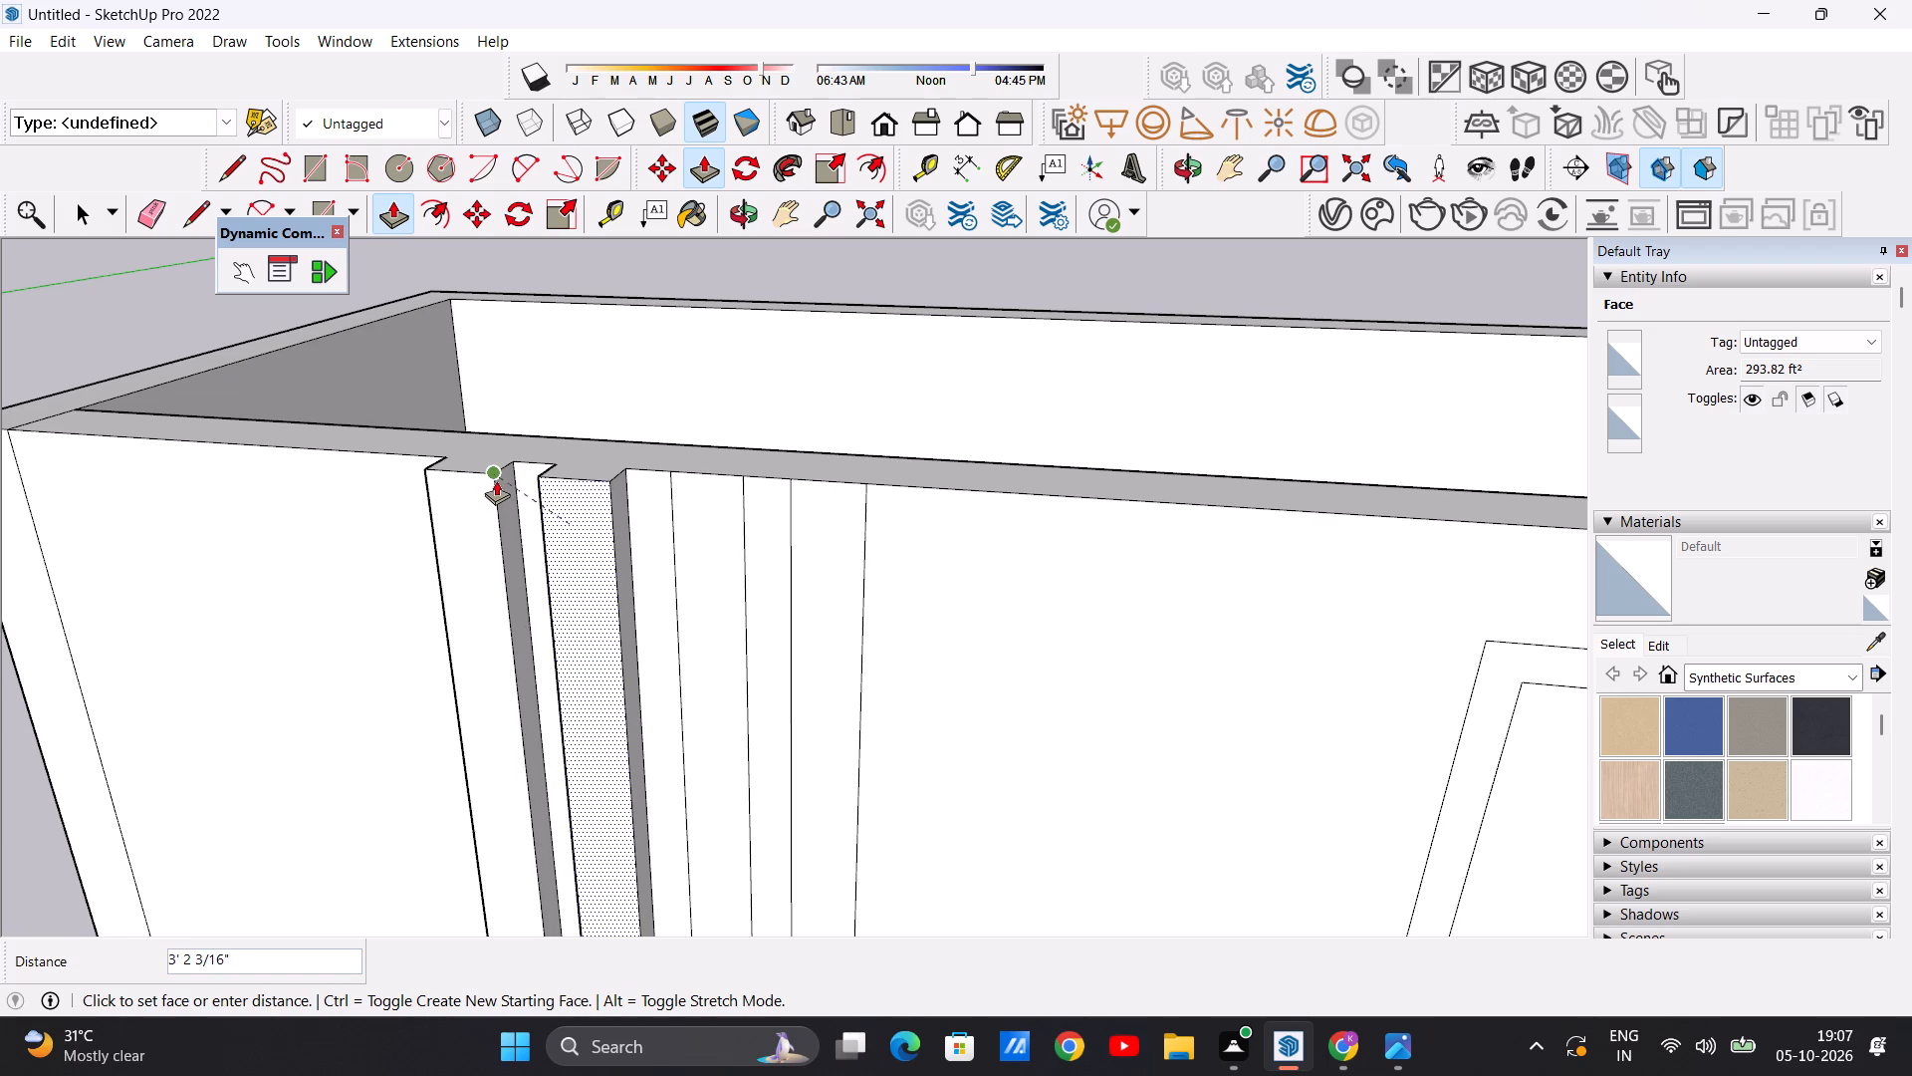
{"action": "left_click", "coordinate": [701, 487]}
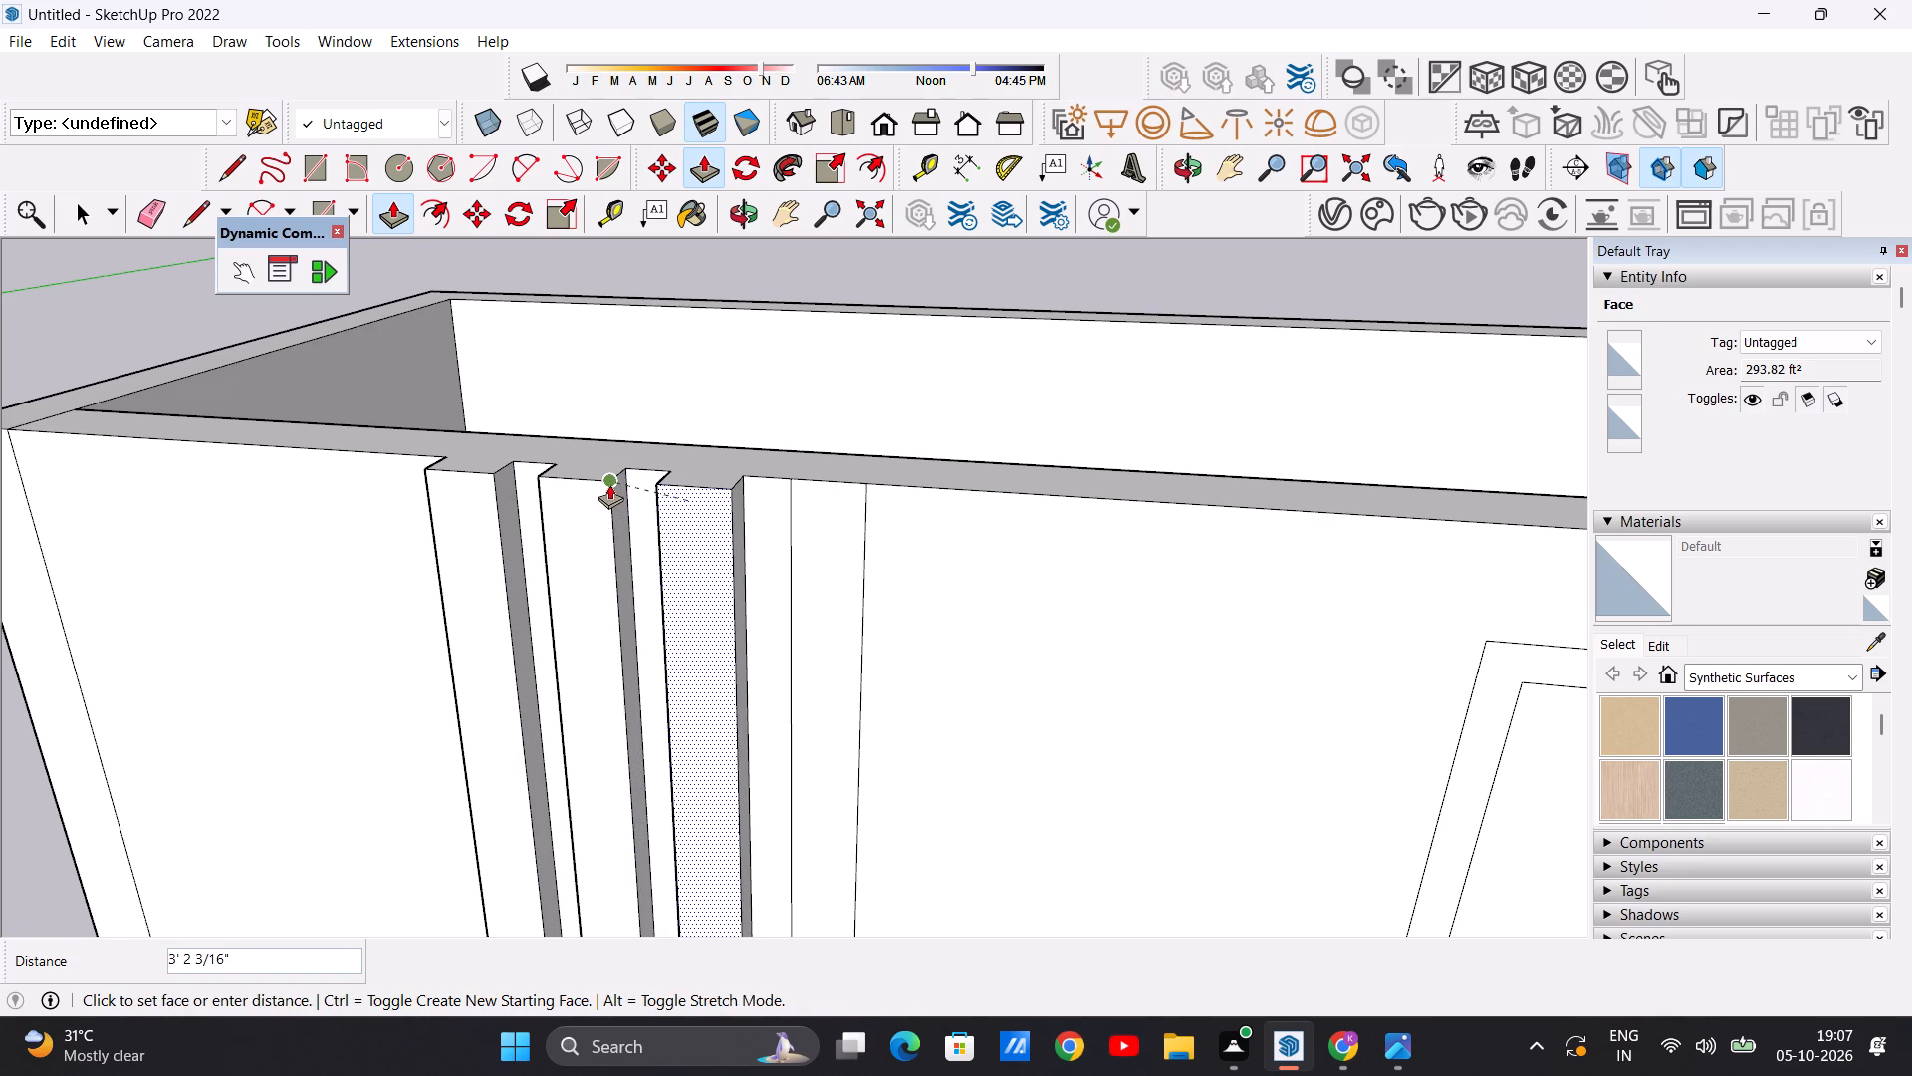
{"action": "left_click", "coordinate": [609, 484]}
{"action": "left_click", "coordinate": [814, 491]}
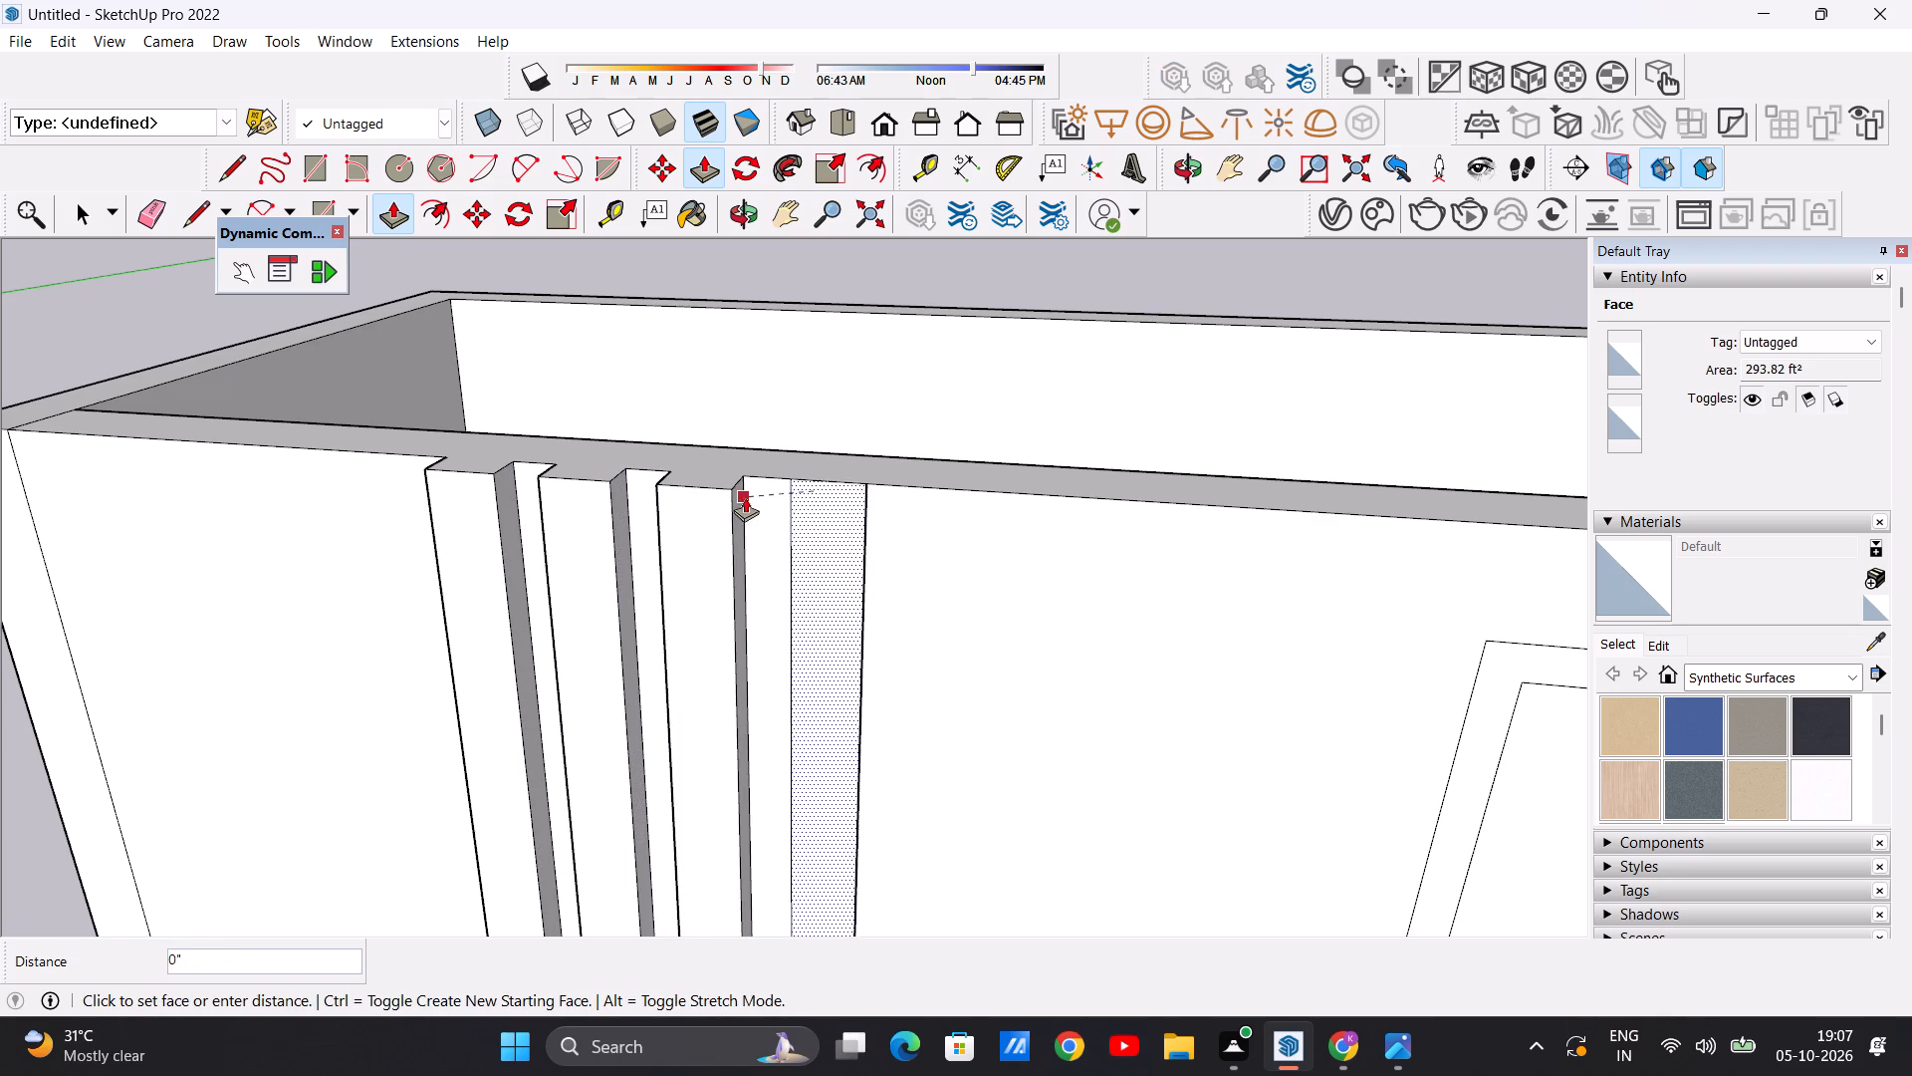
{"action": "left_click", "coordinate": [729, 492]}
{"action": "key", "text": "space"}
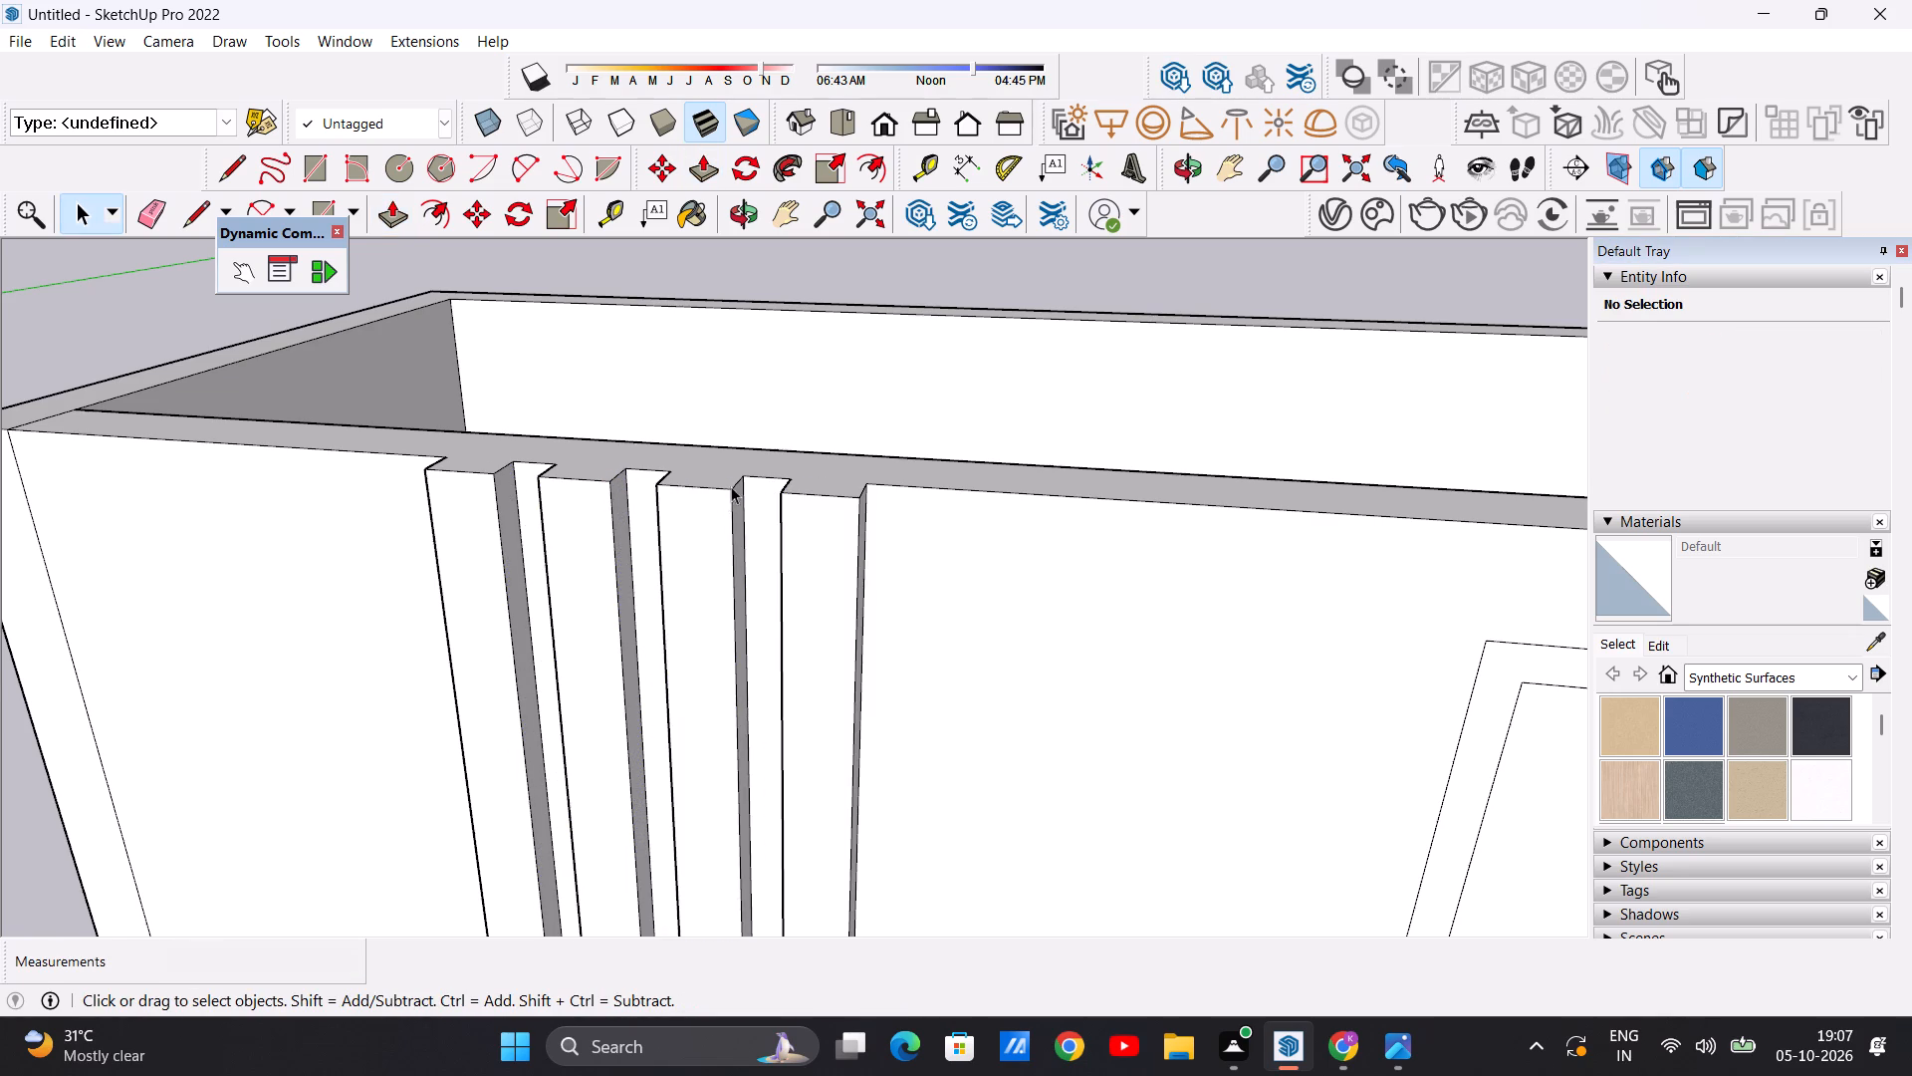
Examine the four projecting strips, the door and the window on the front wall from near and far.
{"action": "scroll", "coordinate": [740, 481], "scroll_direction": "down", "scroll_amount": 18}
{"action": "middle_click_drag", "start_coordinate": [713, 520], "coordinate": [750, 442]}
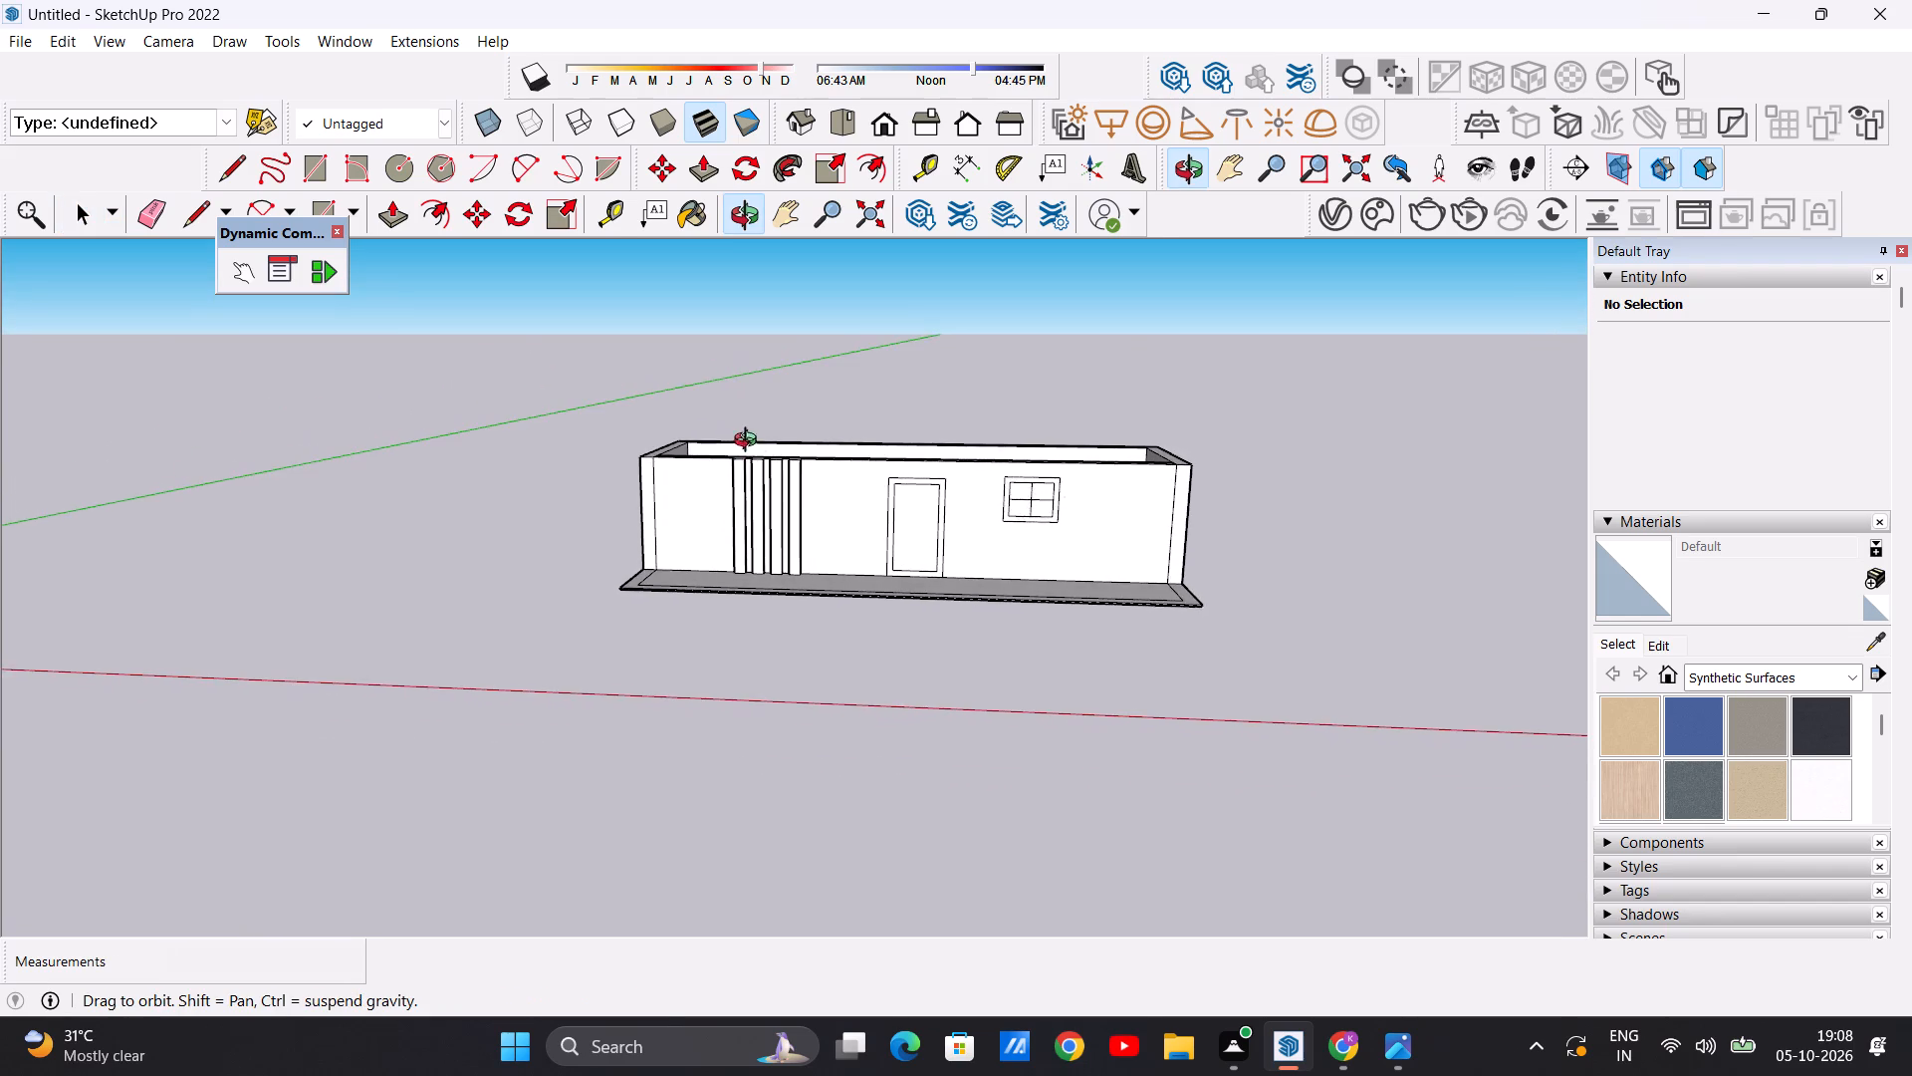
{"action": "middle_click_drag", "start_coordinate": [750, 442], "coordinate": [752, 442]}
{"action": "scroll", "coordinate": [799, 486], "scroll_direction": "up", "scroll_amount": 10}
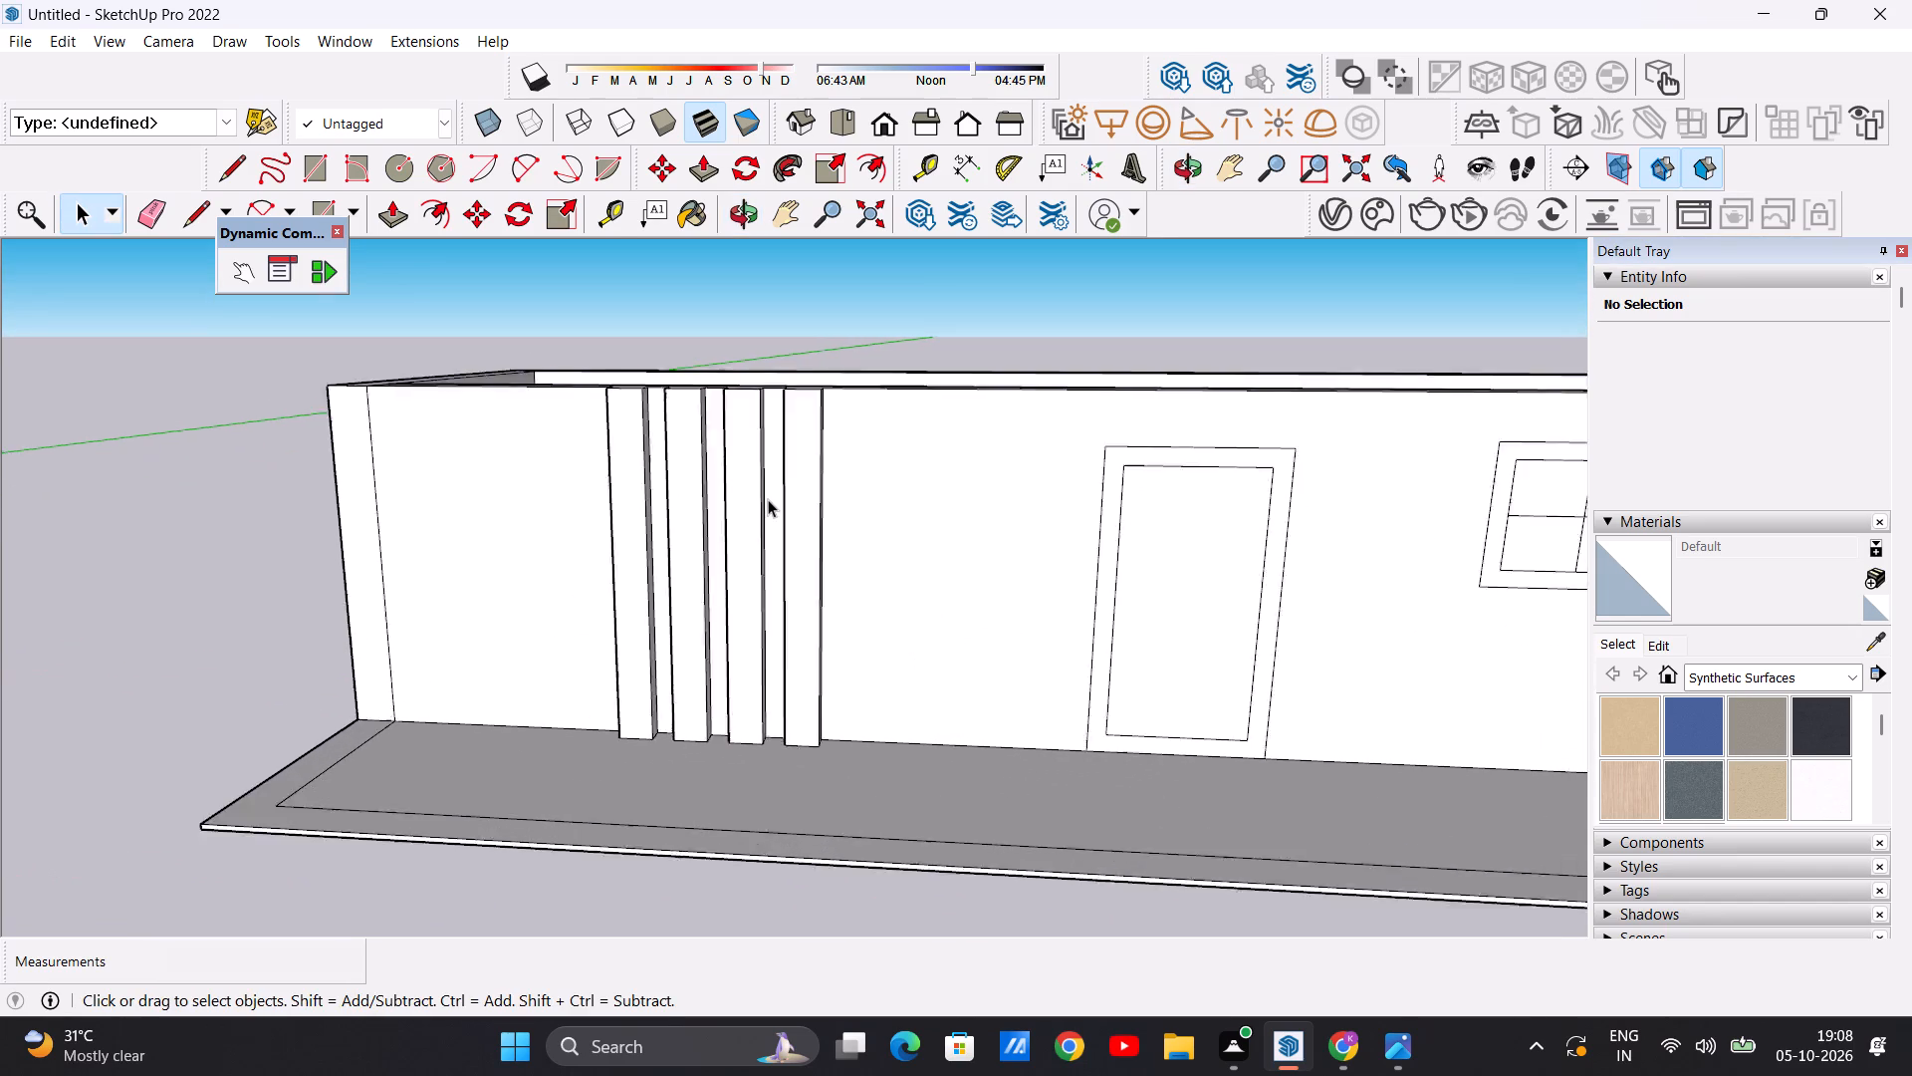
{"action": "scroll", "coordinate": [768, 499], "scroll_direction": "up", "scroll_amount": 4}
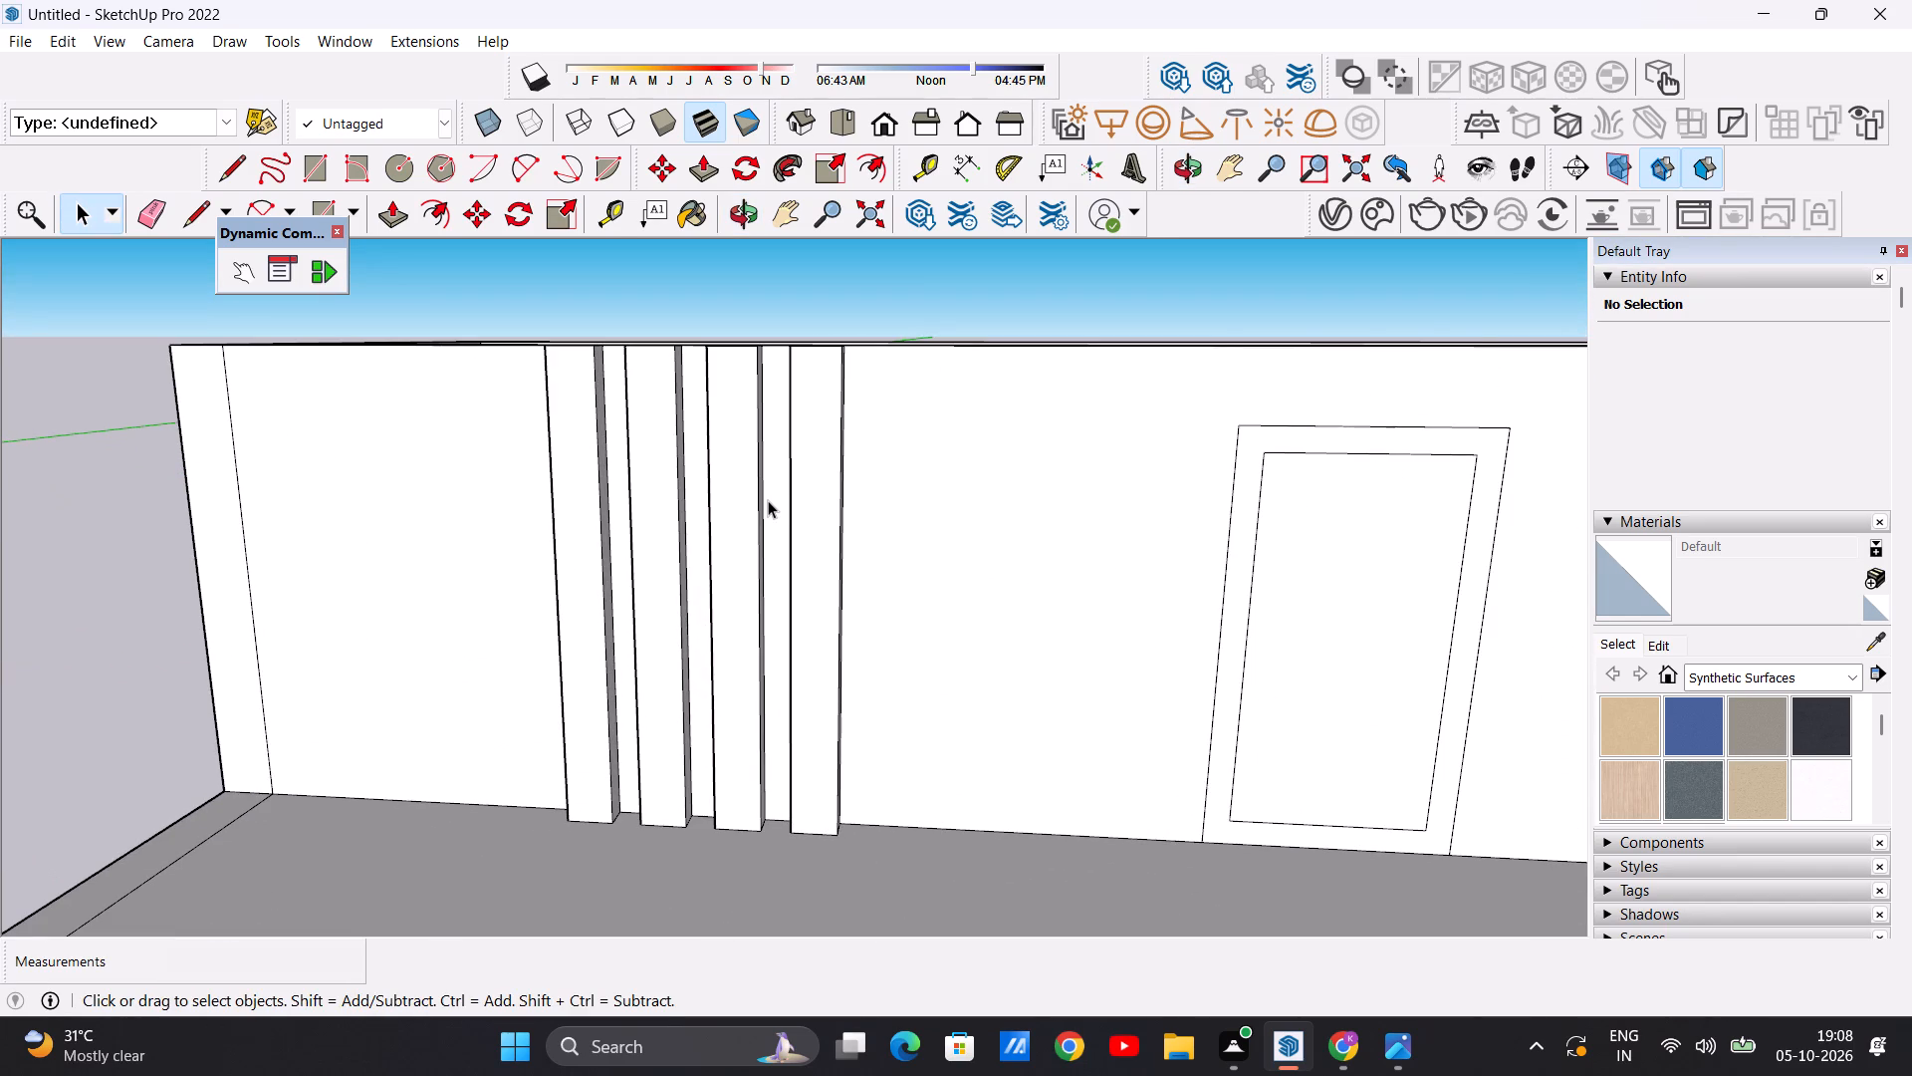
{"action": "scroll", "coordinate": [798, 479], "scroll_direction": "down", "scroll_amount": 8}
{"action": "middle_click_drag", "start_coordinate": [674, 503], "coordinate": [764, 490]}
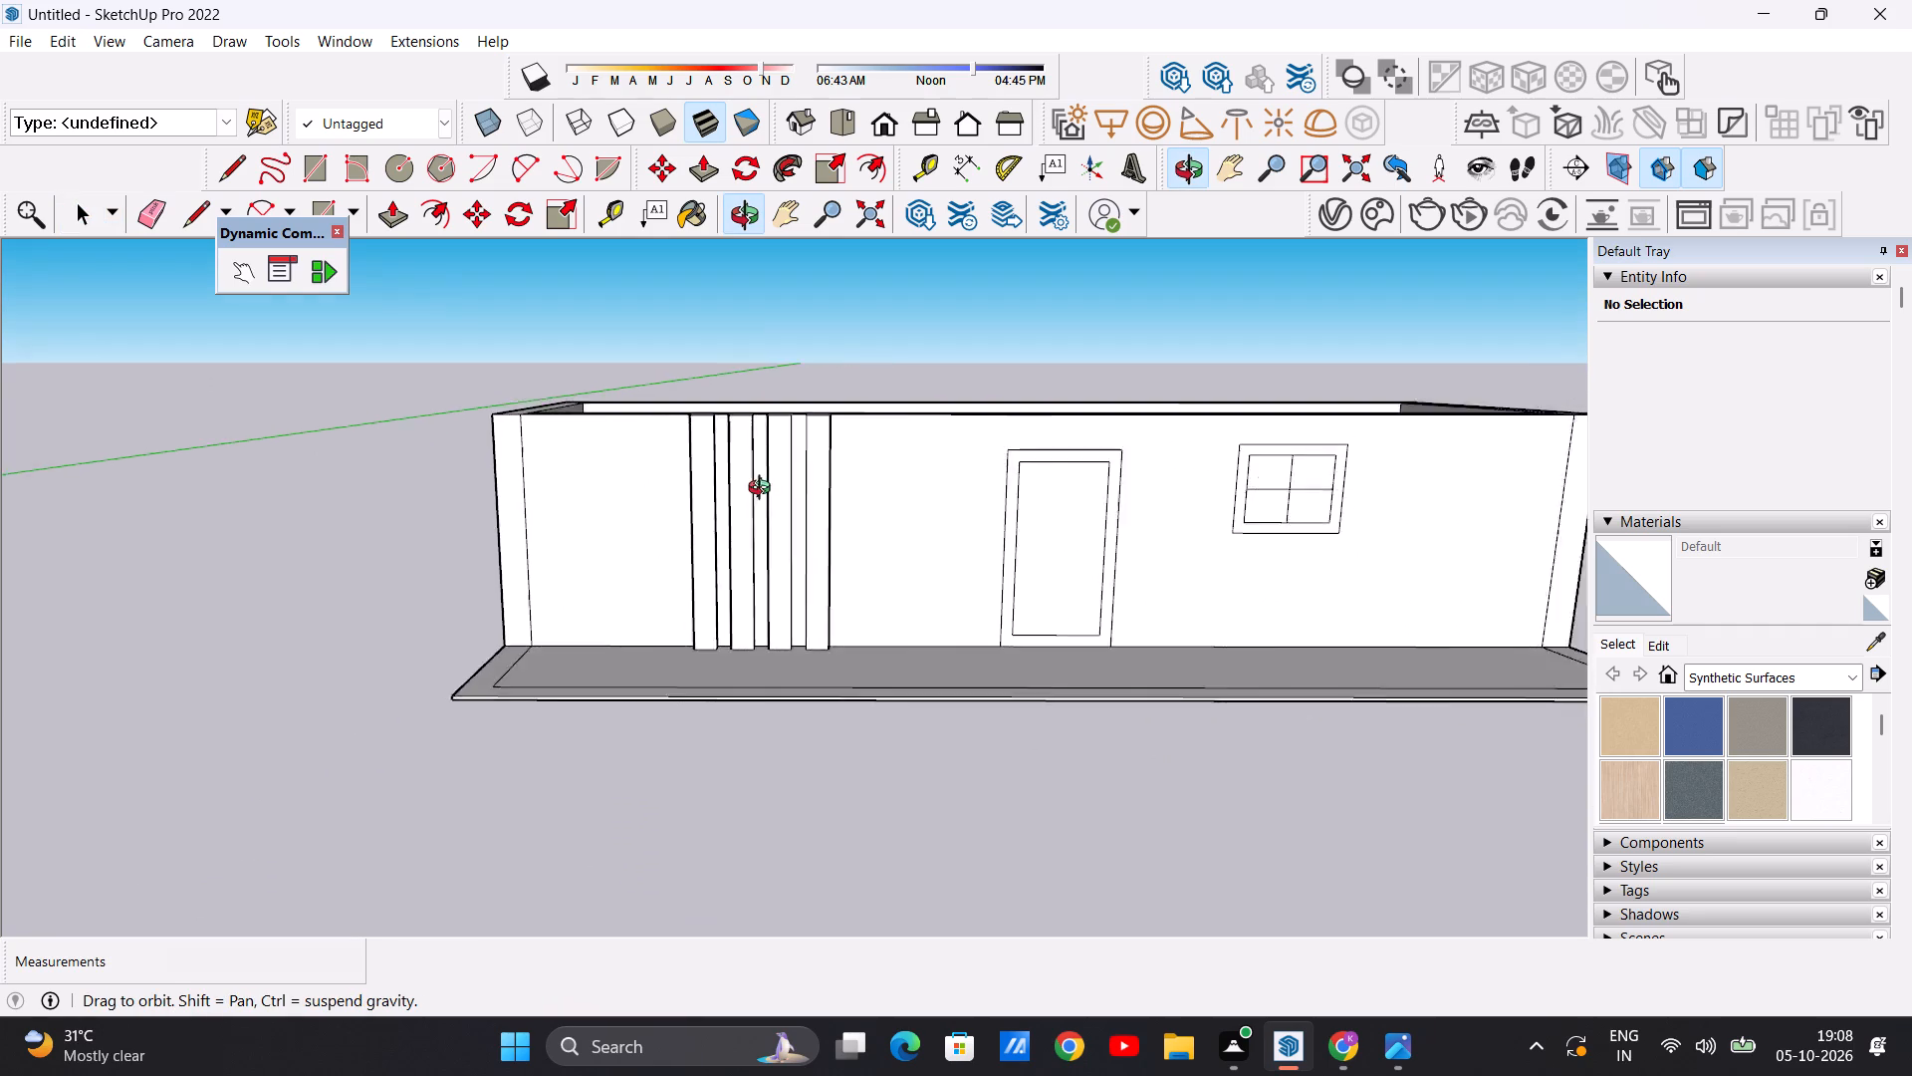
{"action": "middle_click_drag", "start_coordinate": [764, 490], "coordinate": [741, 482]}
{"action": "scroll", "coordinate": [718, 504], "scroll_direction": "down", "scroll_amount": 2}
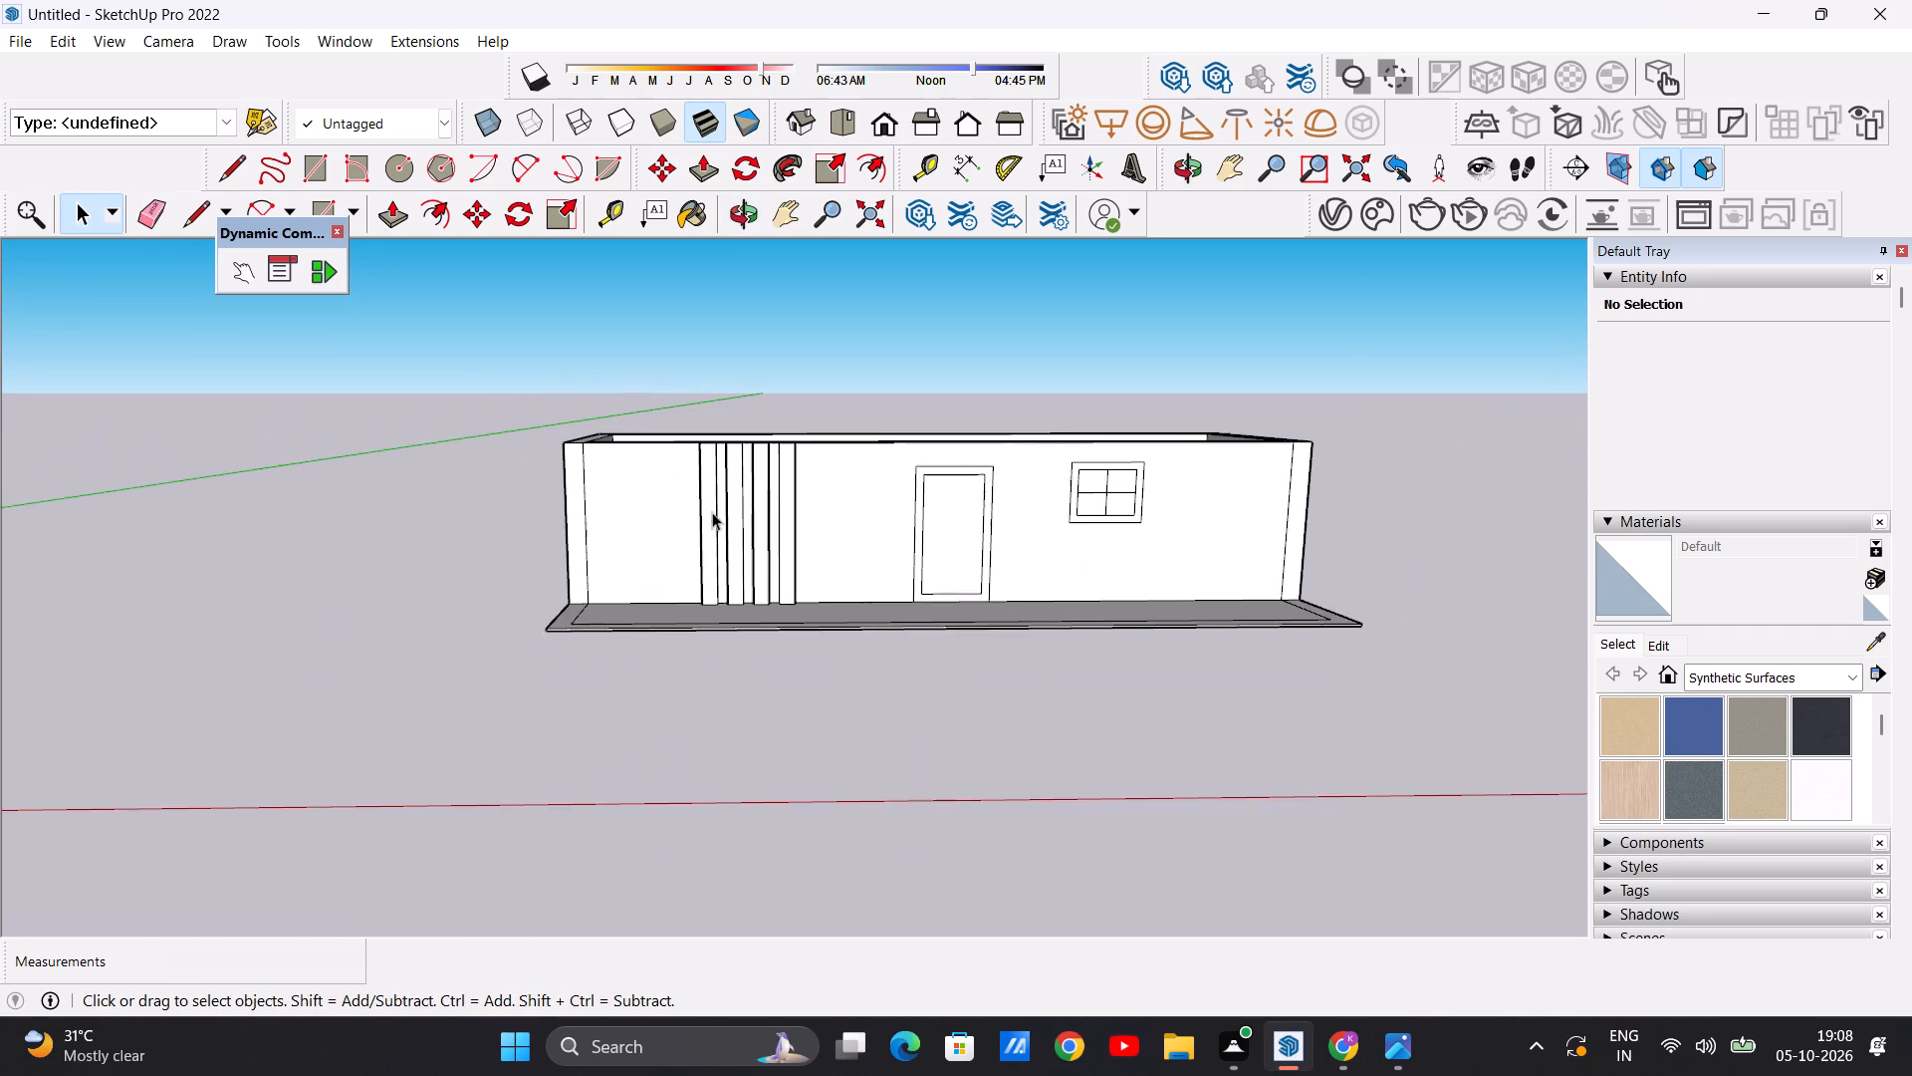
{"action": "scroll", "coordinate": [712, 512], "scroll_direction": "down", "scroll_amount": 6}
{"action": "scroll", "coordinate": [912, 461], "scroll_direction": "up", "scroll_amount": 6}
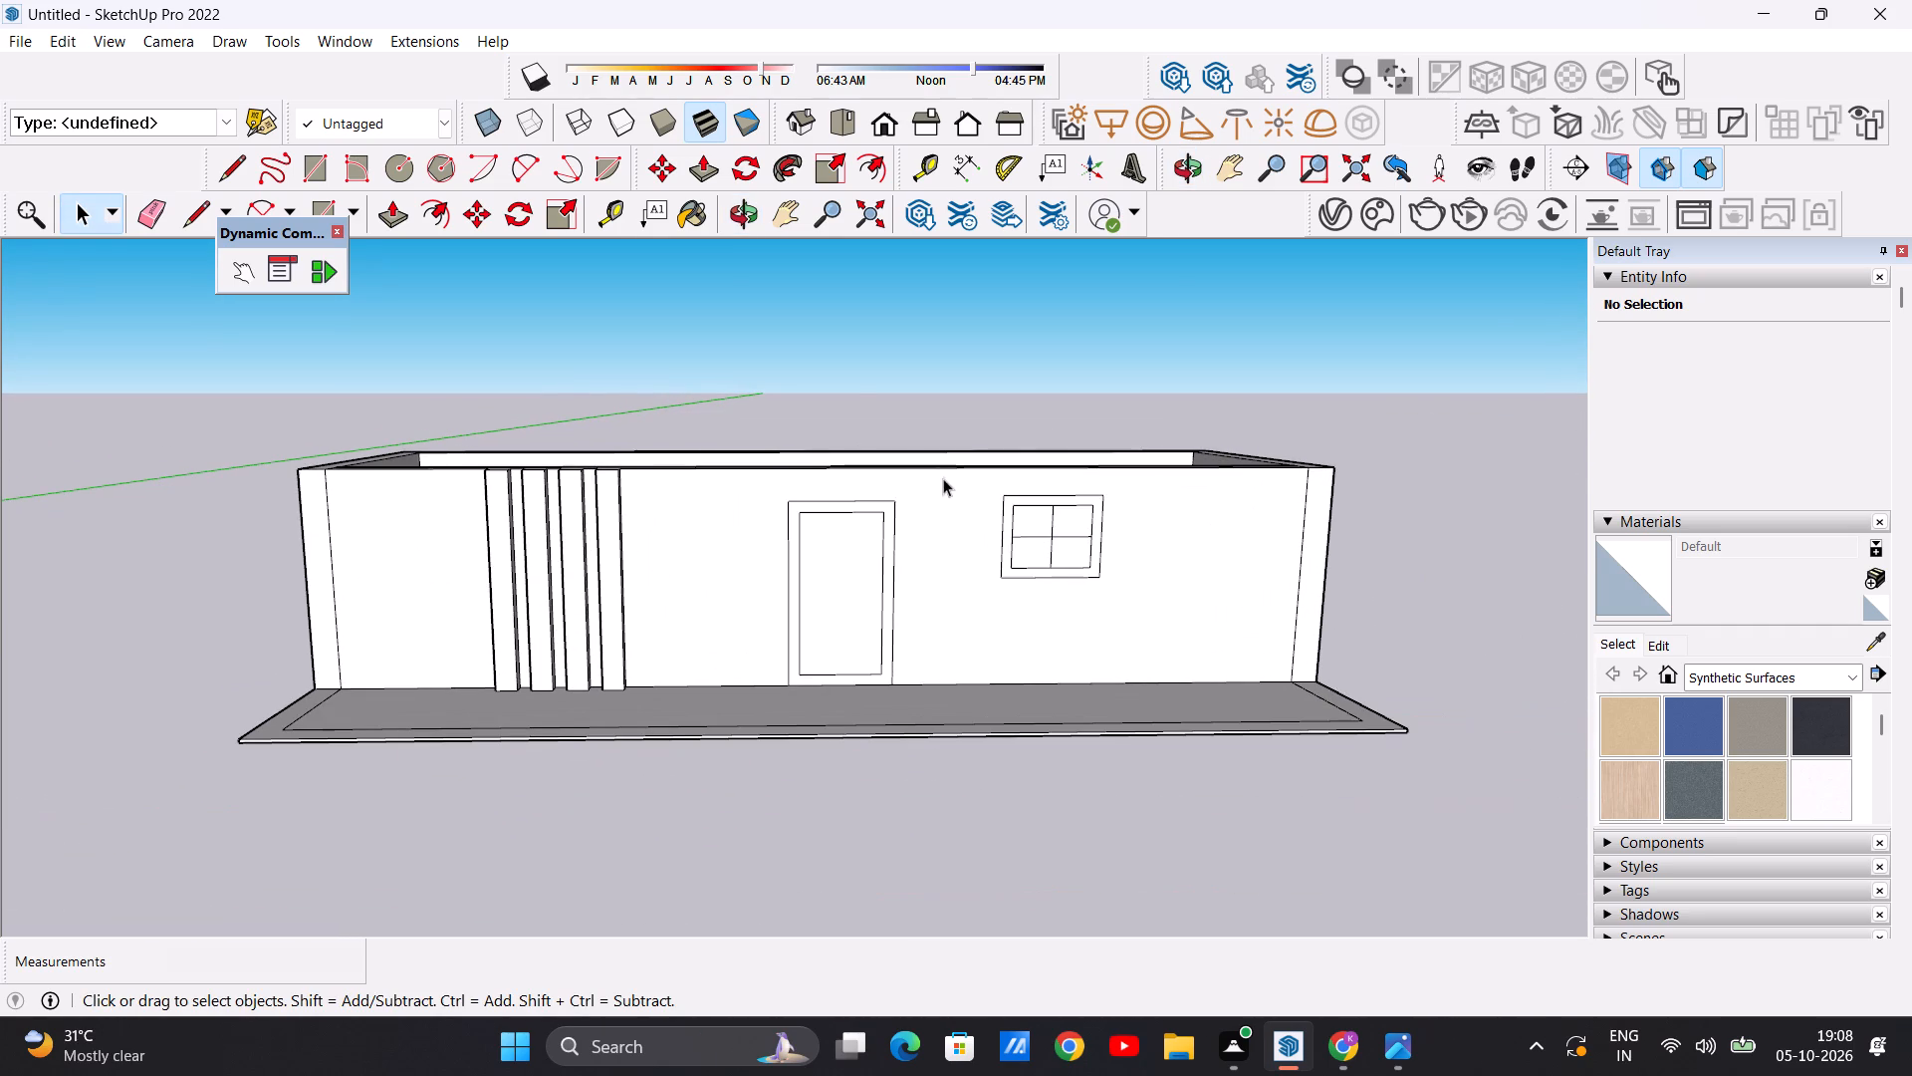
{"action": "scroll", "coordinate": [676, 508], "scroll_direction": "down", "scroll_amount": 5}
{"action": "scroll", "coordinate": [804, 517], "scroll_direction": "up", "scroll_amount": 4}
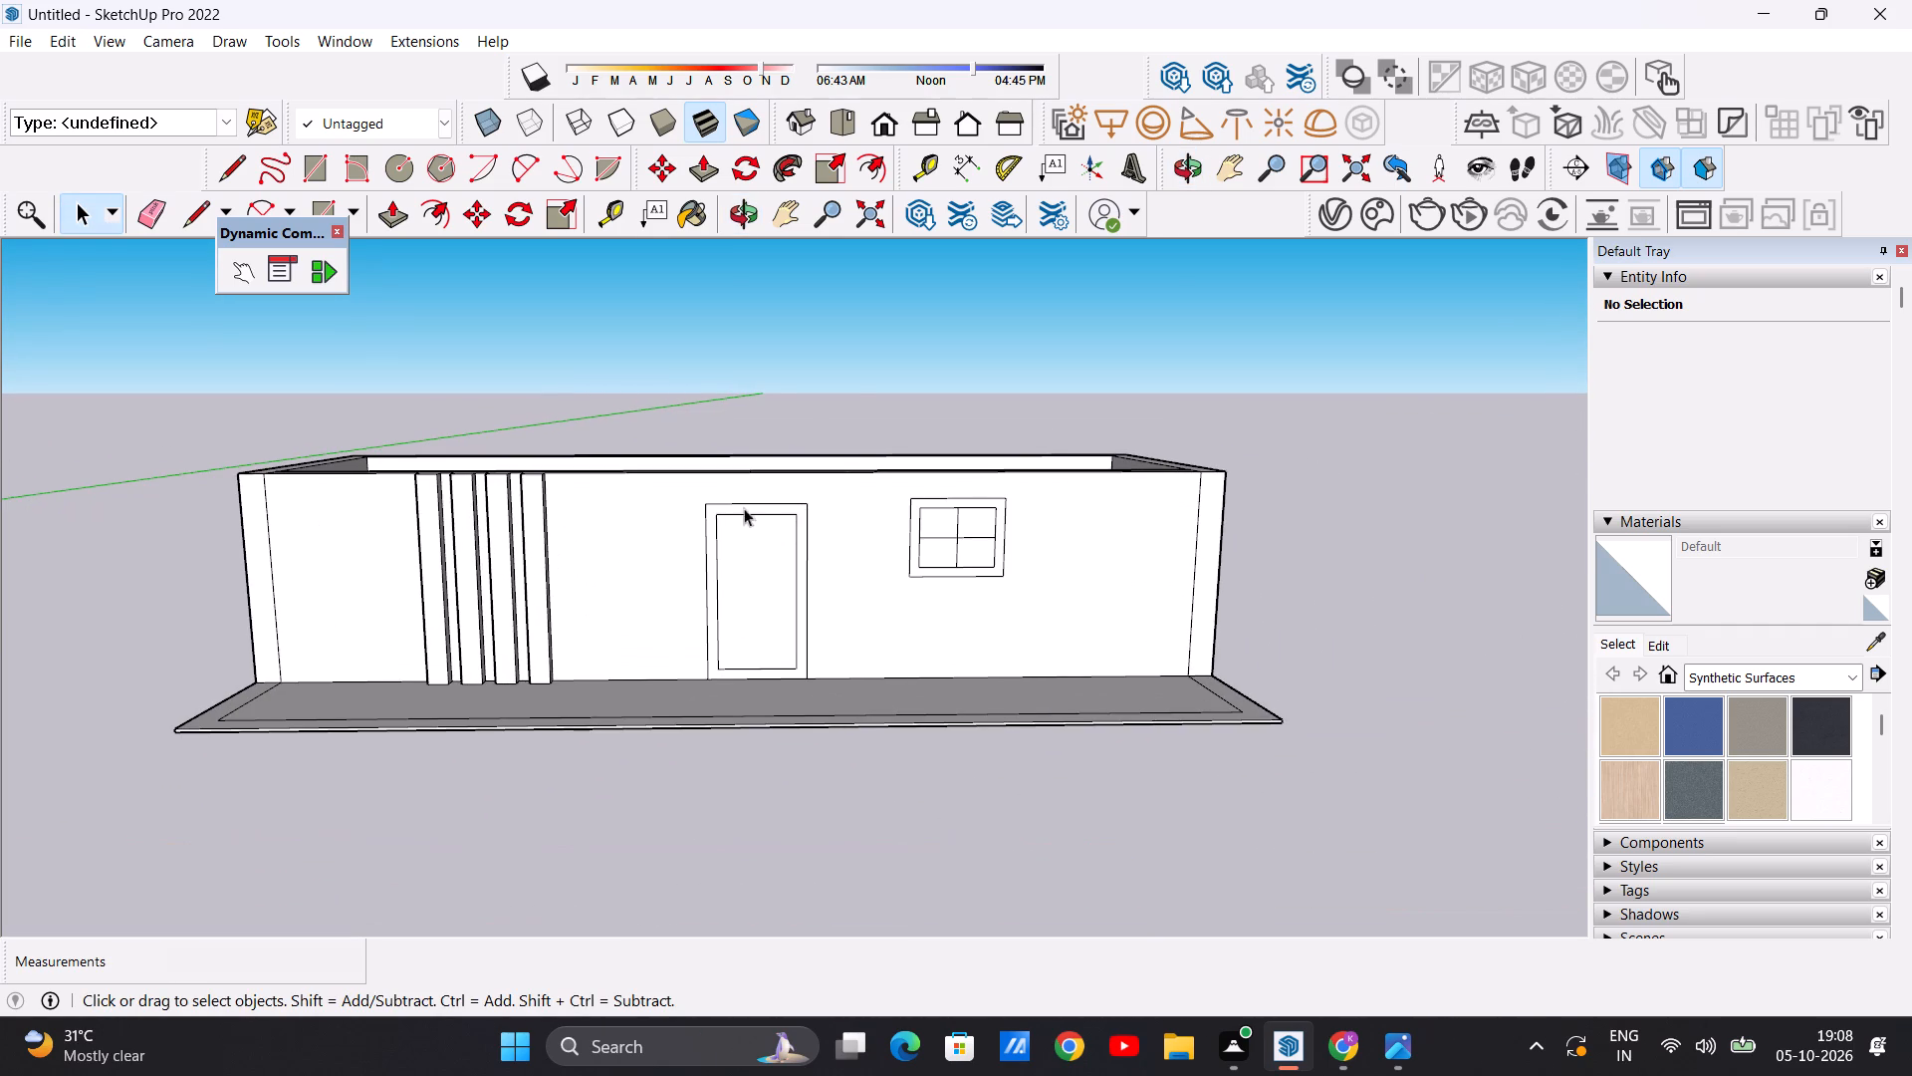
{"action": "scroll", "coordinate": [774, 499], "scroll_direction": "up", "scroll_amount": 5}
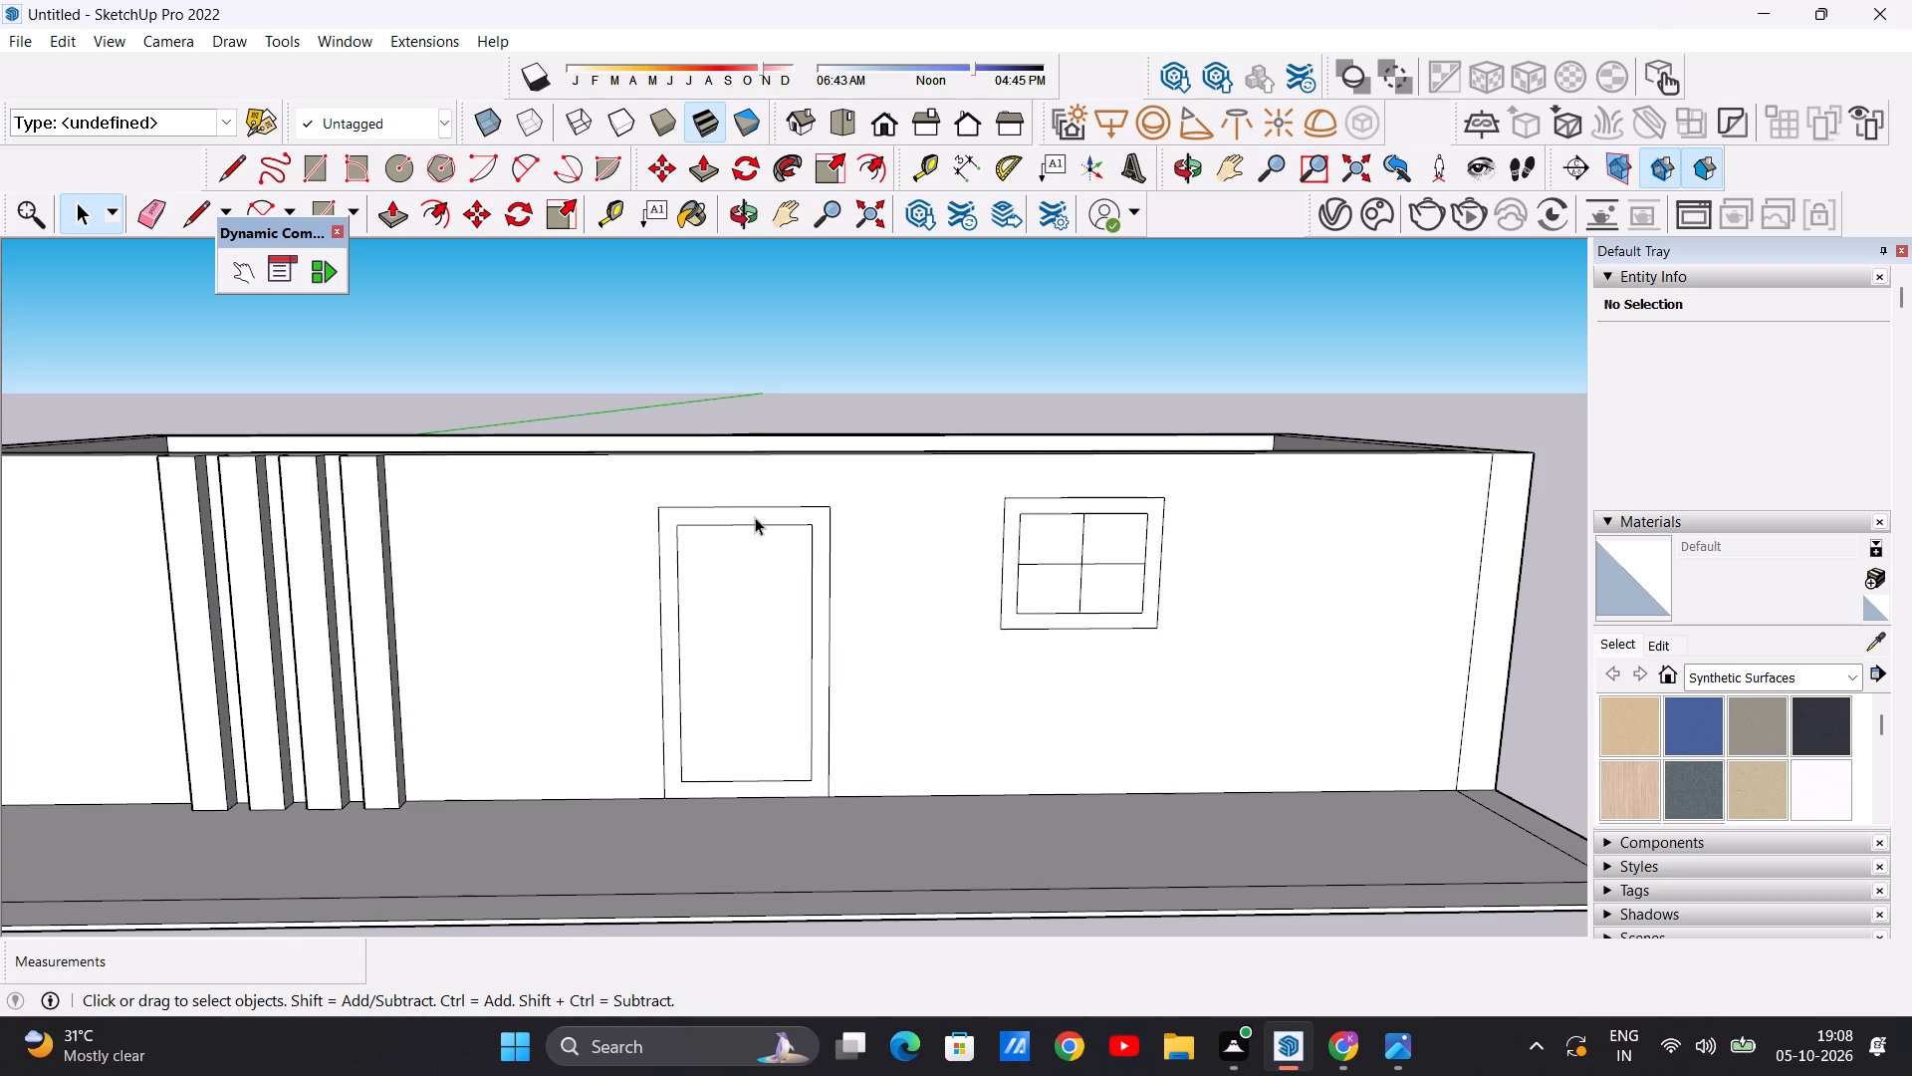
{"action": "scroll", "coordinate": [752, 514], "scroll_direction": "down", "scroll_amount": 8}
Copy the interior floor face with its edges straight up to the tops of the walls to close the building with a roof.
{"action": "middle_click_drag", "start_coordinate": [731, 500], "coordinate": [701, 678]}
{"action": "middle_click_drag", "start_coordinate": [795, 556], "coordinate": [794, 811]}
{"action": "middle_click_drag", "start_coordinate": [797, 792], "coordinate": [828, 731]}
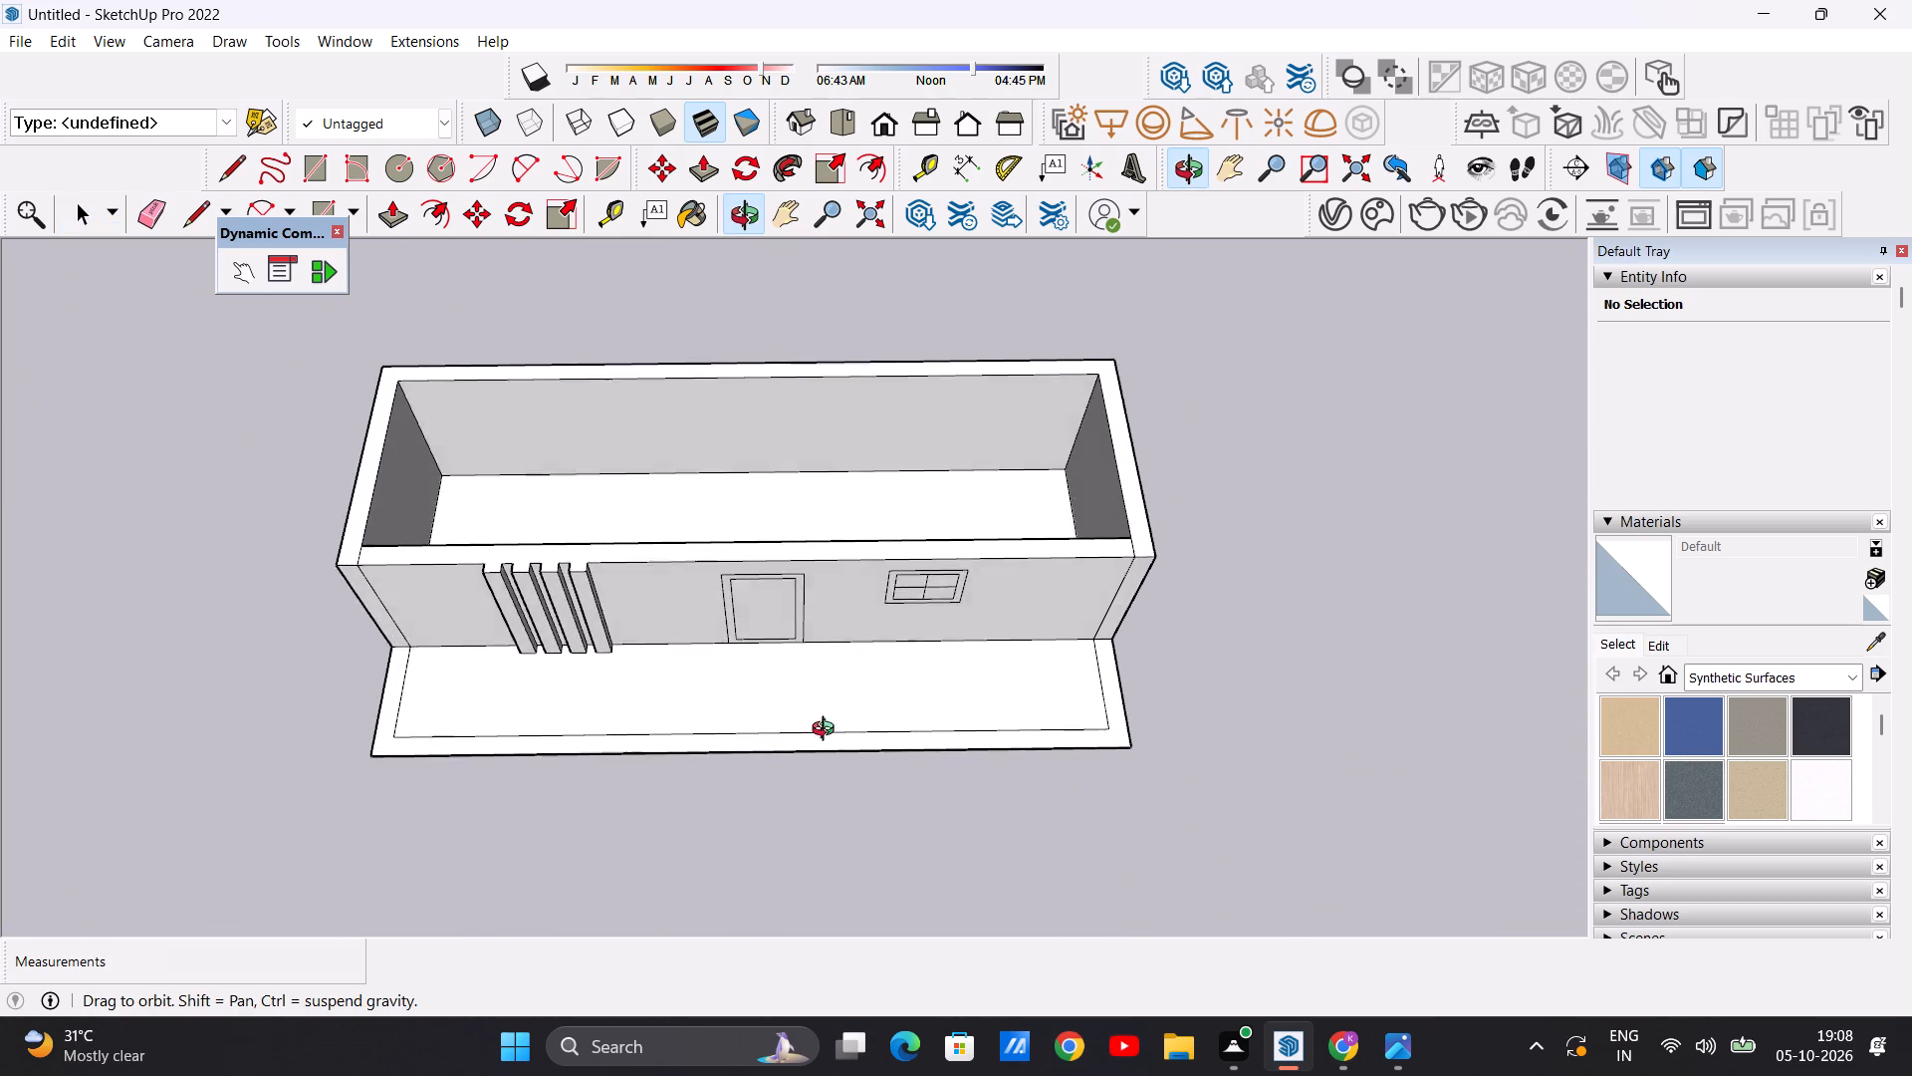
{"action": "middle_click_drag", "start_coordinate": [828, 731], "coordinate": [811, 768]}
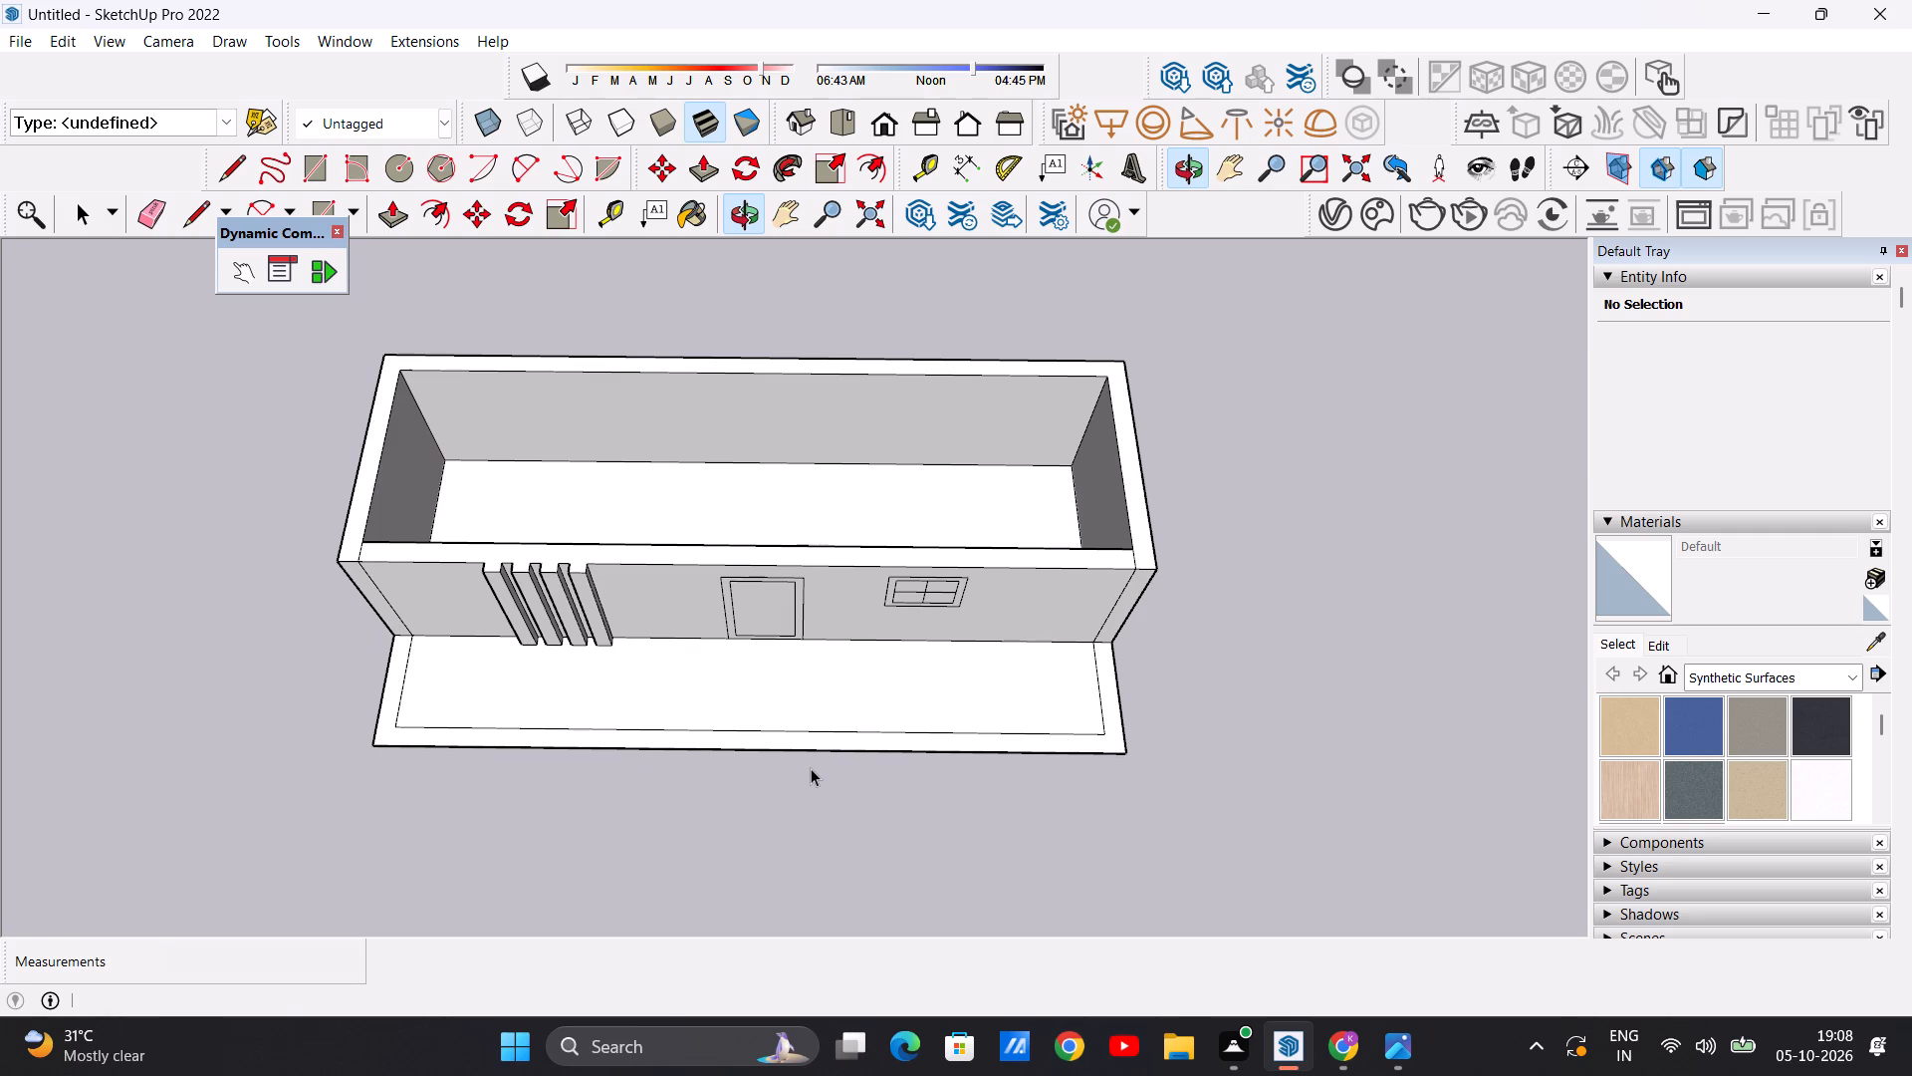
{"action": "scroll", "coordinate": [714, 650], "scroll_direction": "down", "scroll_amount": 4}
{"action": "middle_click_drag", "start_coordinate": [778, 592], "coordinate": [785, 695]}
{"action": "scroll", "coordinate": [833, 522], "scroll_direction": "up", "scroll_amount": 5}
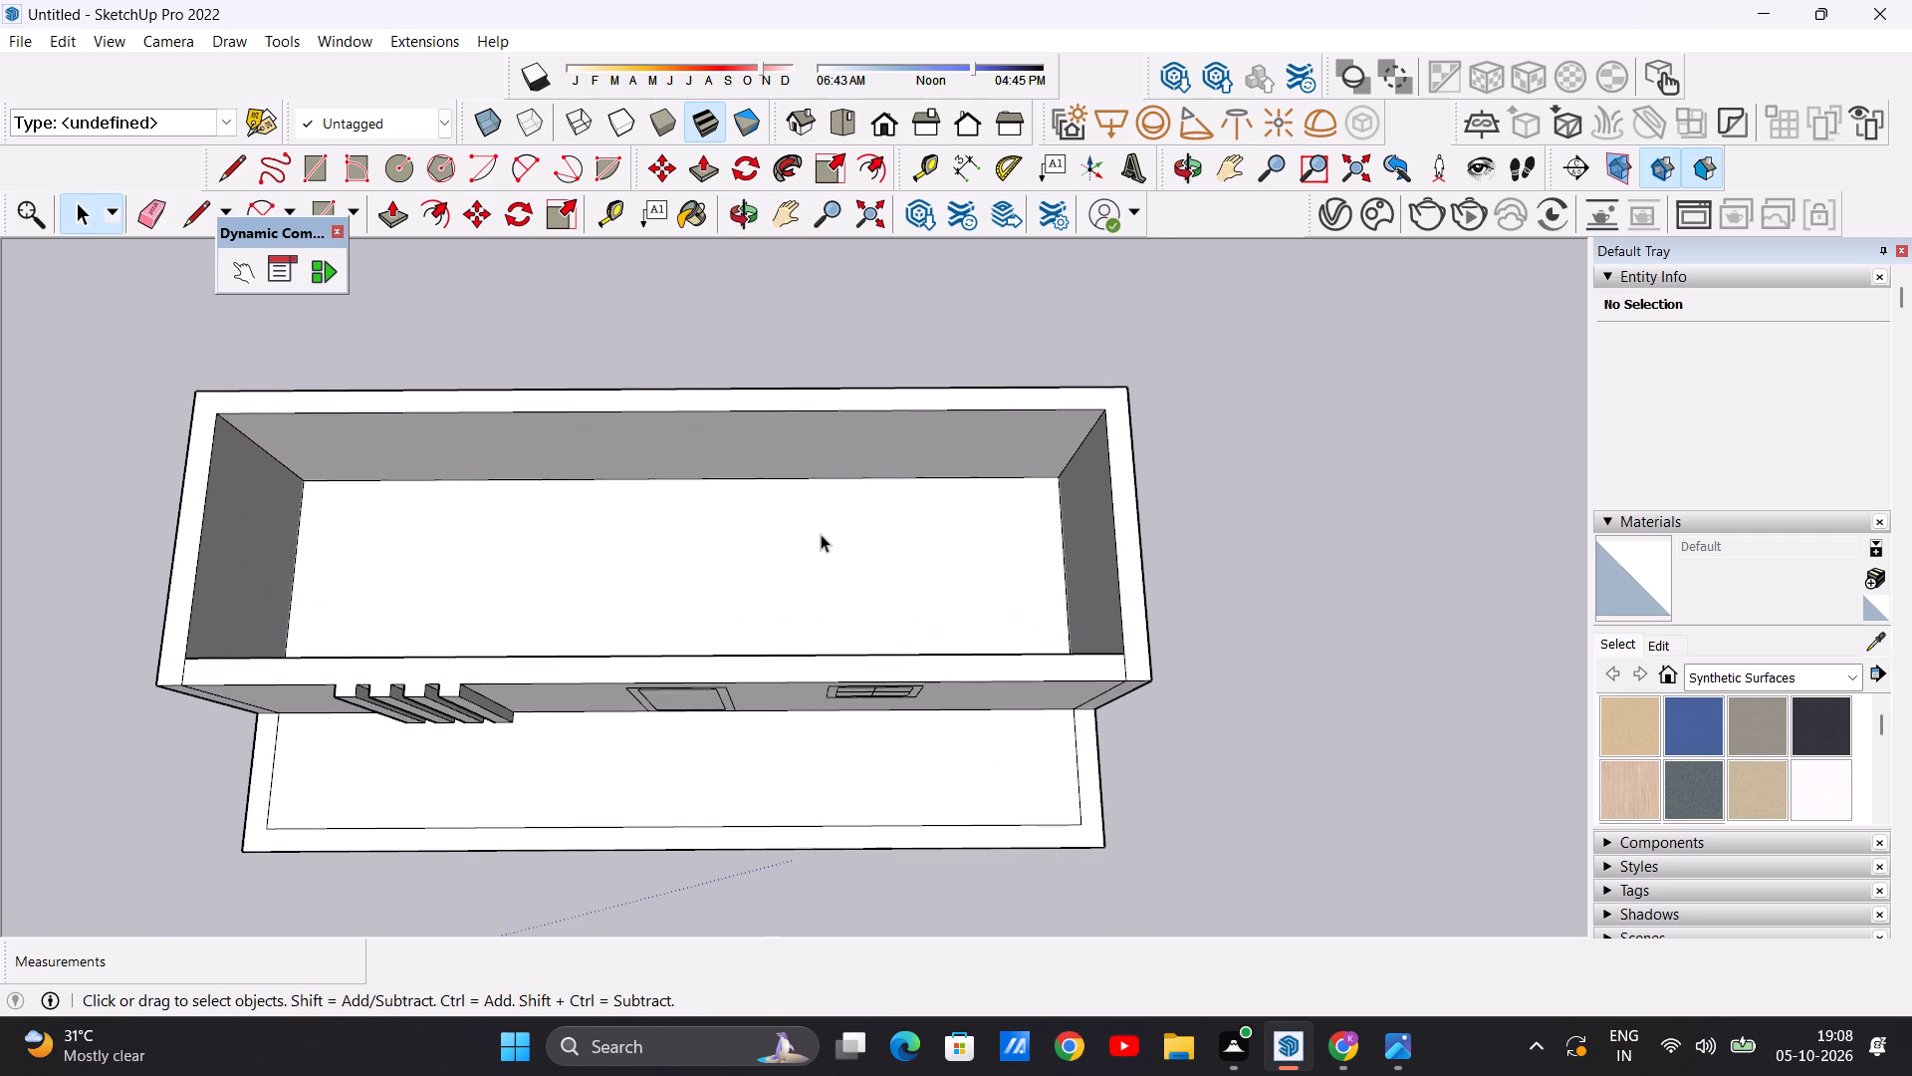
{"action": "double_click", "coordinate": [821, 534]}
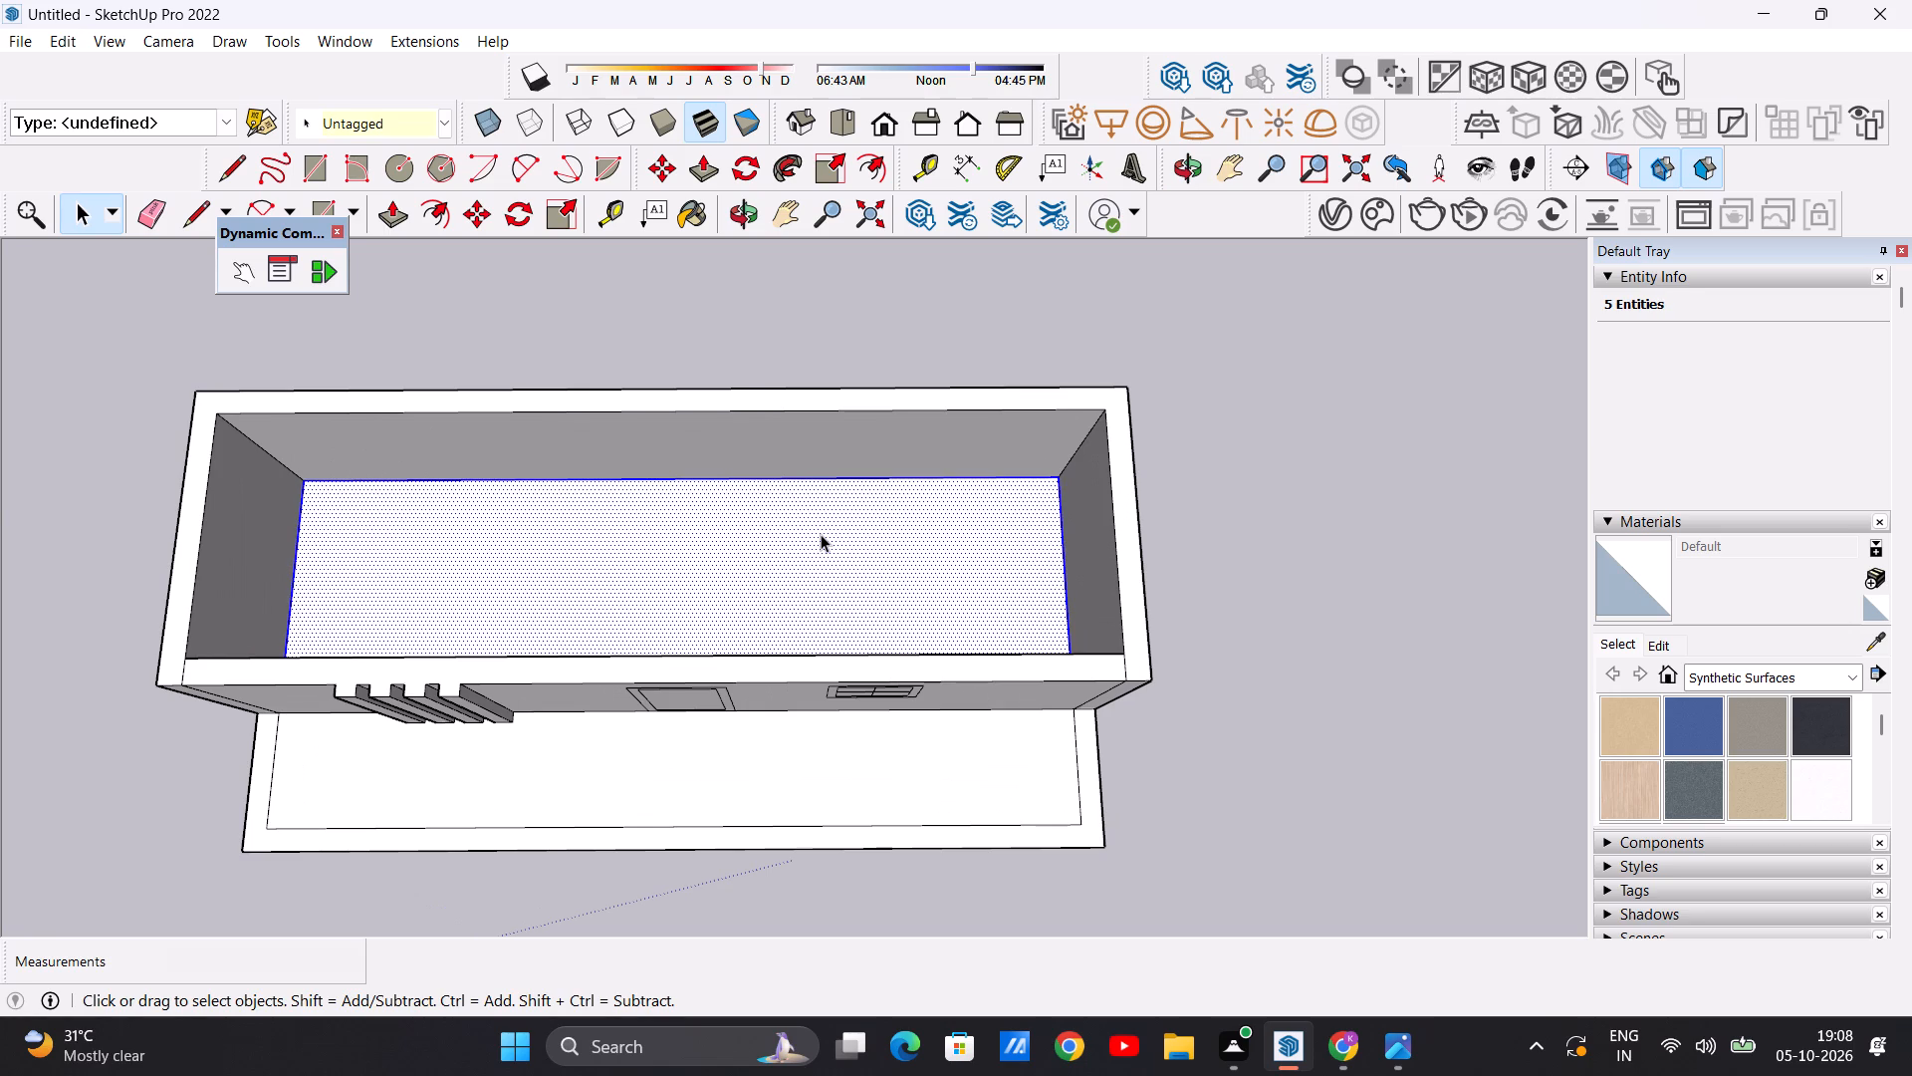
{"action": "left_click", "coordinate": [475, 217]}
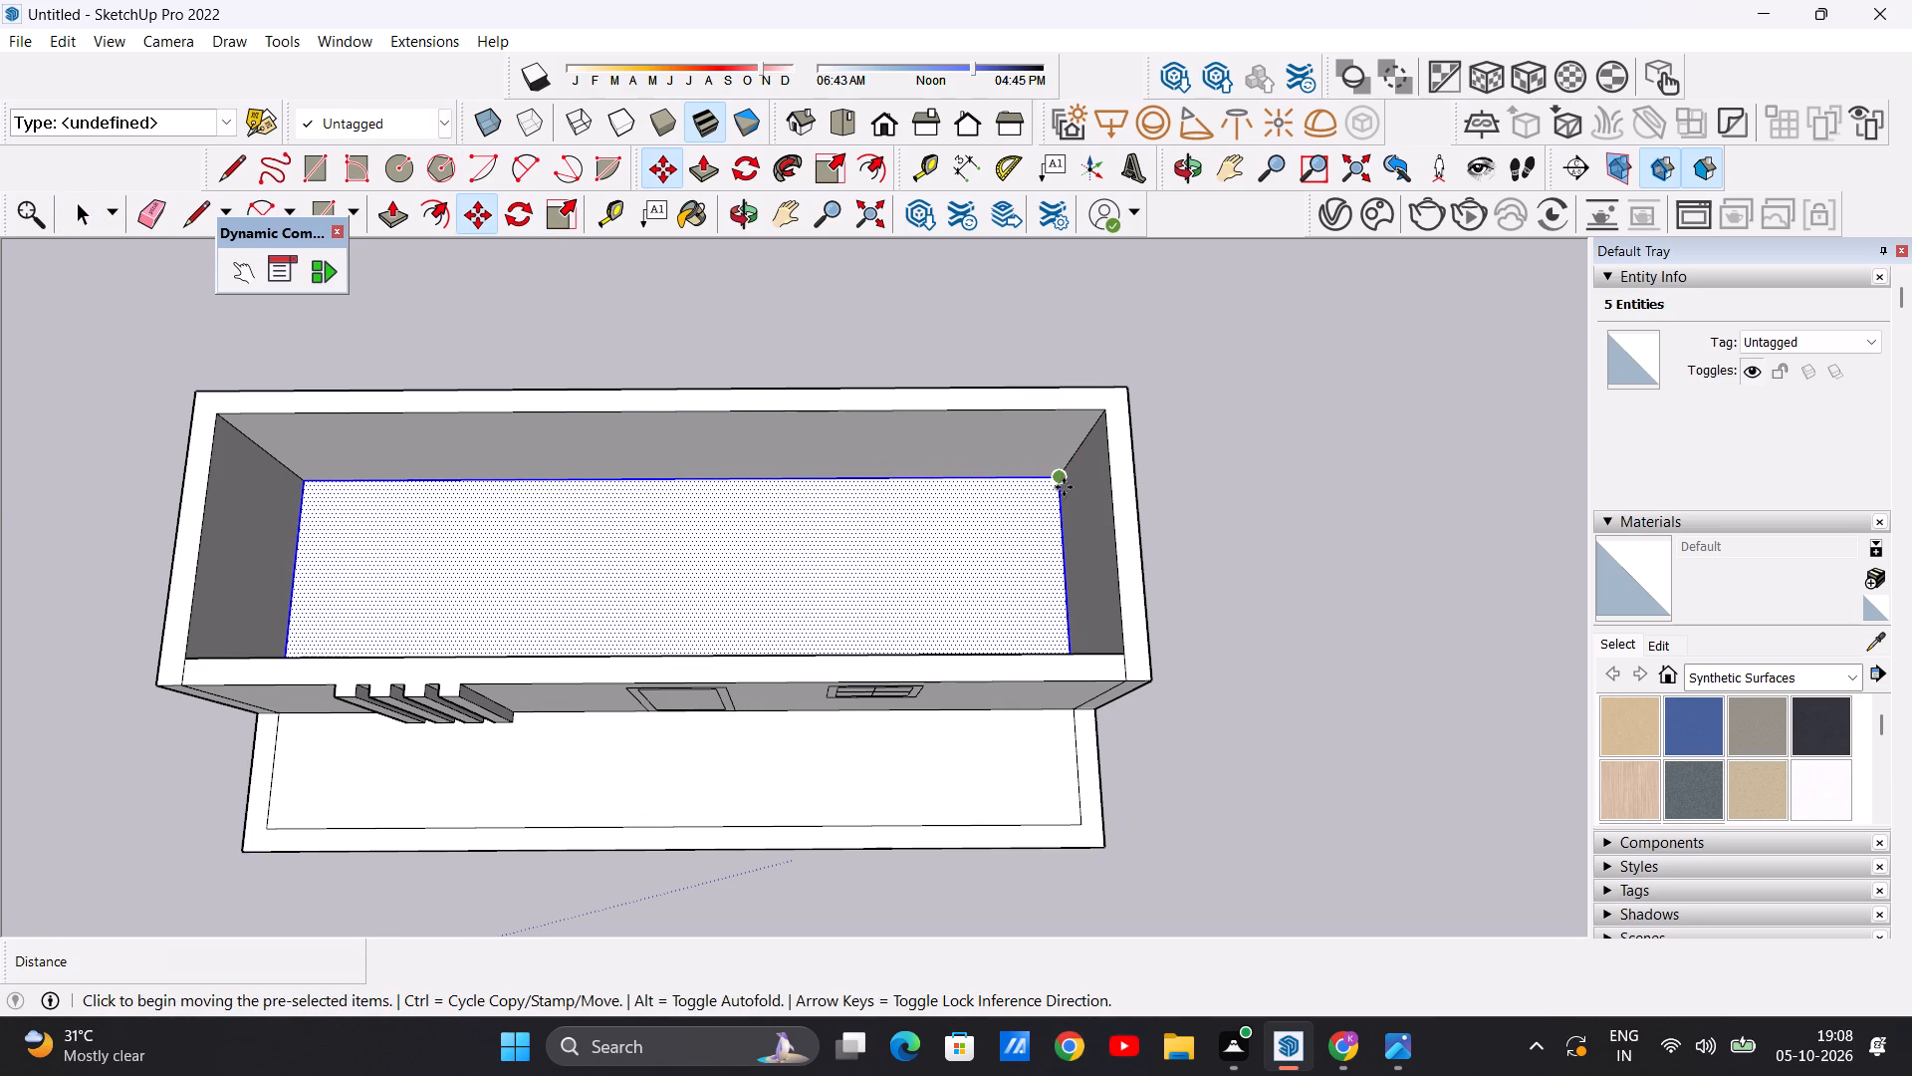
{"action": "left_click", "coordinate": [1064, 487]}
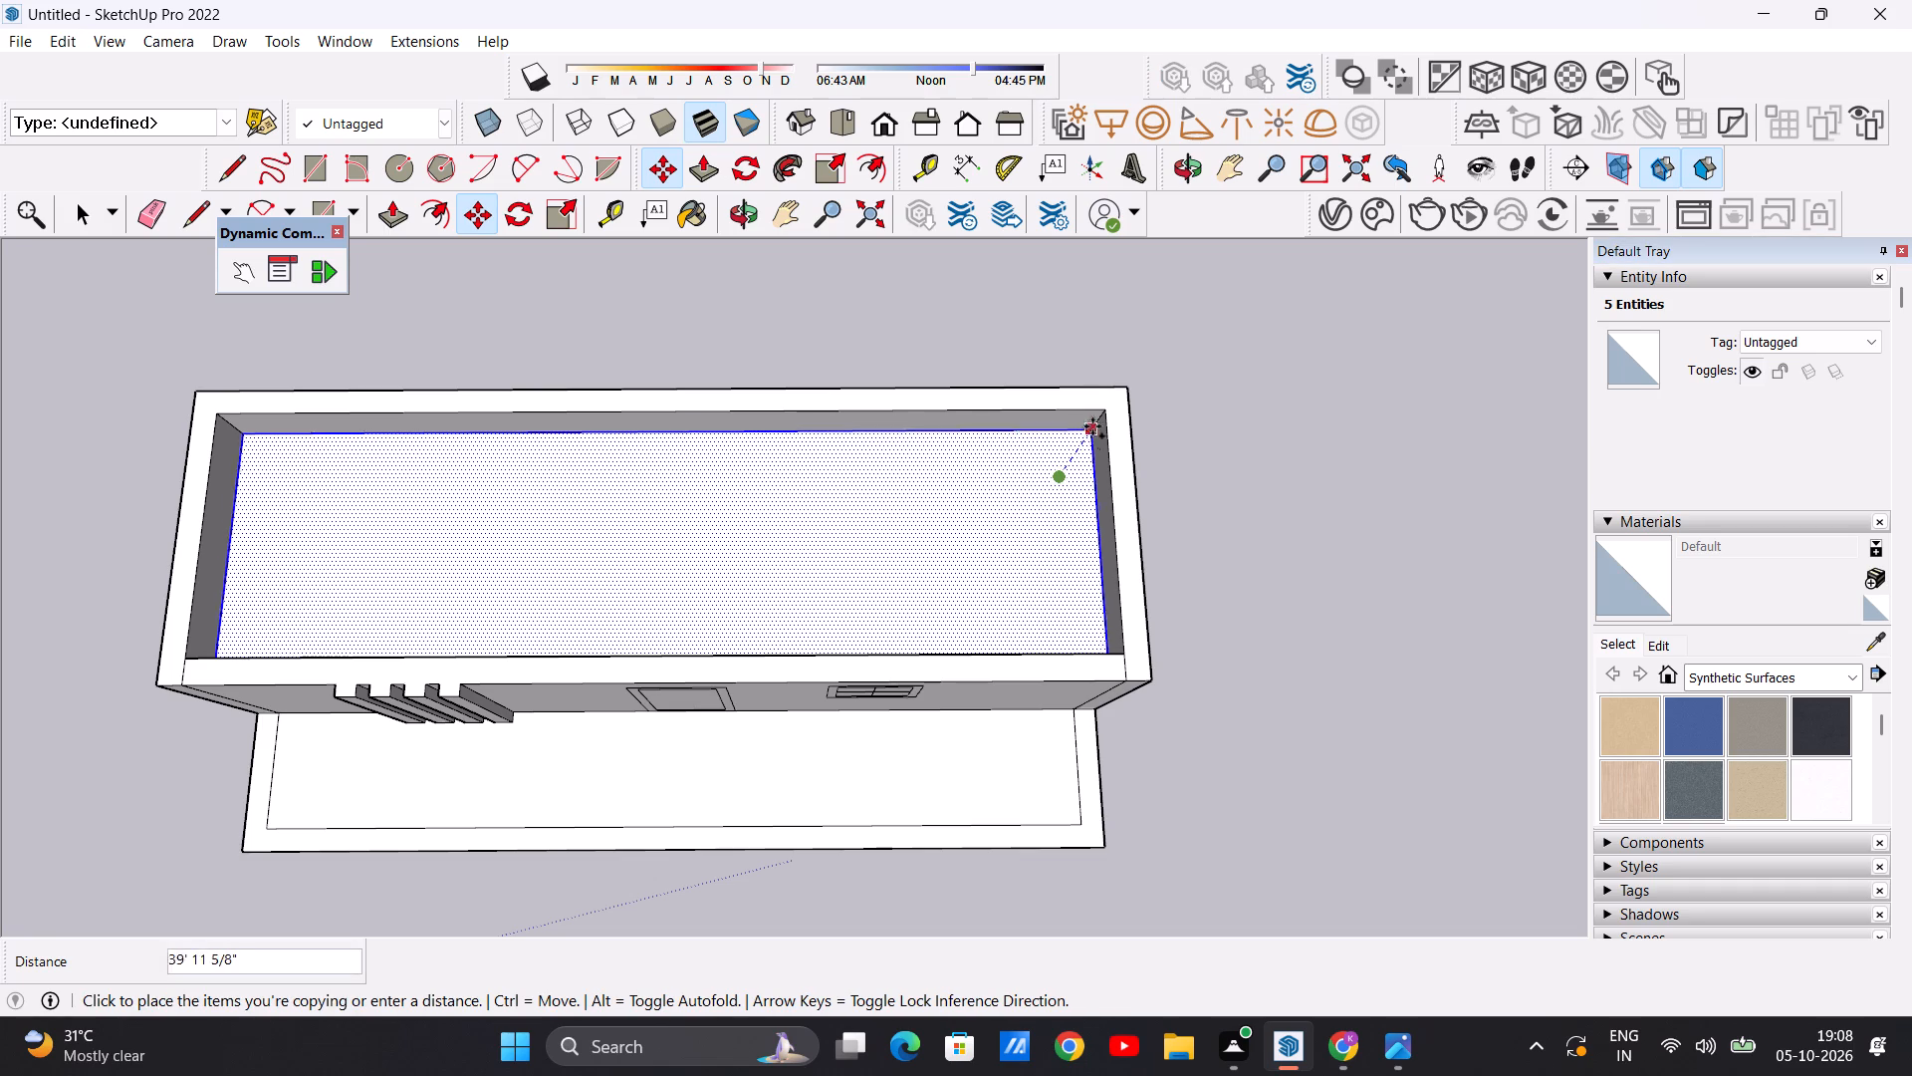
{"action": "left_click", "coordinate": [1098, 415]}
{"action": "key", "text": "space"}
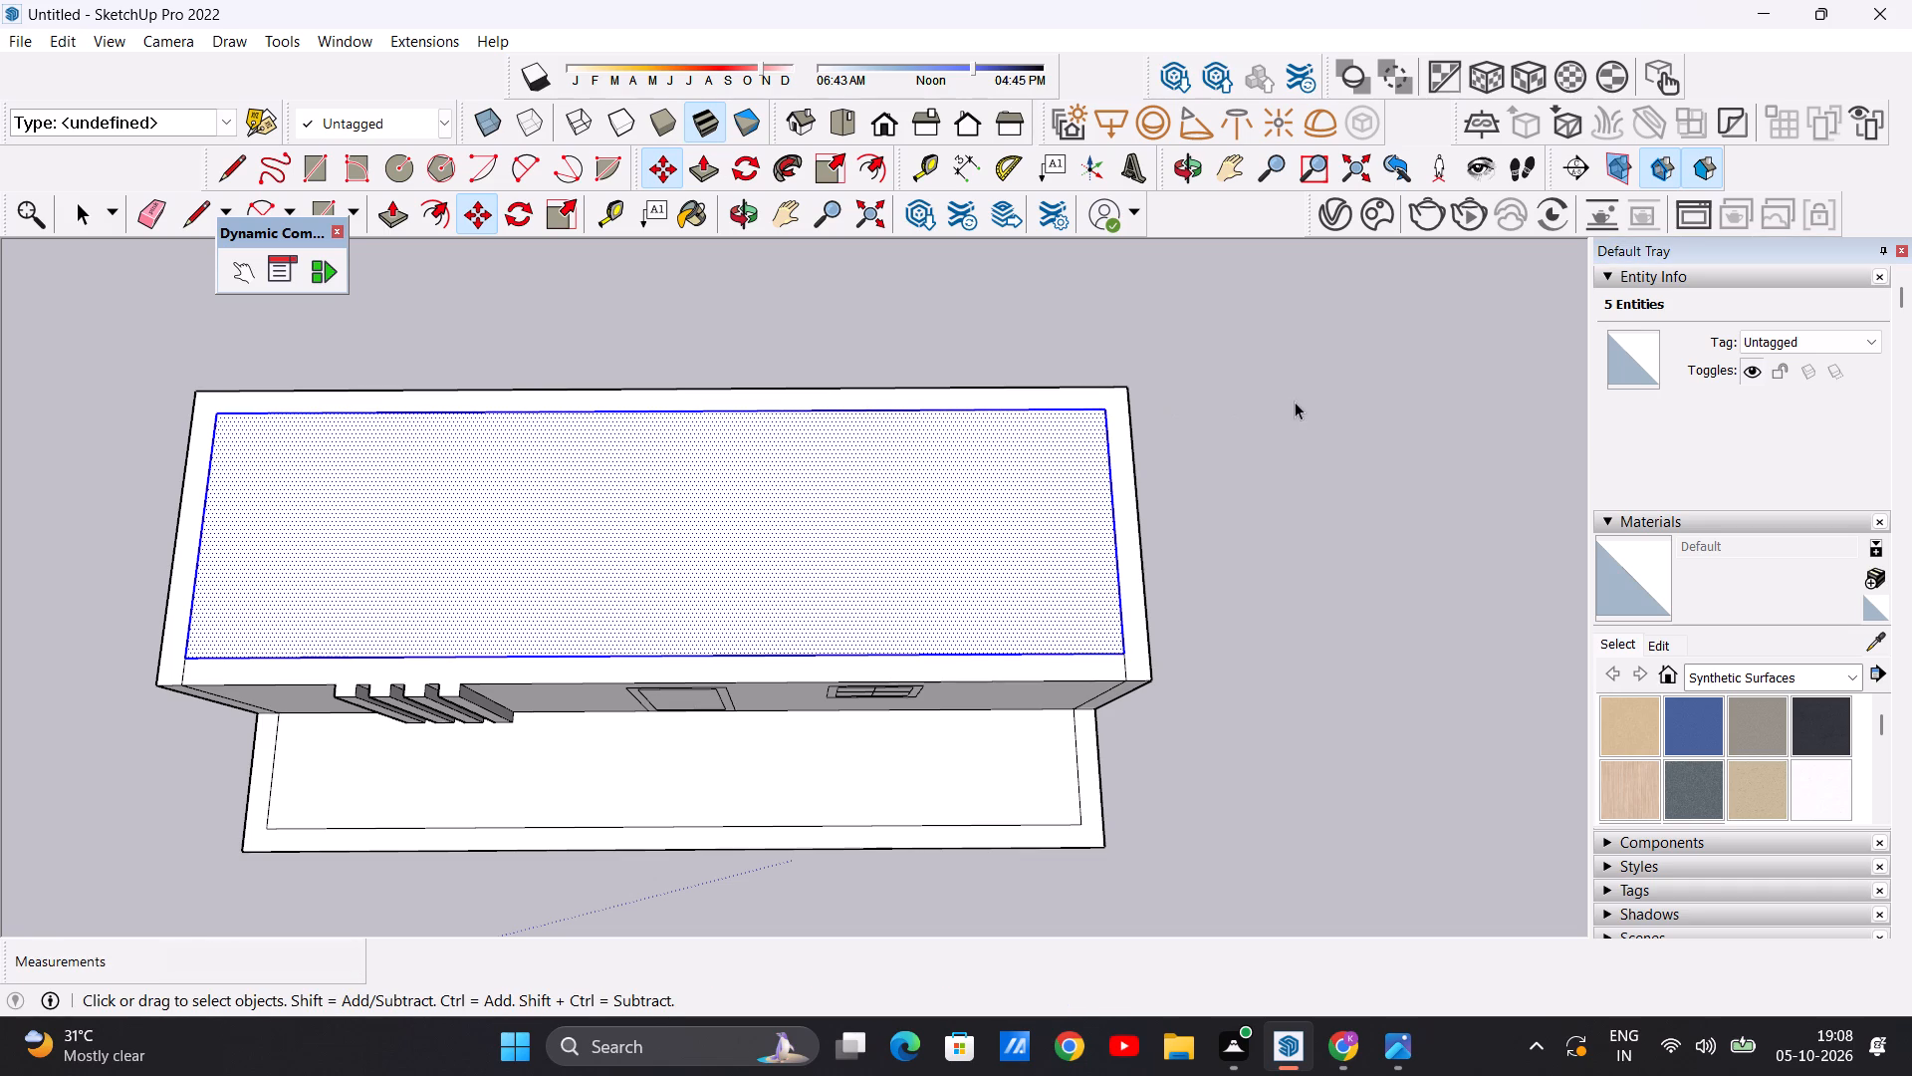
{"action": "left_click", "coordinate": [1296, 402]}
Examine the roofed building and its front slab from above and from the front.
{"action": "scroll", "coordinate": [1141, 467], "scroll_direction": "down", "scroll_amount": 9}
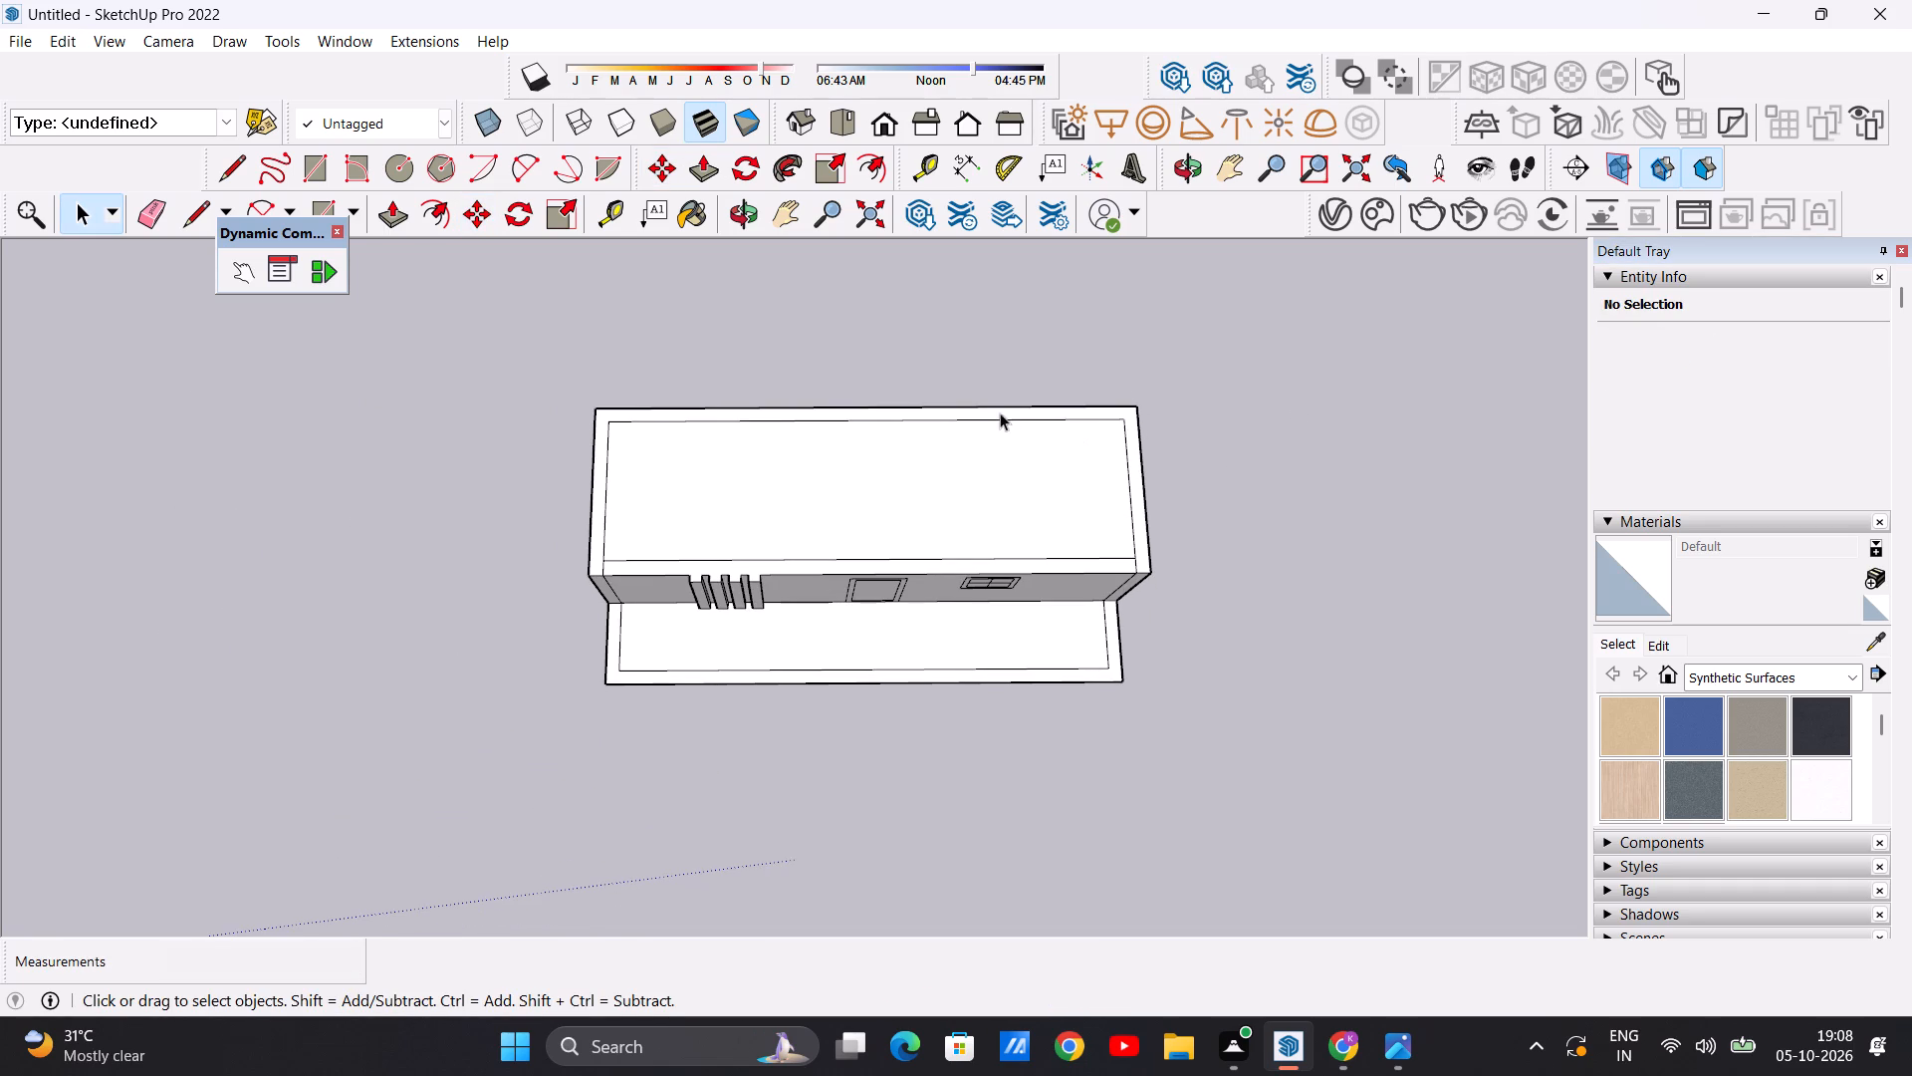
{"action": "scroll", "coordinate": [1014, 449], "scroll_direction": "up", "scroll_amount": 2}
{"action": "middle_click_drag", "start_coordinate": [1049, 607], "coordinate": [1006, 310]}
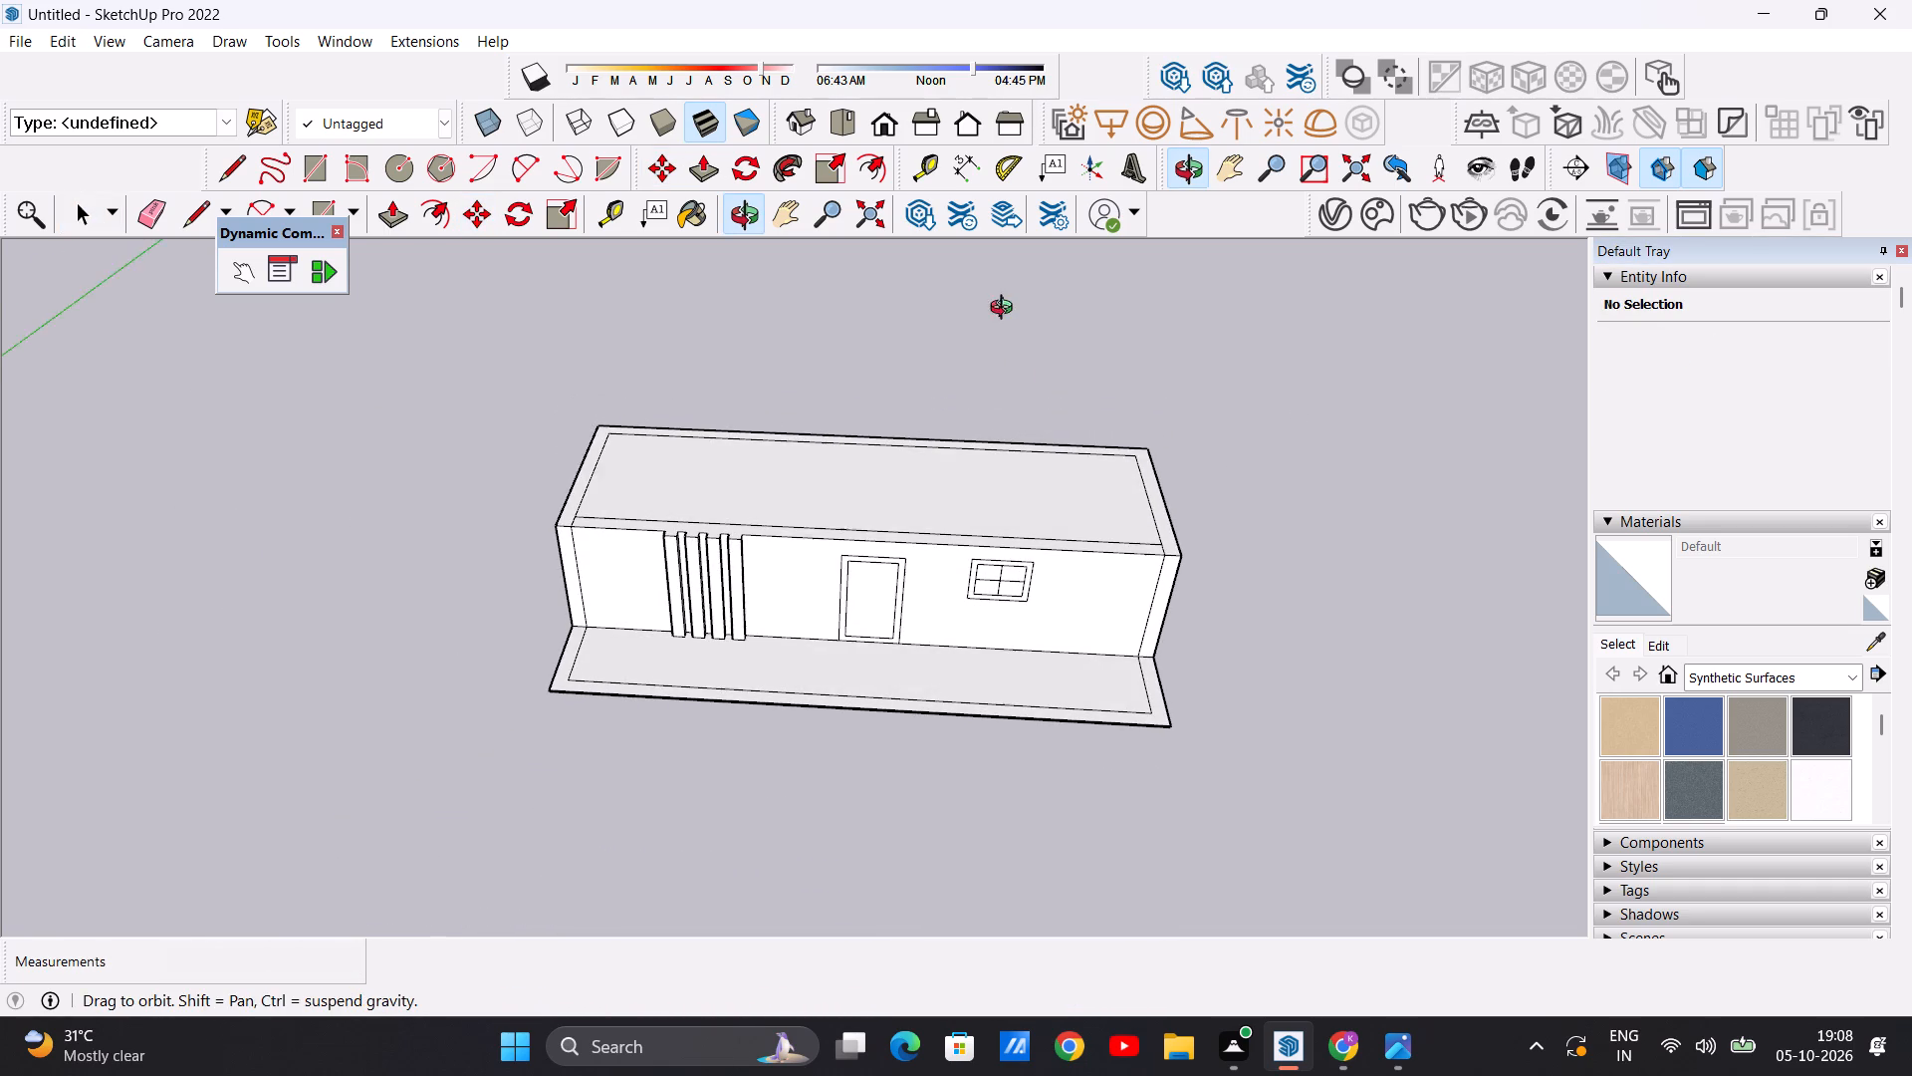
{"action": "middle_click_drag", "start_coordinate": [1006, 310], "coordinate": [1004, 308]}
{"action": "scroll", "coordinate": [1003, 308], "scroll_direction": "down", "scroll_amount": 1}
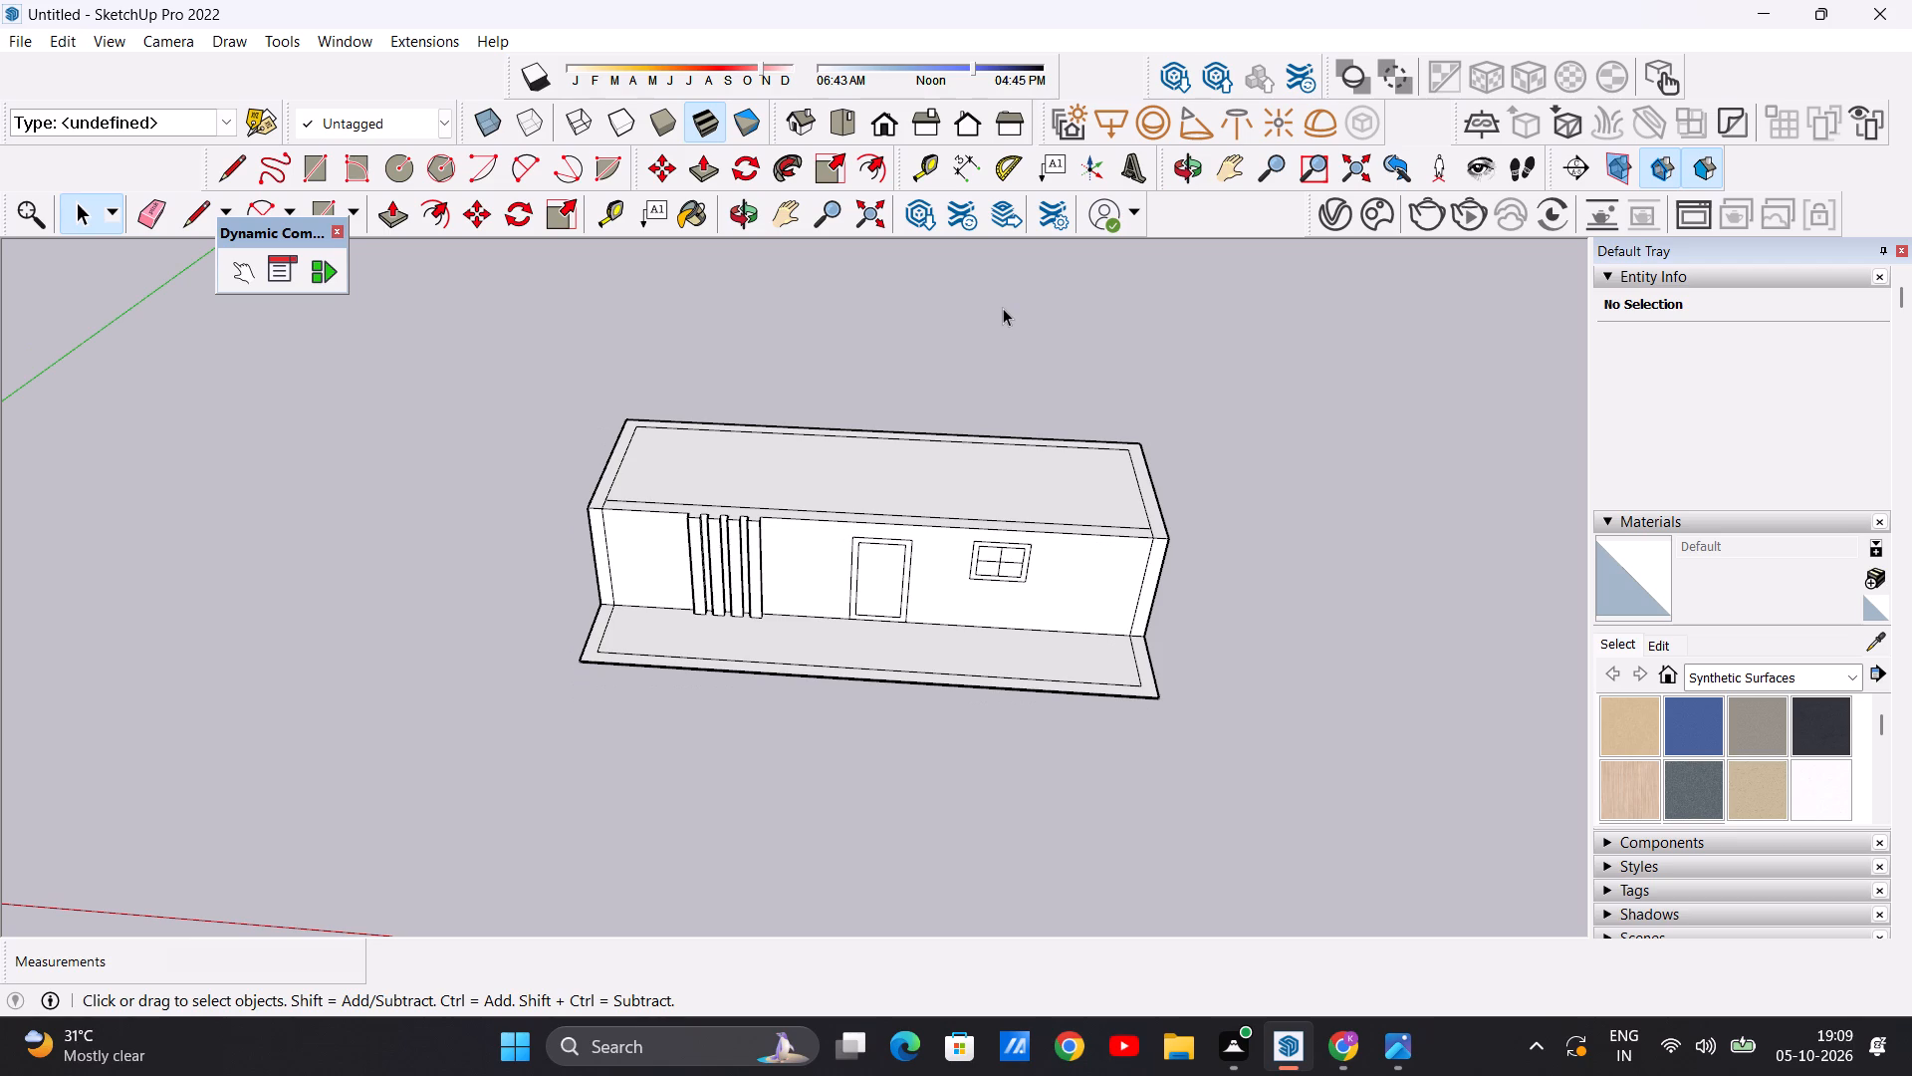
{"action": "scroll", "coordinate": [1178, 583], "scroll_direction": "up", "scroll_amount": 2}
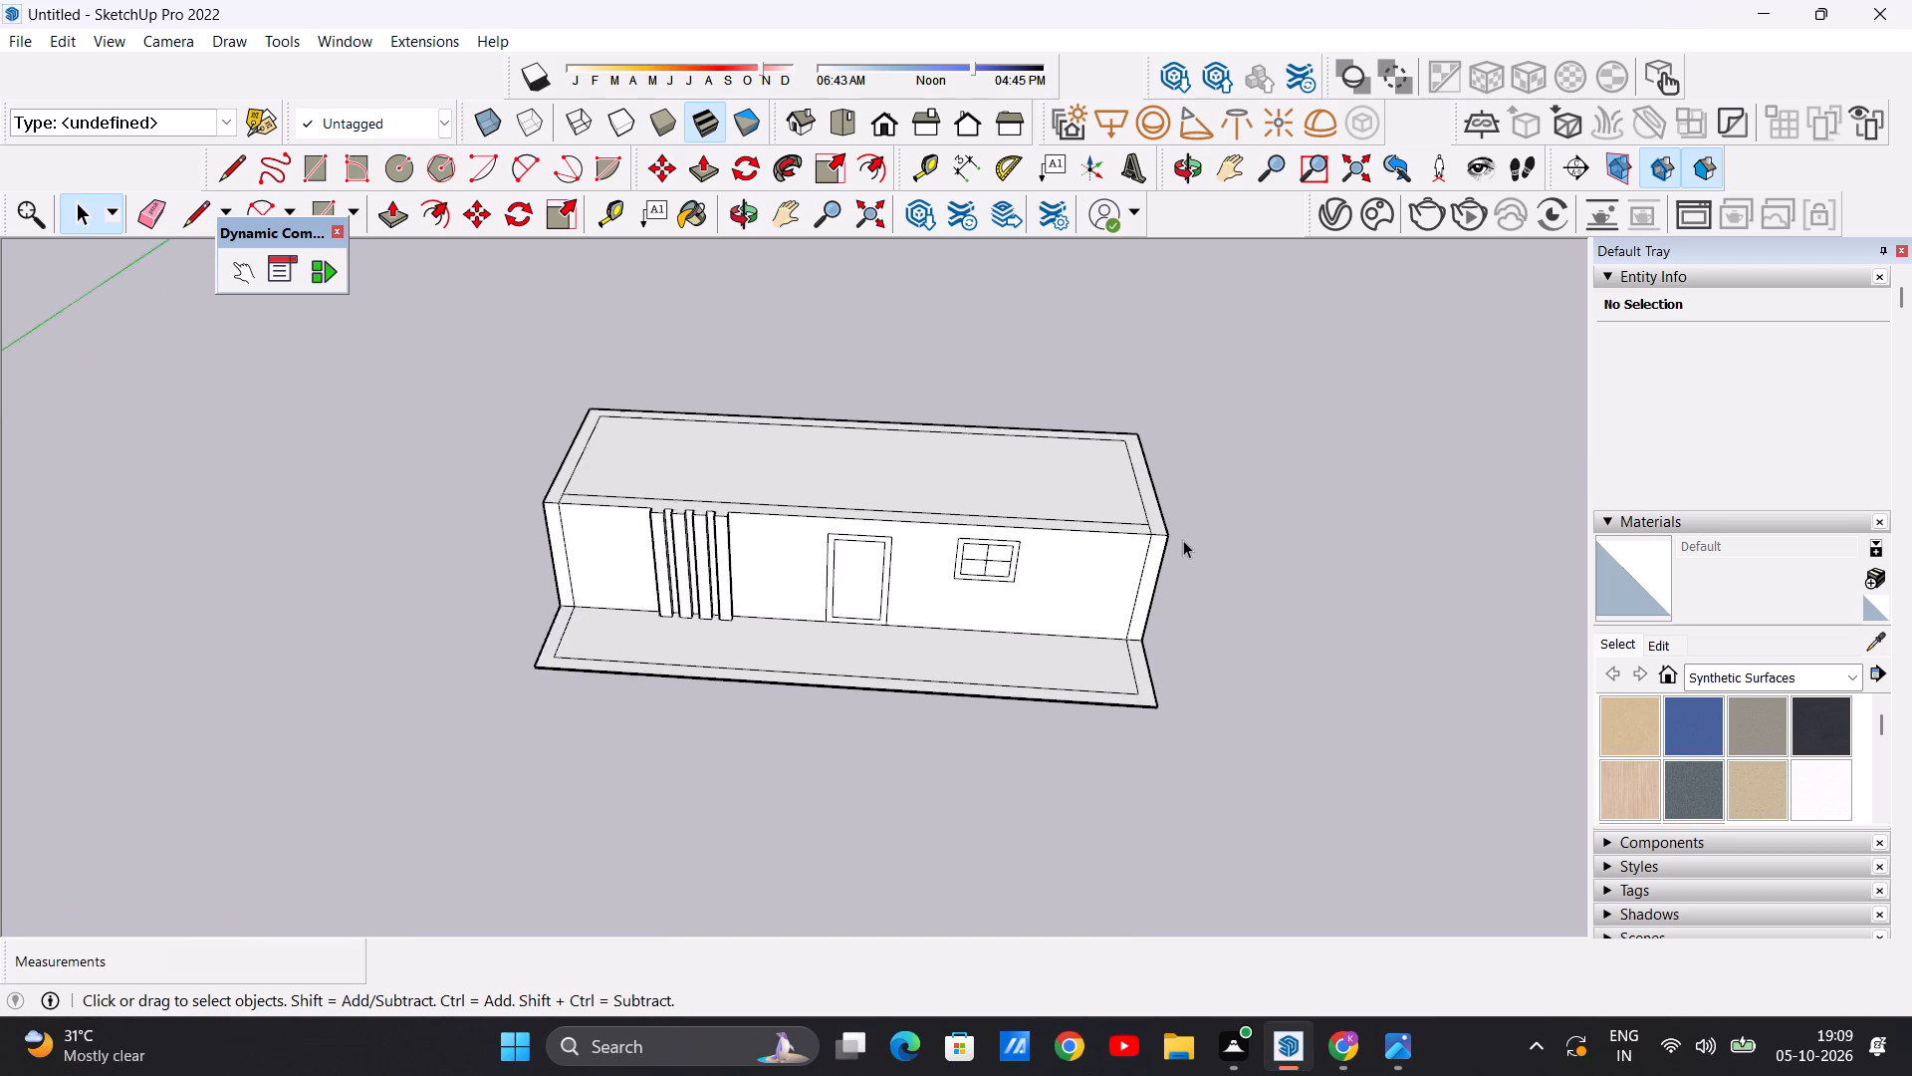
{"action": "scroll", "coordinate": [1183, 540], "scroll_direction": "up", "scroll_amount": 3}
{"action": "scroll", "coordinate": [1086, 437], "scroll_direction": "up", "scroll_amount": 5}
{"action": "scroll", "coordinate": [1085, 491], "scroll_direction": "down", "scroll_amount": 9}
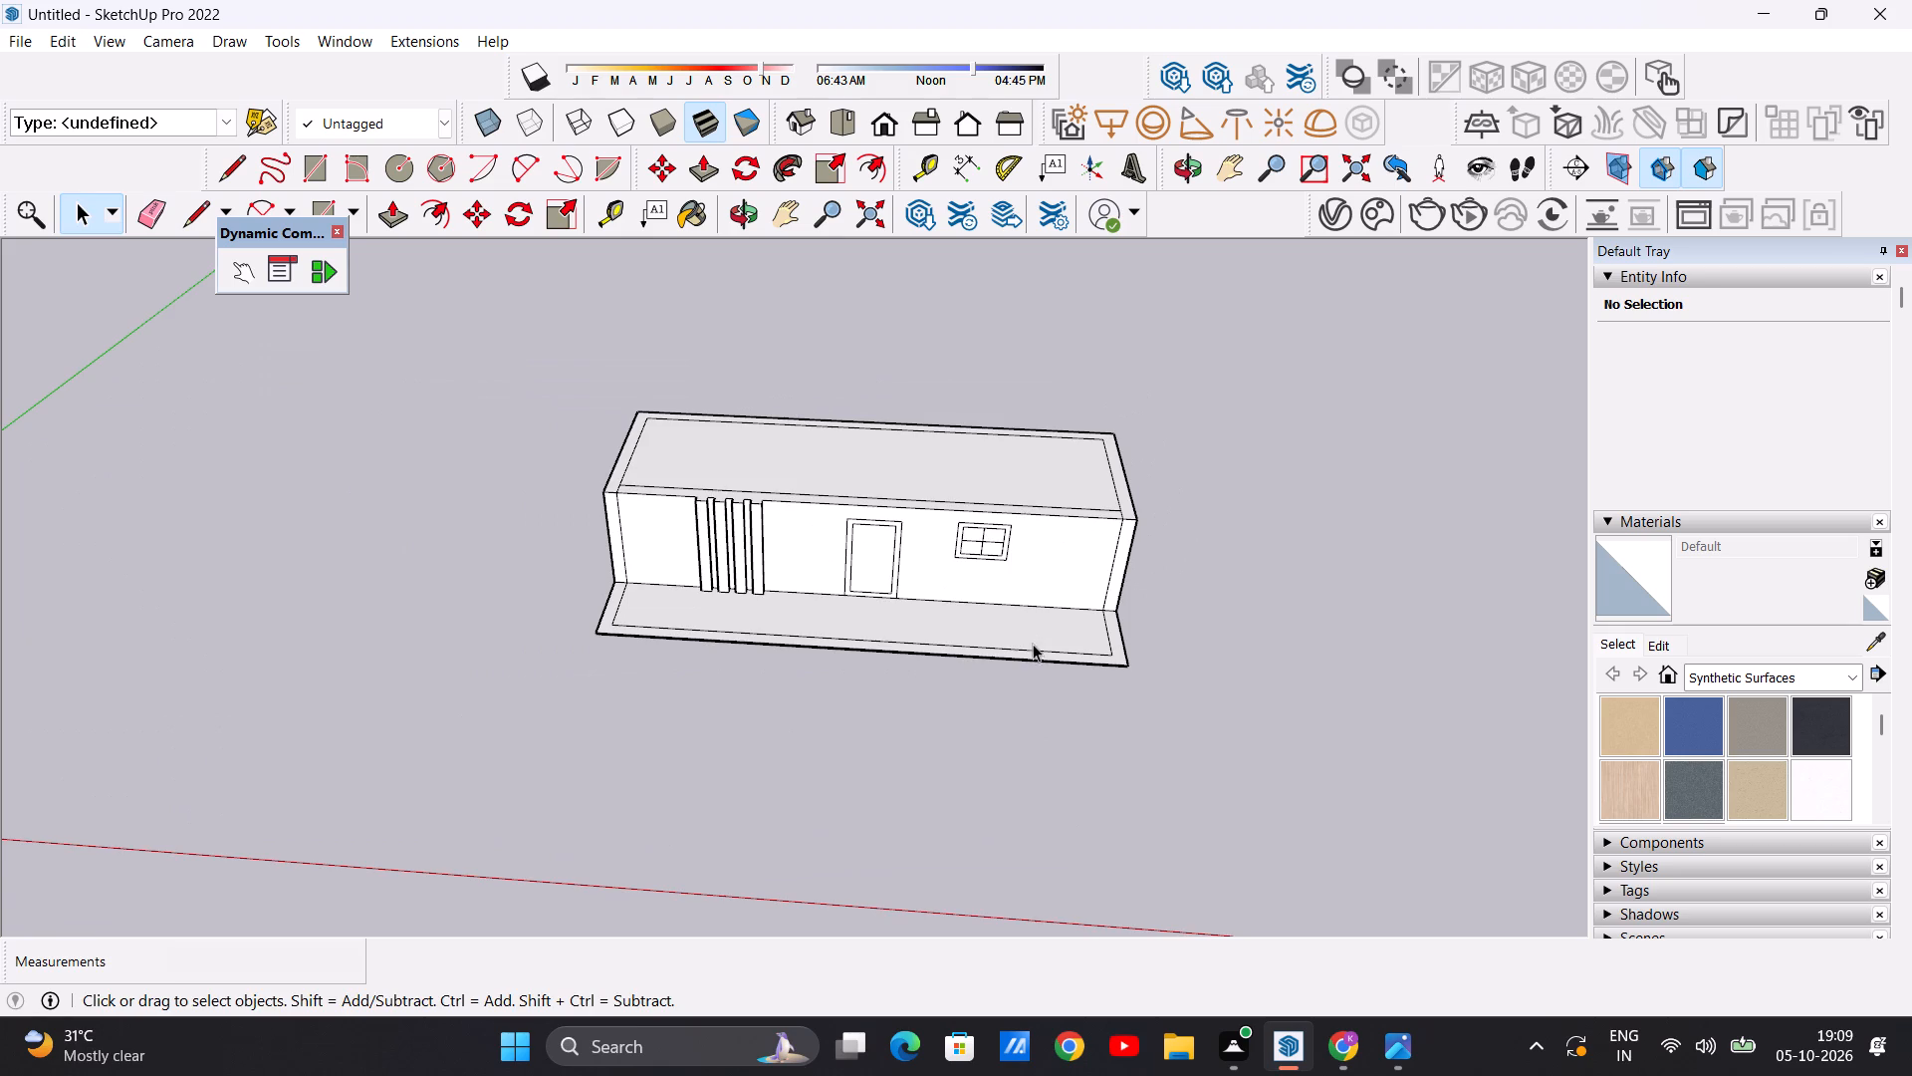
Draw two lines about 6' 6" long from the slab's inner outline corner at the window end to its side and front edges.
{"action": "middle_click_drag", "start_coordinate": [1032, 662], "coordinate": [1029, 890]}
{"action": "scroll", "coordinate": [1120, 687], "scroll_direction": "up", "scroll_amount": 15}
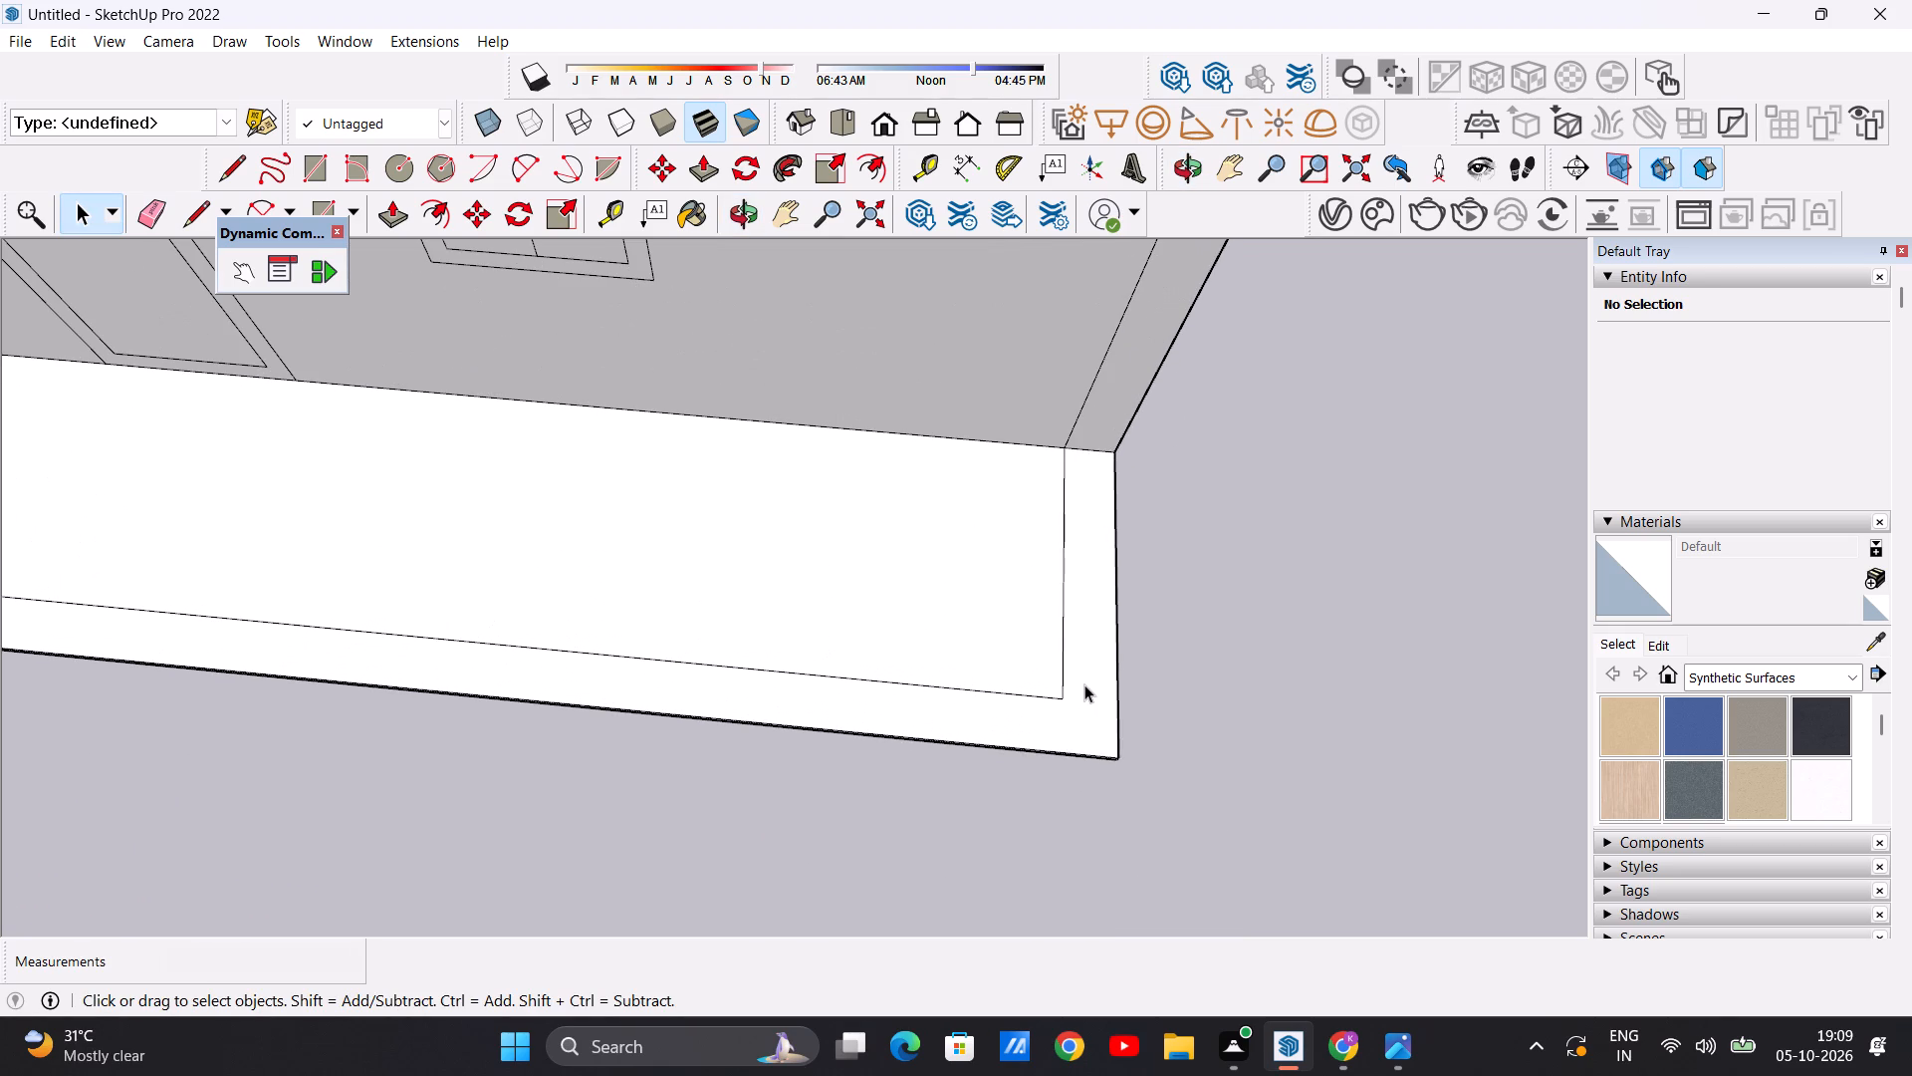
{"action": "key", "text": "l"}
{"action": "scroll", "coordinate": [1064, 704], "scroll_direction": "up", "scroll_amount": 5}
{"action": "left_click", "coordinate": [1061, 698]}
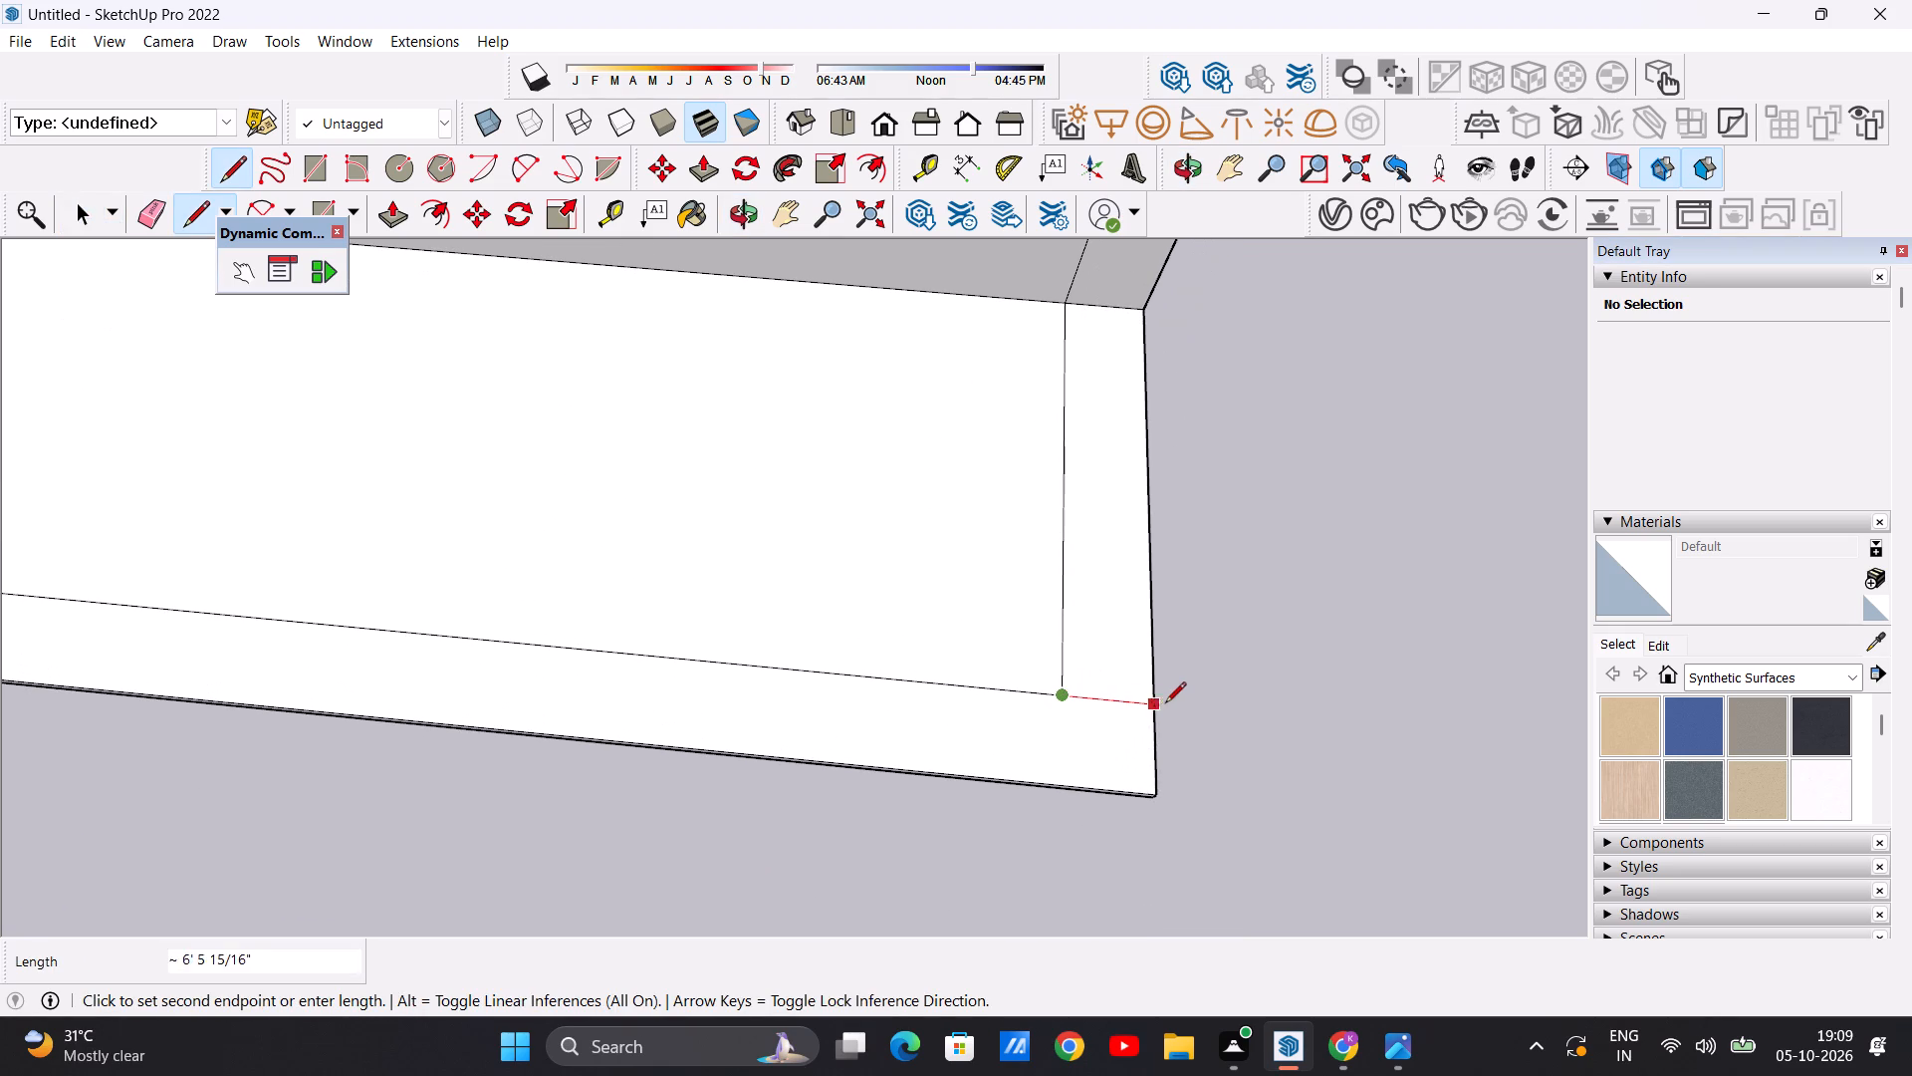
{"action": "left_click", "coordinate": [1150, 711]}
{"action": "left_click", "coordinate": [1062, 692]}
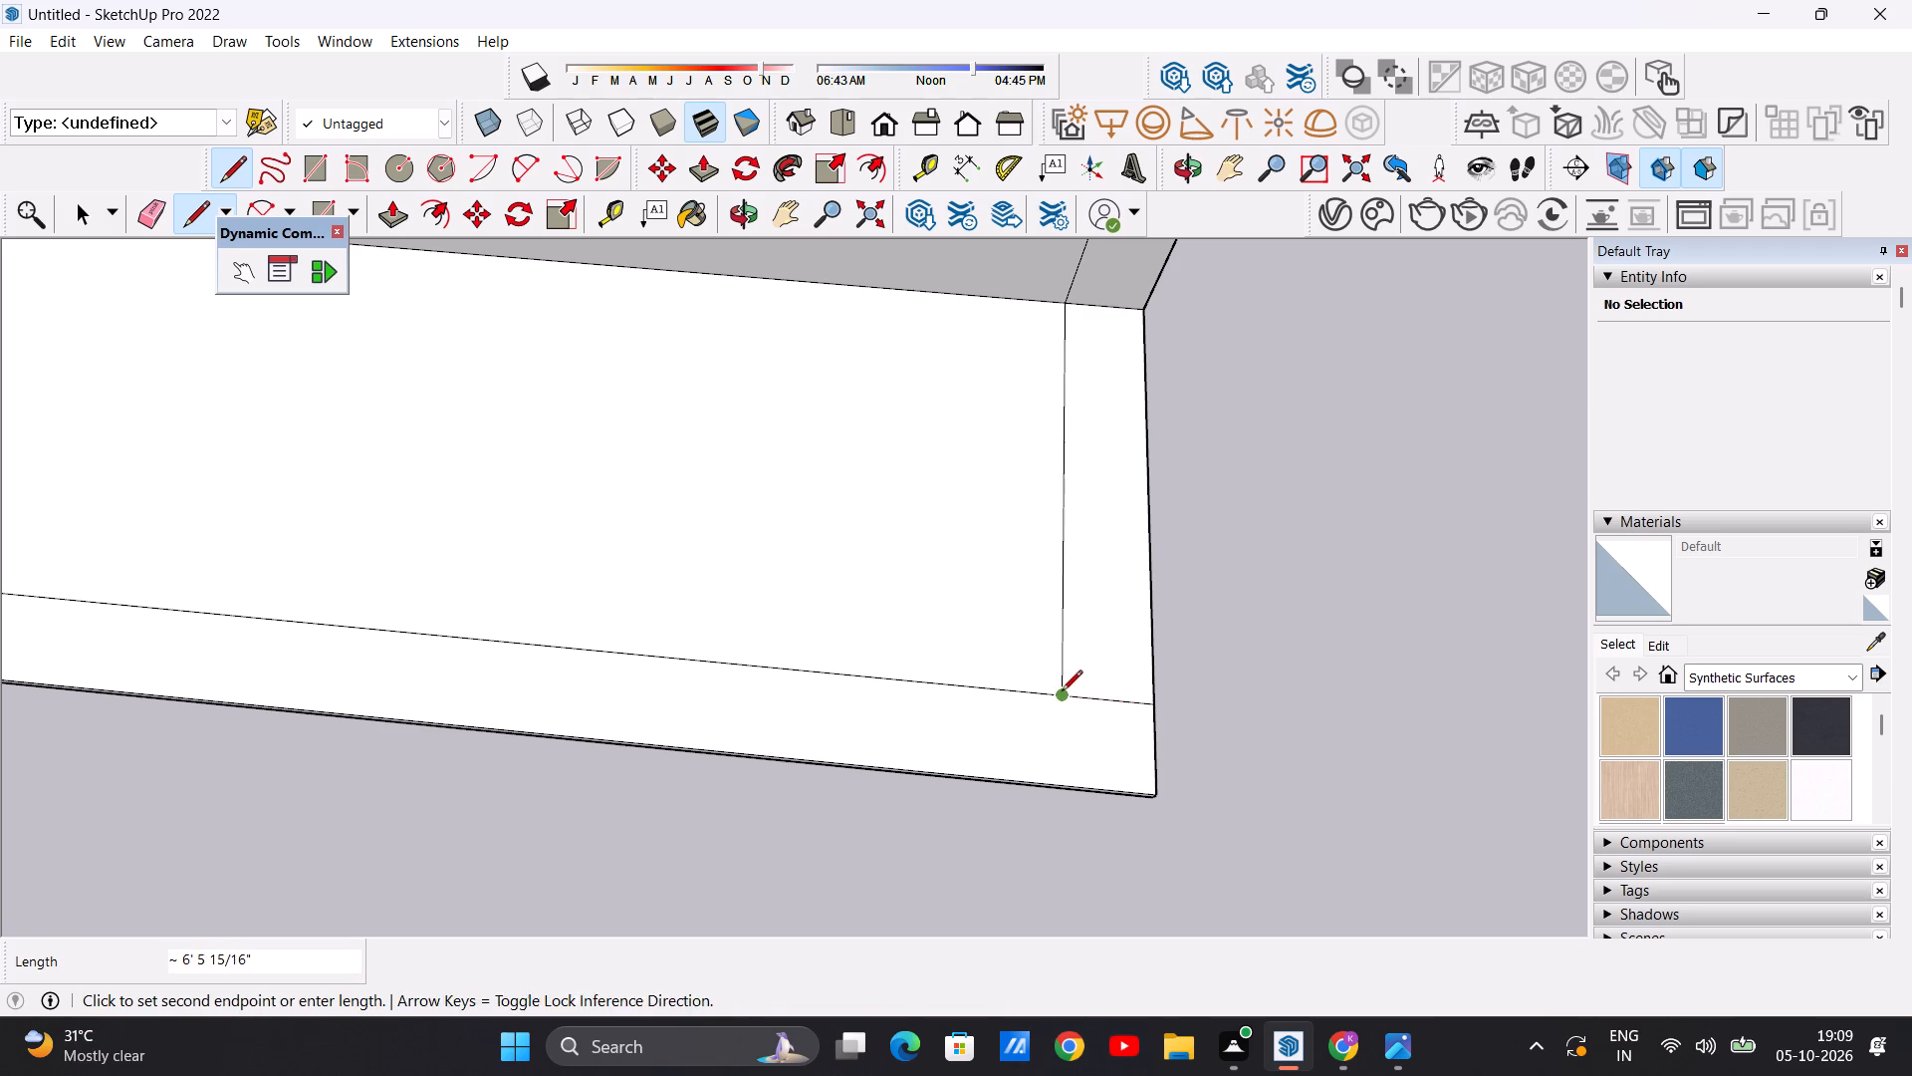
{"action": "left_click", "coordinate": [1056, 791]}
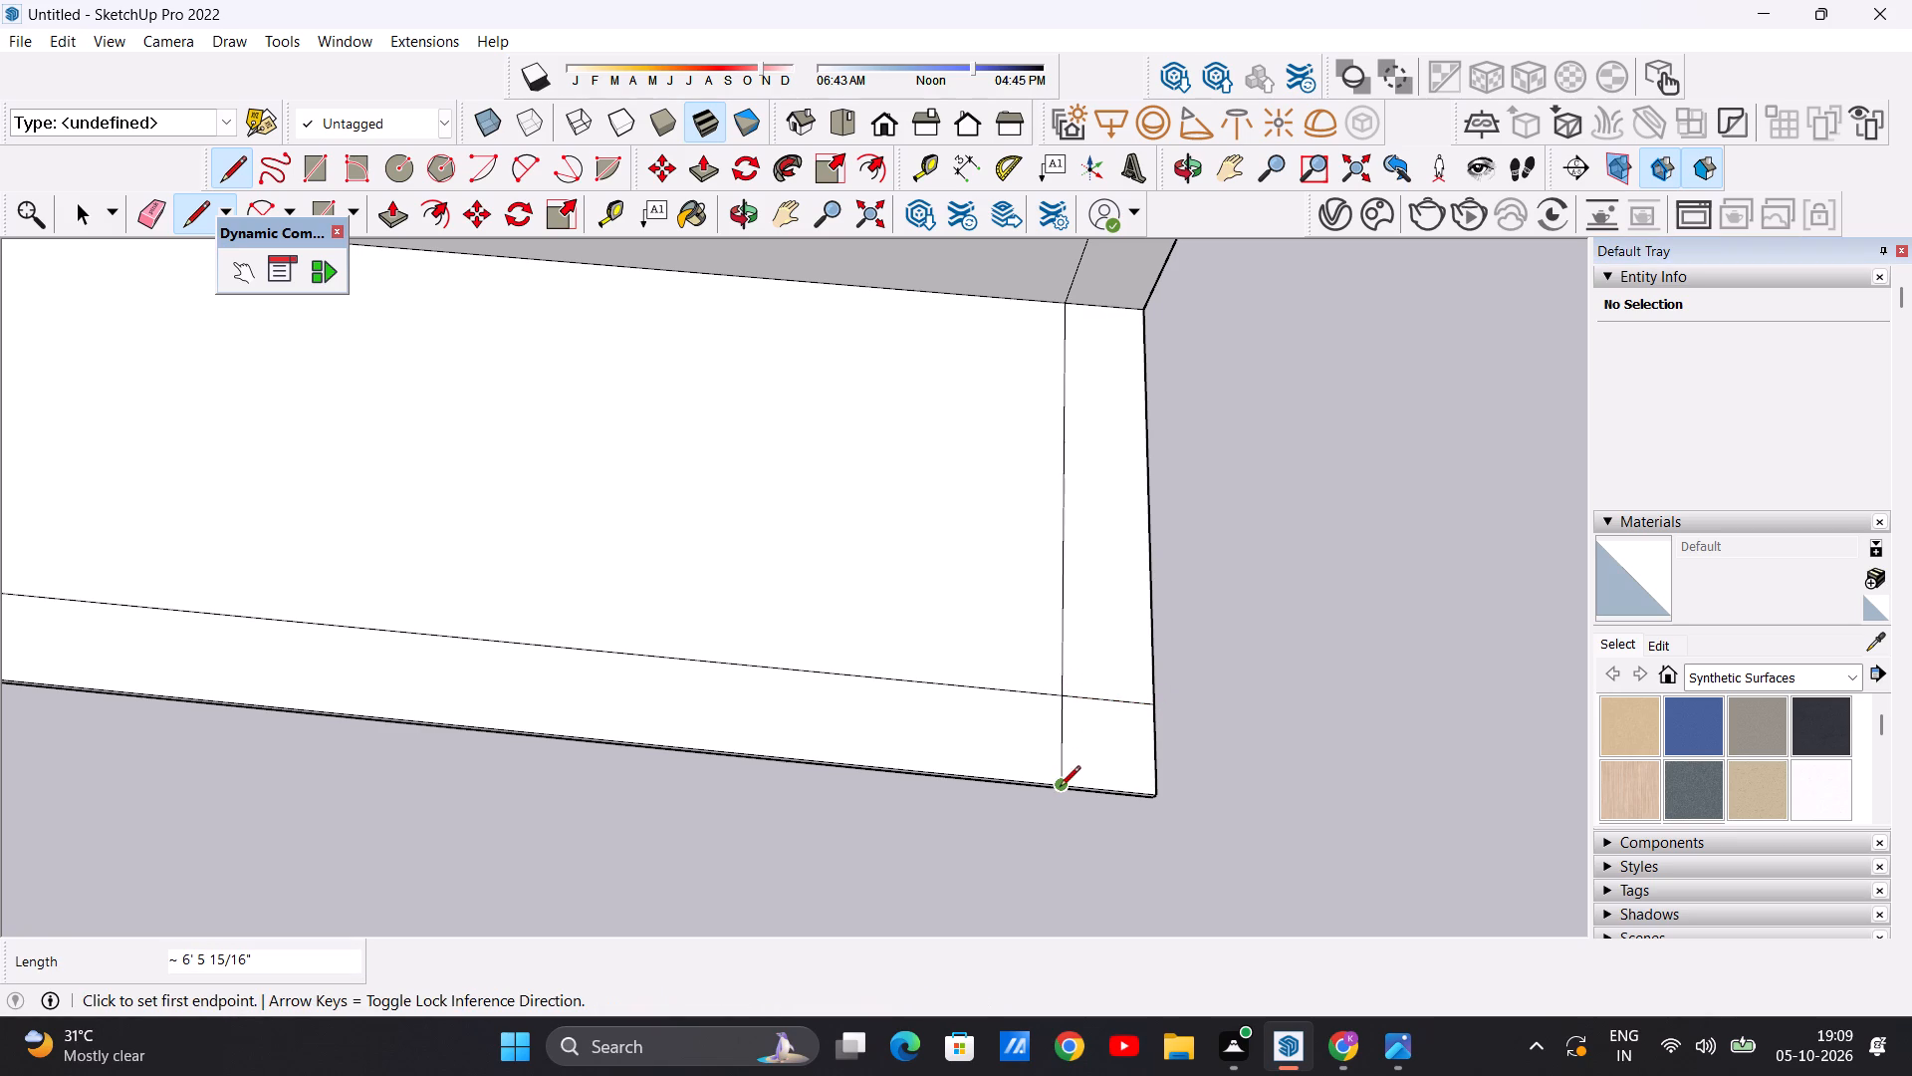
{"action": "scroll", "coordinate": [1193, 683], "scroll_direction": "down", "scroll_amount": 18}
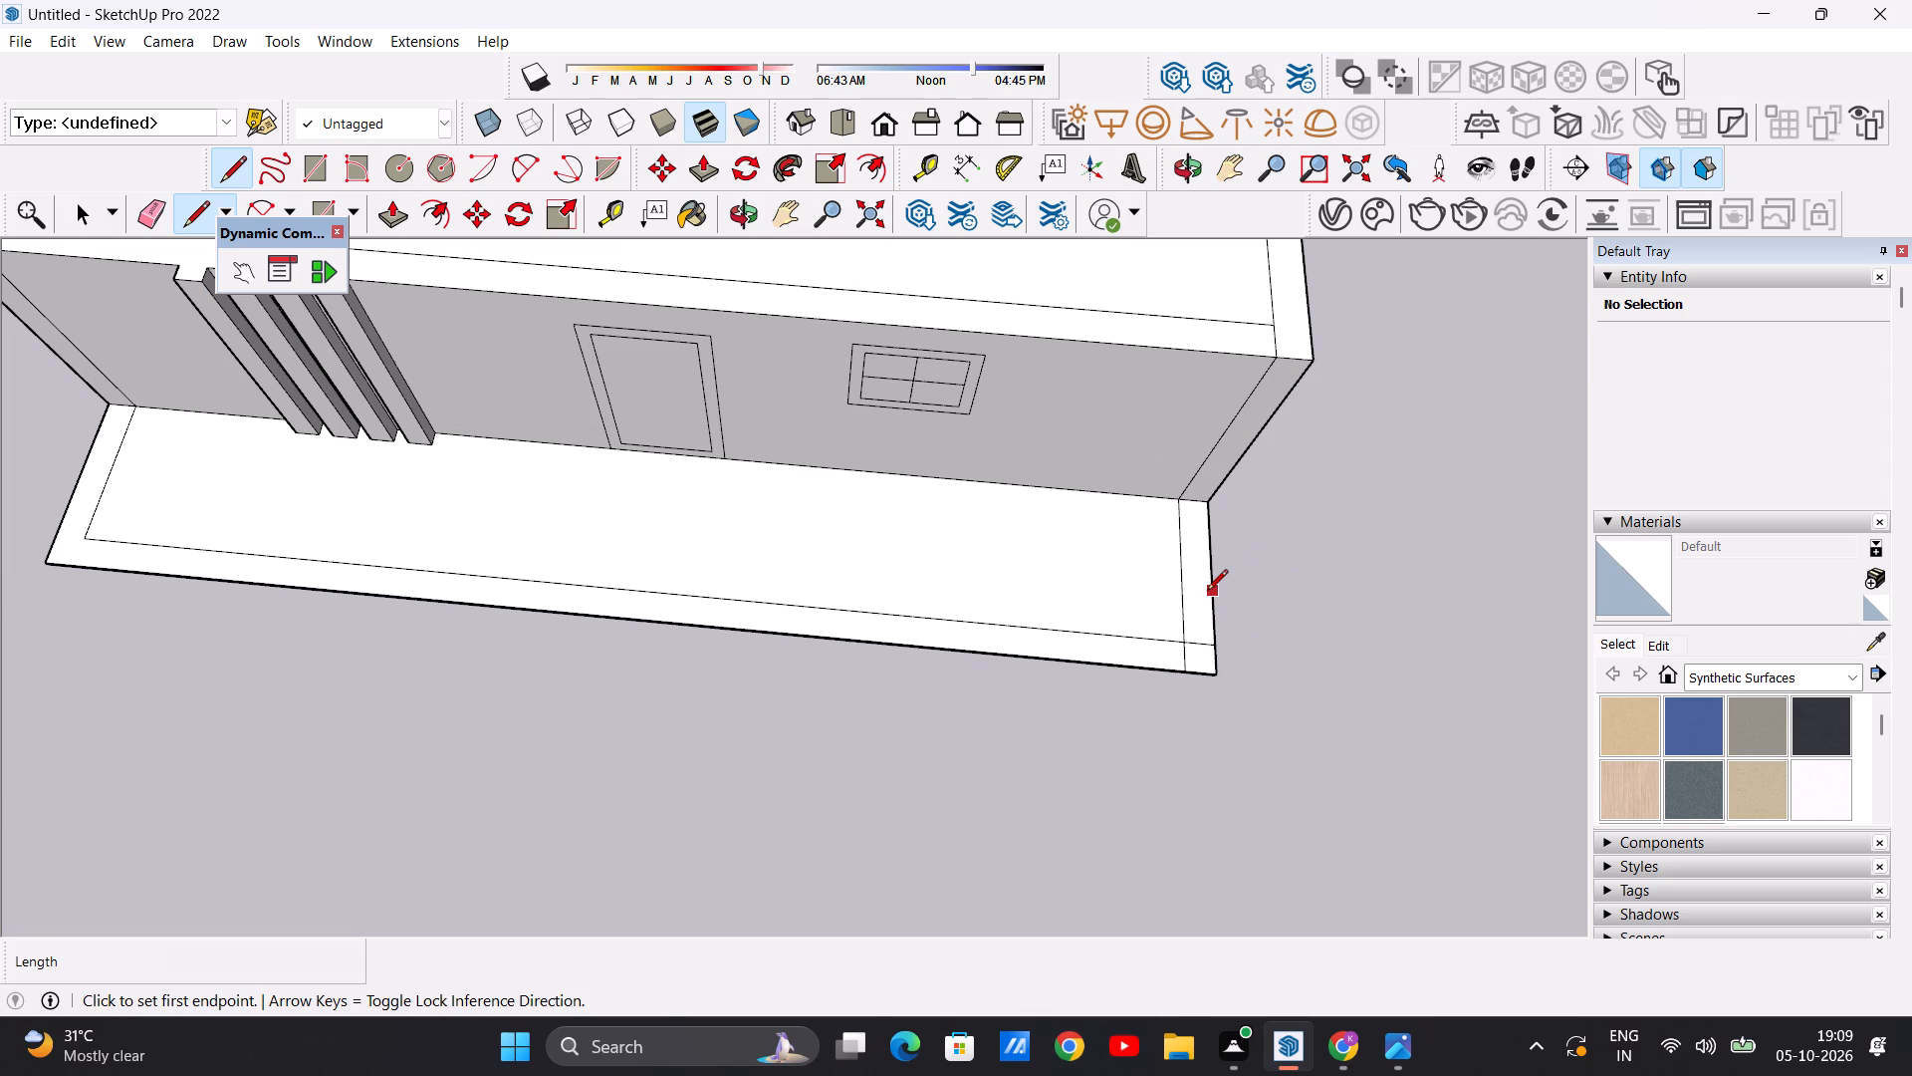
{"action": "key", "text": "space"}
Draw a line about 6' 6" long from the slab's inner outline corner at the strips' end to the slab's side edge.
{"action": "scroll", "coordinate": [1207, 592], "scroll_direction": "down", "scroll_amount": 10}
{"action": "scroll", "coordinate": [710, 544], "scroll_direction": "up", "scroll_amount": 6}
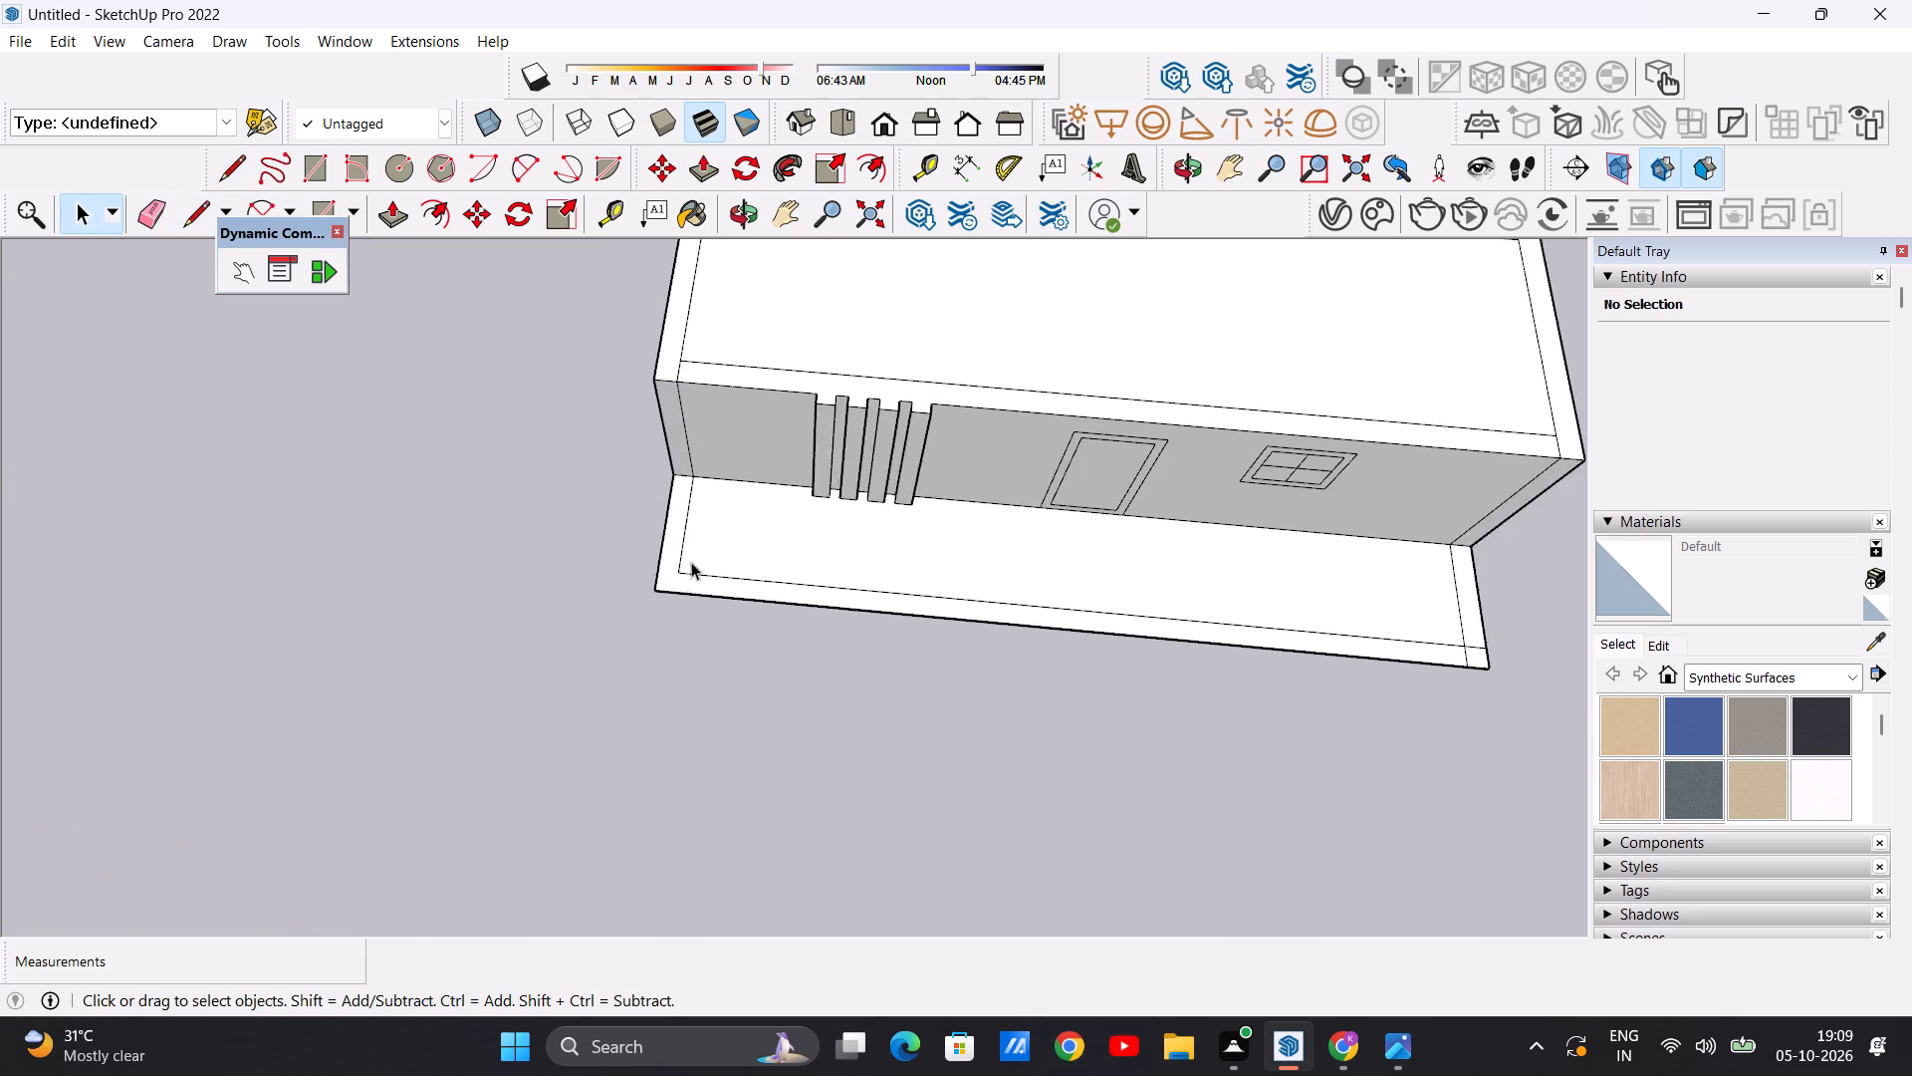
{"action": "scroll", "coordinate": [691, 562], "scroll_direction": "up", "scroll_amount": 11}
{"action": "key", "text": "l"}
{"action": "scroll", "coordinate": [668, 577], "scroll_direction": "up", "scroll_amount": 2}
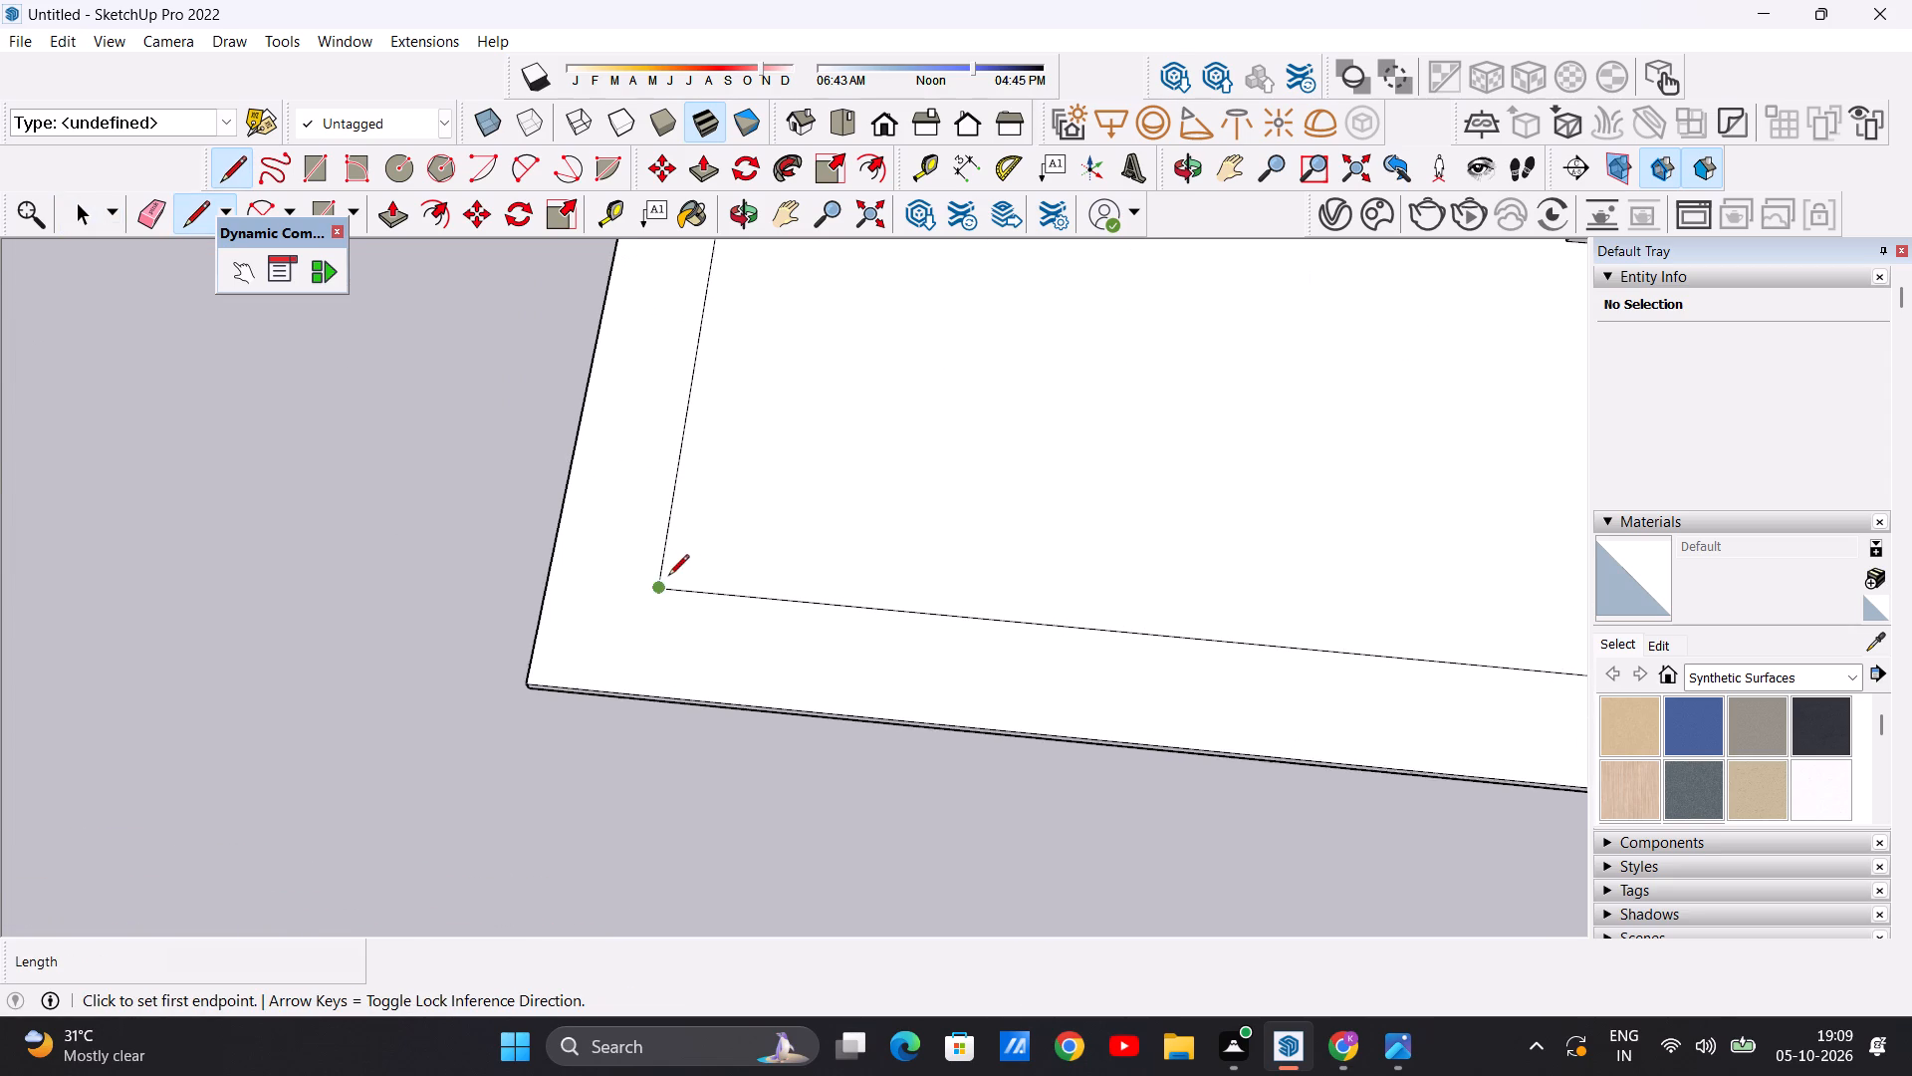
{"action": "scroll", "coordinate": [668, 577], "scroll_direction": "up", "scroll_amount": 3}
{"action": "left_click", "coordinate": [658, 590]}
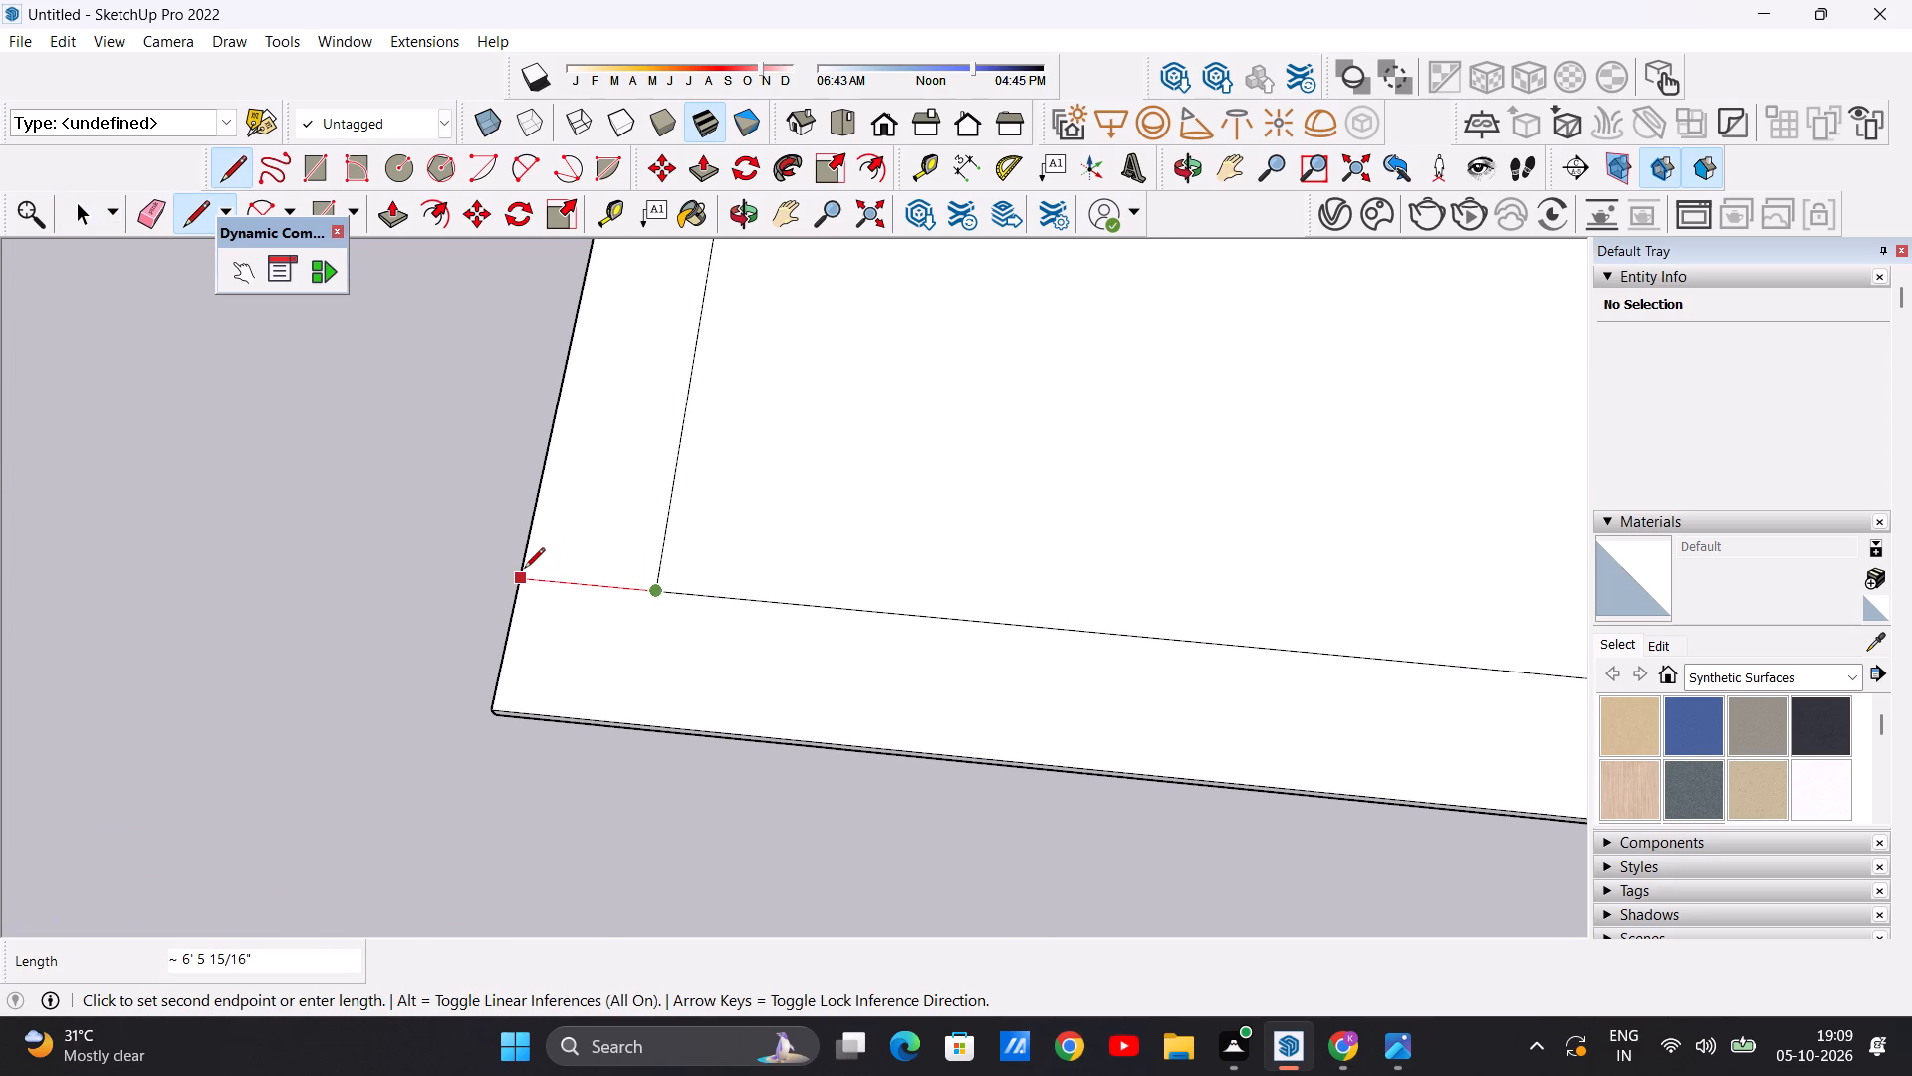
{"action": "left_click", "coordinate": [524, 570]}
{"action": "key", "text": "space"}
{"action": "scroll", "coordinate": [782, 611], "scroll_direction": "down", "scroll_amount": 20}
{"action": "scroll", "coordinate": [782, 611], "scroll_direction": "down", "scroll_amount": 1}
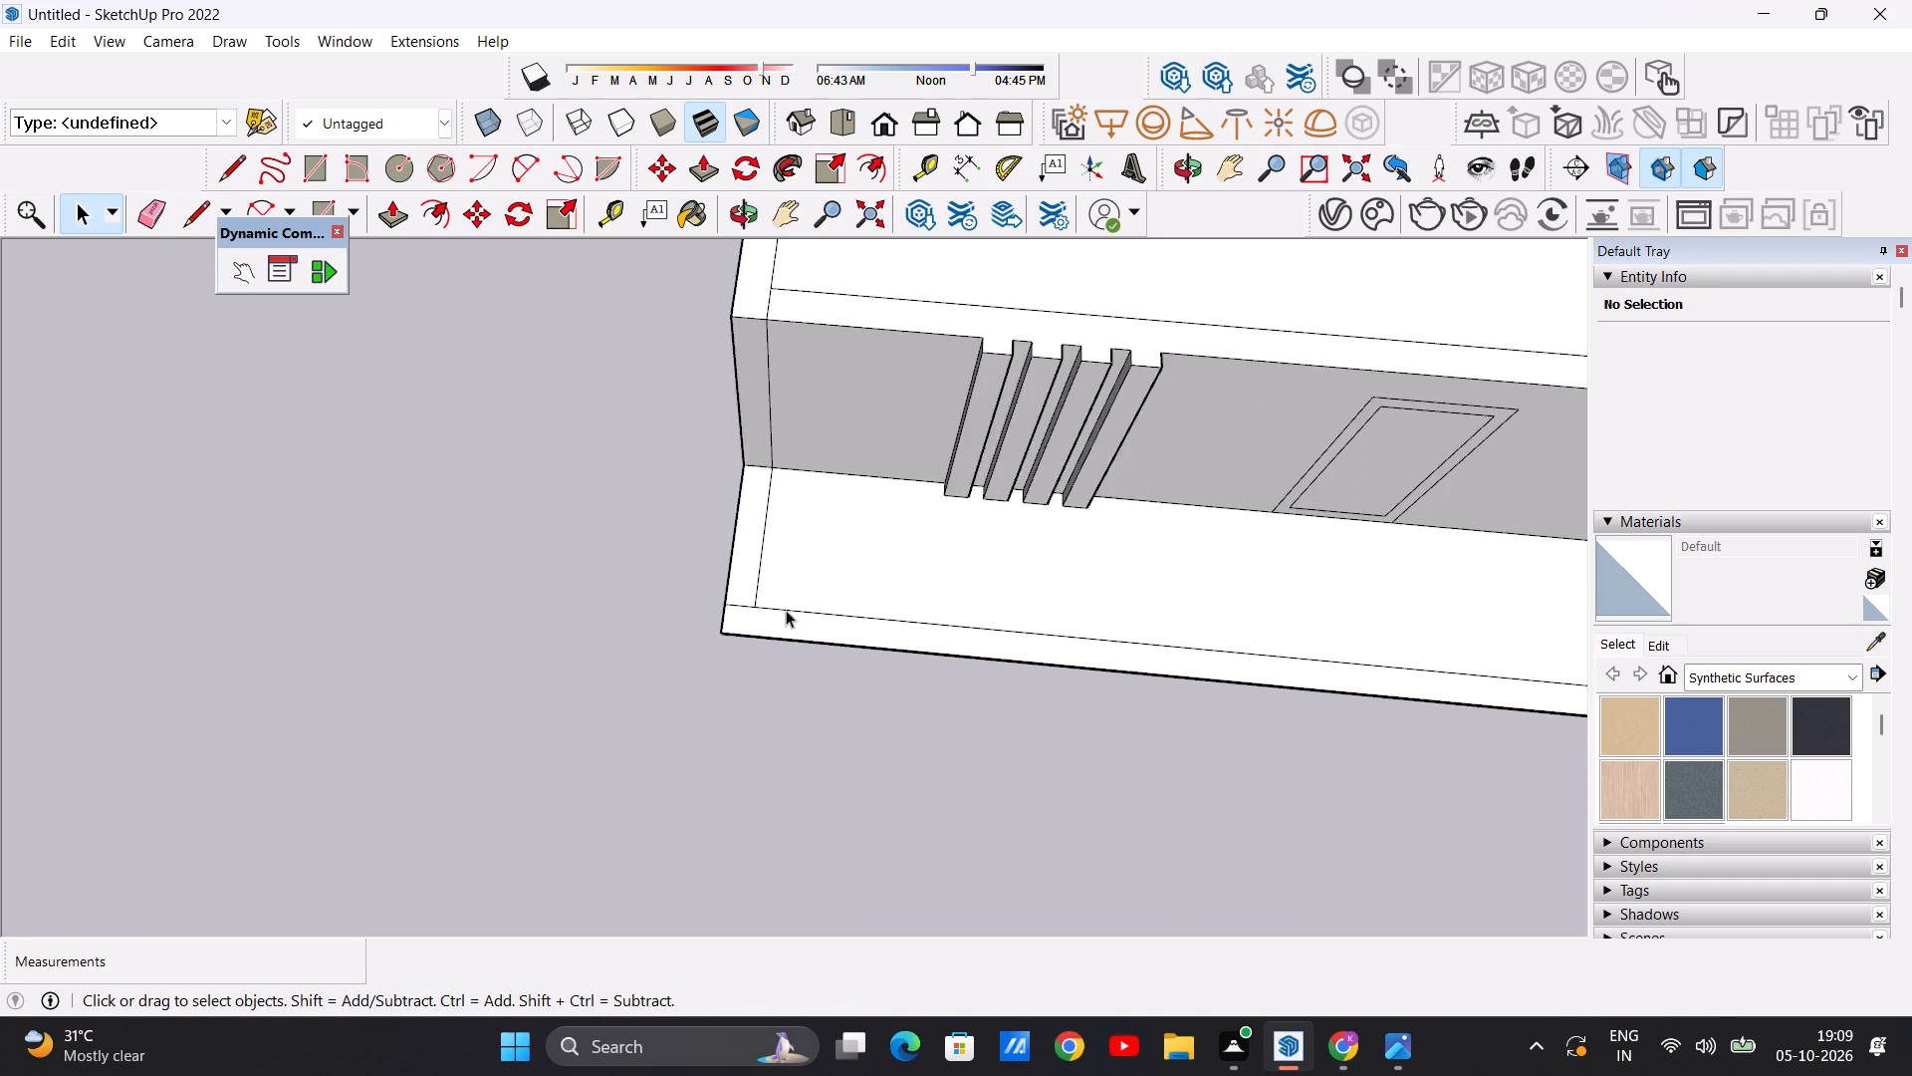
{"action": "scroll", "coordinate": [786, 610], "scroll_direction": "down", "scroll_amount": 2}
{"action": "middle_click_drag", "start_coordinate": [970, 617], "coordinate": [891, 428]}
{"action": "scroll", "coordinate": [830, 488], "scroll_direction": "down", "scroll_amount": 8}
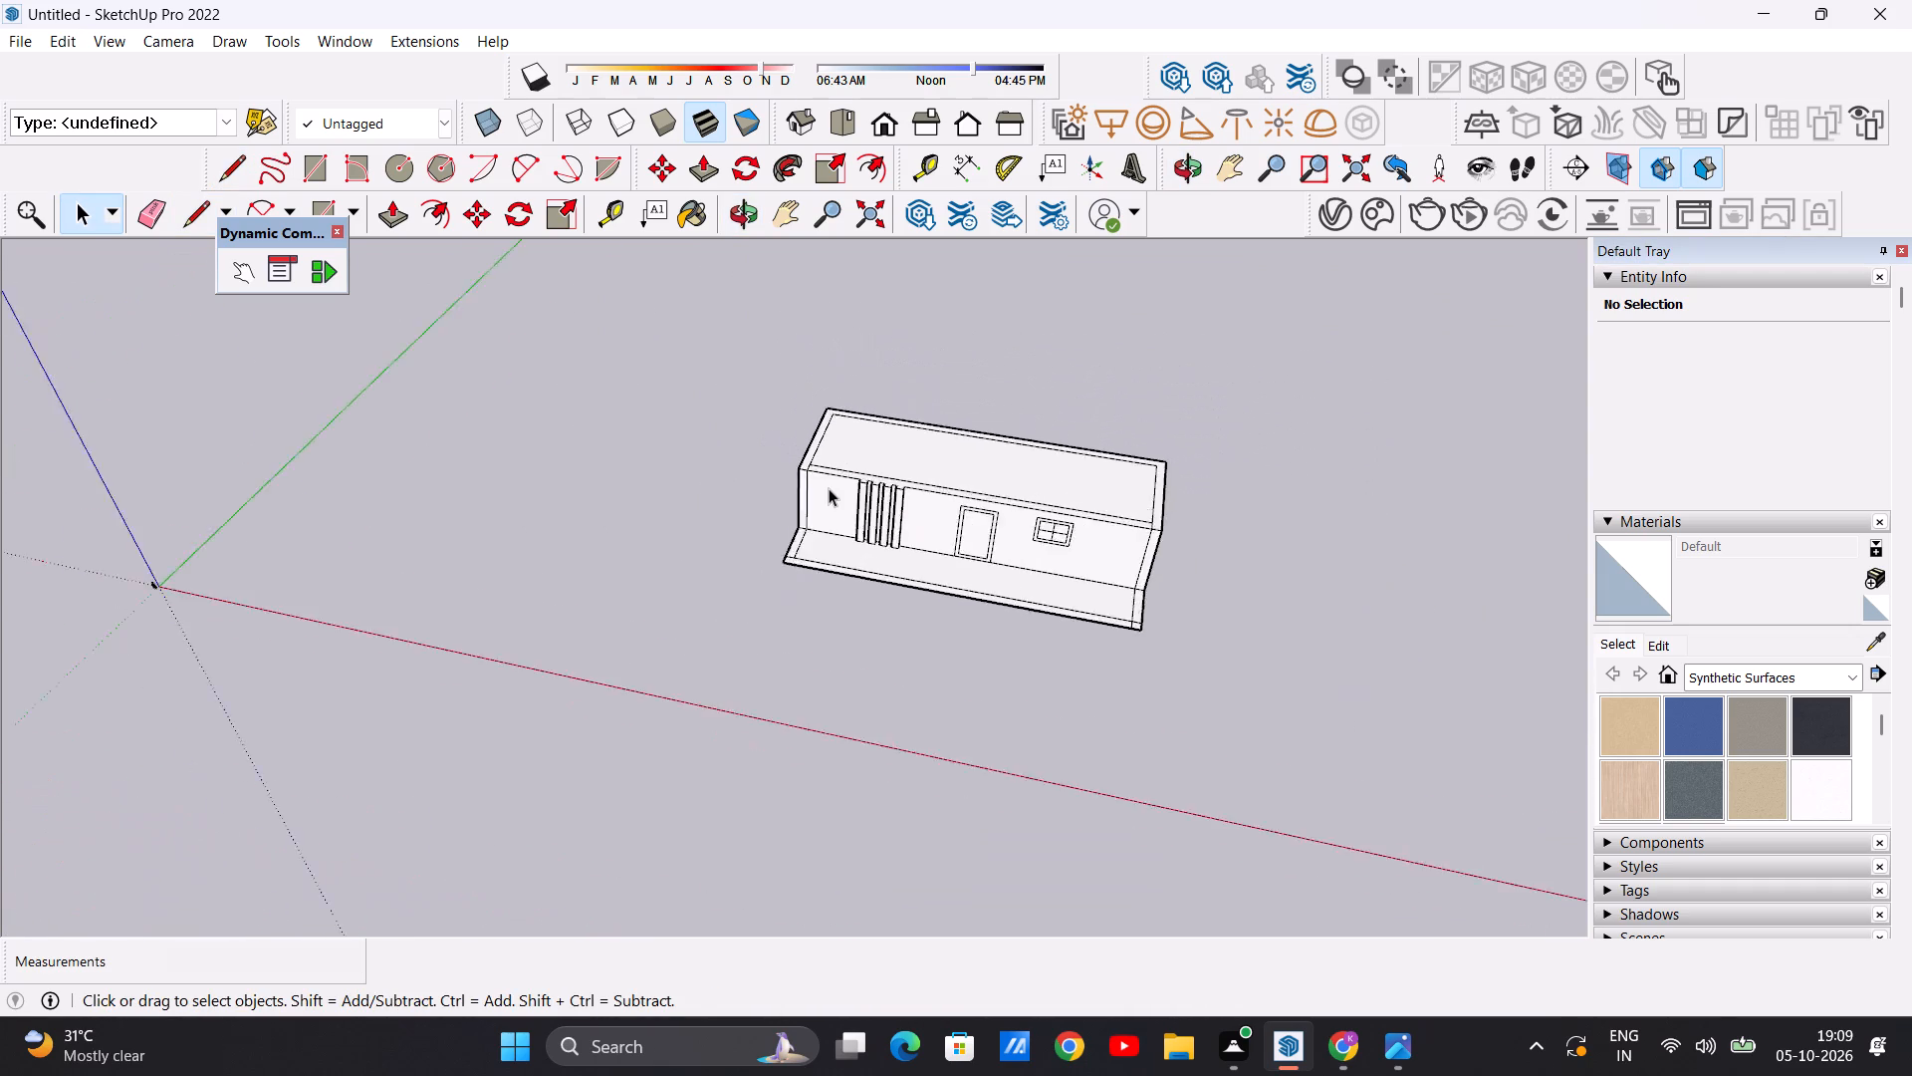
Push/Pull the small square at the slab's front corner on the window end upward into a freestanding post.
{"action": "scroll", "coordinate": [829, 488], "scroll_direction": "down", "scroll_amount": 2}
{"action": "middle_click_drag", "start_coordinate": [1205, 596], "coordinate": [1037, 576]}
{"action": "scroll", "coordinate": [1040, 614], "scroll_direction": "up", "scroll_amount": 15}
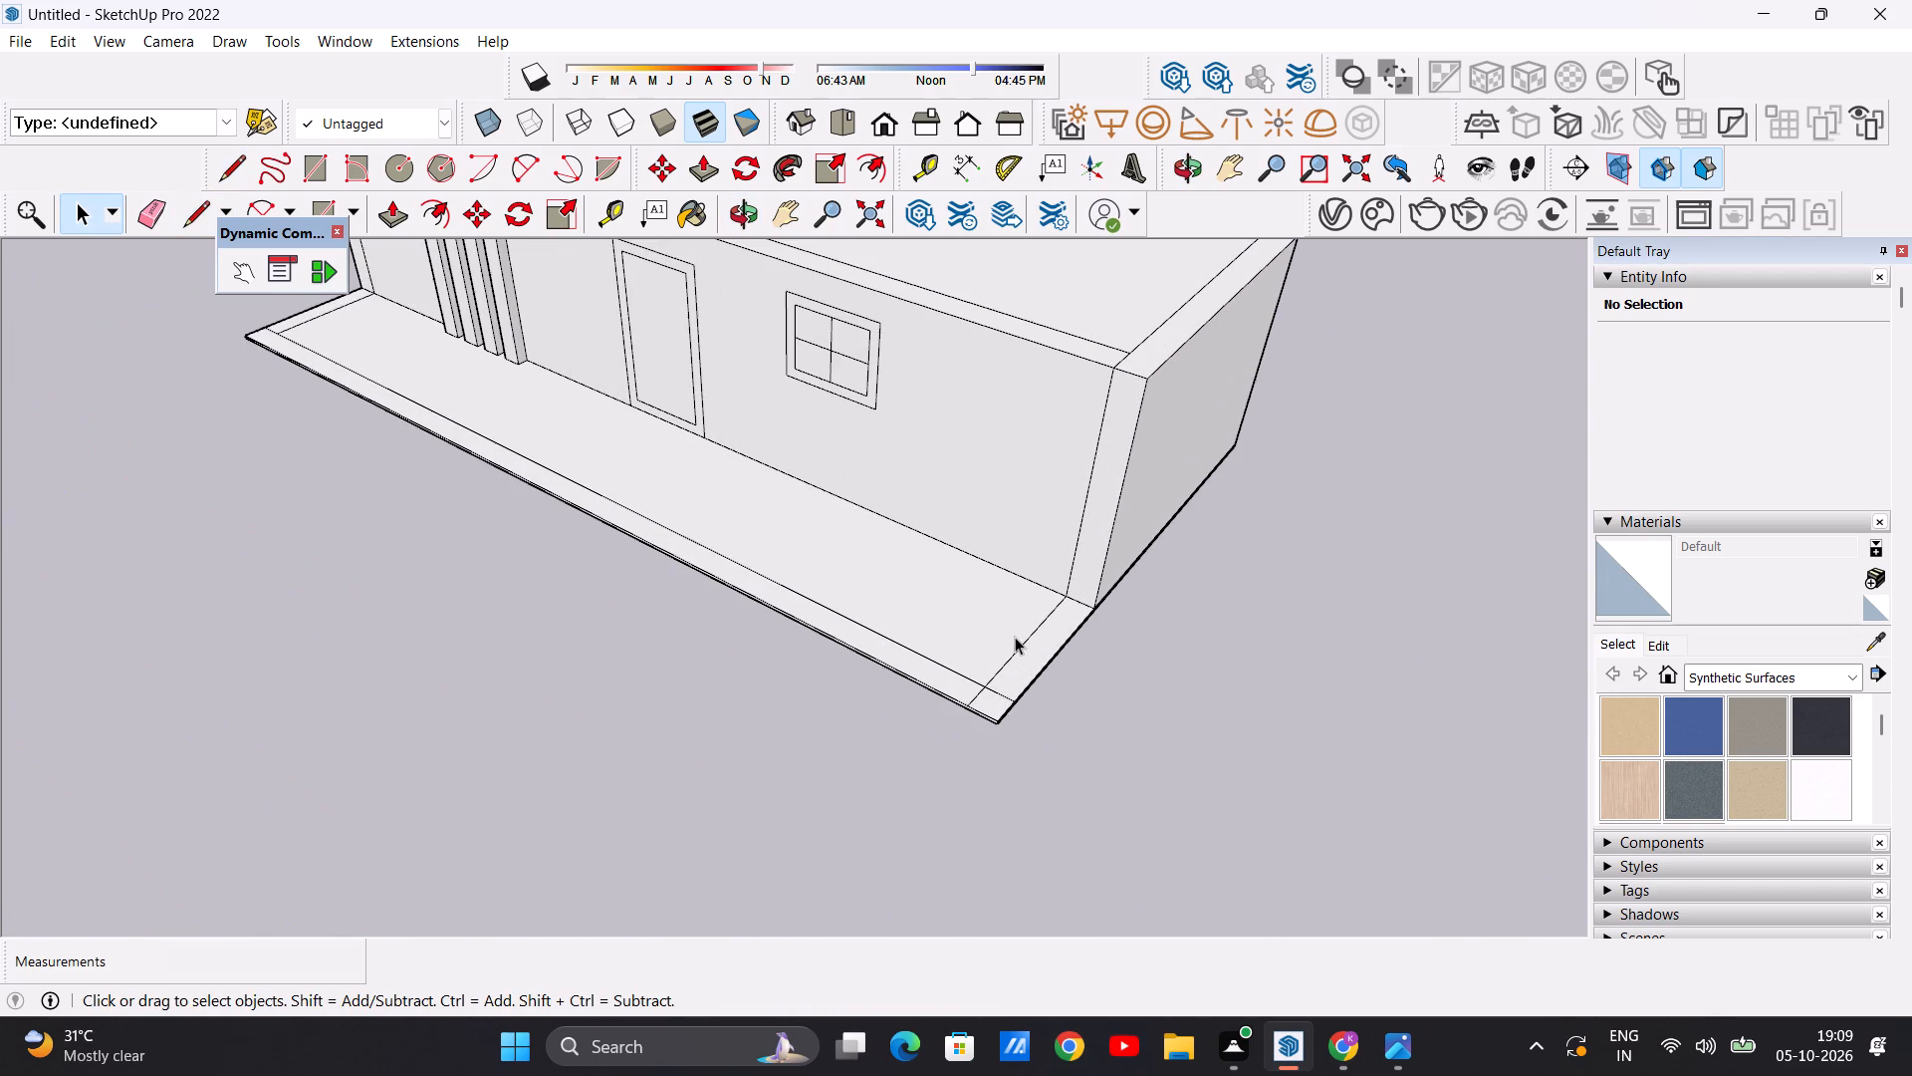
{"action": "middle_click_drag", "start_coordinate": [1010, 691], "coordinate": [1009, 776]}
{"action": "scroll", "coordinate": [1058, 685], "scroll_direction": "up", "scroll_amount": 3}
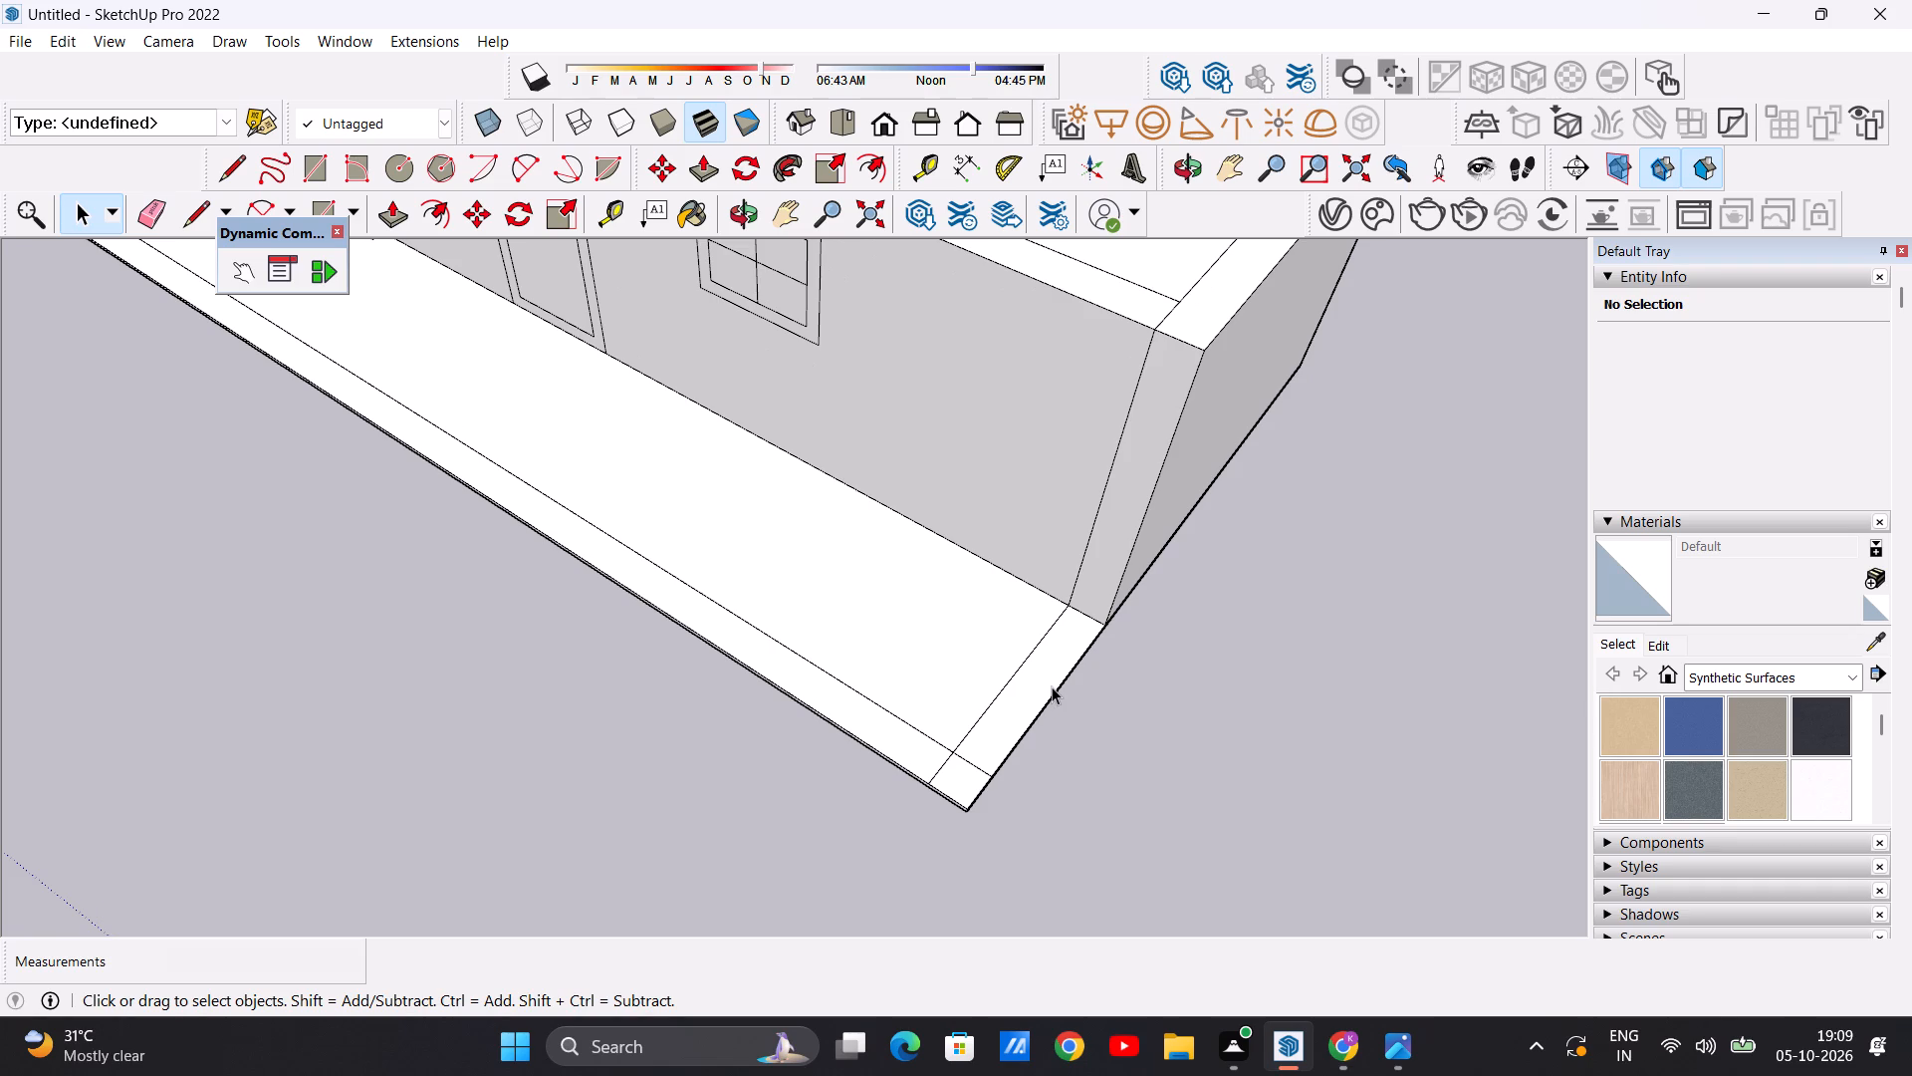
{"action": "key", "text": "p"}
{"action": "scroll", "coordinate": [1058, 679], "scroll_direction": "down", "scroll_amount": 4}
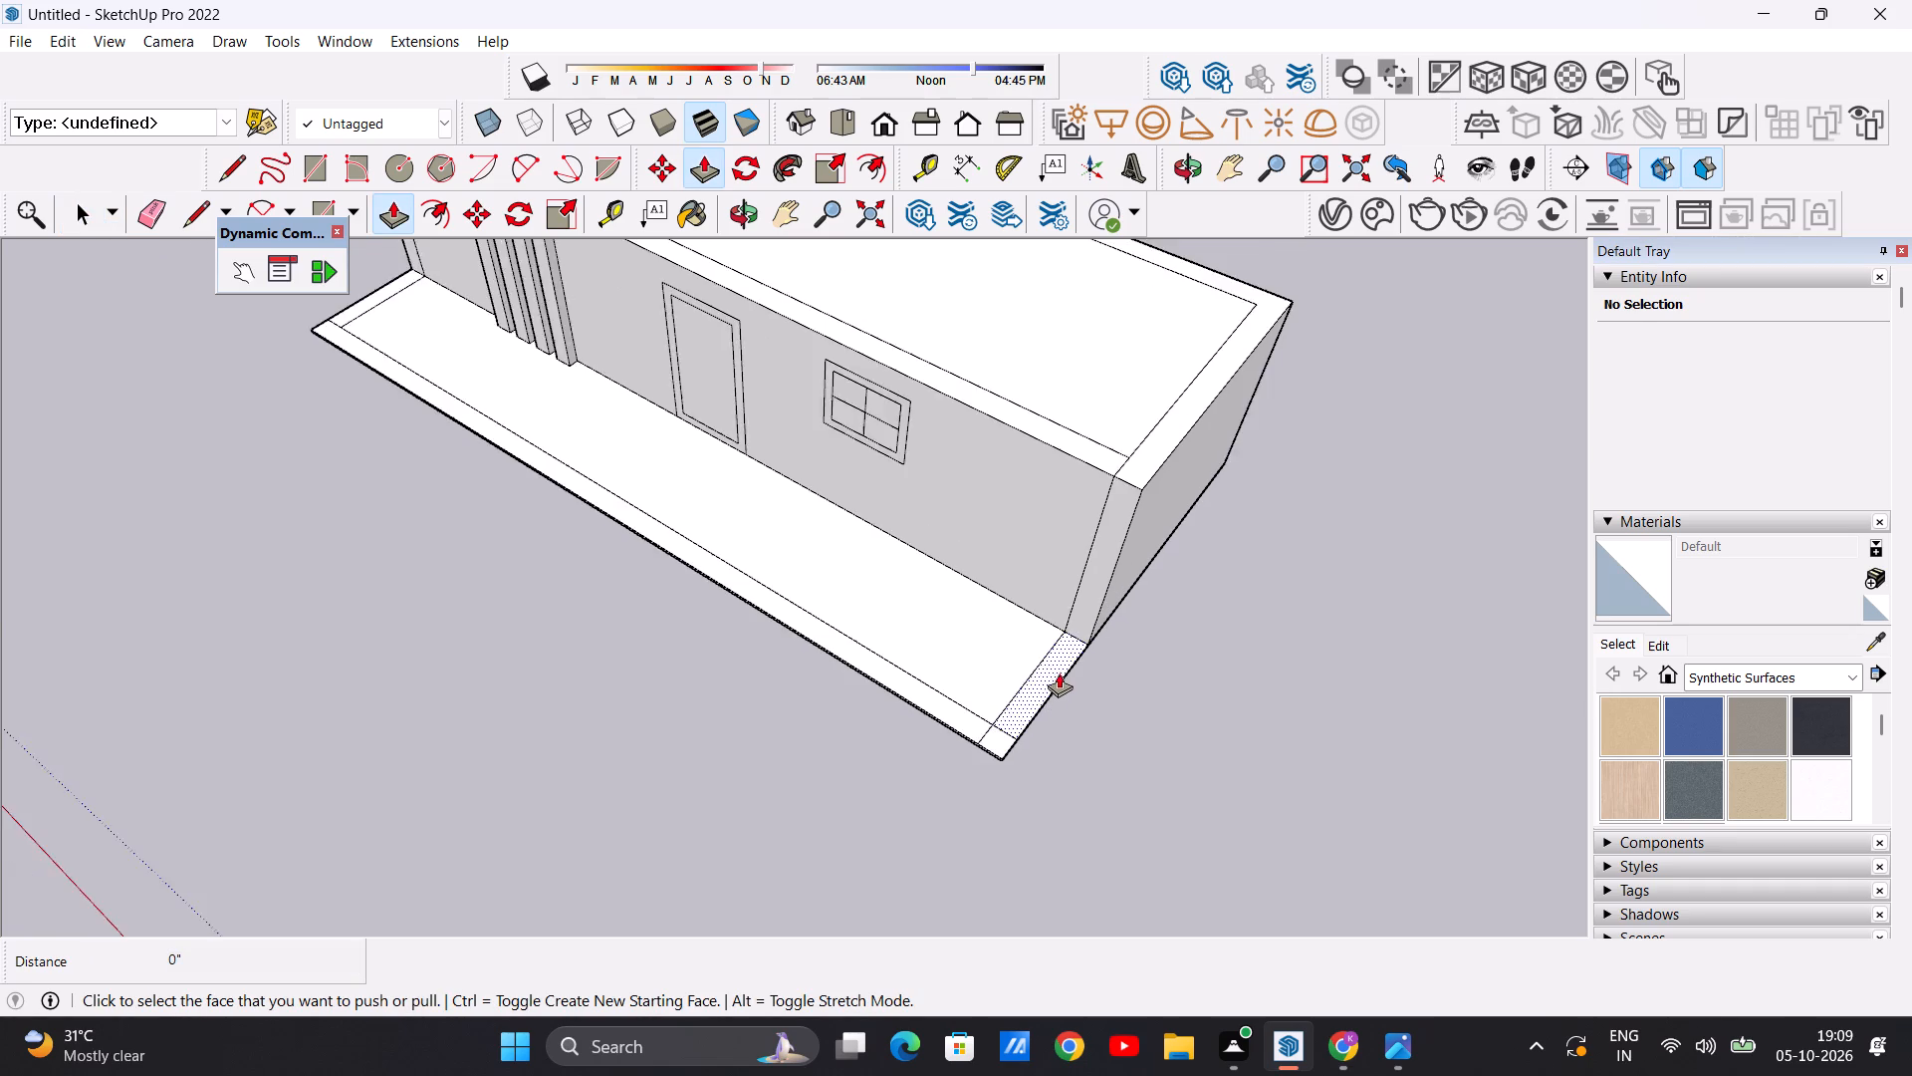
{"action": "scroll", "coordinate": [1059, 672], "scroll_direction": "down", "scroll_amount": 4}
{"action": "scroll", "coordinate": [1000, 710], "scroll_direction": "up", "scroll_amount": 8}
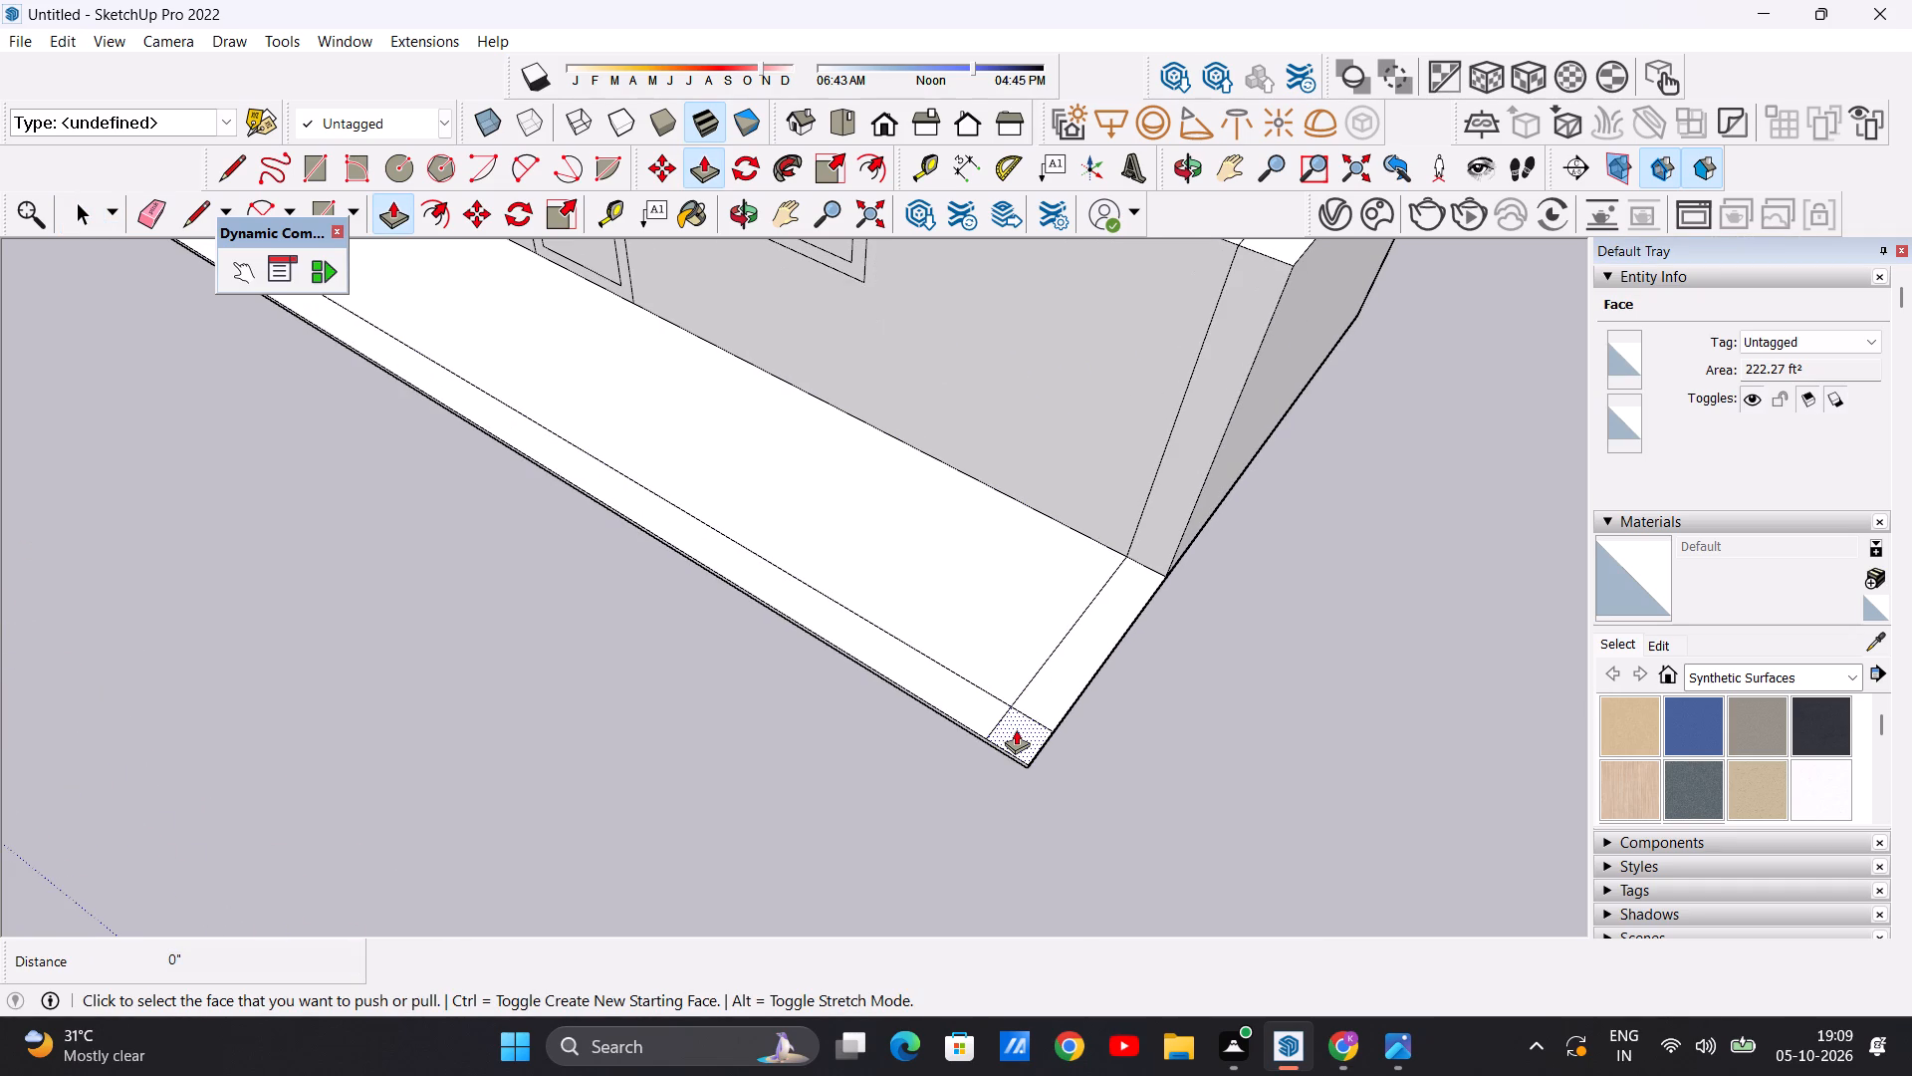
{"action": "left_click", "coordinate": [1016, 729]}
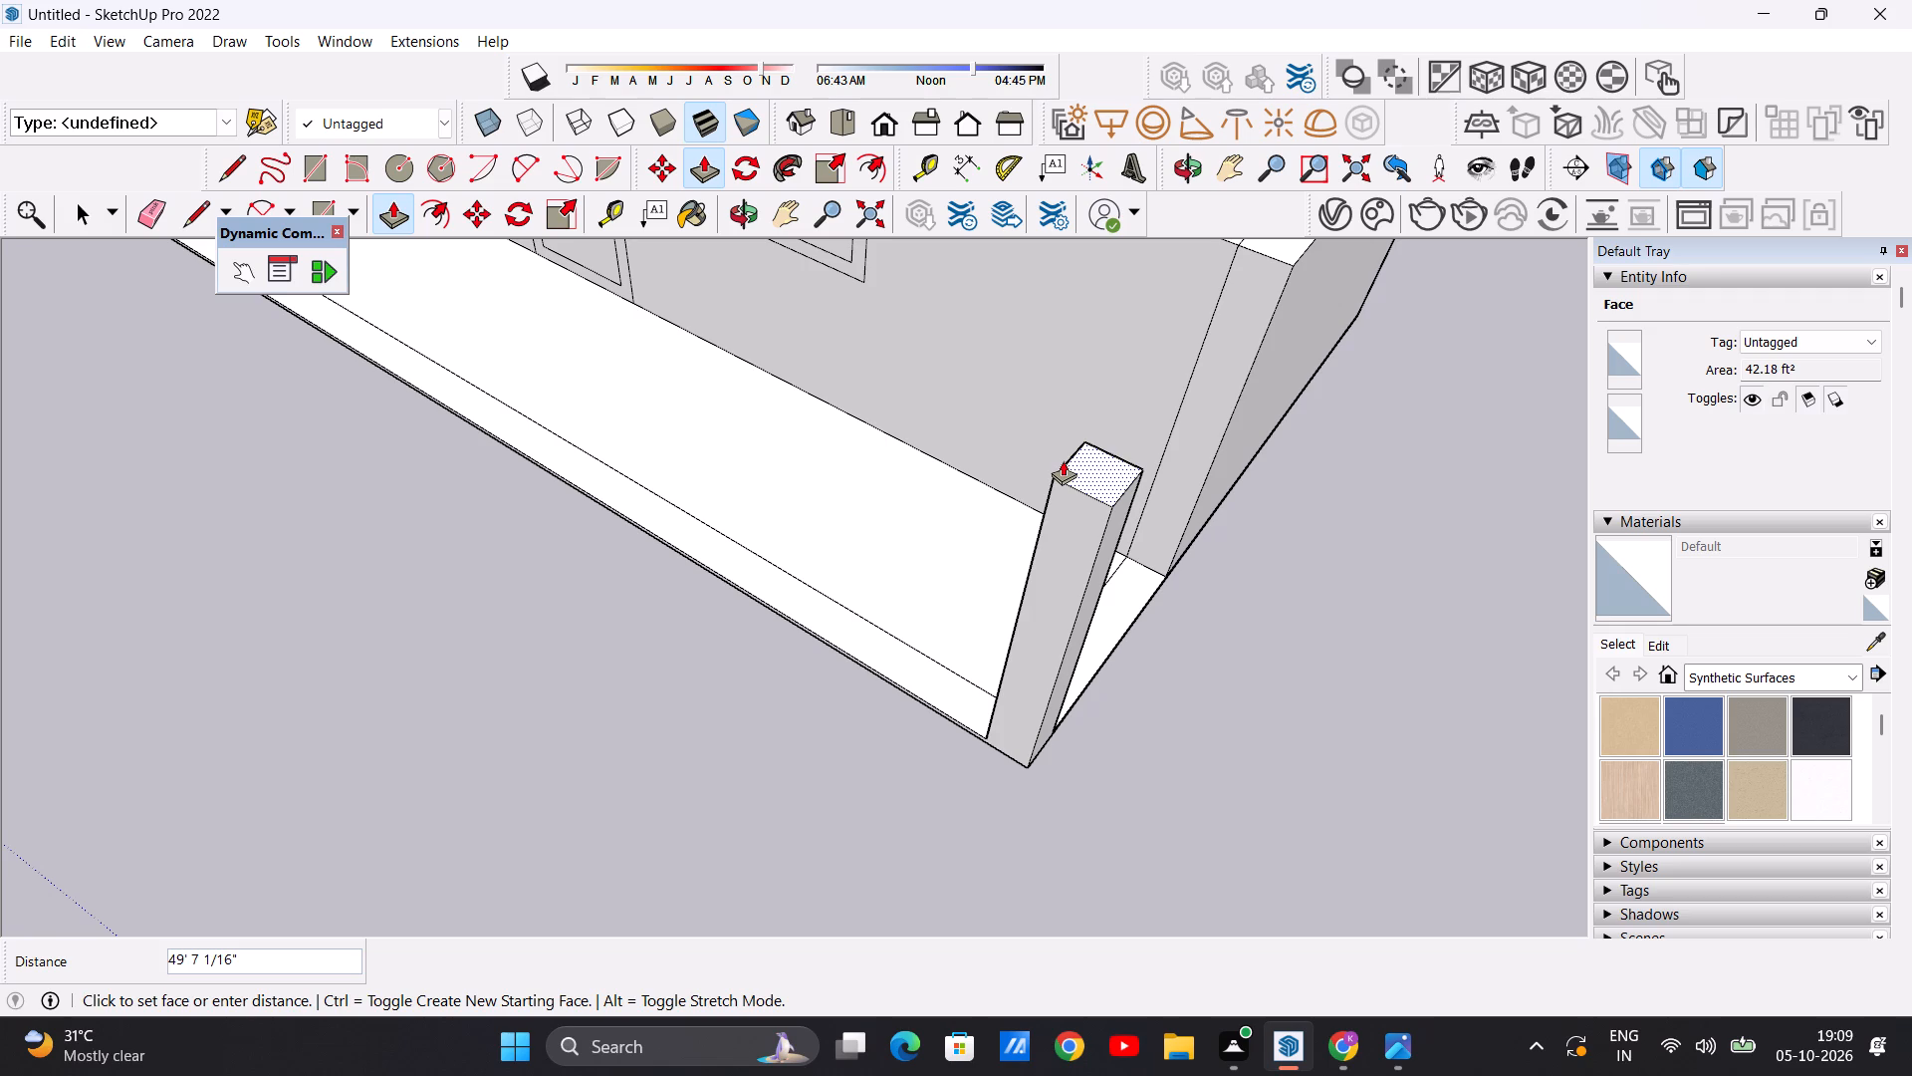
{"action": "left_click", "coordinate": [1046, 536]}
{"action": "key", "text": "space"}
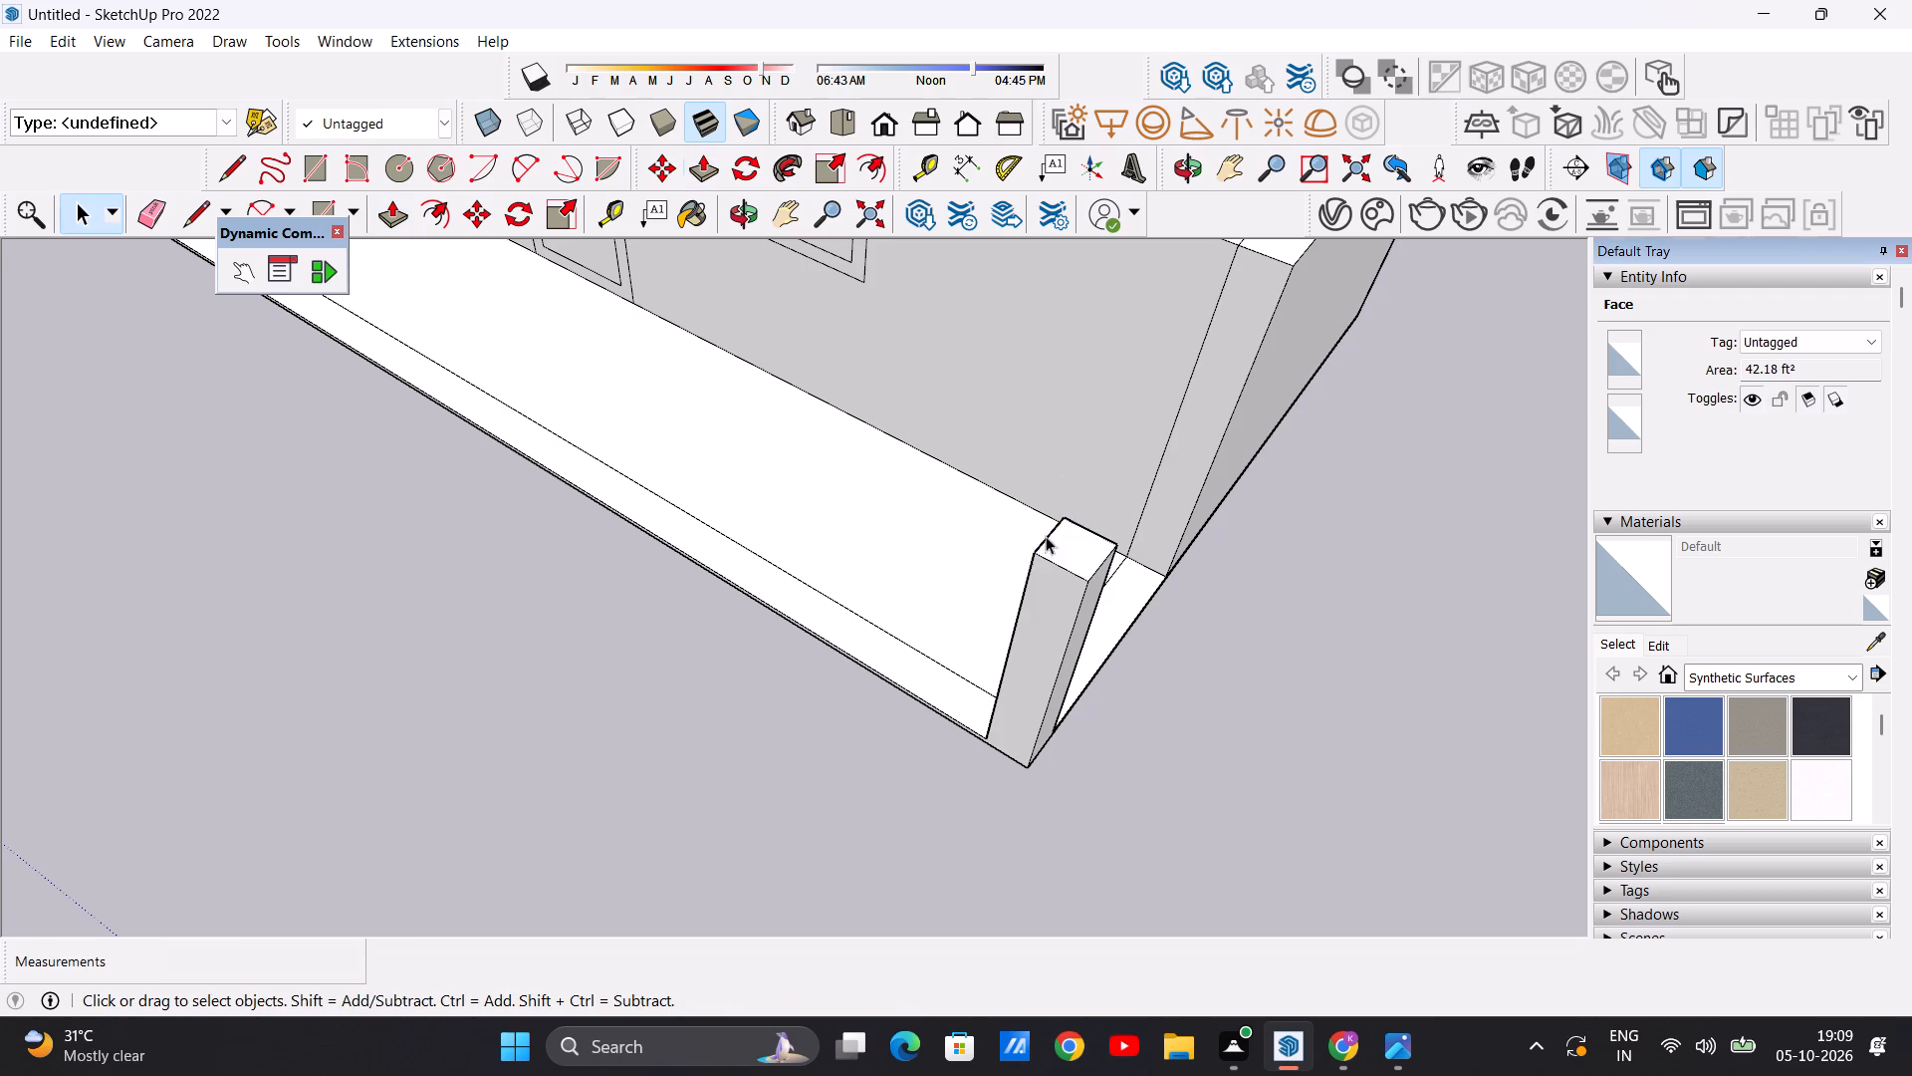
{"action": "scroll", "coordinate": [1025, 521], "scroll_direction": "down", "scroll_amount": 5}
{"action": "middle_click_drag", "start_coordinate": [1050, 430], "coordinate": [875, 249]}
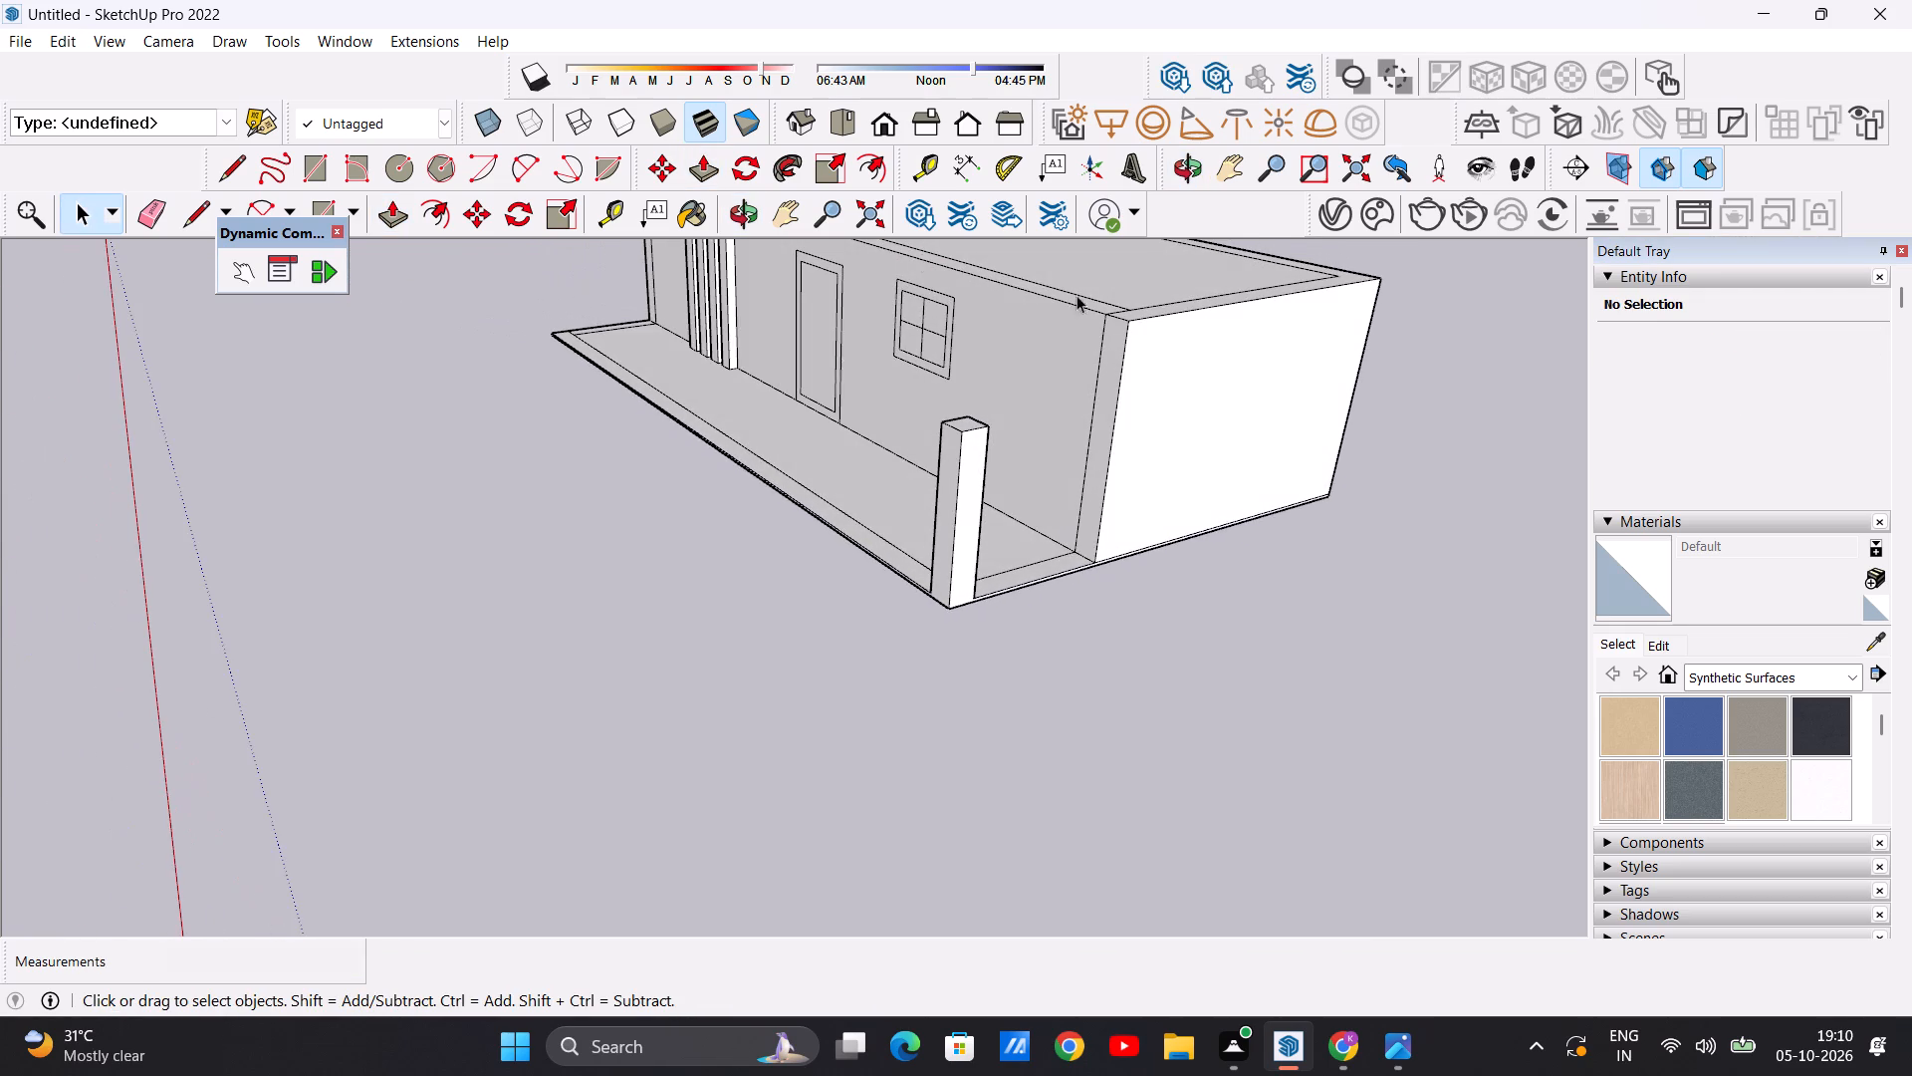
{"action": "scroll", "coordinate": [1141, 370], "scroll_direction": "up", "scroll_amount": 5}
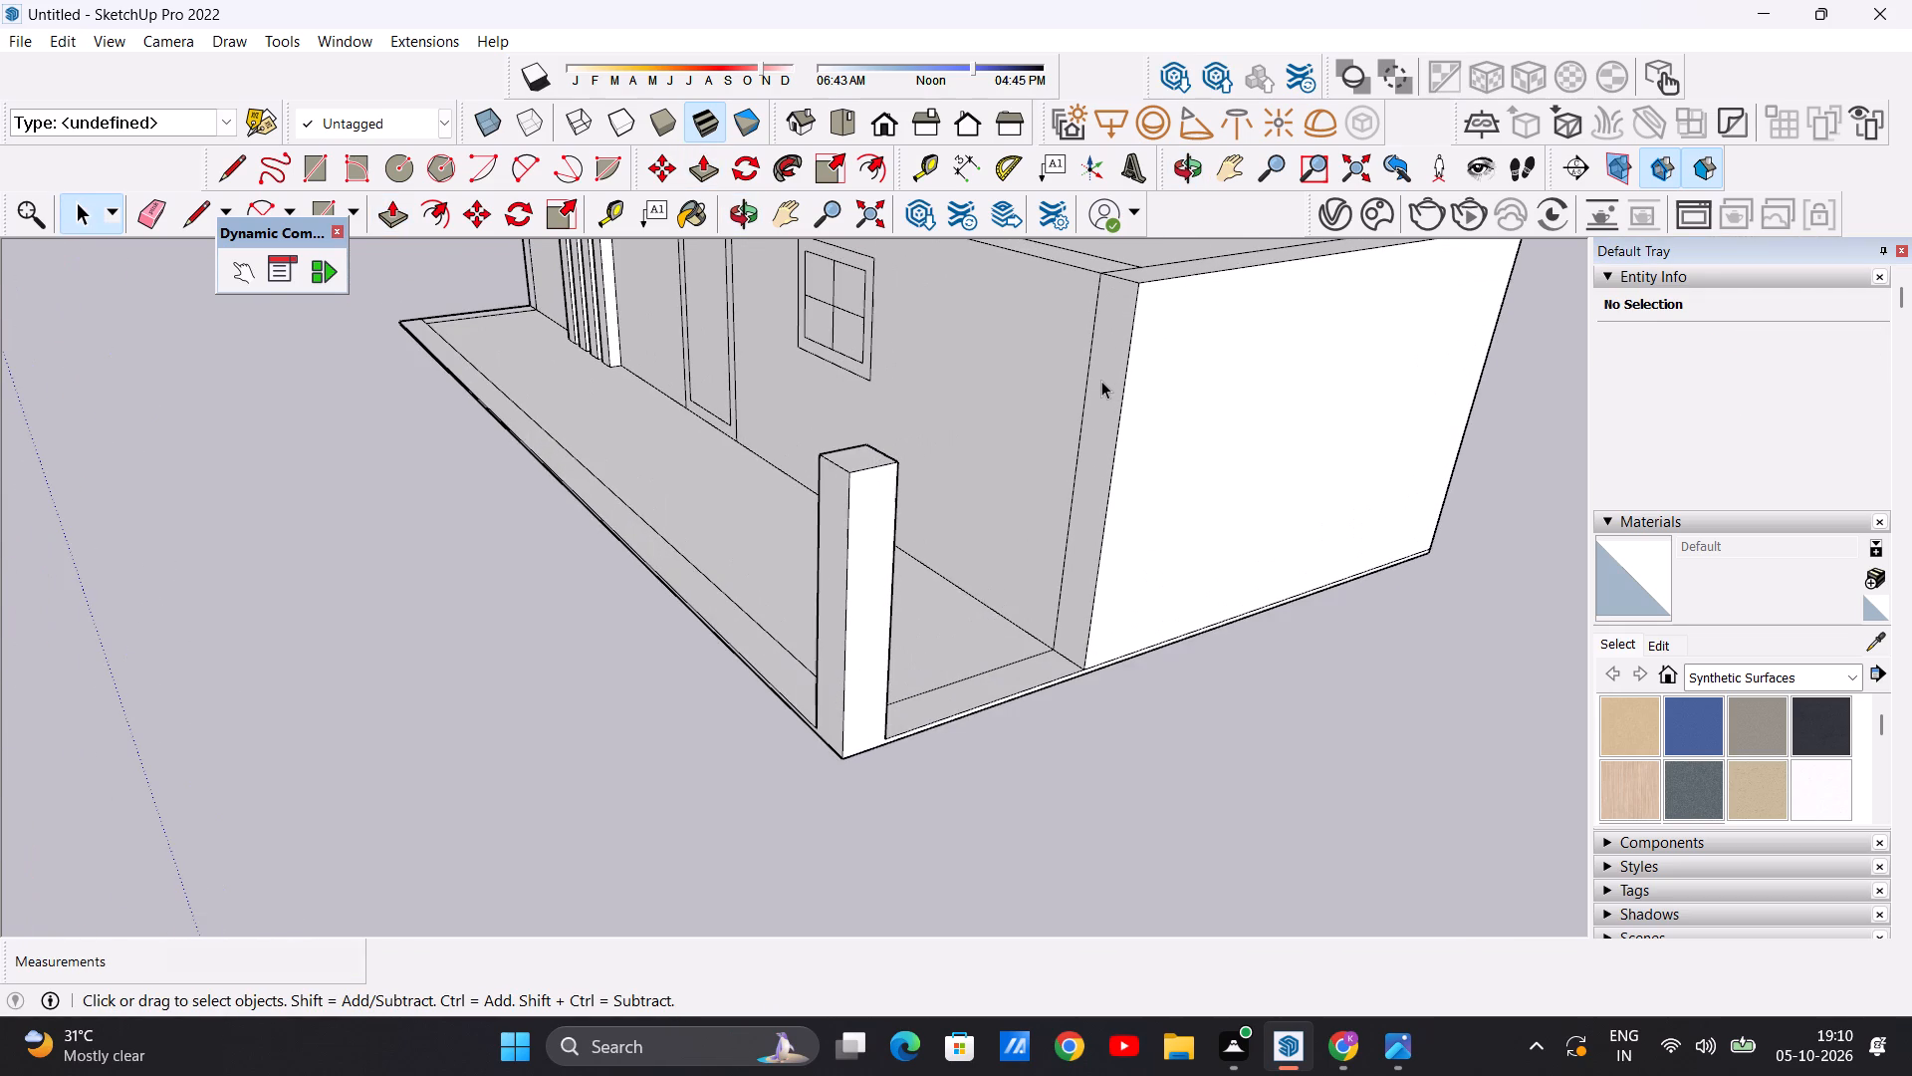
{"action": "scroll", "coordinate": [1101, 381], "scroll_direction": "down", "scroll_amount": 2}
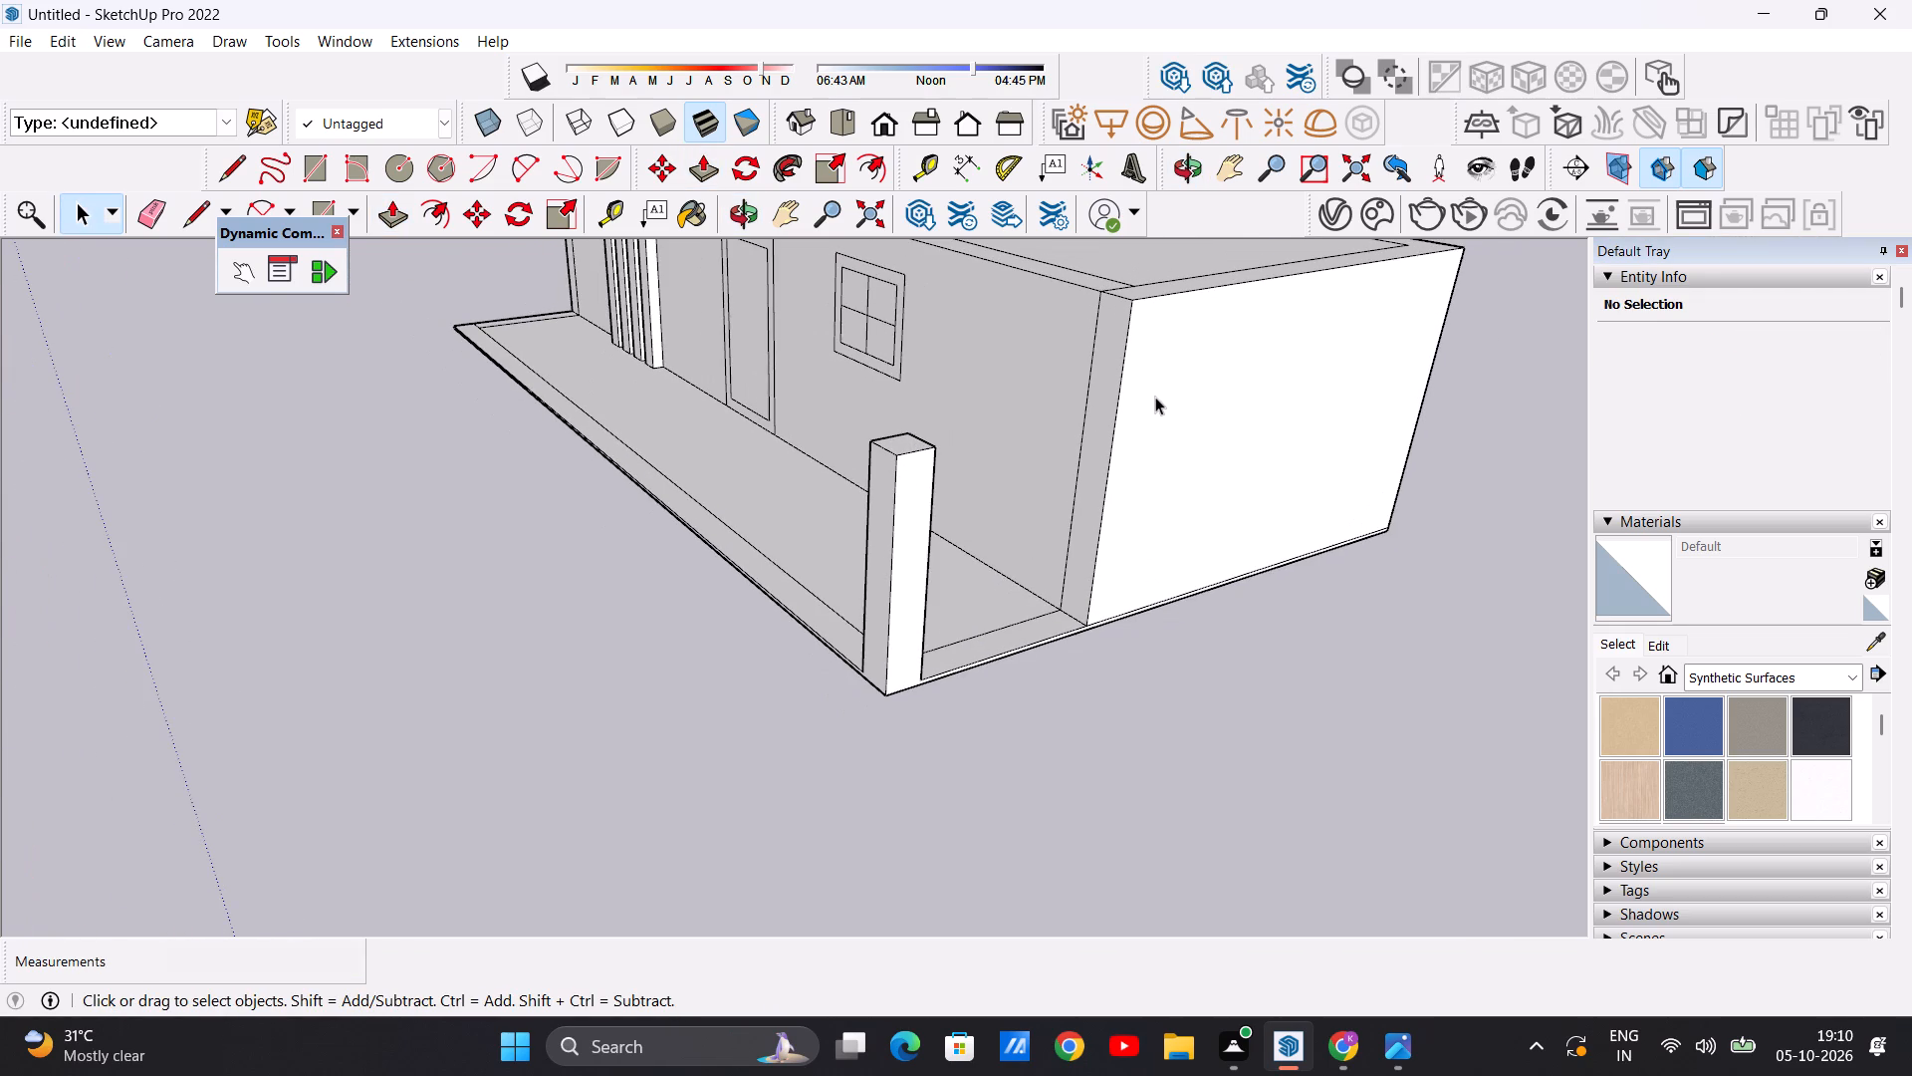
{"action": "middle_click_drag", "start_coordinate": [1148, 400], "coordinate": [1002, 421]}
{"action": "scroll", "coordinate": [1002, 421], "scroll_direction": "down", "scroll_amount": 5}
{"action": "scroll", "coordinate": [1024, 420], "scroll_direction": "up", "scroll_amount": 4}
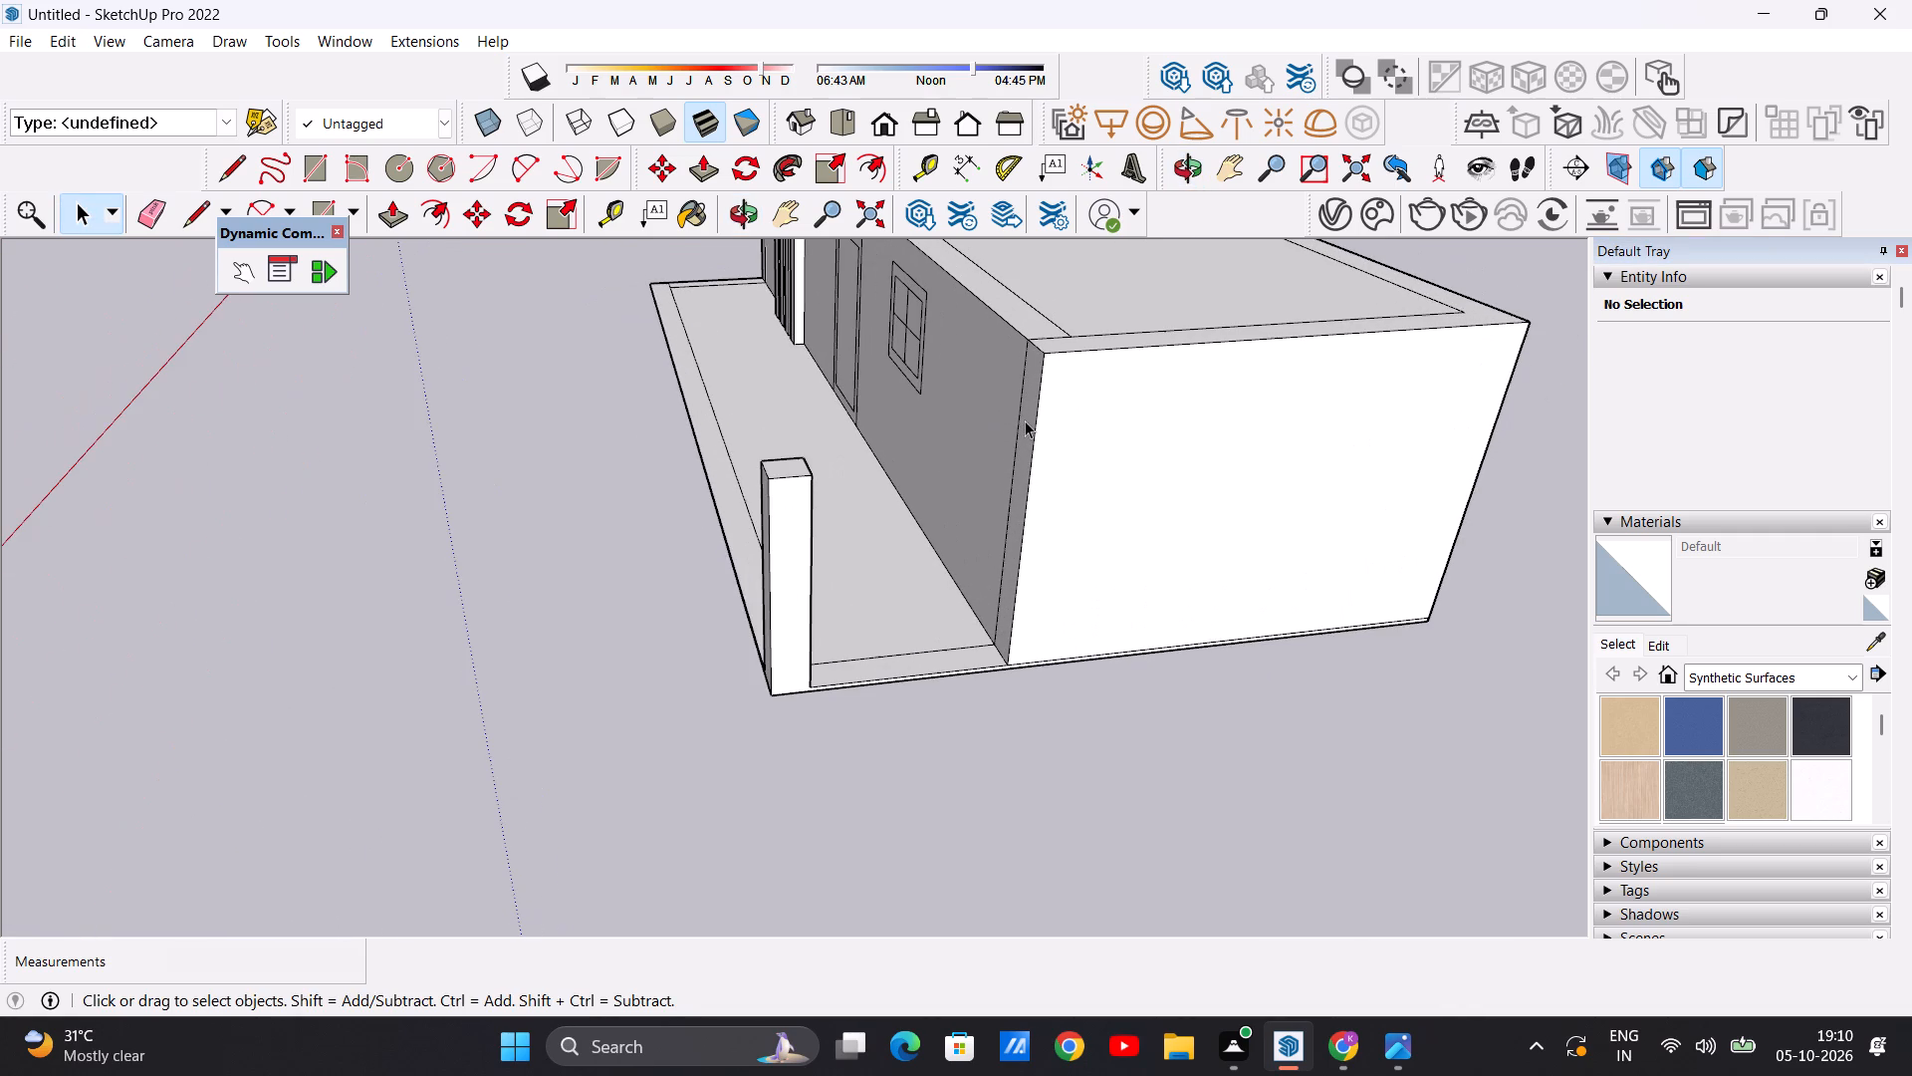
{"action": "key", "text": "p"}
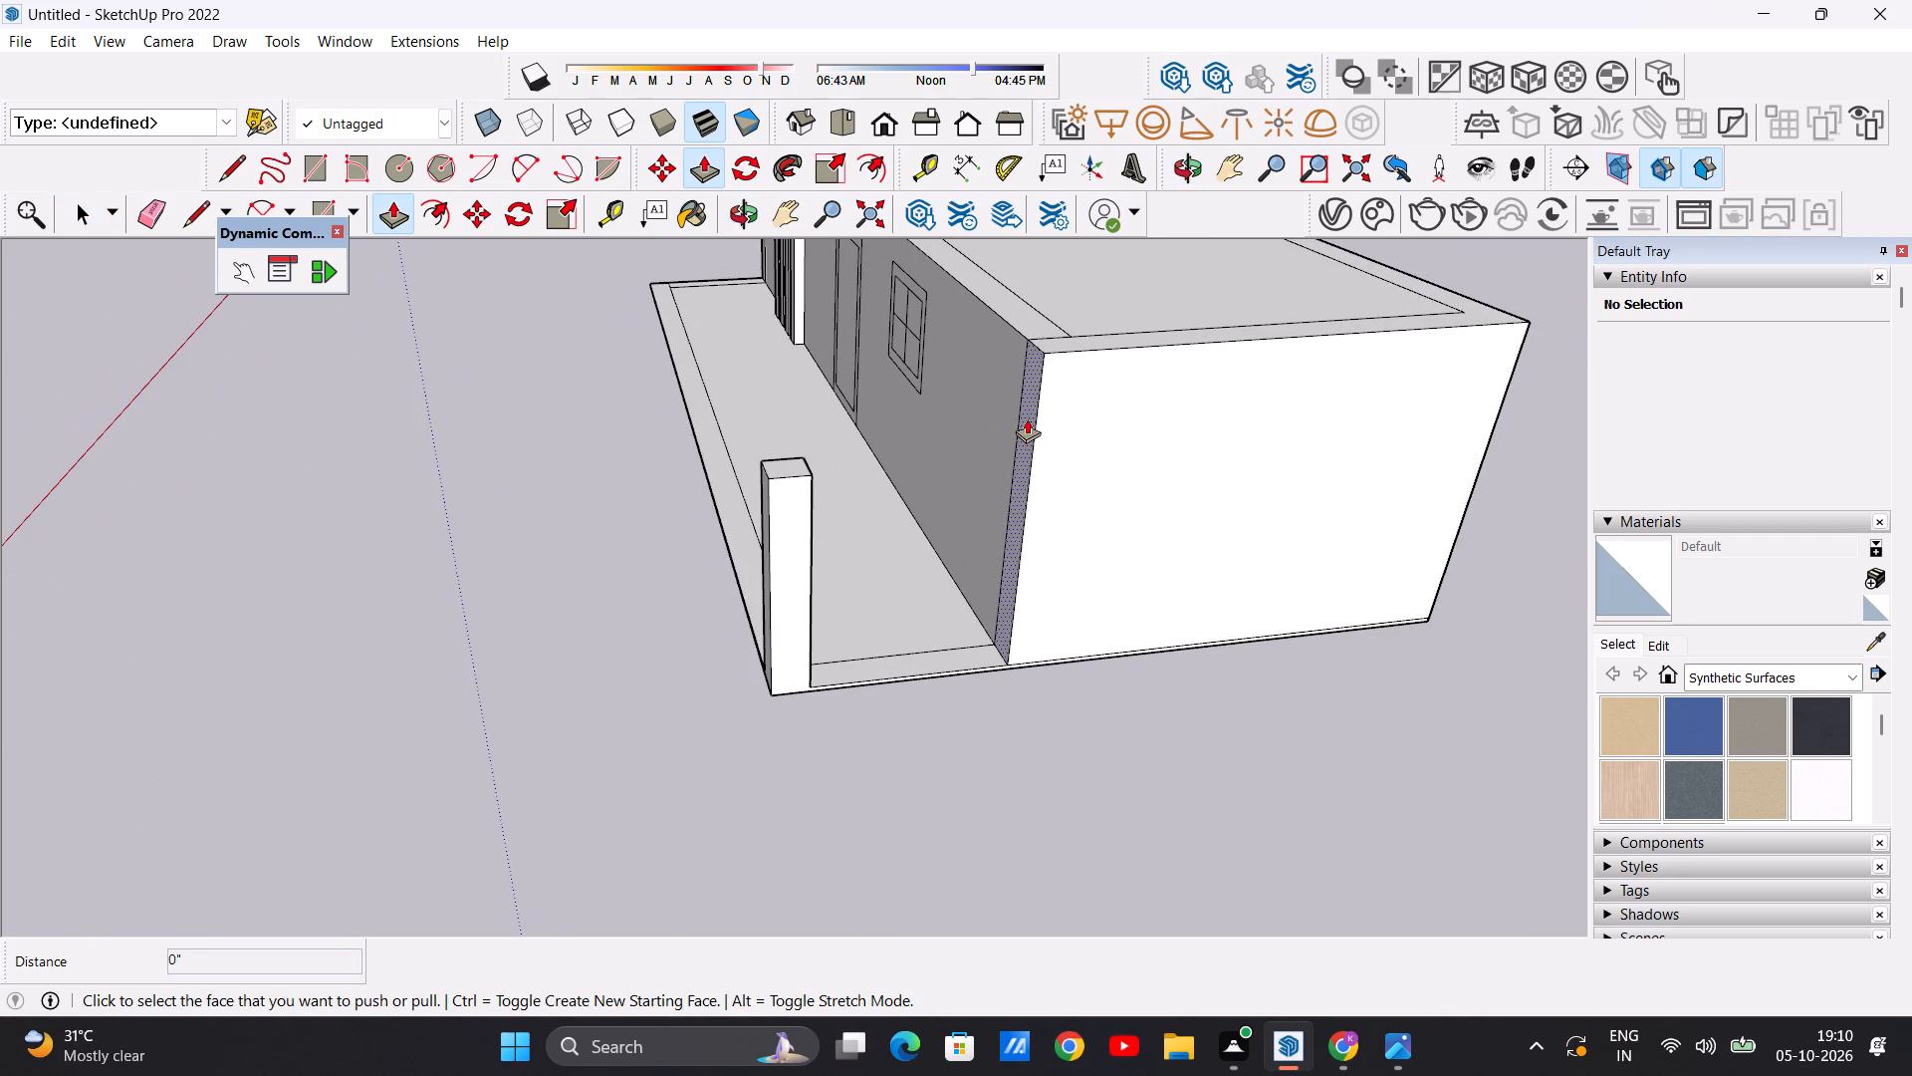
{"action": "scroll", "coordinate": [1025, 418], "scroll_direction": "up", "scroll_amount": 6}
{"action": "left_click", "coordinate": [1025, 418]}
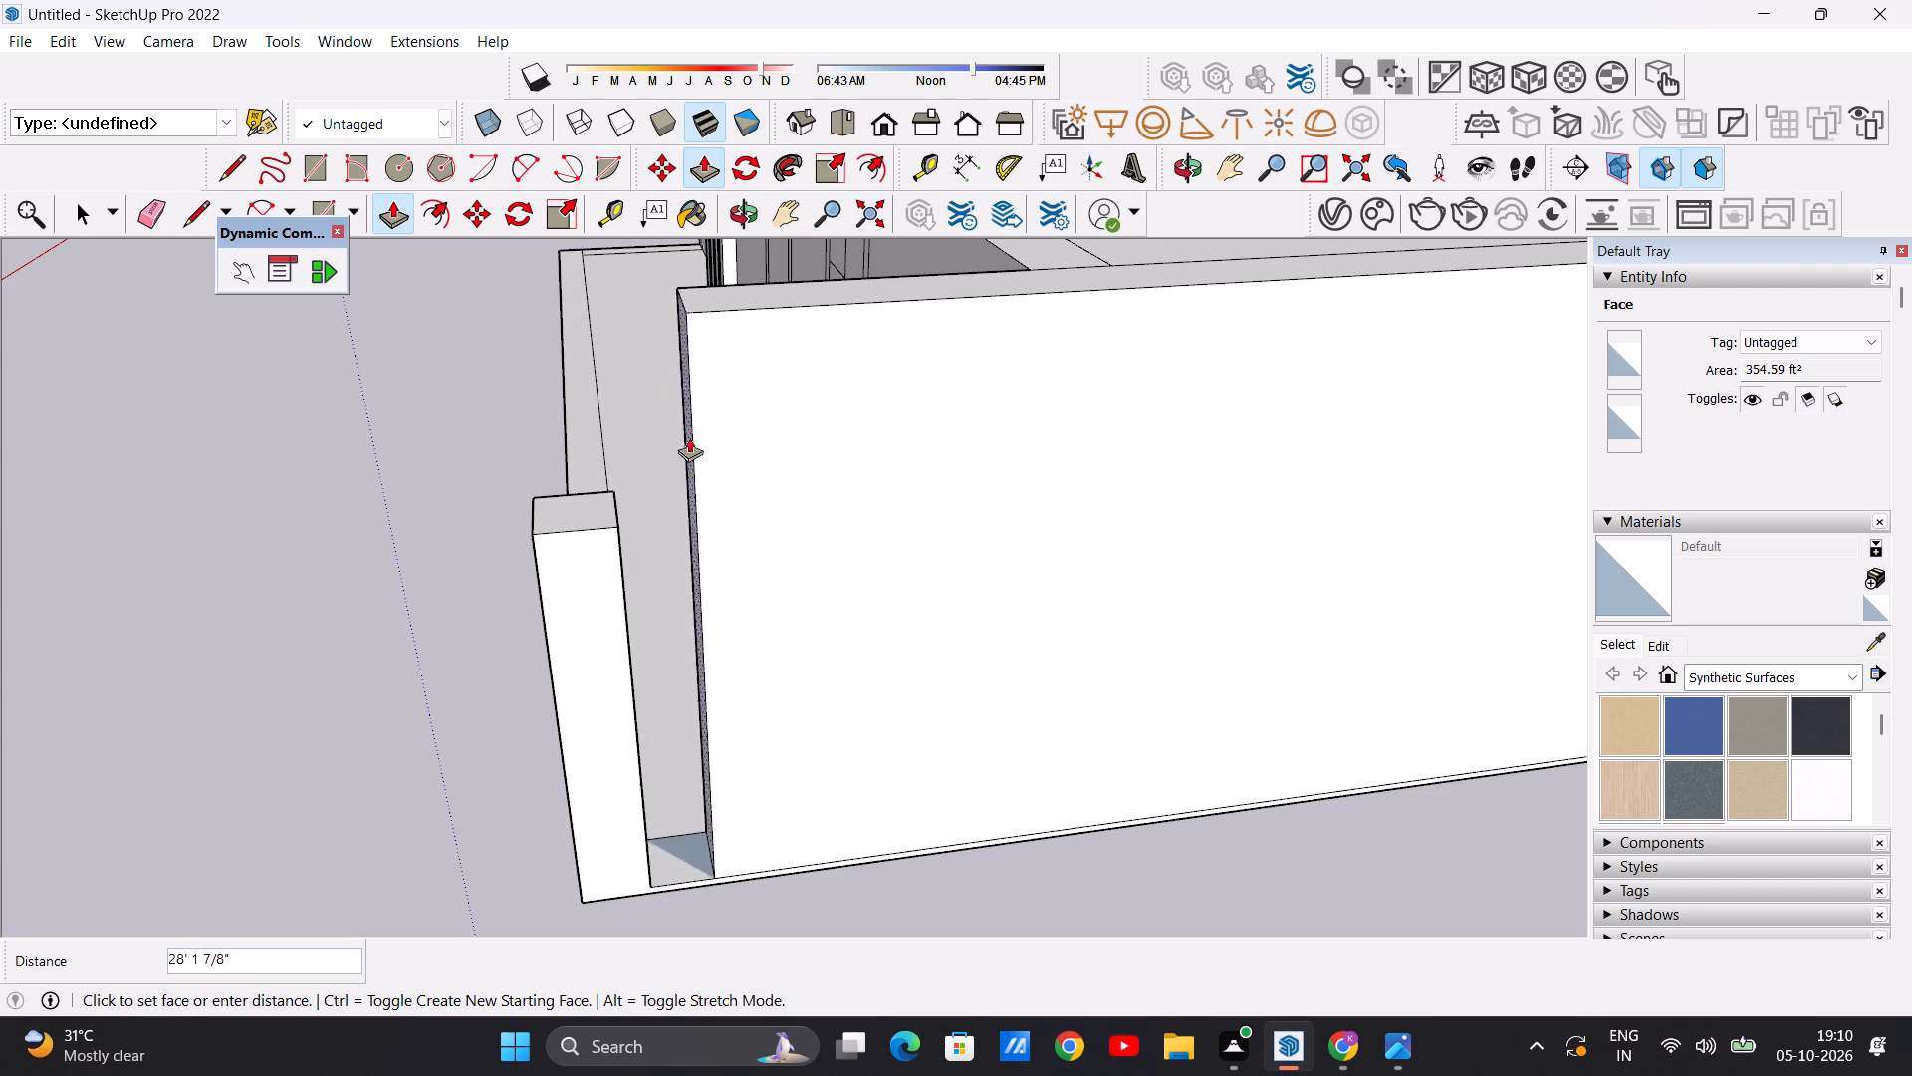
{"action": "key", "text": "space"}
Push/Pull the slab's narrow side strip at the window end upward into a low wall between the post and the building.
{"action": "scroll", "coordinate": [1006, 384], "scroll_direction": "down", "scroll_amount": 5}
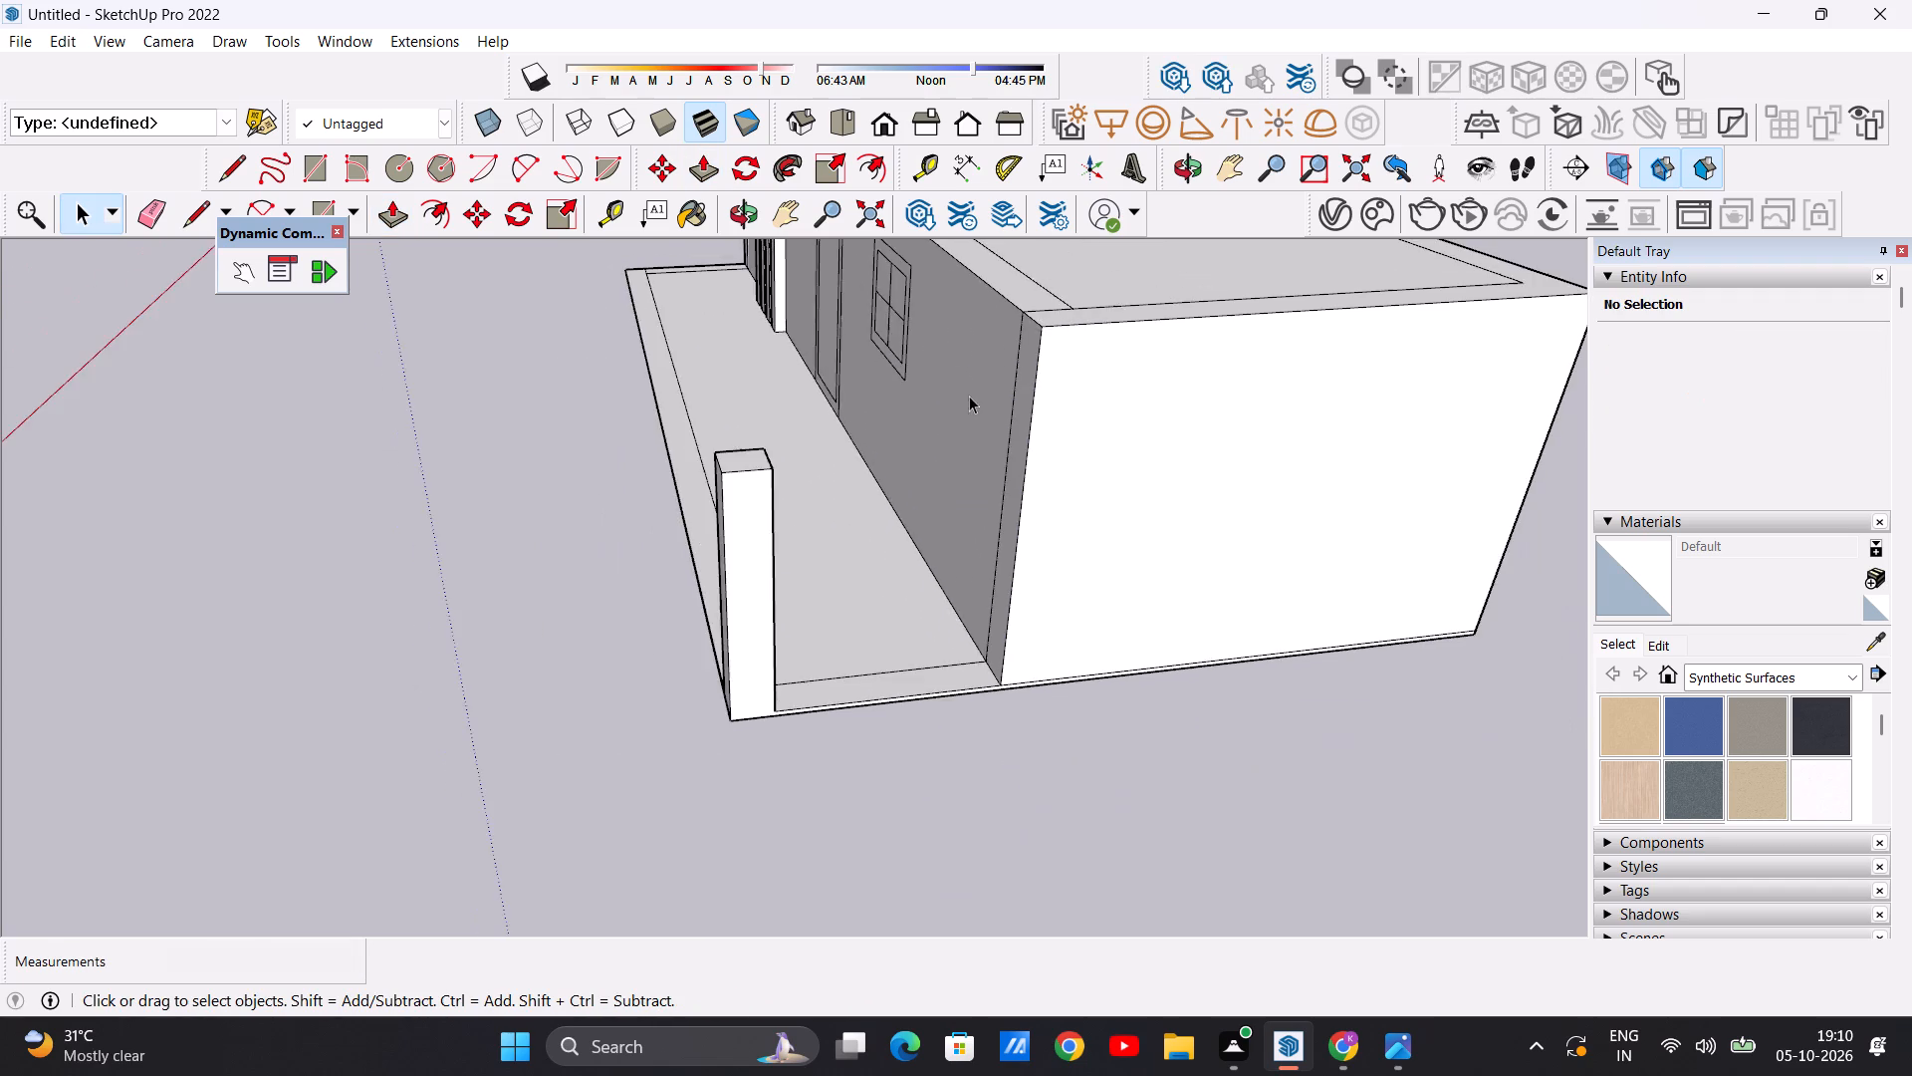
{"action": "middle_click_drag", "start_coordinate": [969, 396], "coordinate": [1197, 374]}
{"action": "scroll", "coordinate": [1174, 348], "scroll_direction": "up", "scroll_amount": 9}
{"action": "scroll", "coordinate": [1029, 359], "scroll_direction": "down", "scroll_amount": 5}
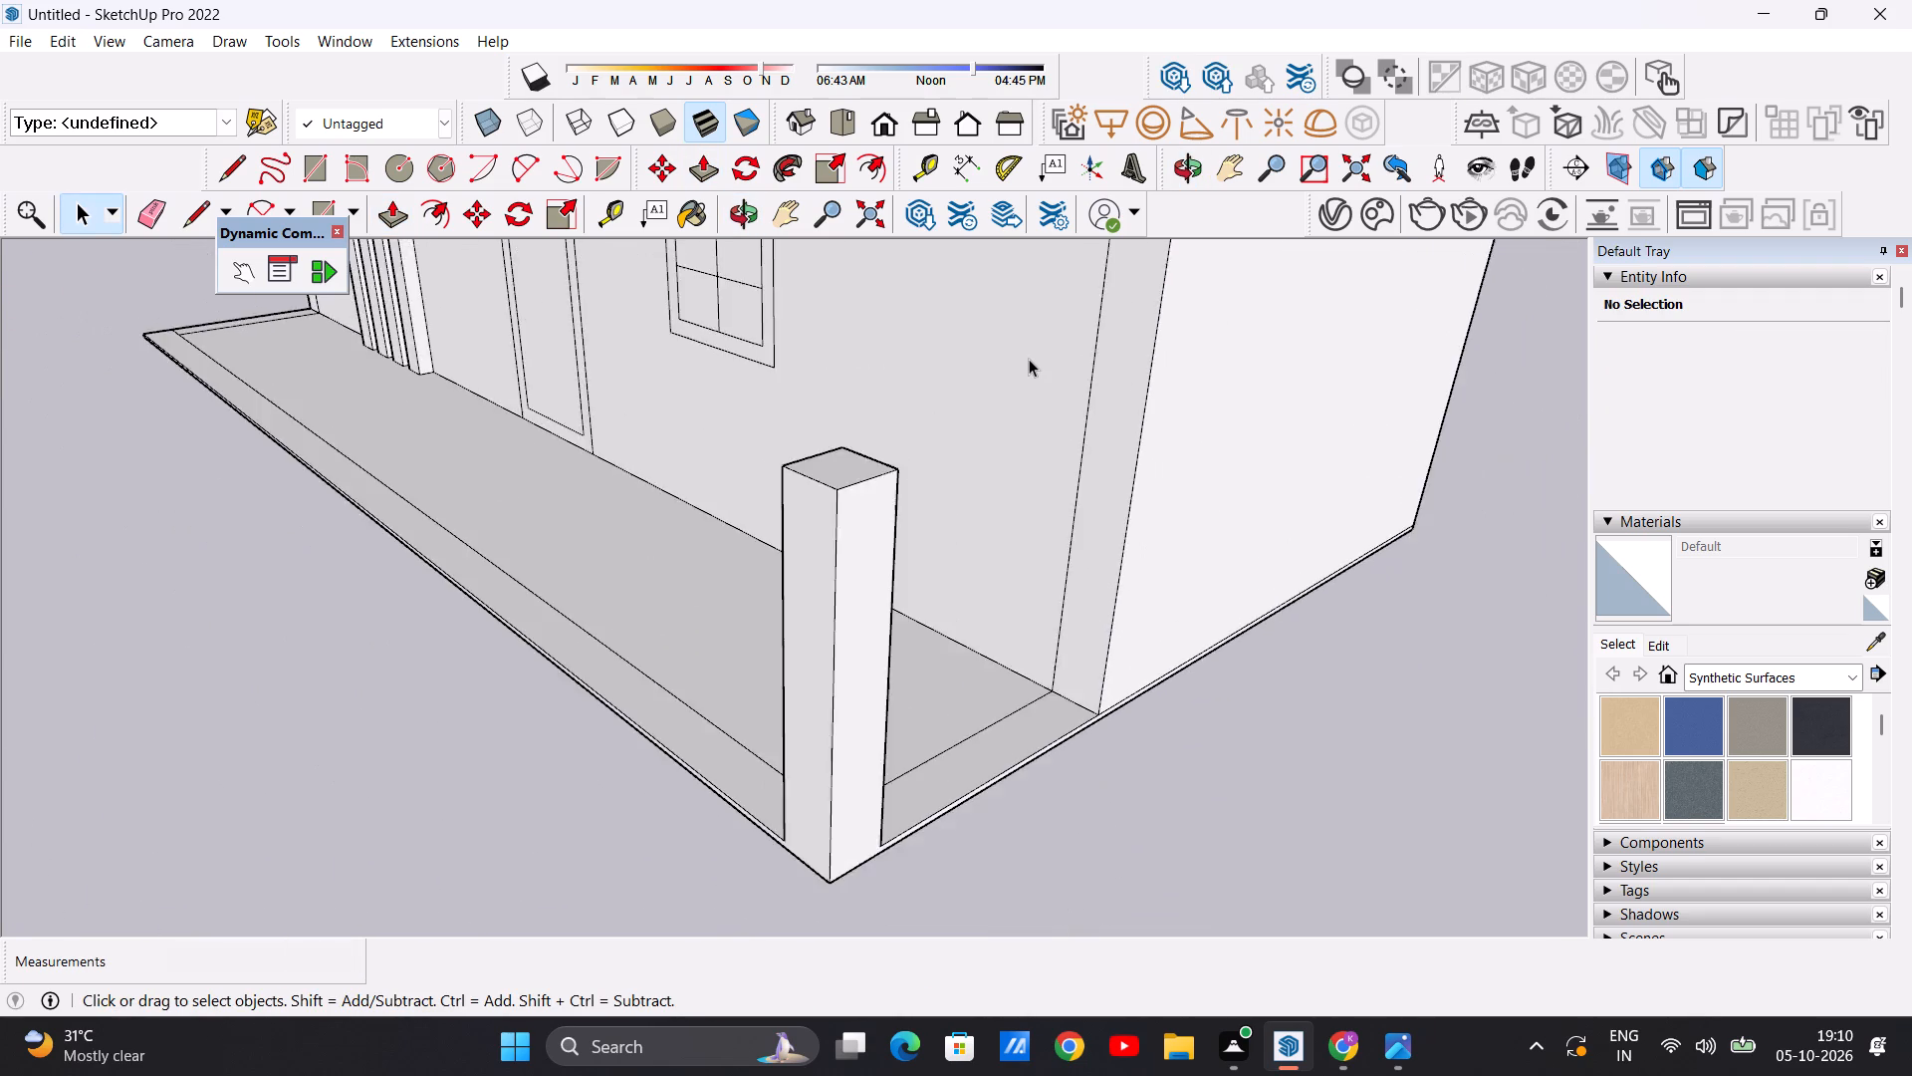
{"action": "scroll", "coordinate": [1029, 359], "scroll_direction": "down", "scroll_amount": 13}
{"action": "scroll", "coordinate": [1102, 317], "scroll_direction": "up", "scroll_amount": 5}
{"action": "scroll", "coordinate": [1008, 348], "scroll_direction": "up", "scroll_amount": 3}
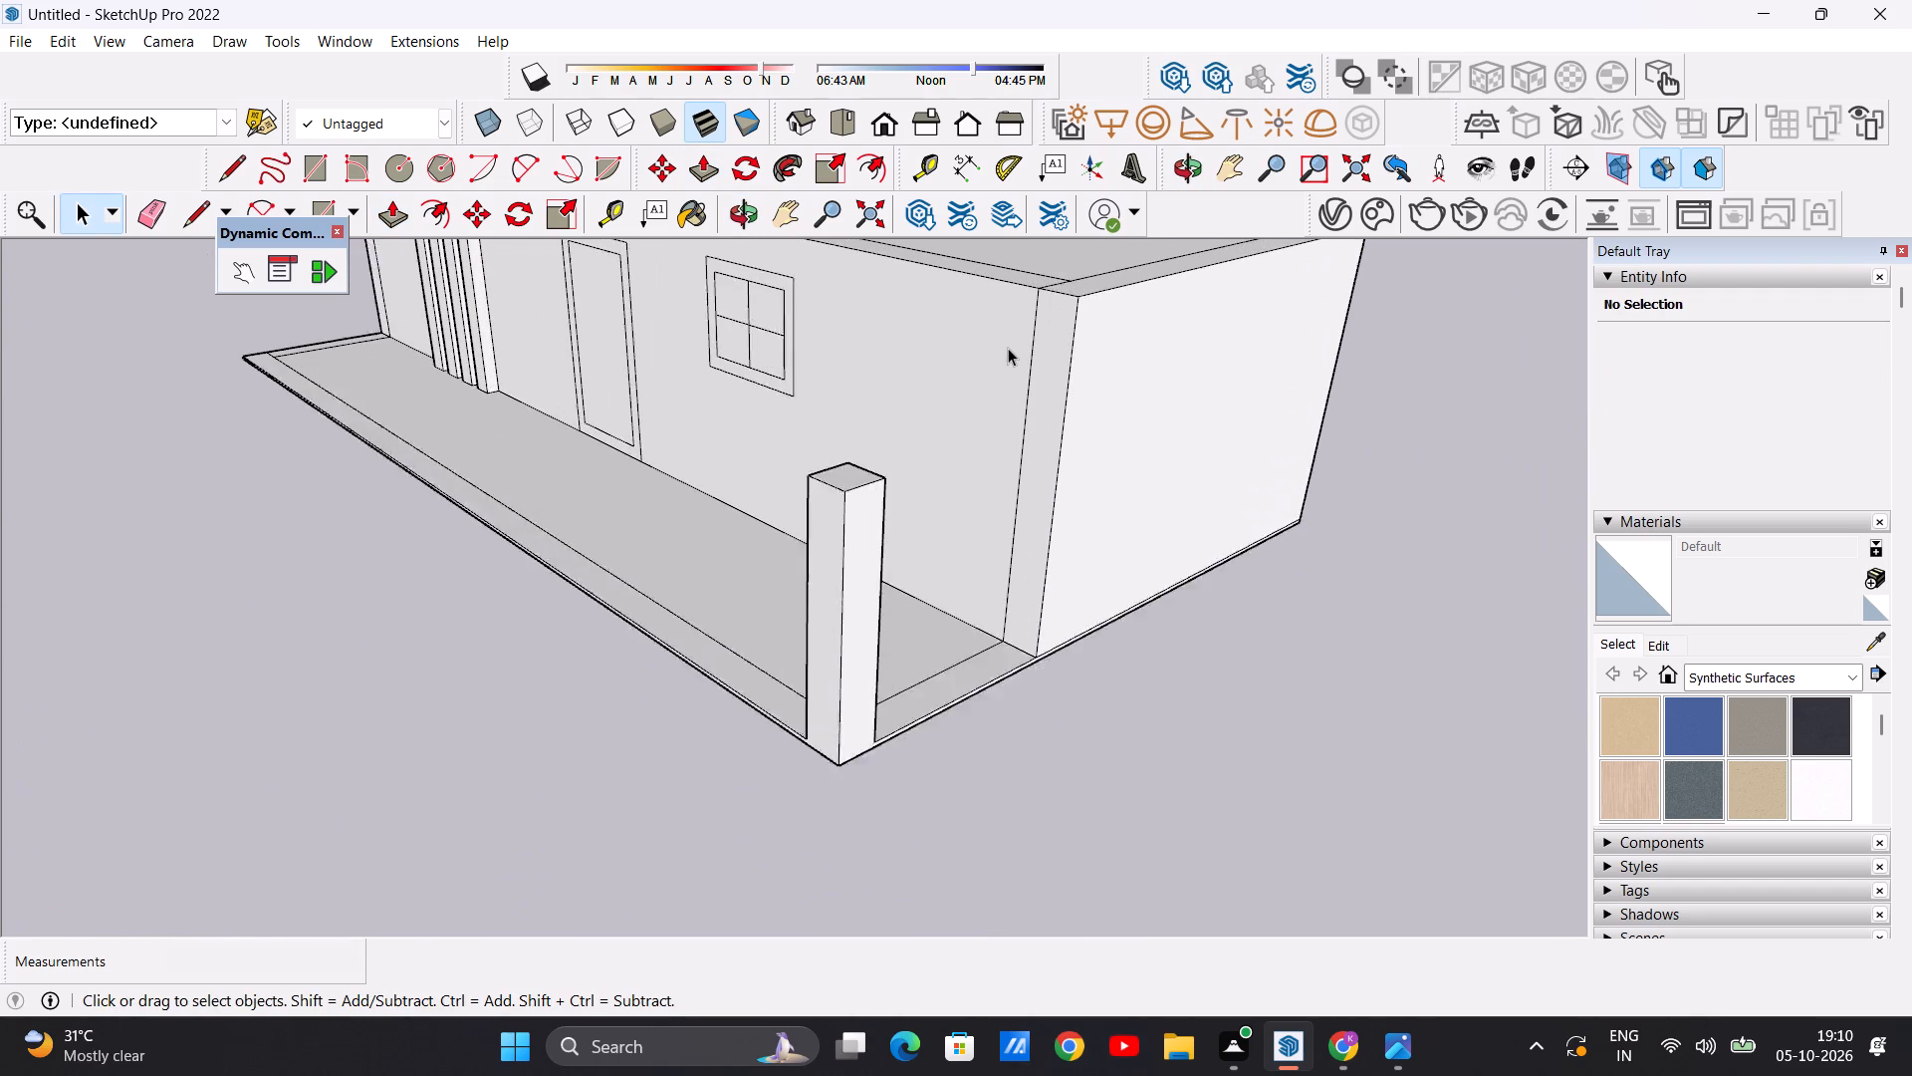
{"action": "scroll", "coordinate": [1008, 348], "scroll_direction": "up", "scroll_amount": 2}
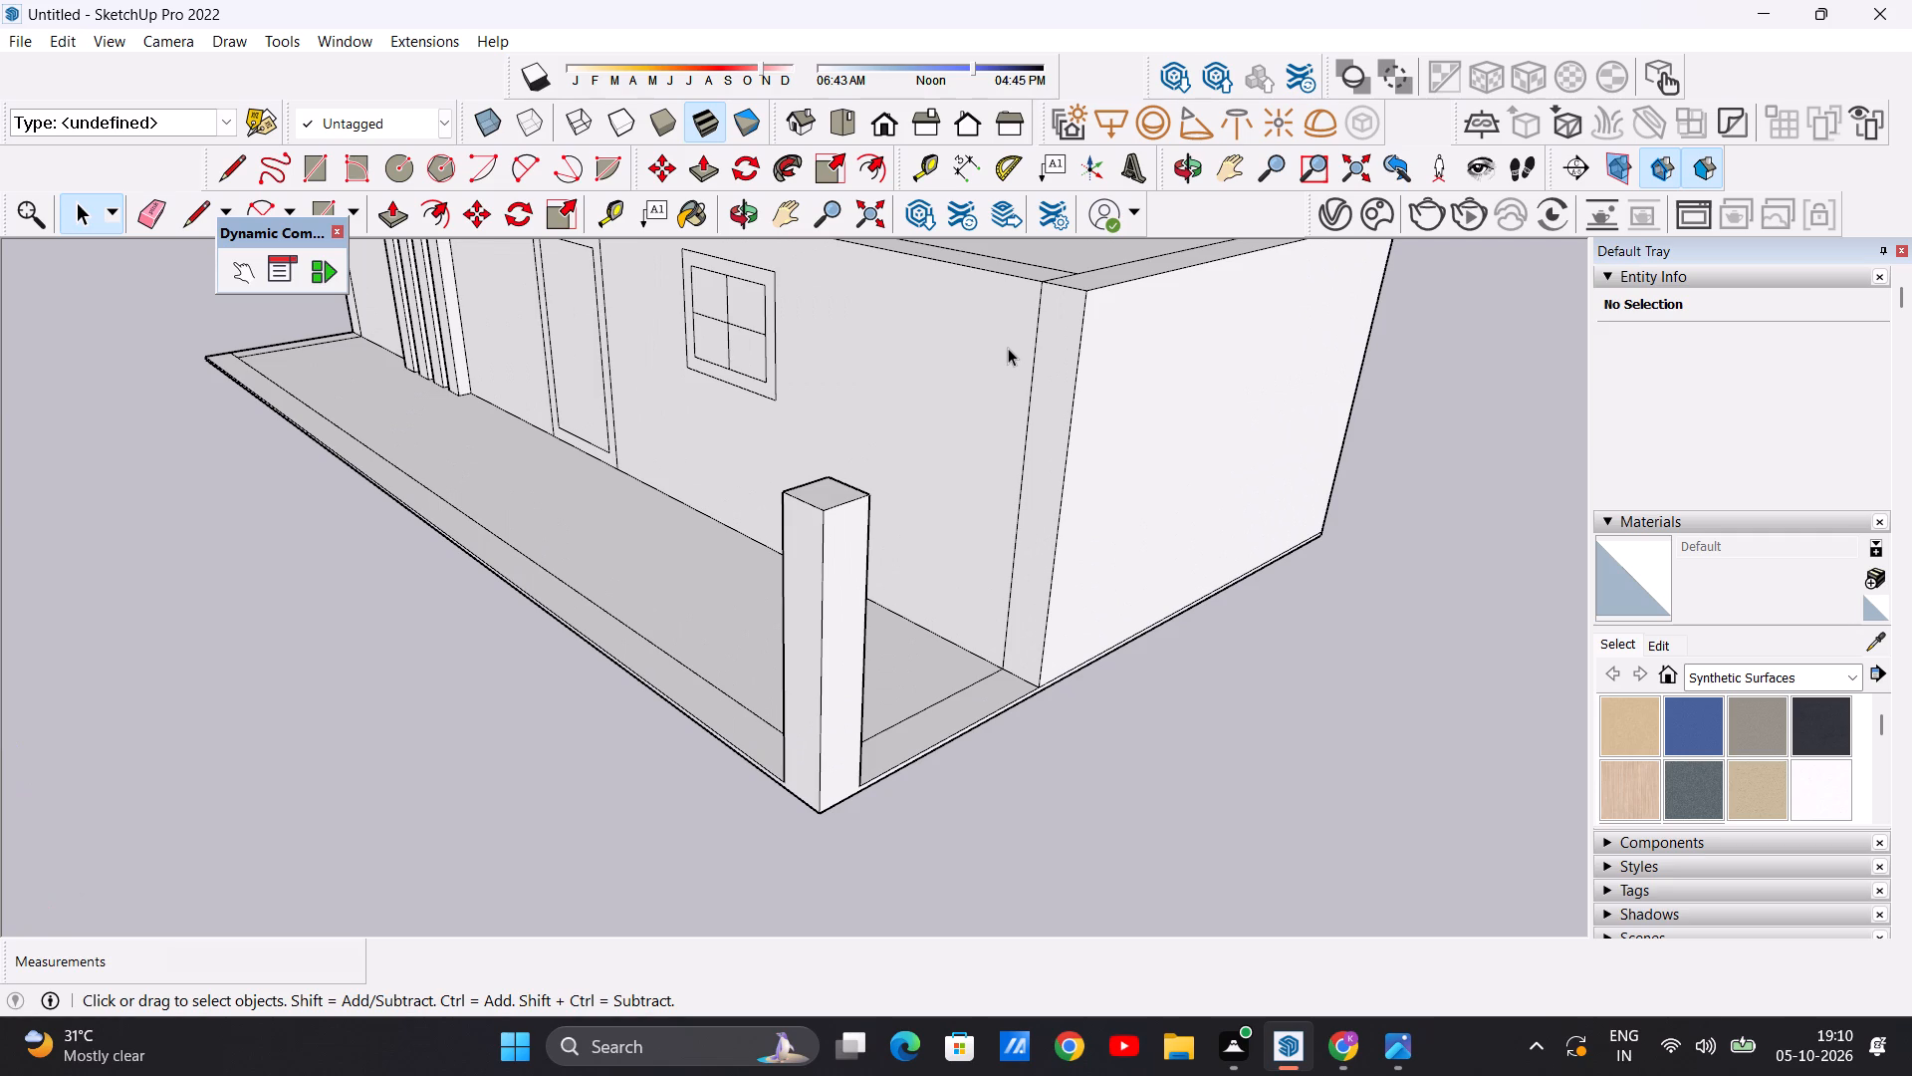
{"action": "scroll", "coordinate": [1009, 348], "scroll_direction": "down", "scroll_amount": 5}
{"action": "middle_click_drag", "start_coordinate": [1041, 513], "coordinate": [858, 534]}
{"action": "scroll", "coordinate": [846, 588], "scroll_direction": "up", "scroll_amount": 9}
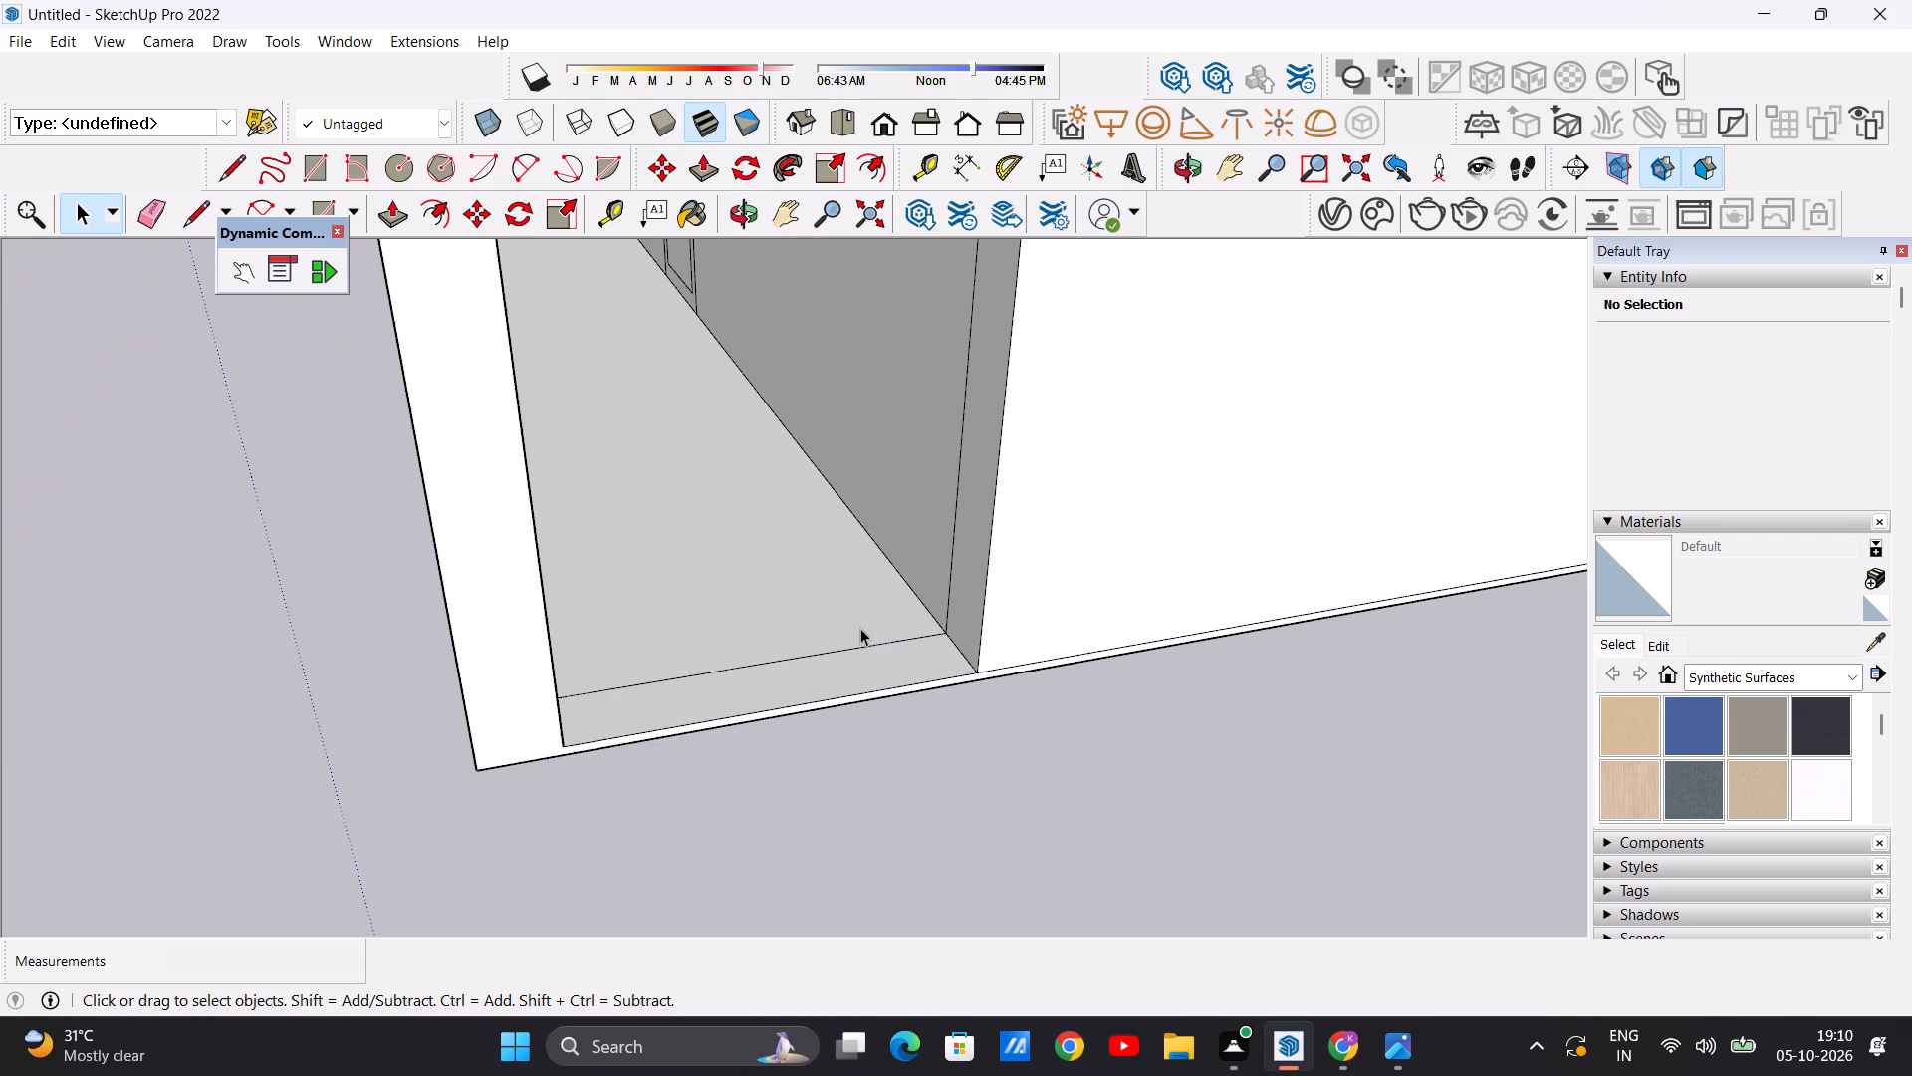
{"action": "key", "text": "p"}
{"action": "left_click", "coordinate": [946, 643]}
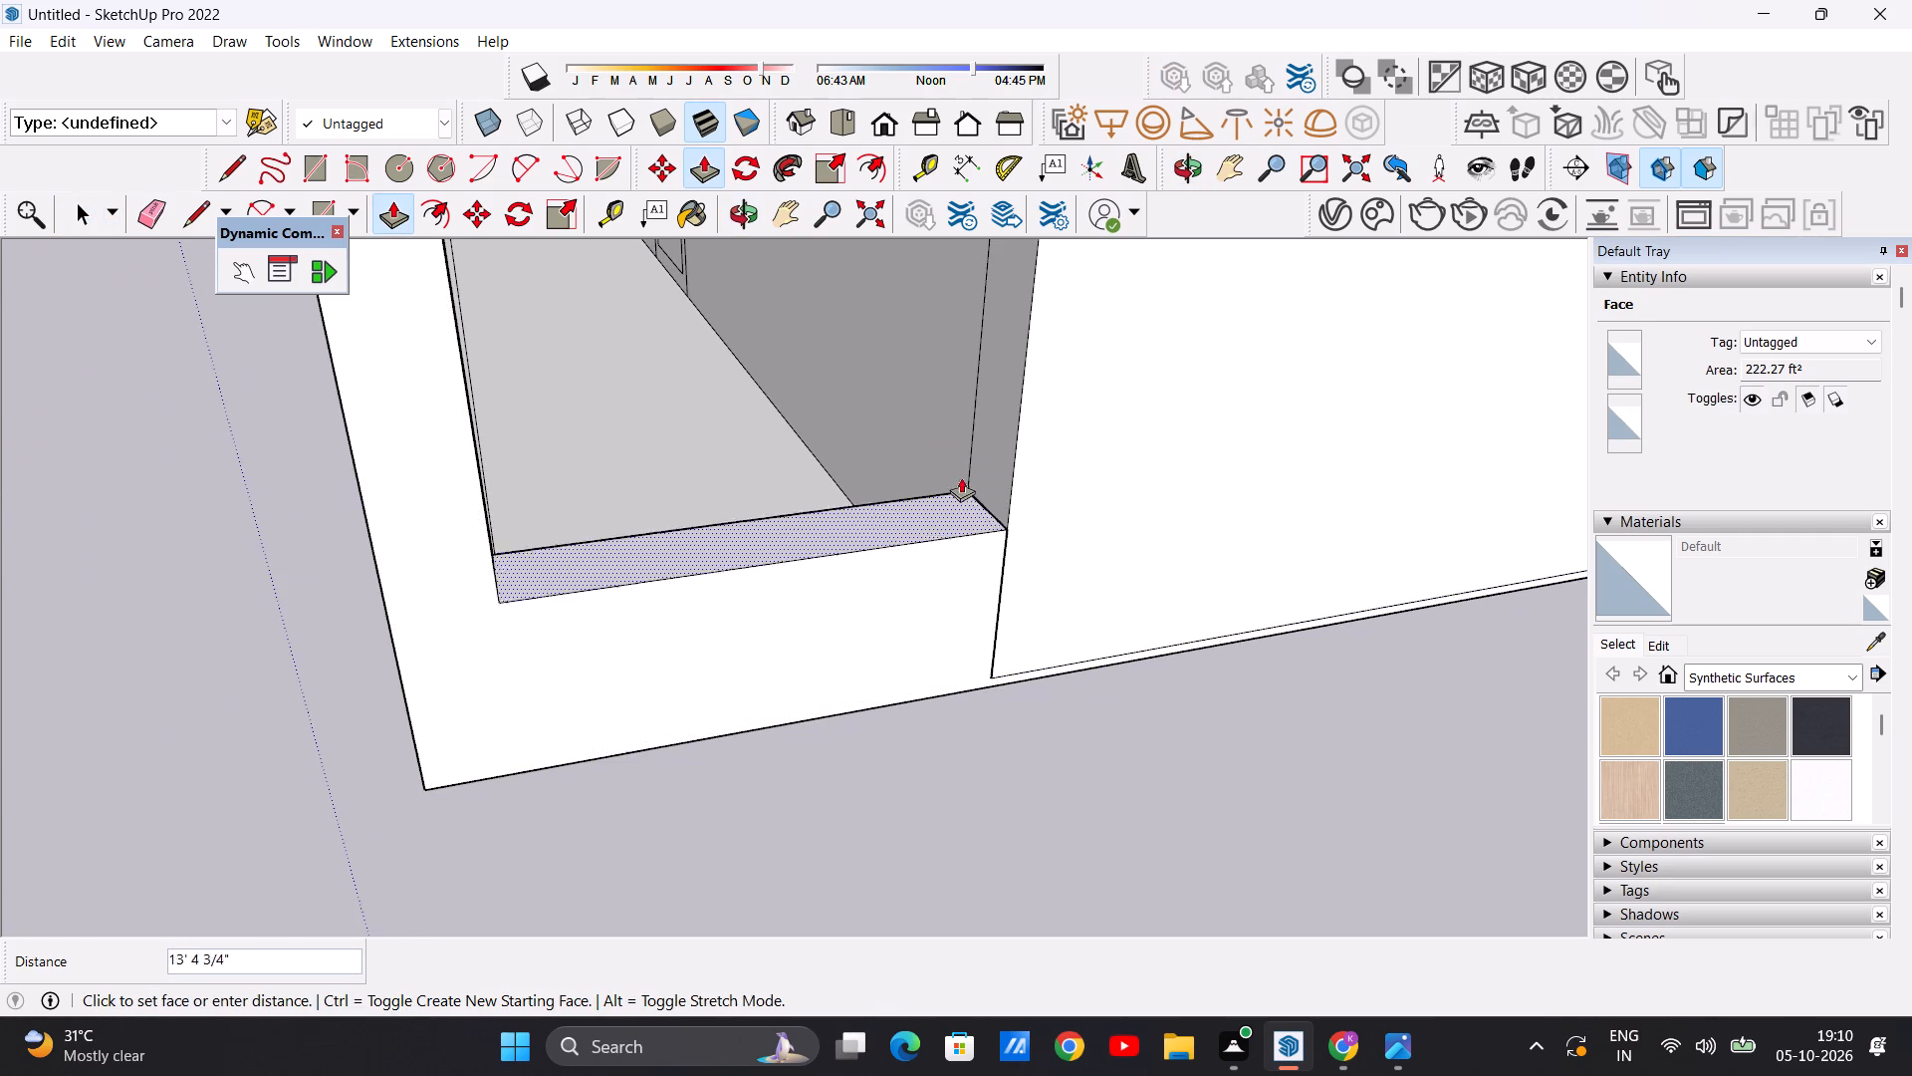
{"action": "left_click", "coordinate": [953, 425]}
{"action": "key", "text": "space"}
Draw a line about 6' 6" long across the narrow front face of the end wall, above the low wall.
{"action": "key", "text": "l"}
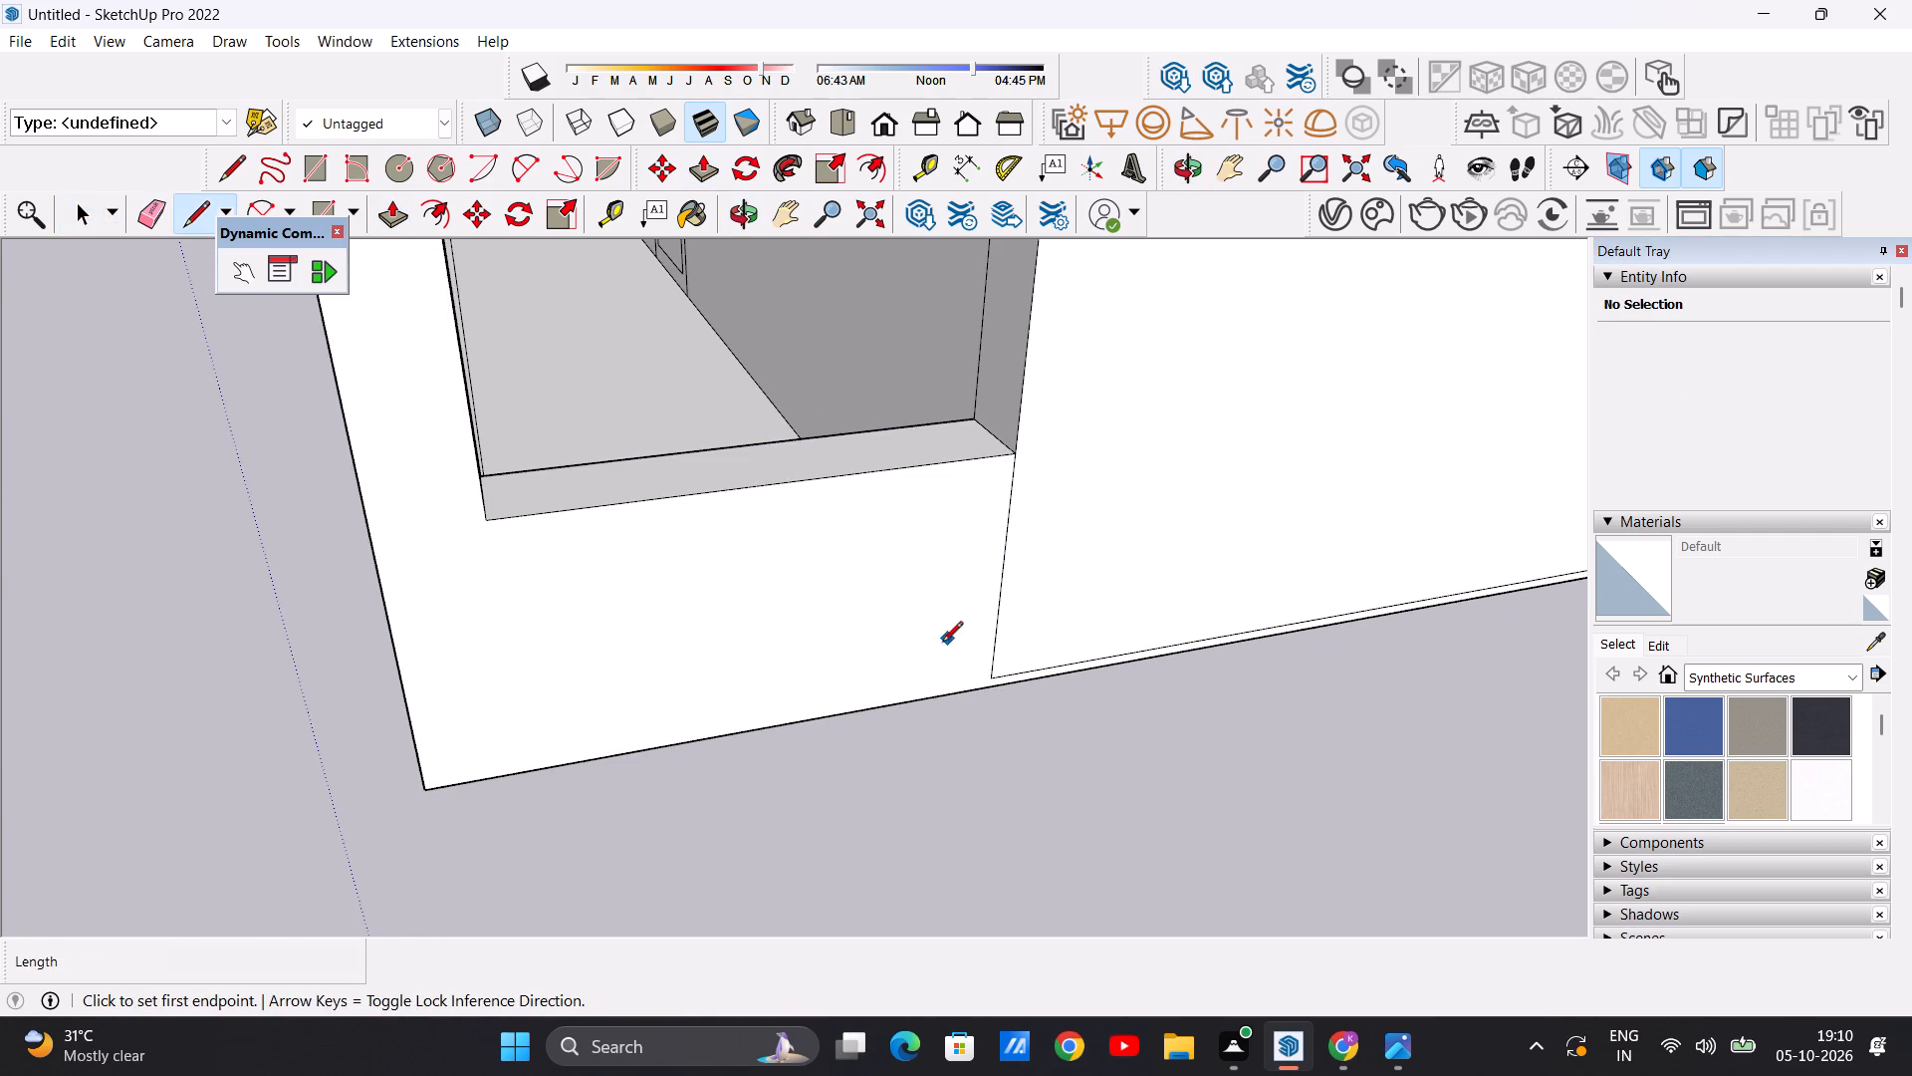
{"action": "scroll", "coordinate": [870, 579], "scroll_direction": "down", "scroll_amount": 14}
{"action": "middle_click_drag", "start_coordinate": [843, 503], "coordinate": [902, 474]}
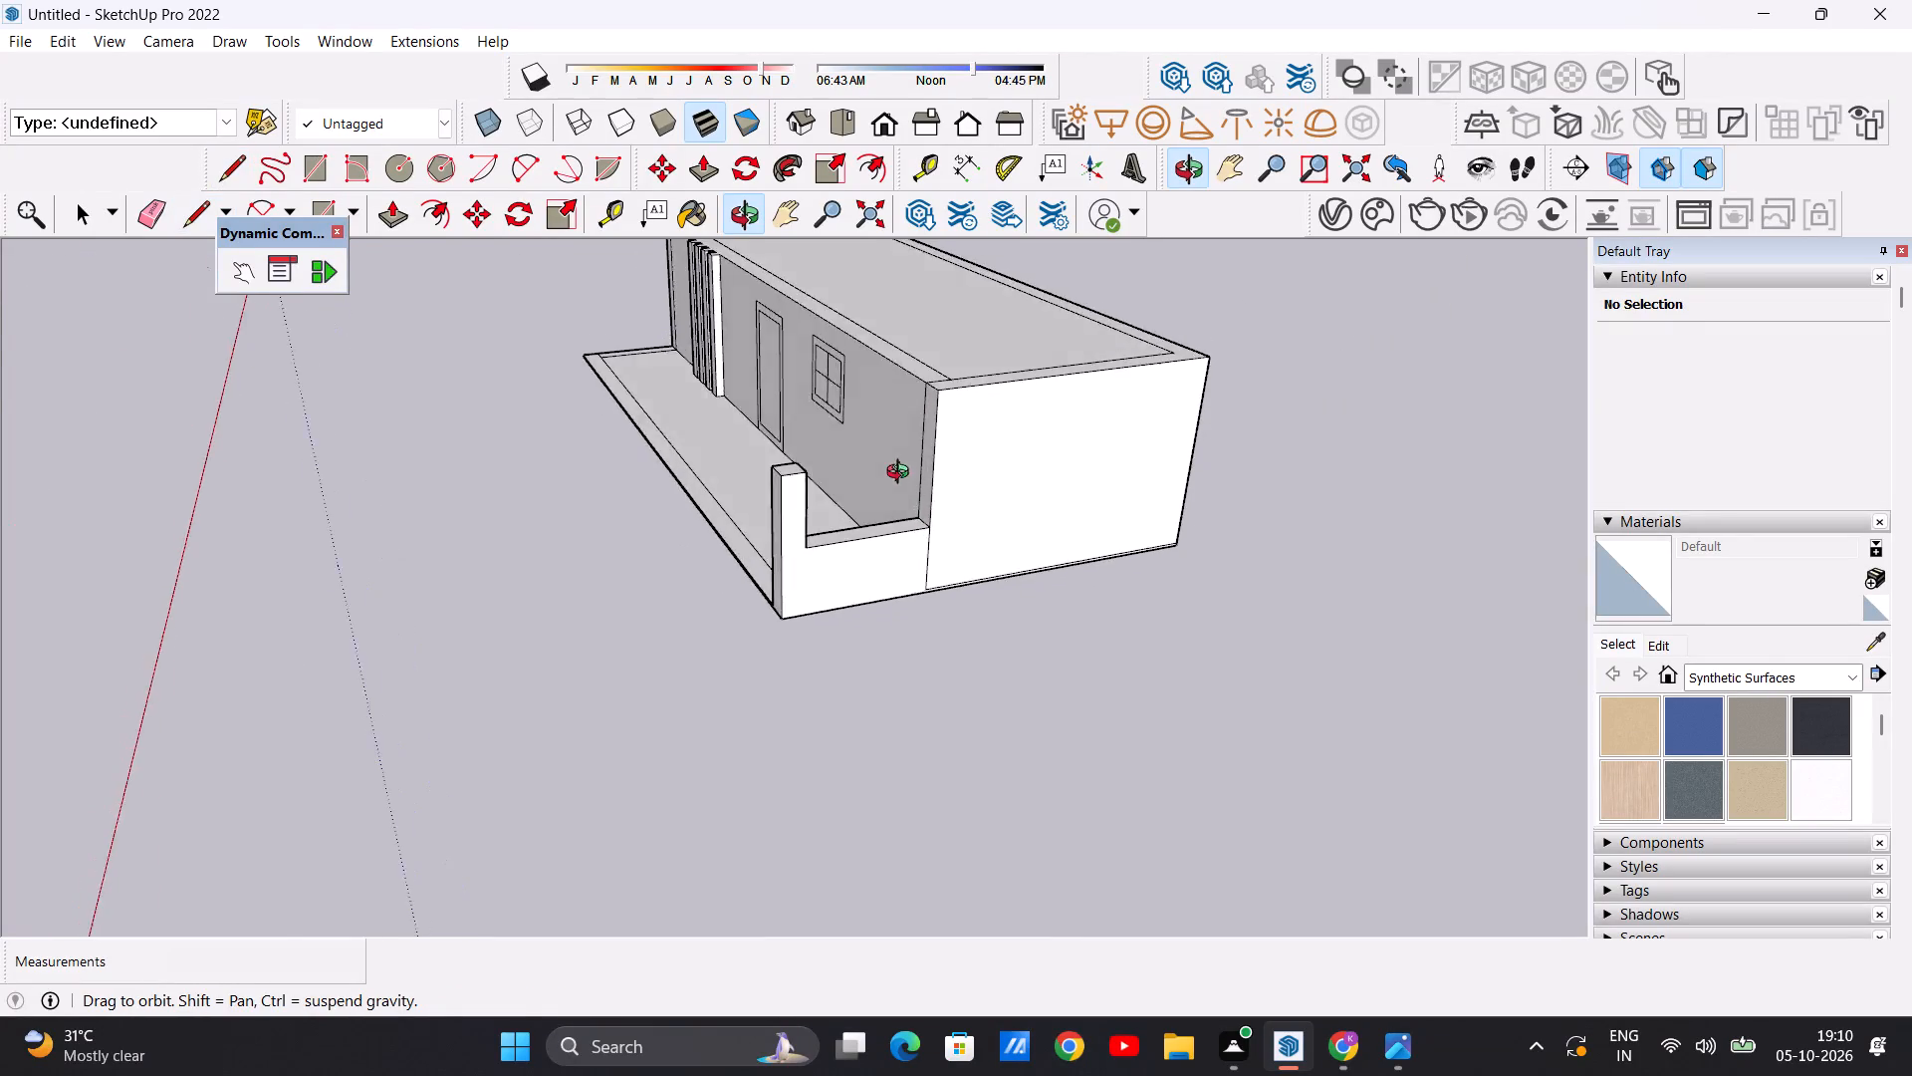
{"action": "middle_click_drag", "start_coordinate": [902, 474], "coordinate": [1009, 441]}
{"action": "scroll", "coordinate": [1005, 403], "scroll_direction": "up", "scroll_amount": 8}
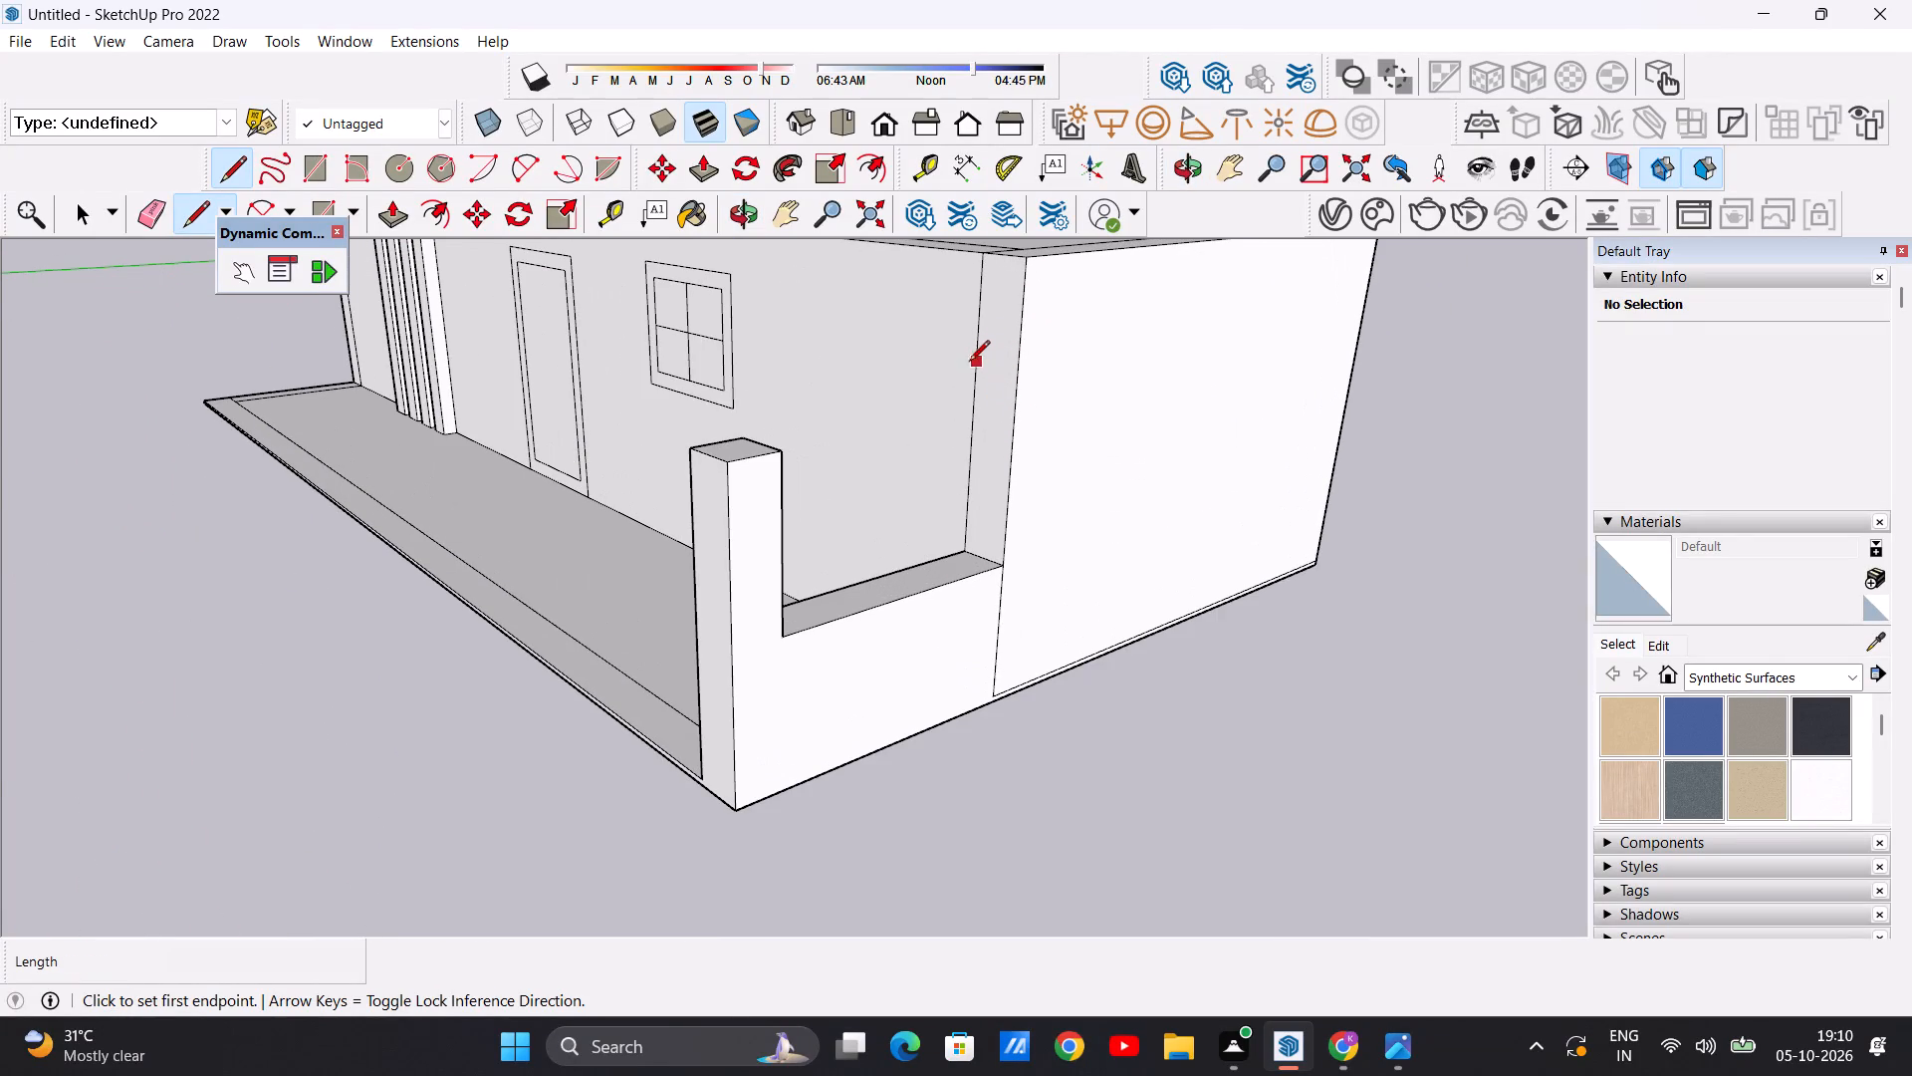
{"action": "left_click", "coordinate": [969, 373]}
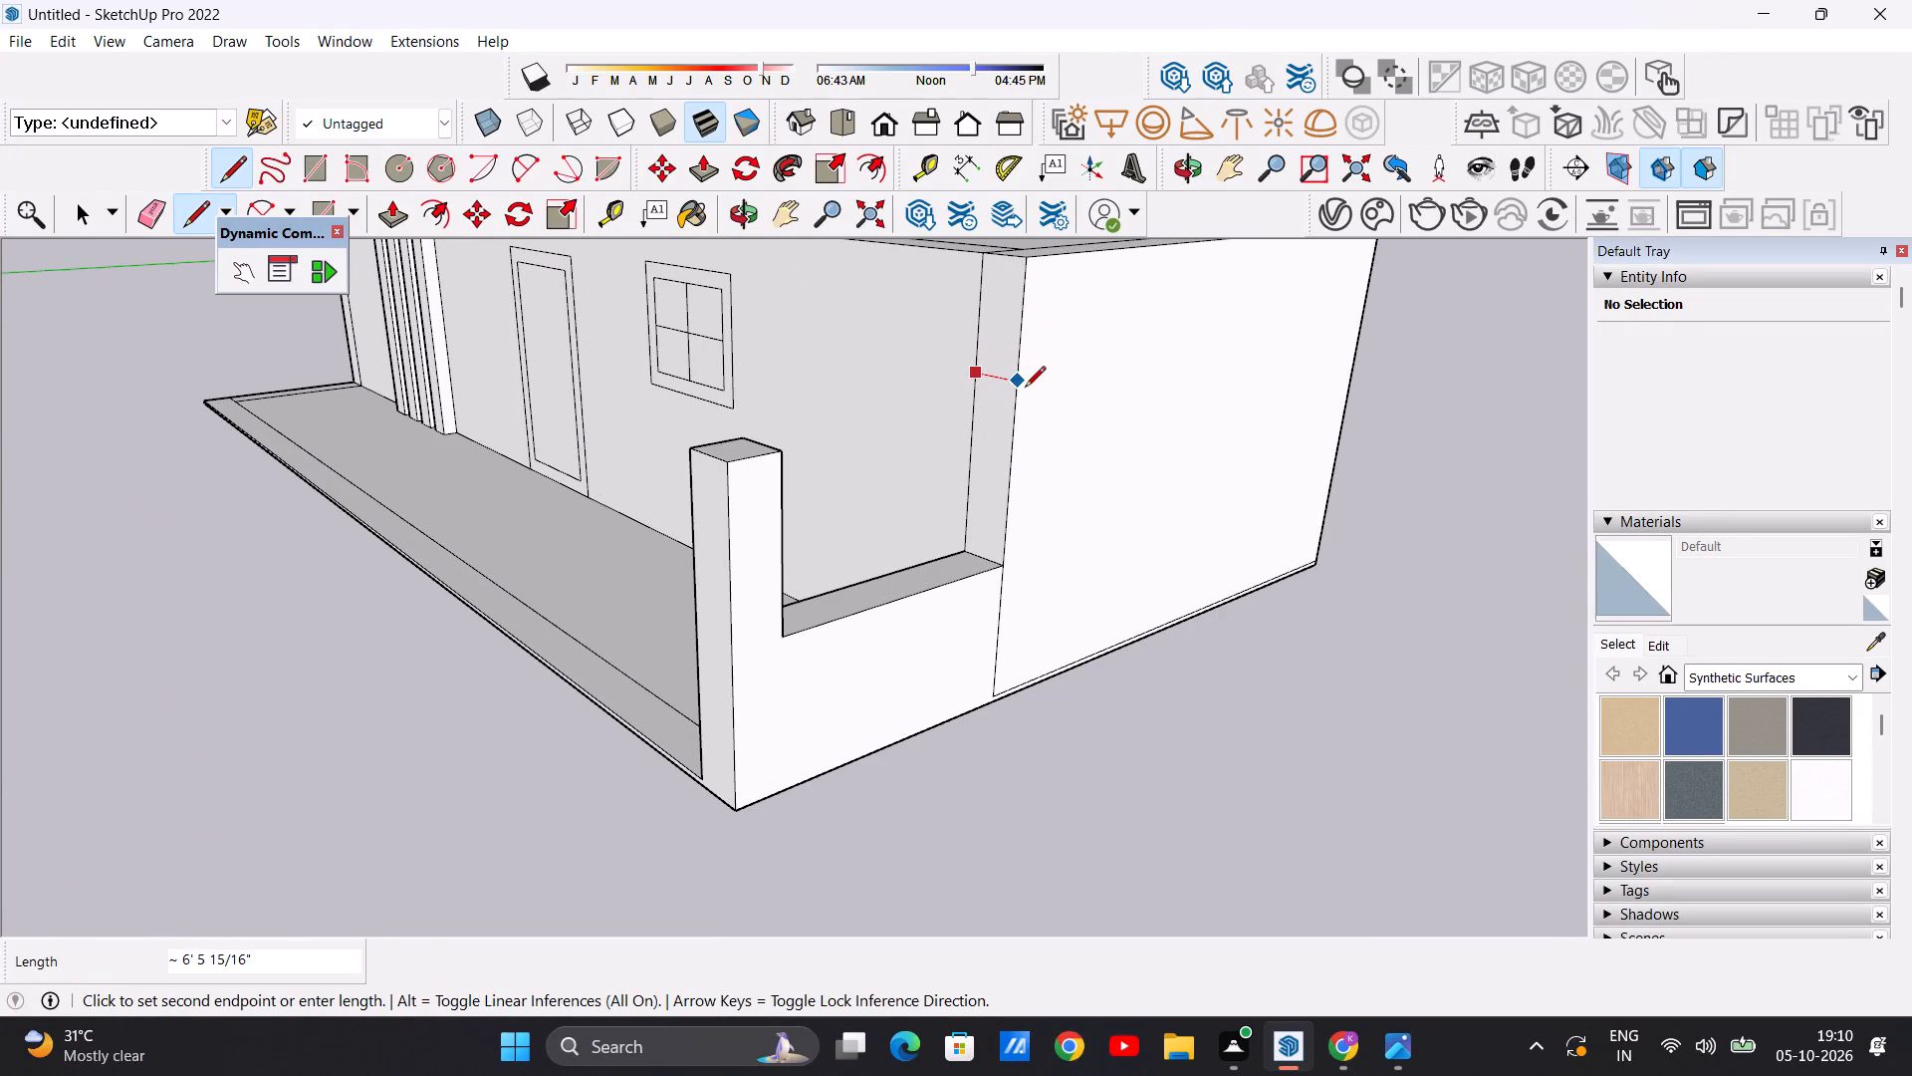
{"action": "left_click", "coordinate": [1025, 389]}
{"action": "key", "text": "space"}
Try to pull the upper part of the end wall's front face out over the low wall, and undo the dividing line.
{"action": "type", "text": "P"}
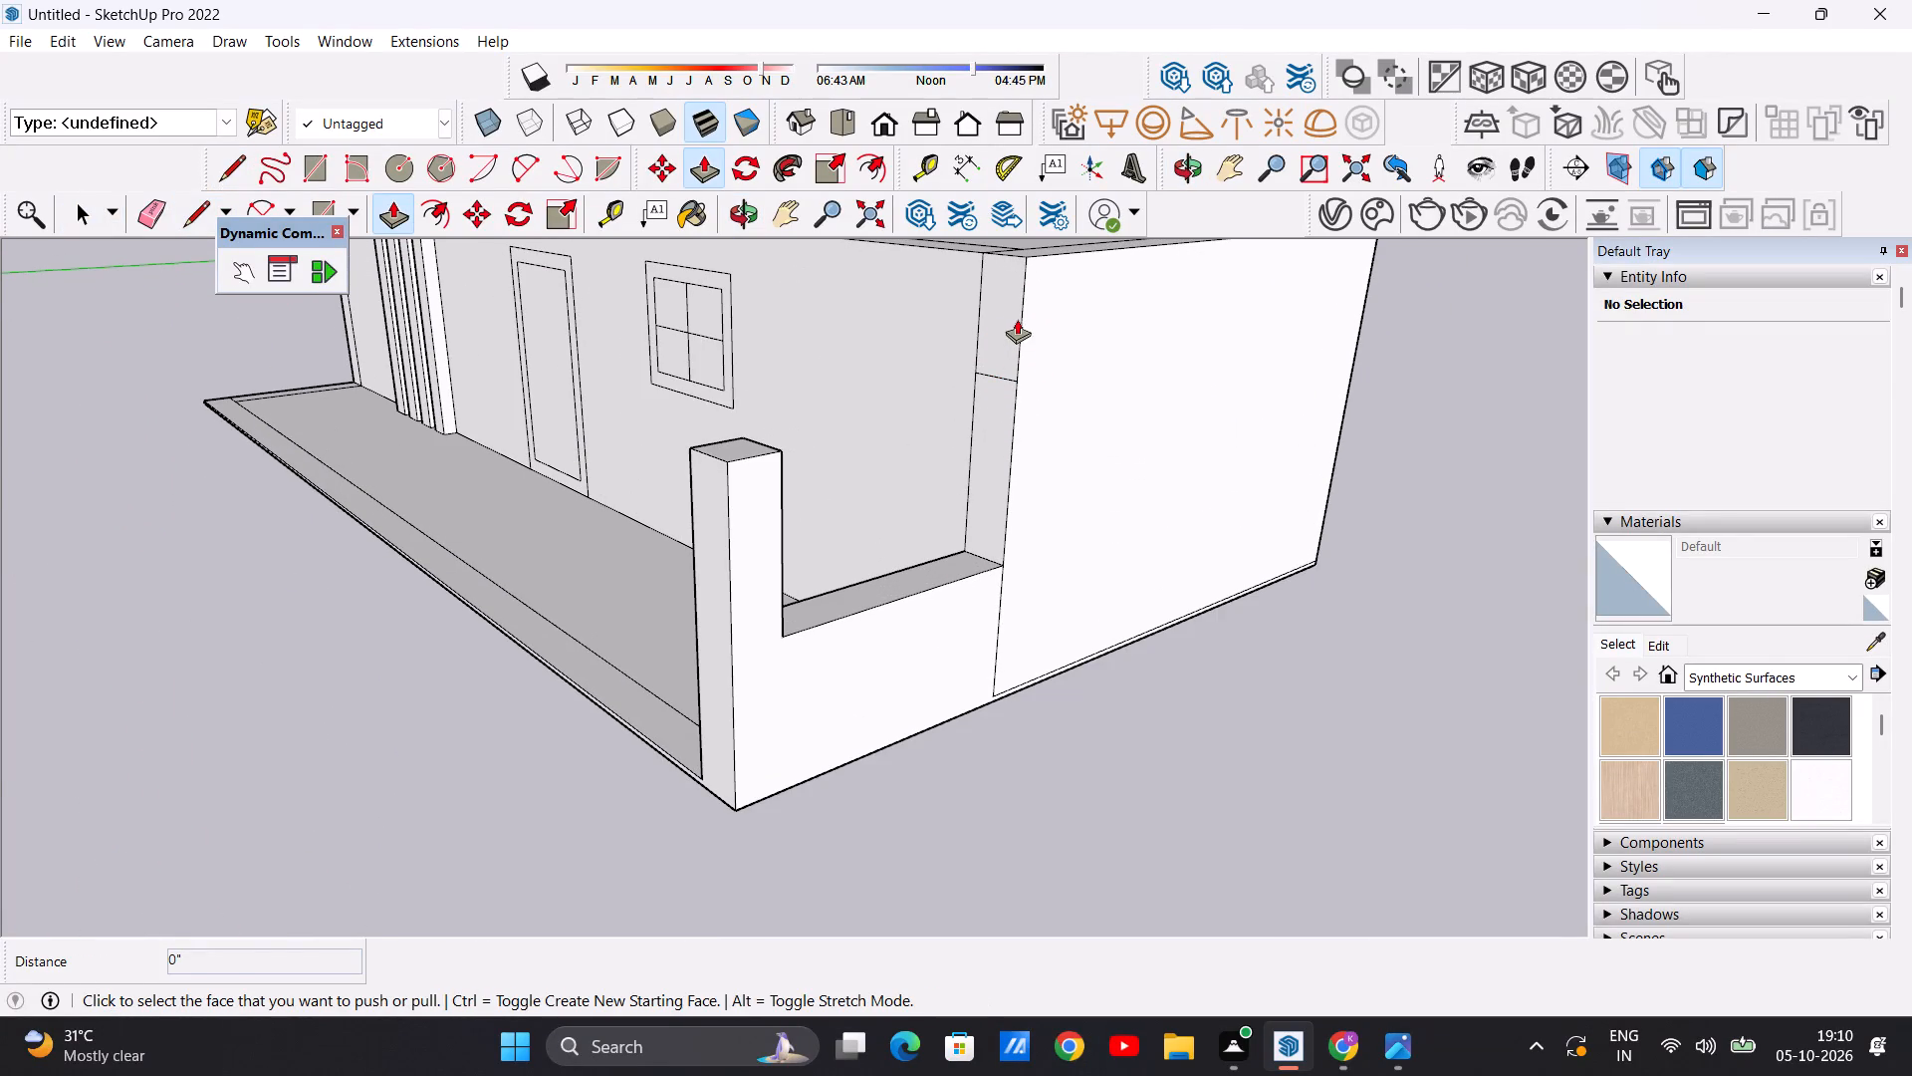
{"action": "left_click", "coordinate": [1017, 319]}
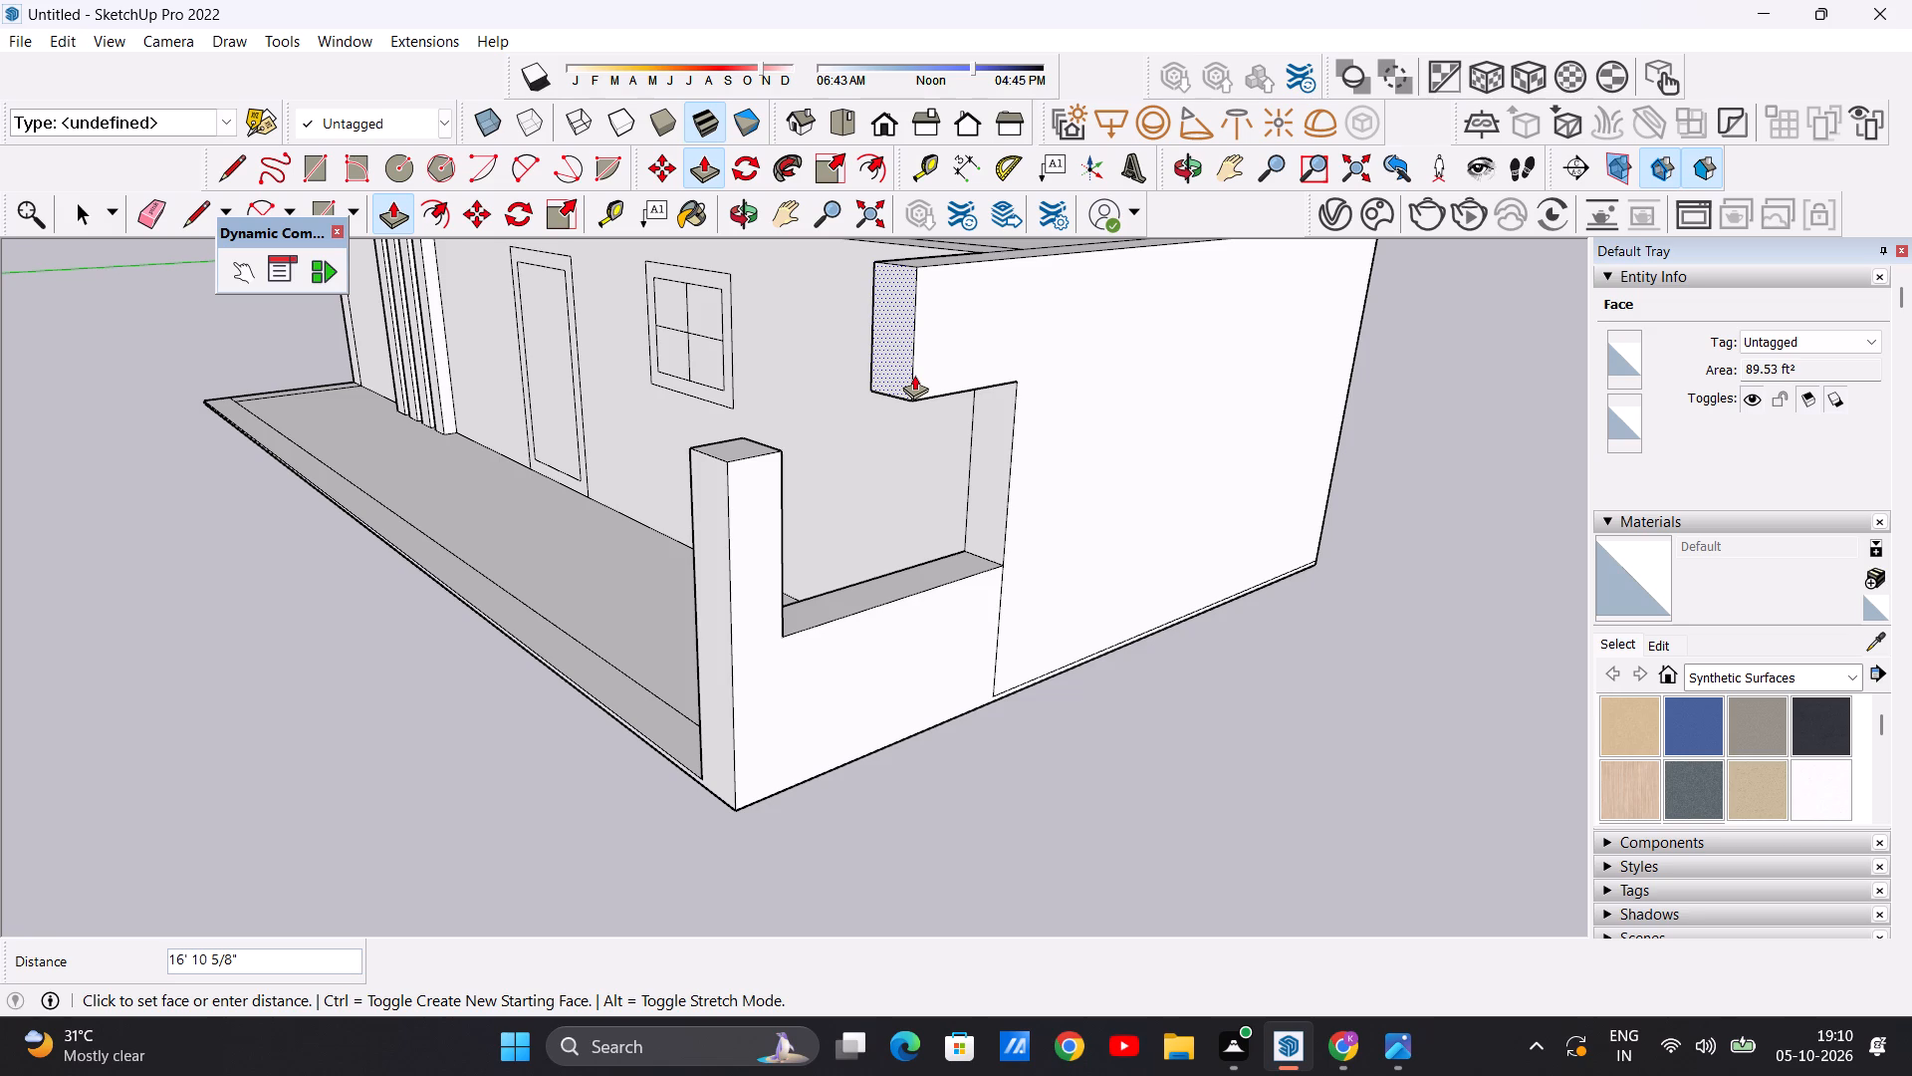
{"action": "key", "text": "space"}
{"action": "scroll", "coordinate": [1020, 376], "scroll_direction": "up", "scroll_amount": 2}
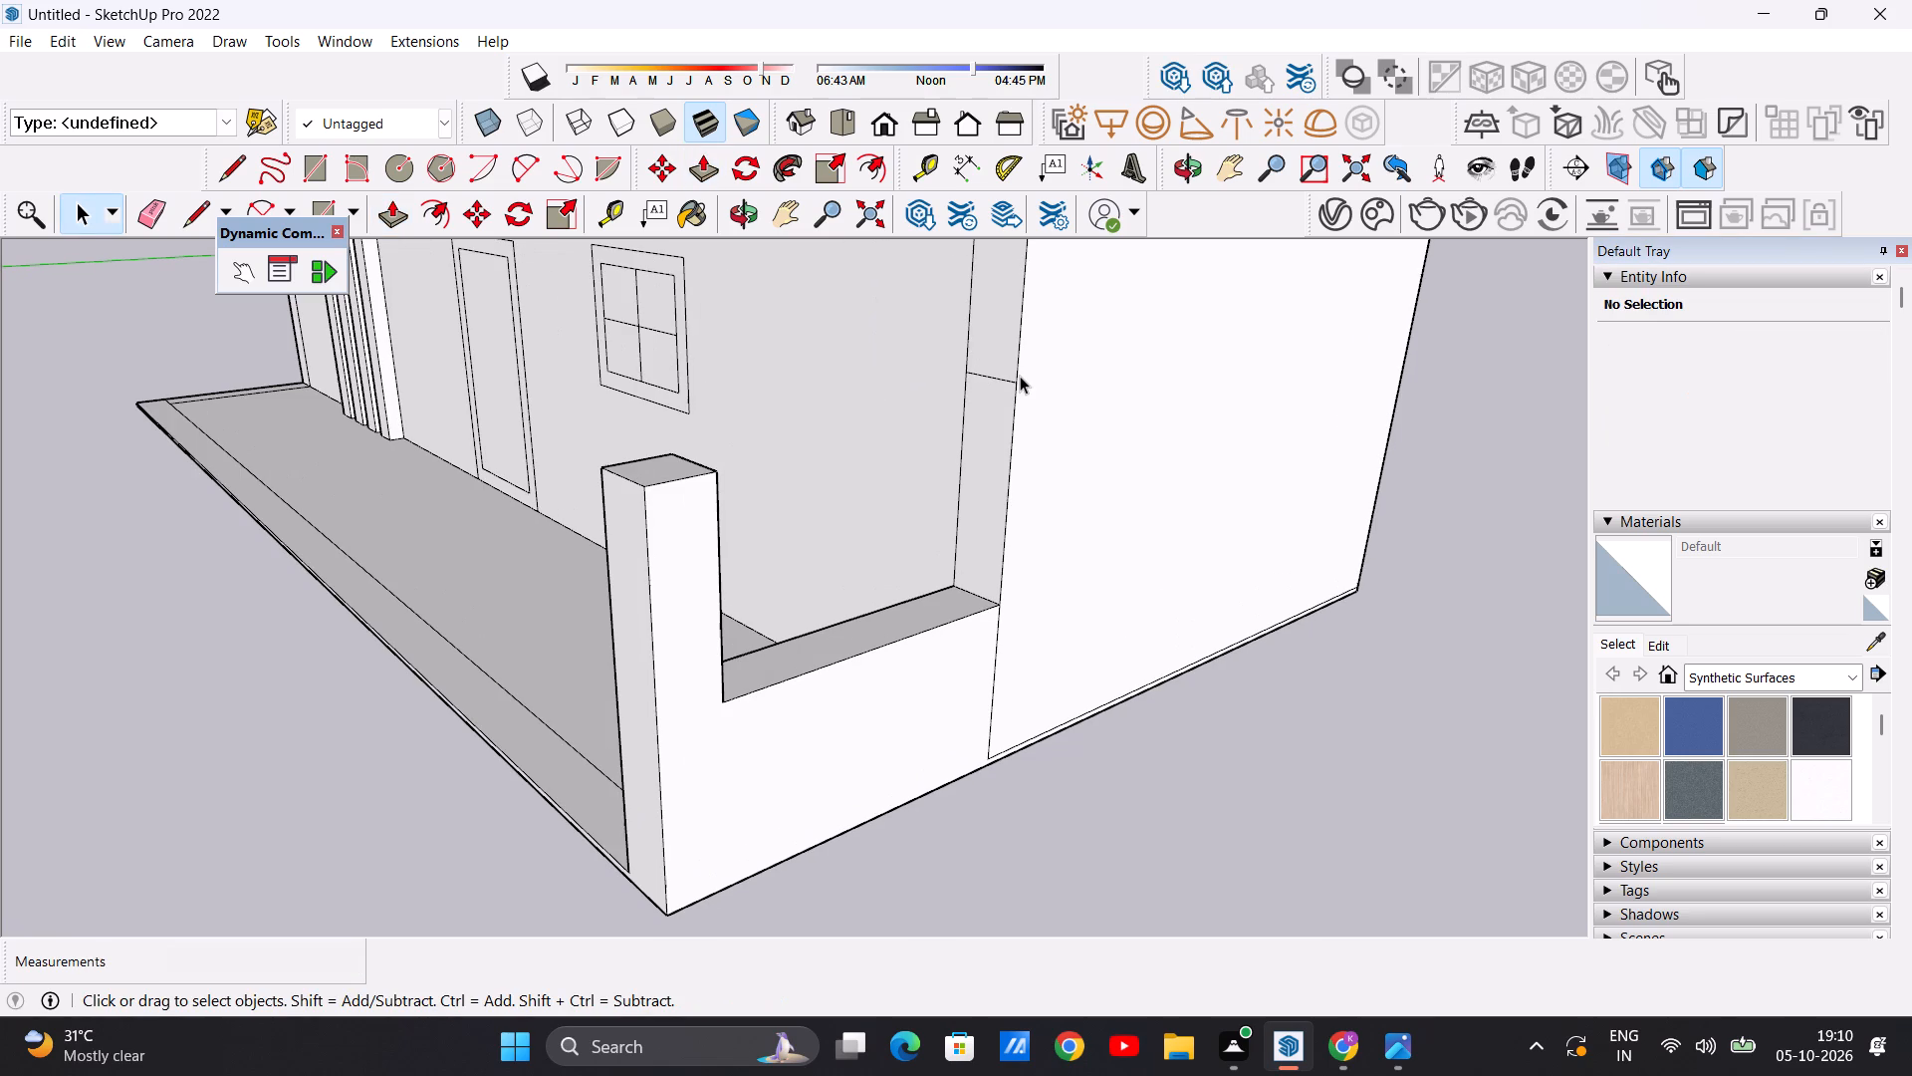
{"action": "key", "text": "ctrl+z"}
Push/Pull the end wall's whole narrow front face forward about 12' 6" along the low wall.
{"action": "key", "text": "p"}
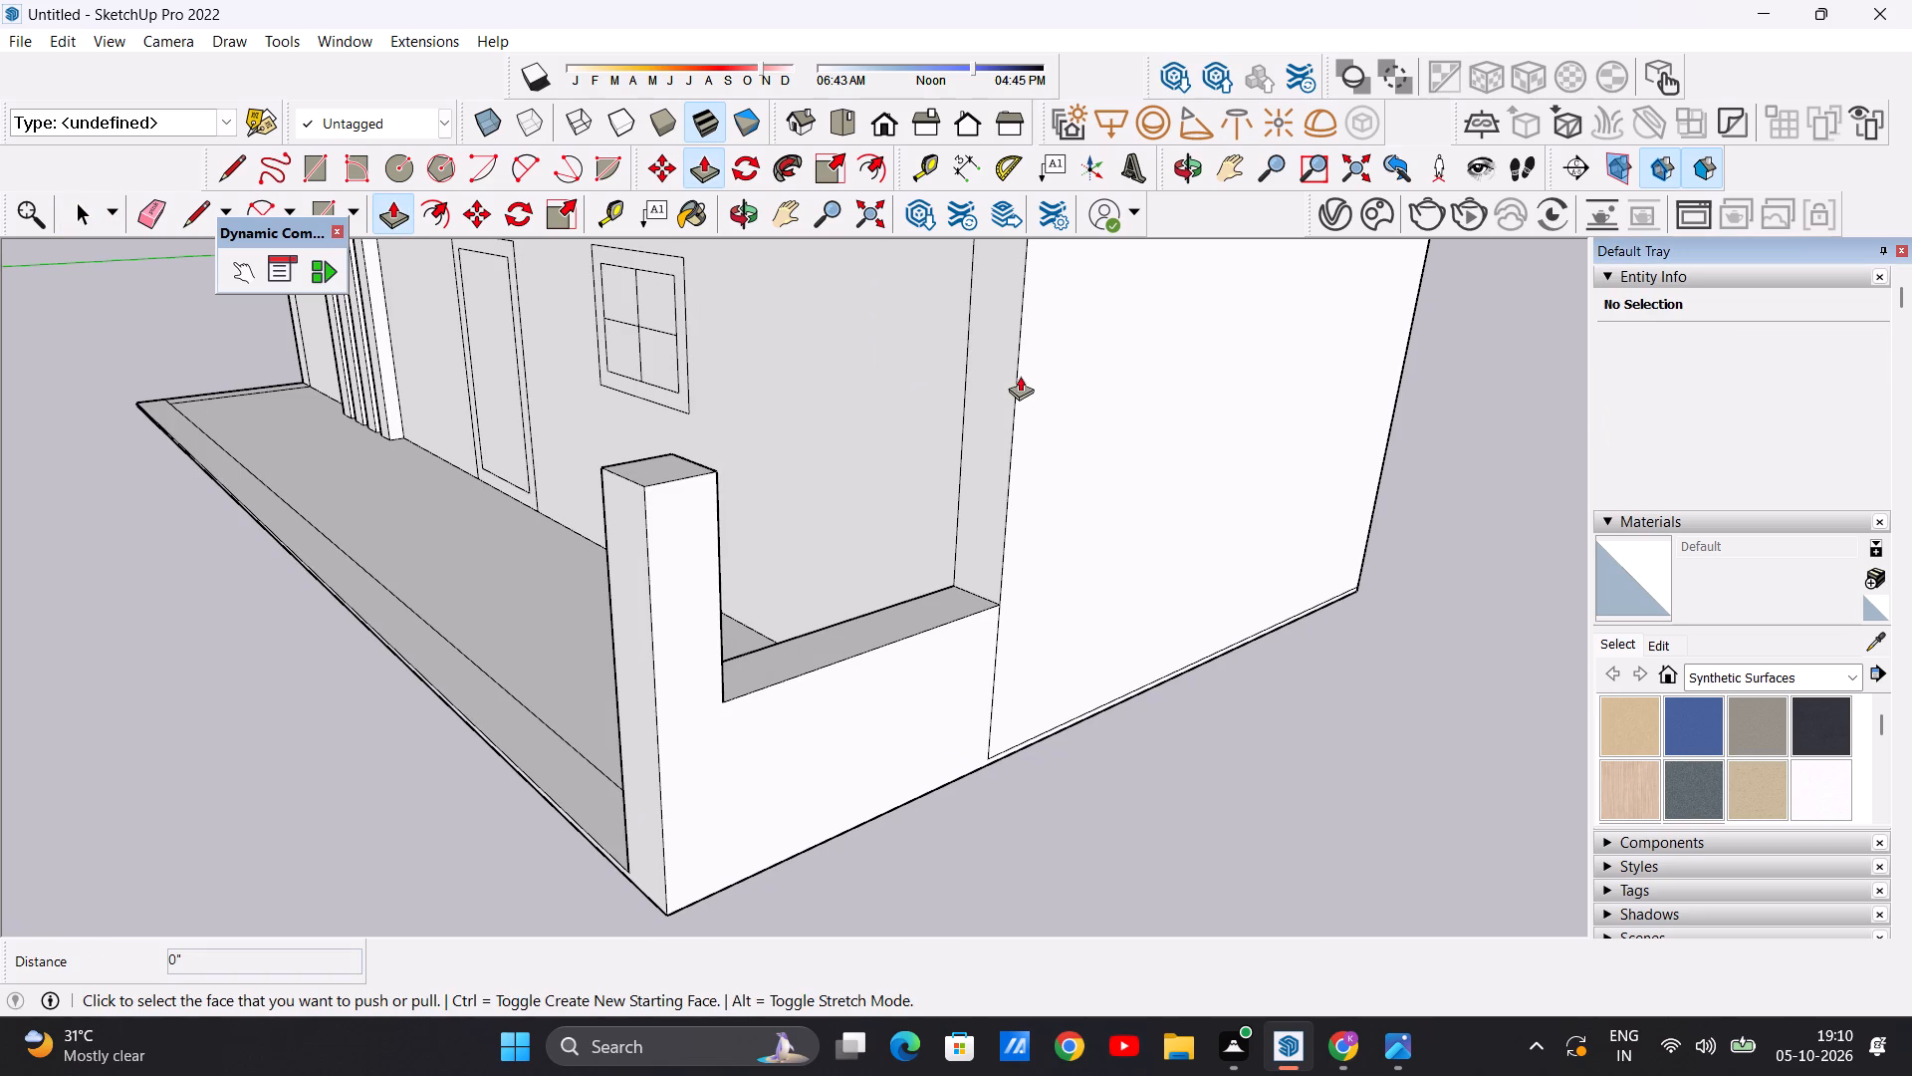
{"action": "left_click", "coordinate": [984, 371]}
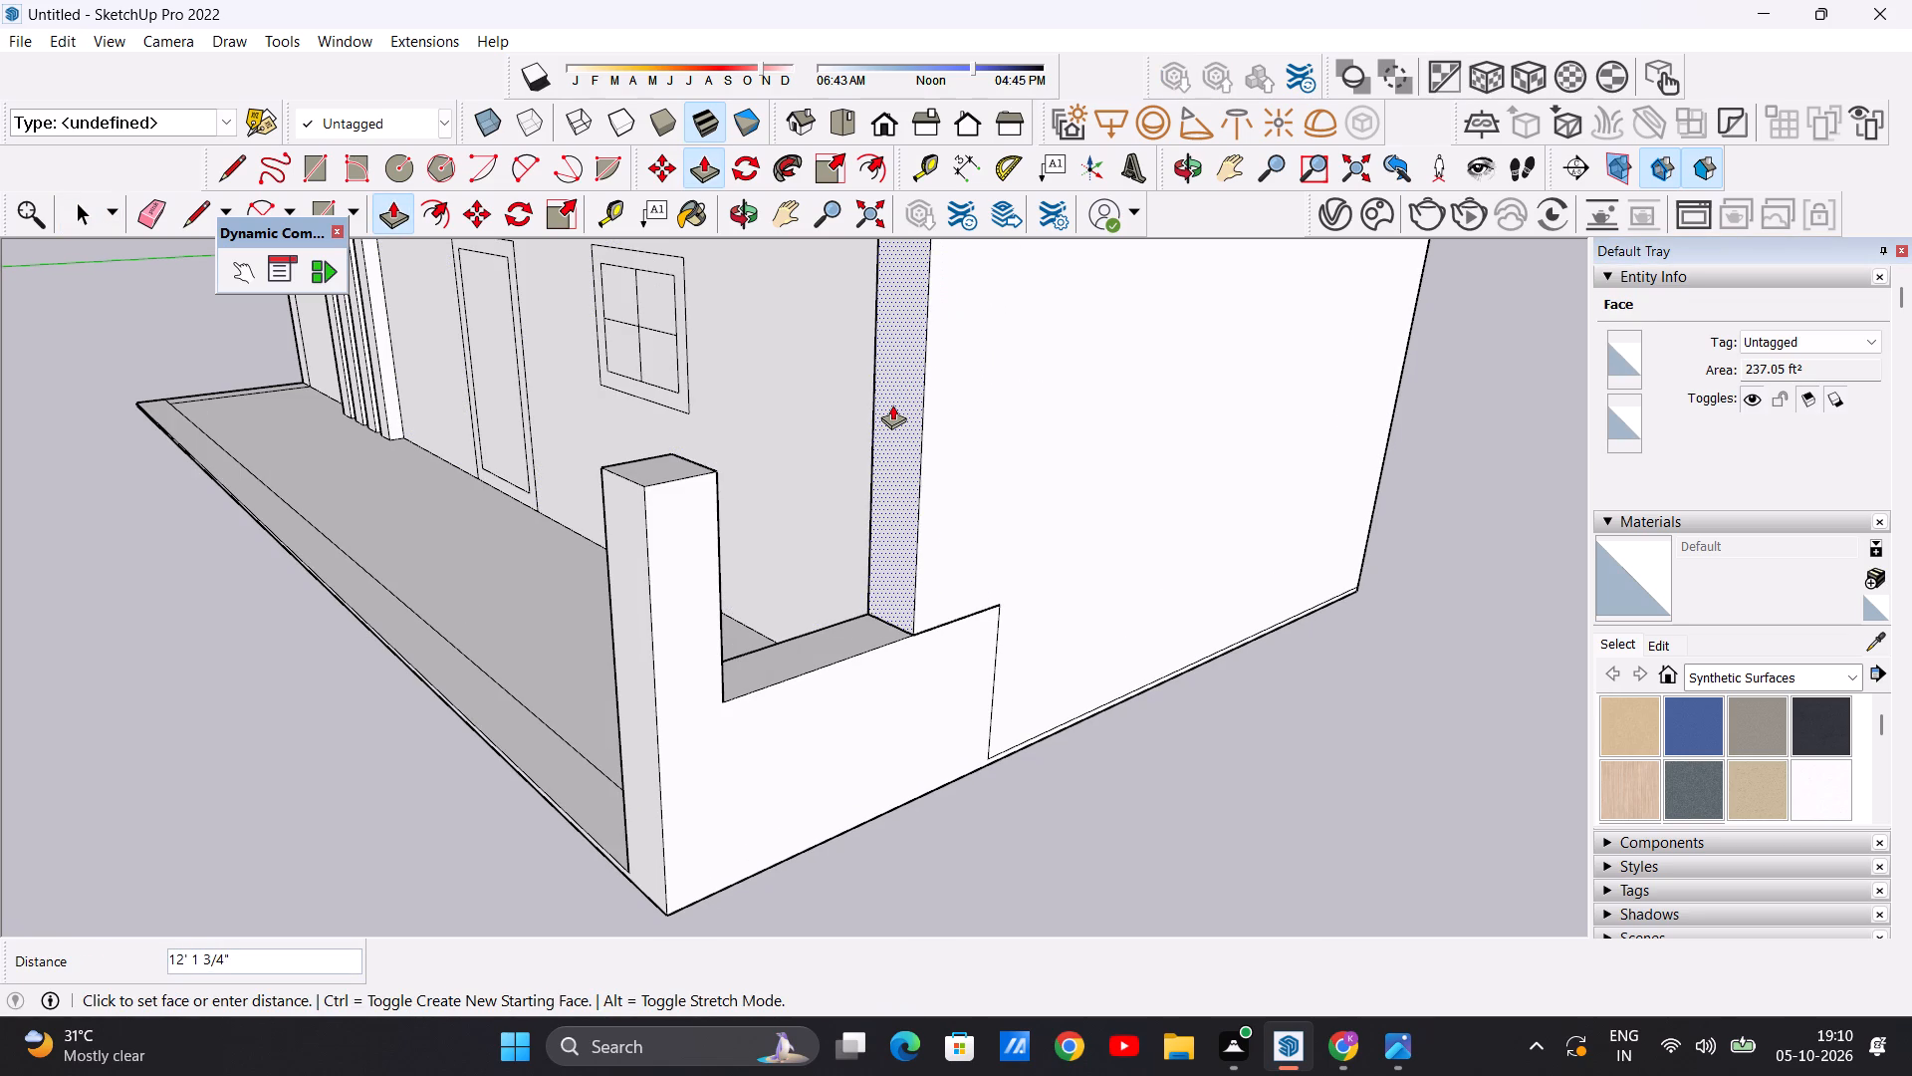
{"action": "left_click", "coordinate": [891, 404]}
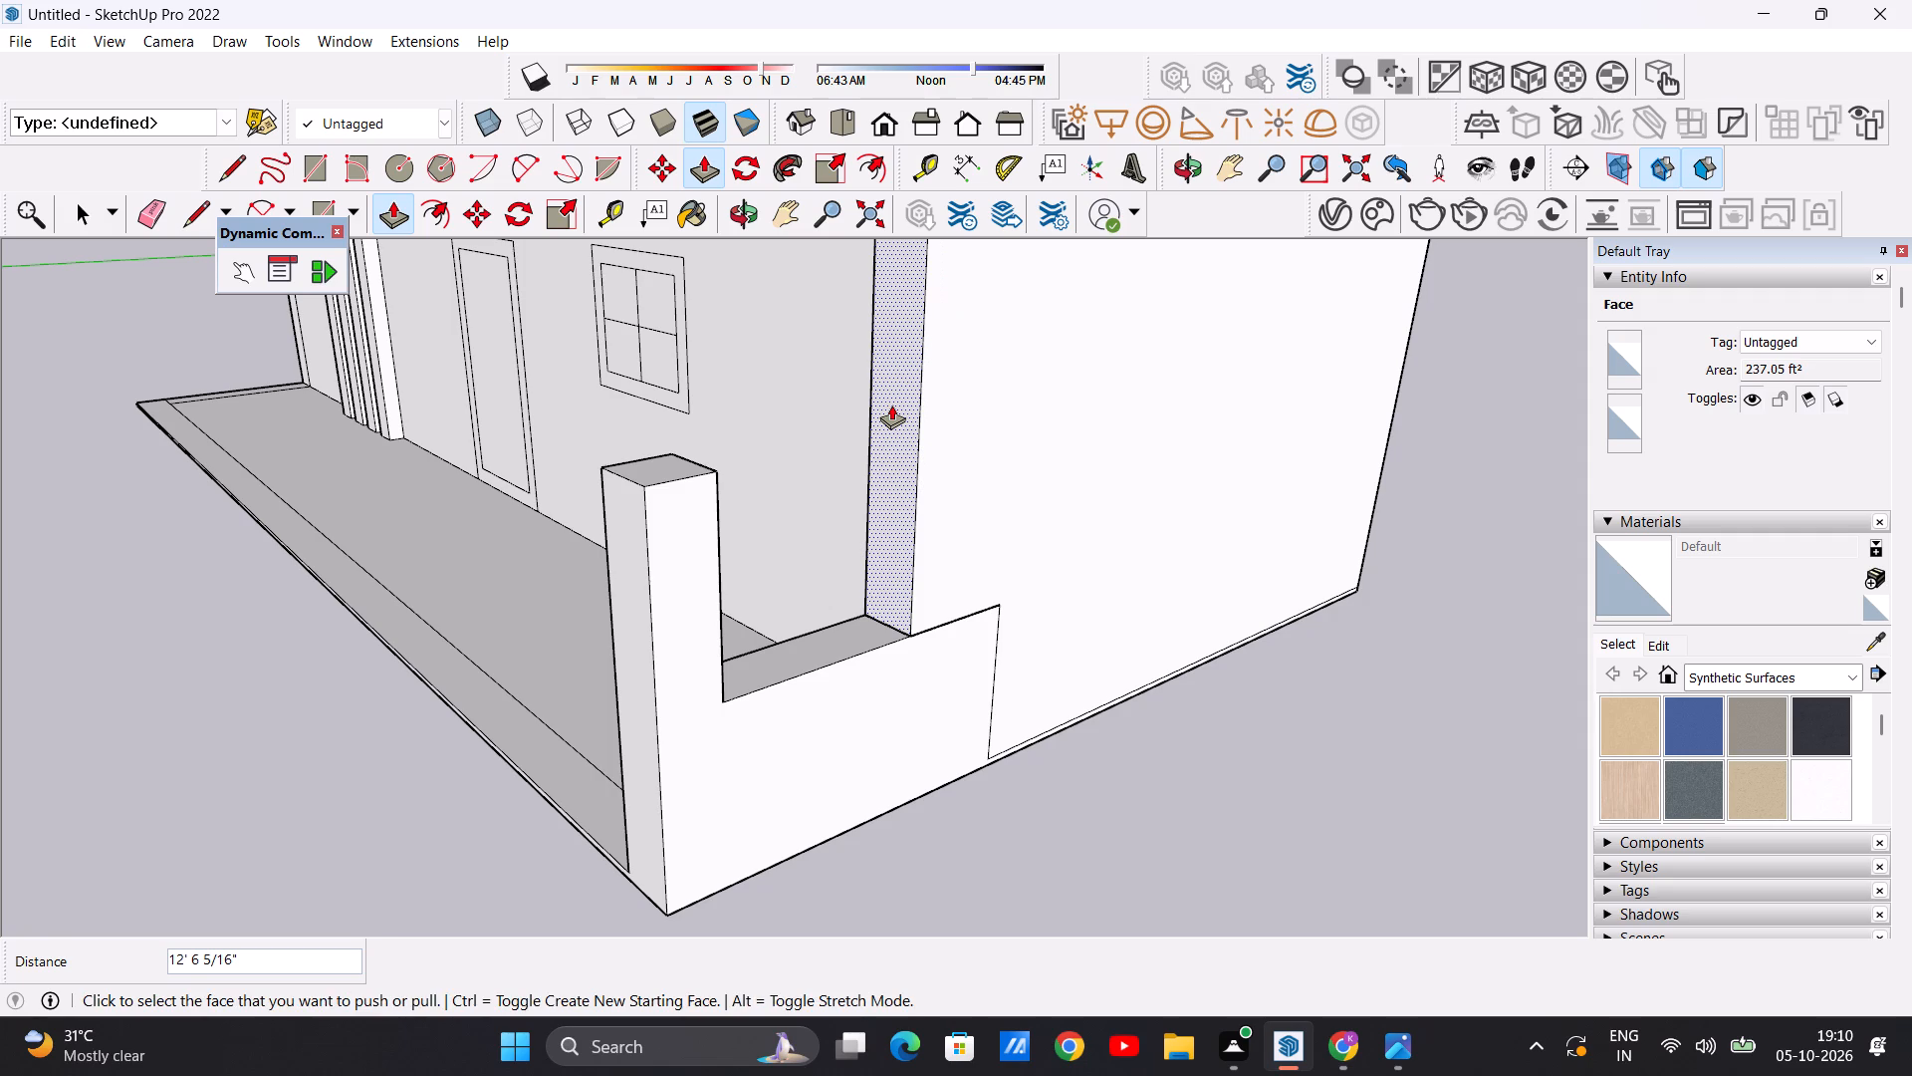
{"action": "key", "text": "space"}
Examine the post, low side wall and extended end wall from the front, the side and above.
{"action": "scroll", "coordinate": [1063, 479], "scroll_direction": "down", "scroll_amount": 14}
{"action": "middle_click_drag", "start_coordinate": [959, 485], "coordinate": [1119, 460]}
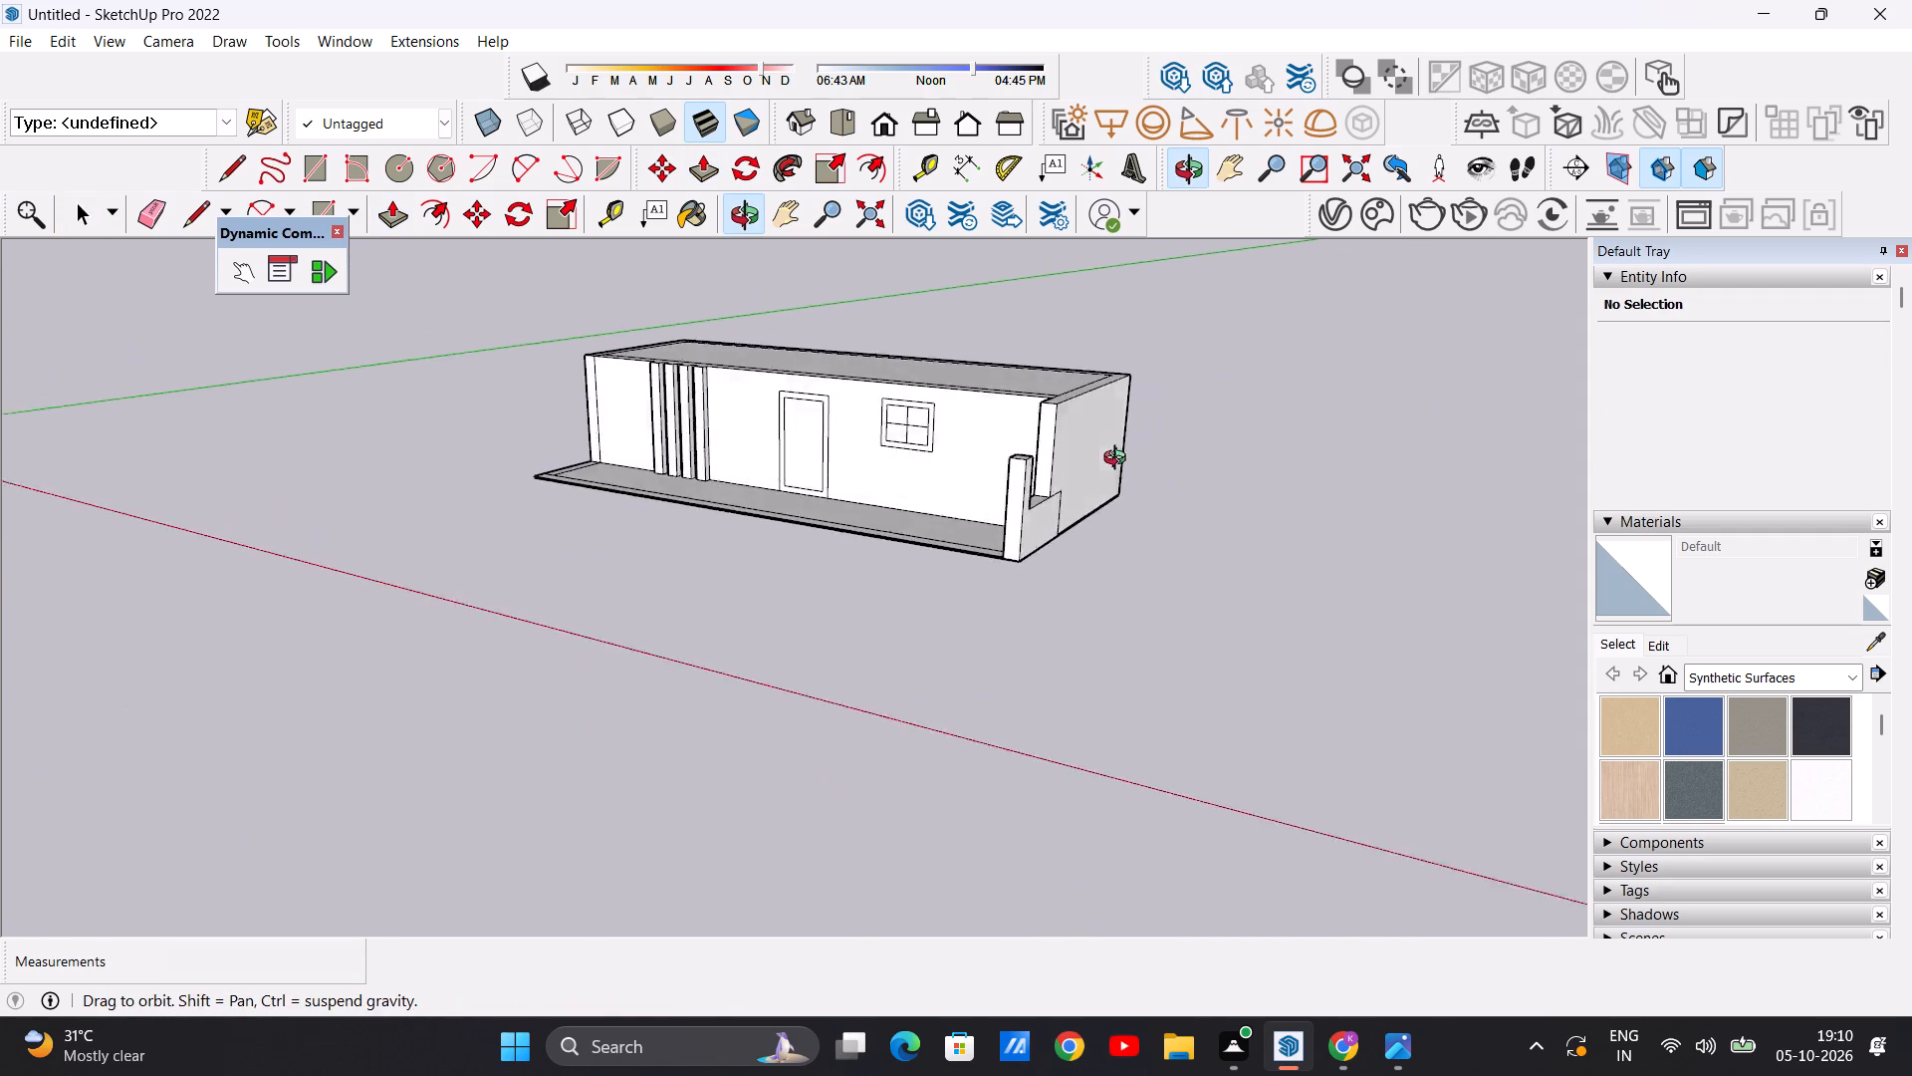
{"action": "middle_click_drag", "start_coordinate": [1119, 460], "coordinate": [1279, 430]}
{"action": "middle_click_drag", "start_coordinate": [1085, 434], "coordinate": [1334, 426]}
{"action": "scroll", "coordinate": [1043, 430], "scroll_direction": "up", "scroll_amount": 3}
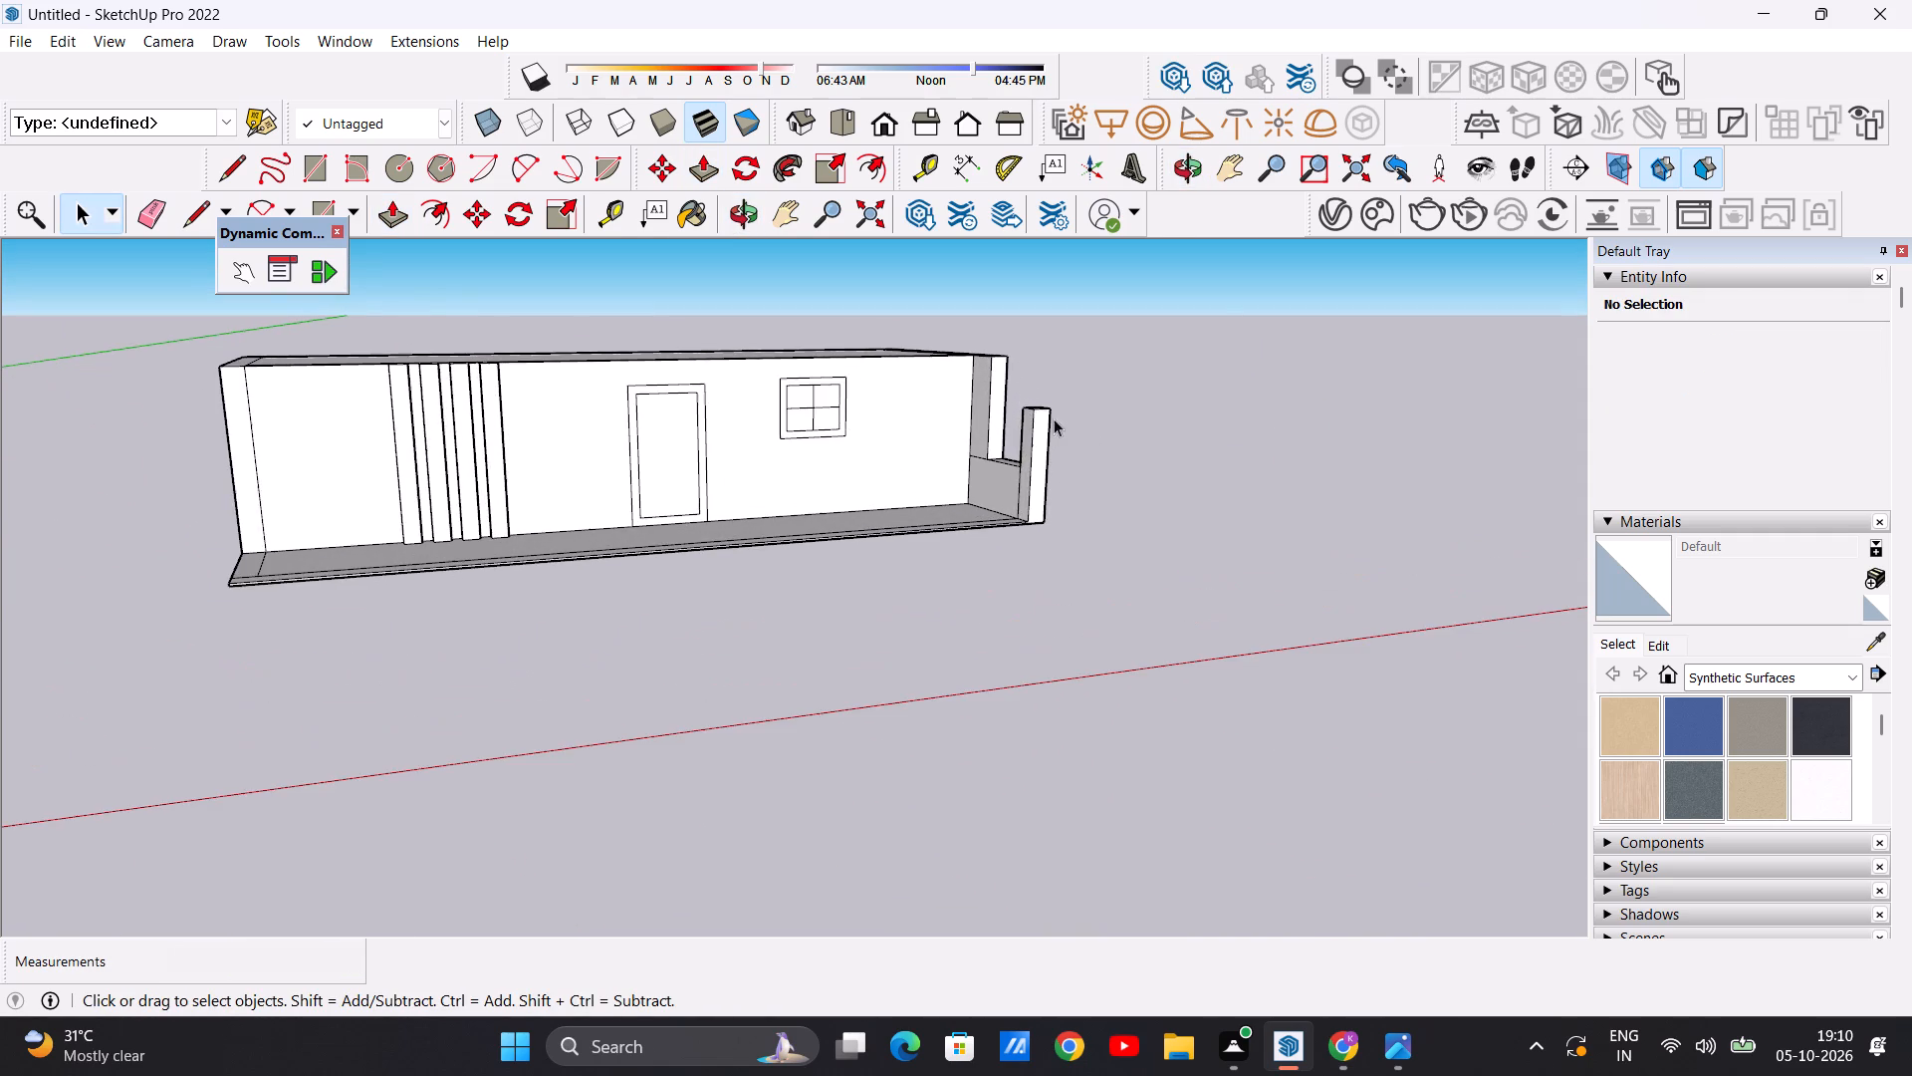
{"action": "middle_click_drag", "start_coordinate": [1100, 437], "coordinate": [691, 567]}
{"action": "scroll", "coordinate": [786, 485], "scroll_direction": "down", "scroll_amount": 3}
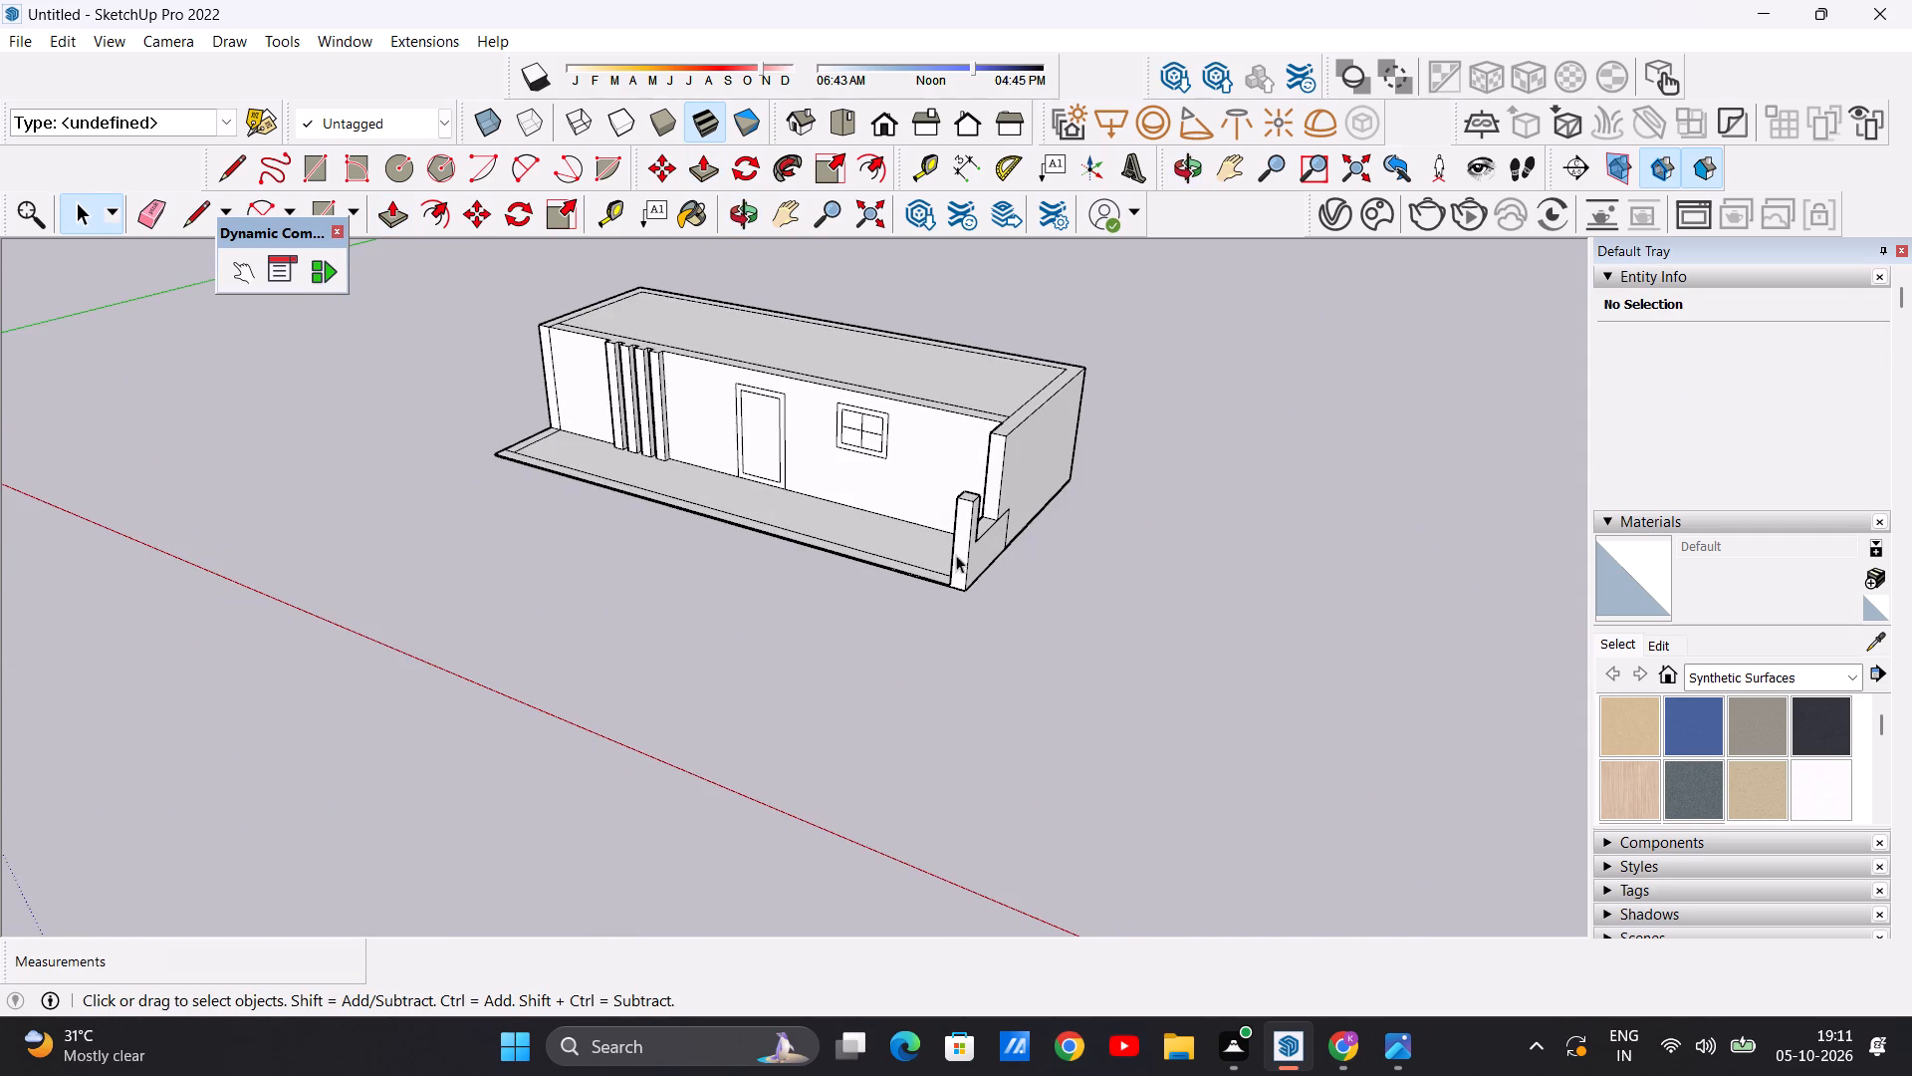
{"action": "middle_click_drag", "start_coordinate": [910, 551], "coordinate": [721, 517]}
{"action": "scroll", "coordinate": [943, 469], "scroll_direction": "up", "scroll_amount": 3}
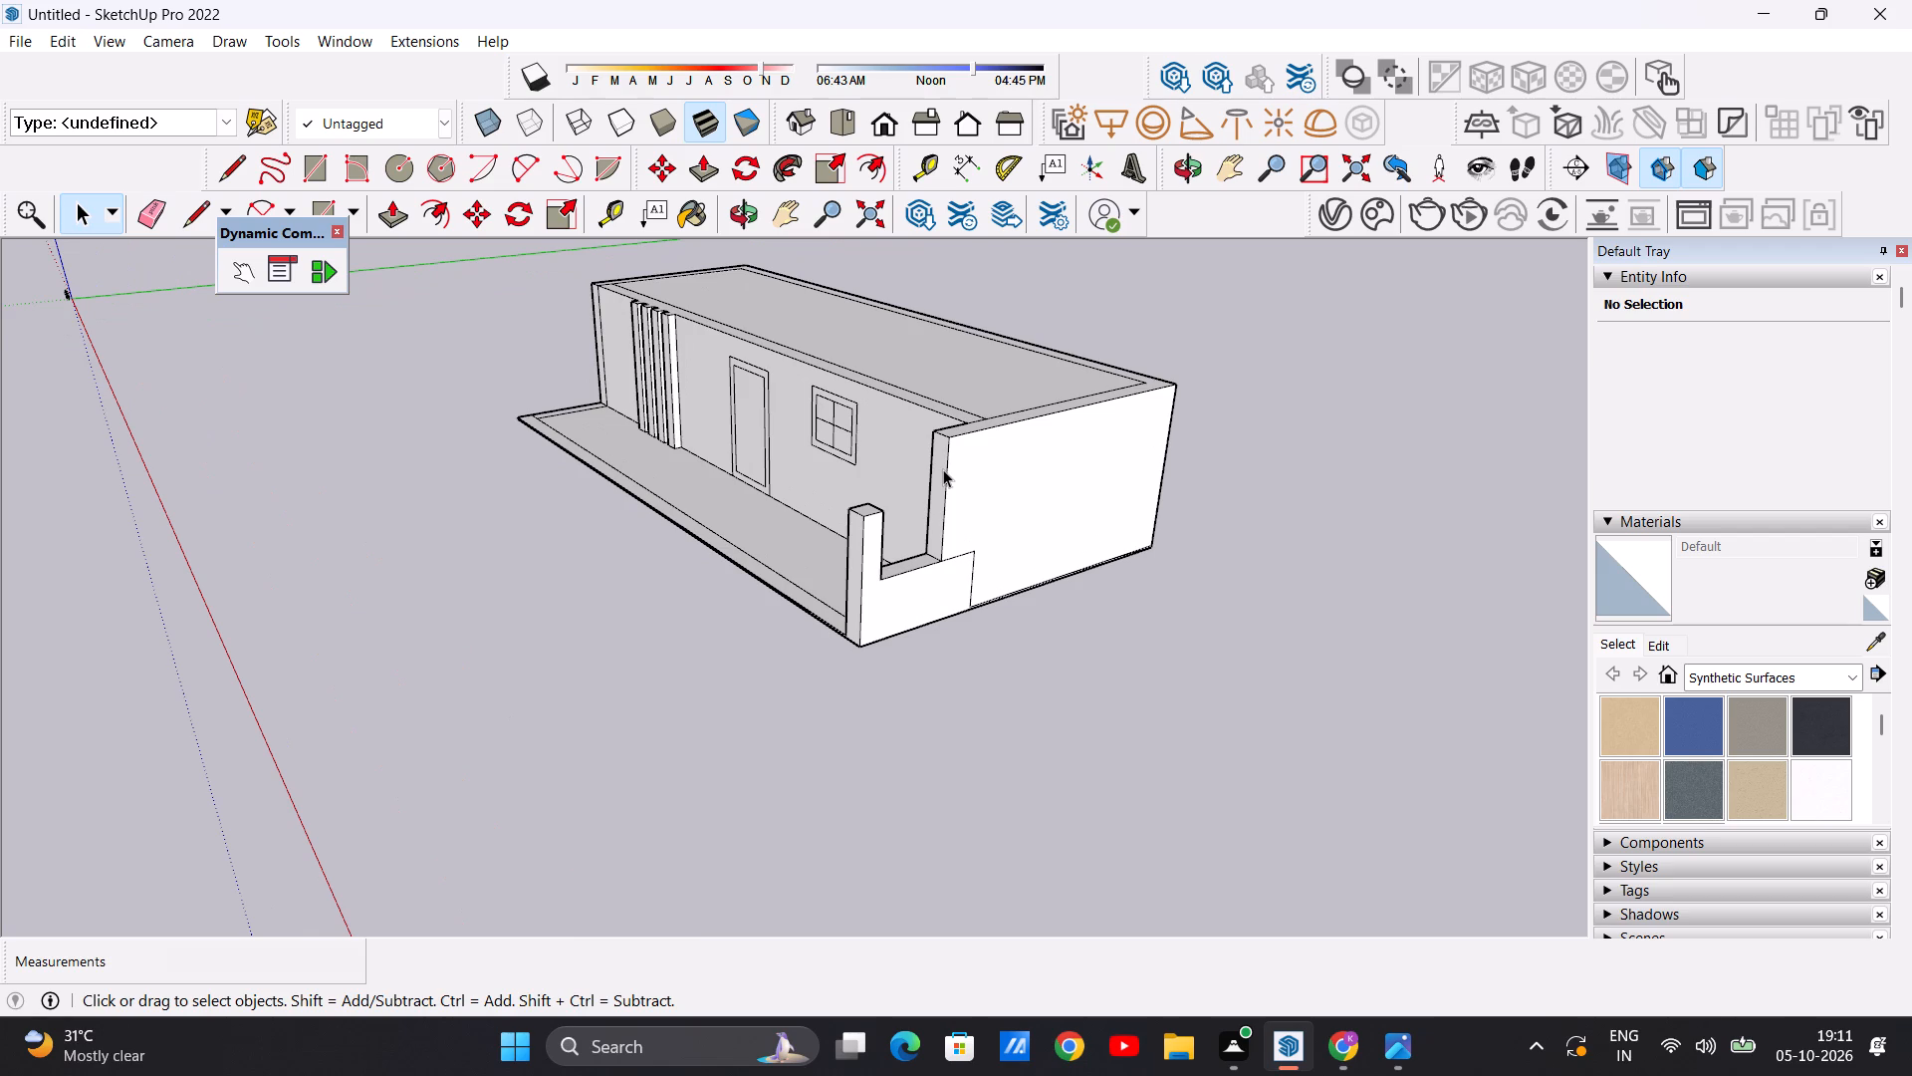
{"action": "scroll", "coordinate": [957, 458], "scroll_direction": "down", "scroll_amount": 6}
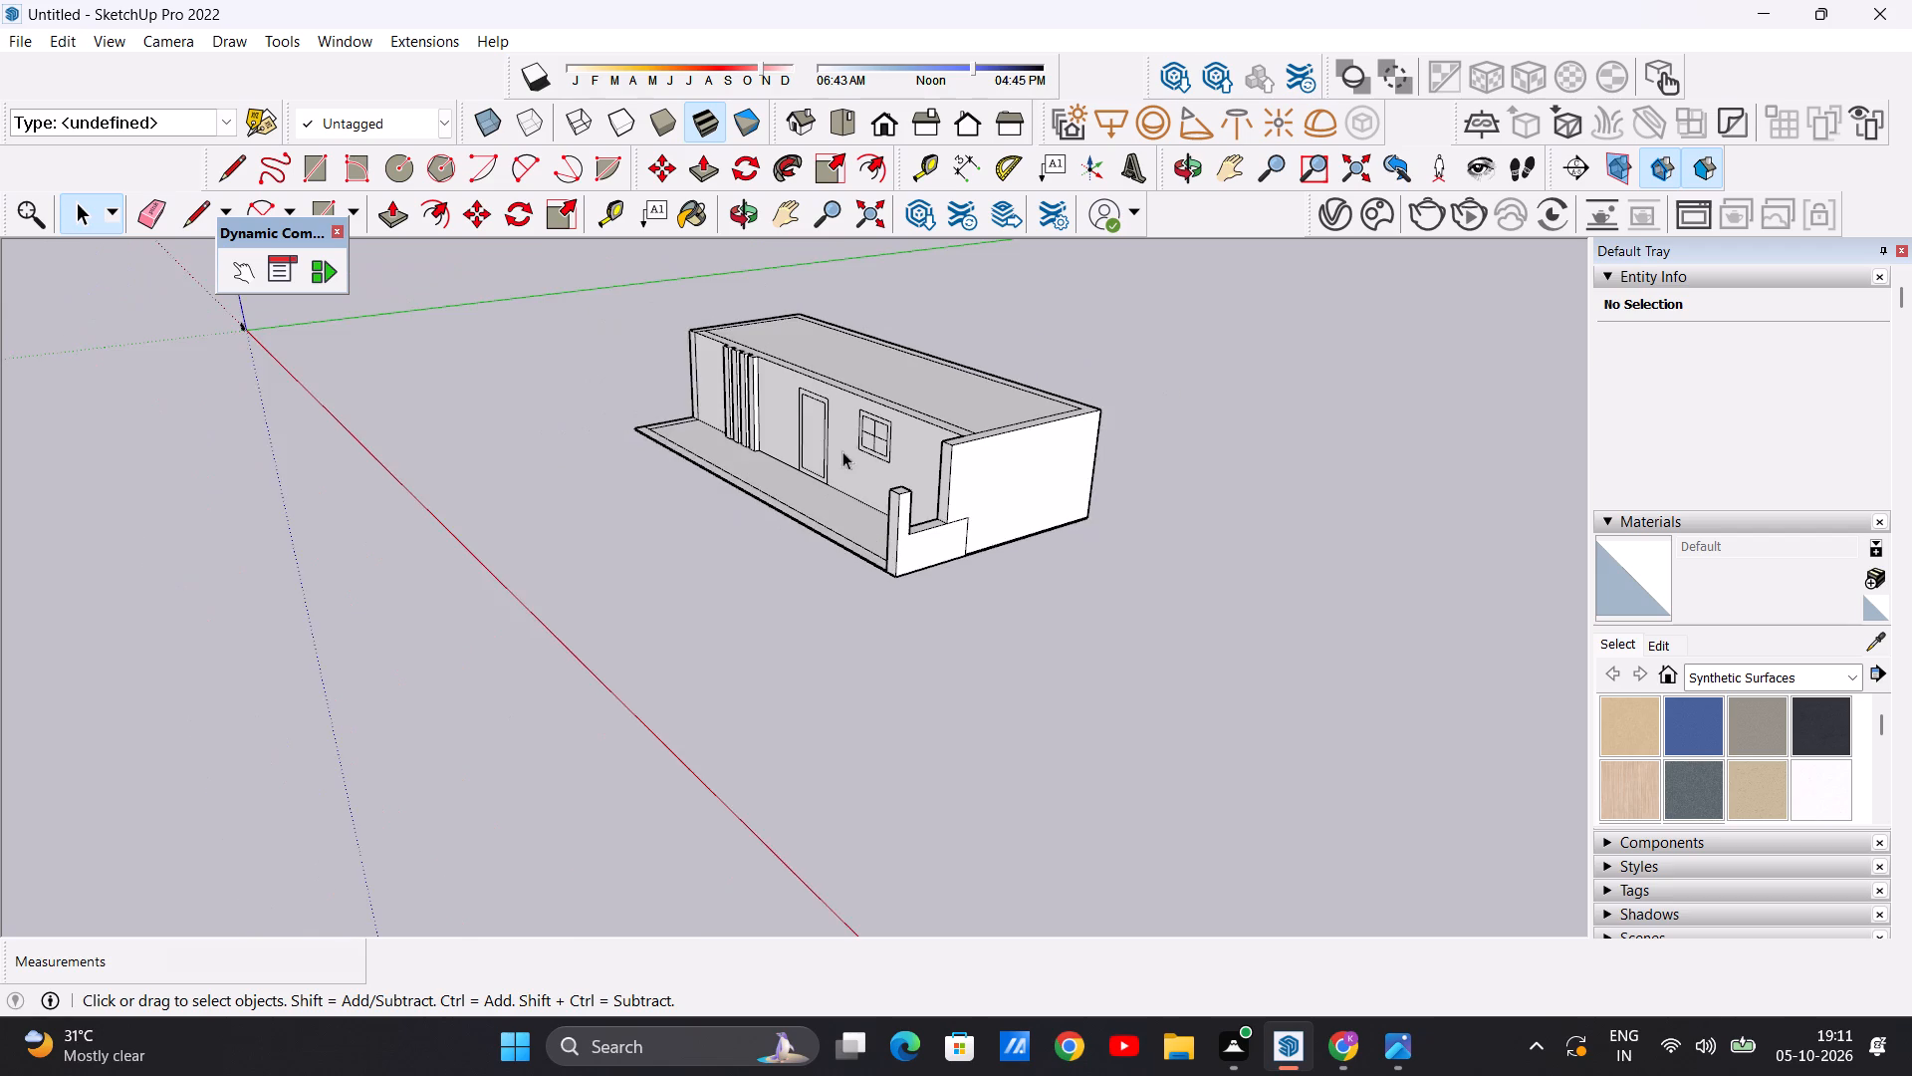
{"action": "scroll", "coordinate": [859, 451], "scroll_direction": "up", "scroll_amount": 7}
{"action": "middle_click_drag", "start_coordinate": [872, 463], "coordinate": [1474, 371]}
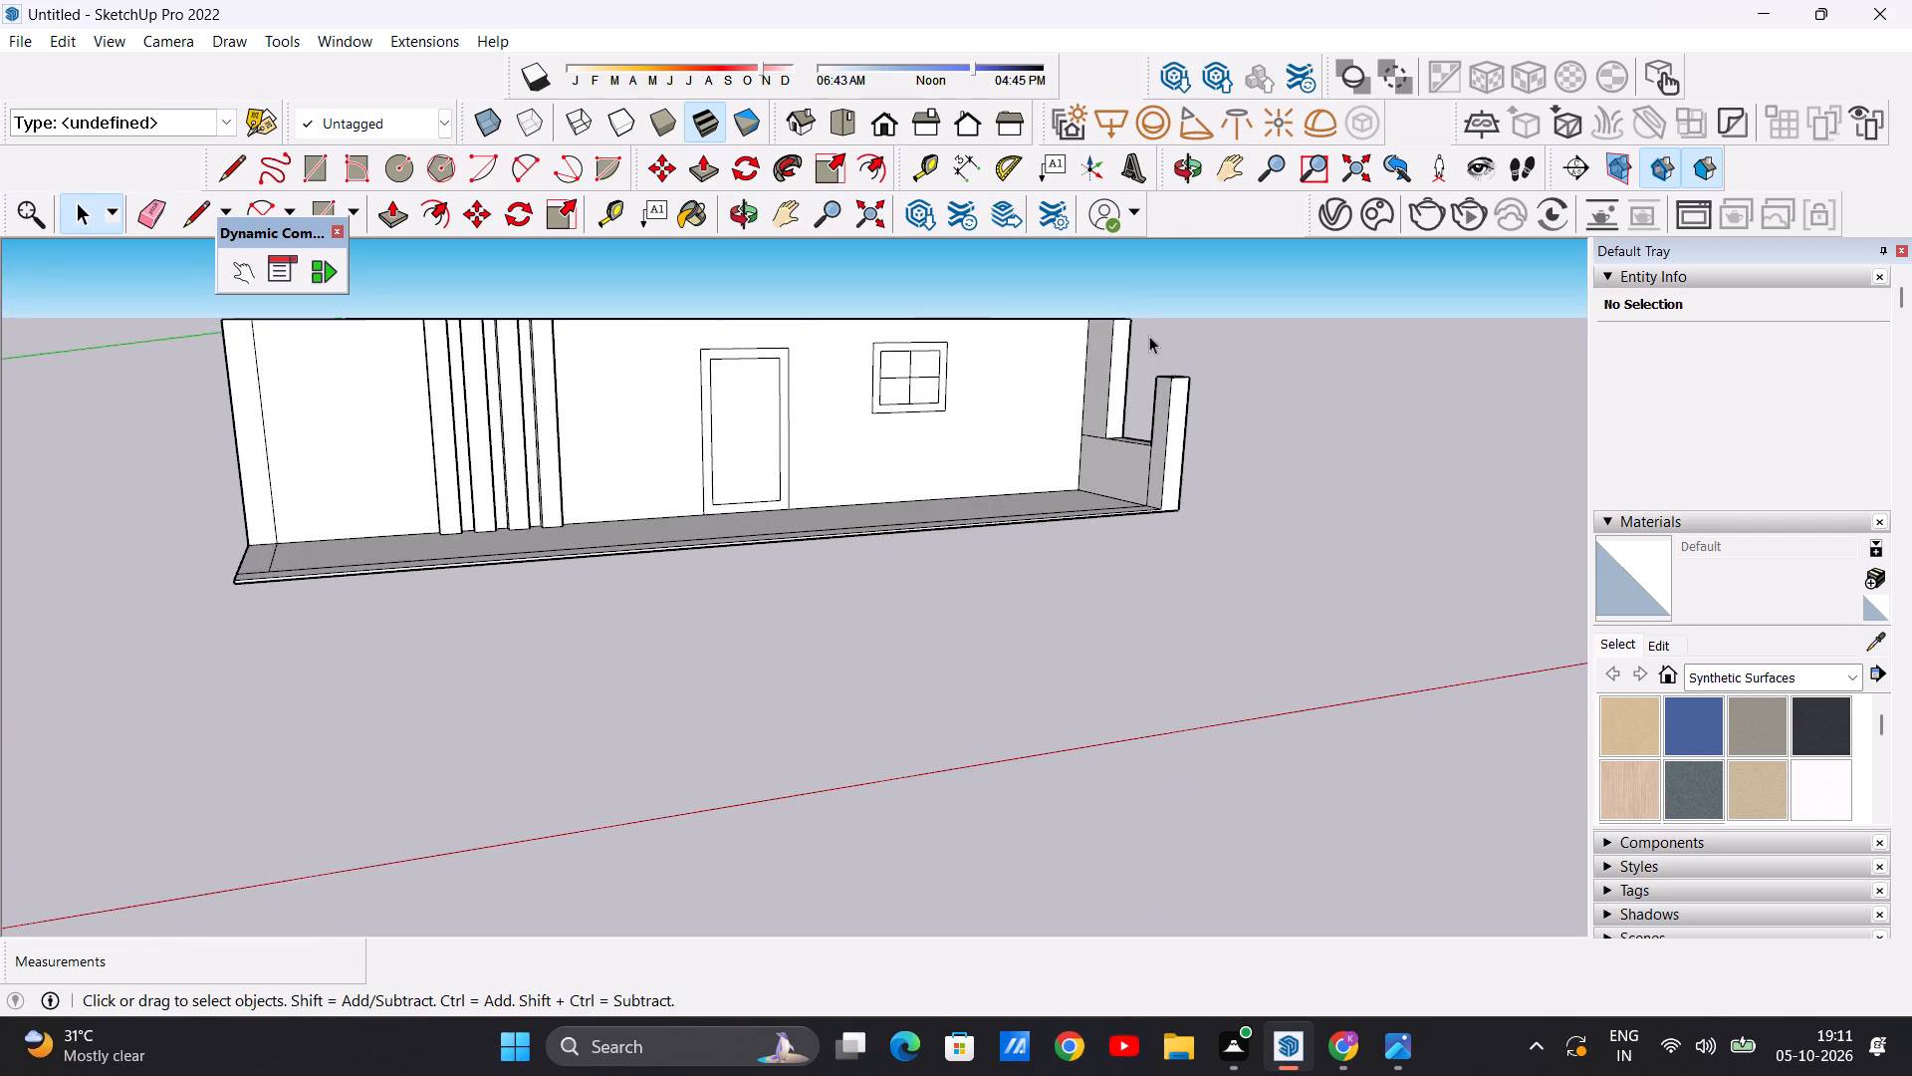
{"action": "scroll", "coordinate": [1149, 336], "scroll_direction": "up", "scroll_amount": 6}
{"action": "scroll", "coordinate": [1143, 339], "scroll_direction": "down", "scroll_amount": 6}
{"action": "middle_click_drag", "start_coordinate": [1136, 376], "coordinate": [1061, 511]}
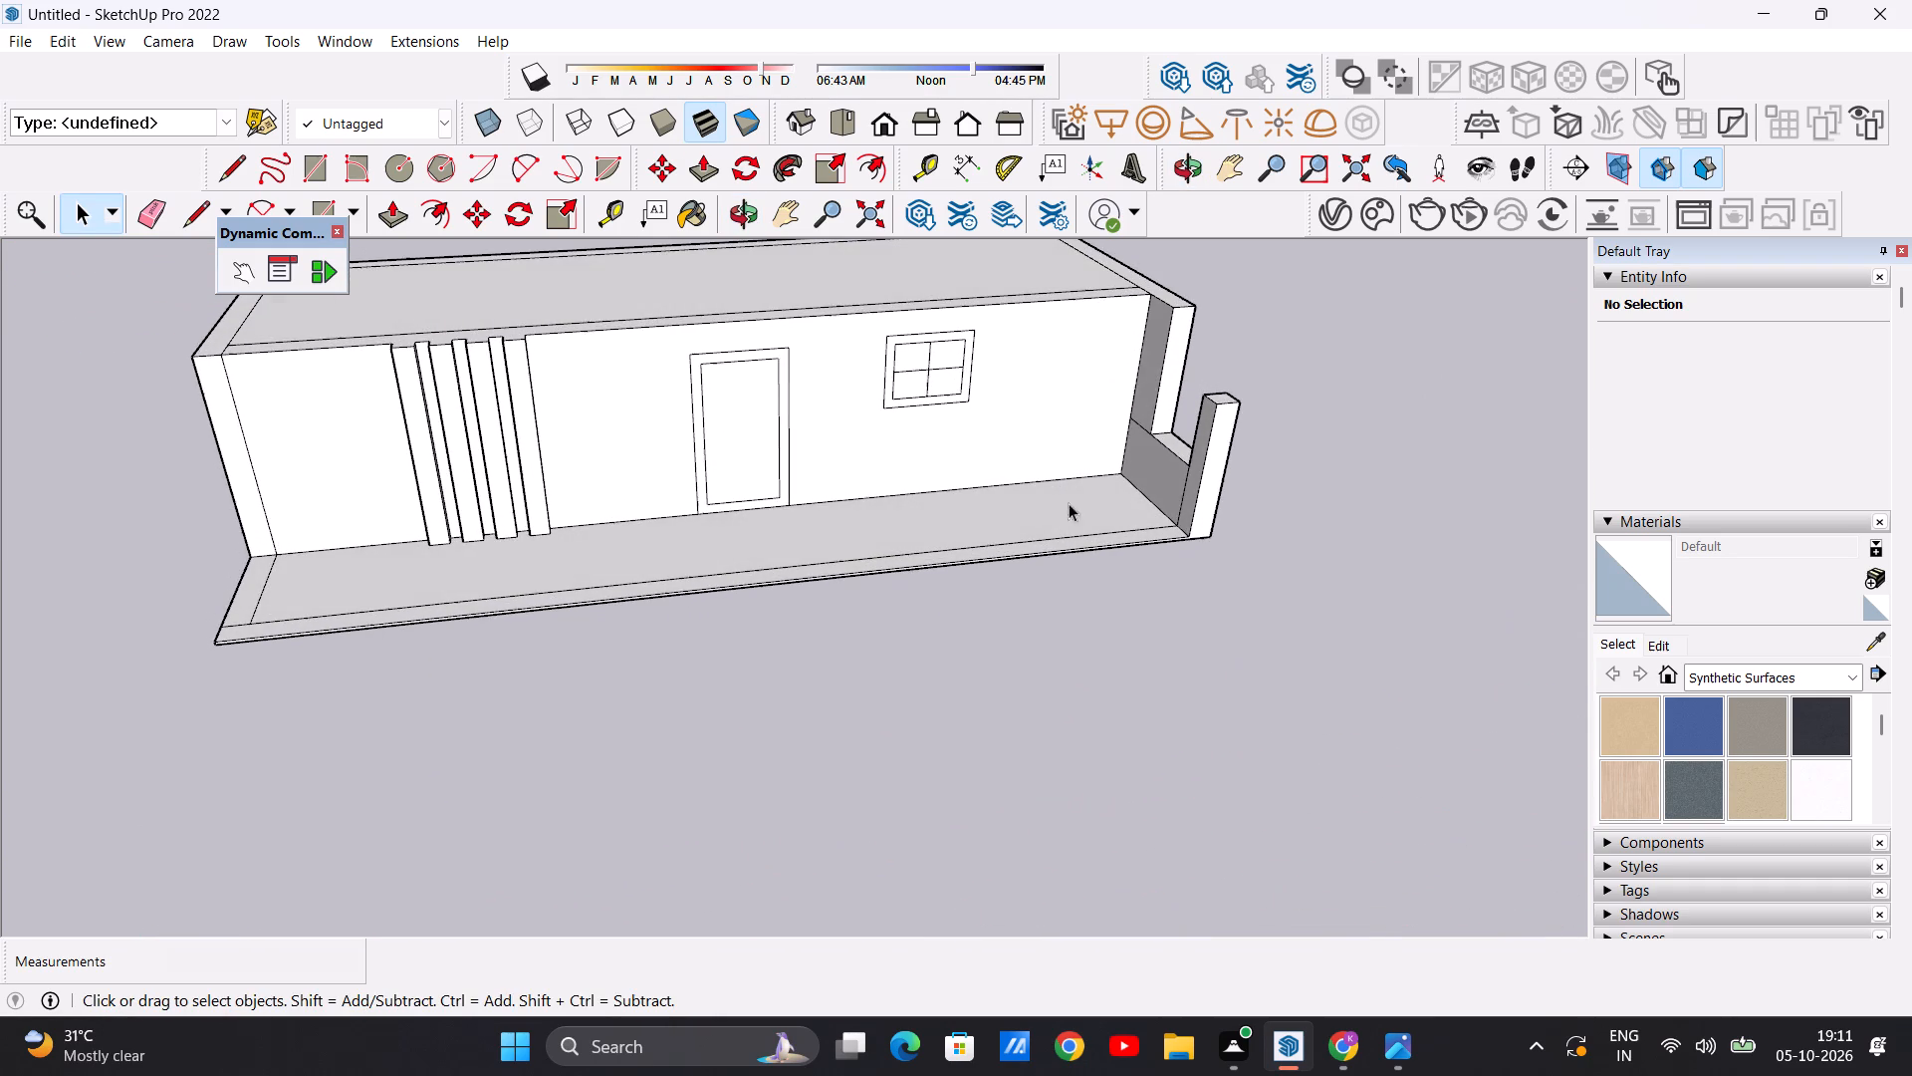
Undo the last forward extension of the end wall above the low wall by the post.
{"action": "scroll", "coordinate": [1178, 357], "scroll_direction": "down", "scroll_amount": 6}
{"action": "middle_click_drag", "start_coordinate": [1280, 340], "coordinate": [866, 313]}
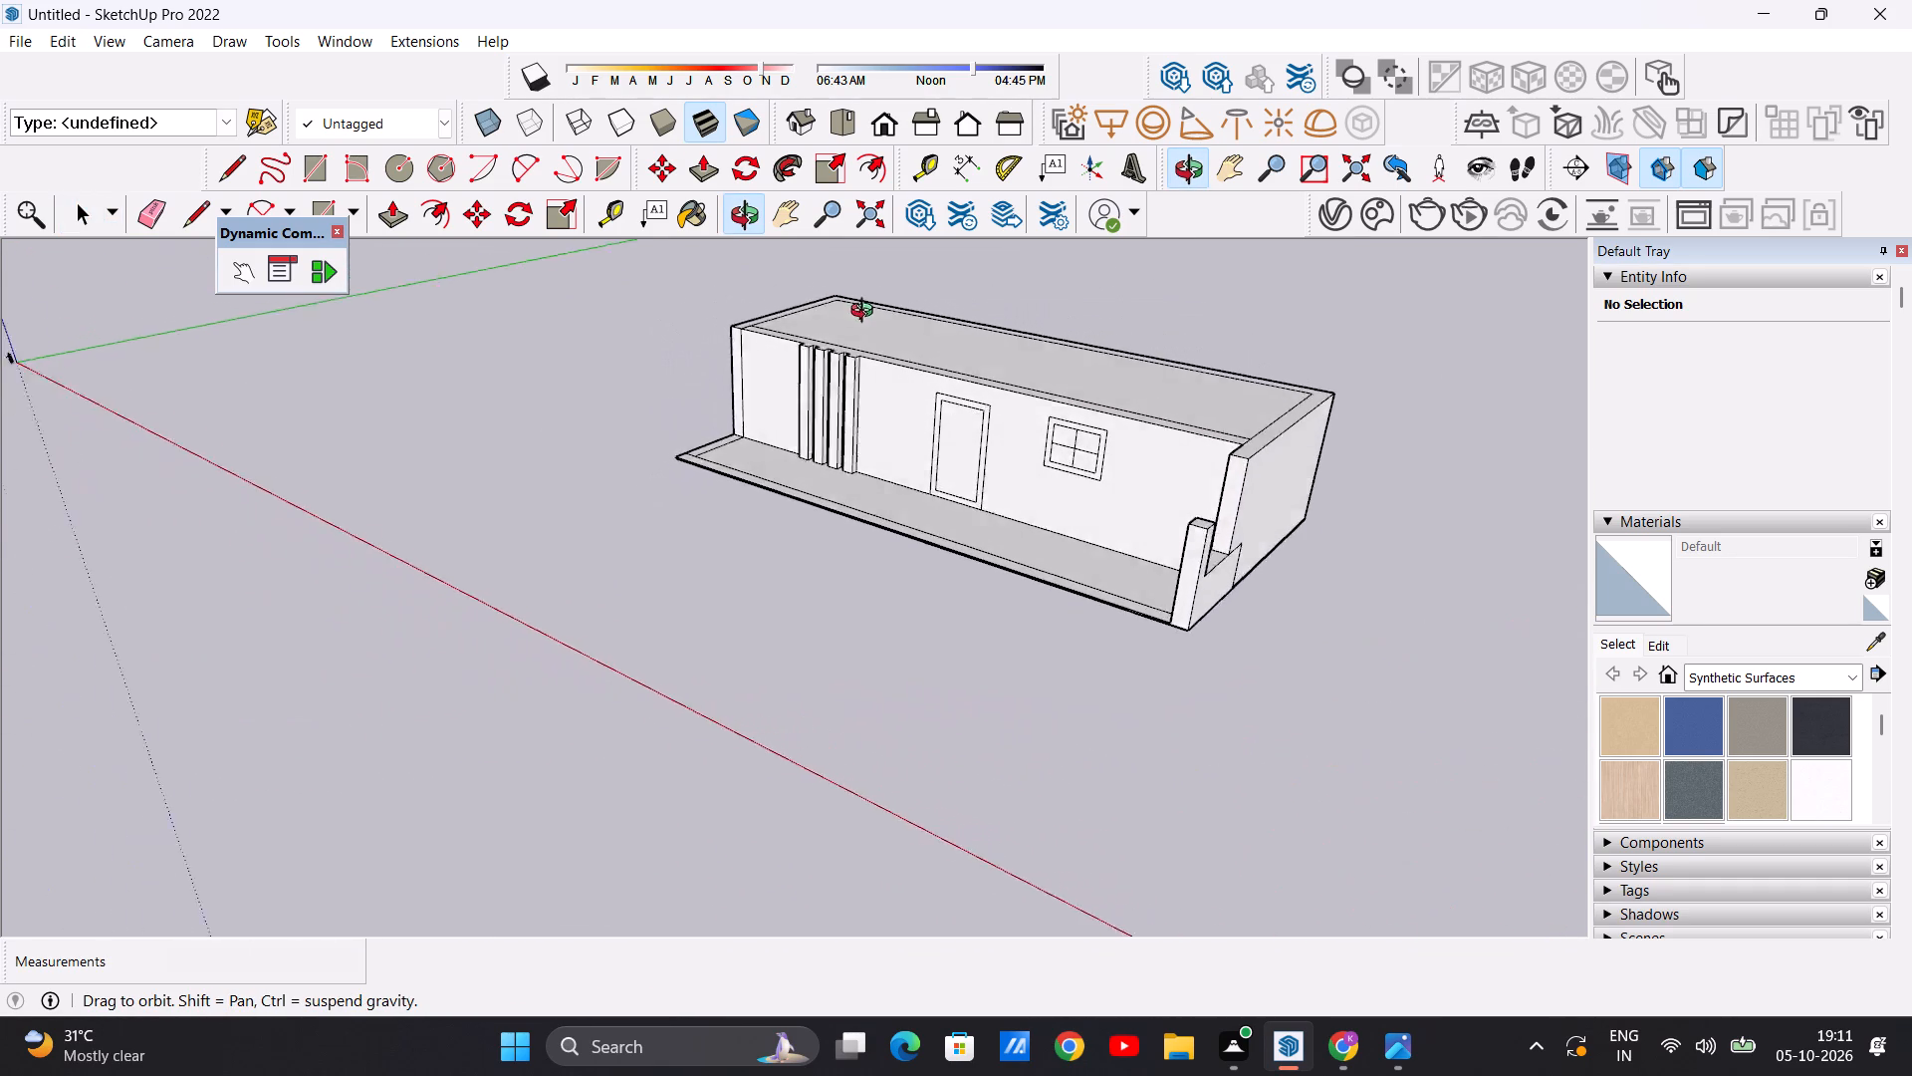
{"action": "middle_click_drag", "start_coordinate": [866, 313], "coordinate": [794, 304]}
{"action": "scroll", "coordinate": [1250, 482], "scroll_direction": "up", "scroll_amount": 5}
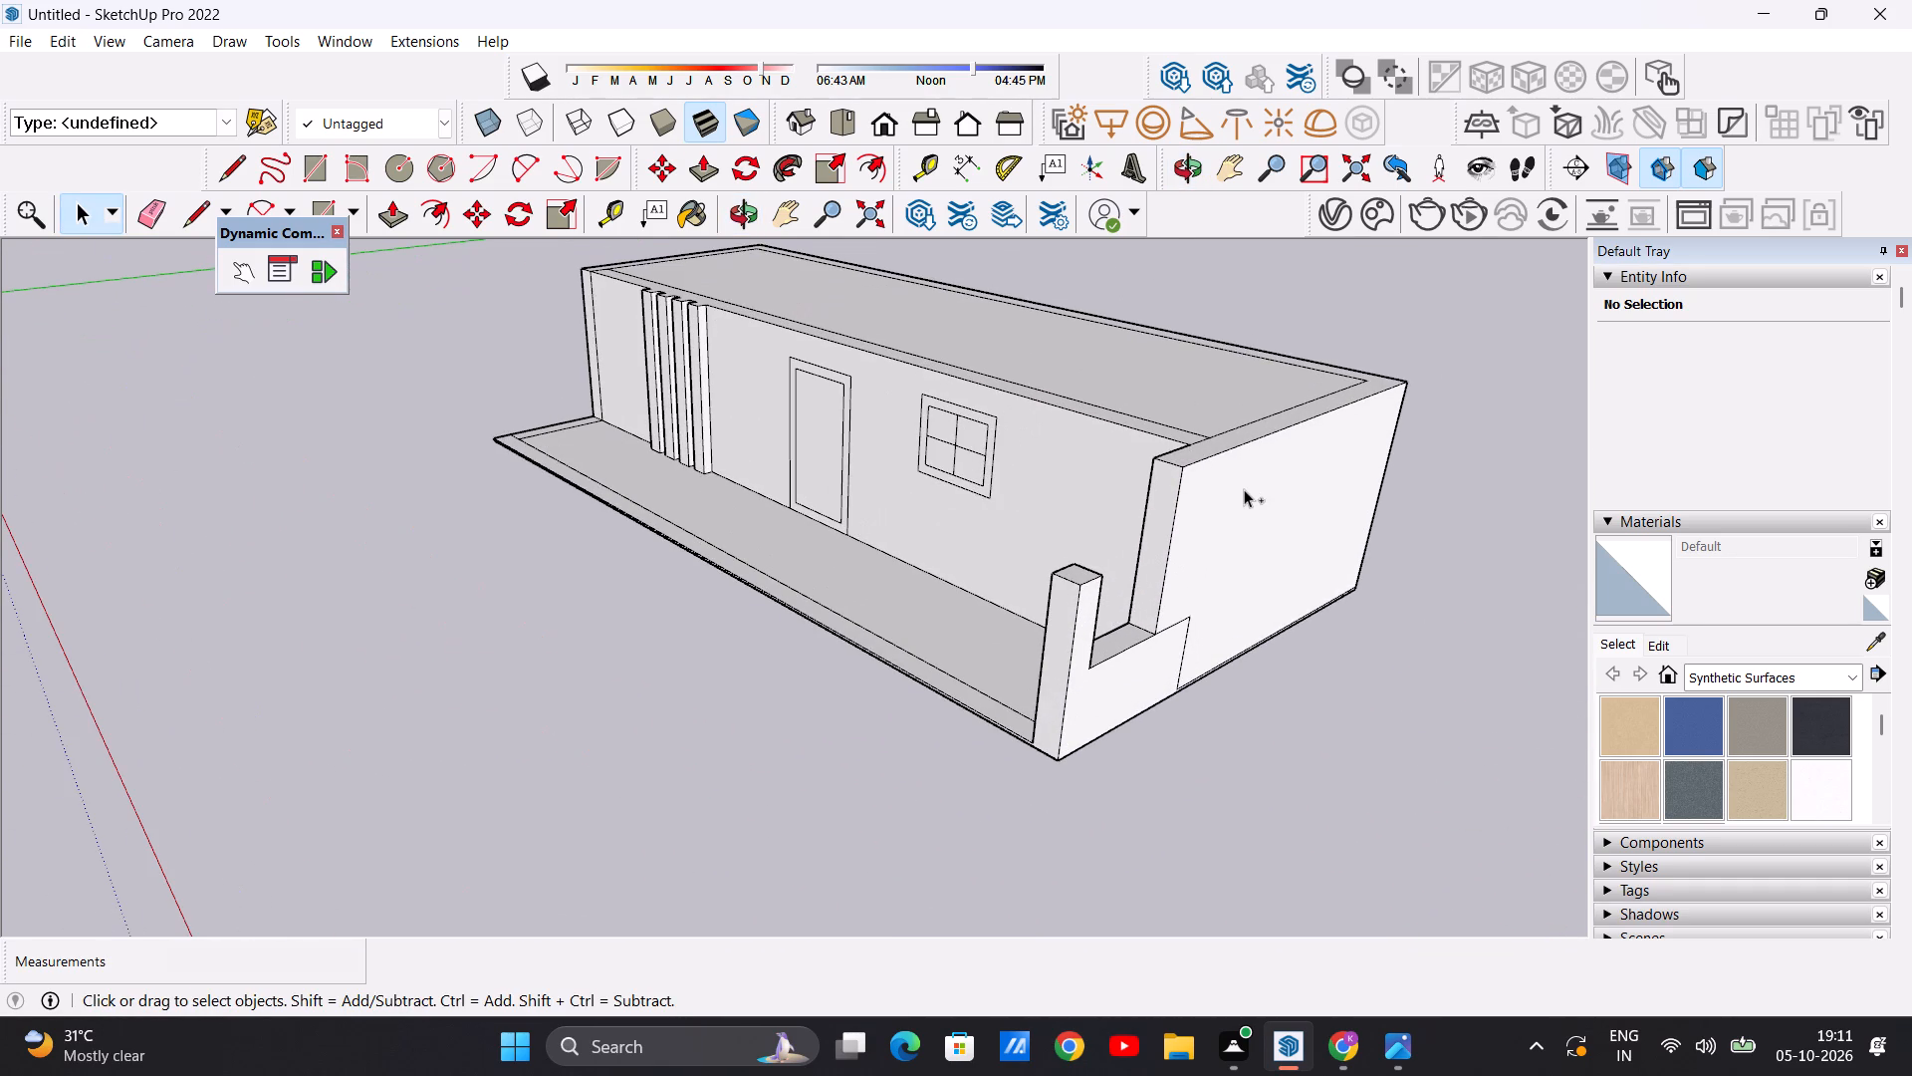
{"action": "key", "text": "ctrl+z"}
Push/Pull the narrow front face of the end wall beside the post forward about 18' 11" along the low wall.
{"action": "middle_click_drag", "start_coordinate": [1193, 572], "coordinate": [1132, 468]}
{"action": "scroll", "coordinate": [1154, 429], "scroll_direction": "up", "scroll_amount": 2}
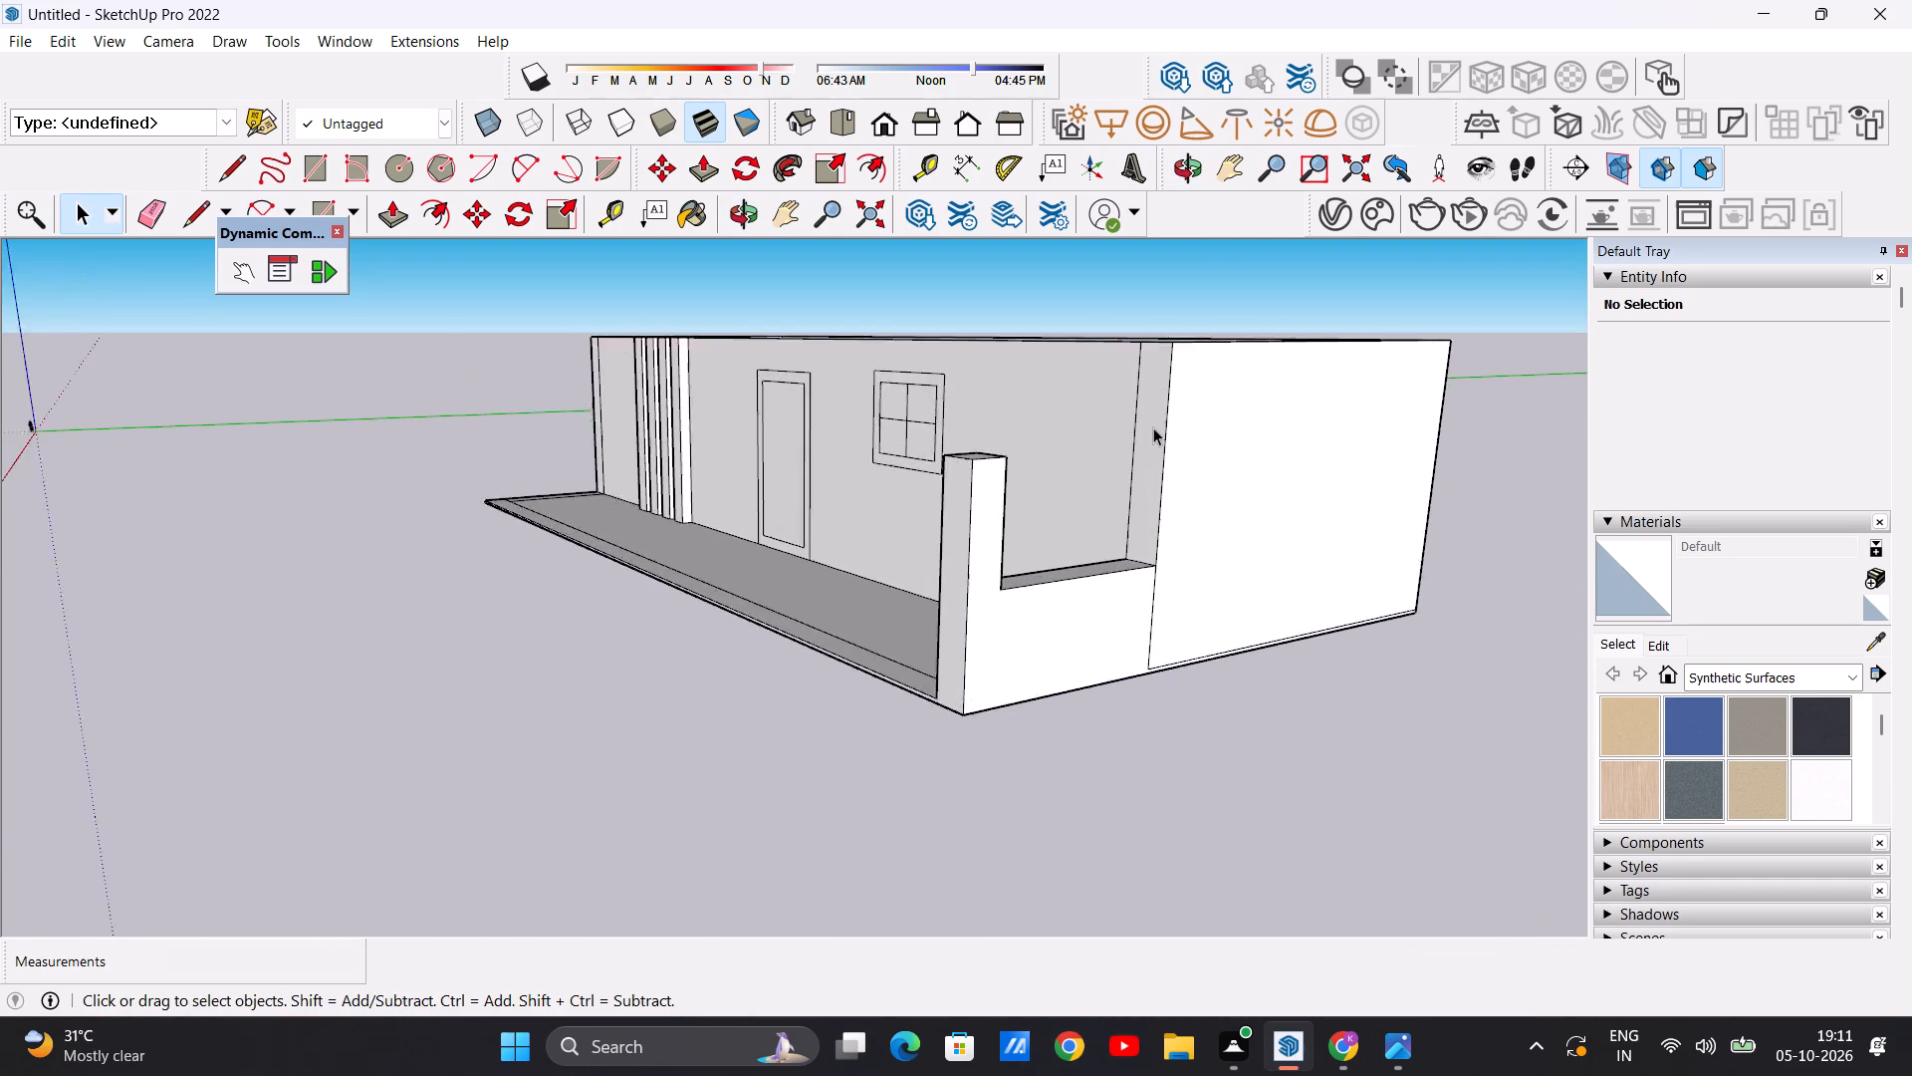
{"action": "scroll", "coordinate": [1153, 427], "scroll_direction": "up", "scroll_amount": 8}
{"action": "scroll", "coordinate": [1134, 404], "scroll_direction": "down", "scroll_amount": 5}
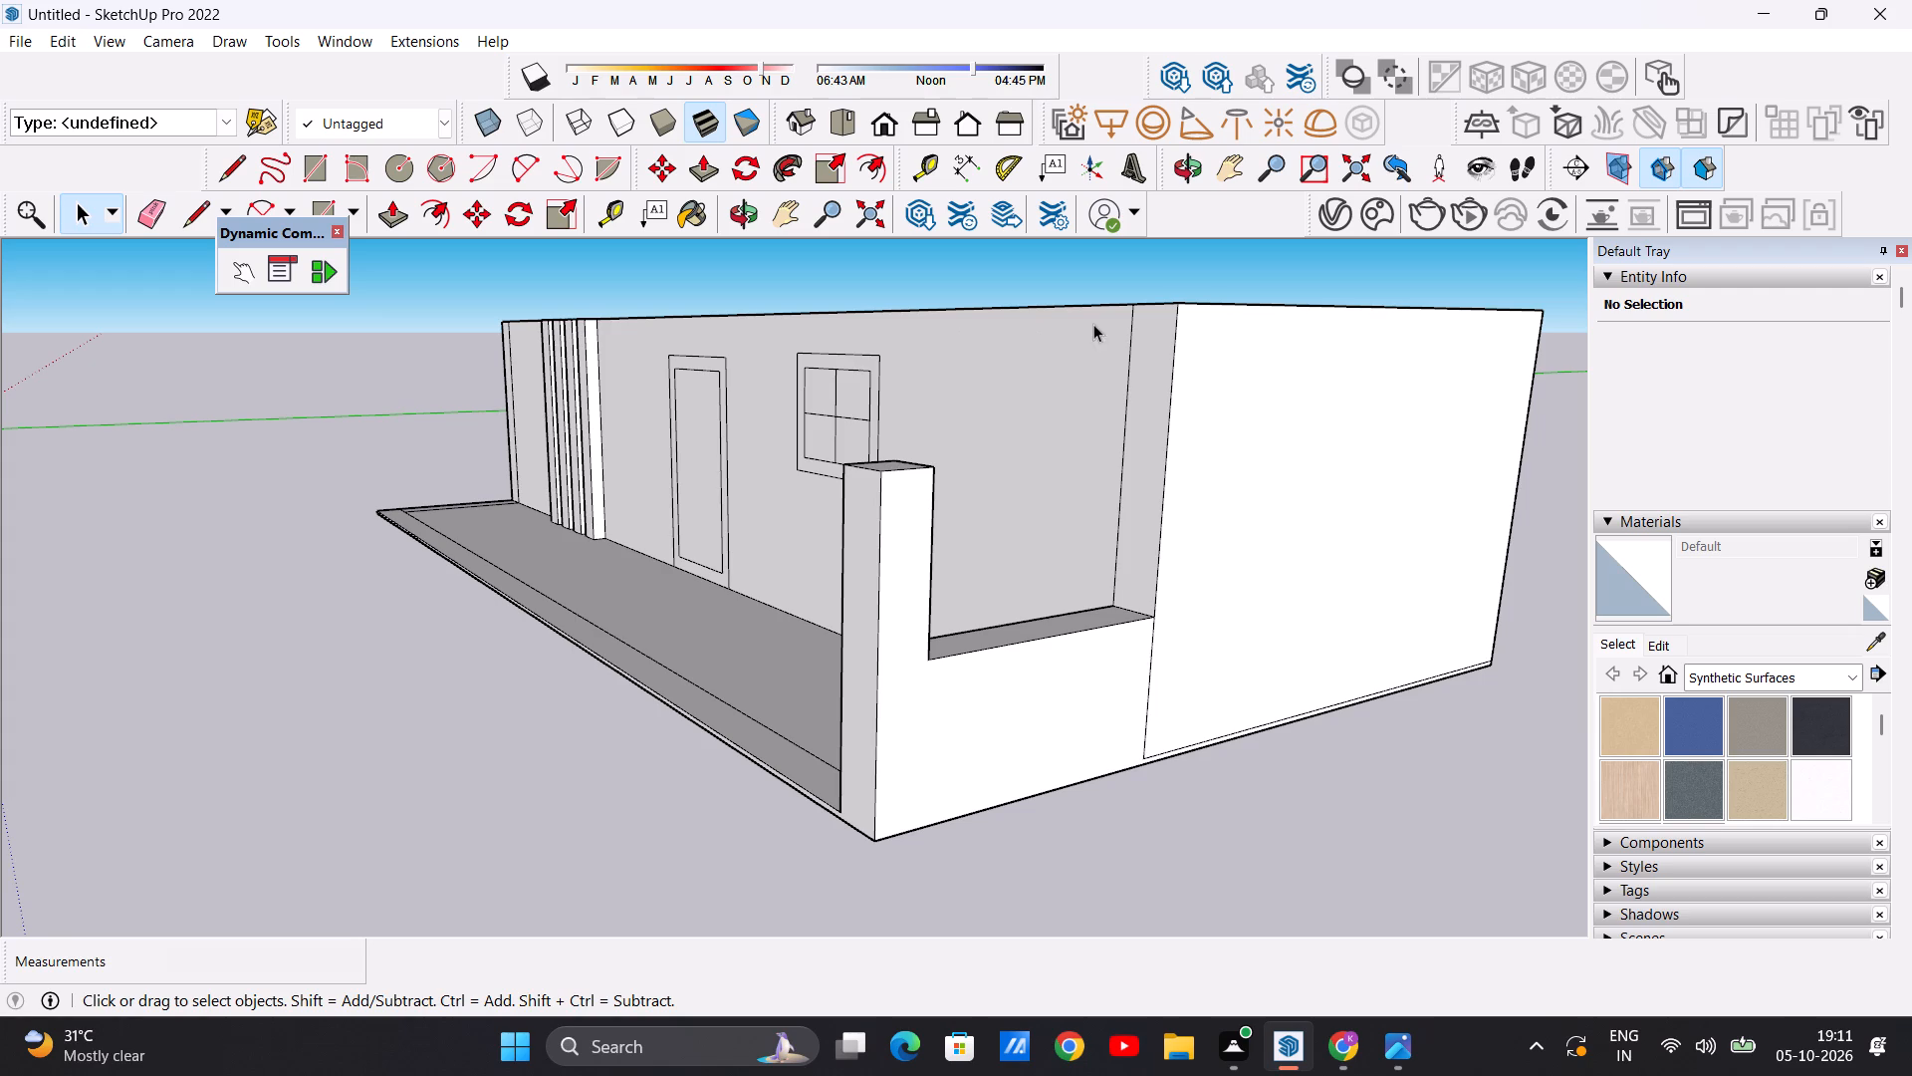
{"action": "middle_click_drag", "start_coordinate": [1094, 323], "coordinate": [1113, 524]}
{"action": "scroll", "coordinate": [1113, 474], "scroll_direction": "down", "scroll_amount": 1}
{"action": "scroll", "coordinate": [1178, 521], "scroll_direction": "up", "scroll_amount": 5}
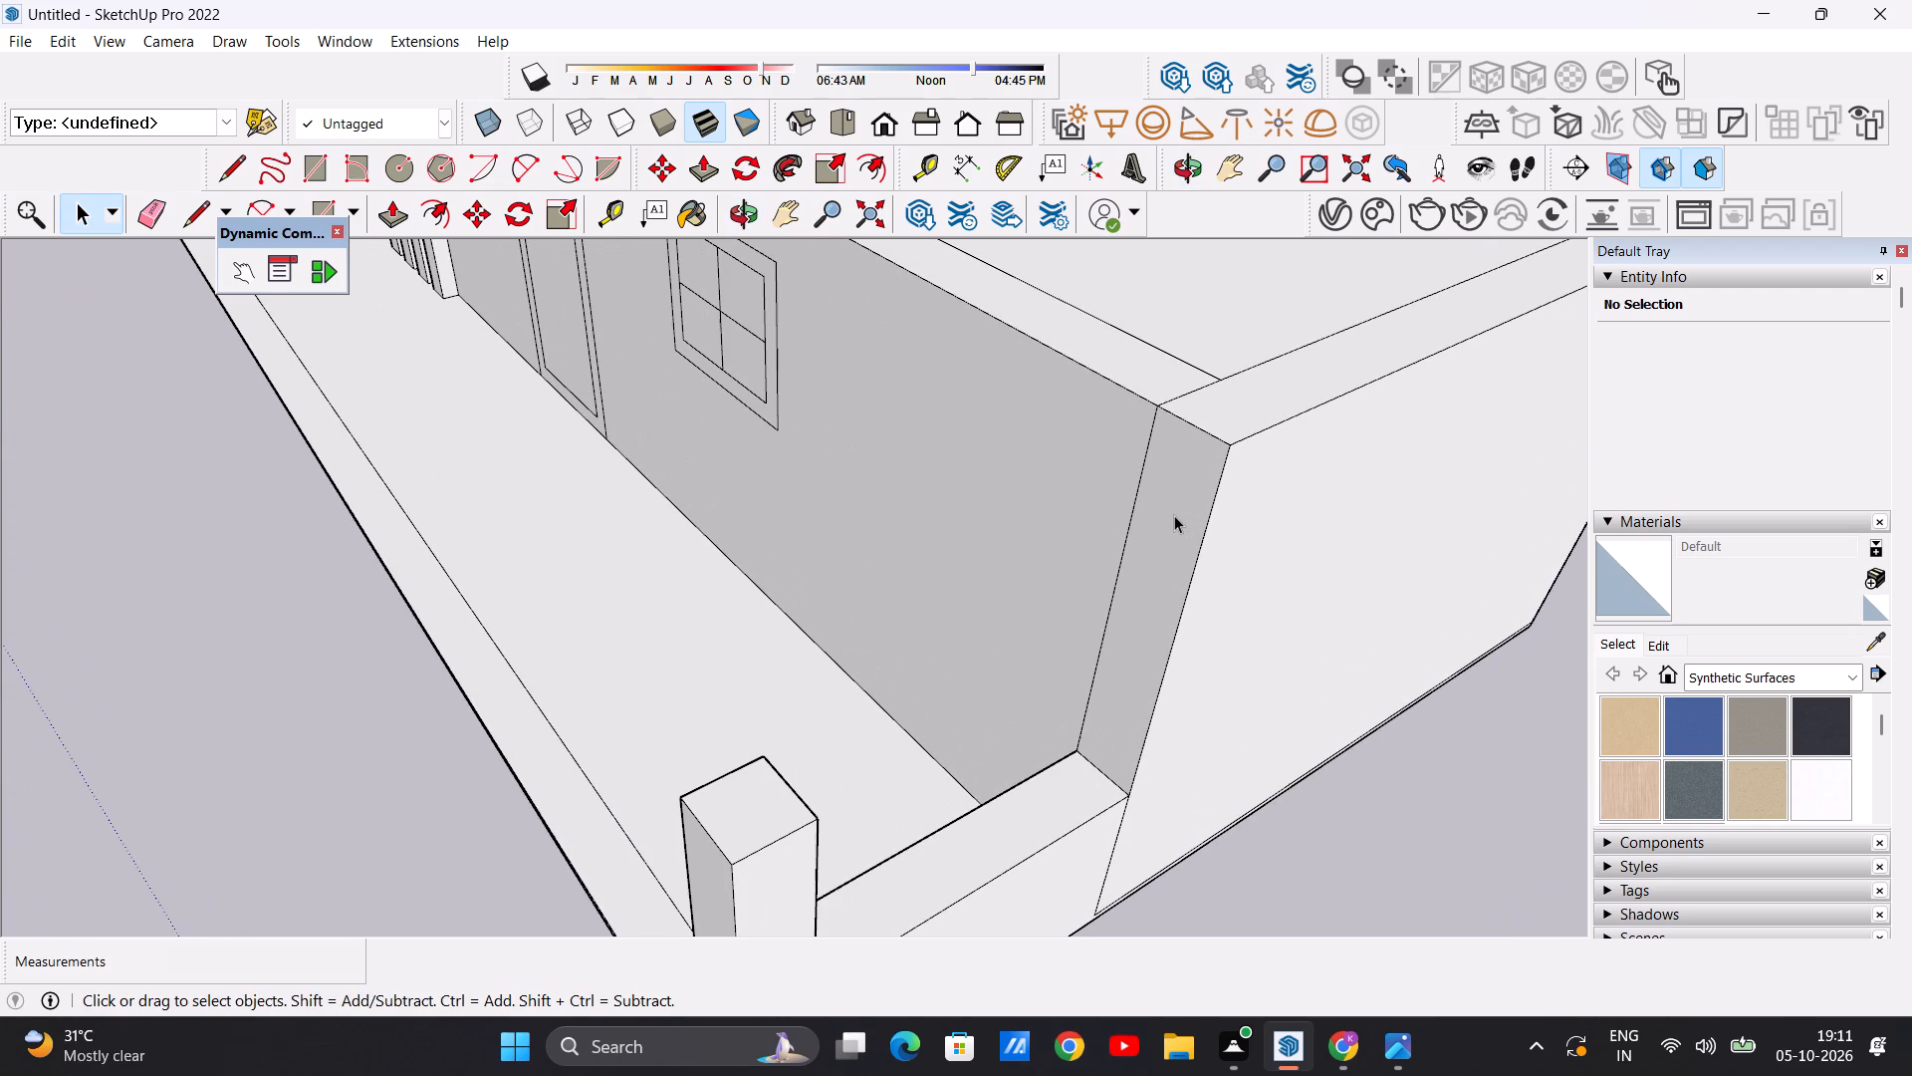
{"action": "key", "text": "p"}
{"action": "left_click", "coordinate": [1174, 515]}
{"action": "left_click", "coordinate": [1177, 510]}
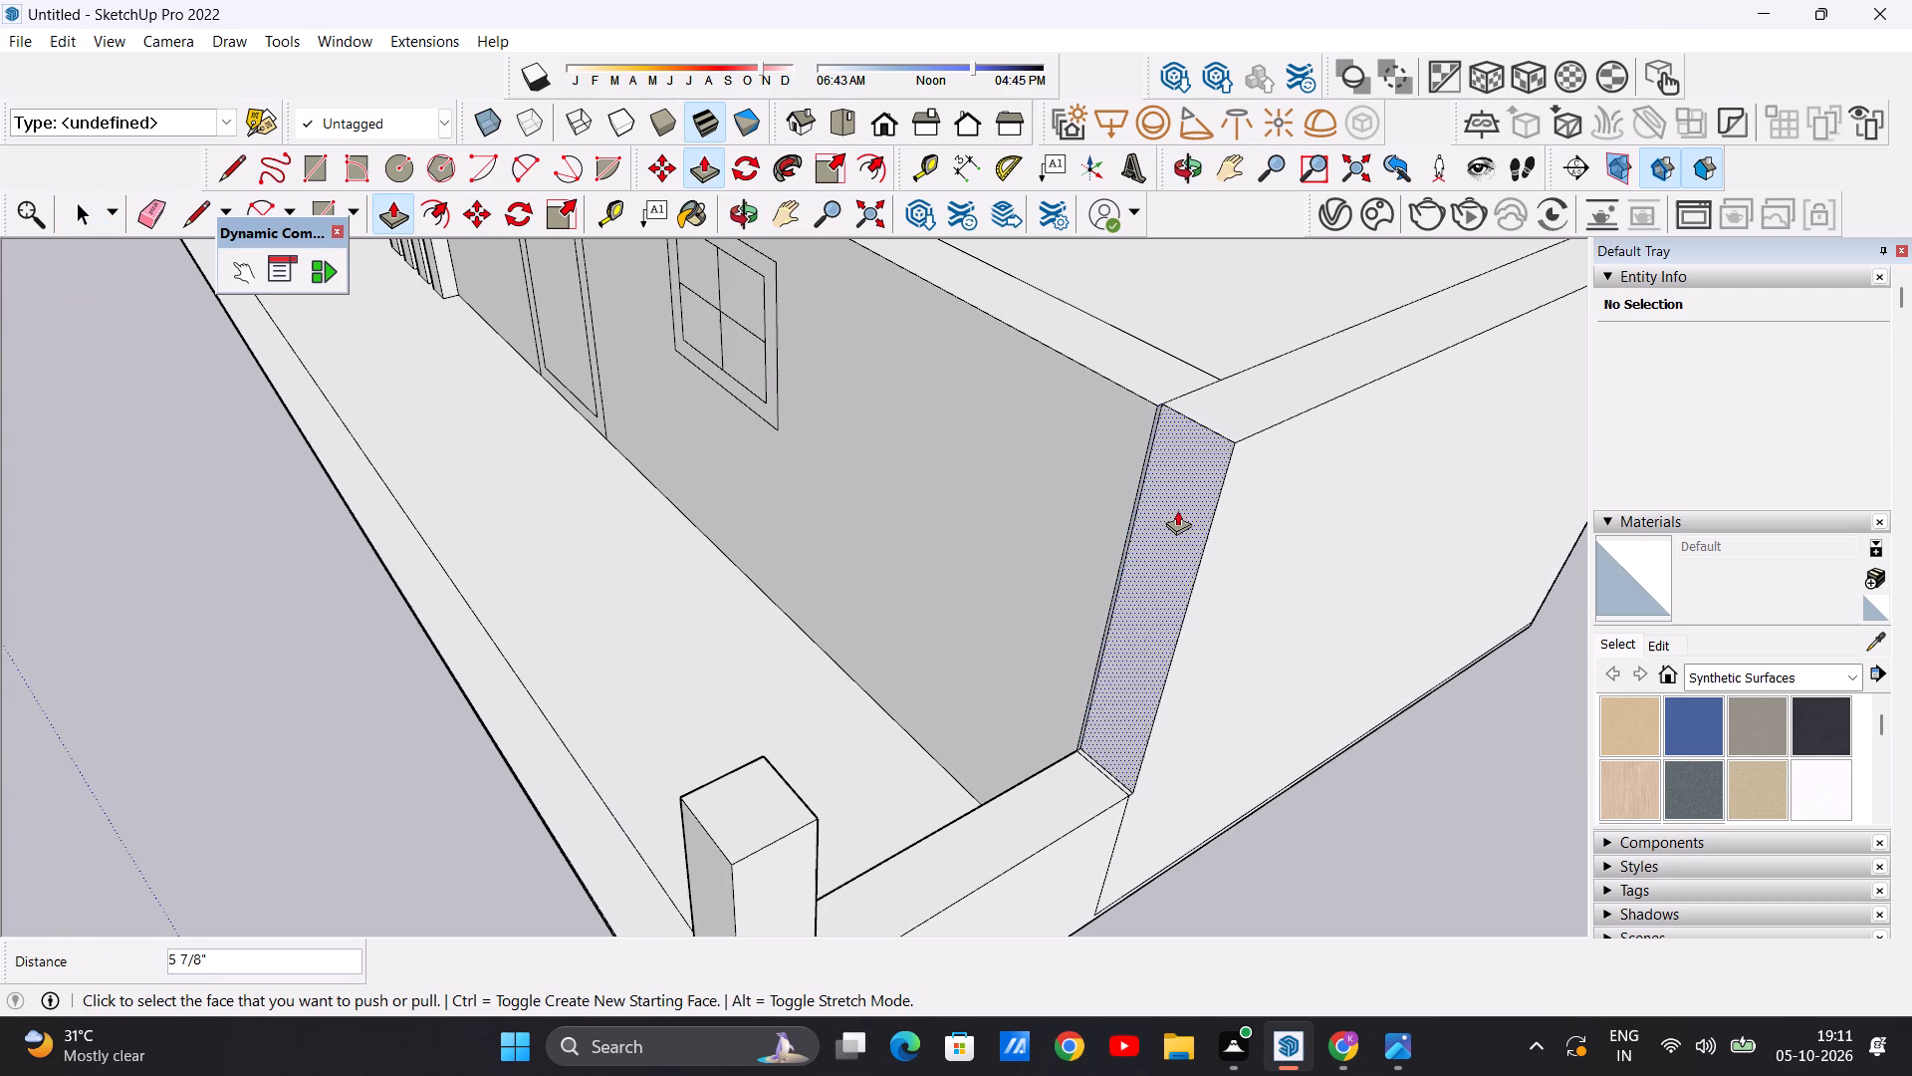
{"action": "left_click", "coordinate": [1179, 483]}
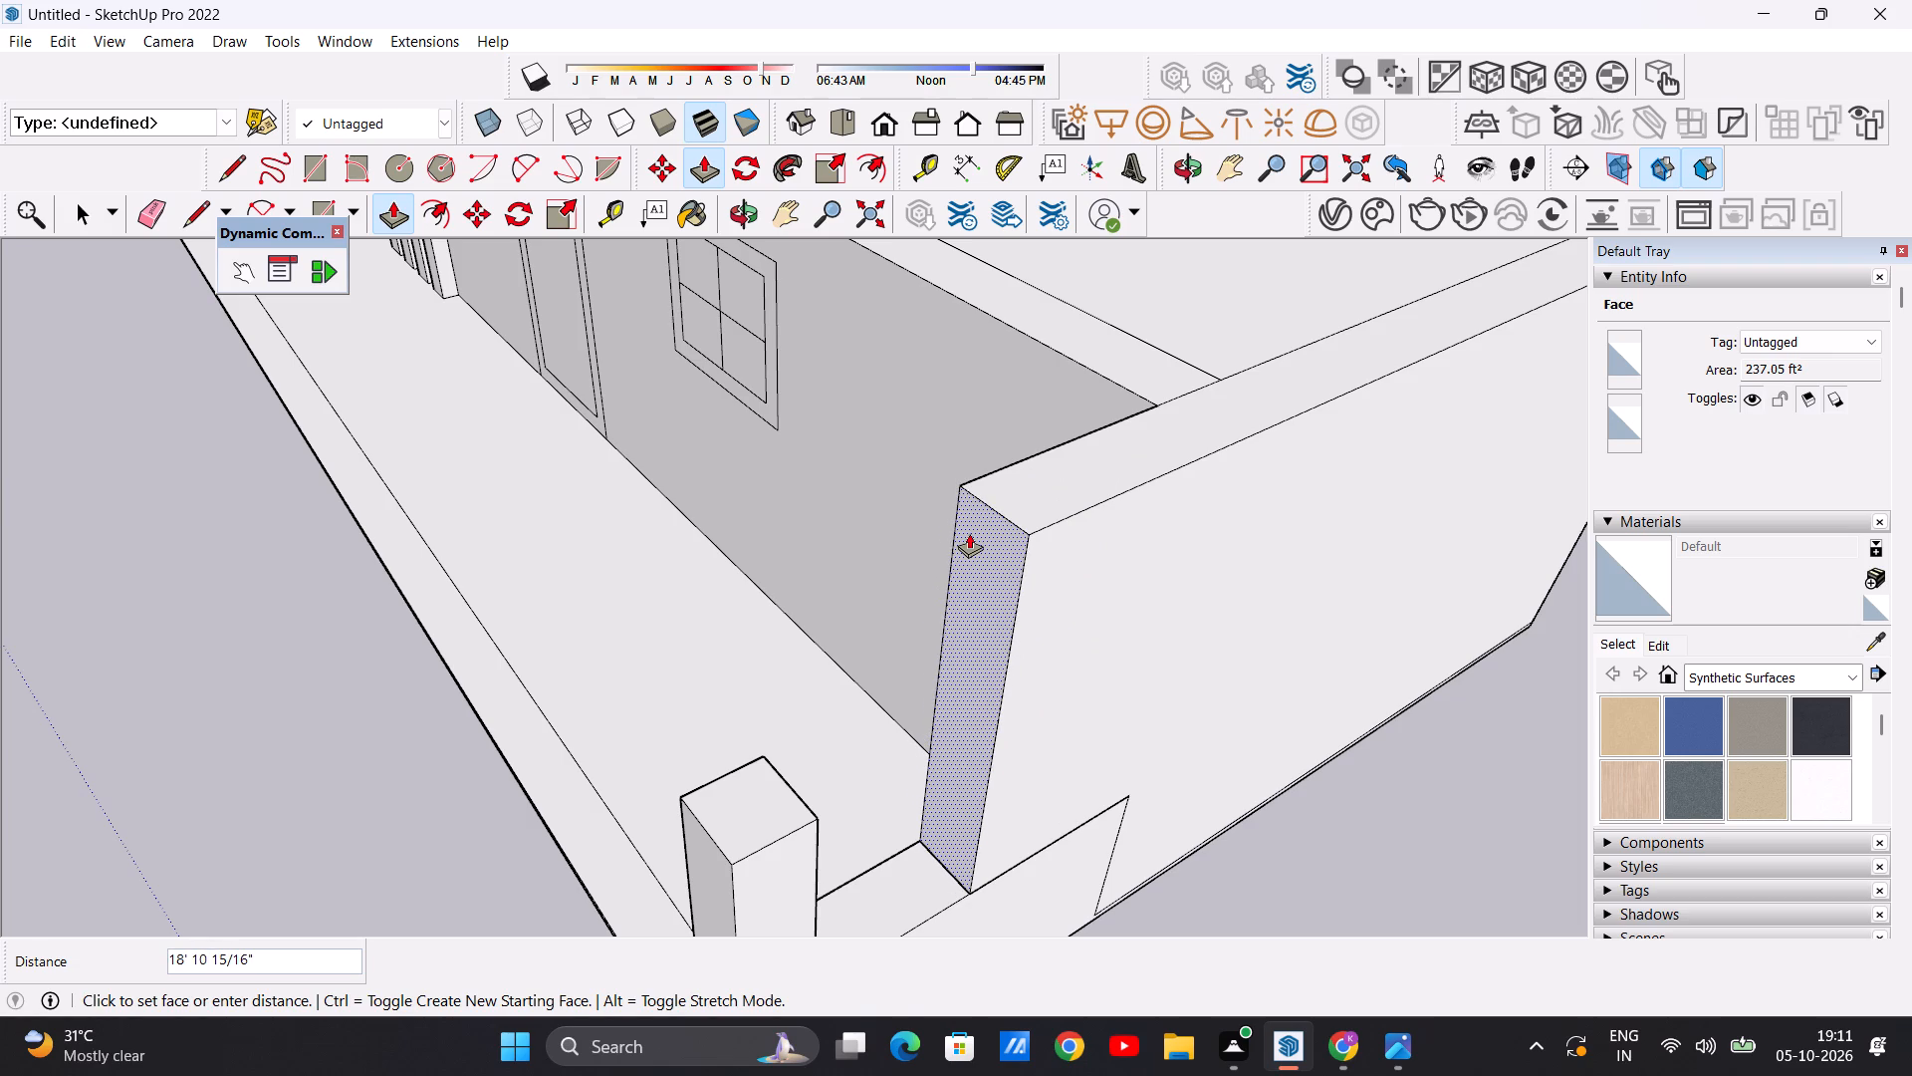
{"action": "left_click", "coordinate": [969, 533]}
{"action": "key", "text": "space"}
Examine the extended end wall, low side wall and post from the front, the side and above.
{"action": "scroll", "coordinate": [1160, 531], "scroll_direction": "down", "scroll_amount": 7}
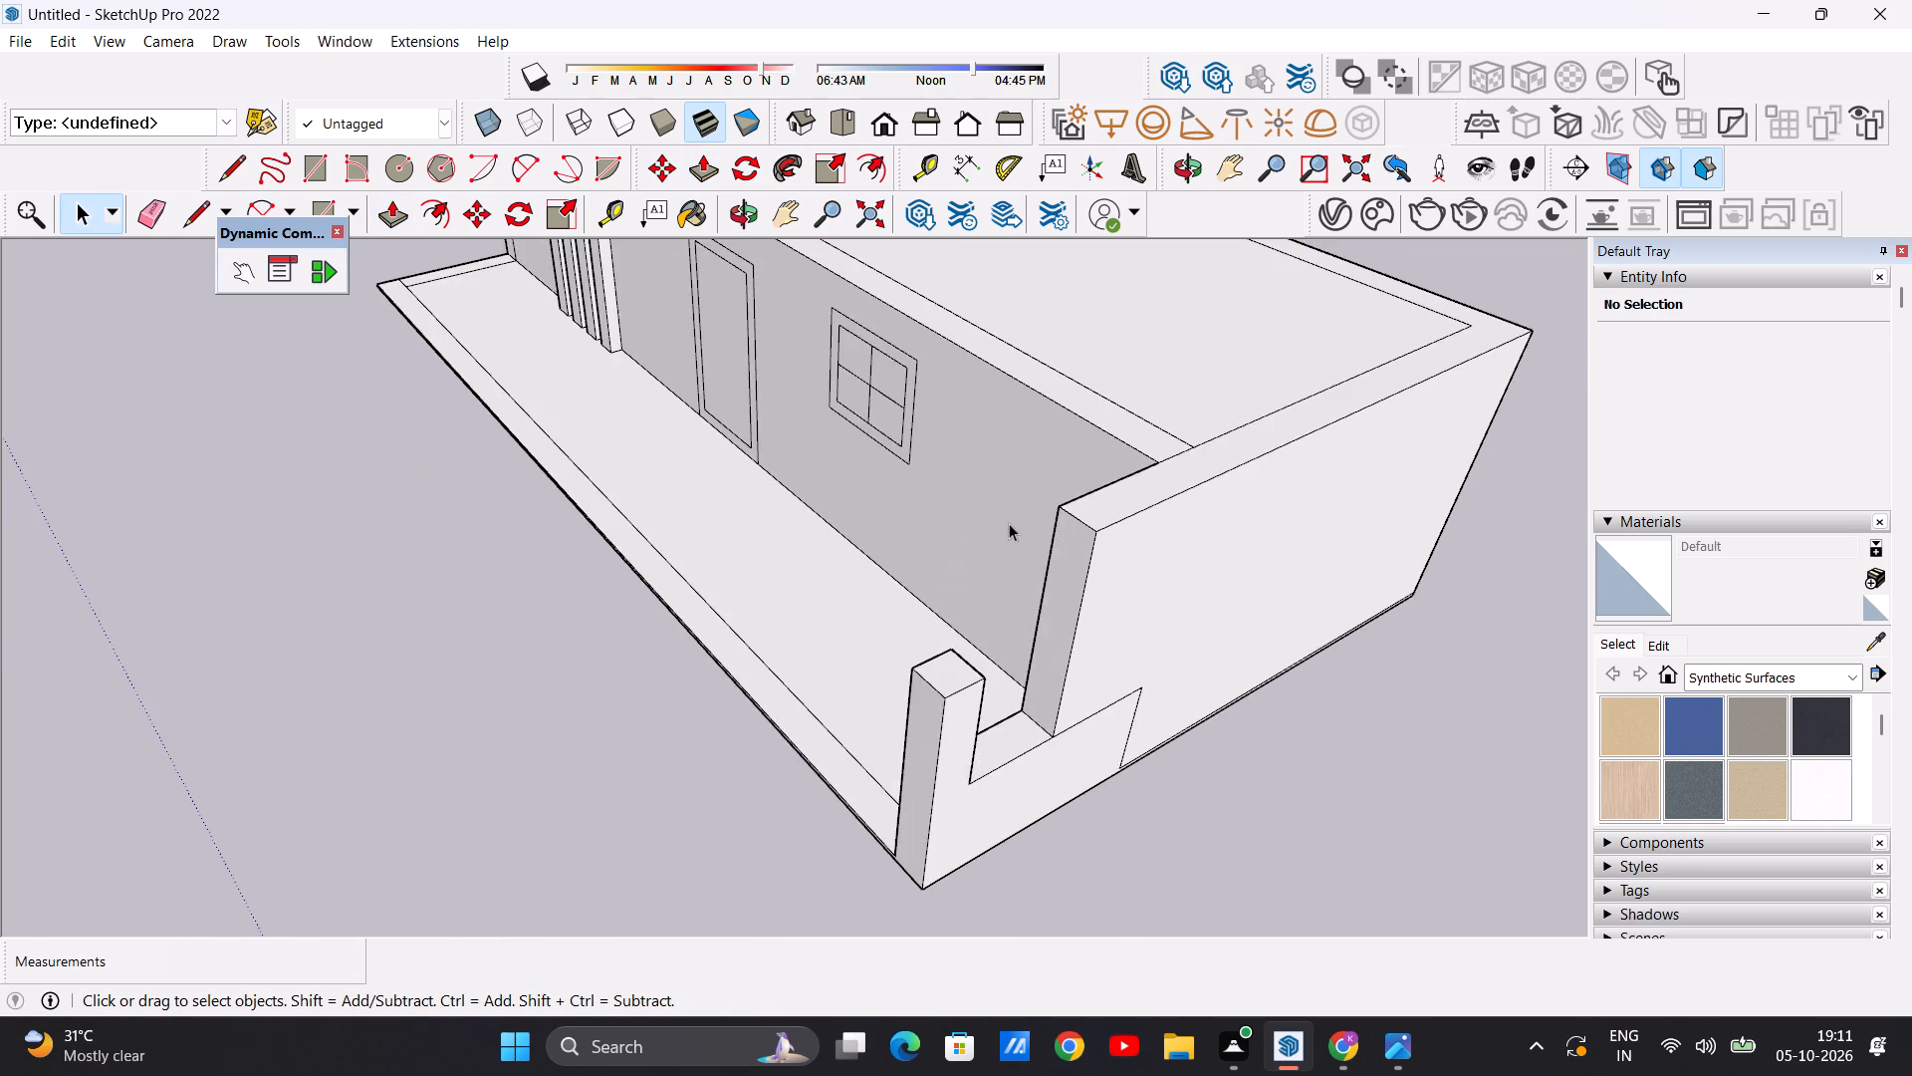
{"action": "middle_click_drag", "start_coordinate": [918, 510], "coordinate": [1422, 403]}
{"action": "scroll", "coordinate": [1236, 437], "scroll_direction": "down", "scroll_amount": 10}
{"action": "middle_click_drag", "start_coordinate": [1270, 410], "coordinate": [1207, 401]}
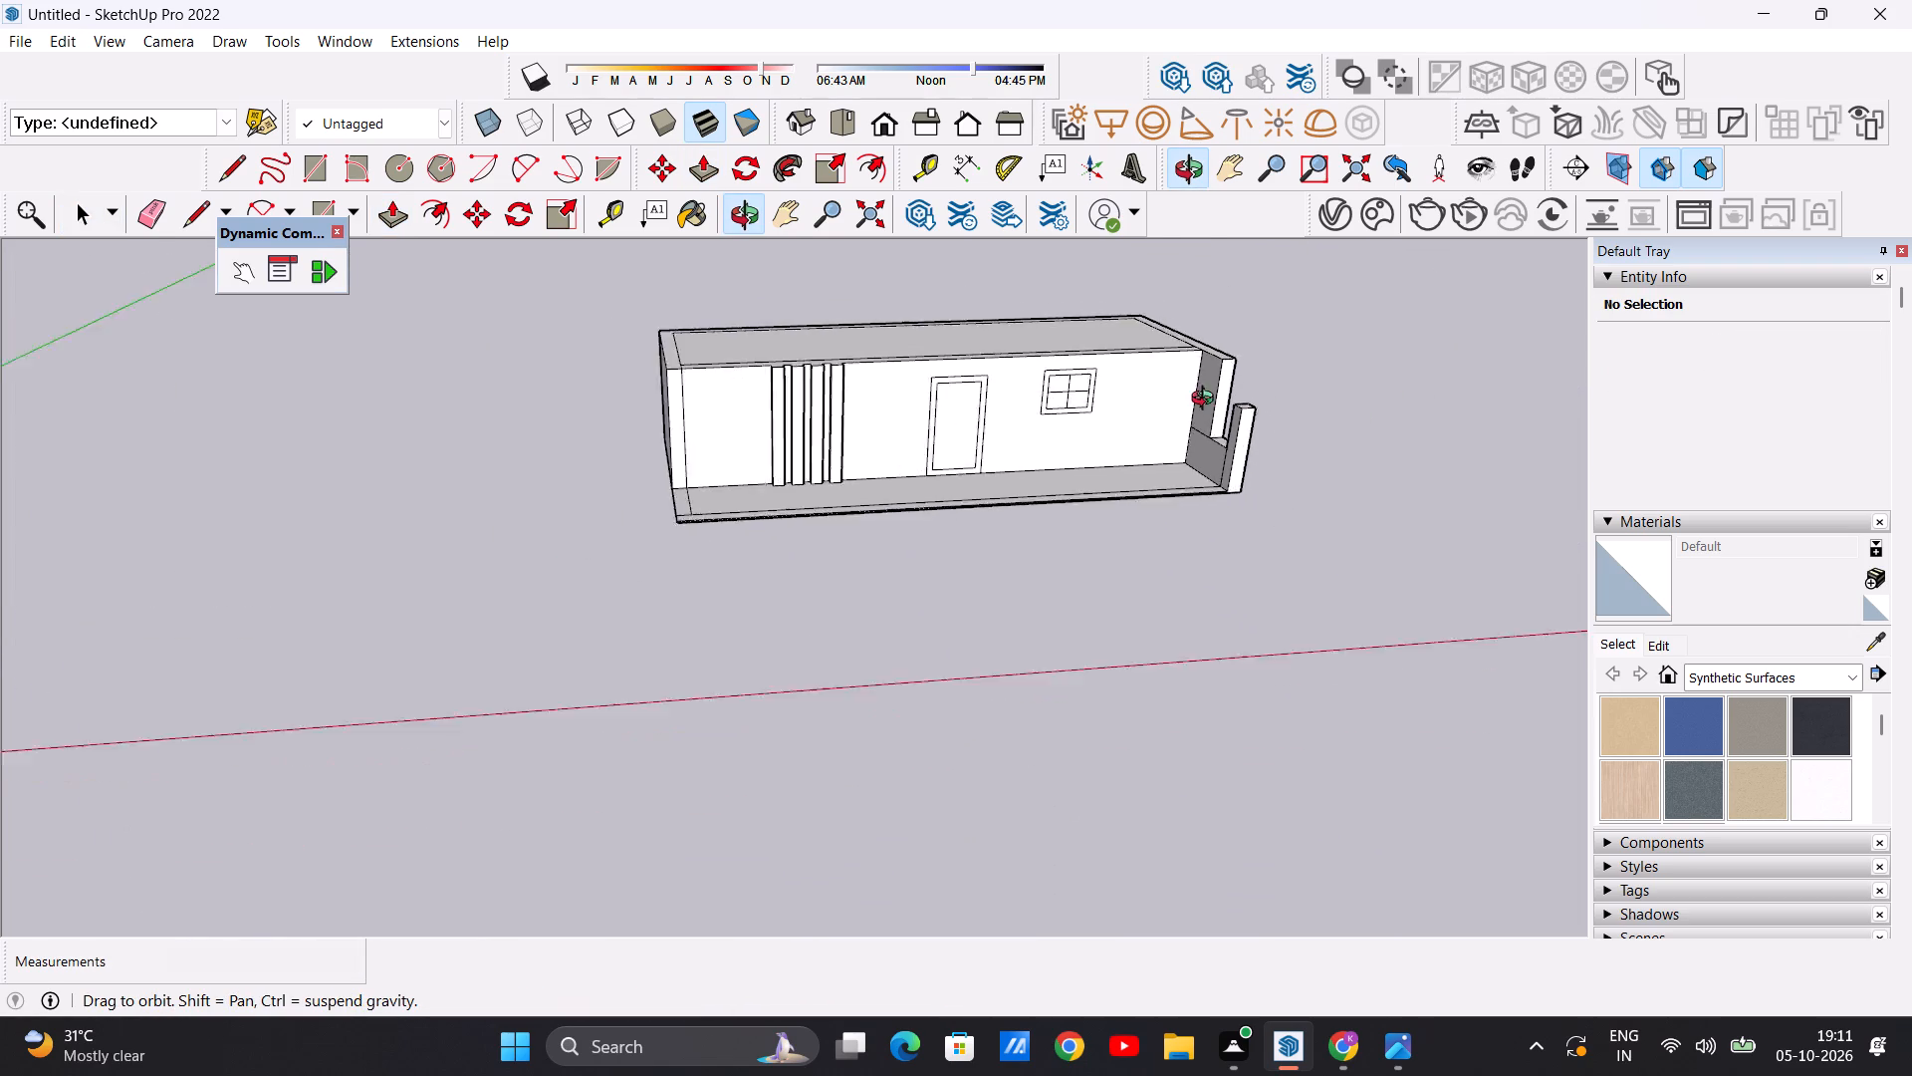
{"action": "middle_click_drag", "start_coordinate": [1207, 401], "coordinate": [704, 320]}
{"action": "scroll", "coordinate": [1118, 502], "scroll_direction": "up", "scroll_amount": 5}
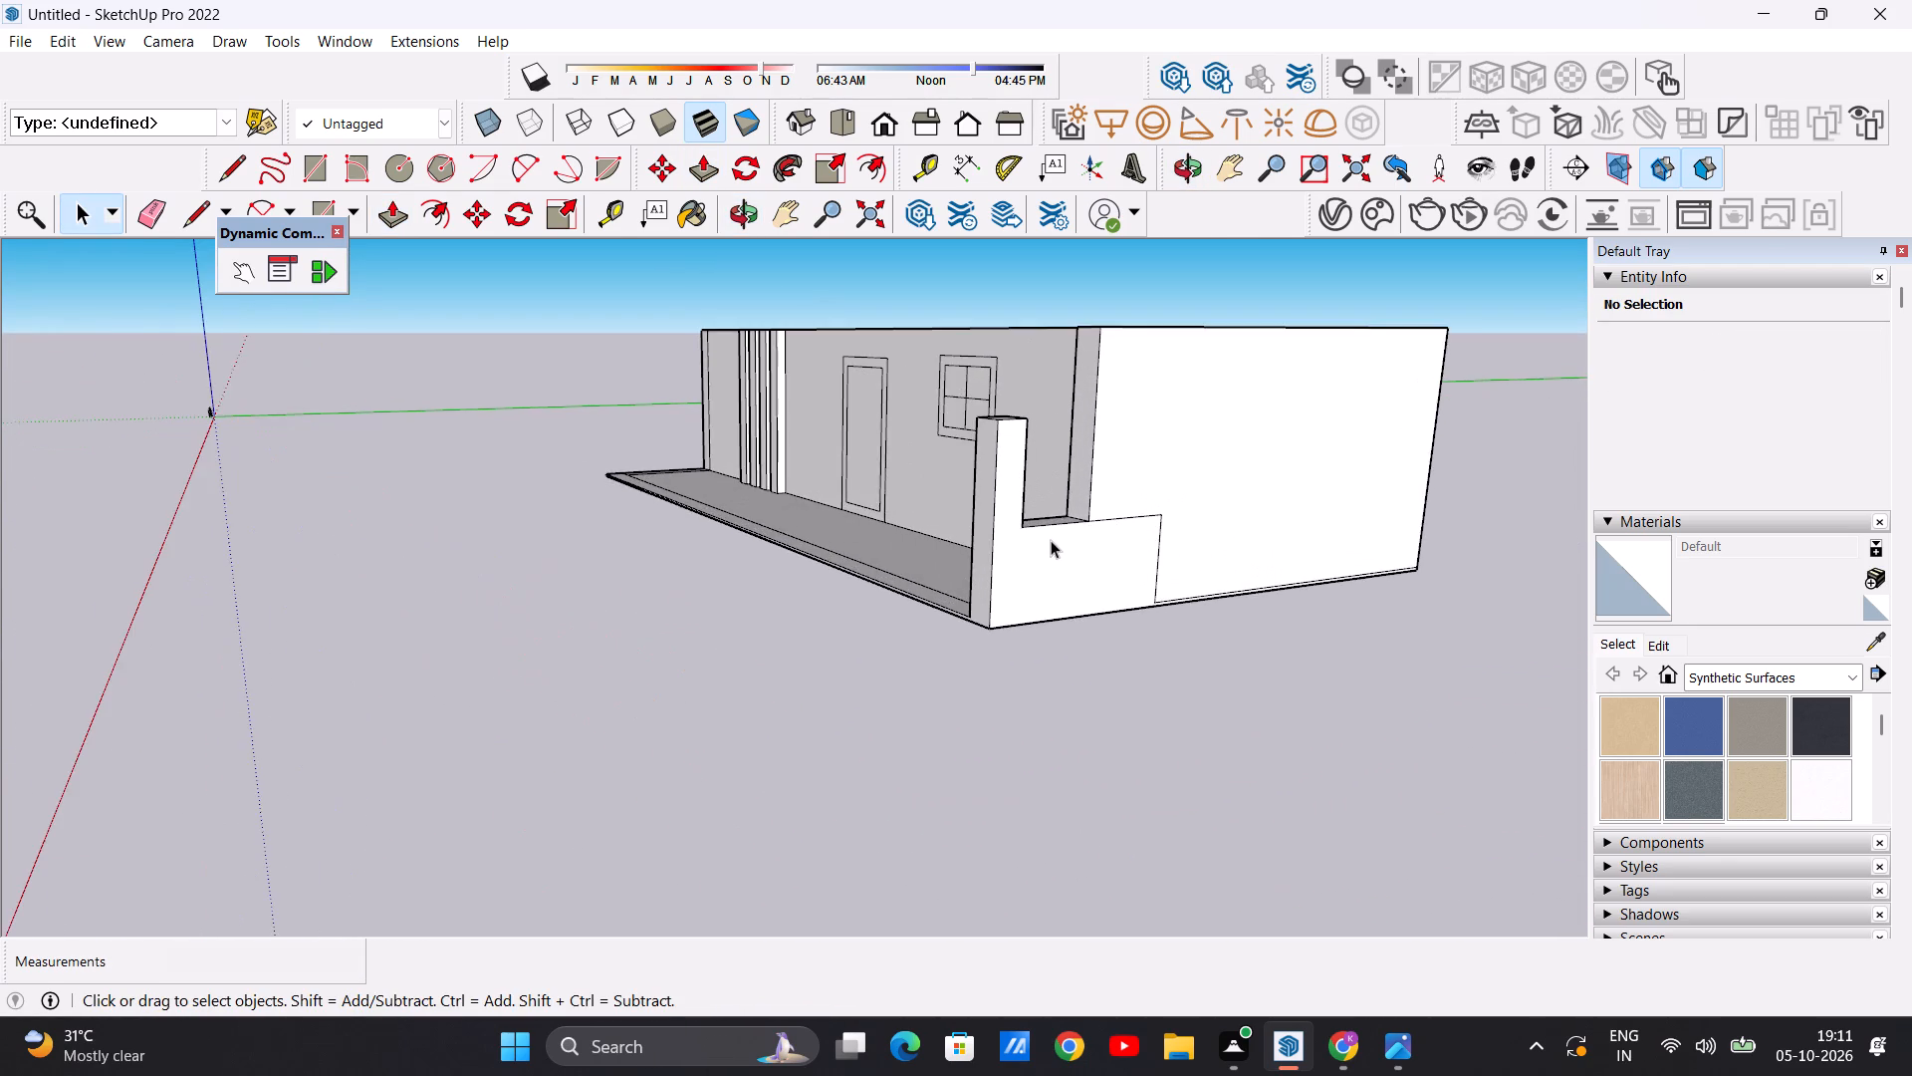
{"action": "middle_click_drag", "start_coordinate": [1050, 542], "coordinate": [921, 635]}
{"action": "scroll", "coordinate": [921, 635], "scroll_direction": "down", "scroll_amount": 1}
{"action": "scroll", "coordinate": [958, 612], "scroll_direction": "up", "scroll_amount": 5}
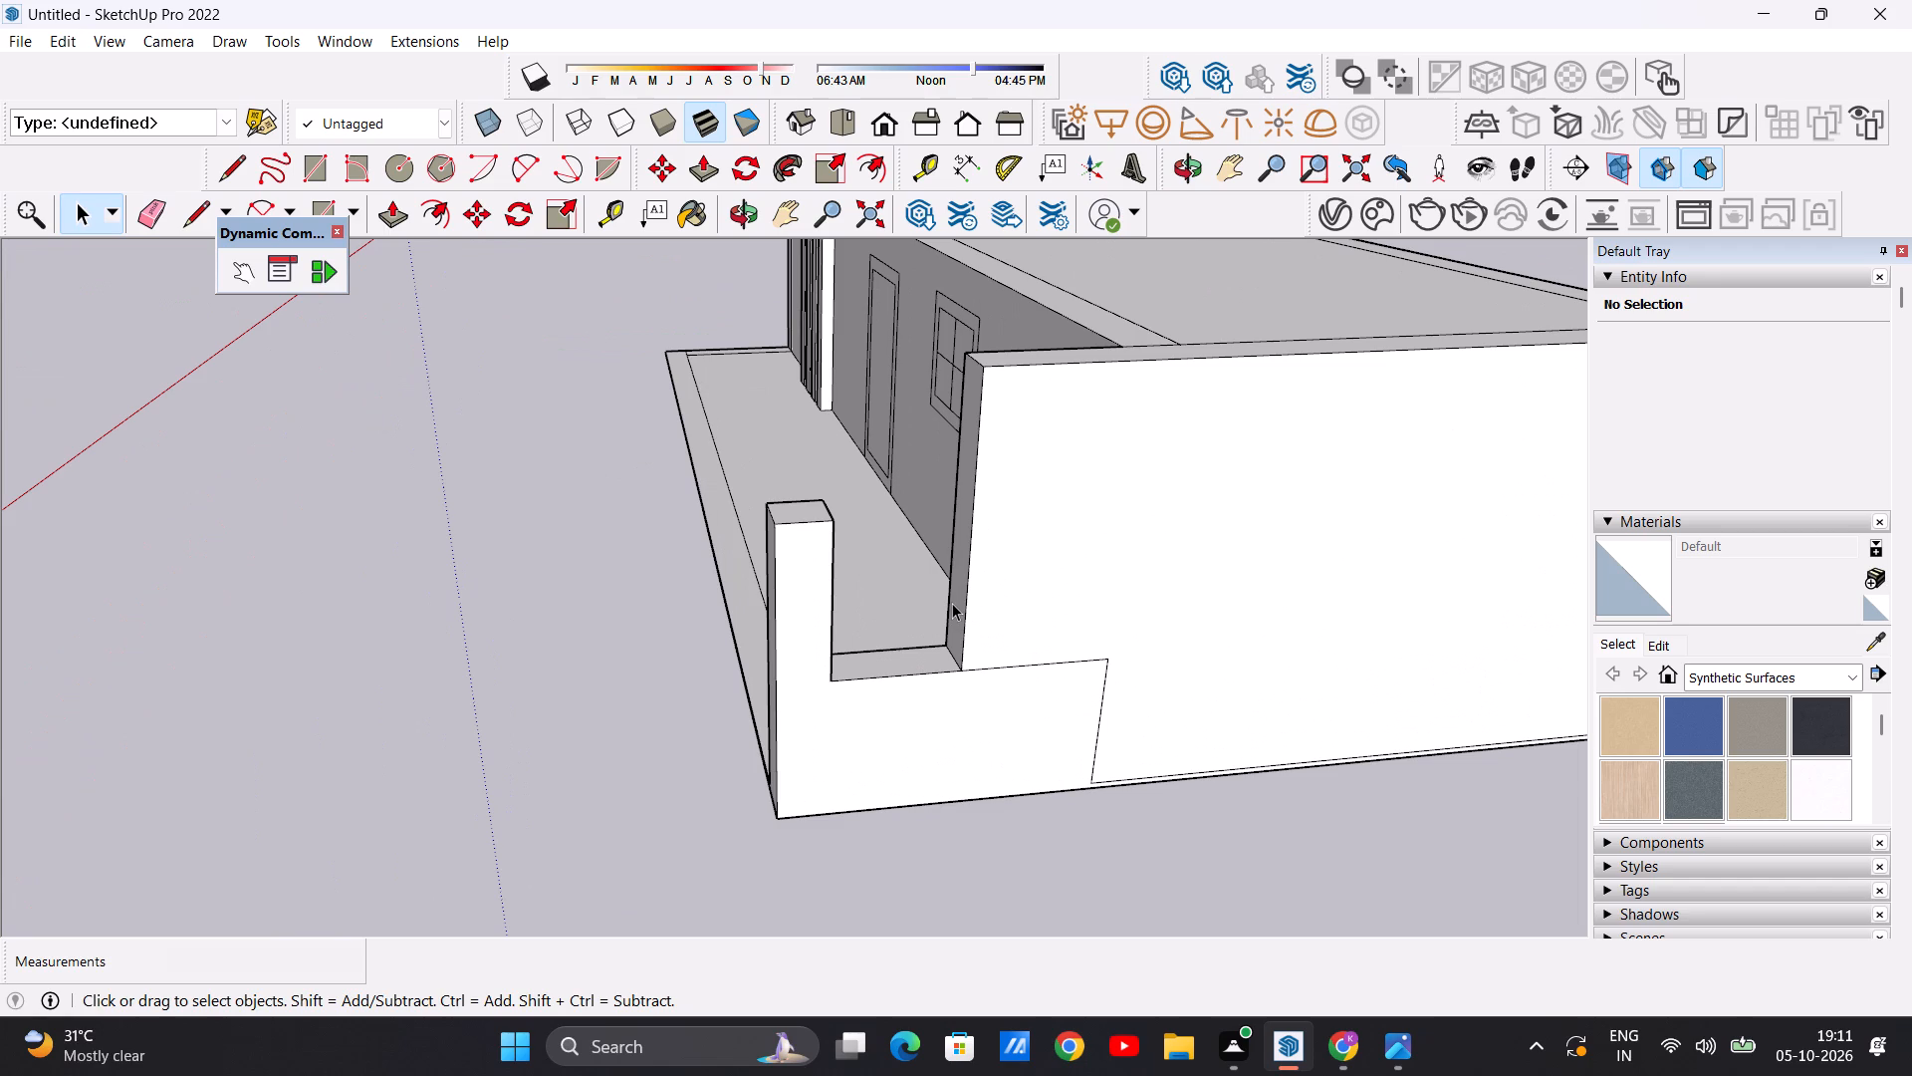
{"action": "scroll", "coordinate": [964, 549], "scroll_direction": "down", "scroll_amount": 7}
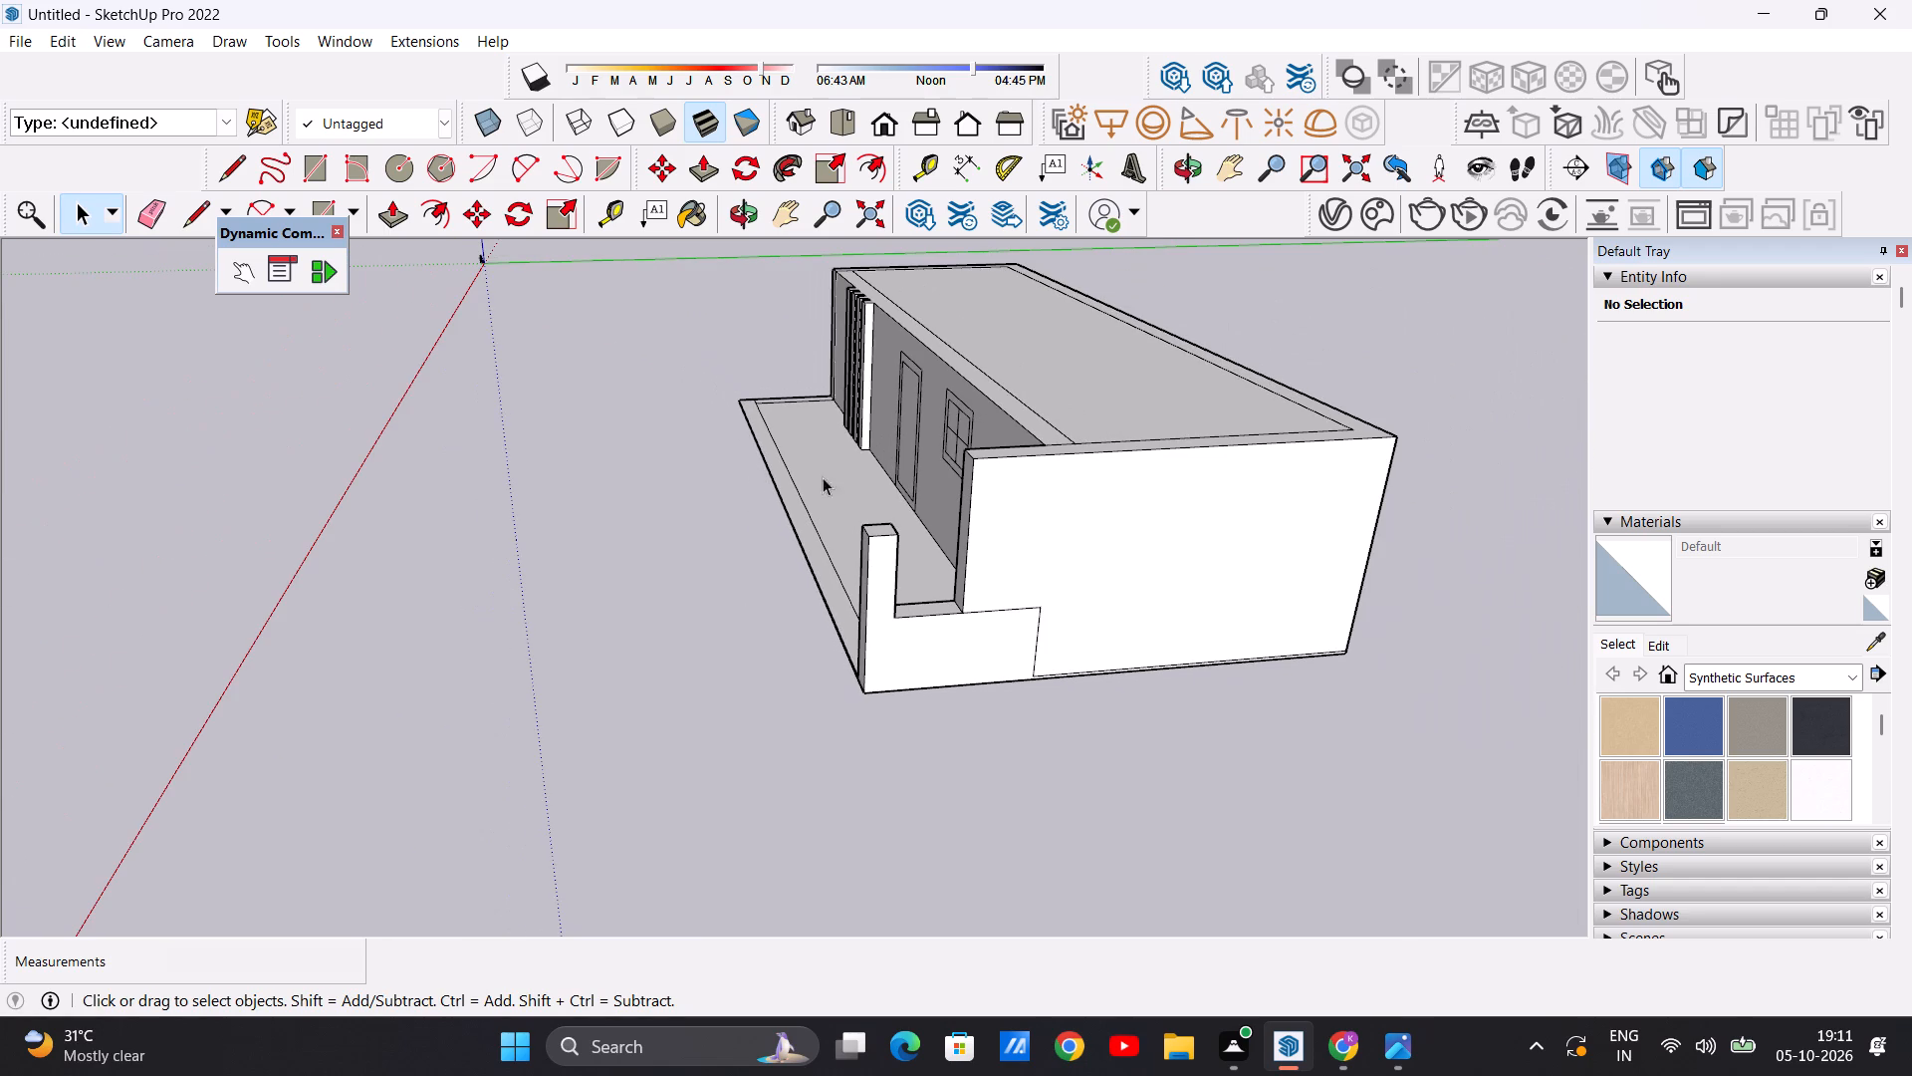
Push/Pull the narrow floor strip at the porch end opposite the post up about 21' 5" to form a low side wall.
{"action": "middle_click_drag", "start_coordinate": [728, 482], "coordinate": [1323, 466]}
{"action": "middle_click_drag", "start_coordinate": [975, 477], "coordinate": [1273, 474]}
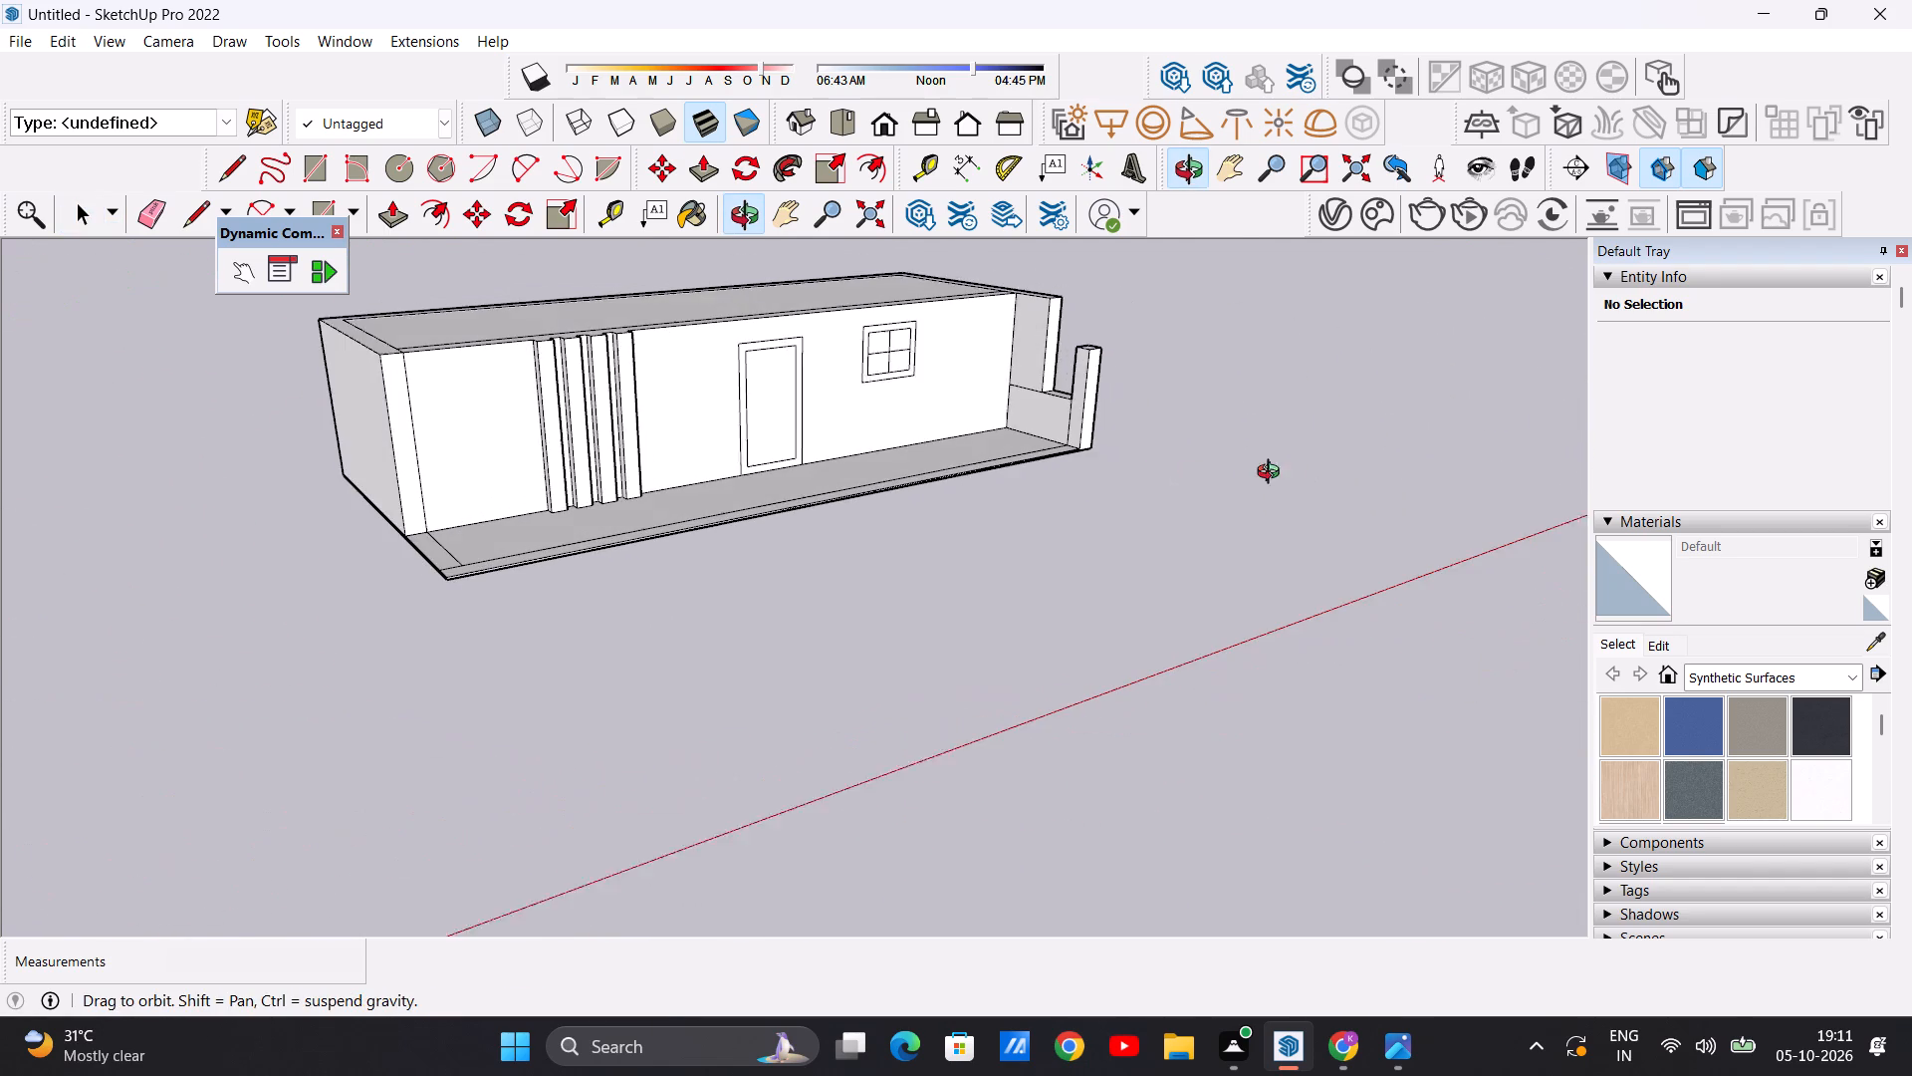
{"action": "middle_click_drag", "start_coordinate": [1273, 474], "coordinate": [1293, 471]}
{"action": "middle_click_drag", "start_coordinate": [467, 509], "coordinate": [408, 667]}
{"action": "scroll", "coordinate": [443, 630], "scroll_direction": "up", "scroll_amount": 4}
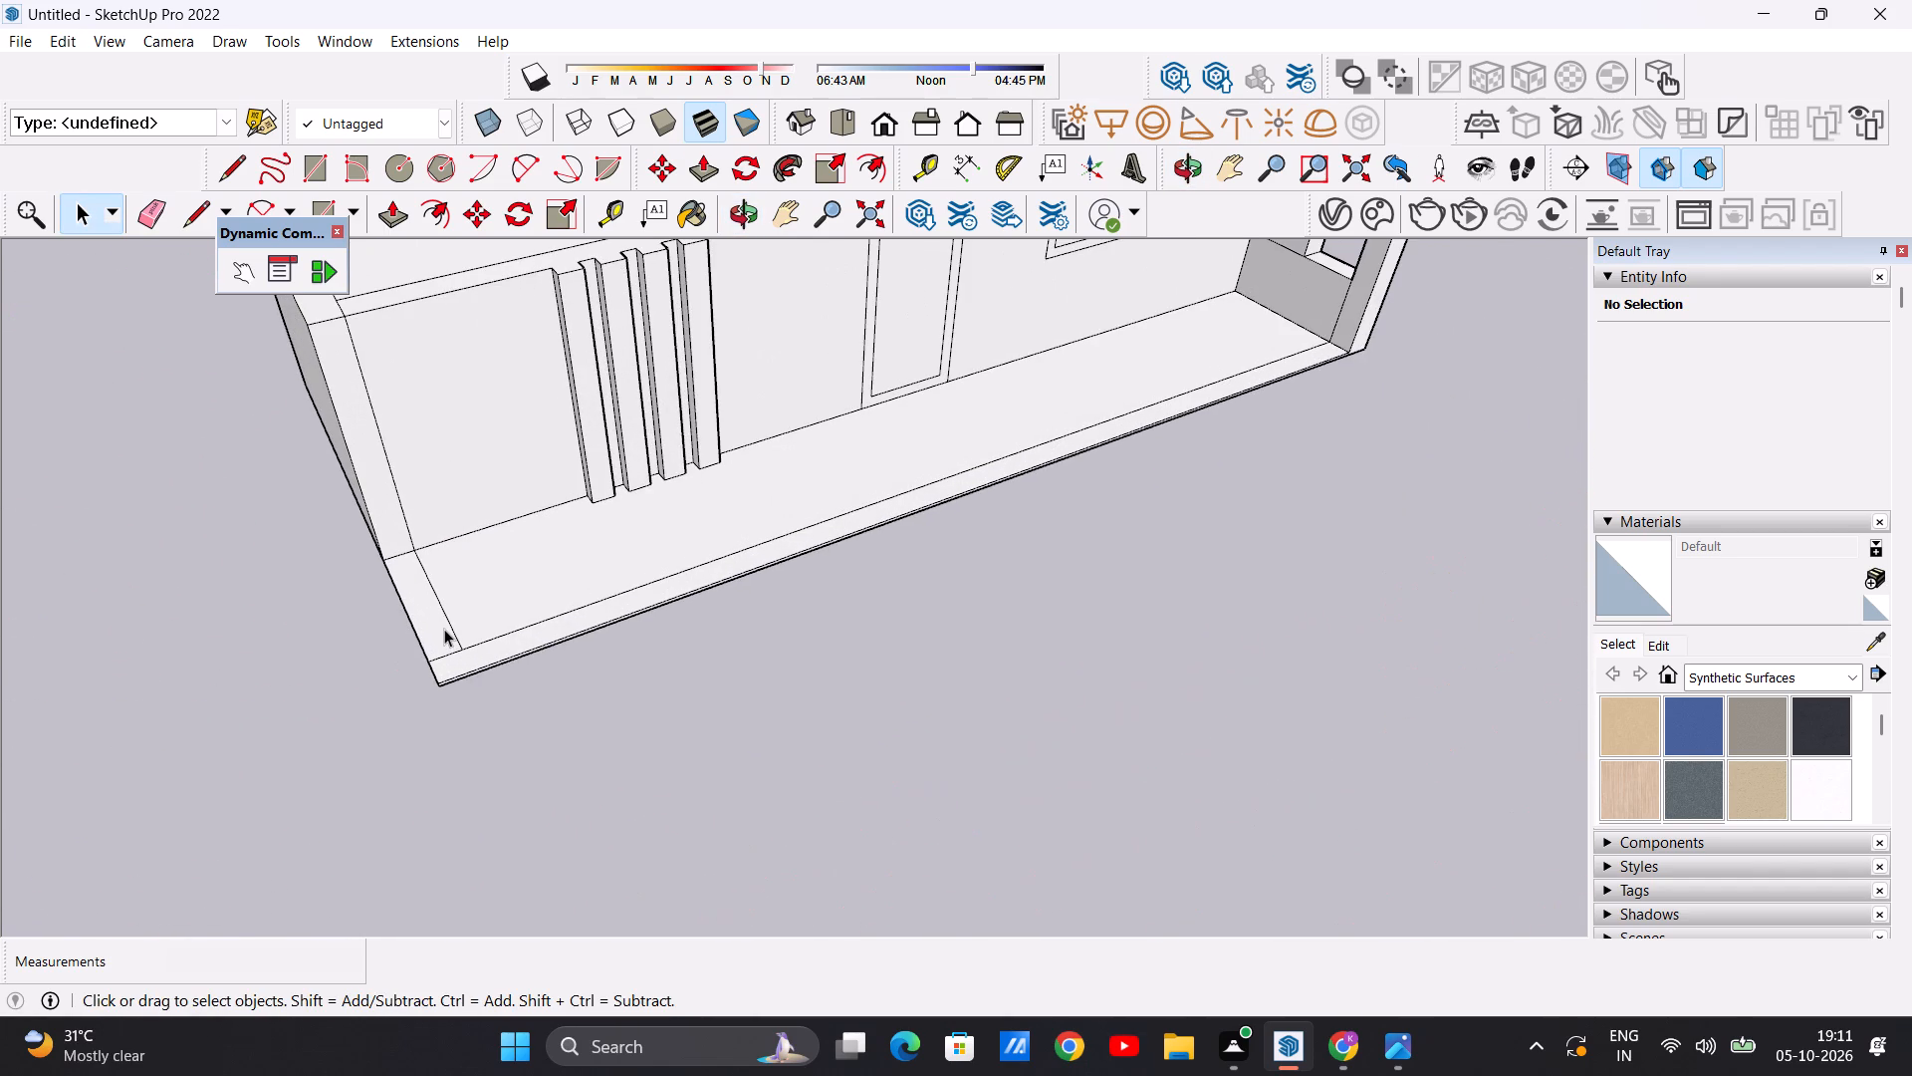
{"action": "key", "text": "p"}
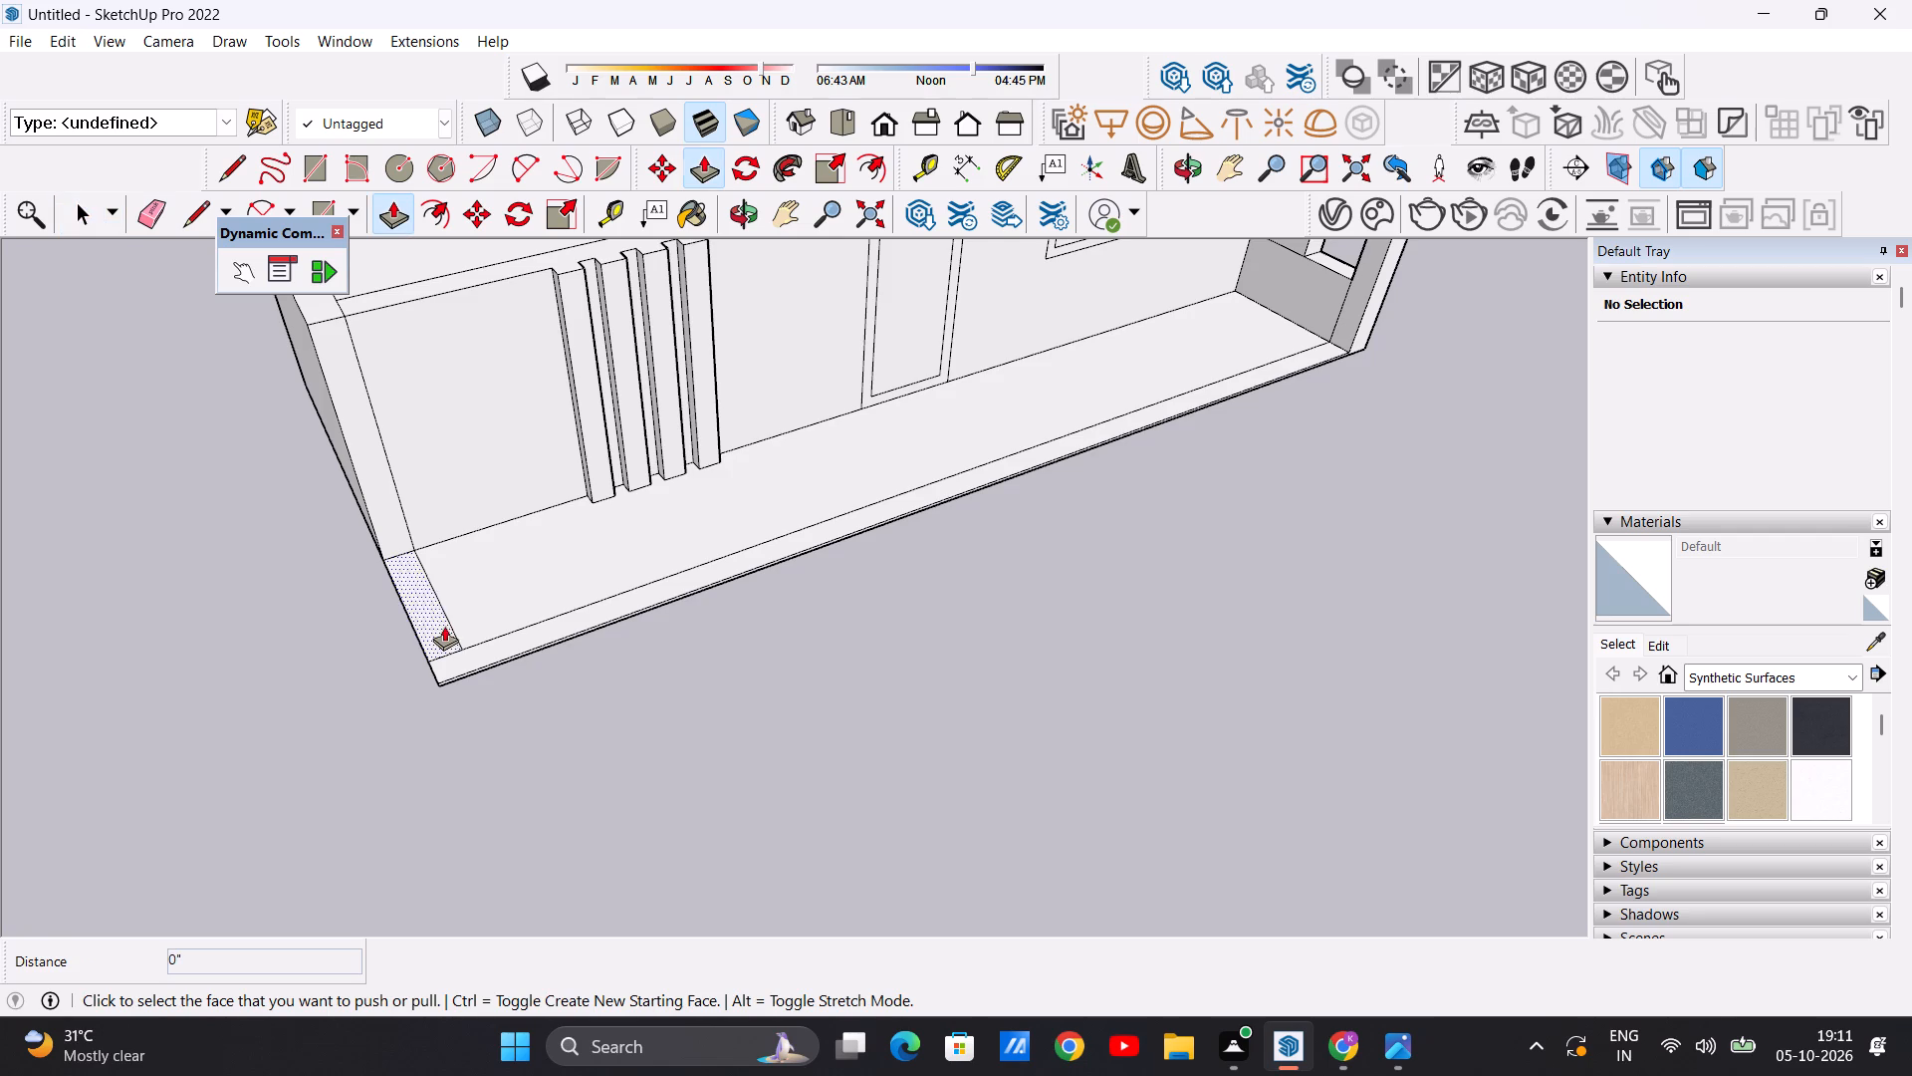
{"action": "left_click", "coordinate": [412, 603]}
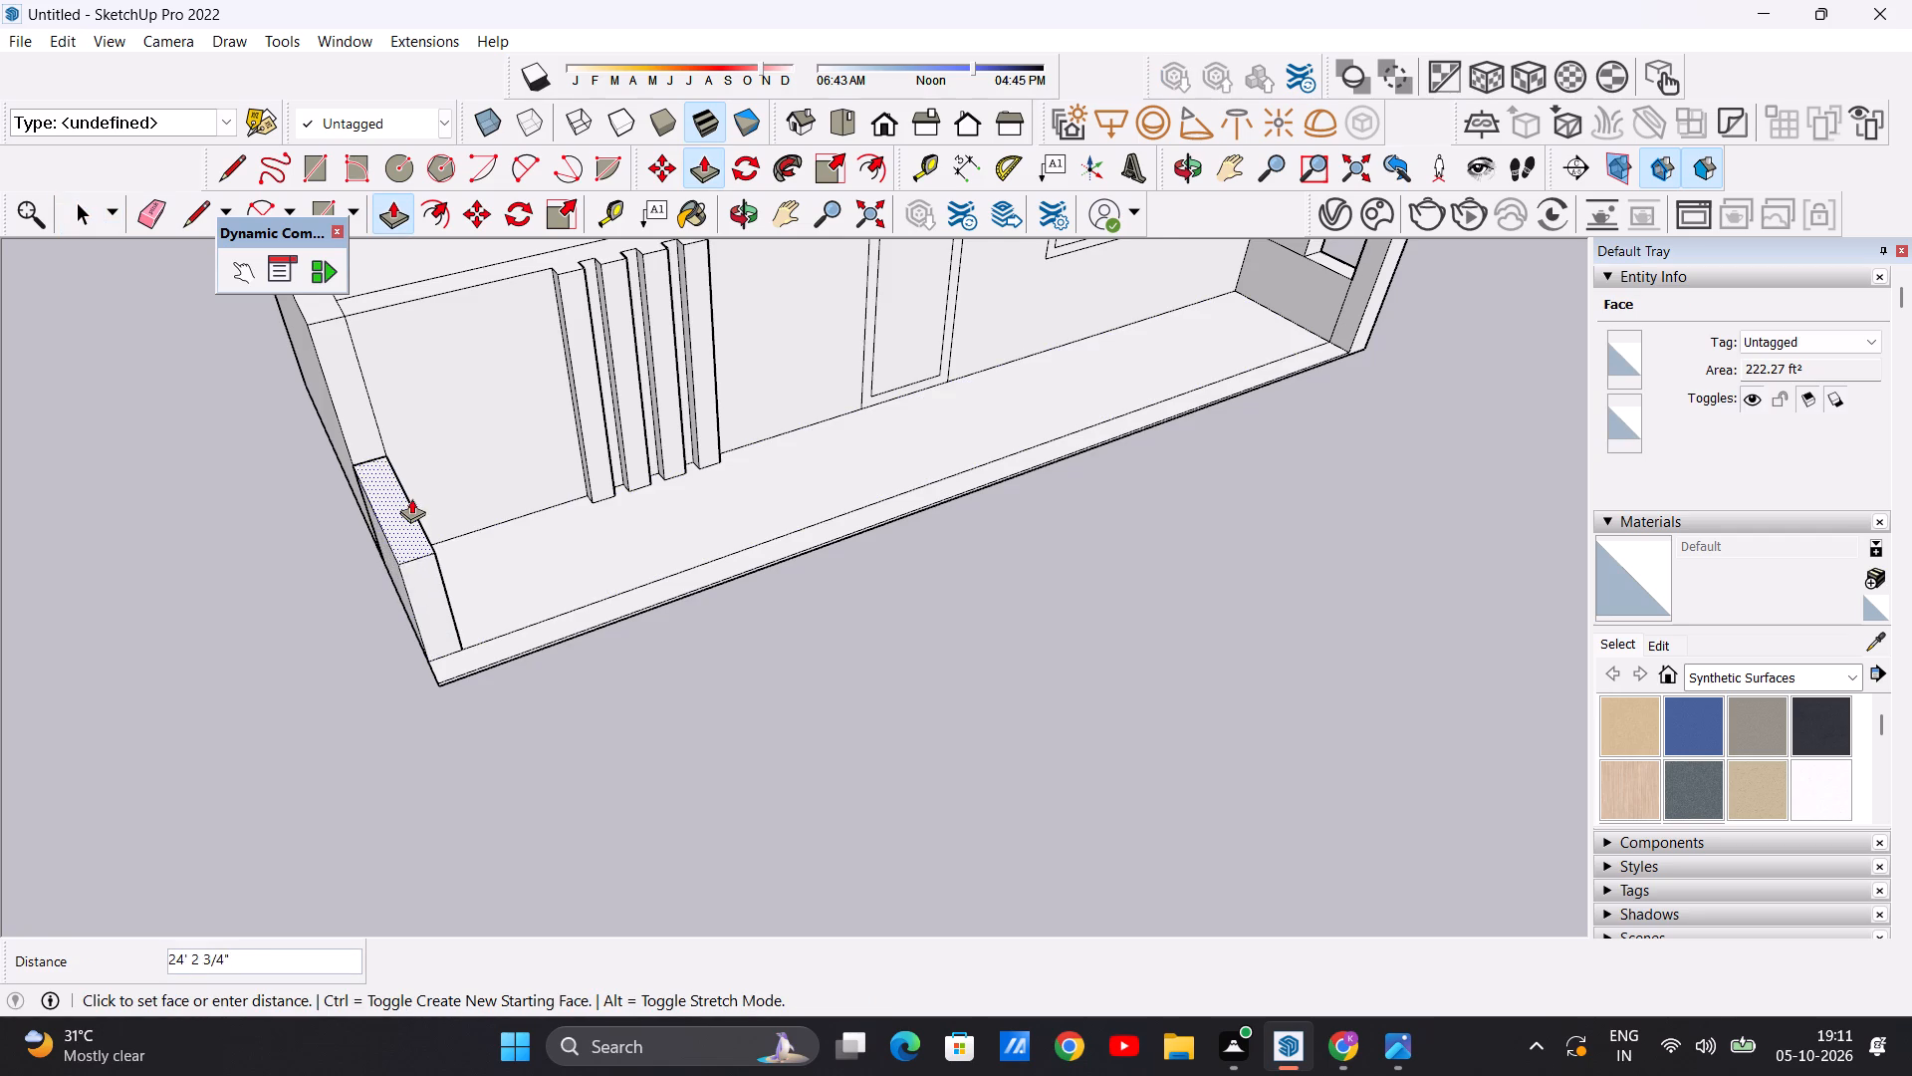
{"action": "scroll", "coordinate": [411, 498], "scroll_direction": "down", "scroll_amount": 5}
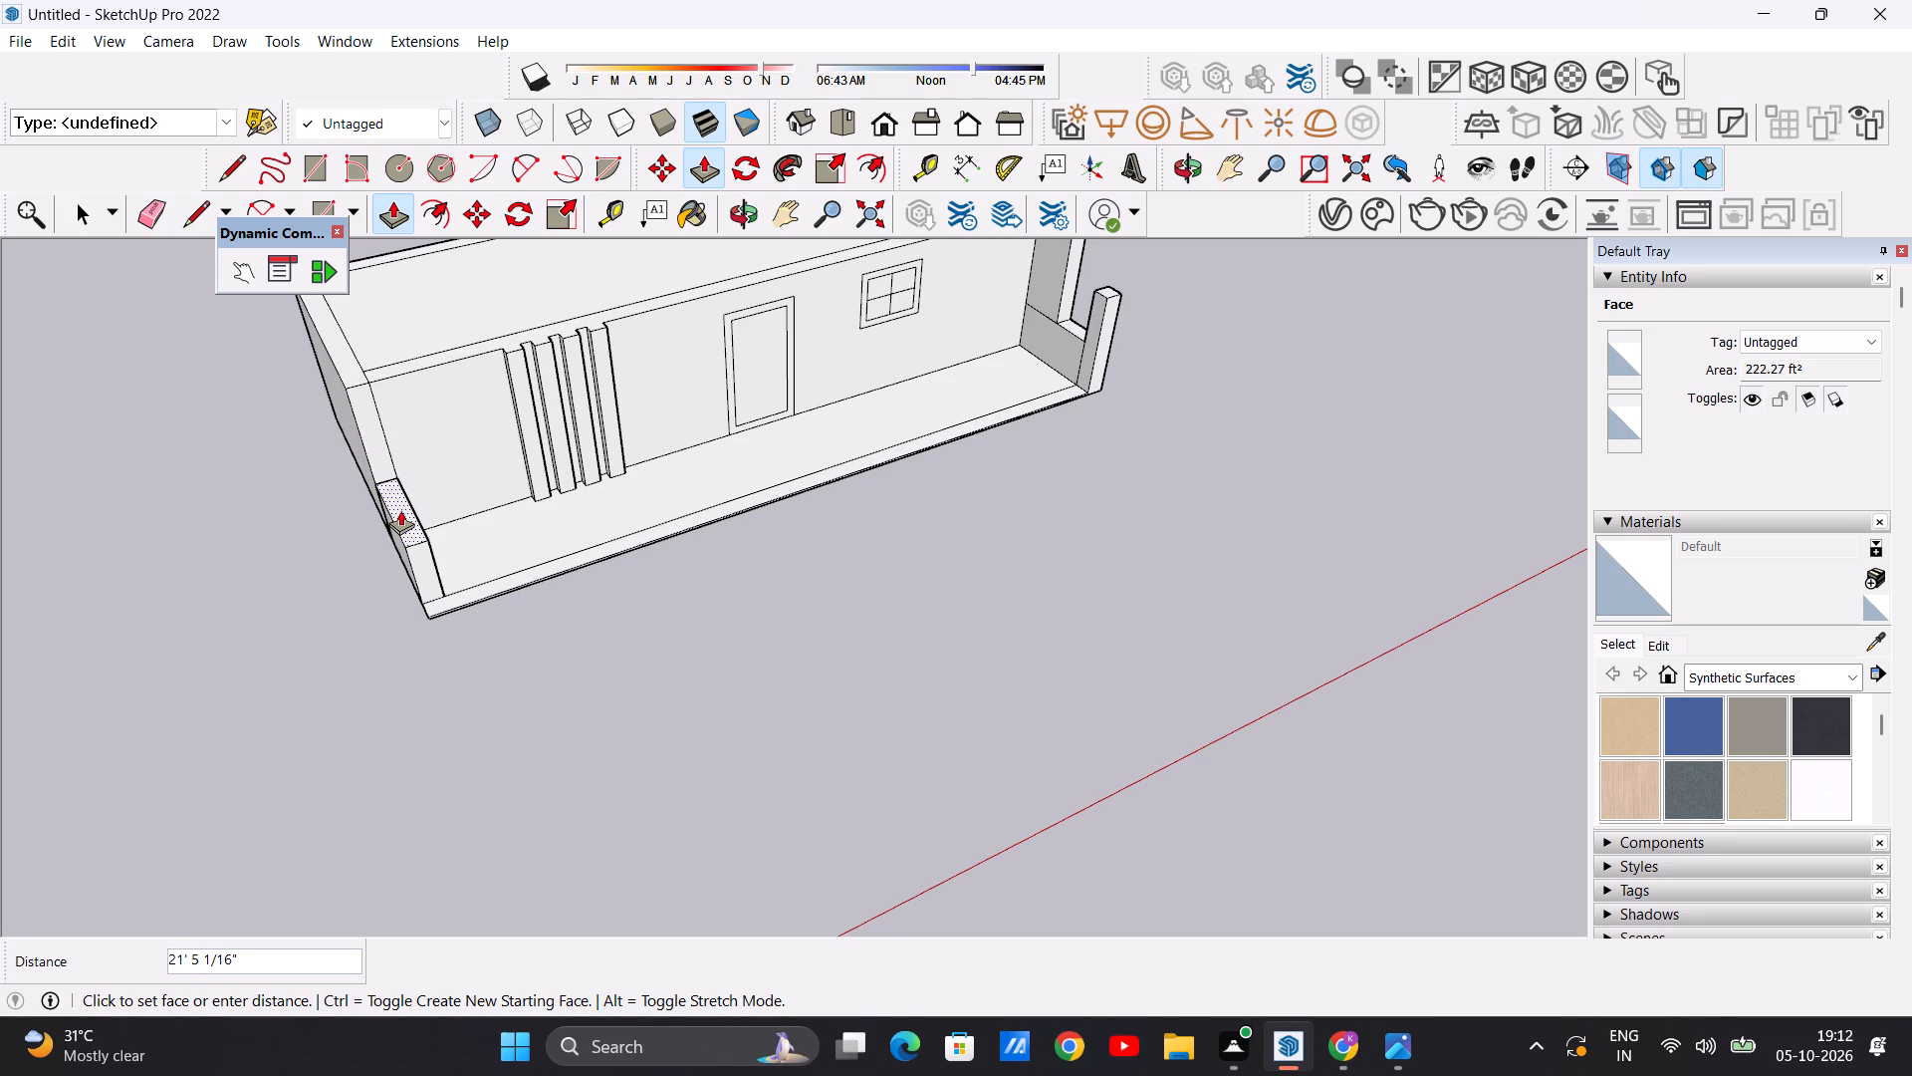
{"action": "left_click", "coordinate": [400, 510]}
Push/Pull the end wall's narrow front face above the new low wall forward about 18' 5", aligned with the opposite end wall's front.
{"action": "middle_click_drag", "start_coordinate": [368, 476], "coordinate": [580, 330]}
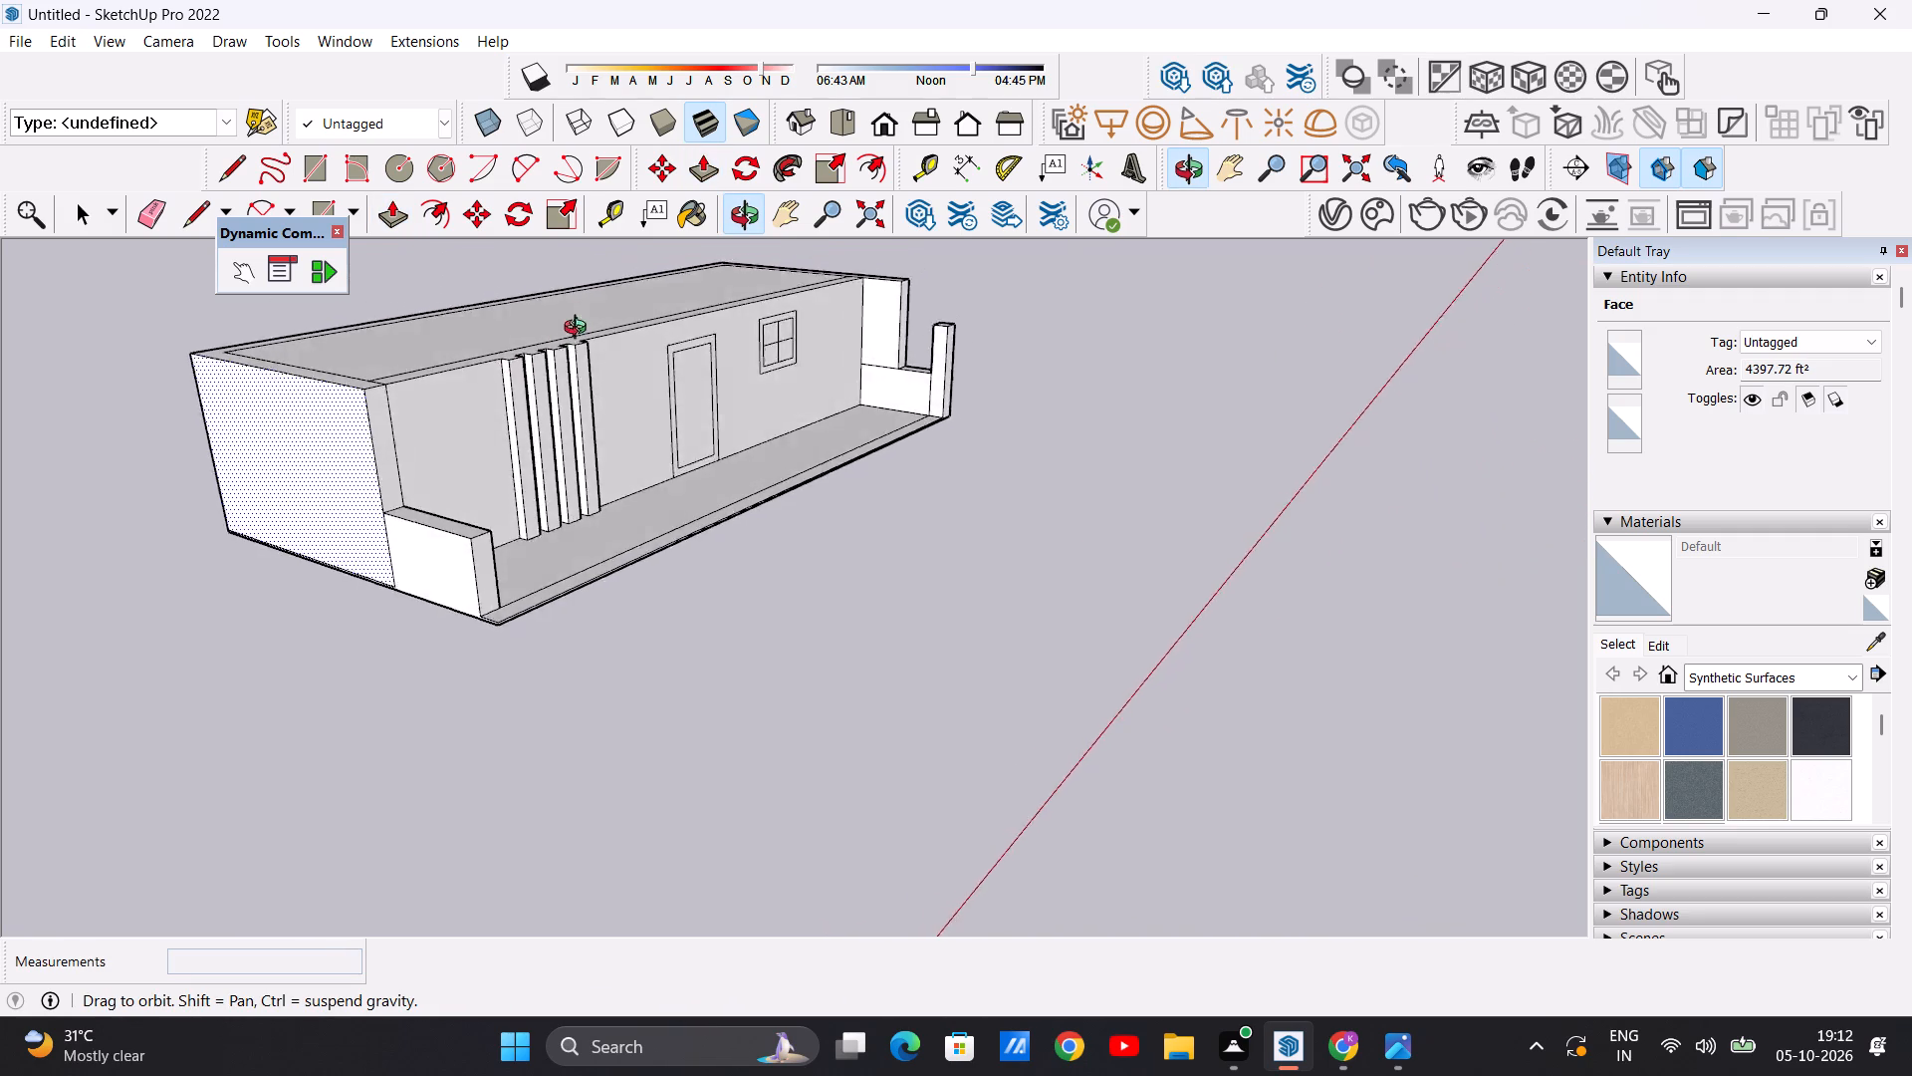
{"action": "middle_click_drag", "start_coordinate": [580, 330], "coordinate": [740, 284]}
{"action": "scroll", "coordinate": [445, 480], "scroll_direction": "up", "scroll_amount": 5}
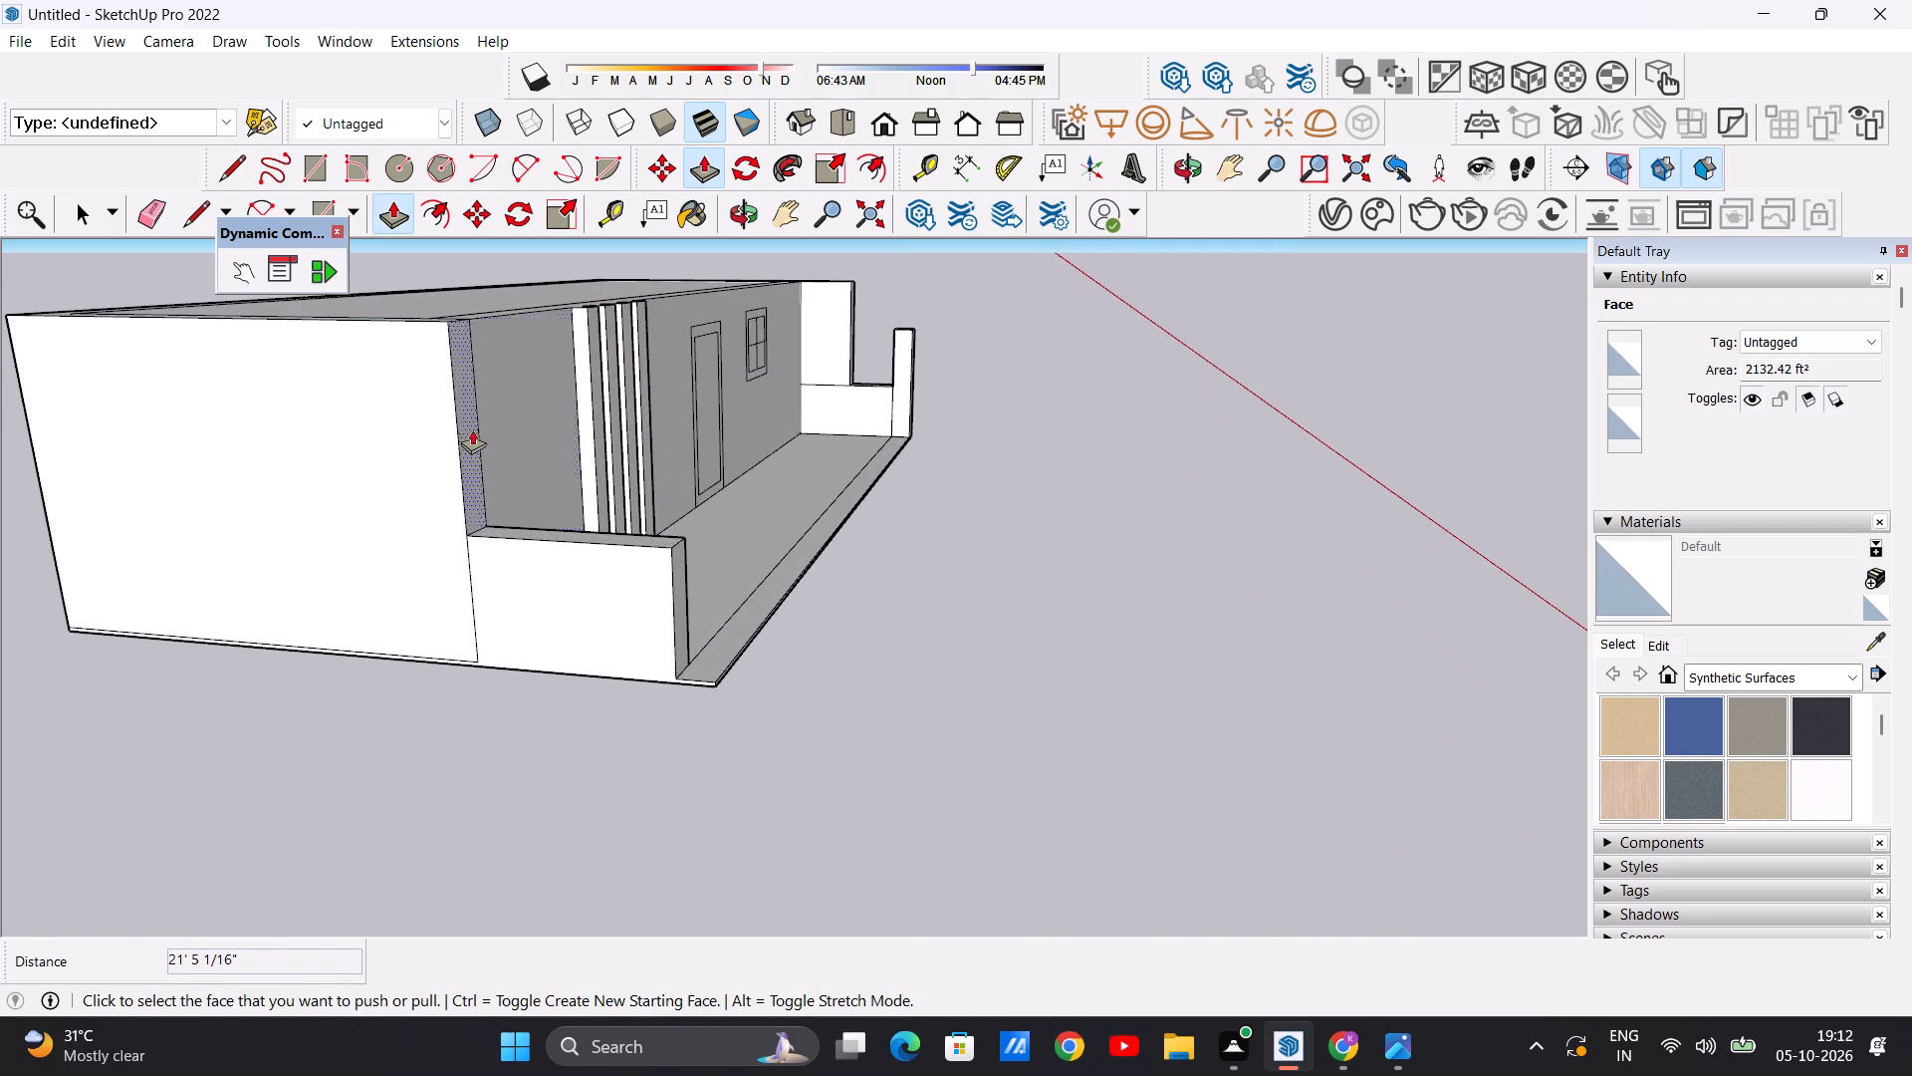
{"action": "middle_click_drag", "start_coordinate": [460, 437], "coordinate": [356, 528]}
{"action": "scroll", "coordinate": [459, 405], "scroll_direction": "up", "scroll_amount": 5}
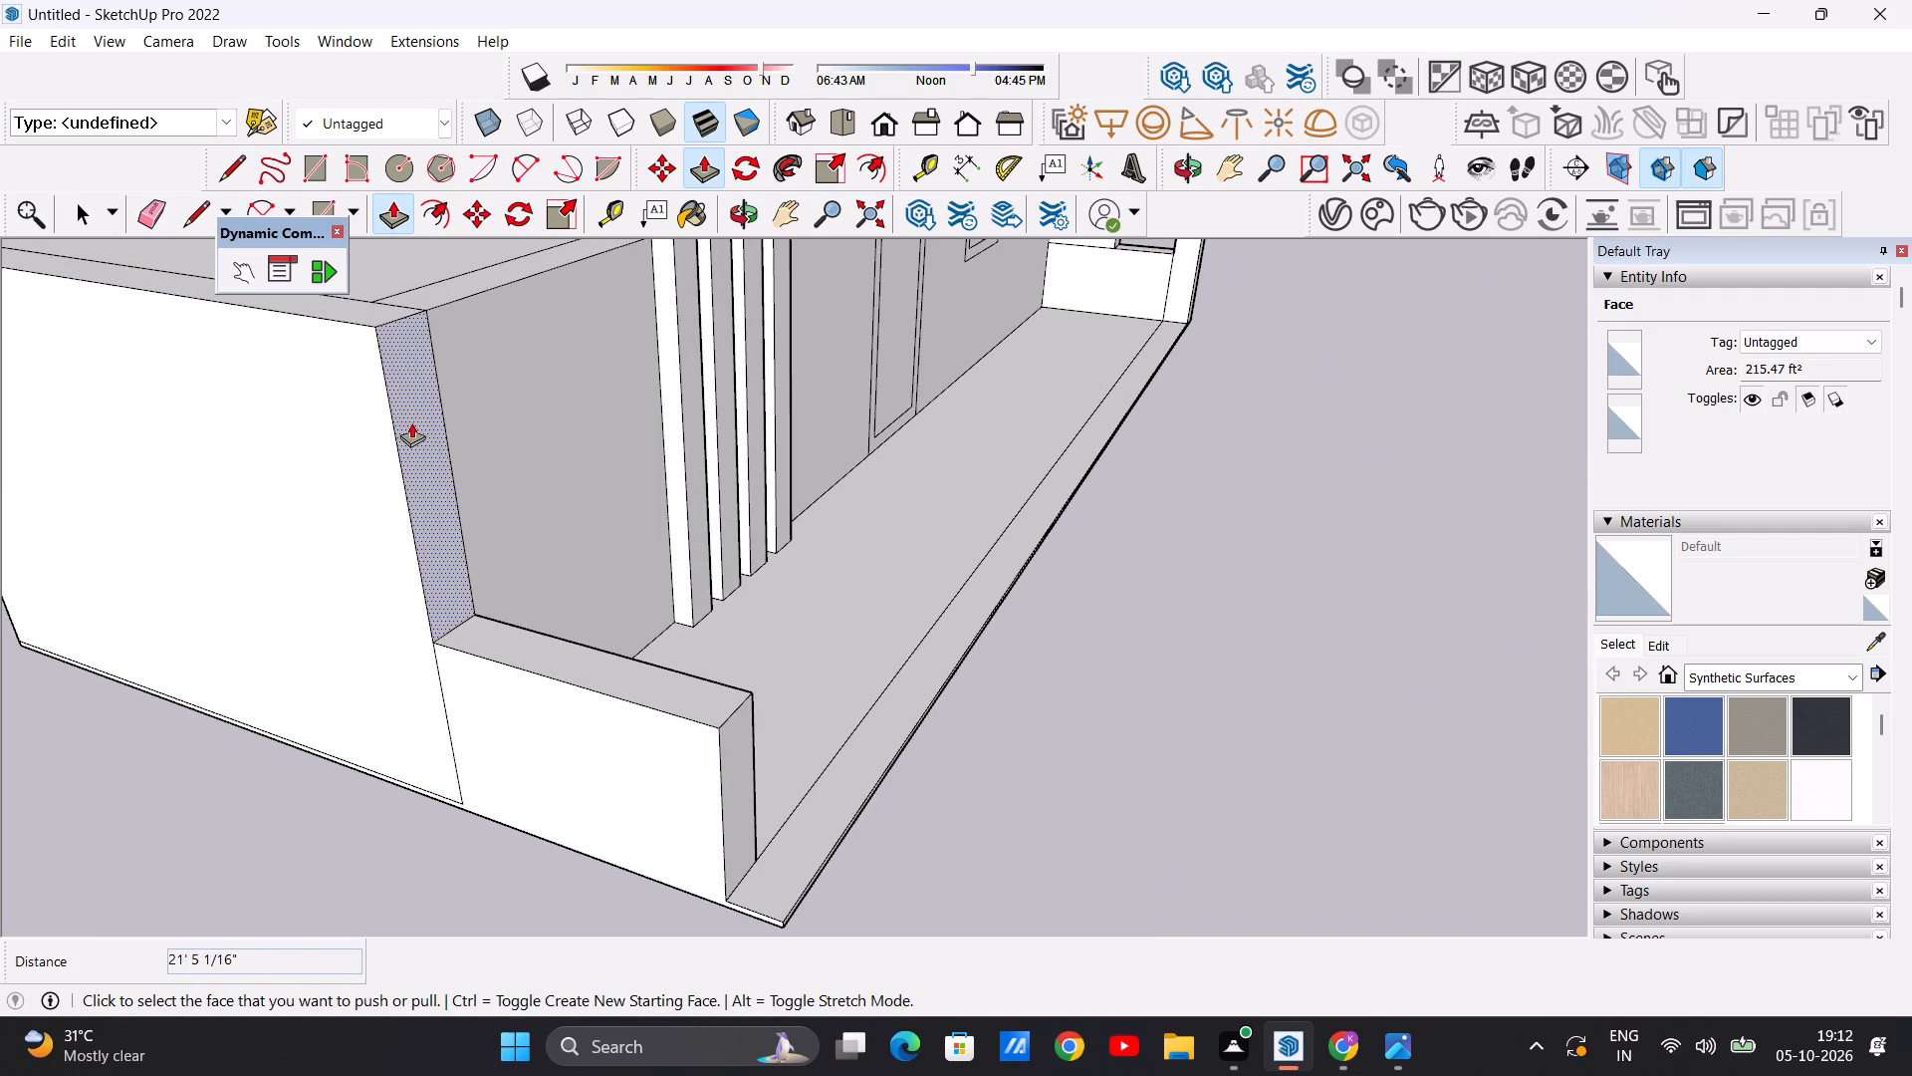
{"action": "left_click", "coordinate": [411, 422]}
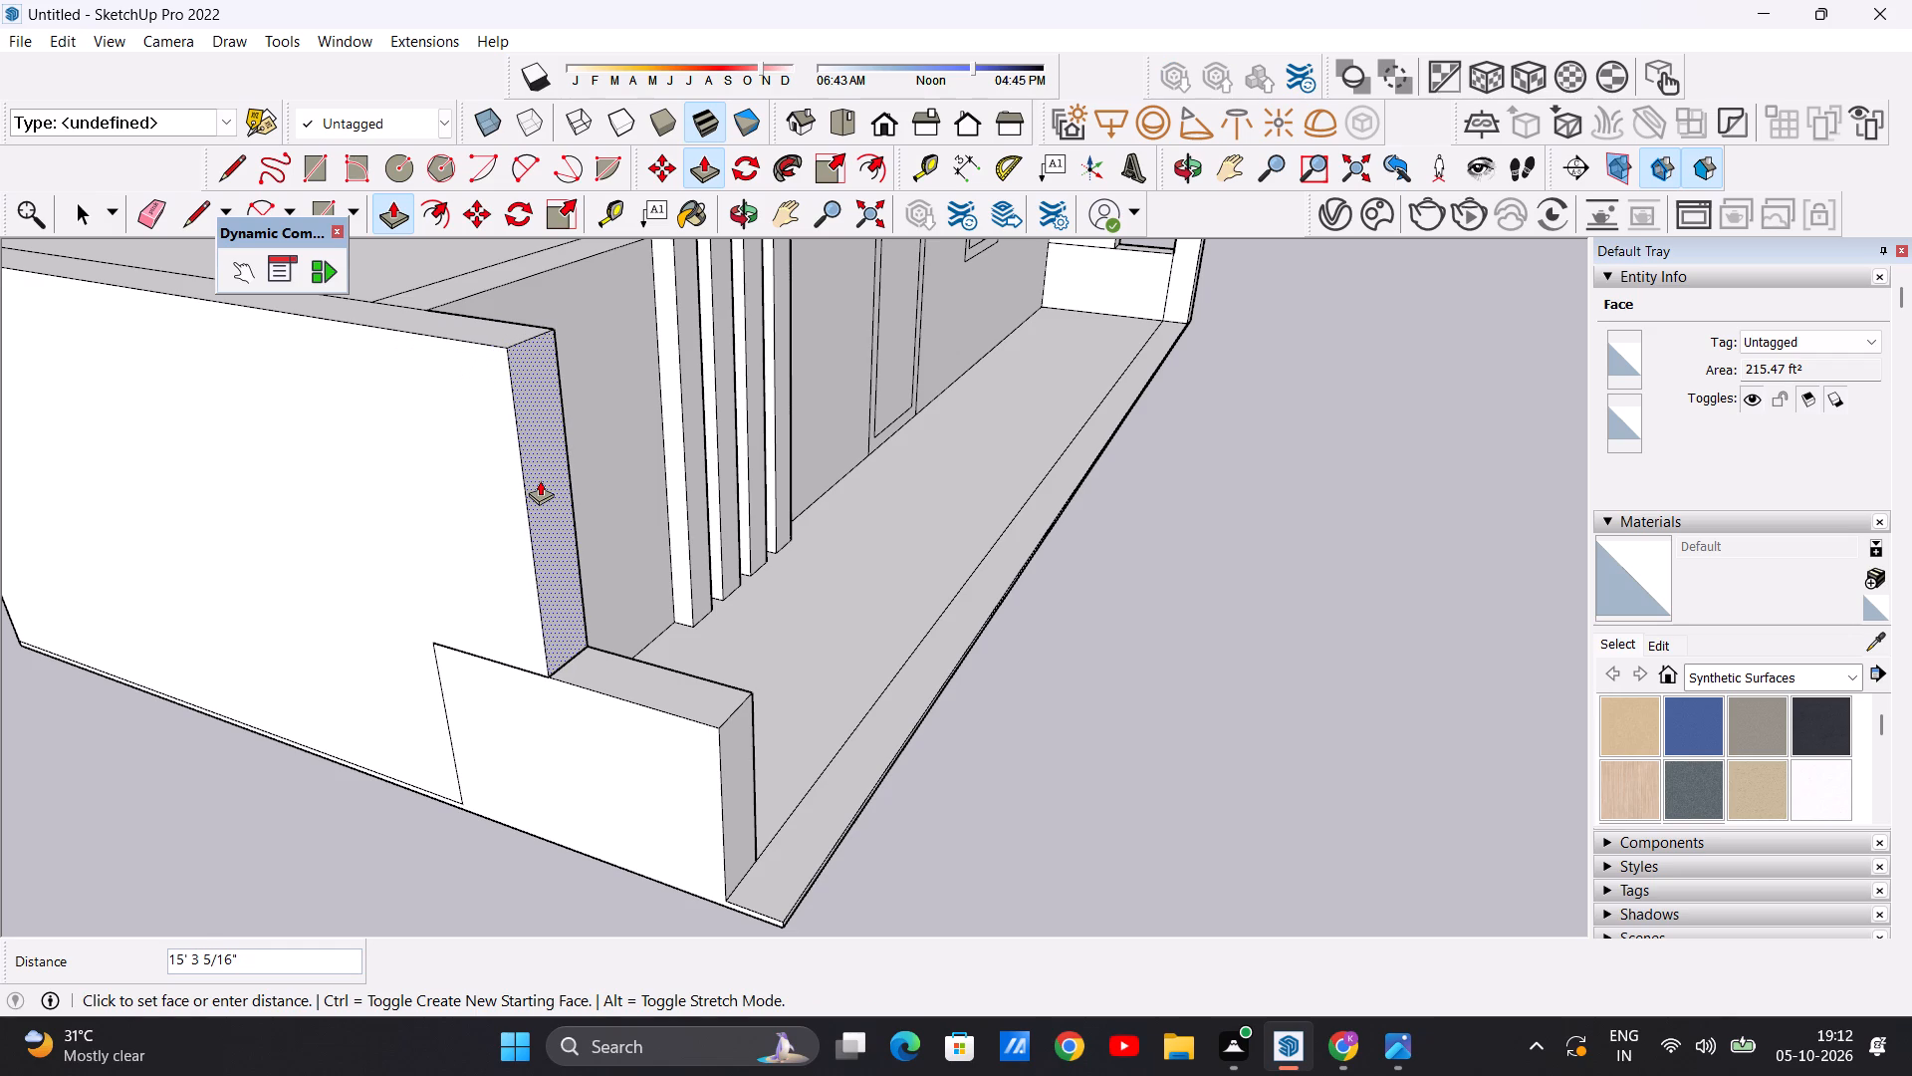
{"action": "scroll", "coordinate": [564, 497], "scroll_direction": "down", "scroll_amount": 10}
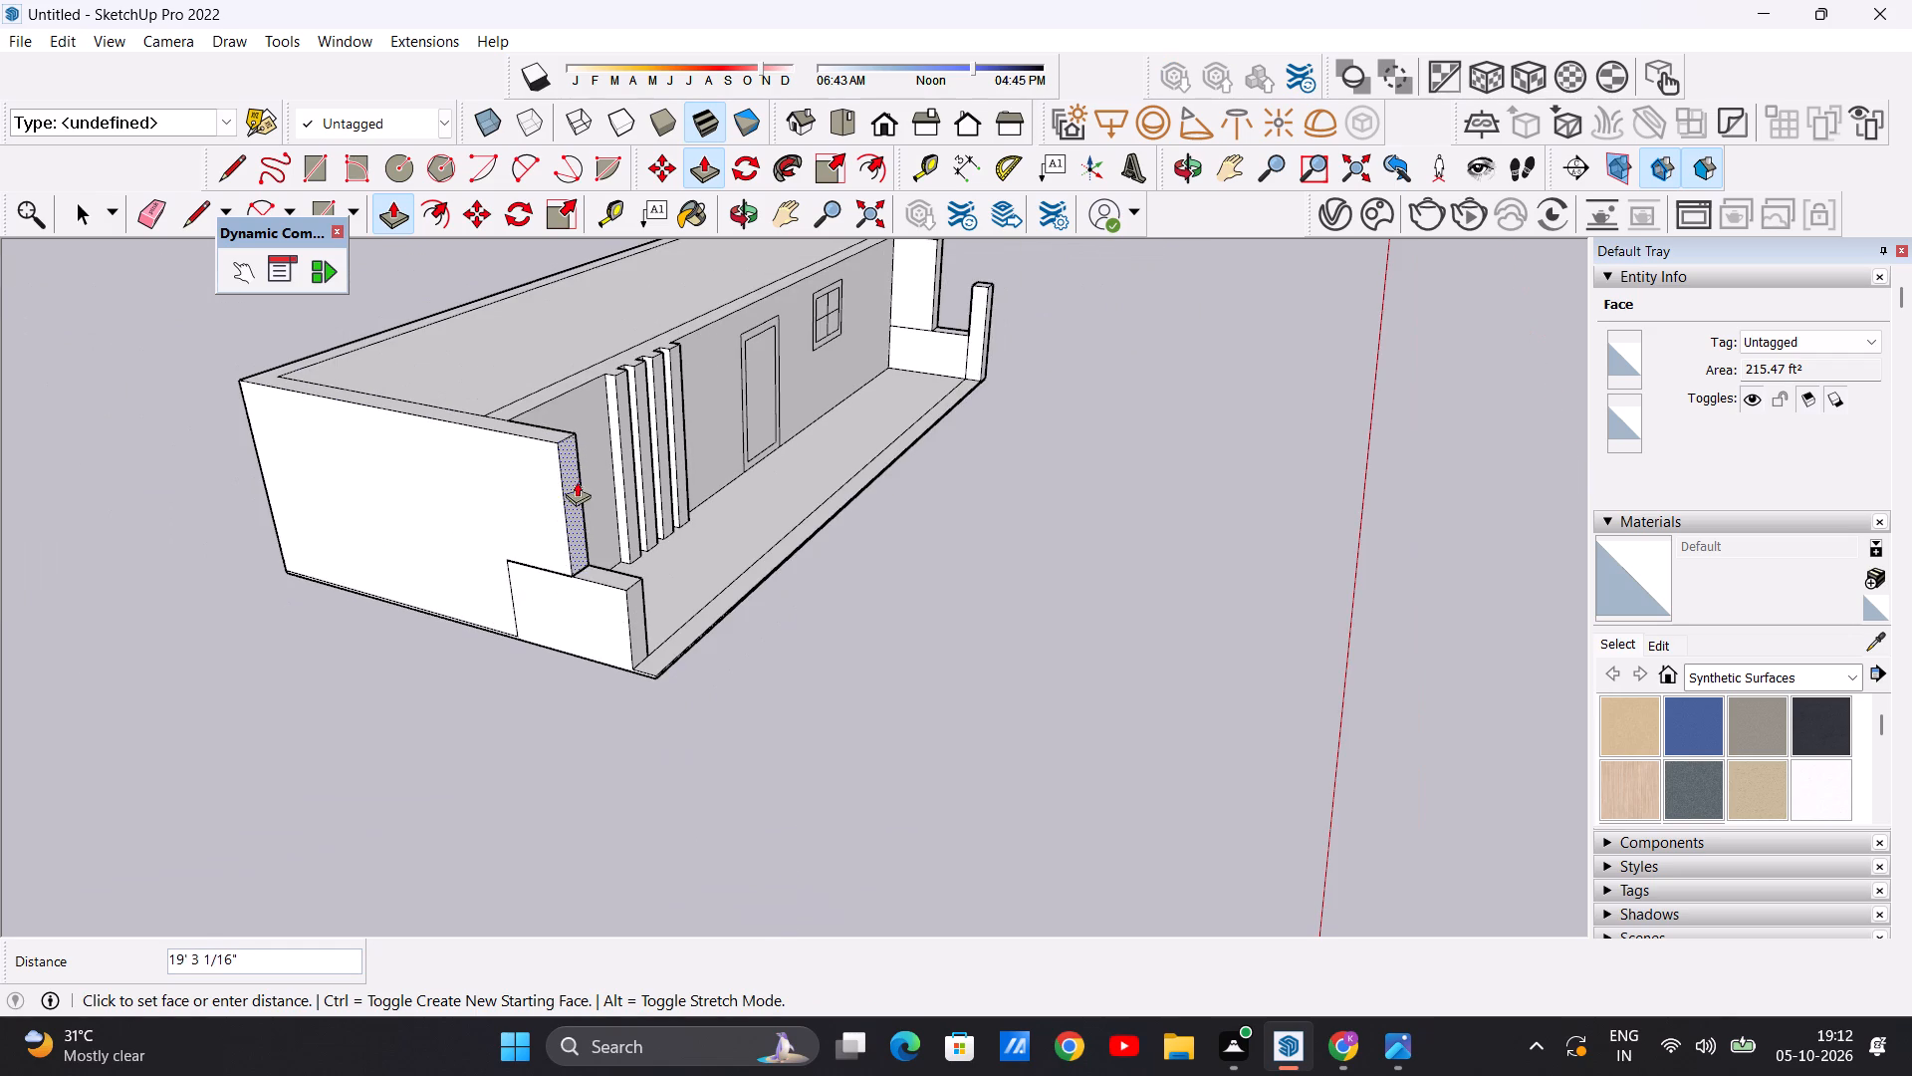
{"action": "scroll", "coordinate": [651, 421], "scroll_direction": "down", "scroll_amount": 8}
{"action": "scroll", "coordinate": [811, 328], "scroll_direction": "up", "scroll_amount": 5}
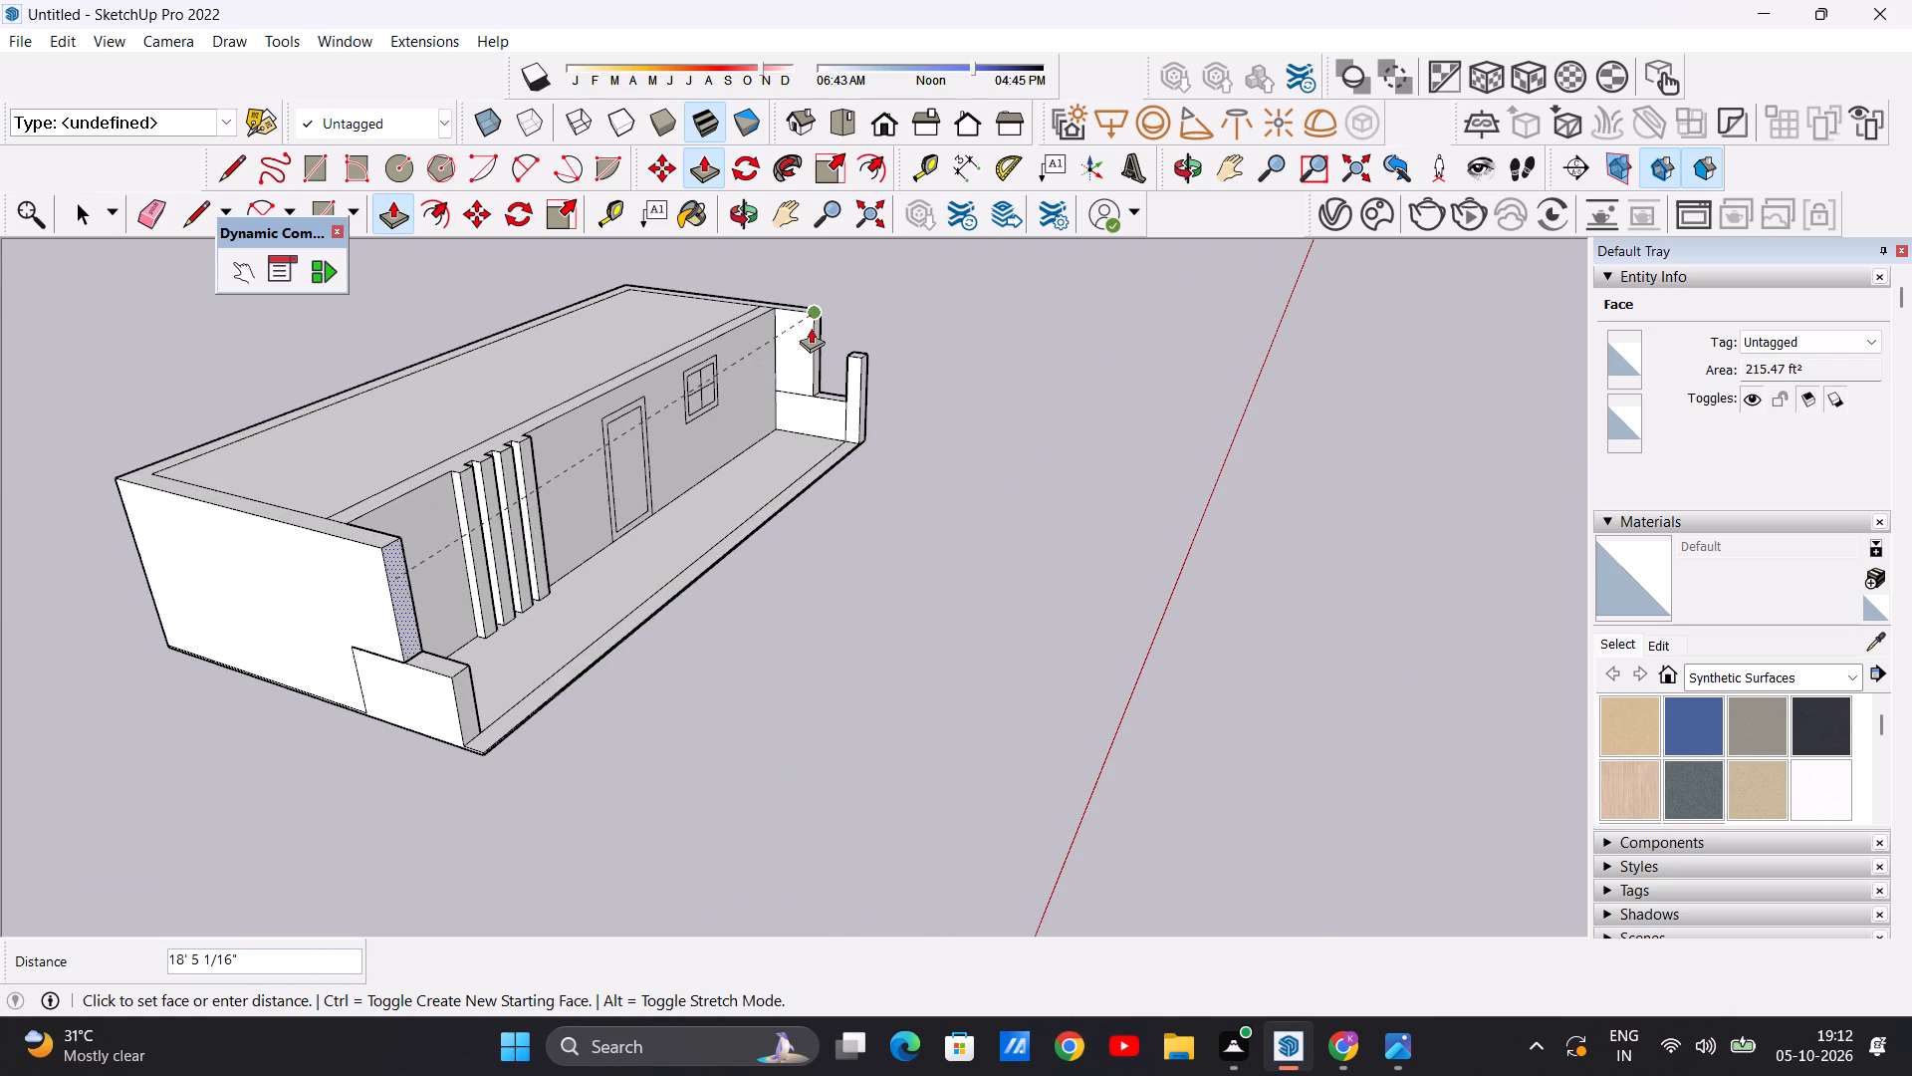
{"action": "left_click", "coordinate": [811, 328]}
{"action": "key", "text": "space"}
Erase the leftover edges outlining the low side wall on the outer face of the end wall near the vertical strips.
{"action": "scroll", "coordinate": [512, 456], "scroll_direction": "down", "scroll_amount": 6}
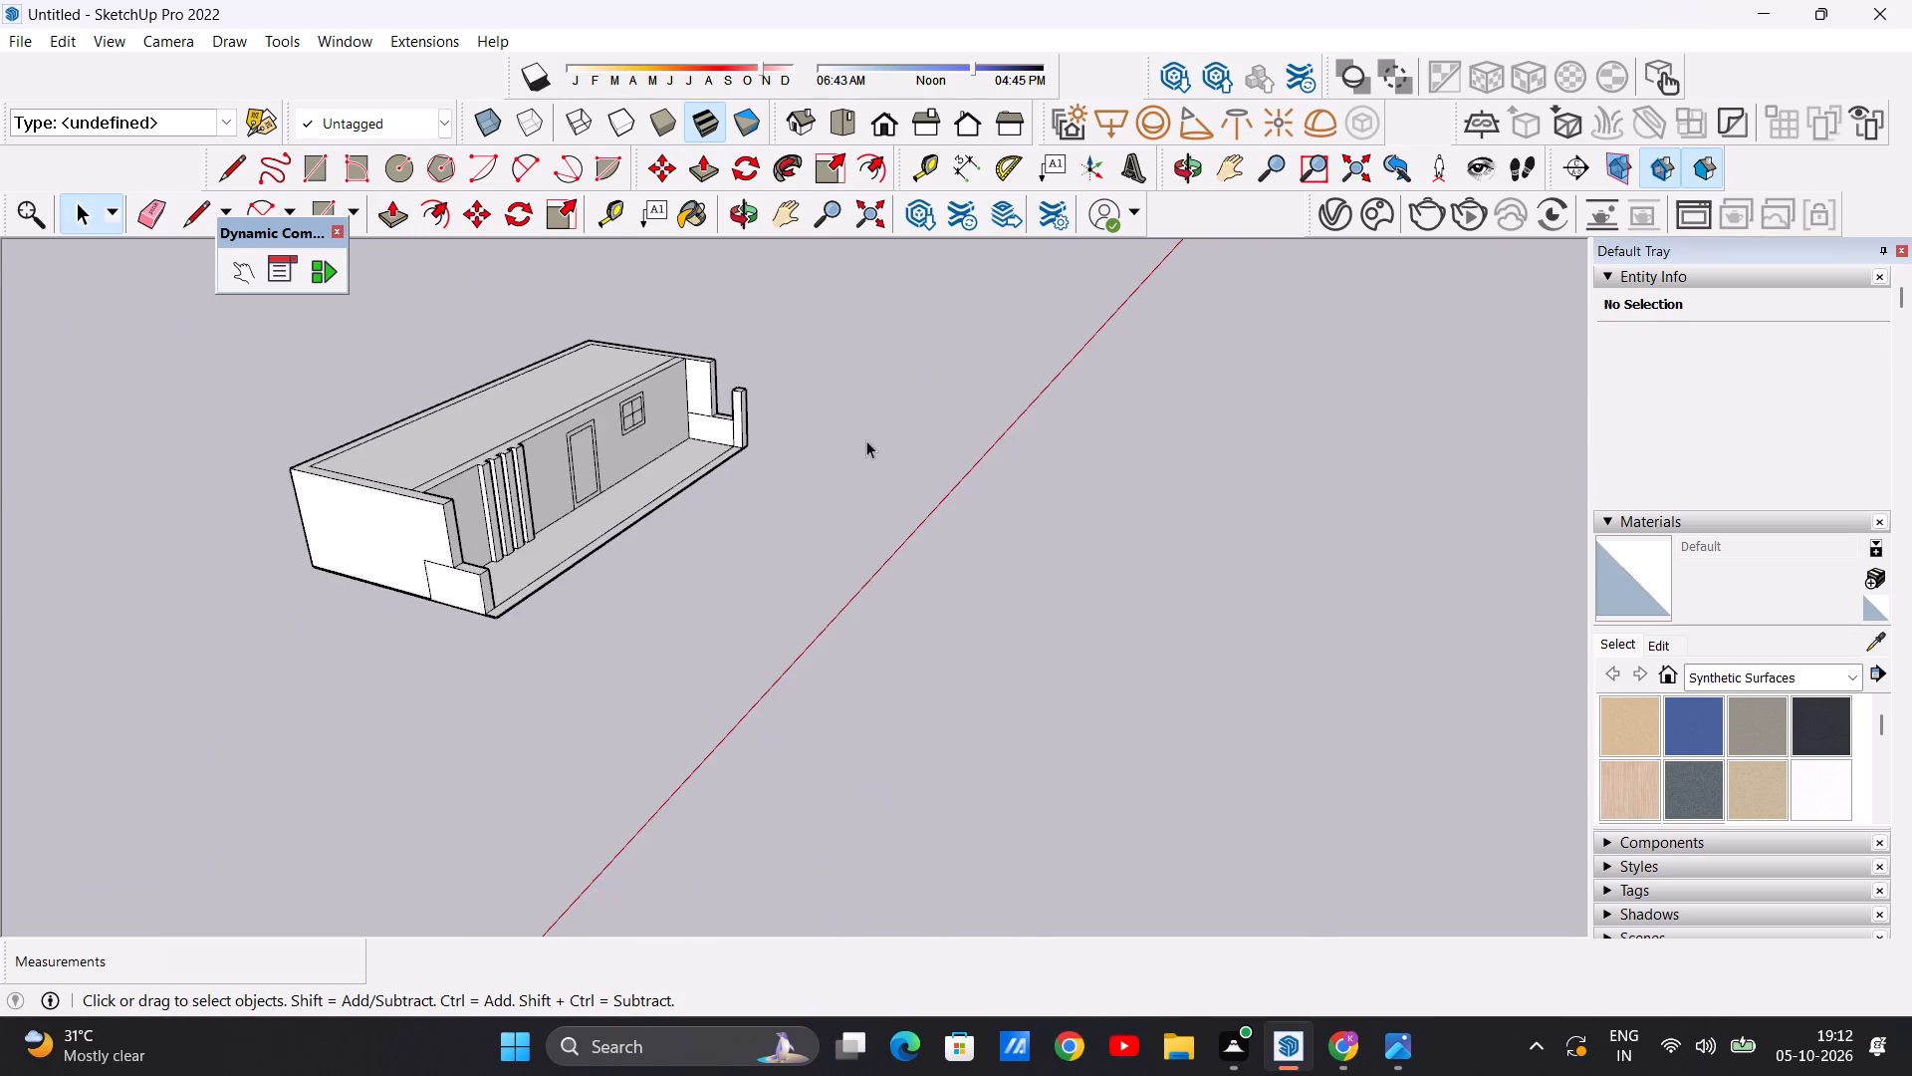
{"action": "middle_click_drag", "start_coordinate": [865, 439], "coordinate": [386, 419]}
{"action": "scroll", "coordinate": [602, 355], "scroll_direction": "up", "scroll_amount": 11}
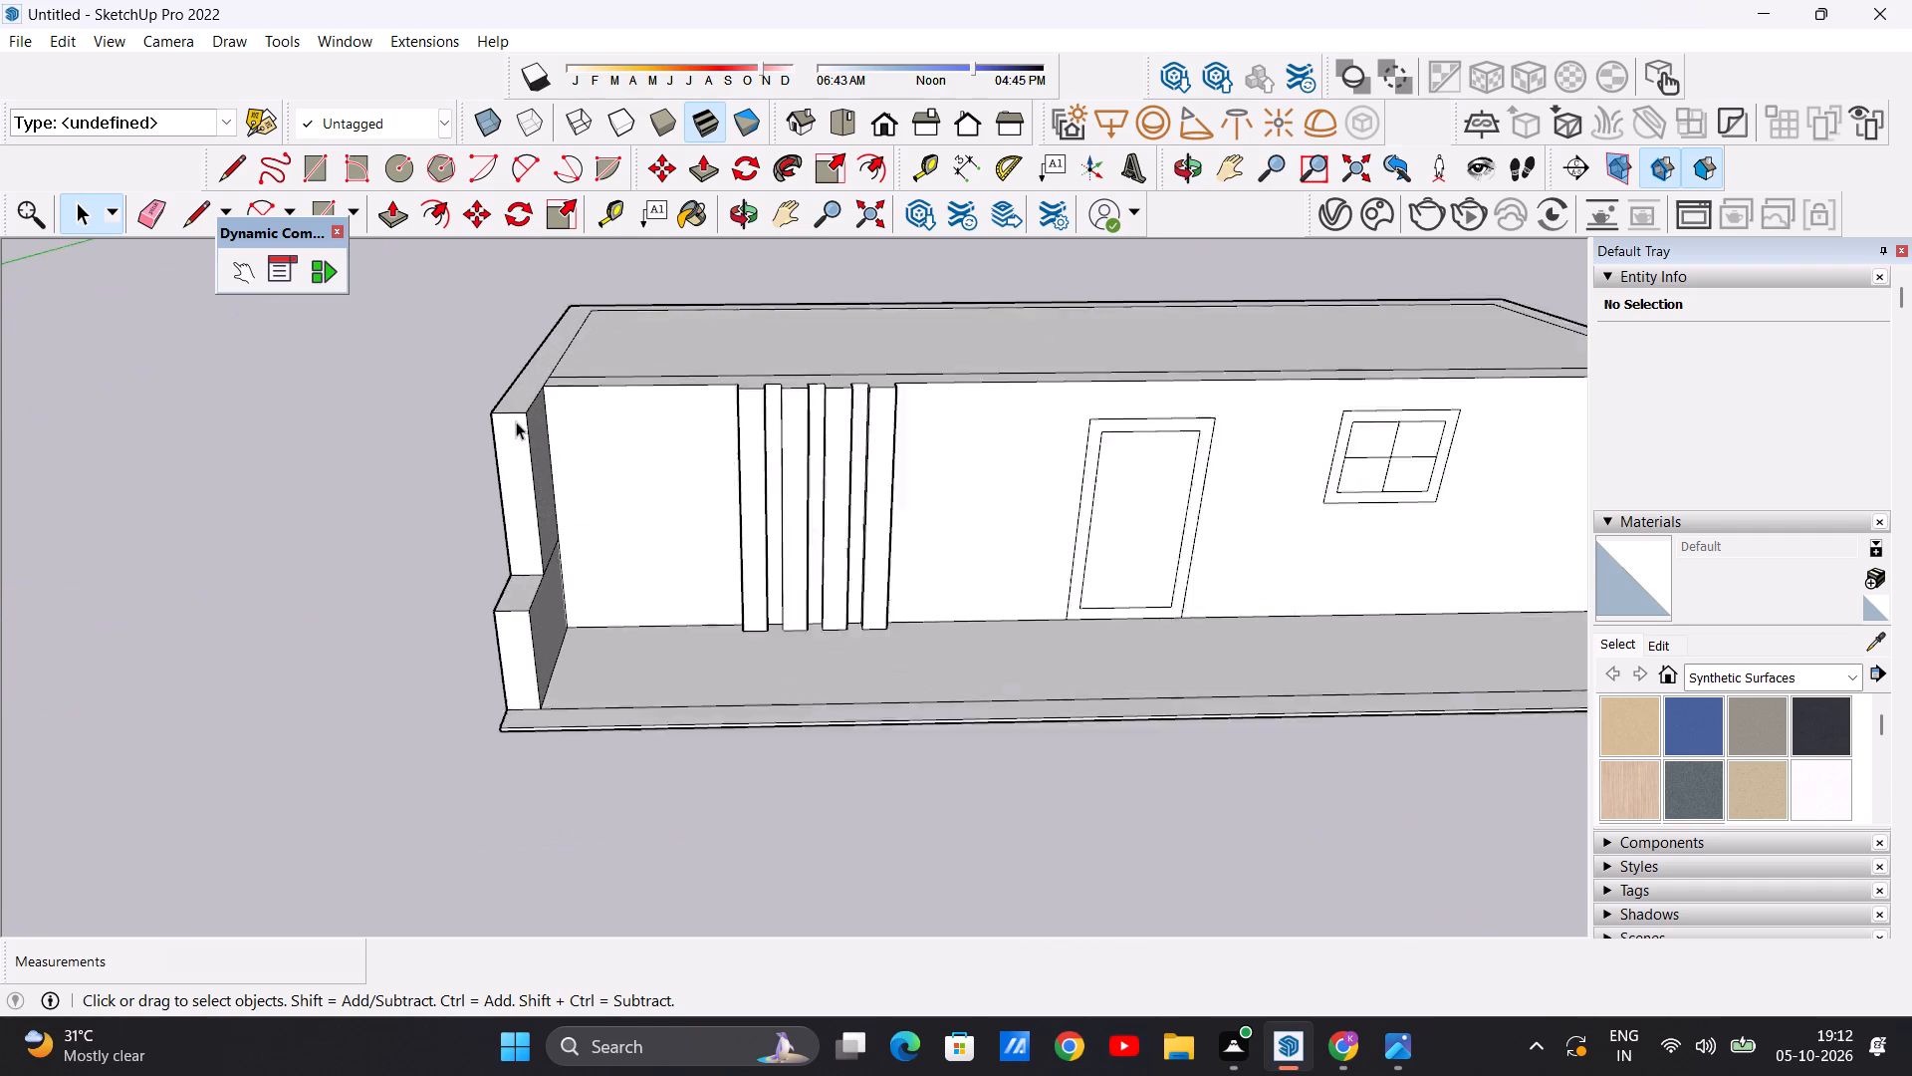
{"action": "scroll", "coordinate": [516, 421], "scroll_direction": "up", "scroll_amount": 1}
{"action": "scroll", "coordinate": [516, 421], "scroll_direction": "down", "scroll_amount": 10}
{"action": "middle_click_drag", "start_coordinate": [462, 490], "coordinate": [949, 422]}
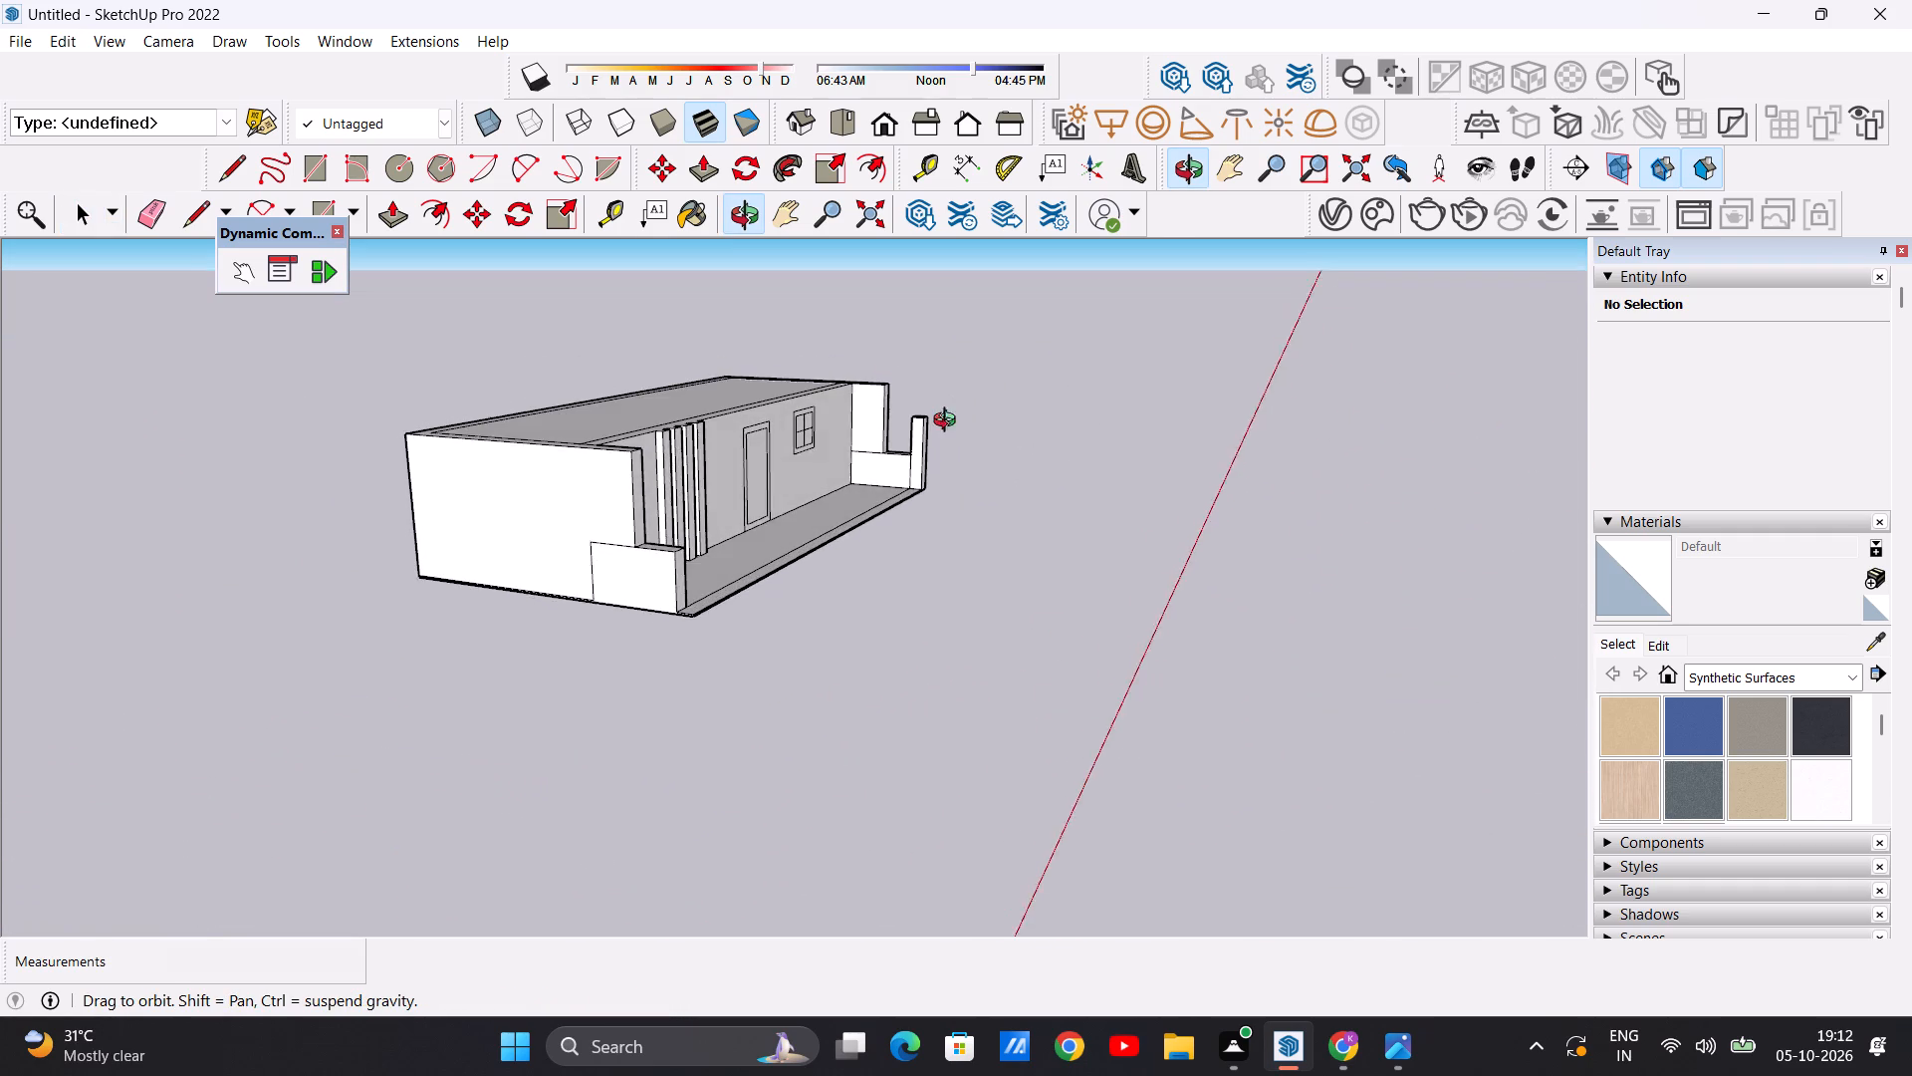
{"action": "middle_click_drag", "start_coordinate": [949, 422], "coordinate": [937, 425]}
{"action": "scroll", "coordinate": [564, 592], "scroll_direction": "up", "scroll_amount": 10}
{"action": "key", "text": "e"}
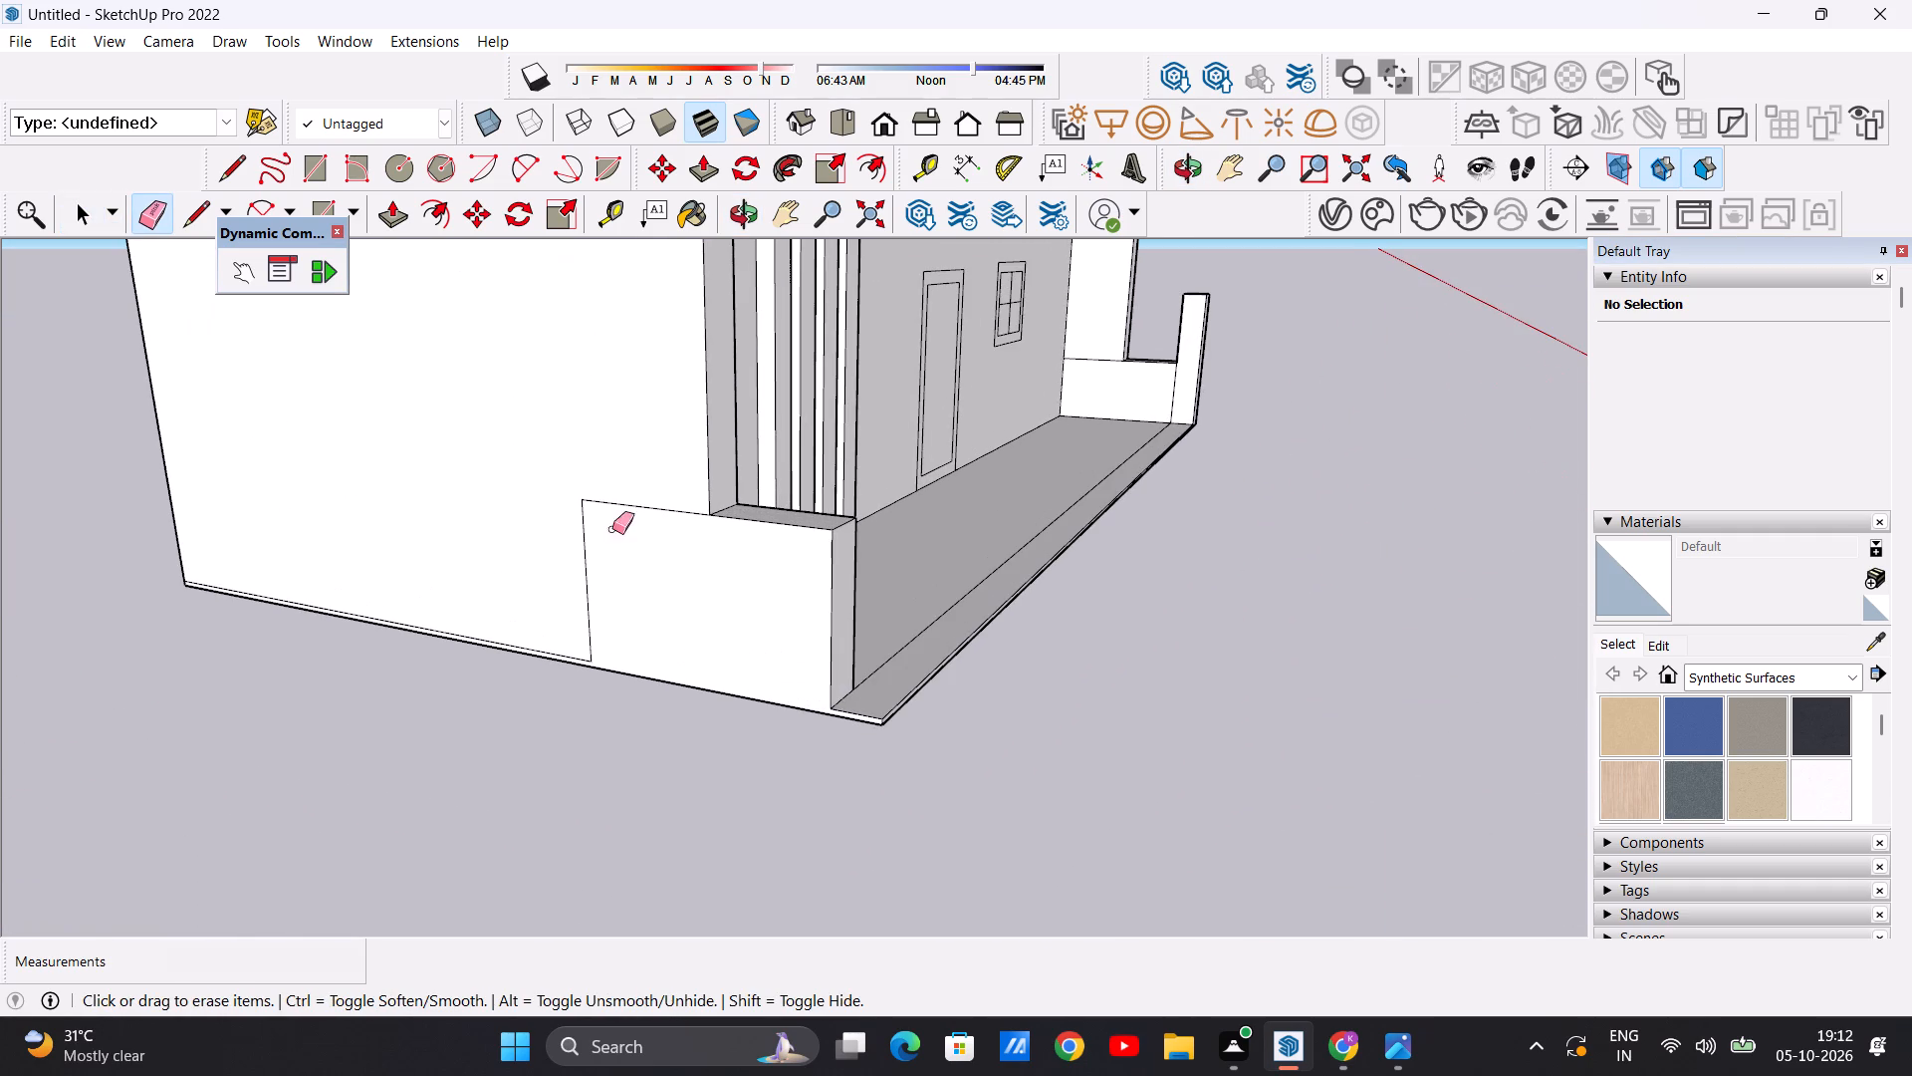
{"action": "left_click_drag", "start_coordinate": [625, 498], "coordinate": [620, 510]}
{"action": "left_click_drag", "start_coordinate": [605, 529], "coordinate": [567, 547]}
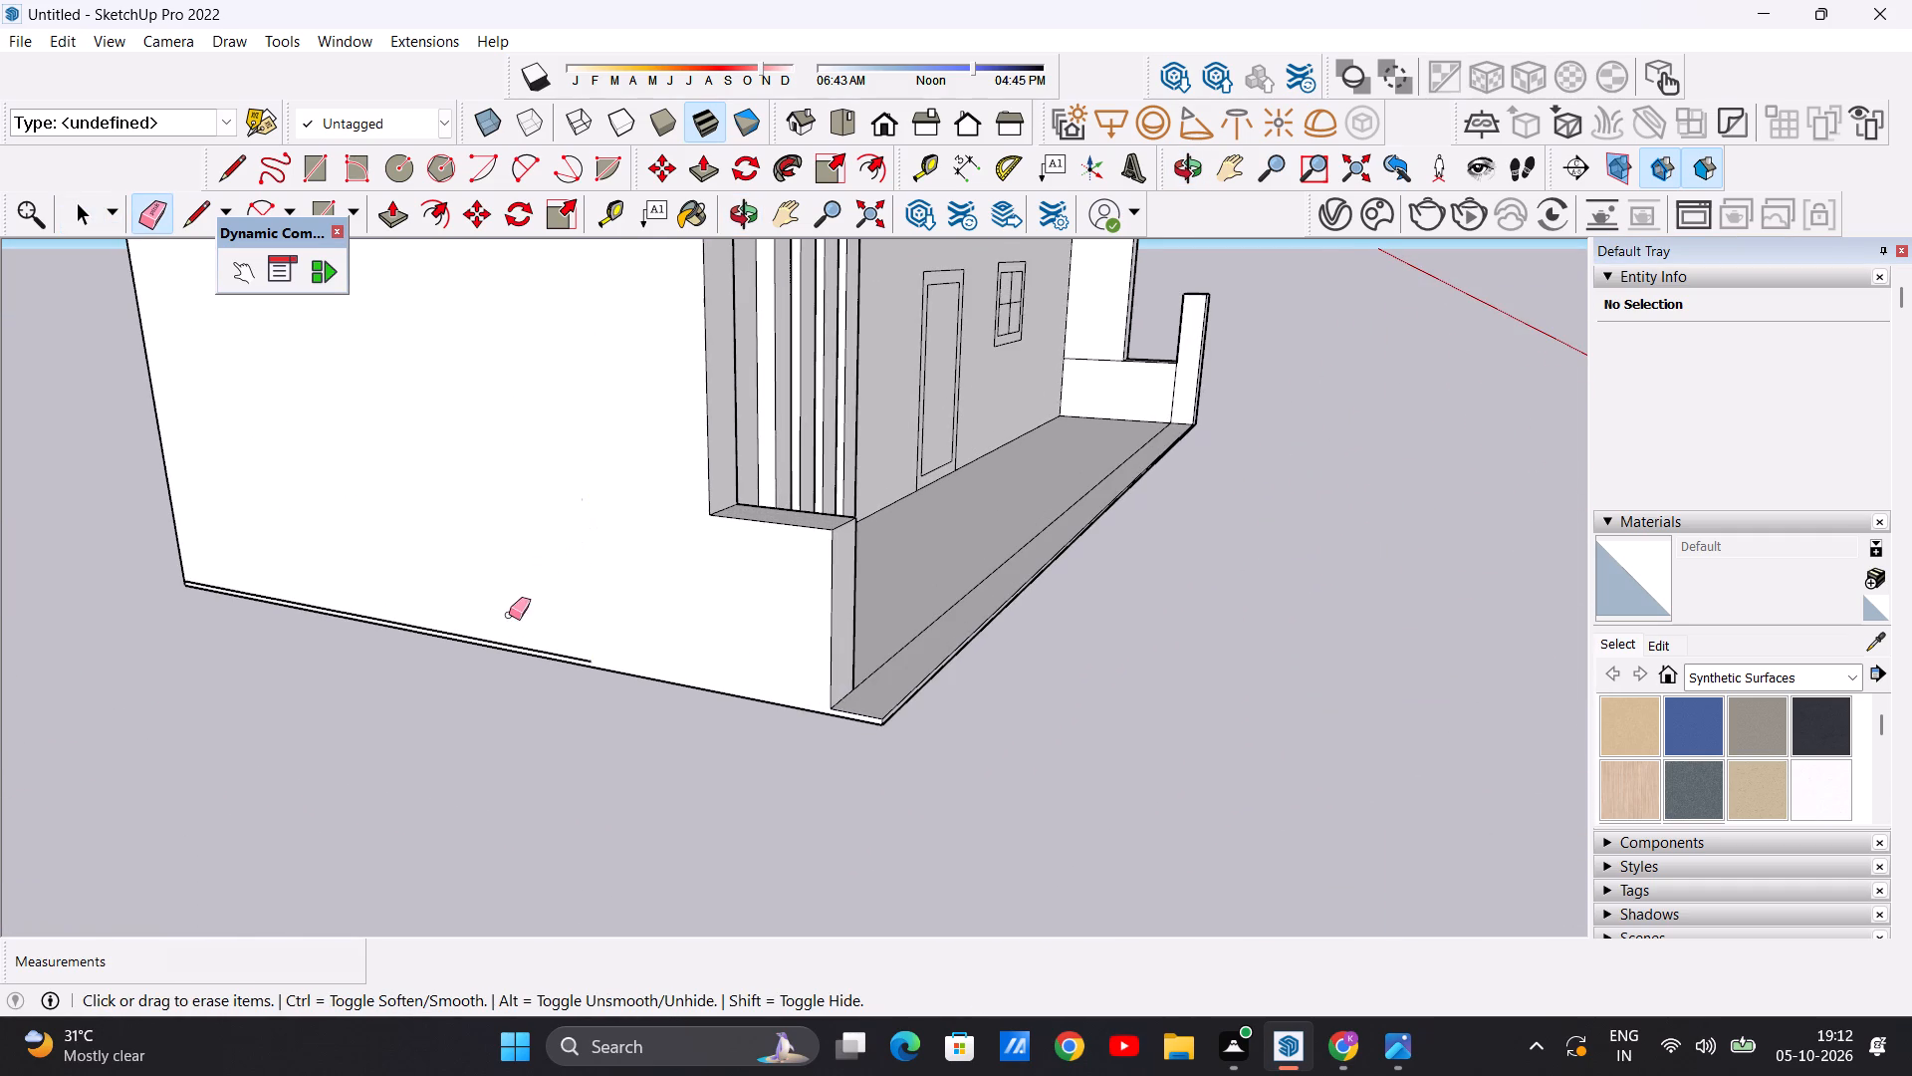
{"action": "scroll", "coordinate": [529, 654], "scroll_direction": "up", "scroll_amount": 8}
{"action": "left_click", "coordinate": [622, 676]}
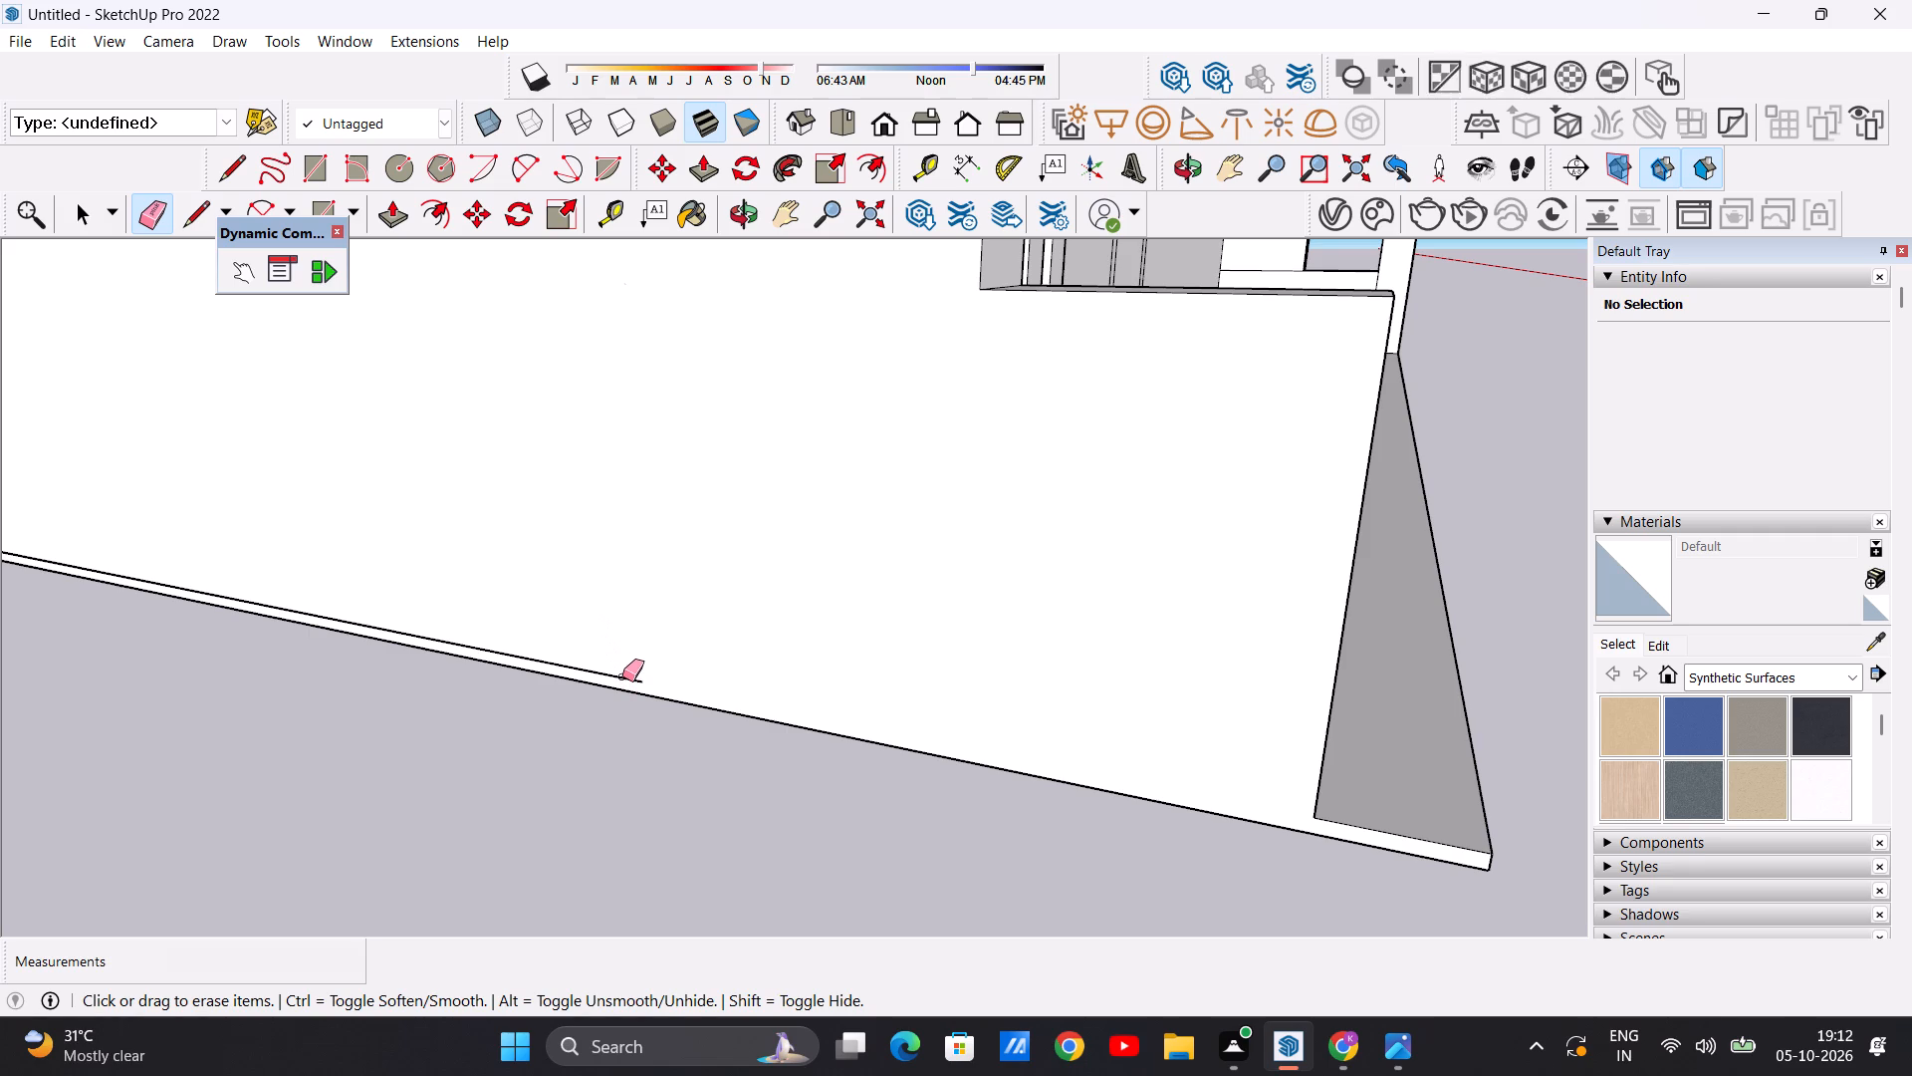
Erase the leftover edges outlining the low side wall on the outer face of the opposite end wall, beside the post.
{"action": "scroll", "coordinate": [506, 500], "scroll_direction": "down", "scroll_amount": 18}
{"action": "middle_click_drag", "start_coordinate": [973, 601], "coordinate": [263, 23]}
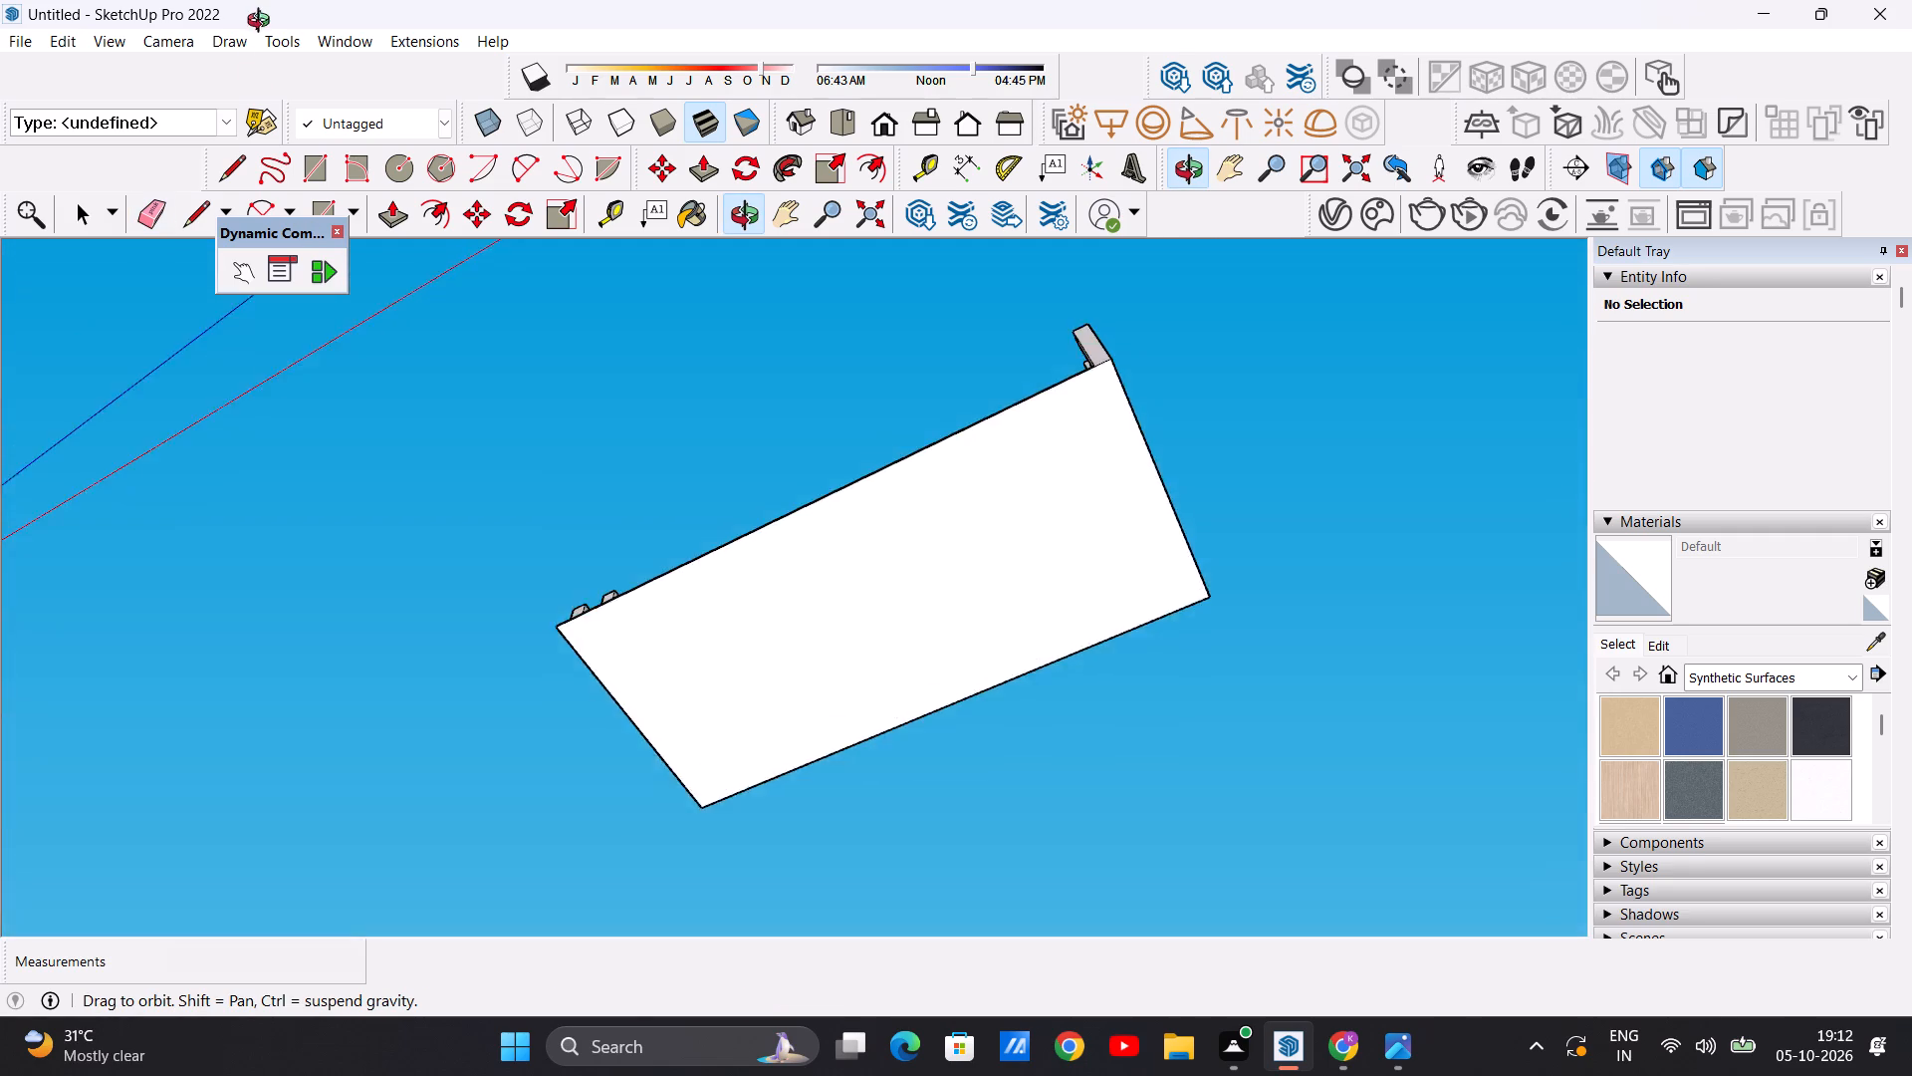
{"action": "middle_click_drag", "start_coordinate": [263, 23], "coordinate": [251, 565]}
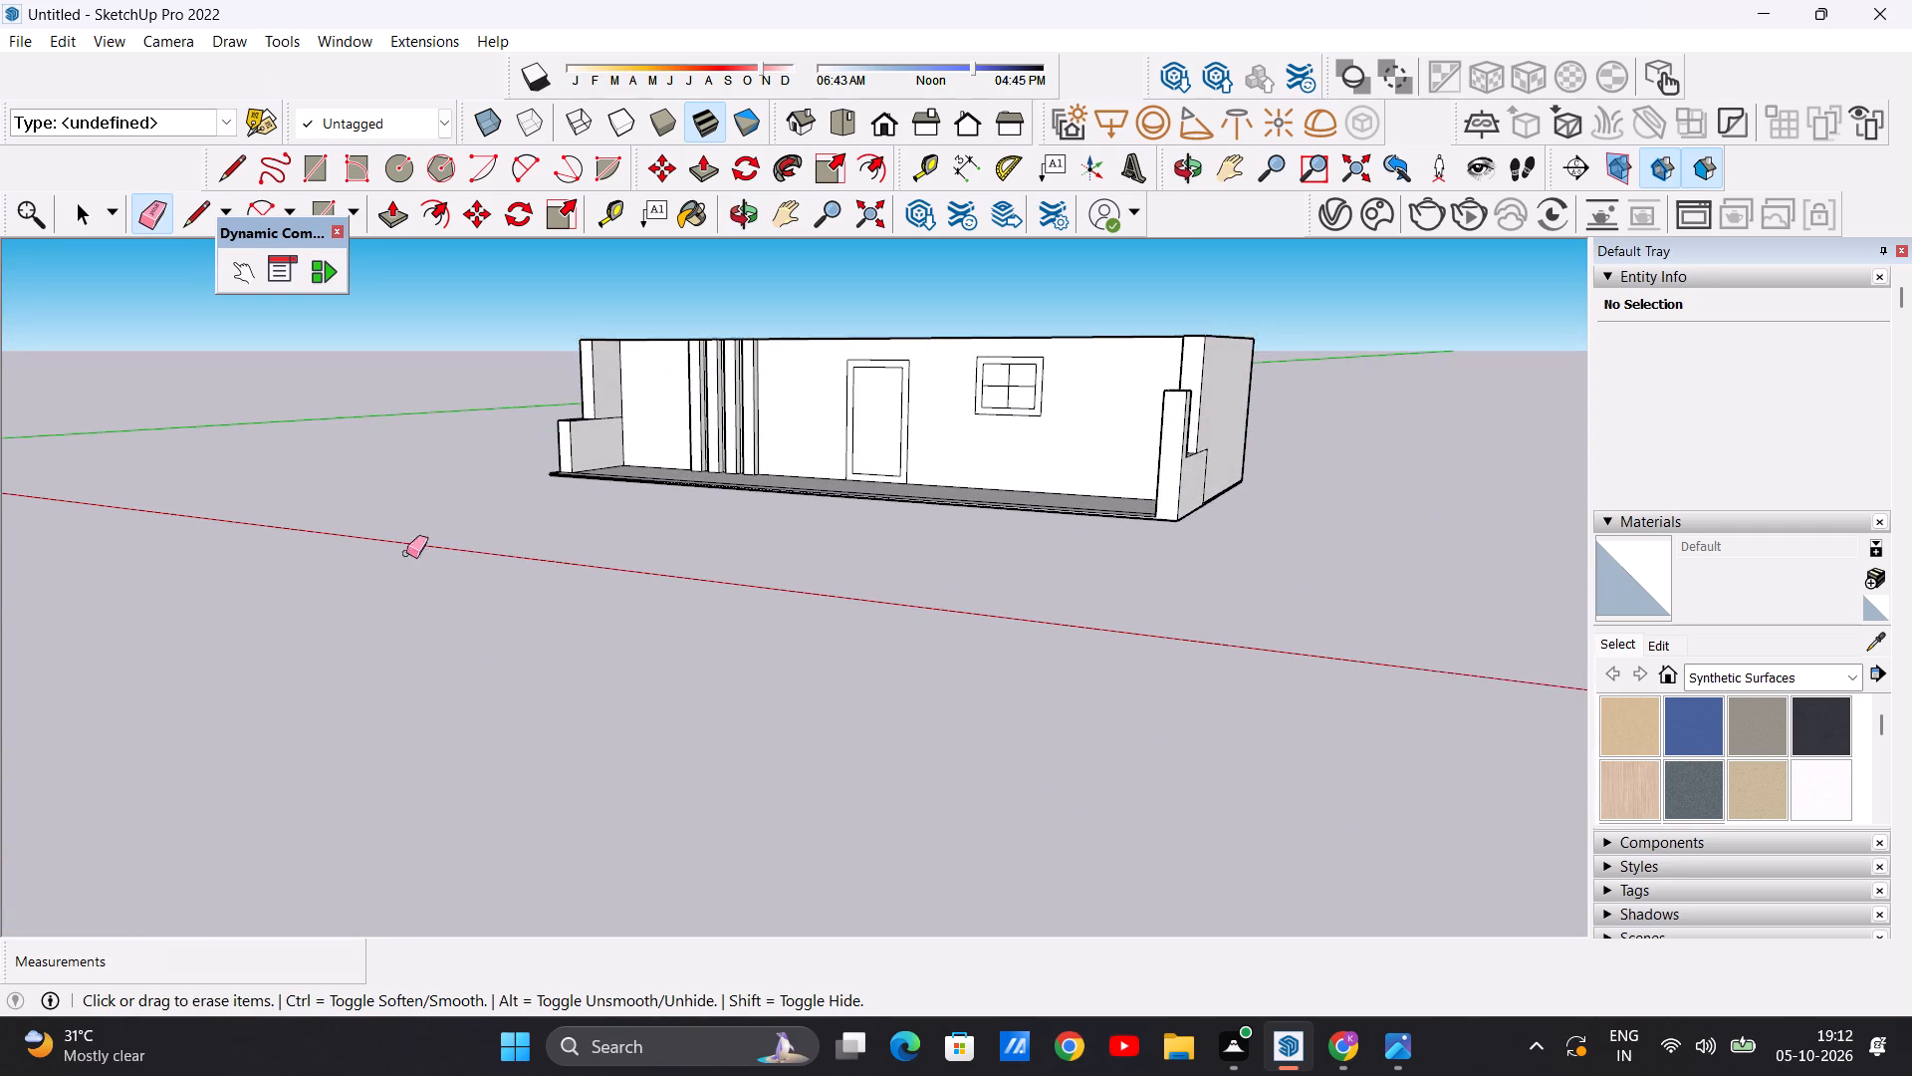
{"action": "scroll", "coordinate": [956, 521], "scroll_direction": "up", "scroll_amount": 6}
{"action": "middle_click_drag", "start_coordinate": [1272, 456], "coordinate": [674, 516]}
{"action": "scroll", "coordinate": [150, 578], "scroll_direction": "up", "scroll_amount": 3}
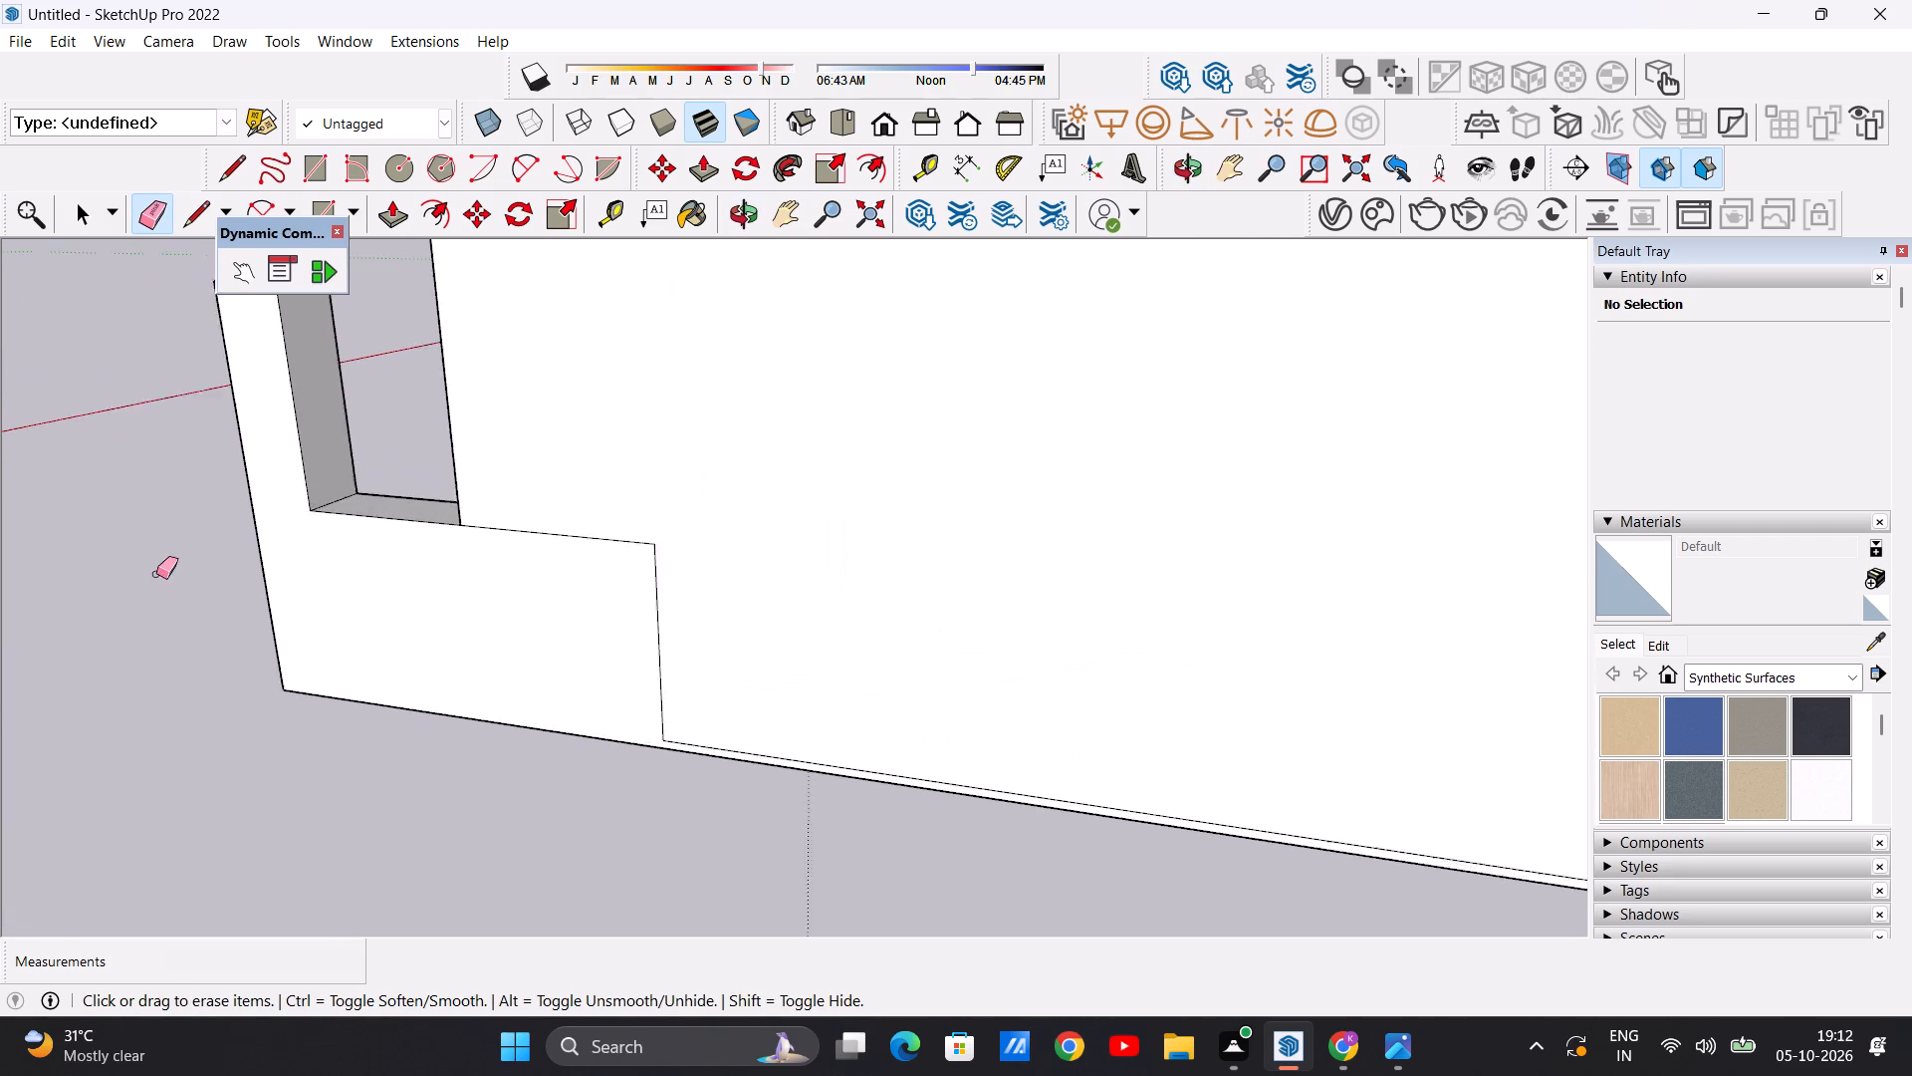
{"action": "scroll", "coordinate": [156, 574], "scroll_direction": "up", "scroll_amount": 3}
{"action": "left_click_drag", "start_coordinate": [778, 465], "coordinate": [977, 644]}
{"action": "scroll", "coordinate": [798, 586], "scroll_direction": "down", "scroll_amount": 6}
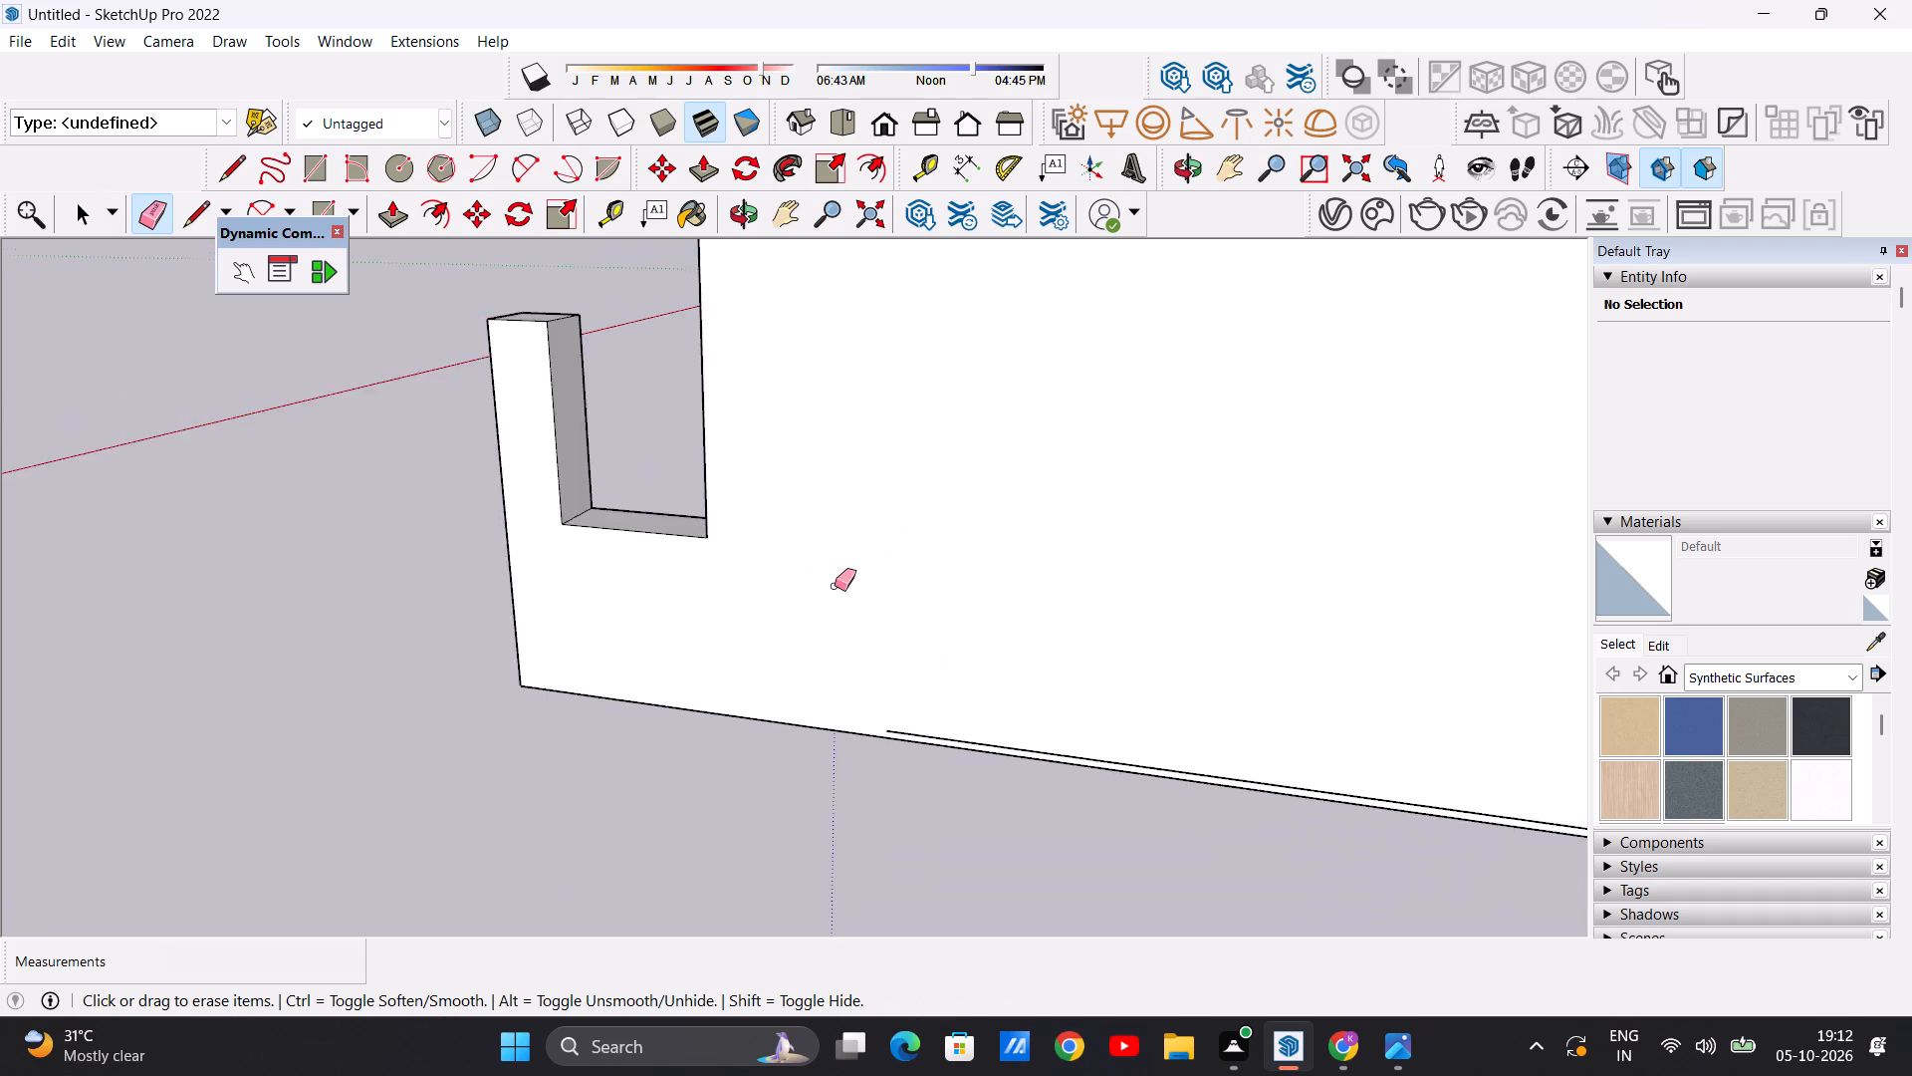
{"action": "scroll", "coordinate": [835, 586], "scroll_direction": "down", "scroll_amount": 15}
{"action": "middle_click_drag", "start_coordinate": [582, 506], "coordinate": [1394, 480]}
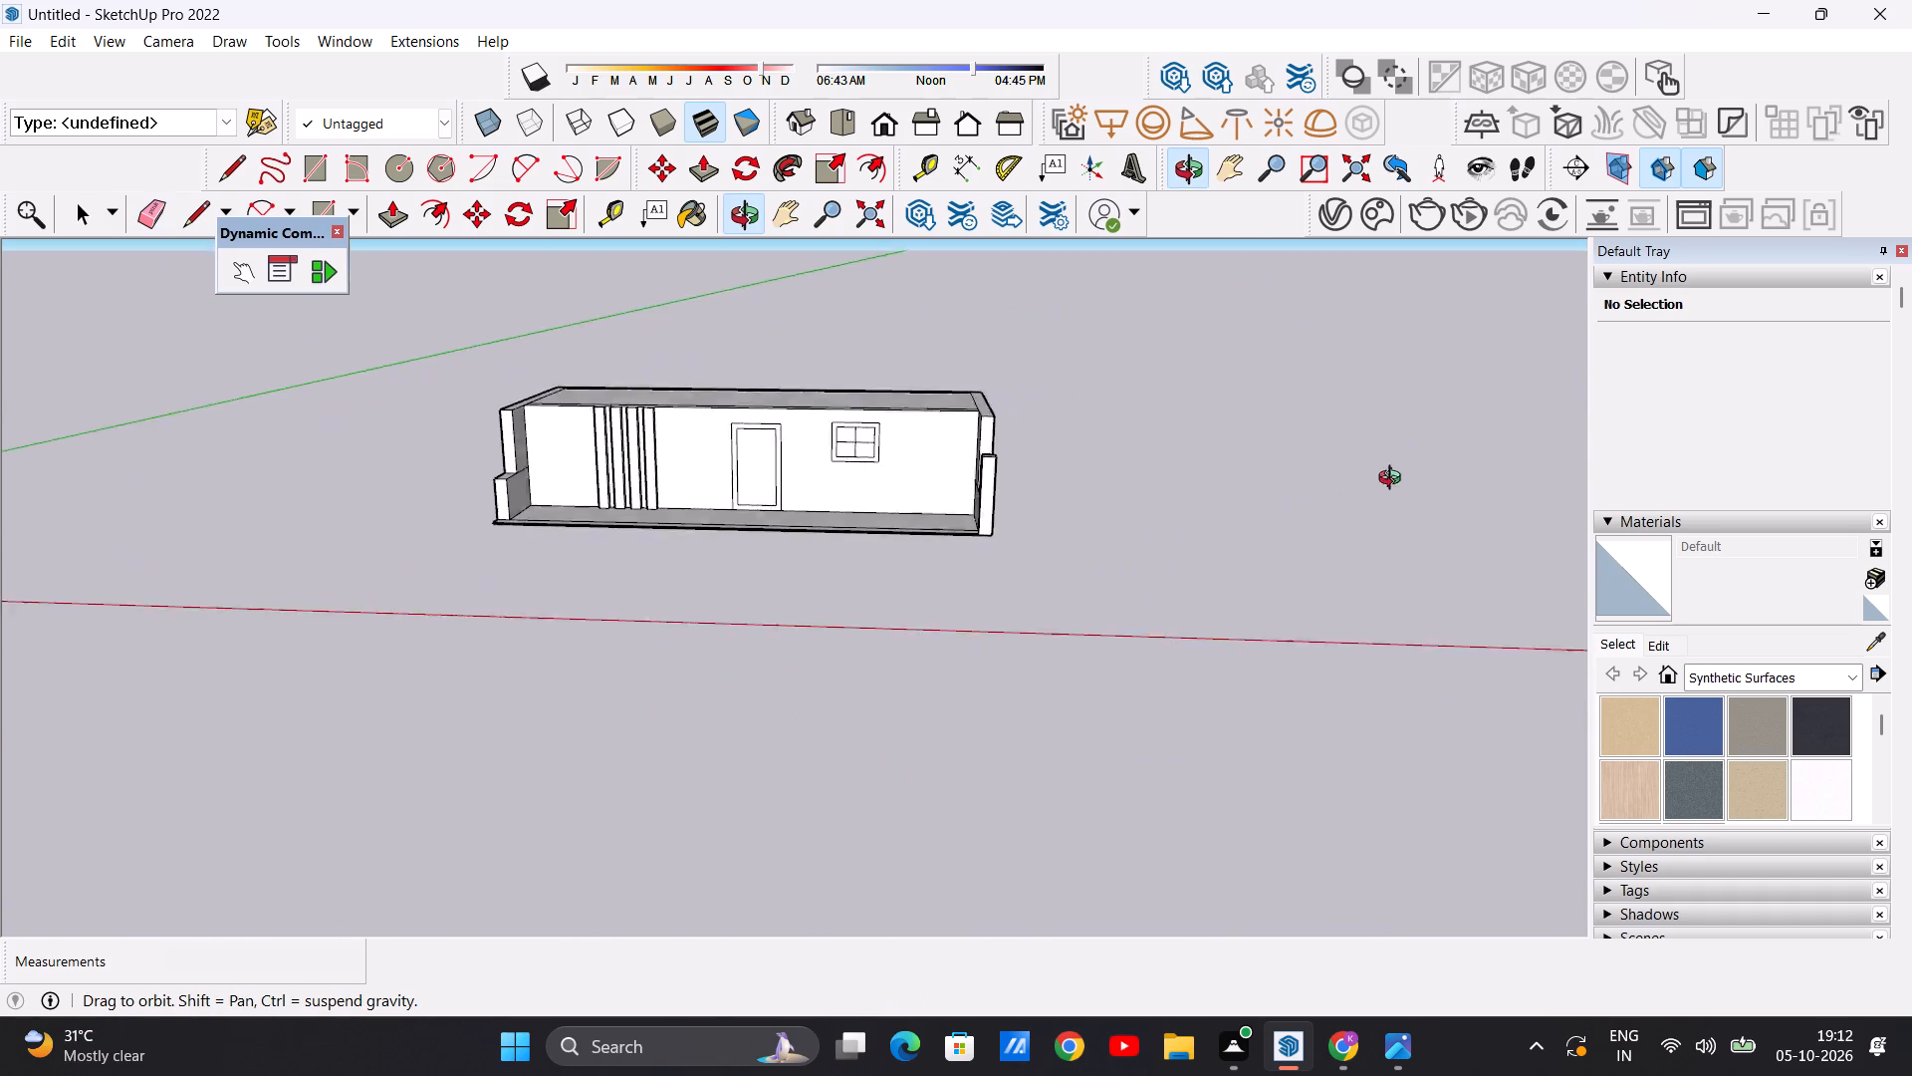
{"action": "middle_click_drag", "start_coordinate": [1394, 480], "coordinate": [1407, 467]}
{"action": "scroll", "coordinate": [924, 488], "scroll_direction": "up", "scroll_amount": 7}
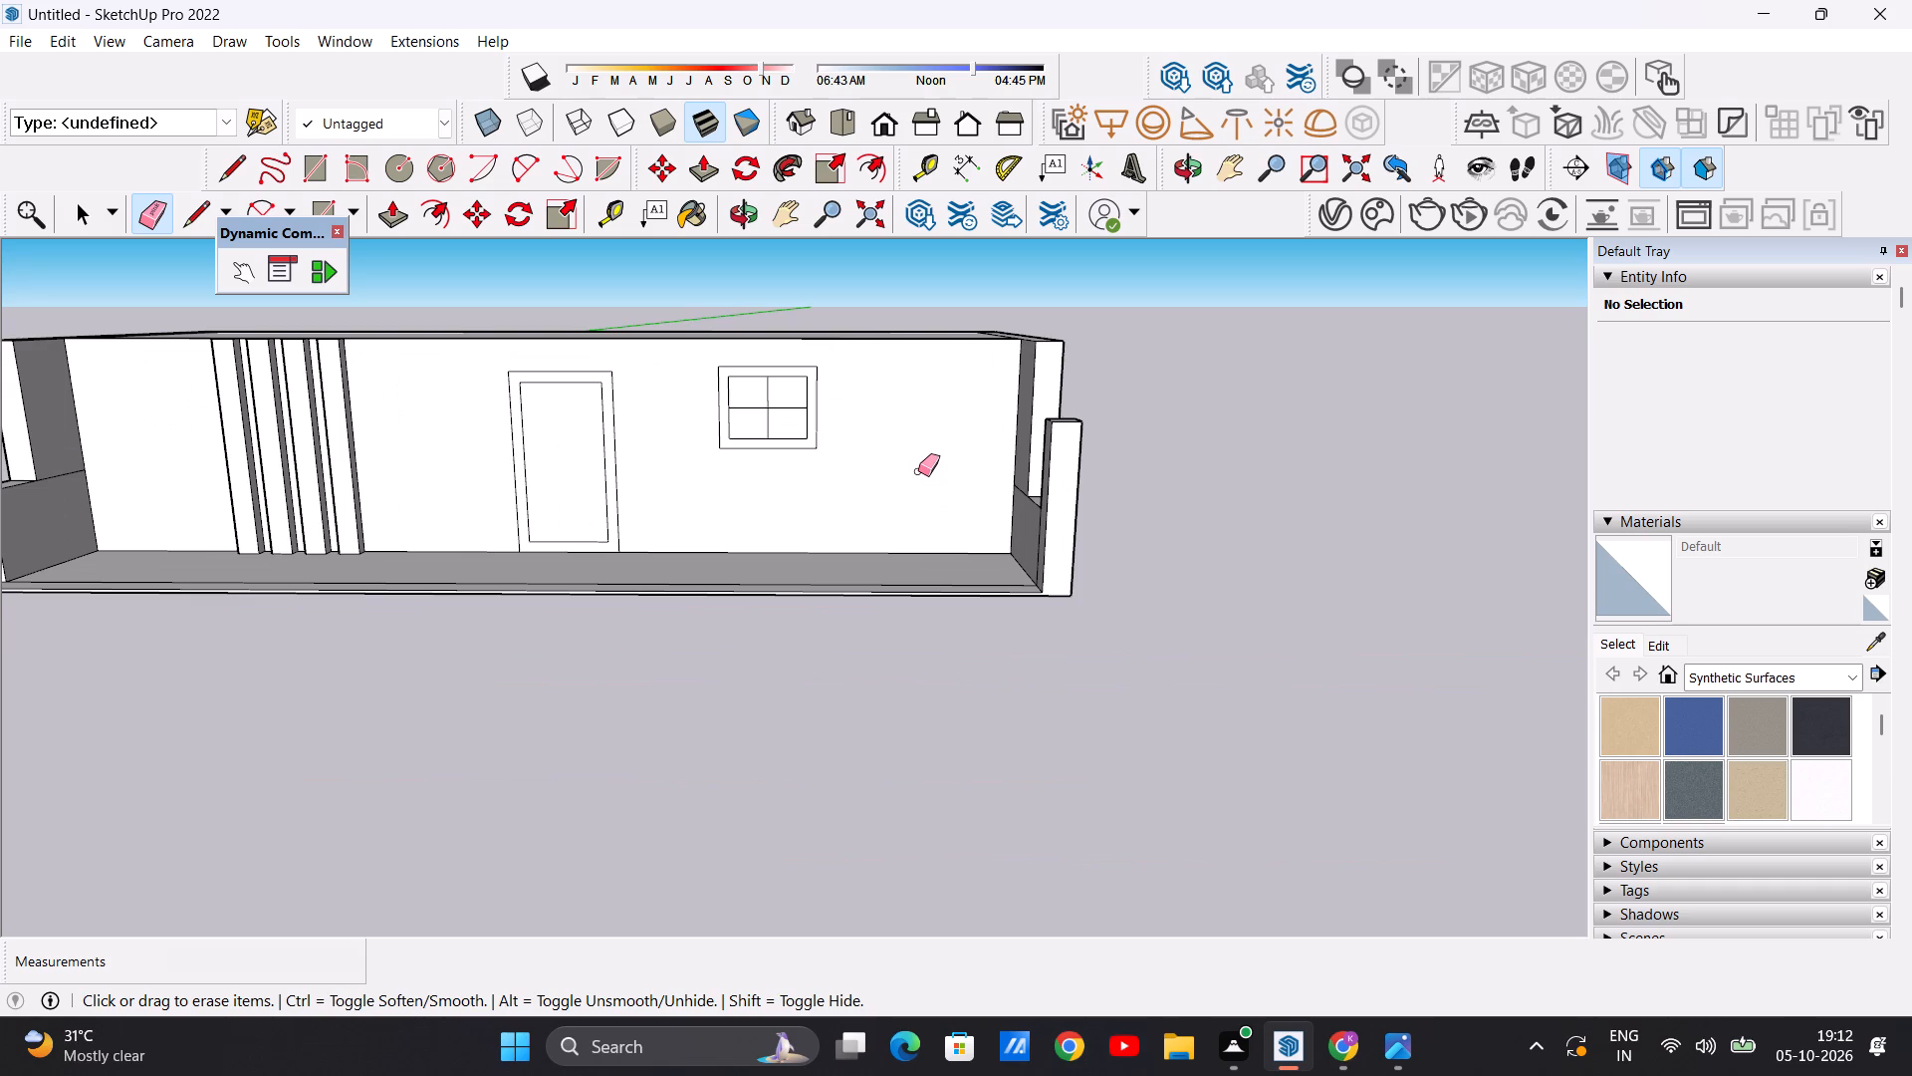
Erase the leftover horizontal edge above the low side wall on the inner face of the end wall near the vertical strips.
{"action": "scroll", "coordinate": [838, 333], "scroll_direction": "down", "scroll_amount": 9}
{"action": "scroll", "coordinate": [641, 410], "scroll_direction": "up", "scroll_amount": 7}
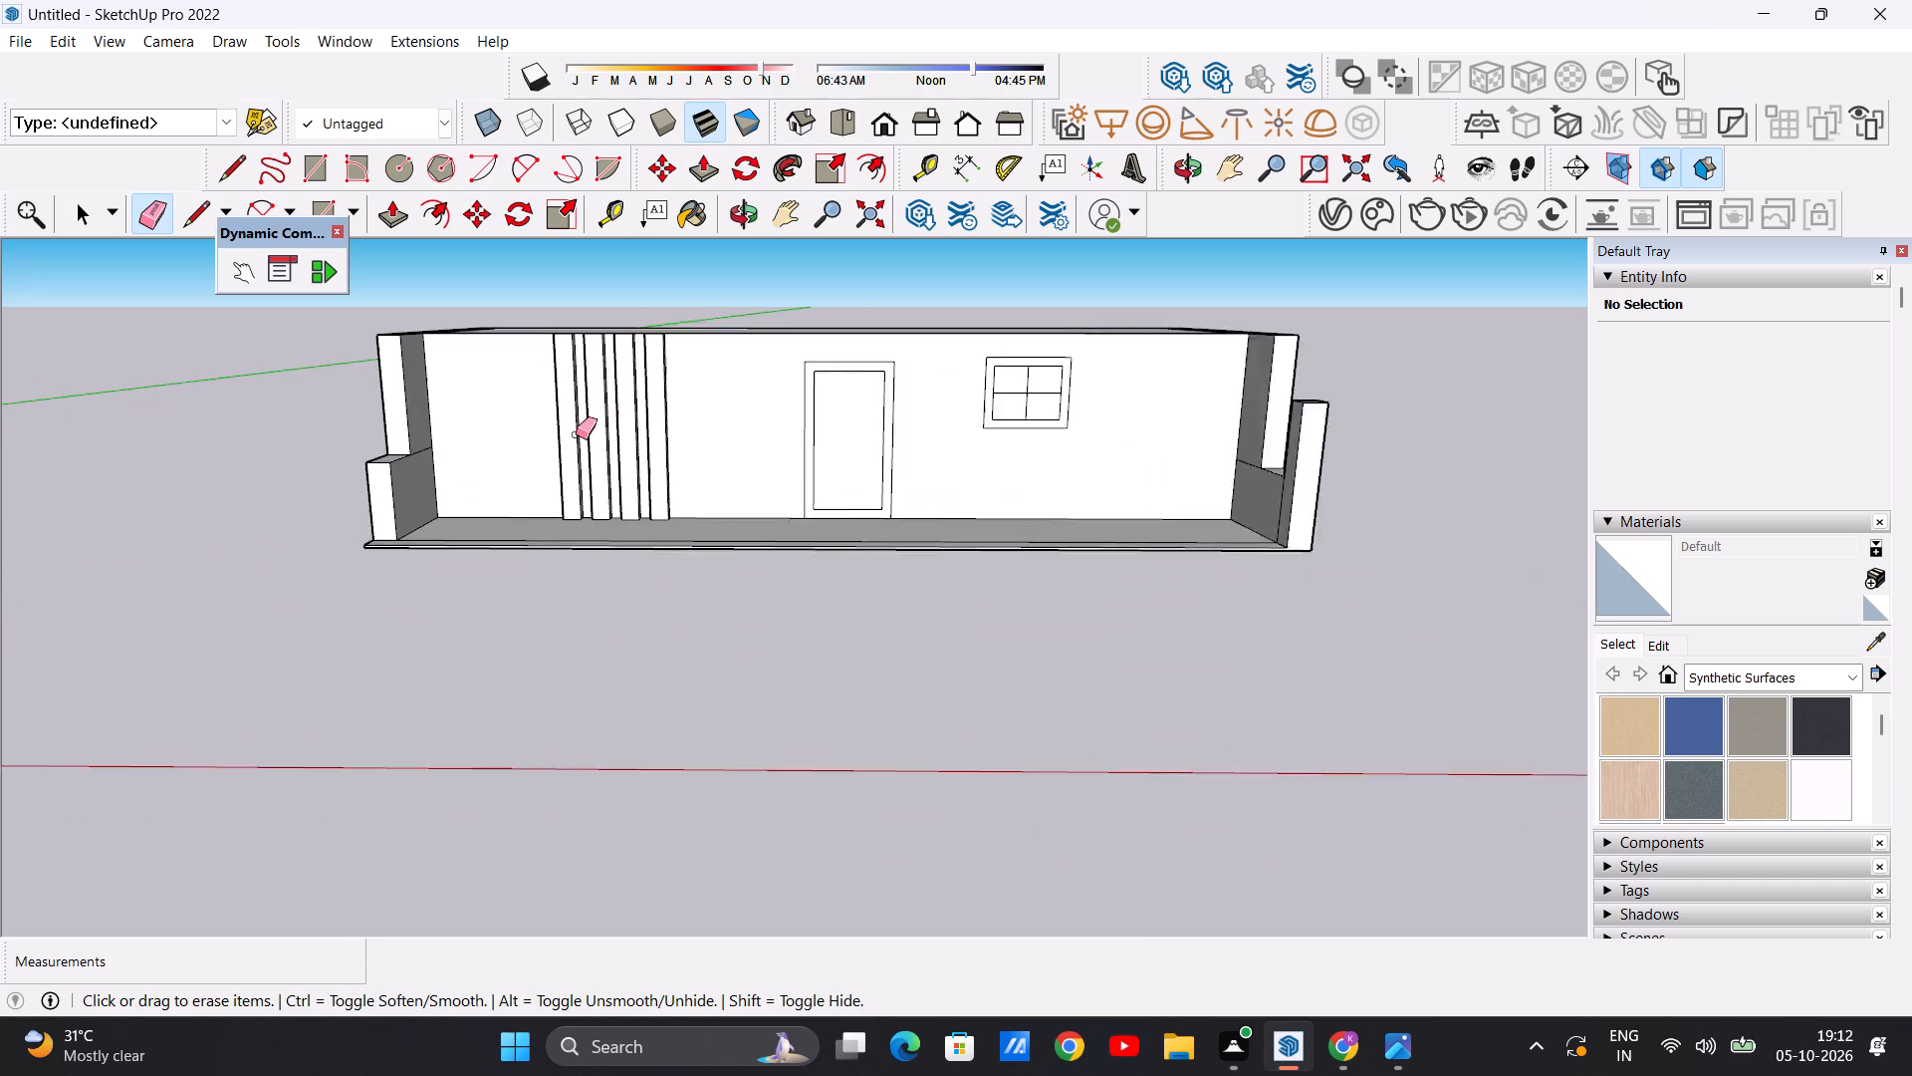
{"action": "scroll", "coordinate": [576, 434], "scroll_direction": "up", "scroll_amount": 1}
{"action": "middle_click_drag", "start_coordinate": [1192, 390], "coordinate": [664, 501]}
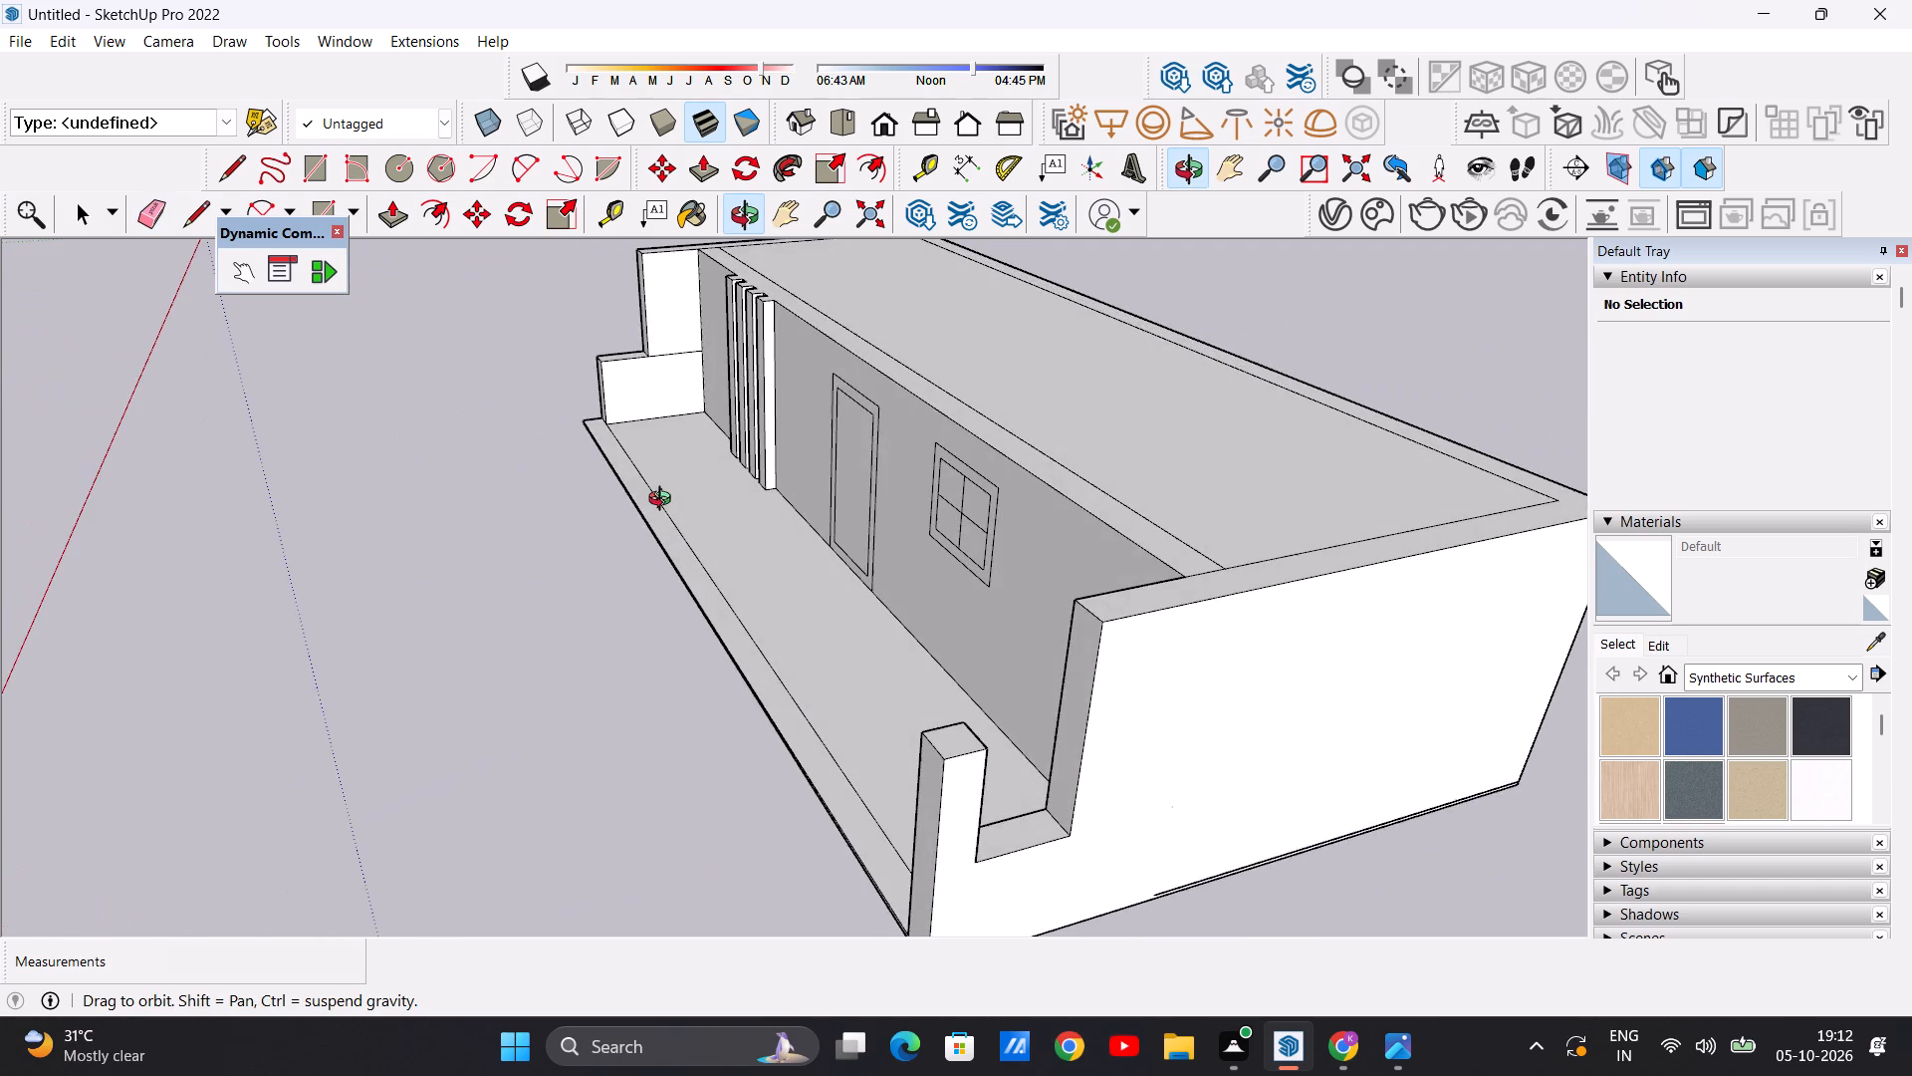
{"action": "middle_click_drag", "start_coordinate": [664, 501], "coordinate": [1458, 453]}
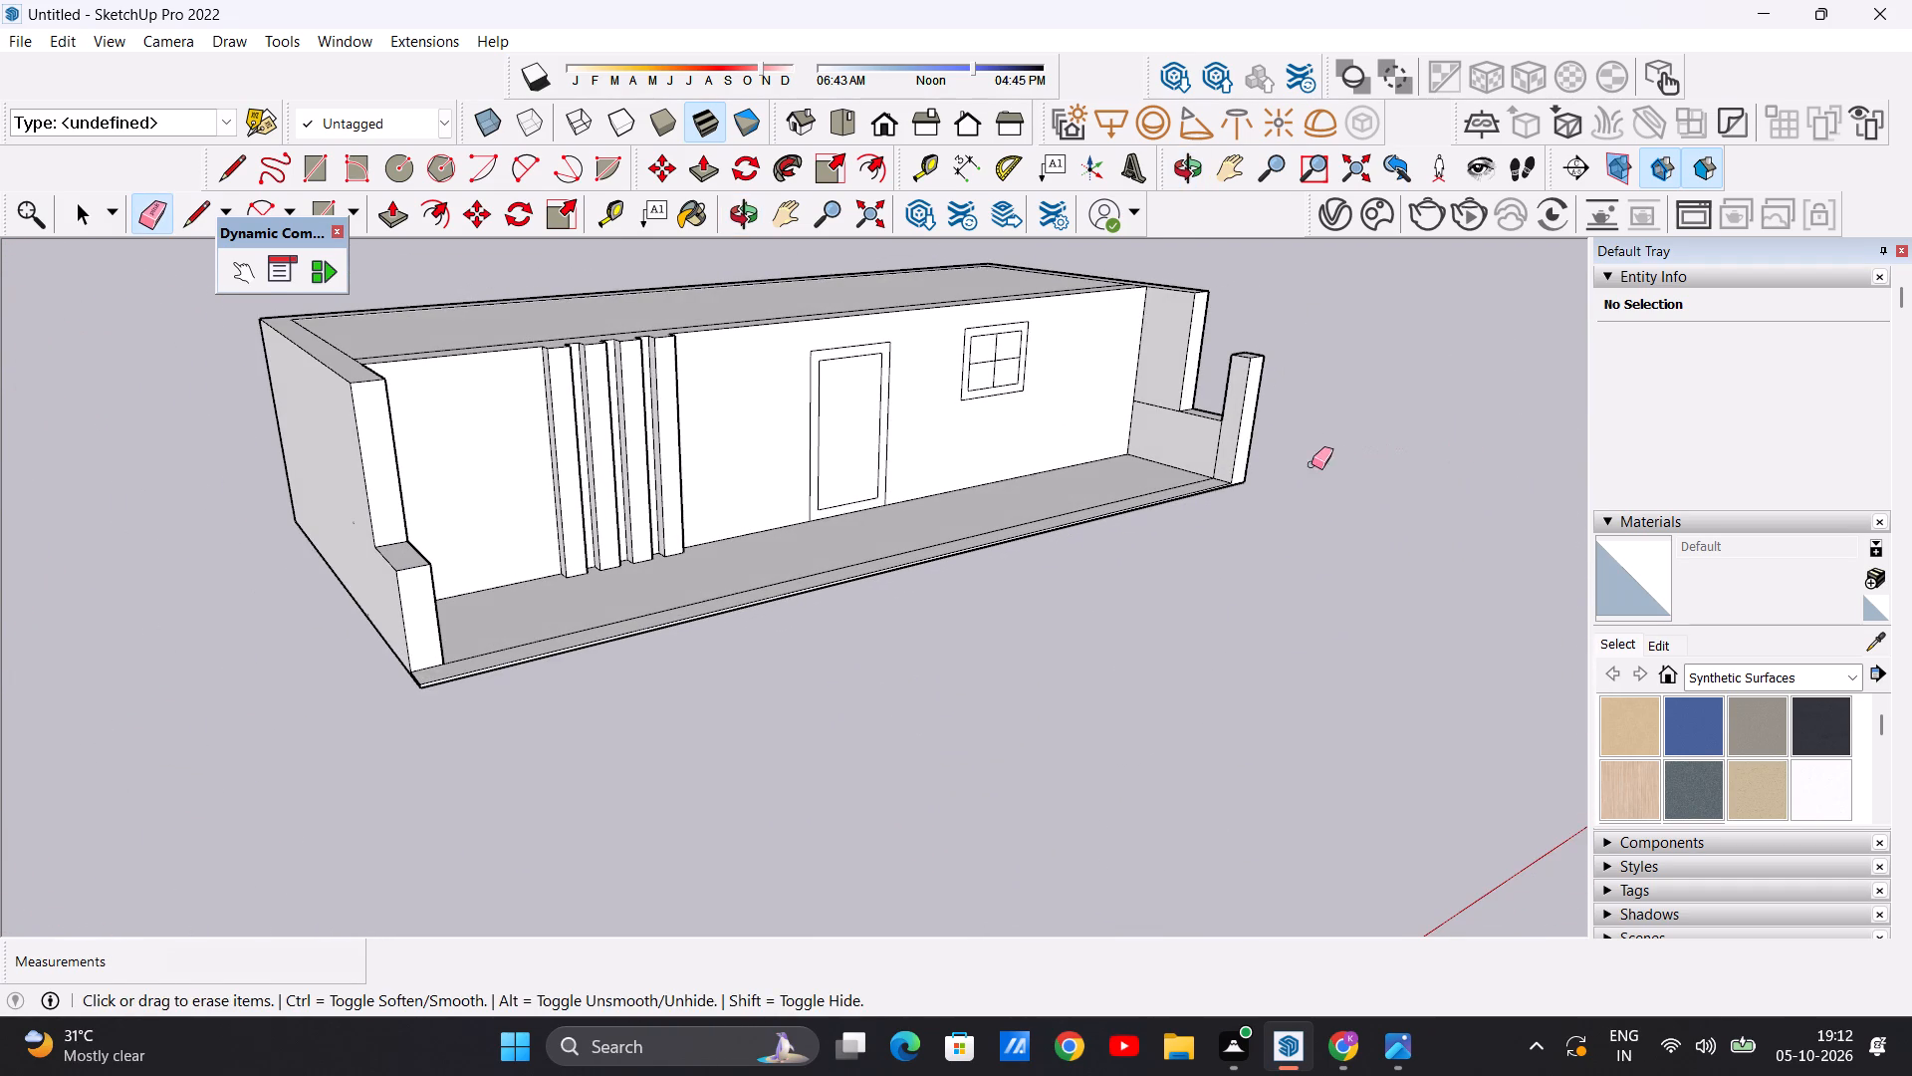
{"action": "middle_click_drag", "start_coordinate": [1304, 466], "coordinate": [1177, 476]}
{"action": "scroll", "coordinate": [1171, 475], "scroll_direction": "down", "scroll_amount": 1}
{"action": "middle_click_drag", "start_coordinate": [1269, 444], "coordinate": [861, 448]}
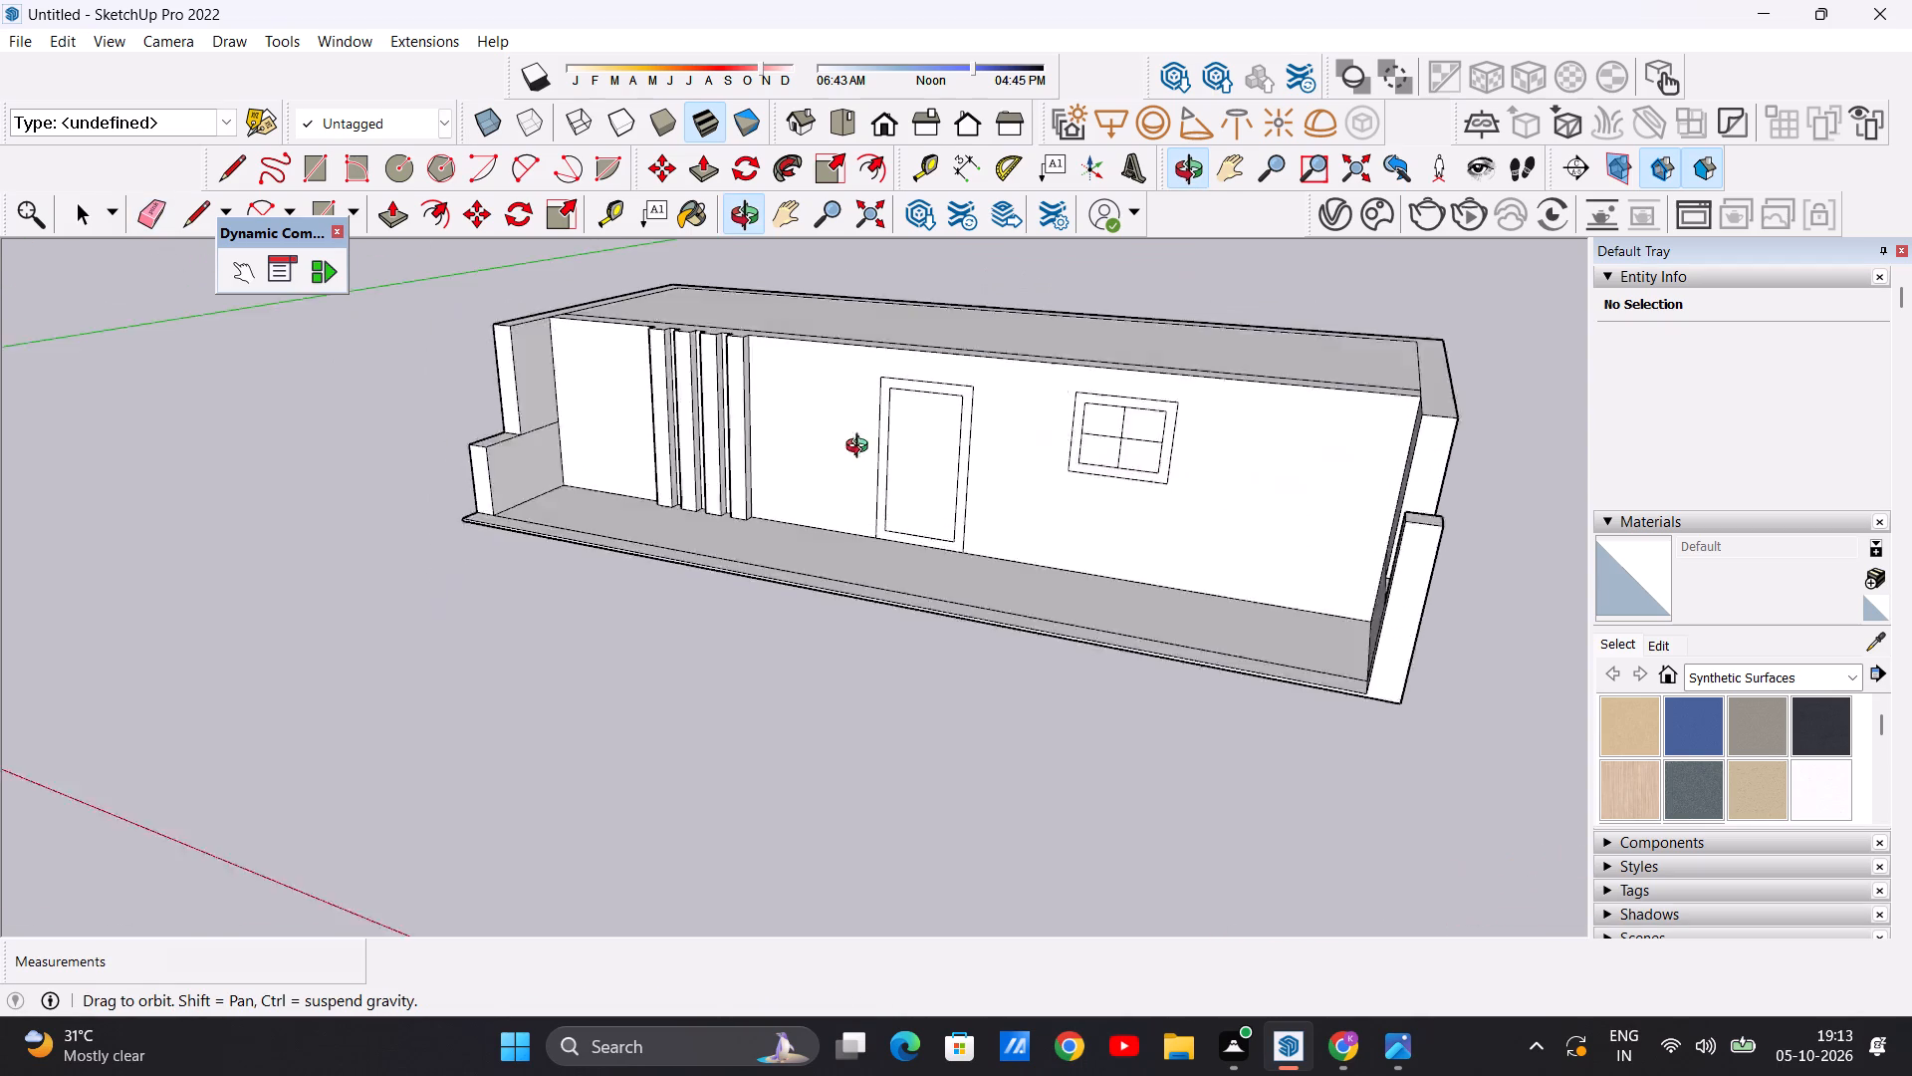
{"action": "middle_click_drag", "start_coordinate": [861, 448], "coordinate": [711, 472]}
{"action": "scroll", "coordinate": [677, 425], "scroll_direction": "up", "scroll_amount": 12}
{"action": "left_click_drag", "start_coordinate": [599, 334], "coordinate": [598, 377]}
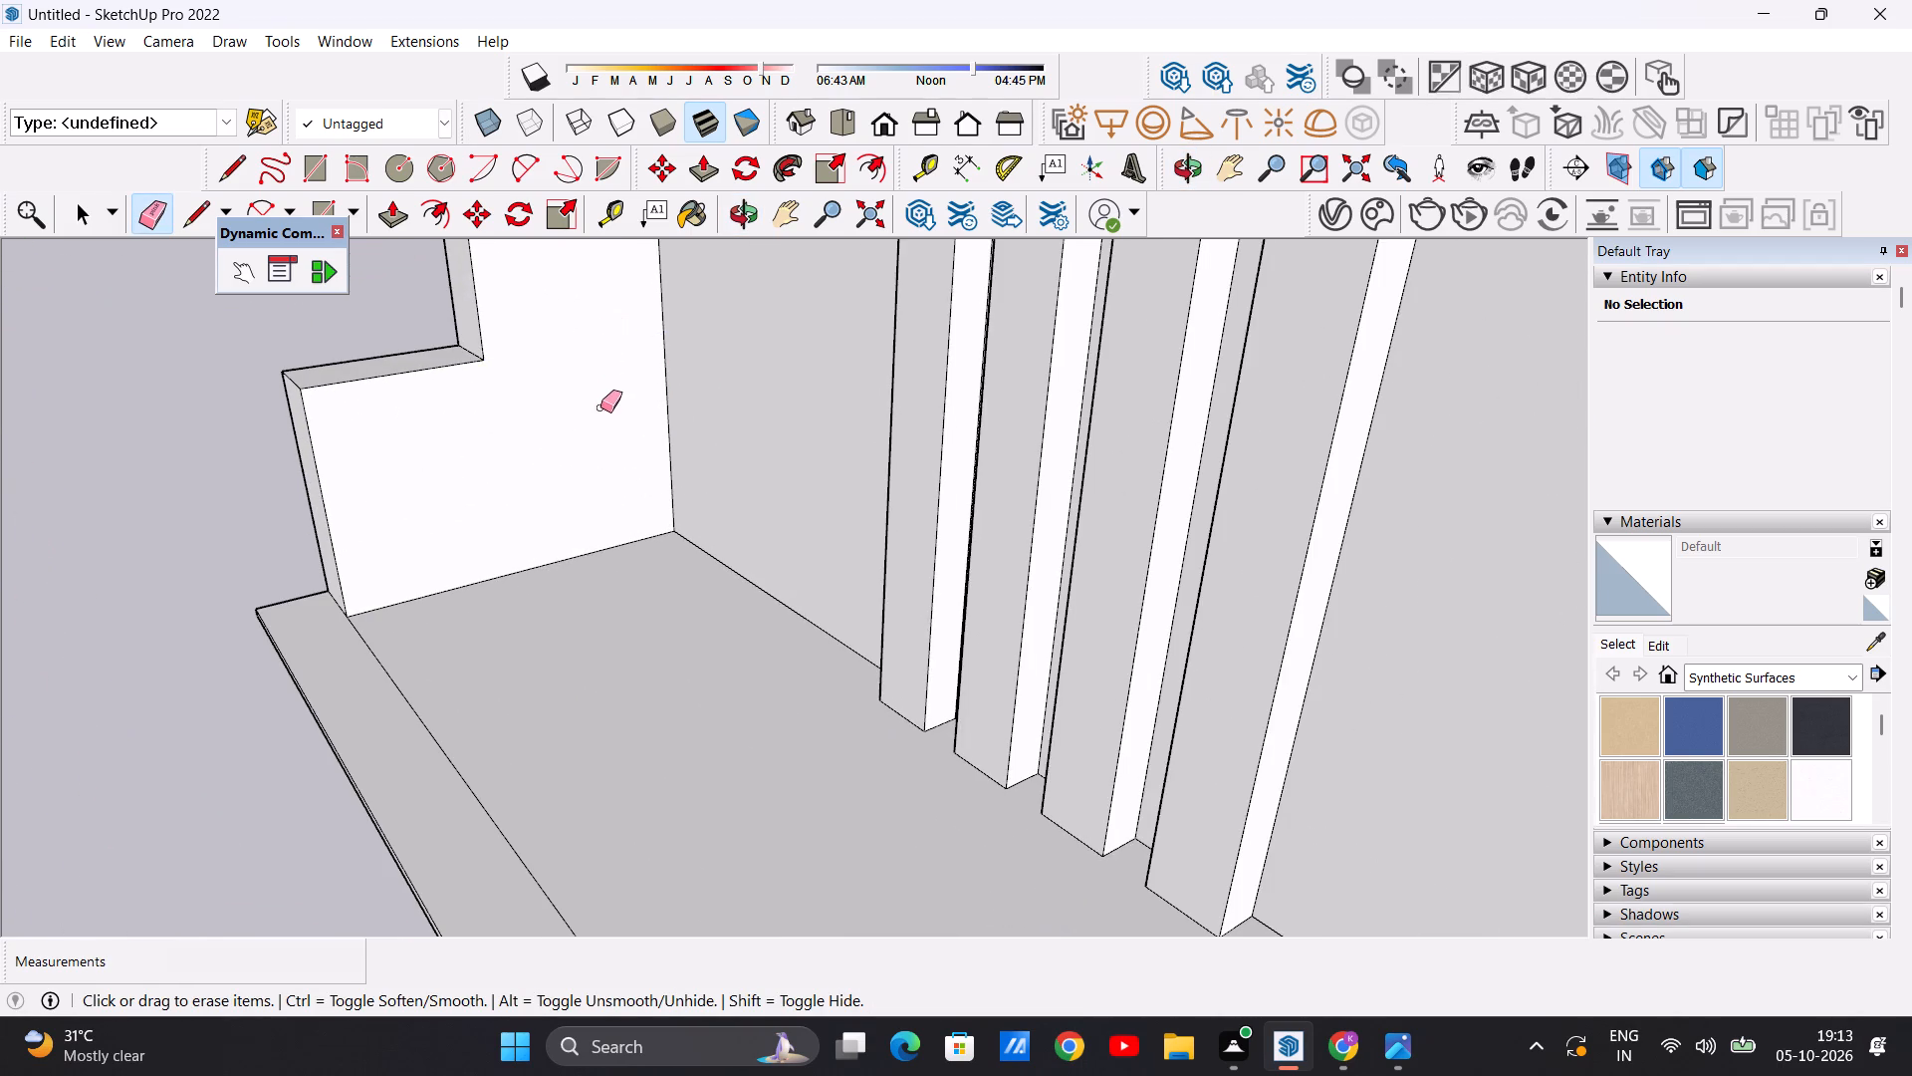
Erase the leftover horizontal edge above the low side wall on the inner face of the opposite end wall, near the post.
{"action": "scroll", "coordinate": [602, 447], "scroll_direction": "down", "scroll_amount": 12}
{"action": "middle_click_drag", "start_coordinate": [609, 501], "coordinate": [1295, 466]}
{"action": "scroll", "coordinate": [1258, 471], "scroll_direction": "up", "scroll_amount": 10}
{"action": "left_click_drag", "start_coordinate": [1187, 412], "coordinate": [1157, 462]}
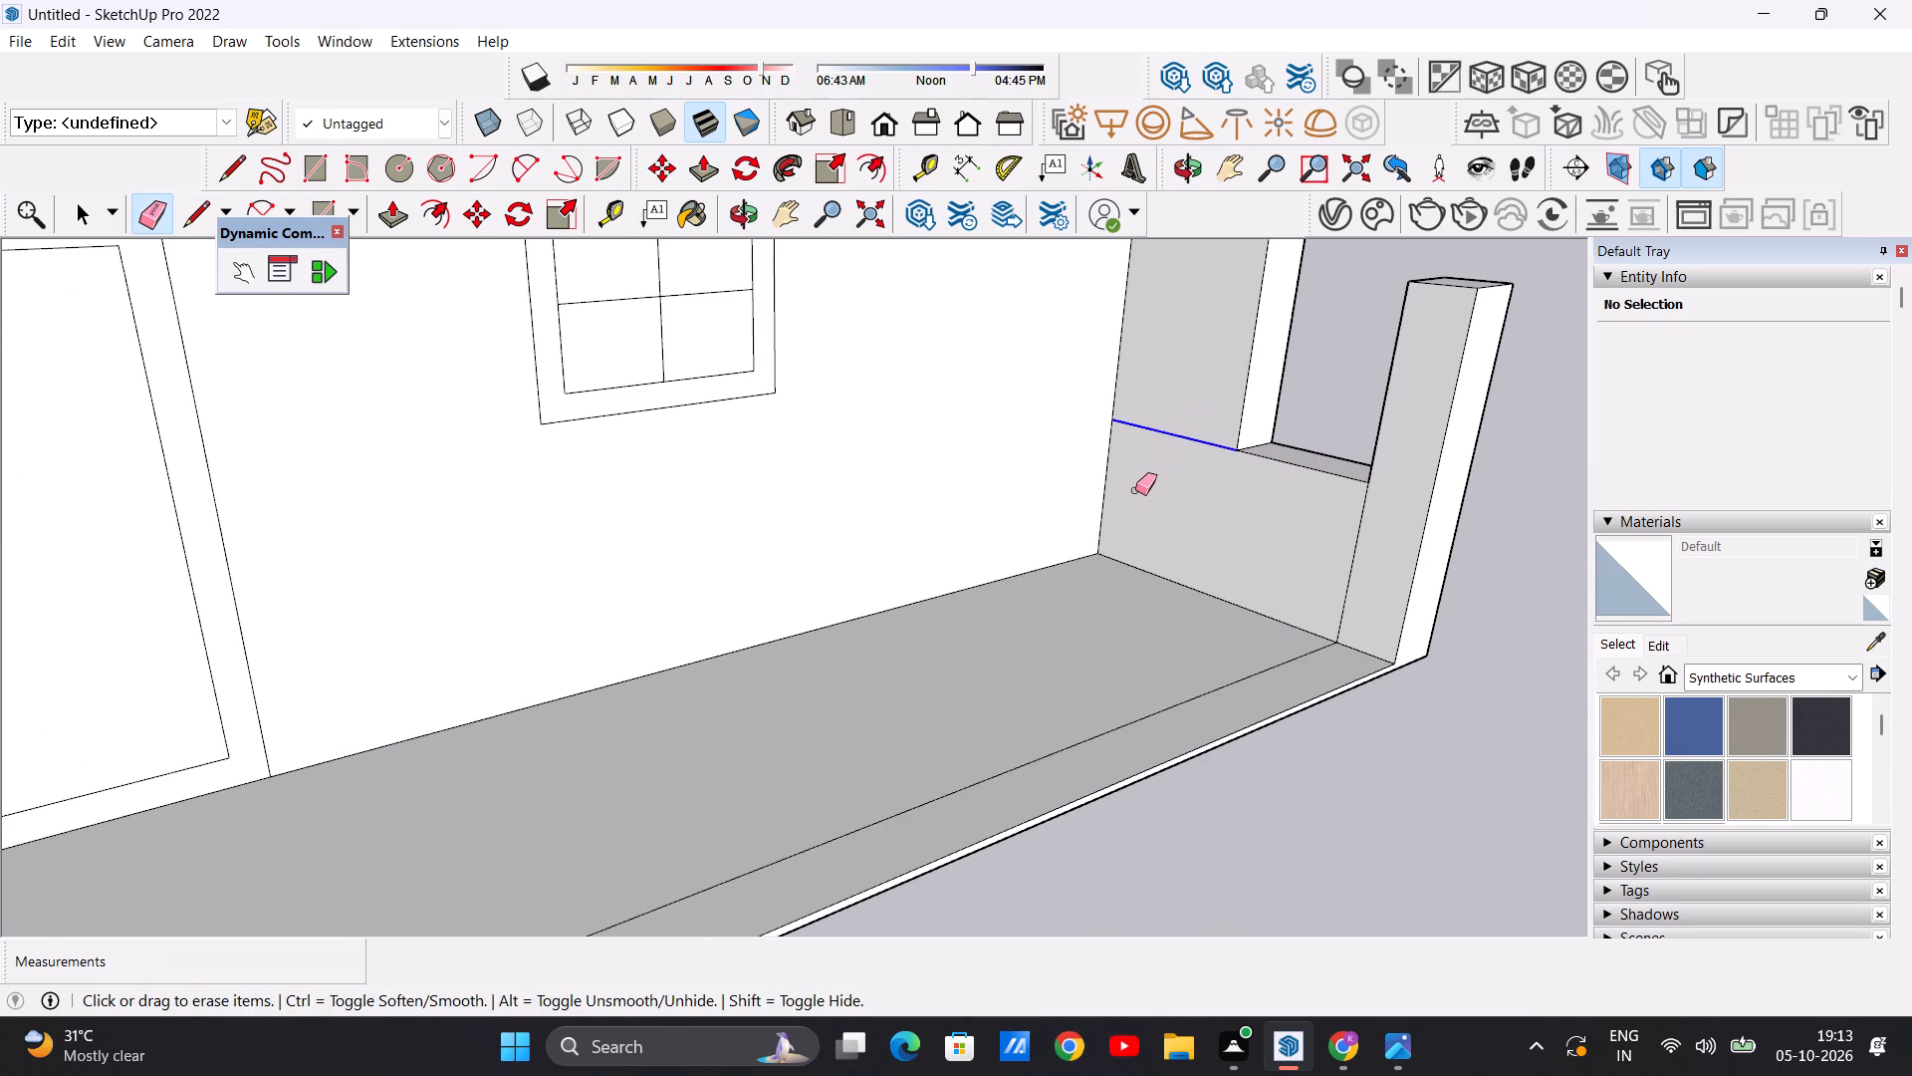
Push/Pull the large inset roof face up 2' to form a roof slab above the walls.
{"action": "scroll", "coordinate": [1135, 490], "scroll_direction": "down", "scroll_amount": 18}
{"action": "middle_click_drag", "start_coordinate": [1242, 422], "coordinate": [702, 360]}
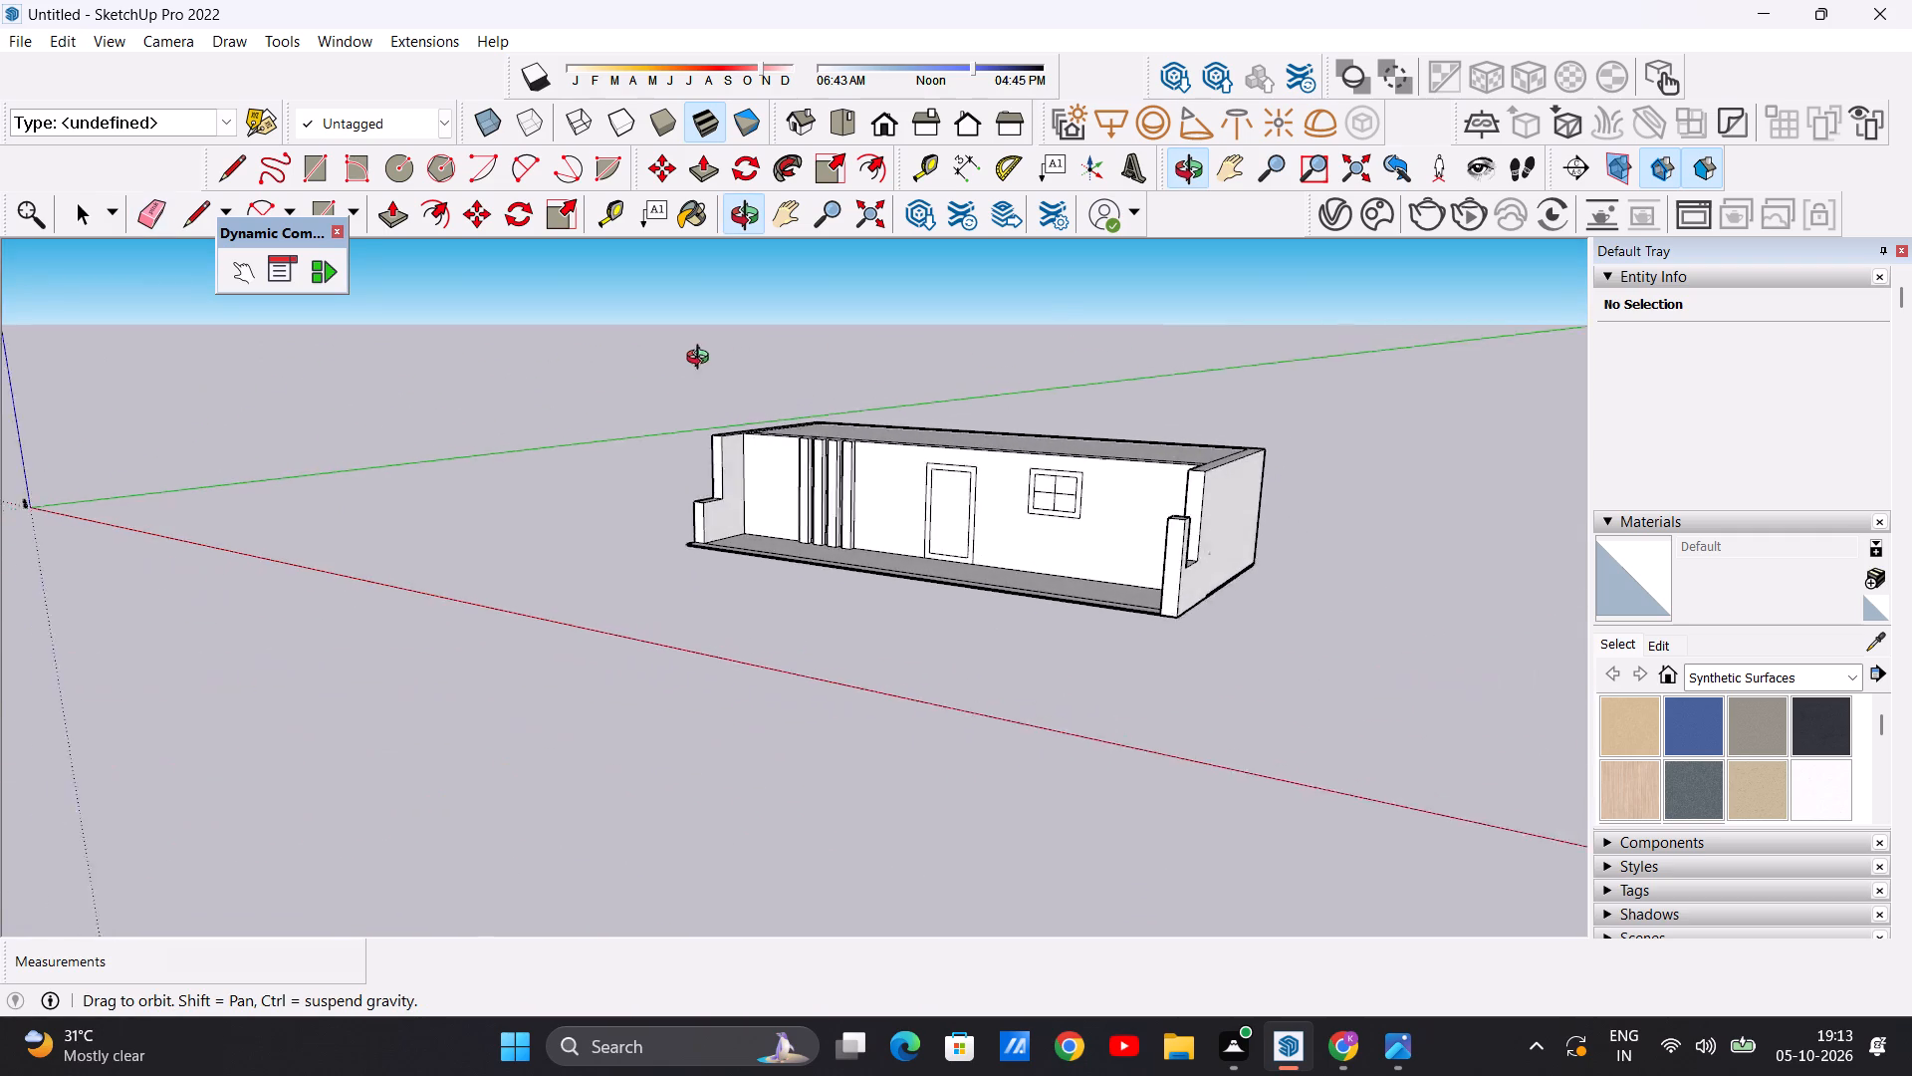
{"action": "middle_click_drag", "start_coordinate": [702, 360], "coordinate": [765, 444]}
{"action": "middle_click_drag", "start_coordinate": [800, 447], "coordinate": [970, 415]}
{"action": "scroll", "coordinate": [1043, 505], "scroll_direction": "up", "scroll_amount": 6}
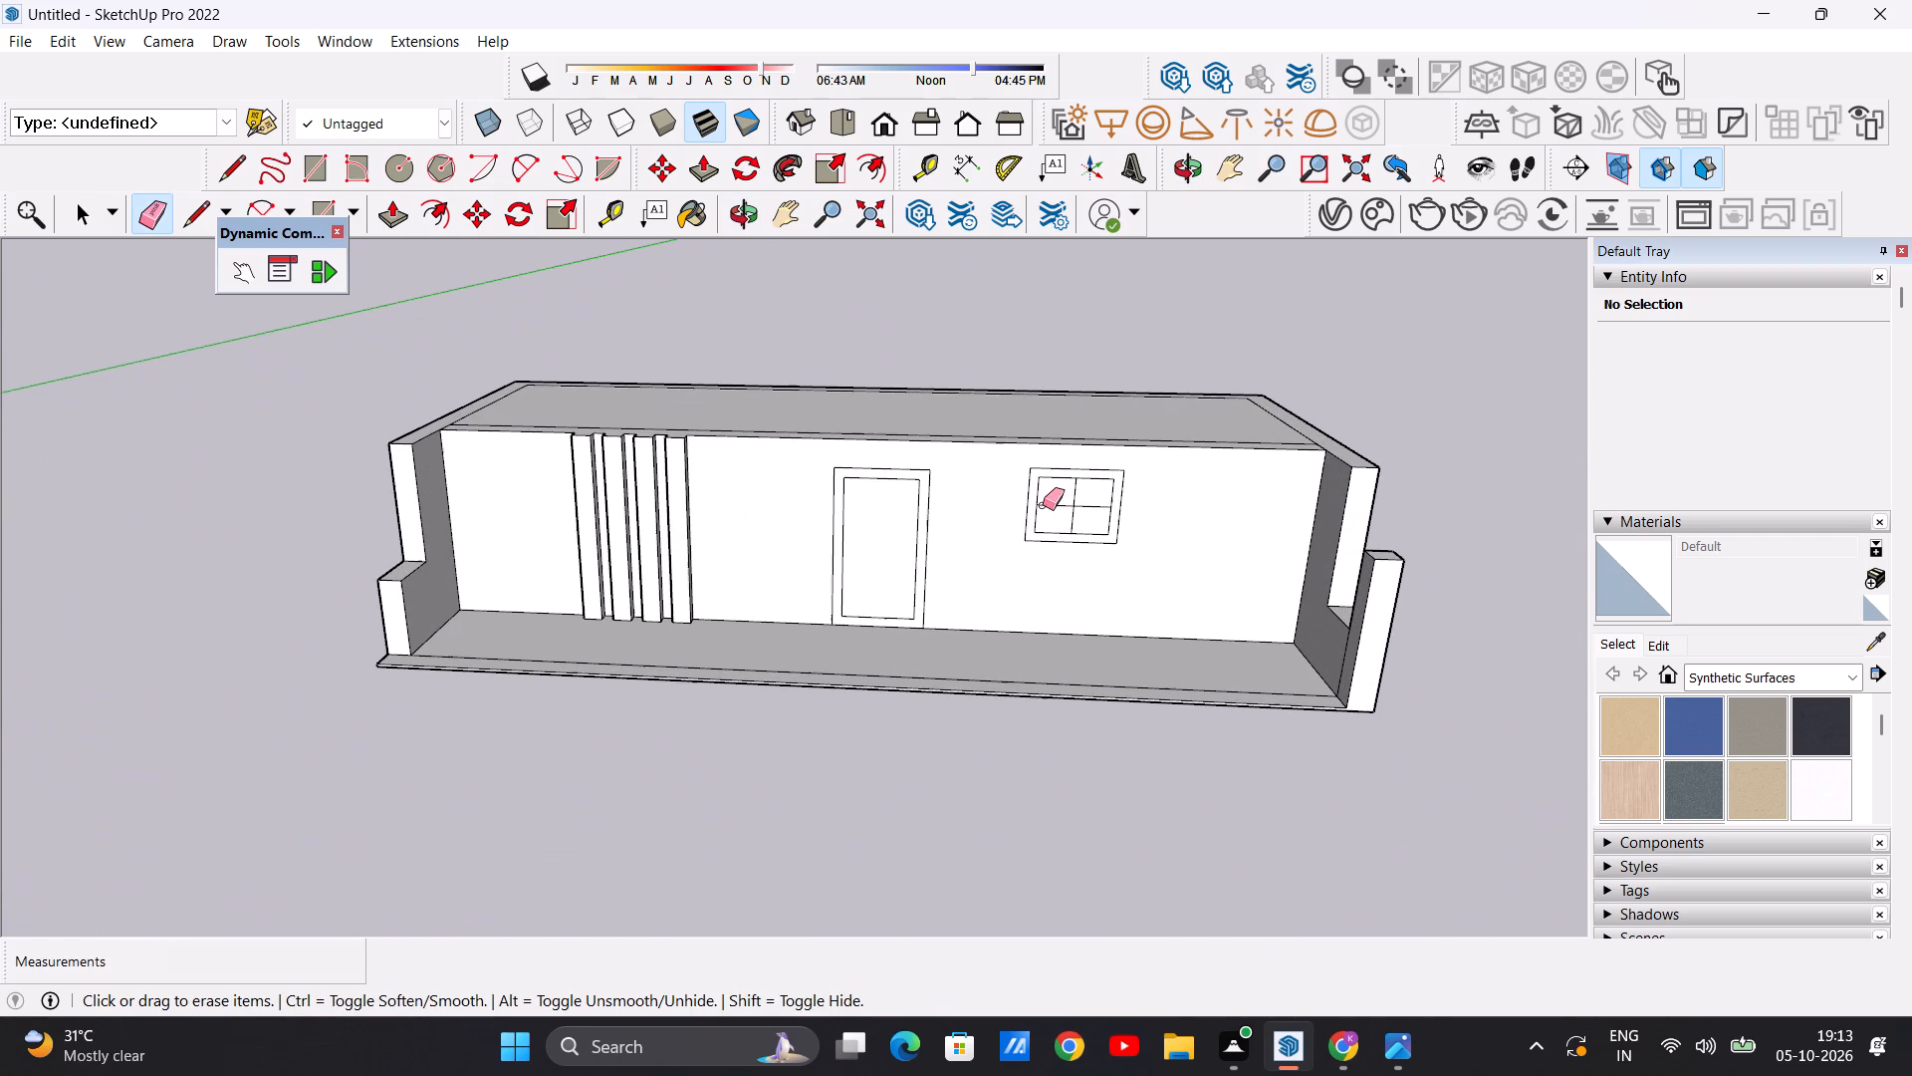
{"action": "middle_click_drag", "start_coordinate": [983, 480], "coordinate": [952, 687]}
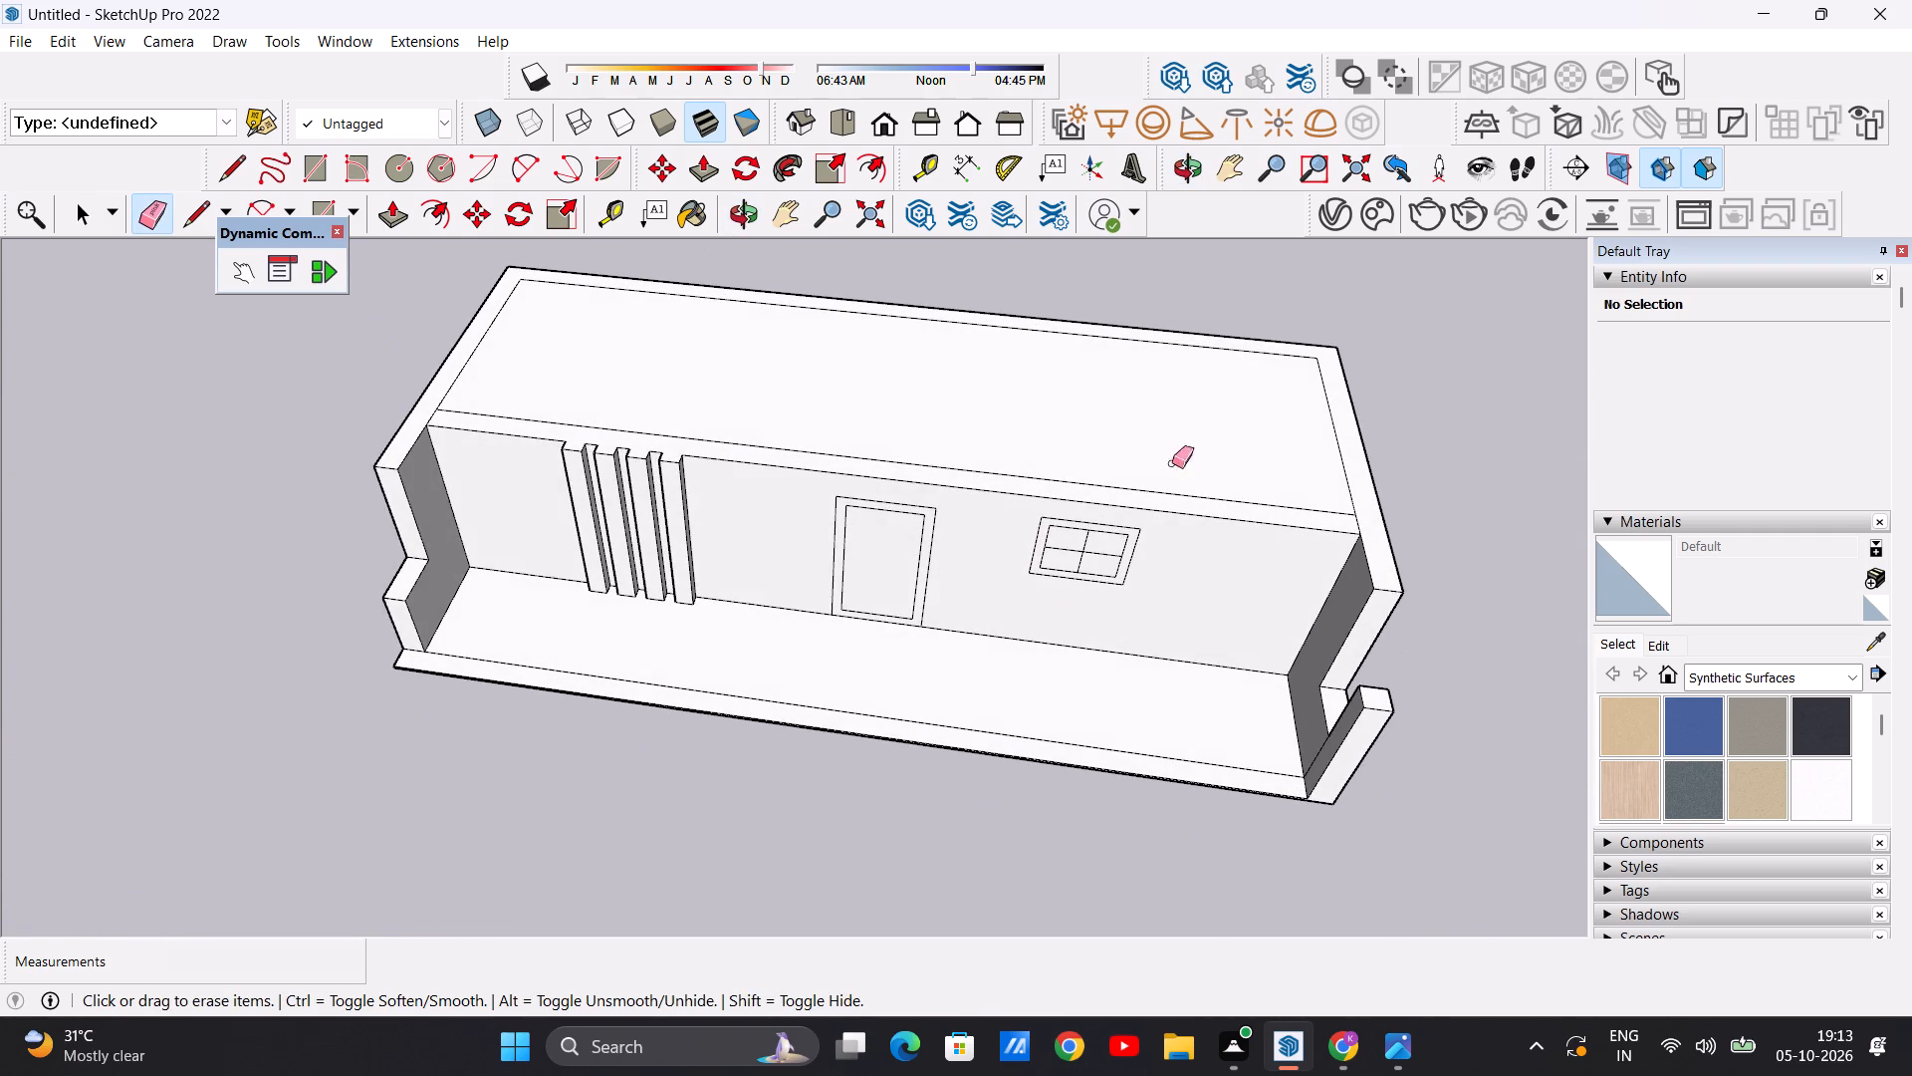
{"action": "scroll", "coordinate": [1197, 397], "scroll_direction": "up", "scroll_amount": 3}
{"action": "key", "text": "space"}
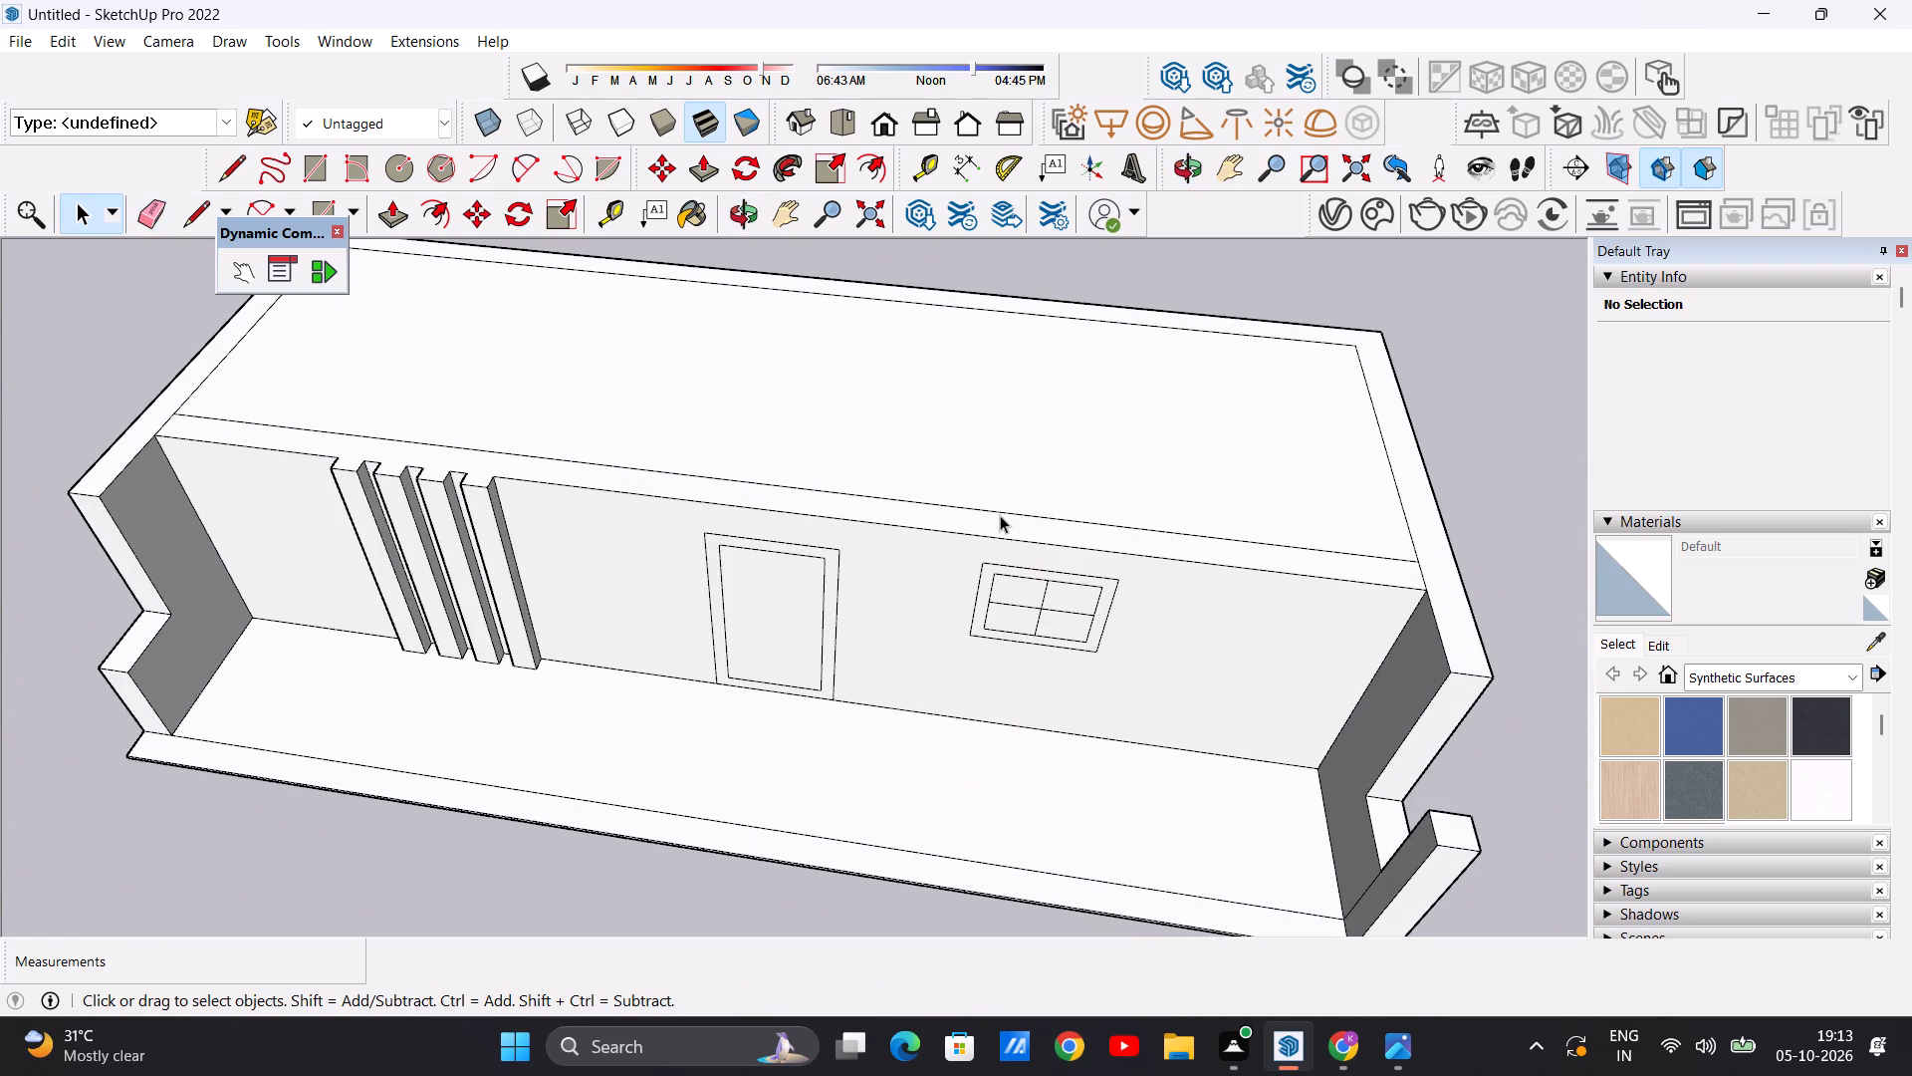
{"action": "scroll", "coordinate": [1015, 464], "scroll_direction": "down", "scroll_amount": 5}
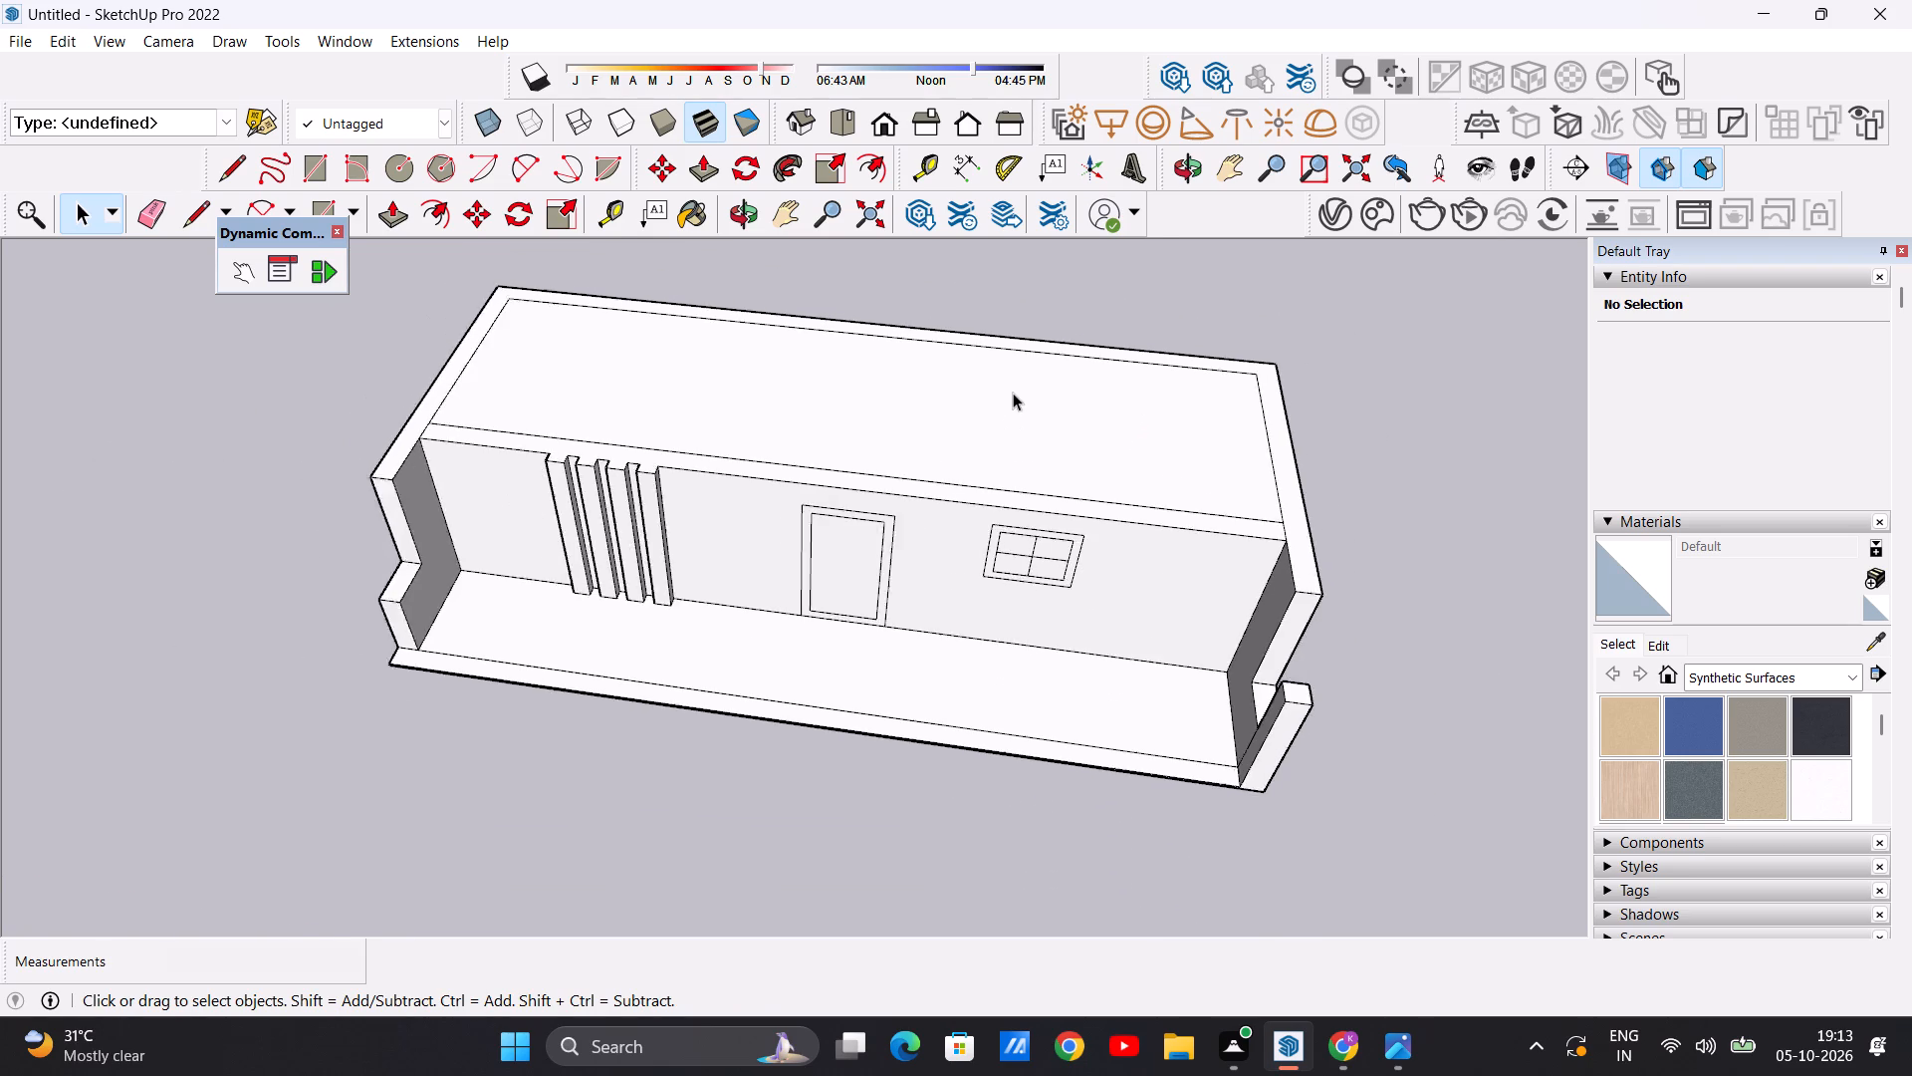
{"action": "scroll", "coordinate": [1013, 393], "scroll_direction": "down", "scroll_amount": 2}
{"action": "middle_click_drag", "start_coordinate": [1143, 388], "coordinate": [1013, 459]}
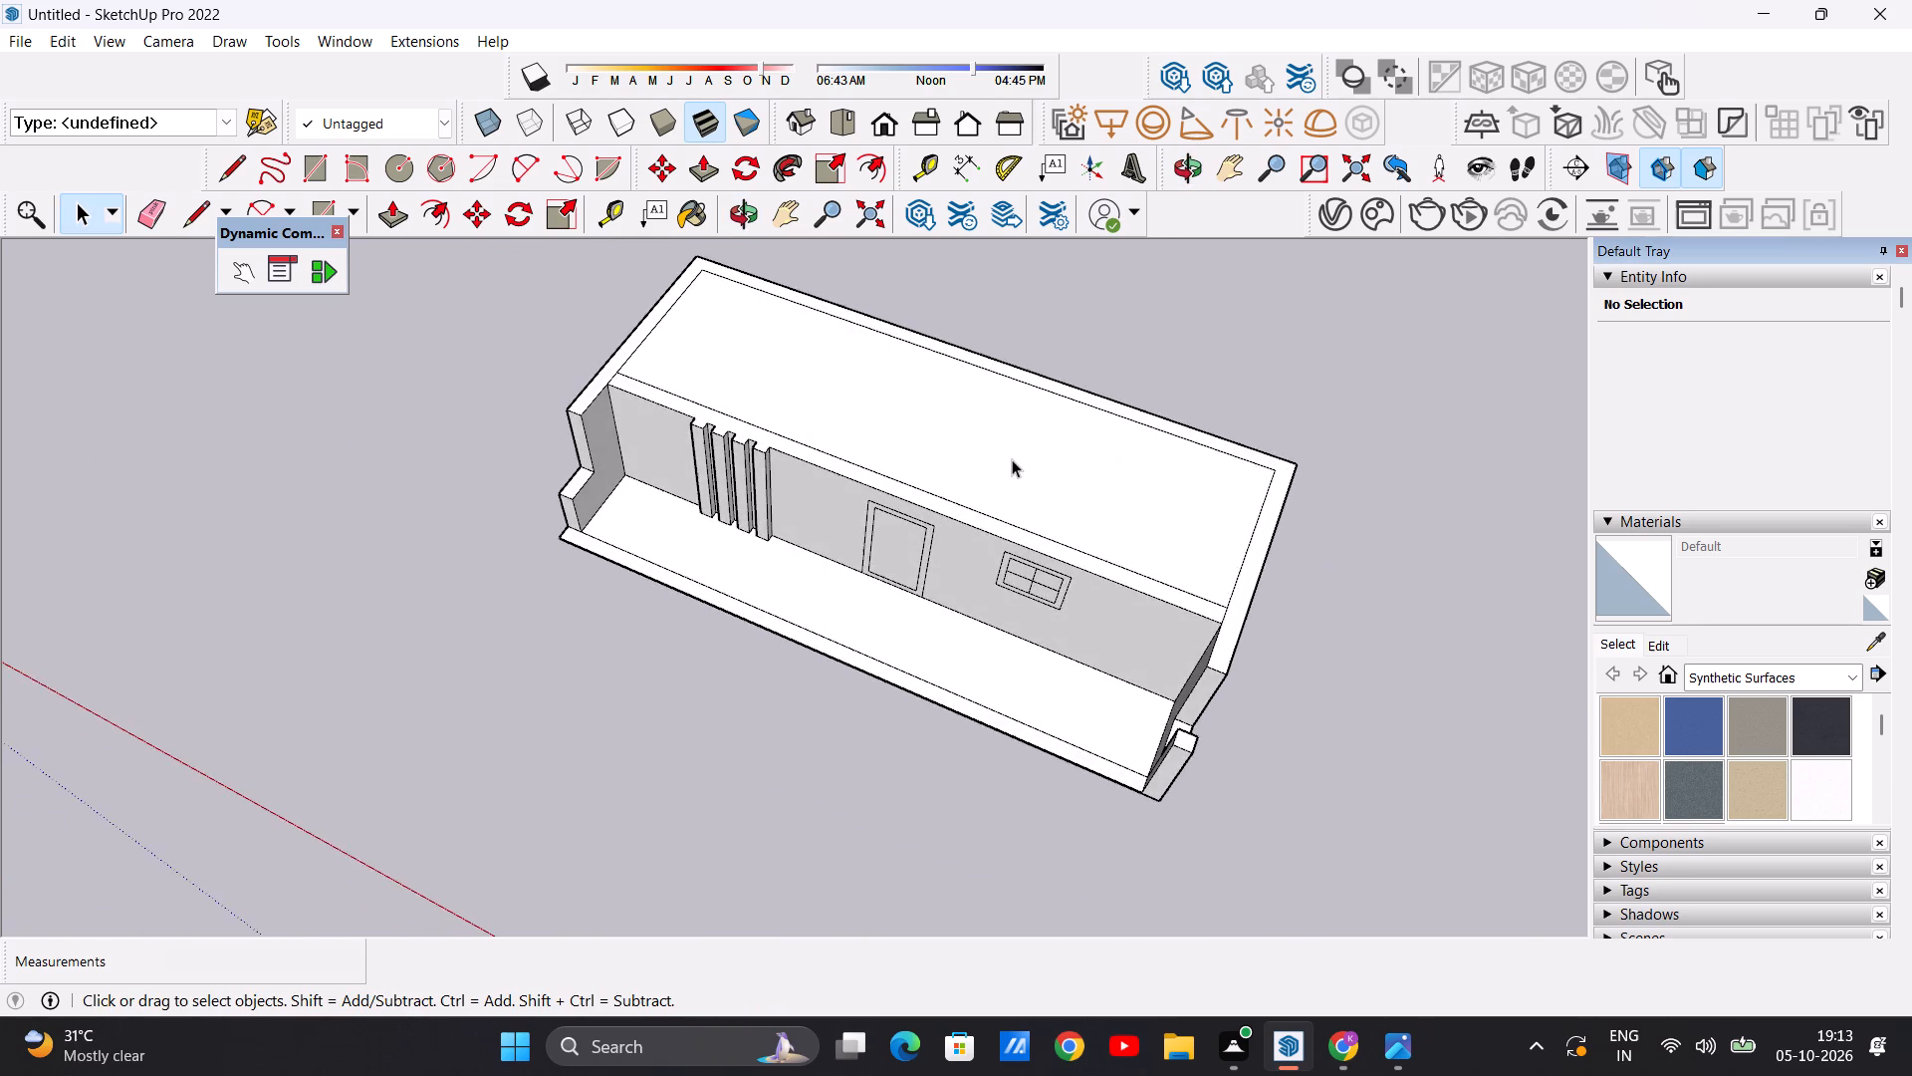
{"action": "scroll", "coordinate": [1012, 459], "scroll_direction": "up", "scroll_amount": 10}
{"action": "scroll", "coordinate": [895, 463], "scroll_direction": "down", "scroll_amount": 12}
{"action": "scroll", "coordinate": [1062, 469], "scroll_direction": "up", "scroll_amount": 3}
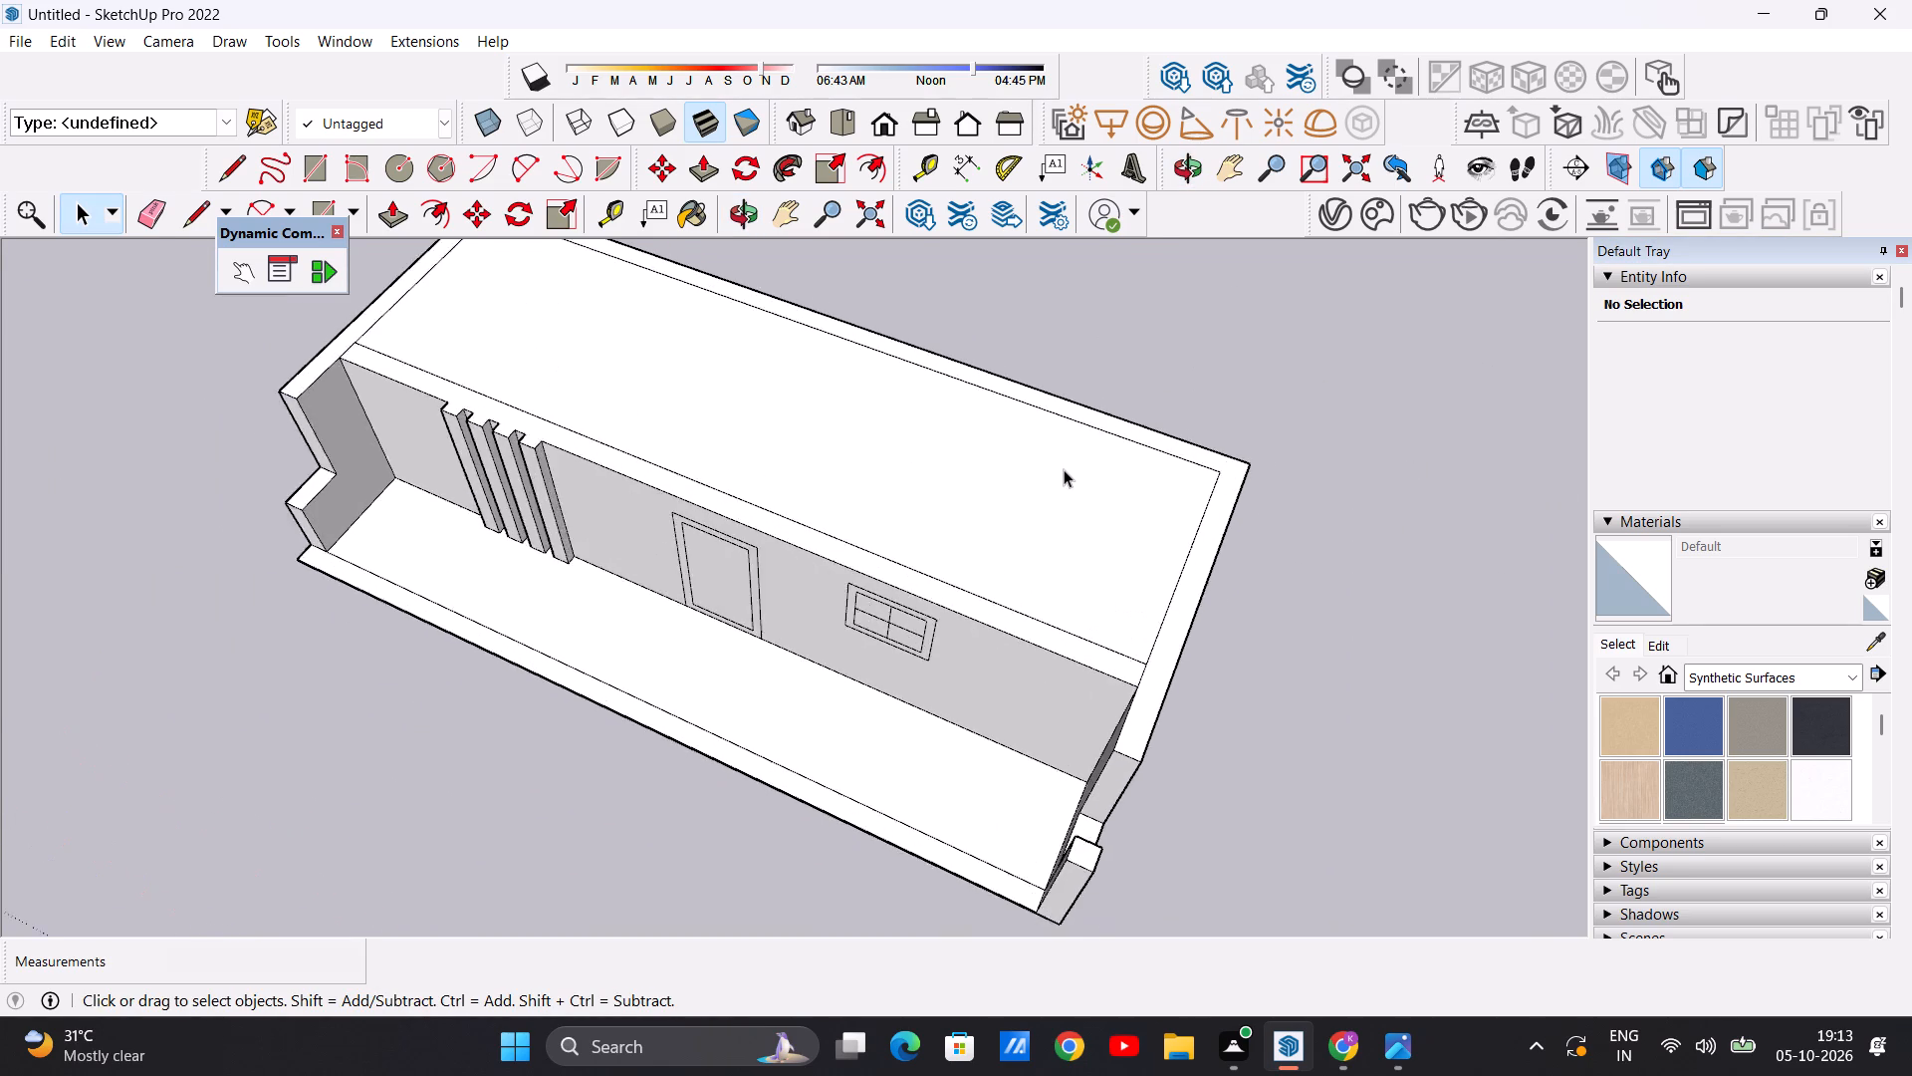
{"action": "scroll", "coordinate": [1064, 469], "scroll_direction": "up", "scroll_amount": 2}
{"action": "key", "text": "p"}
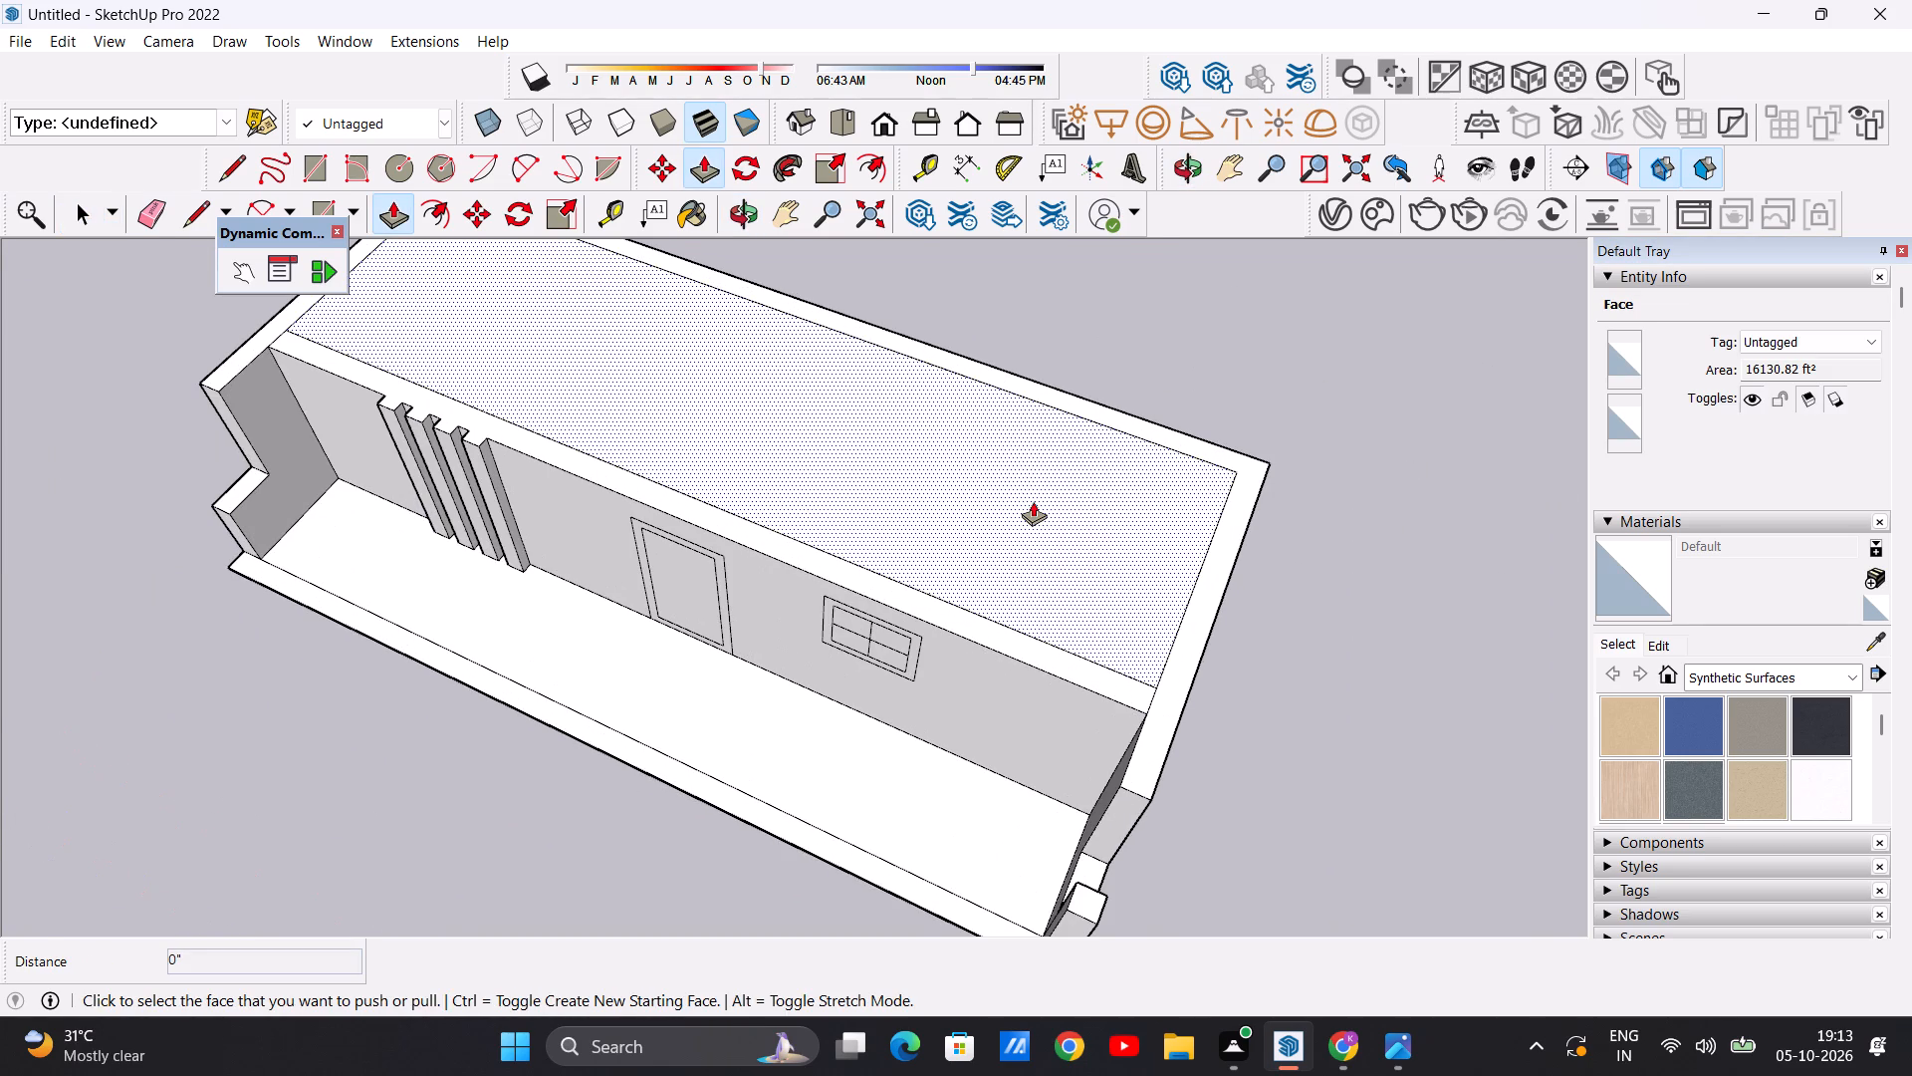
{"action": "left_click", "coordinate": [1033, 501]}
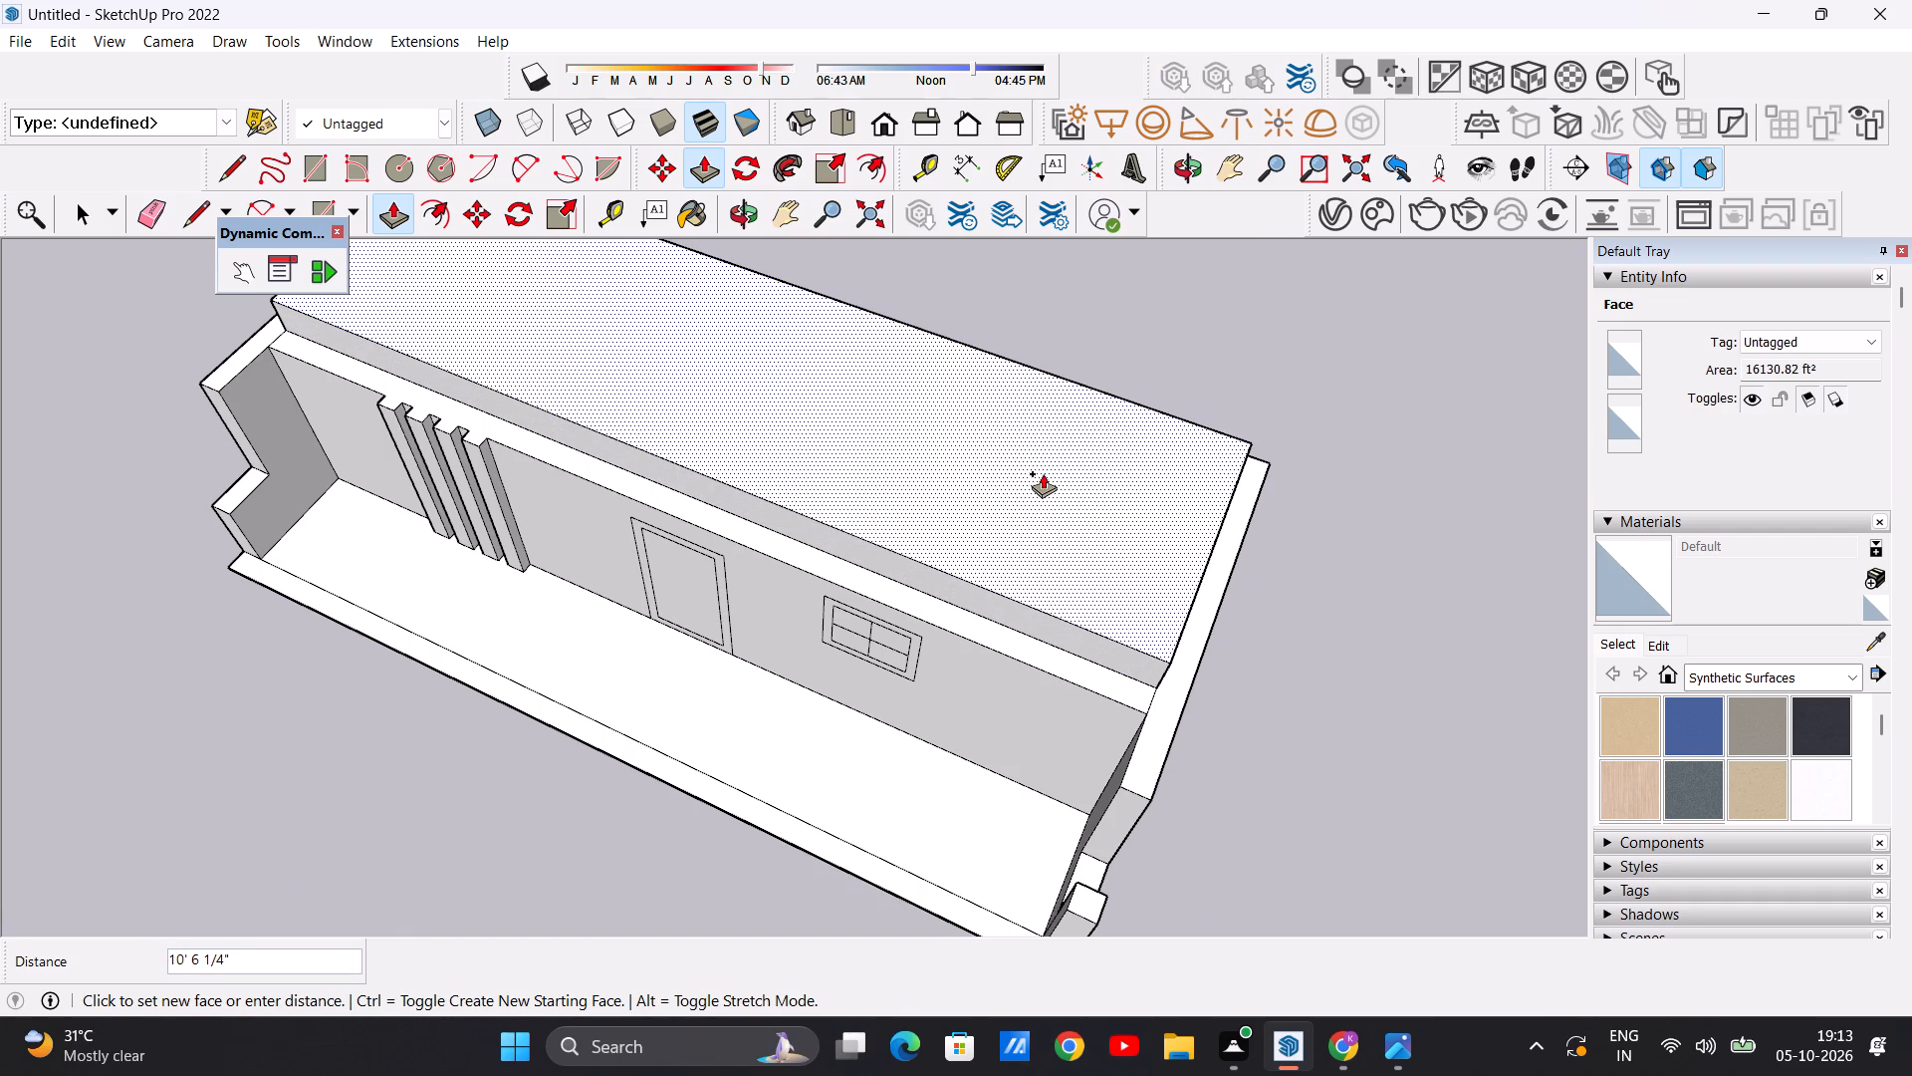
{"action": "type", "text": "2'"}
{"action": "key", "text": "Return"}
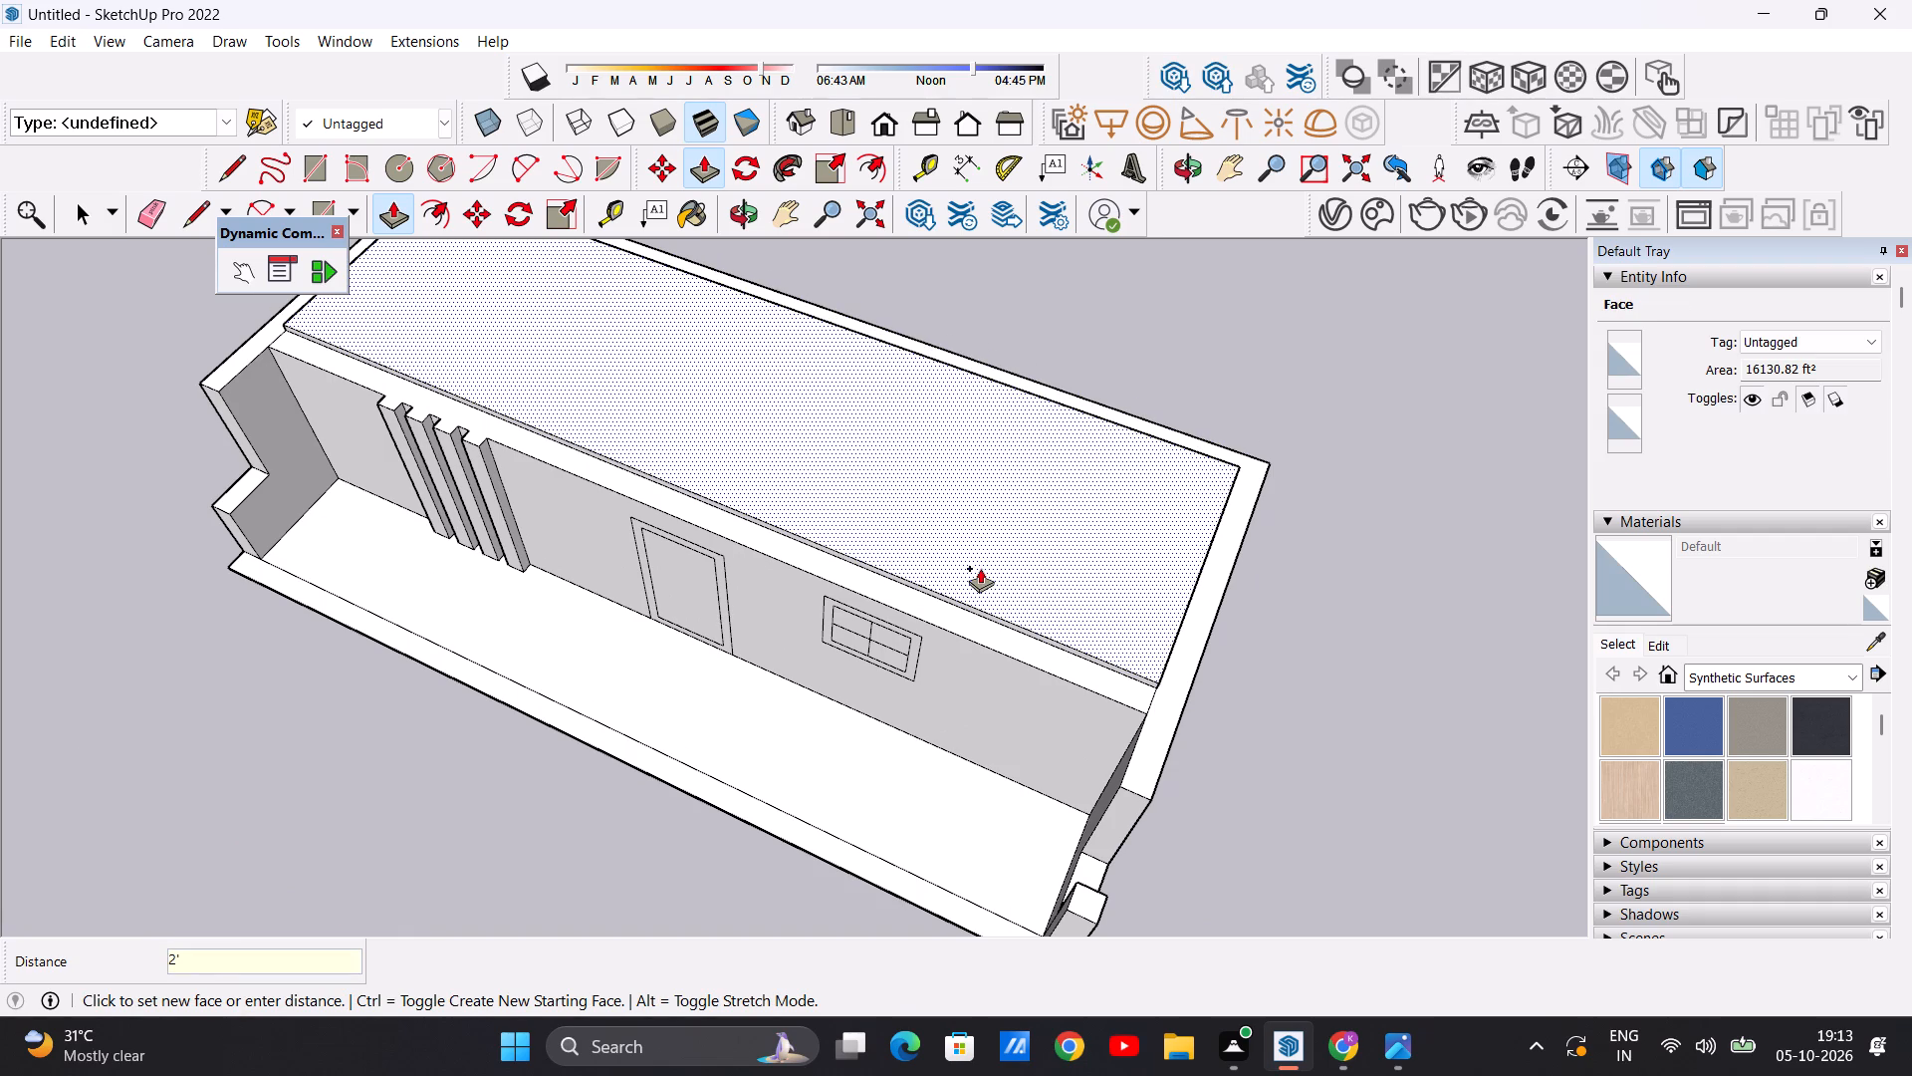
{"action": "key", "text": "space"}
Push/Pull the top face of the roof slab up a further 1'.
{"action": "middle_click_drag", "start_coordinate": [919, 639], "coordinate": [909, 349]}
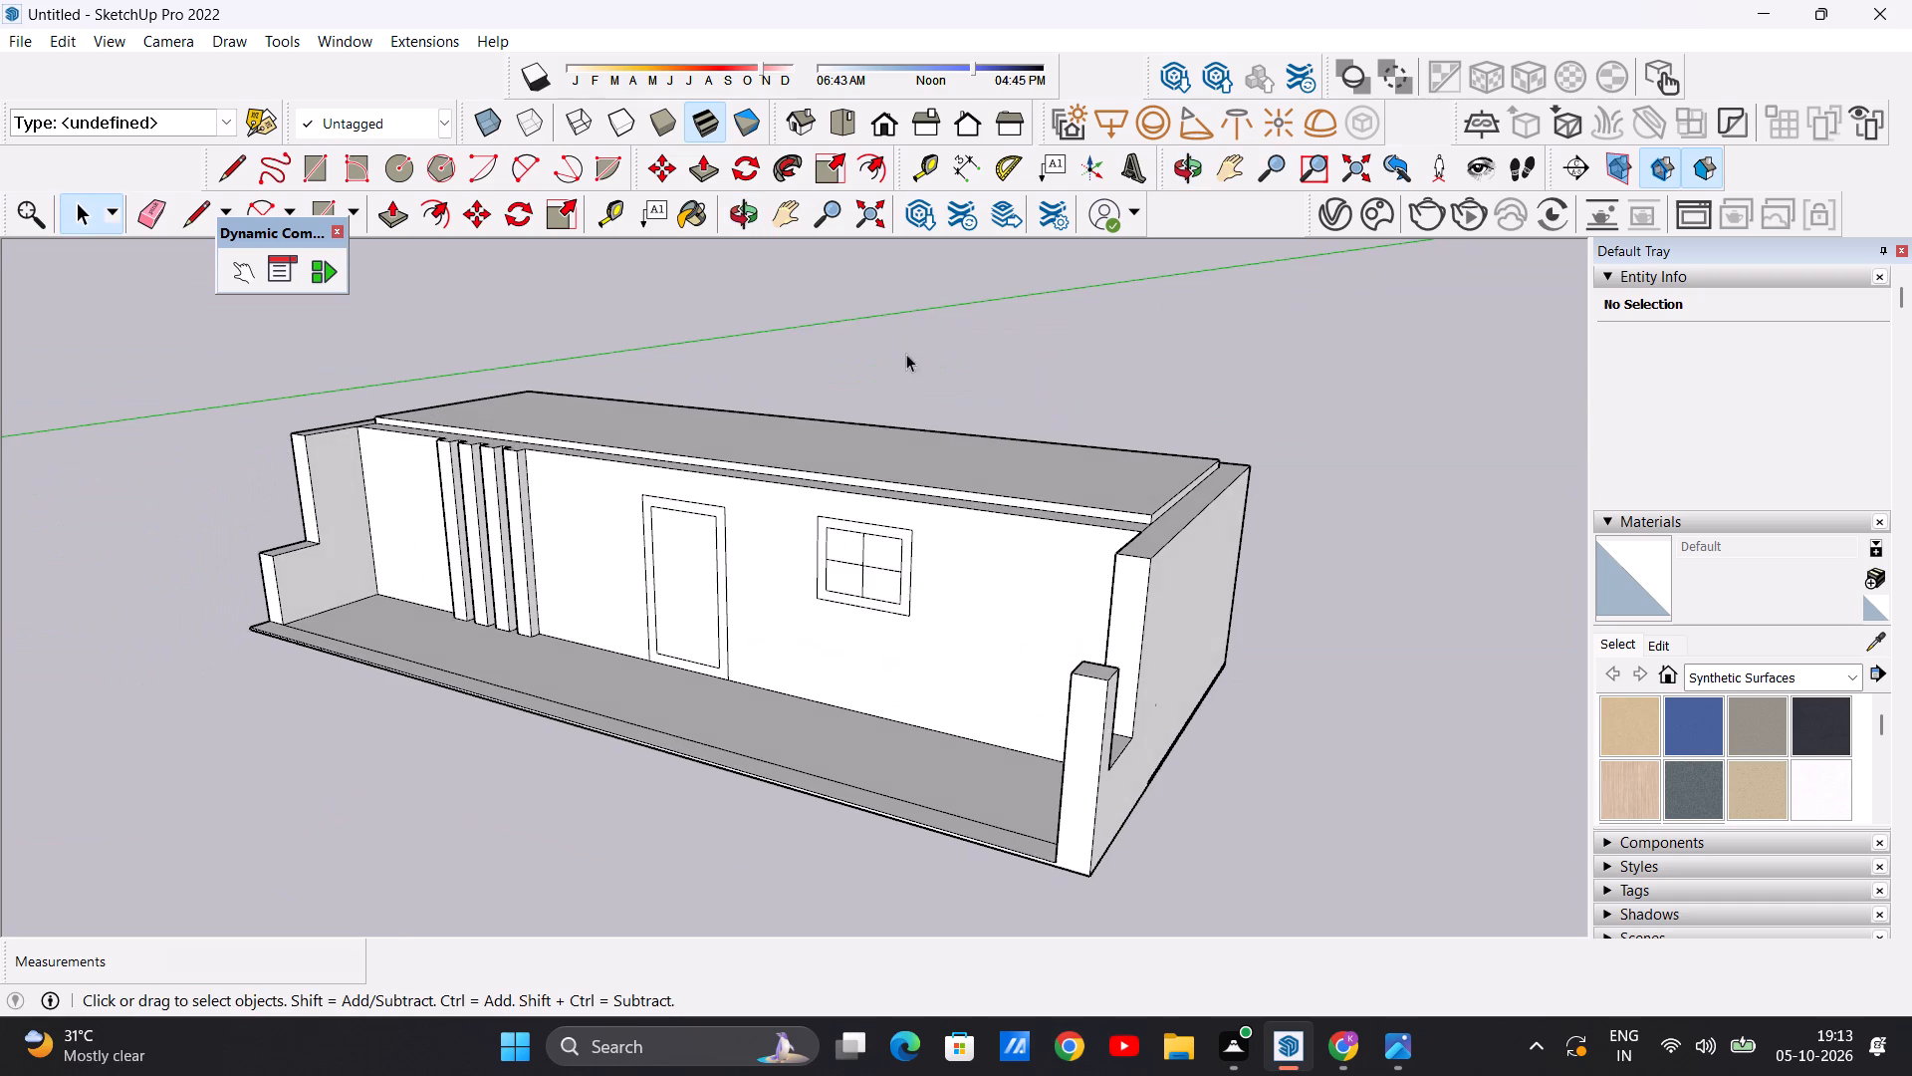
{"action": "scroll", "coordinate": [944, 440], "scroll_direction": "up", "scroll_amount": 7}
{"action": "scroll", "coordinate": [966, 412], "scroll_direction": "down", "scroll_amount": 6}
{"action": "middle_click_drag", "start_coordinate": [741, 318], "coordinate": [774, 289]}
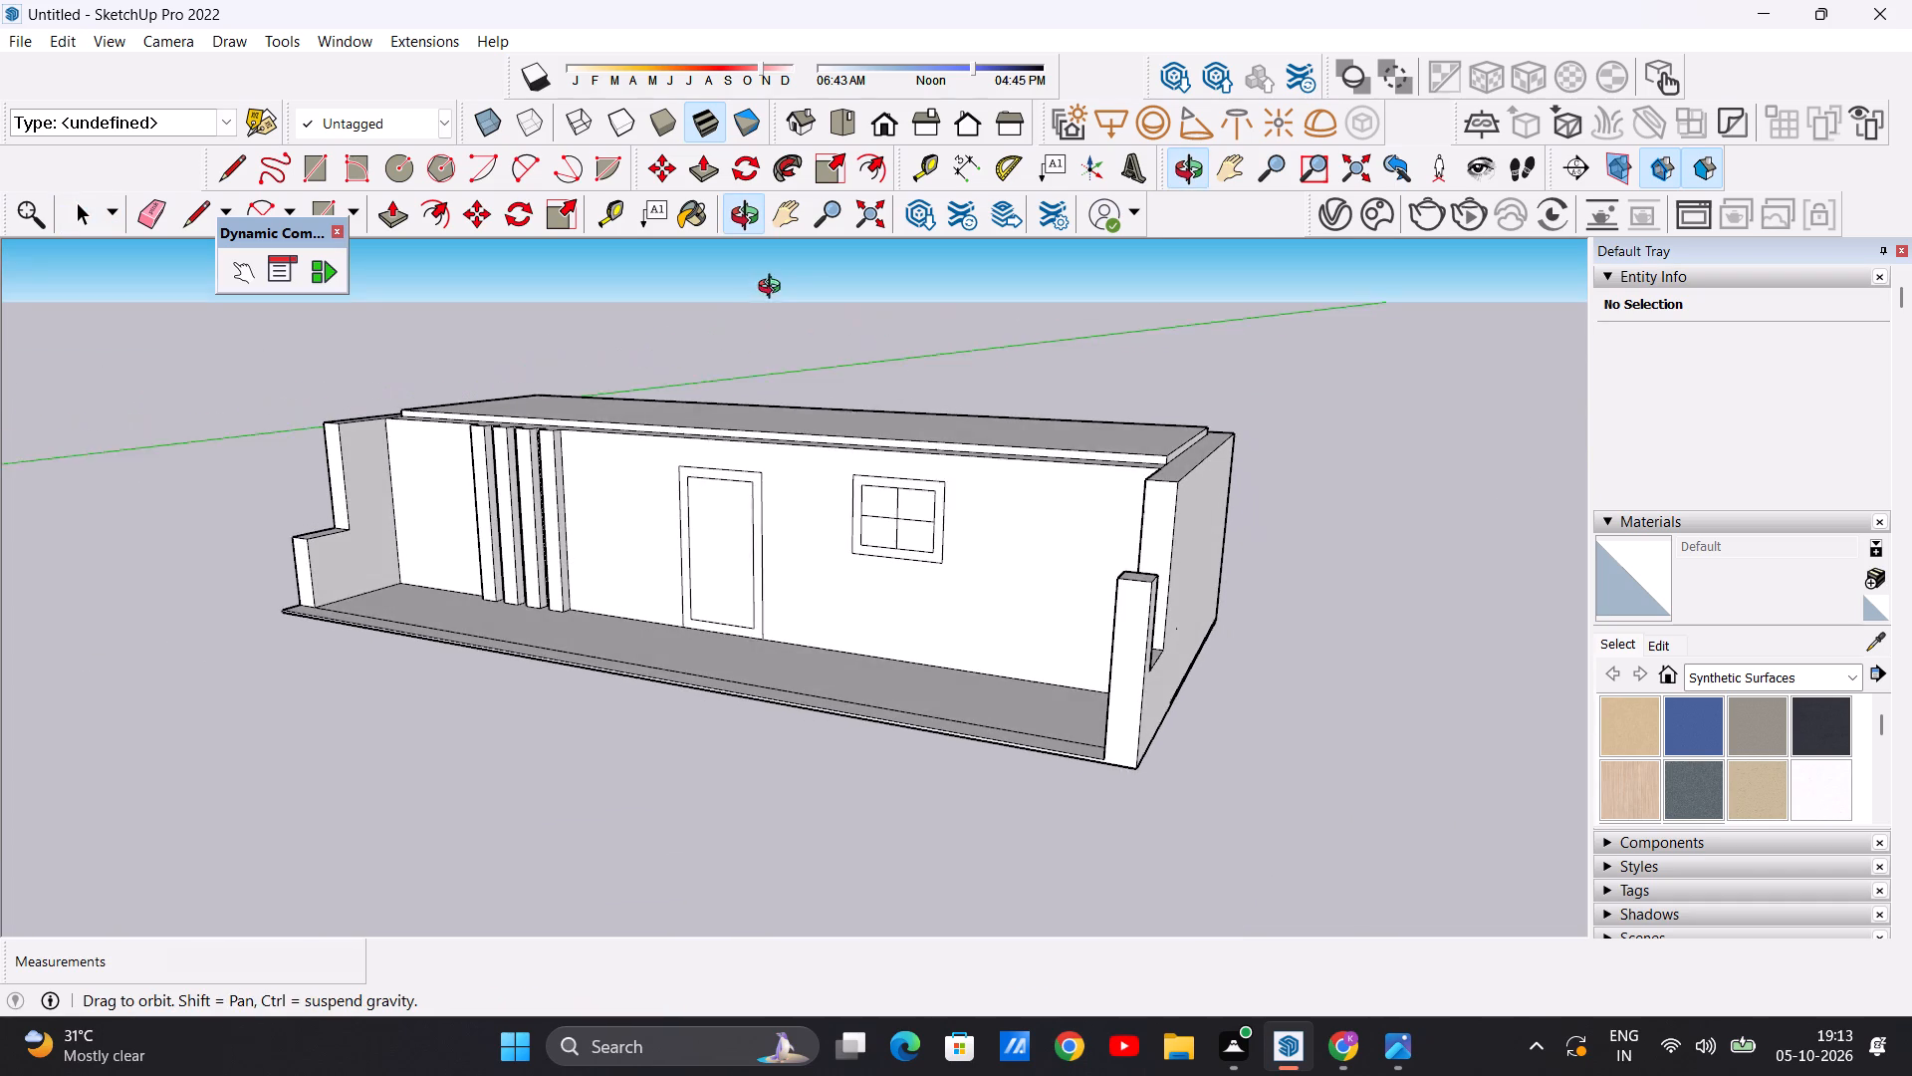
{"action": "middle_click_drag", "start_coordinate": [774, 289], "coordinate": [781, 282]}
{"action": "scroll", "coordinate": [1056, 538], "scroll_direction": "up", "scroll_amount": 5}
{"action": "scroll", "coordinate": [1128, 419], "scroll_direction": "up", "scroll_amount": 5}
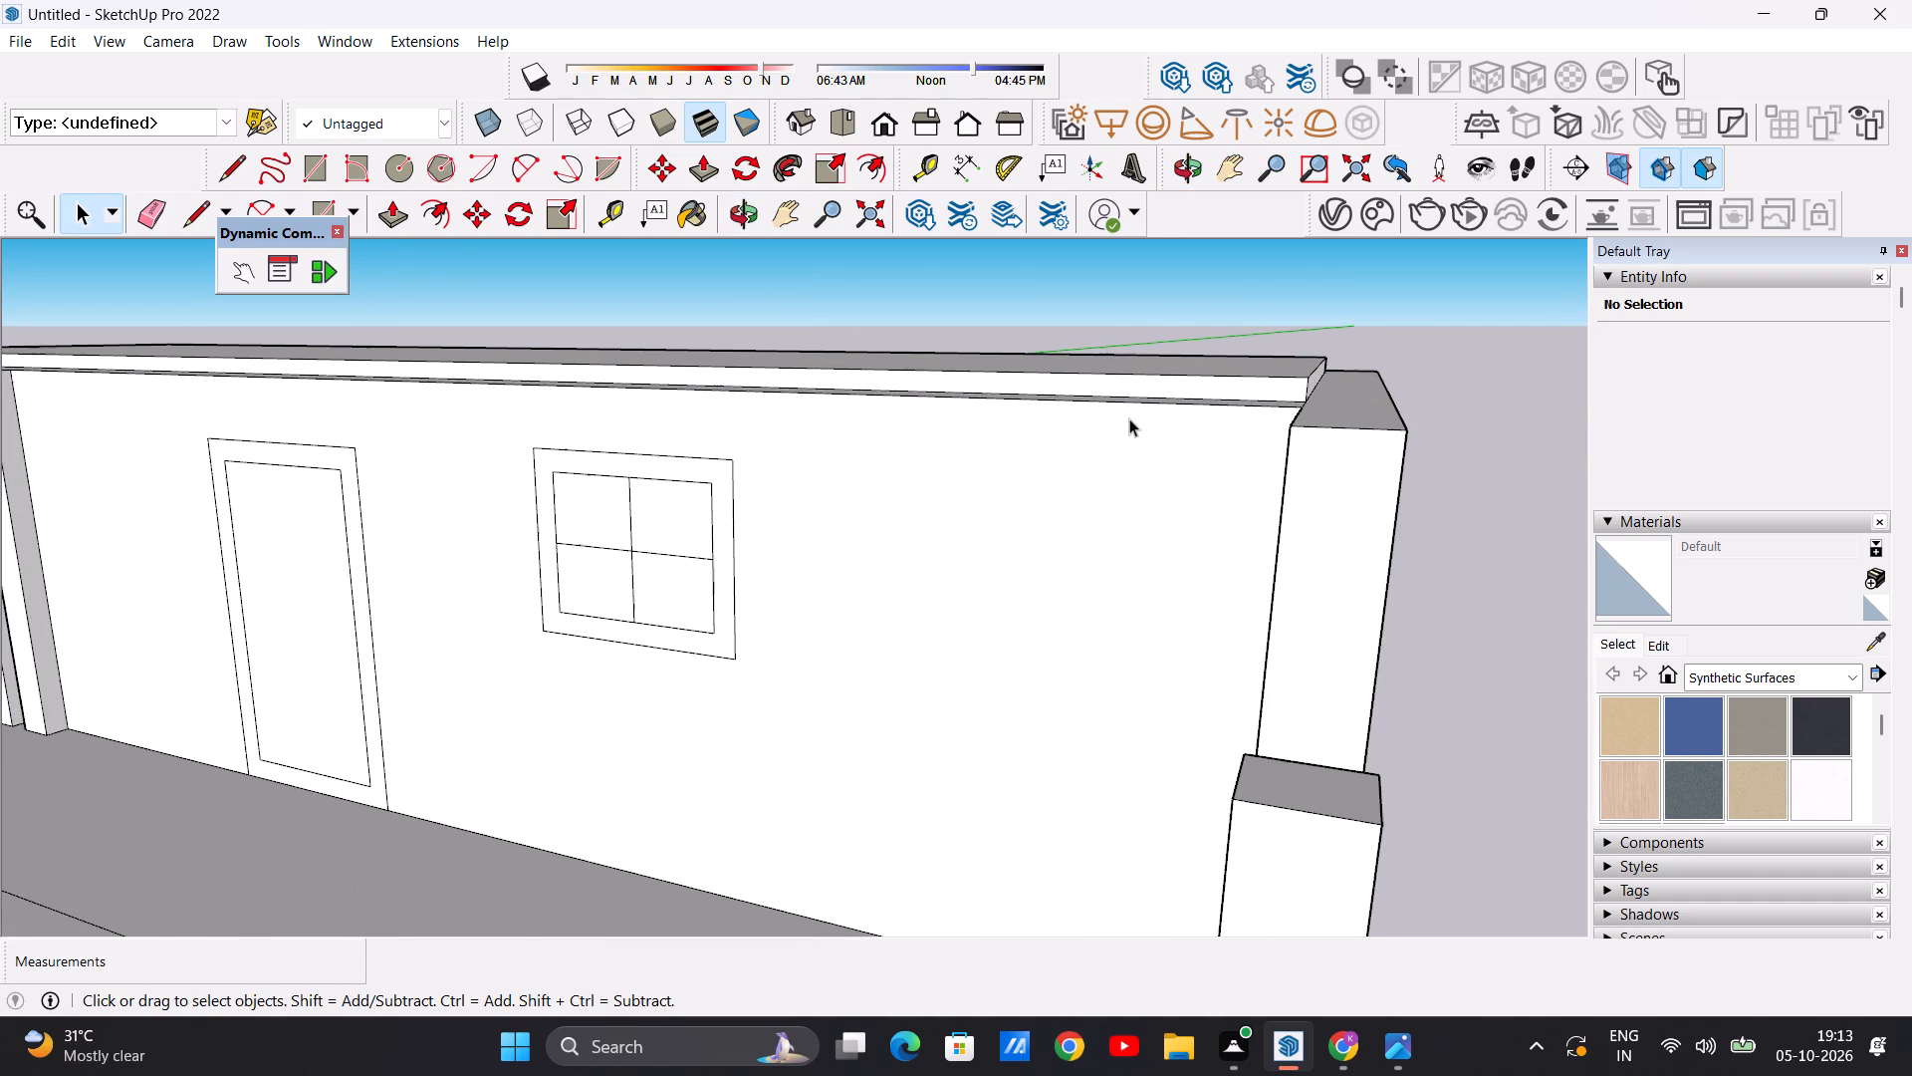
{"action": "scroll", "coordinate": [1106, 428], "scroll_direction": "down", "scroll_amount": 13}
{"action": "middle_click_drag", "start_coordinate": [889, 302], "coordinate": [896, 347]}
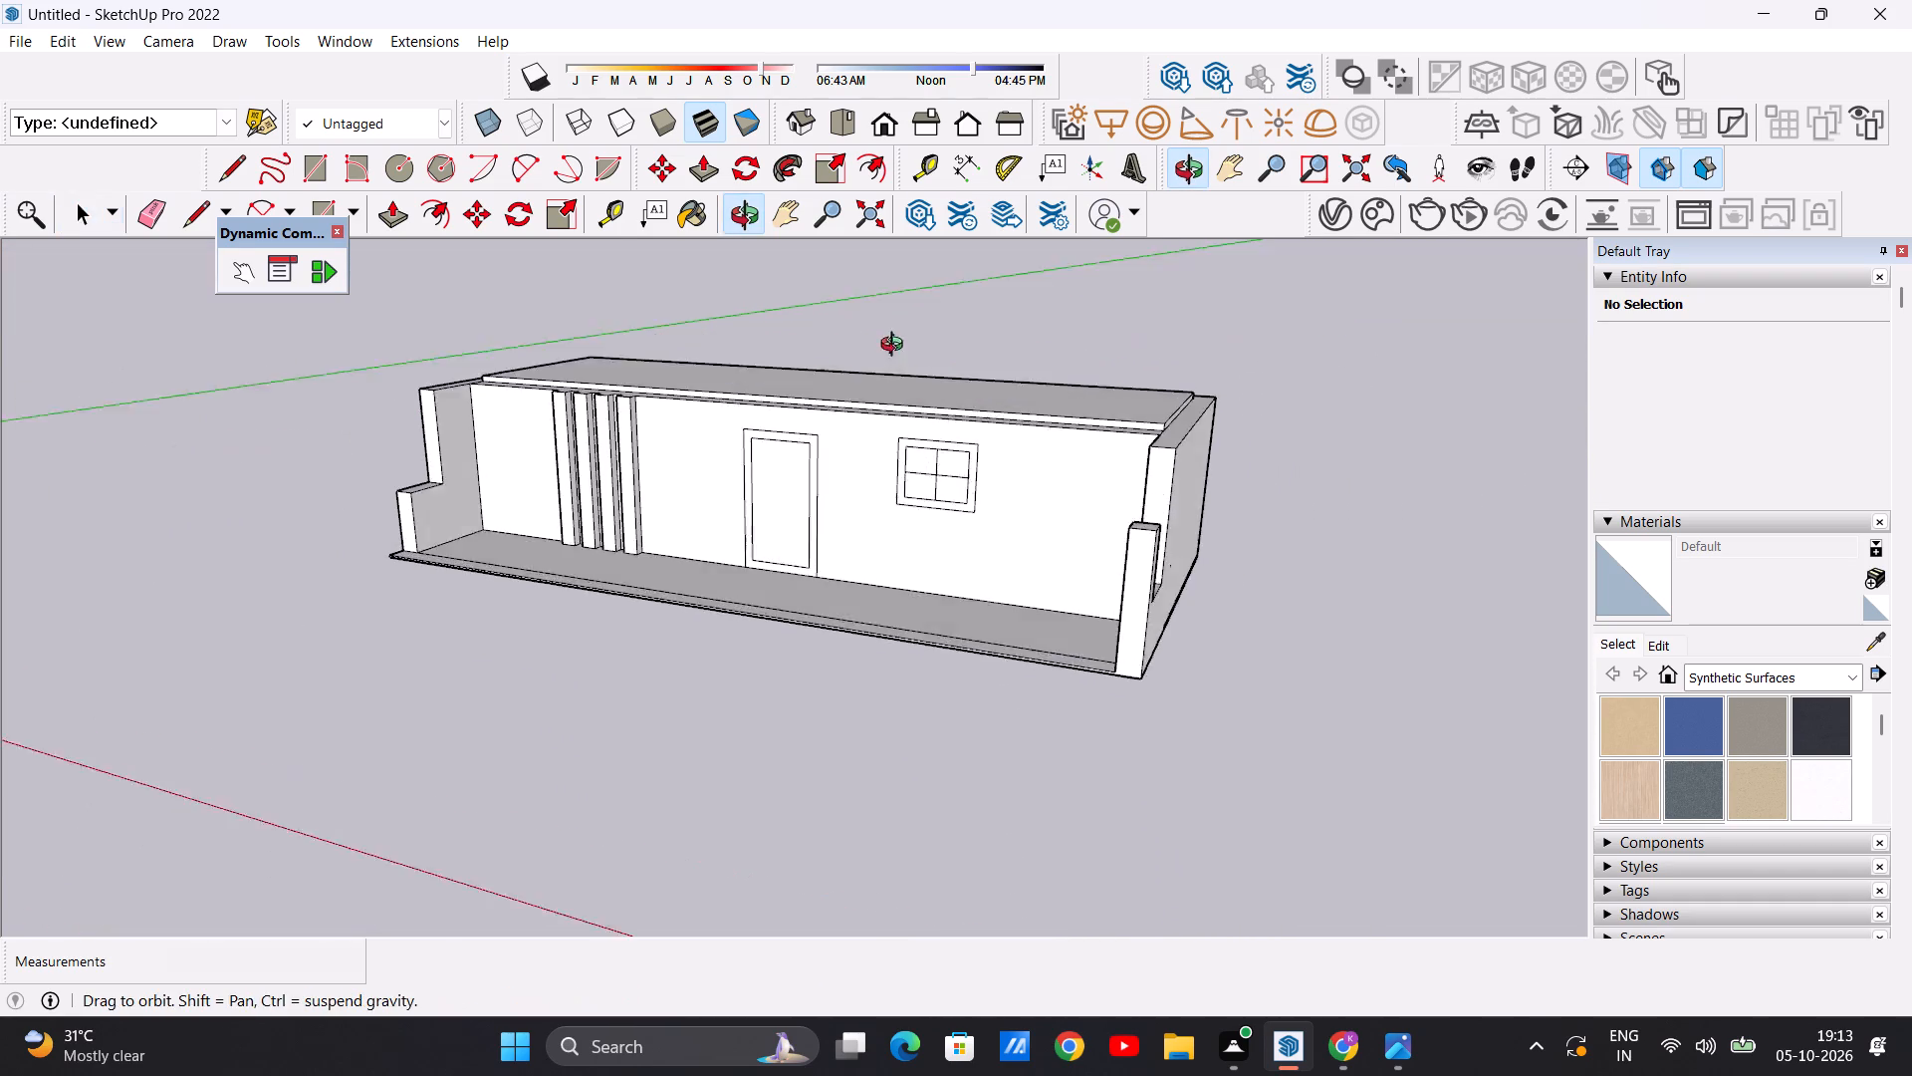
{"action": "middle_click_drag", "start_coordinate": [896, 347], "coordinate": [899, 448]}
{"action": "scroll", "coordinate": [928, 421], "scroll_direction": "up", "scroll_amount": 7}
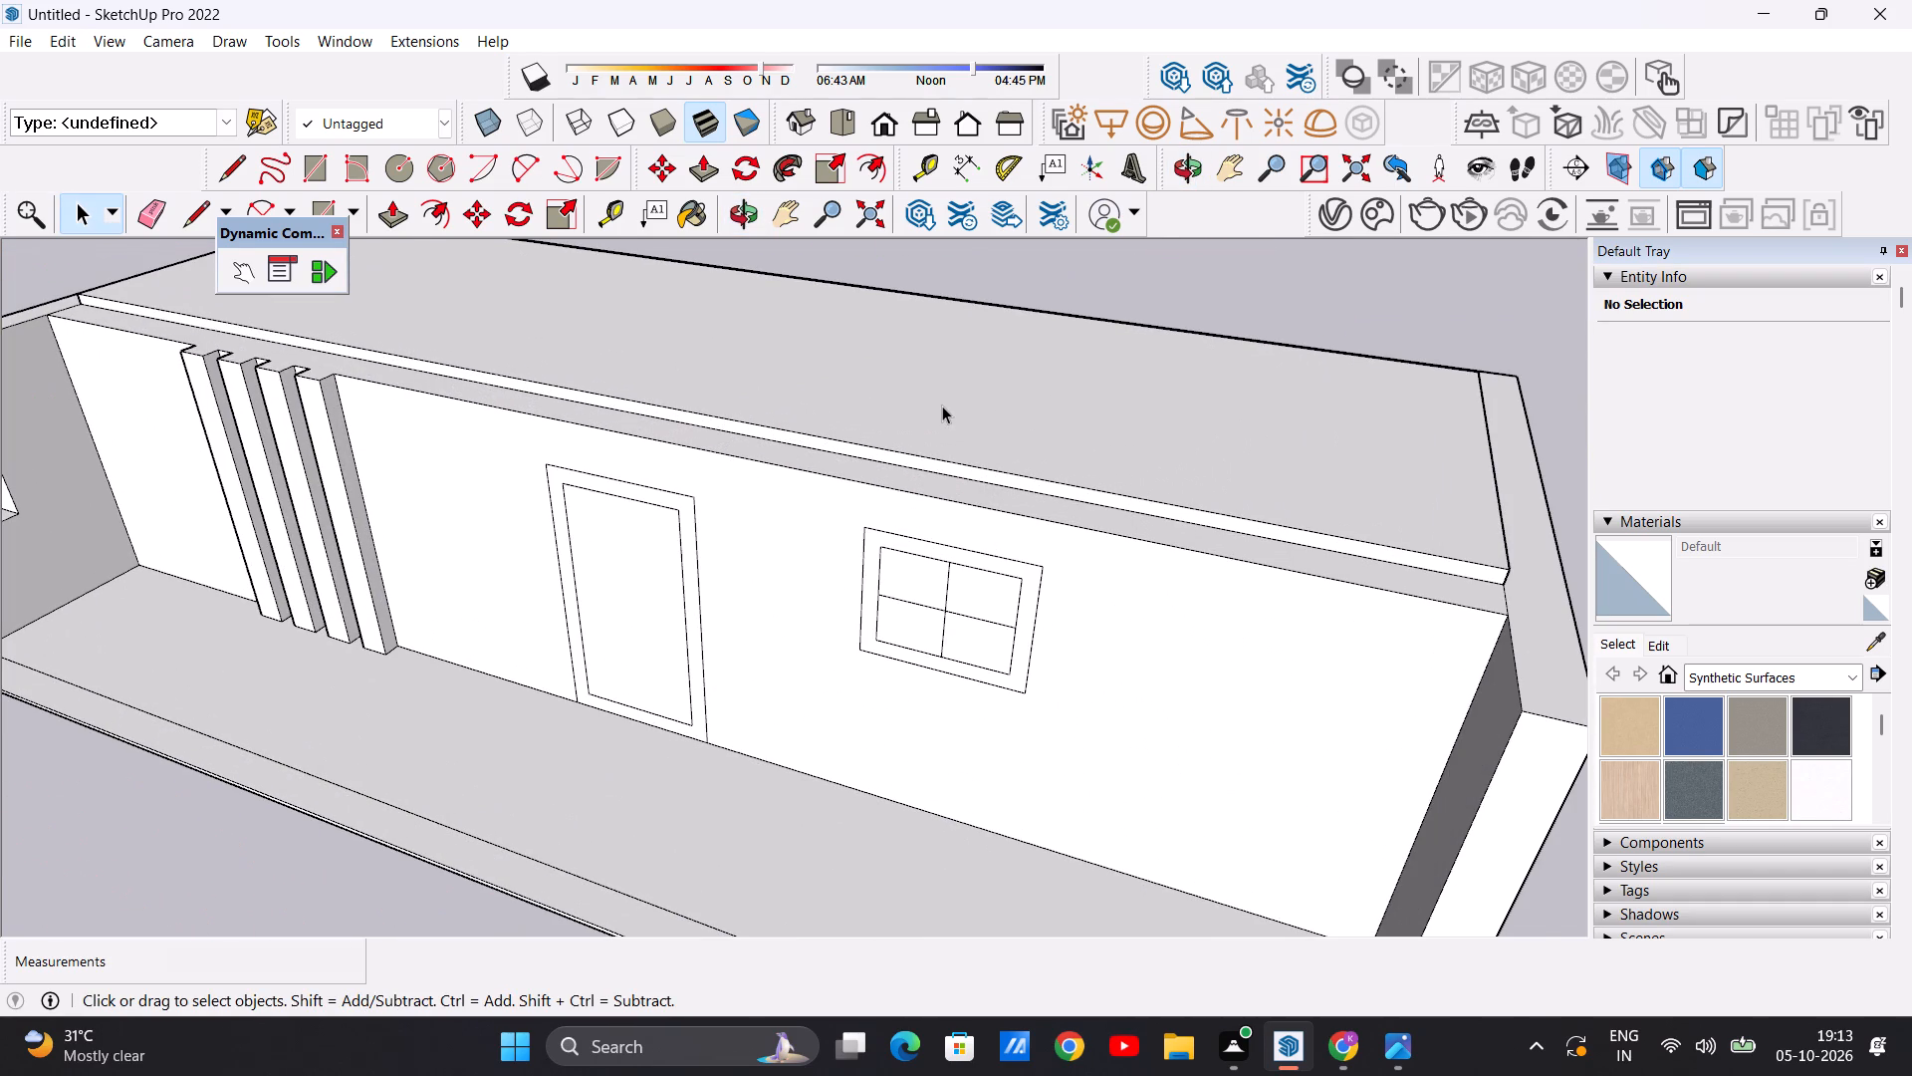
{"action": "key", "text": "p"}
{"action": "left_click", "coordinate": [1003, 429]}
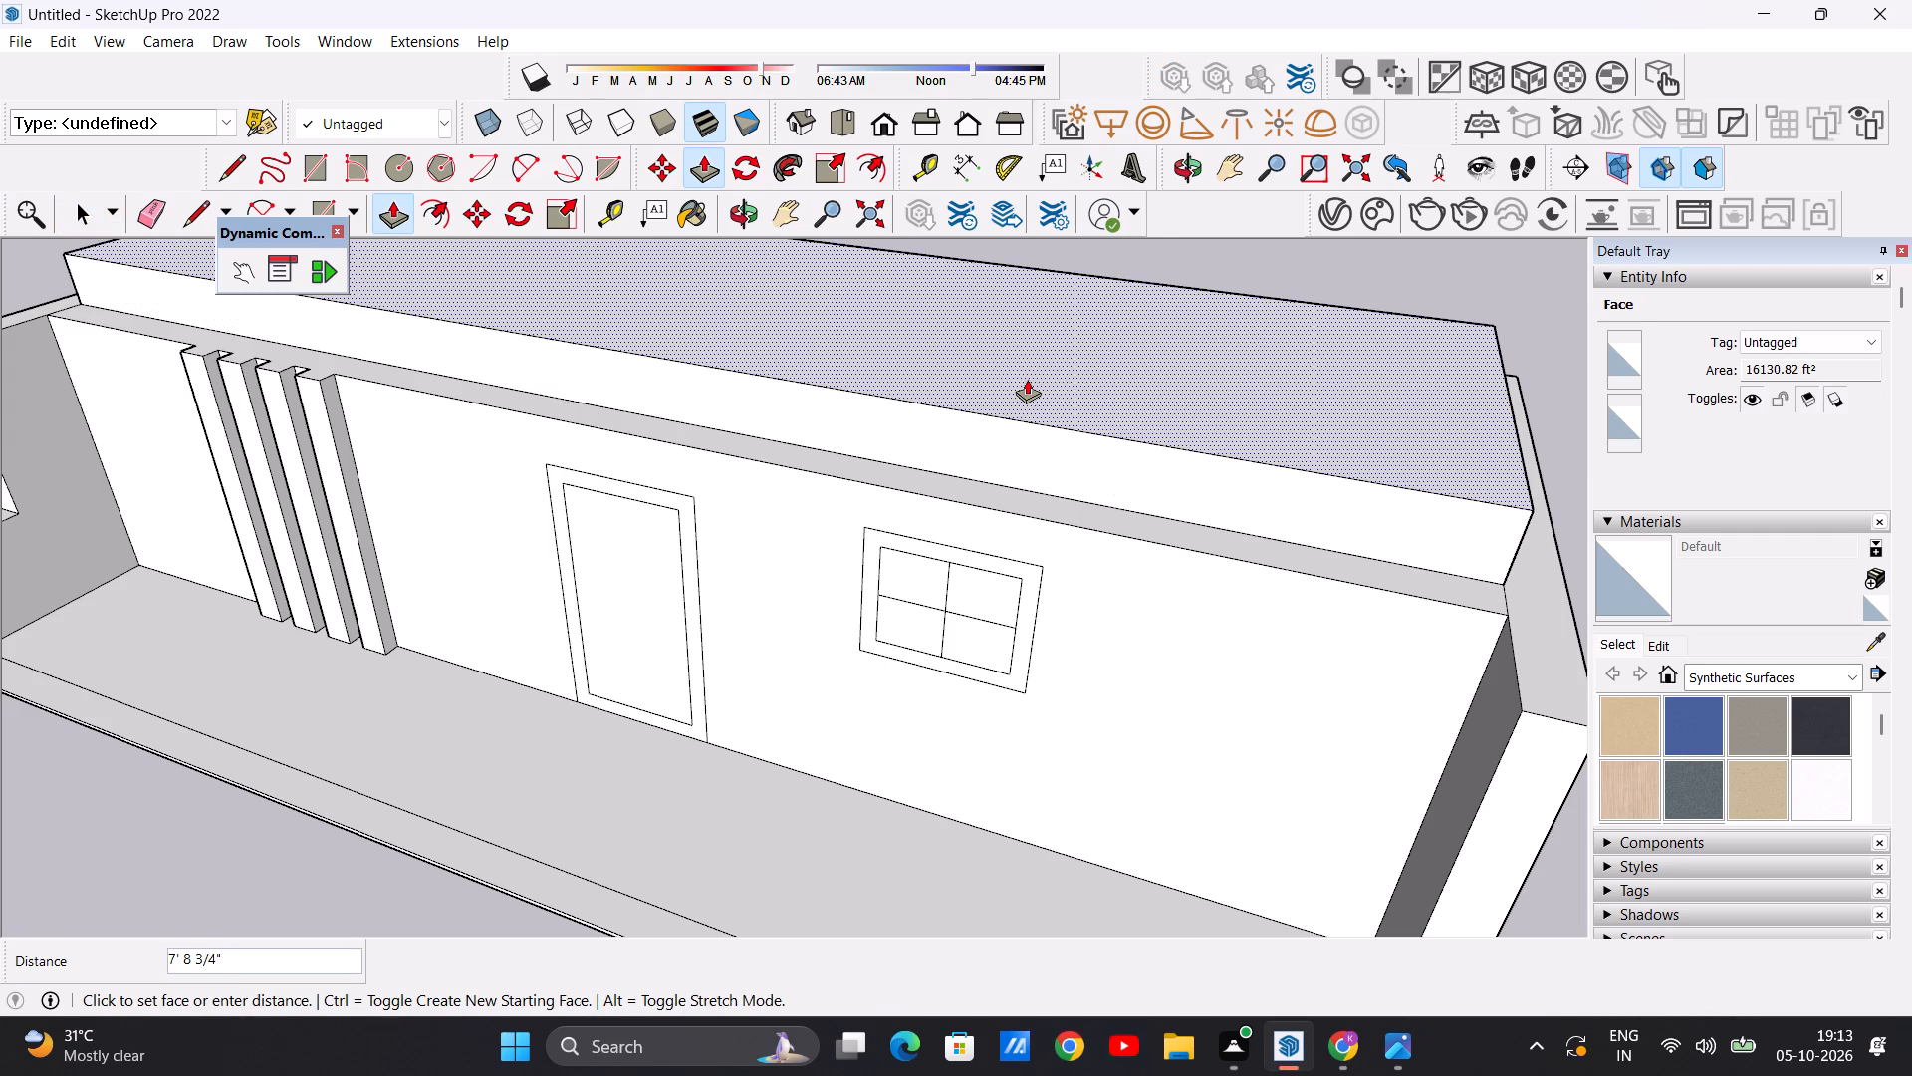
{"action": "type", "text": "1'"}
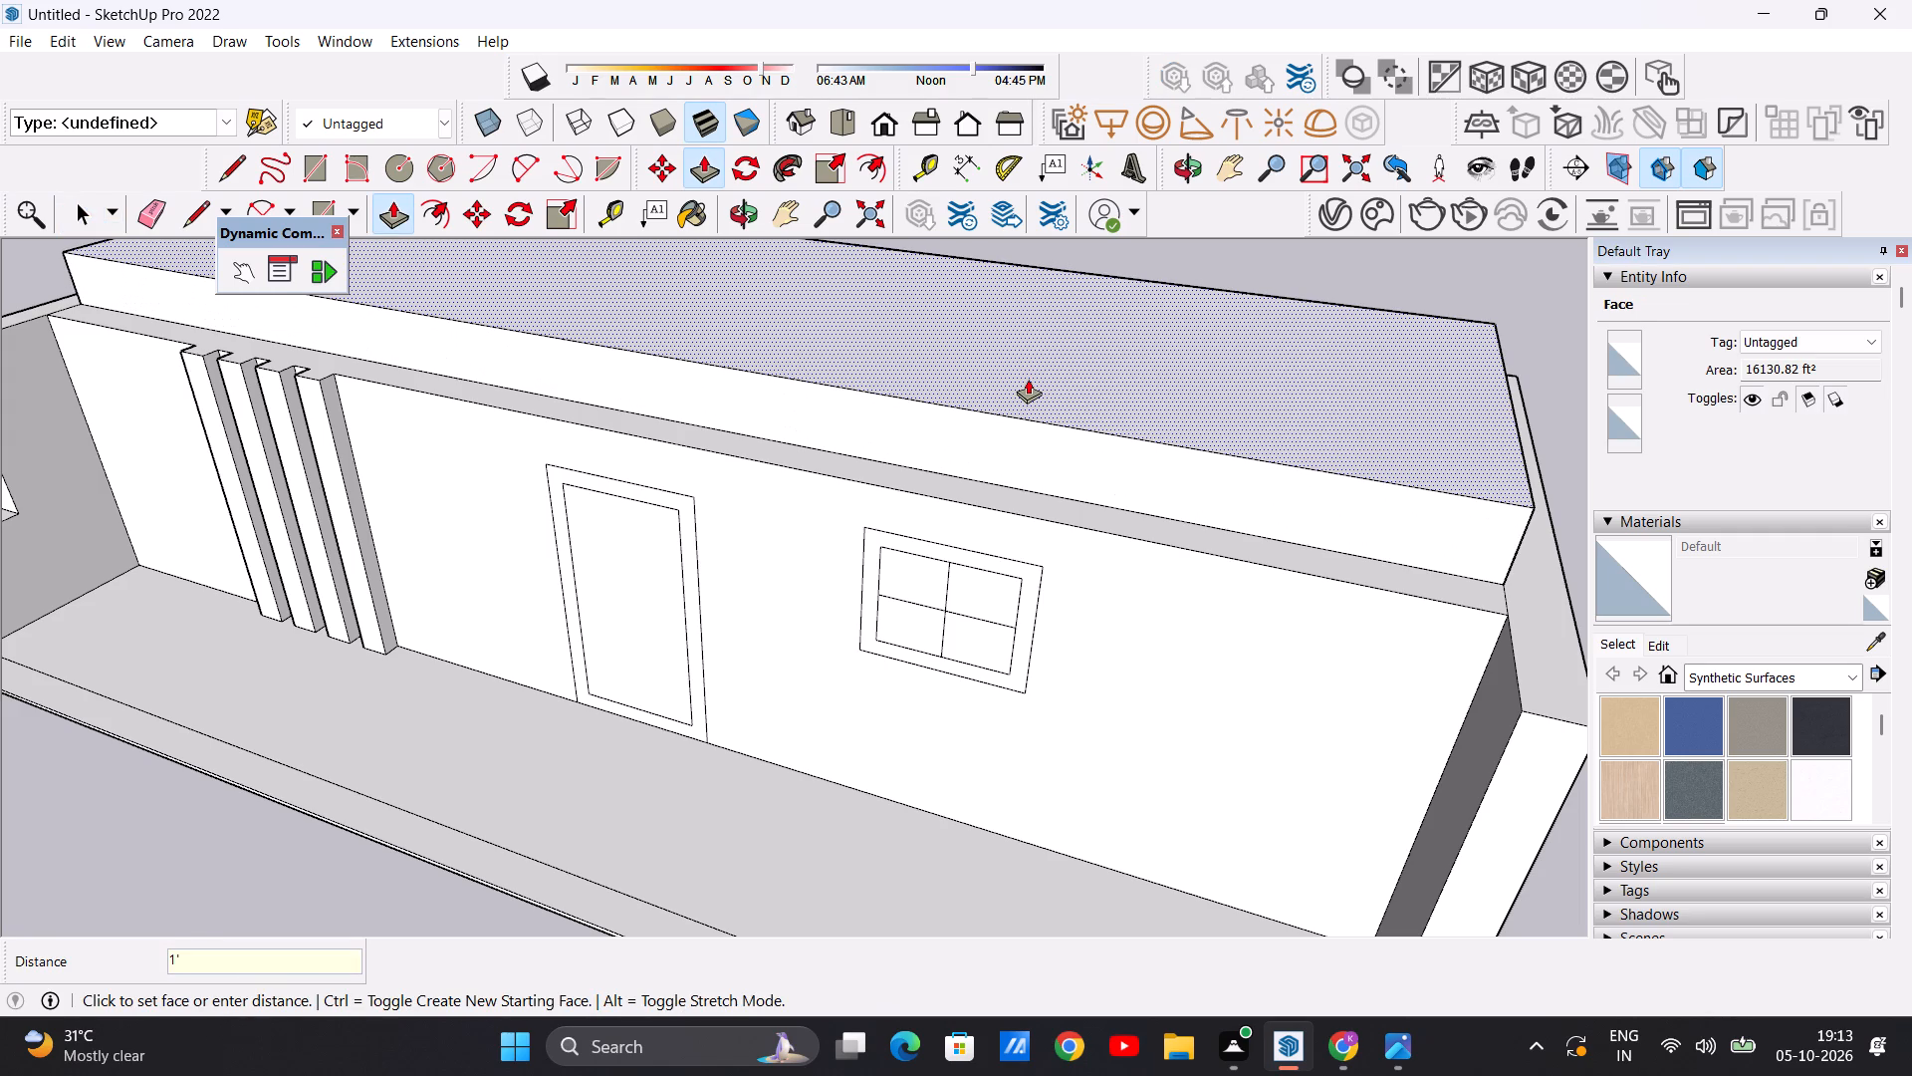
{"action": "key", "text": "Return"}
{"action": "key", "text": "space"}
Examine the thickened roof slab from several sides, especially where it meets the front wall, vertical strips and end walls.
{"action": "scroll", "coordinate": [1029, 419], "scroll_direction": "down", "scroll_amount": 7}
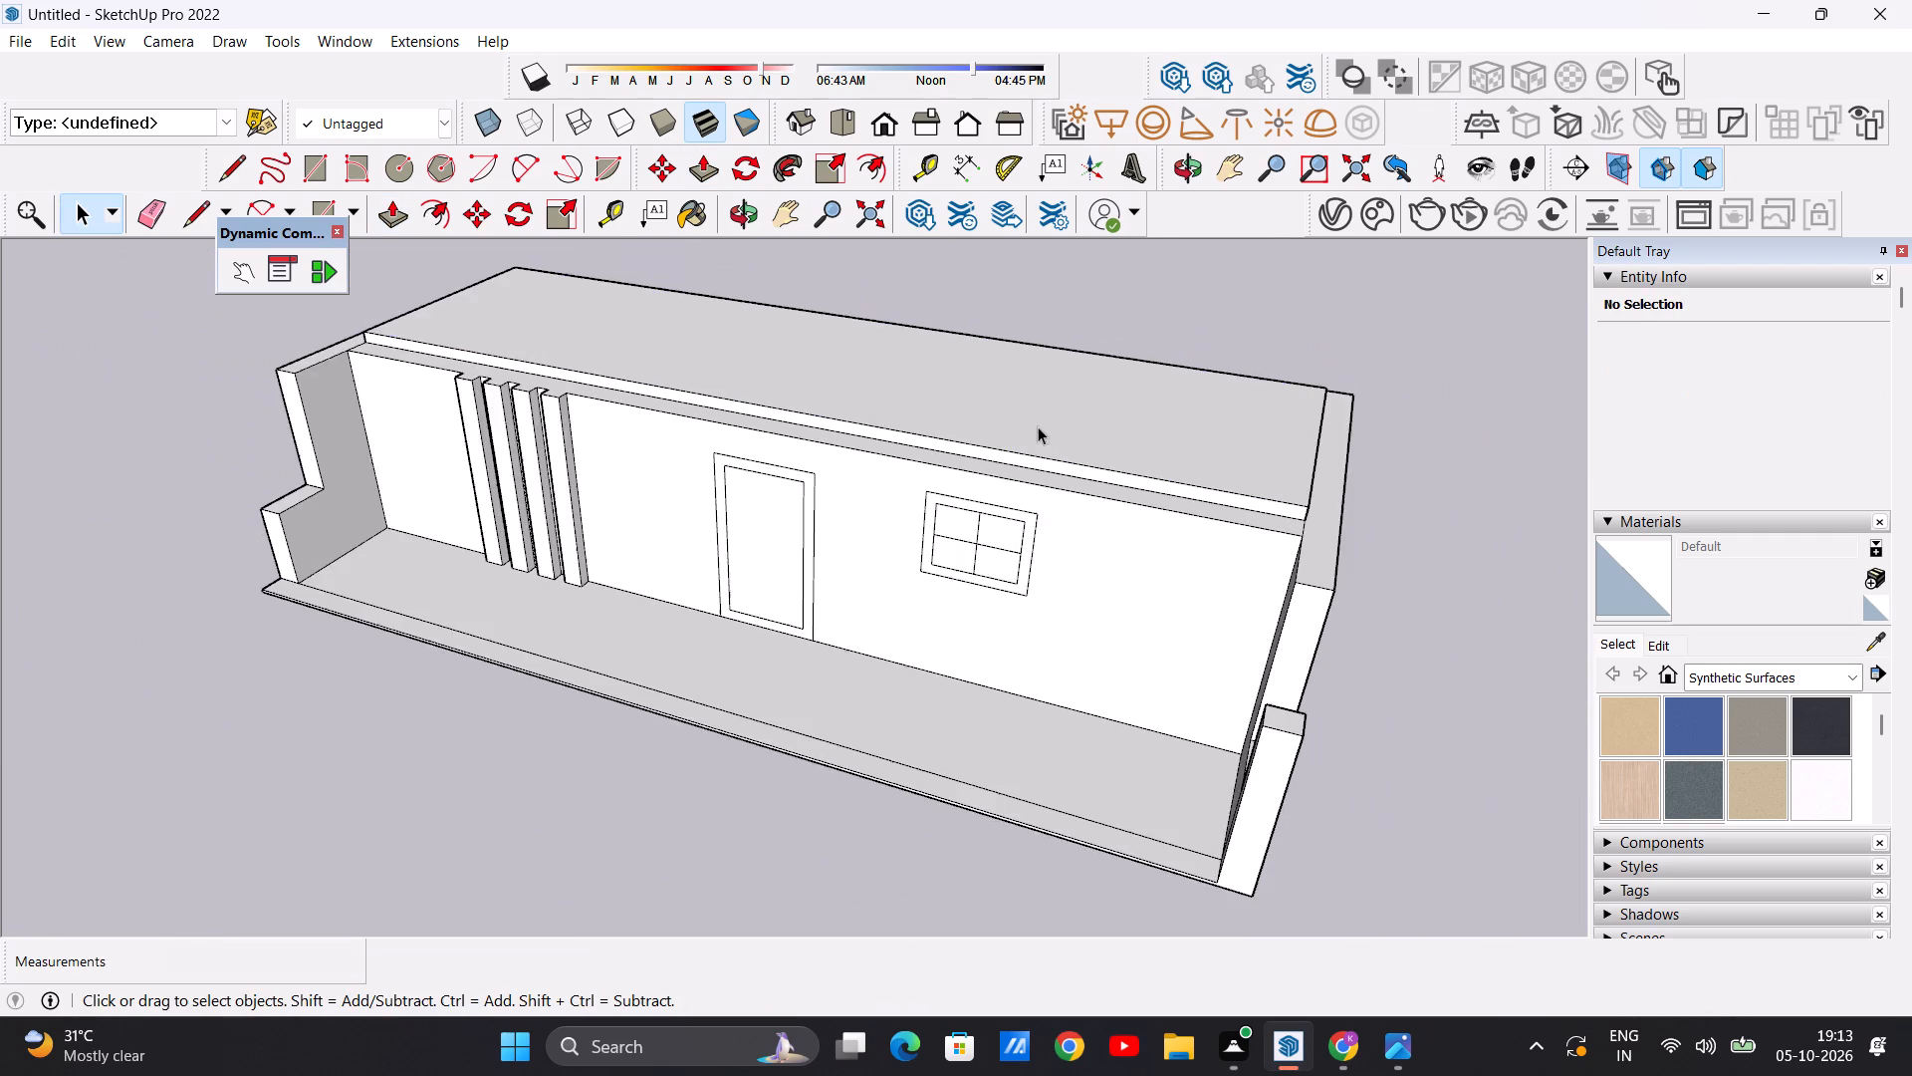
{"action": "middle_click_drag", "start_coordinate": [980, 449], "coordinate": [1075, 306]}
{"action": "scroll", "coordinate": [1017, 403], "scroll_direction": "up", "scroll_amount": 6}
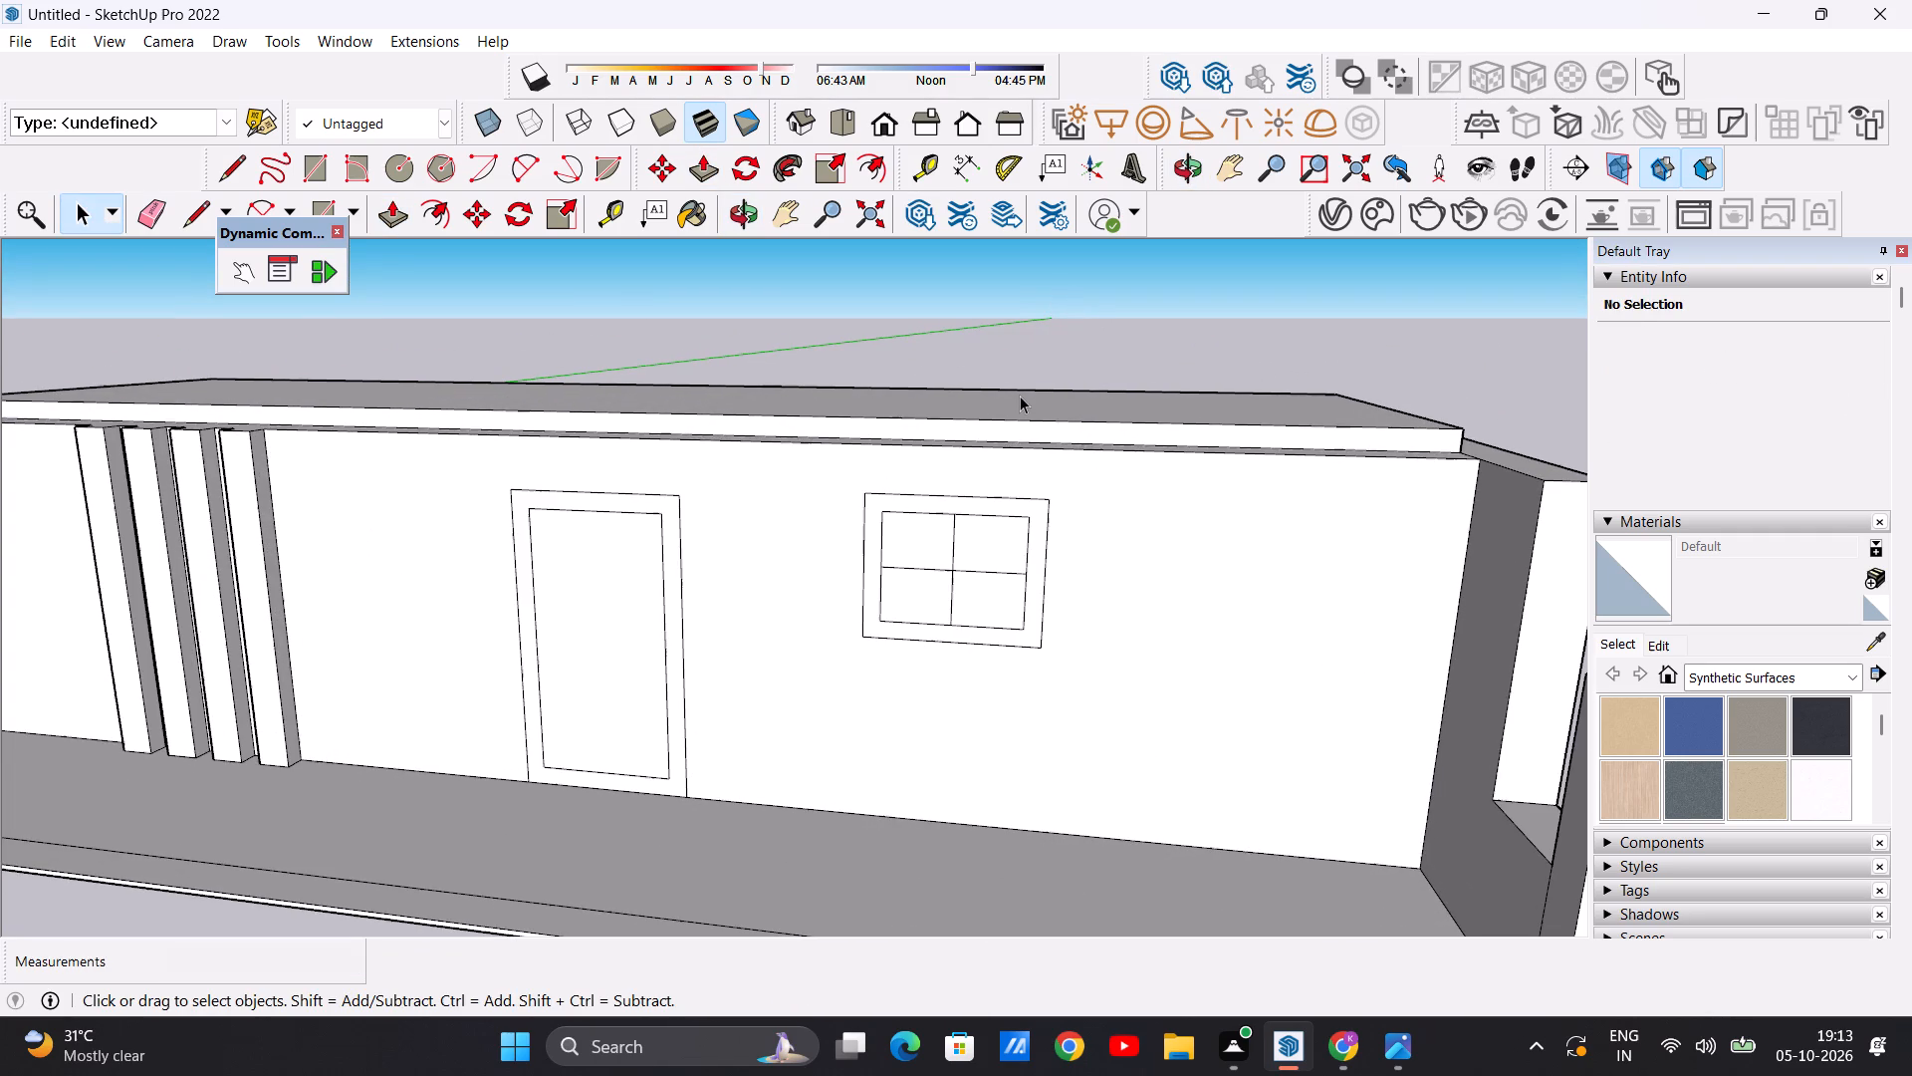
{"action": "scroll", "coordinate": [1020, 396], "scroll_direction": "down", "scroll_amount": 11}
{"action": "scroll", "coordinate": [1149, 182], "scroll_direction": "down", "scroll_amount": 1}
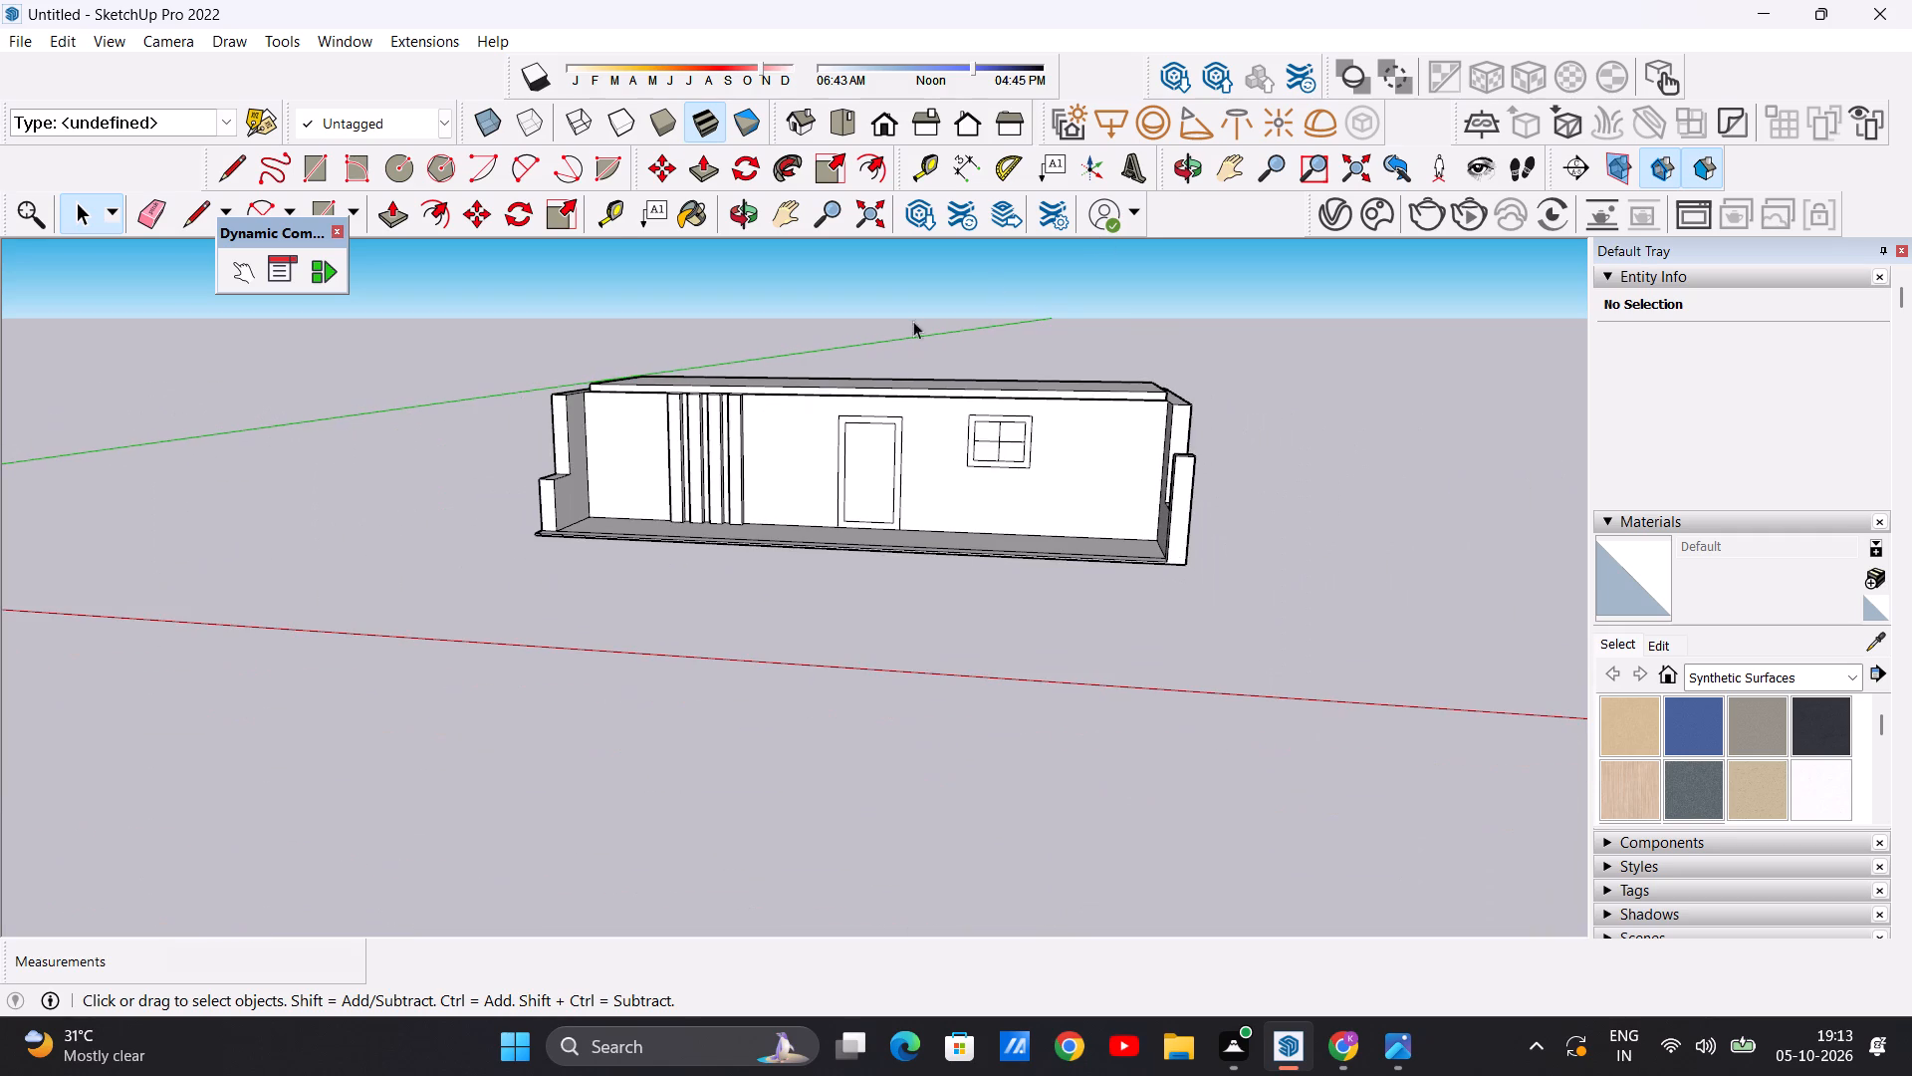
{"action": "scroll", "coordinate": [731, 408], "scroll_direction": "down", "scroll_amount": 4}
{"action": "middle_click_drag", "start_coordinate": [857, 335], "coordinate": [689, 450]}
{"action": "scroll", "coordinate": [714, 411], "scroll_direction": "up", "scroll_amount": 2}
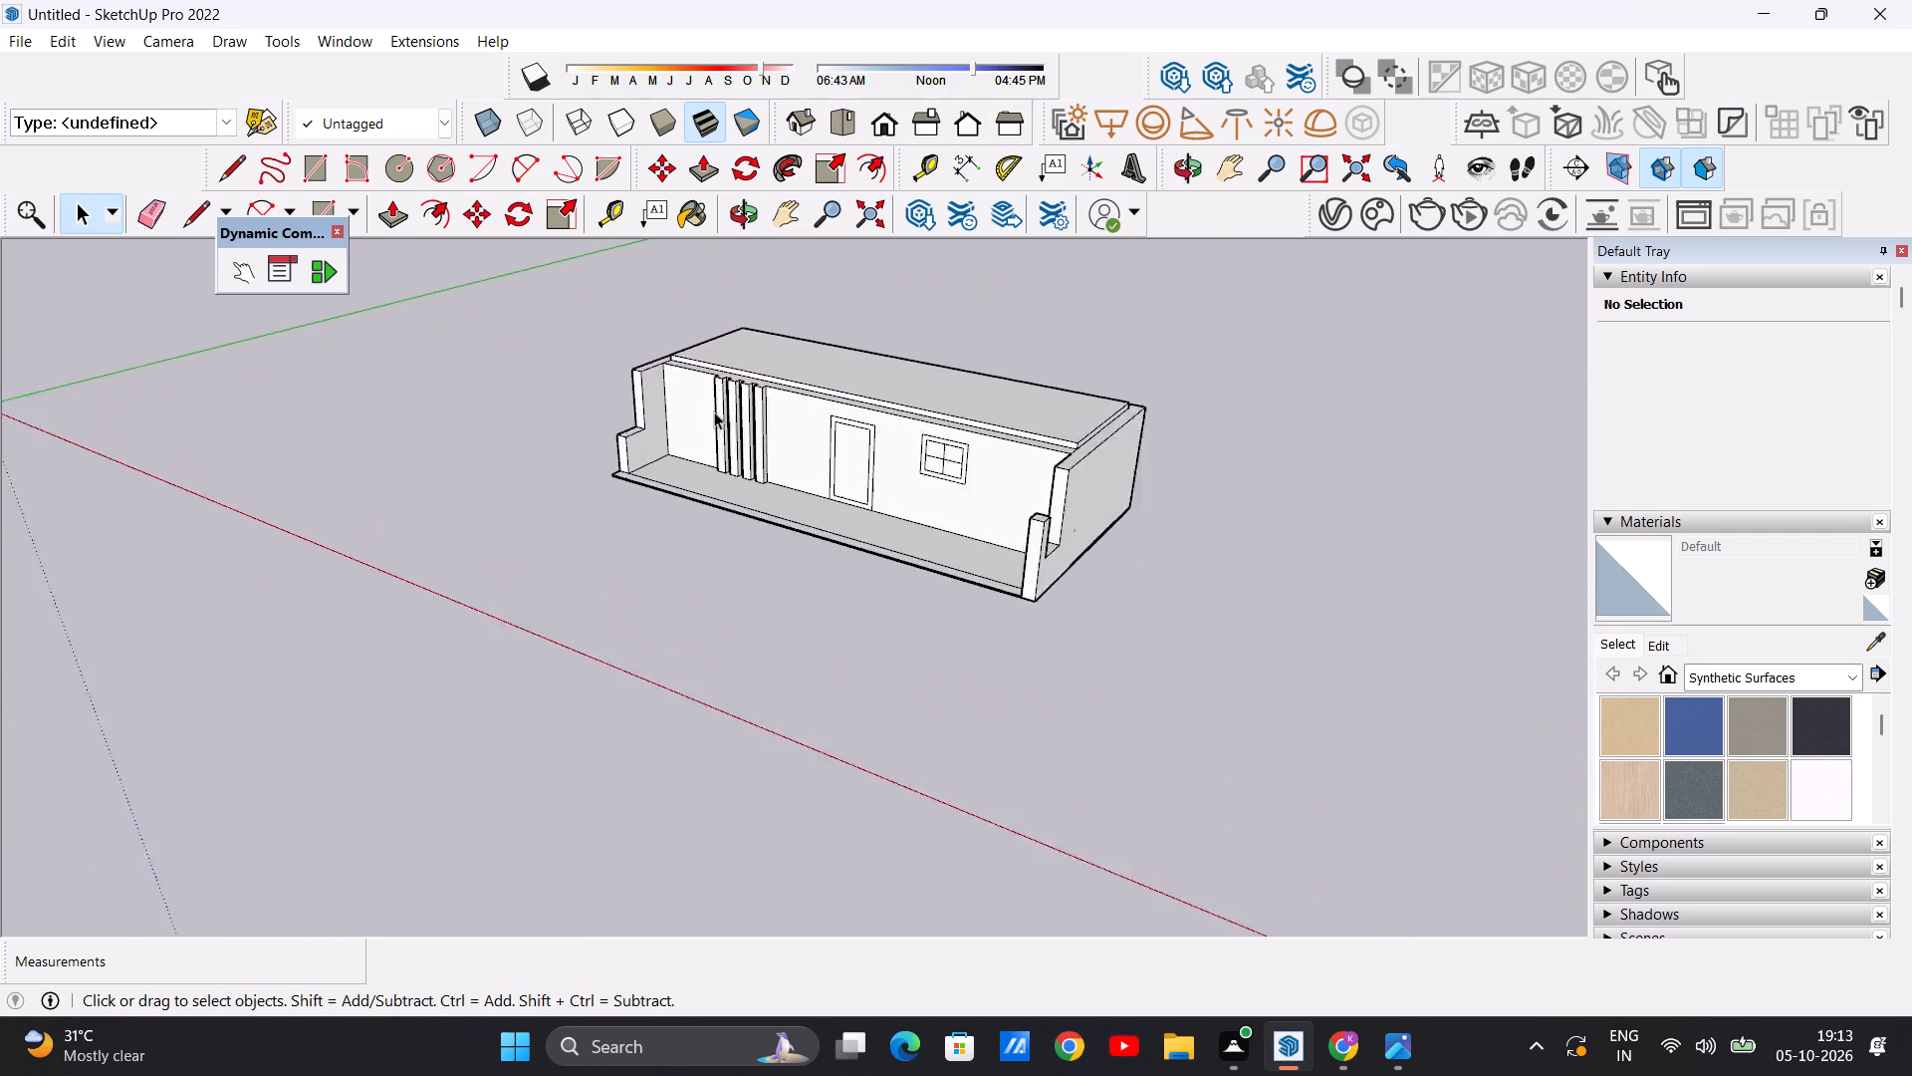
{"action": "scroll", "coordinate": [714, 411], "scroll_direction": "up", "scroll_amount": 15}
{"action": "middle_click_drag", "start_coordinate": [693, 375], "coordinate": [735, 338]}
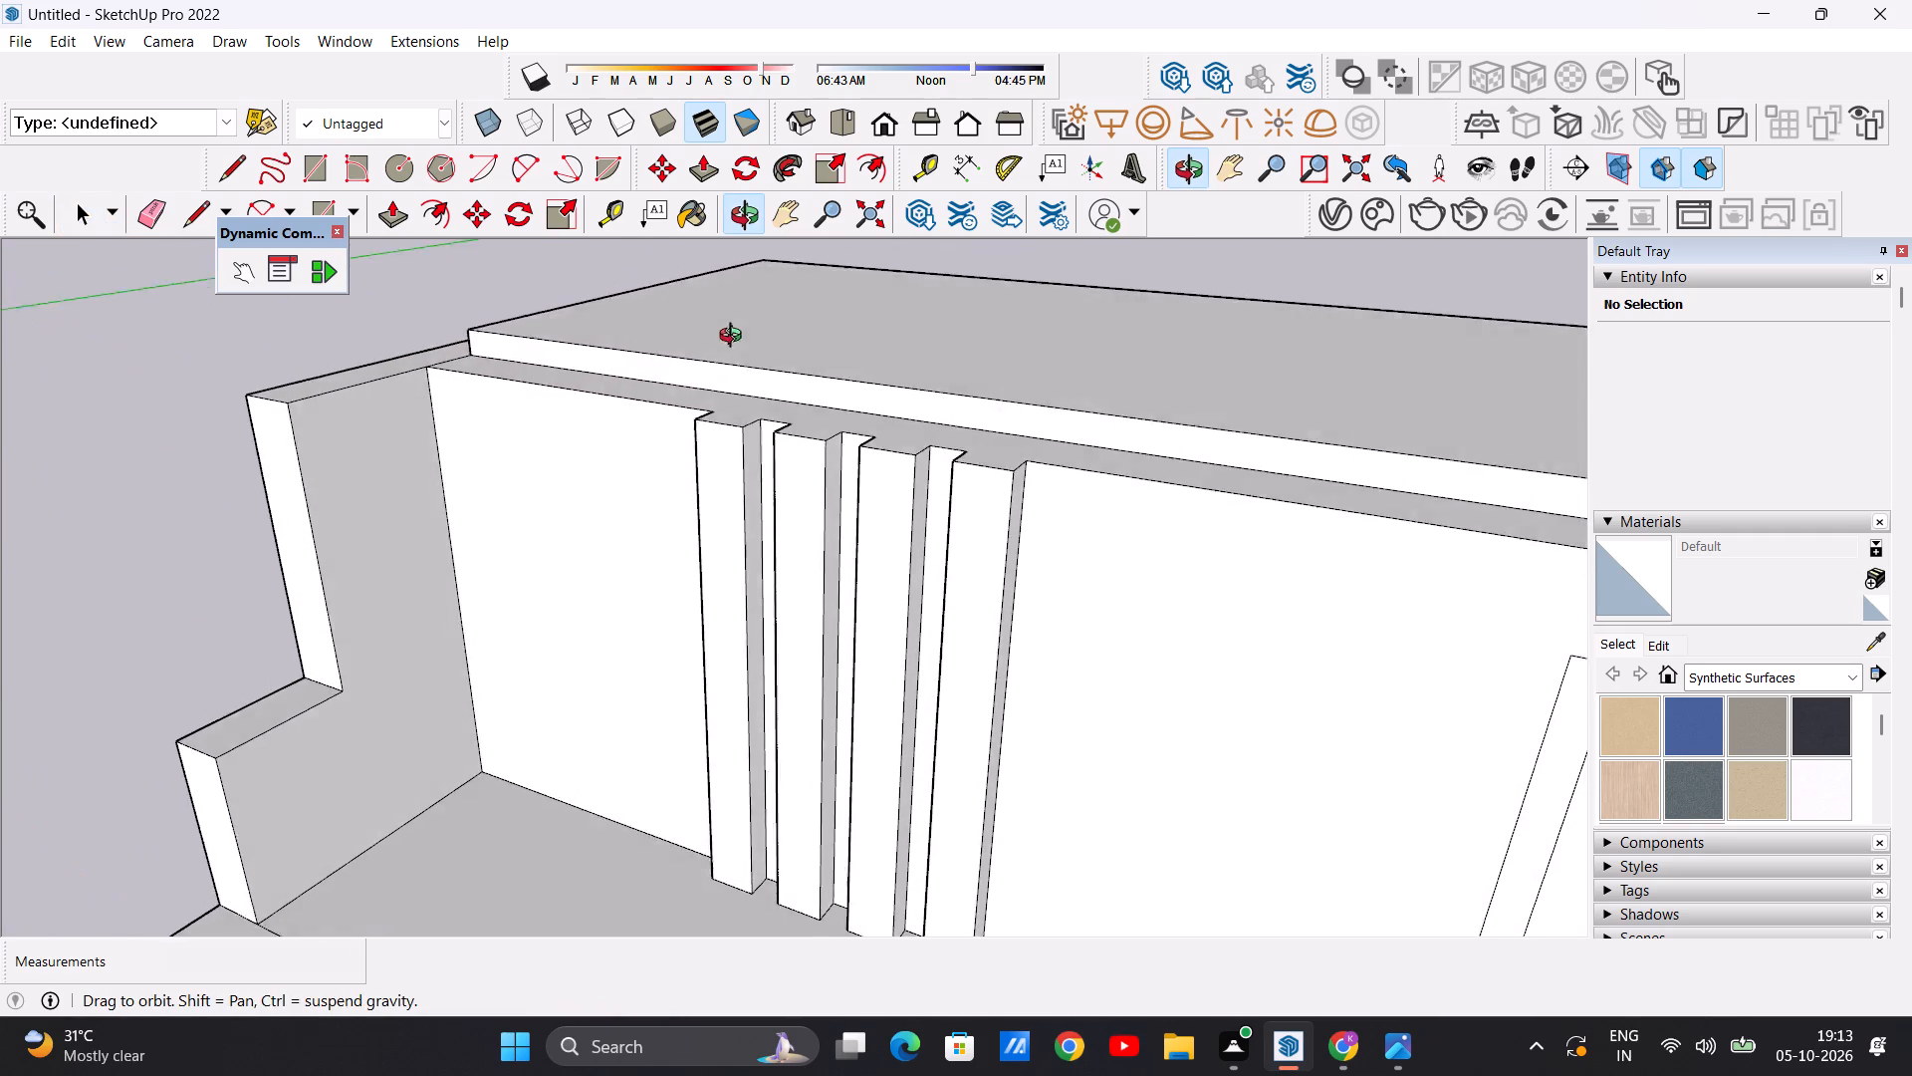
{"action": "middle_click_drag", "start_coordinate": [735, 338], "coordinate": [751, 315]}
{"action": "scroll", "coordinate": [813, 311], "scroll_direction": "up", "scroll_amount": 1}
{"action": "scroll", "coordinate": [654, 448], "scroll_direction": "down", "scroll_amount": 16}
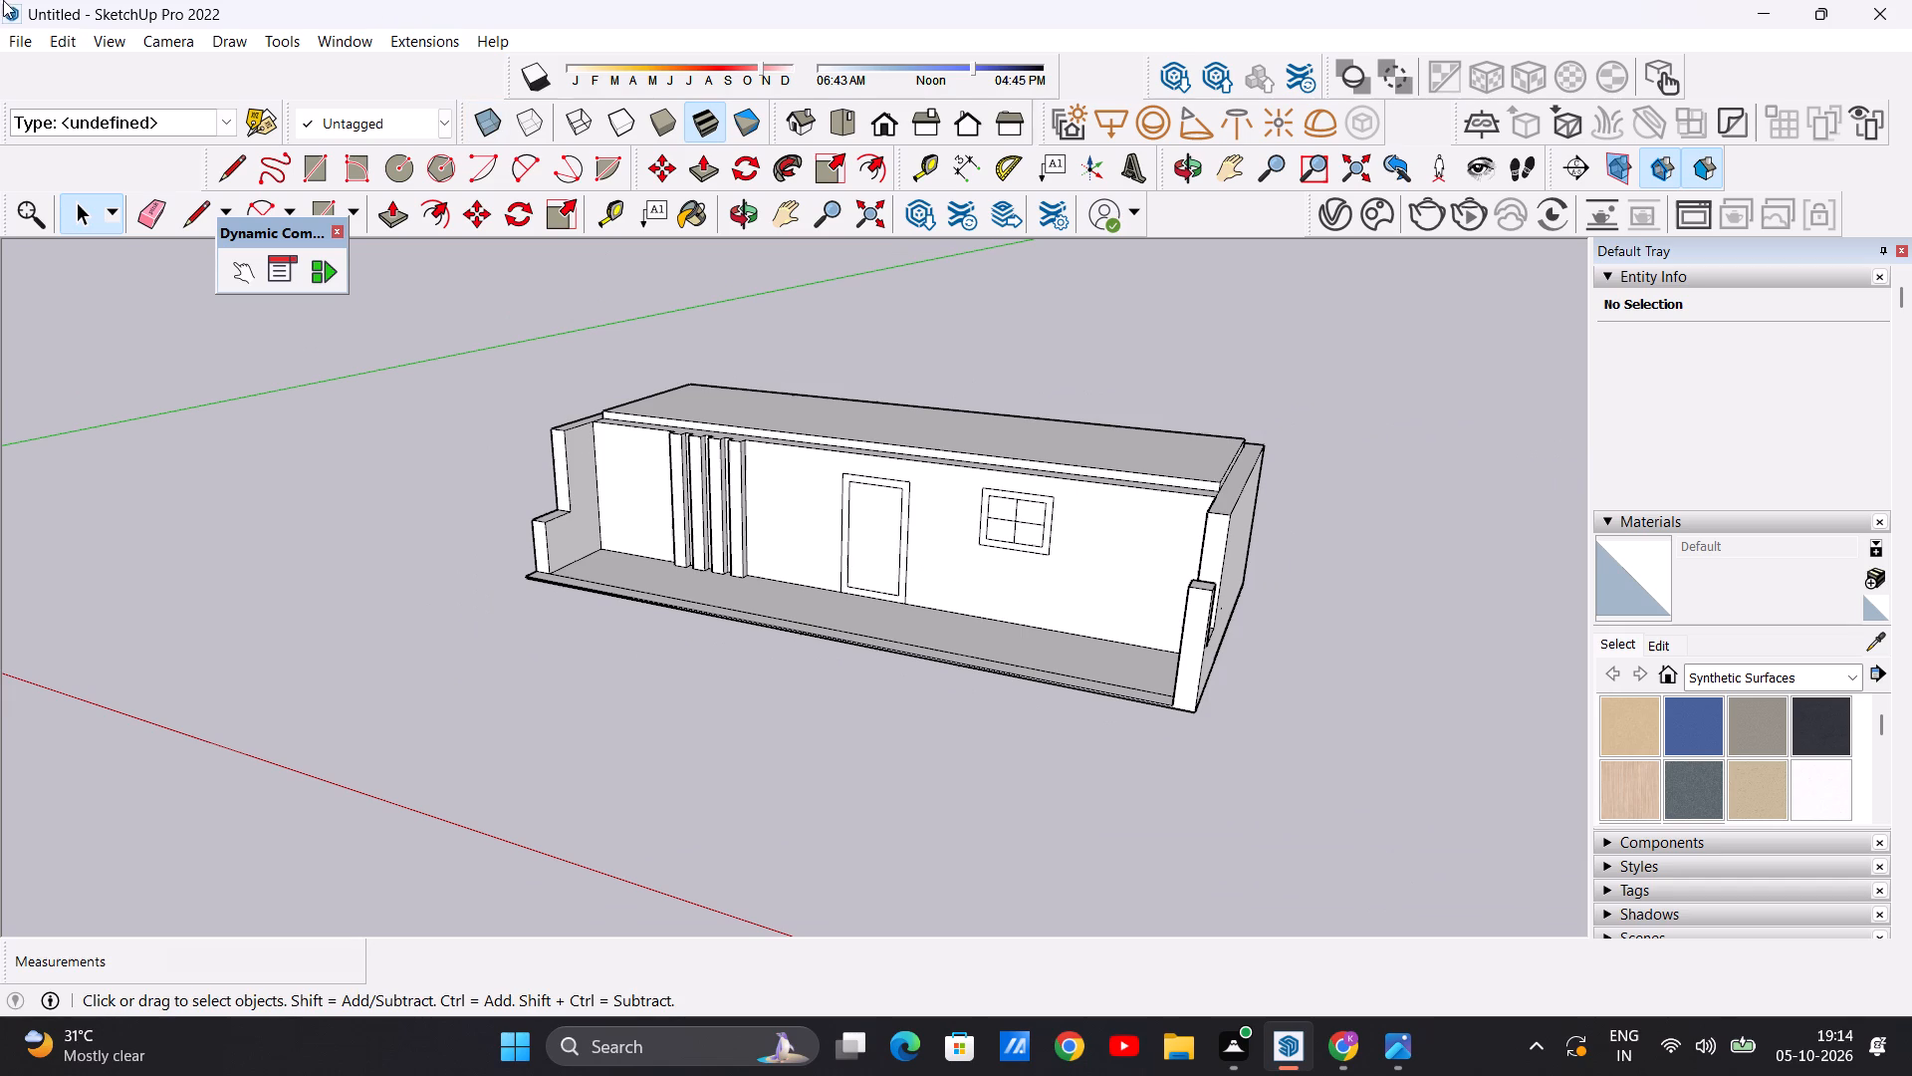
{"action": "scroll", "coordinate": [297, 104], "scroll_direction": "down", "scroll_amount": 6}
{"action": "scroll", "coordinate": [712, 647], "scroll_direction": "down", "scroll_amount": 10}
{"action": "middle_click_drag", "start_coordinate": [588, 544], "coordinate": [764, 561]}
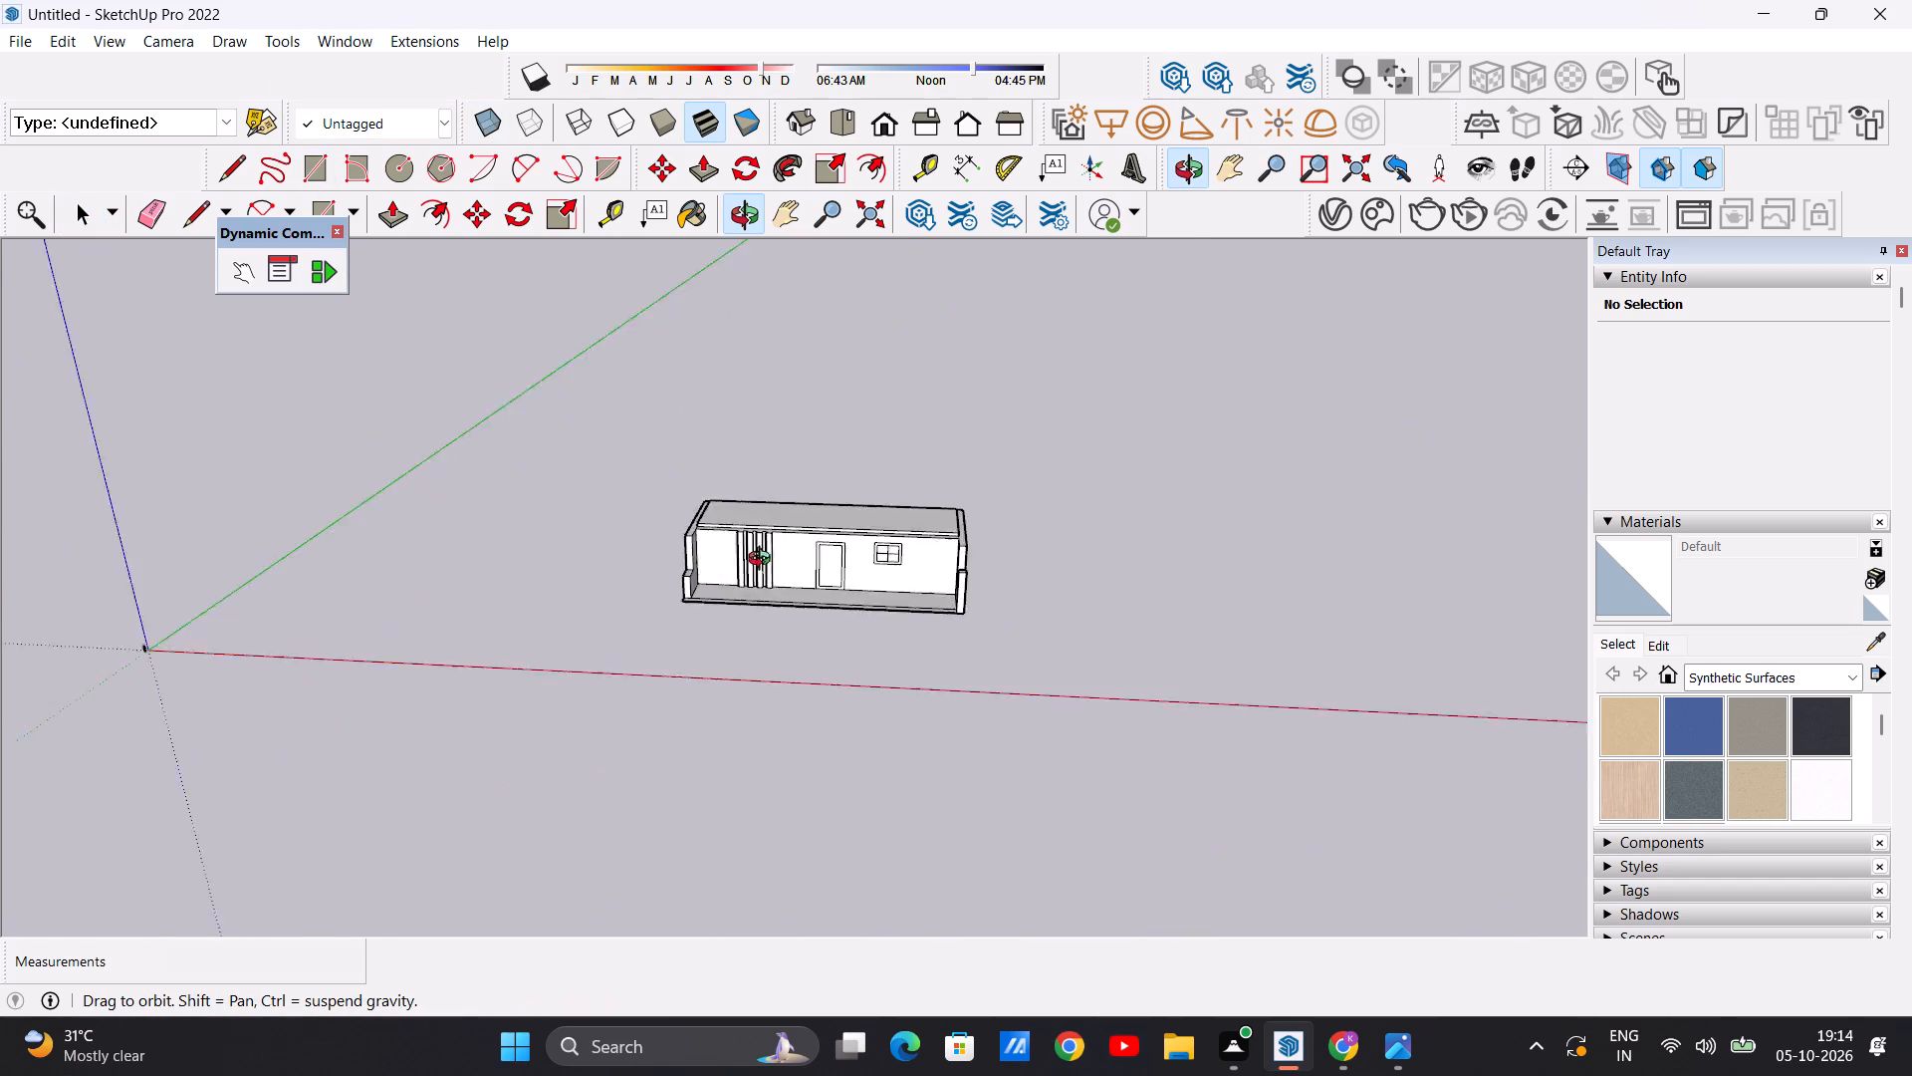
{"action": "middle_click_drag", "start_coordinate": [764, 561], "coordinate": [910, 566]}
{"action": "scroll", "coordinate": [863, 553], "scroll_direction": "up", "scroll_amount": 12}
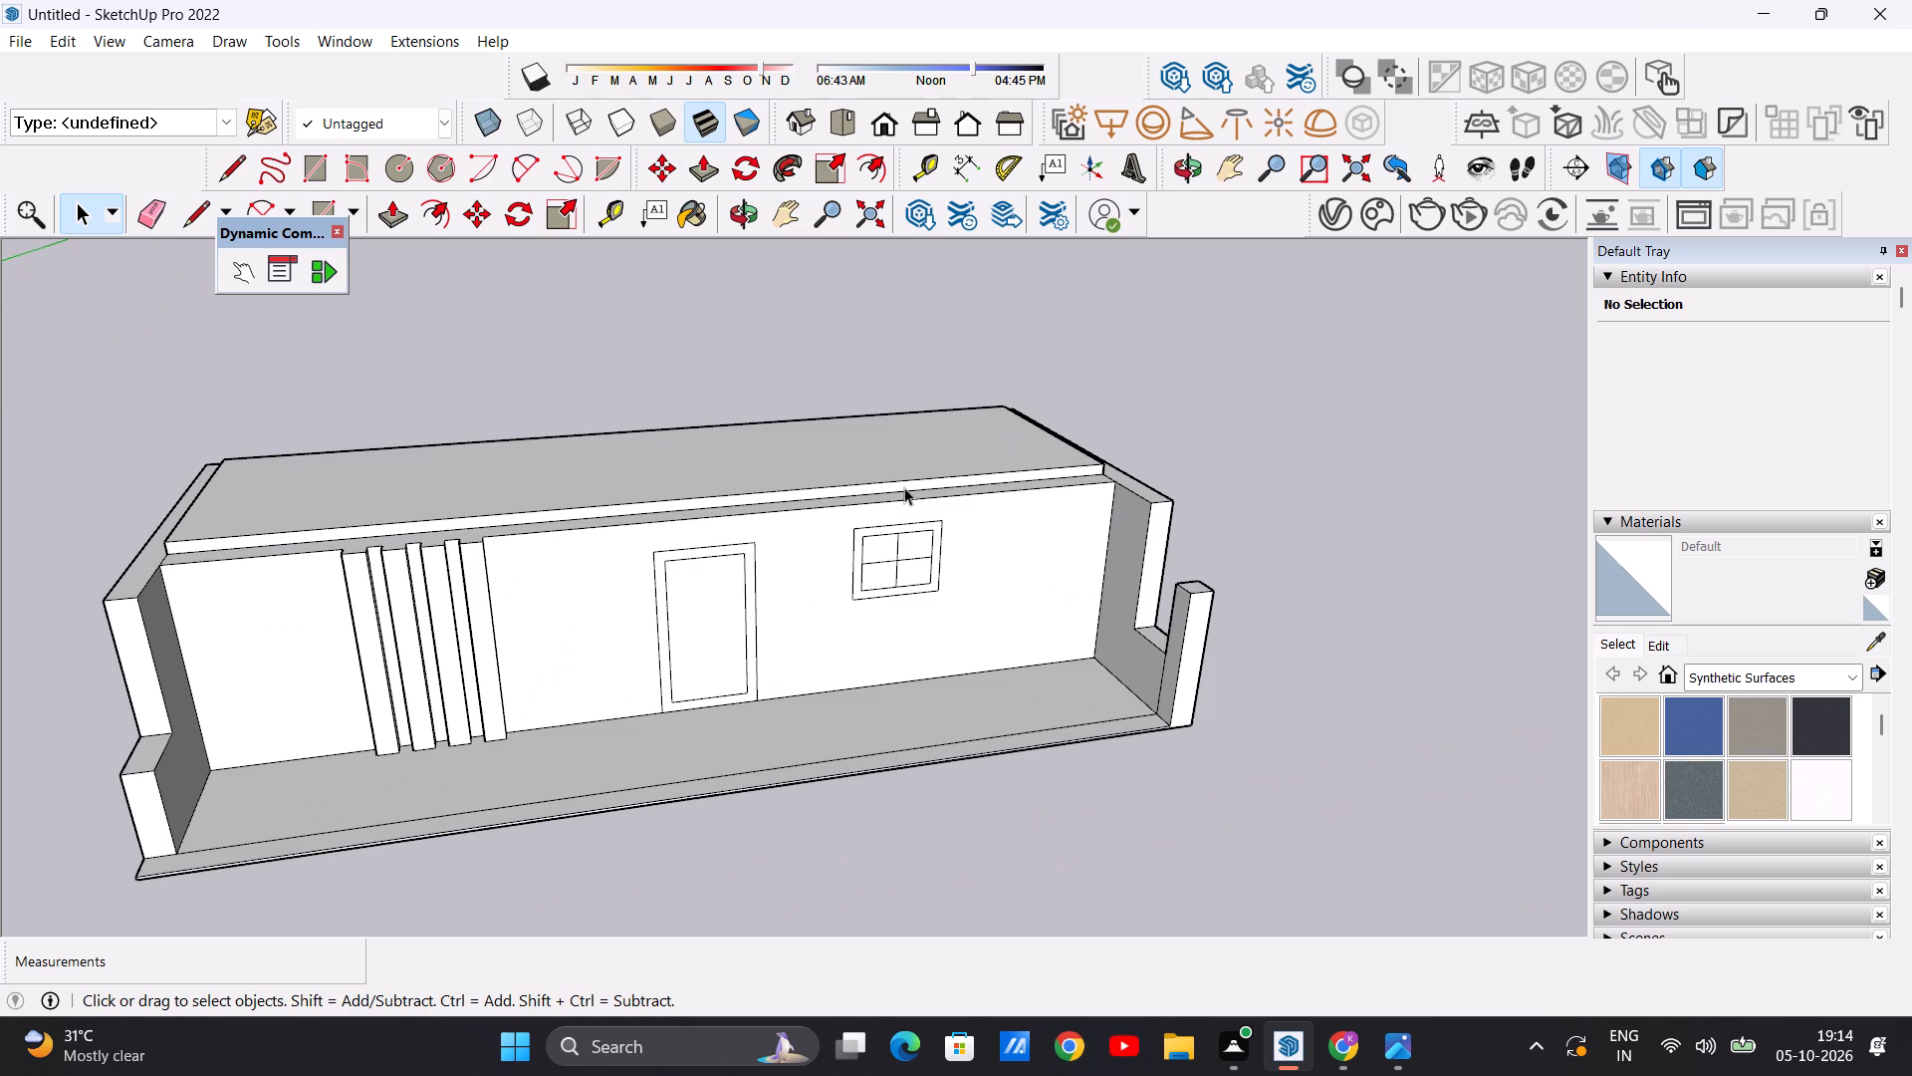
Push/Pull the roof slab's front face outward about 25' 4", up to the front upper corner of the end wall.
{"action": "scroll", "coordinate": [905, 484], "scroll_direction": "down", "scroll_amount": 4}
{"action": "scroll", "coordinate": [512, 505], "scroll_direction": "up", "scroll_amount": 5}
{"action": "middle_click_drag", "start_coordinate": [465, 525], "coordinate": [588, 533]}
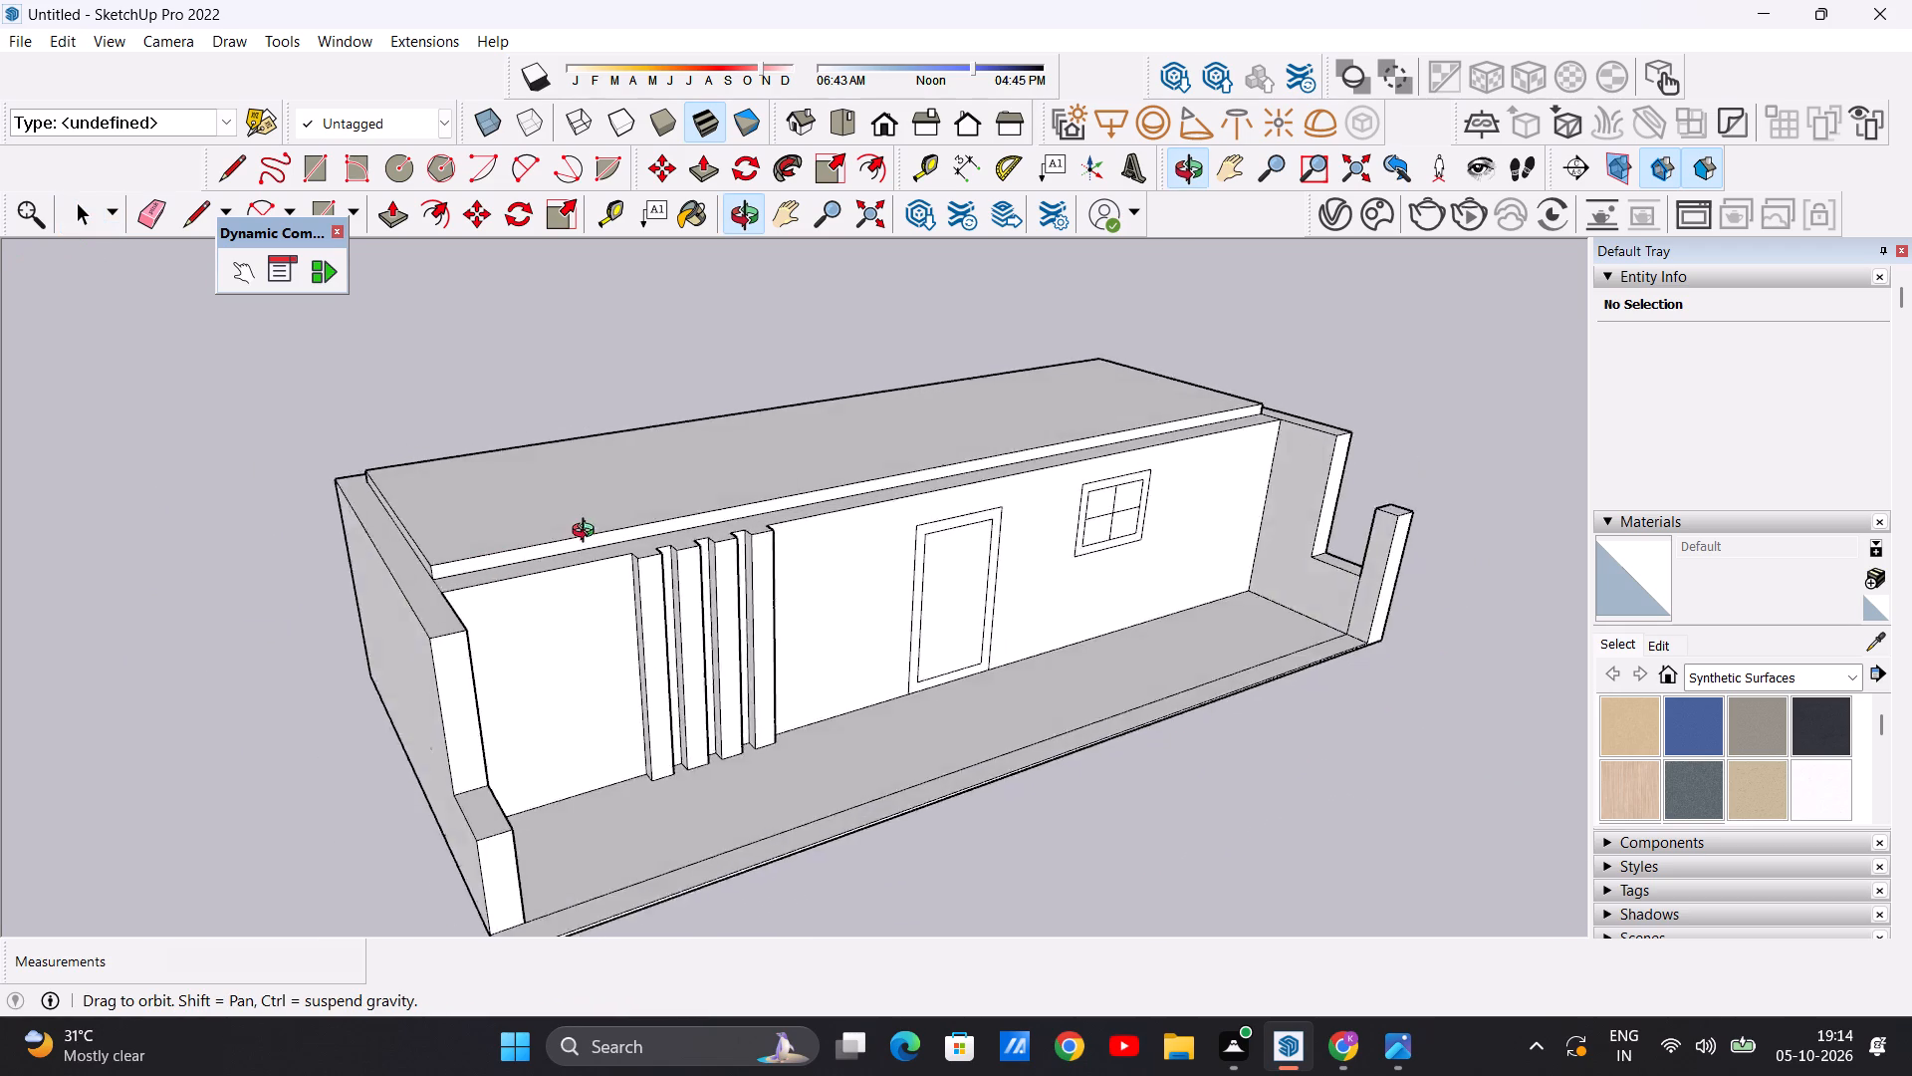
{"action": "middle_click_drag", "start_coordinate": [588, 533], "coordinate": [655, 517]}
{"action": "scroll", "coordinate": [585, 563], "scroll_direction": "up", "scroll_amount": 6}
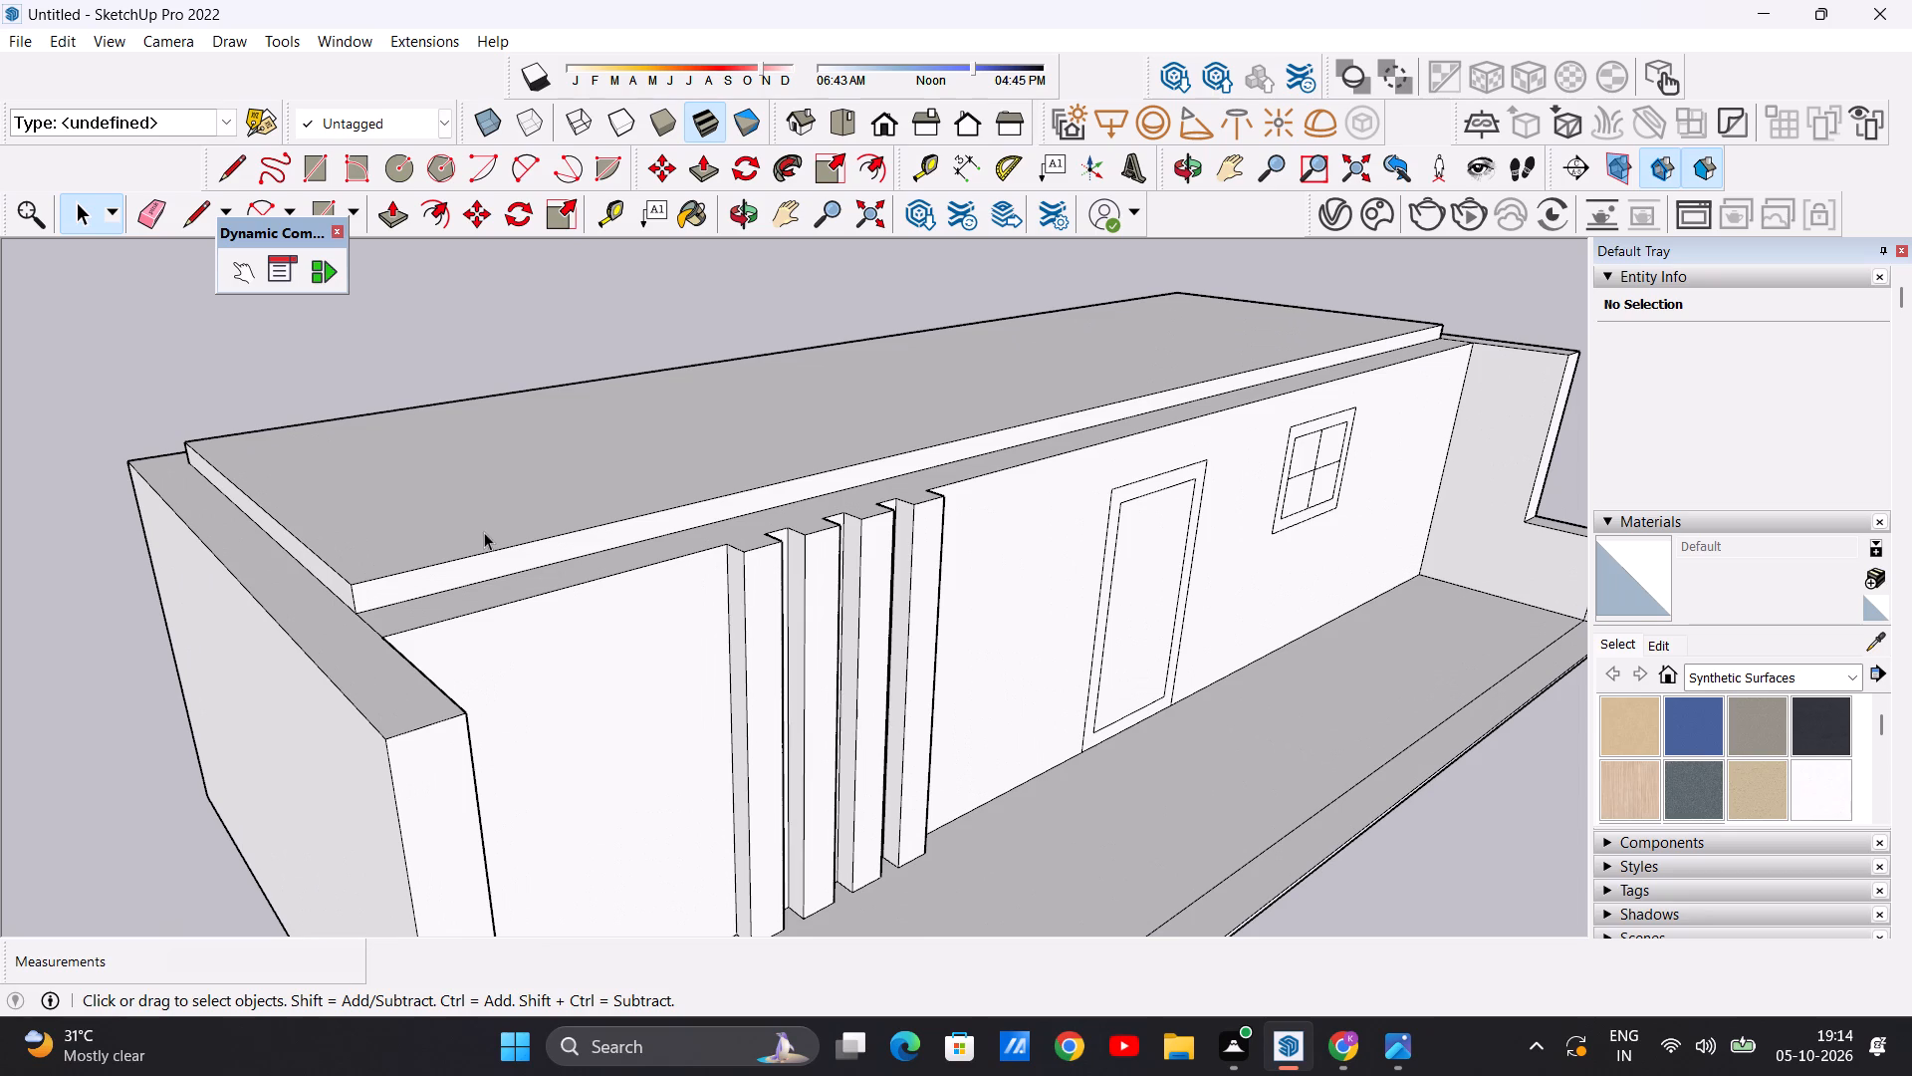
{"action": "key", "text": "p"}
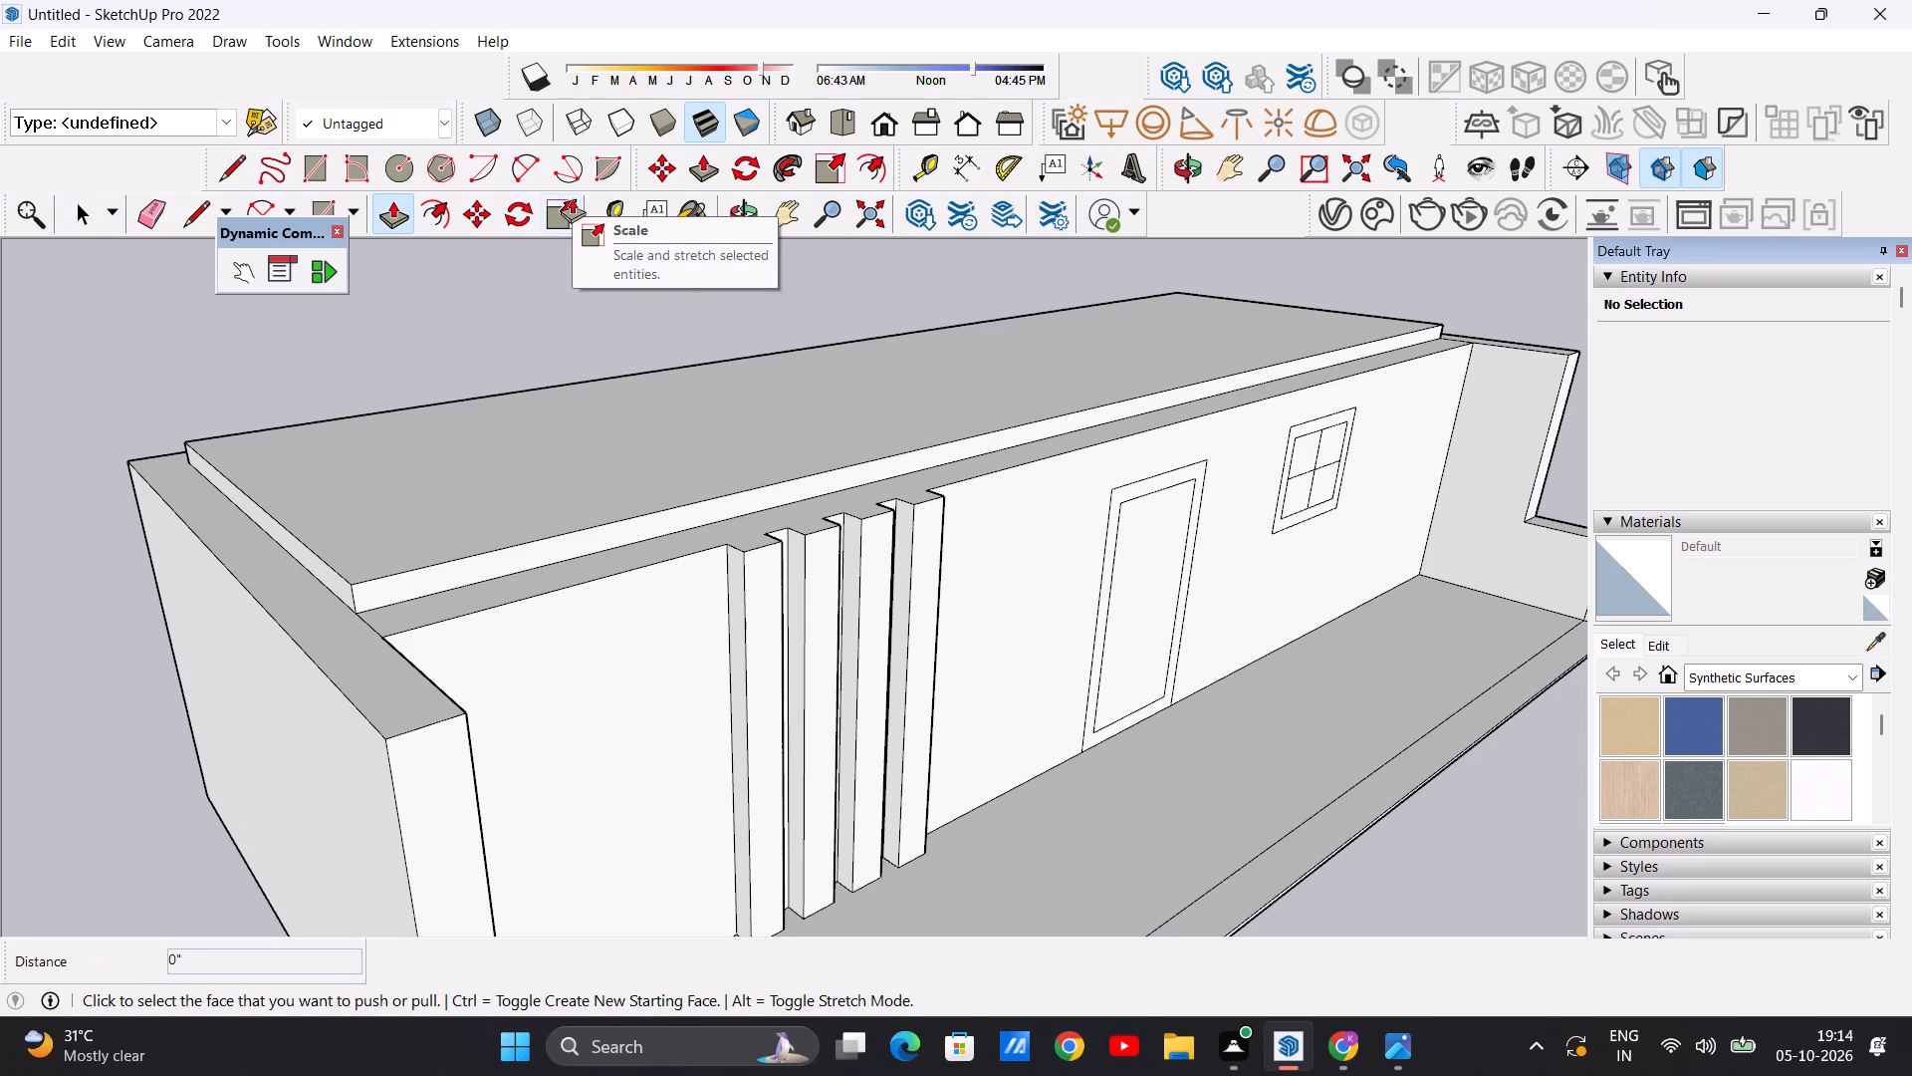
{"action": "left_click", "coordinate": [531, 551]}
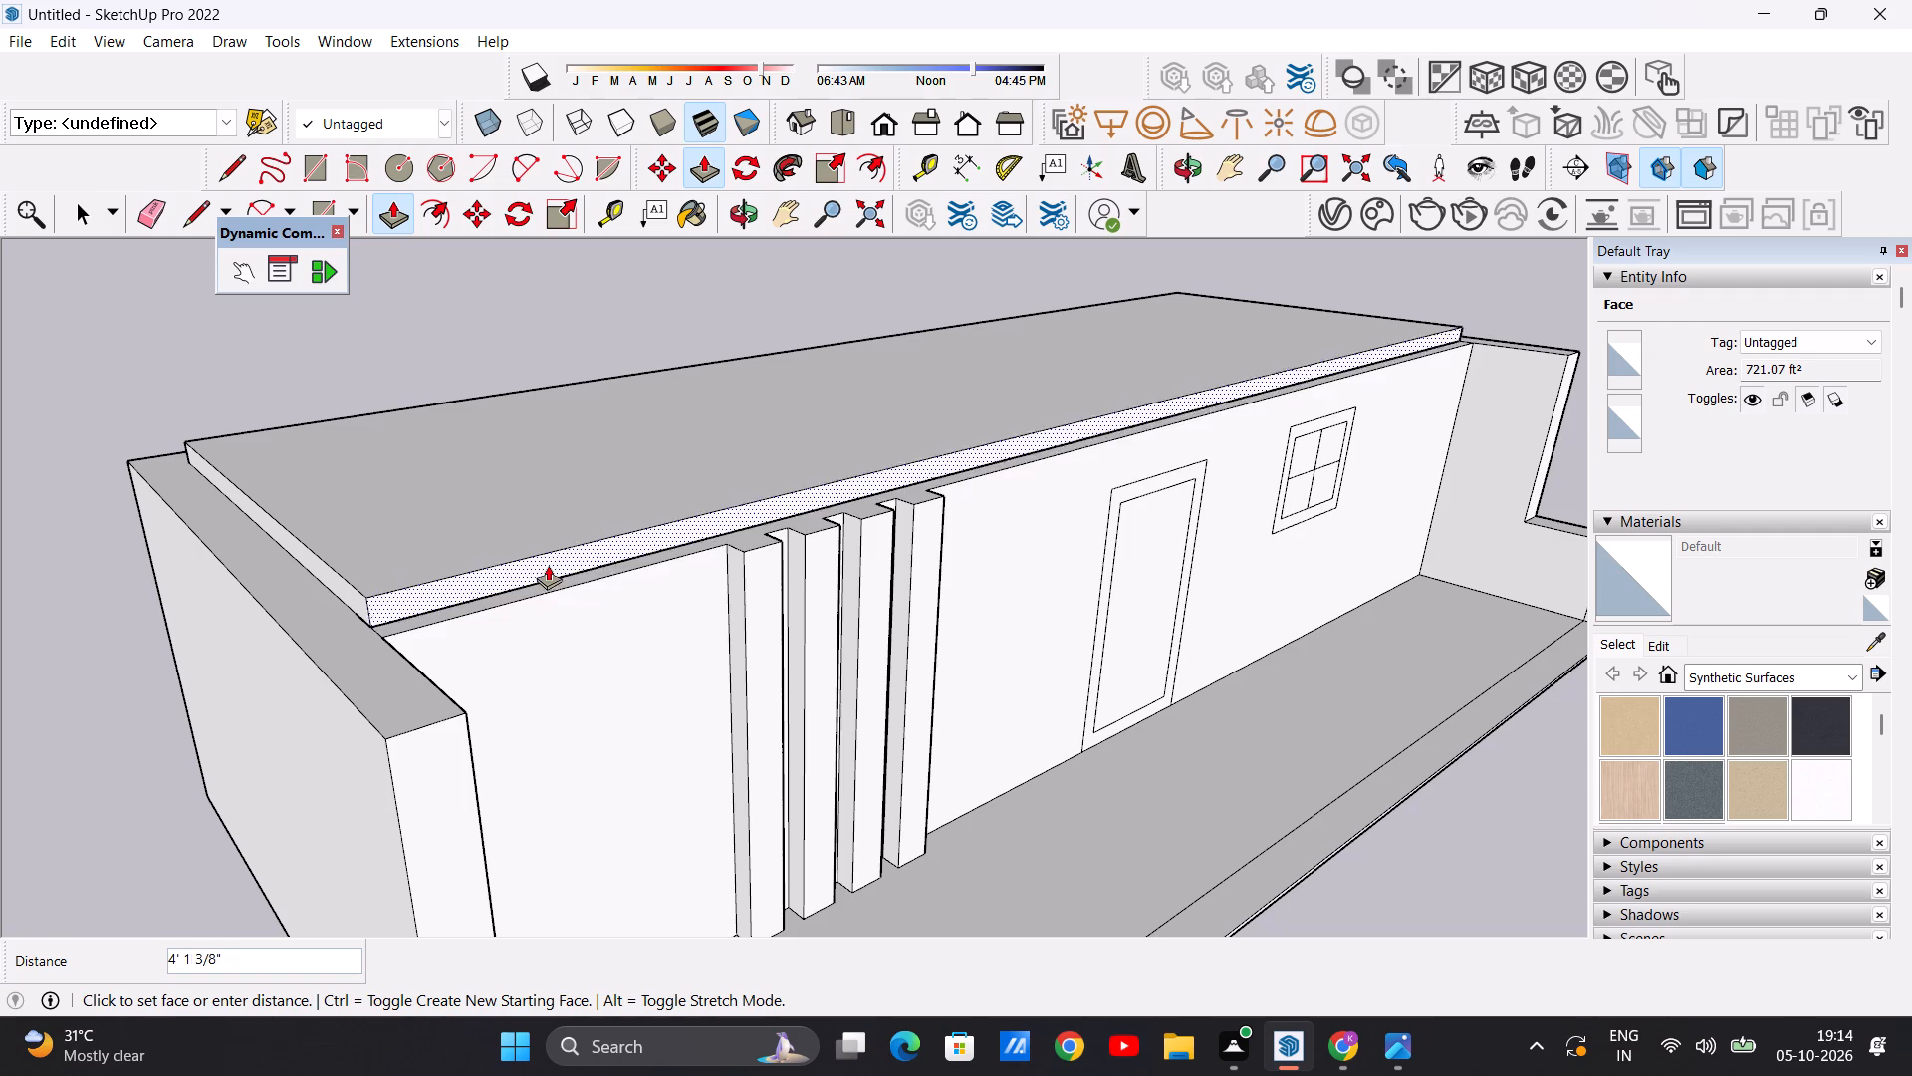
{"action": "left_click", "coordinate": [462, 706]}
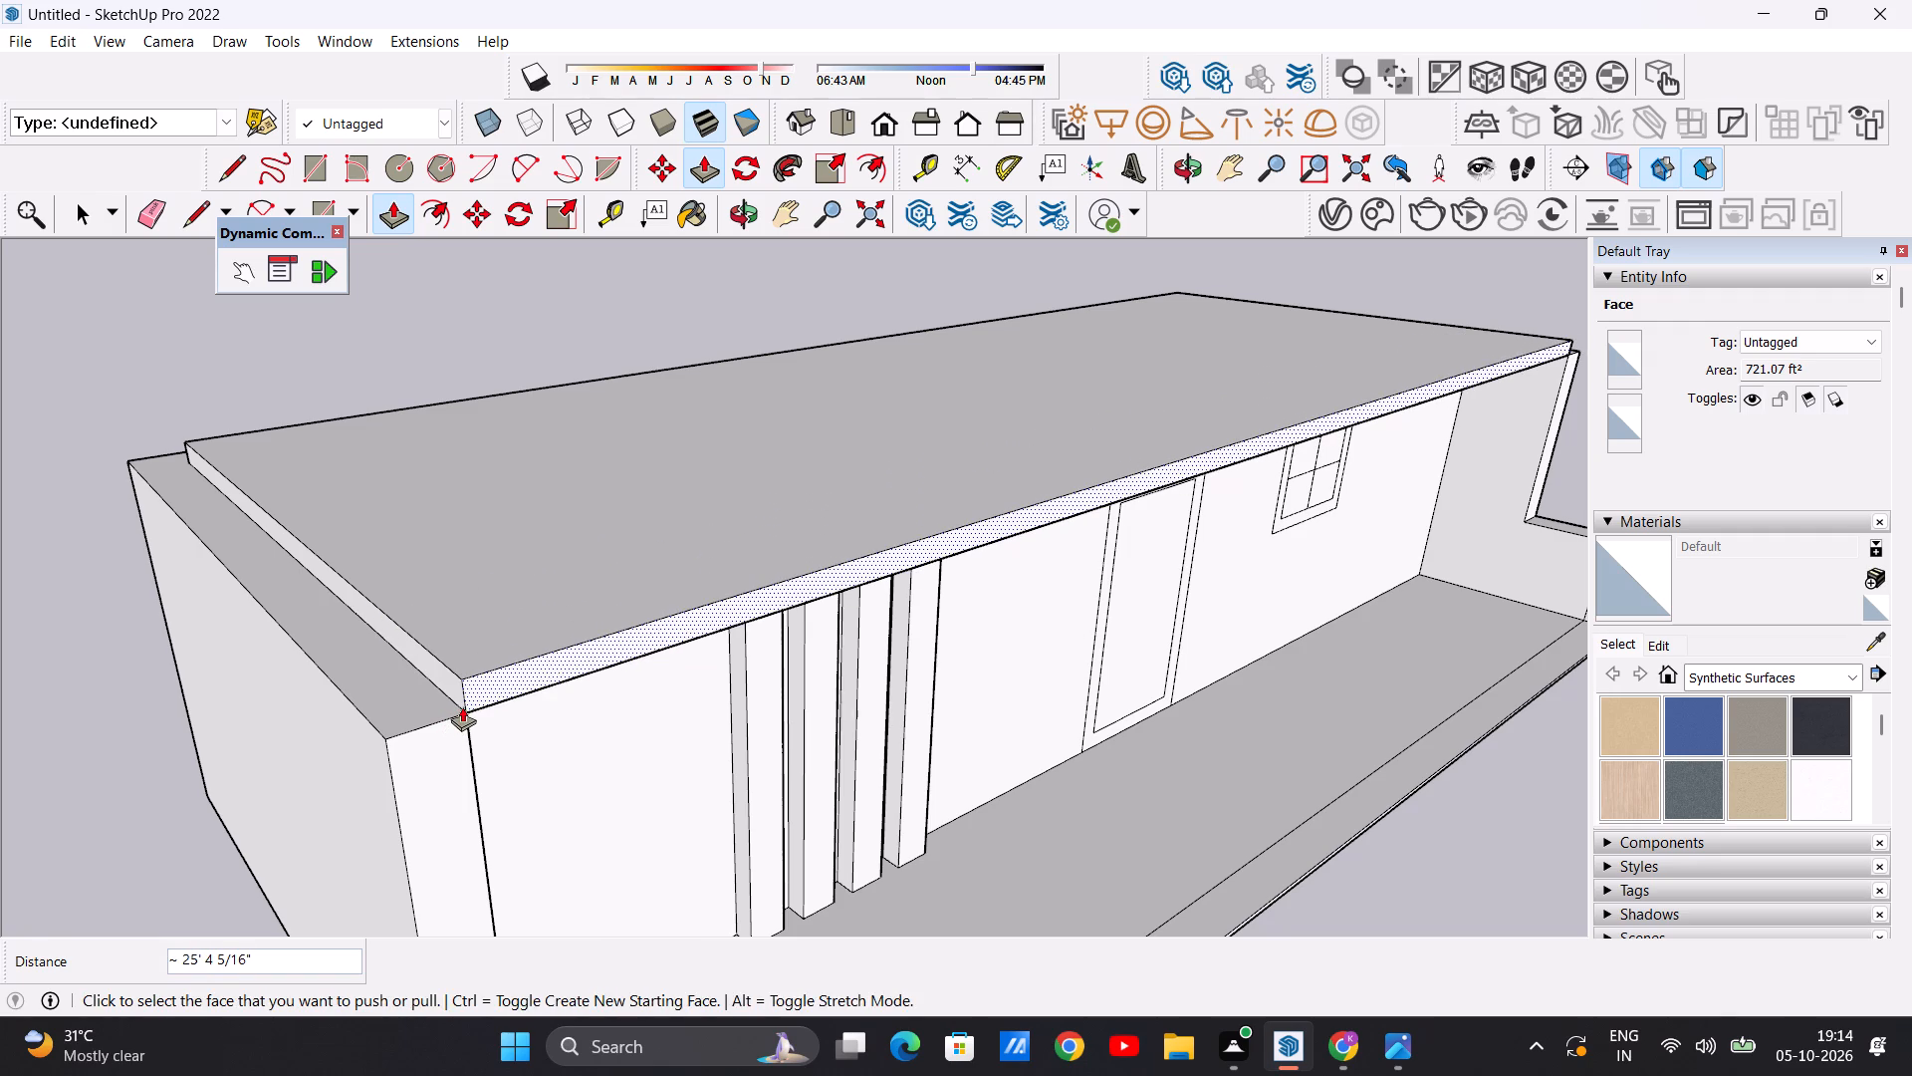
{"action": "key", "text": "space"}
Examine the extended roof slab from the front, above and the ends, including where its front corner meets the end wall.
{"action": "scroll", "coordinate": [454, 708], "scroll_direction": "up", "scroll_amount": 6}
{"action": "scroll", "coordinate": [460, 706], "scroll_direction": "down", "scroll_amount": 1}
{"action": "scroll", "coordinate": [460, 706], "scroll_direction": "up", "scroll_amount": 20}
{"action": "scroll", "coordinate": [509, 705], "scroll_direction": "down", "scroll_amount": 20}
{"action": "scroll", "coordinate": [509, 705], "scroll_direction": "down", "scroll_amount": 2}
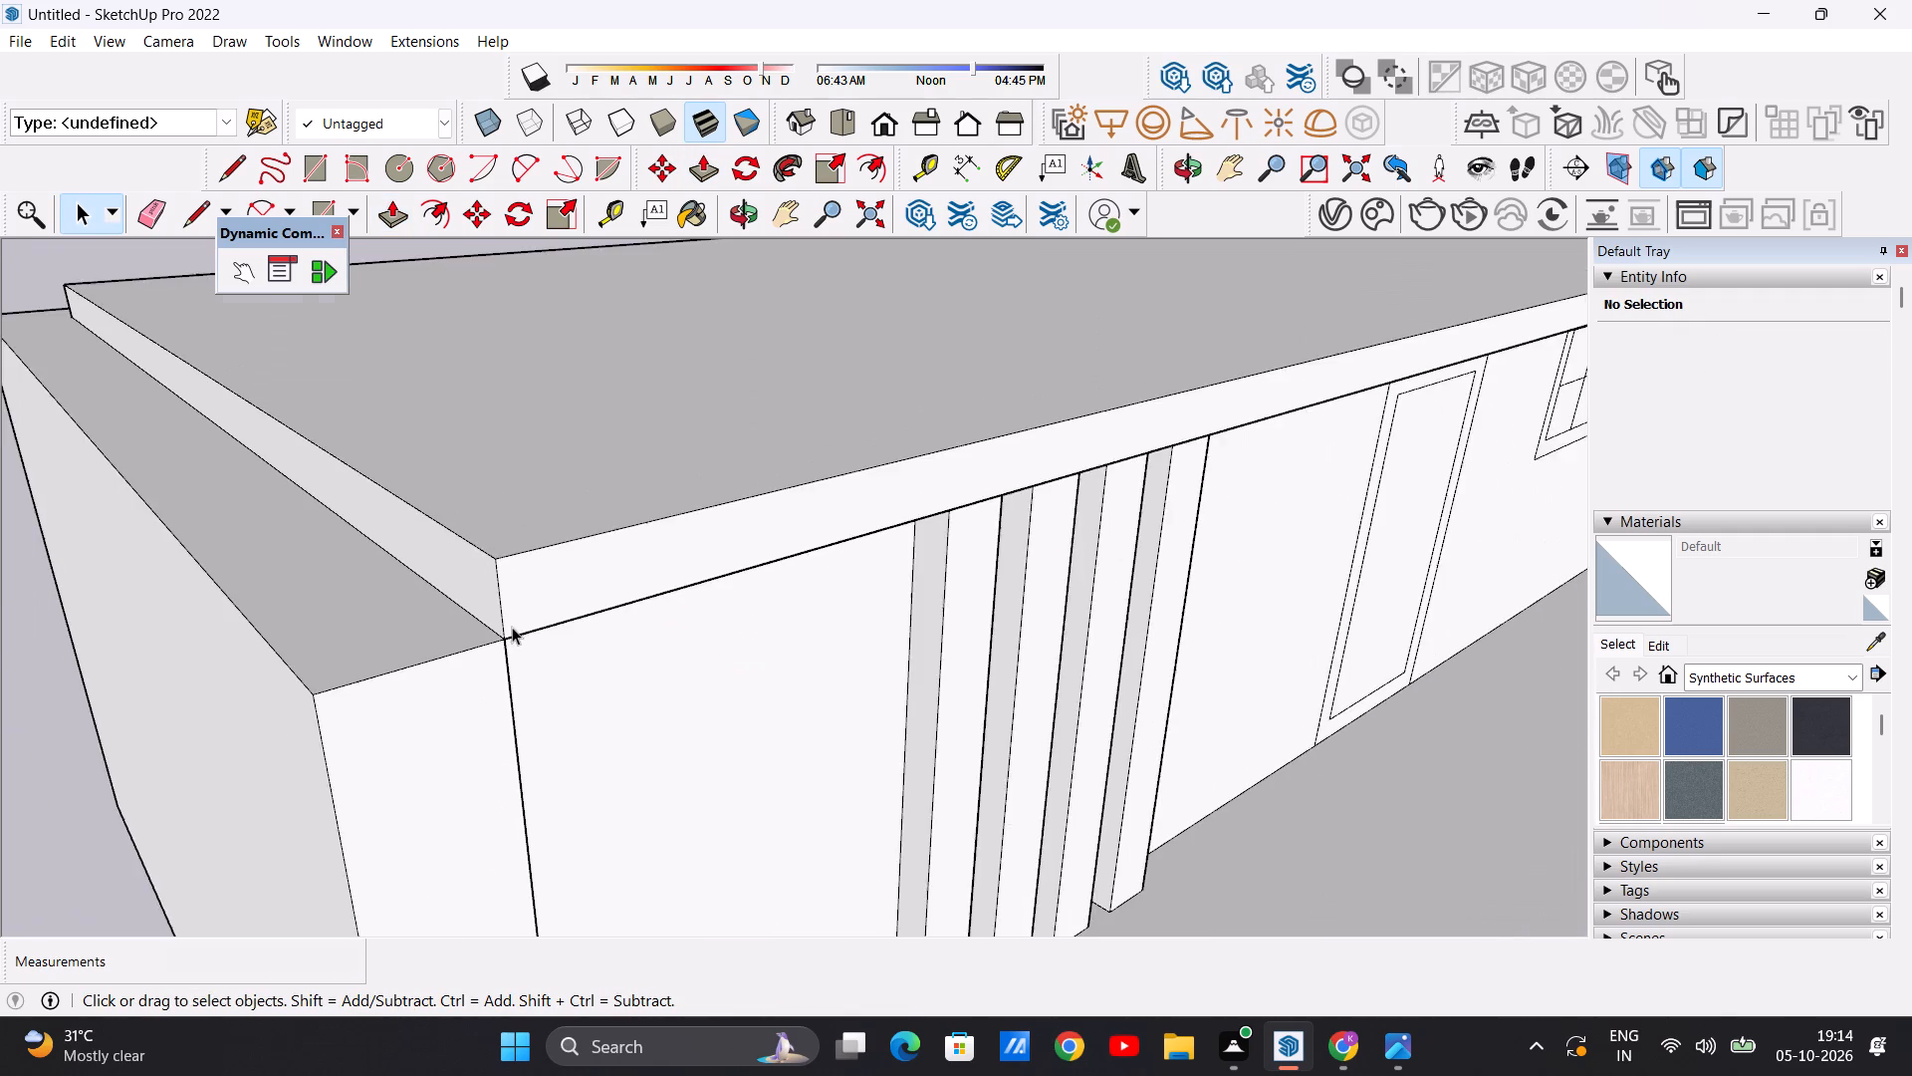
{"action": "scroll", "coordinate": [512, 627], "scroll_direction": "down", "scroll_amount": 15}
{"action": "middle_click_drag", "start_coordinate": [1119, 668], "coordinate": [632, 456]}
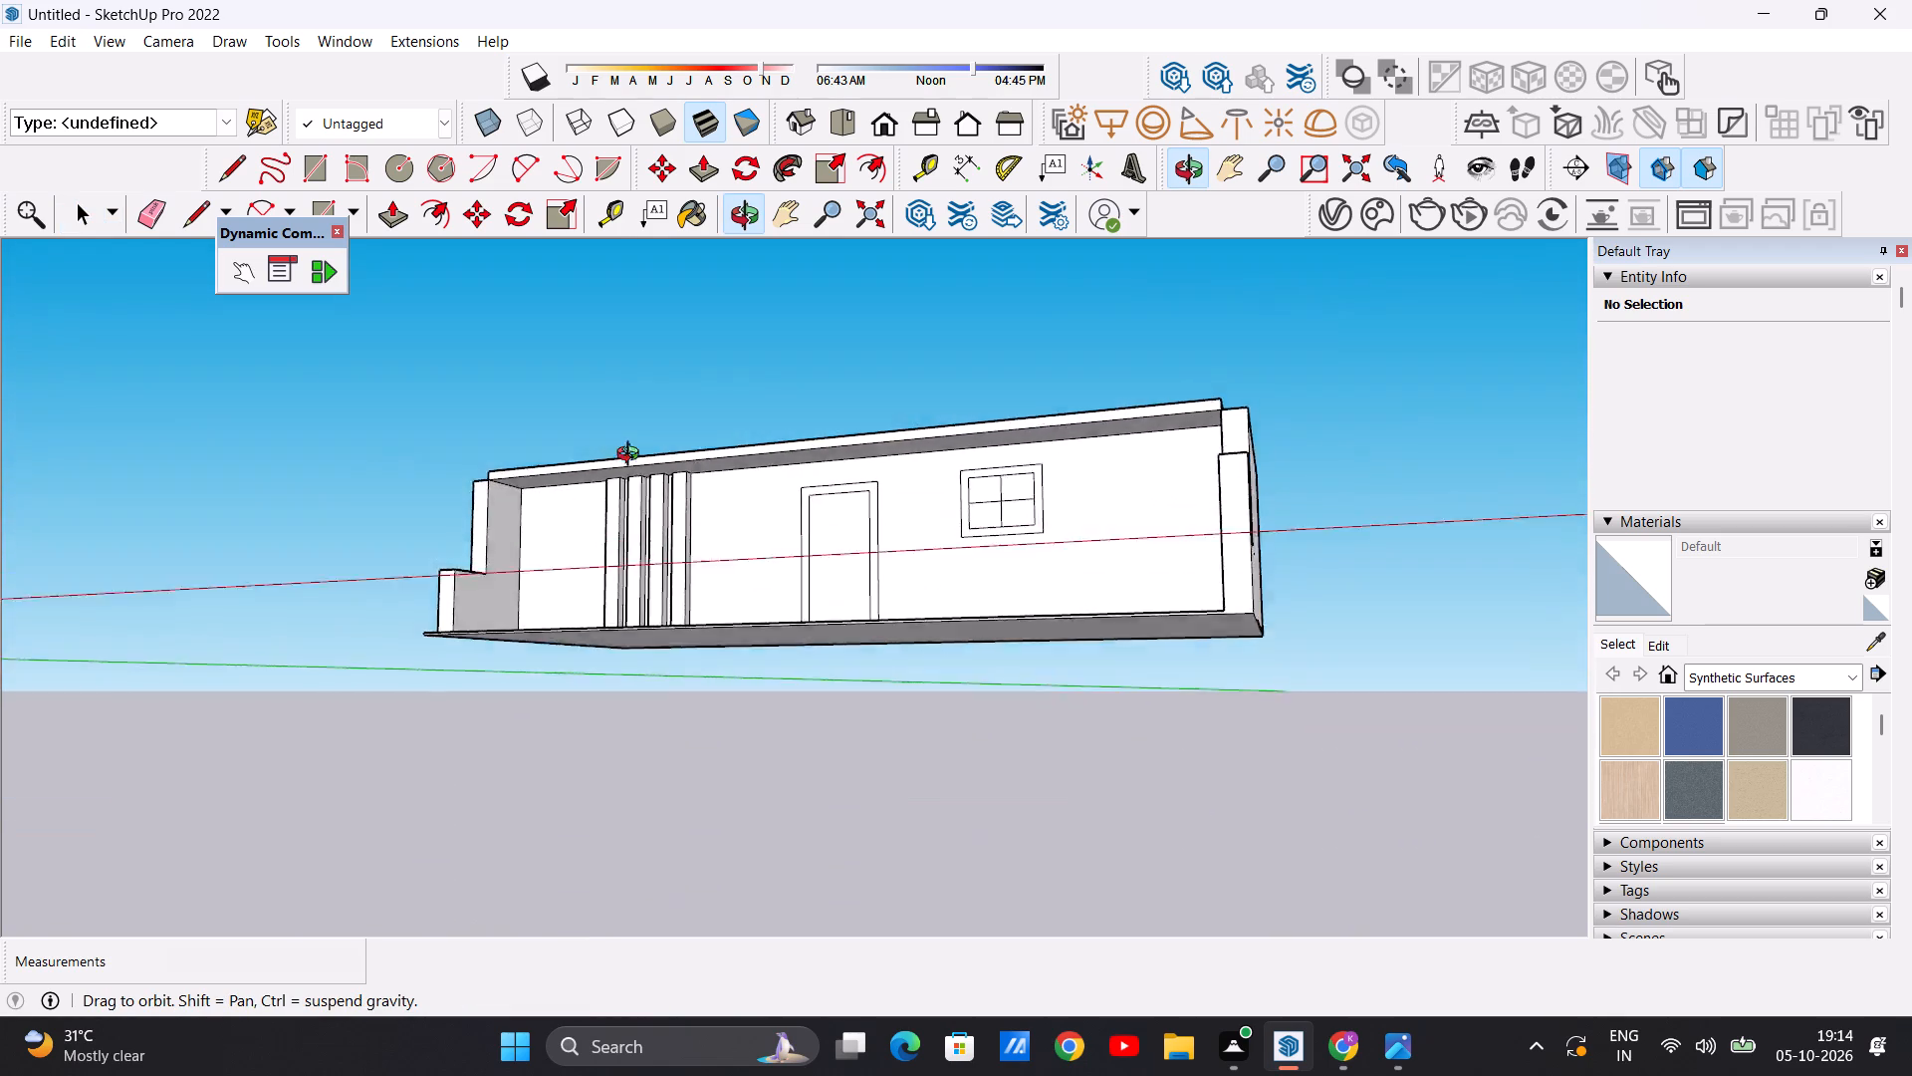
{"action": "middle_click_drag", "start_coordinate": [632, 456], "coordinate": [774, 782]}
{"action": "scroll", "coordinate": [854, 572], "scroll_direction": "up", "scroll_amount": 1}
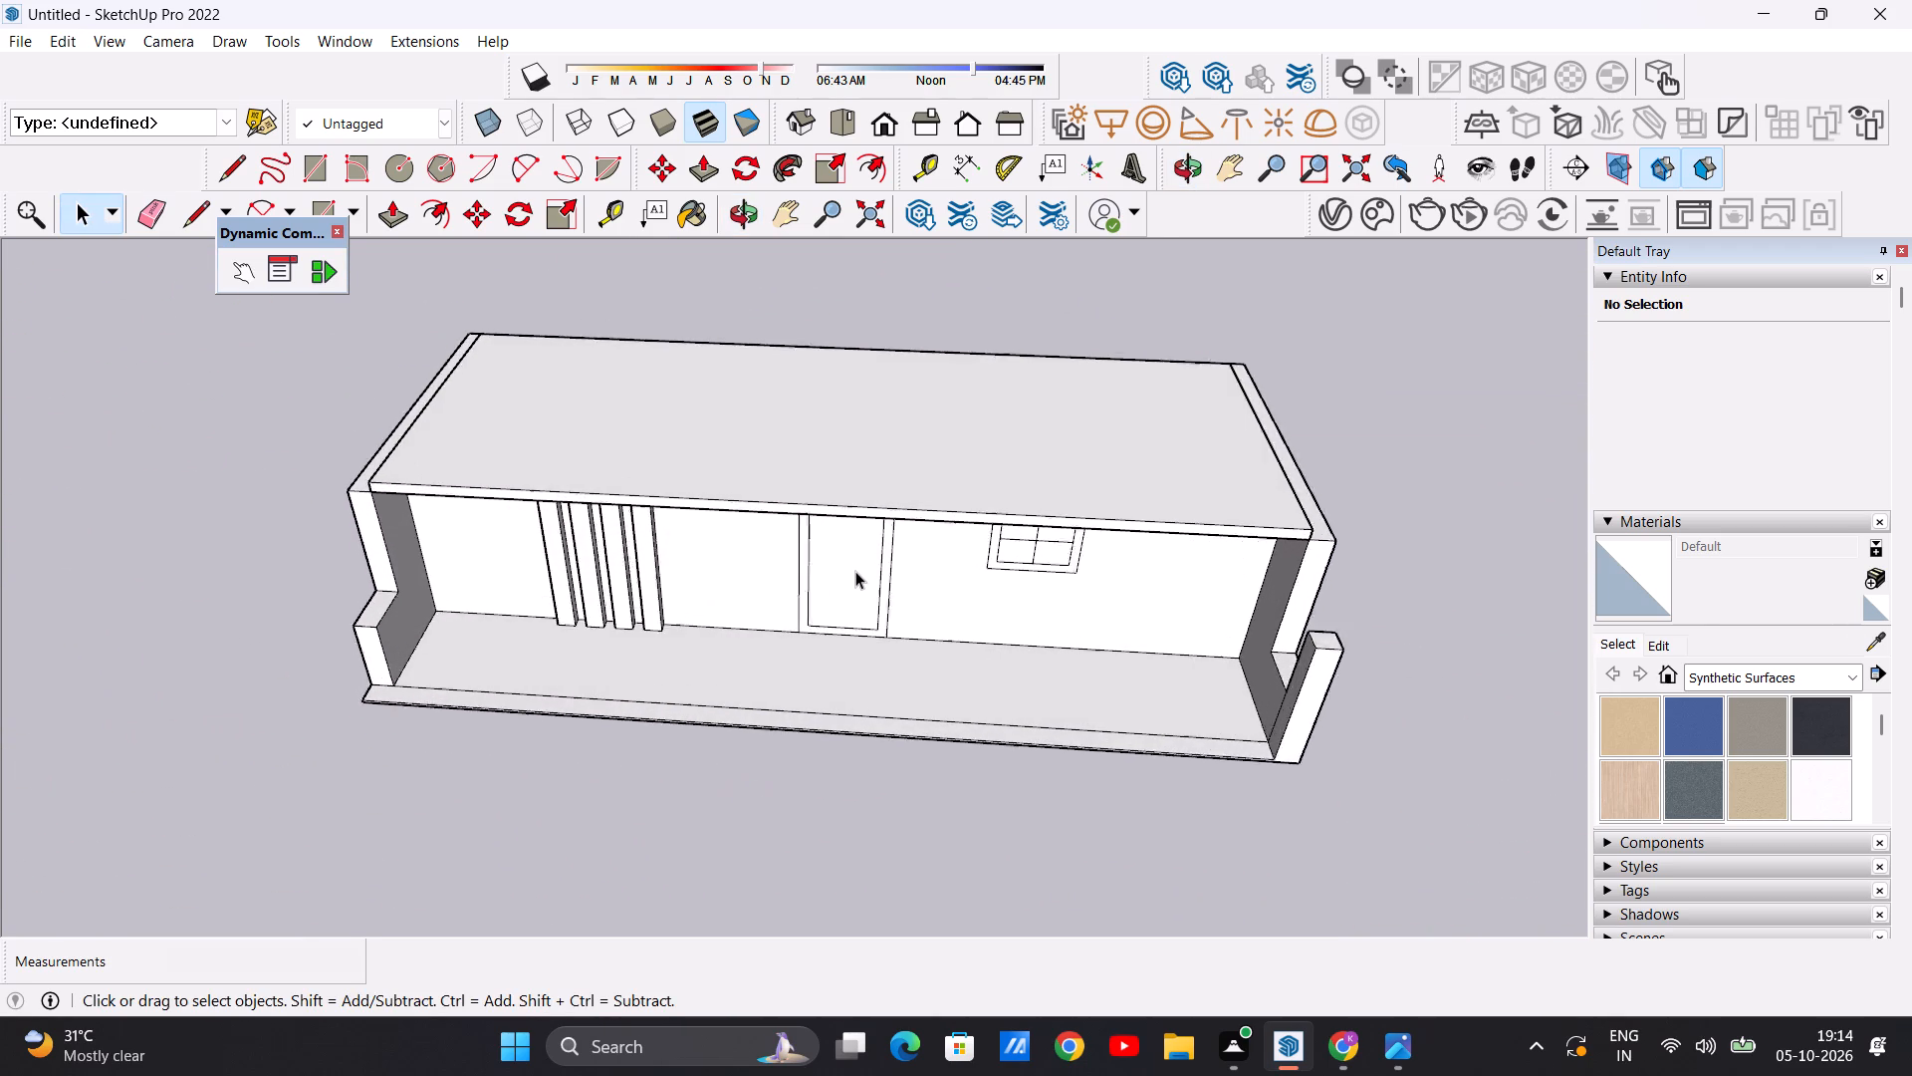
{"action": "scroll", "coordinate": [855, 571], "scroll_direction": "up", "scroll_amount": 4}
{"action": "scroll", "coordinate": [855, 571], "scroll_direction": "down", "scroll_amount": 5}
{"action": "middle_click_drag", "start_coordinate": [824, 629], "coordinate": [867, 298]}
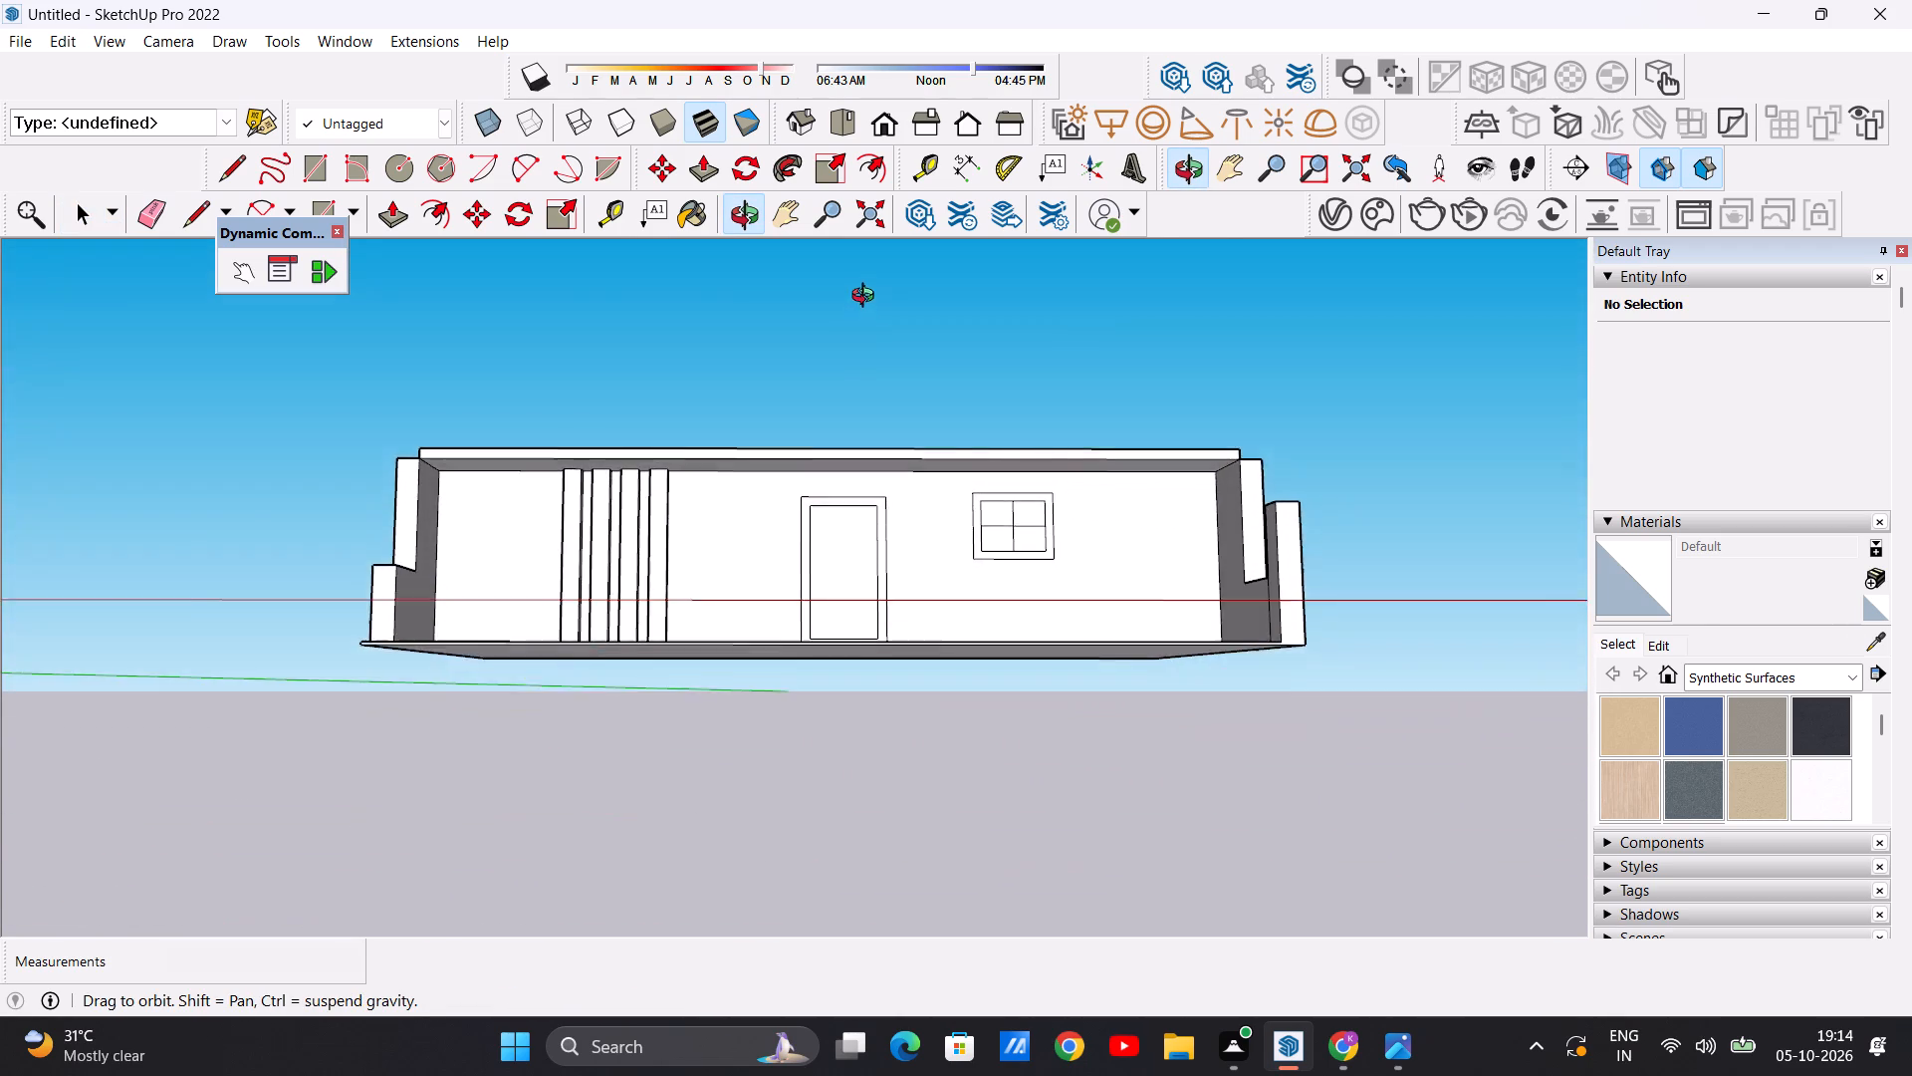
{"action": "middle_click_drag", "start_coordinate": [867, 298], "coordinate": [851, 602]}
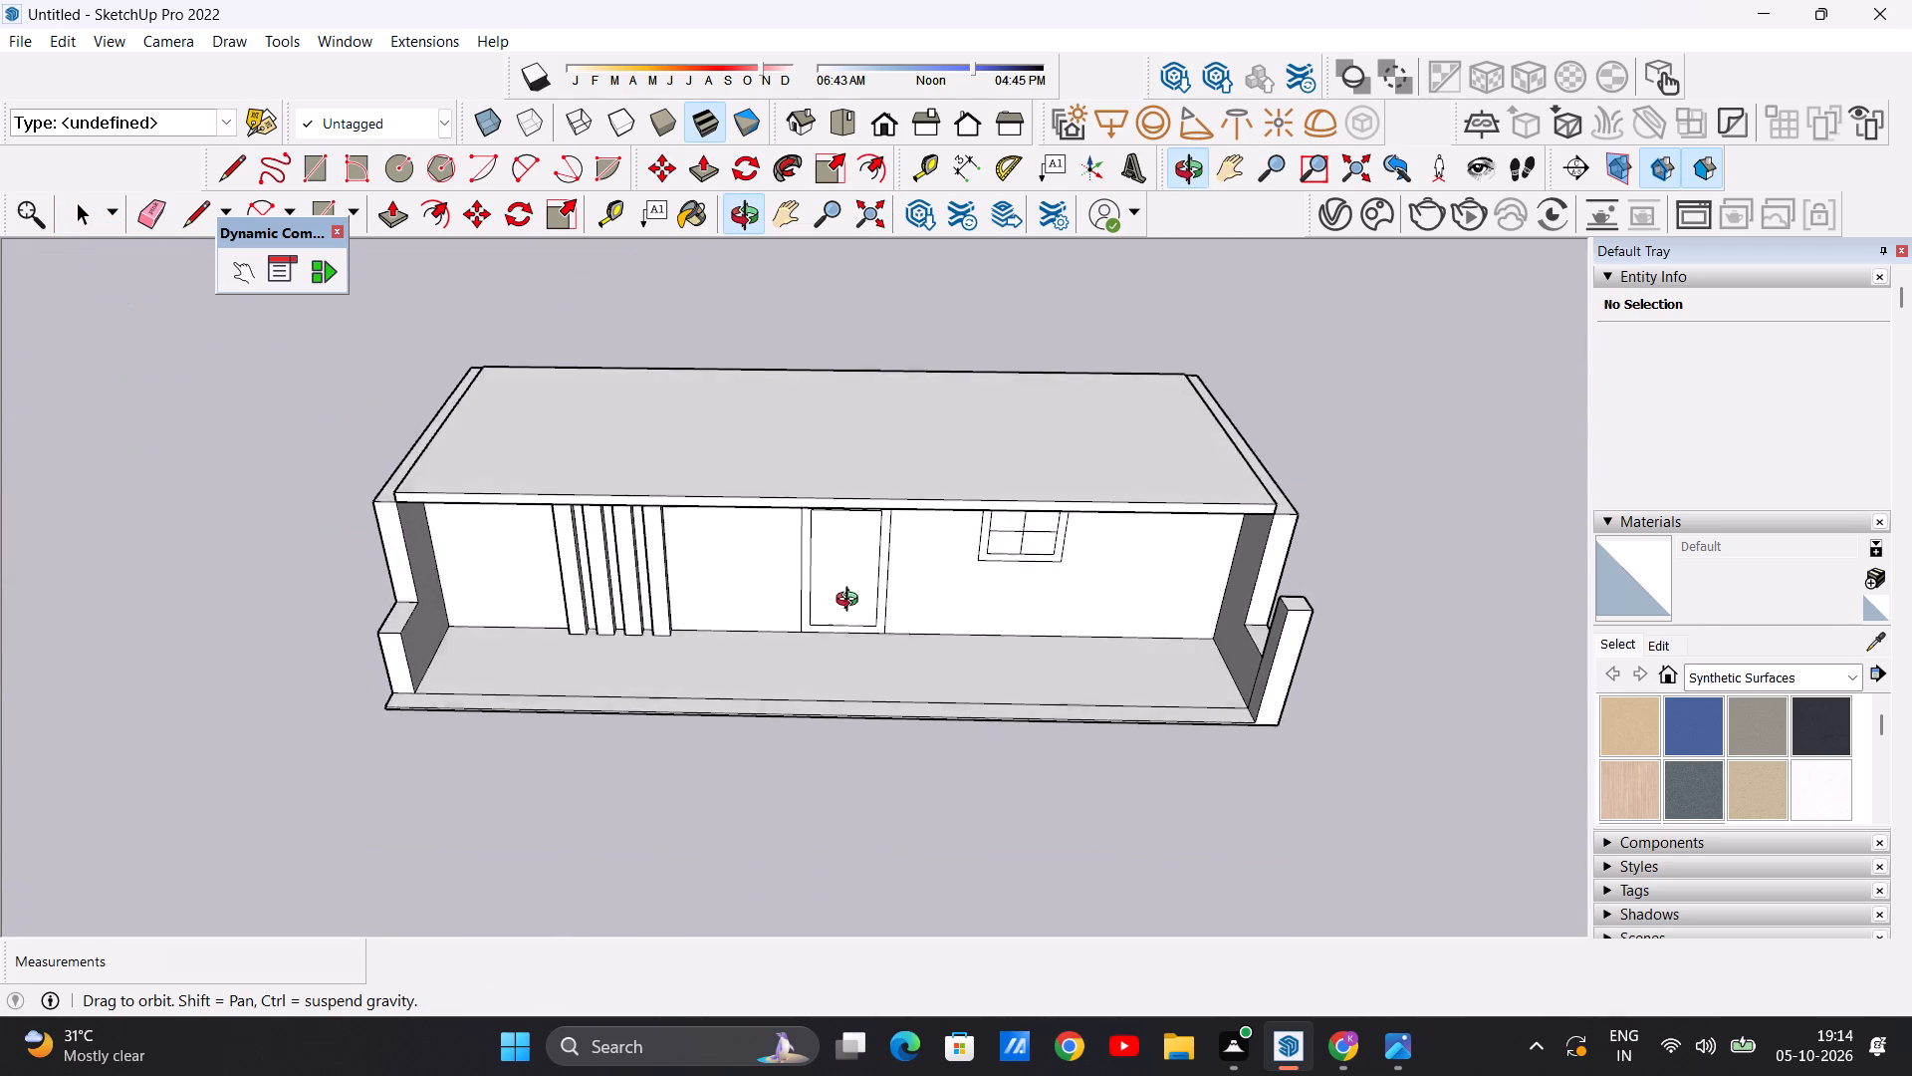
{"action": "middle_click_drag", "start_coordinate": [851, 602], "coordinate": [849, 608]}
{"action": "scroll", "coordinate": [787, 473], "scroll_direction": "down", "scroll_amount": 11}
{"action": "scroll", "coordinate": [871, 441], "scroll_direction": "up", "scroll_amount": 6}
{"action": "middle_click_drag", "start_coordinate": [849, 461], "coordinate": [874, 763]}
{"action": "scroll", "coordinate": [994, 606], "scroll_direction": "up", "scroll_amount": 6}
{"action": "scroll", "coordinate": [997, 371], "scroll_direction": "down", "scroll_amount": 17}
{"action": "scroll", "coordinate": [990, 359], "scroll_direction": "up", "scroll_amount": 12}
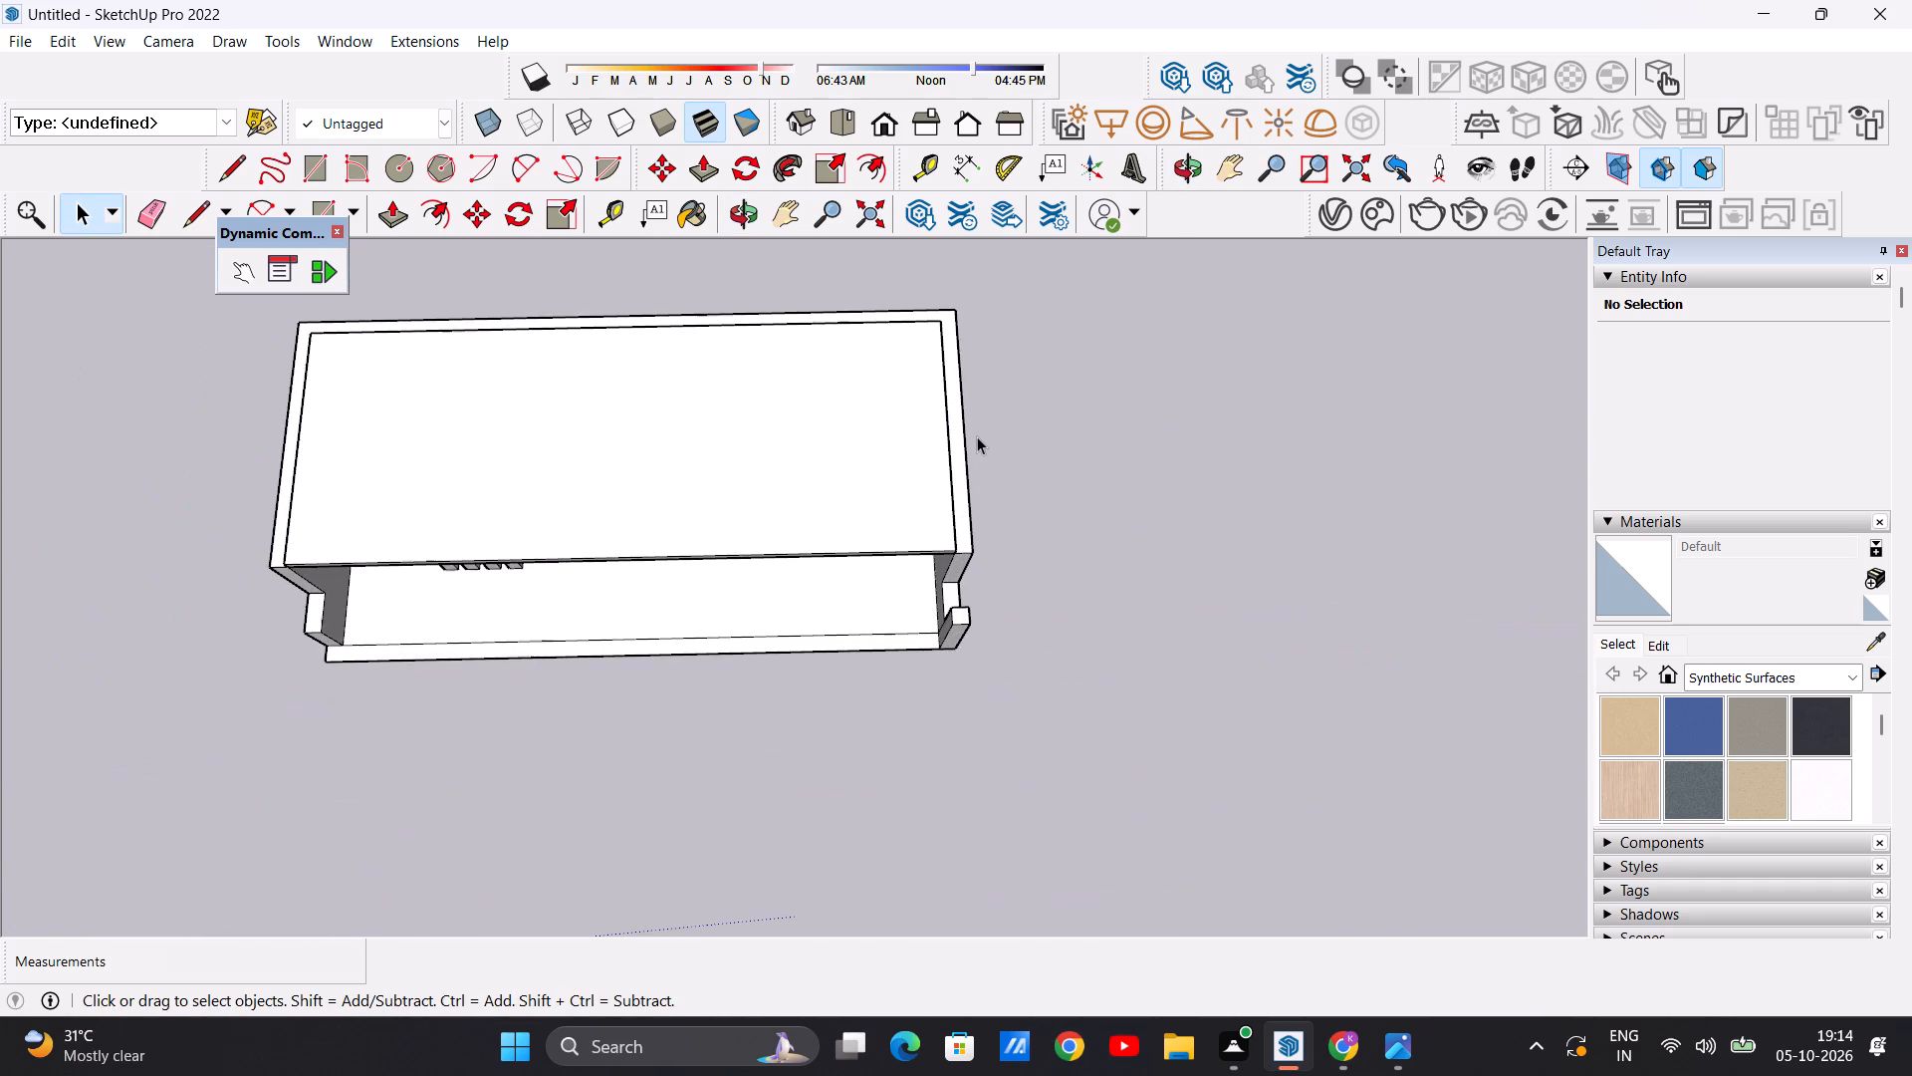
{"action": "scroll", "coordinate": [973, 439], "scroll_direction": "up", "scroll_amount": 2}
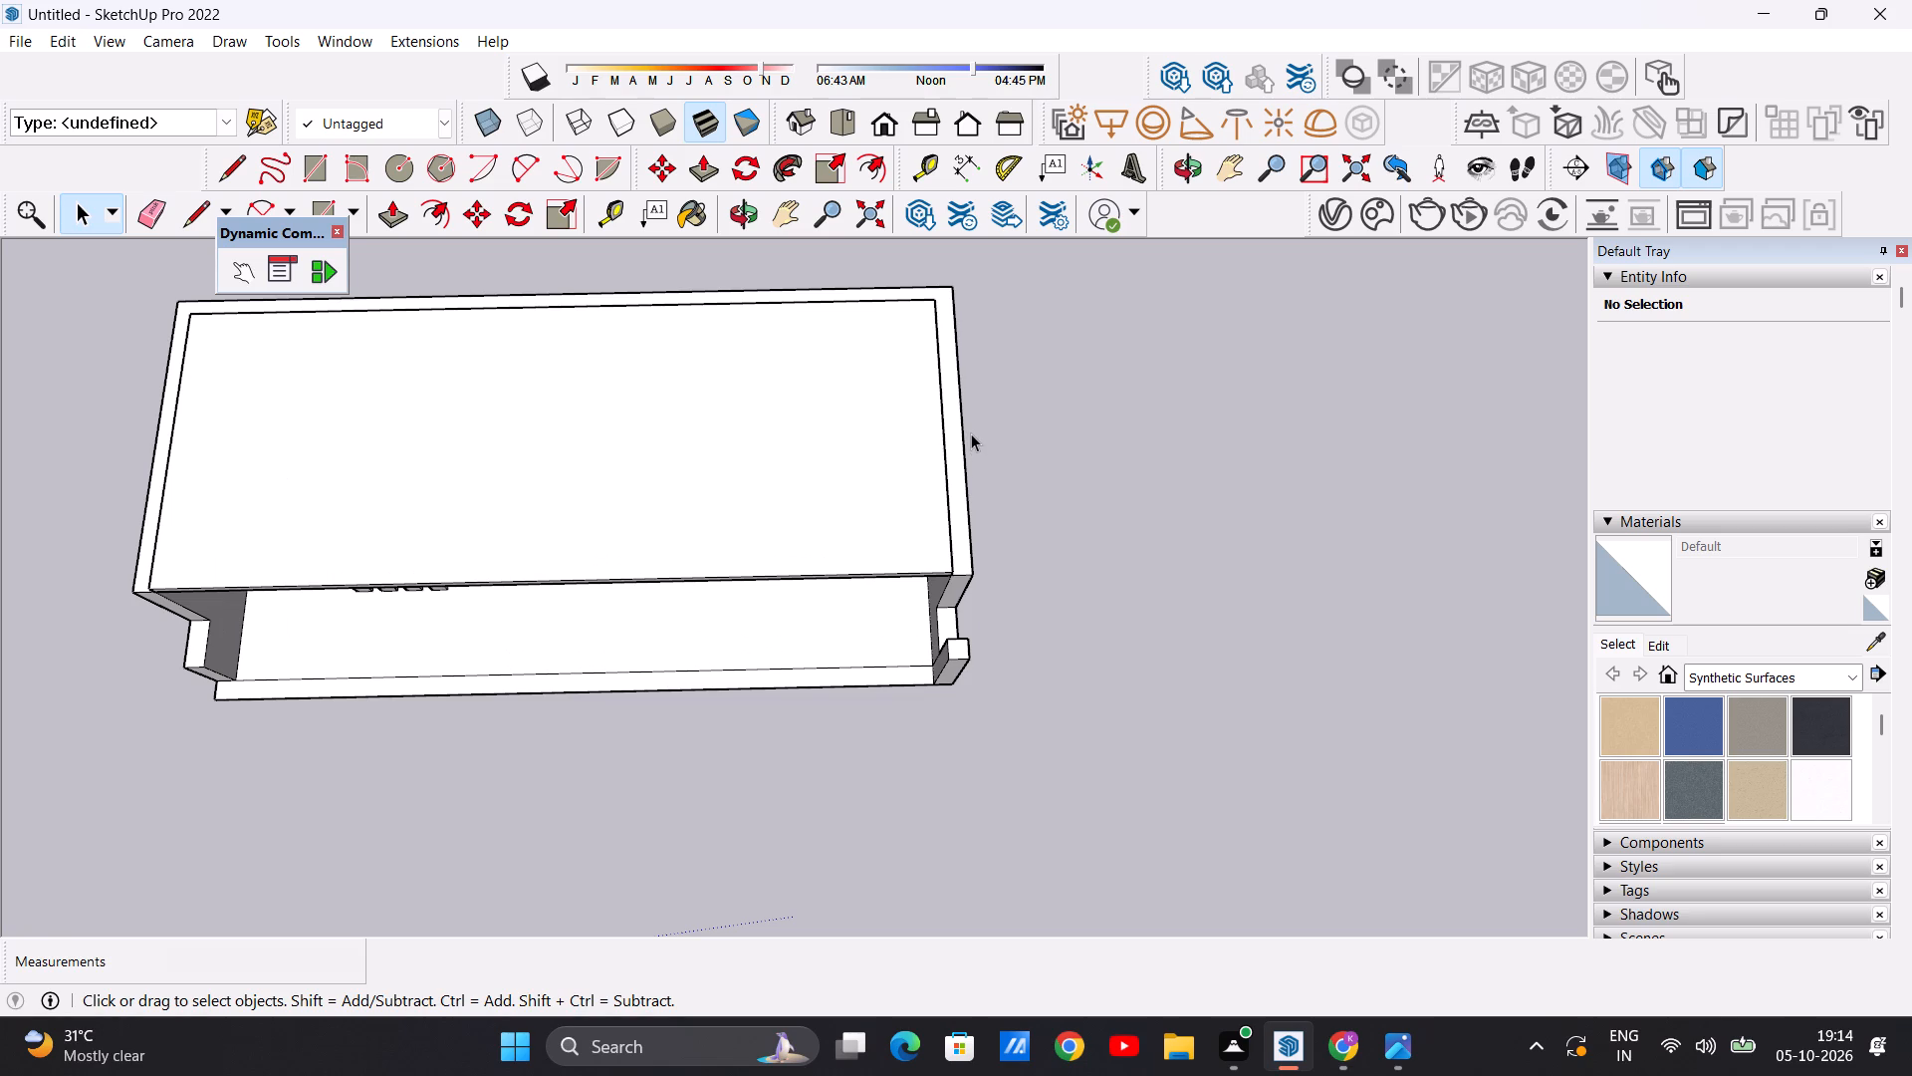
{"action": "scroll", "coordinate": [969, 433], "scroll_direction": "down", "scroll_amount": 3}
{"action": "middle_click_drag", "start_coordinate": [959, 558], "coordinate": [744, 318]}
{"action": "middle_click_drag", "start_coordinate": [1041, 533], "coordinate": [777, 477]}
{"action": "scroll", "coordinate": [932, 486], "scroll_direction": "up", "scroll_amount": 5}
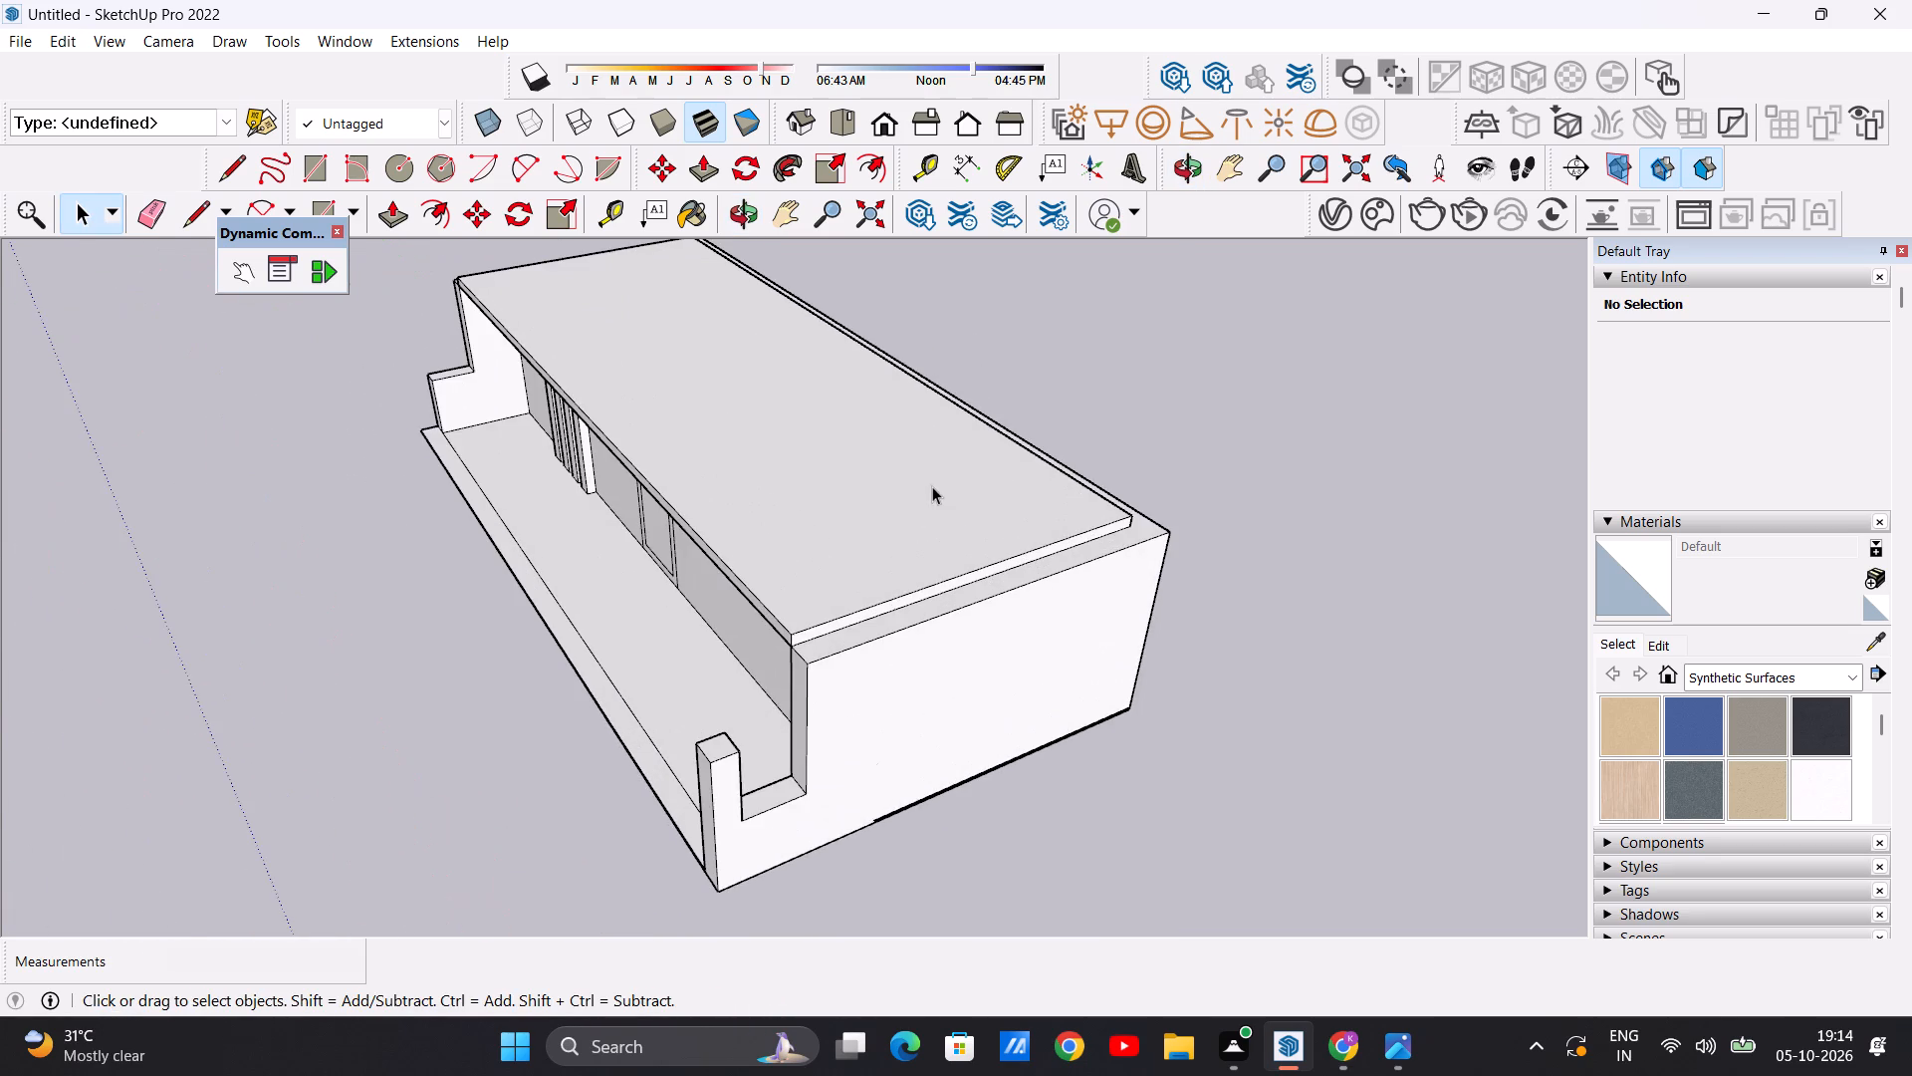
{"action": "scroll", "coordinate": [823, 562], "scroll_direction": "down", "scroll_amount": 3}
{"action": "scroll", "coordinate": [786, 470], "scroll_direction": "up", "scroll_amount": 4}
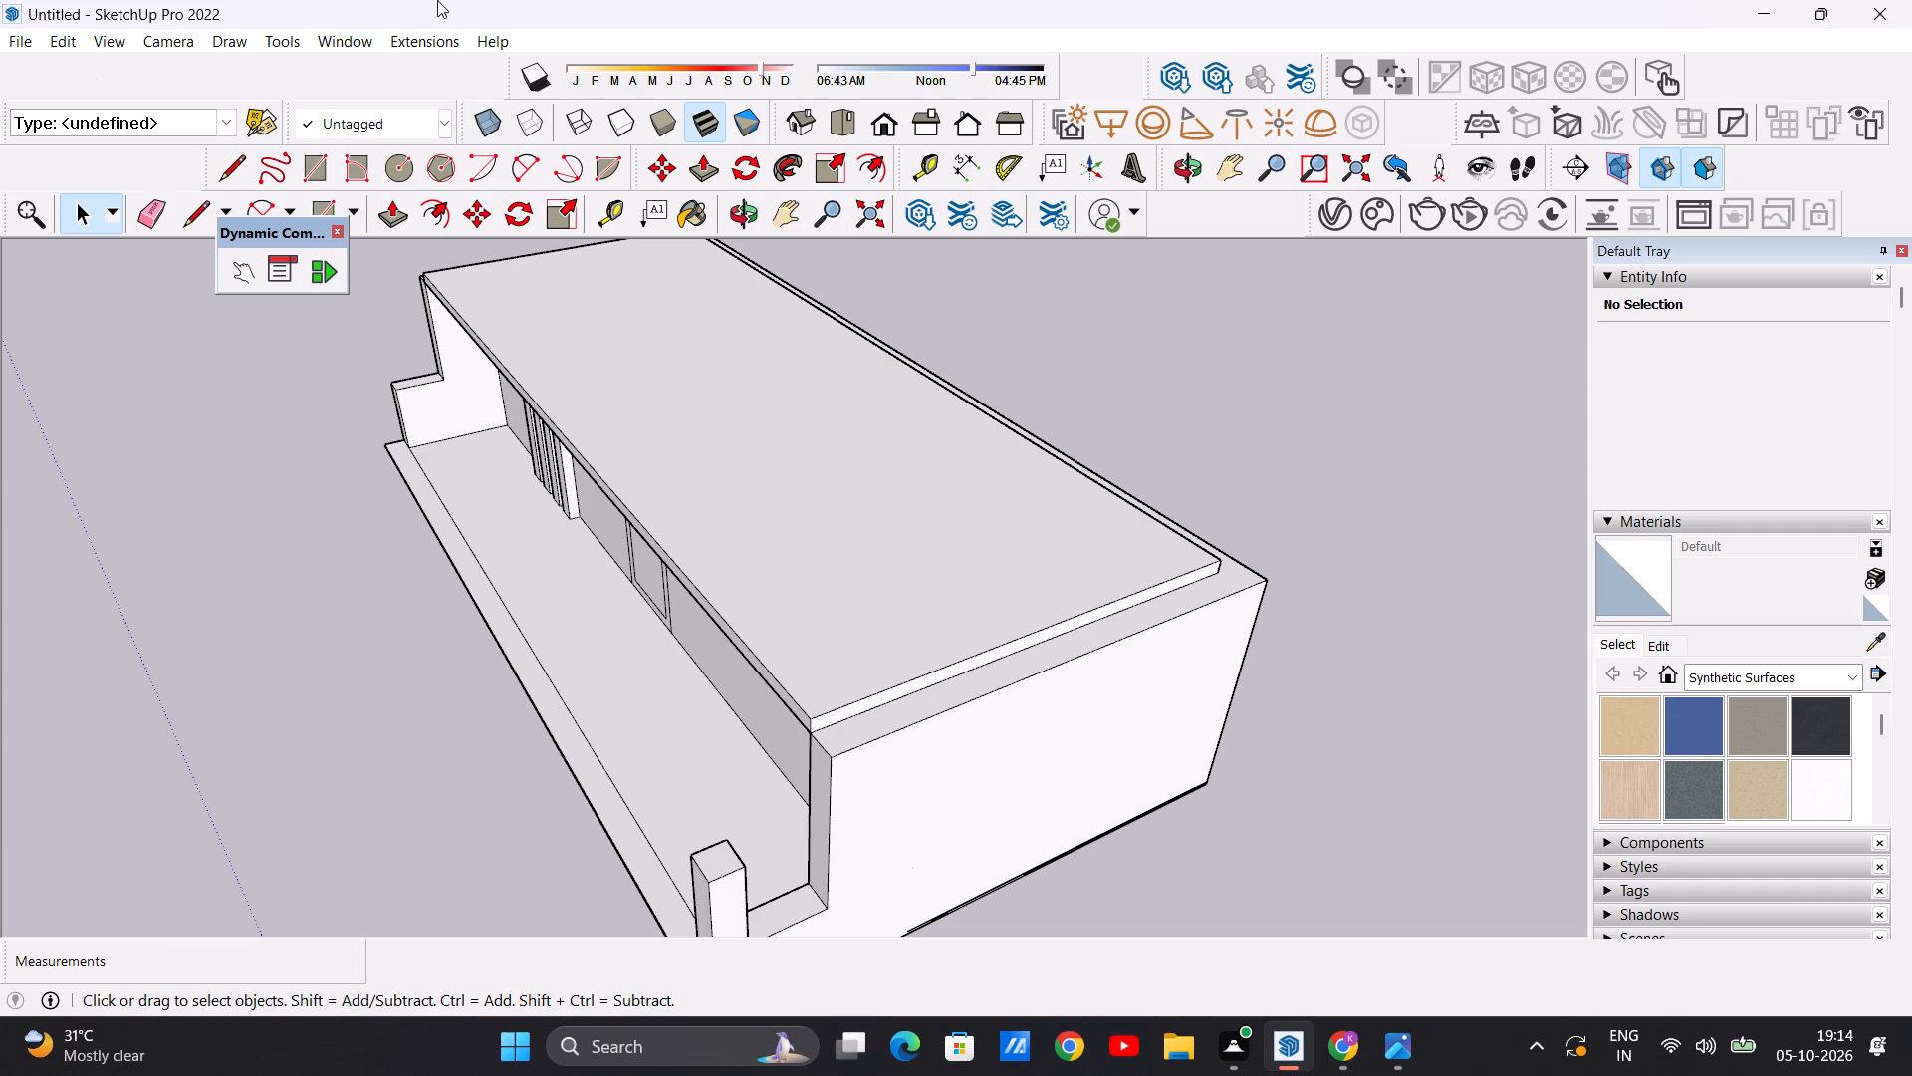
{"action": "scroll", "coordinate": [335, 88], "scroll_direction": "down", "scroll_amount": 1}
{"action": "scroll", "coordinate": [597, 533], "scroll_direction": "down", "scroll_amount": 11}
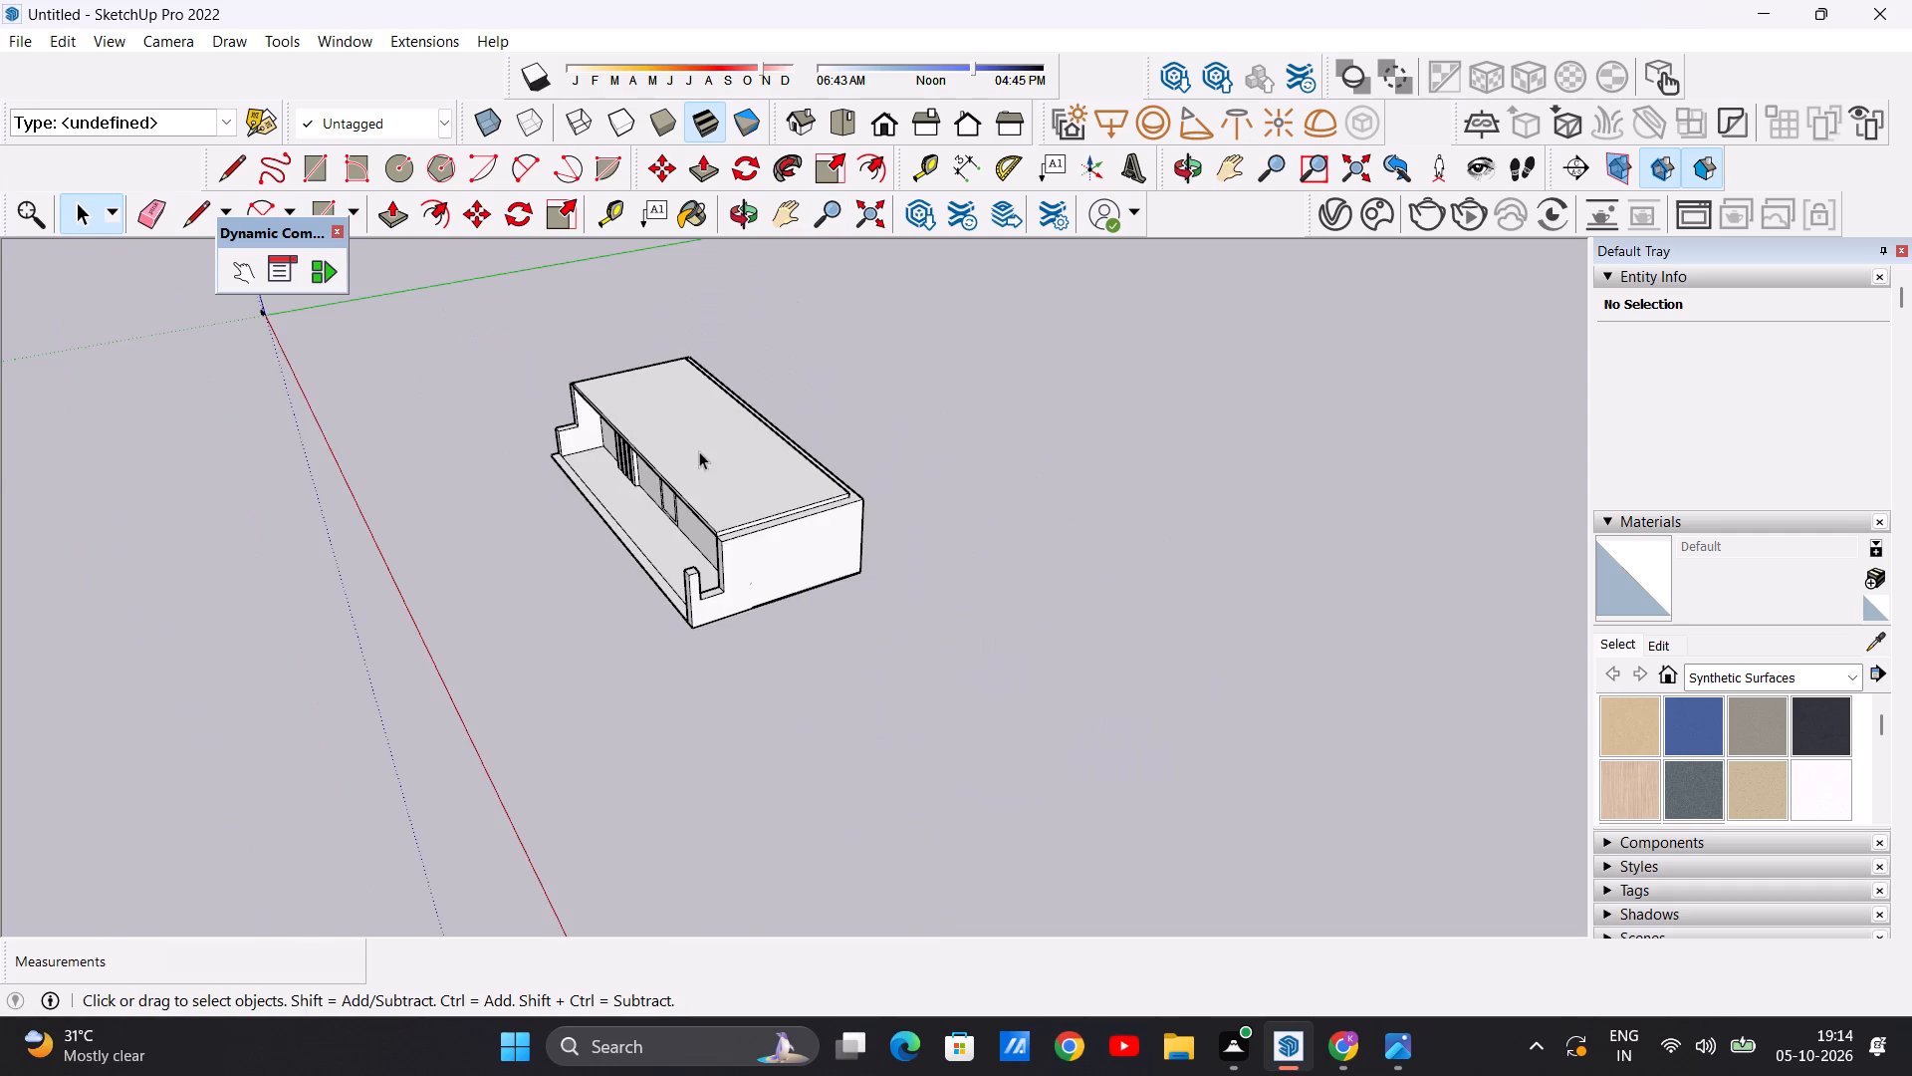
Push/Pull the top rim of the back and end walls up about 54' 9" to form upper-storey walls.
{"action": "scroll", "coordinate": [994, 464], "scroll_direction": "up", "scroll_amount": 6}
{"action": "scroll", "coordinate": [848, 394], "scroll_direction": "down", "scroll_amount": 3}
{"action": "middle_click_drag", "start_coordinate": [653, 347], "coordinate": [632, 428]}
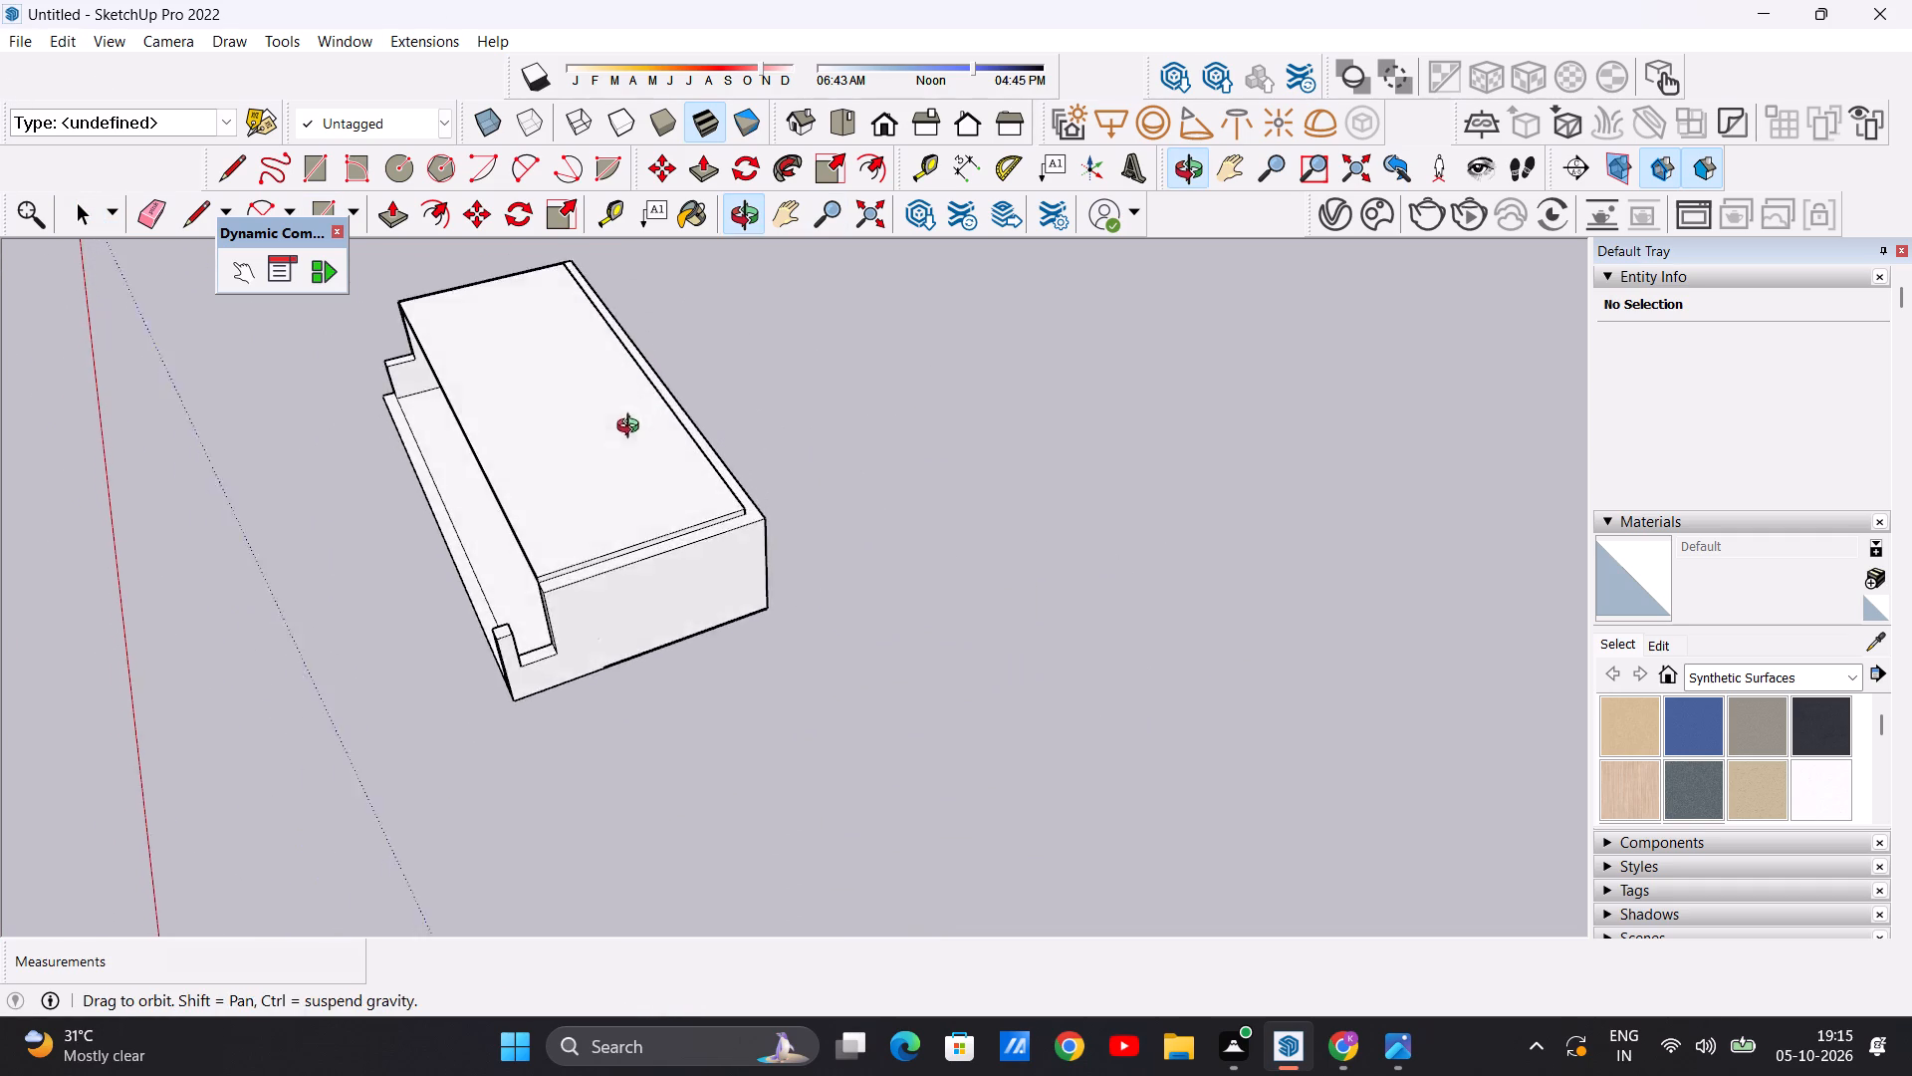
{"action": "middle_click_drag", "start_coordinate": [632, 428], "coordinate": [627, 472]}
{"action": "scroll", "coordinate": [711, 560], "scroll_direction": "up", "scroll_amount": 6}
{"action": "key", "text": "p"}
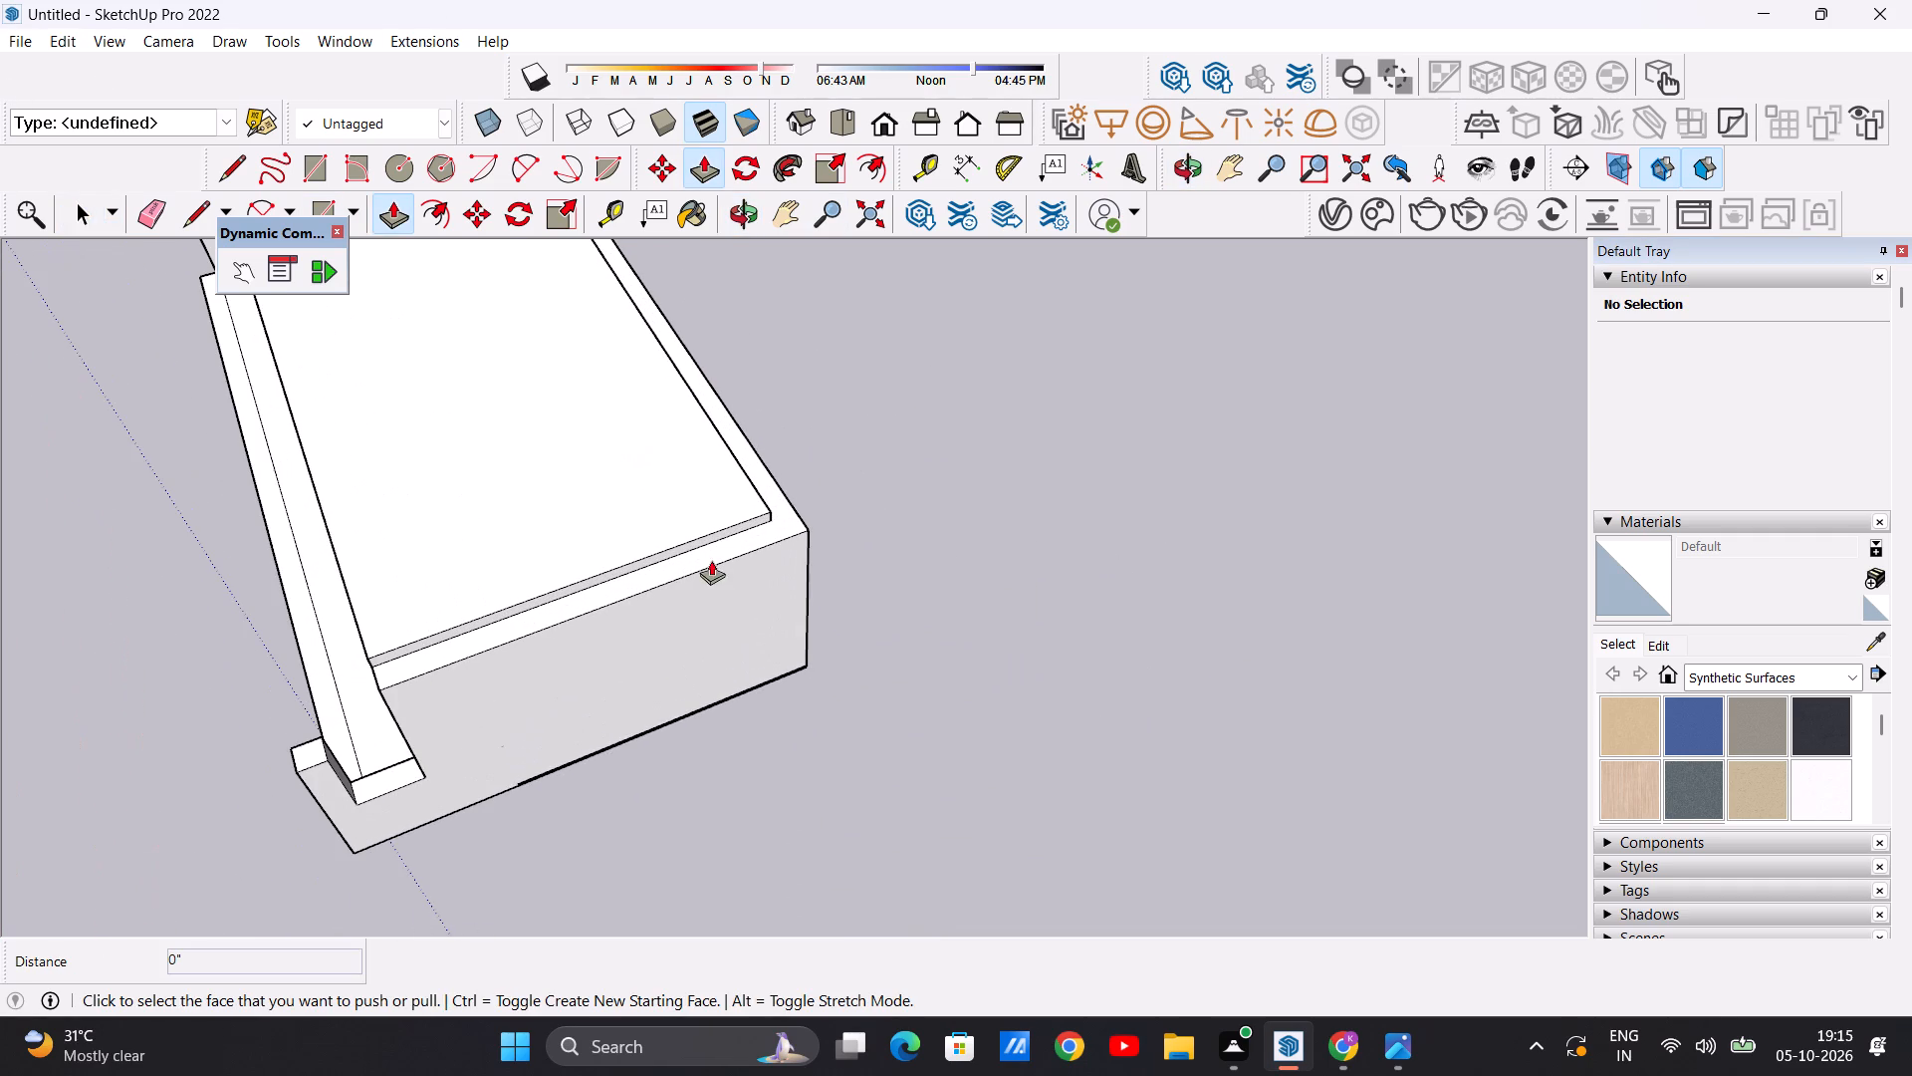
{"action": "scroll", "coordinate": [744, 529], "scroll_direction": "up", "scroll_amount": 4}
{"action": "left_click", "coordinate": [766, 534]}
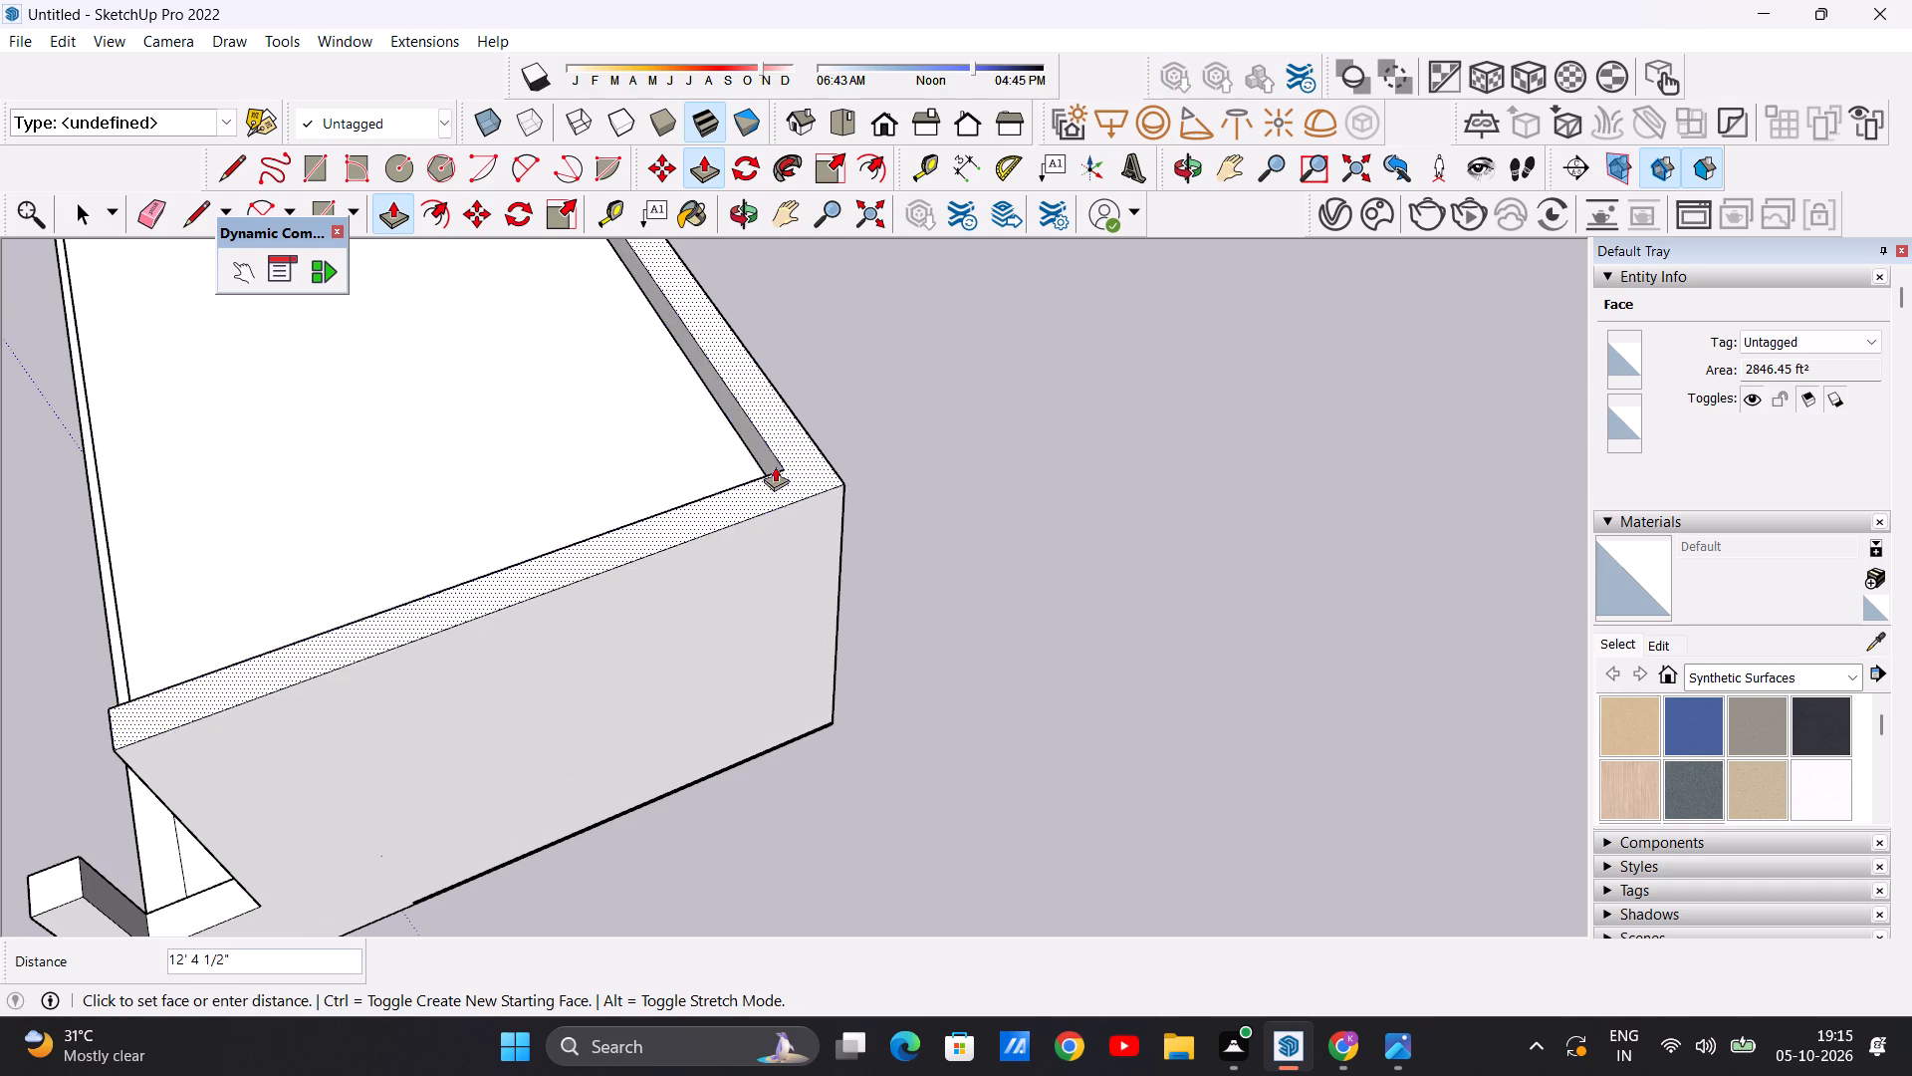
{"action": "scroll", "coordinate": [794, 389], "scroll_direction": "down", "scroll_amount": 17}
{"action": "middle_click_drag", "start_coordinate": [691, 423], "coordinate": [721, 396]}
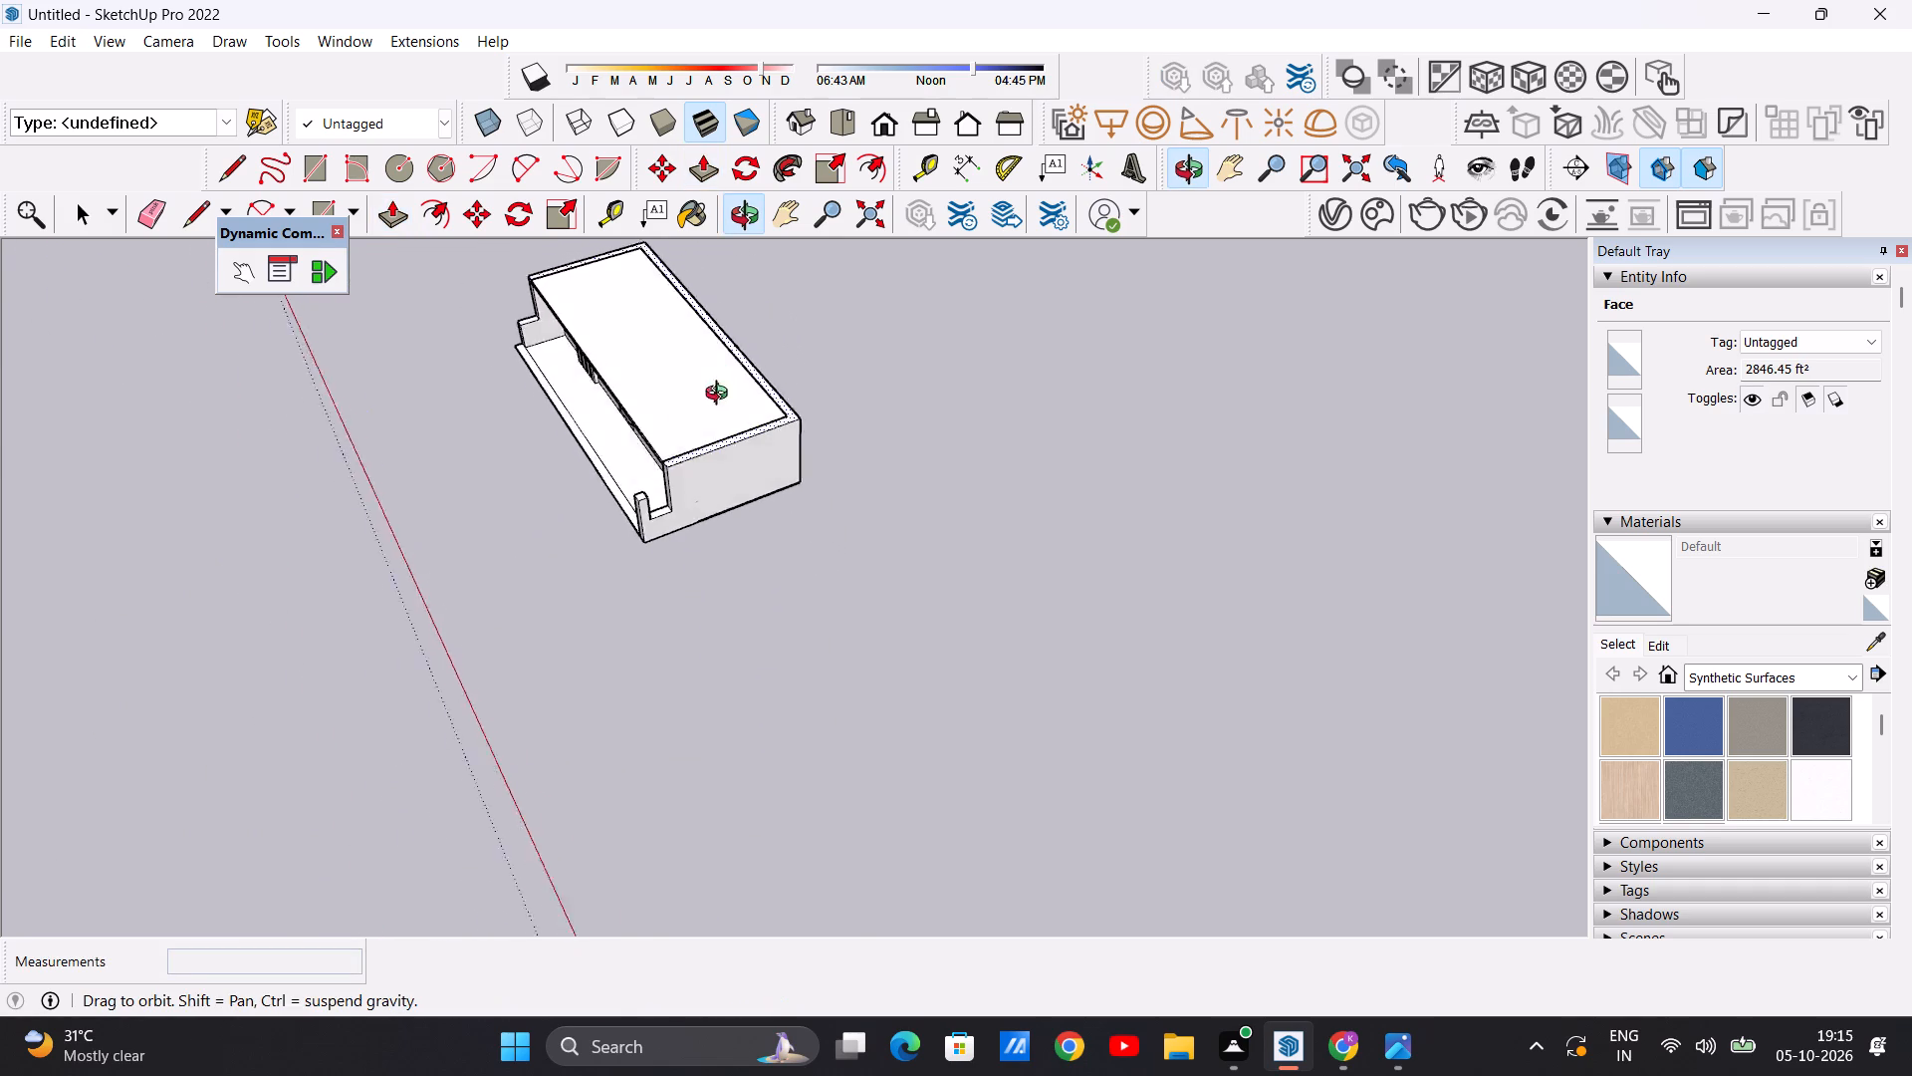
{"action": "middle_click_drag", "start_coordinate": [721, 396], "coordinate": [869, 311]}
{"action": "middle_click_drag", "start_coordinate": [689, 351], "coordinate": [879, 275]}
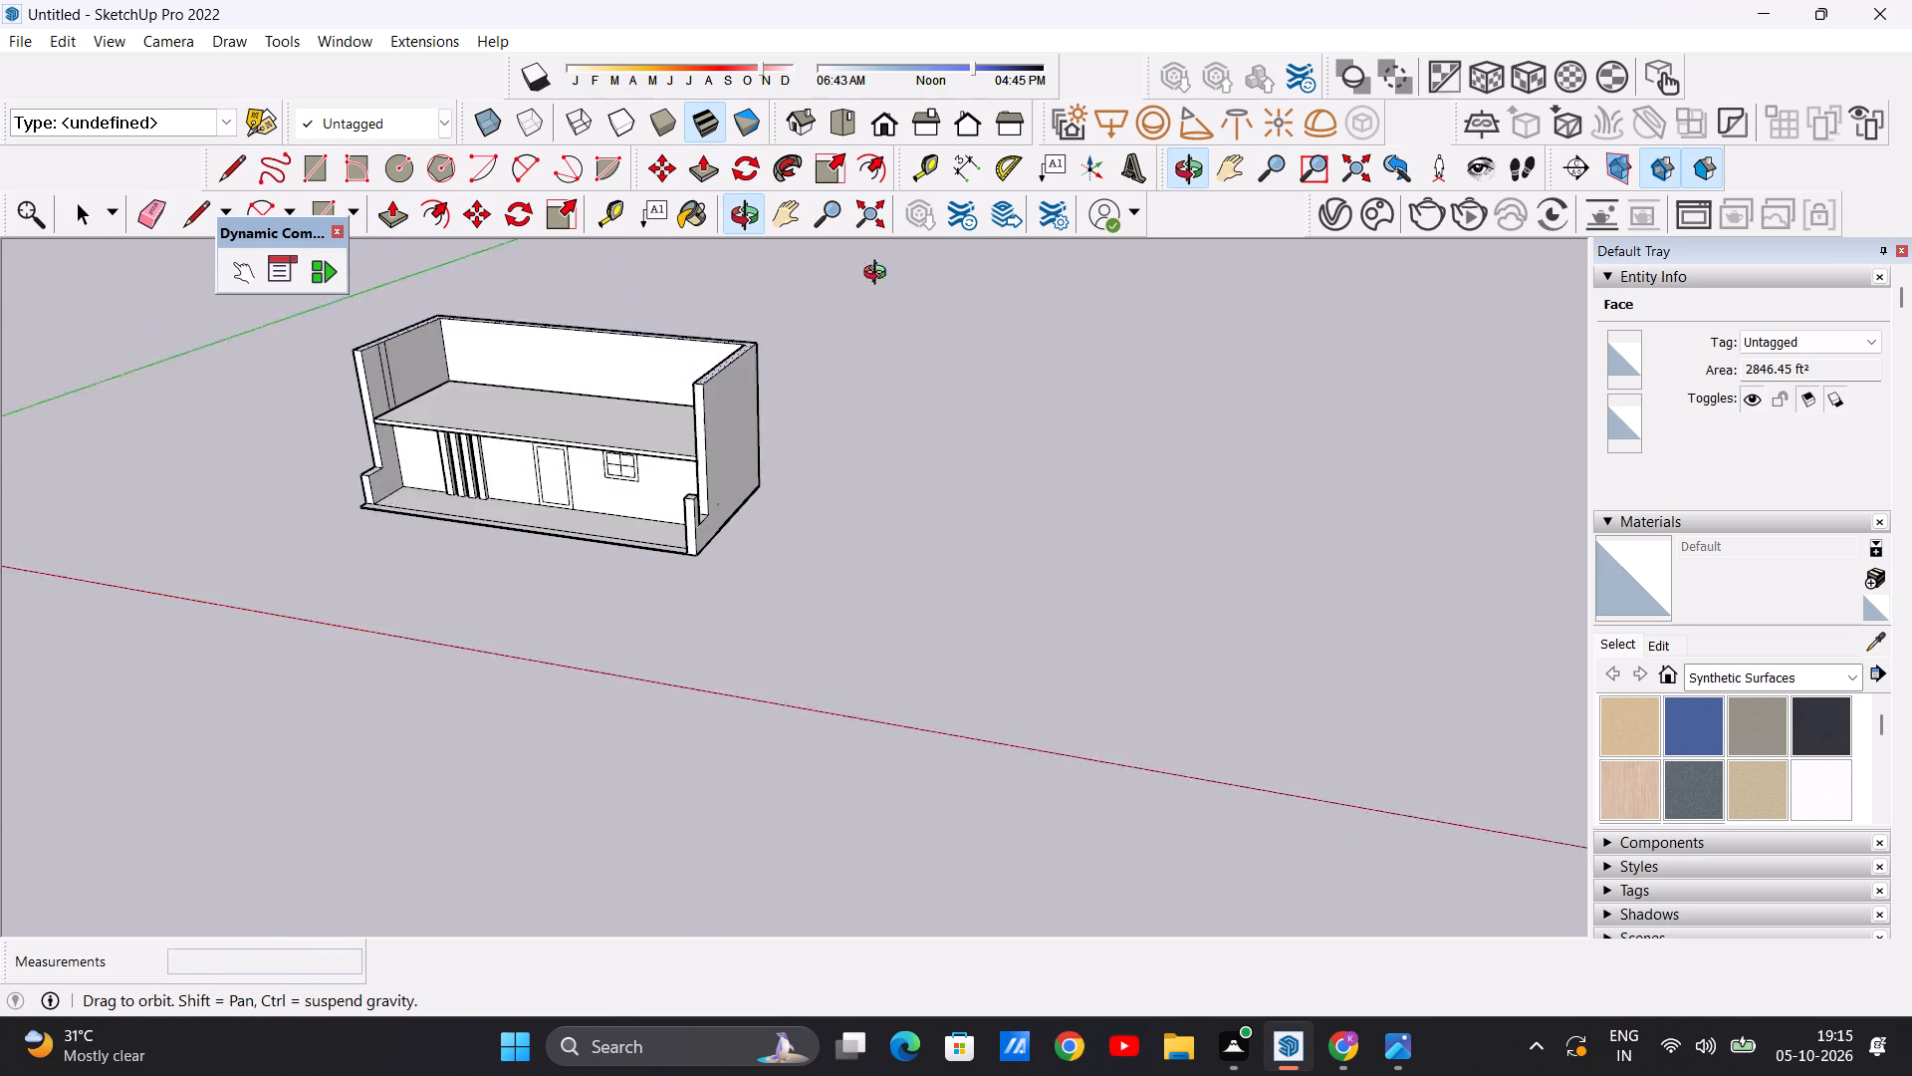
{"action": "middle_click_drag", "start_coordinate": [879, 275], "coordinate": [909, 258]}
{"action": "middle_click_drag", "start_coordinate": [645, 346], "coordinate": [829, 324]}
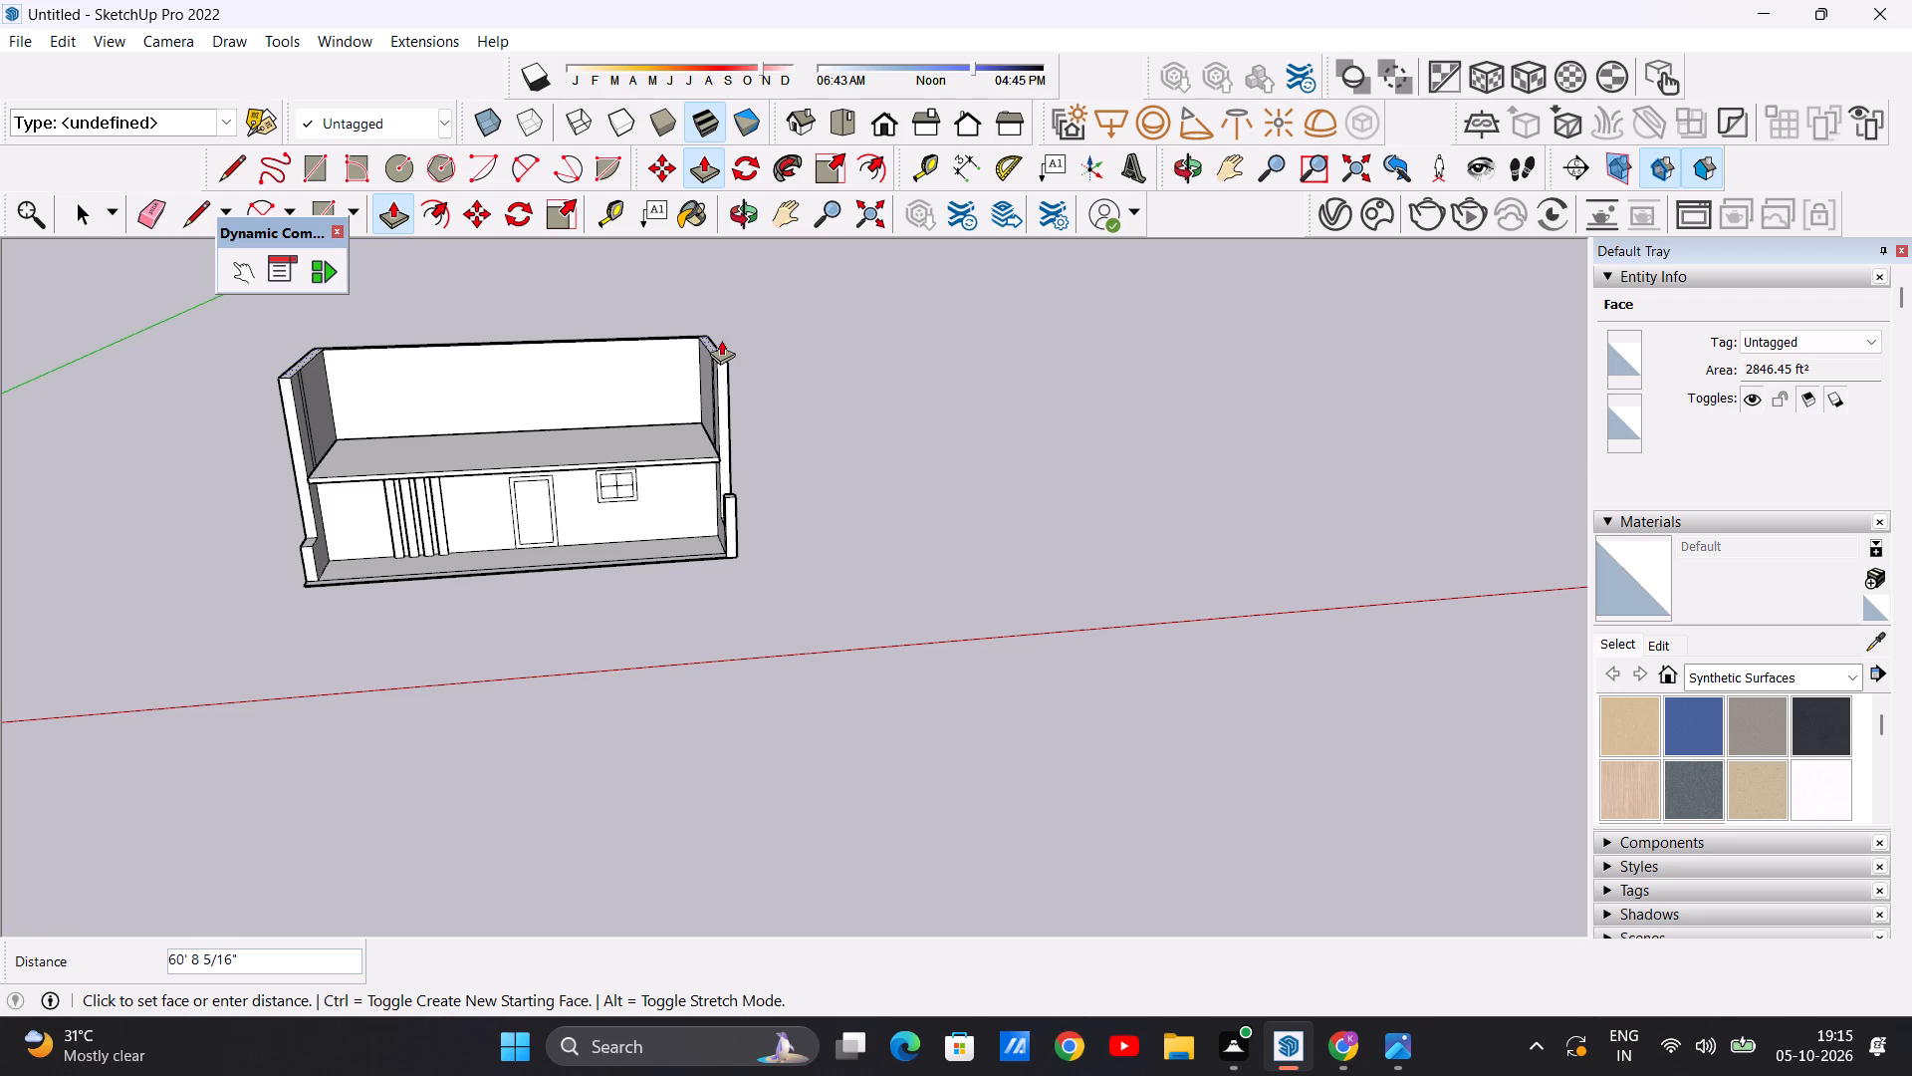
{"action": "left_click", "coordinate": [717, 349]}
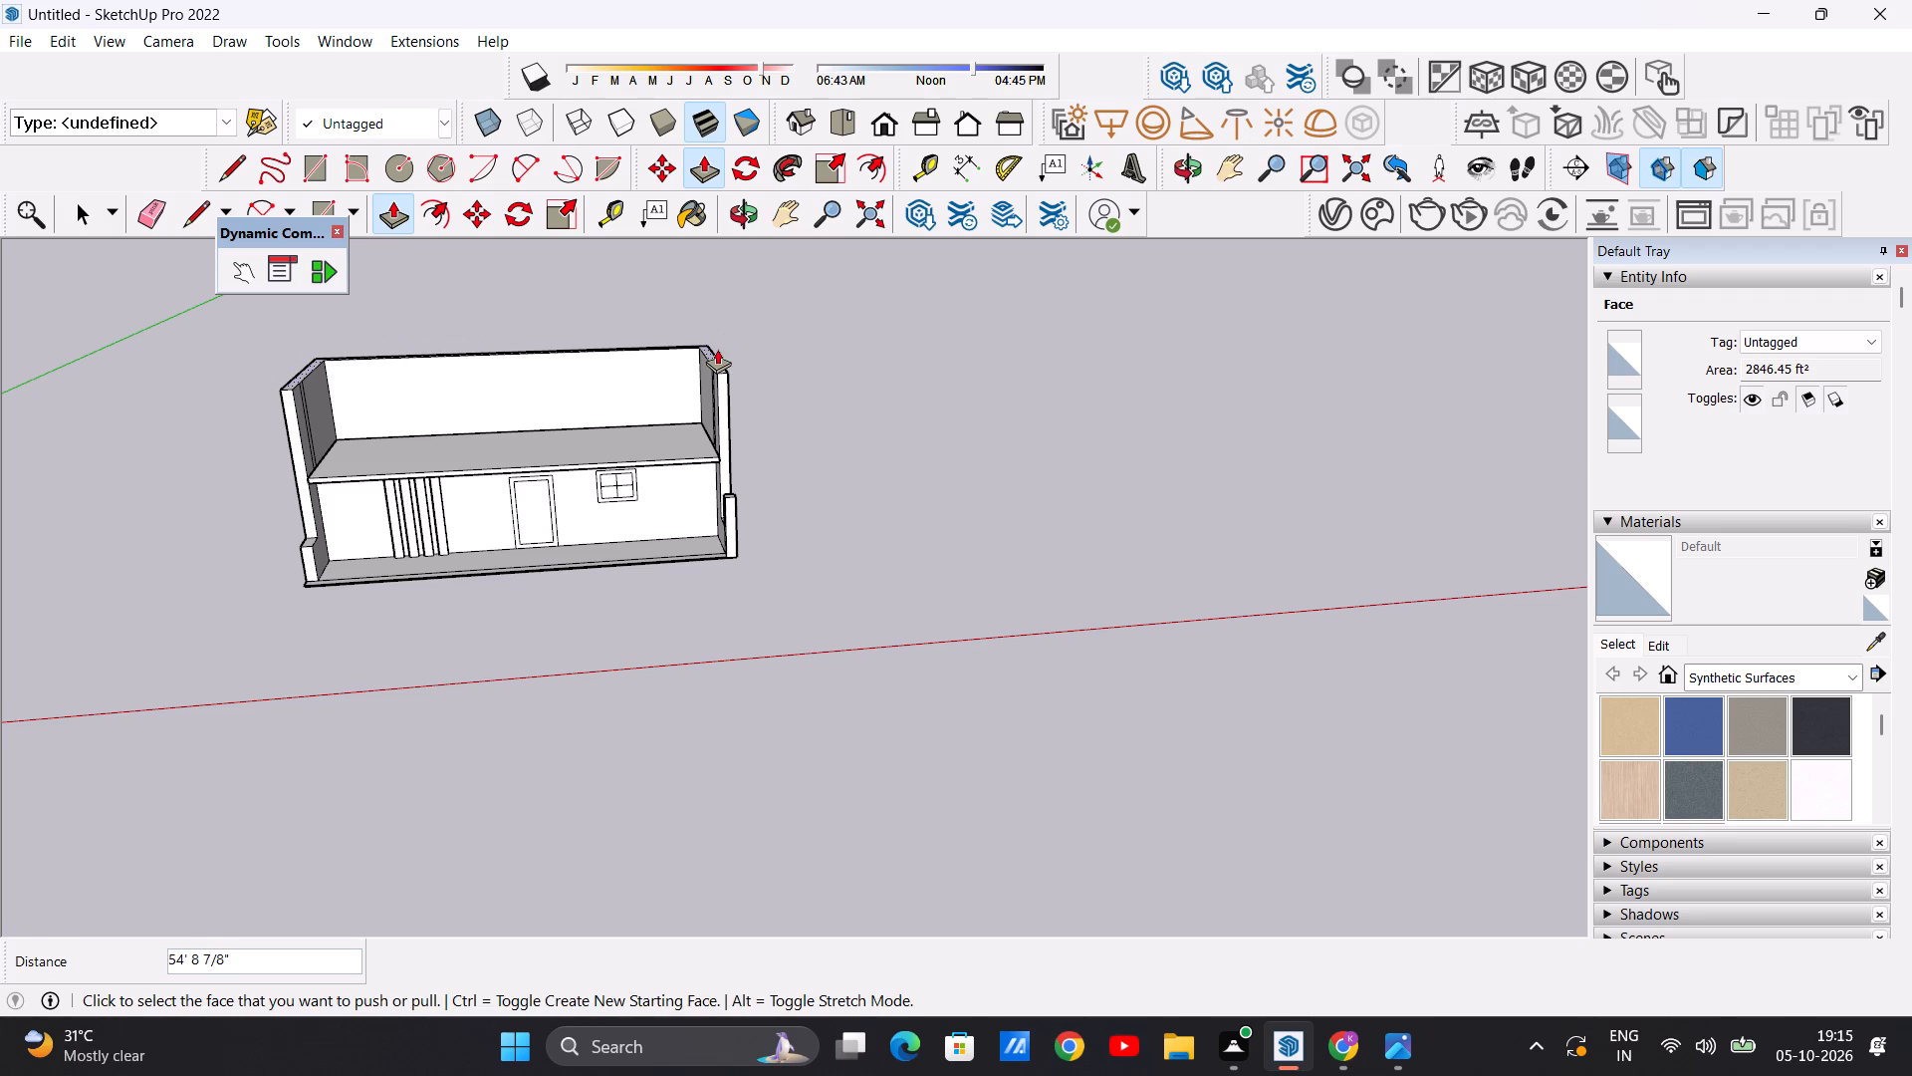
{"action": "scroll", "coordinate": [851, 404], "scroll_direction": "down", "scroll_amount": 4}
{"action": "scroll", "coordinate": [475, 400], "scroll_direction": "up", "scroll_amount": 11}
{"action": "middle_click_drag", "start_coordinate": [651, 426], "coordinate": [597, 427]}
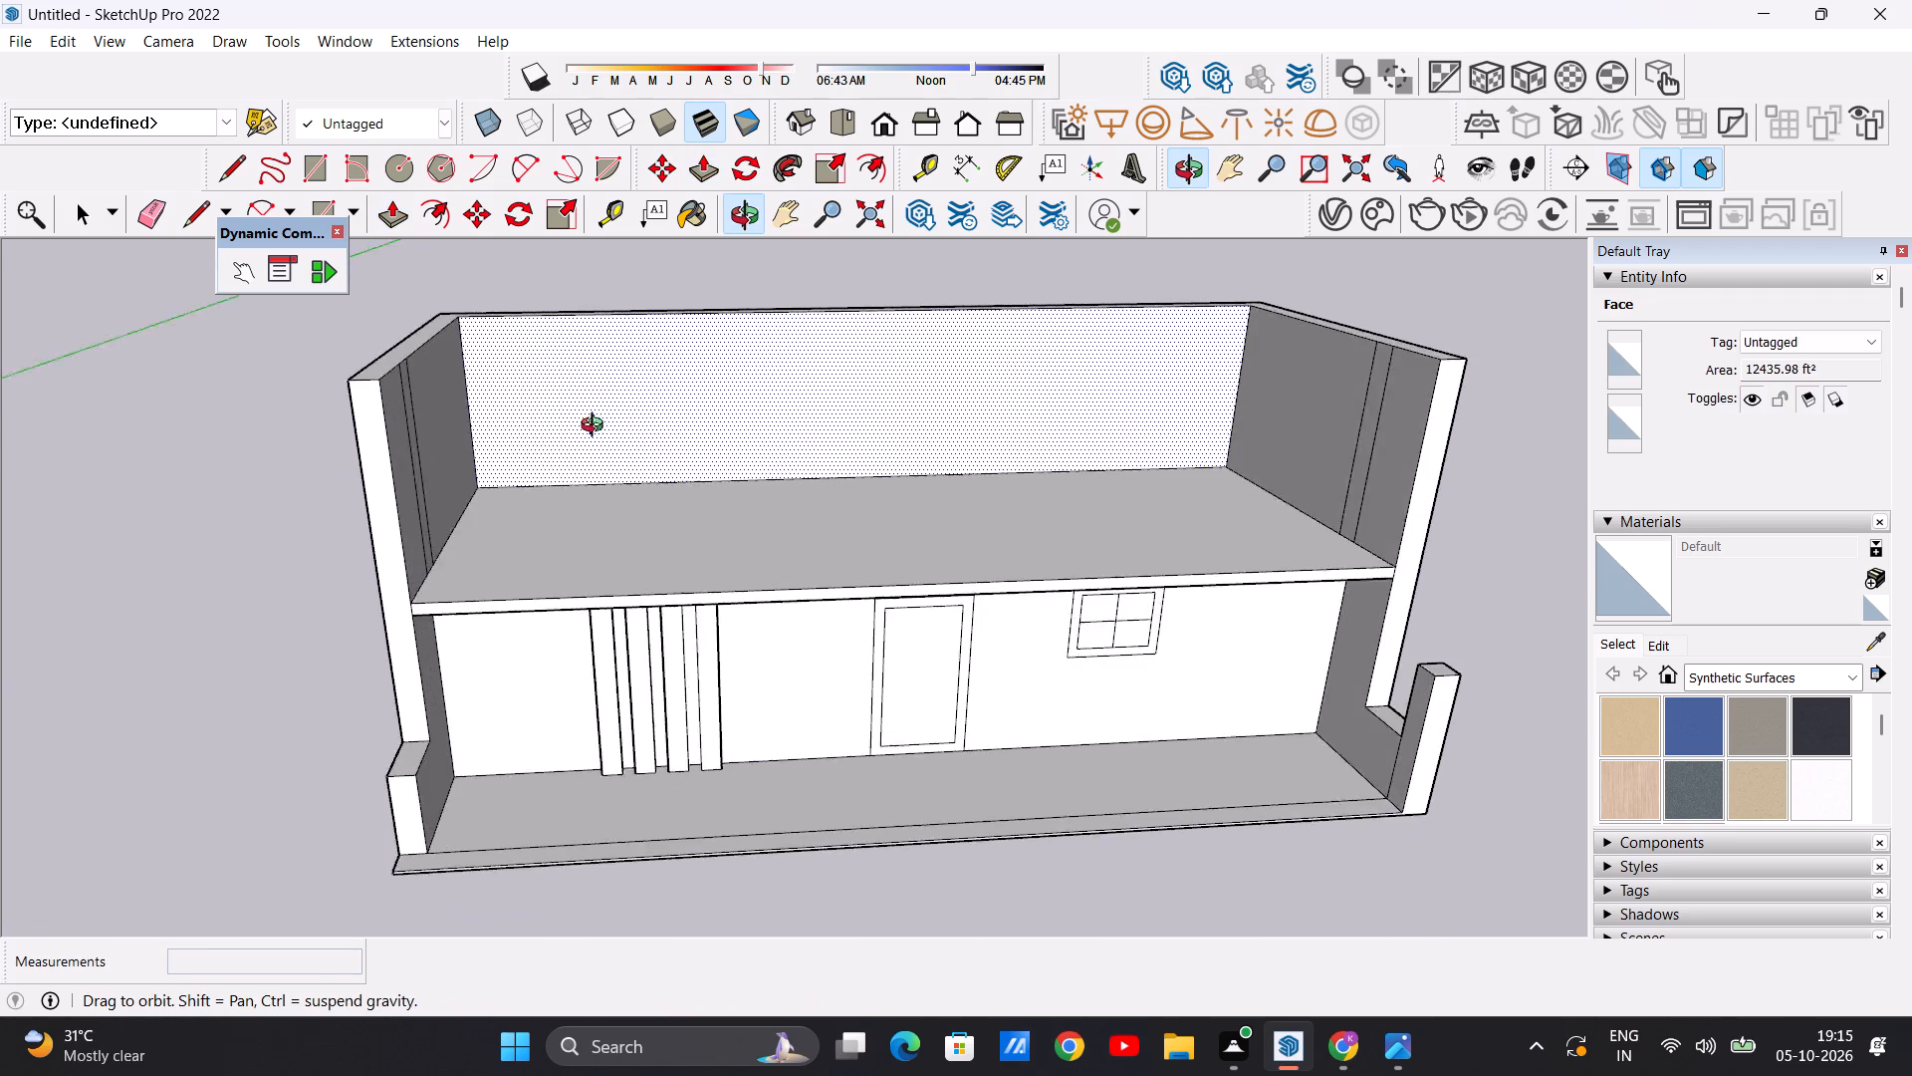
{"action": "middle_click_drag", "start_coordinate": [597, 427], "coordinate": [361, 439]}
{"action": "key", "text": "space"}
Erase the two leftover vertical edges above the slab on the inner face of the end wall nearest the window.
{"action": "scroll", "coordinate": [669, 427], "scroll_direction": "down", "scroll_amount": 5}
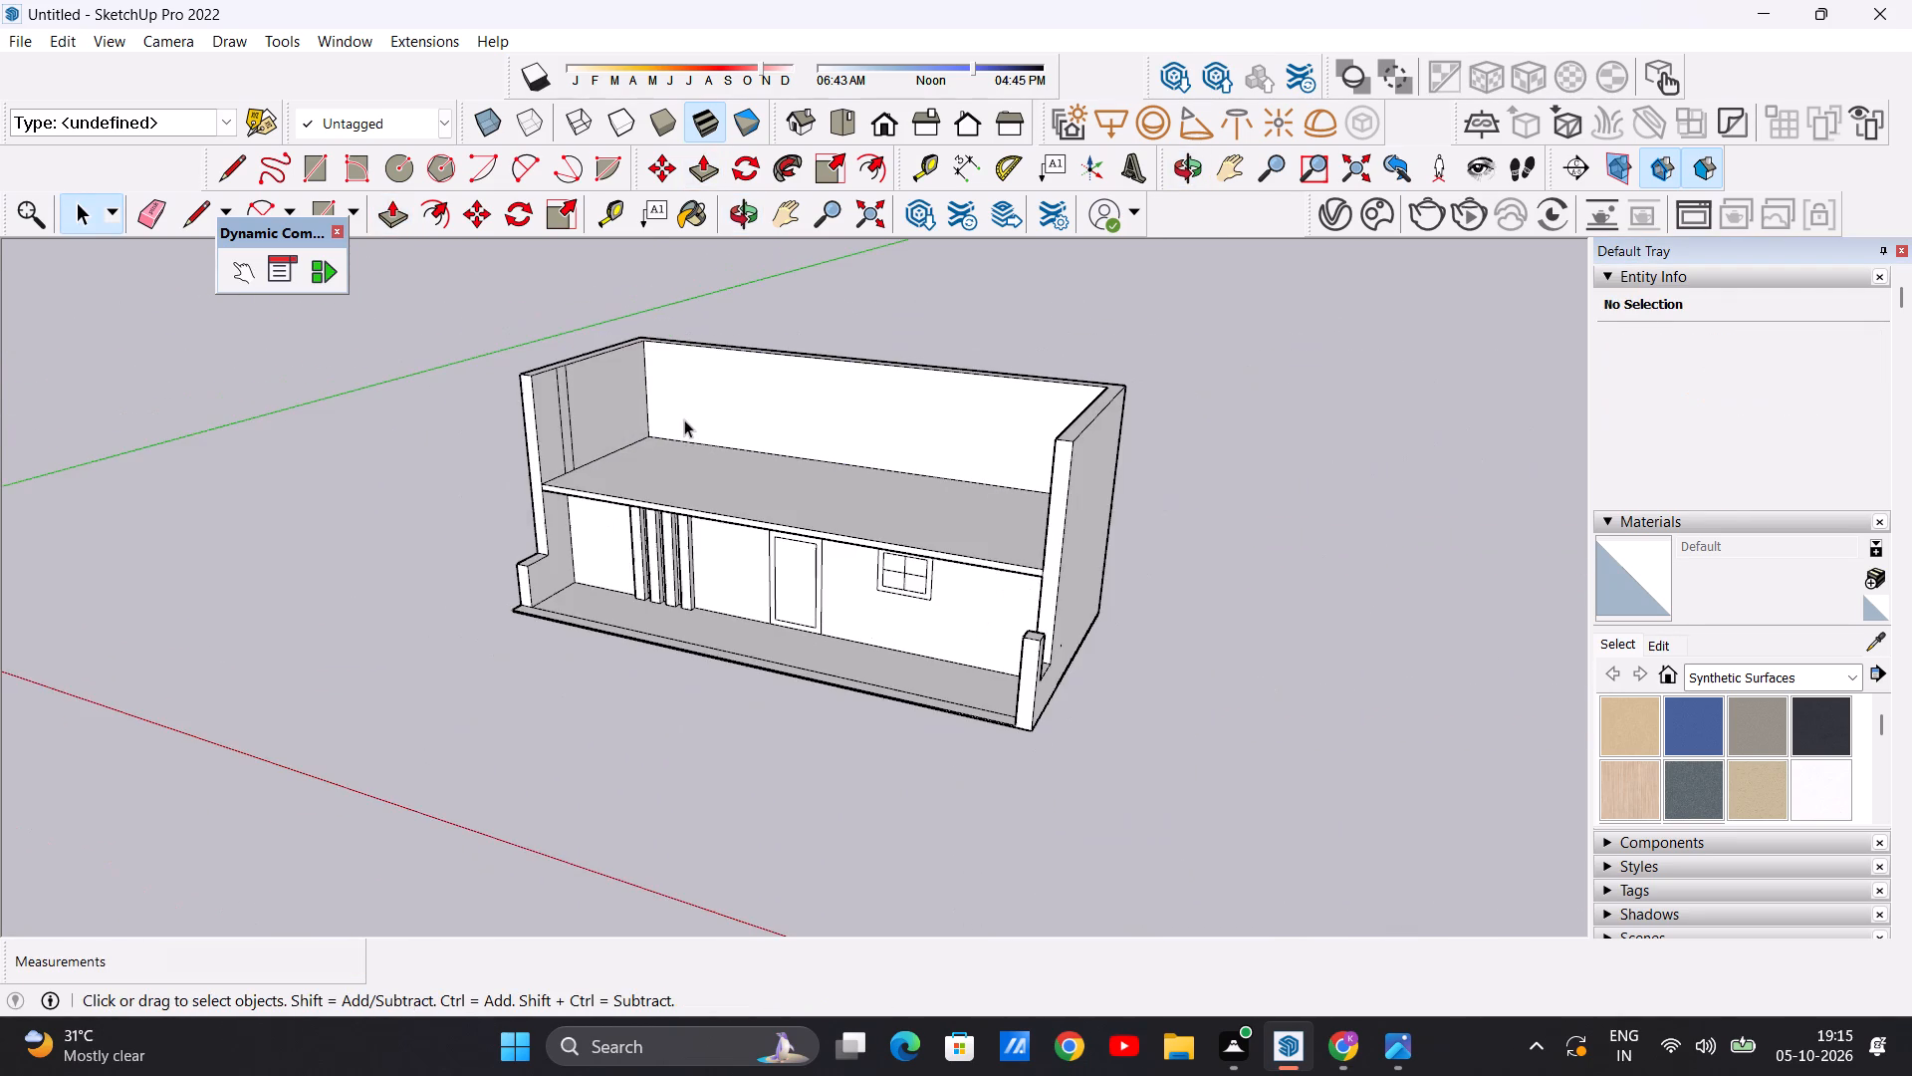
{"action": "middle_click_drag", "start_coordinate": [655, 432], "coordinate": [1046, 353]}
{"action": "scroll", "coordinate": [1033, 400], "scroll_direction": "up", "scroll_amount": 6}
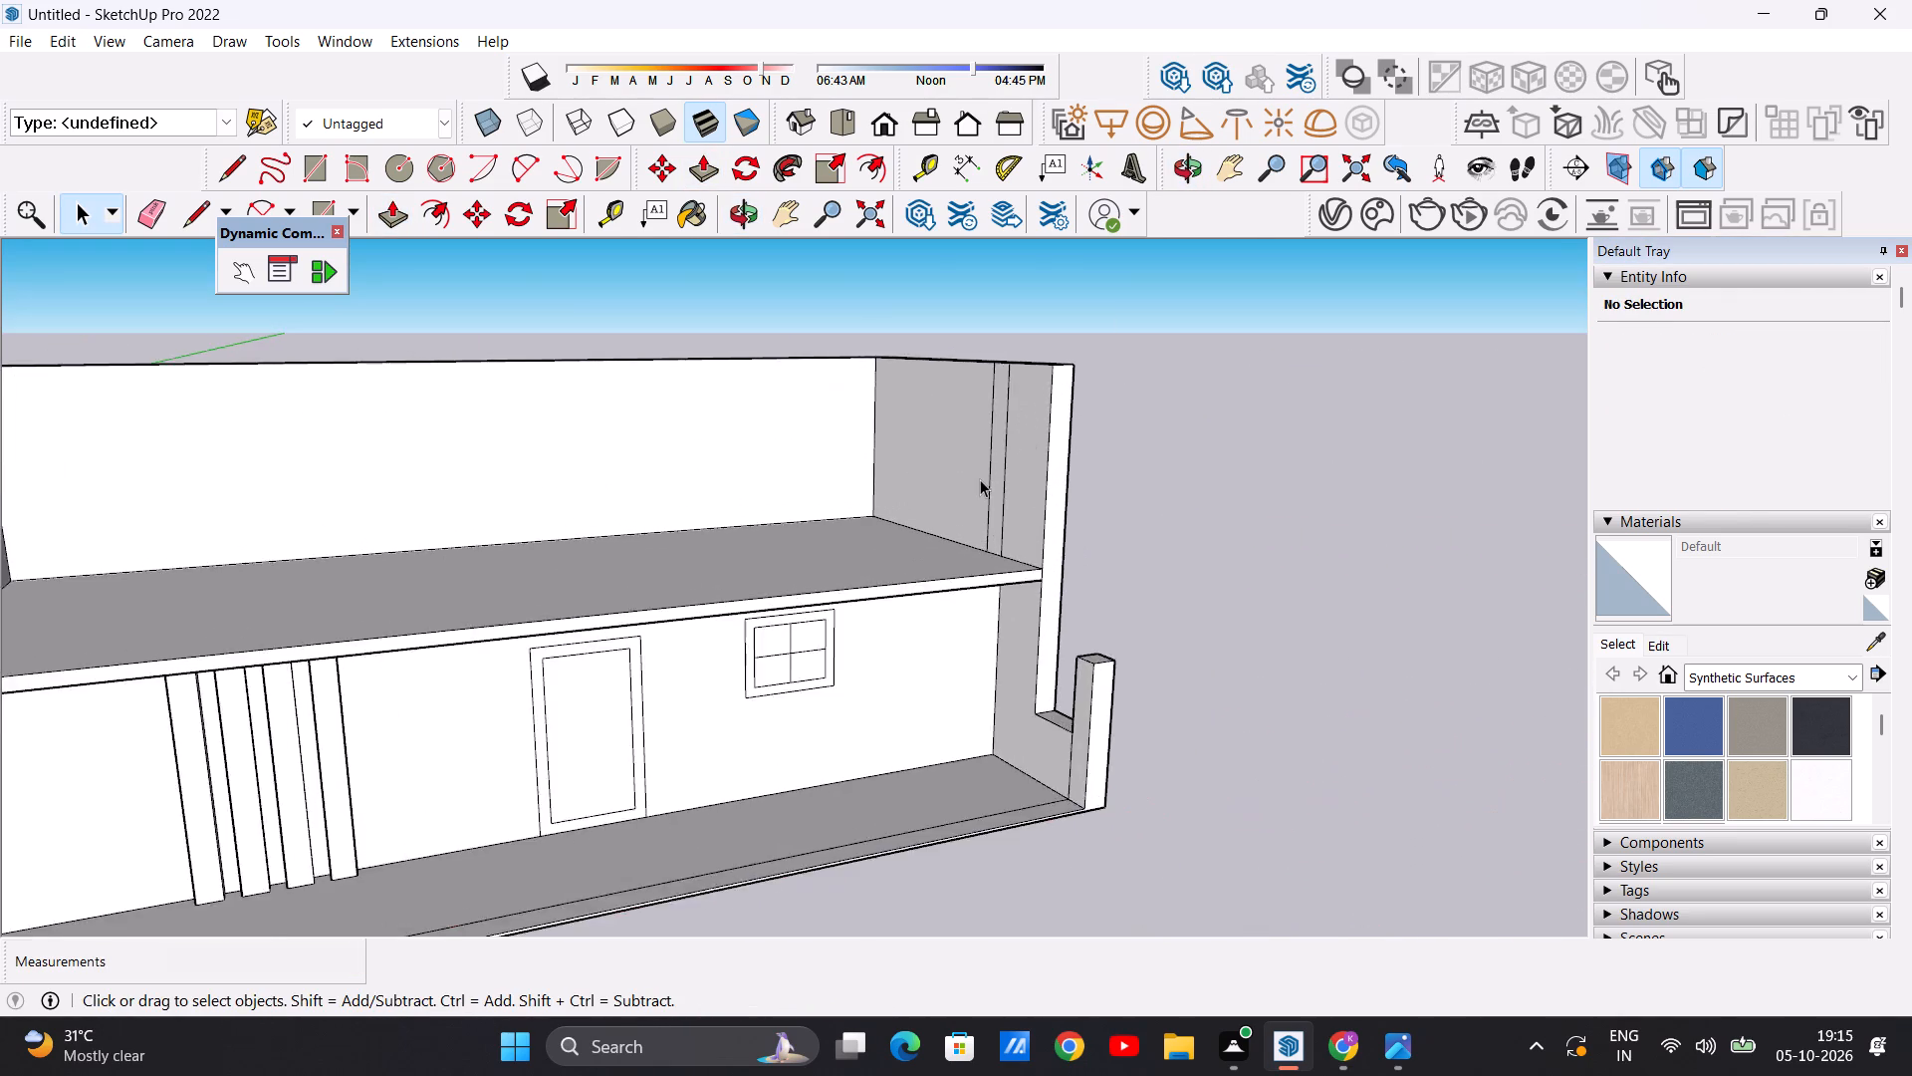
{"action": "scroll", "coordinate": [980, 479], "scroll_direction": "up", "scroll_amount": 7}
{"action": "scroll", "coordinate": [1008, 455], "scroll_direction": "down", "scroll_amount": 5}
{"action": "scroll", "coordinate": [1023, 445], "scroll_direction": "up", "scroll_amount": 2}
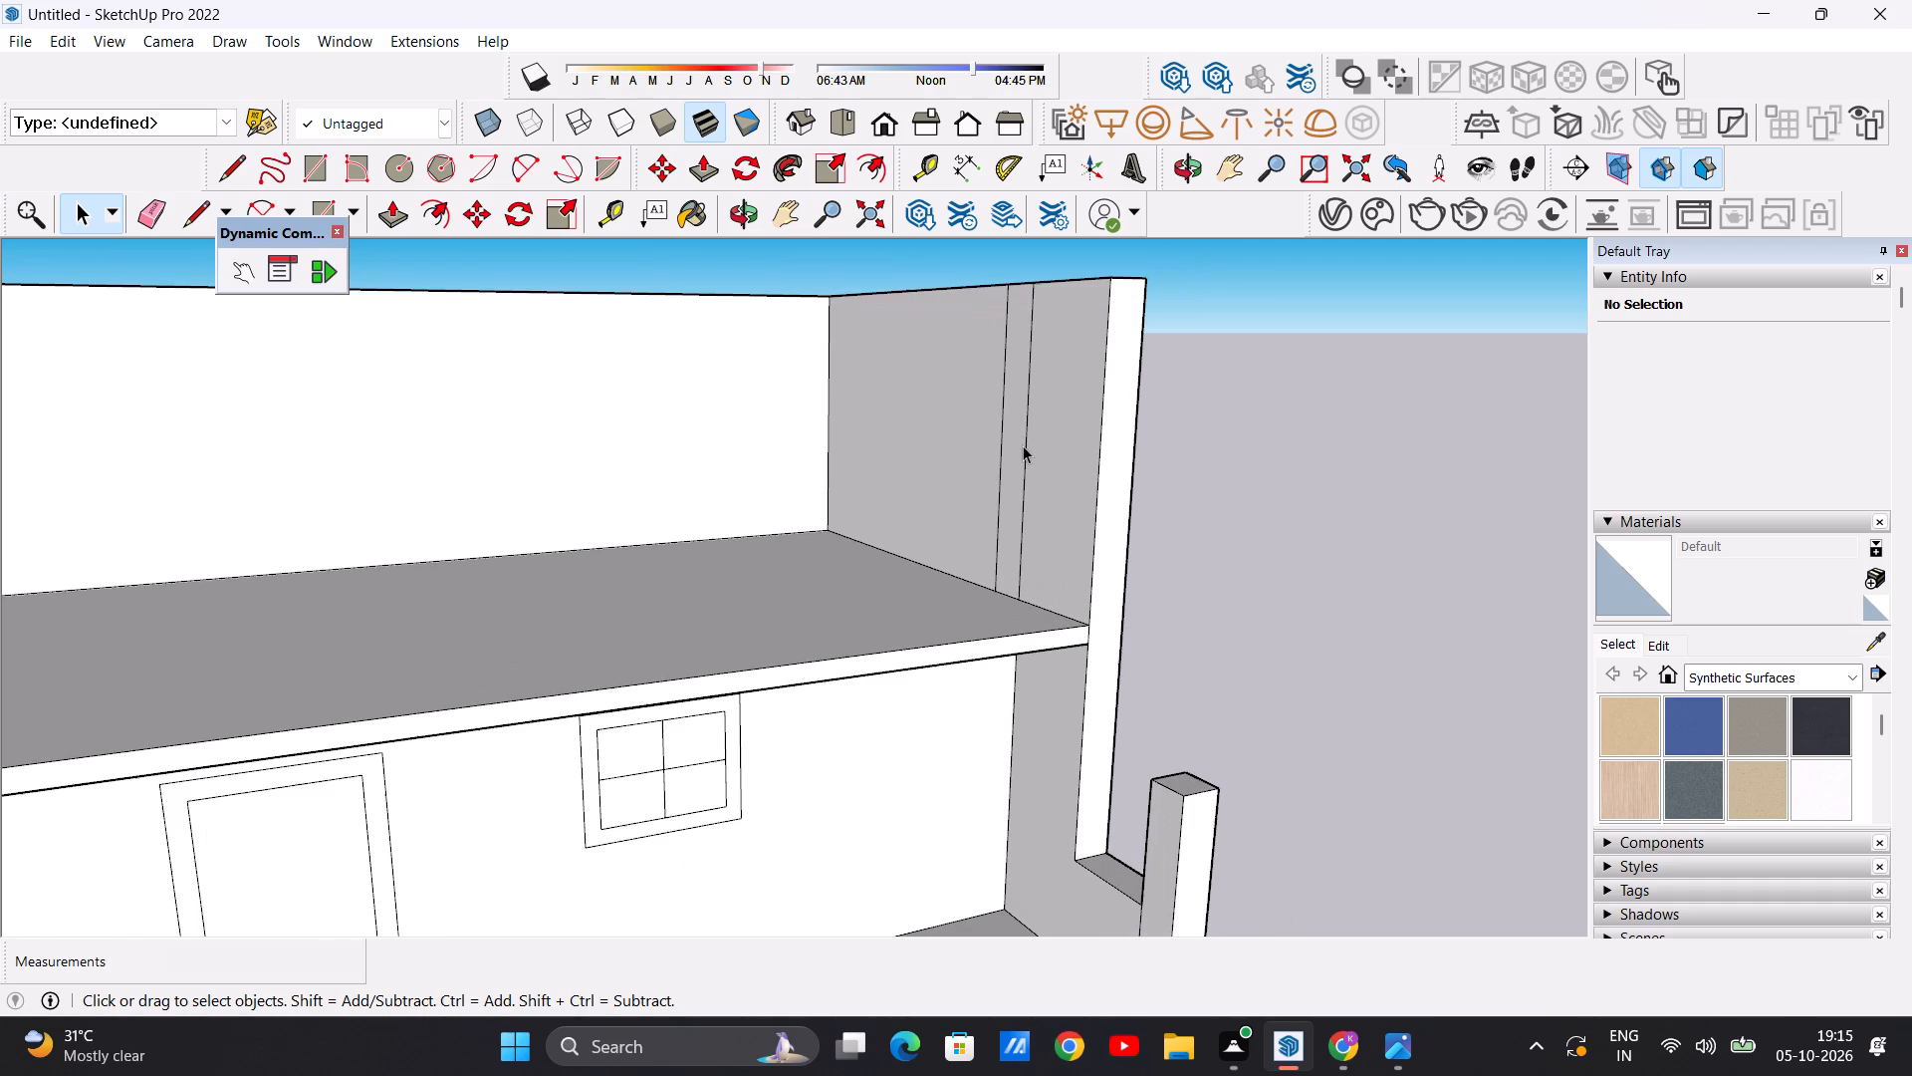
{"action": "key", "text": "e"}
{"action": "left_click_drag", "start_coordinate": [987, 407], "coordinate": [1004, 413]}
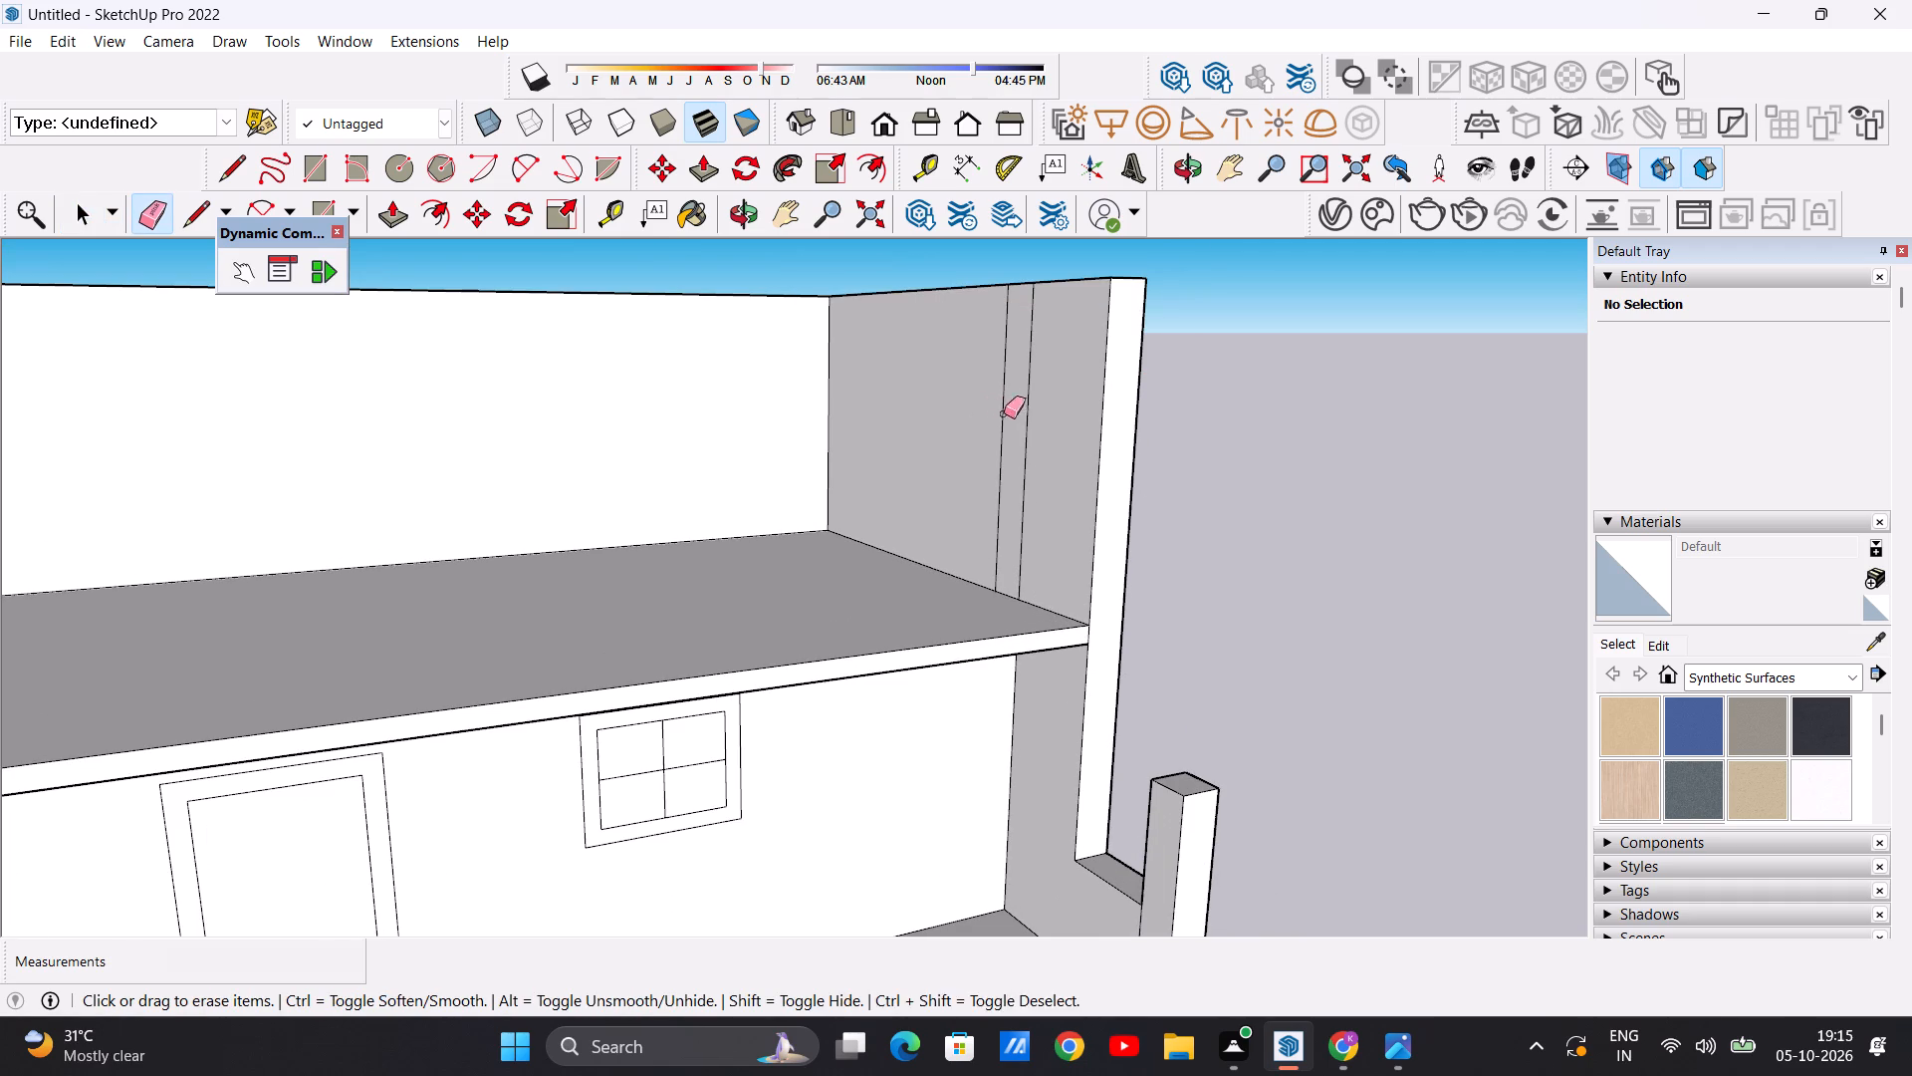
{"action": "left_click_drag", "start_coordinate": [1004, 413], "coordinate": [1022, 427]}
{"action": "left_click", "coordinate": [1027, 432]}
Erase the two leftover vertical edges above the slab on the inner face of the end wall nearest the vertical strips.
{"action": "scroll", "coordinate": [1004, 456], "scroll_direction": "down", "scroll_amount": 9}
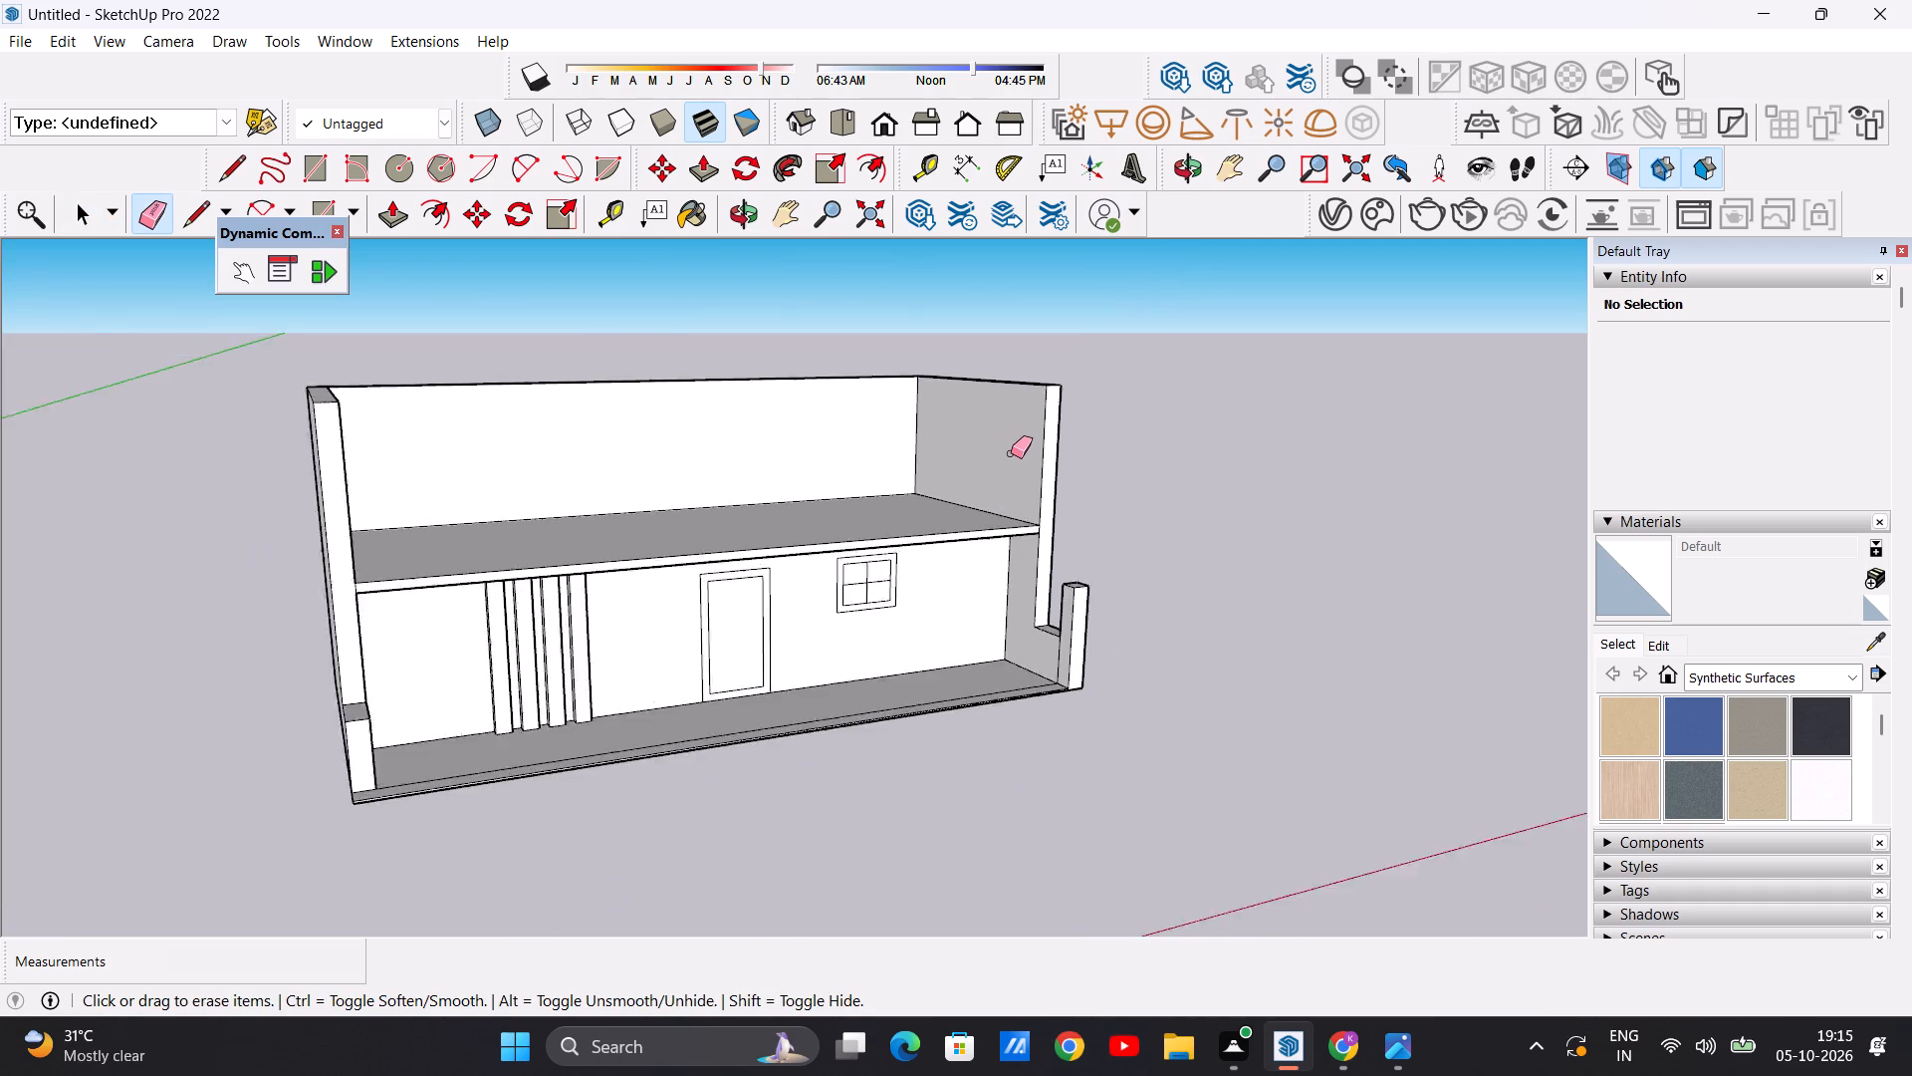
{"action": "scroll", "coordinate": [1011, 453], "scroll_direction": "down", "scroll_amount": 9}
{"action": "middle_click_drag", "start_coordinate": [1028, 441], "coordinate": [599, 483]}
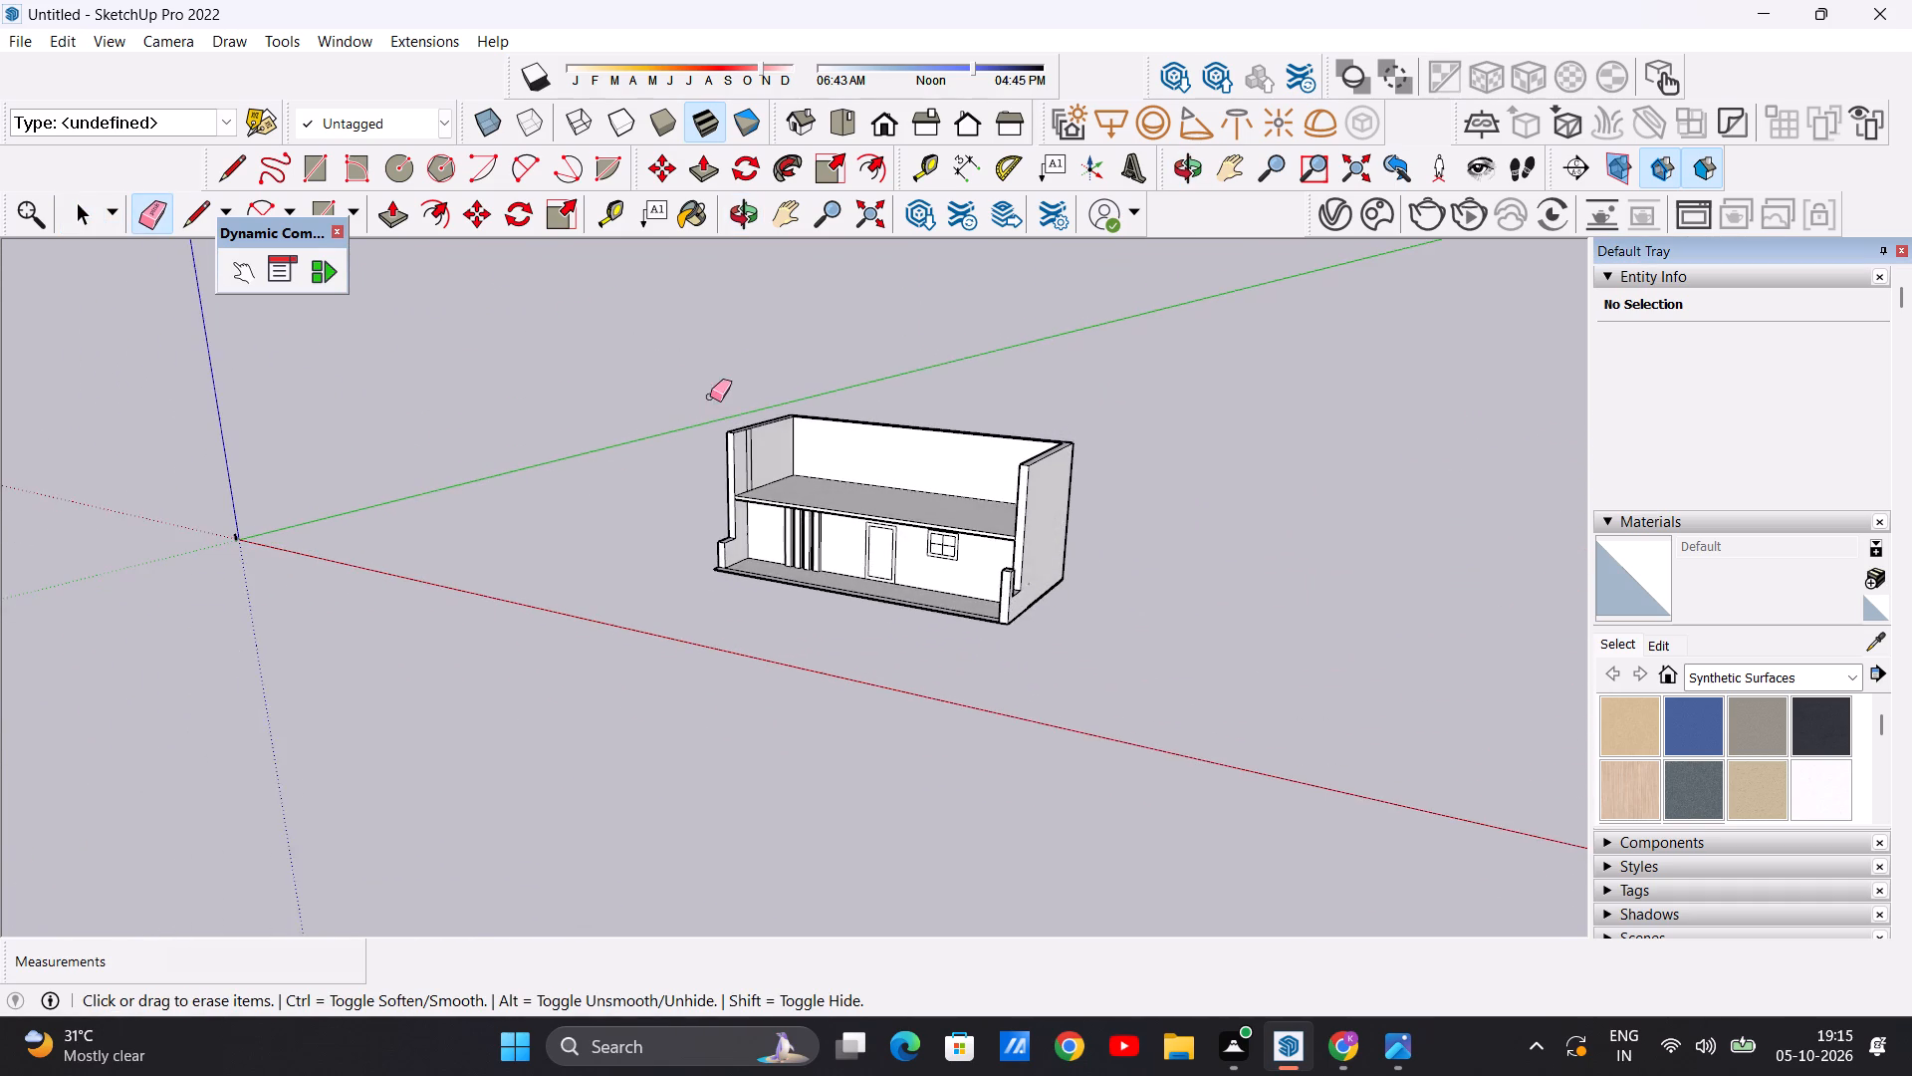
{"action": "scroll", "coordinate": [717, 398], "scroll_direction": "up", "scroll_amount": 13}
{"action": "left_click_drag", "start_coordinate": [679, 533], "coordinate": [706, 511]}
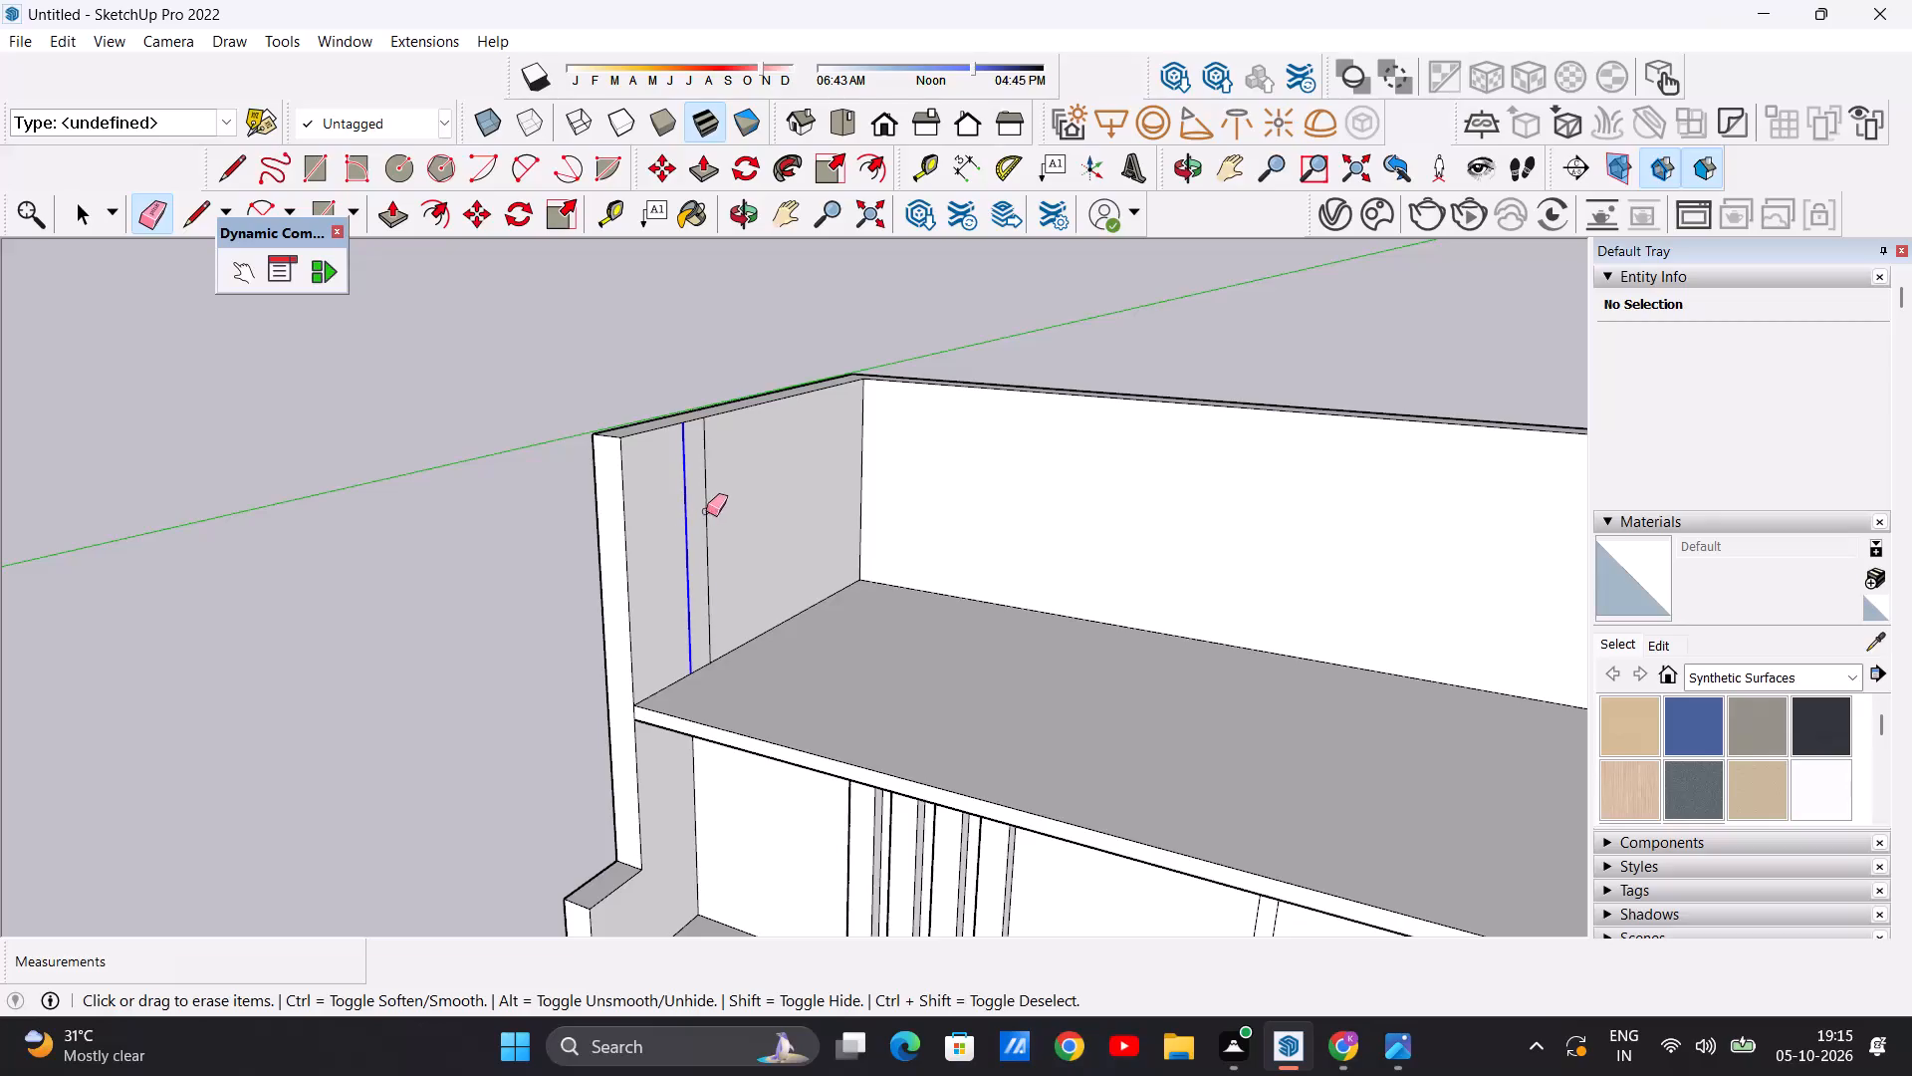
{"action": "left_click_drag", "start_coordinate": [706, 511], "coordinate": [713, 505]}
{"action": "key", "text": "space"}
Examine the raised upper walls and the slab between them from the front and from above.
{"action": "scroll", "coordinate": [795, 656], "scroll_direction": "down", "scroll_amount": 11}
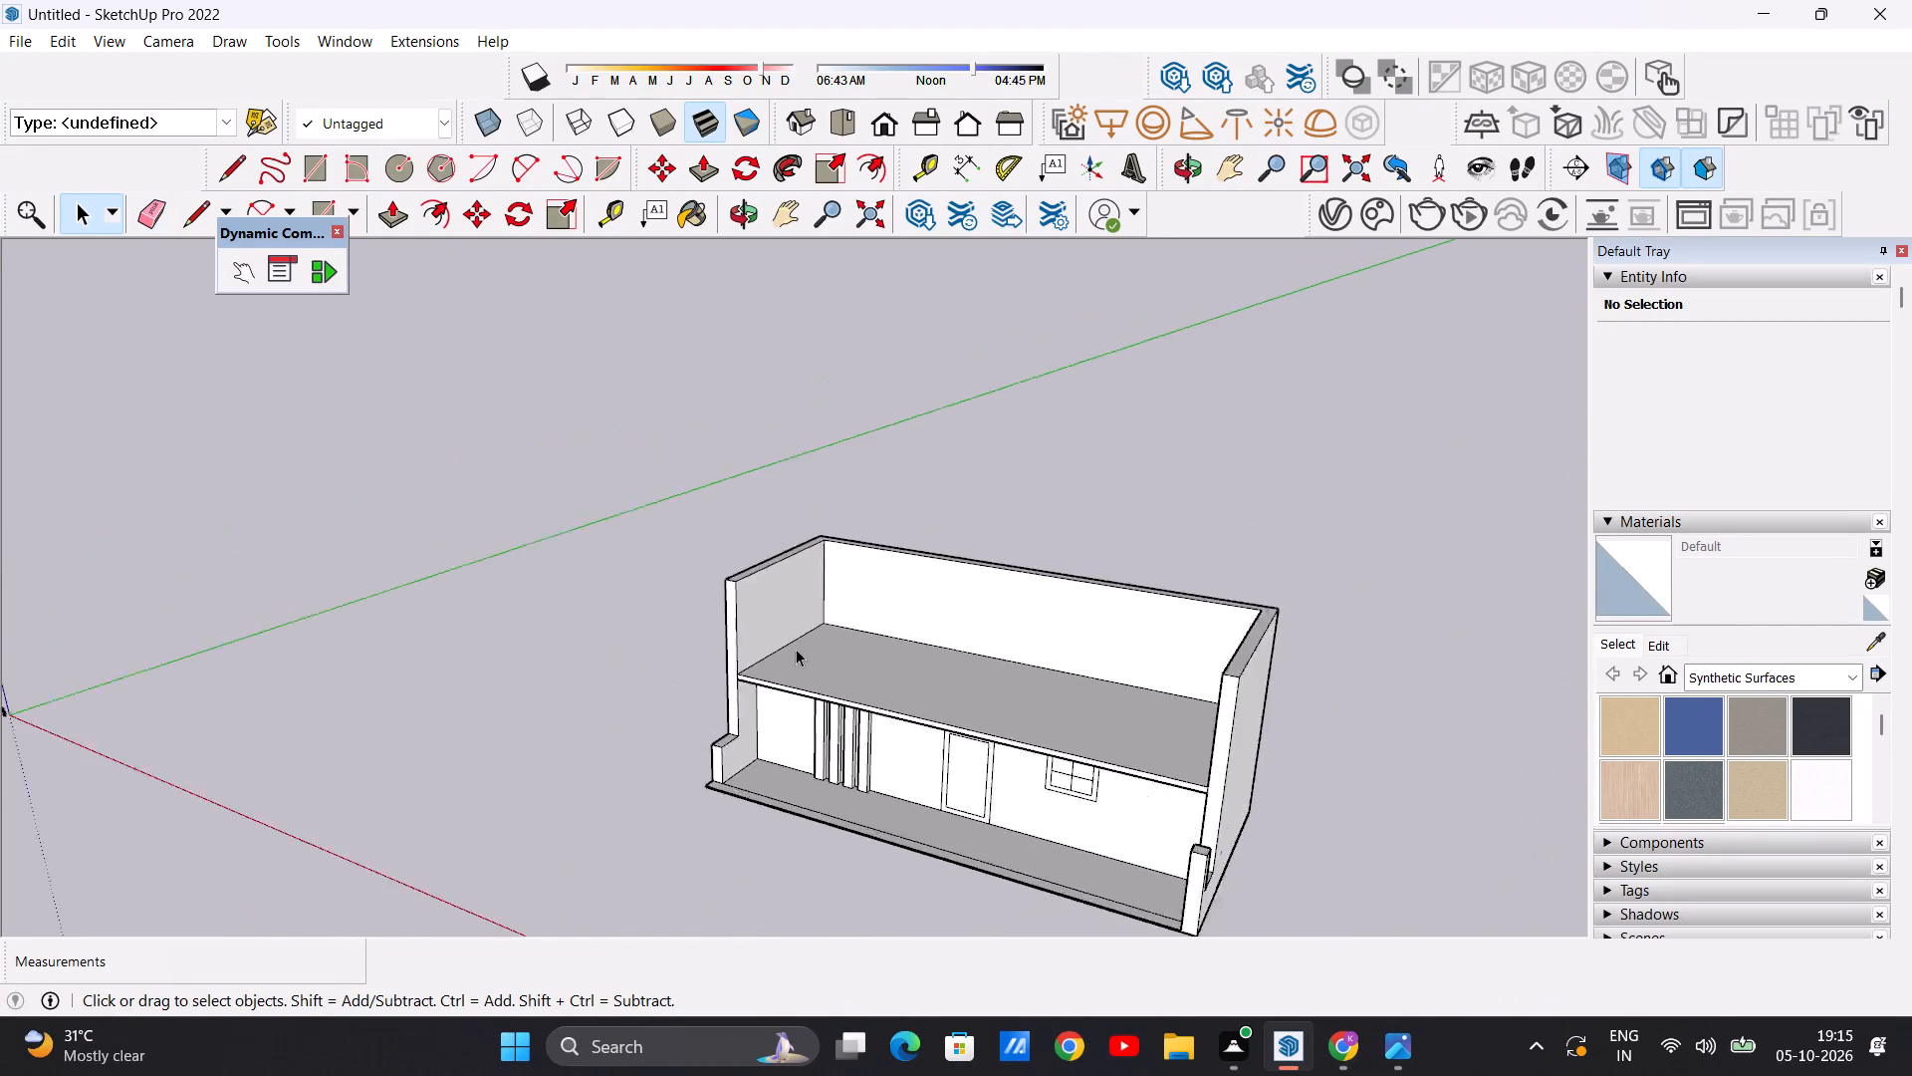
{"action": "scroll", "coordinate": [796, 649], "scroll_direction": "down", "scroll_amount": 8}
{"action": "middle_click_drag", "start_coordinate": [857, 674], "coordinate": [1109, 584]}
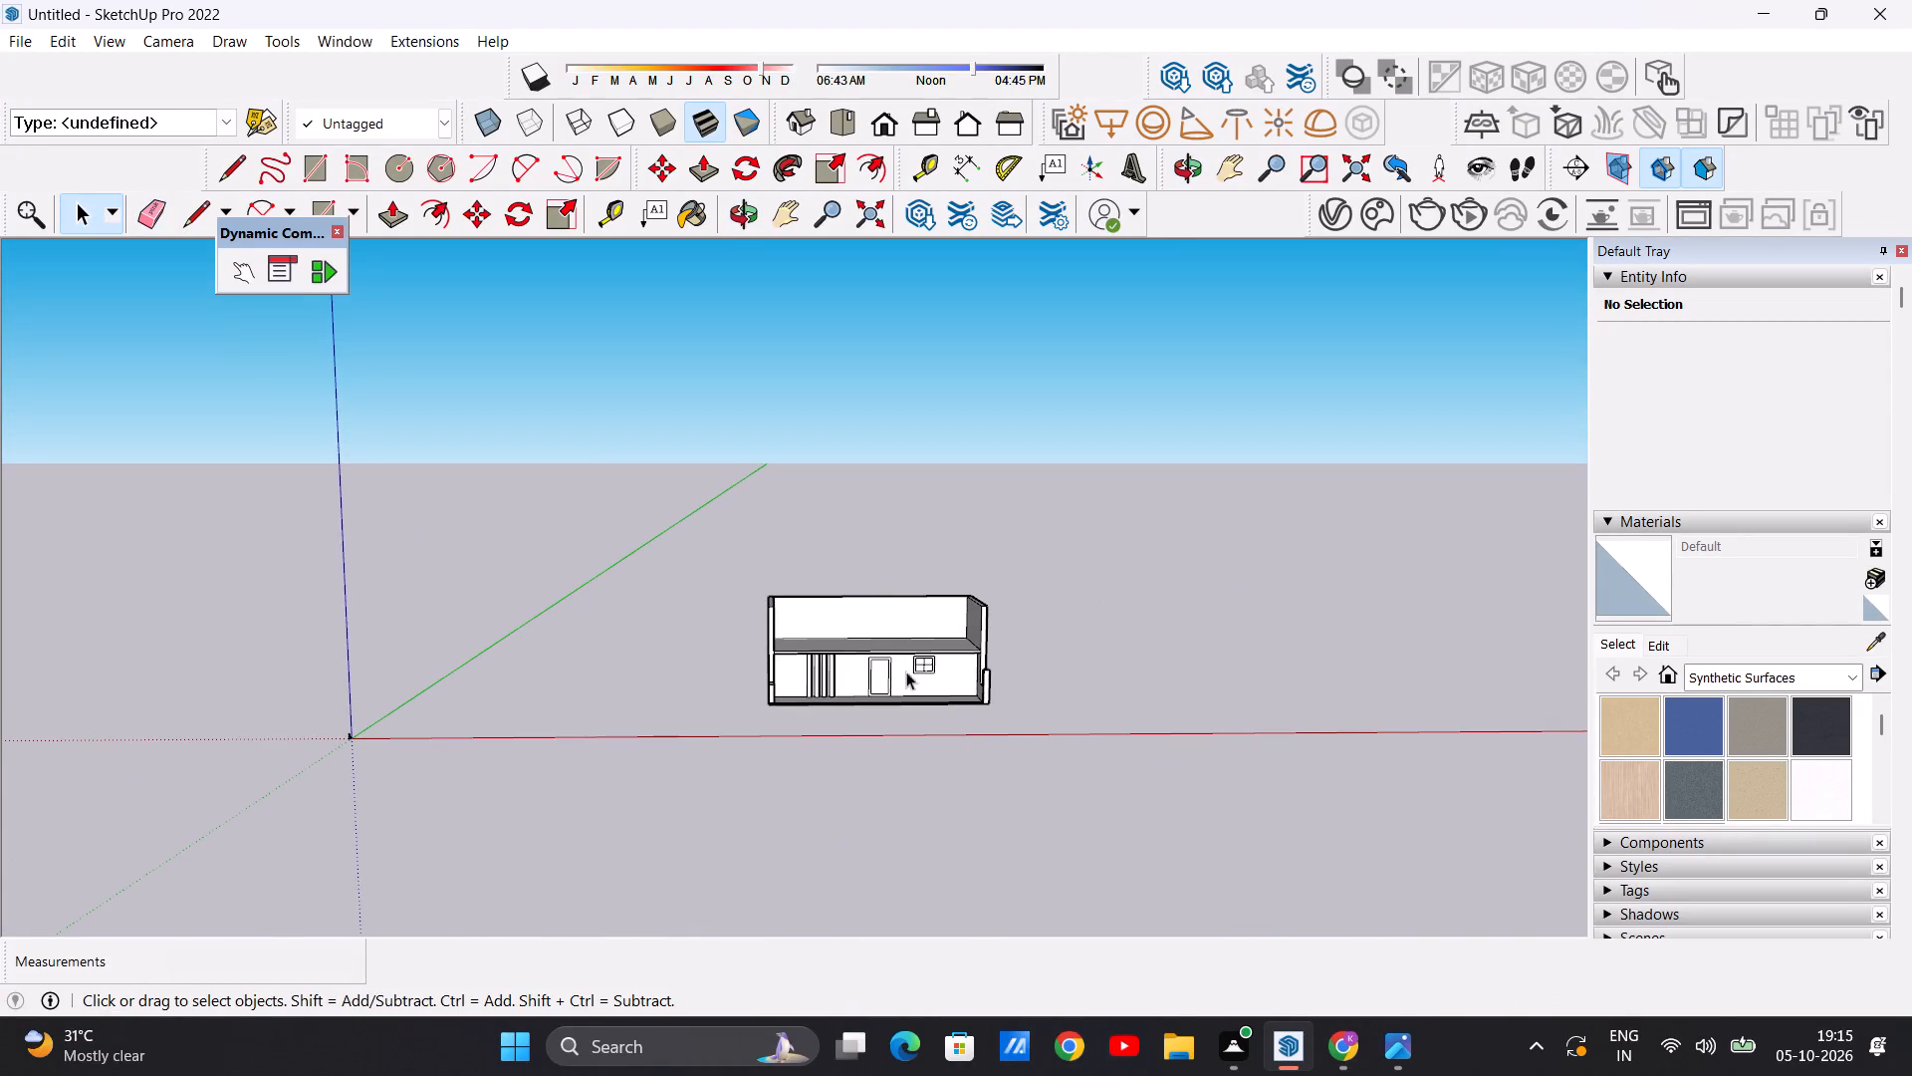
{"action": "scroll", "coordinate": [870, 642], "scroll_direction": "up", "scroll_amount": 9}
{"action": "middle_click_drag", "start_coordinate": [871, 685], "coordinate": [851, 779]}
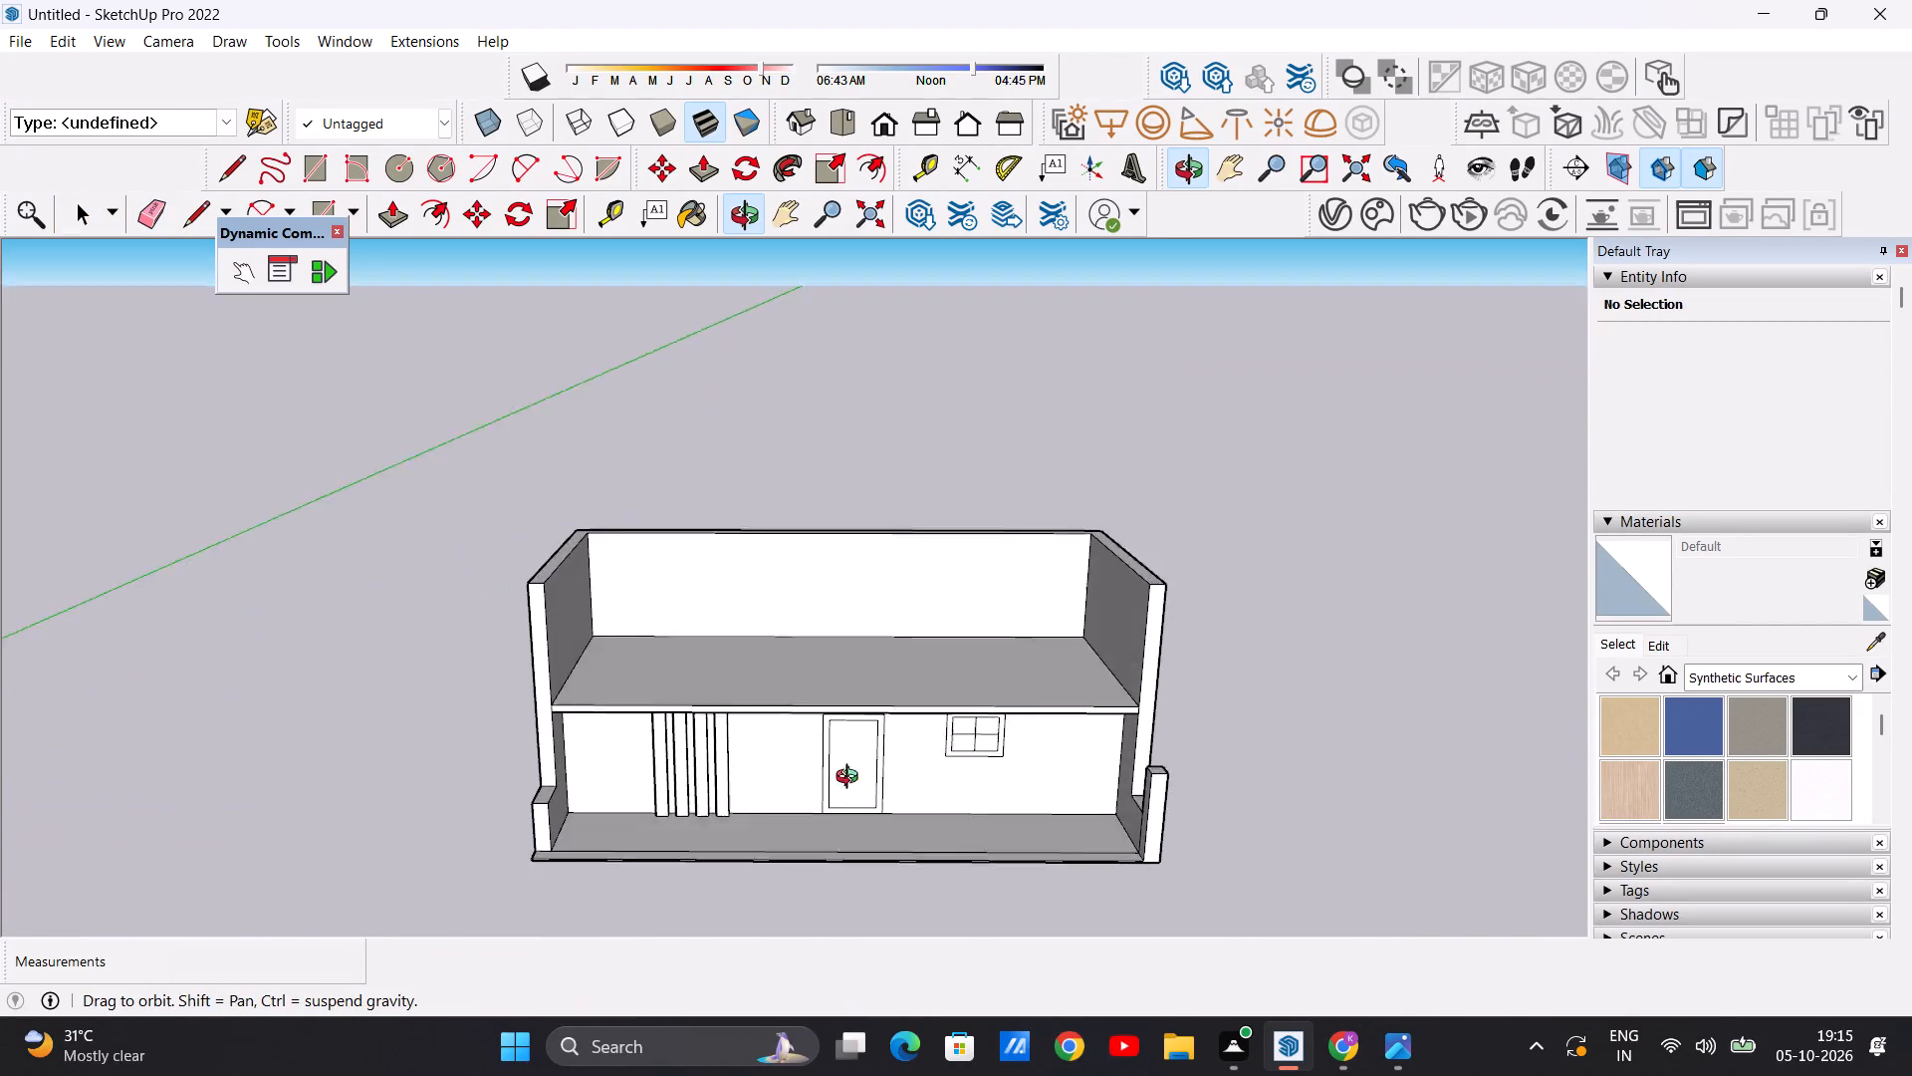
{"action": "middle_click_drag", "start_coordinate": [851, 779], "coordinate": [810, 959]}
{"action": "middle_click_drag", "start_coordinate": [680, 544], "coordinate": [735, 639]}
{"action": "scroll", "coordinate": [870, 610], "scroll_direction": "up", "scroll_amount": 3}
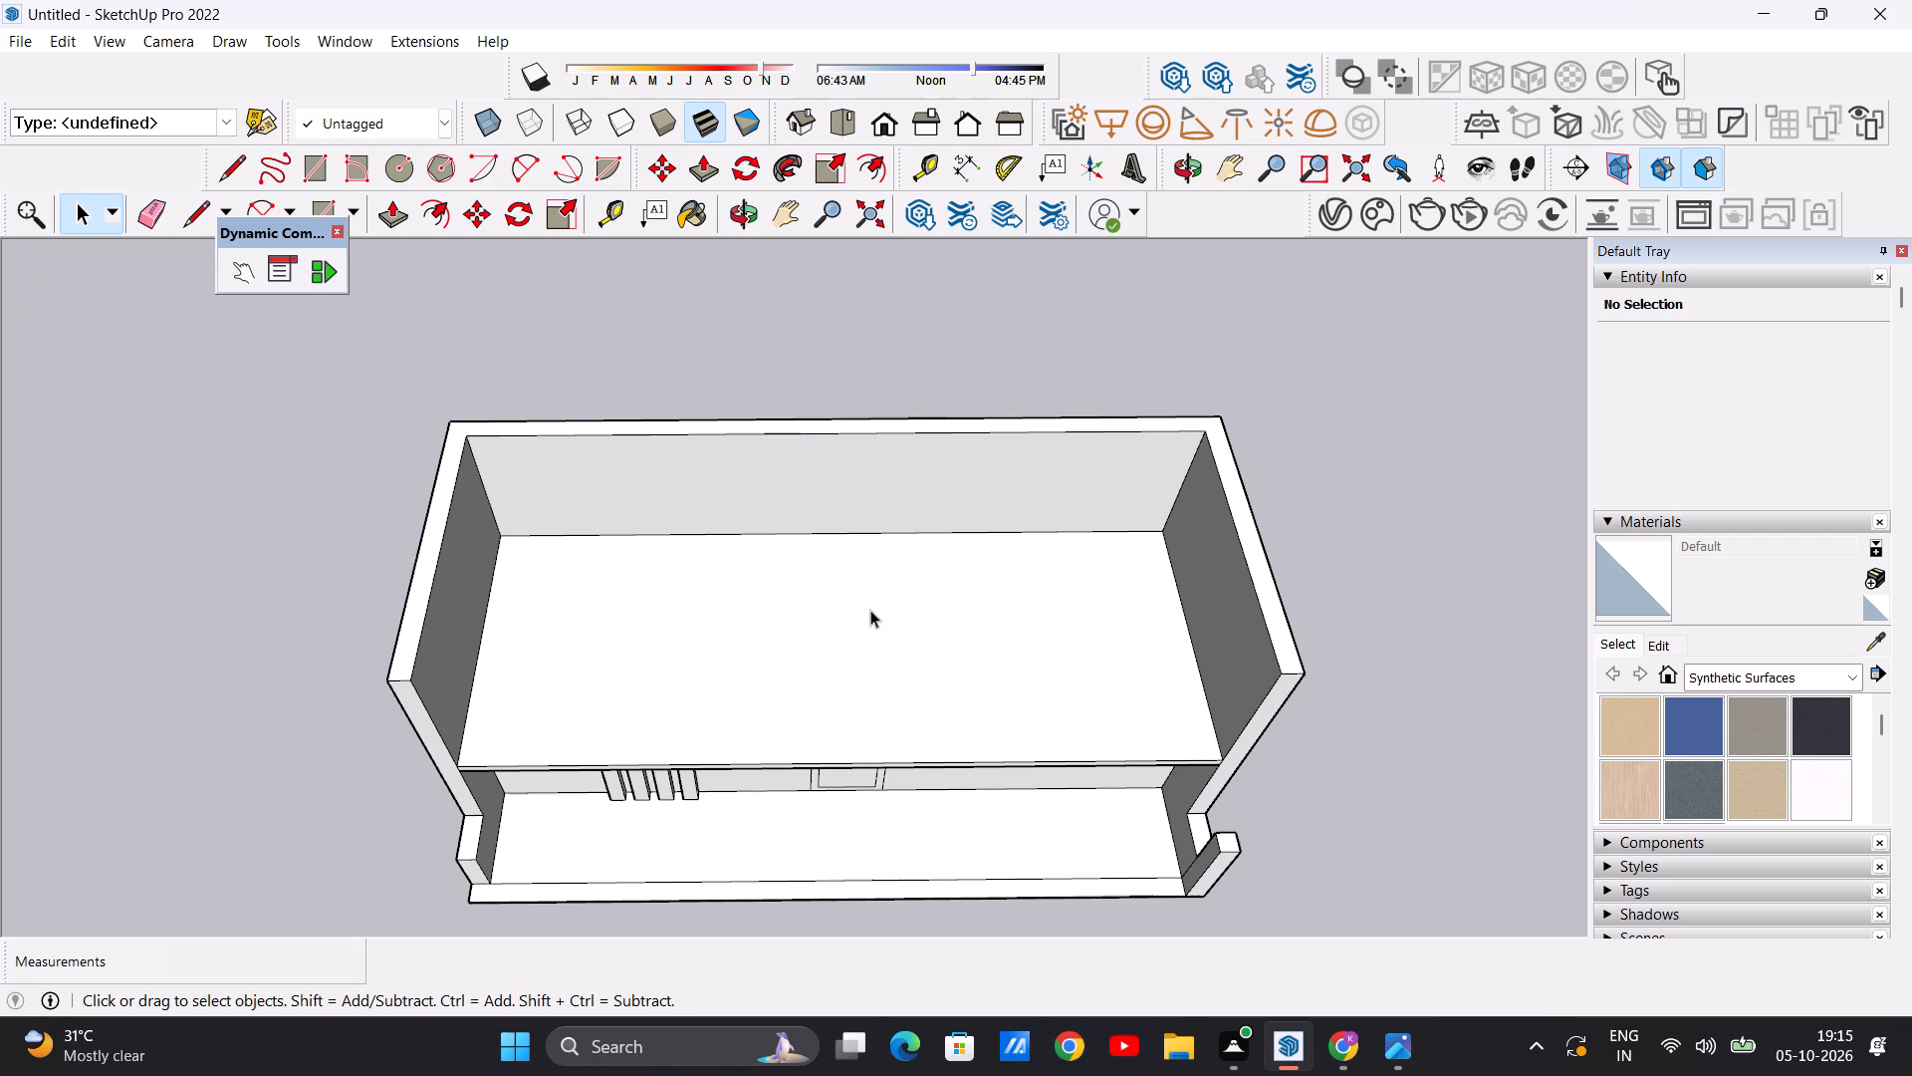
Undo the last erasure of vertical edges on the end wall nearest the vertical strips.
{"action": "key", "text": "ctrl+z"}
Draw two parallel lines, each about 240' 4" long, across the slab's top from one end wall to the other, forming a narrow strip.
{"action": "key", "text": "l"}
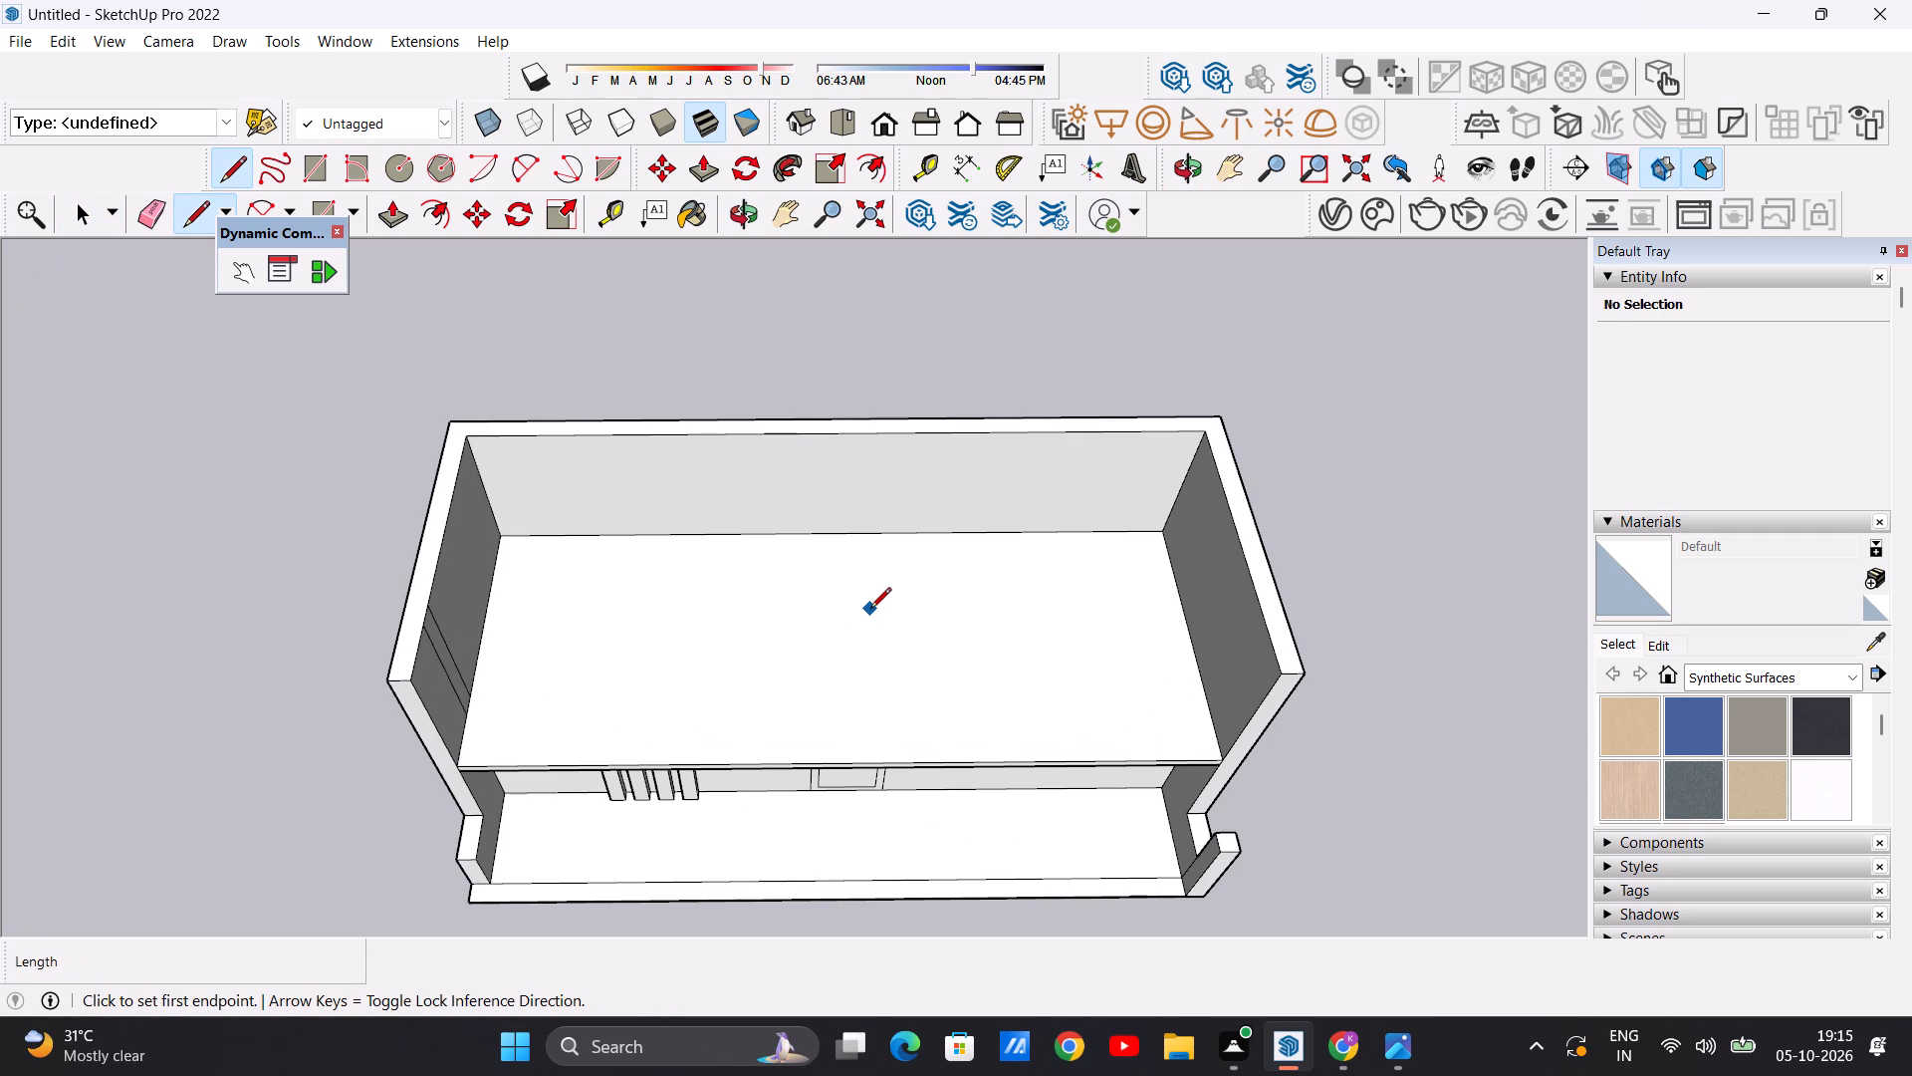
{"action": "left_click", "coordinate": [474, 697]}
{"action": "left_click", "coordinate": [1207, 682]}
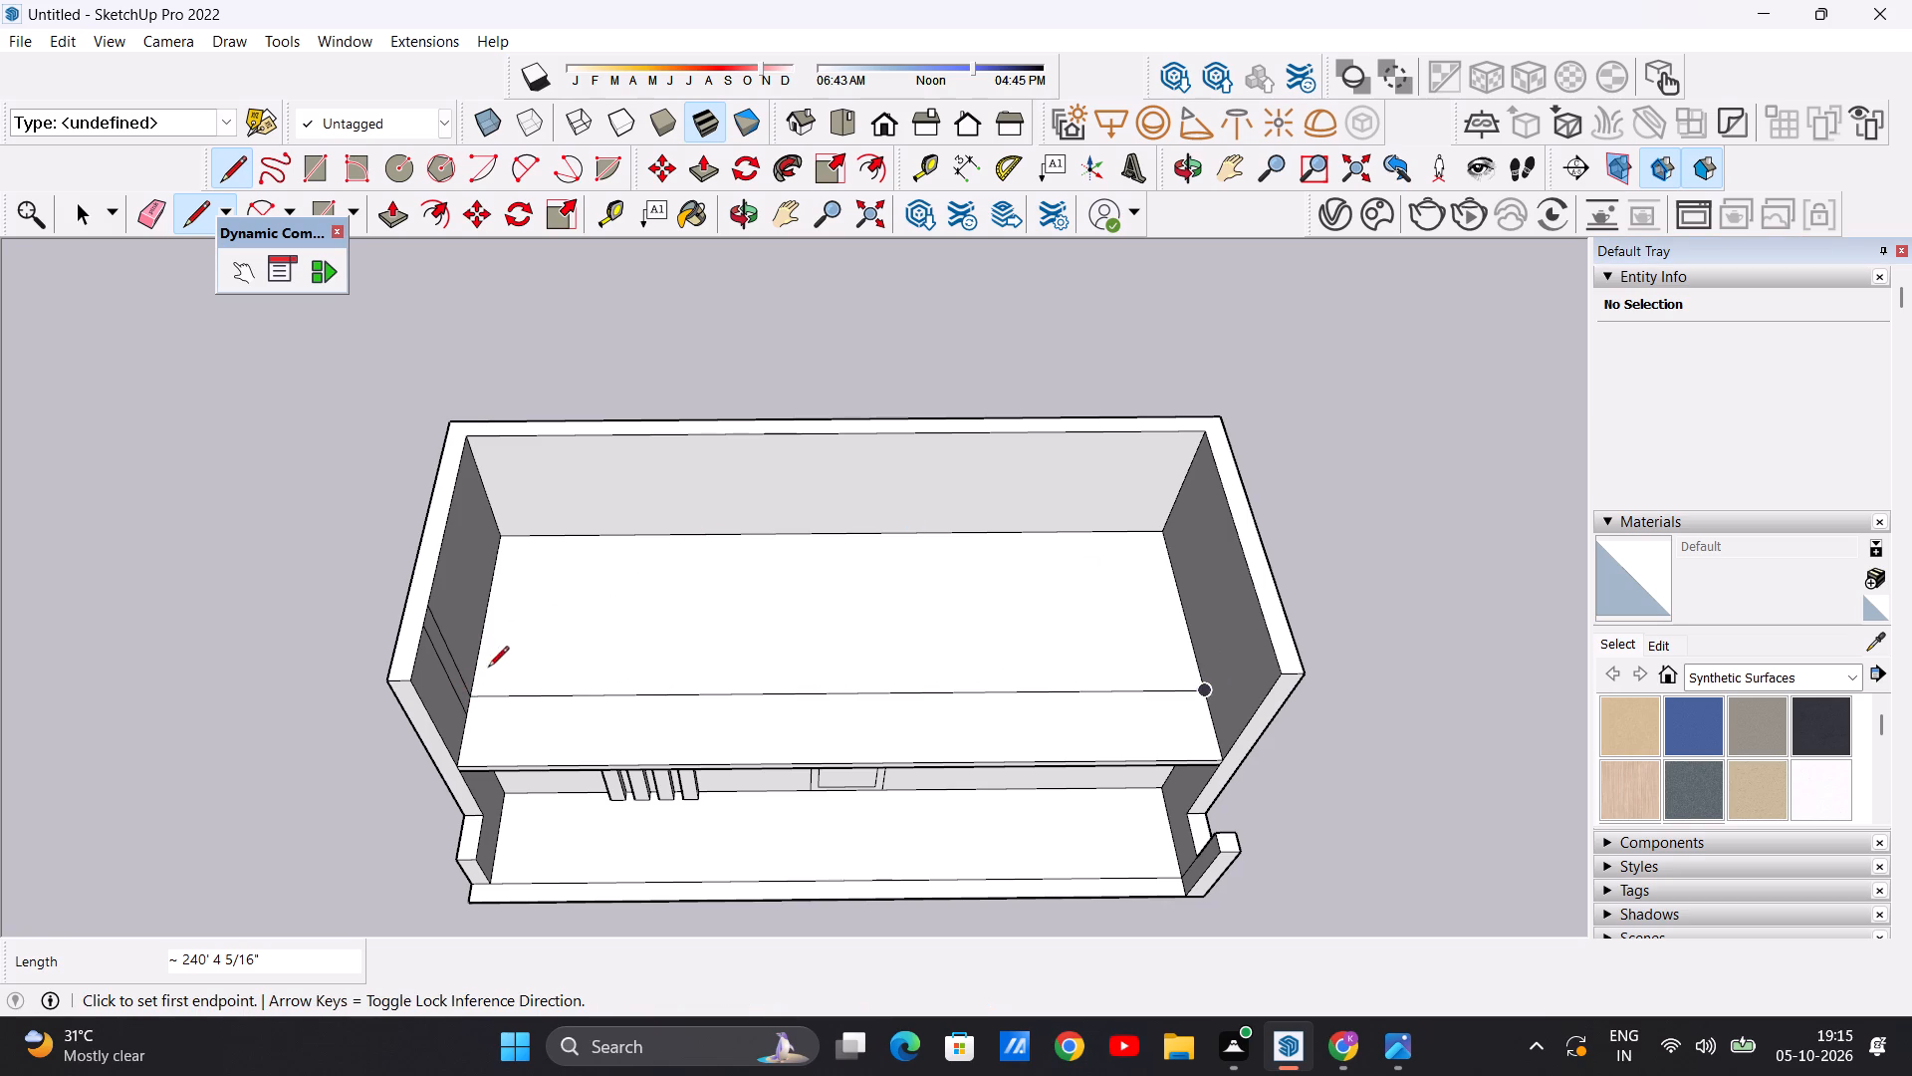
{"action": "scroll", "coordinate": [498, 673], "scroll_direction": "up", "scroll_amount": 11}
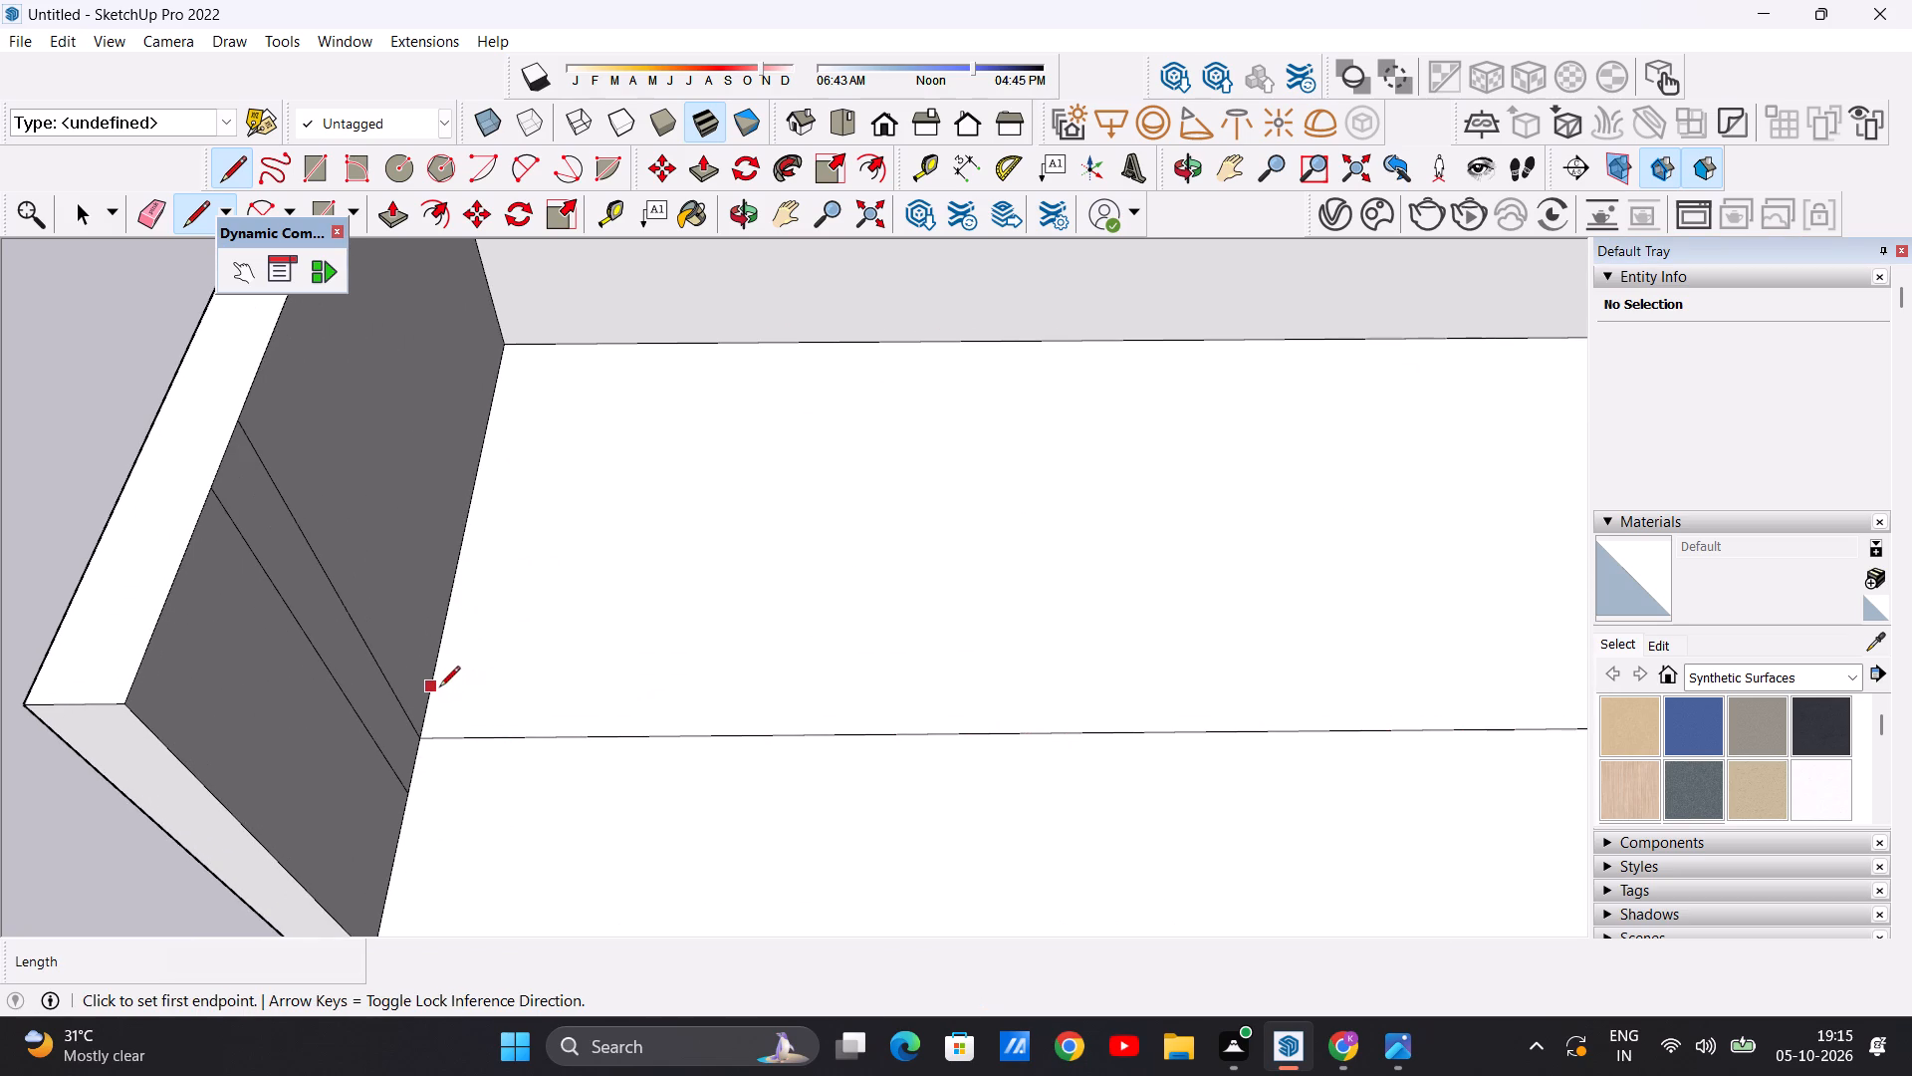
{"action": "left_click", "coordinate": [437, 688]}
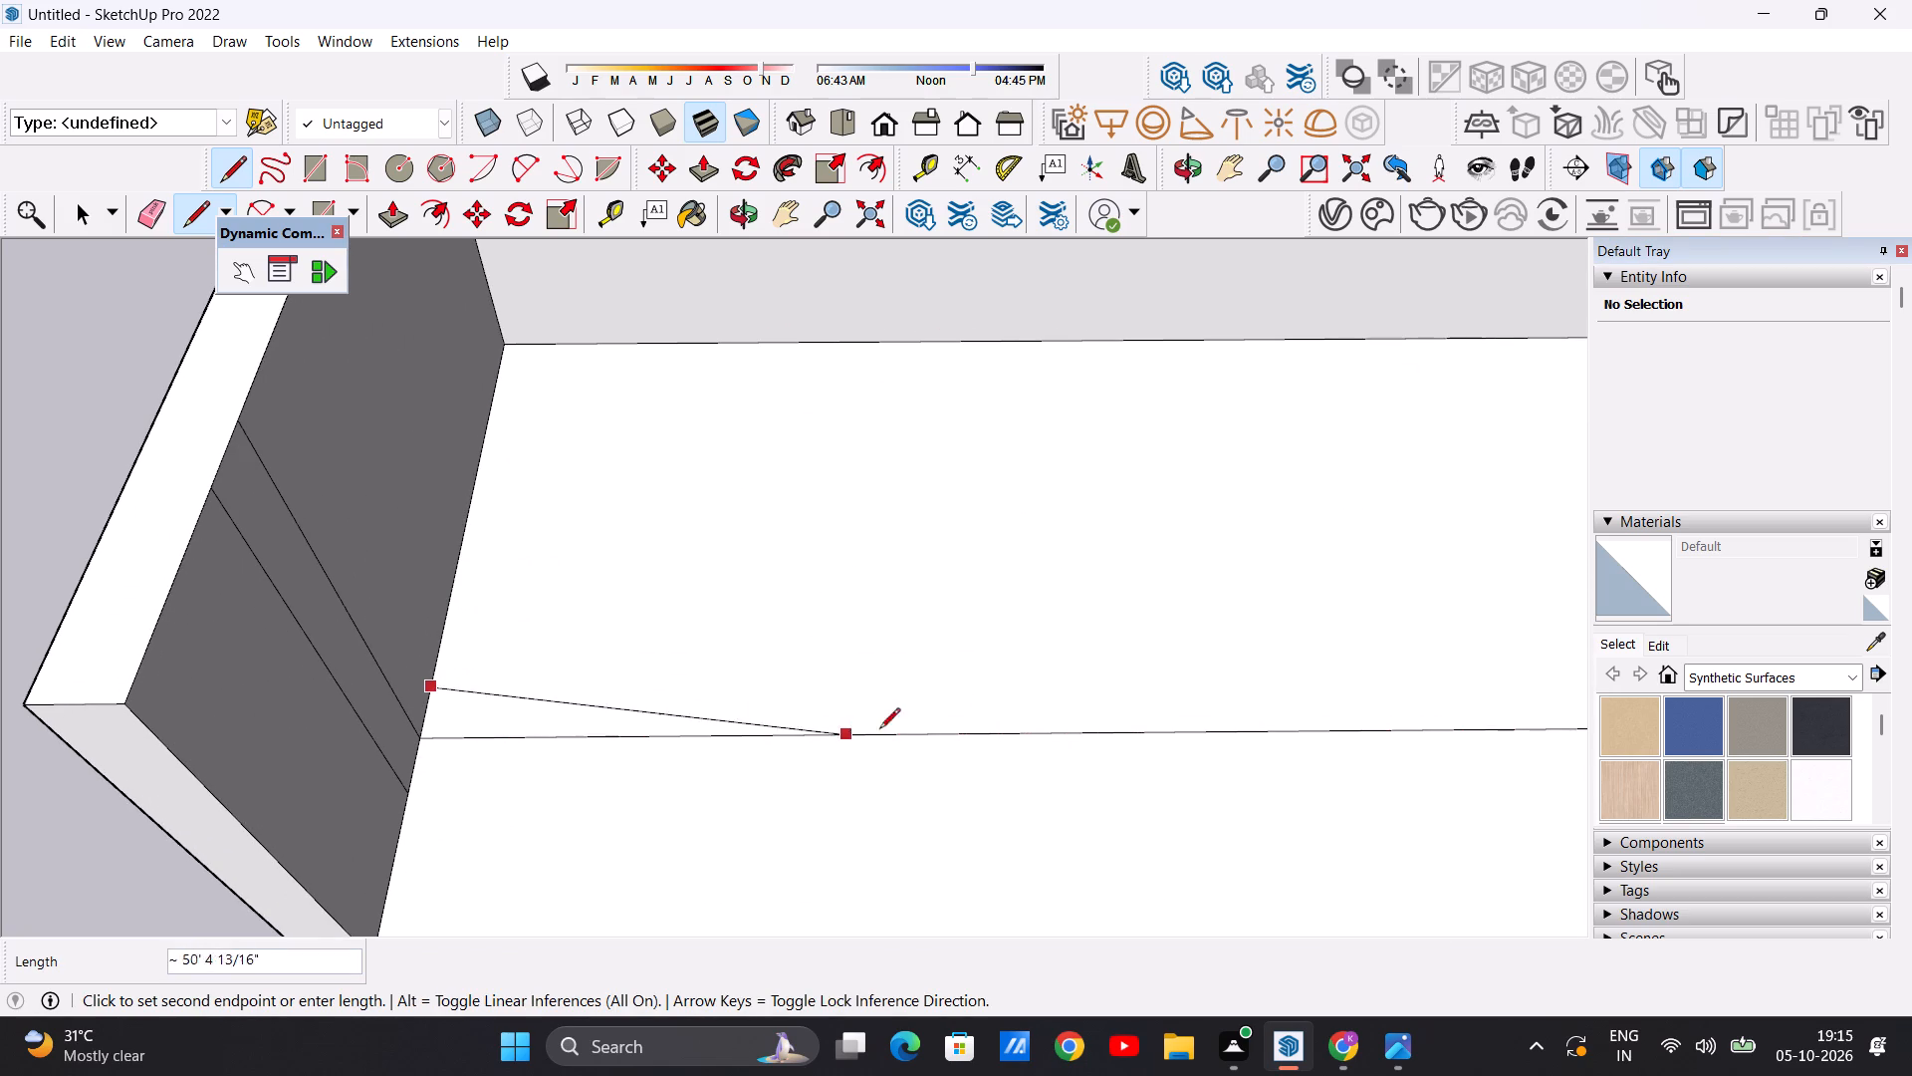
{"action": "scroll", "coordinate": [1007, 665], "scroll_direction": "down", "scroll_amount": 14}
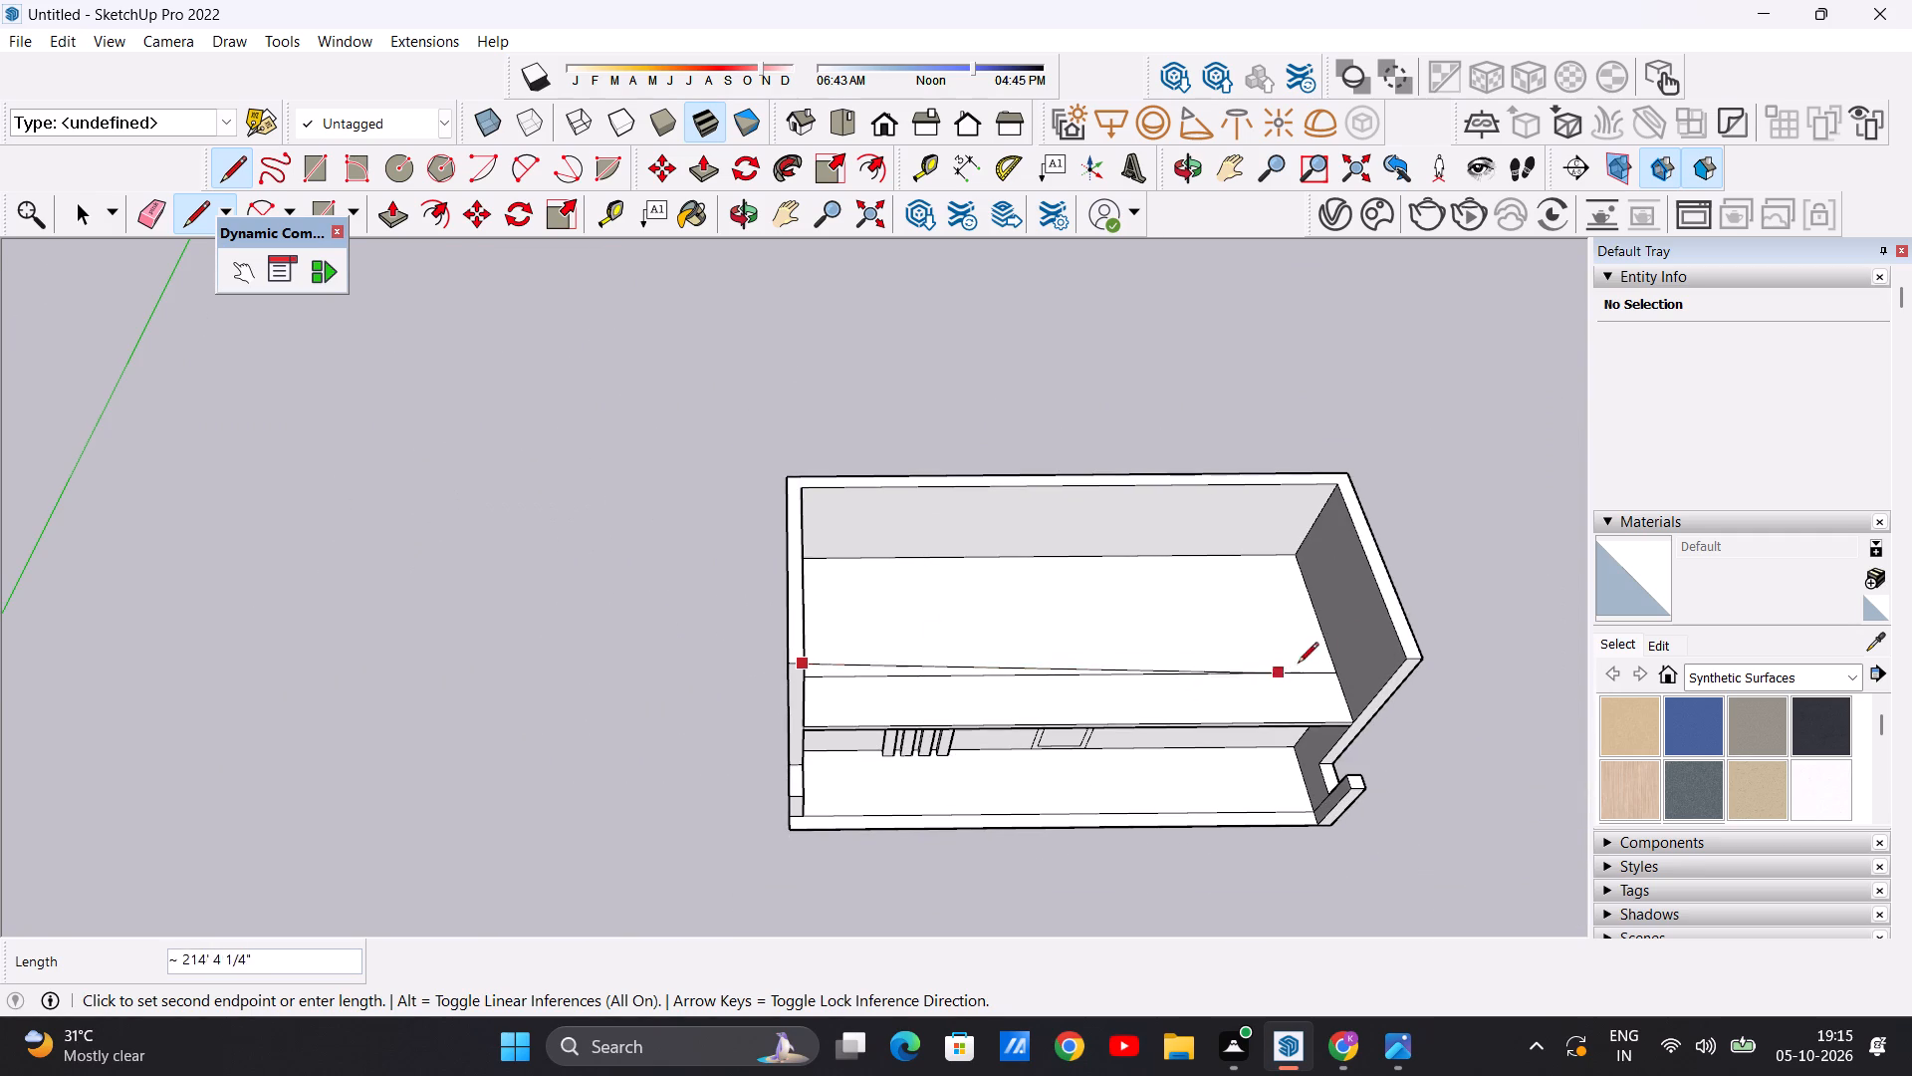
{"action": "scroll", "coordinate": [1372, 642], "scroll_direction": "up", "scroll_amount": 13}
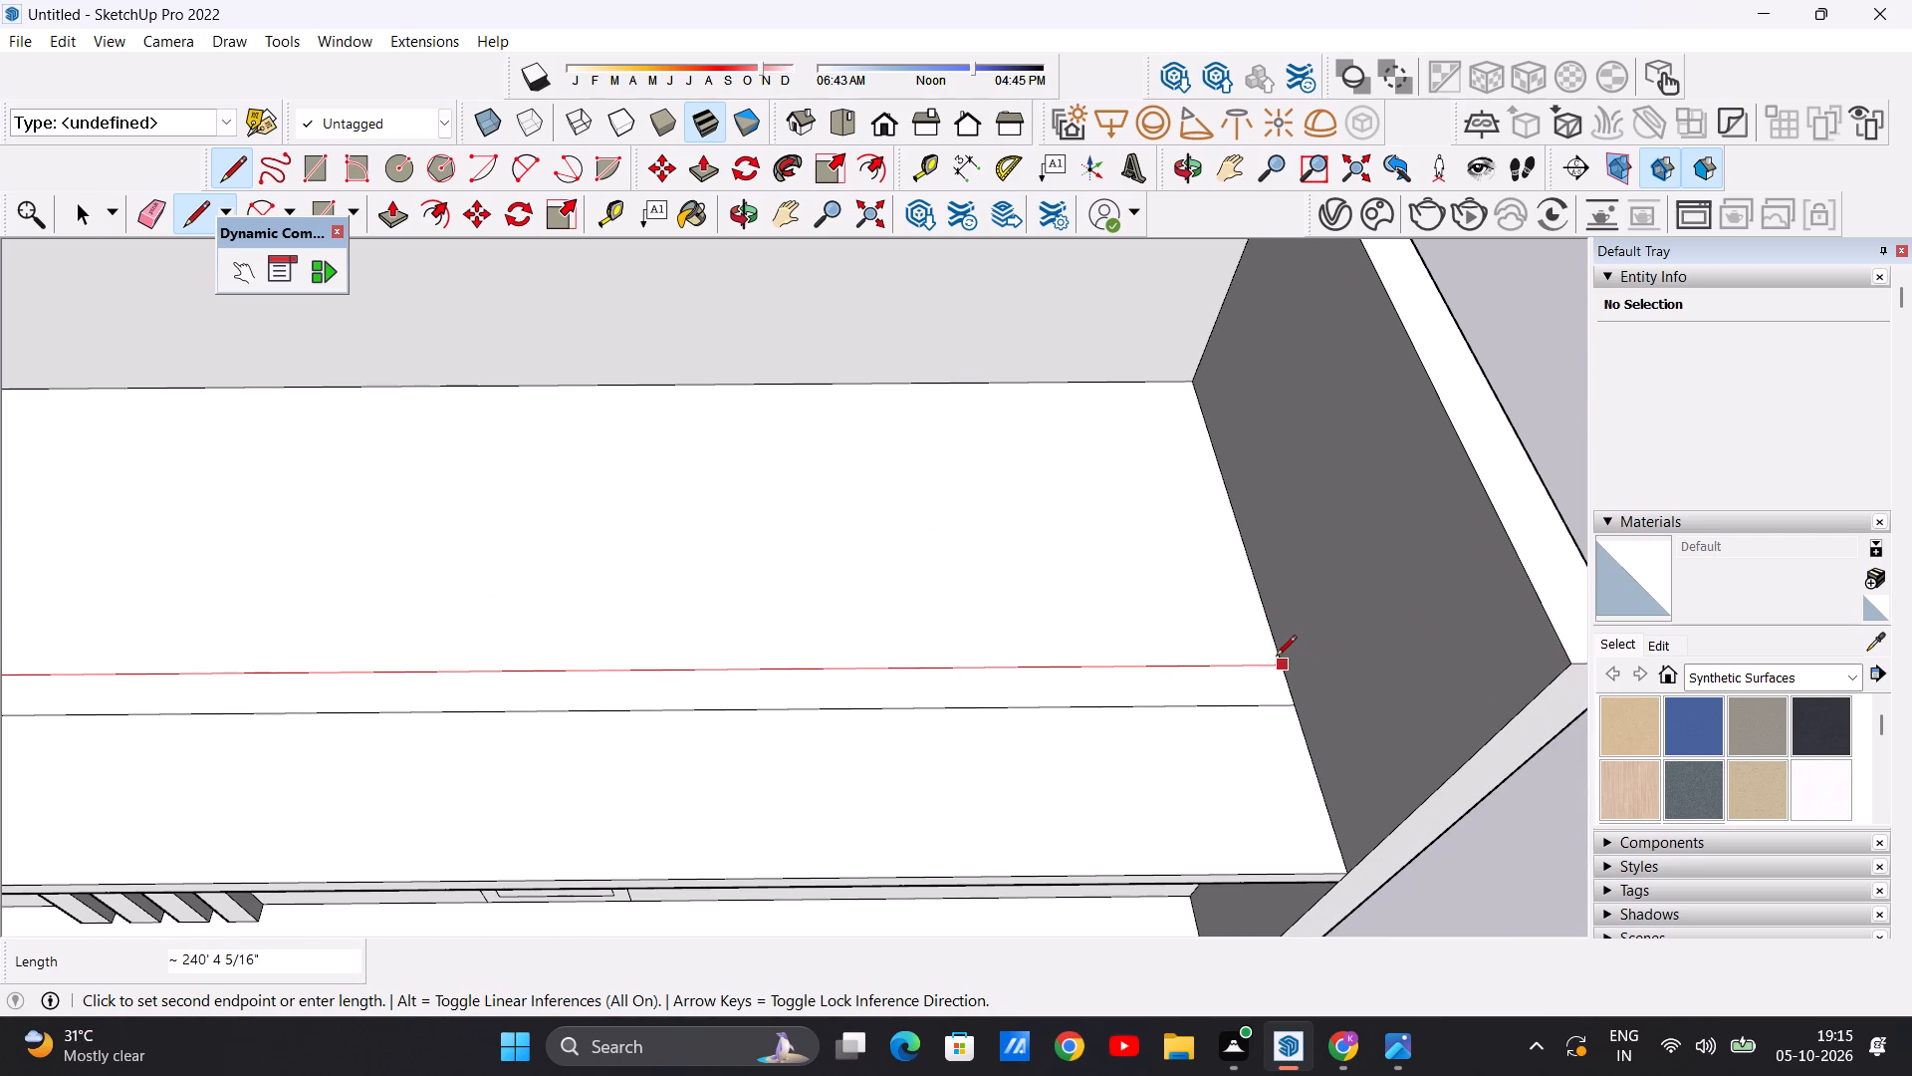
{"action": "left_click", "coordinate": [1277, 661]}
{"action": "key", "text": "space"}
Erase the two leftover vertical edges above the slab on the inner face of the end wall nearest the vertical strips.
{"action": "type", "text": "E"}
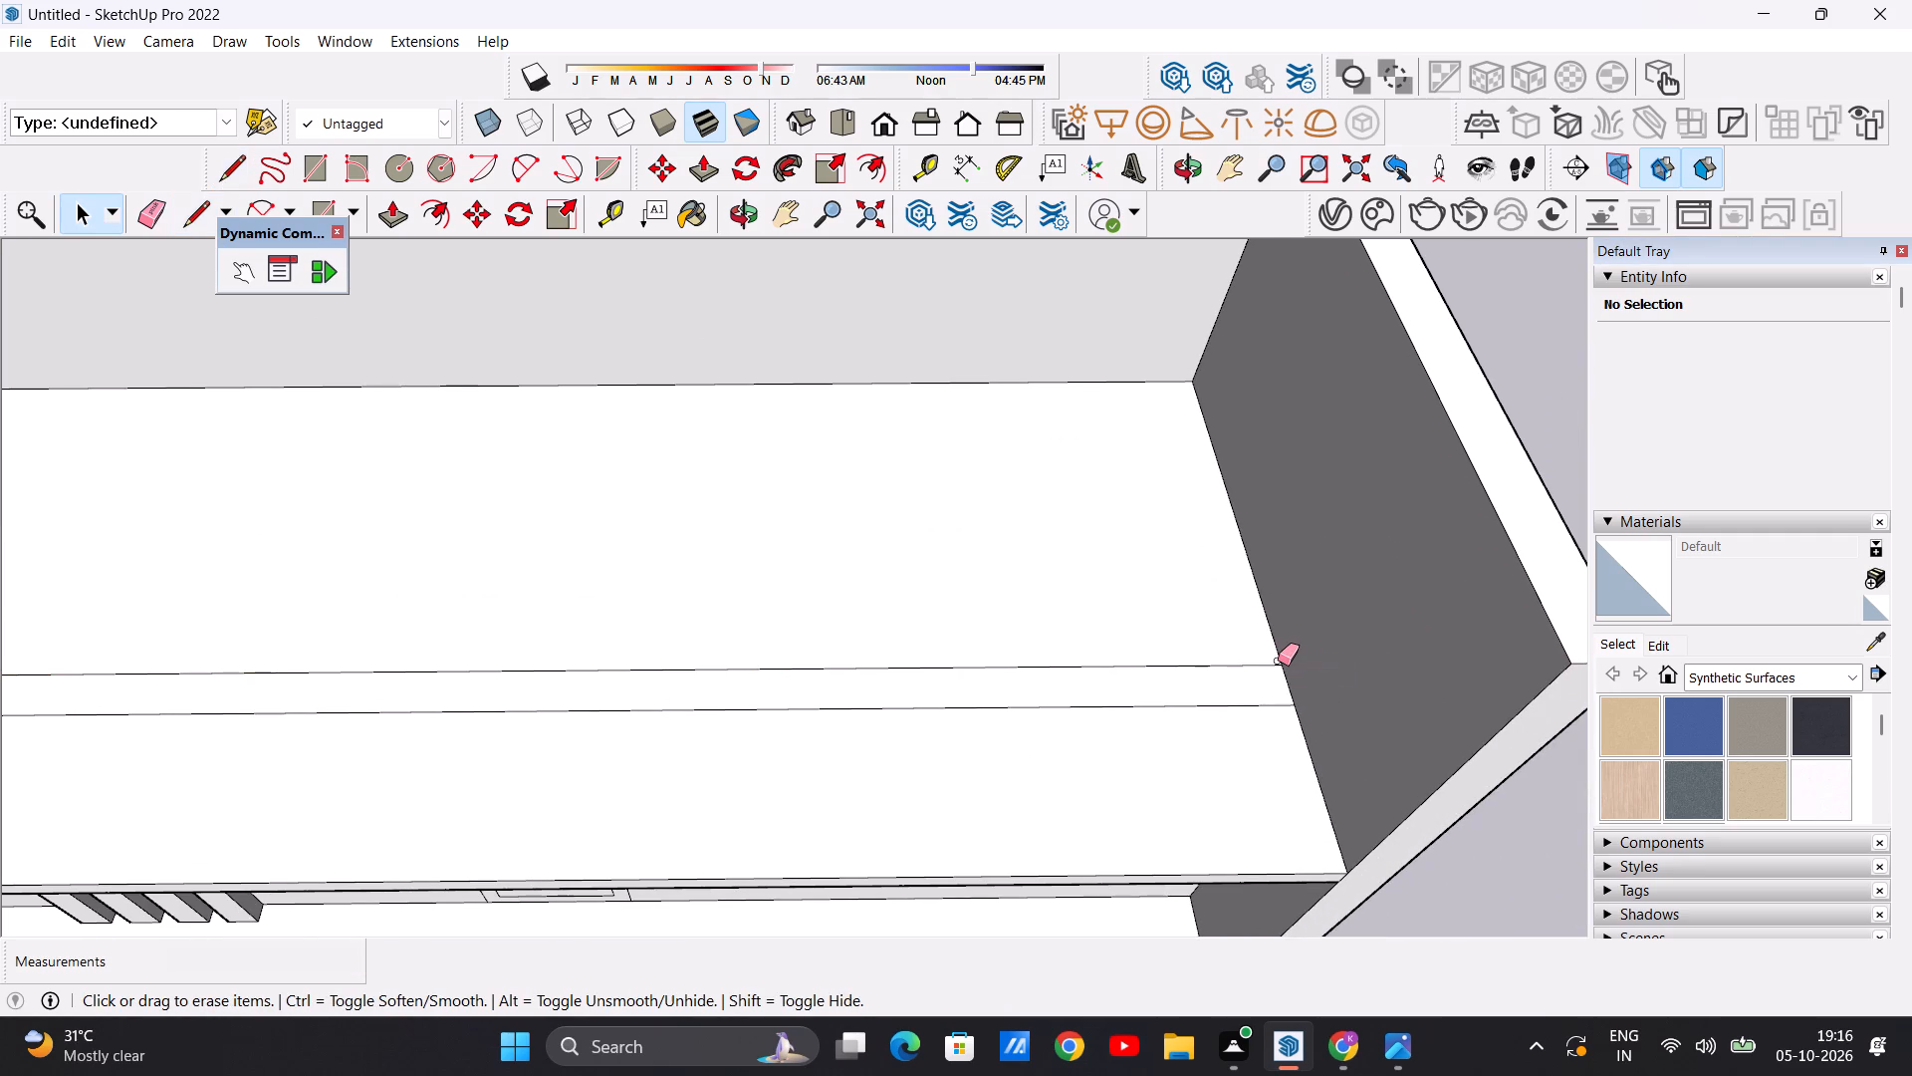
{"action": "scroll", "coordinate": [1278, 661], "scroll_direction": "down", "scroll_amount": 12}
{"action": "middle_click_drag", "start_coordinate": [1243, 608], "coordinate": [790, 587]}
{"action": "scroll", "coordinate": [677, 587], "scroll_direction": "up", "scroll_amount": 7}
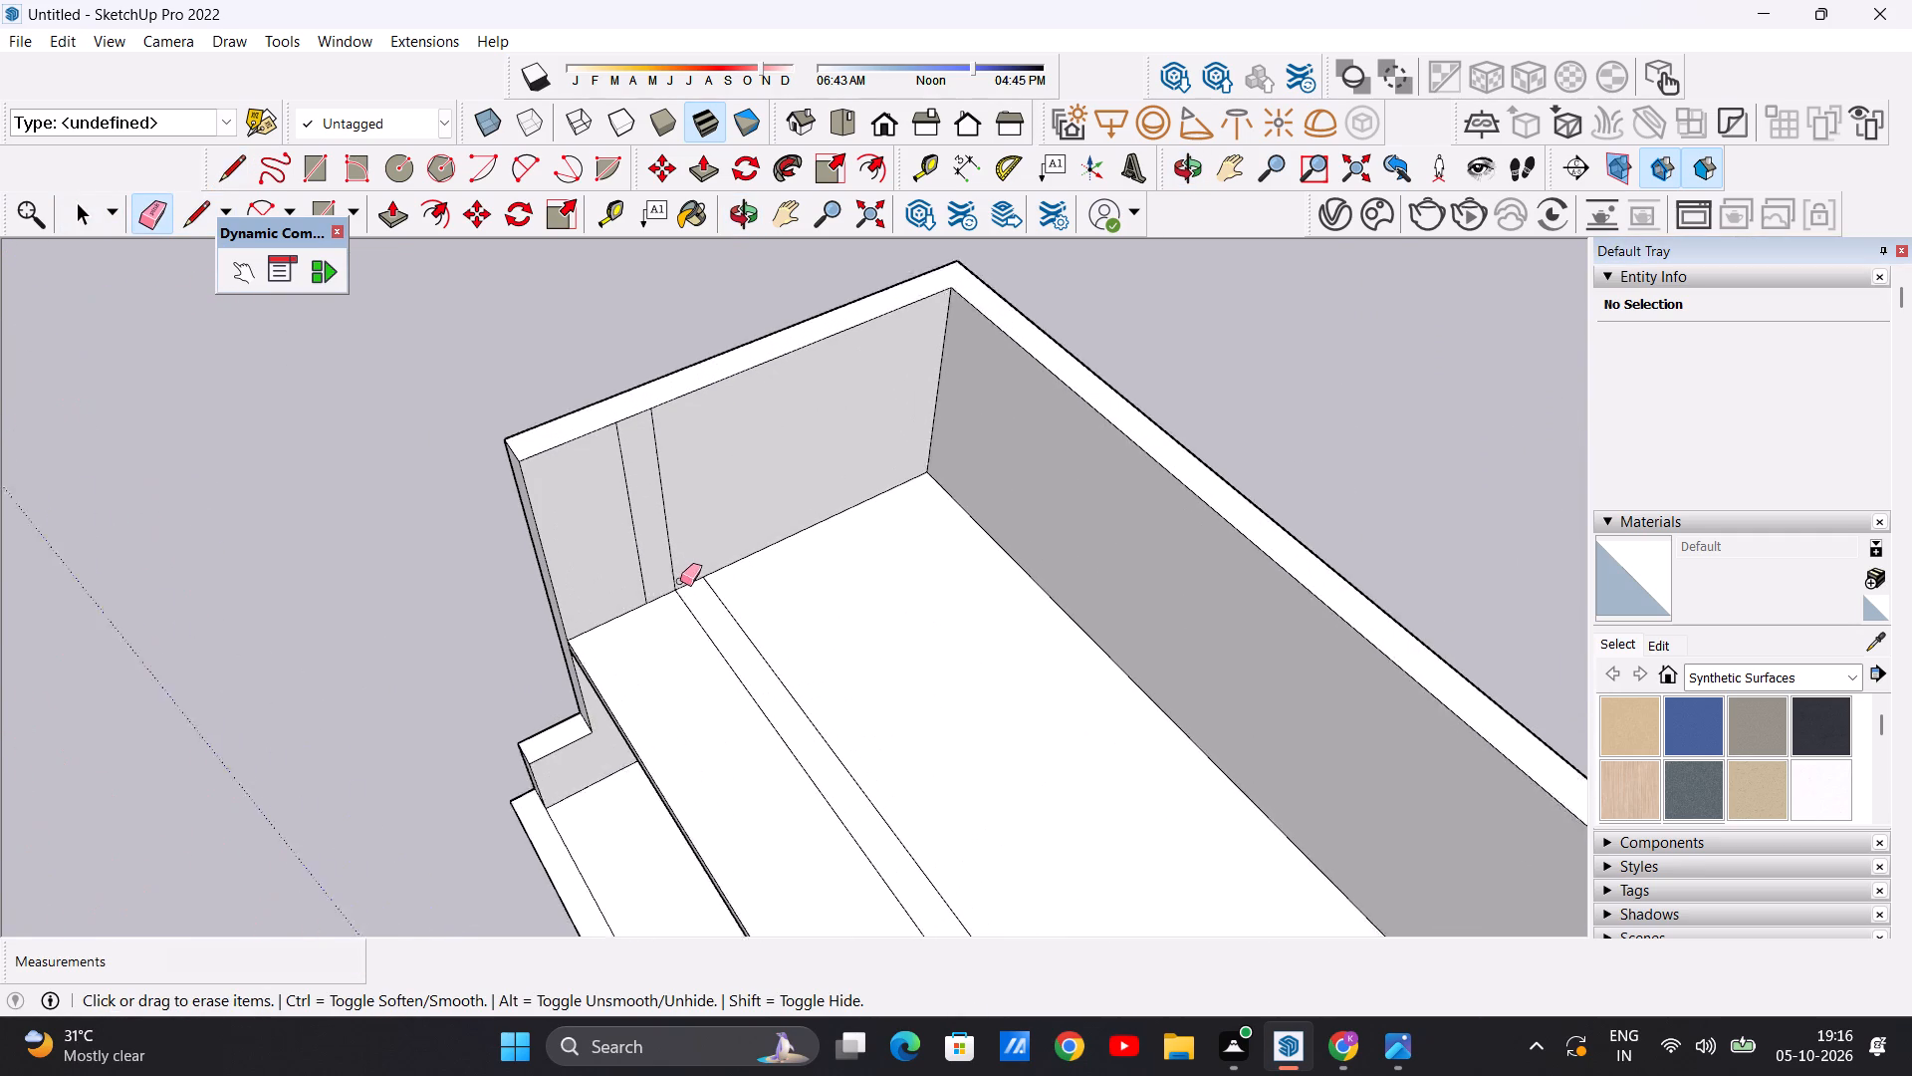
{"action": "scroll", "coordinate": [680, 581], "scroll_direction": "up", "scroll_amount": 2}
{"action": "left_click", "coordinate": [665, 524]}
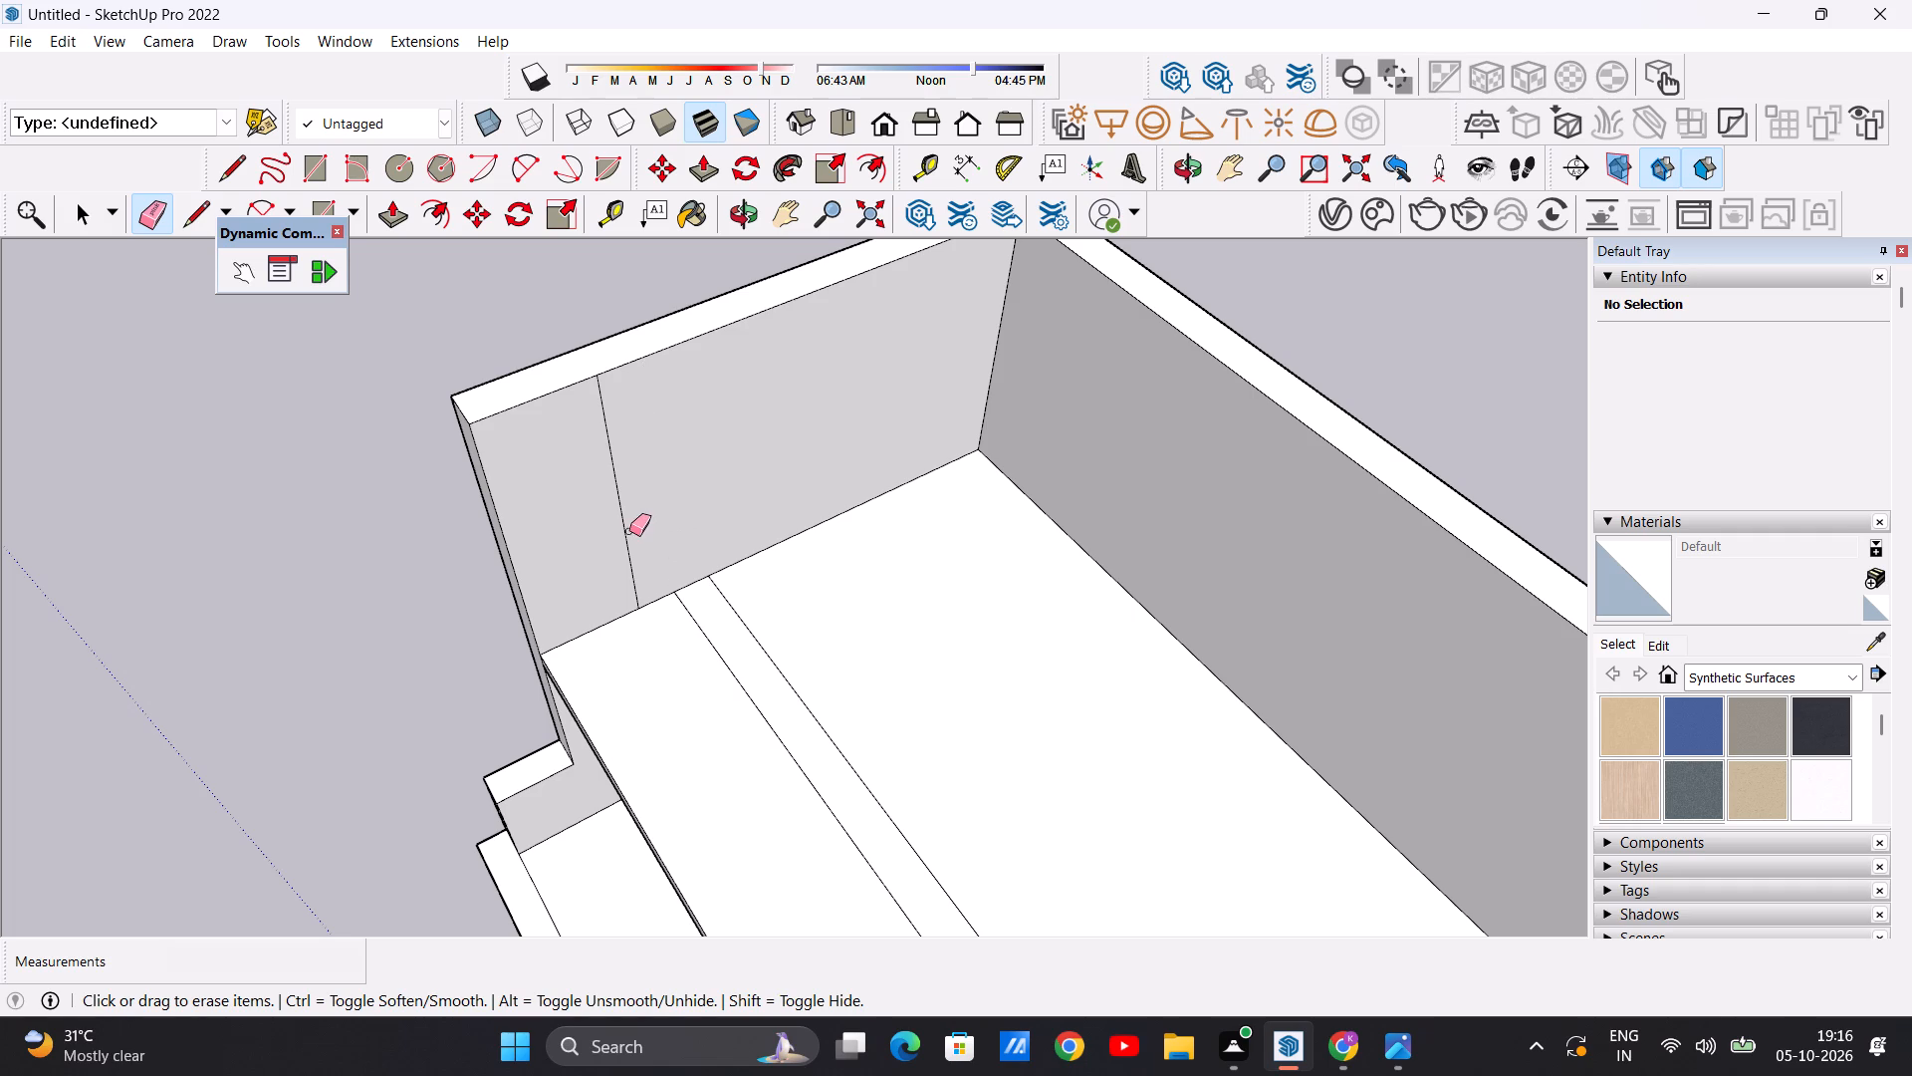
{"action": "left_click", "coordinate": [624, 534]}
{"action": "key", "text": "space"}
Examine the narrow strip on the slab and the upper walls from the front and from above.
{"action": "scroll", "coordinate": [819, 575], "scroll_direction": "down", "scroll_amount": 7}
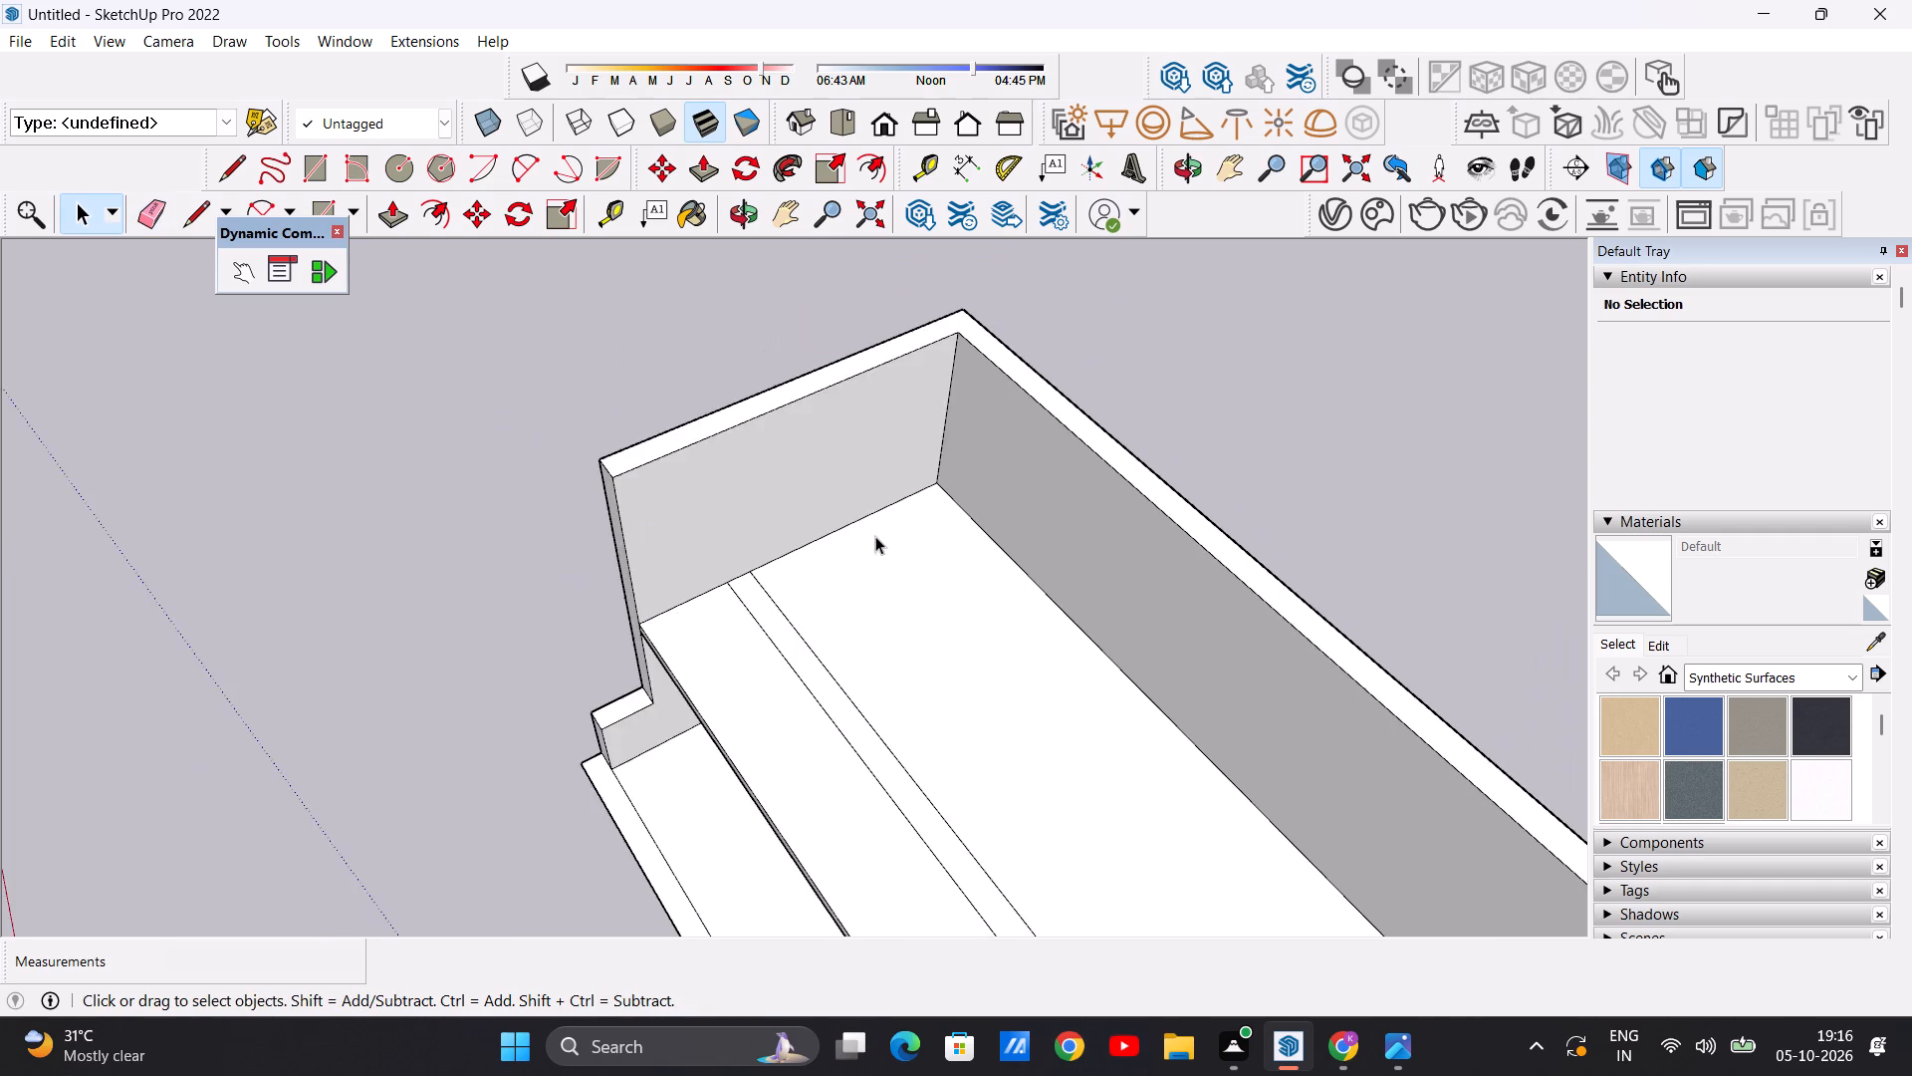
{"action": "scroll", "coordinate": [875, 536], "scroll_direction": "down", "scroll_amount": 9}
{"action": "middle_click_drag", "start_coordinate": [801, 583], "coordinate": [1191, 459]}
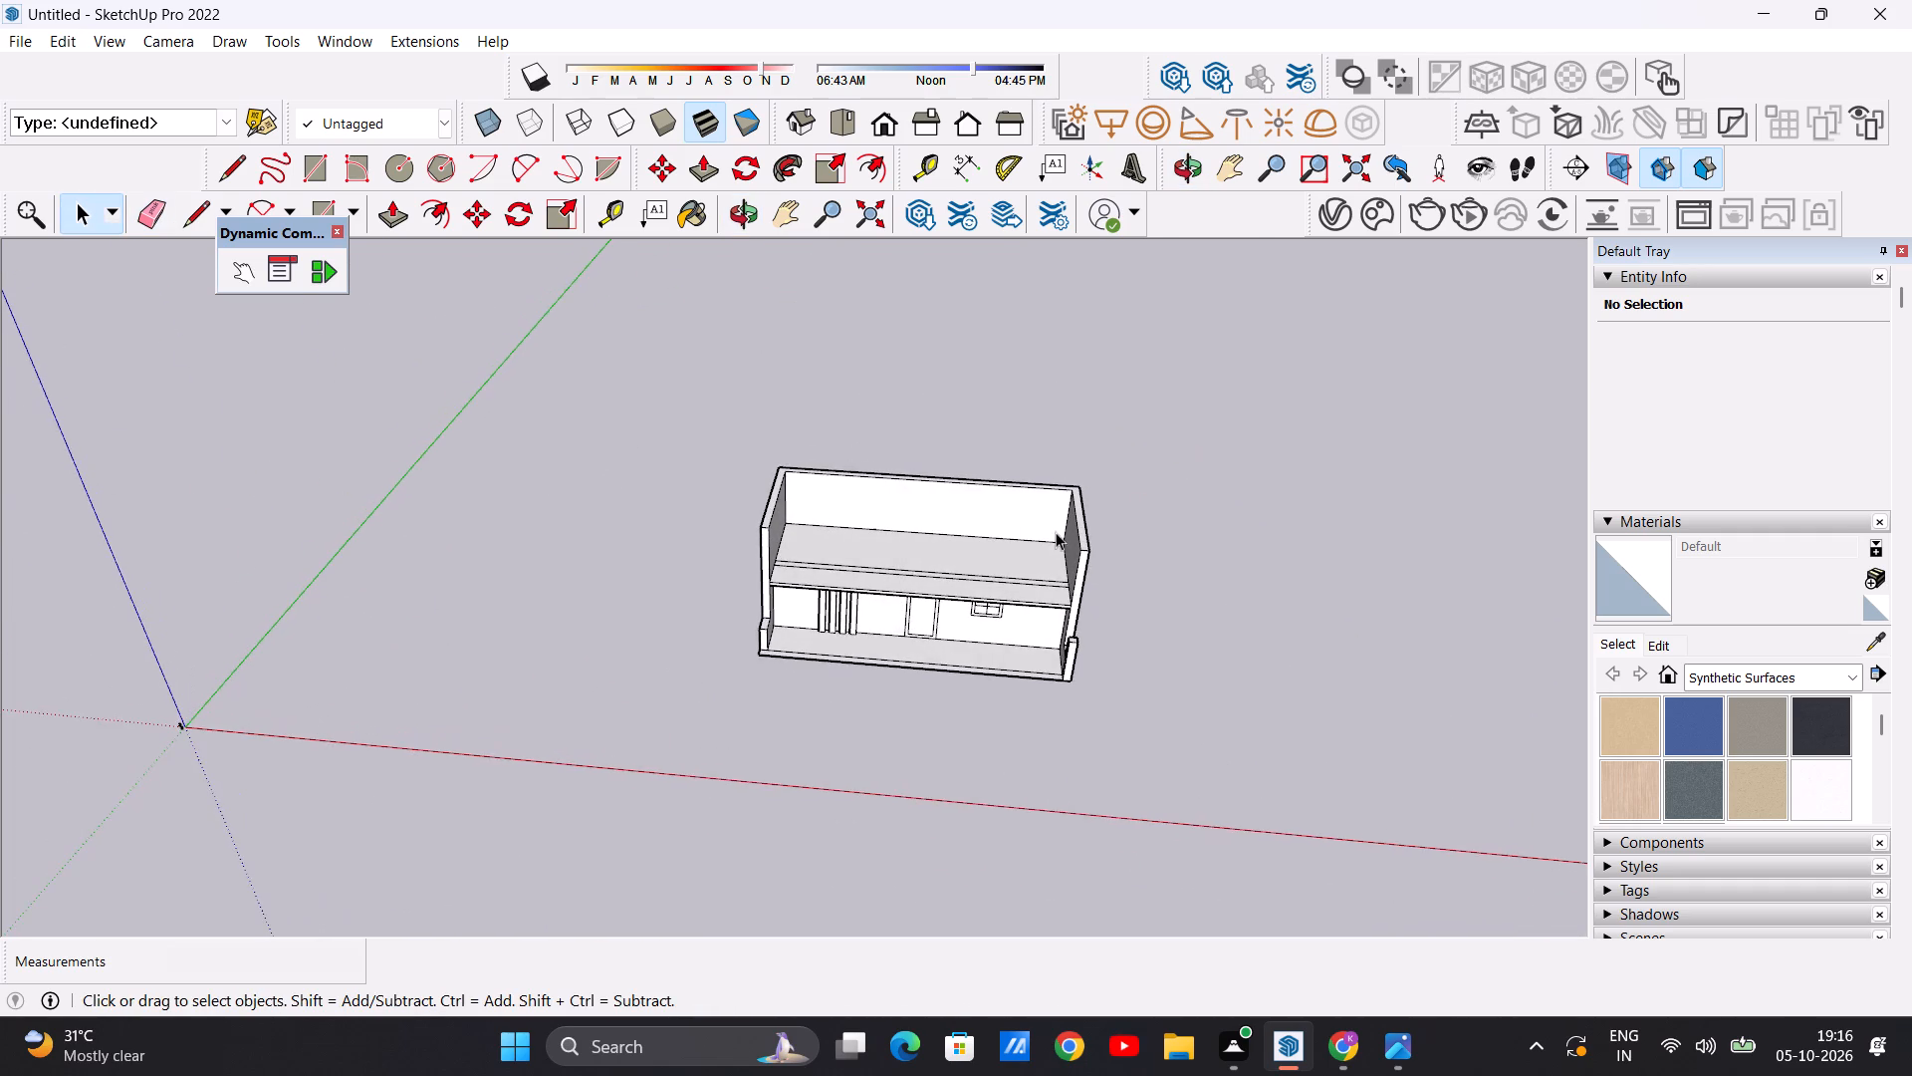
{"action": "scroll", "coordinate": [1056, 532], "scroll_direction": "up", "scroll_amount": 7}
{"action": "middle_click_drag", "start_coordinate": [1075, 550], "coordinate": [1165, 556]}
{"action": "scroll", "coordinate": [1077, 580], "scroll_direction": "up", "scroll_amount": 3}
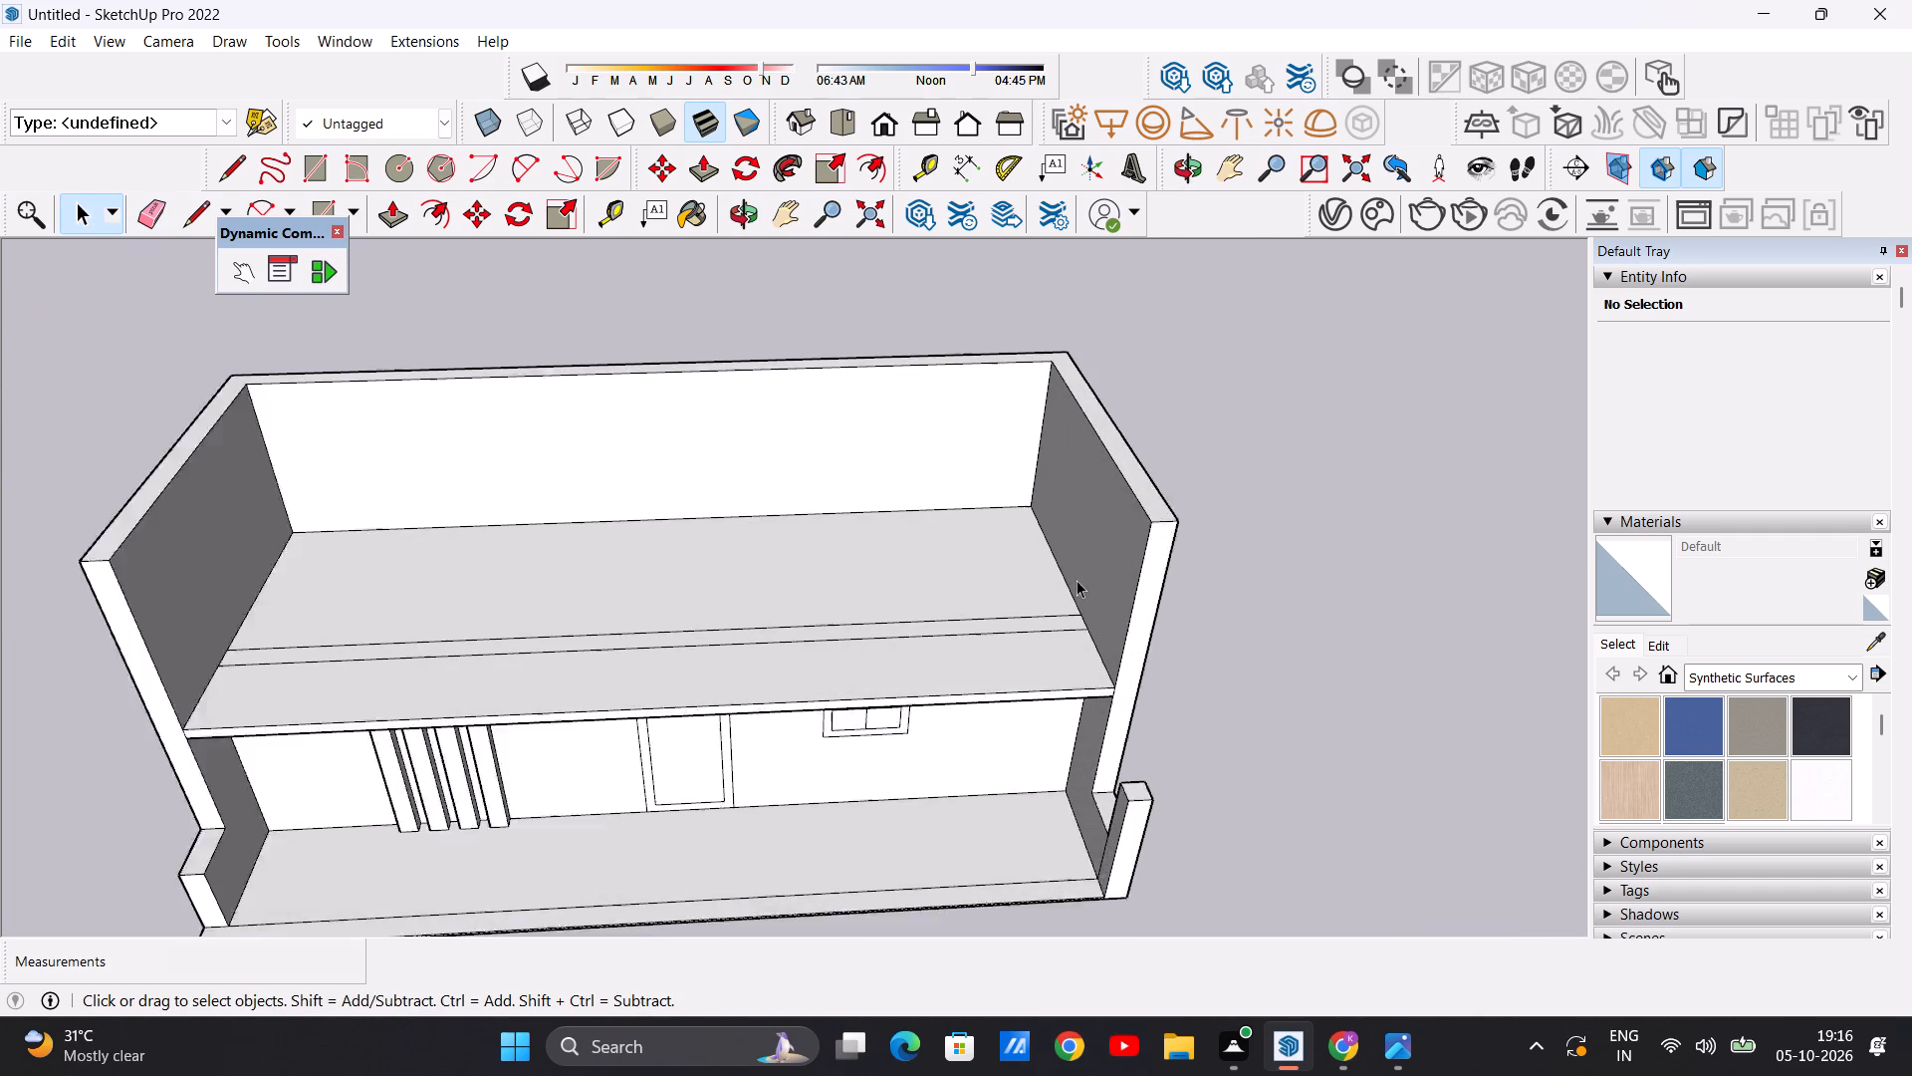
{"action": "scroll", "coordinate": [1076, 580], "scroll_direction": "up", "scroll_amount": 3}
{"action": "scroll", "coordinate": [1095, 579], "scroll_direction": "down", "scroll_amount": 7}
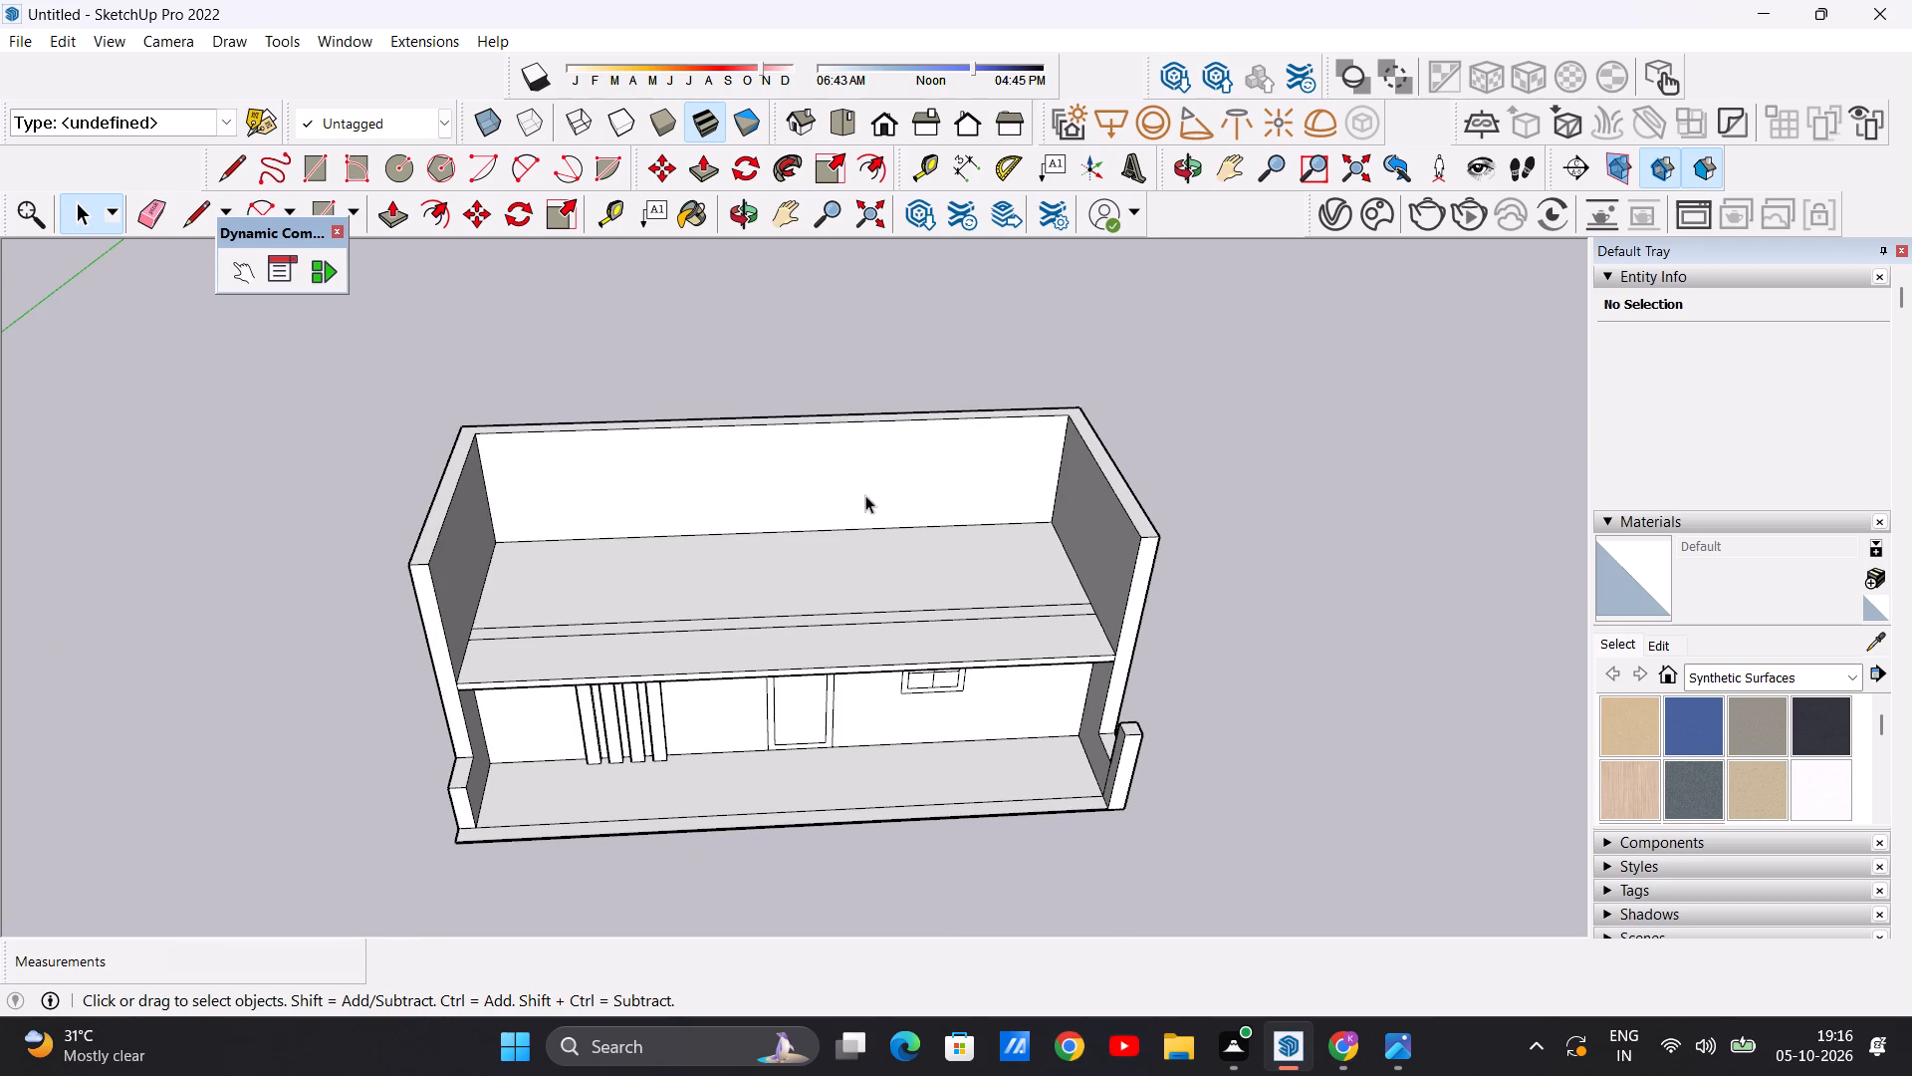
{"action": "scroll", "coordinate": [749, 487], "scroll_direction": "up", "scroll_amount": 4}
{"action": "scroll", "coordinate": [790, 451], "scroll_direction": "down", "scroll_amount": 6}
{"action": "middle_click_drag", "start_coordinate": [1024, 442], "coordinate": [1024, 443]}
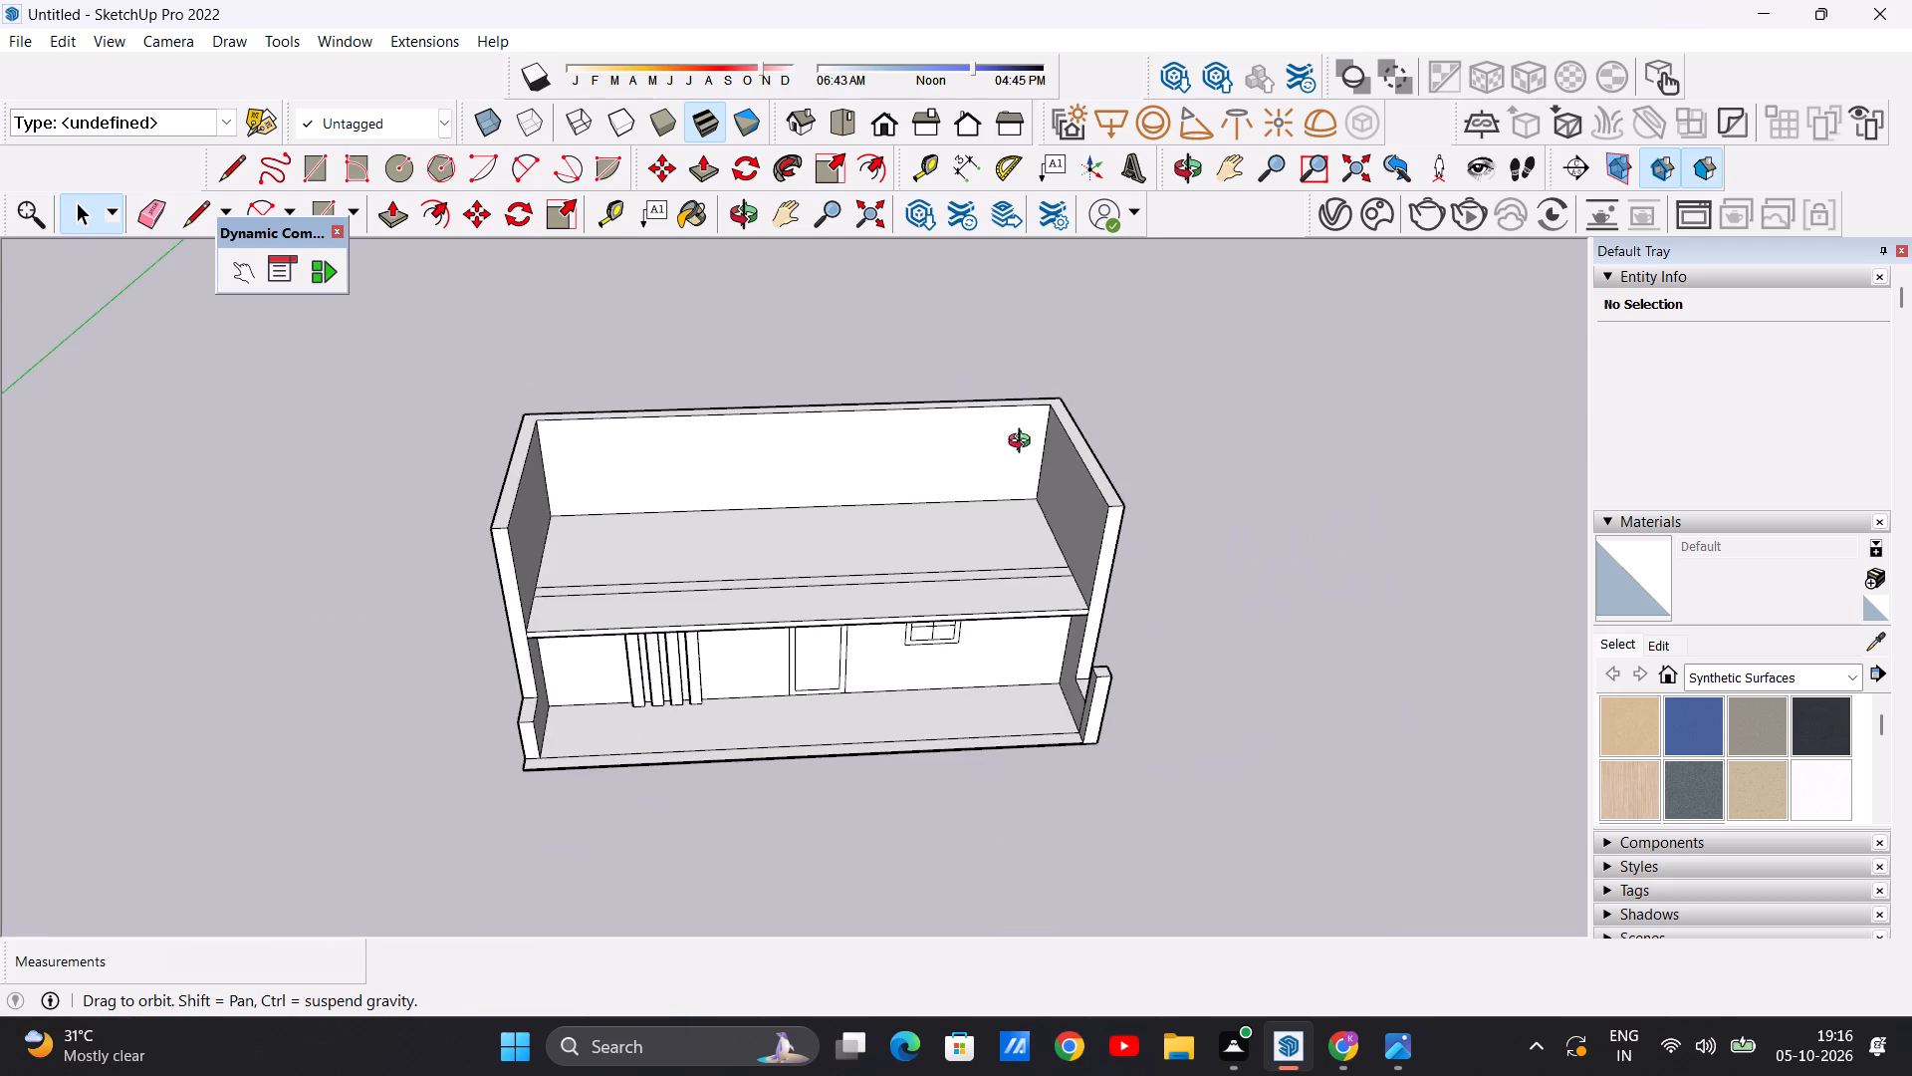
{"action": "middle_click_drag", "start_coordinate": [1024, 443], "coordinate": [969, 598]}
{"action": "scroll", "coordinate": [1019, 593], "scroll_direction": "up", "scroll_amount": 4}
{"action": "middle_click_drag", "start_coordinate": [973, 665], "coordinate": [1065, 384]}
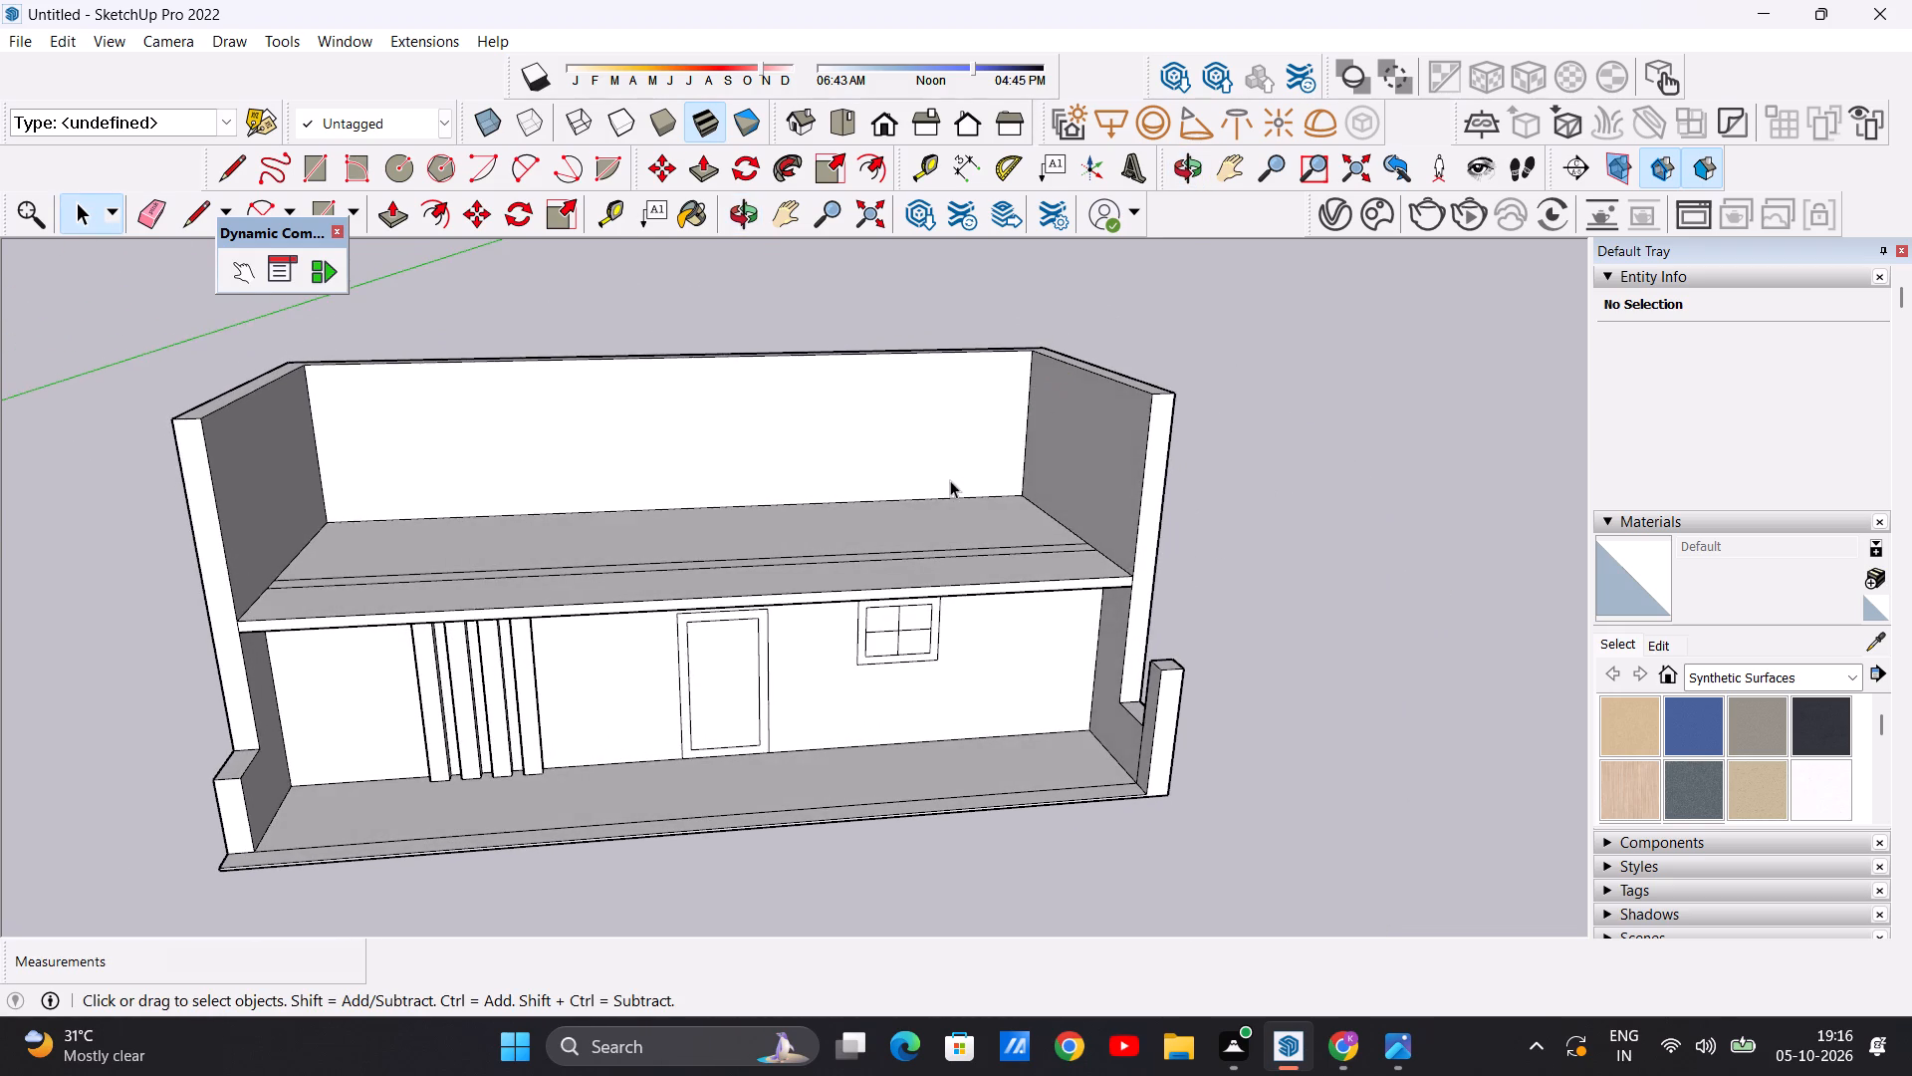
{"action": "scroll", "coordinate": [959, 472], "scroll_direction": "down", "scroll_amount": 7}
{"action": "middle_click_drag", "start_coordinate": [983, 468], "coordinate": [857, 689]}
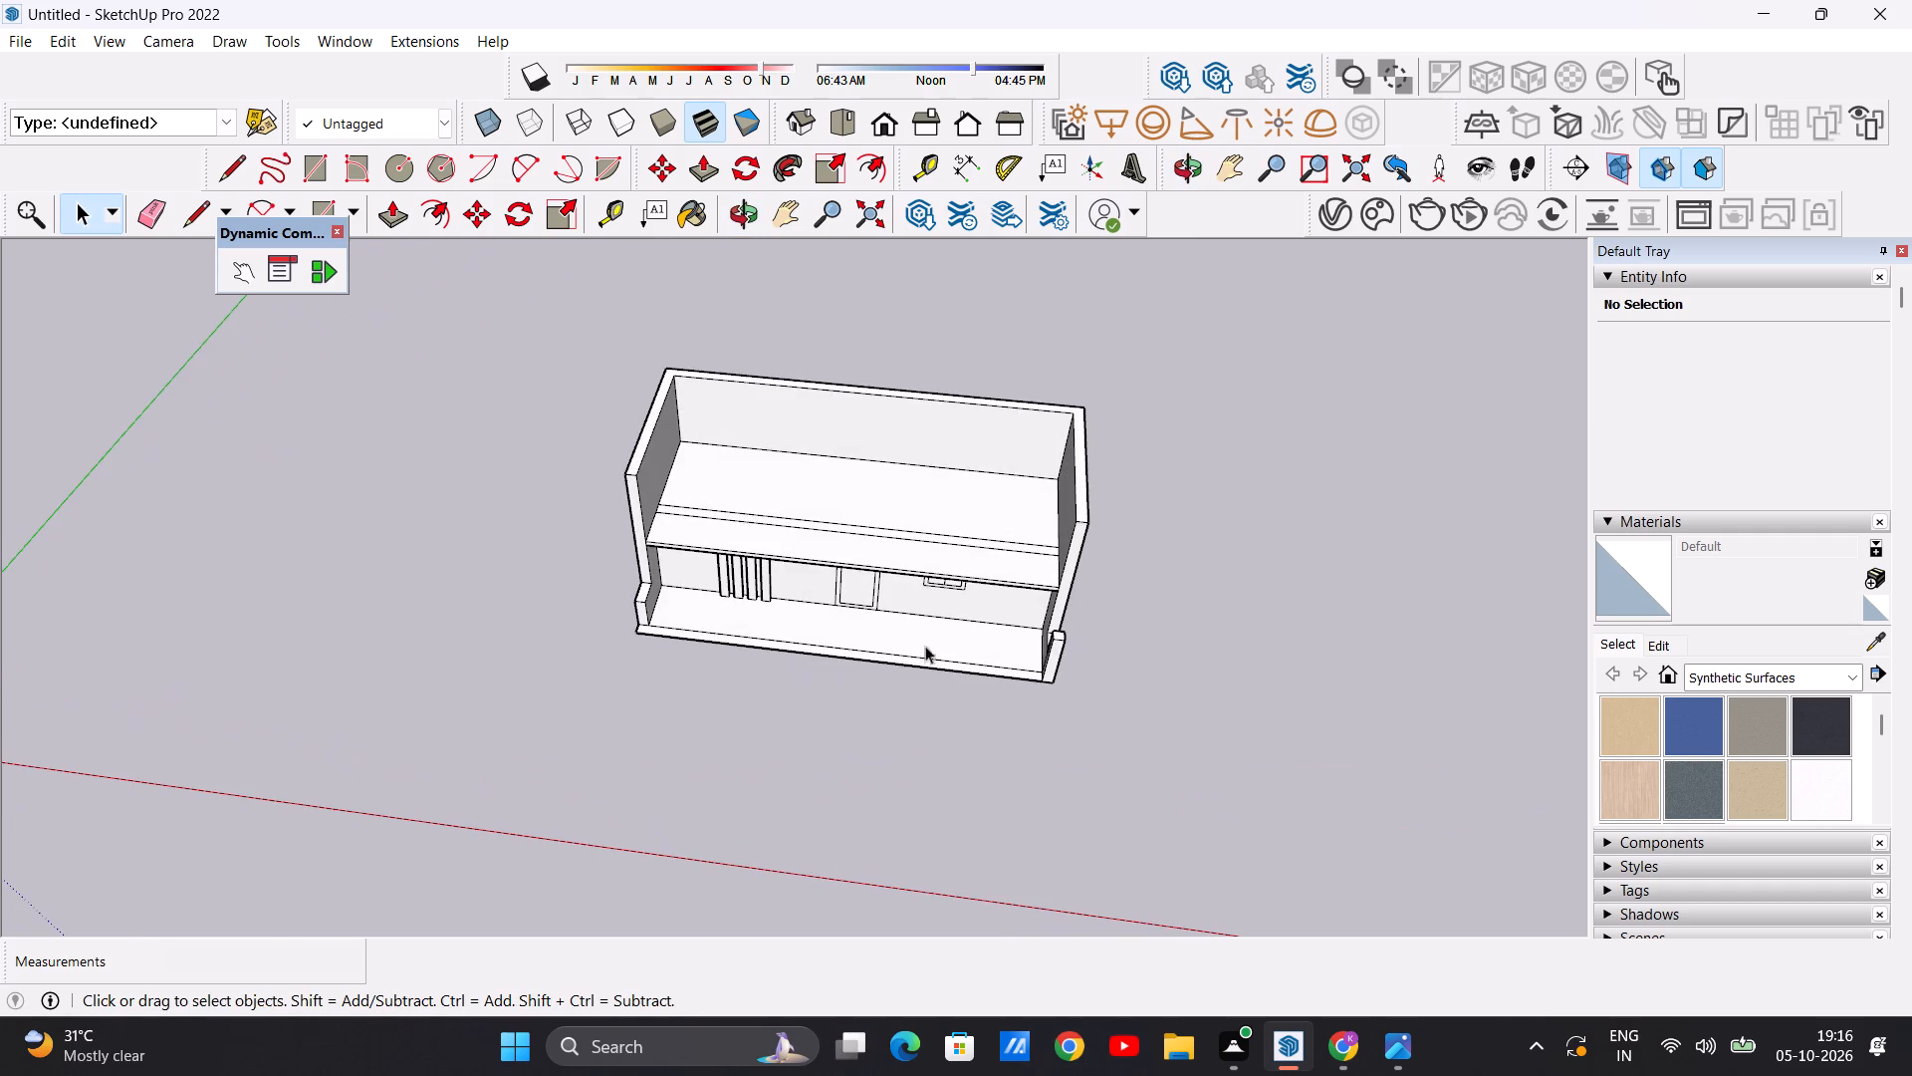
Push/Pull the narrow strip on the slab up about 51' 9" to form an upper-storey front wall between the end walls.
{"action": "scroll", "coordinate": [995, 545], "scroll_direction": "up", "scroll_amount": 5}
{"action": "middle_click_drag", "start_coordinate": [923, 553], "coordinate": [947, 610]}
{"action": "scroll", "coordinate": [1043, 534], "scroll_direction": "up", "scroll_amount": 7}
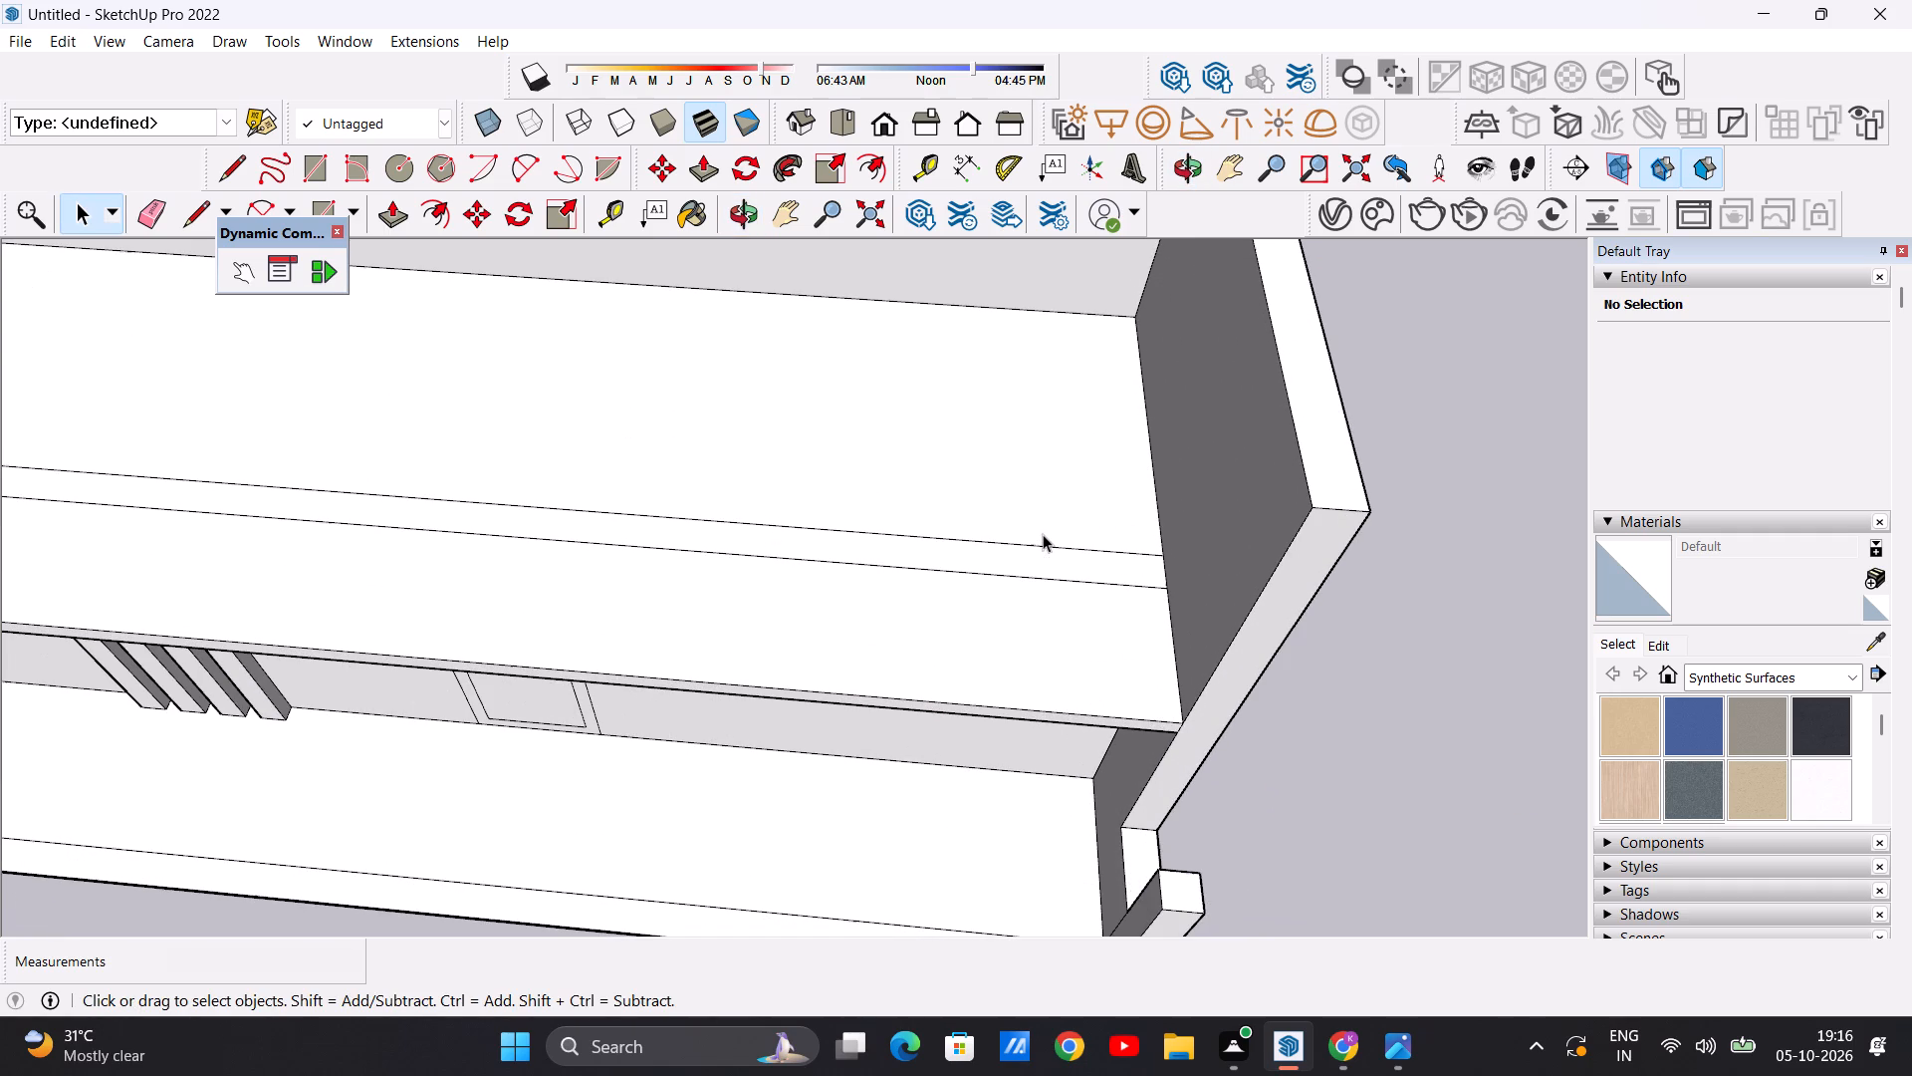
{"action": "key", "text": "p"}
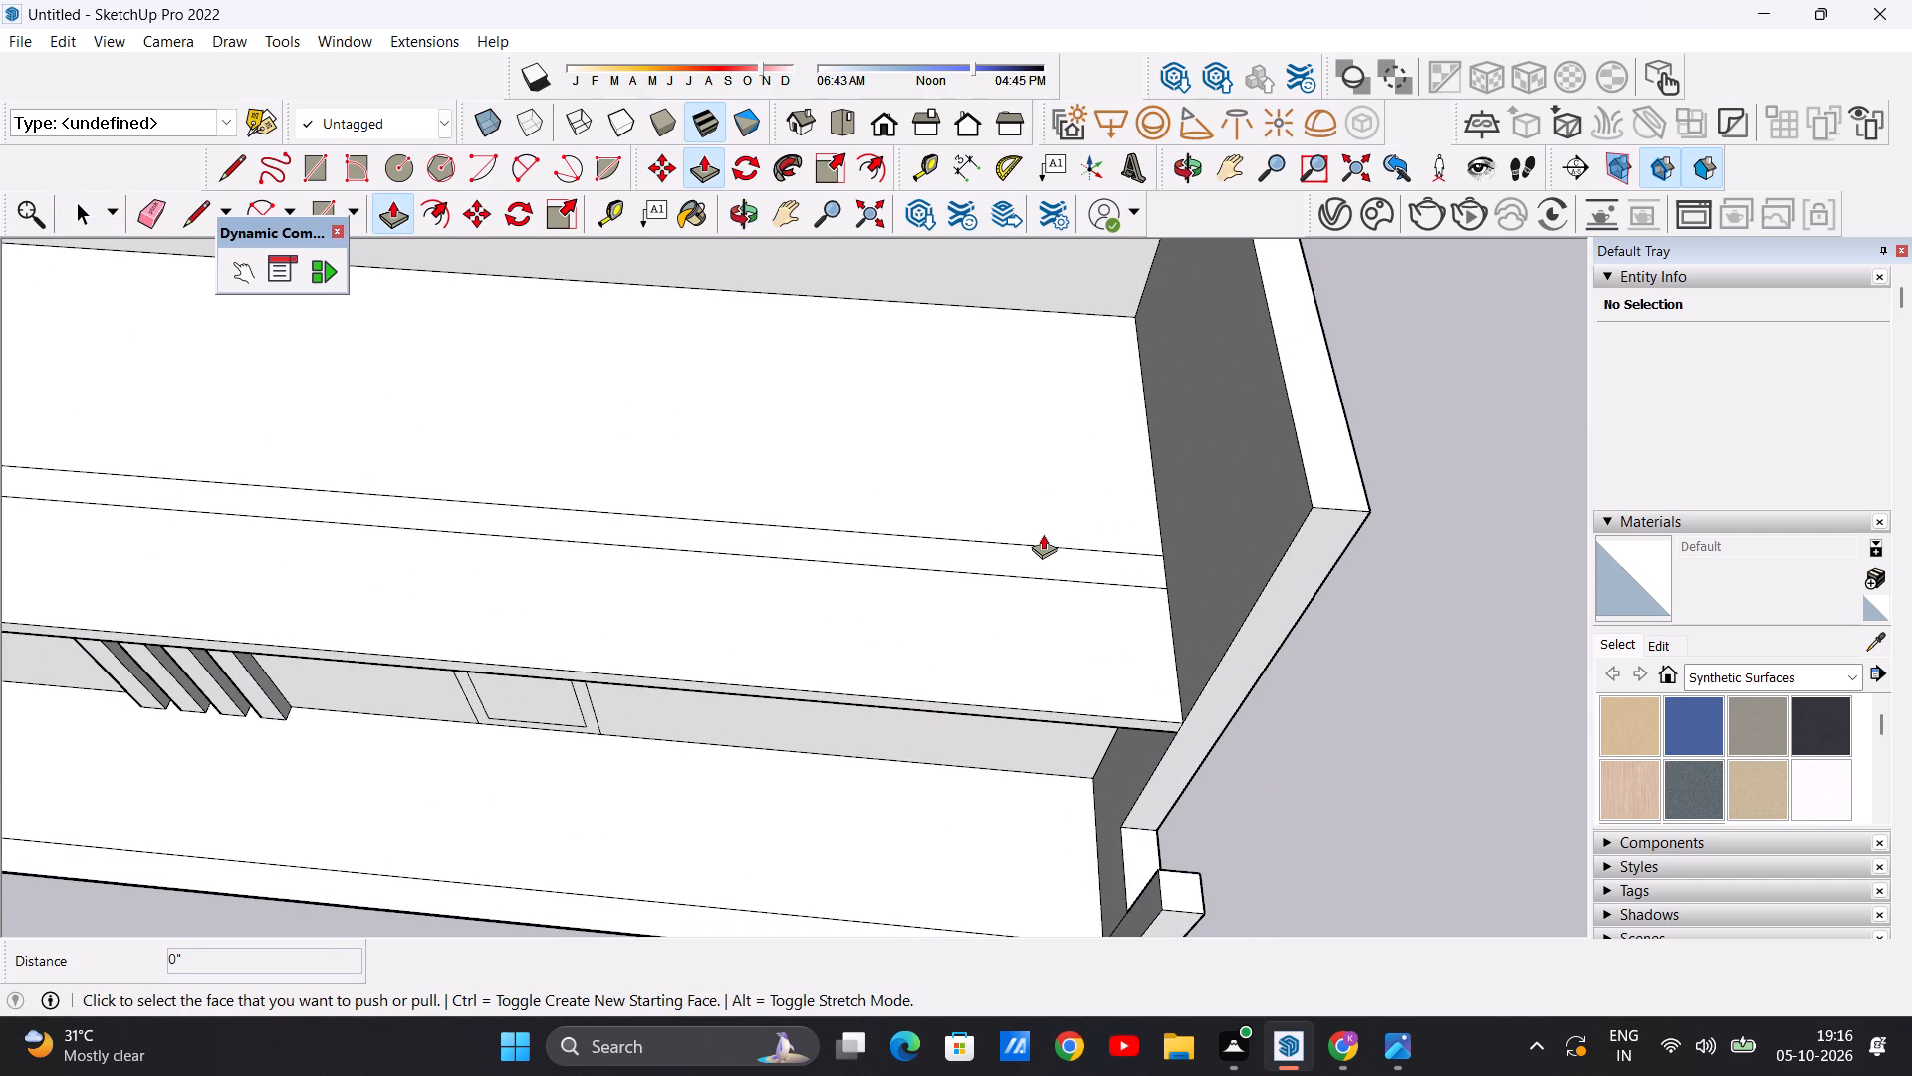
{"action": "left_click", "coordinate": [1130, 561]}
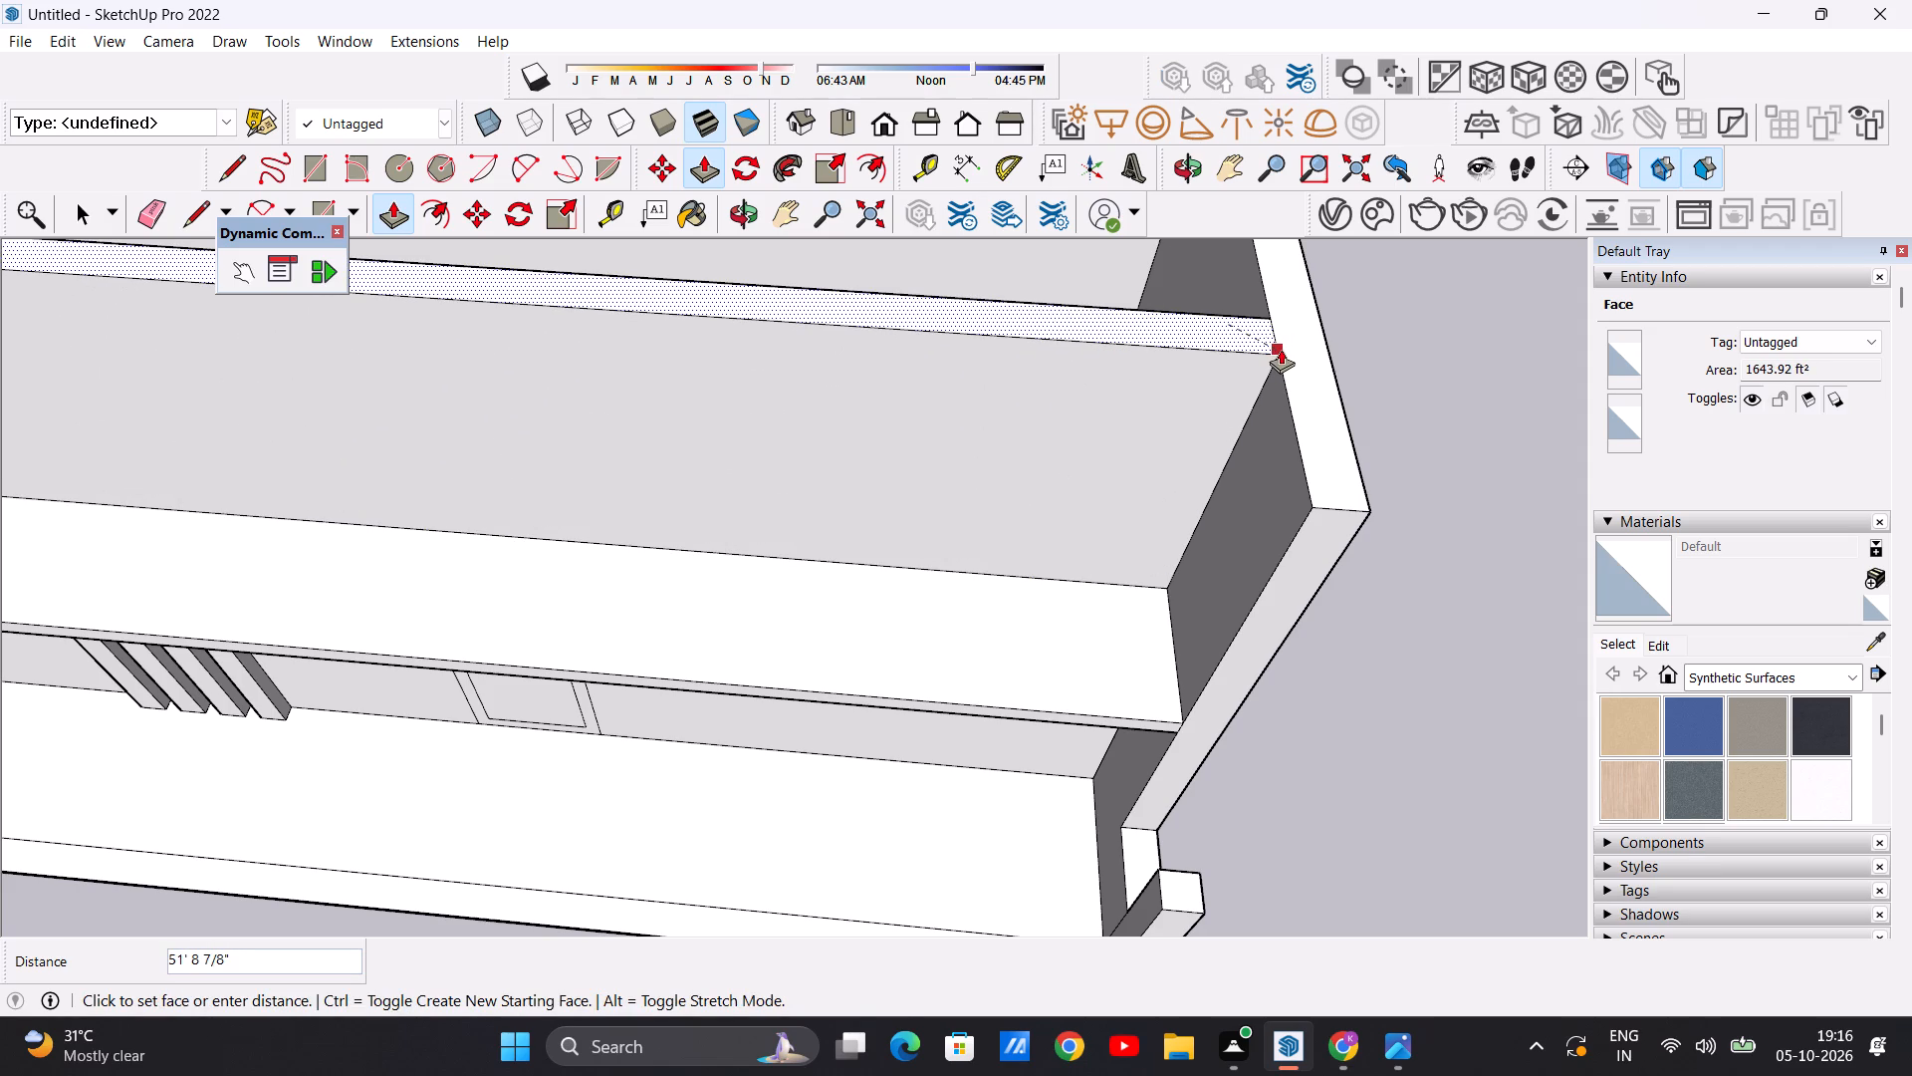
{"action": "left_click", "coordinate": [1281, 349]}
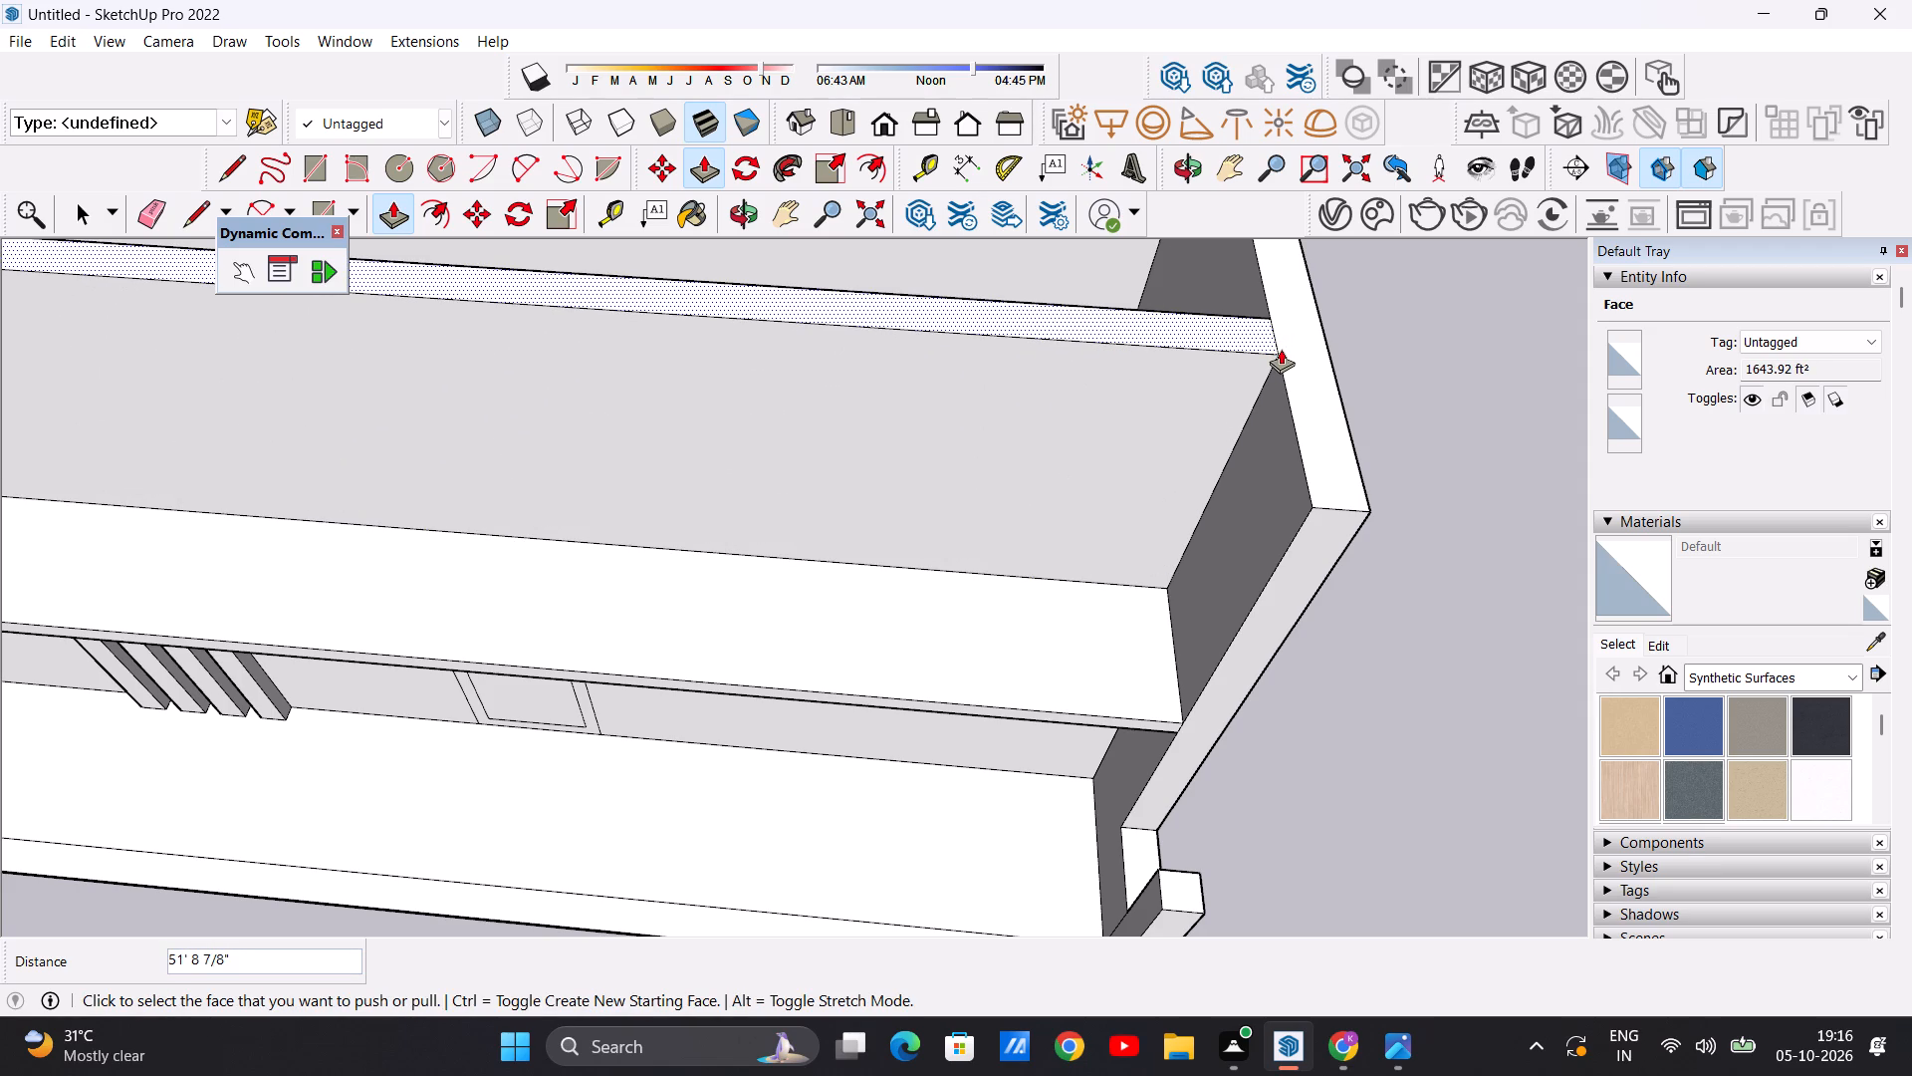
{"action": "key", "text": "space"}
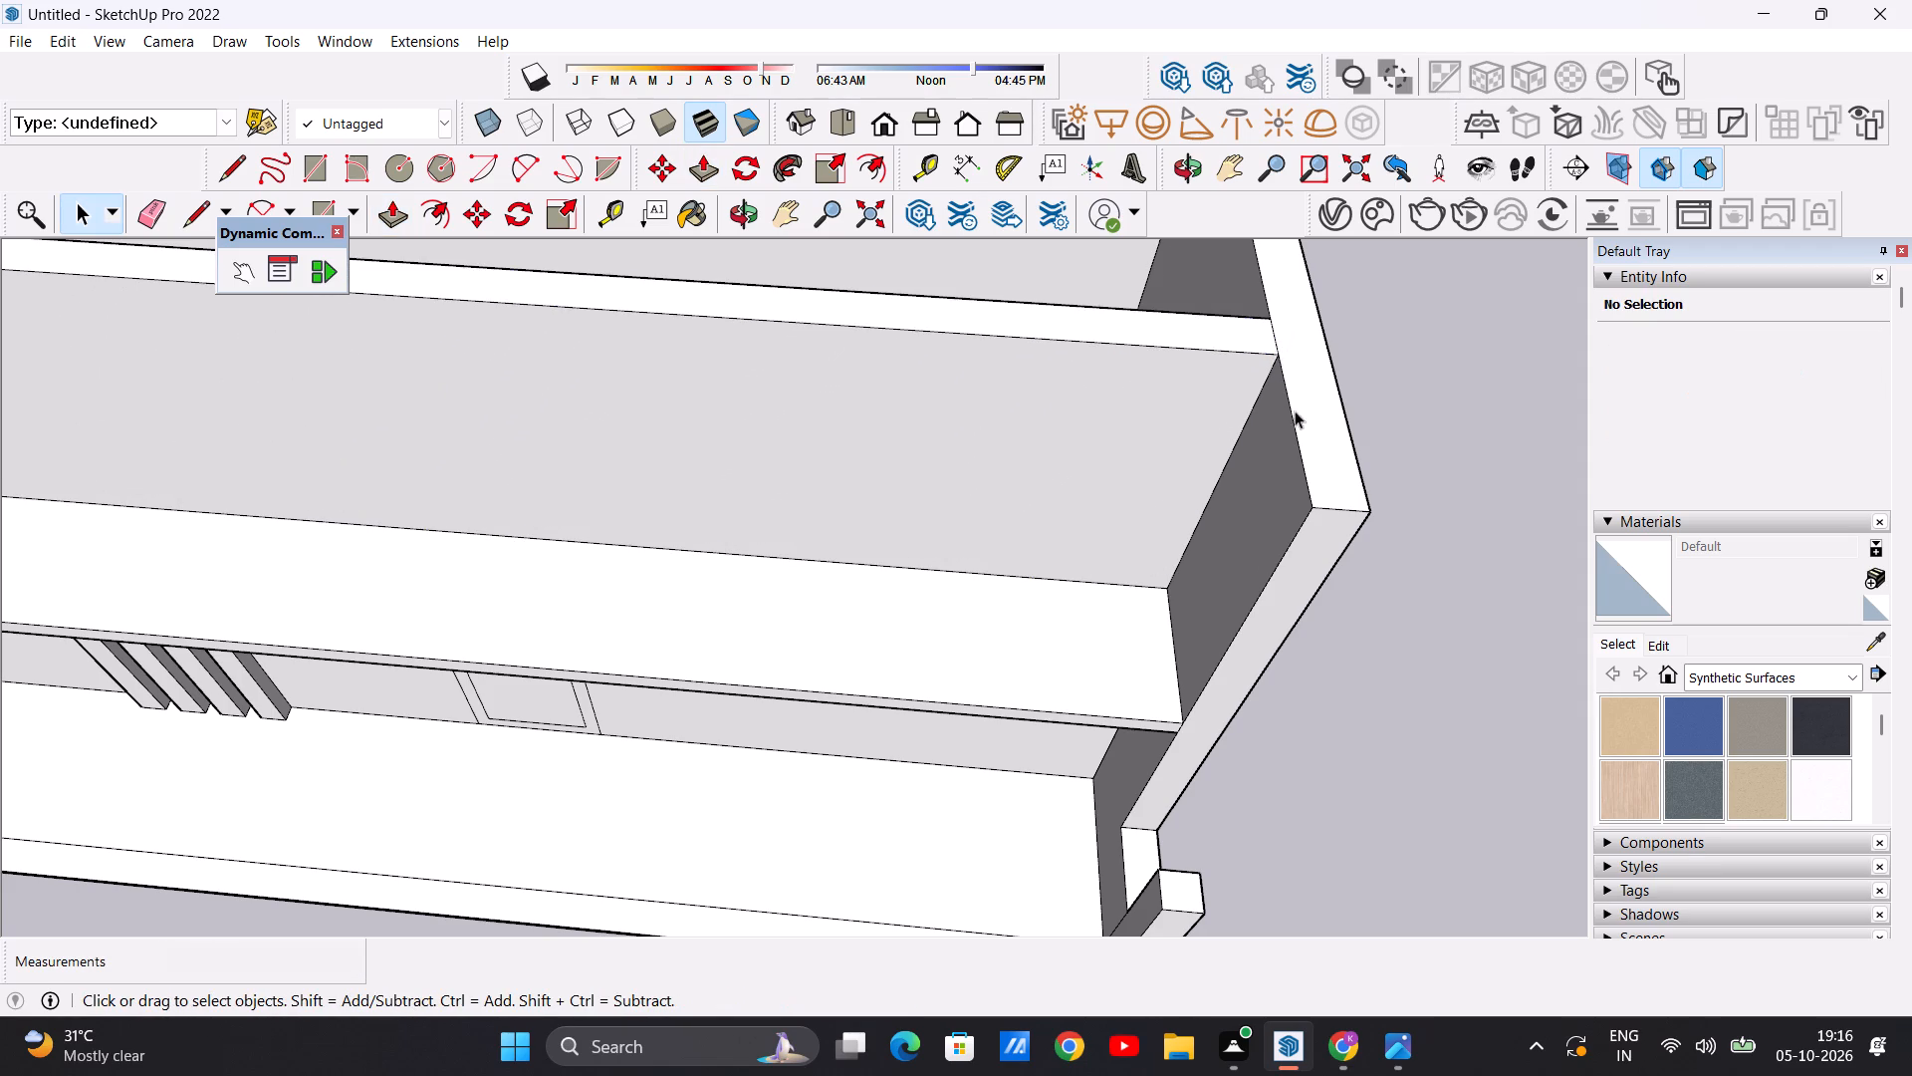
Examine the upper-storey front wall above the slab from the front.
{"action": "scroll", "coordinate": [1318, 441], "scroll_direction": "down", "scroll_amount": 18}
{"action": "middle_click_drag", "start_coordinate": [1121, 463], "coordinate": [1117, 233]}
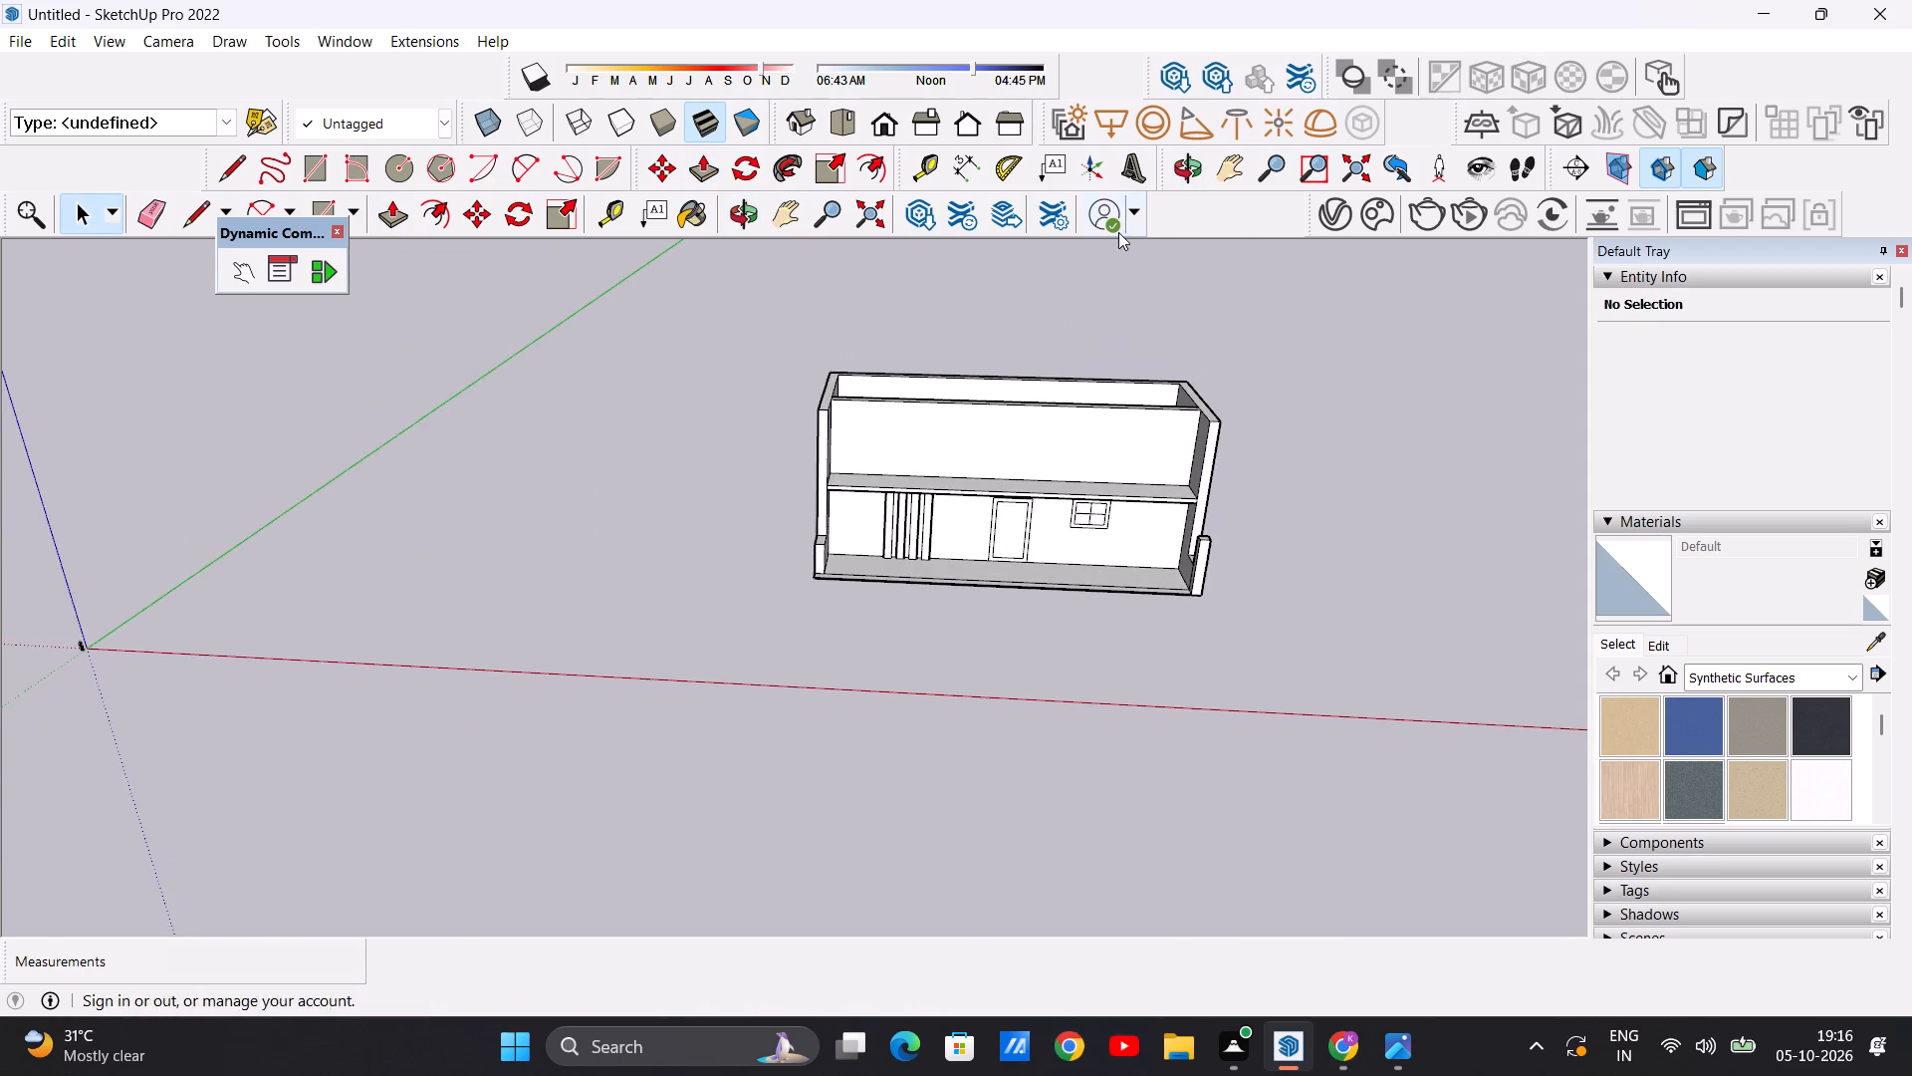
{"action": "scroll", "coordinate": [1112, 382], "scroll_direction": "up", "scroll_amount": 6}
{"action": "middle_click_drag", "start_coordinate": [1085, 452], "coordinate": [1101, 370]}
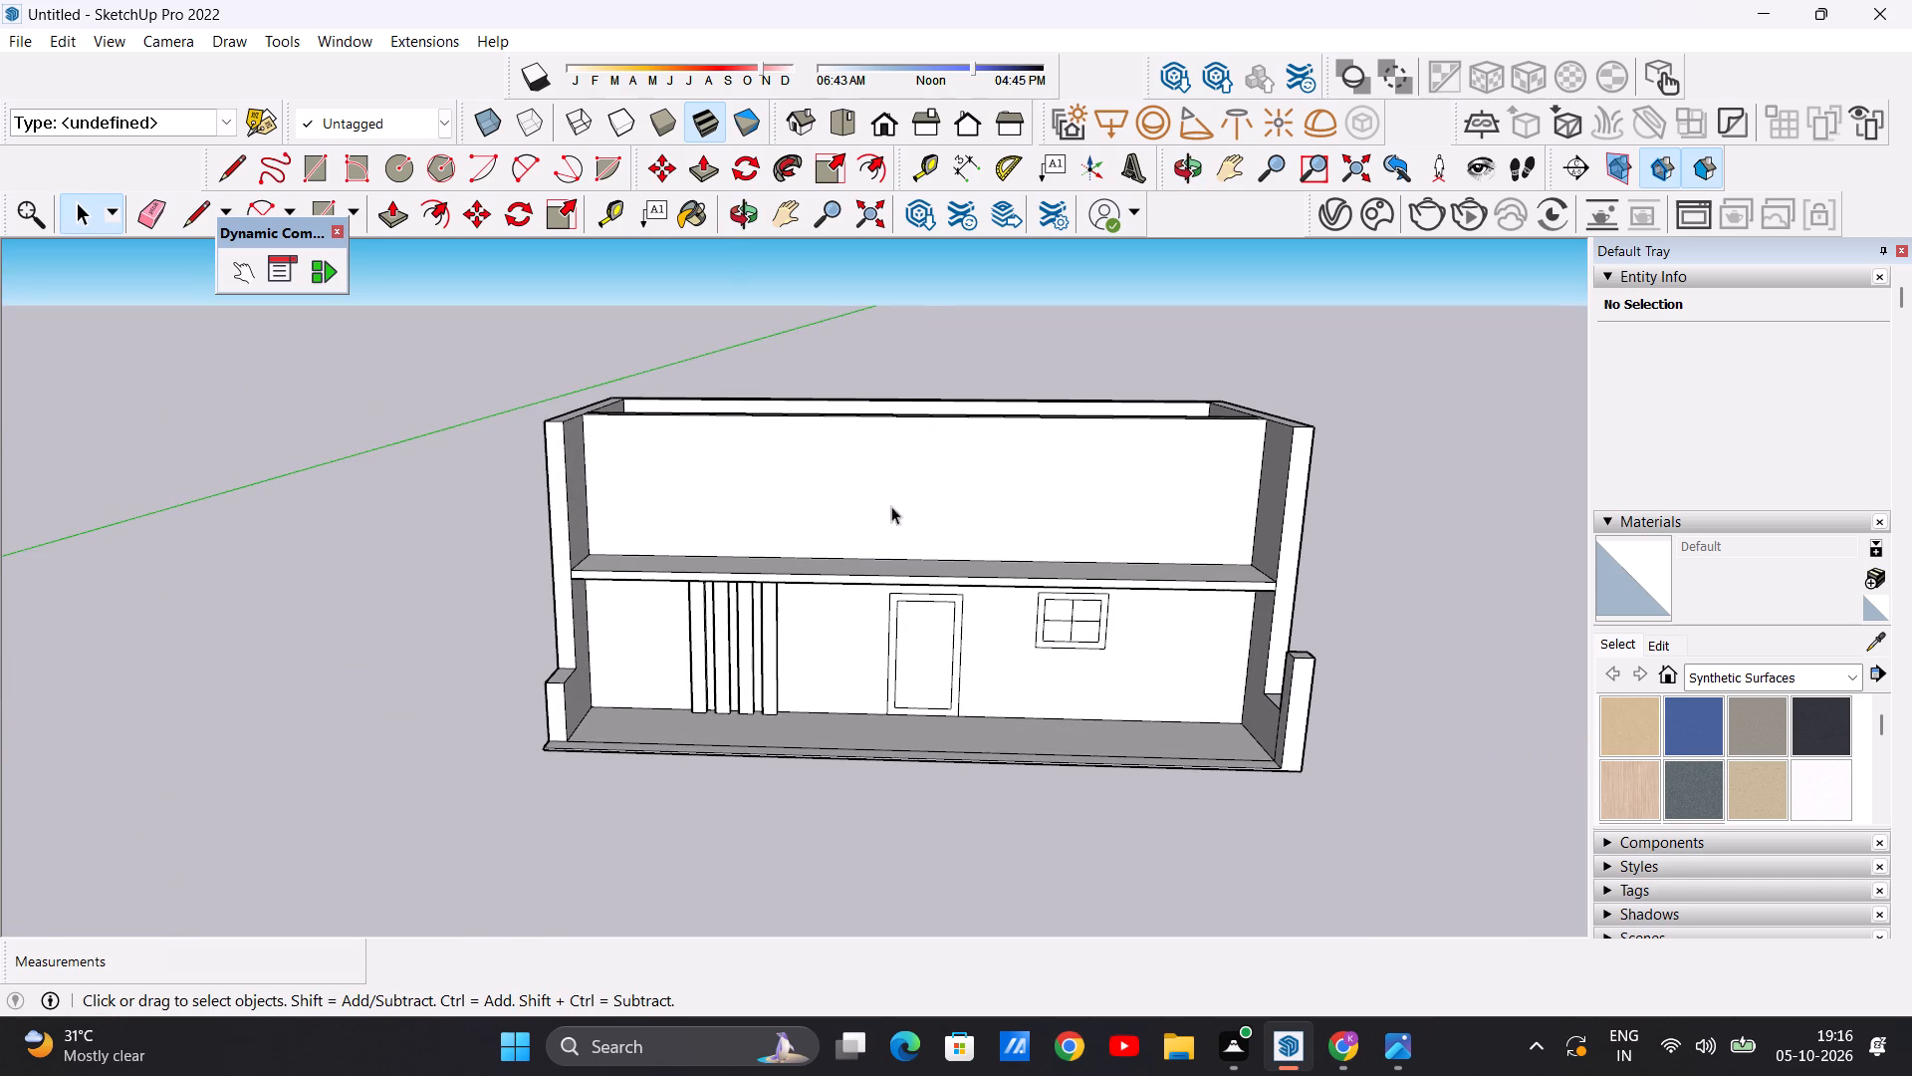
{"action": "scroll", "coordinate": [858, 528], "scroll_direction": "up", "scroll_amount": 1}
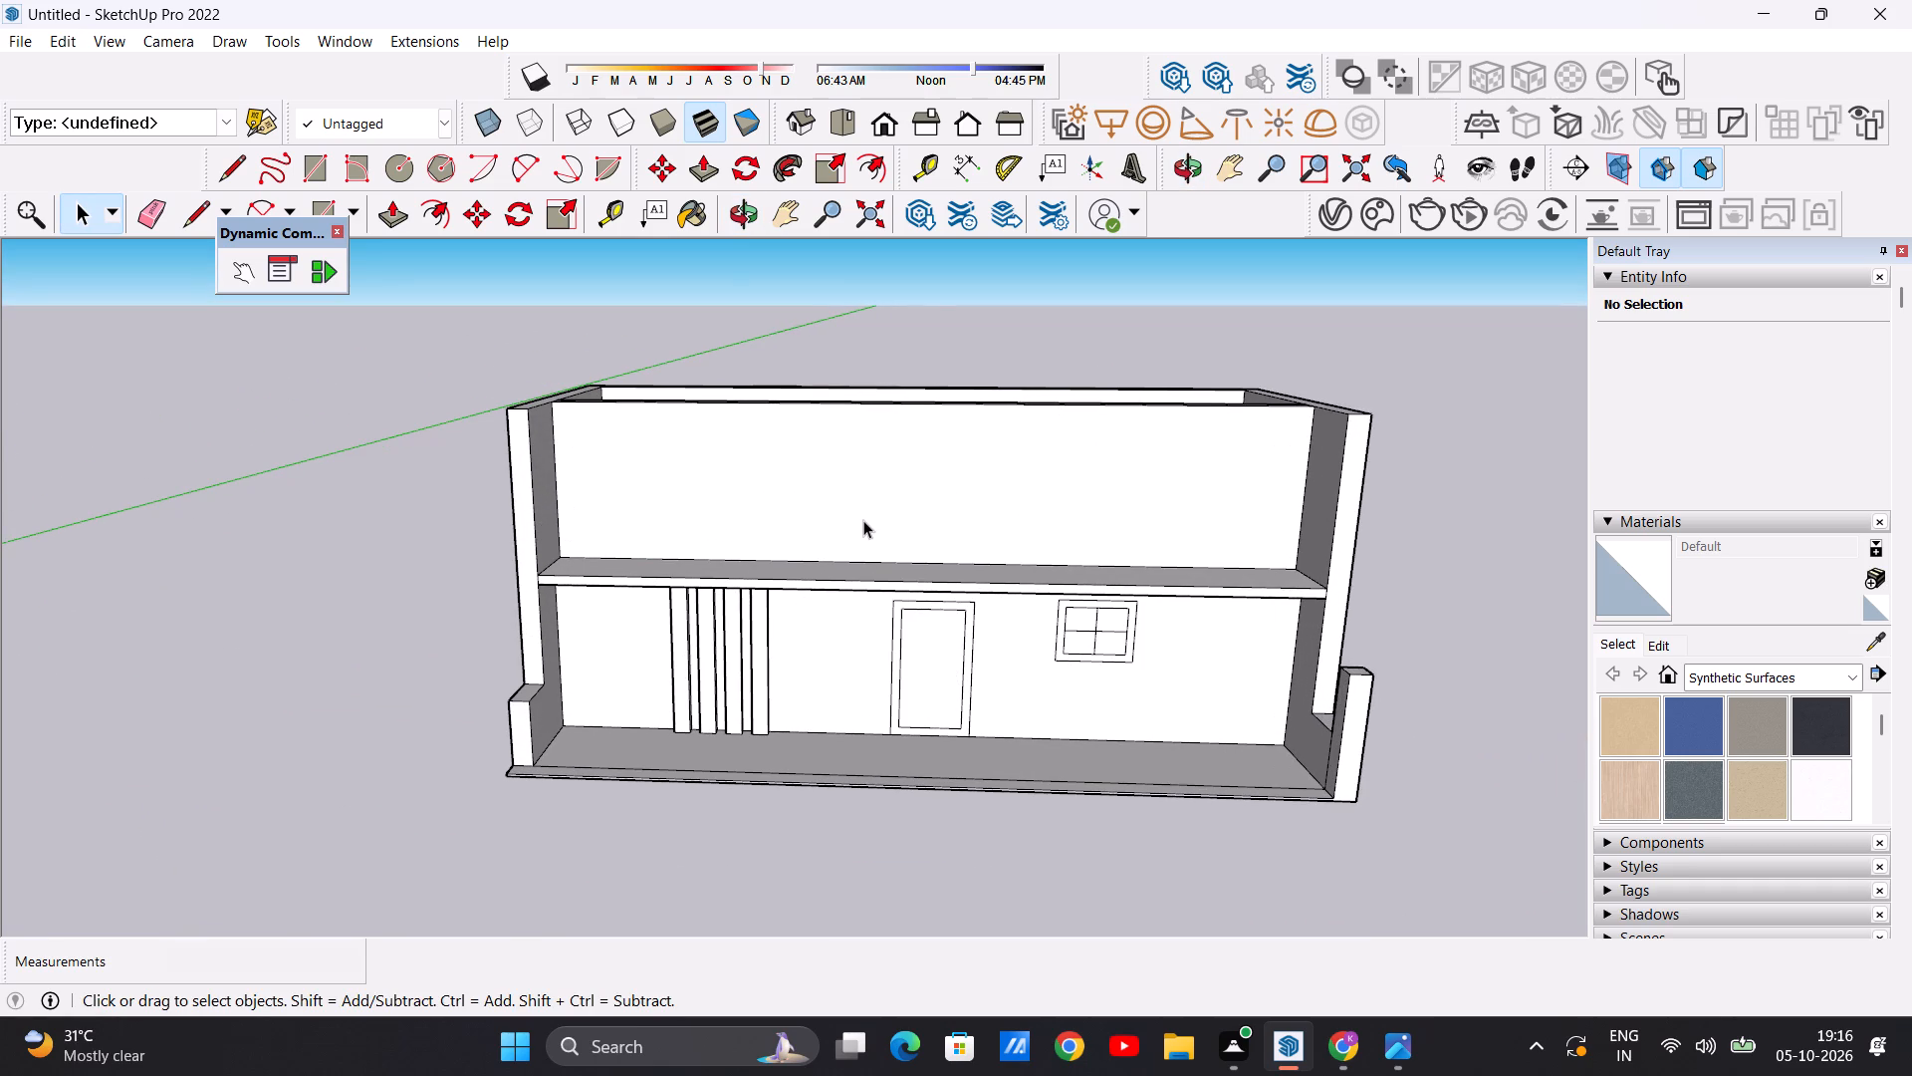
{"action": "scroll", "coordinate": [924, 468], "scroll_direction": "down", "scroll_amount": 3}
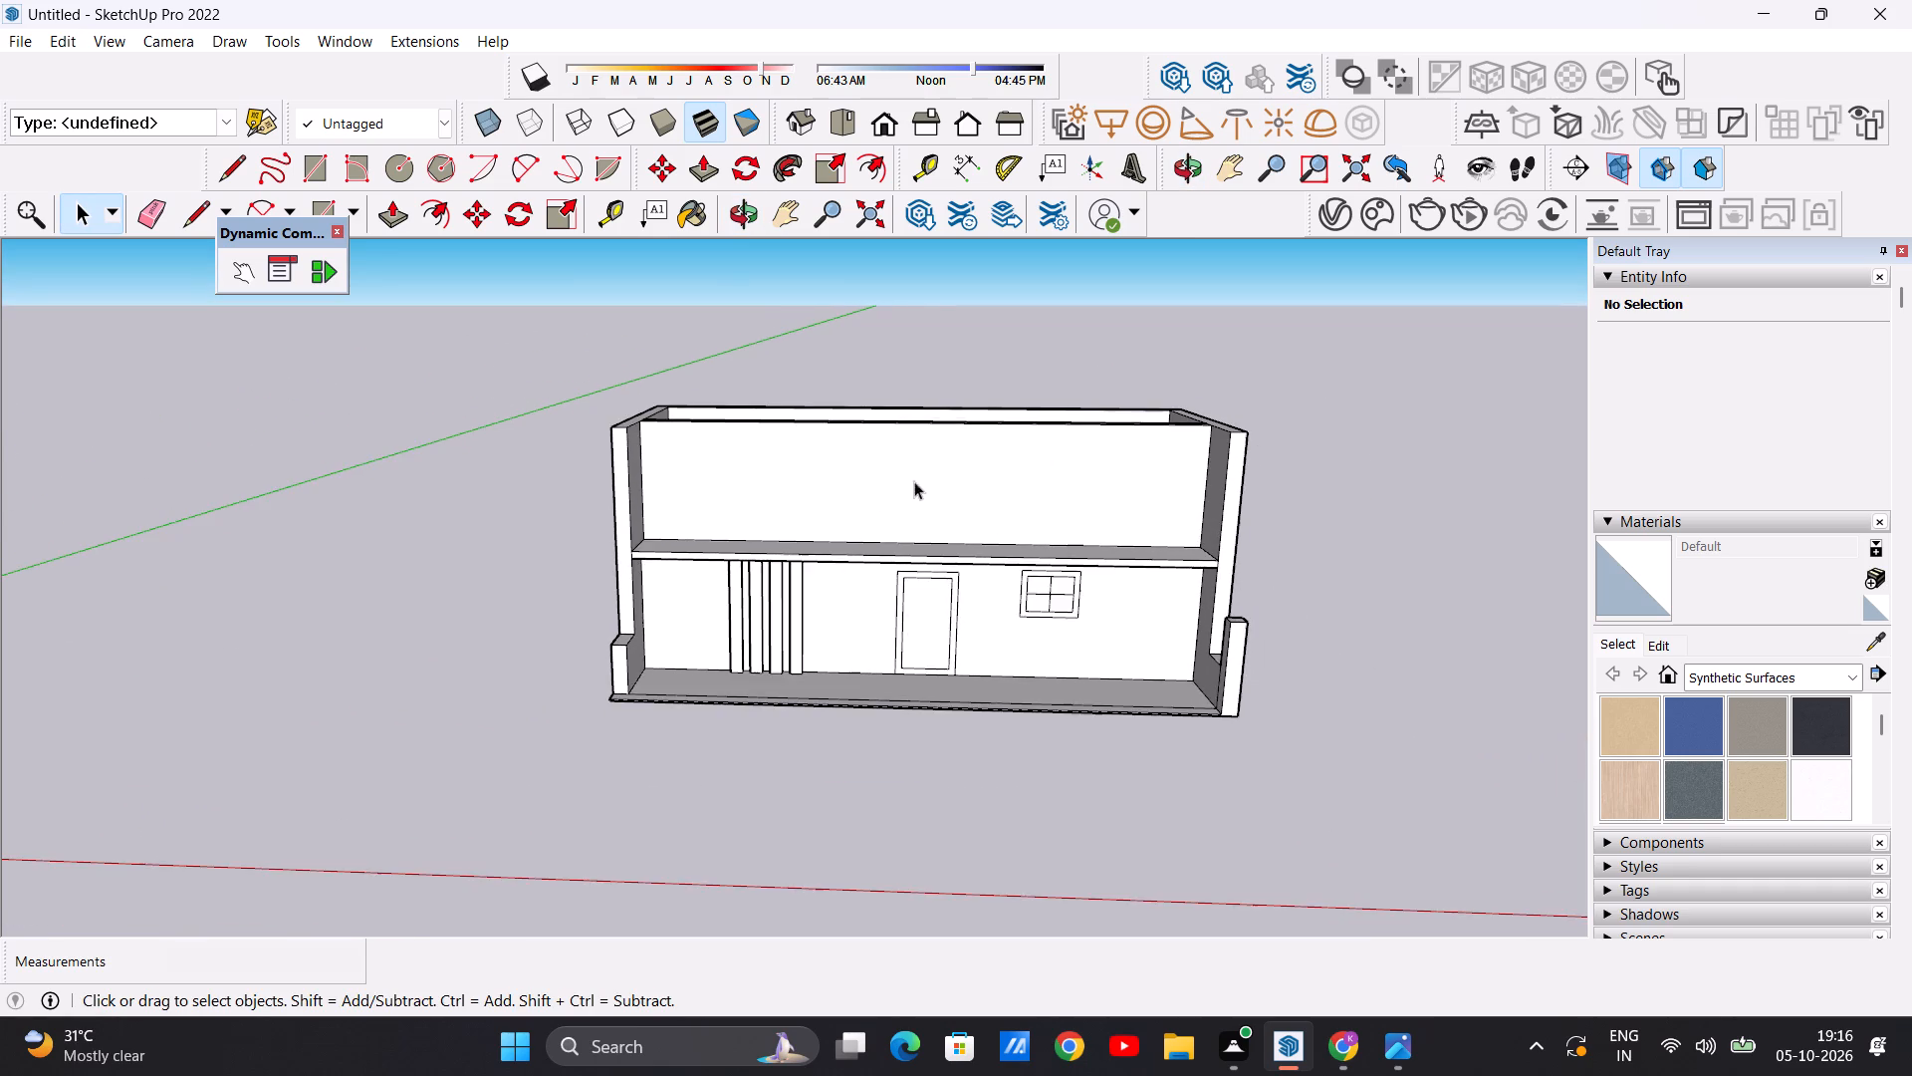
{"action": "scroll", "coordinate": [973, 455], "scroll_direction": "up", "scroll_amount": 2}
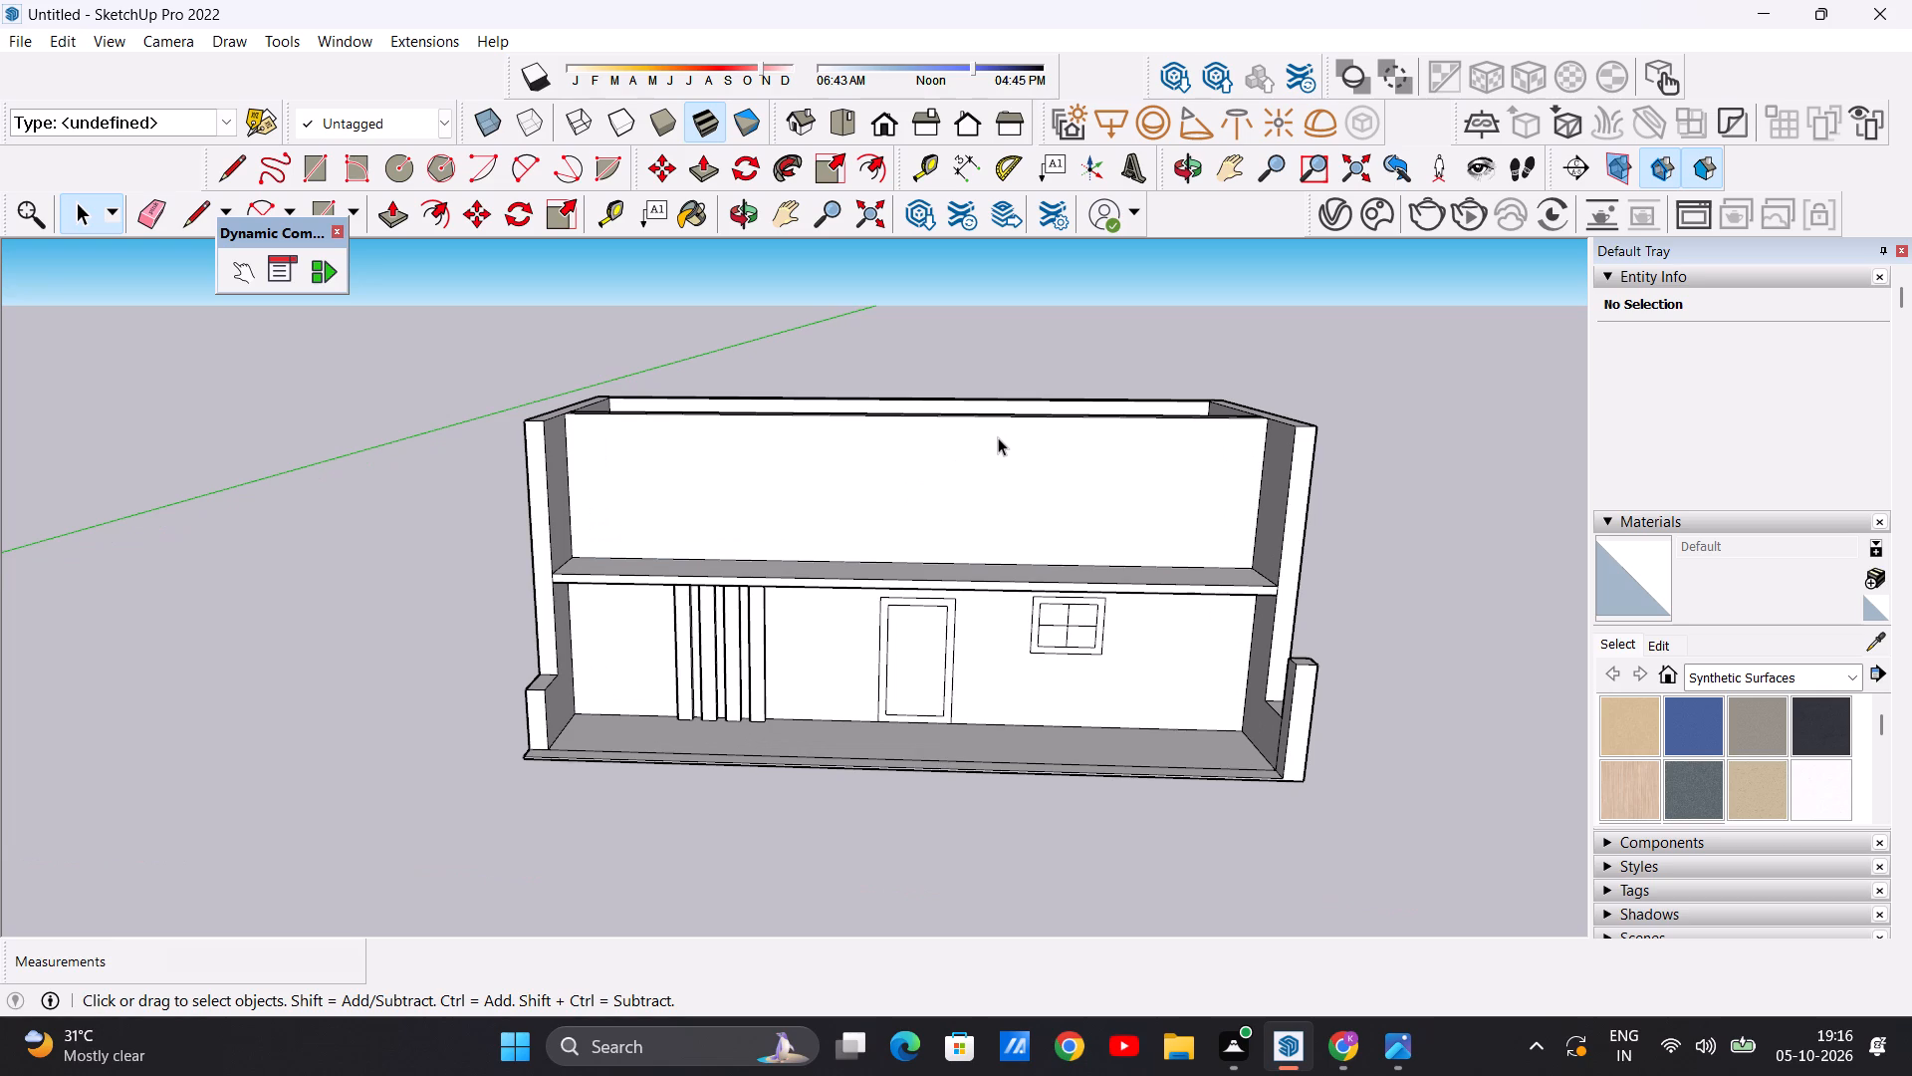
{"action": "scroll", "coordinate": [910, 433], "scroll_direction": "up", "scroll_amount": 2}
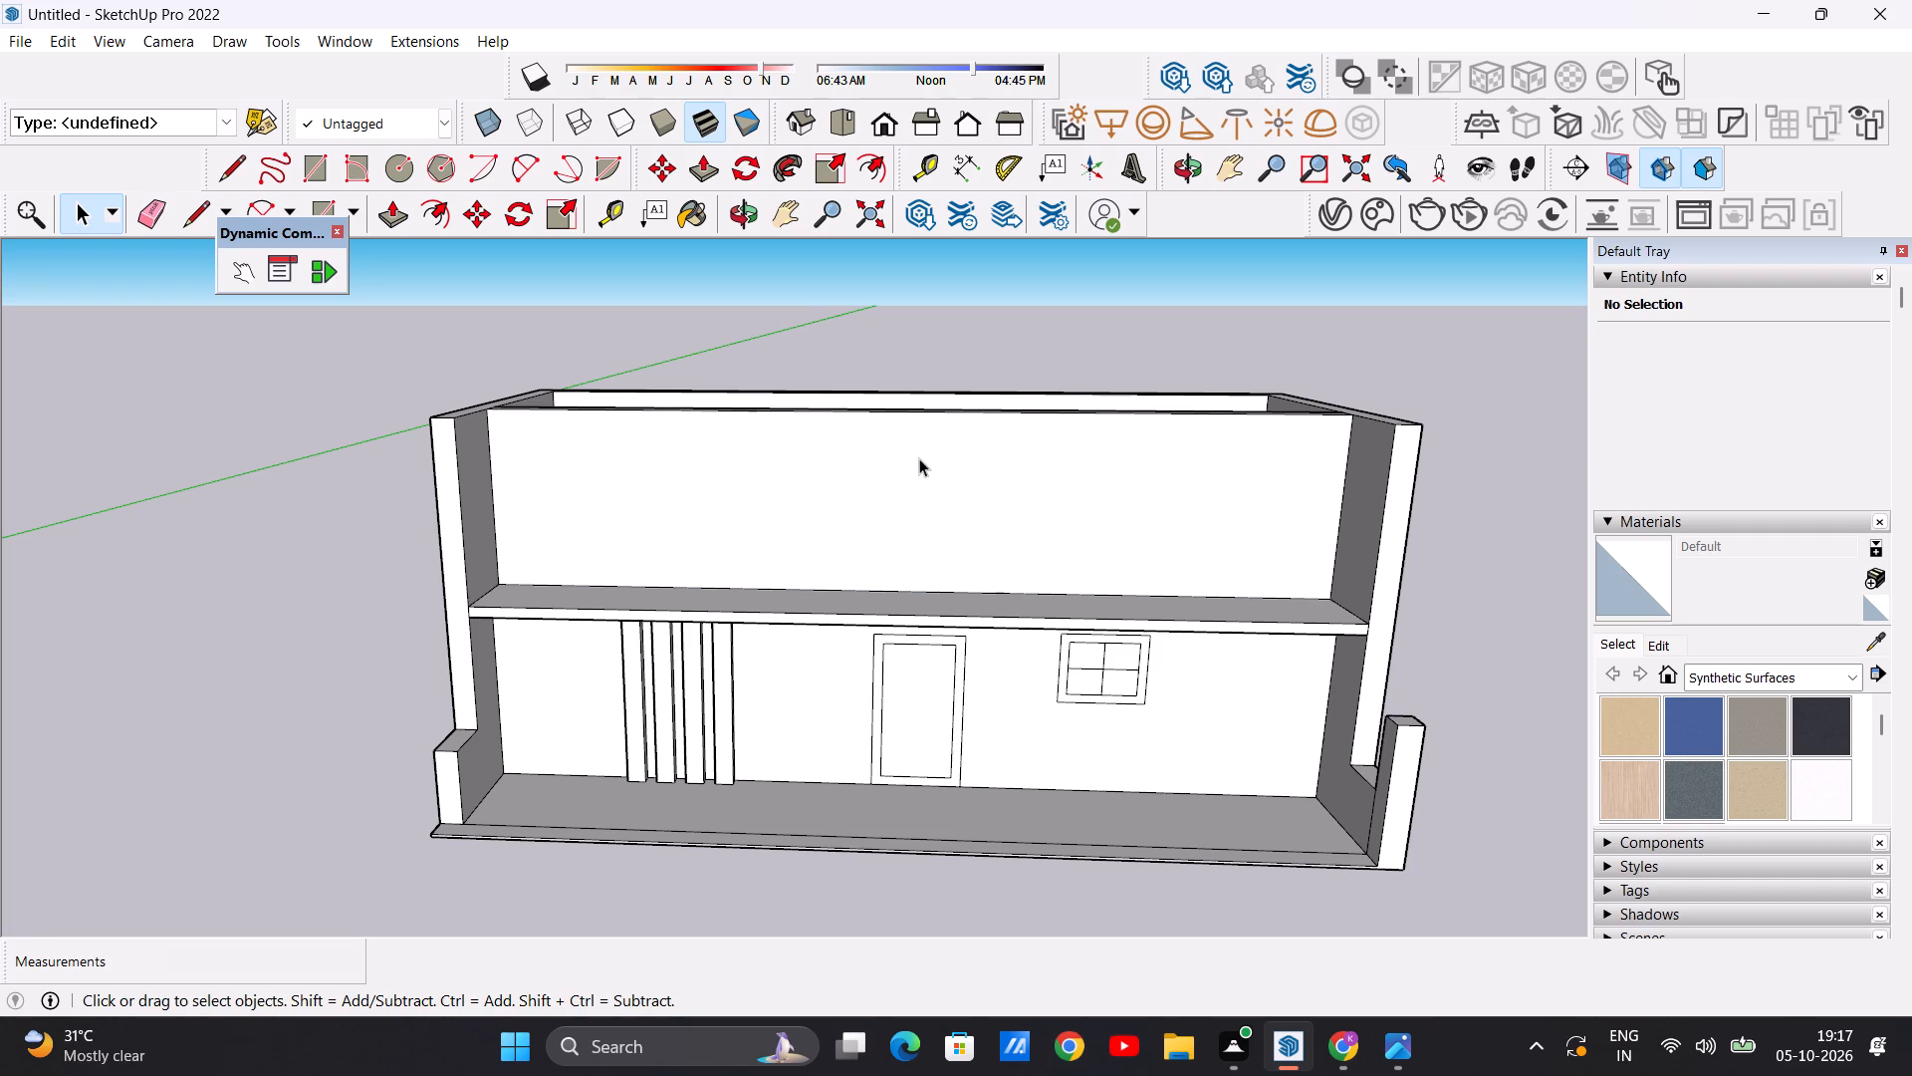
Draw an upright rectangle about 36' 1" by 17' 4" on the upper-storey front wall, near the end above the vertical strips.
{"action": "key", "text": "r"}
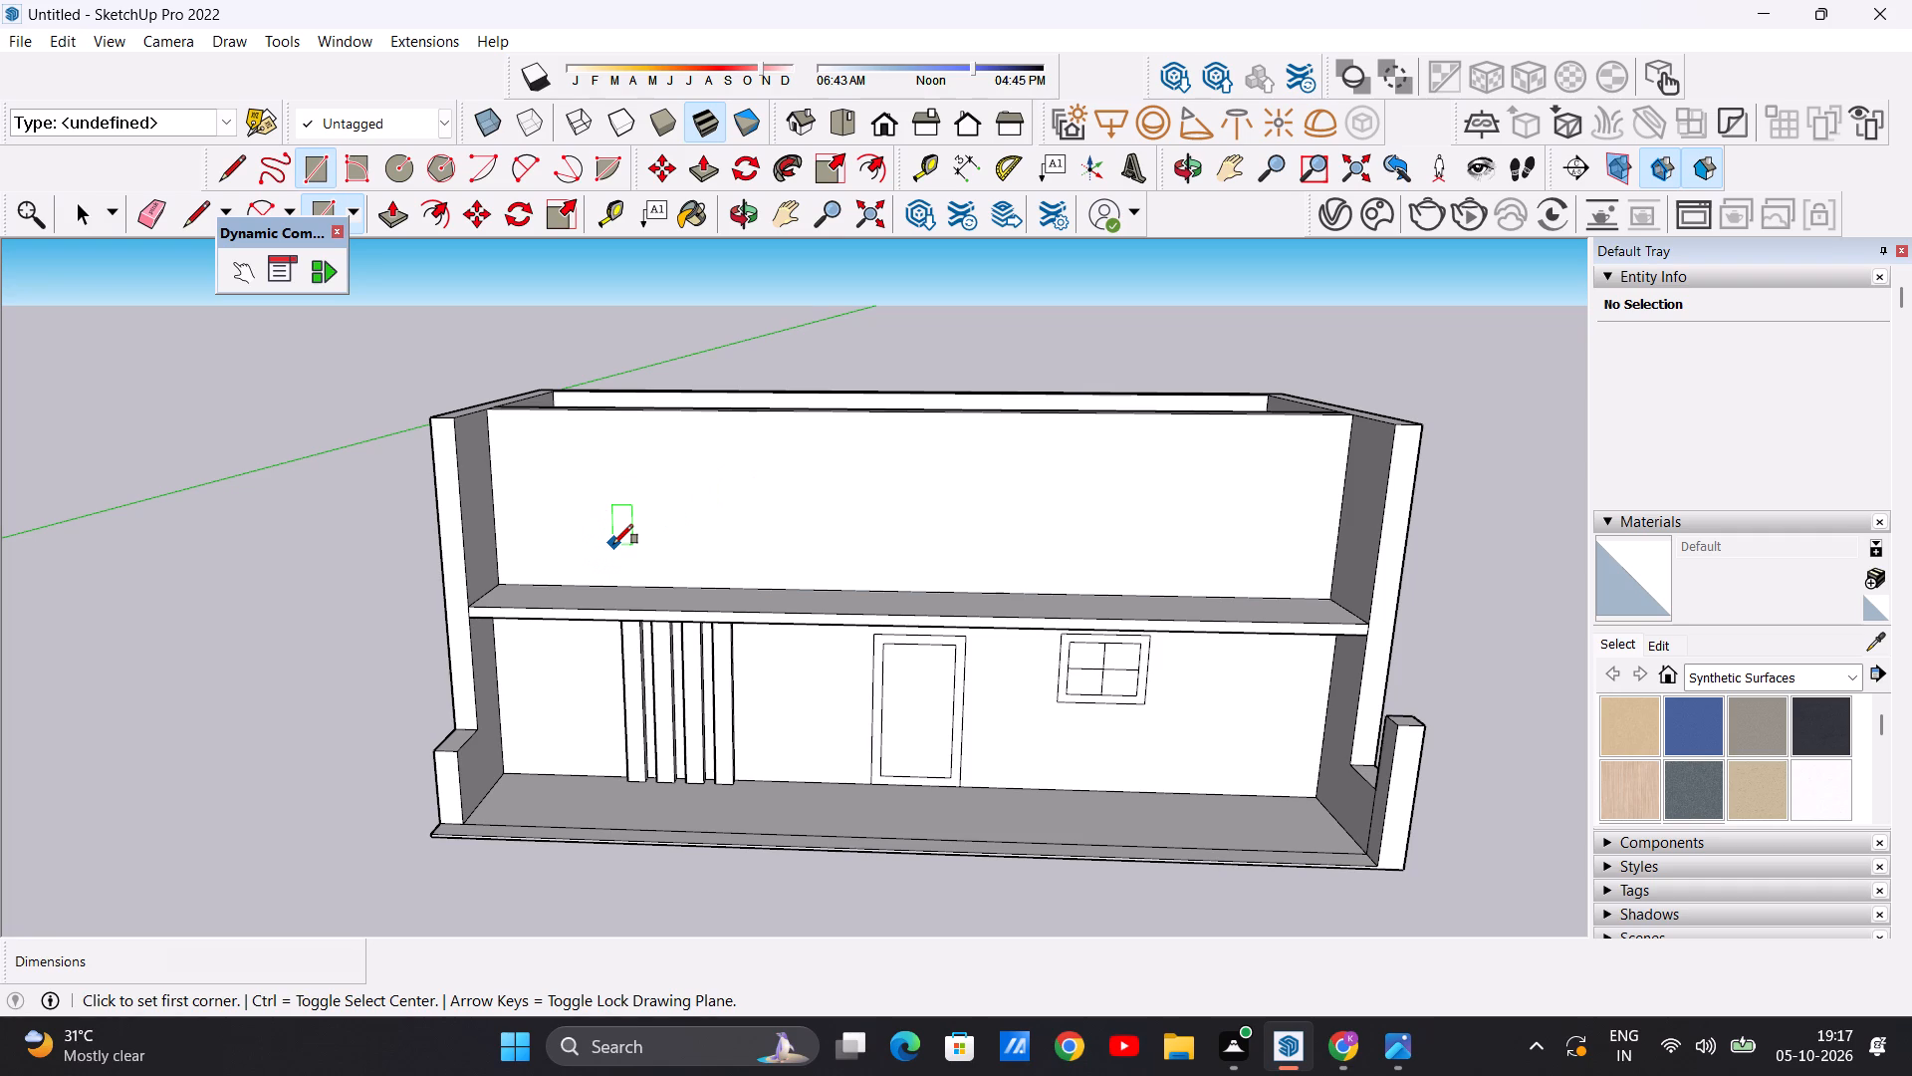
{"action": "scroll", "coordinate": [544, 473], "scroll_direction": "up", "scroll_amount": 3}
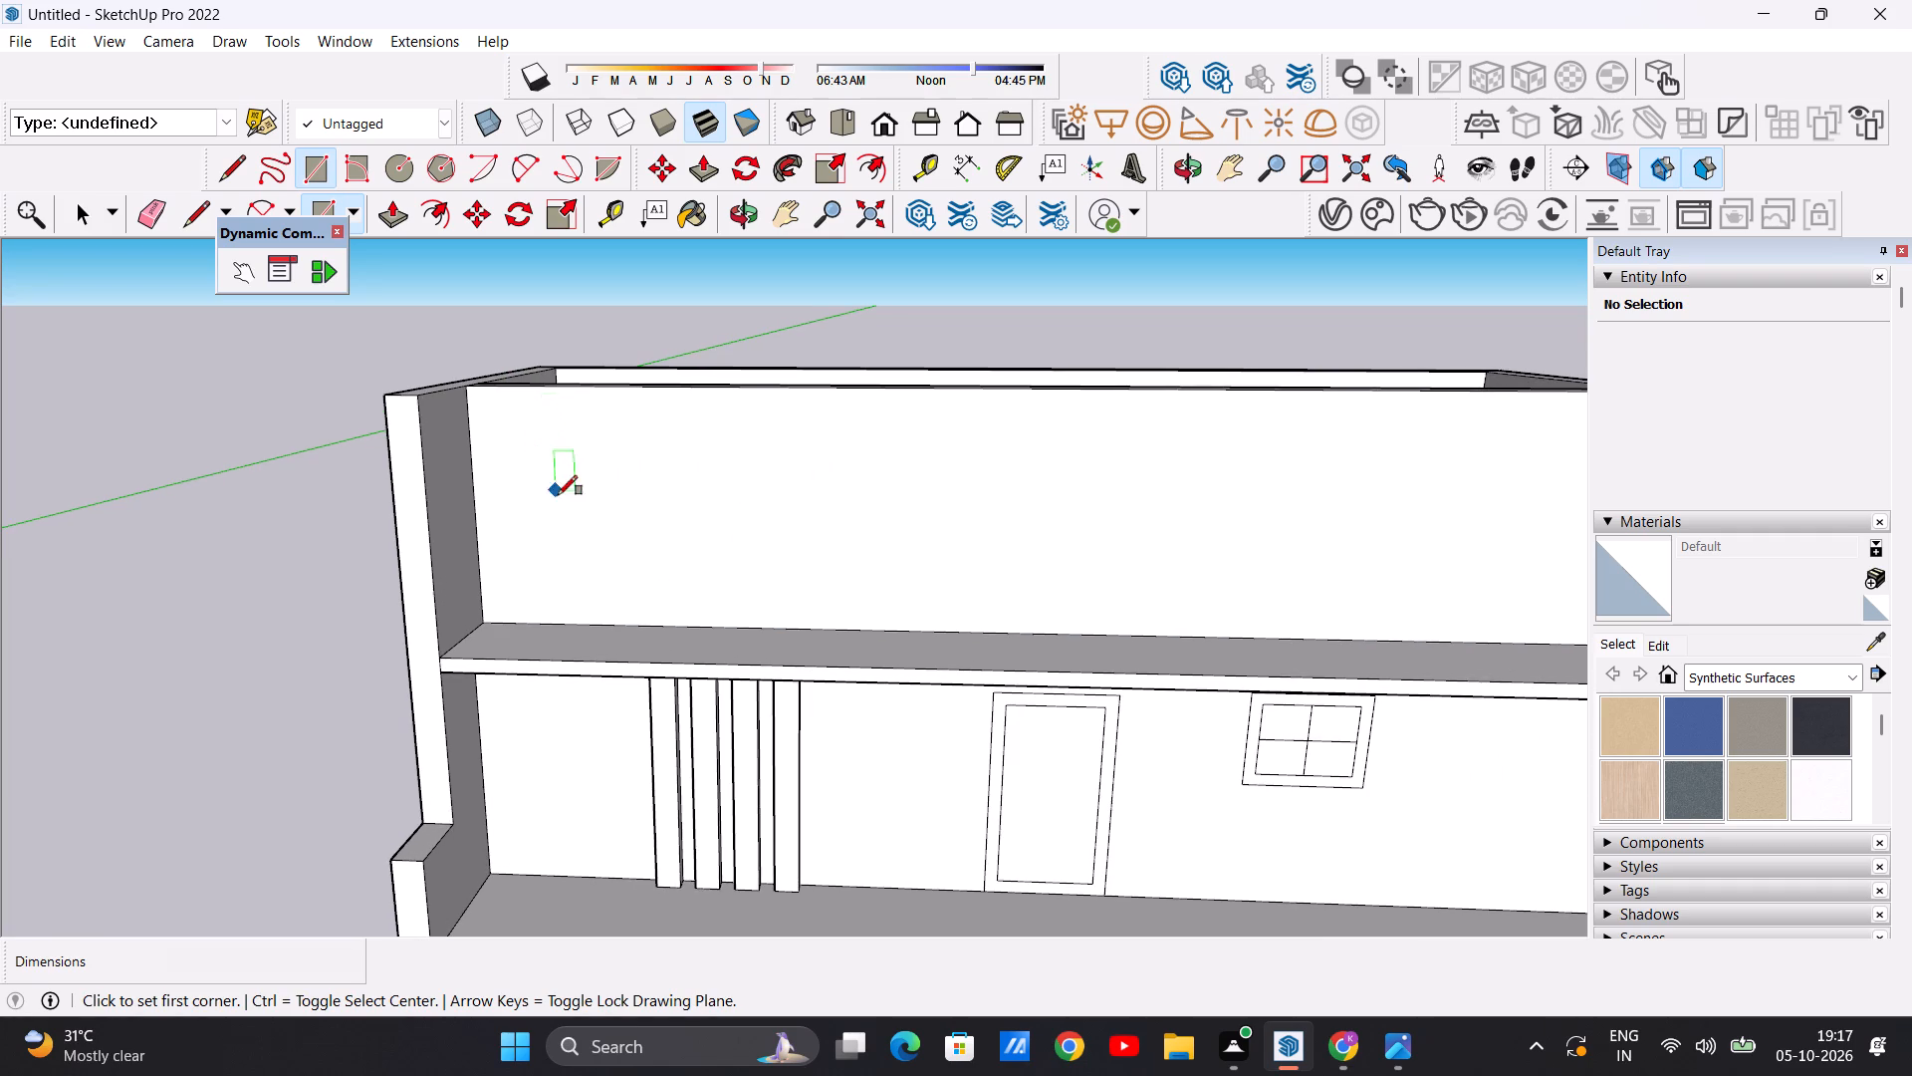
{"action": "scroll", "coordinate": [606, 521], "scroll_direction": "down", "scroll_amount": 4}
{"action": "middle_click_drag", "start_coordinate": [648, 534], "coordinate": [705, 558]}
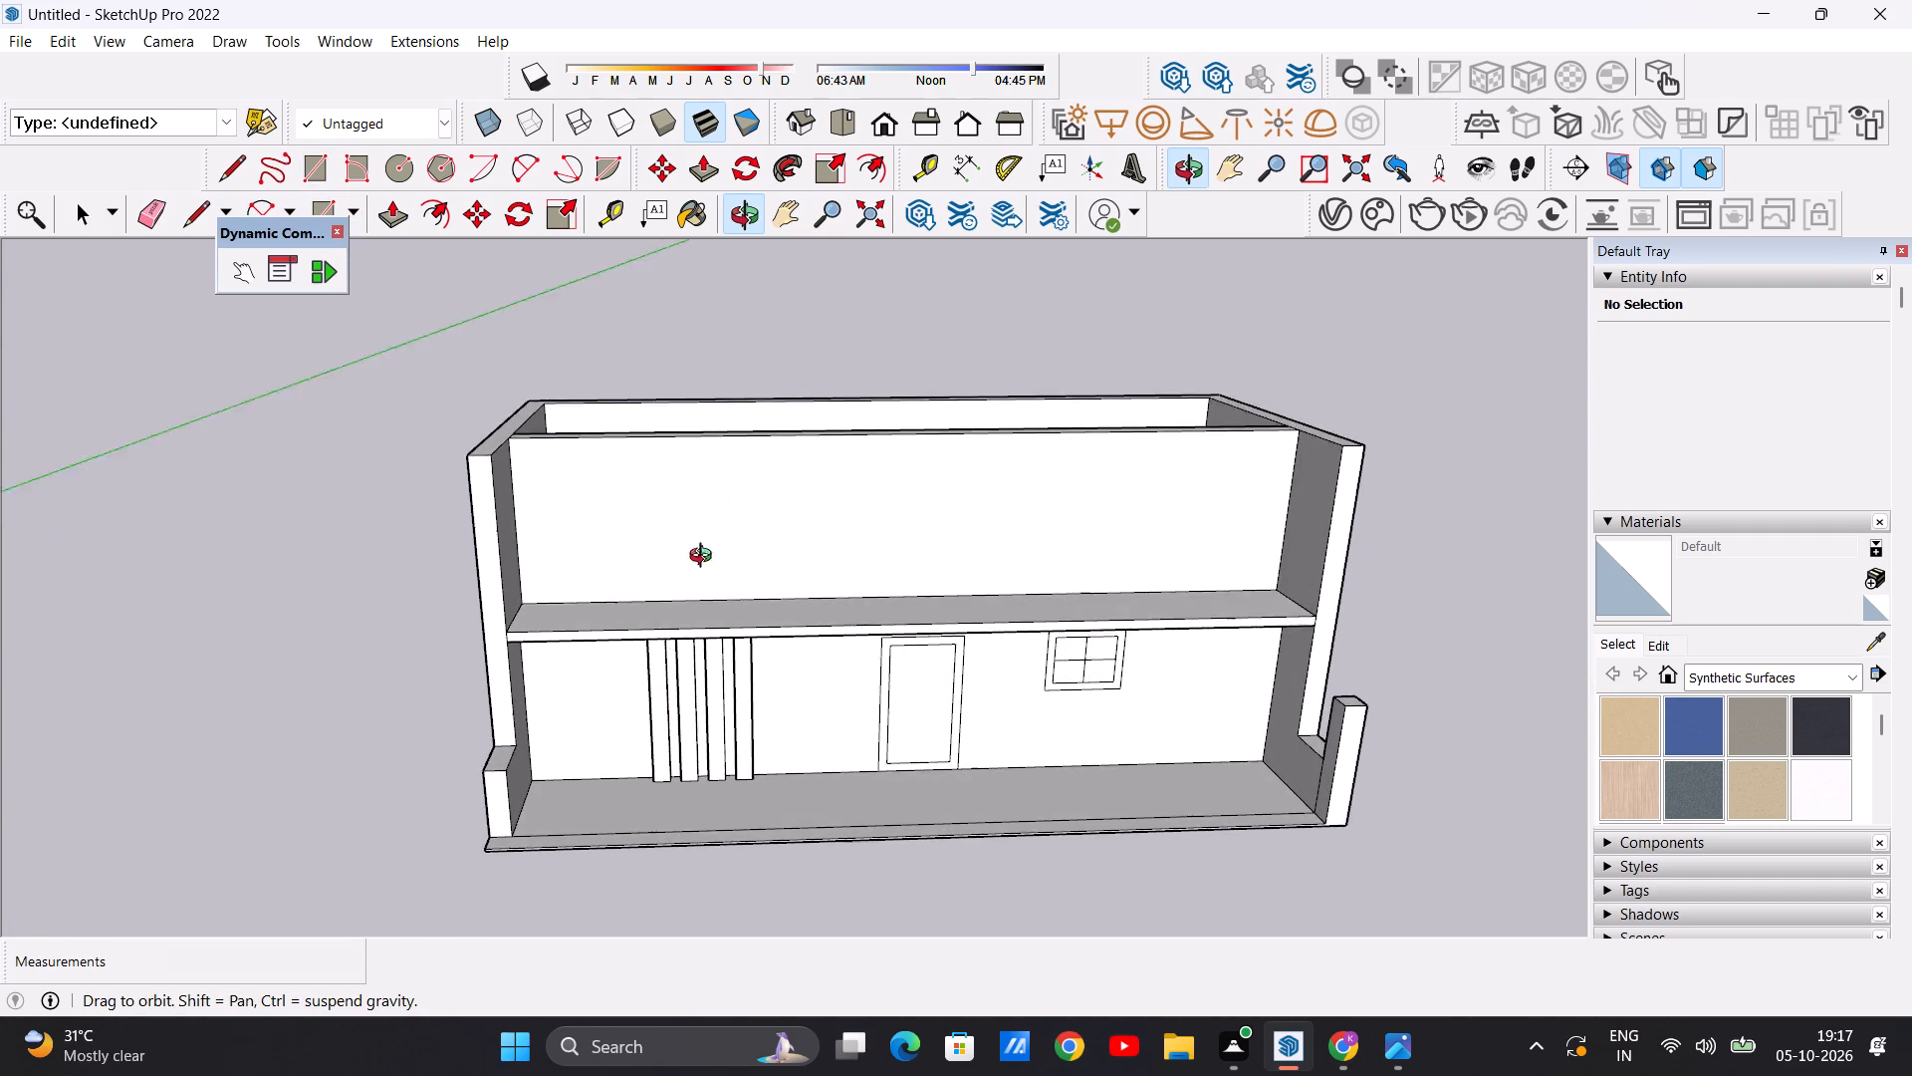
{"action": "middle_click_drag", "start_coordinate": [705, 558], "coordinate": [707, 540]}
{"action": "scroll", "coordinate": [637, 489], "scroll_direction": "up", "scroll_amount": 5}
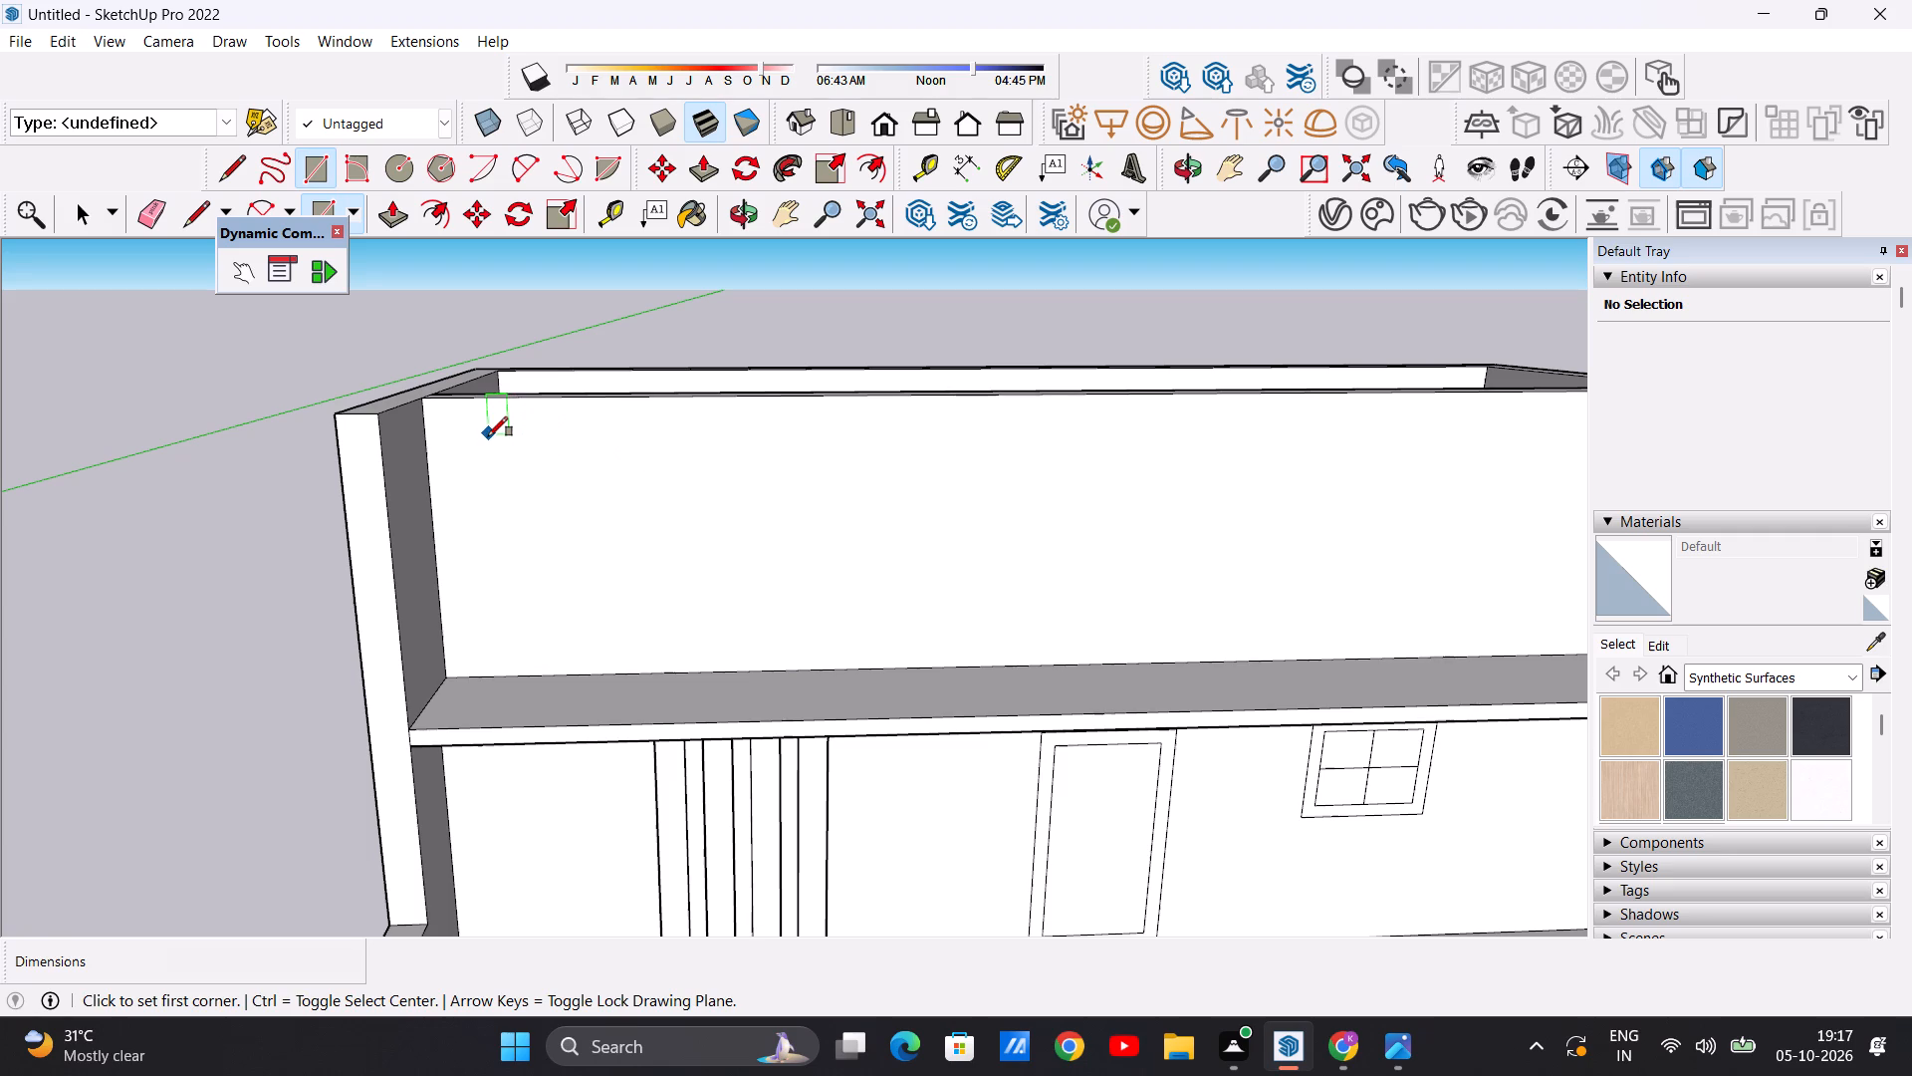
{"action": "left_click", "coordinate": [486, 436]}
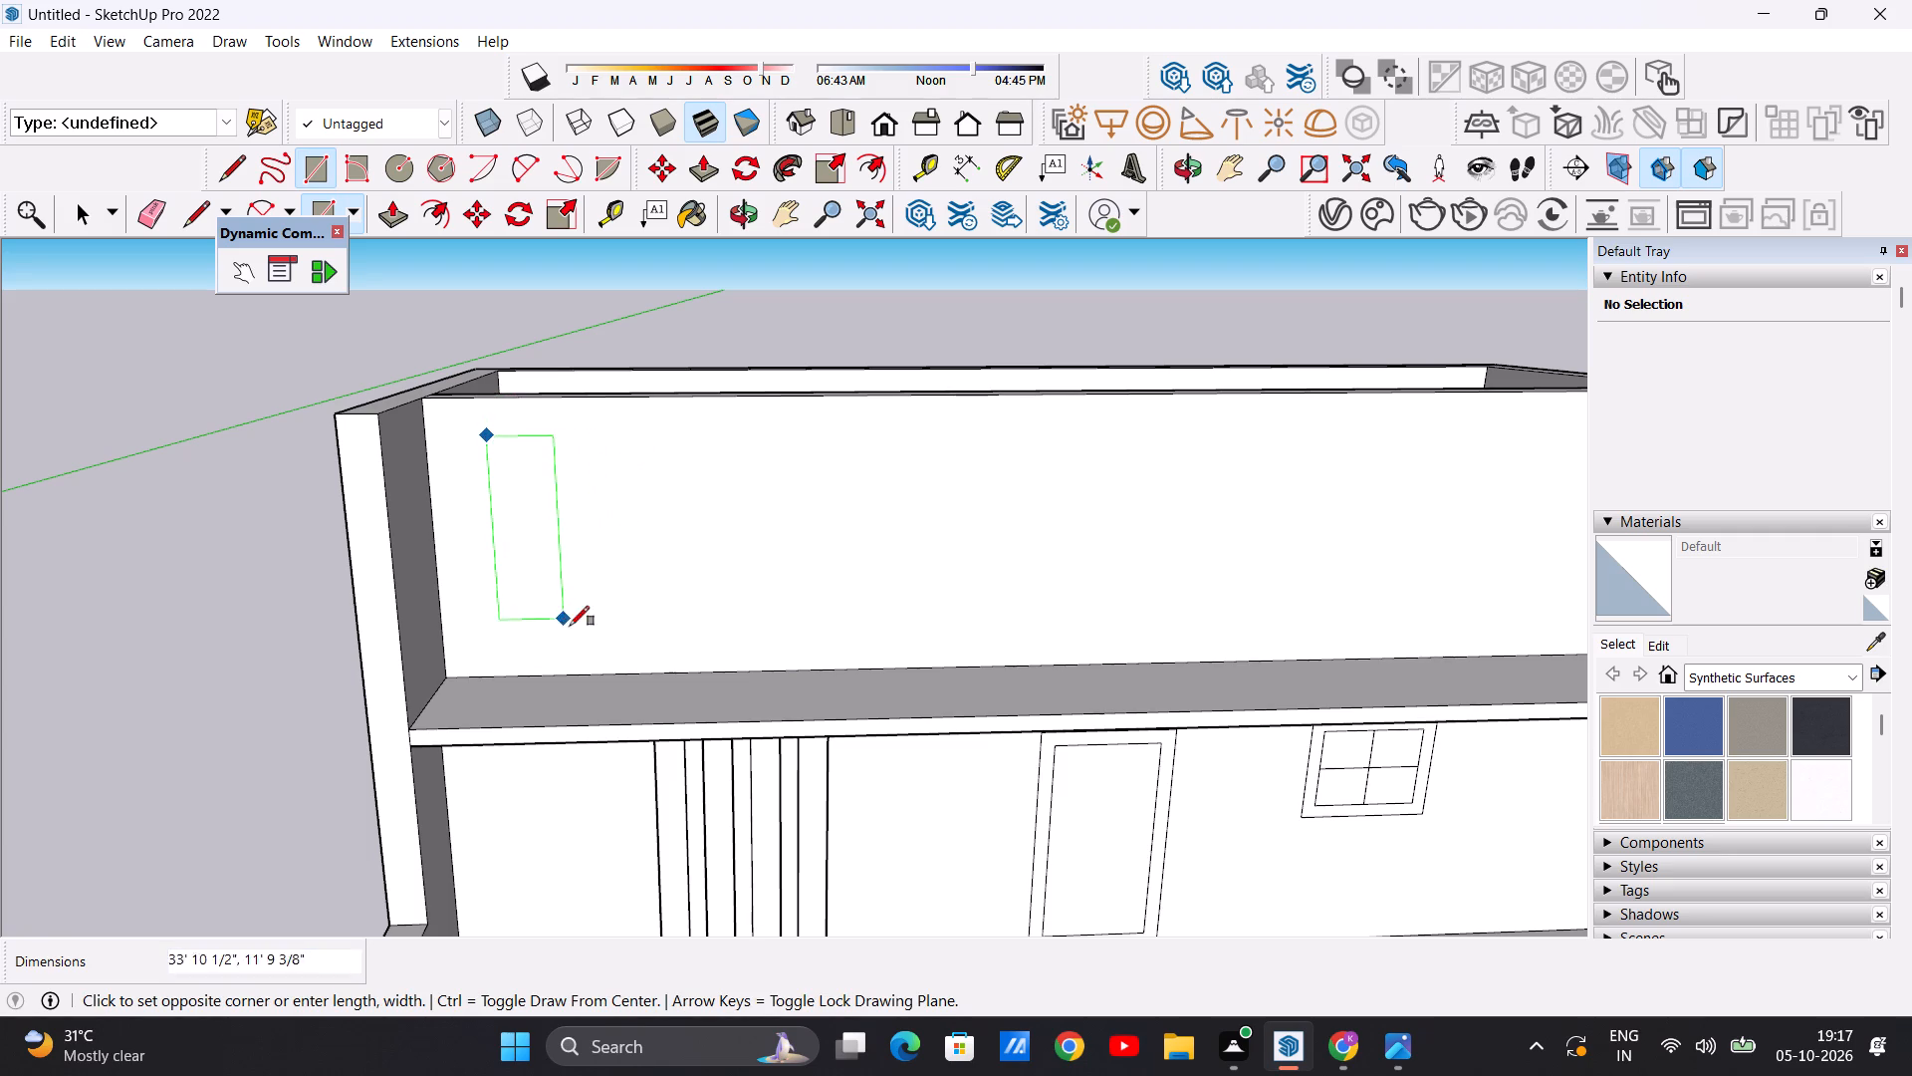
{"action": "left_click", "coordinate": [595, 630]}
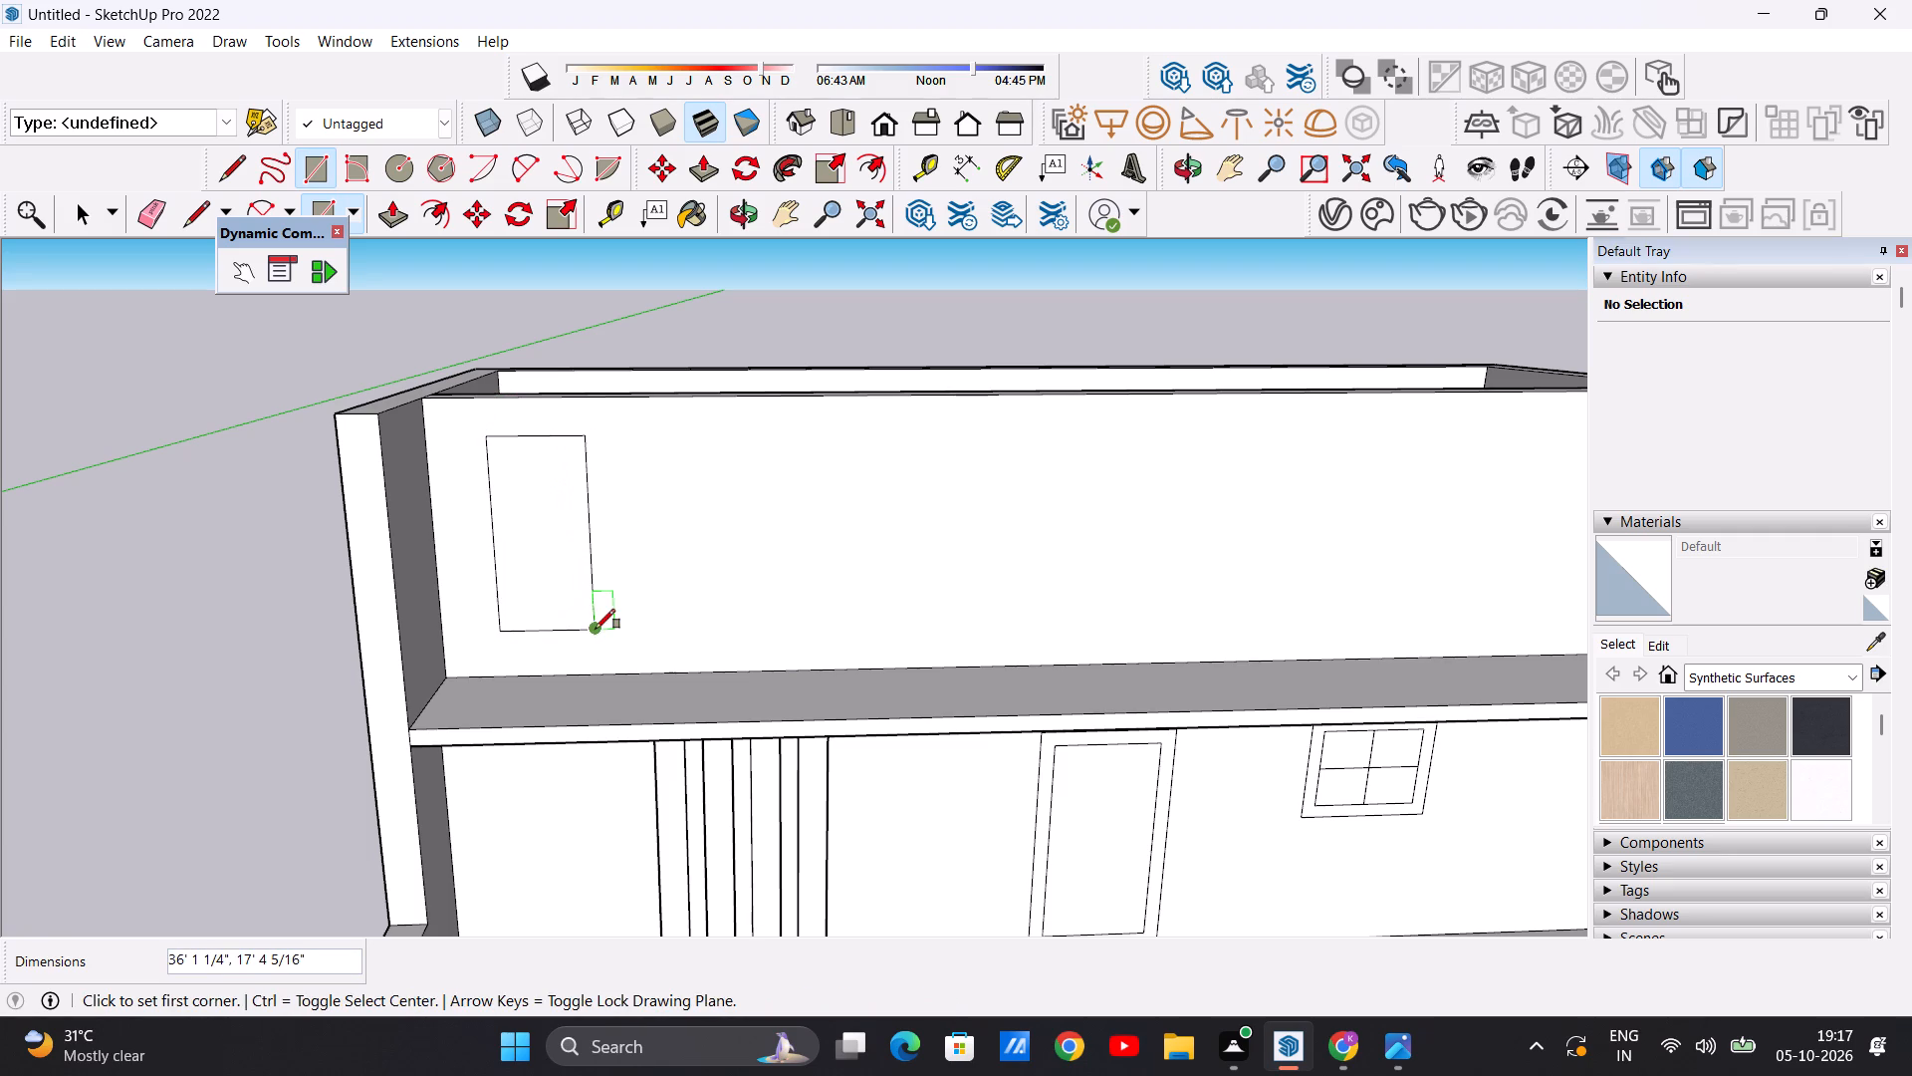
{"action": "key", "text": "space"}
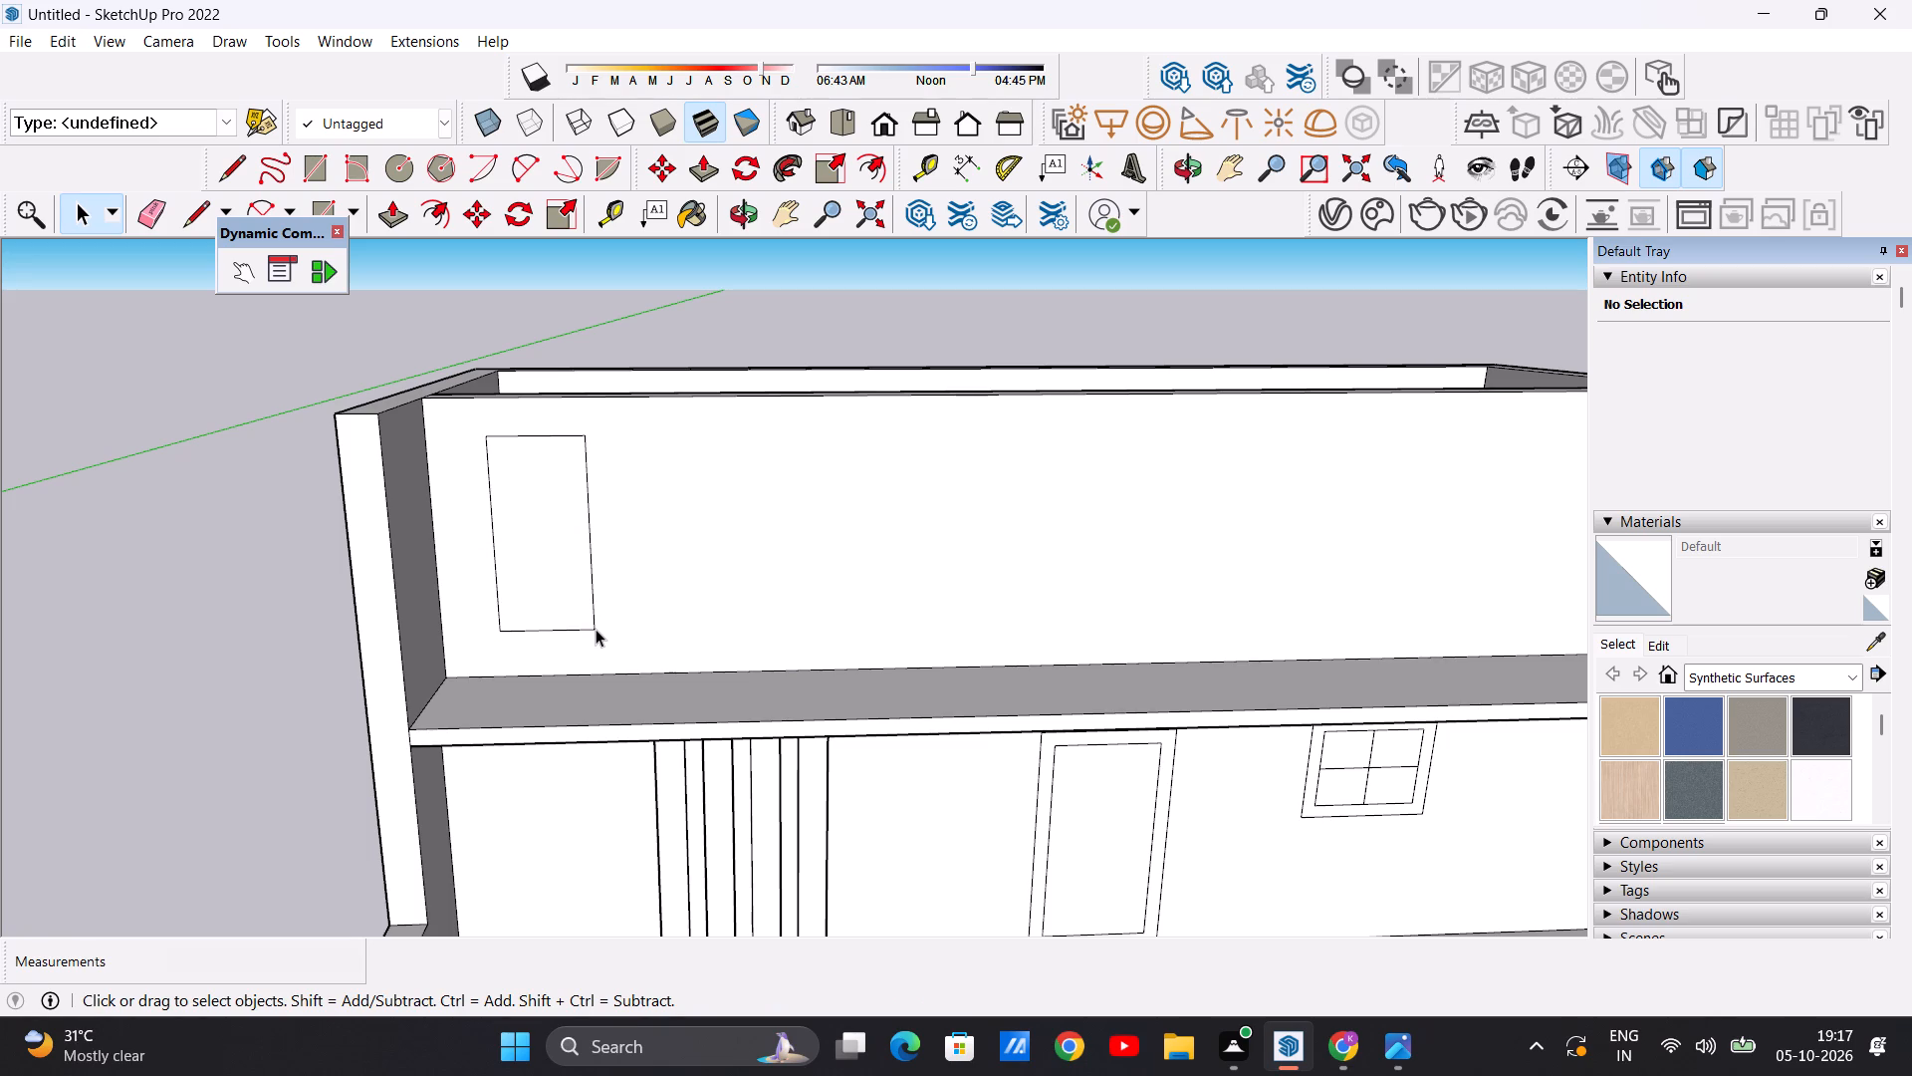
Undo the upright rectangle just drawn on the upper-storey front wall above the vertical strips.
{"action": "key", "text": "space"}
{"action": "scroll", "coordinate": [641, 448], "scroll_direction": "down", "scroll_amount": 4}
{"action": "scroll", "coordinate": [613, 456], "scroll_direction": "up", "scroll_amount": 5}
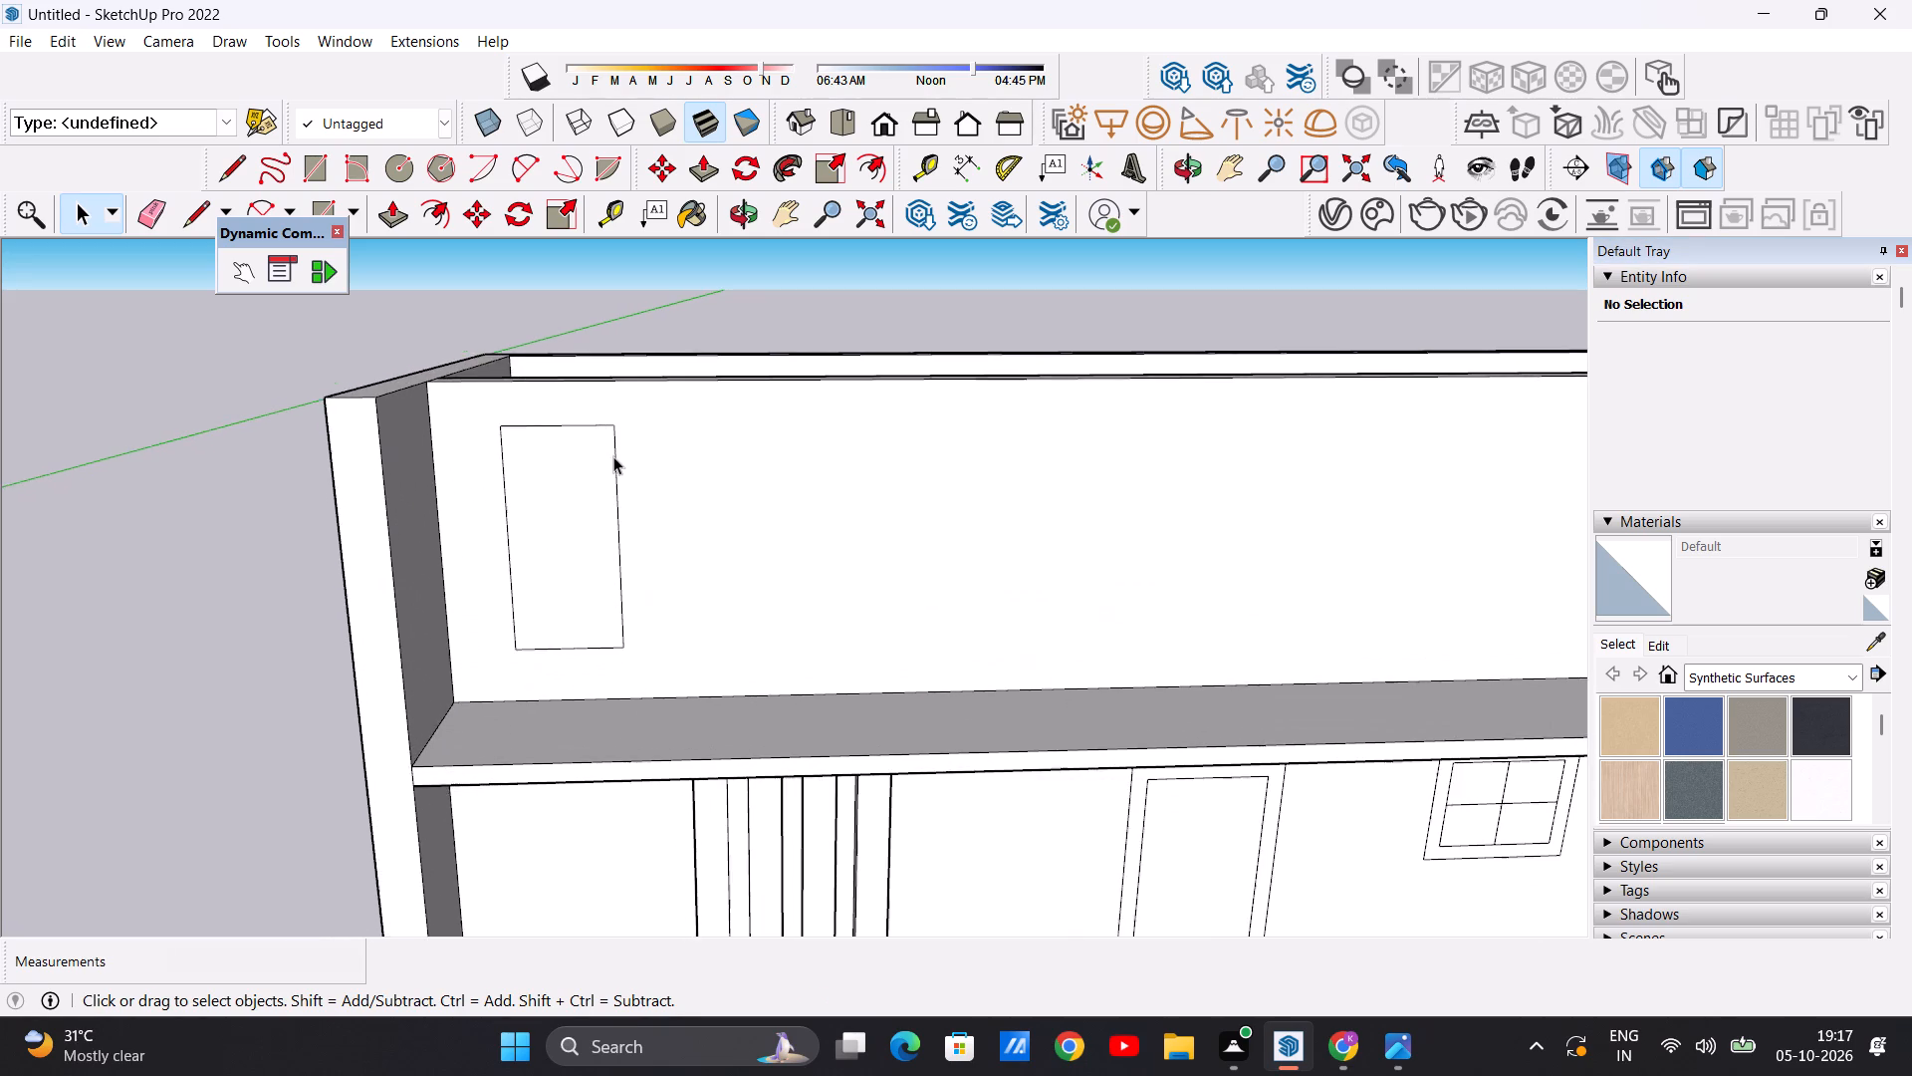
{"action": "scroll", "coordinate": [507, 450], "scroll_direction": "down", "scroll_amount": 7}
{"action": "scroll", "coordinate": [561, 441], "scroll_direction": "up", "scroll_amount": 5}
{"action": "scroll", "coordinate": [544, 455], "scroll_direction": "down", "scroll_amount": 4}
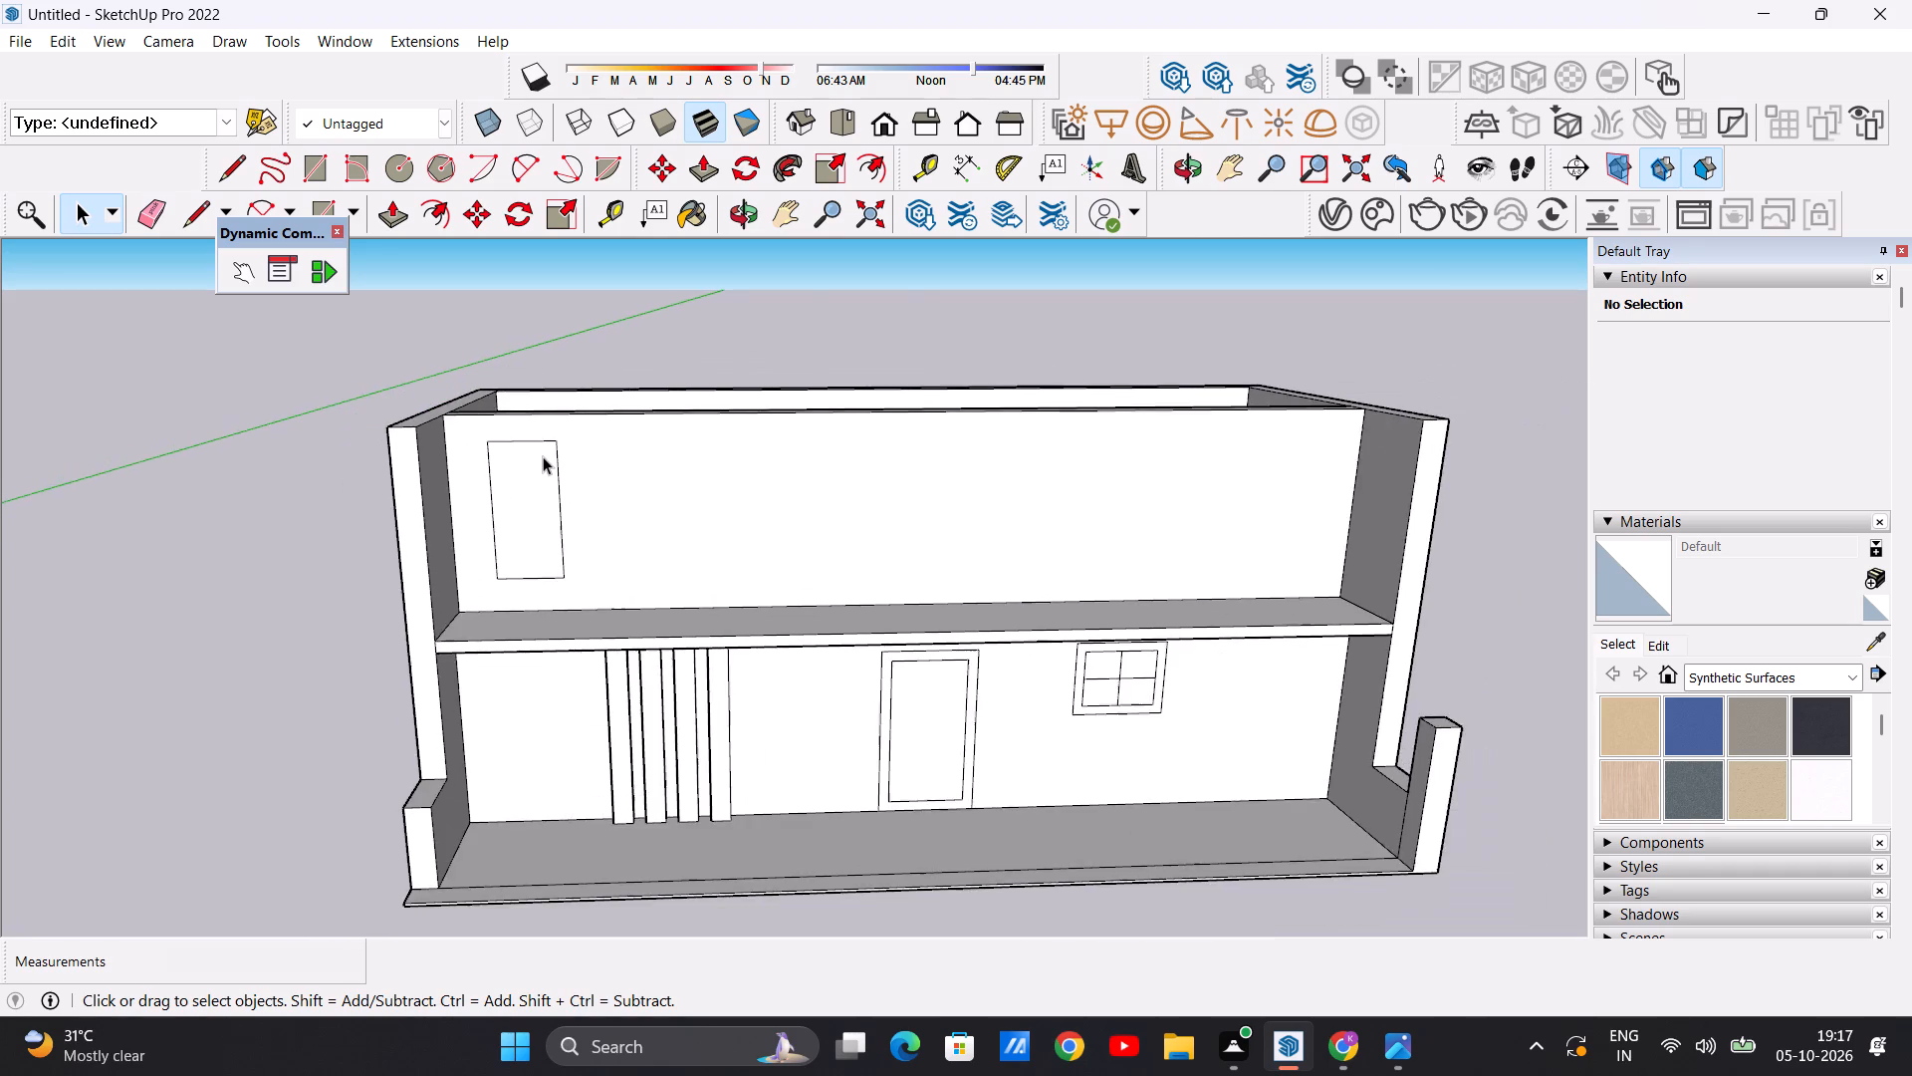
{"action": "scroll", "coordinate": [543, 456], "scroll_direction": "down", "scroll_amount": 2}
{"action": "scroll", "coordinate": [572, 434], "scroll_direction": "up", "scroll_amount": 5}
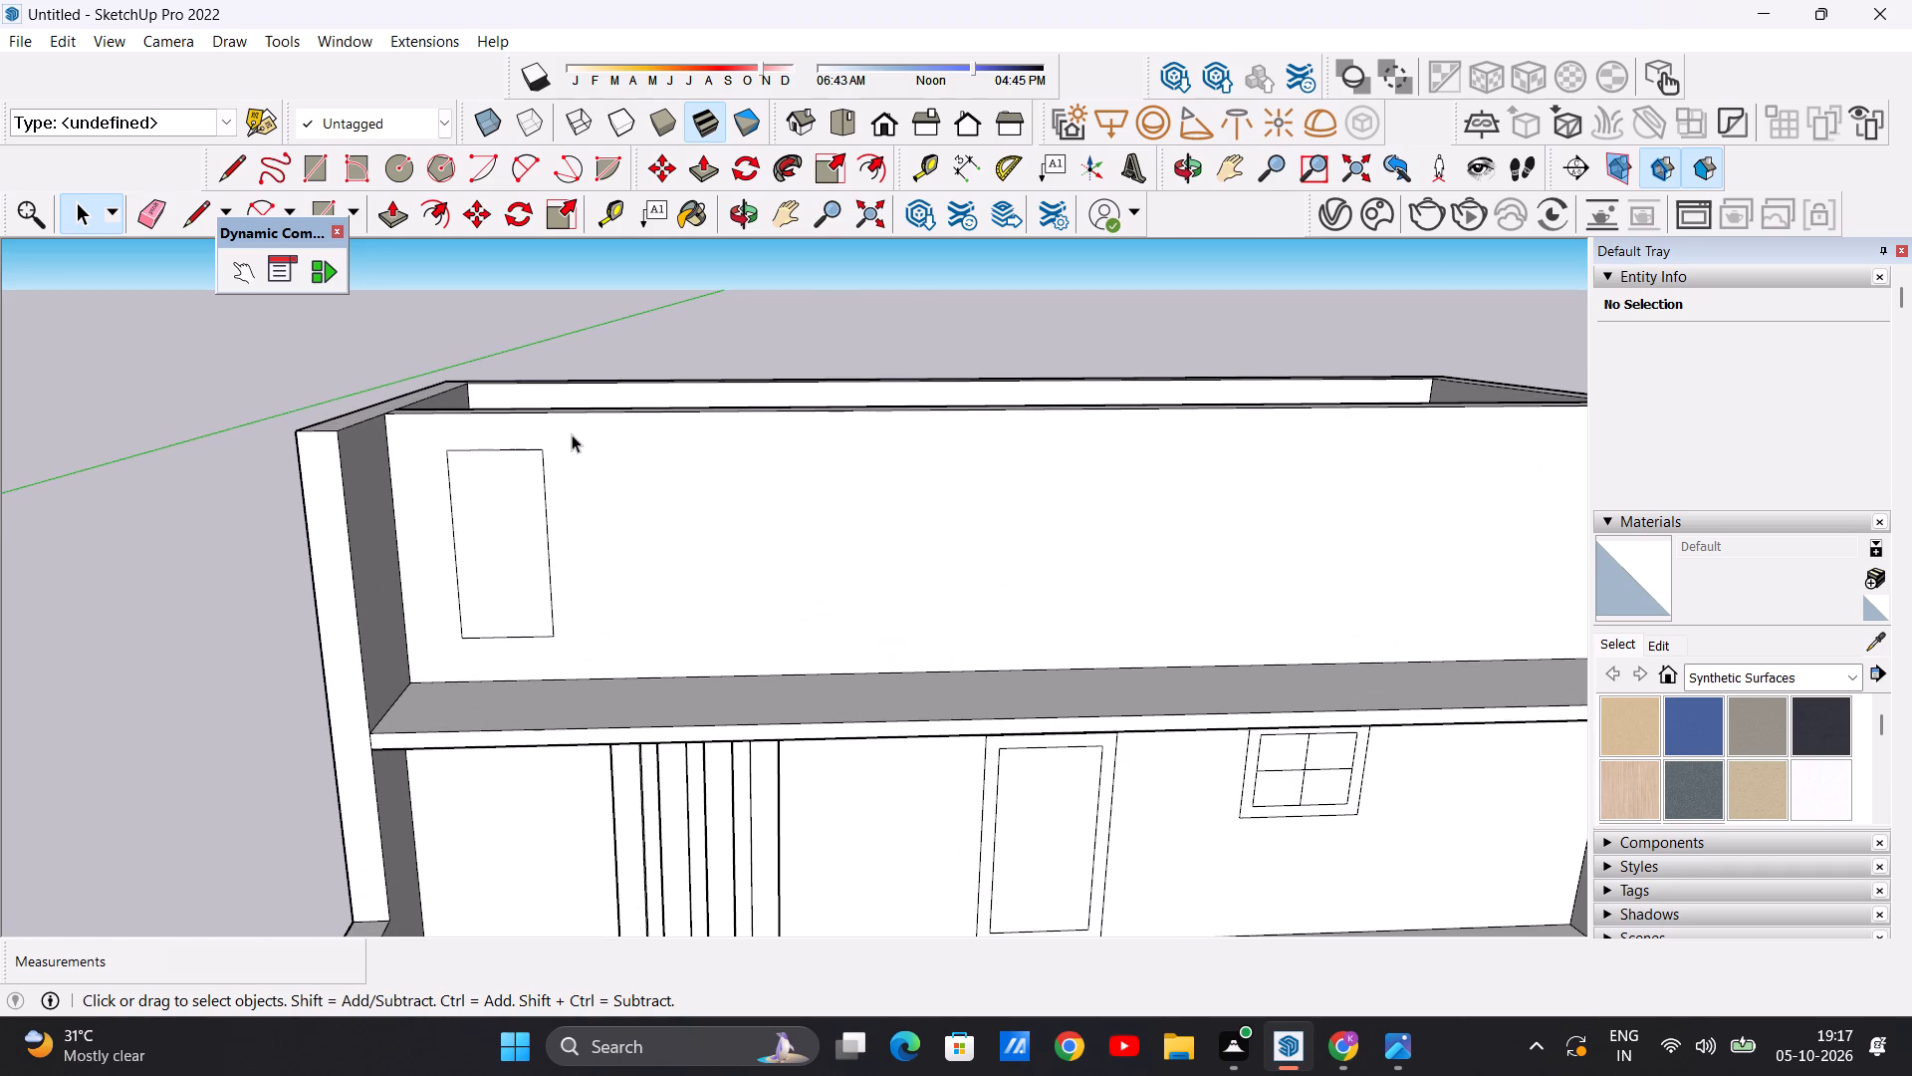
{"action": "key", "text": "ctrl+z"}
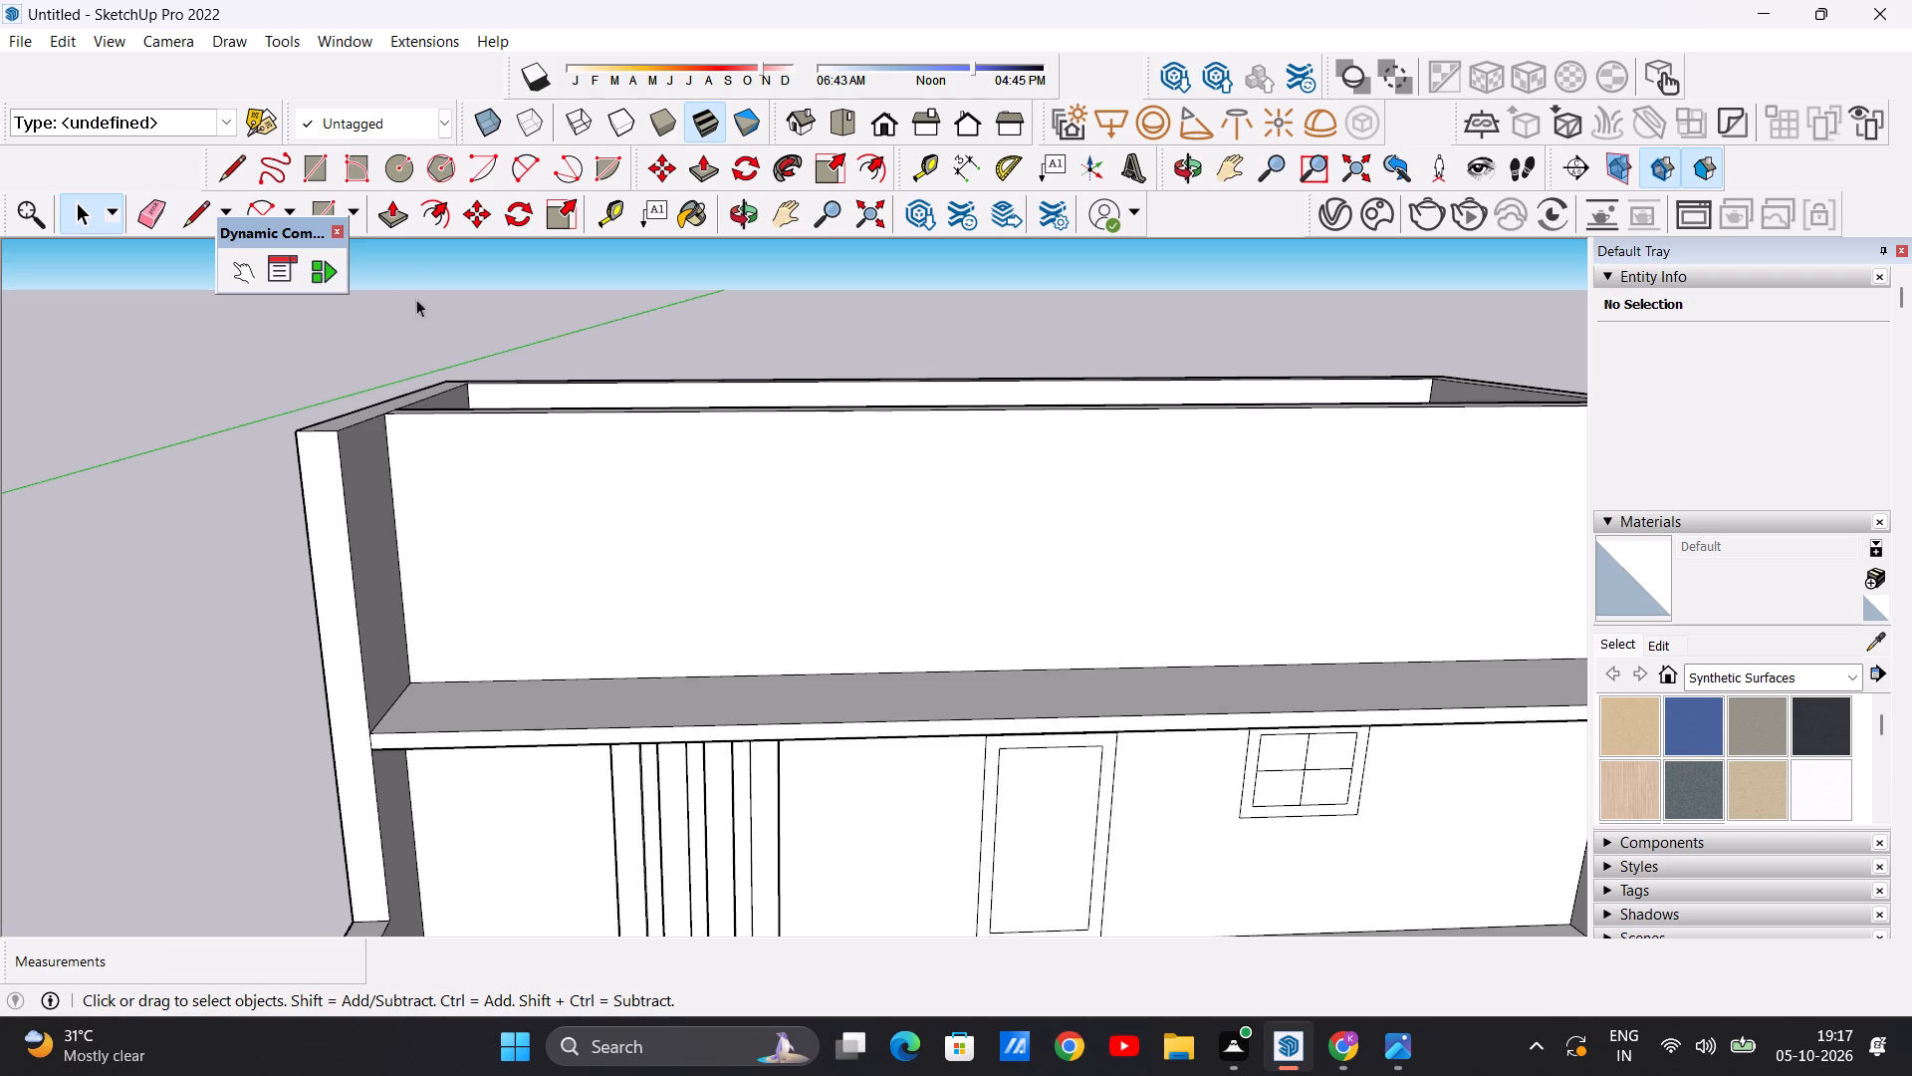
Draw a window rectangle about 31' 8" tall by 17' 6" wide on the upper-storey front wall, near the end above the vertical strips.
{"action": "key", "text": "r"}
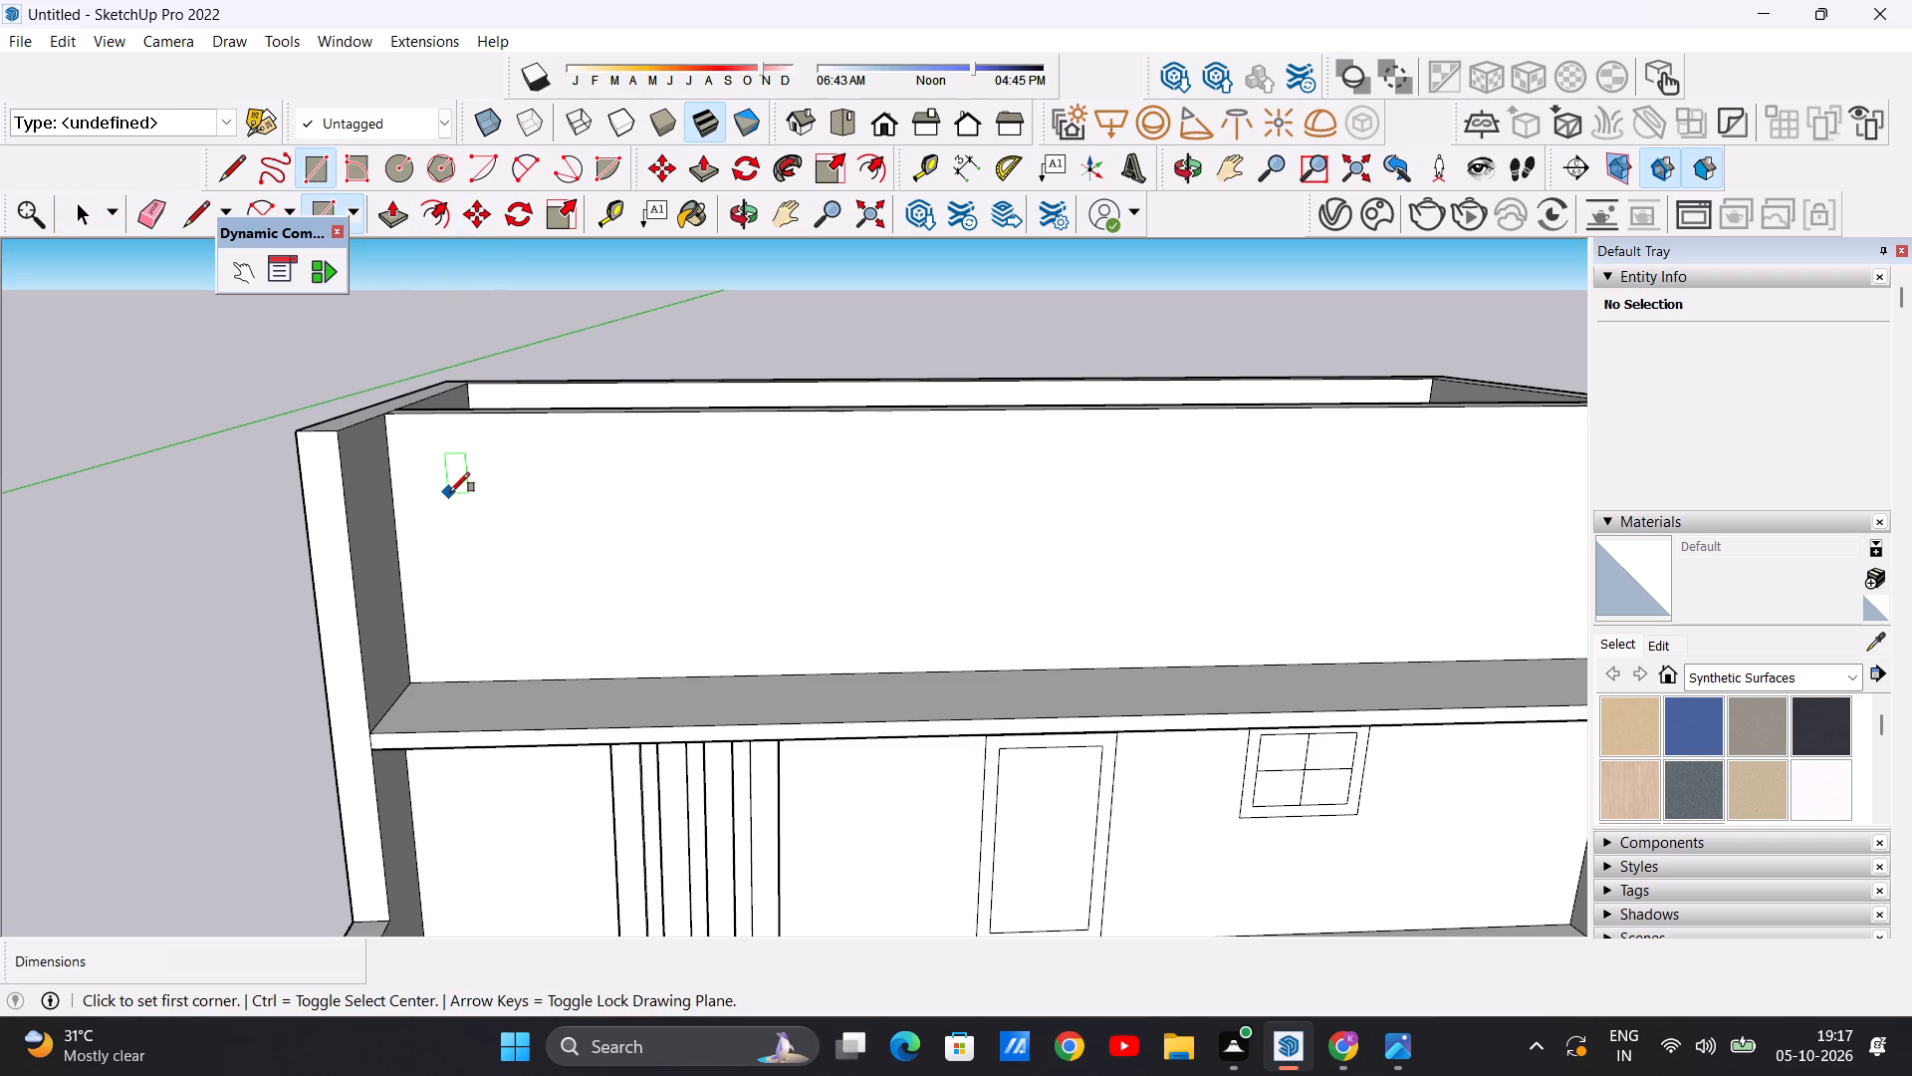
{"action": "middle_click_drag", "start_coordinate": [450, 492], "coordinate": [486, 464]}
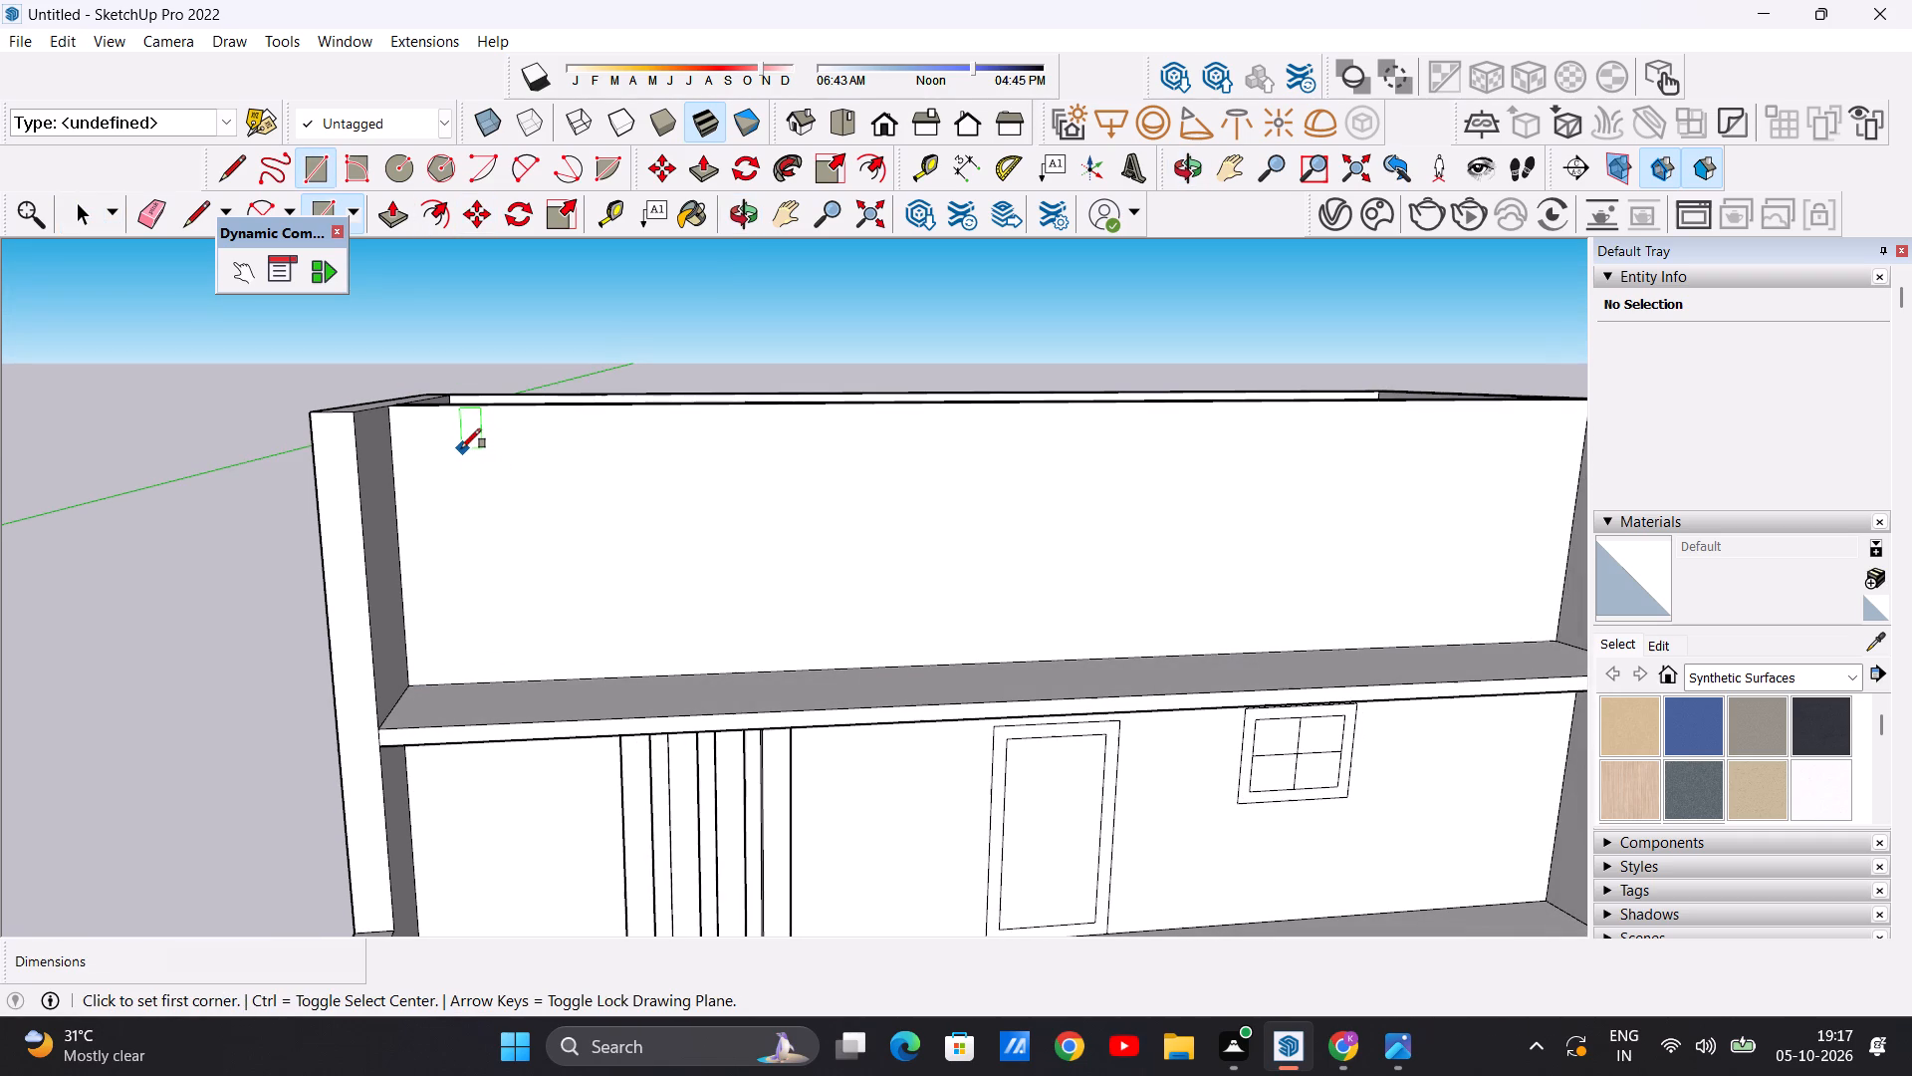
{"action": "left_click", "coordinate": [450, 443]}
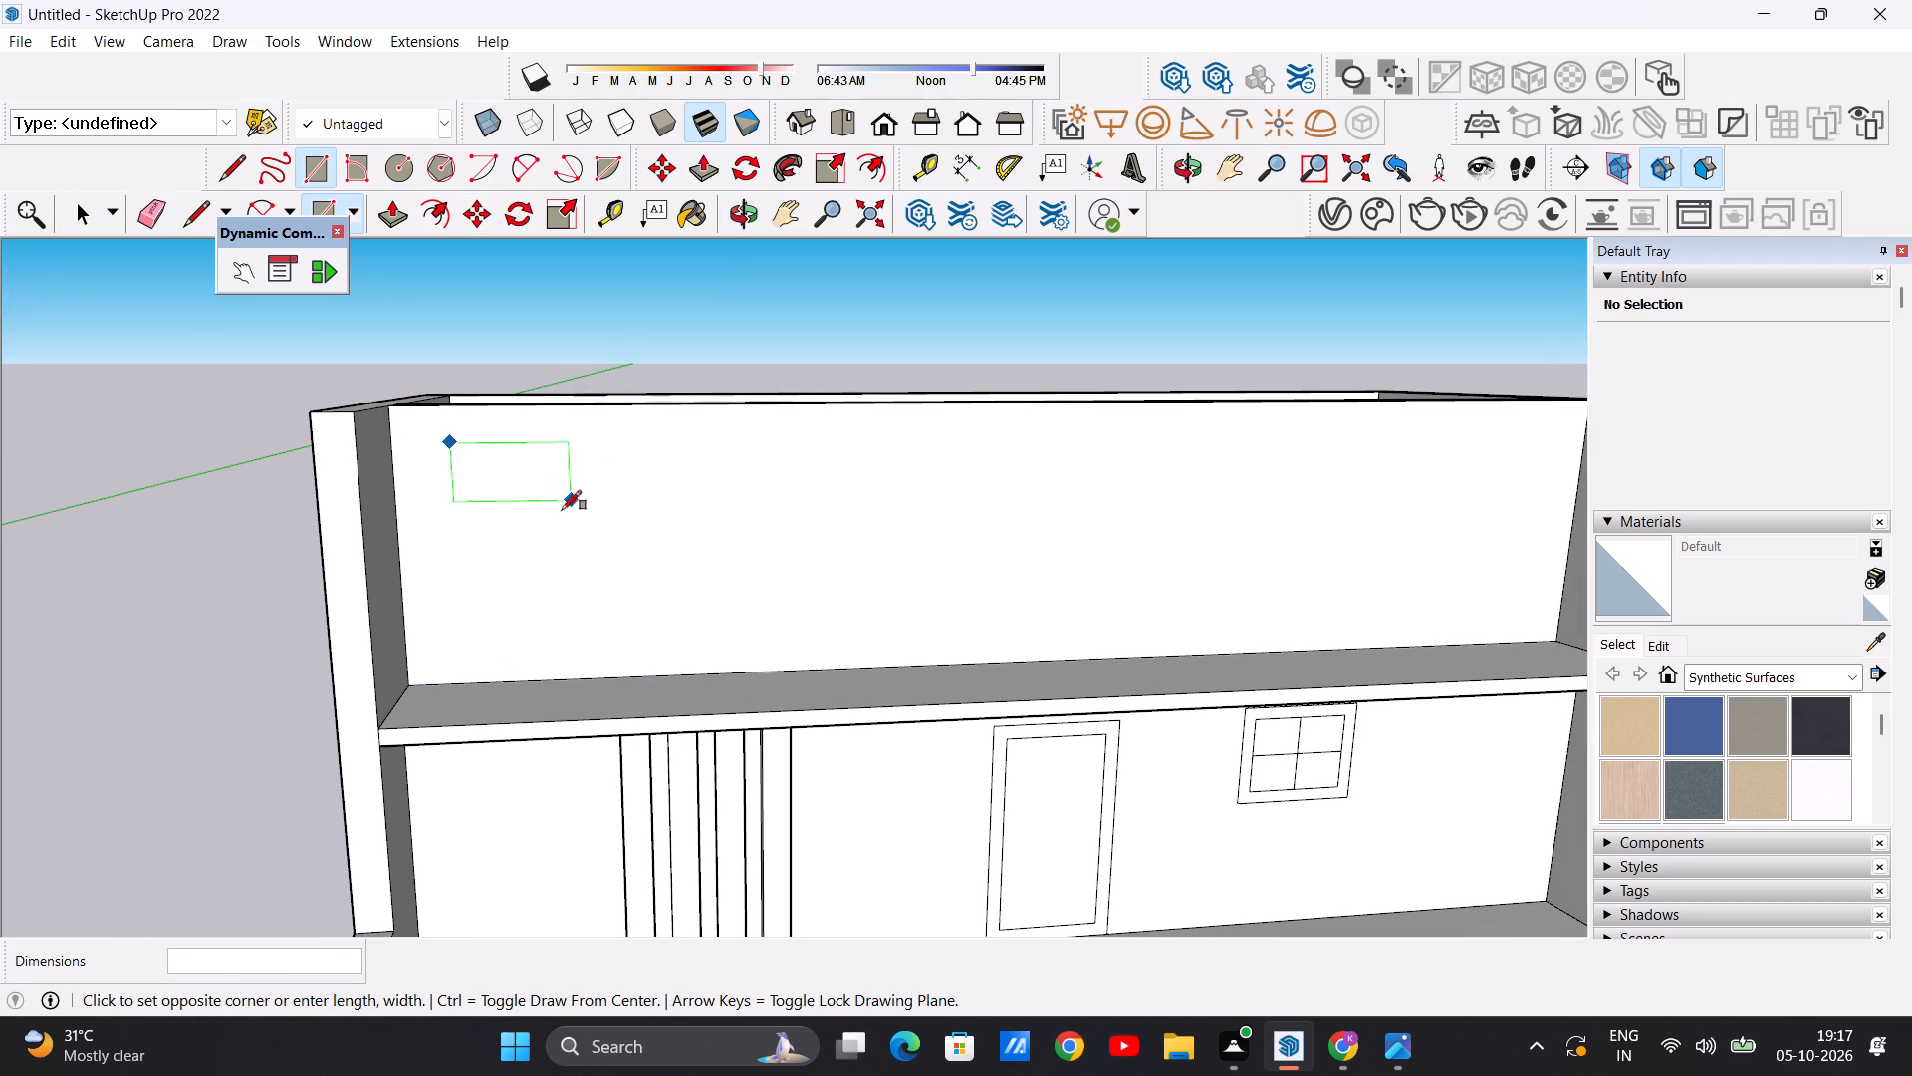
{"action": "left_click", "coordinate": [559, 610]}
{"action": "key", "text": "space"}
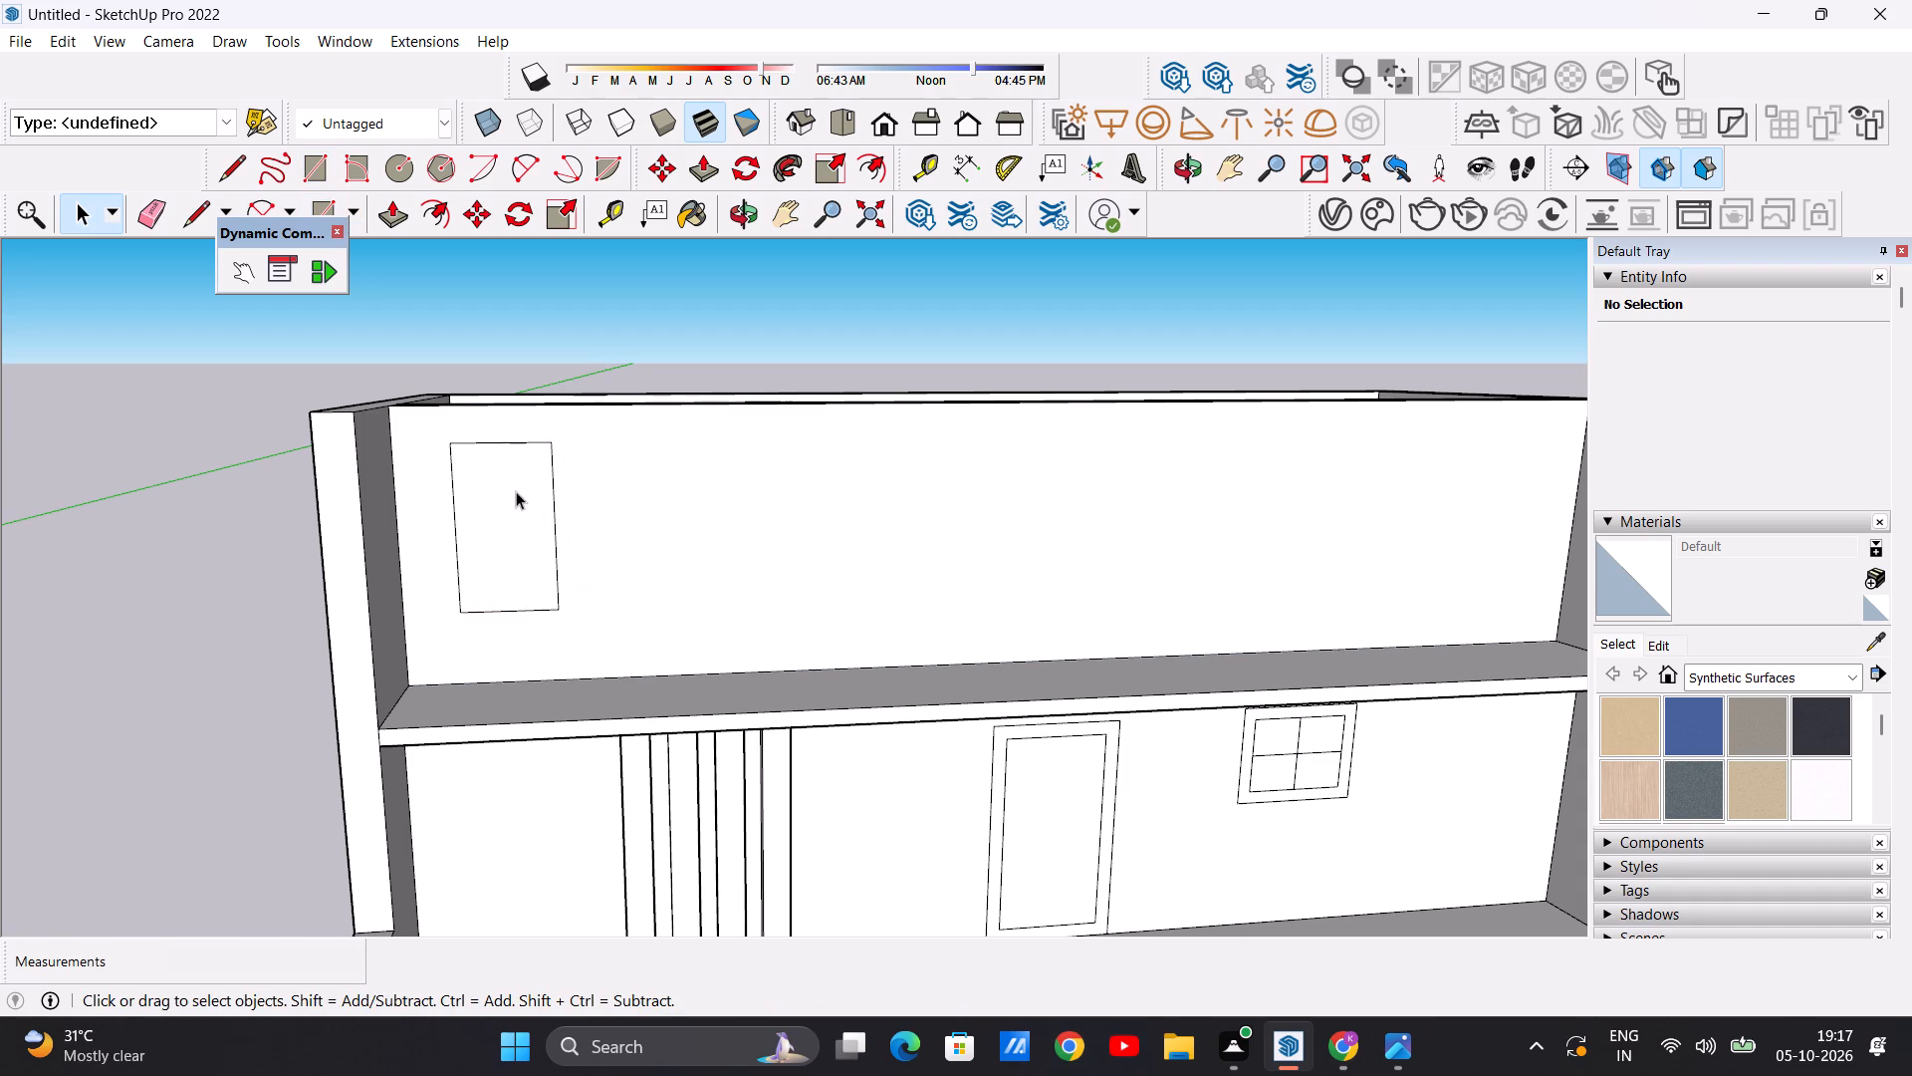
Push/Pull the window rectangle about 6' 10" back through the upper-storey front wall to cut an opening.
{"action": "scroll", "coordinate": [526, 477], "scroll_direction": "down", "scroll_amount": 13}
{"action": "scroll", "coordinate": [590, 470], "scroll_direction": "up", "scroll_amount": 5}
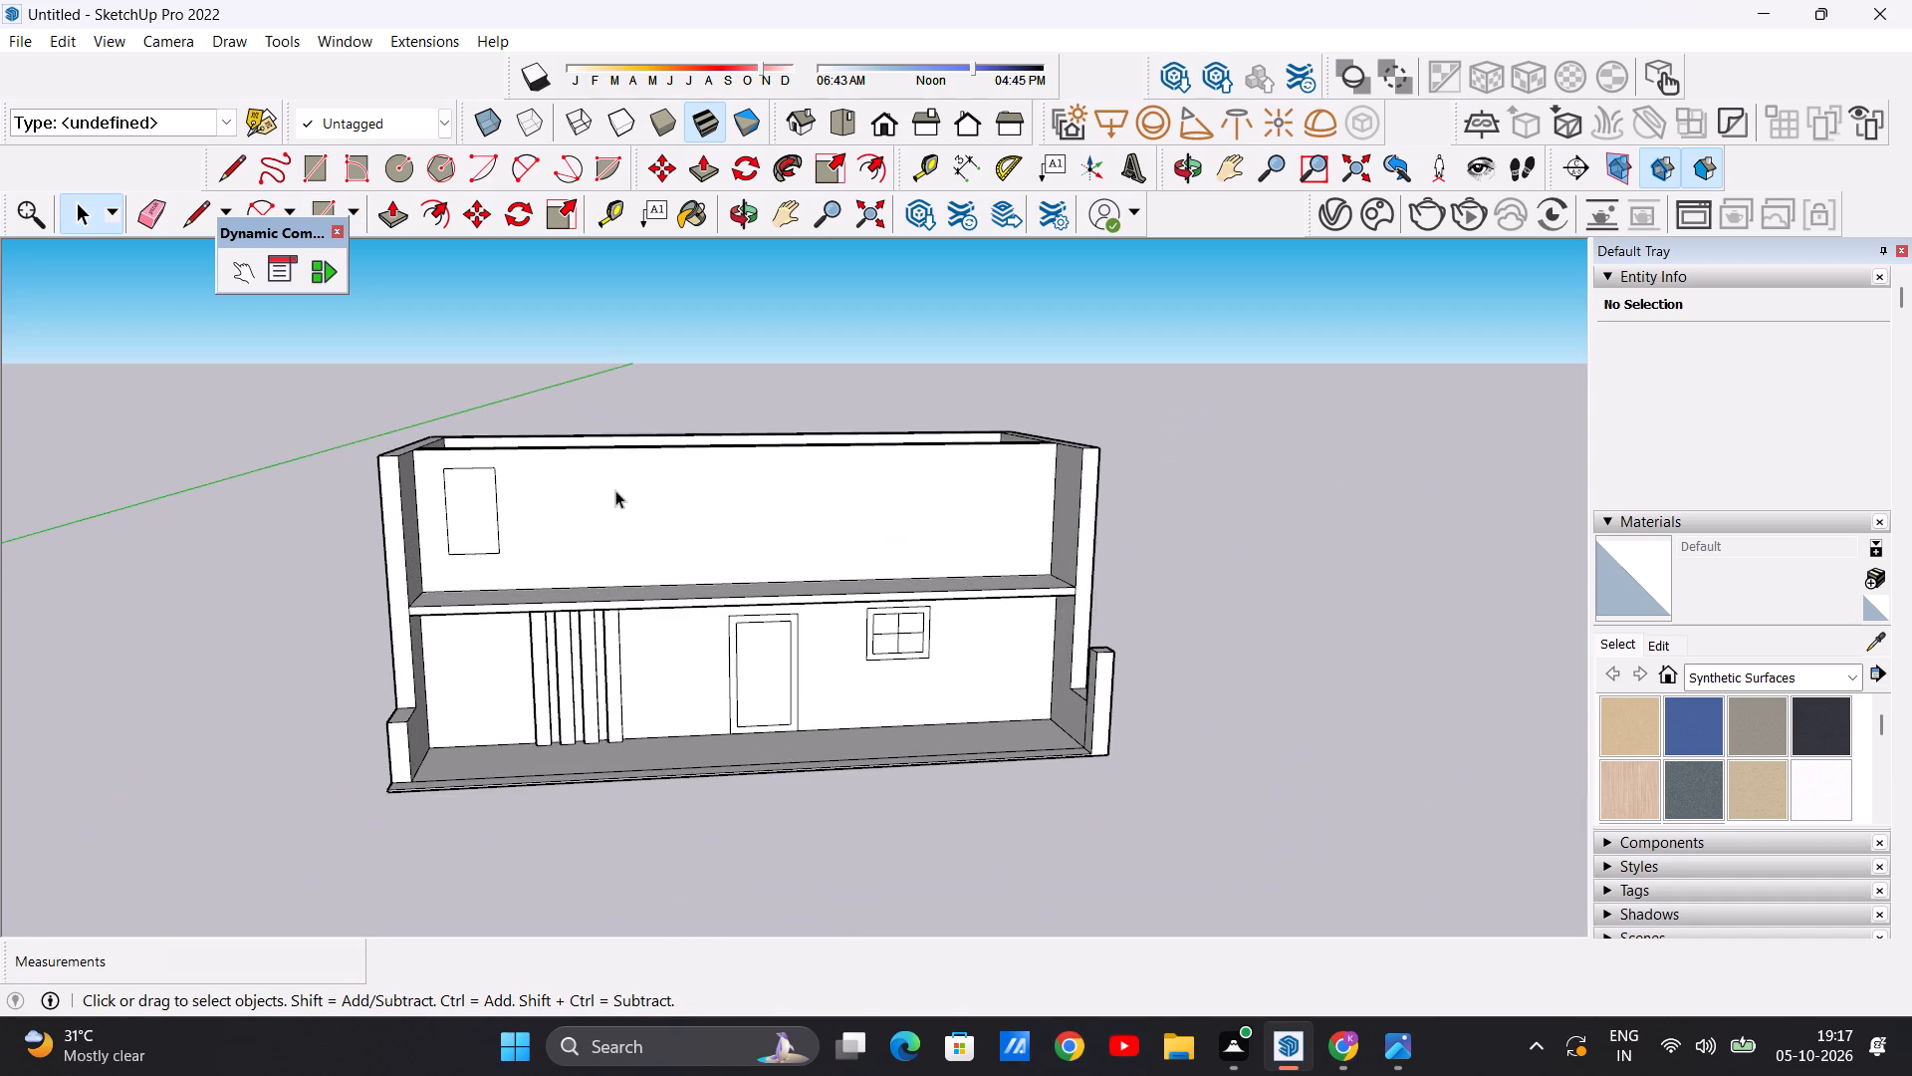
{"action": "middle_click_drag", "start_coordinate": [620, 492], "coordinate": [594, 475]}
{"action": "scroll", "coordinate": [497, 476], "scroll_direction": "up", "scroll_amount": 6}
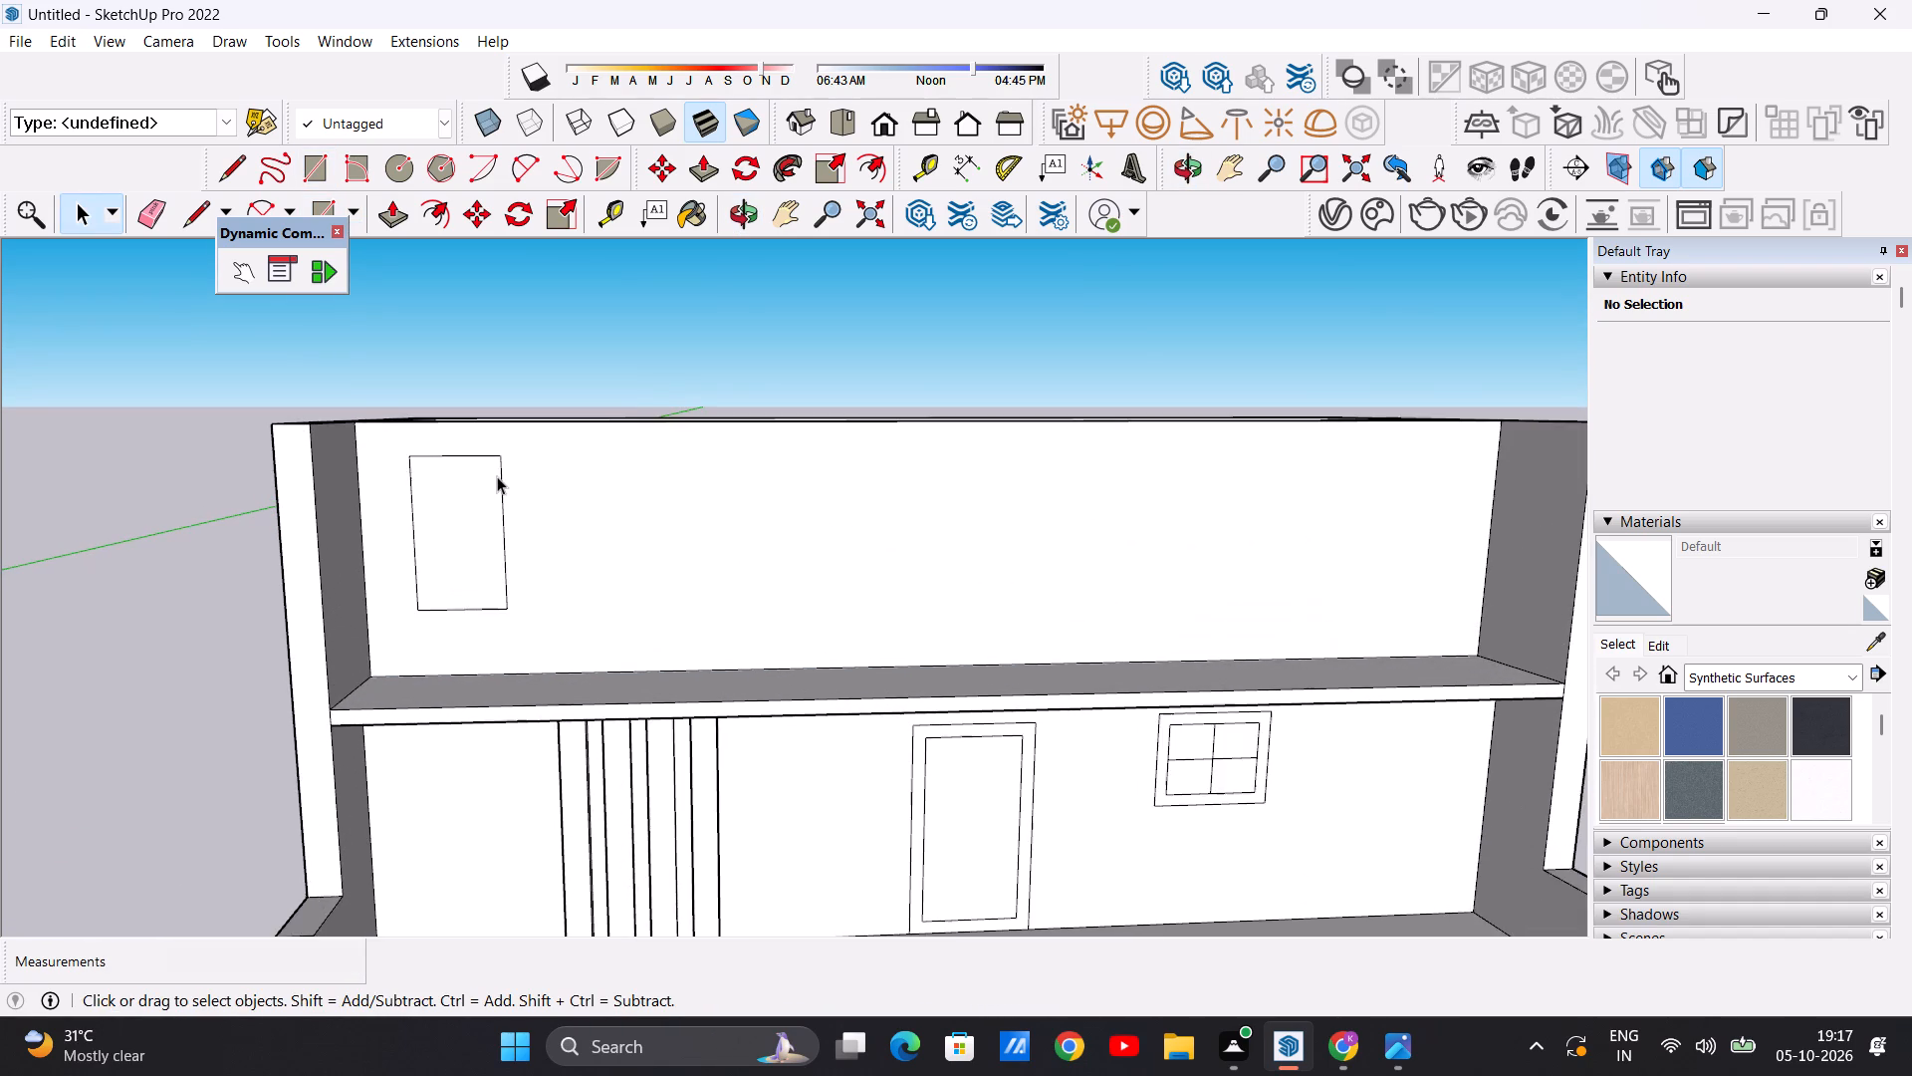
{"action": "scroll", "coordinate": [497, 476], "scroll_direction": "down", "scroll_amount": 4}
{"action": "middle_click_drag", "start_coordinate": [634, 483], "coordinate": [521, 598]}
{"action": "scroll", "coordinate": [551, 401], "scroll_direction": "up", "scroll_amount": 3}
{"action": "middle_click_drag", "start_coordinate": [537, 413], "coordinate": [464, 541]}
{"action": "scroll", "coordinate": [483, 522], "scroll_direction": "up", "scroll_amount": 4}
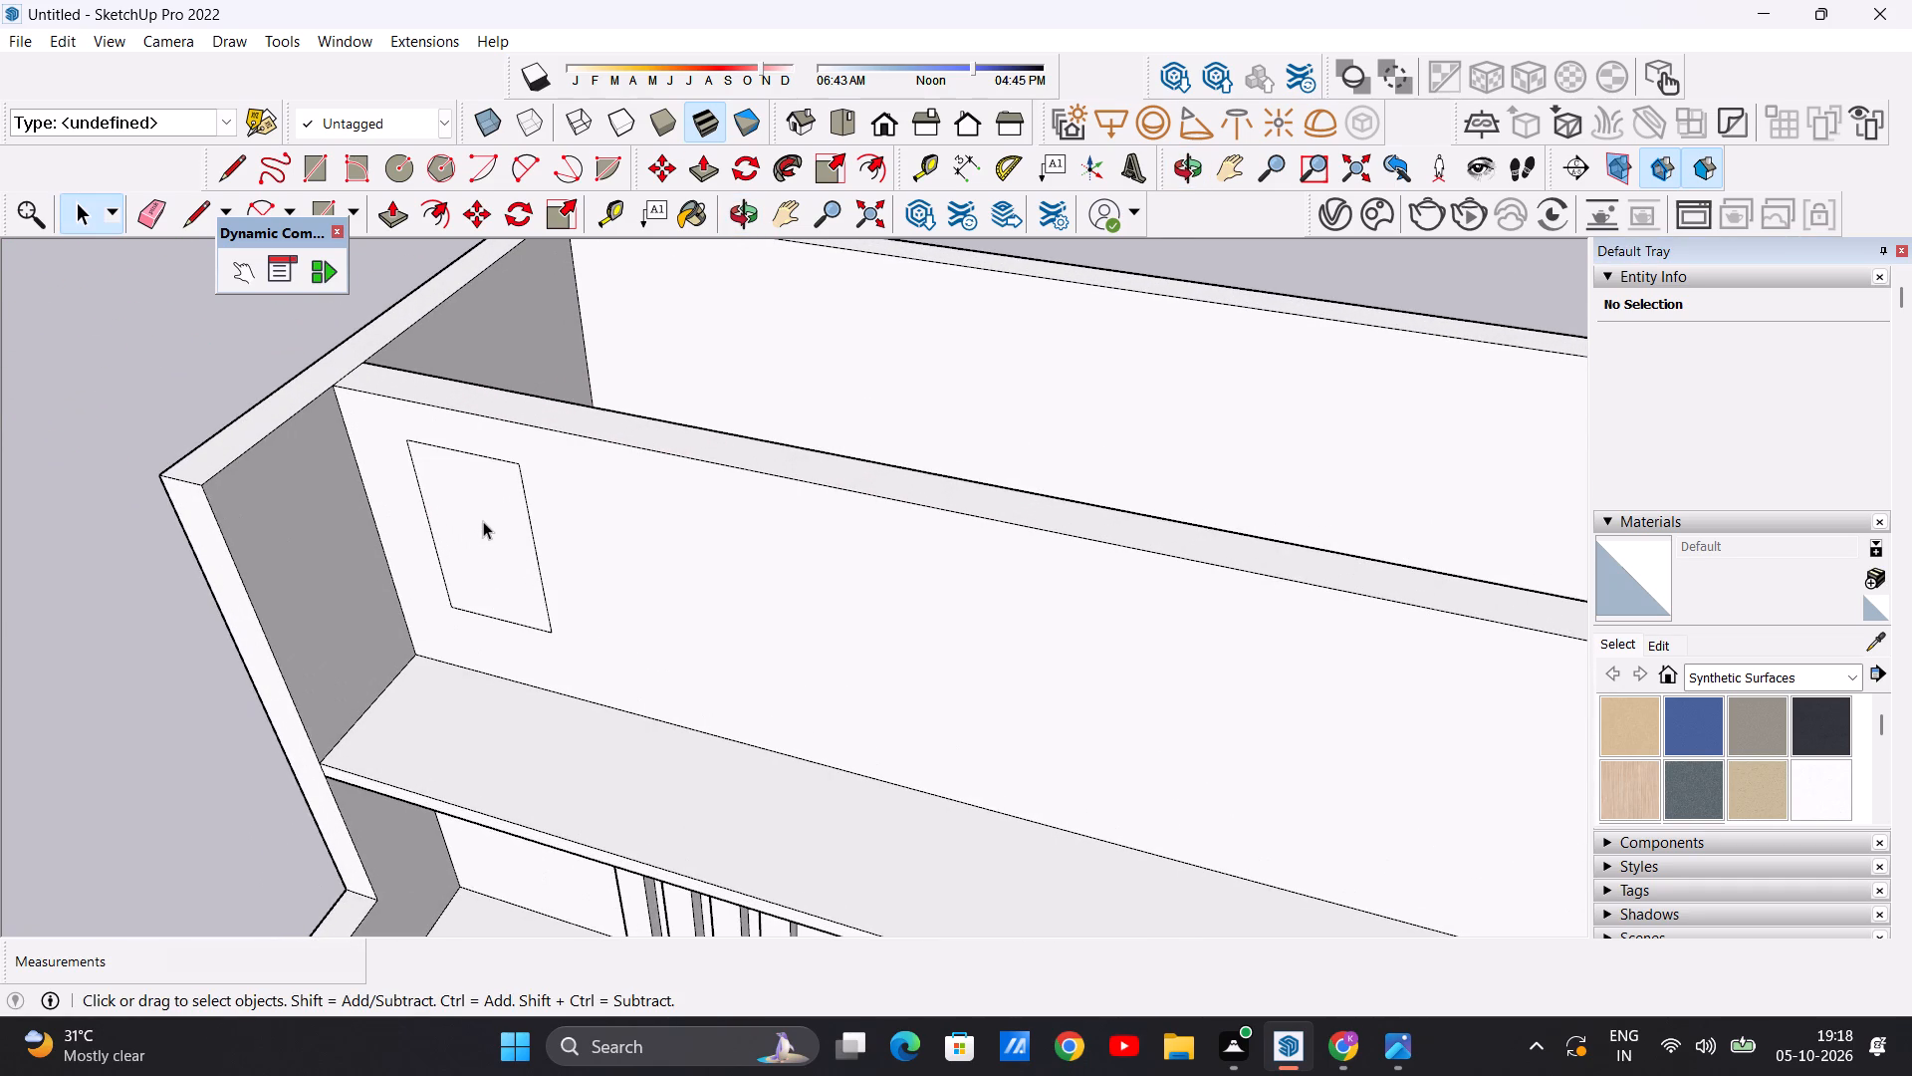
{"action": "key", "text": "p"}
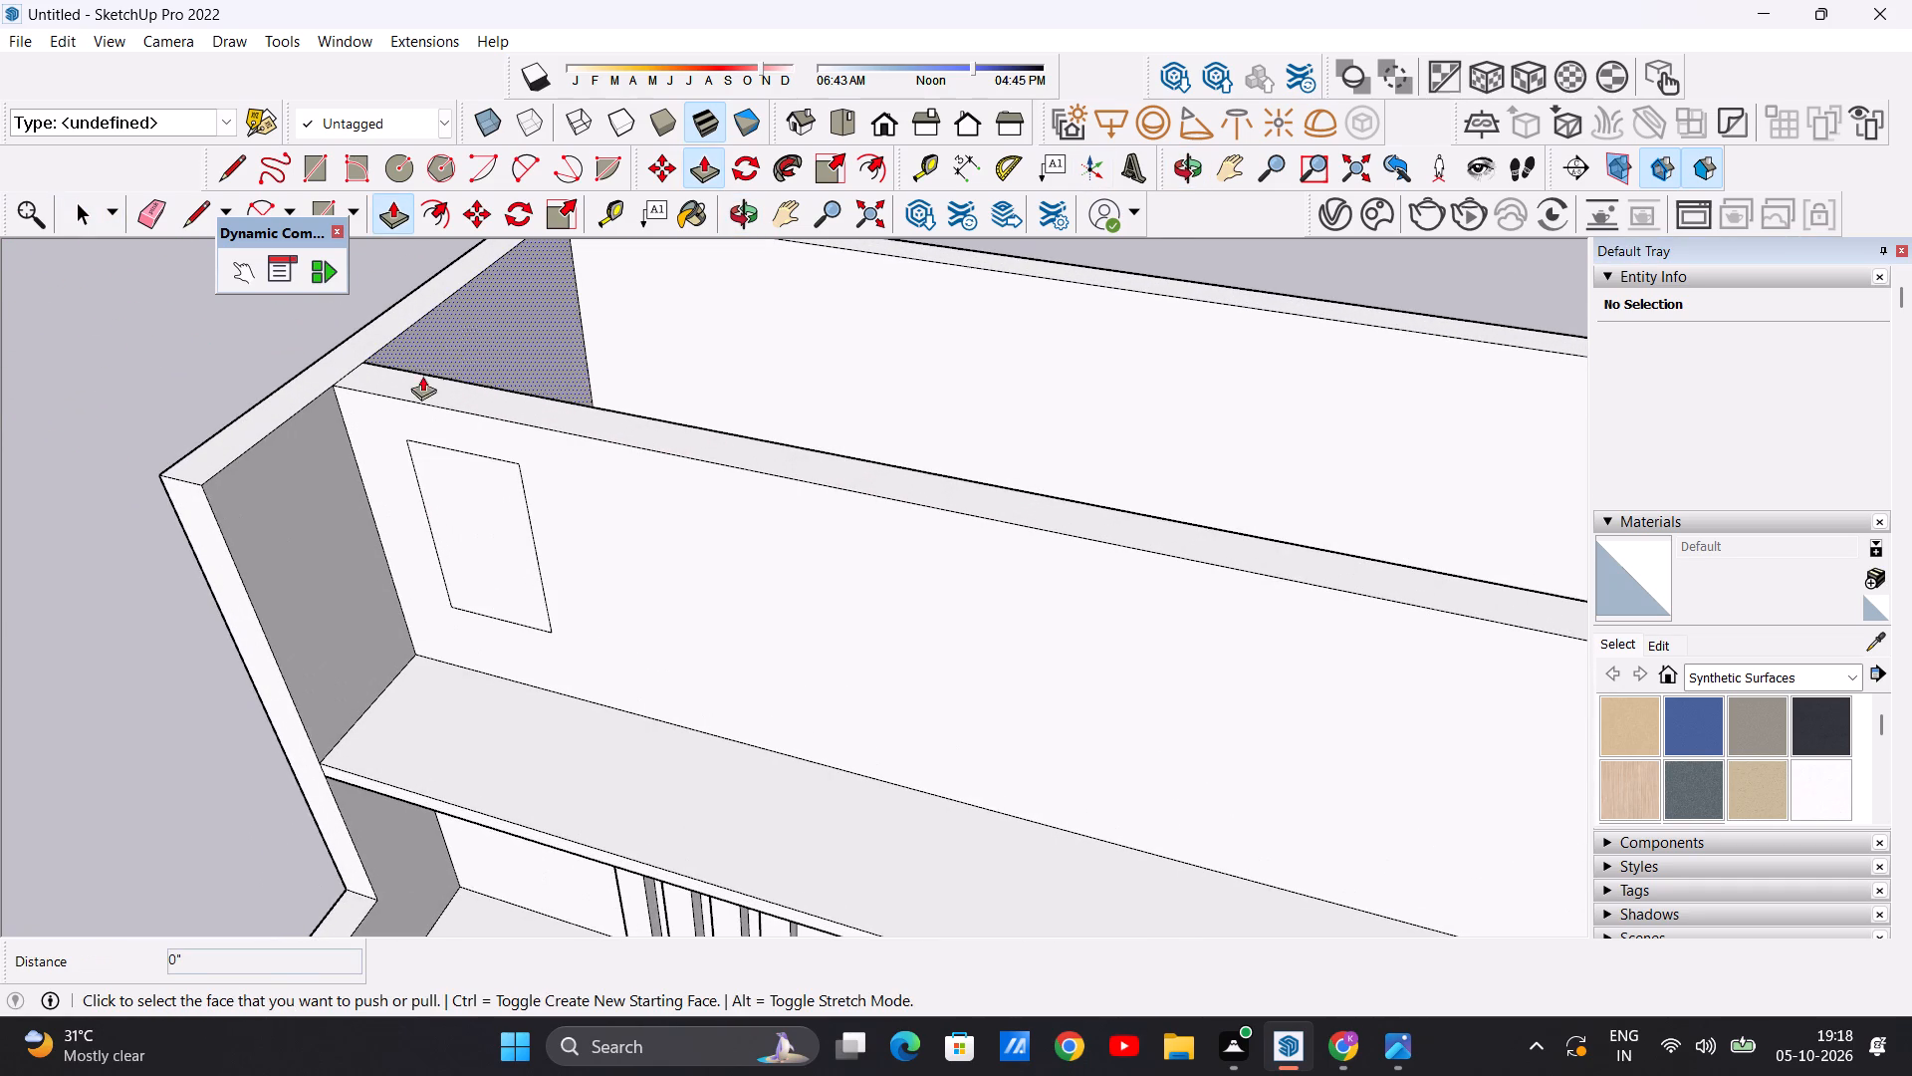
{"action": "left_click", "coordinate": [488, 490]}
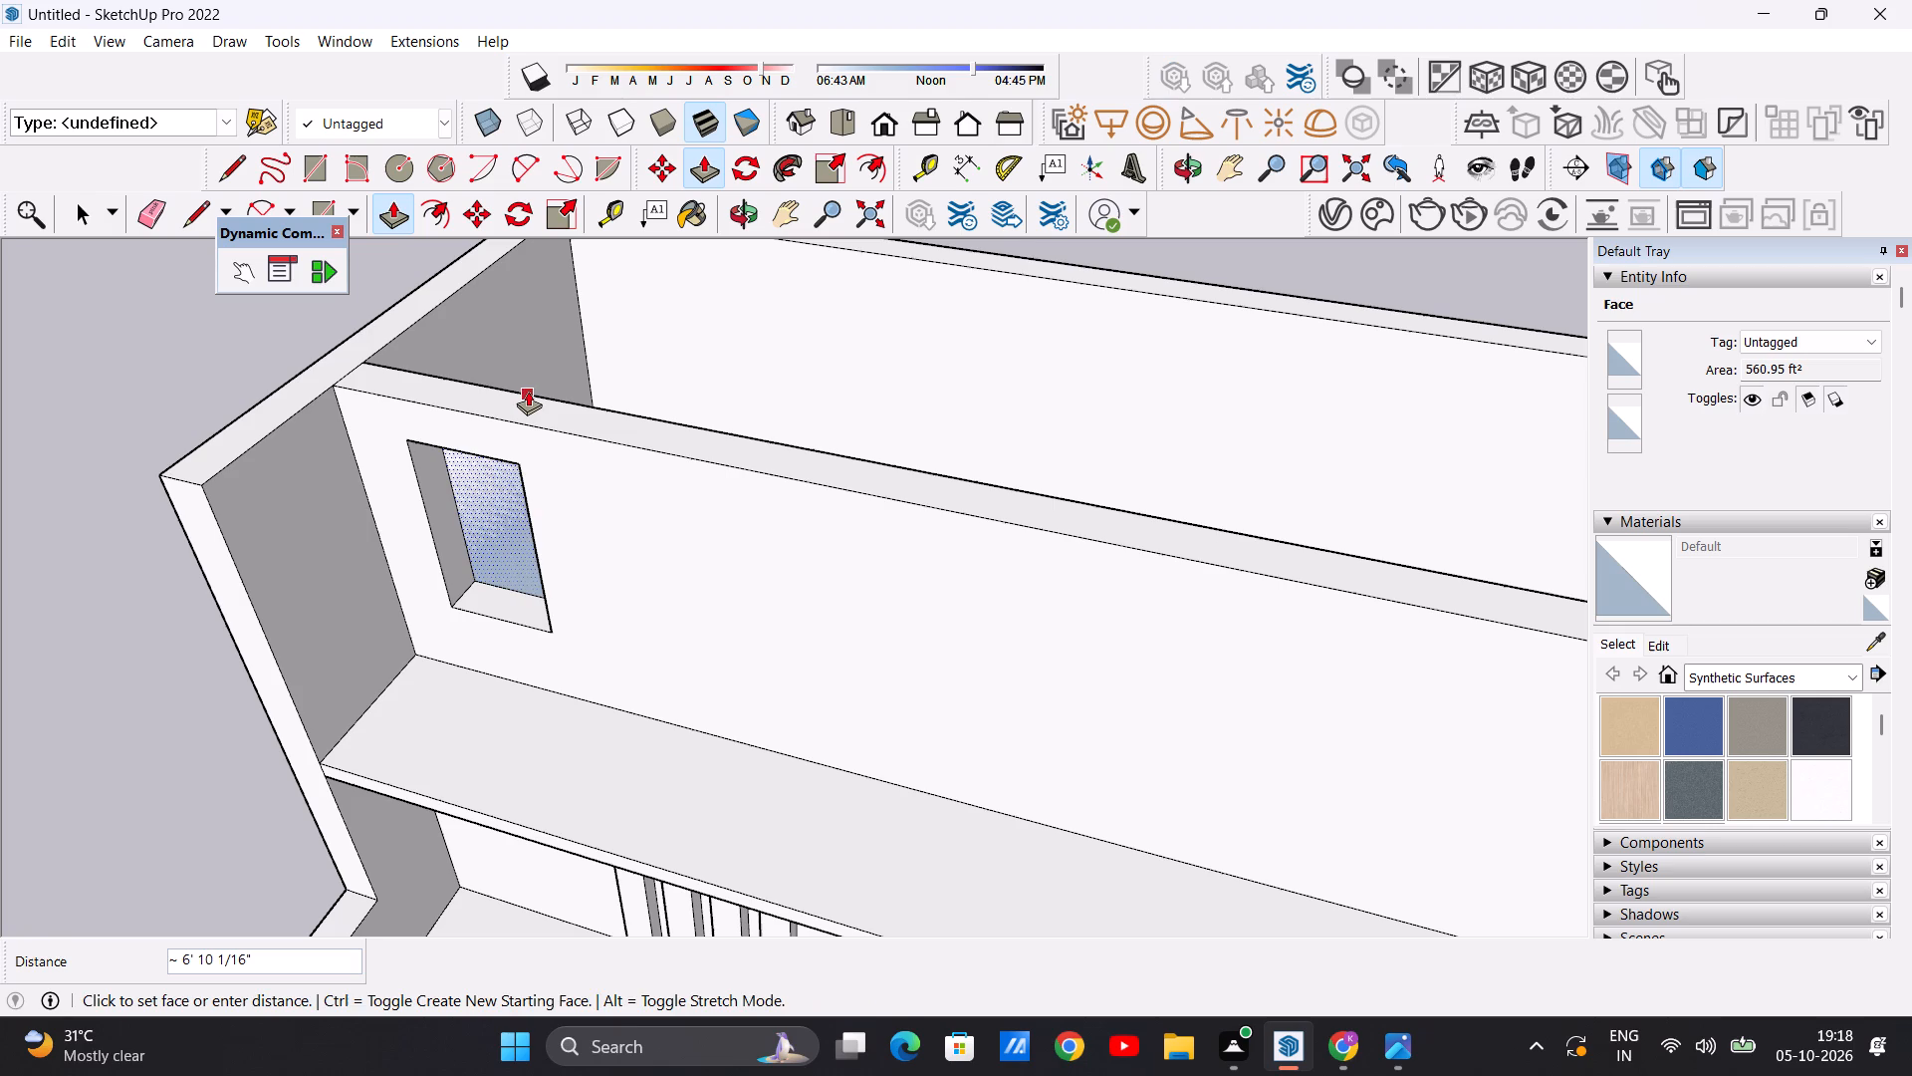
{"action": "left_click", "coordinate": [528, 391]}
{"action": "key", "text": "space"}
Draw a line along the top edge of the window opening, corner to corner, to close it with a face flush with the wall.
{"action": "scroll", "coordinate": [706, 486], "scroll_direction": "down", "scroll_amount": 6}
{"action": "middle_click_drag", "start_coordinate": [581, 558], "coordinate": [668, 498]}
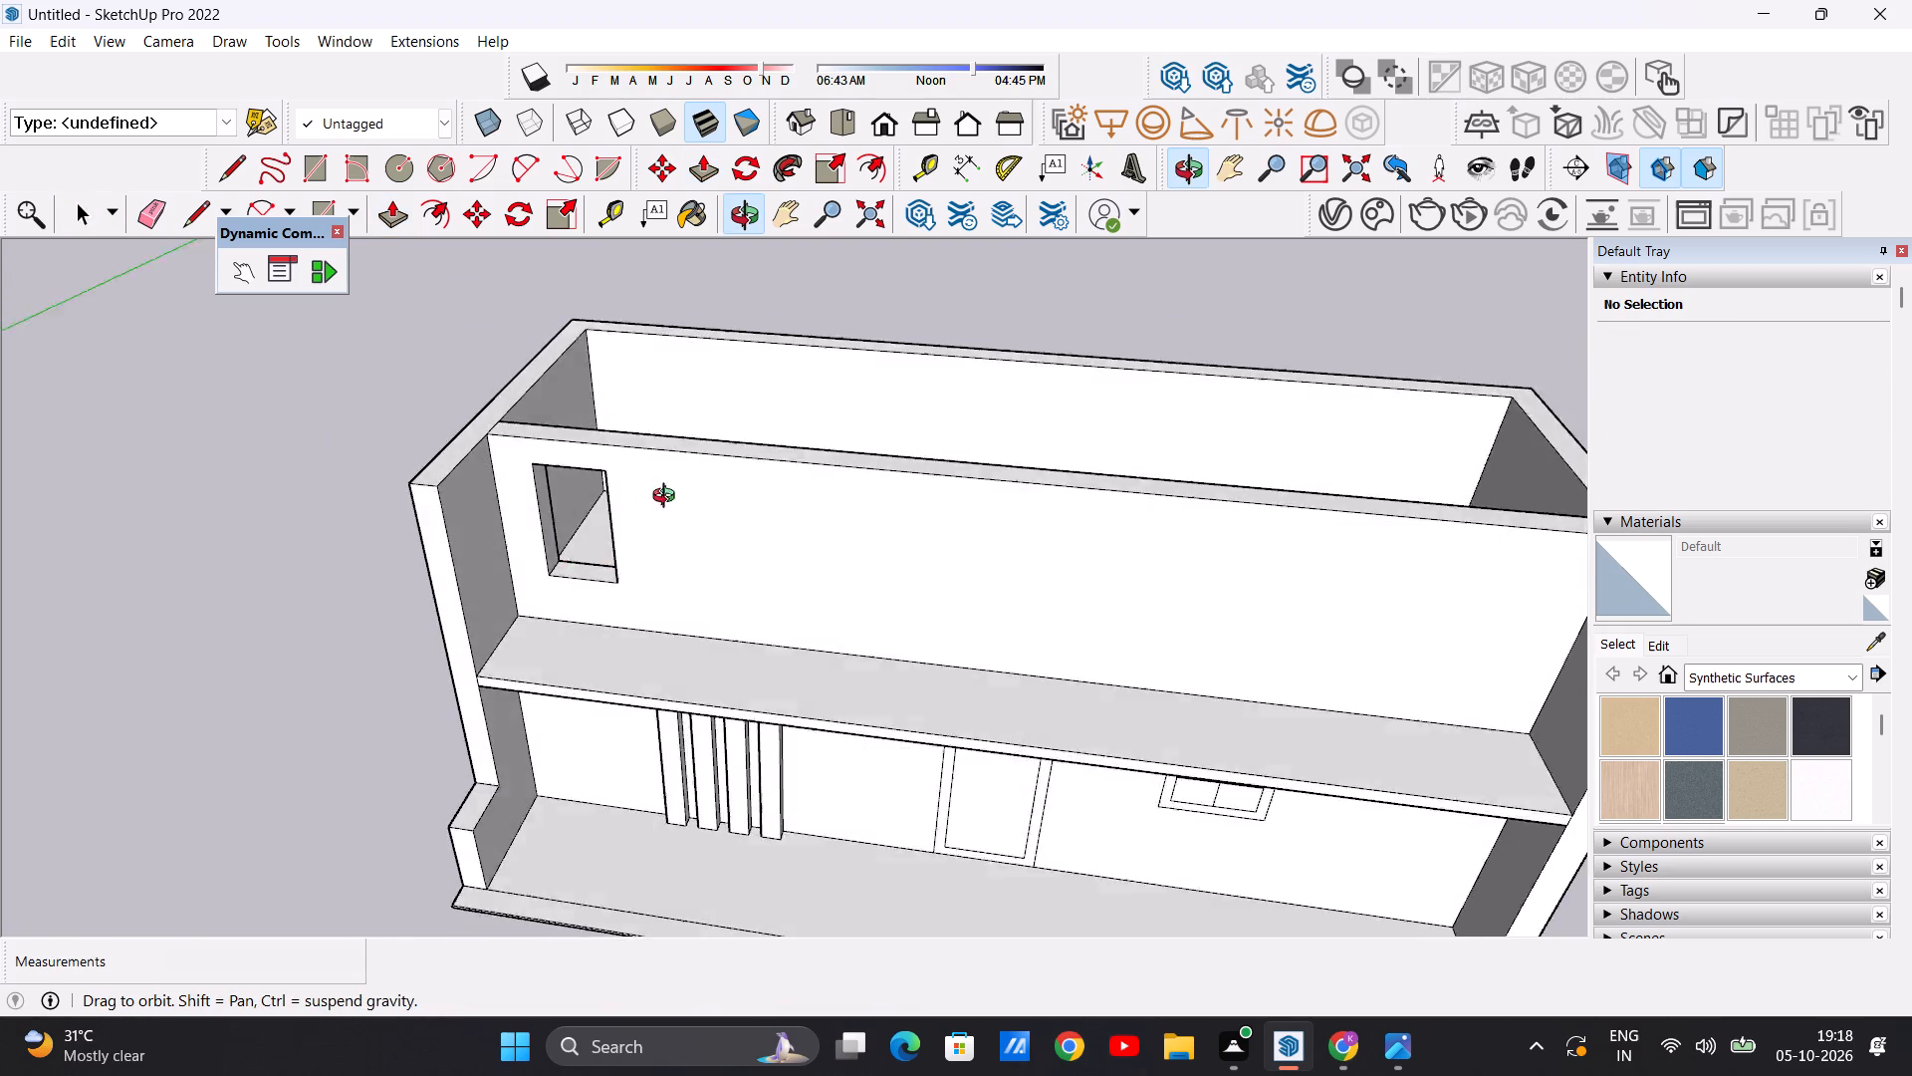
{"action": "middle_click_drag", "start_coordinate": [668, 498], "coordinate": [747, 385]}
{"action": "scroll", "coordinate": [645, 421], "scroll_direction": "up", "scroll_amount": 5}
{"action": "scroll", "coordinate": [644, 537], "scroll_direction": "down", "scroll_amount": 5}
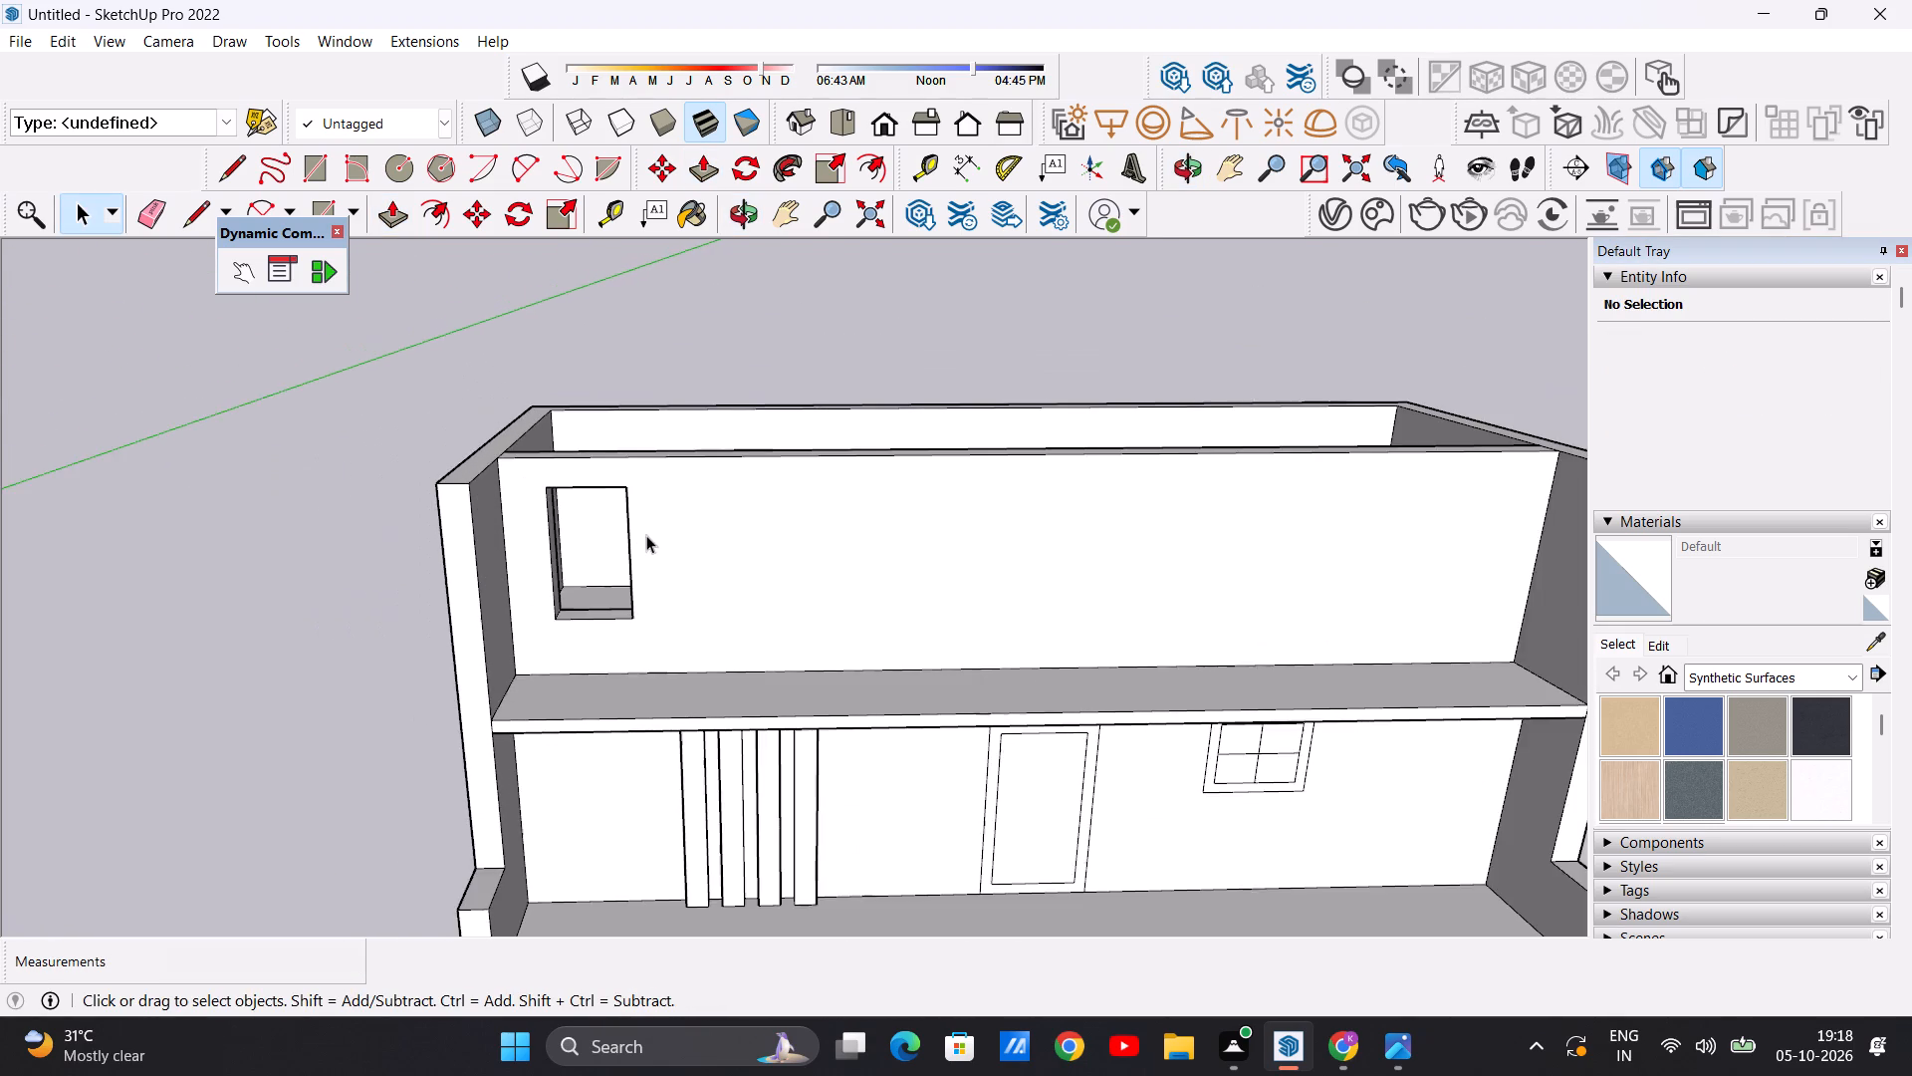
{"action": "middle_click_drag", "start_coordinate": [628, 574], "coordinate": [644, 537]}
{"action": "scroll", "coordinate": [651, 531], "scroll_direction": "up", "scroll_amount": 4}
{"action": "key", "text": "l"}
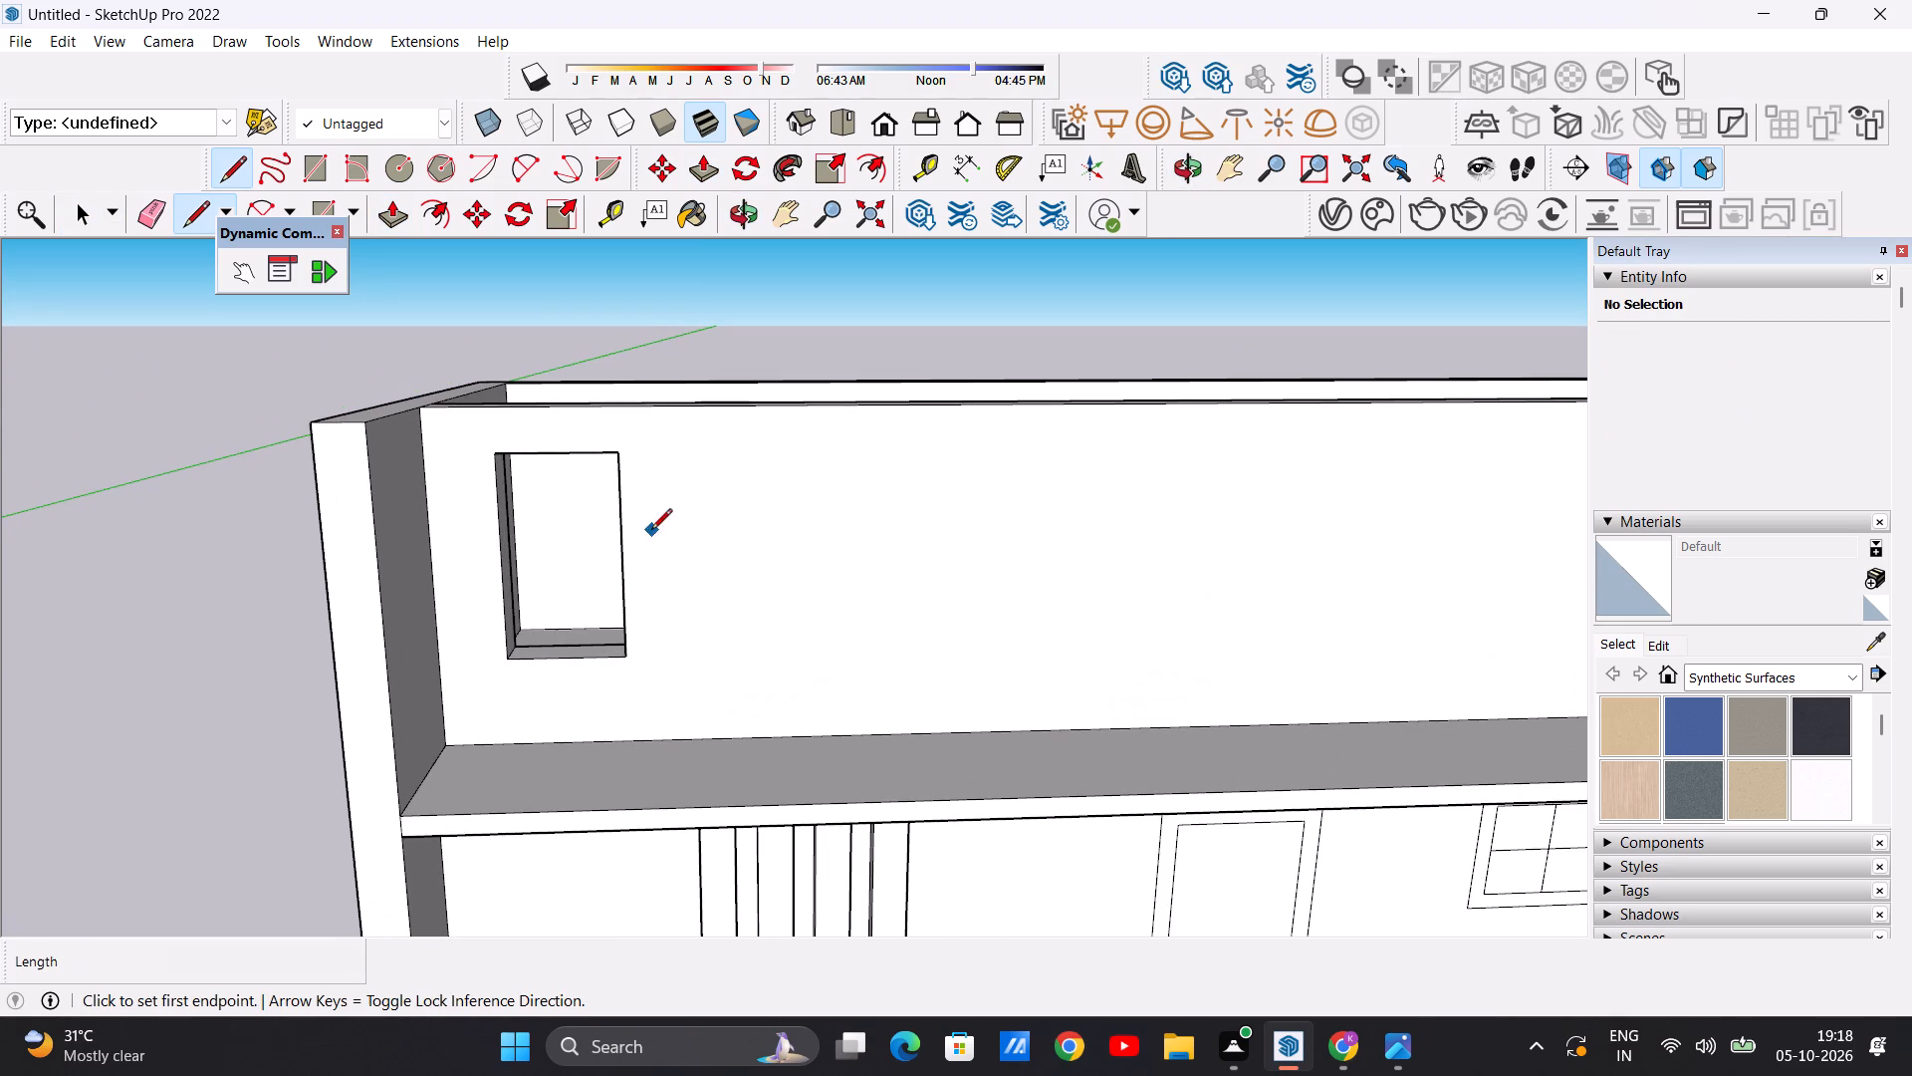
{"action": "left_click", "coordinate": [505, 455]}
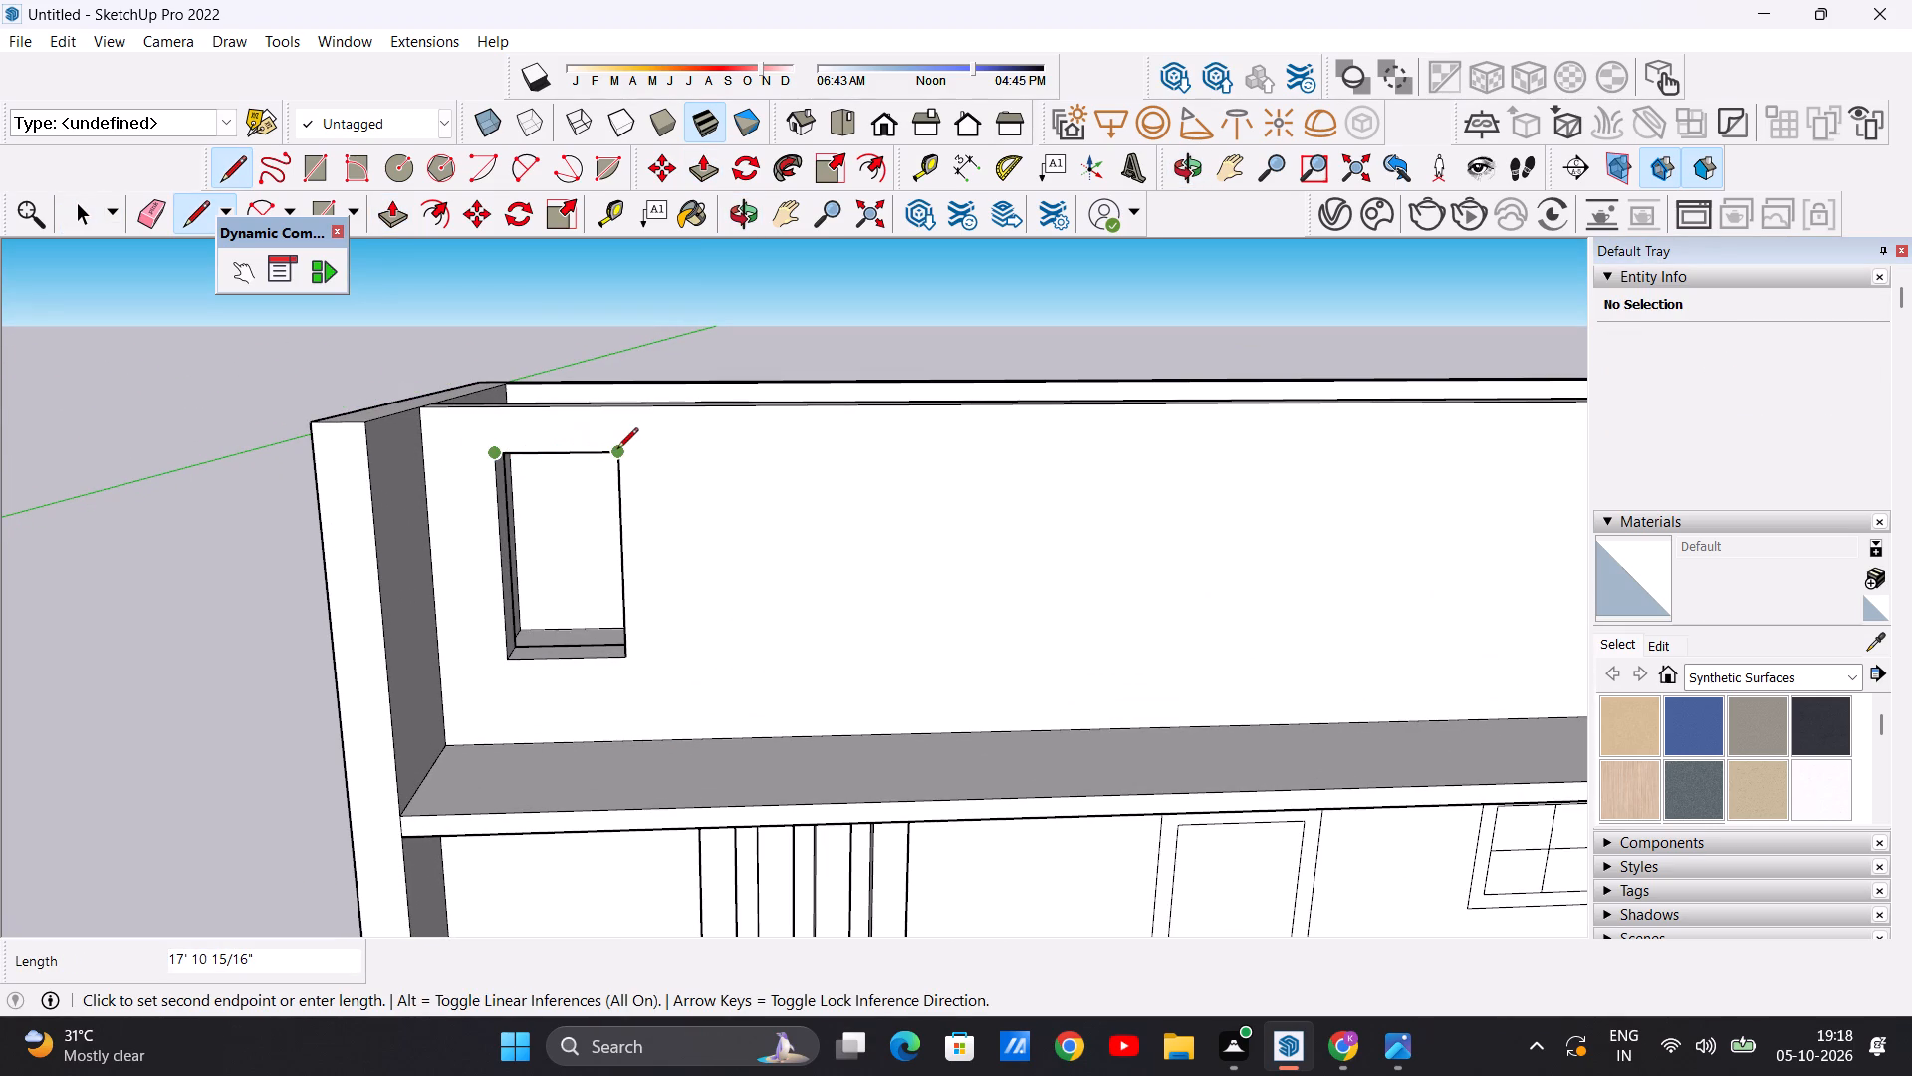
{"action": "left_click", "coordinate": [614, 452]}
{"action": "key", "text": "space"}
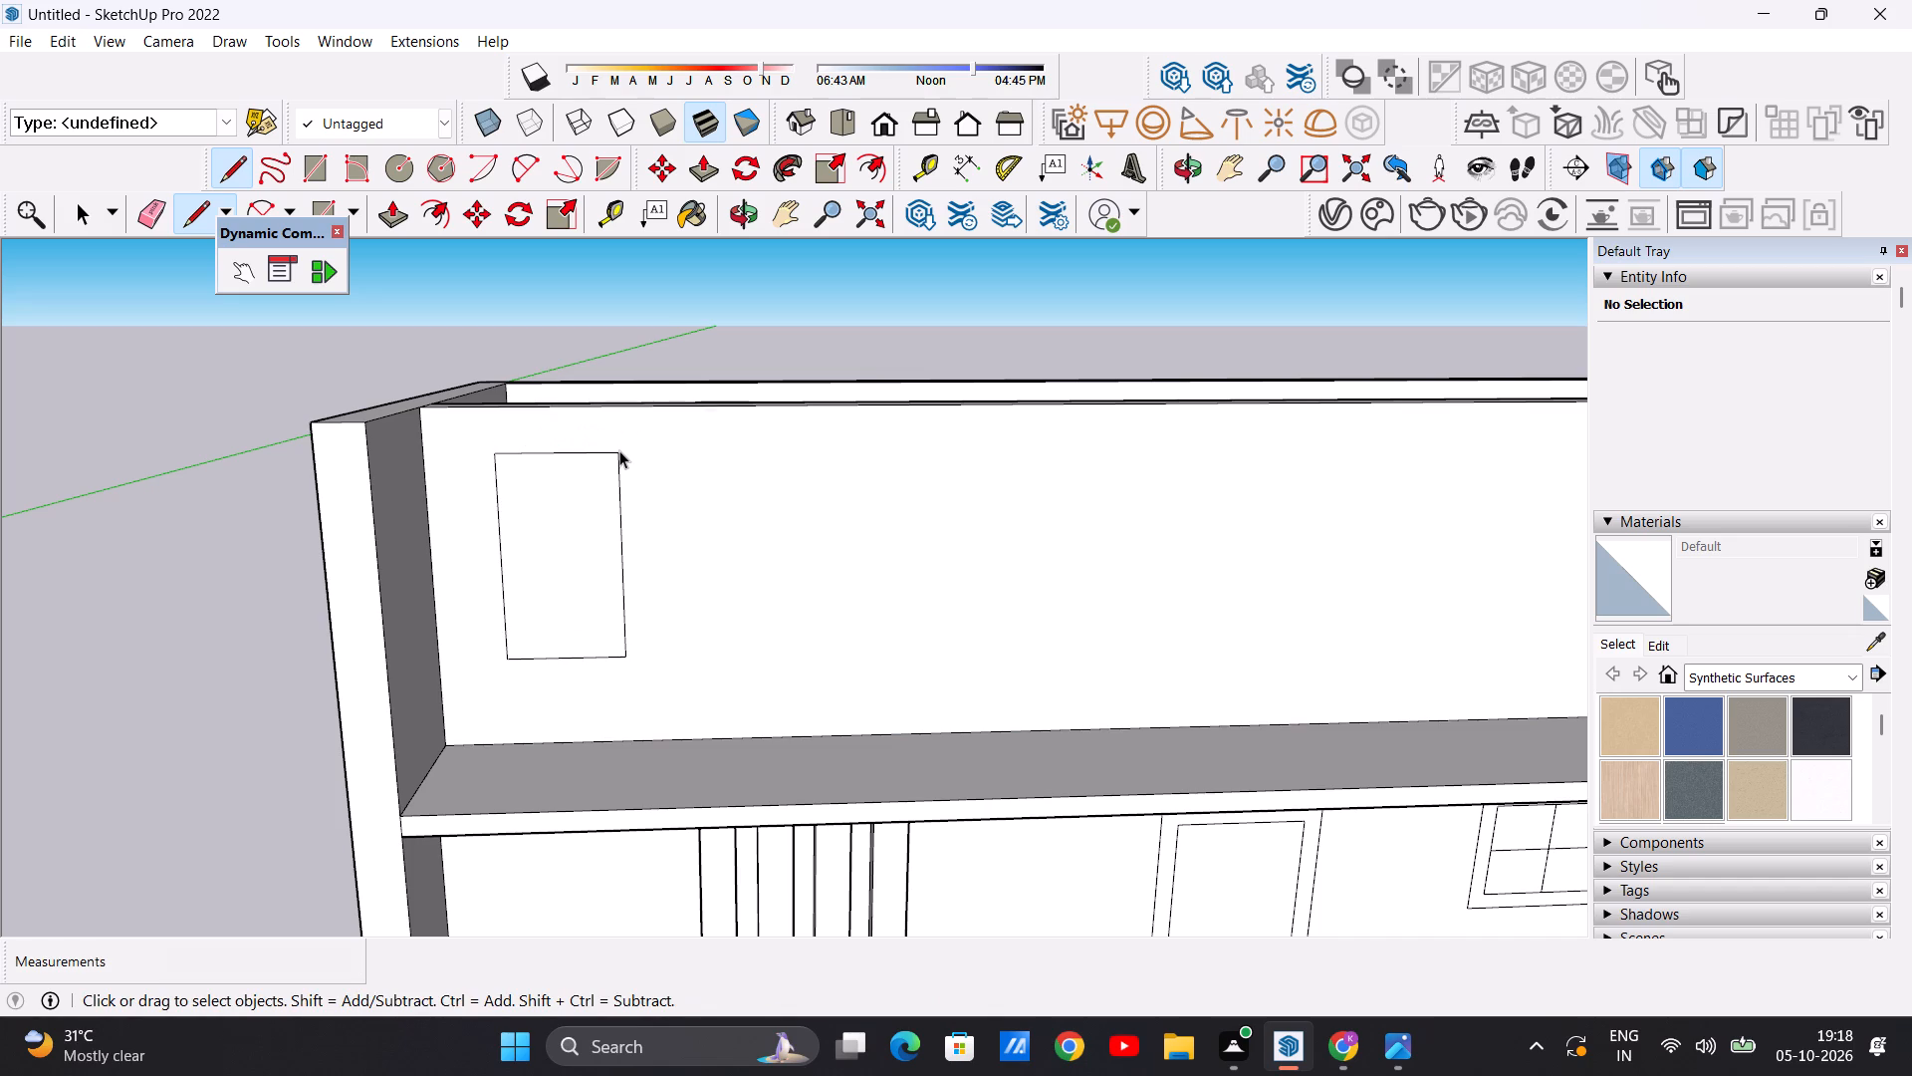
Offset the outline of the upper-storey window face inward about 2' 3" to form a frame.
{"action": "key", "text": "o"}
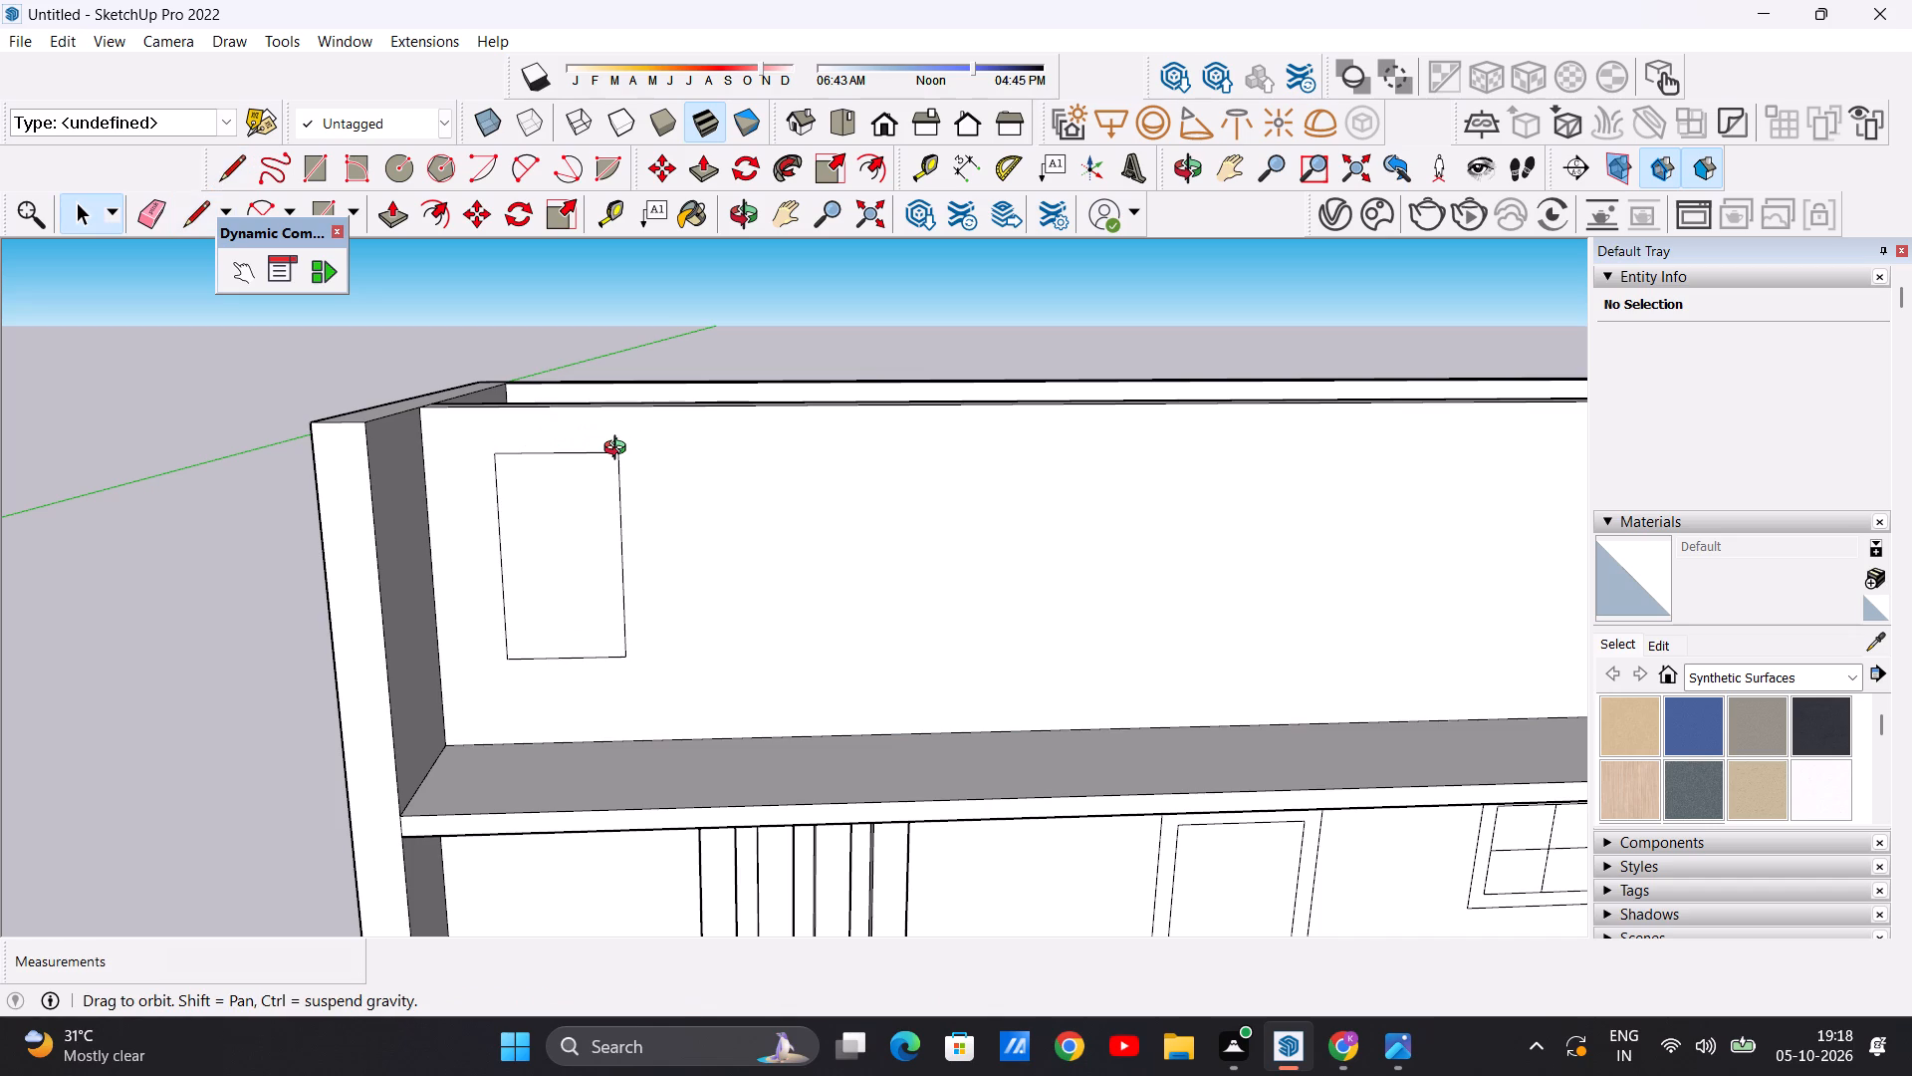
{"action": "key", "text": "f"}
{"action": "left_click", "coordinate": [552, 477]}
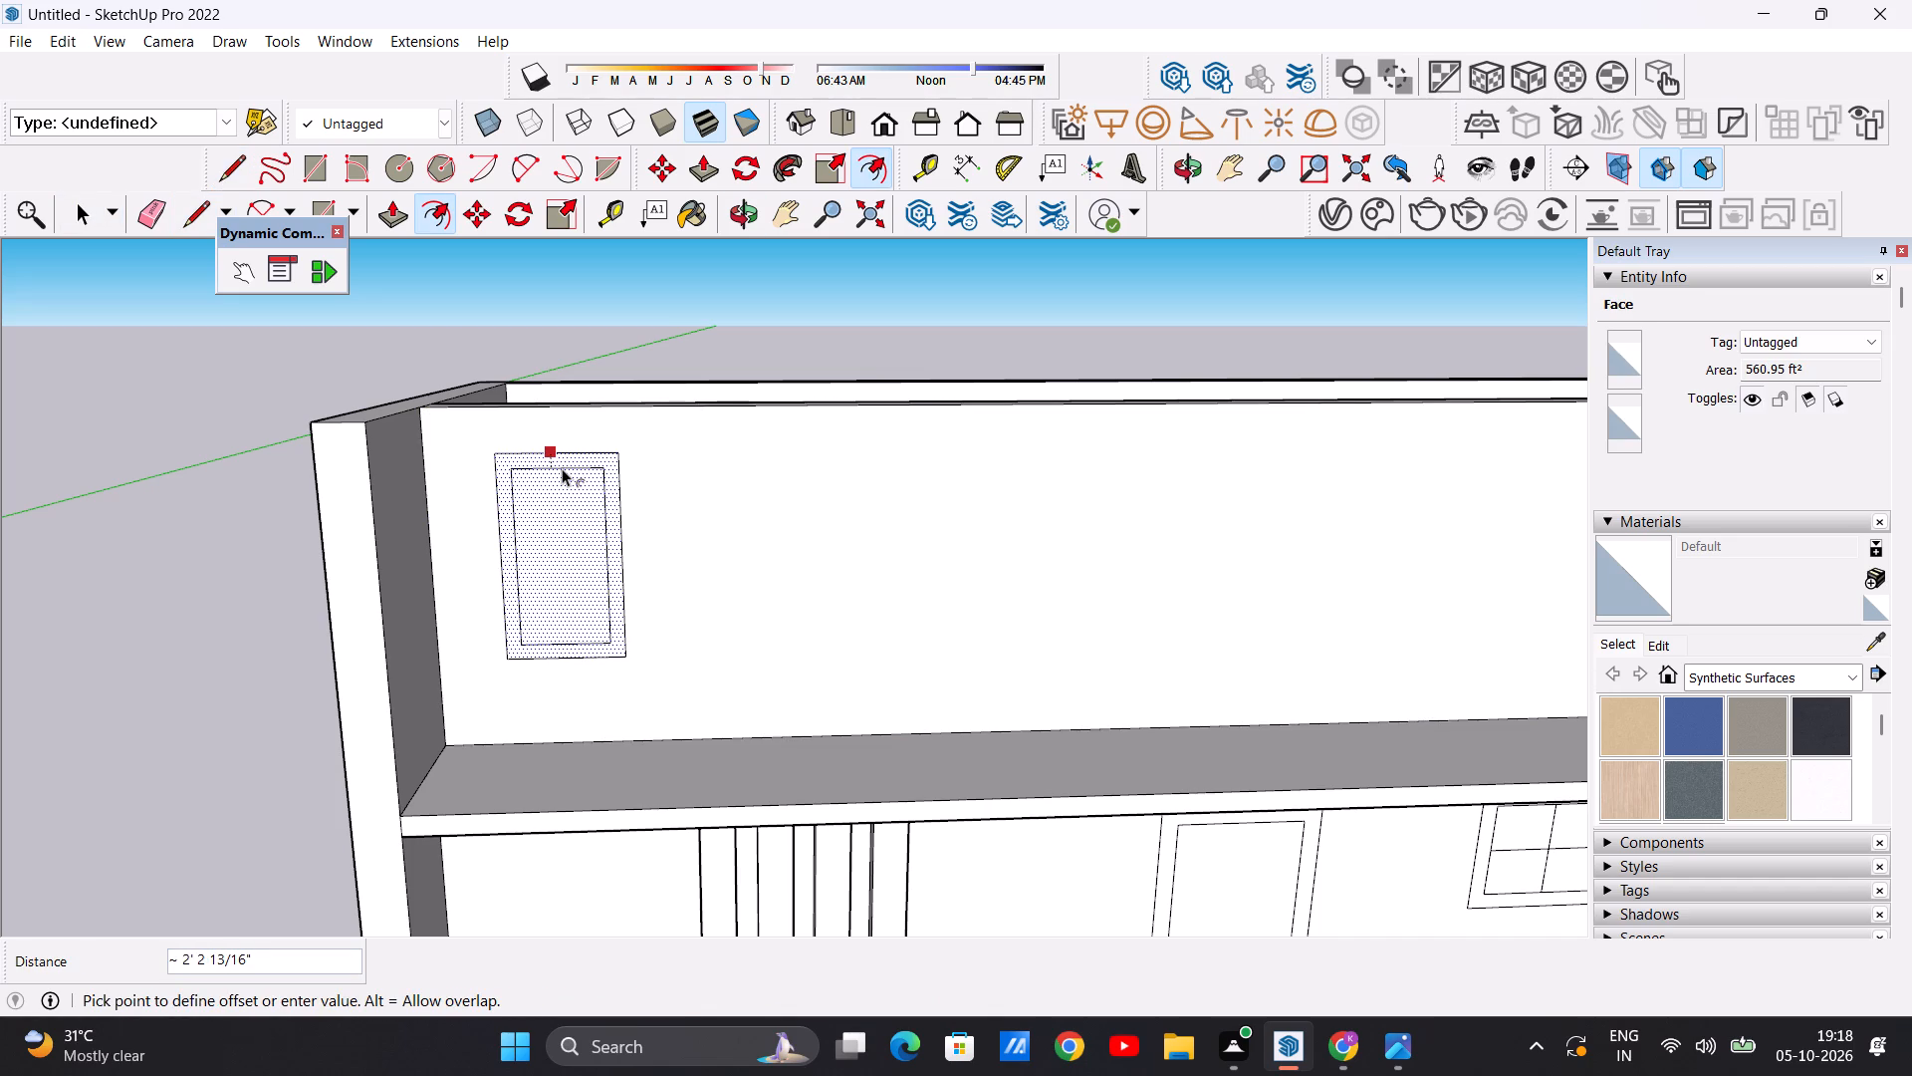
{"action": "left_click", "coordinate": [562, 468]}
{"action": "key", "text": "space"}
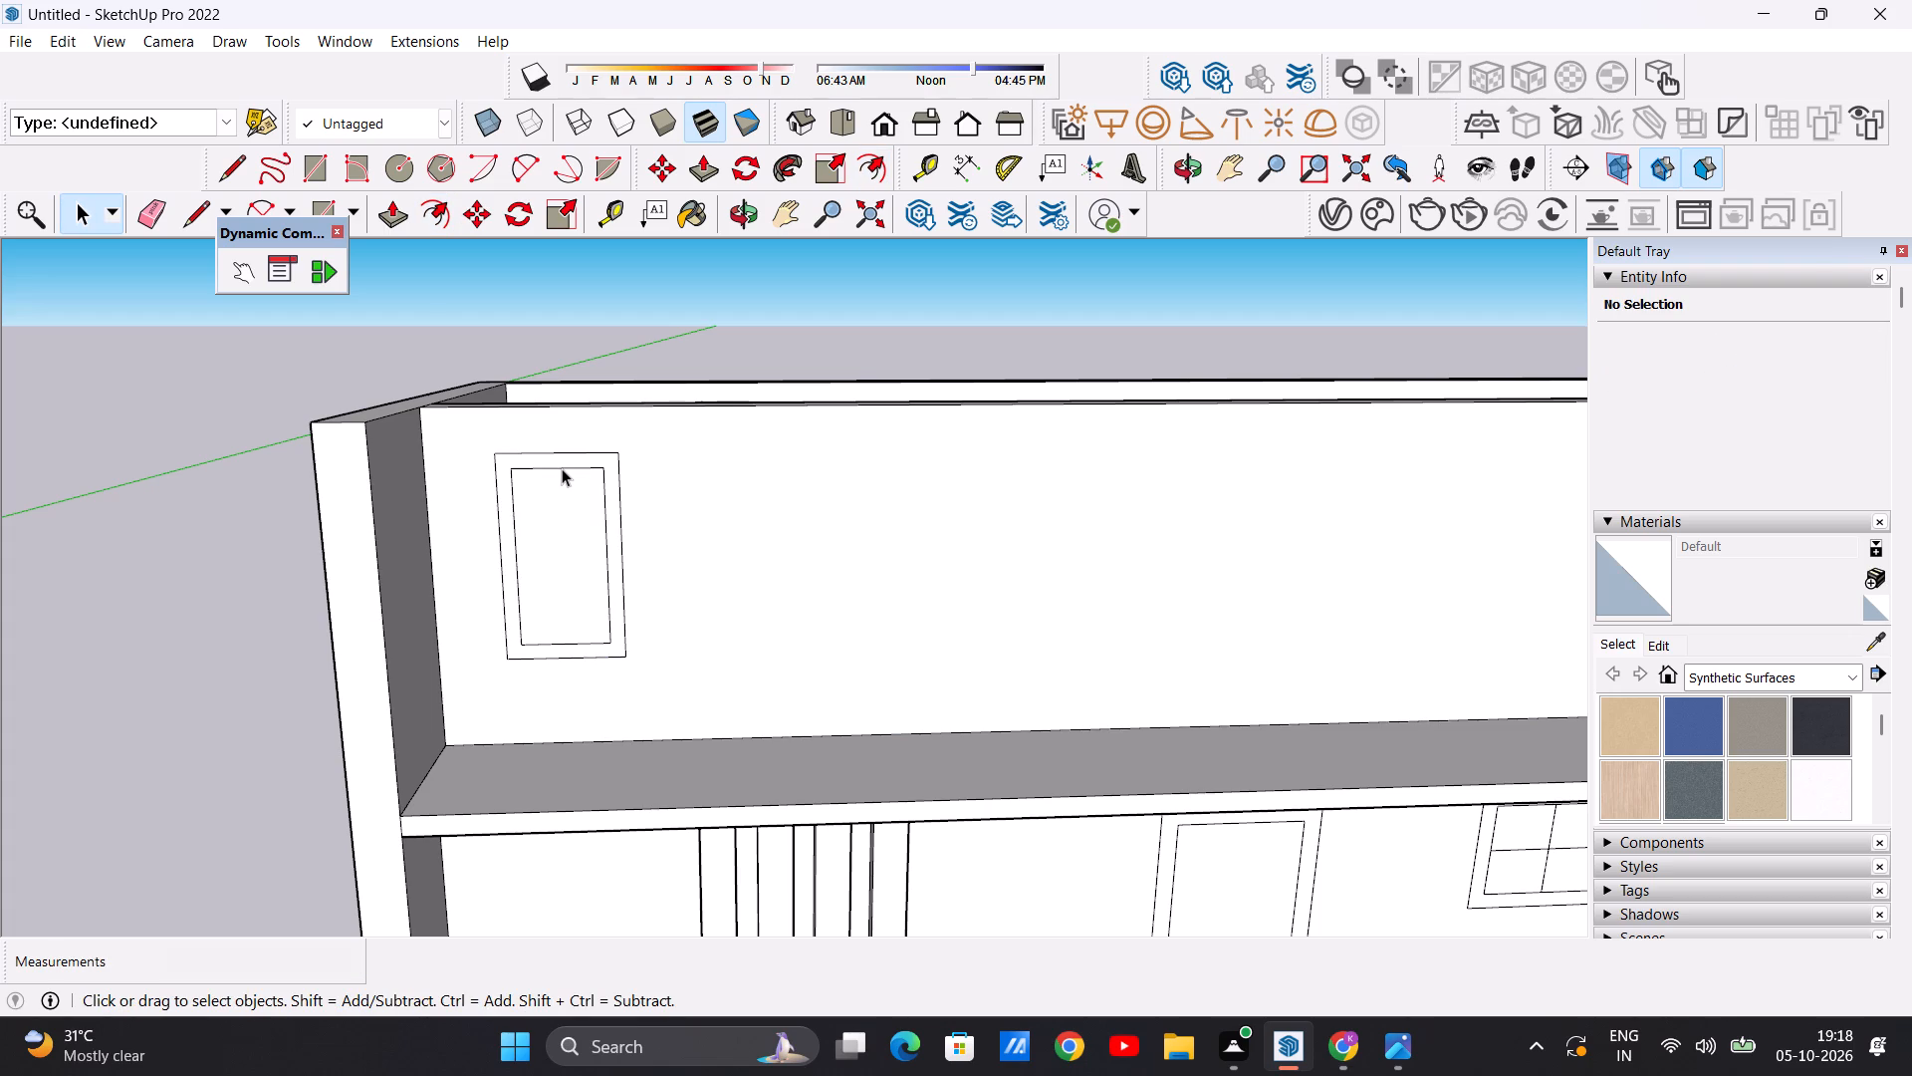
Draw two parallel vertical lines about 26' 10" long near the middle of the window's inner rectangle to form a central mullion.
{"action": "key", "text": "l"}
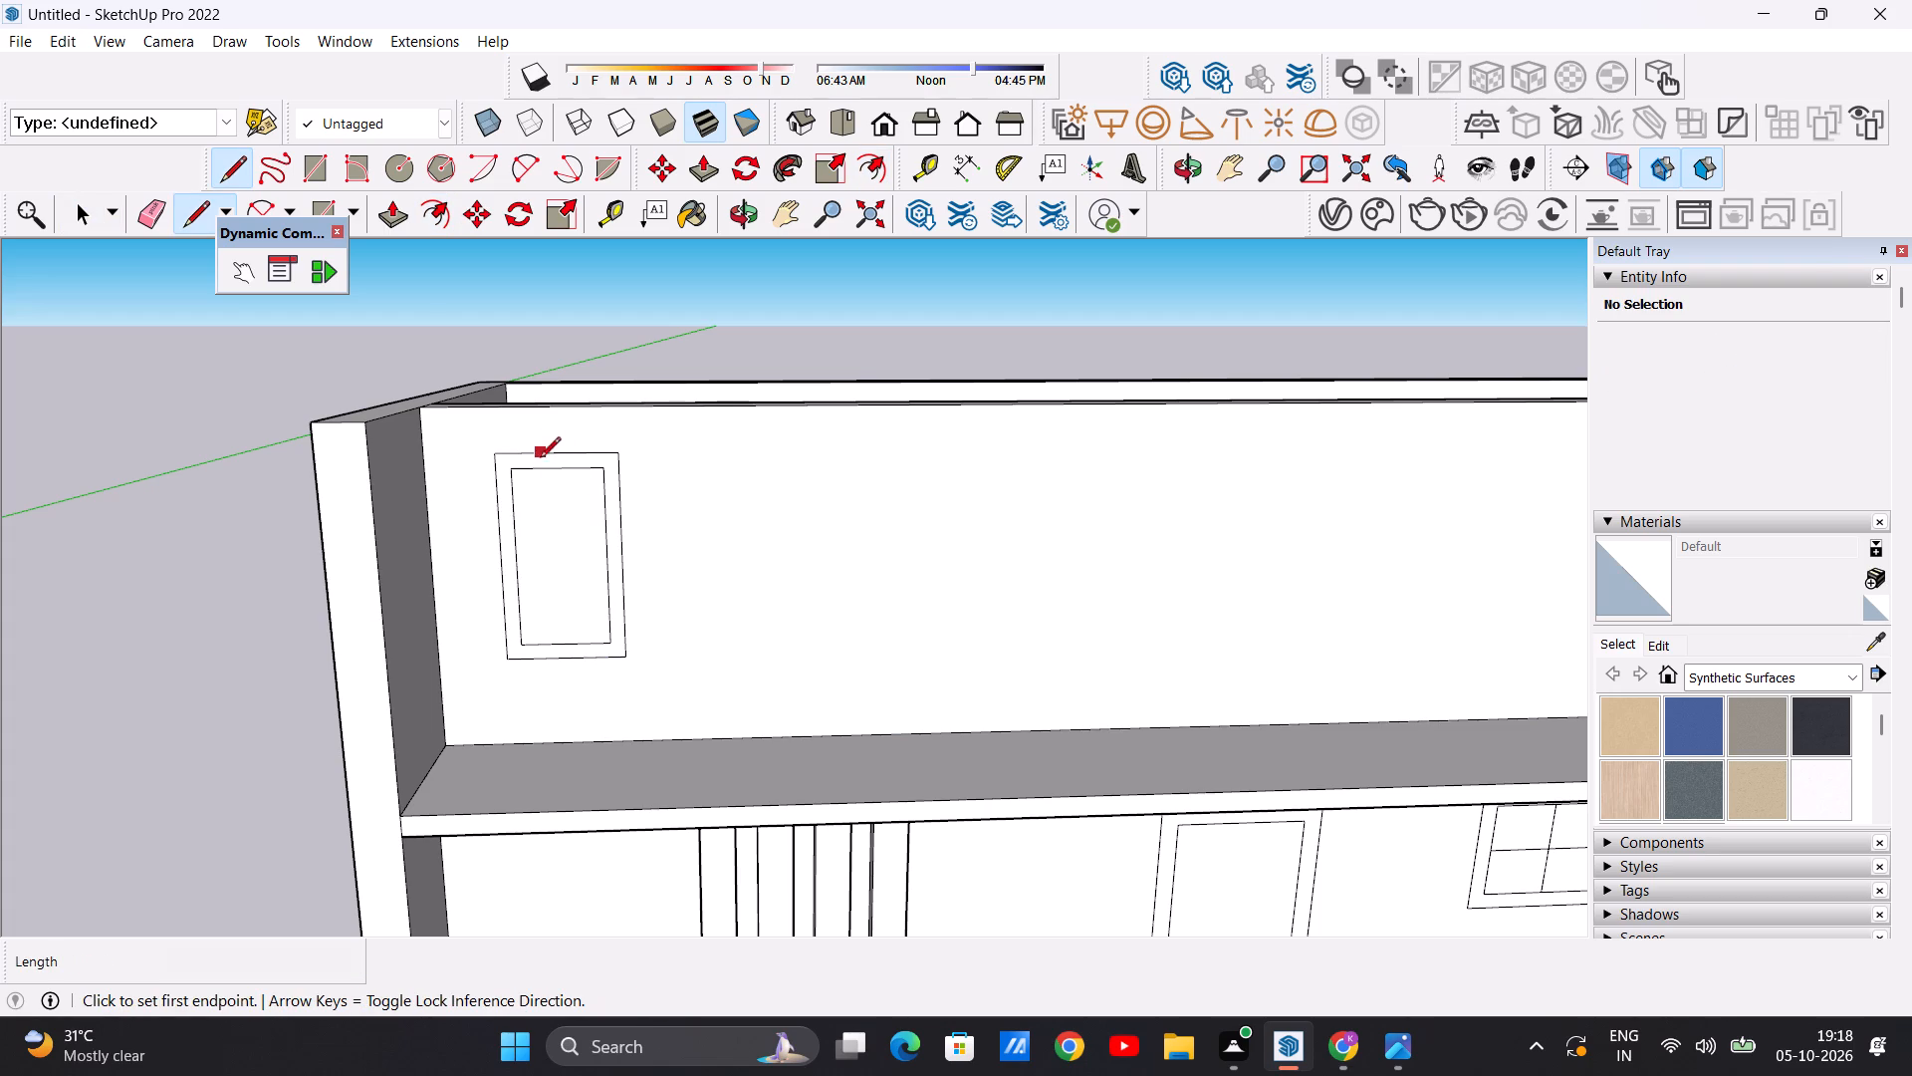
{"action": "scroll", "coordinate": [554, 470], "scroll_direction": "up", "scroll_amount": 7}
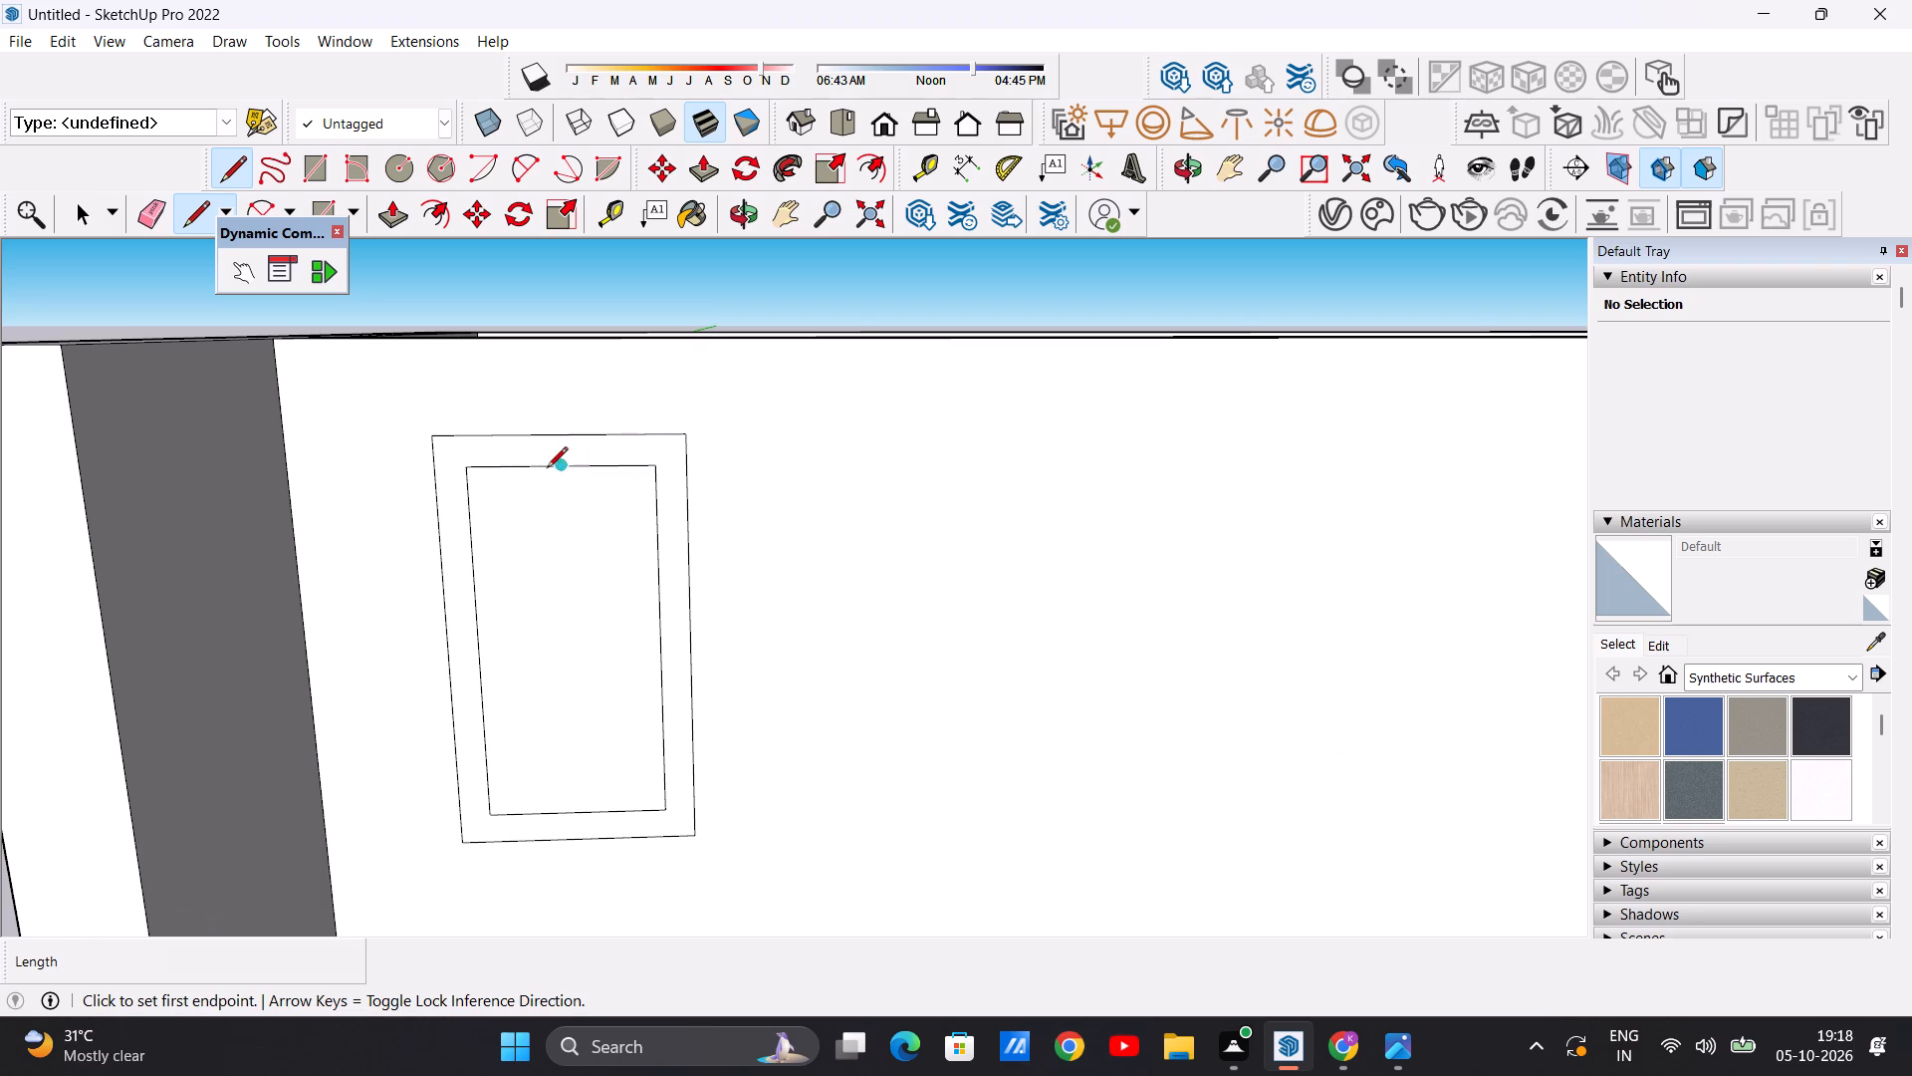
{"action": "left_click", "coordinate": [547, 467]}
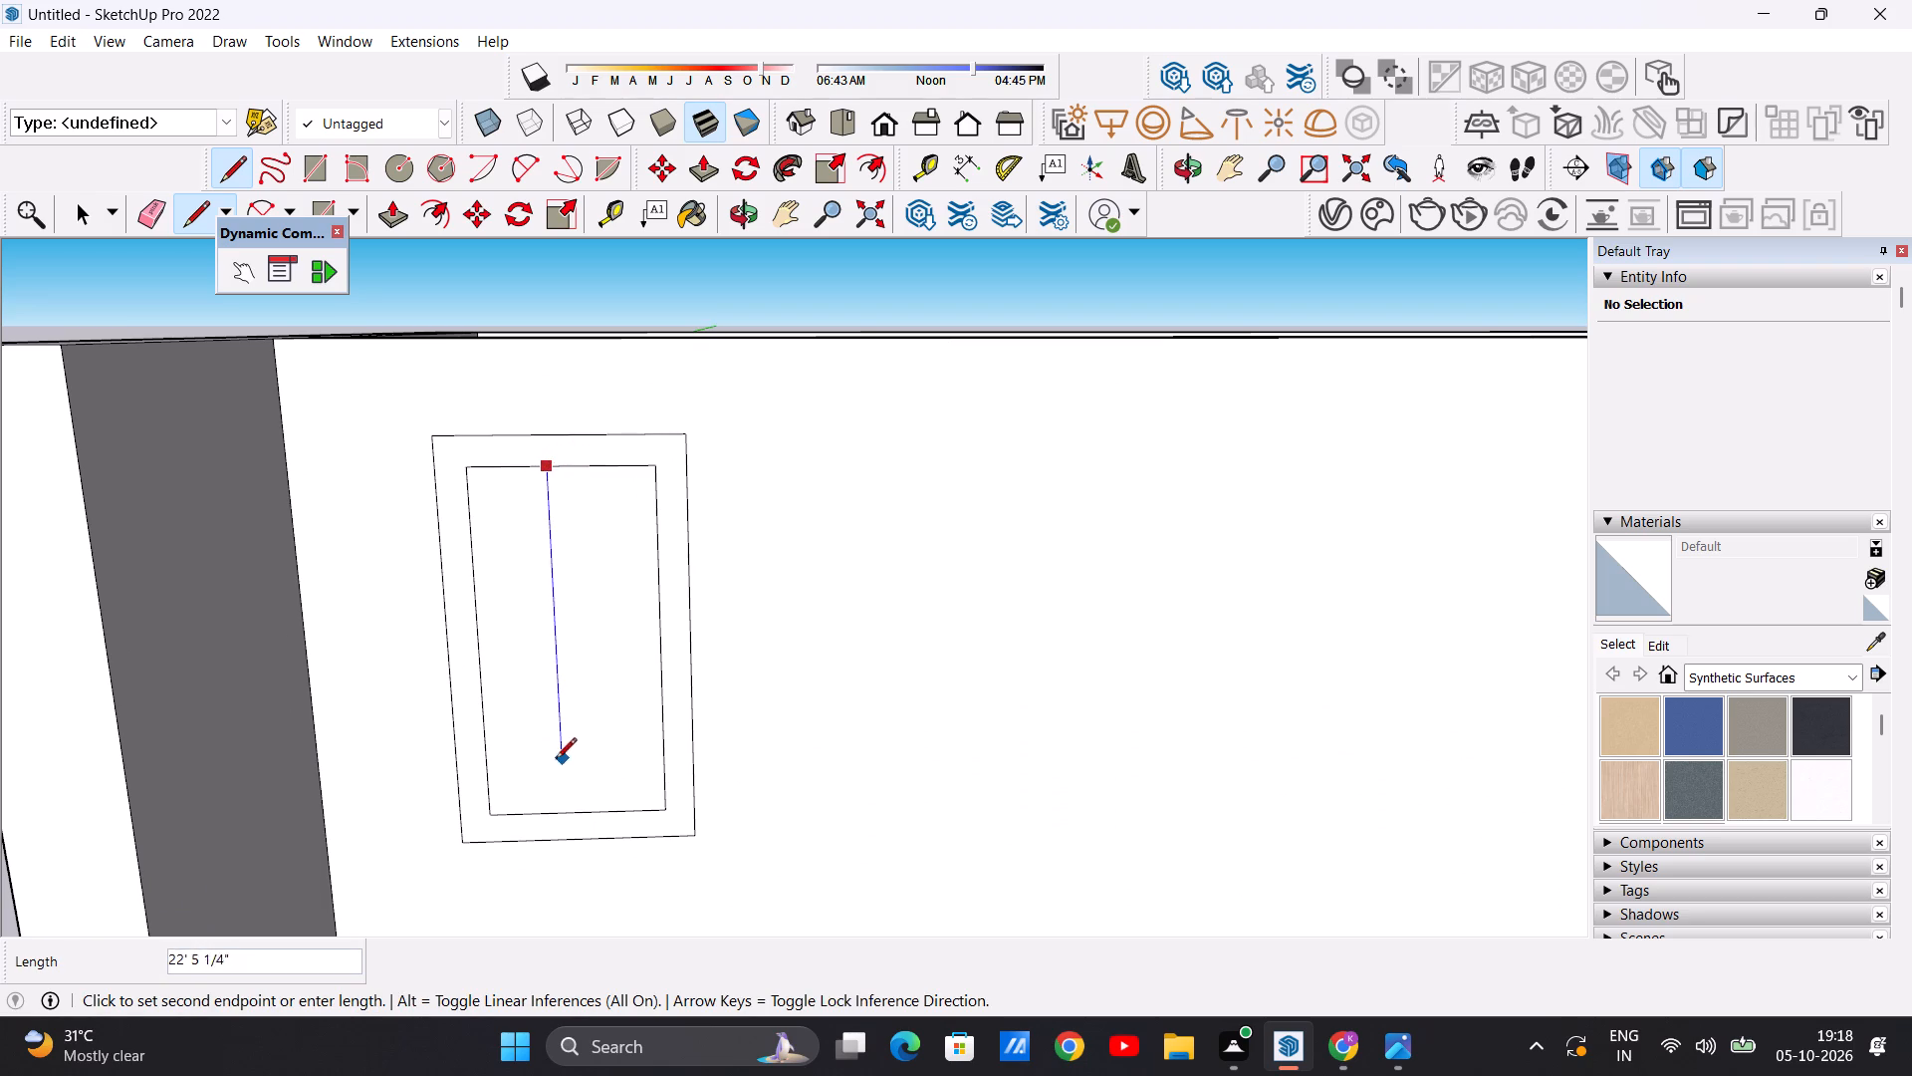
{"action": "left_click", "coordinate": [563, 818]}
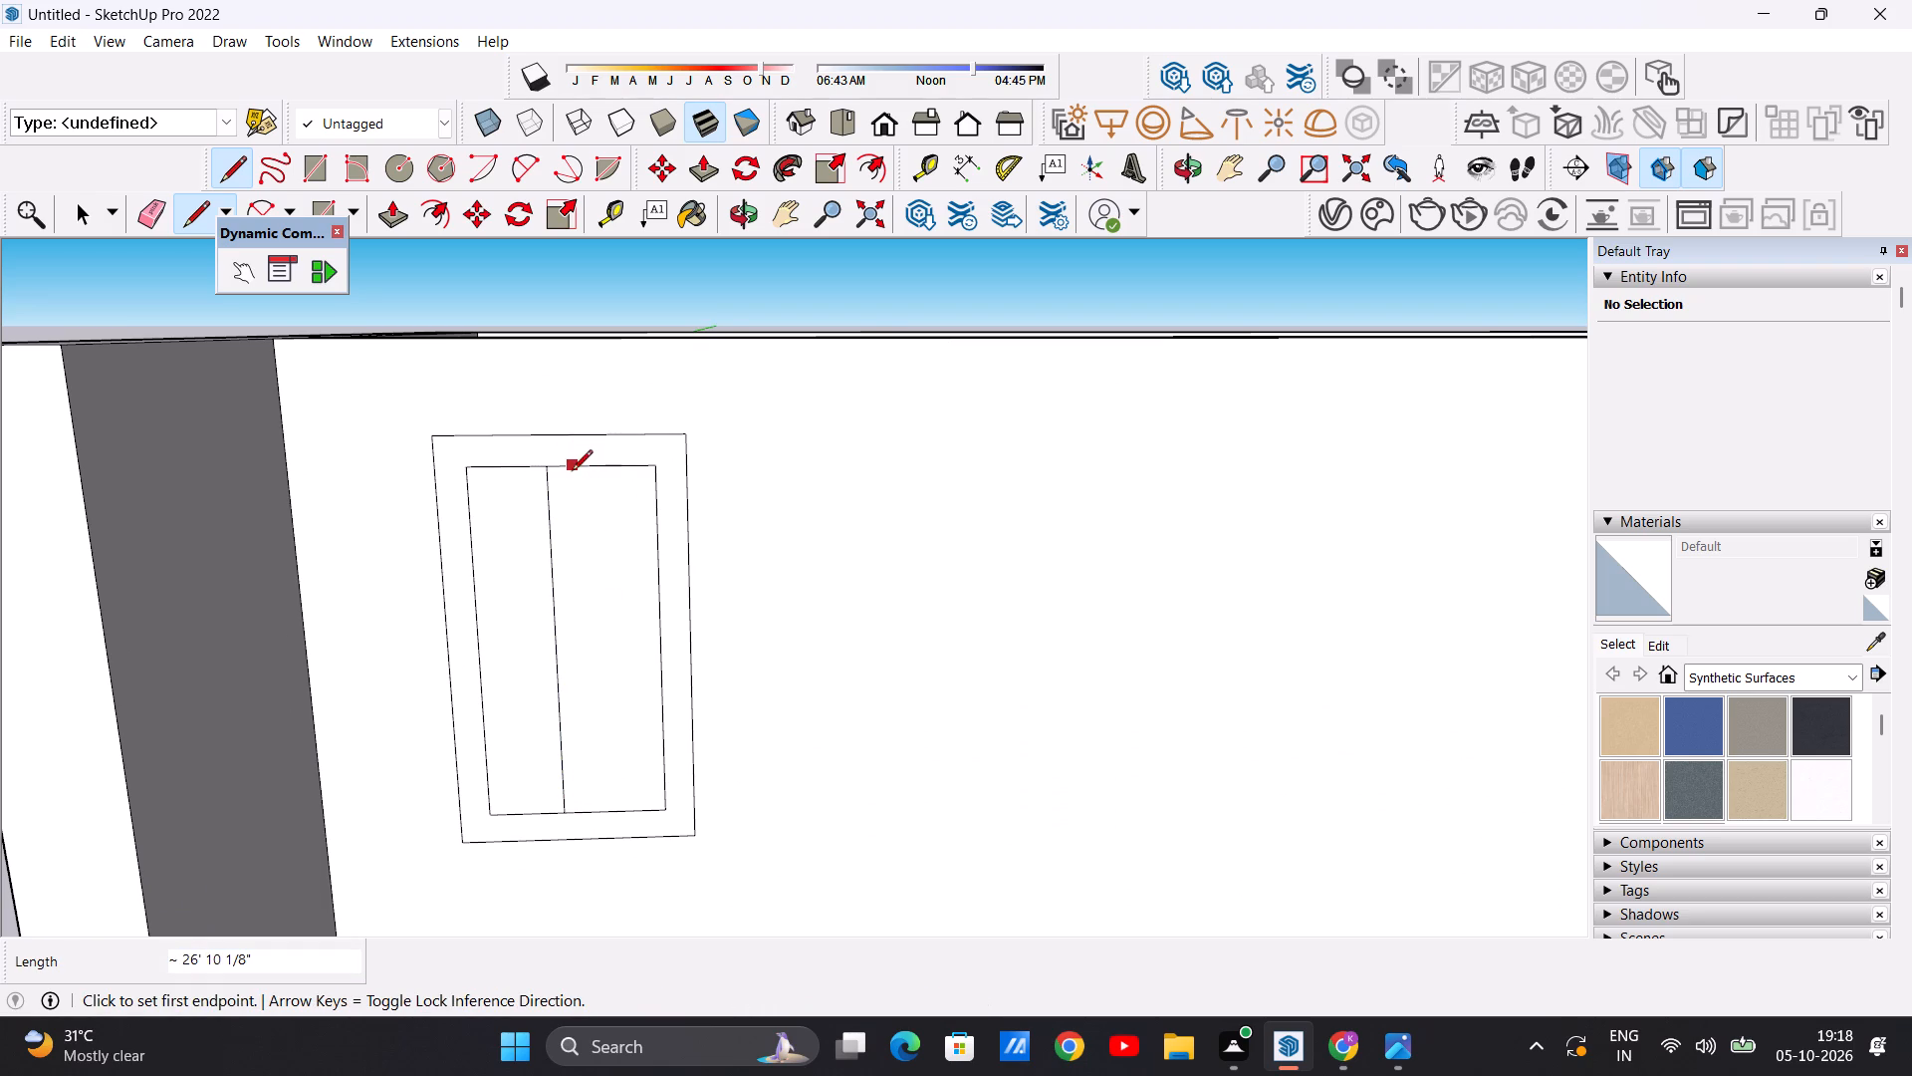
{"action": "left_click", "coordinate": [568, 469]}
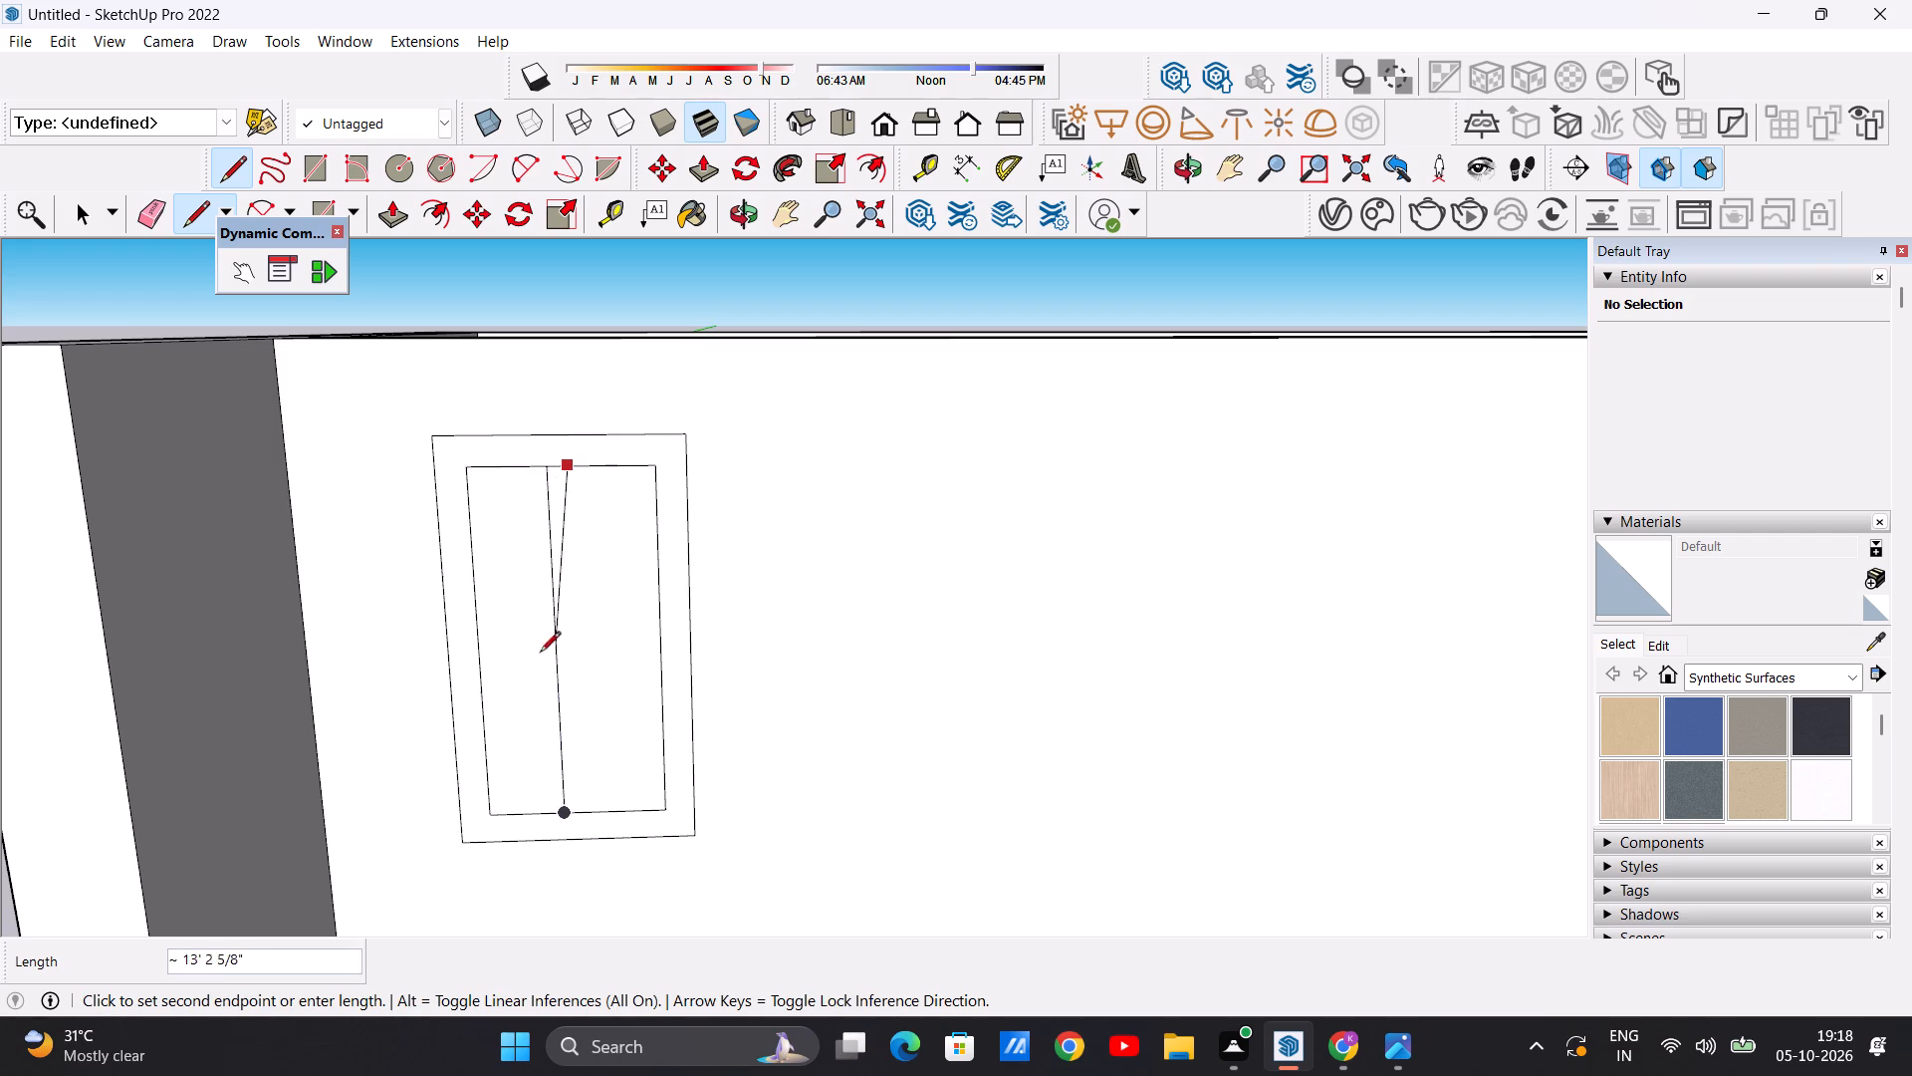
{"action": "left_click", "coordinate": [583, 803]}
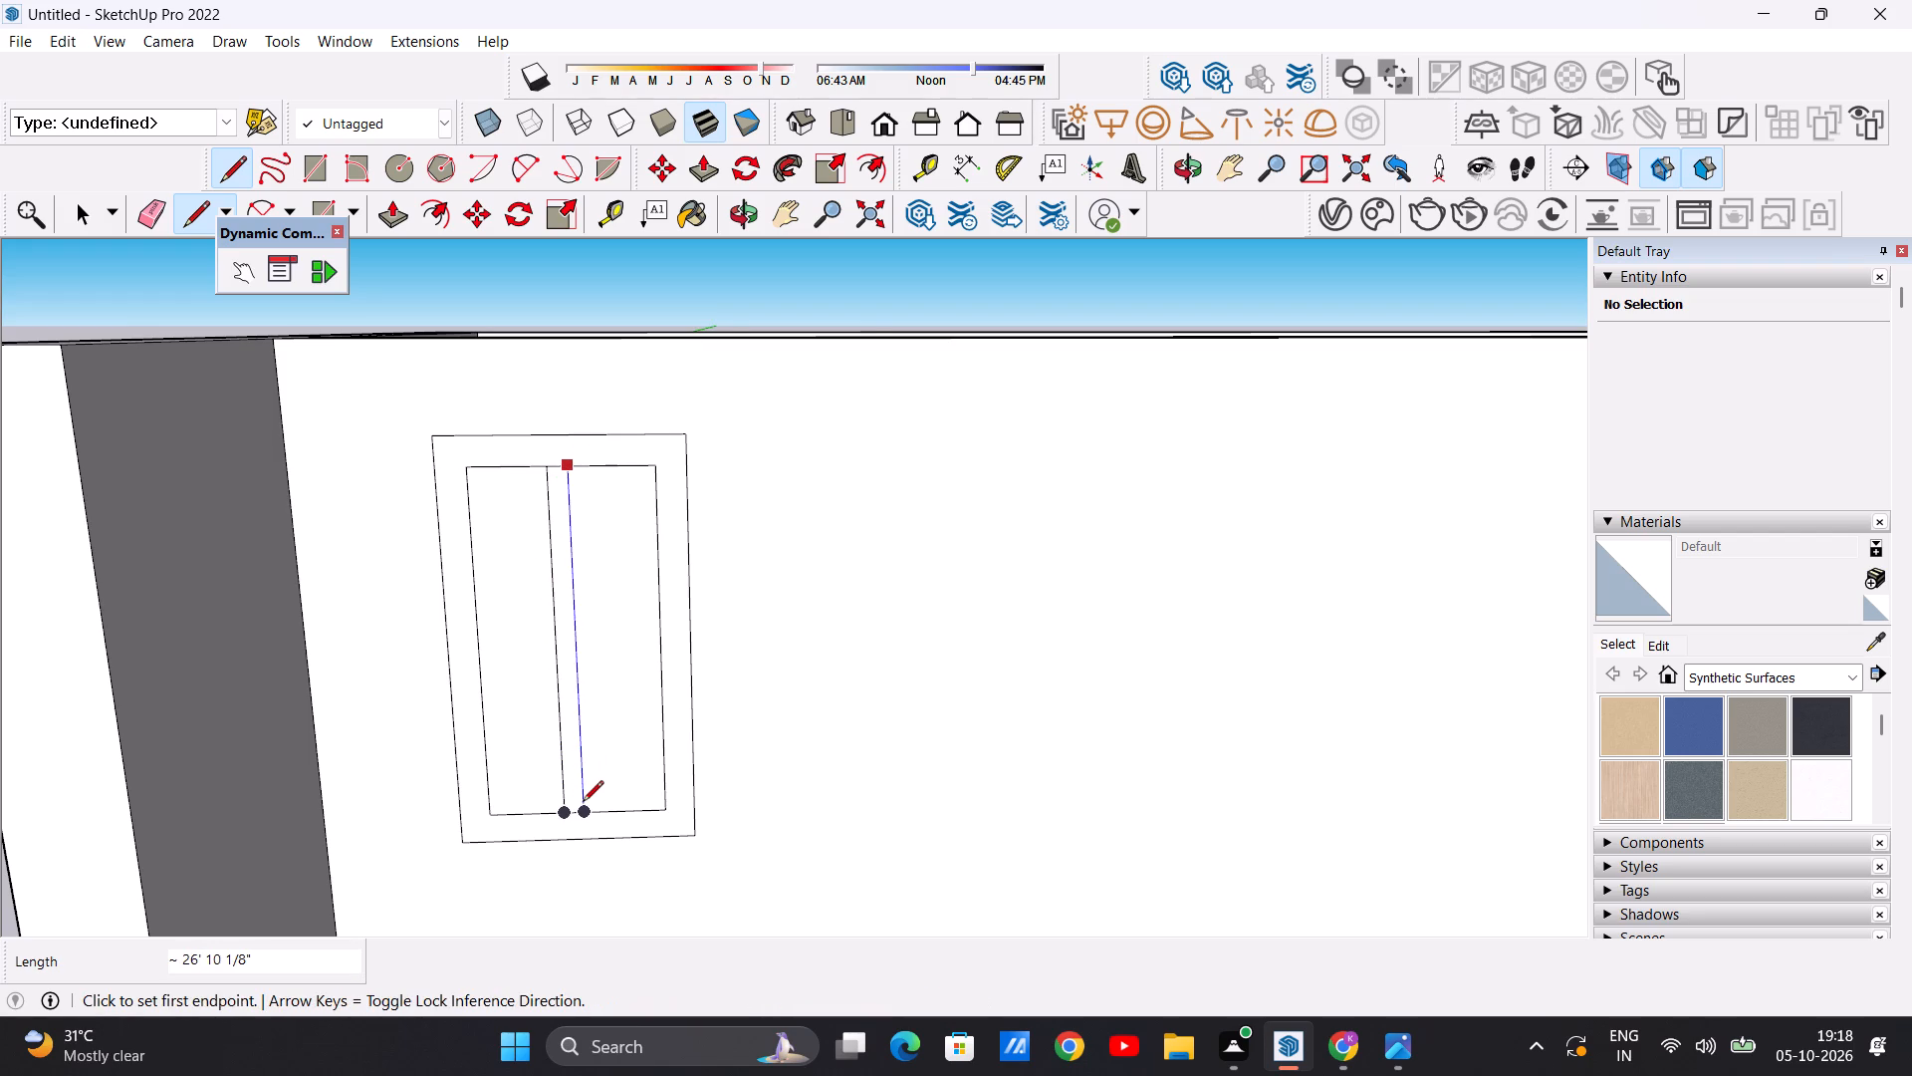
{"action": "key", "text": "space"}
Draw a door rectangle about 44' 3" by 27' 4" on the upper-storey front wall, beside the window and down to the slab.
{"action": "scroll", "coordinate": [611, 672], "scroll_direction": "down", "scroll_amount": 20}
{"action": "scroll", "coordinate": [611, 672], "scroll_direction": "down", "scroll_amount": 3}
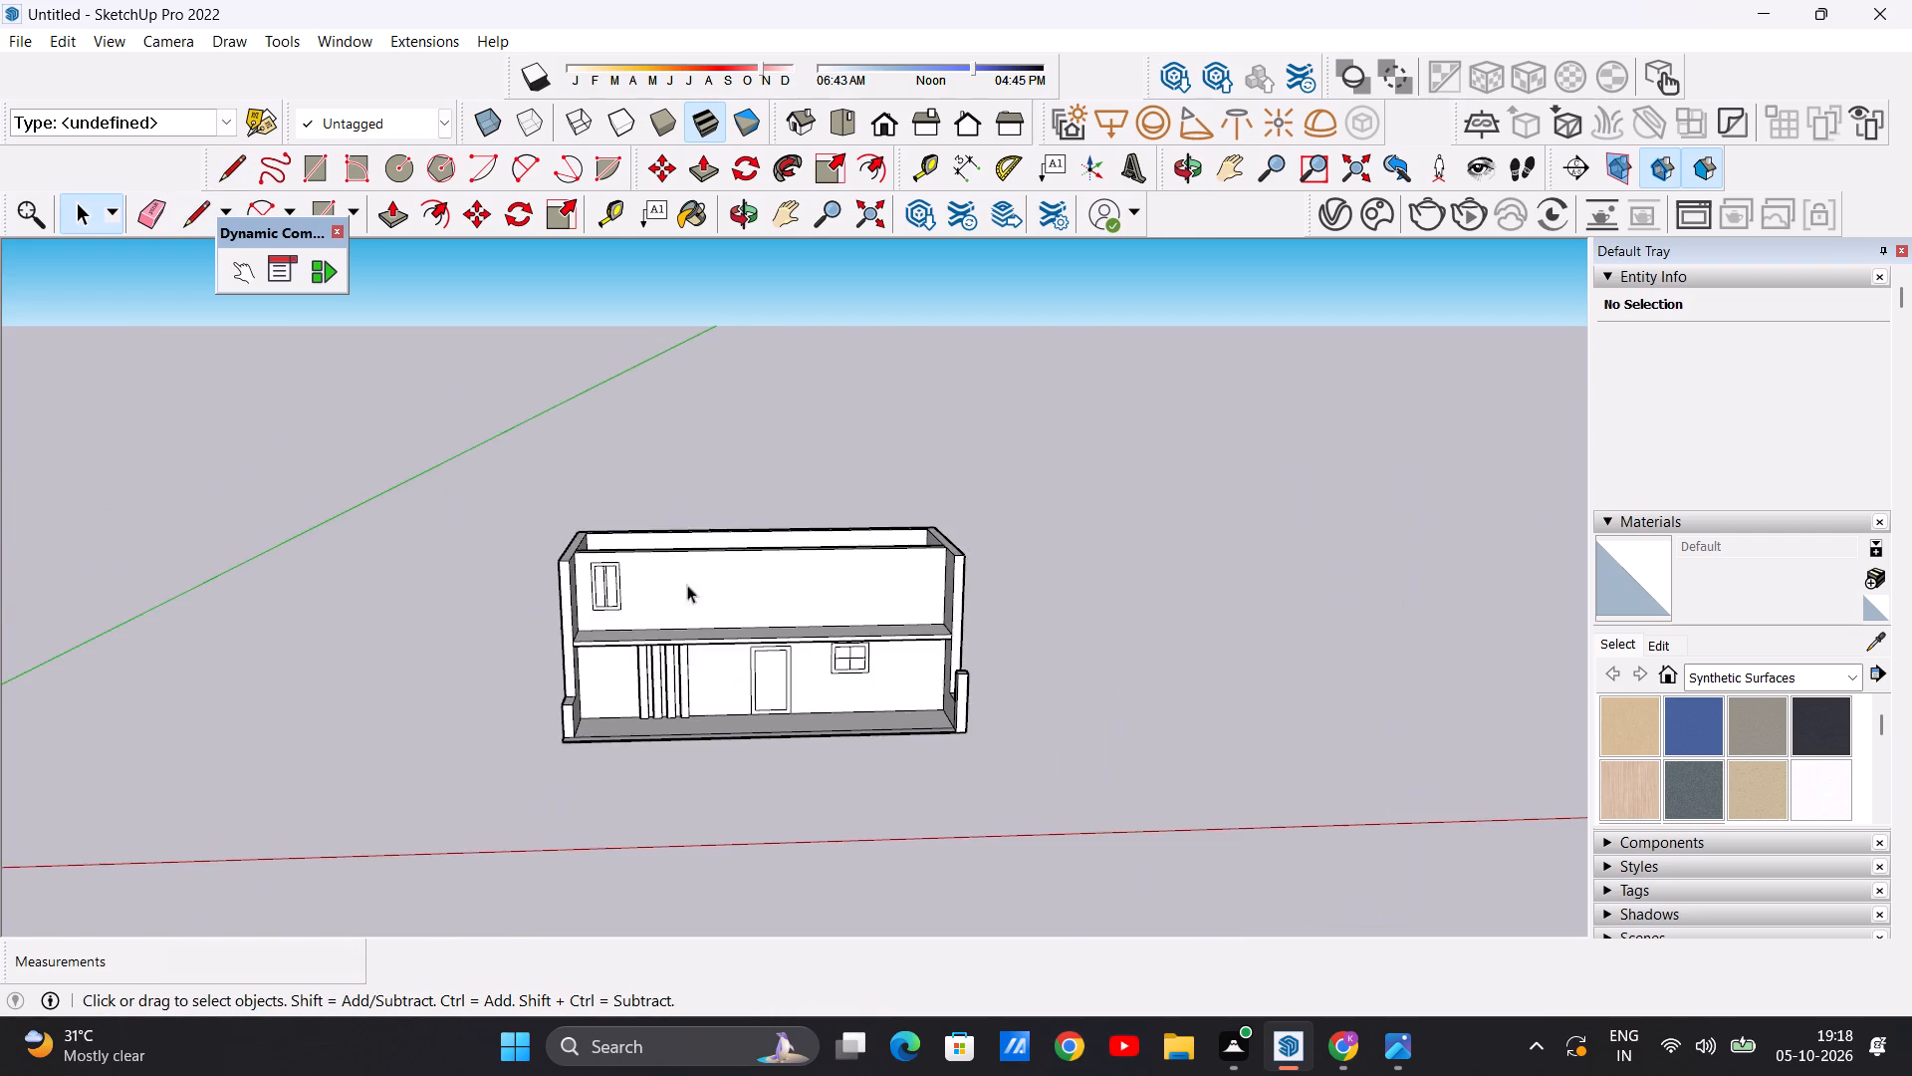
{"action": "scroll", "coordinate": [780, 601], "scroll_direction": "up", "scroll_amount": 4}
{"action": "middle_click_drag", "start_coordinate": [787, 608], "coordinate": [809, 562]}
{"action": "scroll", "coordinate": [775, 553], "scroll_direction": "up", "scroll_amount": 3}
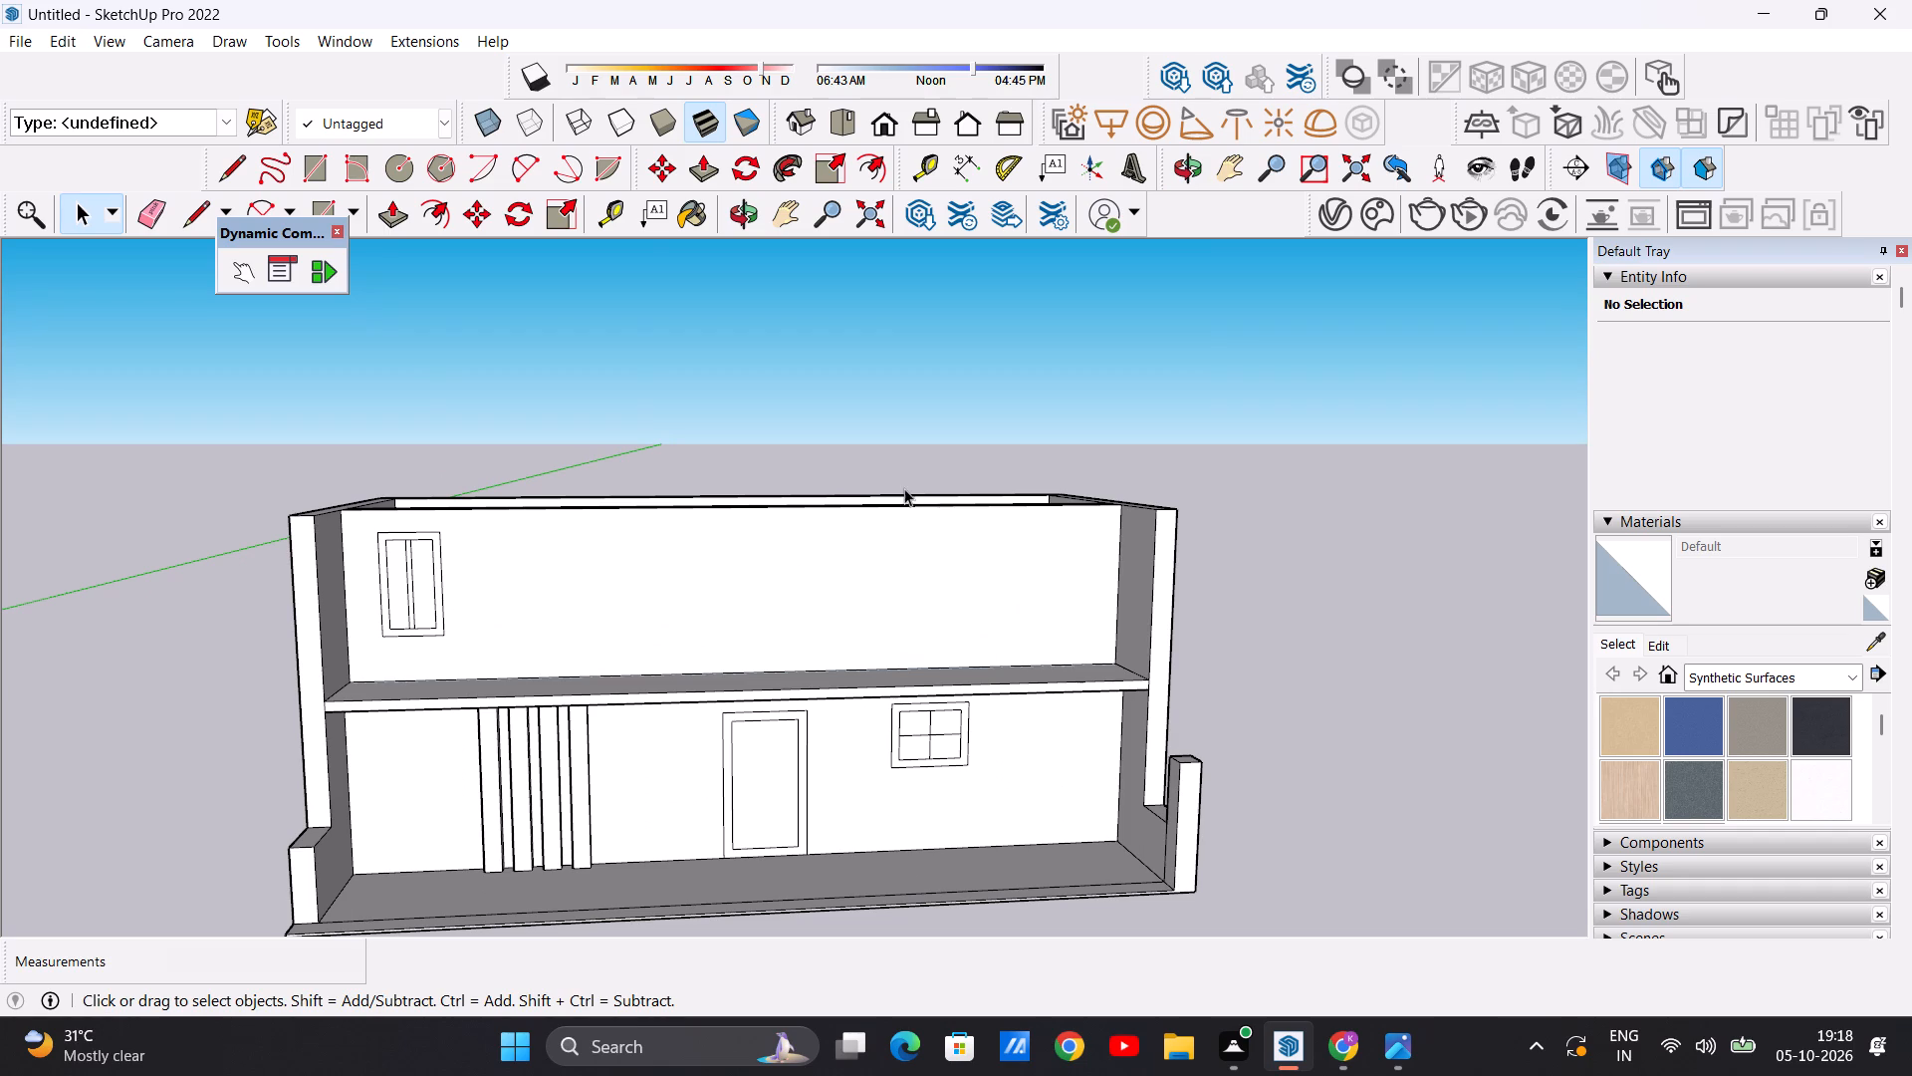
{"action": "scroll", "coordinate": [902, 489], "scroll_direction": "down", "scroll_amount": 4}
{"action": "scroll", "coordinate": [752, 546], "scroll_direction": "up", "scroll_amount": 1}
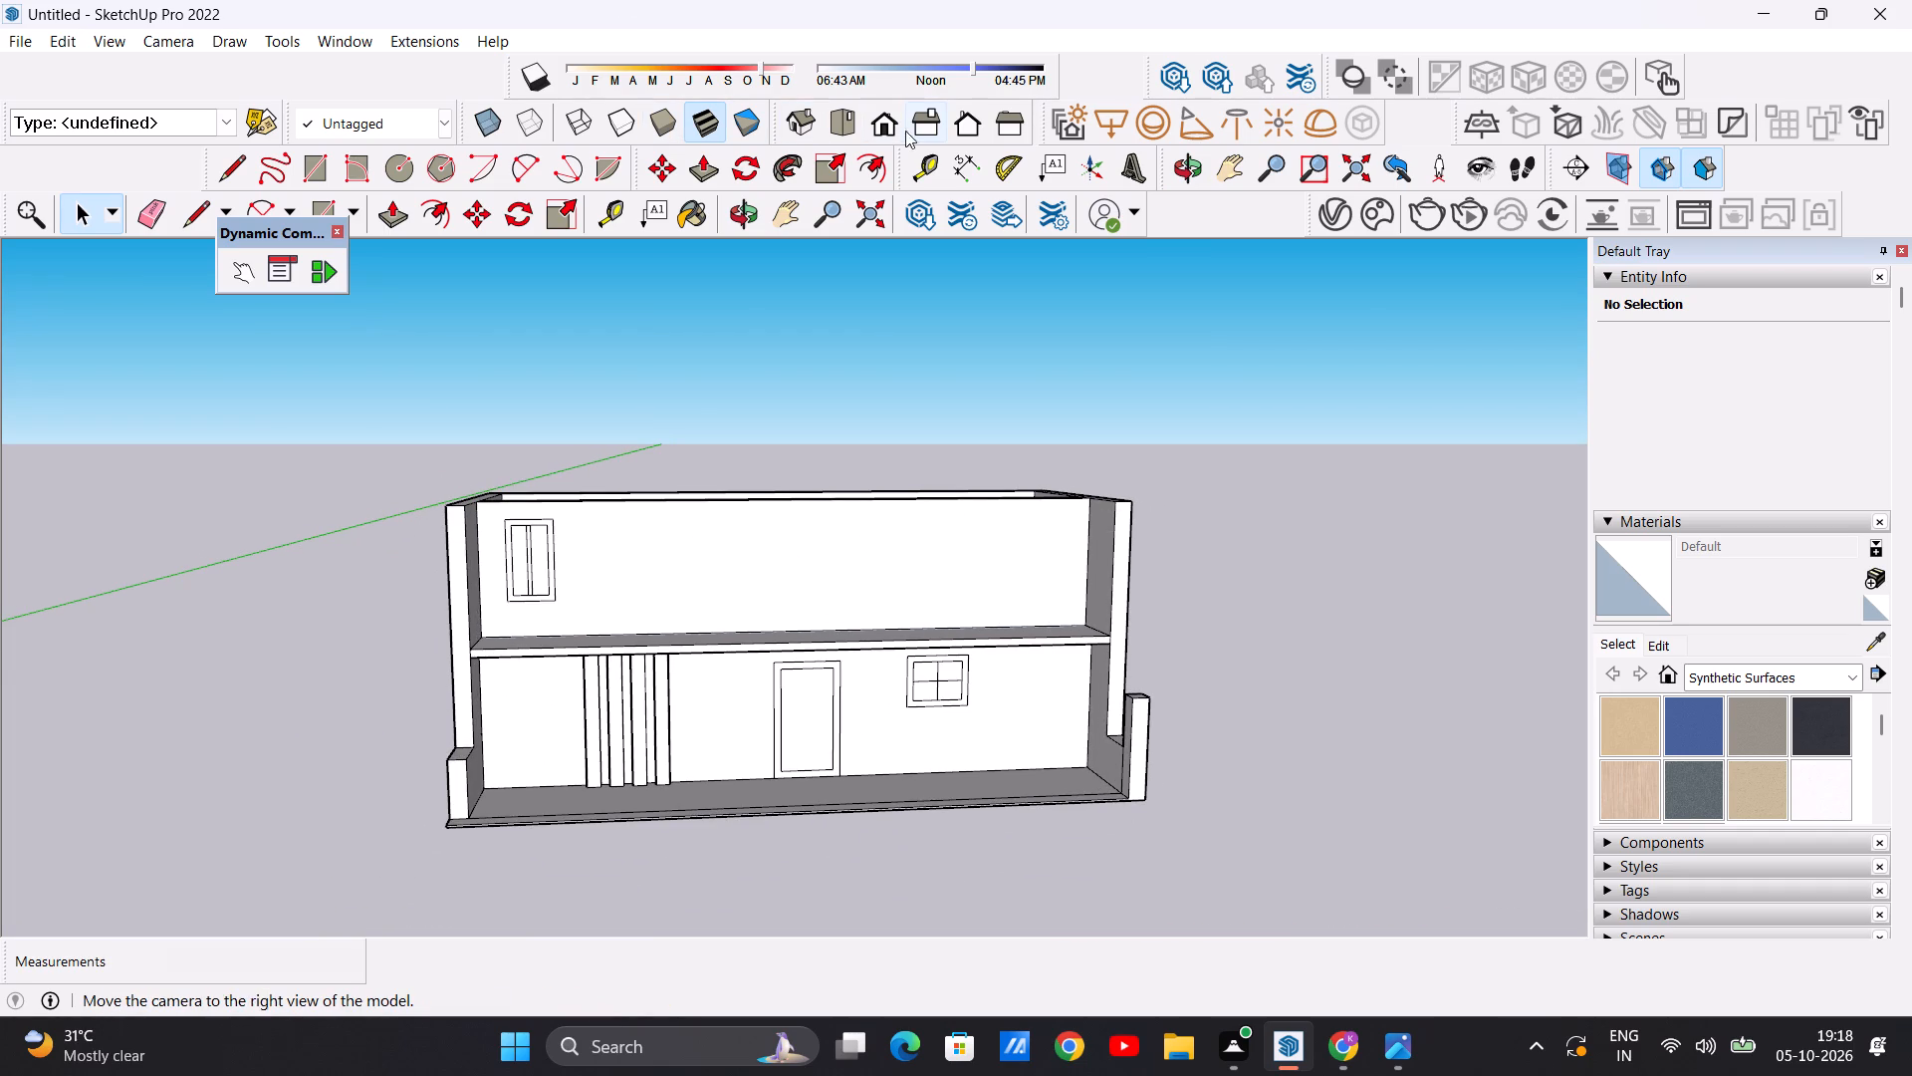
{"action": "left_click", "coordinate": [889, 131]}
{"action": "scroll", "coordinate": [609, 511], "scroll_direction": "up", "scroll_amount": 5}
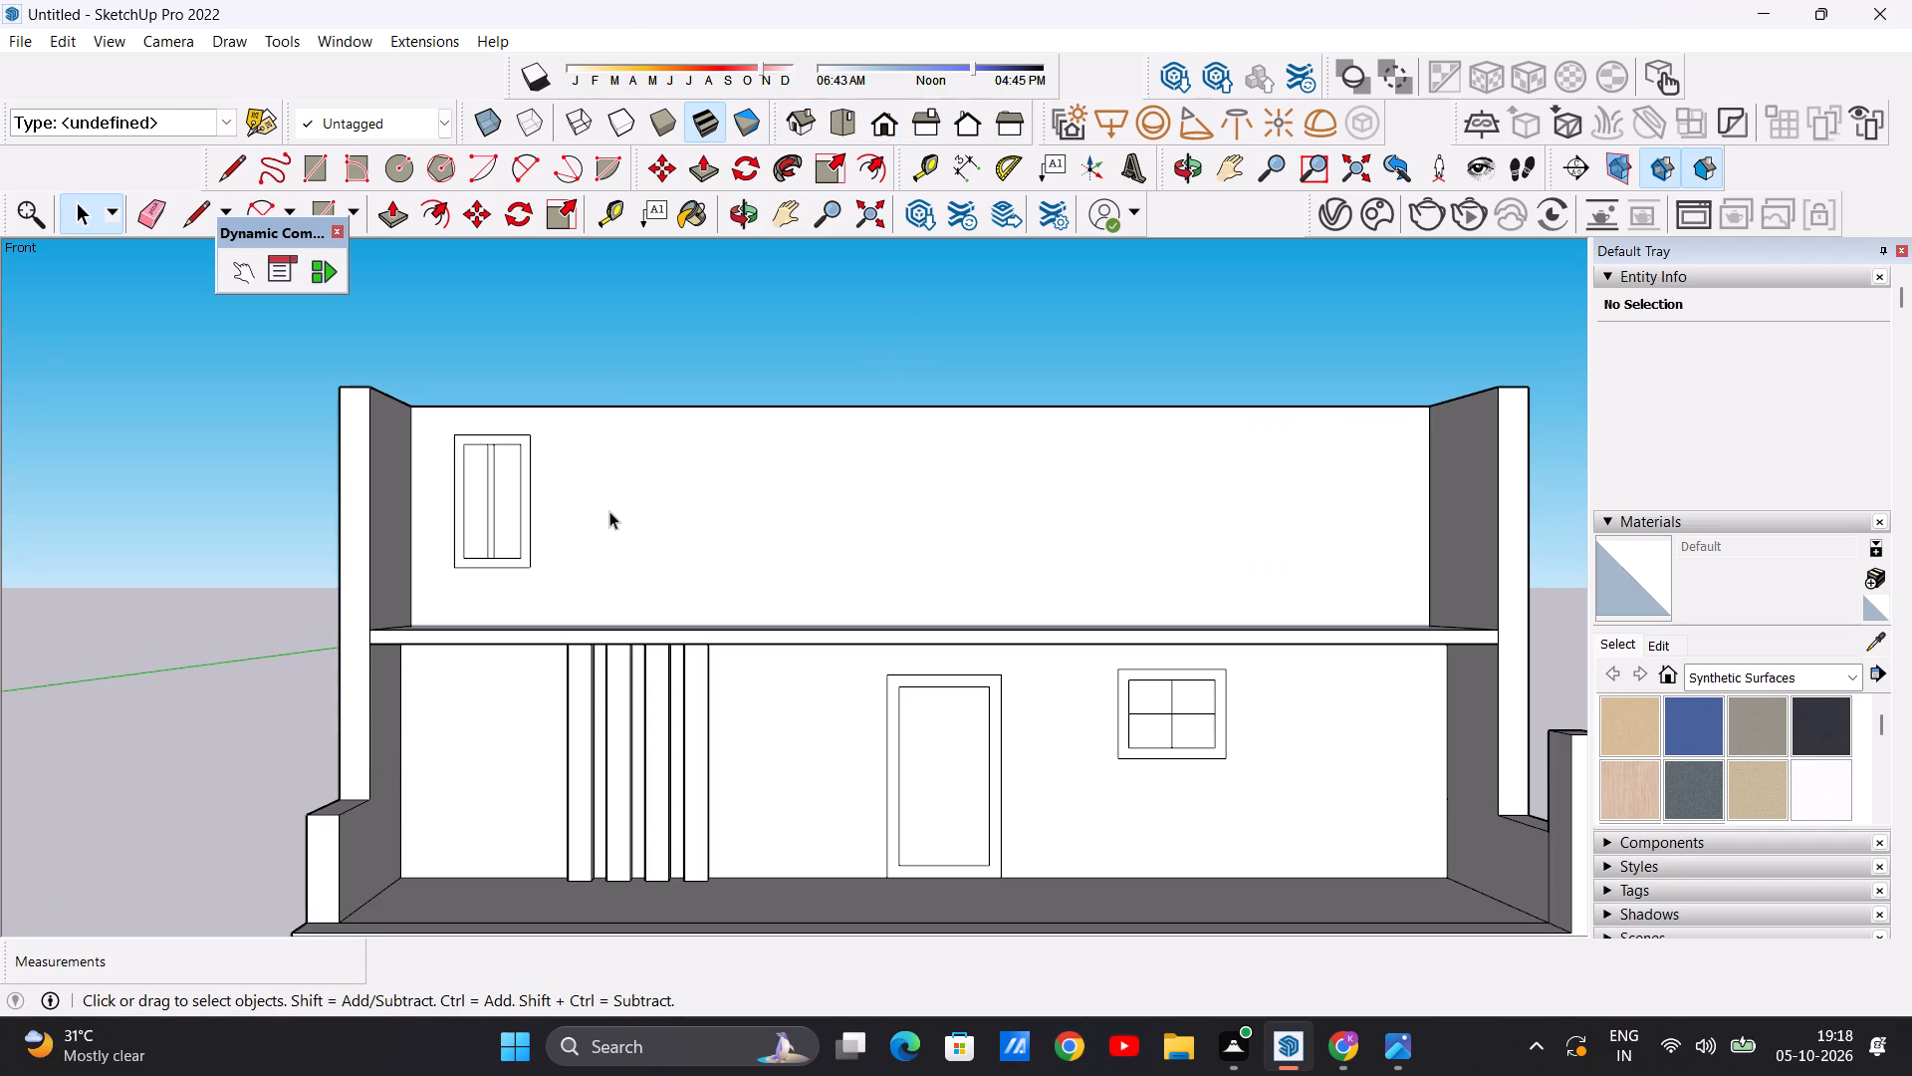
{"action": "scroll", "coordinate": [619, 502], "scroll_direction": "up", "scroll_amount": 1}
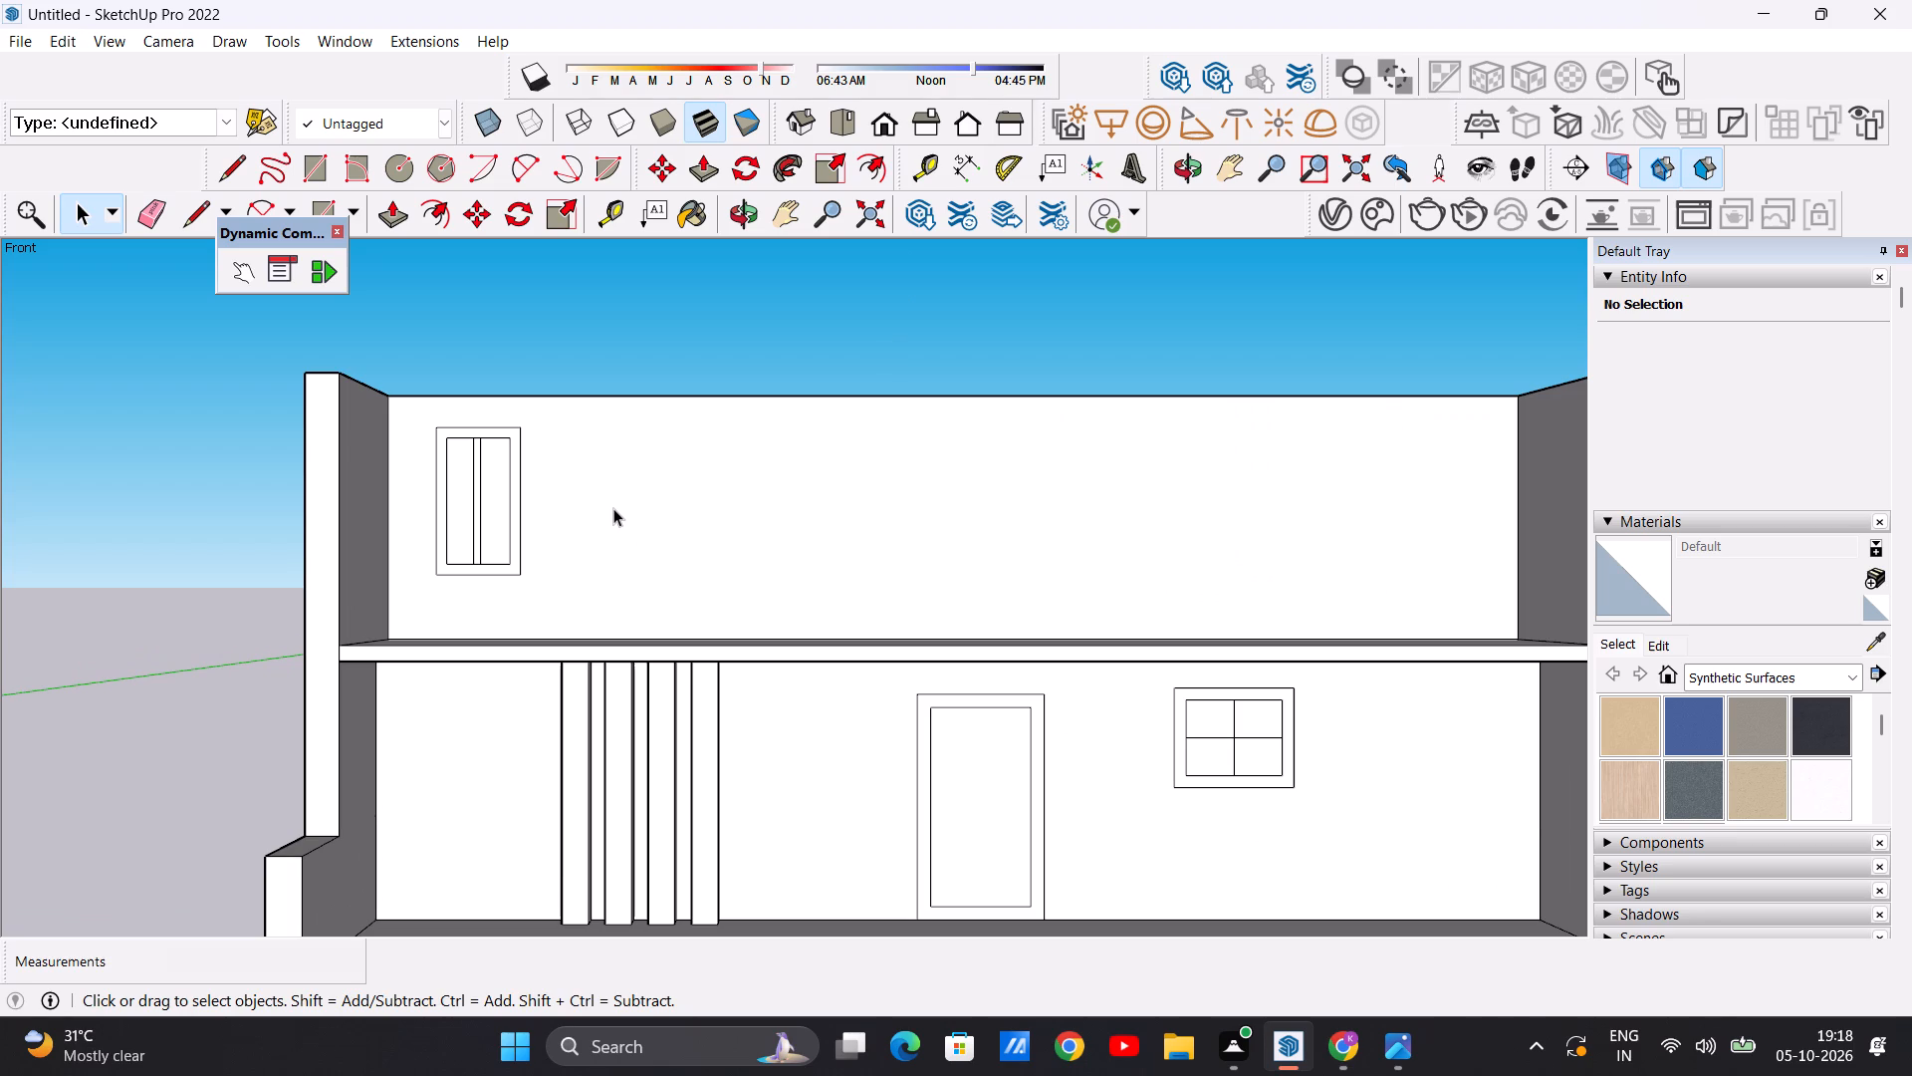
{"action": "key", "text": "r"}
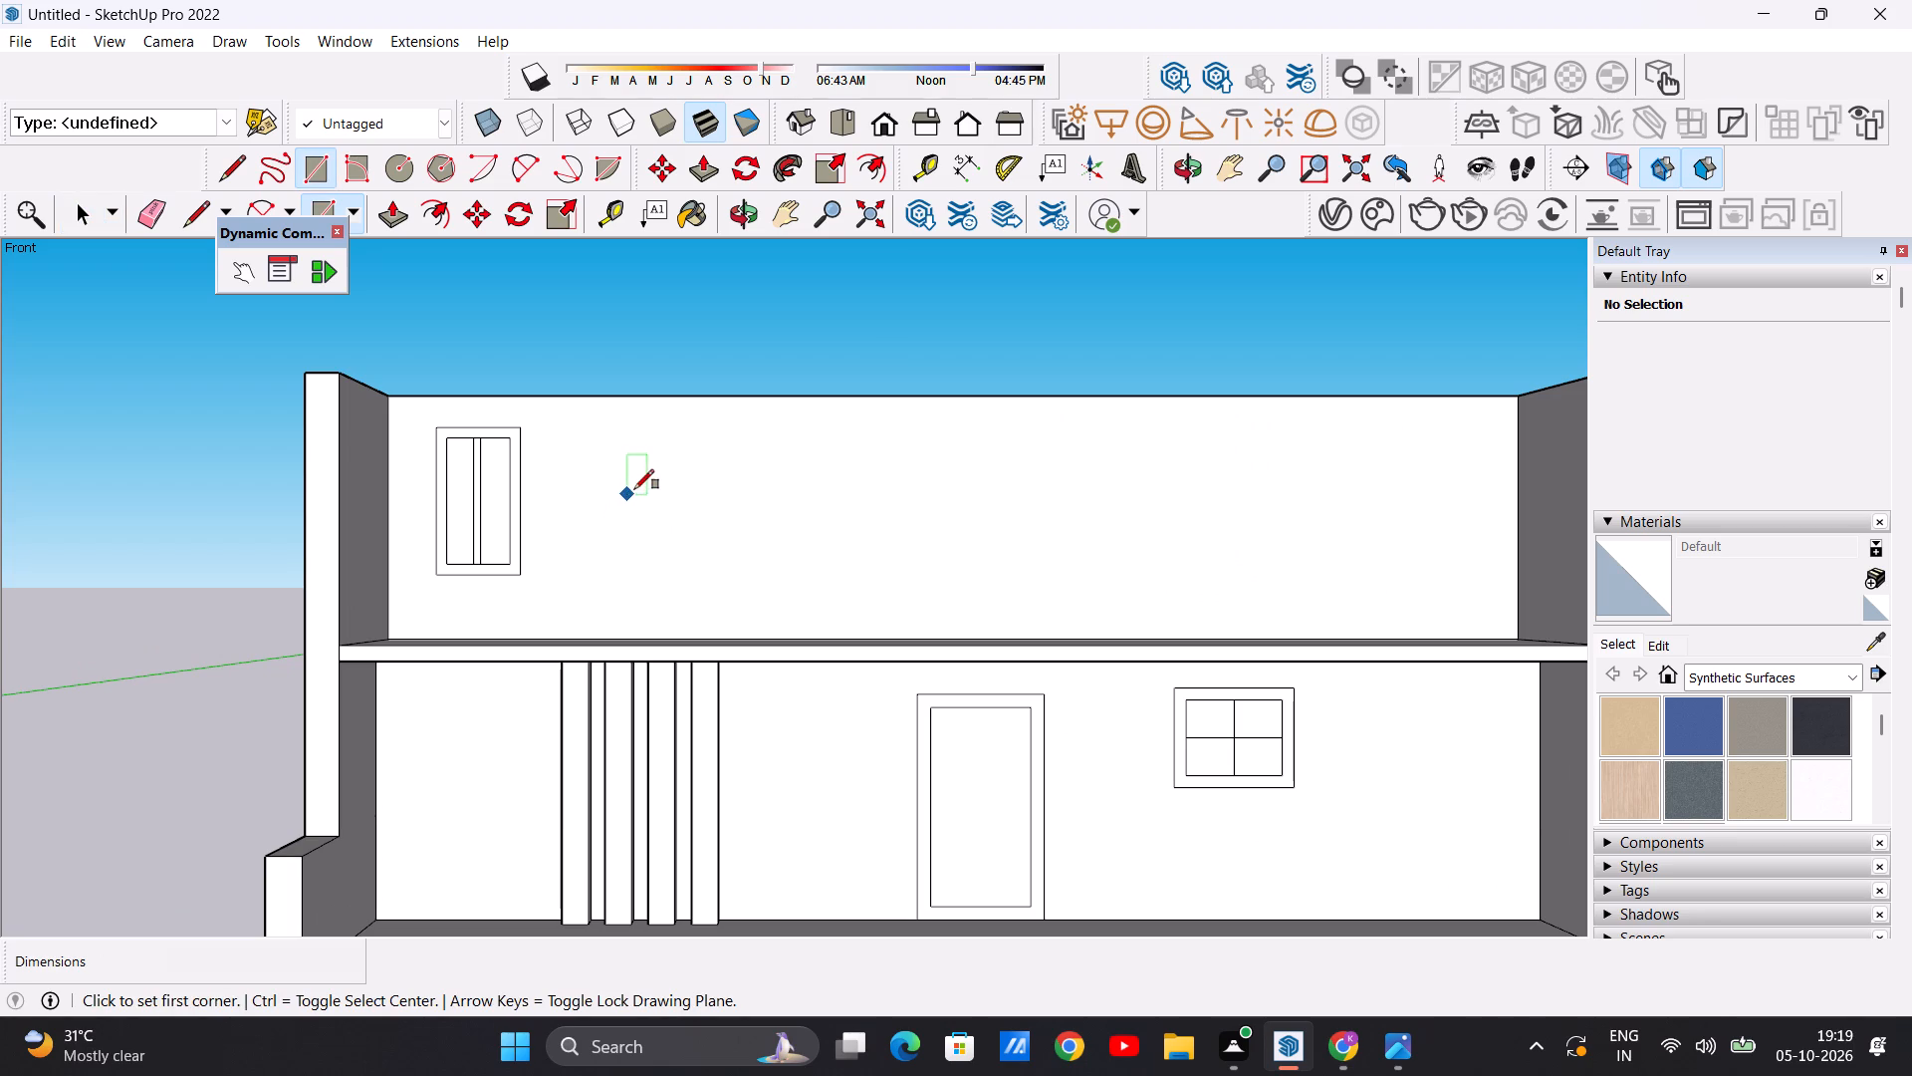
{"action": "left_click", "coordinate": [620, 431]}
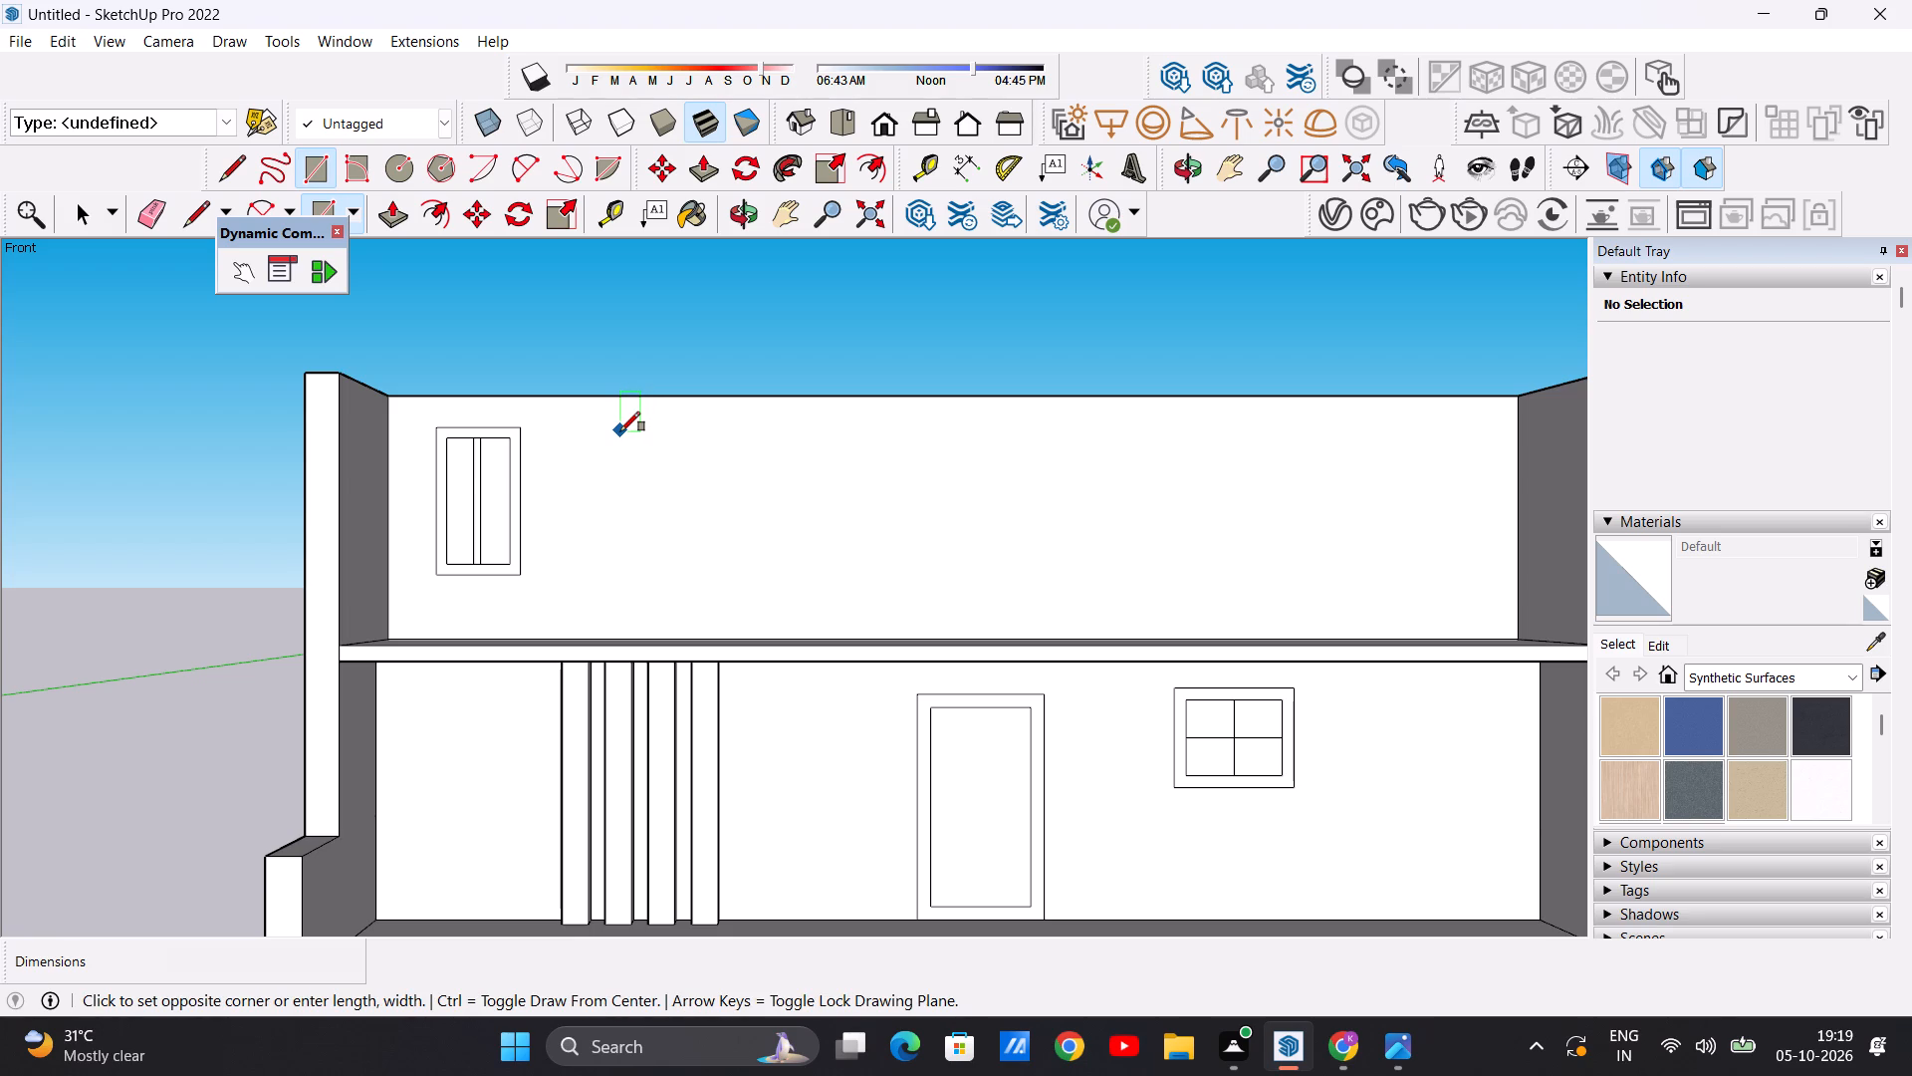
{"action": "left_click", "coordinate": [751, 633]}
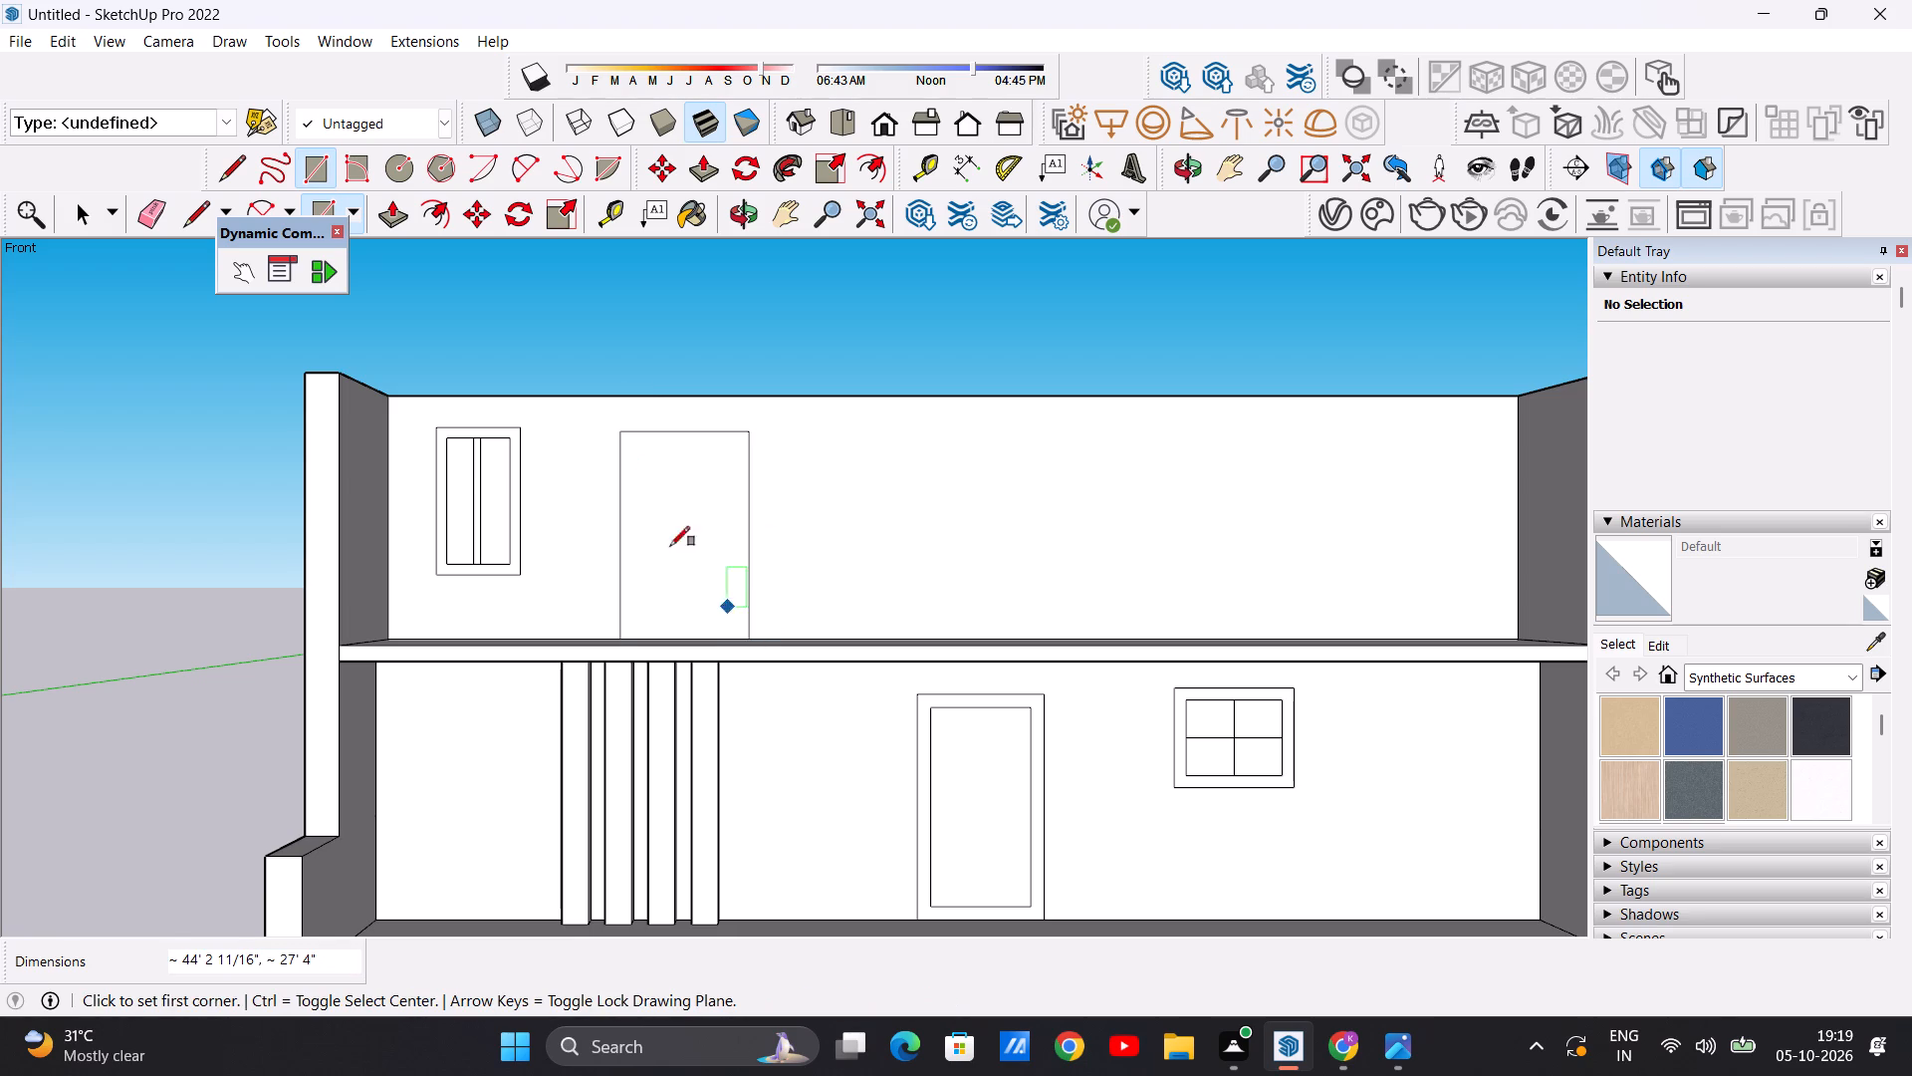
{"action": "key", "text": "space"}
Draw a line about 6' 6" long across the top of the building's right side wall, continuing the upper-storey wall's front edge.
{"action": "middle_click_drag", "start_coordinate": [672, 519], "coordinate": [699, 621]}
{"action": "scroll", "coordinate": [603, 539], "scroll_direction": "down", "scroll_amount": 8}
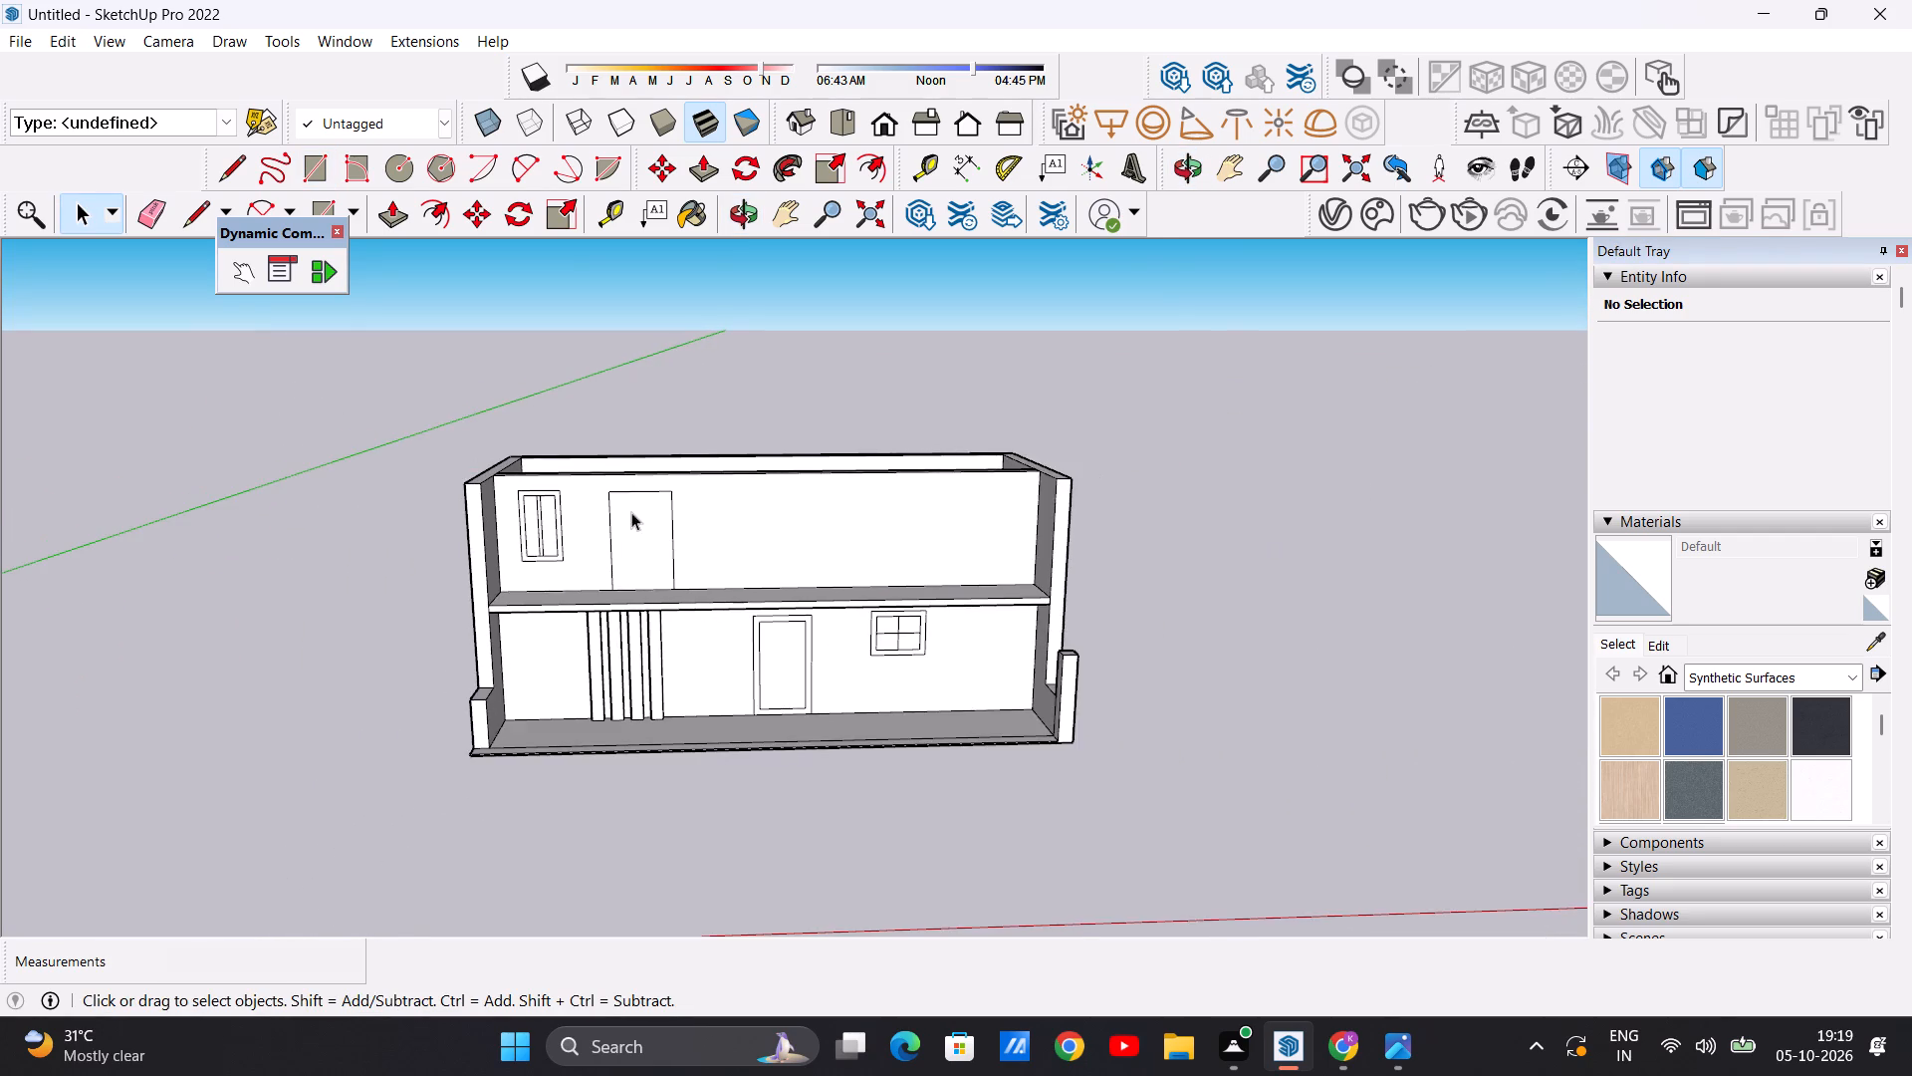
{"action": "scroll", "coordinate": [671, 480], "scroll_direction": "up", "scroll_amount": 4}
{"action": "scroll", "coordinate": [694, 458], "scroll_direction": "down", "scroll_amount": 2}
{"action": "middle_click_drag", "start_coordinate": [745, 497], "coordinate": [714, 483]}
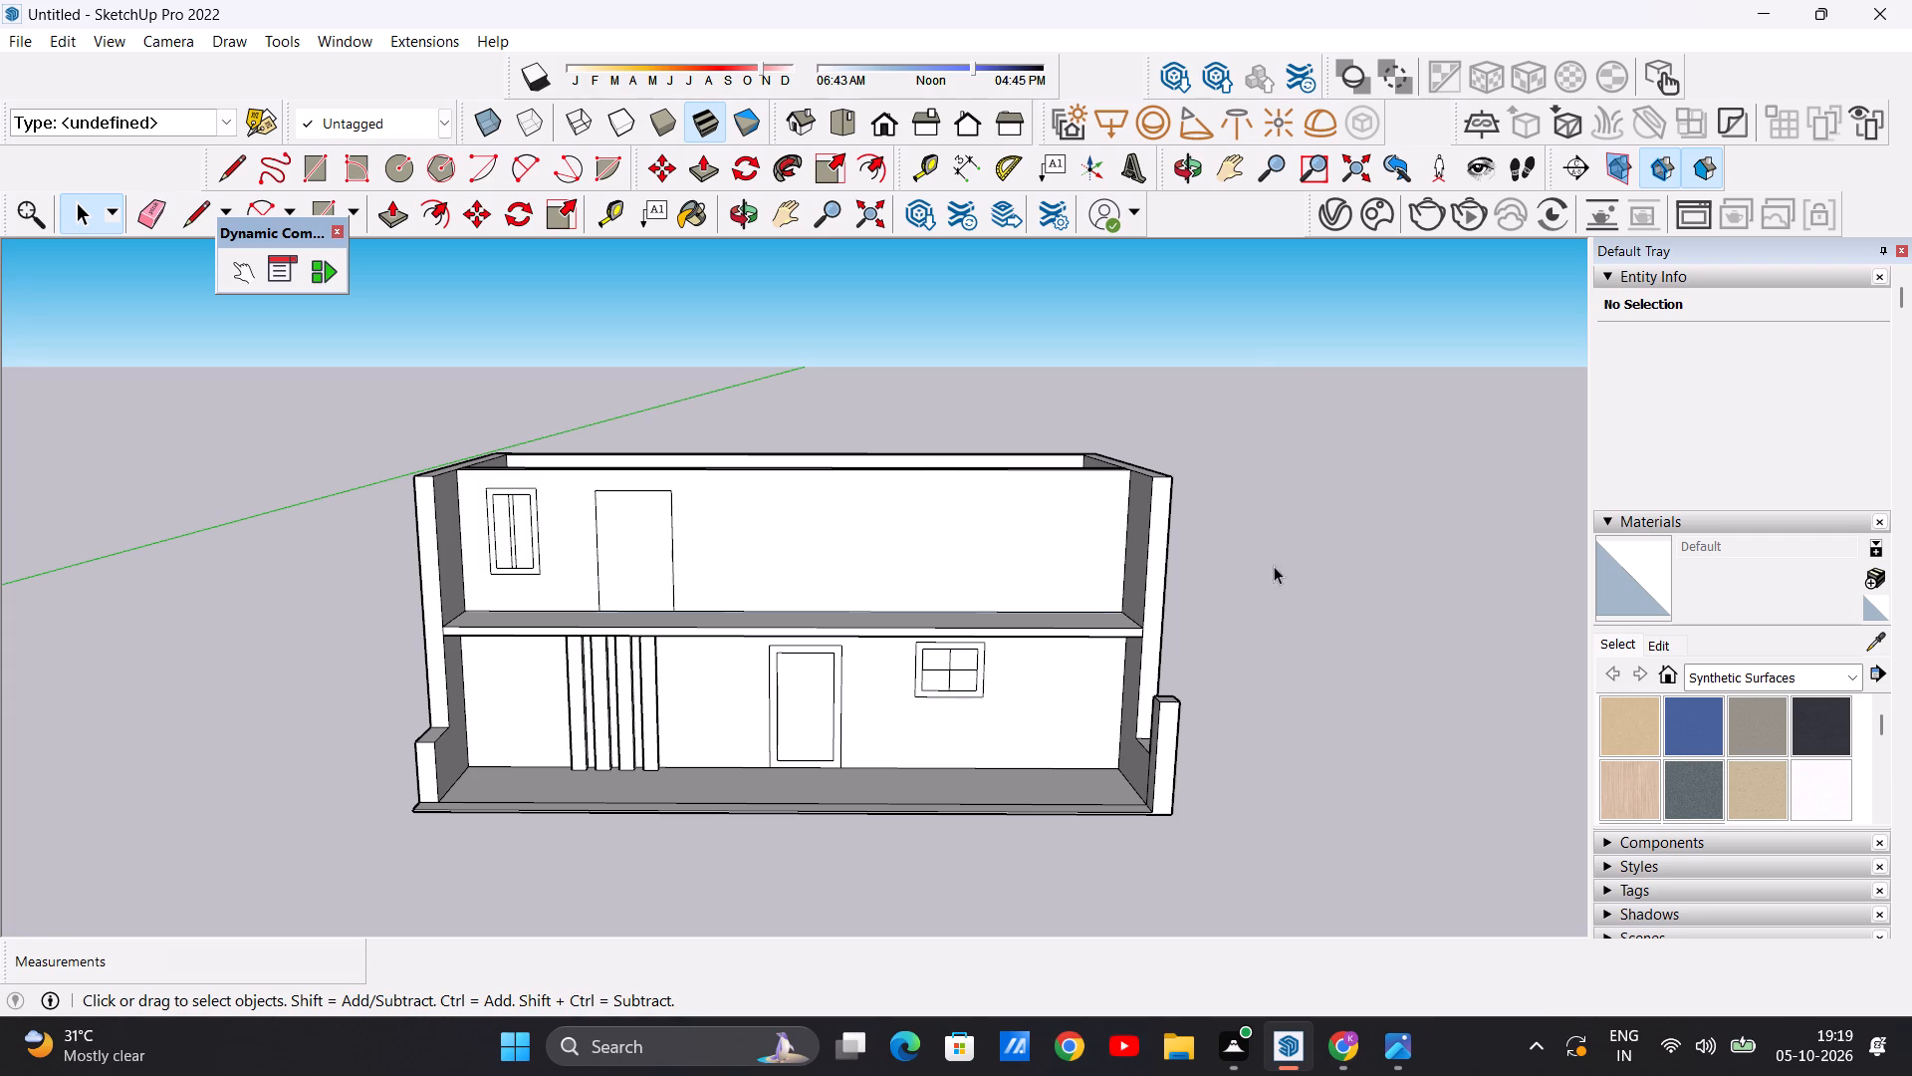
{"action": "middle_click_drag", "start_coordinate": [1274, 566], "coordinate": [802, 646]}
{"action": "scroll", "coordinate": [961, 623], "scroll_direction": "up", "scroll_amount": 2}
{"action": "scroll", "coordinate": [1047, 563], "scroll_direction": "down", "scroll_amount": 4}
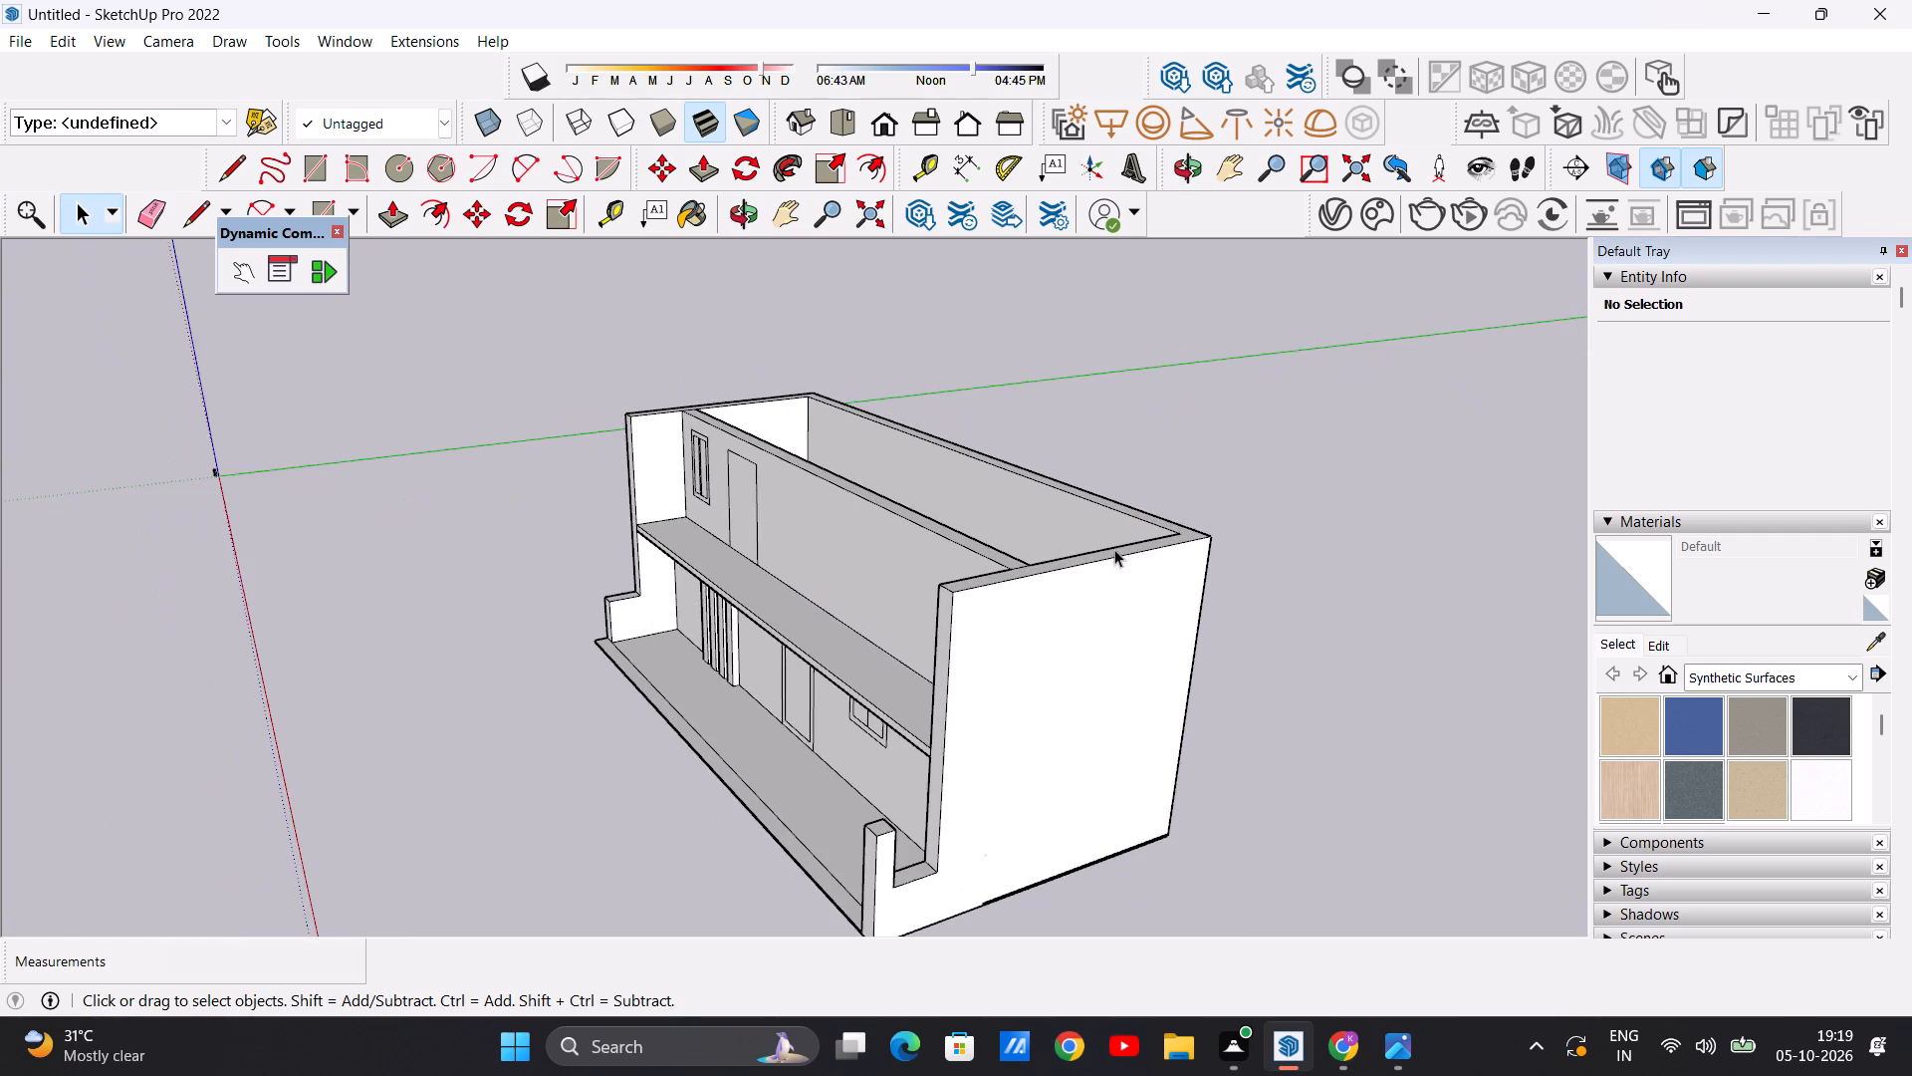
{"action": "middle_click_drag", "start_coordinate": [907, 565], "coordinate": [1101, 684]}
{"action": "scroll", "coordinate": [1118, 621], "scroll_direction": "up", "scroll_amount": 5}
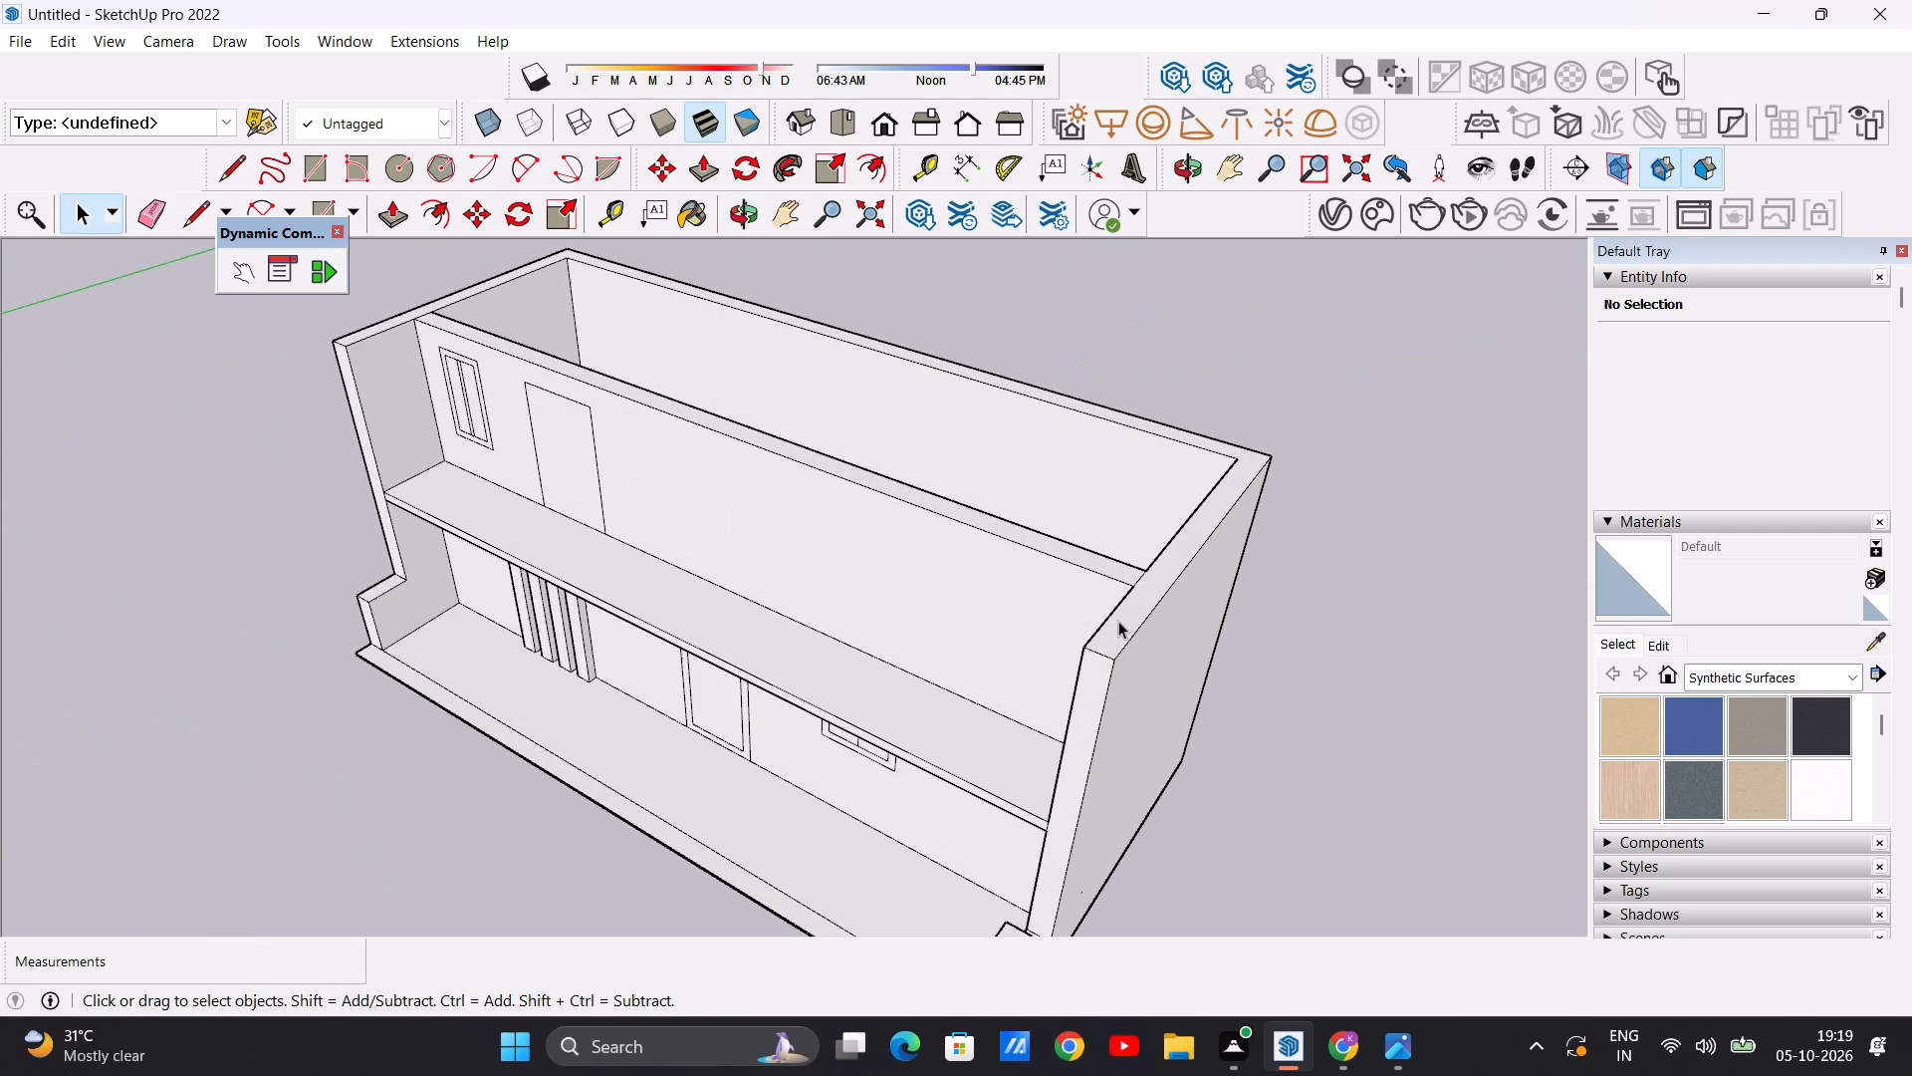
{"action": "key", "text": "l"}
{"action": "scroll", "coordinate": [1135, 583], "scroll_direction": "up", "scroll_amount": 9}
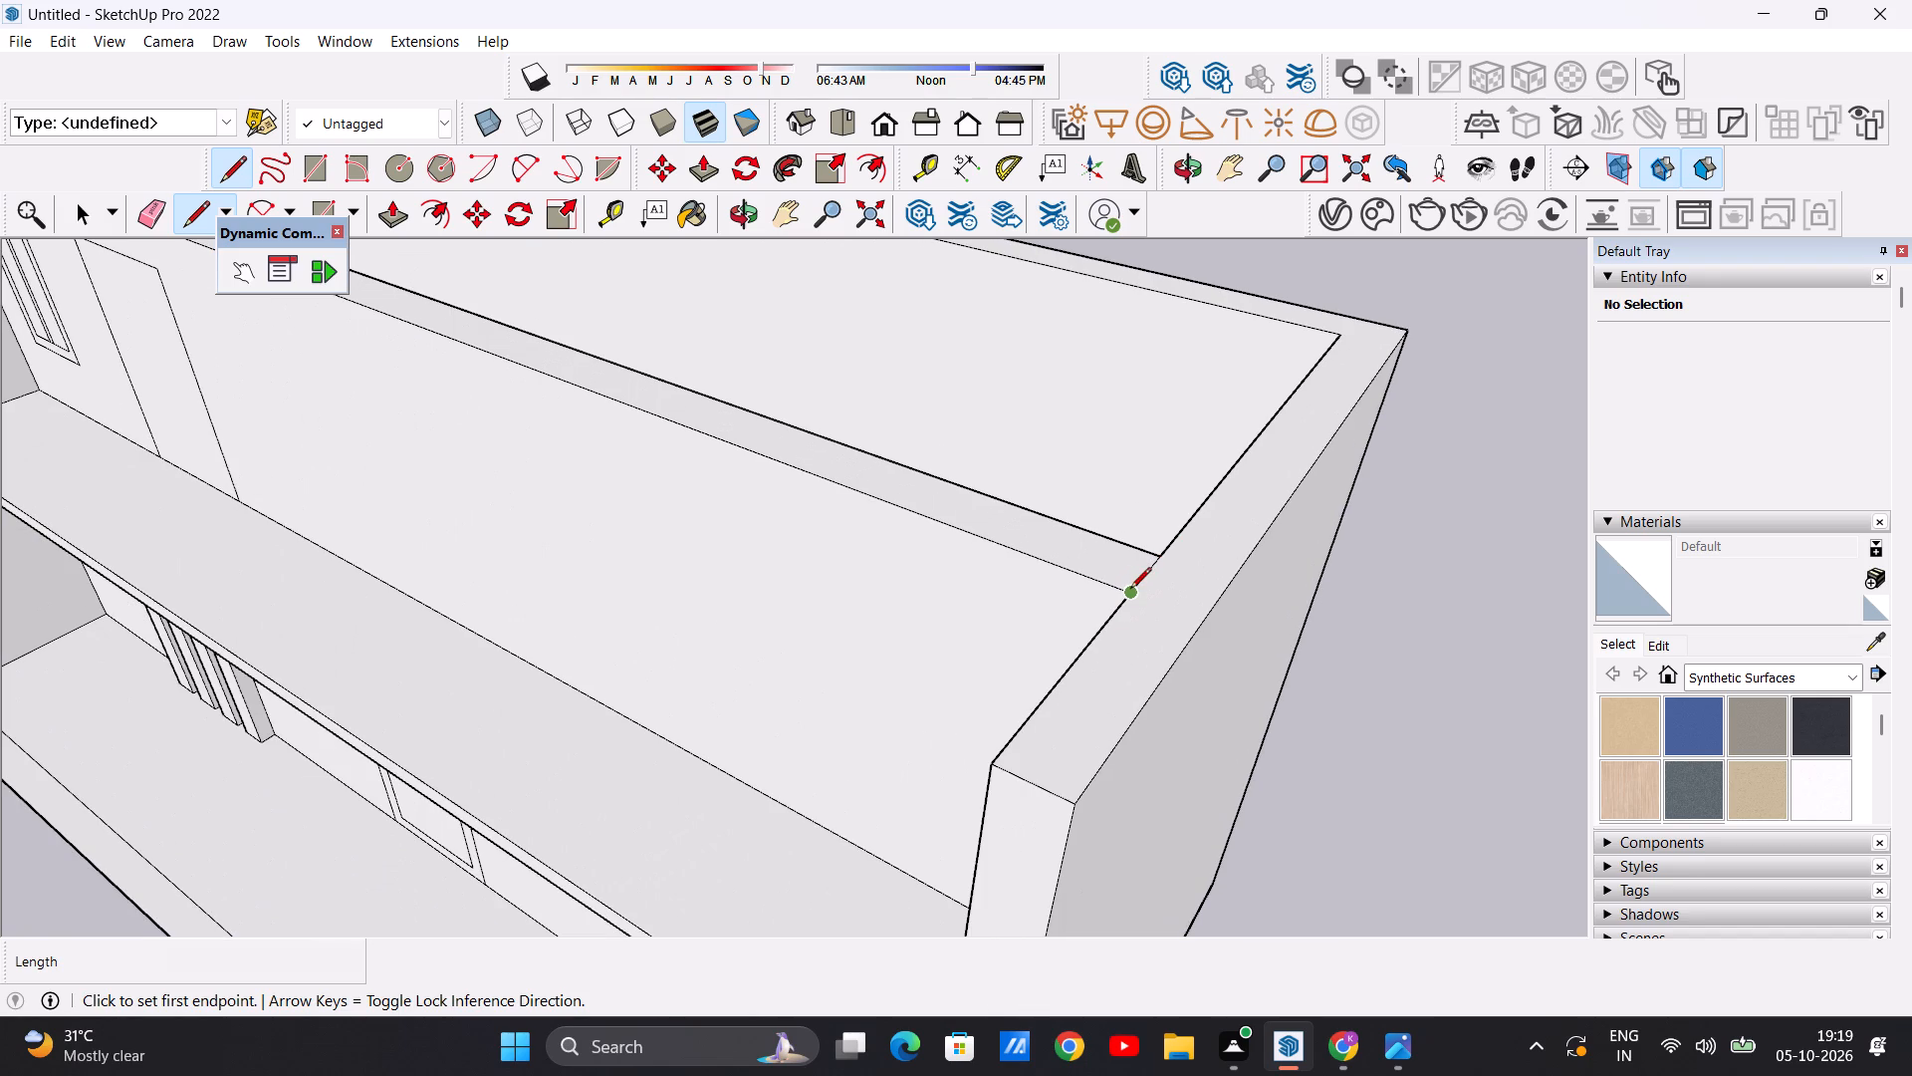
{"action": "left_click", "coordinate": [1130, 590]}
{"action": "left_click", "coordinate": [1203, 626]}
{"action": "key", "text": "space"}
Push/Pull the front portion of the right side wall's top down to a low step just above the projecting slab.
{"action": "type", "text": "P"}
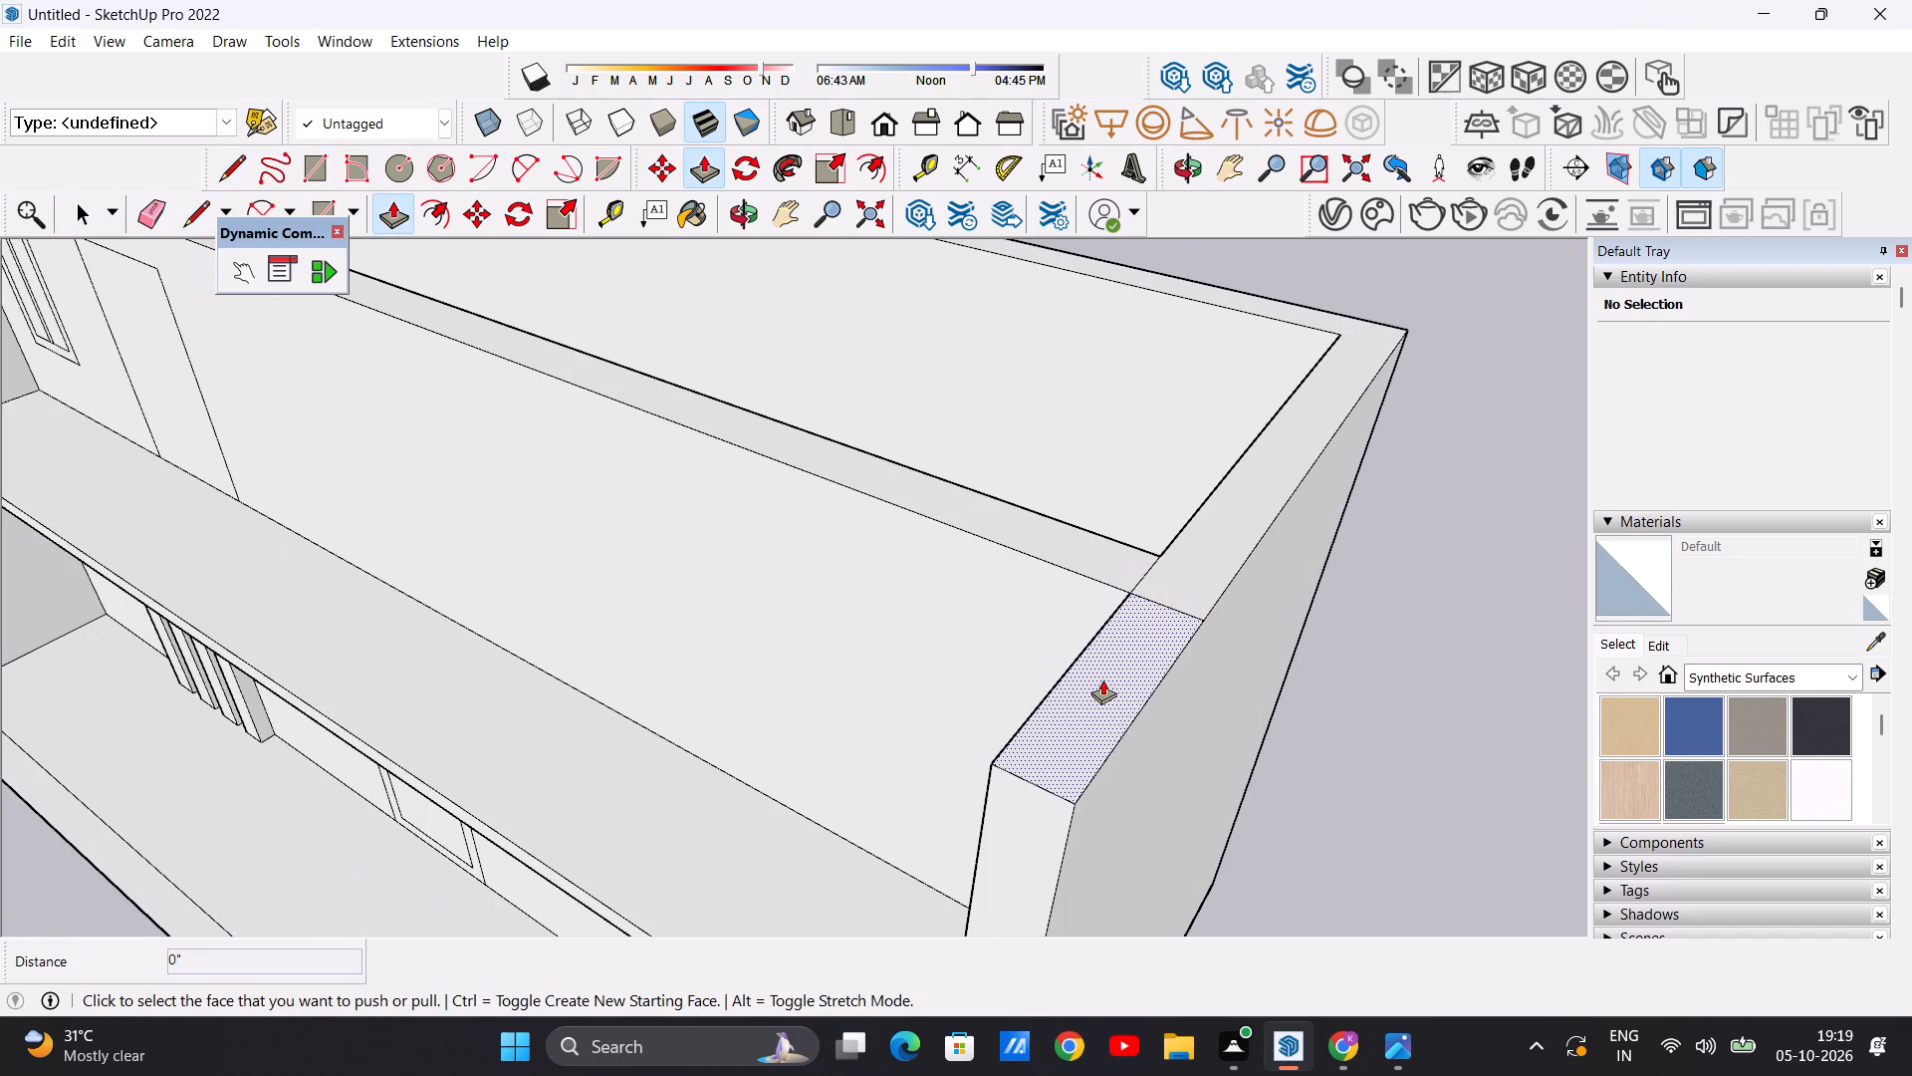
{"action": "left_click", "coordinate": [1102, 679]}
{"action": "scroll", "coordinate": [1100, 739], "scroll_direction": "down", "scroll_amount": 9}
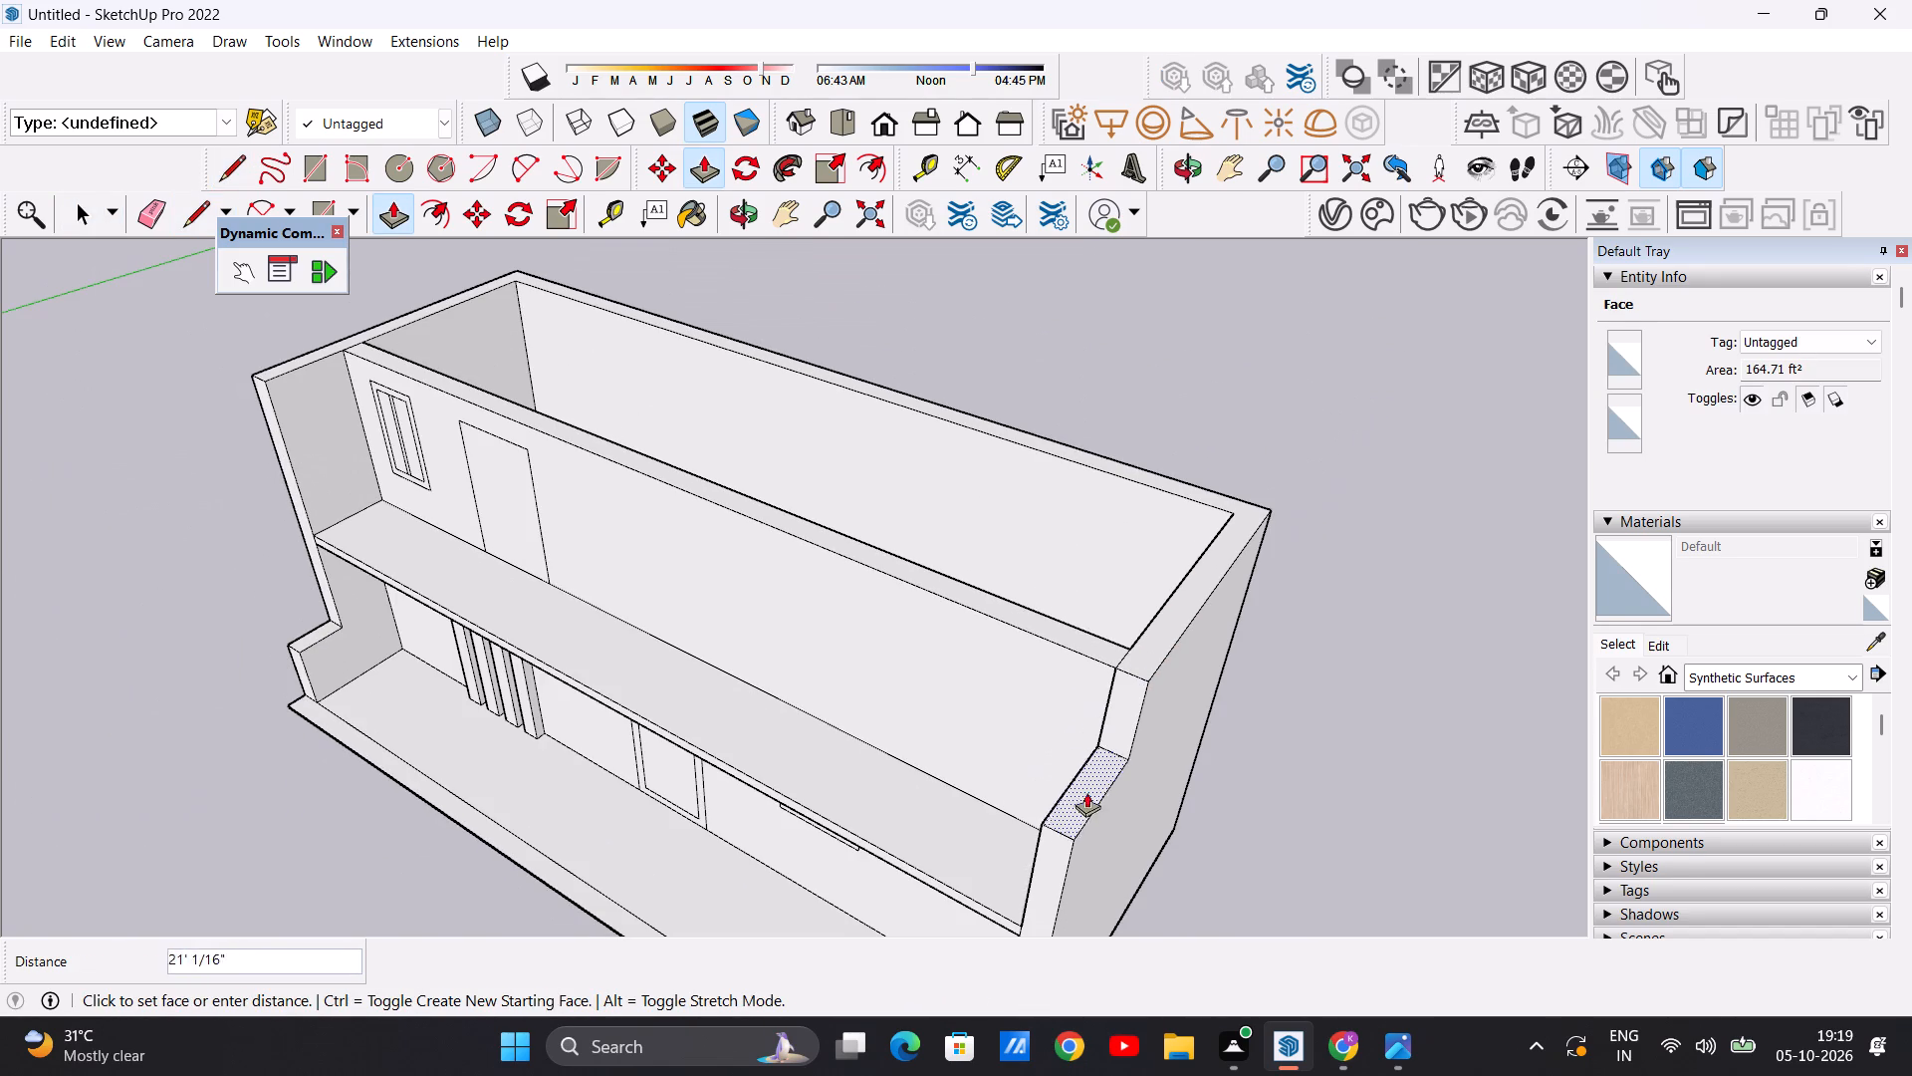
{"action": "left_click", "coordinate": [1069, 864]}
{"action": "key", "text": "space"}
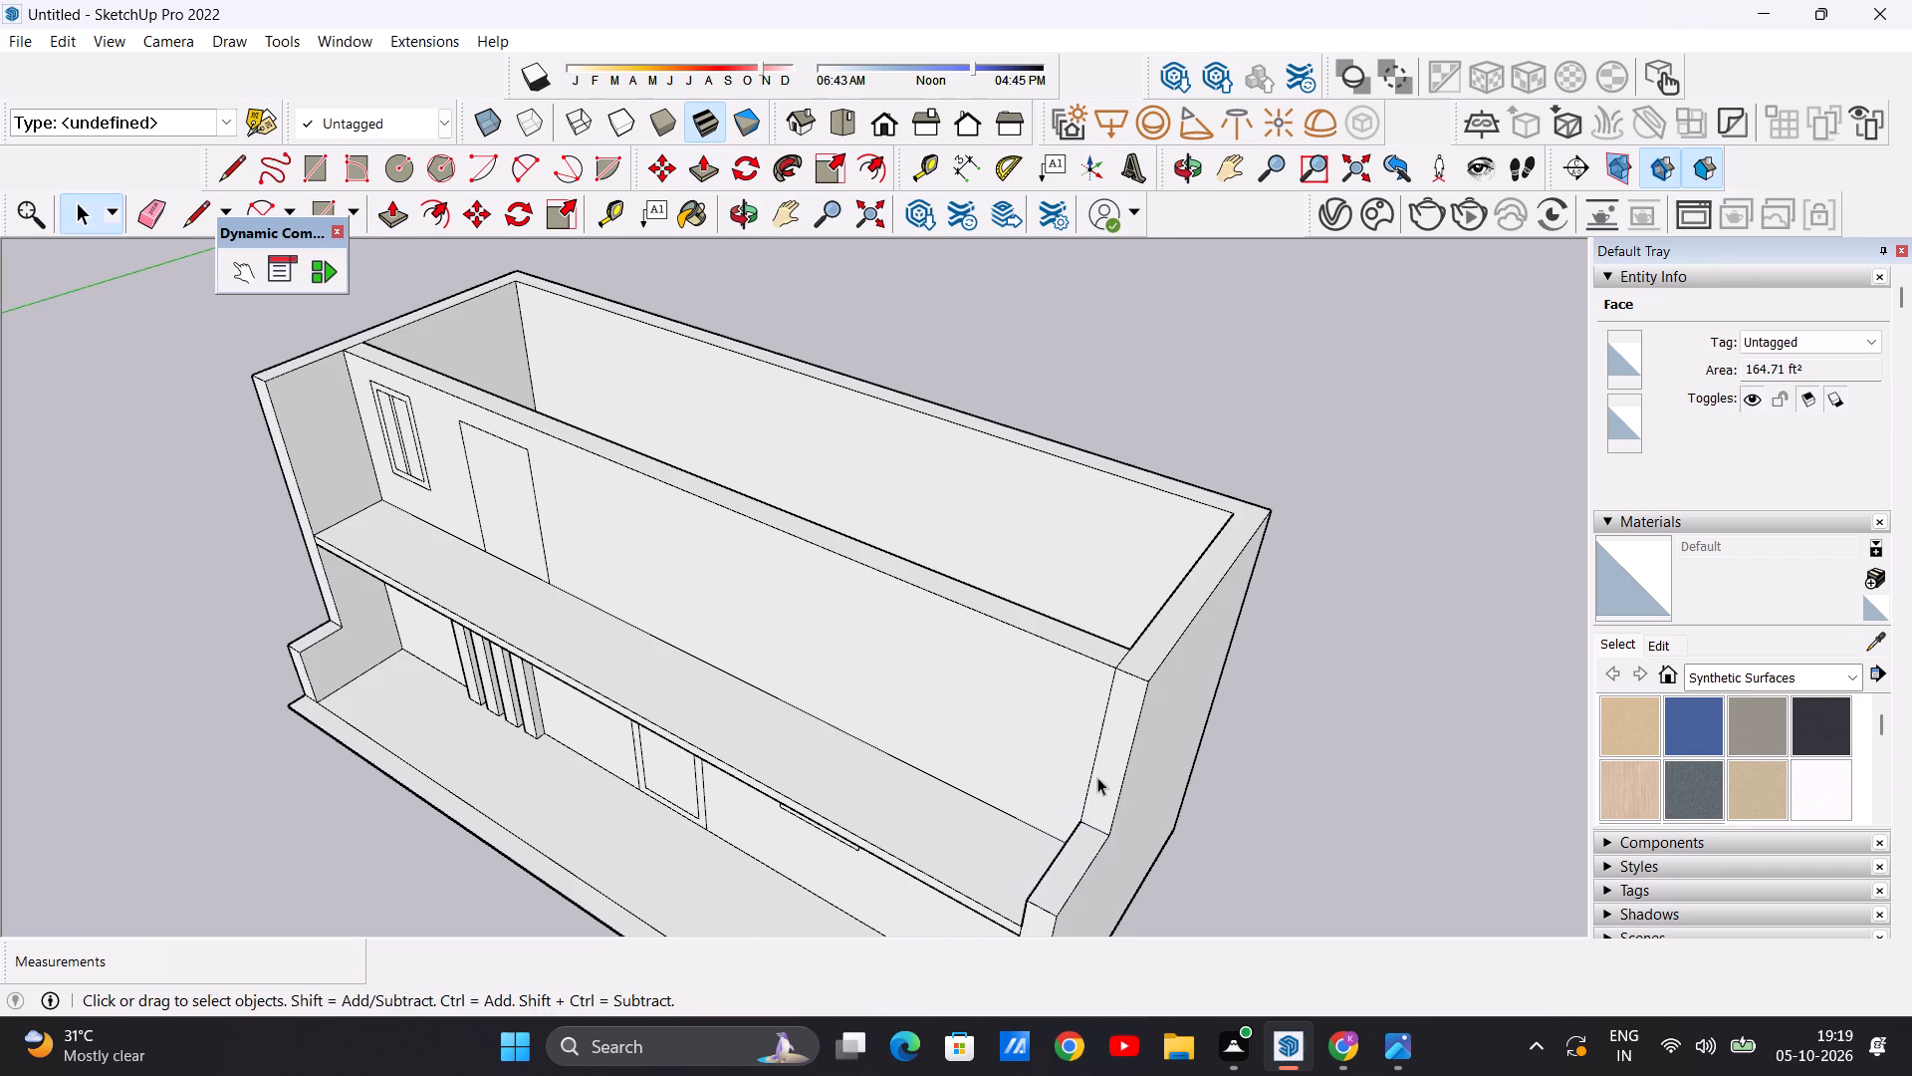
Push/Pull the lowered top of the right side wall up partway to form a balcony-height parapet.
{"action": "scroll", "coordinate": [1082, 797], "scroll_direction": "down", "scroll_amount": 2}
{"action": "middle_click_drag", "start_coordinate": [1078, 804], "coordinate": [1324, 559]}
{"action": "middle_click_drag", "start_coordinate": [1291, 588], "coordinate": [1218, 655]}
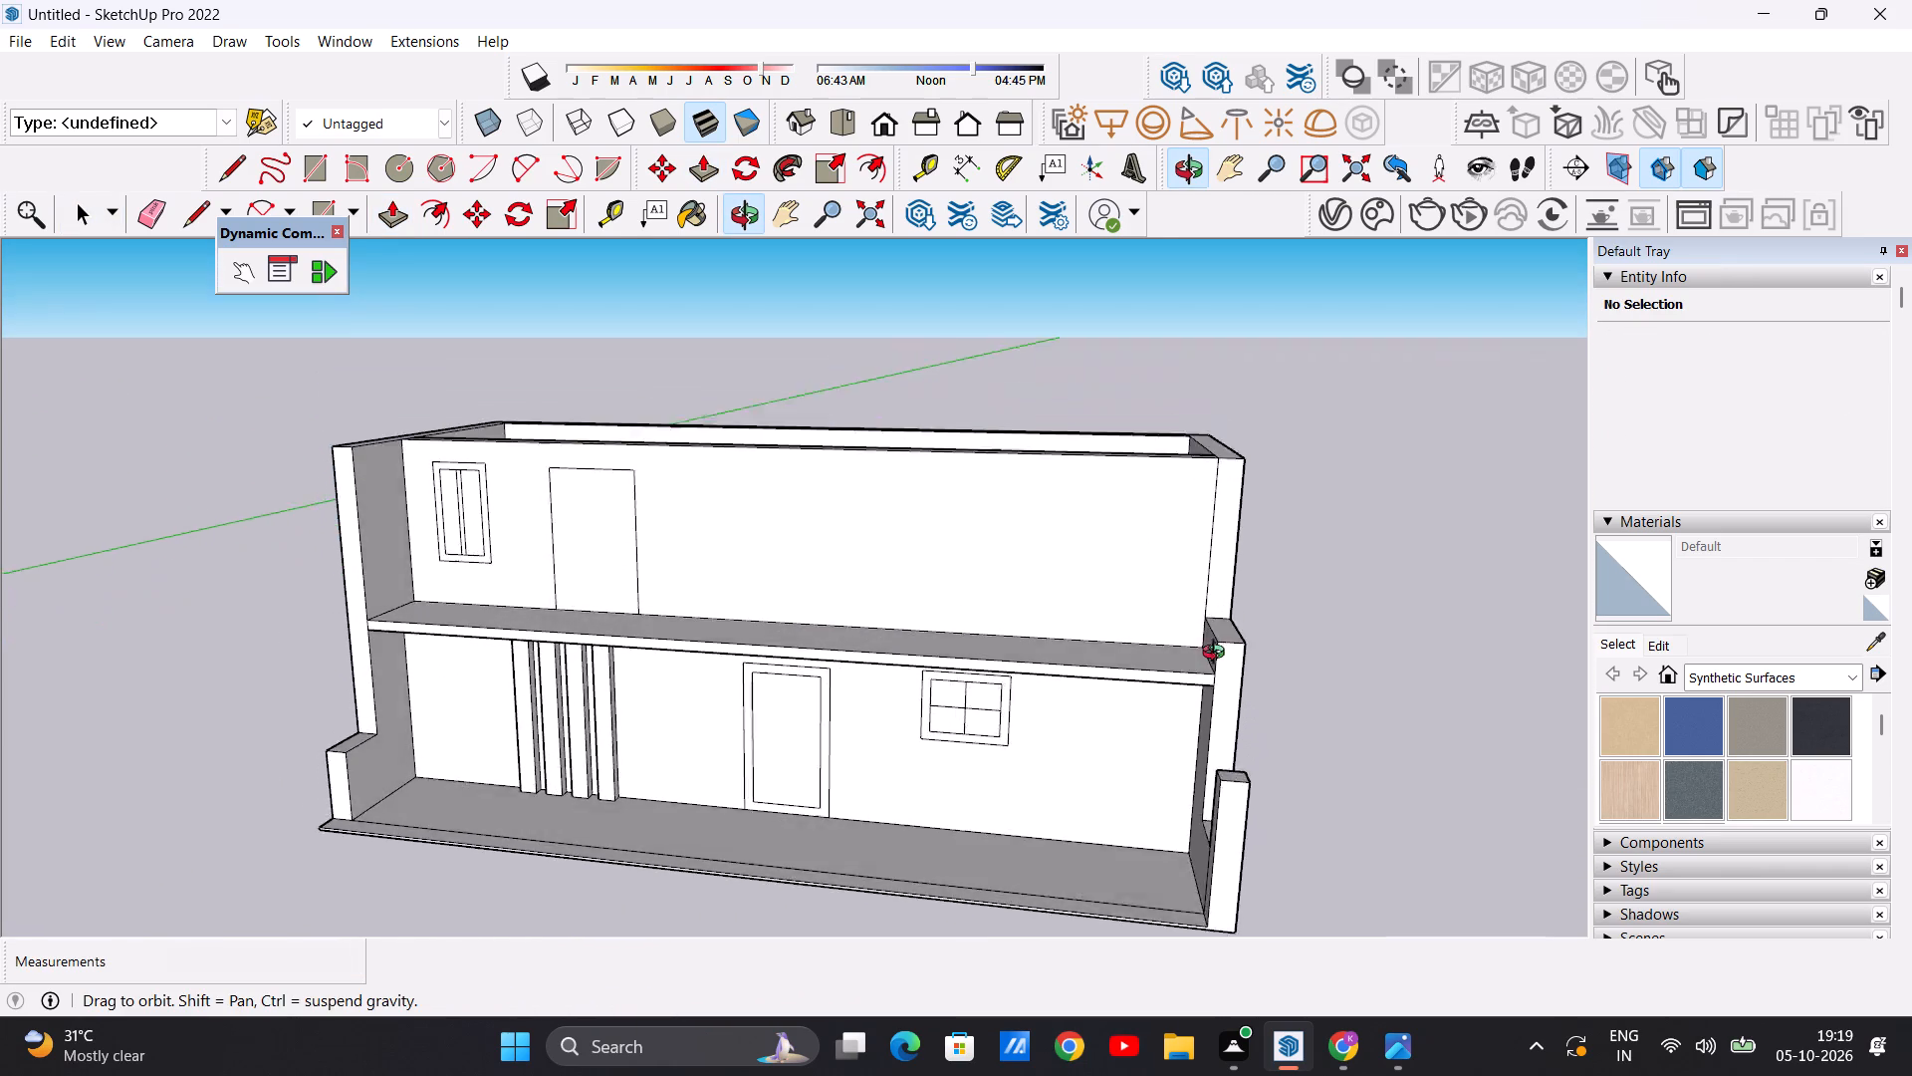
{"action": "middle_click_drag", "start_coordinate": [1218, 655], "coordinate": [1187, 679]}
{"action": "scroll", "coordinate": [1236, 634], "scroll_direction": "up", "scroll_amount": 5}
{"action": "key", "text": "p"}
{"action": "scroll", "coordinate": [1209, 650], "scroll_direction": "up", "scroll_amount": 3}
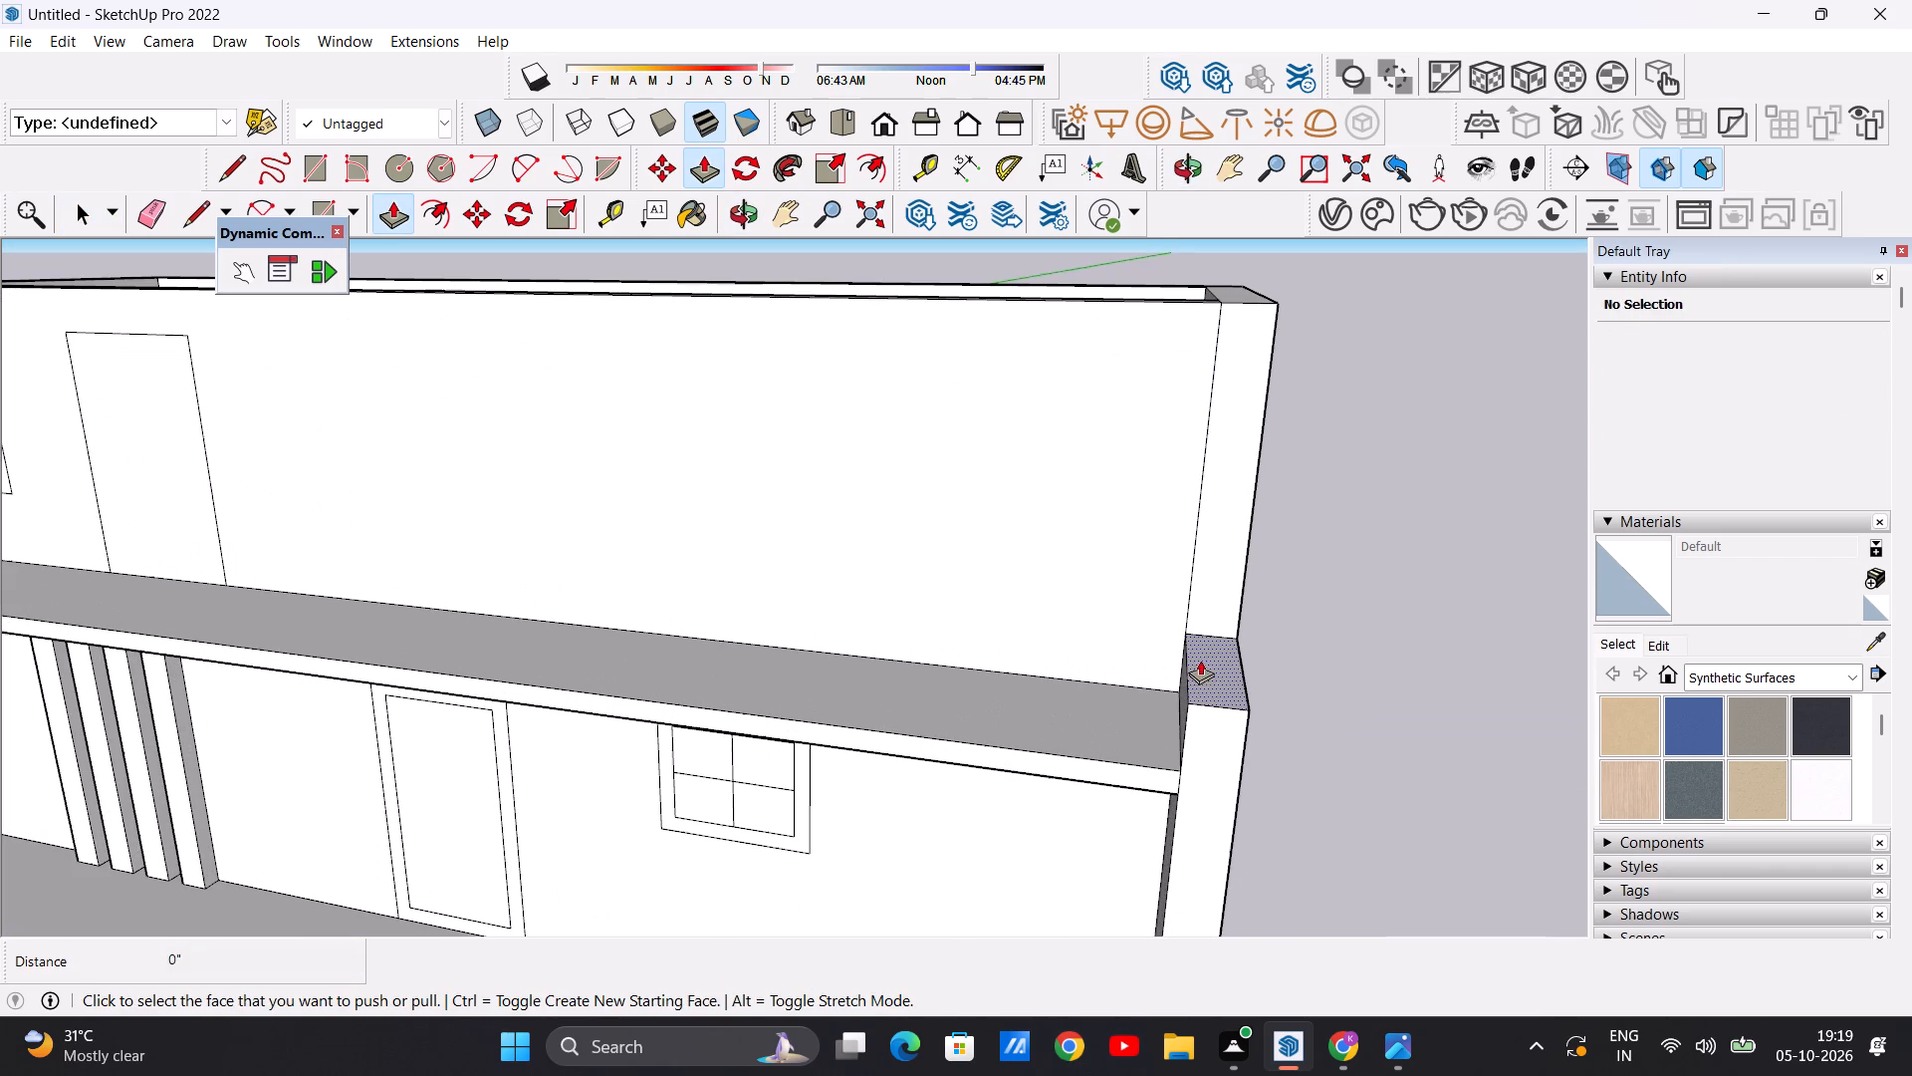
{"action": "left_click", "coordinate": [1217, 672]}
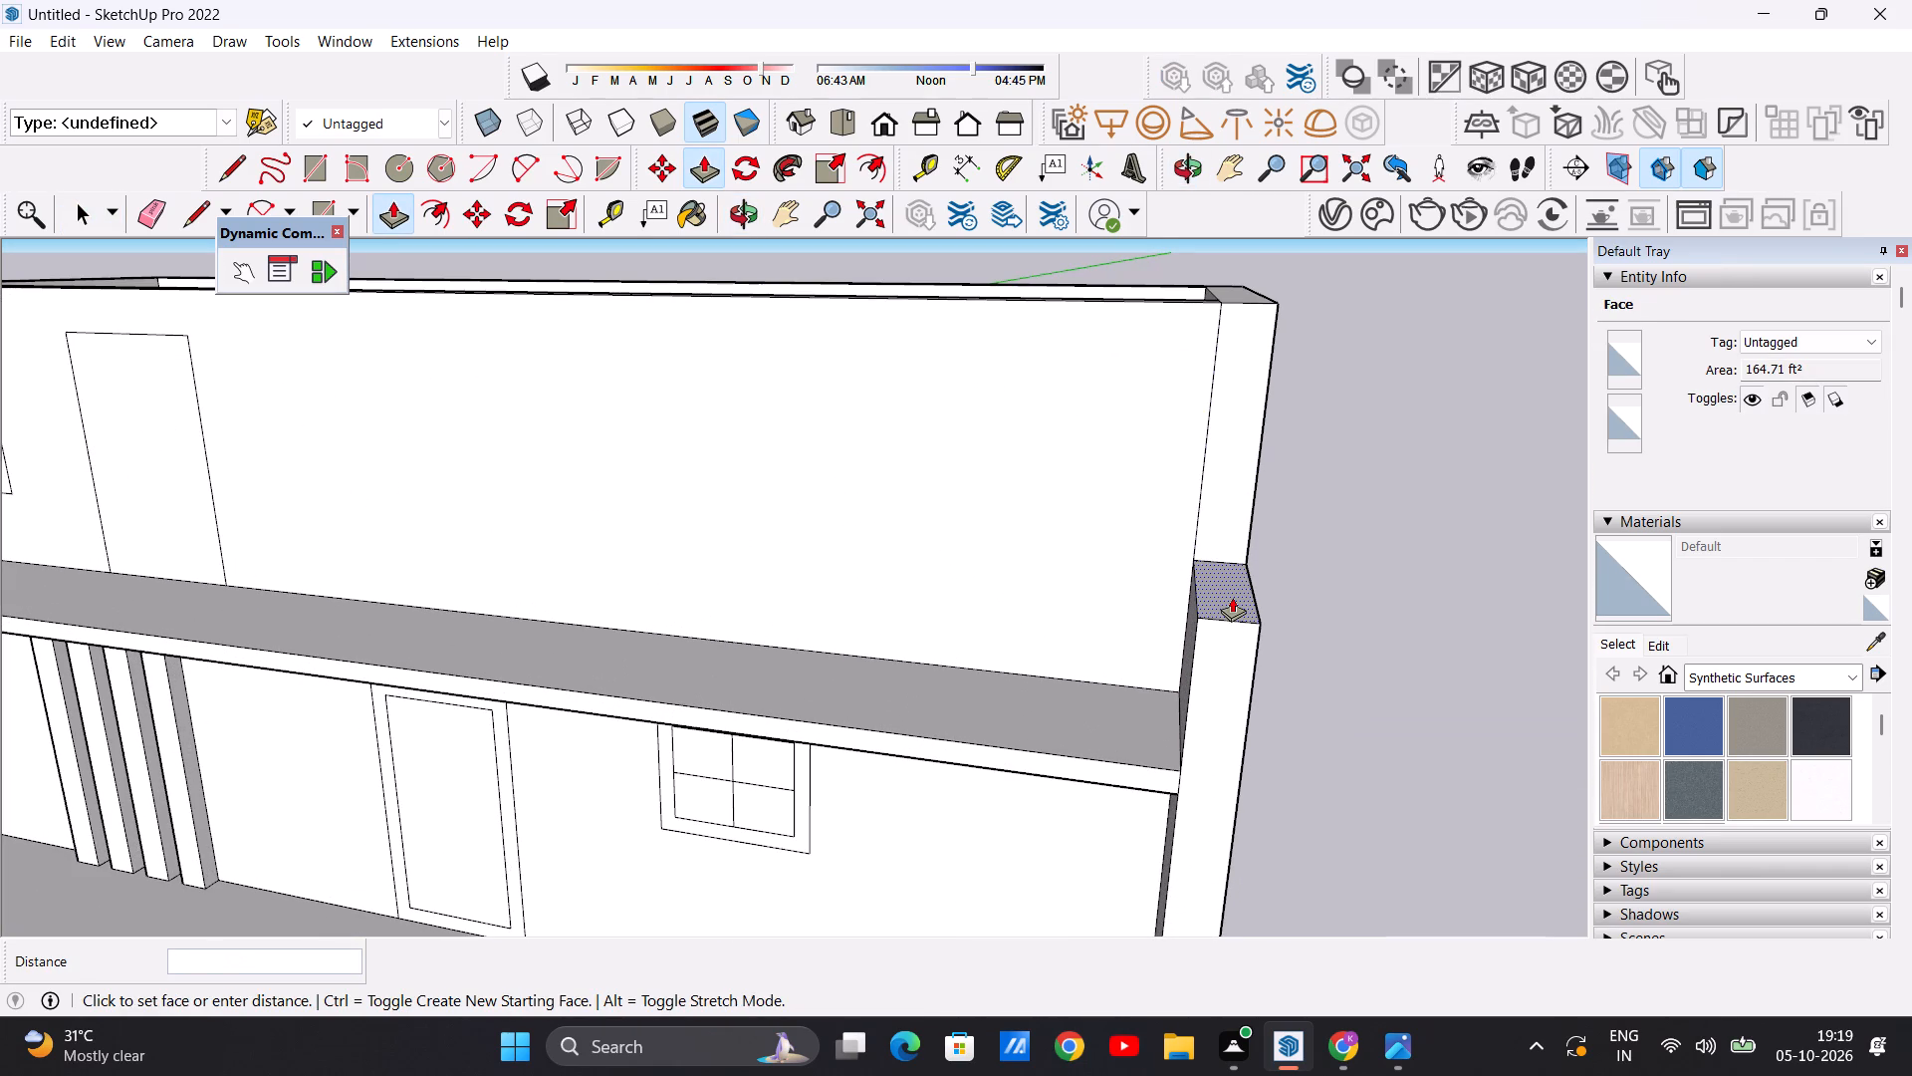
{"action": "left_click", "coordinate": [1235, 592]}
{"action": "key", "text": "space"}
Examine the stepped right side wall and the upper-storey balcony from above and from the front.
{"action": "scroll", "coordinate": [1109, 568], "scroll_direction": "down", "scroll_amount": 7}
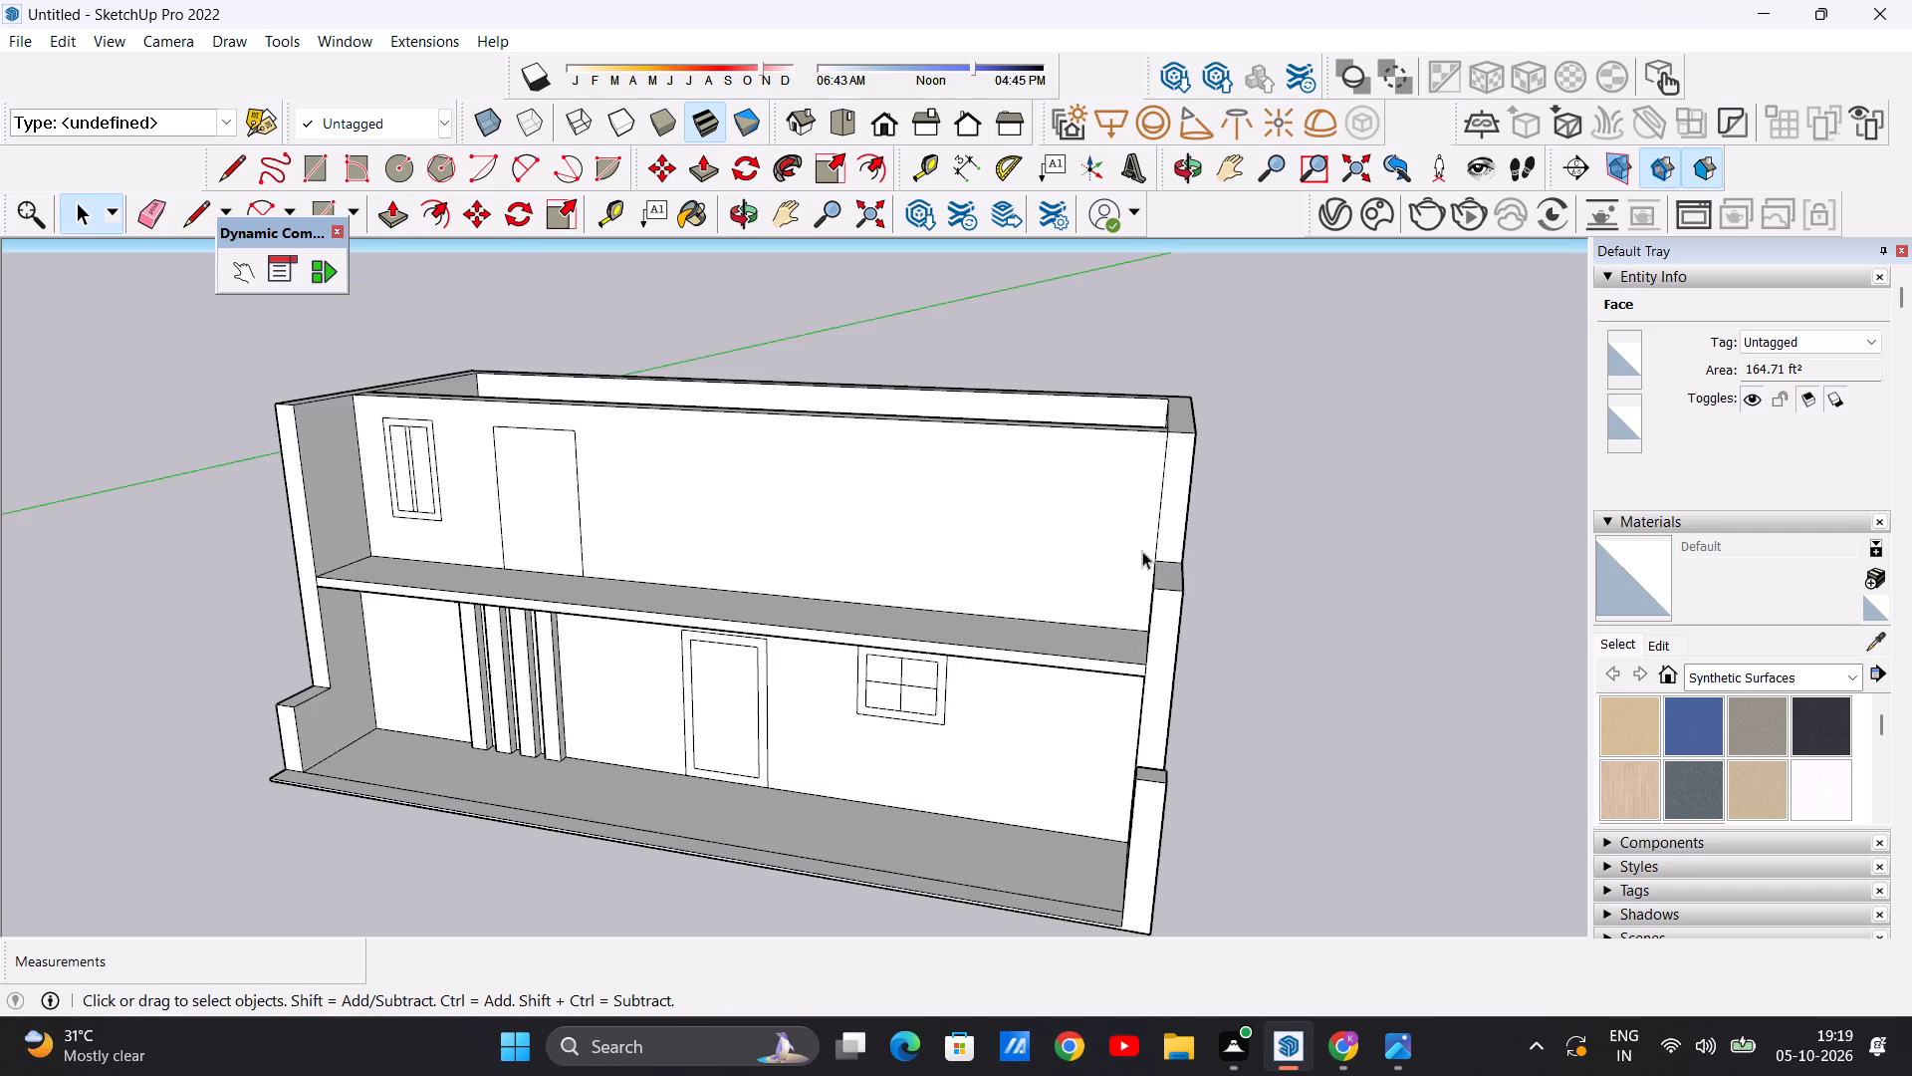
{"action": "middle_click_drag", "start_coordinate": [1100, 588], "coordinate": [1350, 550]}
{"action": "middle_click_drag", "start_coordinate": [1350, 551], "coordinate": [1020, 887]}
{"action": "middle_click_drag", "start_coordinate": [1017, 889], "coordinate": [957, 908]}
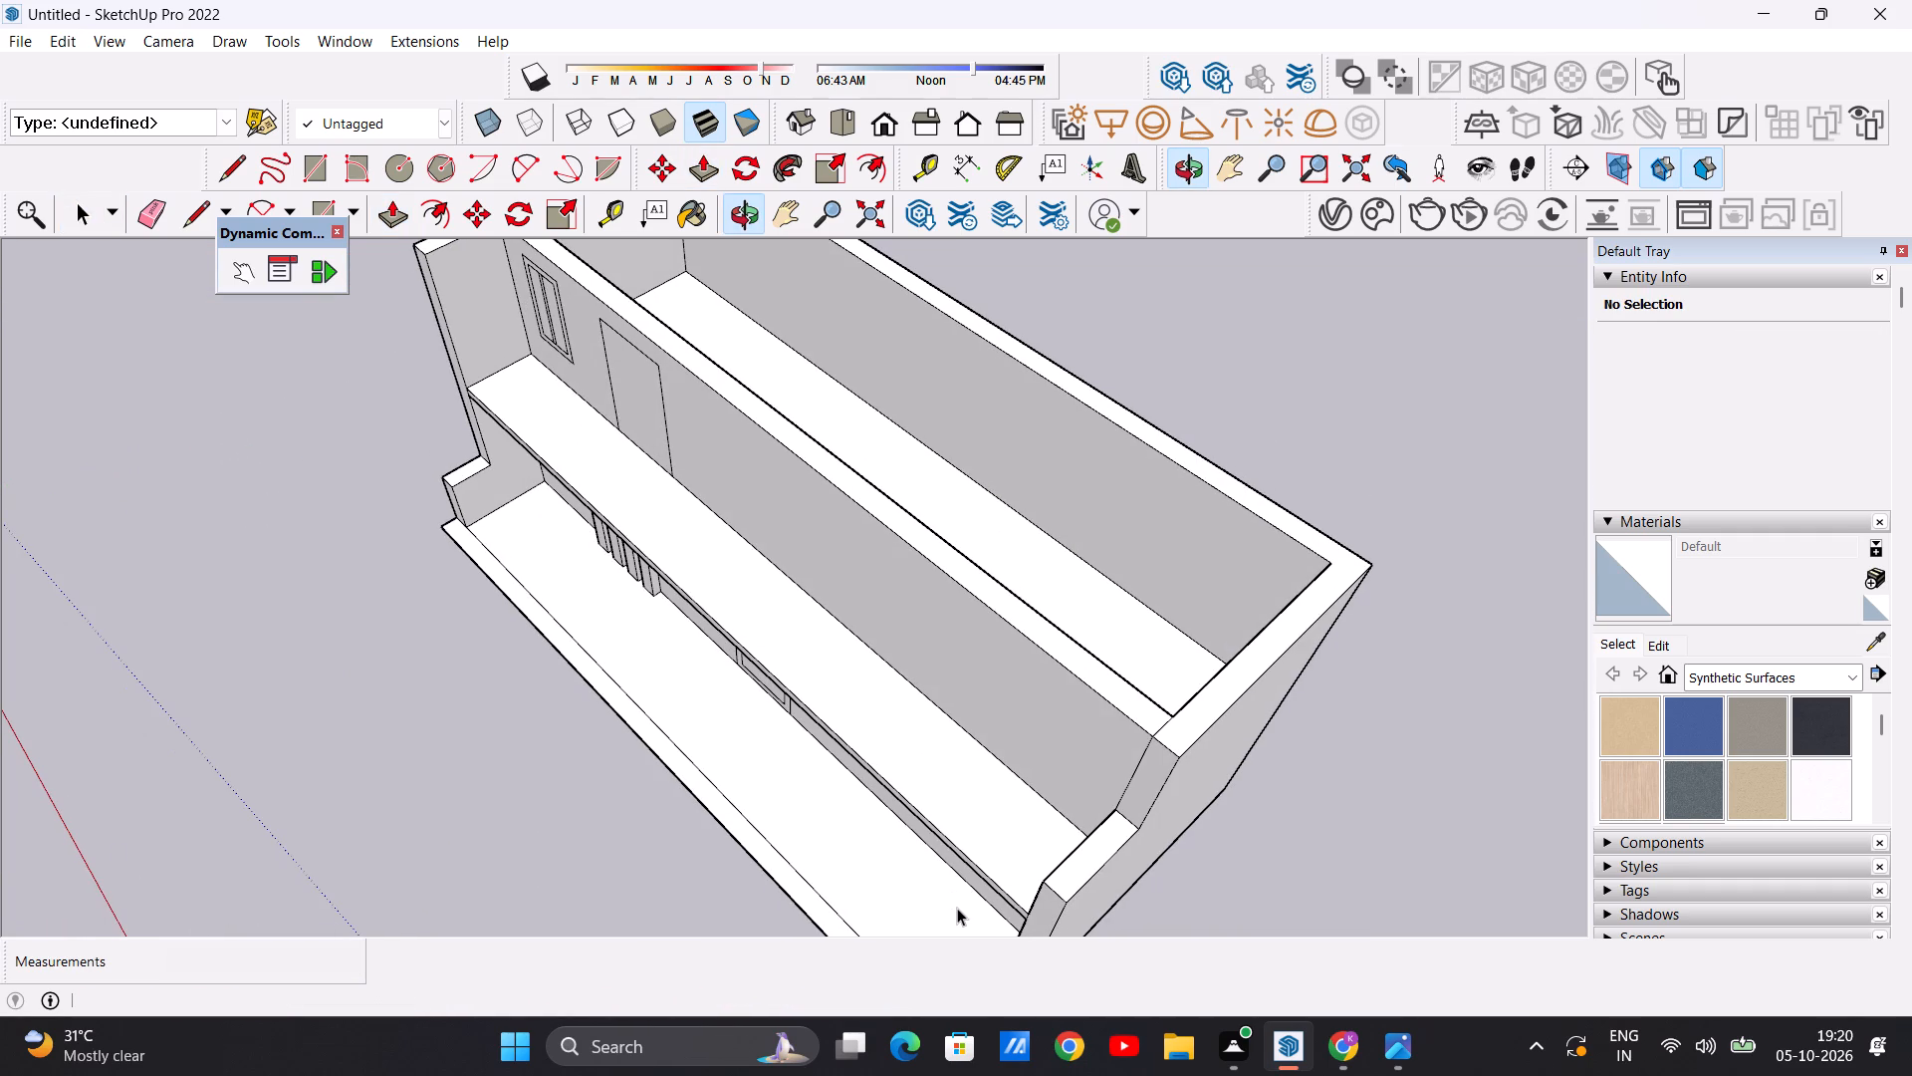
{"action": "scroll", "coordinate": [957, 908], "scroll_direction": "down", "scroll_amount": 1}
{"action": "scroll", "coordinate": [1081, 1040], "scroll_direction": "down", "scroll_amount": 7}
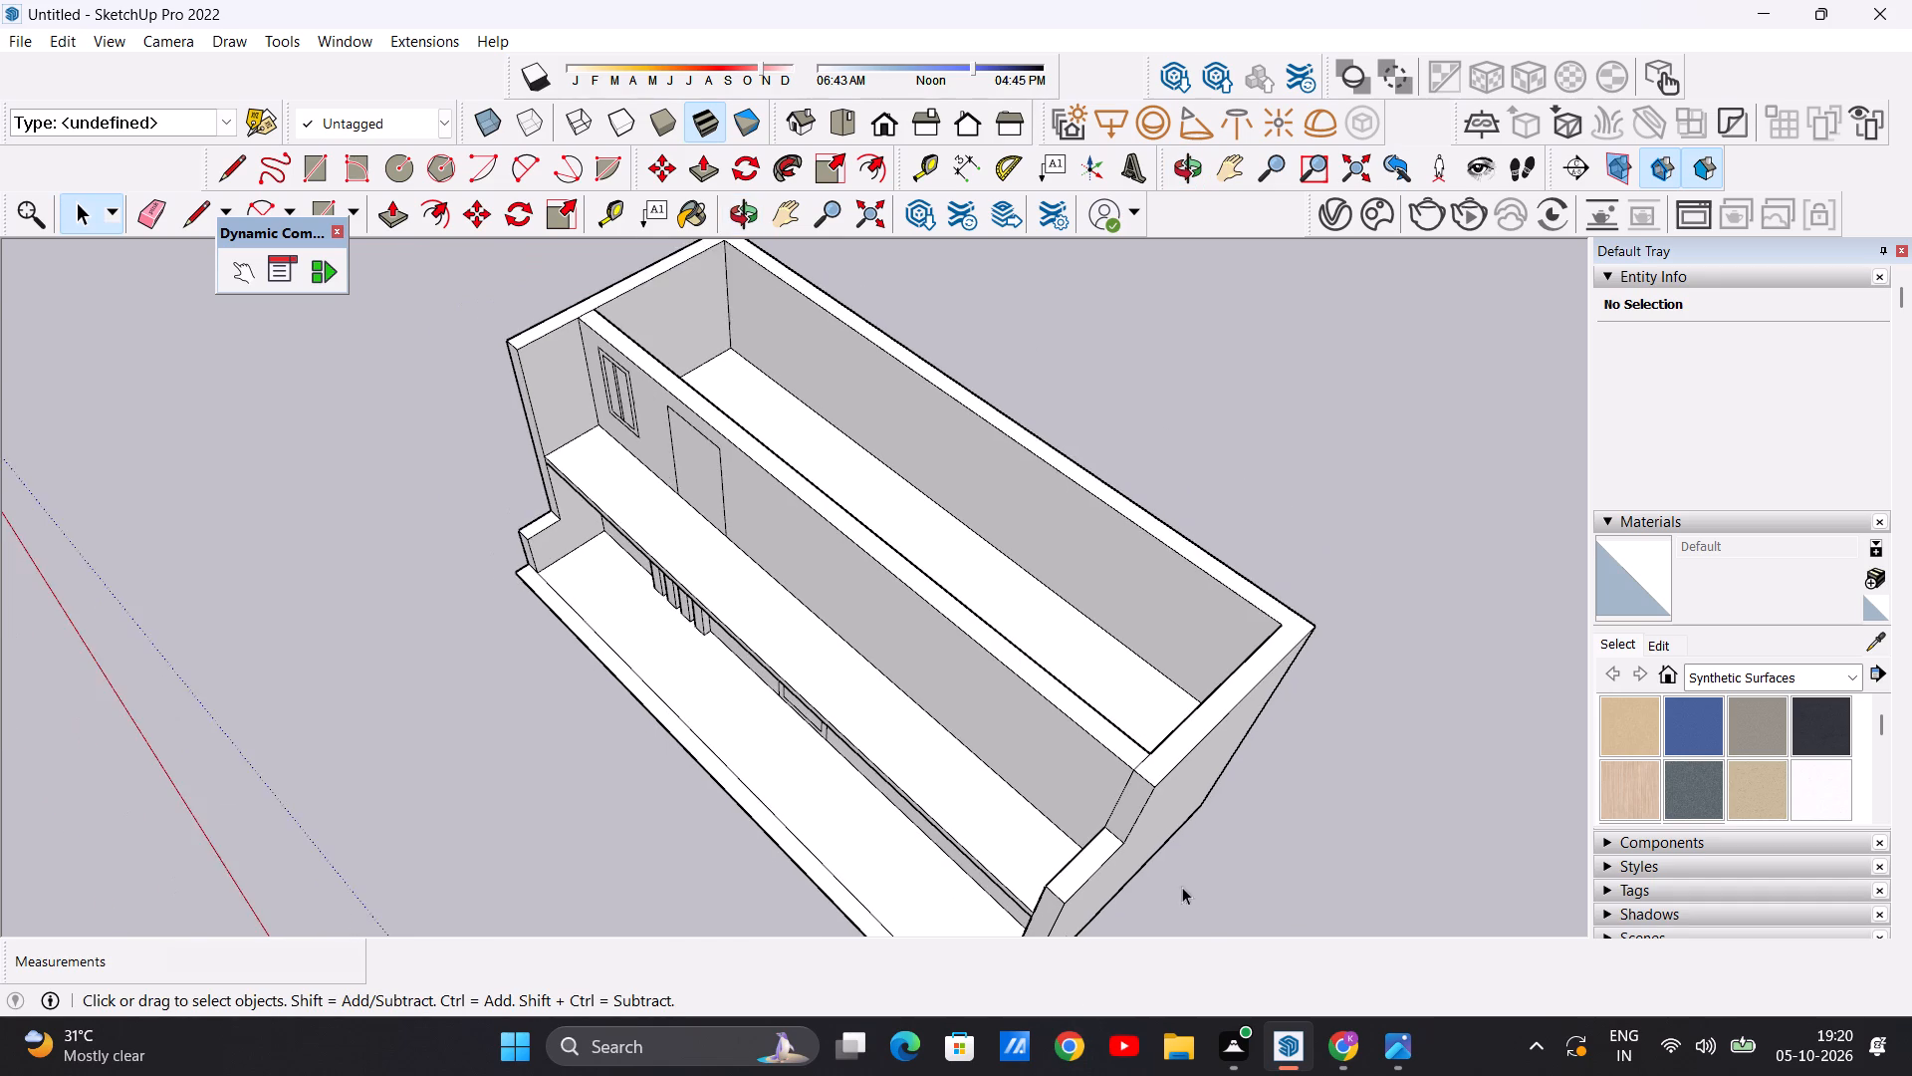
{"action": "scroll", "coordinate": [1182, 887], "scroll_direction": "down", "scroll_amount": 3}
{"action": "middle_click_drag", "start_coordinate": [1060, 967], "coordinate": [1260, 821]}
{"action": "middle_click_drag", "start_coordinate": [994, 670], "coordinate": [1118, 577]}
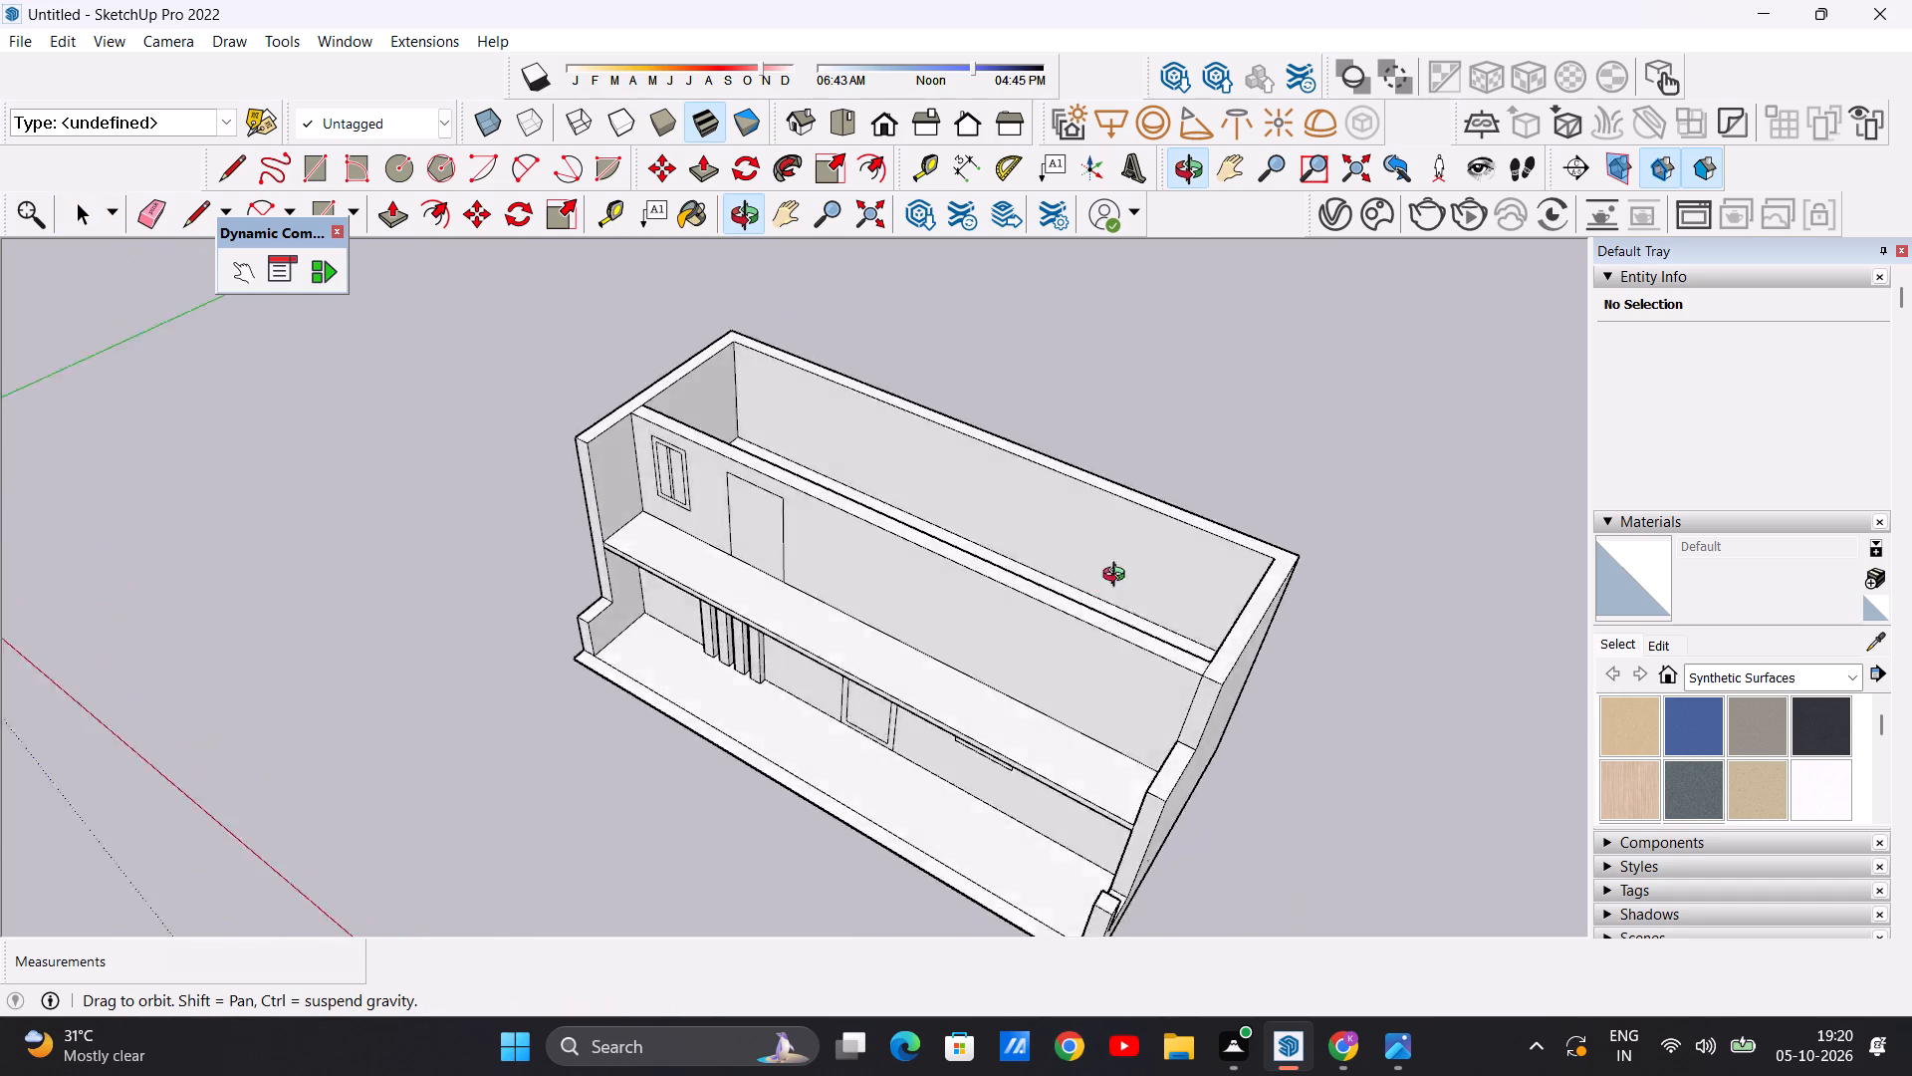
{"action": "middle_click_drag", "start_coordinate": [1118, 577], "coordinate": [1343, 381]}
{"action": "scroll", "coordinate": [1203, 507], "scroll_direction": "up", "scroll_amount": 3}
{"action": "middle_click_drag", "start_coordinate": [1183, 551], "coordinate": [1199, 472]}
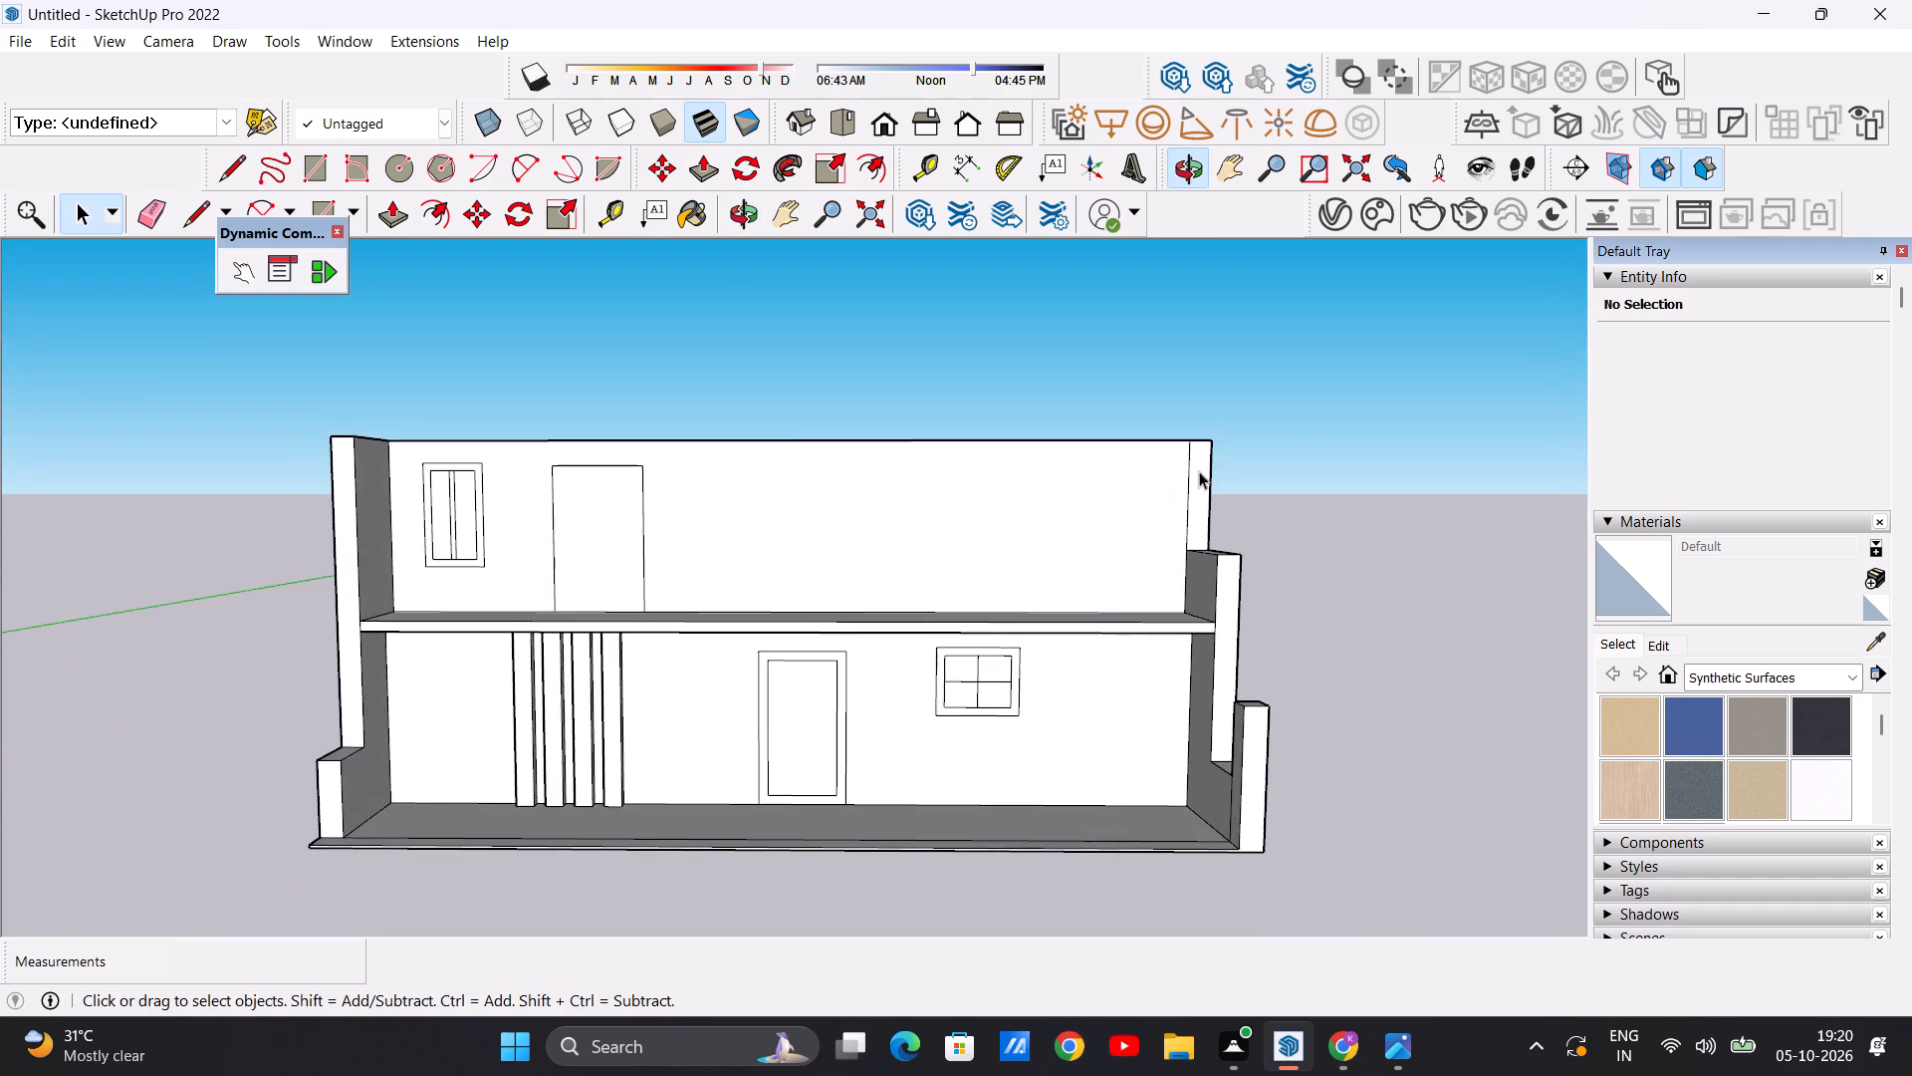
{"action": "scroll", "coordinate": [1043, 482], "scroll_direction": "up", "scroll_amount": 4}
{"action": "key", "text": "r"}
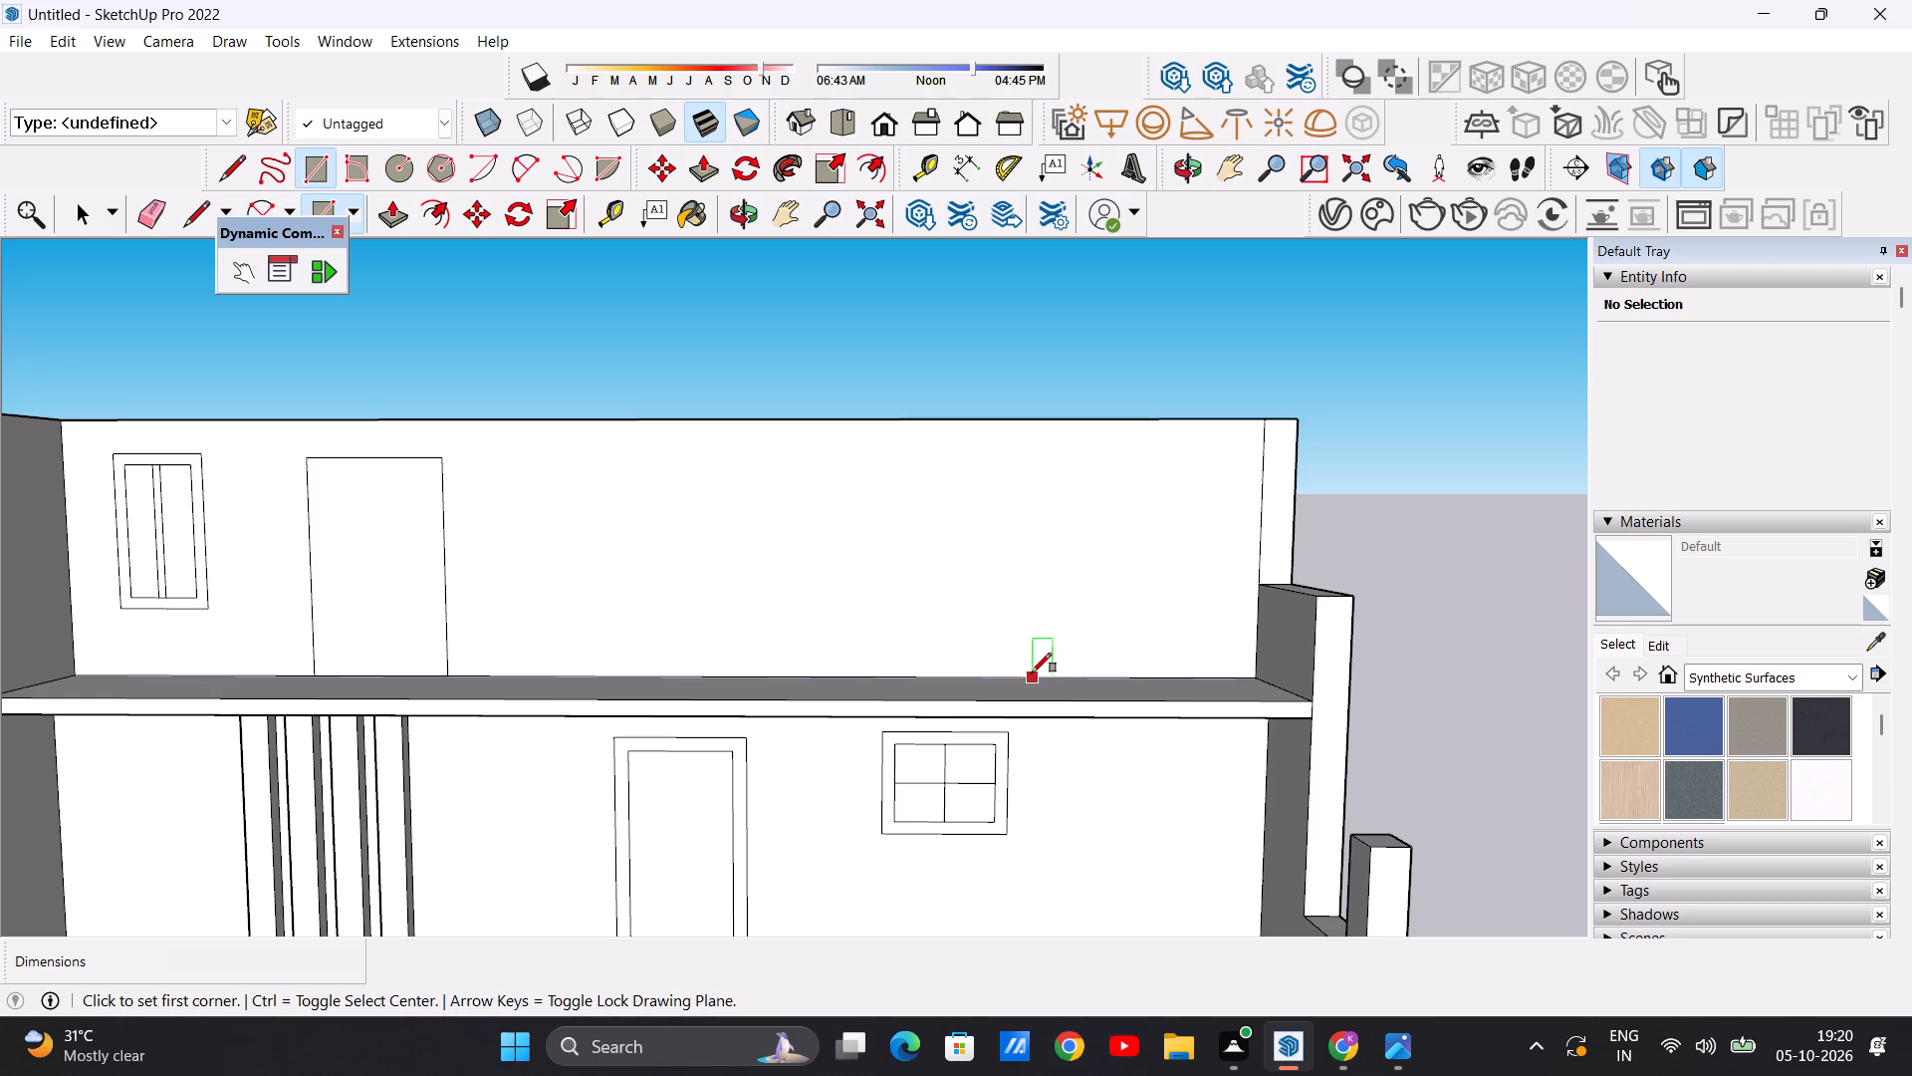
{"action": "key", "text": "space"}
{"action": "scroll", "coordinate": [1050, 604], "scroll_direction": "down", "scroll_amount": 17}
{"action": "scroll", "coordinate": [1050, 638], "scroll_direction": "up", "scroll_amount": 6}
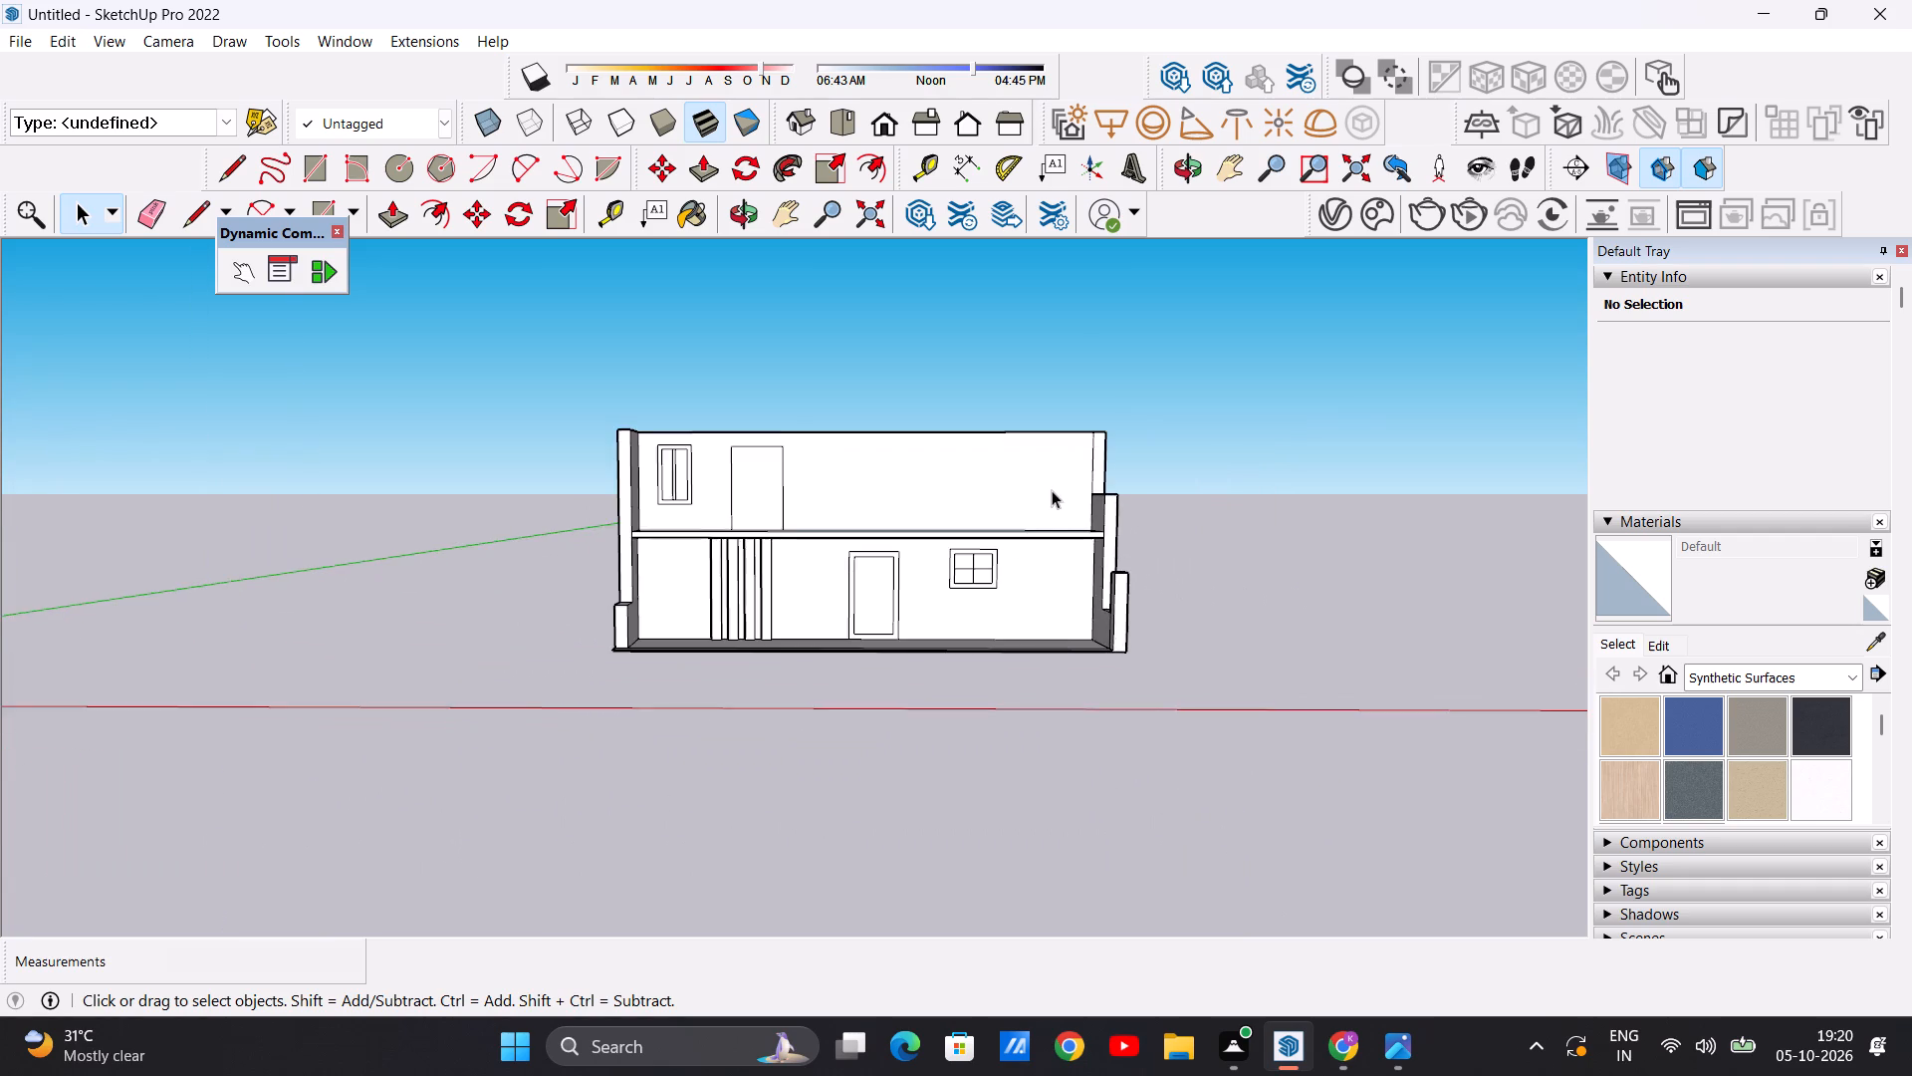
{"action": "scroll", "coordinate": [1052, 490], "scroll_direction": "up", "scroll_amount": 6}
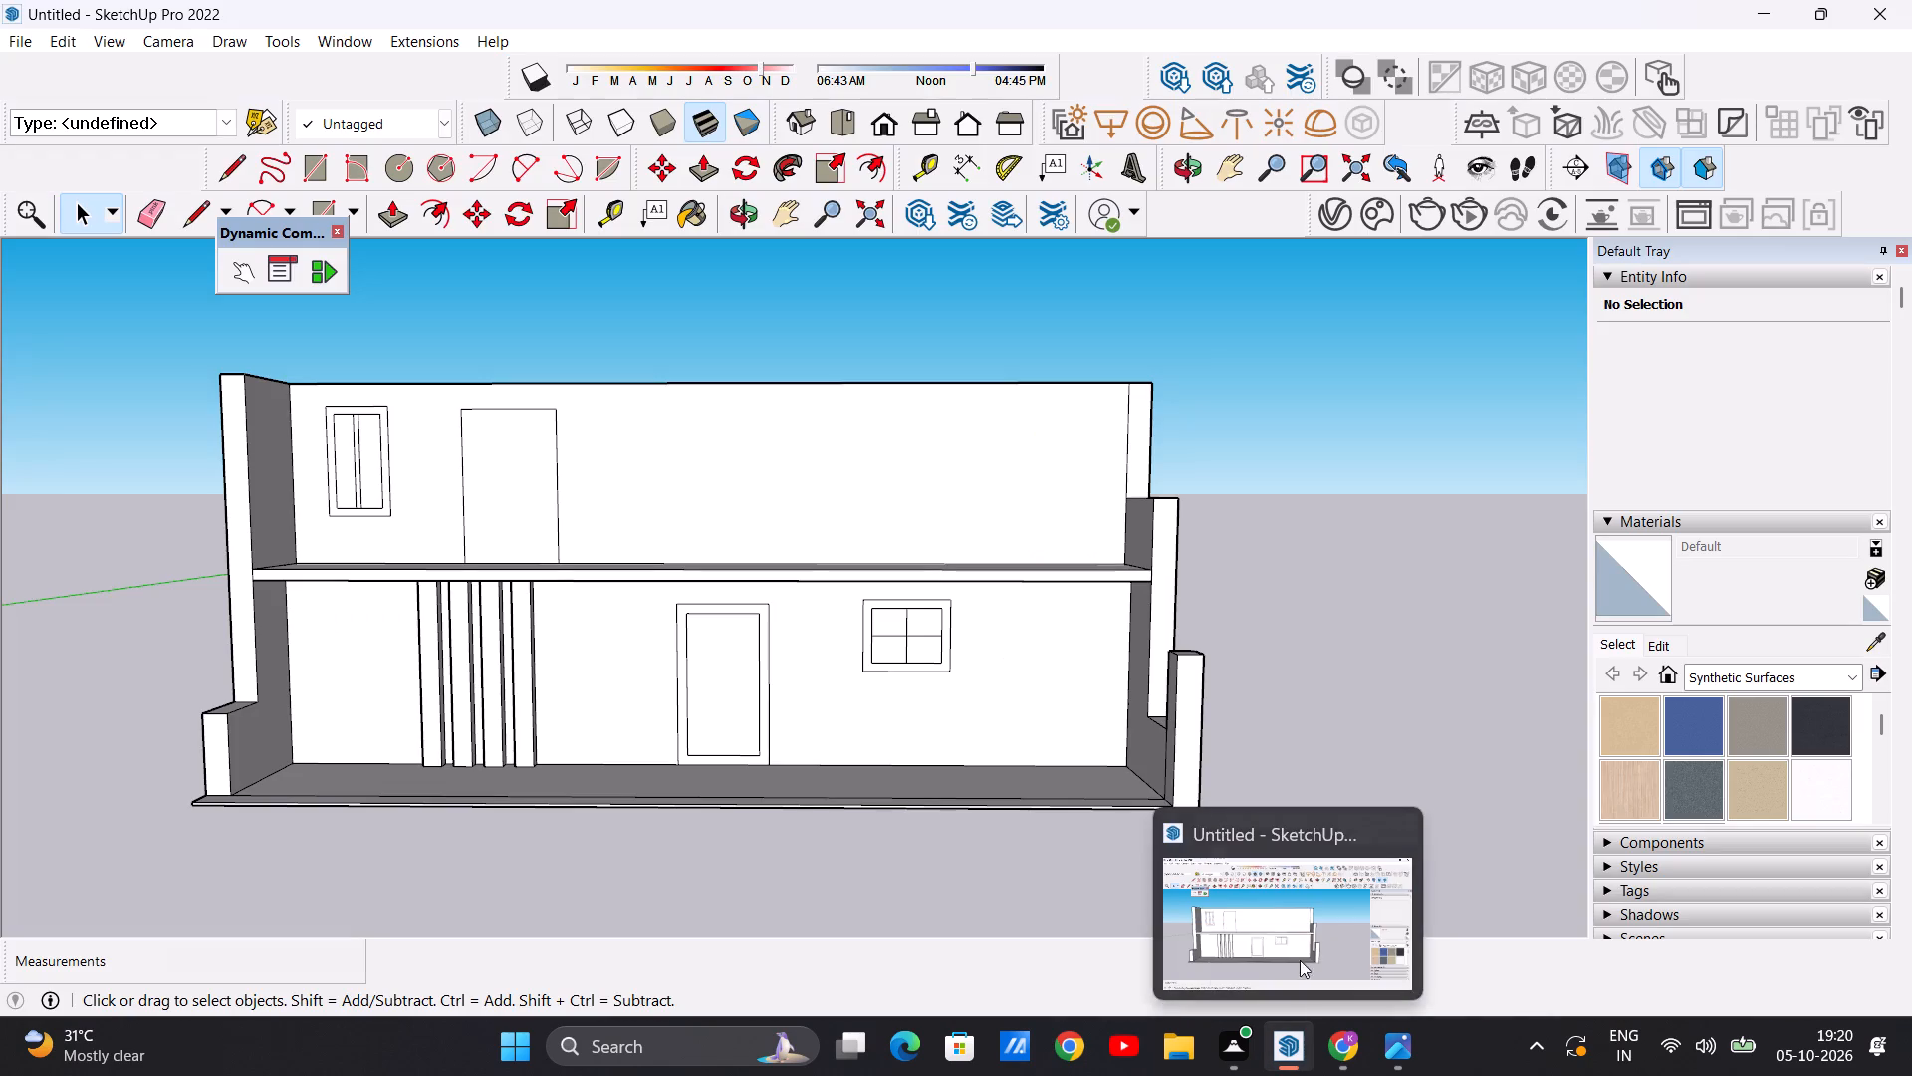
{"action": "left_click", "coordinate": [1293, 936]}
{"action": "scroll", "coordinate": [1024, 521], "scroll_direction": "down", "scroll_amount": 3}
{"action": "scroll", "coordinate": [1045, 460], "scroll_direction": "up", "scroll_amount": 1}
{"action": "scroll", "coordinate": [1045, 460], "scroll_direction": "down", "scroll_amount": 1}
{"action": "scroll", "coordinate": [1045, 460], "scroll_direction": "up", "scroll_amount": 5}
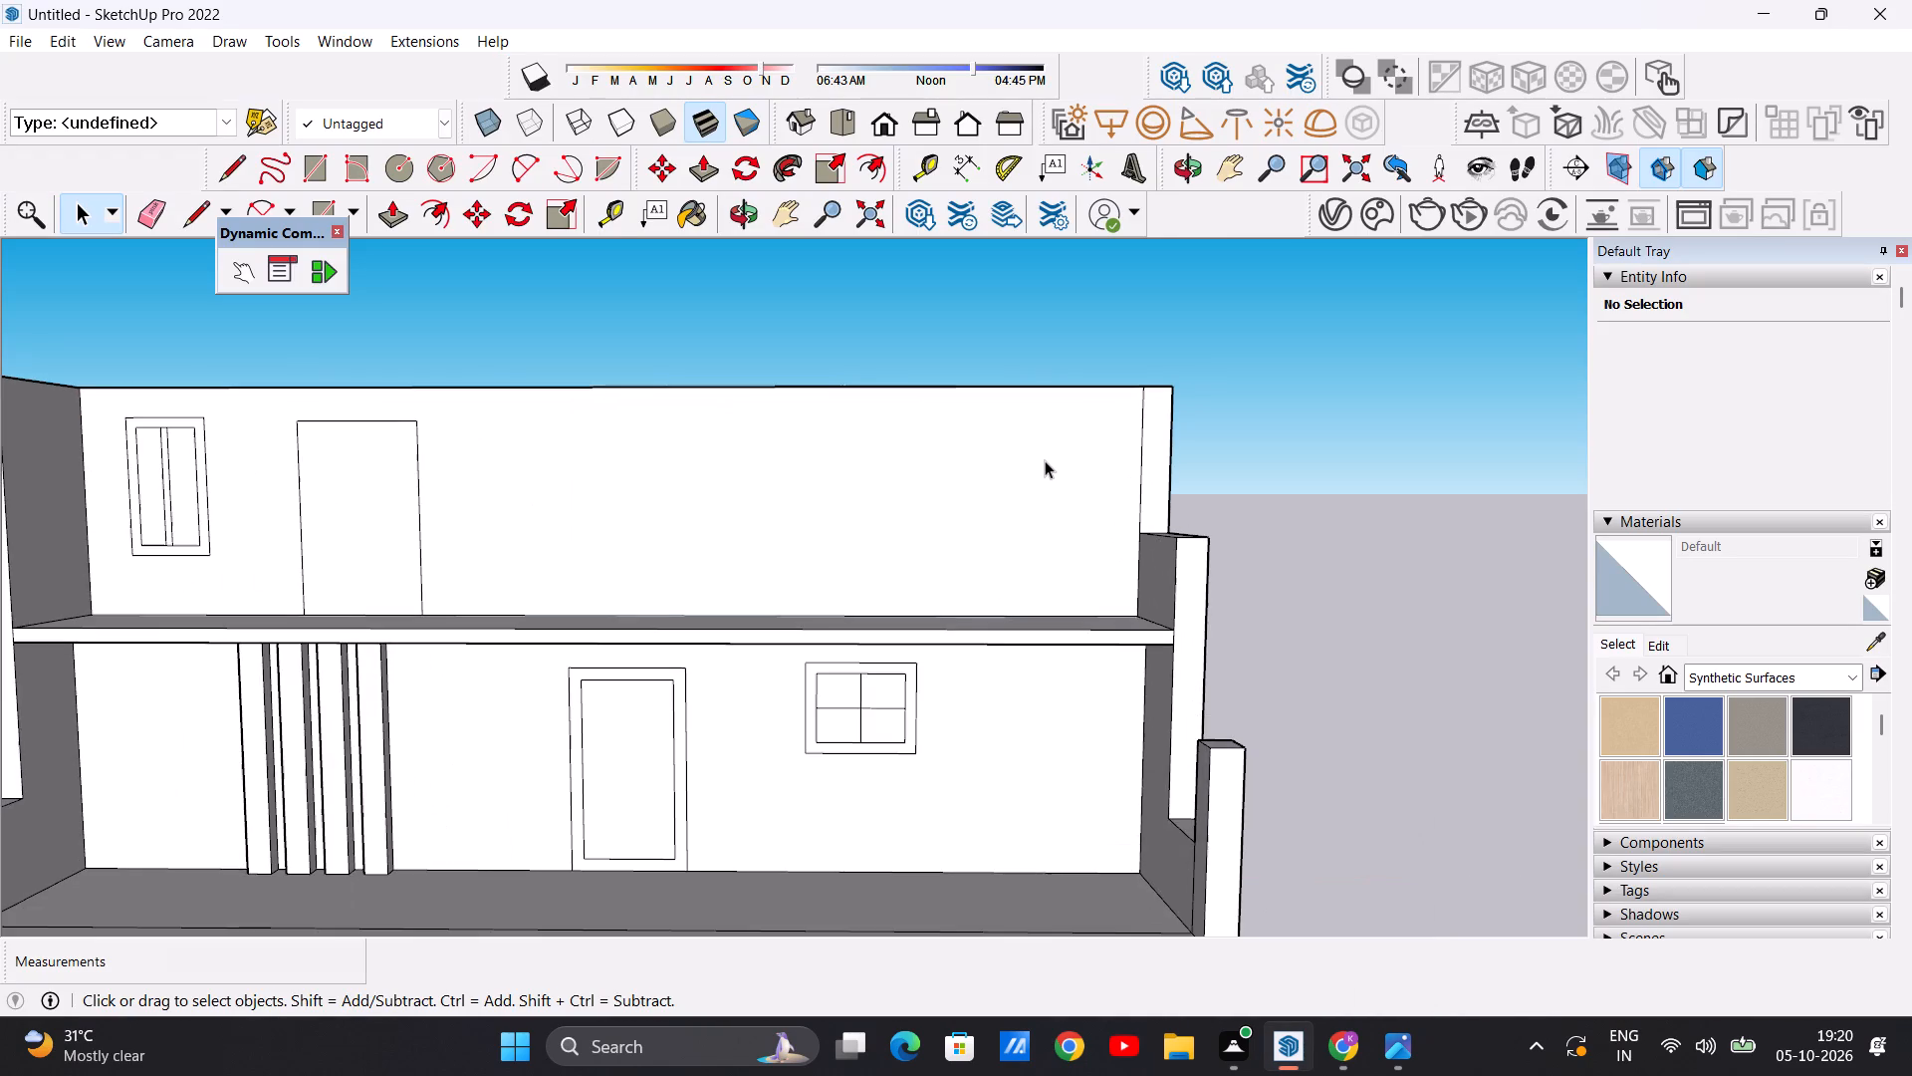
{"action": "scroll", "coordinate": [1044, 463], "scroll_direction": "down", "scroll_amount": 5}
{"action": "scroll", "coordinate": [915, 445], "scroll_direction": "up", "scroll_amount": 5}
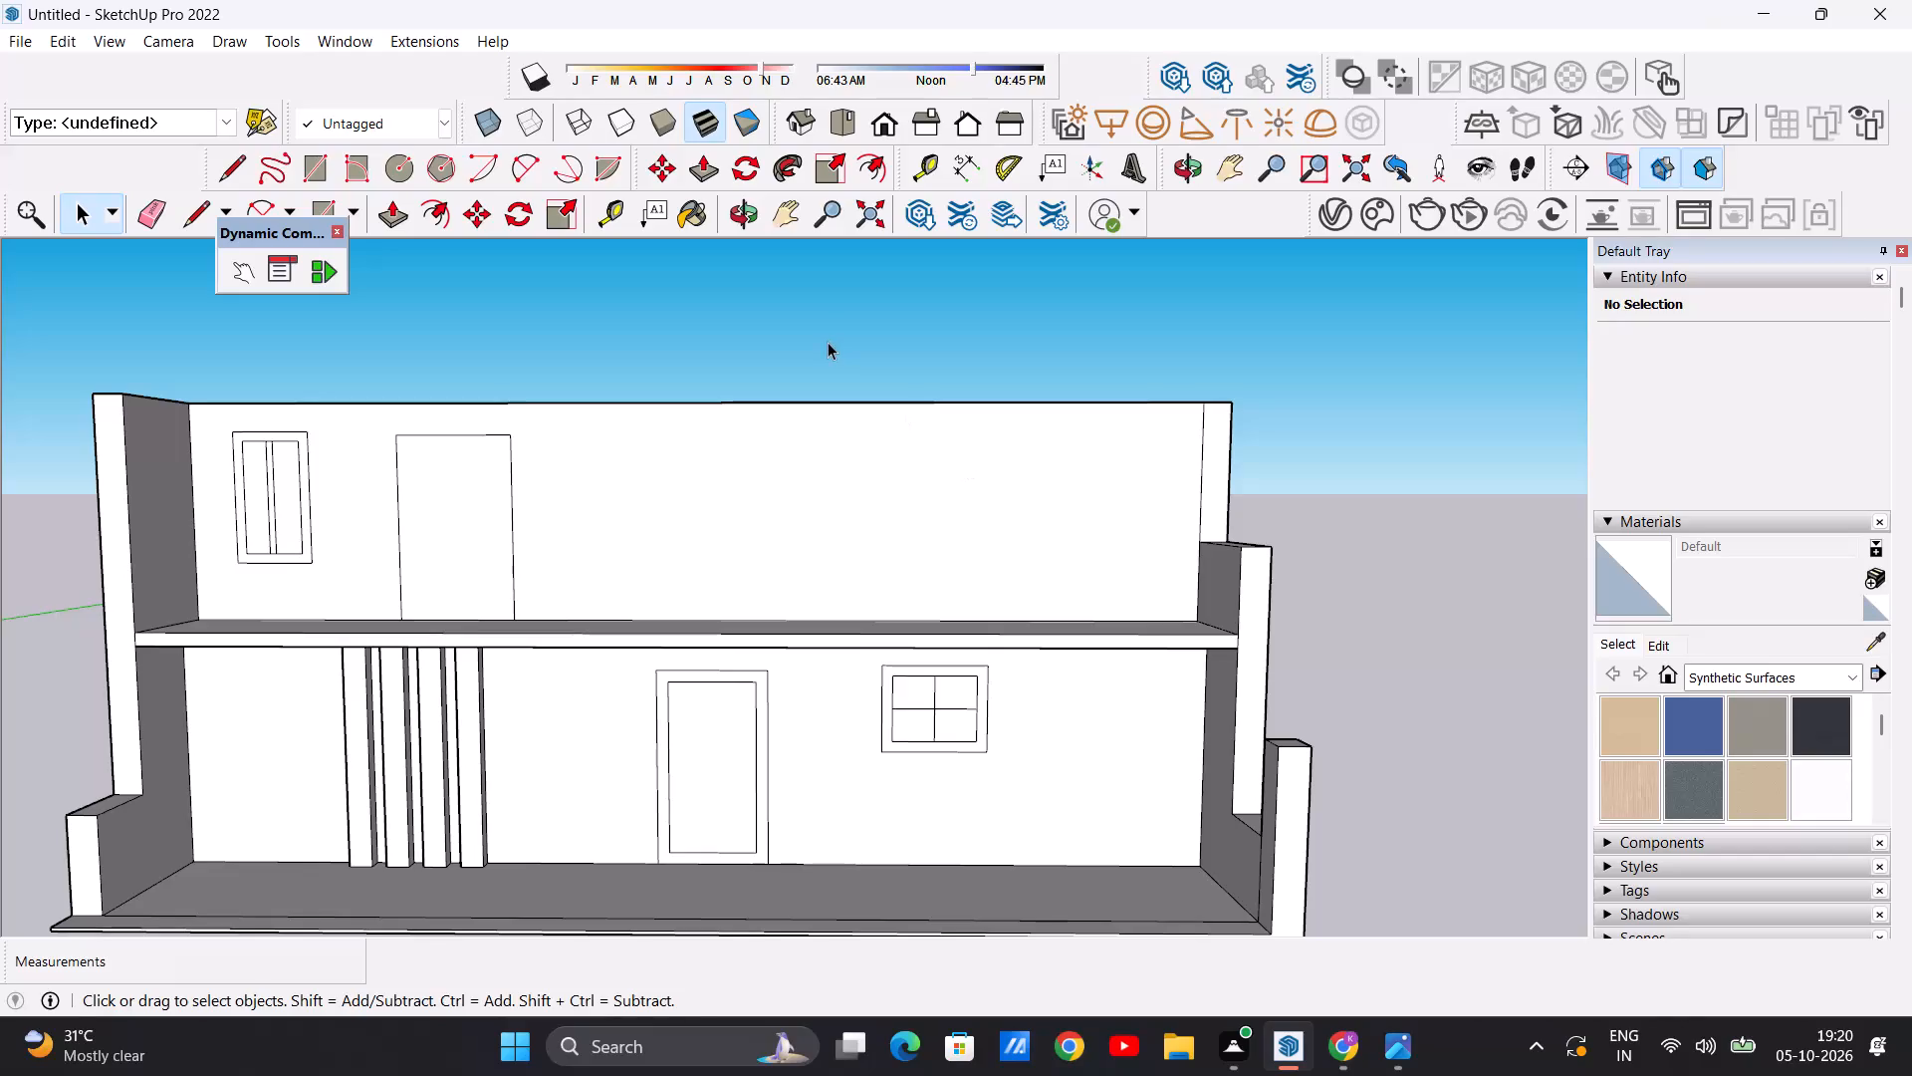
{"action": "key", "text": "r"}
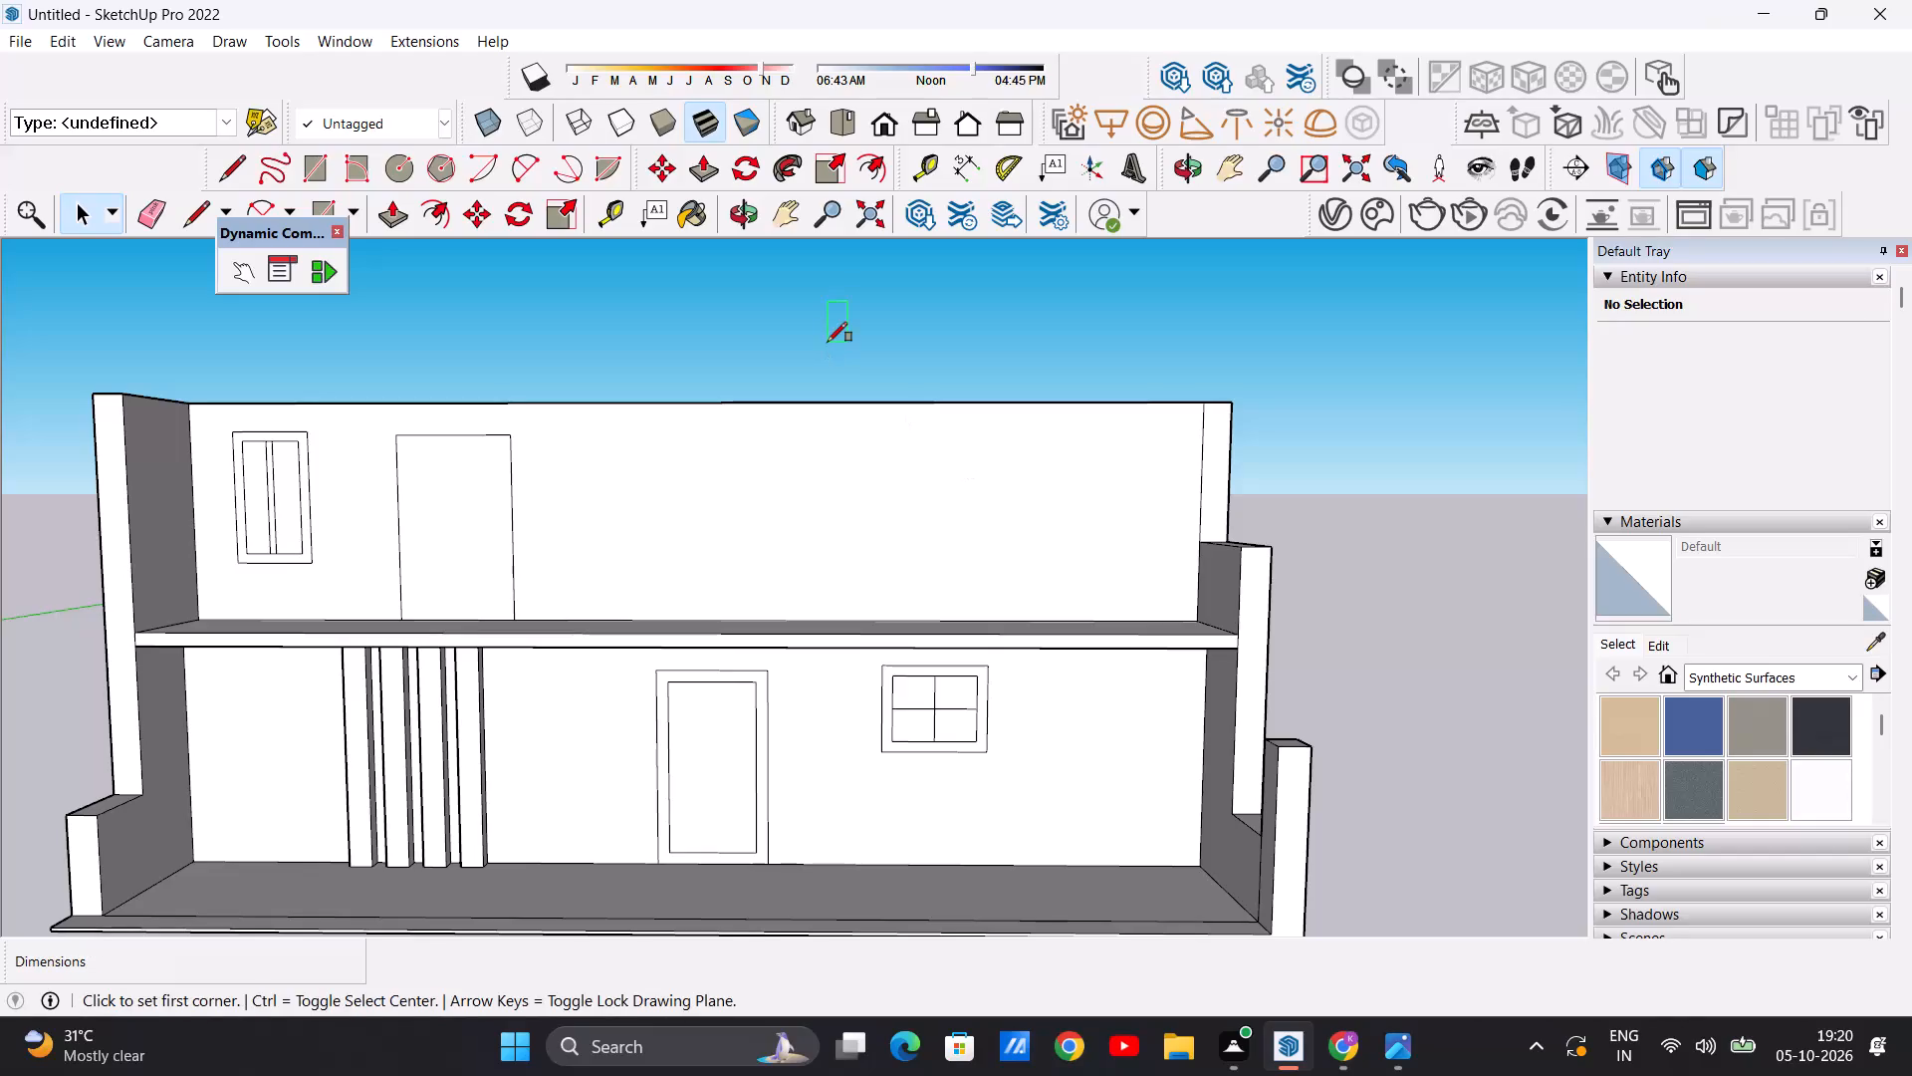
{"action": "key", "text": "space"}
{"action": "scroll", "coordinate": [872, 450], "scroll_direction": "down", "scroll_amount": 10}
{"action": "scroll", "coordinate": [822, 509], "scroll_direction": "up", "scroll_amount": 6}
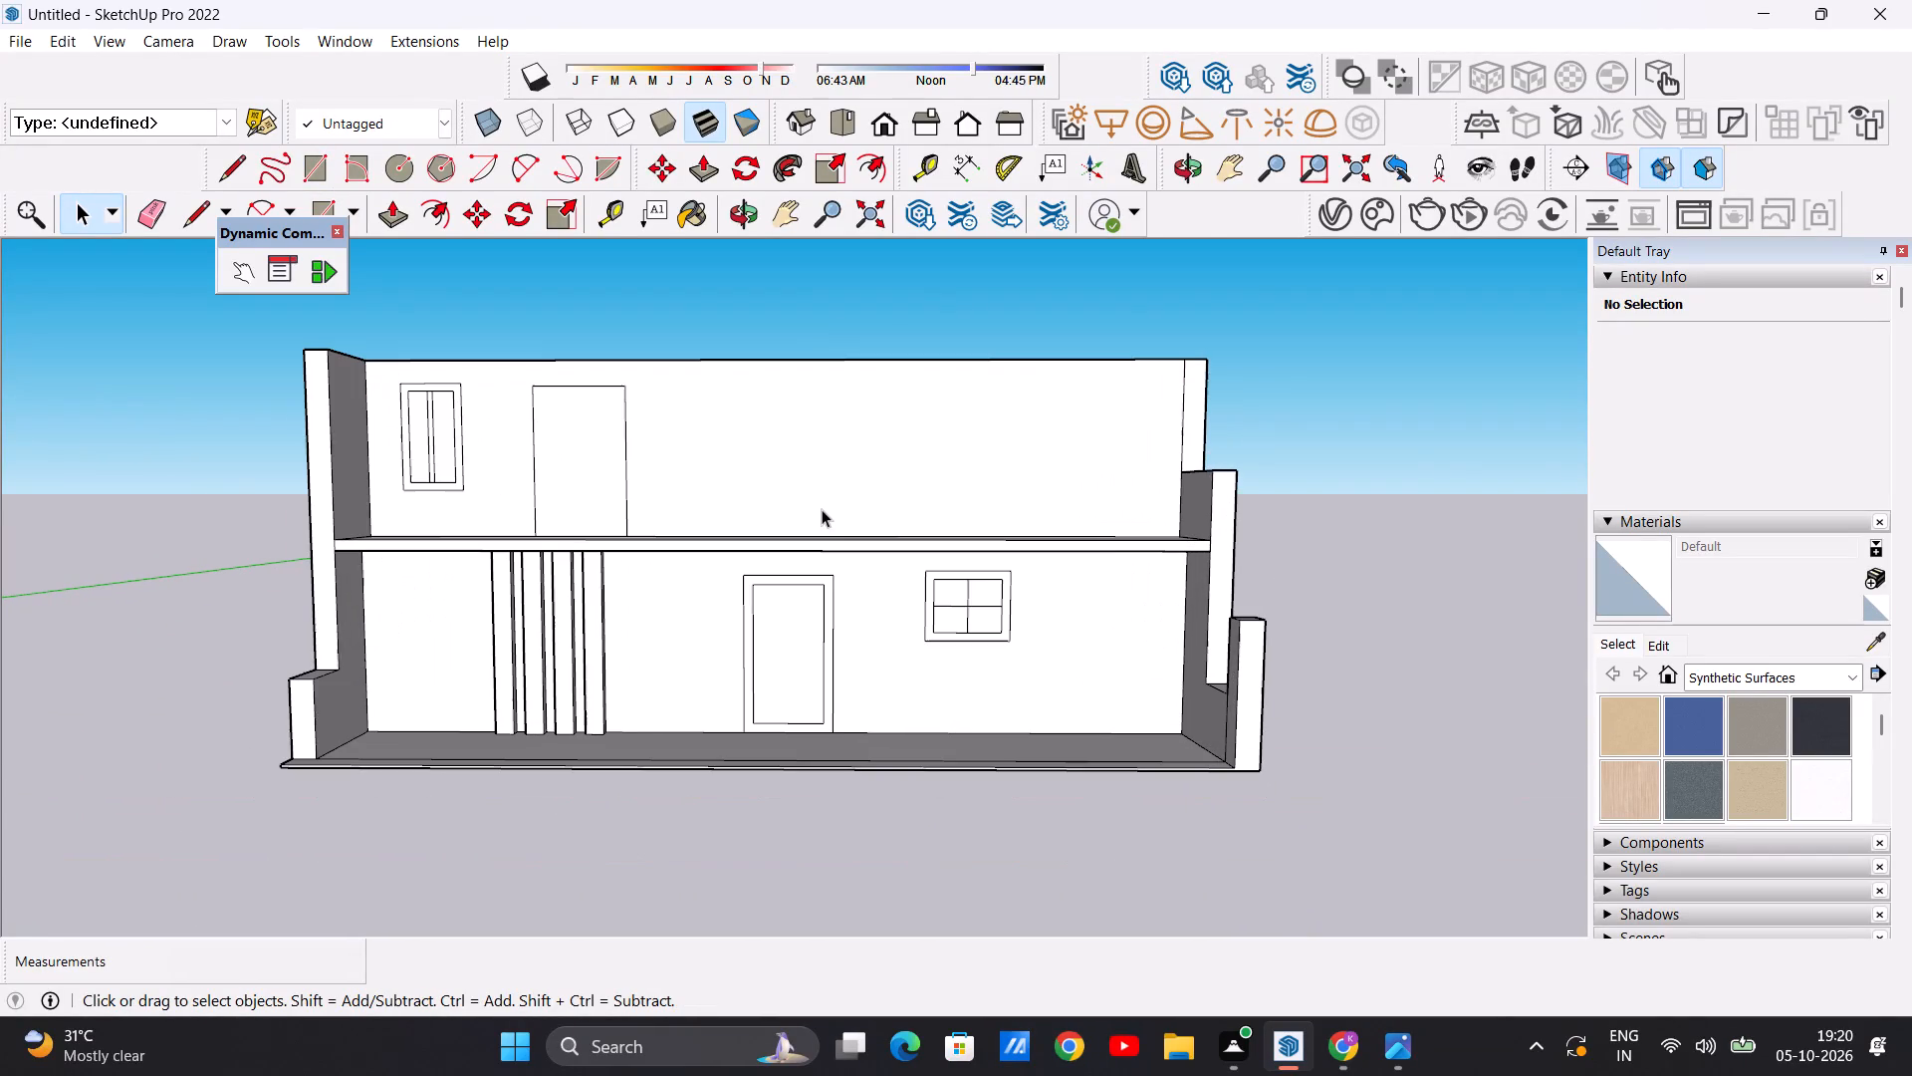
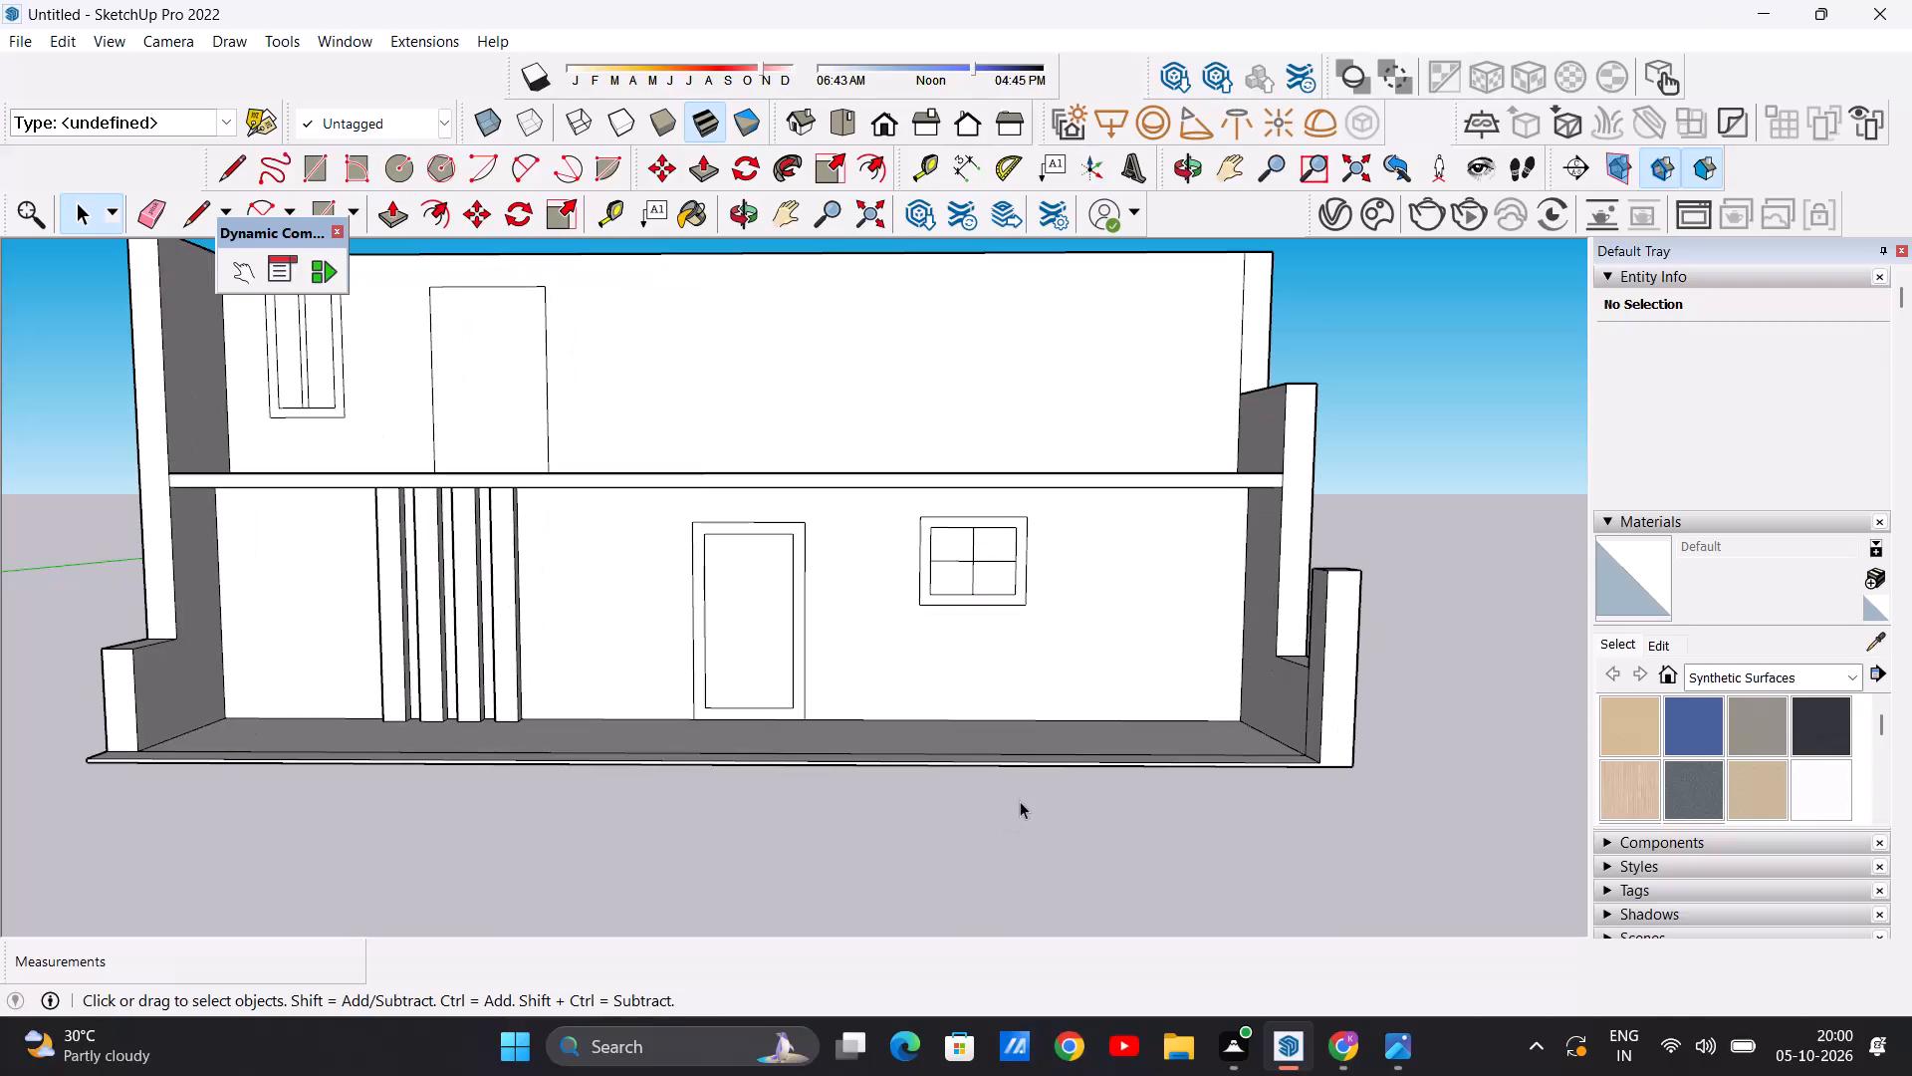
Examine the building's front elevation, focusing on the upper-storey wall with its window and plain door outline.
{"action": "scroll", "coordinate": [1022, 799], "scroll_direction": "down", "scroll_amount": 9}
{"action": "scroll", "coordinate": [1083, 673], "scroll_direction": "up", "scroll_amount": 5}
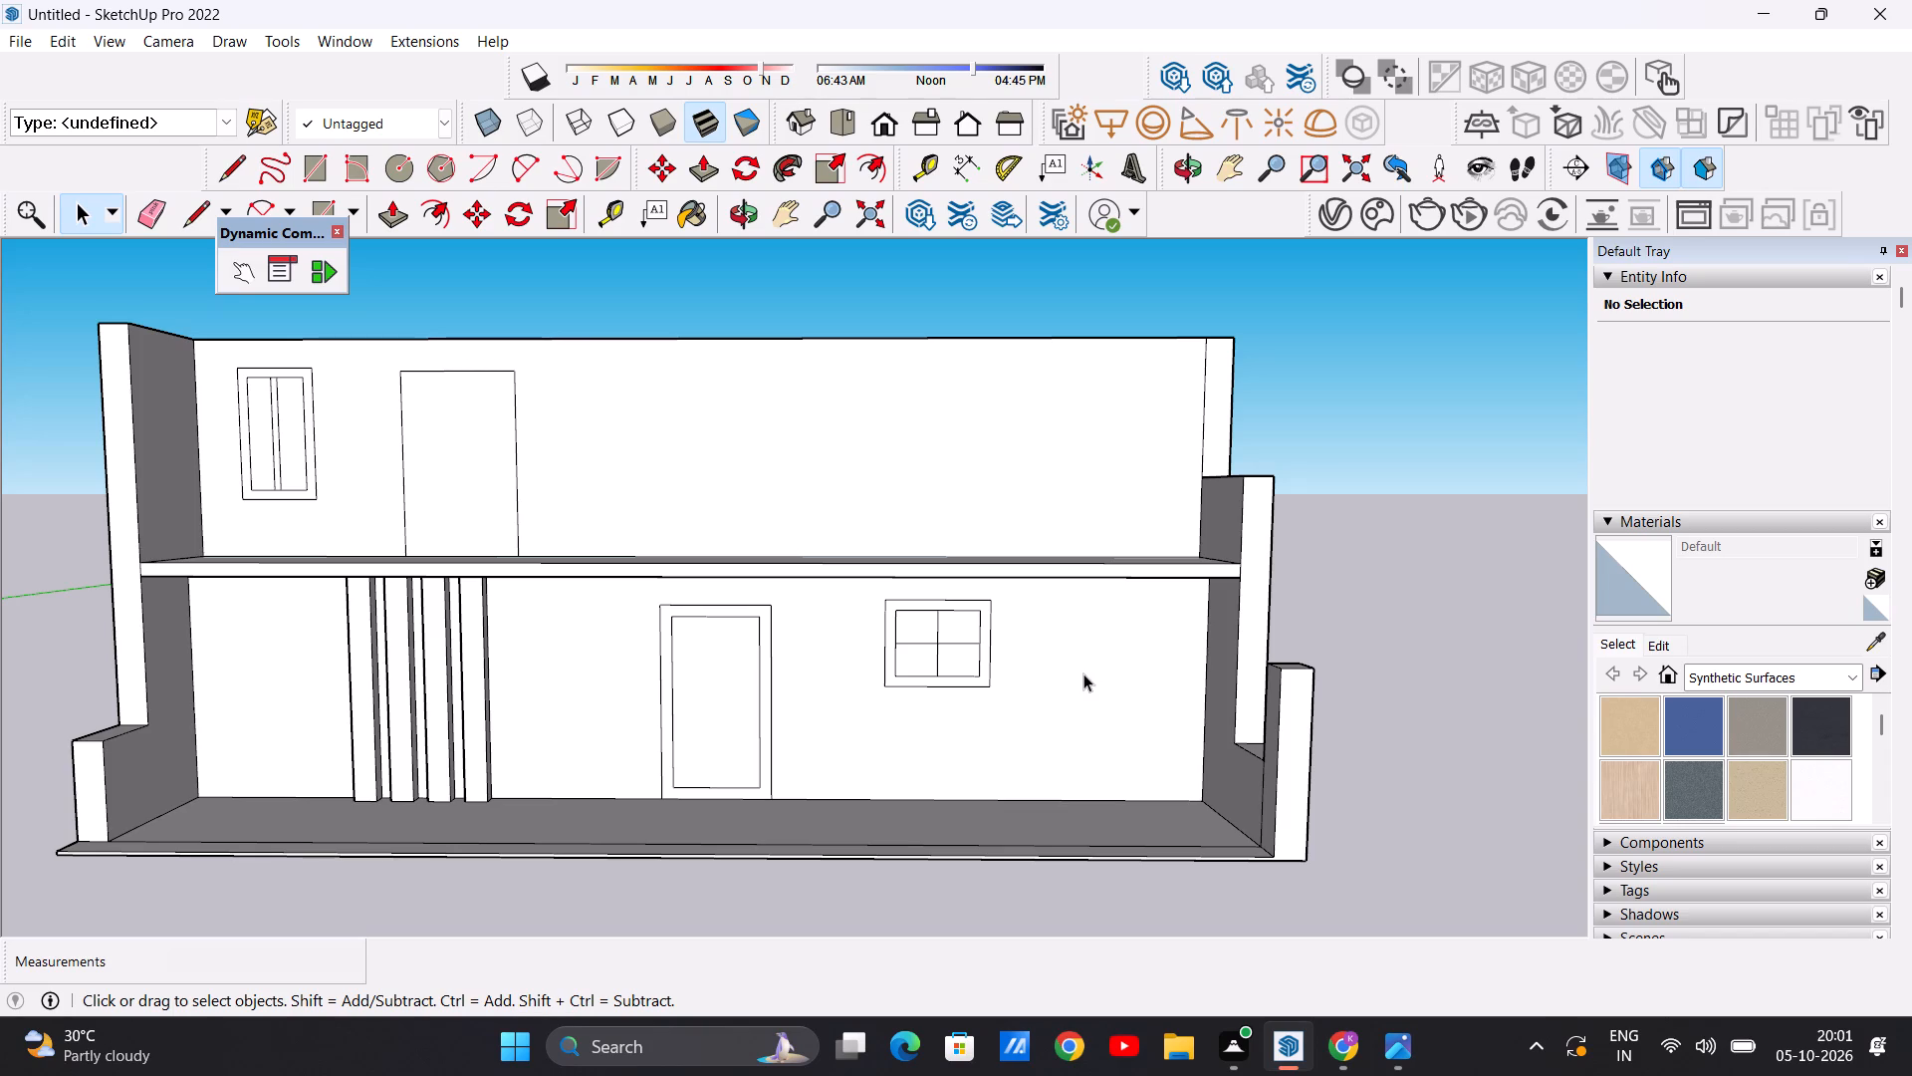
{"action": "scroll", "coordinate": [557, 623], "scroll_direction": "down", "scroll_amount": 8}
{"action": "scroll", "coordinate": [503, 479], "scroll_direction": "up", "scroll_amount": 7}
{"action": "scroll", "coordinate": [713, 534], "scroll_direction": "down", "scroll_amount": 10}
{"action": "scroll", "coordinate": [566, 498], "scroll_direction": "up", "scroll_amount": 6}
{"action": "scroll", "coordinate": [705, 485], "scroll_direction": "up", "scroll_amount": 3}
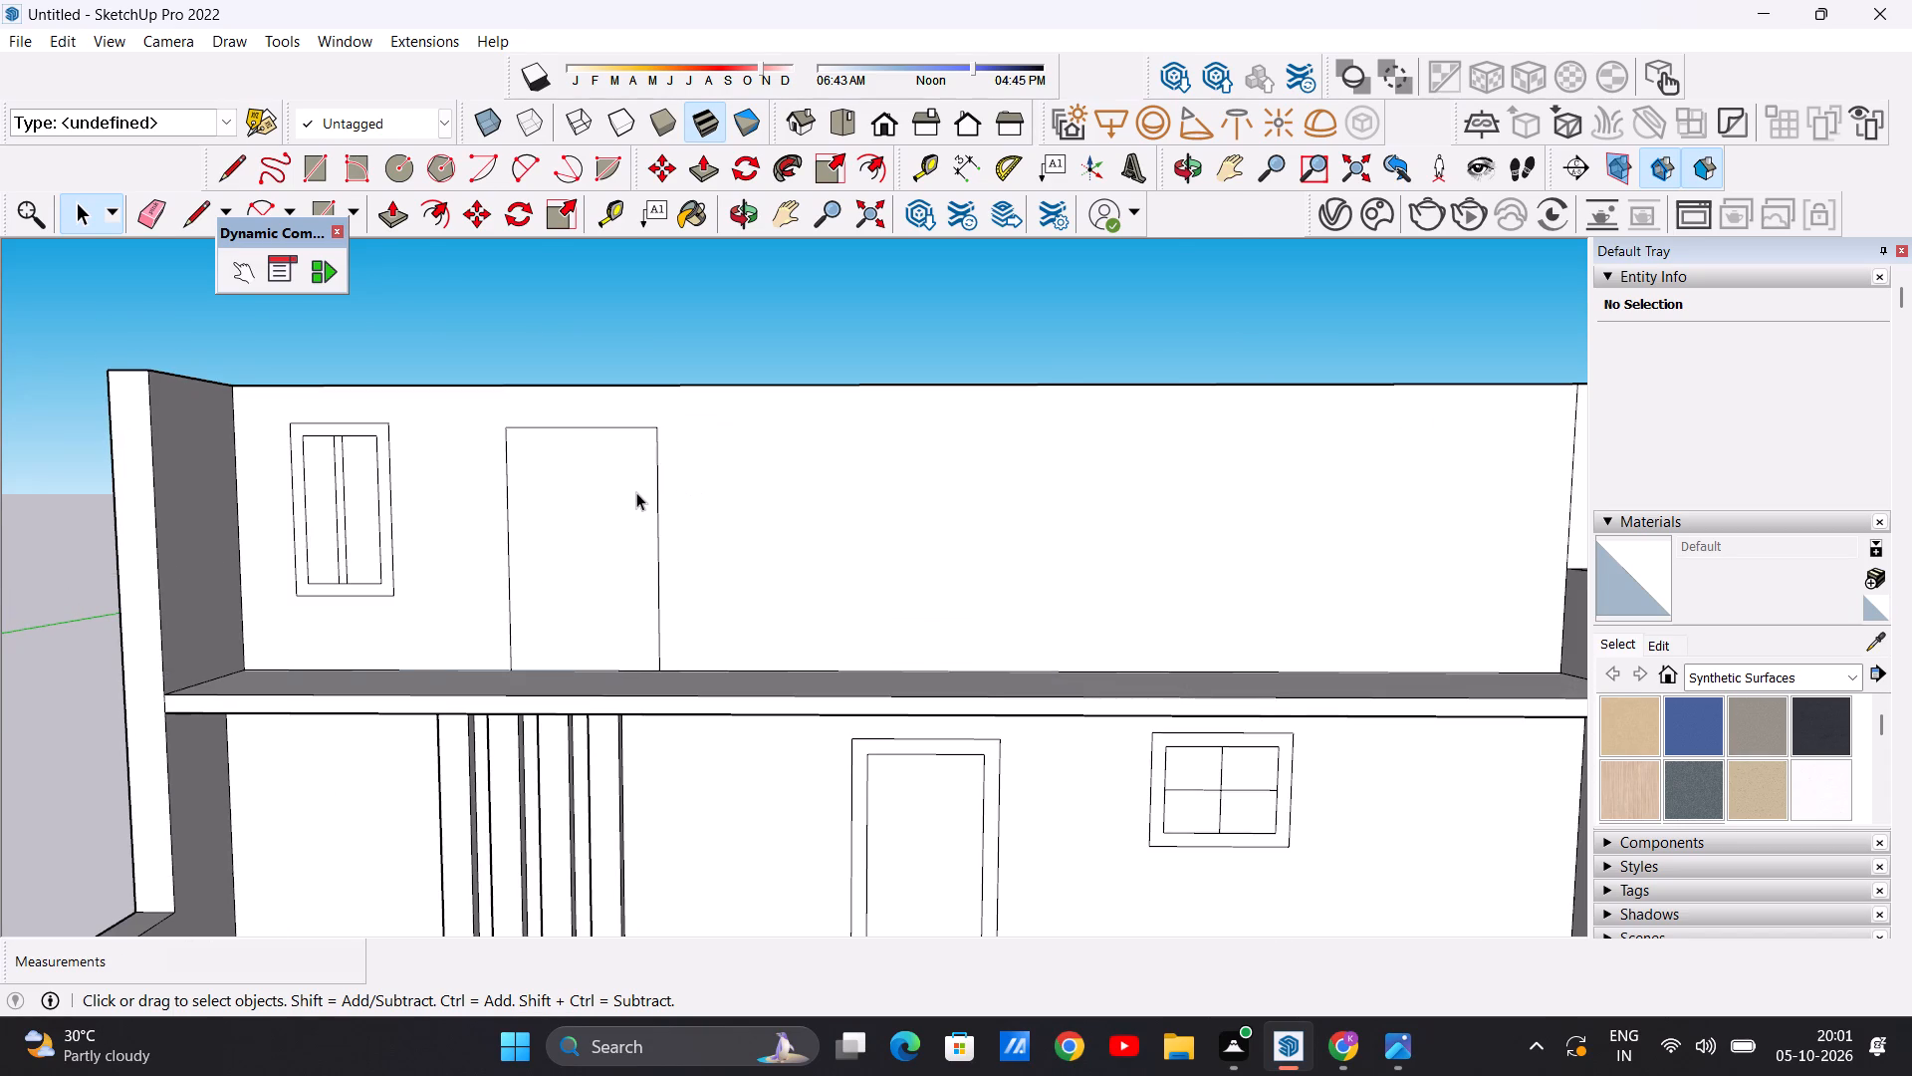
{"action": "scroll", "coordinate": [759, 514], "scroll_direction": "down", "scroll_amount": 11}
{"action": "scroll", "coordinate": [771, 497], "scroll_direction": "up", "scroll_amount": 4}
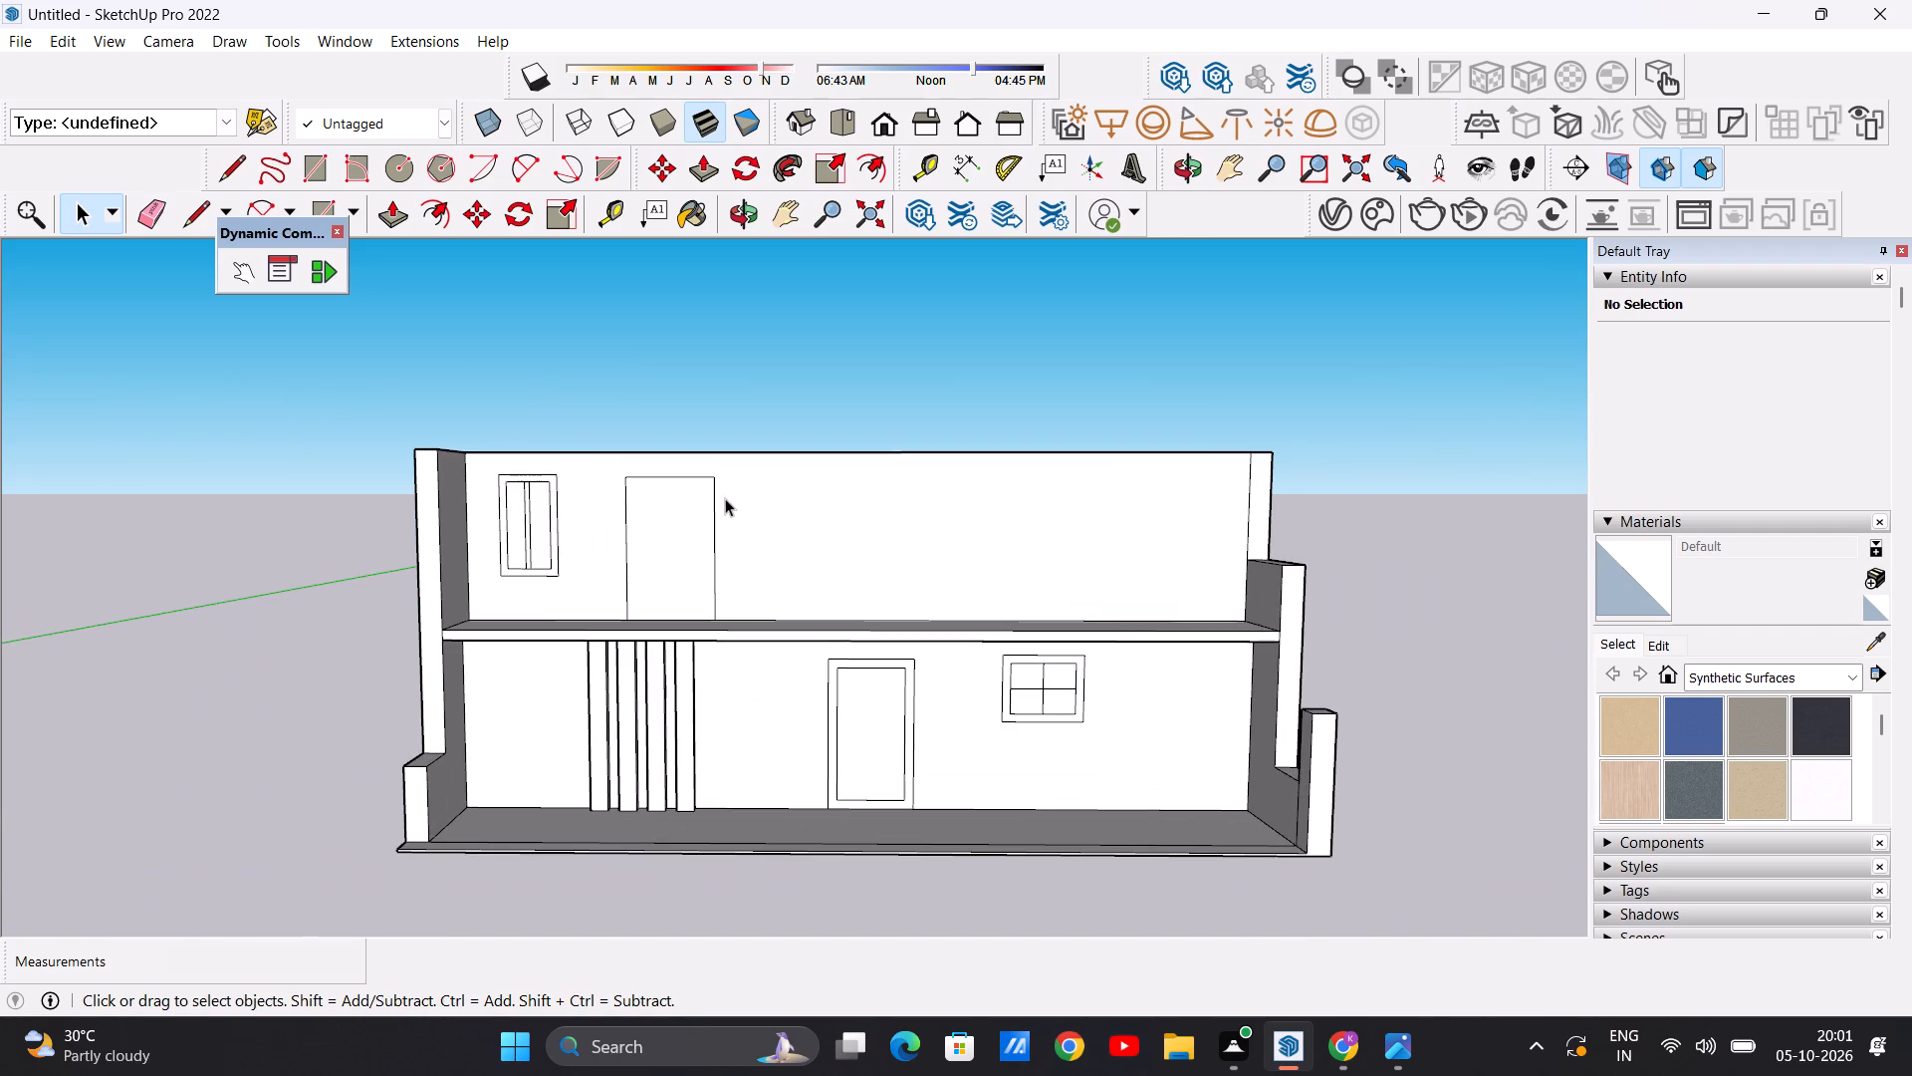
{"action": "scroll", "coordinate": [725, 500], "scroll_direction": "up", "scroll_amount": 3}
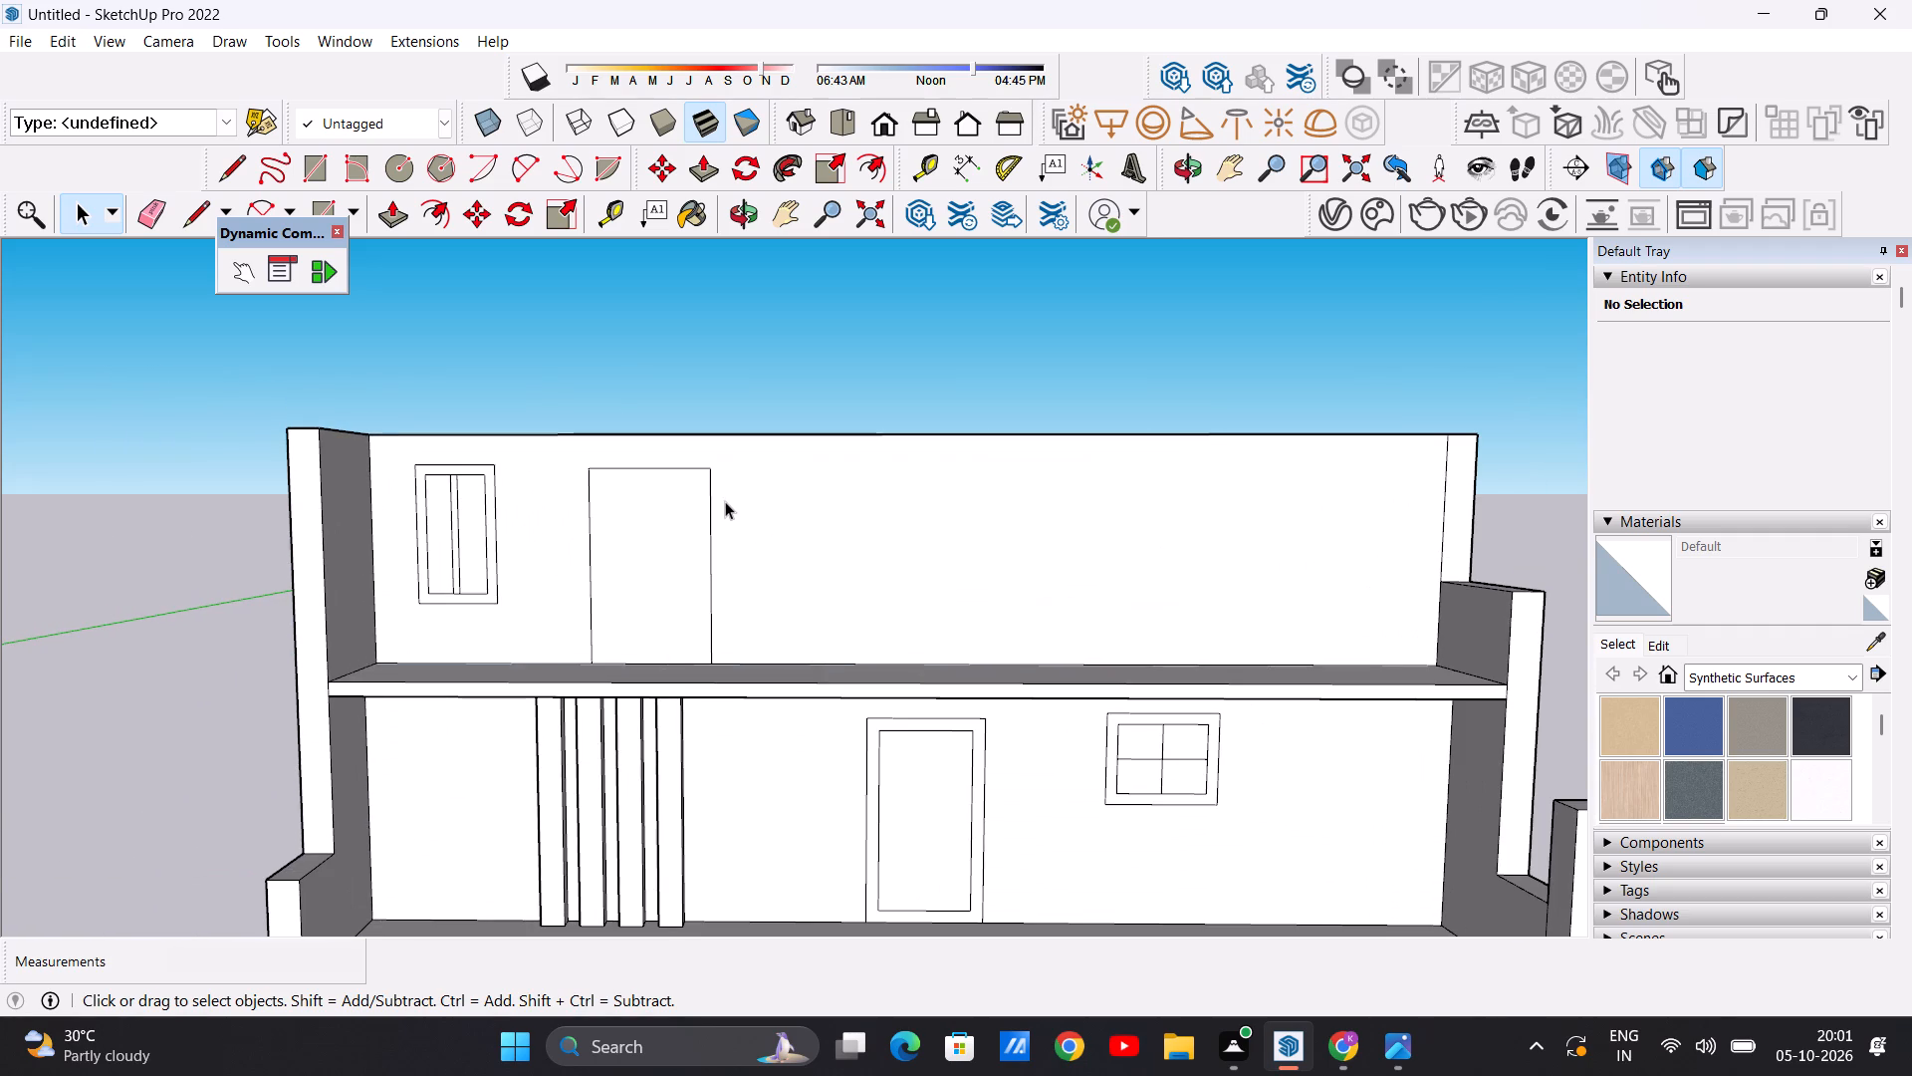
{"action": "scroll", "coordinate": [623, 609], "scroll_direction": "down", "scroll_amount": 4}
{"action": "scroll", "coordinate": [742, 554], "scroll_direction": "up", "scroll_amount": 1}
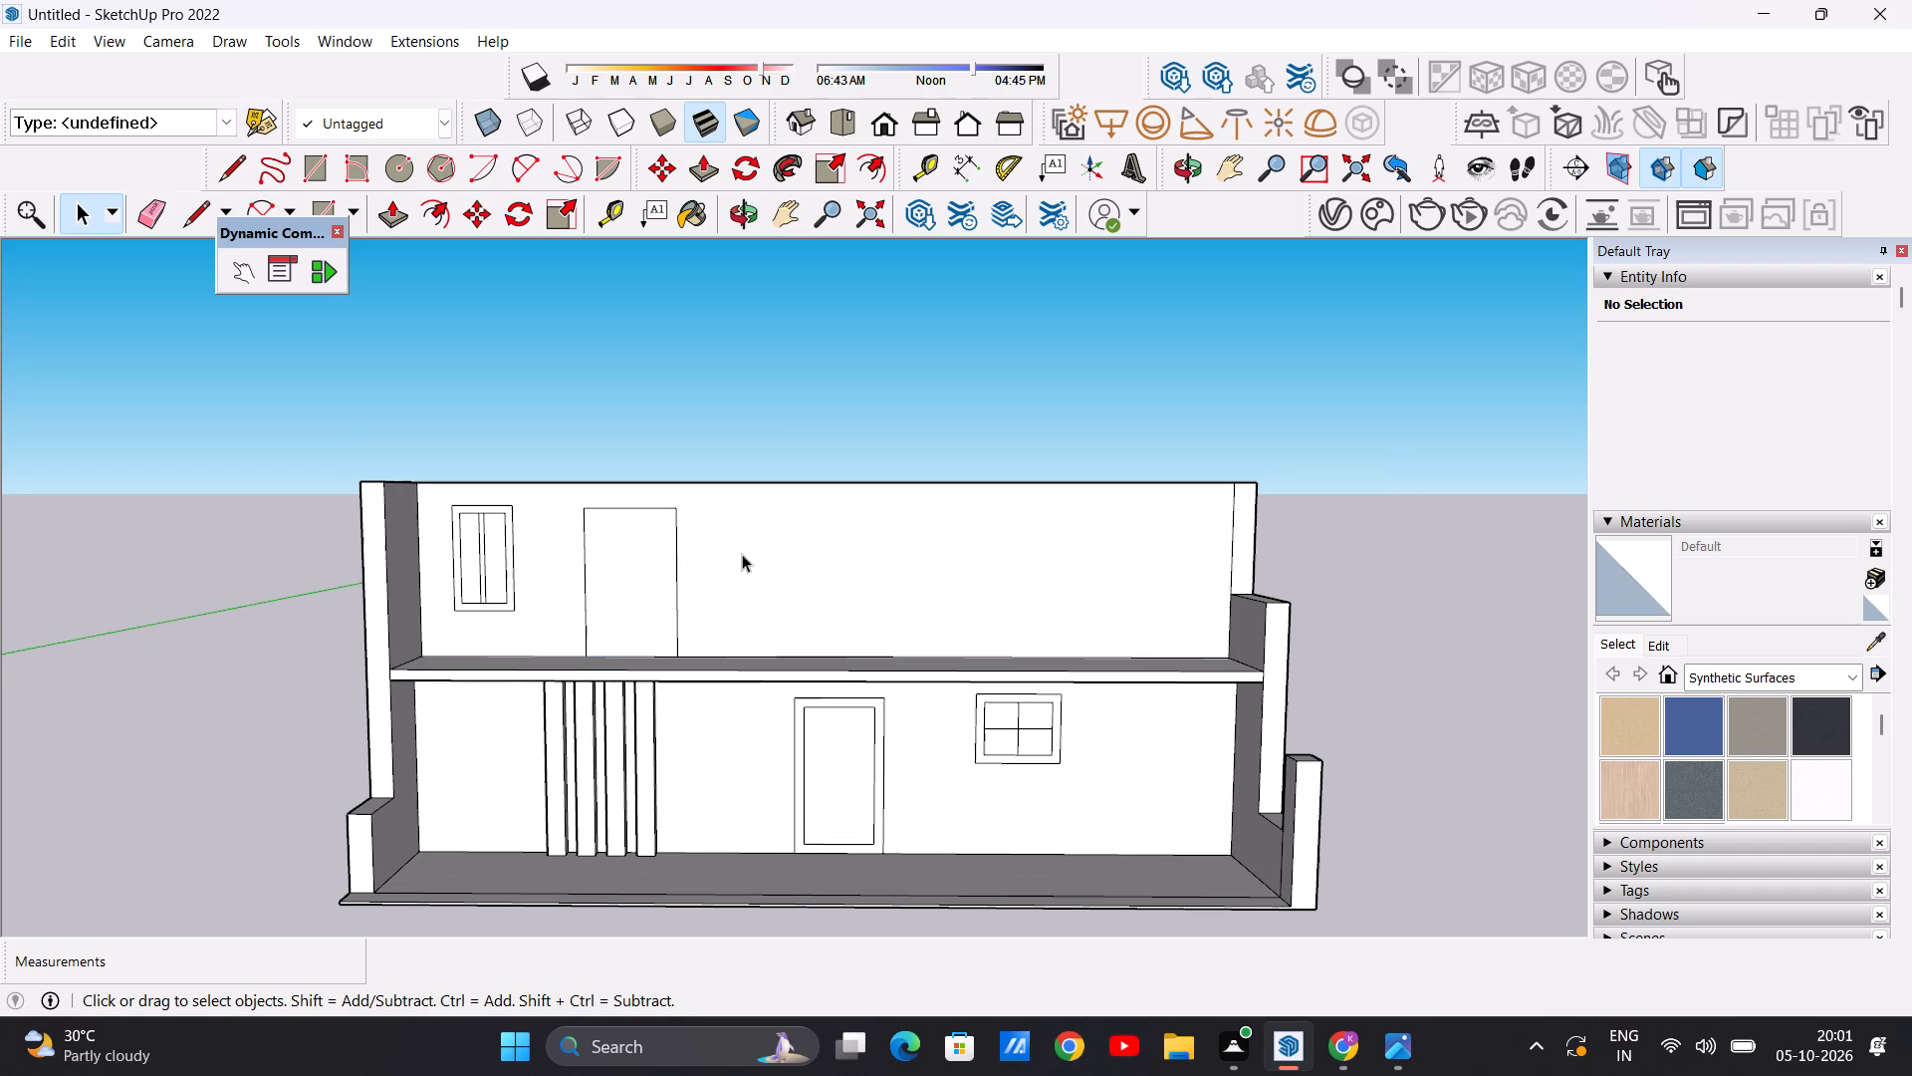
Push/Pull the door outline beside the upper-storey window back through the wall's thickness to cut an open doorway.
{"action": "scroll", "coordinate": [683, 553], "scroll_direction": "up", "scroll_amount": 2}
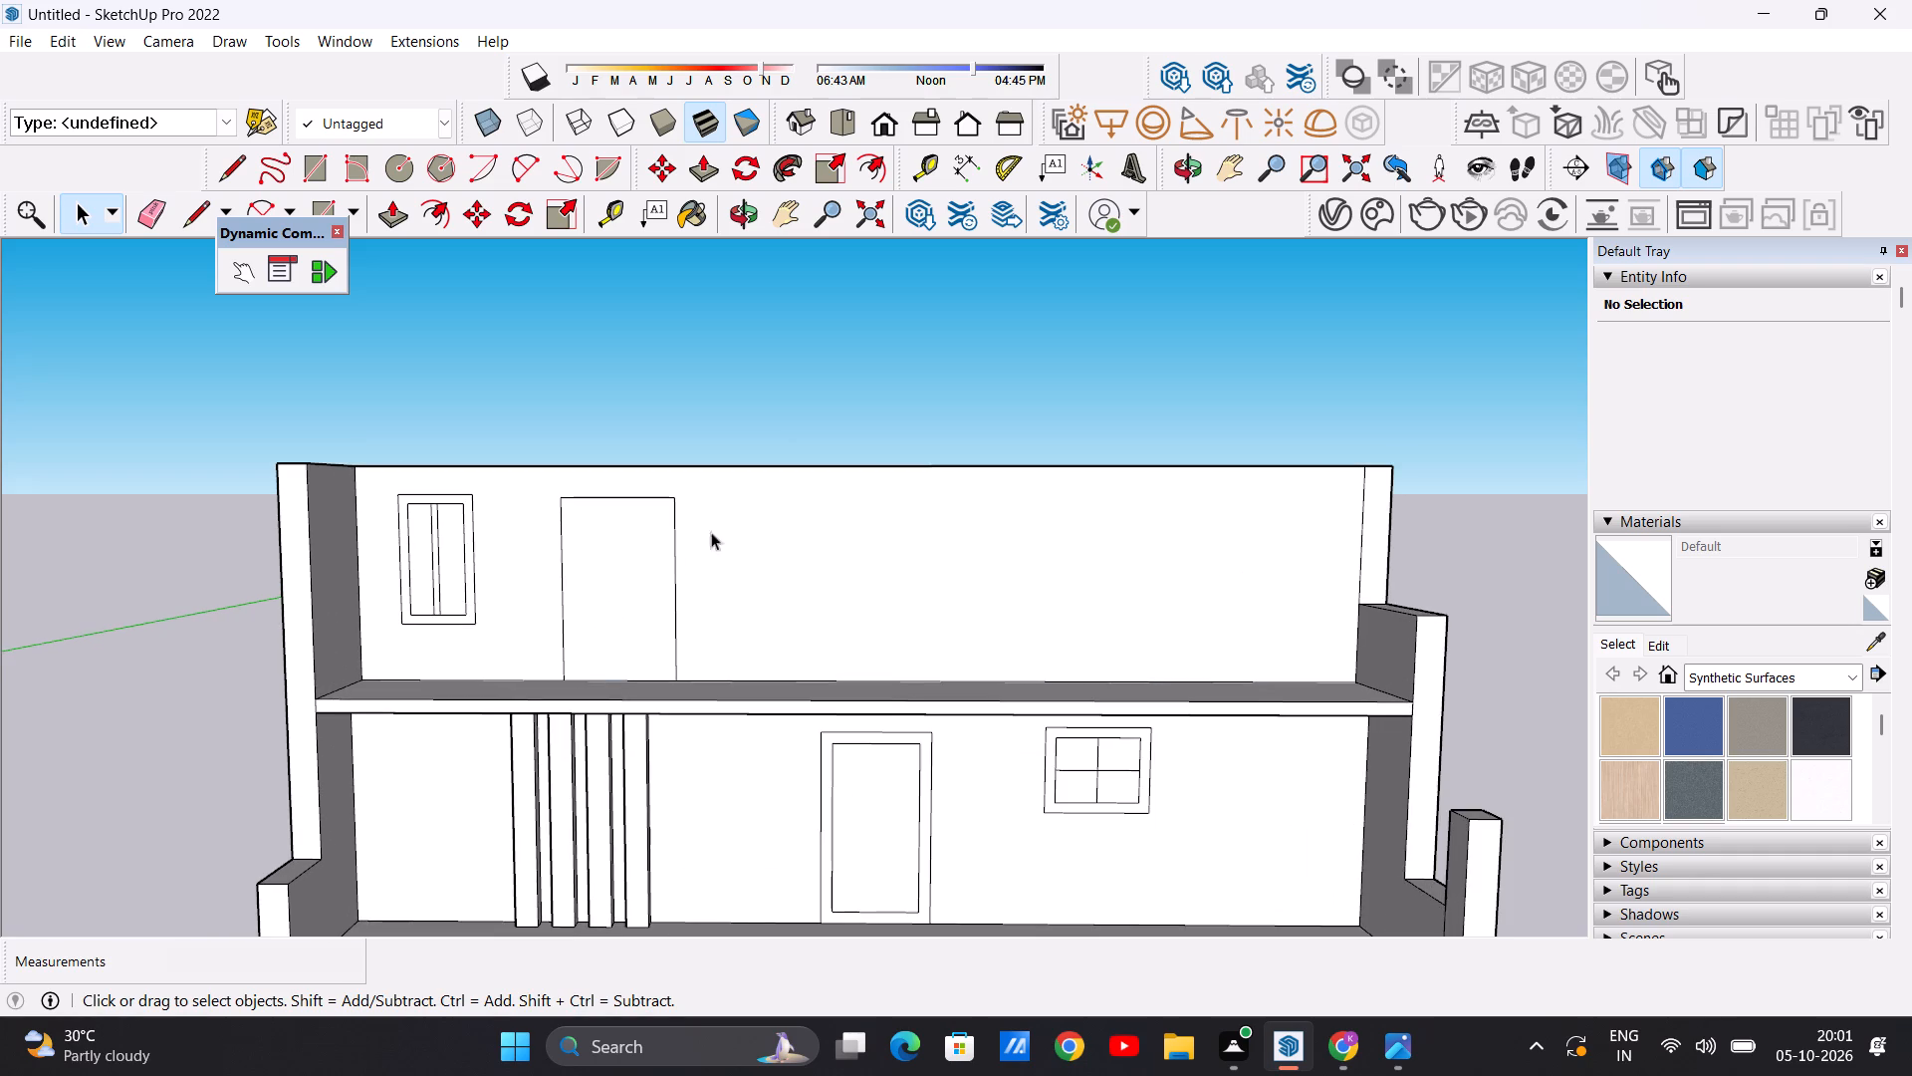
{"action": "middle_click_drag", "start_coordinate": [726, 523], "coordinate": [640, 724]}
{"action": "scroll", "coordinate": [624, 563], "scroll_direction": "up", "scroll_amount": 5}
{"action": "key", "text": "p"}
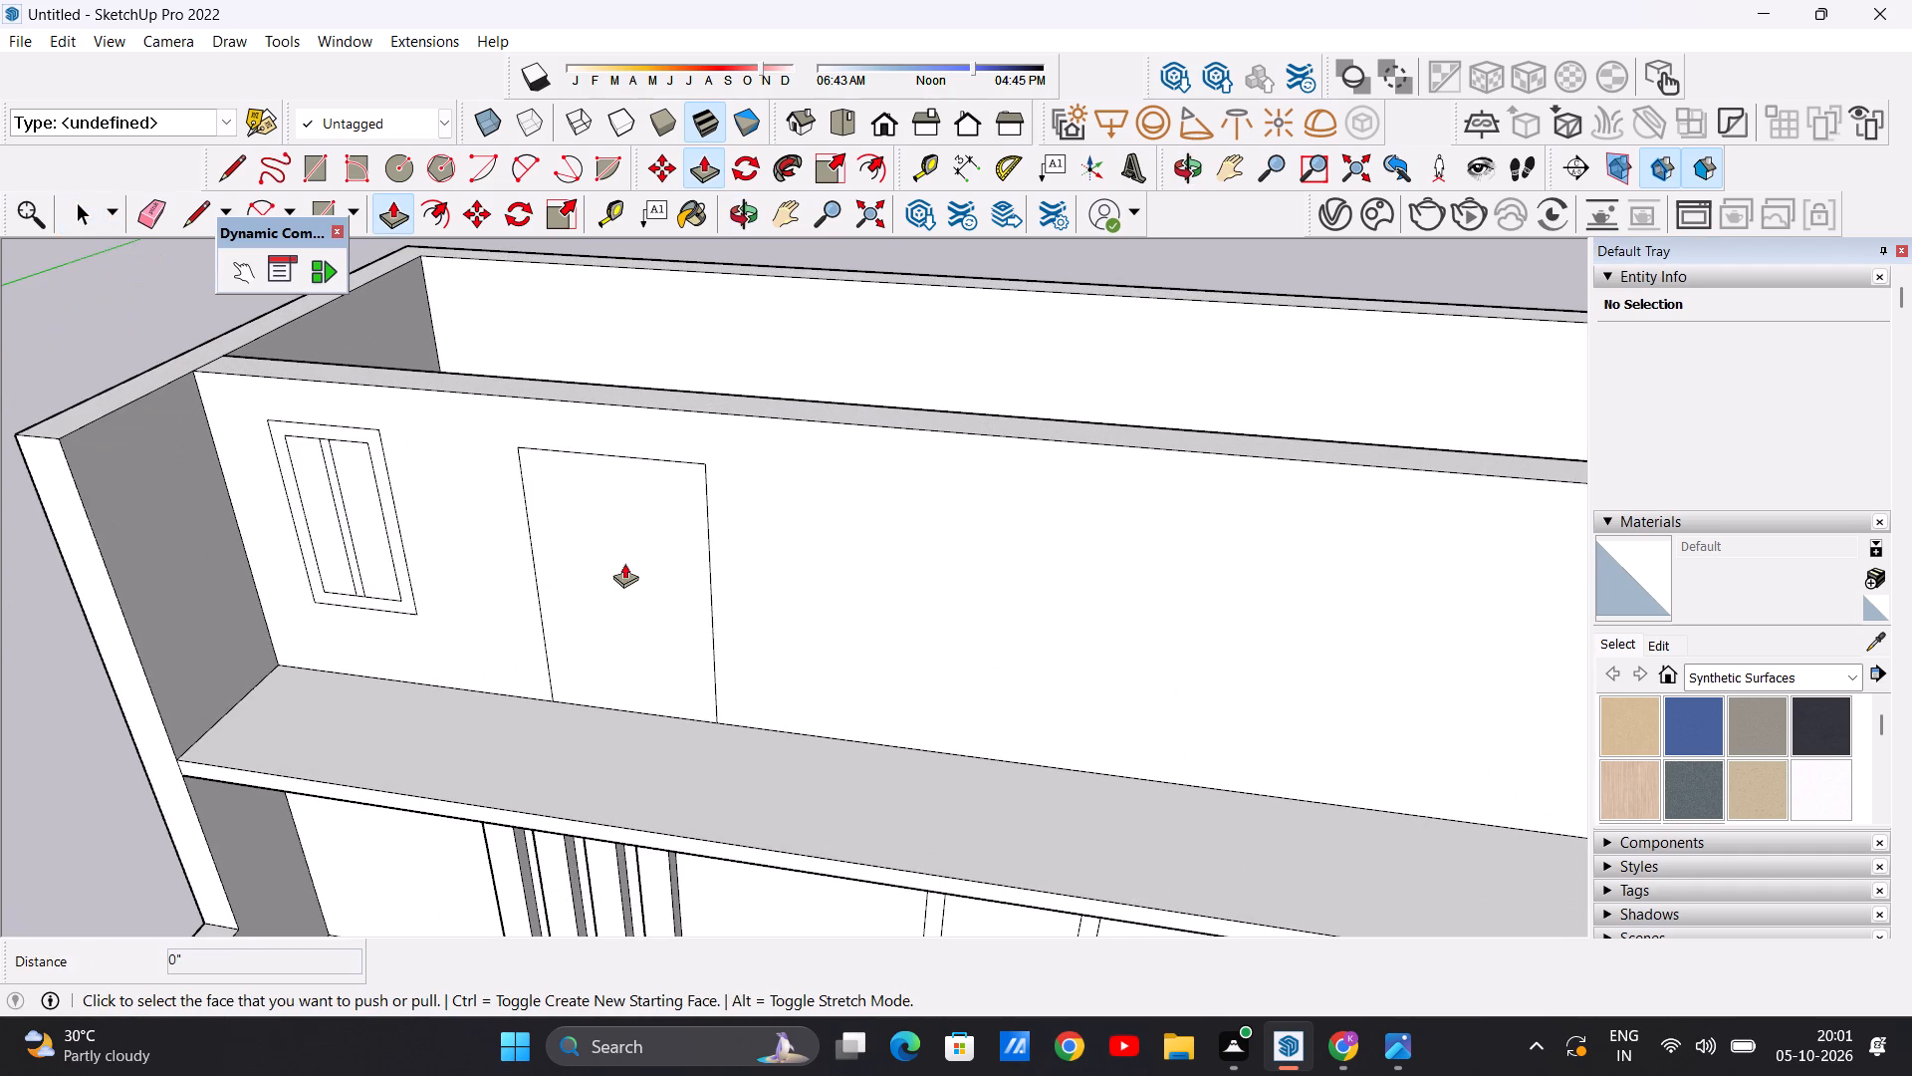
{"action": "middle_click_drag", "start_coordinate": [643, 522], "coordinate": [616, 591]}
{"action": "left_click", "coordinate": [617, 567]}
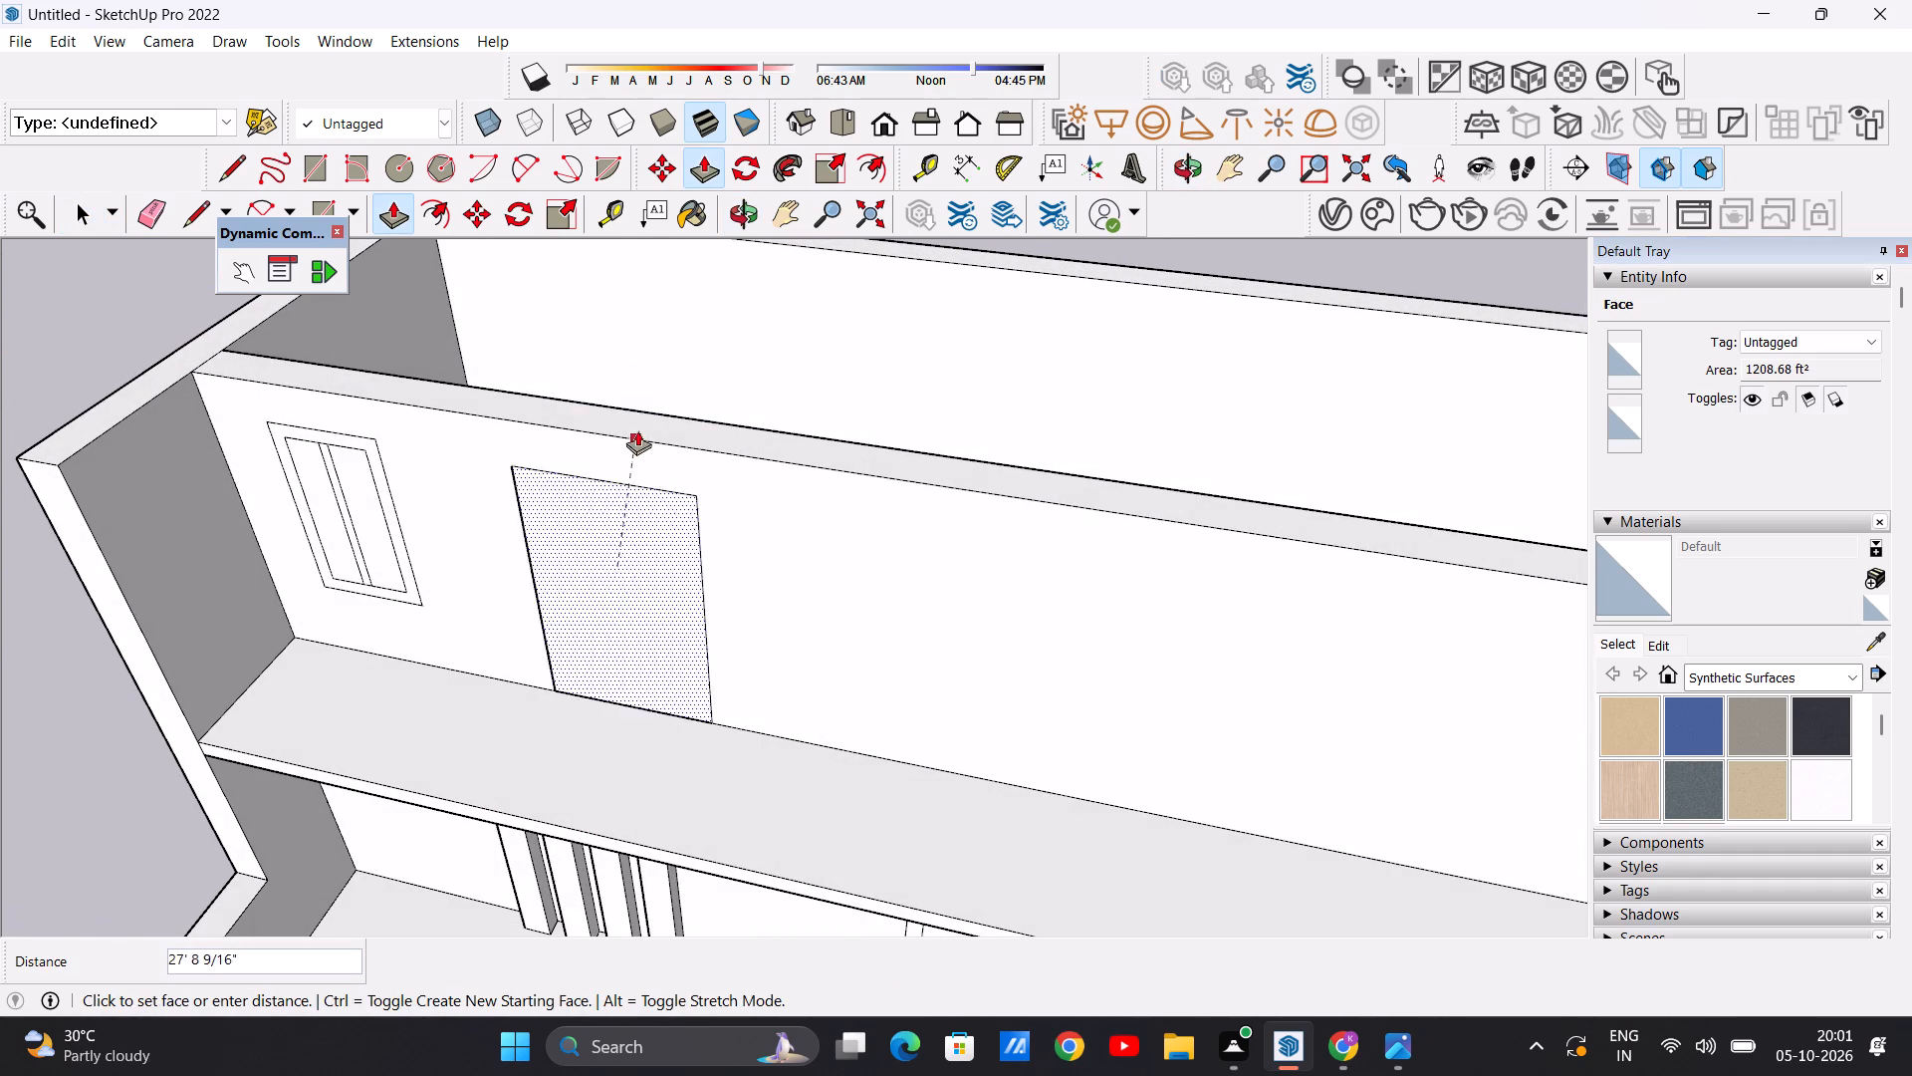
{"action": "left_click", "coordinate": [631, 413]}
{"action": "key", "text": "space"}
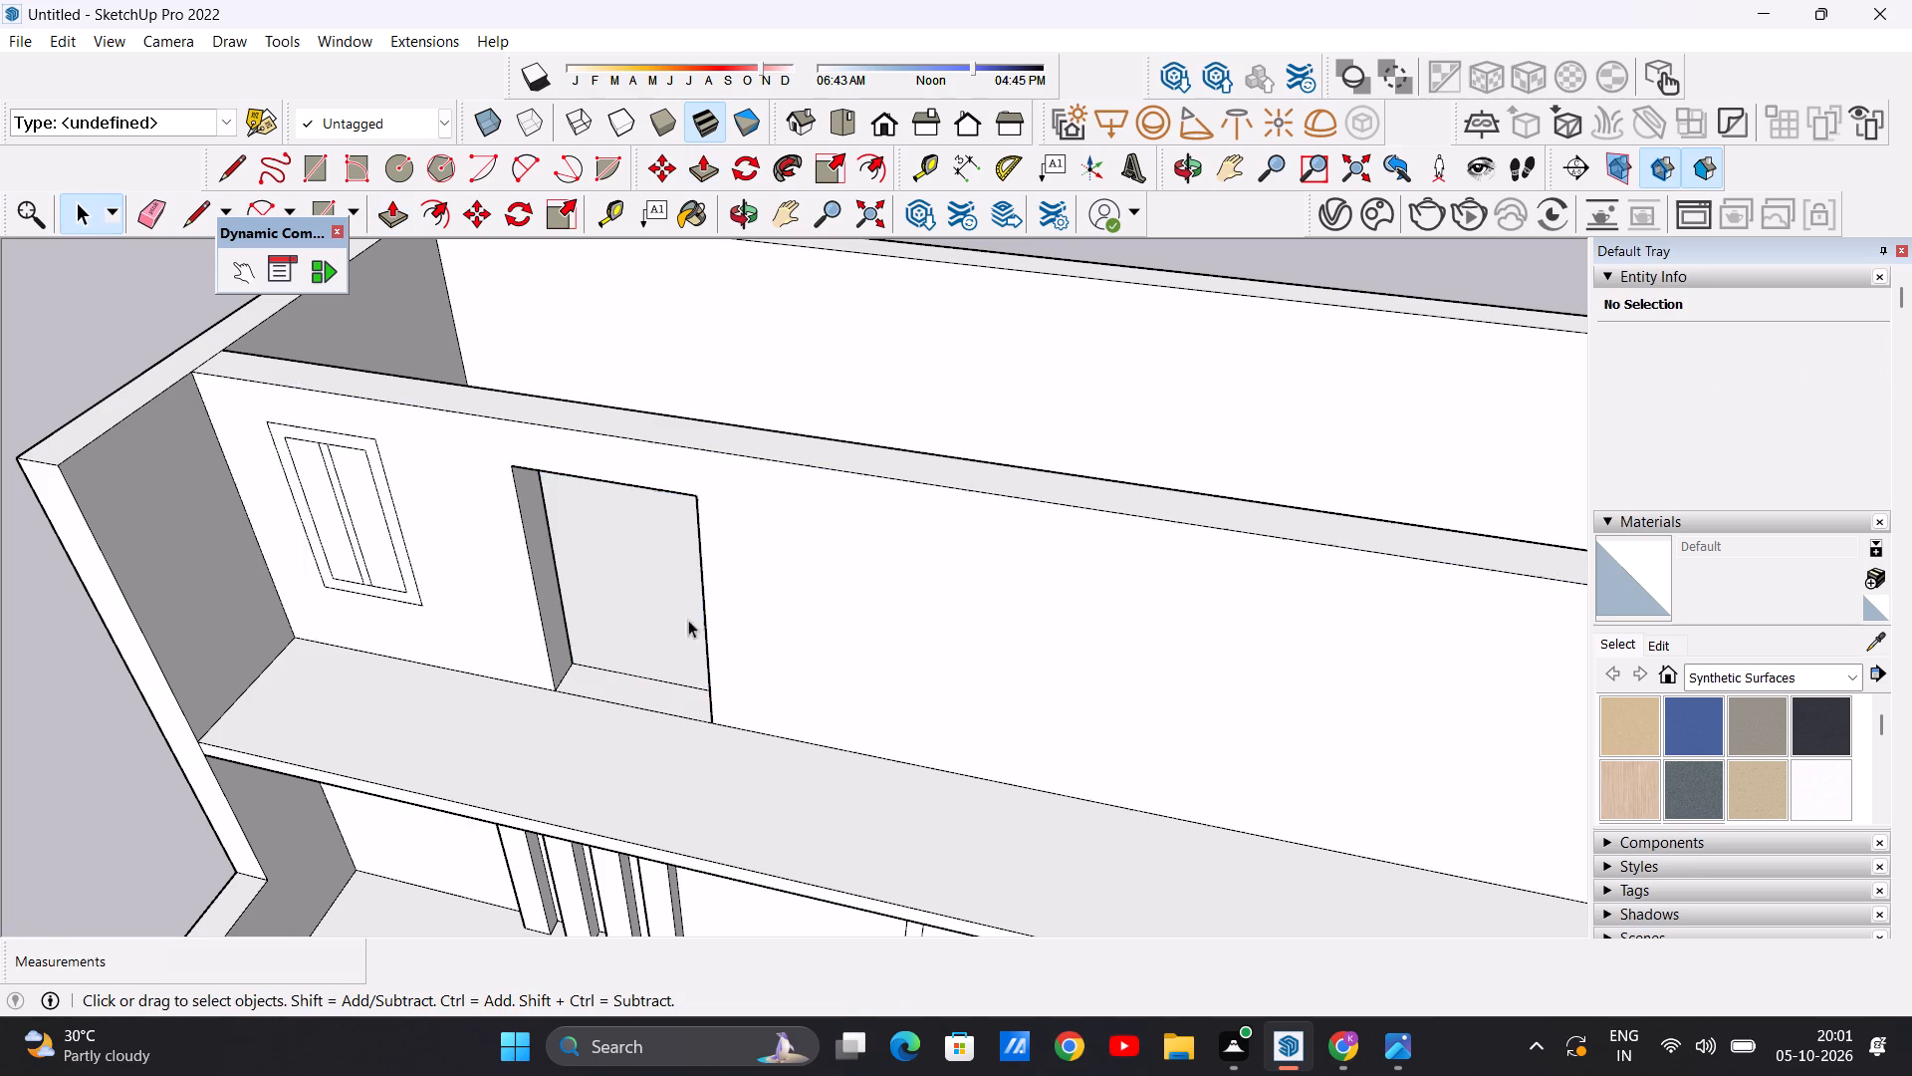
Draw a door rectangle about 28' wide and 46' high, standing on the slab near the upper-storey wall's right end.
{"action": "scroll", "coordinate": [746, 626], "scroll_direction": "down", "scroll_amount": 8}
{"action": "middle_click_drag", "start_coordinate": [696, 635], "coordinate": [811, 436]}
{"action": "scroll", "coordinate": [613, 544], "scroll_direction": "down", "scroll_amount": 1}
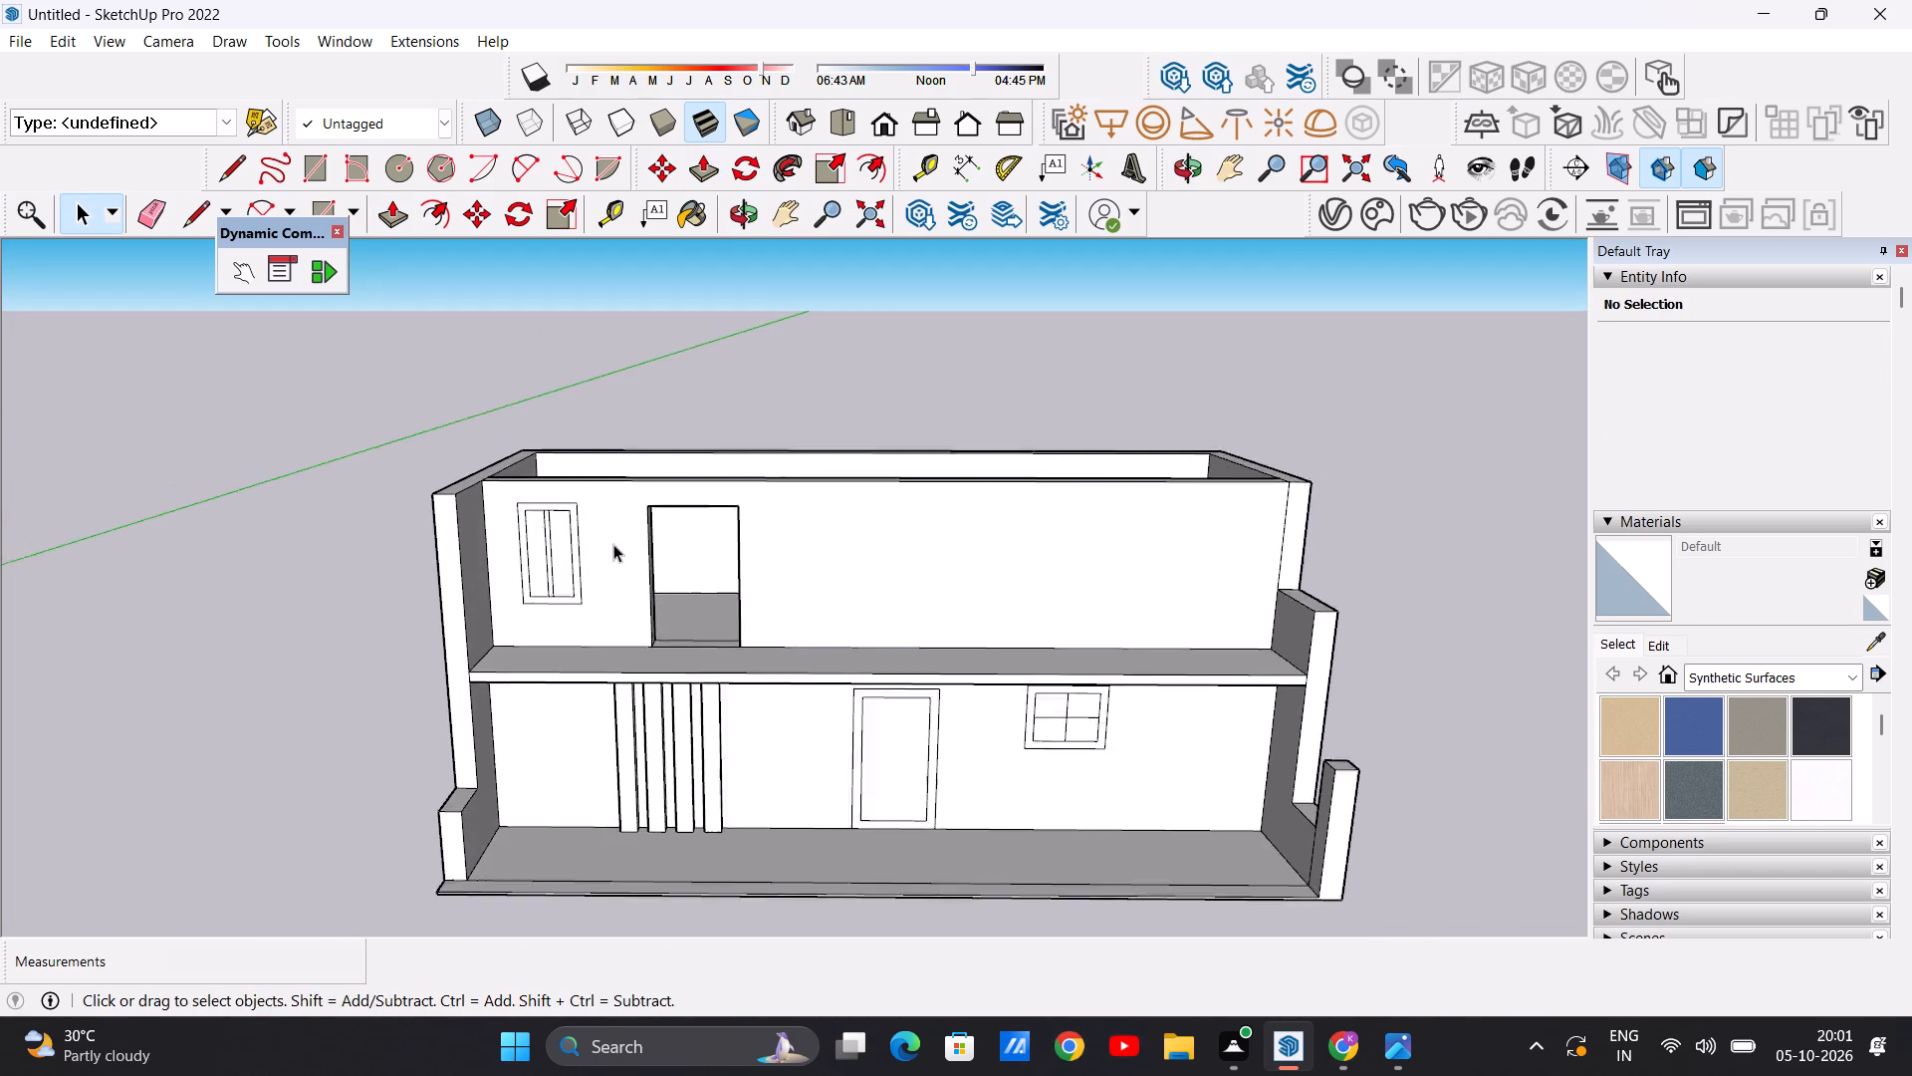
{"action": "scroll", "coordinate": [613, 544], "scroll_direction": "down", "scroll_amount": 5}
{"action": "scroll", "coordinate": [900, 533], "scroll_direction": "up", "scroll_amount": 5}
{"action": "middle_click_drag", "start_coordinate": [930, 615], "coordinate": [932, 549]}
{"action": "scroll", "coordinate": [942, 549], "scroll_direction": "up", "scroll_amount": 1}
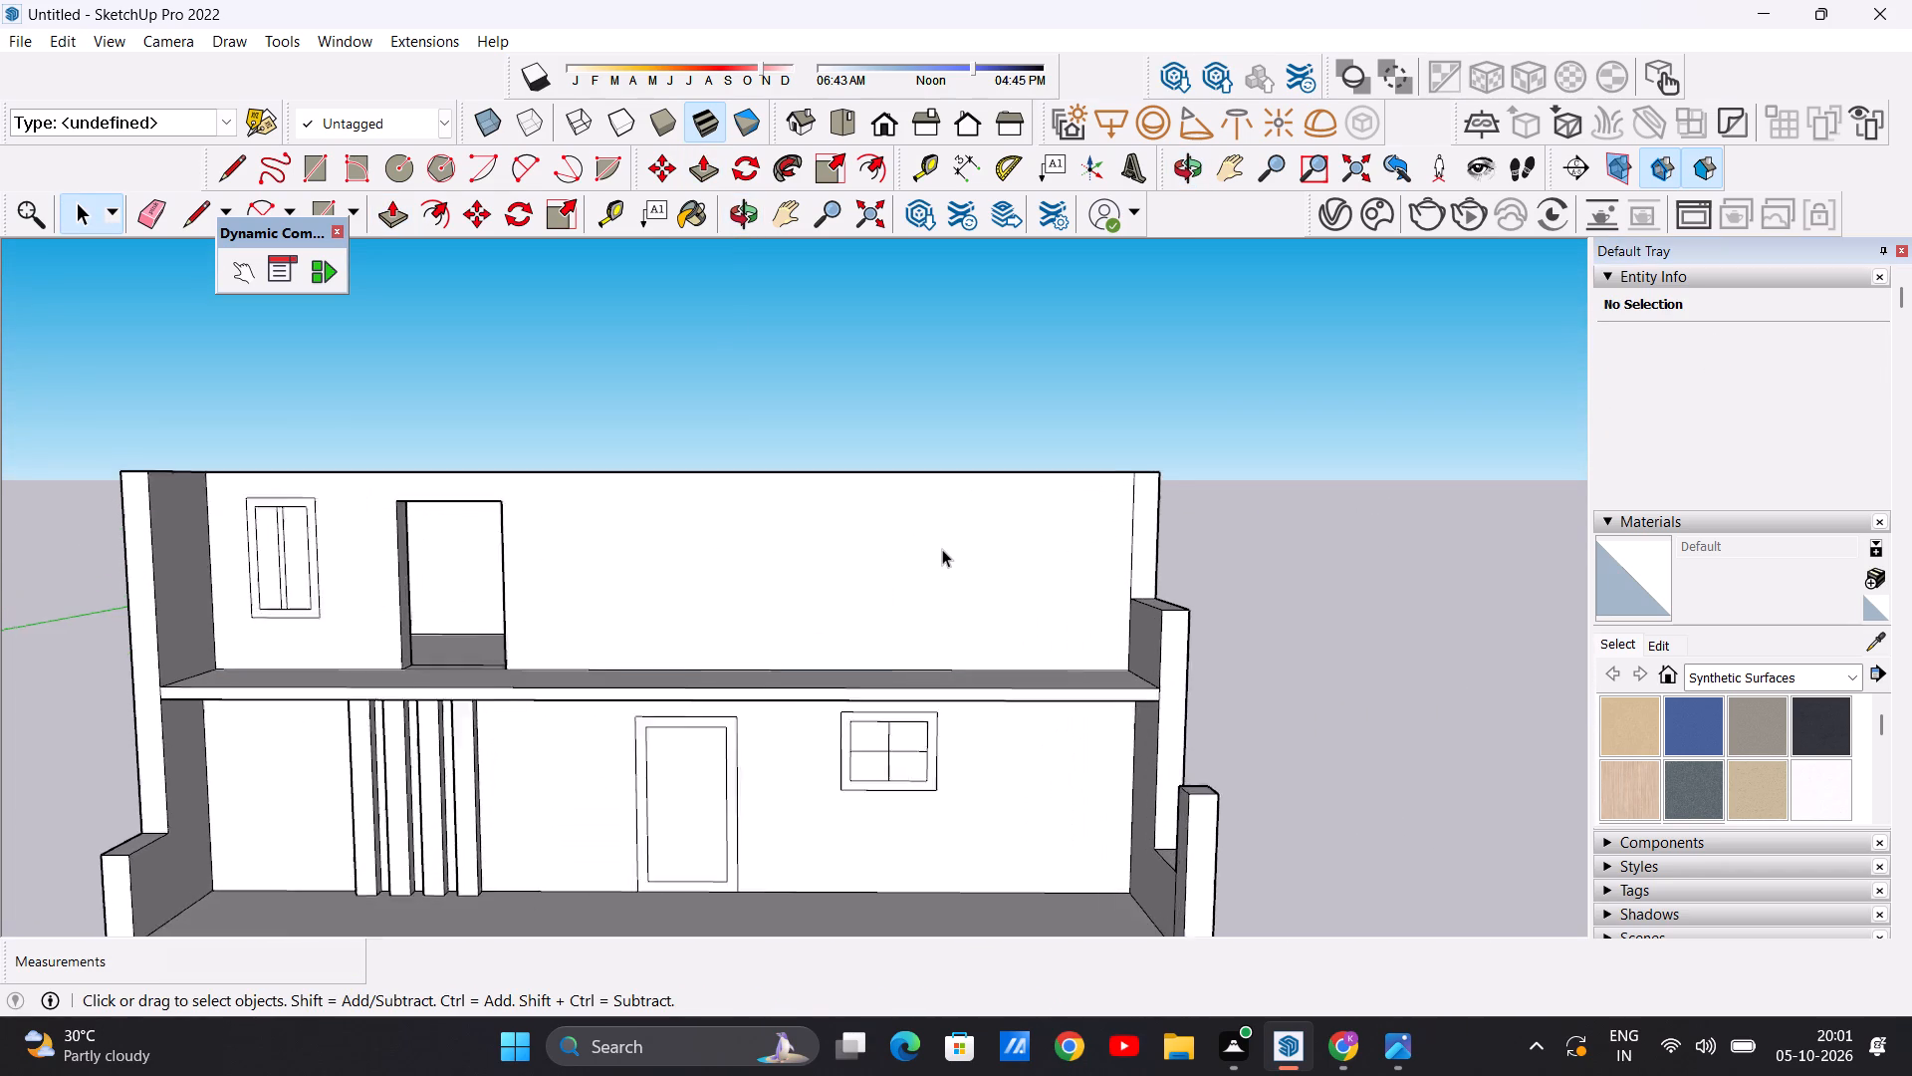
{"action": "scroll", "coordinate": [942, 549], "scroll_direction": "up", "scroll_amount": 1}
{"action": "key", "text": "r"}
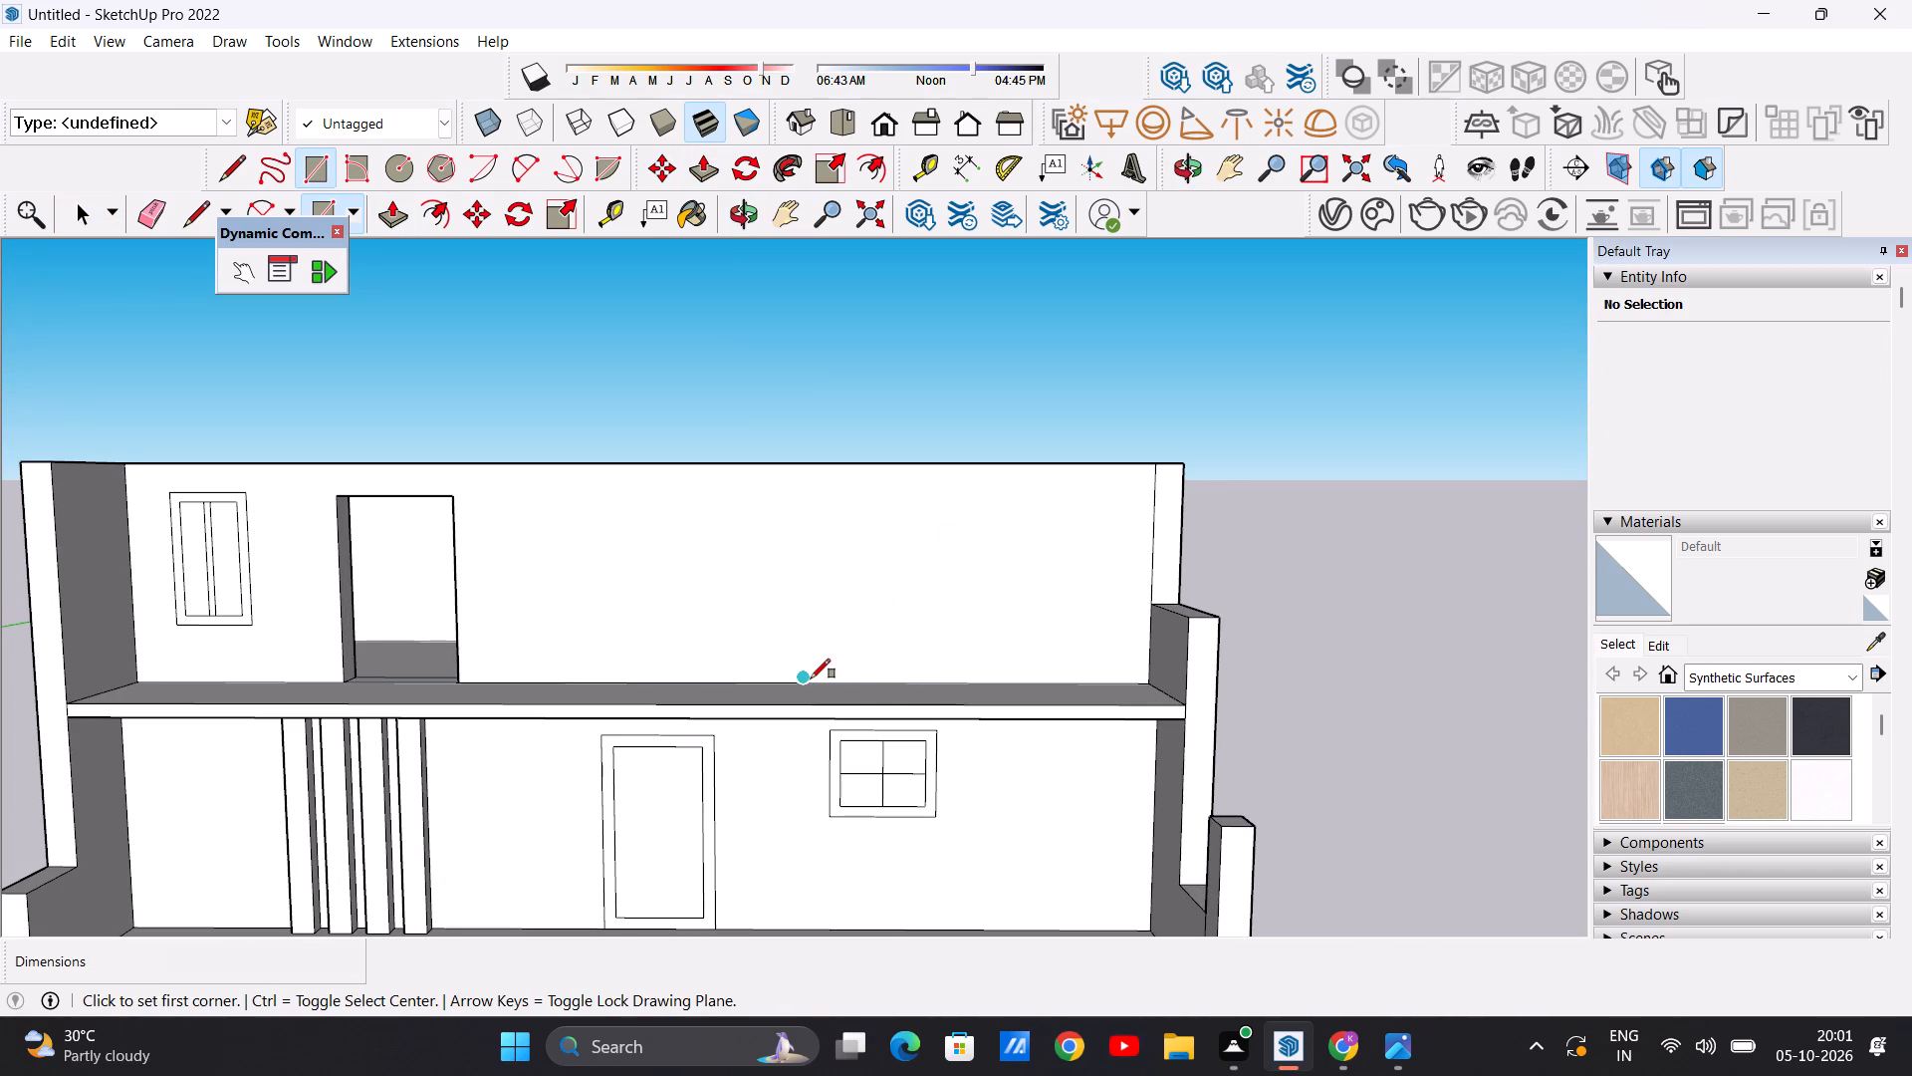
{"action": "scroll", "coordinate": [808, 678], "scroll_direction": "up", "scroll_amount": 4}
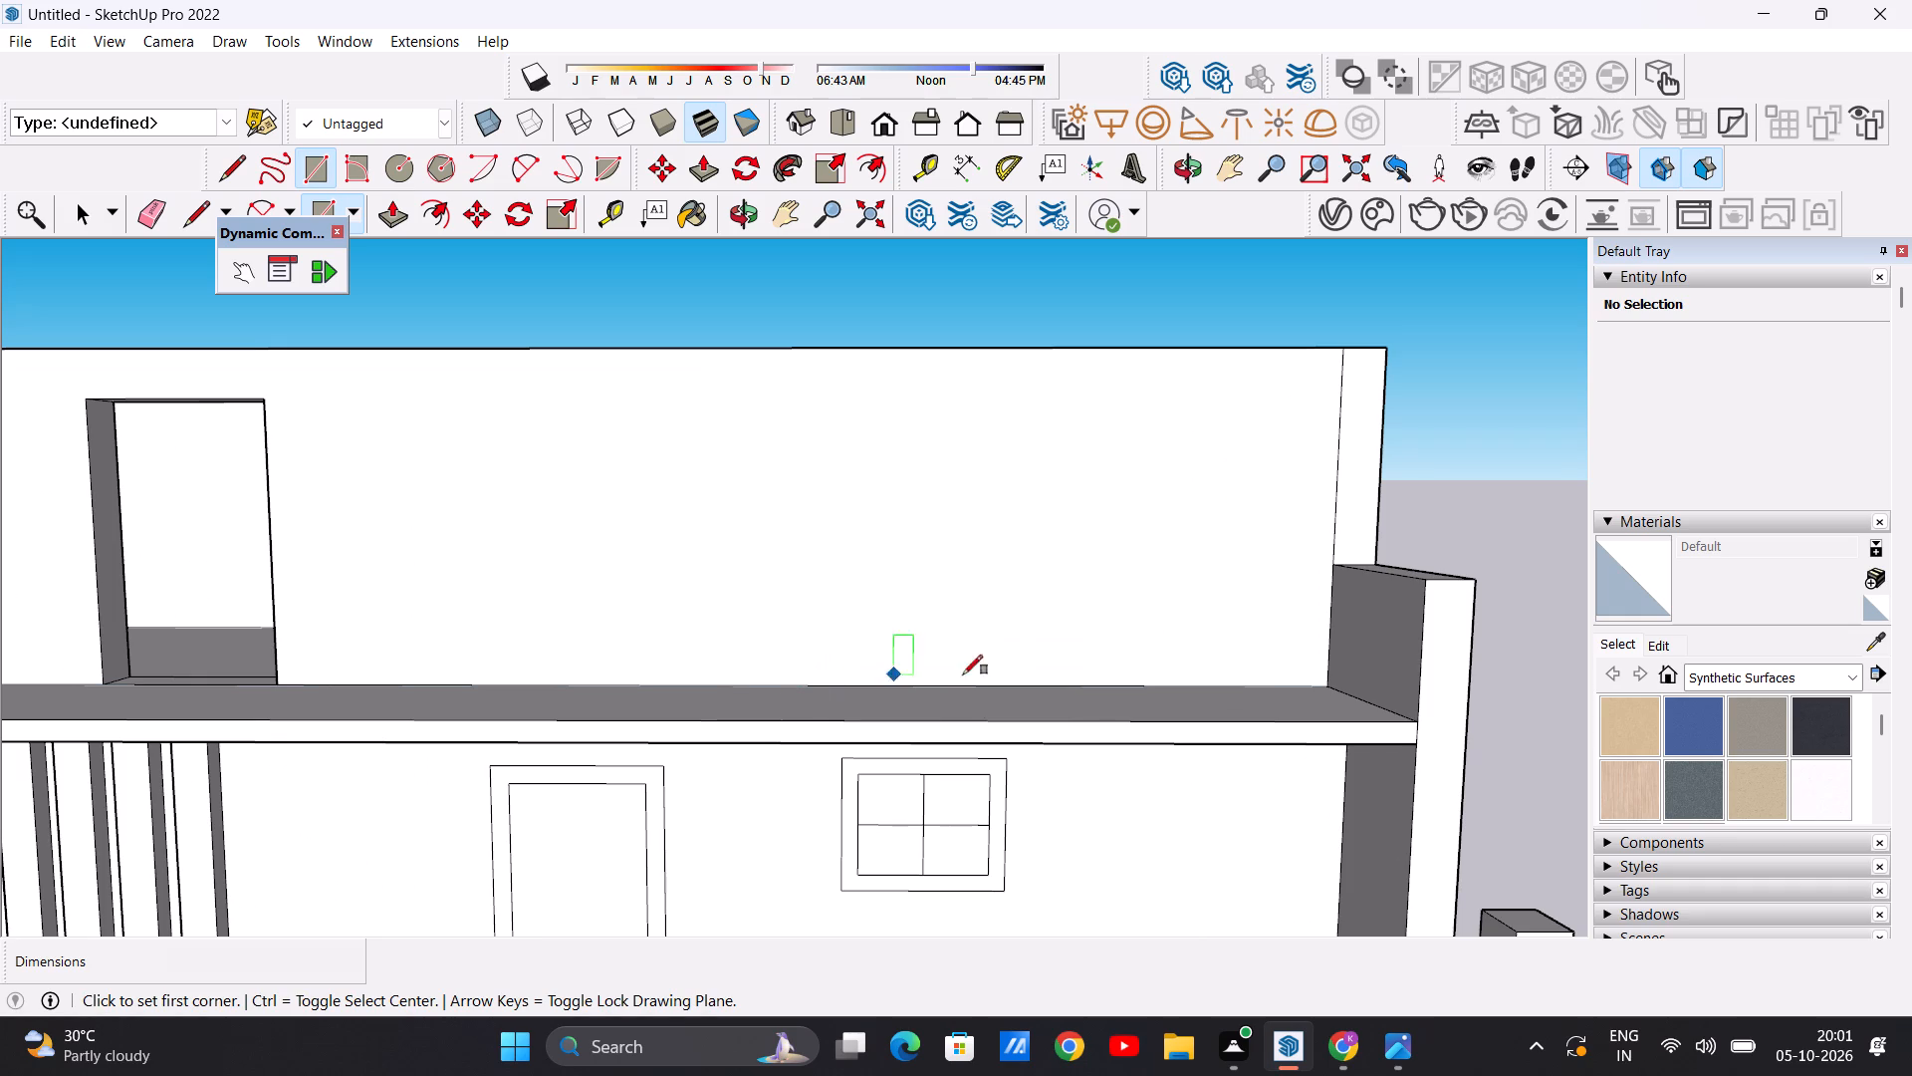
{"action": "left_click", "coordinate": [1055, 682]}
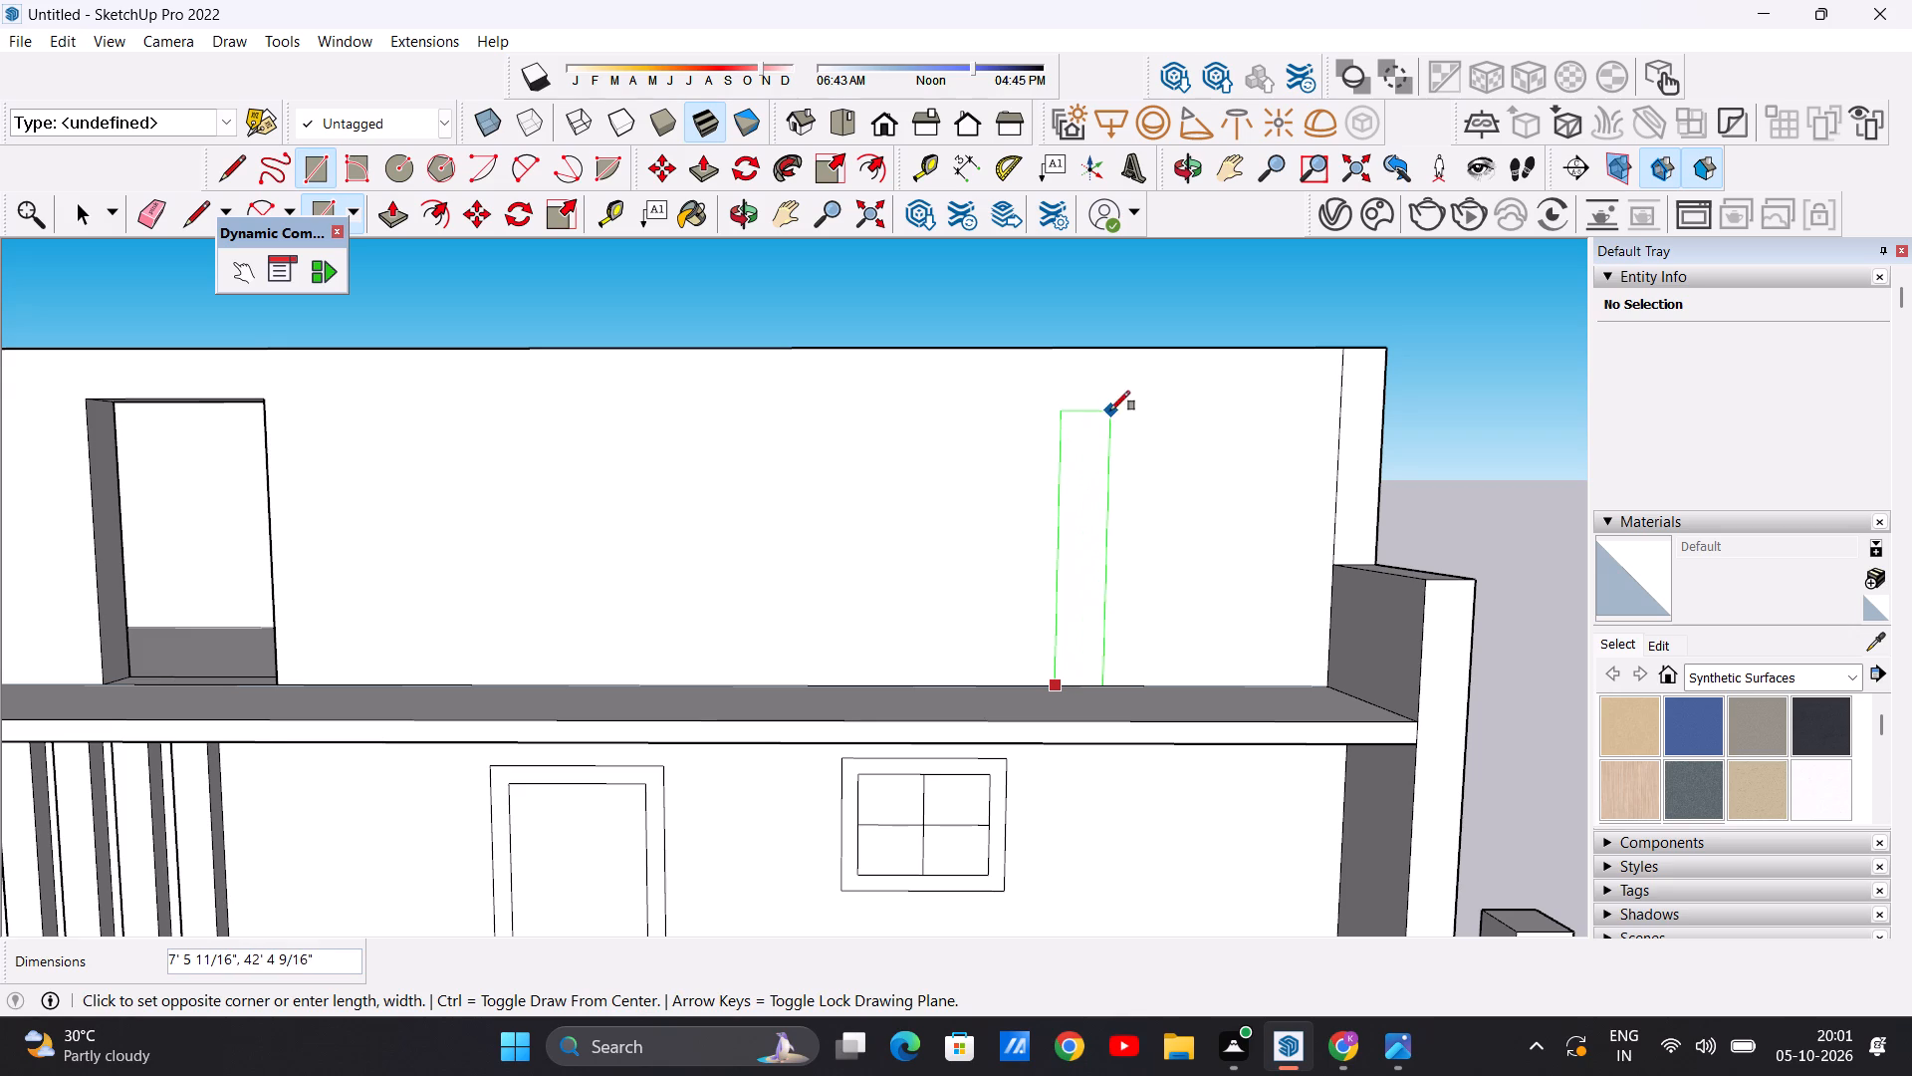
{"action": "left_click", "coordinate": [1249, 393]}
{"action": "key", "text": "space"}
Draw a window square of about 30' 6" on the upper-storey wall, just left of the right-hand door outline.
{"action": "scroll", "coordinate": [1126, 492], "scroll_direction": "down", "scroll_amount": 9}
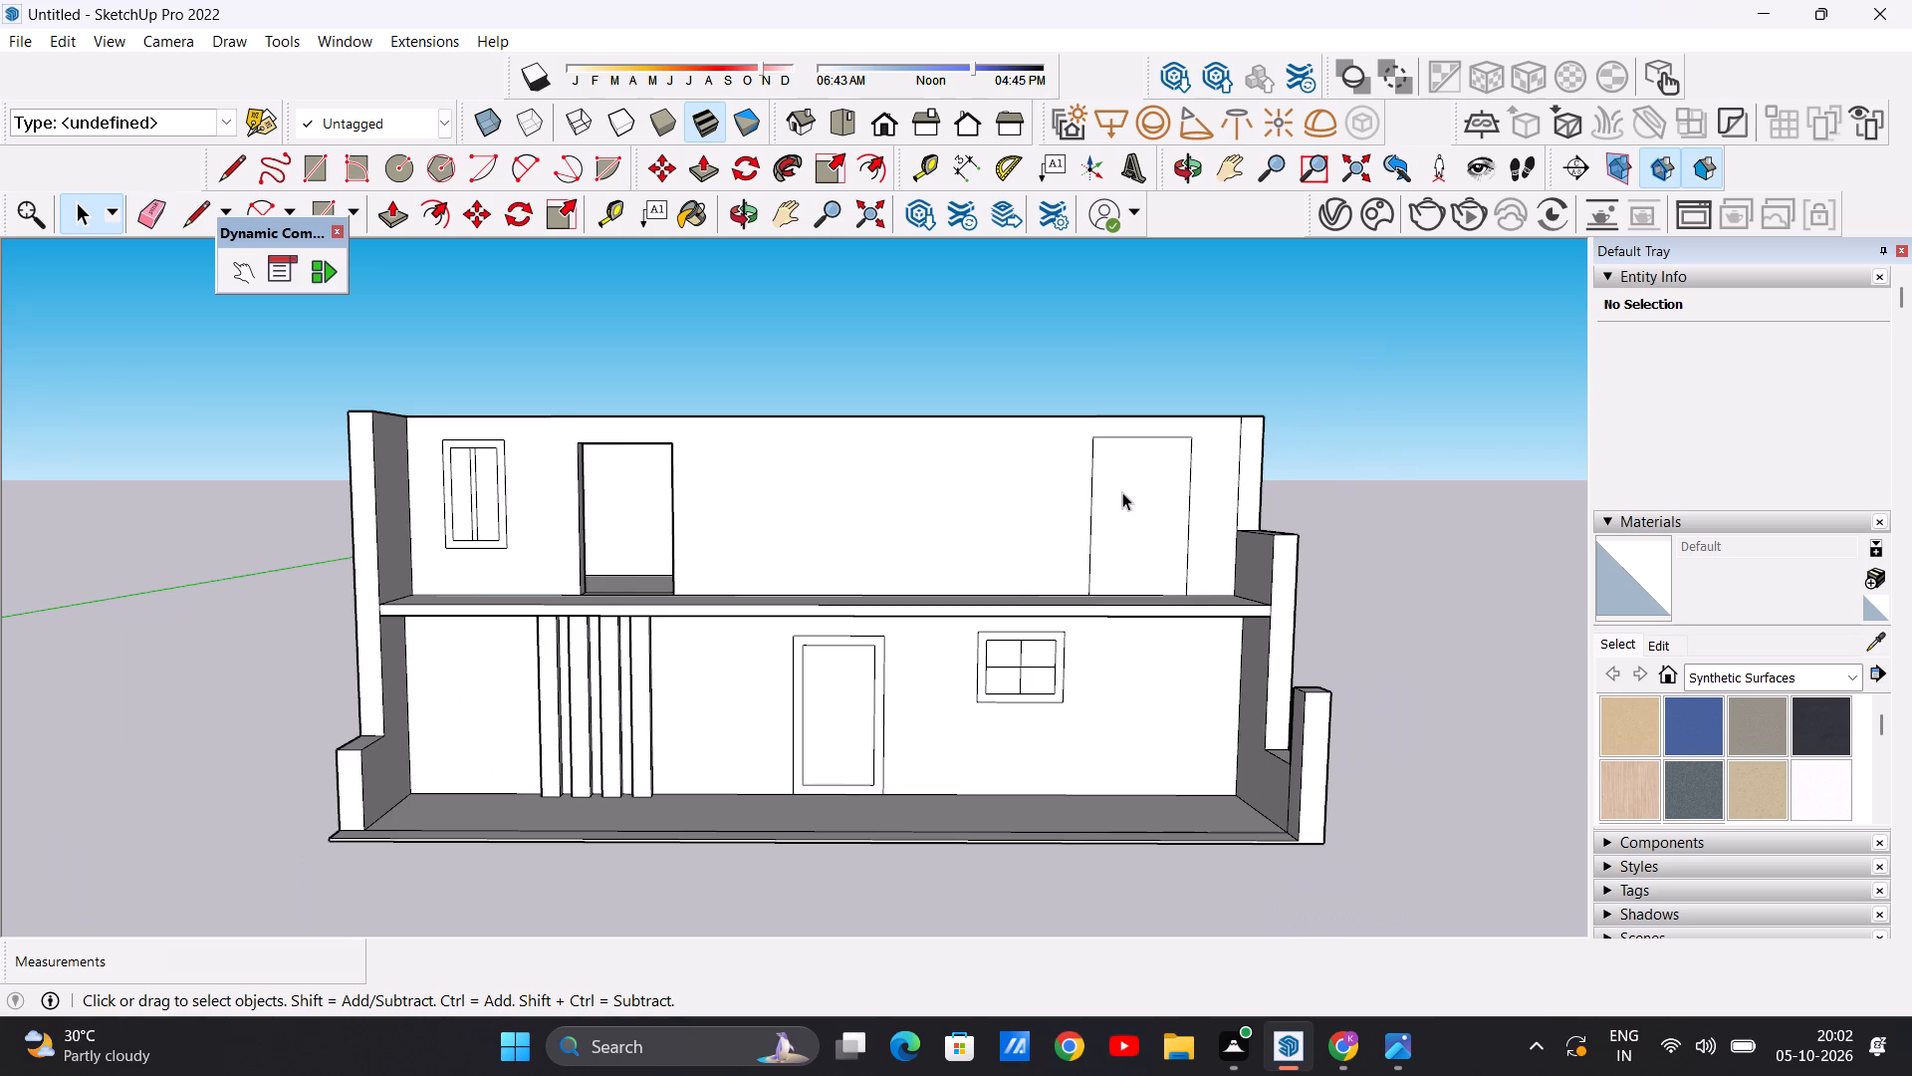
{"action": "scroll", "coordinate": [1040, 509], "scroll_direction": "up", "scroll_amount": 1}
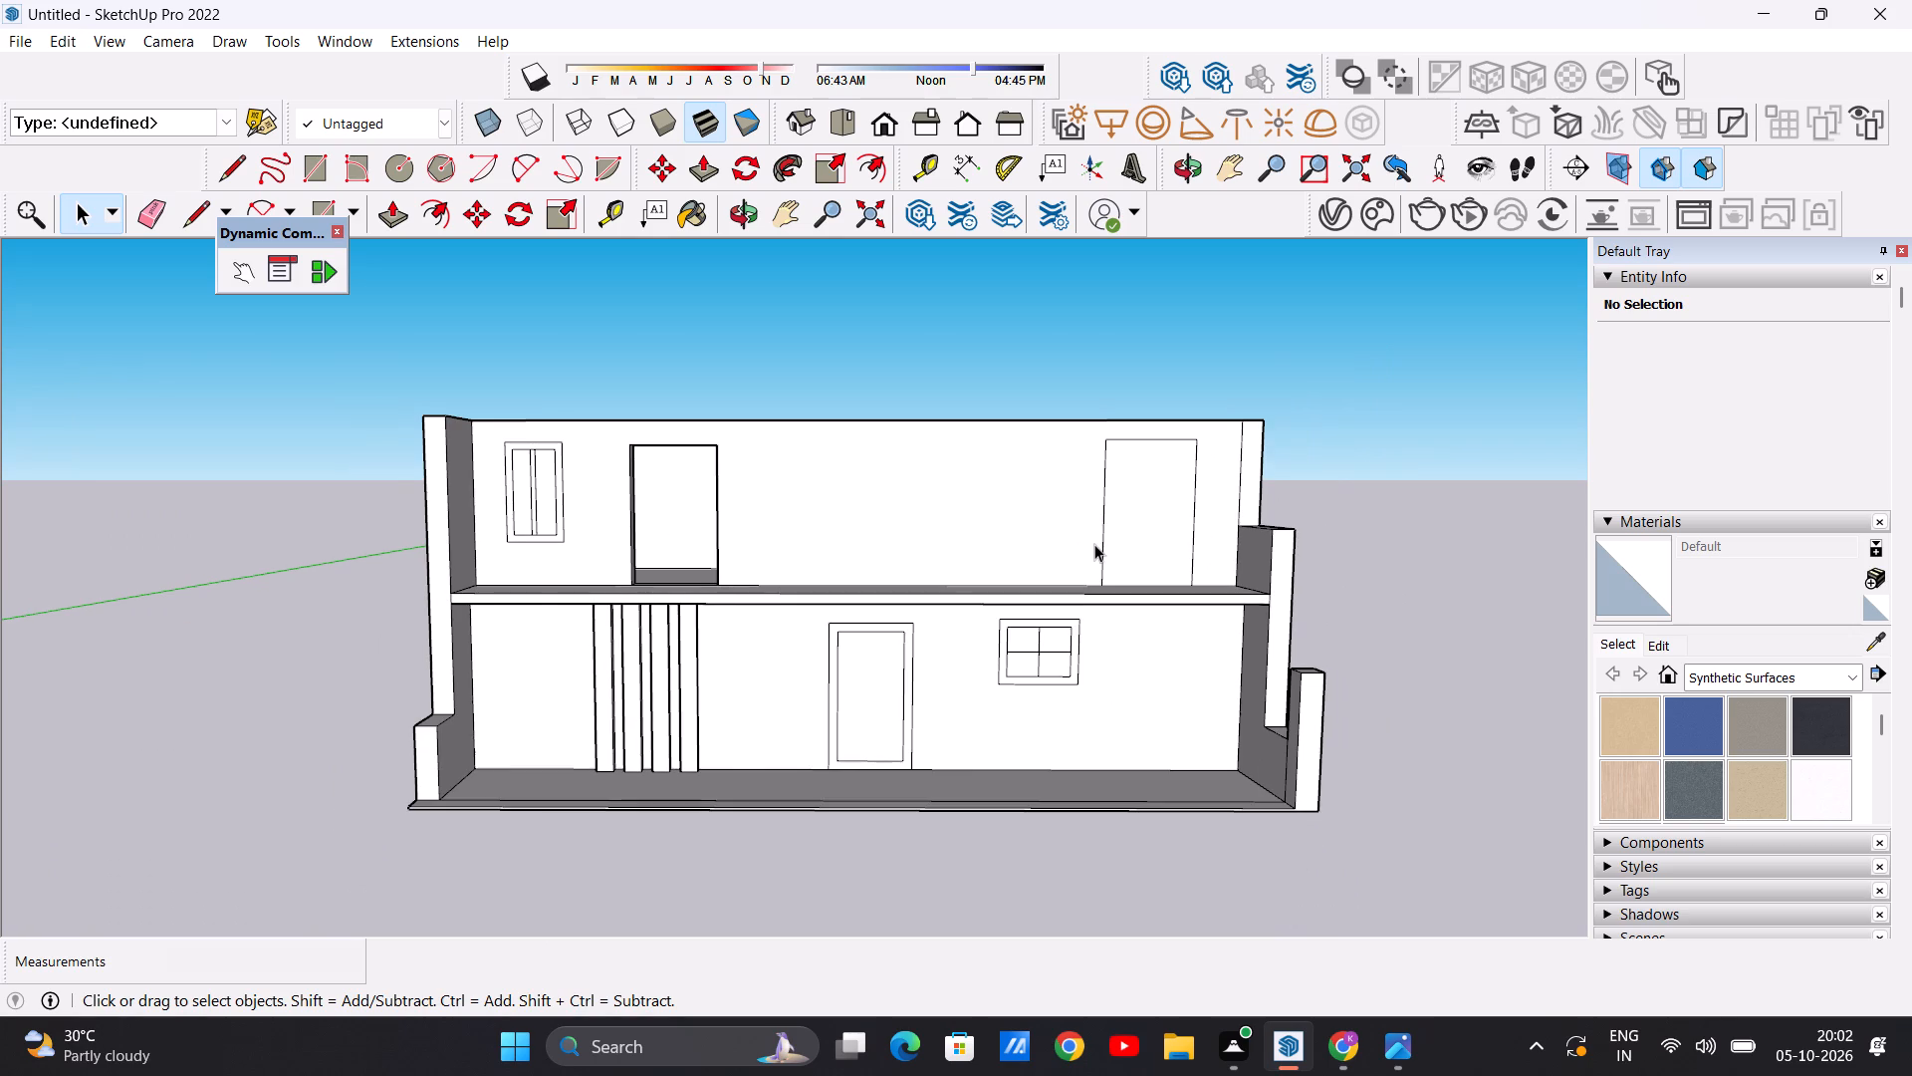
{"action": "scroll", "coordinate": [1094, 544], "scroll_direction": "up", "scroll_amount": 3}
{"action": "scroll", "coordinate": [1028, 494], "scroll_direction": "up", "scroll_amount": 2}
{"action": "scroll", "coordinate": [1028, 494], "scroll_direction": "down", "scroll_amount": 1}
{"action": "scroll", "coordinate": [1055, 550], "scroll_direction": "up", "scroll_amount": 2}
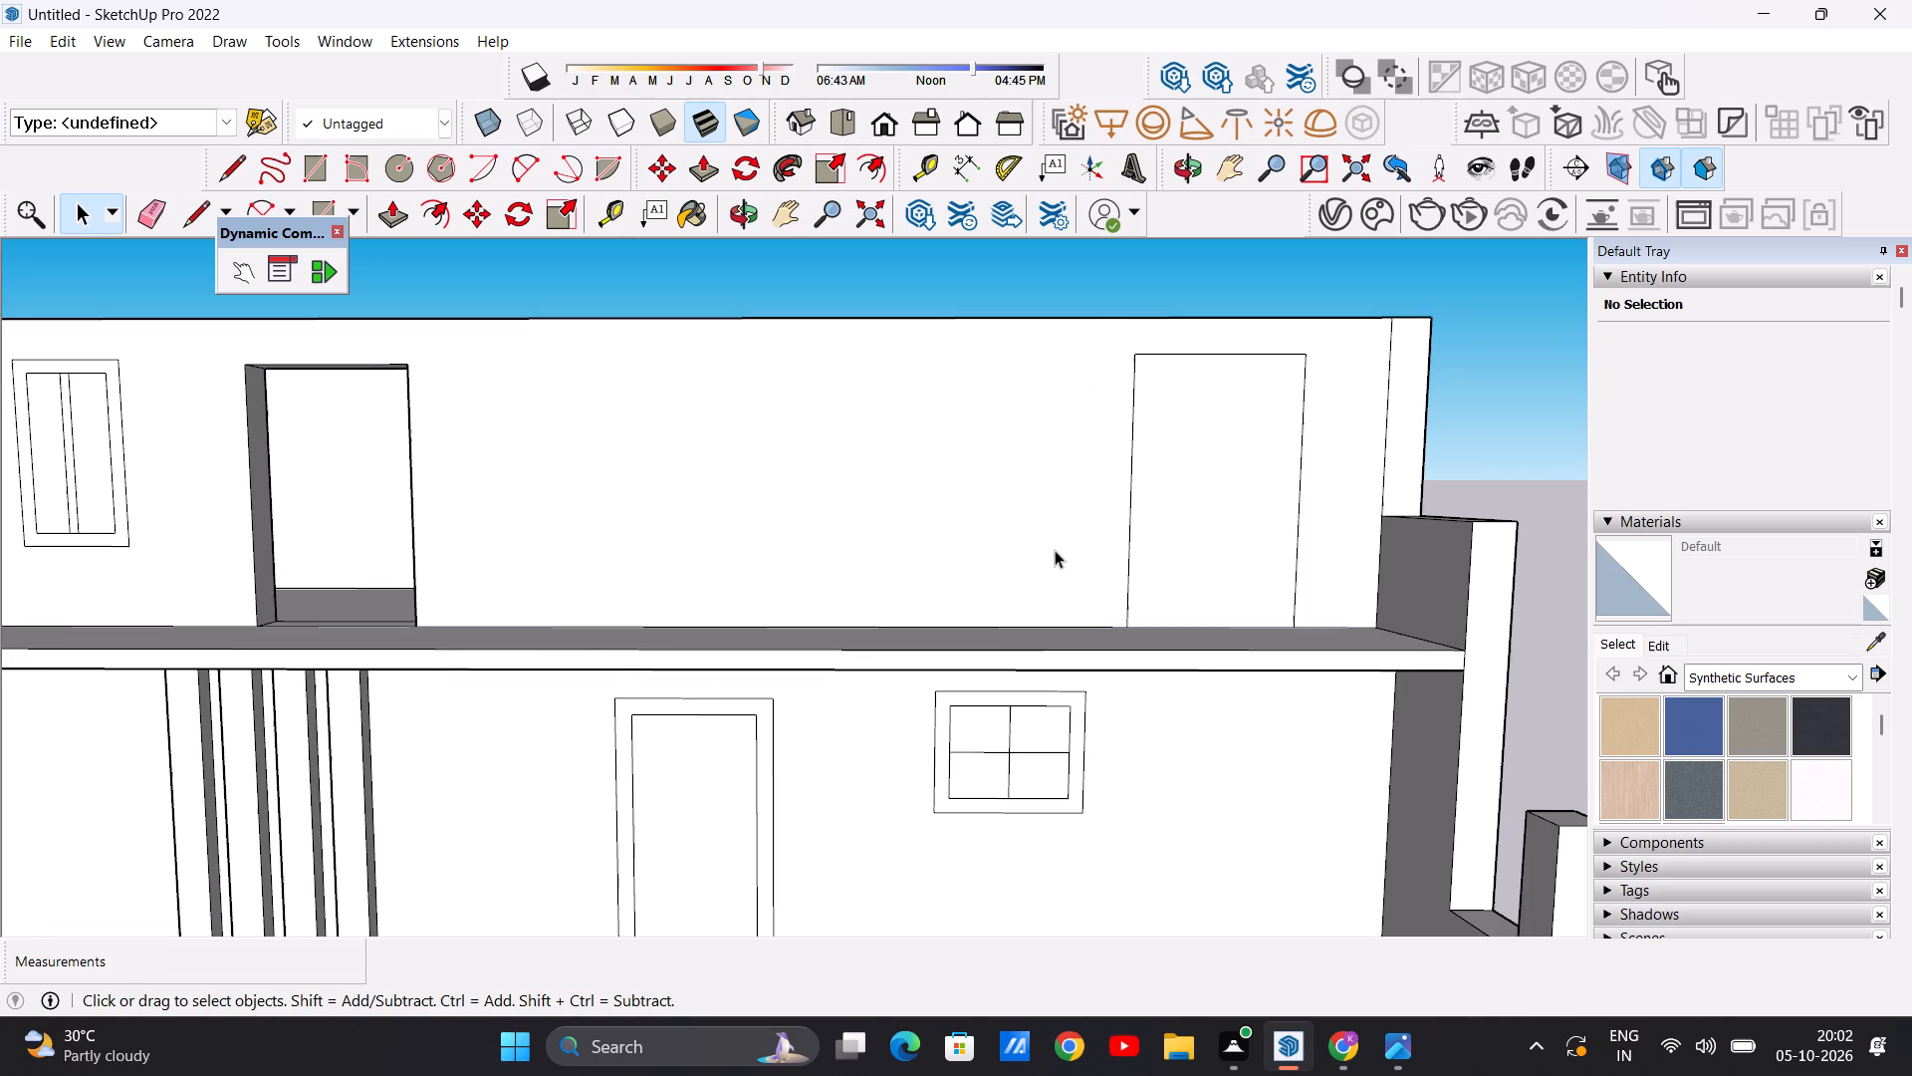
{"action": "scroll", "coordinate": [1040, 544], "scroll_direction": "up", "scroll_amount": 3}
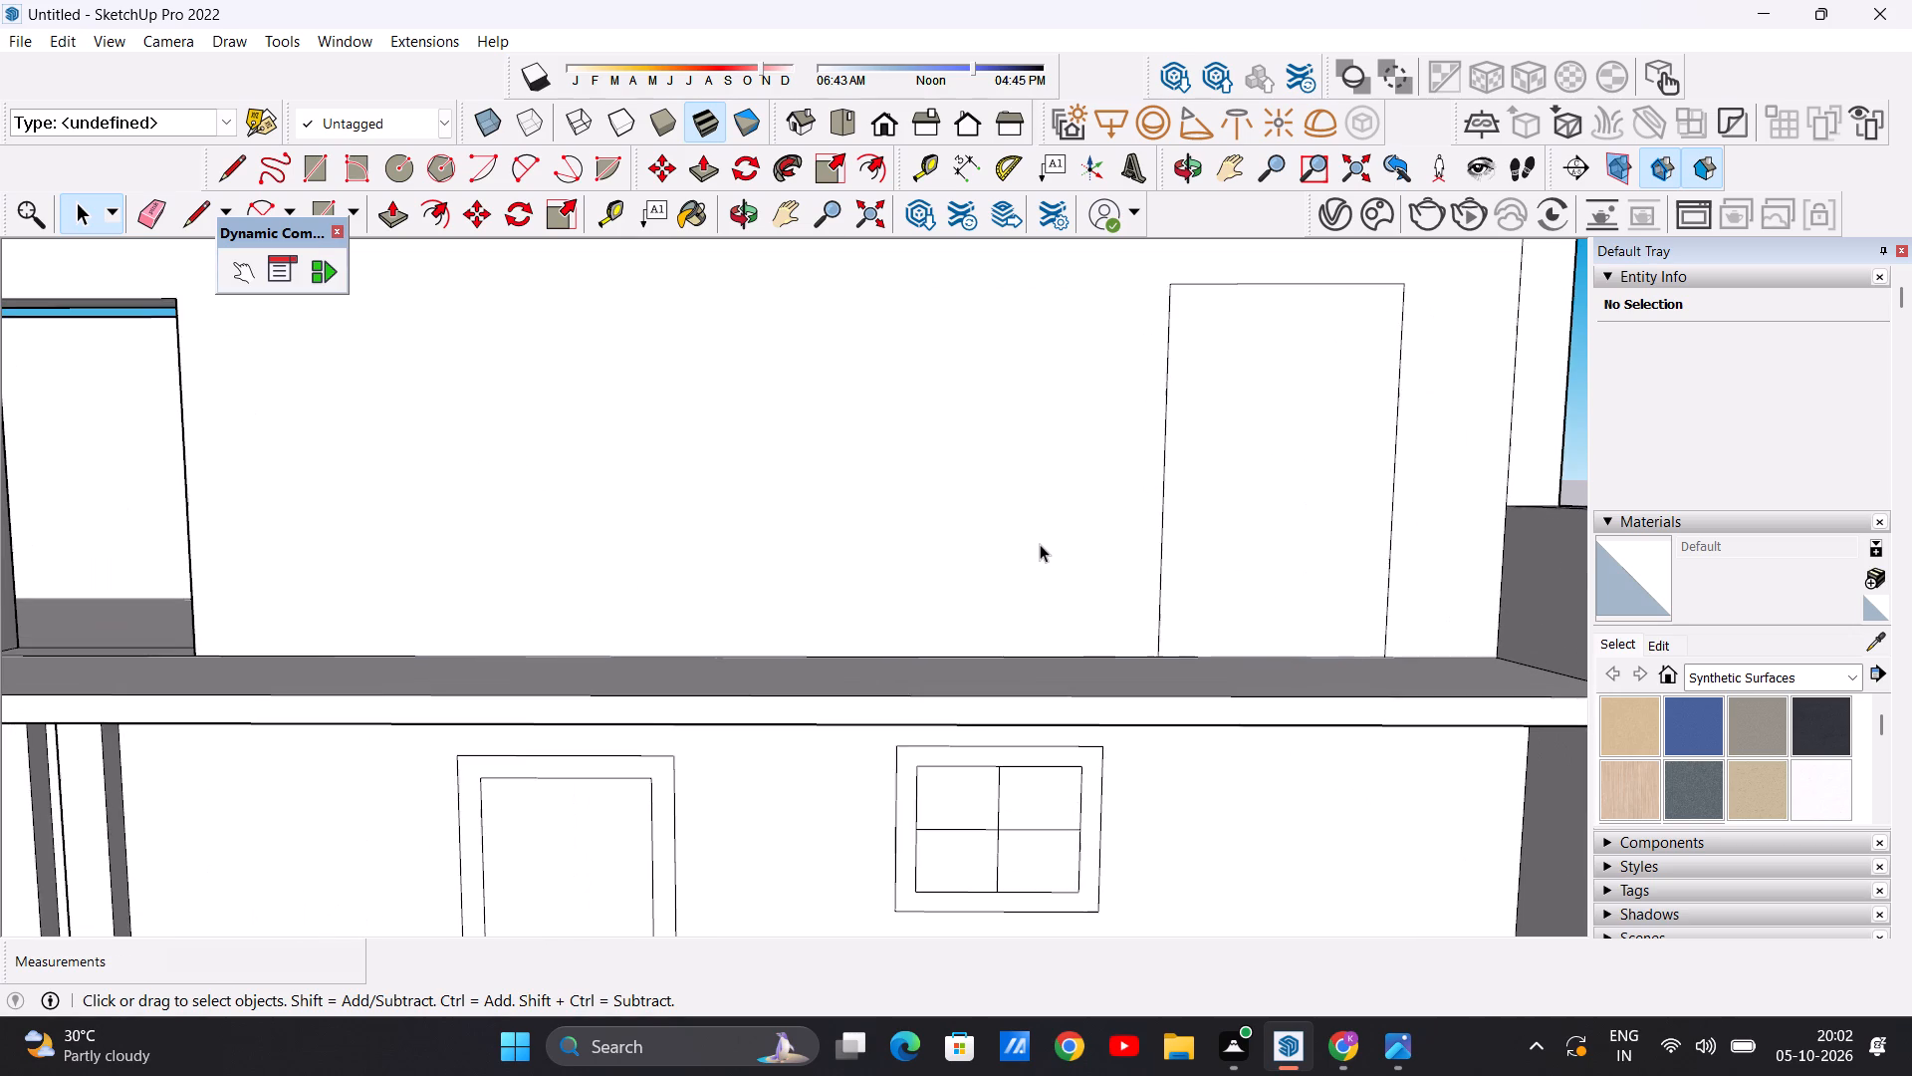
{"action": "scroll", "coordinate": [1044, 543], "scroll_direction": "down", "scroll_amount": 8}
{"action": "scroll", "coordinate": [1035, 527], "scroll_direction": "up", "scroll_amount": 2}
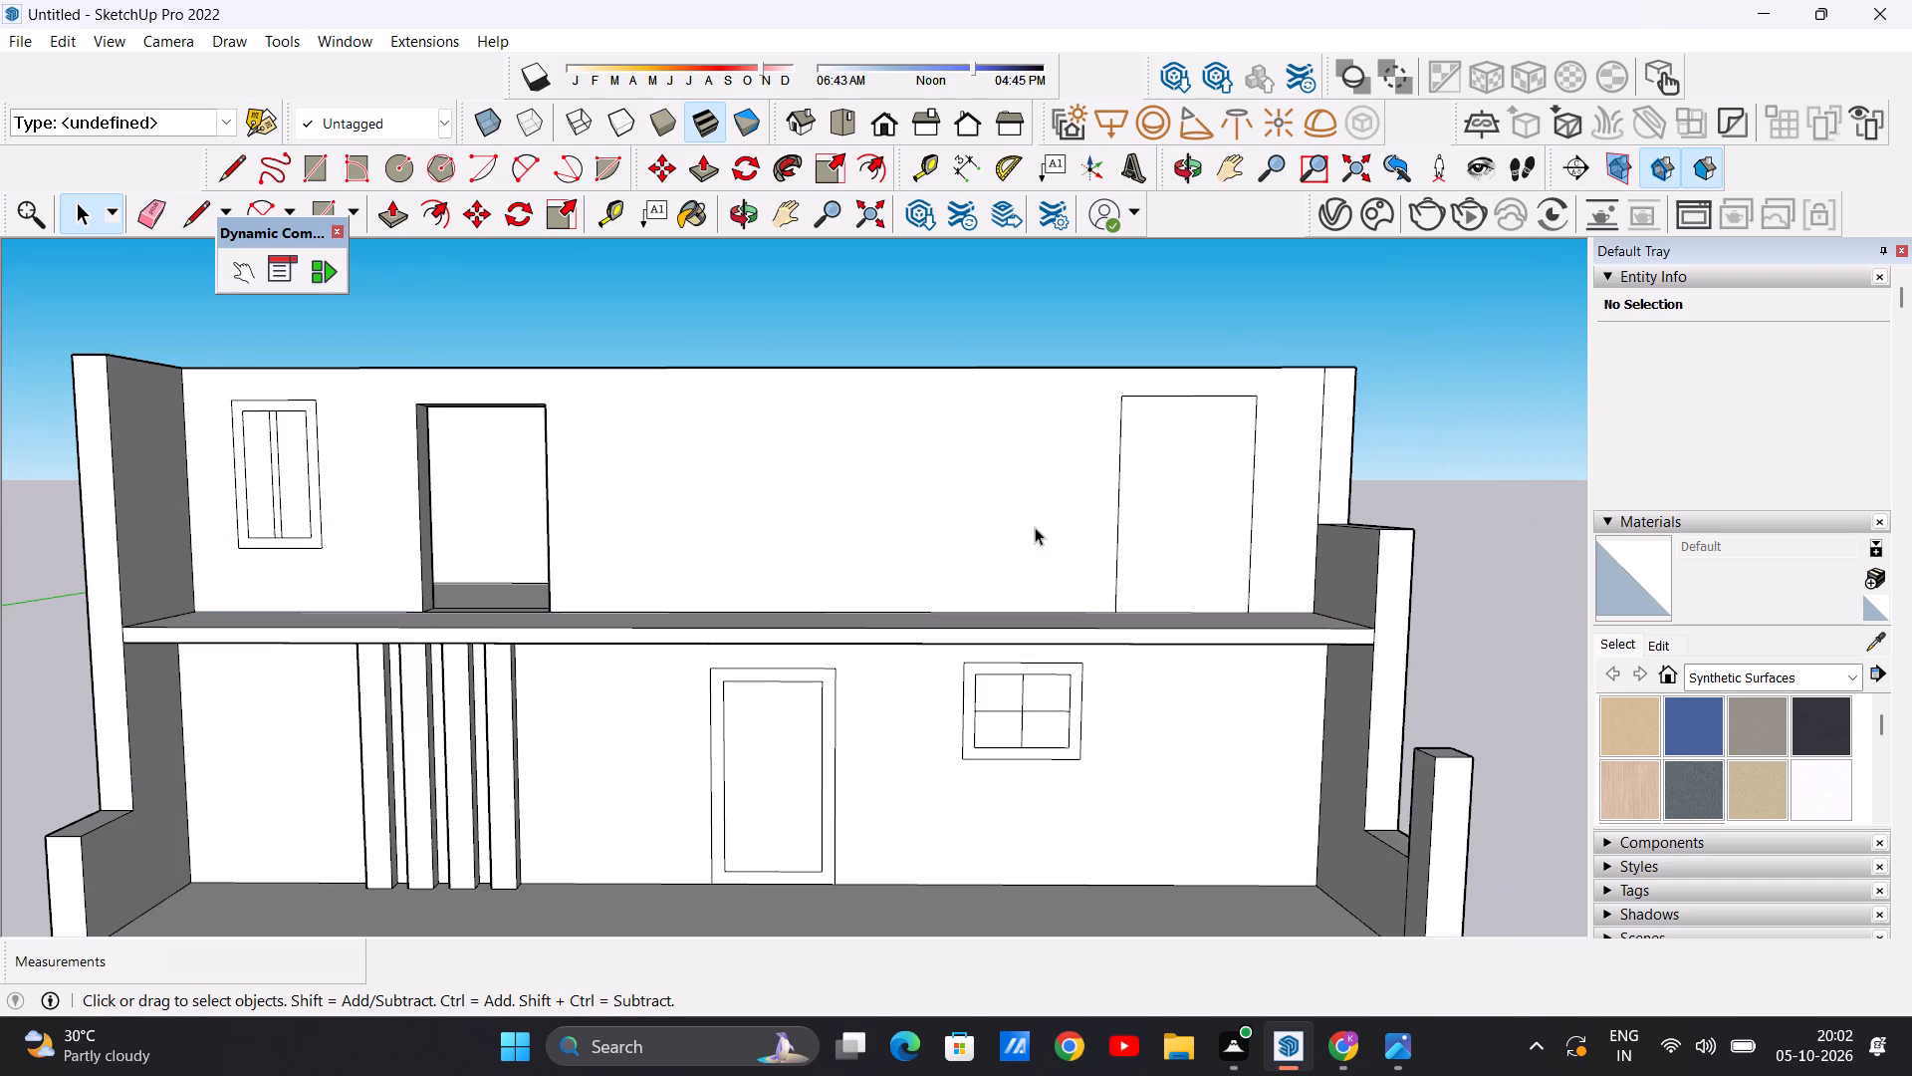
{"action": "key", "text": "r"}
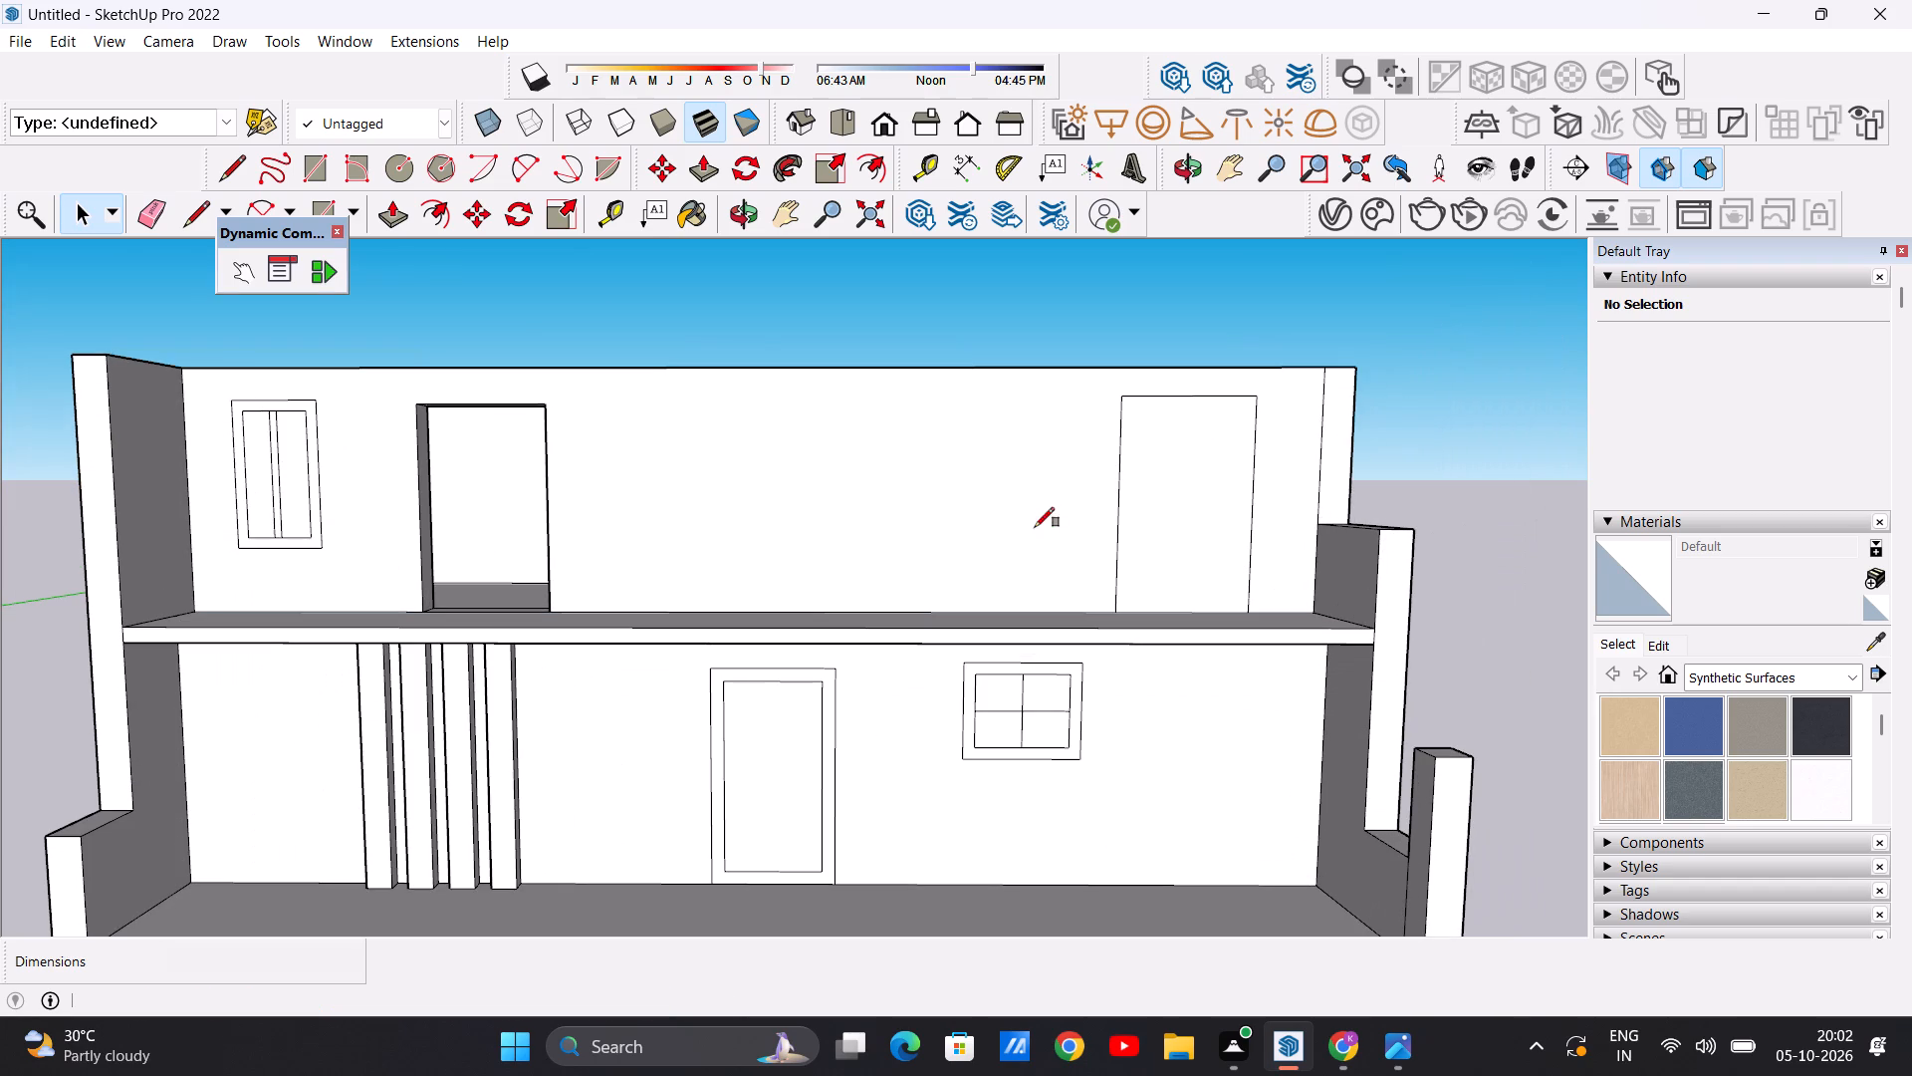
{"action": "left_click", "coordinate": [889, 415]}
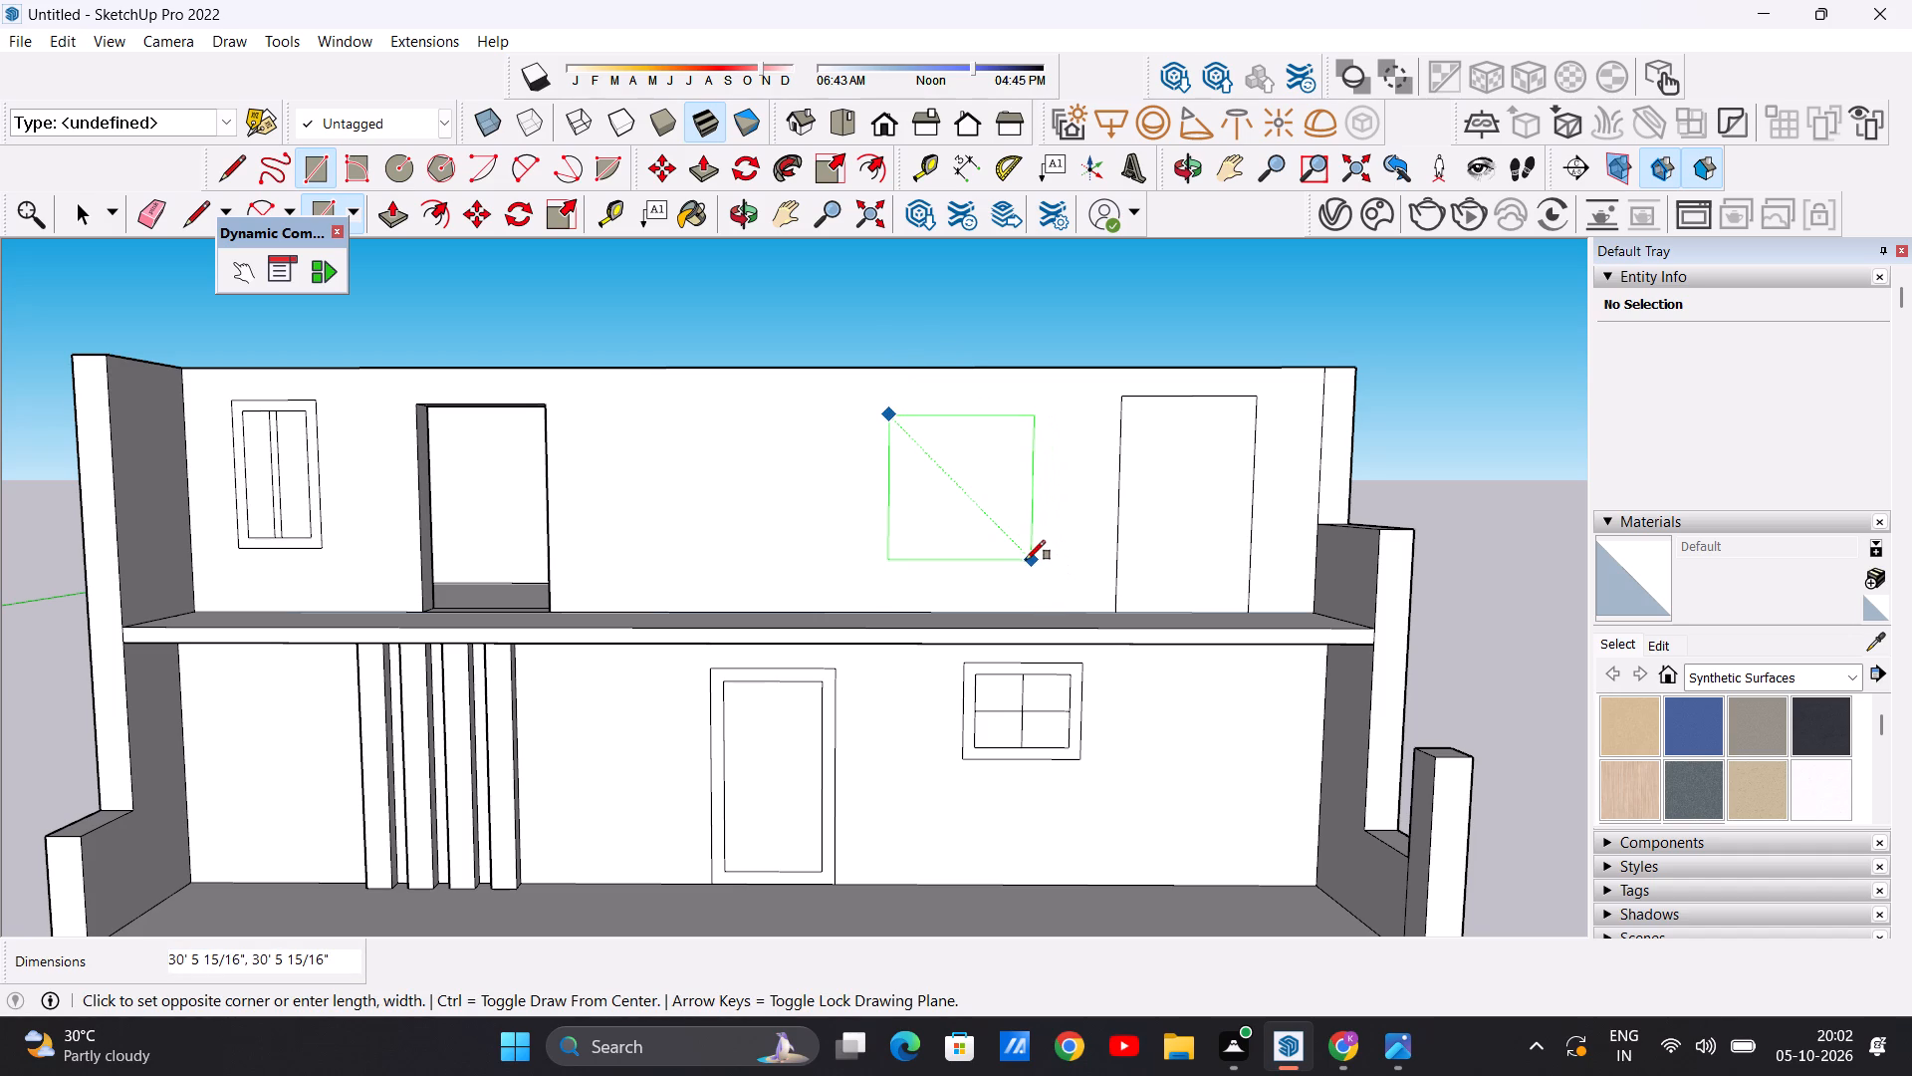
{"action": "left_click", "coordinate": [1026, 560]}
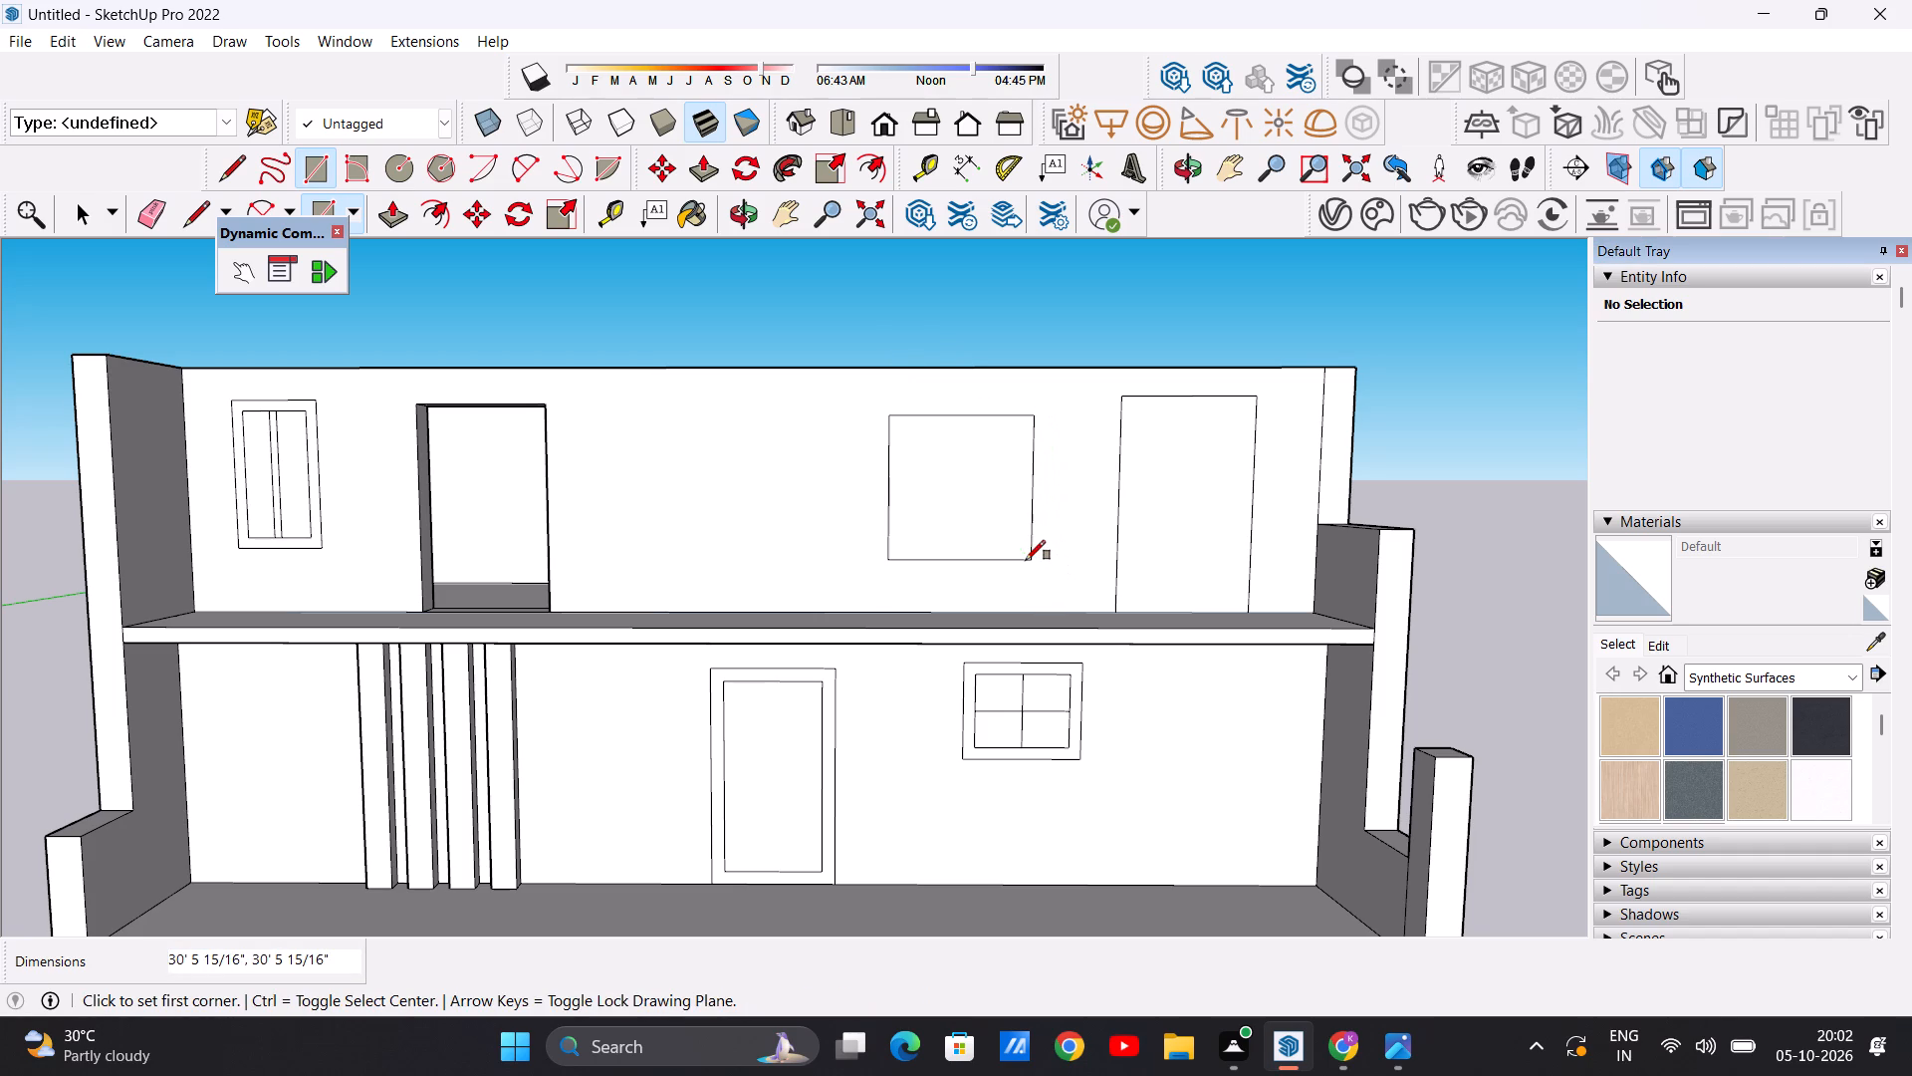
{"action": "key", "text": "space"}
Draw two full-height vertical lines about 51' 9" long on the upper-storey wall, beside the open doorway and beside the square window outline.
{"action": "scroll", "coordinate": [857, 513], "scroll_direction": "down", "scroll_amount": 5}
{"action": "scroll", "coordinate": [882, 492], "scroll_direction": "up", "scroll_amount": 1}
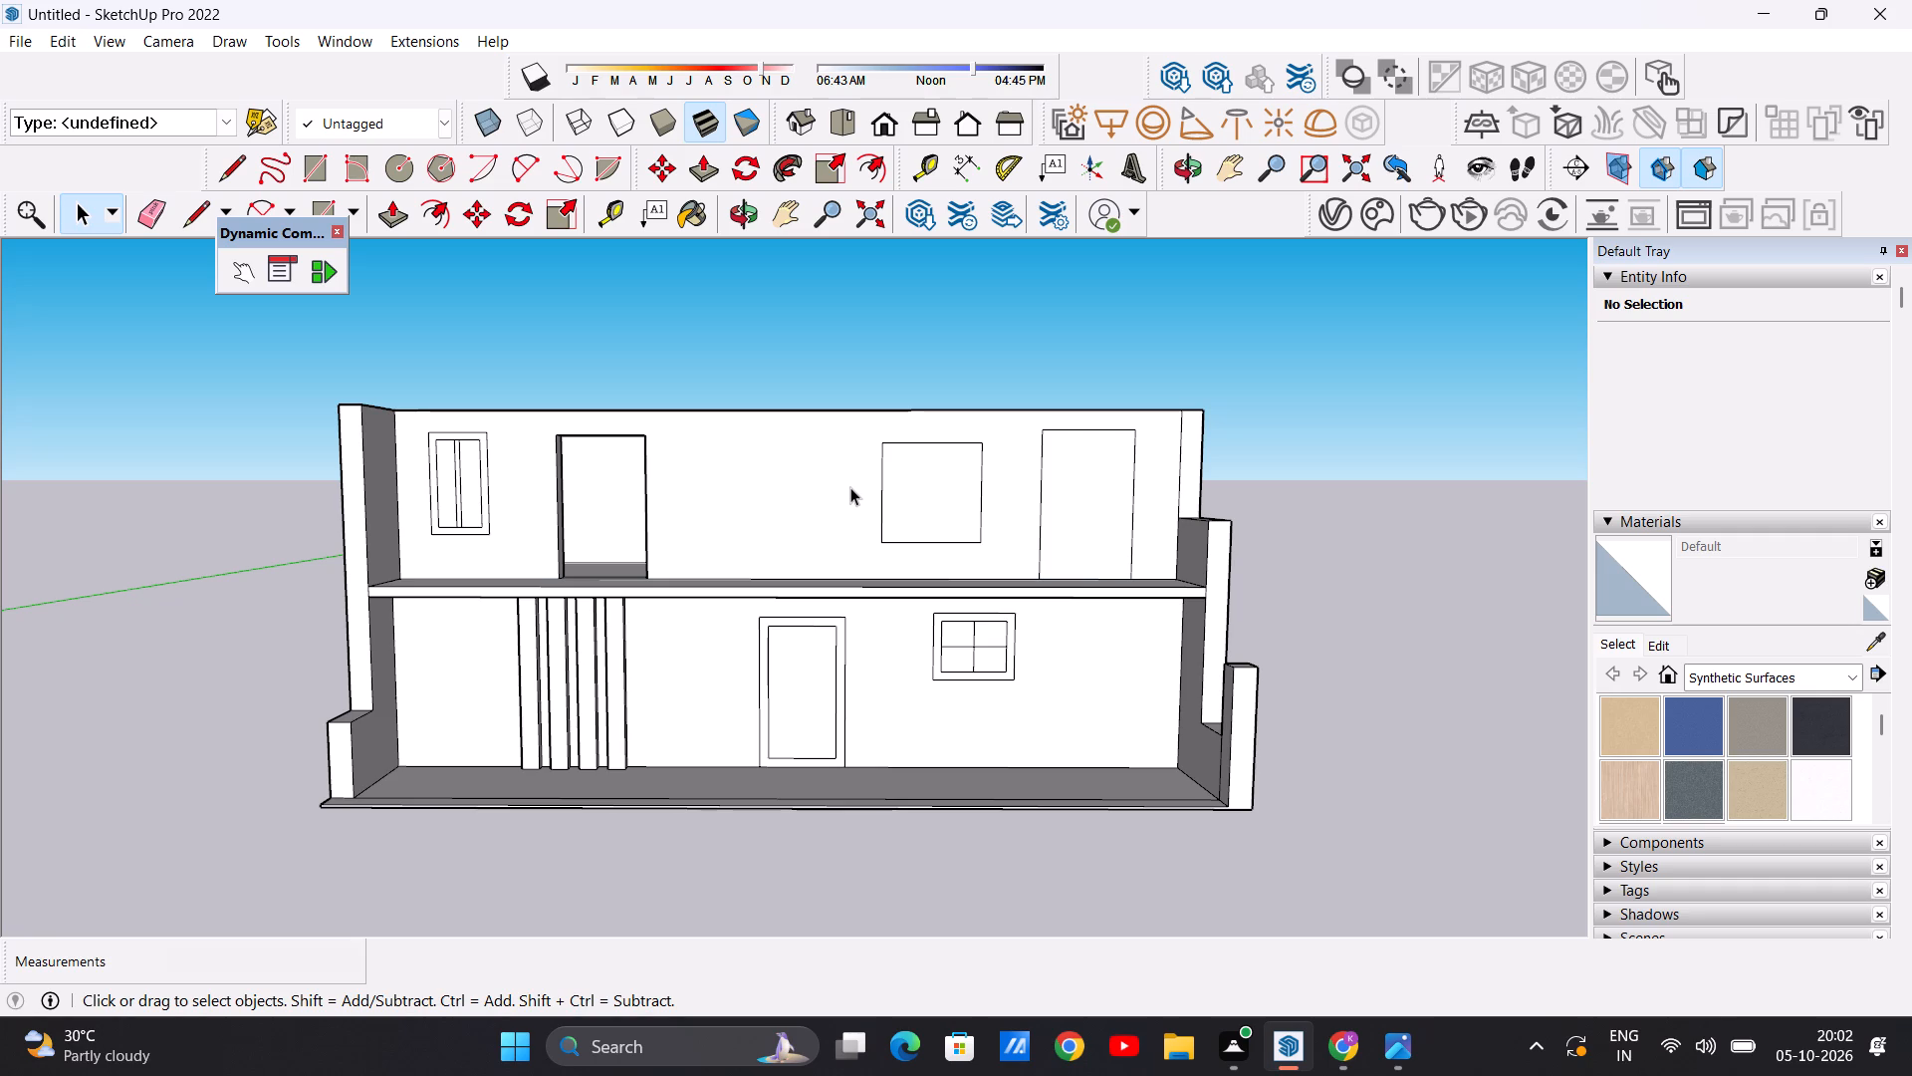
{"action": "scroll", "coordinate": [923, 516], "scroll_direction": "down", "scroll_amount": 5}
{"action": "scroll", "coordinate": [956, 517], "scroll_direction": "up", "scroll_amount": 1}
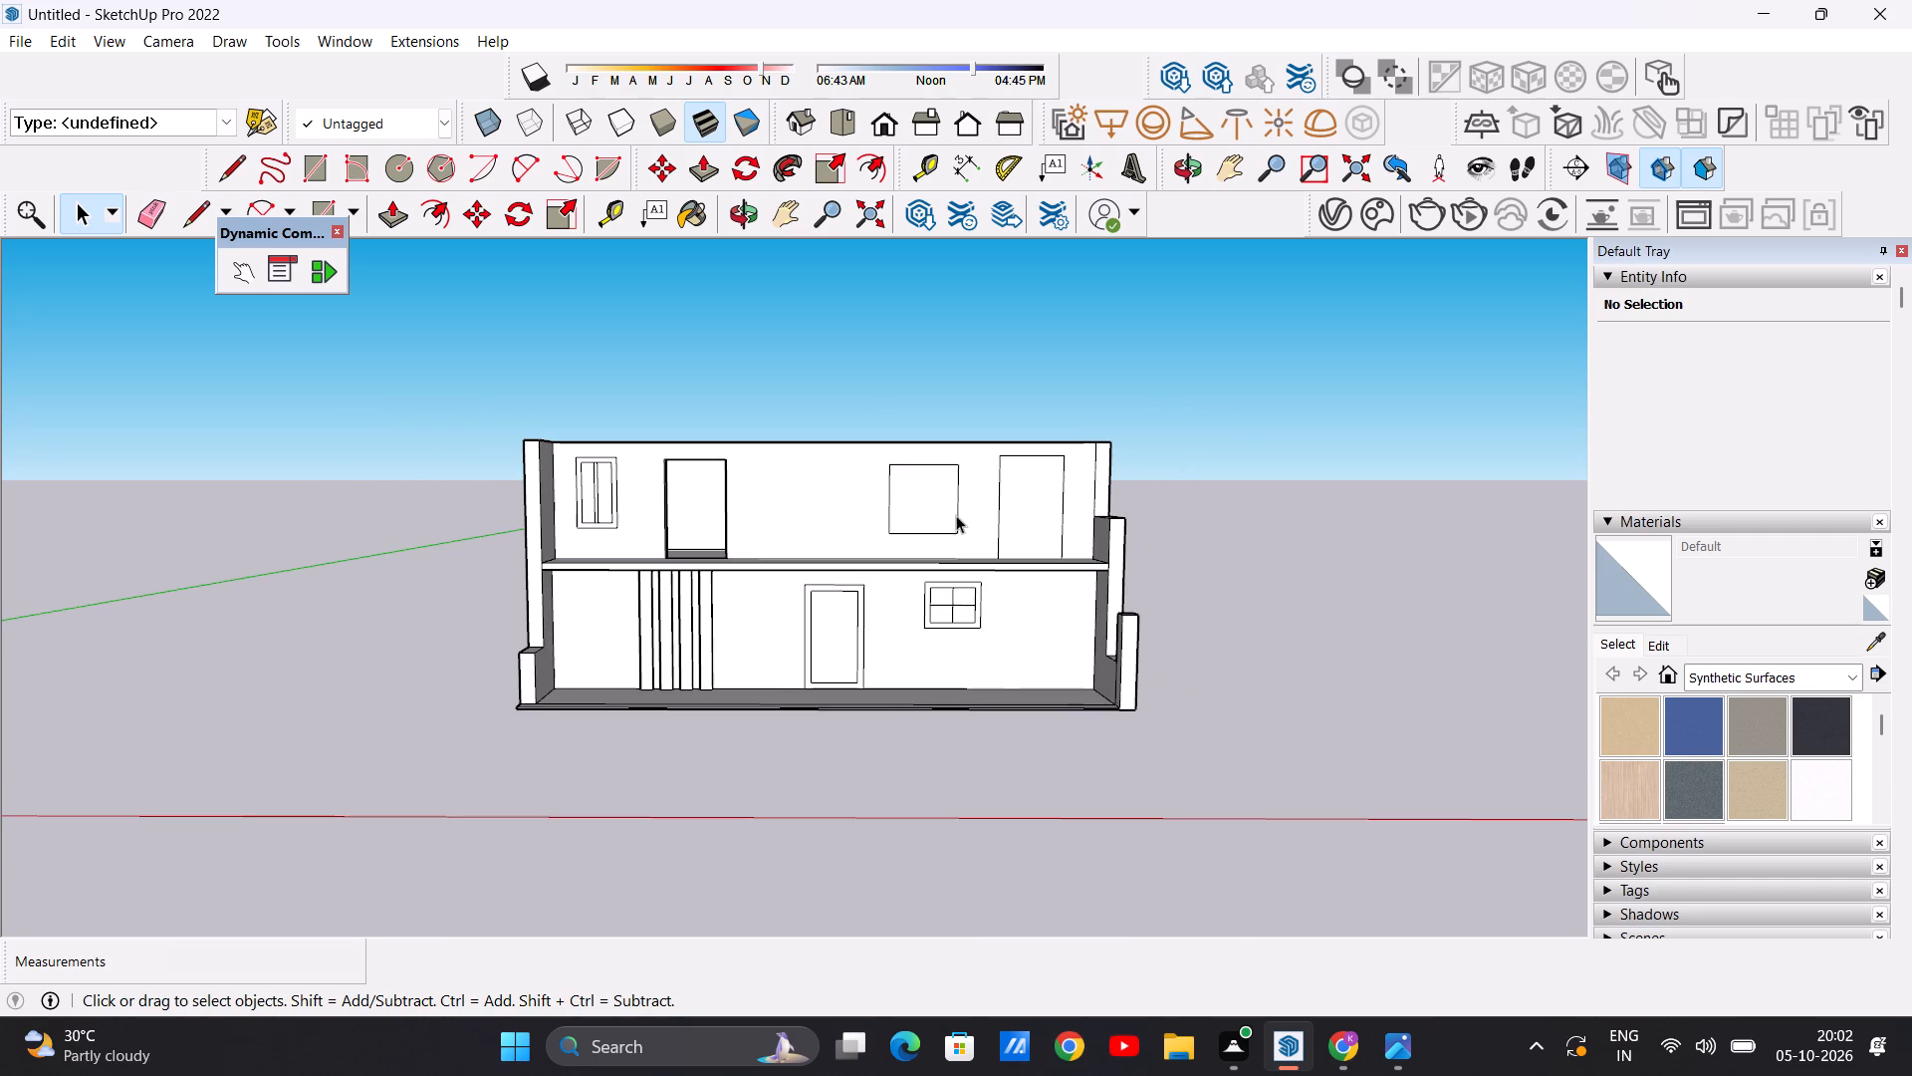
{"action": "scroll", "coordinate": [921, 505], "scroll_direction": "up", "scroll_amount": 2}
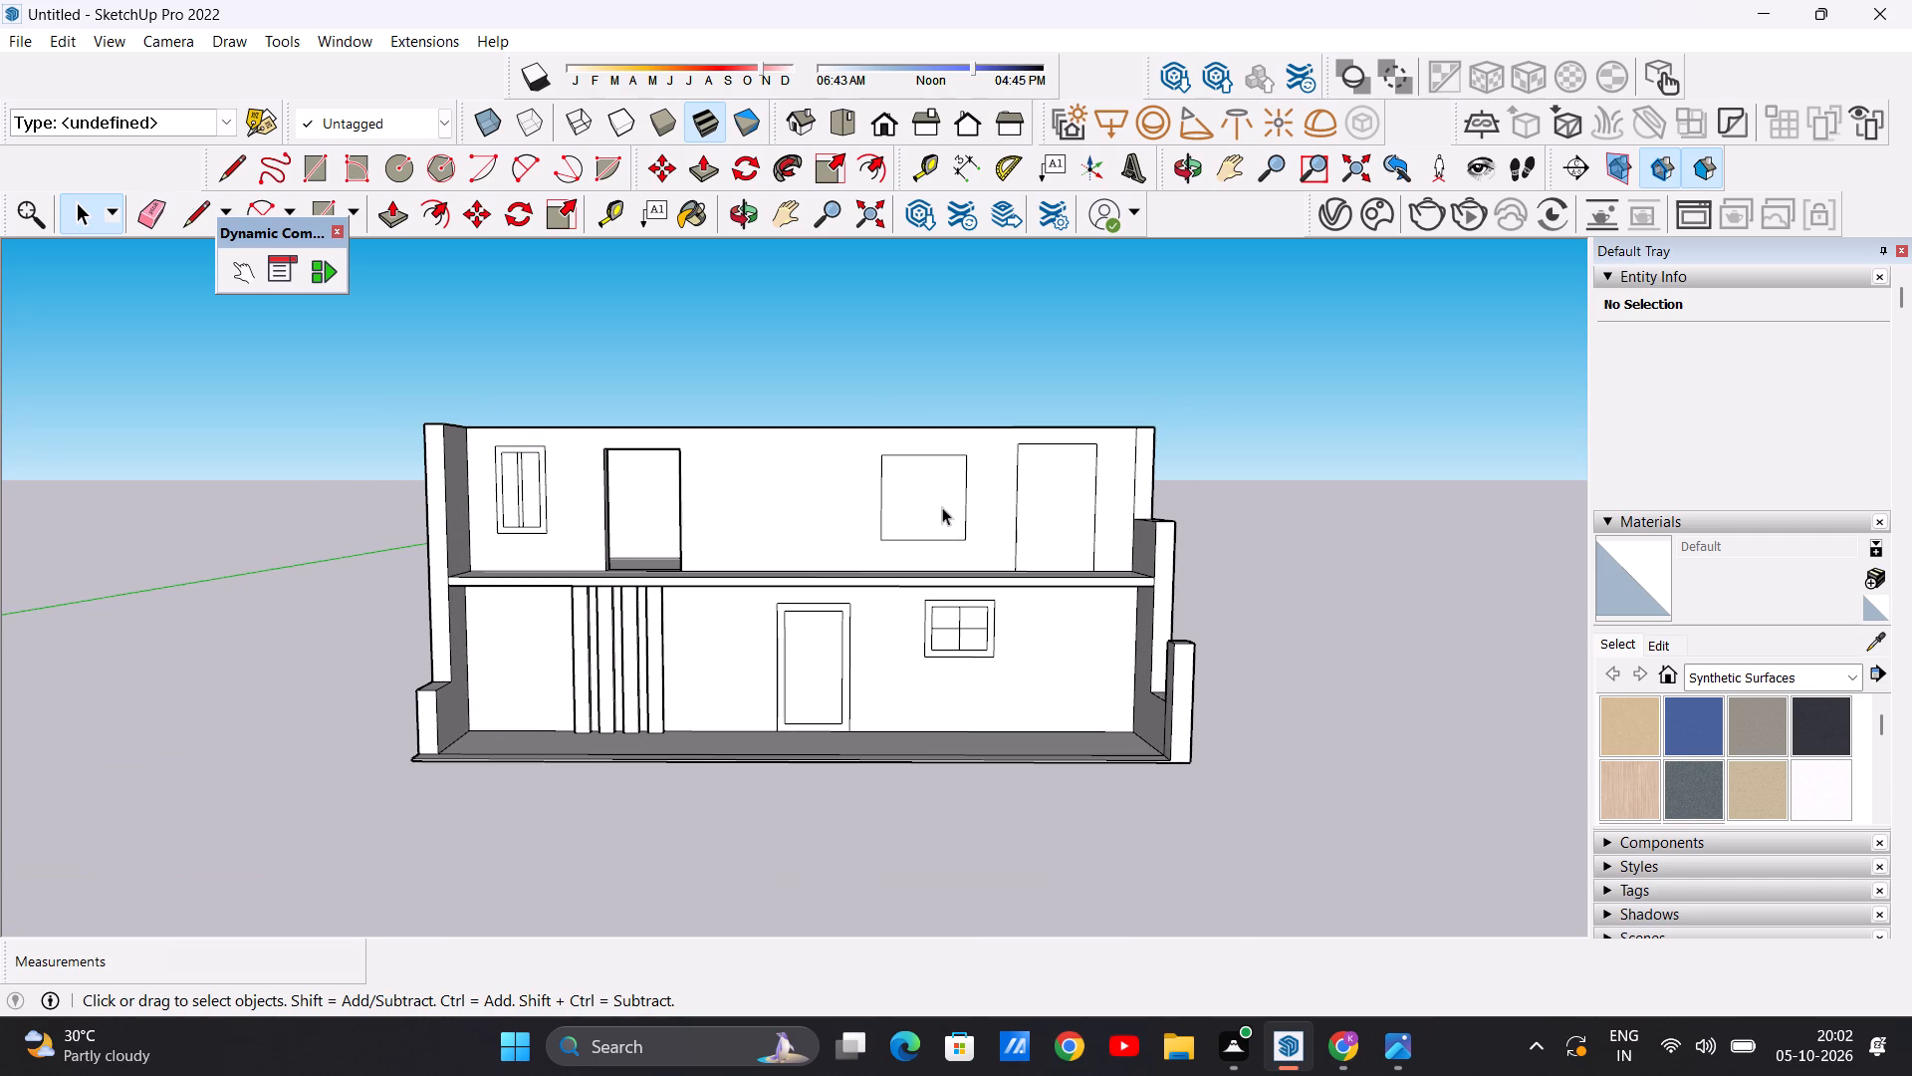
{"action": "scroll", "coordinate": [867, 507], "scroll_direction": "up", "scroll_amount": 1}
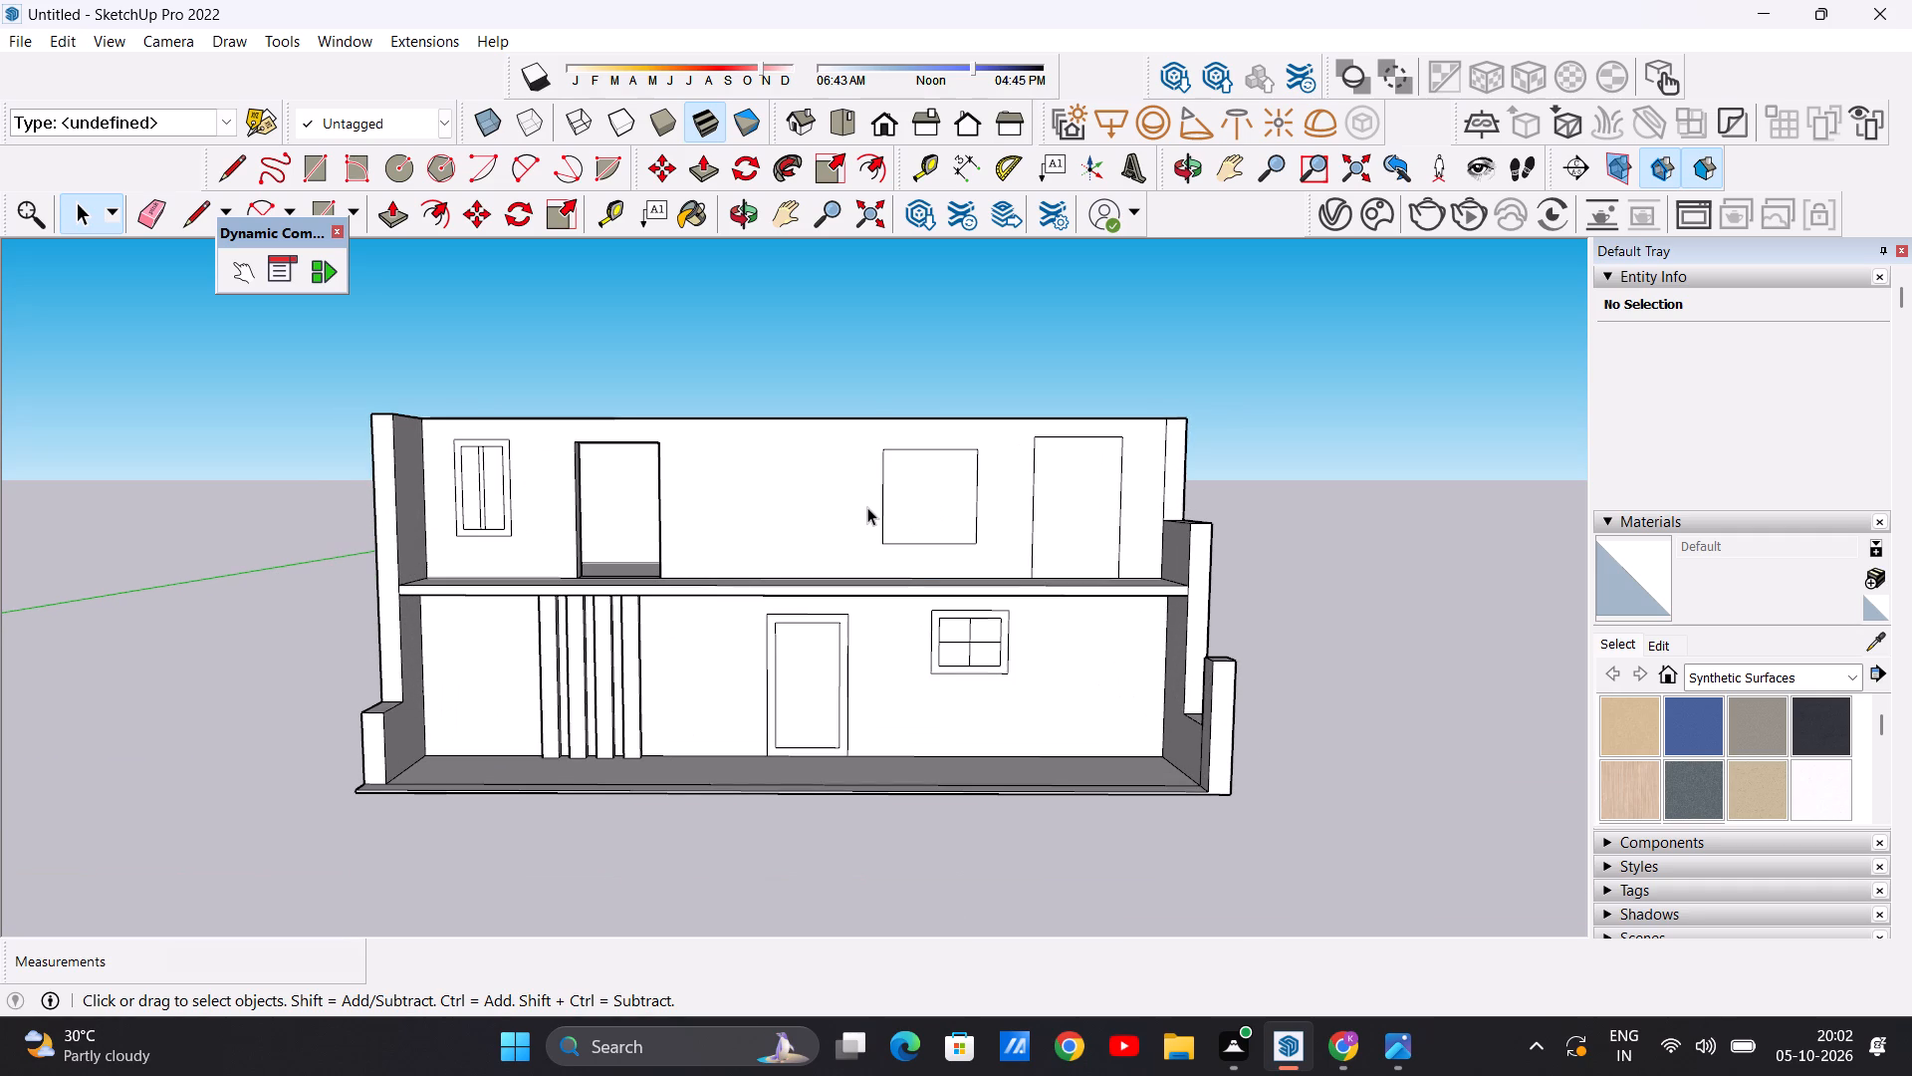
{"action": "key", "text": "l"}
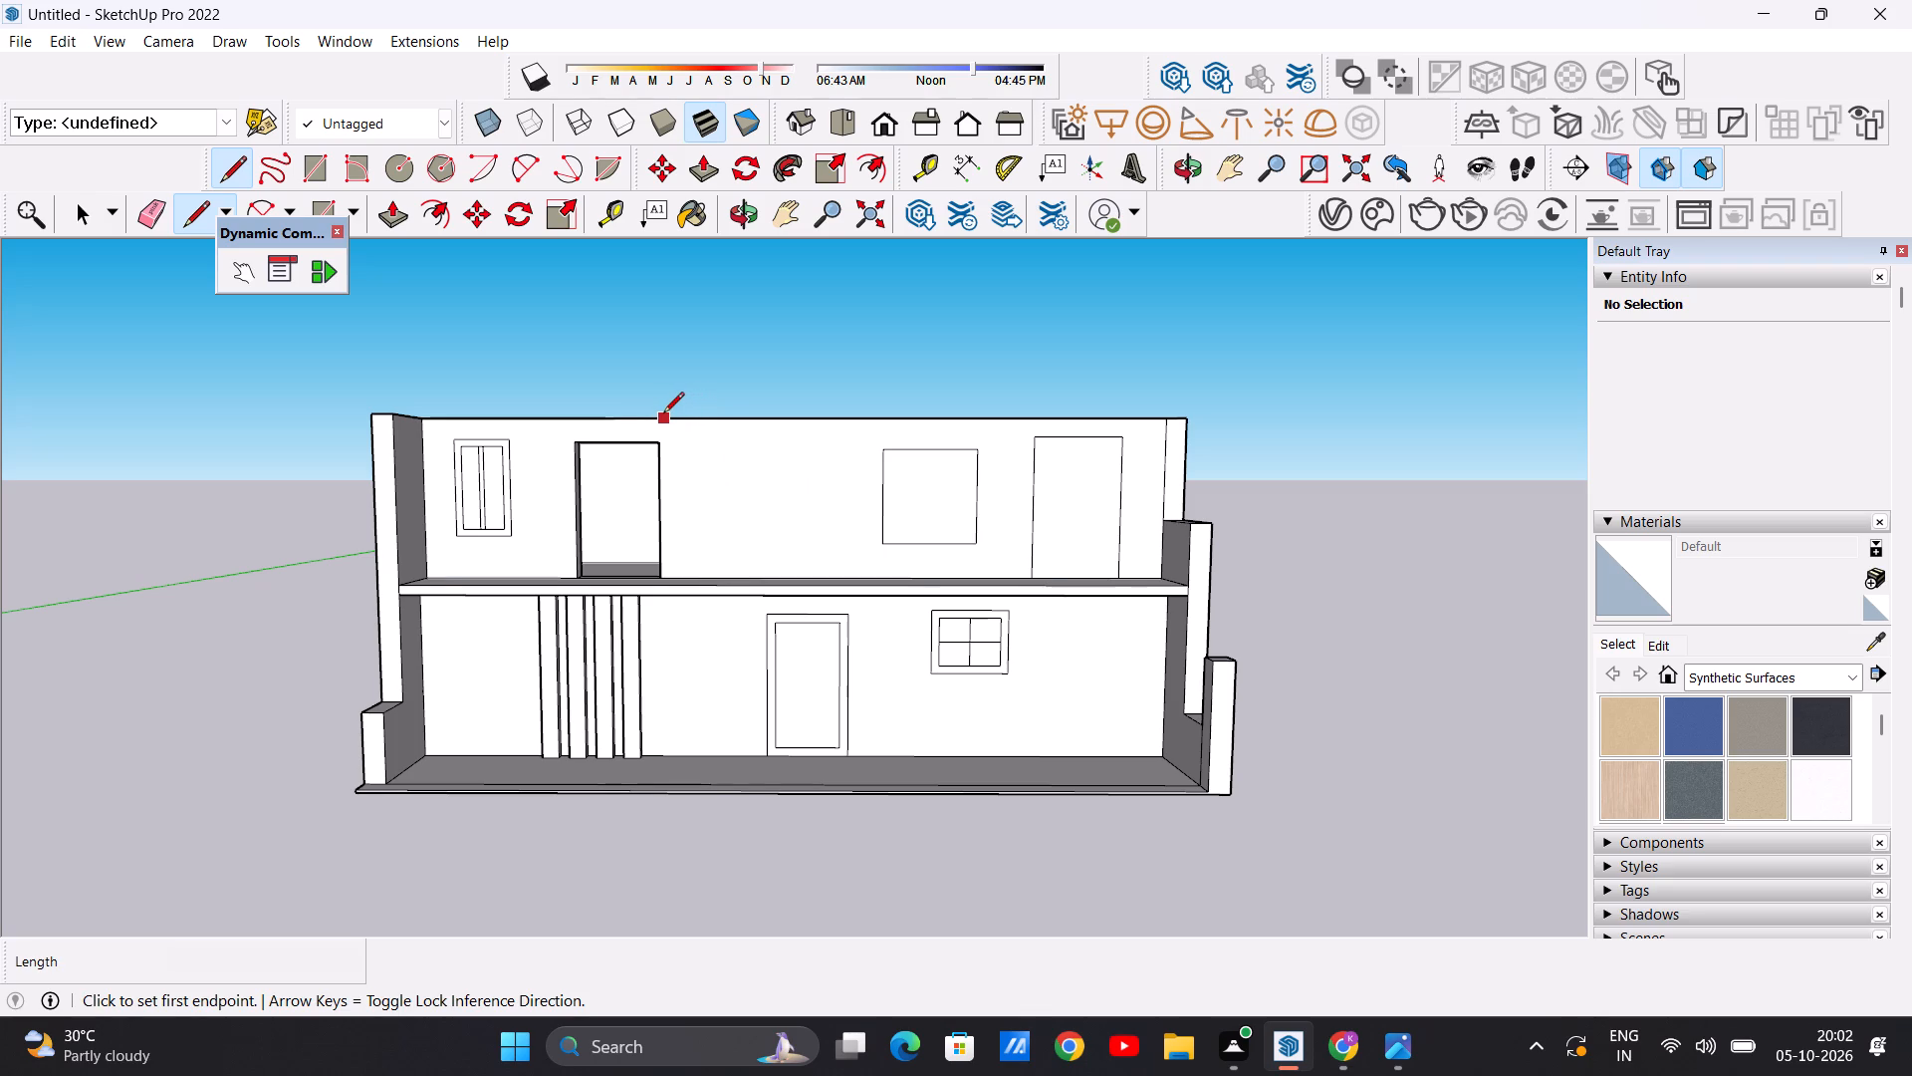
{"action": "left_click", "coordinate": [667, 414]}
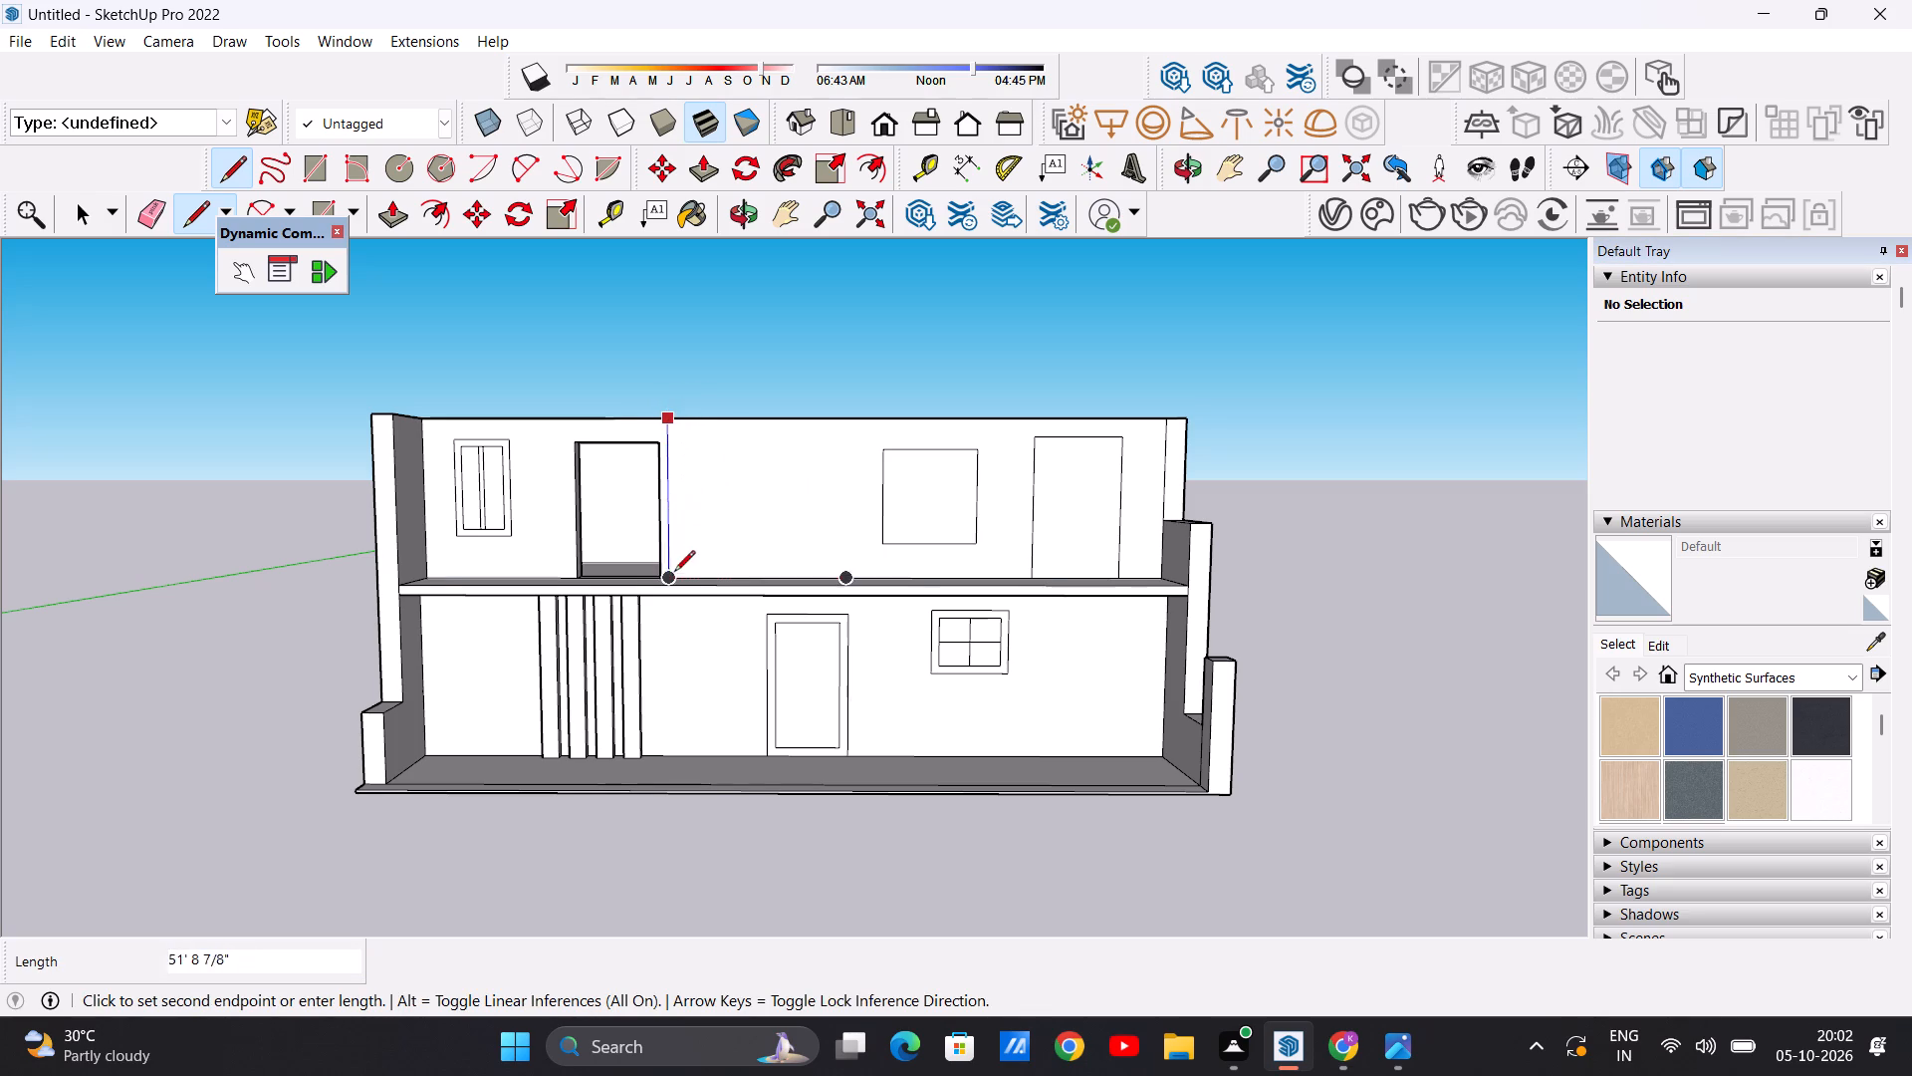
{"action": "left_click", "coordinate": [680, 572]}
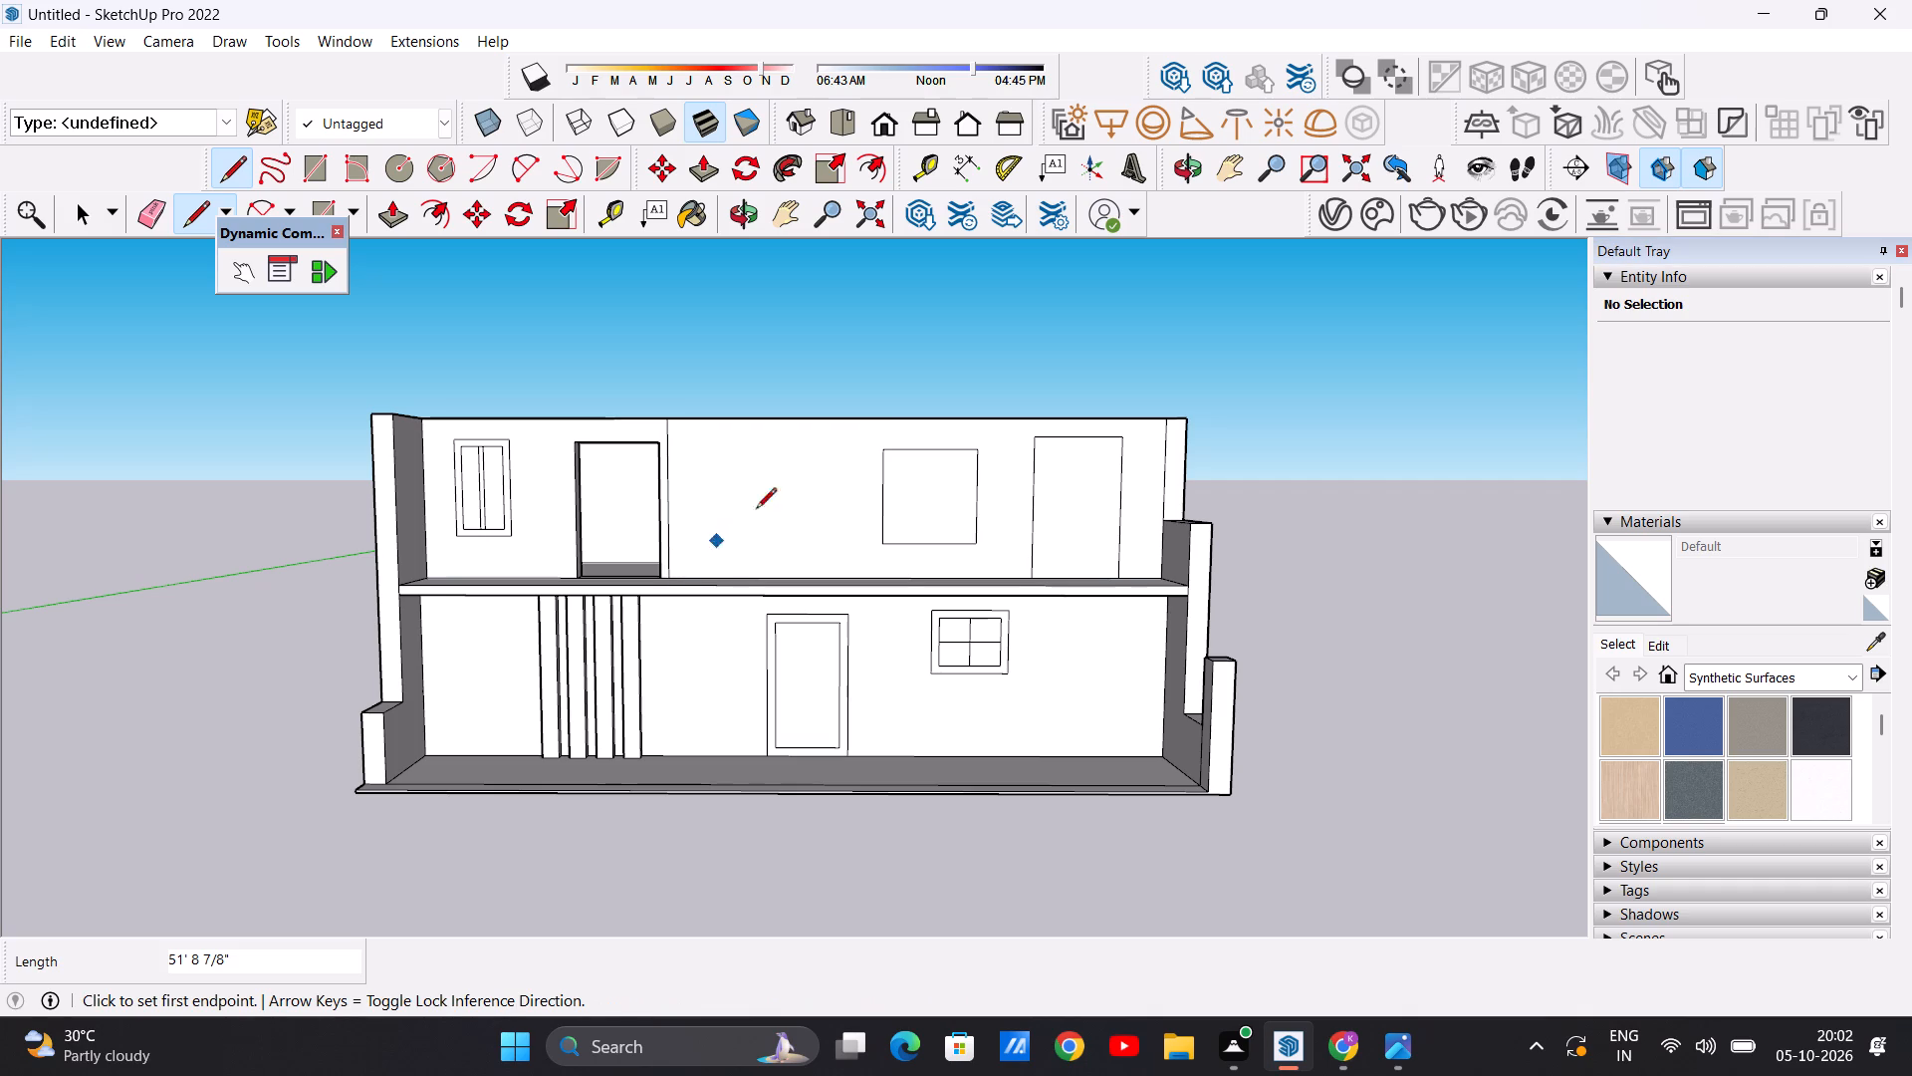
{"action": "left_click", "coordinate": [871, 420]}
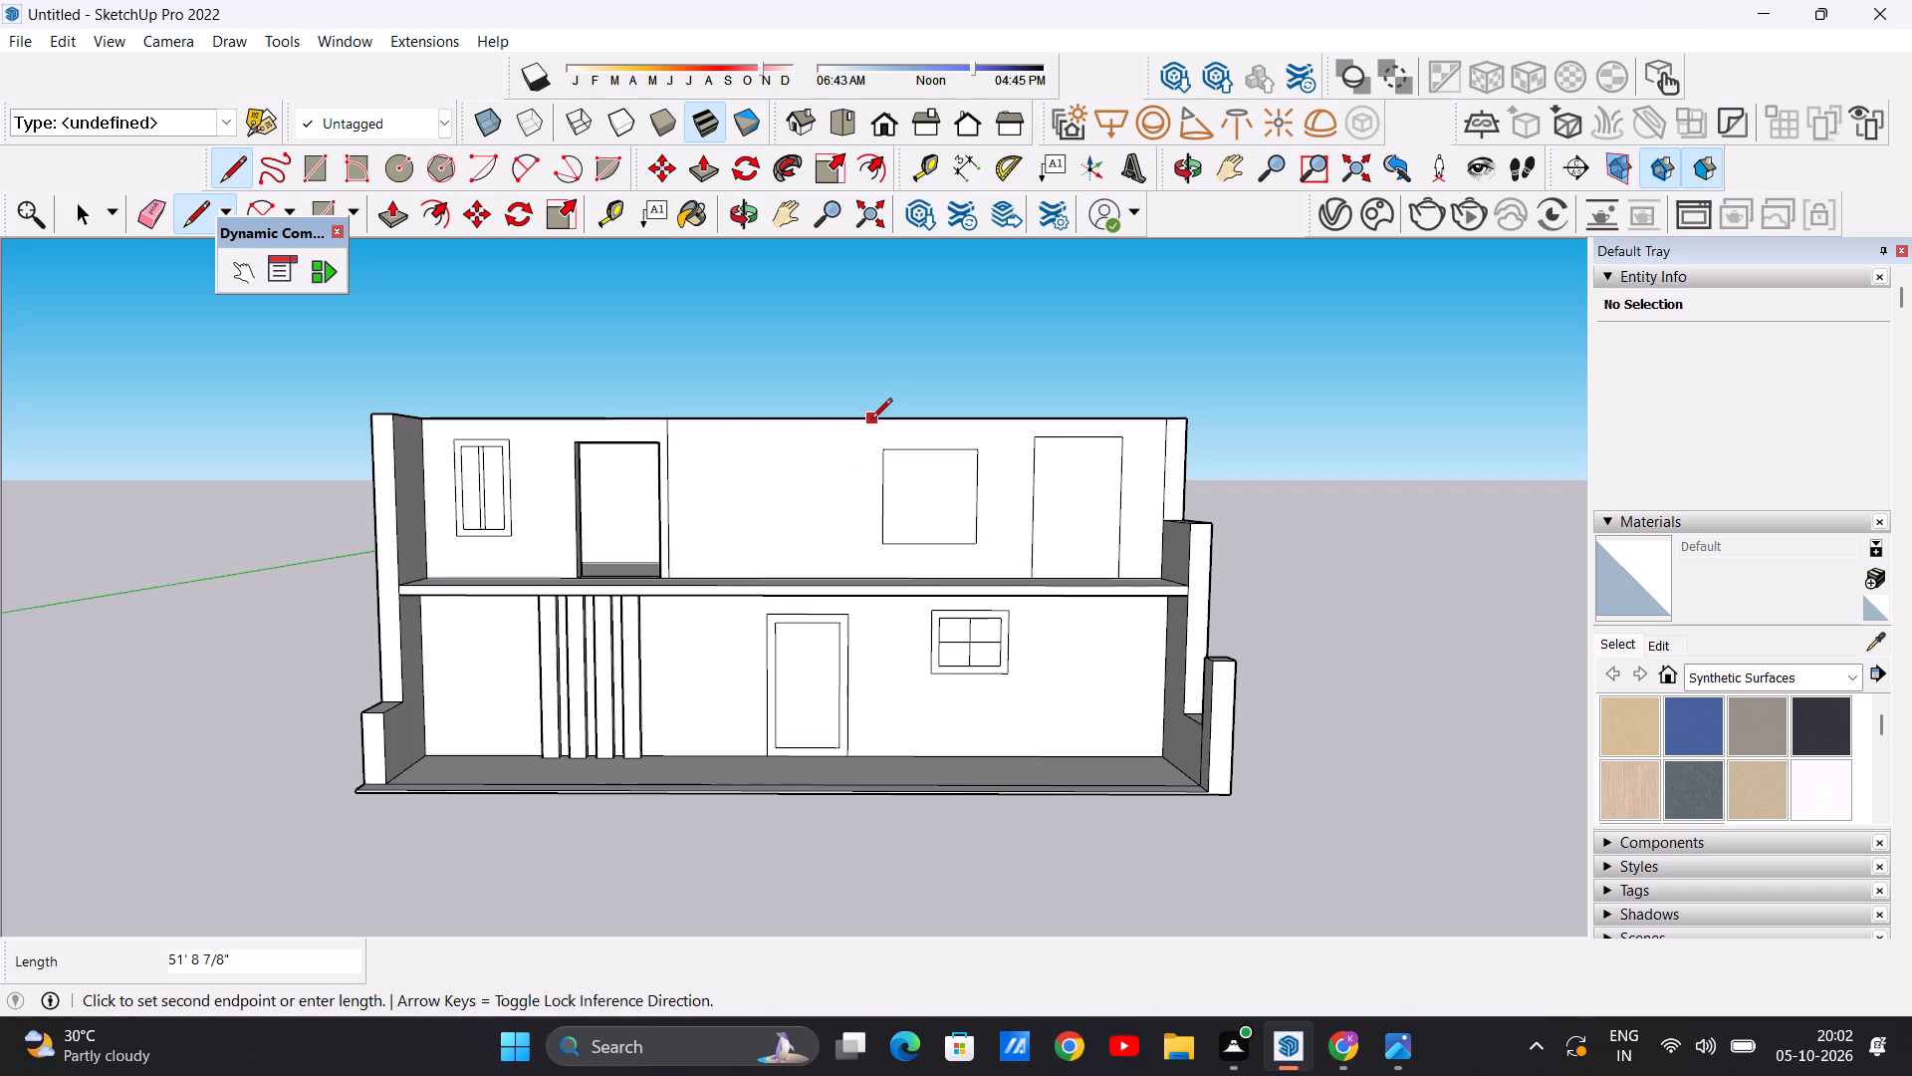
{"action": "left_click", "coordinate": [873, 569]}
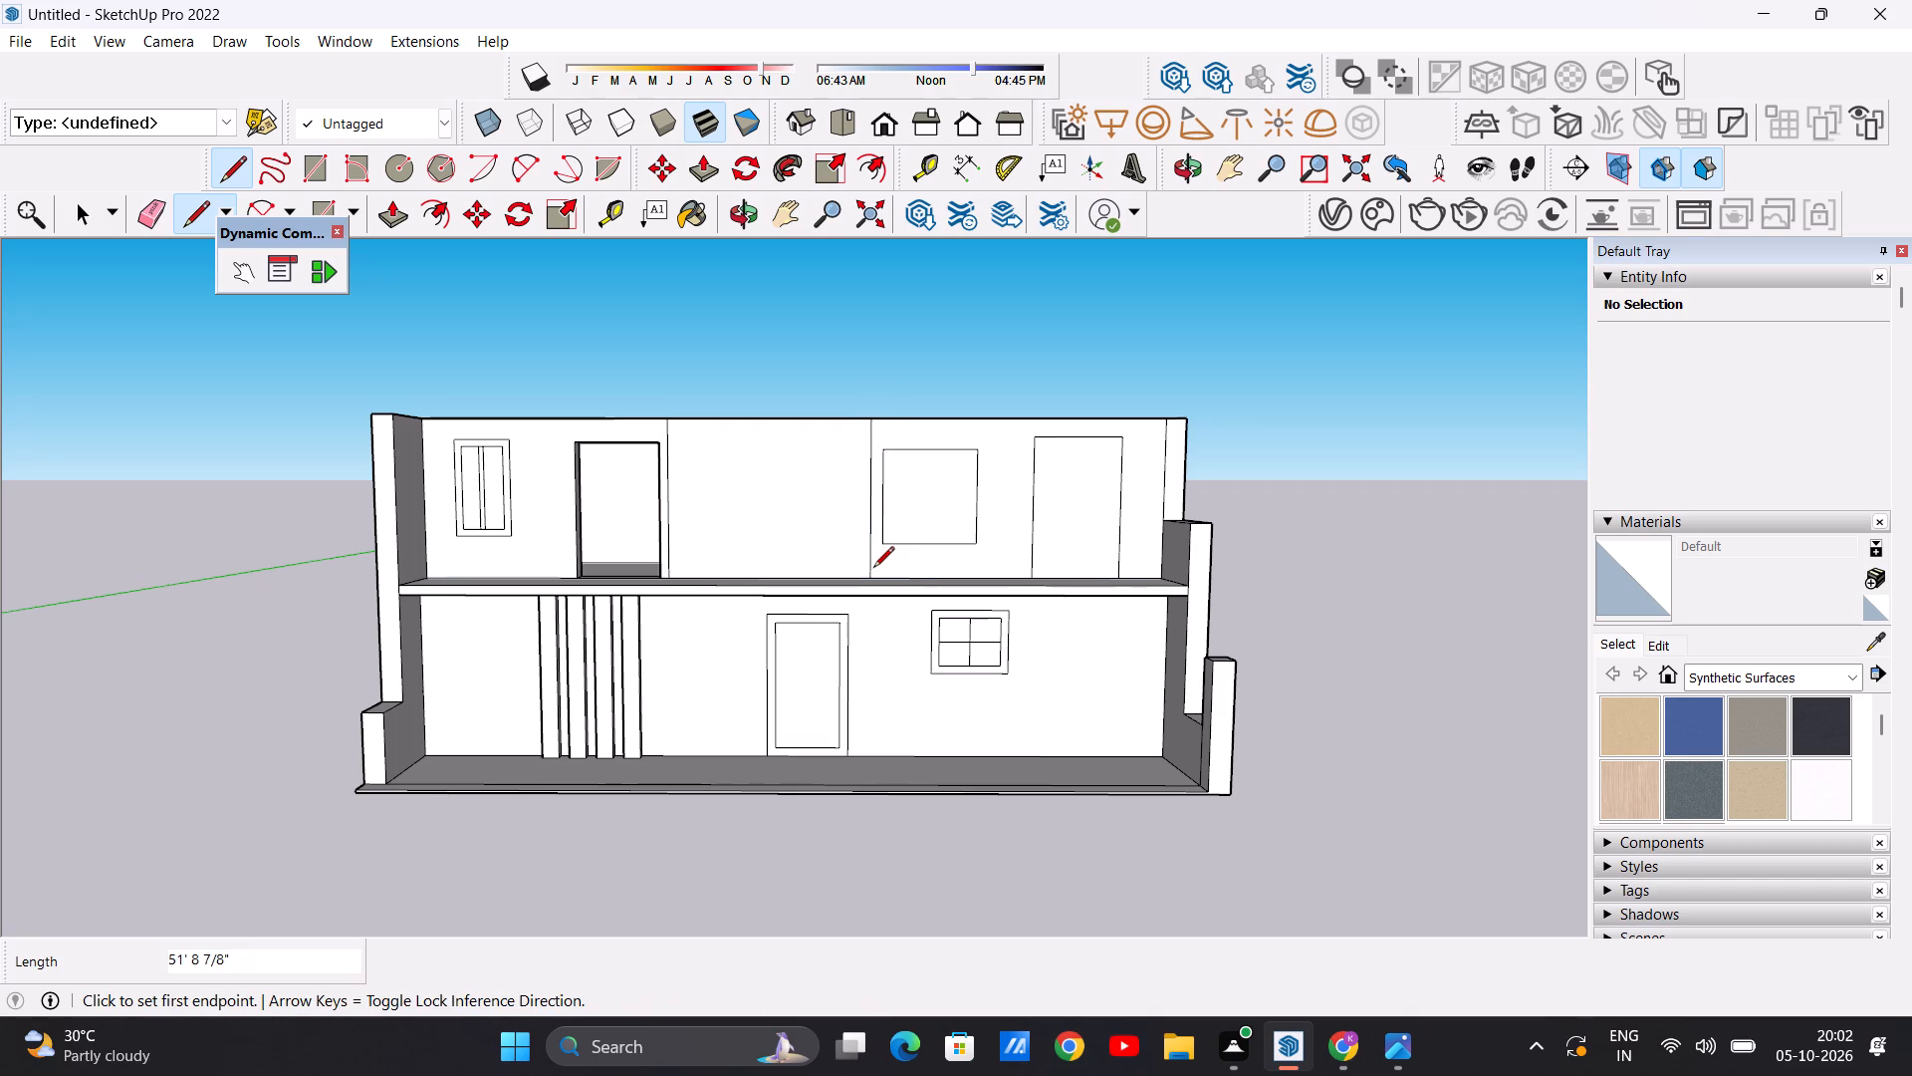
{"action": "key", "text": "space"}
Push/Pull the upper-storey window square back about 6' 10" through the wall's thickness to cut an open window.
{"action": "scroll", "coordinate": [1012, 471], "scroll_direction": "up", "scroll_amount": 6}
{"action": "scroll", "coordinate": [858, 474], "scroll_direction": "down", "scroll_amount": 11}
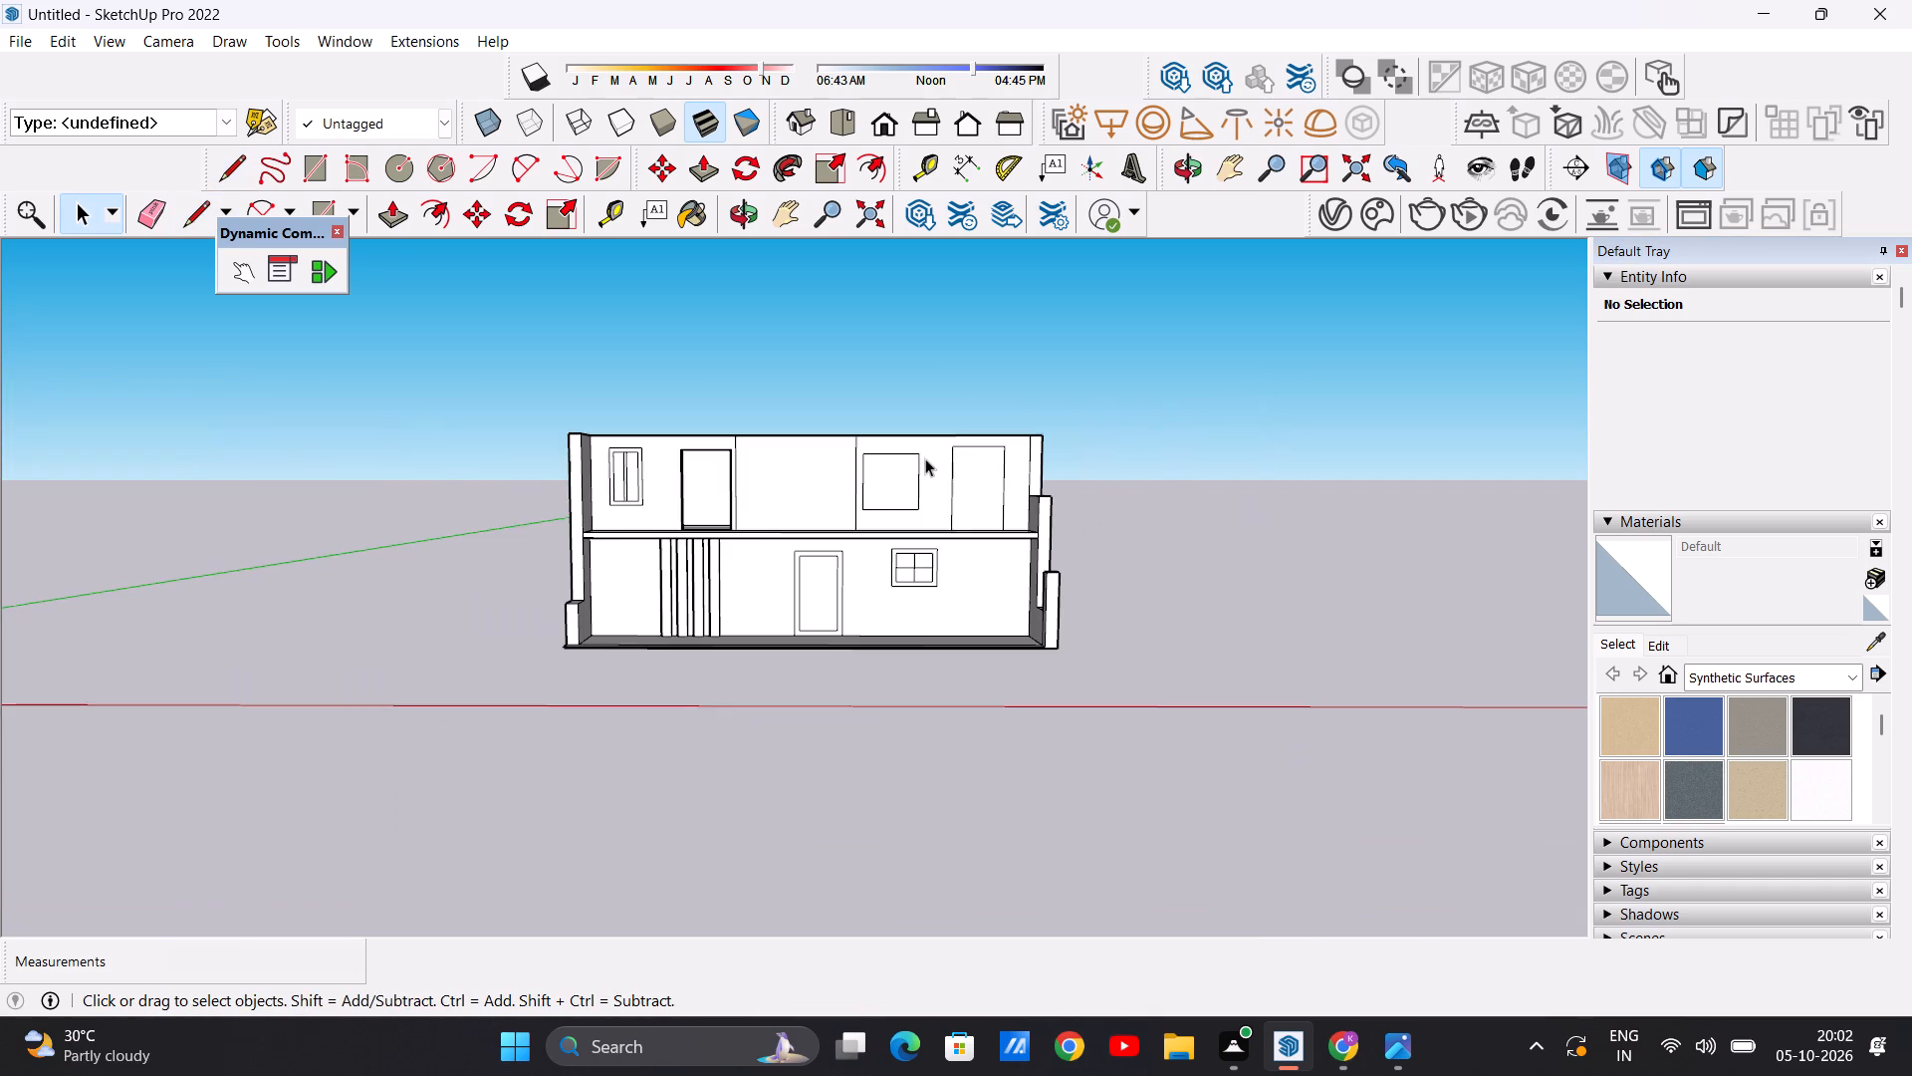
{"action": "middle_click_drag", "start_coordinate": [987, 462], "coordinate": [662, 658]}
{"action": "scroll", "coordinate": [868, 502], "scroll_direction": "up", "scroll_amount": 9}
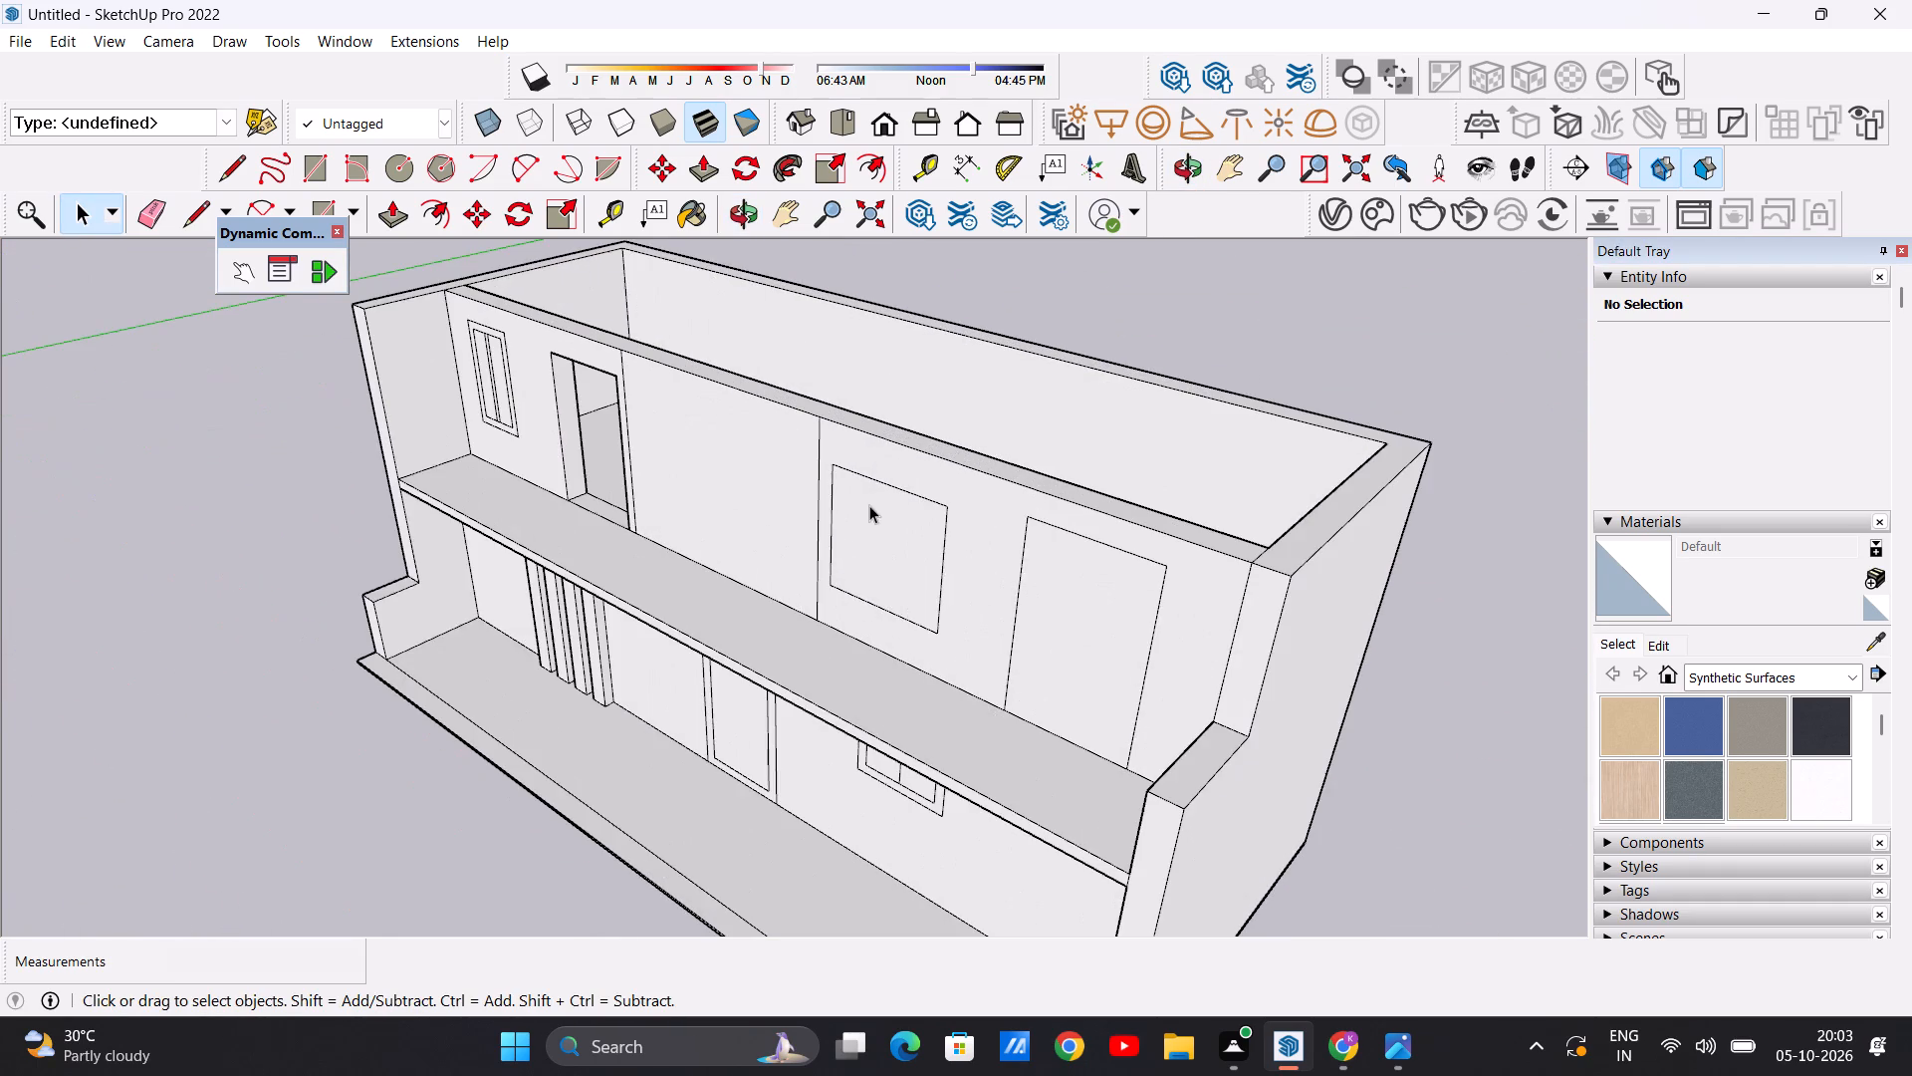
{"action": "scroll", "coordinate": [872, 546], "scroll_direction": "up", "scroll_amount": 2}
{"action": "key", "text": "p"}
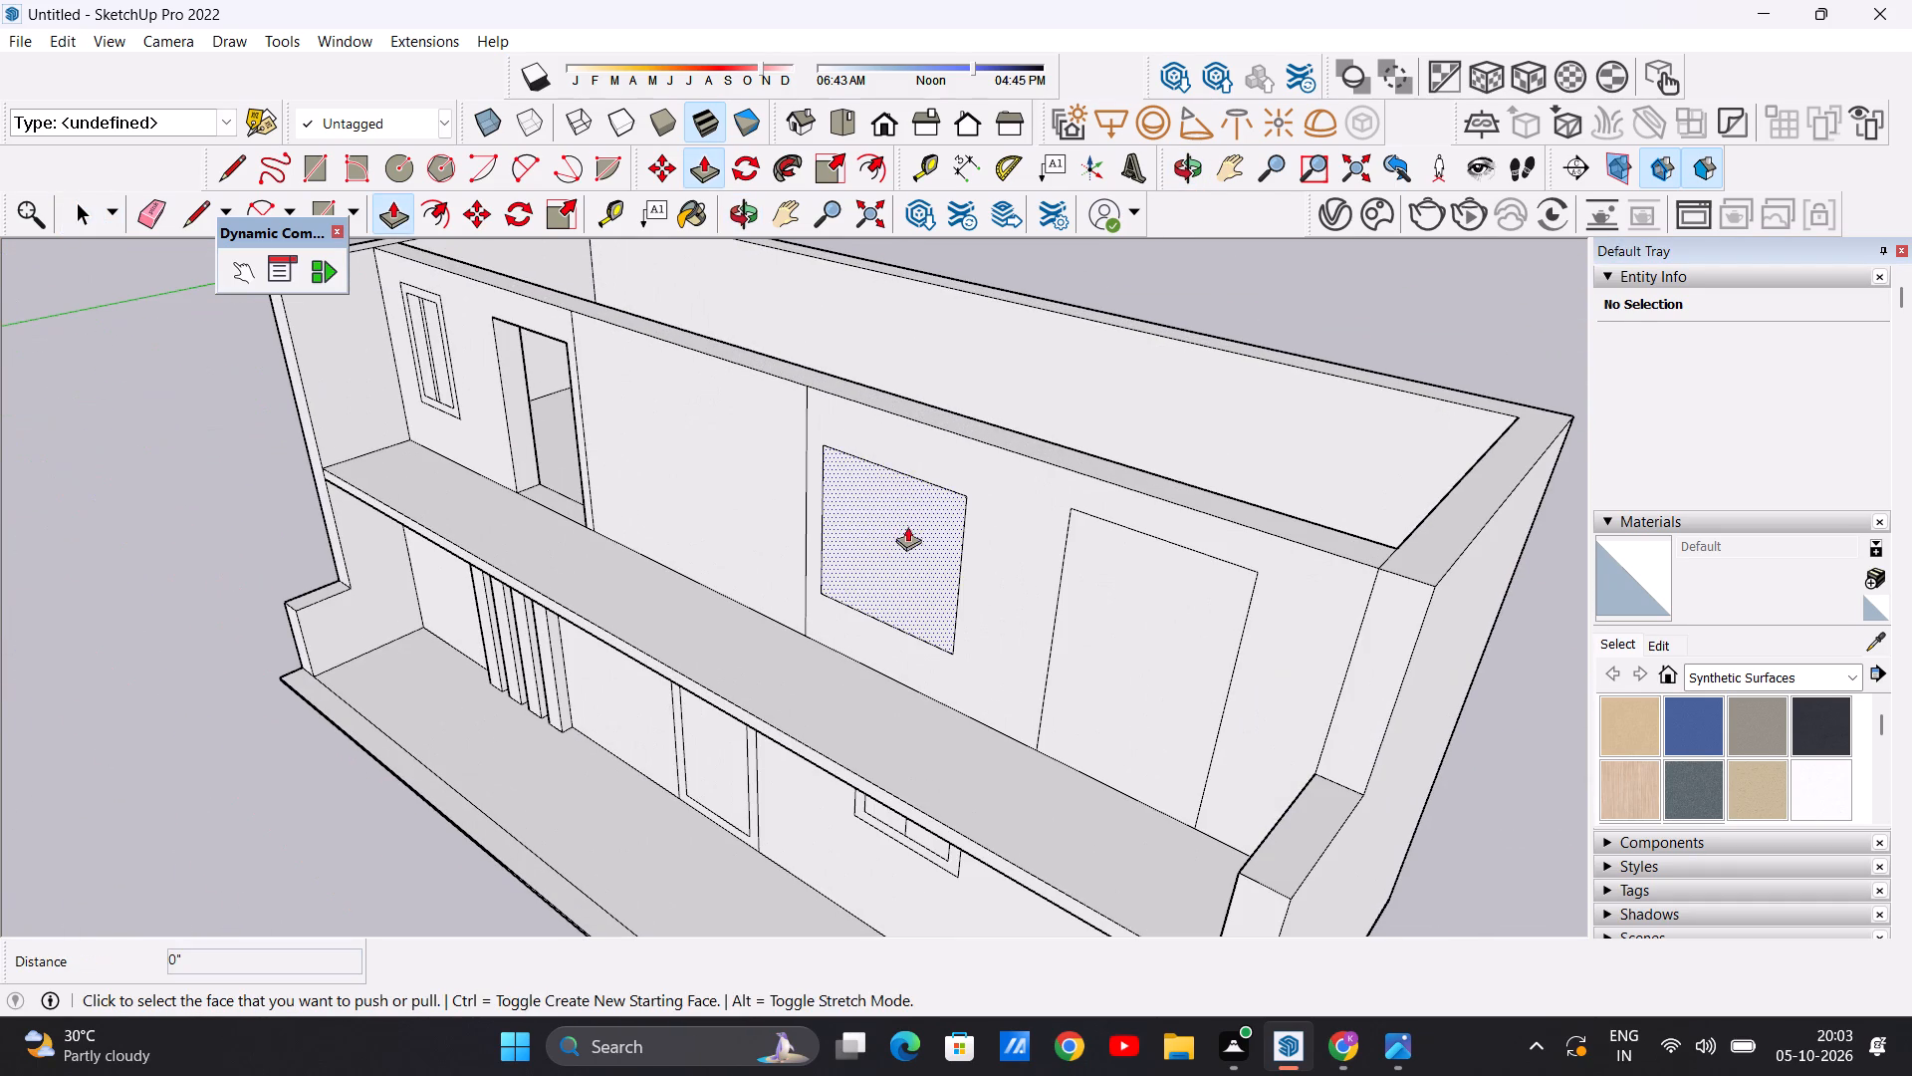
{"action": "middle_click_drag", "start_coordinate": [925, 517], "coordinate": [844, 647]}
{"action": "left_click", "coordinate": [847, 626]}
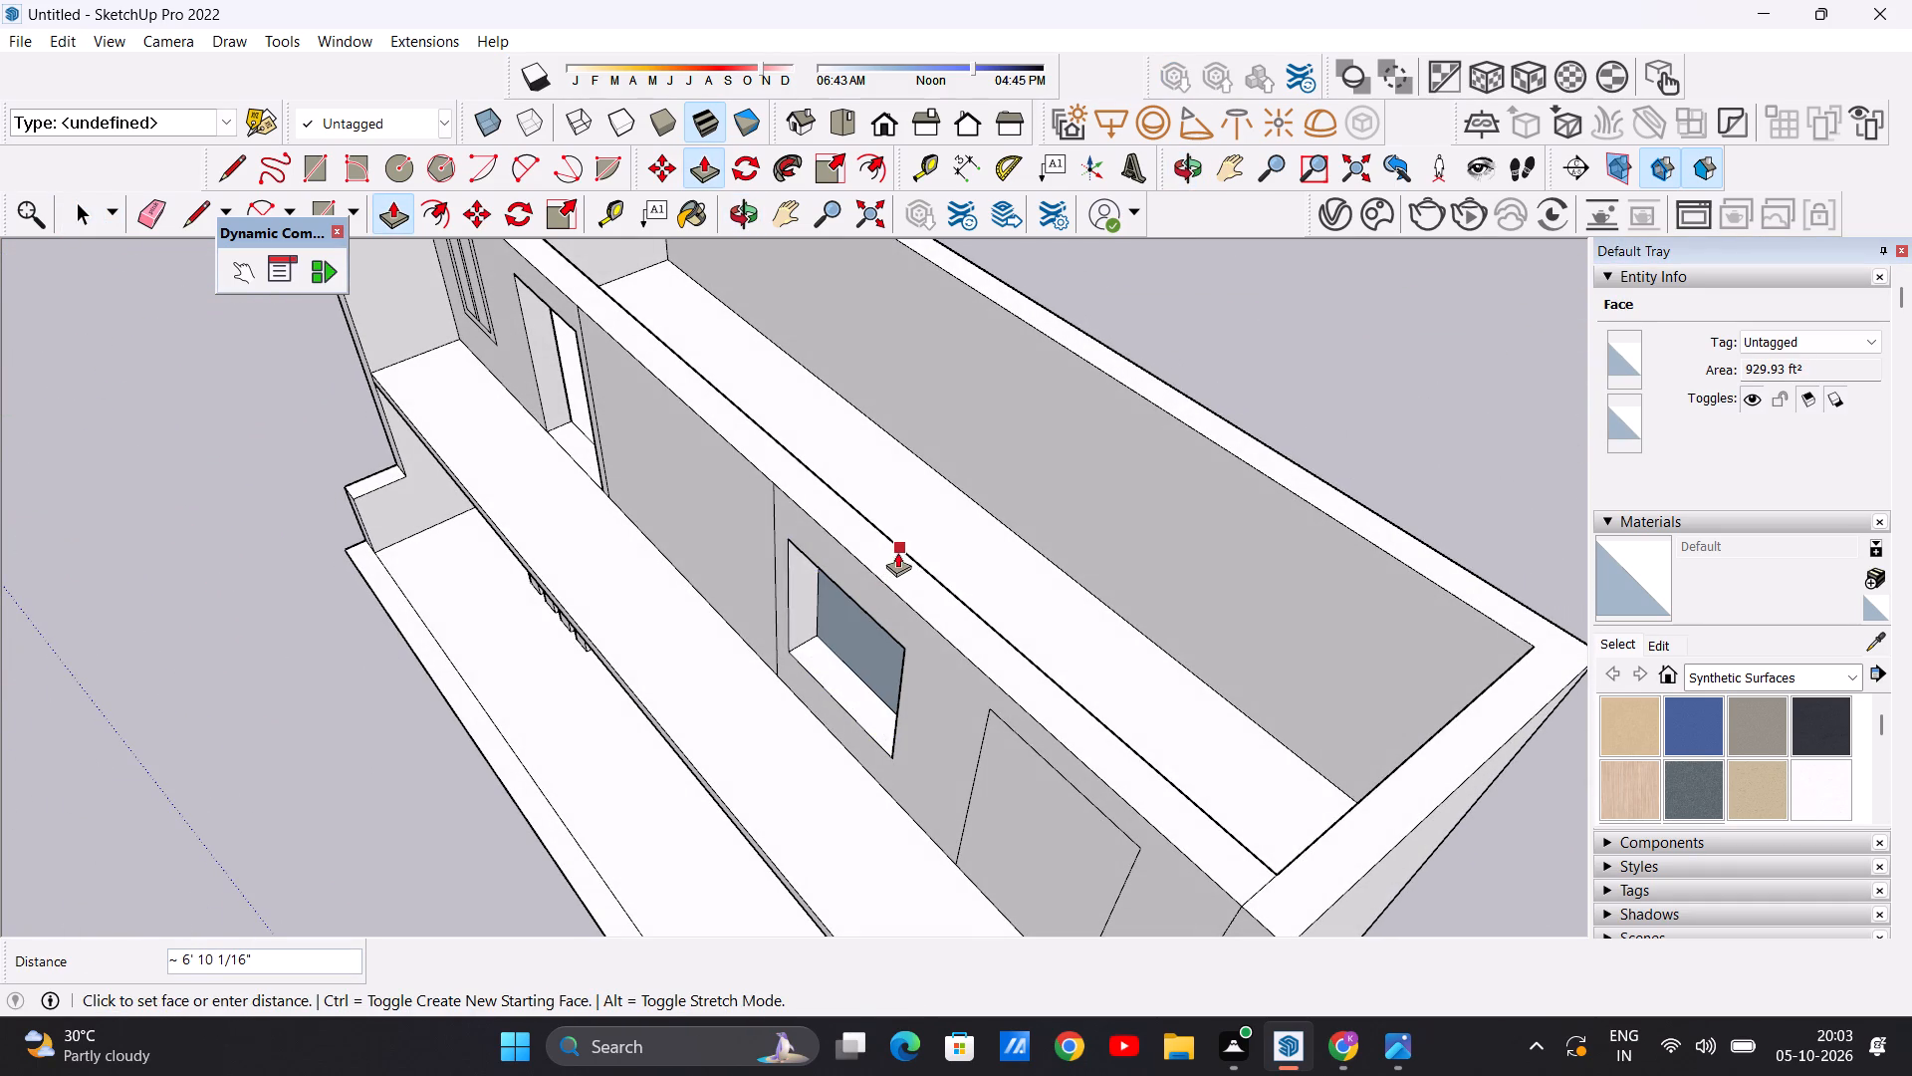
{"action": "left_click", "coordinate": [897, 551]}
Push/Pull the door outline at the upper-storey wall's right end back about 6' 10" through the wall to cut a doorway.
{"action": "scroll", "coordinate": [912, 516], "scroll_direction": "down", "scroll_amount": 6}
{"action": "scroll", "coordinate": [999, 669], "scroll_direction": "up", "scroll_amount": 5}
{"action": "left_click", "coordinate": [960, 637]}
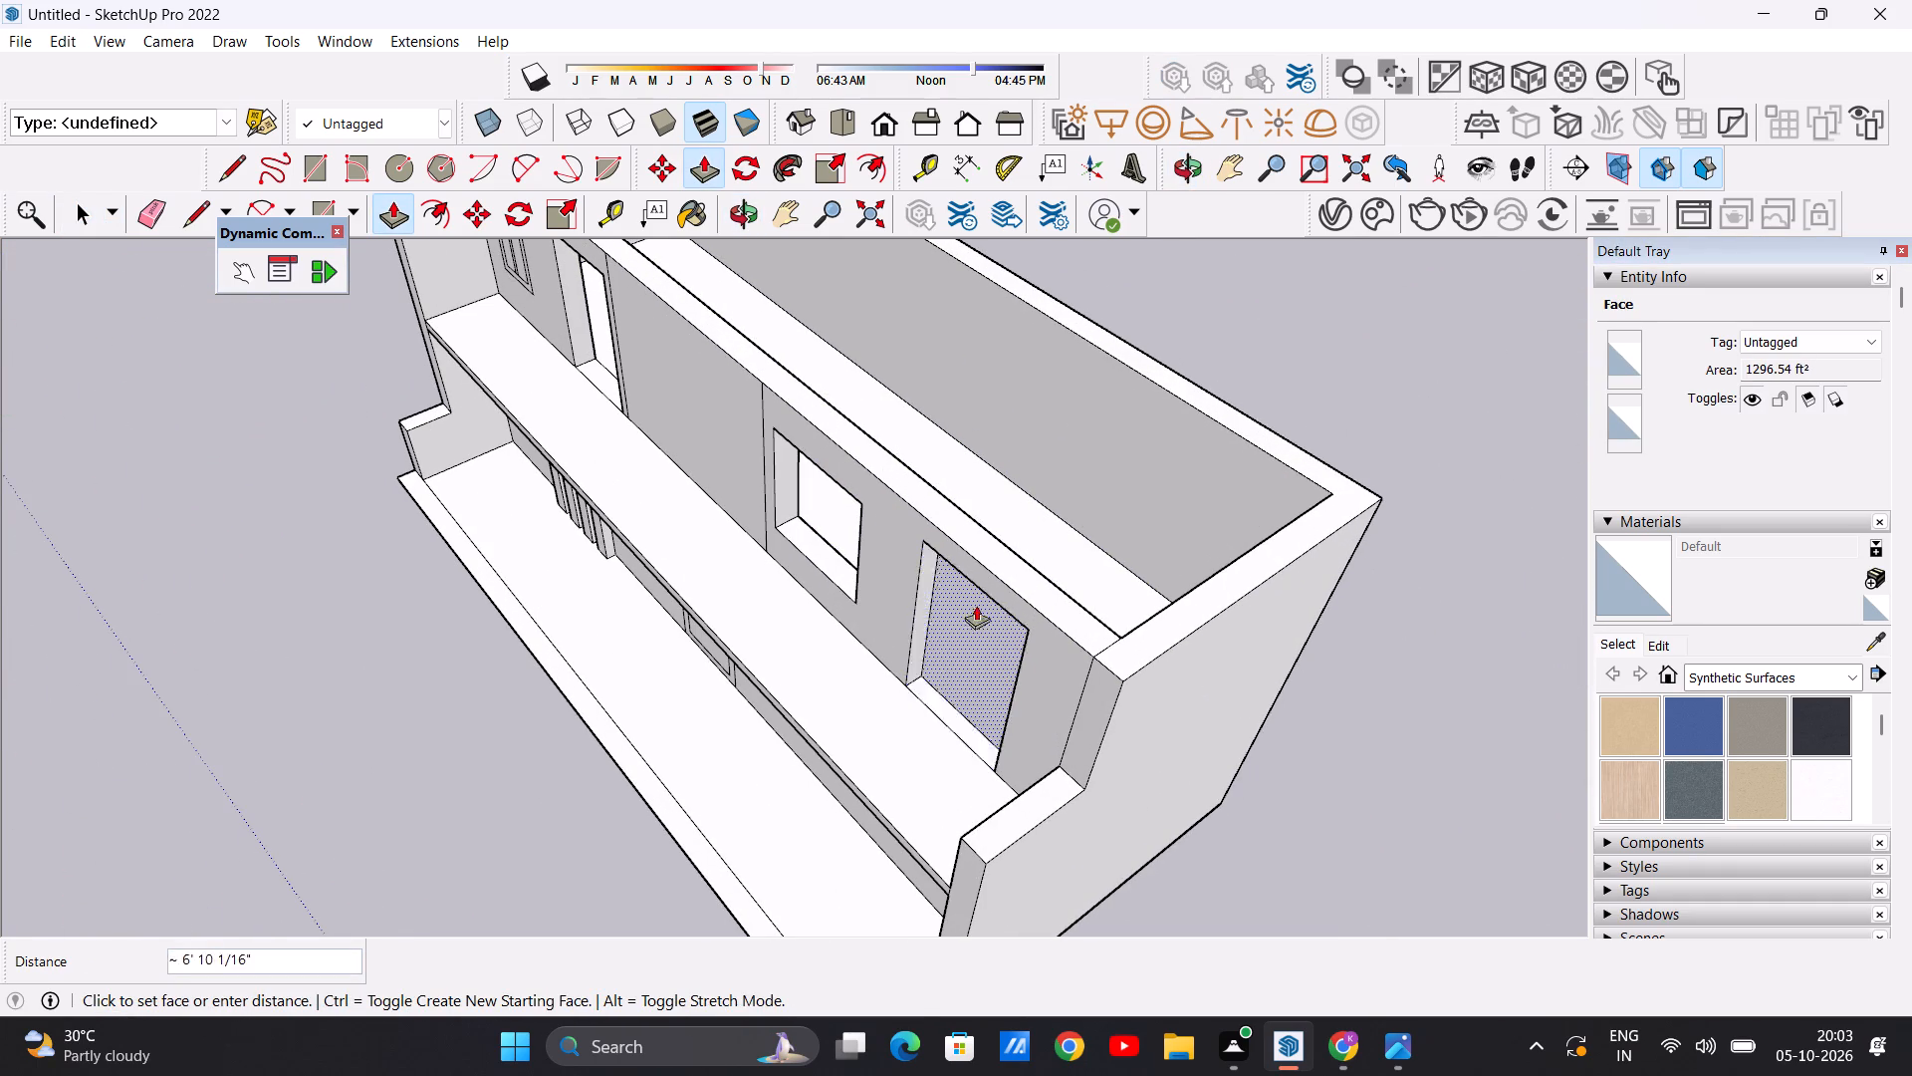
{"action": "left_click", "coordinate": [1015, 561]}
{"action": "key", "text": "space"}
Examine the upper-storey wall with its door and window openings from the front and slightly above.
{"action": "scroll", "coordinate": [918, 736], "scroll_direction": "down", "scroll_amount": 5}
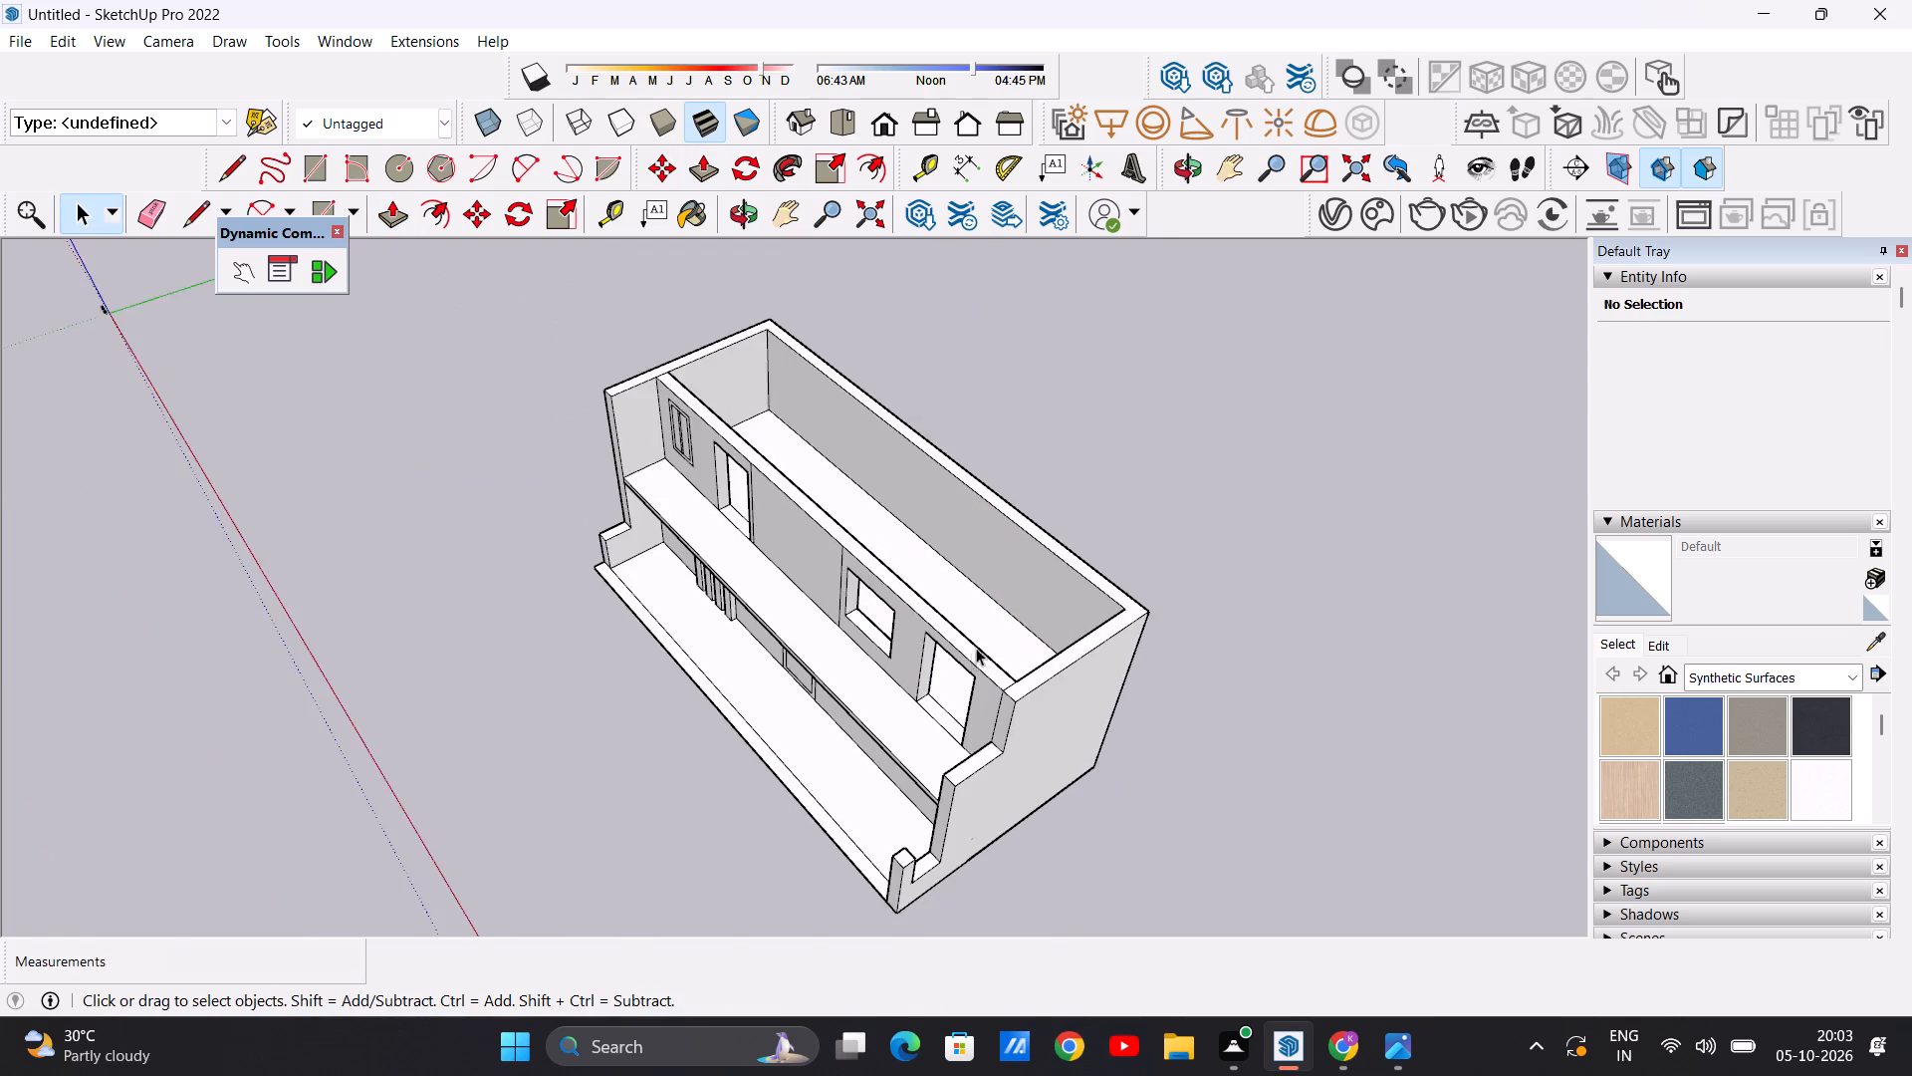
{"action": "scroll", "coordinate": [976, 648], "scroll_direction": "down", "scroll_amount": 5}
{"action": "middle_click_drag", "start_coordinate": [840, 697], "coordinate": [1156, 432]}
{"action": "scroll", "coordinate": [956, 525], "scroll_direction": "up", "scroll_amount": 7}
{"action": "middle_click_drag", "start_coordinate": [865, 536], "coordinate": [1048, 499]}
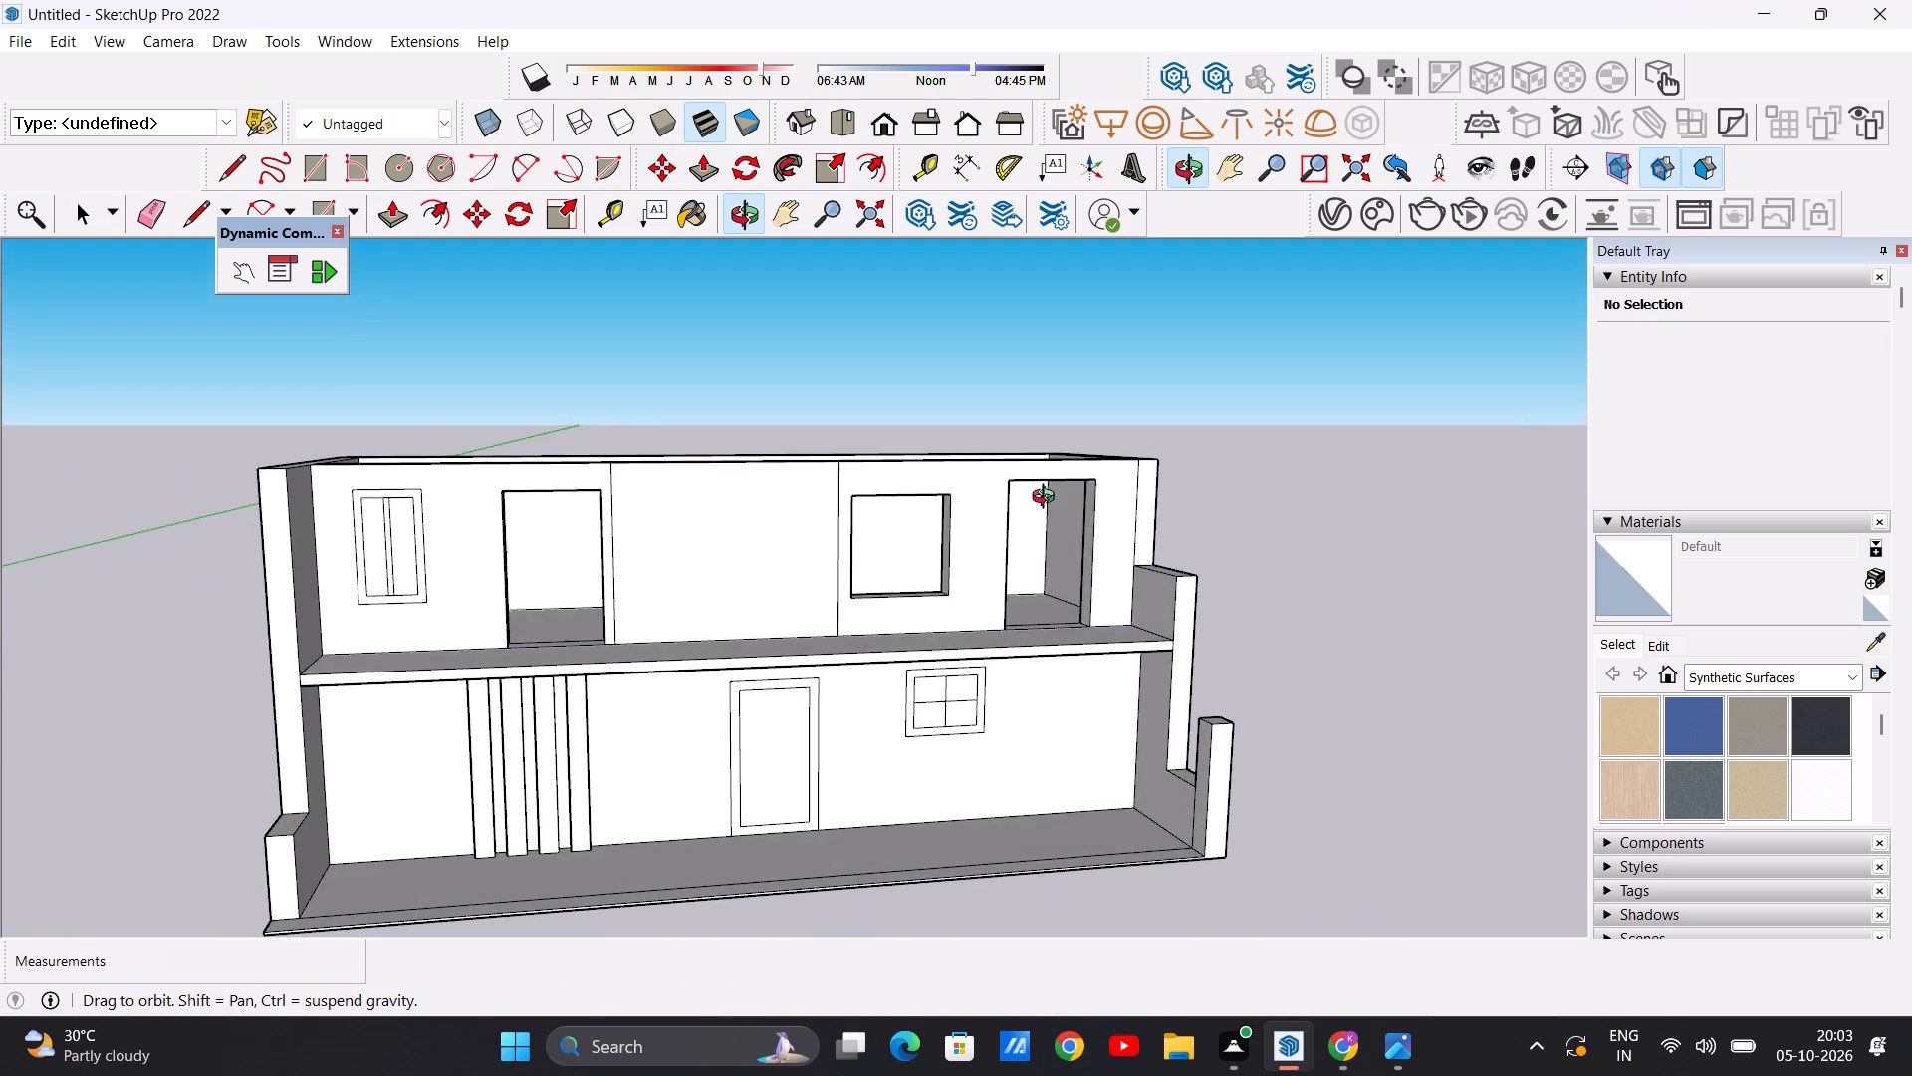
{"action": "middle_click_drag", "start_coordinate": [1048, 499], "coordinate": [925, 489]}
{"action": "scroll", "coordinate": [877, 549], "scroll_direction": "down", "scroll_amount": 7}
{"action": "scroll", "coordinate": [744, 540], "scroll_direction": "up", "scroll_amount": 4}
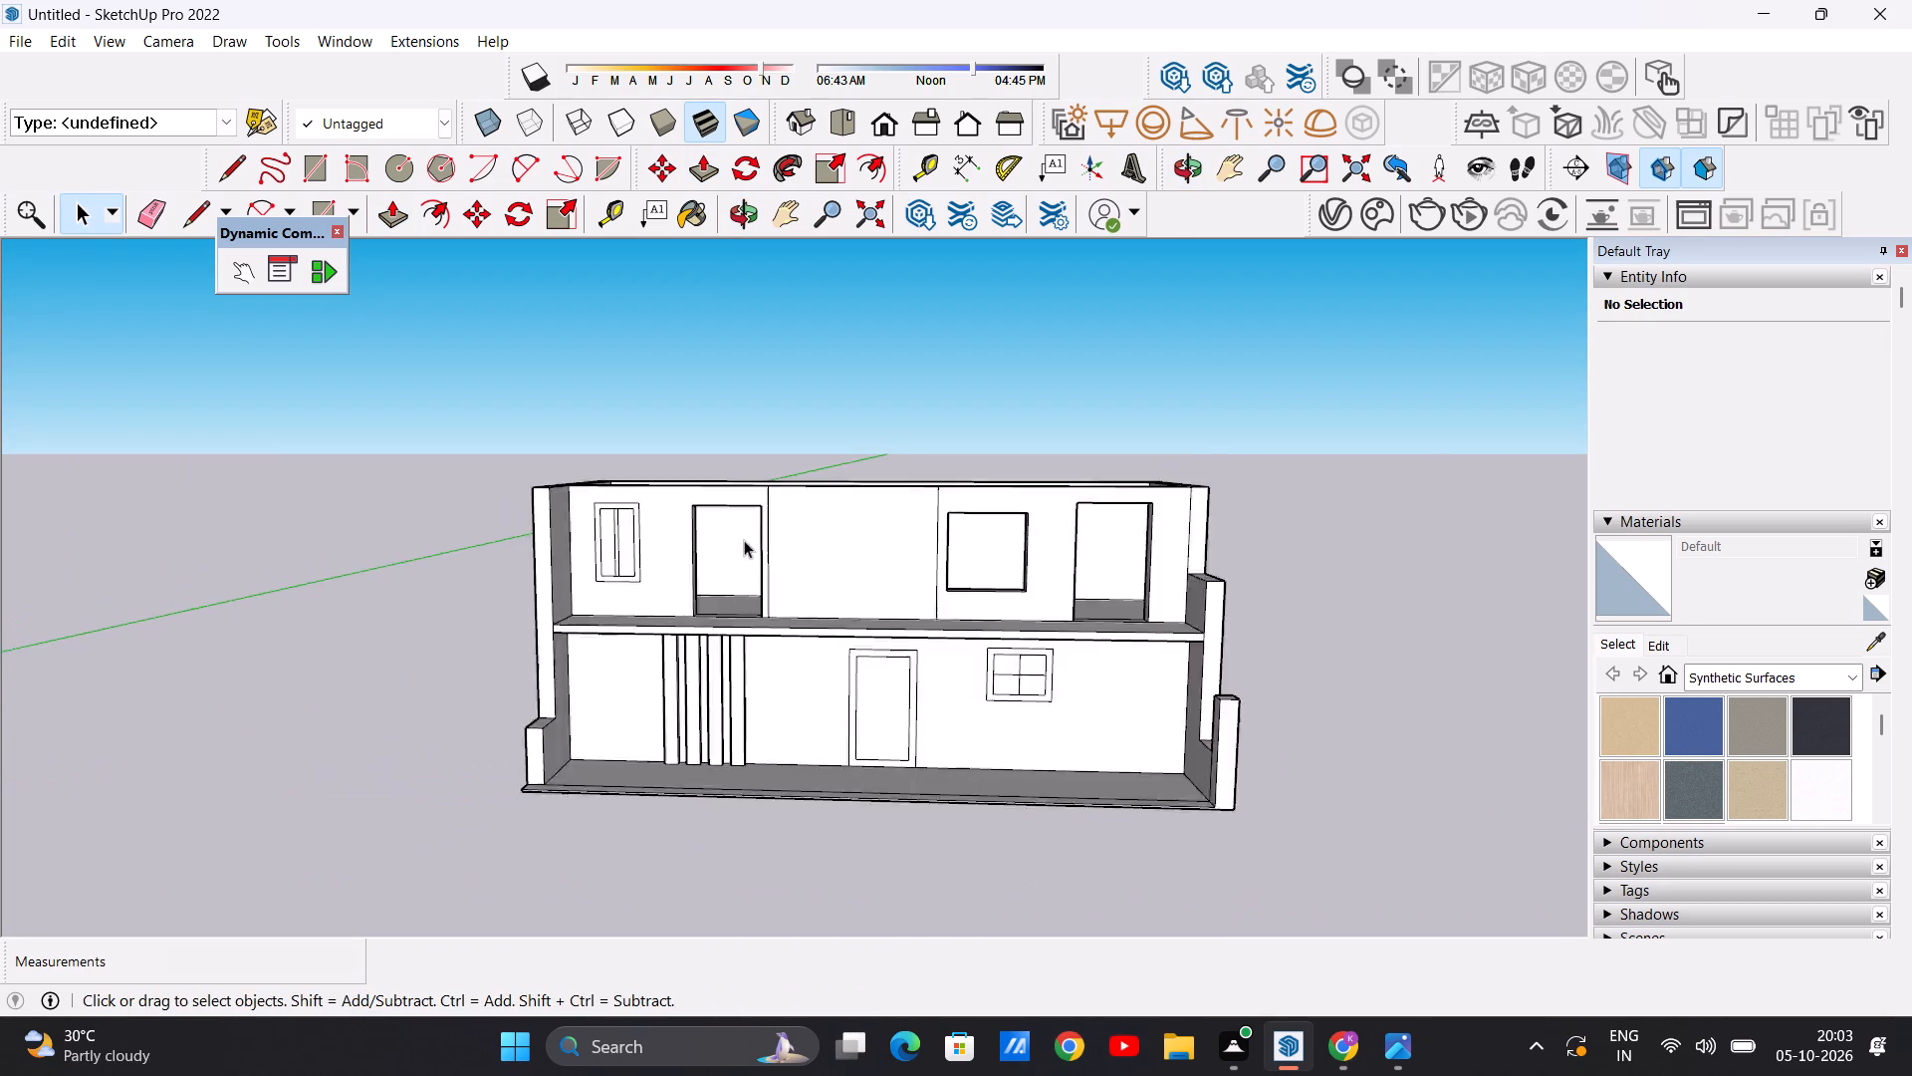
{"action": "scroll", "coordinate": [744, 540], "scroll_direction": "up", "scroll_amount": 3}
{"action": "middle_click_drag", "start_coordinate": [866, 611], "coordinate": [862, 703]}
{"action": "scroll", "coordinate": [692, 633], "scroll_direction": "up", "scroll_amount": 5}
{"action": "middle_click_drag", "start_coordinate": [737, 665], "coordinate": [737, 668]}
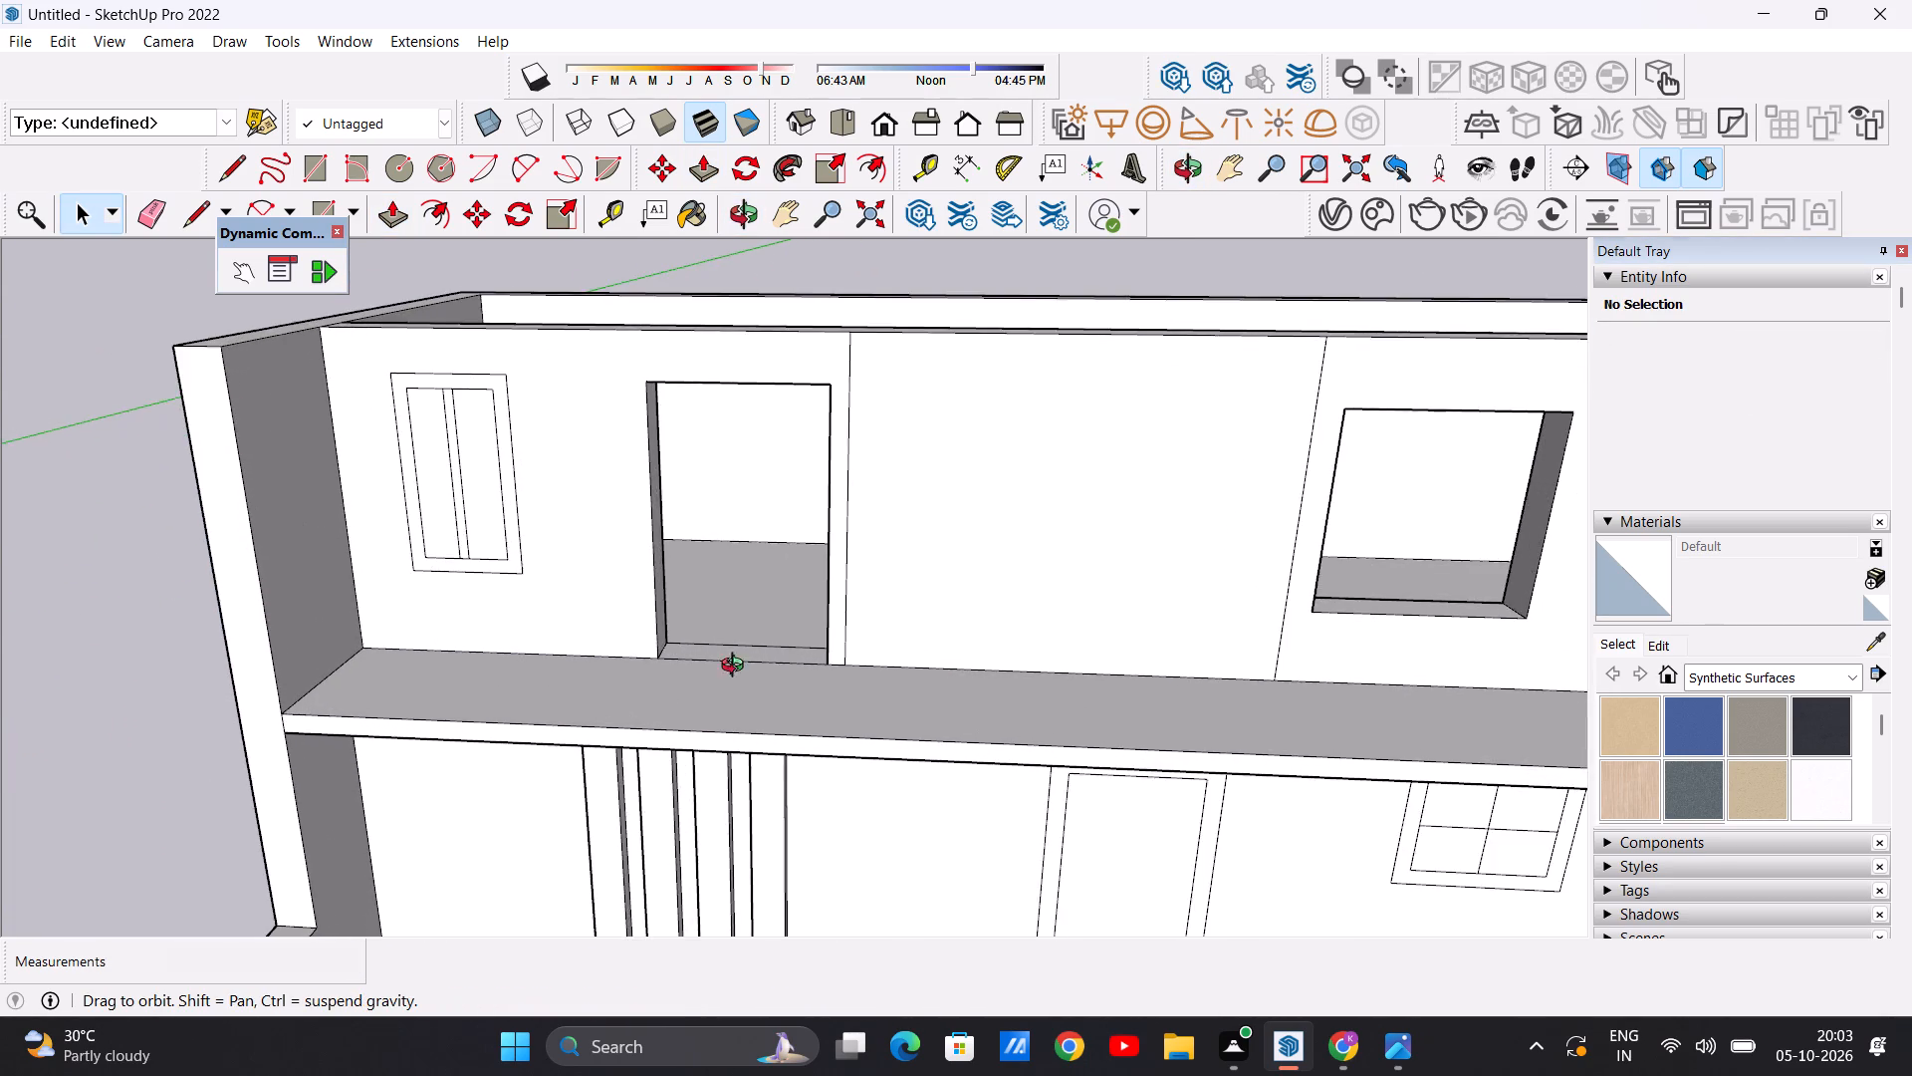
{"action": "middle_click_drag", "start_coordinate": [737, 668], "coordinate": [751, 633]}
{"action": "scroll", "coordinate": [751, 633], "scroll_direction": "up", "scroll_amount": 1}
{"action": "scroll", "coordinate": [728, 653], "scroll_direction": "down", "scroll_amount": 8}
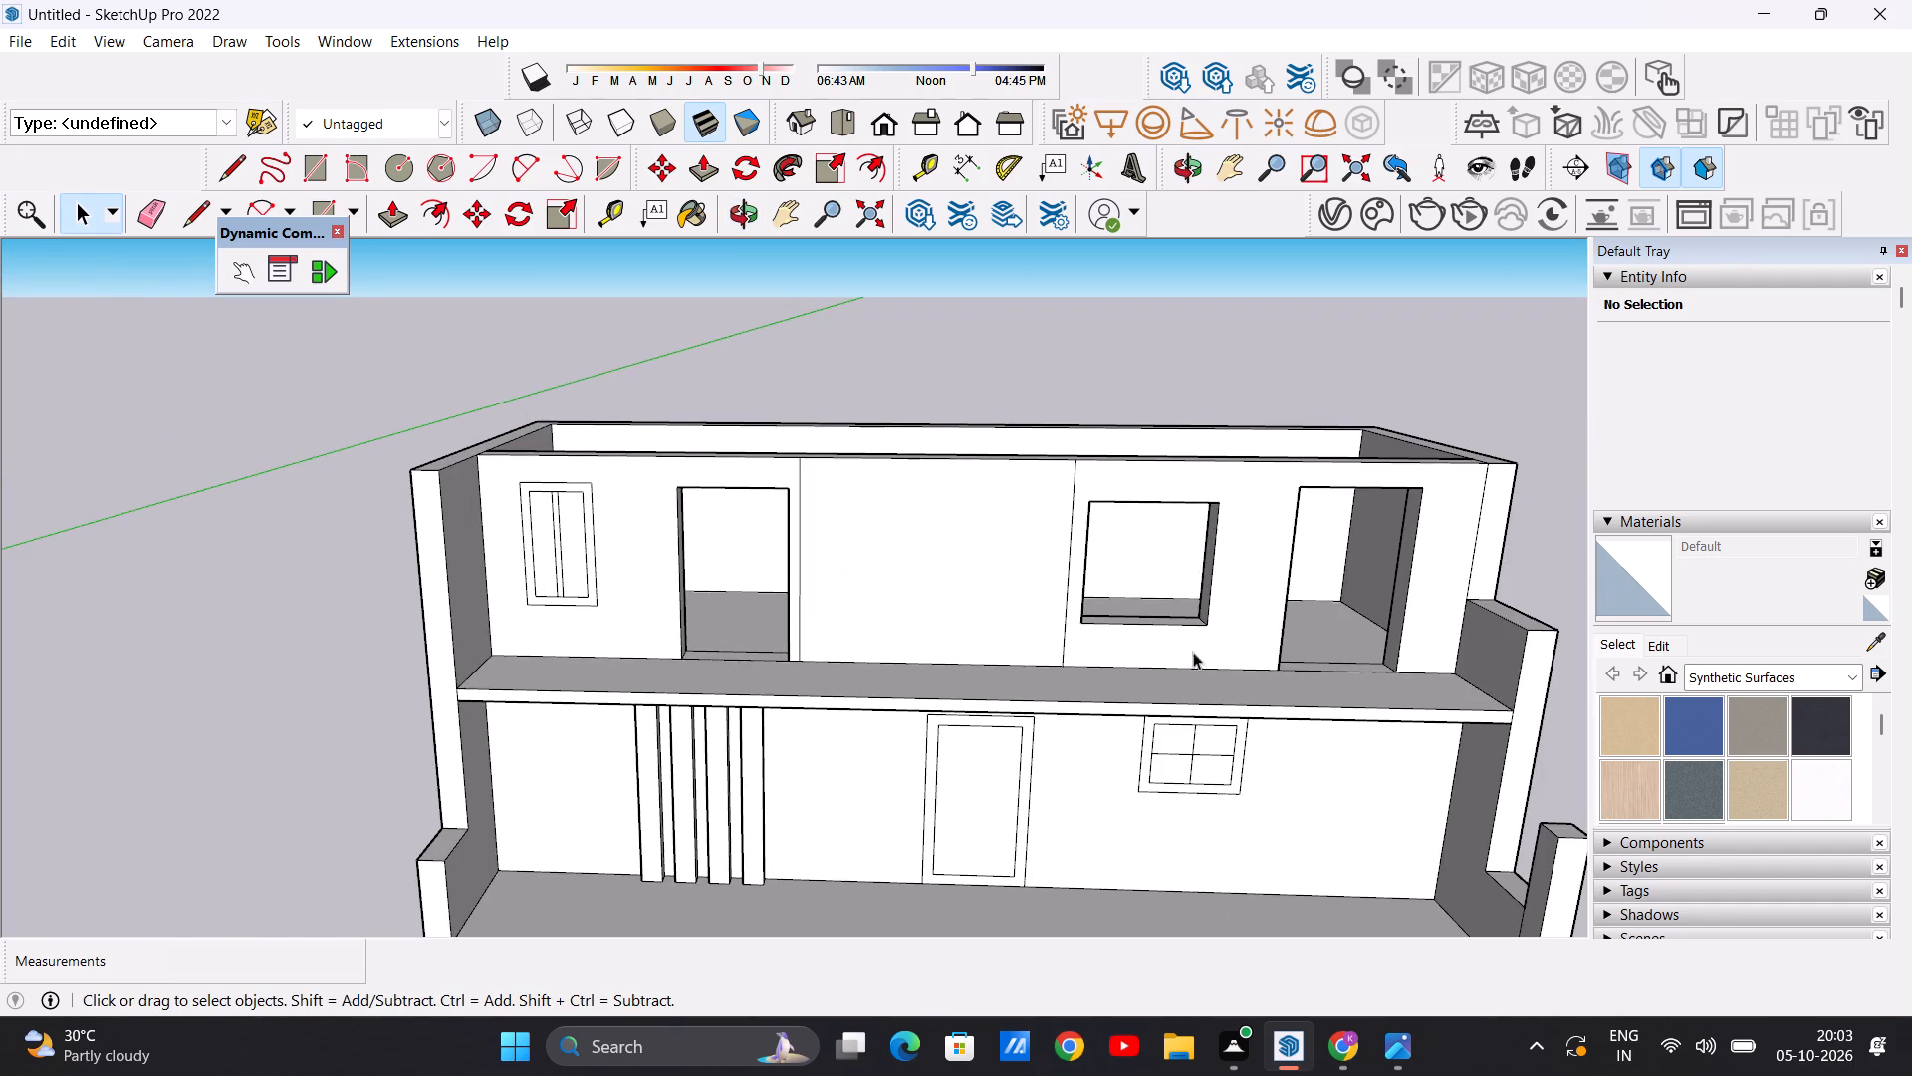
{"action": "scroll", "coordinate": [1222, 654], "scroll_direction": "up", "scroll_amount": 3}
{"action": "middle_click_drag", "start_coordinate": [1185, 670], "coordinate": [1187, 591]}
{"action": "scroll", "coordinate": [1058, 639], "scroll_direction": "down", "scroll_amount": 8}
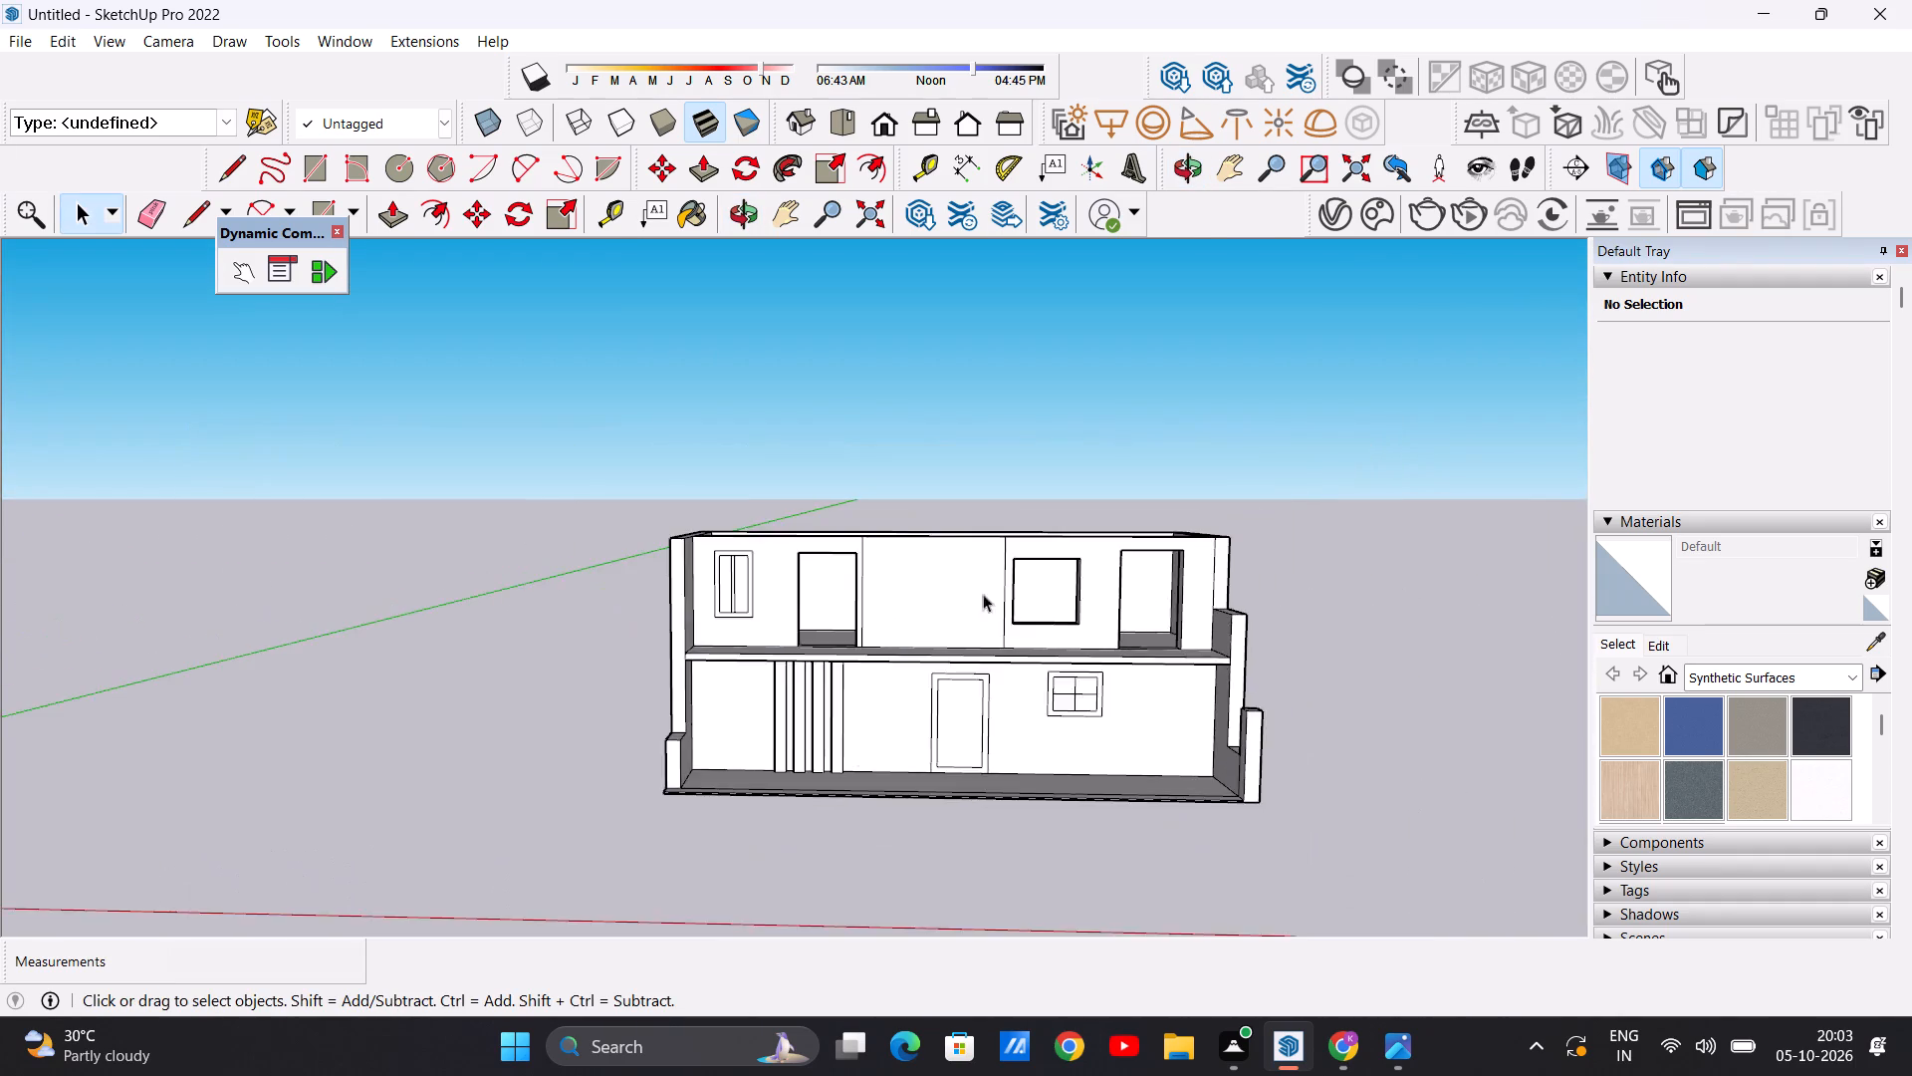
{"action": "scroll", "coordinate": [944, 570], "scroll_direction": "up", "scroll_amount": 7}
{"action": "middle_click_drag", "start_coordinate": [913, 593], "coordinate": [905, 575]}
{"action": "scroll", "coordinate": [908, 575], "scroll_direction": "down", "scroll_amount": 2}
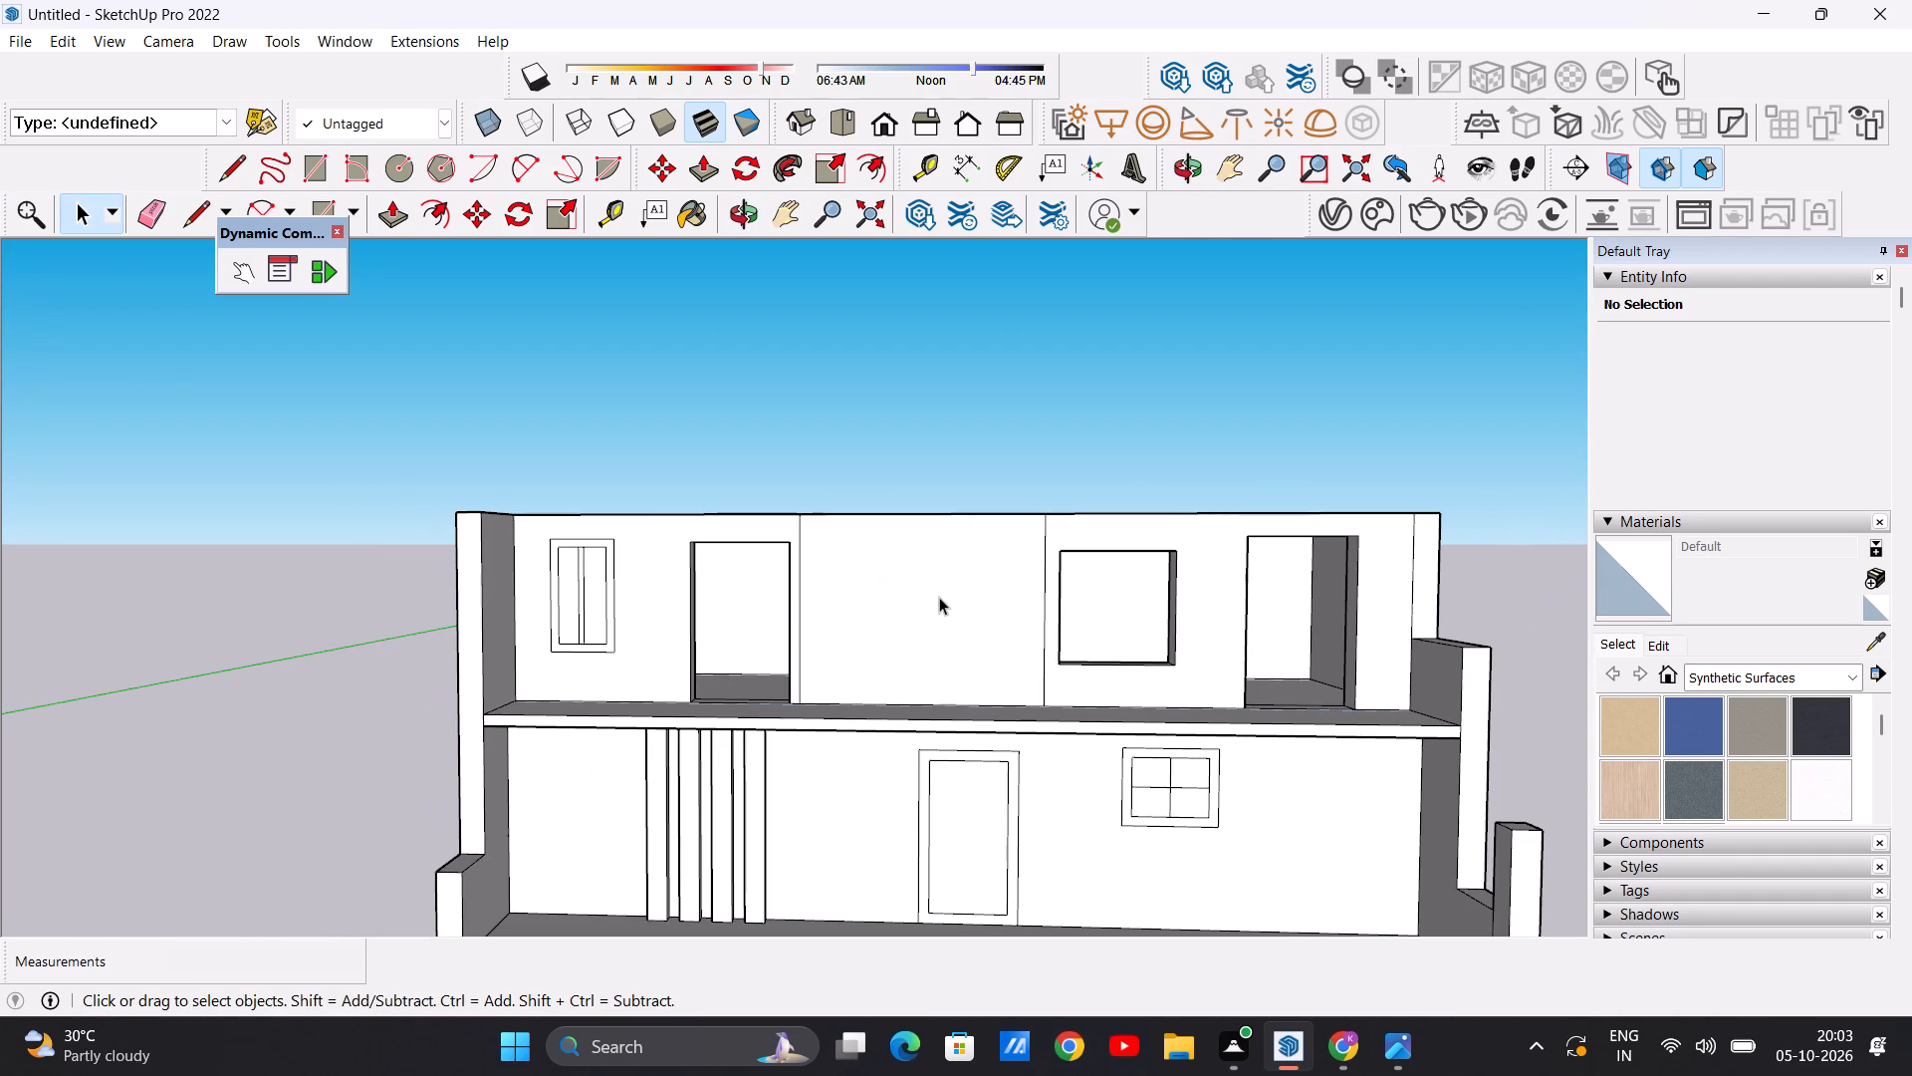
{"action": "scroll", "coordinate": [949, 672], "scroll_direction": "up", "scroll_amount": 3}
{"action": "scroll", "coordinate": [930, 642], "scroll_direction": "down", "scroll_amount": 3}
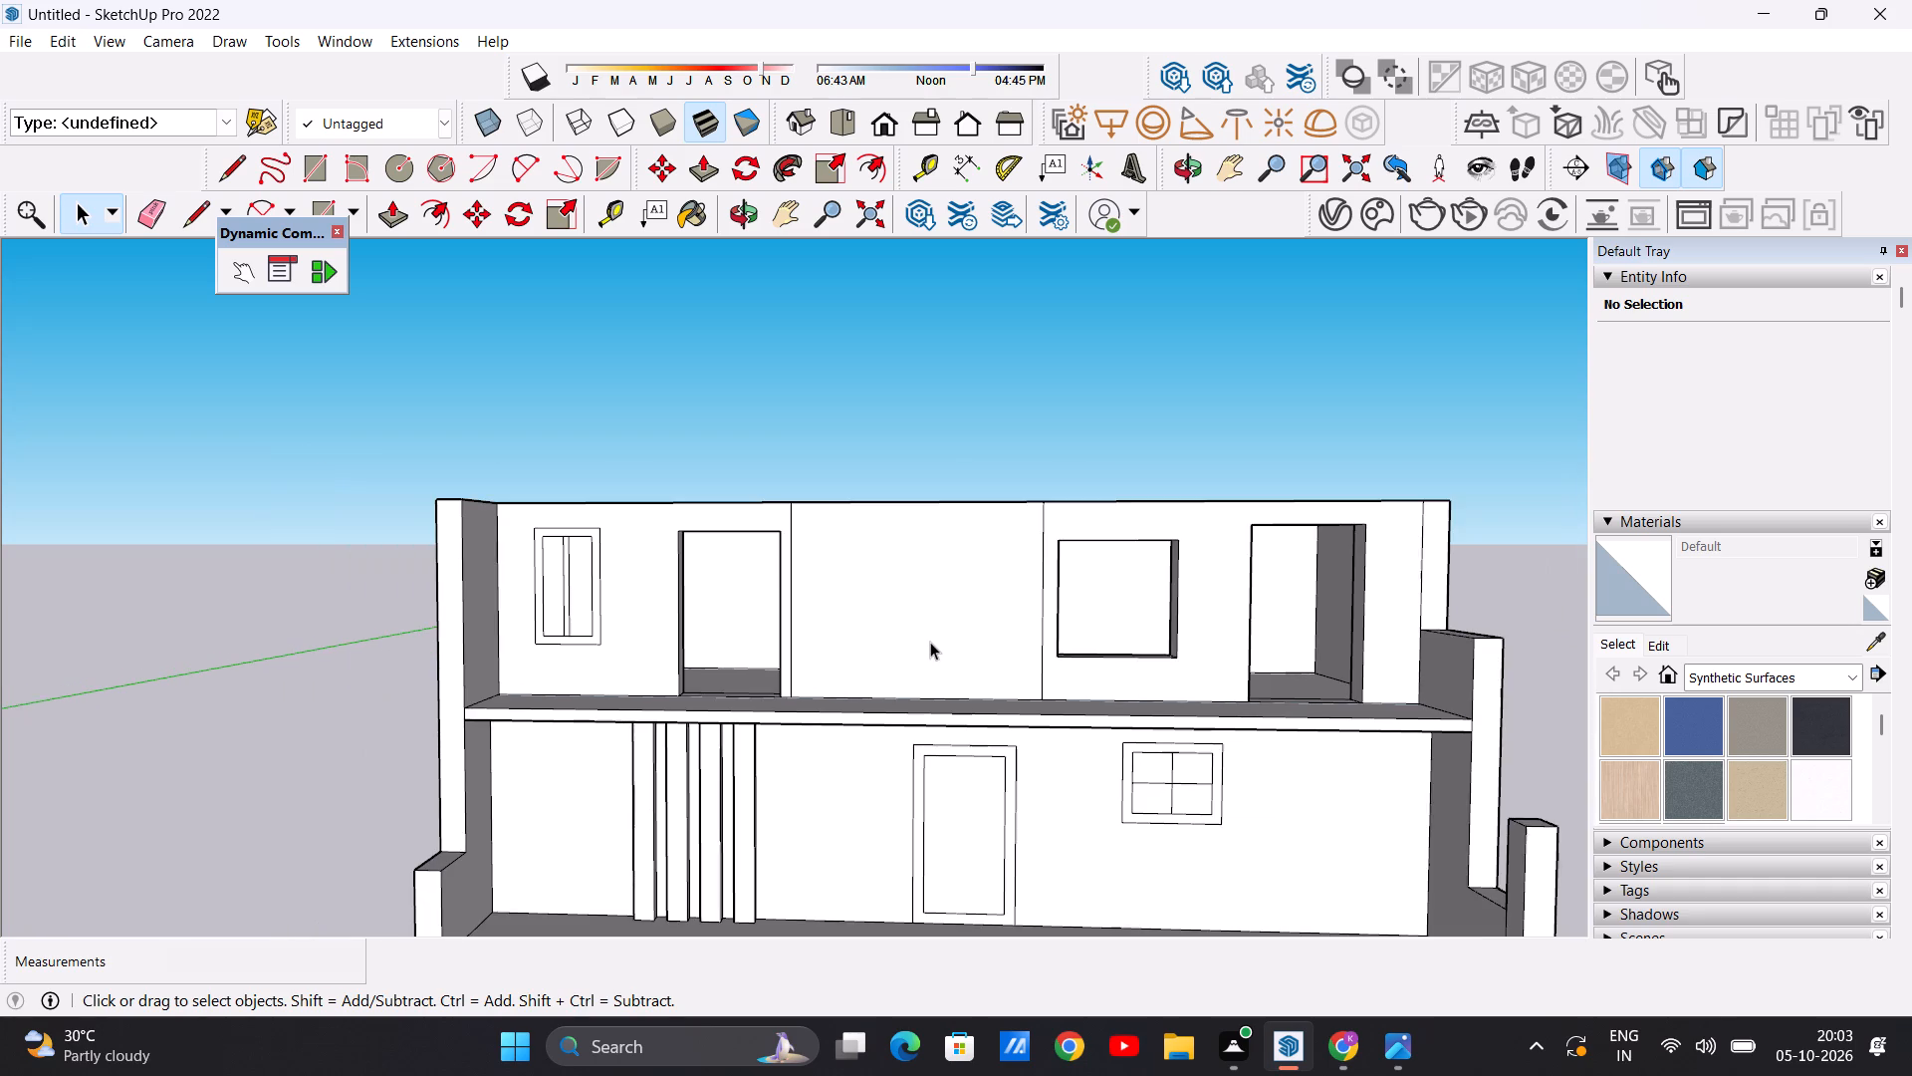
{"action": "scroll", "coordinate": [937, 618], "scroll_direction": "up", "scroll_amount": 2}
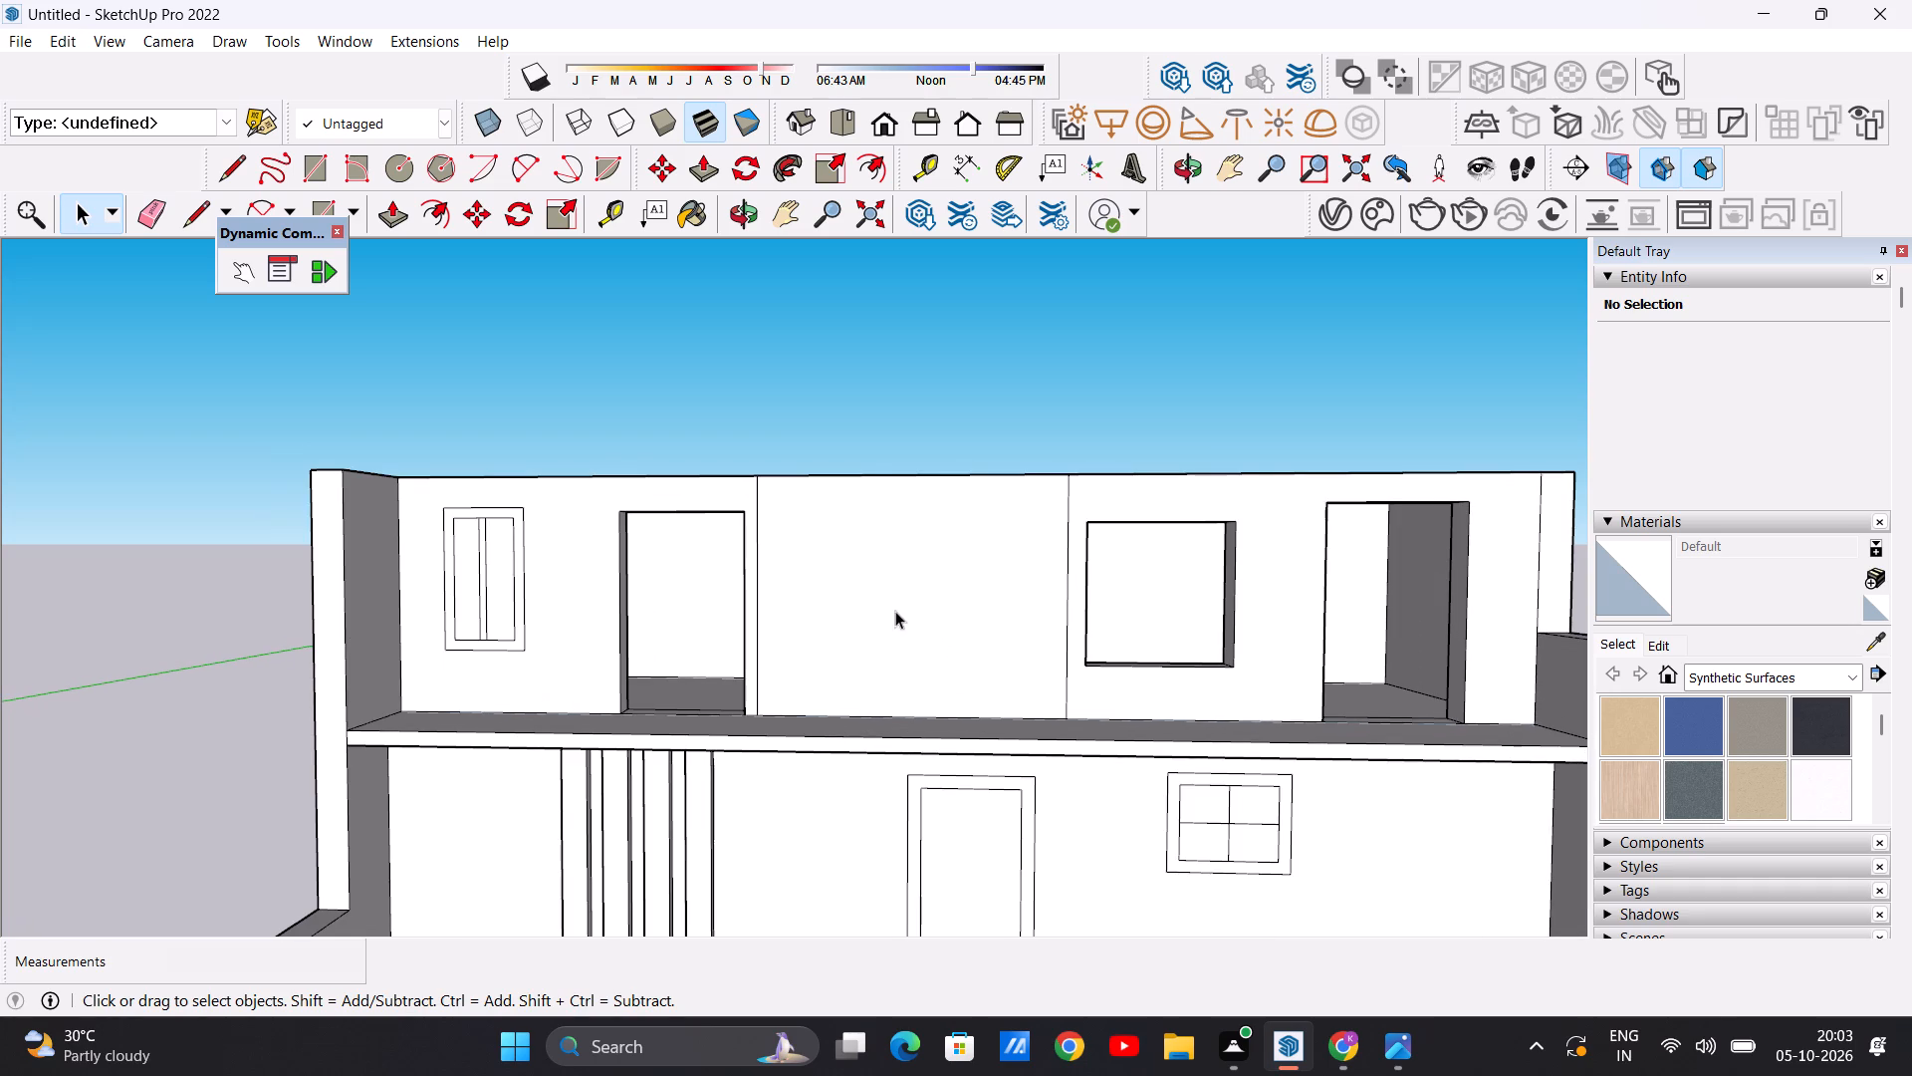
{"action": "scroll", "coordinate": [825, 601], "scroll_direction": "down", "scroll_amount": 3}
{"action": "scroll", "coordinate": [905, 572], "scroll_direction": "up", "scroll_amount": 5}
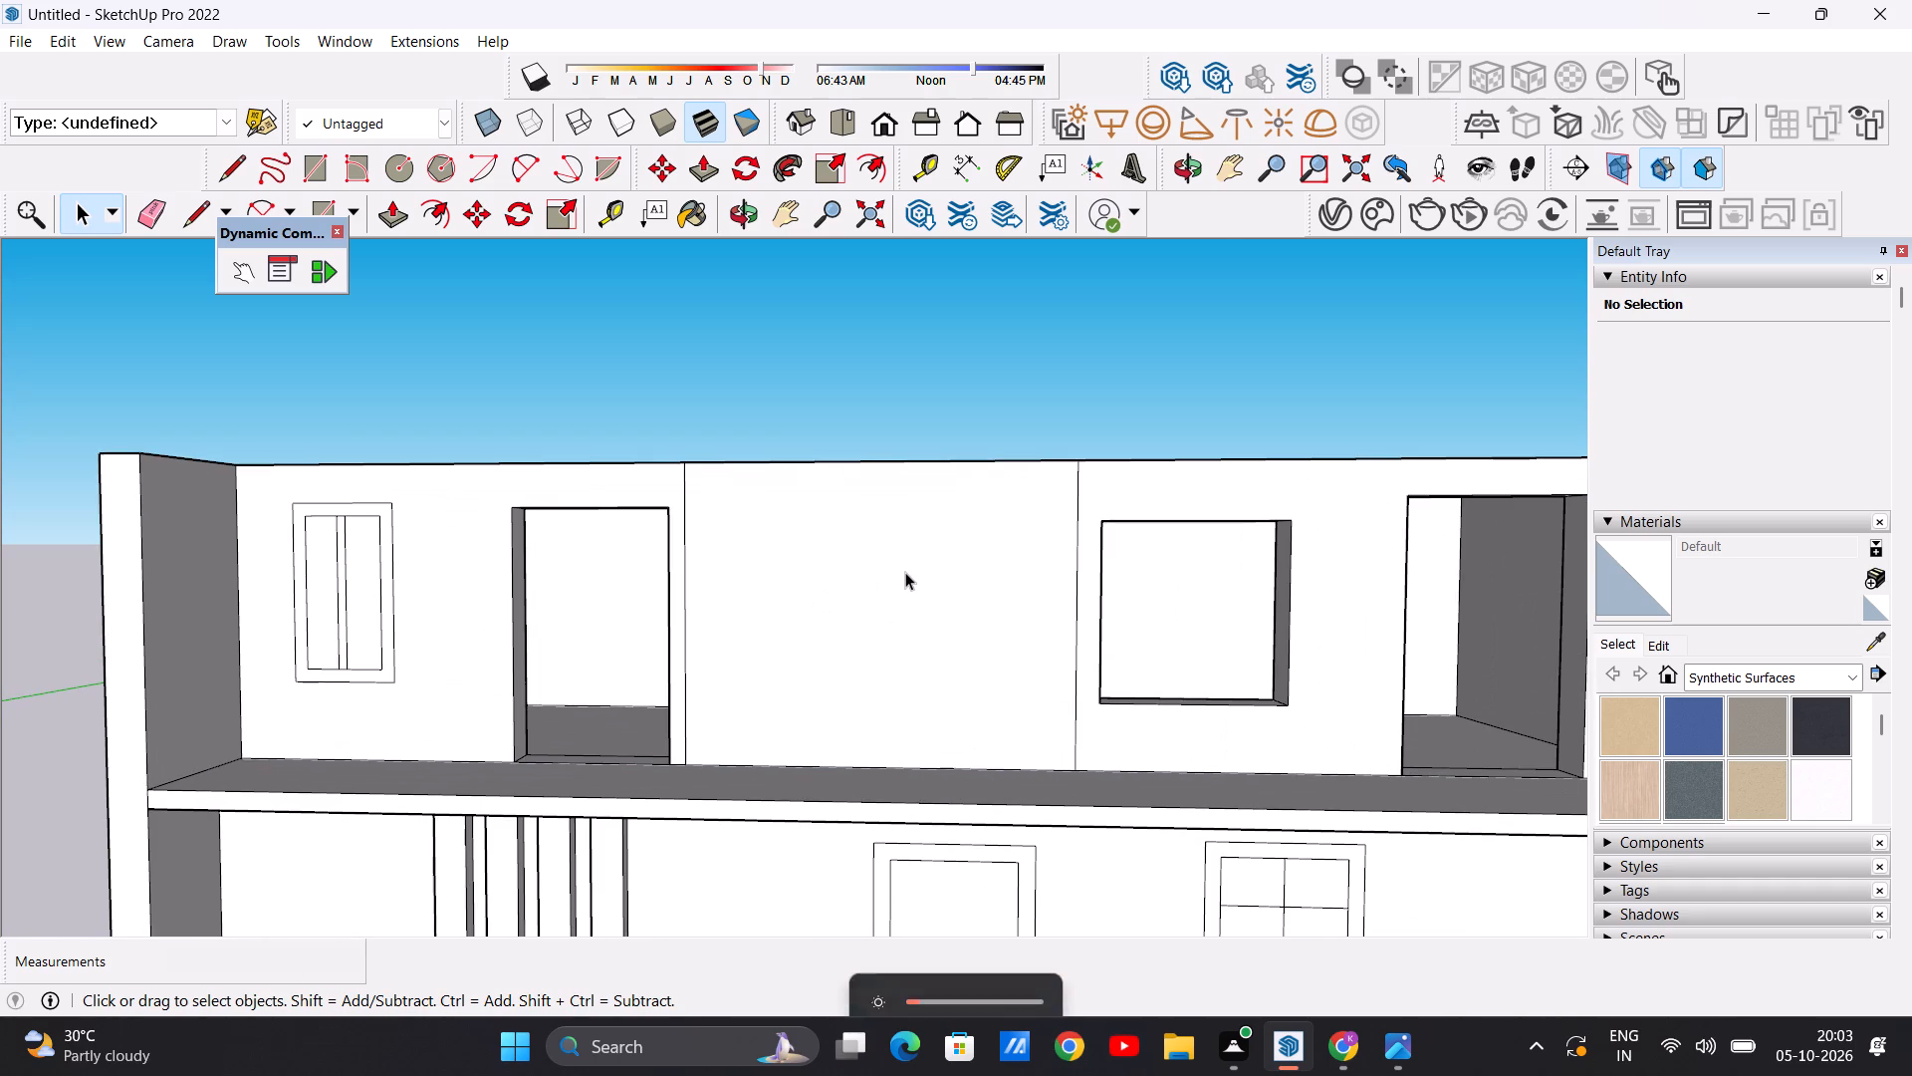
{"action": "scroll", "coordinate": [886, 574], "scroll_direction": "down", "scroll_amount": 3}
{"action": "scroll", "coordinate": [836, 600], "scroll_direction": "up", "scroll_amount": 3}
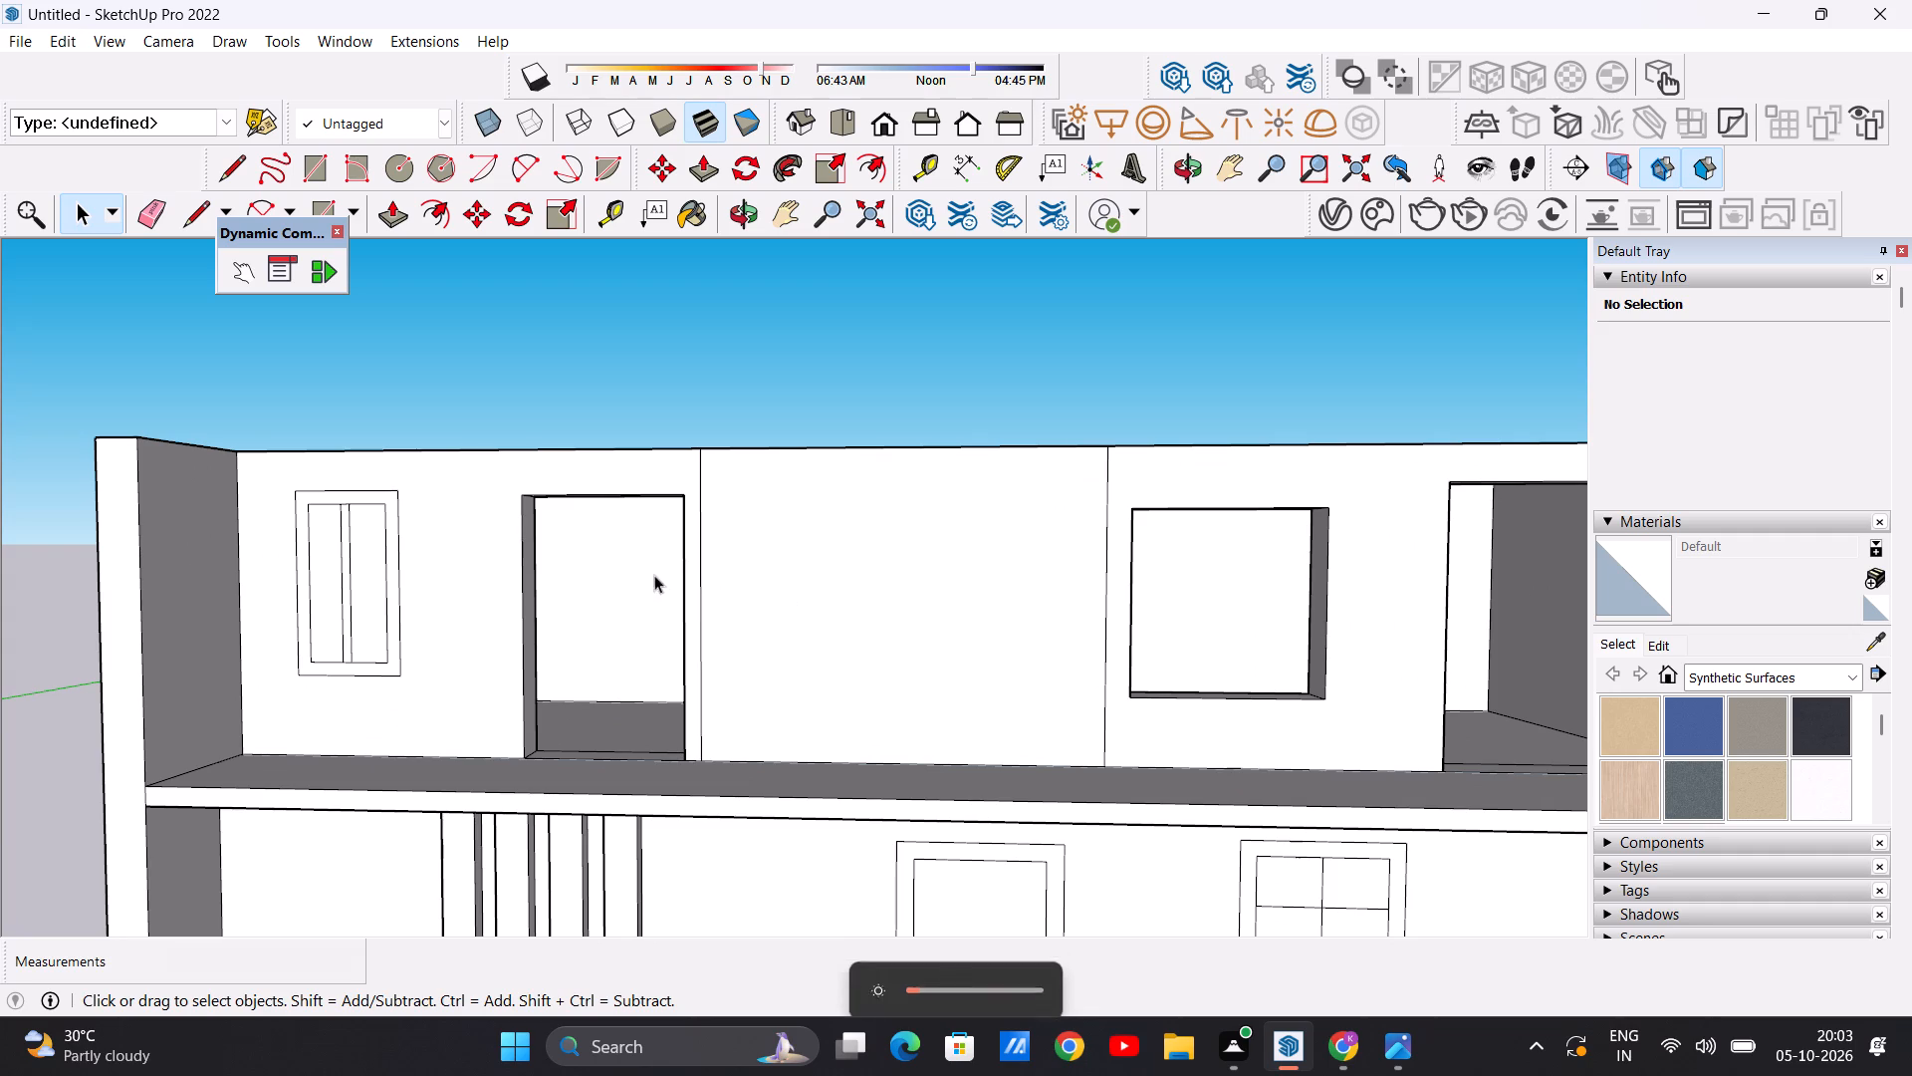
Draw a line across the top edge of the open doorway beside the left window to close it with a face.
{"action": "middle_click_drag", "start_coordinate": [721, 722], "coordinate": [745, 837]}
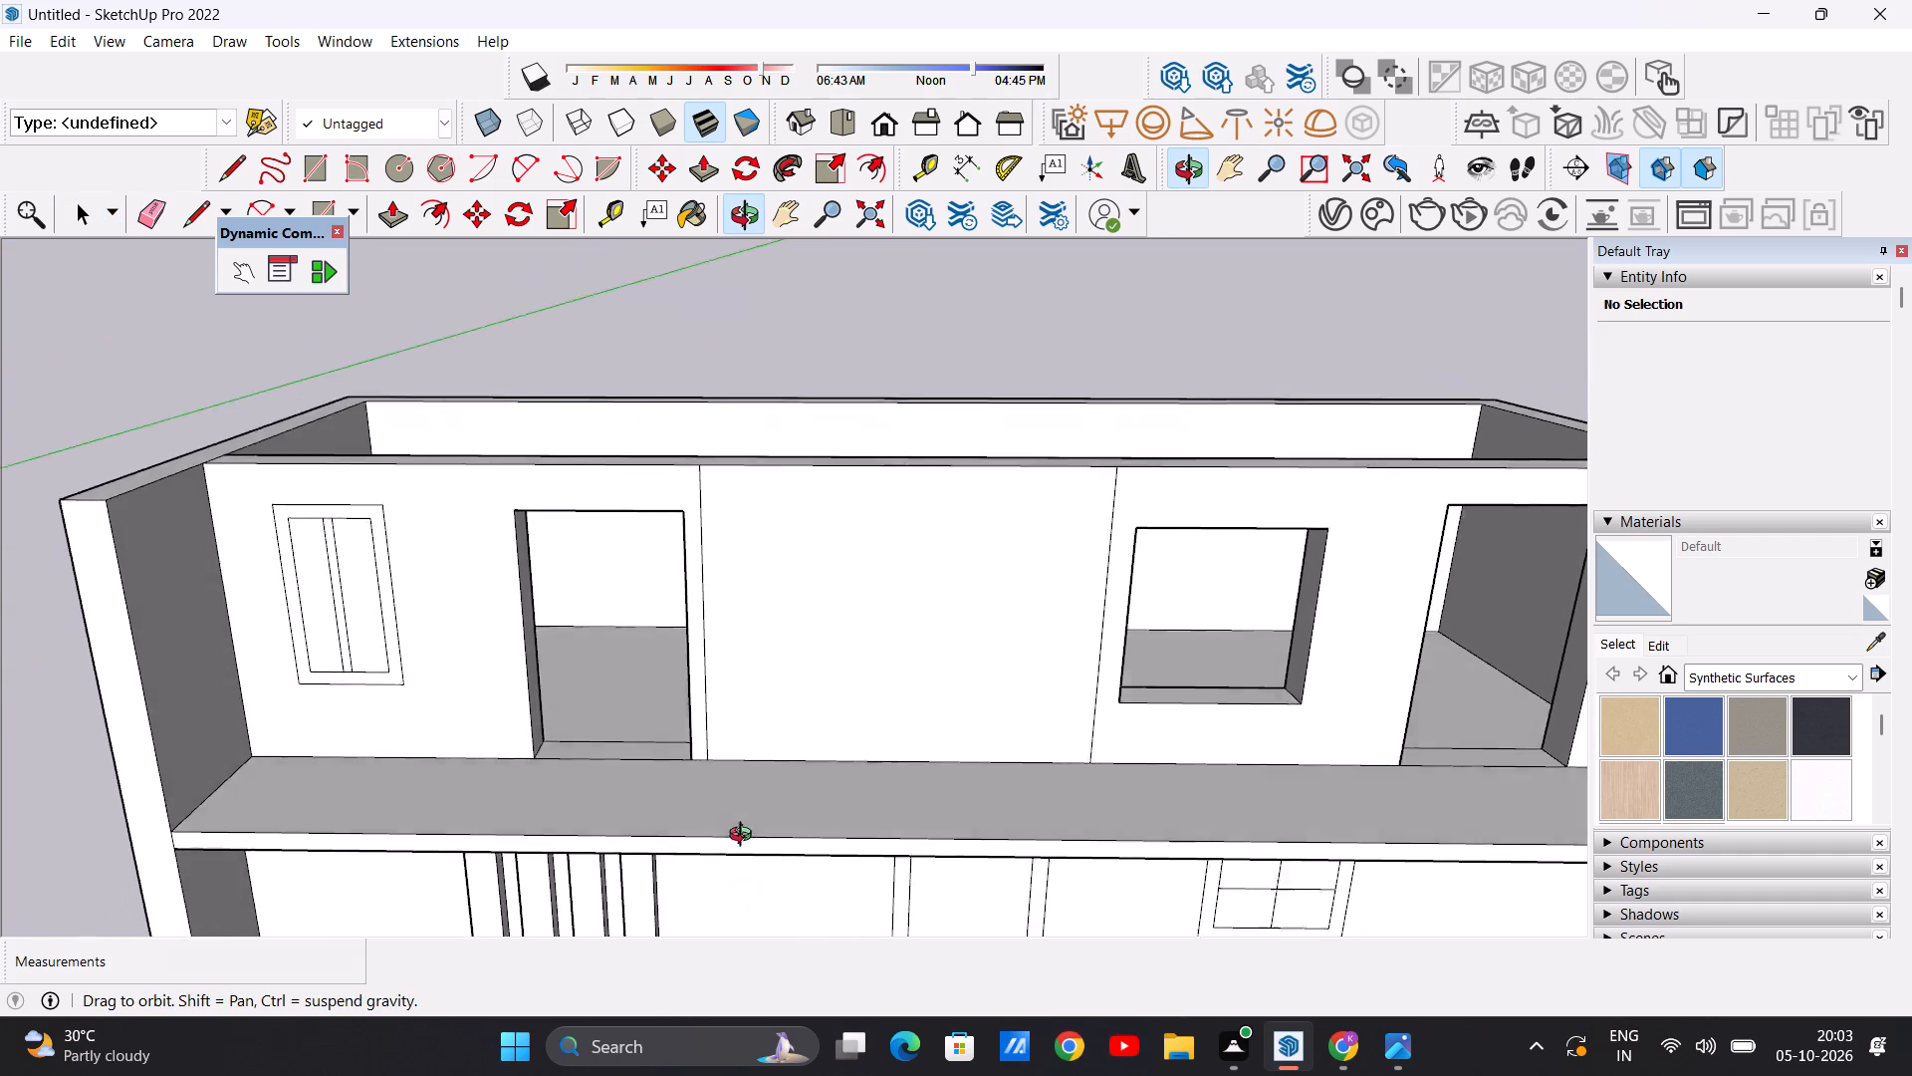
{"action": "middle_click_drag", "start_coordinate": [745, 837], "coordinate": [741, 829]}
{"action": "scroll", "coordinate": [729, 604], "scroll_direction": "up", "scroll_amount": 2}
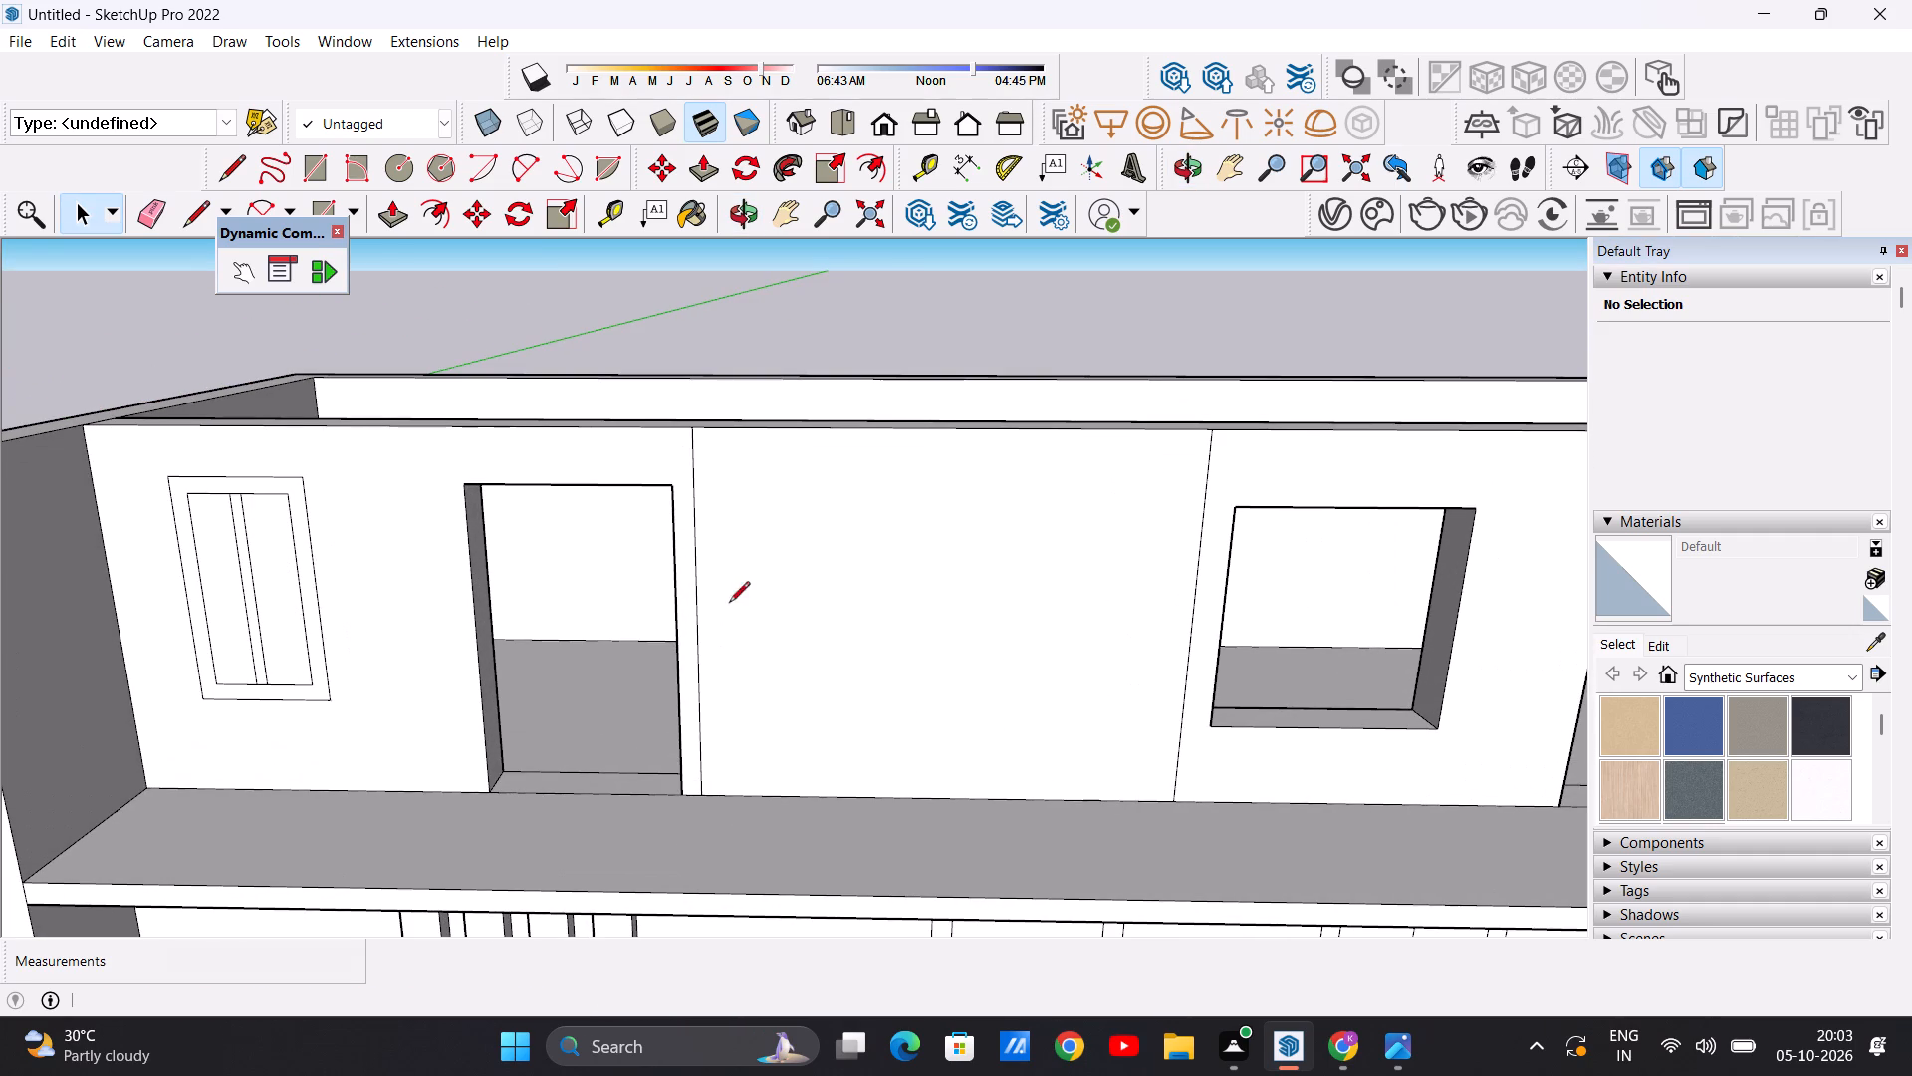
{"action": "key", "text": "l"}
{"action": "left_click", "coordinate": [465, 486]}
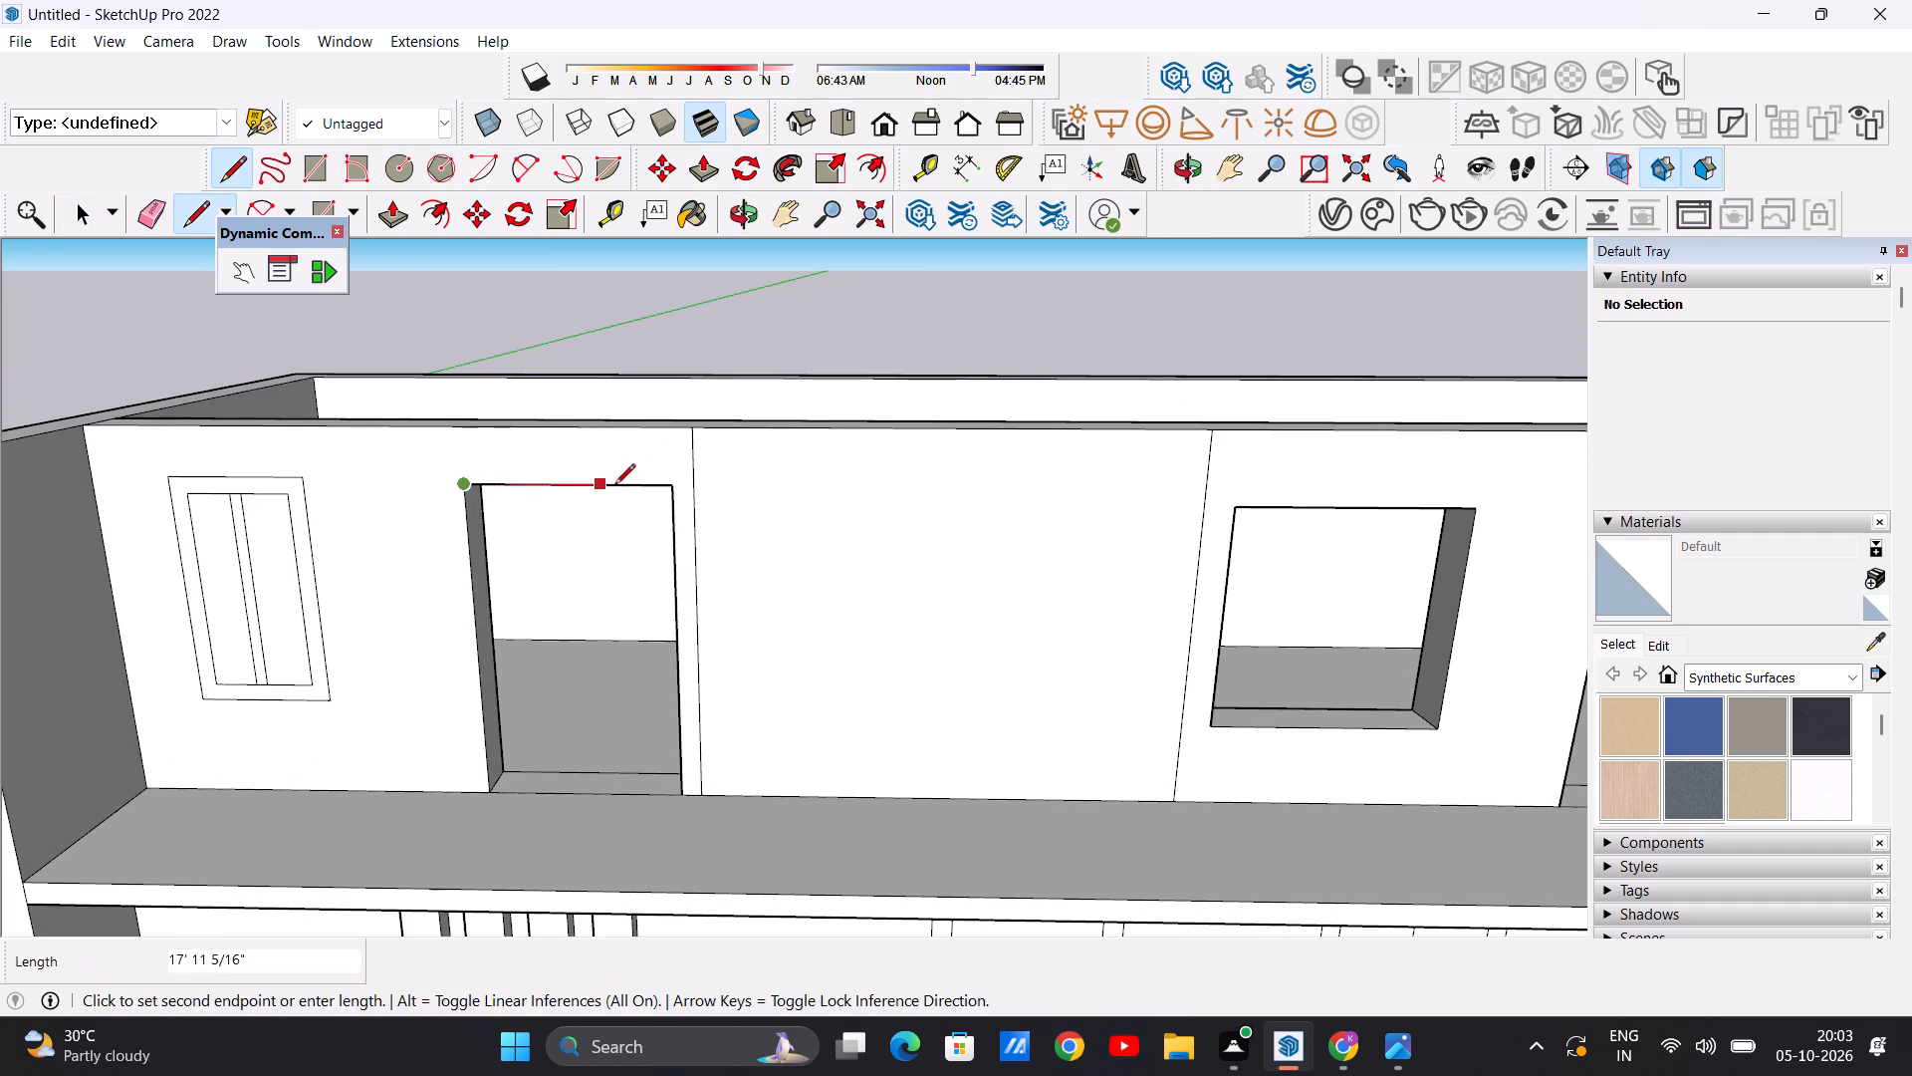
{"action": "left_click", "coordinate": [672, 482]}
{"action": "key", "text": "space"}
{"action": "scroll", "coordinate": [732, 648], "scroll_direction": "down", "scroll_amount": 5}
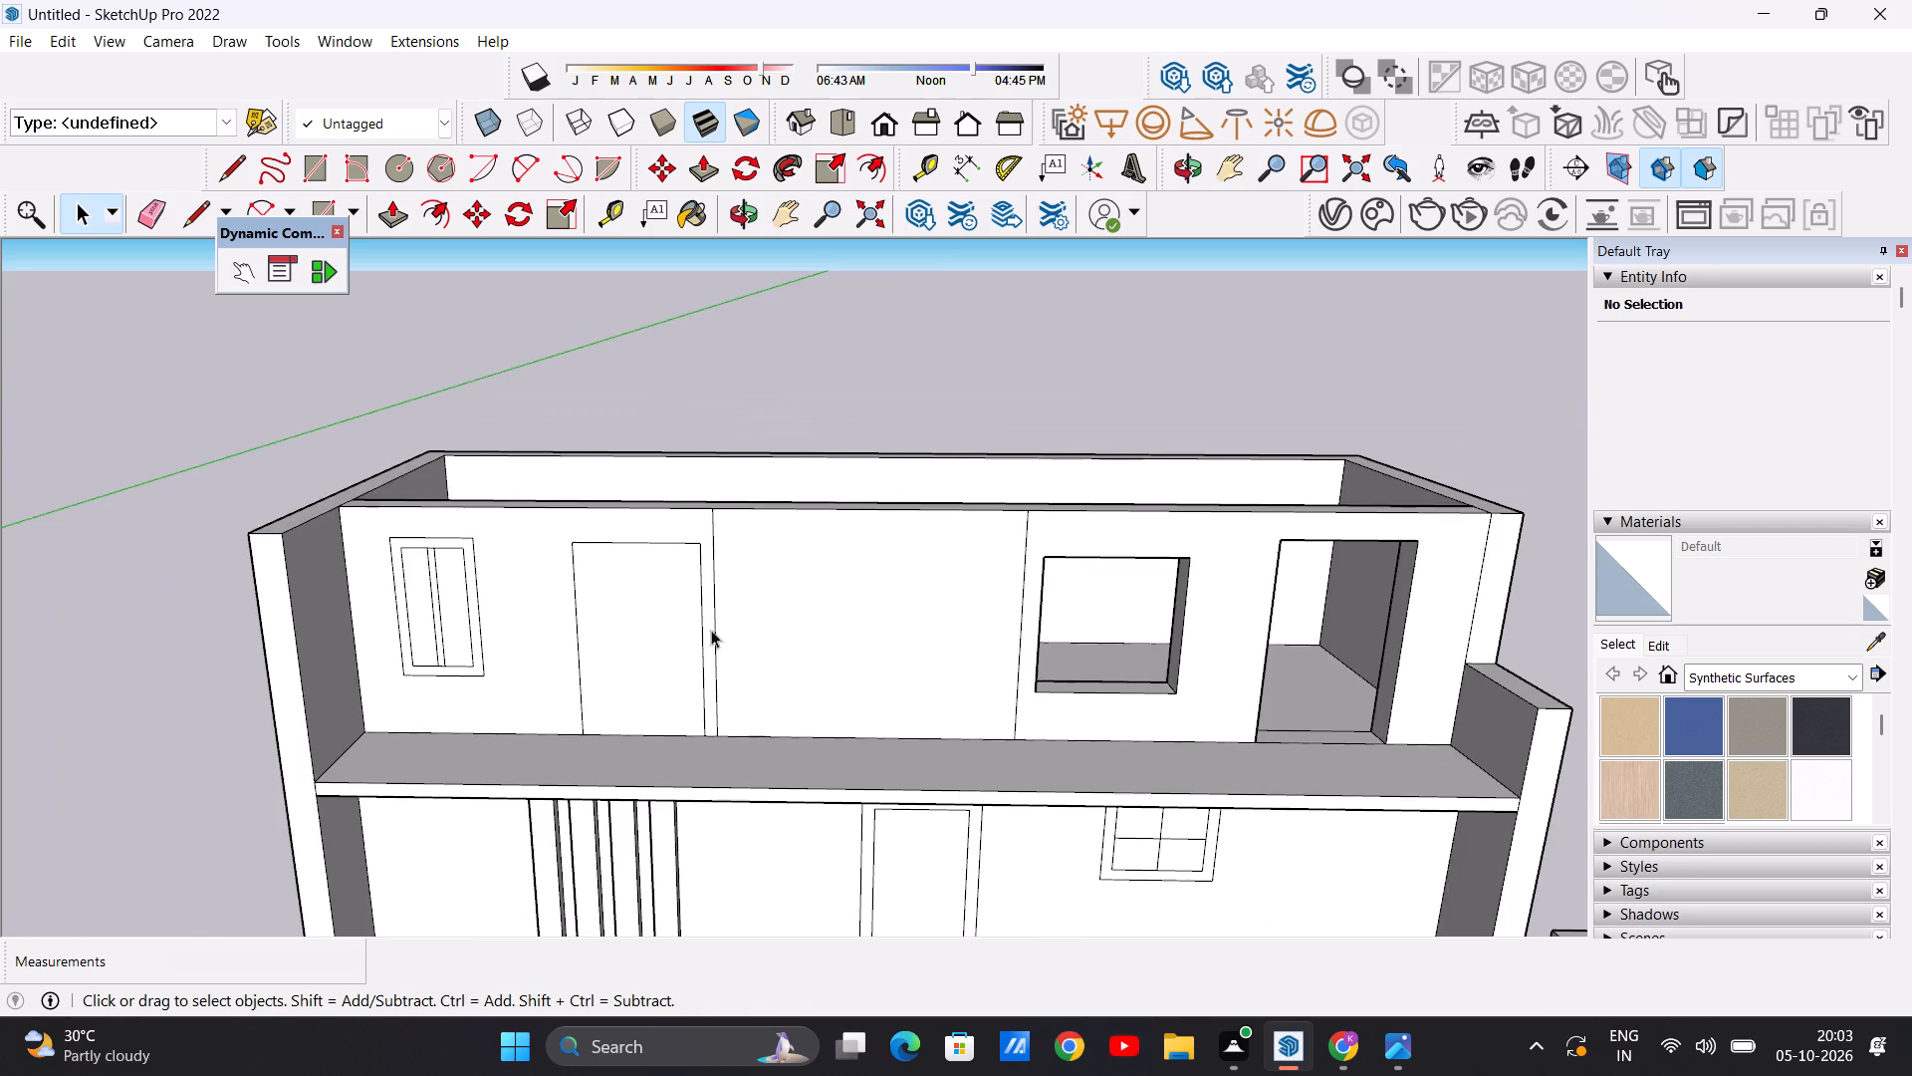
Offset the outline of the closed upper-storey door face inward to form a narrow door frame.
{"action": "middle_click_drag", "start_coordinate": [696, 645], "coordinate": [727, 589]}
{"action": "scroll", "coordinate": [683, 575], "scroll_direction": "up", "scroll_amount": 2}
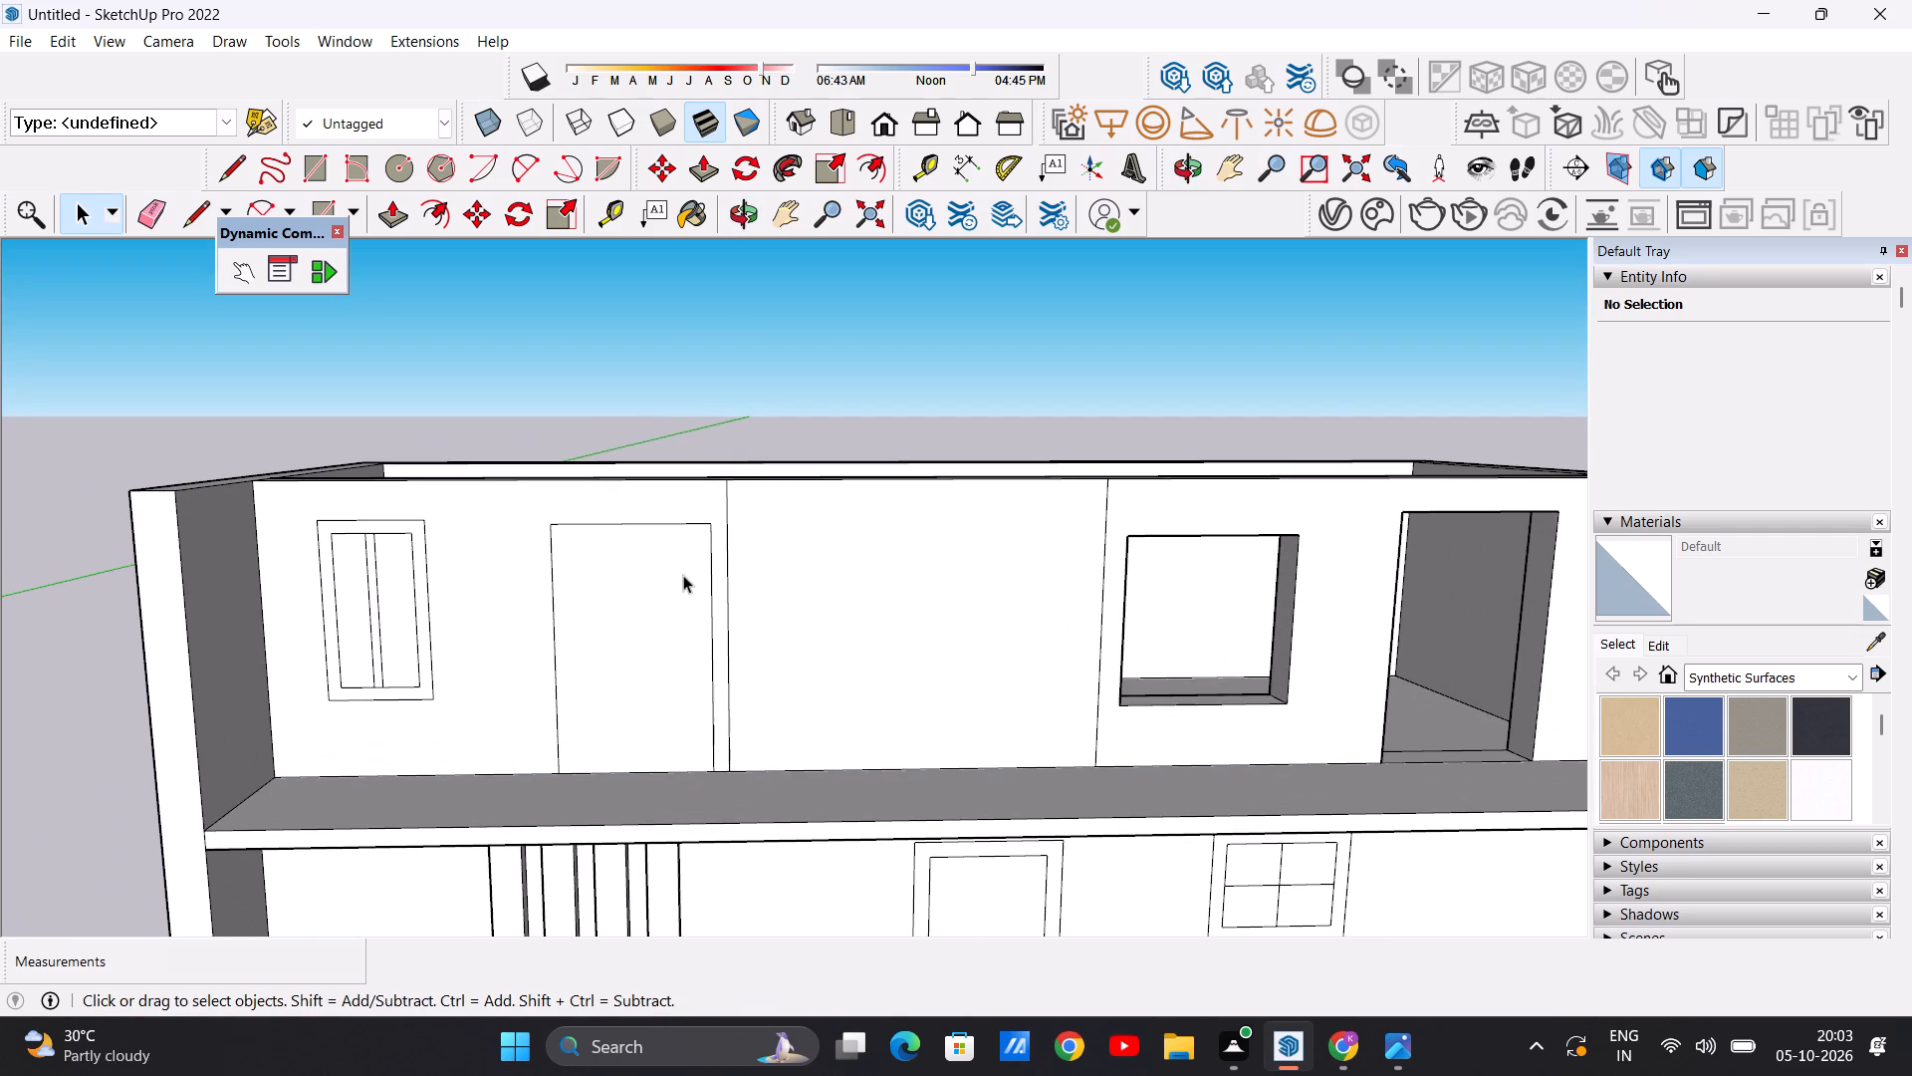
{"action": "scroll", "coordinate": [683, 575], "scroll_direction": "down", "scroll_amount": 2}
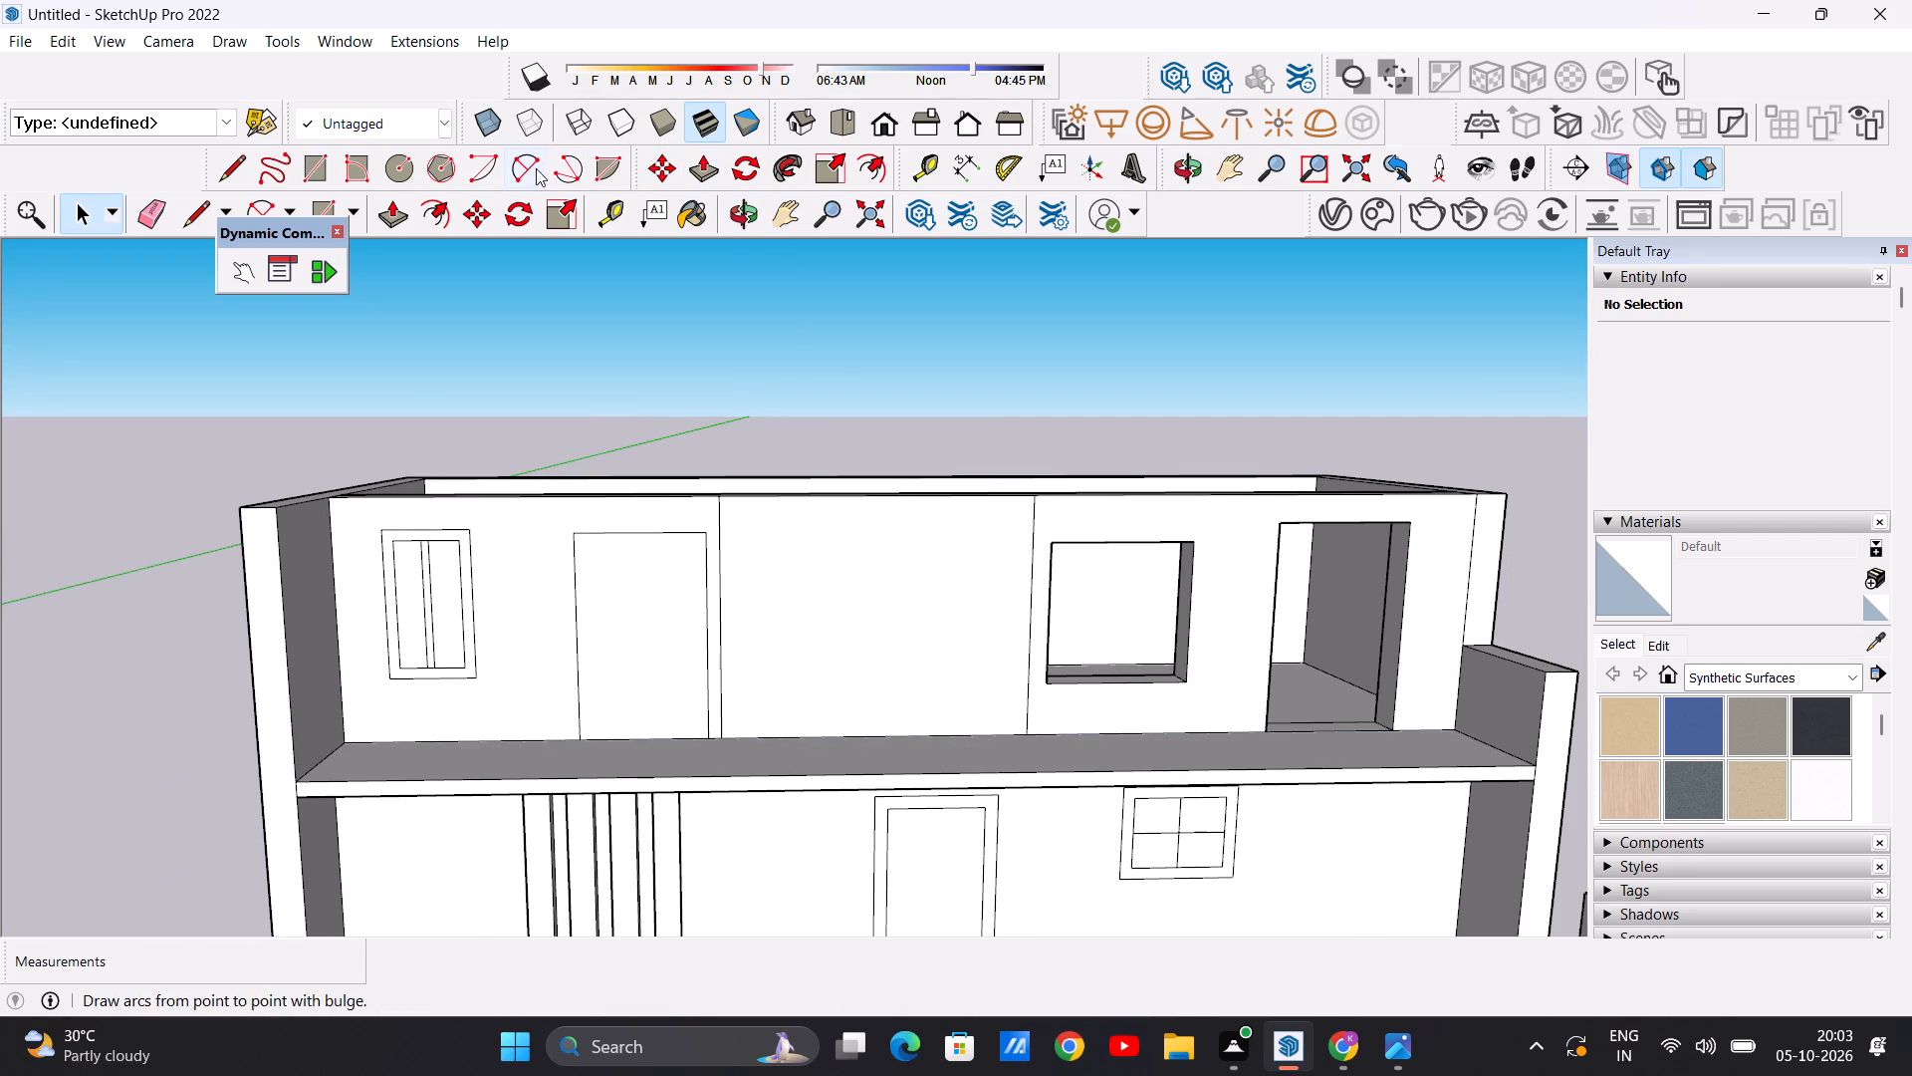
{"action": "left_click", "coordinate": [428, 209]}
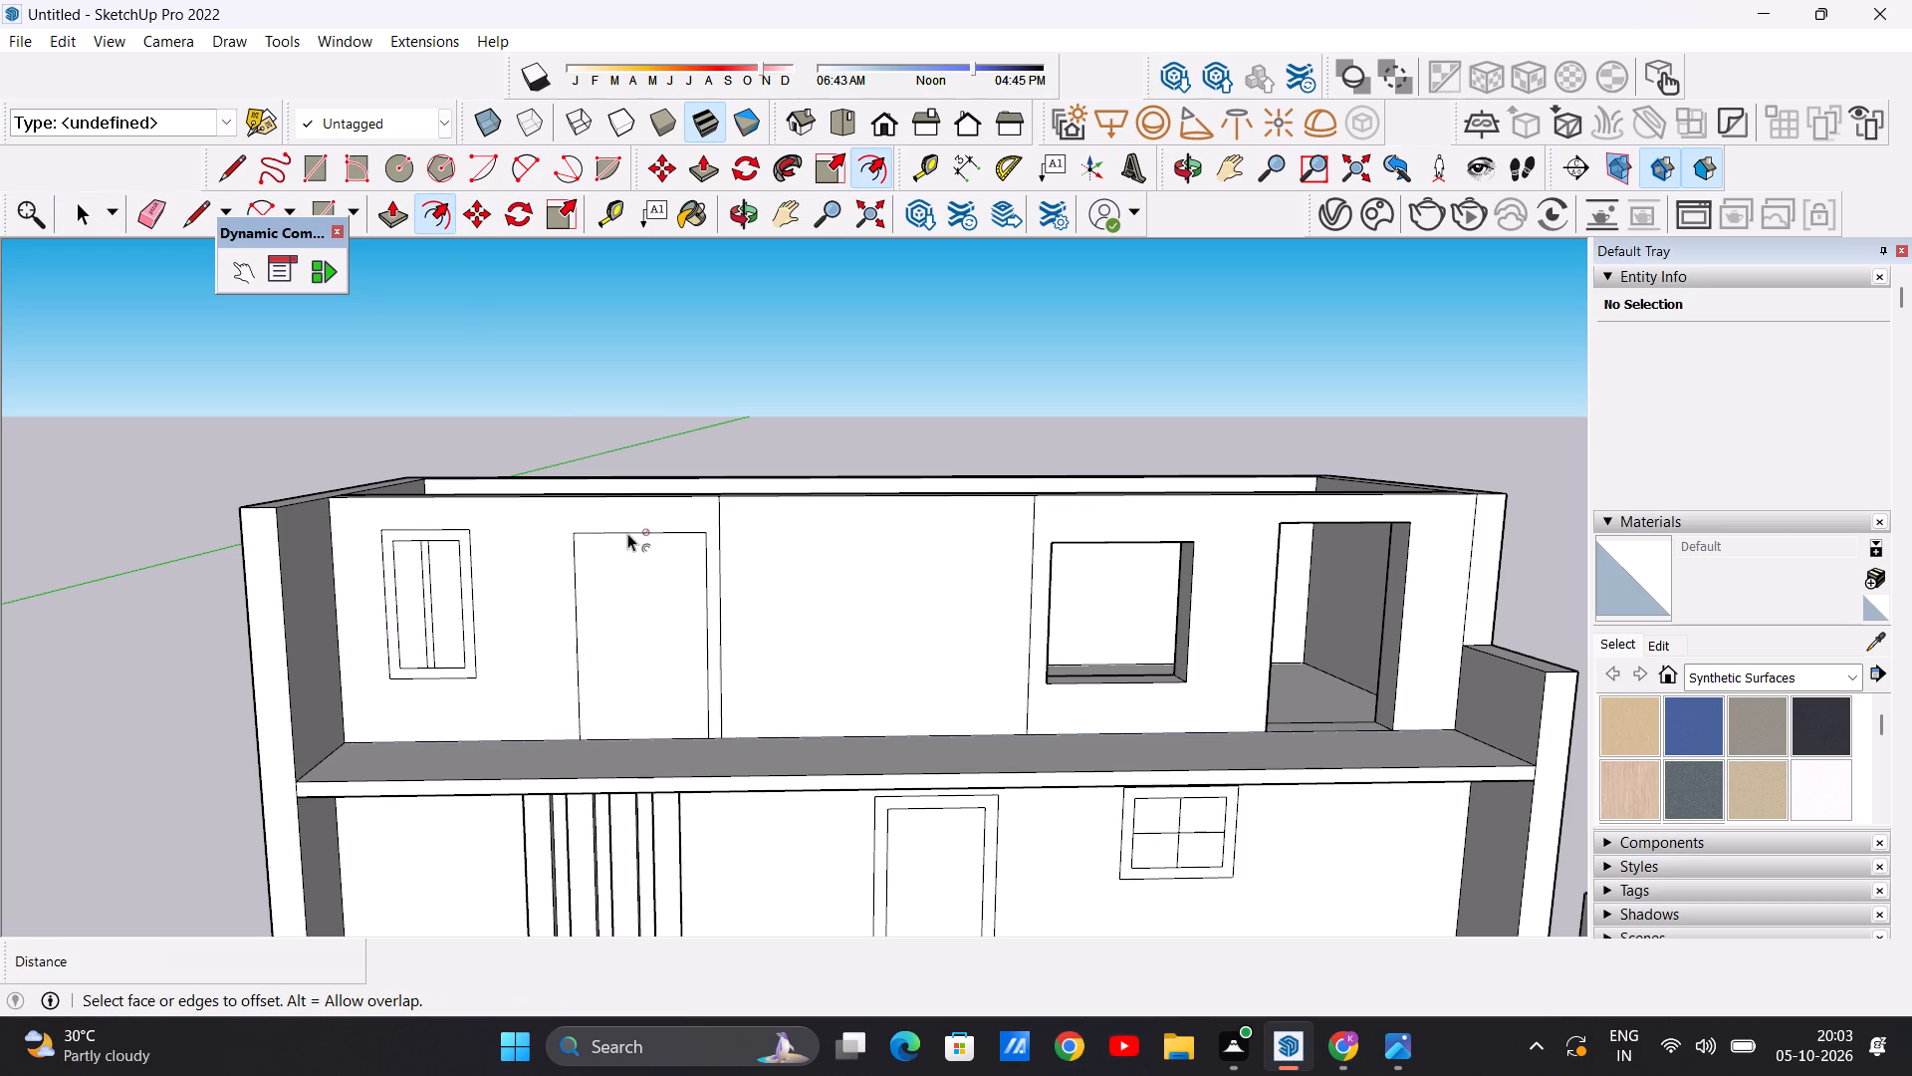
{"action": "left_click", "coordinate": [627, 533]}
{"action": "left_click", "coordinate": [628, 547]}
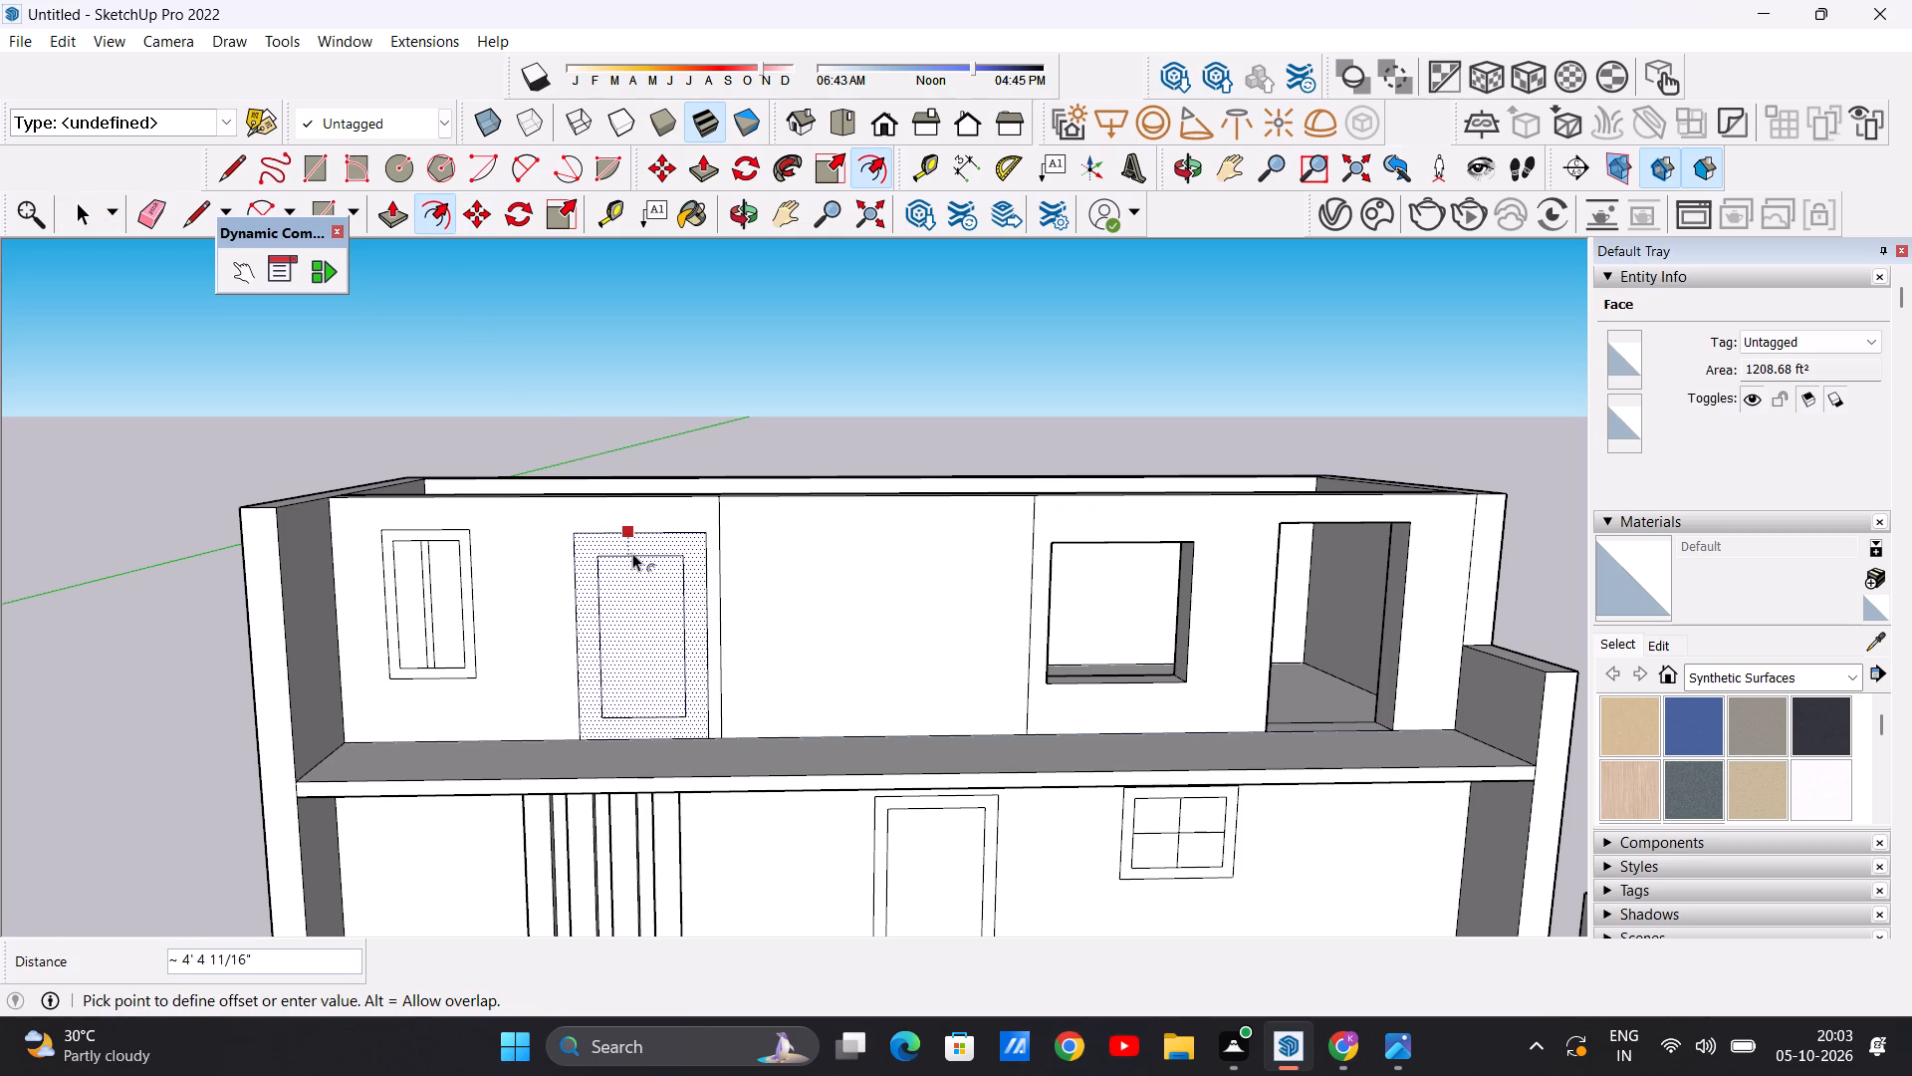
{"action": "left_click", "coordinate": [631, 549]}
{"action": "key", "text": "space"}
{"action": "key", "text": "space"}
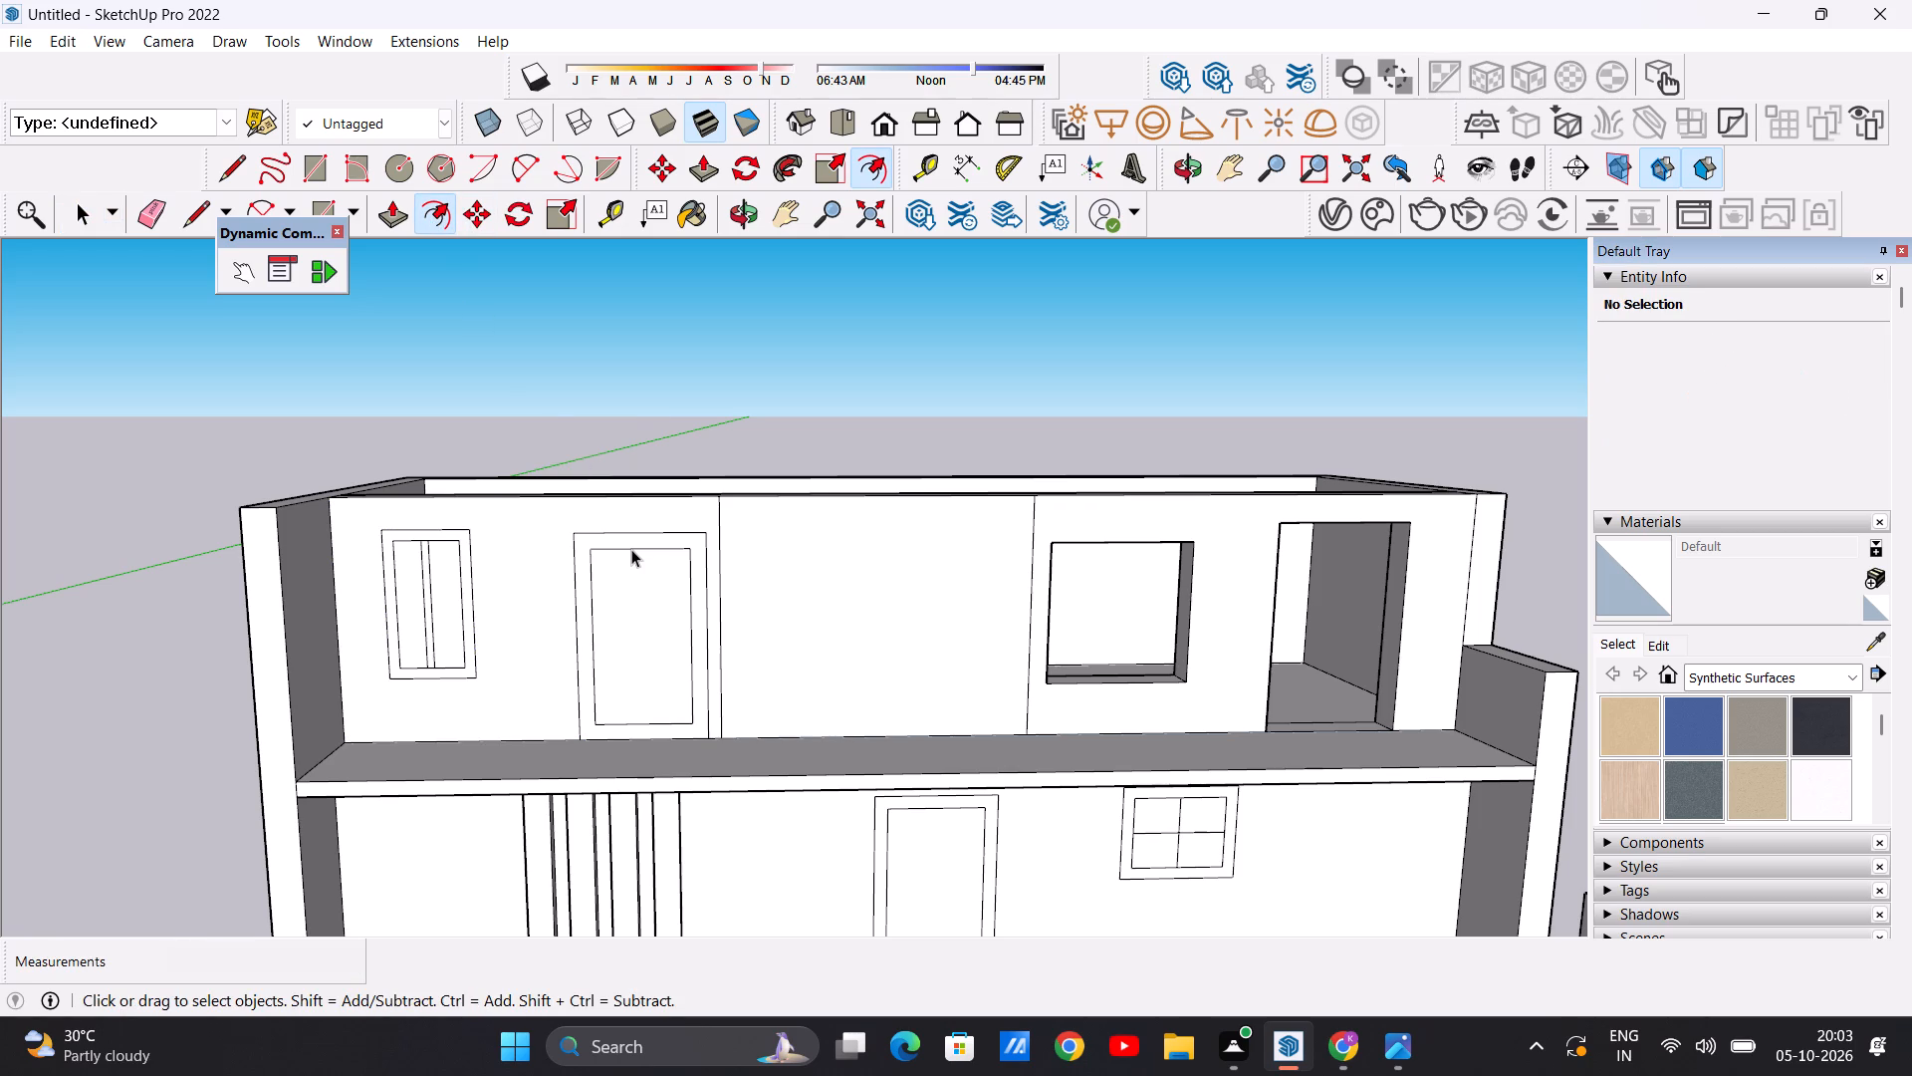
Draw a handle rectangle about 1' 10" wide and 9' 10" high near the left edge of the framed upper-storey door panel.
{"action": "scroll", "coordinate": [631, 549], "scroll_direction": "down", "scroll_amount": 2}
{"action": "scroll", "coordinate": [656, 652], "scroll_direction": "up", "scroll_amount": 4}
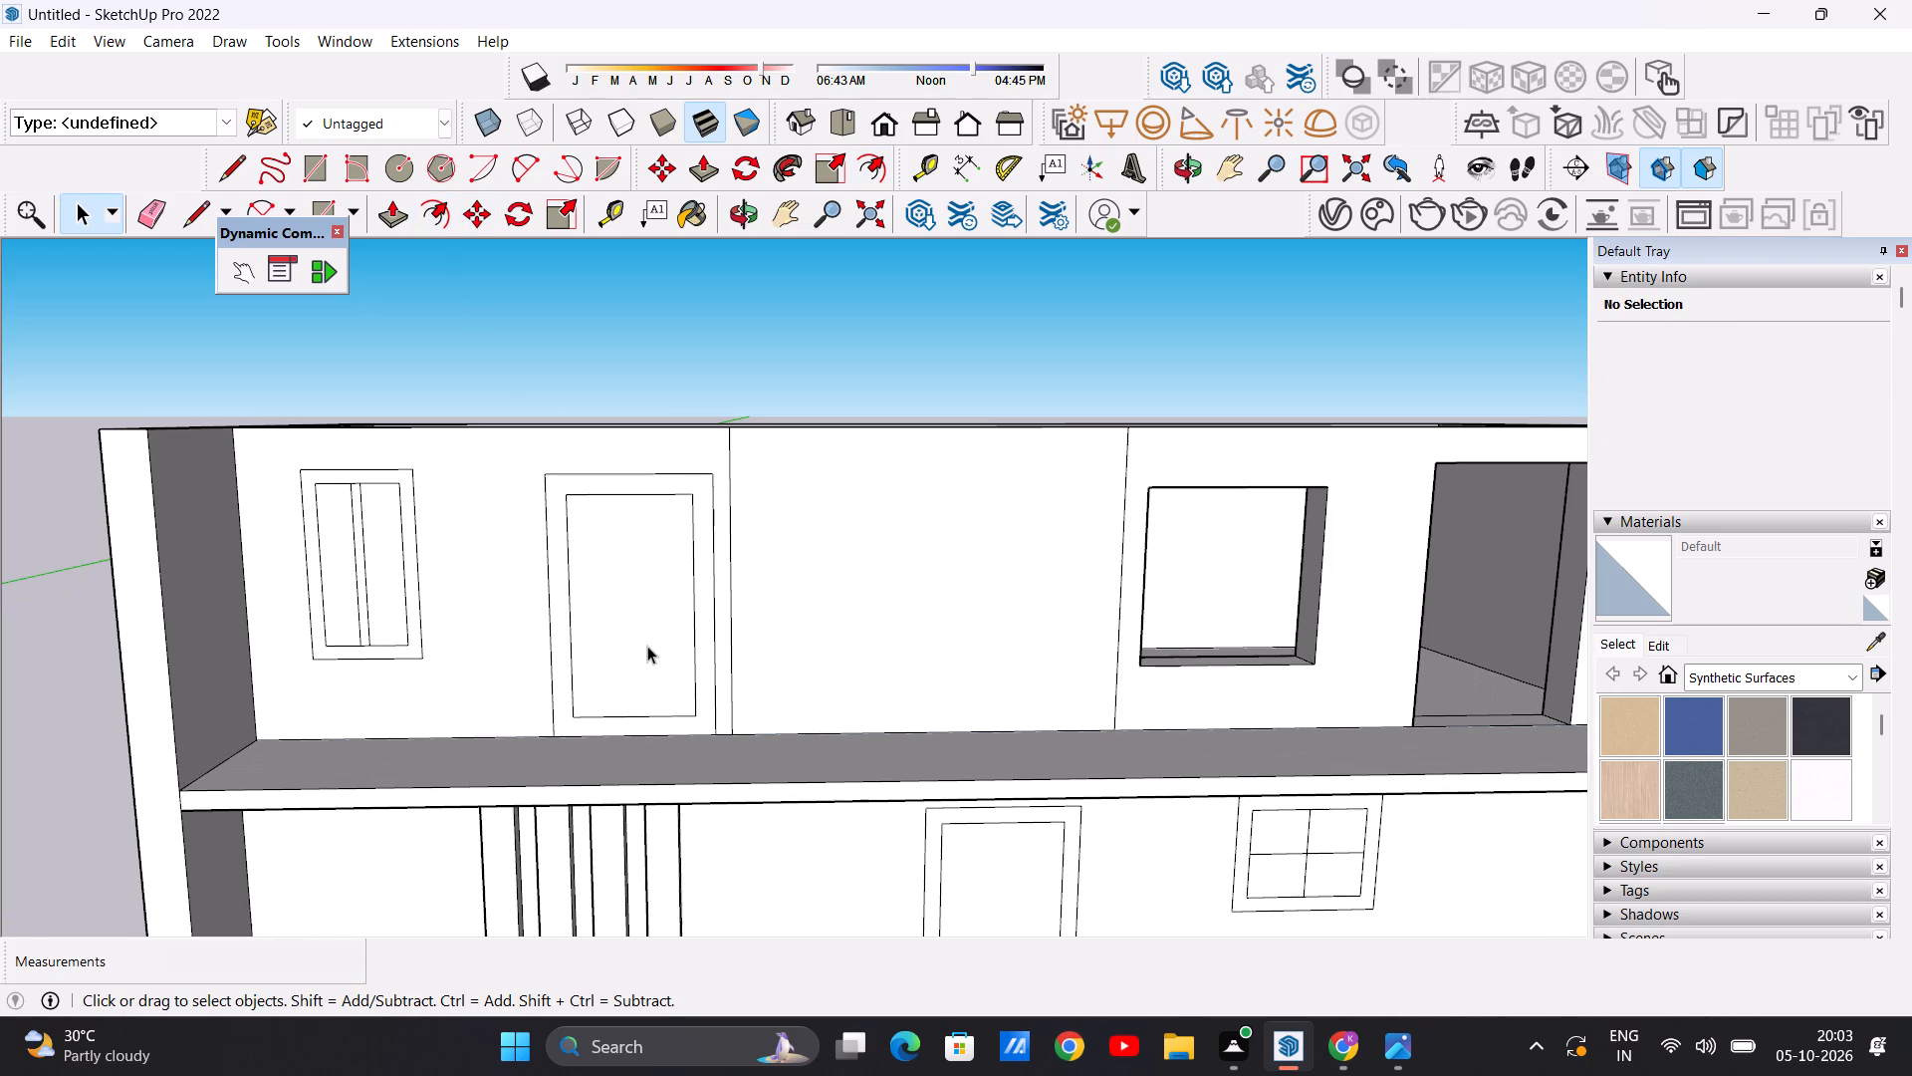
{"action": "scroll", "coordinate": [611, 628], "scroll_direction": "down", "scroll_amount": 2}
{"action": "scroll", "coordinate": [694, 626], "scroll_direction": "up", "scroll_amount": 4}
{"action": "scroll", "coordinate": [589, 631], "scroll_direction": "up", "scroll_amount": 1}
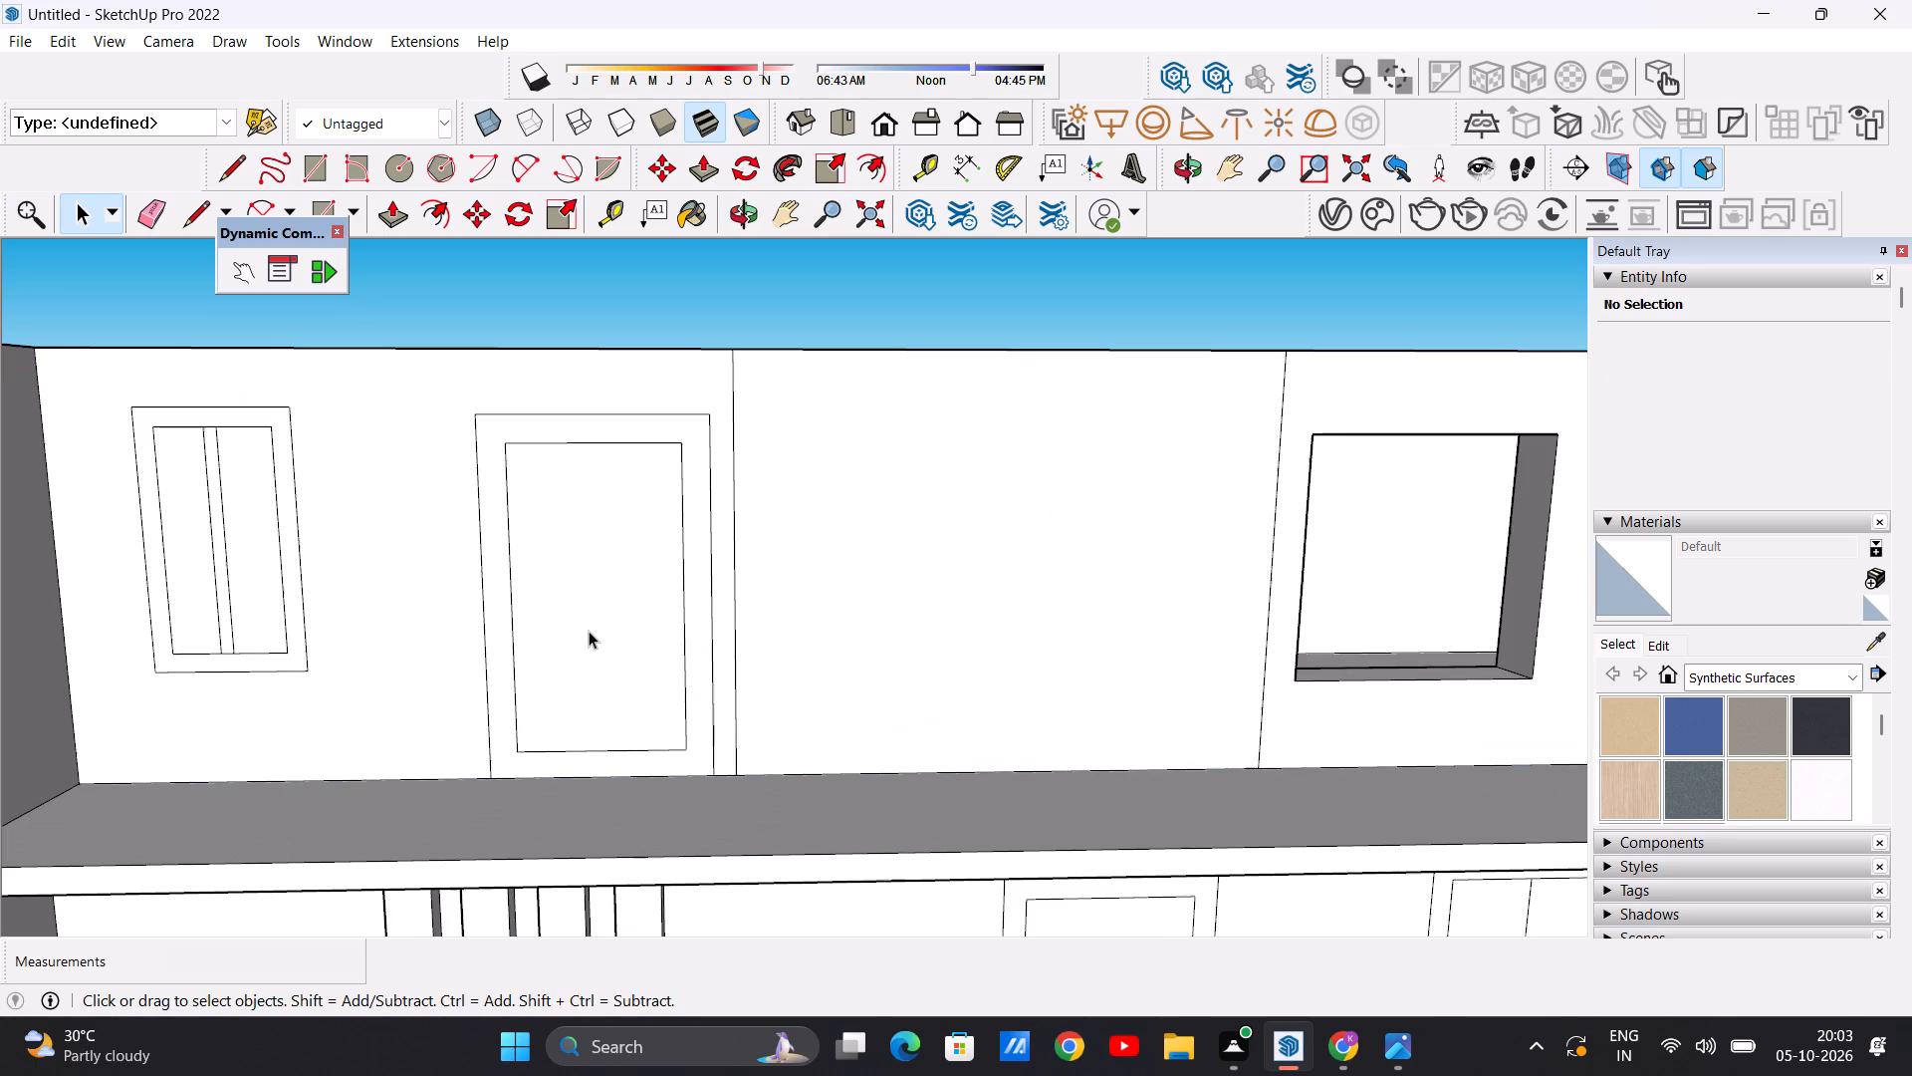
{"action": "scroll", "coordinate": [589, 631], "scroll_direction": "up", "scroll_amount": 1}
{"action": "scroll", "coordinate": [598, 631], "scroll_direction": "down", "scroll_amount": 2}
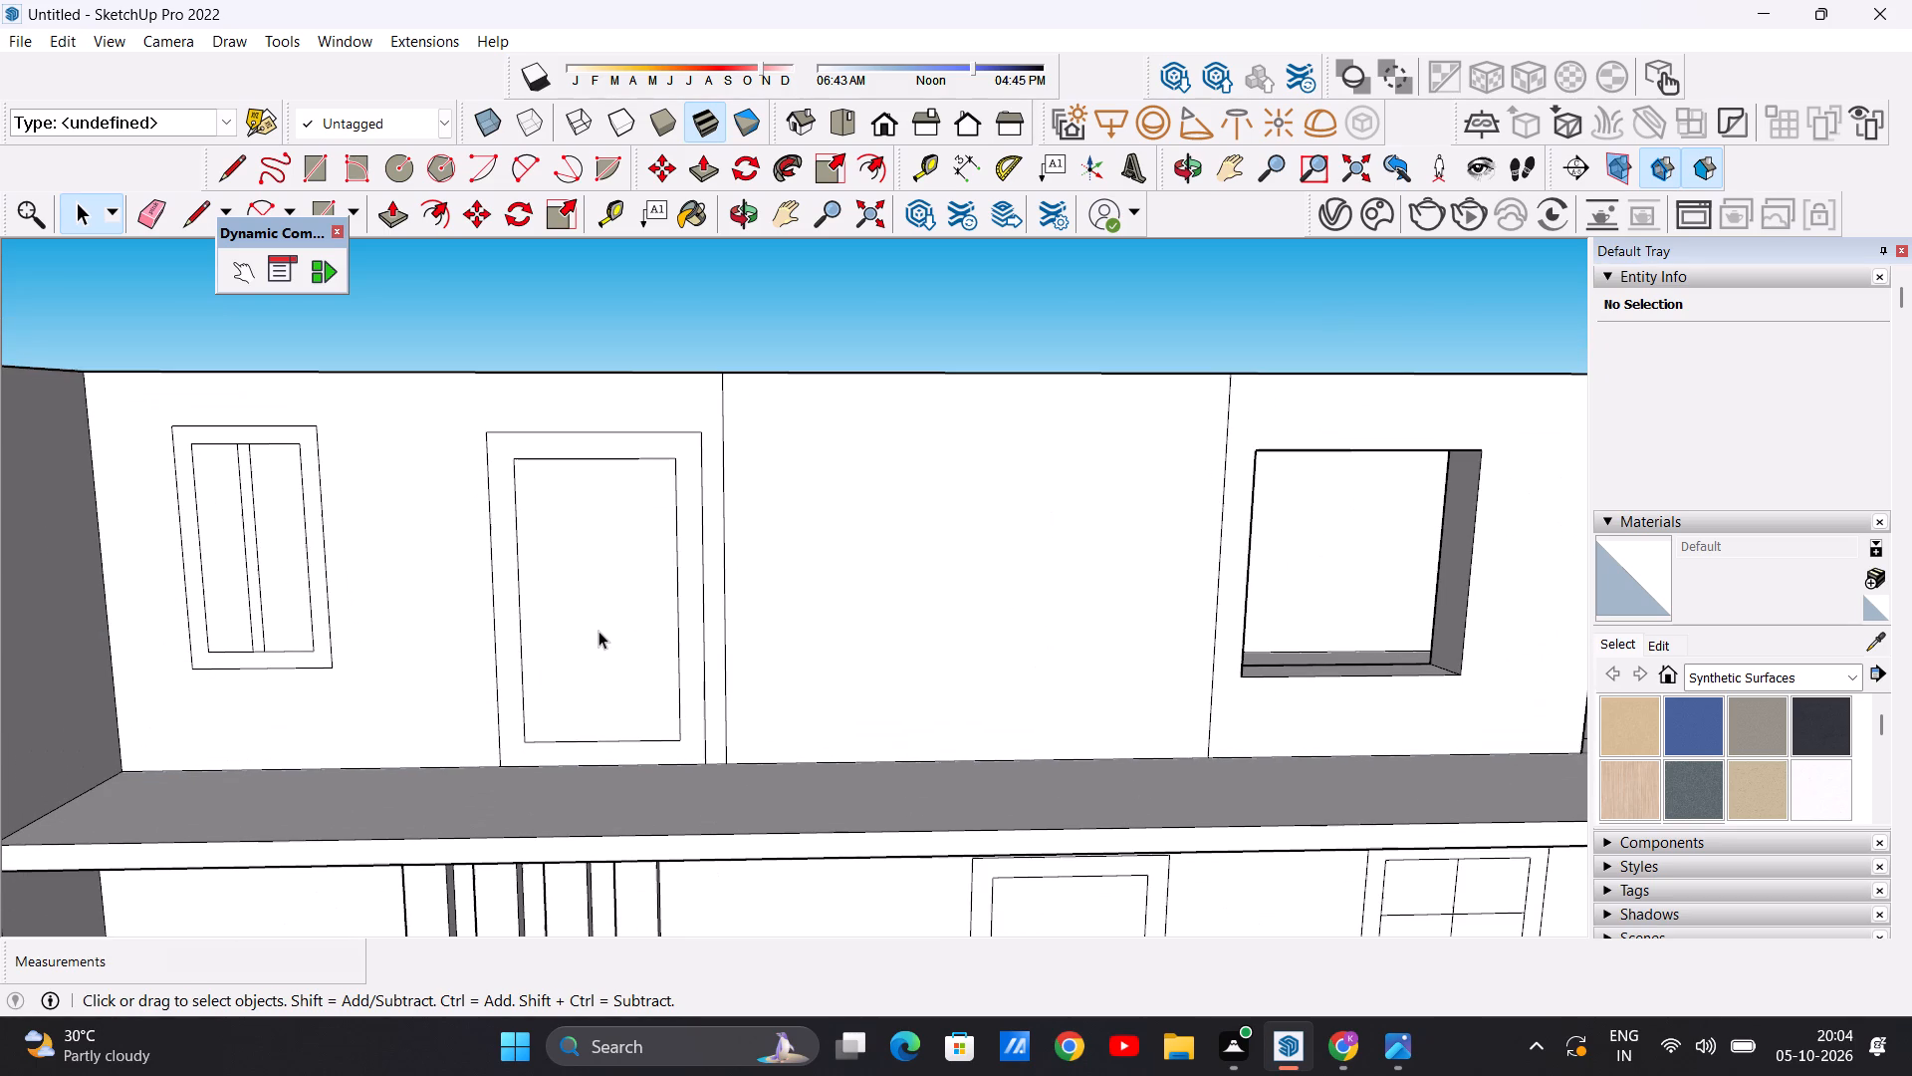
{"action": "key", "text": "r"}
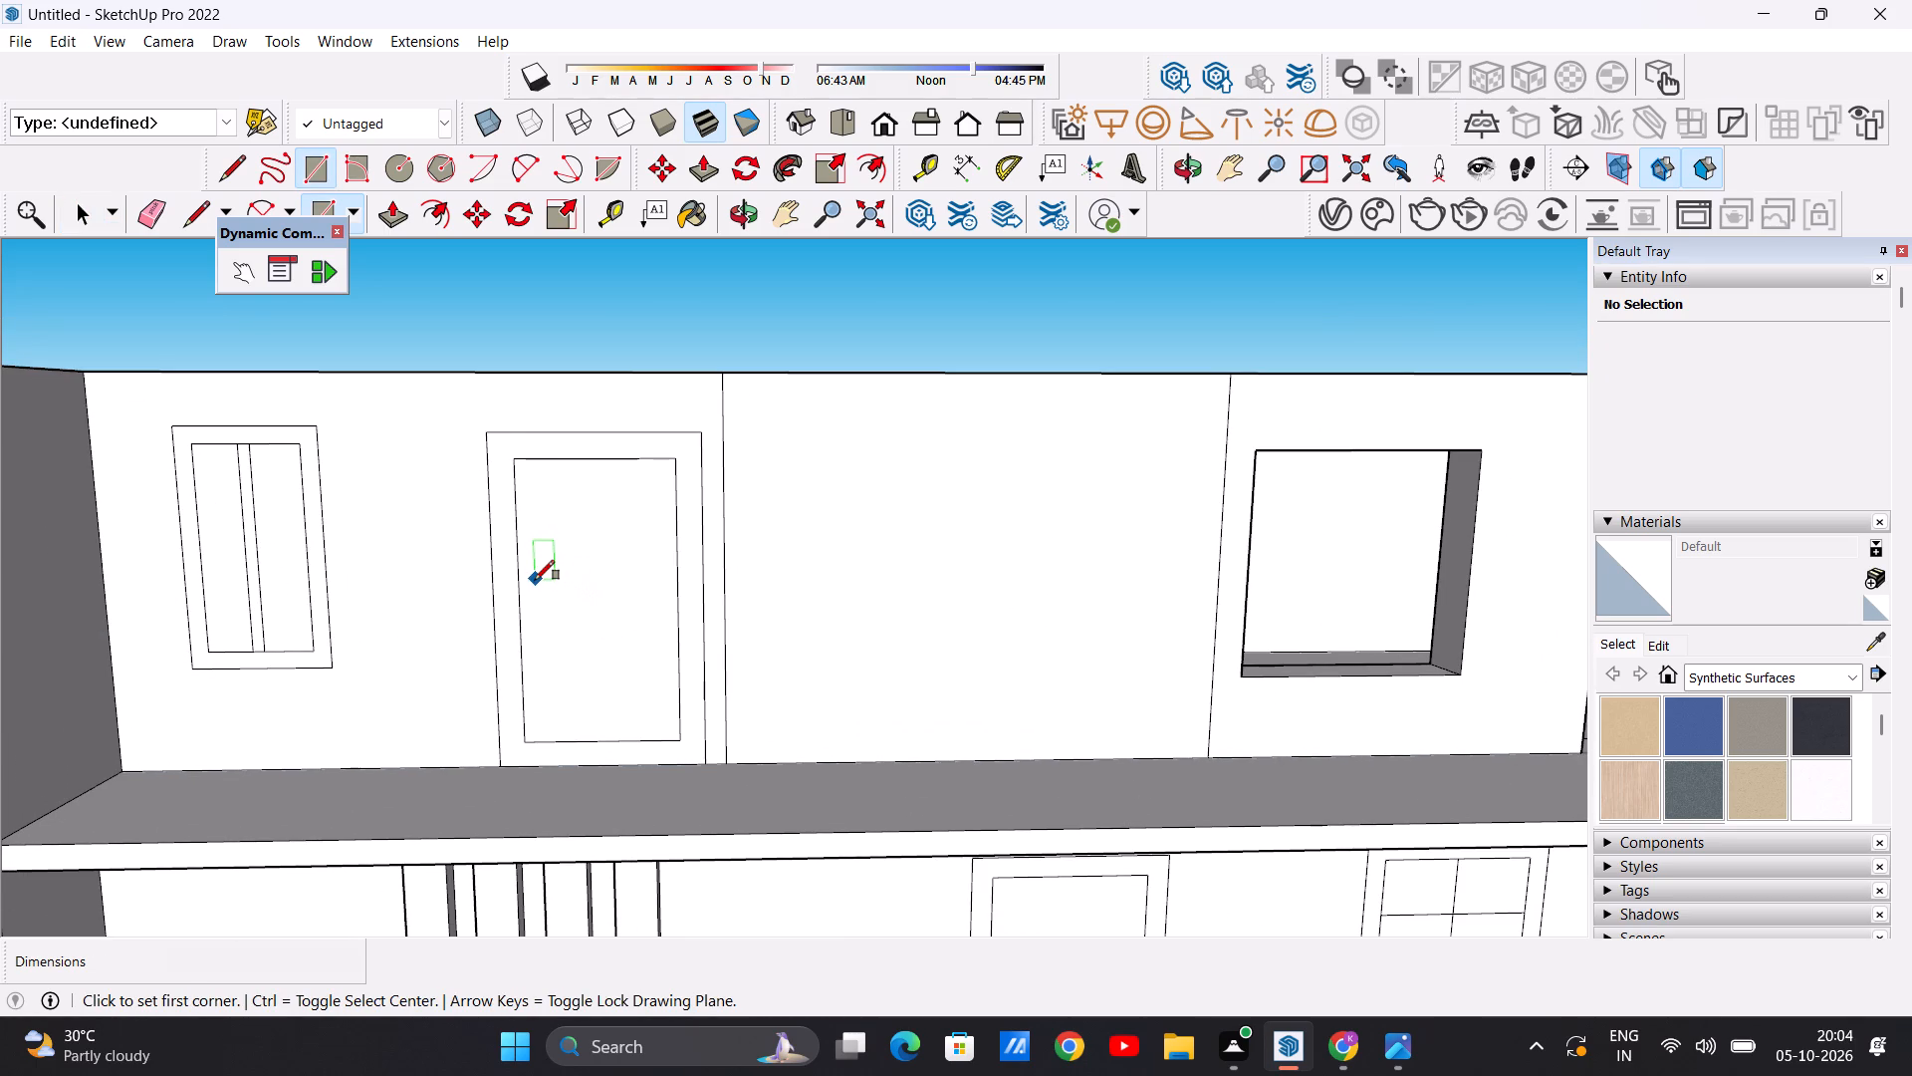
{"action": "left_click", "coordinate": [531, 587]}
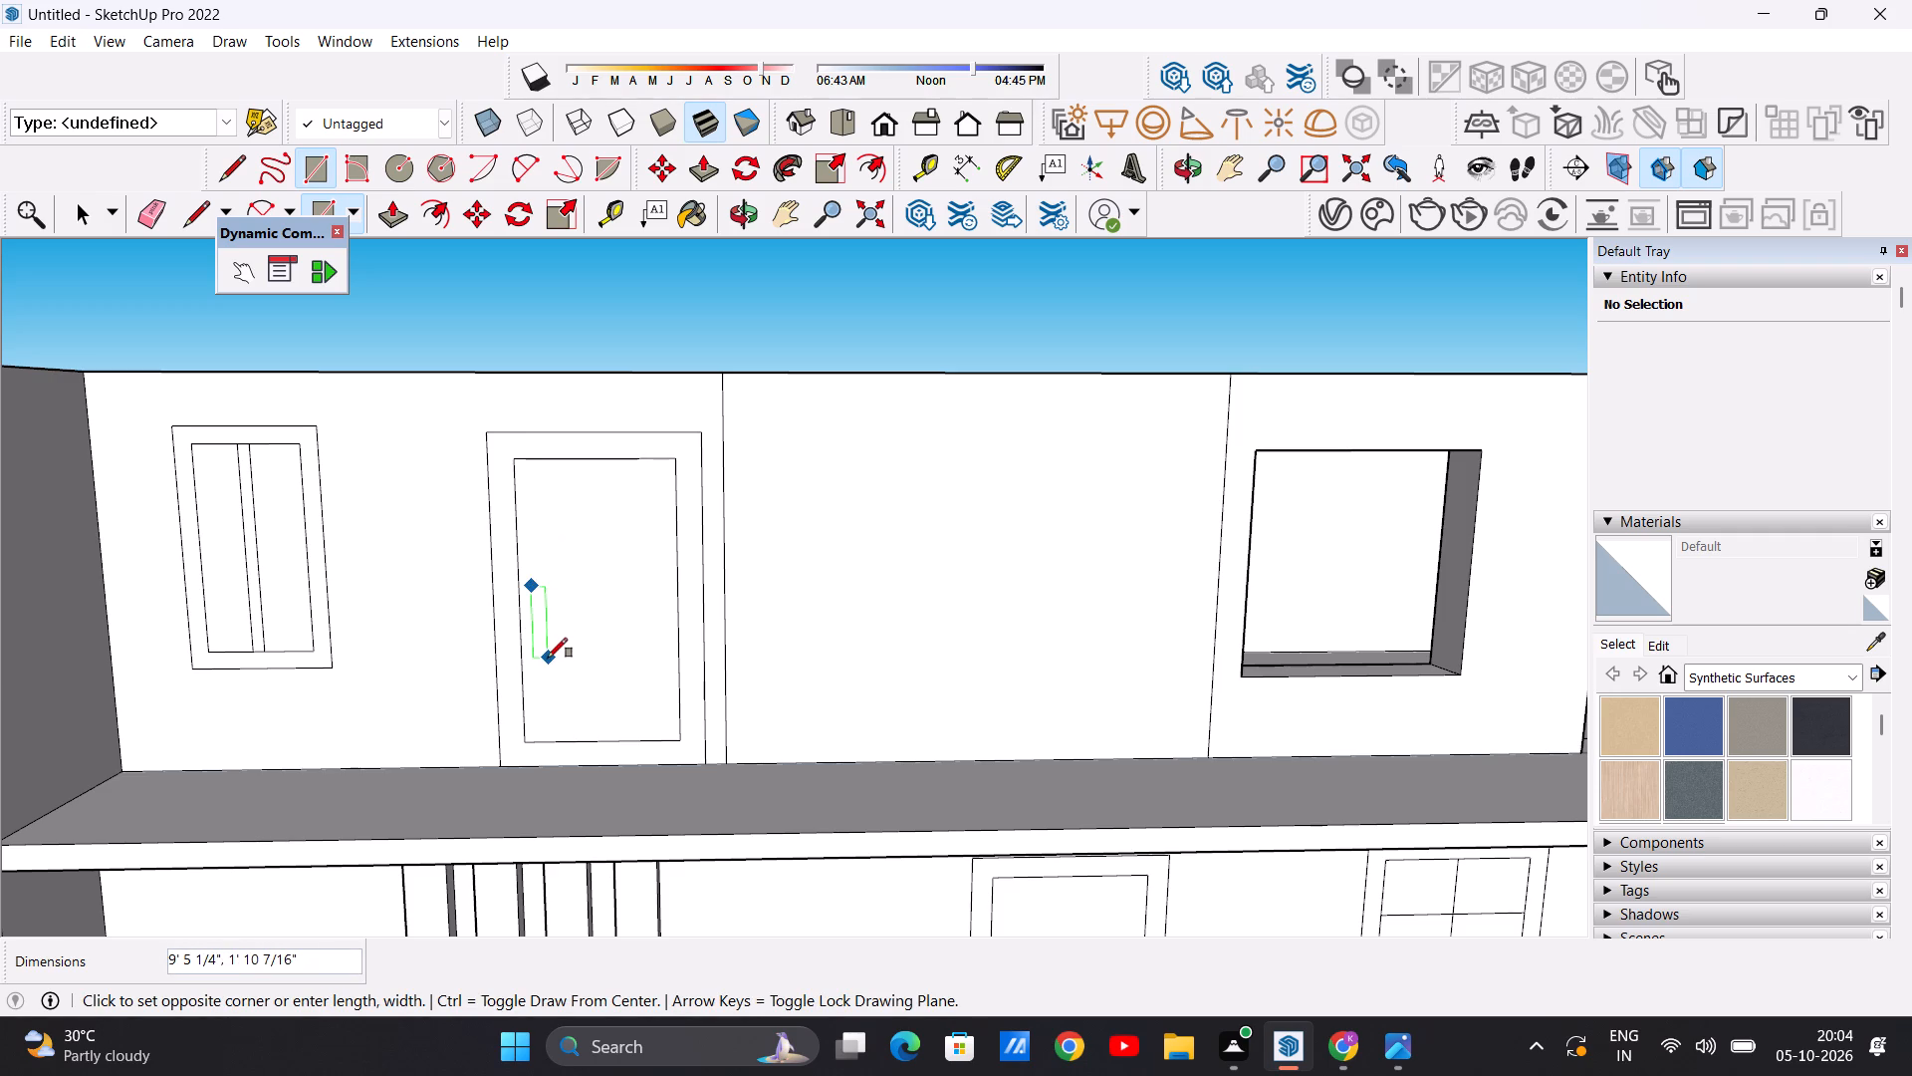
{"action": "left_click", "coordinate": [548, 661]}
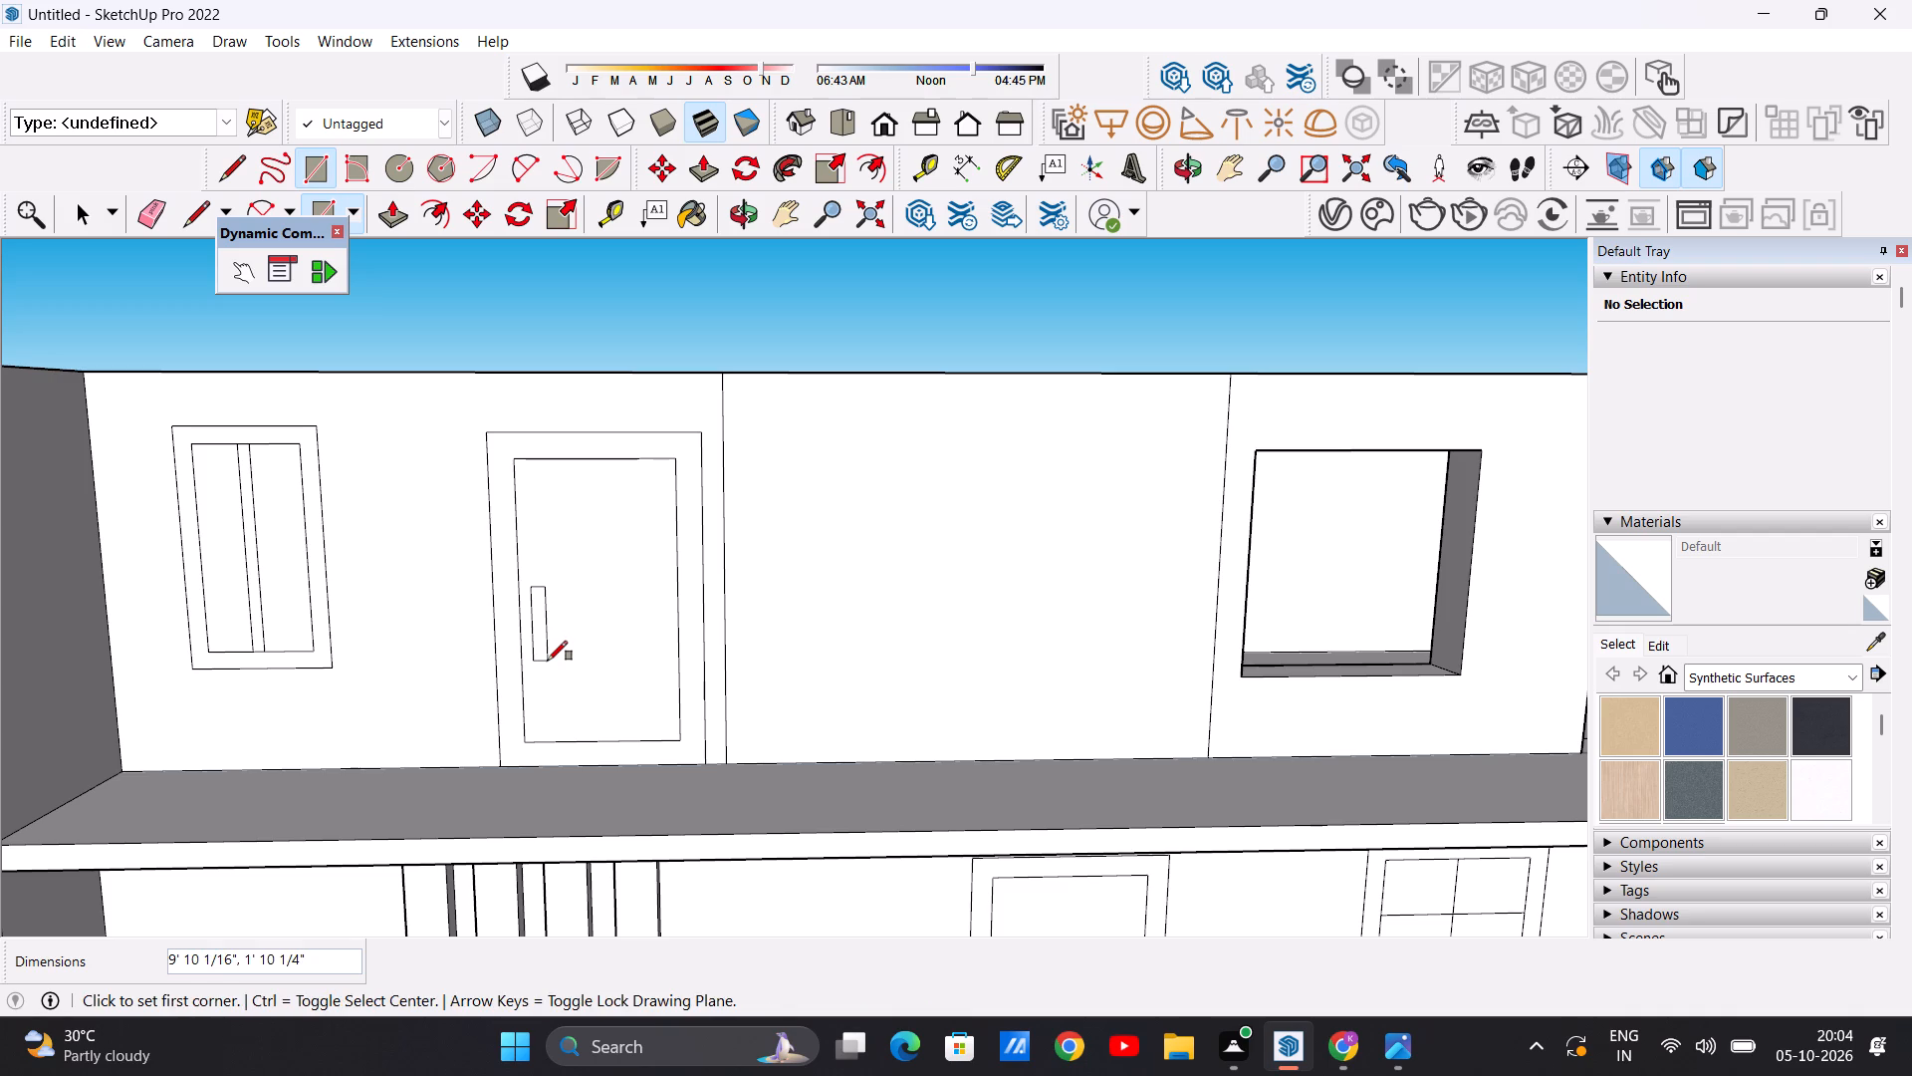
{"action": "key", "text": "space"}
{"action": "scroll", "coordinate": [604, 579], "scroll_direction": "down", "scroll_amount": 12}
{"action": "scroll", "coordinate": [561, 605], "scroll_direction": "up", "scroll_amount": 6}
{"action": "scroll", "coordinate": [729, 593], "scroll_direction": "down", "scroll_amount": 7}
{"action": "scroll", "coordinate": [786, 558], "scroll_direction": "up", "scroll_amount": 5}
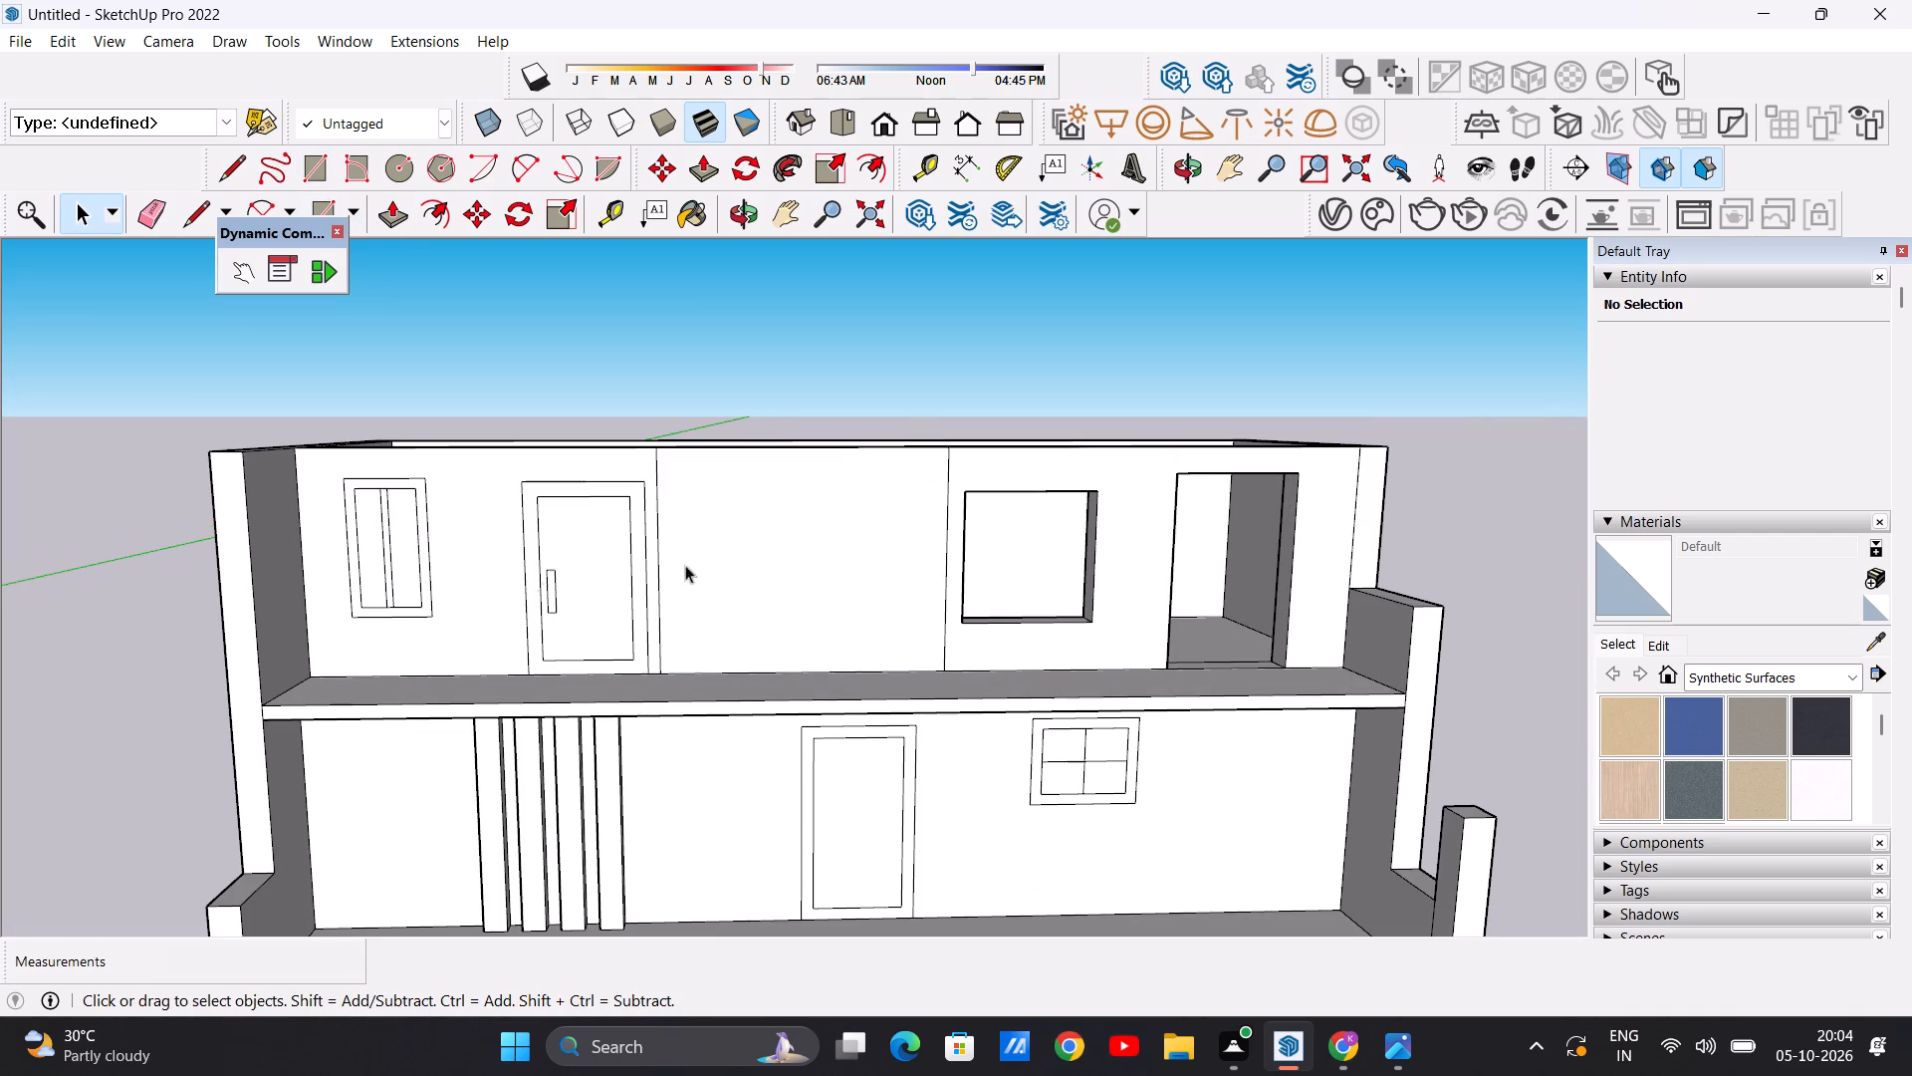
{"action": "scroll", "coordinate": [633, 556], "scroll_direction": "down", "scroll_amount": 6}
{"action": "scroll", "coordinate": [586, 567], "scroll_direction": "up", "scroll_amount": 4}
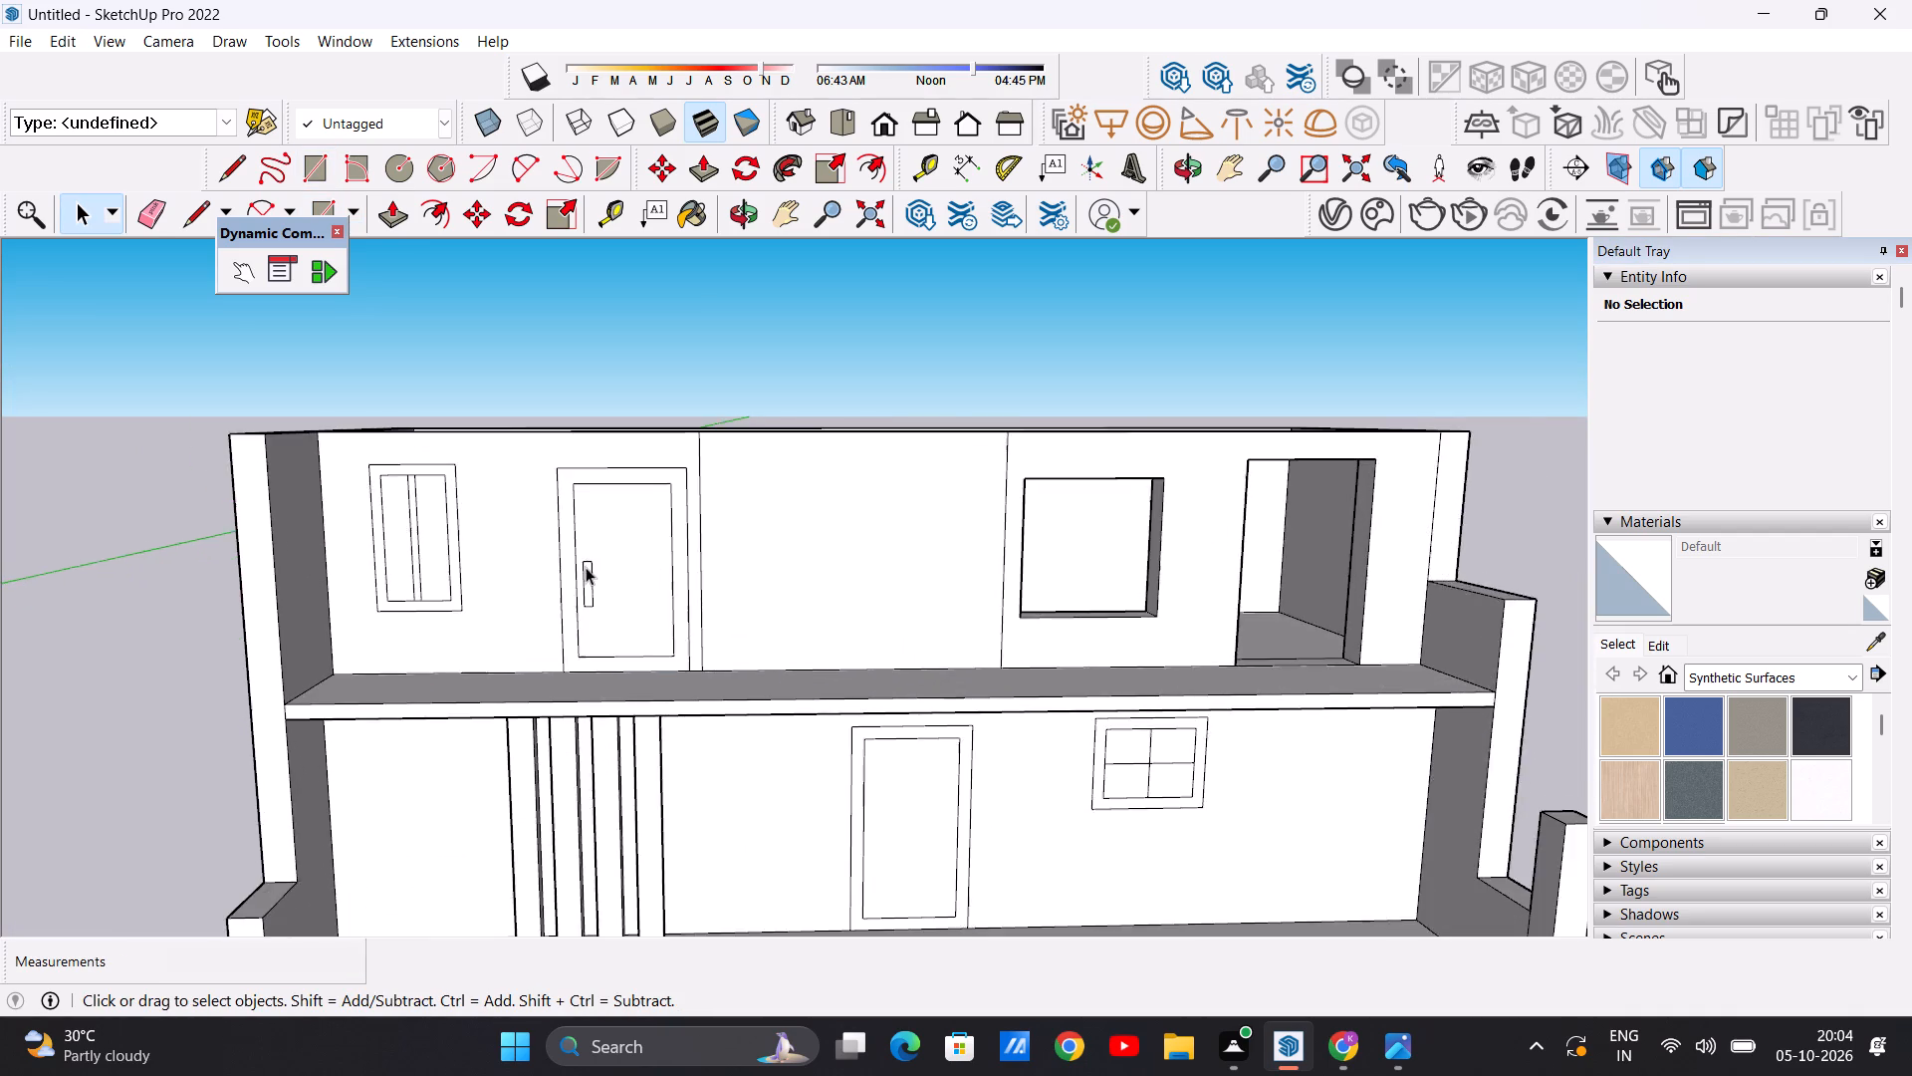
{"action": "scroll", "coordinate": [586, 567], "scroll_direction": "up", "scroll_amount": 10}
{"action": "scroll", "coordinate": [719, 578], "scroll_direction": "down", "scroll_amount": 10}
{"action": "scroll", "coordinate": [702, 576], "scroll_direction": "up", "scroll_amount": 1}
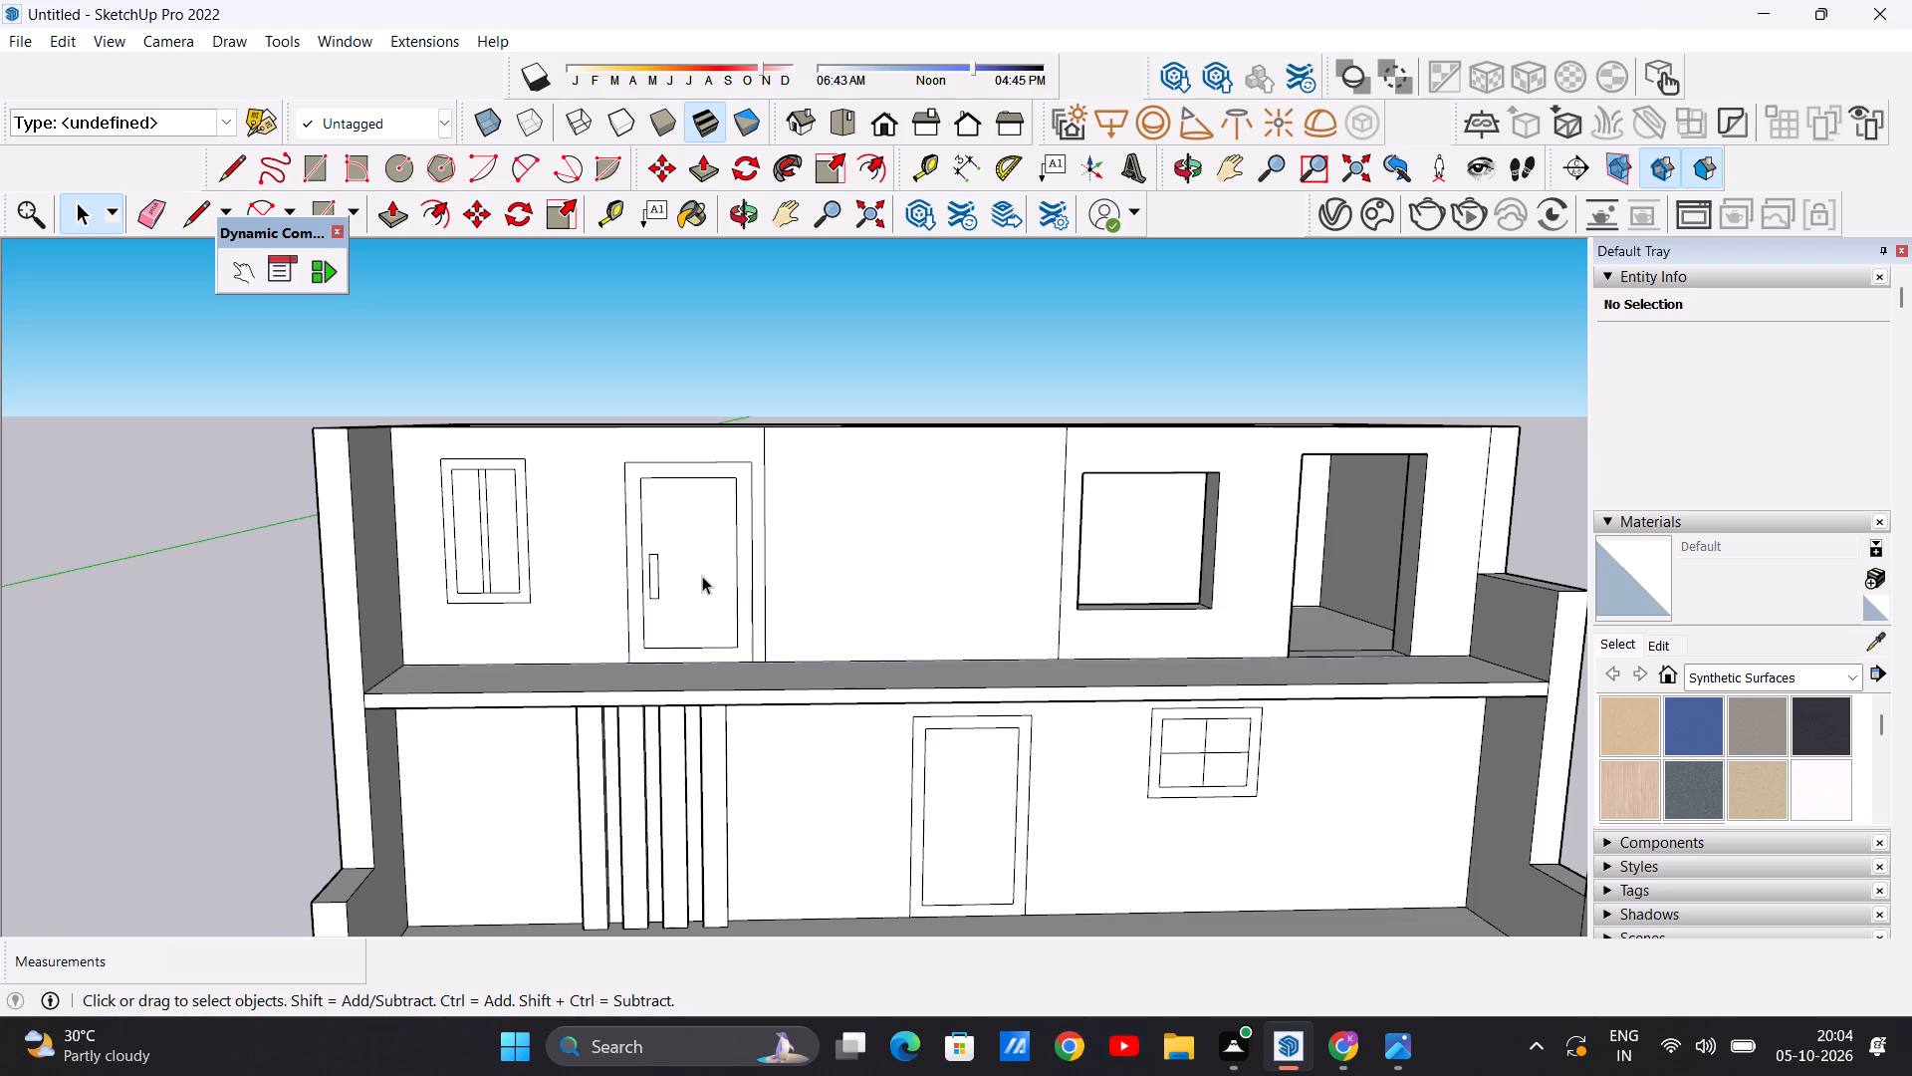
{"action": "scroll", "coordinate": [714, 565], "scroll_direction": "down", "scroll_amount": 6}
Examine the upper-storey wall around the framed door with its handle and the whole front elevation at different distances.
{"action": "scroll", "coordinate": [714, 565], "scroll_direction": "down", "scroll_amount": 11}
{"action": "scroll", "coordinate": [693, 577], "scroll_direction": "up", "scroll_amount": 16}
{"action": "scroll", "coordinate": [679, 589], "scroll_direction": "down", "scroll_amount": 5}
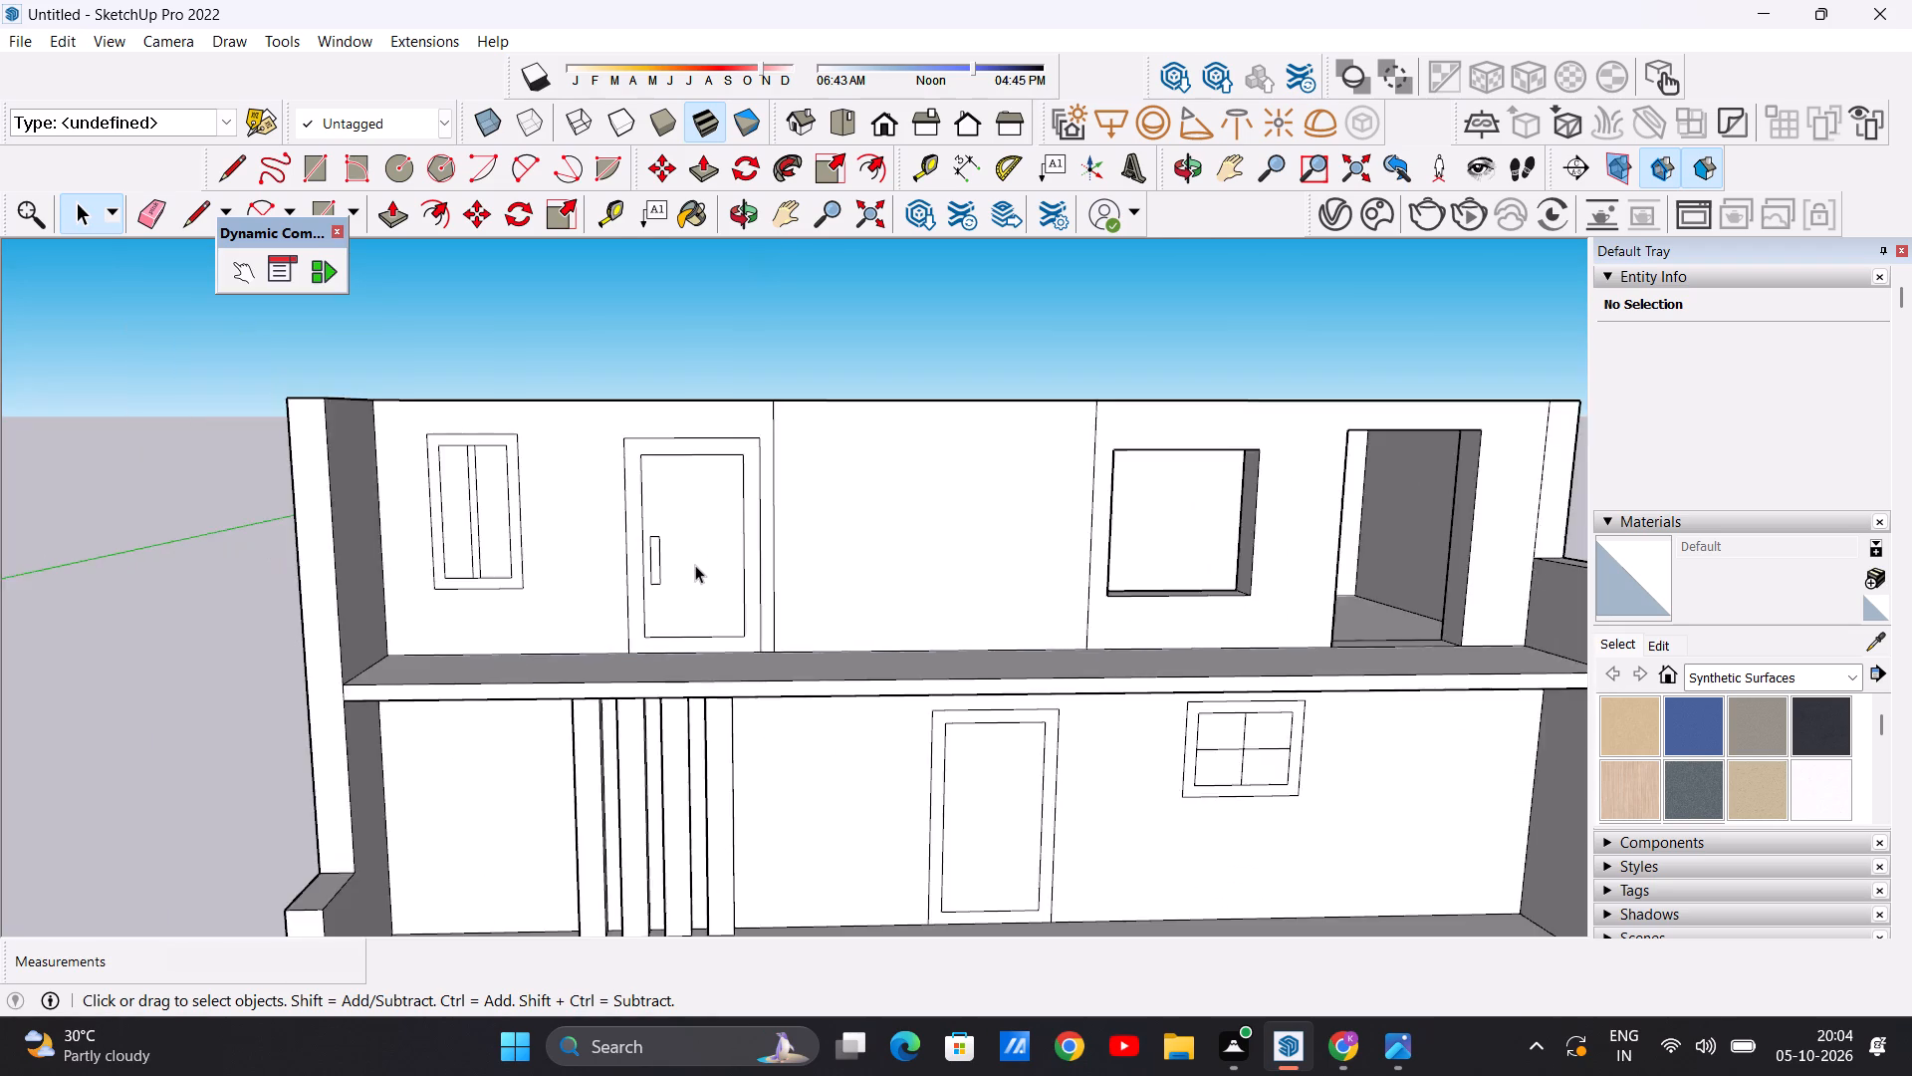
{"action": "scroll", "coordinate": [695, 565], "scroll_direction": "down", "scroll_amount": 7}
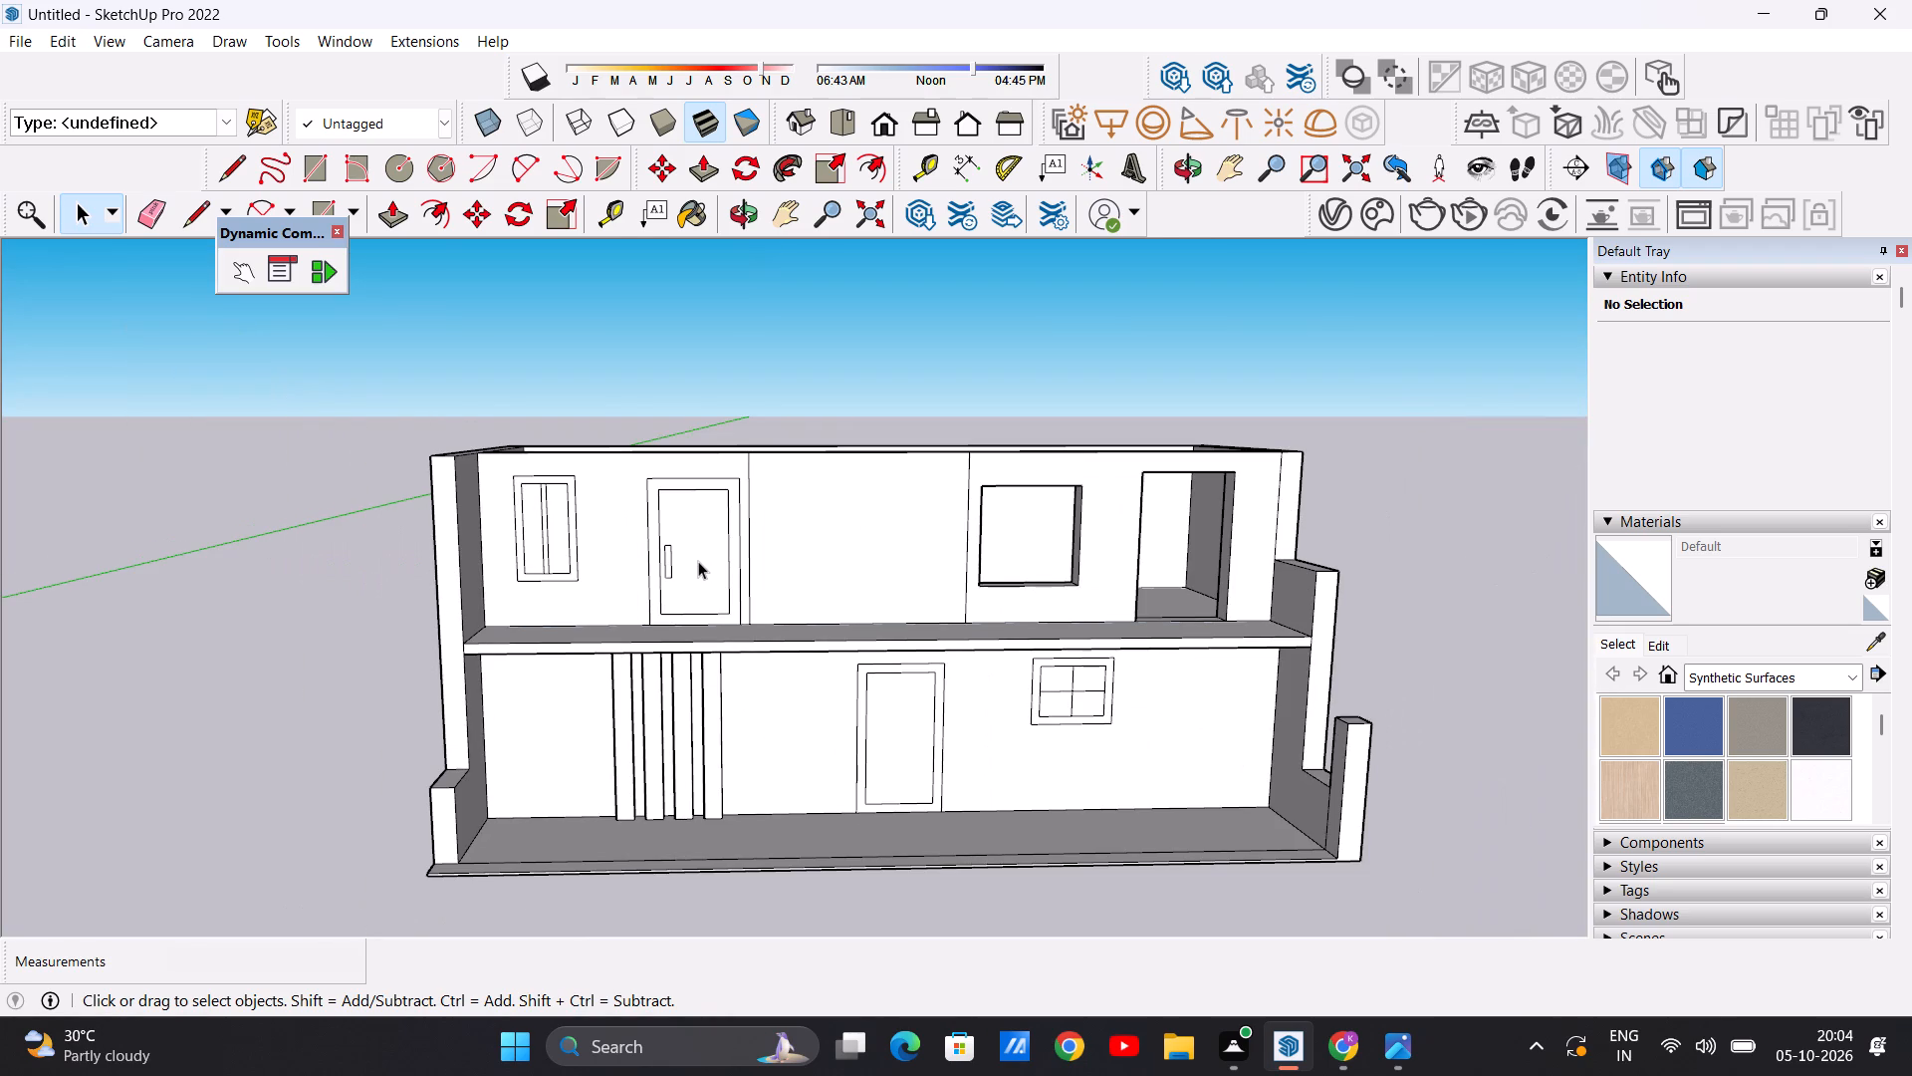
{"action": "scroll", "coordinate": [691, 549], "scroll_direction": "down", "scroll_amount": 2}
{"action": "scroll", "coordinate": [714, 560], "scroll_direction": "up", "scroll_amount": 11}
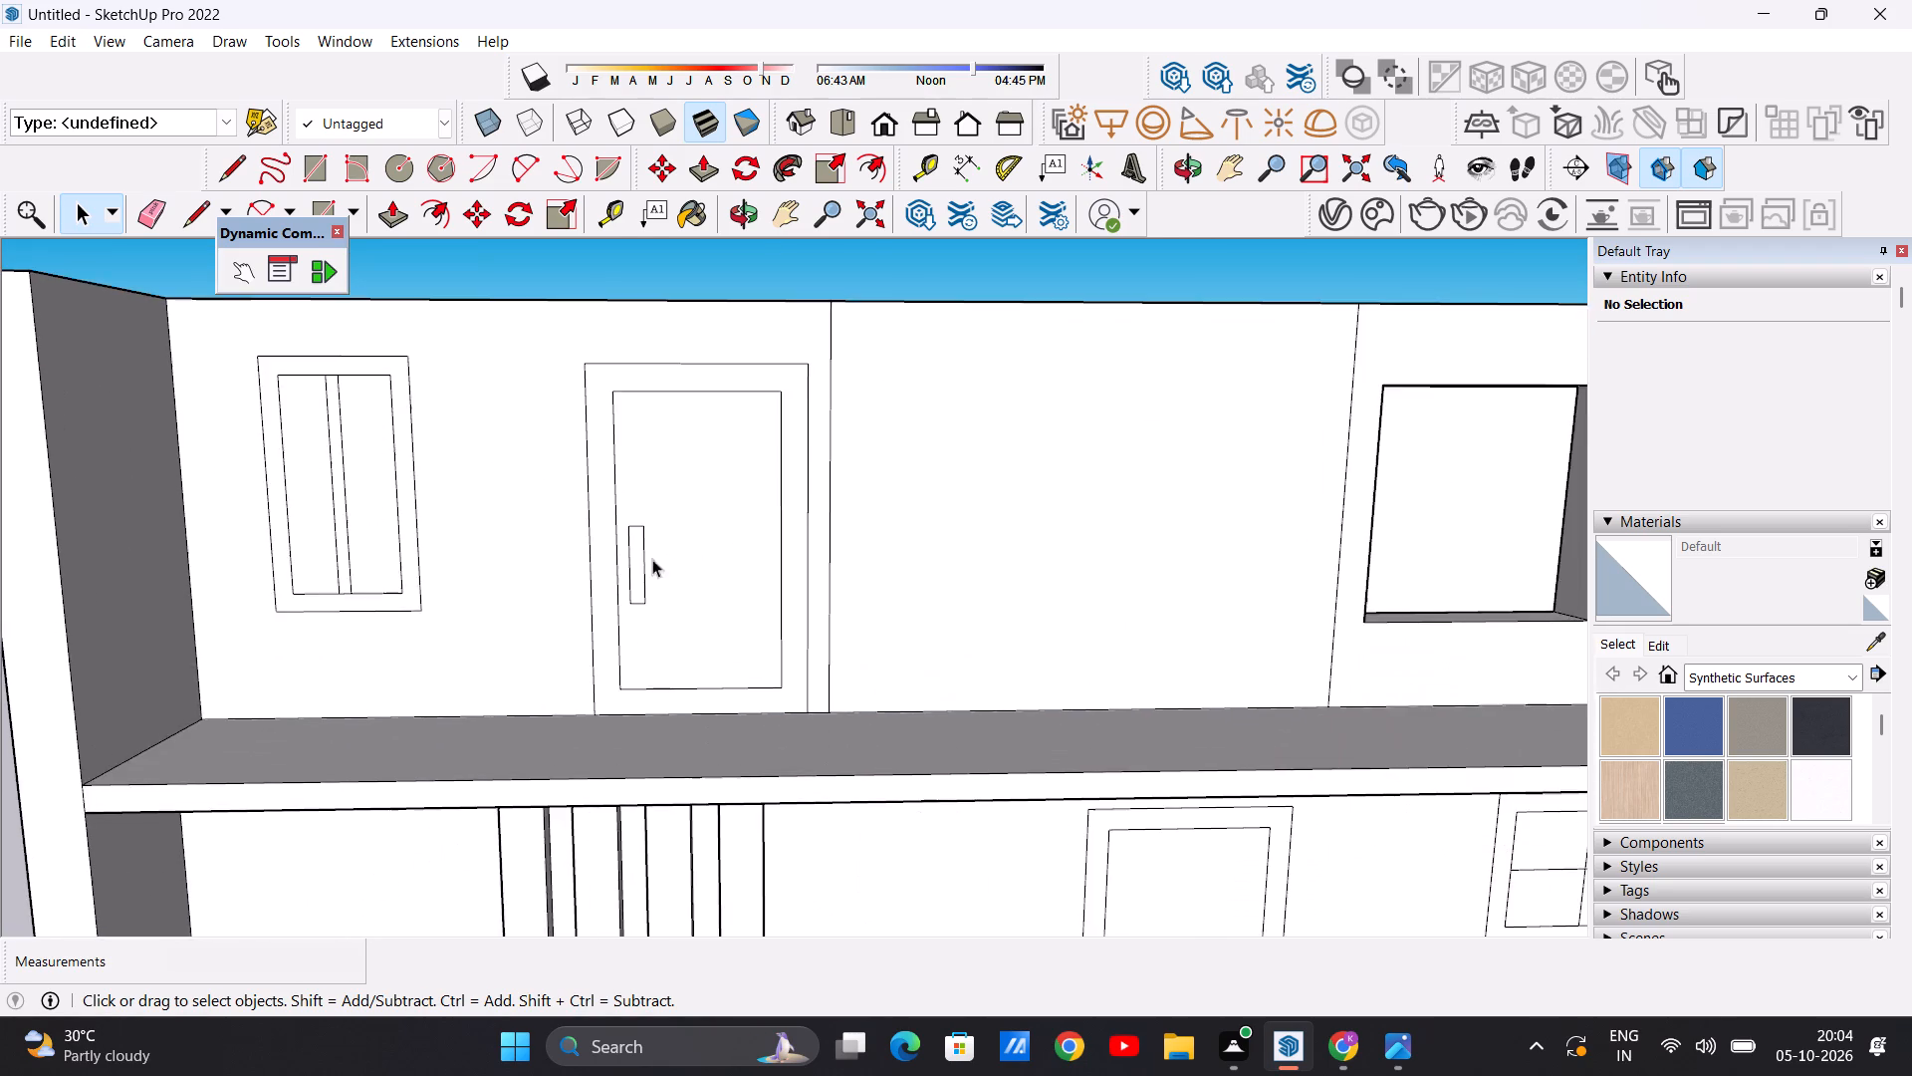
{"action": "scroll", "coordinate": [629, 562], "scroll_direction": "down", "scroll_amount": 6}
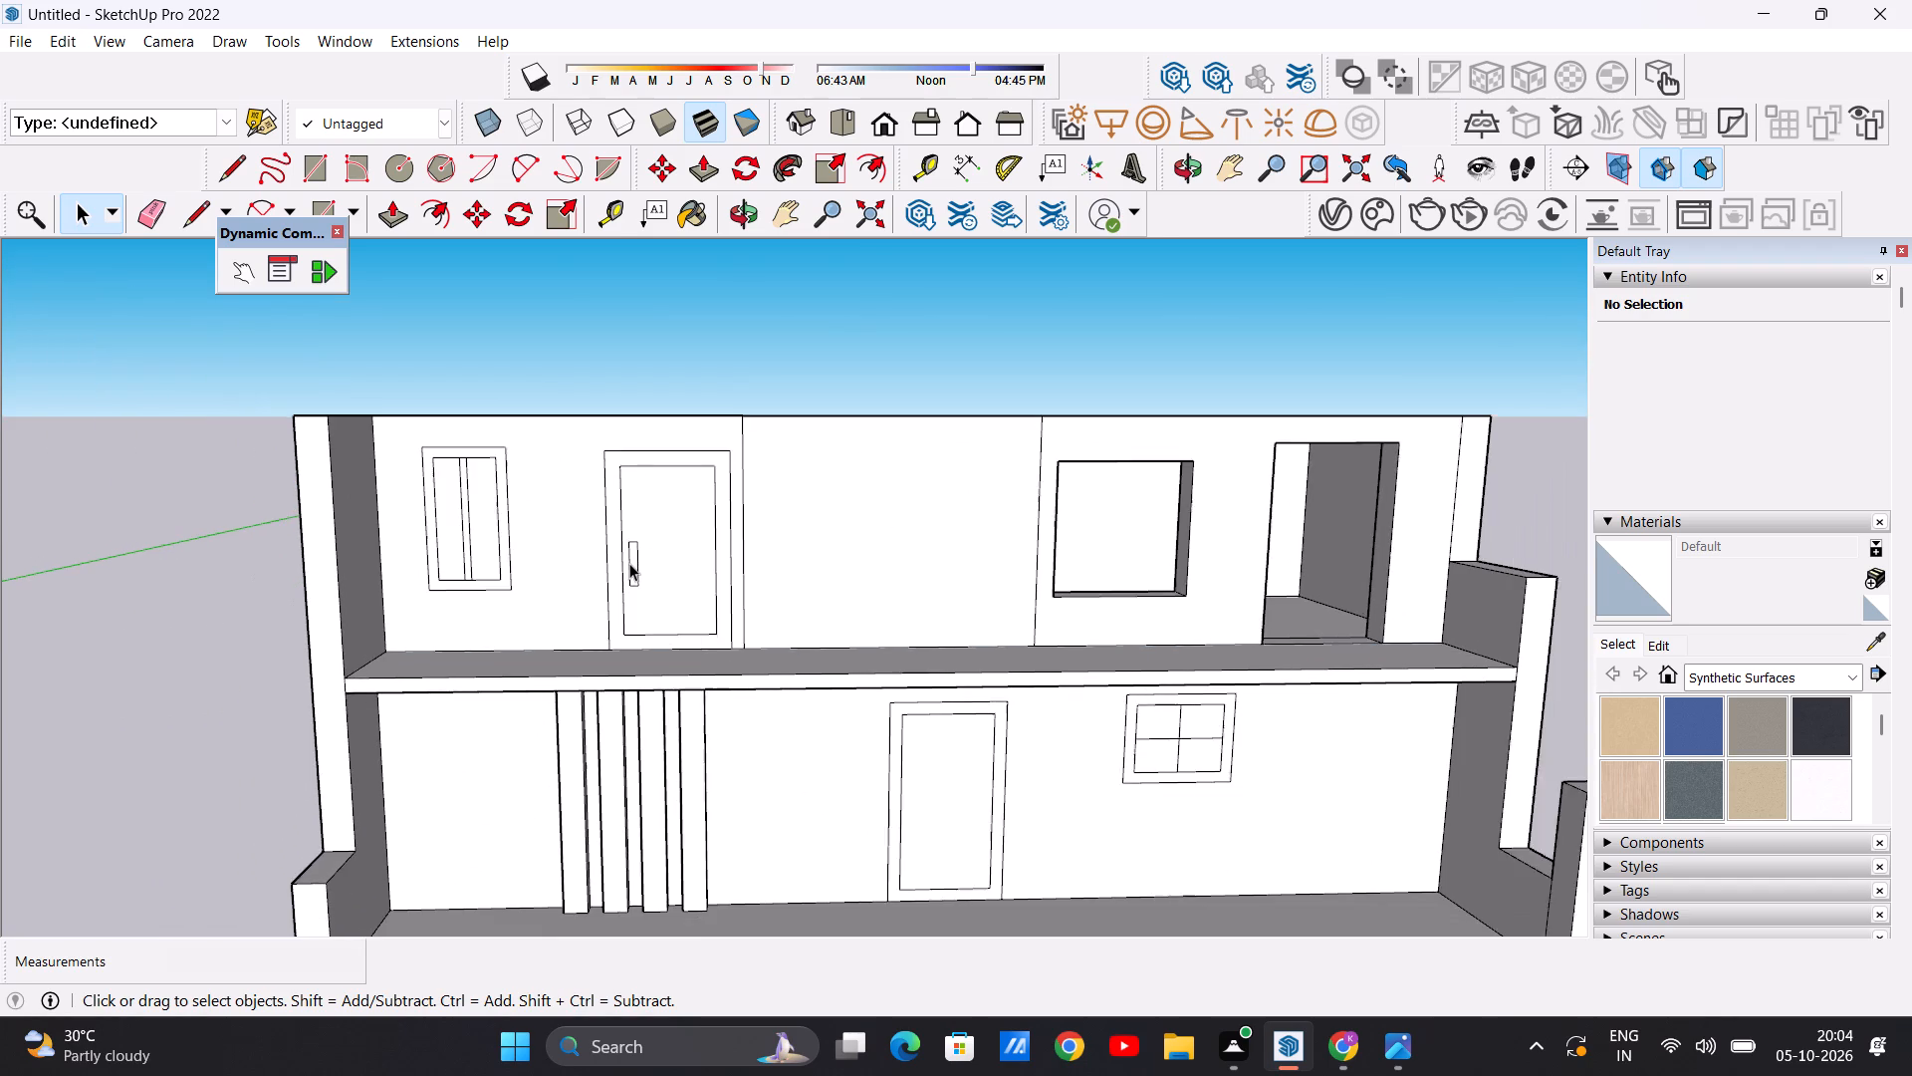
{"action": "scroll", "coordinate": [629, 563], "scroll_direction": "down", "scroll_amount": 1}
{"action": "scroll", "coordinate": [712, 568], "scroll_direction": "up", "scroll_amount": 7}
{"action": "scroll", "coordinate": [640, 567], "scroll_direction": "down", "scroll_amount": 6}
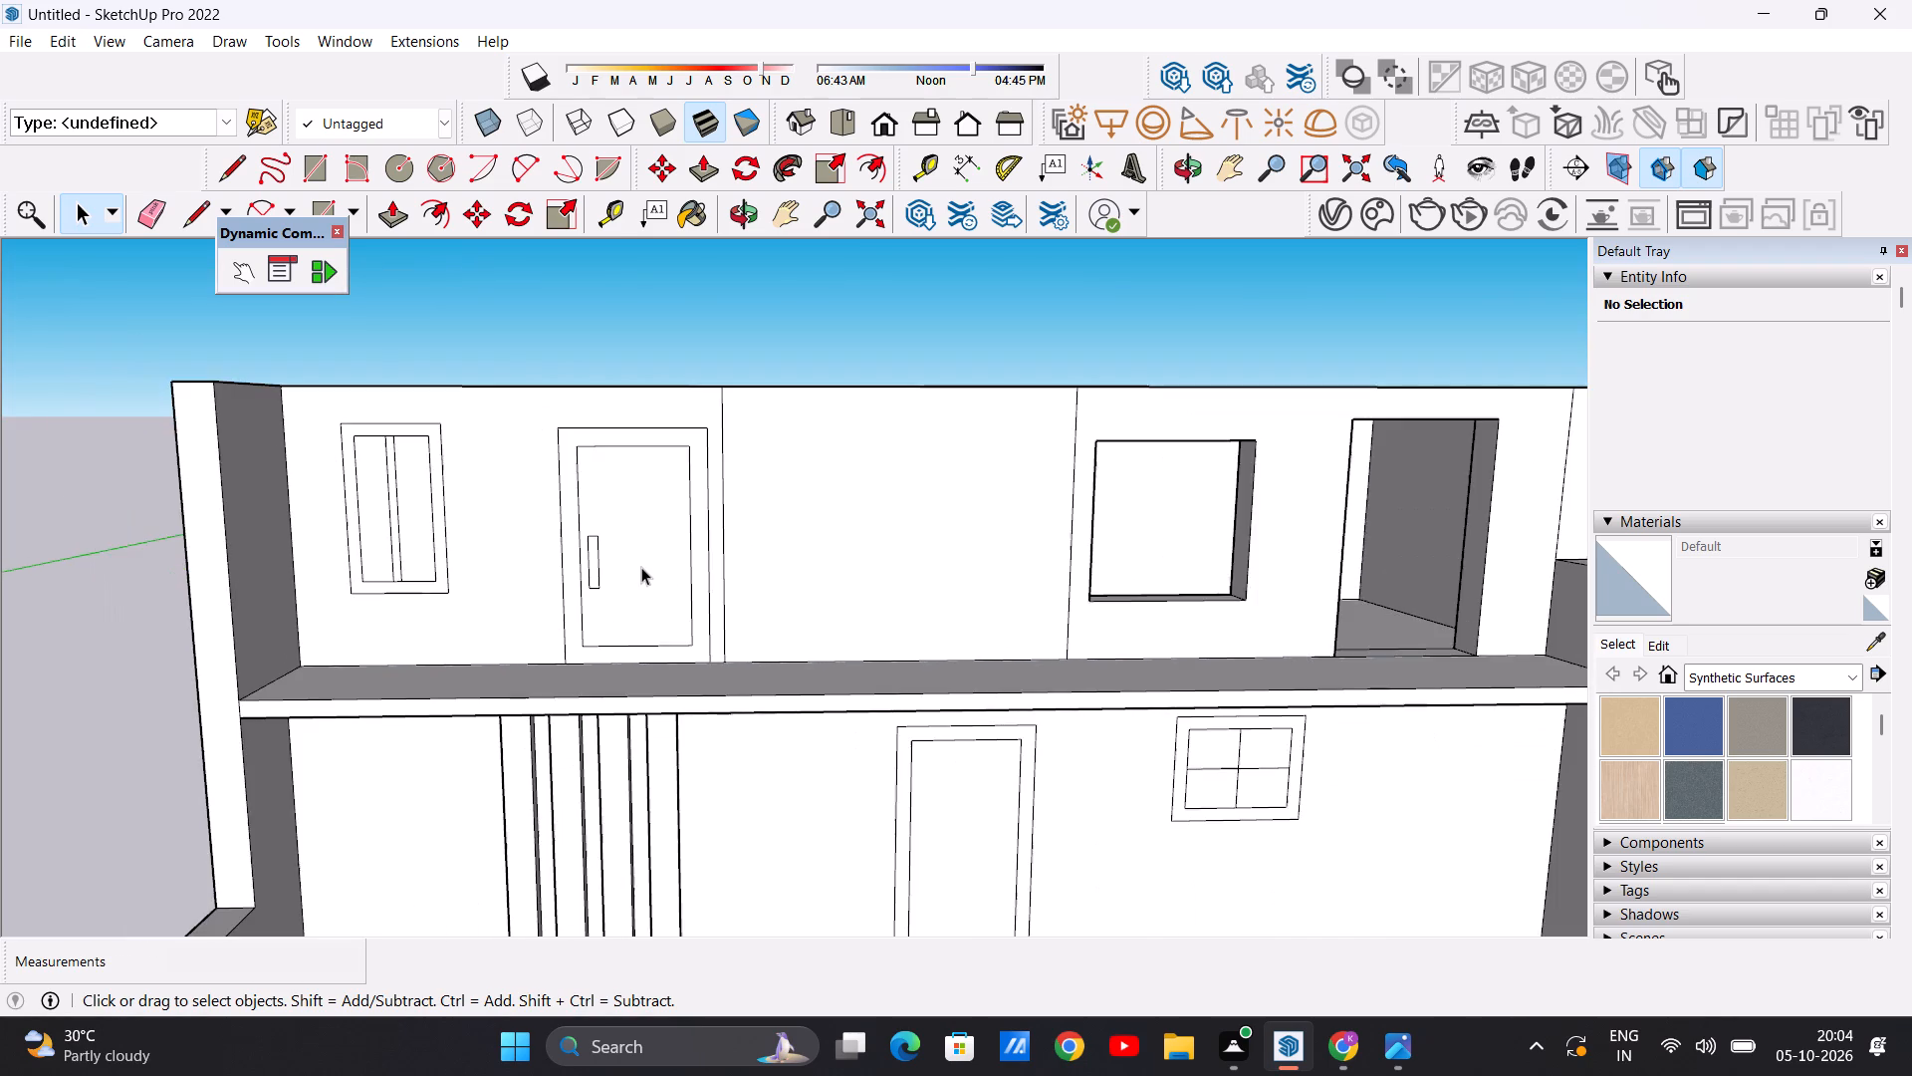
{"action": "scroll", "coordinate": [600, 536], "scroll_direction": "down", "scroll_amount": 9}
{"action": "scroll", "coordinate": [784, 535], "scroll_direction": "up", "scroll_amount": 4}
{"action": "scroll", "coordinate": [727, 532], "scroll_direction": "down", "scroll_amount": 5}
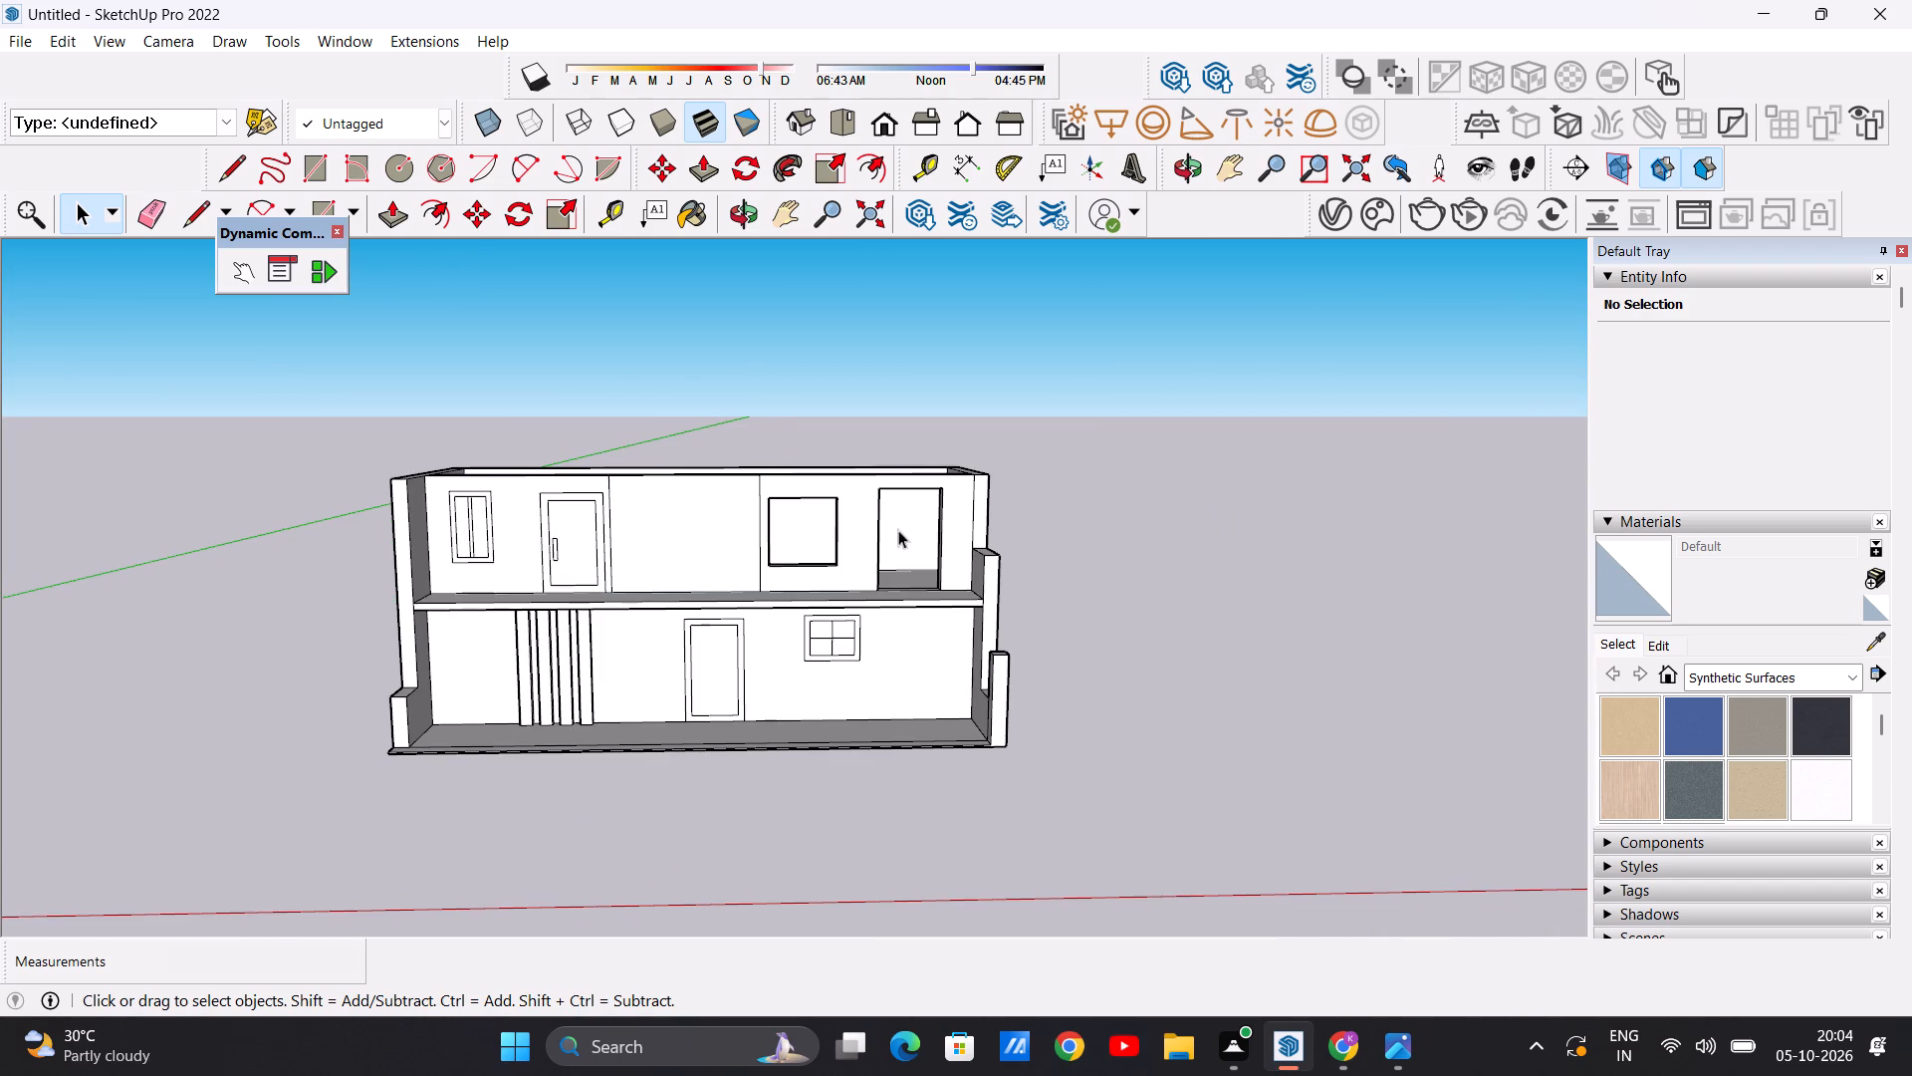
Draw a line across the top edge of the open window beside the remaining doorway to close it with a face.
{"action": "scroll", "coordinate": [836, 521], "scroll_direction": "up", "scroll_amount": 12}
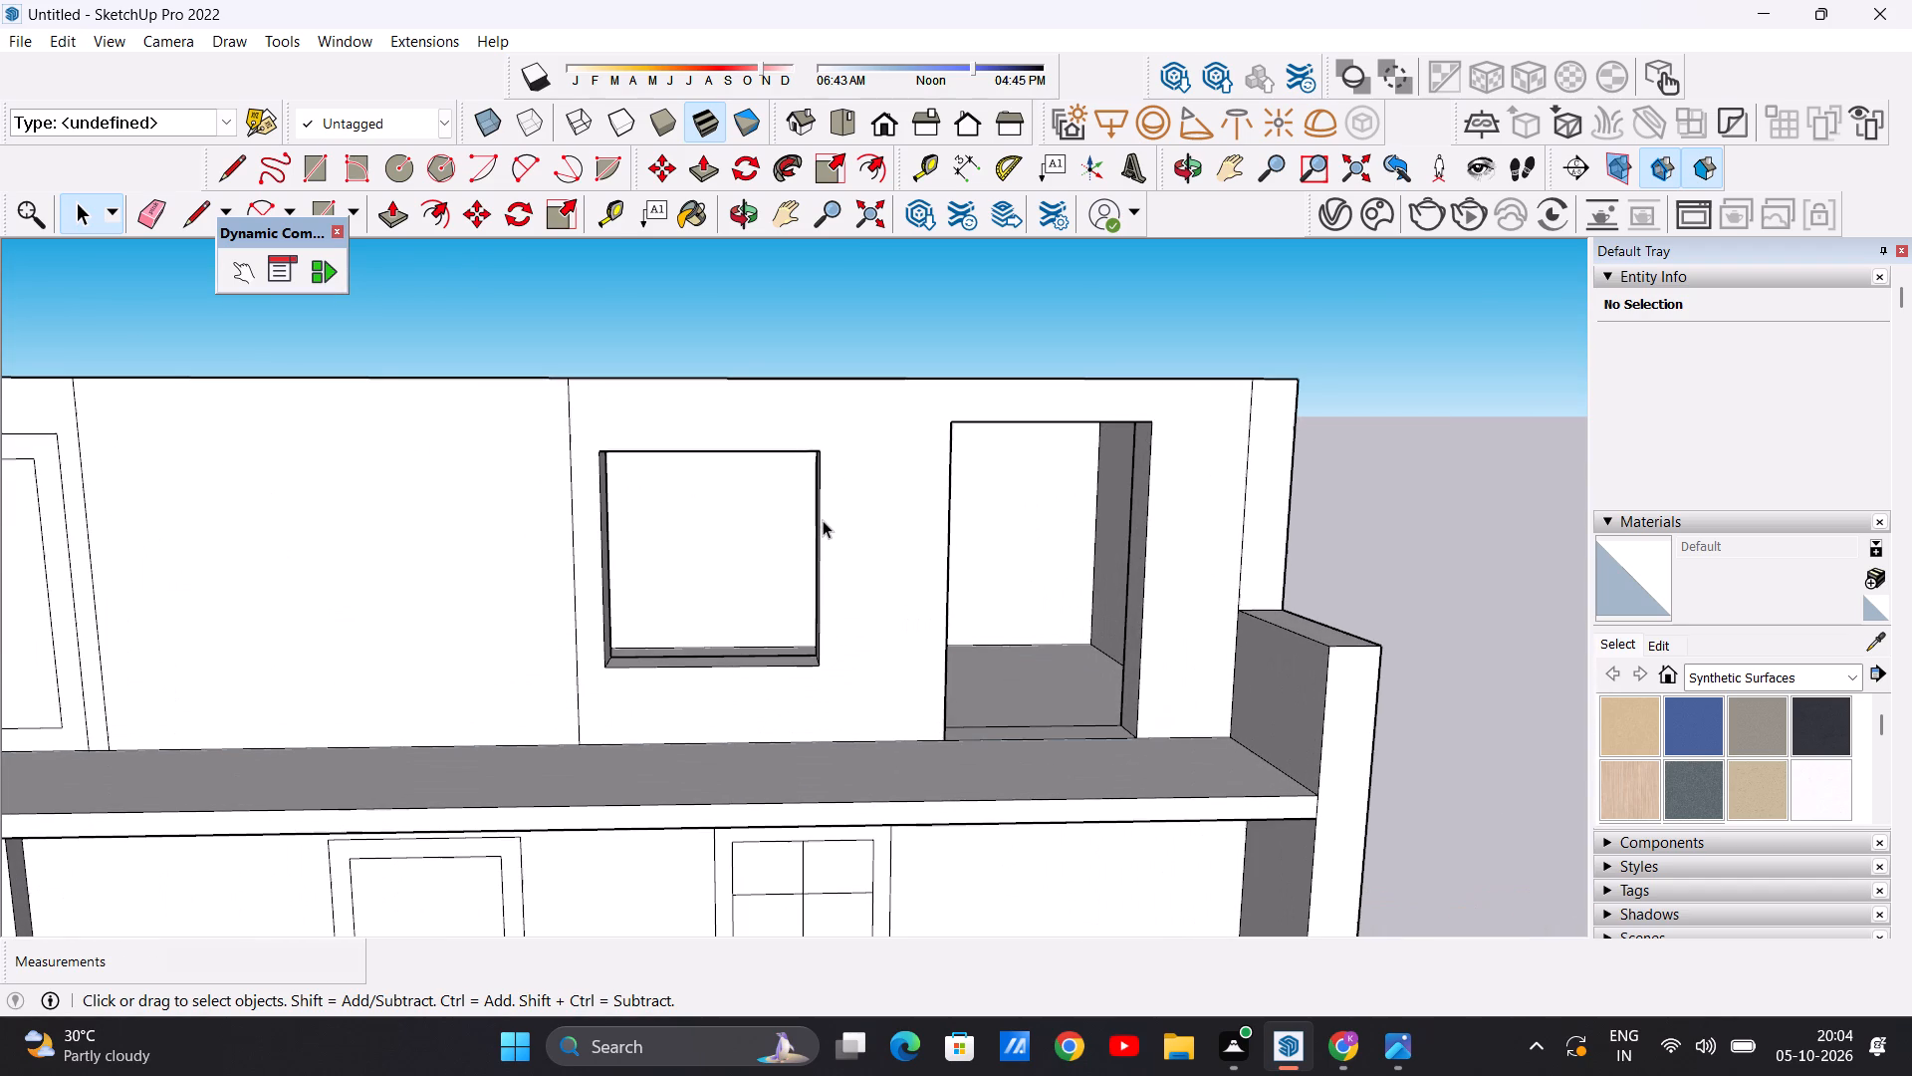
{"action": "key", "text": "l"}
{"action": "left_click", "coordinate": [609, 456]}
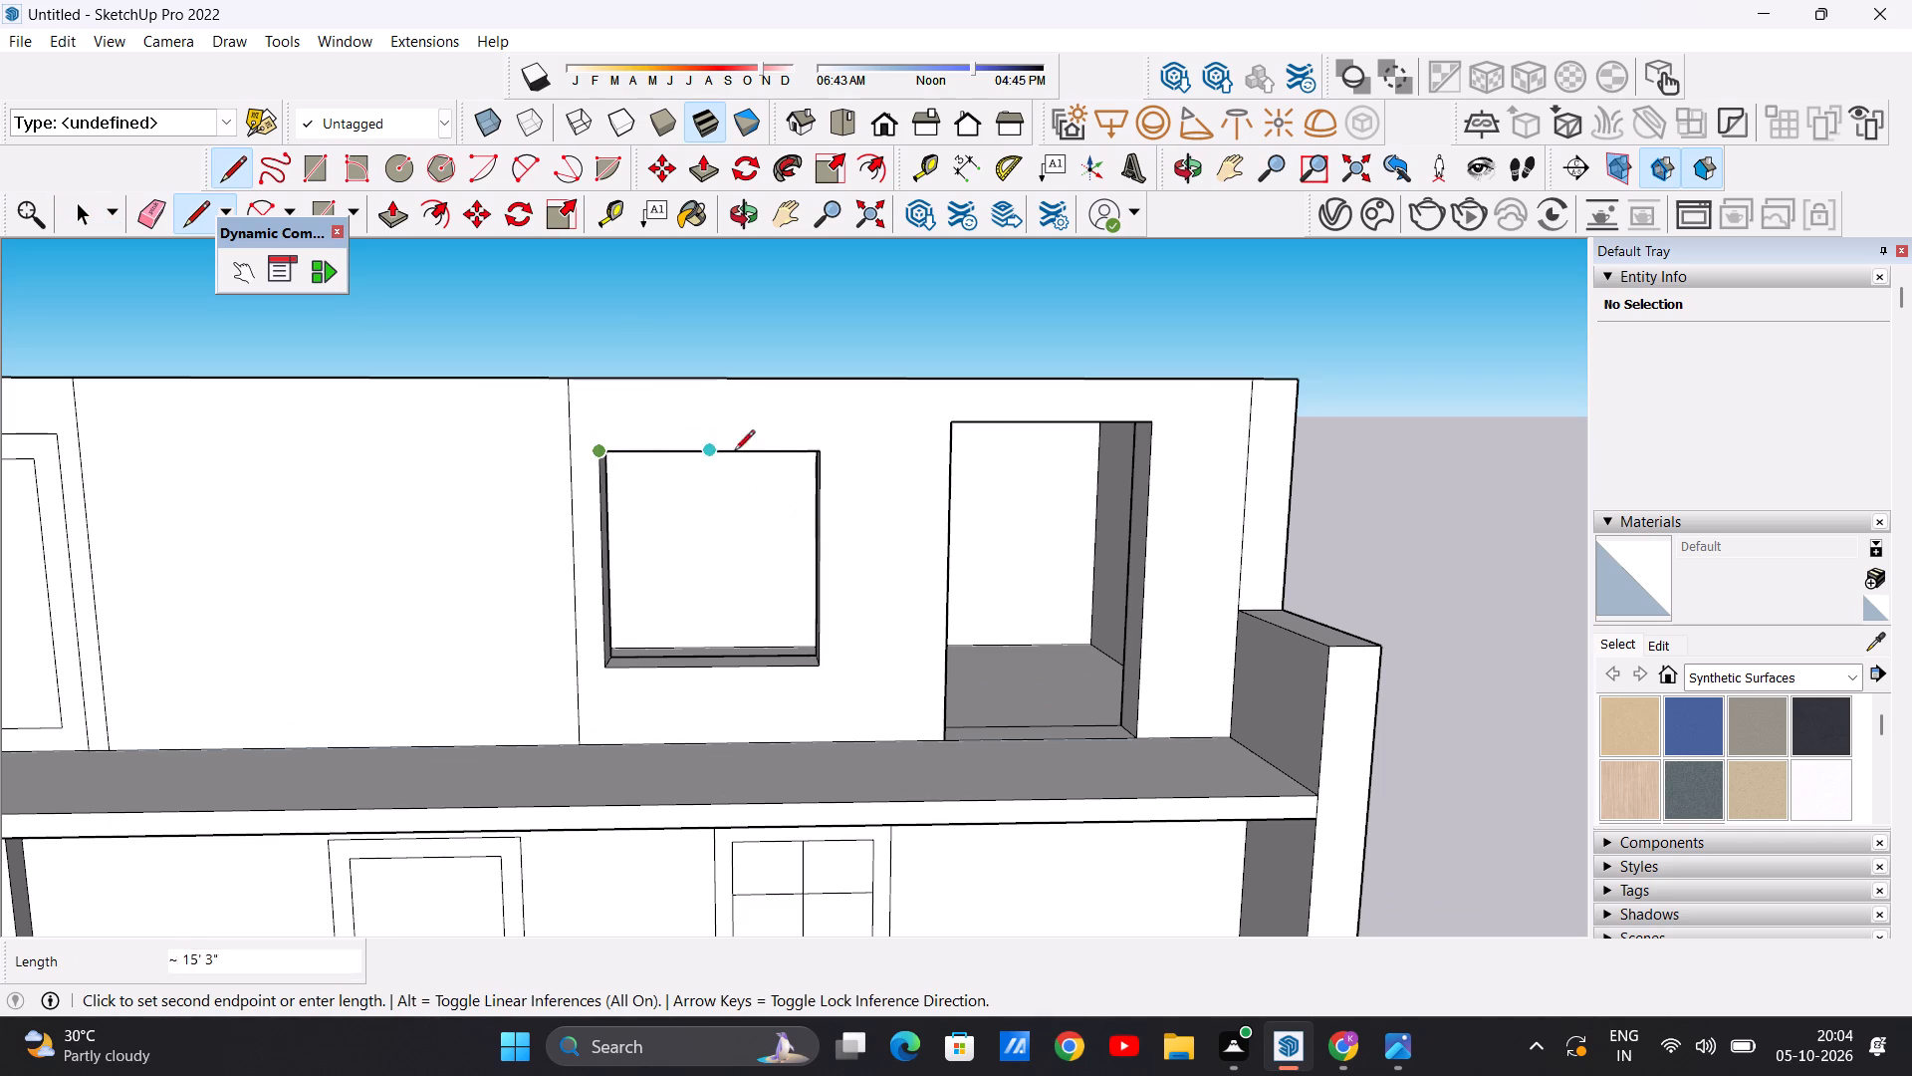
{"action": "left_click", "coordinate": [817, 453]}
{"action": "key", "text": "space"}
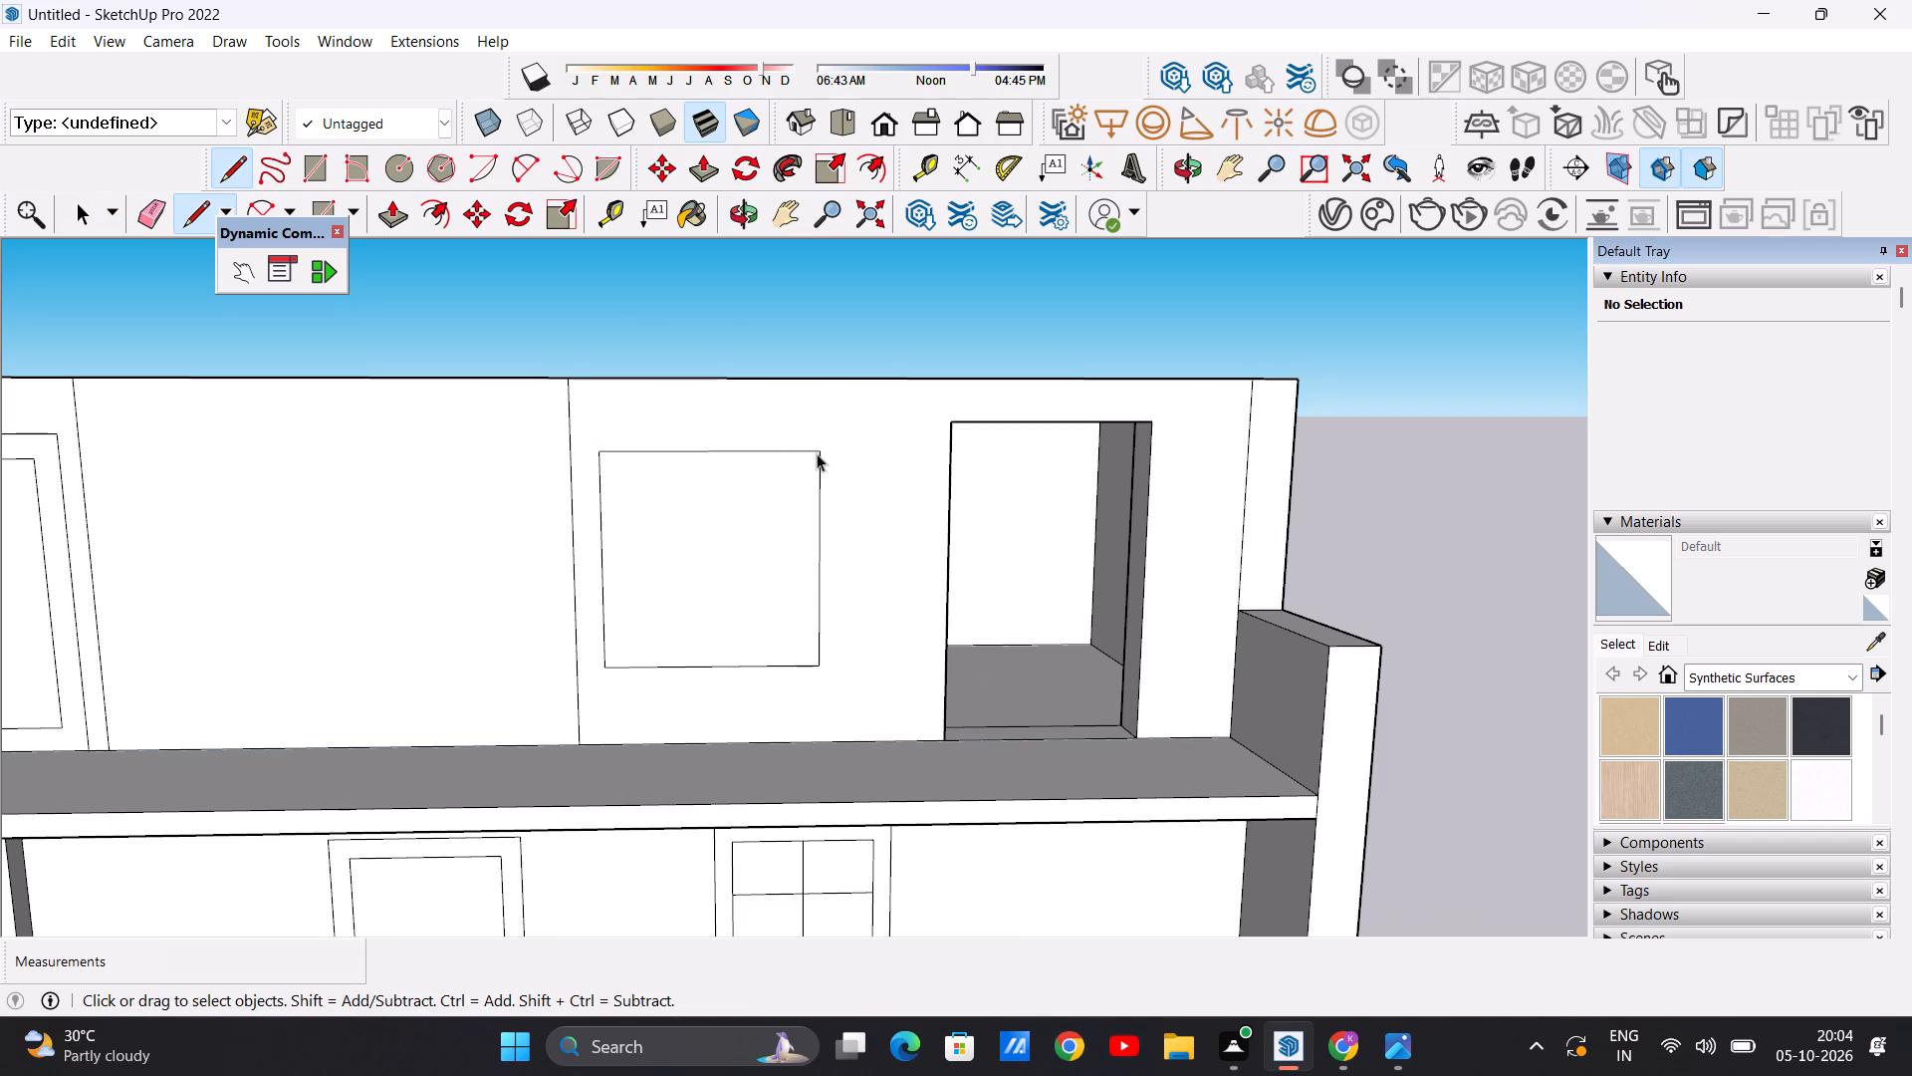
Offset the outline of the closed upper-storey window face inward by about 2' 9" to form the window frame.
{"action": "type", "text": "OF"}
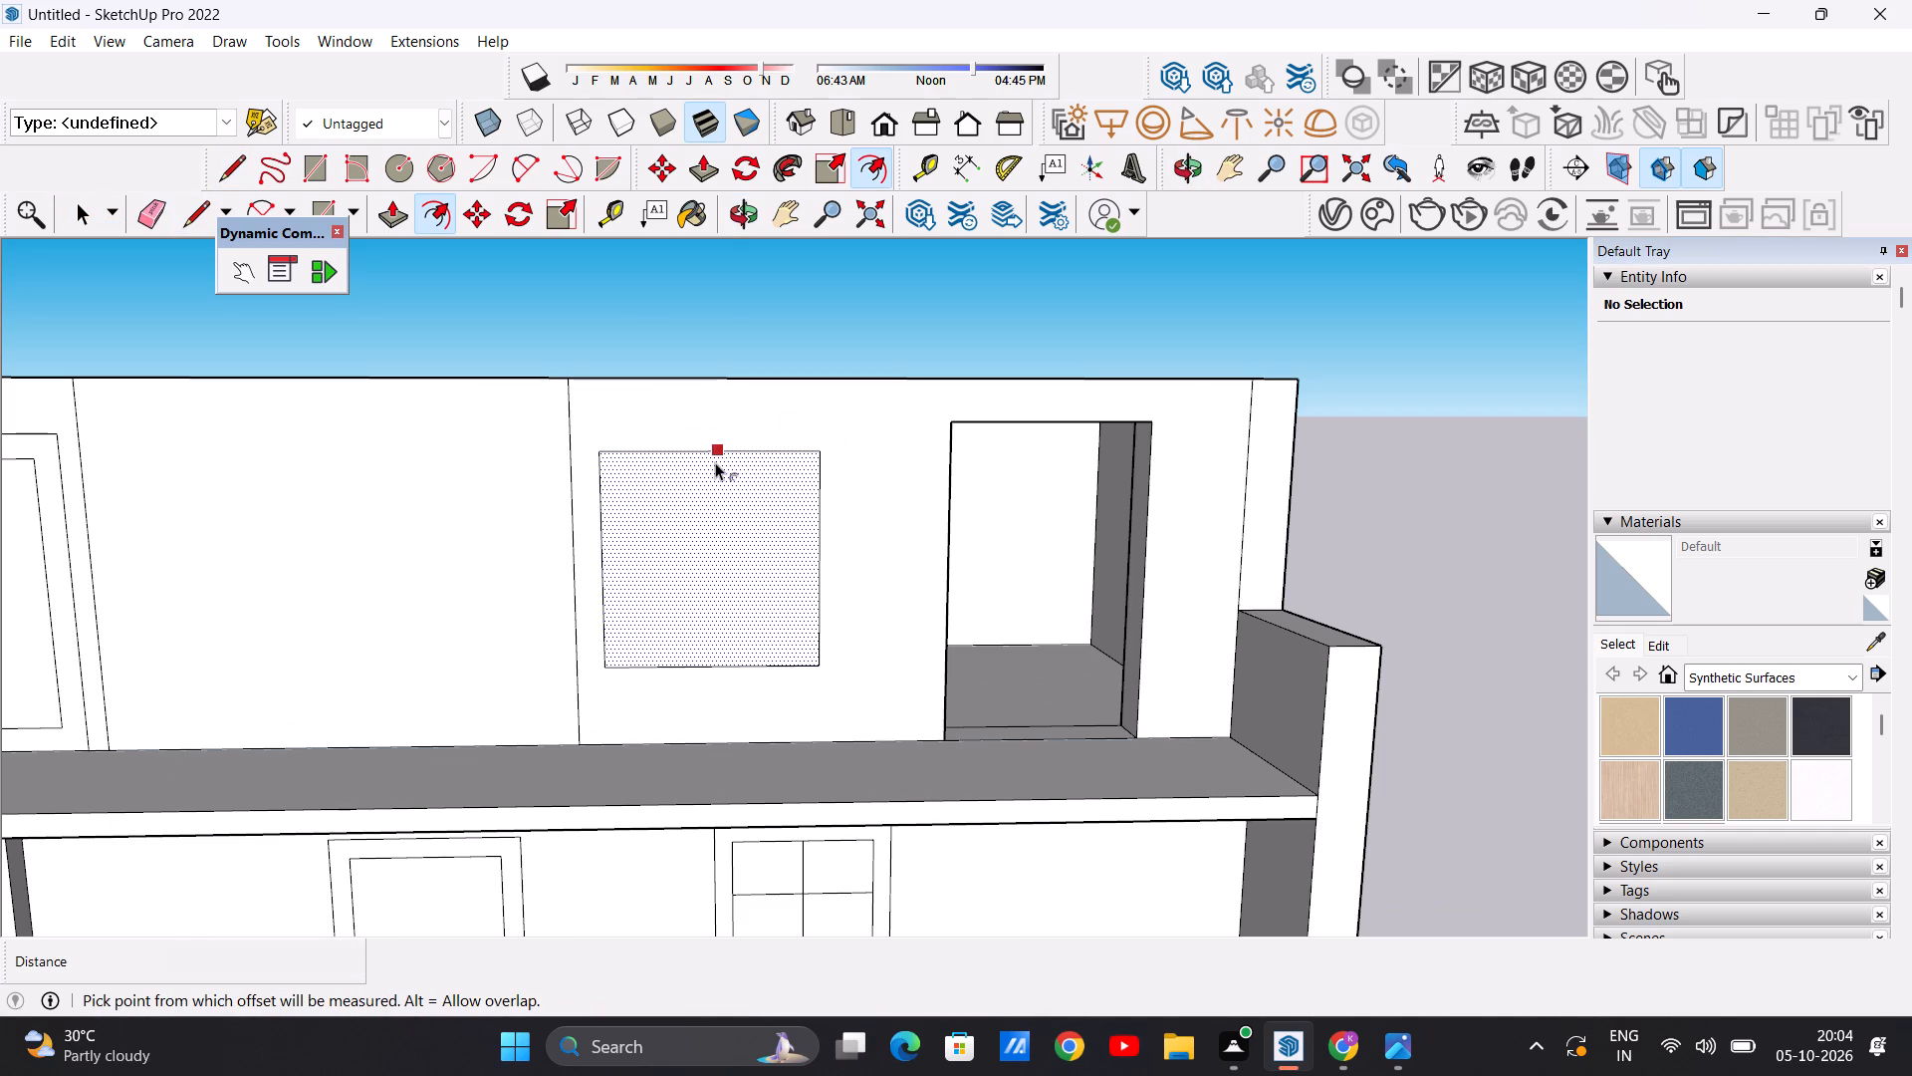
{"action": "left_click", "coordinate": [715, 462]}
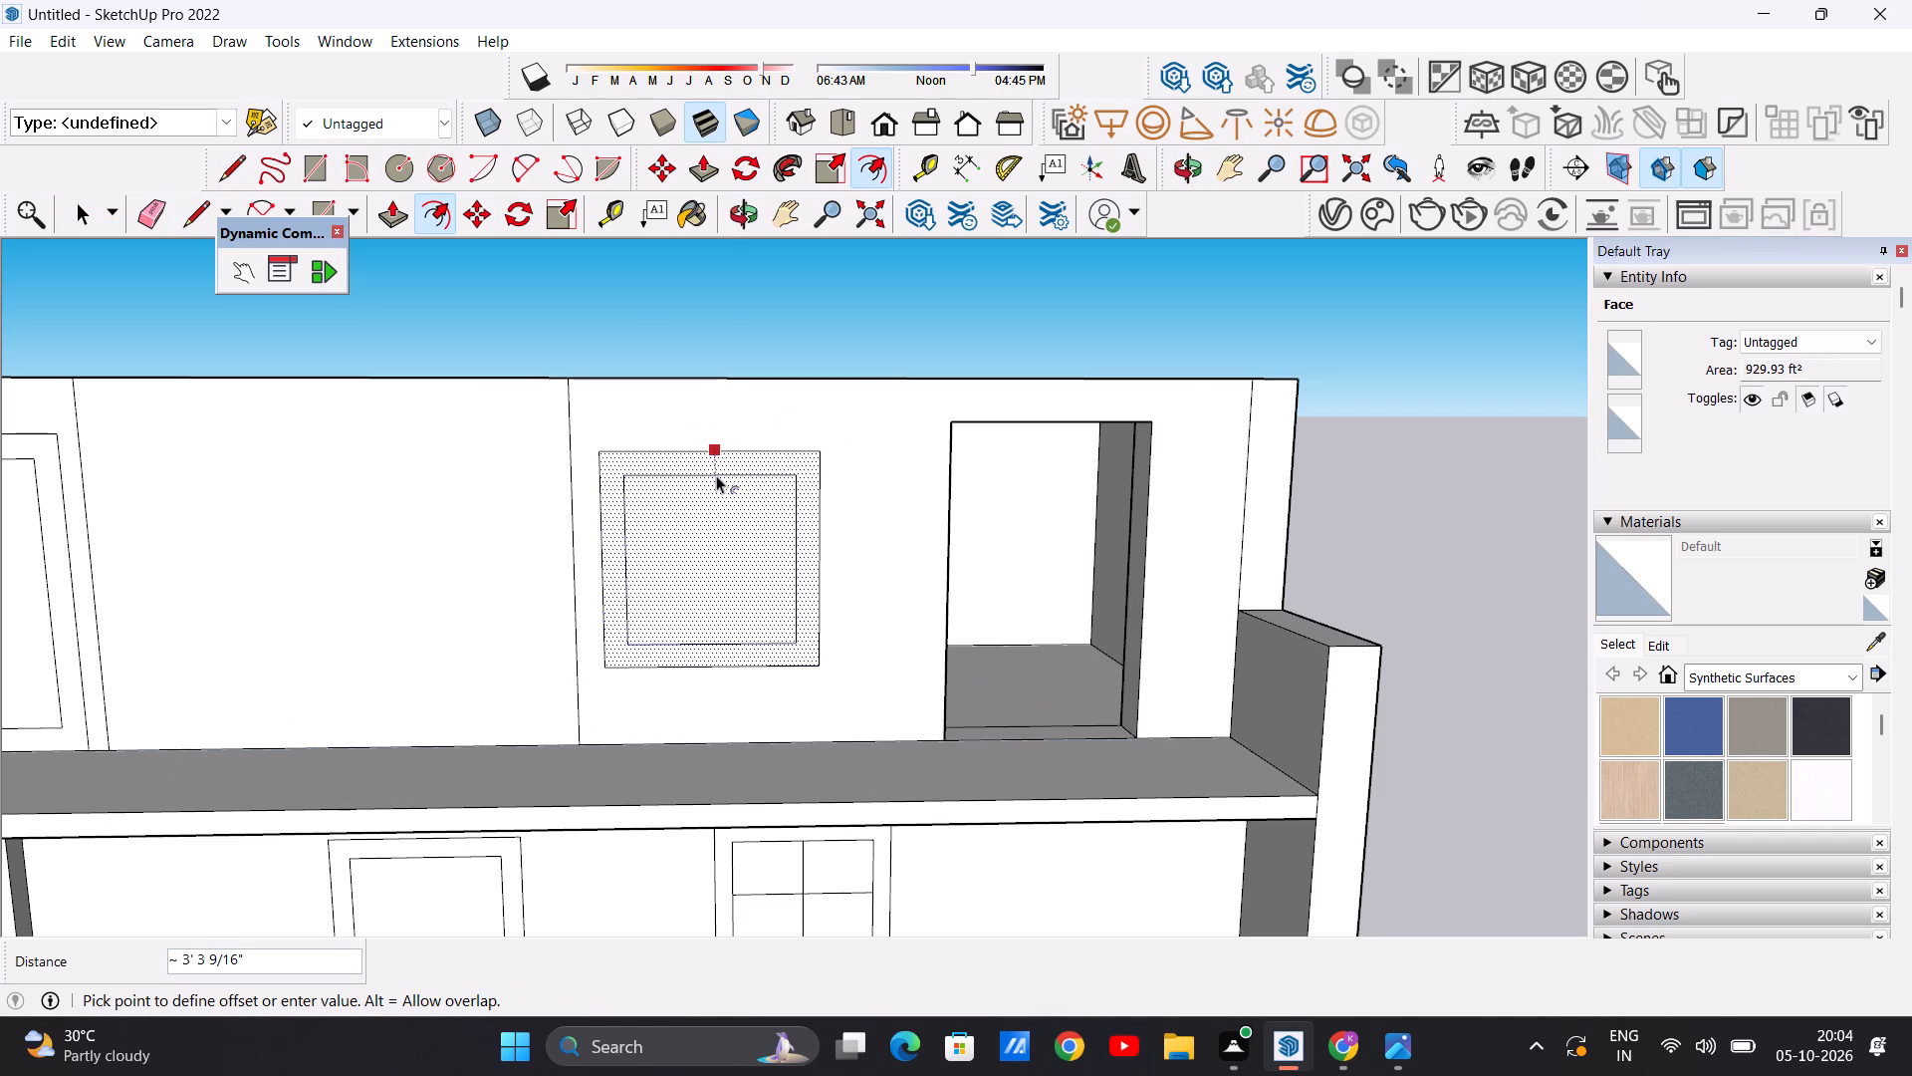
{"action": "left_click", "coordinate": [713, 471]}
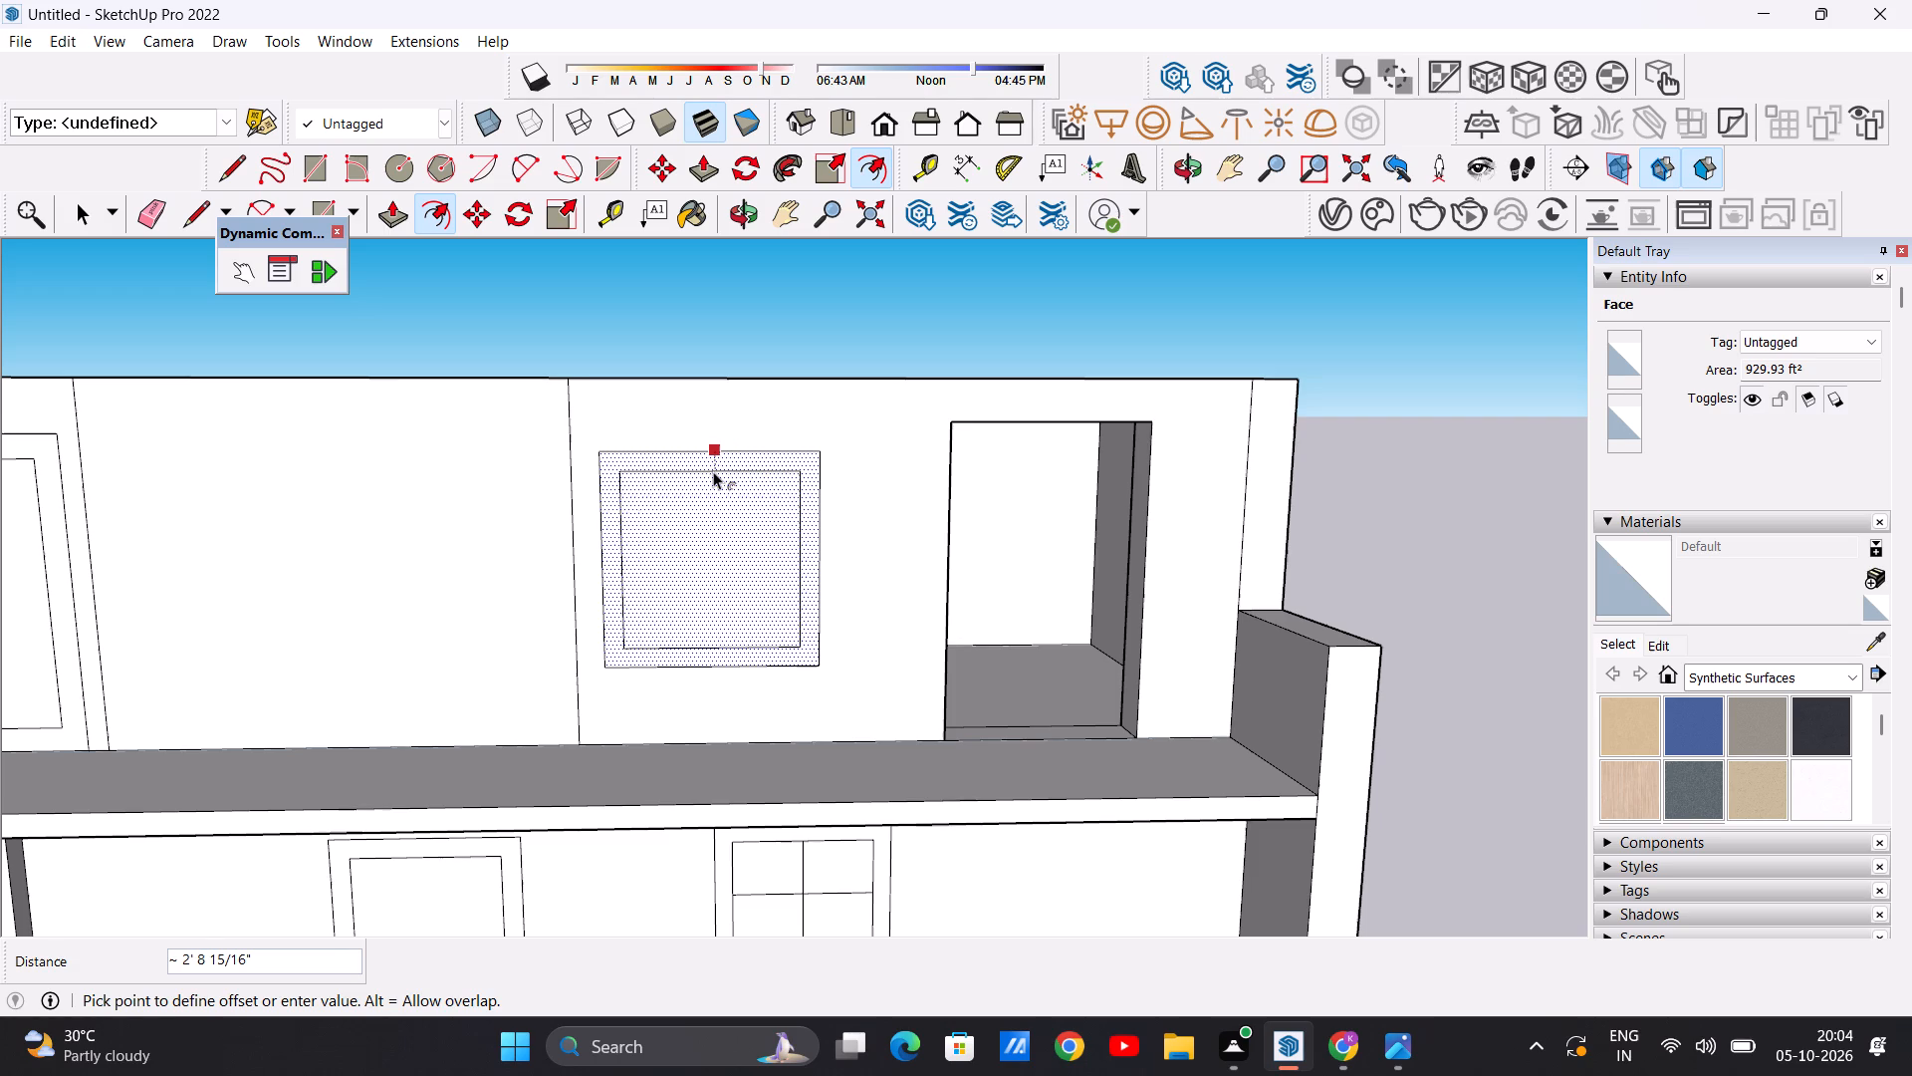
{"action": "key", "text": "space"}
{"action": "key", "text": "space"}
Draw two closely spaced vertical lines about 25' long down the middle of the framed window to form a central mullion.
{"action": "type", "text": "L"}
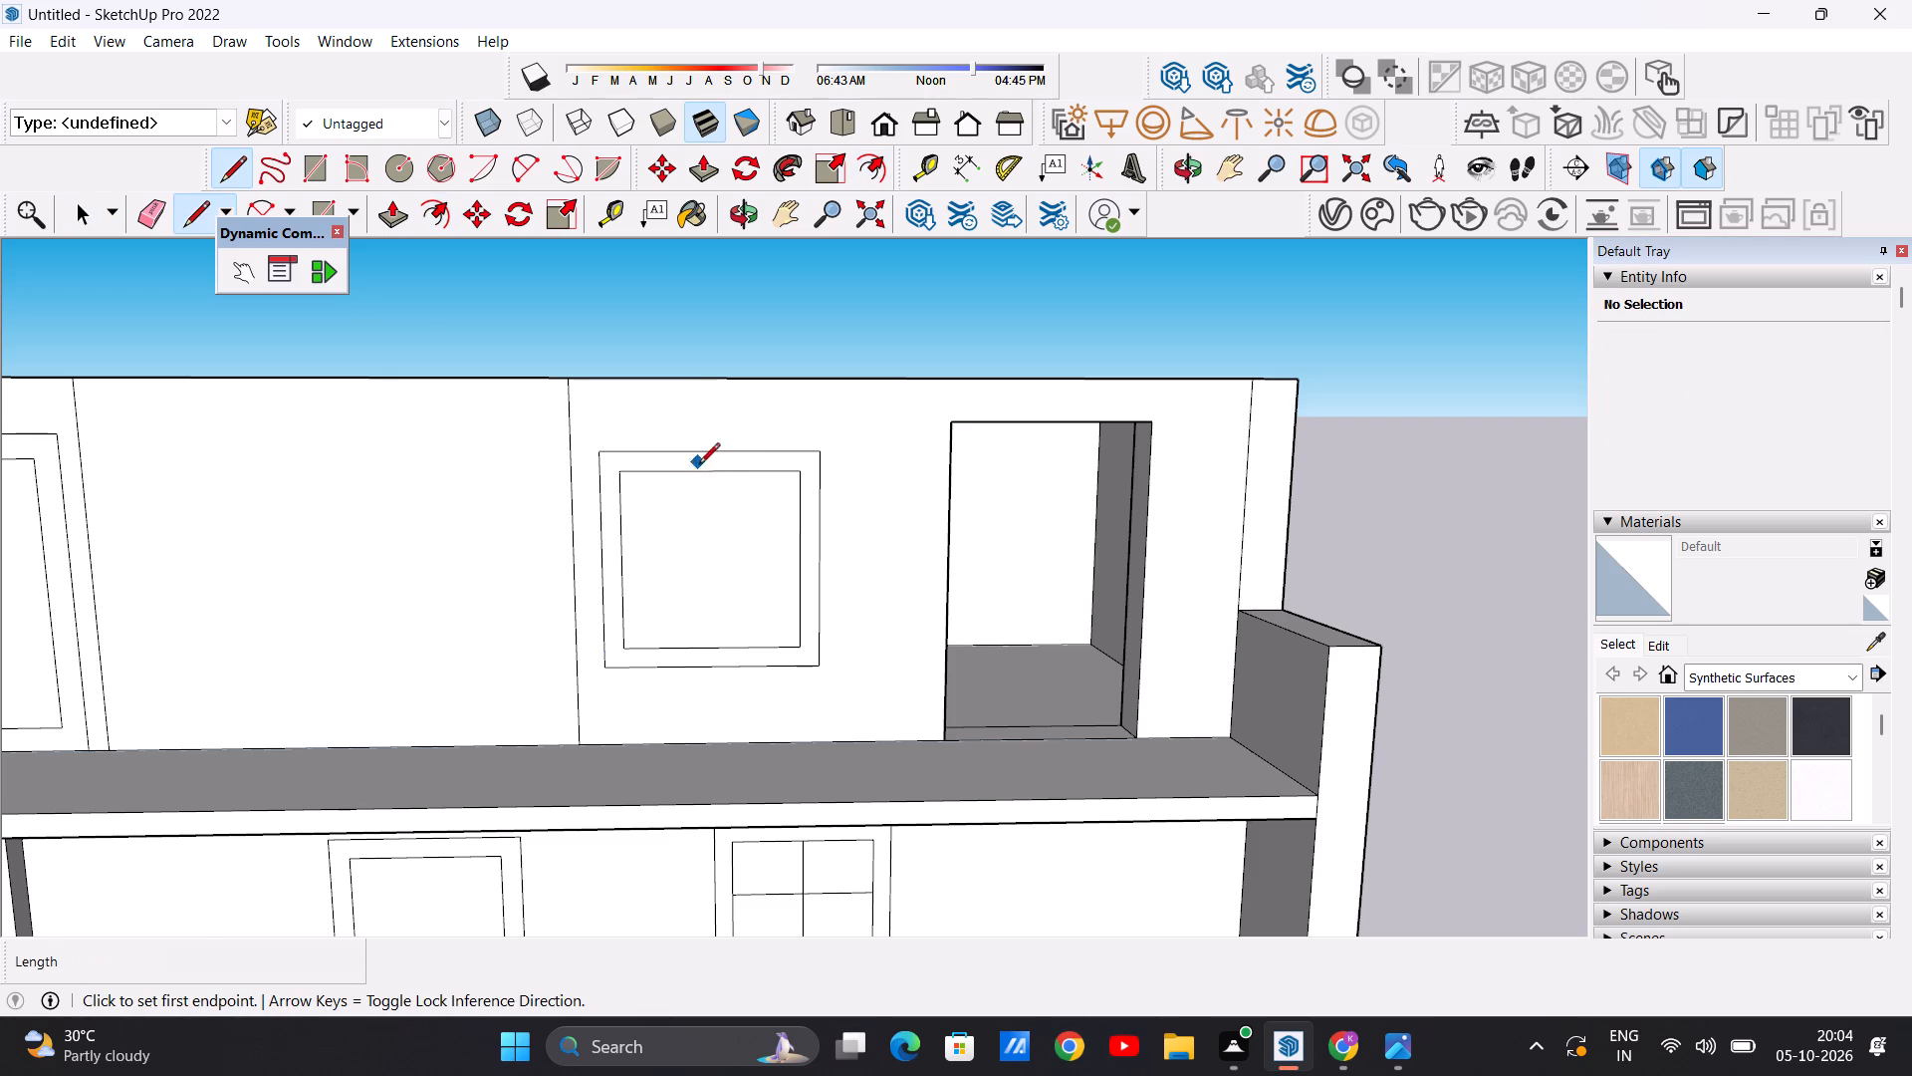
{"action": "scroll", "coordinate": [708, 488], "scroll_direction": "up", "scroll_amount": 6}
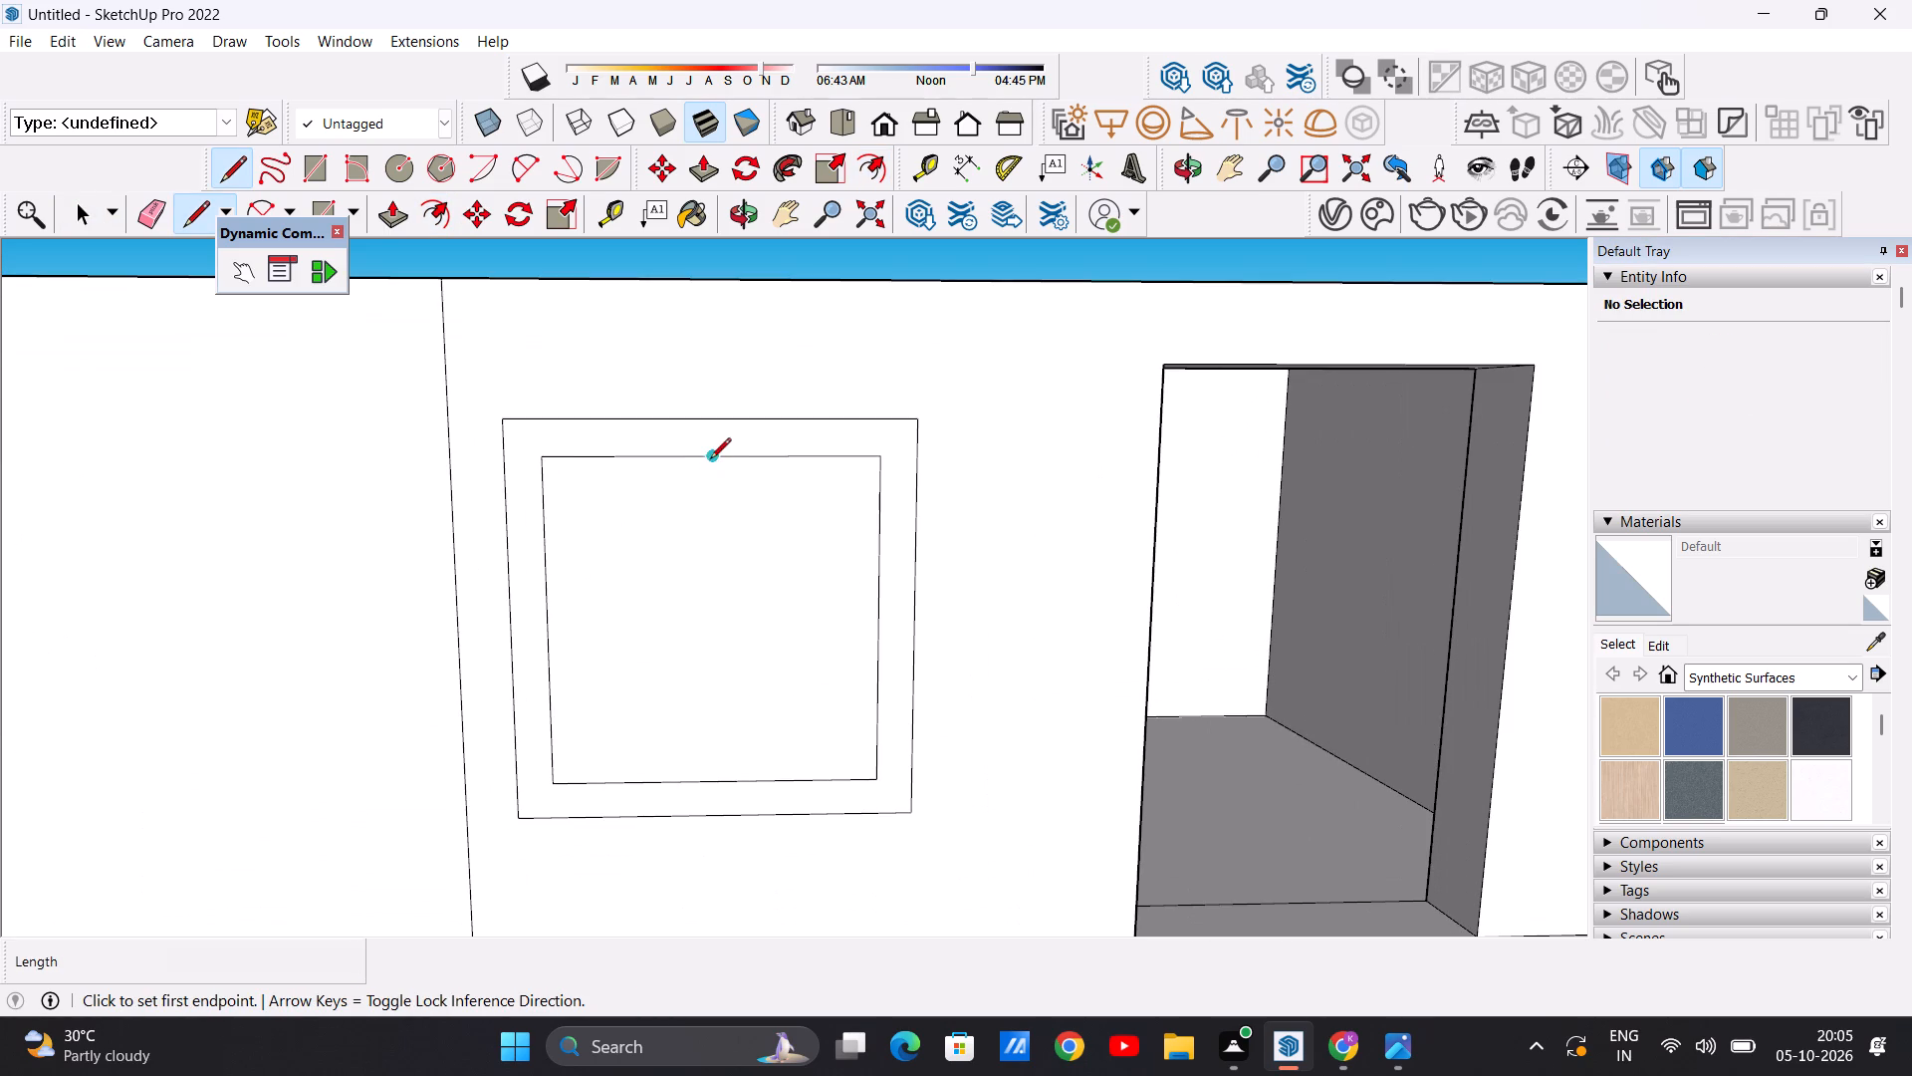
{"action": "left_click", "coordinate": [692, 455]}
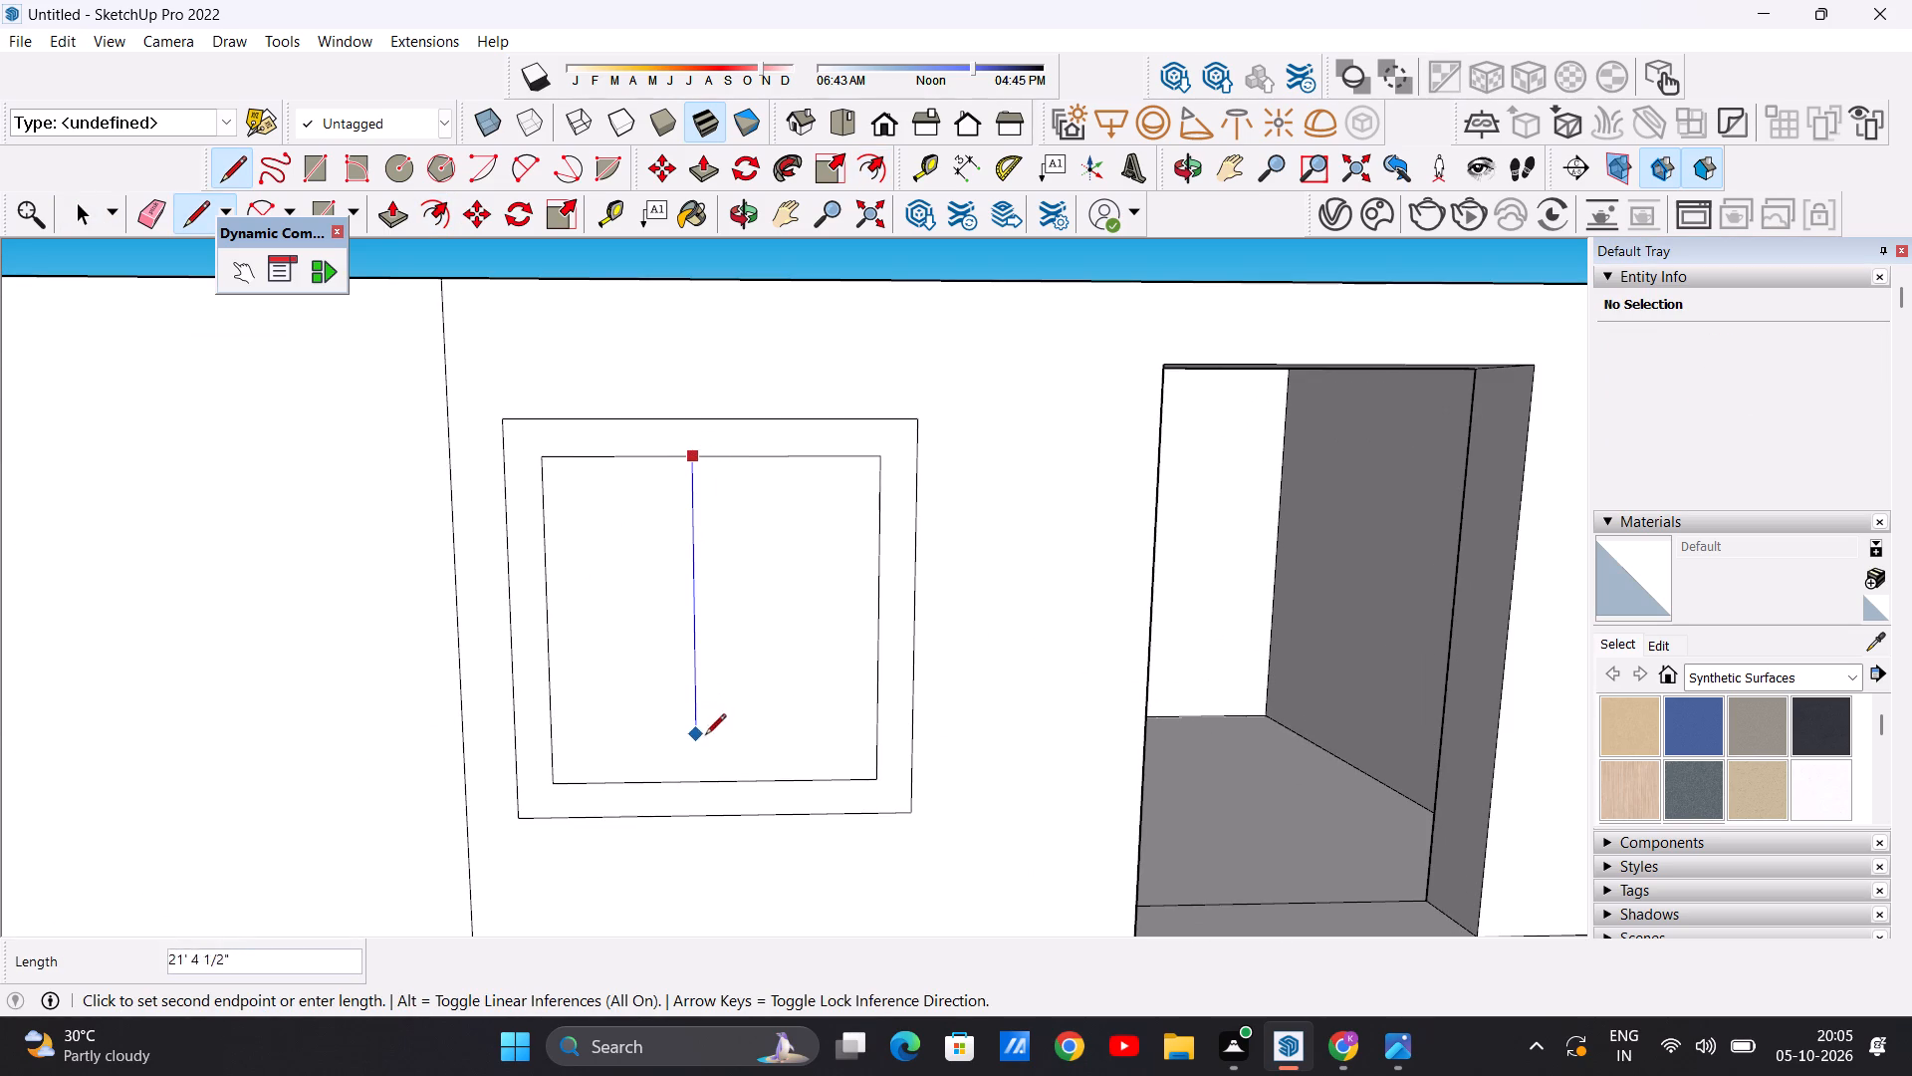
{"action": "left_click", "coordinate": [691, 776]}
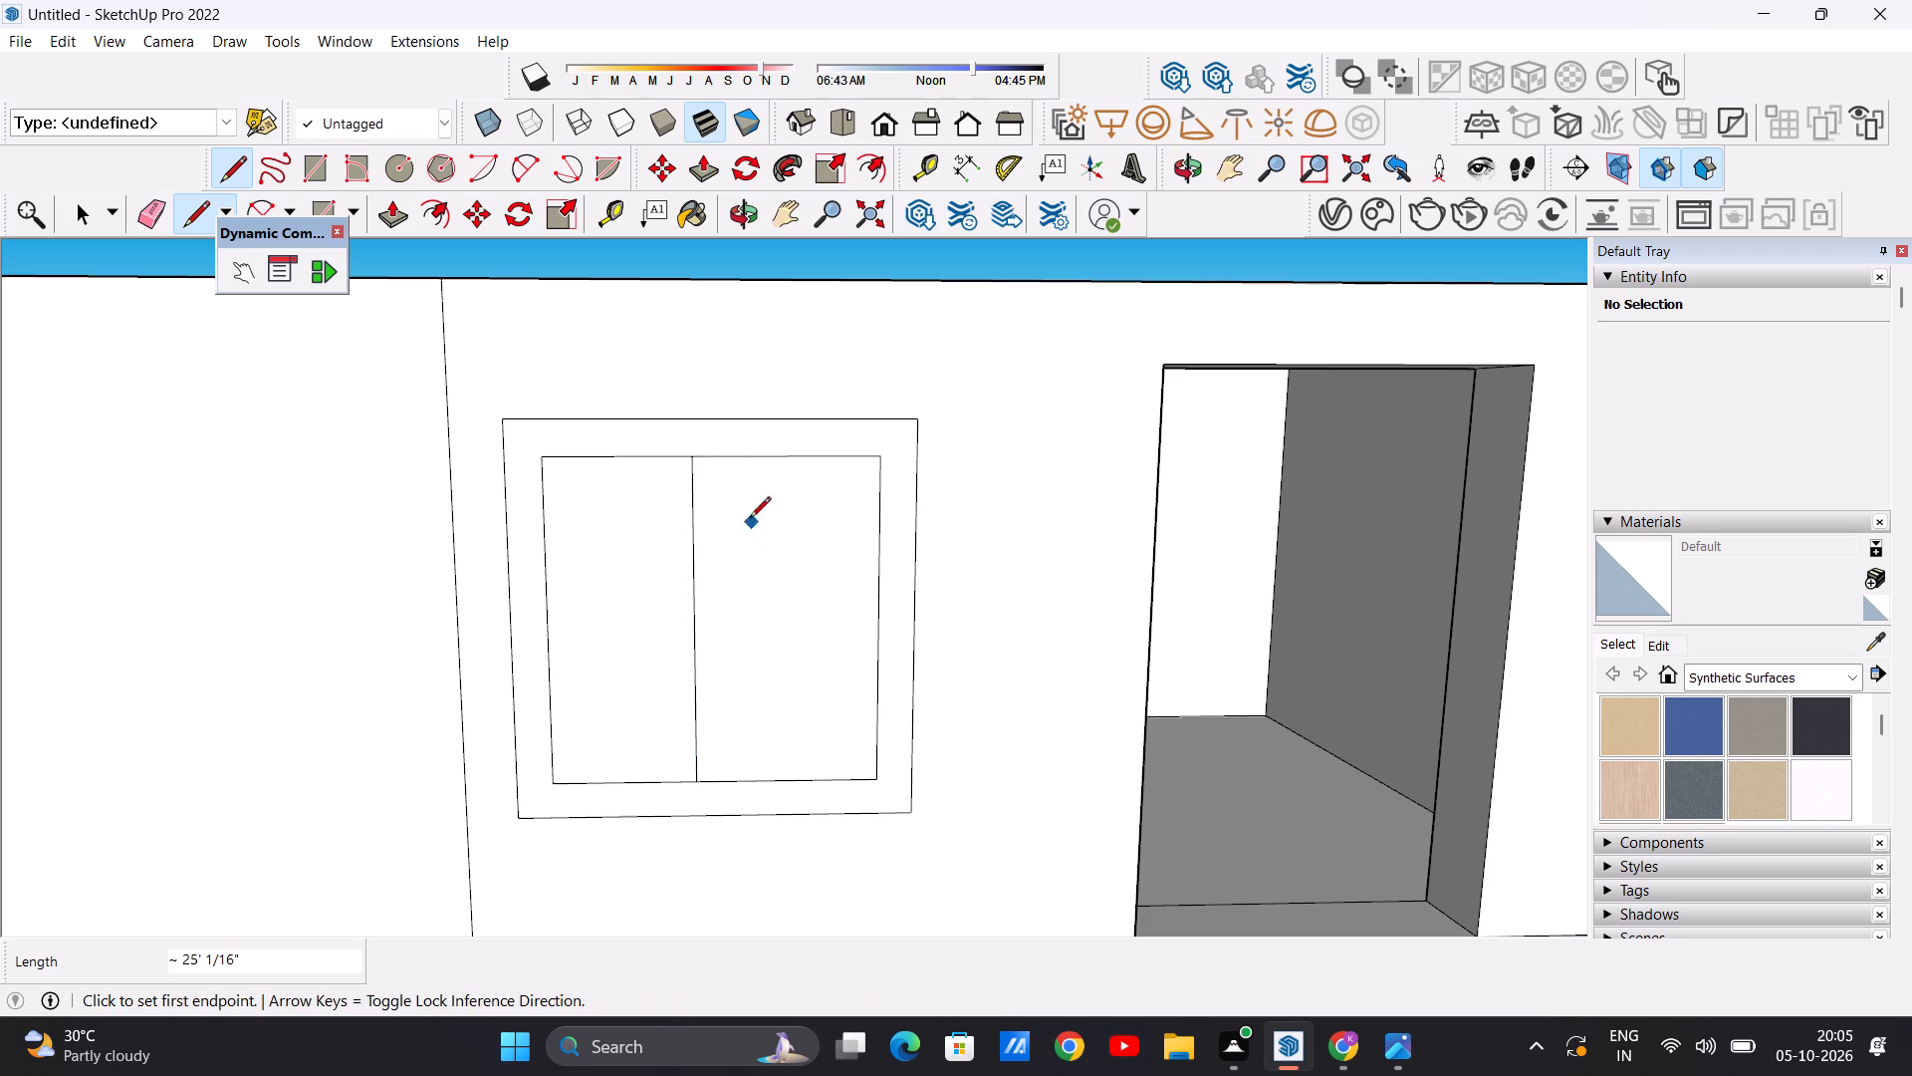
{"action": "left_click", "coordinate": [726, 456]}
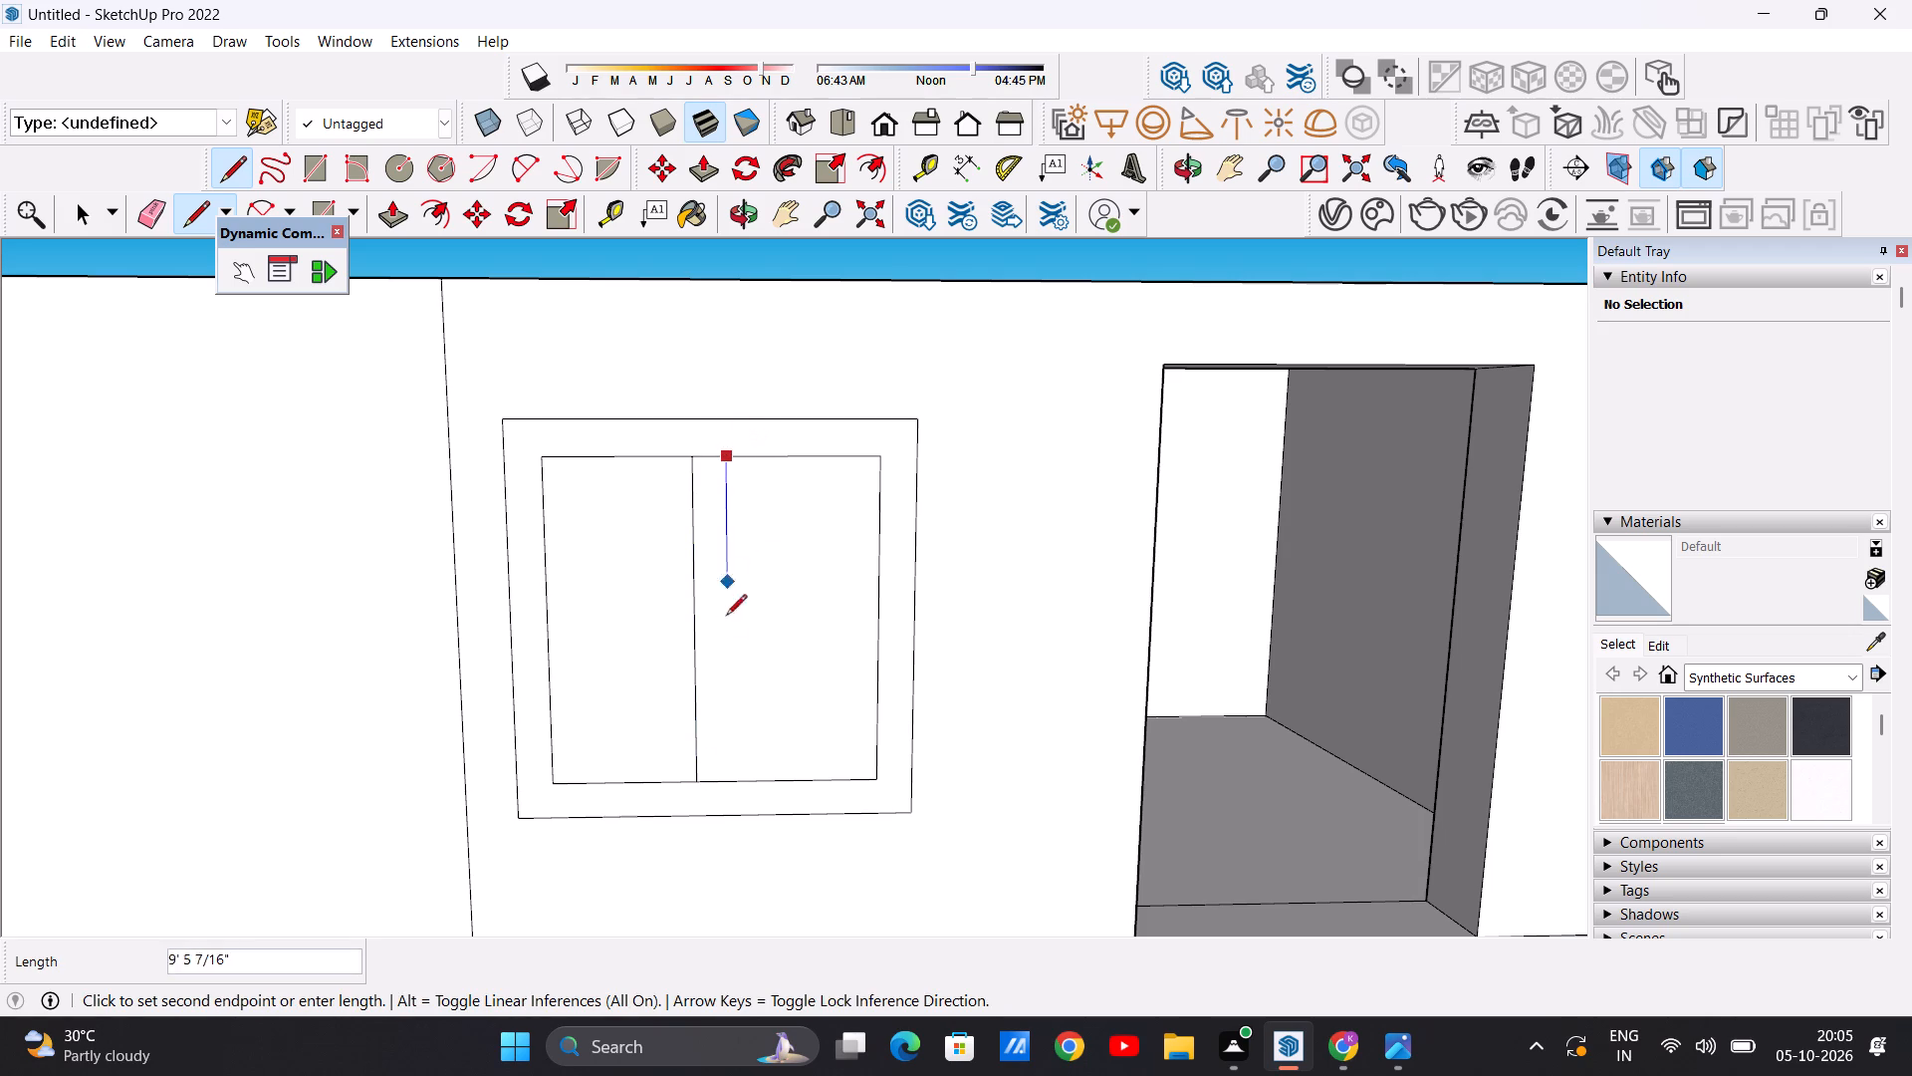
{"action": "left_click", "coordinate": [736, 780]}
{"action": "key", "text": "space"}
Draw a line across the top edge of the remaining open upper-storey doorway to close it with a face.
{"action": "scroll", "coordinate": [727, 652], "scroll_direction": "down", "scroll_amount": 6}
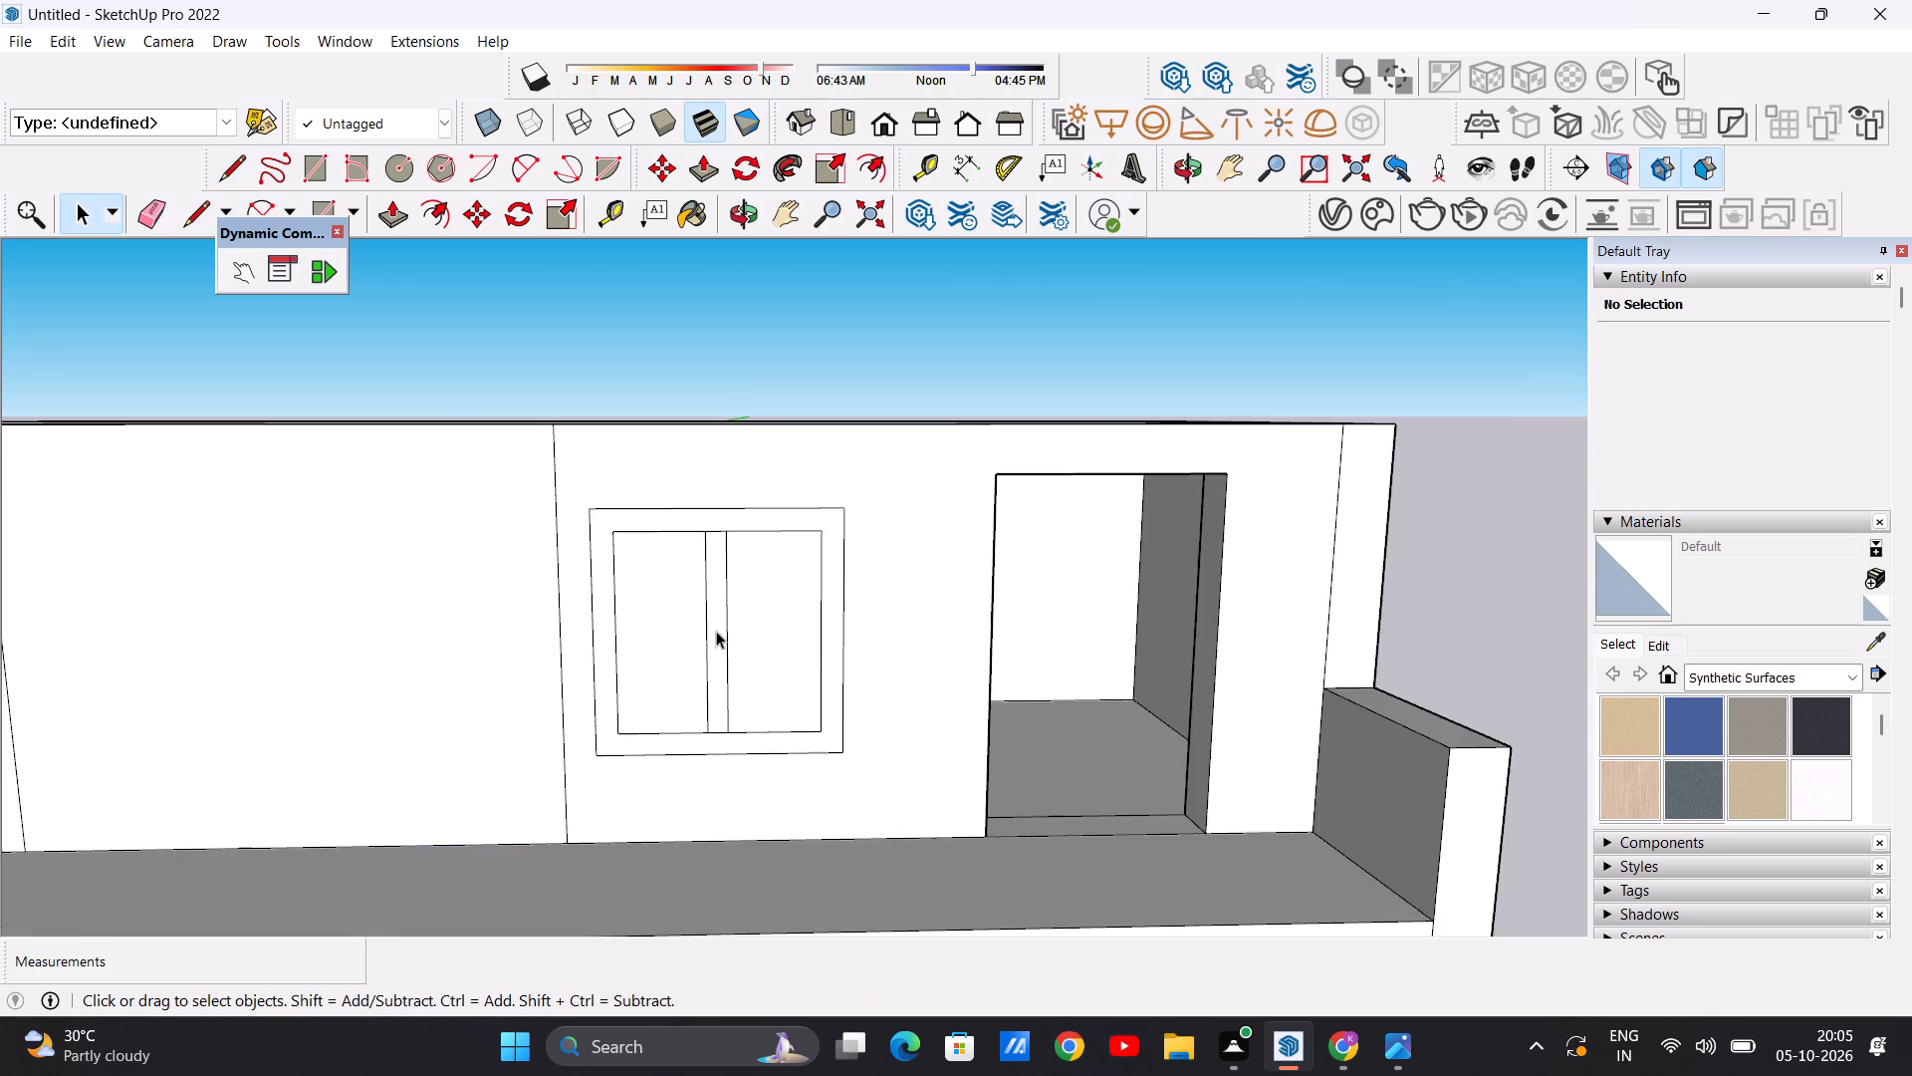
{"action": "scroll", "coordinate": [716, 631], "scroll_direction": "down", "scroll_amount": 18}
{"action": "scroll", "coordinate": [825, 590], "scroll_direction": "up", "scroll_amount": 7}
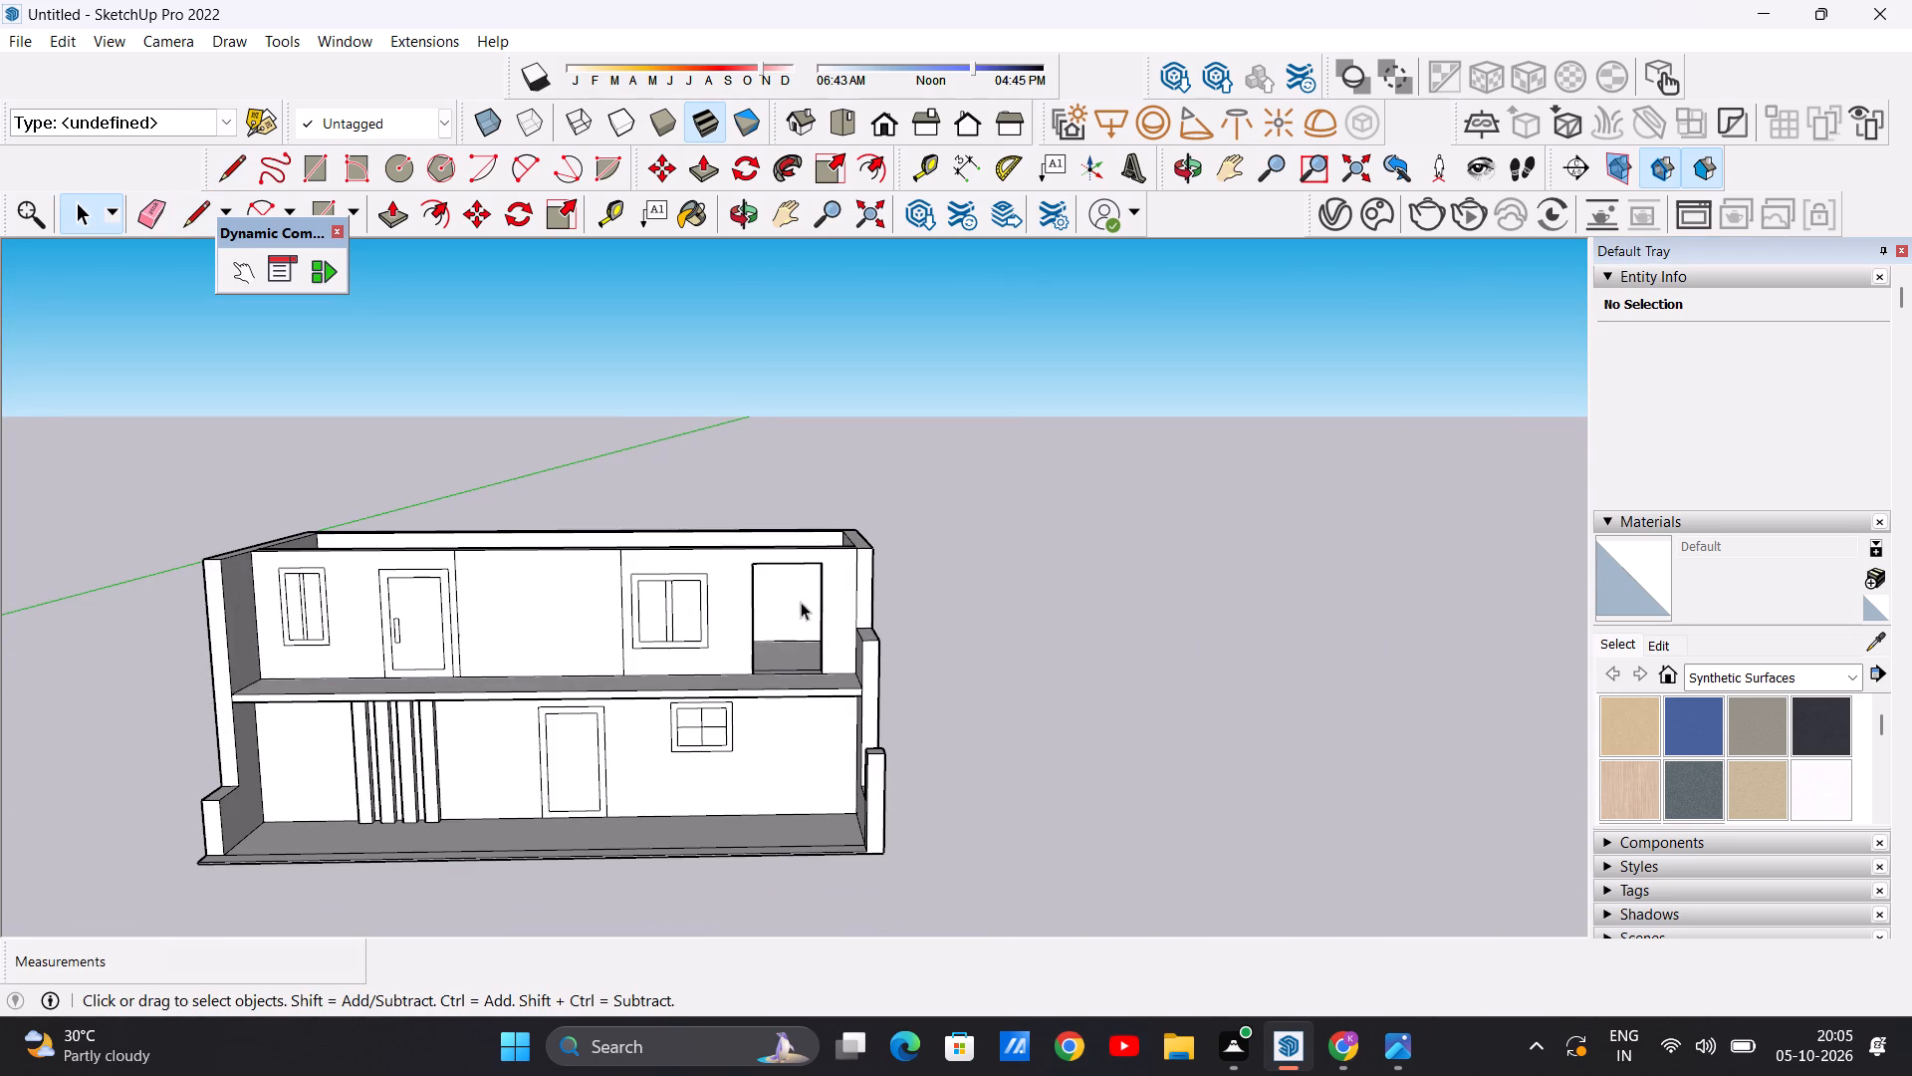
{"action": "scroll", "coordinate": [797, 629], "scroll_direction": "up", "scroll_amount": 8}
{"action": "middle_click_drag", "start_coordinate": [795, 657], "coordinate": [774, 622]}
{"action": "scroll", "coordinate": [774, 621], "scroll_direction": "up", "scroll_amount": 1}
{"action": "scroll", "coordinate": [783, 626], "scroll_direction": "down", "scroll_amount": 3}
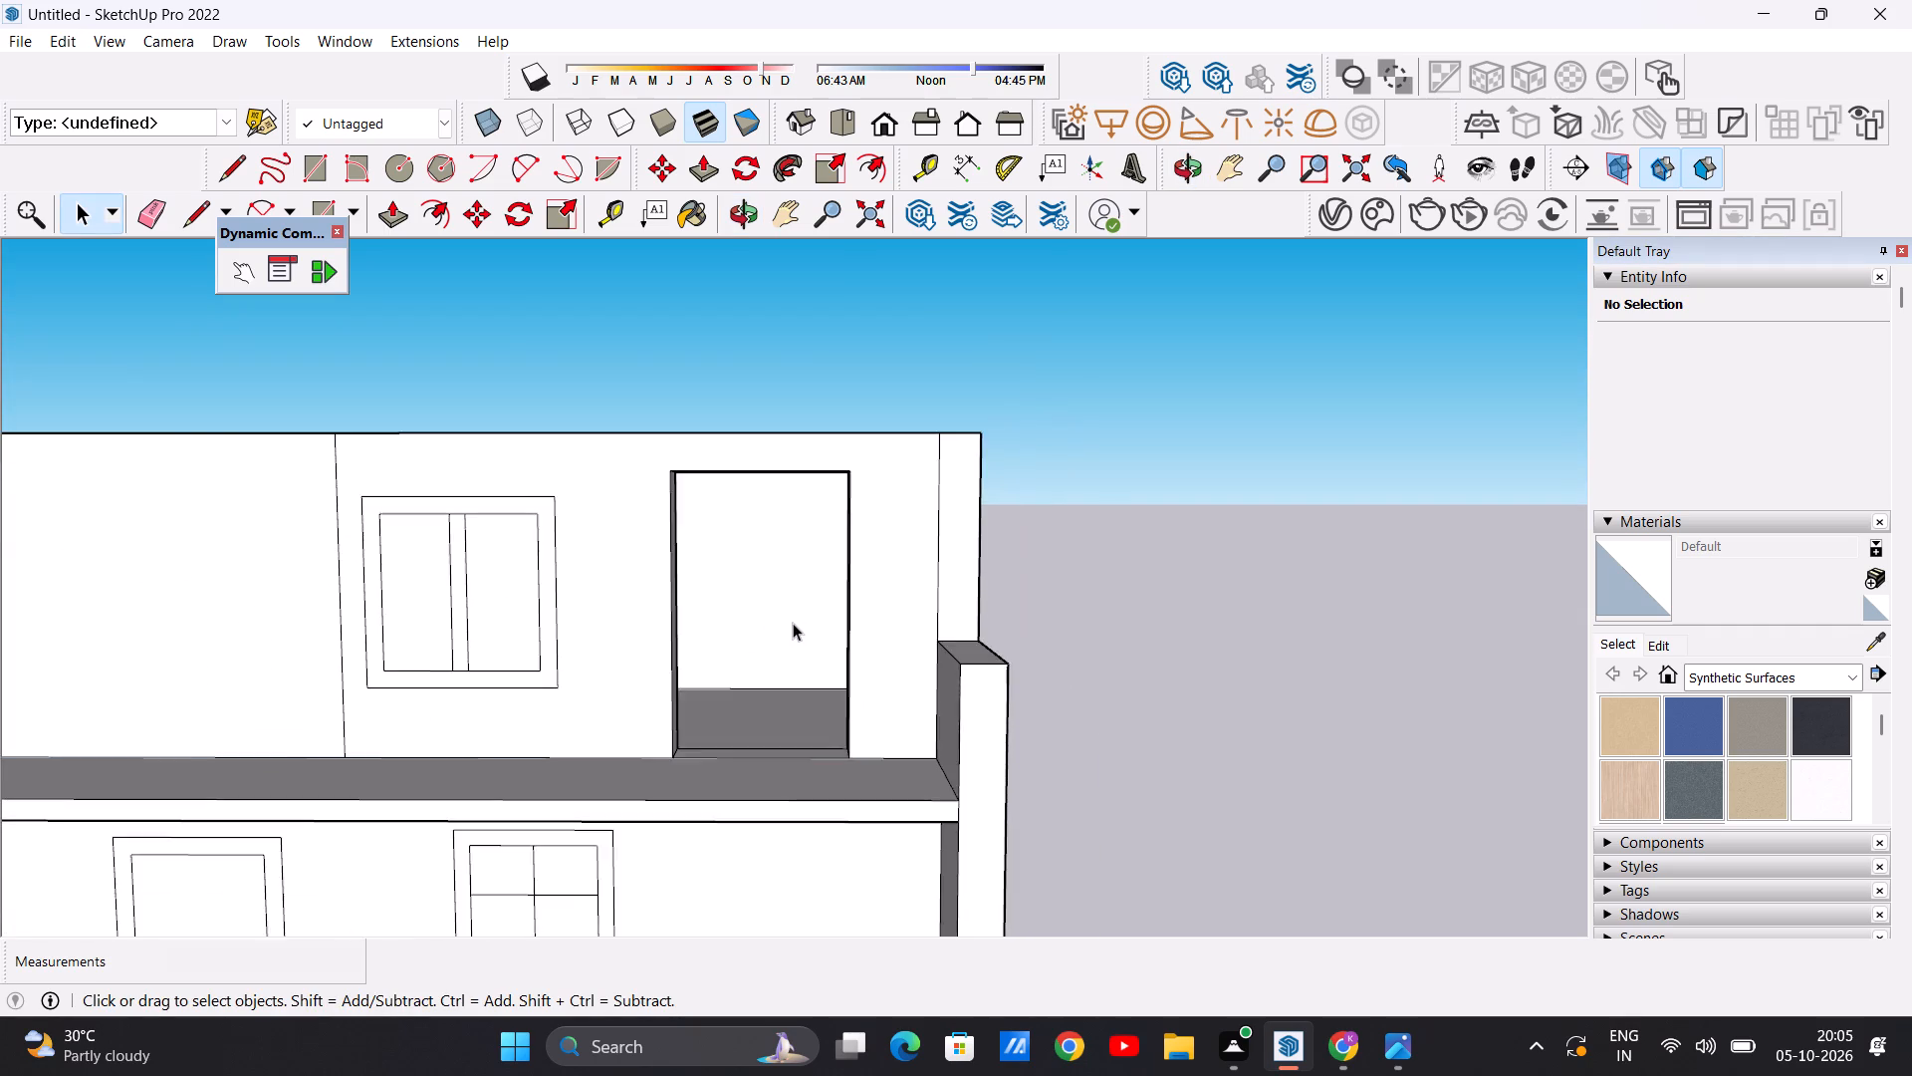
{"action": "scroll", "coordinate": [877, 561], "scroll_direction": "up", "scroll_amount": 3}
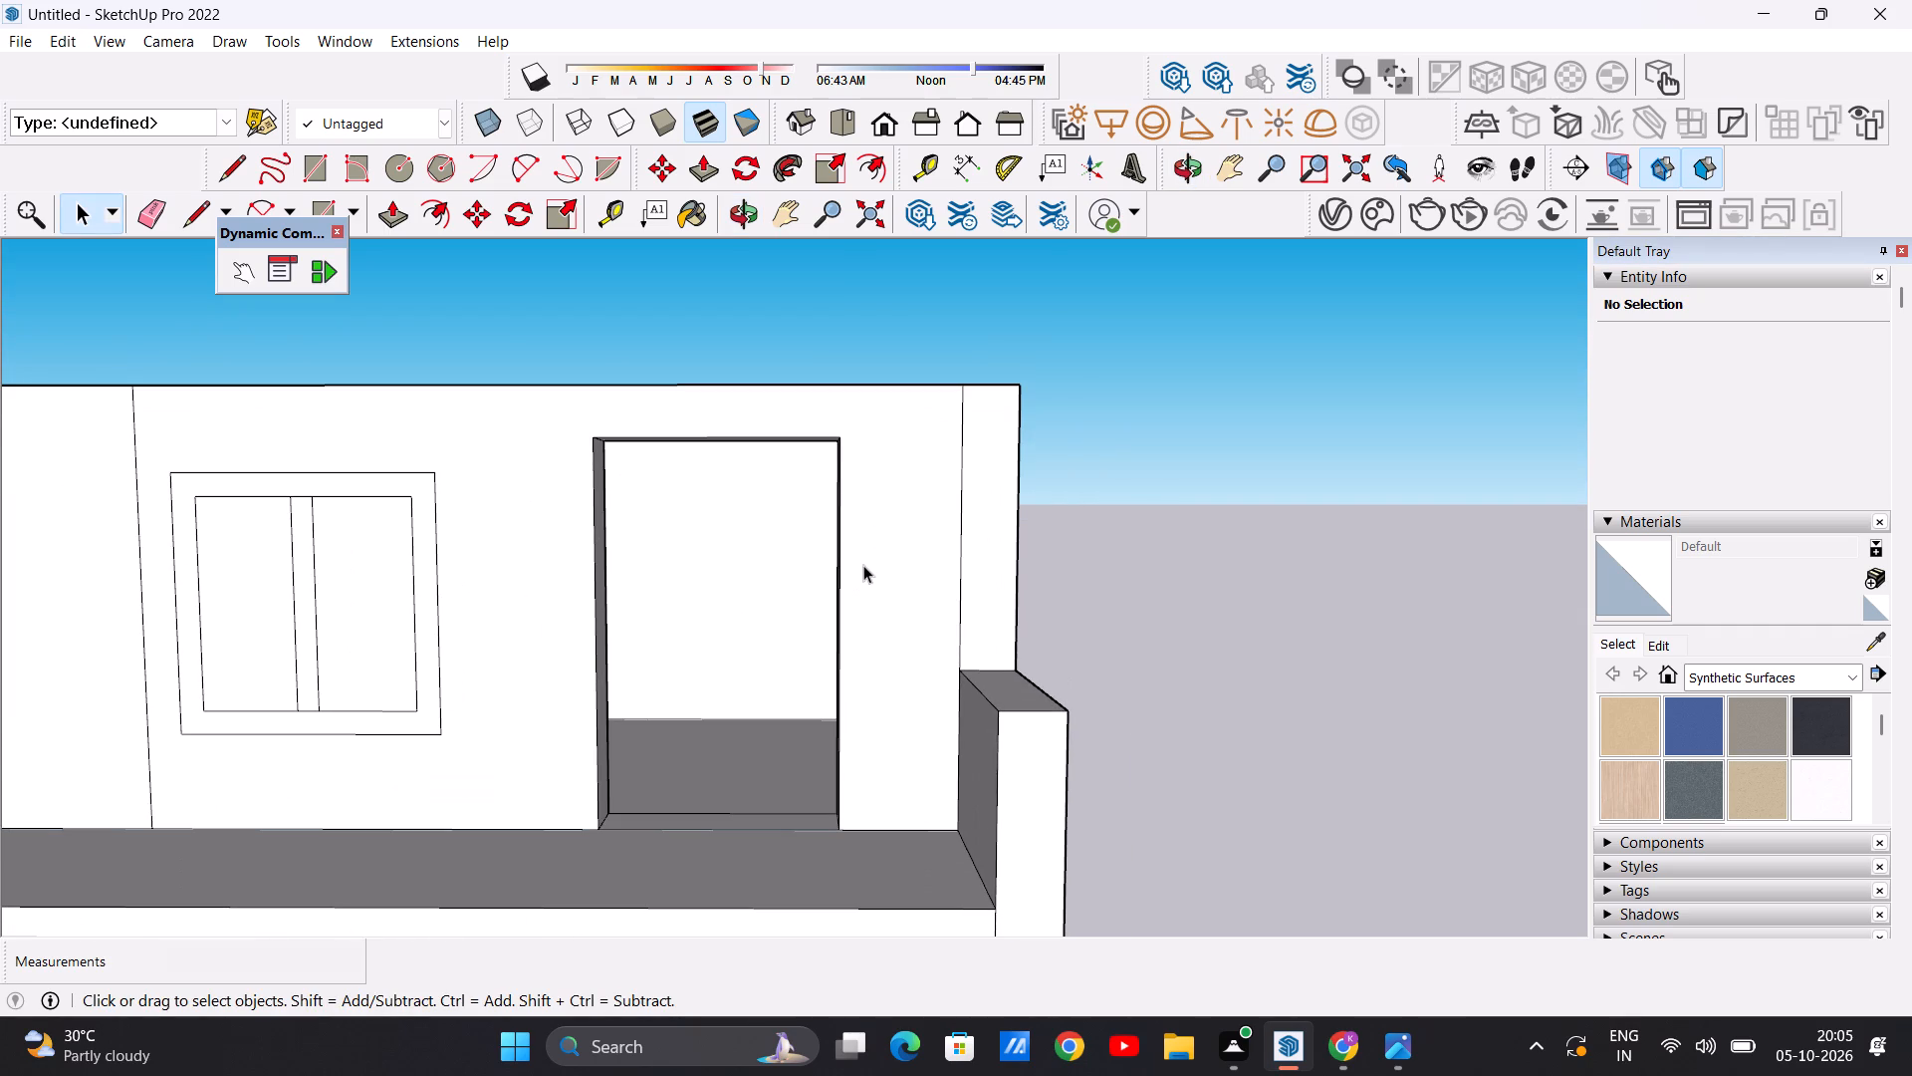
{"action": "scroll", "coordinate": [863, 565], "scroll_direction": "down", "scroll_amount": 4}
{"action": "key", "text": "l"}
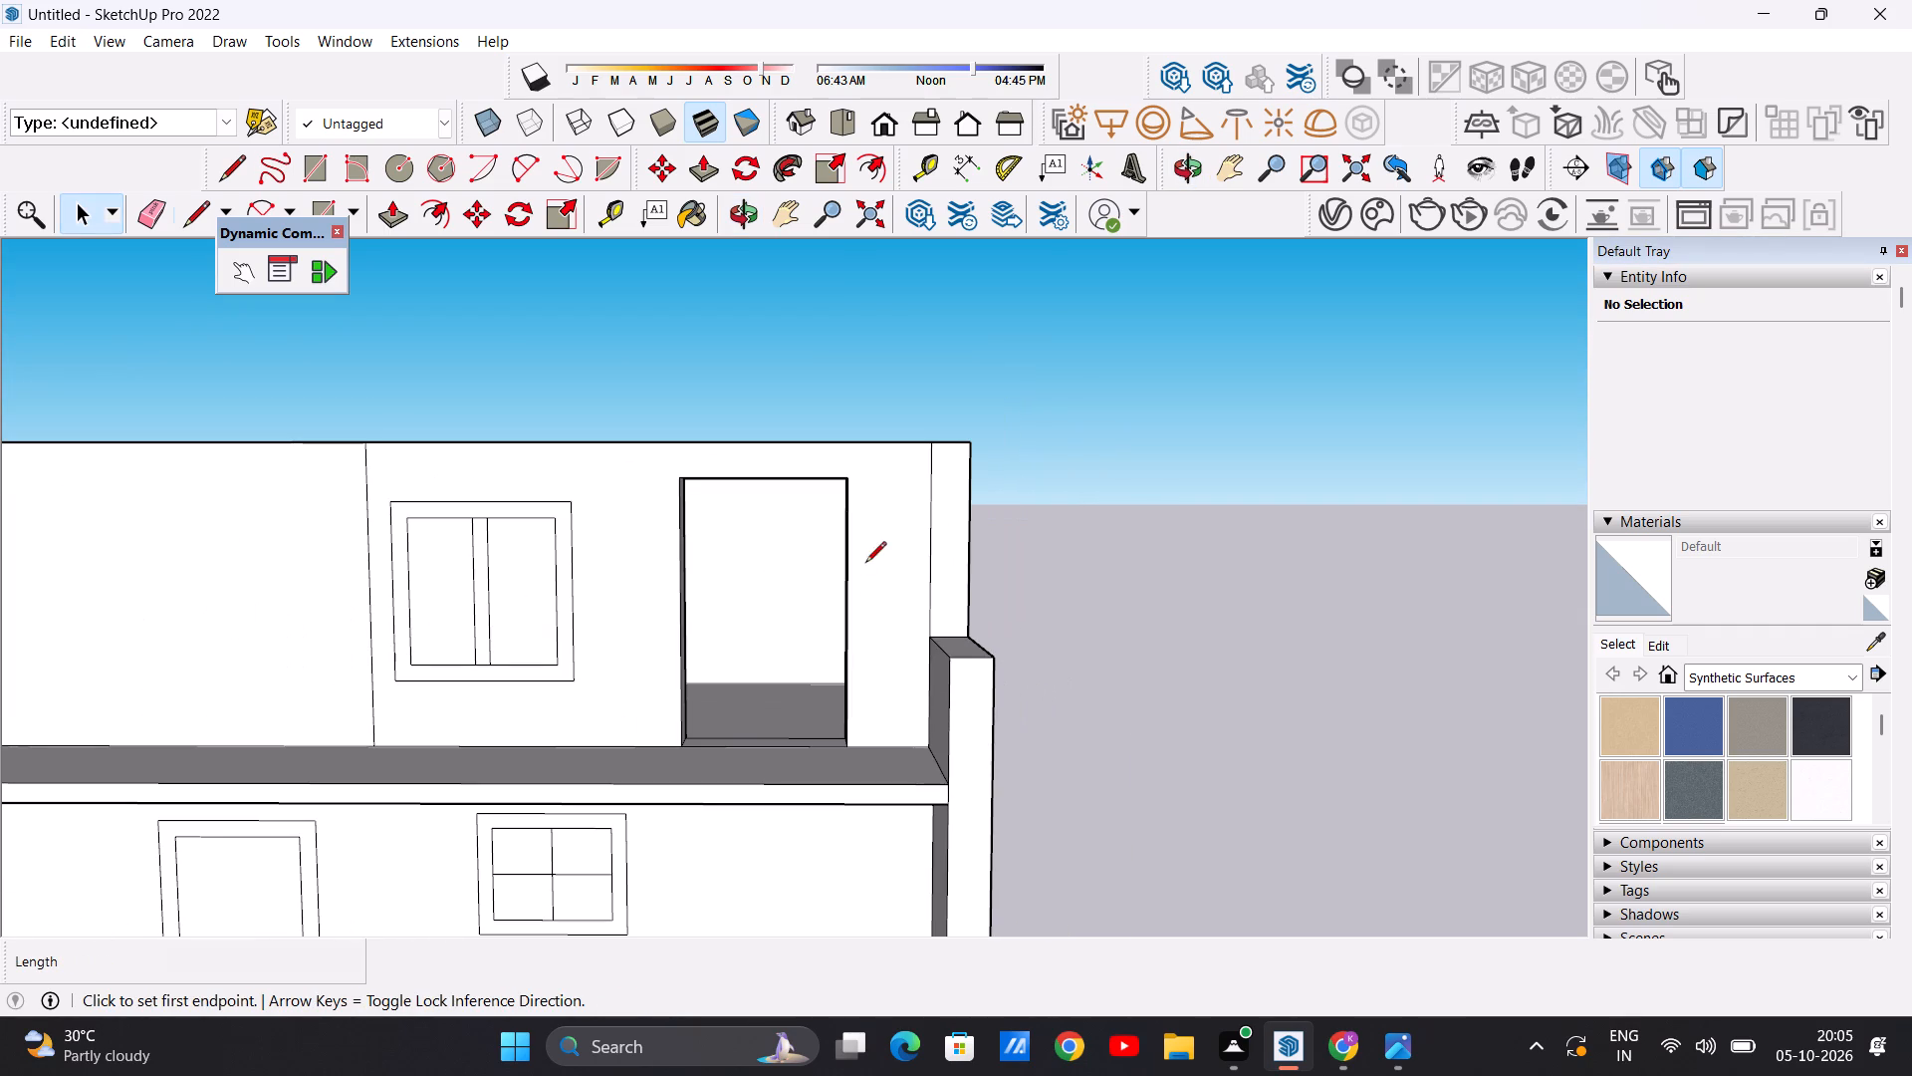
{"action": "scroll", "coordinate": [744, 501], "scroll_direction": "up", "scroll_amount": 8}
{"action": "left_click", "coordinate": [467, 428]}
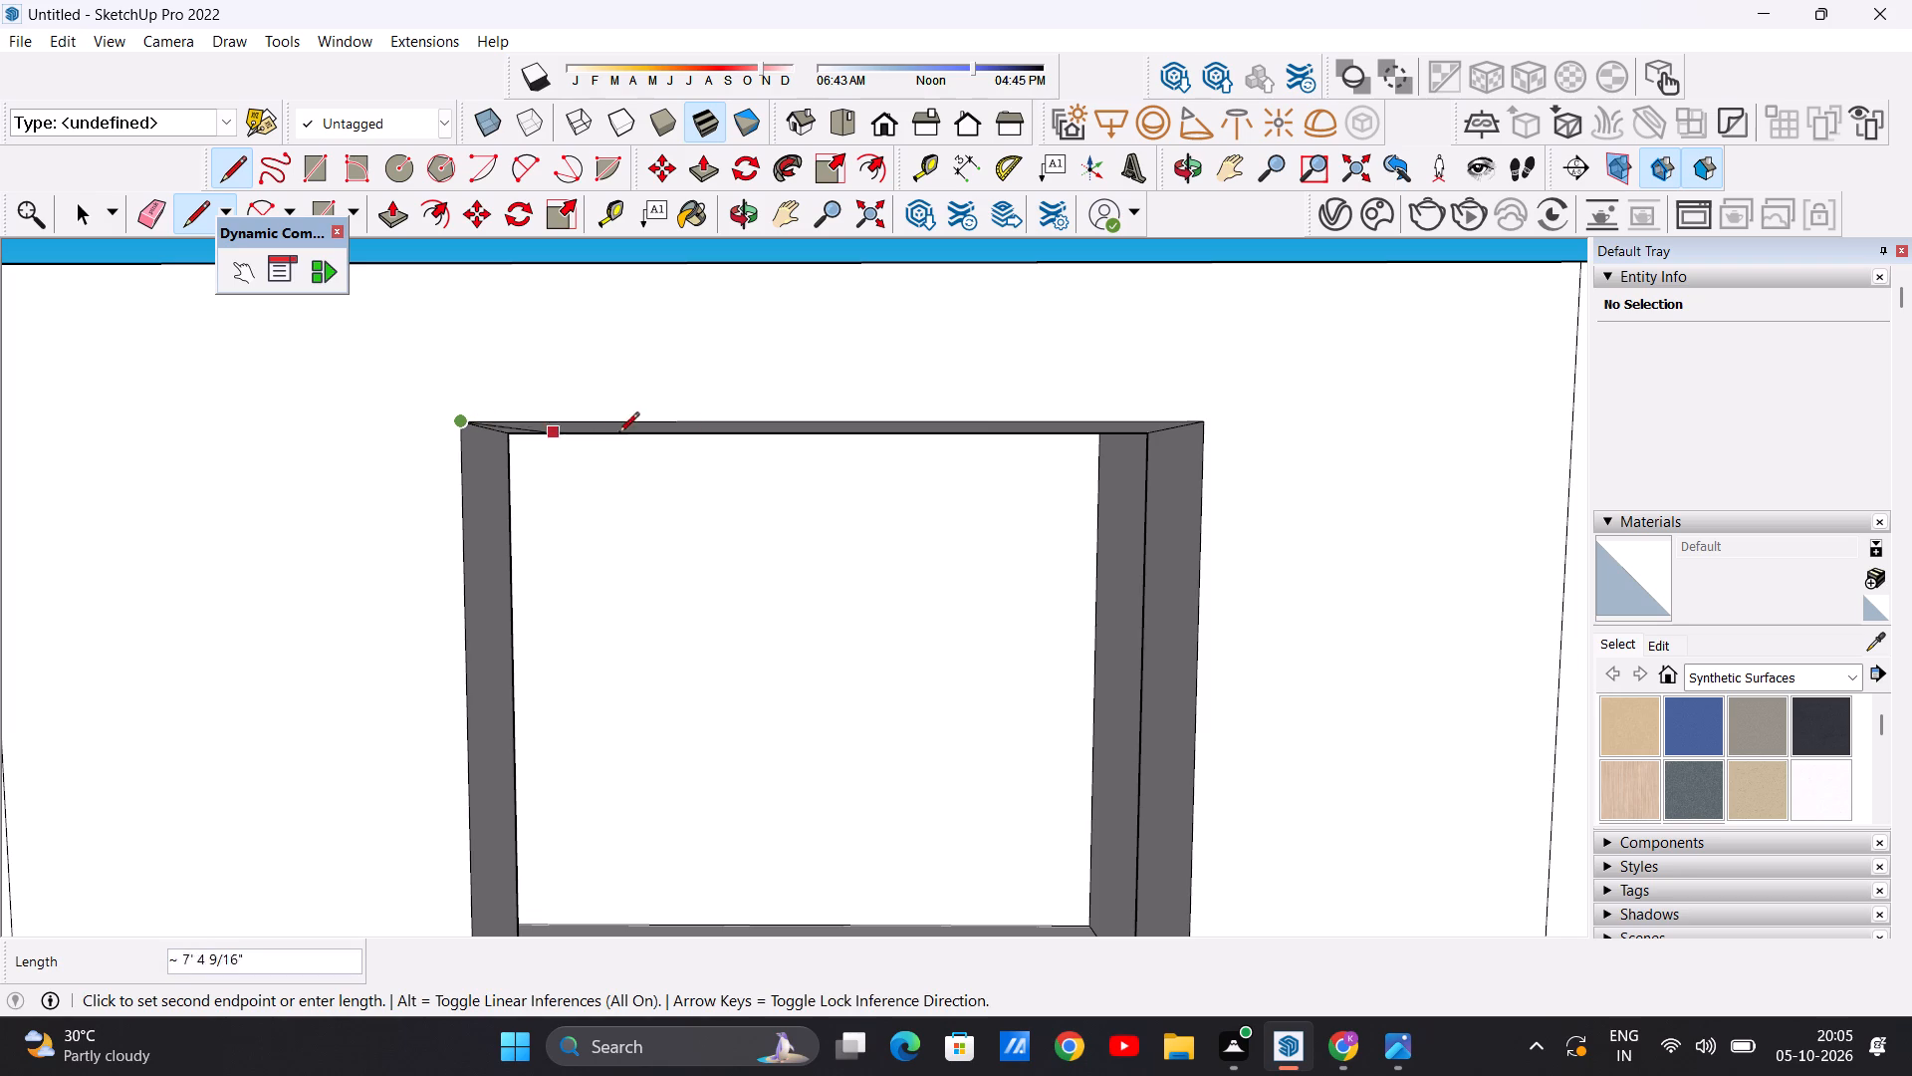
{"action": "left_click", "coordinate": [1199, 427]}
{"action": "key", "text": "space"}
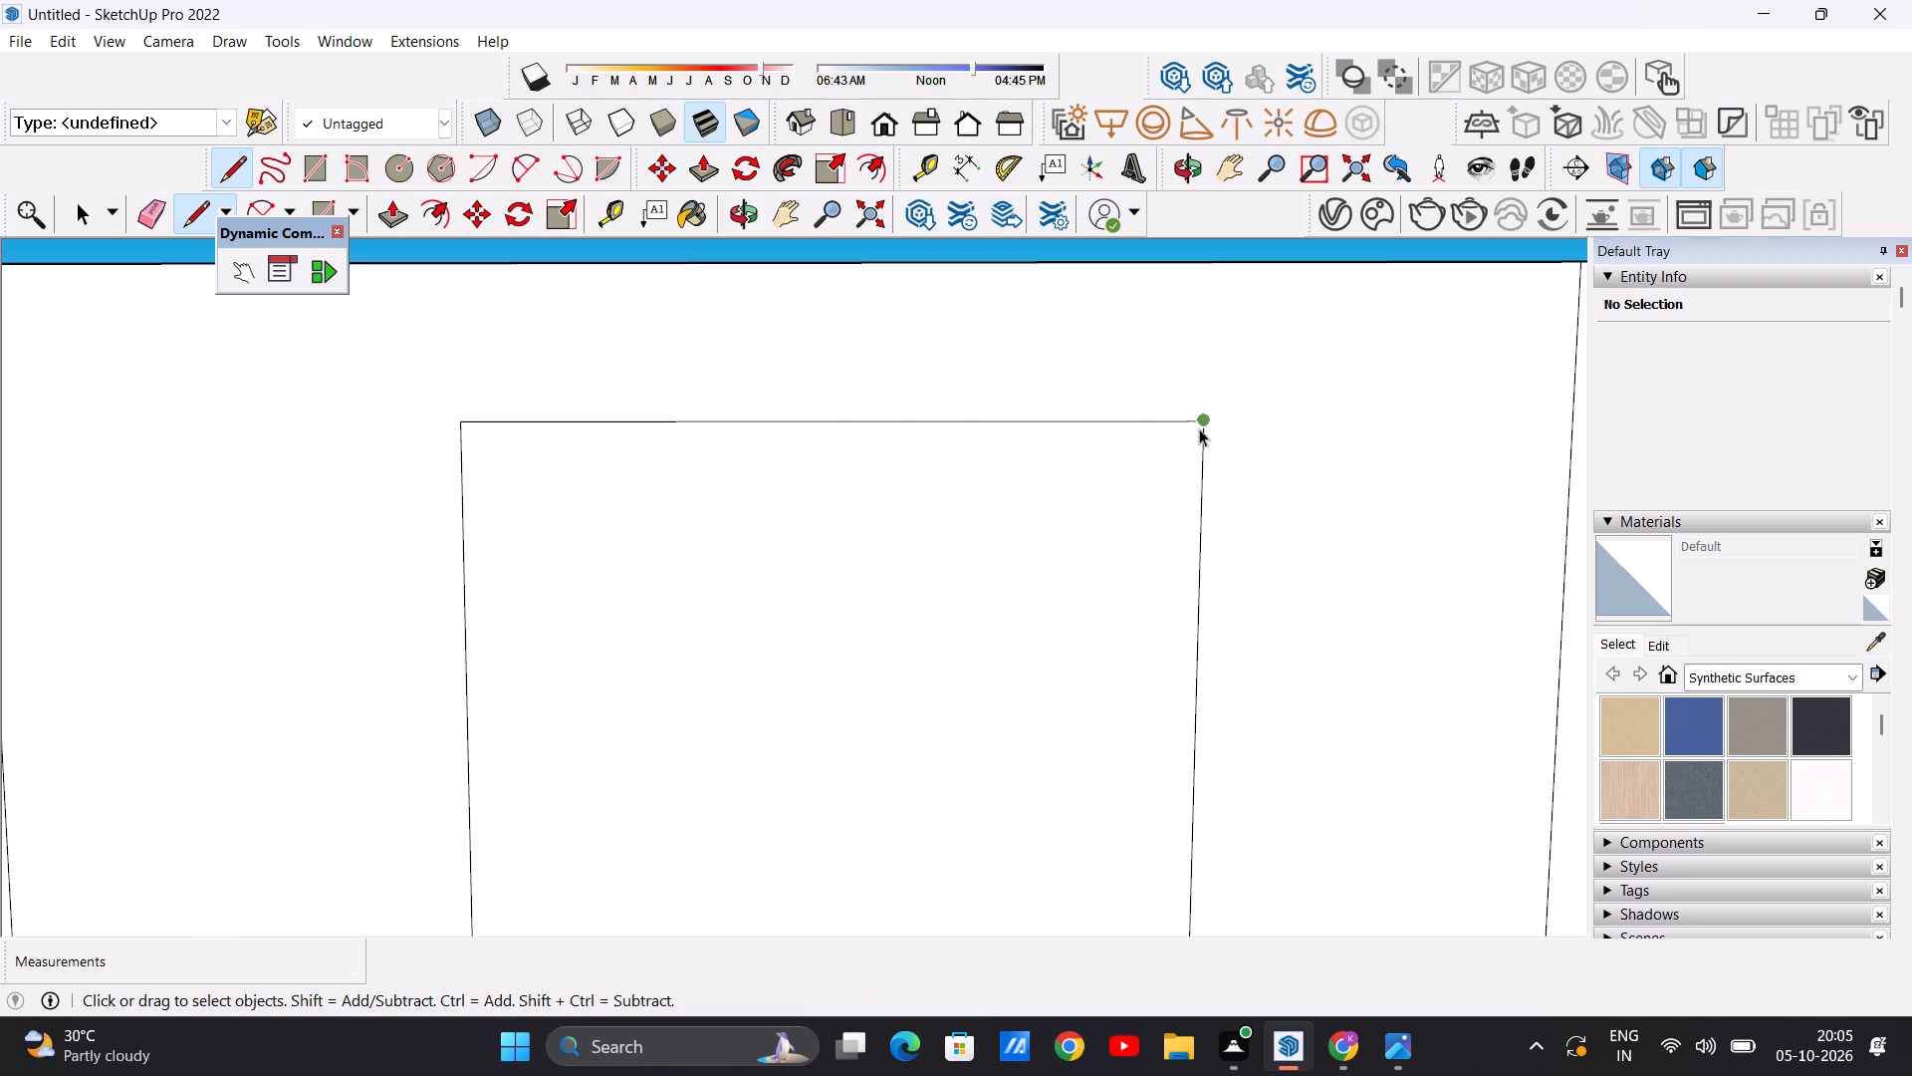
Examine the closed upper-storey doorway face beside the mullioned window, near the stepped side wall.
{"action": "scroll", "coordinate": [923, 528], "scroll_direction": "down", "scroll_amount": 18}
{"action": "scroll", "coordinate": [970, 582], "scroll_direction": "up", "scroll_amount": 4}
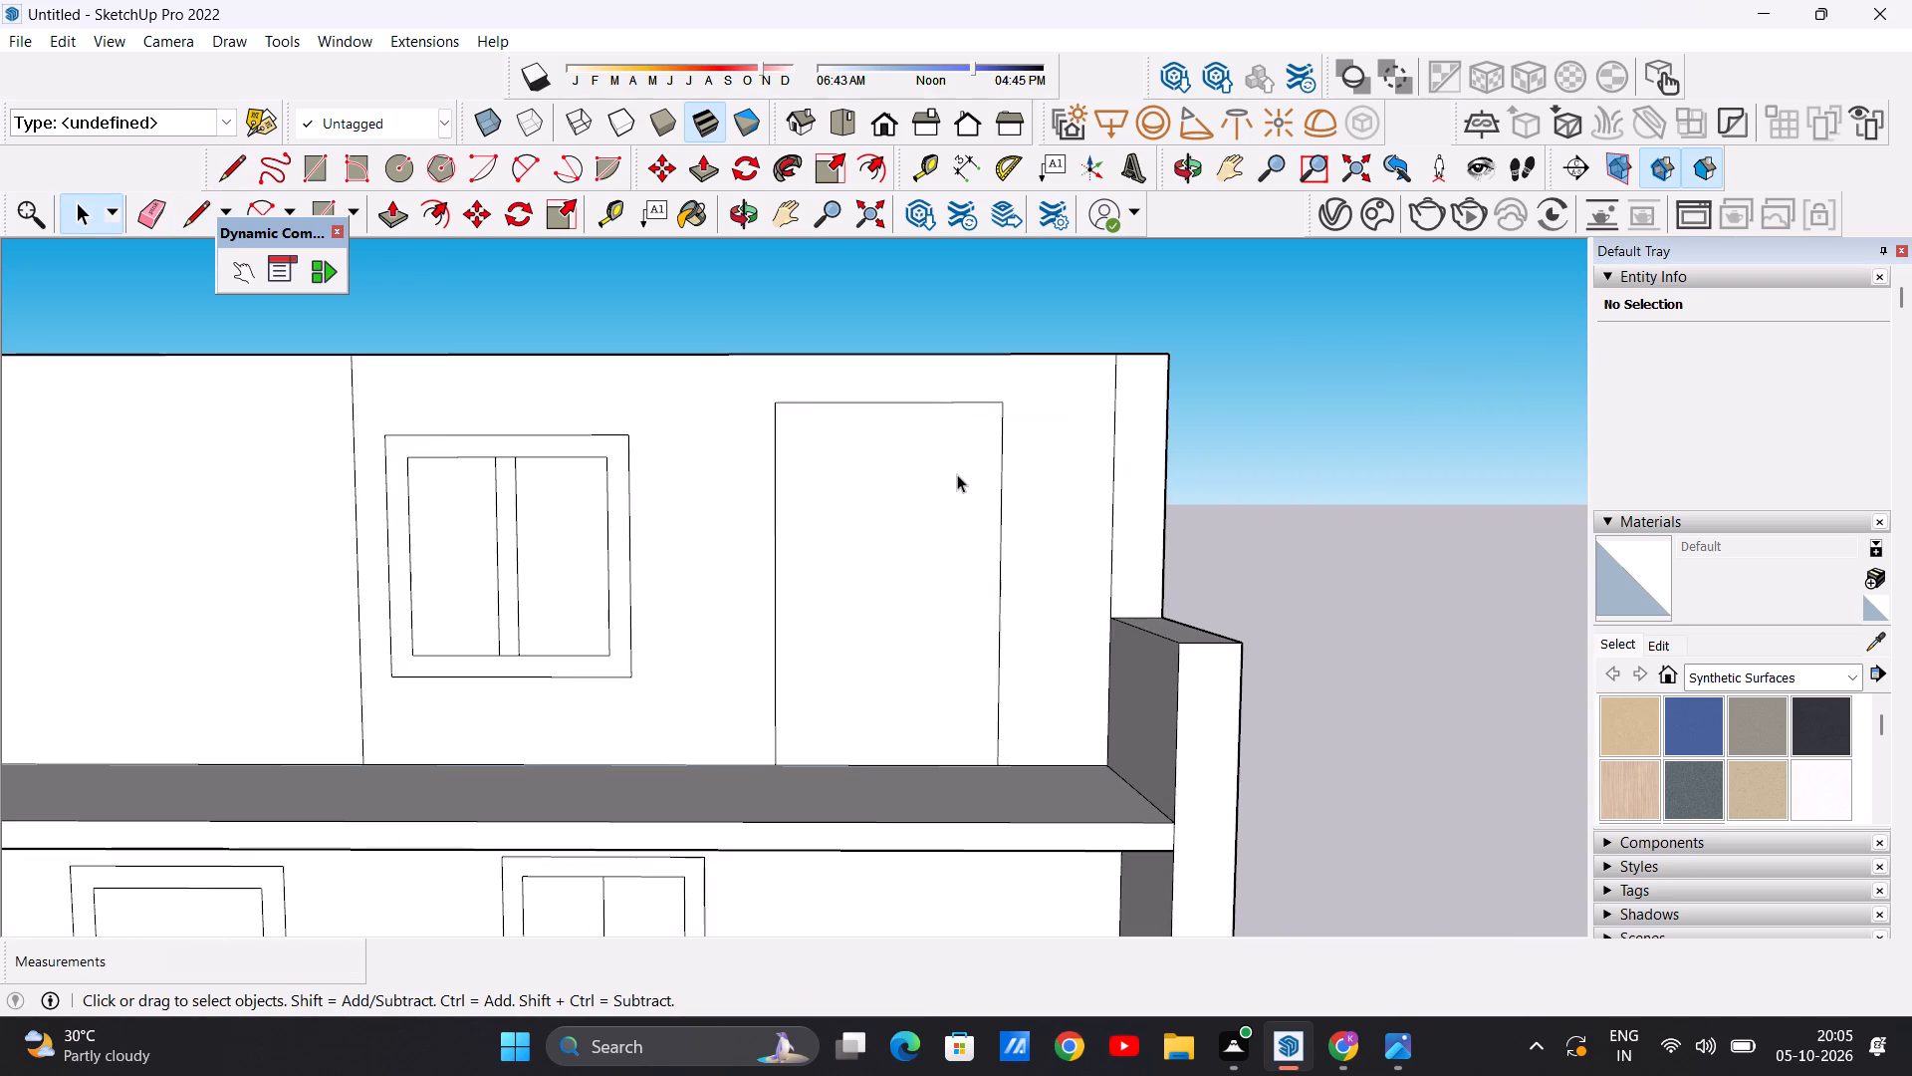
{"action": "scroll", "coordinate": [957, 473], "scroll_direction": "down", "scroll_amount": 6}
{"action": "middle_click_drag", "start_coordinate": [1003, 533], "coordinate": [998, 550]}
{"action": "scroll", "coordinate": [948, 510], "scroll_direction": "up", "scroll_amount": 2}
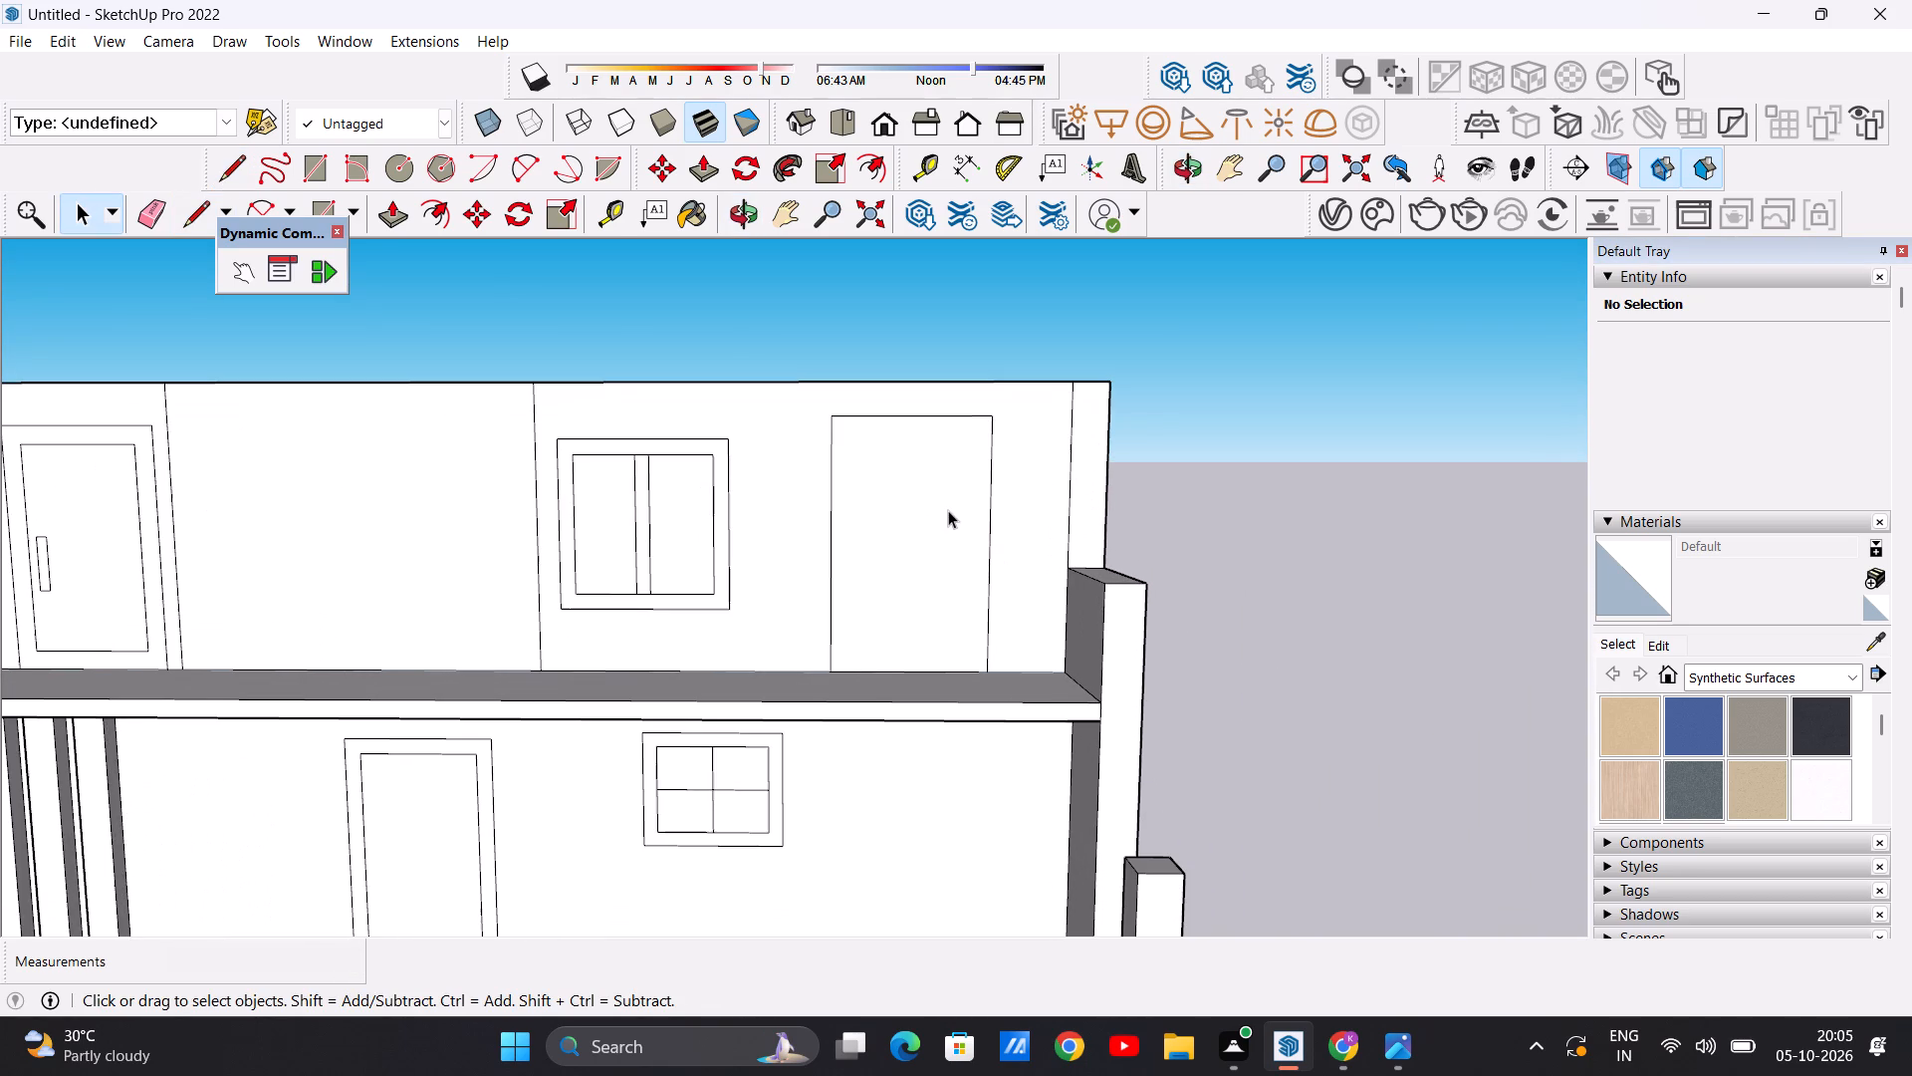
{"action": "scroll", "coordinate": [984, 507], "scroll_direction": "down", "scroll_amount": 1}
{"action": "scroll", "coordinate": [969, 497], "scroll_direction": "up", "scroll_amount": 5}
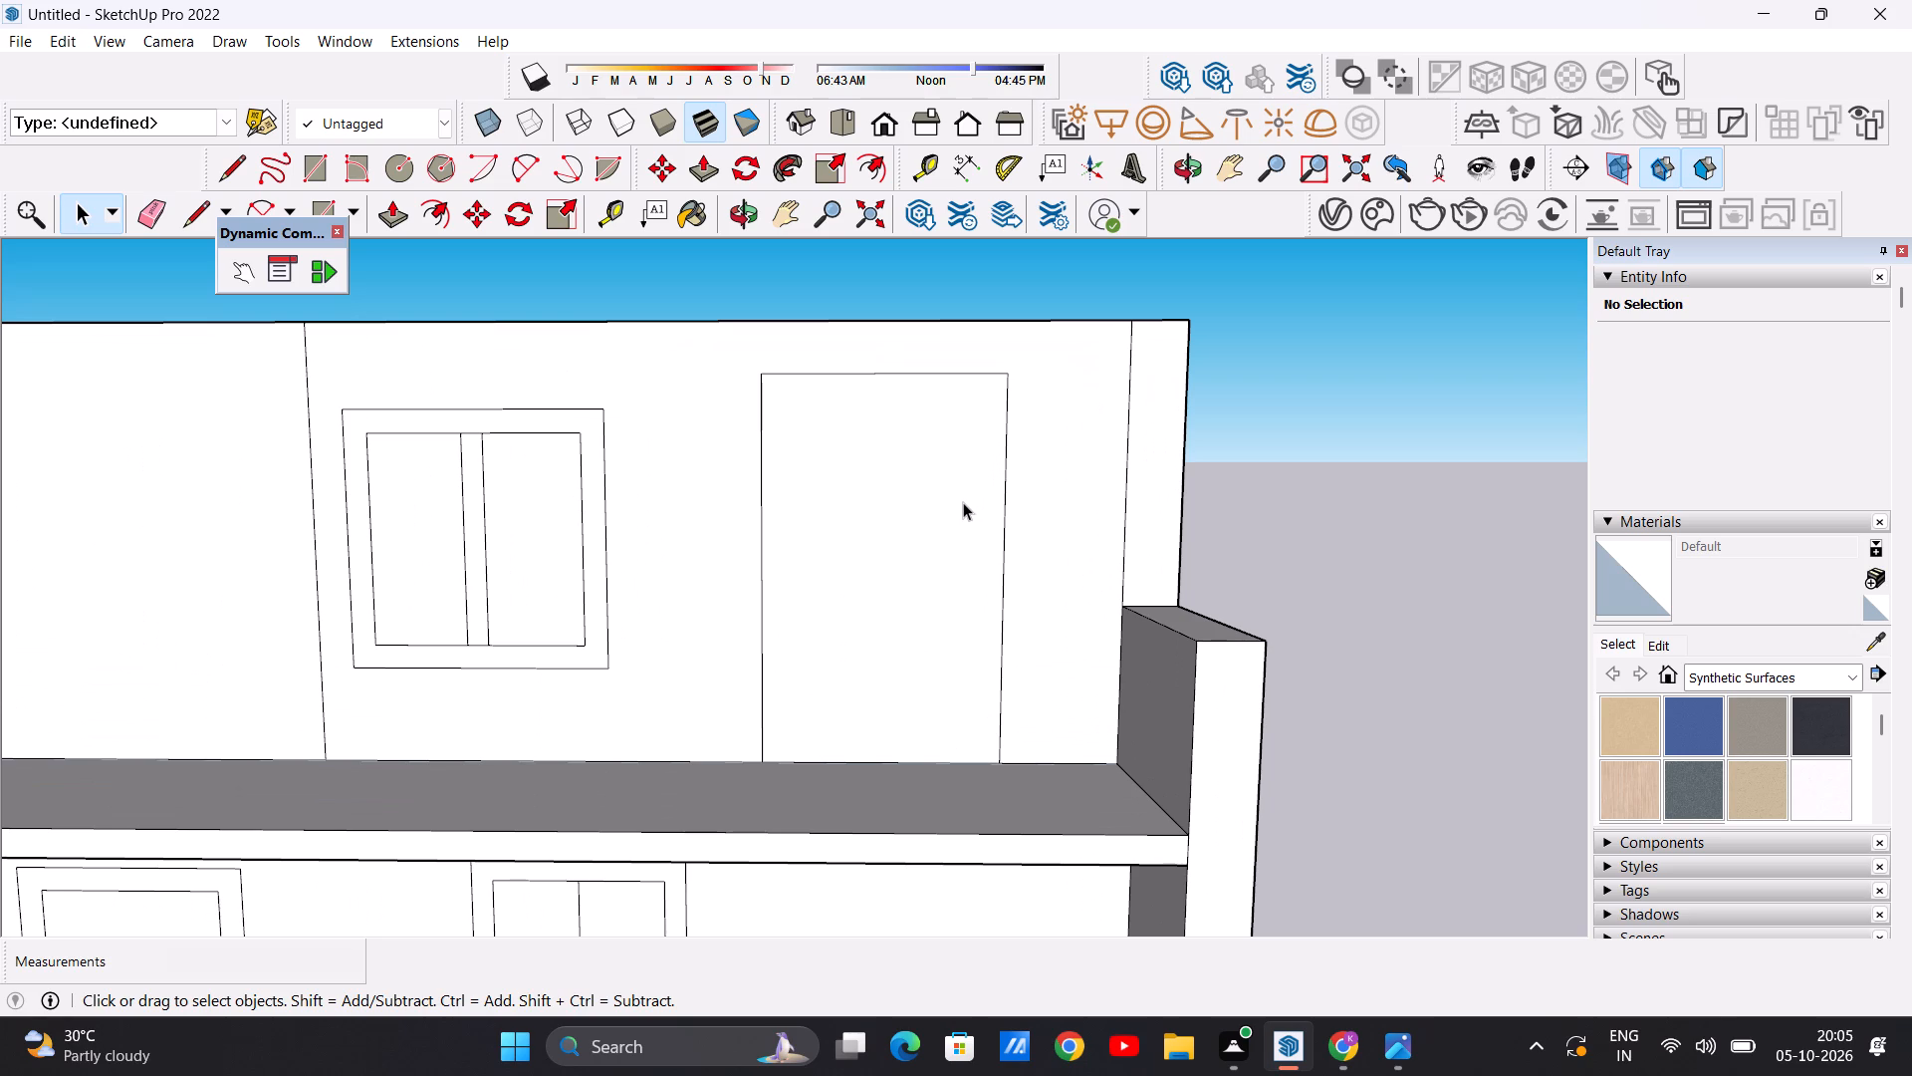
{"action": "scroll", "coordinate": [903, 495], "scroll_direction": "down", "scroll_amount": 6}
{"action": "scroll", "coordinate": [941, 526], "scroll_direction": "up", "scroll_amount": 6}
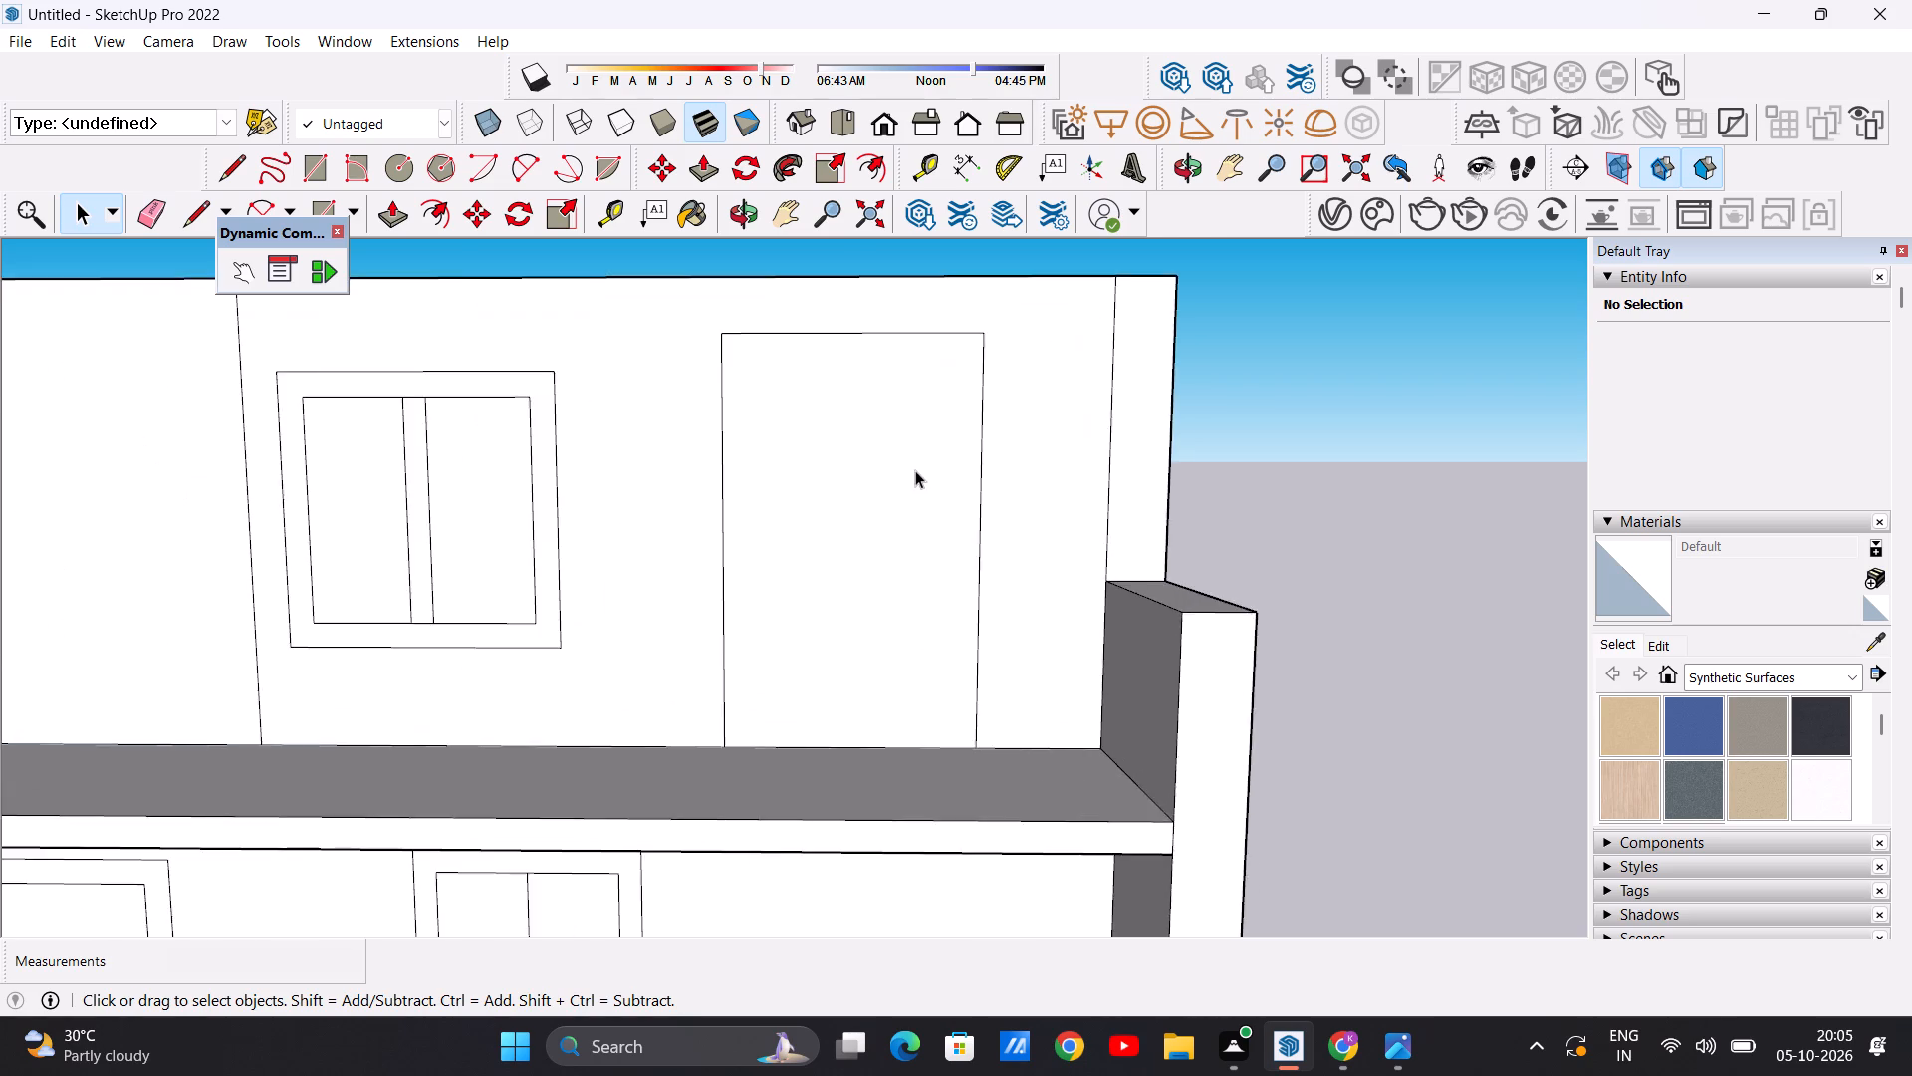
{"action": "scroll", "coordinate": [915, 470], "scroll_direction": "down", "scroll_amount": 6}
{"action": "scroll", "coordinate": [926, 545], "scroll_direction": "up", "scroll_amount": 3}
{"action": "scroll", "coordinate": [945, 502], "scroll_direction": "down", "scroll_amount": 11}
{"action": "middle_click_drag", "start_coordinate": [962, 510], "coordinate": [970, 569]}
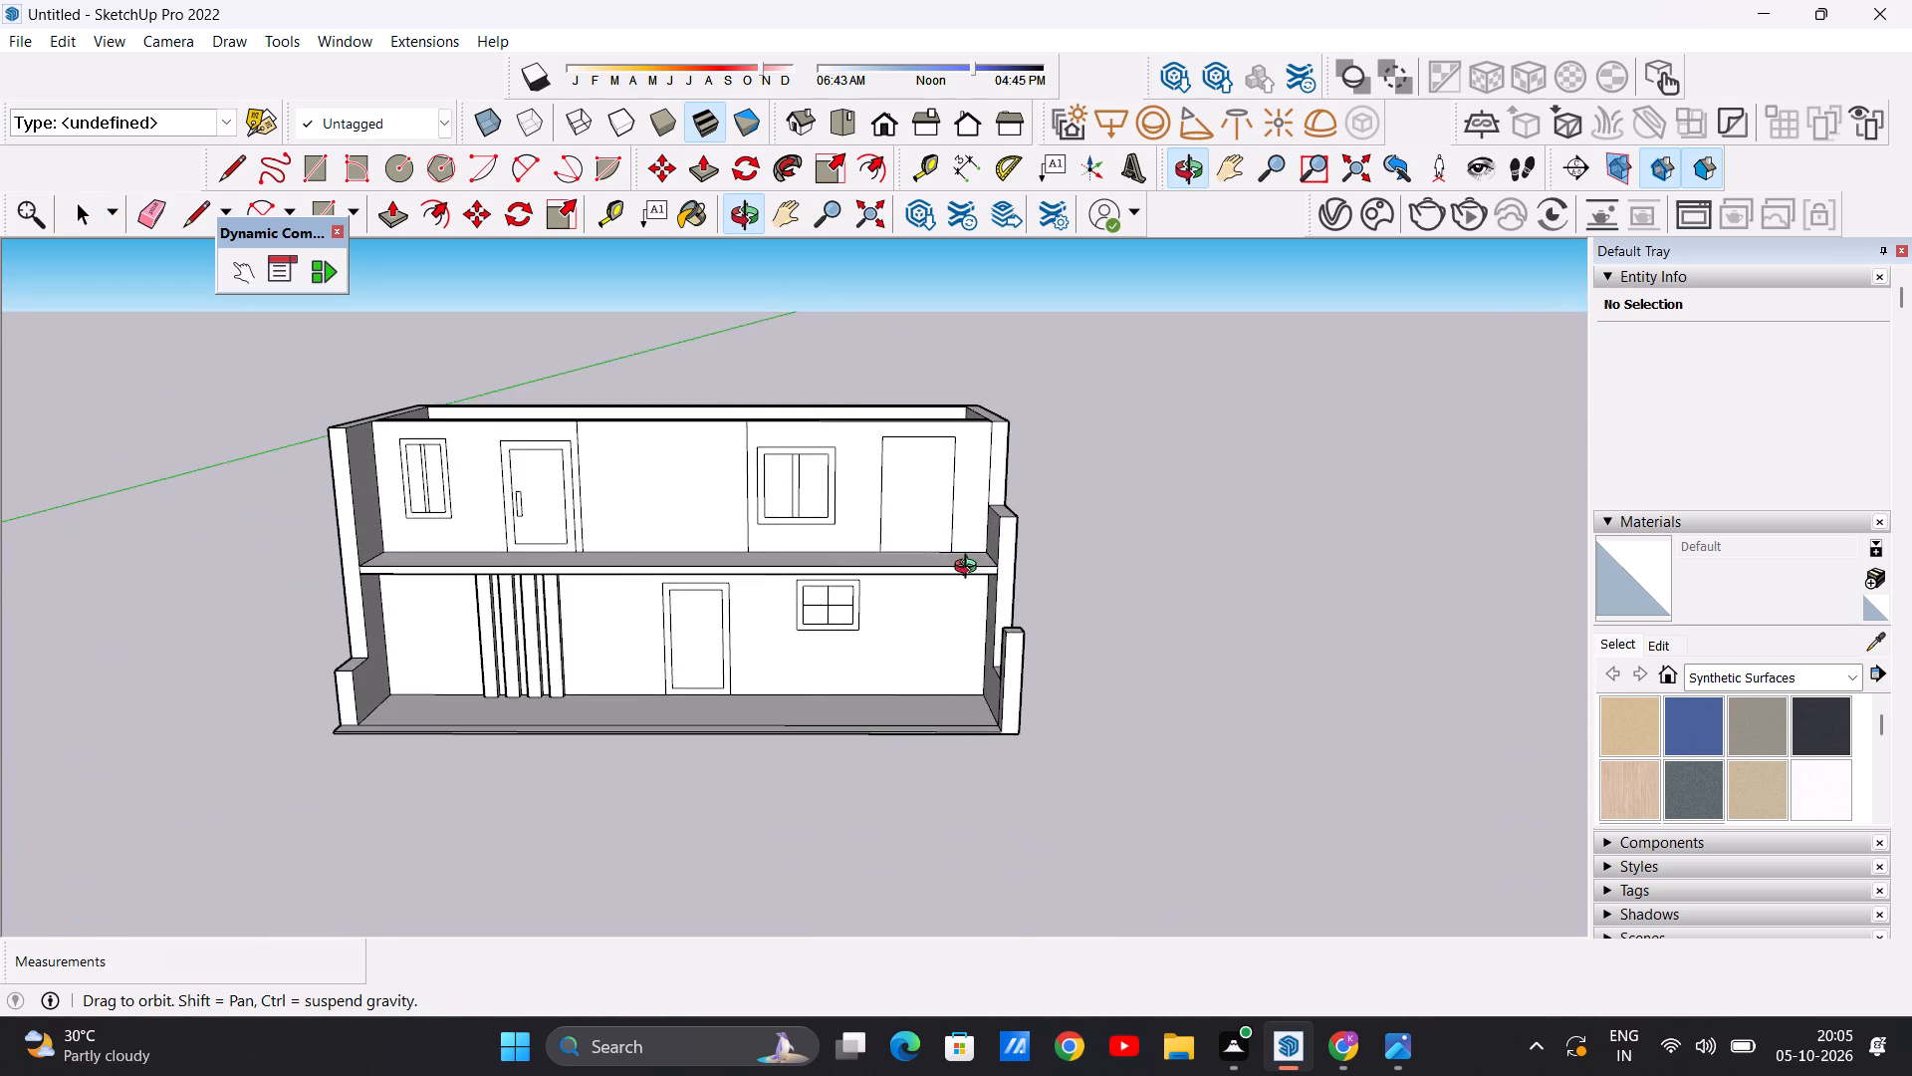
{"action": "middle_click_drag", "start_coordinate": [970, 569], "coordinate": [970, 563]}
Offset the outline of the closed doorway face beside the mullioned window inward by about 2' 8" to form a door frame.
{"action": "scroll", "coordinate": [944, 488], "scroll_direction": "up", "scroll_amount": 3}
{"action": "middle_click_drag", "start_coordinate": [945, 528], "coordinate": [937, 483]}
{"action": "scroll", "coordinate": [930, 472], "scroll_direction": "up", "scroll_amount": 2}
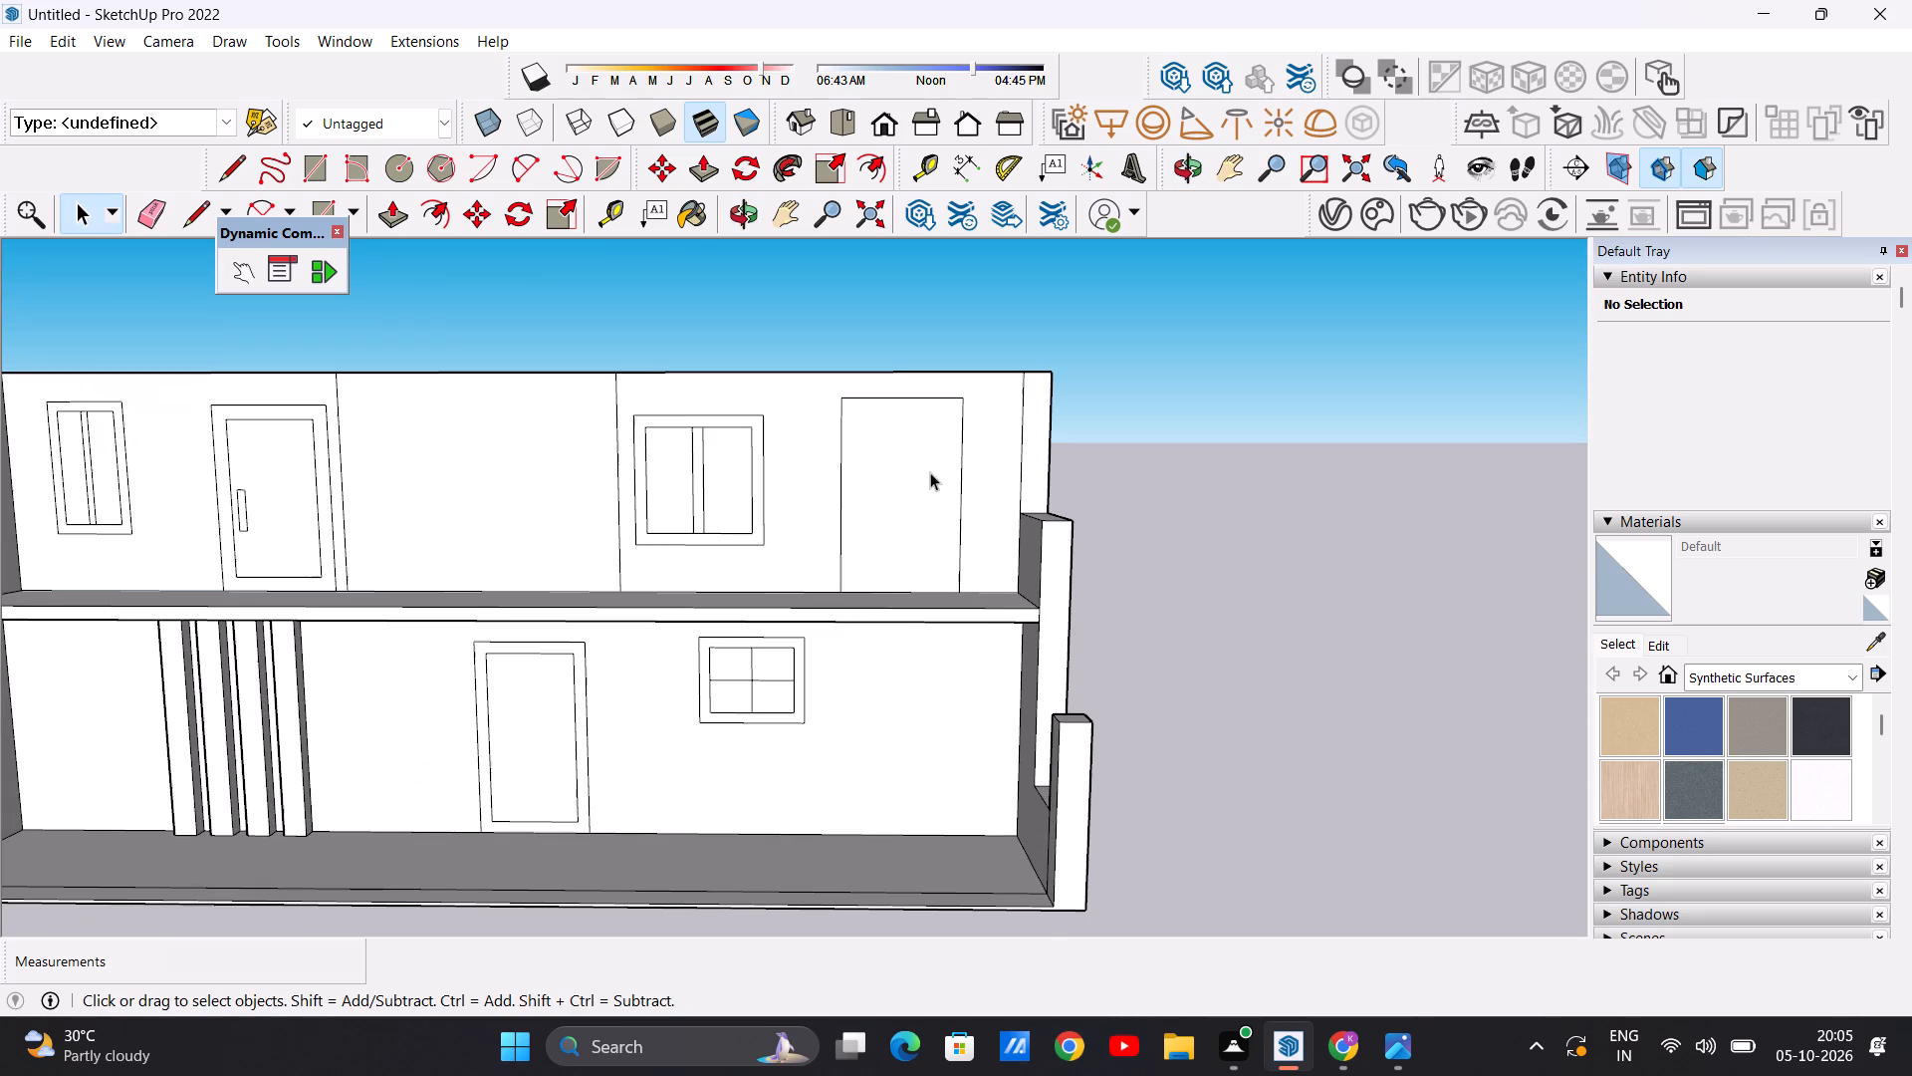
{"action": "type", "text": "OF"}
{"action": "scroll", "coordinate": [909, 410], "scroll_direction": "up", "scroll_amount": 3}
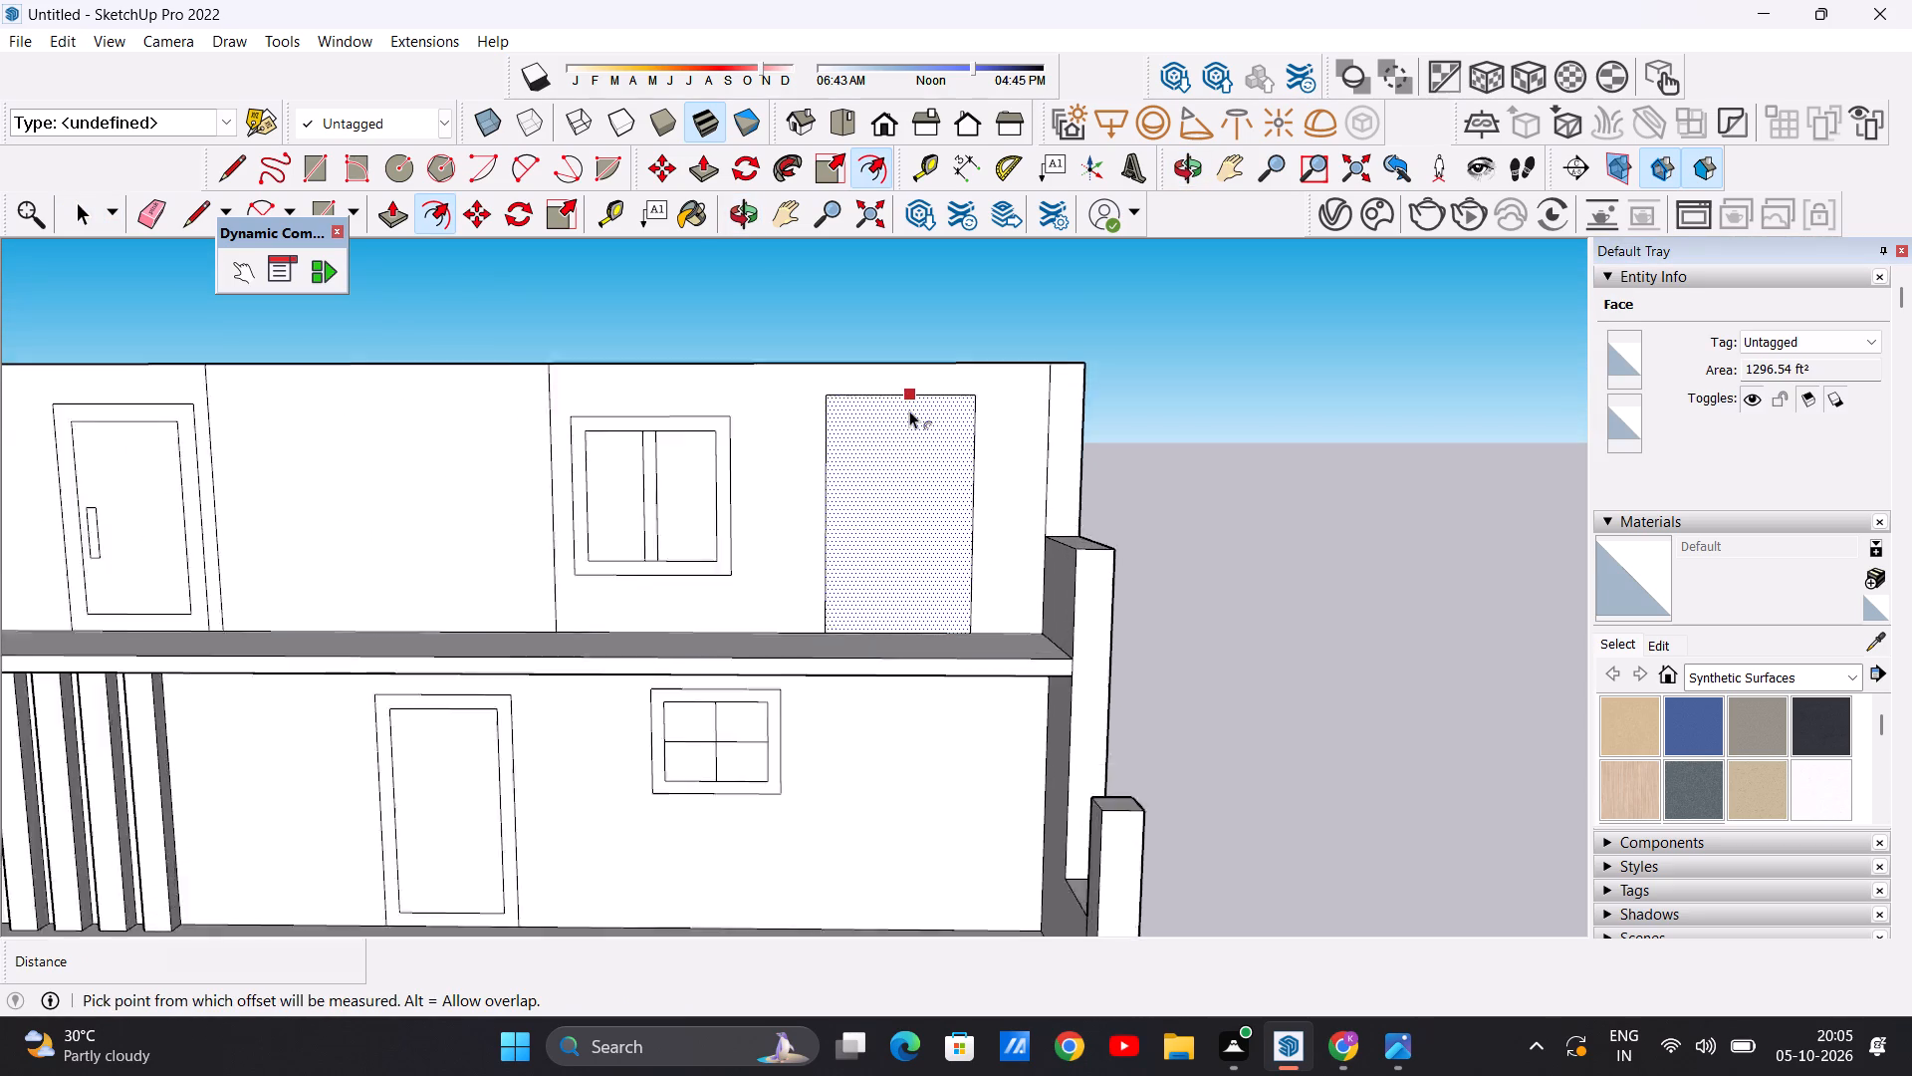
{"action": "scroll", "coordinate": [909, 410], "scroll_direction": "up", "scroll_amount": 2}
{"action": "left_click", "coordinate": [902, 404]}
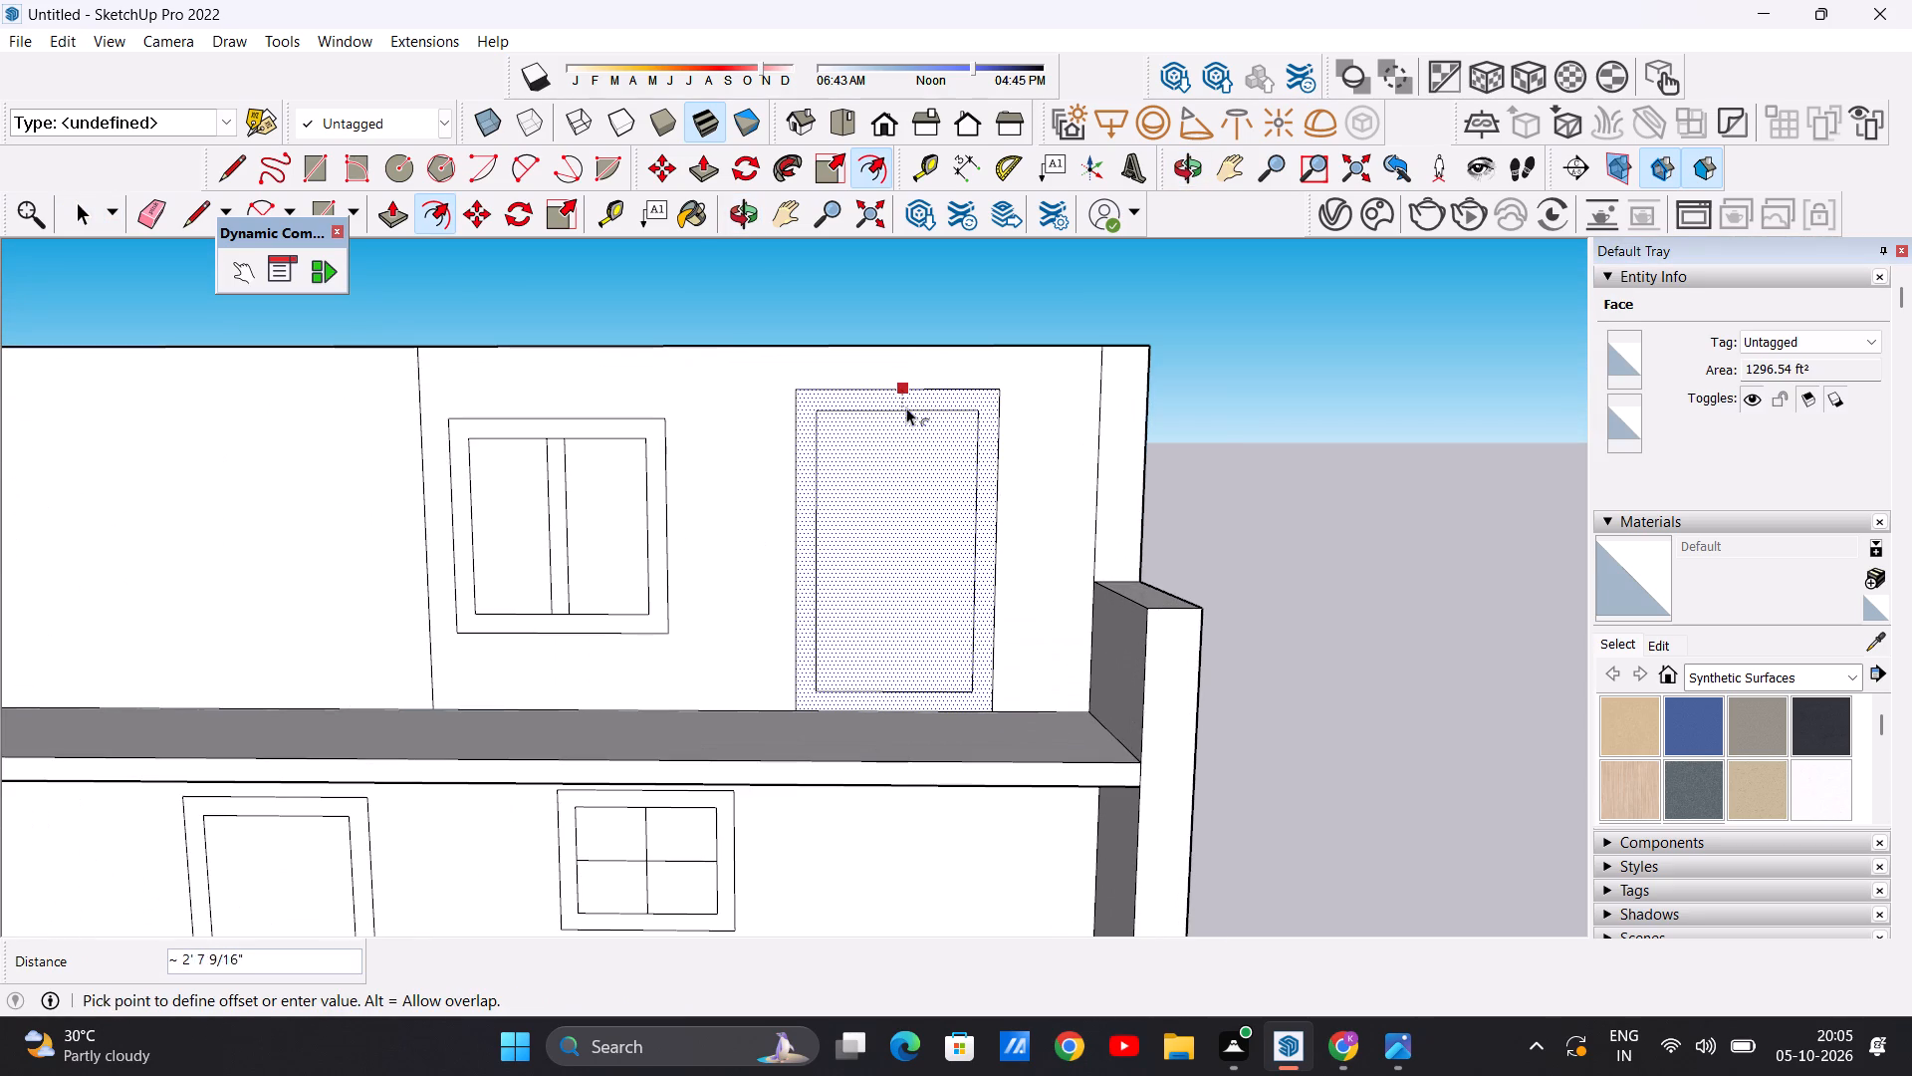
{"action": "left_click", "coordinate": [909, 409]}
{"action": "key", "text": "space"}
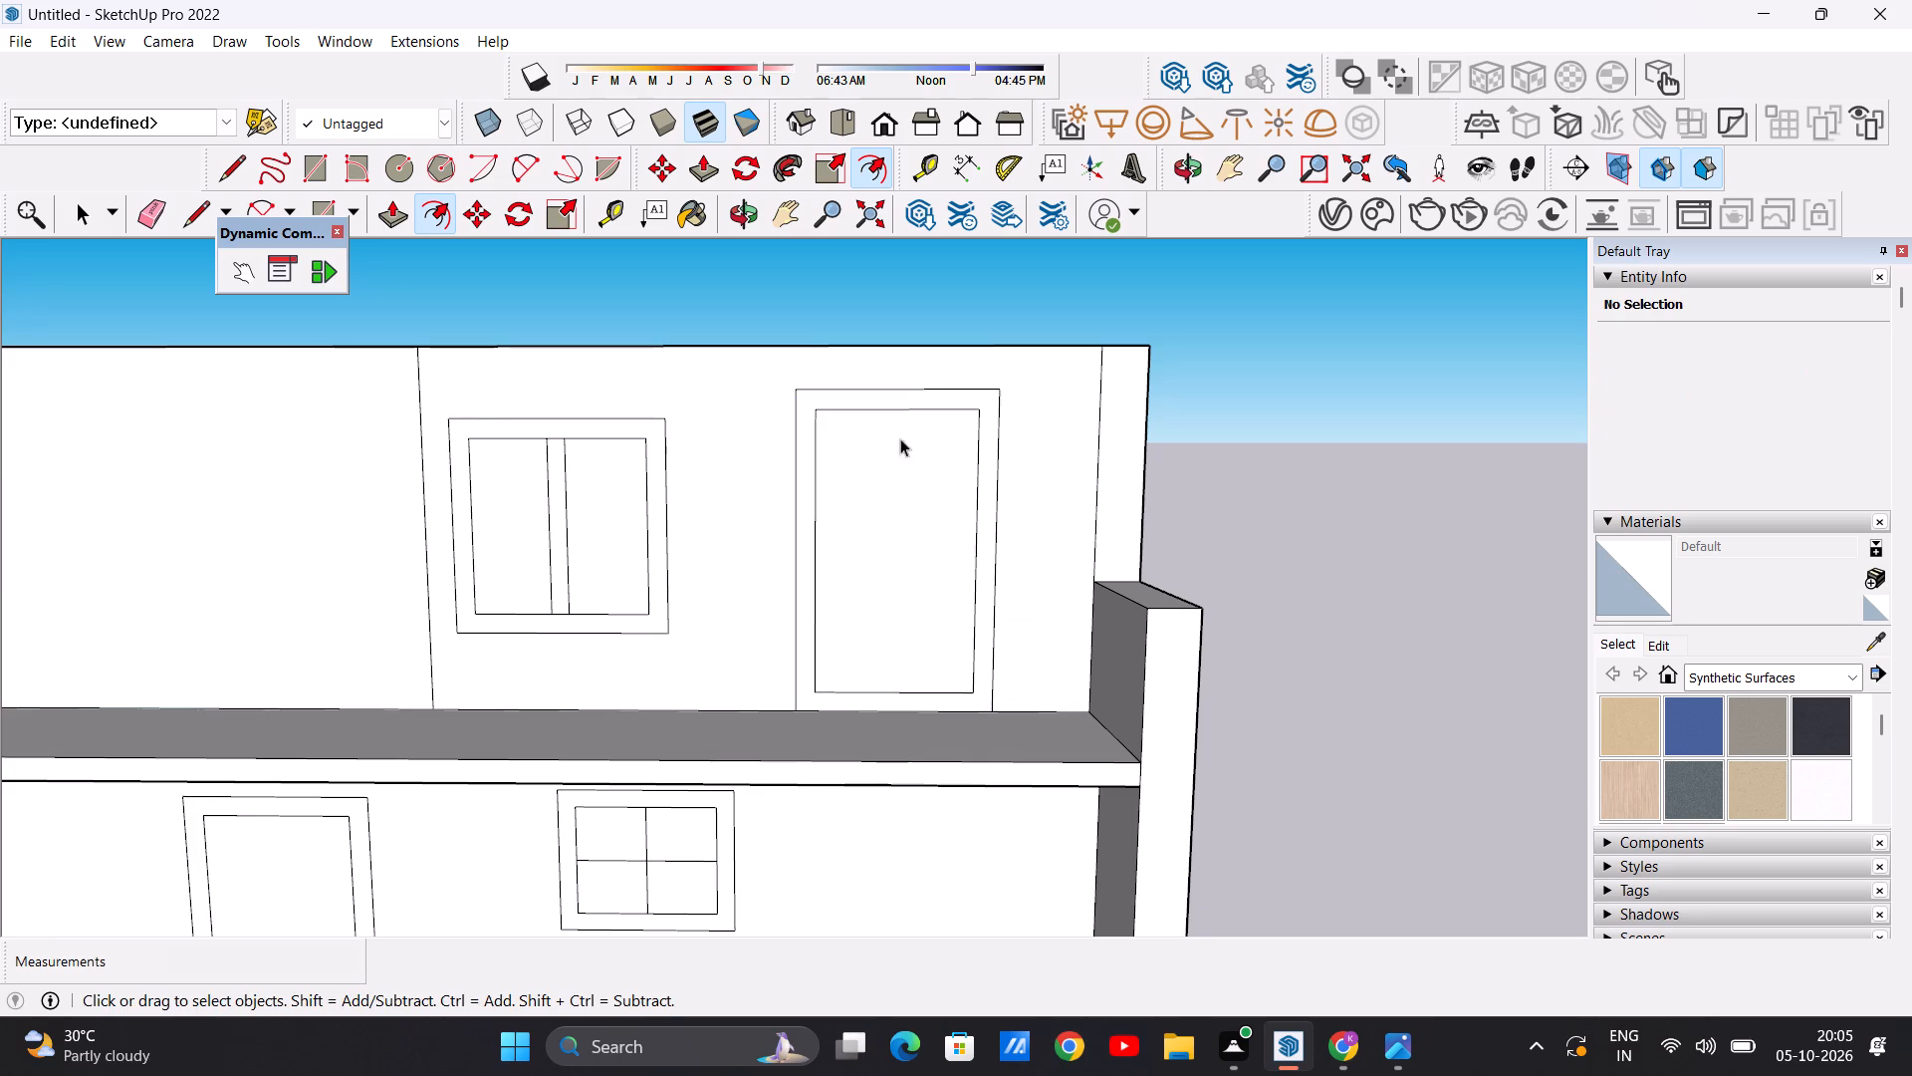
Examine the newly framed upper-storey door and the doors and windows across both storeys of the elevation.
{"action": "scroll", "coordinate": [815, 519], "scroll_direction": "down", "scroll_amount": 19}
{"action": "scroll", "coordinate": [841, 487], "scroll_direction": "up", "scroll_amount": 13}
{"action": "scroll", "coordinate": [818, 486], "scroll_direction": "down", "scroll_amount": 3}
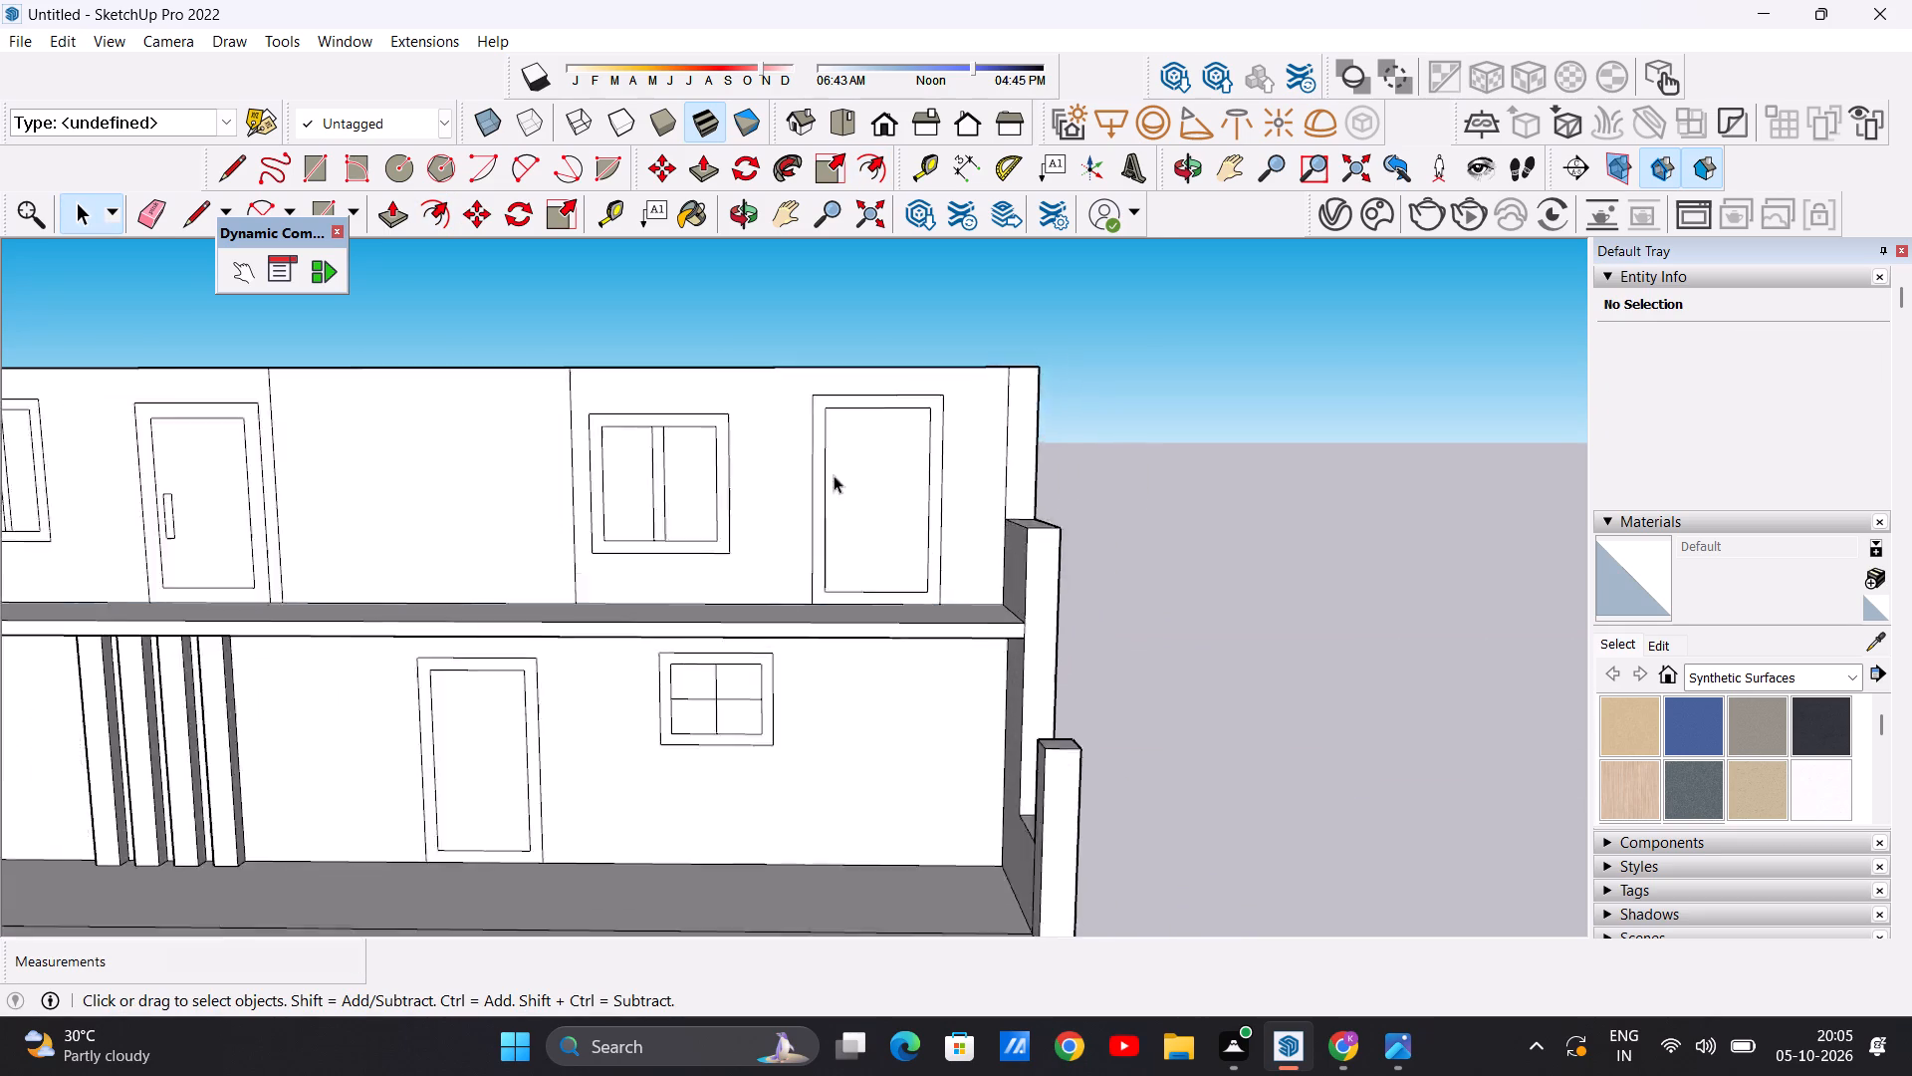
{"action": "scroll", "coordinate": [834, 475], "scroll_direction": "down", "scroll_amount": 6}
{"action": "middle_click_drag", "start_coordinate": [900, 461], "coordinate": [984, 476]}
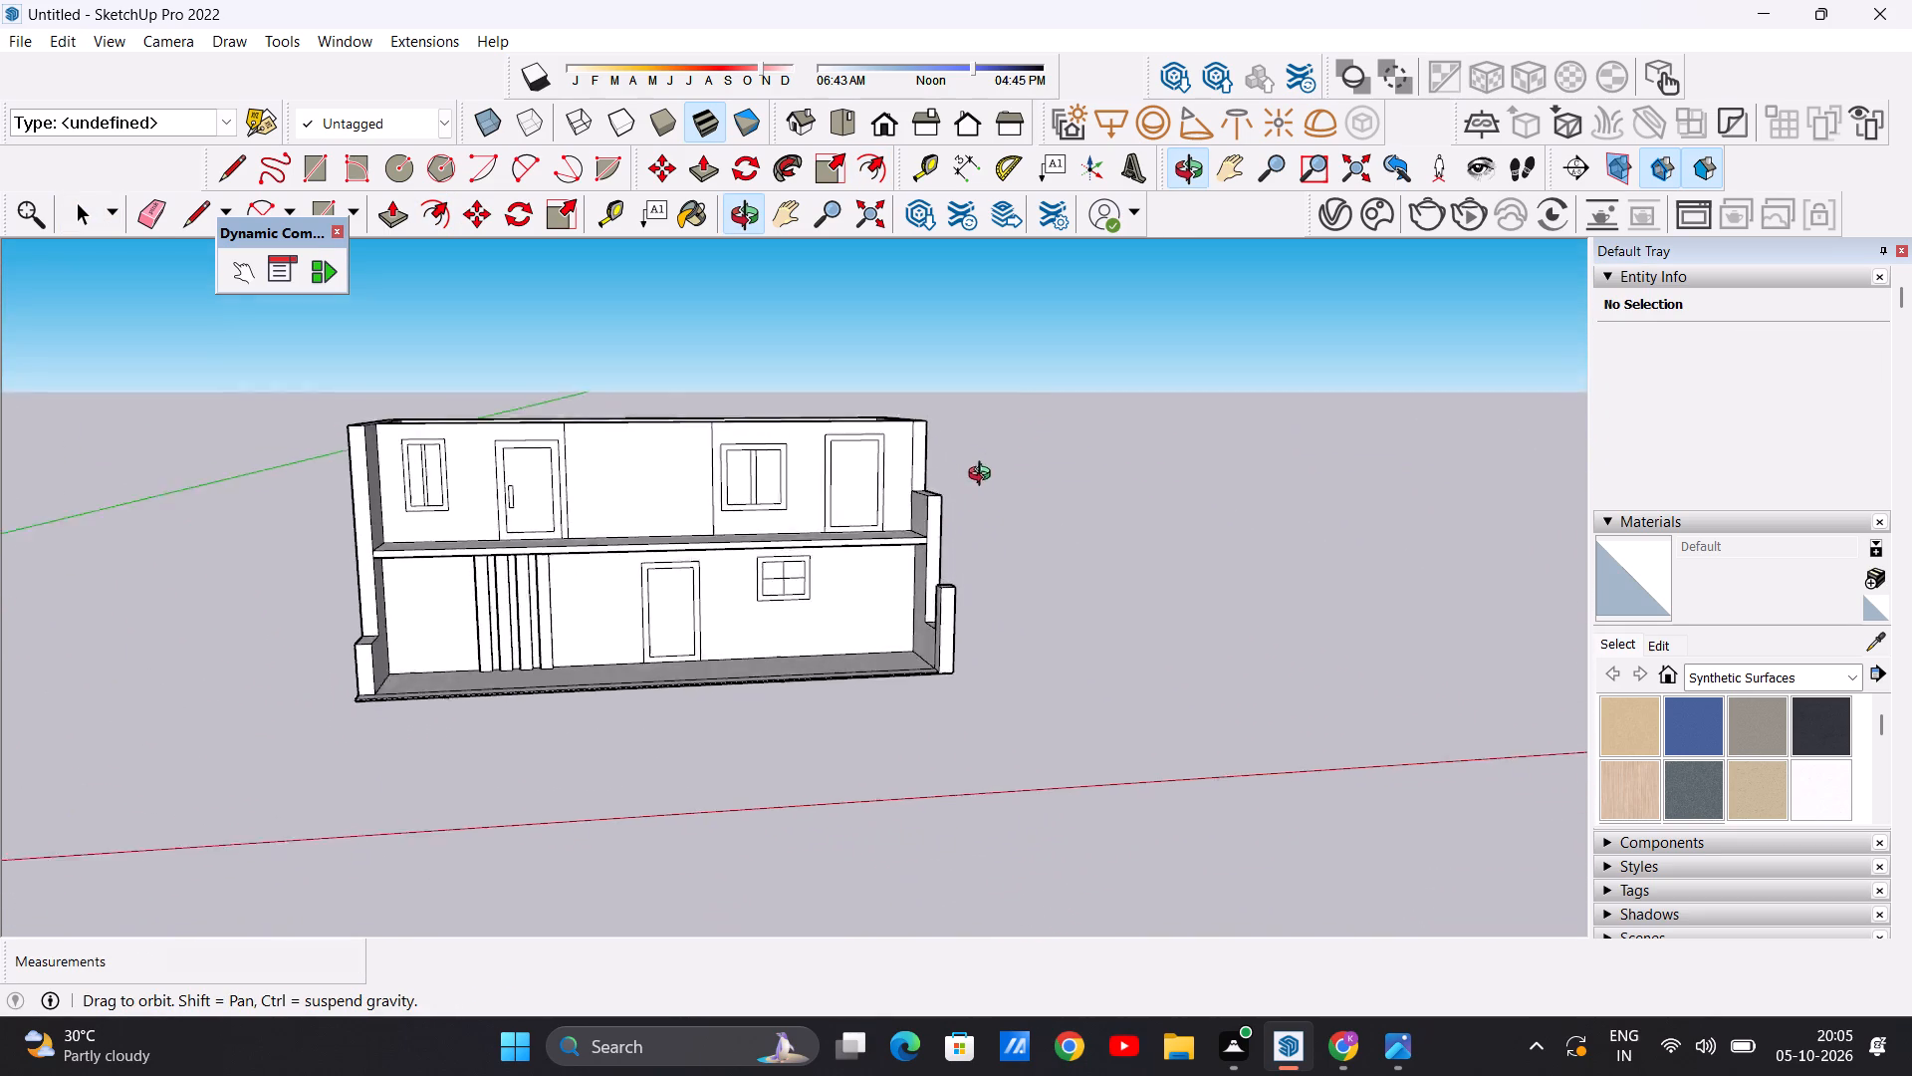
{"action": "middle_click_drag", "start_coordinate": [984, 476], "coordinate": [969, 469]}
{"action": "scroll", "coordinate": [851, 476], "scroll_direction": "up", "scroll_amount": 5}
{"action": "middle_click_drag", "start_coordinate": [839, 540], "coordinate": [715, 549]}
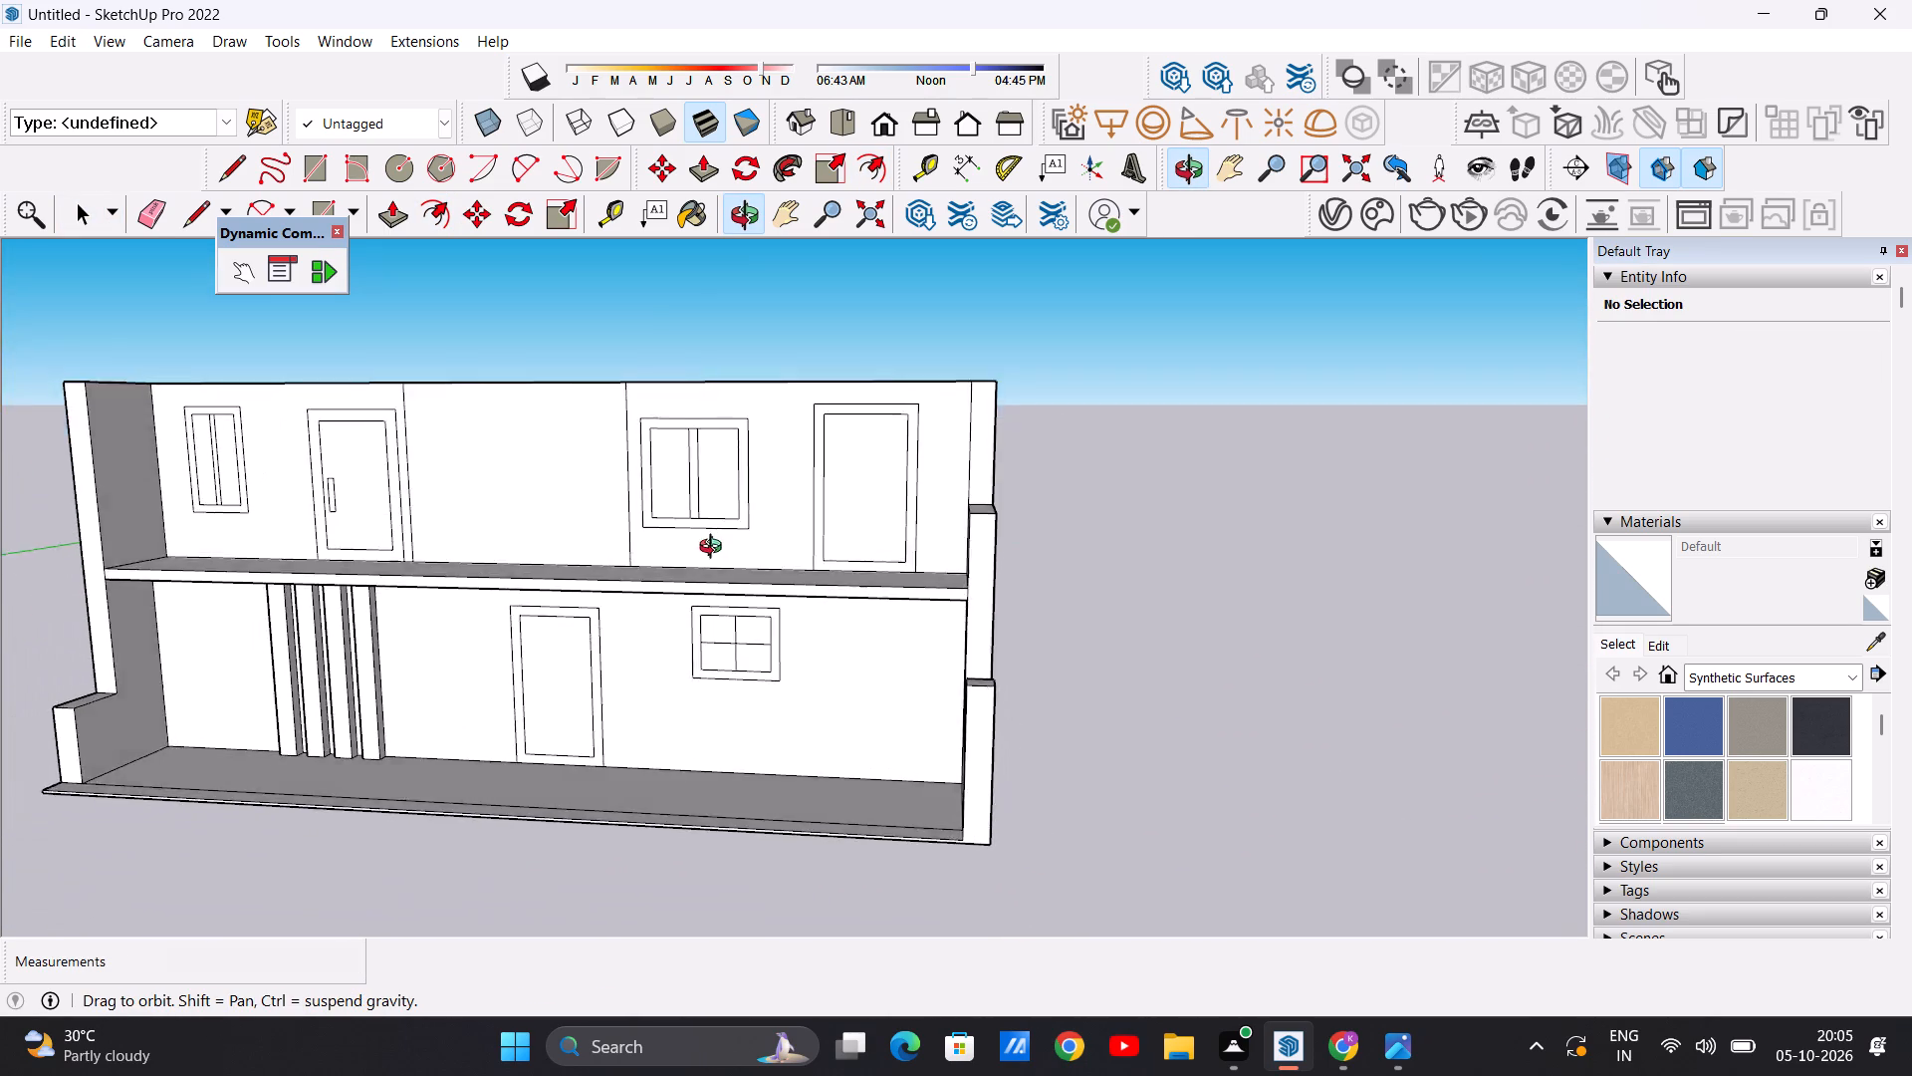
{"action": "middle_click_drag", "start_coordinate": [715, 549], "coordinate": [811, 592]}
{"action": "scroll", "coordinate": [840, 568], "scroll_direction": "down", "scroll_amount": 5}
{"action": "scroll", "coordinate": [854, 521], "scroll_direction": "up", "scroll_amount": 5}
{"action": "middle_click_drag", "start_coordinate": [862, 564], "coordinate": [837, 485]}
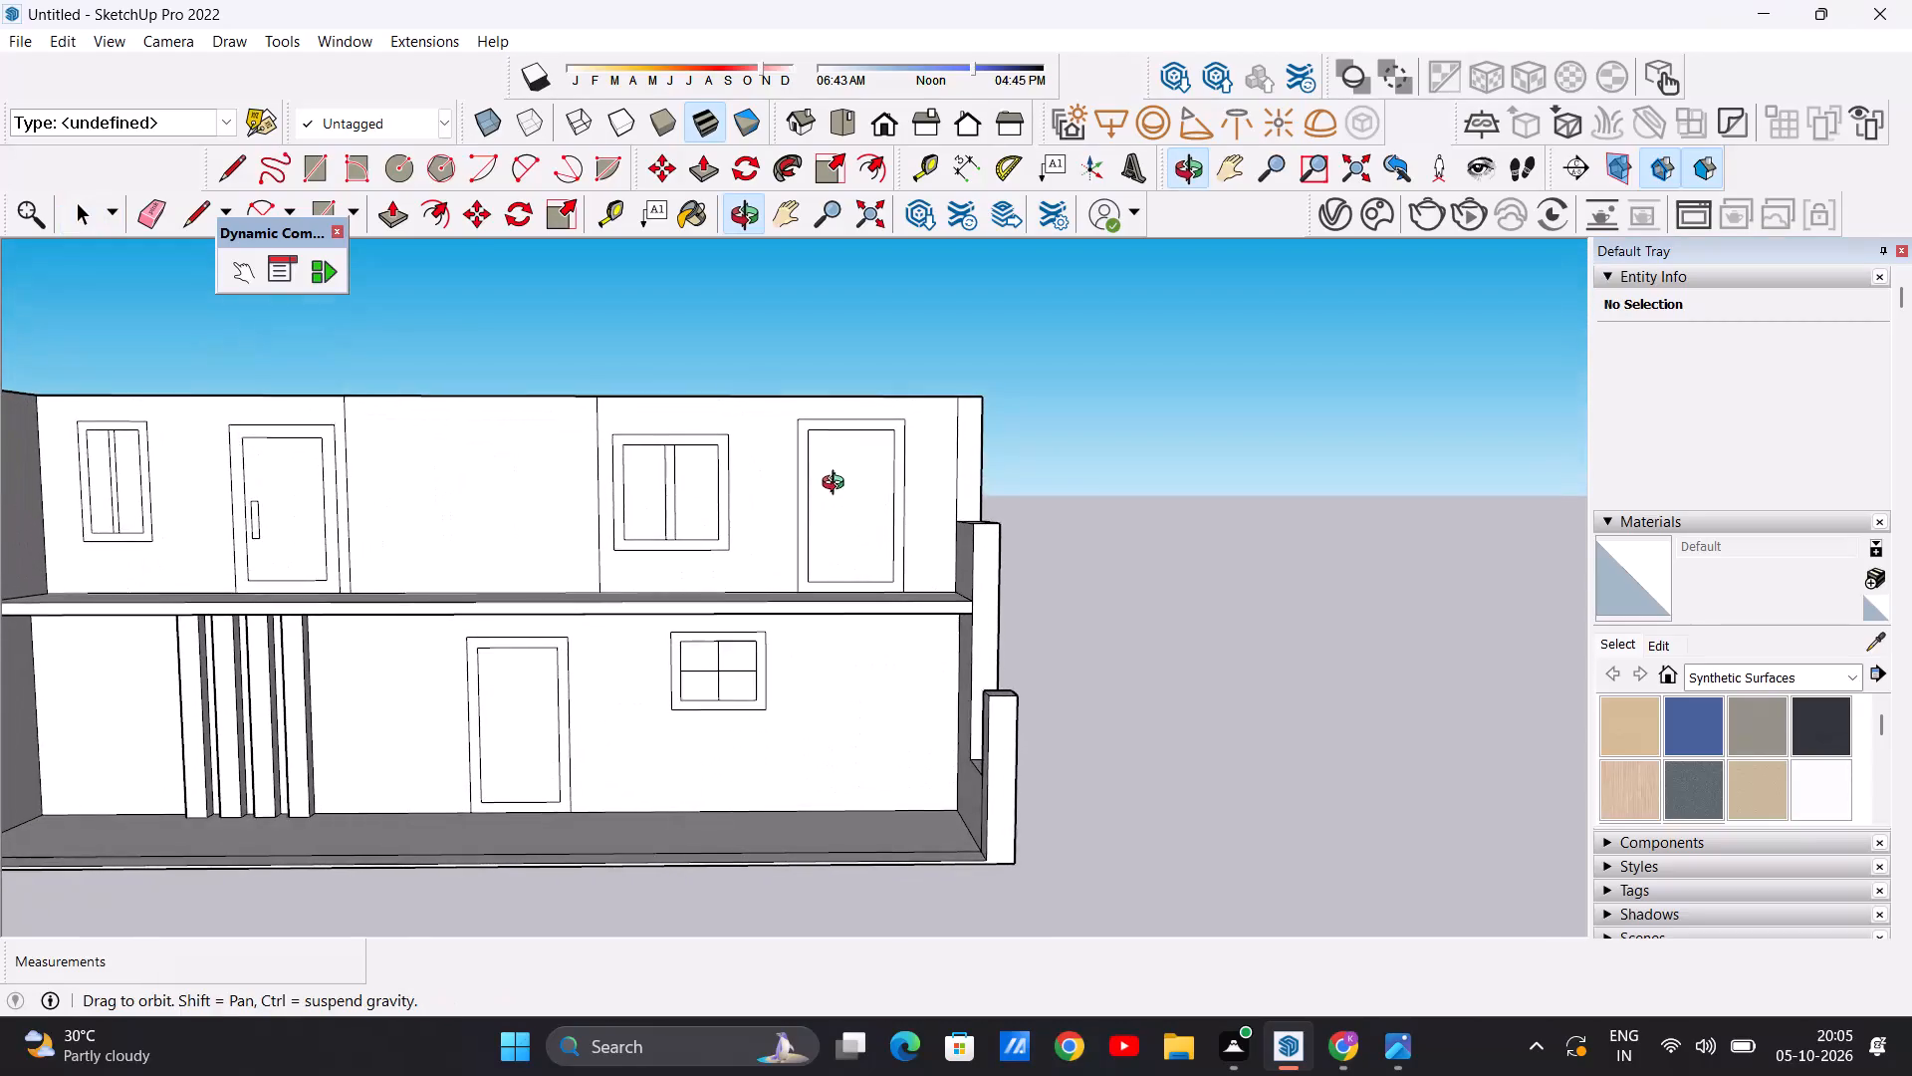
{"action": "middle_click_drag", "start_coordinate": [837, 485], "coordinate": [836, 485]}
{"action": "scroll", "coordinate": [890, 436], "scroll_direction": "up", "scroll_amount": 9}
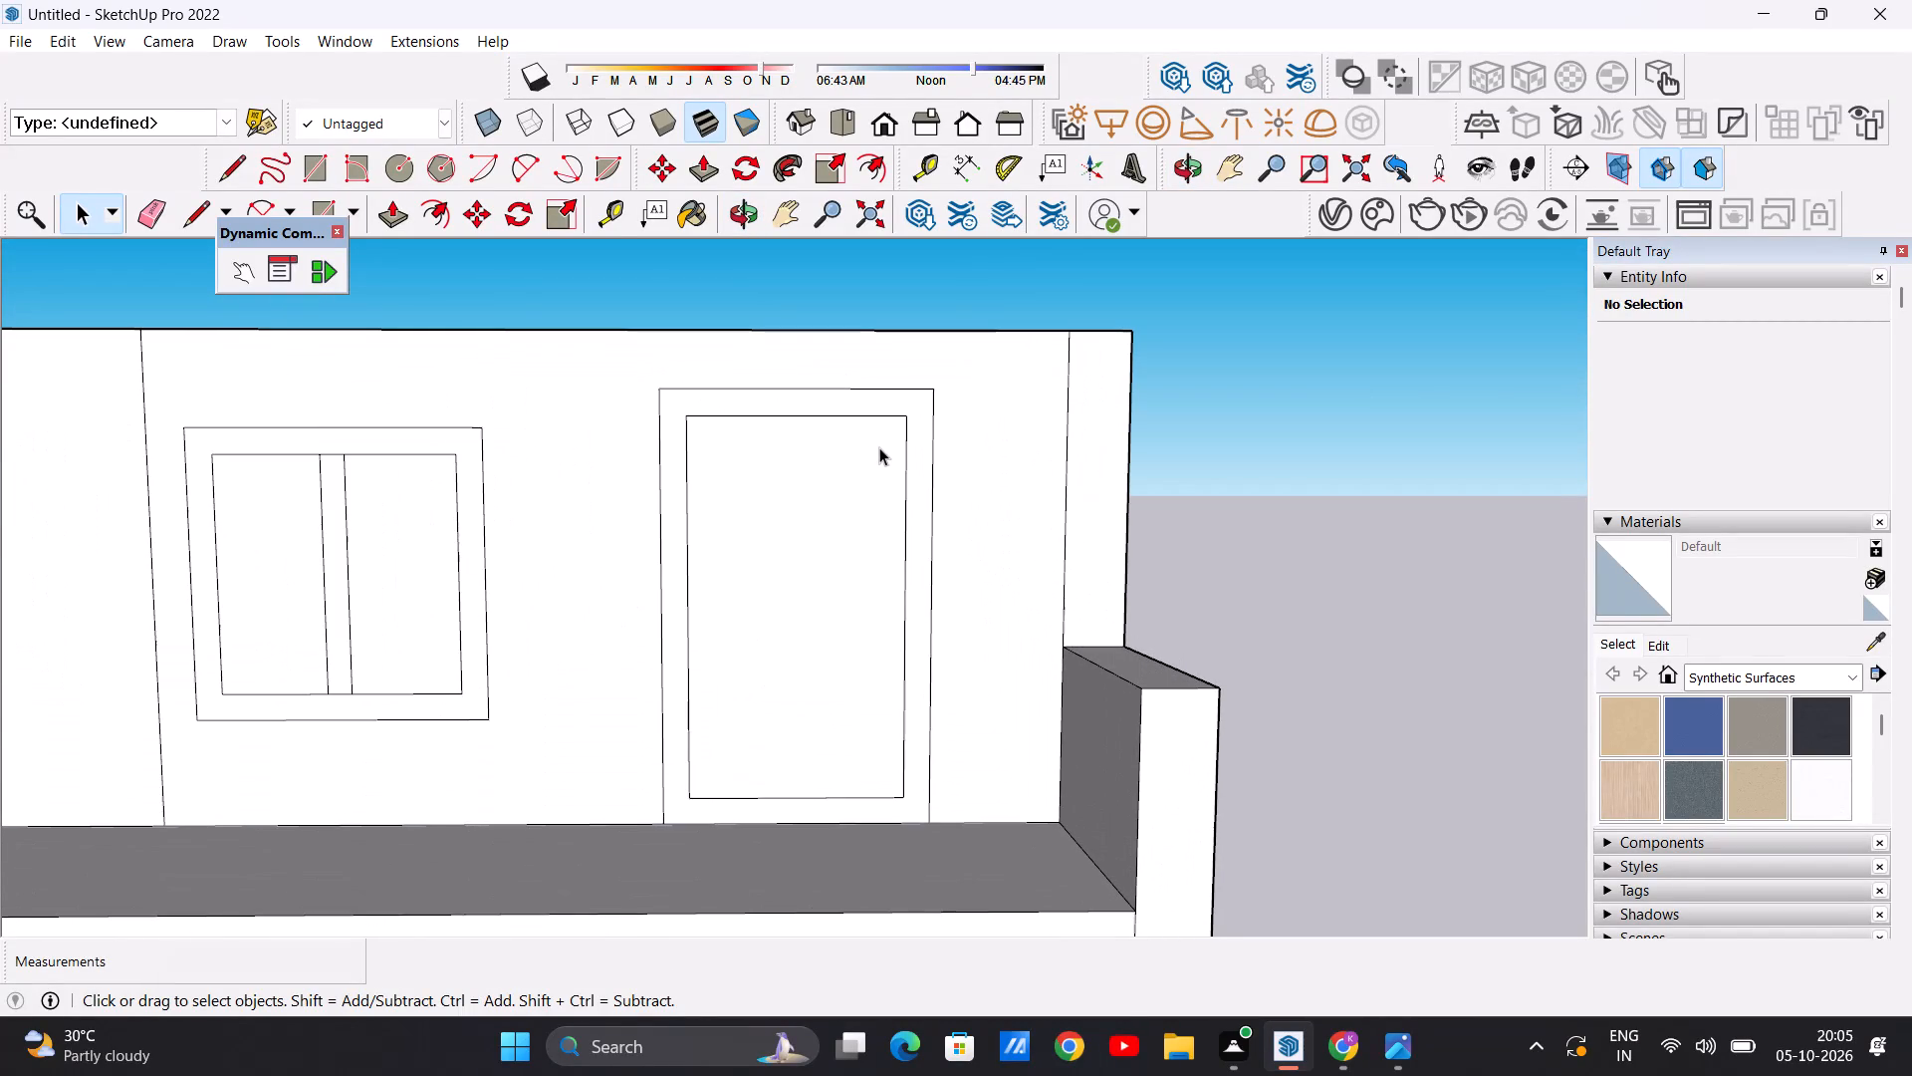
{"action": "scroll", "coordinate": [879, 447], "scroll_direction": "down", "scroll_amount": 4}
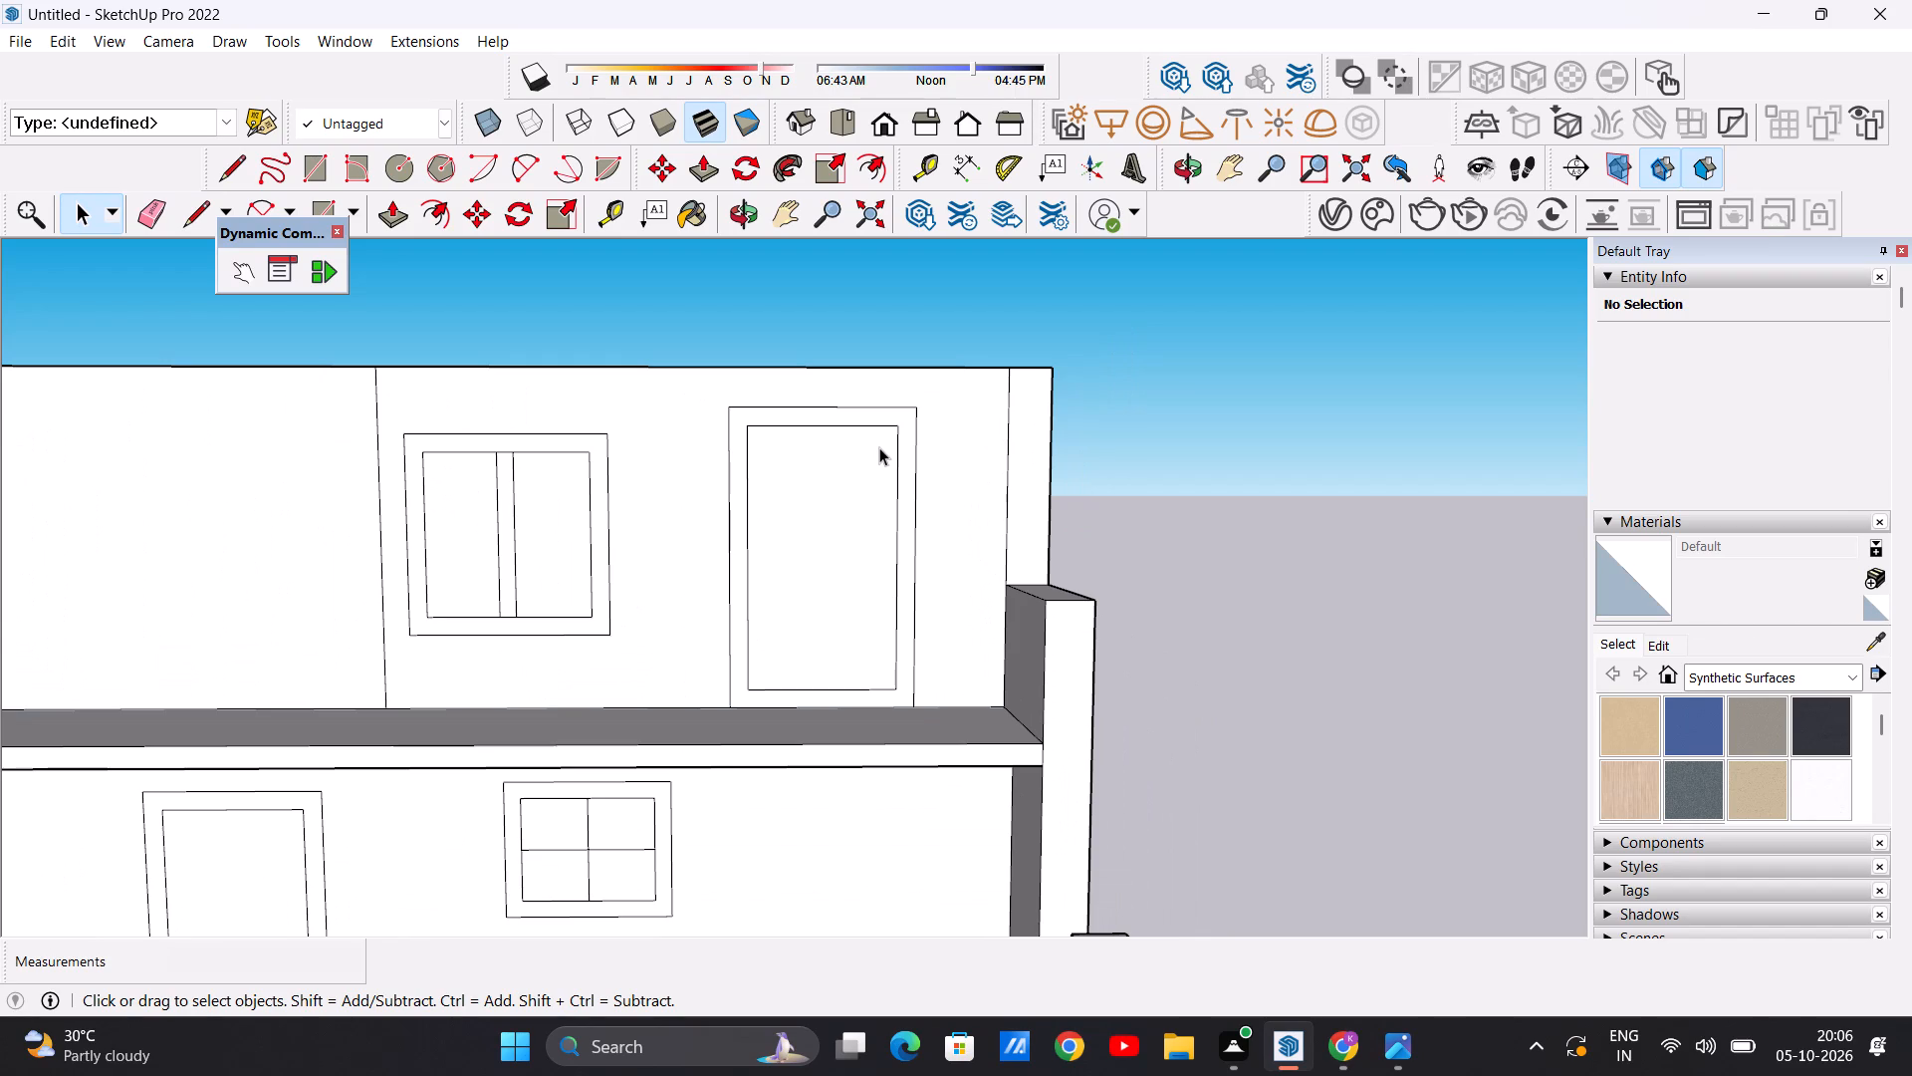
{"action": "scroll", "coordinate": [919, 504], "scroll_direction": "down", "scroll_amount": 14}
{"action": "scroll", "coordinate": [893, 531], "scroll_direction": "up", "scroll_amount": 6}
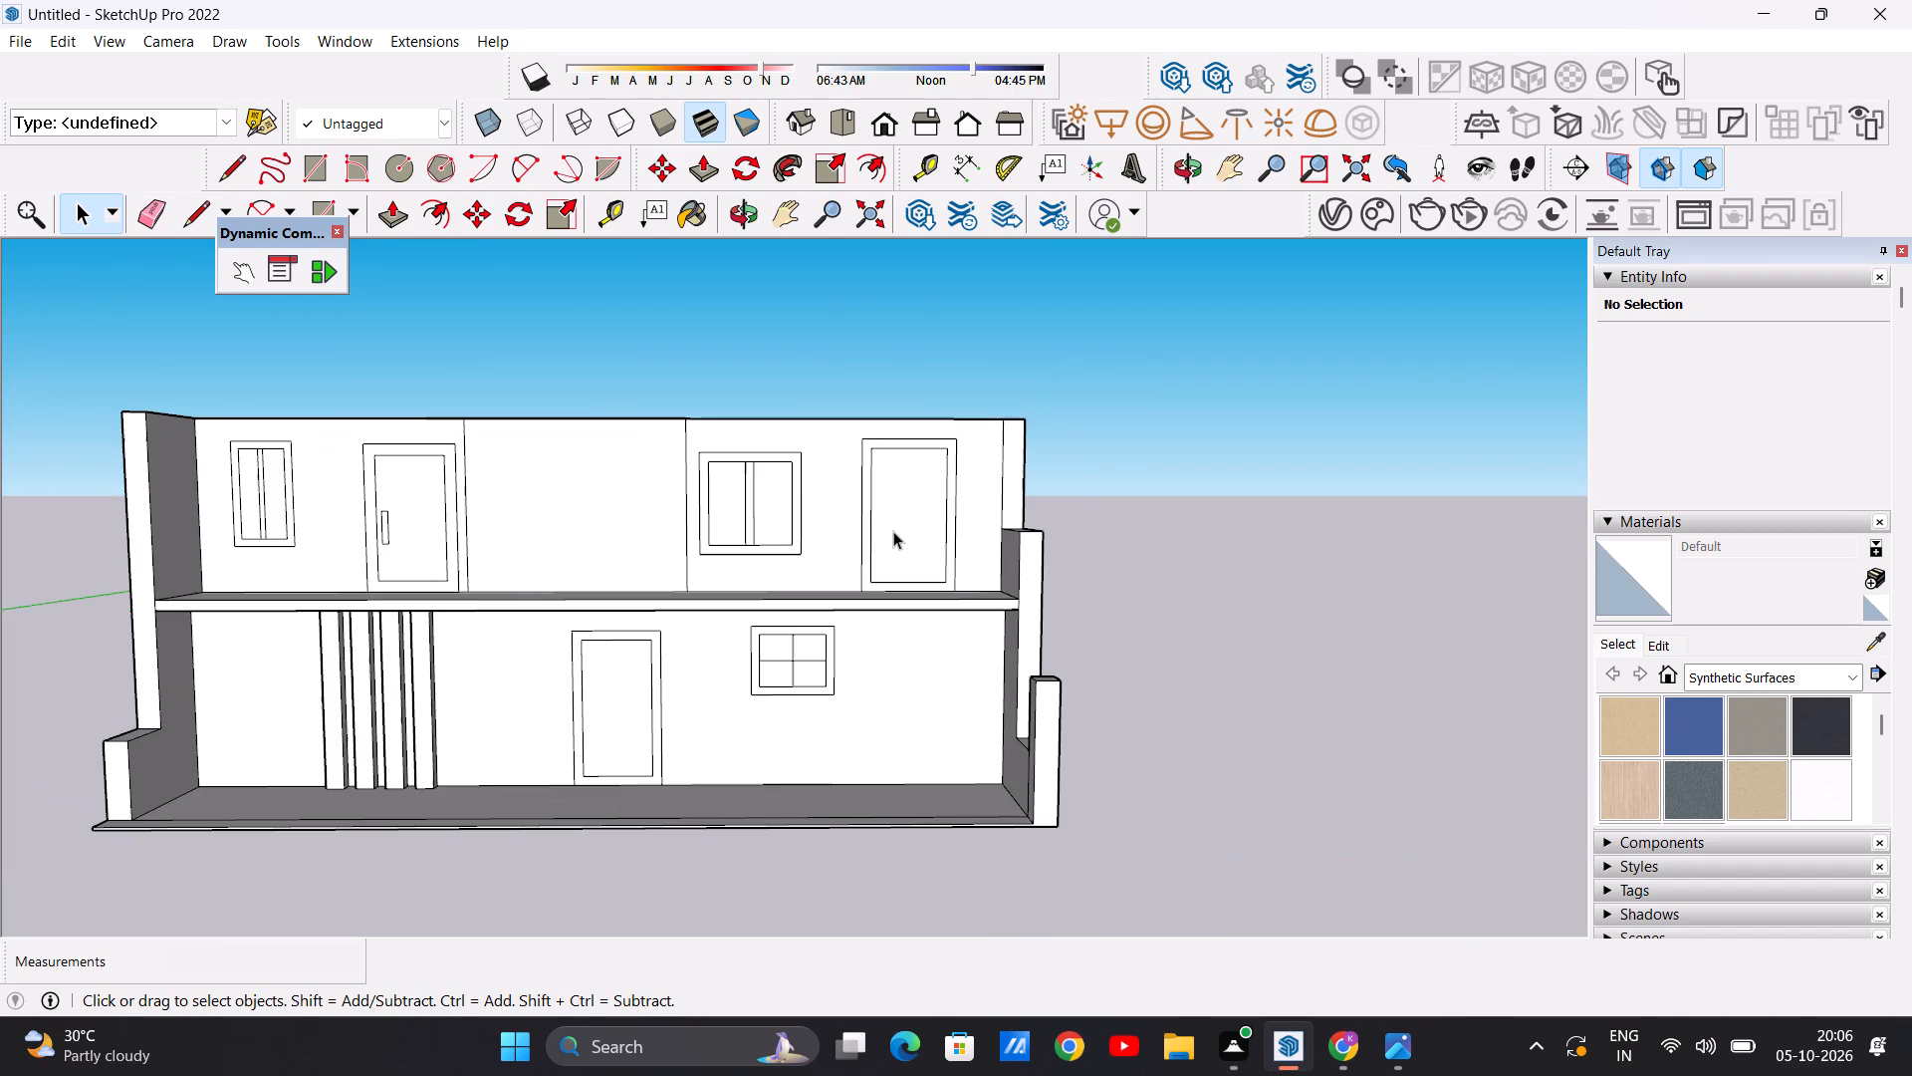
{"action": "scroll", "coordinate": [907, 483], "scroll_direction": "down", "scroll_amount": 4}
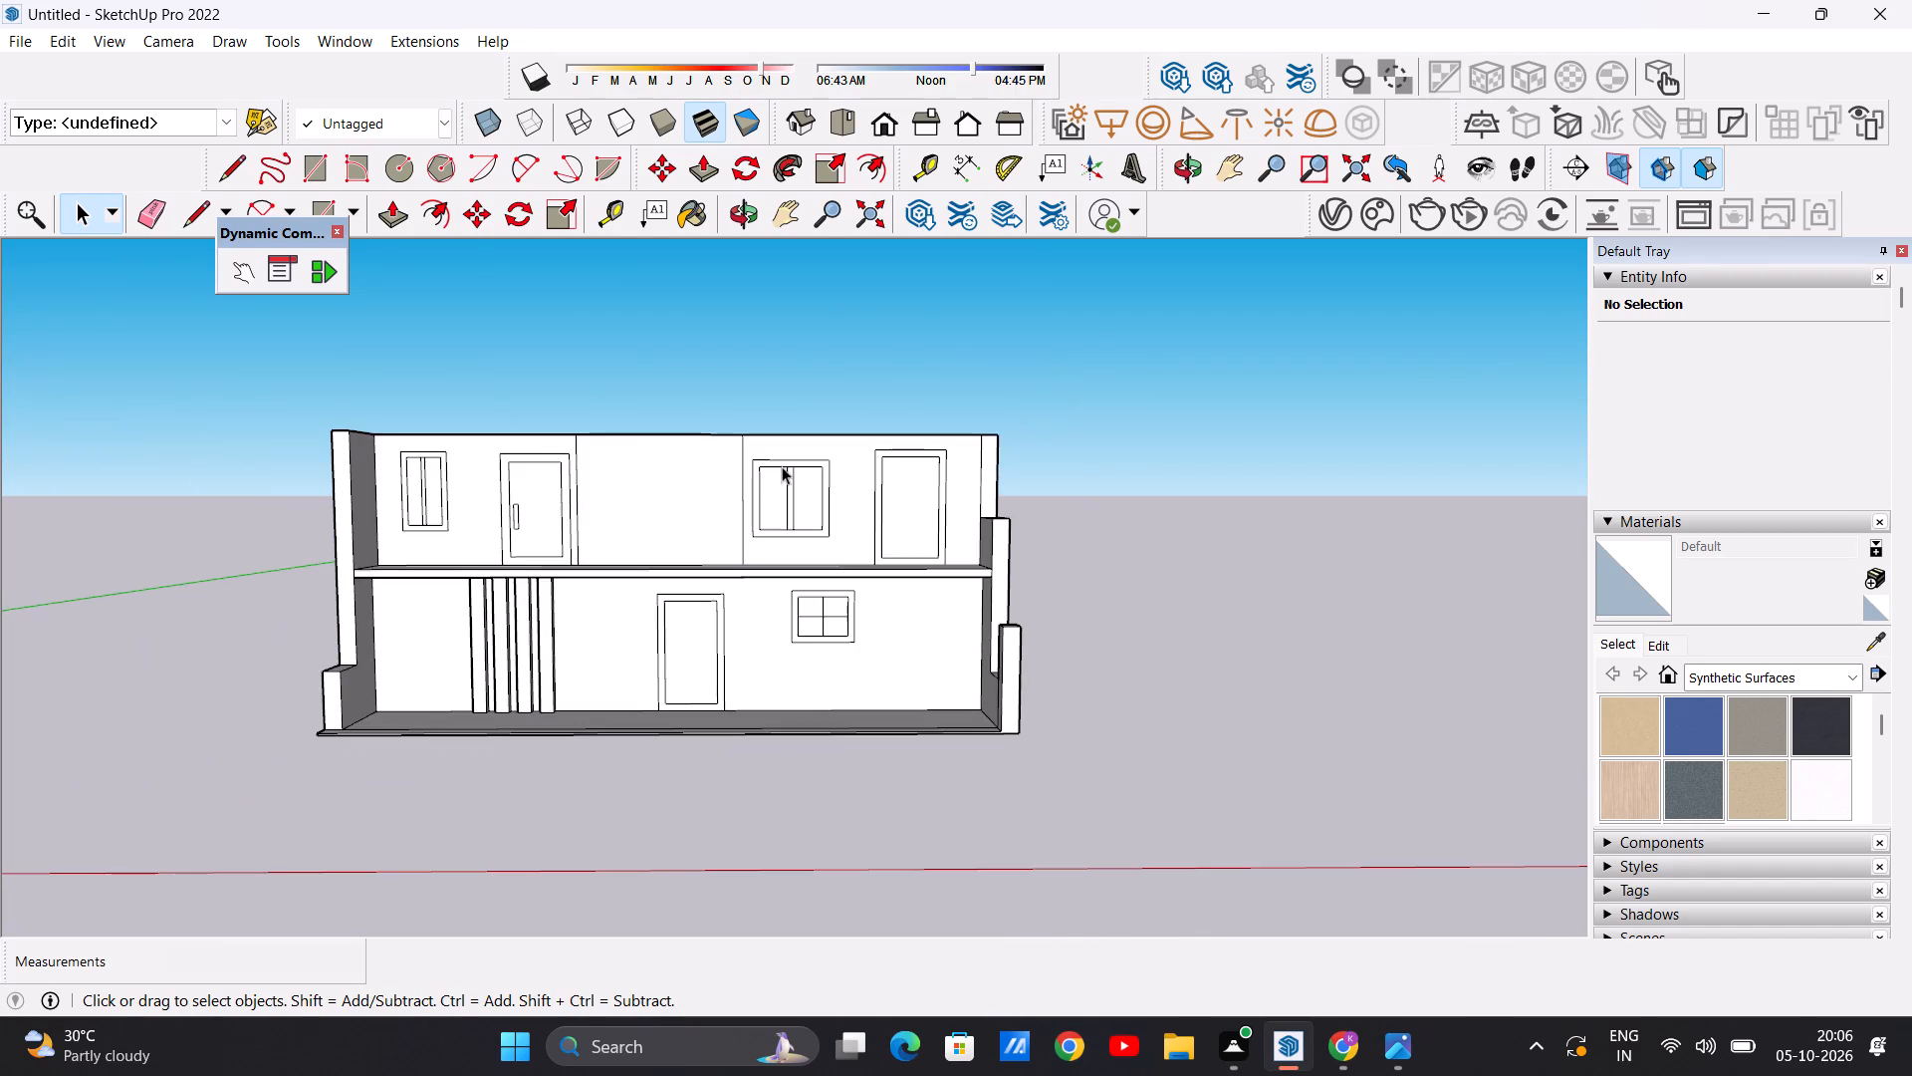
{"action": "scroll", "coordinate": [782, 466], "scroll_direction": "up", "scroll_amount": 5}
{"action": "scroll", "coordinate": [930, 507], "scroll_direction": "down", "scroll_amount": 2}
{"action": "scroll", "coordinate": [999, 505], "scroll_direction": "up", "scroll_amount": 2}
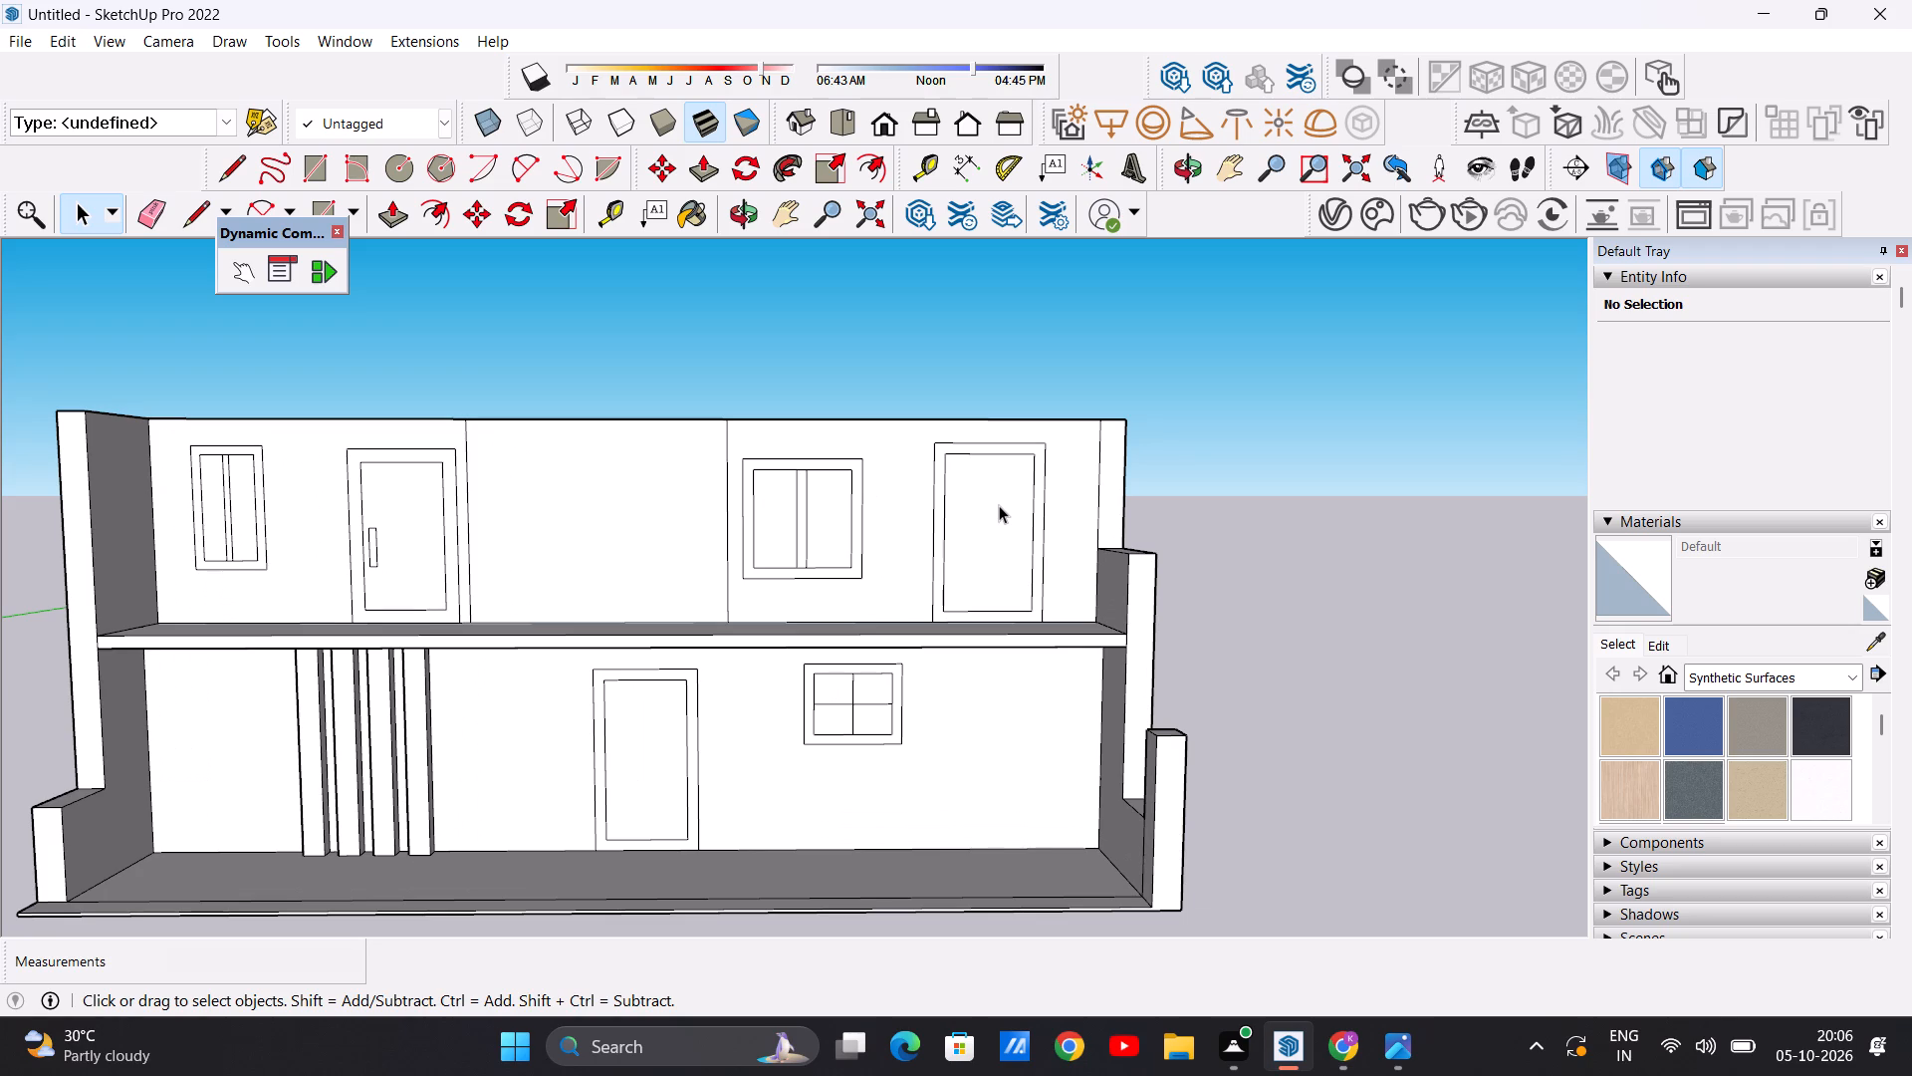
{"action": "scroll", "coordinate": [941, 542], "scroll_direction": "down", "scroll_amount": 11}
{"action": "scroll", "coordinate": [985, 527], "scroll_direction": "up", "scroll_amount": 4}
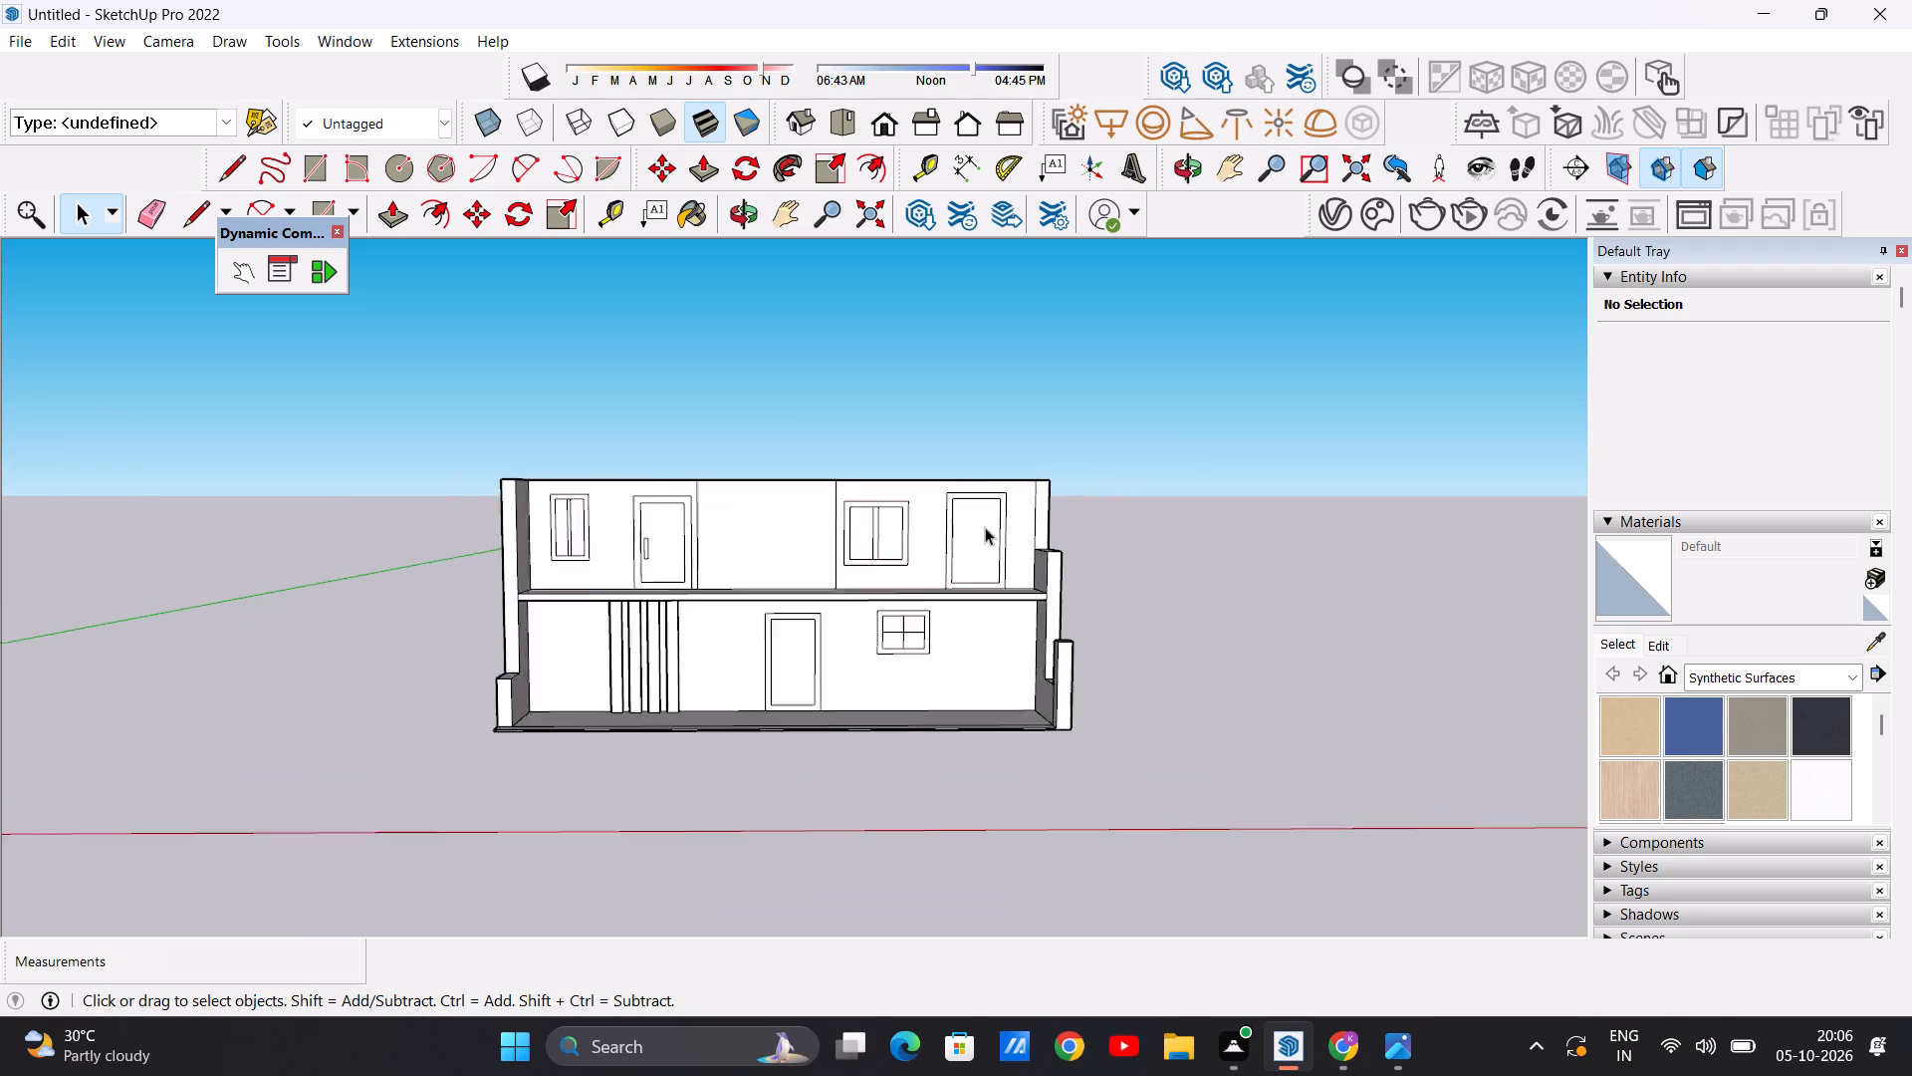
{"action": "scroll", "coordinate": [985, 527], "scroll_direction": "up", "scroll_amount": 2}
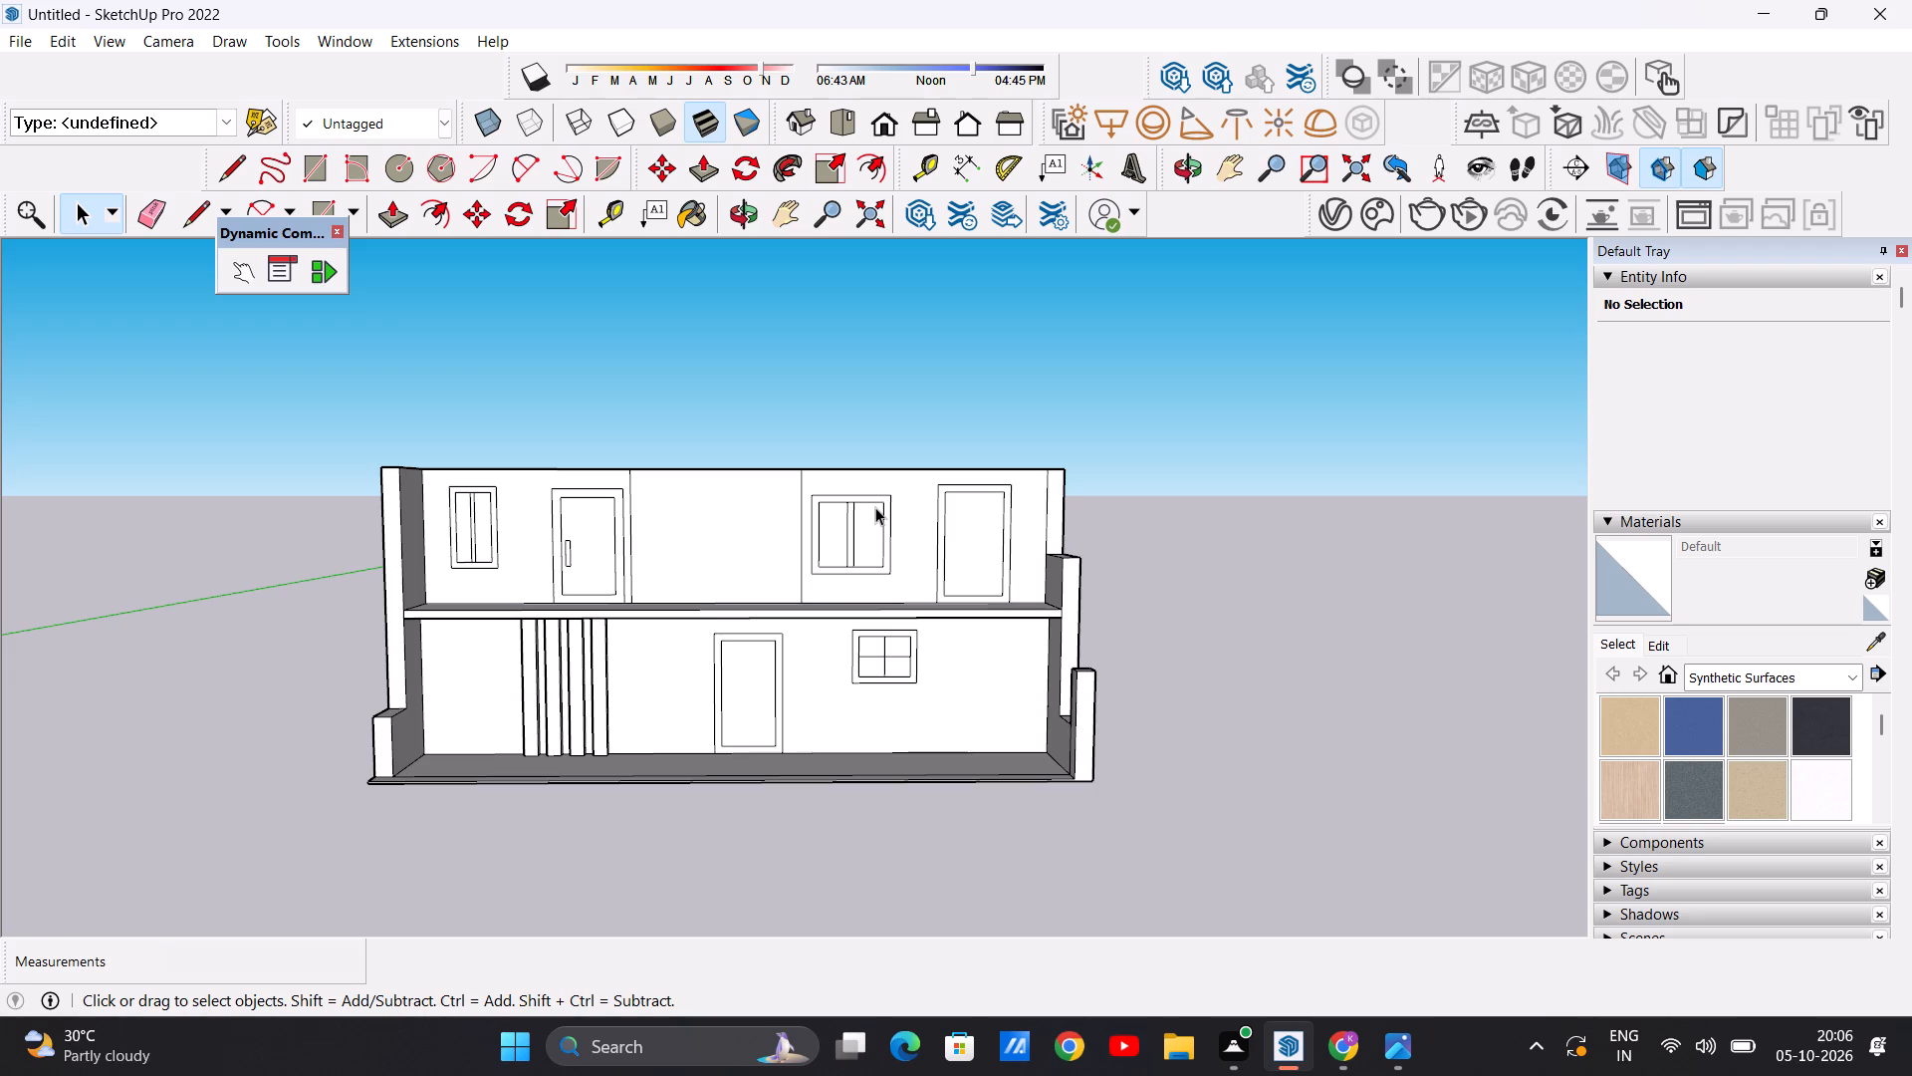
{"action": "scroll", "coordinate": [956, 513], "scroll_direction": "down", "scroll_amount": 4}
{"action": "scroll", "coordinate": [1021, 525], "scroll_direction": "up", "scroll_amount": 5}
{"action": "scroll", "coordinate": [963, 524], "scroll_direction": "down", "scroll_amount": 4}
{"action": "scroll", "coordinate": [980, 522], "scroll_direction": "up", "scroll_amount": 6}
{"action": "middle_click_drag", "start_coordinate": [973, 518], "coordinate": [974, 508]}
{"action": "scroll", "coordinate": [1036, 530], "scroll_direction": "up", "scroll_amount": 1}
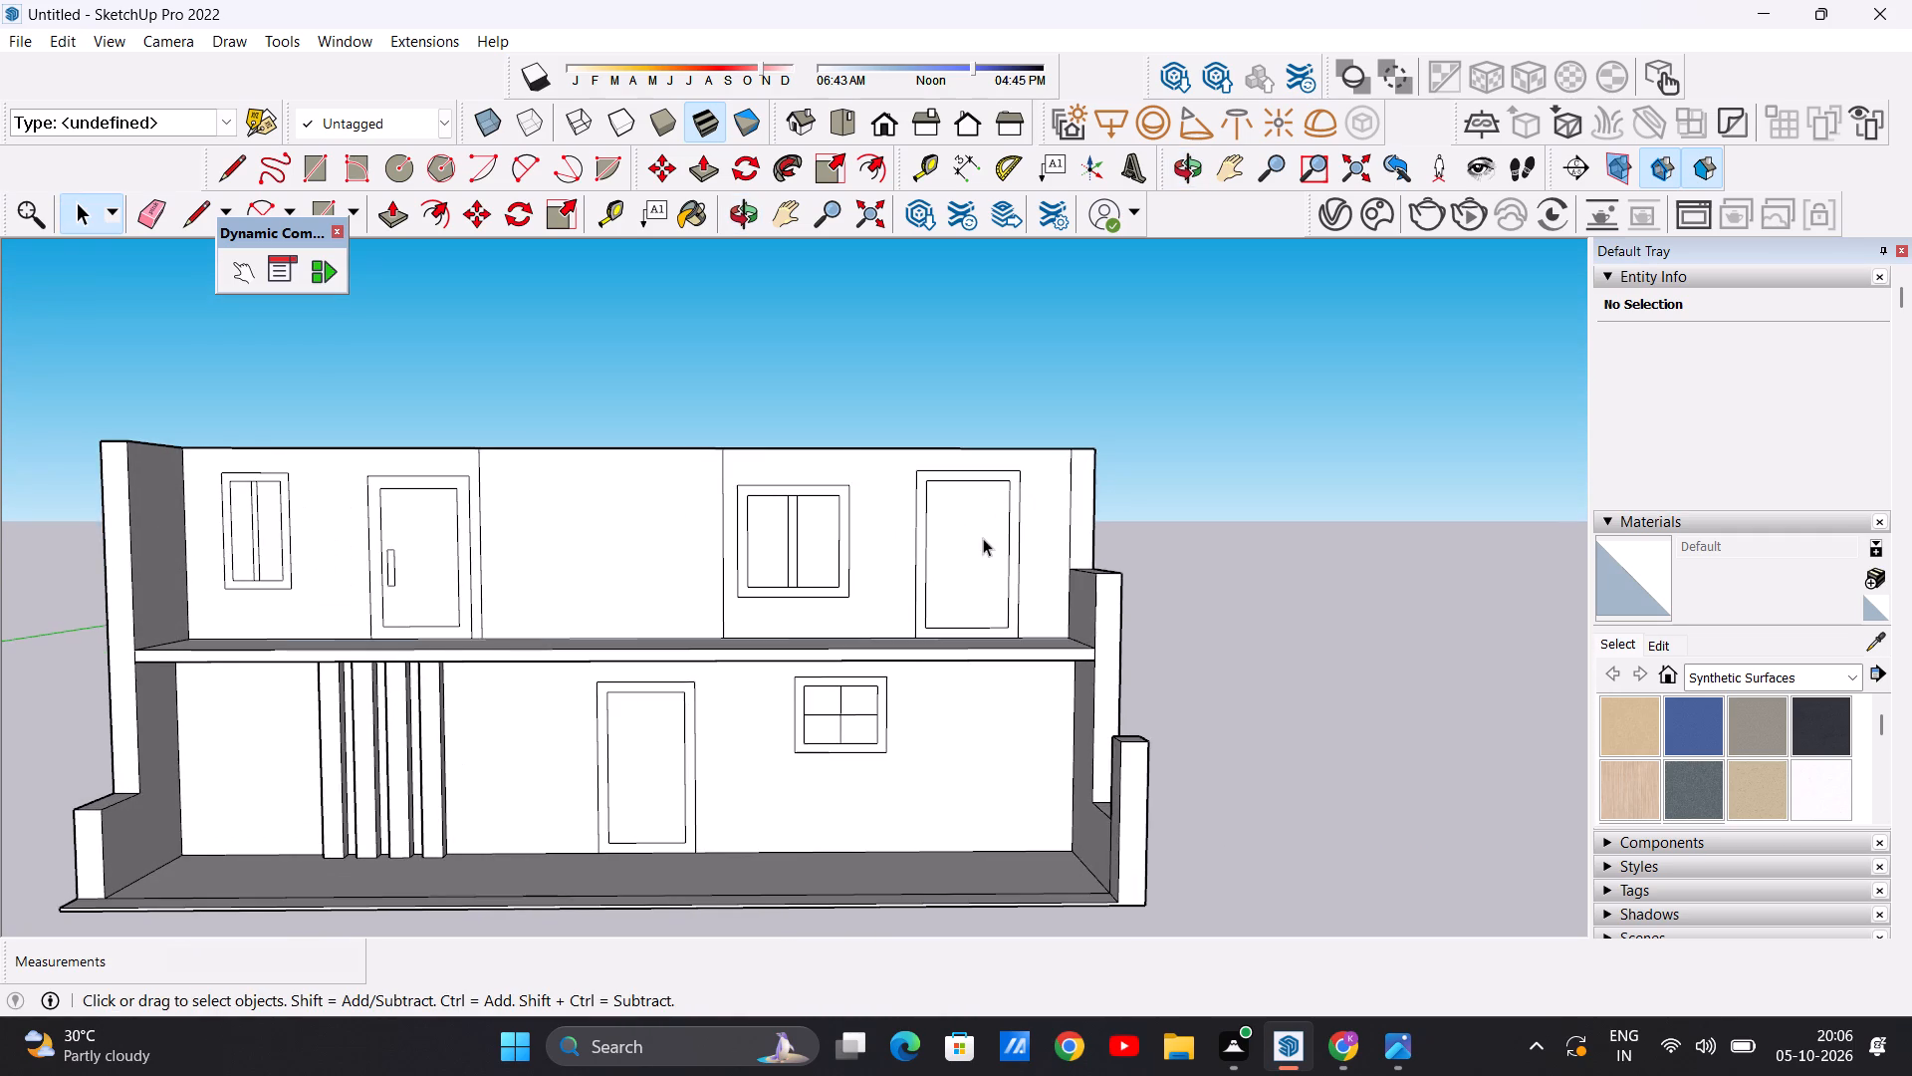
{"action": "middle_click_drag", "start_coordinate": [983, 538], "coordinate": [1011, 528]}
{"action": "middle_click_drag", "start_coordinate": [1011, 528], "coordinate": [985, 515]}
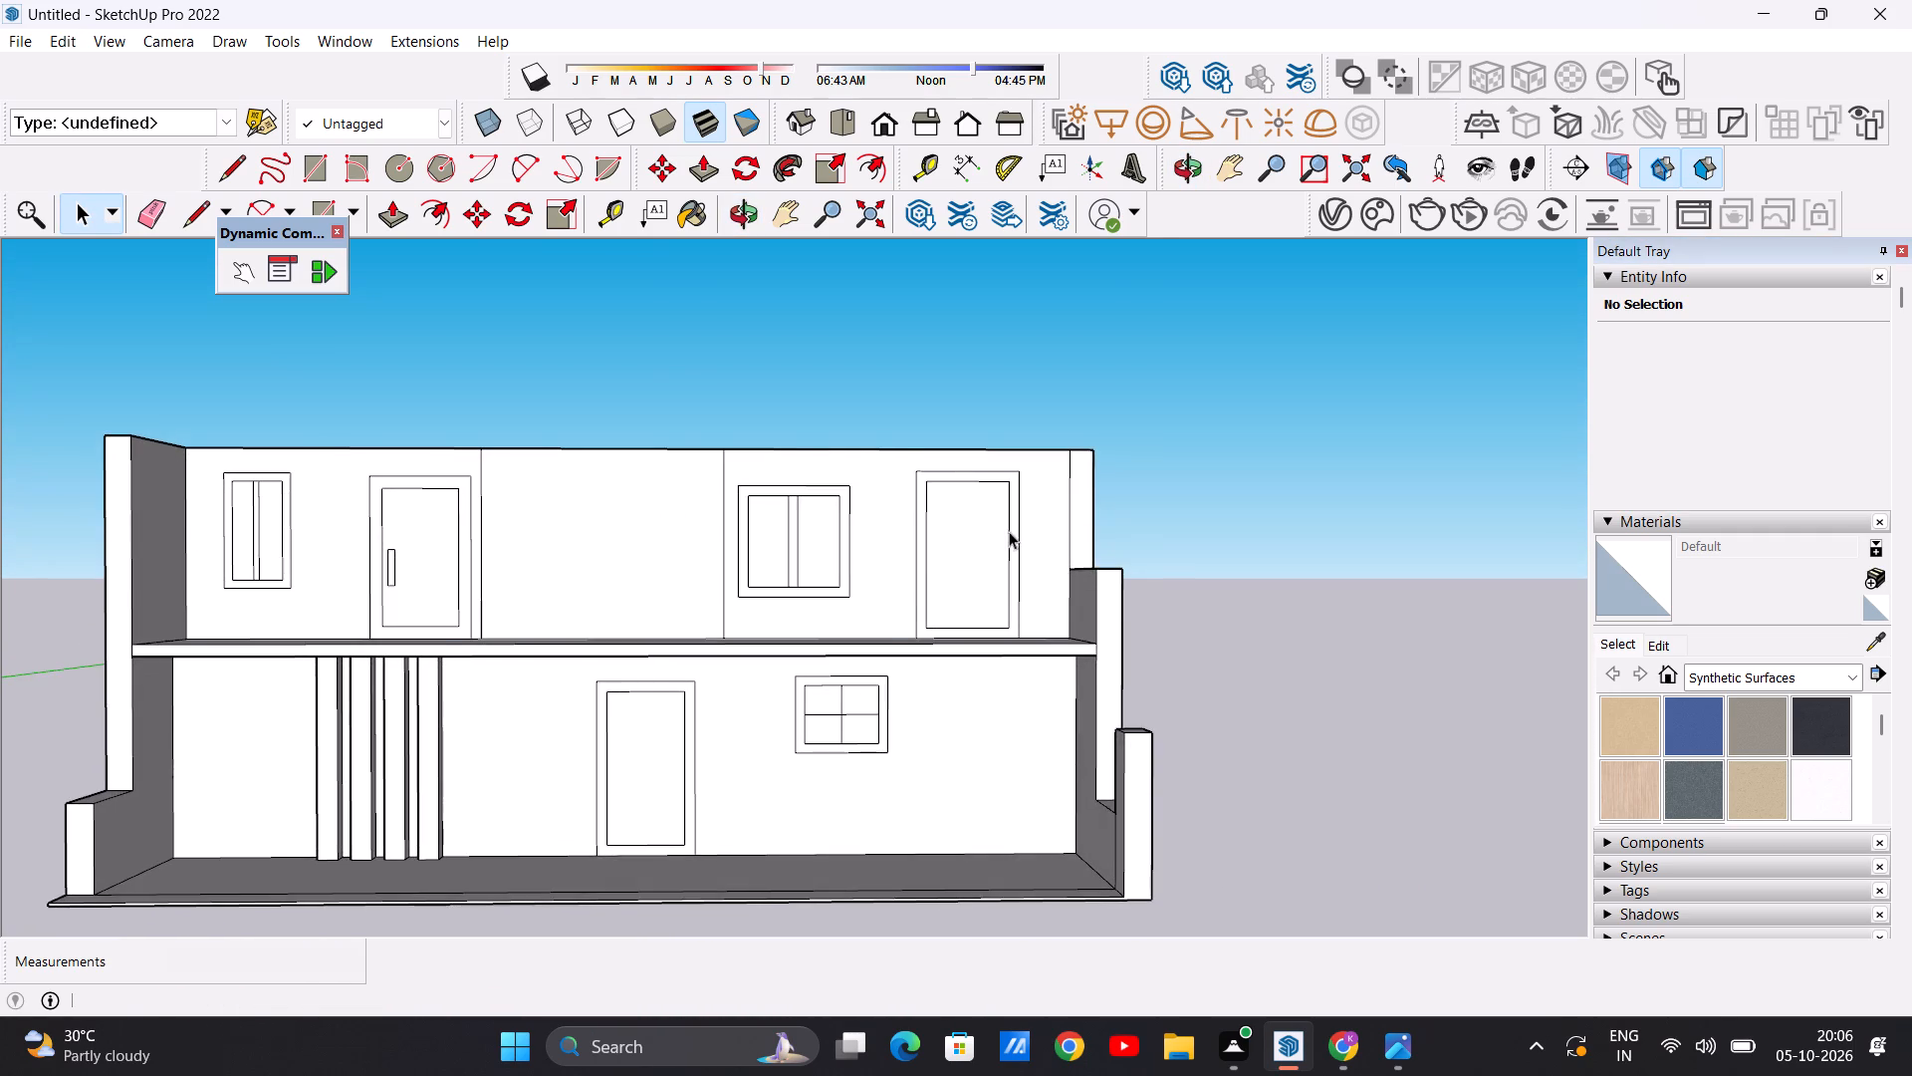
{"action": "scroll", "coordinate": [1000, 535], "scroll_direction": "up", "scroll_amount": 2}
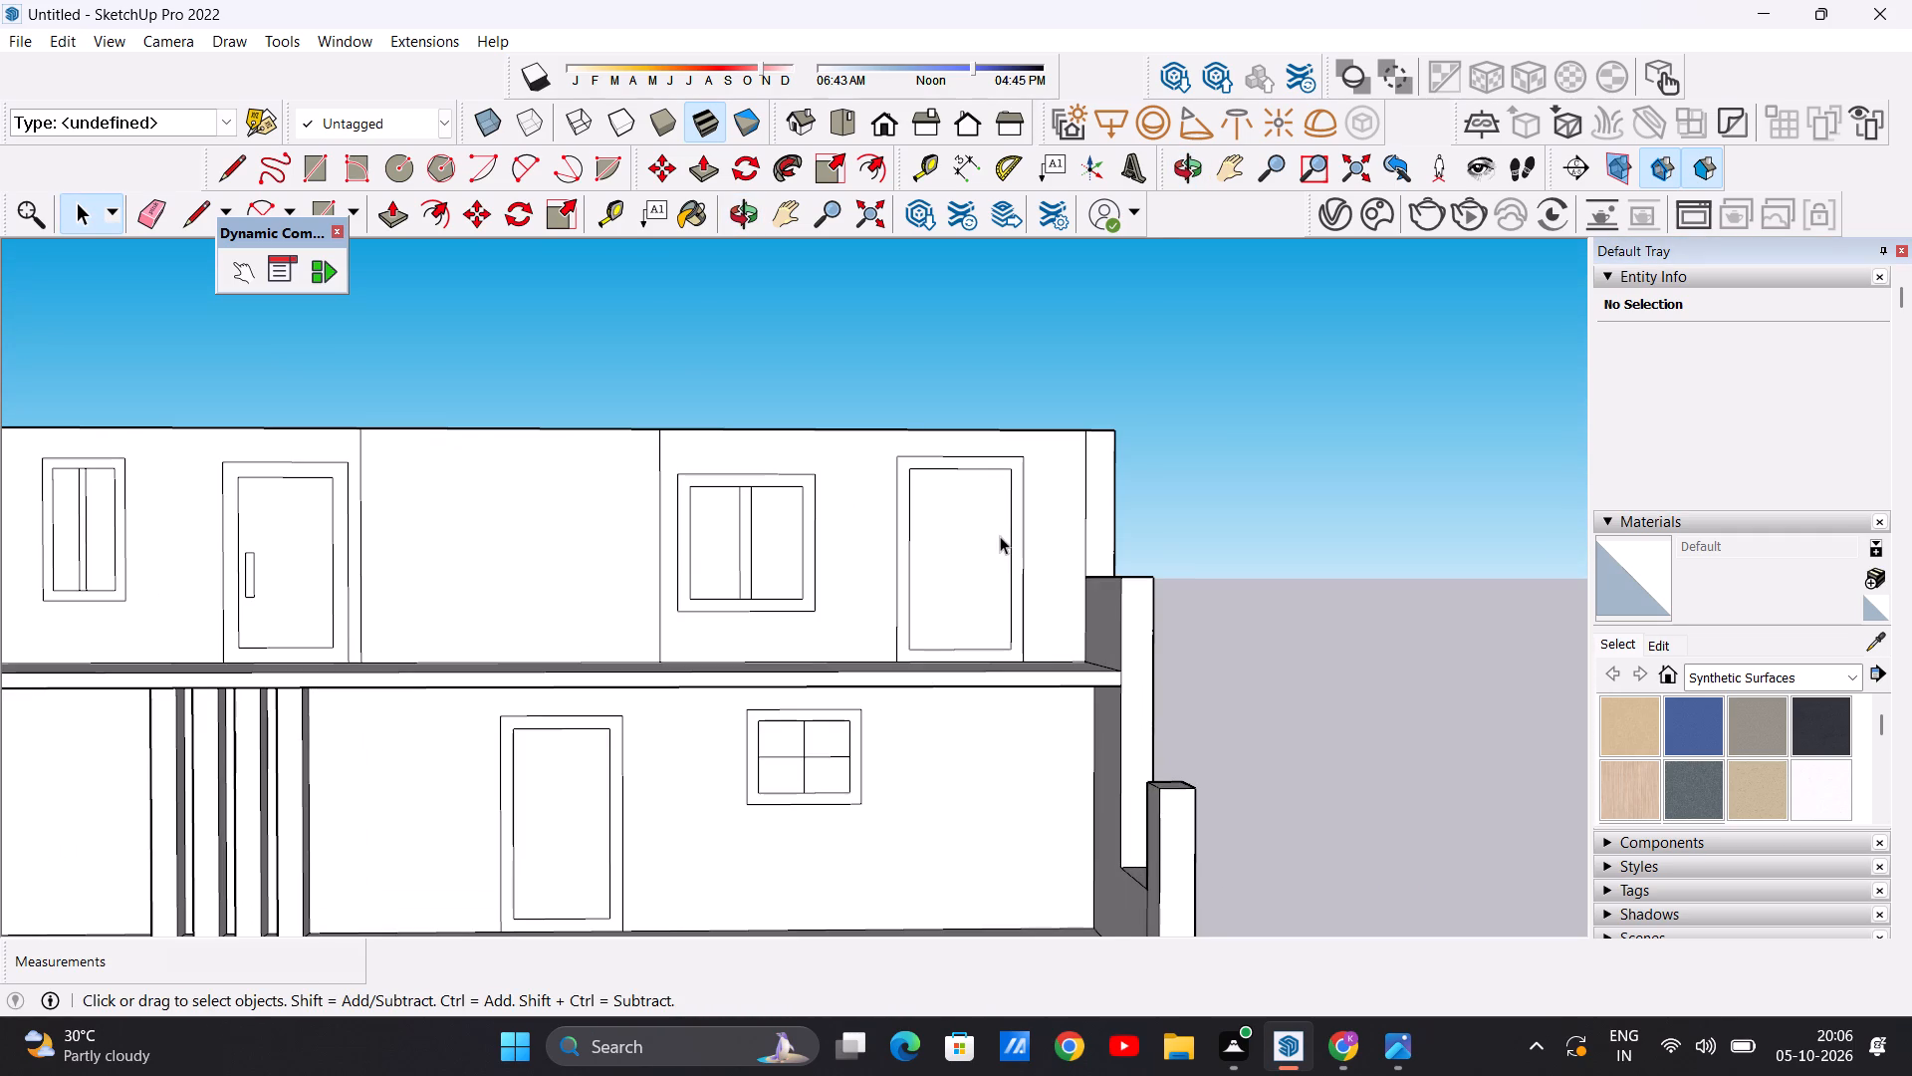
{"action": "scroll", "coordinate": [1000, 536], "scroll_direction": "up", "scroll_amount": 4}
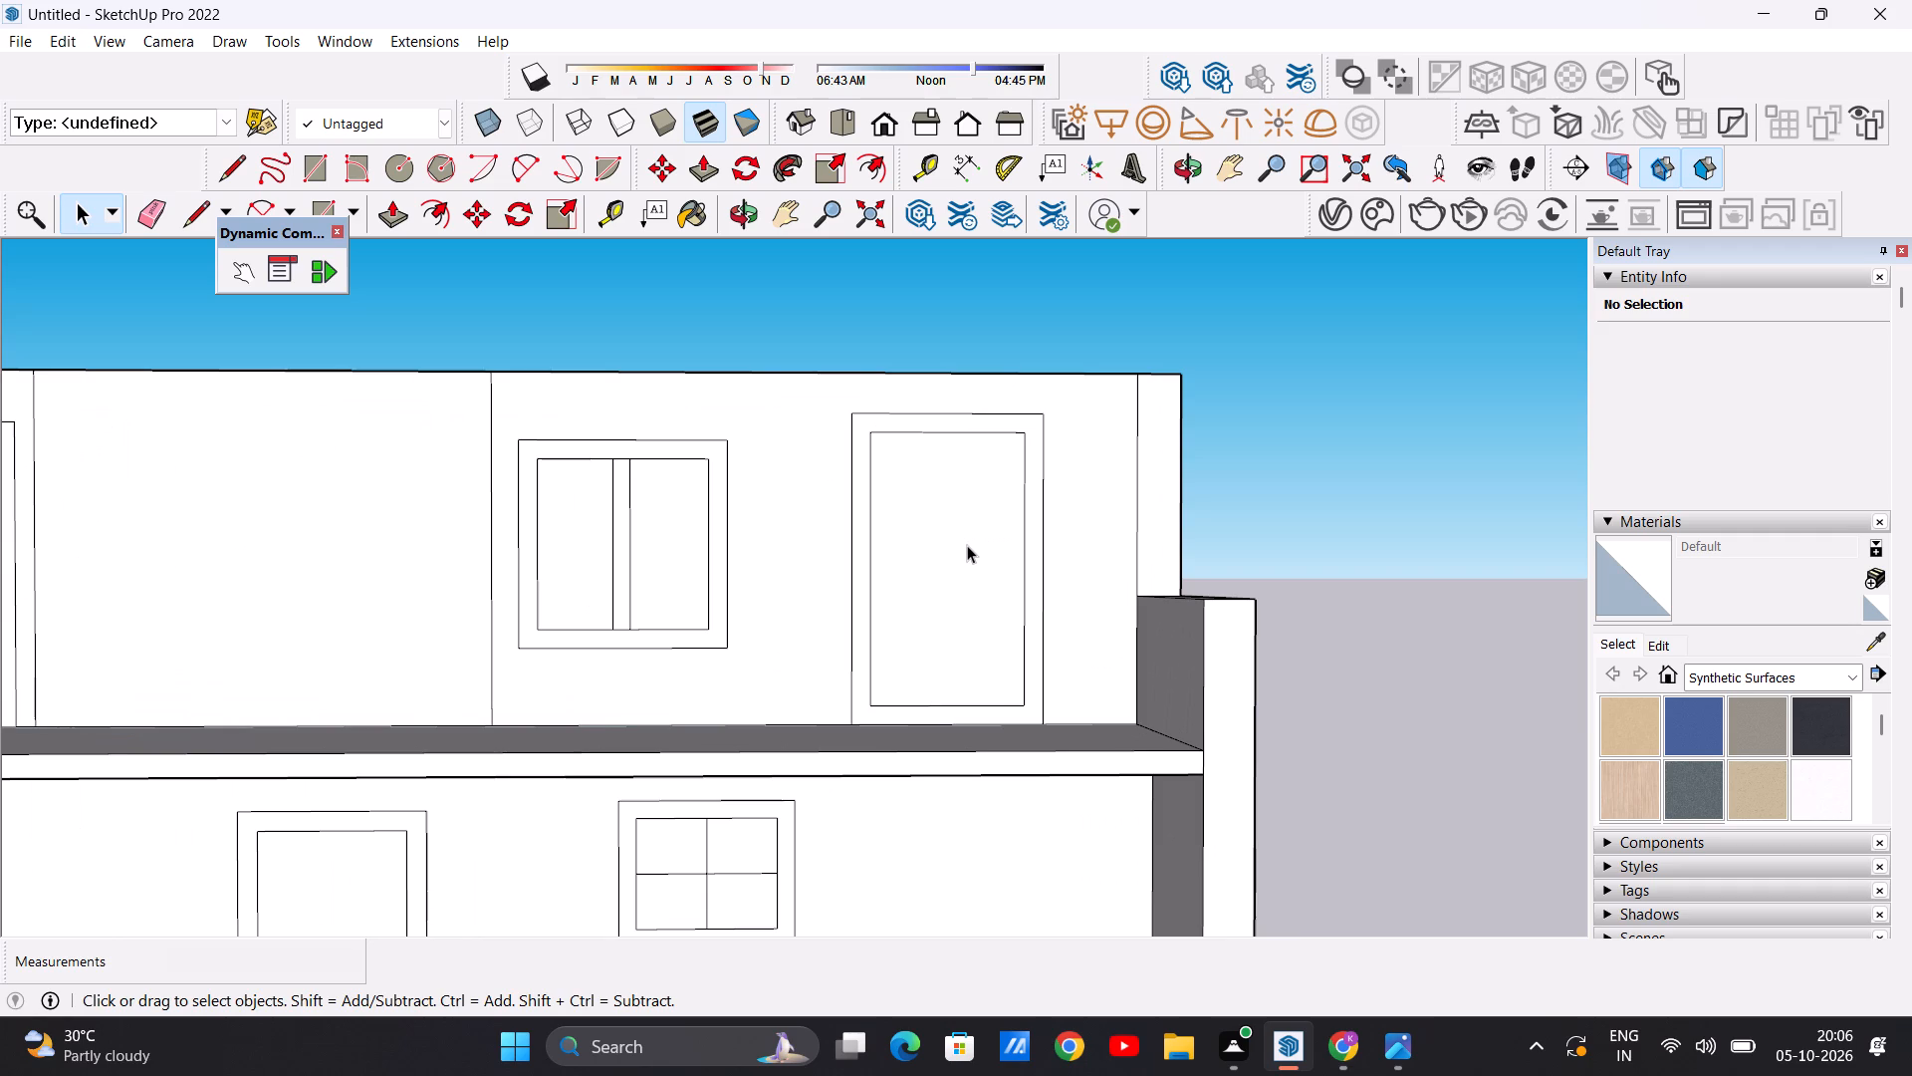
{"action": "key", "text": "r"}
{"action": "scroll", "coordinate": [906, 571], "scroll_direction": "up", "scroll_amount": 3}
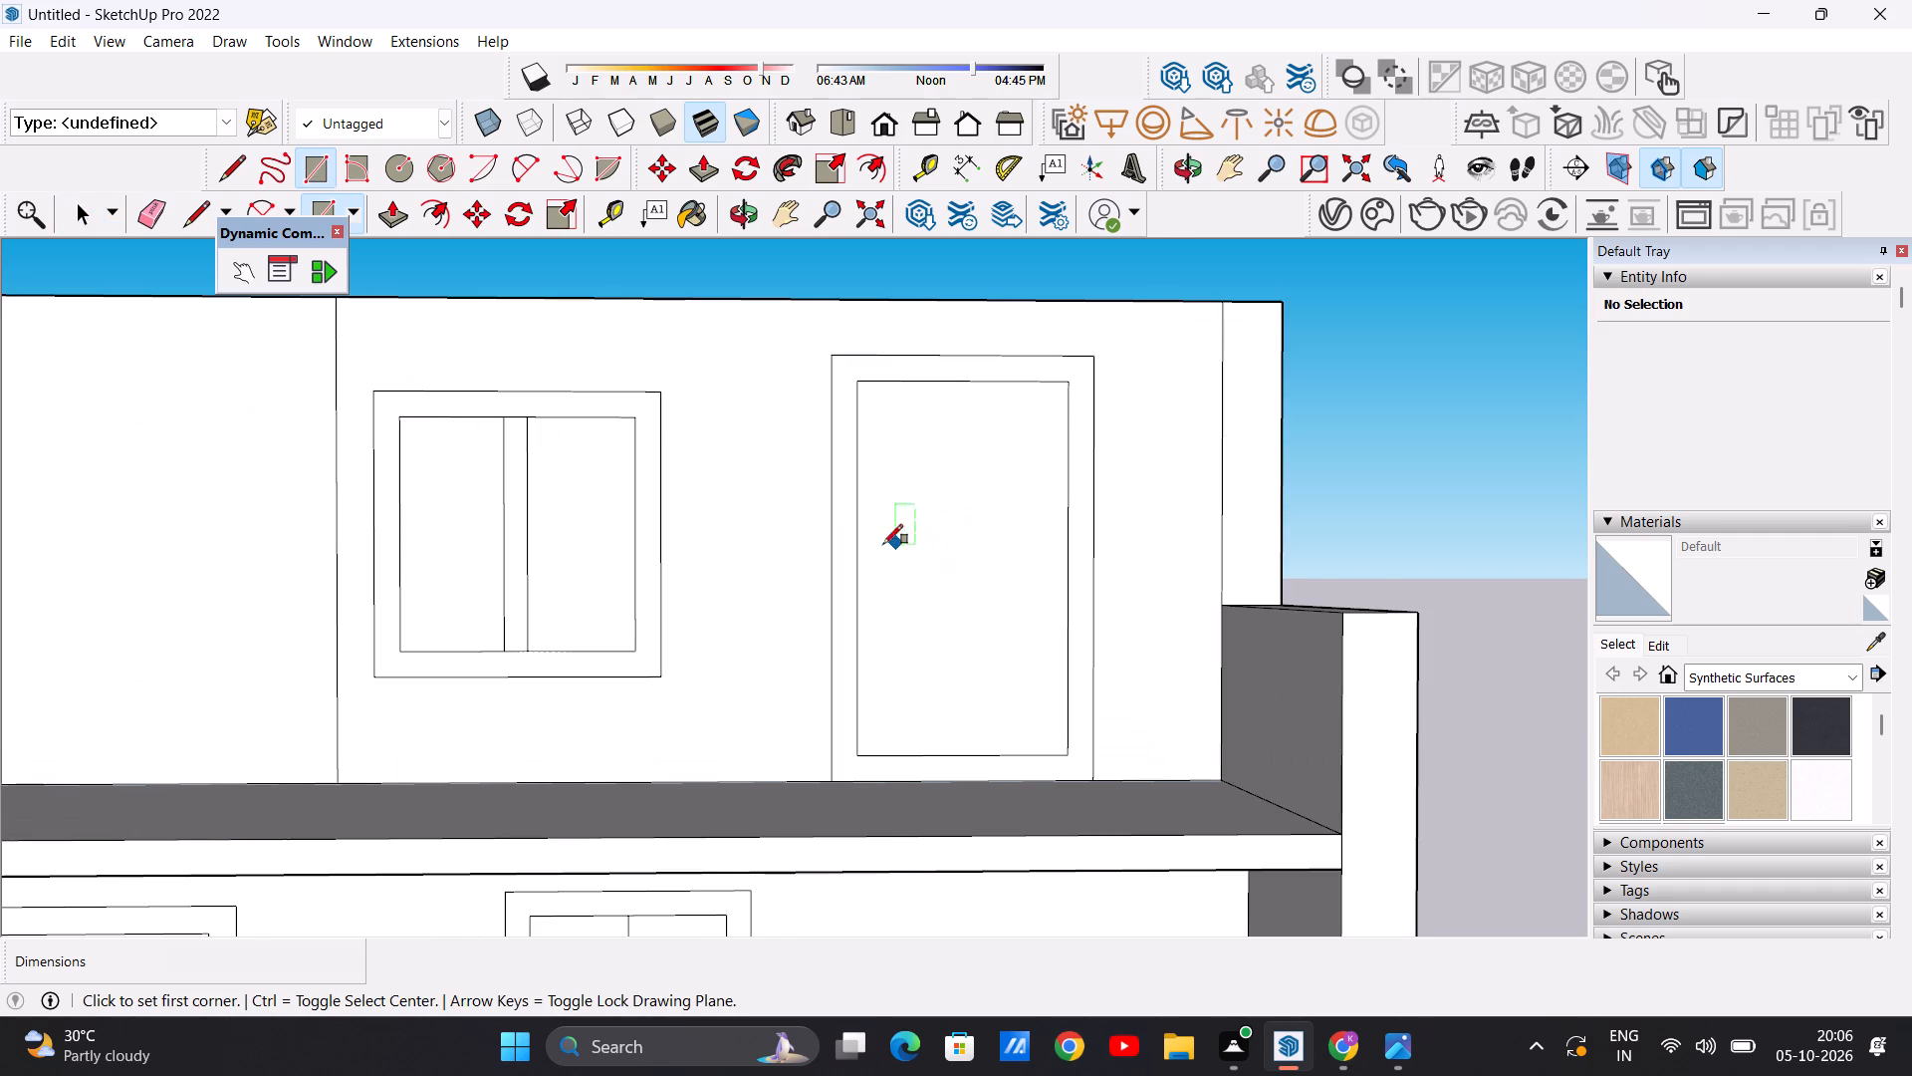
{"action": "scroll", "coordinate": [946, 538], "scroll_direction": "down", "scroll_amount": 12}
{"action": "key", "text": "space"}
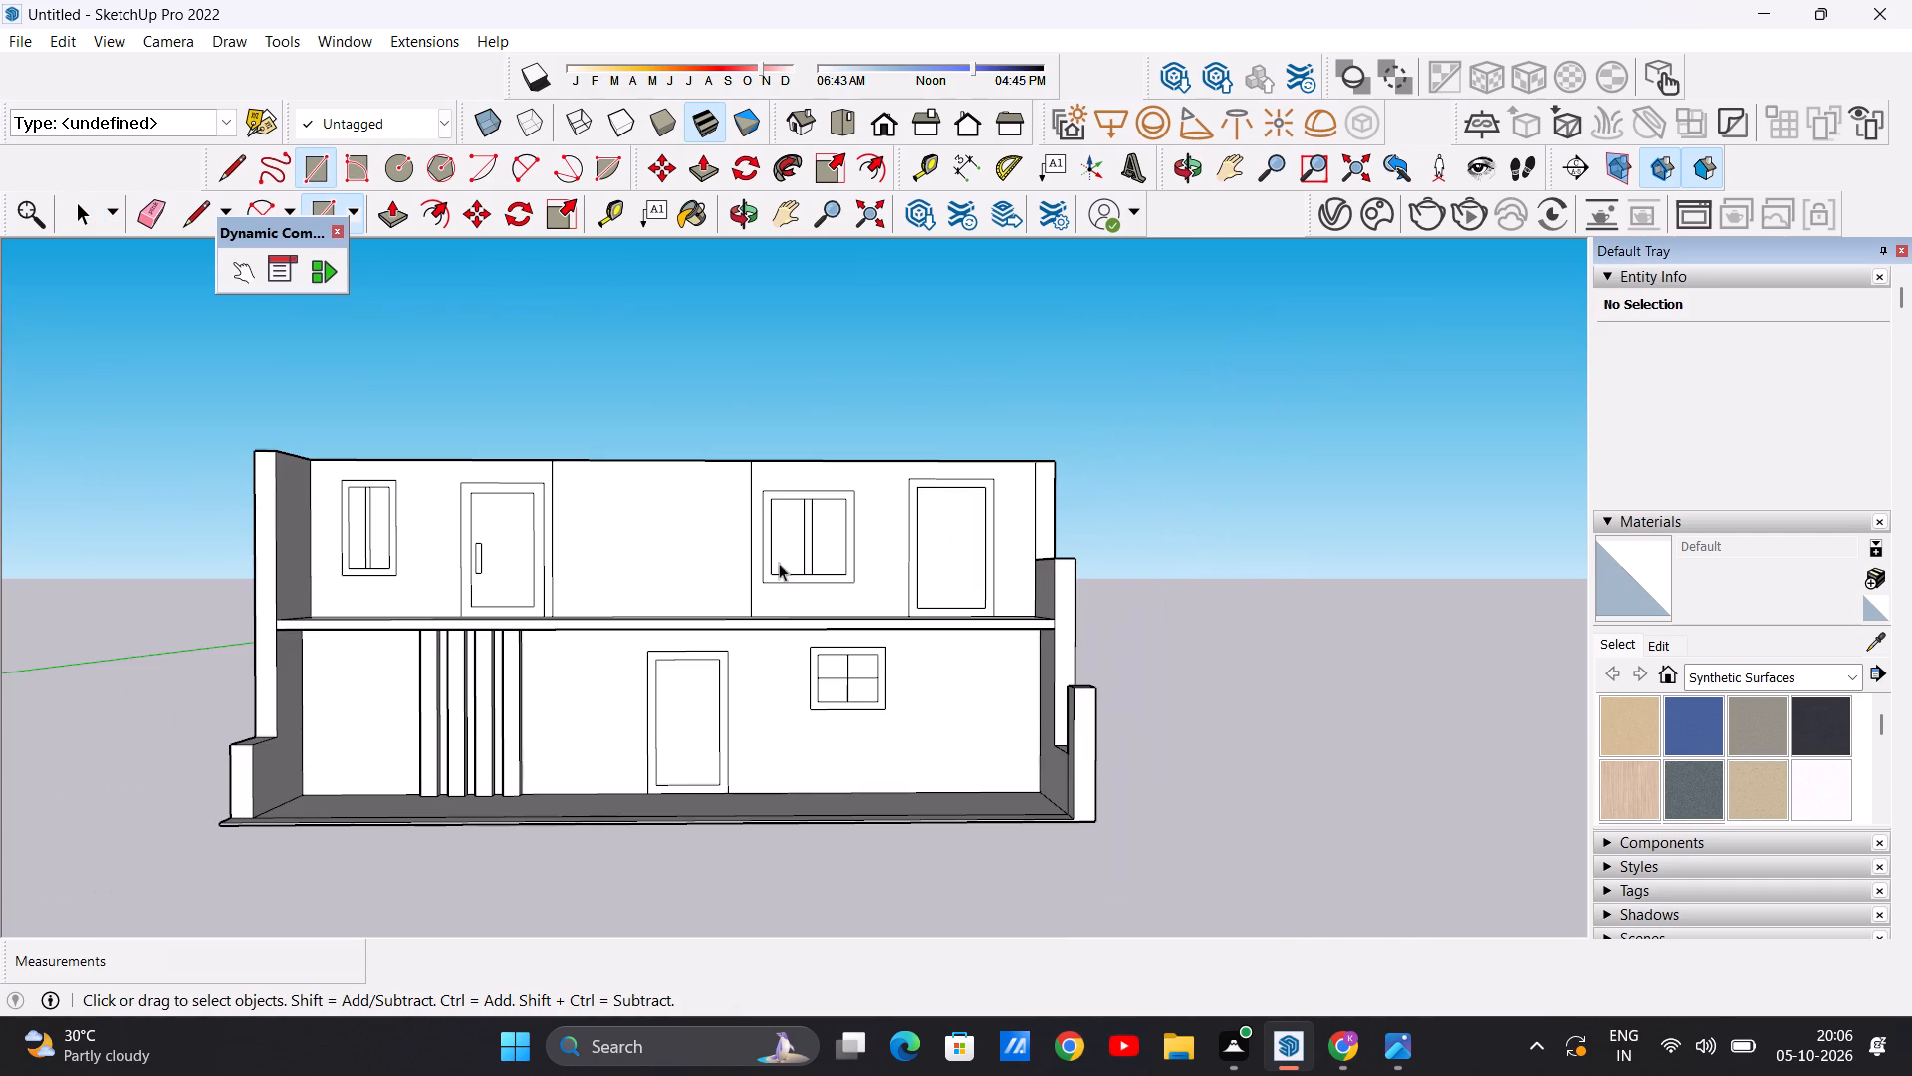
Copy the existing upper-storey door handle horizontally about 149' 10" along the wall onto the newly framed door beside the mullioned window.
{"action": "scroll", "coordinate": [561, 576], "scroll_direction": "up", "scroll_amount": 6}
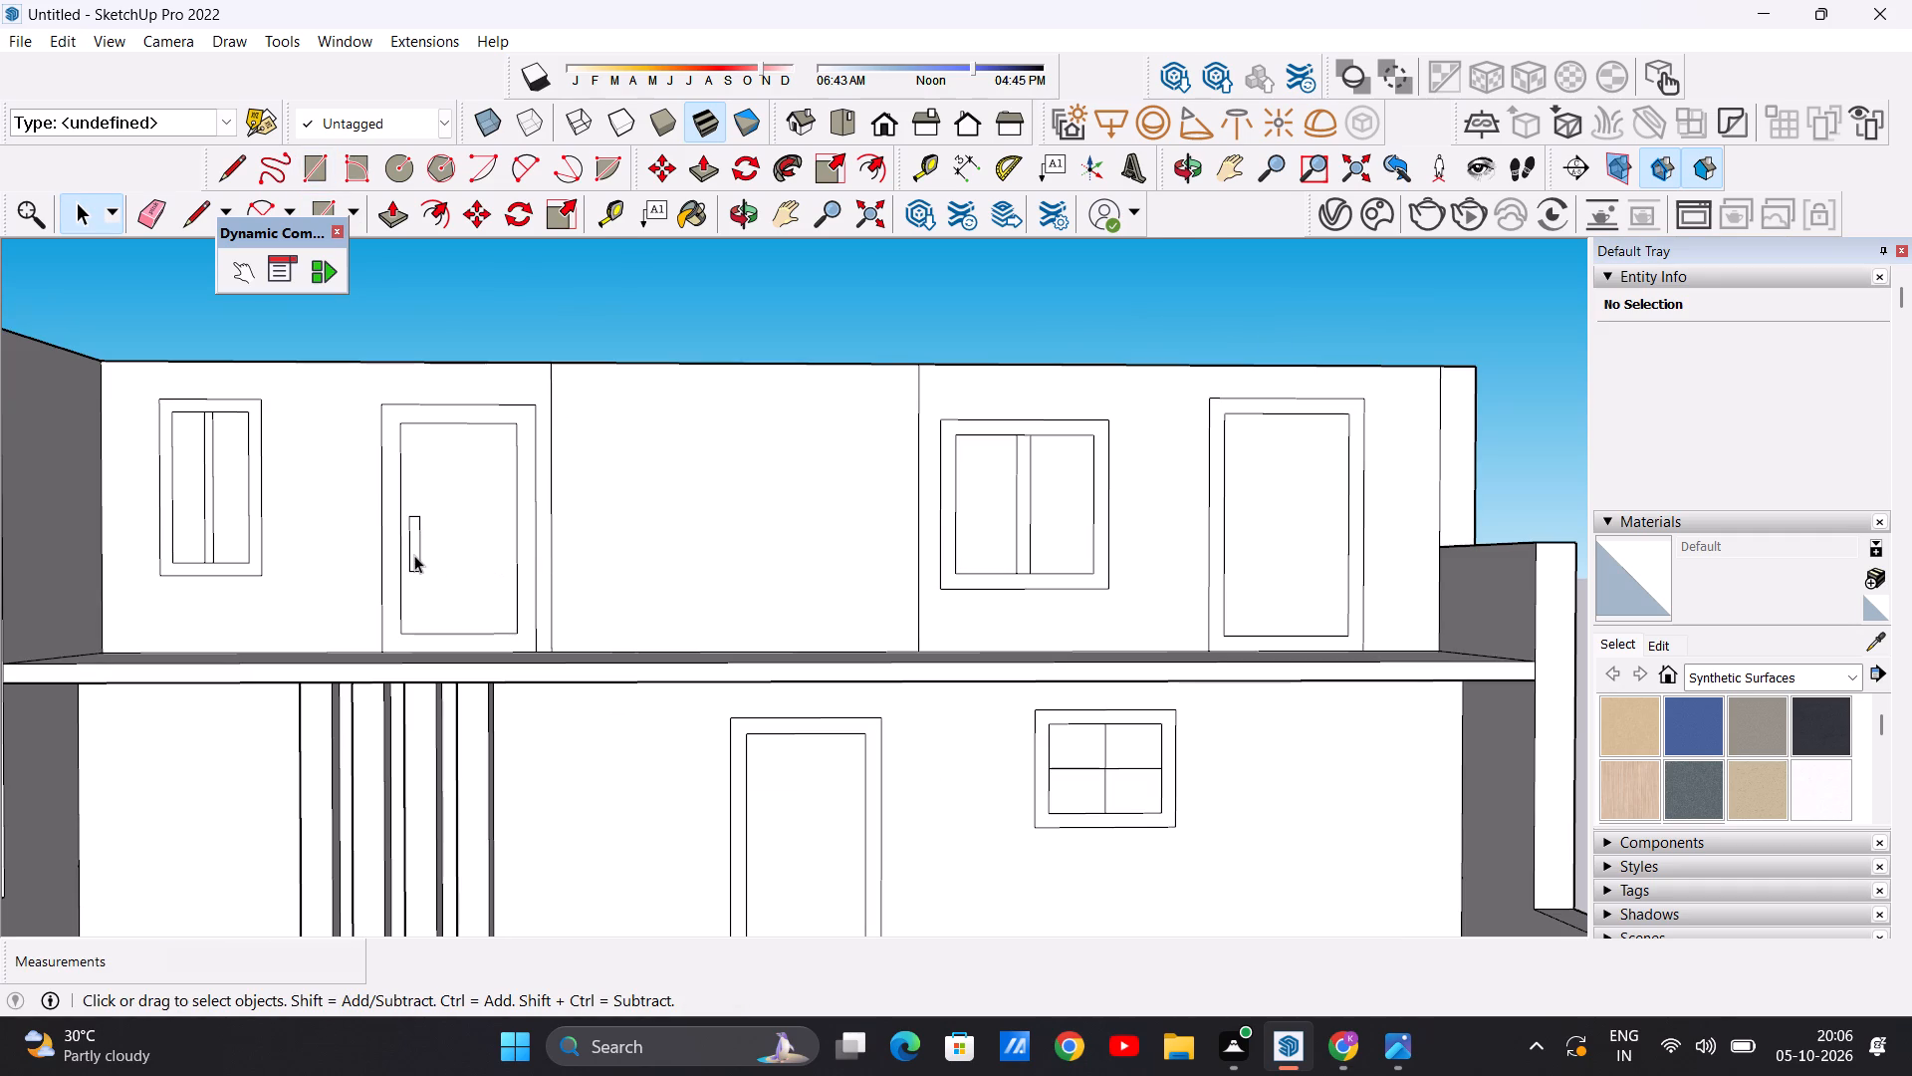
{"action": "double_click", "coordinate": [414, 555]}
{"action": "key", "text": "m"}
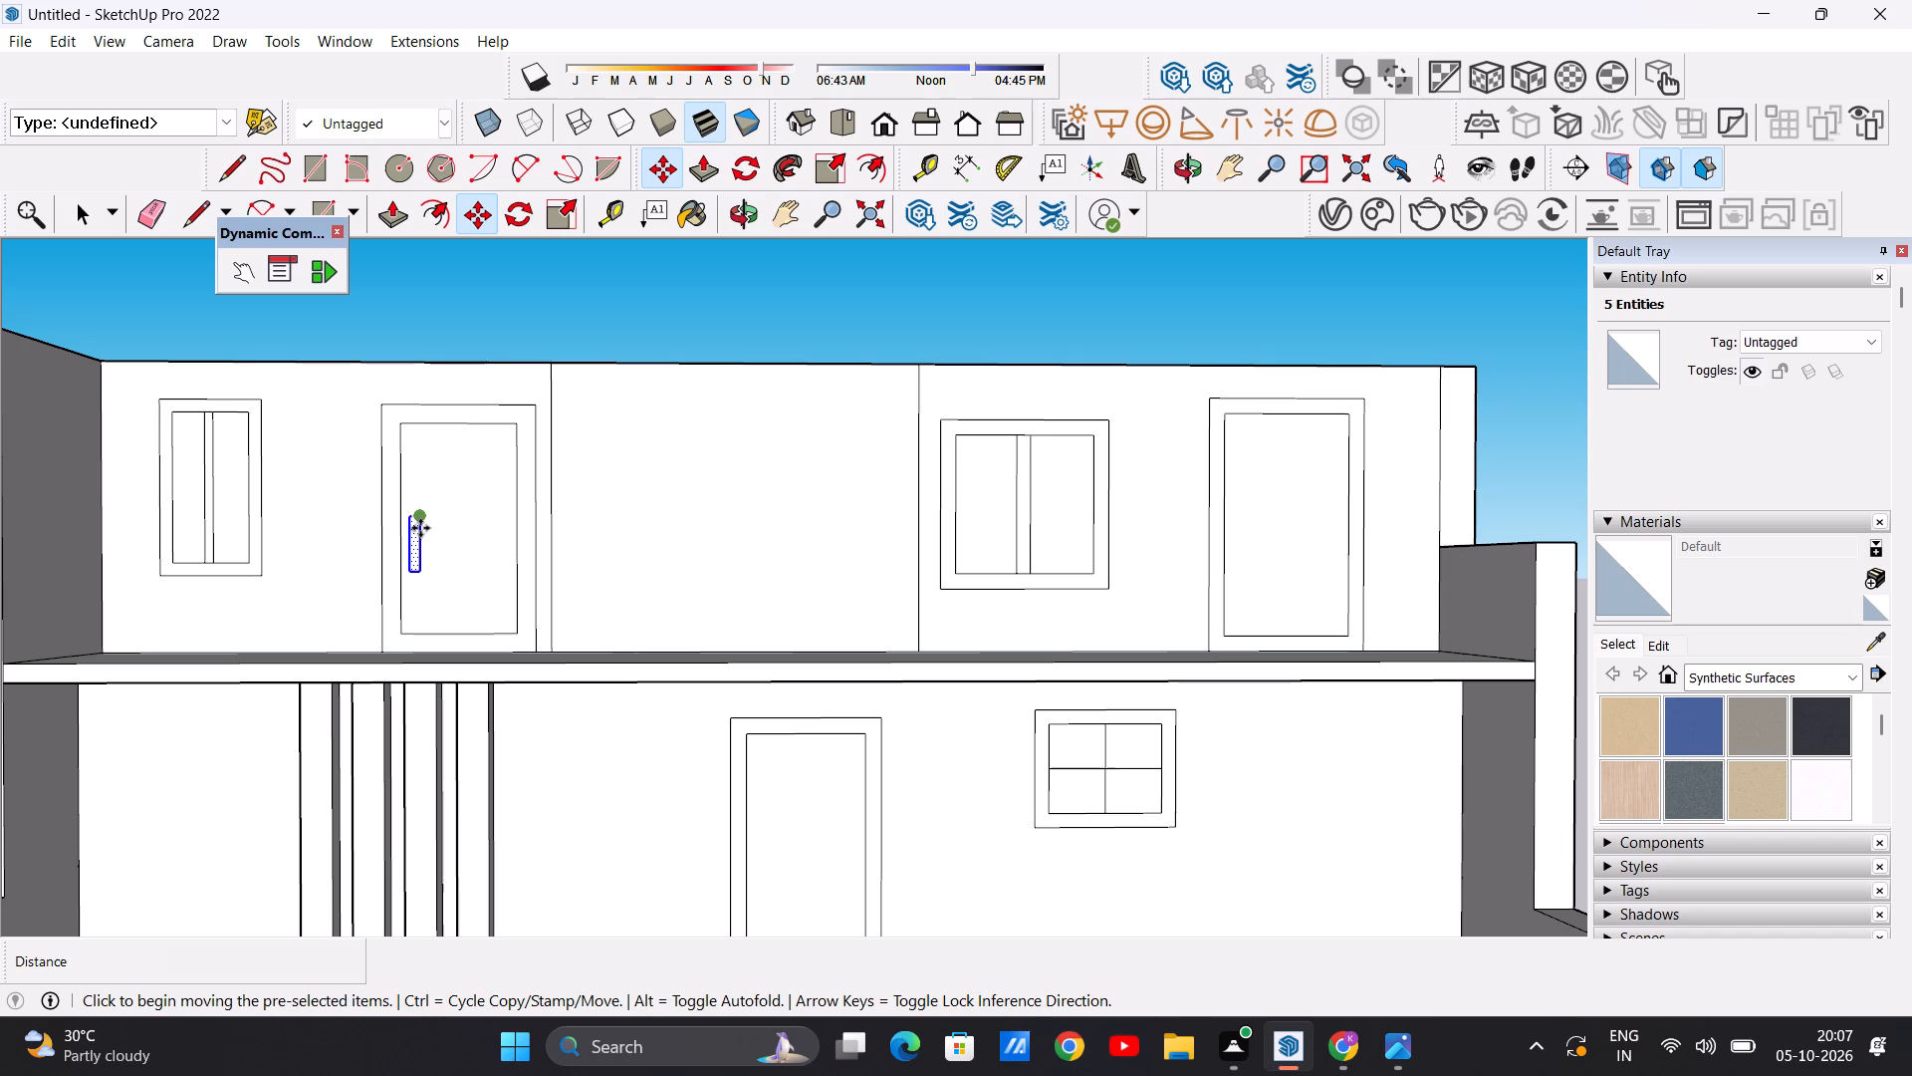
{"action": "left_click", "coordinate": [421, 523]}
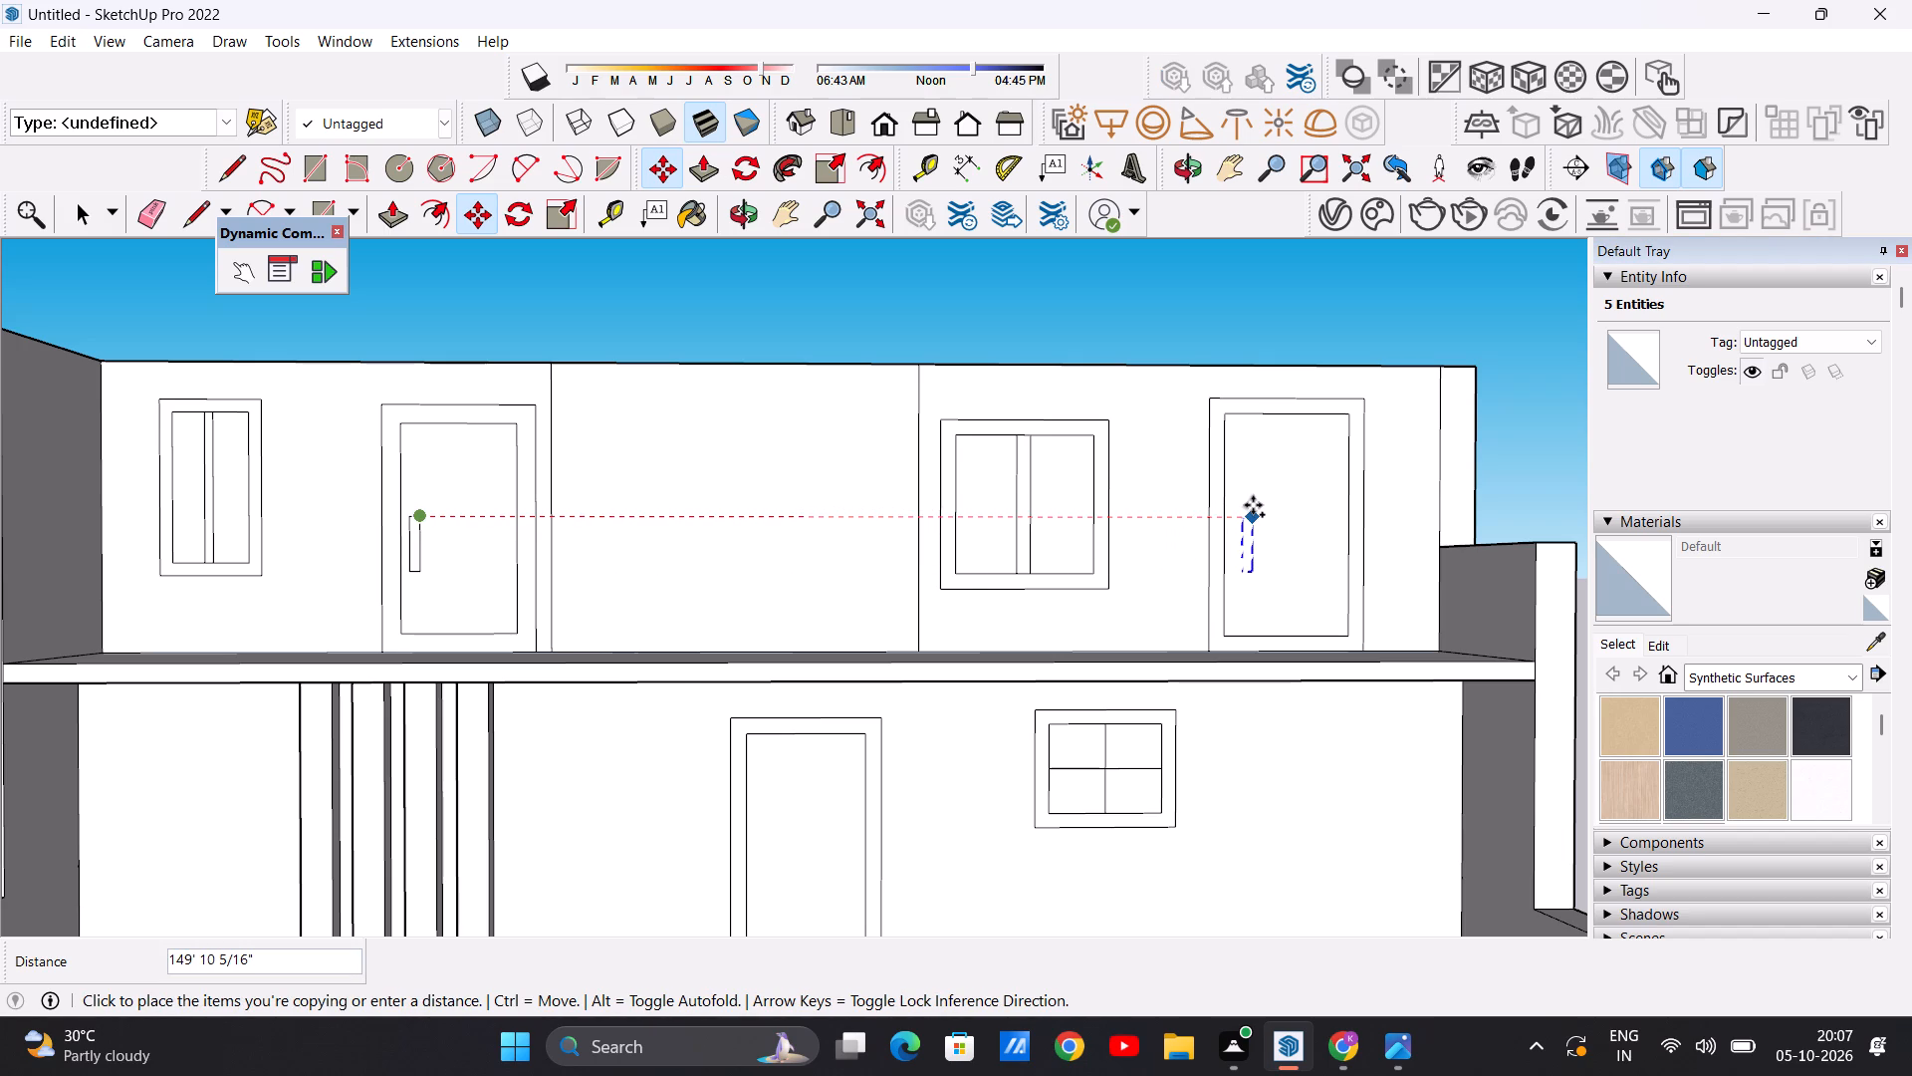
{"action": "left_click", "coordinate": [1253, 505]}
{"action": "scroll", "coordinate": [1133, 520], "scroll_direction": "down", "scroll_amount": 5}
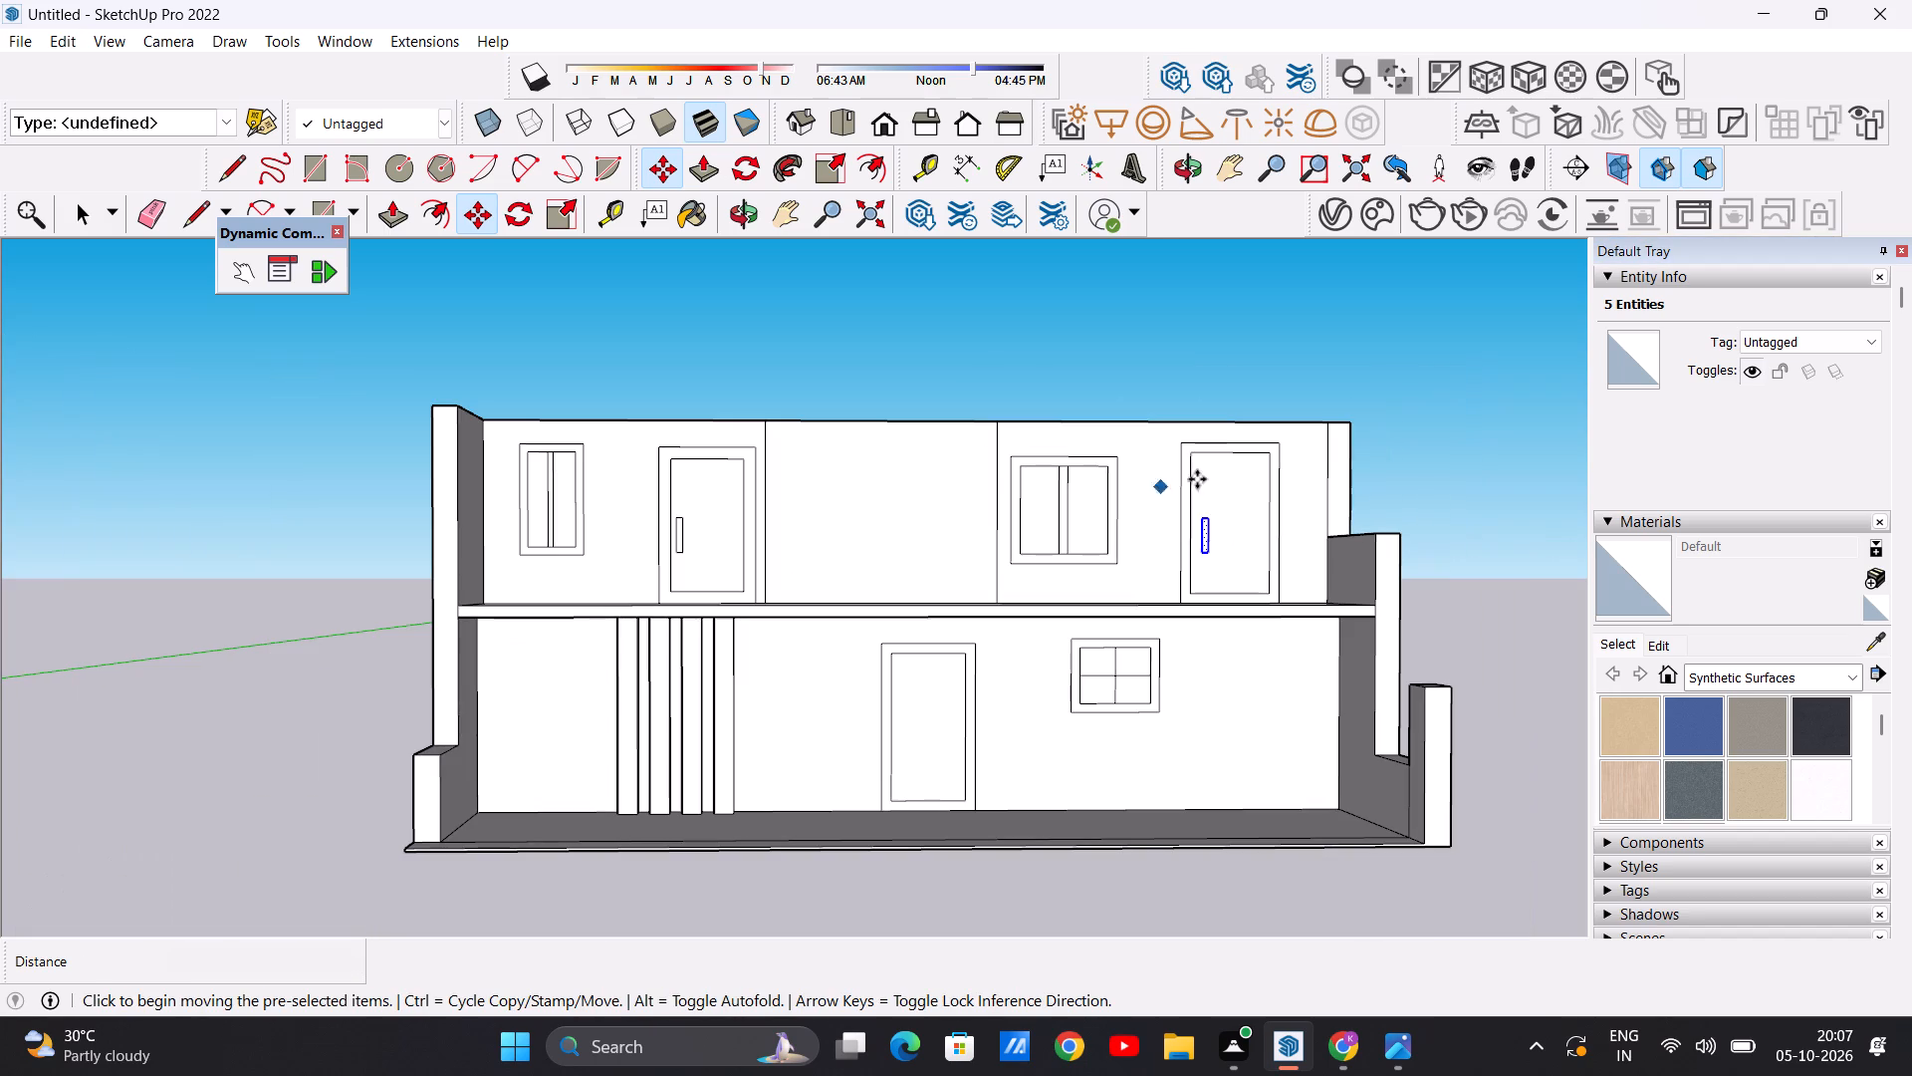
{"action": "left_click", "coordinate": [1456, 422]}
{"action": "key", "text": "space"}
{"action": "key", "text": "space"}
{"action": "left_click", "coordinate": [1472, 455]}
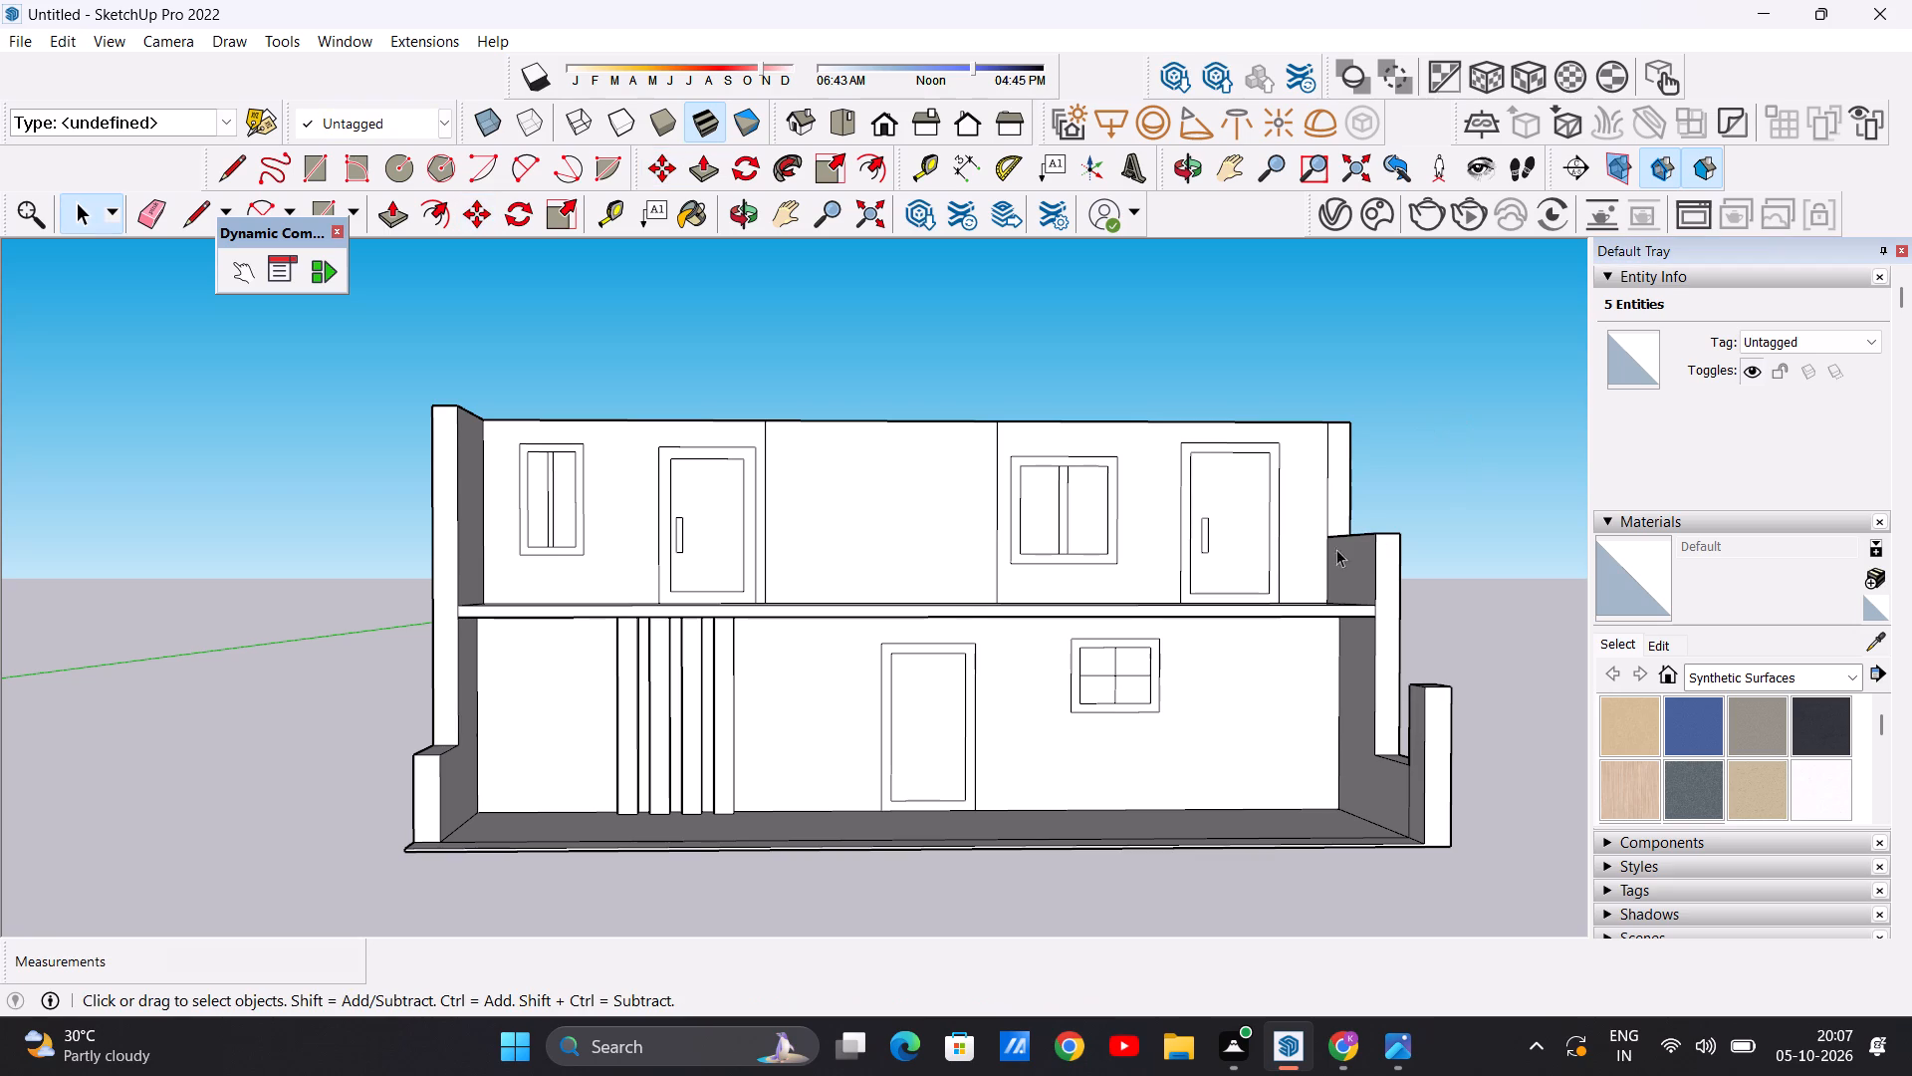
Examine the whole two-storey model from the front, above and side, including the slab, stepped side walls, doors and windows.
{"action": "scroll", "coordinate": [1306, 551], "scroll_direction": "up", "scroll_amount": 6}
{"action": "scroll", "coordinate": [1284, 543], "scroll_direction": "down", "scroll_amount": 14}
{"action": "middle_click_drag", "start_coordinate": [1088, 534], "coordinate": [1018, 622]}
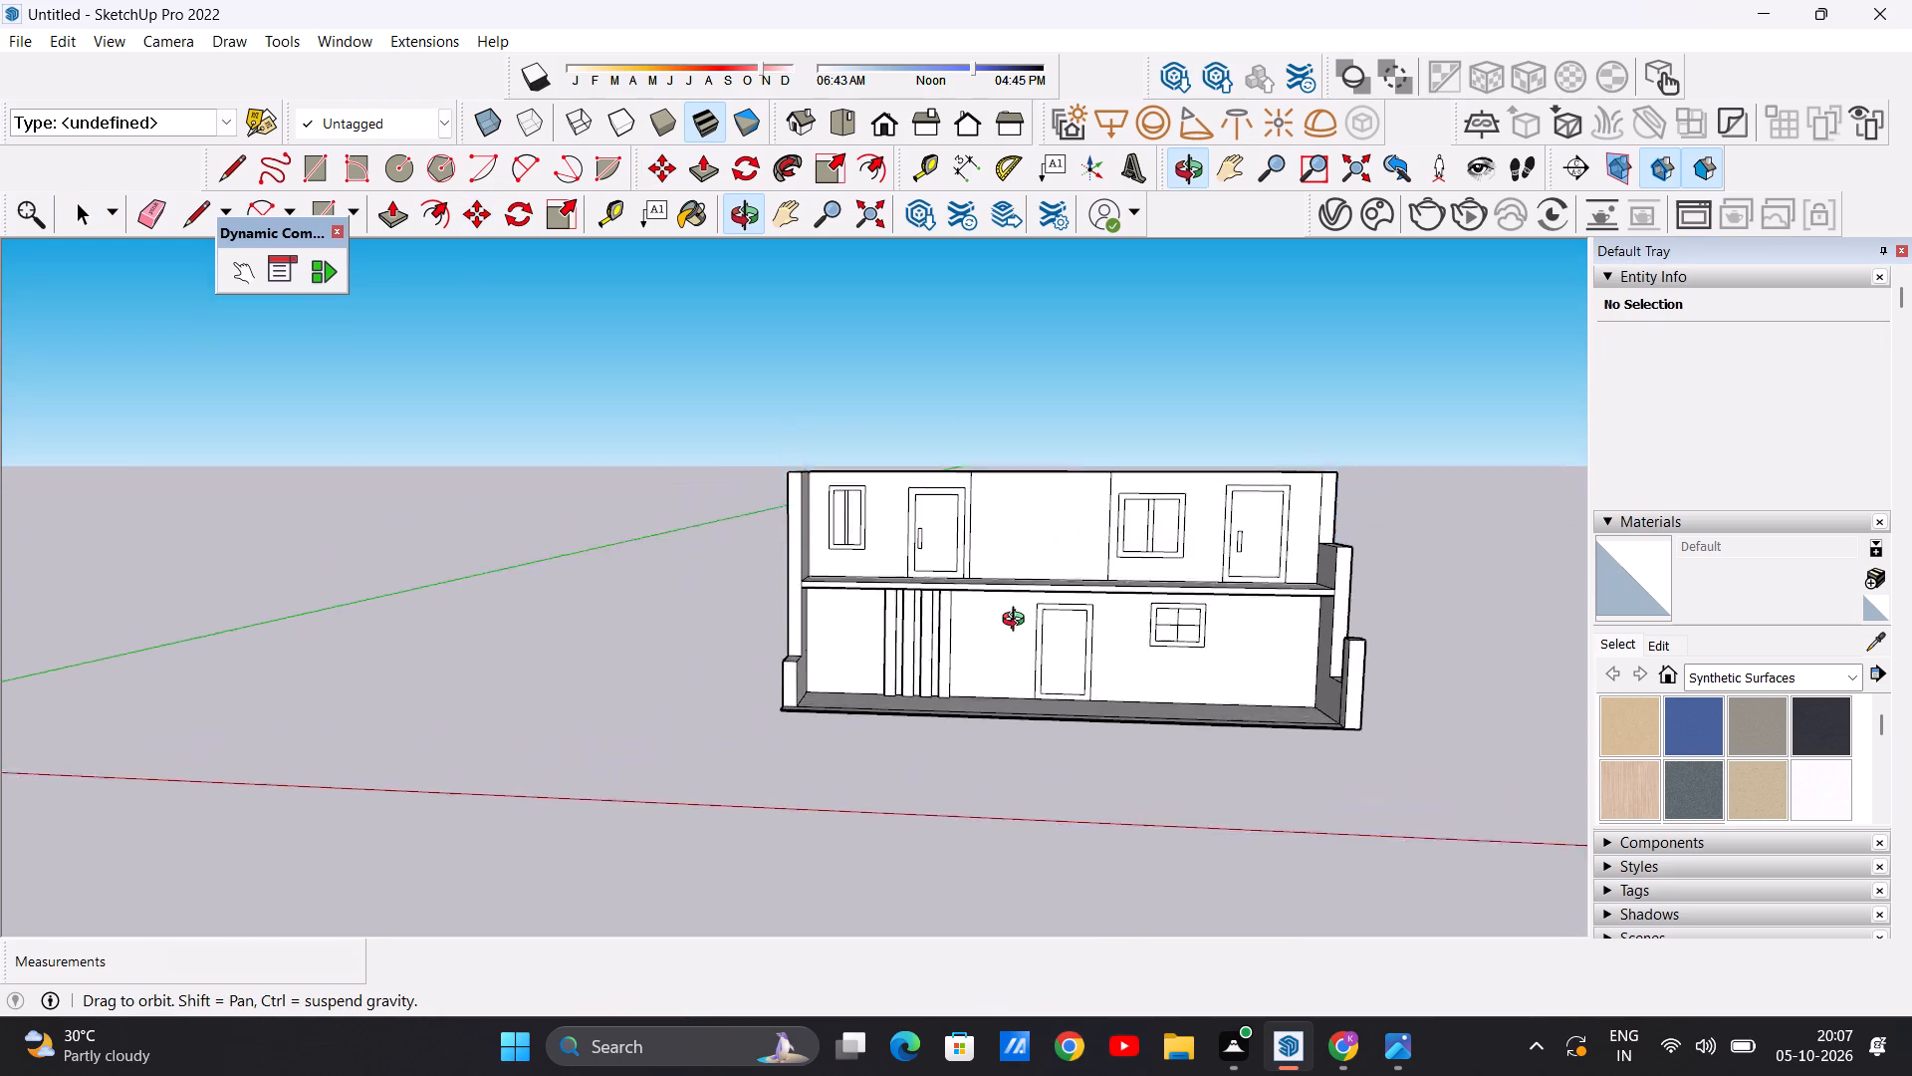
{"action": "middle_click_drag", "start_coordinate": [1018, 622], "coordinate": [1063, 705]}
{"action": "scroll", "coordinate": [865, 497], "scroll_direction": "down", "scroll_amount": 8}
{"action": "middle_click_drag", "start_coordinate": [1138, 470], "coordinate": [1042, 544]}
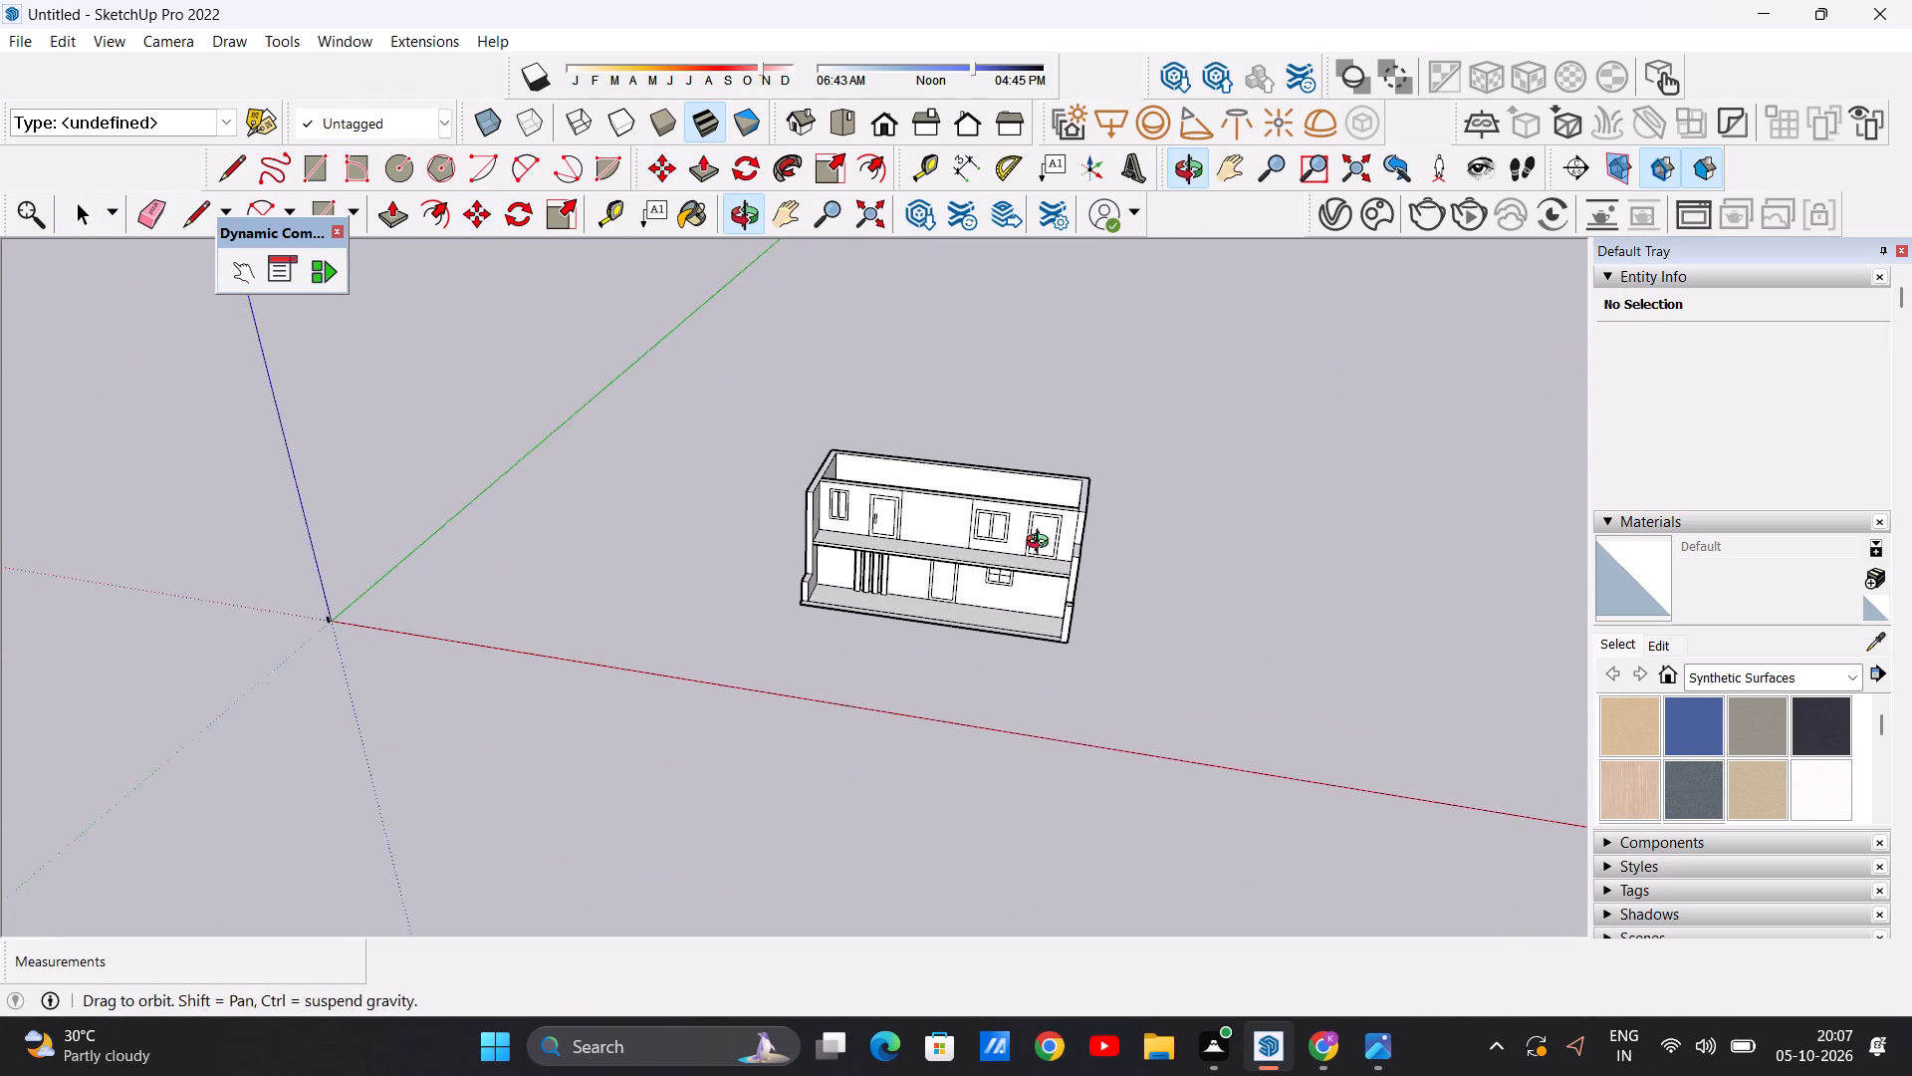
{"action": "middle_click_drag", "start_coordinate": [1042, 544], "coordinate": [1070, 538]}
{"action": "scroll", "coordinate": [1036, 538], "scroll_direction": "up", "scroll_amount": 4}
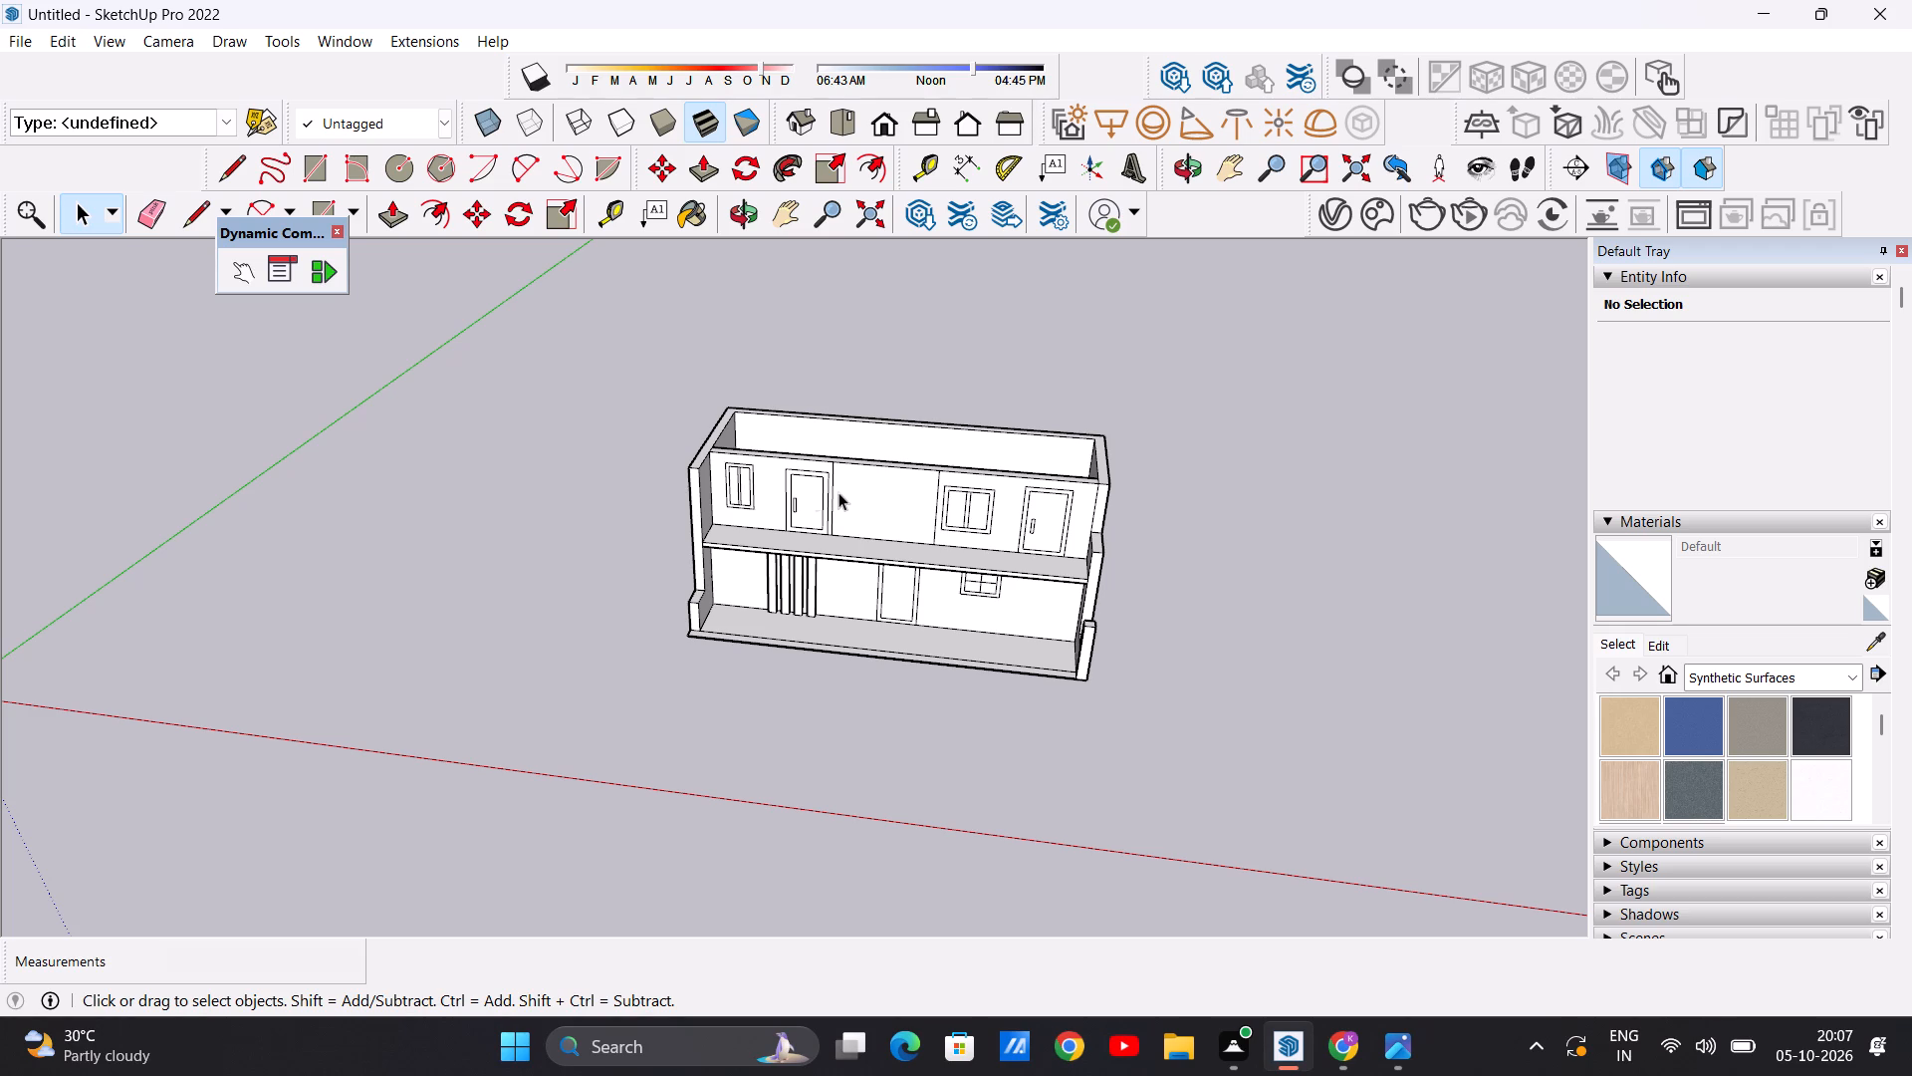
{"action": "scroll", "coordinate": [894, 492], "scroll_direction": "down", "scroll_amount": 4}
{"action": "scroll", "coordinate": [1009, 507], "scroll_direction": "up", "scroll_amount": 20}
{"action": "scroll", "coordinate": [1009, 507], "scroll_direction": "up", "scroll_amount": 2}
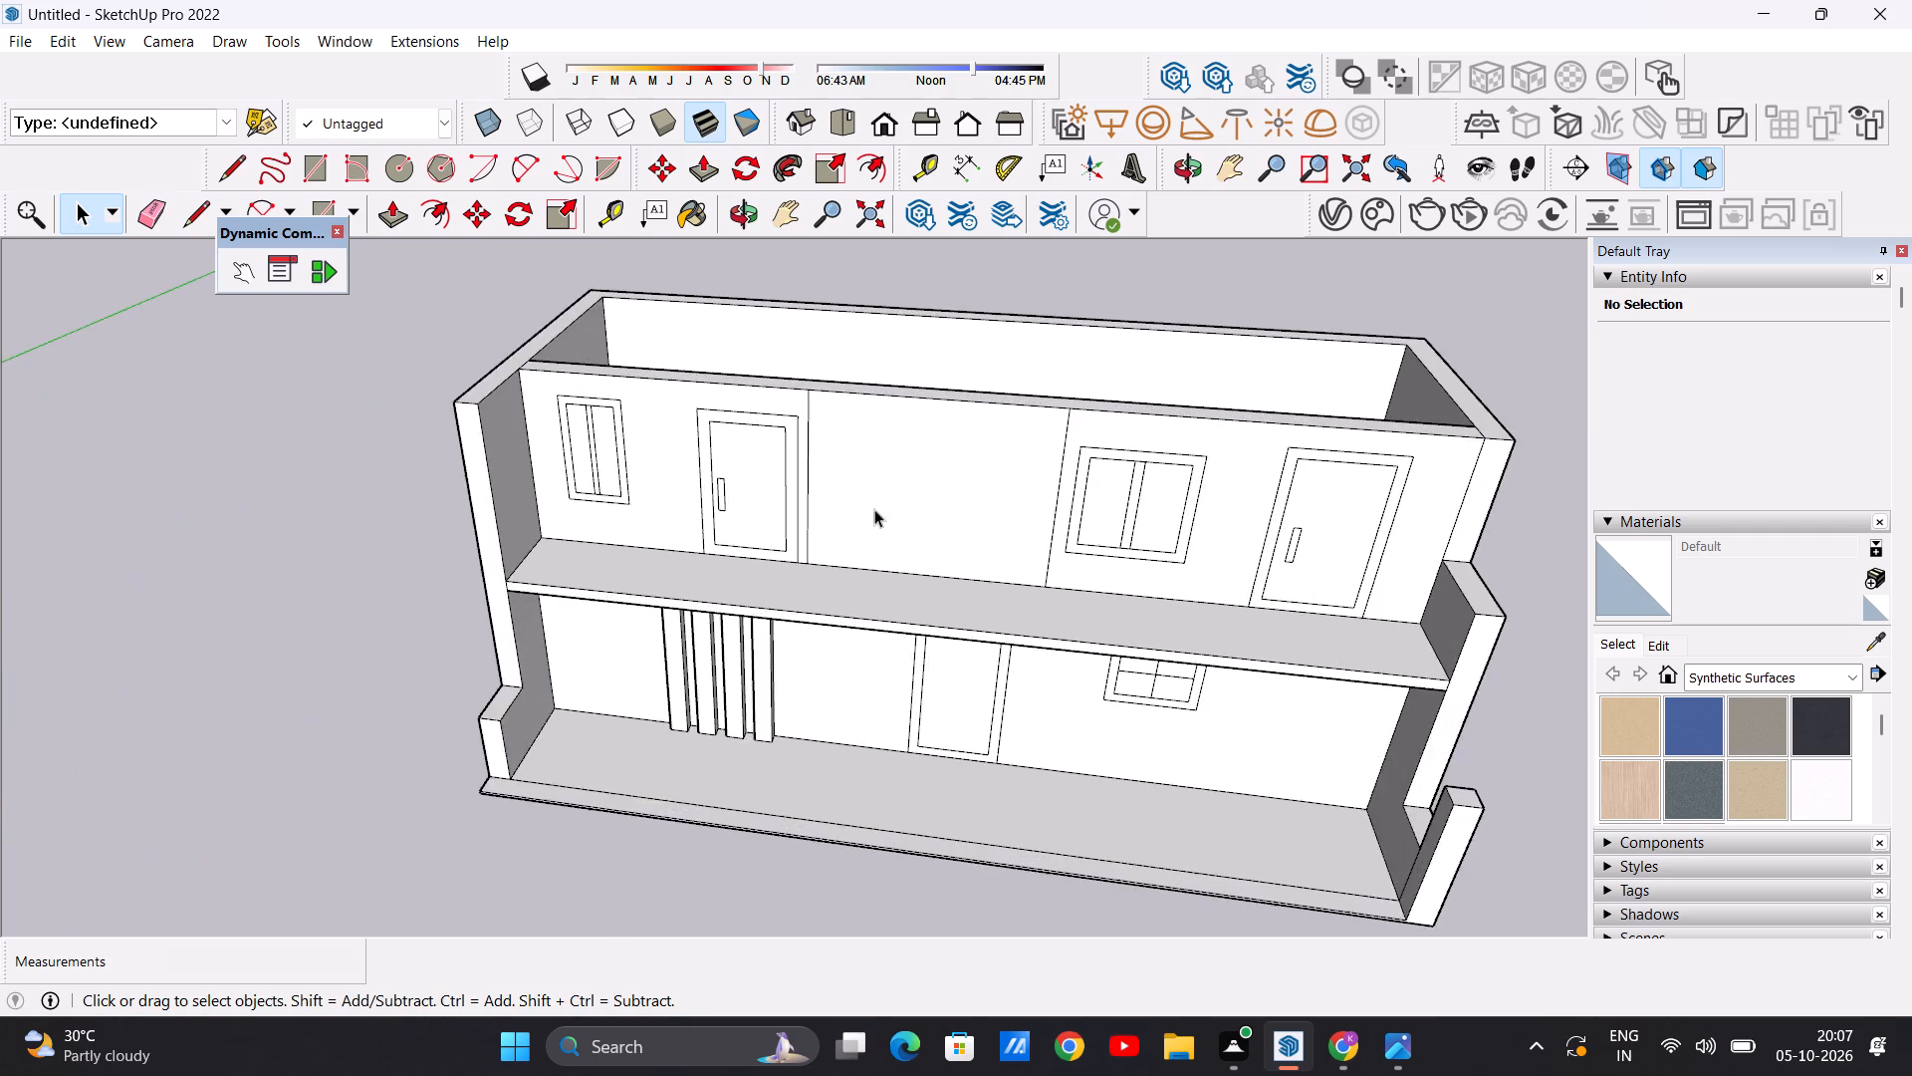
{"action": "scroll", "coordinate": [828, 491], "scroll_direction": "down", "scroll_amount": 10}
{"action": "middle_click_drag", "start_coordinate": [945, 496], "coordinate": [985, 354]}
{"action": "scroll", "coordinate": [994, 425], "scroll_direction": "up", "scroll_amount": 9}
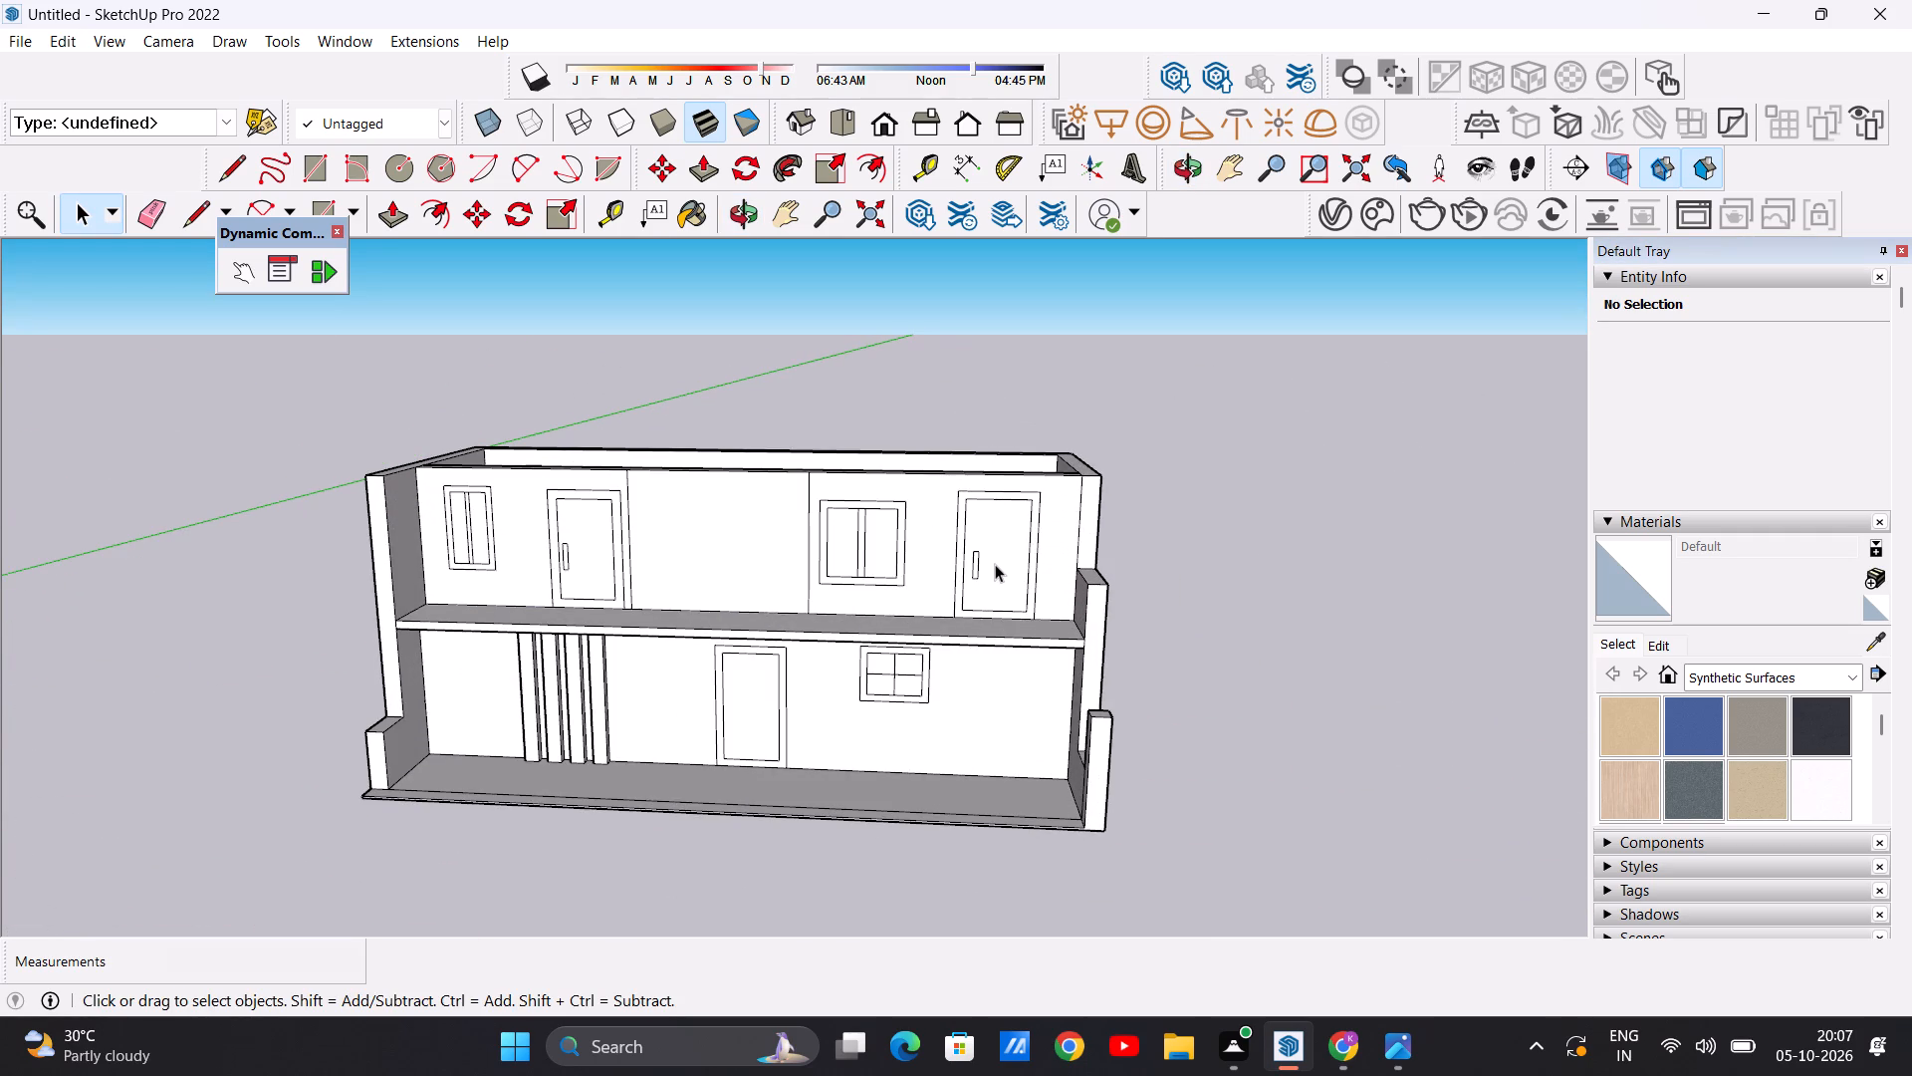
{"action": "scroll", "coordinate": [1034, 517], "scroll_direction": "down", "scroll_amount": 6}
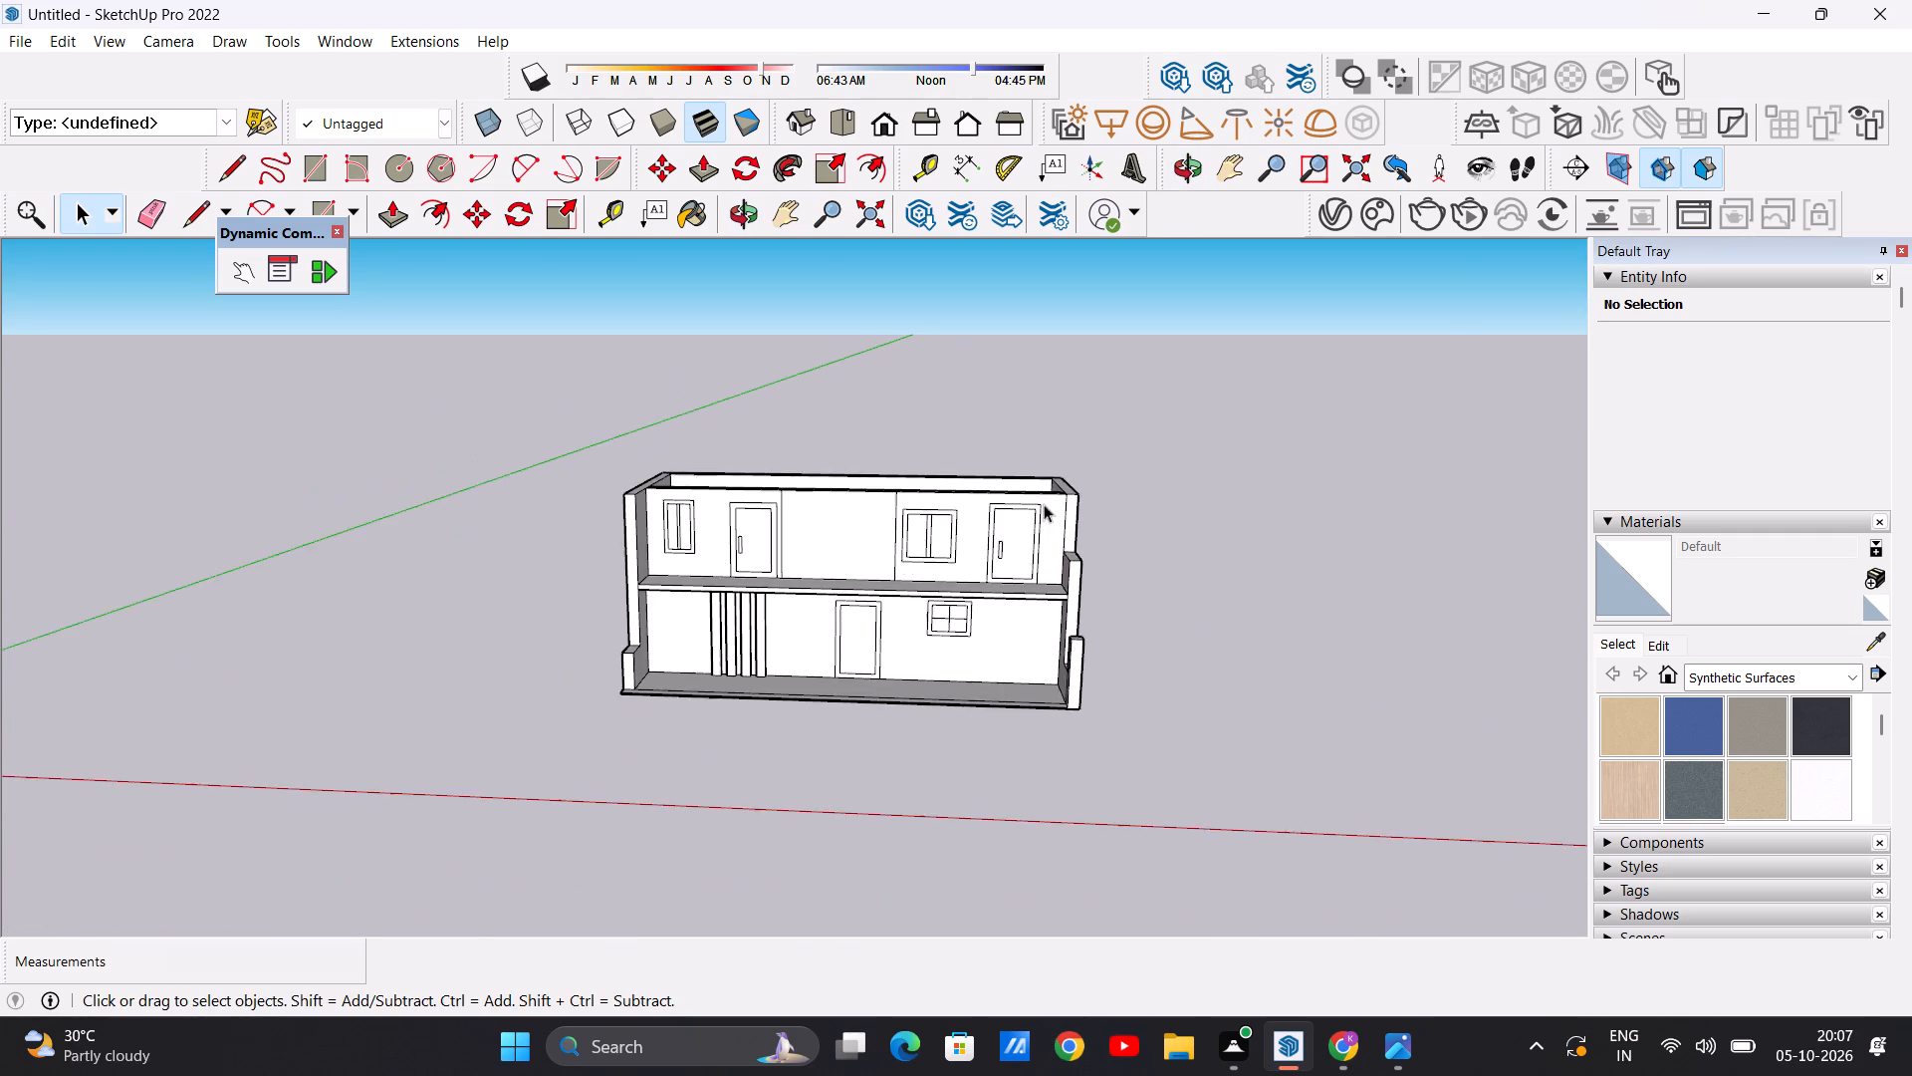
{"action": "middle_click_drag", "start_coordinate": [1060, 534], "coordinate": [1044, 727]}
{"action": "scroll", "coordinate": [995, 586], "scroll_direction": "up", "scroll_amount": 2}
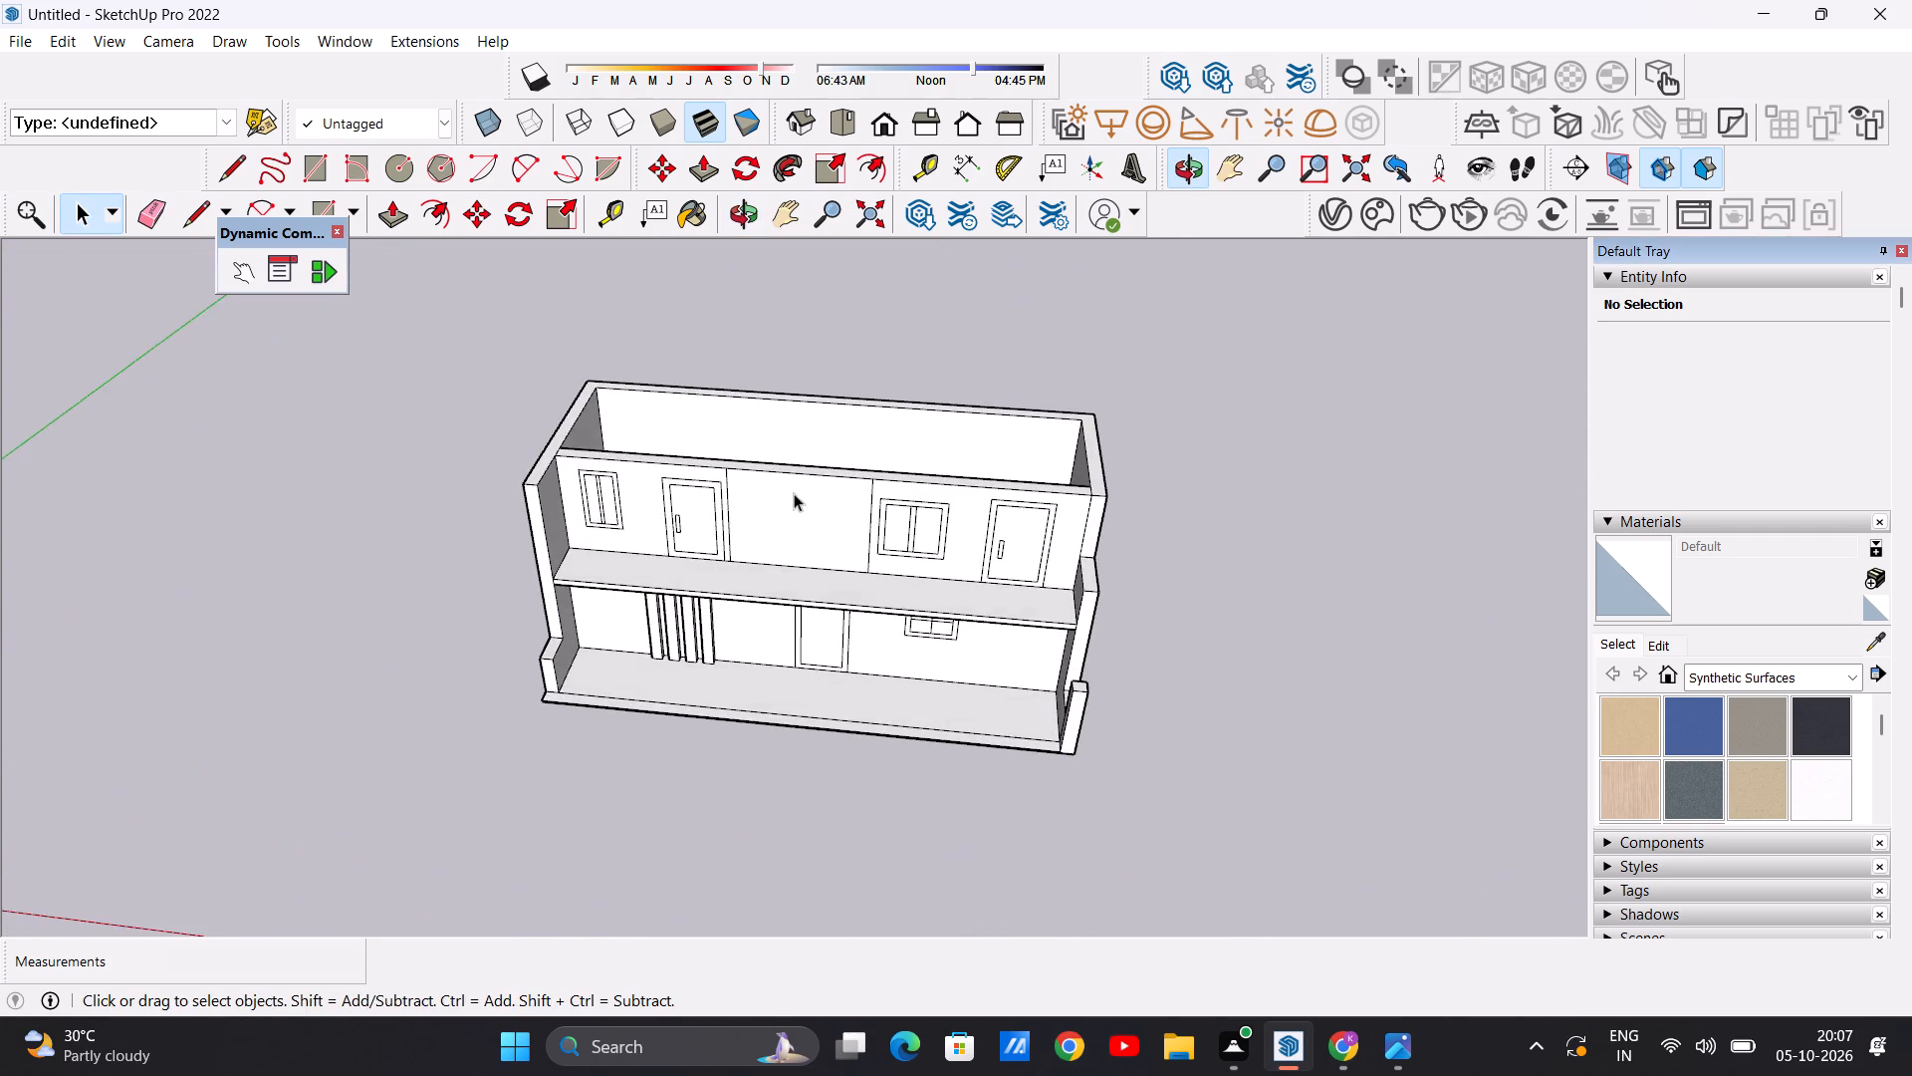
{"action": "scroll", "coordinate": [796, 491], "scroll_direction": "up", "scroll_amount": 6}
{"action": "scroll", "coordinate": [778, 560], "scroll_direction": "down", "scroll_amount": 6}
{"action": "middle_click_drag", "start_coordinate": [760, 586], "coordinate": [1094, 536]}
{"action": "scroll", "coordinate": [1044, 576], "scroll_direction": "up", "scroll_amount": 4}
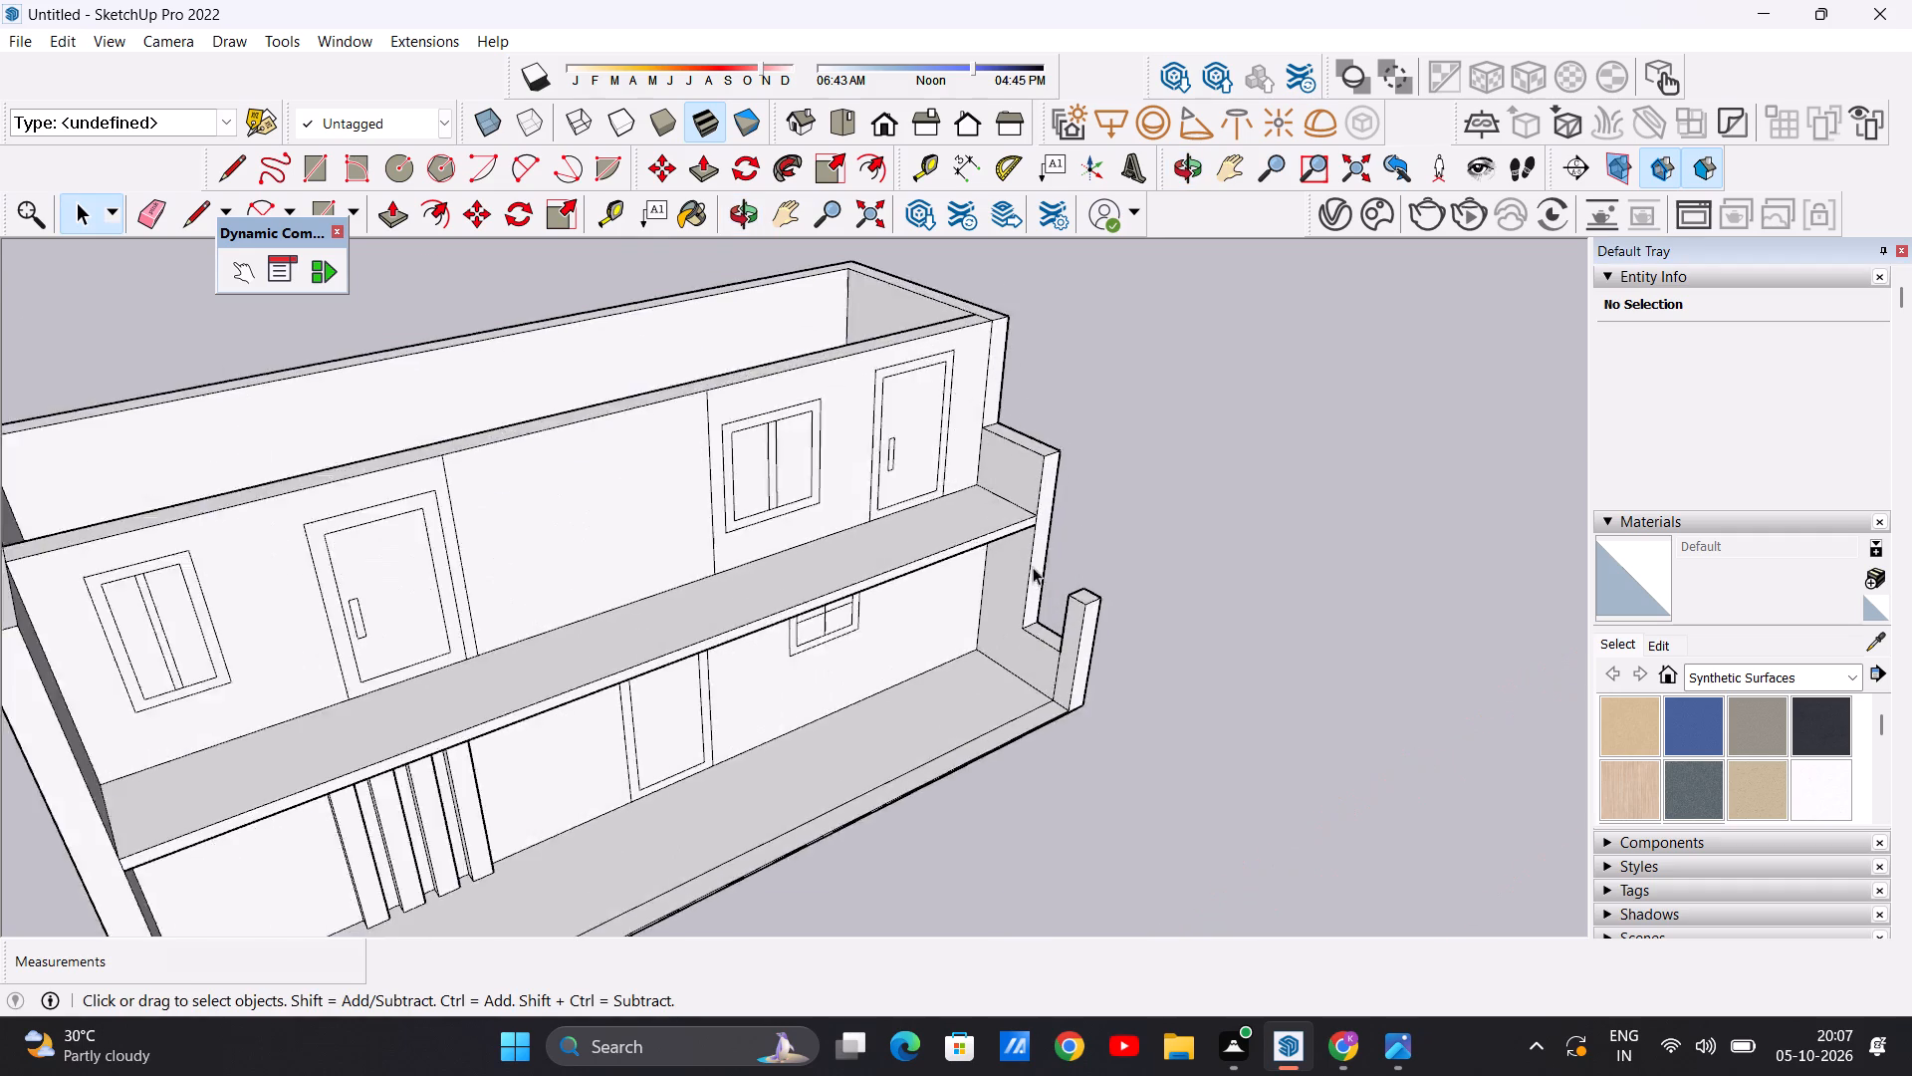
{"action": "scroll", "coordinate": [1033, 567], "scroll_direction": "up", "scroll_amount": 11}
{"action": "scroll", "coordinate": [1036, 479], "scroll_direction": "down", "scroll_amount": 14}
{"action": "middle_click_drag", "start_coordinate": [1119, 534], "coordinate": [868, 413]}
{"action": "scroll", "coordinate": [890, 462], "scroll_direction": "up", "scroll_amount": 1}
{"action": "scroll", "coordinate": [1001, 623], "scroll_direction": "down", "scroll_amount": 10}
{"action": "scroll", "coordinate": [1083, 579], "scroll_direction": "up", "scroll_amount": 8}
{"action": "middle_click_drag", "start_coordinate": [1004, 582], "coordinate": [491, 470]}
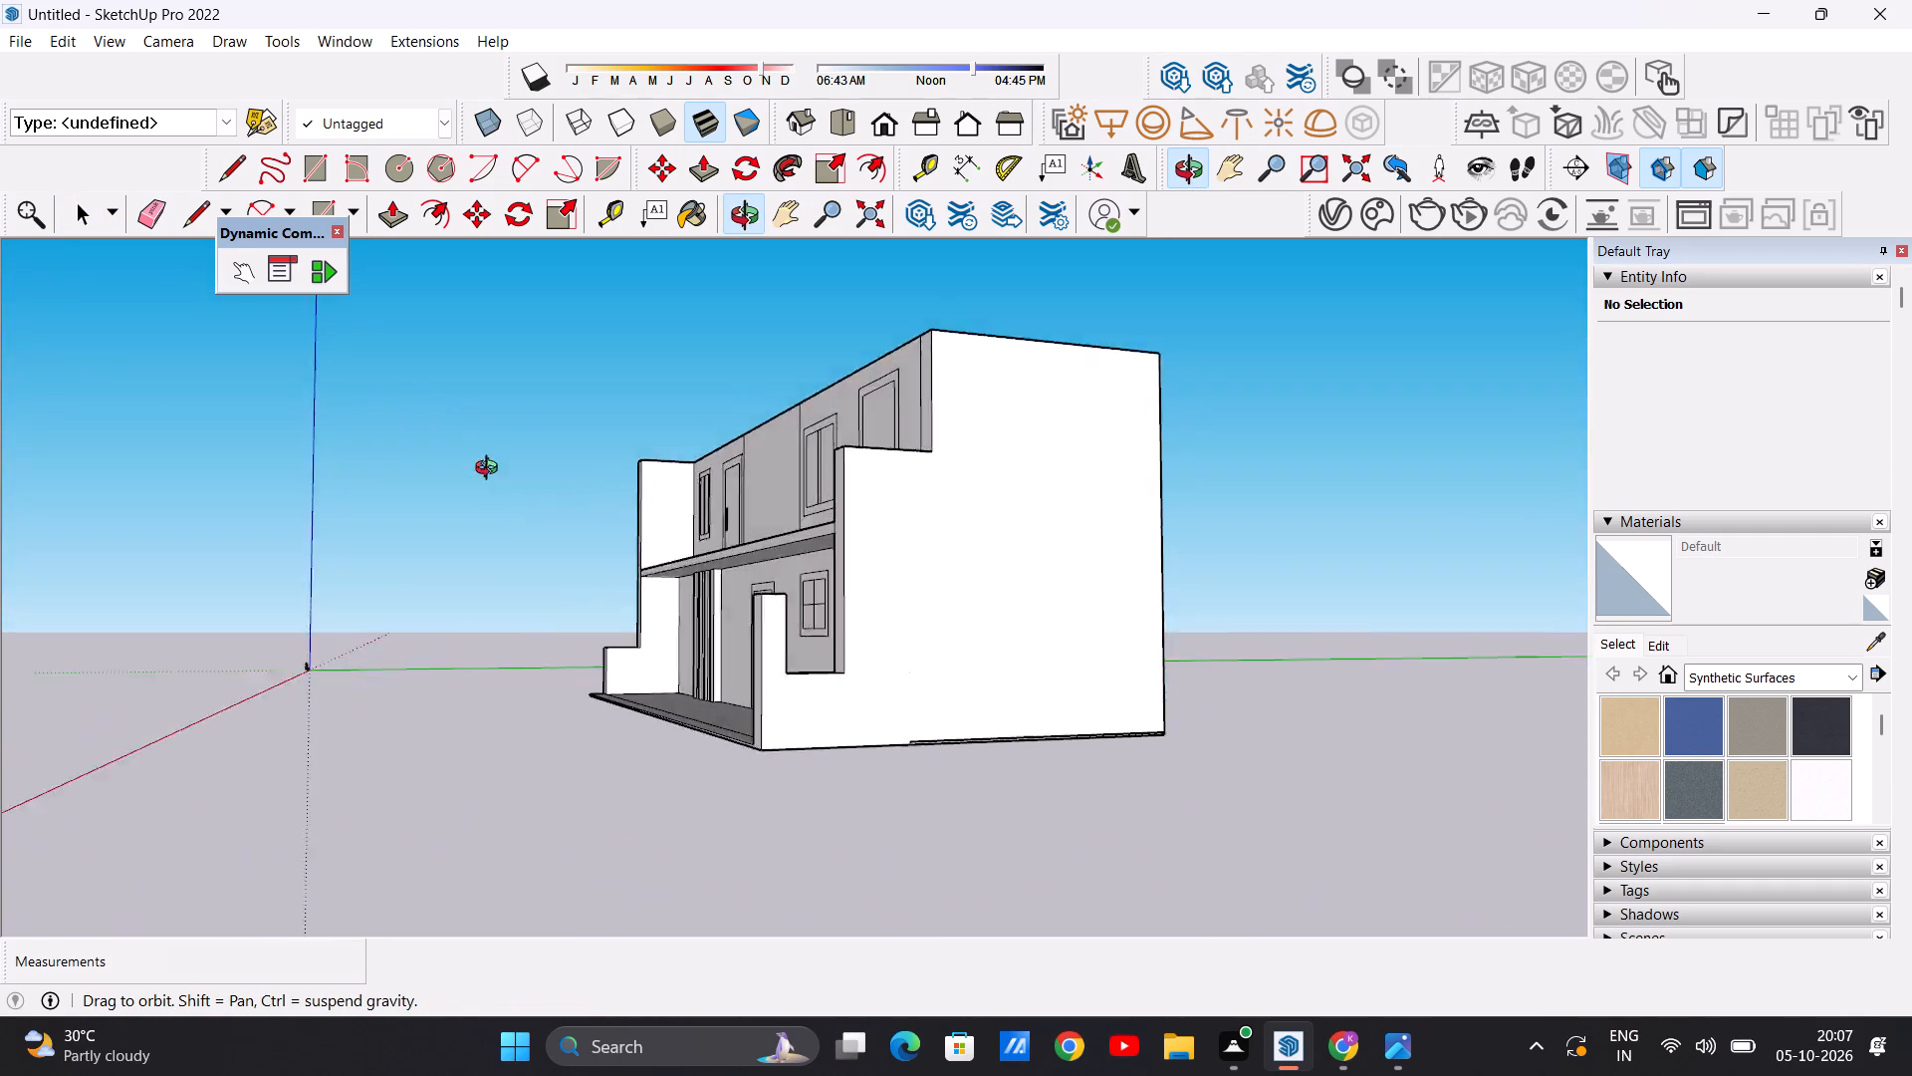
{"action": "middle_click_drag", "start_coordinate": [491, 470], "coordinate": [966, 548]}
{"action": "scroll", "coordinate": [994, 537], "scroll_direction": "down", "scroll_amount": 6}
{"action": "scroll", "coordinate": [868, 533], "scroll_direction": "up", "scroll_amount": 6}
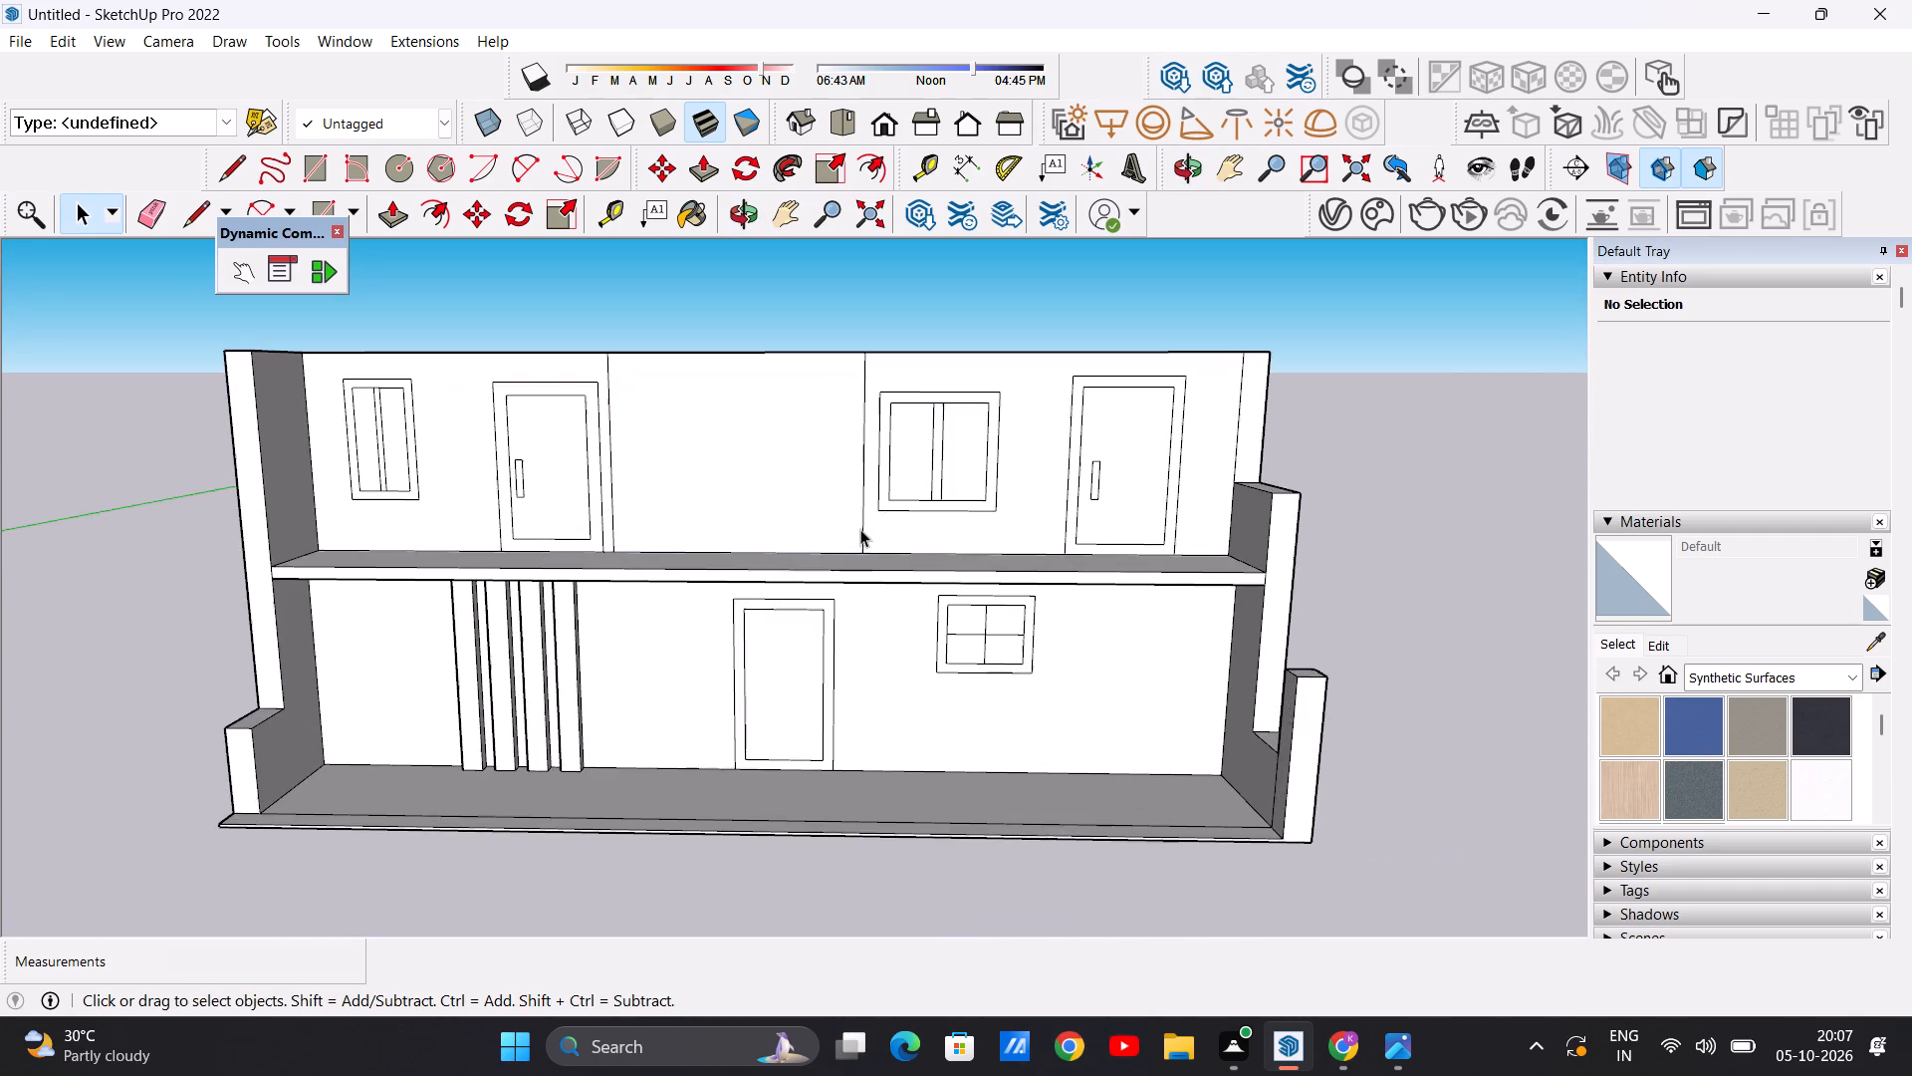
{"action": "scroll", "coordinate": [860, 529], "scroll_direction": "up", "scroll_amount": 1}
{"action": "scroll", "coordinate": [914, 486], "scroll_direction": "down", "scroll_amount": 5}
{"action": "middle_click_drag", "start_coordinate": [514, 483], "coordinate": [482, 565]}
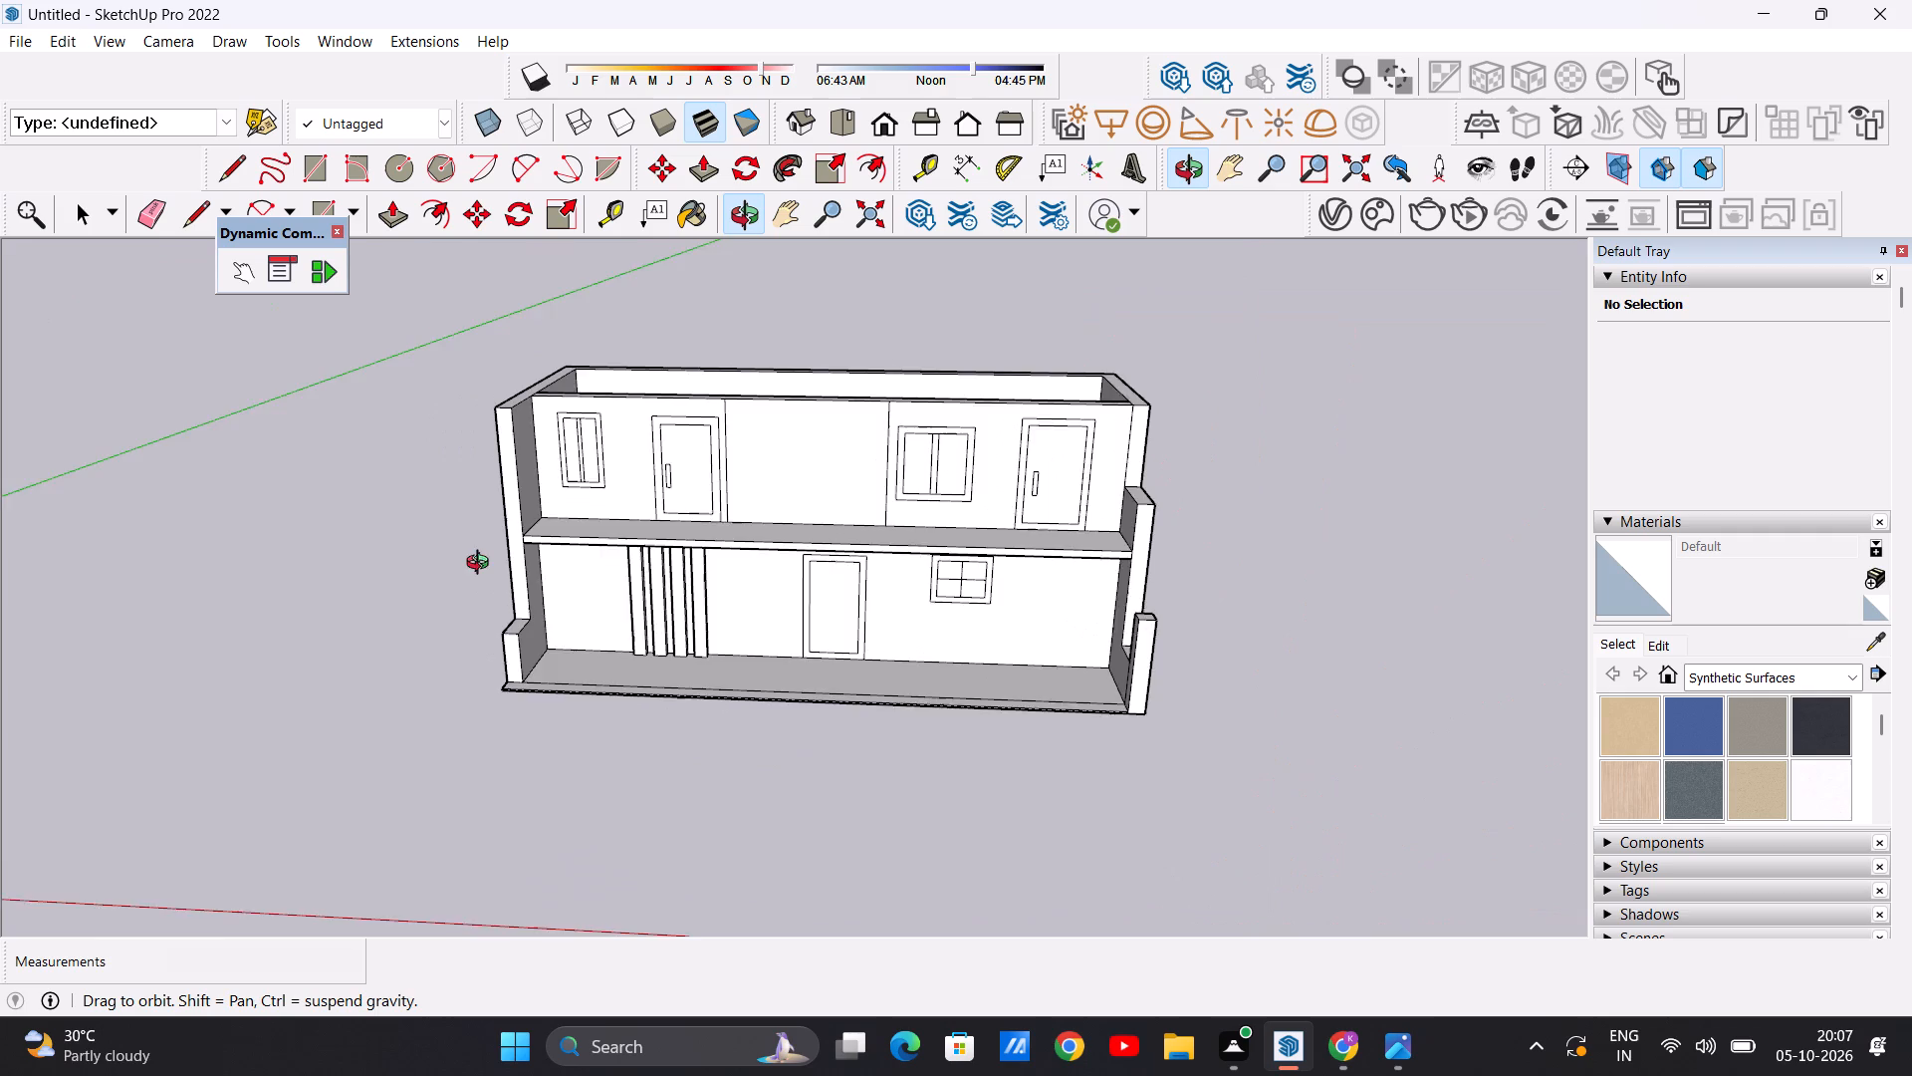
{"action": "middle_click_drag", "start_coordinate": [482, 565], "coordinate": [551, 773]}
{"action": "scroll", "coordinate": [1187, 583], "scroll_direction": "up", "scroll_amount": 6}
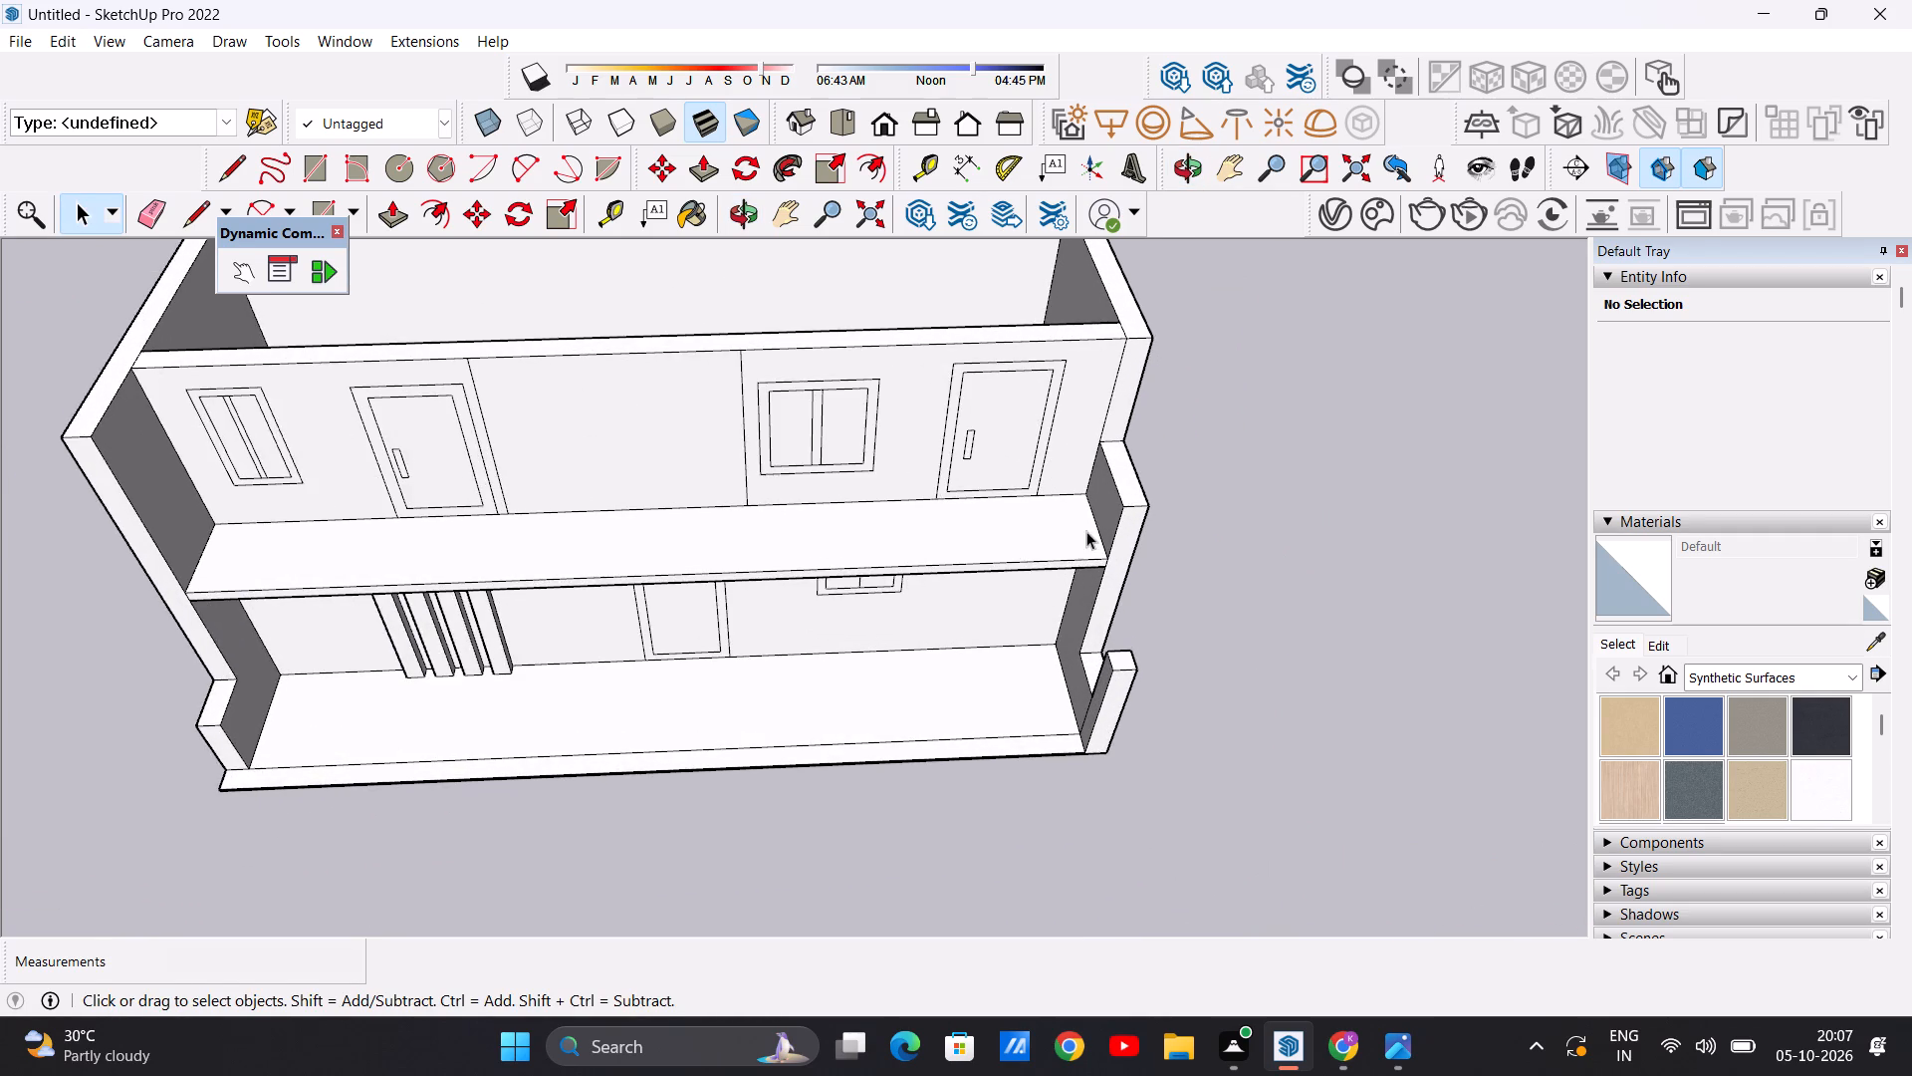
Examine the two-storey model from above, the front and the side, including the projecting slab, porch and stepped side walls.
{"action": "scroll", "coordinate": [1088, 531], "scroll_direction": "down", "scroll_amount": 3}
{"action": "middle_click_drag", "start_coordinate": [1080, 561], "coordinate": [1052, 676]}
{"action": "scroll", "coordinate": [1073, 604], "scroll_direction": "up", "scroll_amount": 7}
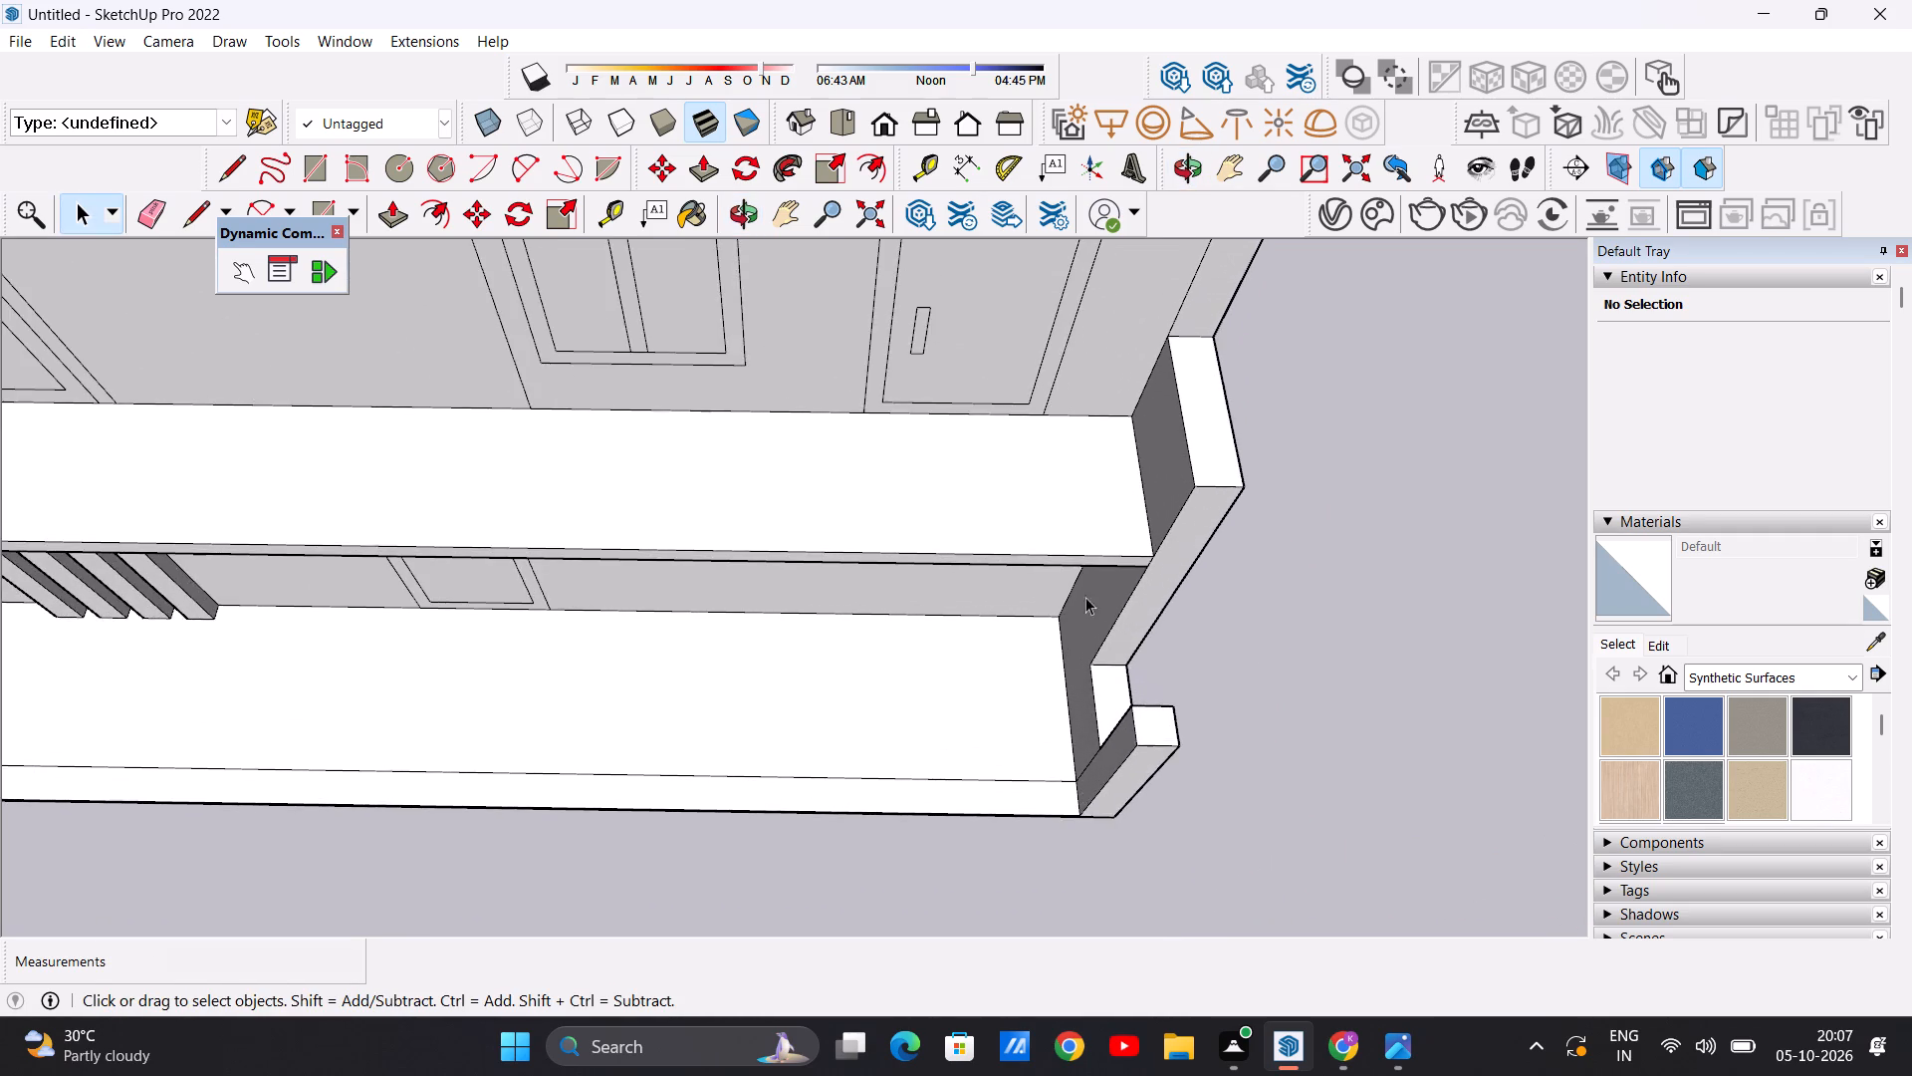
{"action": "scroll", "coordinate": [1137, 555], "scroll_direction": "down", "scroll_amount": 10}
{"action": "scroll", "coordinate": [1091, 617], "scroll_direction": "up", "scroll_amount": 4}
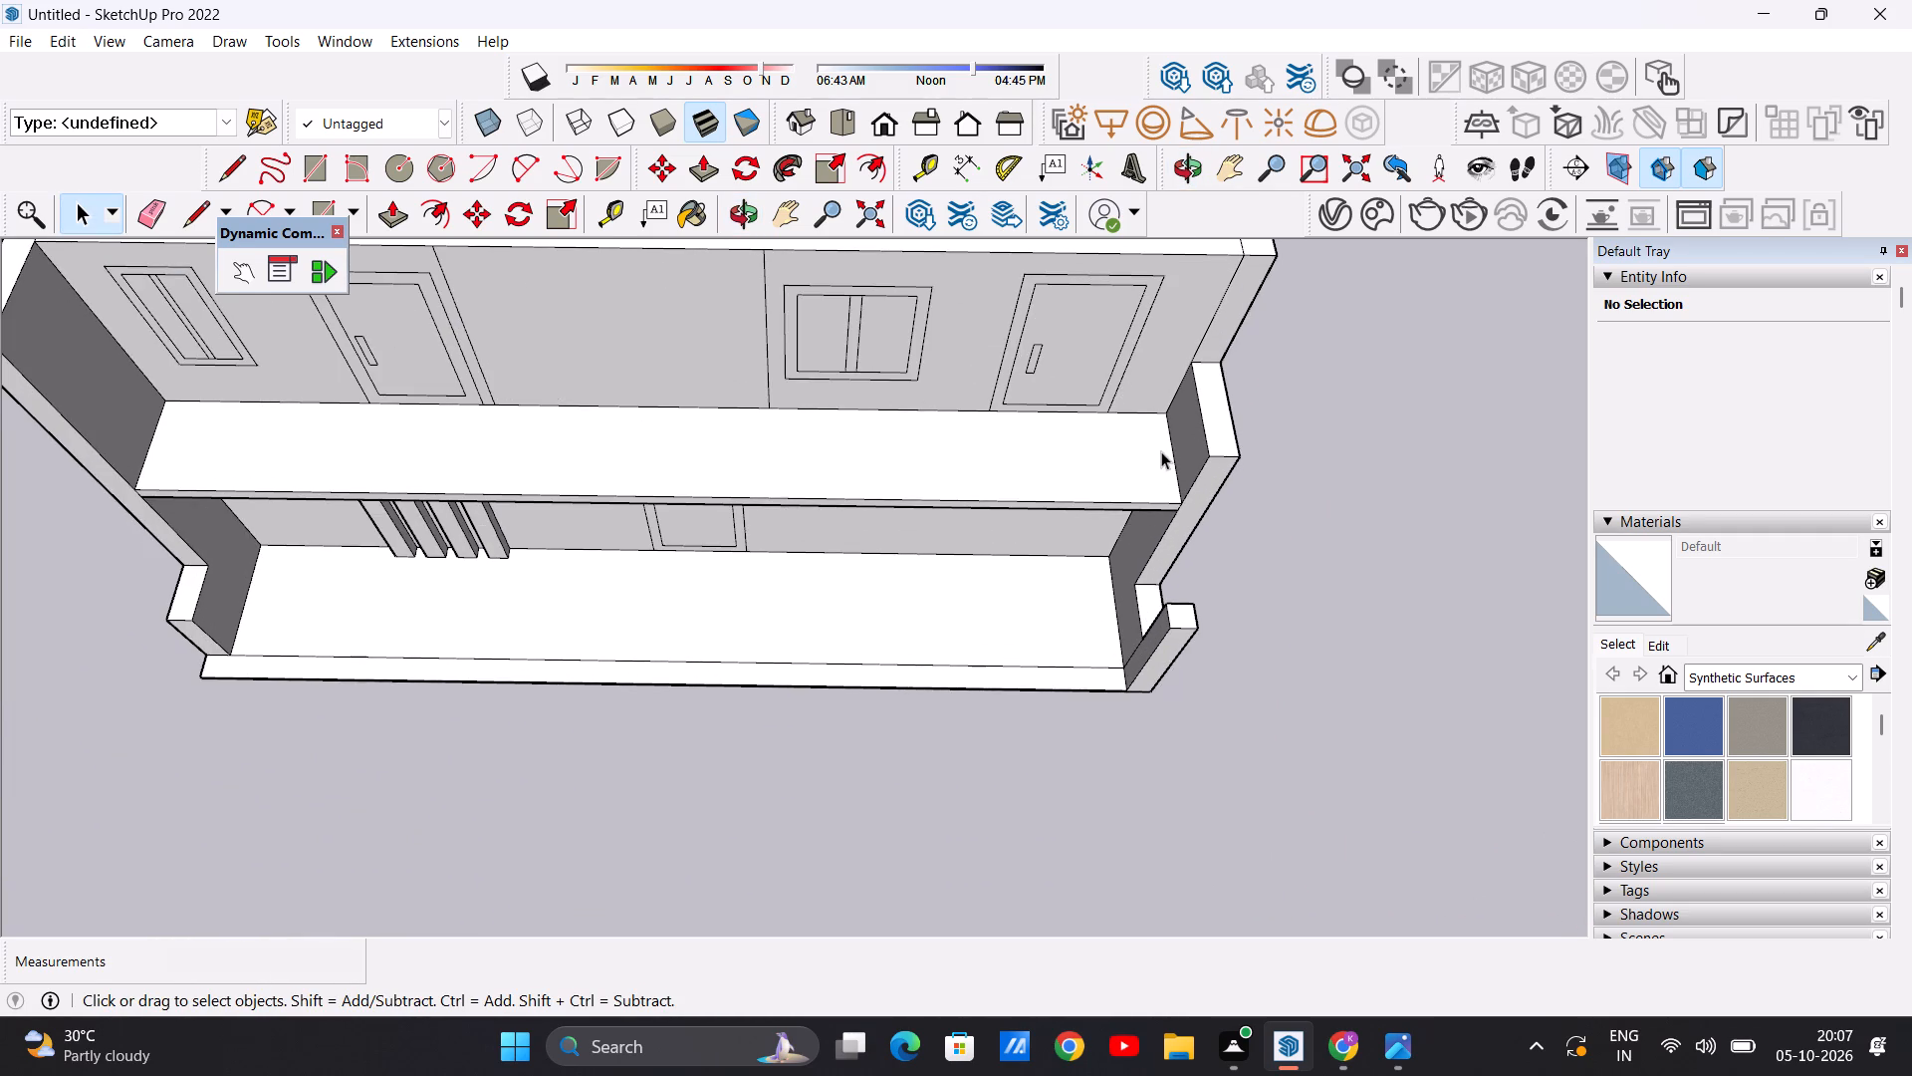
{"action": "scroll", "coordinate": [1161, 451], "scroll_direction": "down", "scroll_amount": 4}
{"action": "scroll", "coordinate": [1207, 520], "scroll_direction": "up", "scroll_amount": 4}
{"action": "middle_click_drag", "start_coordinate": [1228, 623], "coordinate": [805, 450]}
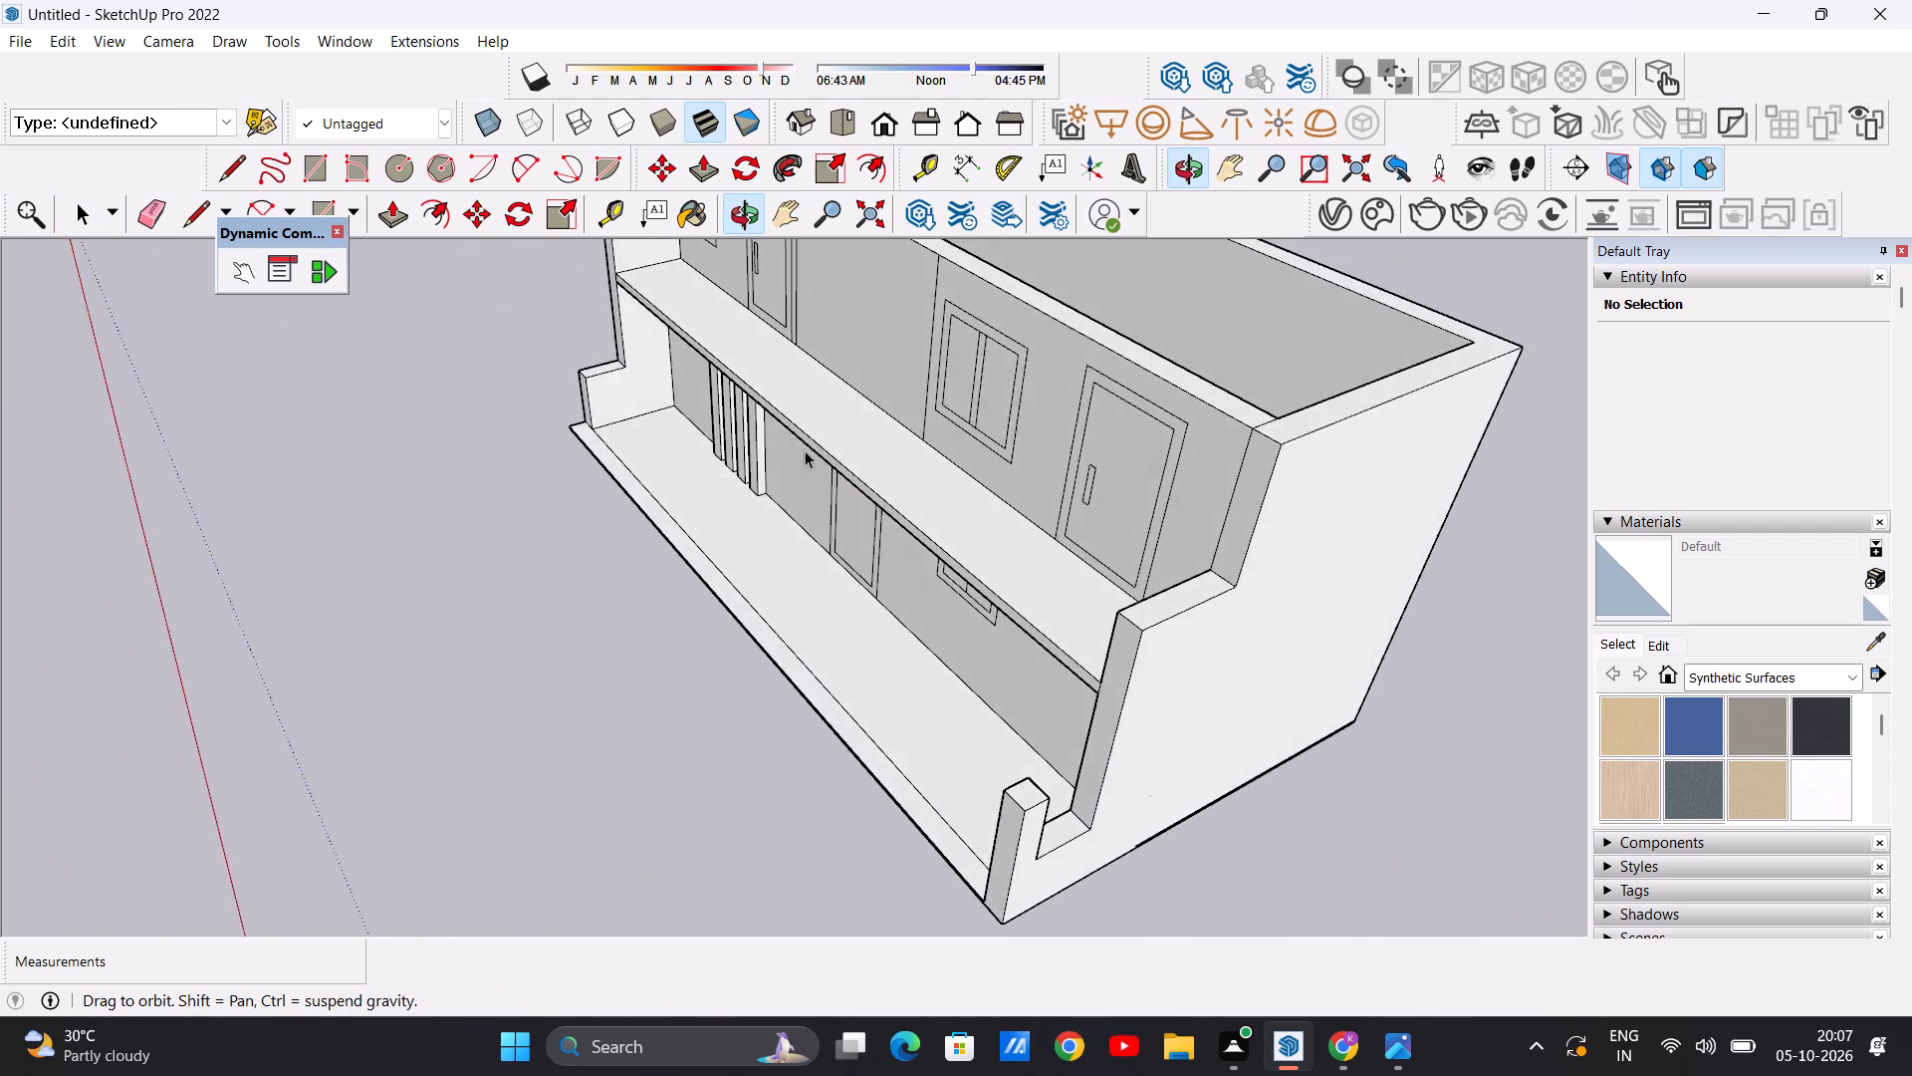
{"action": "middle_click_drag", "start_coordinate": [805, 450], "coordinate": [782, 442]}
{"action": "scroll", "coordinate": [901, 465], "scroll_direction": "down", "scroll_amount": 5}
{"action": "scroll", "coordinate": [1067, 587], "scroll_direction": "up", "scroll_amount": 5}
{"action": "middle_click_drag", "start_coordinate": [945, 601], "coordinate": [1030, 483]}
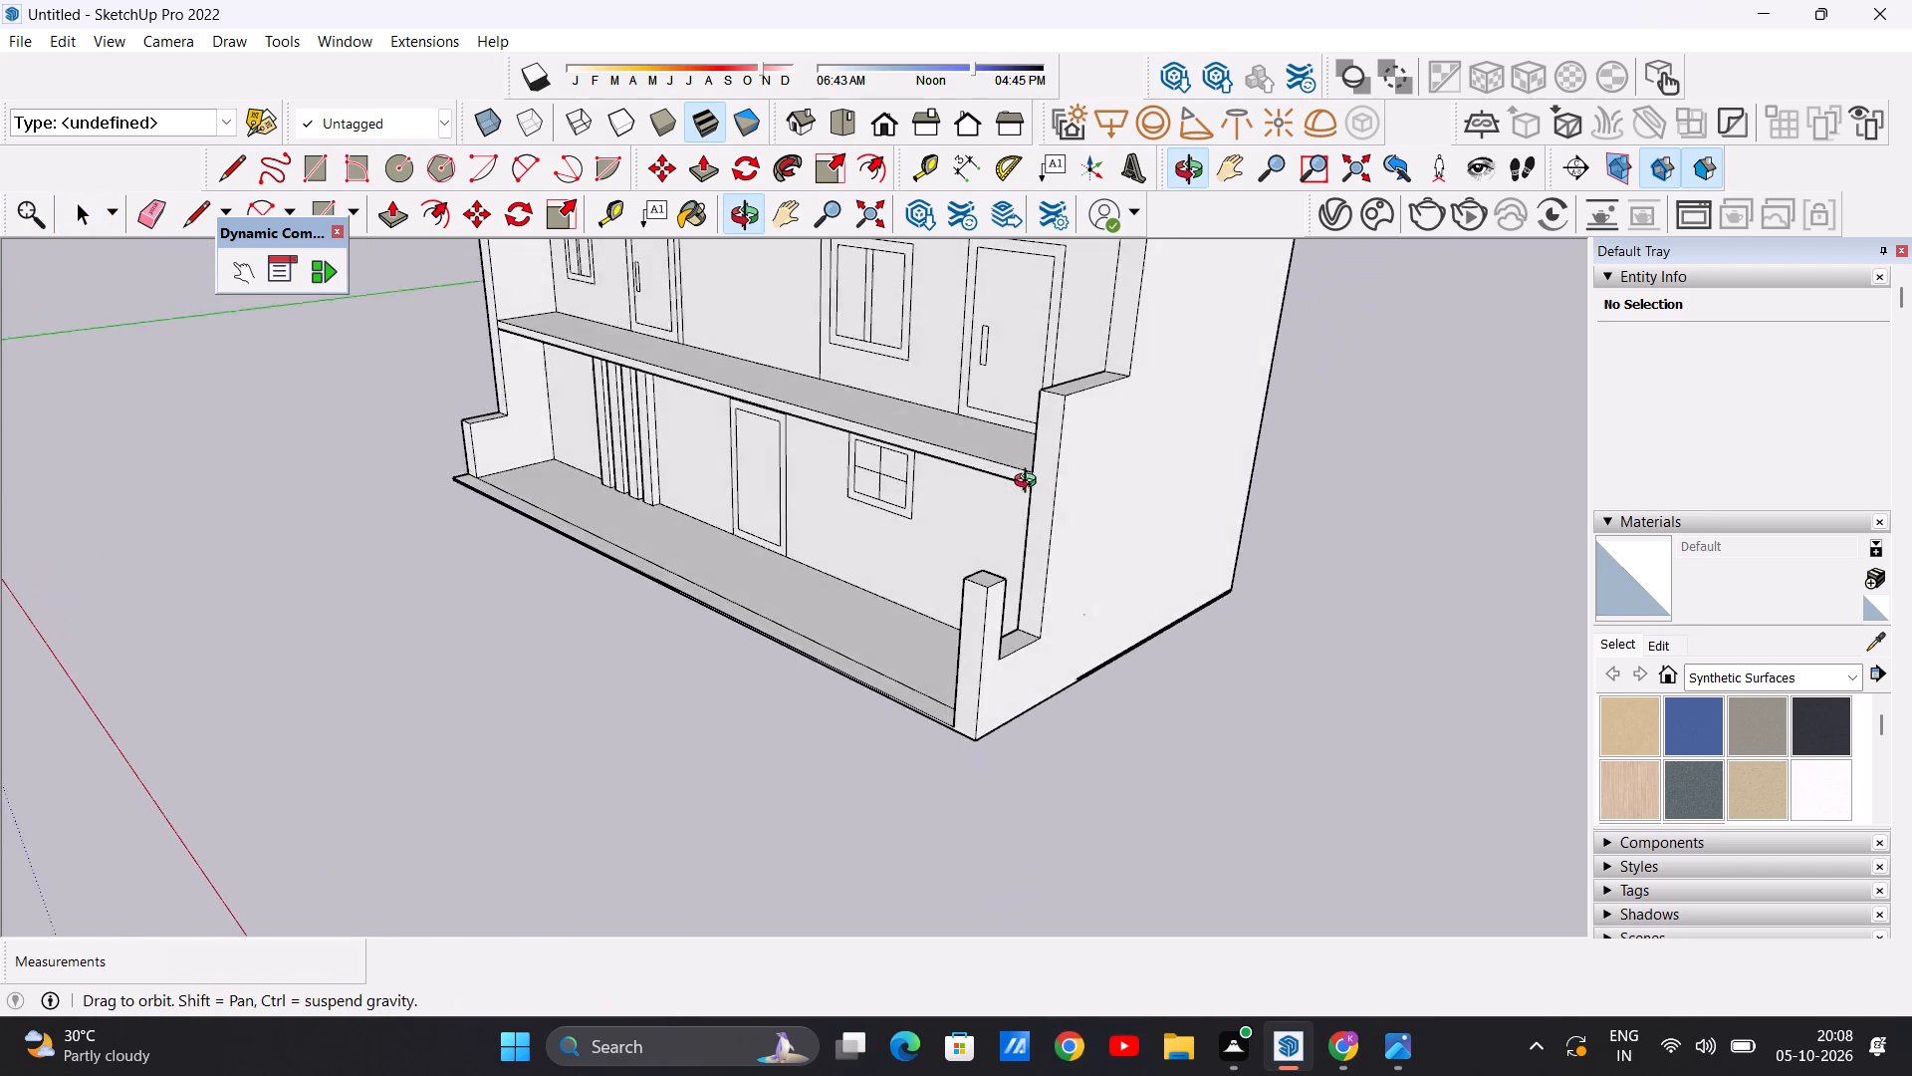
{"action": "middle_click_drag", "start_coordinate": [1030, 483], "coordinate": [1019, 465]}
{"action": "scroll", "coordinate": [1030, 474], "scroll_direction": "up", "scroll_amount": 2}
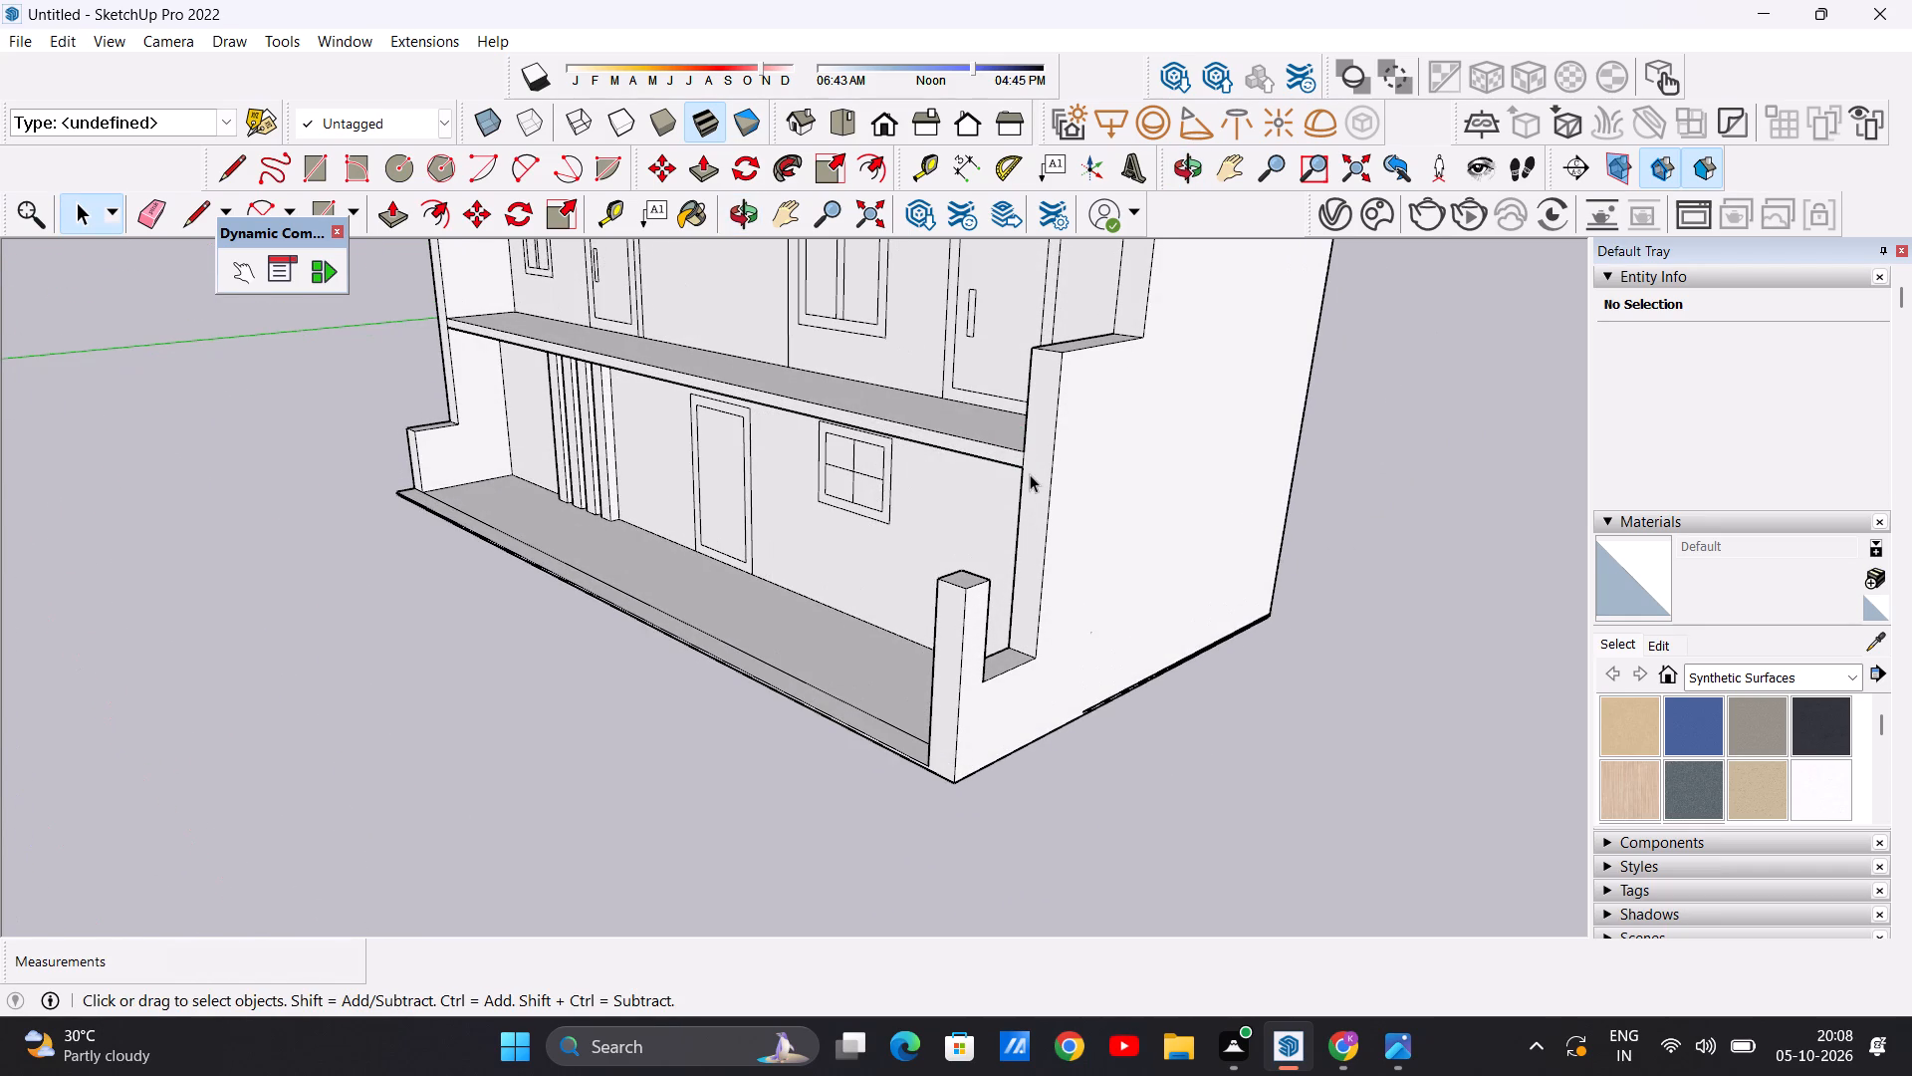
{"action": "scroll", "coordinate": [884, 492], "scroll_direction": "down", "scroll_amount": 5}
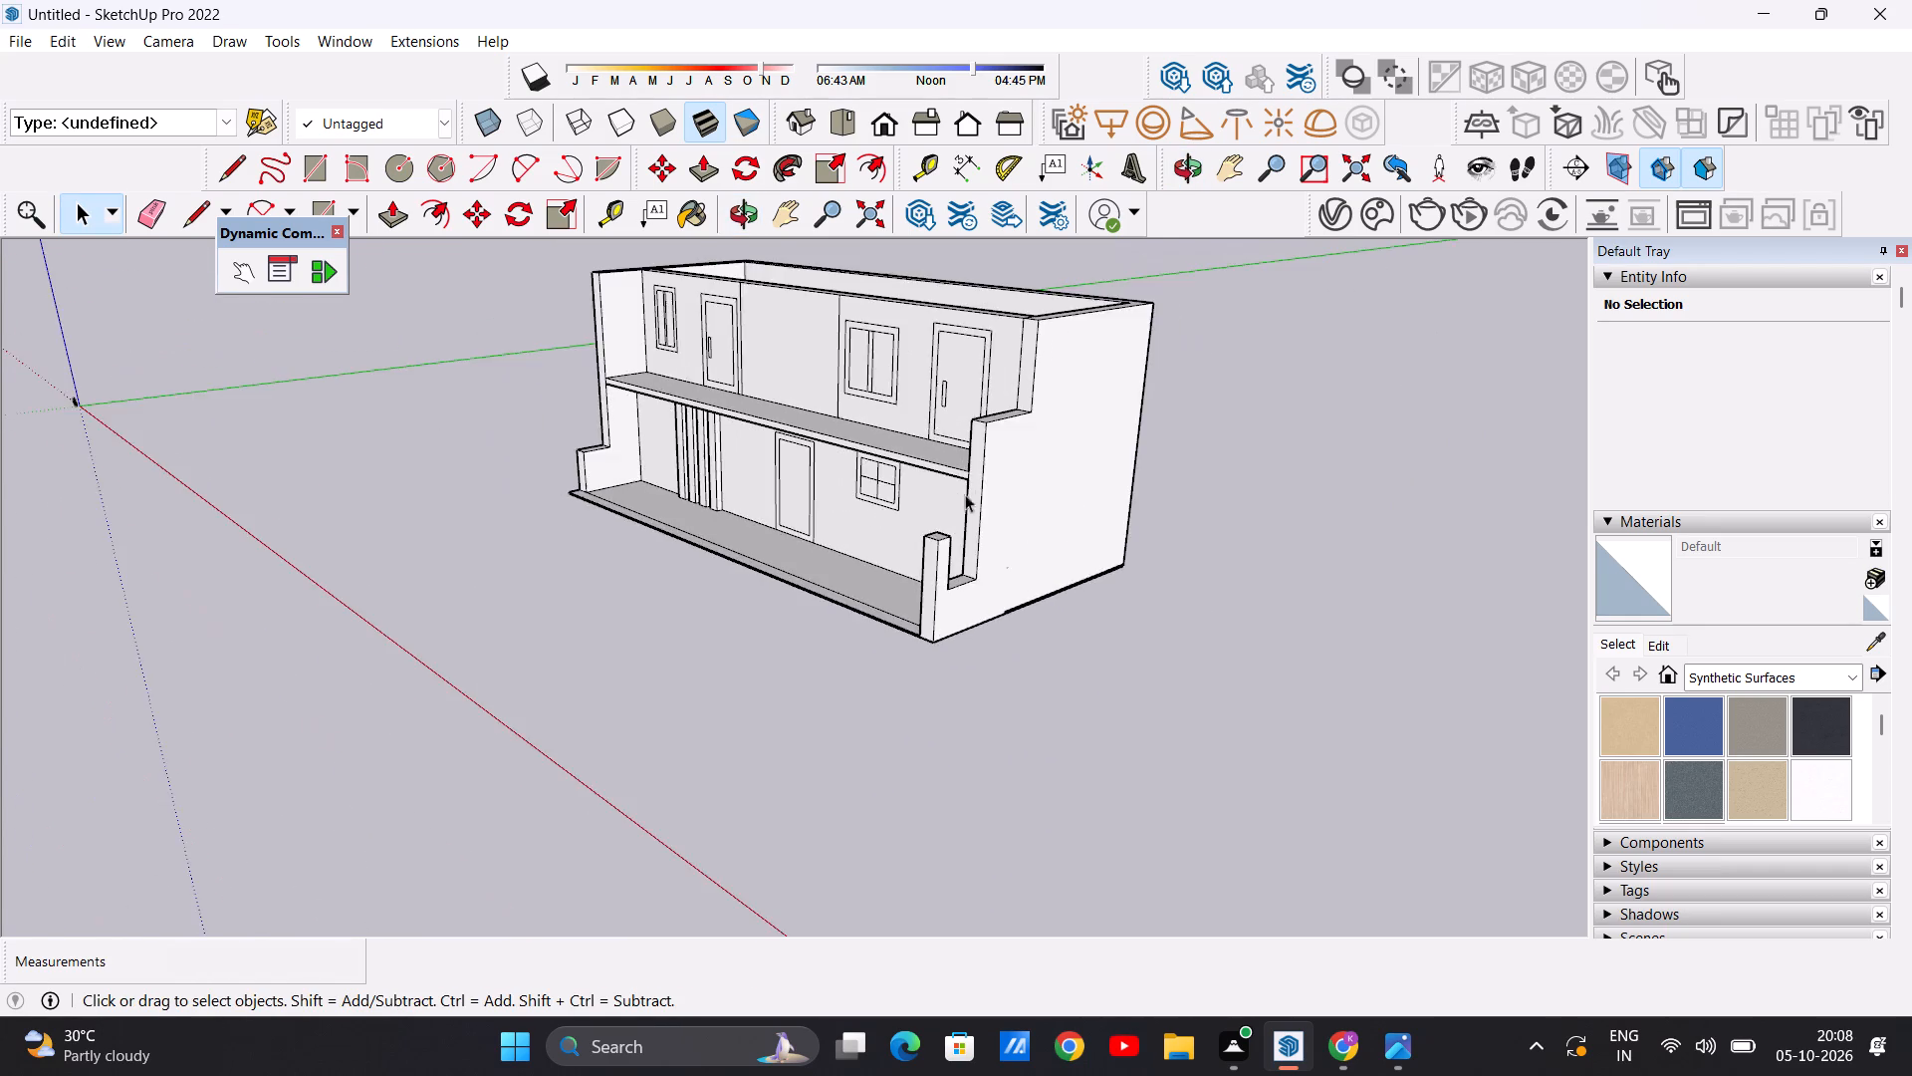
{"action": "scroll", "coordinate": [965, 494], "scroll_direction": "down", "scroll_amount": 6}
{"action": "middle_click_drag", "start_coordinate": [819, 484], "coordinate": [1135, 423]}
{"action": "scroll", "coordinate": [883, 404], "scroll_direction": "up", "scroll_amount": 3}
{"action": "scroll", "coordinate": [878, 395], "scroll_direction": "down", "scroll_amount": 1}
{"action": "scroll", "coordinate": [878, 395], "scroll_direction": "up", "scroll_amount": 5}
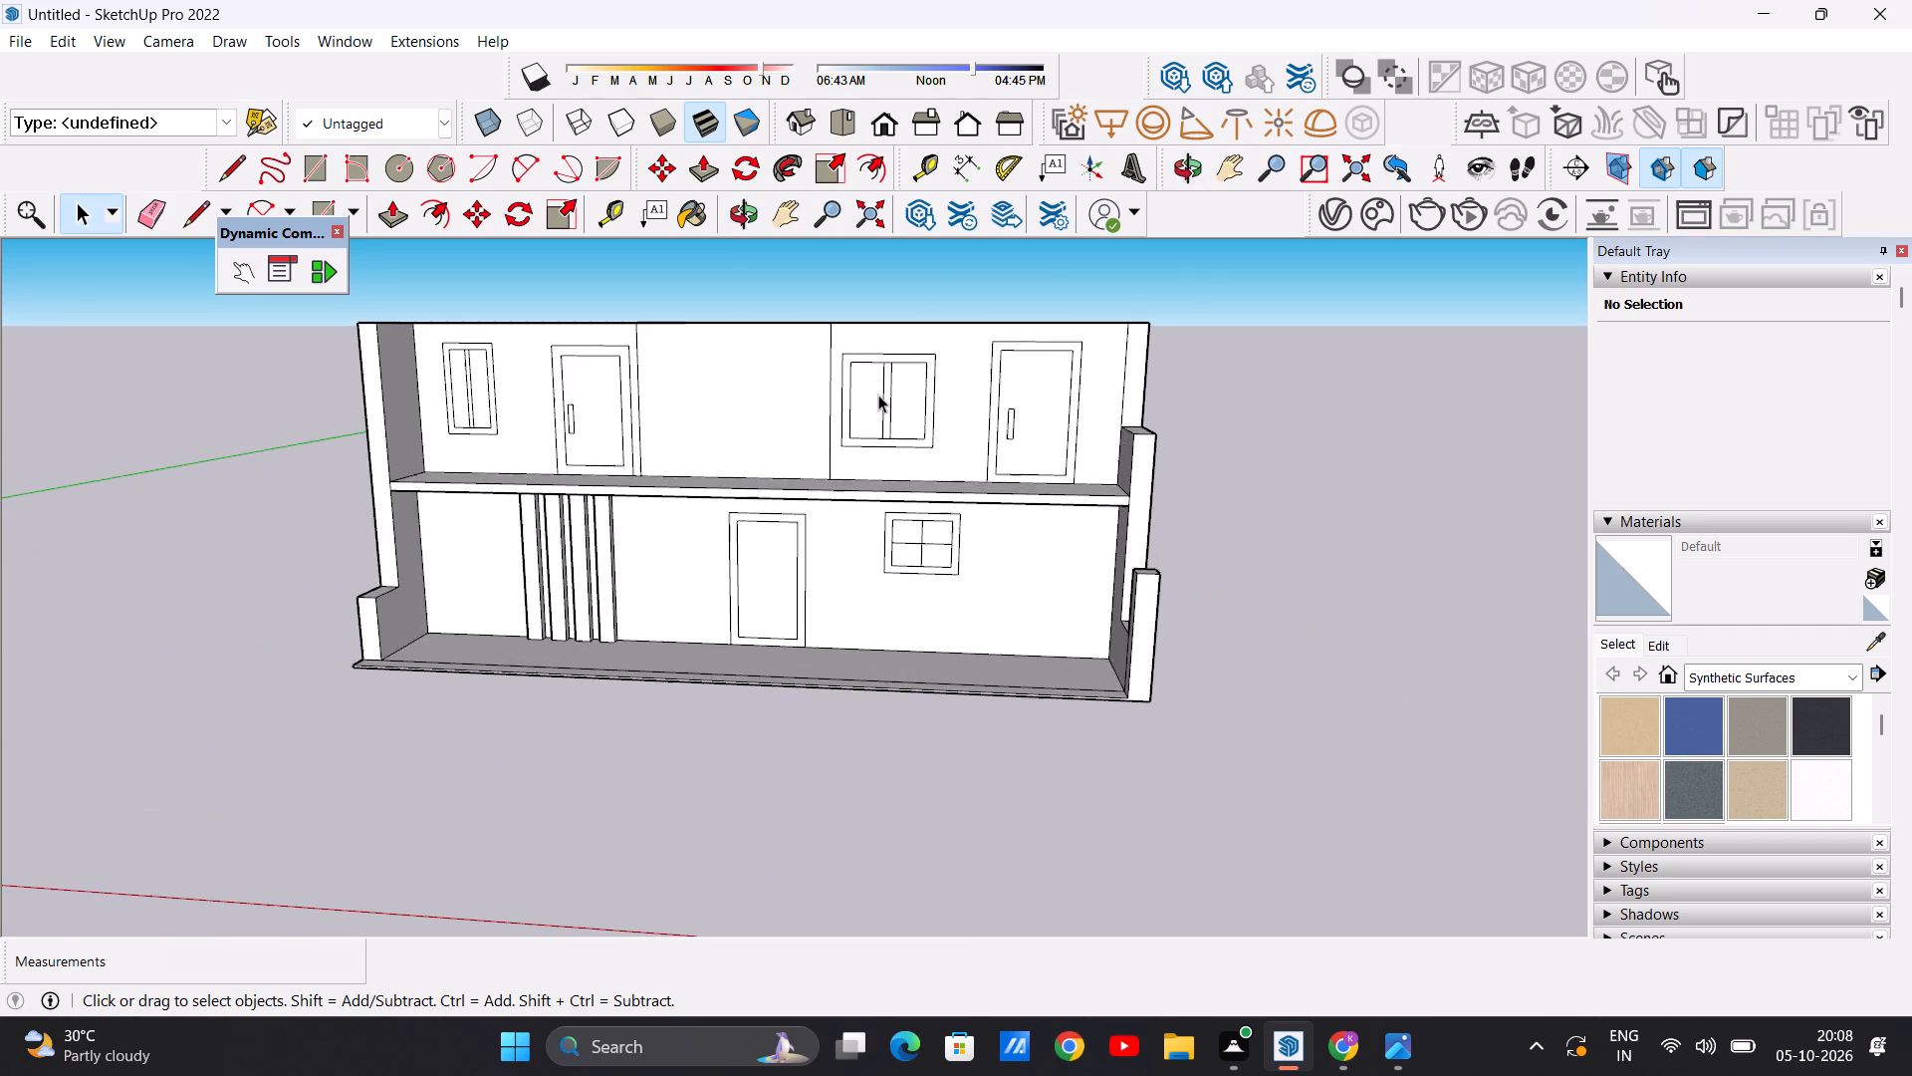
{"action": "scroll", "coordinate": [1060, 415], "scroll_direction": "up", "scroll_amount": 5}
{"action": "scroll", "coordinate": [1214, 416], "scroll_direction": "down", "scroll_amount": 6}
{"action": "middle_click_drag", "start_coordinate": [896, 523], "coordinate": [928, 657]}
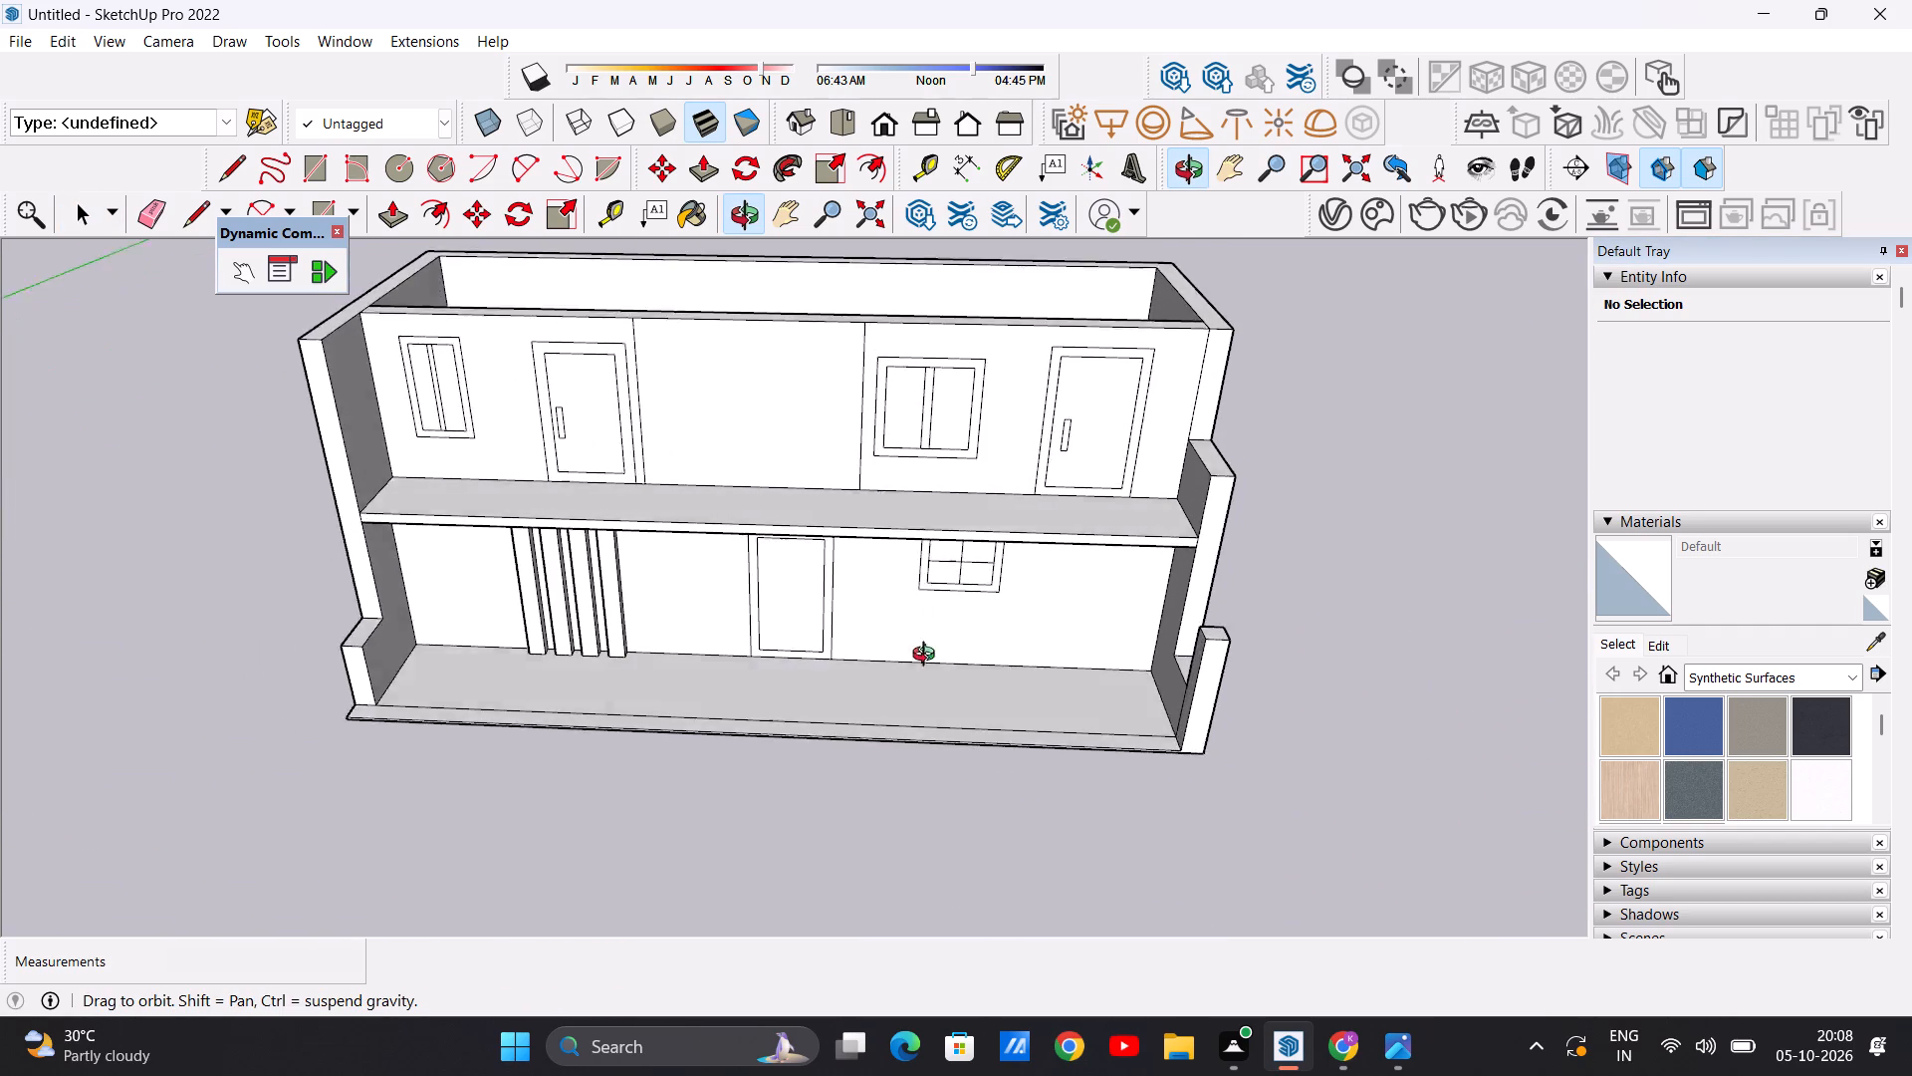
{"action": "middle_click_drag", "start_coordinate": [928, 657], "coordinate": [986, 760]}
{"action": "middle_click_drag", "start_coordinate": [955, 549], "coordinate": [945, 679]}
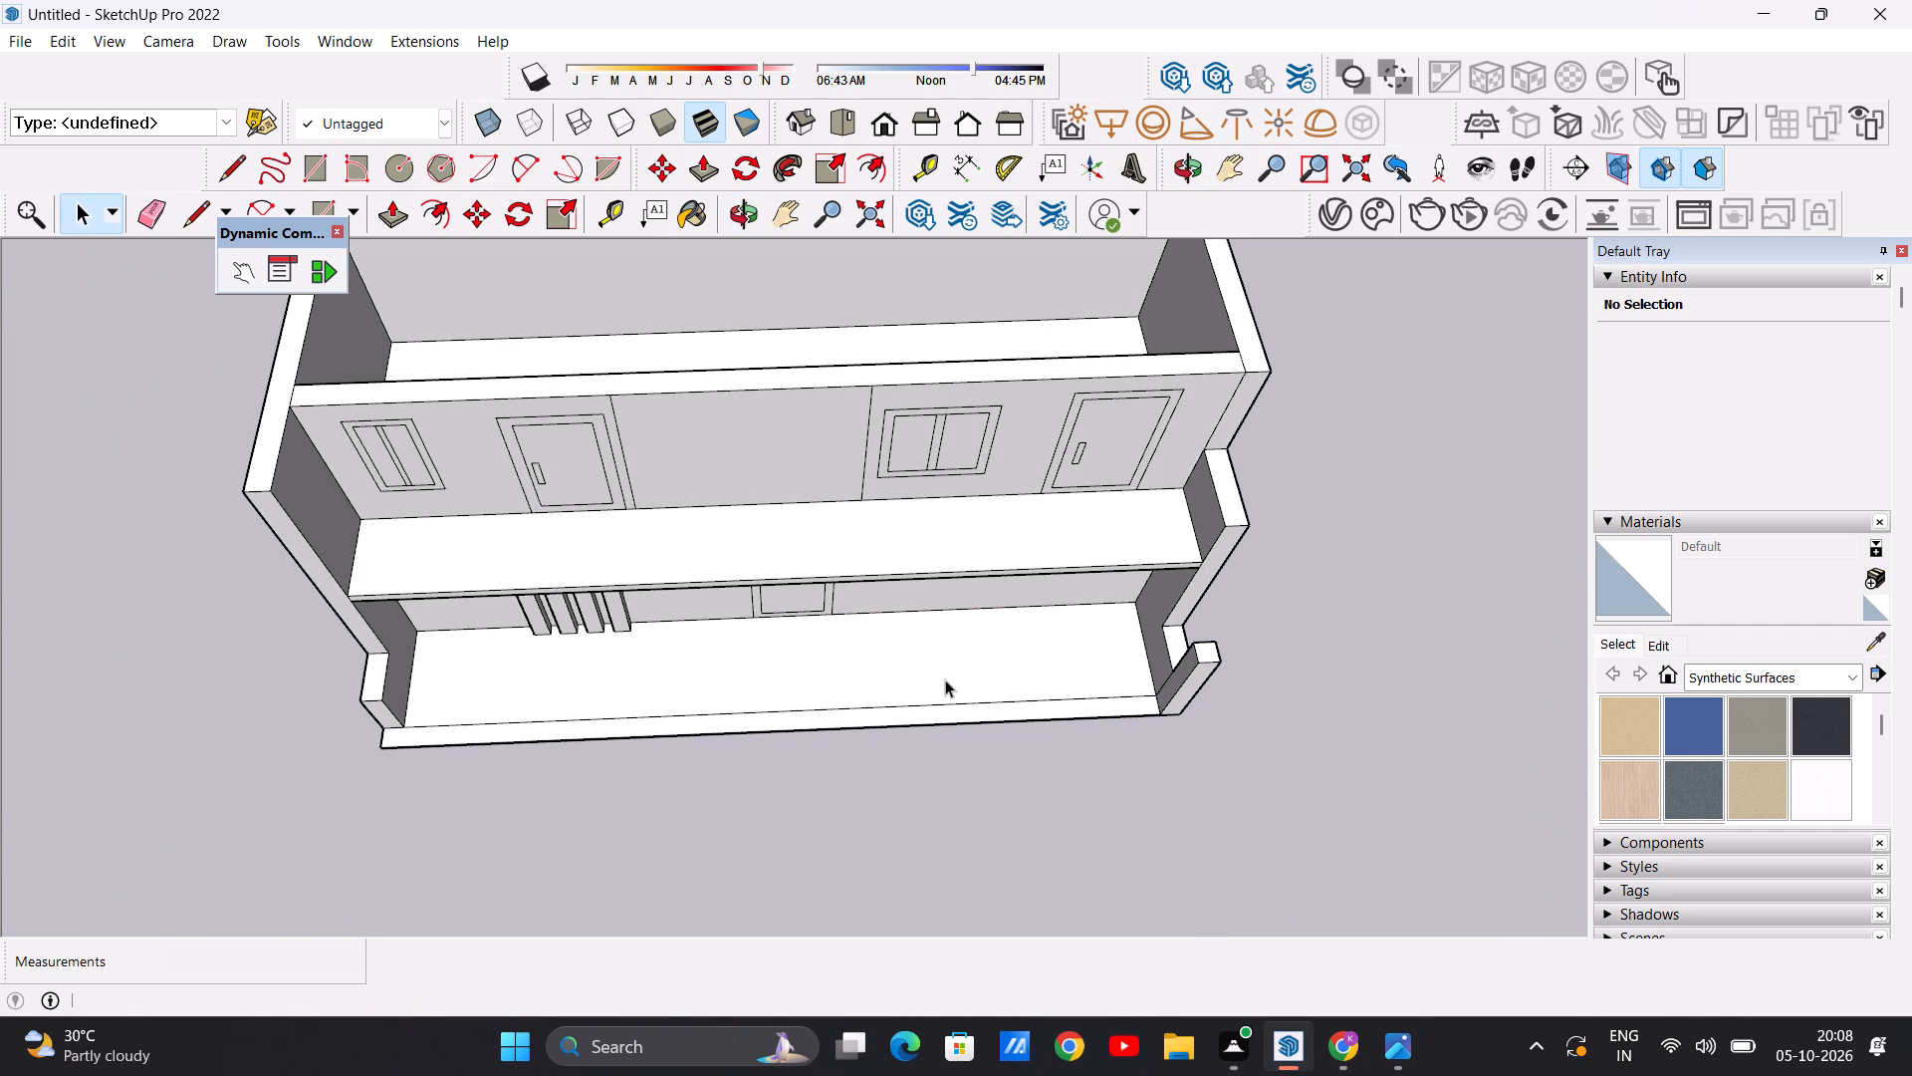
{"action": "scroll", "coordinate": [1181, 542], "scroll_direction": "down", "scroll_amount": 4}
{"action": "middle_click_drag", "start_coordinate": [1254, 608], "coordinate": [1202, 565]}
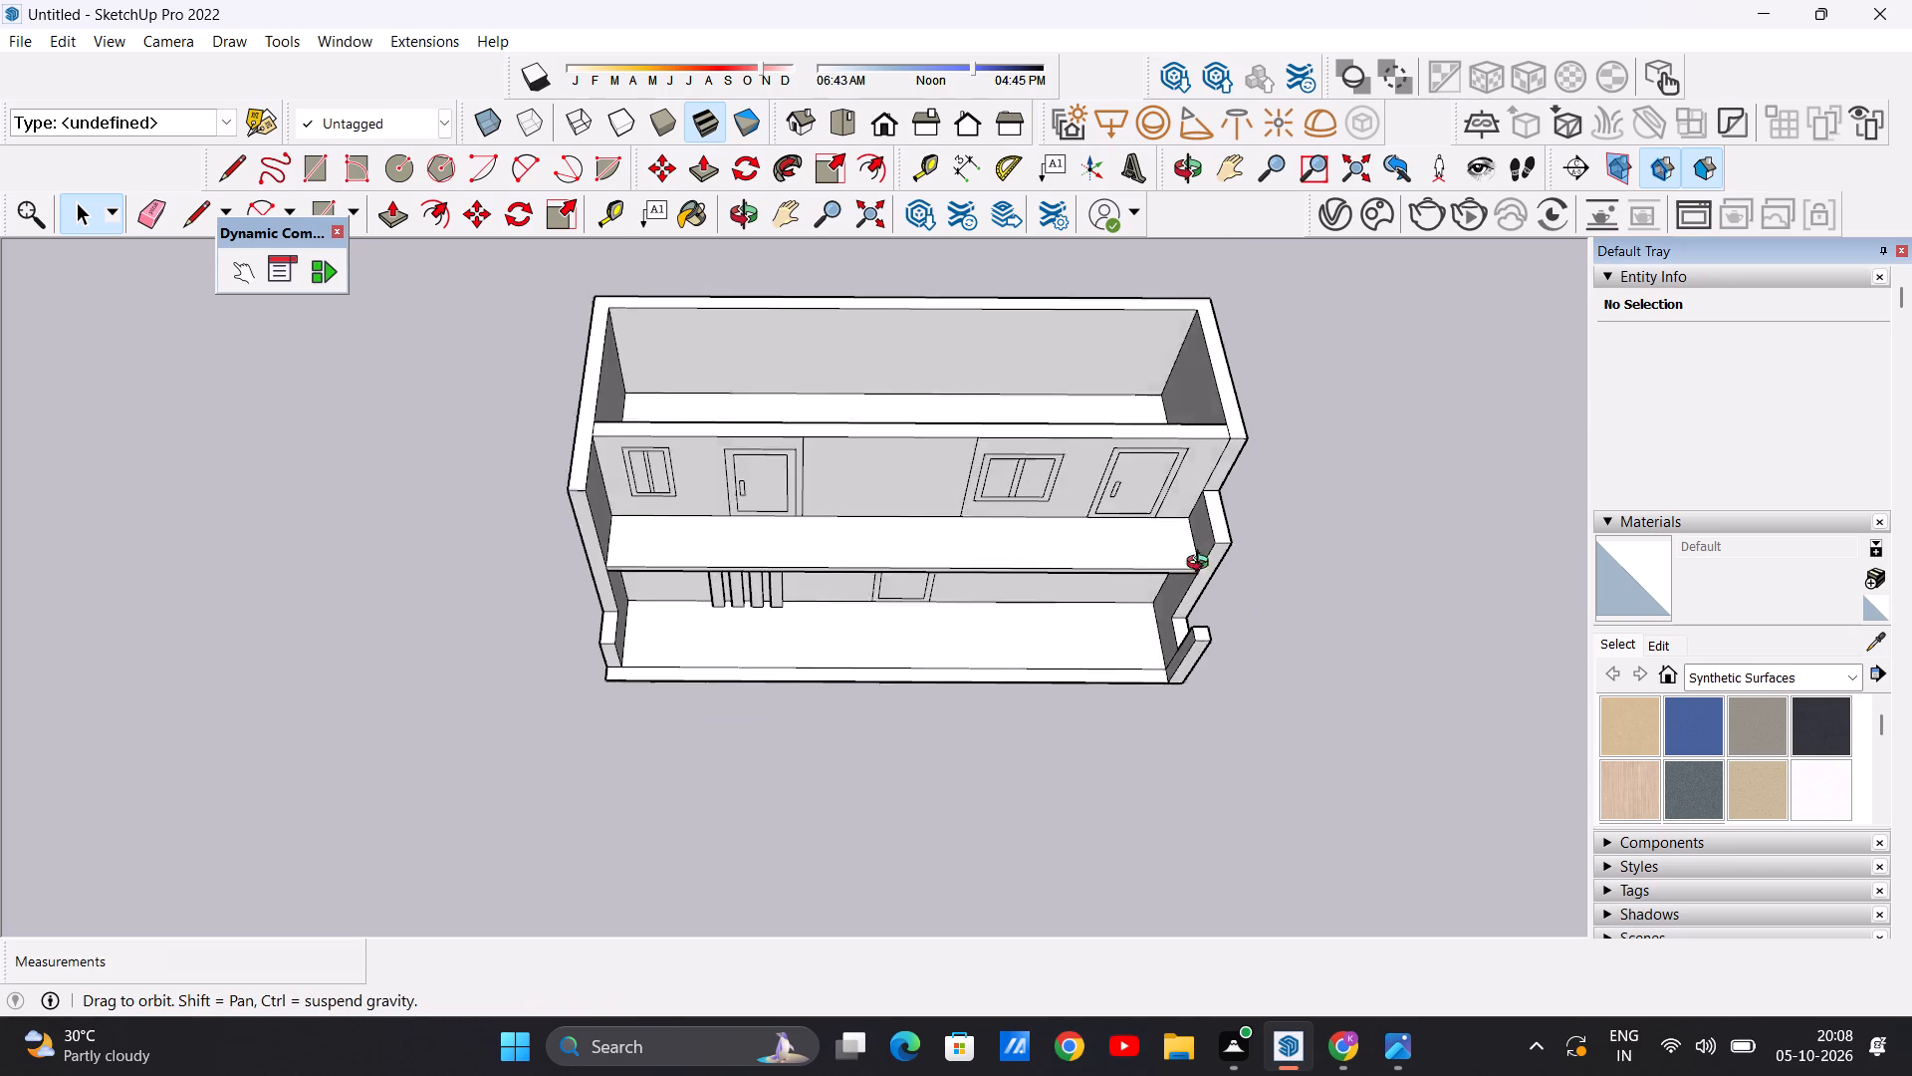
{"action": "middle_click_drag", "start_coordinate": [1202, 565], "coordinate": [1227, 429]}
{"action": "scroll", "coordinate": [1217, 633], "scroll_direction": "up", "scroll_amount": 7}
{"action": "scroll", "coordinate": [1195, 468], "scroll_direction": "down", "scroll_amount": 6}
{"action": "middle_click_drag", "start_coordinate": [1150, 564], "coordinate": [1204, 561]}
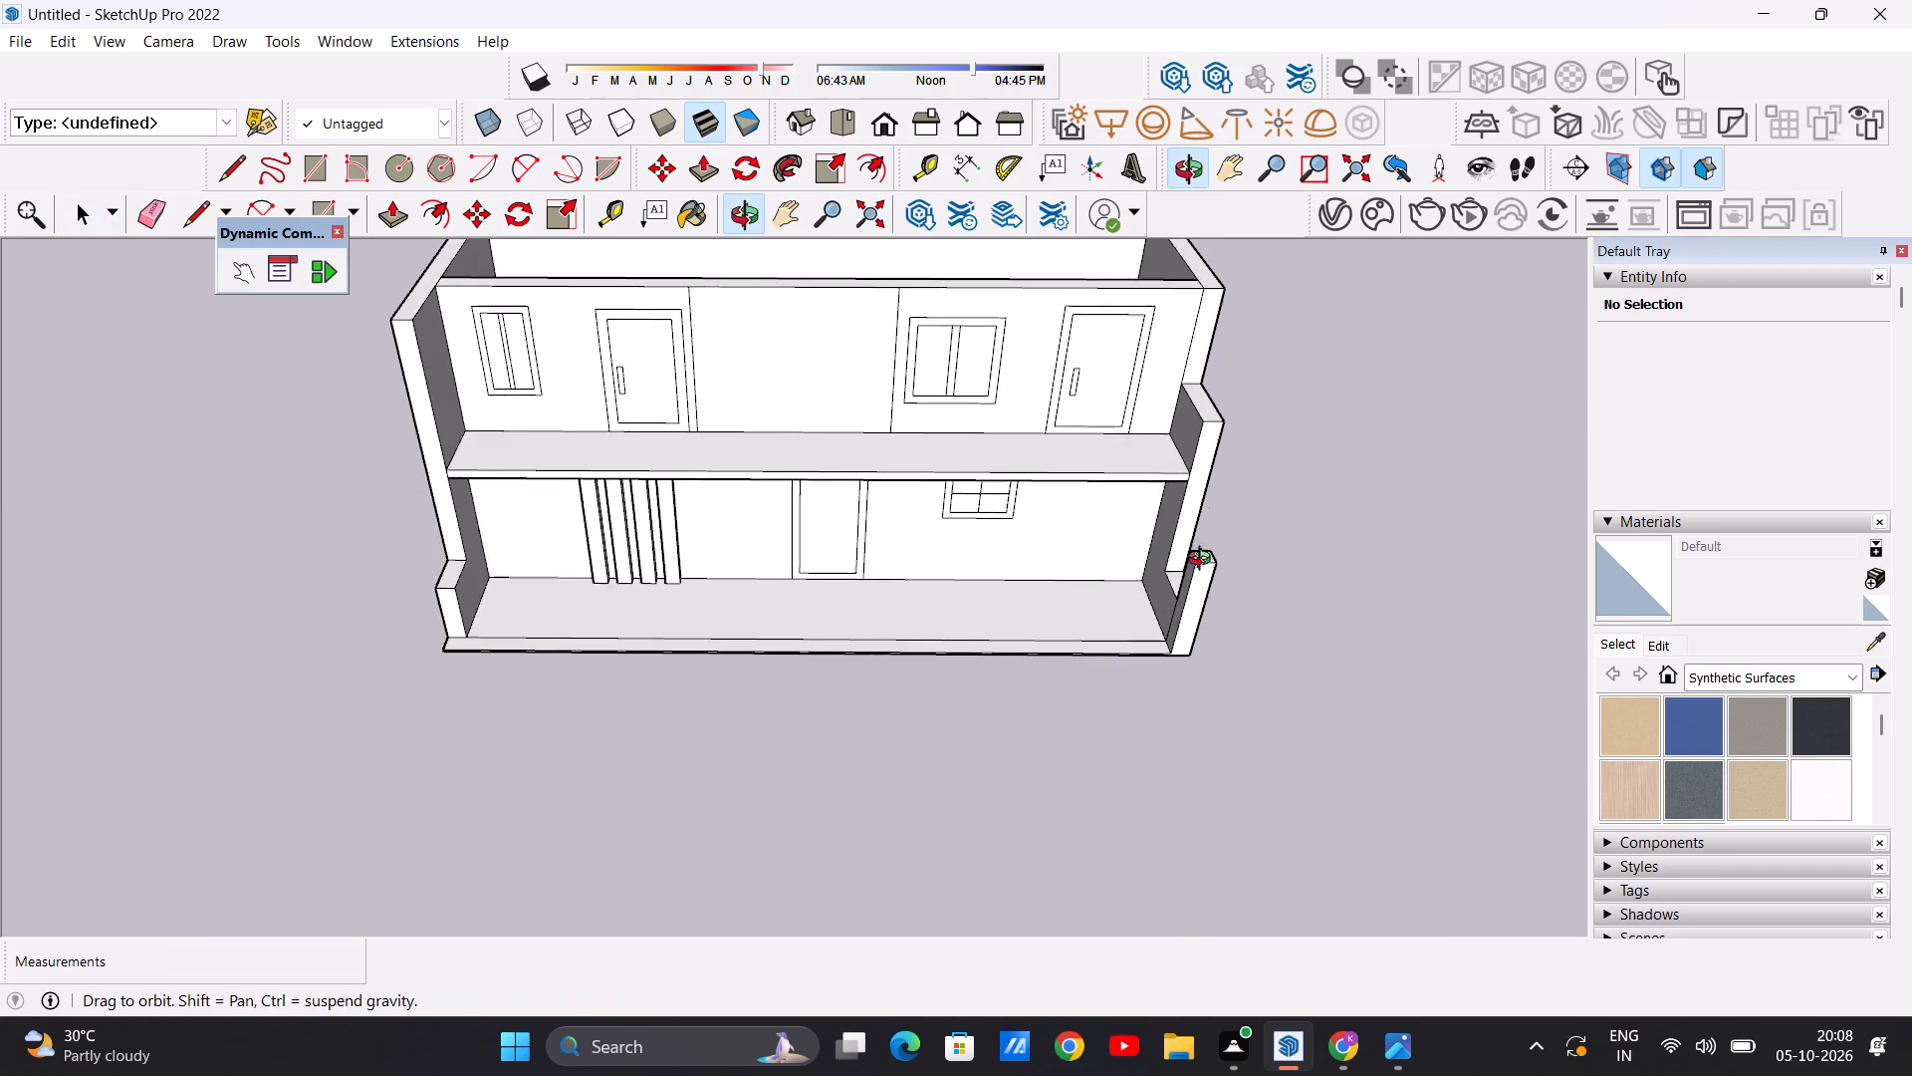
{"action": "middle_click_drag", "start_coordinate": [1204, 561], "coordinate": [744, 455]}
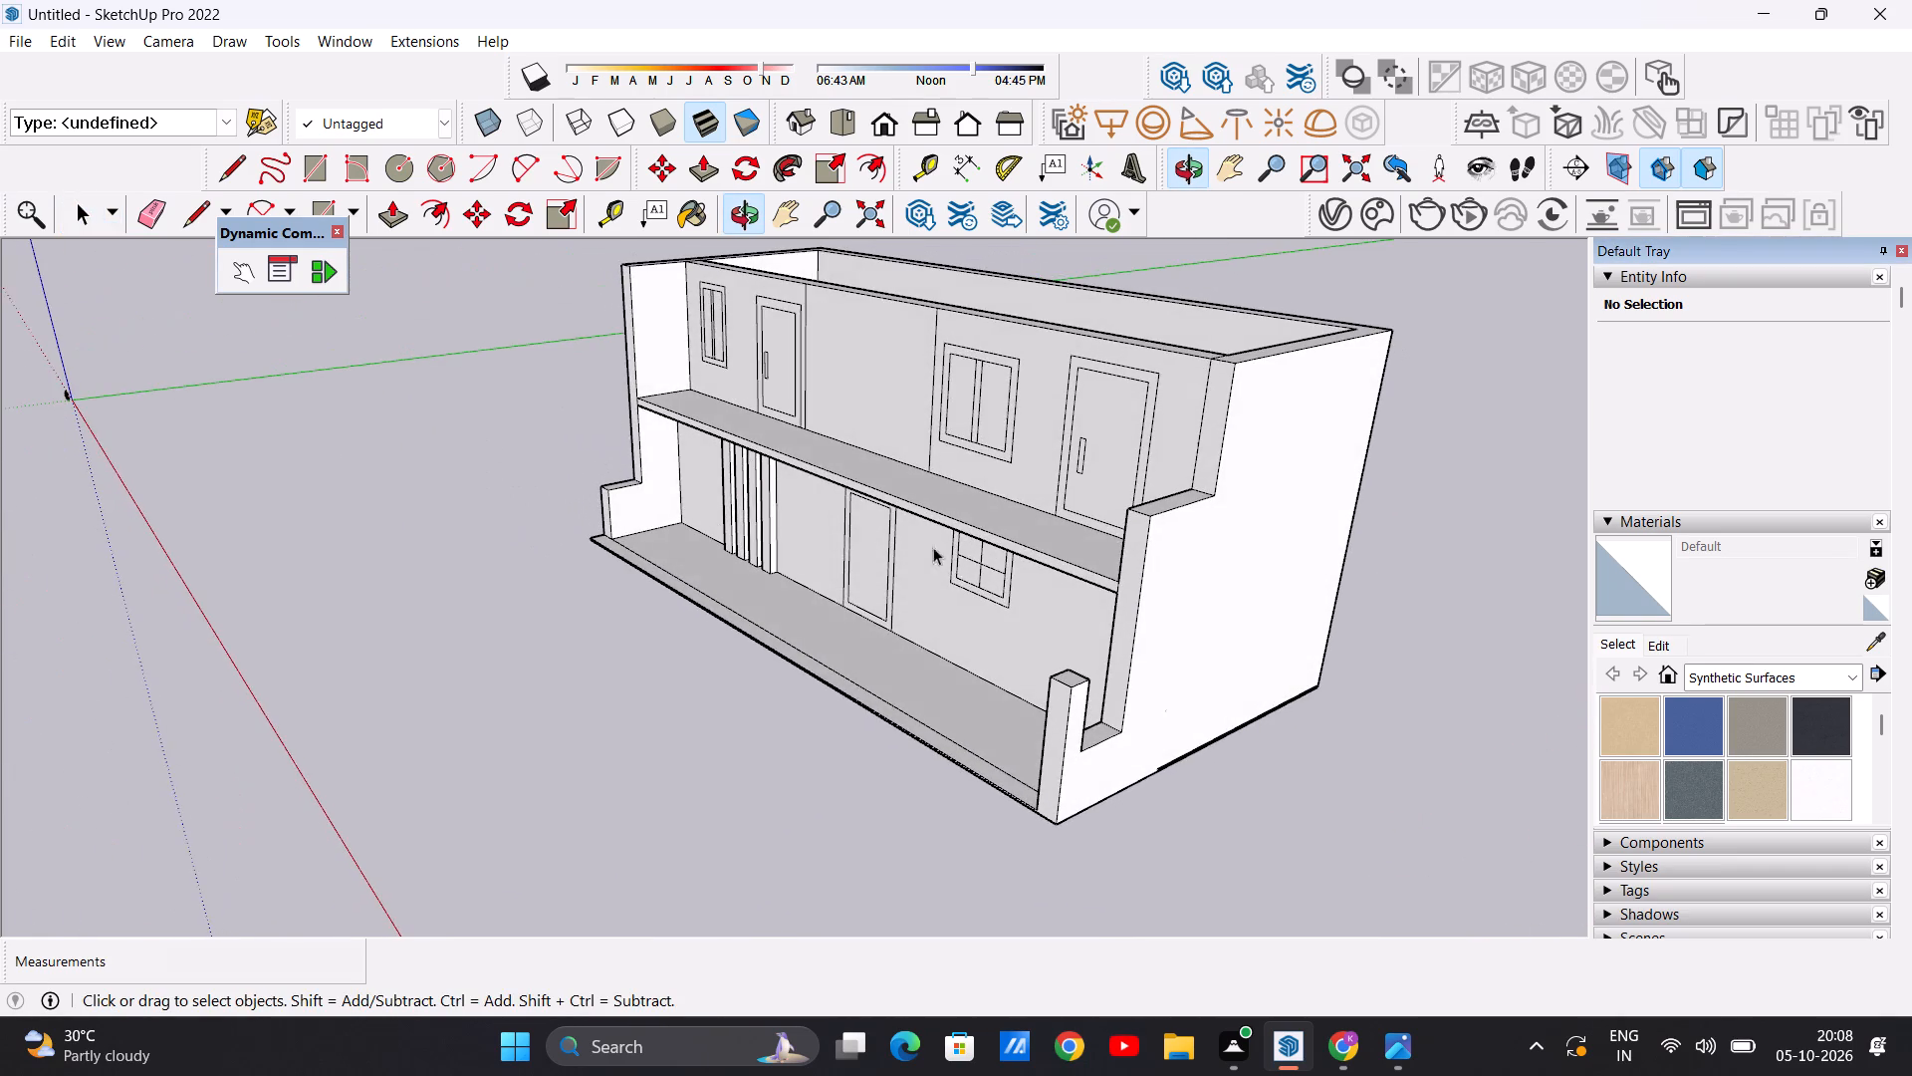
{"action": "scroll", "coordinate": [1072, 572], "scroll_direction": "up", "scroll_amount": 4}
{"action": "scroll", "coordinate": [1176, 648], "scroll_direction": "down", "scroll_amount": 3}
Push/Pull the top of the low porch side wall, between the front post and the stepped wall, up about 6' 3".
{"action": "middle_click_drag", "start_coordinate": [1174, 731], "coordinate": [1108, 690]}
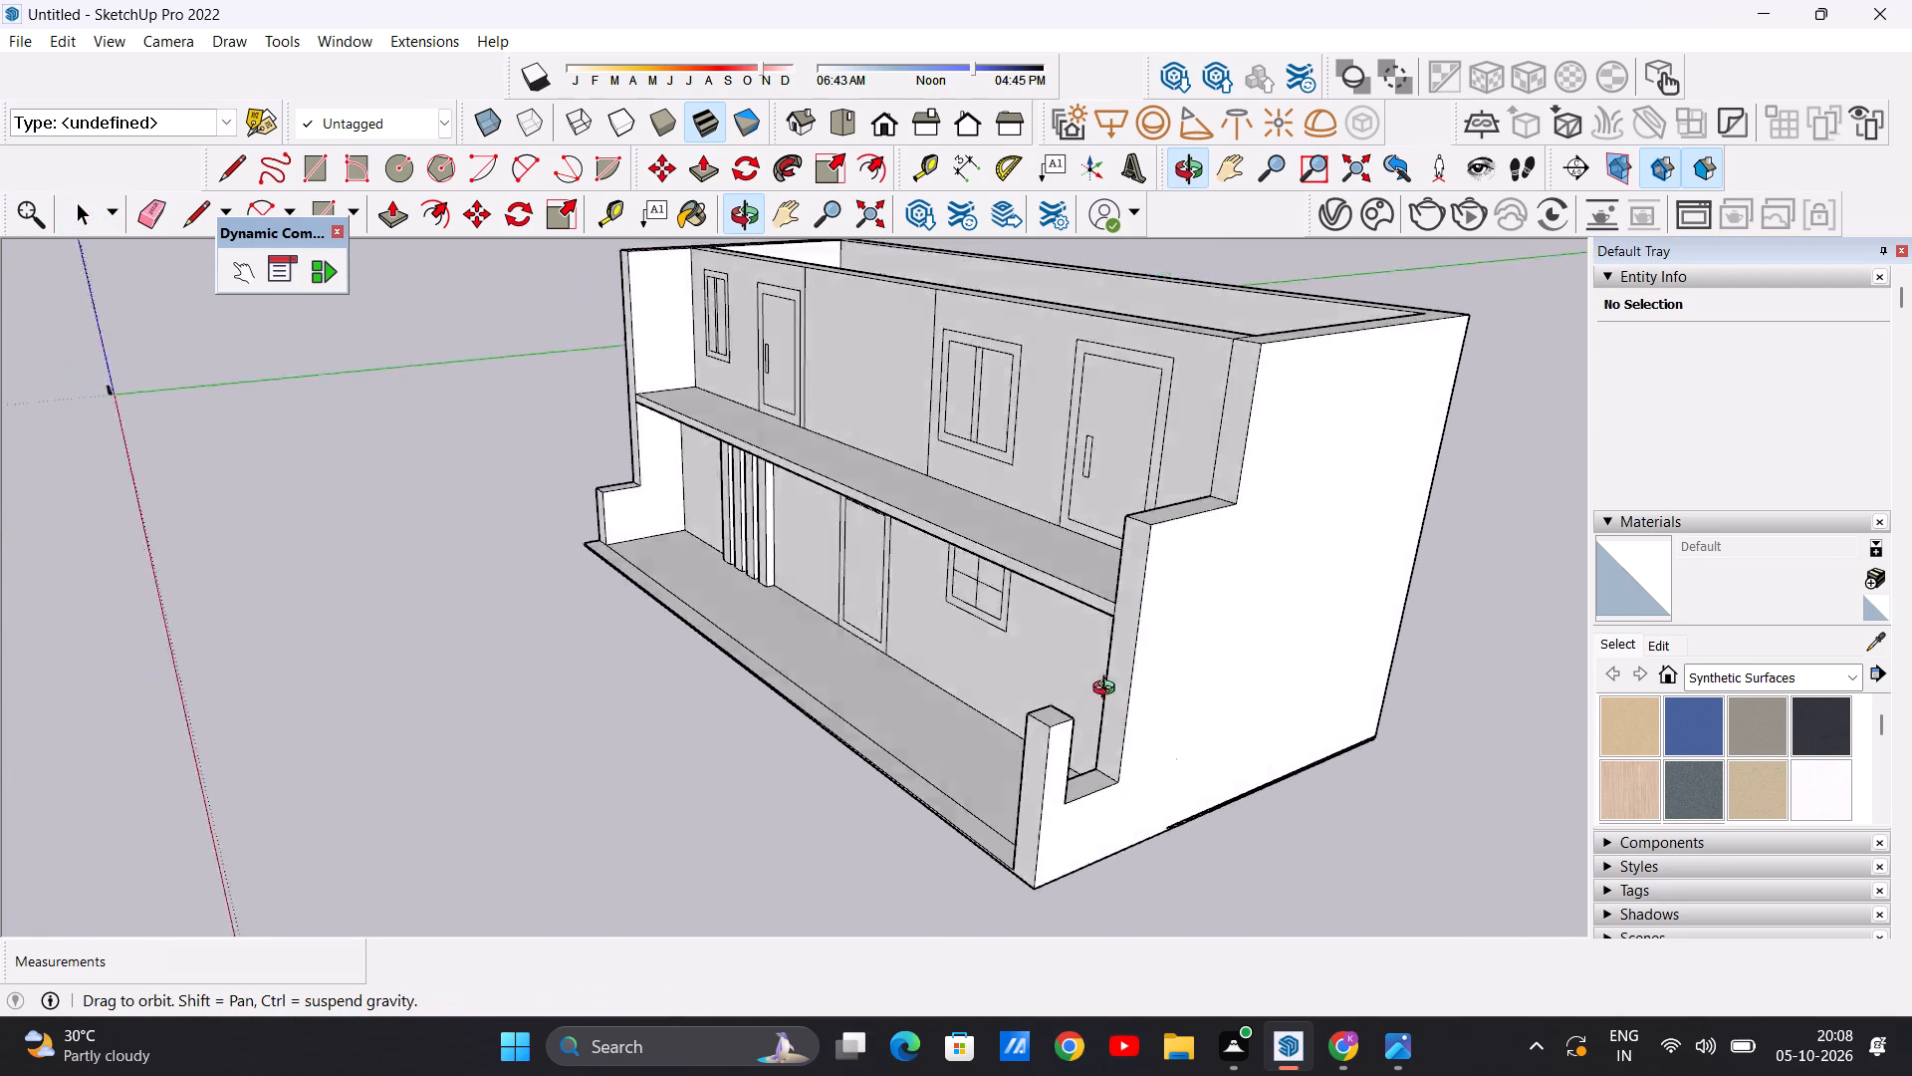
{"action": "middle_click_drag", "start_coordinate": [1108, 690], "coordinate": [929, 627]}
{"action": "scroll", "coordinate": [841, 707], "scroll_direction": "up", "scroll_amount": 4}
{"action": "middle_click_drag", "start_coordinate": [839, 712], "coordinate": [851, 793]}
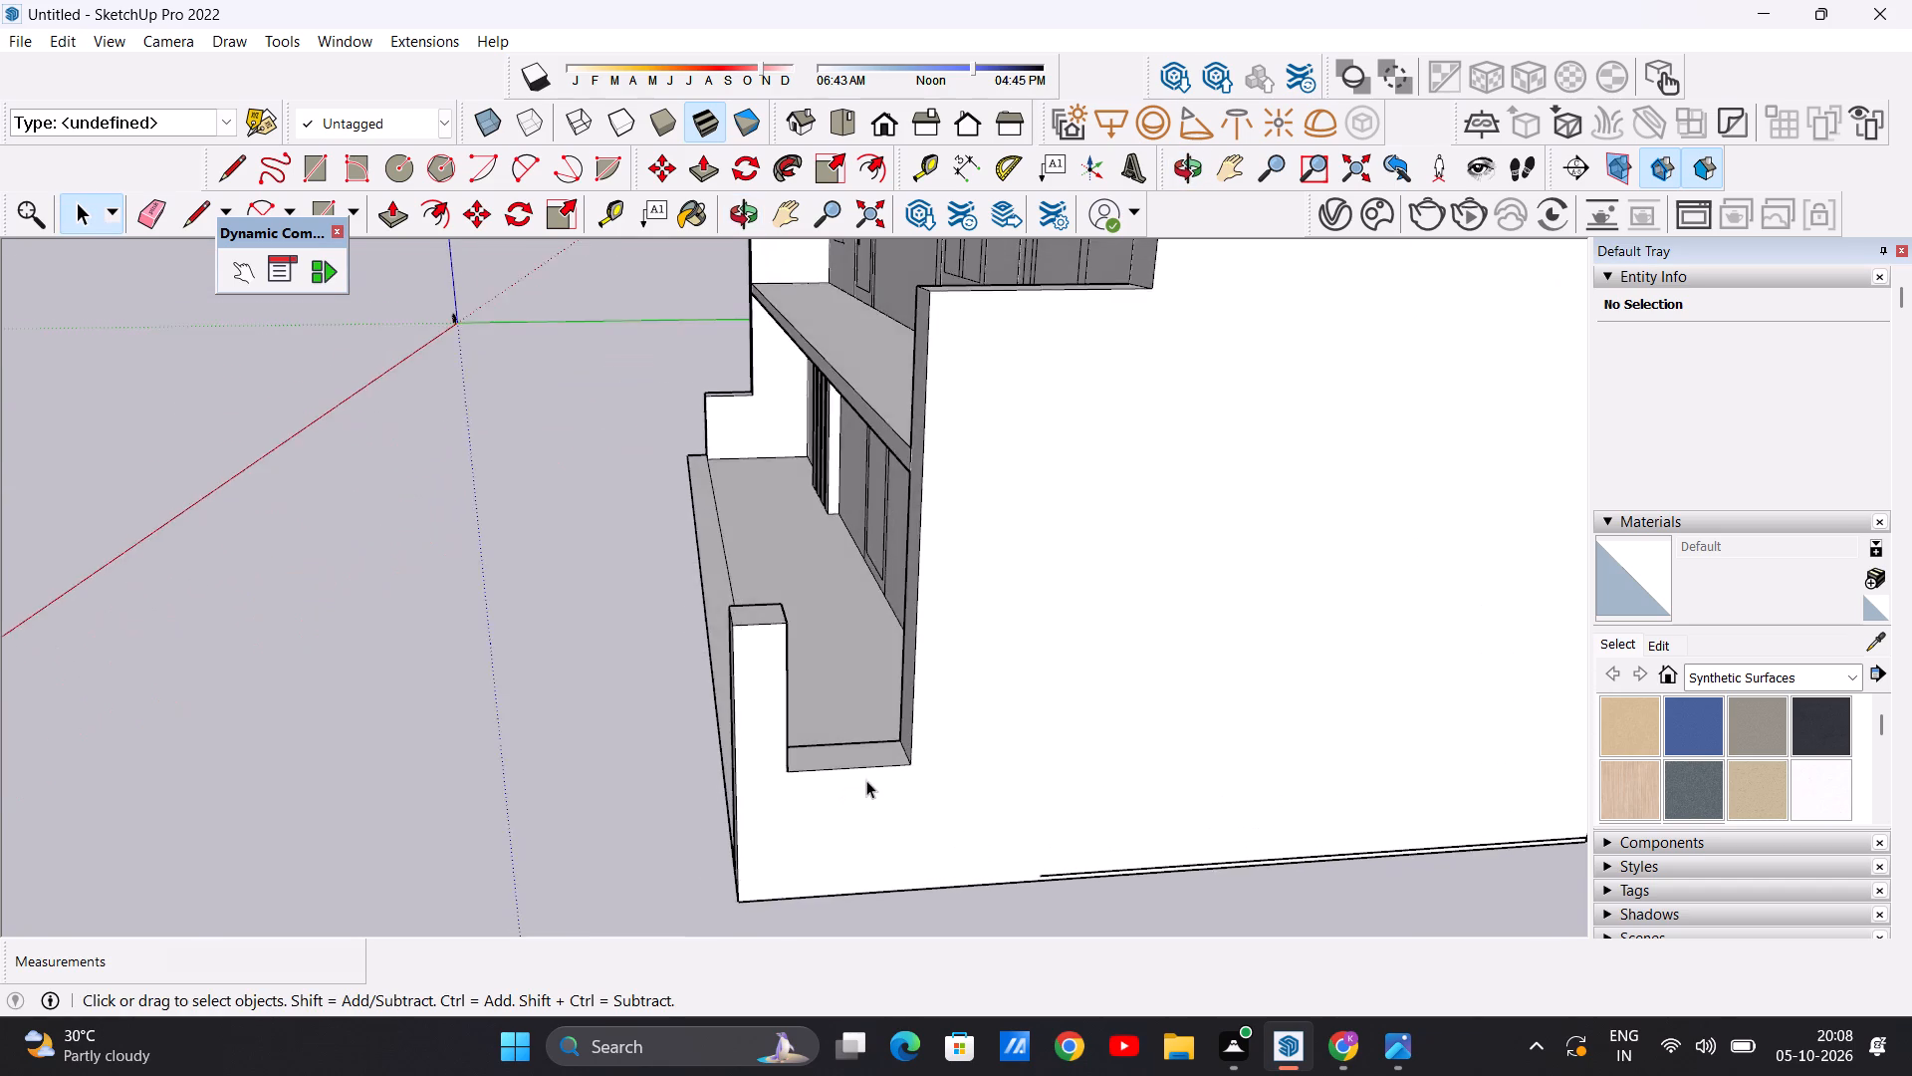
{"action": "scroll", "coordinate": [868, 777], "scroll_direction": "up", "scroll_amount": 6}
{"action": "key", "text": "p"}
{"action": "scroll", "coordinate": [843, 730], "scroll_direction": "up", "scroll_amount": 2}
{"action": "left_click", "coordinate": [844, 730]}
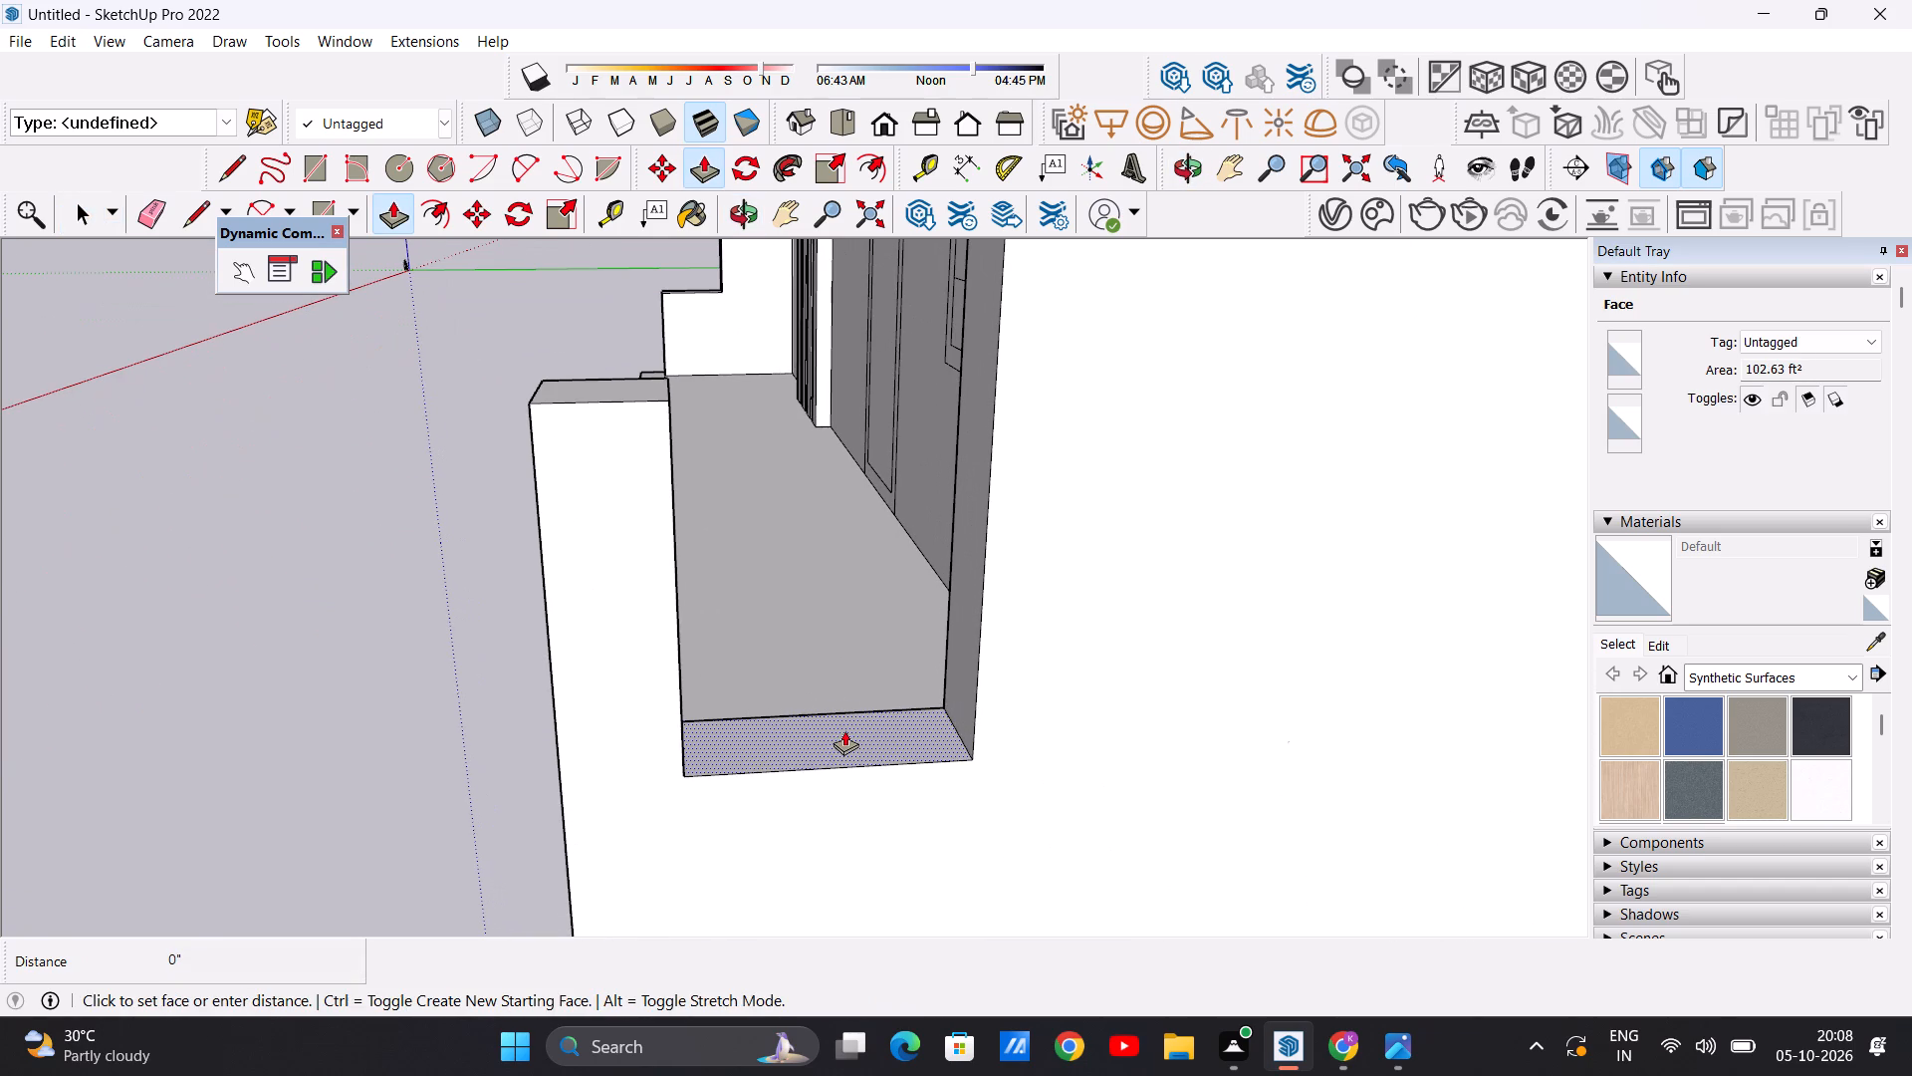
{"action": "left_click", "coordinate": [873, 632]}
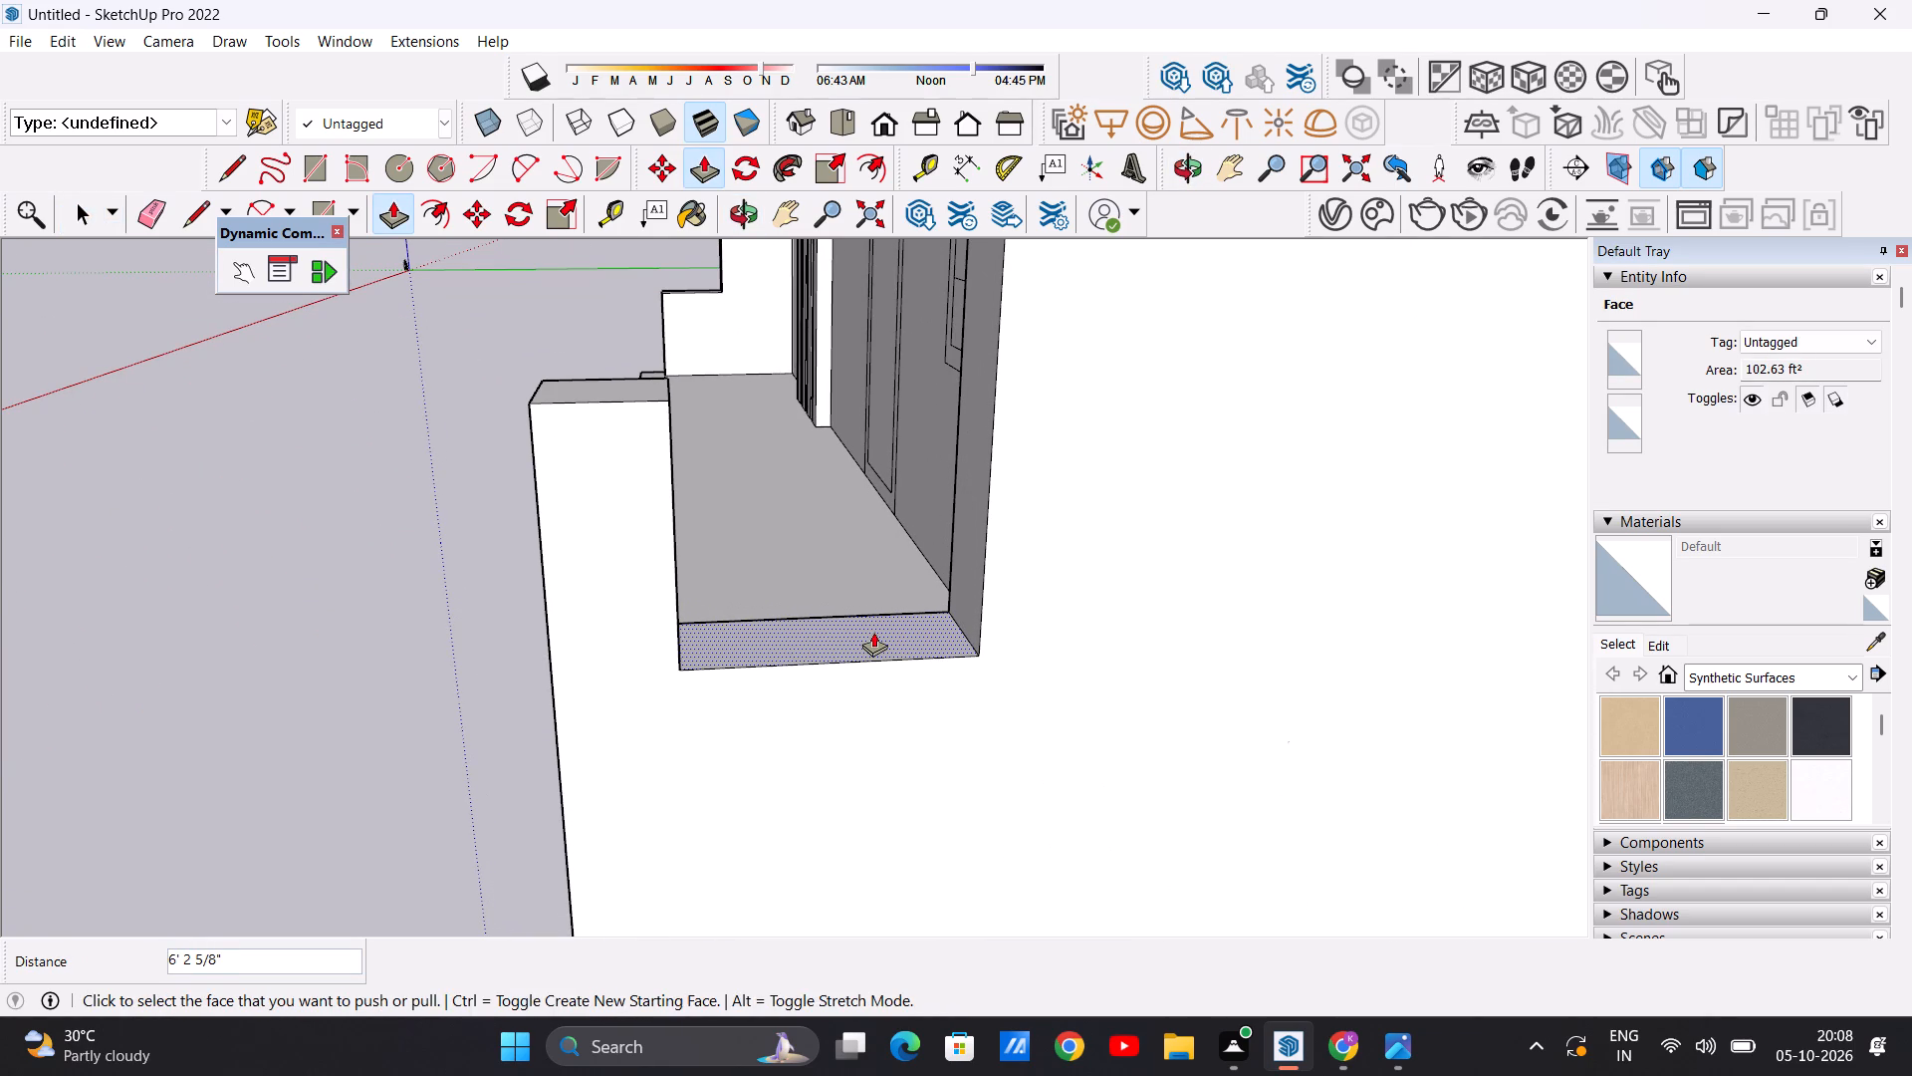
{"action": "key", "text": "space"}
Examine the raised porch side wall and the whole two-storey elevation from the side, front and above.
{"action": "scroll", "coordinate": [866, 737], "scroll_direction": "down", "scroll_amount": 13}
{"action": "middle_click_drag", "start_coordinate": [784, 704], "coordinate": [814, 709]}
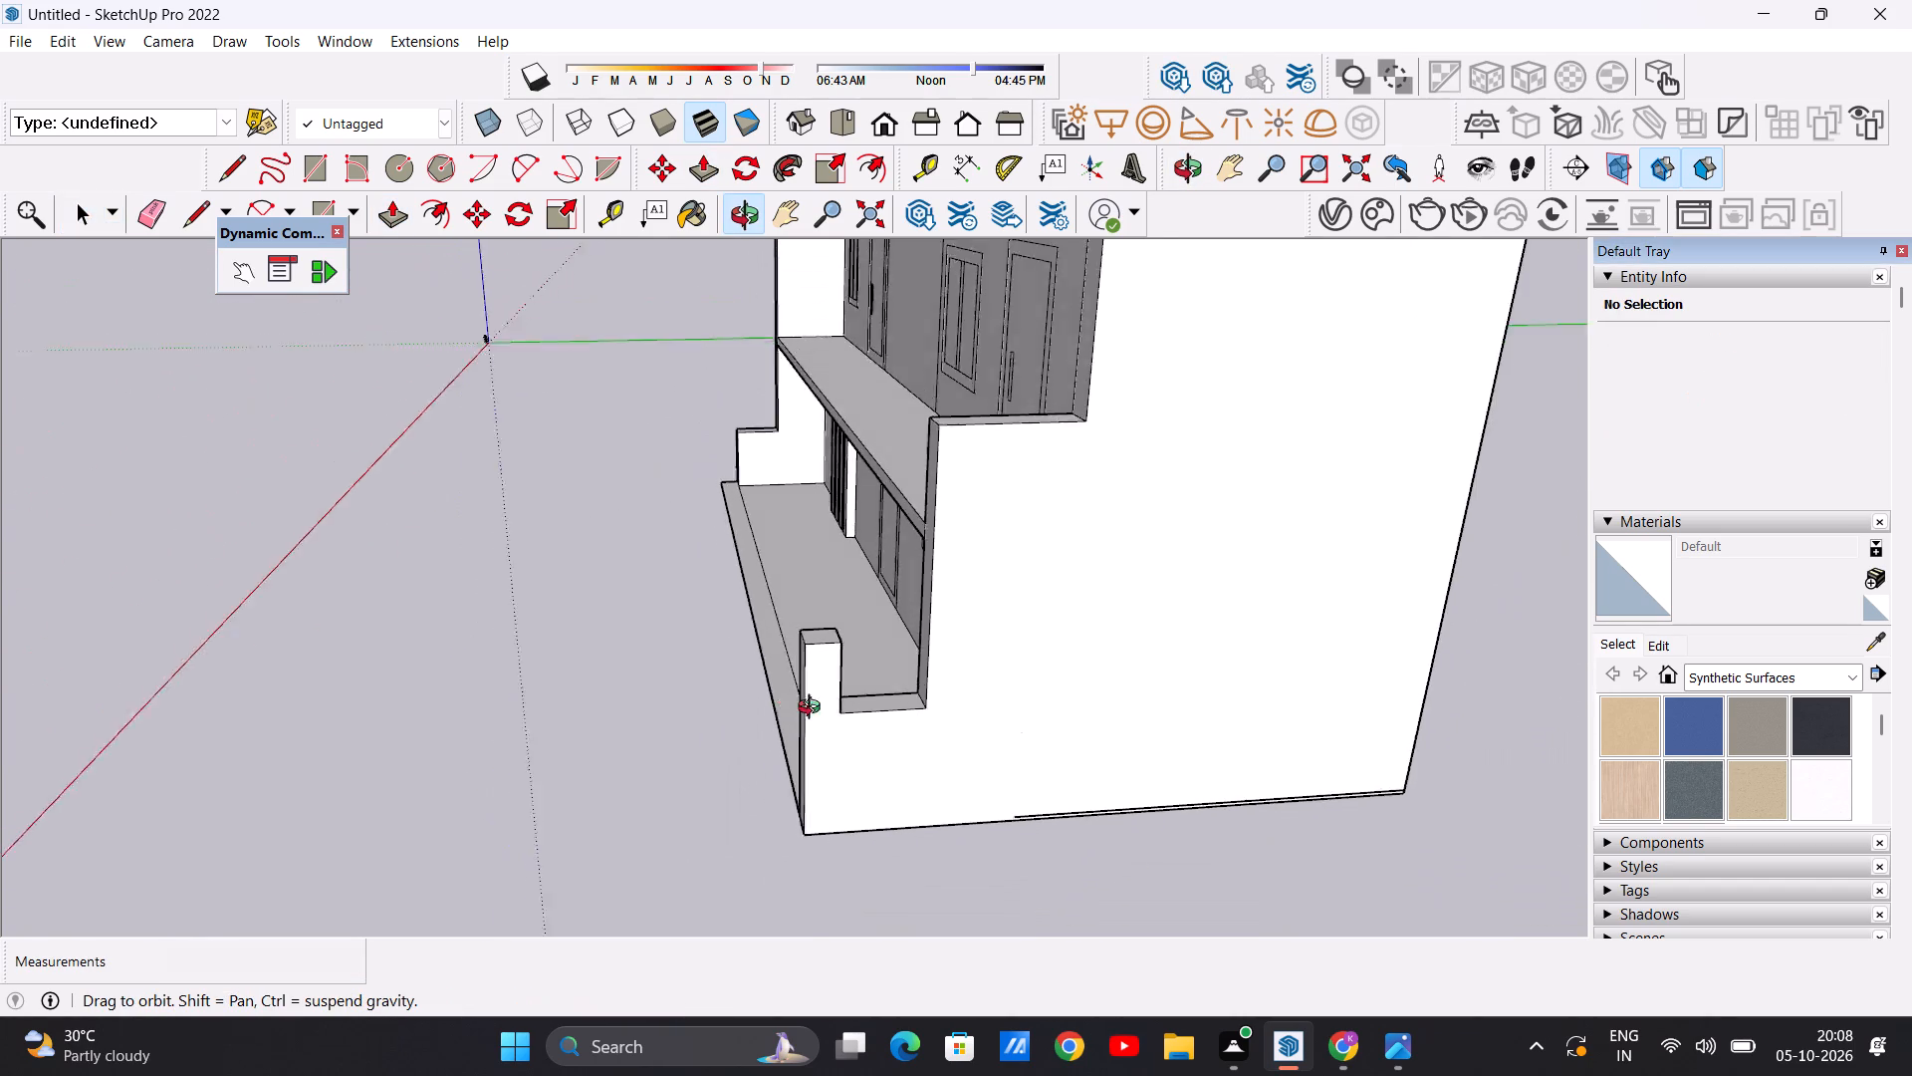
{"action": "middle_click_drag", "start_coordinate": [814, 709], "coordinate": [1174, 649]}
{"action": "scroll", "coordinate": [991, 656], "scroll_direction": "down", "scroll_amount": 8}
{"action": "middle_click_drag", "start_coordinate": [946, 632], "coordinate": [1302, 584]}
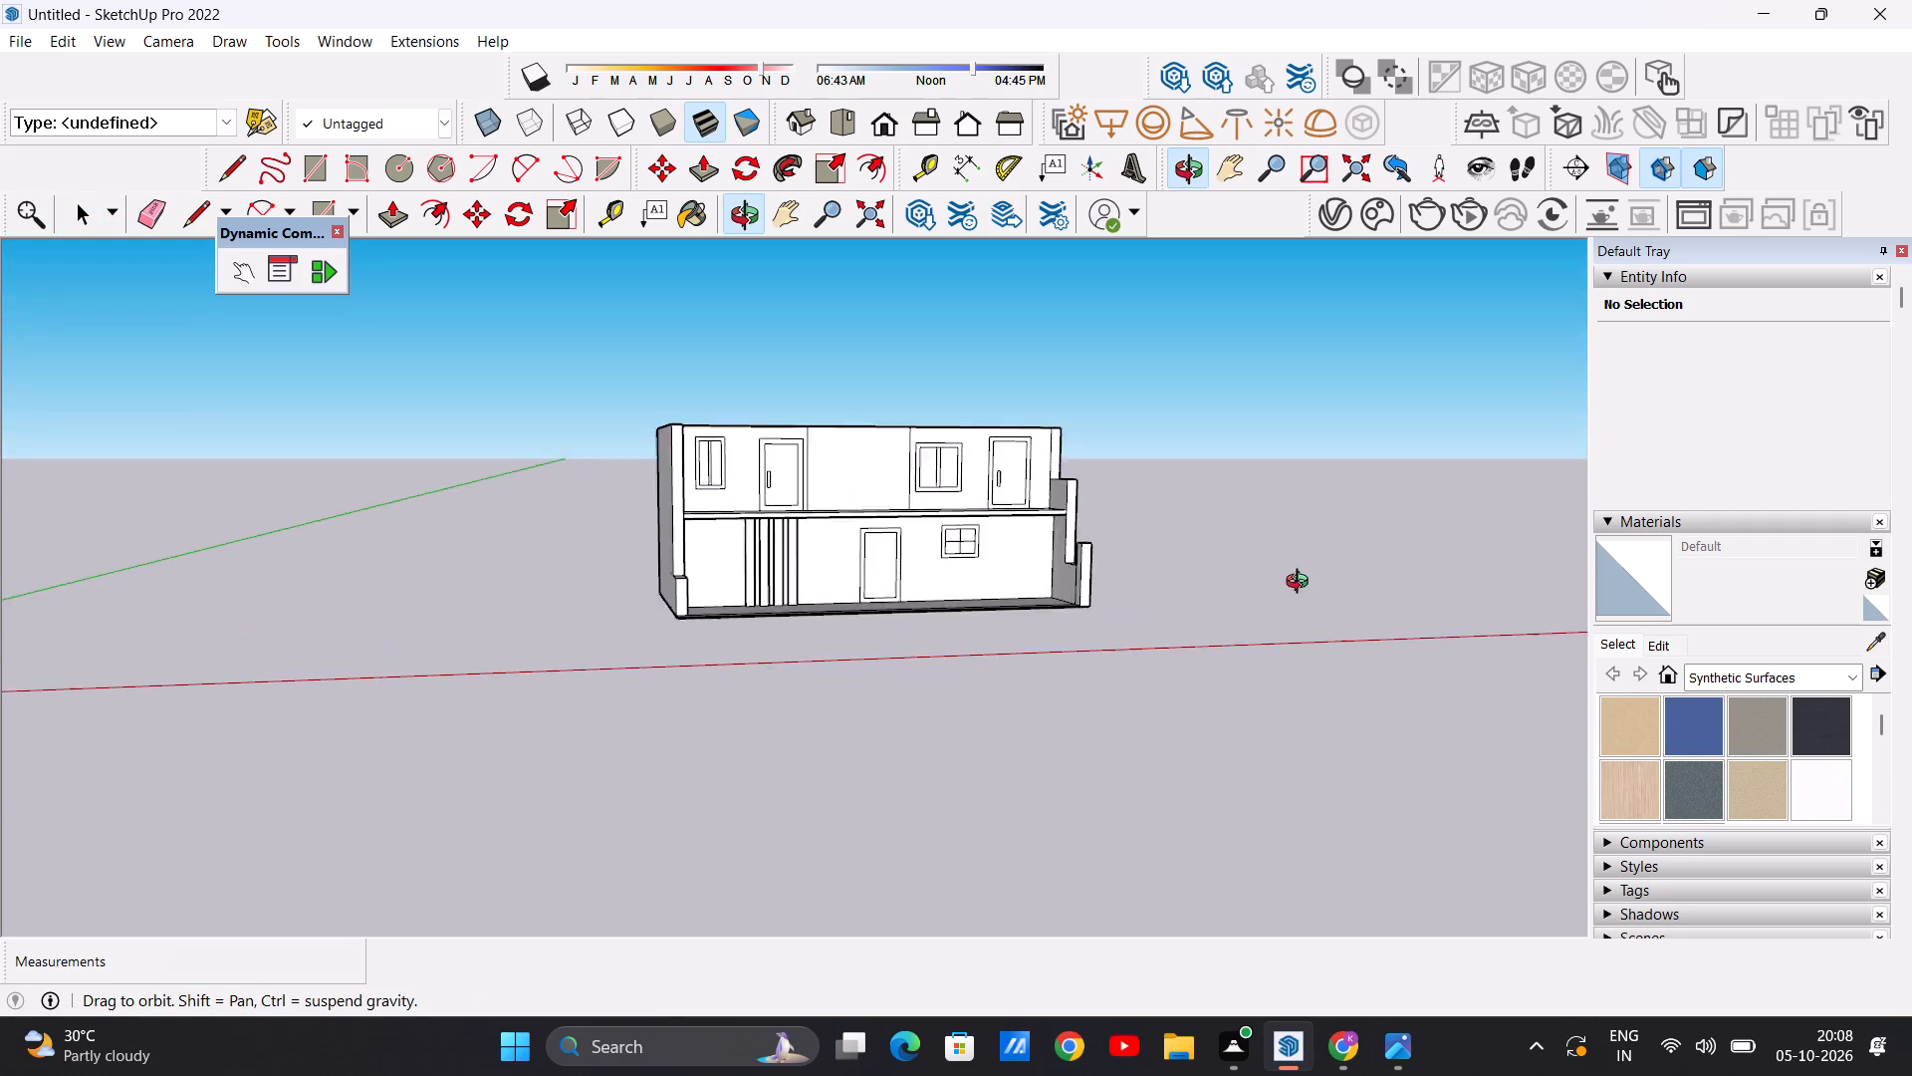
{"action": "middle_click_drag", "start_coordinate": [1302, 584], "coordinate": [957, 591]}
{"action": "scroll", "coordinate": [1091, 519], "scroll_direction": "up", "scroll_amount": 5}
{"action": "middle_click_drag", "start_coordinate": [1201, 606], "coordinate": [967, 685]}
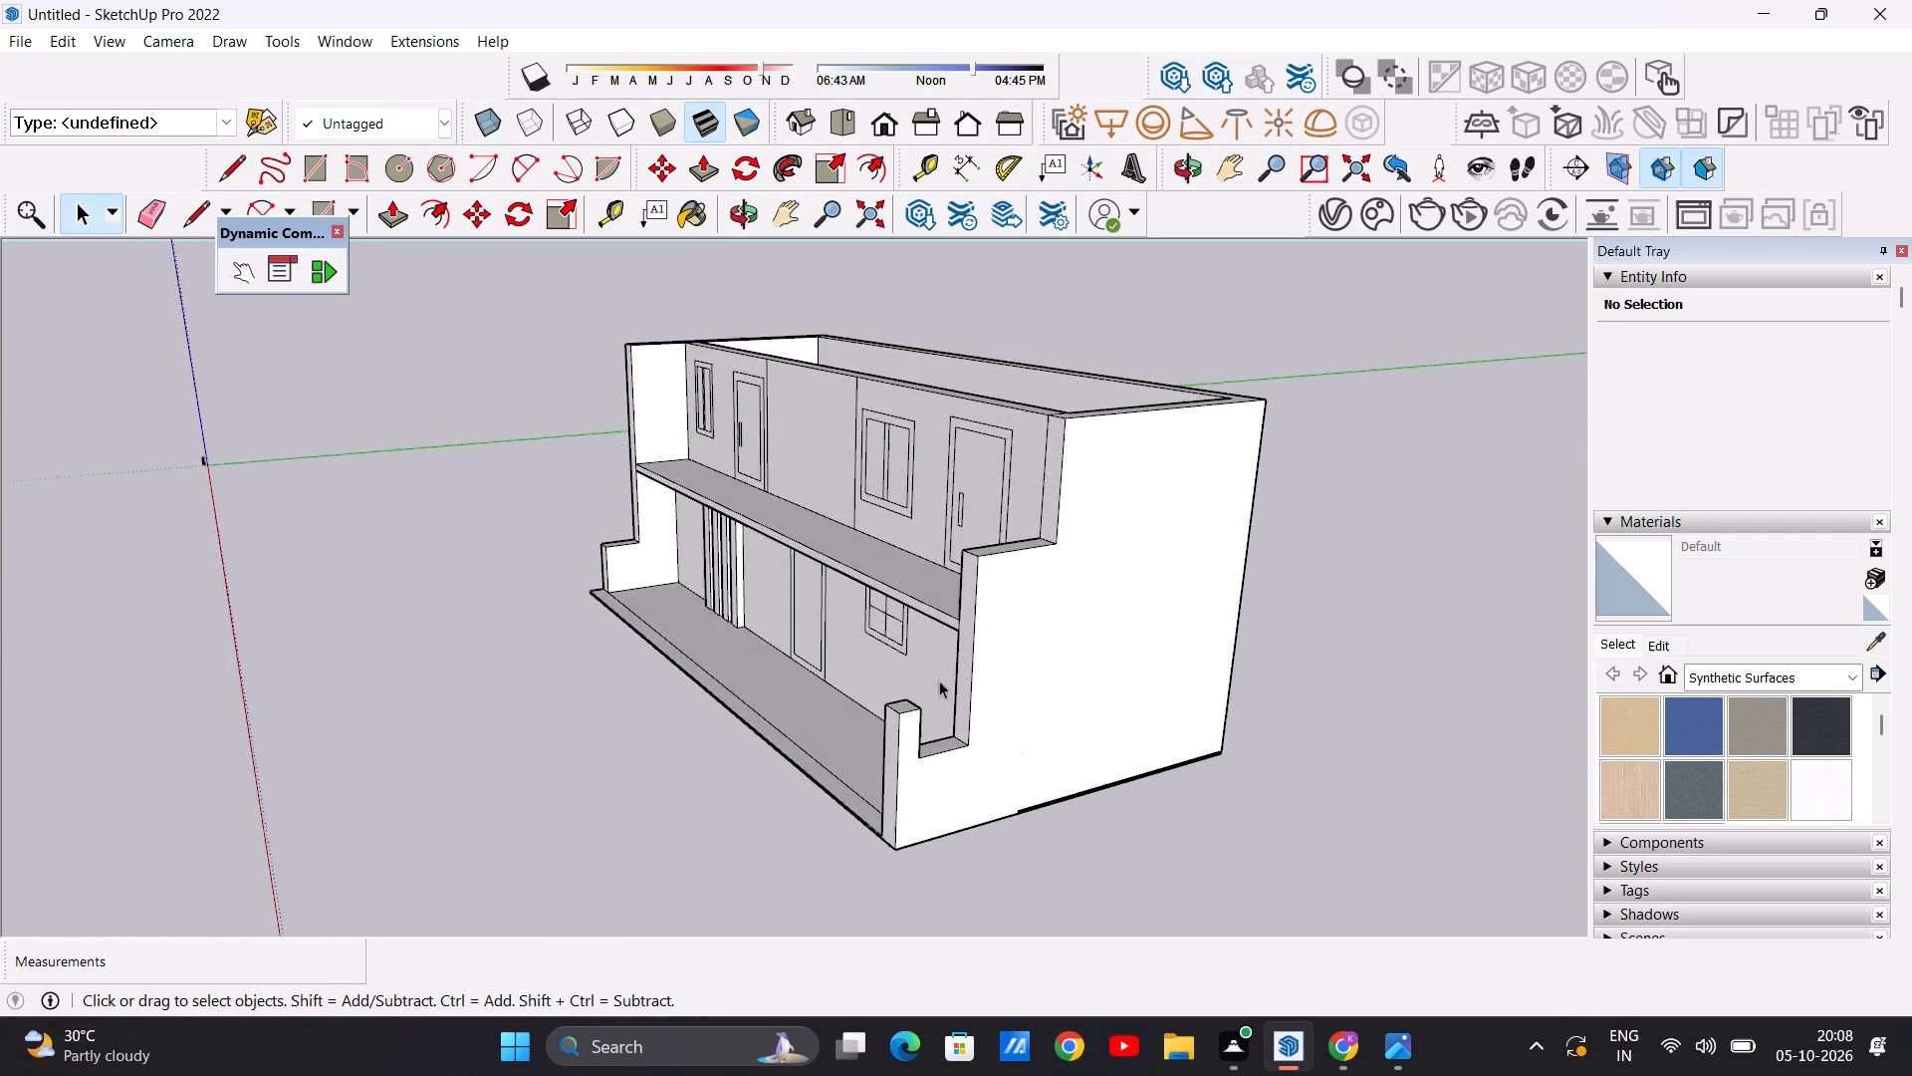
{"action": "scroll", "coordinate": [938, 680], "scroll_direction": "up", "scroll_amount": 7}
{"action": "scroll", "coordinate": [965, 637], "scroll_direction": "down", "scroll_amount": 2}
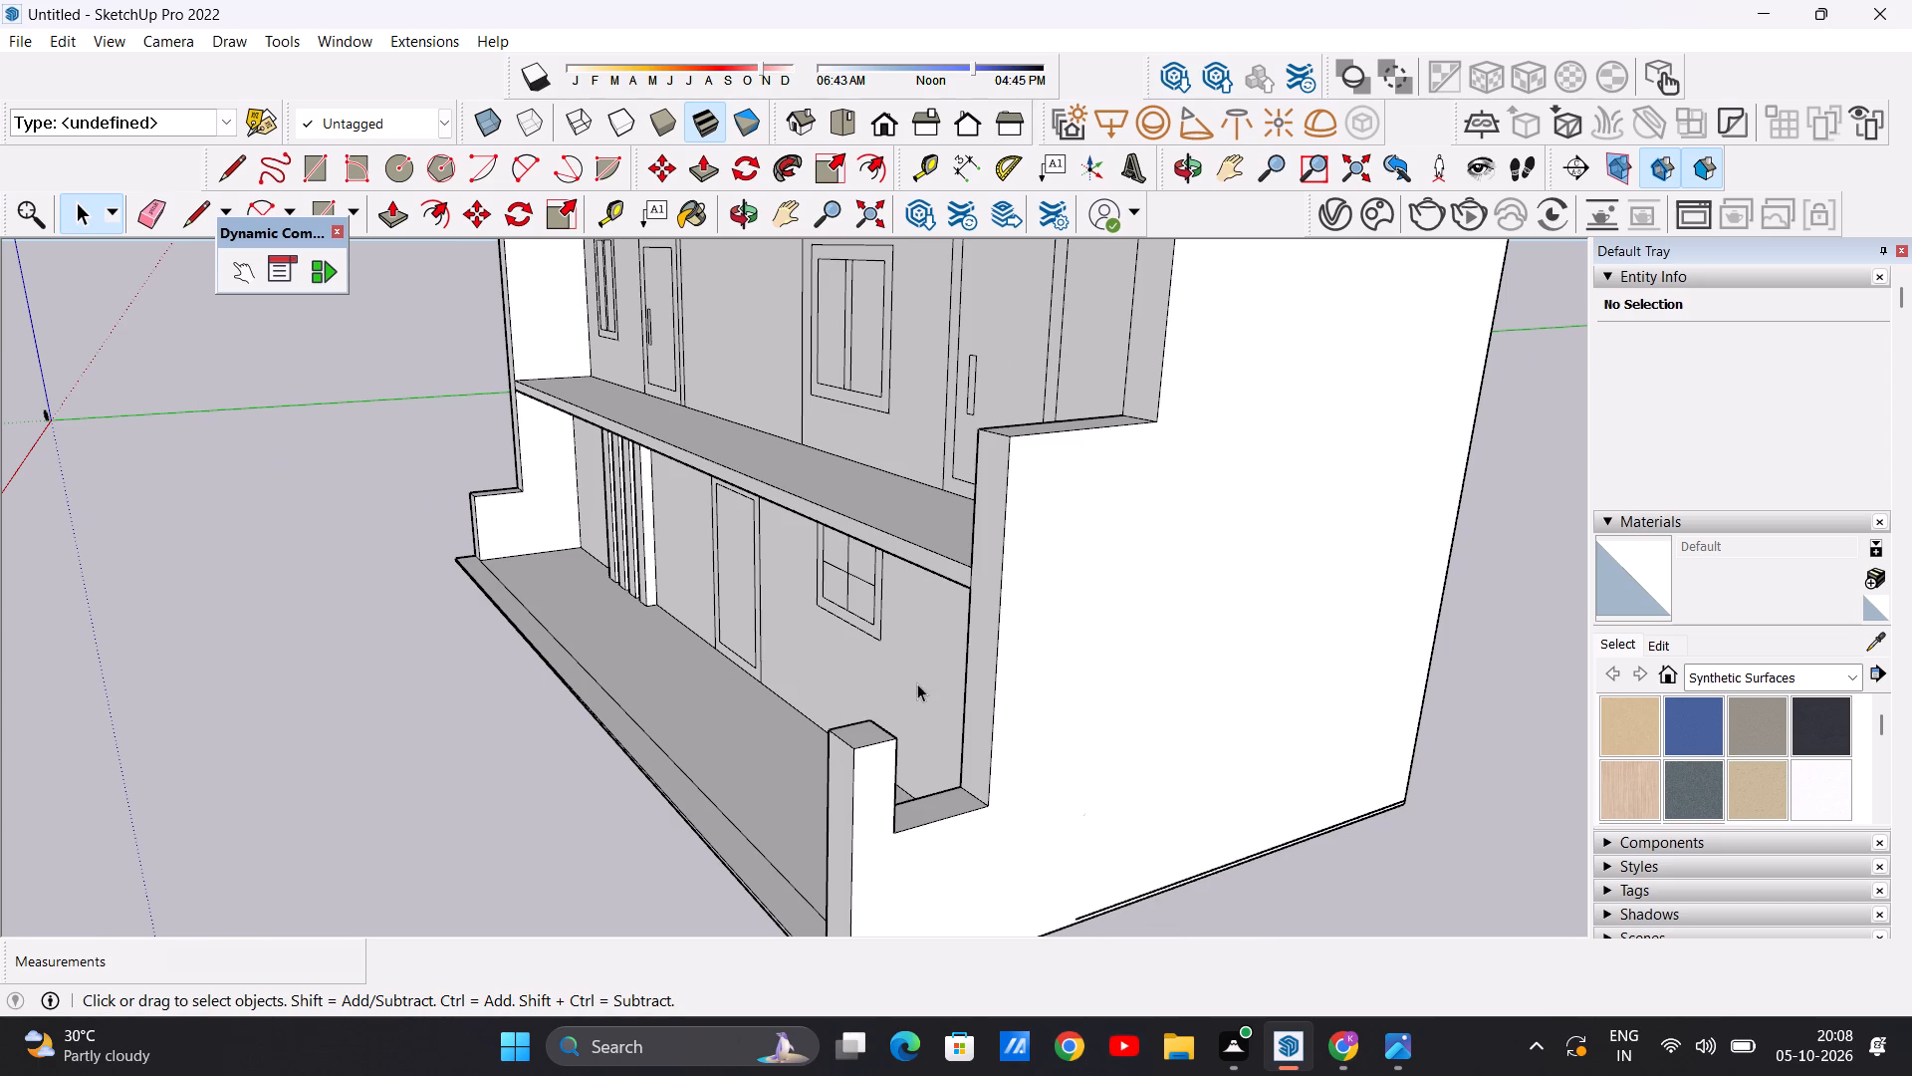
{"action": "scroll", "coordinate": [919, 706], "scroll_direction": "down", "scroll_amount": 10}
{"action": "middle_click_drag", "start_coordinate": [870, 672], "coordinate": [1113, 656]}
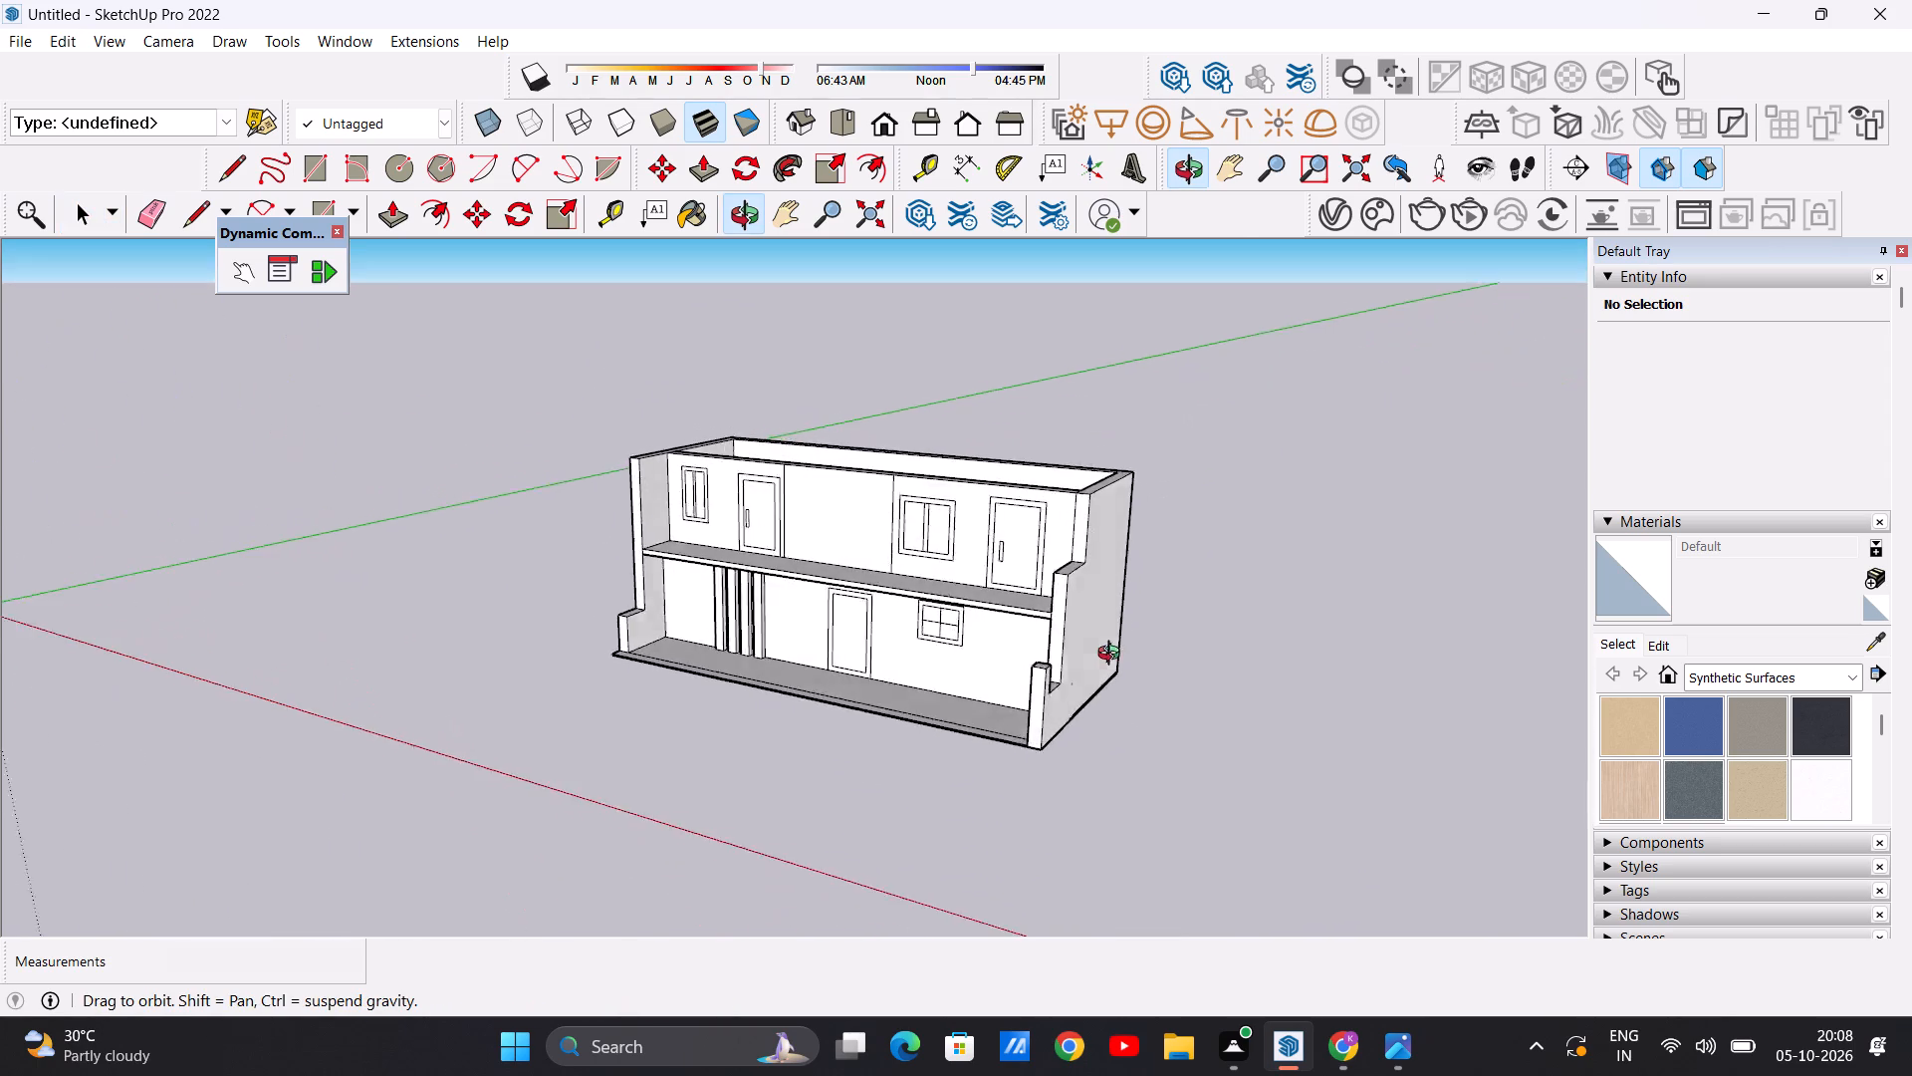
{"action": "middle_click_drag", "start_coordinate": [1113, 656], "coordinate": [1247, 651]}
{"action": "middle_click_drag", "start_coordinate": [1202, 651], "coordinate": [1135, 651]}
{"action": "middle_click_drag", "start_coordinate": [1110, 646], "coordinate": [789, 651]}
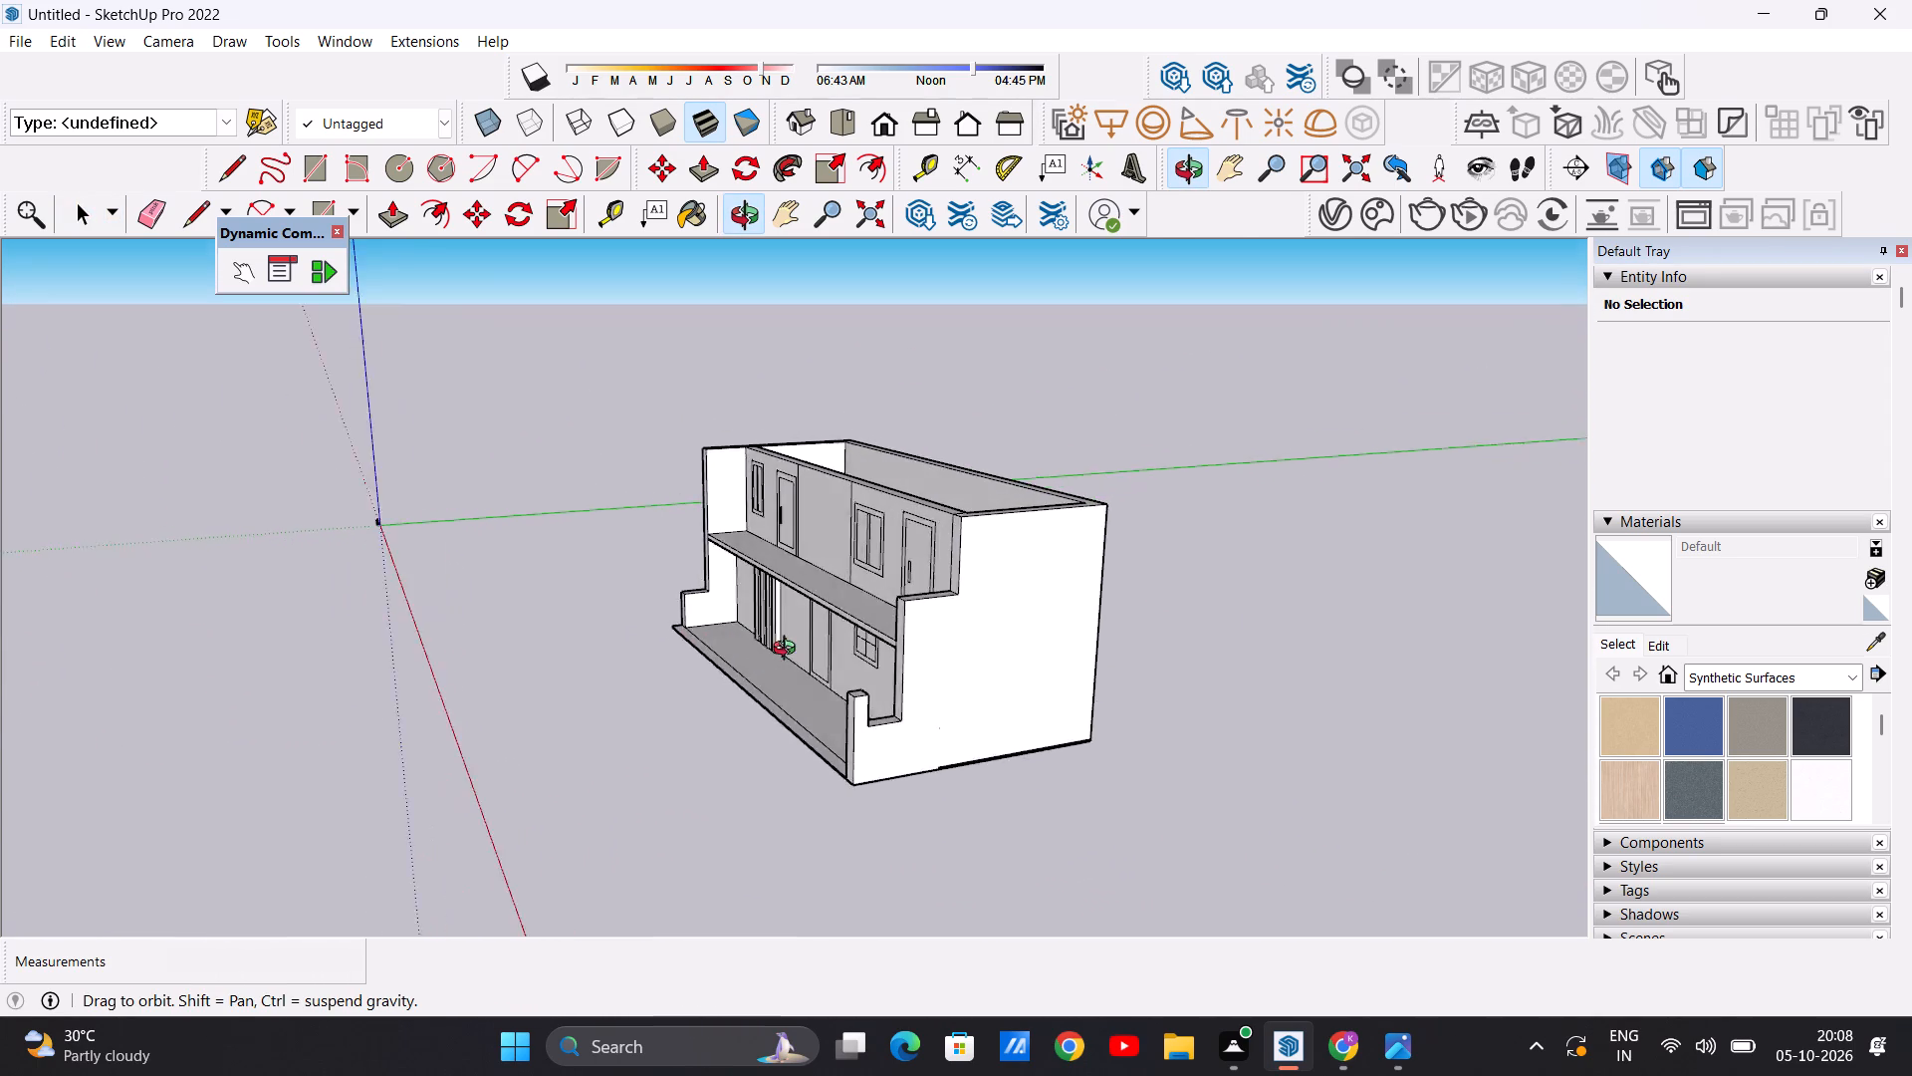
{"action": "middle_click_drag", "start_coordinate": [789, 651], "coordinate": [1245, 669]}
{"action": "scroll", "coordinate": [1088, 669], "scroll_direction": "up", "scroll_amount": 7}
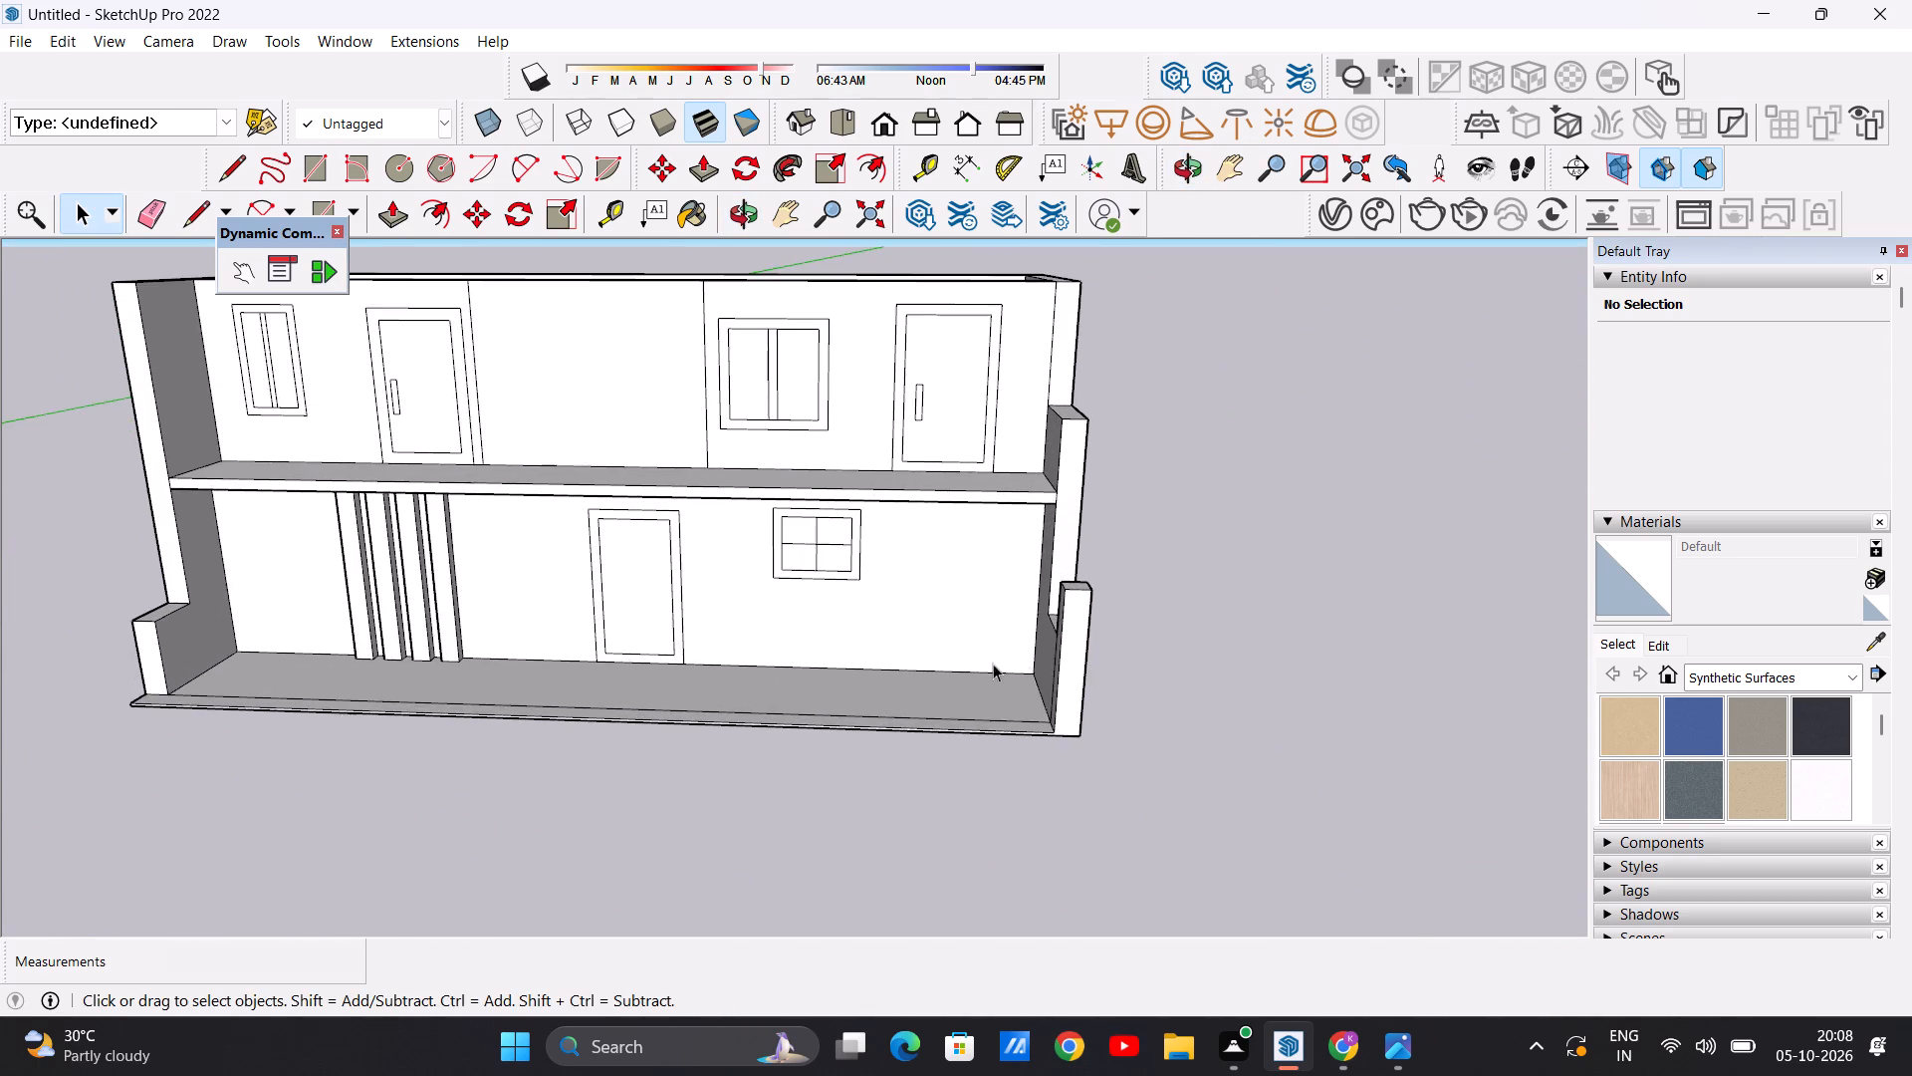
{"action": "middle_click_drag", "start_coordinate": [1002, 669], "coordinate": [990, 688]}
{"action": "scroll", "coordinate": [1060, 717], "scroll_direction": "down", "scroll_amount": 7}
{"action": "scroll", "coordinate": [1024, 559], "scroll_direction": "up", "scroll_amount": 8}
{"action": "middle_click_drag", "start_coordinate": [1003, 663], "coordinate": [1039, 518]}
{"action": "scroll", "coordinate": [1039, 518], "scroll_direction": "up", "scroll_amount": 1}
{"action": "scroll", "coordinate": [1065, 698], "scroll_direction": "down", "scroll_amount": 7}
{"action": "middle_click_drag", "start_coordinate": [953, 621], "coordinate": [983, 757]}
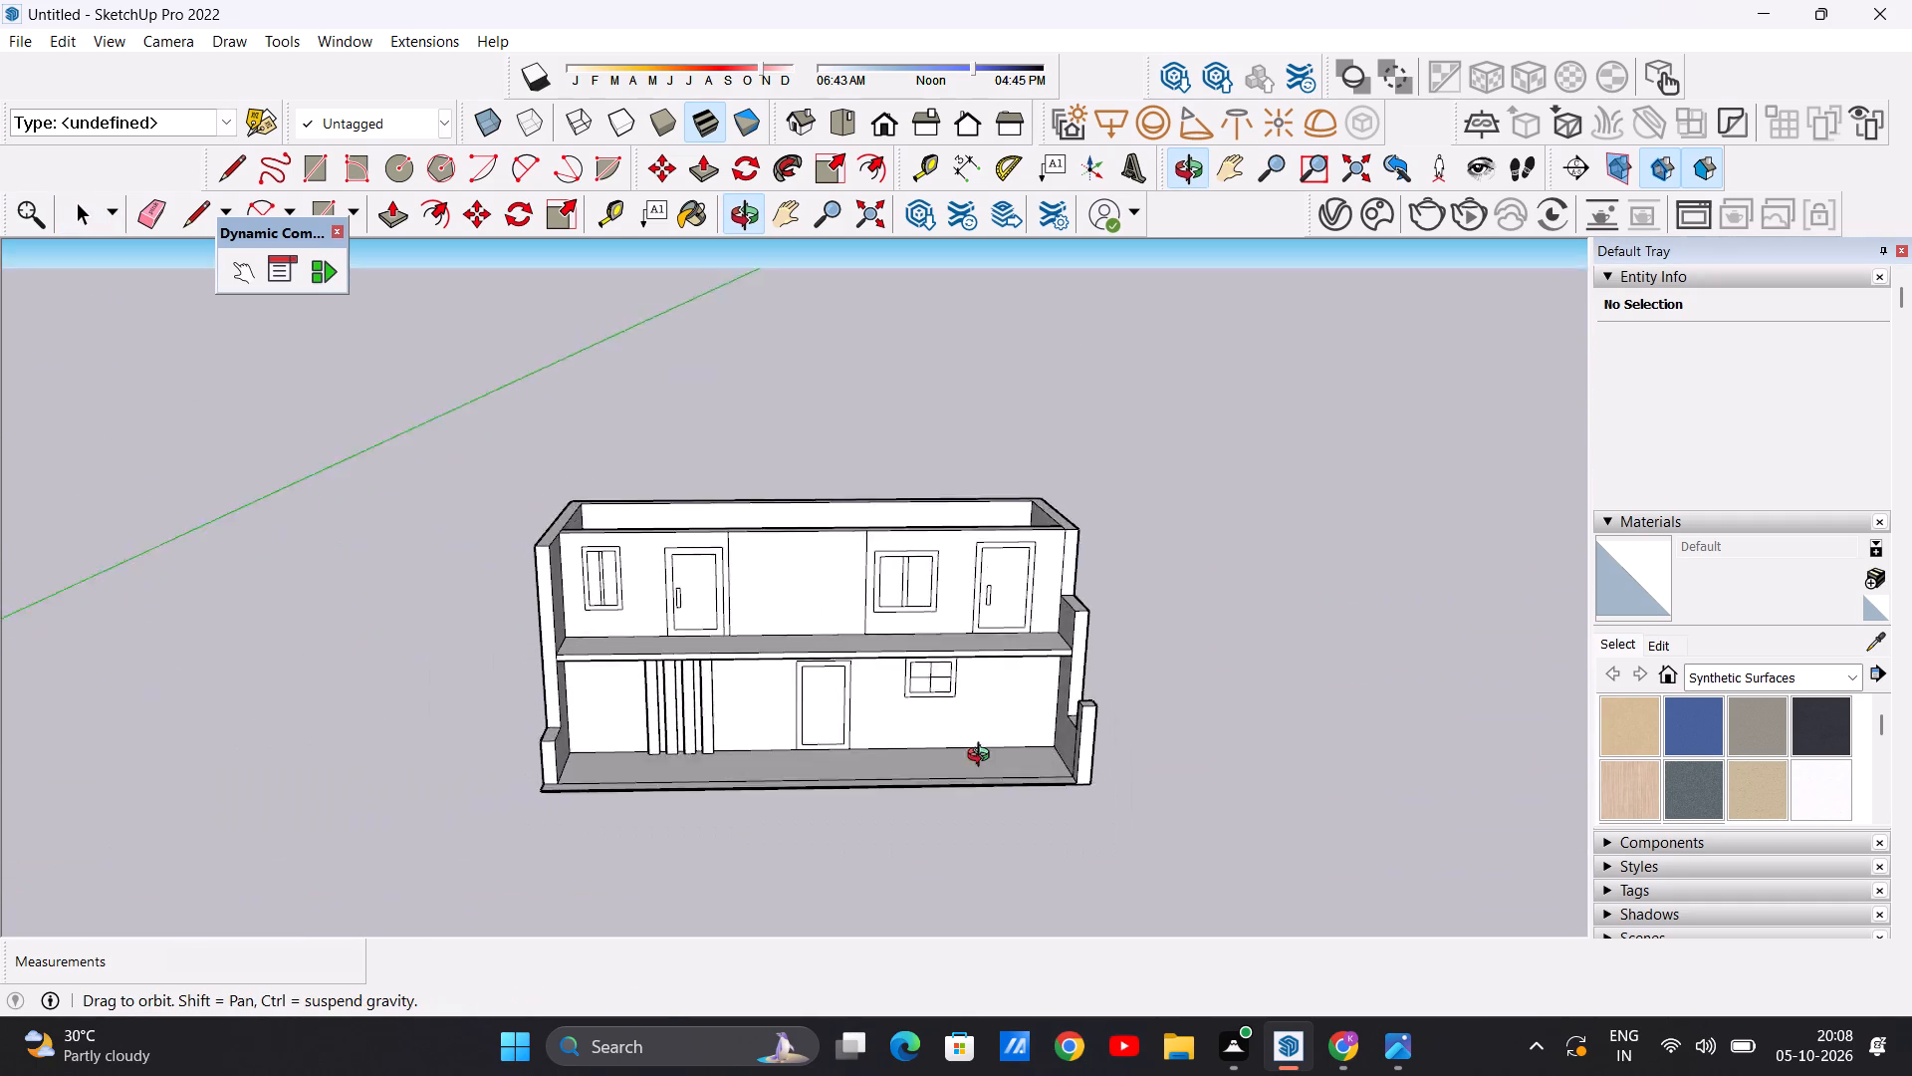
{"action": "middle_click_drag", "start_coordinate": [983, 757], "coordinate": [998, 834]}
{"action": "scroll", "coordinate": [1049, 681], "scroll_direction": "up", "scroll_amount": 7}
{"action": "middle_click_drag", "start_coordinate": [954, 667], "coordinate": [960, 838]}
{"action": "scroll", "coordinate": [1050, 620], "scroll_direction": "down", "scroll_amount": 7}
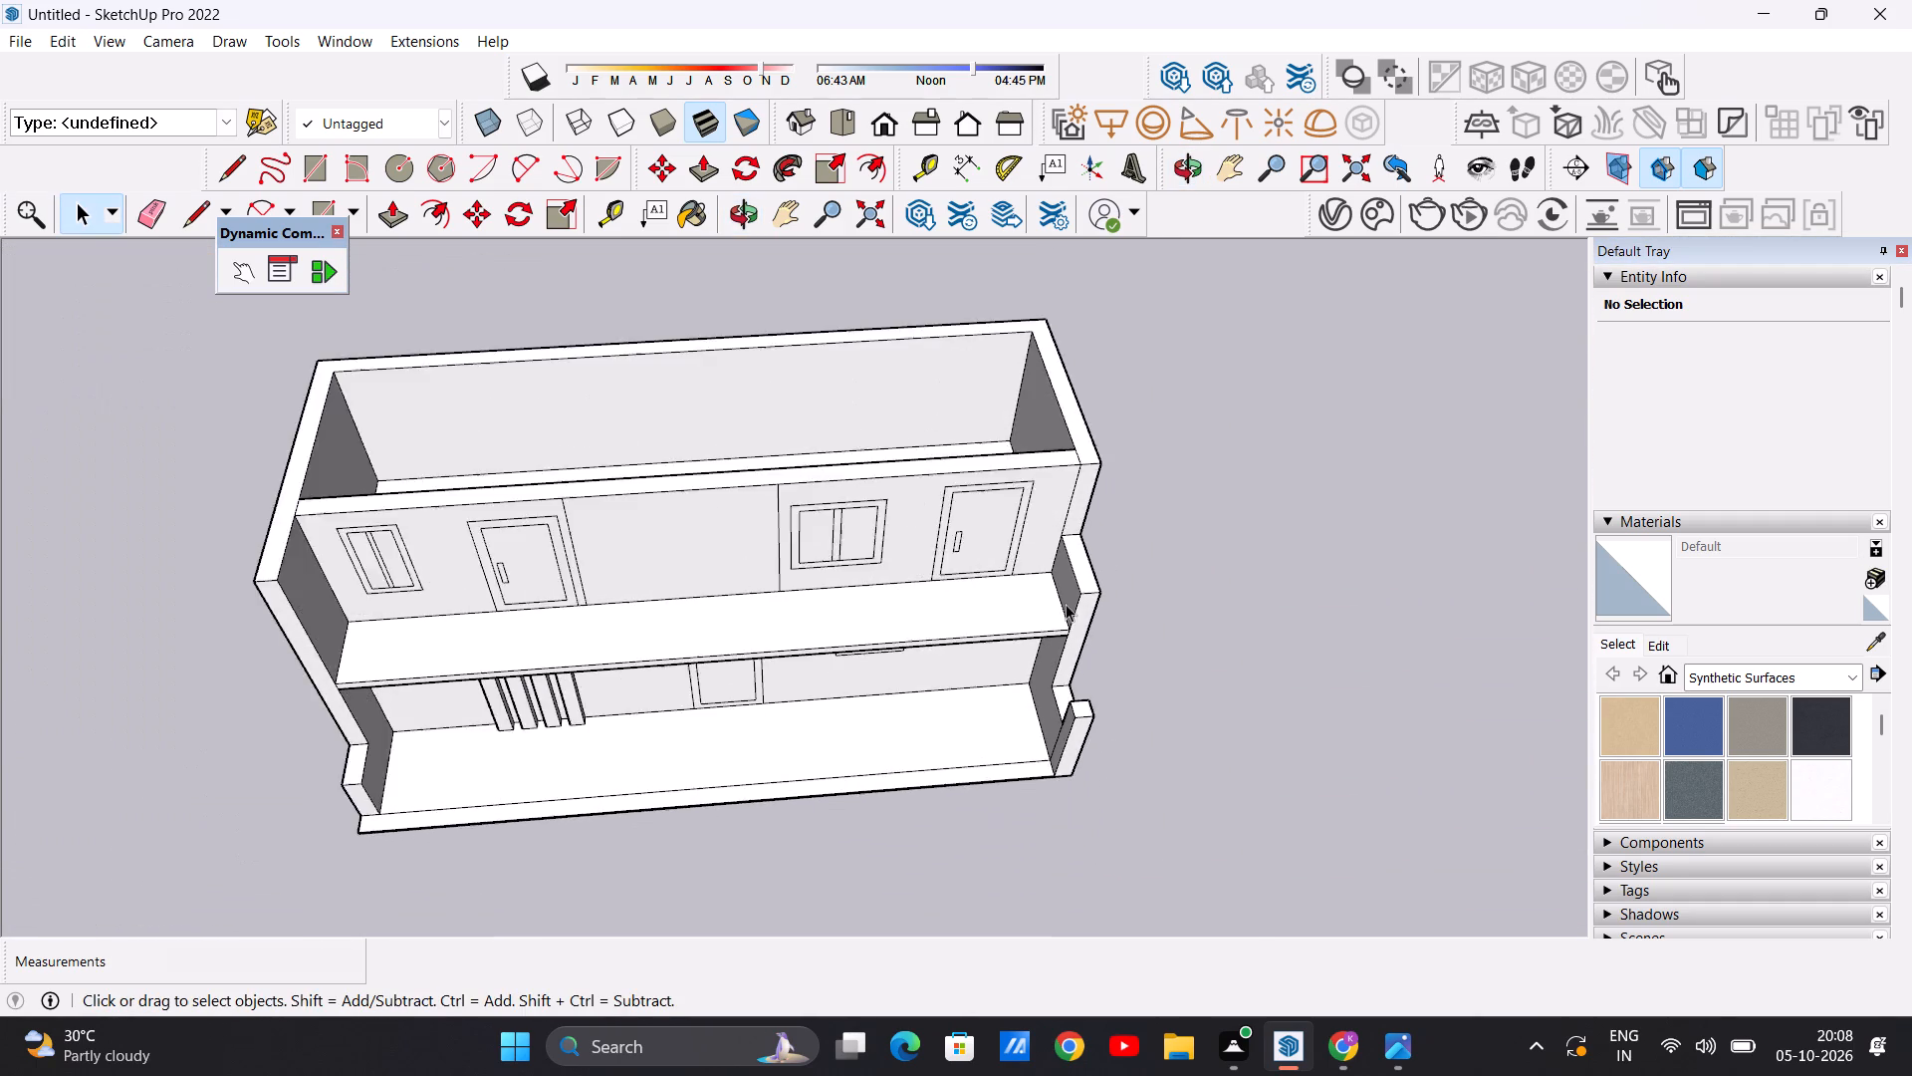
Draw a line about 240' 4" long across the projecting slab's top, near its front edge, between the two side walls.
{"action": "scroll", "coordinate": [1066, 604], "scroll_direction": "down", "scroll_amount": 3}
{"action": "middle_click_drag", "start_coordinate": [852, 669], "coordinate": [790, 735]}
{"action": "scroll", "coordinate": [783, 628], "scroll_direction": "down", "scroll_amount": 1}
{"action": "scroll", "coordinate": [783, 628], "scroll_direction": "up", "scroll_amount": 12}
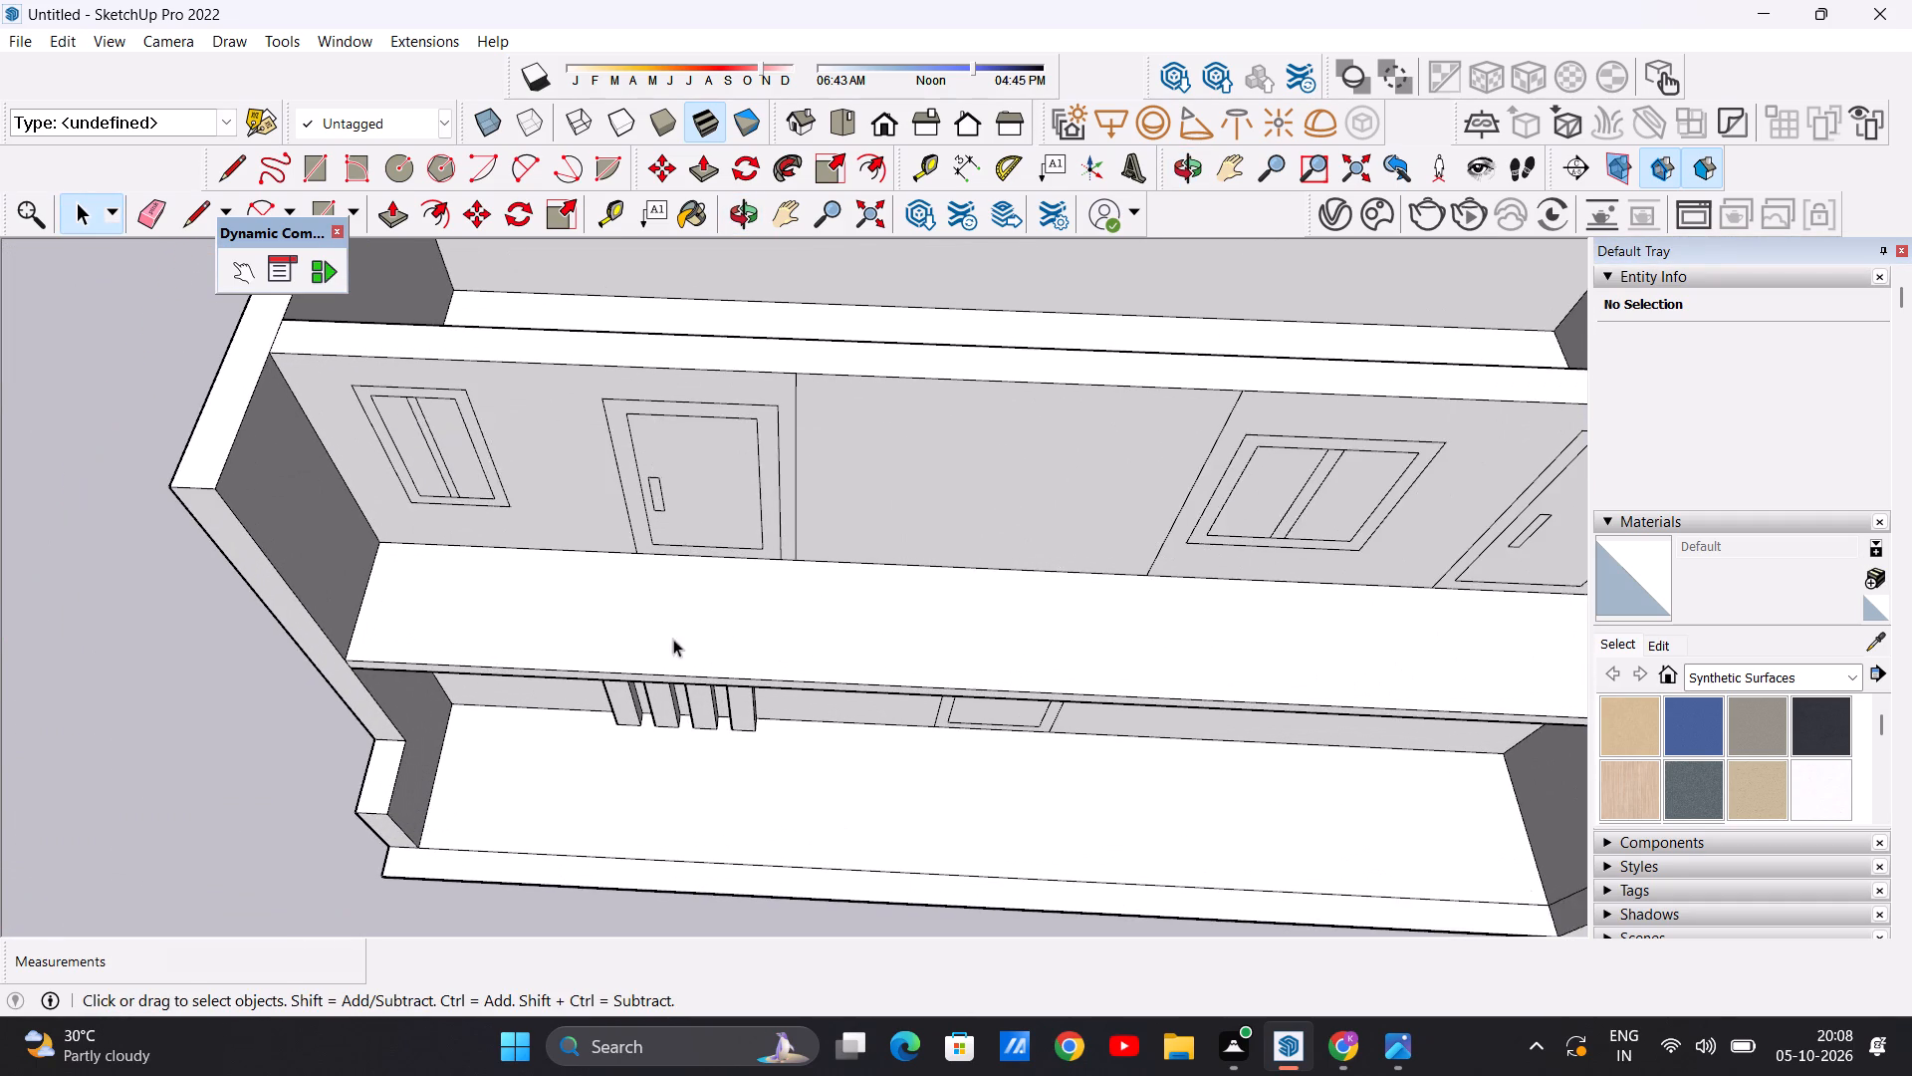
{"action": "scroll", "coordinate": [431, 640], "scroll_direction": "down", "scroll_amount": 8}
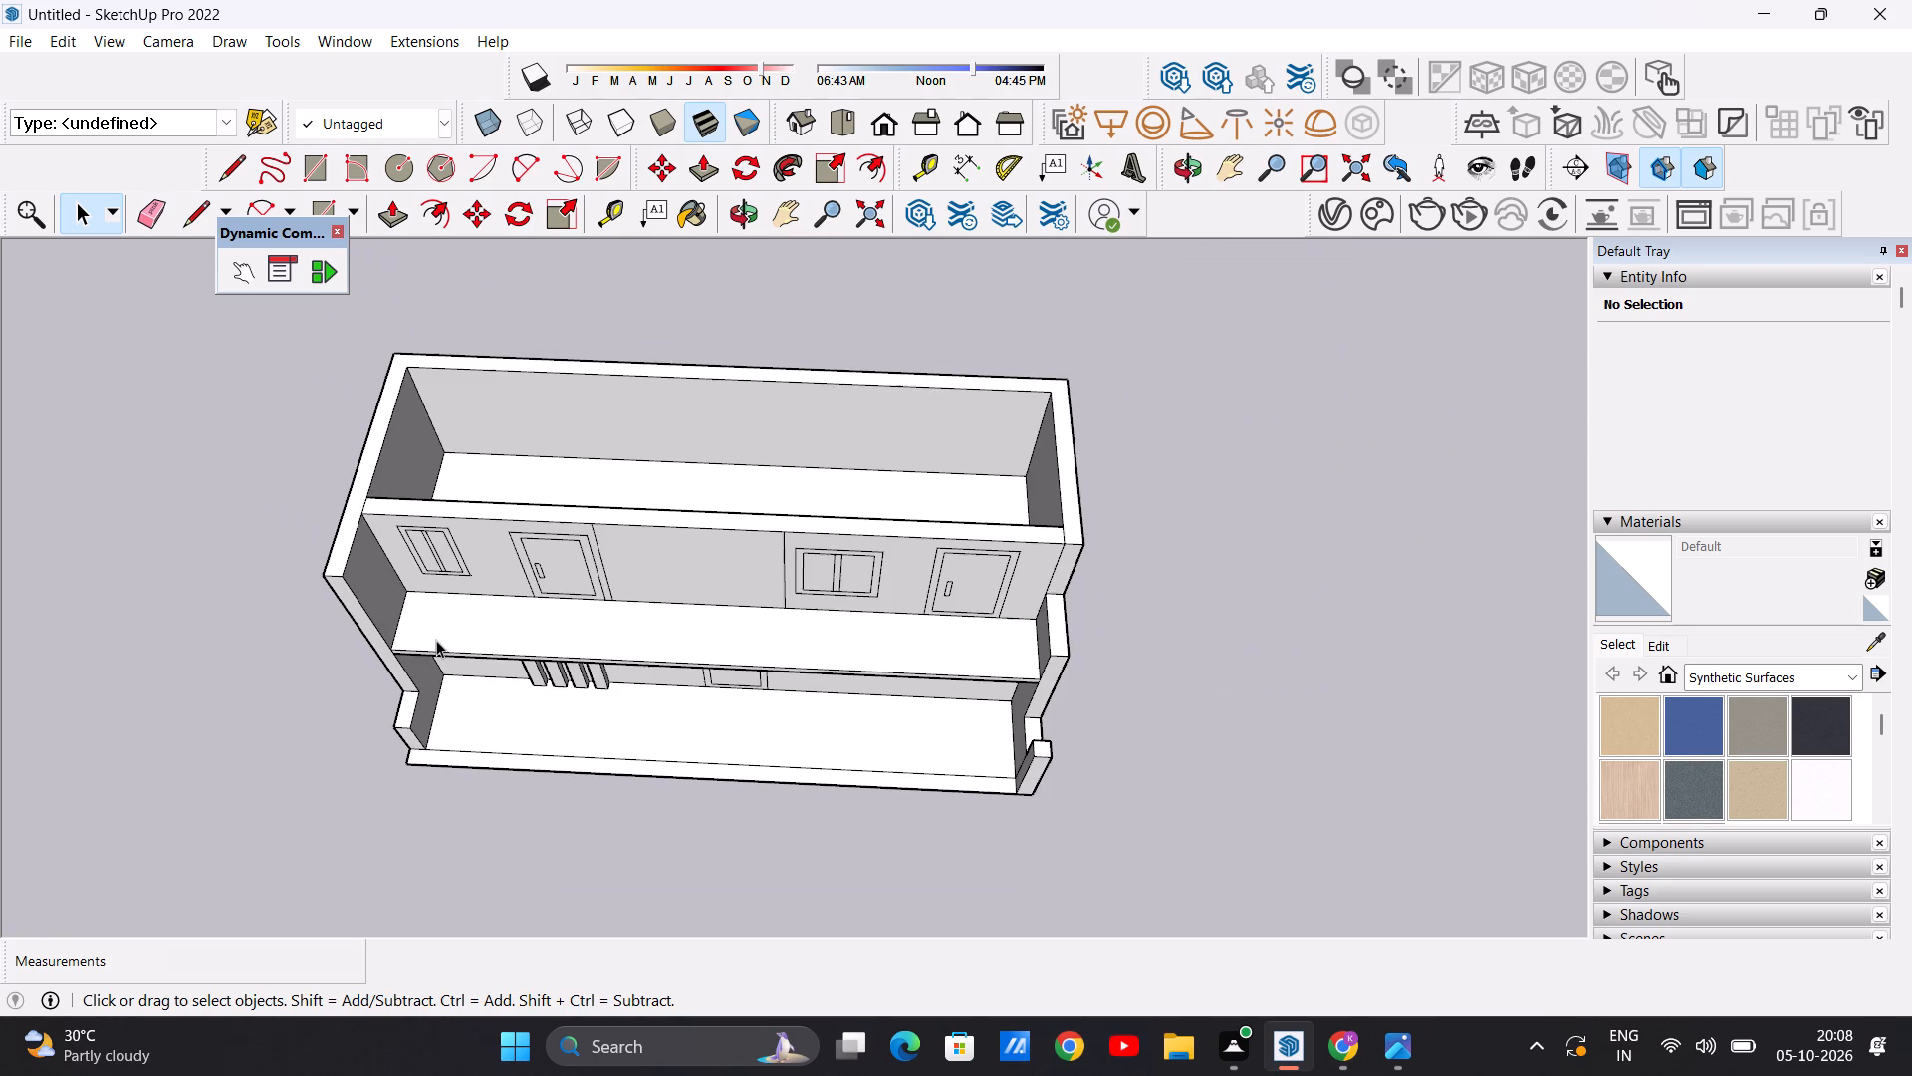
{"action": "middle_click_drag", "start_coordinate": [436, 640], "coordinate": [485, 652]}
{"action": "middle_click_drag", "start_coordinate": [475, 674], "coordinate": [456, 701]}
{"action": "scroll", "coordinate": [516, 690], "scroll_direction": "up", "scroll_amount": 5}
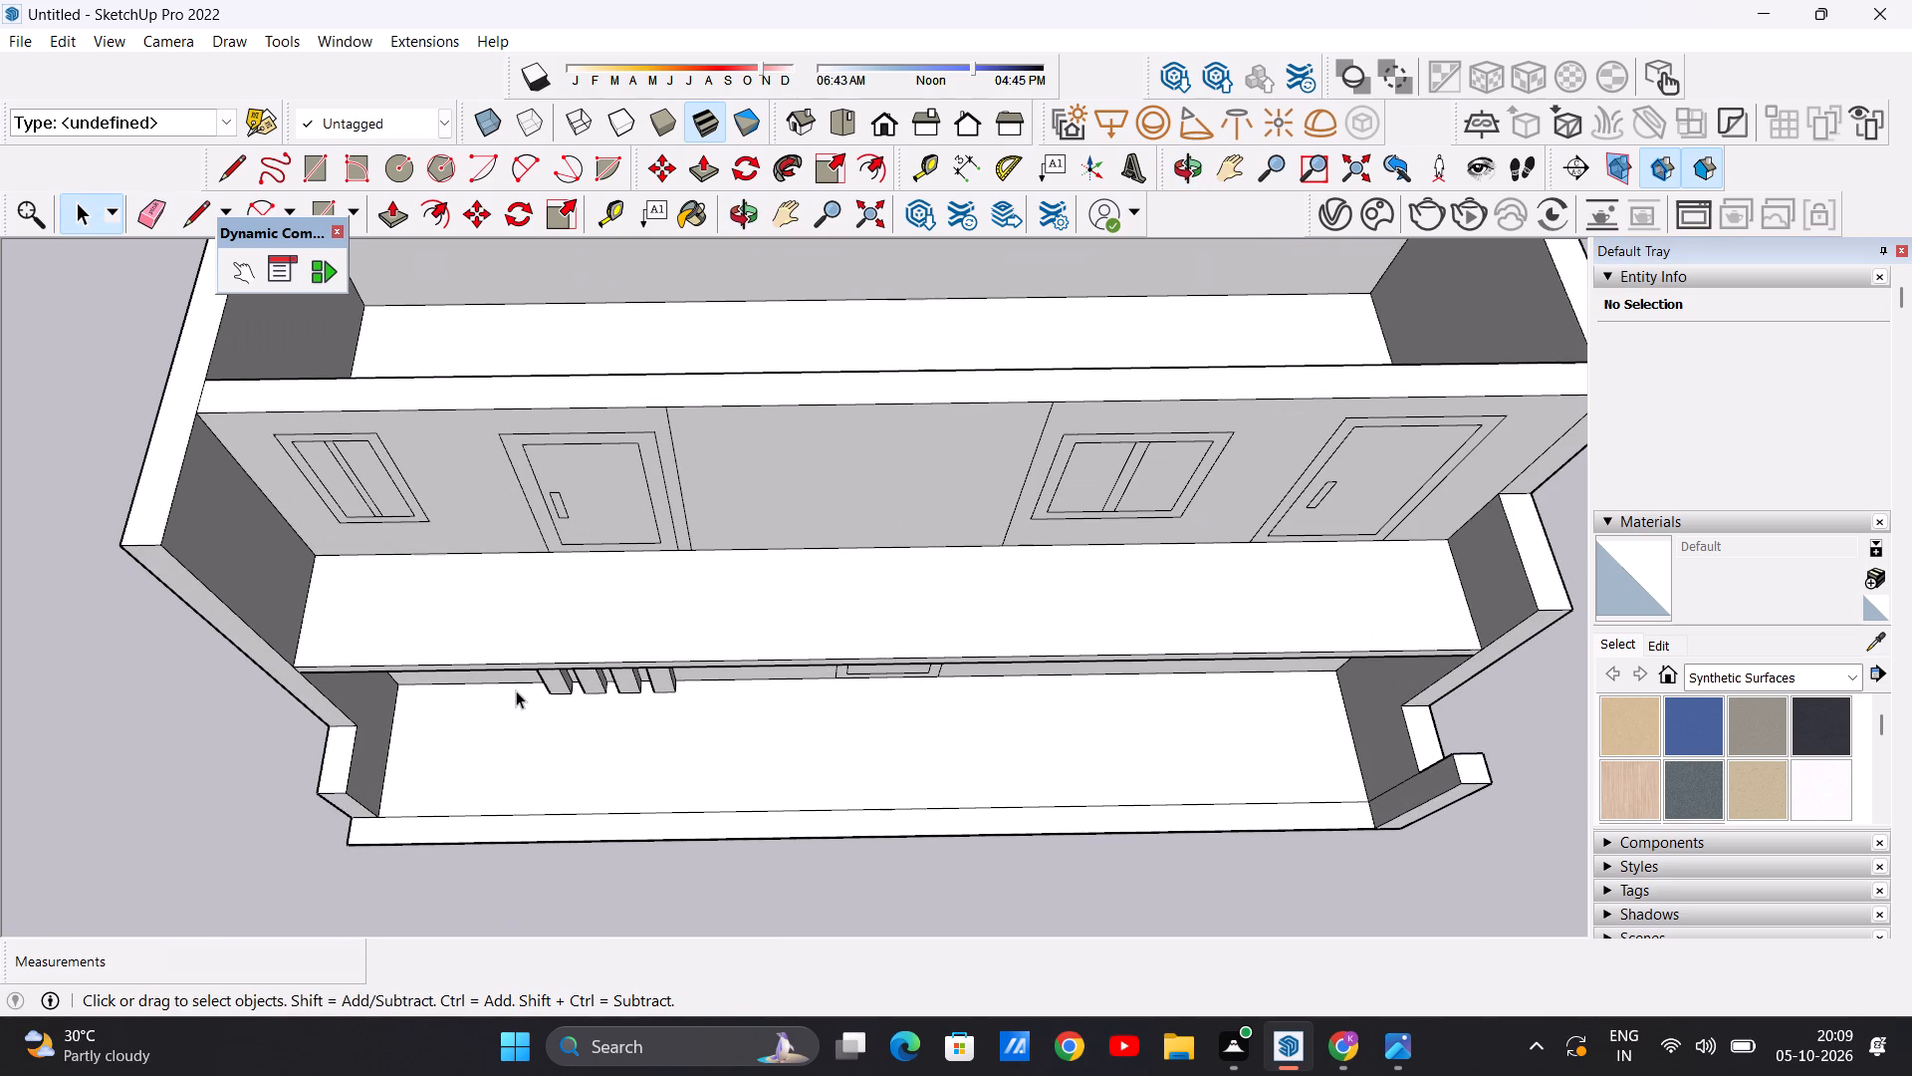
{"action": "key", "text": "l"}
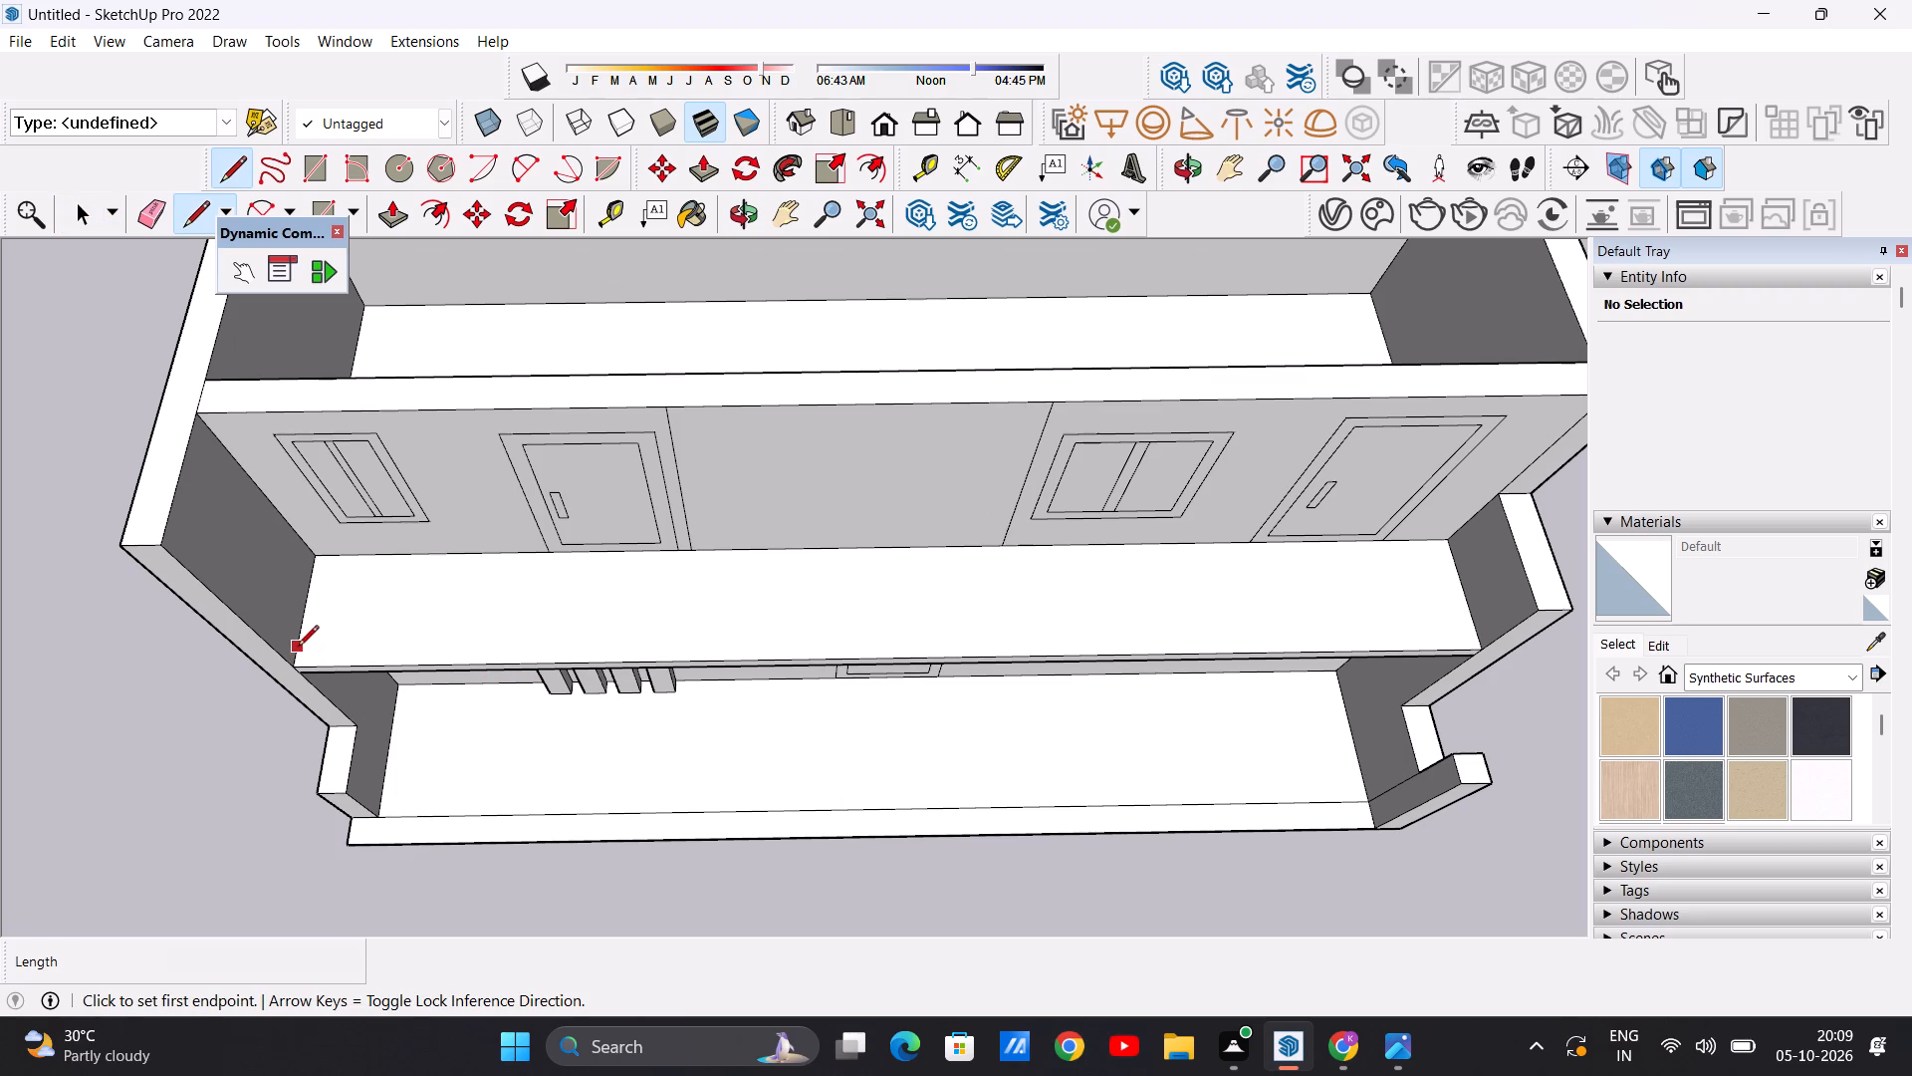
{"action": "left_click", "coordinate": [297, 644]}
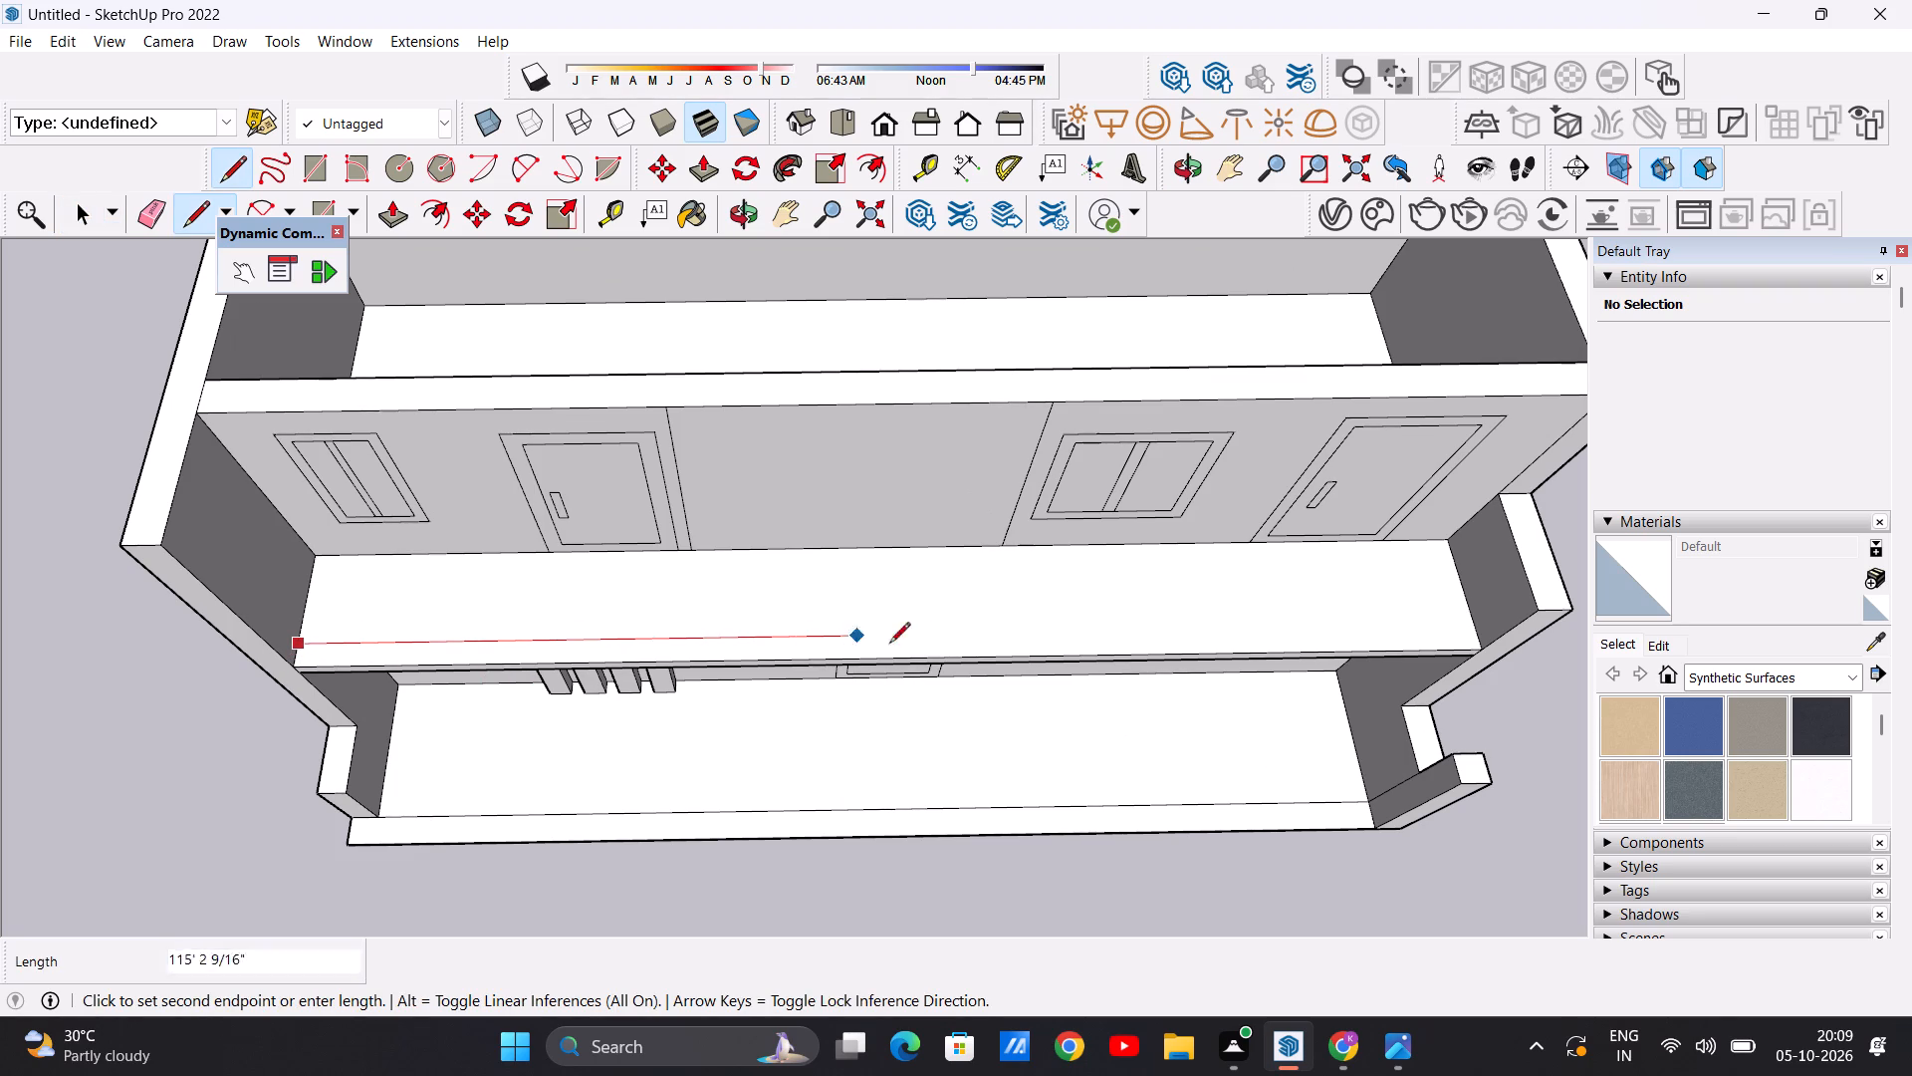
{"action": "left_click", "coordinate": [1473, 627]}
{"action": "key", "text": "space"}
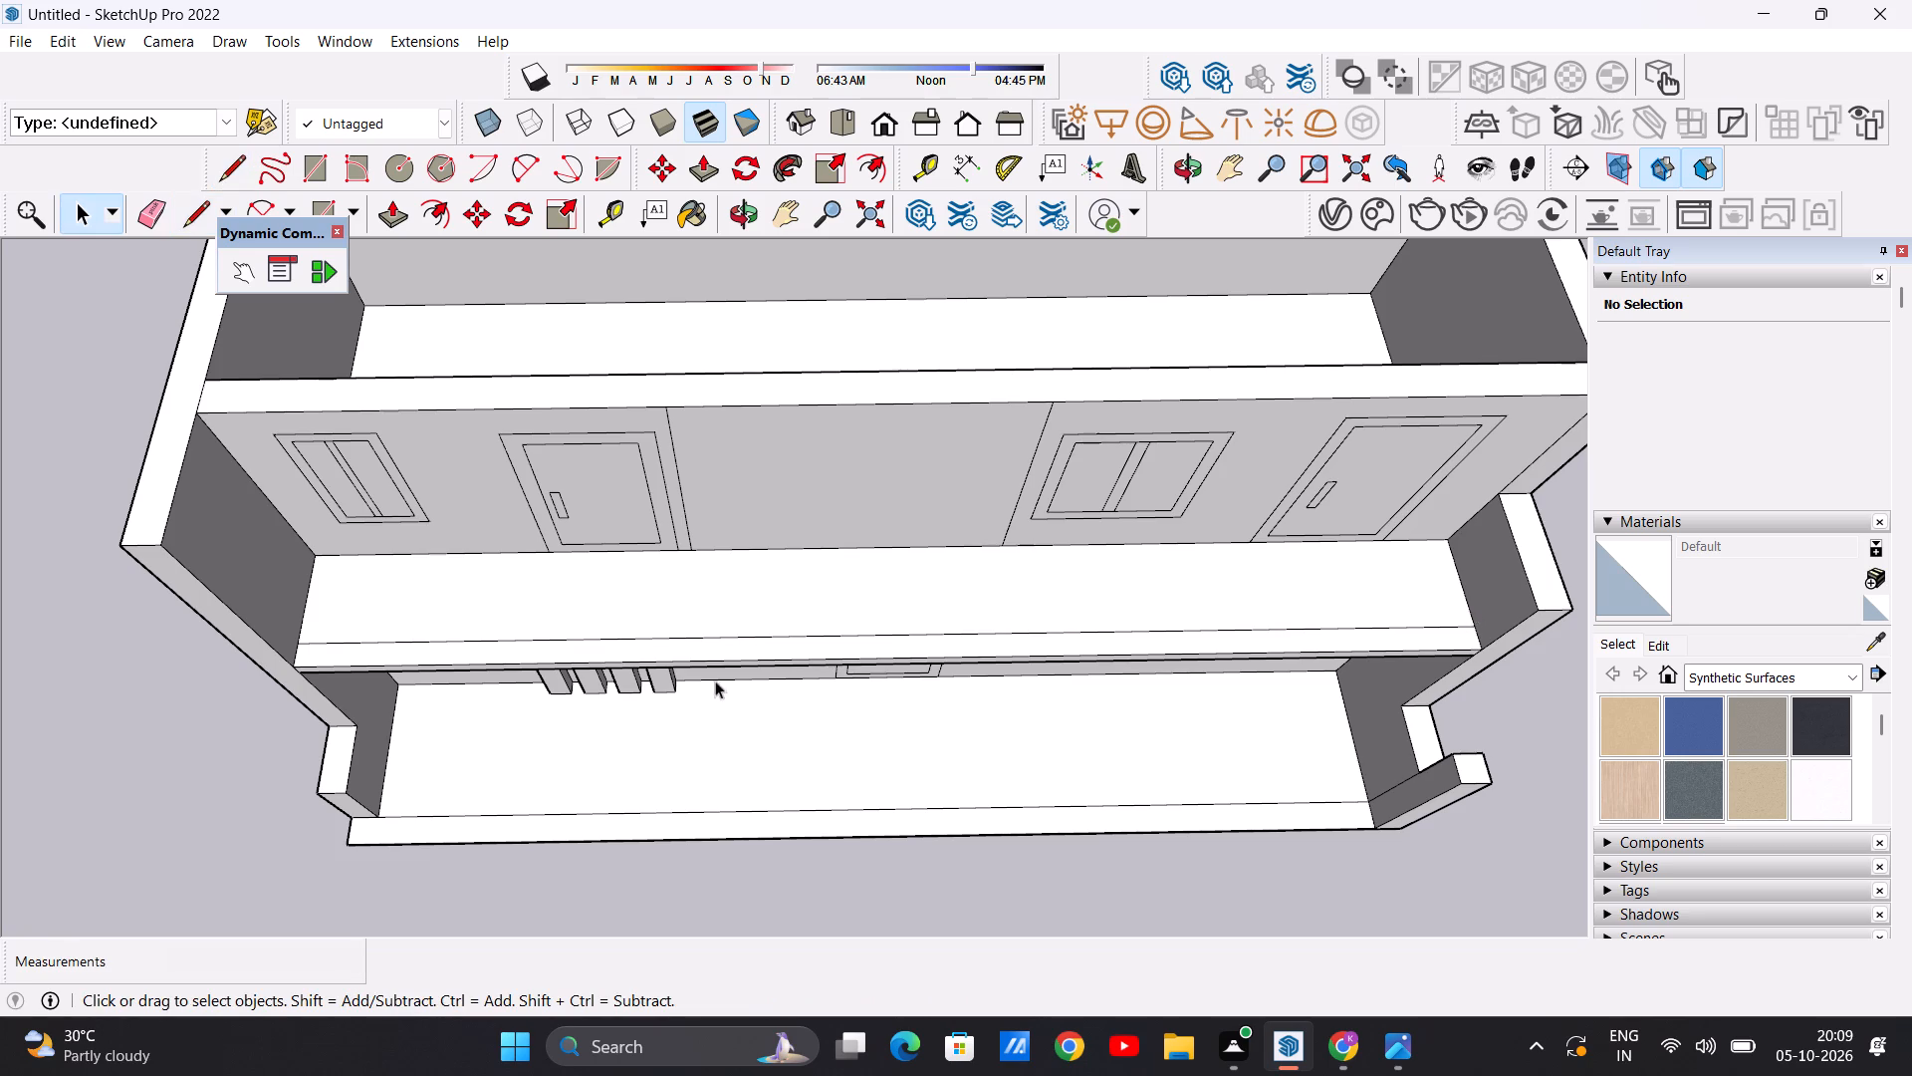
Examine the slab's front edge with its new line, and the overall front elevation.
{"action": "scroll", "coordinate": [717, 678], "scroll_direction": "down", "scroll_amount": 4}
{"action": "scroll", "coordinate": [451, 709], "scroll_direction": "up", "scroll_amount": 5}
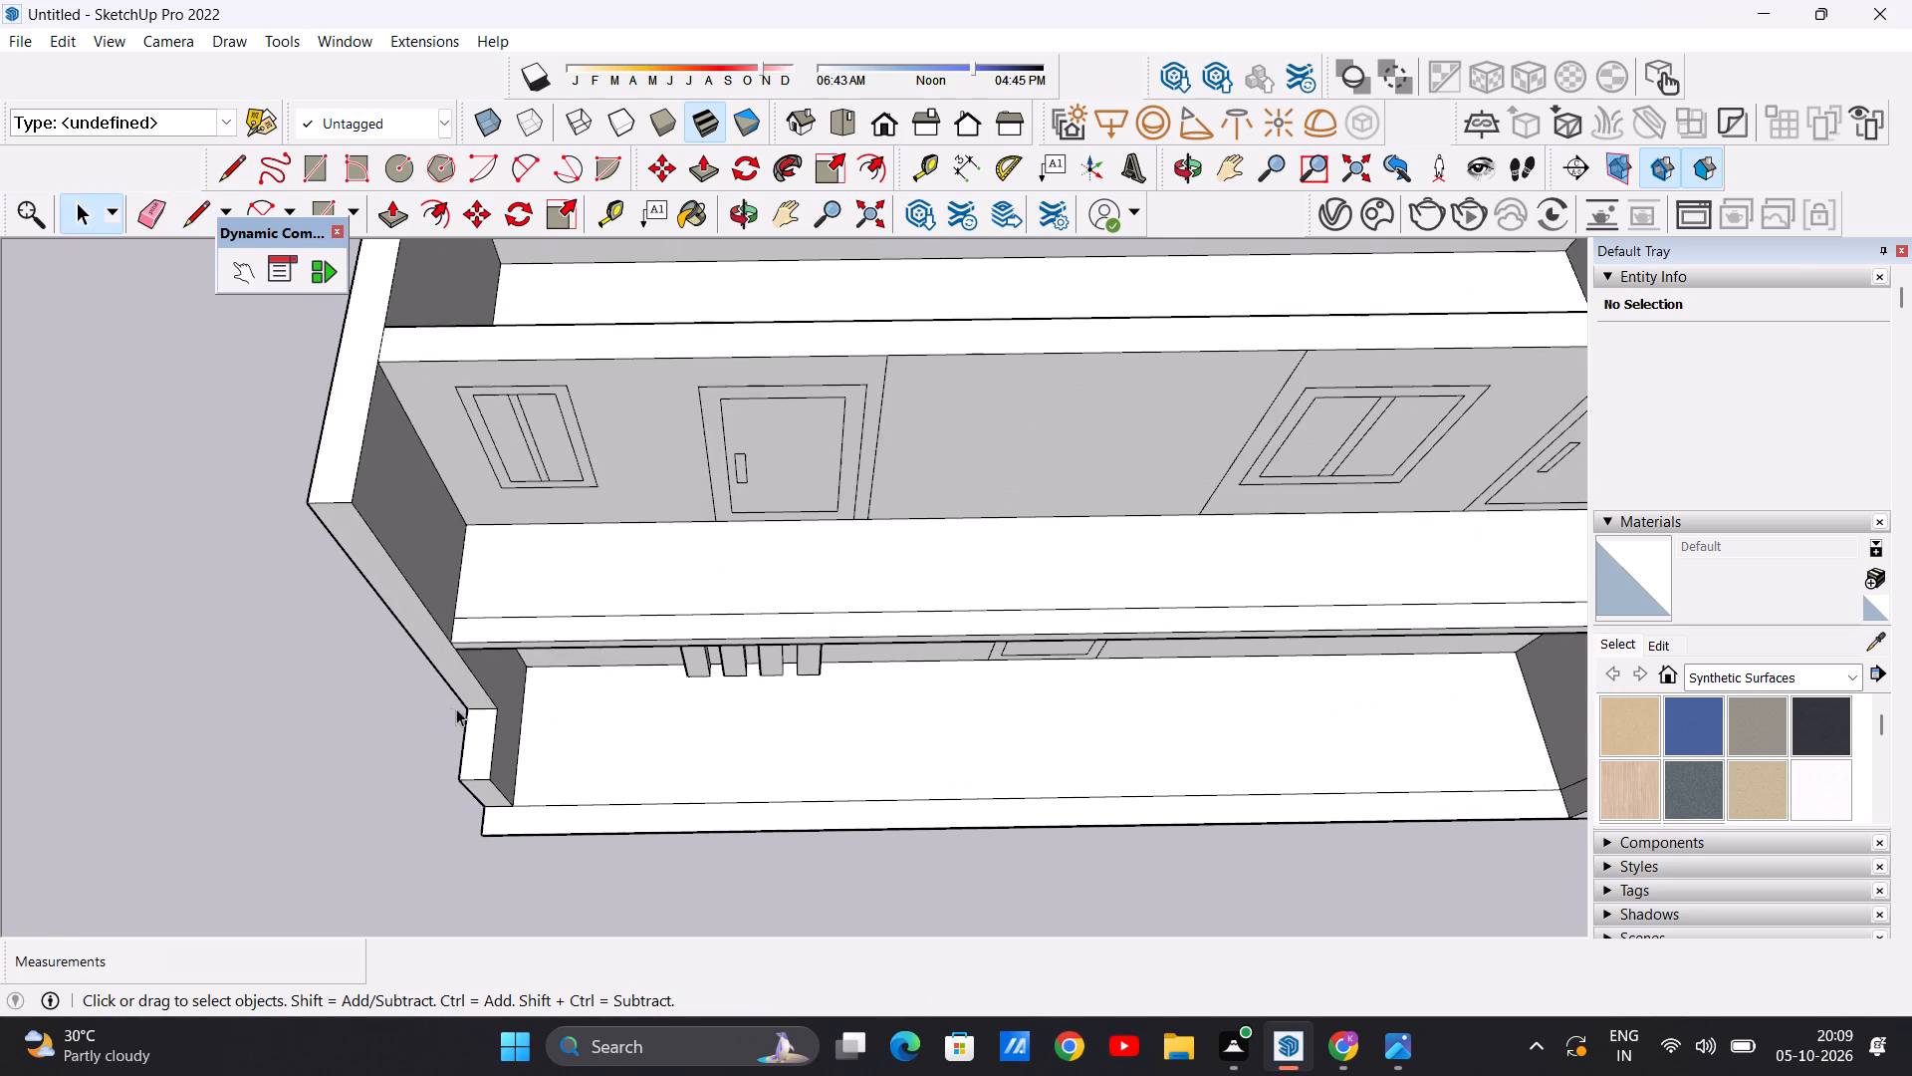
{"action": "scroll", "coordinate": [465, 702], "scroll_direction": "down", "scroll_amount": 3}
{"action": "middle_click_drag", "start_coordinate": [472, 717], "coordinate": [468, 493]}
{"action": "scroll", "coordinate": [471, 615], "scroll_direction": "up", "scroll_amount": 4}
{"action": "middle_click_drag", "start_coordinate": [447, 649], "coordinate": [442, 504]}
{"action": "scroll", "coordinate": [461, 577], "scroll_direction": "up", "scroll_amount": 4}
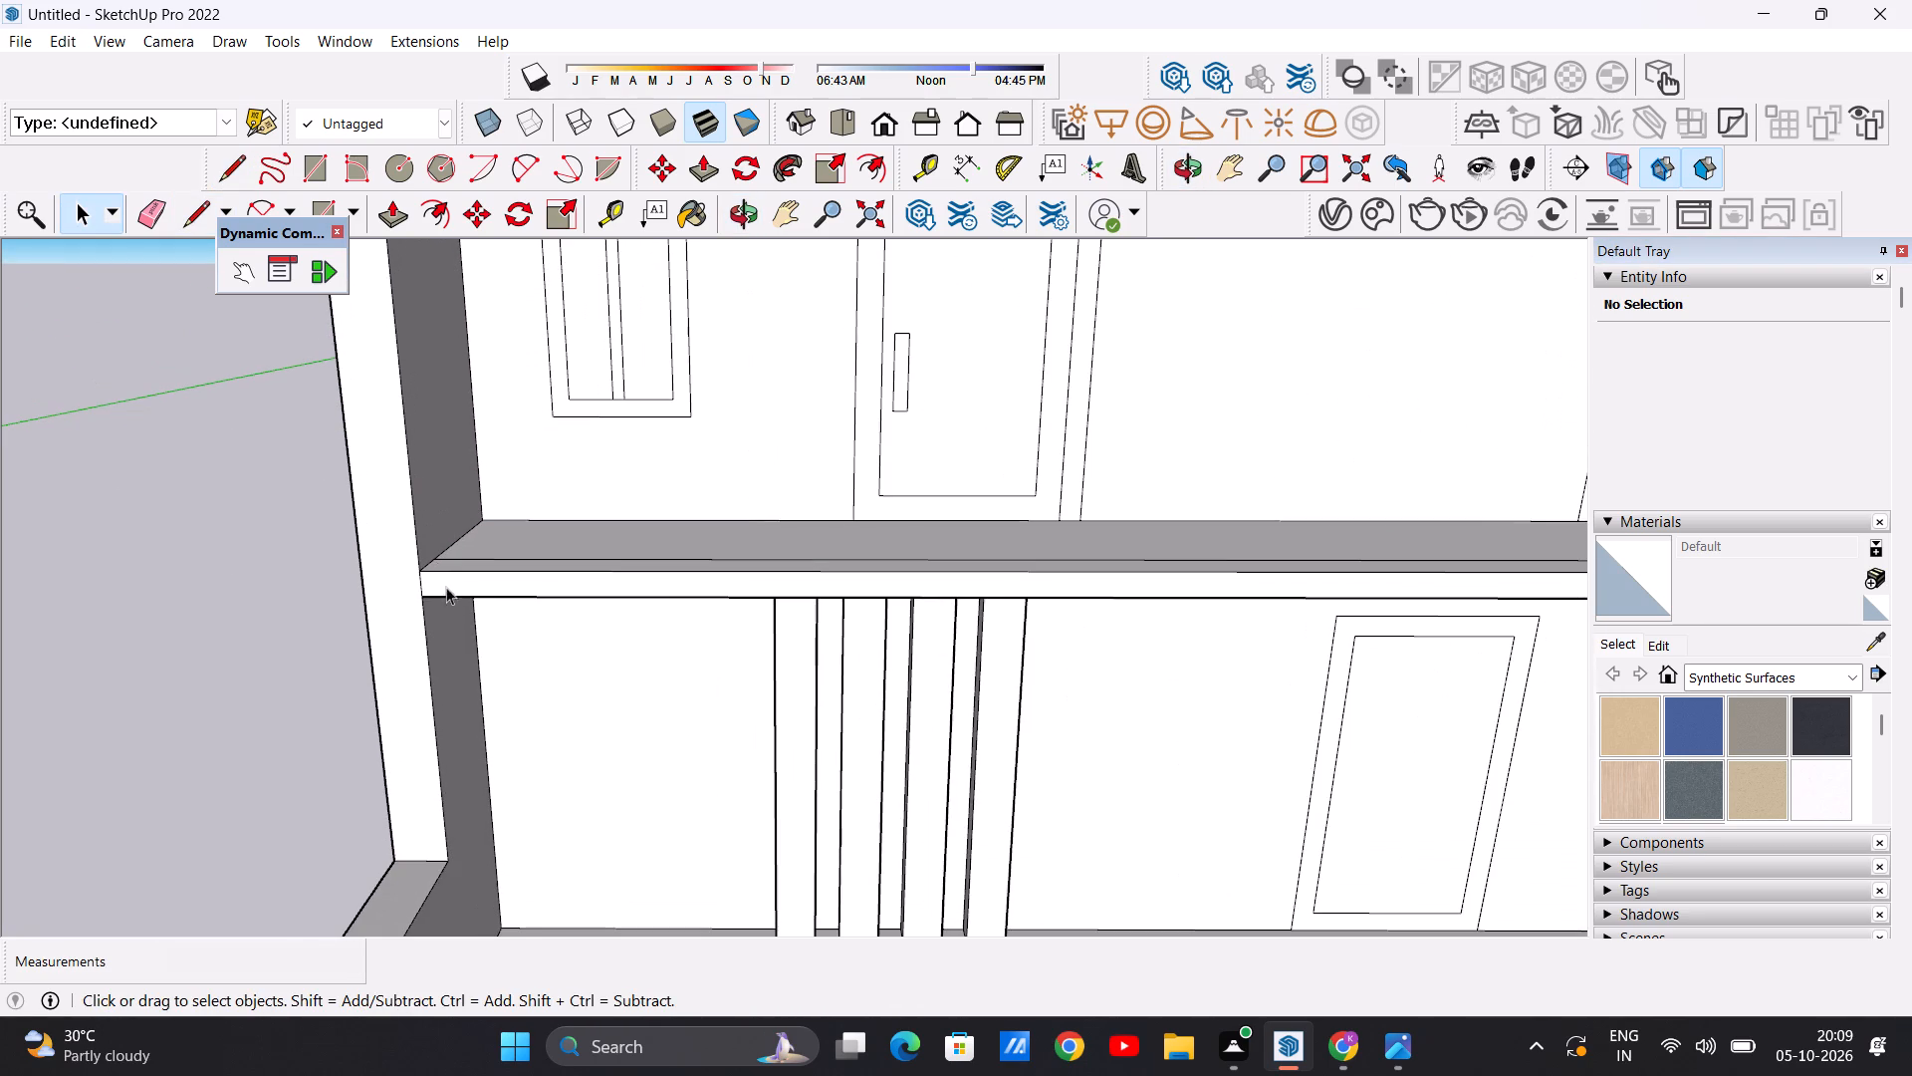
{"action": "scroll", "coordinate": [421, 630], "scroll_direction": "down", "scroll_amount": 12}
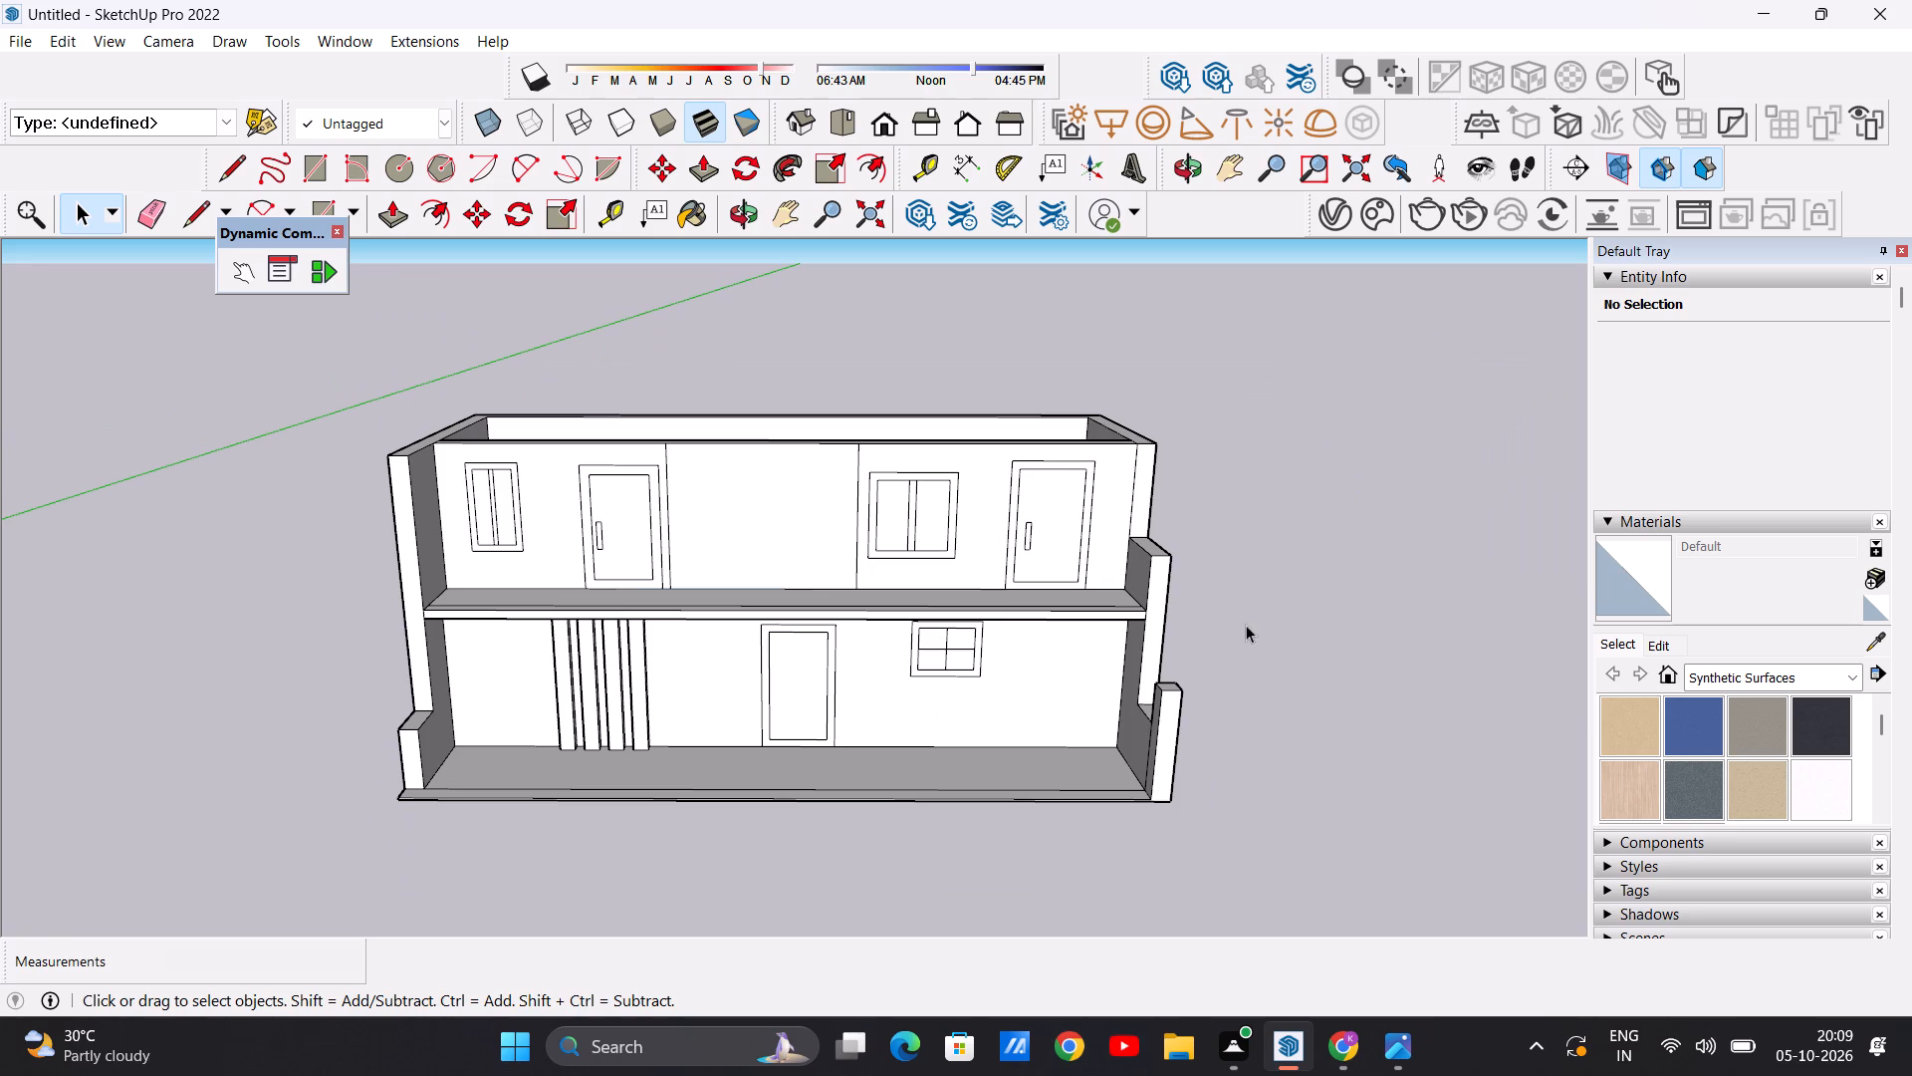
{"action": "scroll", "coordinate": [1123, 624], "scroll_direction": "up", "scroll_amount": 3}
{"action": "scroll", "coordinate": [1175, 610], "scroll_direction": "down", "scroll_amount": 3}
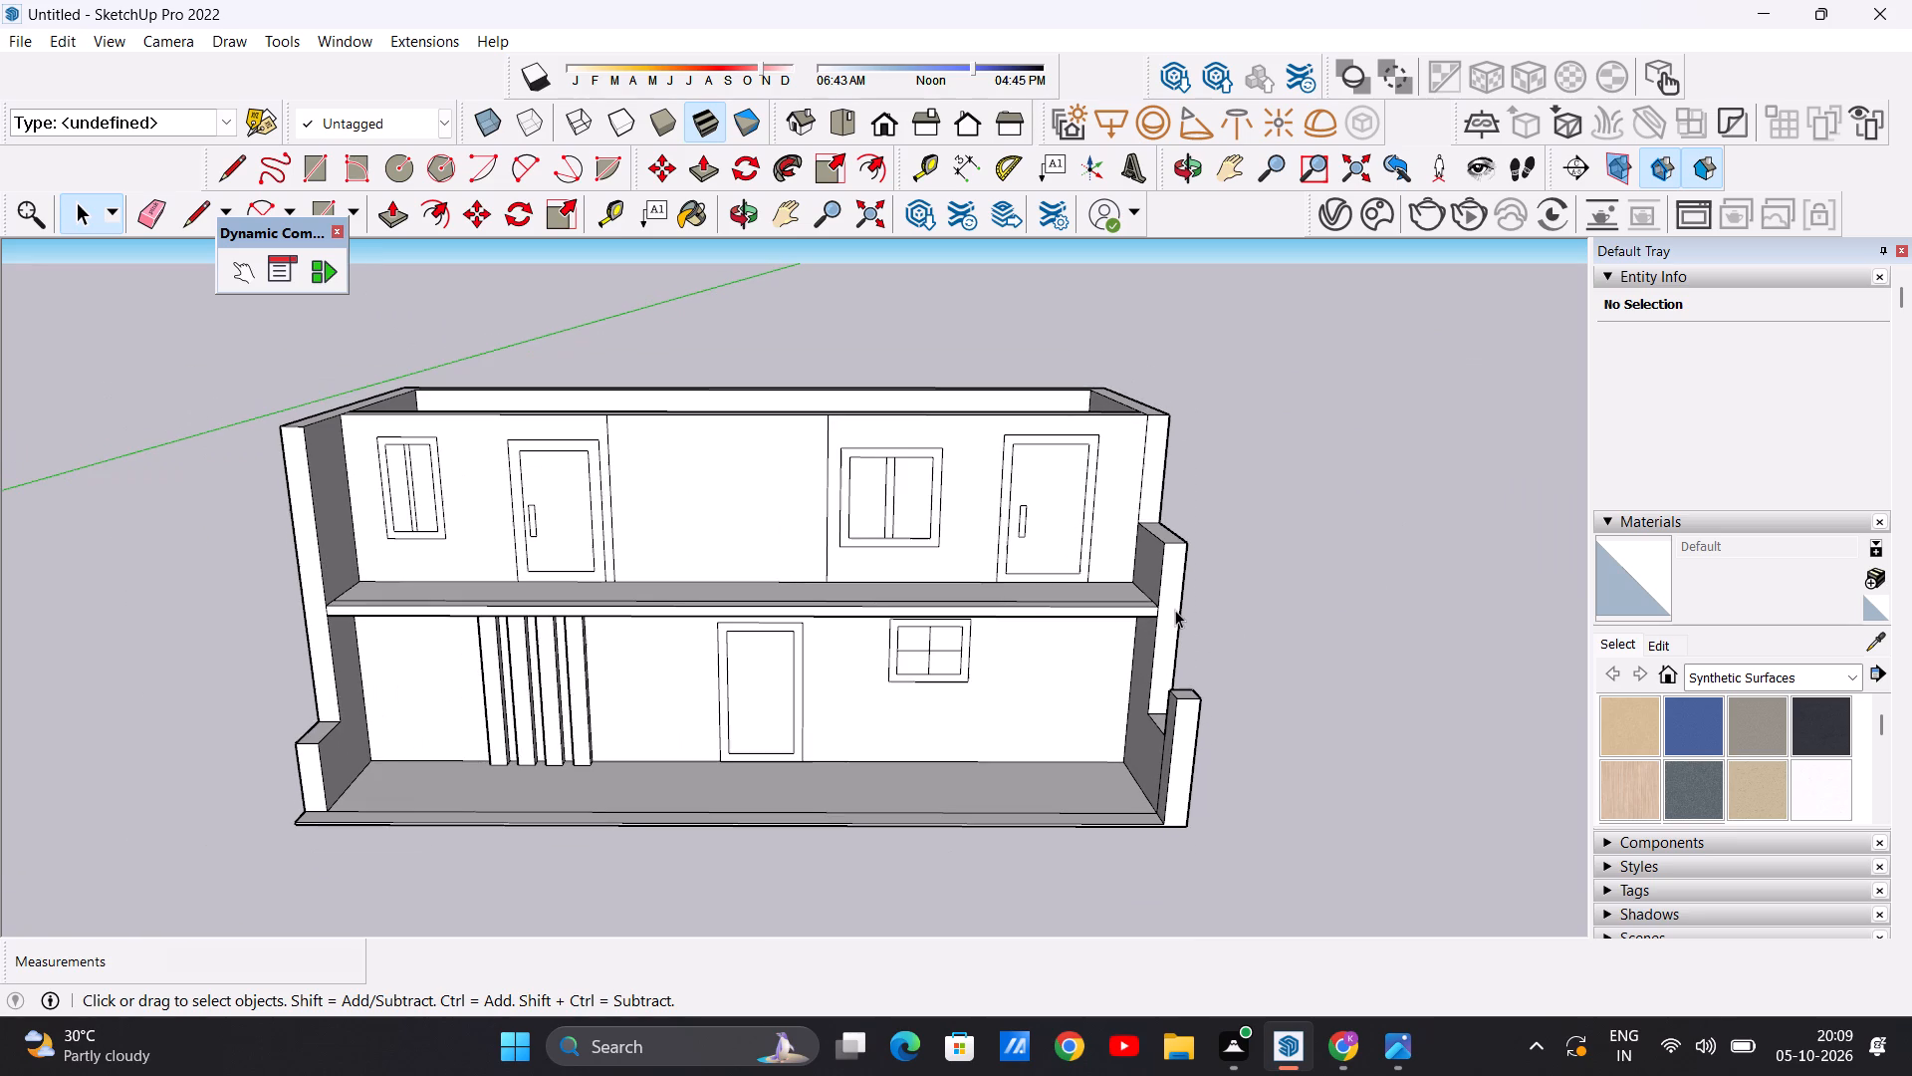
Examine the two-storey front elevation and the projecting slab's end at the stepped side wall.
{"action": "middle_click_drag", "start_coordinate": [1132, 614], "coordinate": [1125, 571]}
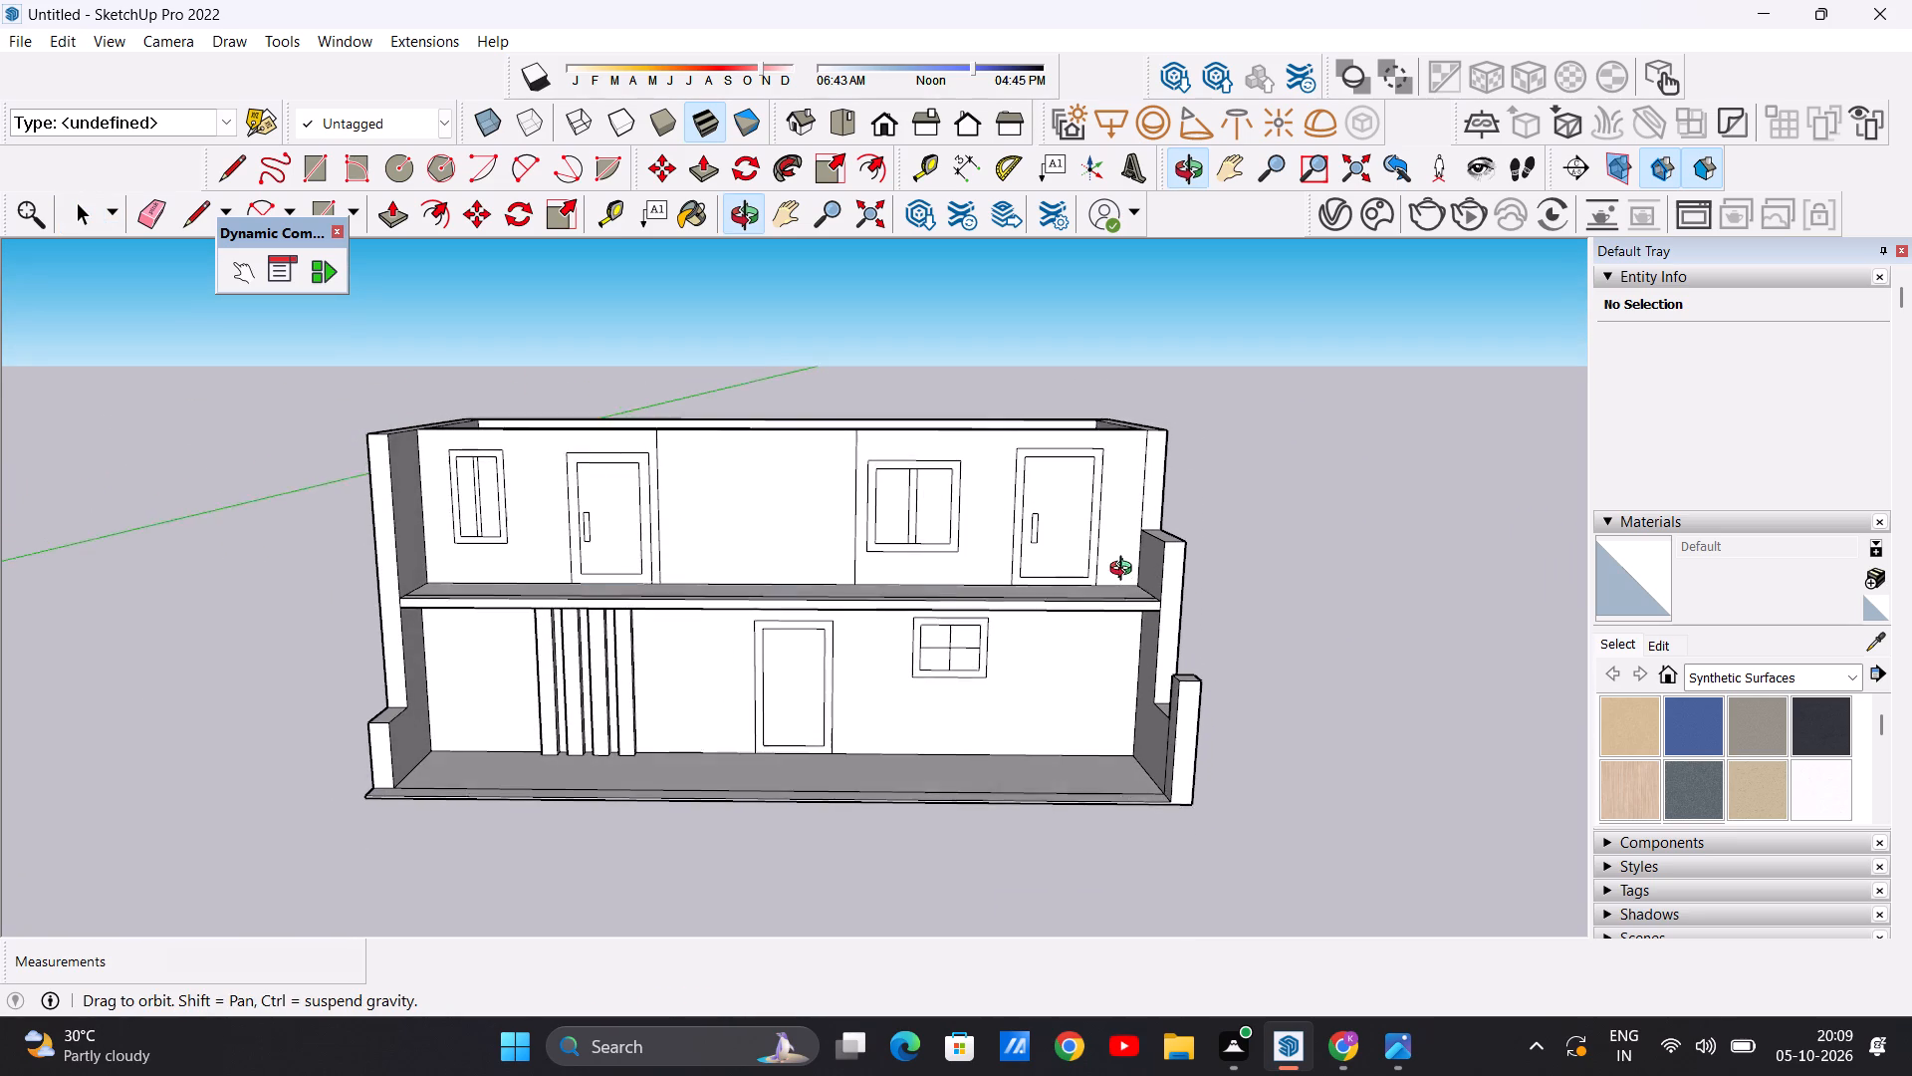
{"action": "middle_click_drag", "start_coordinate": [1125, 571], "coordinate": [1124, 571]}
{"action": "scroll", "coordinate": [1144, 588], "scroll_direction": "up", "scroll_amount": 6}
{"action": "scroll", "coordinate": [1247, 595], "scroll_direction": "down", "scroll_amount": 2}
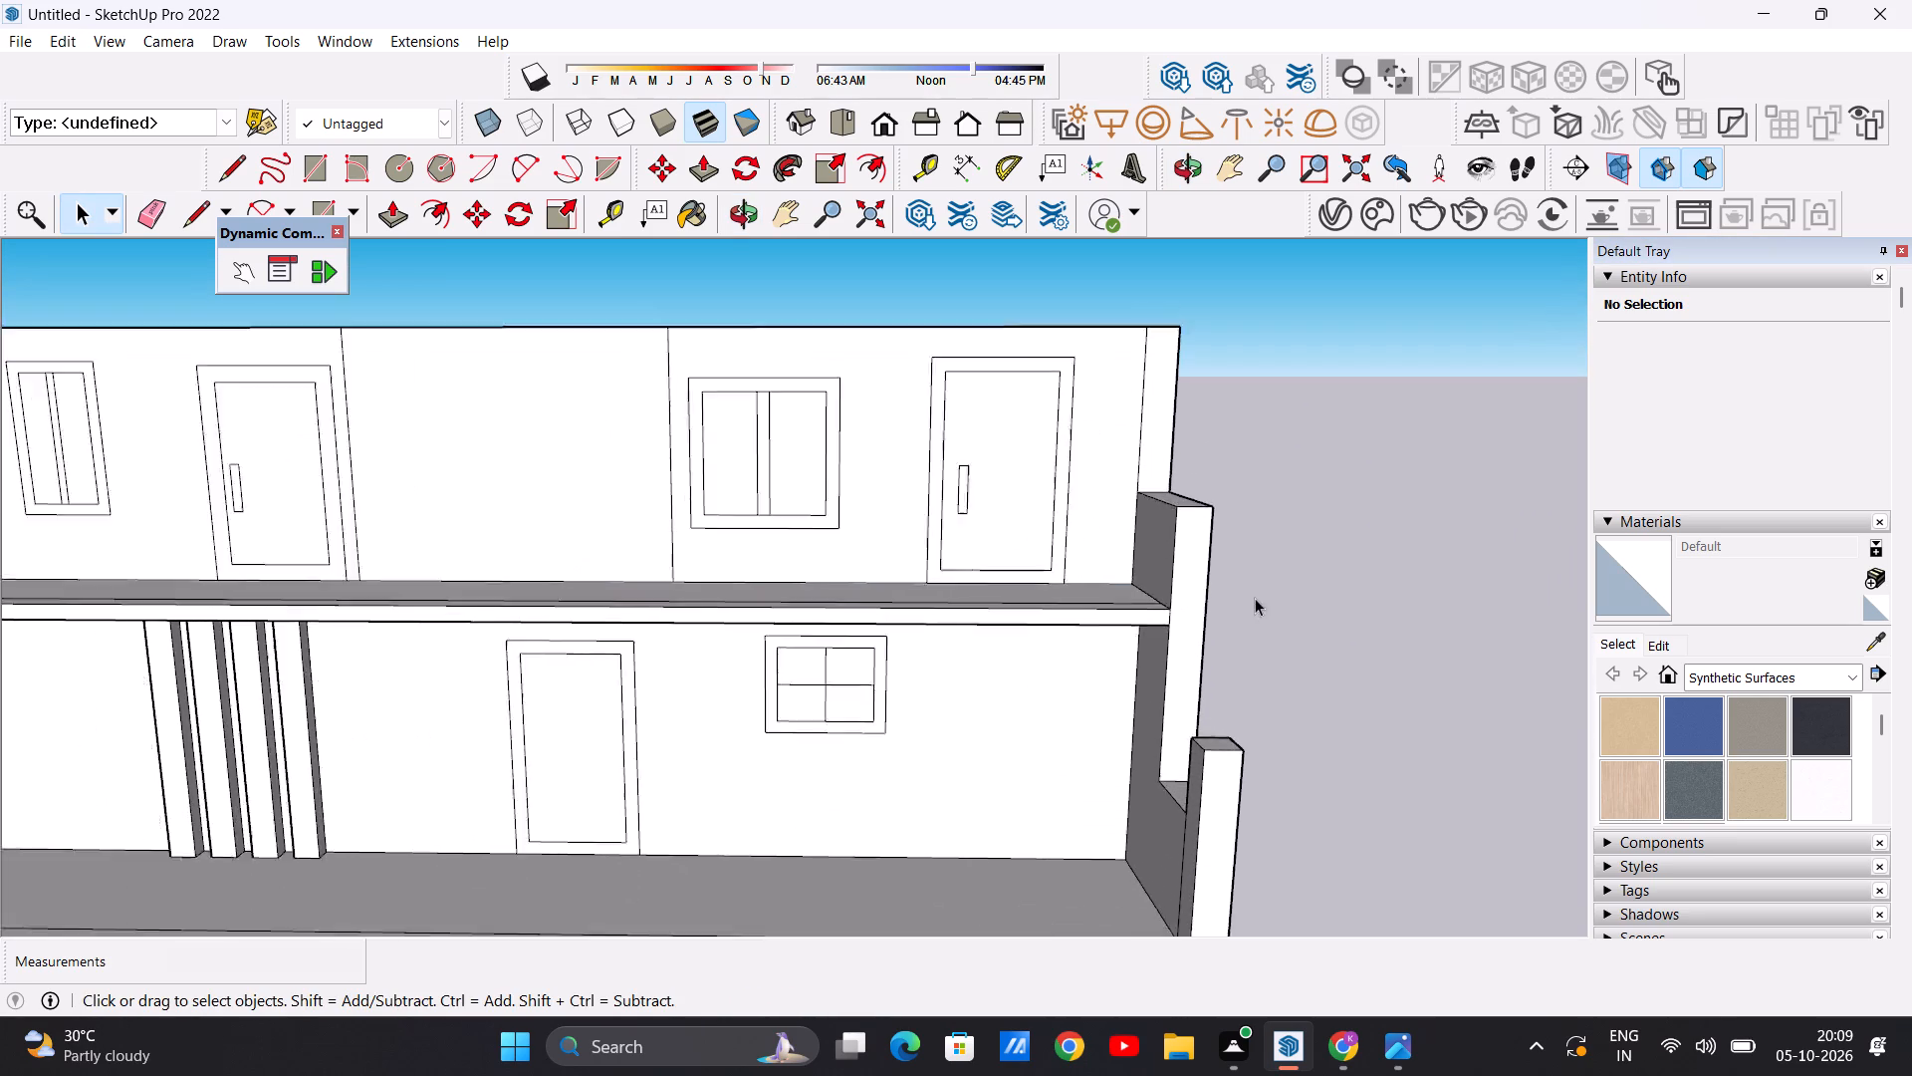
{"action": "scroll", "coordinate": [1255, 598], "scroll_direction": "down", "scroll_amount": 8}
{"action": "scroll", "coordinate": [904, 610], "scroll_direction": "down", "scroll_amount": 1}
{"action": "scroll", "coordinate": [891, 609], "scroll_direction": "up", "scroll_amount": 1}
{"action": "scroll", "coordinate": [891, 609], "scroll_direction": "down", "scroll_amount": 1}
{"action": "scroll", "coordinate": [891, 609], "scroll_direction": "up", "scroll_amount": 3}
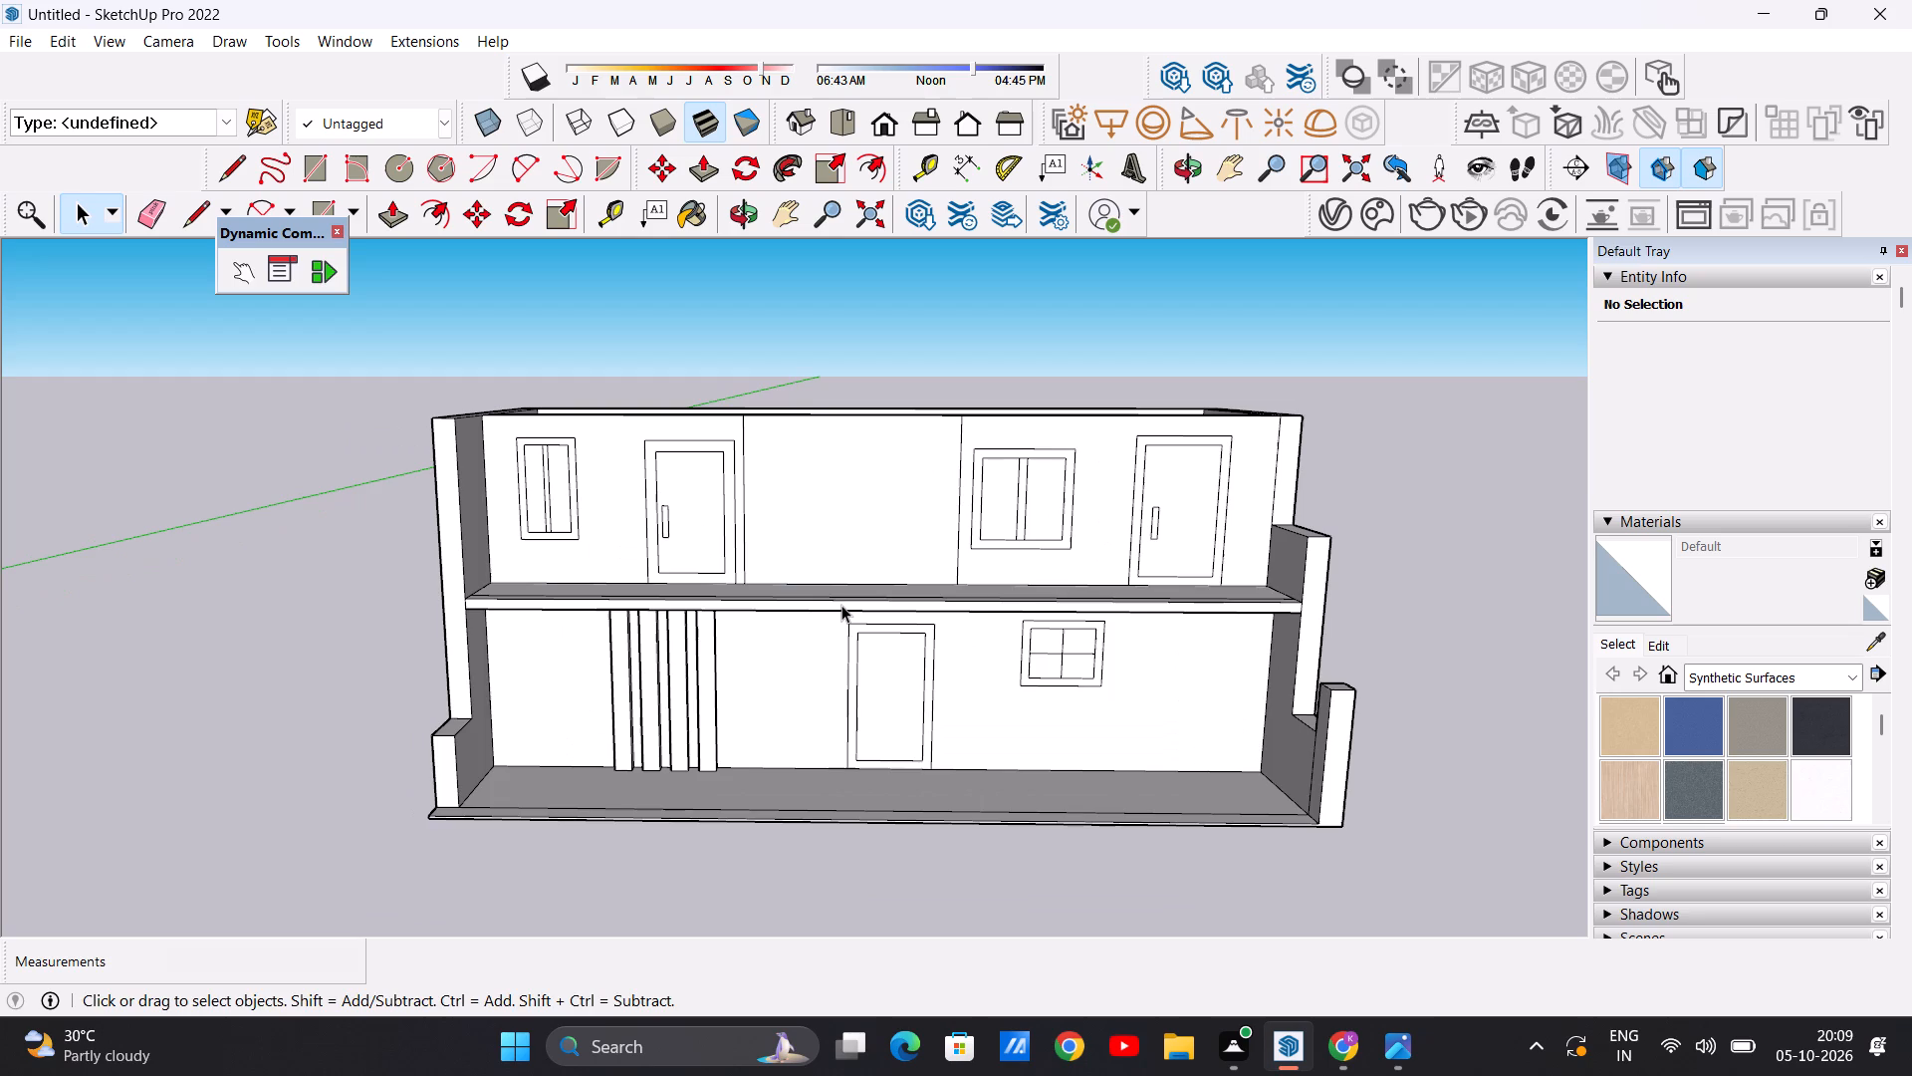
Draw two short lines about 5' 1" long across the projecting slab's front strip, dividing it into three sections.
{"action": "middle_click_drag", "start_coordinate": [841, 605], "coordinate": [856, 788]}
{"action": "middle_click_drag", "start_coordinate": [815, 610], "coordinate": [803, 714]}
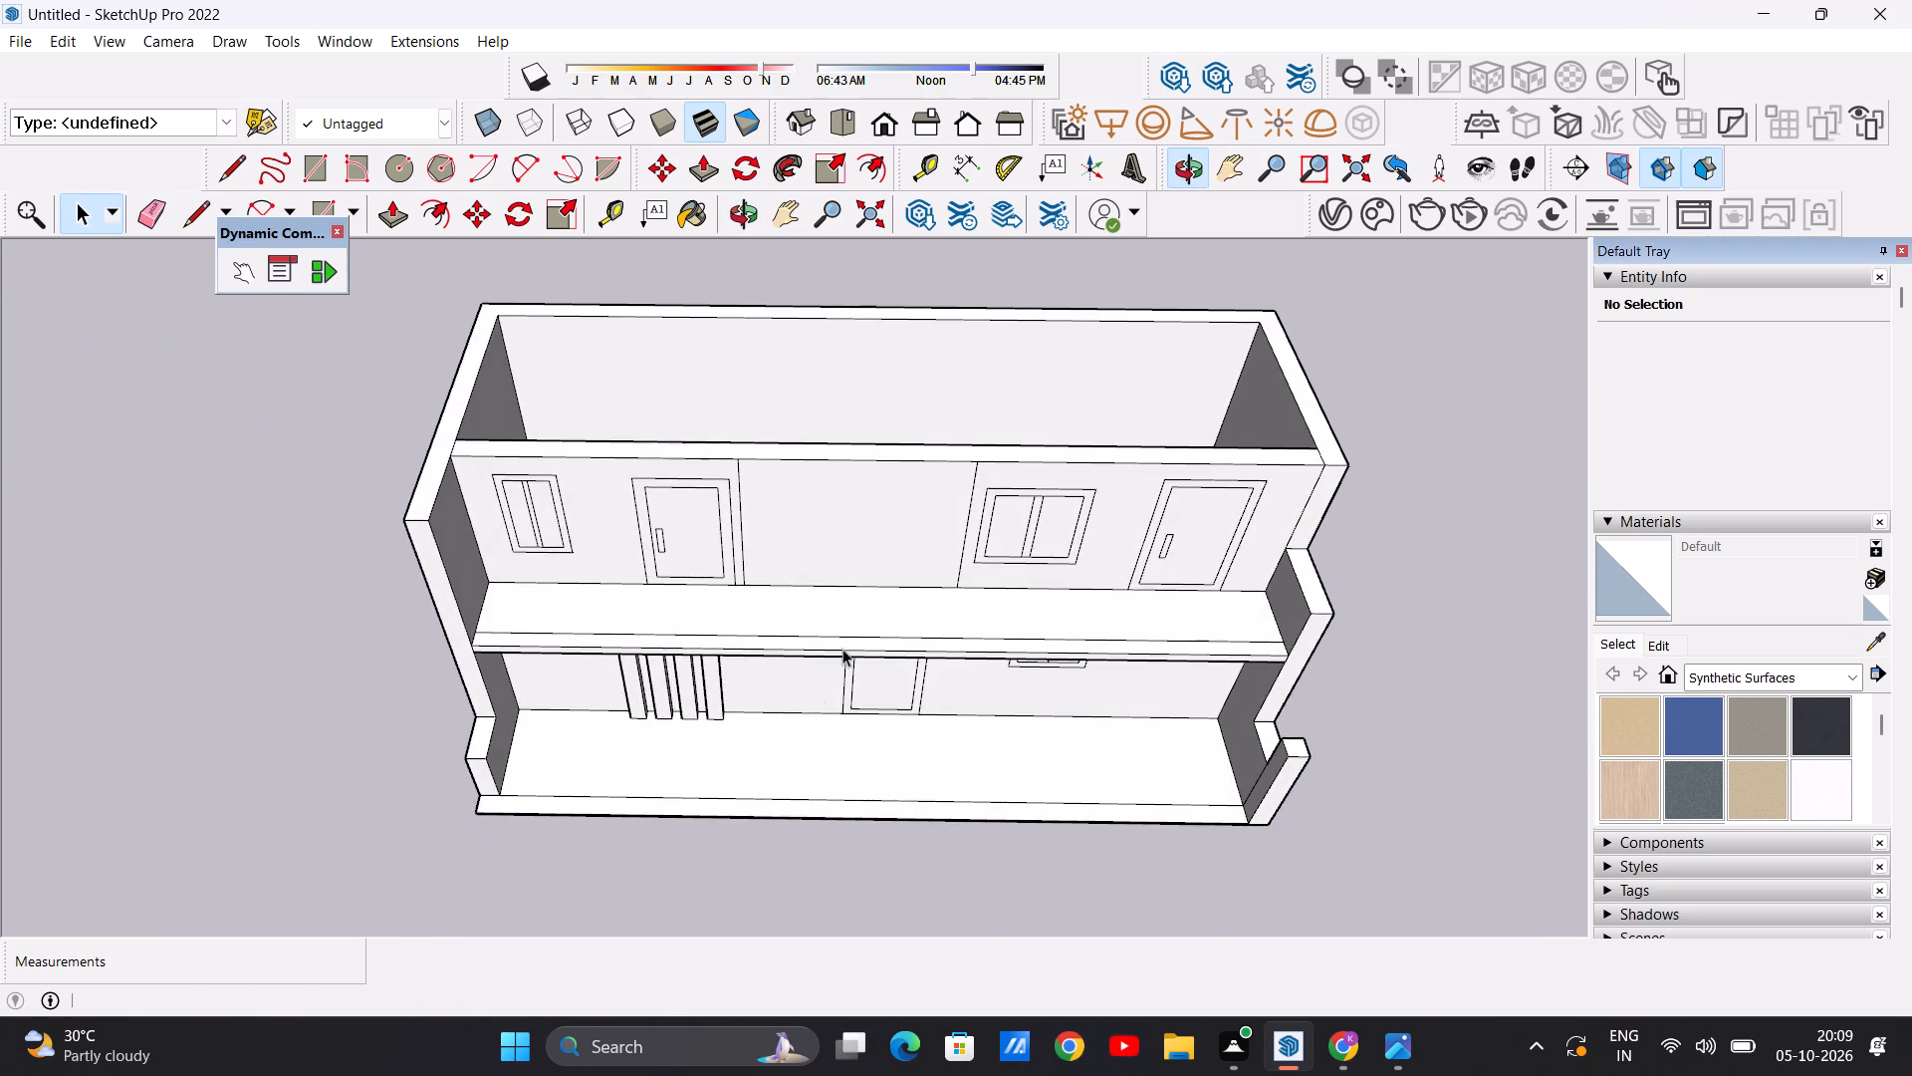
{"action": "scroll", "coordinate": [831, 638], "scroll_direction": "up", "scroll_amount": 3}
{"action": "middle_click_drag", "start_coordinate": [758, 658], "coordinate": [755, 727]}
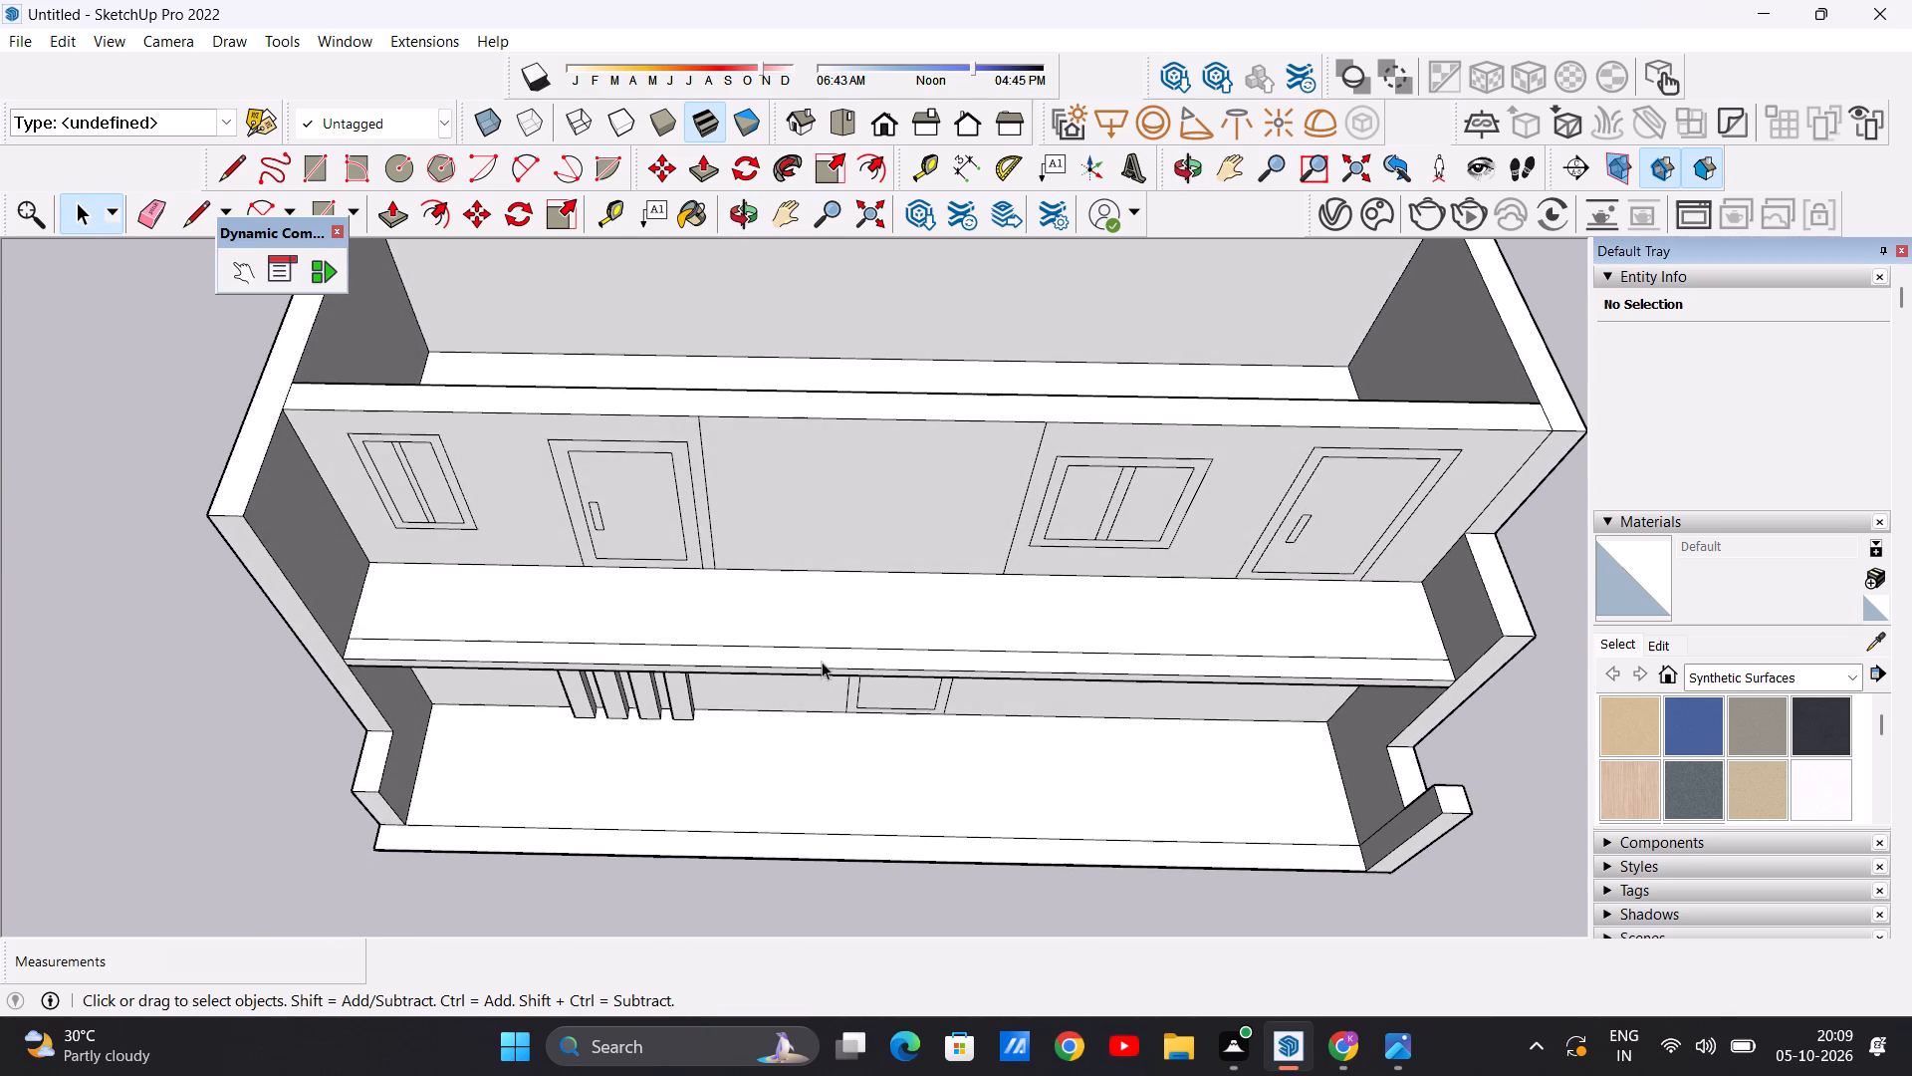
{"action": "scroll", "coordinate": [822, 662], "scroll_direction": "up", "scroll_amount": 2}
{"action": "key", "text": "l"}
{"action": "scroll", "coordinate": [796, 644], "scroll_direction": "down", "scroll_amount": 5}
{"action": "middle_click_drag", "start_coordinate": [728, 683], "coordinate": [751, 702]}
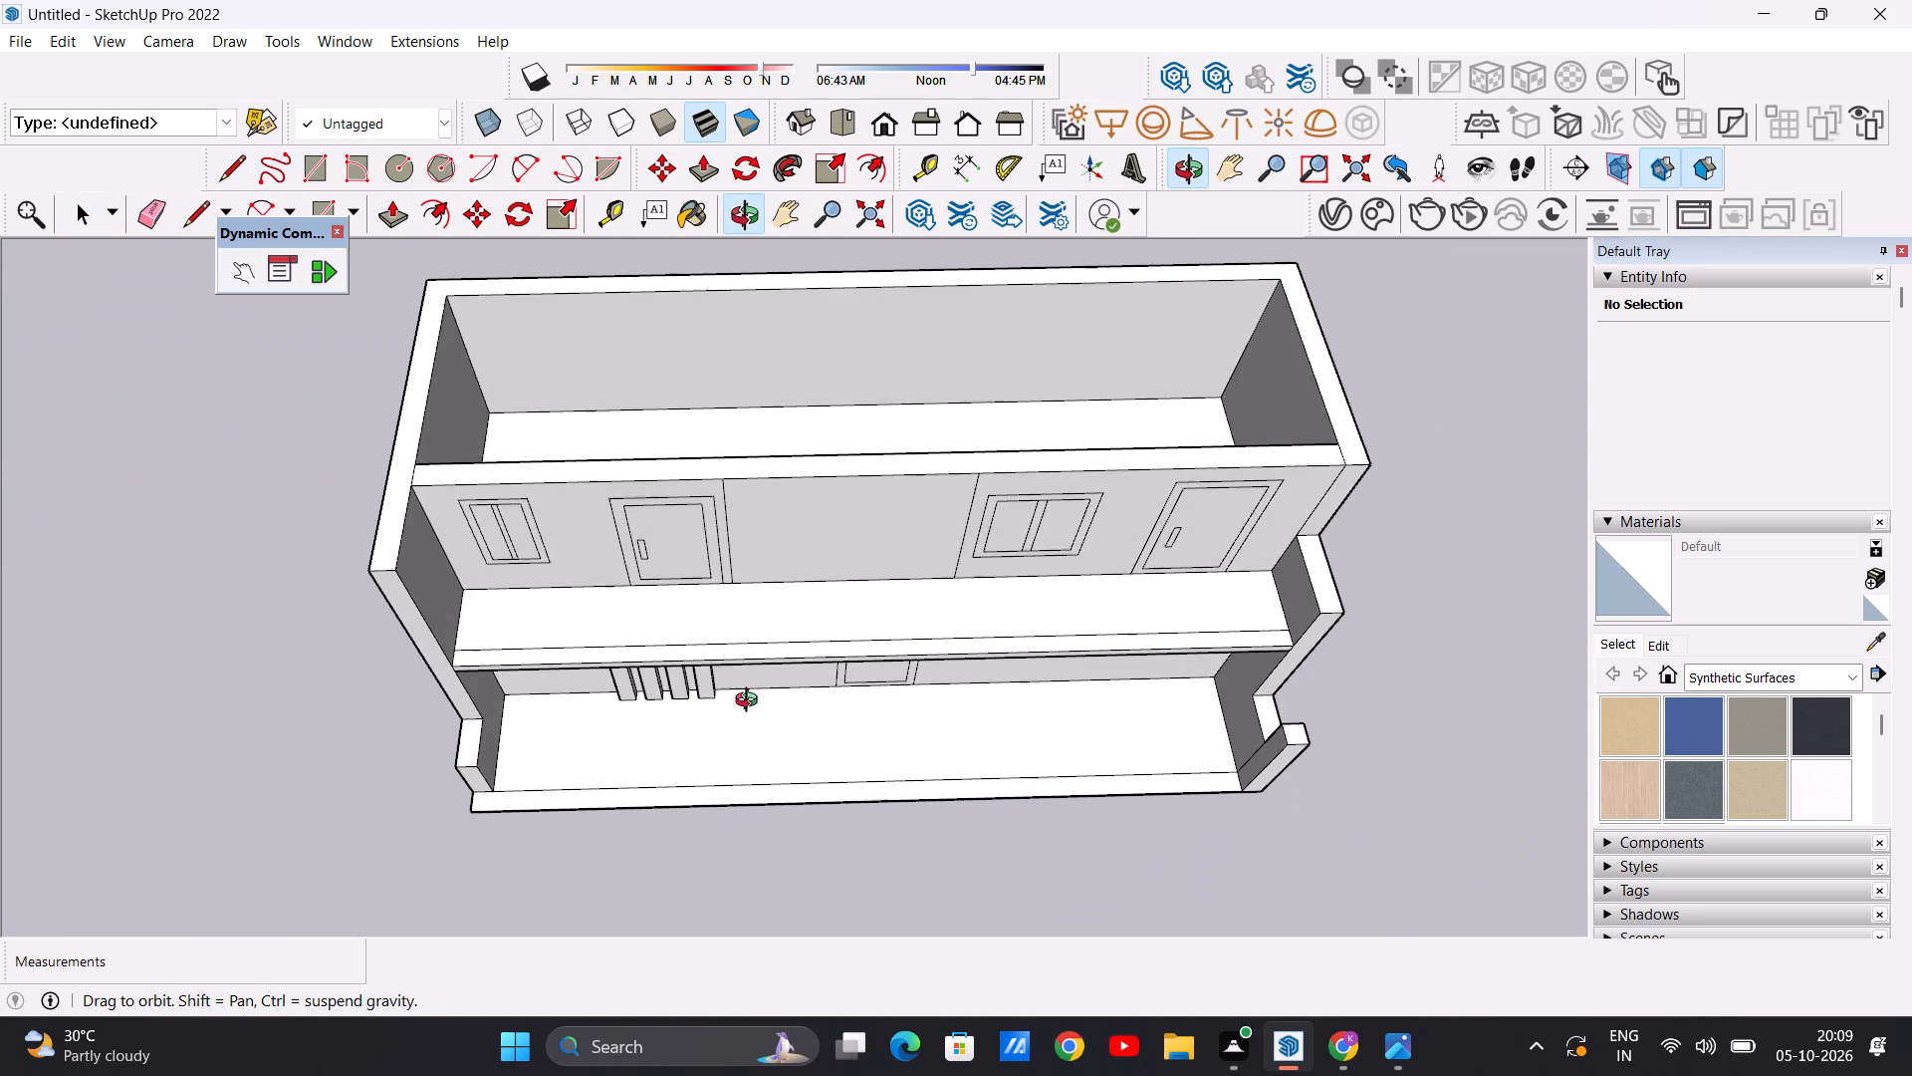
{"action": "middle_click_drag", "start_coordinate": [751, 702], "coordinate": [744, 717]}
{"action": "middle_click", "coordinate": [744, 718]}
{"action": "middle_click", "coordinate": [741, 721]}
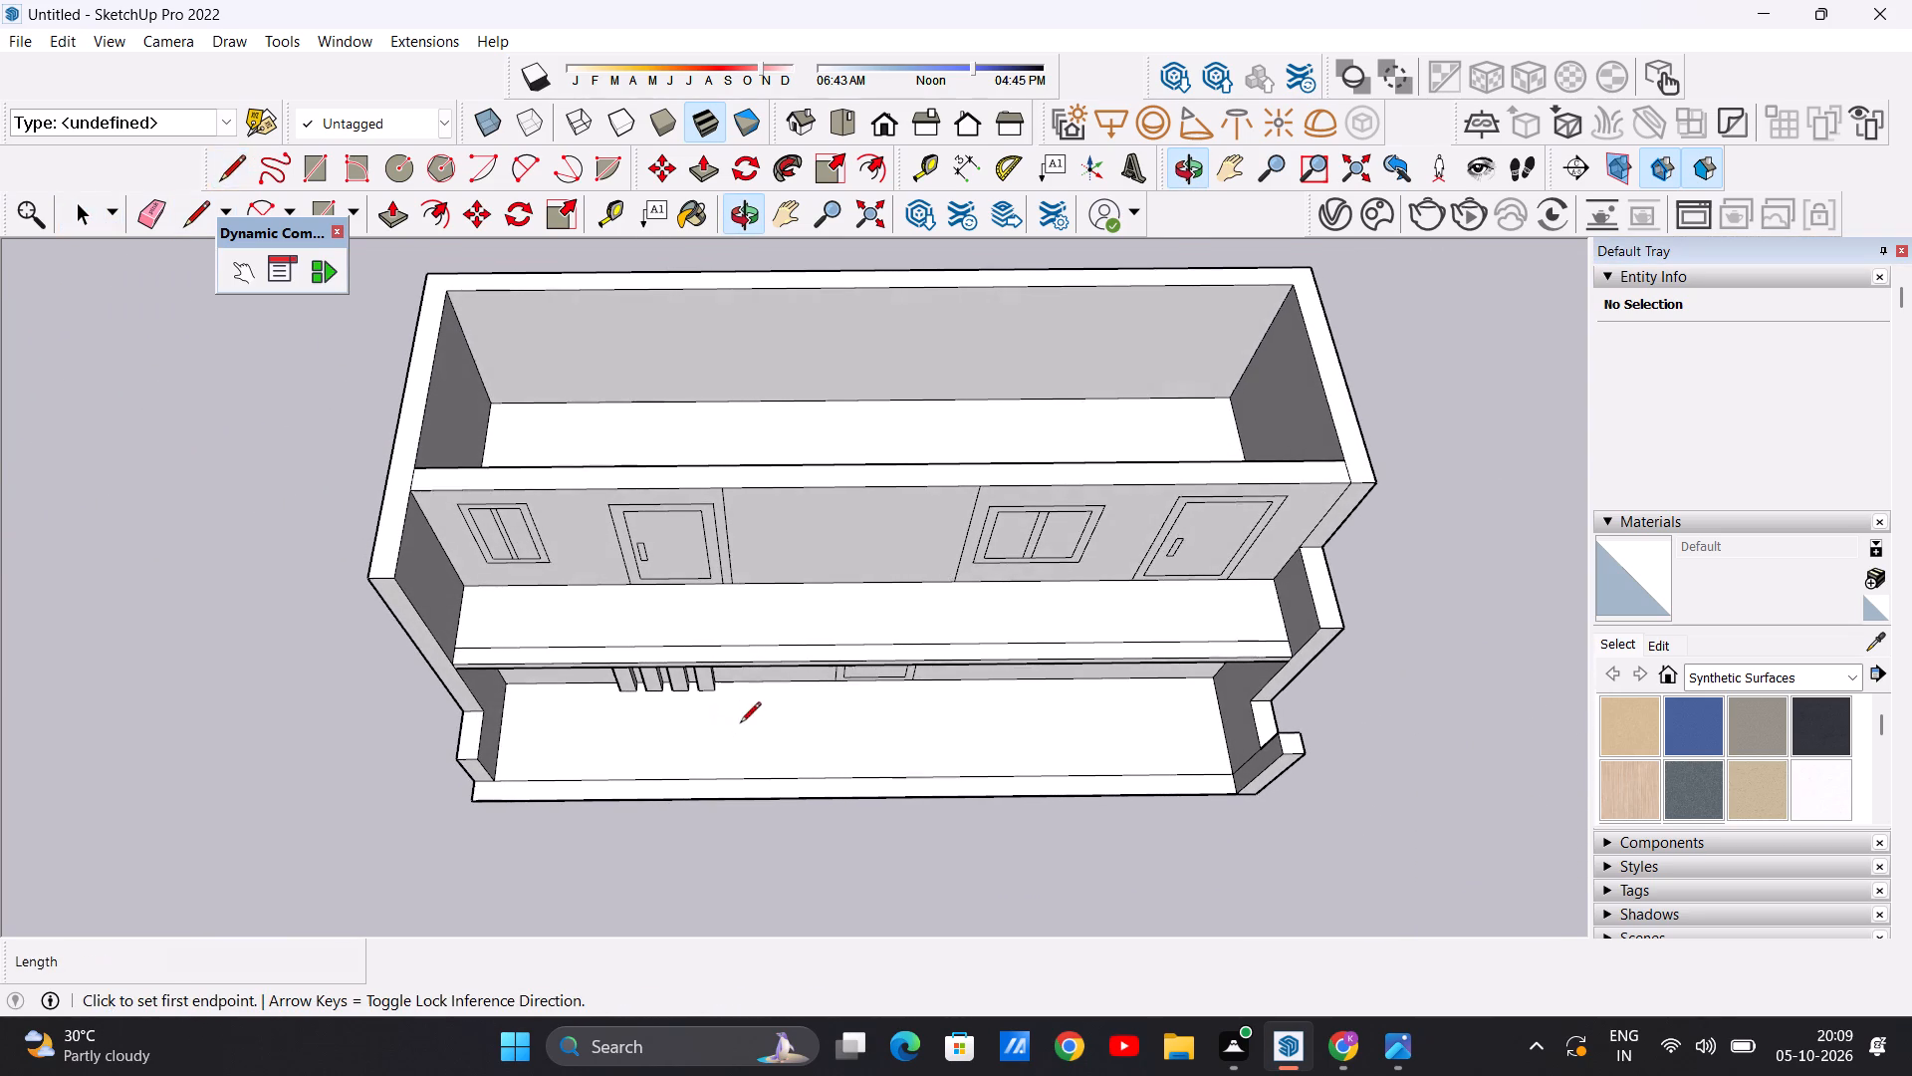
{"action": "middle_click", "coordinate": [738, 725]}
{"action": "scroll", "coordinate": [785, 658], "scroll_direction": "up", "scroll_amount": 5}
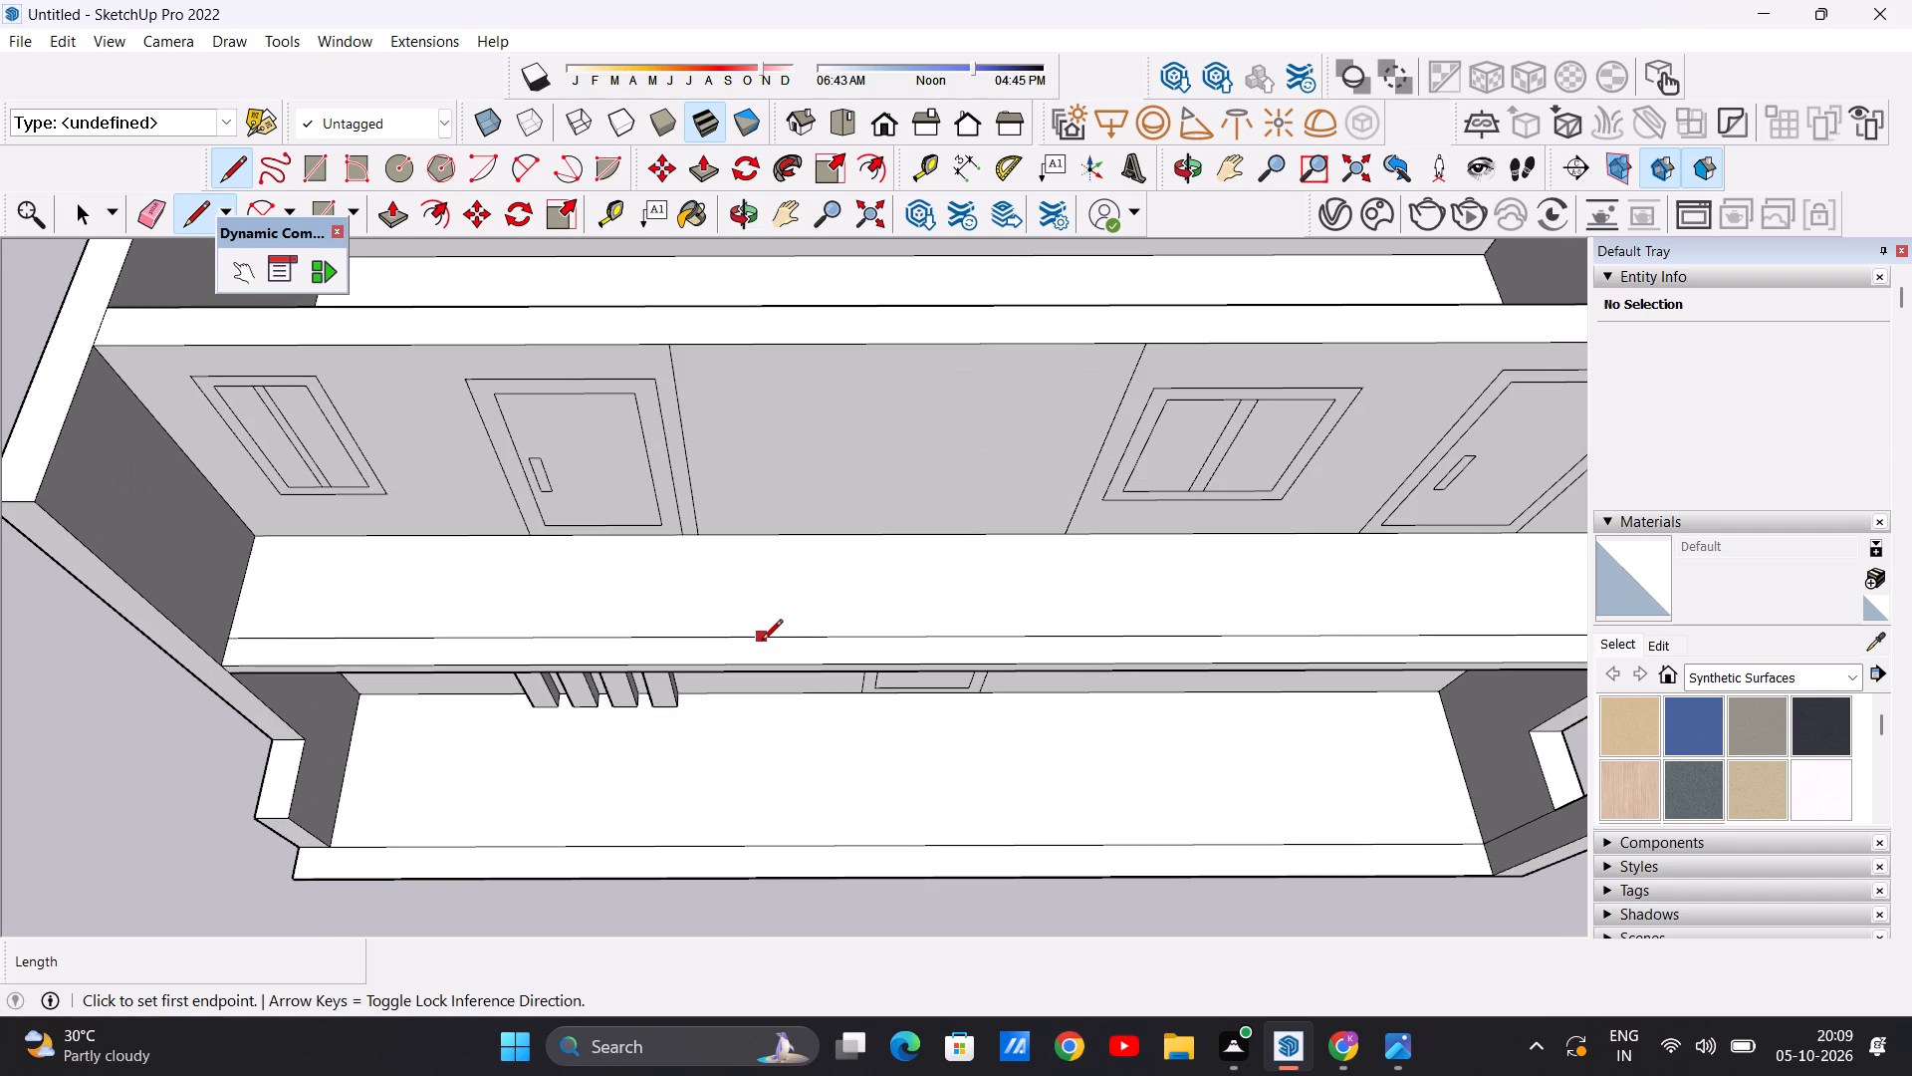
{"action": "left_click", "coordinate": [704, 641]}
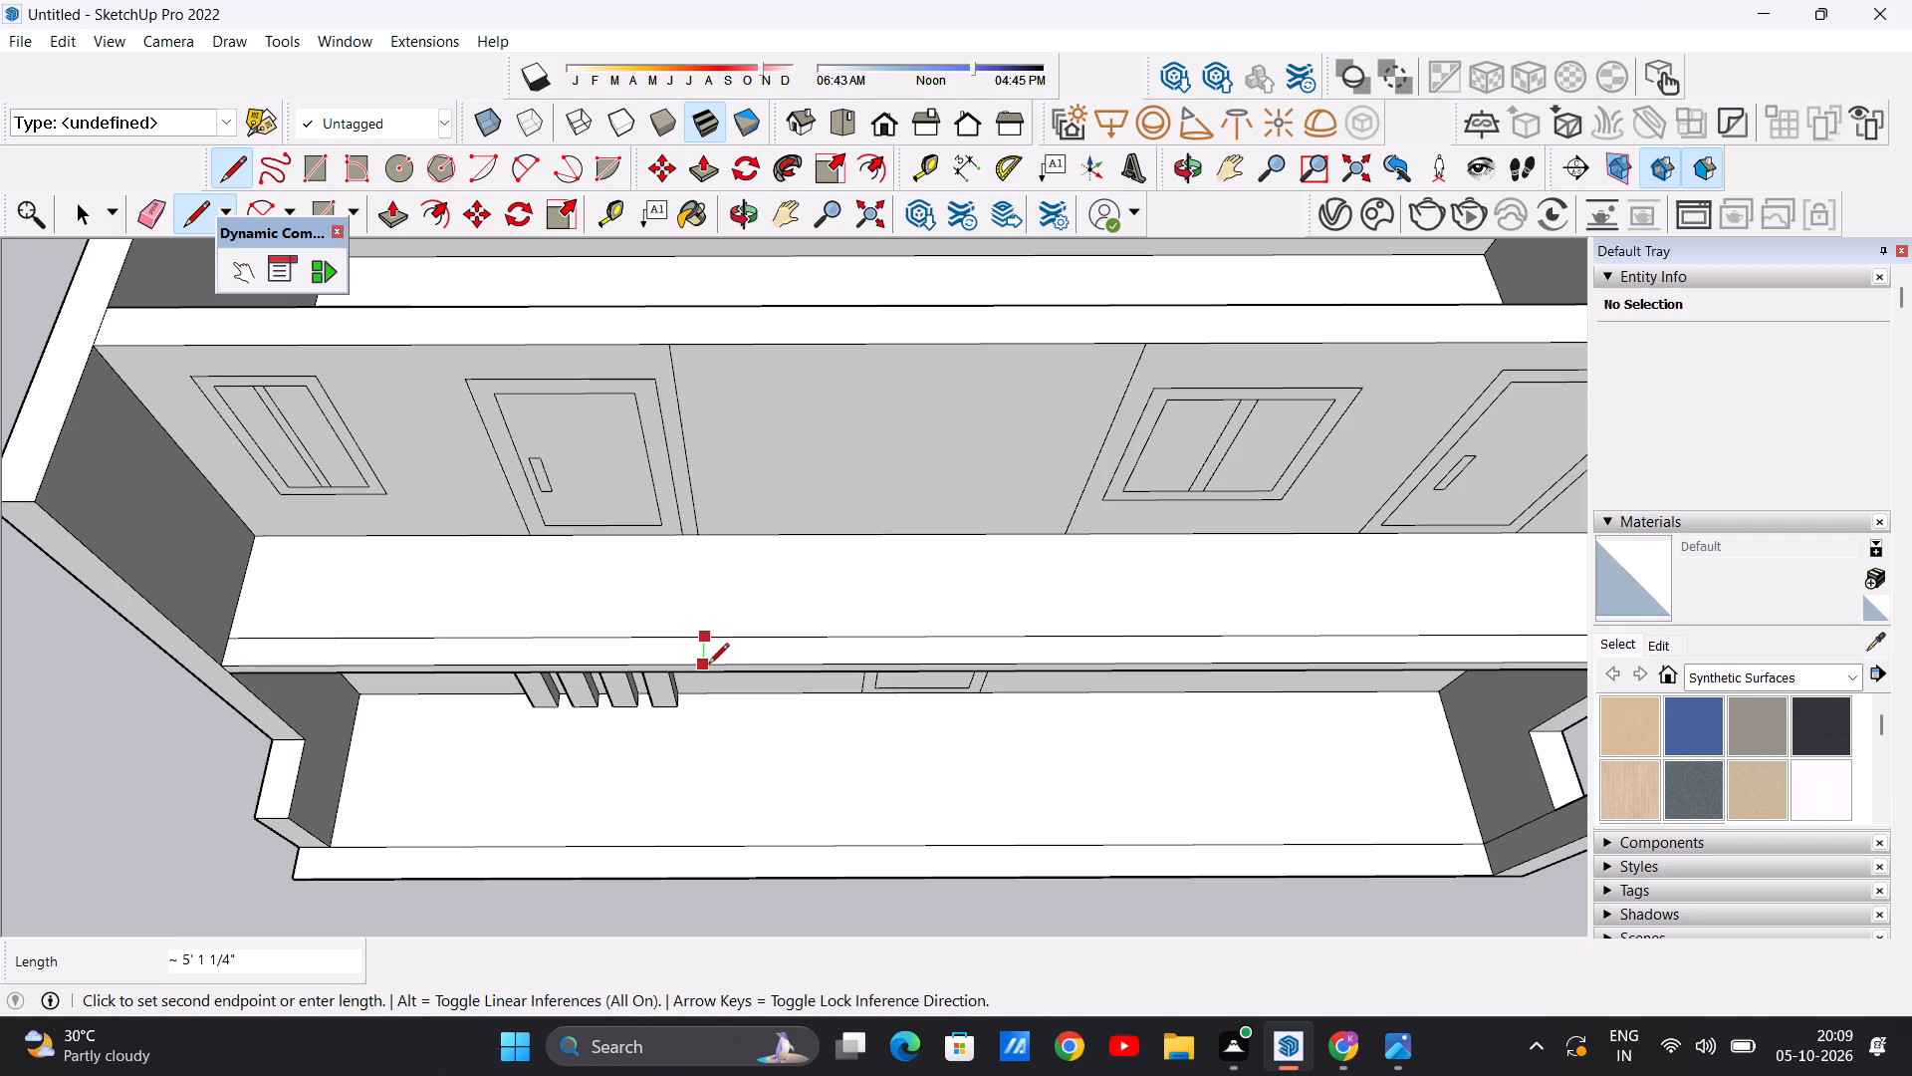
{"action": "left_click", "coordinate": [708, 666]}
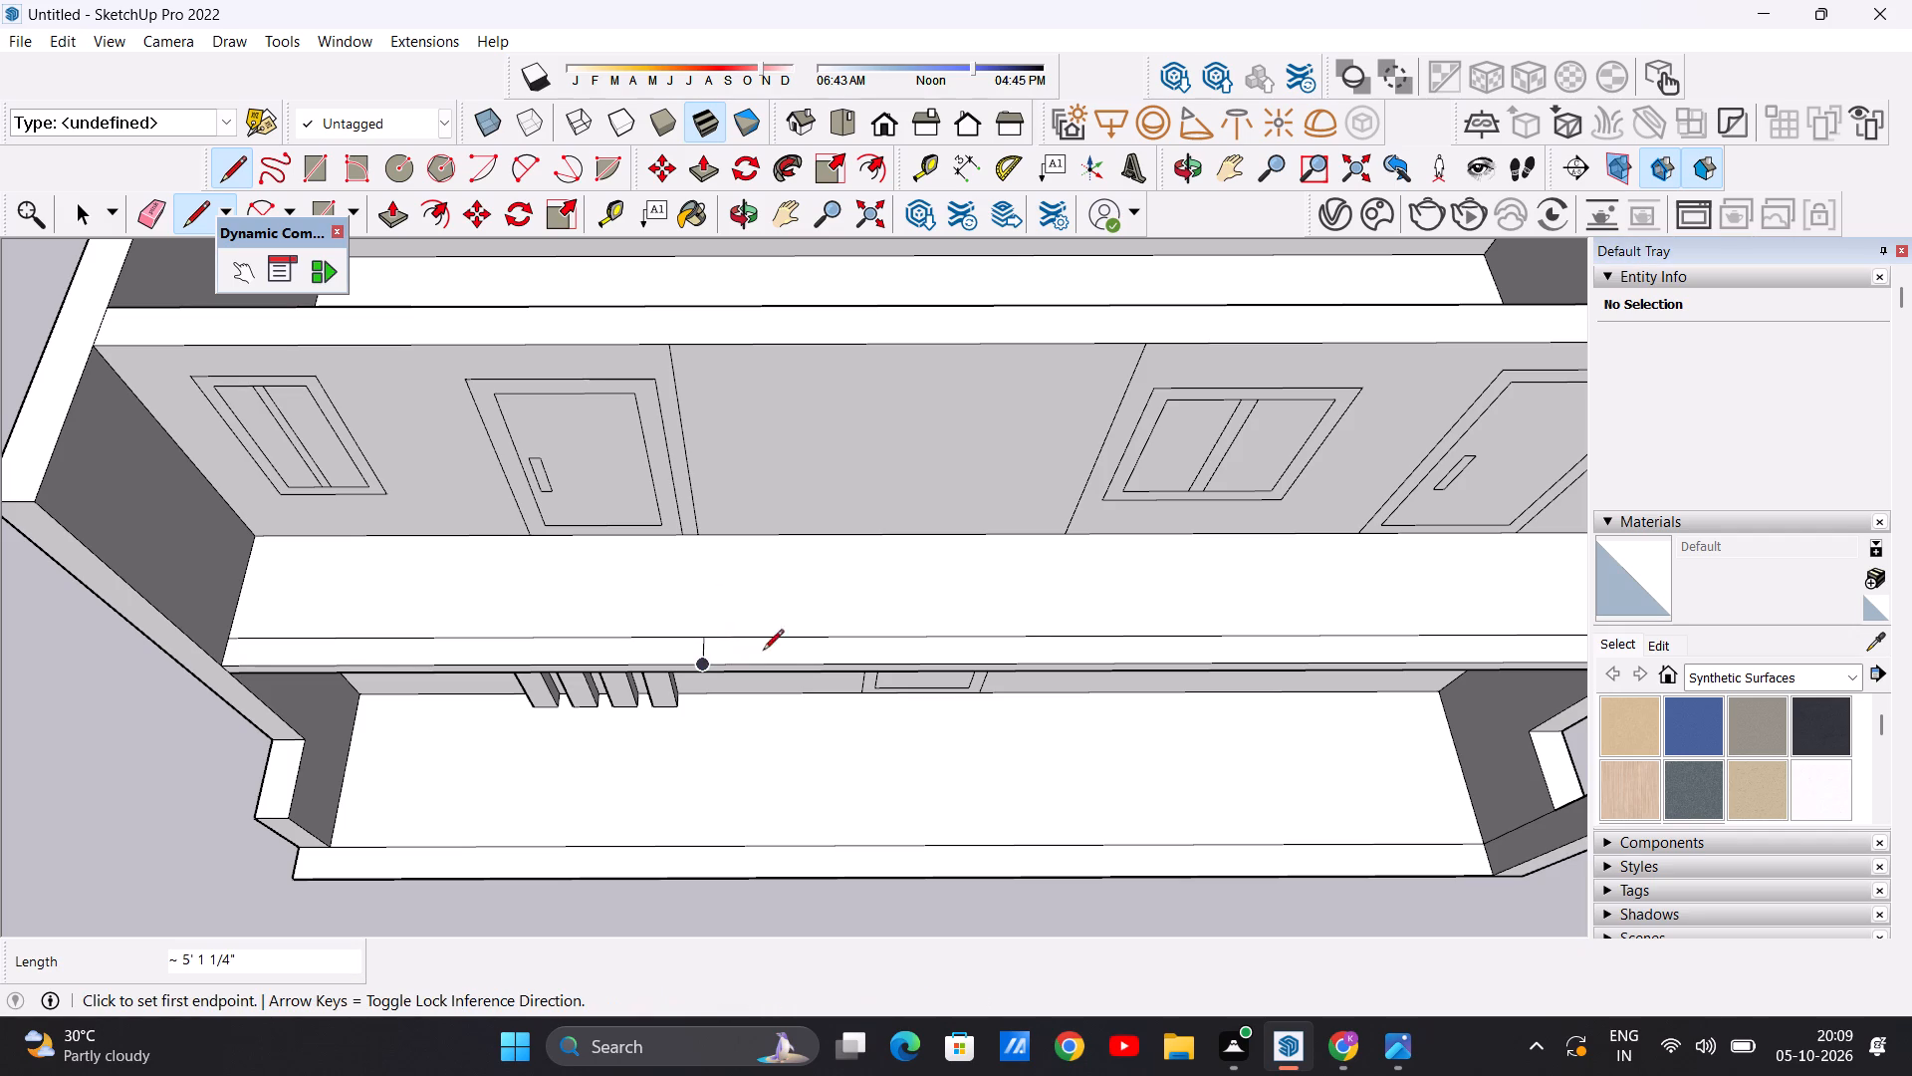
{"action": "left_click", "coordinate": [986, 636]}
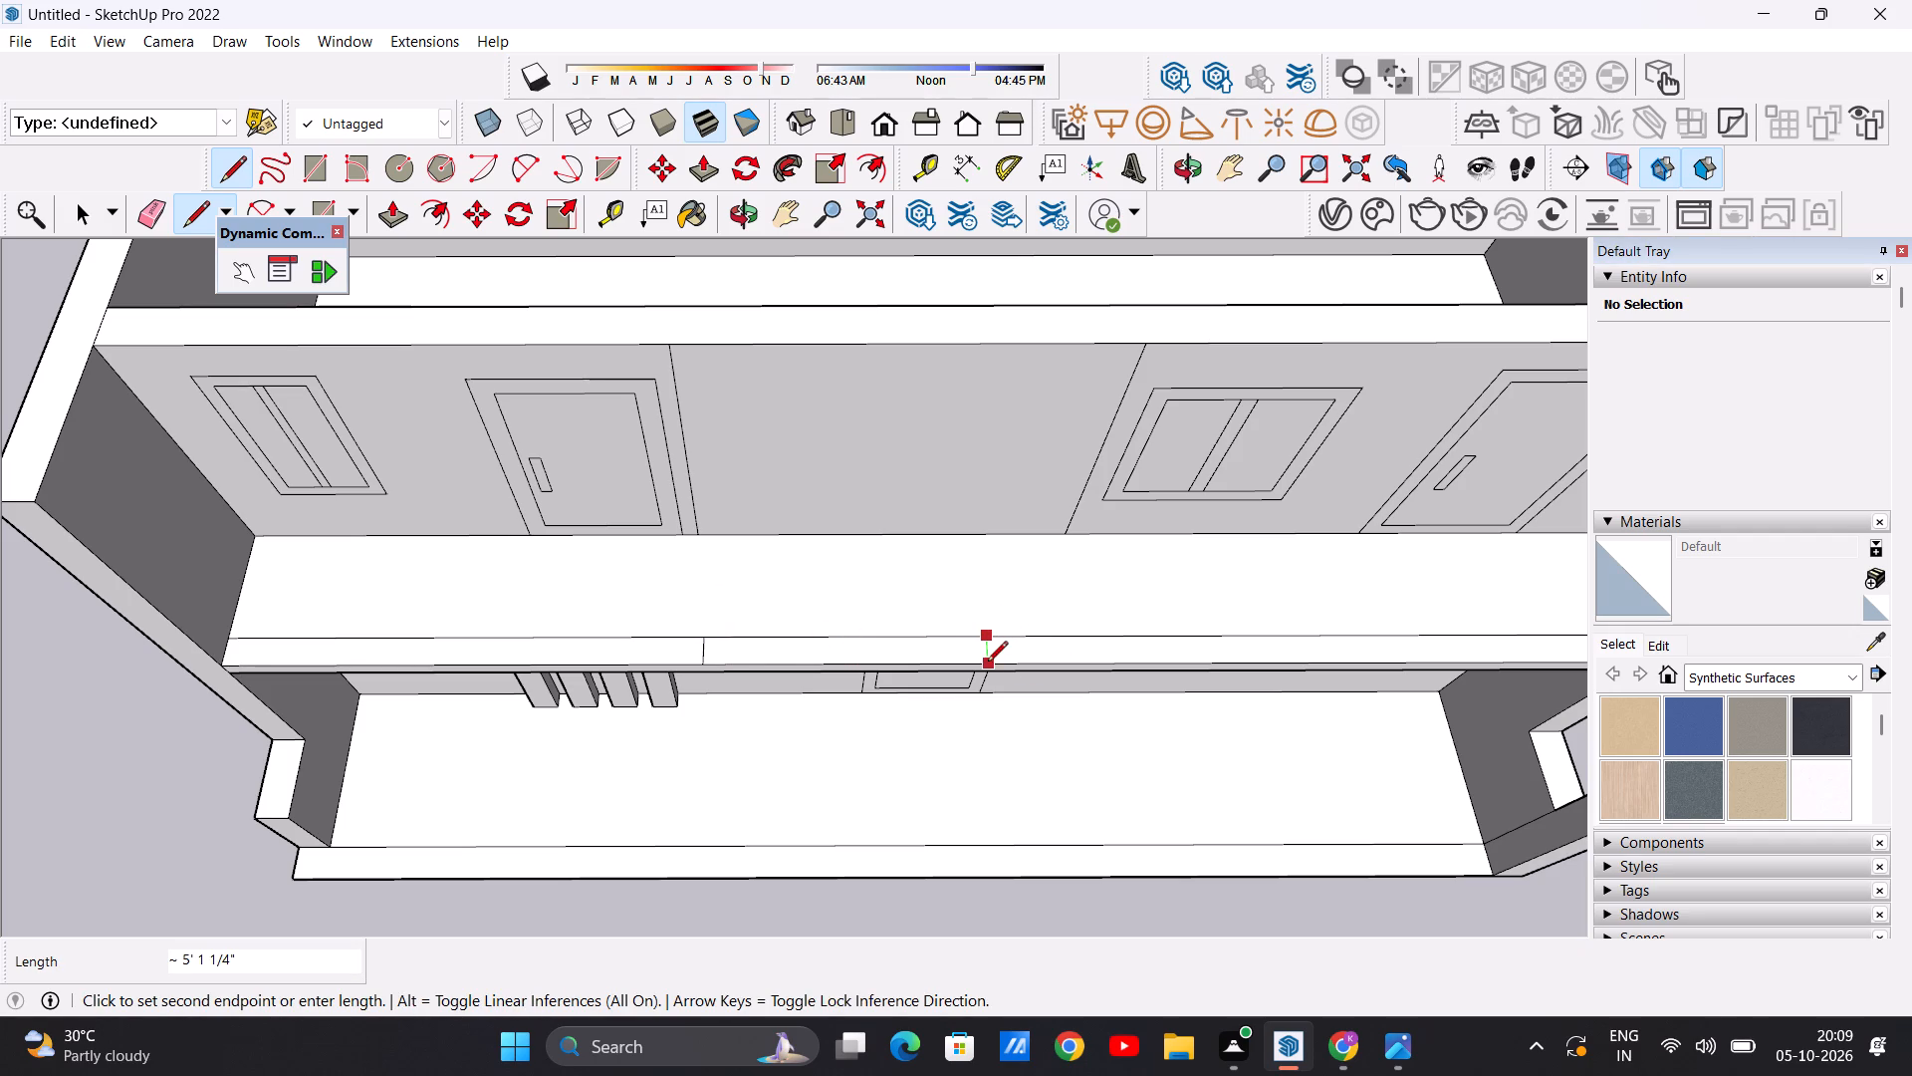
{"action": "left_click", "coordinate": [987, 664]}
{"action": "key", "text": "space"}
Examine the divided front strip of the slab and the whole elevation from above, the front and the side.
{"action": "scroll", "coordinate": [889, 603], "scroll_direction": "down", "scroll_amount": 6}
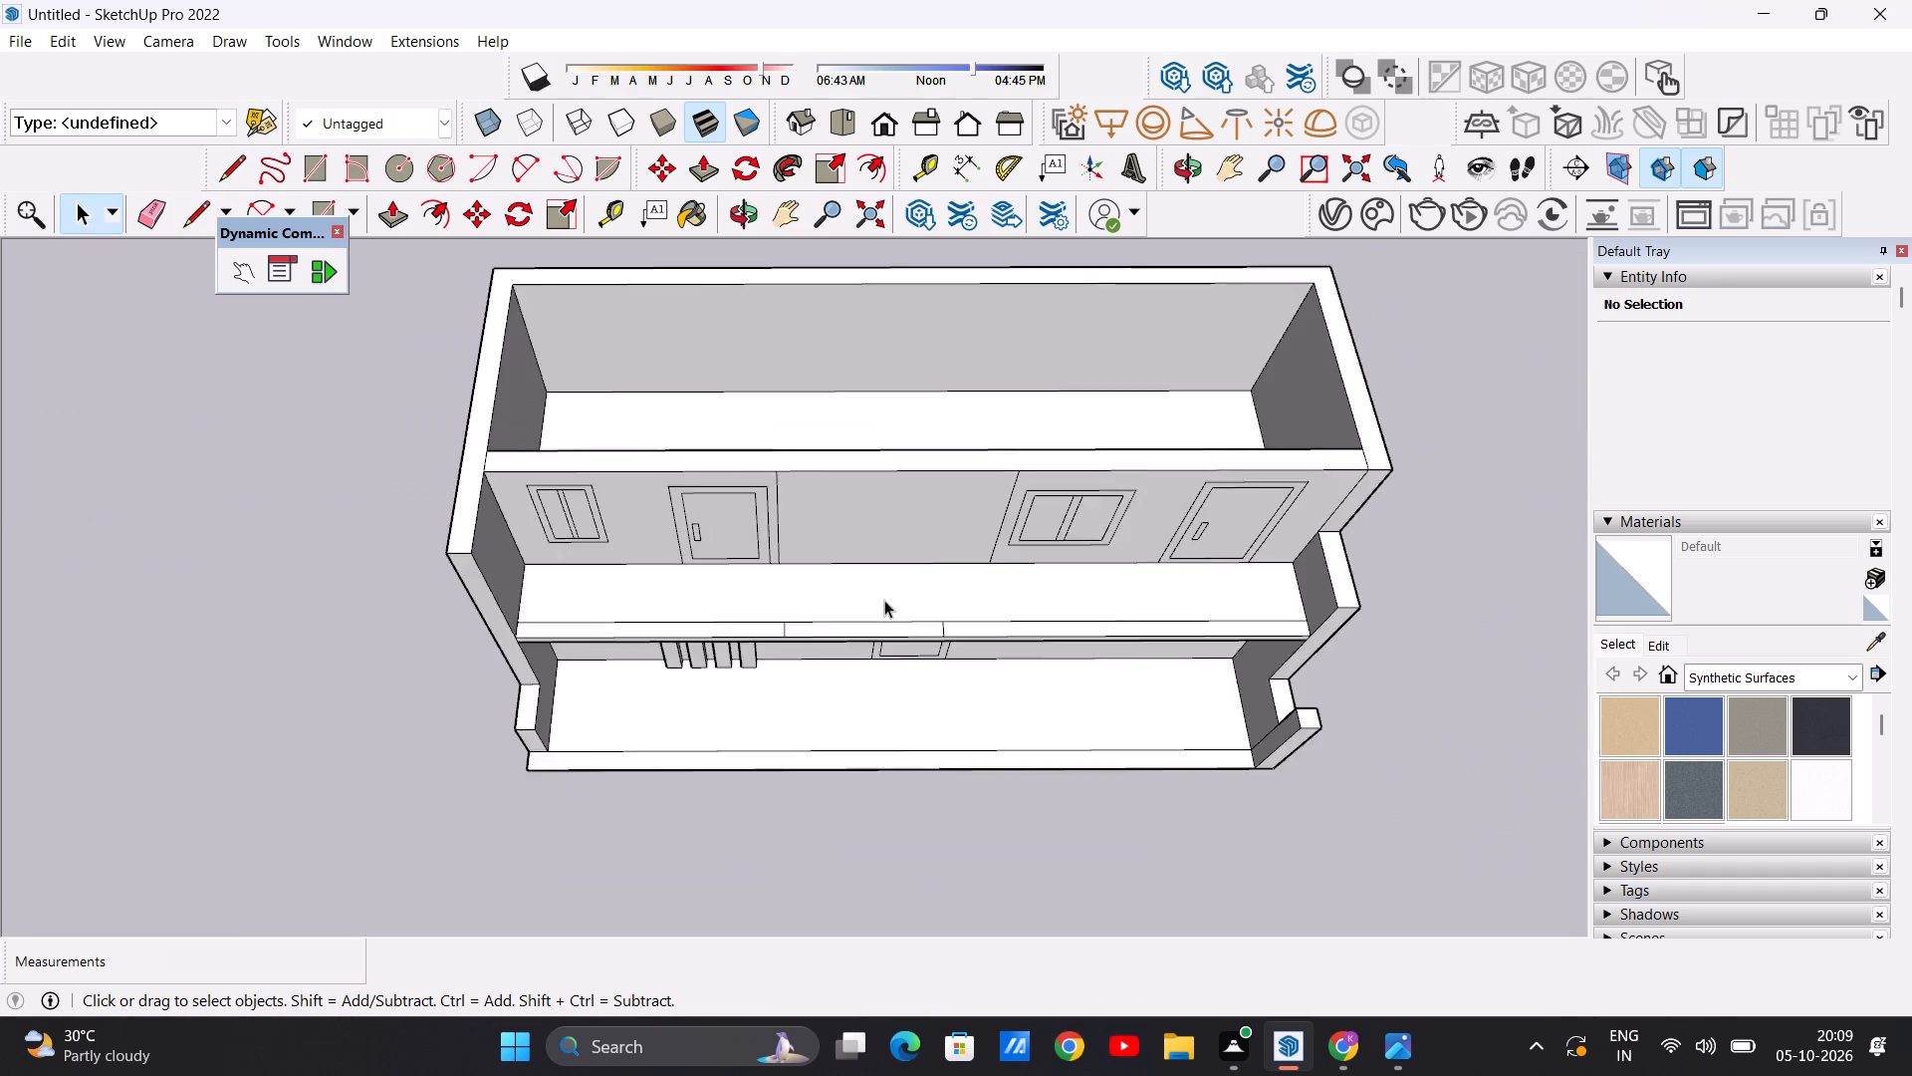
{"action": "scroll", "coordinate": [884, 600], "scroll_direction": "down", "scroll_amount": 4}
{"action": "middle_click_drag", "start_coordinate": [905, 662], "coordinate": [906, 498]}
{"action": "scroll", "coordinate": [773, 592], "scroll_direction": "up", "scroll_amount": 5}
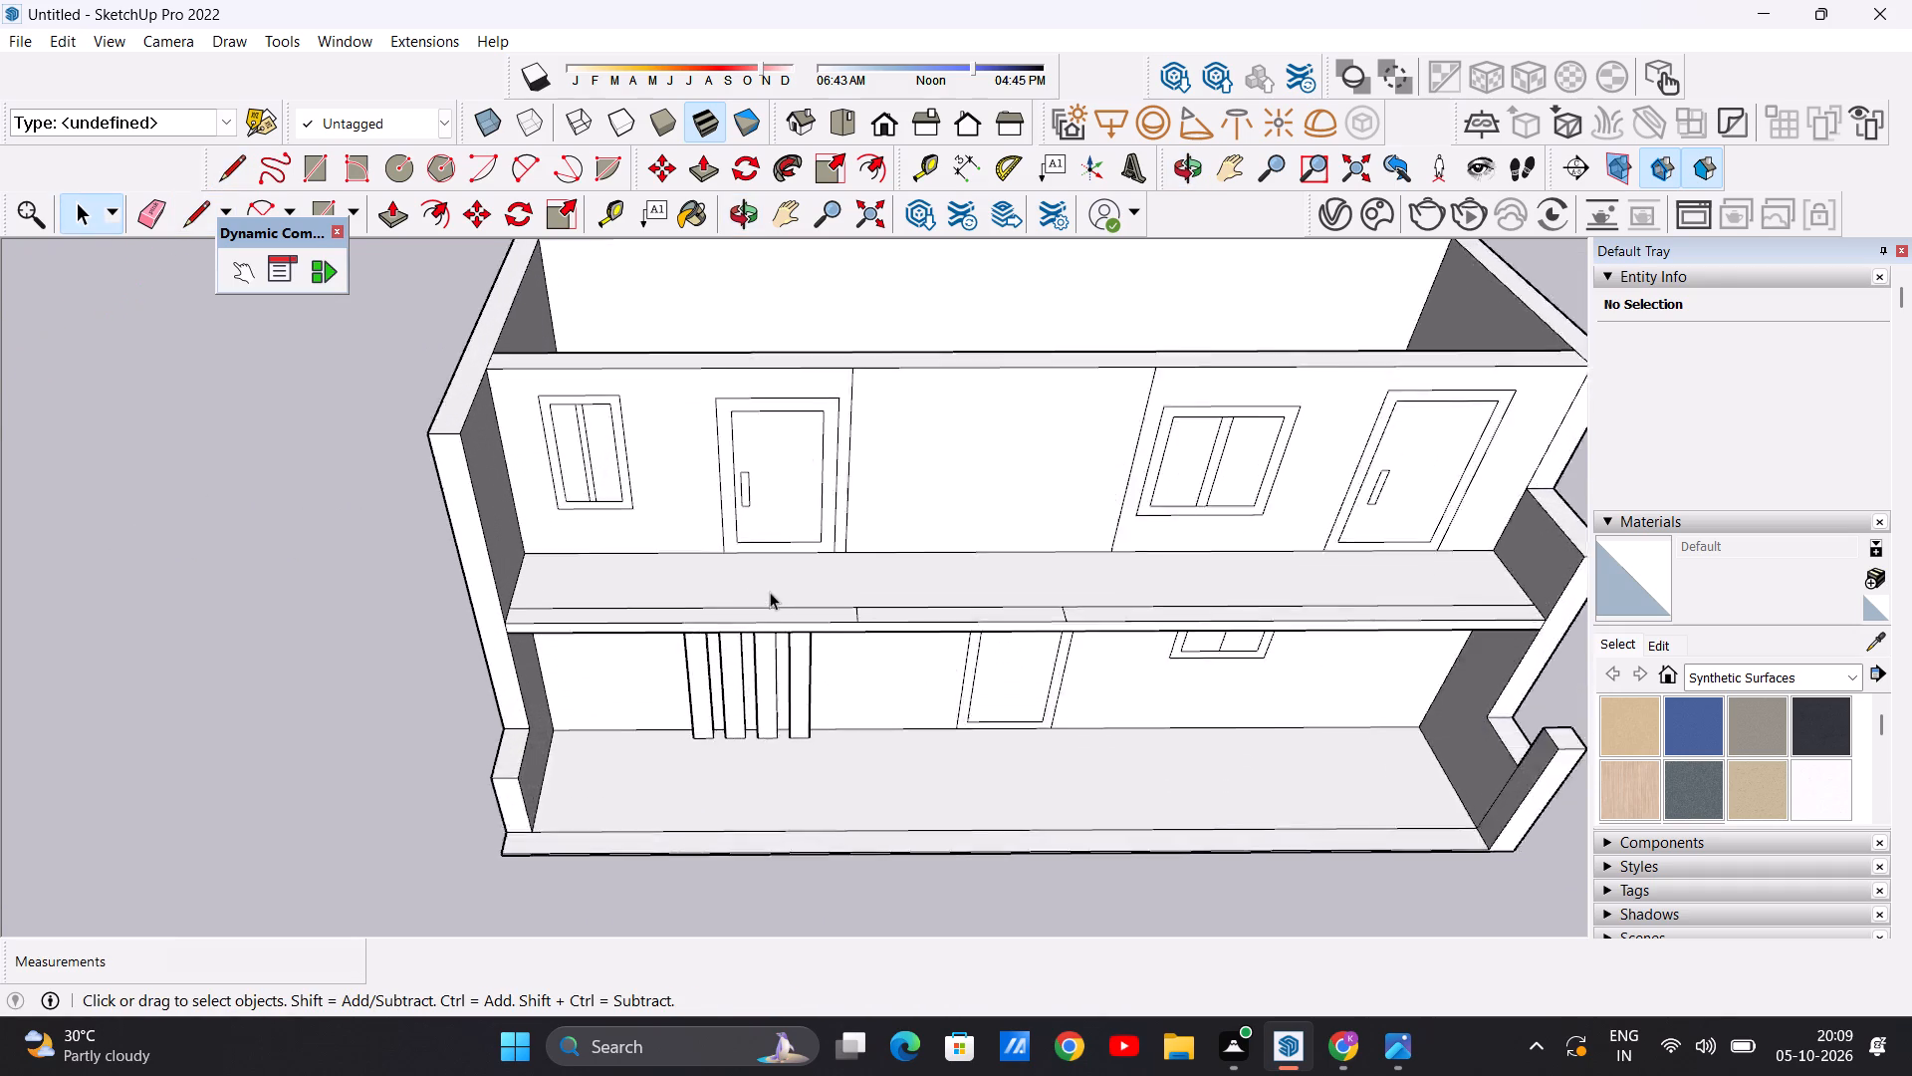
{"action": "scroll", "coordinate": [770, 592], "scroll_direction": "up", "scroll_amount": 2}
{"action": "middle_click_drag", "start_coordinate": [731, 619], "coordinate": [728, 693]}
{"action": "scroll", "coordinate": [783, 658], "scroll_direction": "up", "scroll_amount": 2}
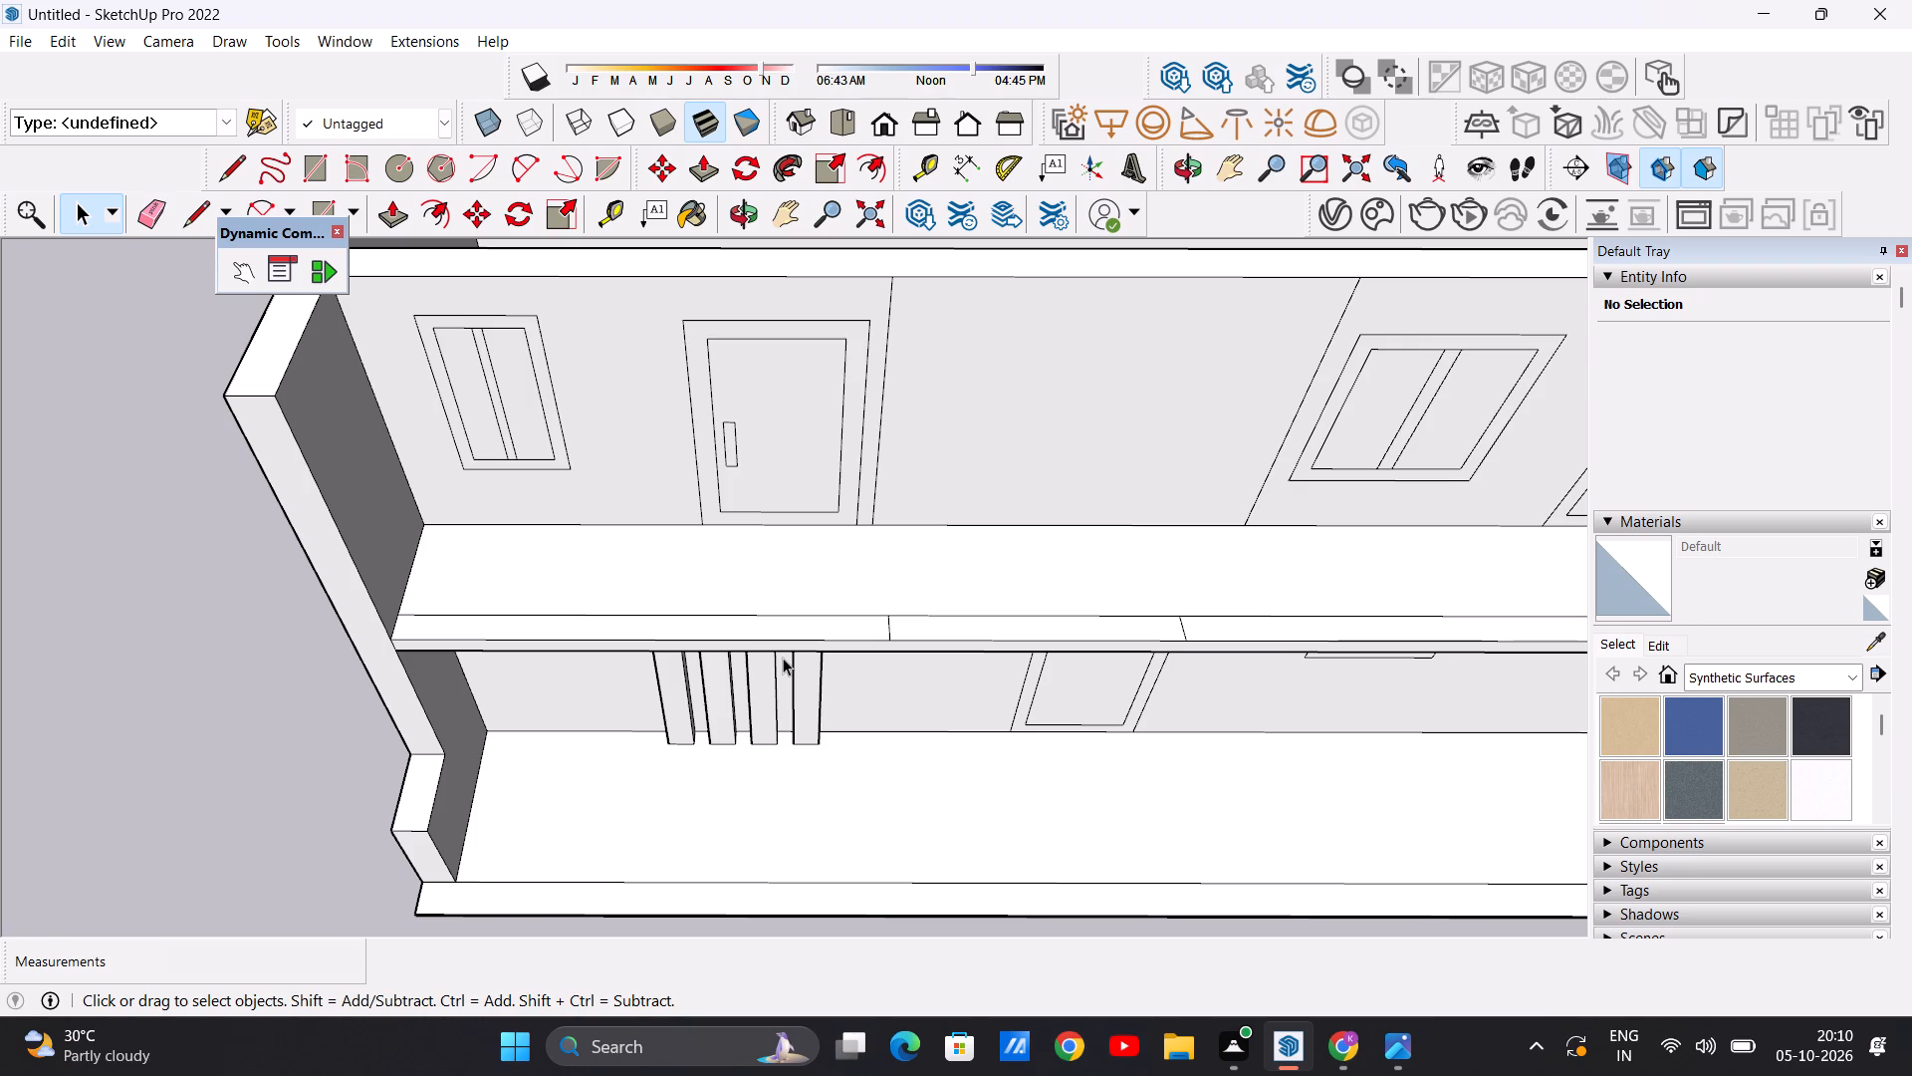
{"action": "scroll", "coordinate": [564, 572], "scroll_direction": "down", "scroll_amount": 6}
{"action": "scroll", "coordinate": [569, 650], "scroll_direction": "down", "scroll_amount": 20}
{"action": "scroll", "coordinate": [569, 650], "scroll_direction": "down", "scroll_amount": 7}
{"action": "middle_click_drag", "start_coordinate": [618, 596], "coordinate": [611, 676]}
{"action": "scroll", "coordinate": [537, 622], "scroll_direction": "up", "scroll_amount": 8}
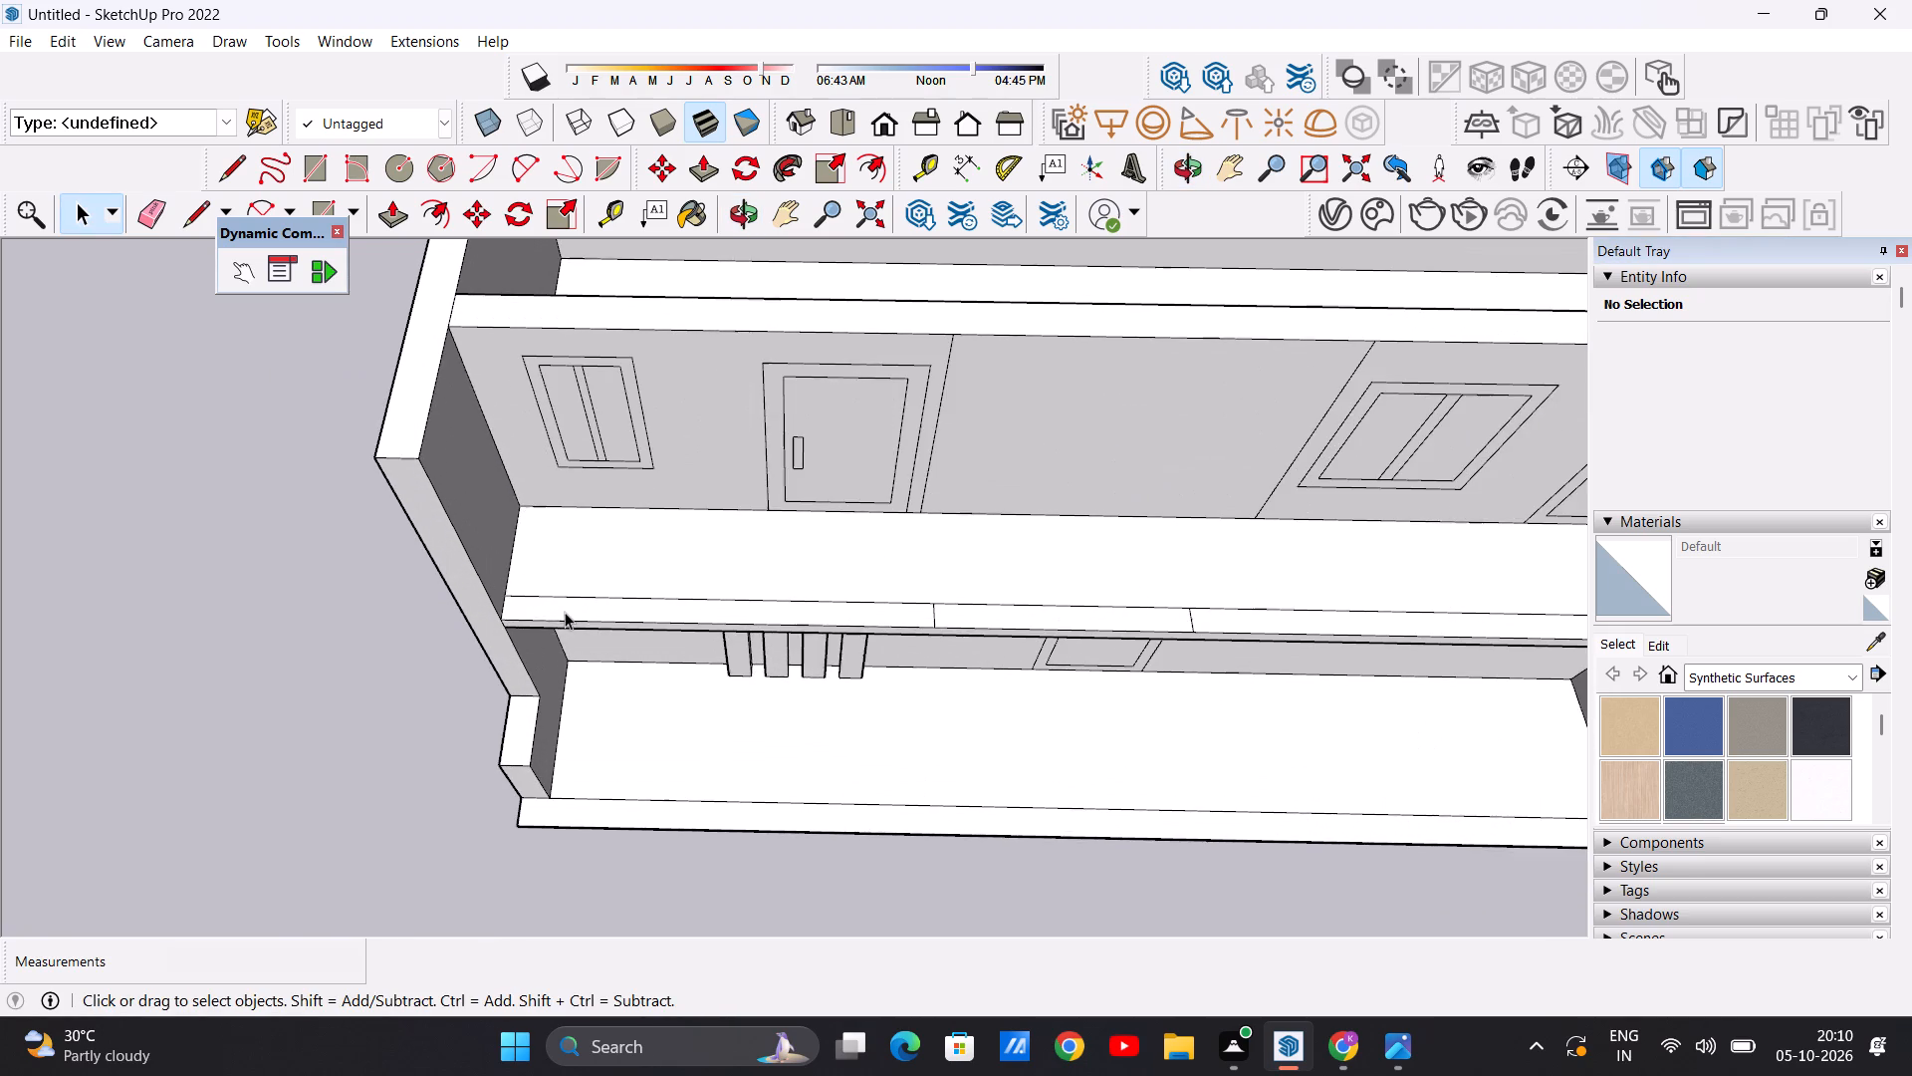
{"action": "scroll", "coordinate": [525, 611], "scroll_direction": "down", "scroll_amount": 5}
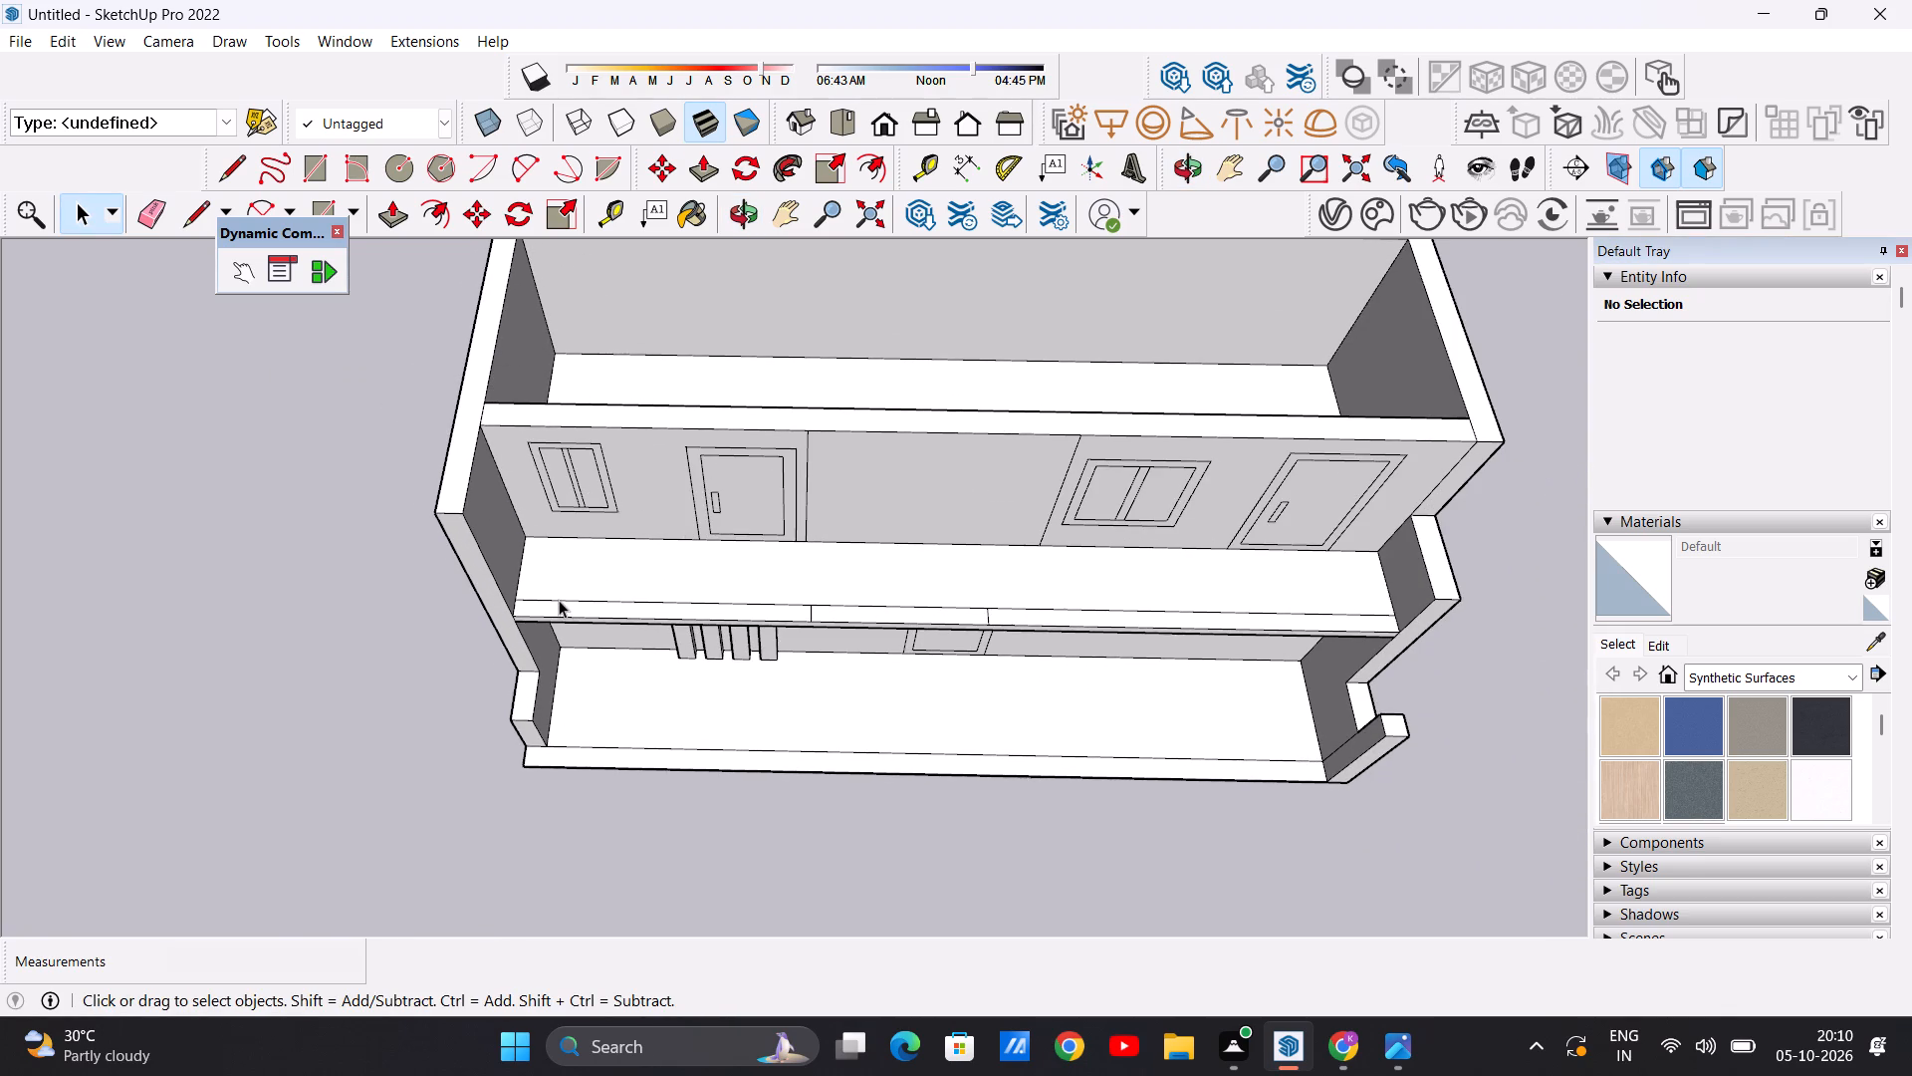
{"action": "scroll", "coordinate": [648, 597], "scroll_direction": "up", "scroll_amount": 3}
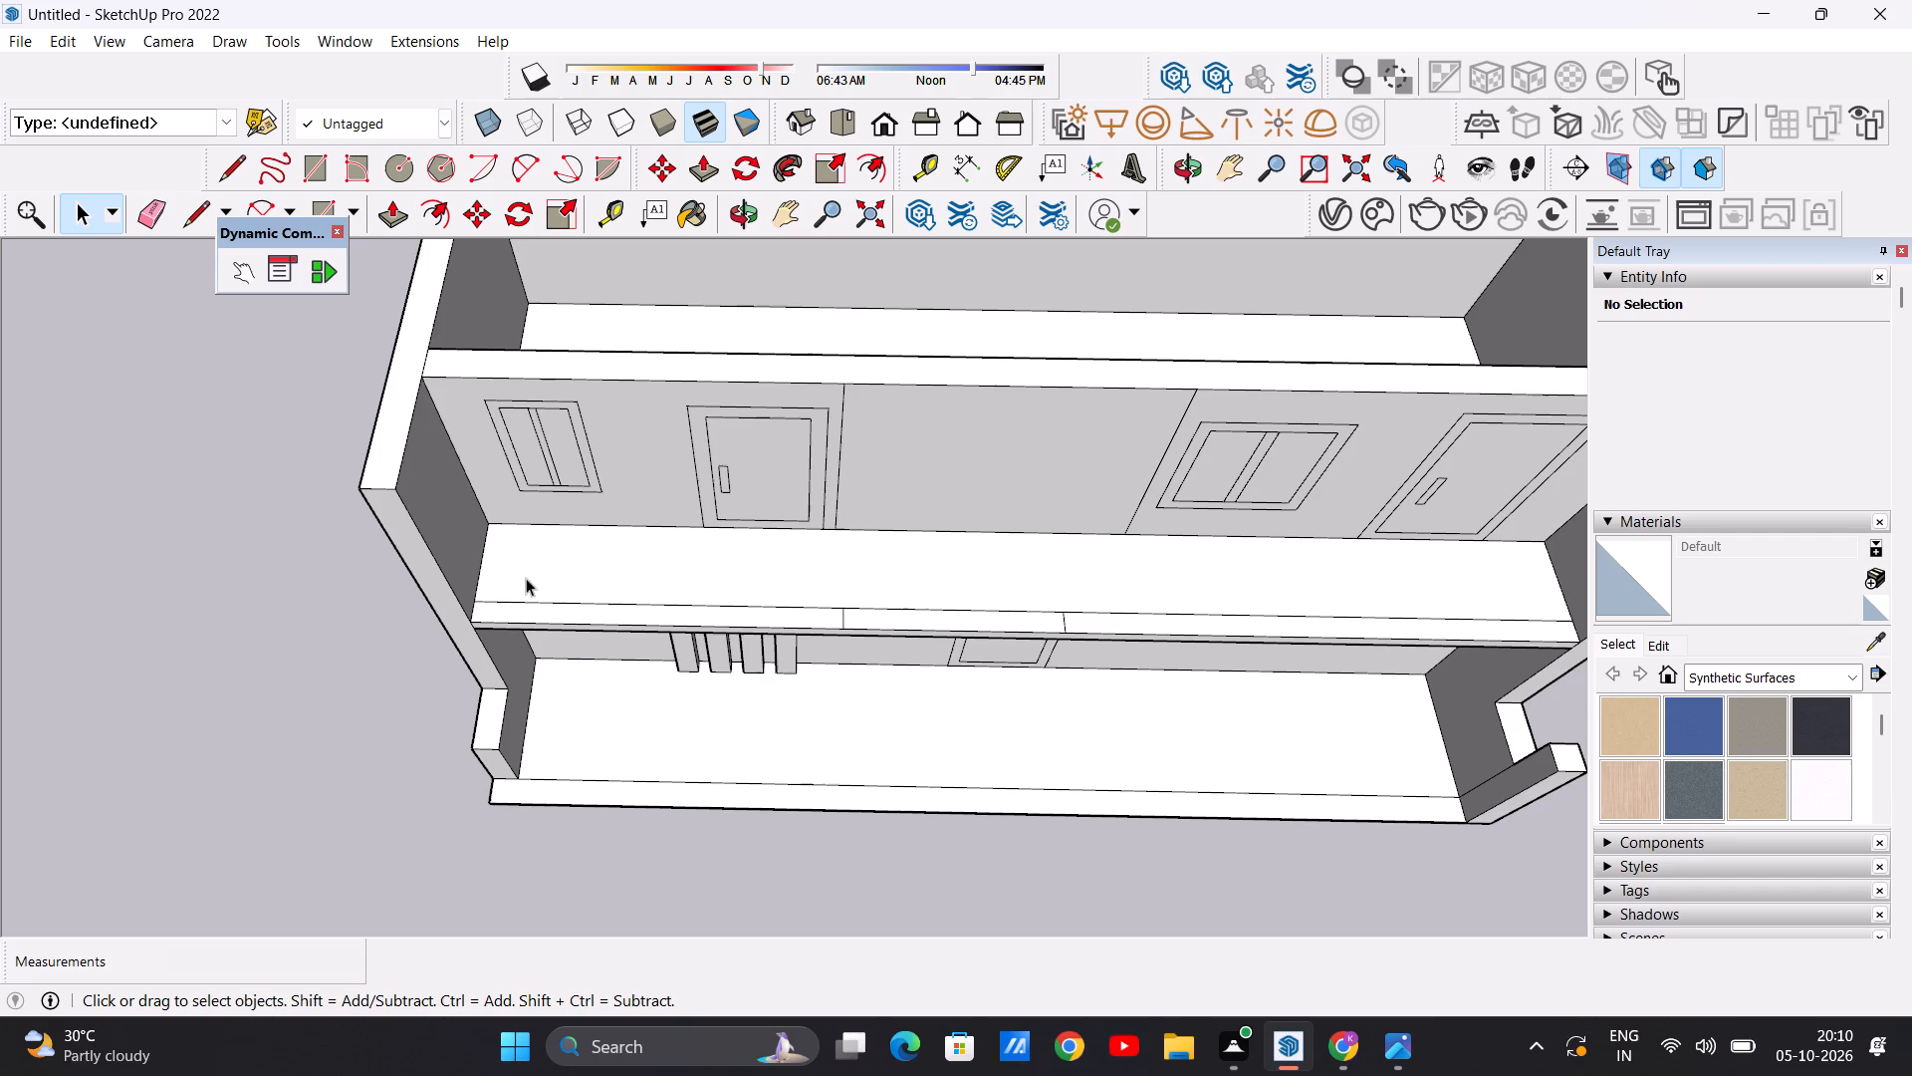
{"action": "scroll", "coordinate": [558, 593], "scroll_direction": "down", "scroll_amount": 5}
{"action": "scroll", "coordinate": [578, 615], "scroll_direction": "up", "scroll_amount": 2}
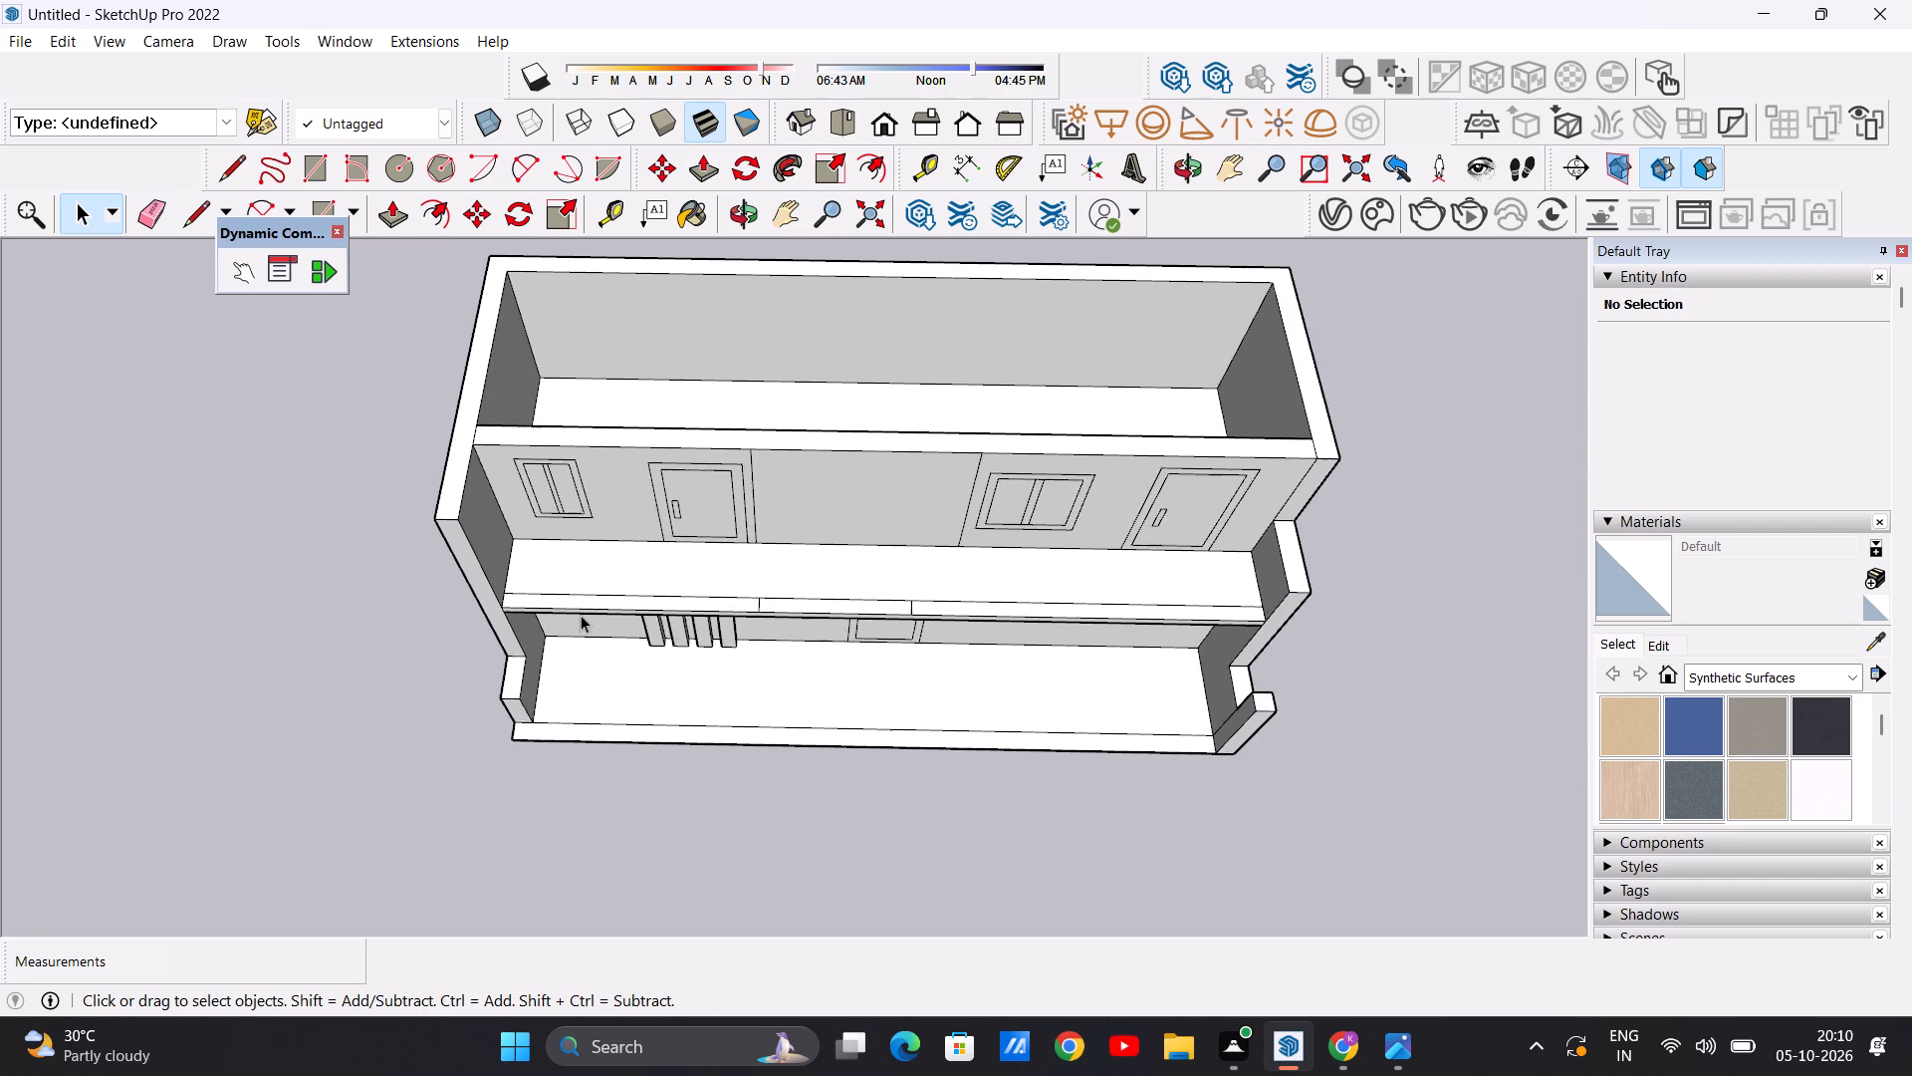
{"action": "scroll", "coordinate": [581, 615], "scroll_direction": "up", "scroll_amount": 2}
{"action": "middle_click_drag", "start_coordinate": [614, 675], "coordinate": [692, 438]}
{"action": "middle_click_drag", "start_coordinate": [686, 631], "coordinate": [727, 593]}
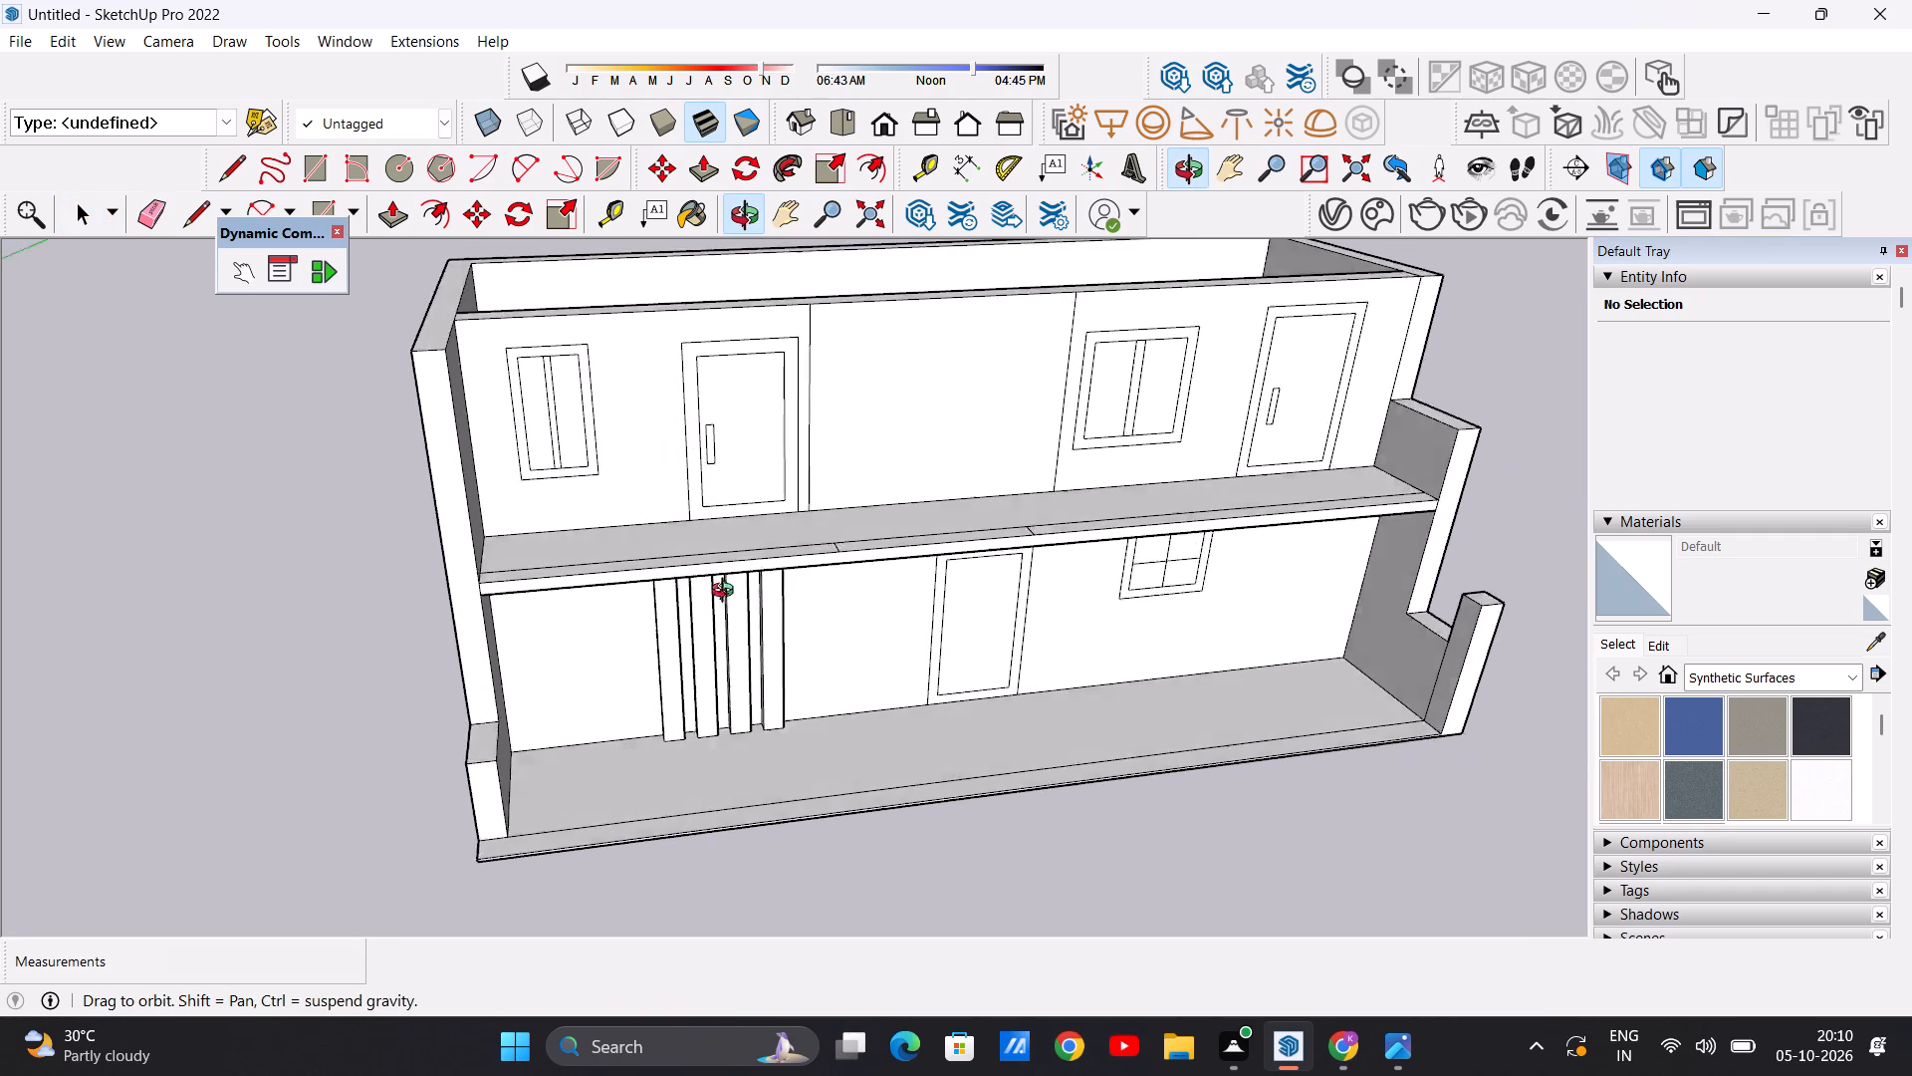
{"action": "middle_click_drag", "start_coordinate": [727, 593], "coordinate": [922, 553]}
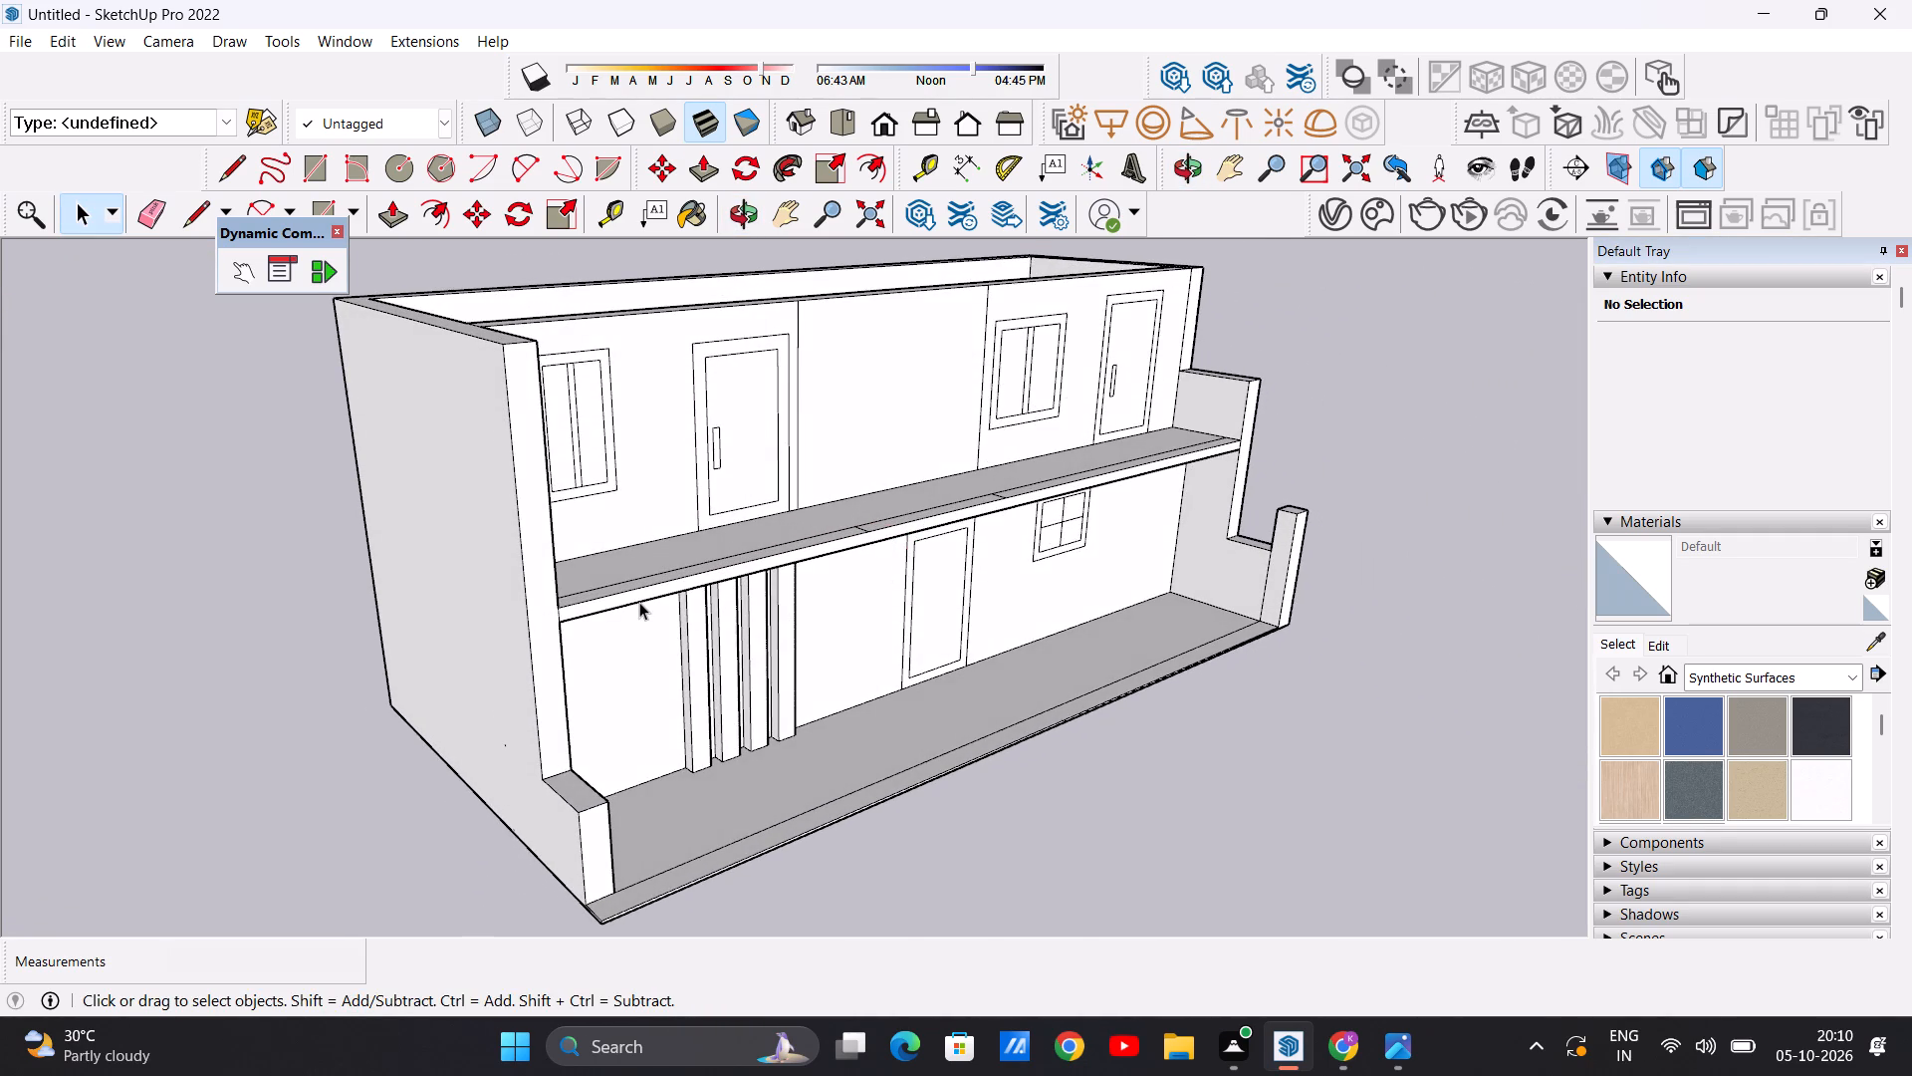
Push/Pull the projecting slab's long front edge face outward about 6' 1/2".
{"action": "scroll", "coordinate": [634, 605], "scroll_direction": "up", "scroll_amount": 6}
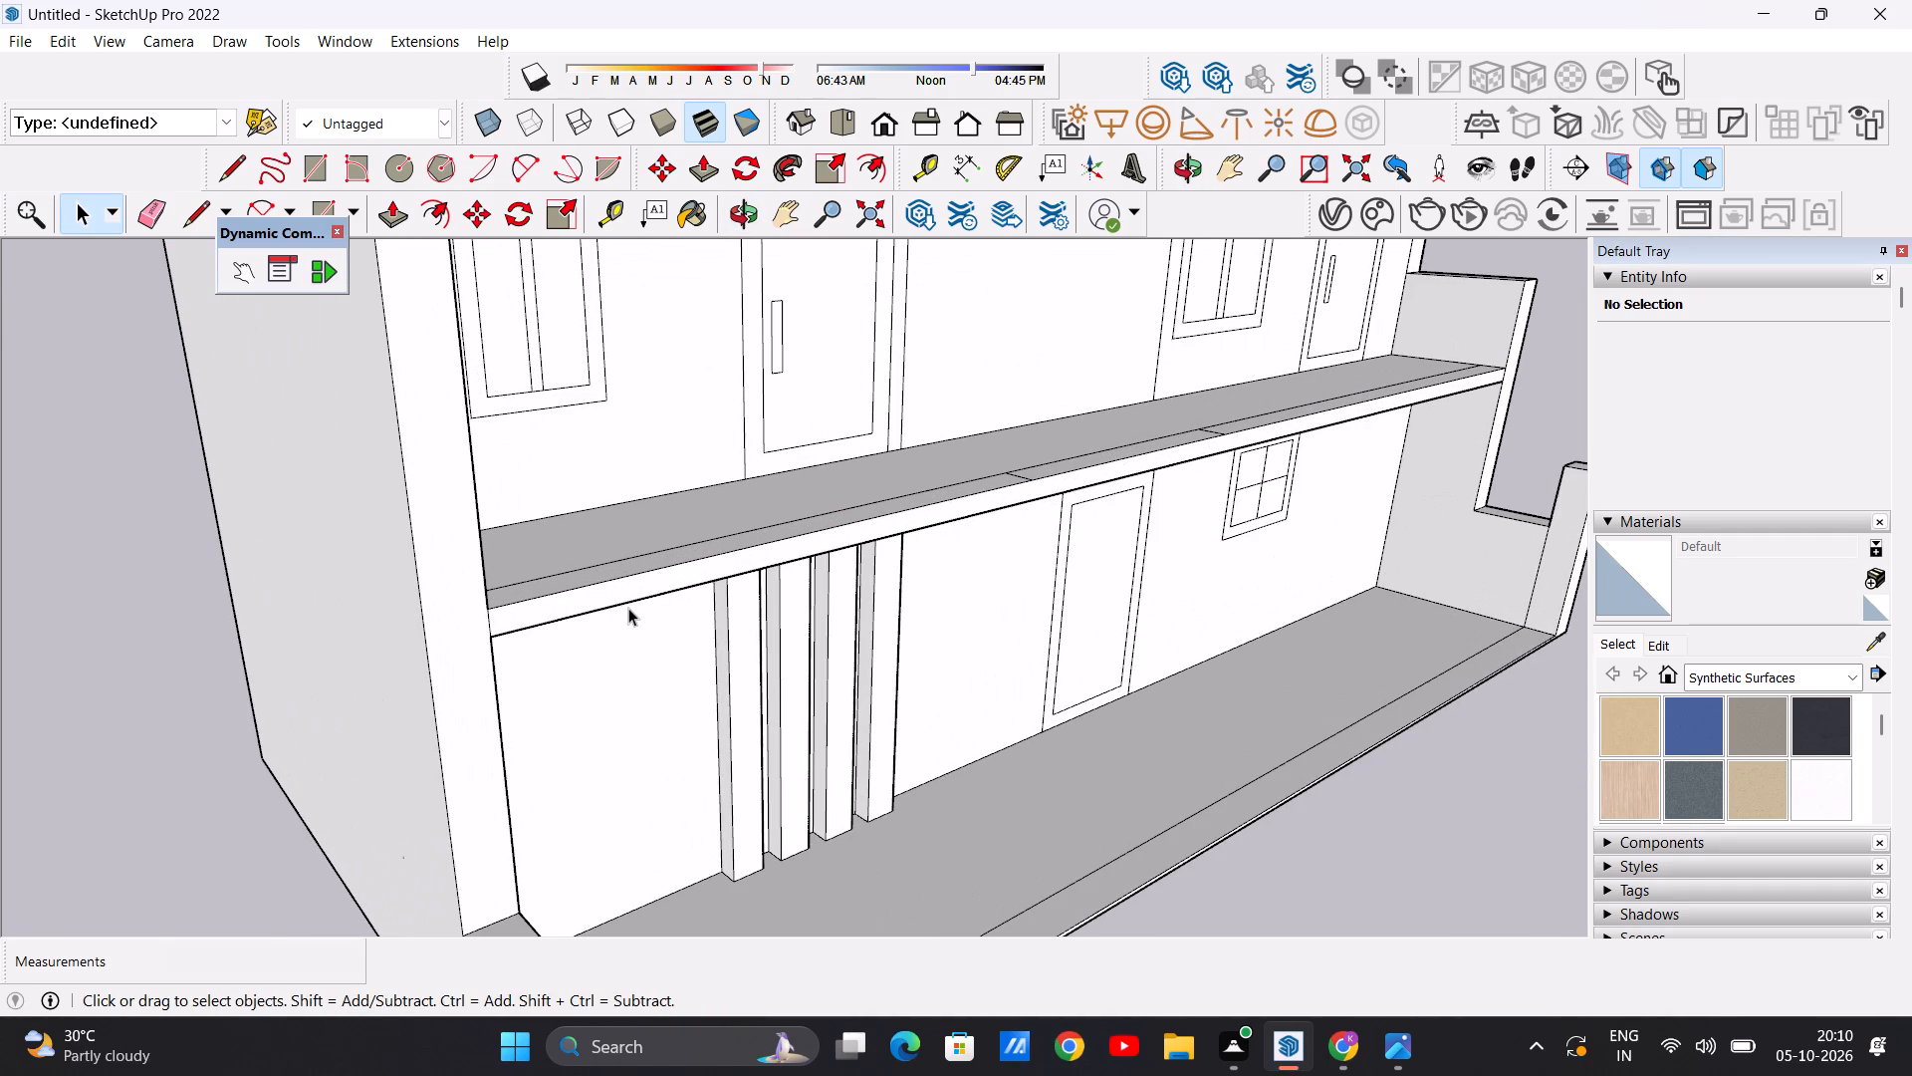
{"action": "middle_click_drag", "start_coordinate": [780, 527], "coordinate": [710, 554]}
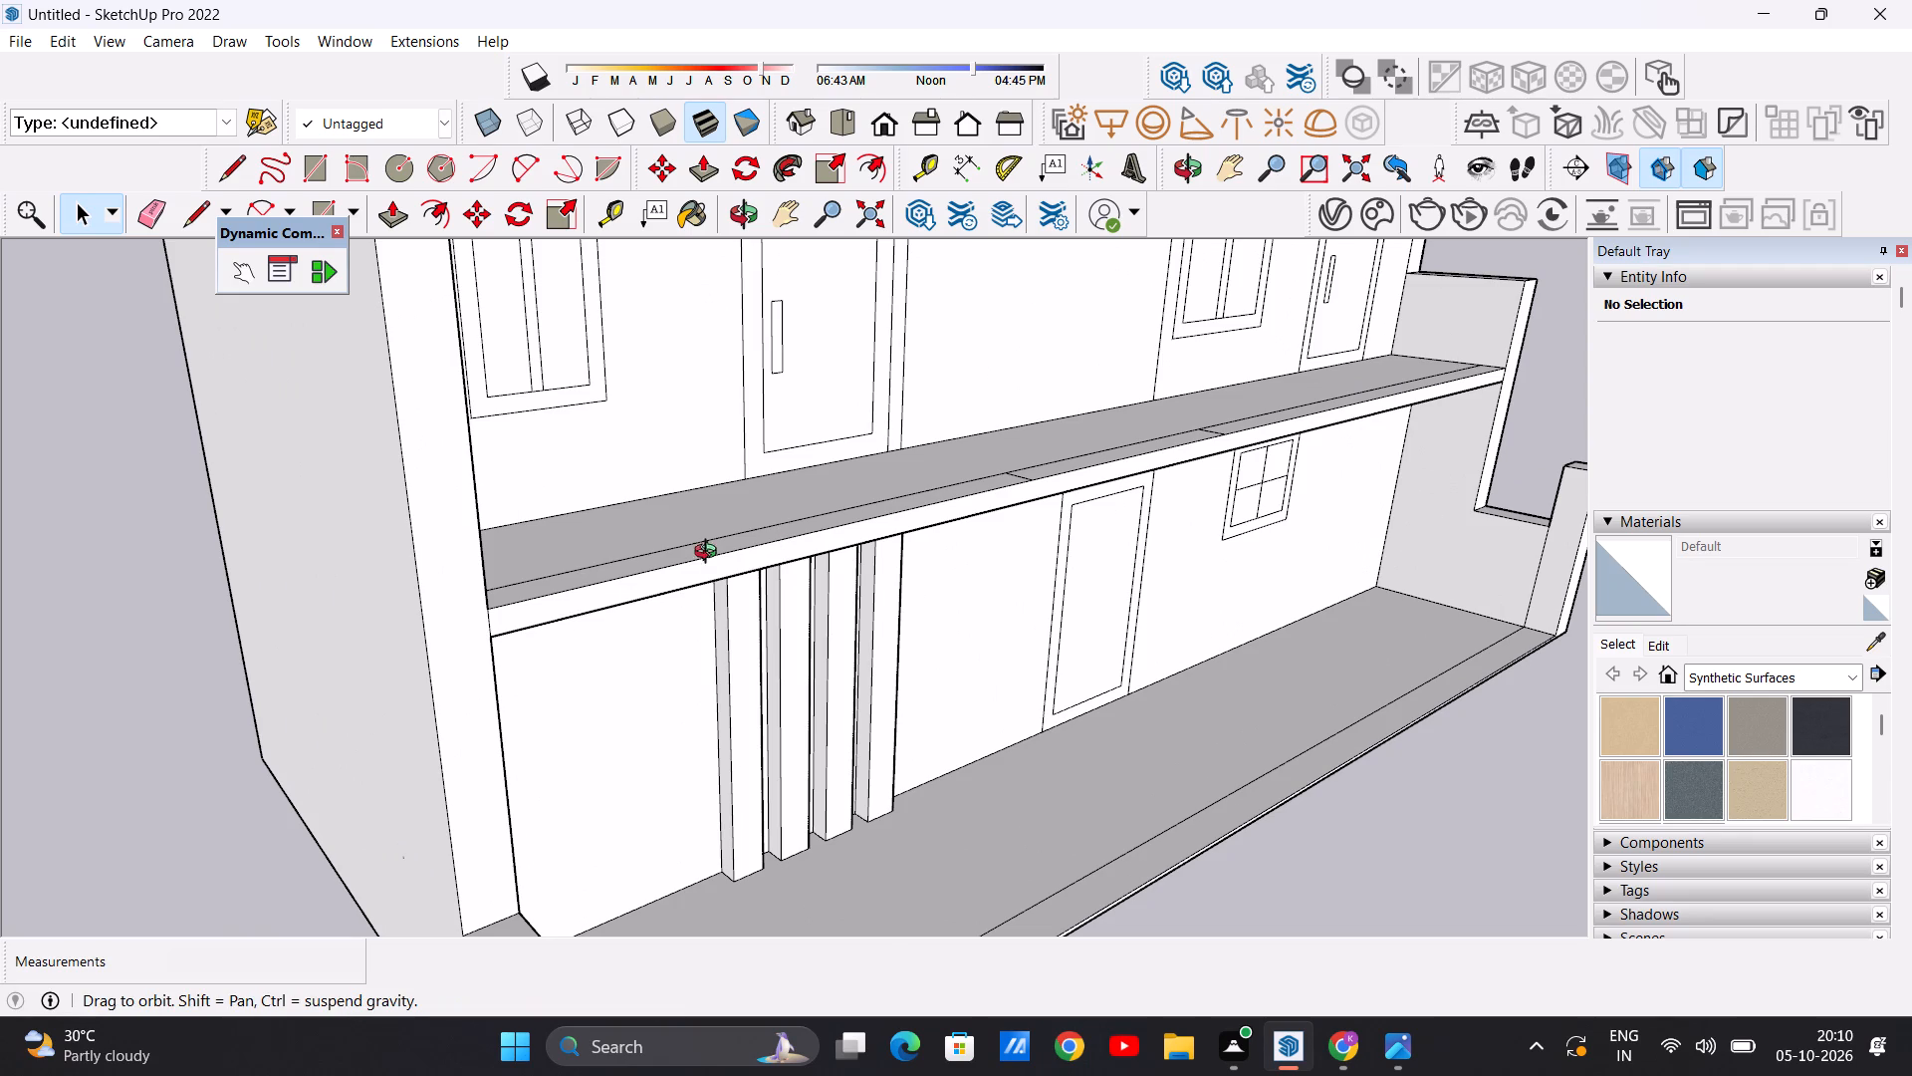
{"action": "middle_click_drag", "start_coordinate": [710, 554], "coordinate": [573, 679]}
{"action": "middle_click_drag", "start_coordinate": [667, 585], "coordinate": [604, 618]}
{"action": "scroll", "coordinate": [747, 579], "scroll_direction": "down", "scroll_amount": 5}
{"action": "middle_click_drag", "start_coordinate": [708, 648], "coordinate": [723, 639]}
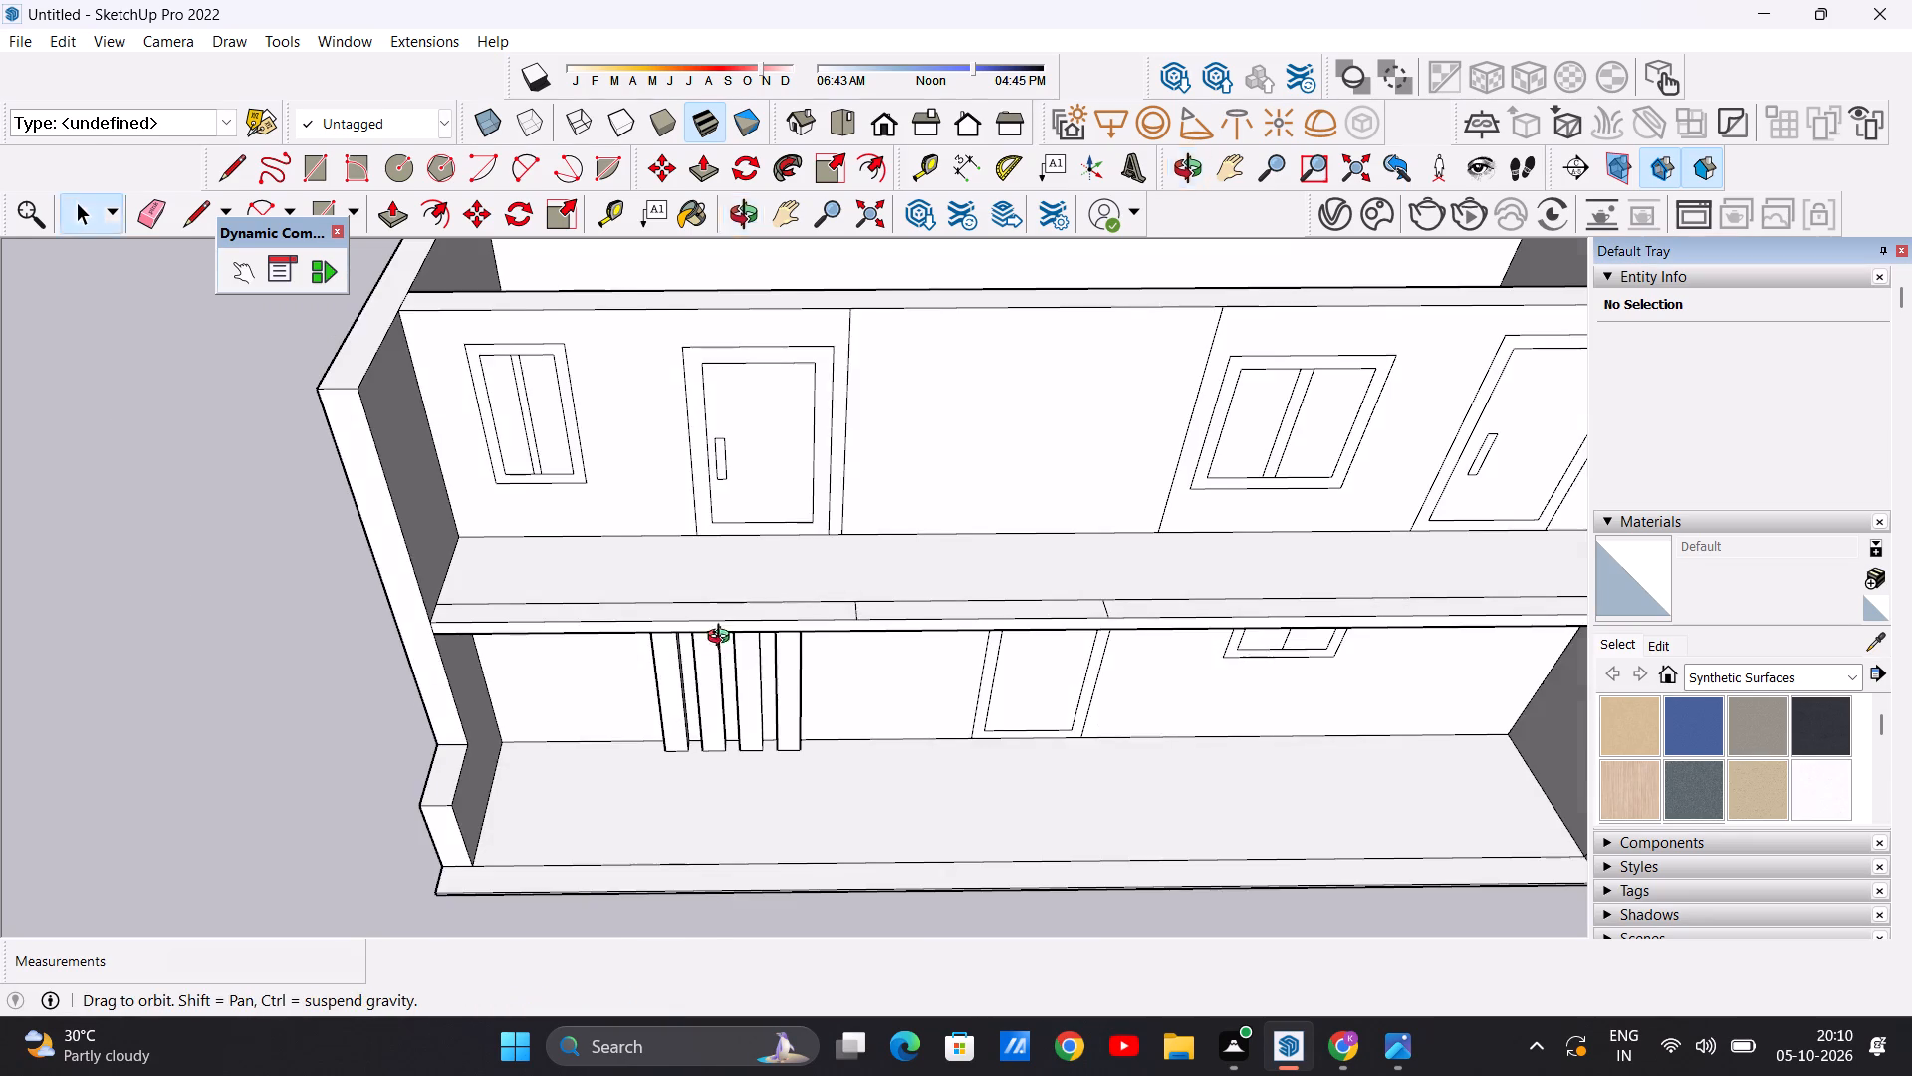
{"action": "middle_click_drag", "start_coordinate": [723, 639], "coordinate": [829, 527]}
{"action": "scroll", "coordinate": [493, 656], "scroll_direction": "up", "scroll_amount": 6}
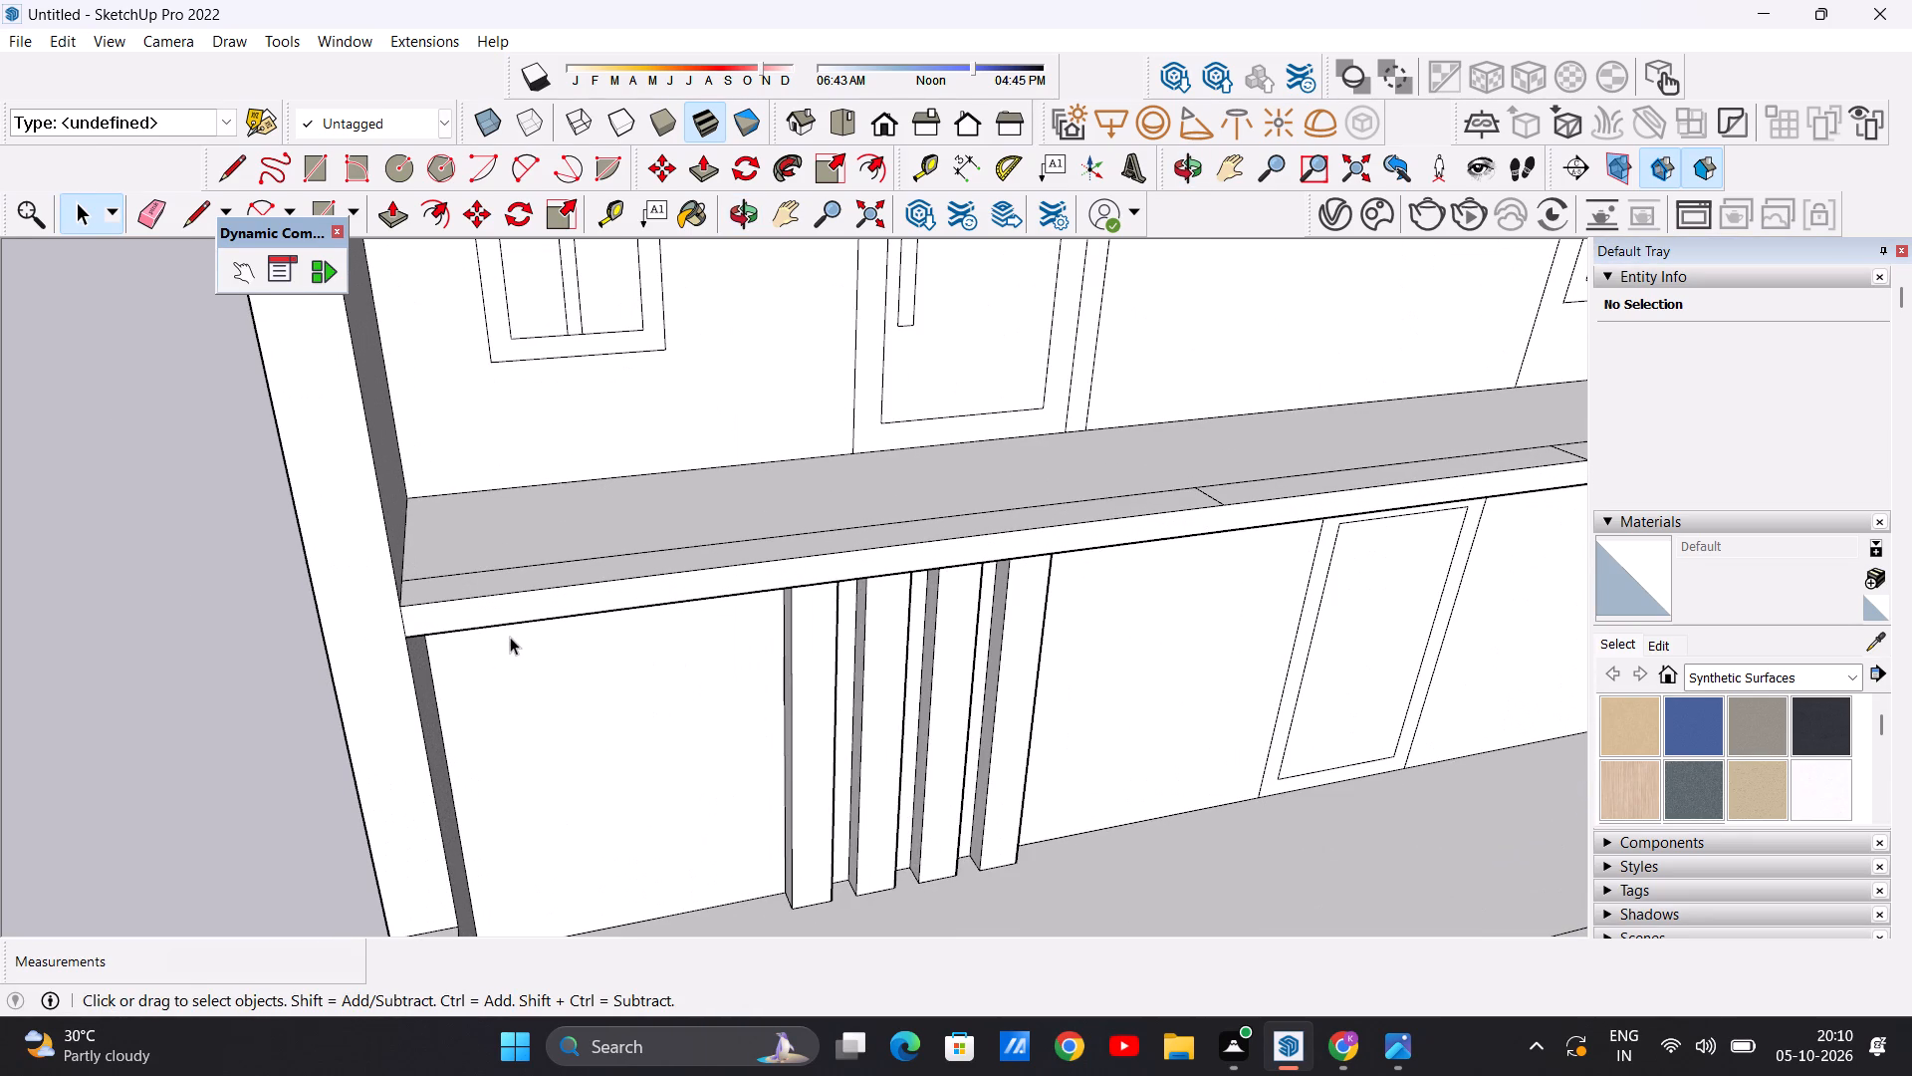
{"action": "key", "text": "p"}
{"action": "left_click", "coordinate": [463, 606]}
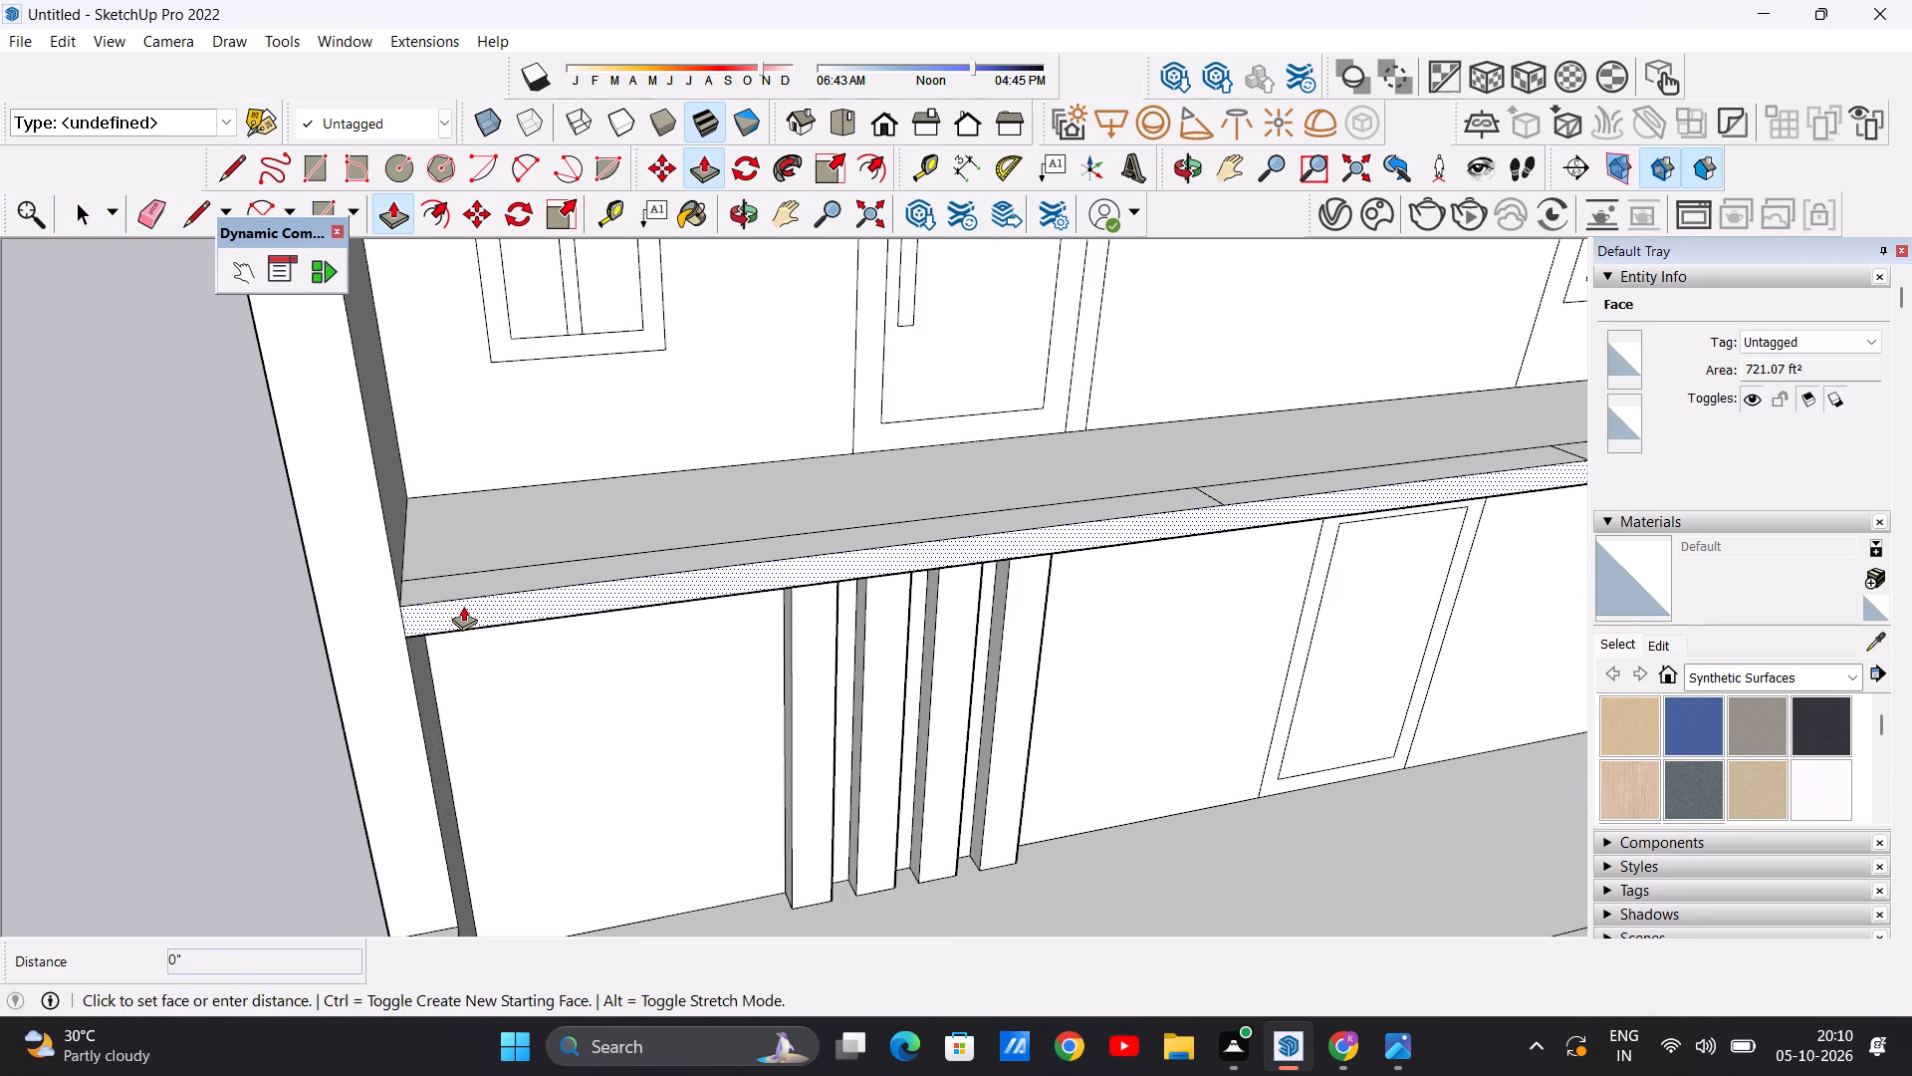
{"action": "middle_click_drag", "start_coordinate": [464, 648], "coordinate": [625, 607]}
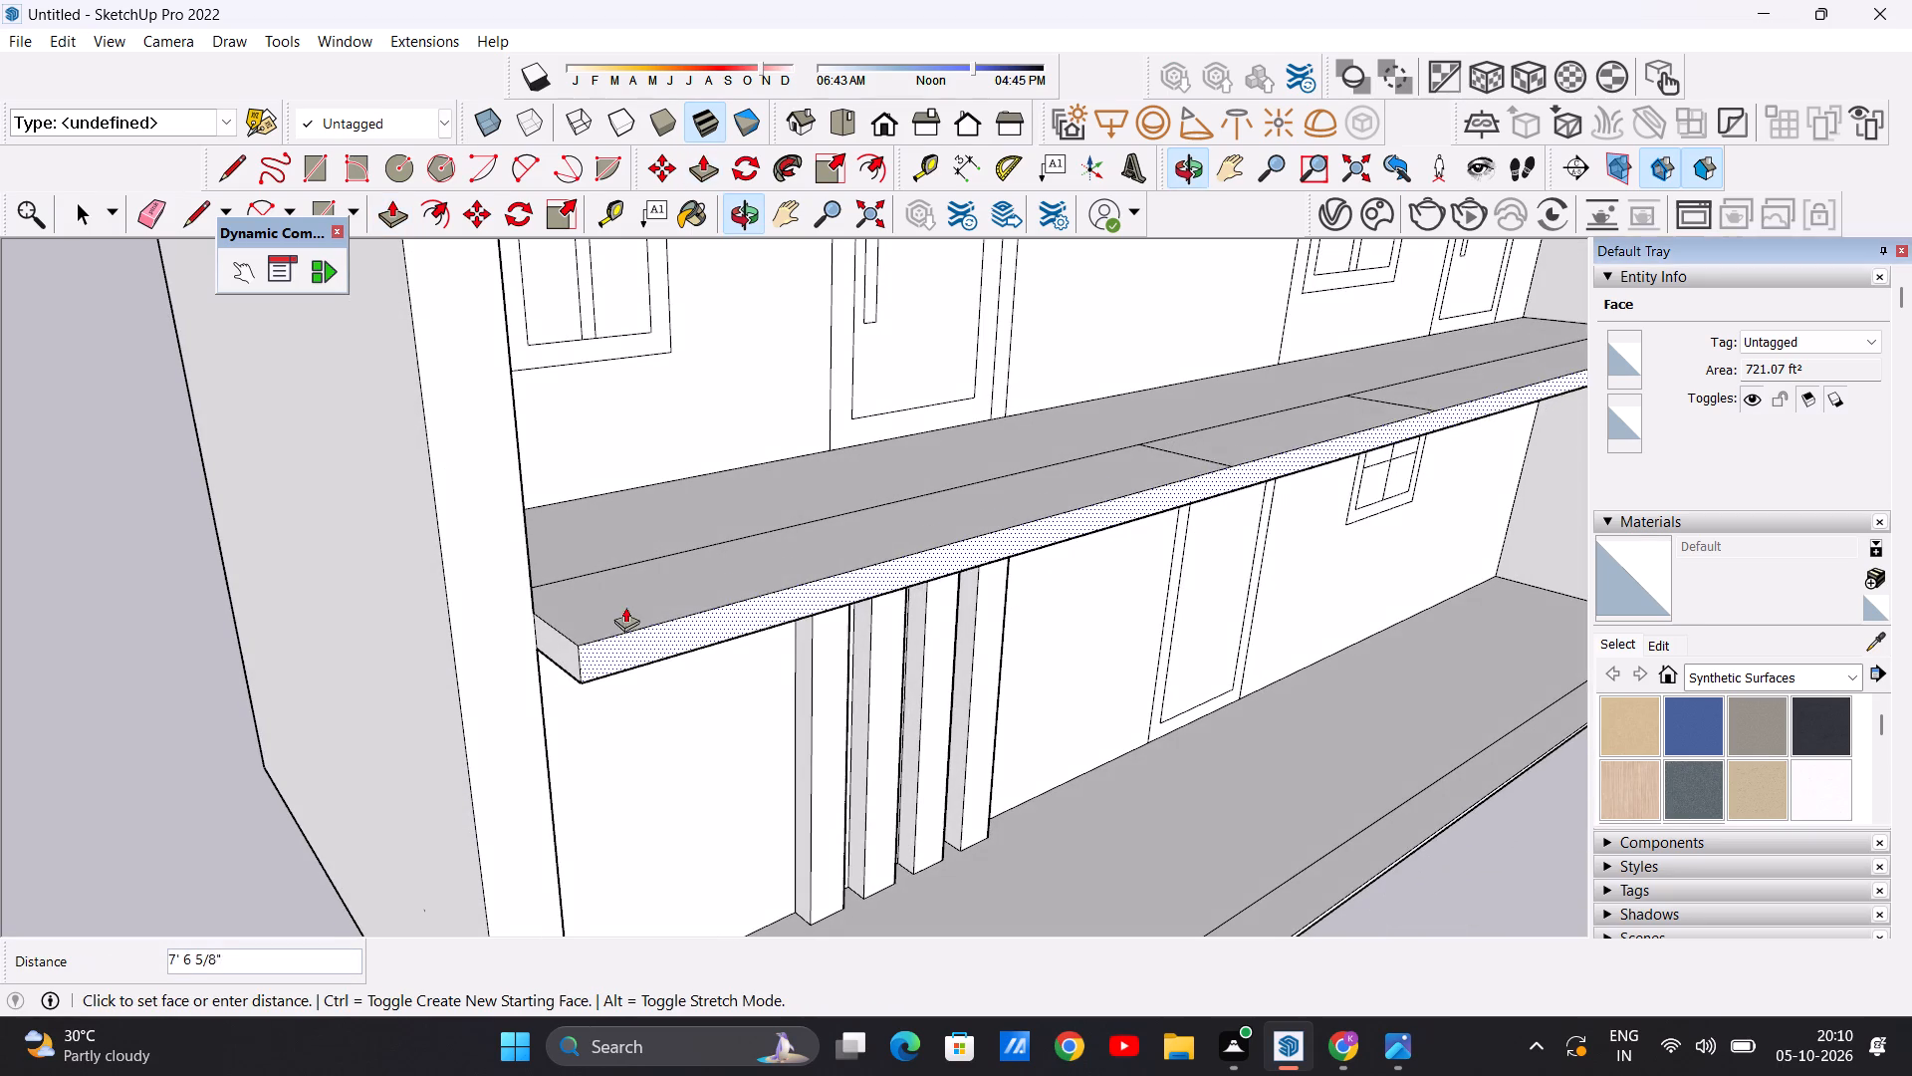
{"action": "left_click", "coordinate": [627, 636]}
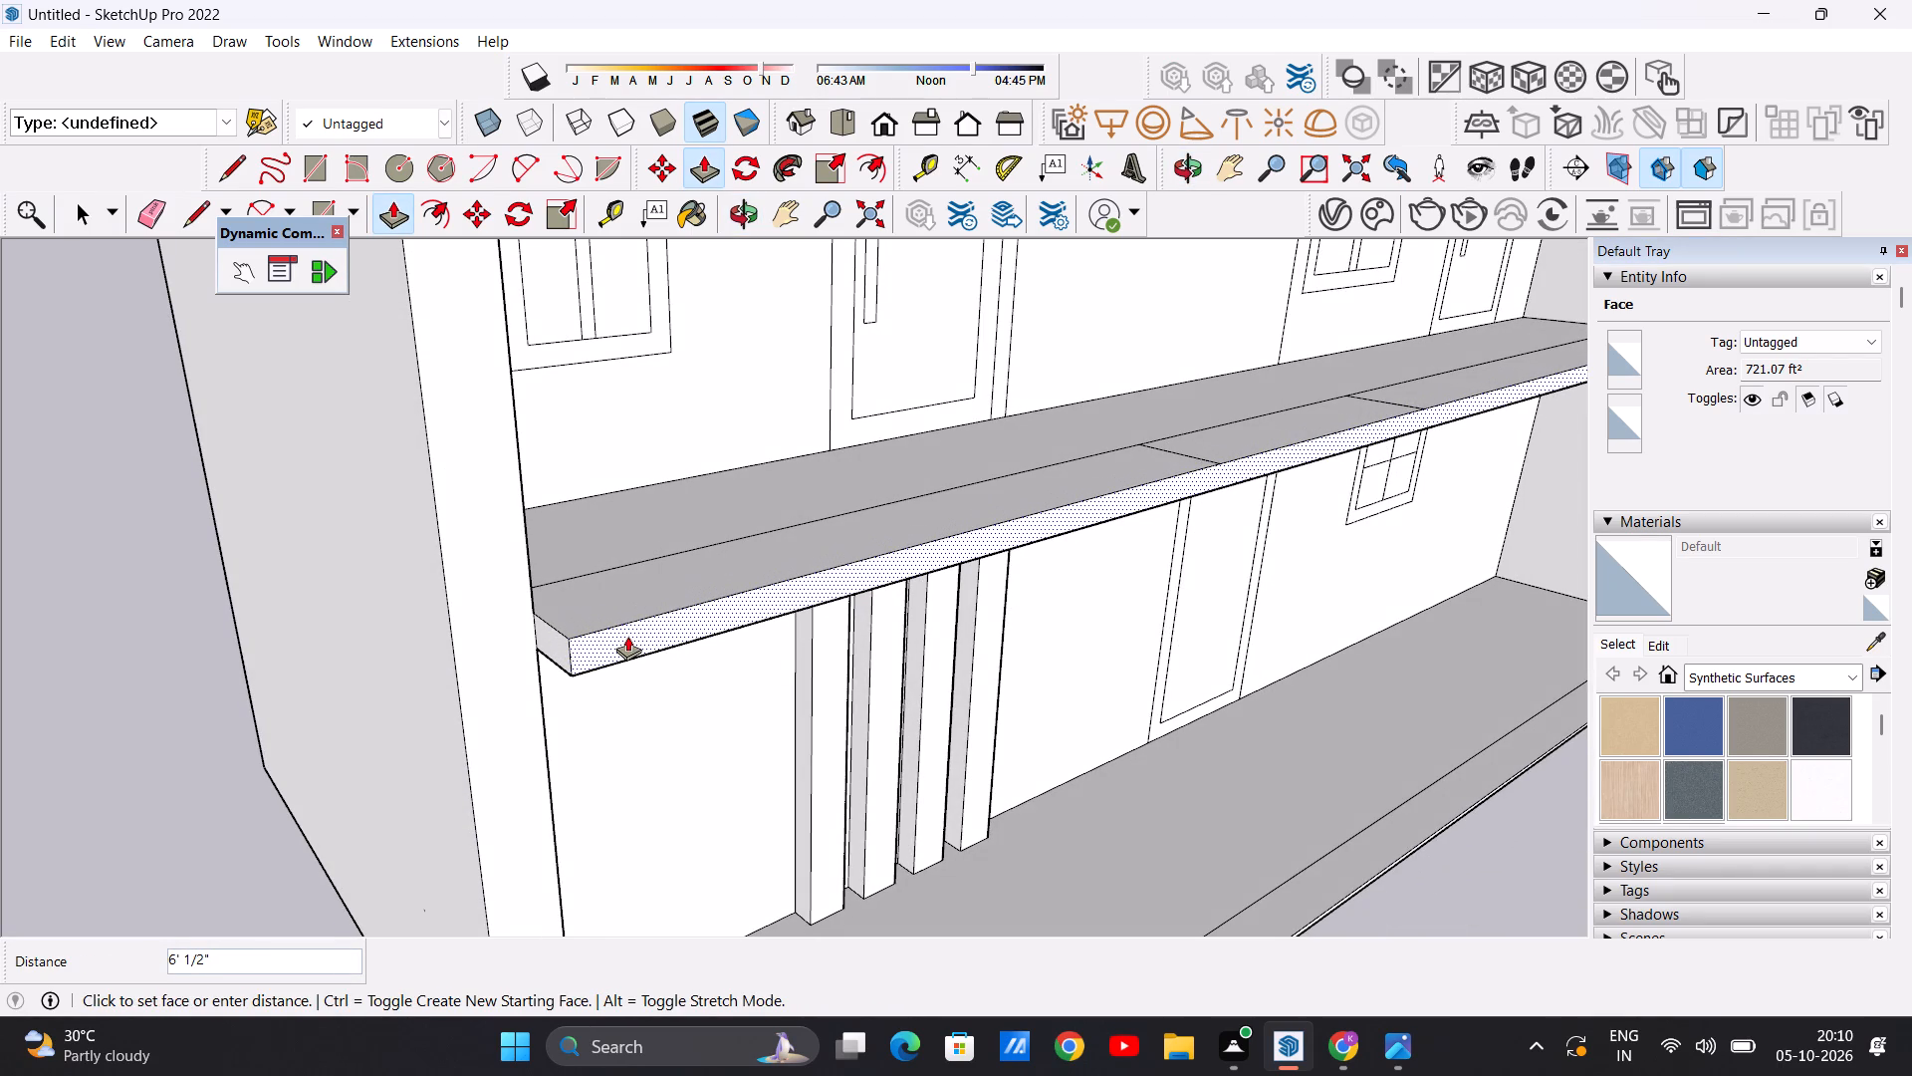
{"action": "key", "text": "space"}
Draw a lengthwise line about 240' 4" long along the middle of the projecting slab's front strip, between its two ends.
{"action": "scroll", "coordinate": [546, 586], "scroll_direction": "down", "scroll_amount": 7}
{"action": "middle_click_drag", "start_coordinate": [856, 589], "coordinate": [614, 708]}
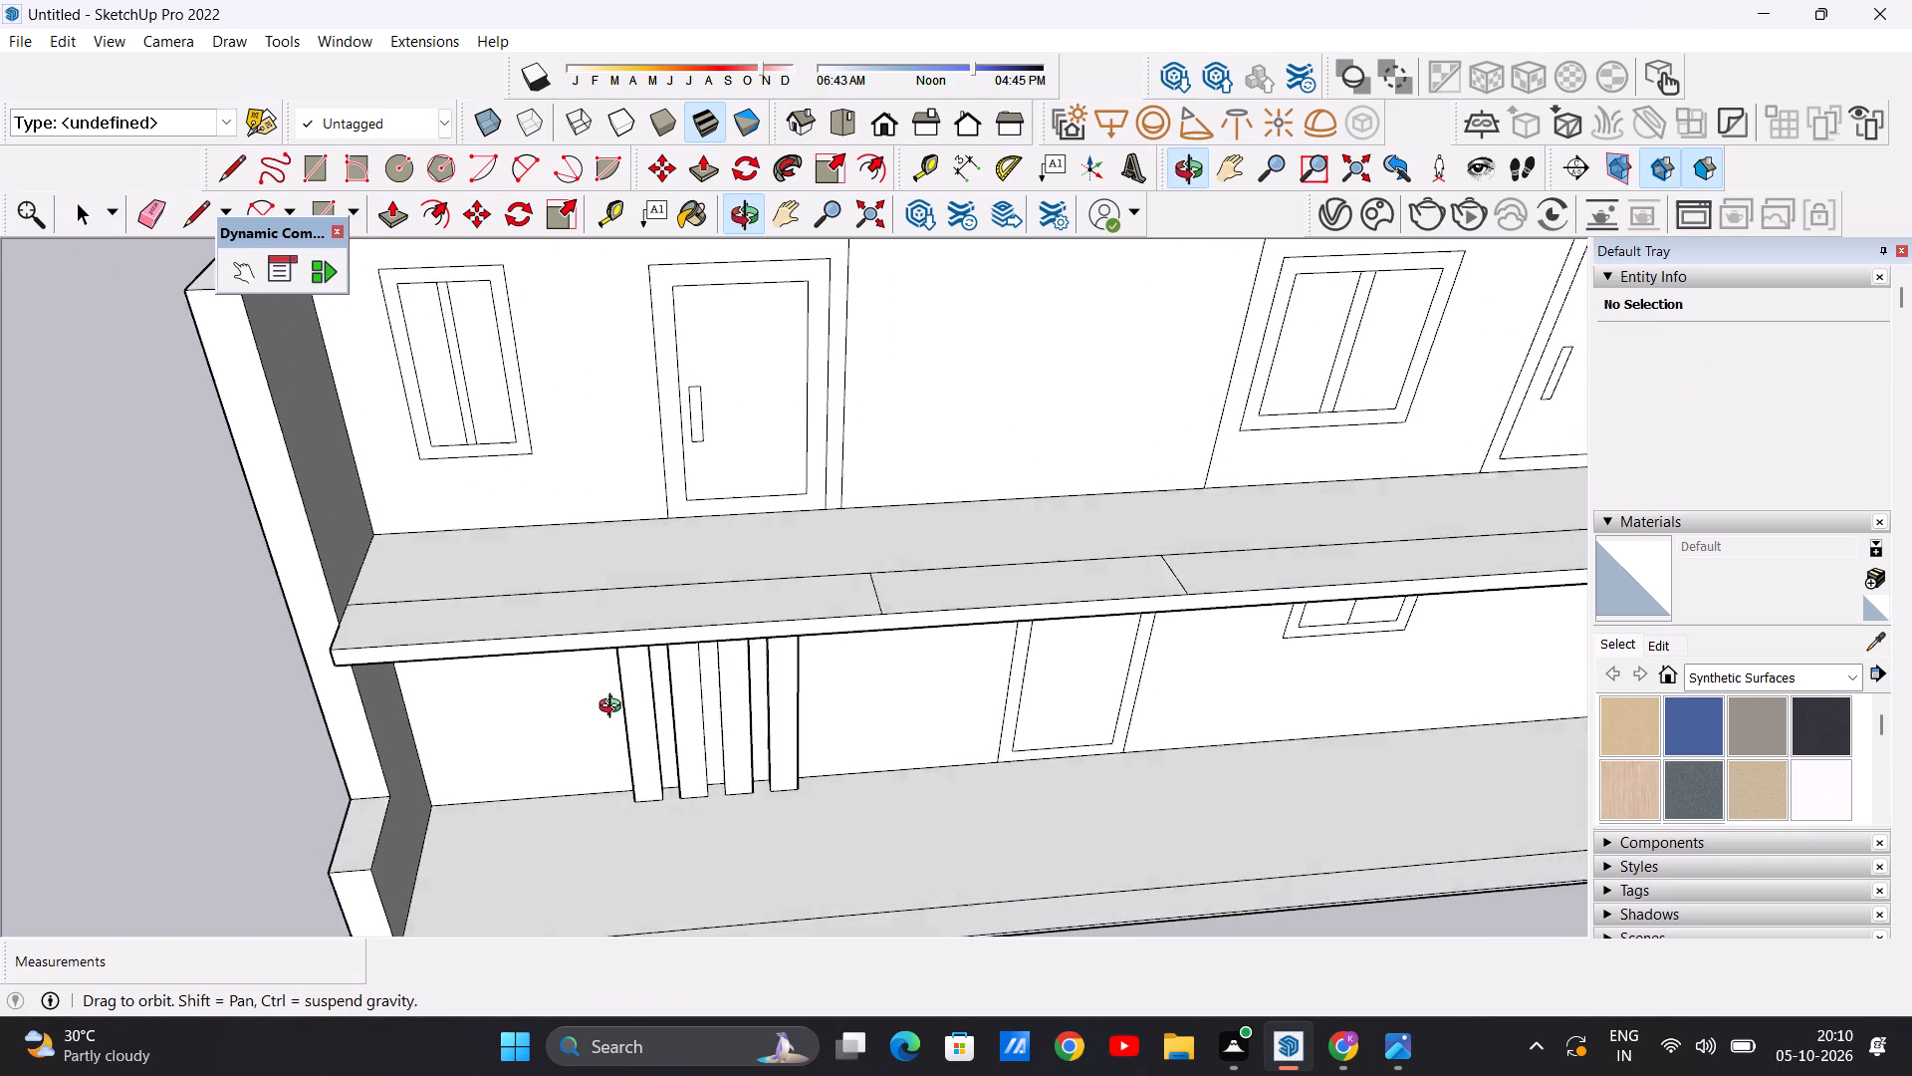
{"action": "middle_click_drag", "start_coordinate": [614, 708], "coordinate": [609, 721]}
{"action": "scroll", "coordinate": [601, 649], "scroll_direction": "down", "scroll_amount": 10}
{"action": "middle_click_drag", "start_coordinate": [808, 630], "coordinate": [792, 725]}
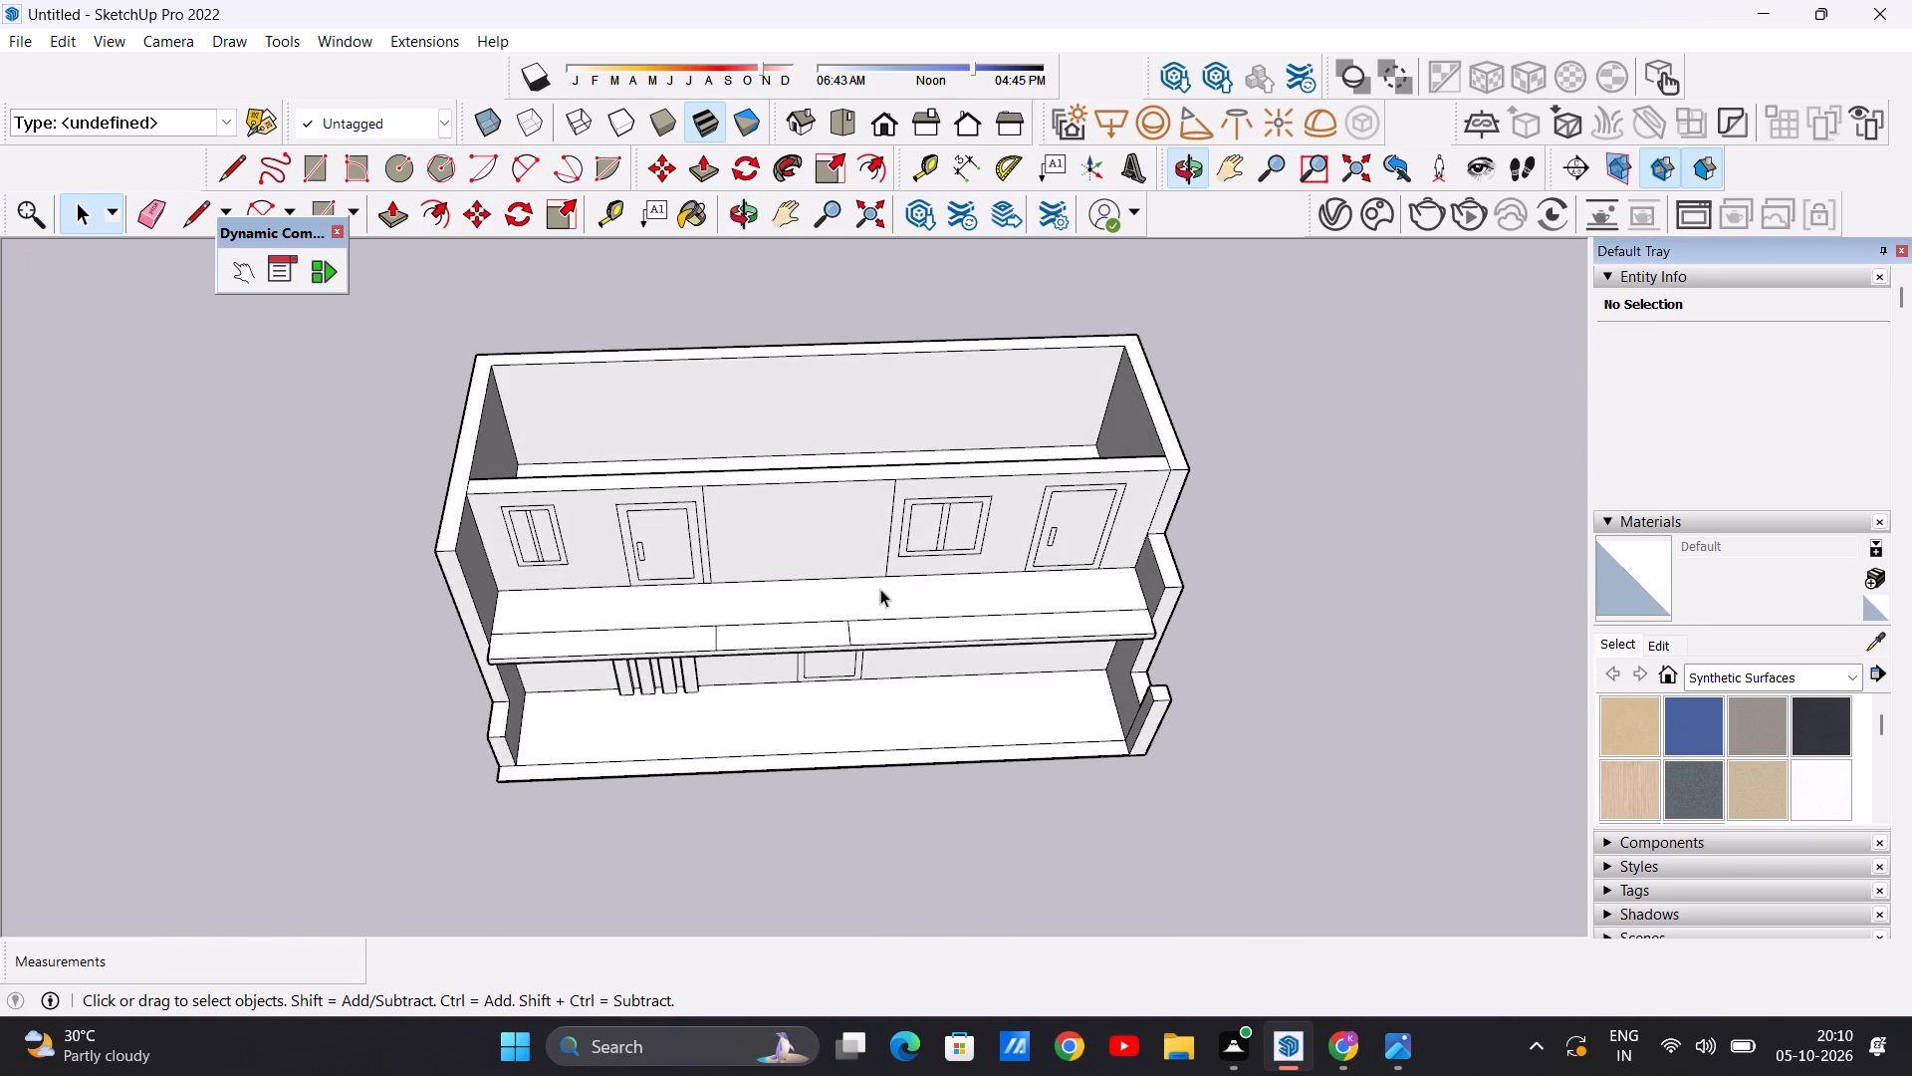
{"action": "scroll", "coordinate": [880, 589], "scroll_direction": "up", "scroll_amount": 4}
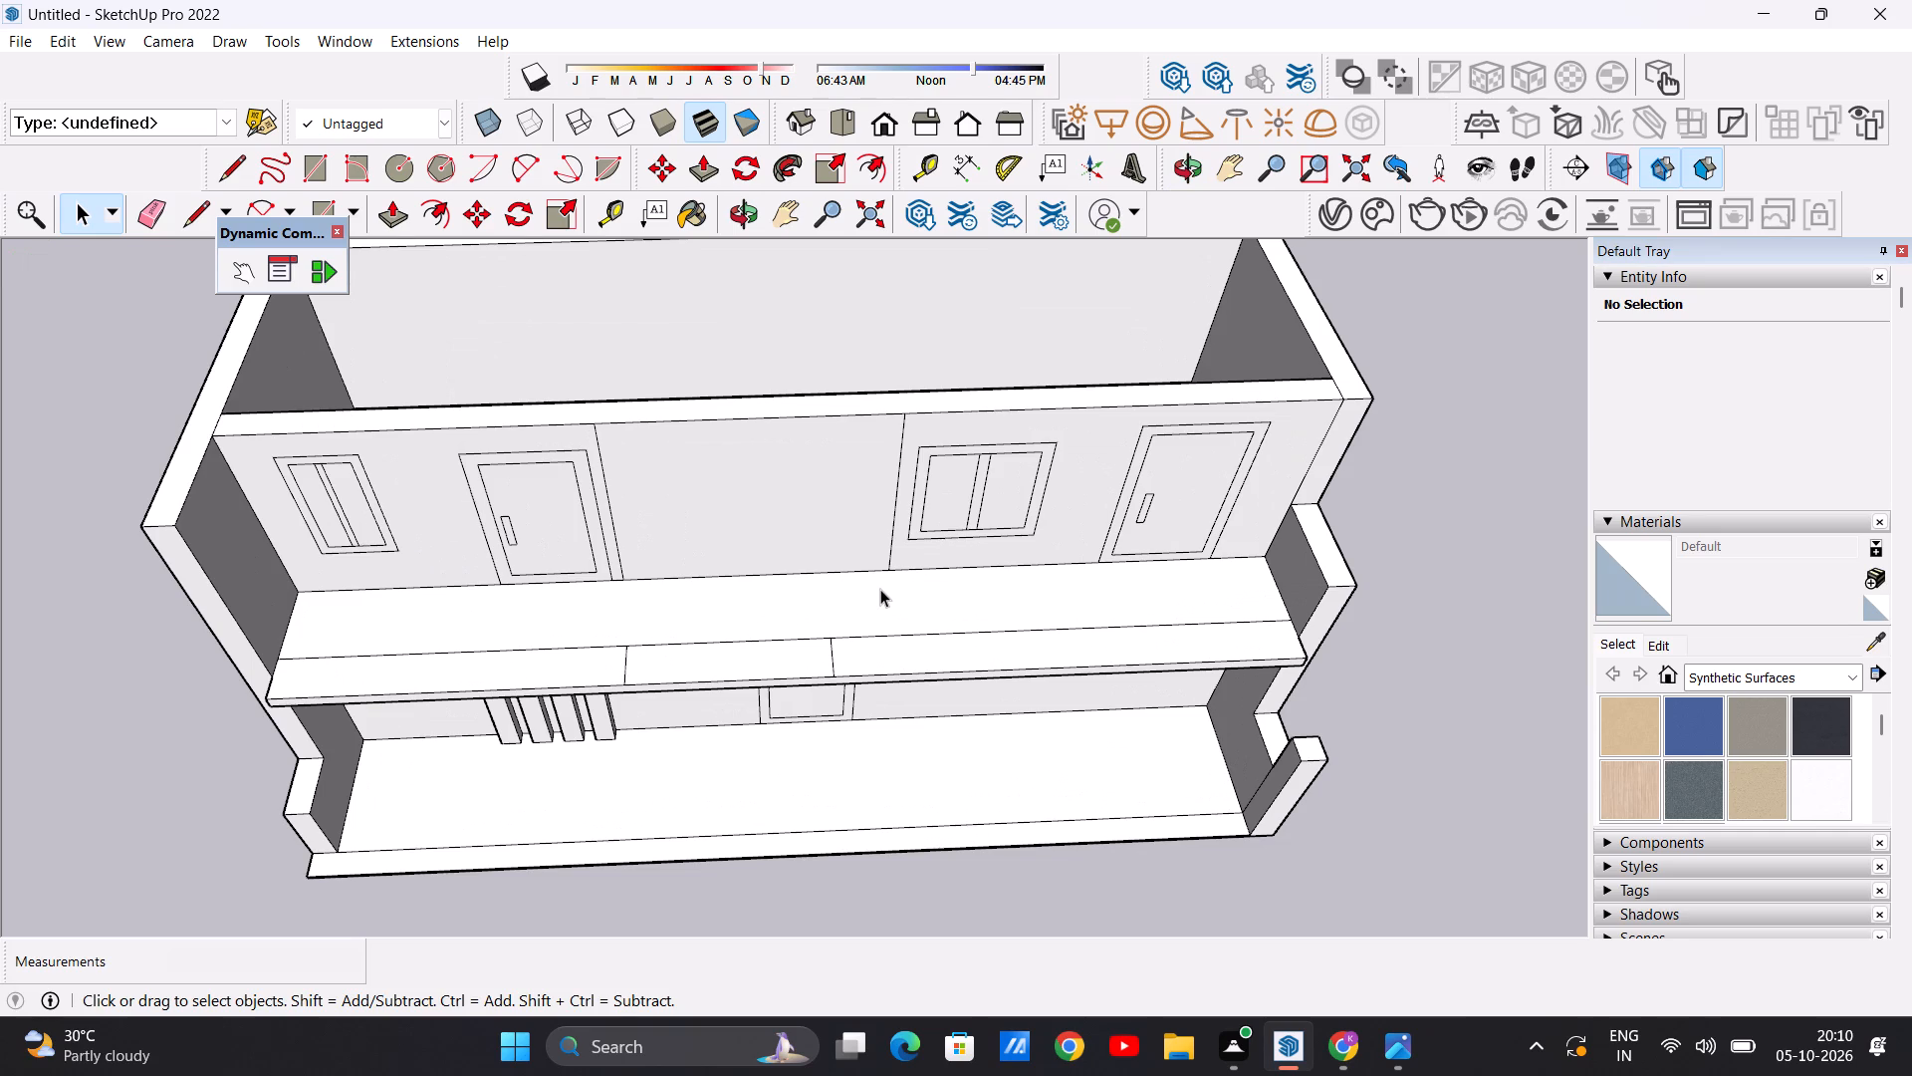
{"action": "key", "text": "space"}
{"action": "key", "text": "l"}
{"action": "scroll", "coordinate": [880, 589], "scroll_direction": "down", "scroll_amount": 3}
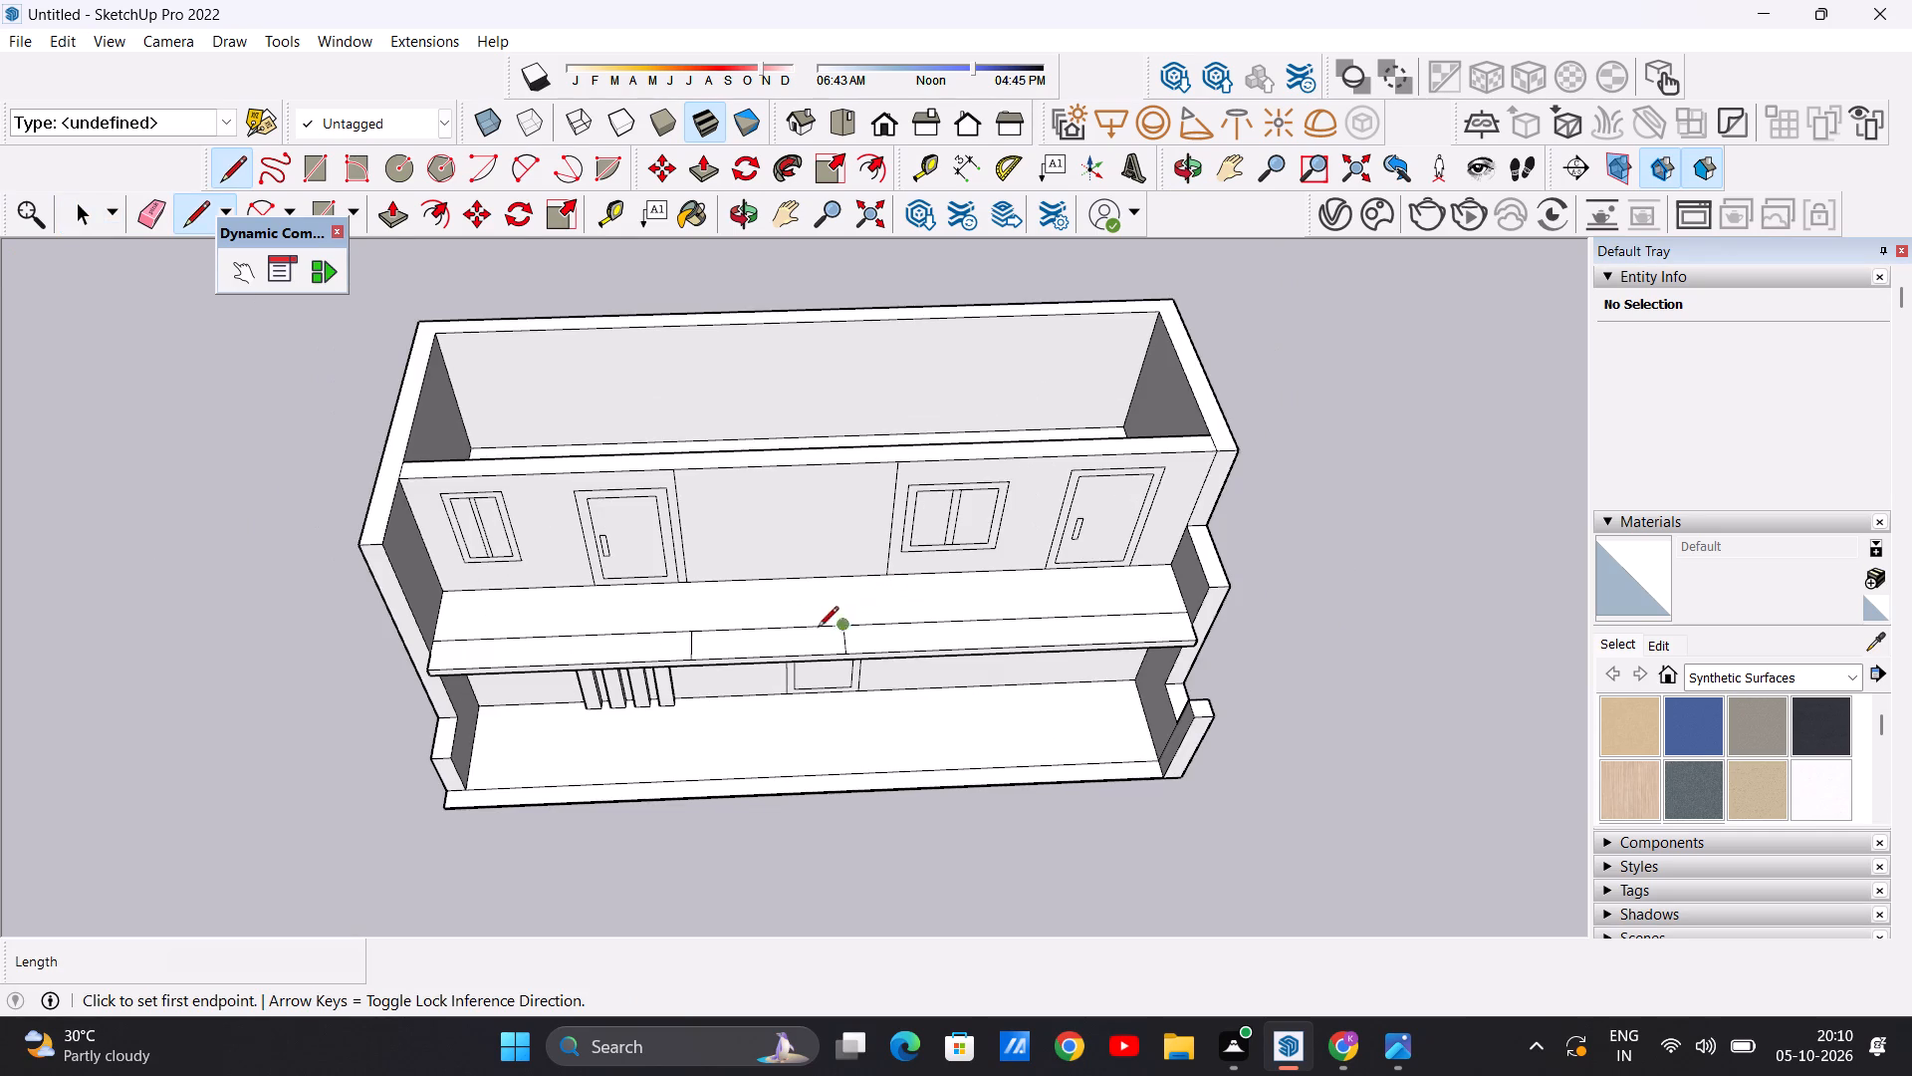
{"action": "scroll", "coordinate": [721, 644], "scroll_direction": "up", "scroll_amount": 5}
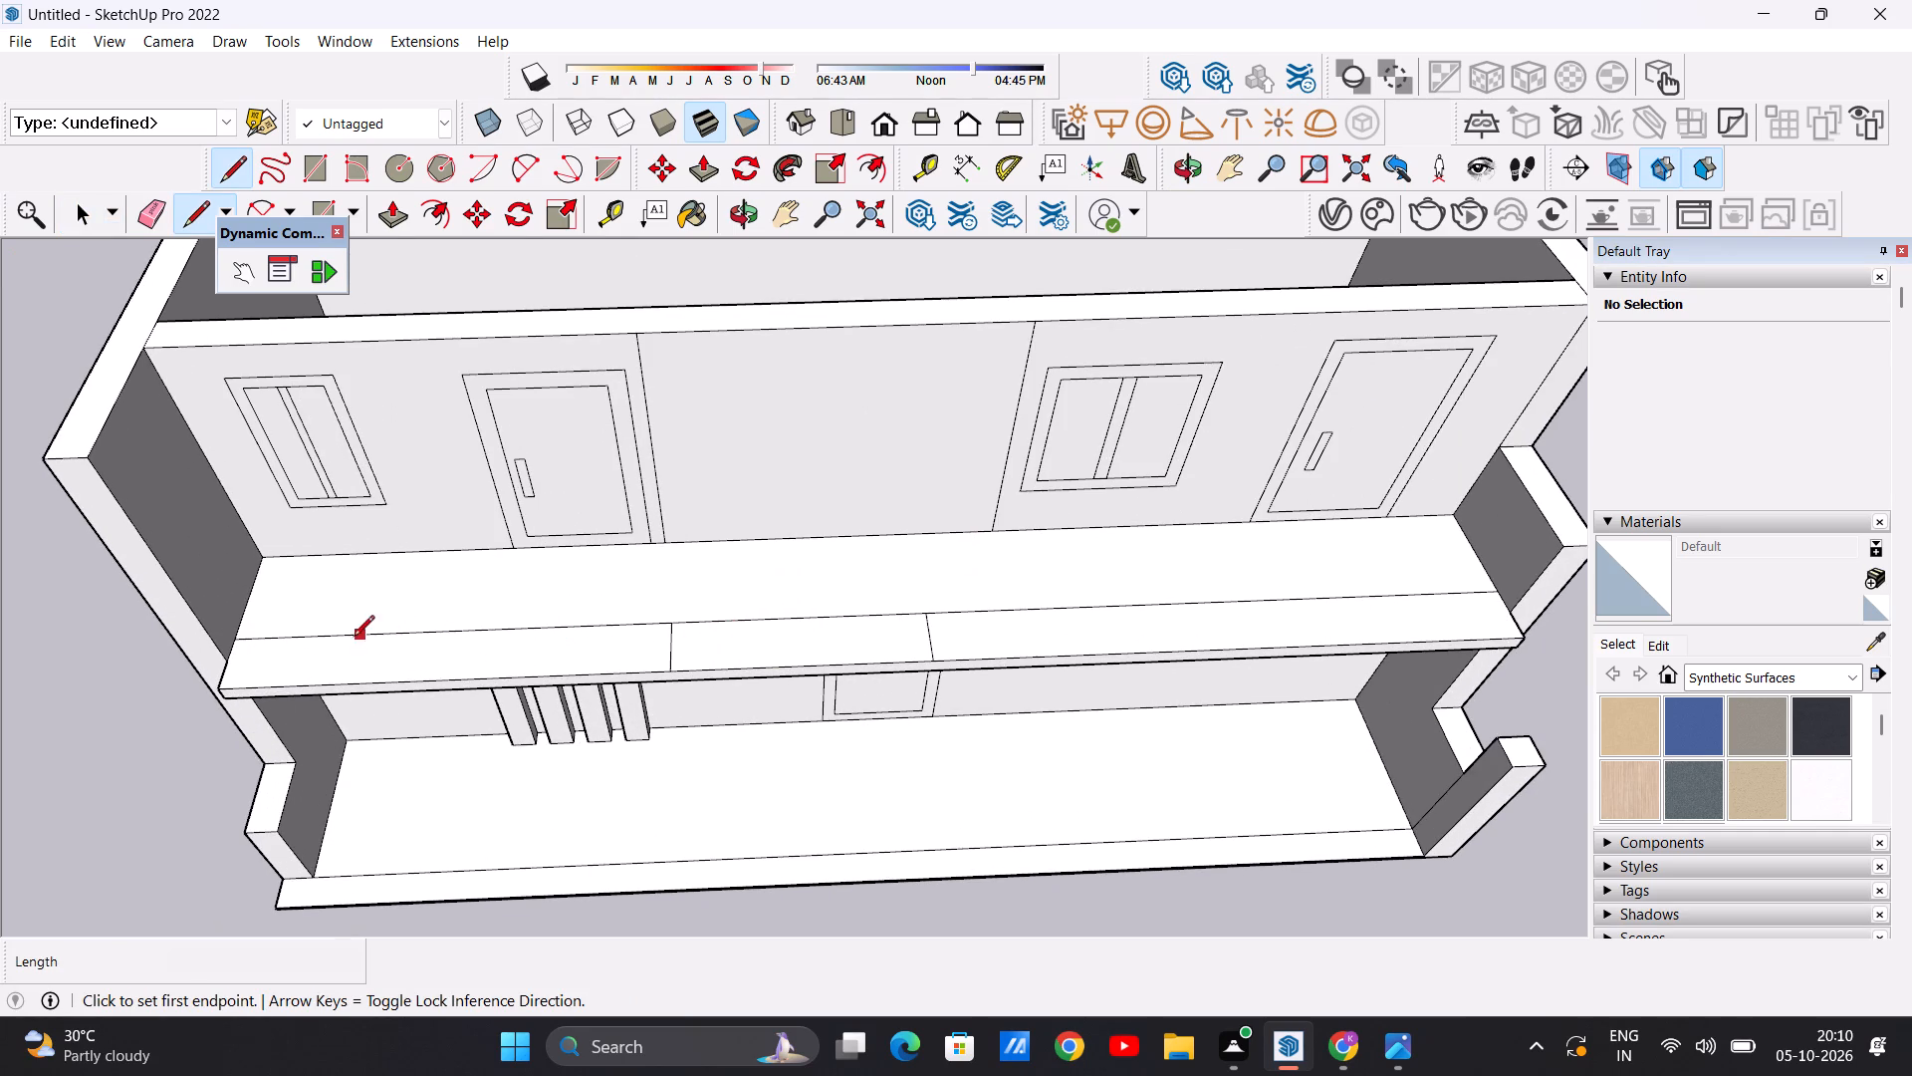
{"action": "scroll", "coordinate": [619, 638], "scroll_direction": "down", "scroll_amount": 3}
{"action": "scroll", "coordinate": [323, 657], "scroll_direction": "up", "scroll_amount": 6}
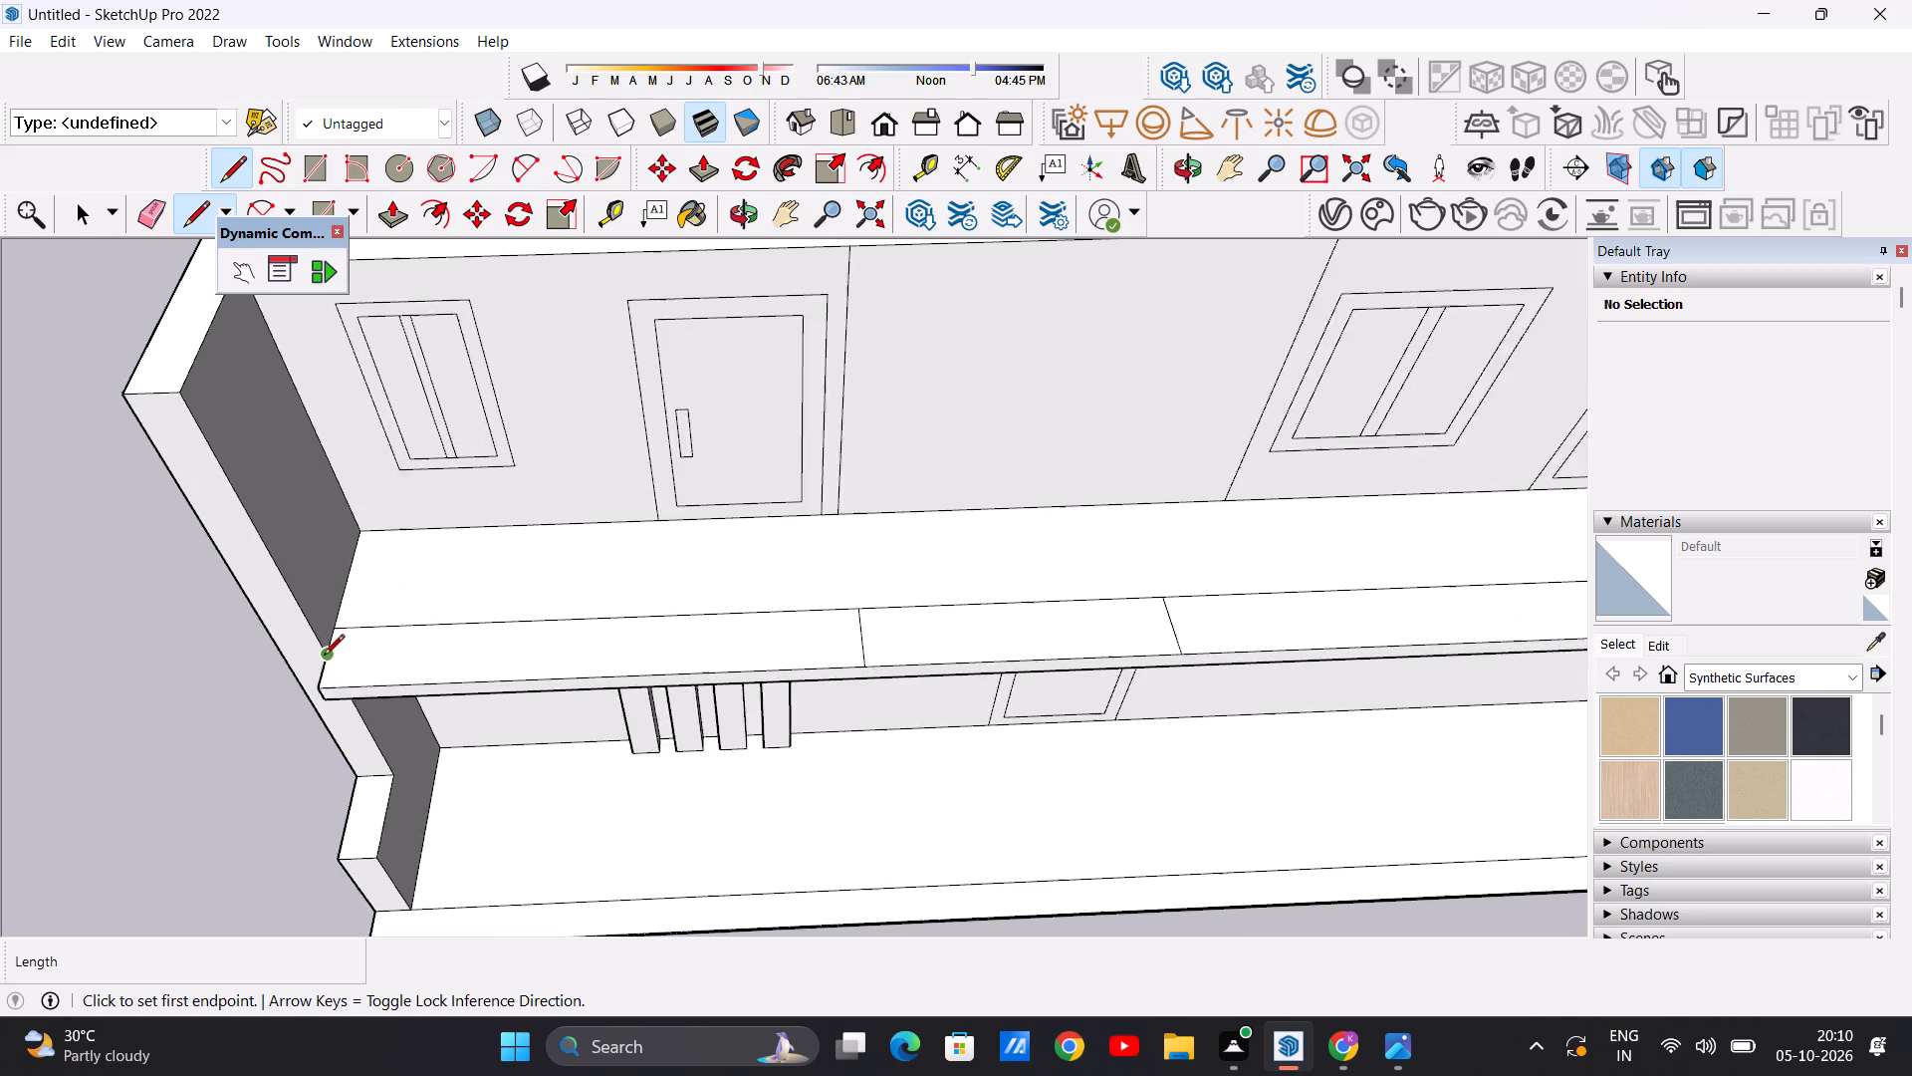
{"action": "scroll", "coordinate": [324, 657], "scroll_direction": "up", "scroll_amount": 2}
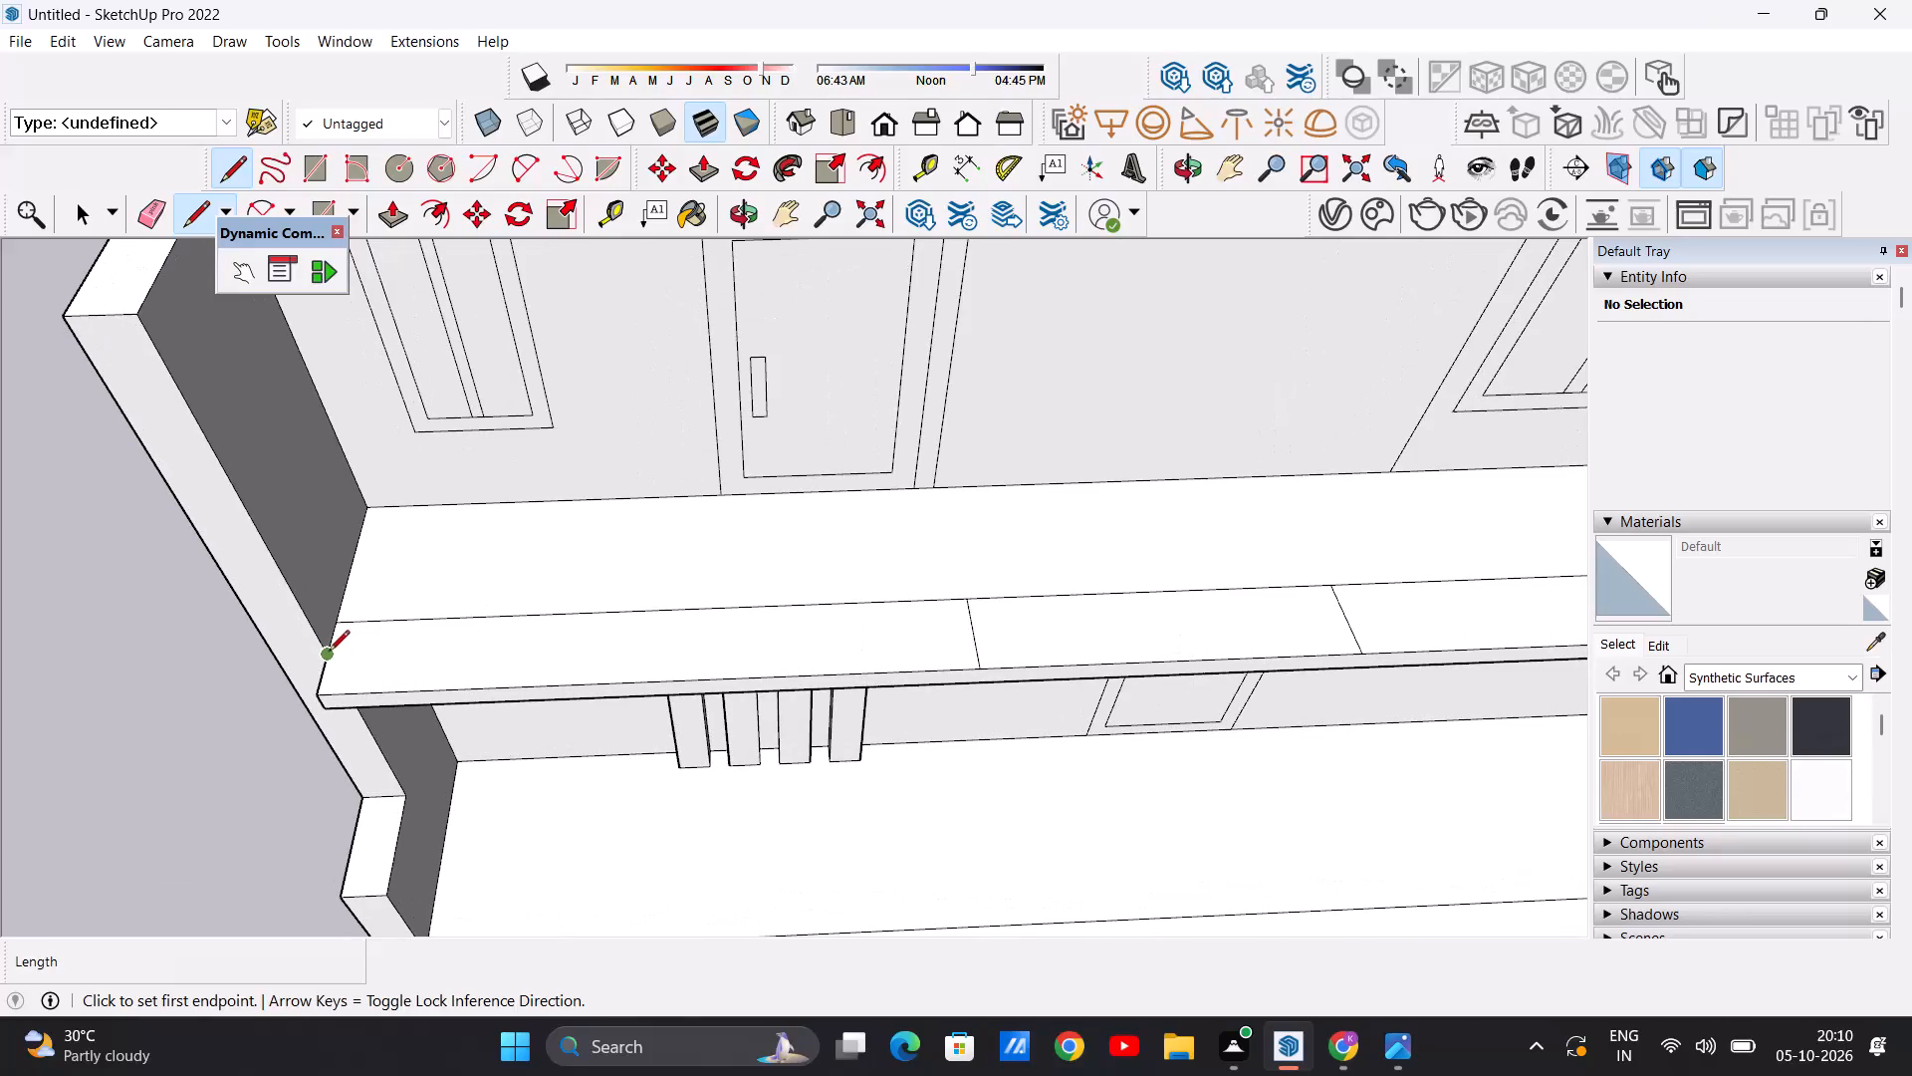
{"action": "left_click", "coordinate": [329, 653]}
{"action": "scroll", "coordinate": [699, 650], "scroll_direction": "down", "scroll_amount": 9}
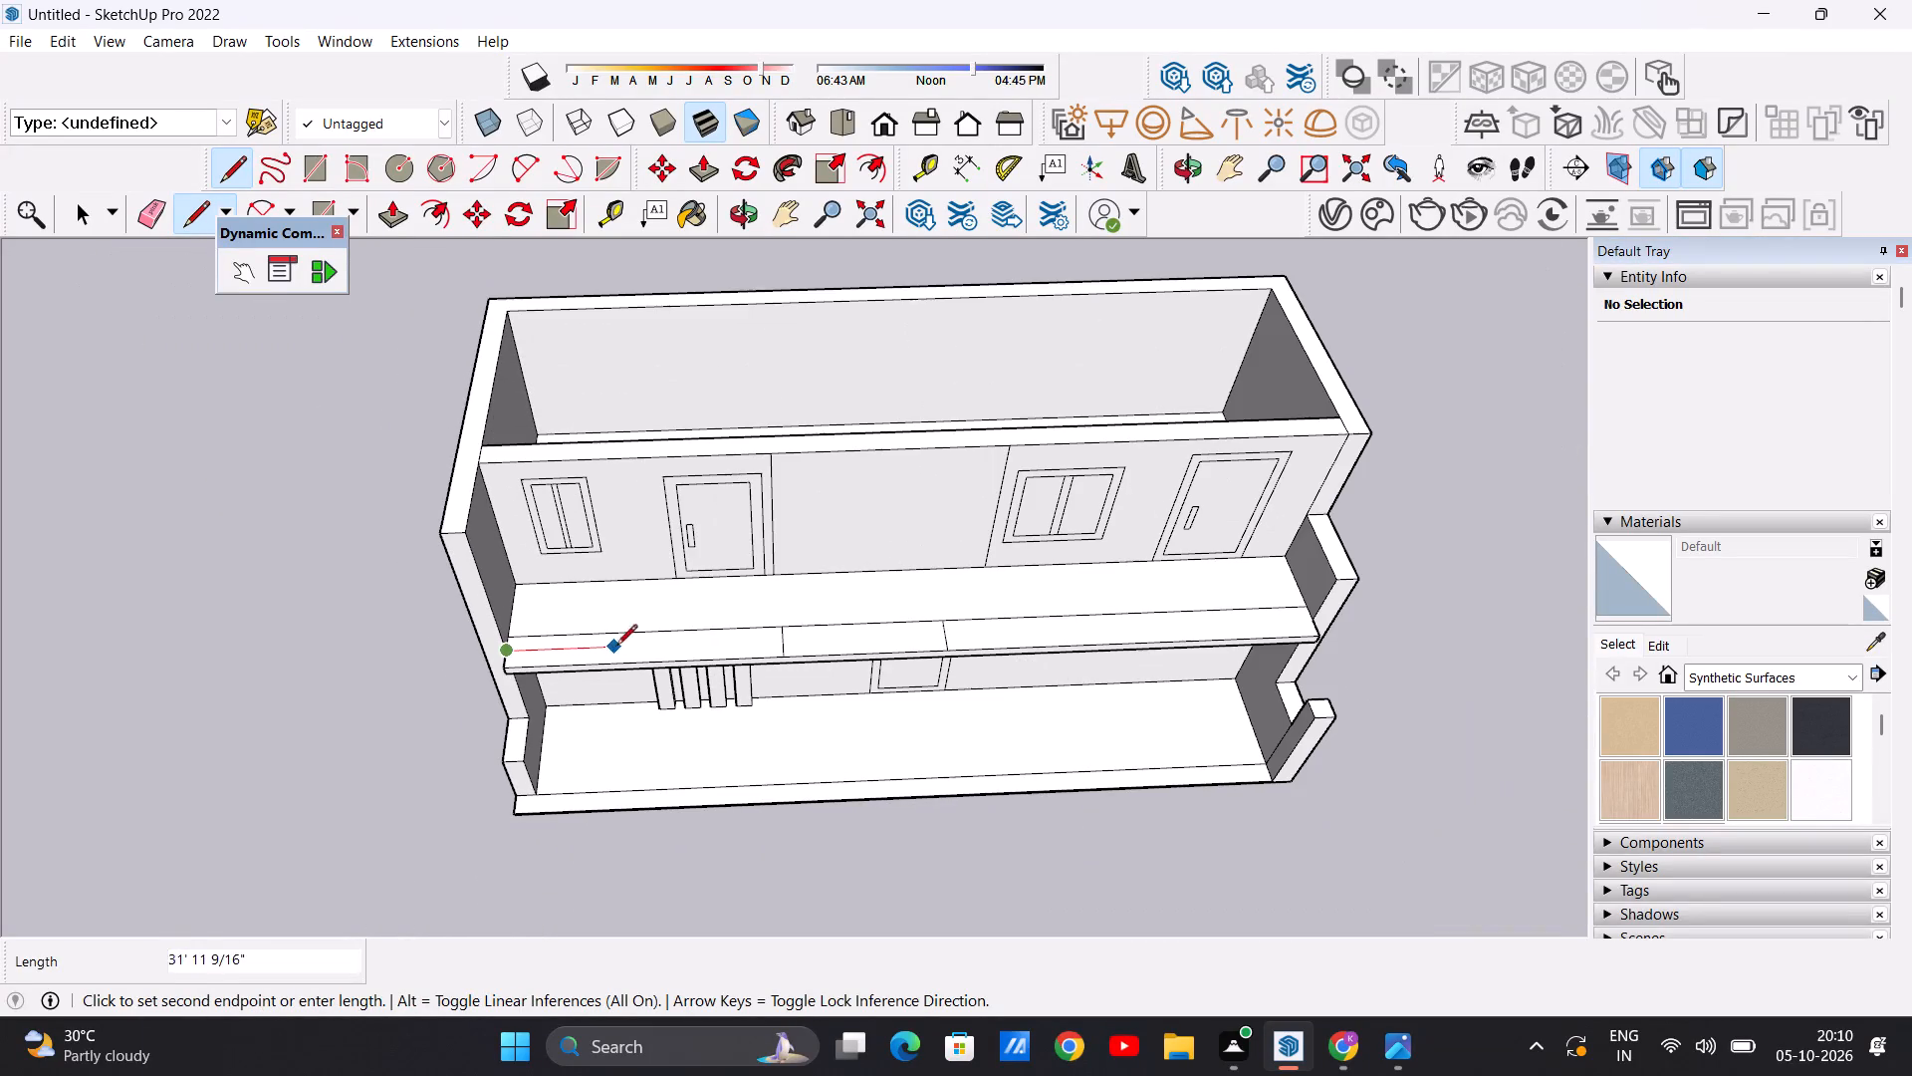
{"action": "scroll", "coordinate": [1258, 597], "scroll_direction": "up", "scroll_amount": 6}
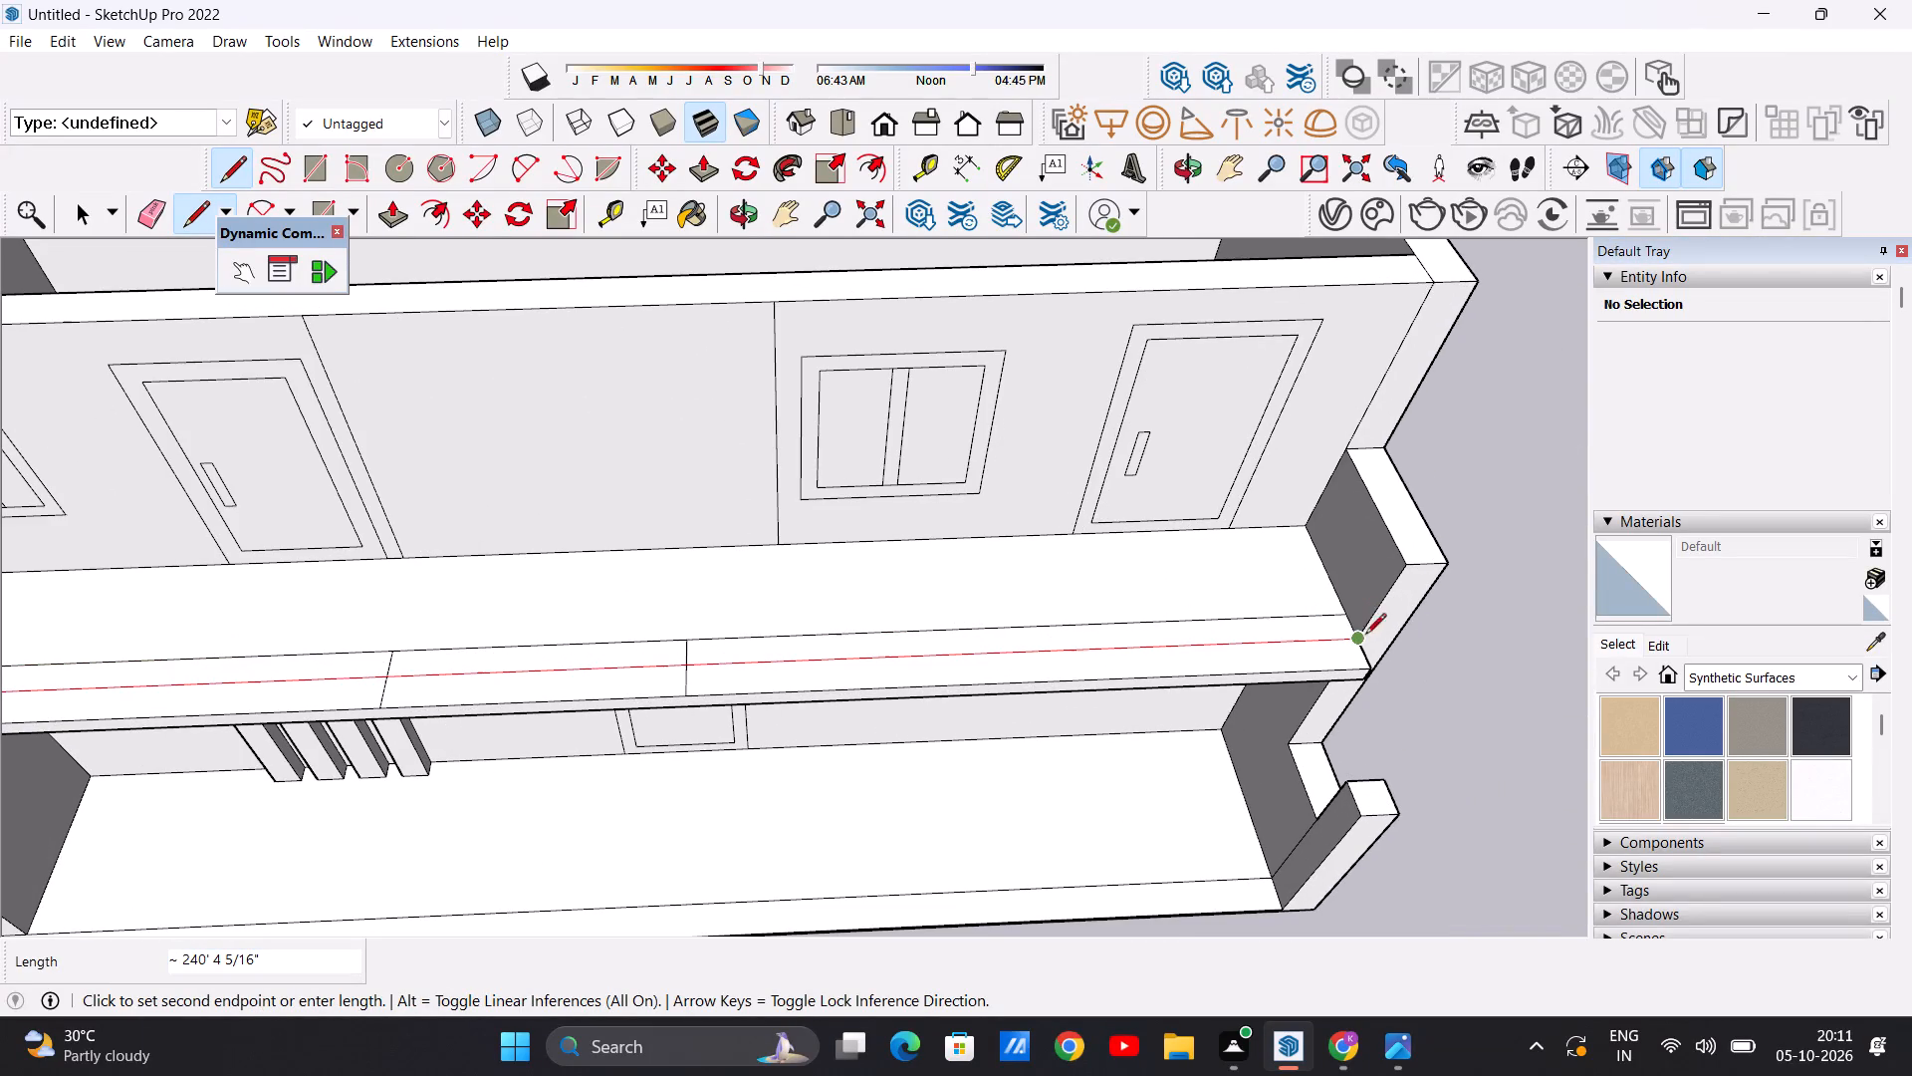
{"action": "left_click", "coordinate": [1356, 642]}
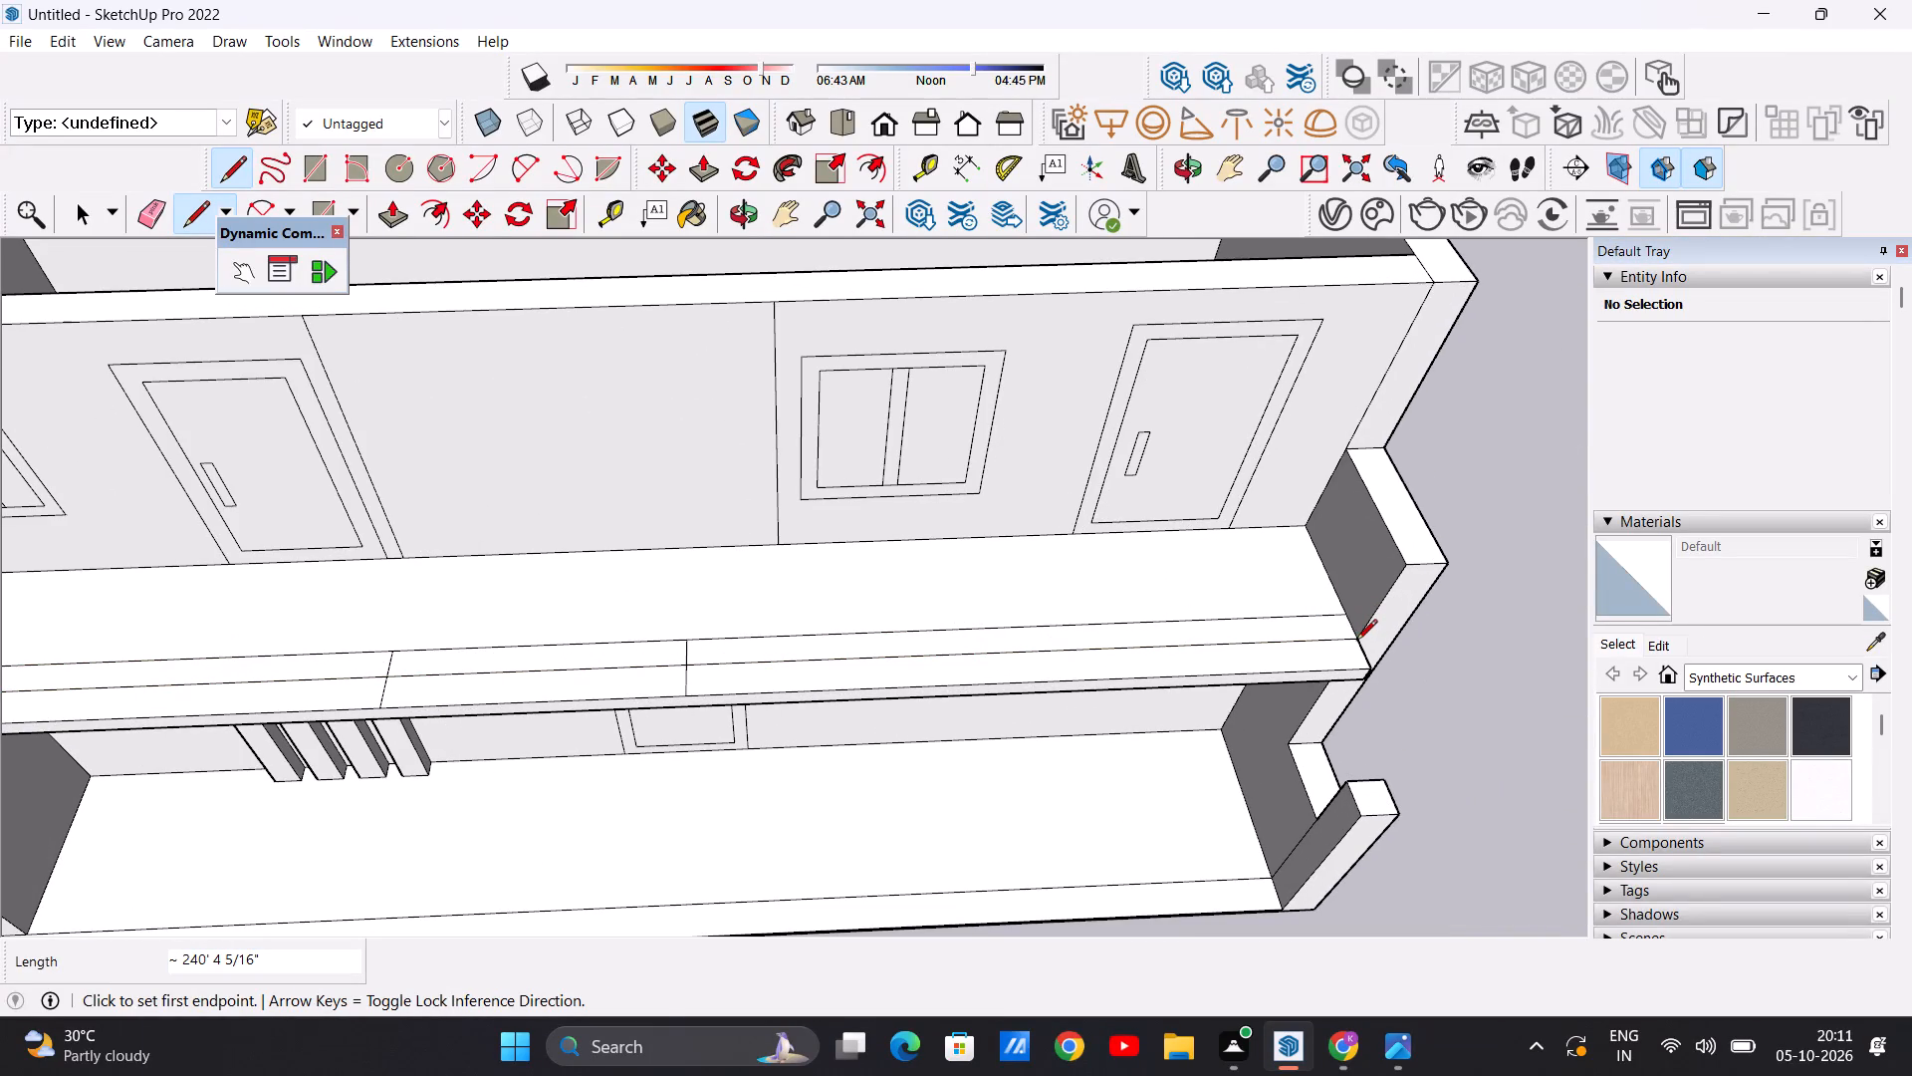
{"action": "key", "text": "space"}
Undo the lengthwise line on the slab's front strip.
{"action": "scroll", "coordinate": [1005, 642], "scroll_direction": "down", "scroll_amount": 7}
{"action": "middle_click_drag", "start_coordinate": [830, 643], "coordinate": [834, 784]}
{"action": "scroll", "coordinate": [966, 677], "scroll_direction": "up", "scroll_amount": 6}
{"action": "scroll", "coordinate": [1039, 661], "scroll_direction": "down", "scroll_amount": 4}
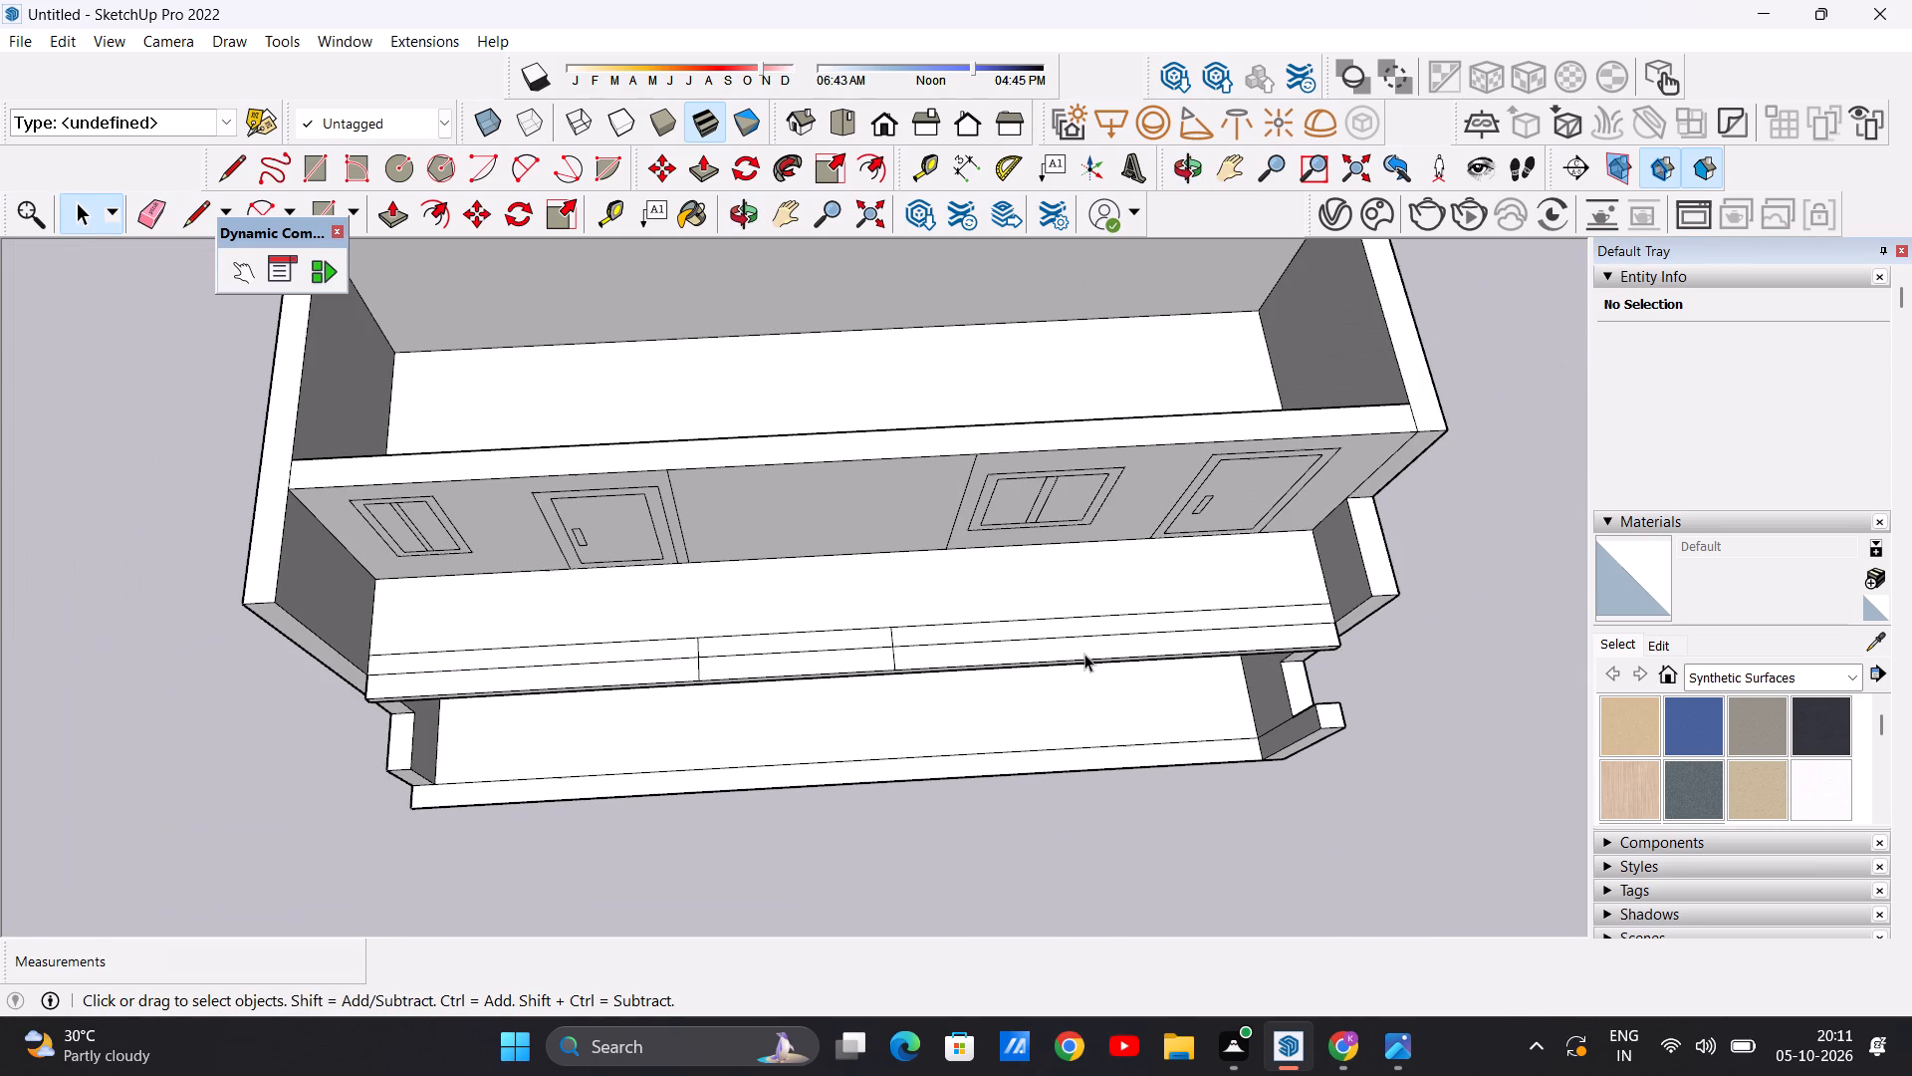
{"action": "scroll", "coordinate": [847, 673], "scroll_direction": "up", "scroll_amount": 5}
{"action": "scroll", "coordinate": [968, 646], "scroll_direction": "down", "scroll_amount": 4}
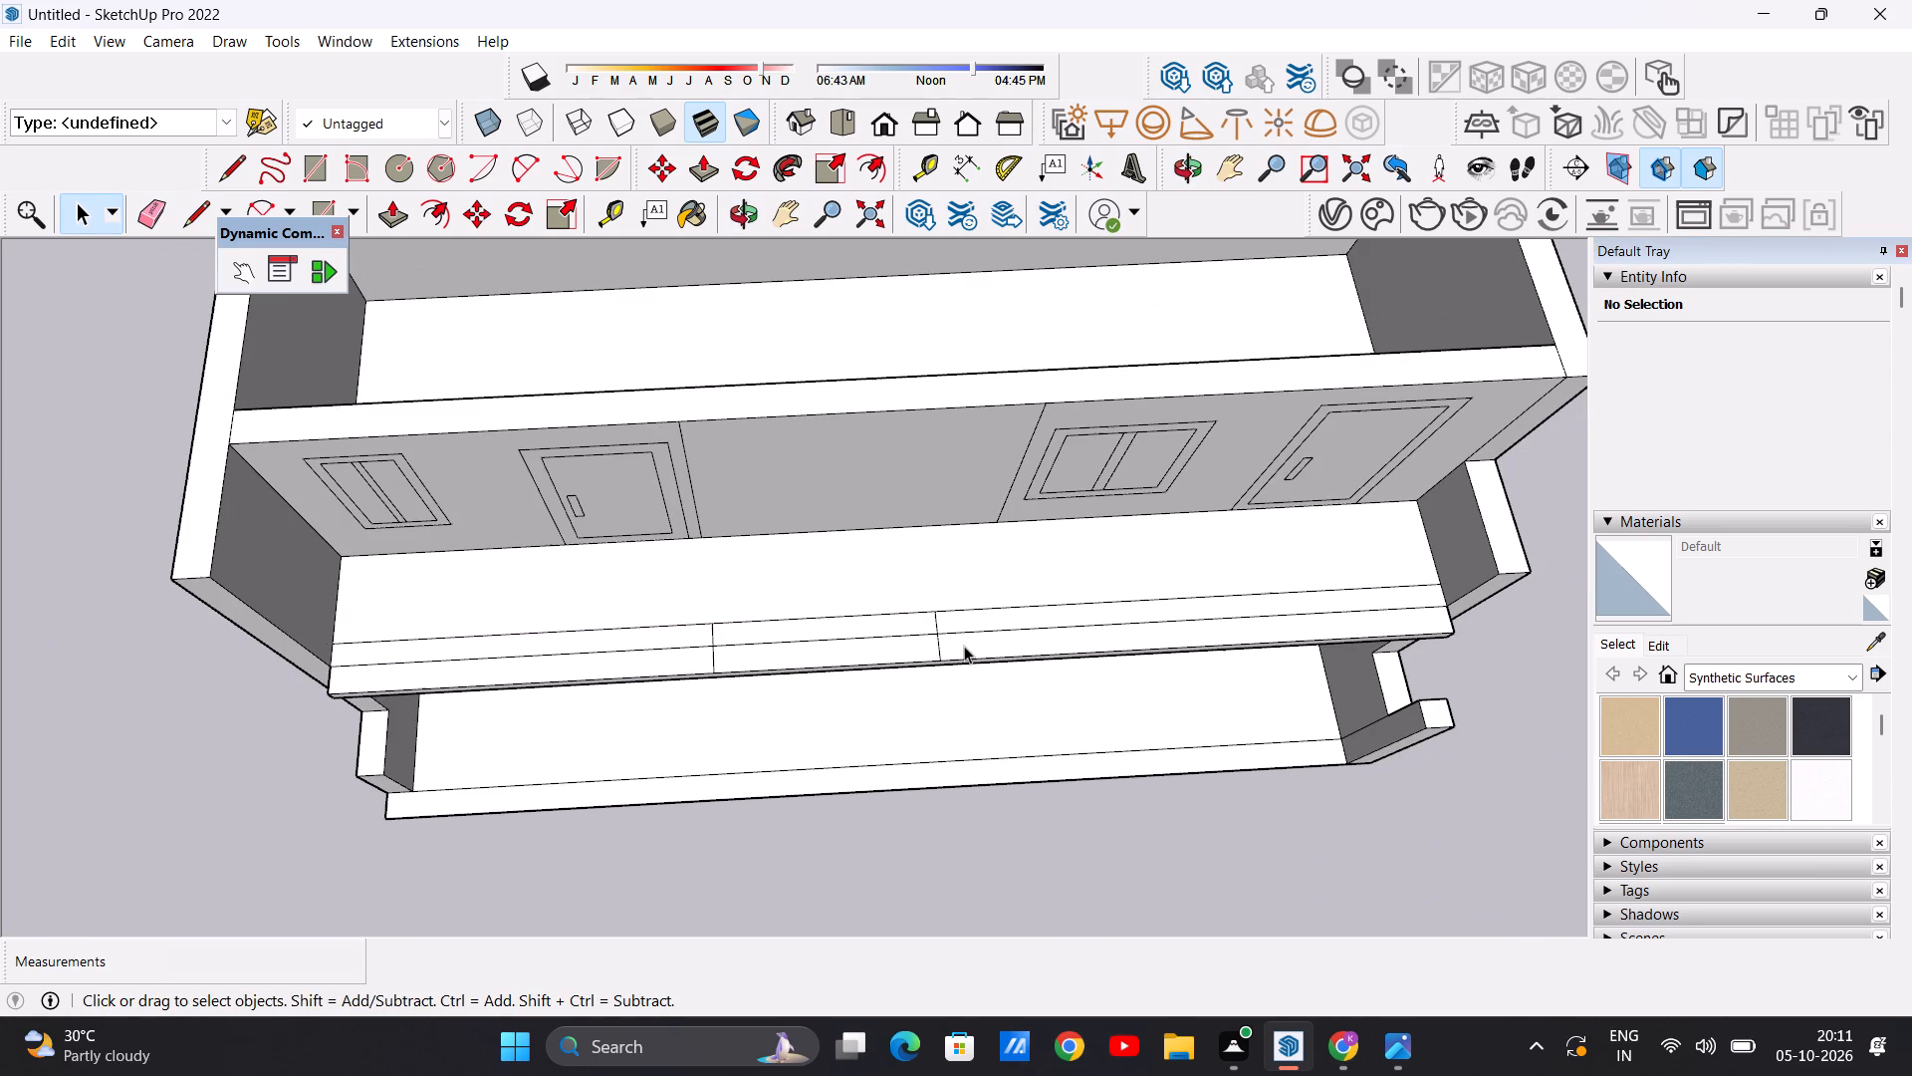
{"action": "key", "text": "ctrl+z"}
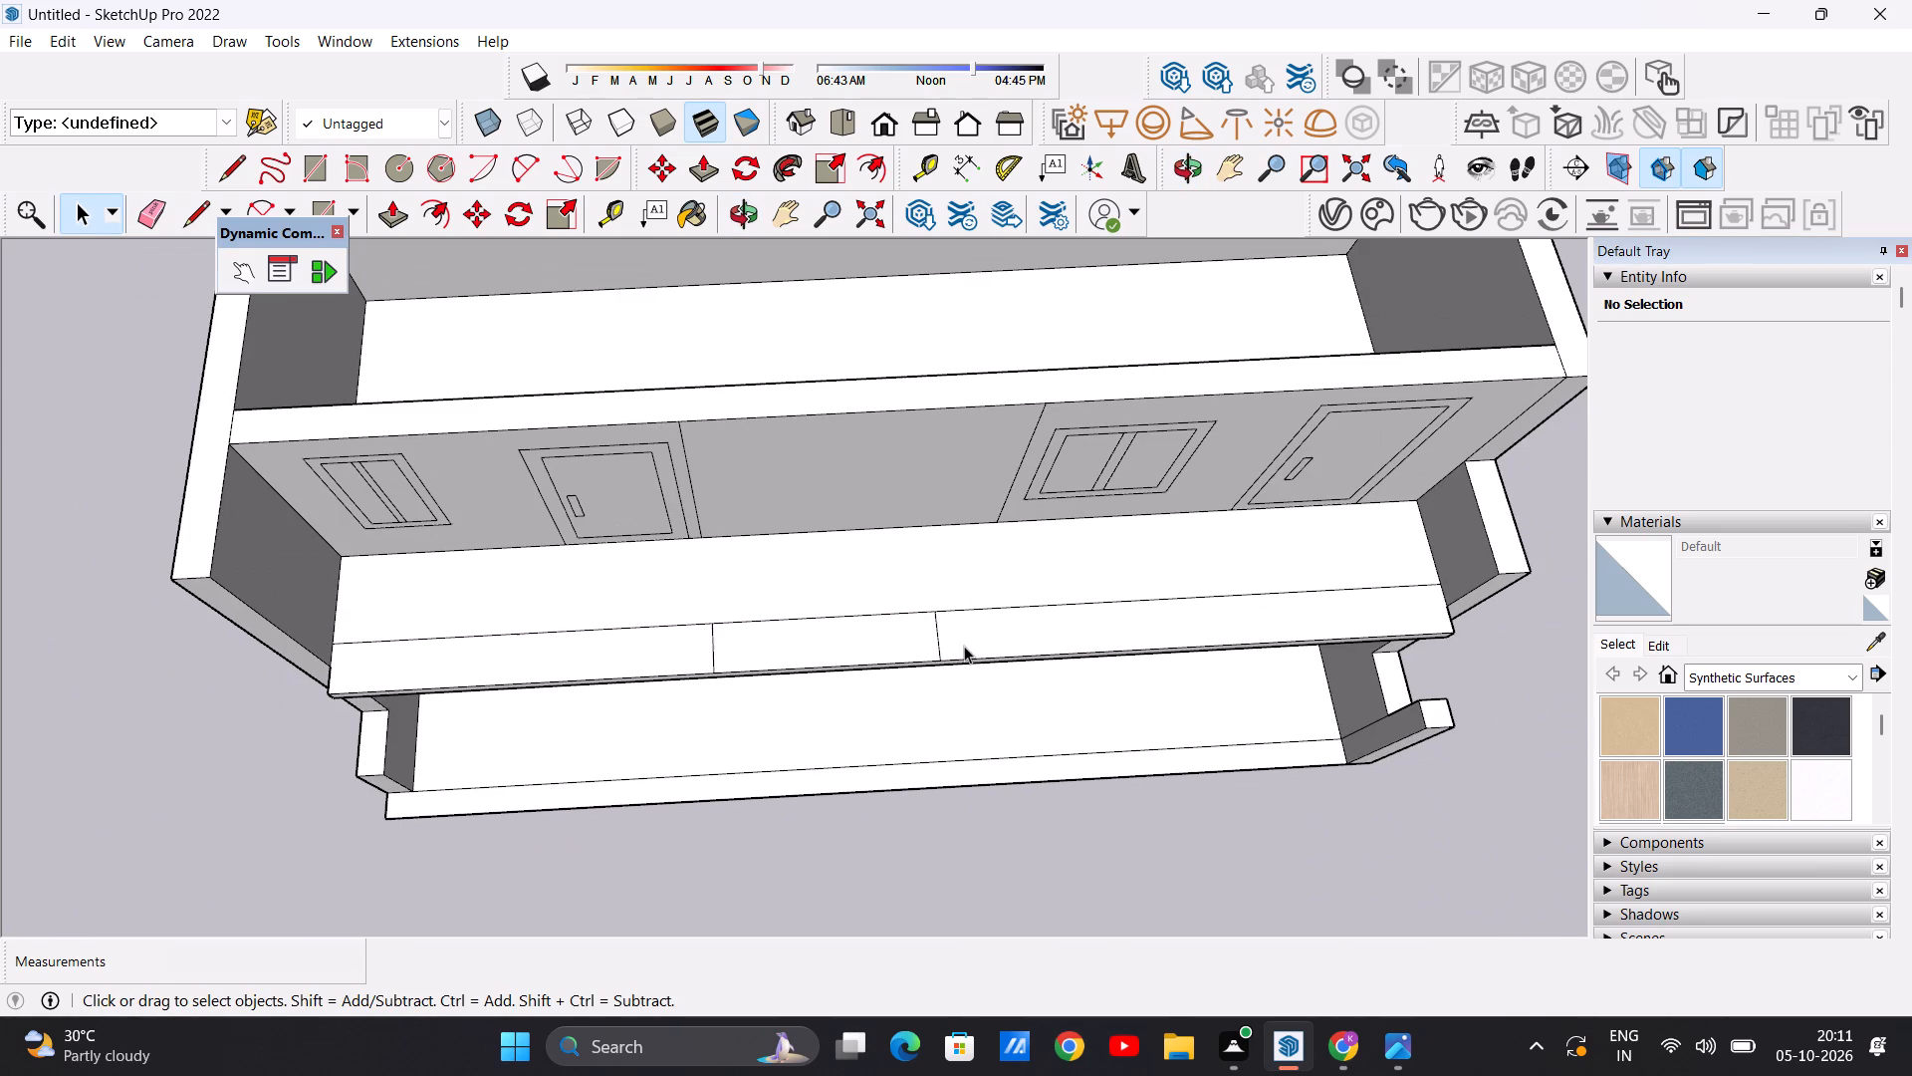
Draw a lengthwise line about 240' 4" long from end to end, halving the depth of the slab's three-section front strip.
{"action": "key", "text": "l"}
{"action": "left_click", "coordinate": [328, 666]}
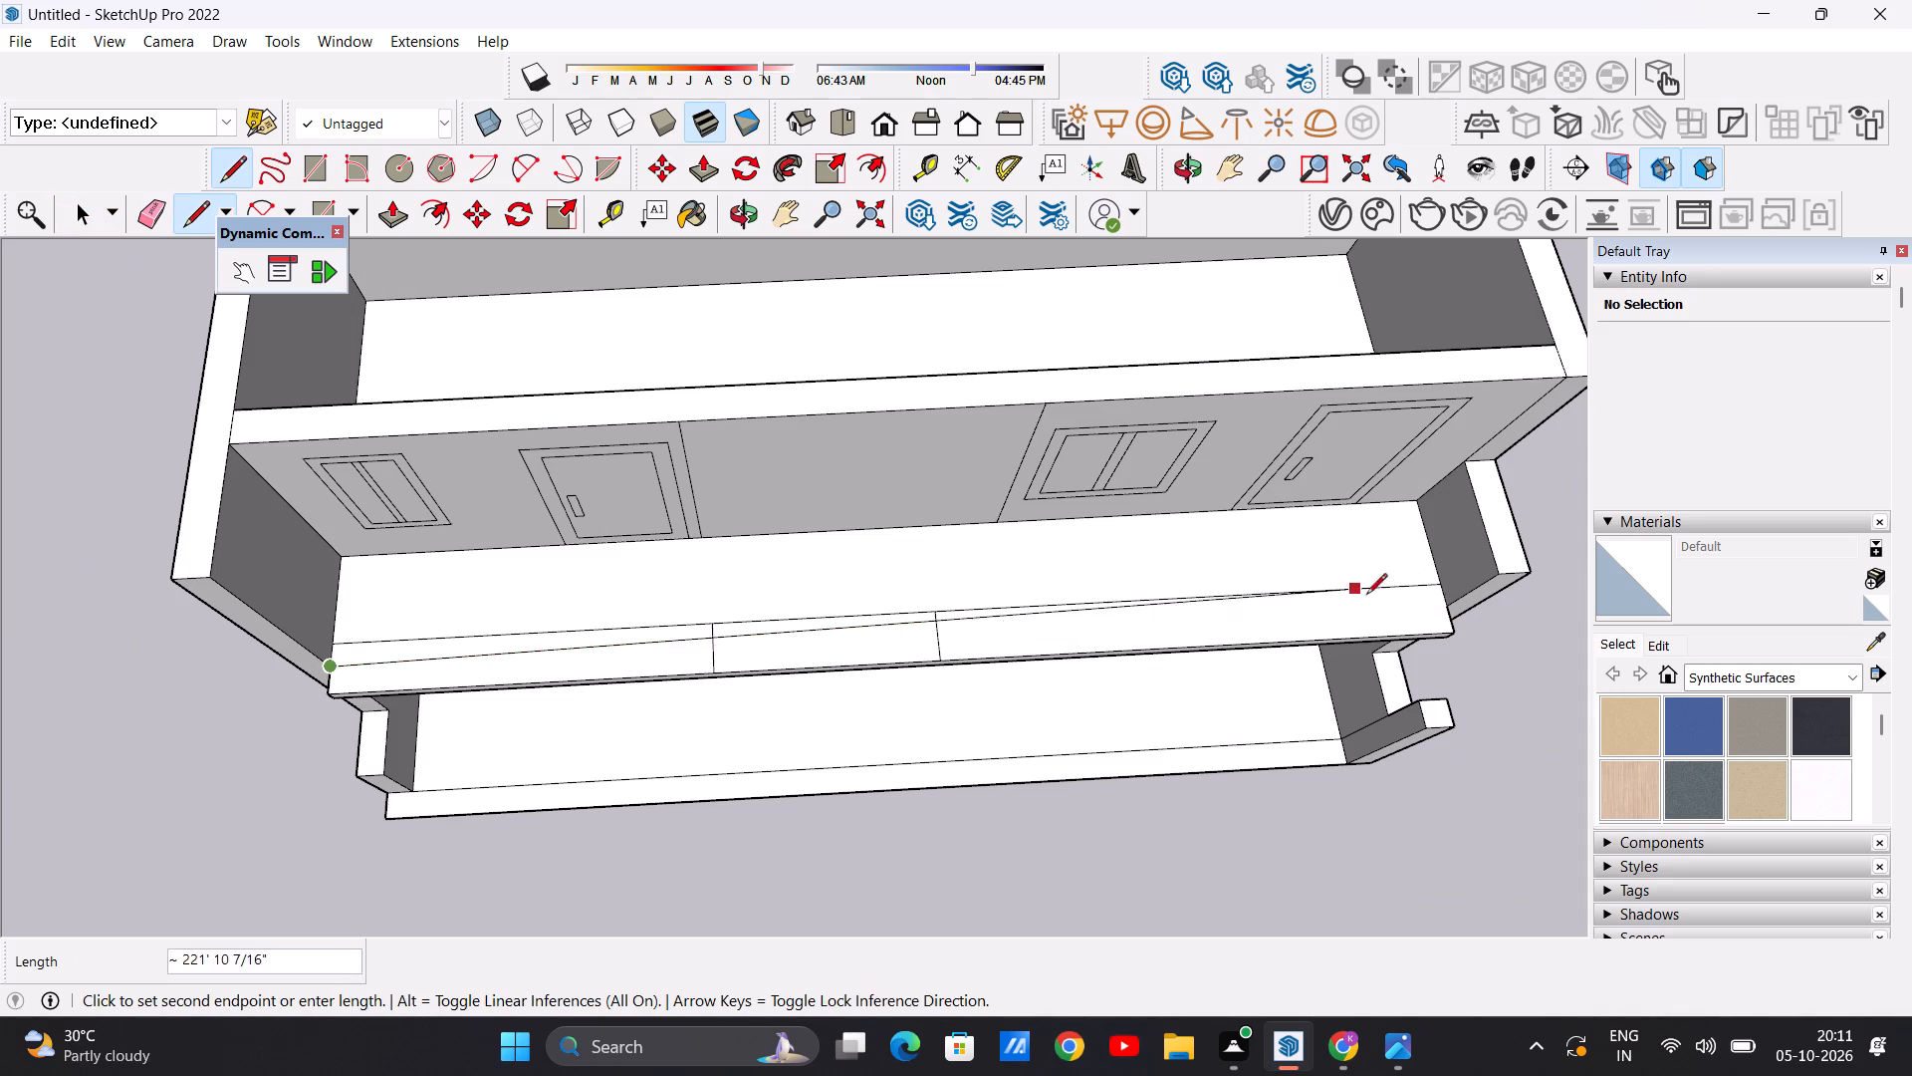
{"action": "left_click_drag", "start_coordinate": [1447, 605], "coordinate": [1457, 608]}
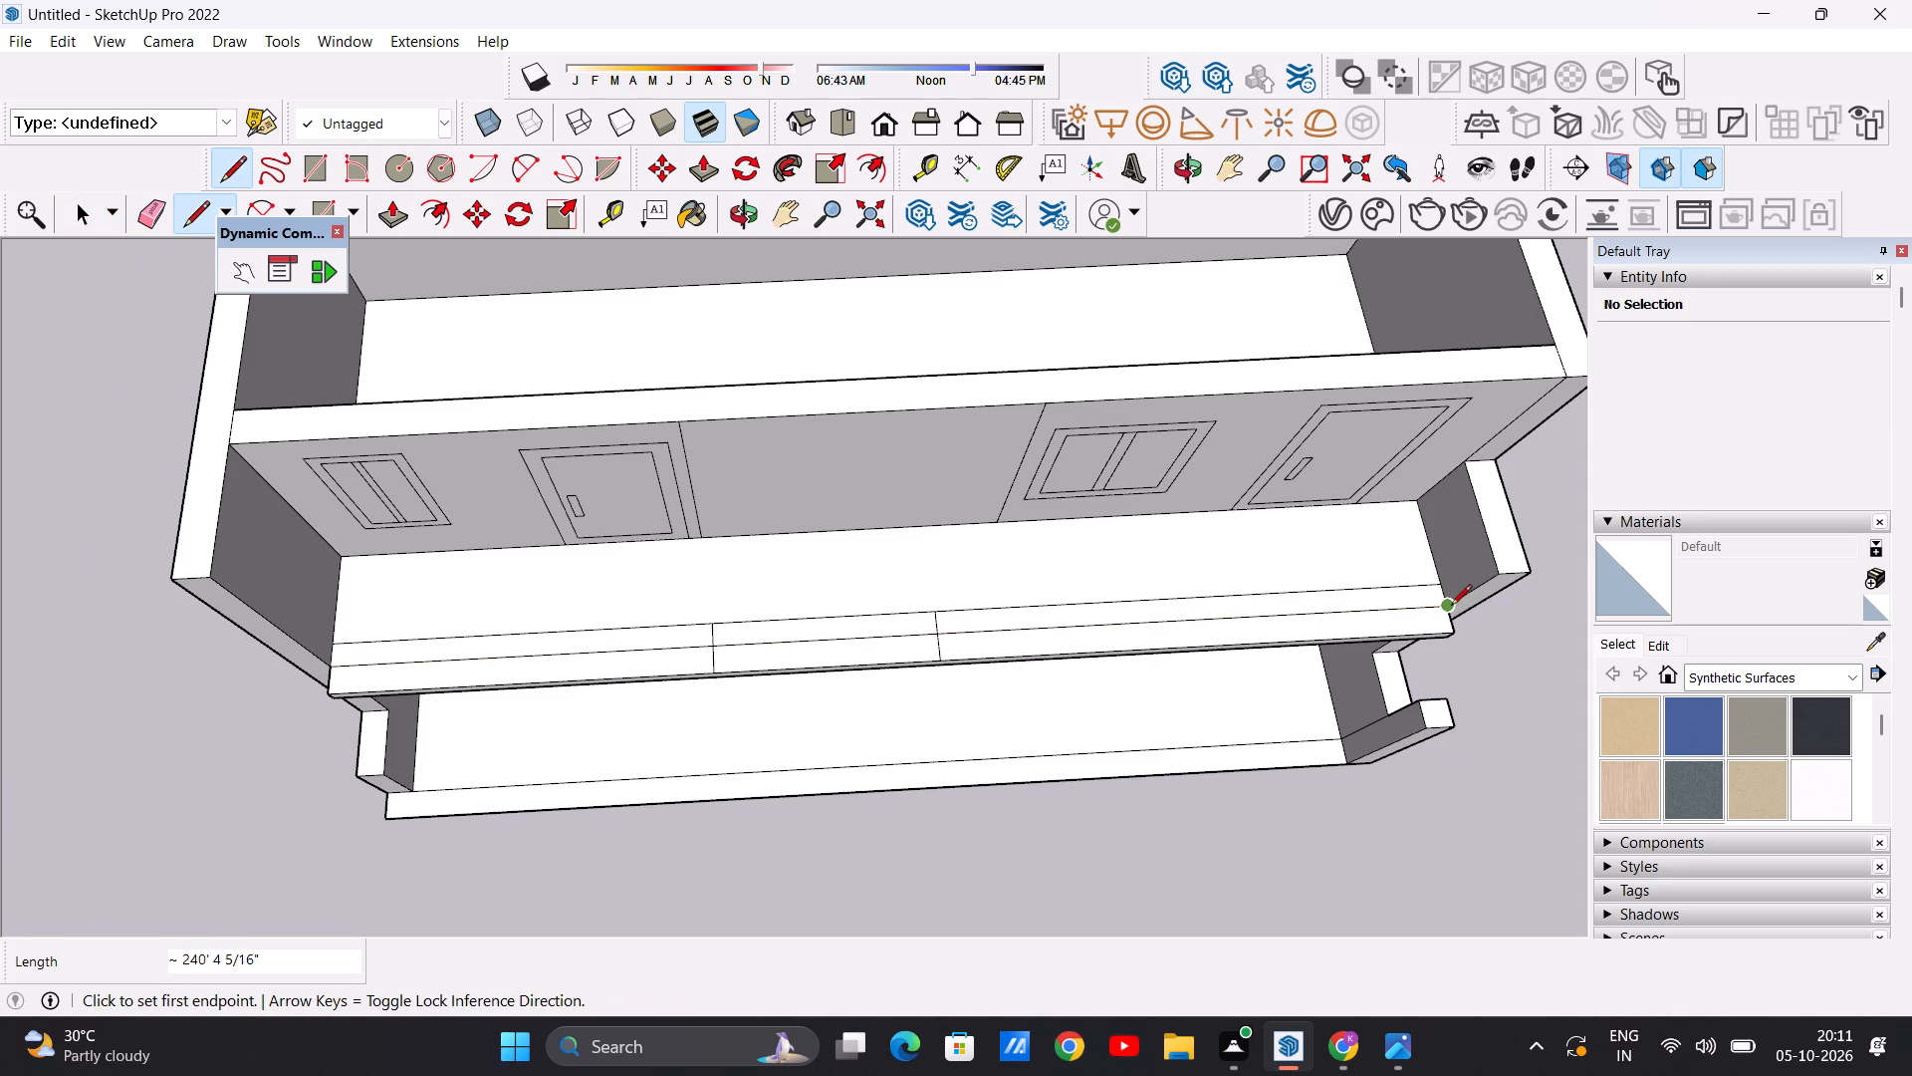
{"action": "left_click", "coordinate": [1451, 607]}
{"action": "key", "text": "space"}
Push/Pull the inner half of the front strip's middle section upward about 23' 1/2" to form an upright panel.
{"action": "scroll", "coordinate": [1123, 607], "scroll_direction": "down", "scroll_amount": 2}
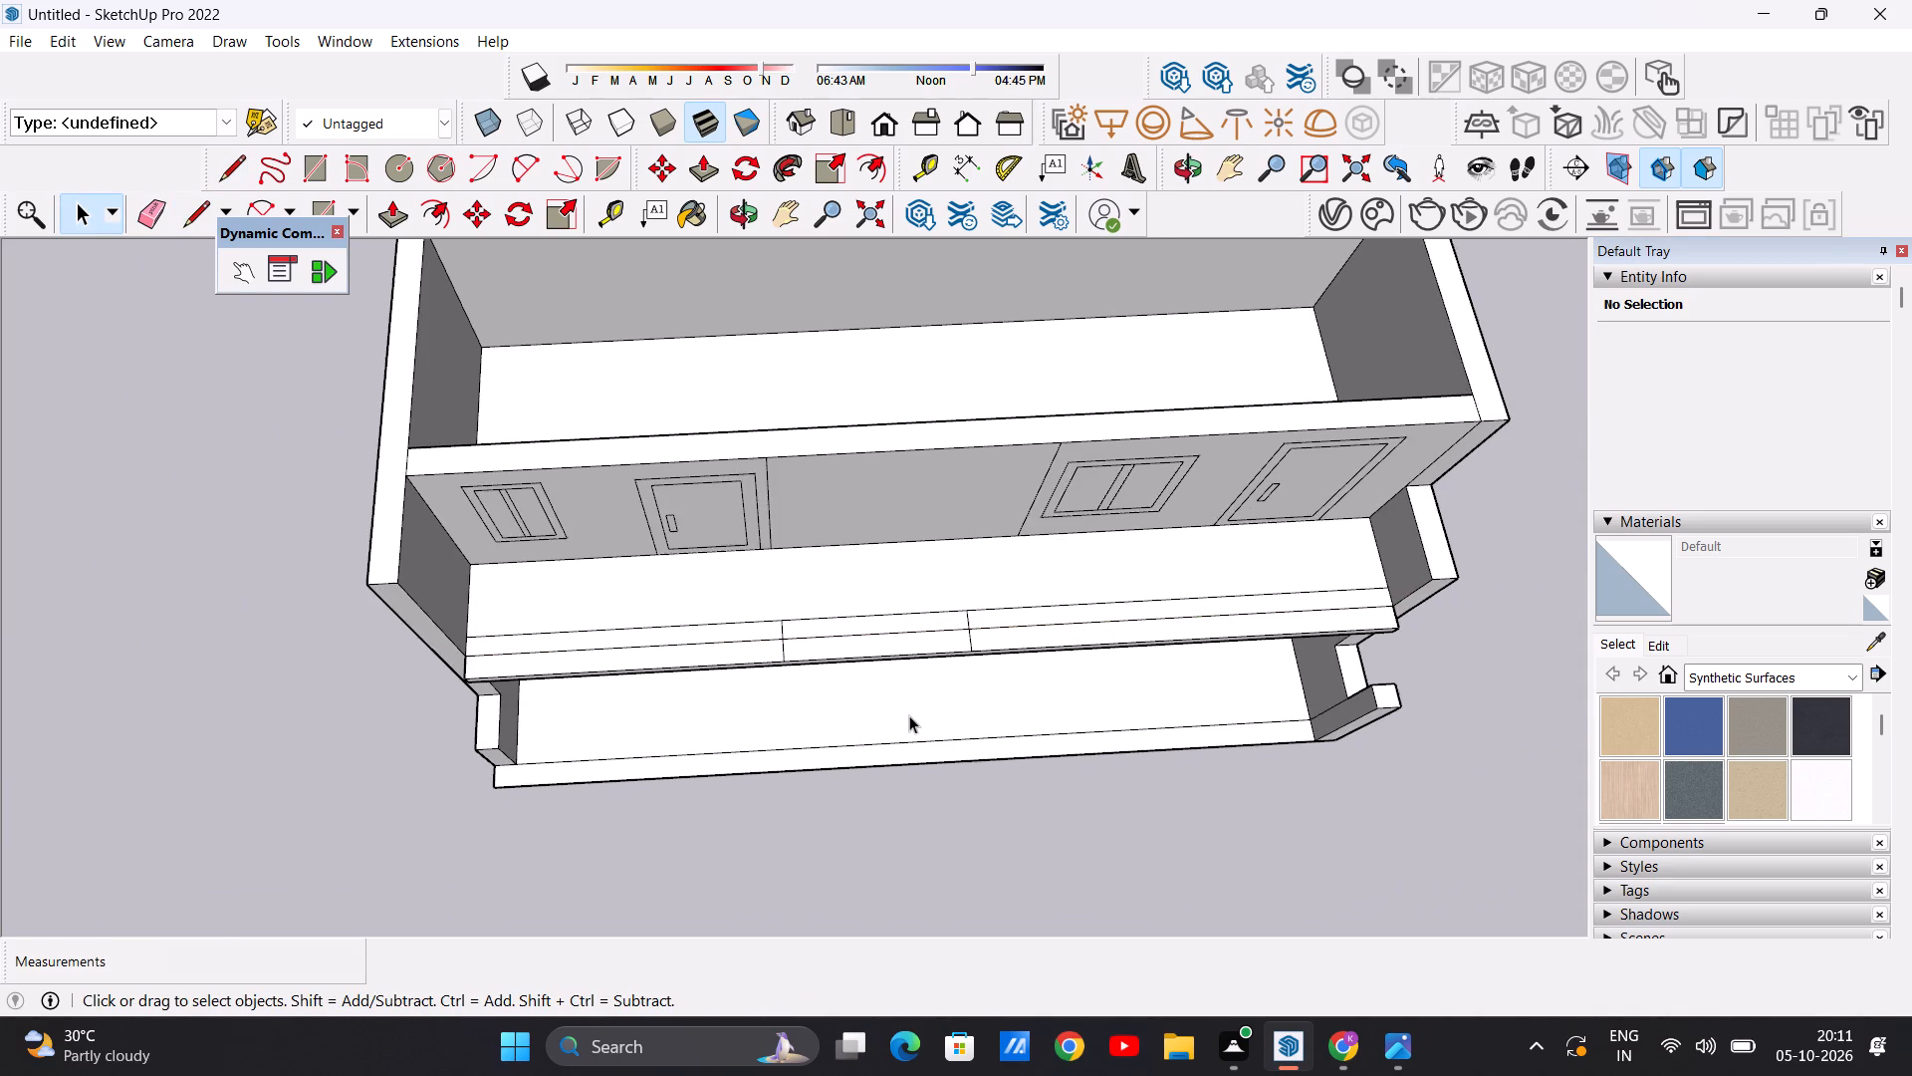
{"action": "scroll", "coordinate": [909, 715], "scroll_direction": "up", "scroll_amount": 3}
{"action": "scroll", "coordinate": [917, 652], "scroll_direction": "down", "scroll_amount": 4}
{"action": "scroll", "coordinate": [796, 607], "scroll_direction": "up", "scroll_amount": 3}
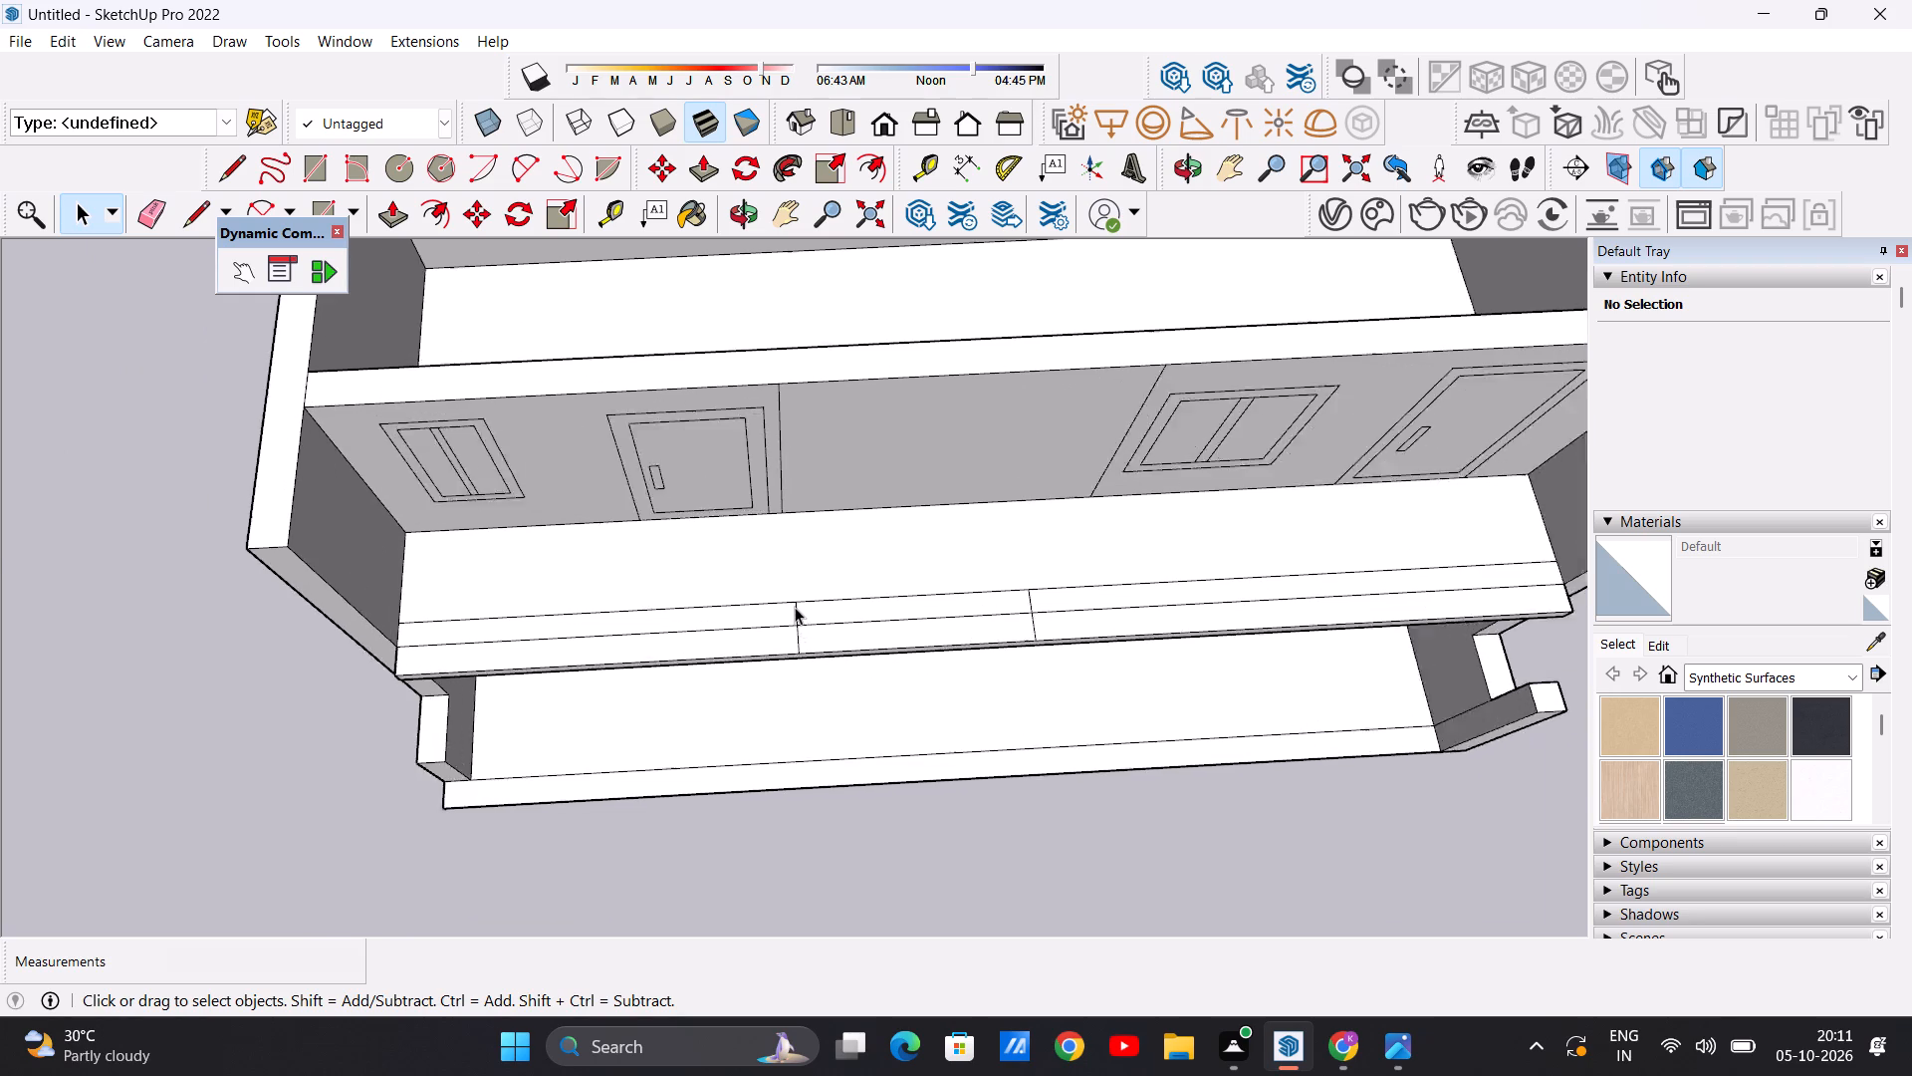
{"action": "scroll", "coordinate": [795, 607], "scroll_direction": "up", "scroll_amount": 4}
{"action": "scroll", "coordinate": [797, 607], "scroll_direction": "down", "scroll_amount": 4}
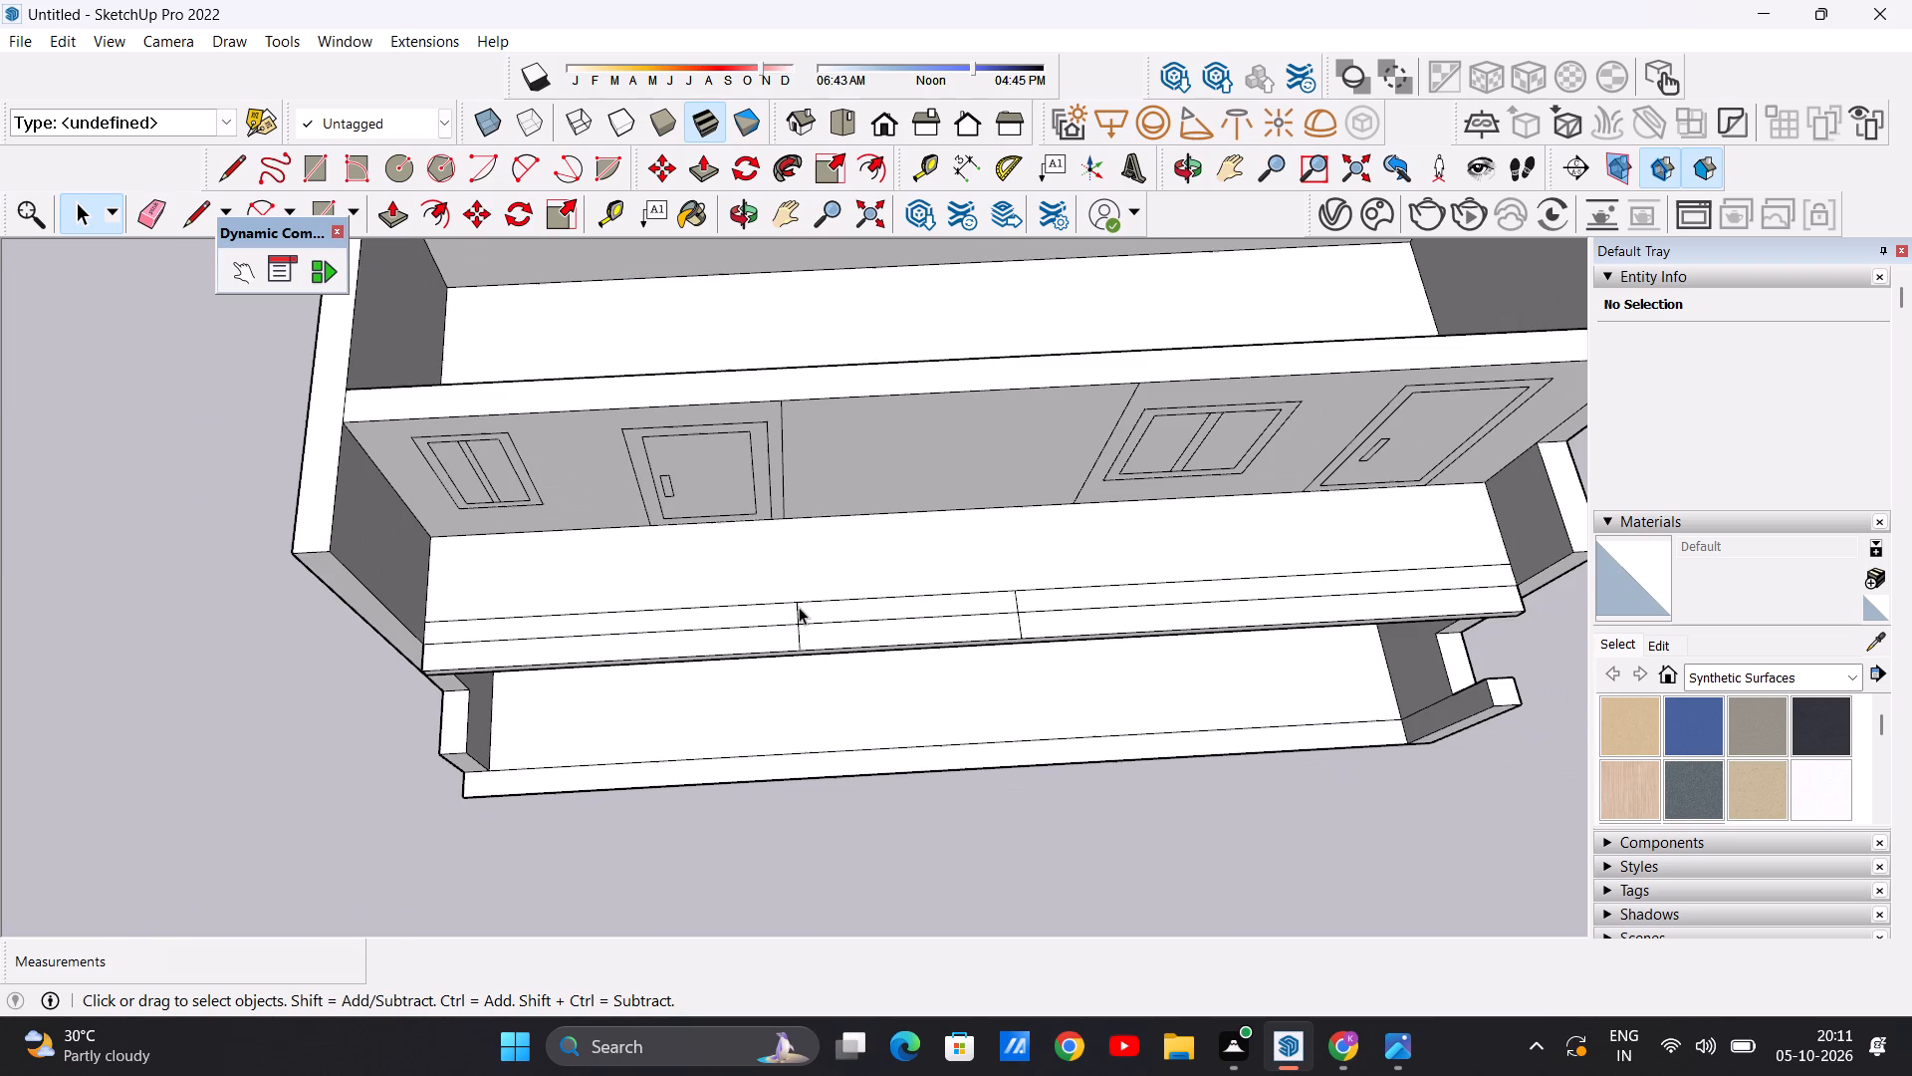
{"action": "middle_click_drag", "start_coordinate": [802, 667], "coordinate": [796, 595]}
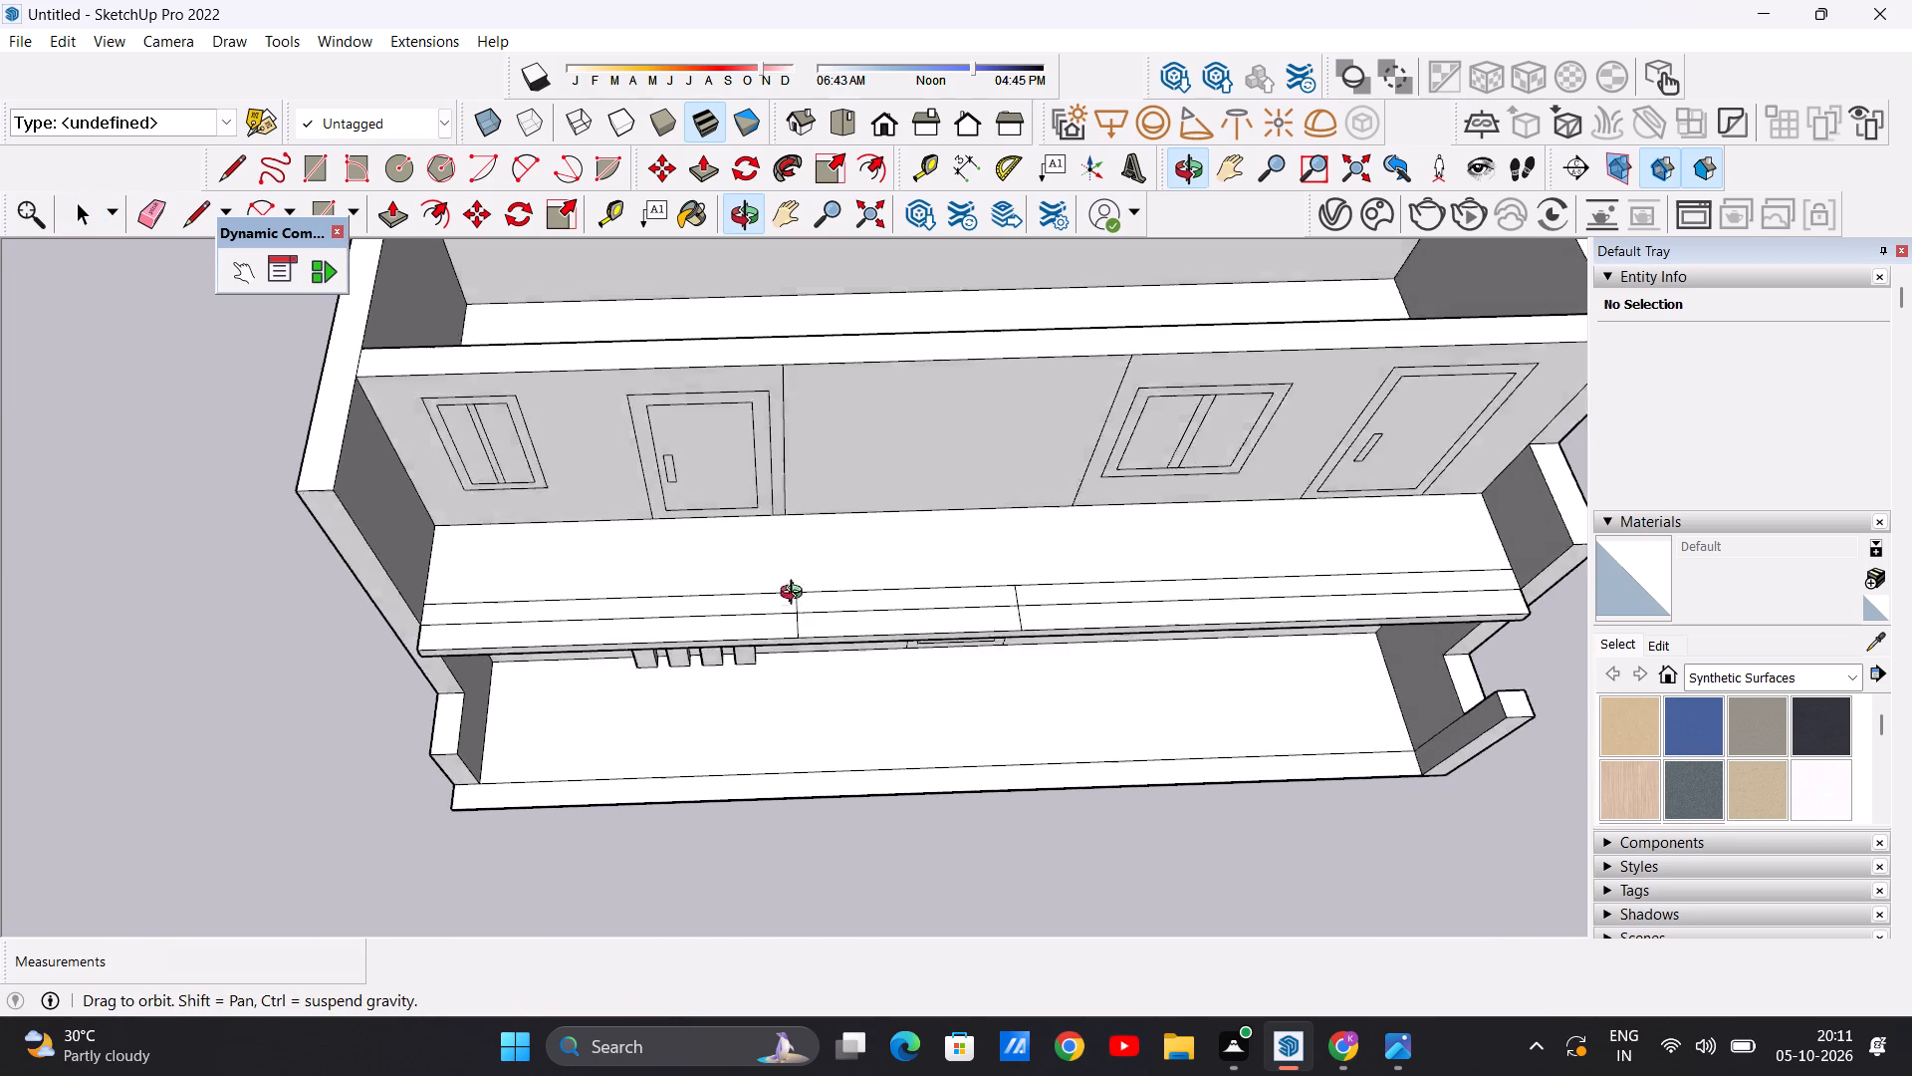
{"action": "middle_click_drag", "start_coordinate": [796, 595], "coordinate": [798, 510]}
{"action": "middle_click_drag", "start_coordinate": [787, 619], "coordinate": [764, 553]}
{"action": "scroll", "coordinate": [954, 551], "scroll_direction": "up", "scroll_amount": 2}
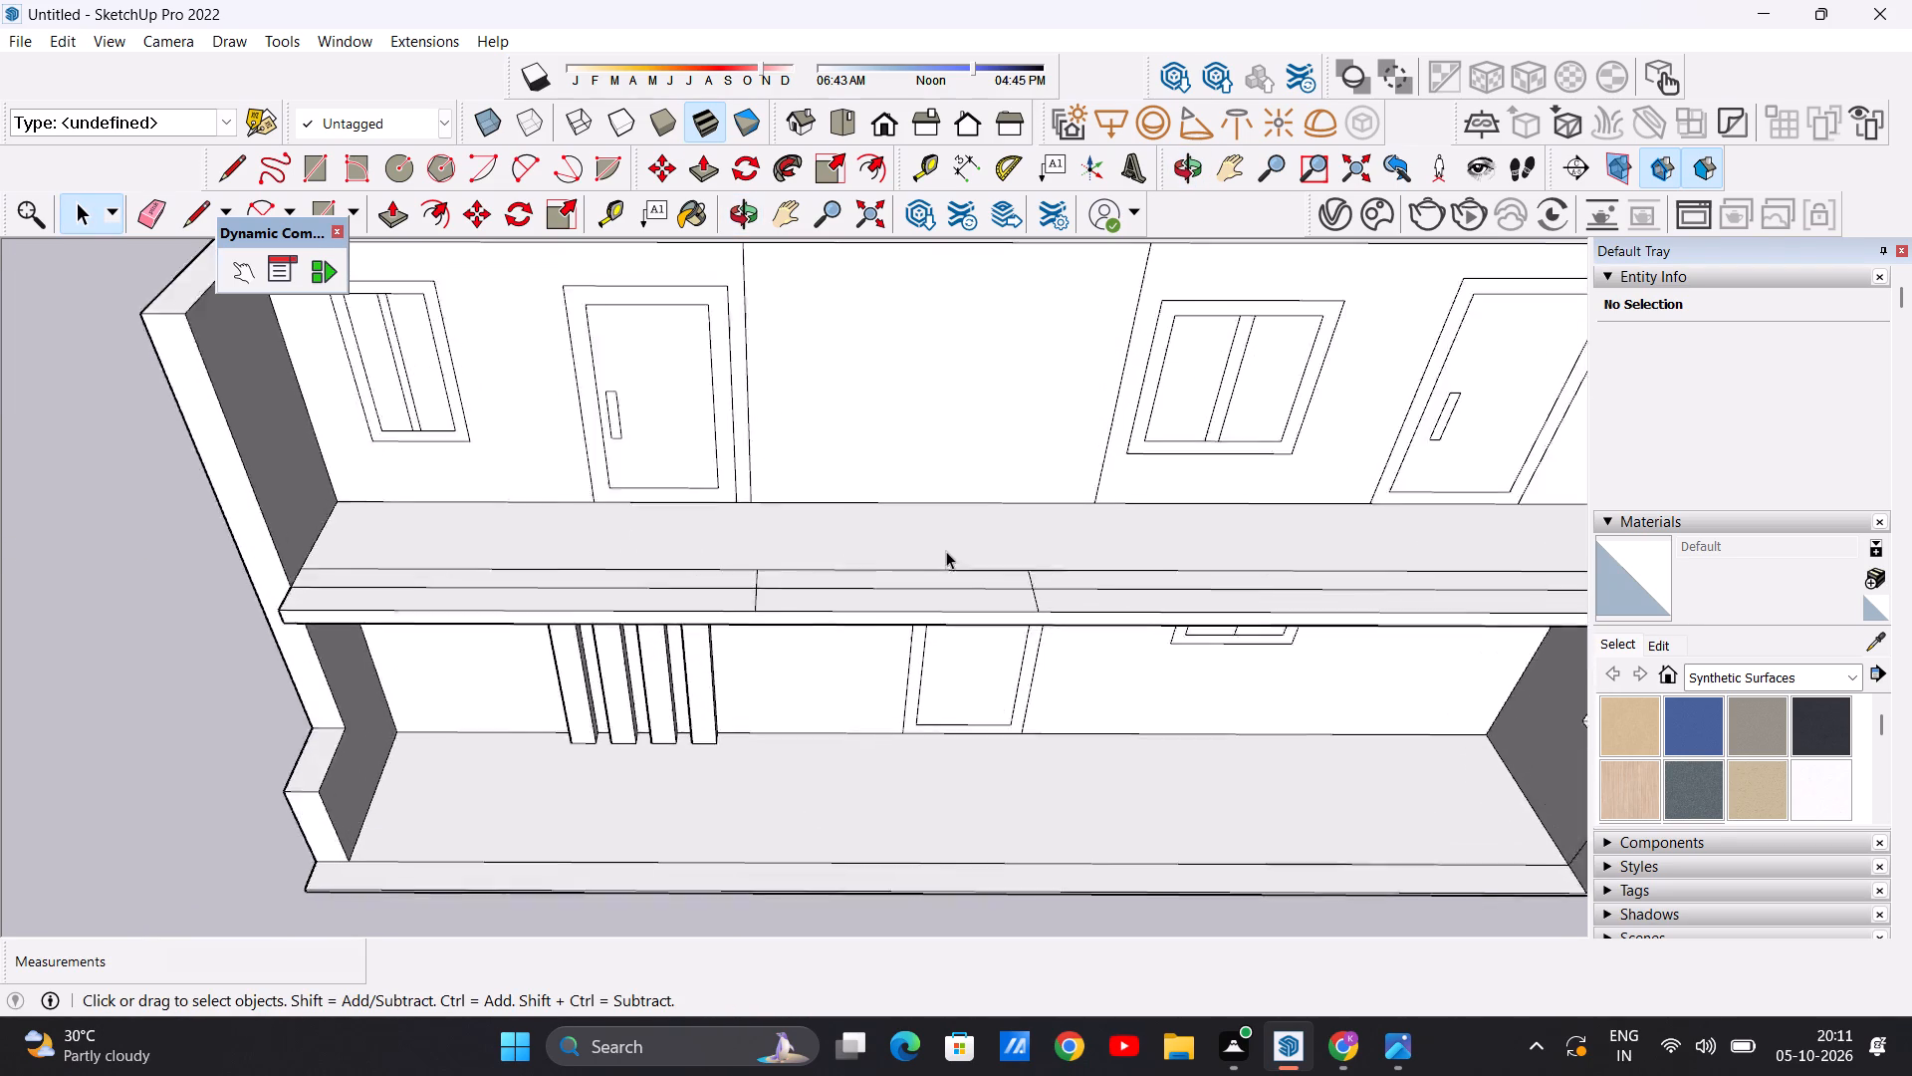
{"action": "scroll", "coordinate": [946, 551], "scroll_direction": "up", "scroll_amount": 3}
{"action": "scroll", "coordinate": [922, 607], "scroll_direction": "down", "scroll_amount": 3}
{"action": "middle_click", "coordinate": [908, 610]}
{"action": "scroll", "coordinate": [908, 610], "scroll_direction": "up", "scroll_amount": 3}
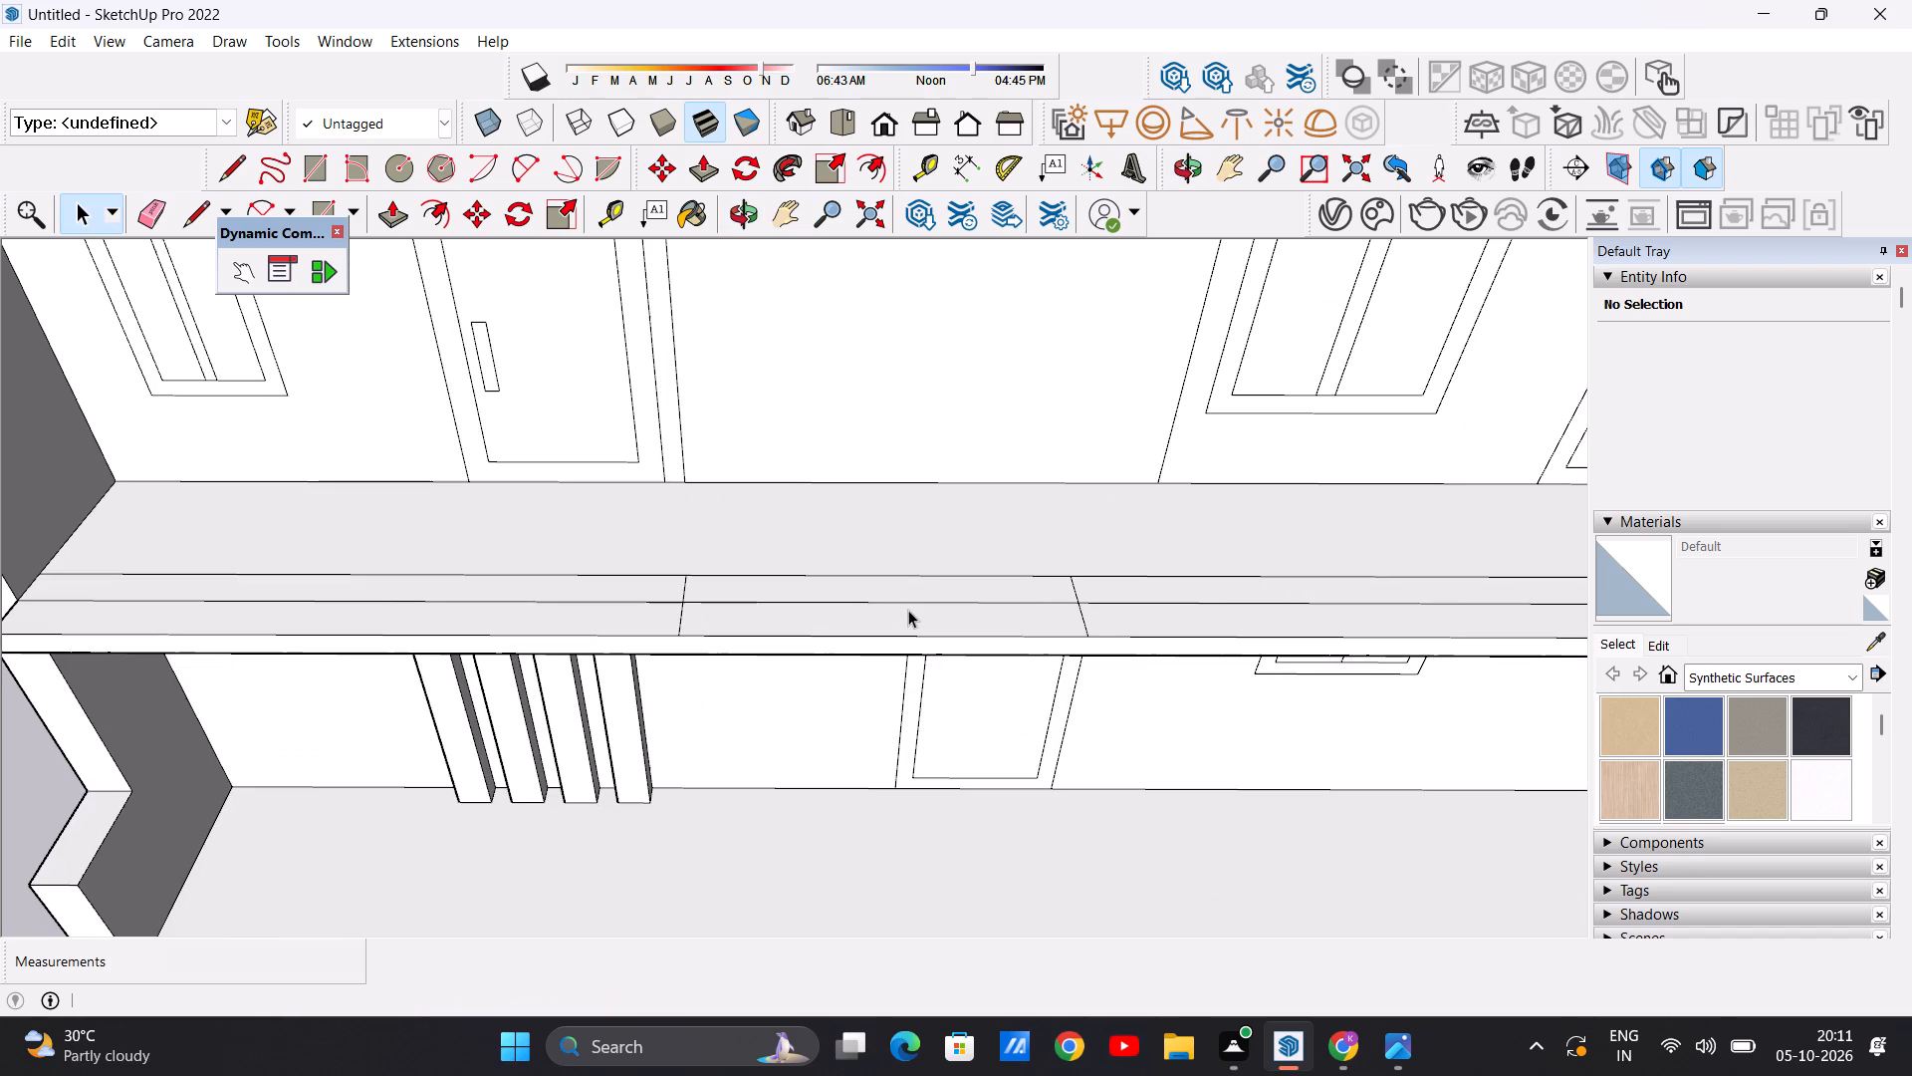
{"action": "key", "text": "p"}
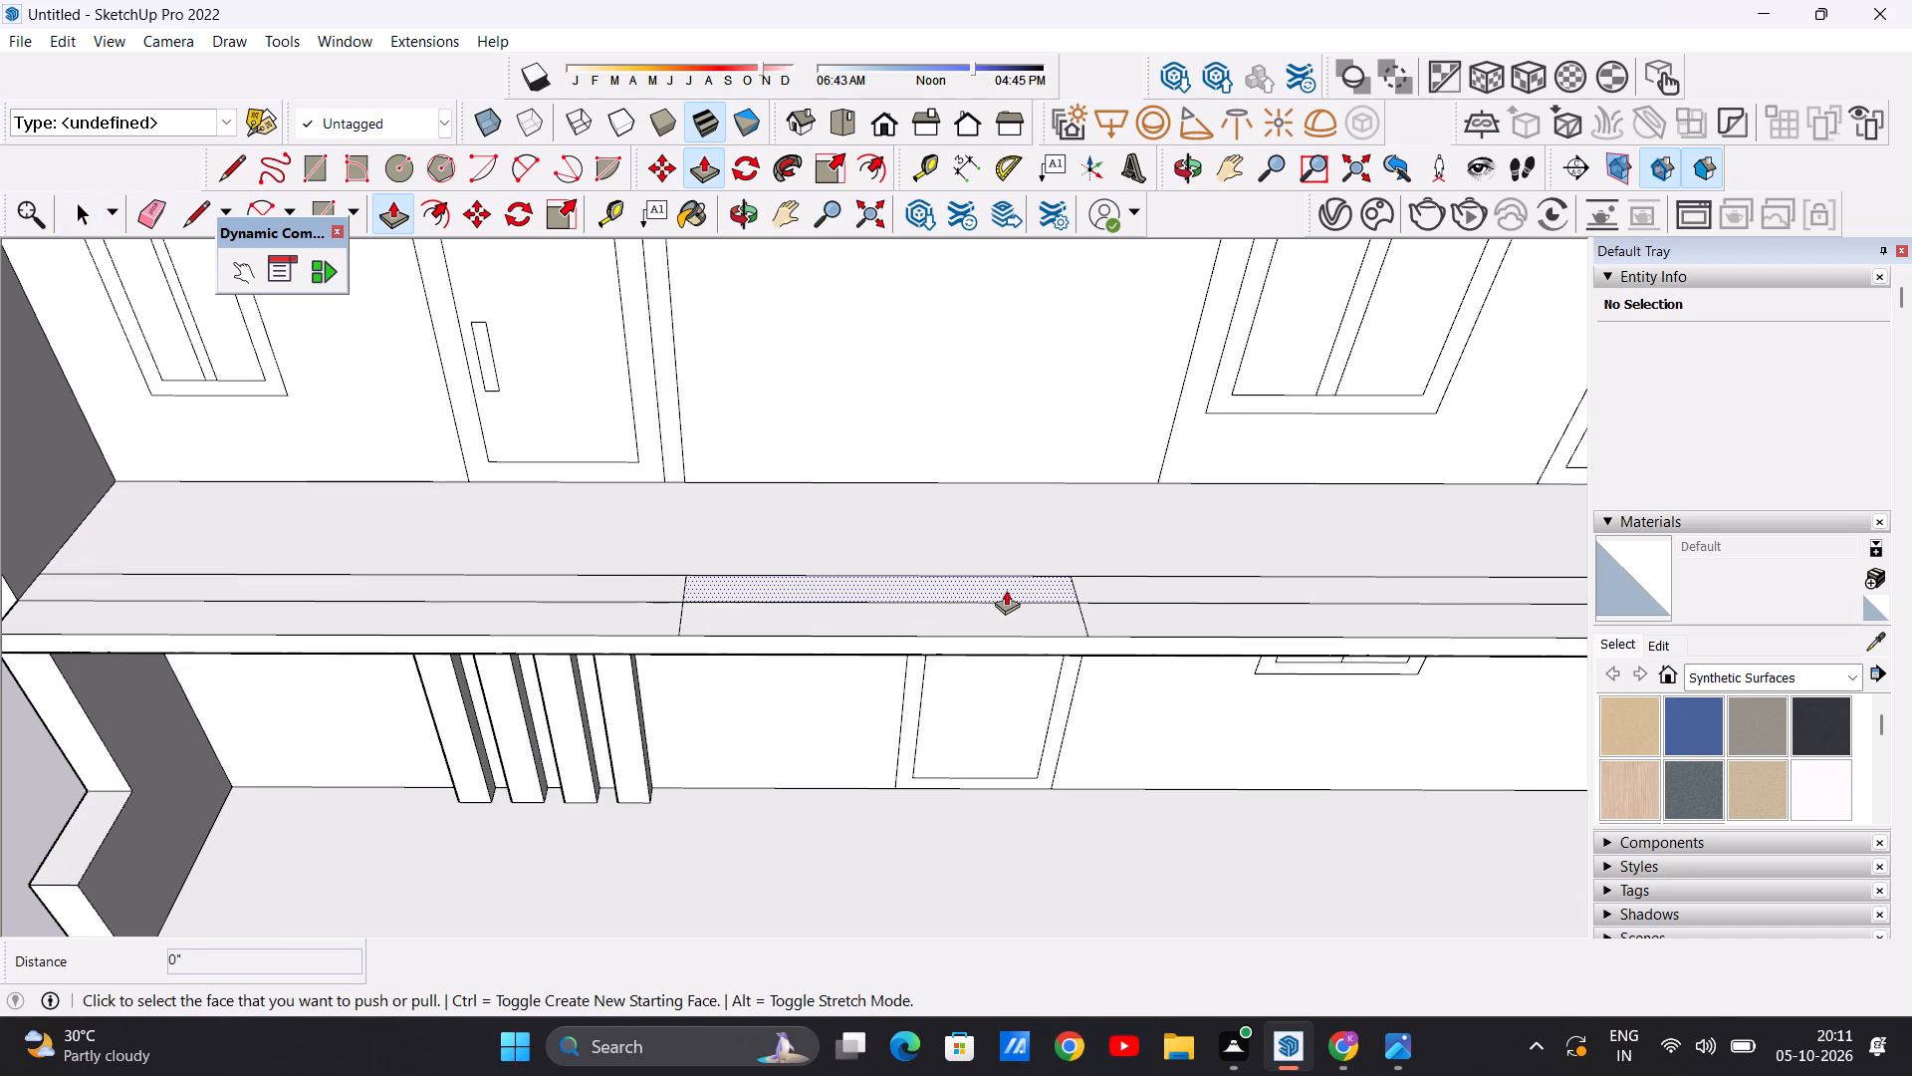
{"action": "left_click", "coordinate": [1041, 583]}
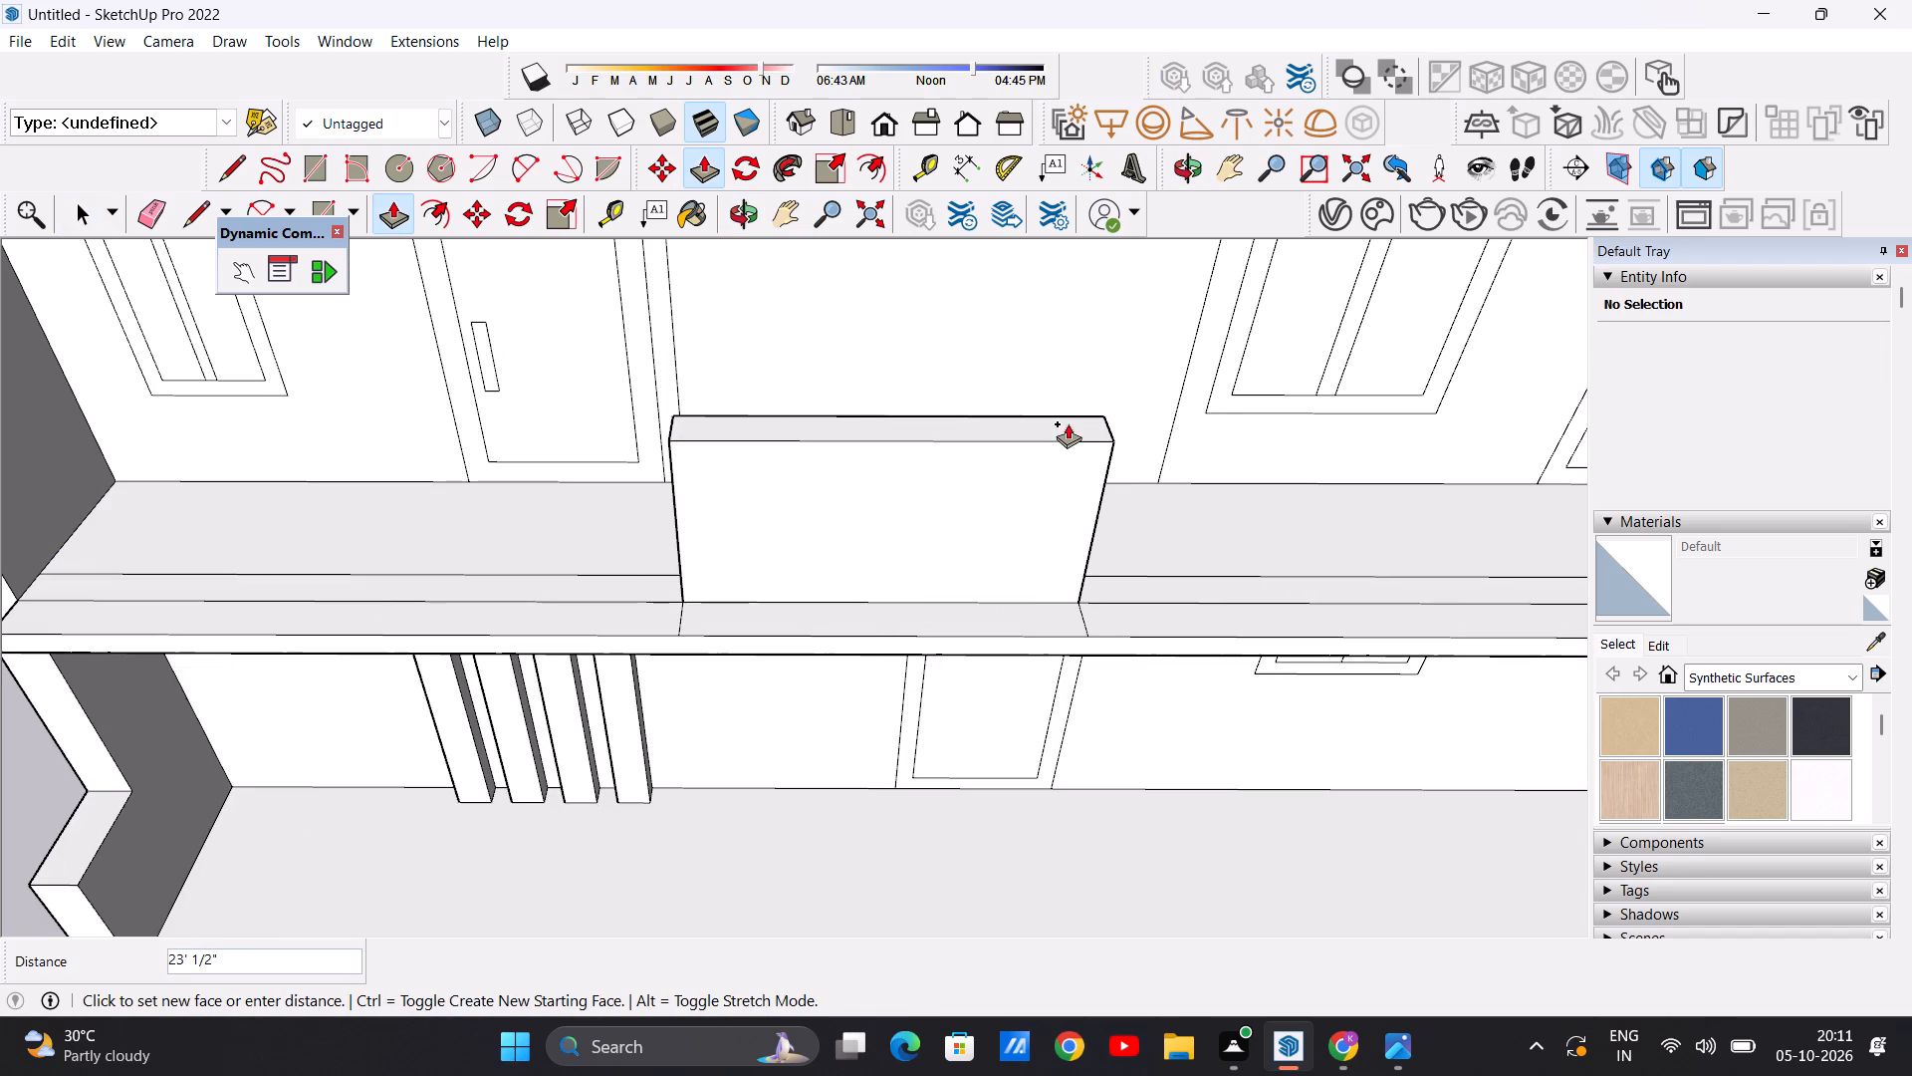
{"action": "left_click", "coordinate": [1068, 423]}
Examine the raised middle panel and the adjoining slab strips from the front, the side and above.
{"action": "middle_click_drag", "start_coordinate": [1036, 516], "coordinate": [1008, 380]}
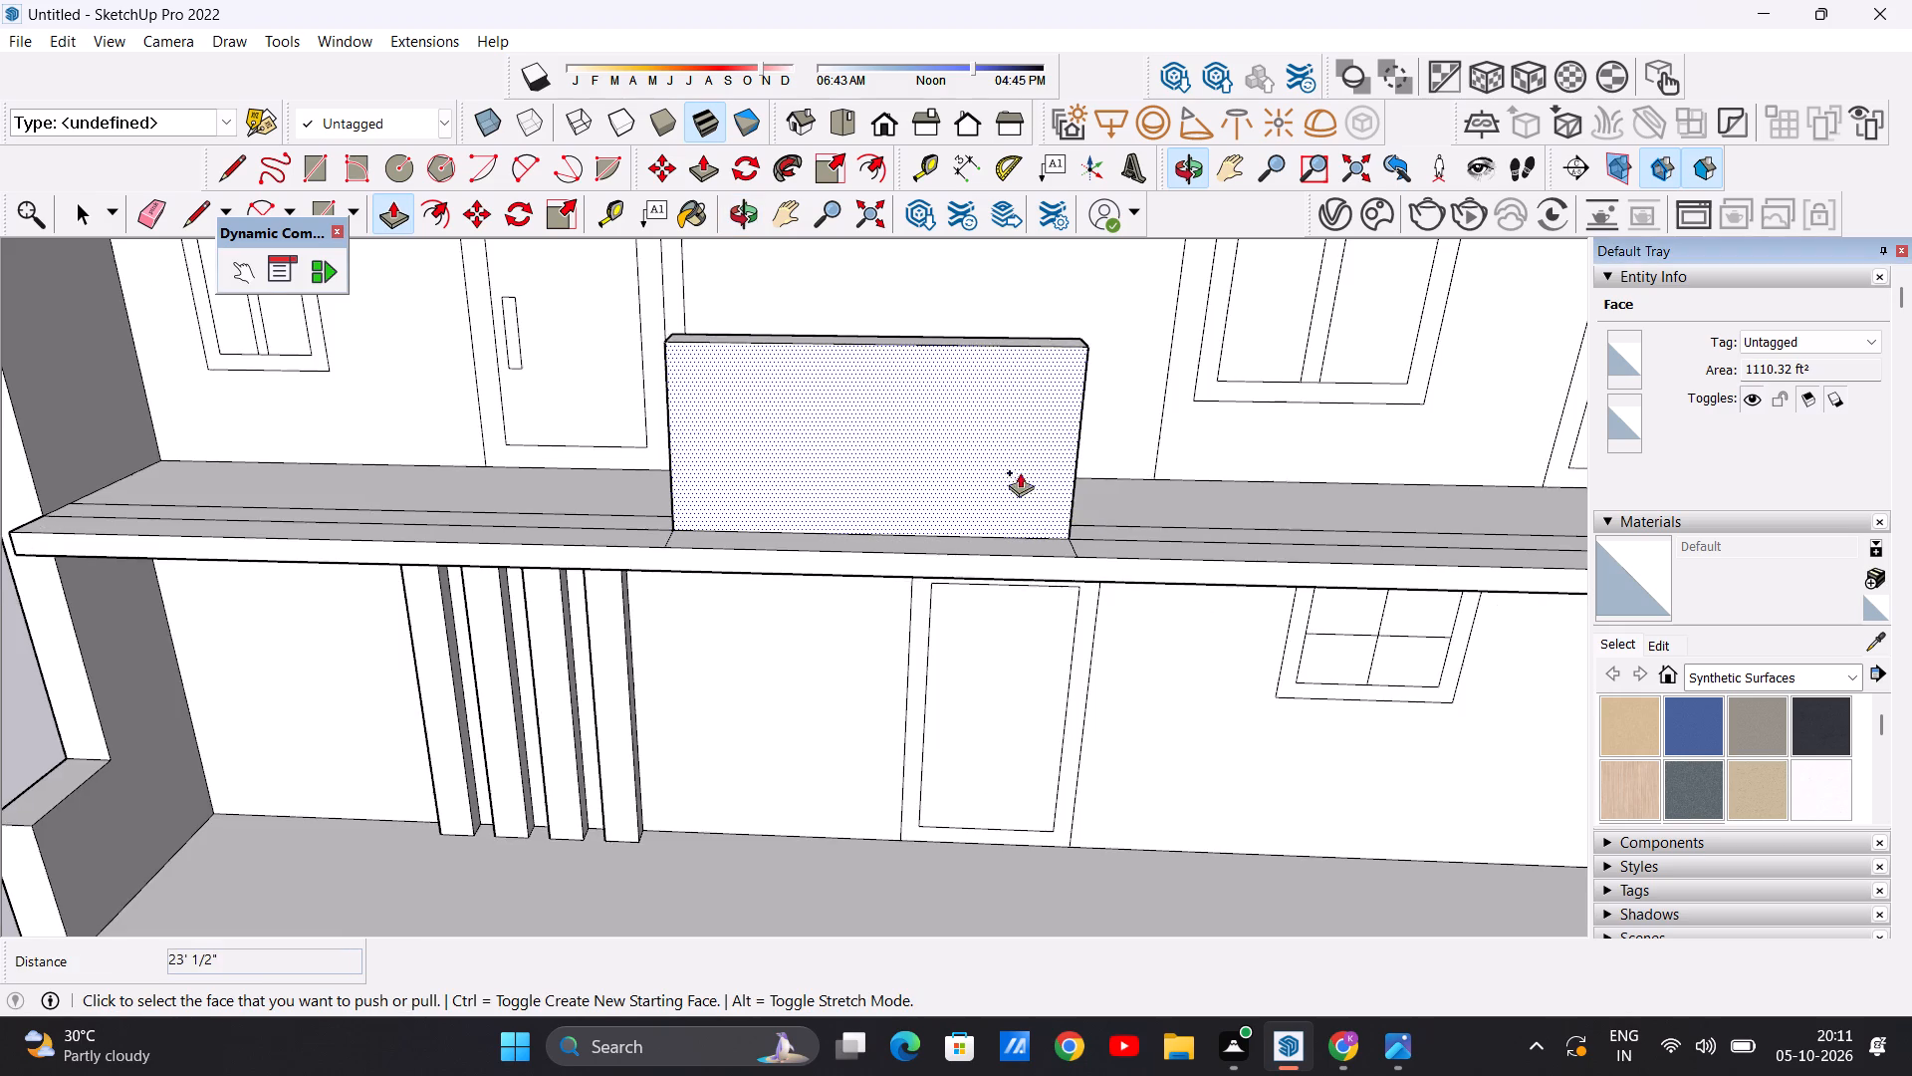
{"action": "scroll", "coordinate": [1049, 494], "scroll_direction": "down", "scroll_amount": 10}
{"action": "scroll", "coordinate": [1021, 466], "scroll_direction": "up", "scroll_amount": 1}
{"action": "scroll", "coordinate": [1021, 466], "scroll_direction": "down", "scroll_amount": 2}
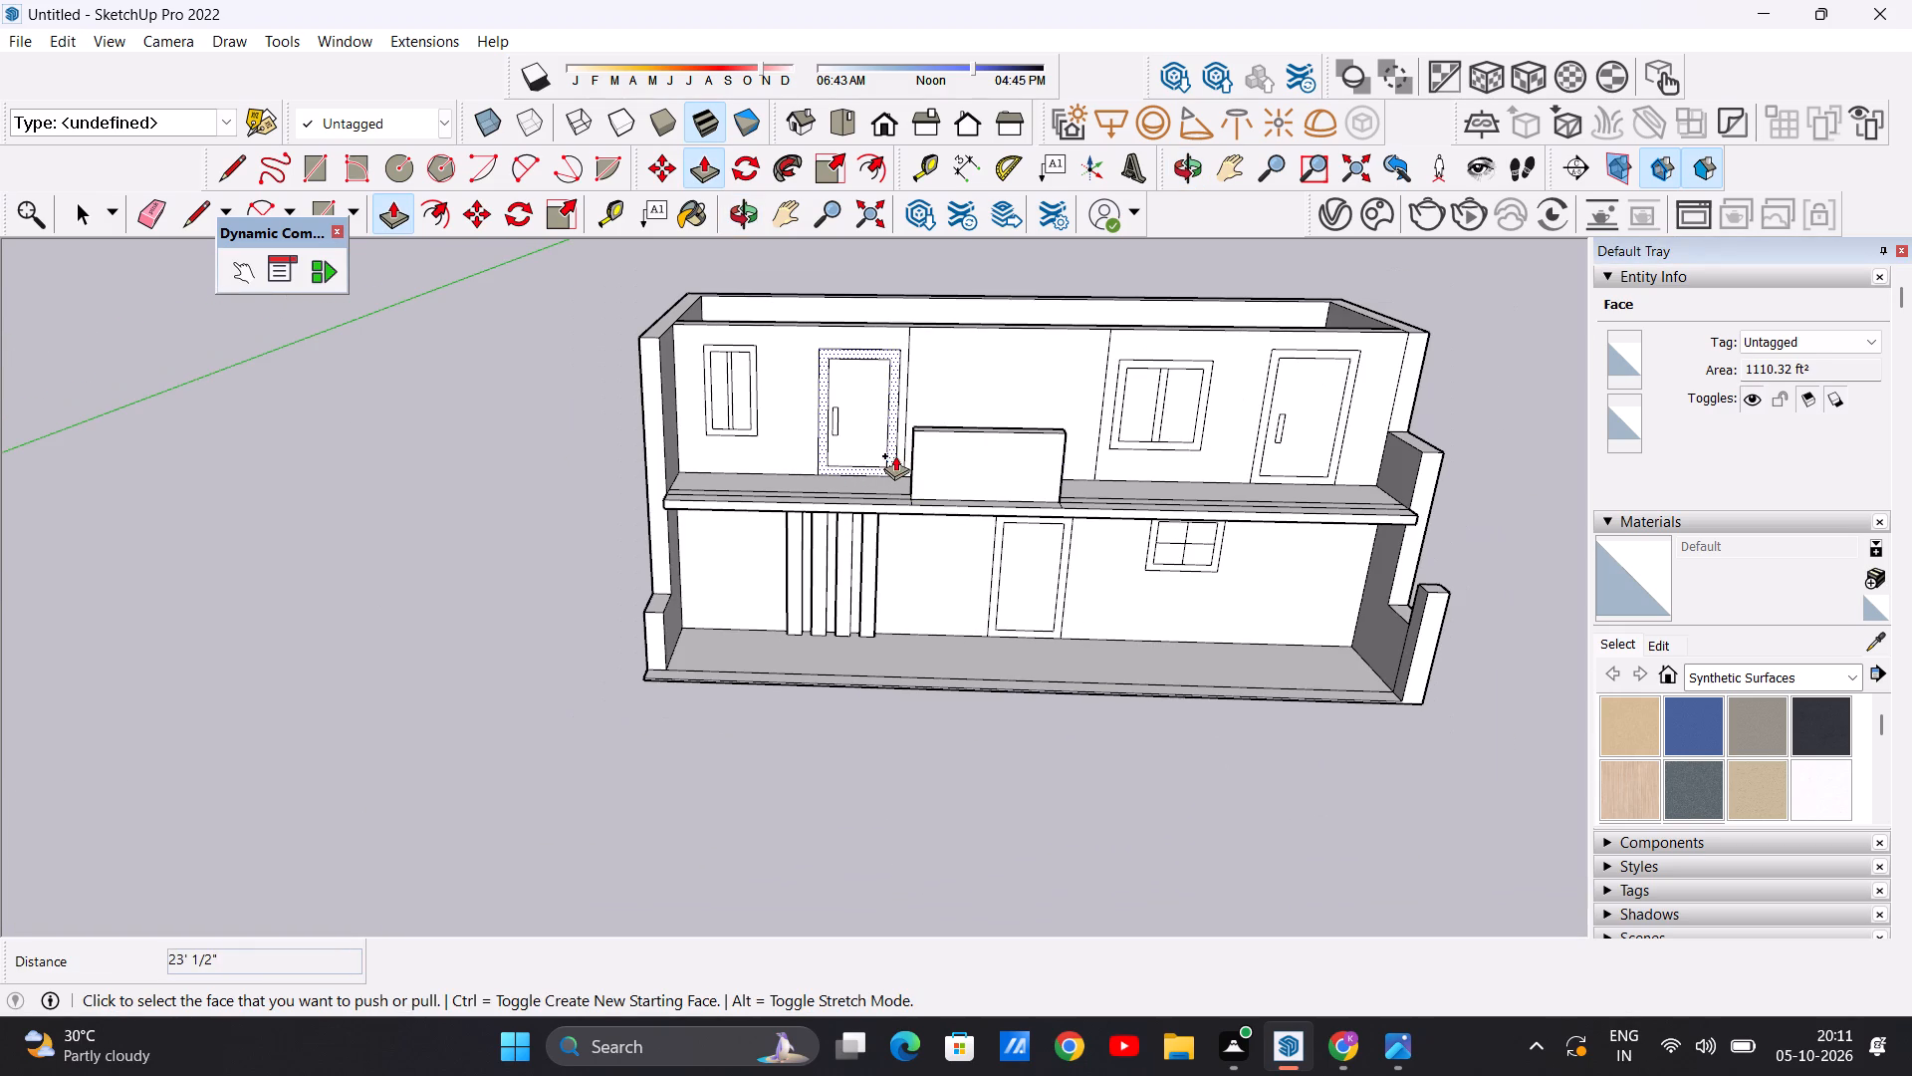
{"action": "scroll", "coordinate": [913, 462], "scroll_direction": "up", "scroll_amount": 5}
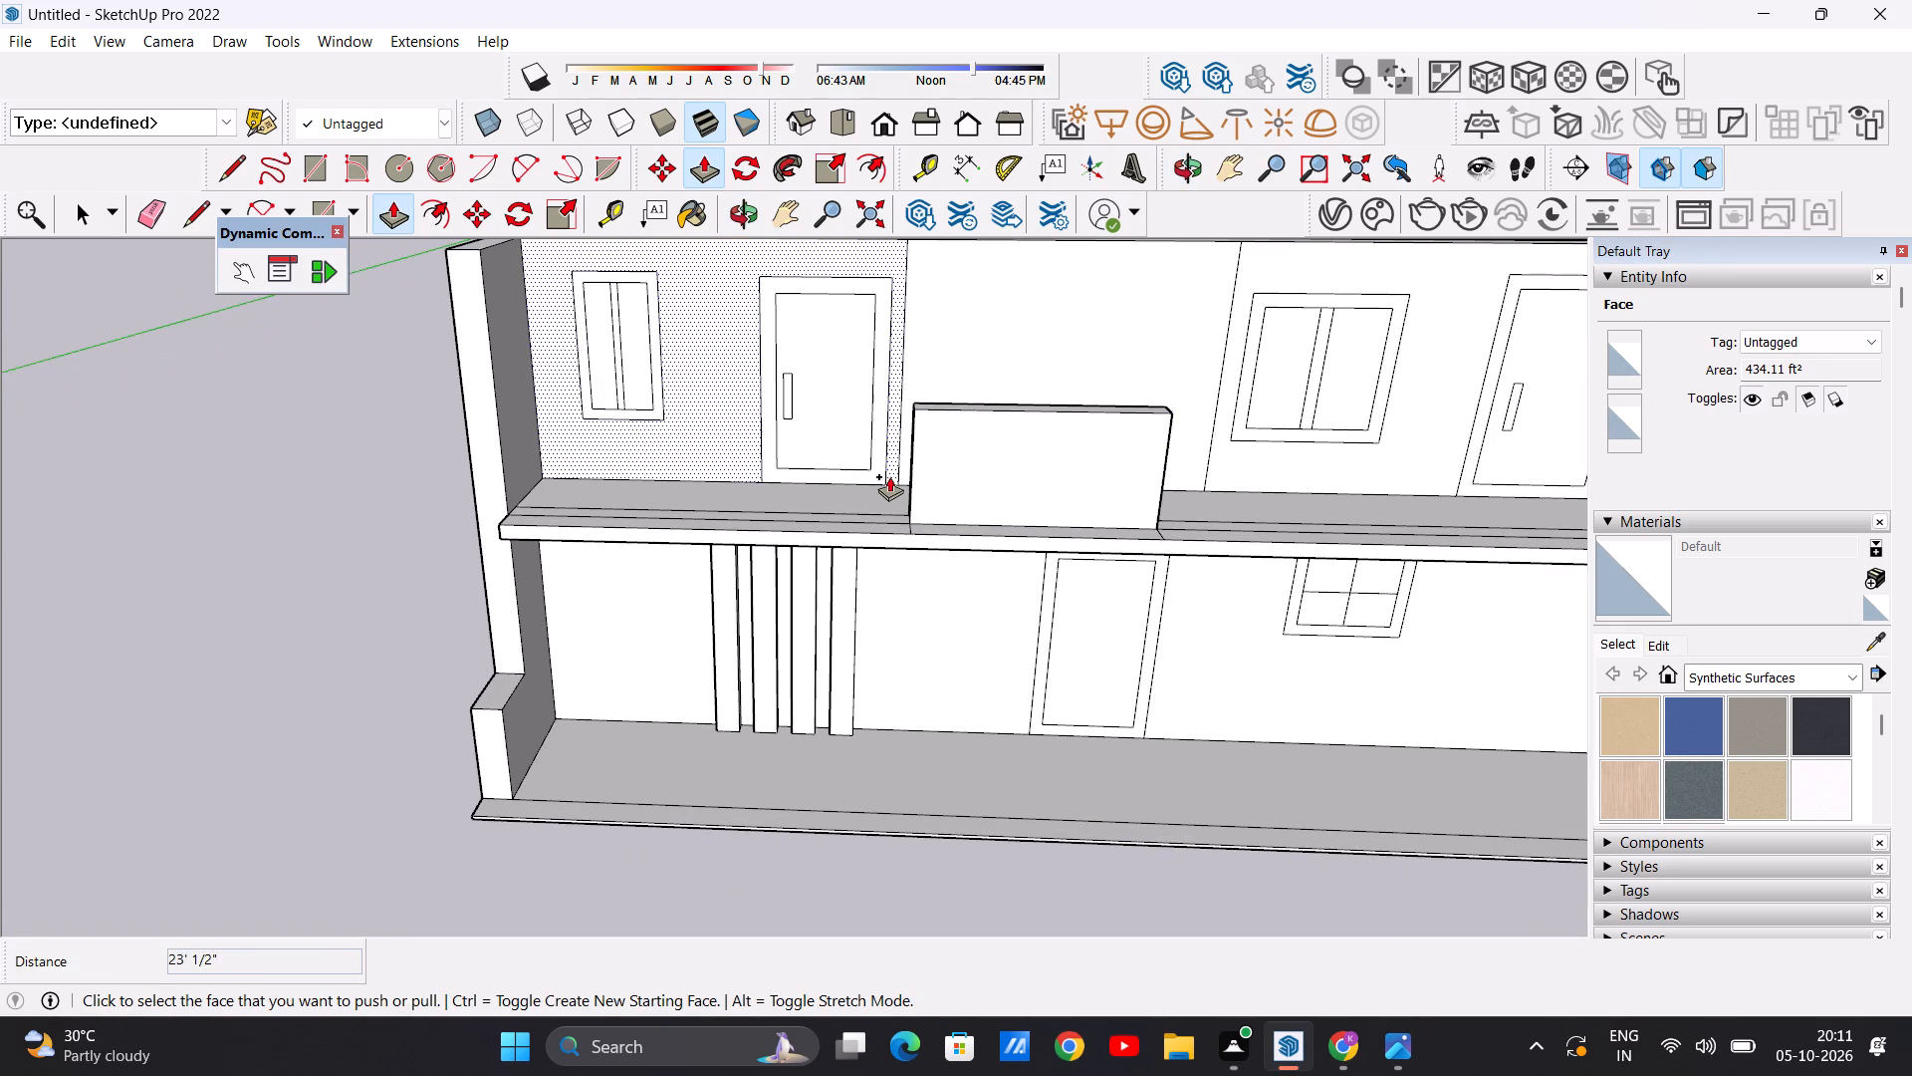
{"action": "key", "text": "space"}
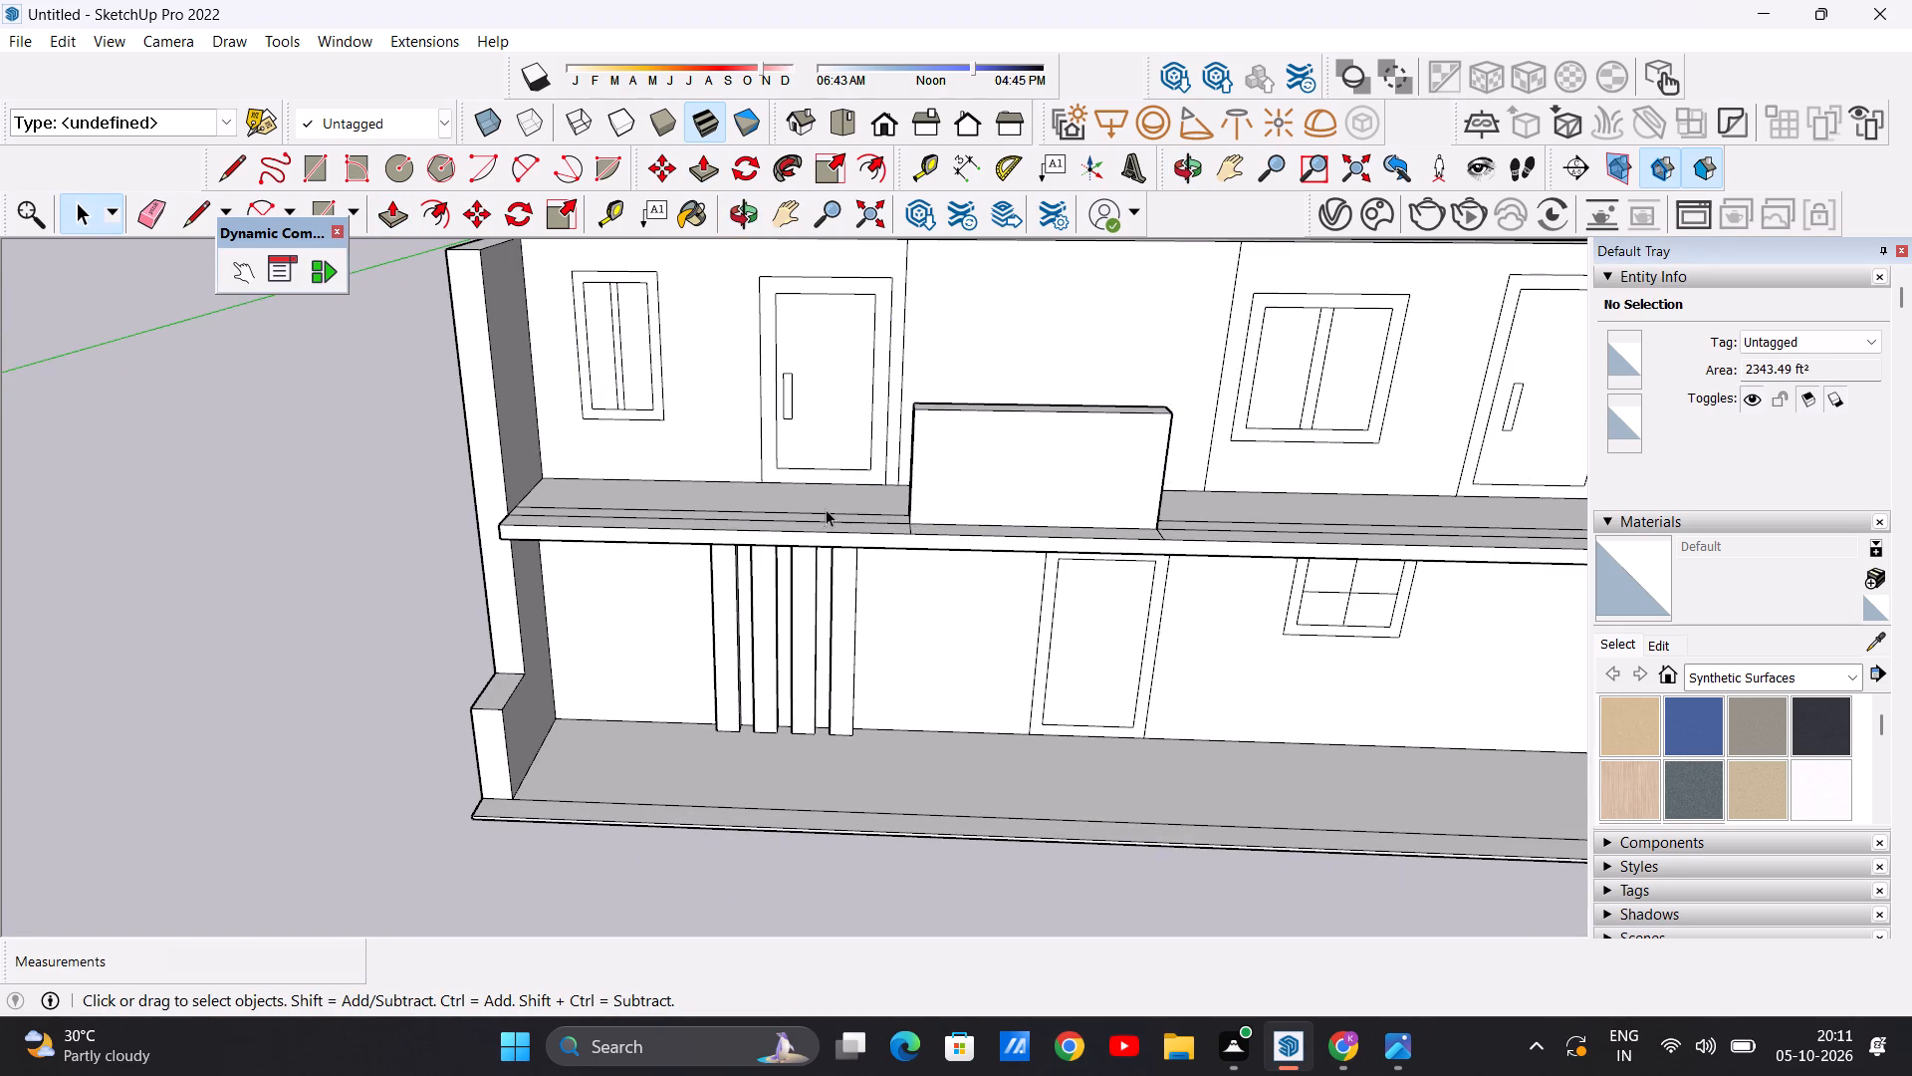
{"action": "scroll", "coordinate": [824, 509], "scroll_direction": "down", "scroll_amount": 2}
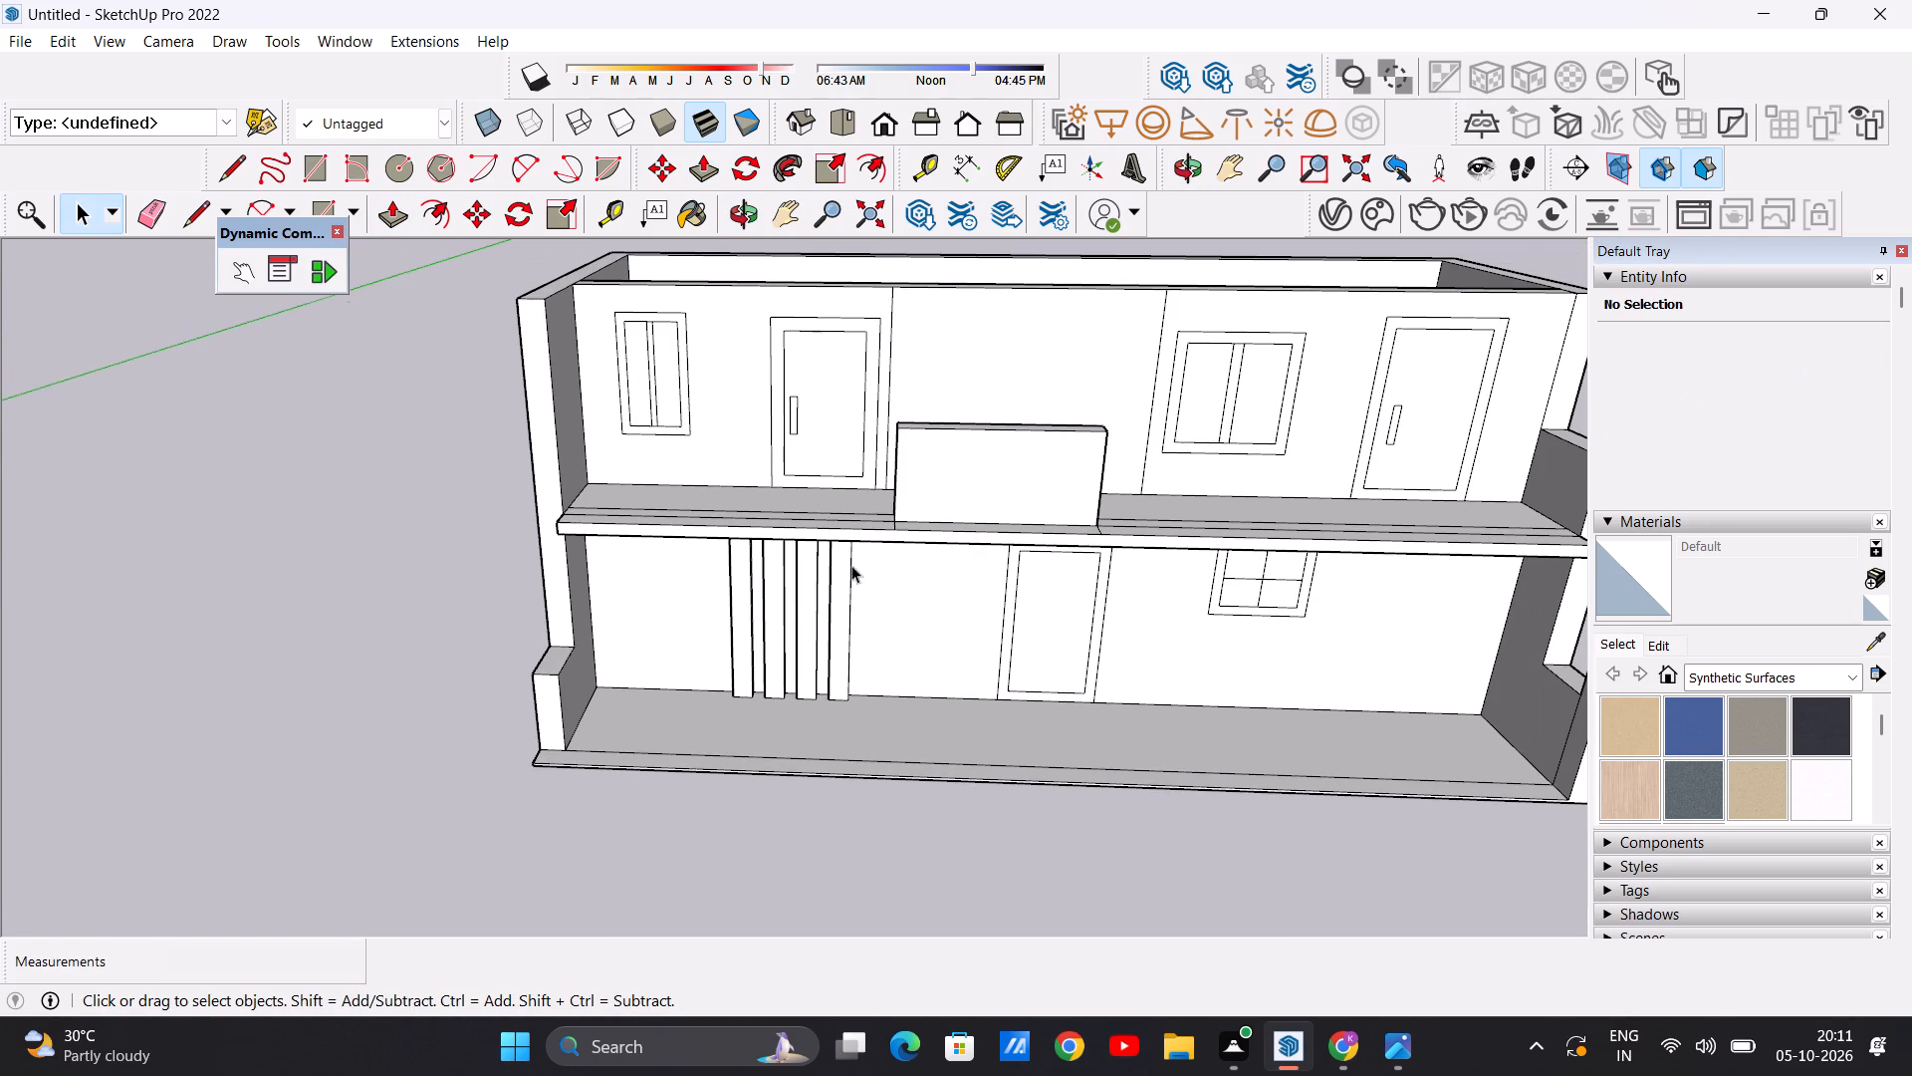
{"action": "scroll", "coordinate": [851, 565], "scroll_direction": "down", "scroll_amount": 3}
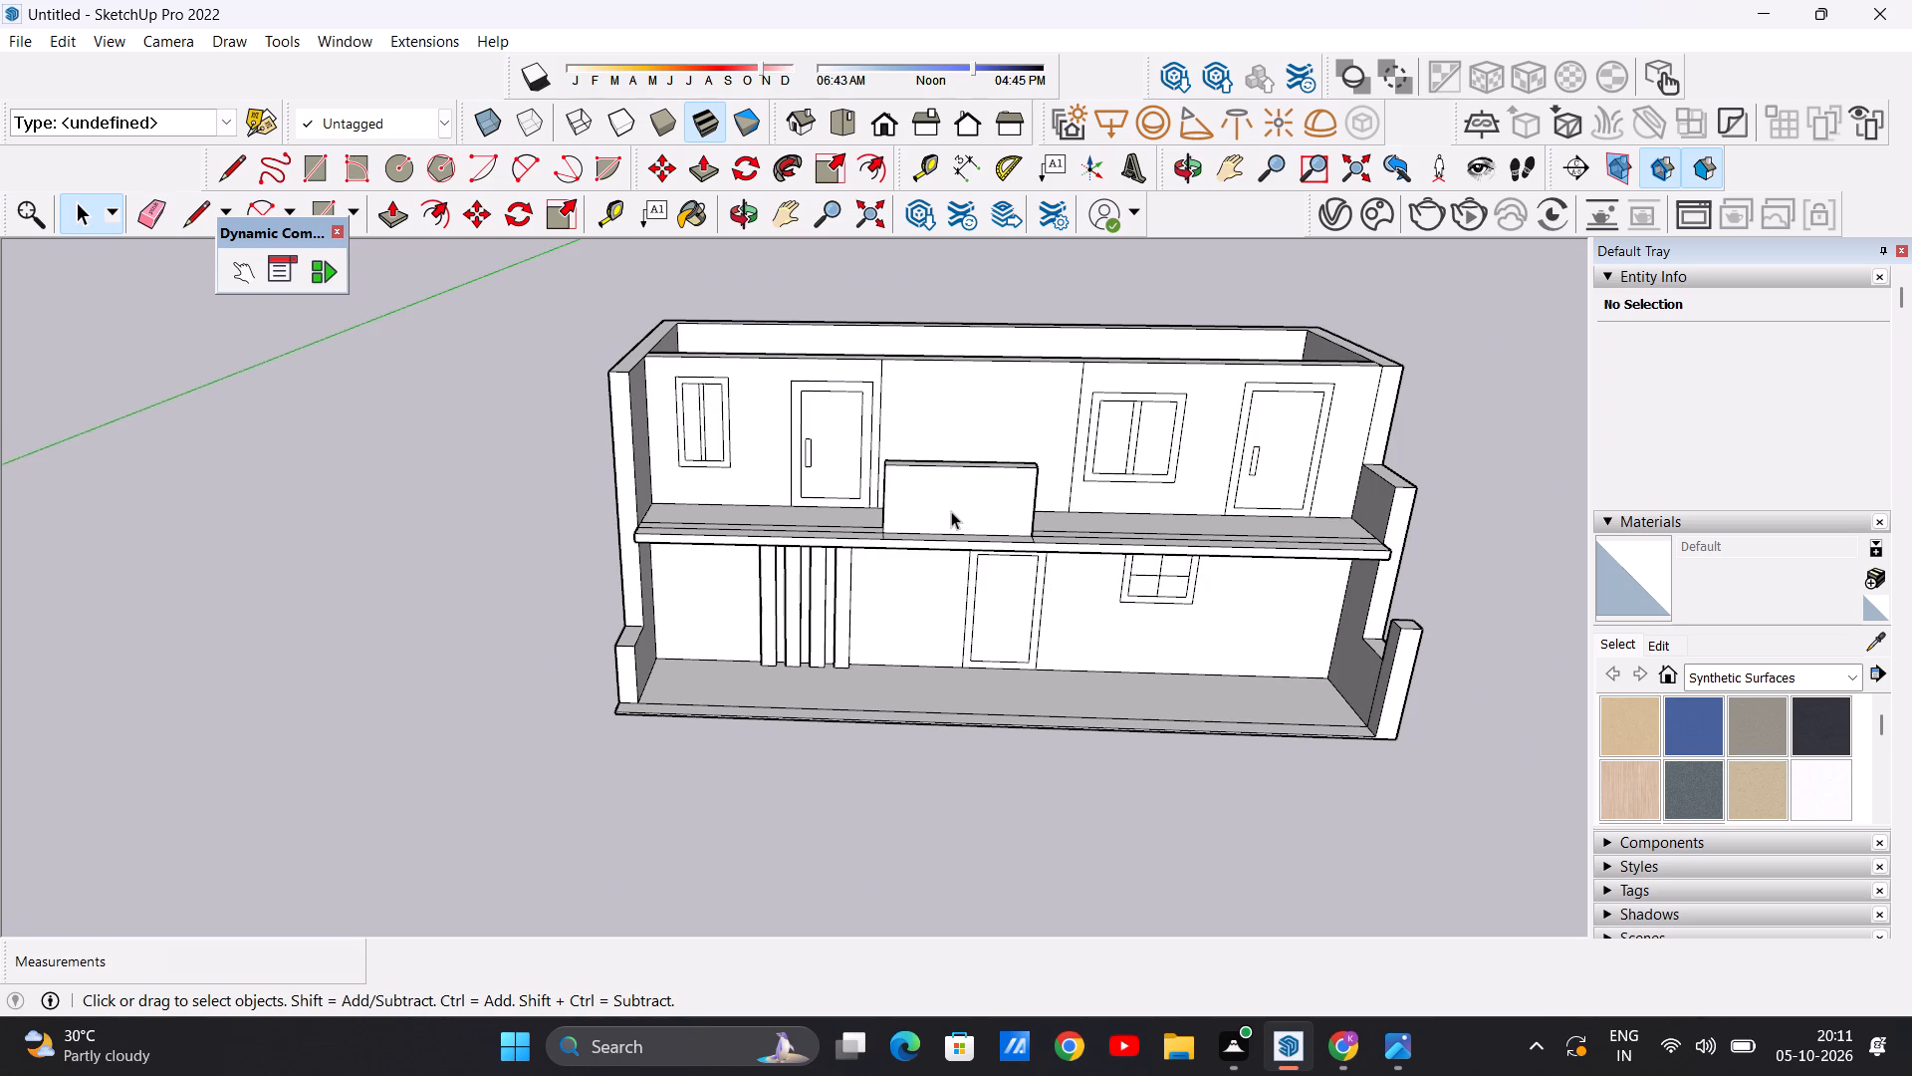
{"action": "middle_click_drag", "start_coordinate": [803, 518], "coordinate": [1067, 513]}
{"action": "scroll", "coordinate": [886, 480], "scroll_direction": "up", "scroll_amount": 3}
{"action": "scroll", "coordinate": [879, 467], "scroll_direction": "down", "scroll_amount": 1}
{"action": "scroll", "coordinate": [879, 467], "scroll_direction": "up", "scroll_amount": 4}
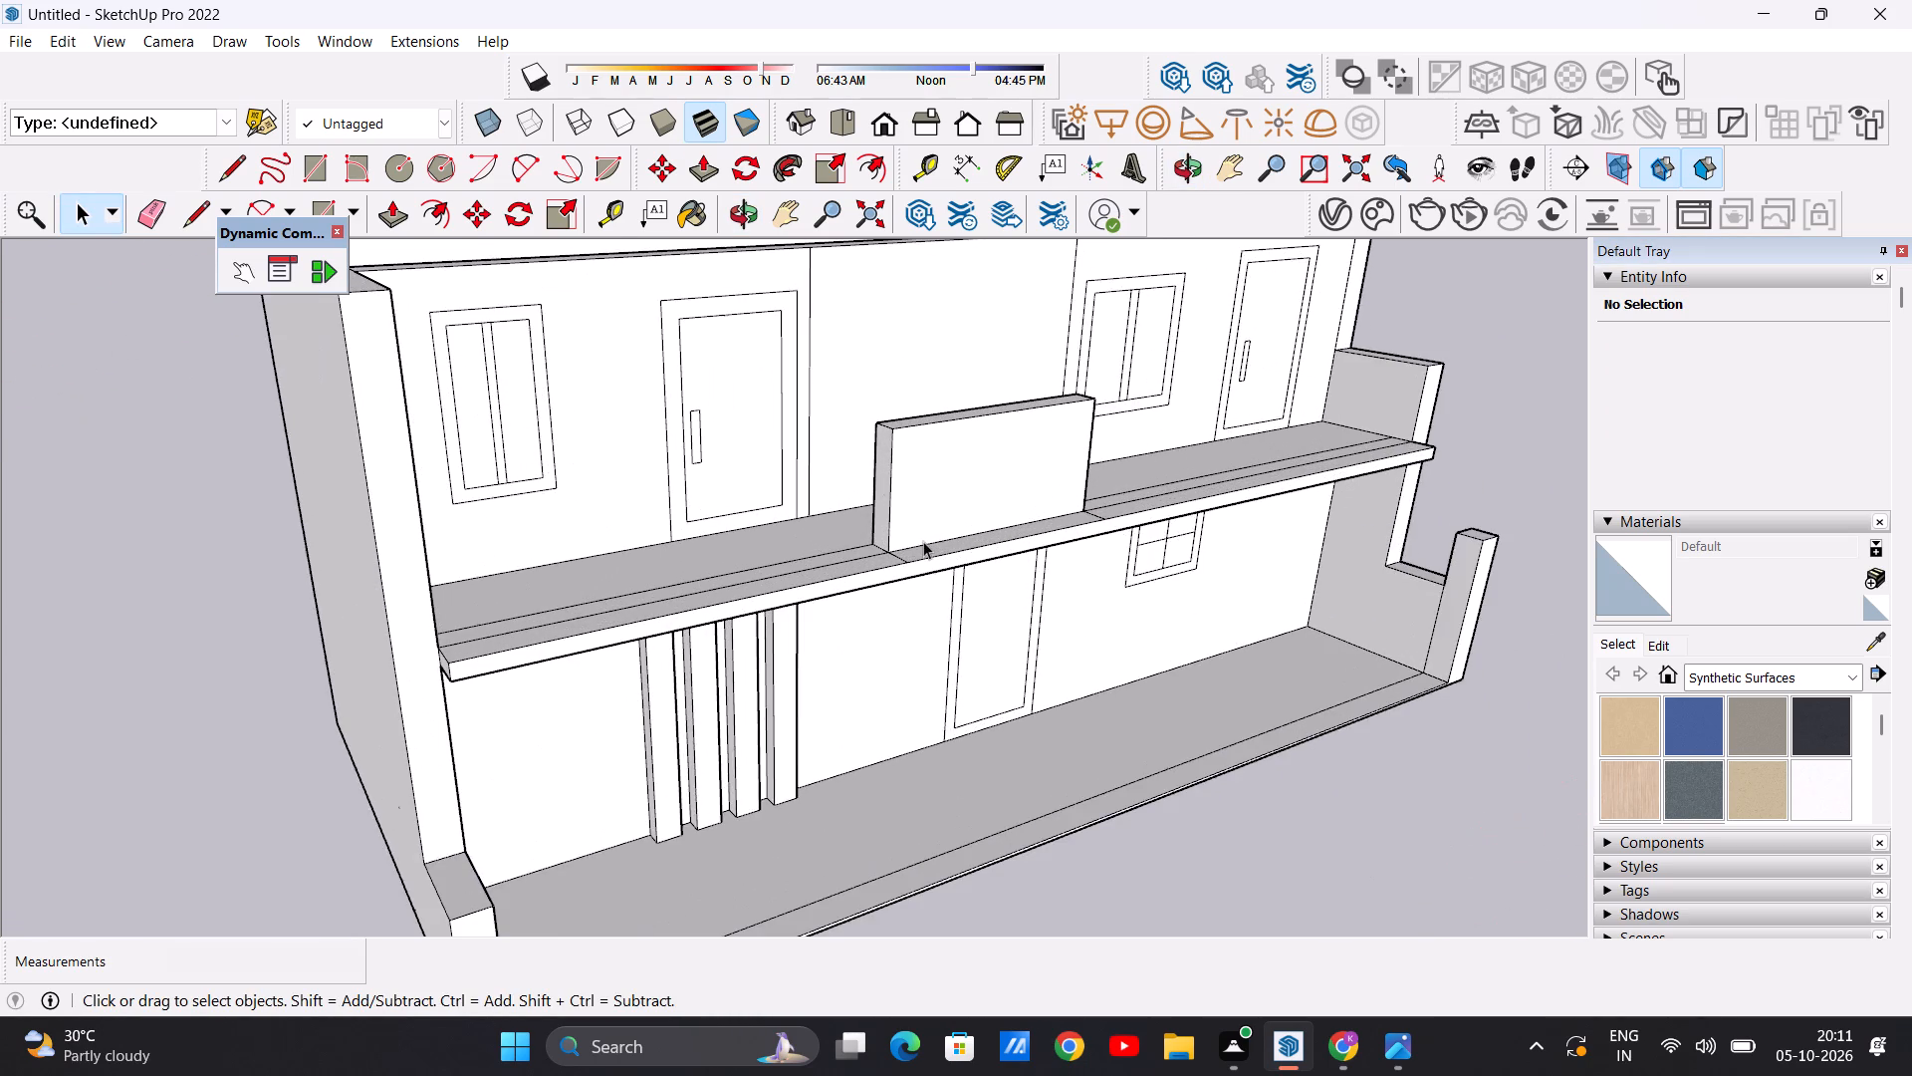
{"action": "middle_click_drag", "start_coordinate": [928, 560], "coordinate": [678, 638]}
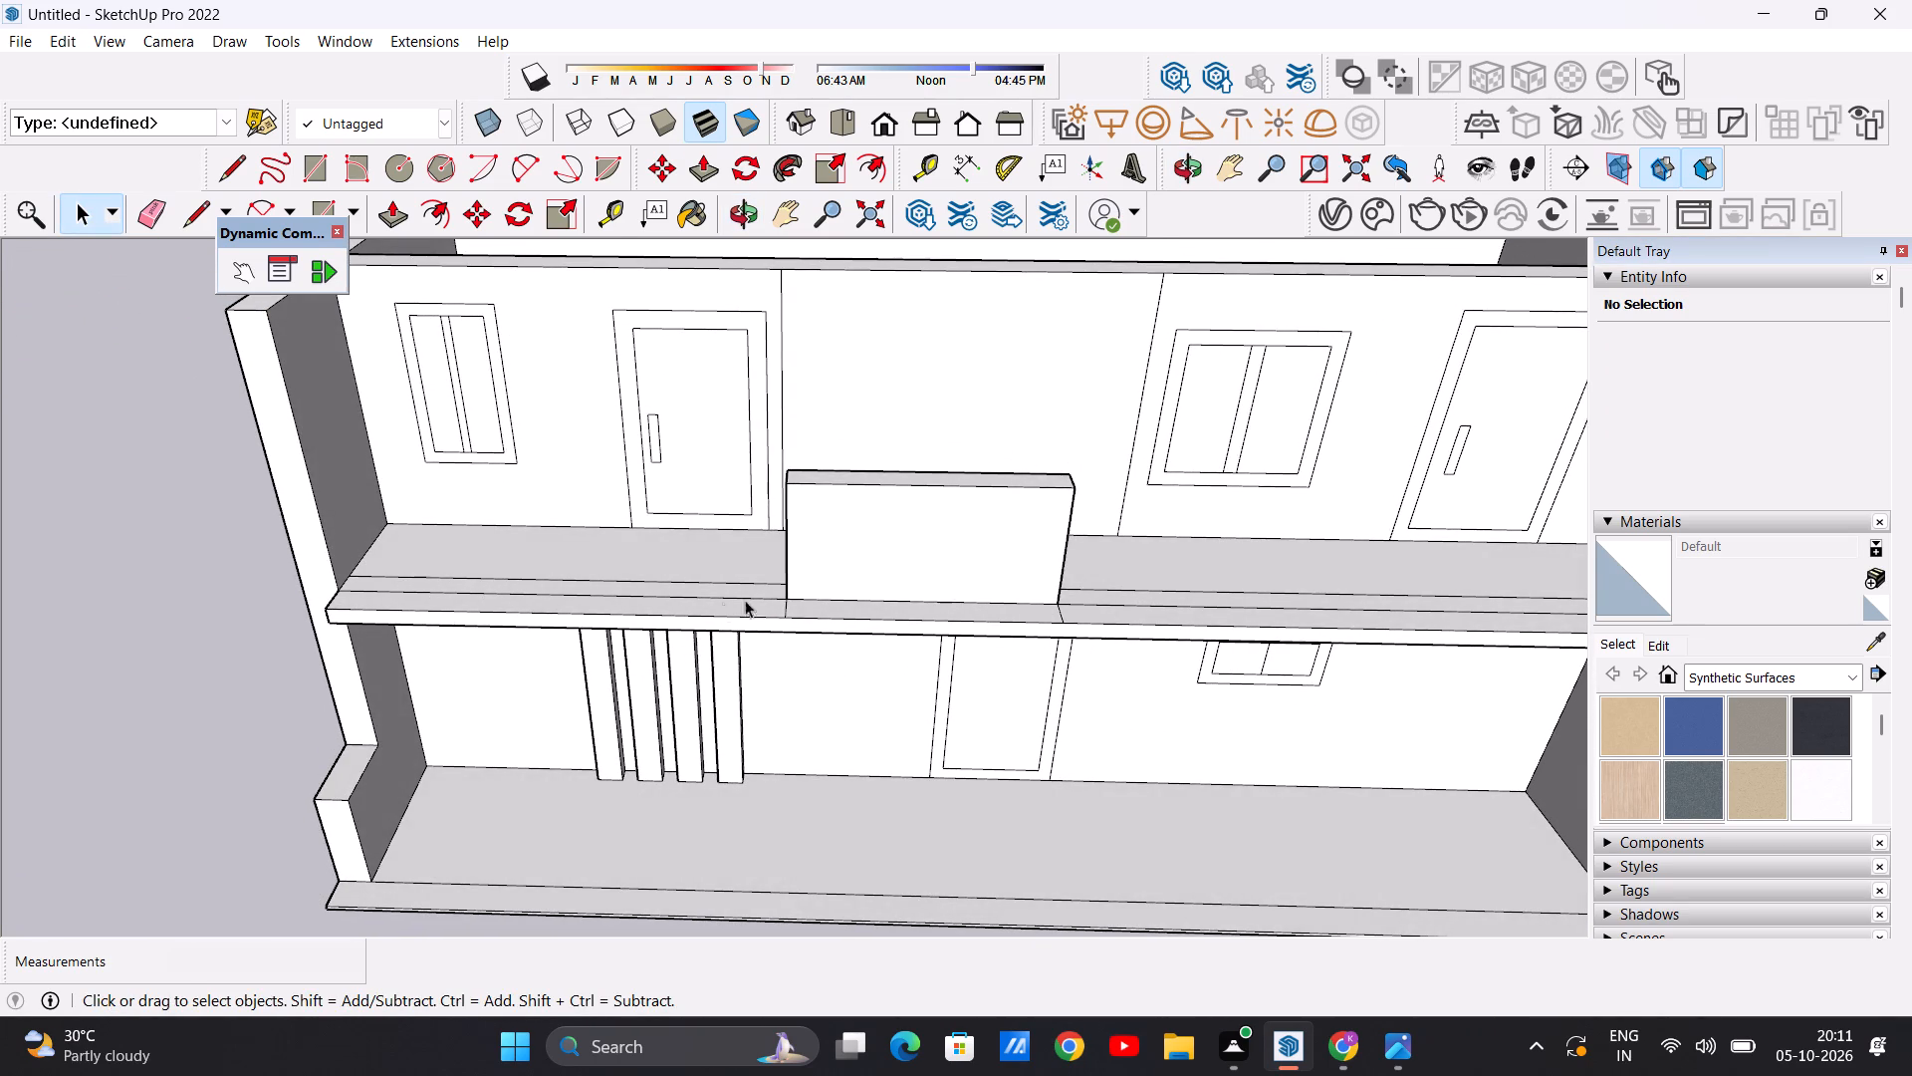
{"action": "scroll", "coordinate": [875, 578], "scroll_direction": "down", "scroll_amount": 3}
{"action": "scroll", "coordinate": [722, 575], "scroll_direction": "up", "scroll_amount": 2}
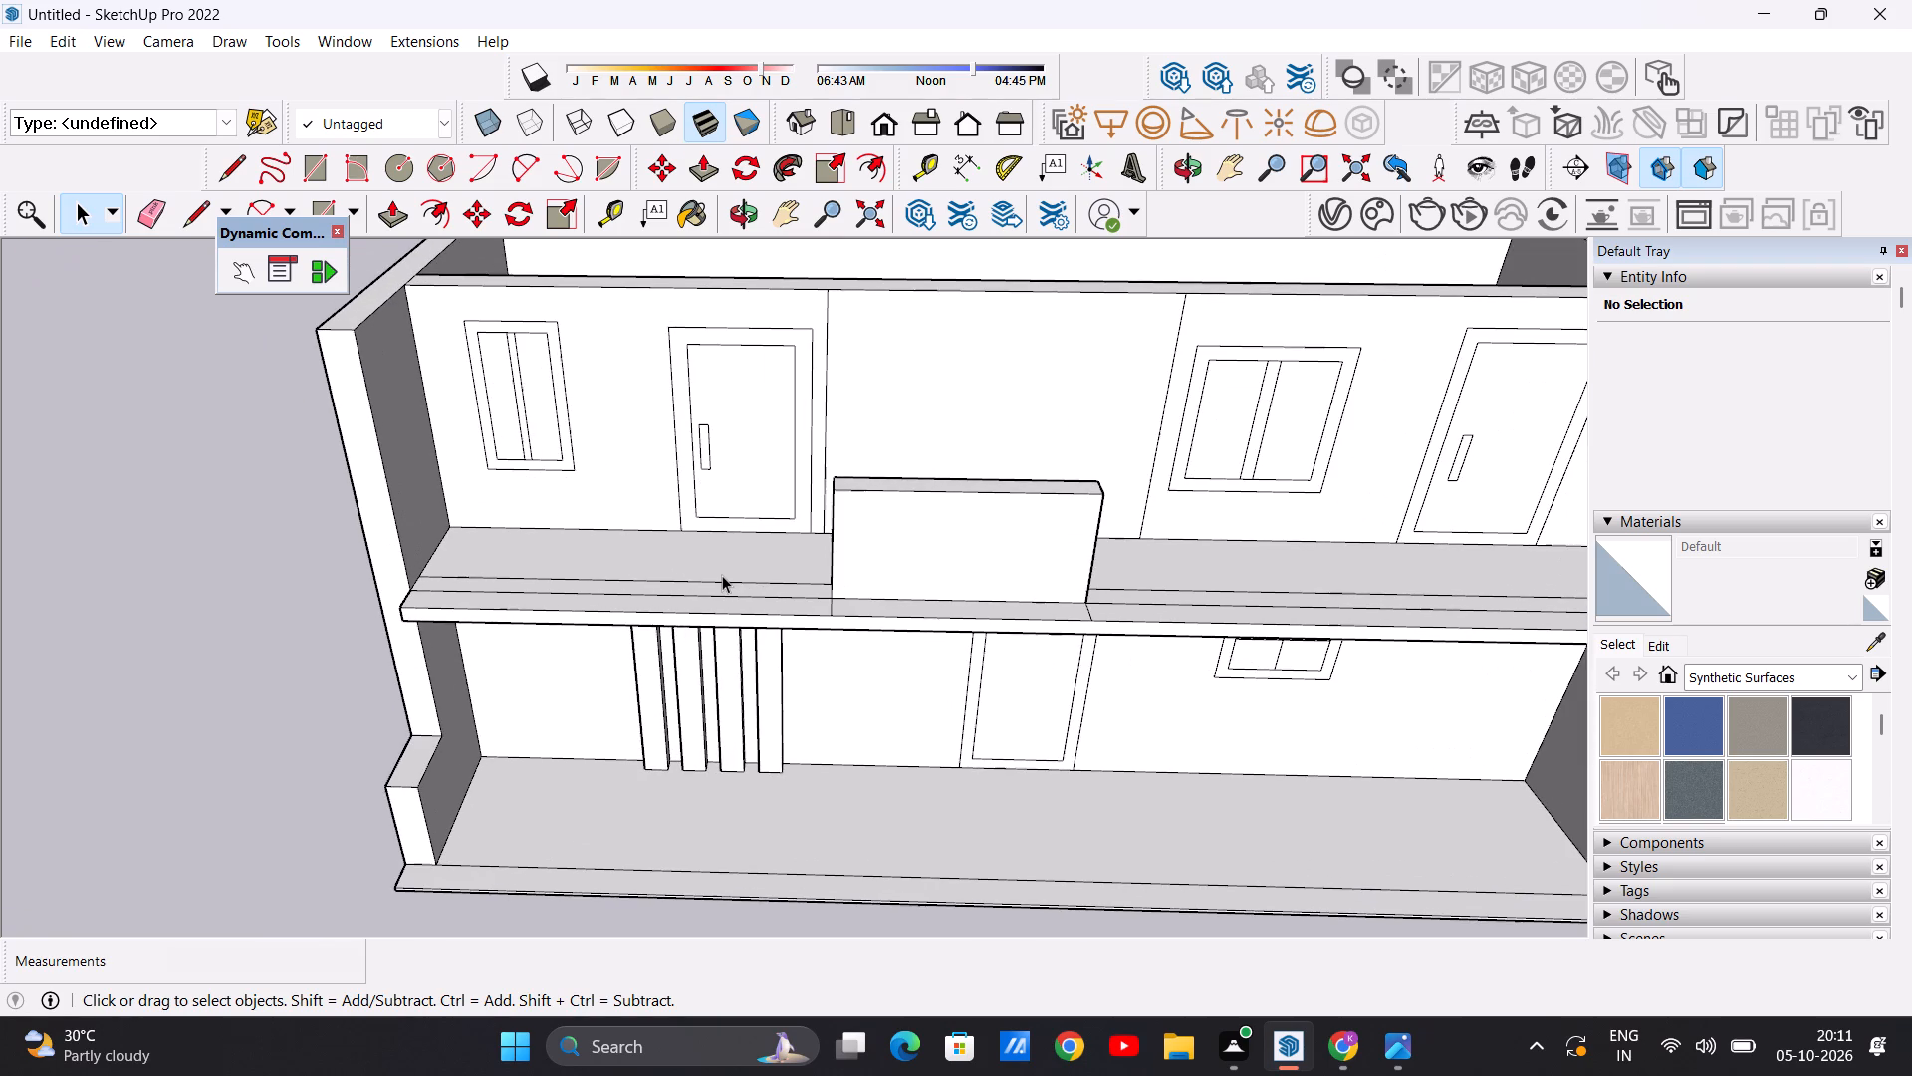
{"action": "middle_click_drag", "start_coordinate": [722, 575], "coordinate": [990, 633]}
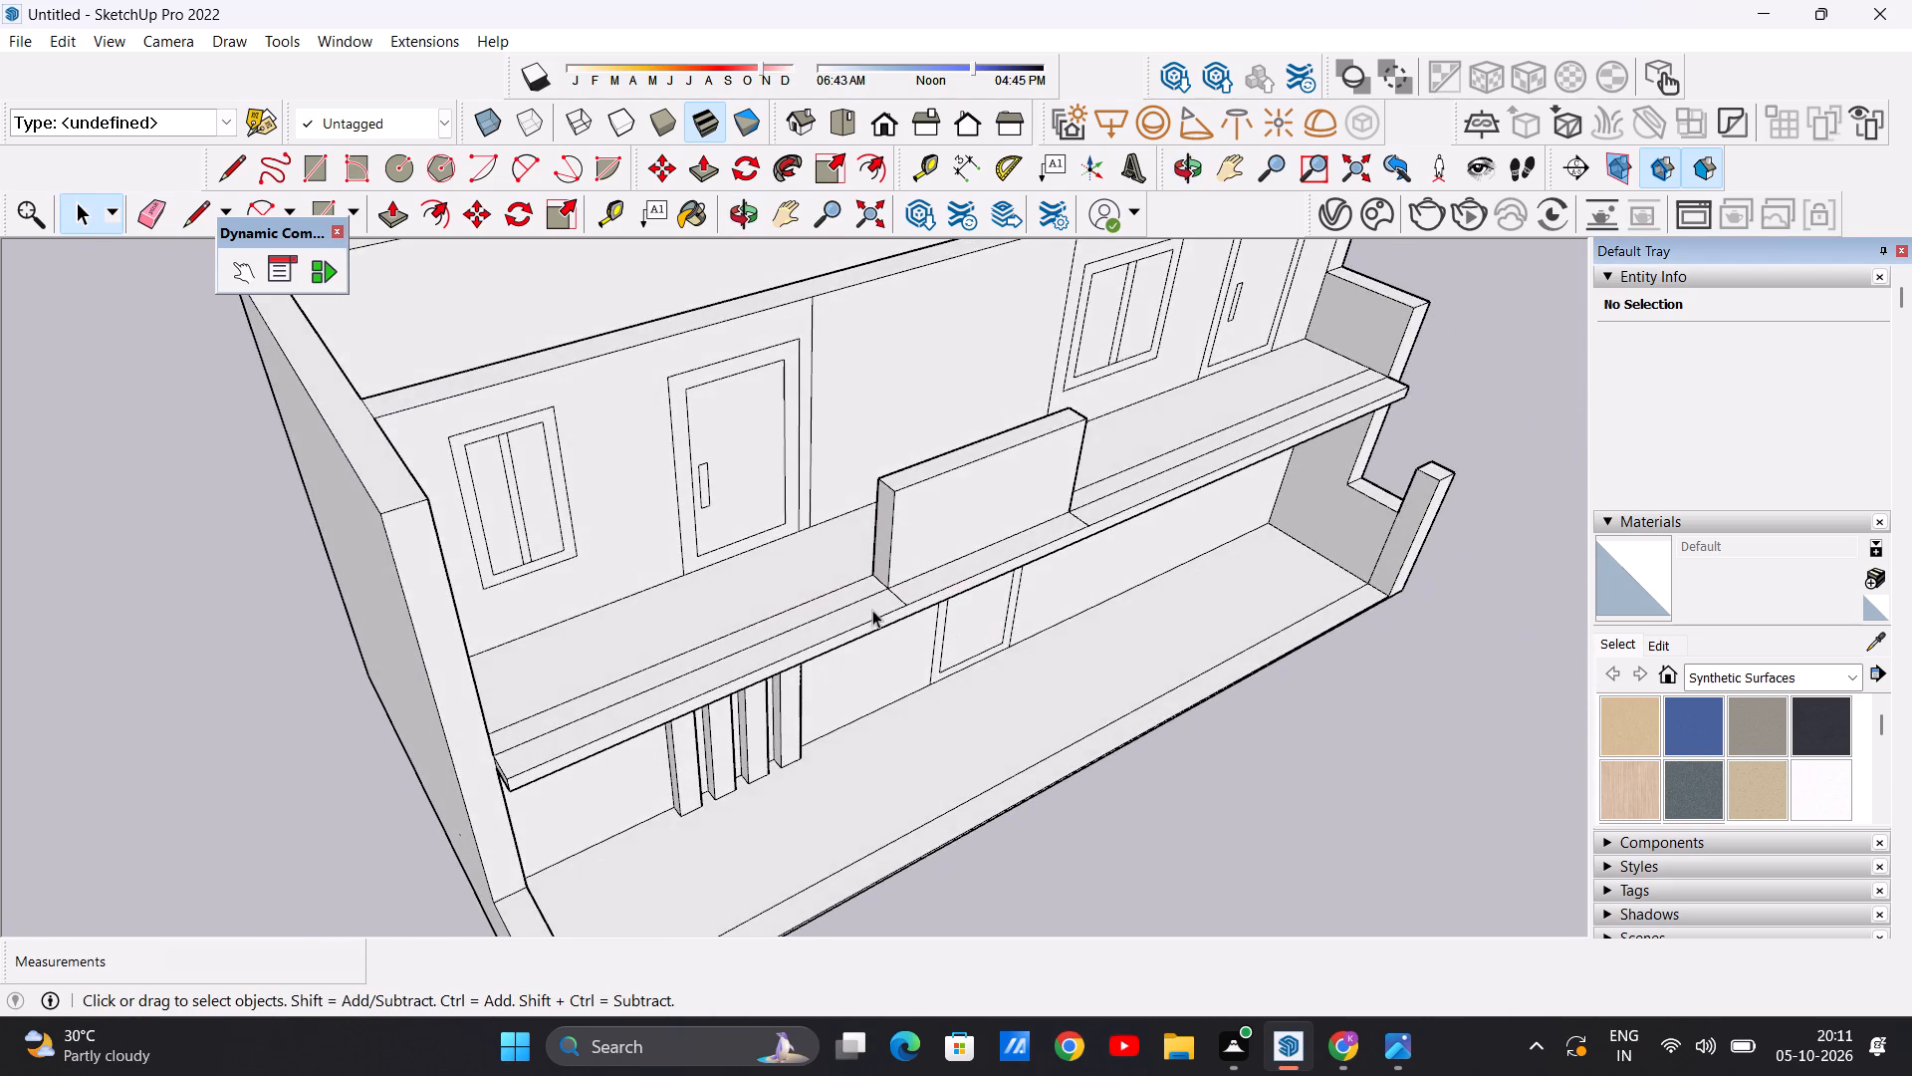
{"action": "scroll", "coordinate": [872, 610], "scroll_direction": "up", "scroll_amount": 4}
{"action": "scroll", "coordinate": [869, 523], "scroll_direction": "up", "scroll_amount": 3}
{"action": "middle_click_drag", "start_coordinate": [863, 542], "coordinate": [955, 483]}
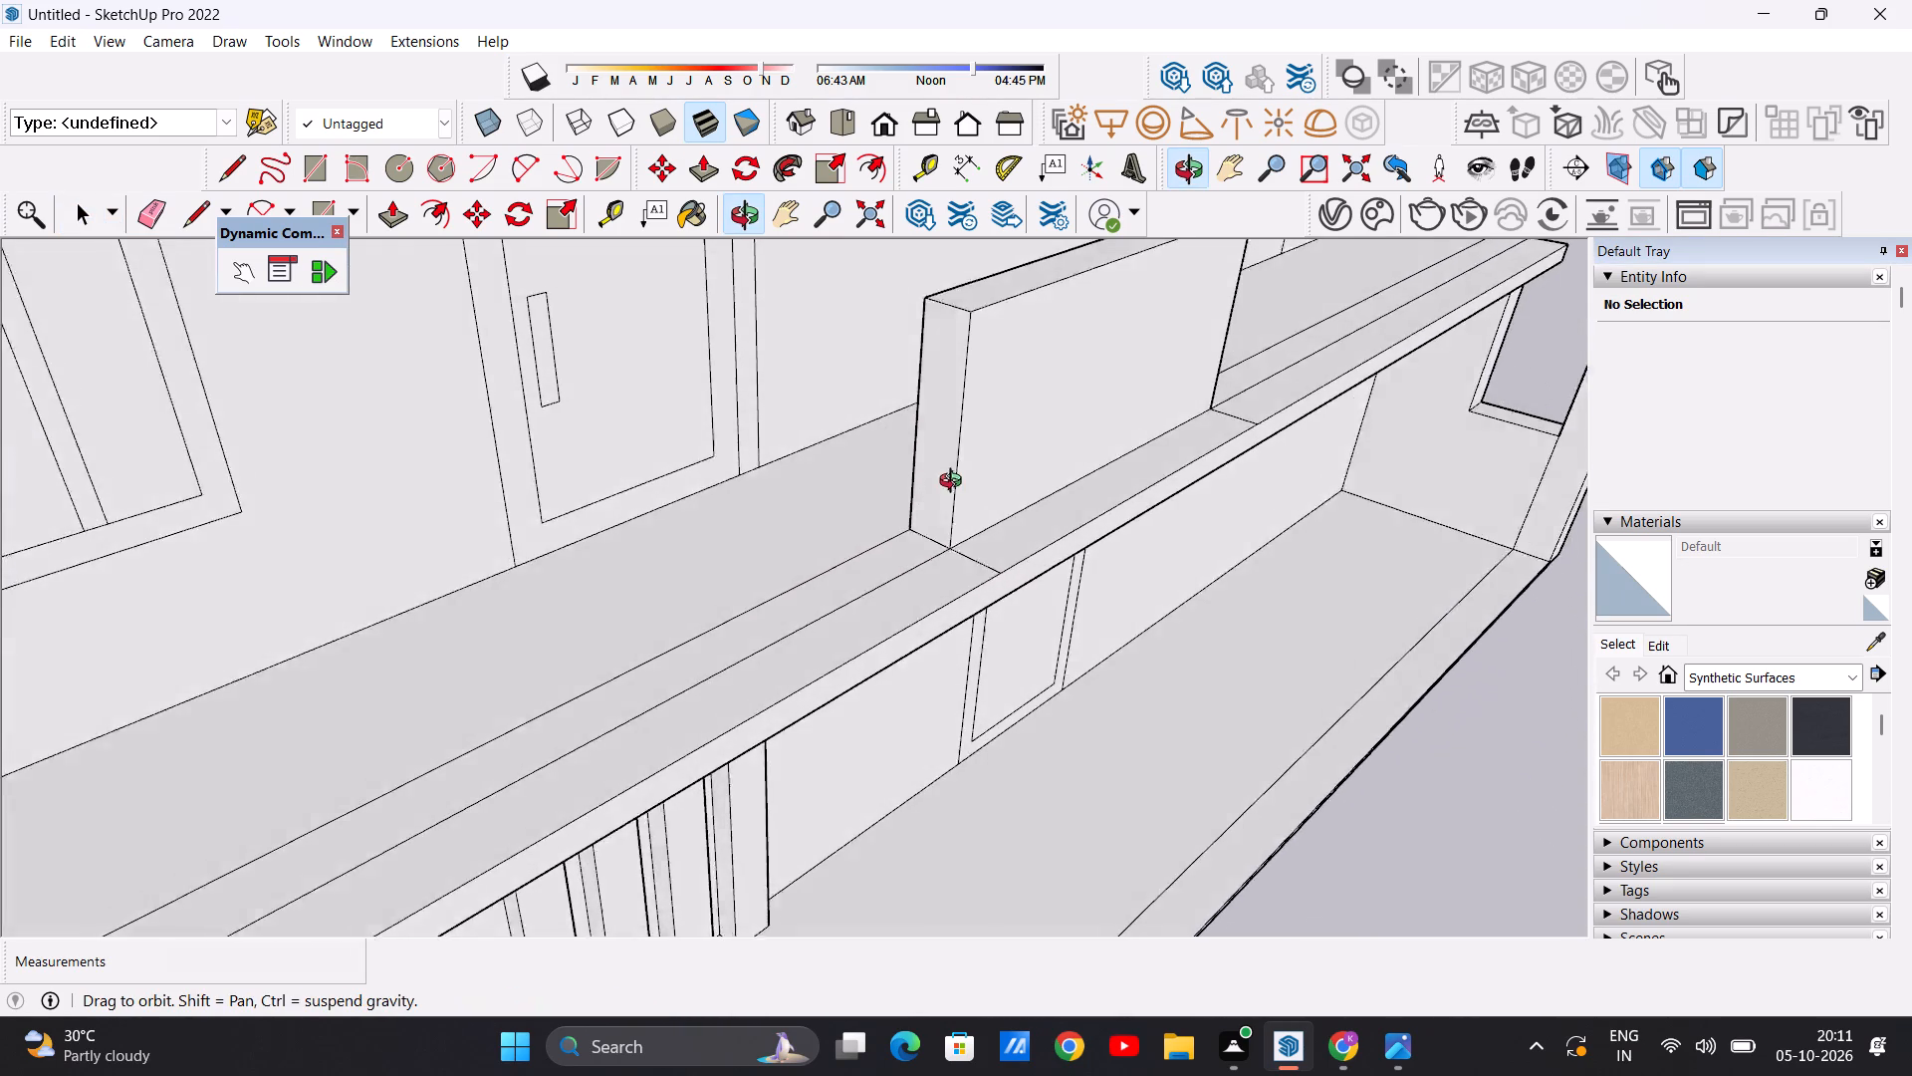
Draw a circle of about 1' 2" radius near the top of the raised middle panel's left end face.
{"action": "middle_click_drag", "start_coordinate": [955, 483], "coordinate": [964, 501]}
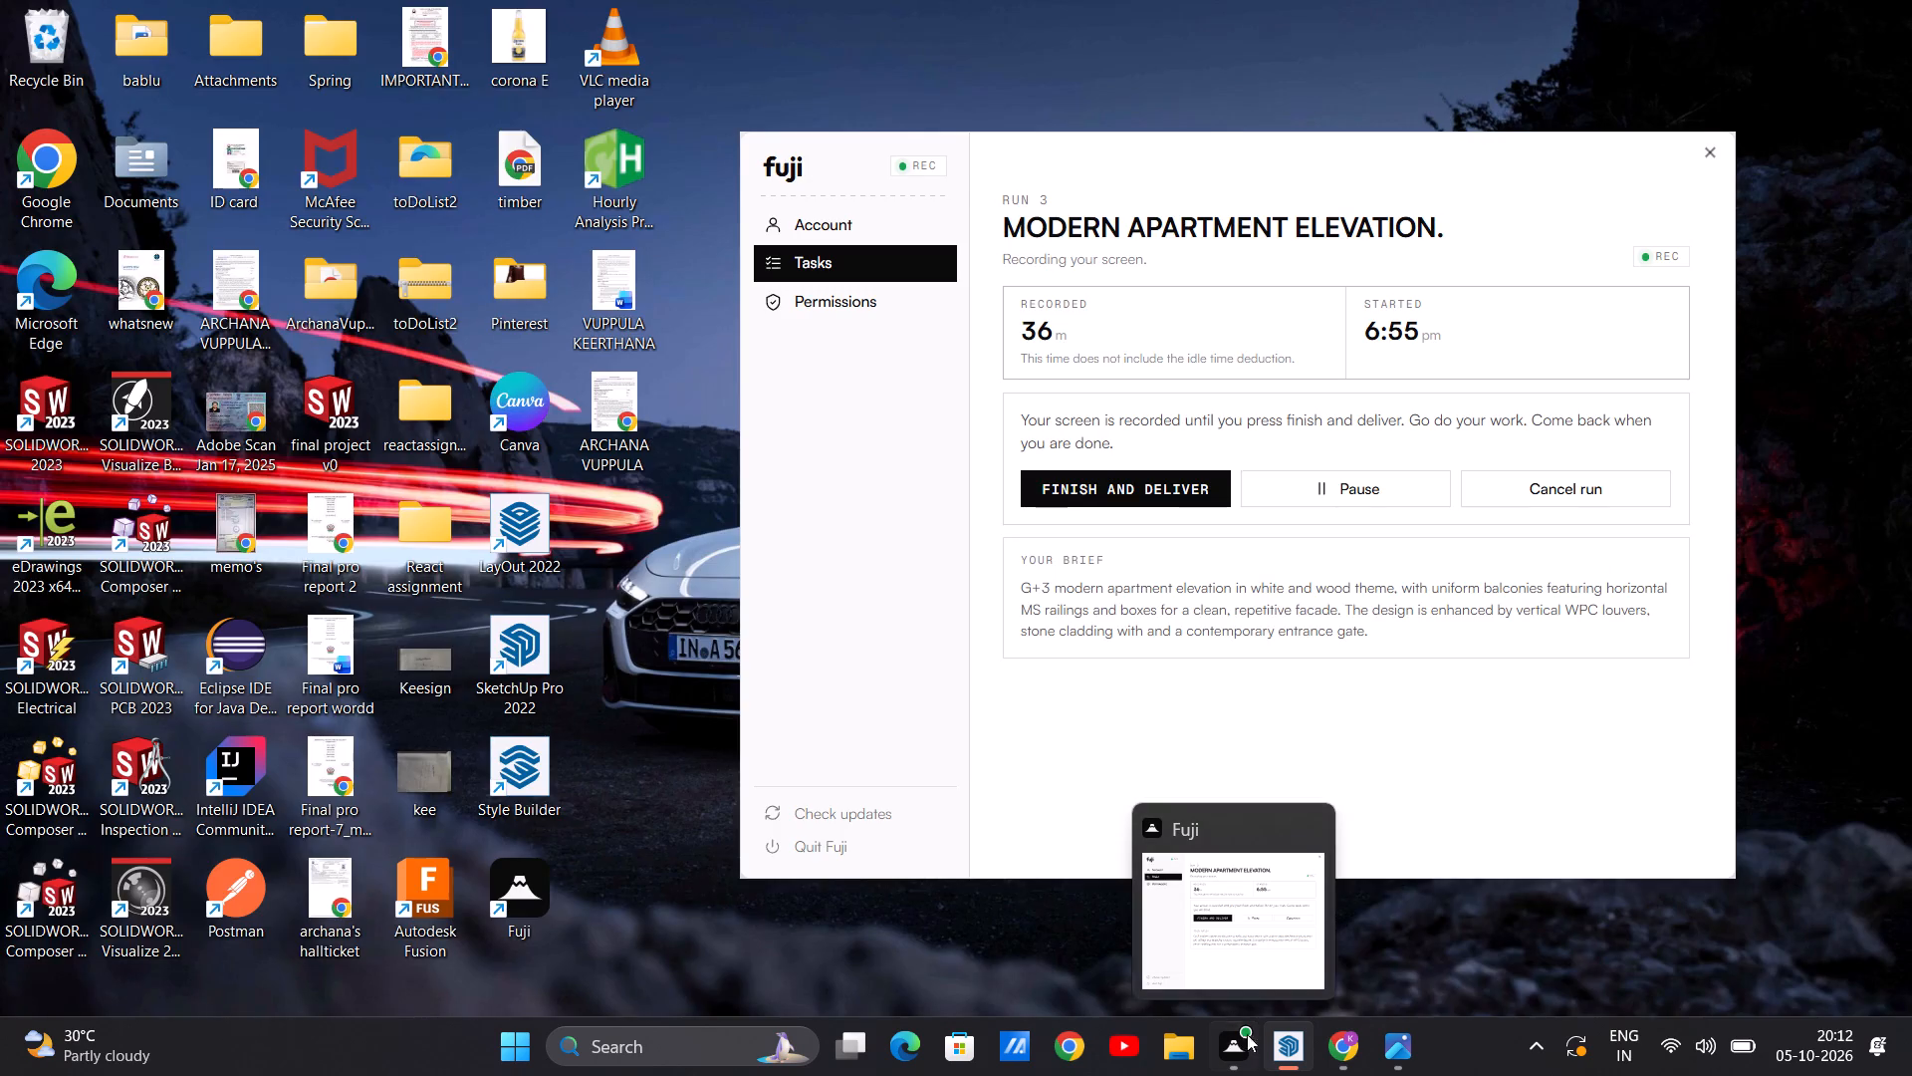
{"action": "left_click", "coordinate": [1261, 941]}
{"action": "scroll", "coordinate": [892, 510], "scroll_direction": "down", "scroll_amount": 3}
{"action": "middle_click_drag", "start_coordinate": [901, 560], "coordinate": [944, 477]}
{"action": "scroll", "coordinate": [943, 376], "scroll_direction": "up", "scroll_amount": 6}
{"action": "scroll", "coordinate": [923, 425], "scroll_direction": "down", "scroll_amount": 6}
{"action": "scroll", "coordinate": [955, 318], "scroll_direction": "up", "scroll_amount": 6}
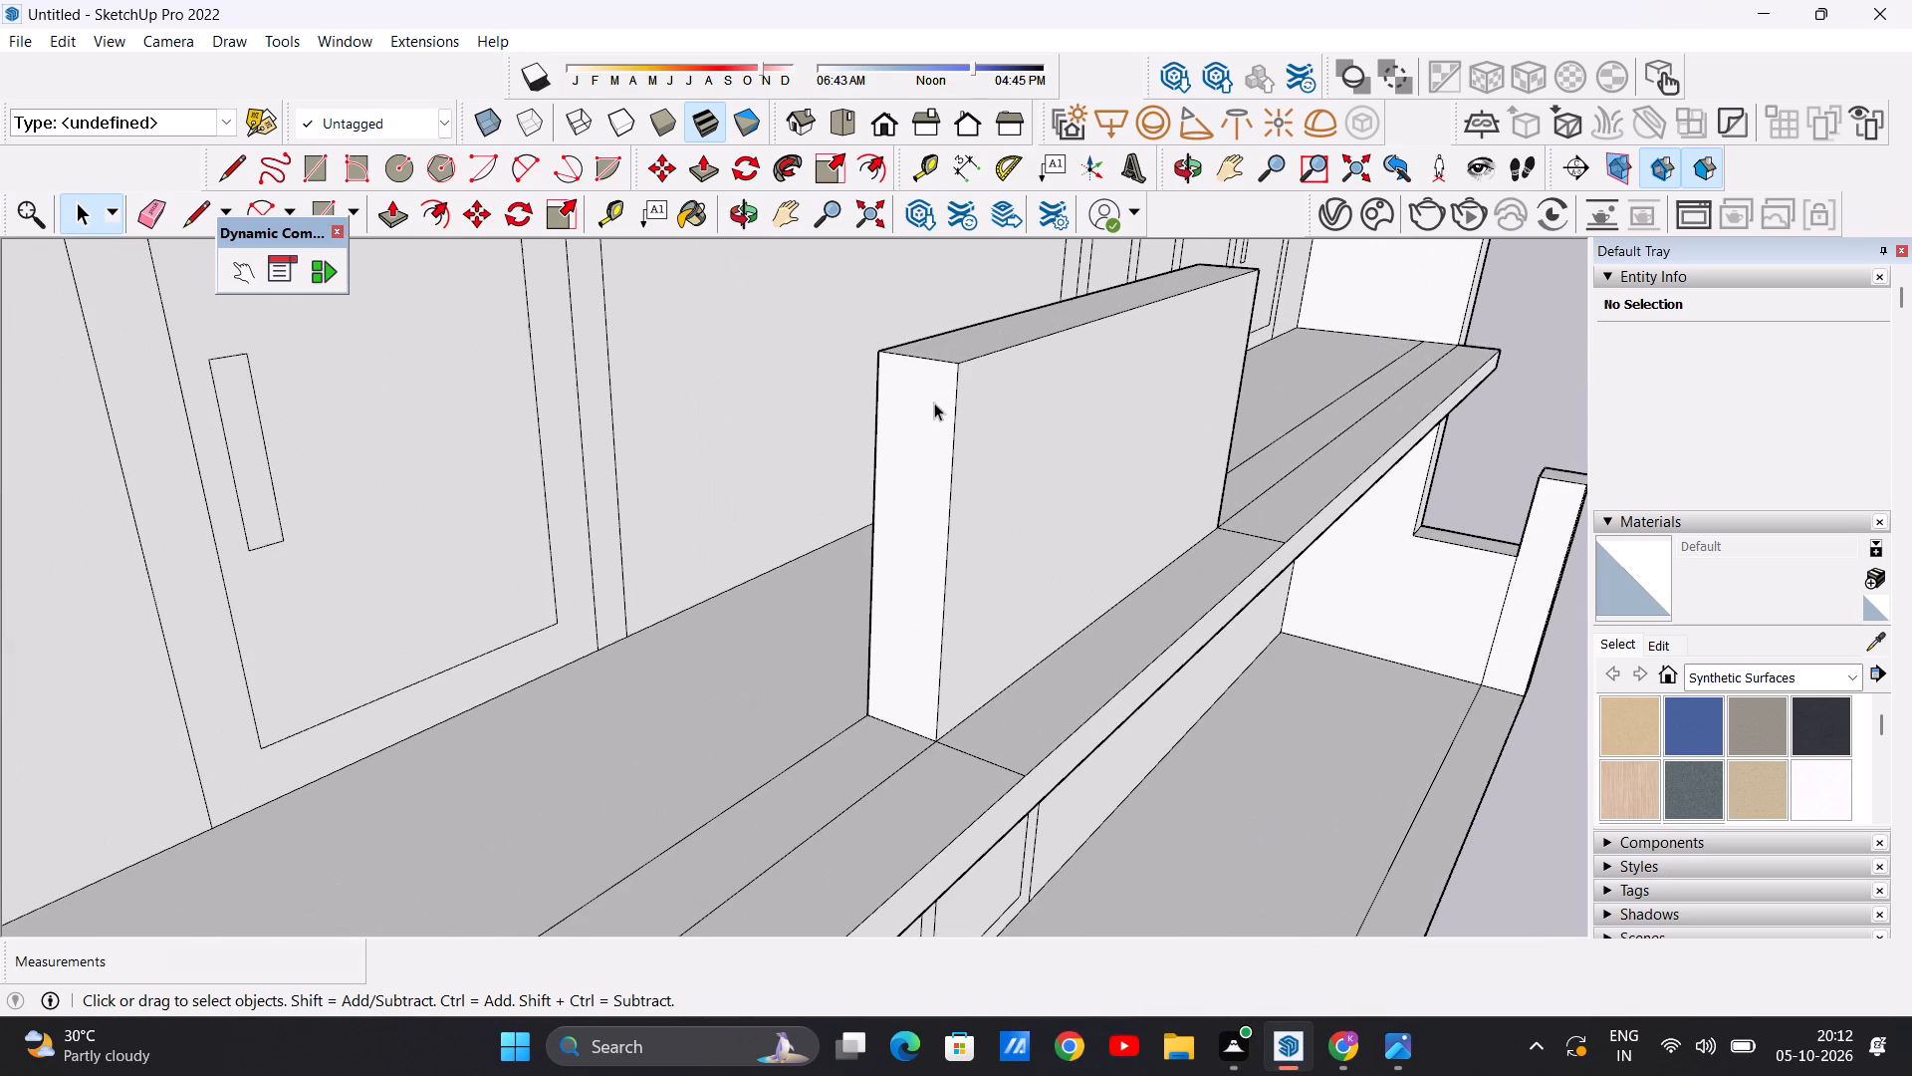
{"action": "key", "text": "c"}
{"action": "middle_click_drag", "start_coordinate": [917, 489], "coordinate": [938, 466]}
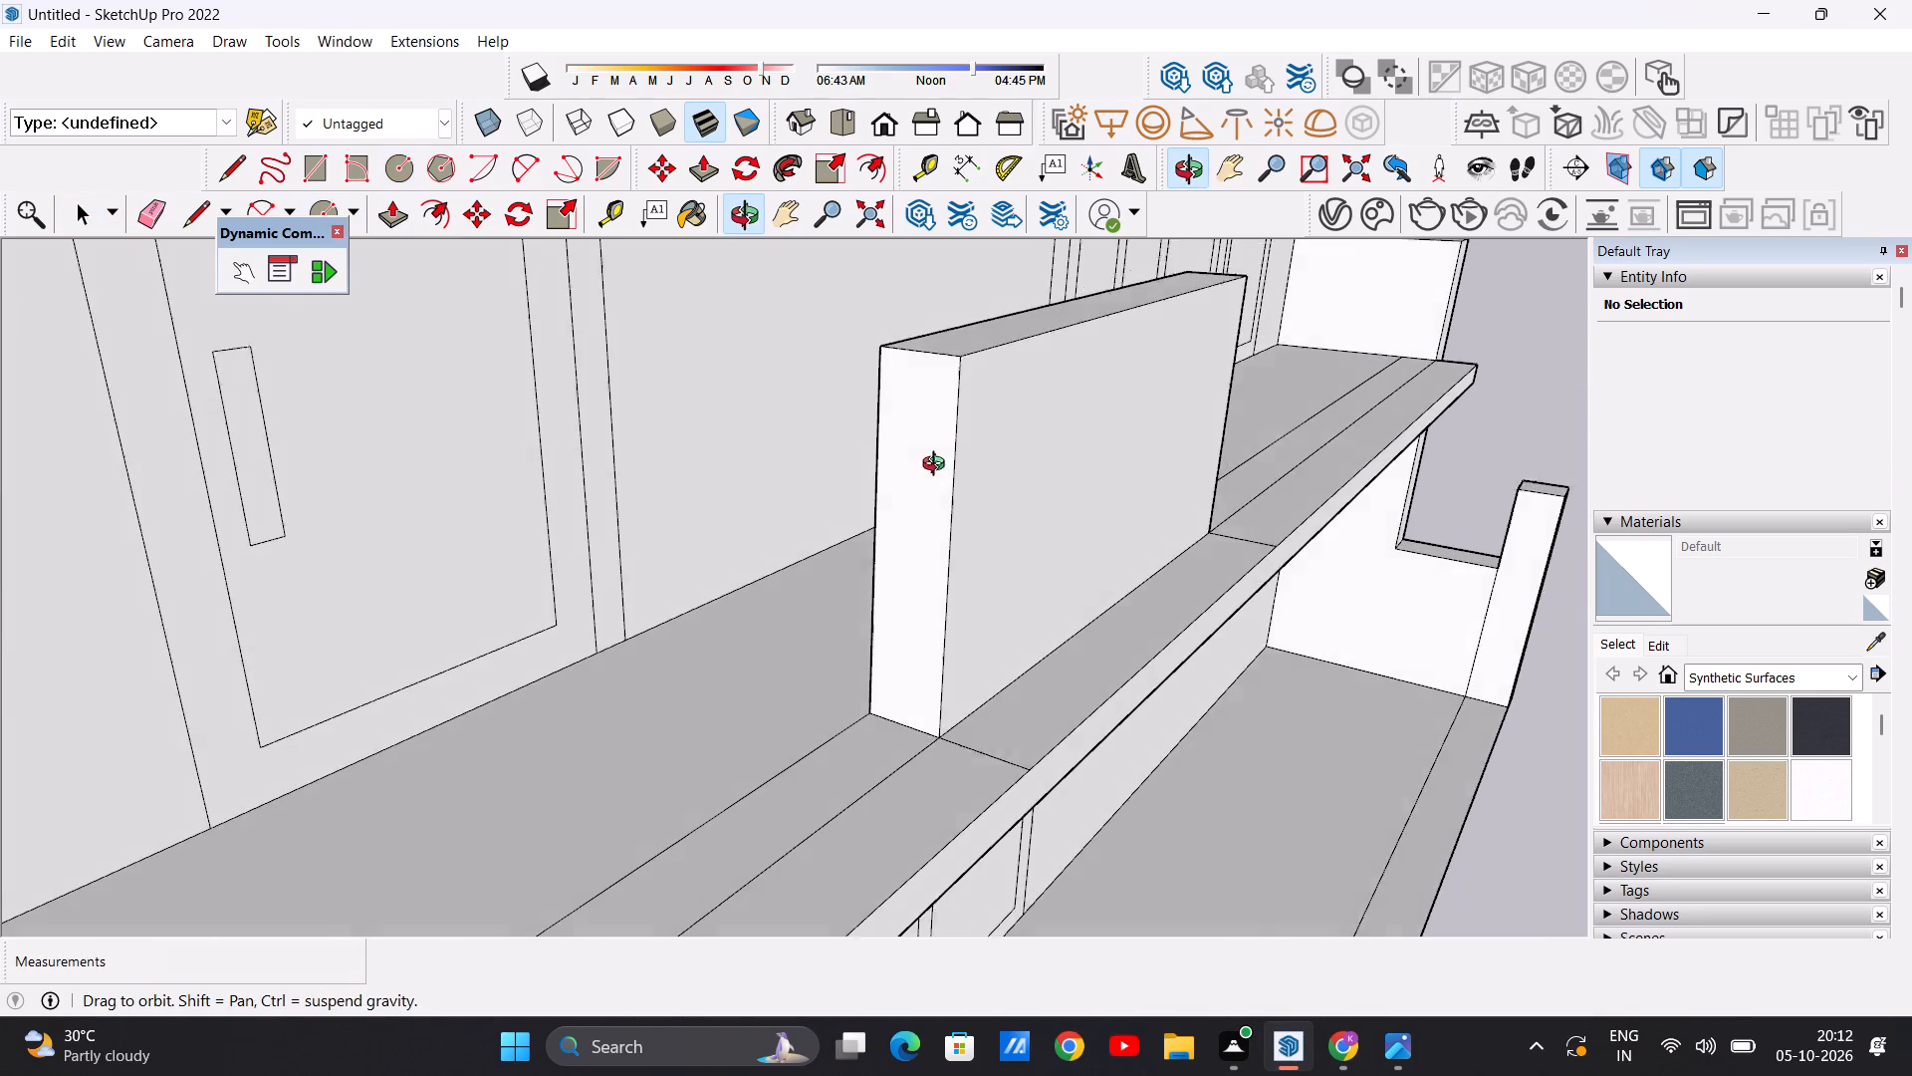
{"action": "middle_click_drag", "start_coordinate": [938, 466], "coordinate": [978, 435]}
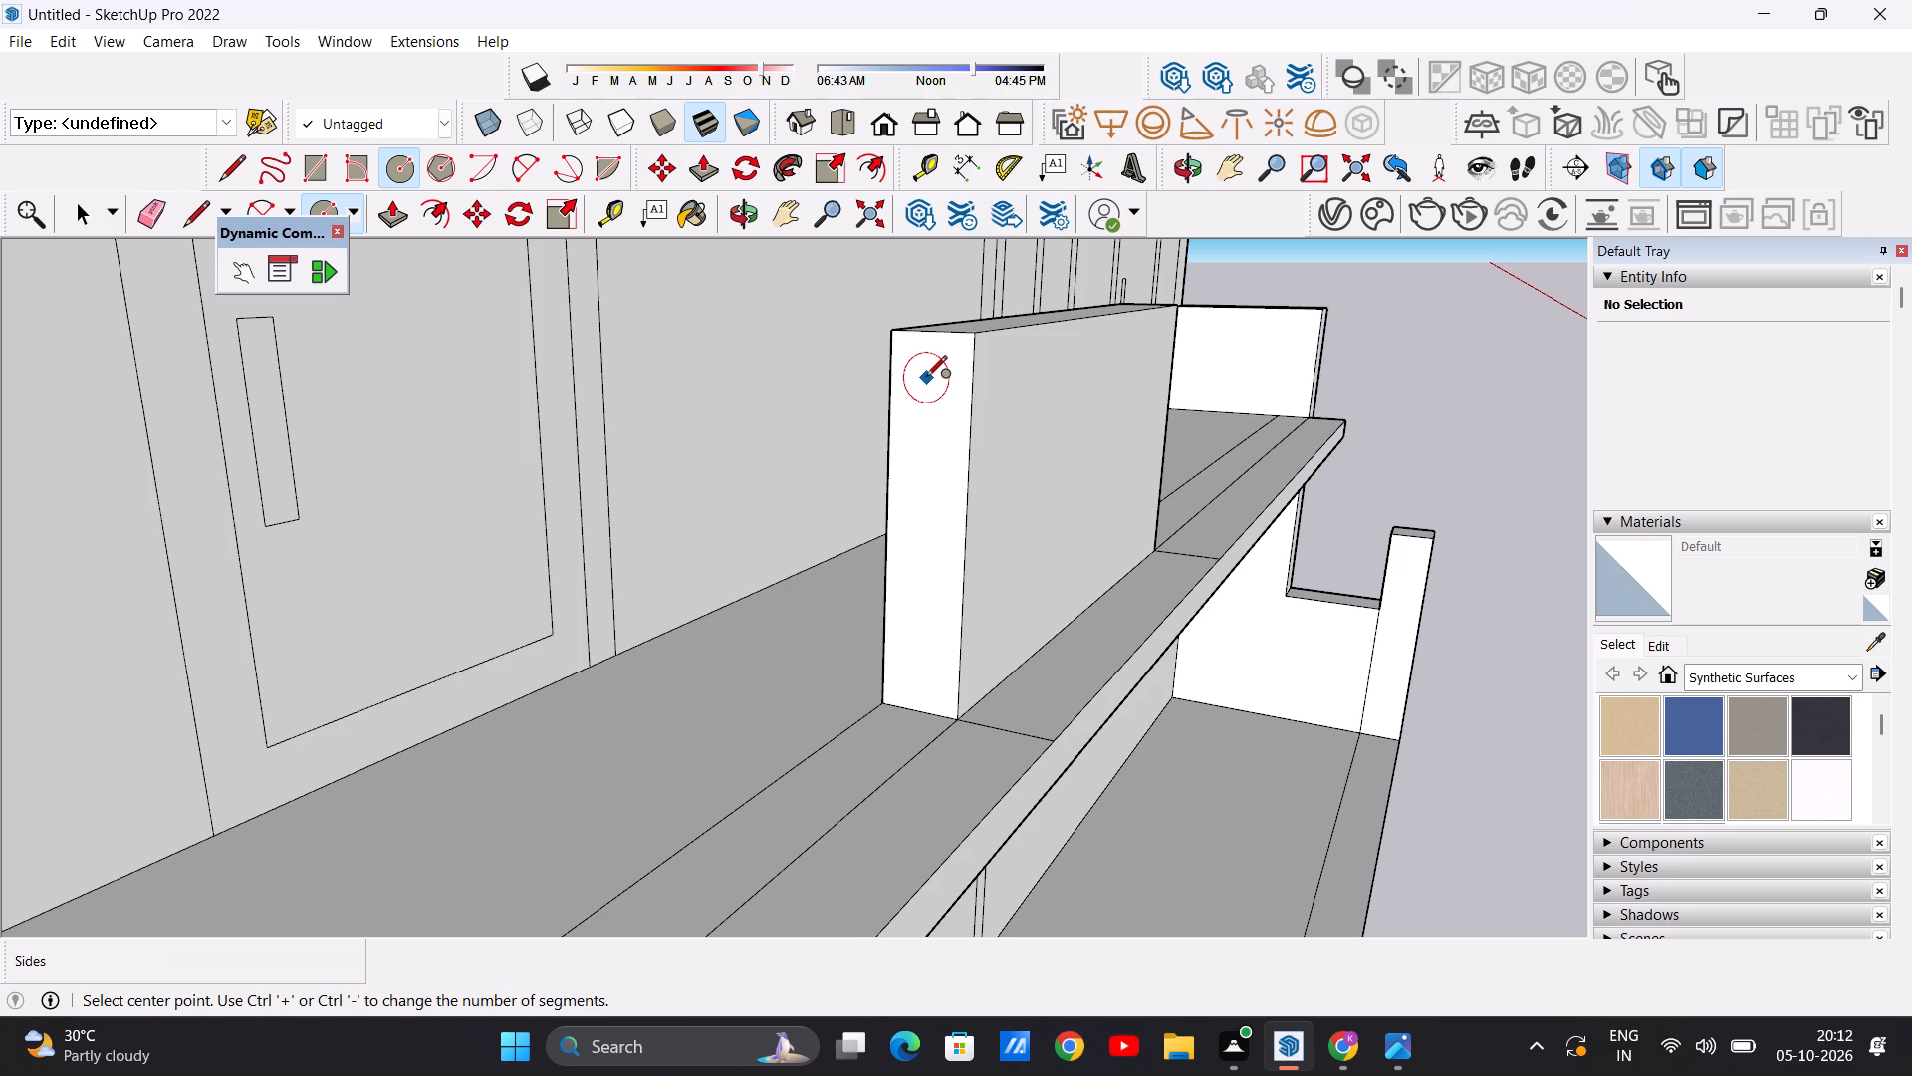
{"action": "left_click", "coordinate": [927, 389]}
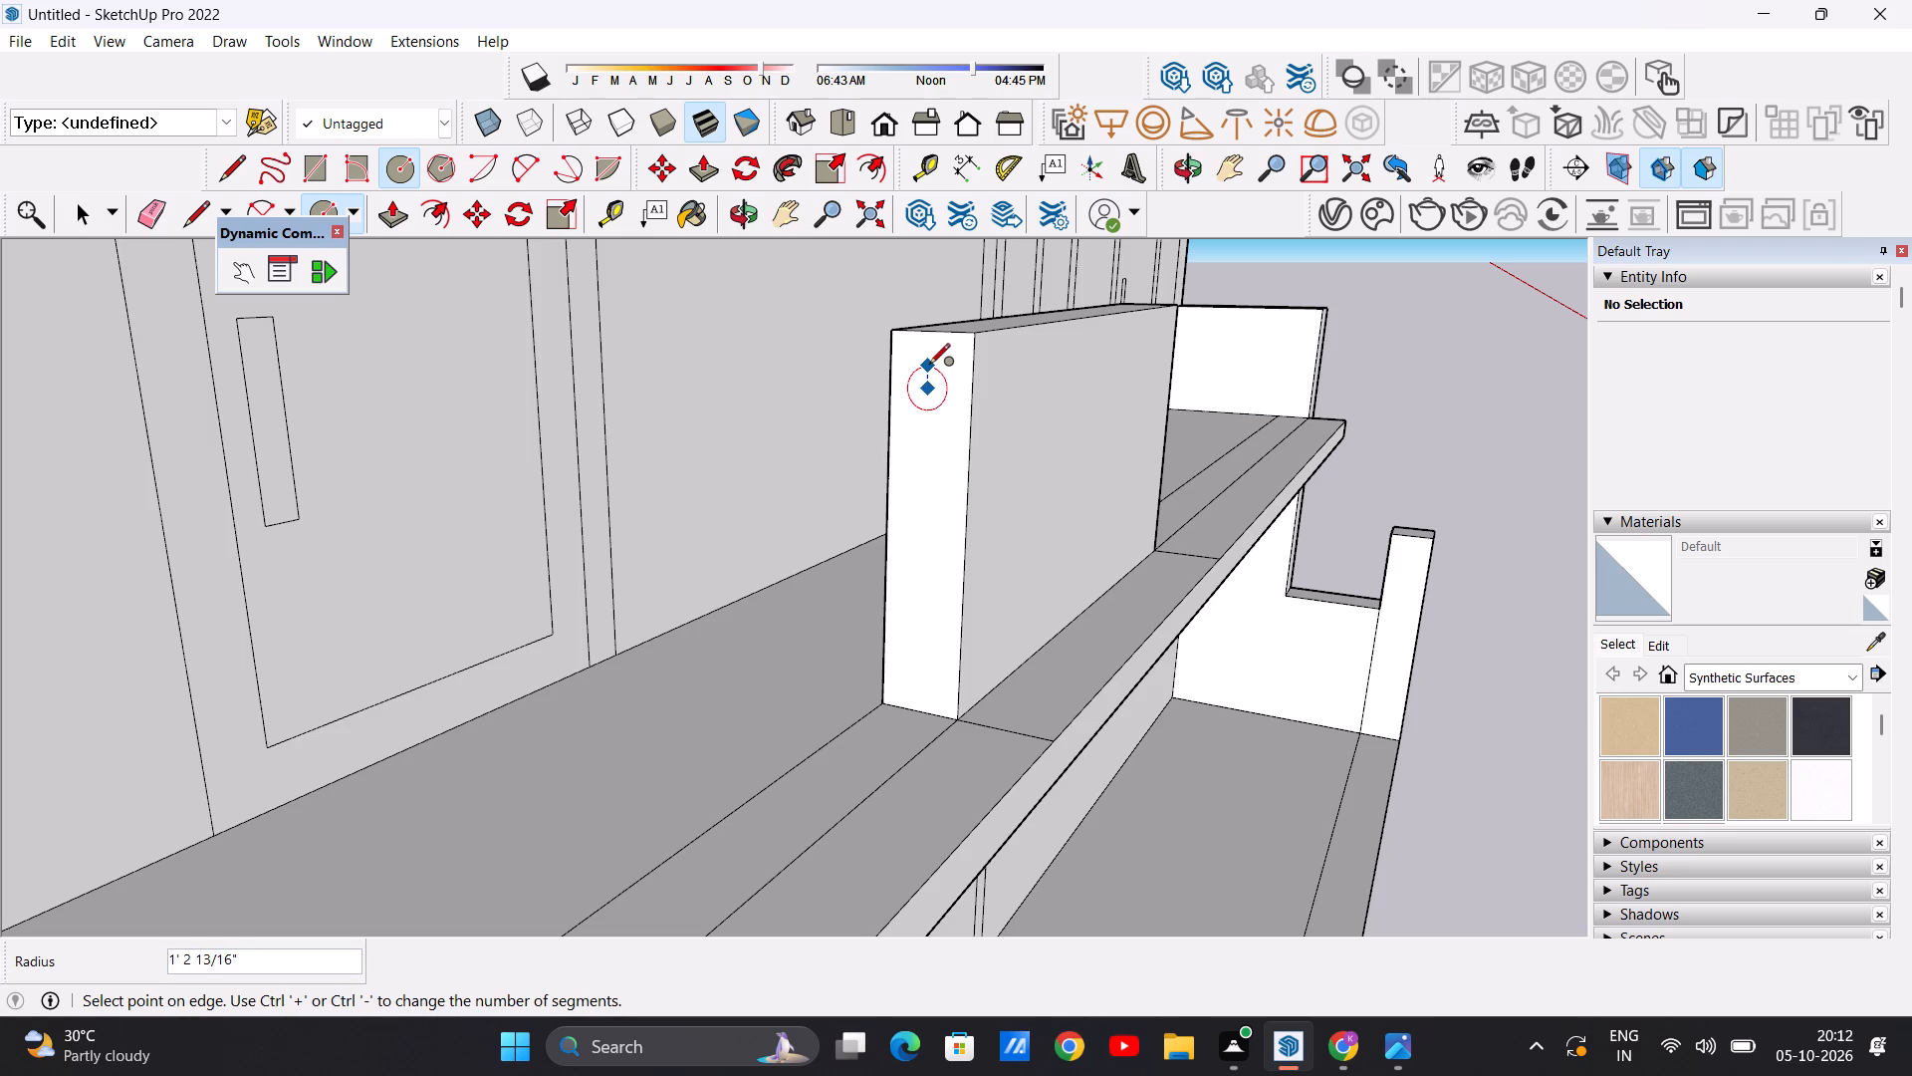
{"action": "left_click", "coordinate": [931, 368]}
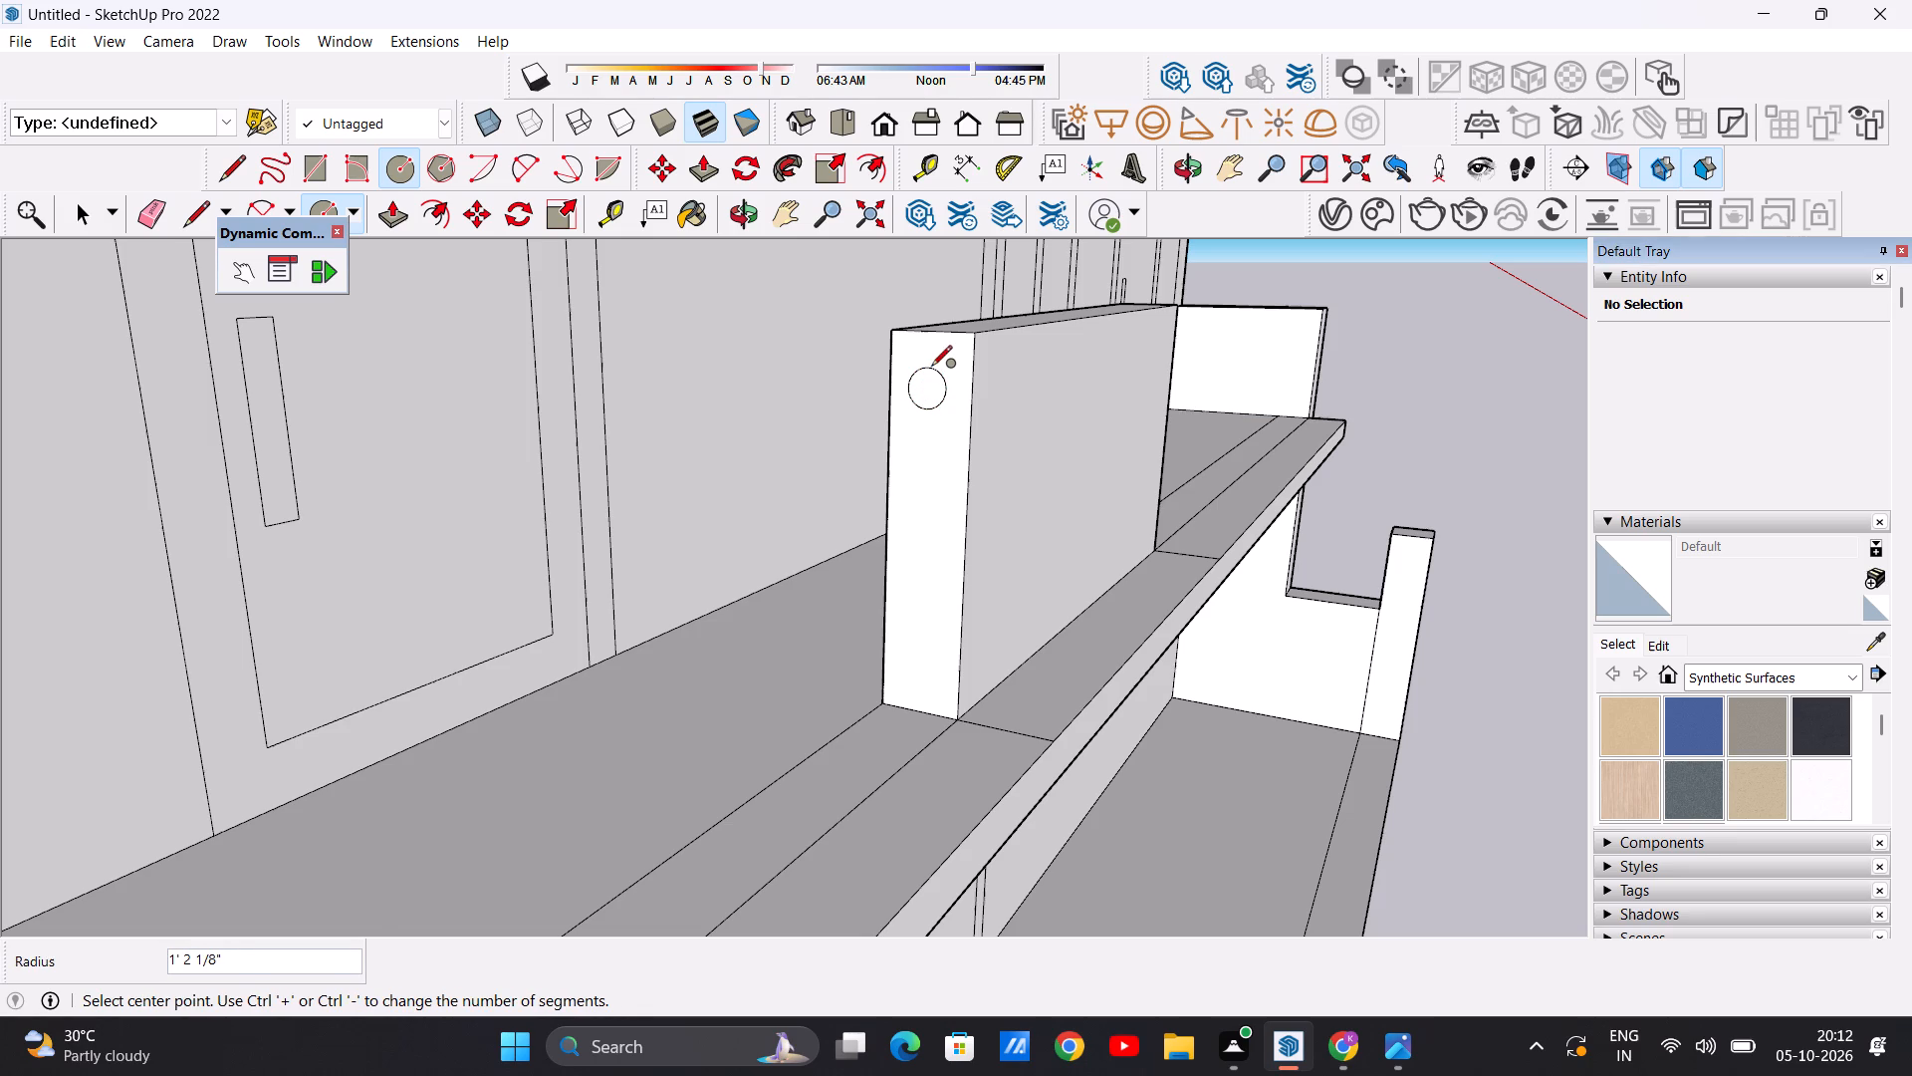
{"action": "key", "text": "space"}
Copy the circle into a column of four on the panel's end face, offsetting about 16' 9" down, 12' up, and 6' 8" down.
{"action": "double_click", "coordinate": [932, 397]}
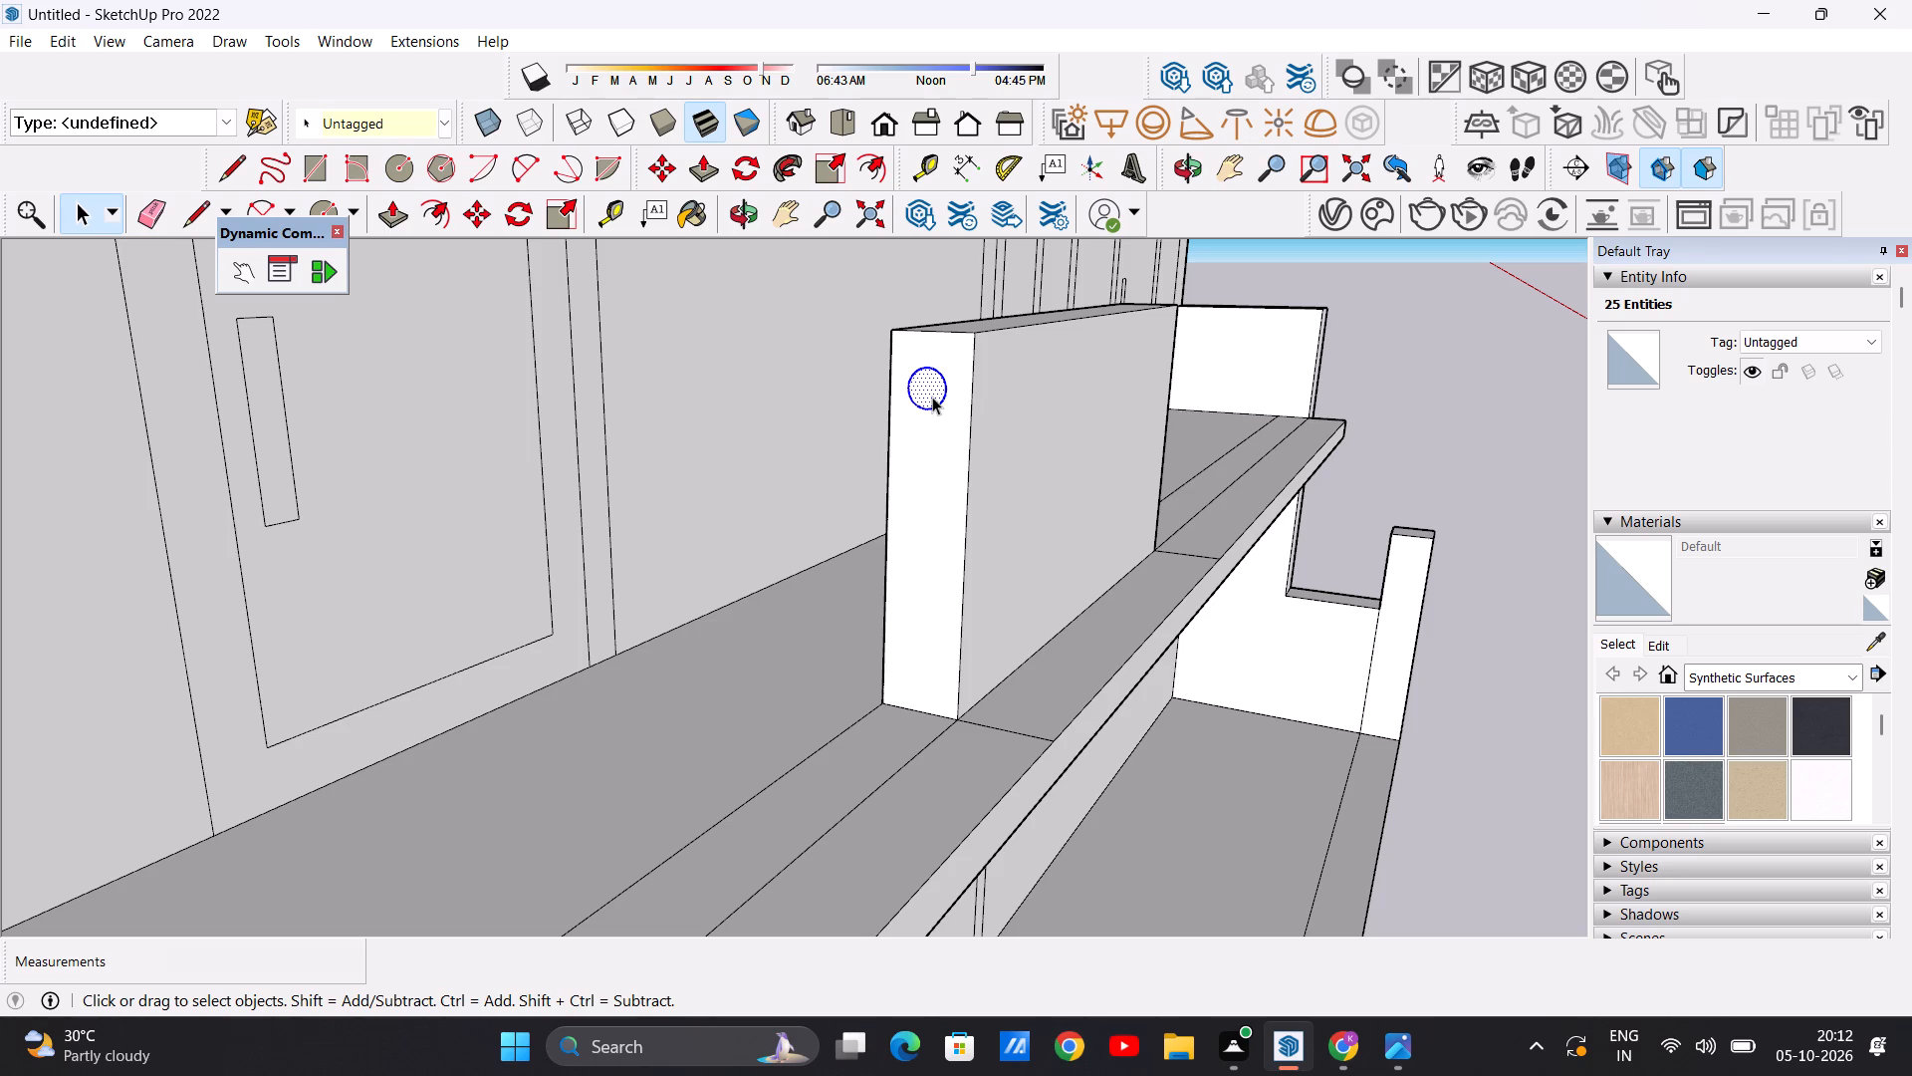
{"action": "key", "text": "m"}
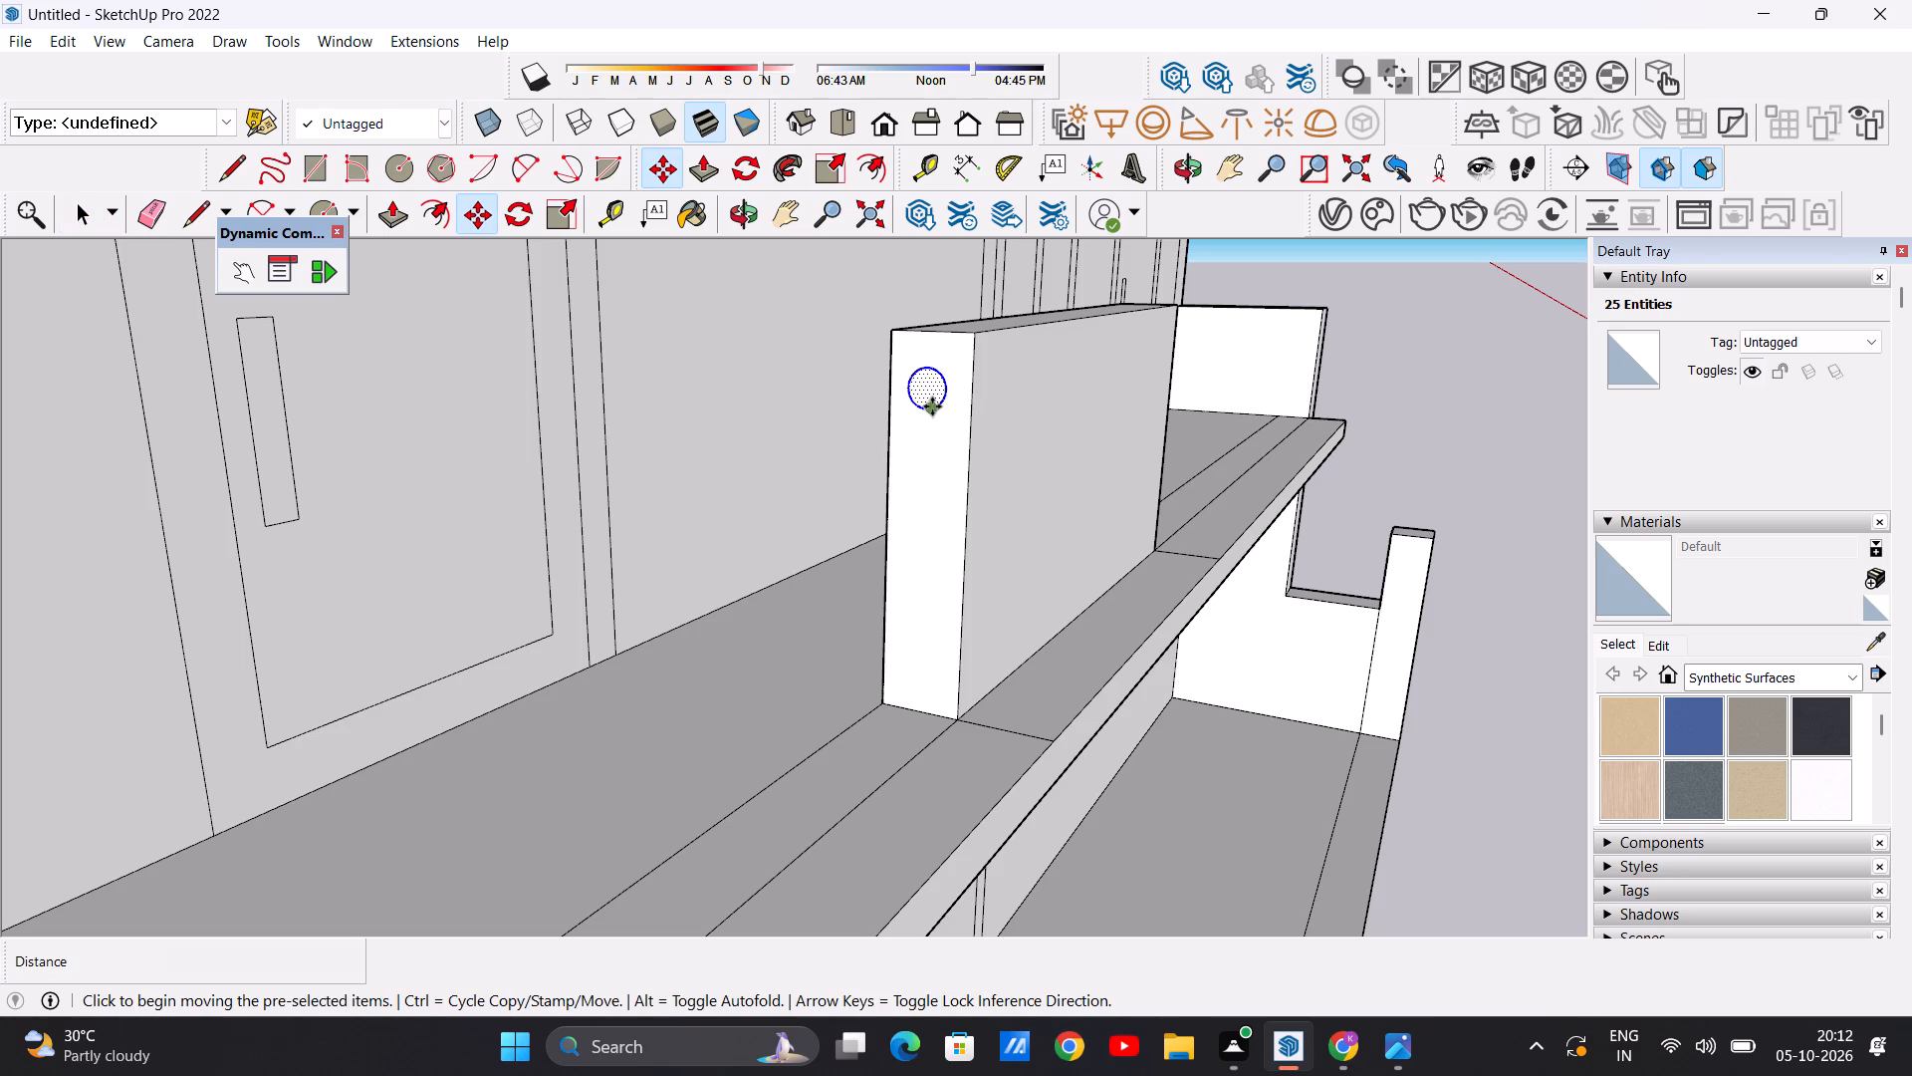
{"action": "left_click", "coordinate": [932, 406]}
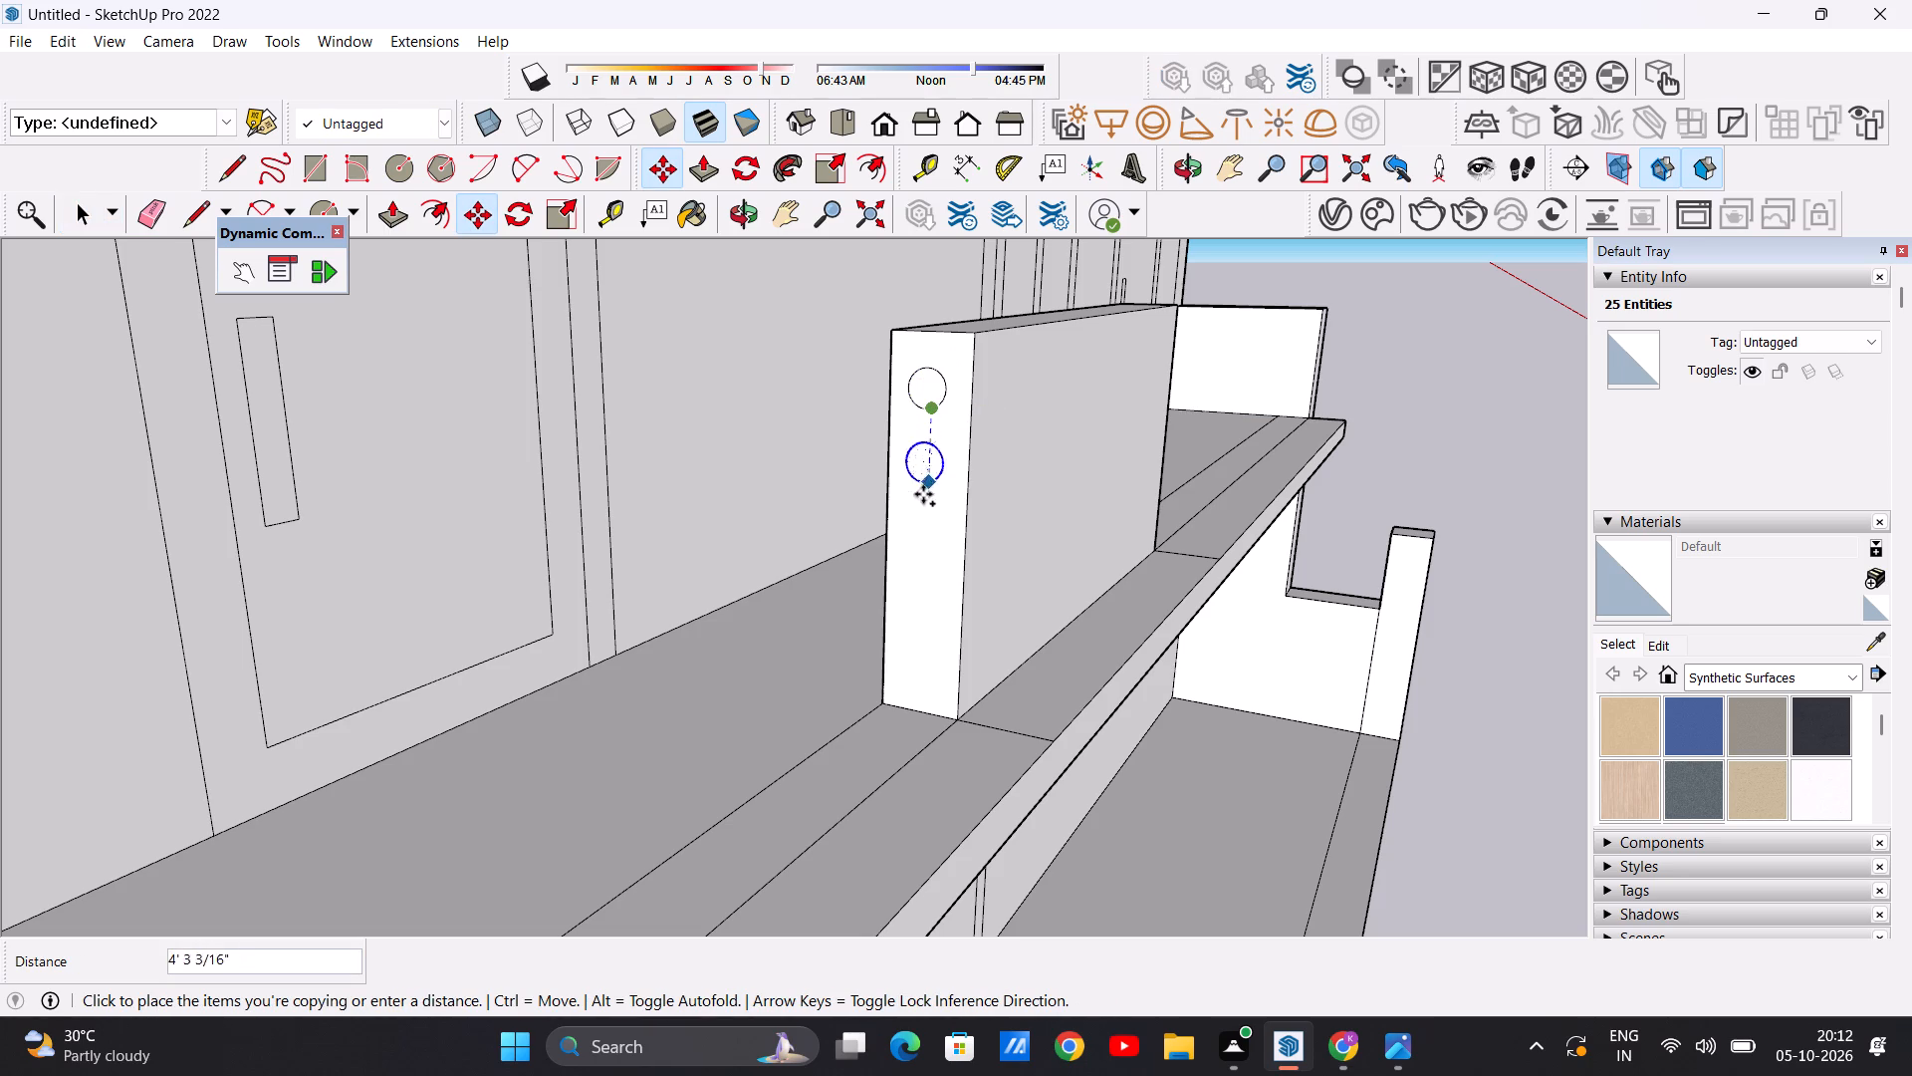
{"action": "left_click", "coordinate": [922, 682]}
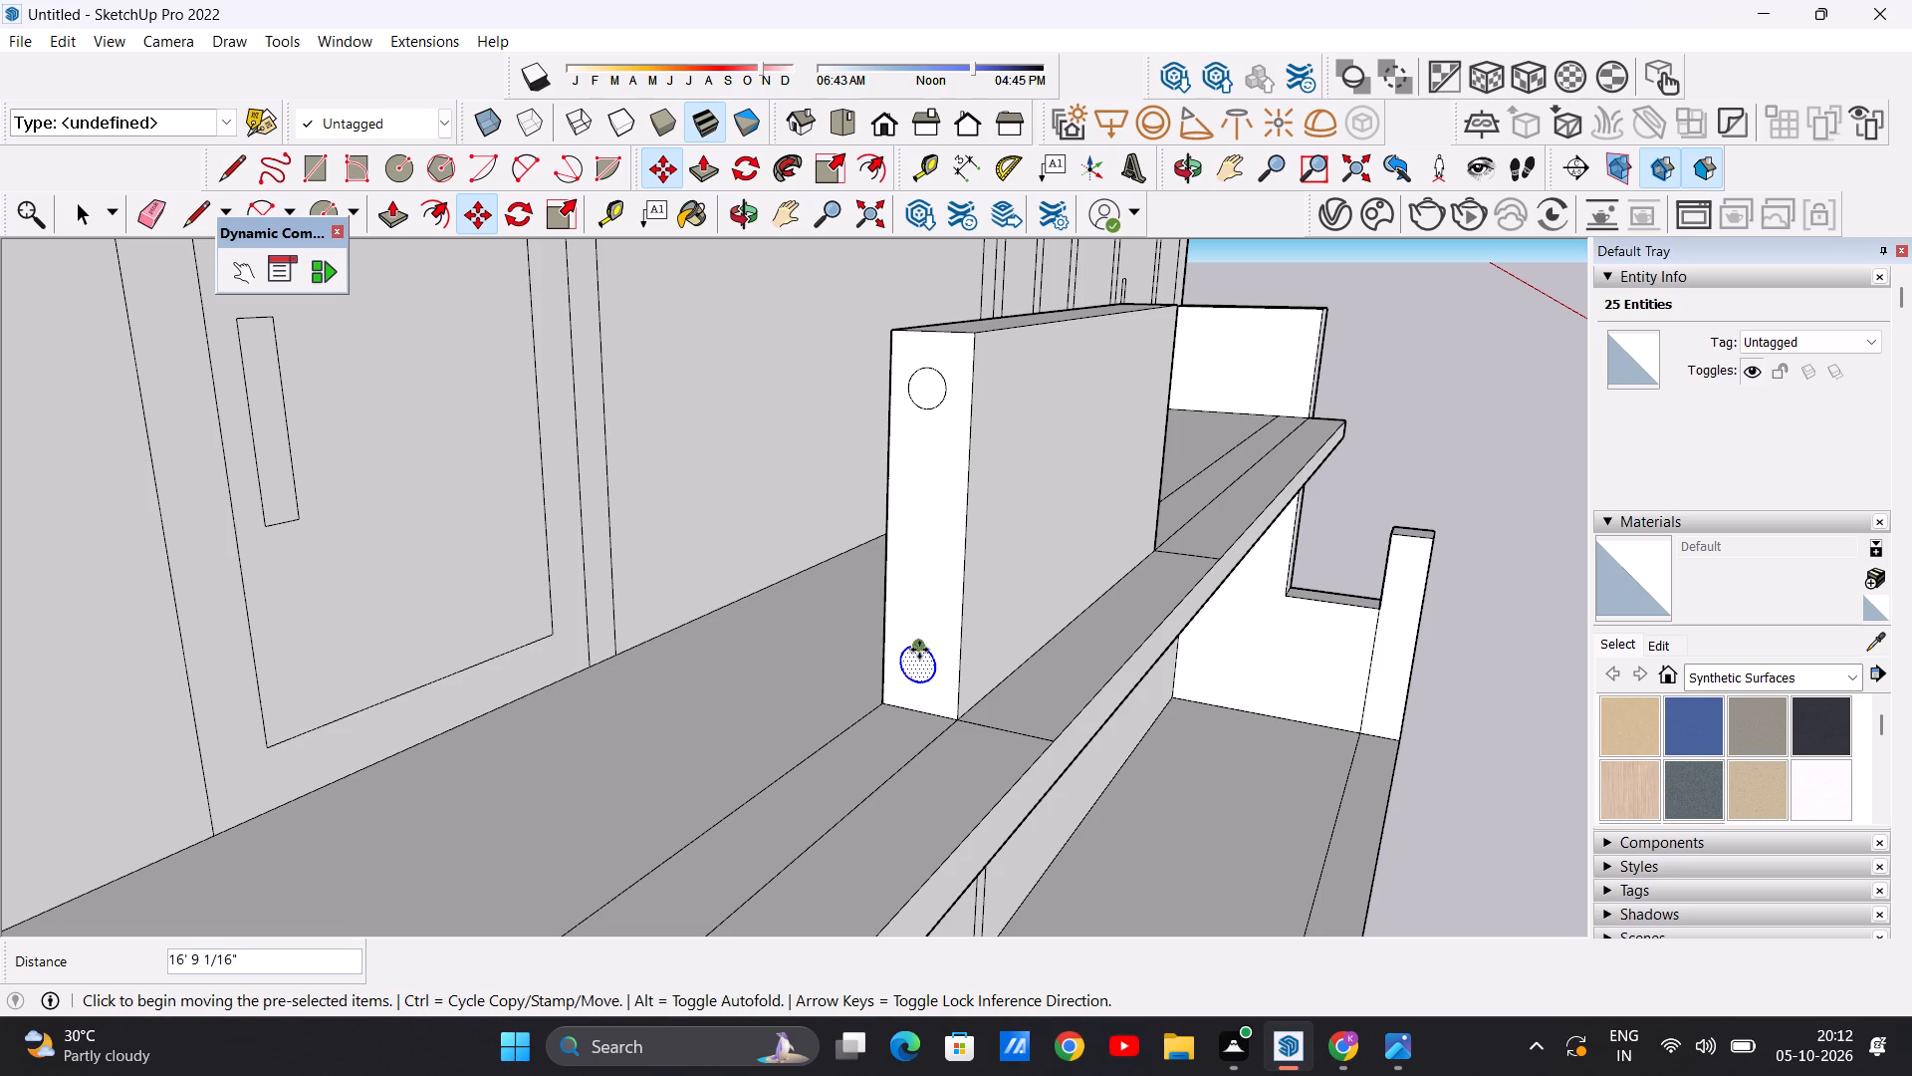
{"action": "left_click", "coordinate": [919, 650]}
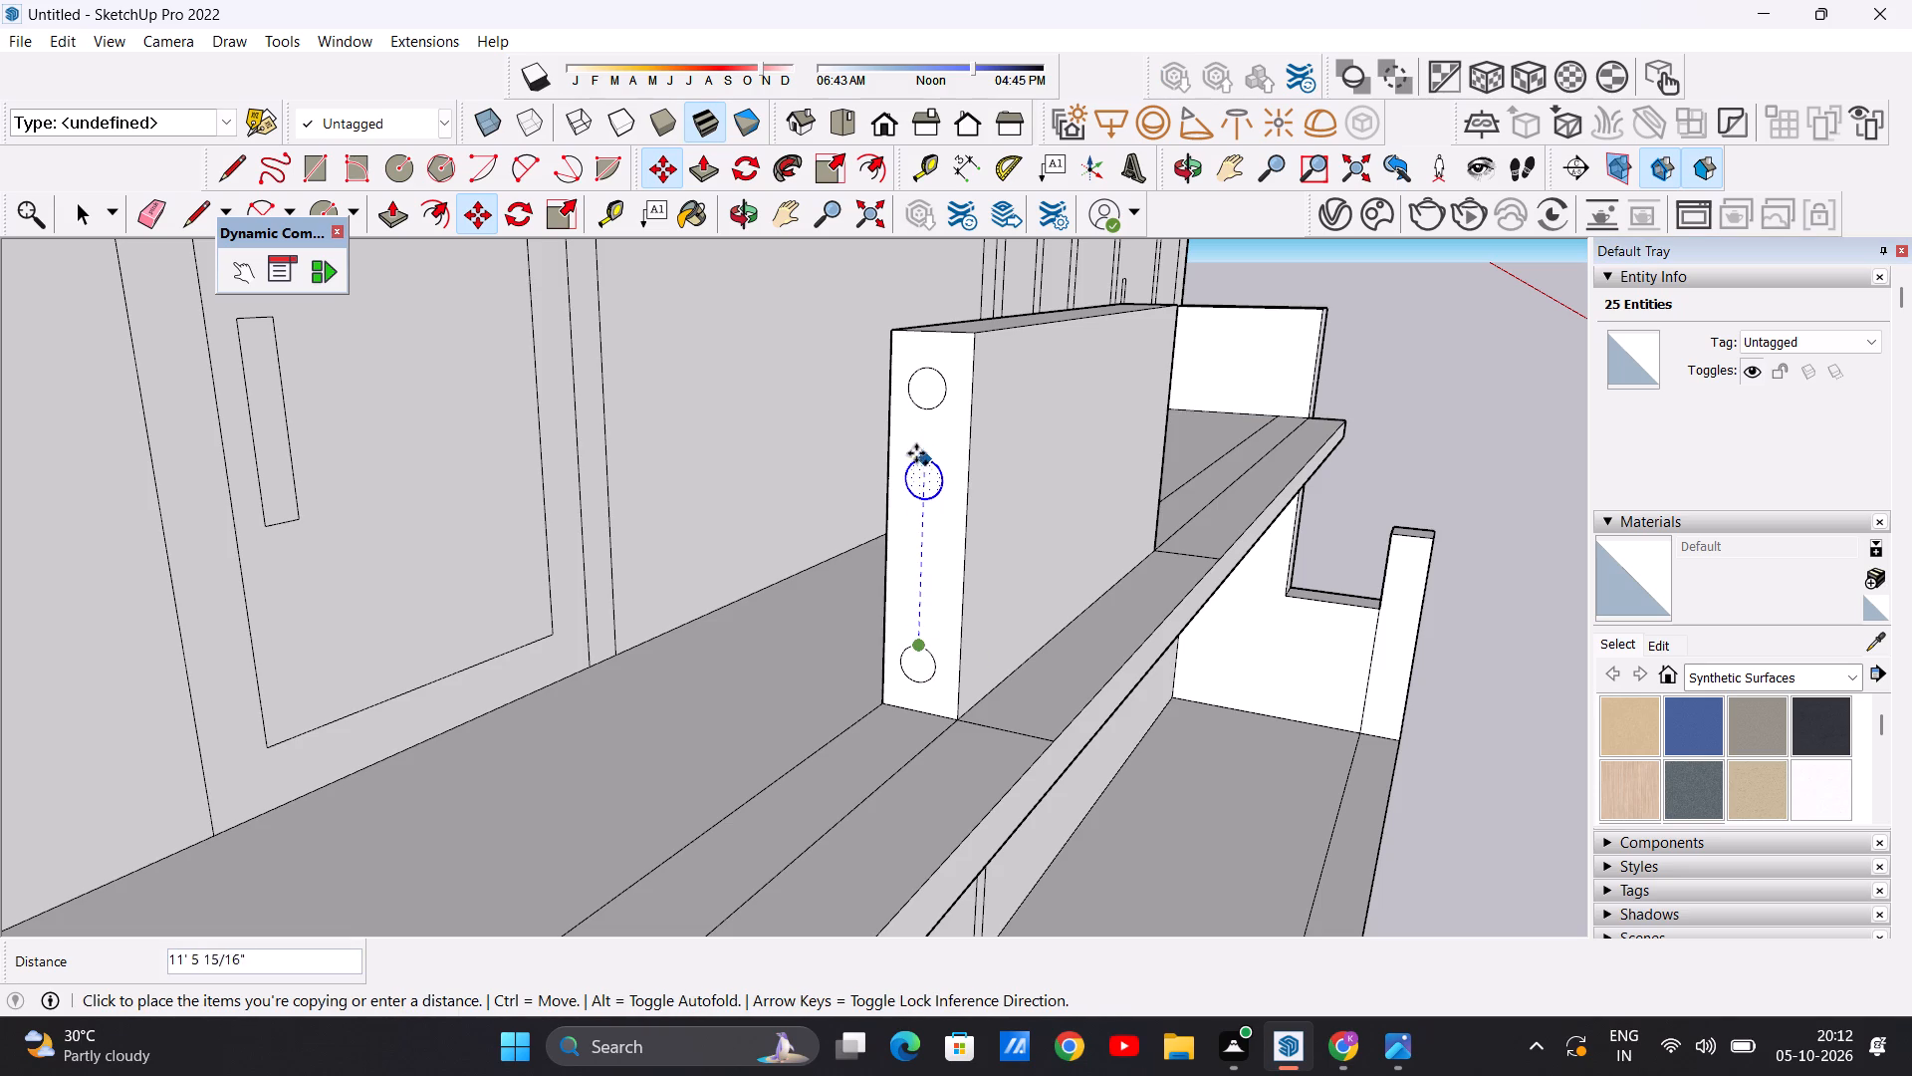
{"action": "left_click", "coordinate": [916, 450]}
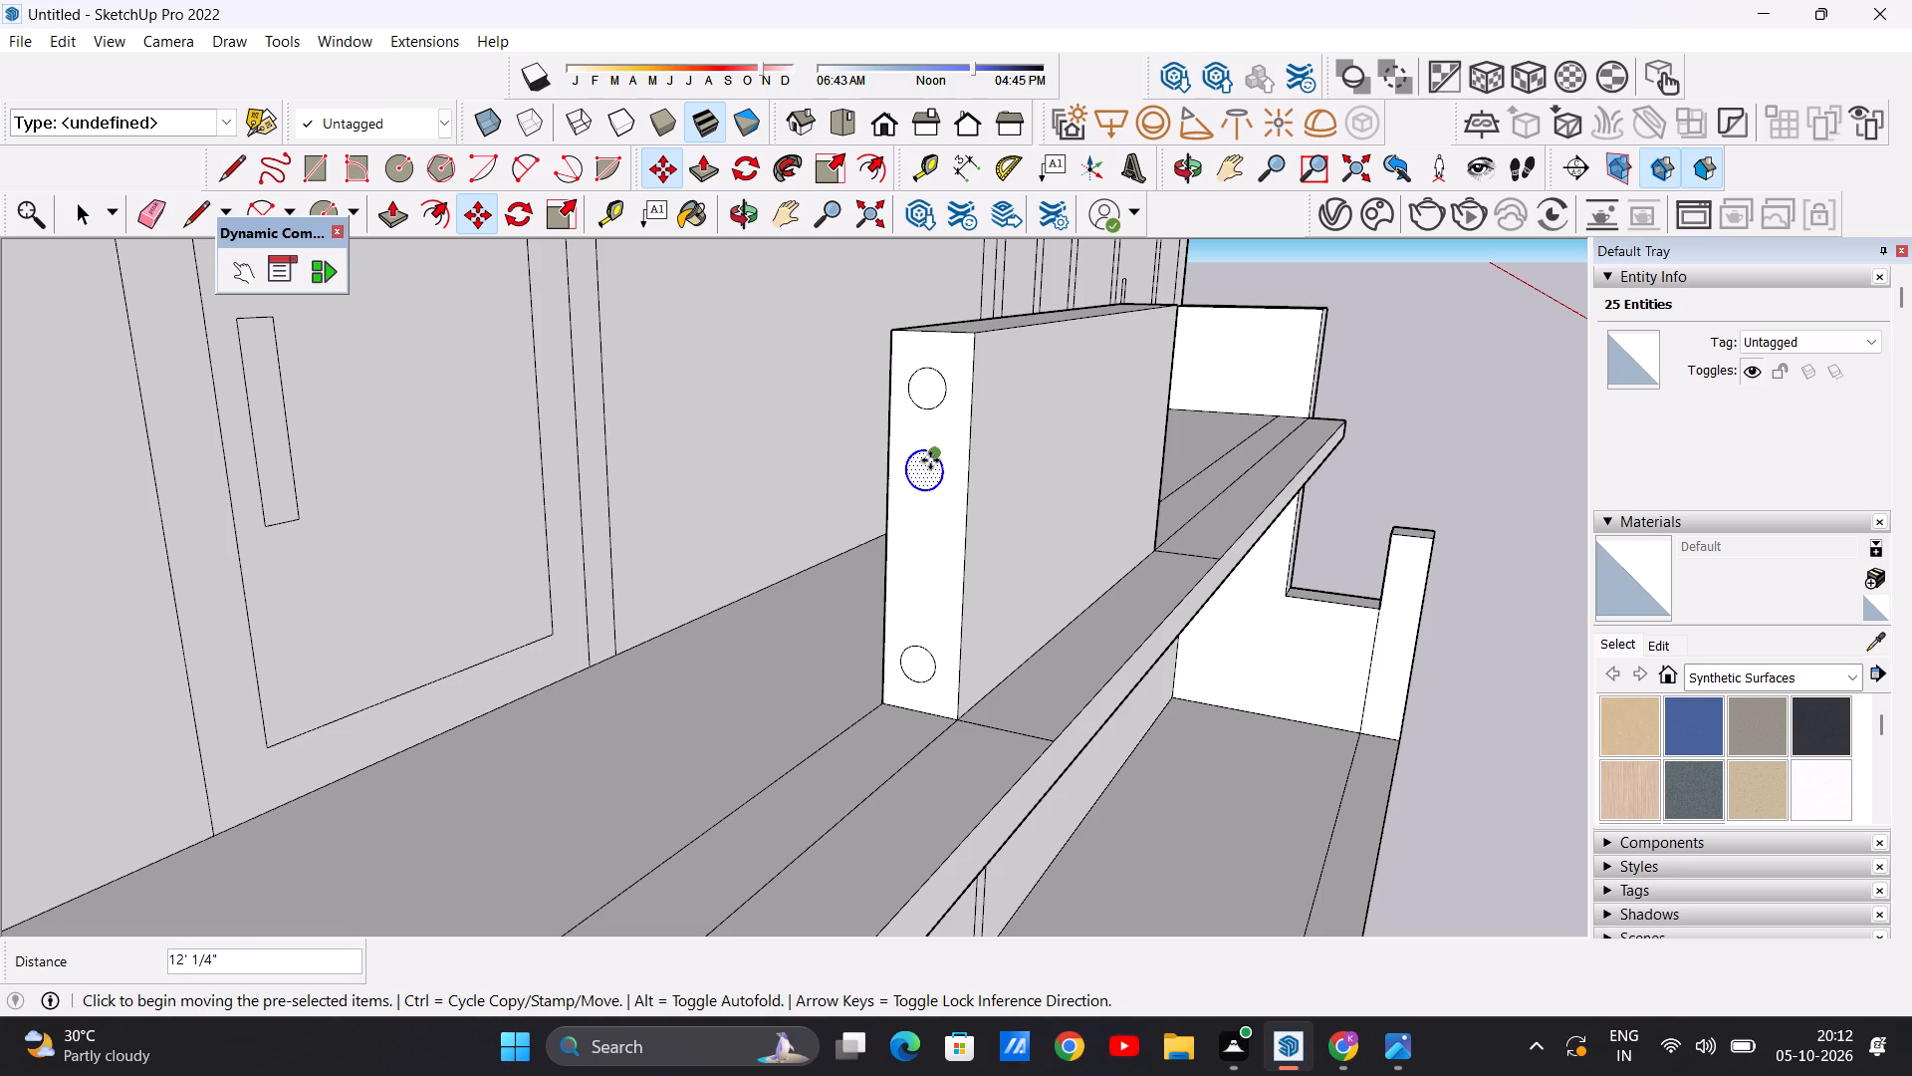
{"action": "left_click", "coordinate": [930, 460]}
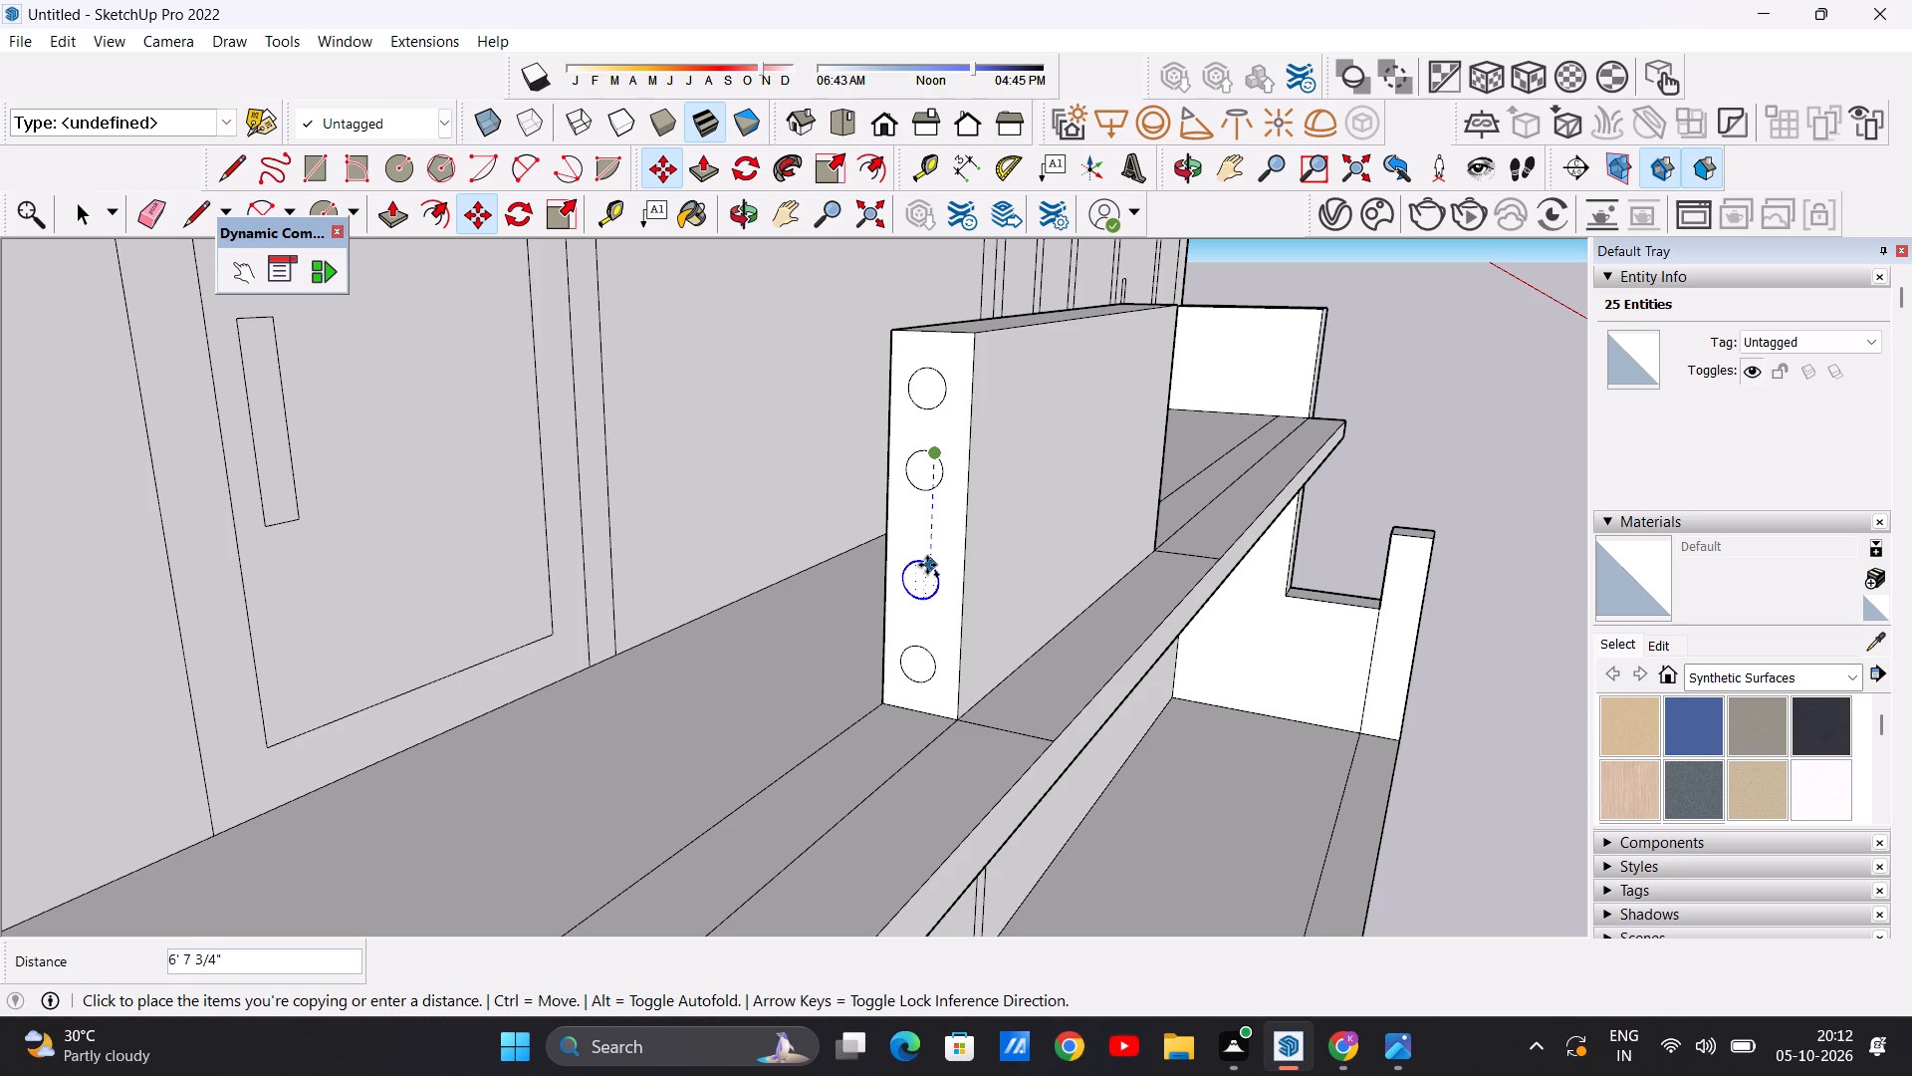
{"action": "left_click", "coordinate": [927, 565]}
{"action": "key", "text": "space"}
{"action": "left_click", "coordinate": [1442, 421]}
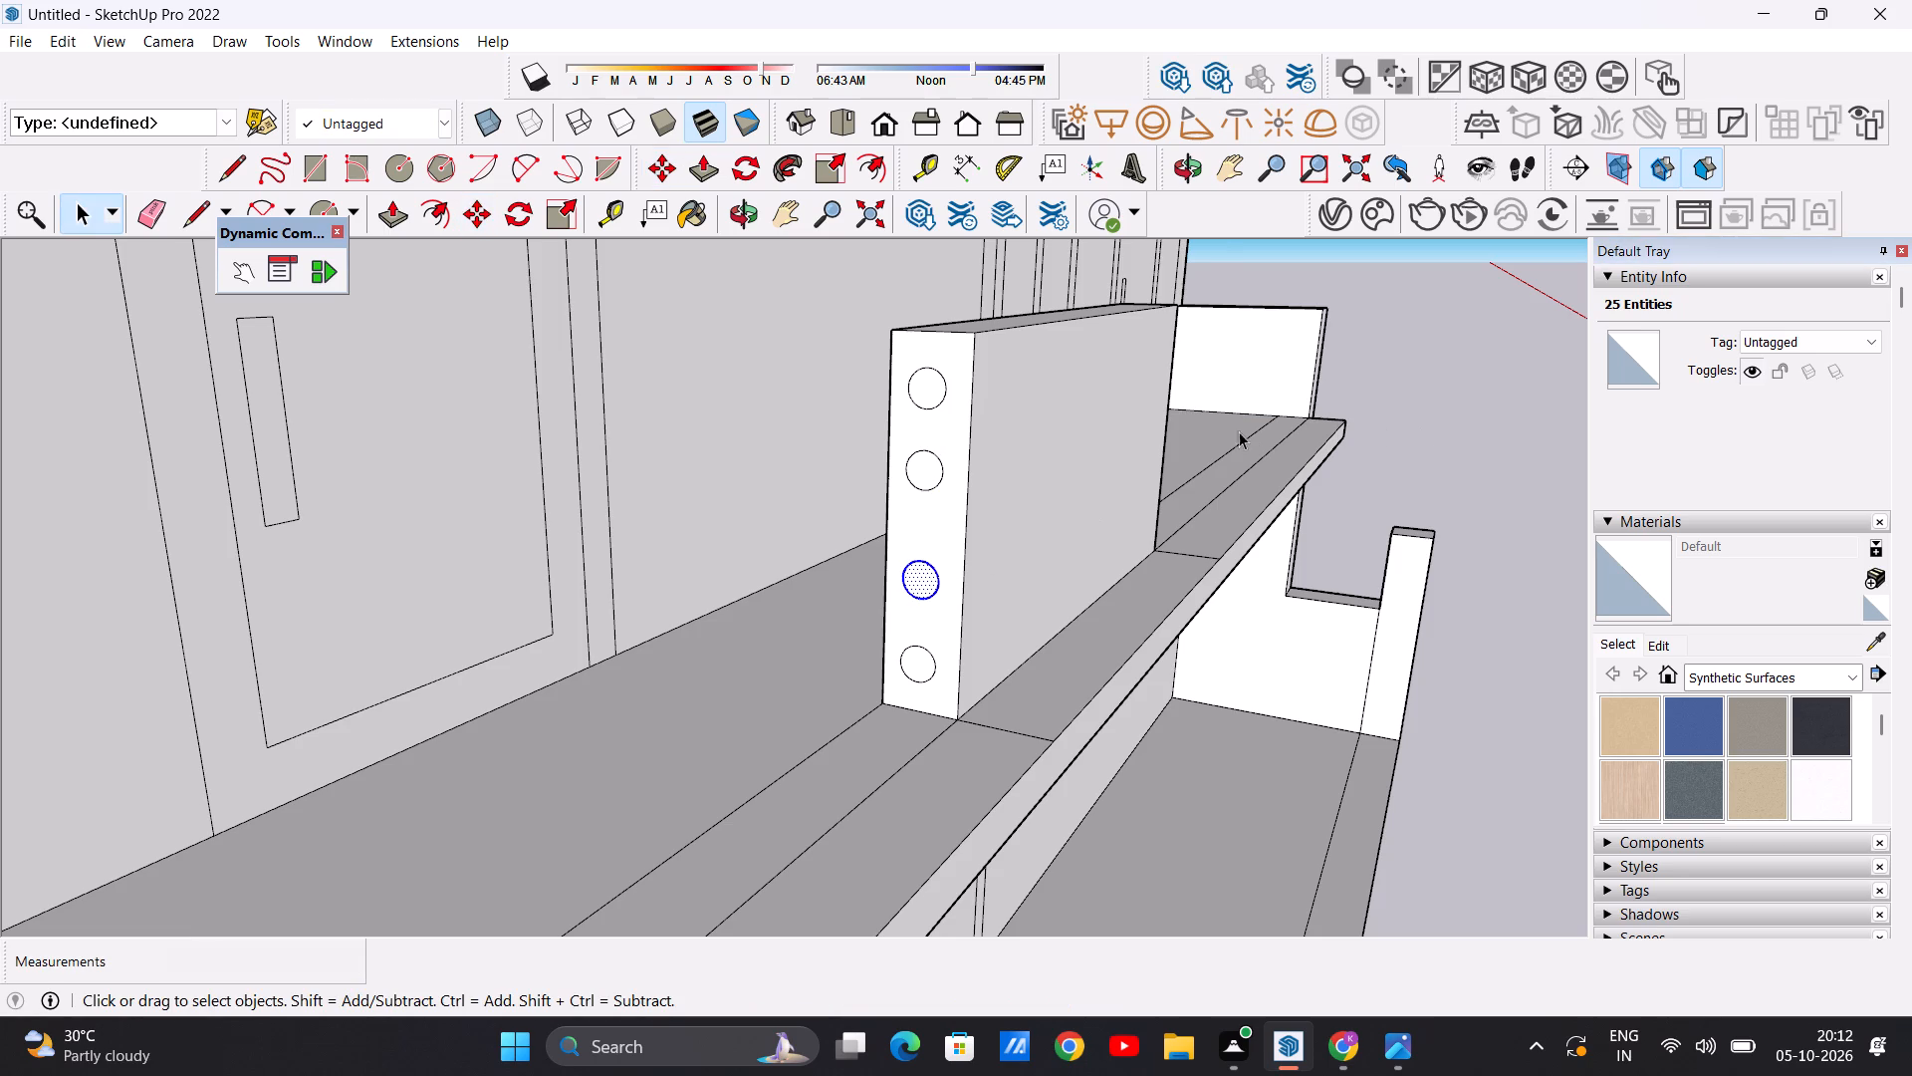
Draw a circle of about 1' radius on the inner half of the slab's front strip, near its left end.
{"action": "scroll", "coordinate": [927, 474], "scroll_direction": "up", "scroll_amount": 1}
{"action": "scroll", "coordinate": [925, 474], "scroll_direction": "down", "scroll_amount": 1}
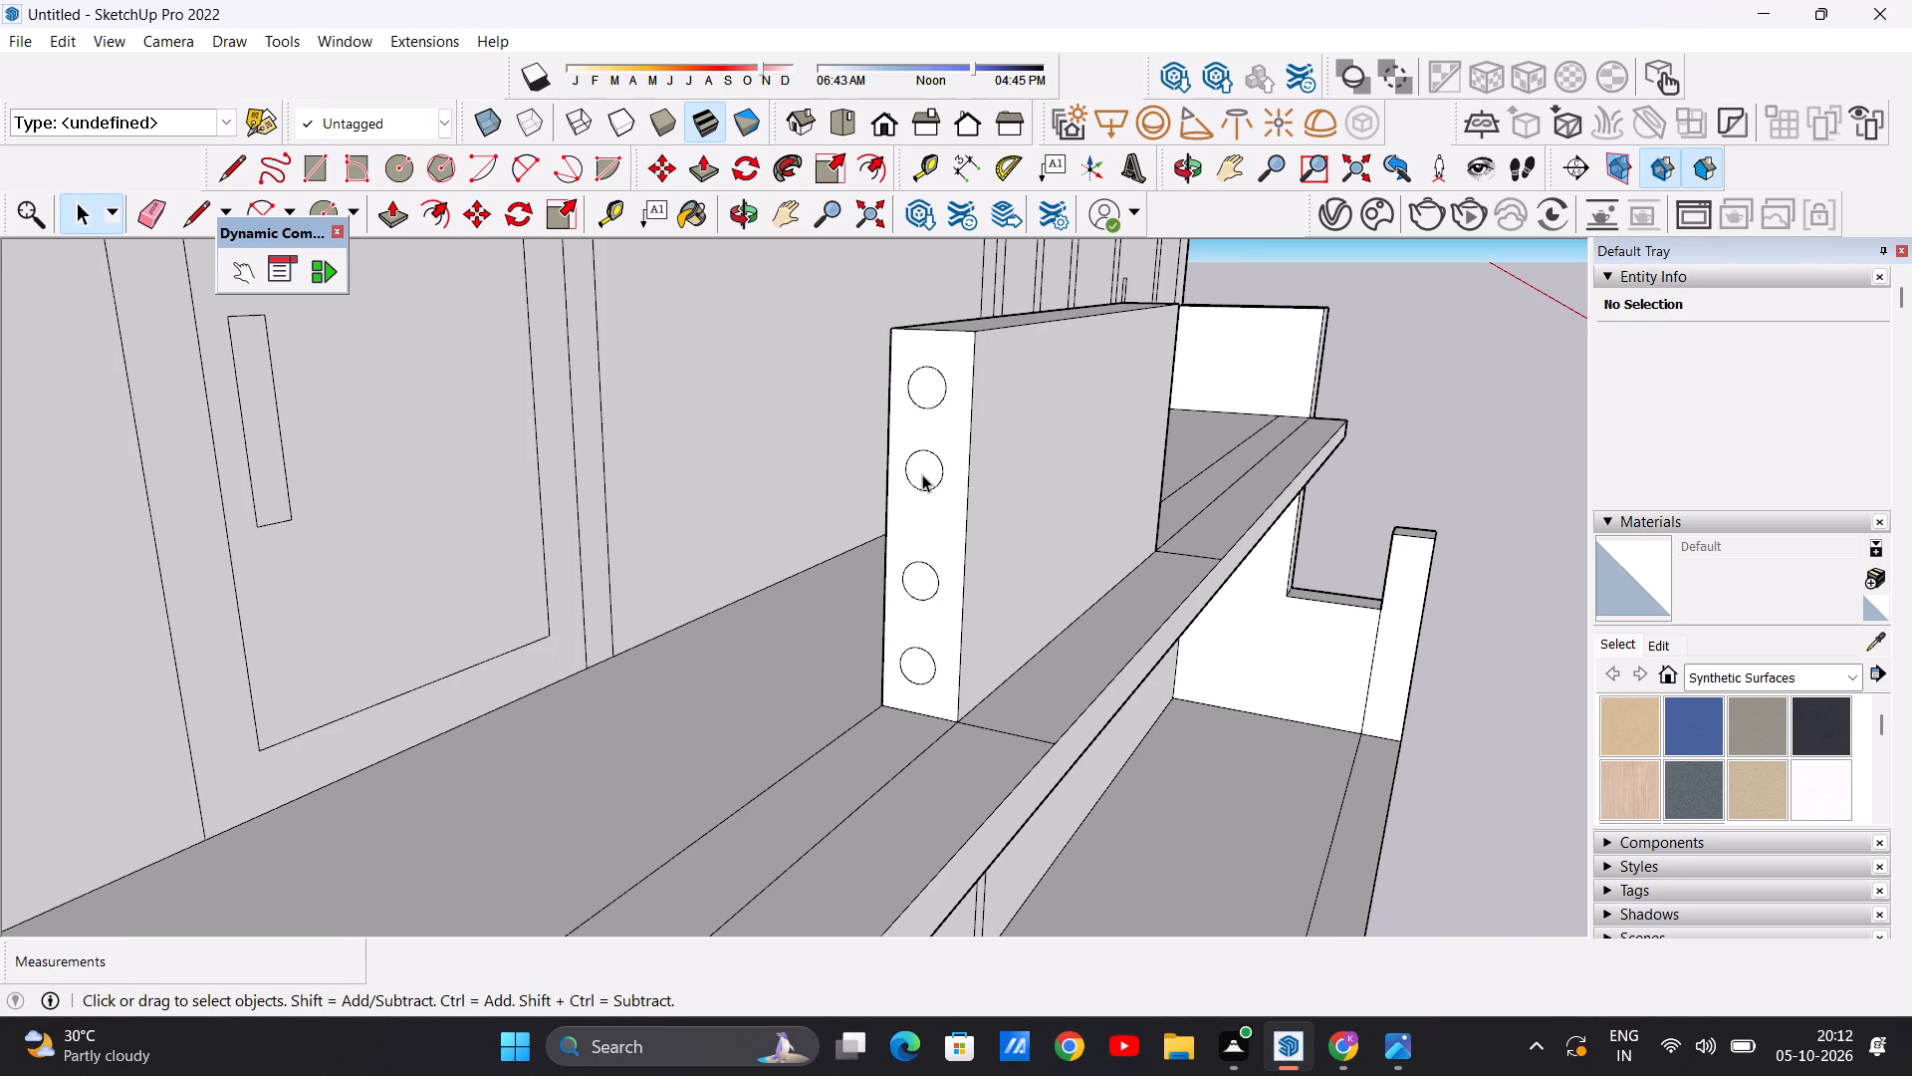
{"action": "scroll", "coordinate": [863, 509], "scroll_direction": "down", "scroll_amount": 11}
{"action": "middle_click_drag", "start_coordinate": [929, 530], "coordinate": [763, 551]}
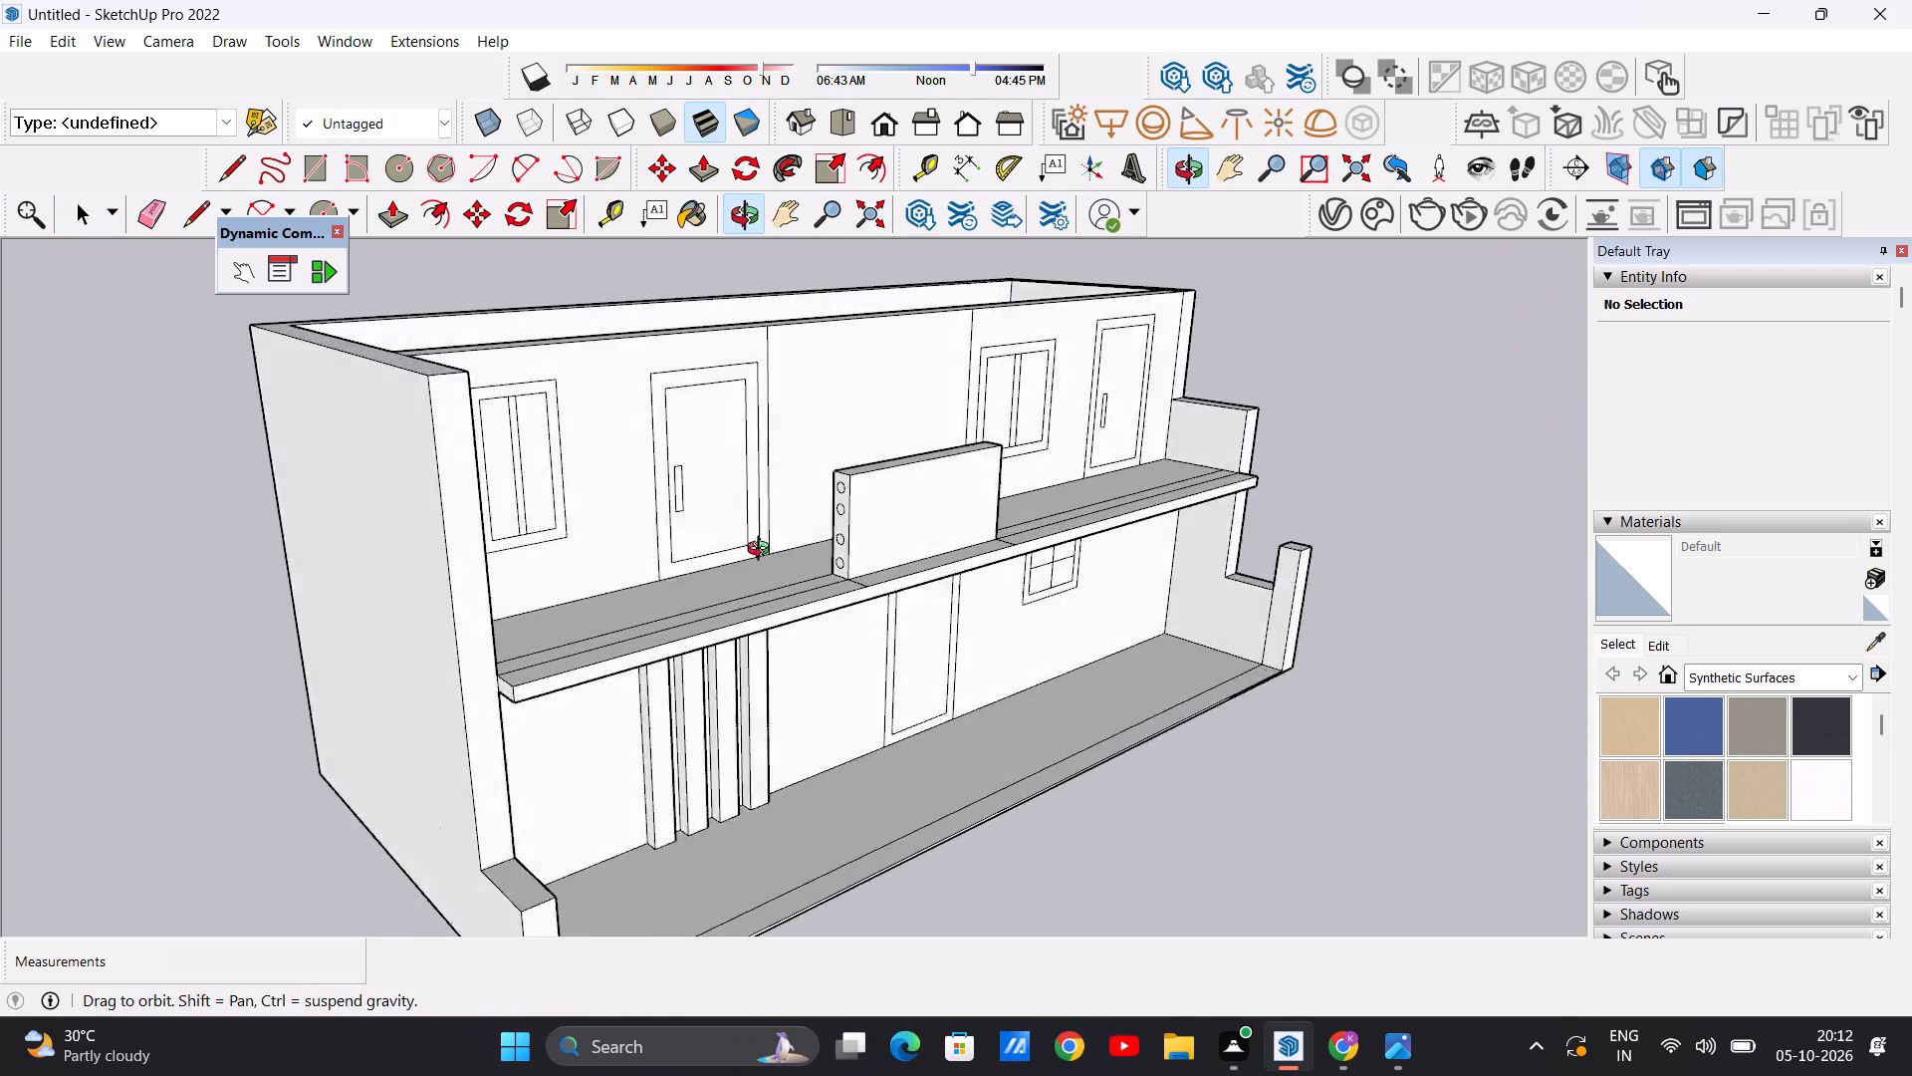
{"action": "middle_click_drag", "start_coordinate": [763, 551], "coordinate": [621, 533]}
{"action": "scroll", "coordinate": [814, 533], "scroll_direction": "down", "scroll_amount": 5}
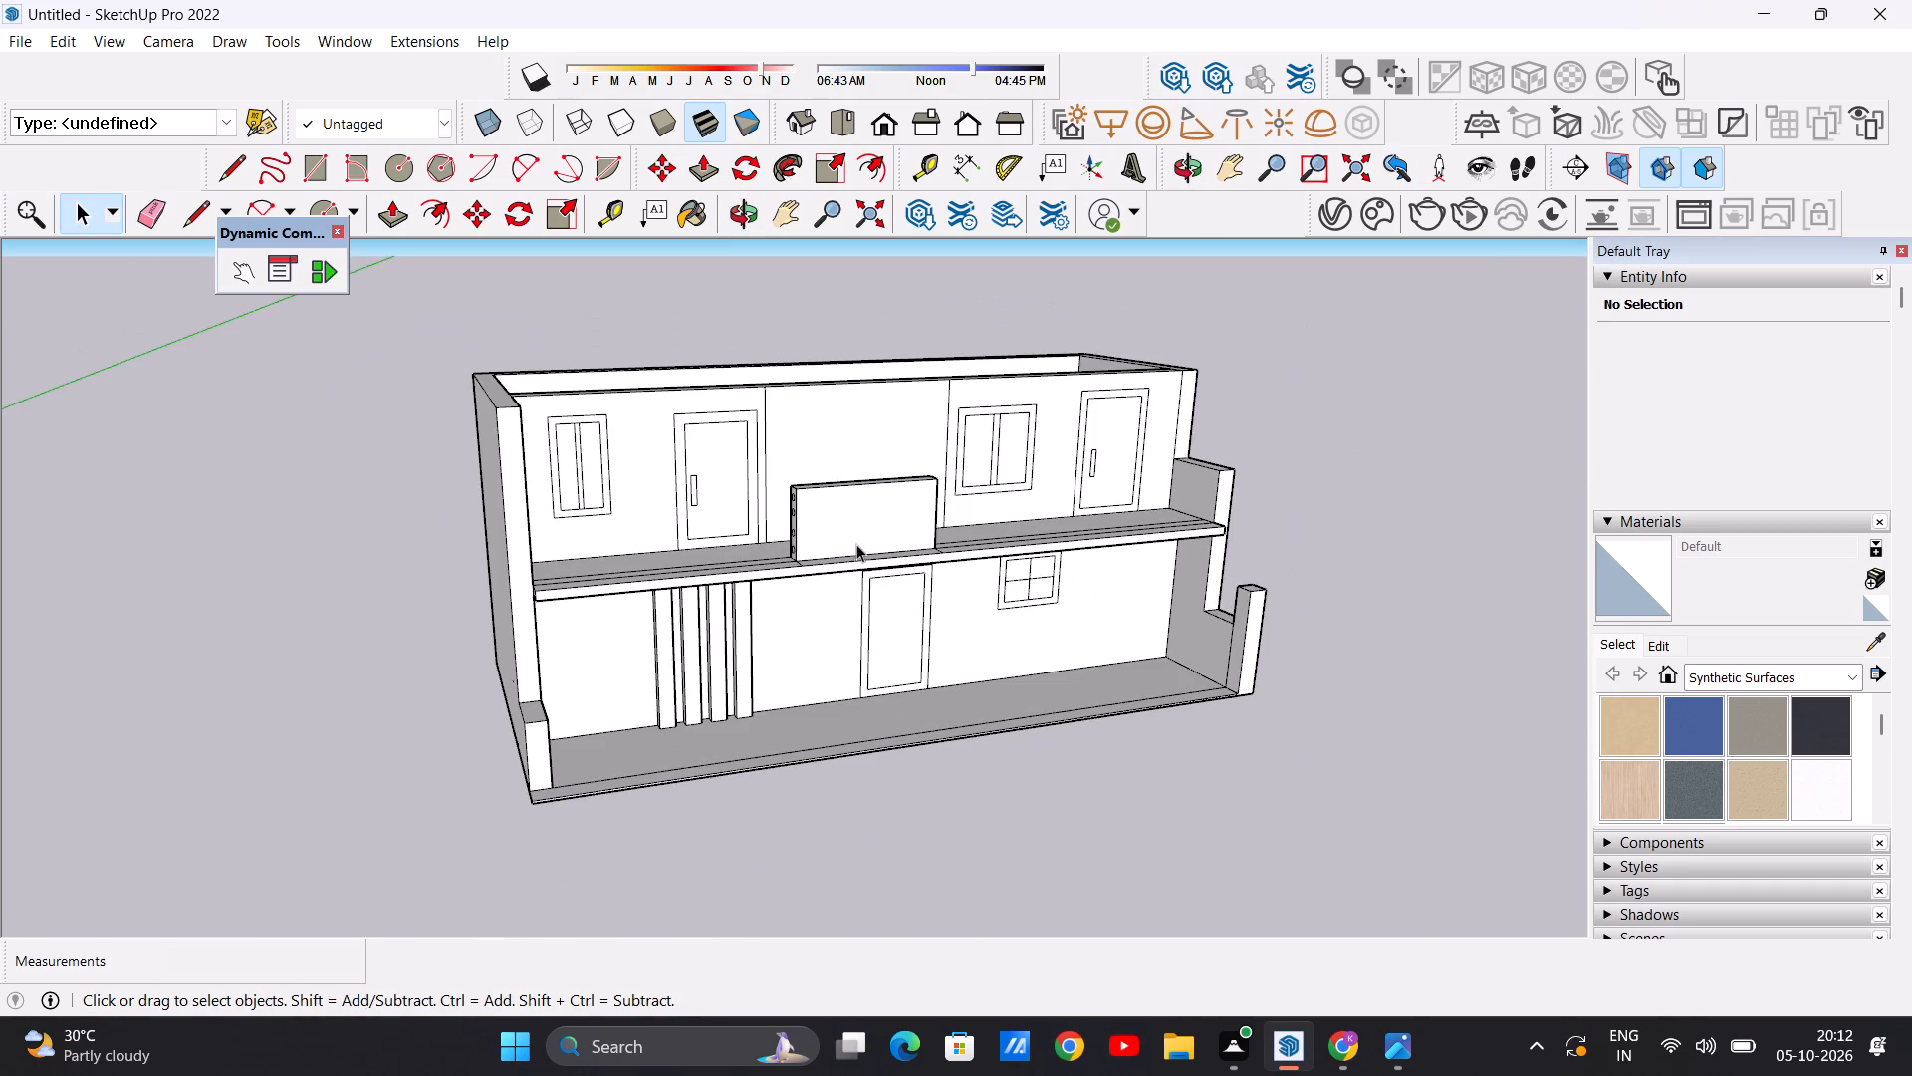
{"action": "middle_click_drag", "start_coordinate": [836, 557], "coordinate": [755, 723]}
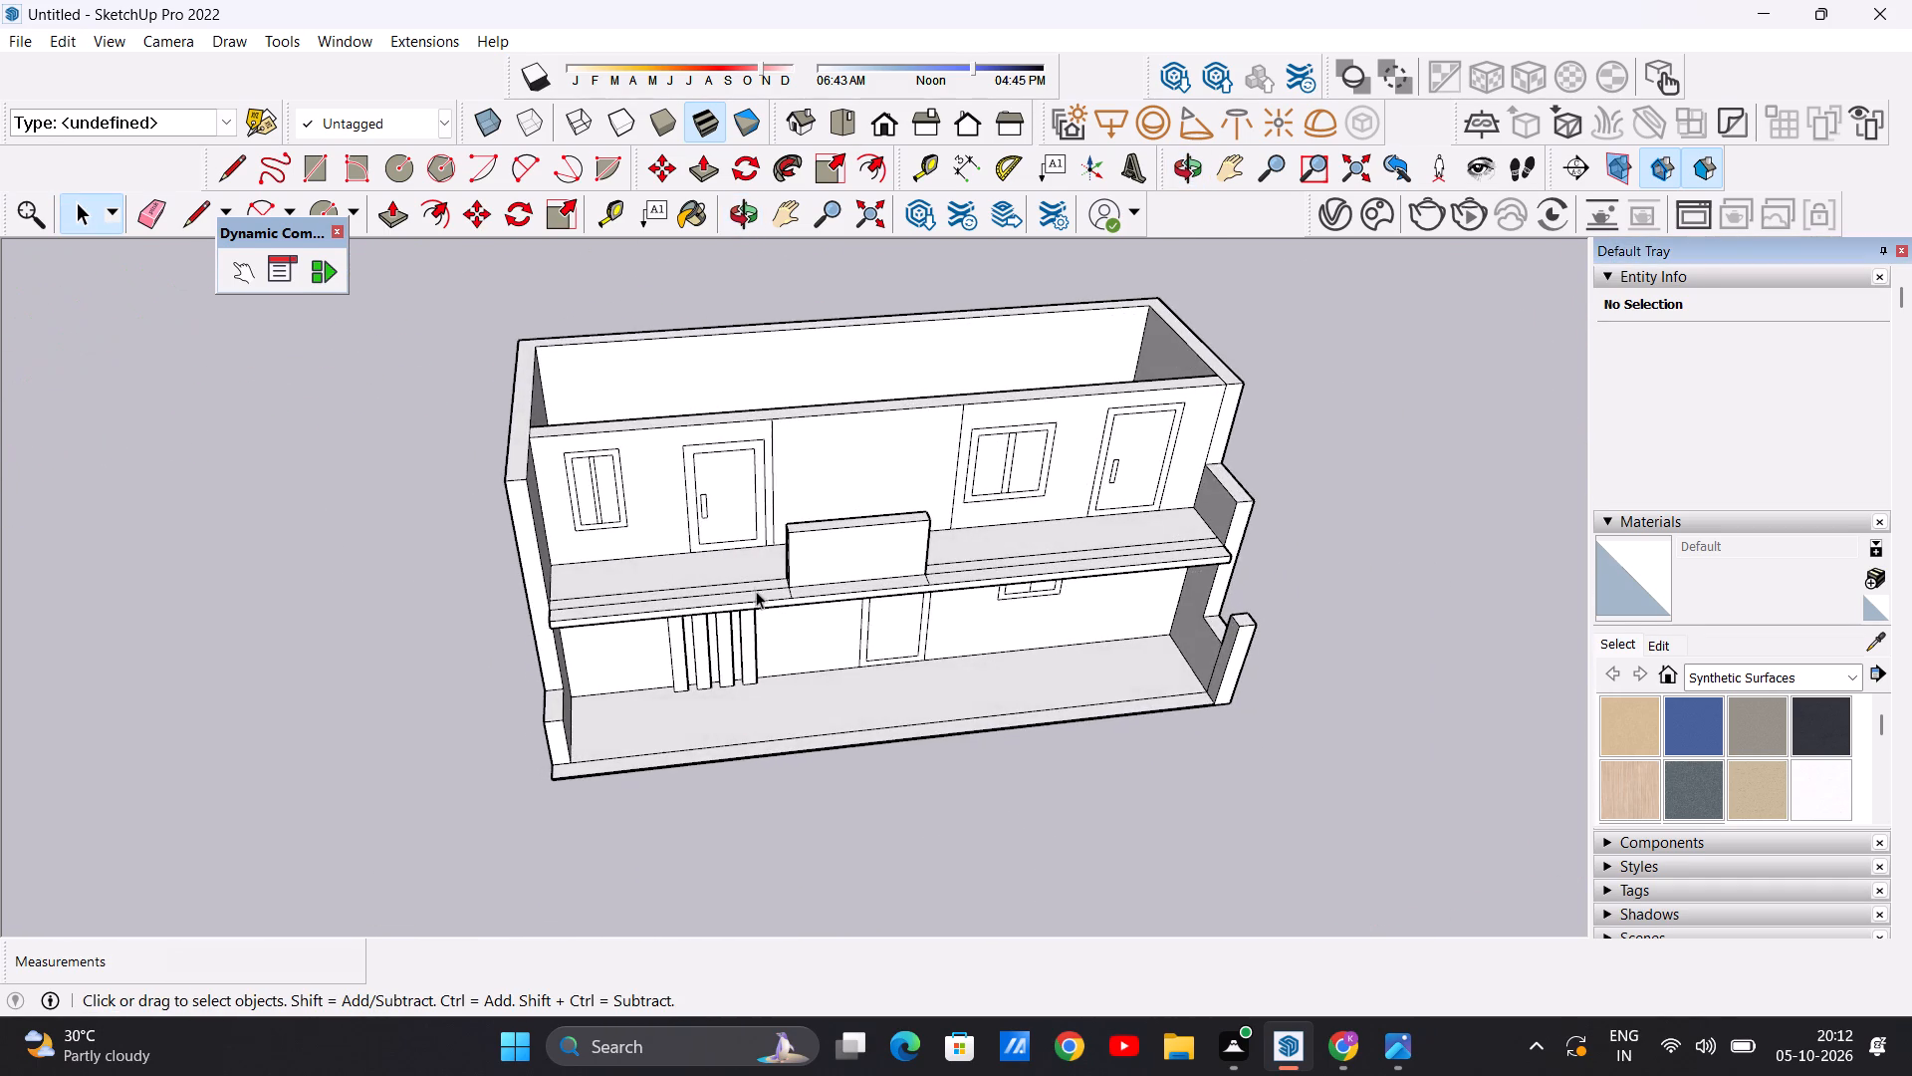
{"action": "scroll", "coordinate": [752, 583], "scroll_direction": "up", "scroll_amount": 5}
{"action": "middle_click_drag", "start_coordinate": [737, 591], "coordinate": [718, 637]}
{"action": "scroll", "coordinate": [714, 614], "scroll_direction": "up", "scroll_amount": 2}
{"action": "middle_click_drag", "start_coordinate": [751, 598], "coordinate": [751, 599]}
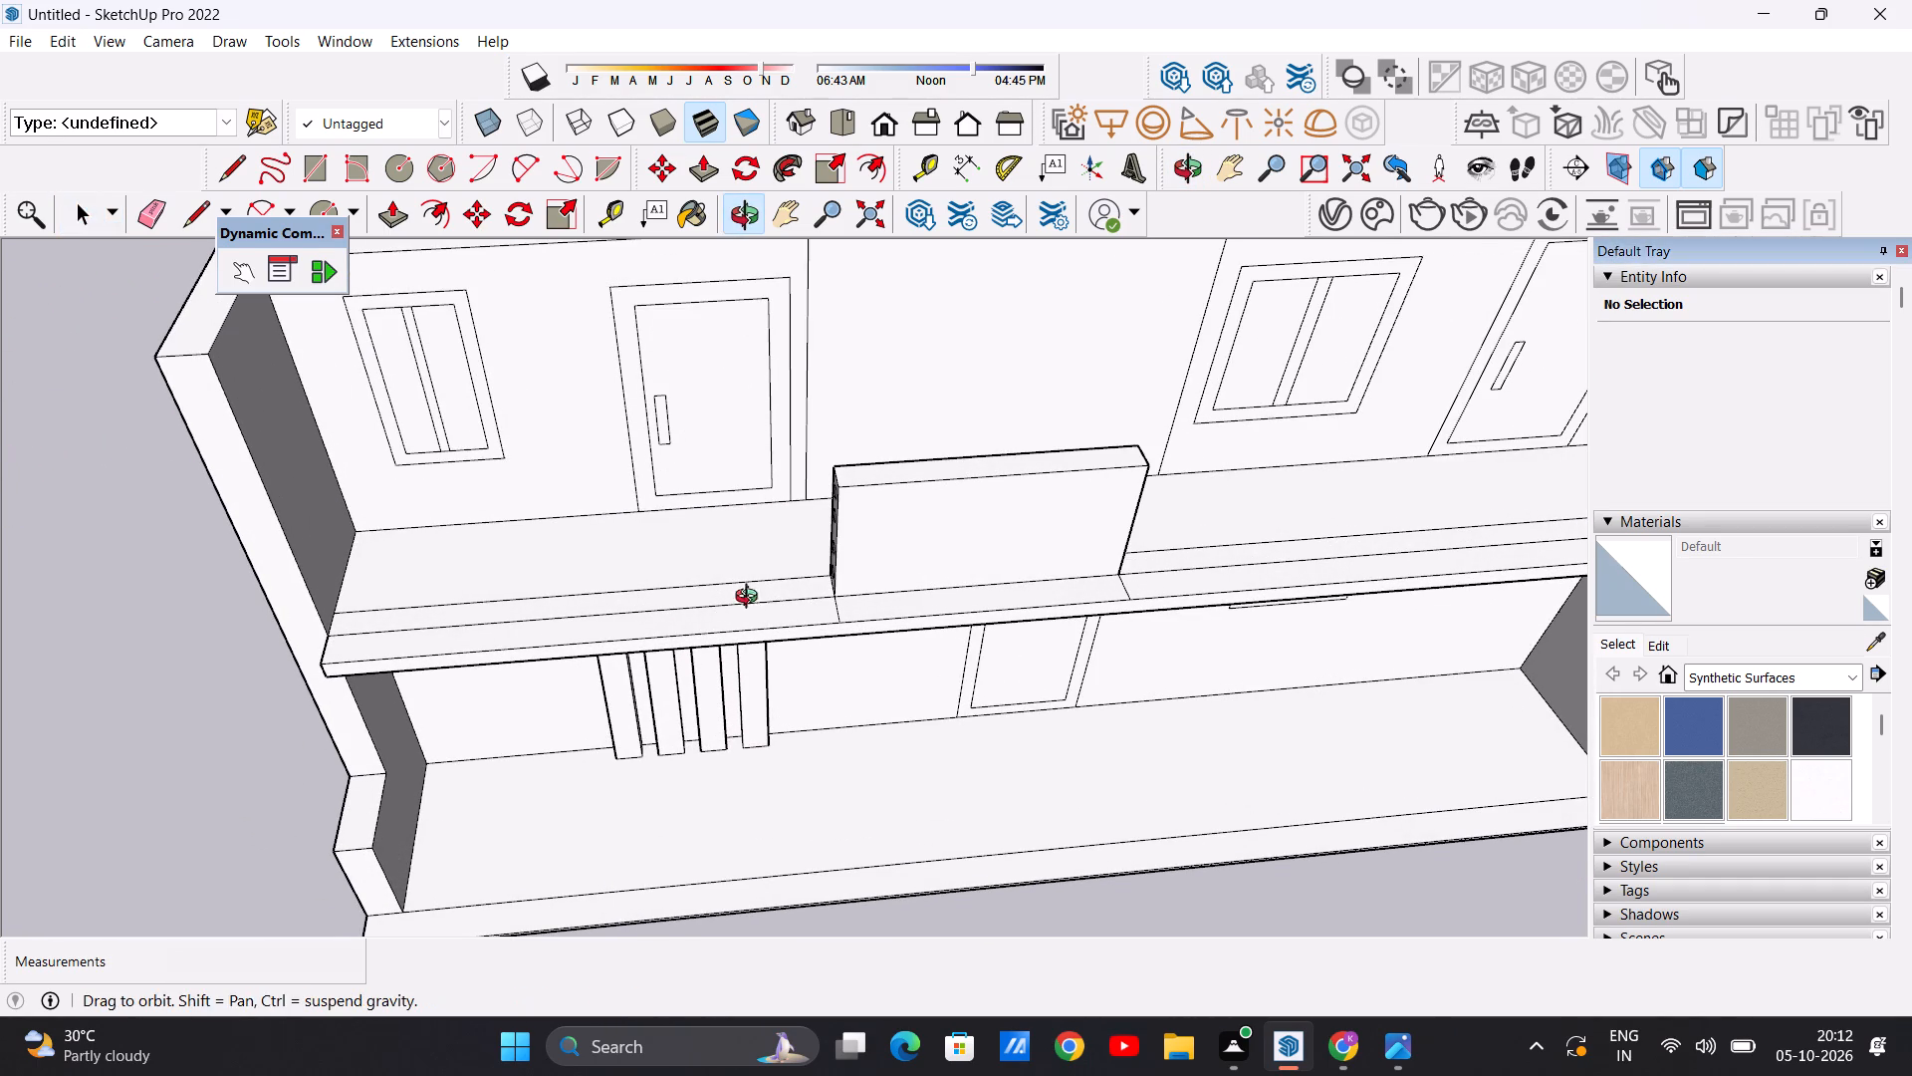
{"action": "middle_click_drag", "start_coordinate": [751, 599], "coordinate": [739, 667]}
{"action": "scroll", "coordinate": [755, 604], "scroll_direction": "up", "scroll_amount": 1}
{"action": "middle_click_drag", "start_coordinate": [814, 604], "coordinate": [776, 664]}
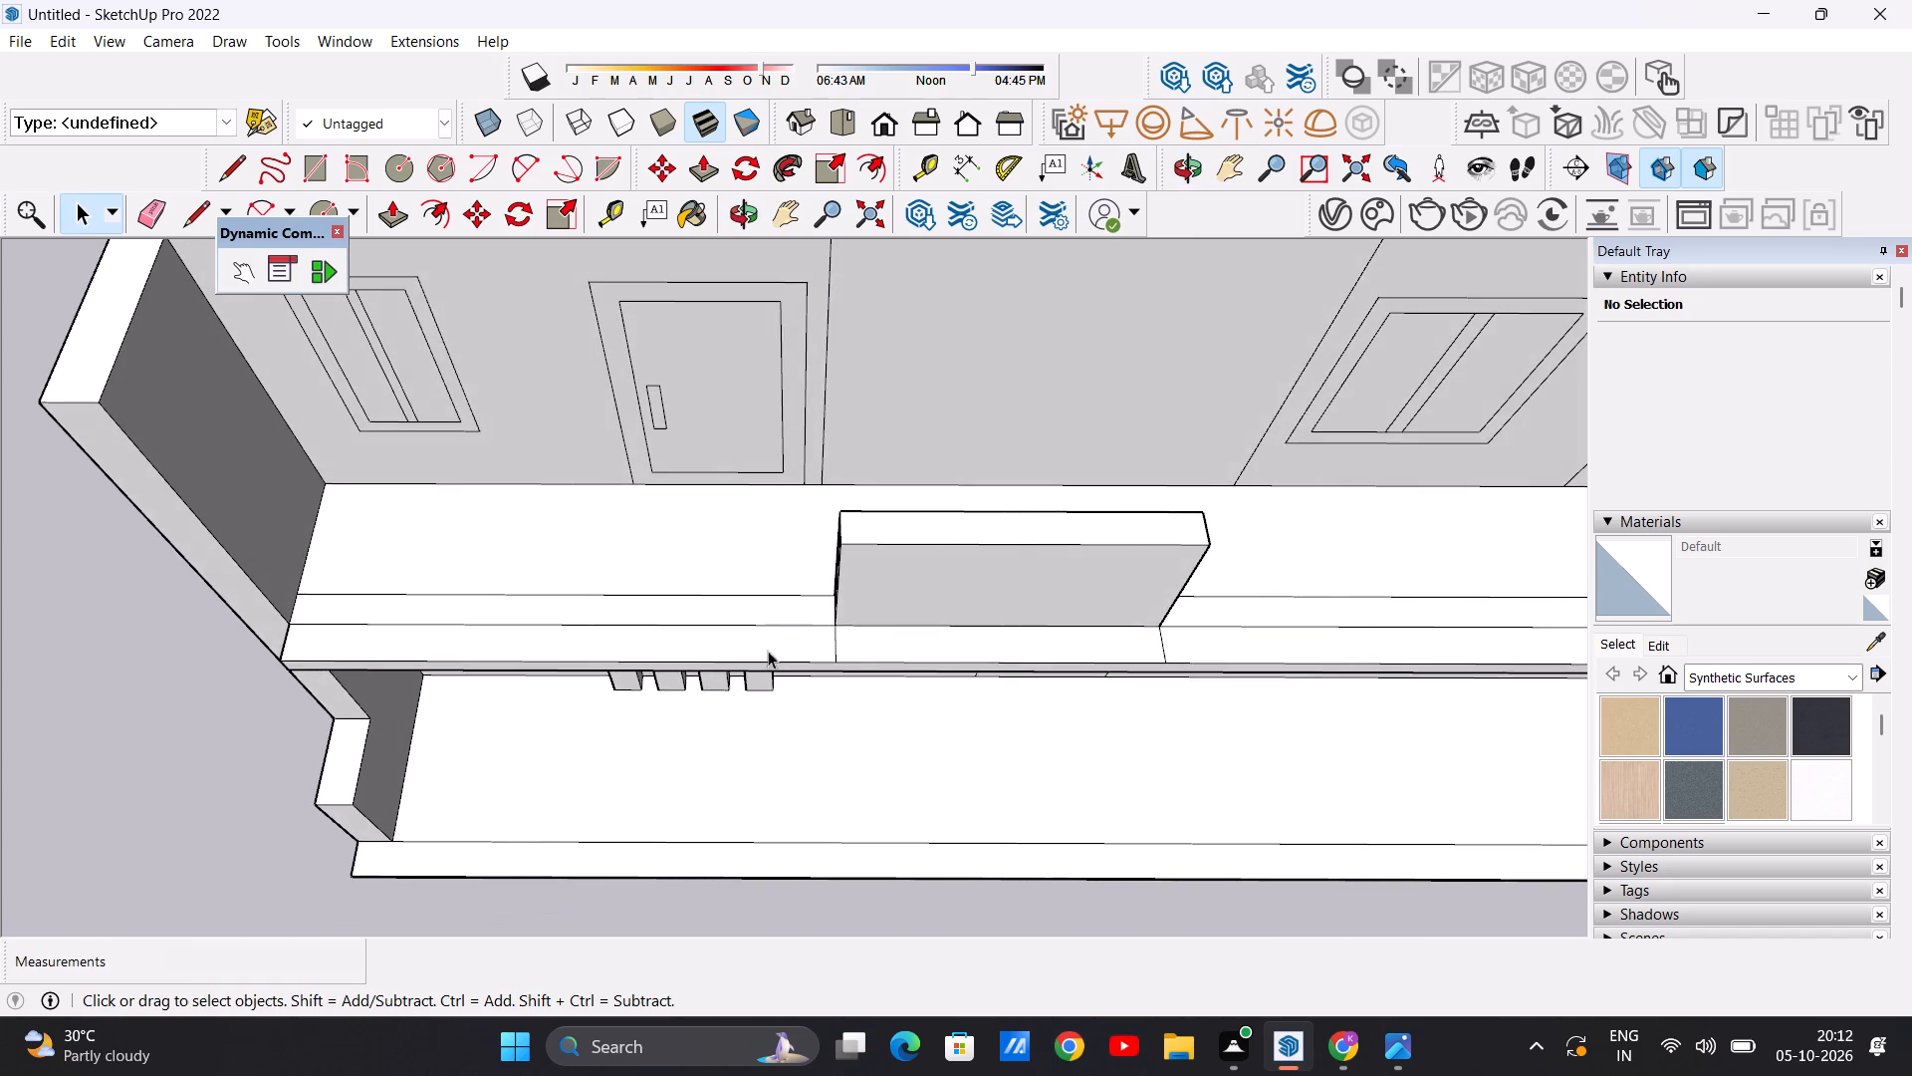
{"action": "scroll", "coordinate": [756, 622], "scroll_direction": "up", "scroll_amount": 1}
{"action": "key", "text": "c"}
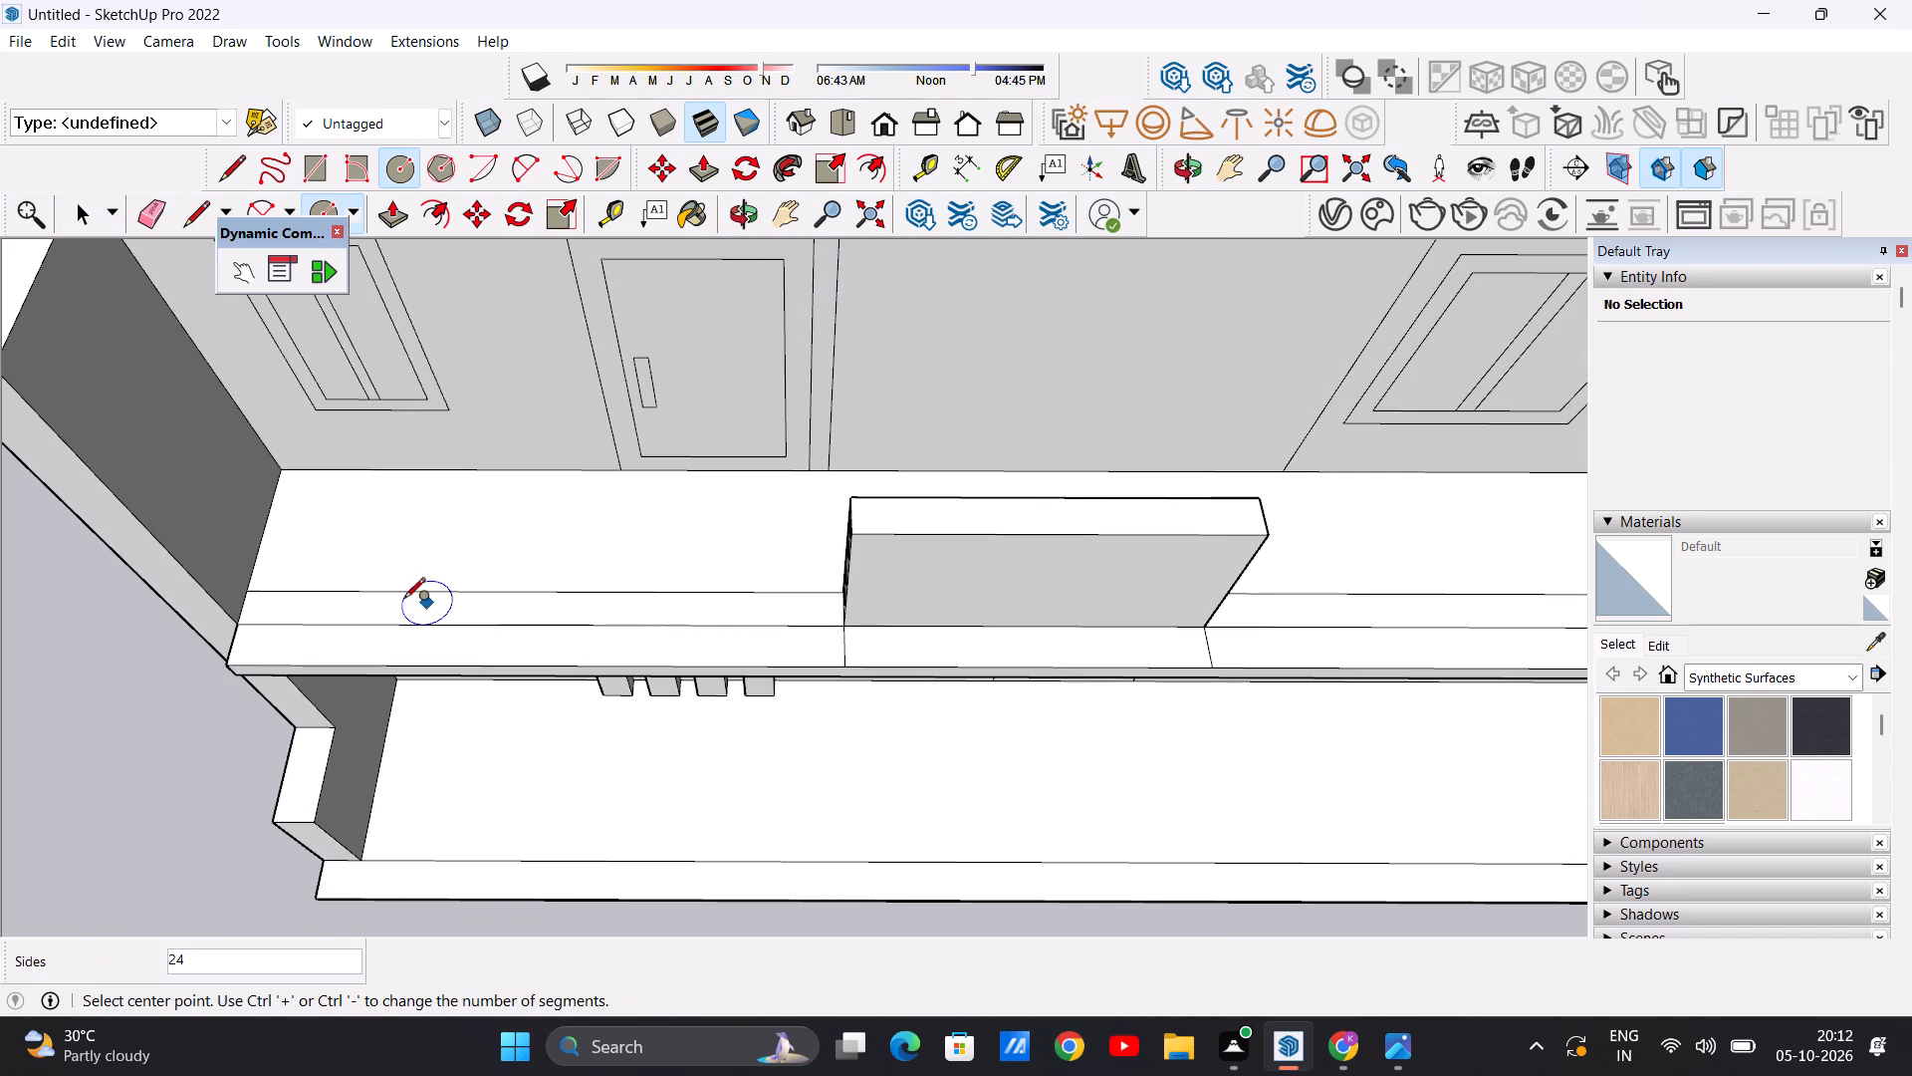
{"action": "scroll", "coordinate": [505, 601], "scroll_direction": "down", "scroll_amount": 2}
{"action": "scroll", "coordinate": [355, 597], "scroll_direction": "up", "scroll_amount": 6}
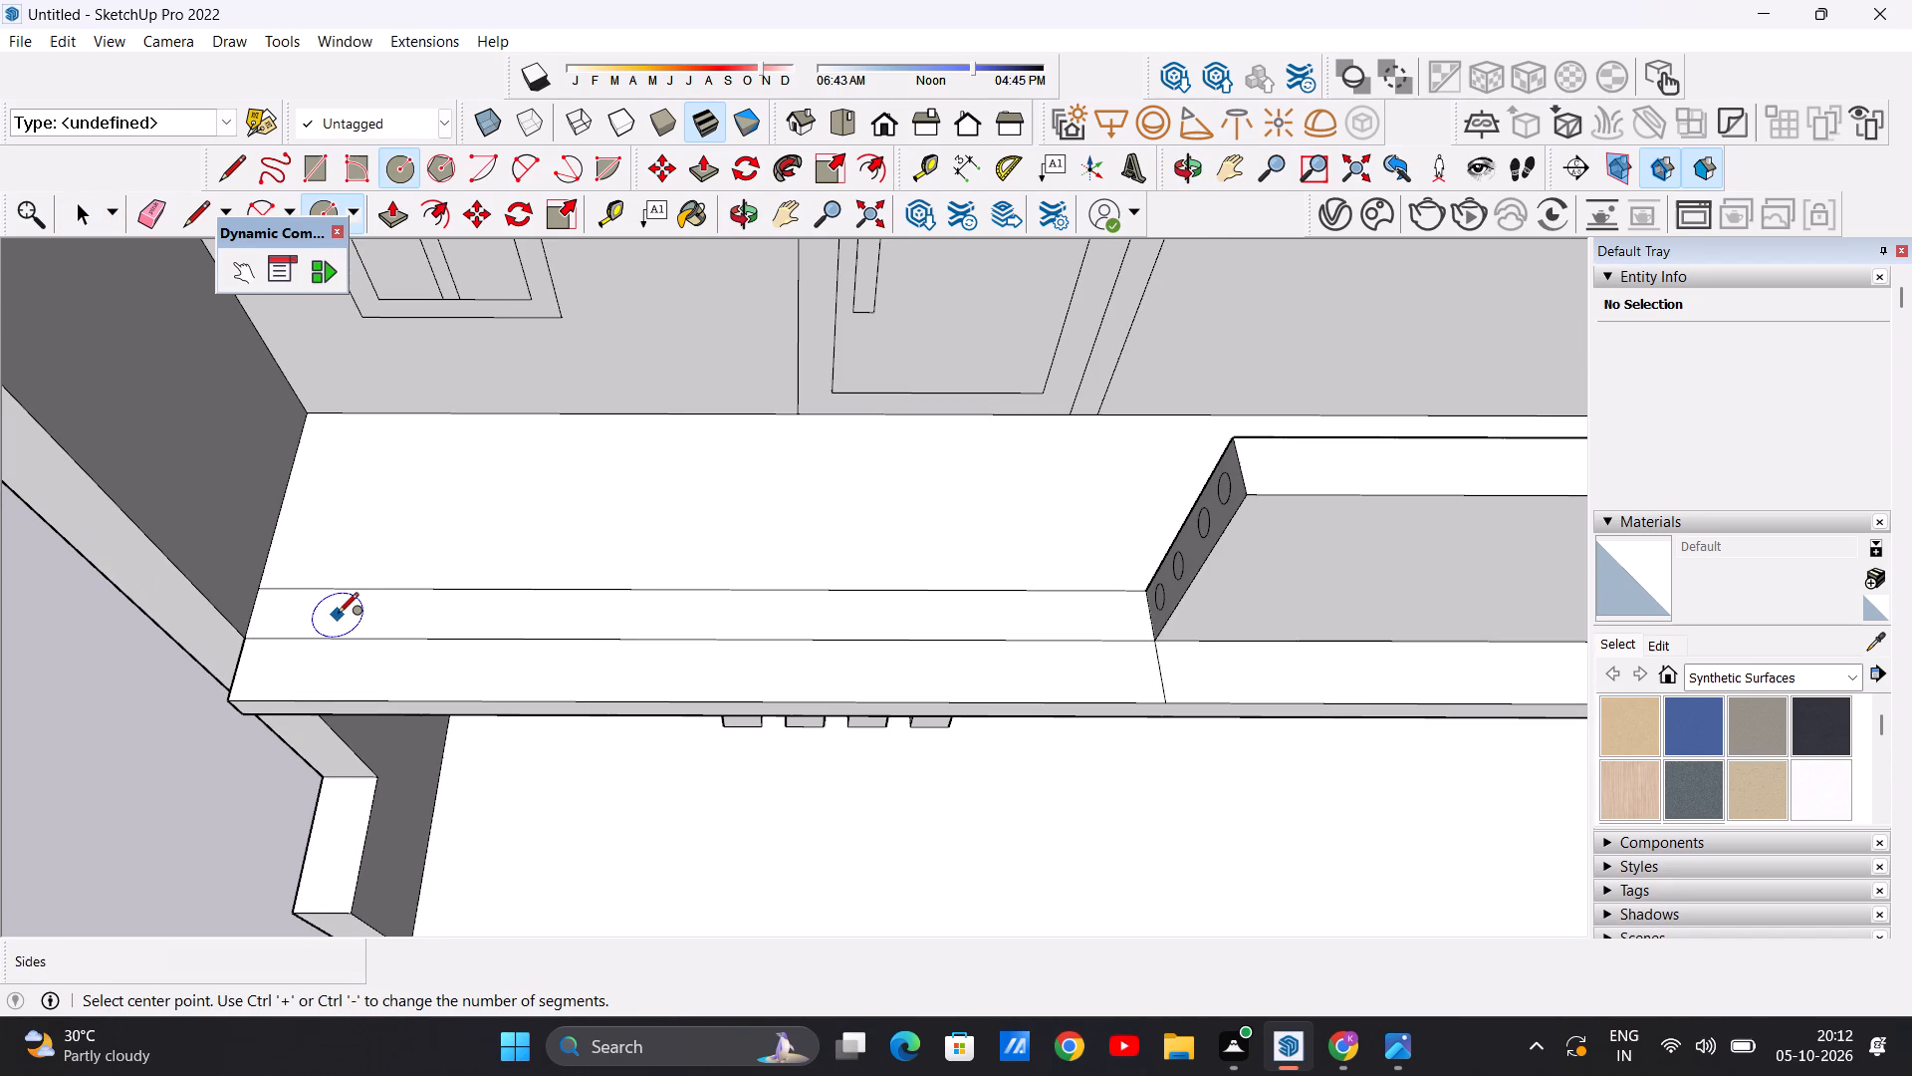
{"action": "scroll", "coordinate": [319, 612], "scroll_direction": "up", "scroll_amount": 7}
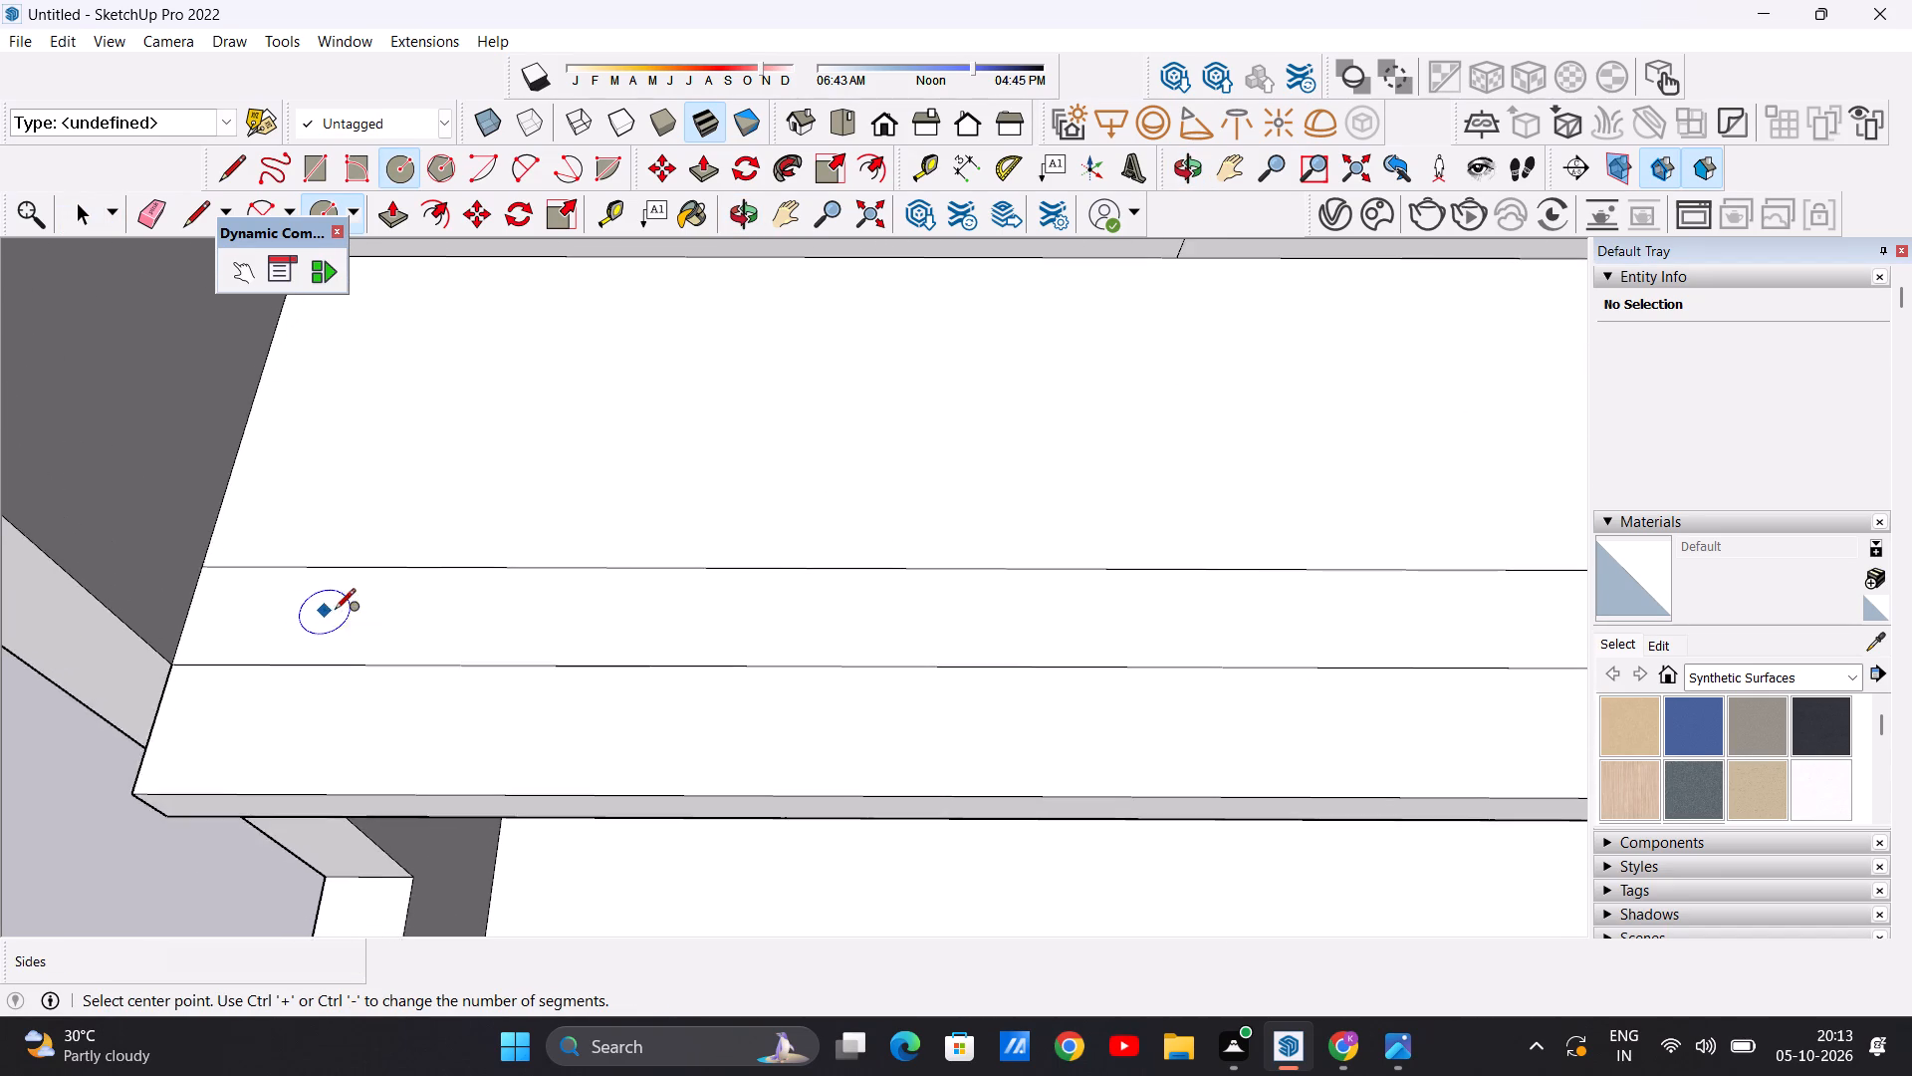
{"action": "scroll", "coordinate": [518, 611], "scroll_direction": "down", "scroll_amount": 12}
{"action": "scroll", "coordinate": [462, 599], "scroll_direction": "up", "scroll_amount": 20}
{"action": "scroll", "coordinate": [462, 599], "scroll_direction": "up", "scroll_amount": 1}
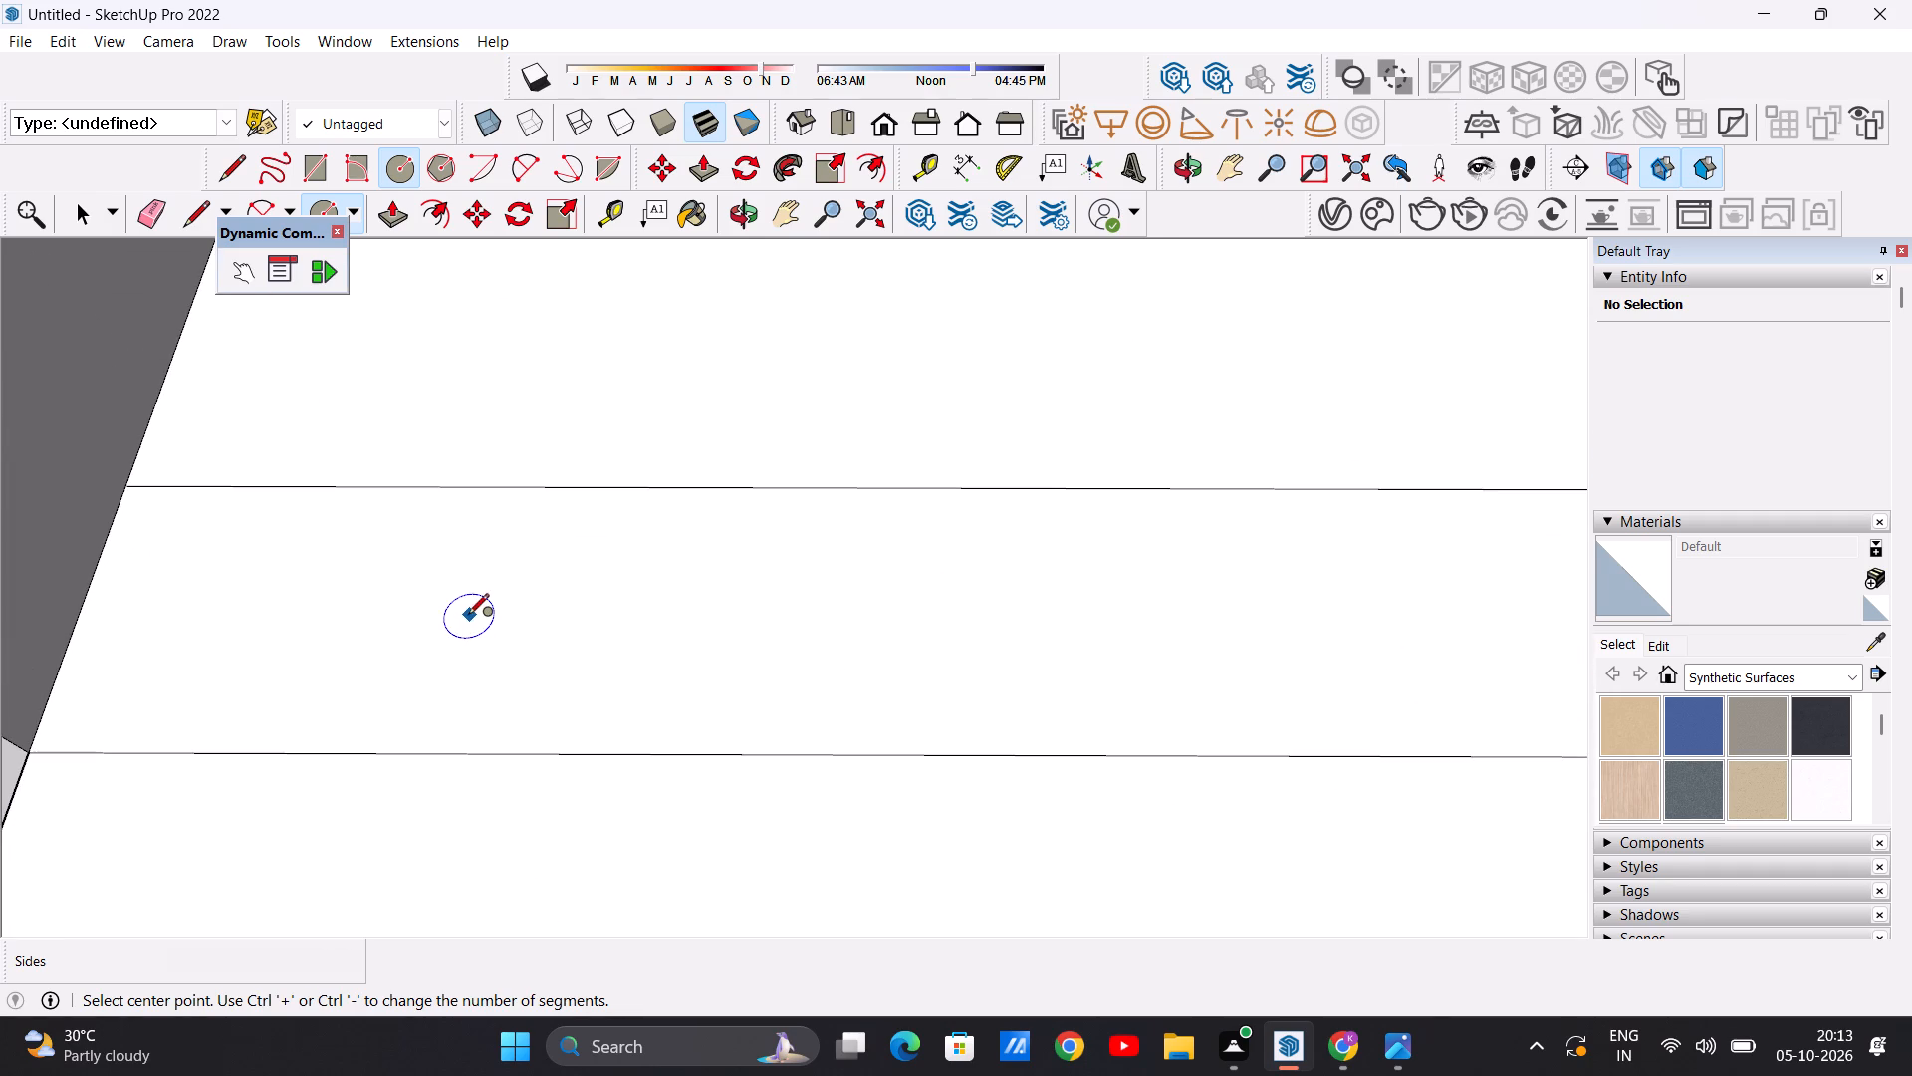
{"action": "scroll", "coordinate": [466, 636], "scroll_direction": "down", "scroll_amount": 16}
{"action": "scroll", "coordinate": [503, 616], "scroll_direction": "up", "scroll_amount": 5}
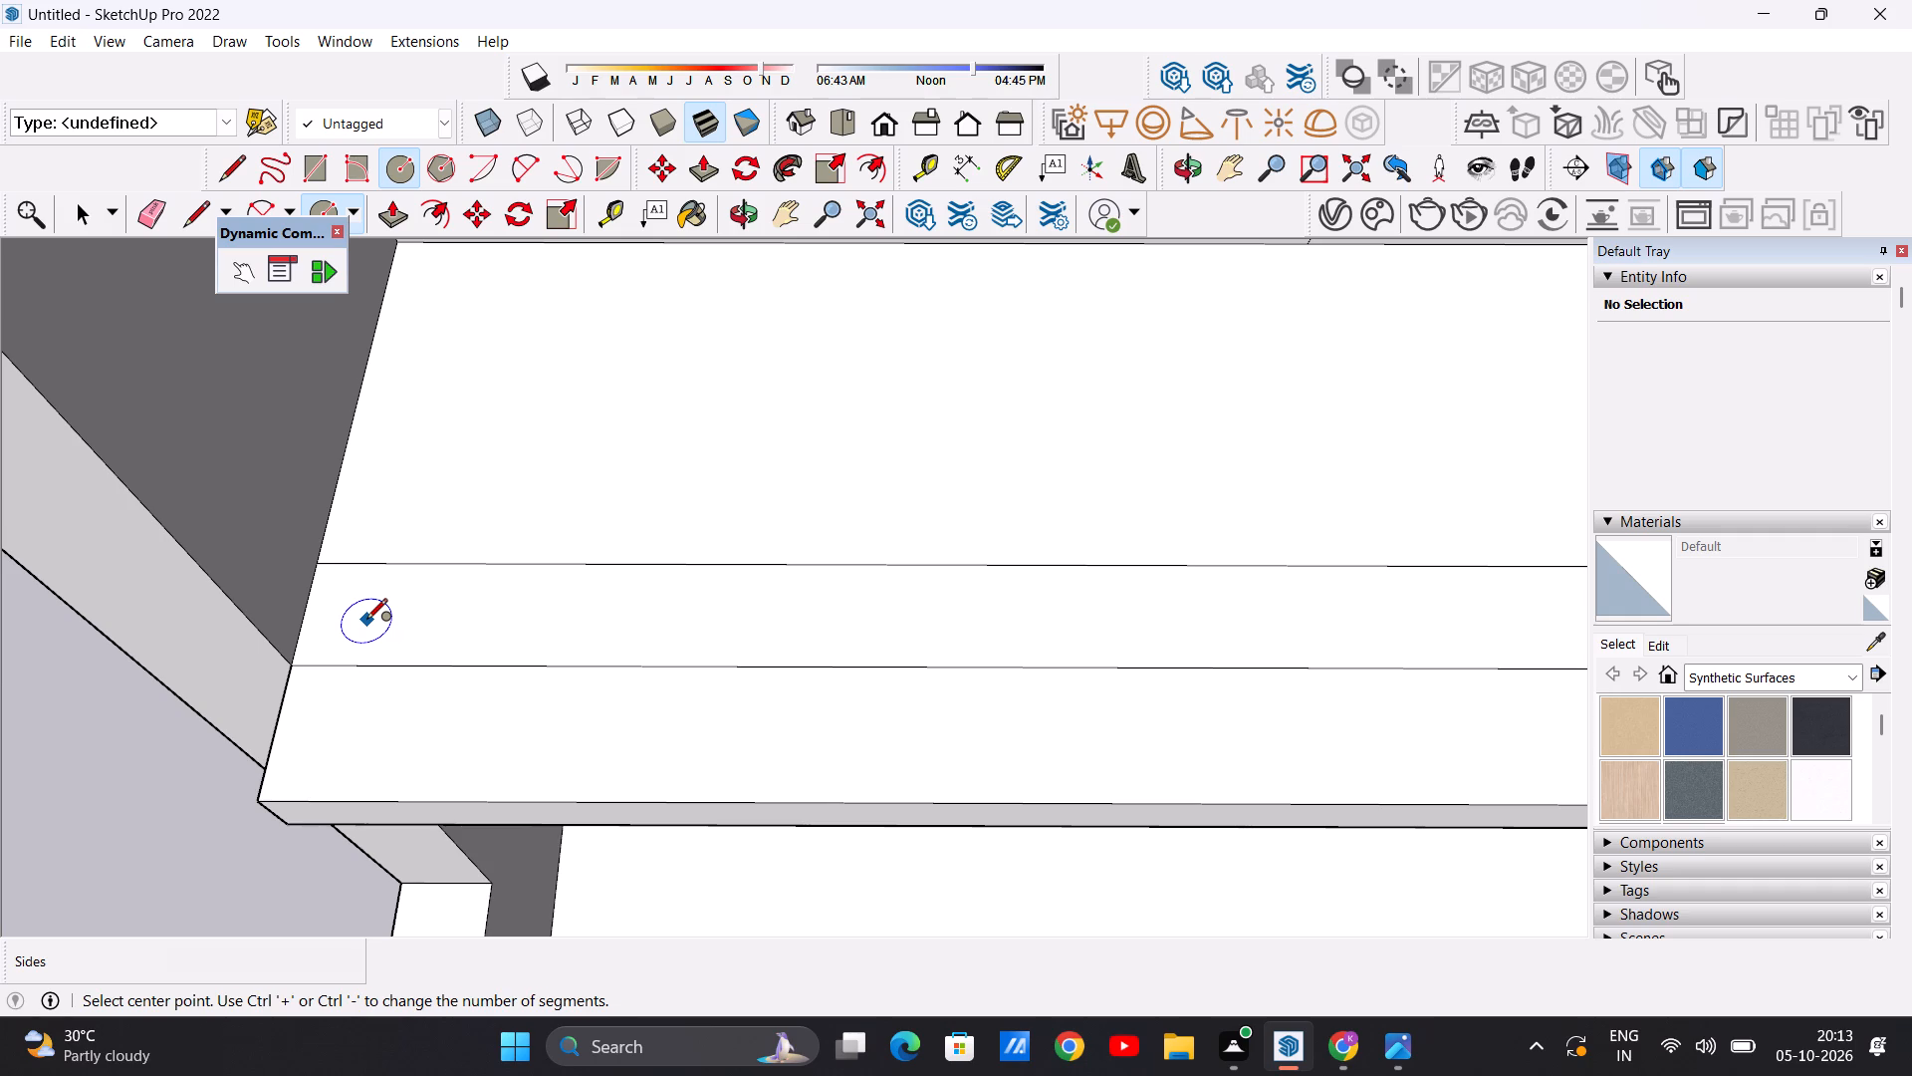
{"action": "left_click", "coordinate": [366, 621]}
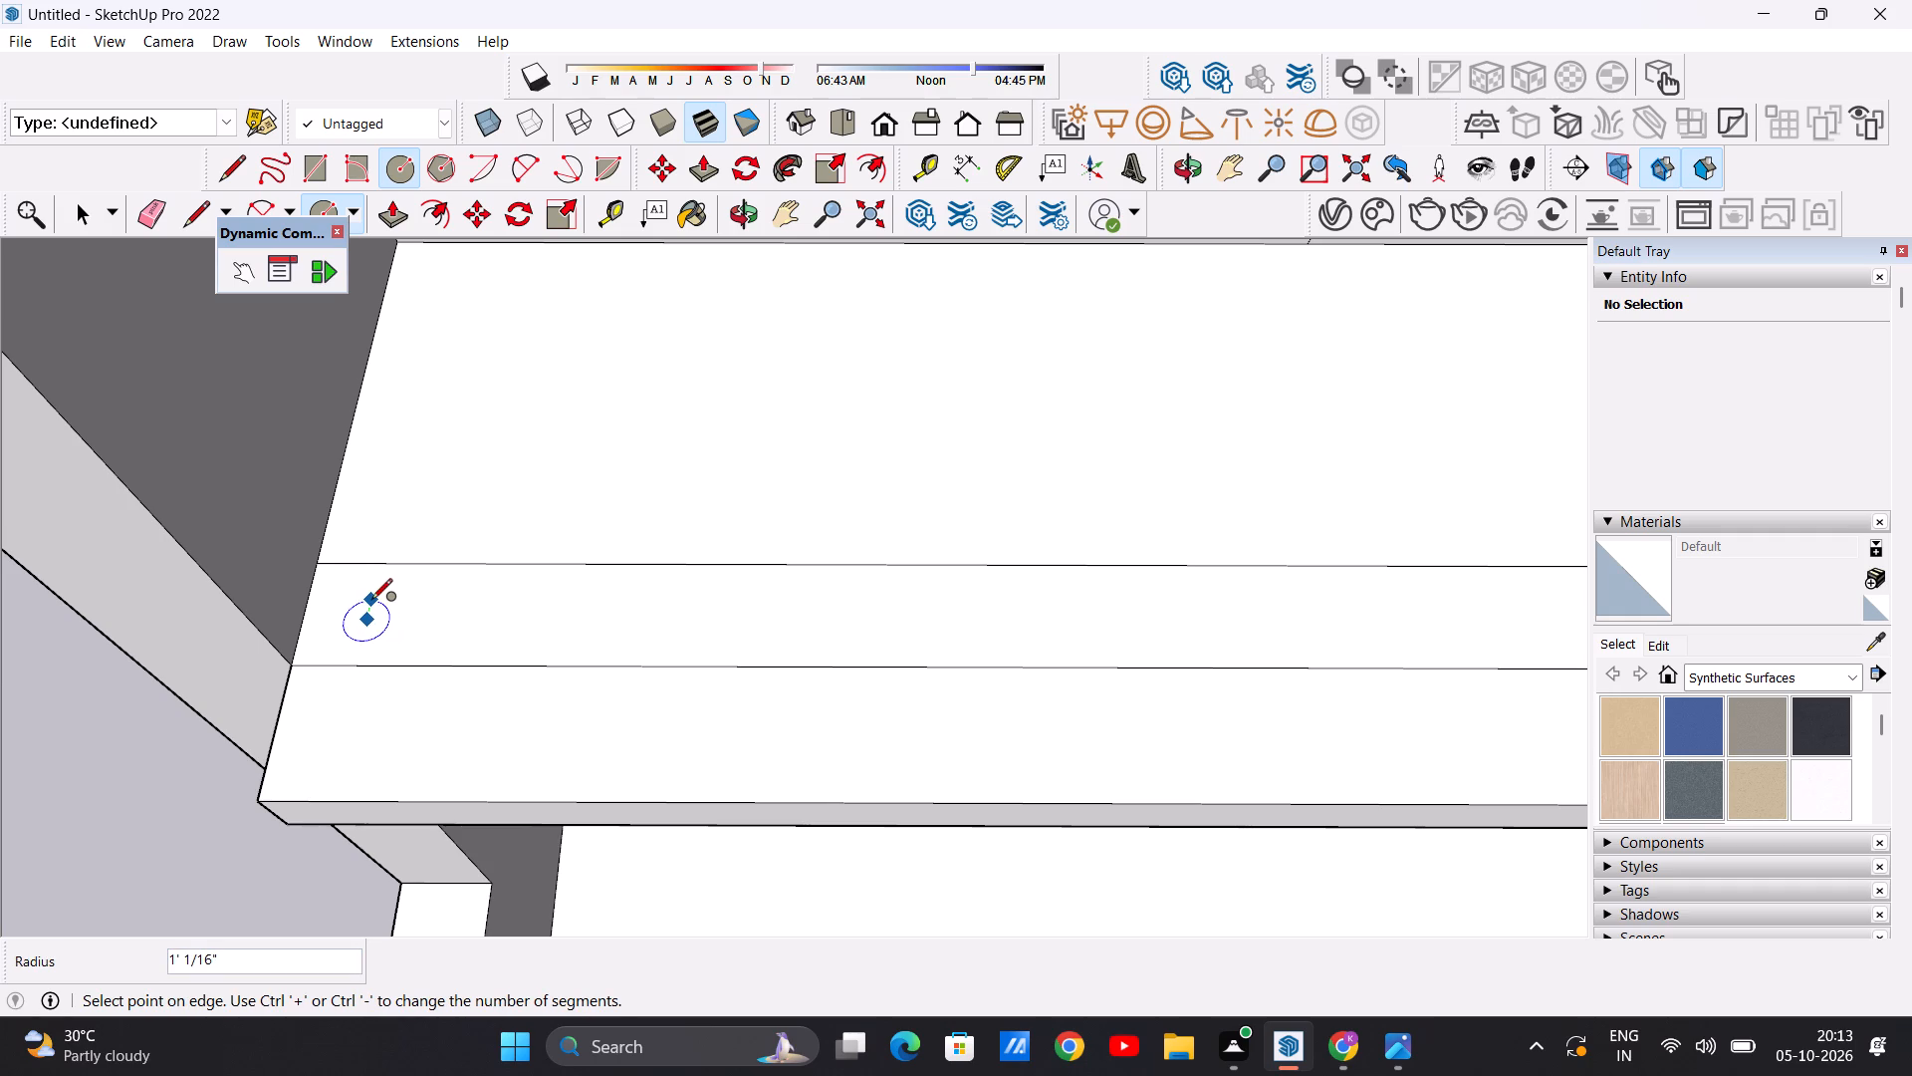
{"action": "left_click", "coordinate": [370, 601]}
{"action": "key", "text": "space"}
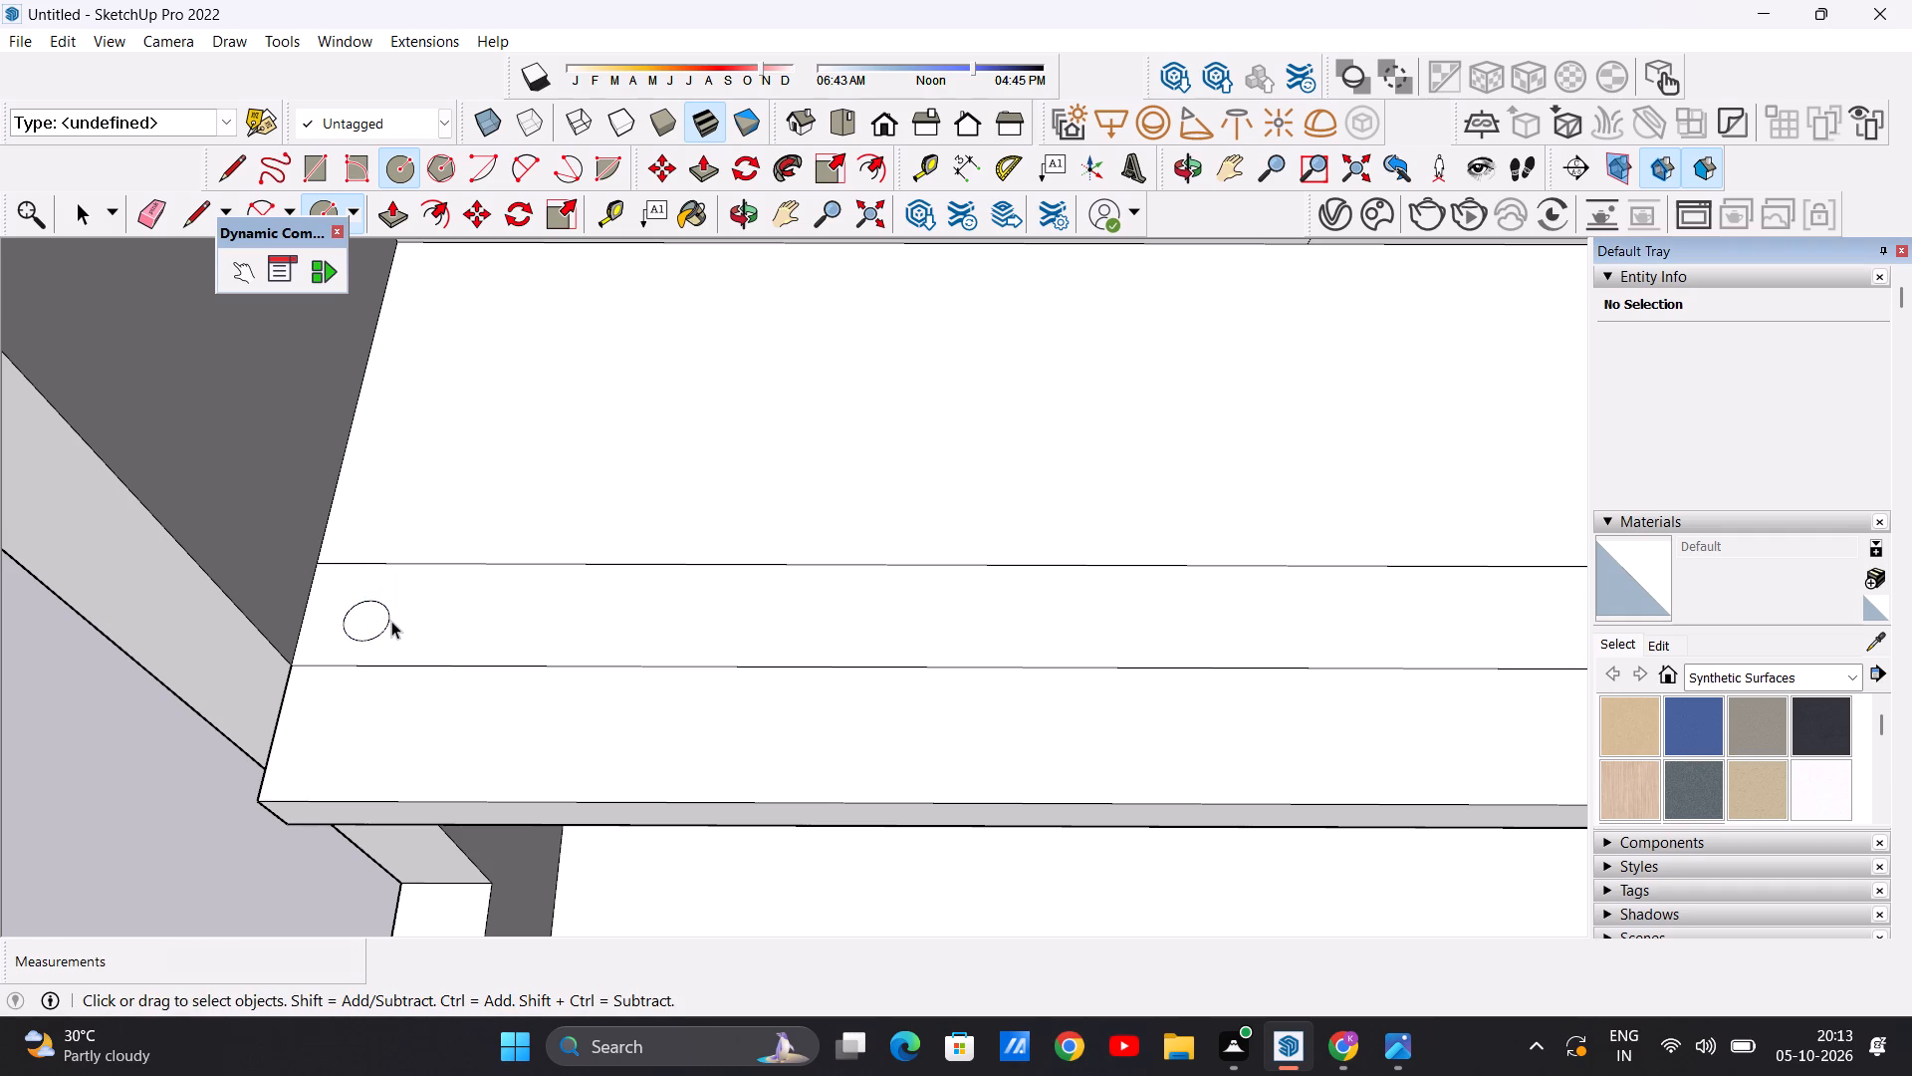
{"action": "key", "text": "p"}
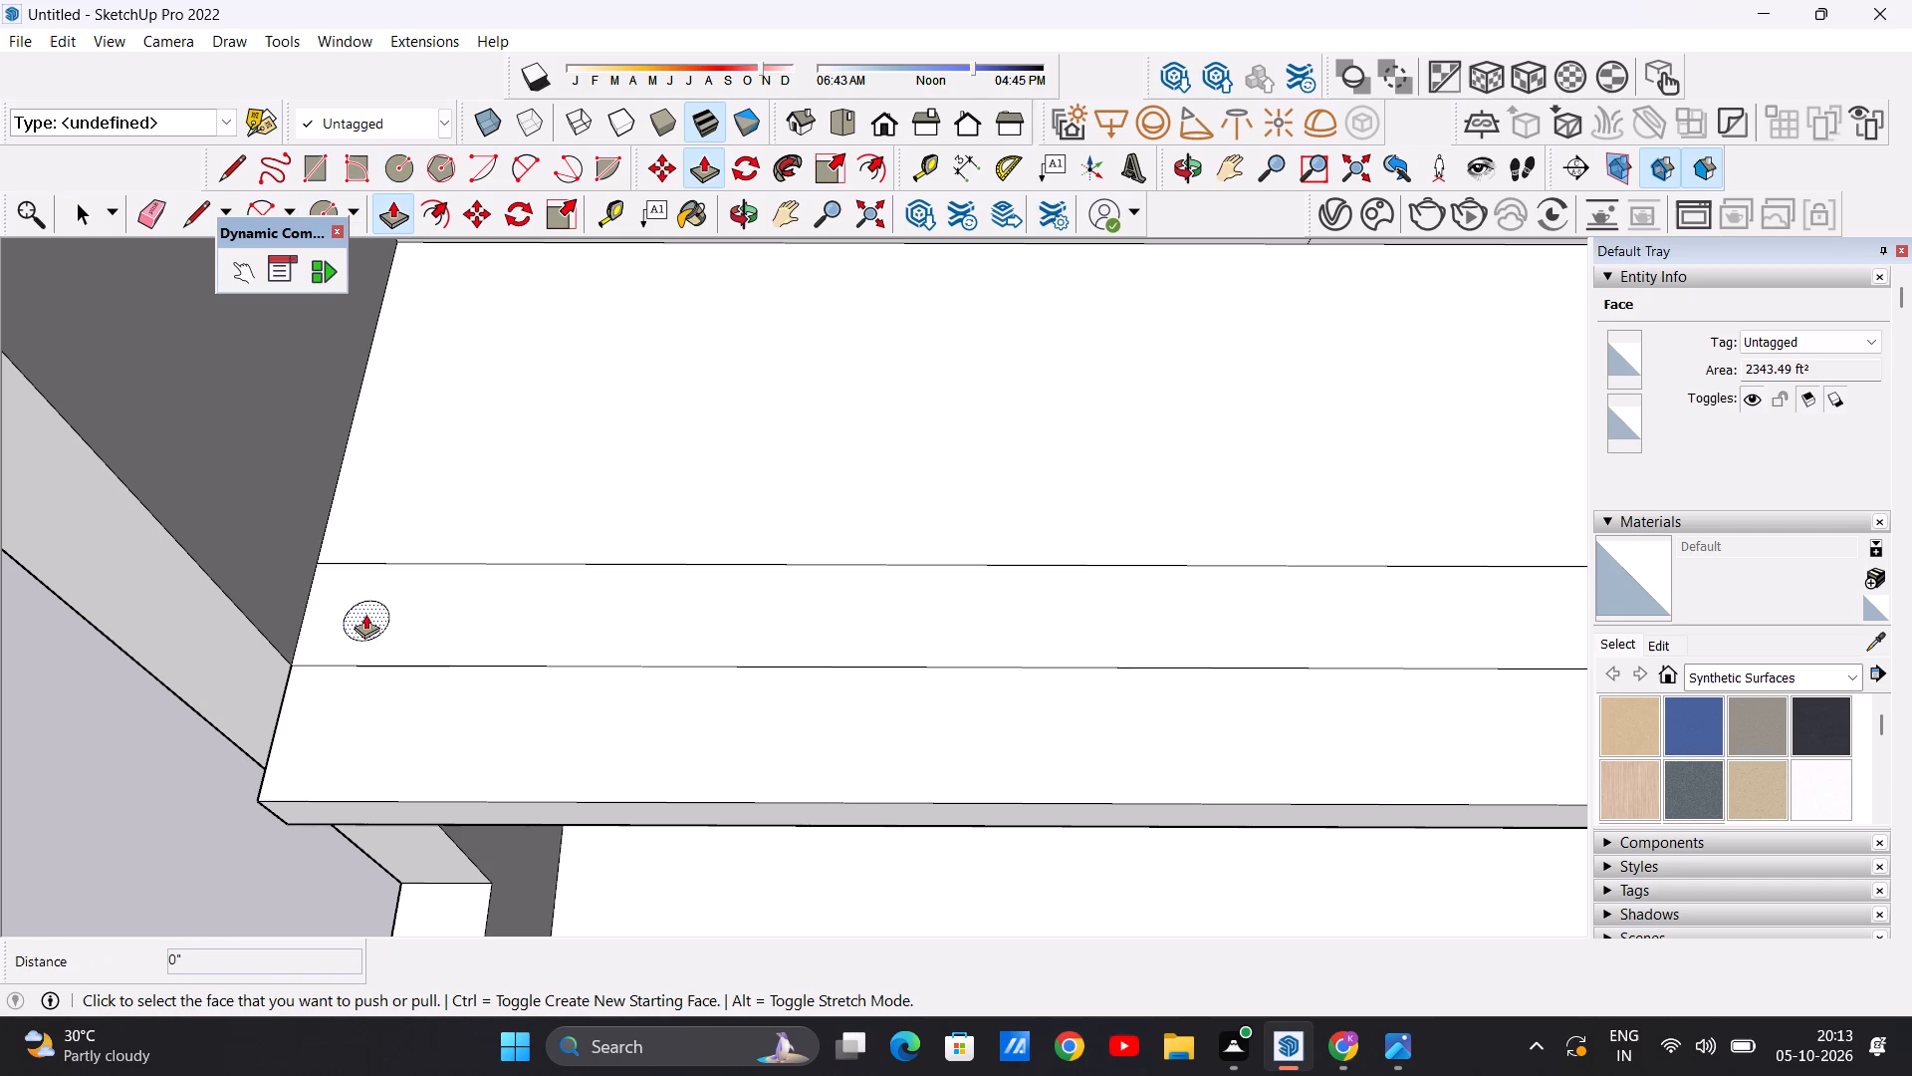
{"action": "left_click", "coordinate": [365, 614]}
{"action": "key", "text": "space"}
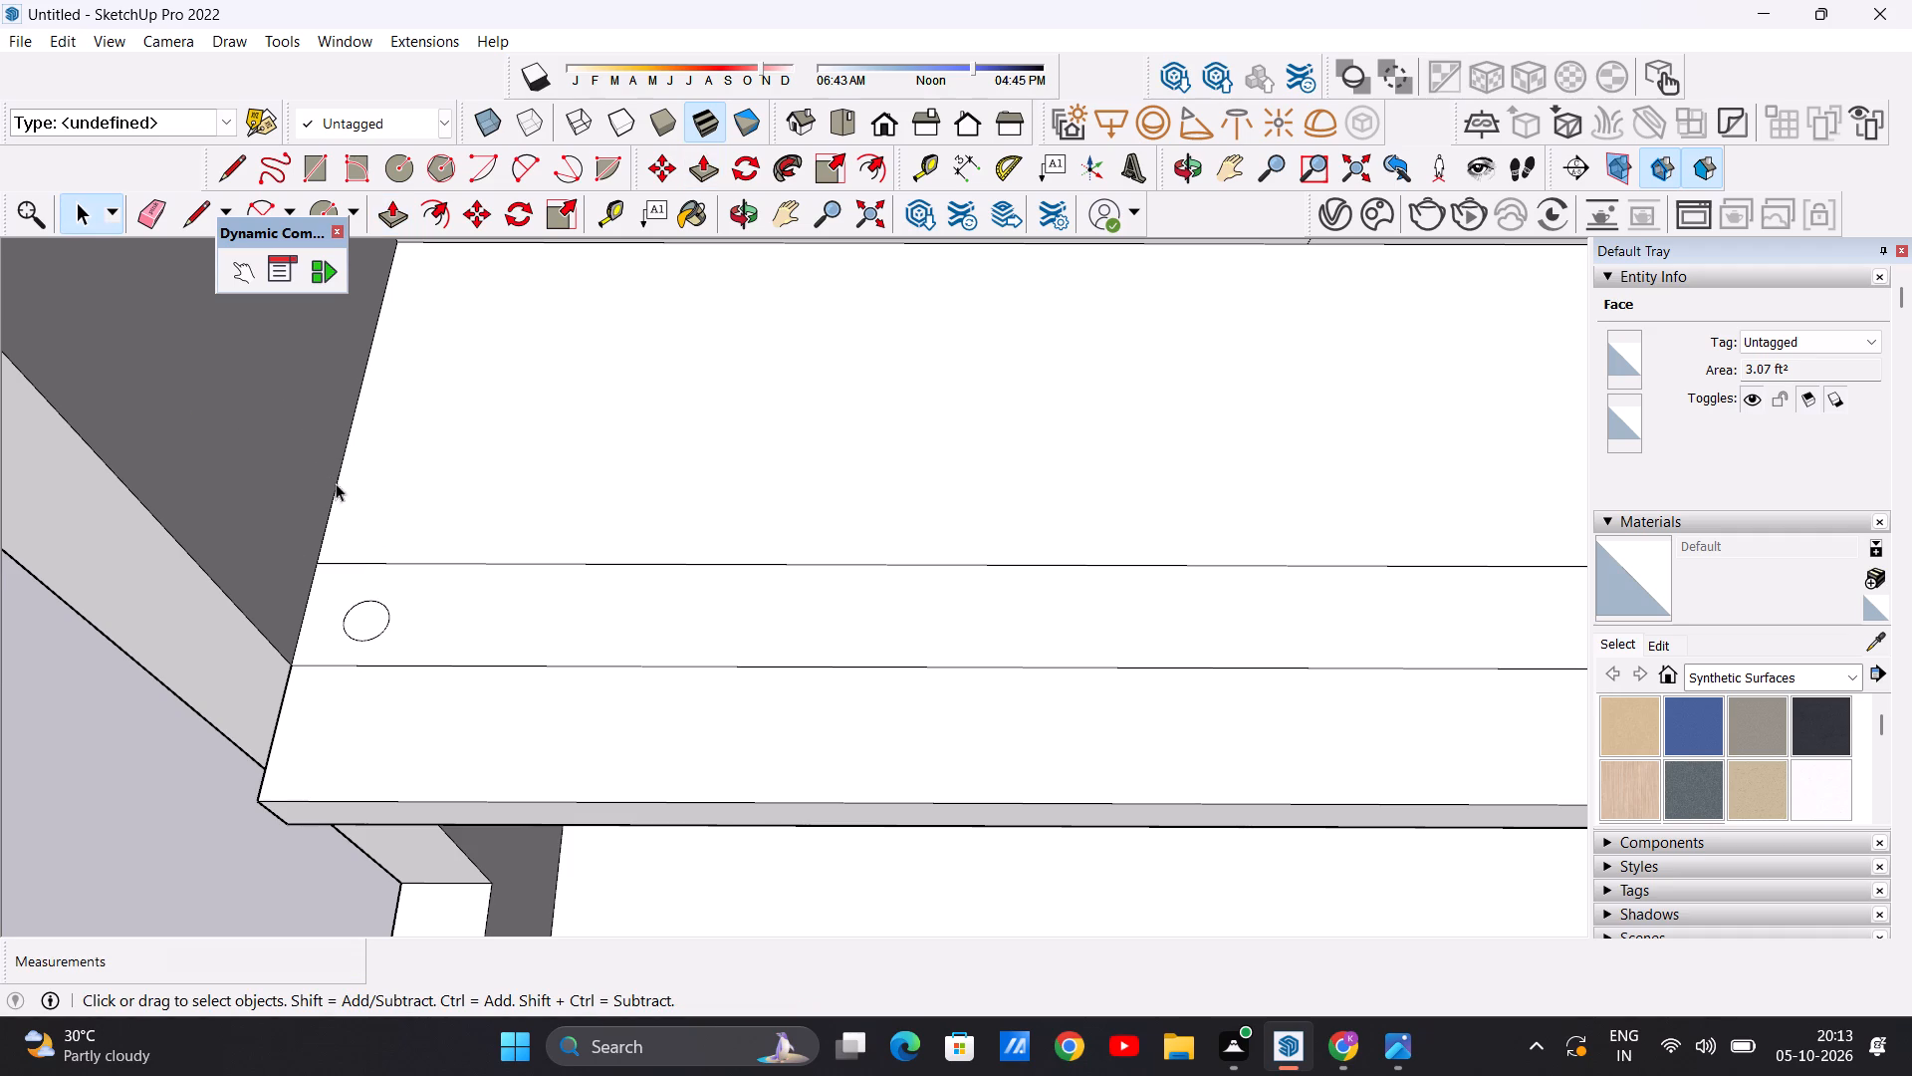
Copy the circle on the slab's front strip about 64' 8" along the strip toward the raised middle panel.
{"action": "scroll", "coordinate": [443, 621], "scroll_direction": "down", "scroll_amount": 10}
{"action": "scroll", "coordinate": [343, 616], "scroll_direction": "up", "scroll_amount": 12}
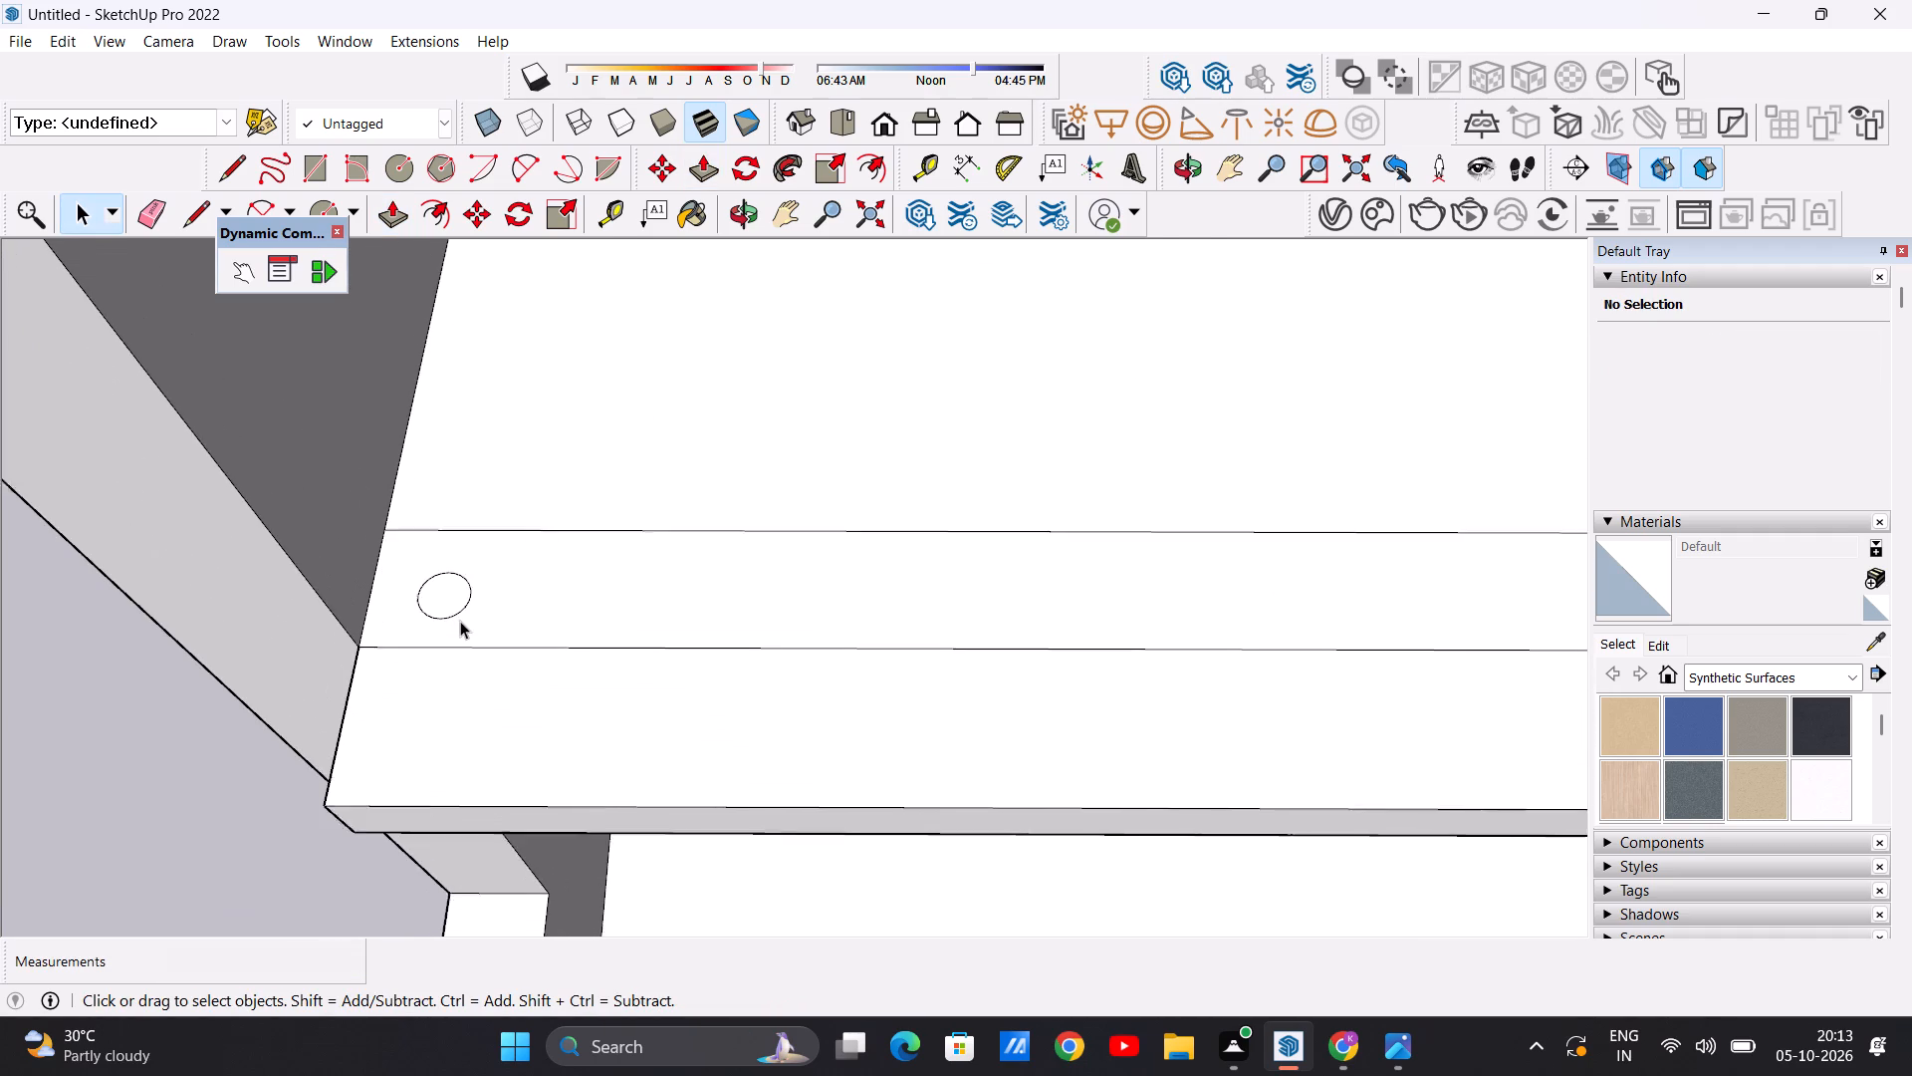
{"action": "scroll", "coordinate": [460, 621], "scroll_direction": "up", "scroll_amount": 2}
{"action": "double_click", "coordinate": [440, 607]}
{"action": "key", "text": "m"}
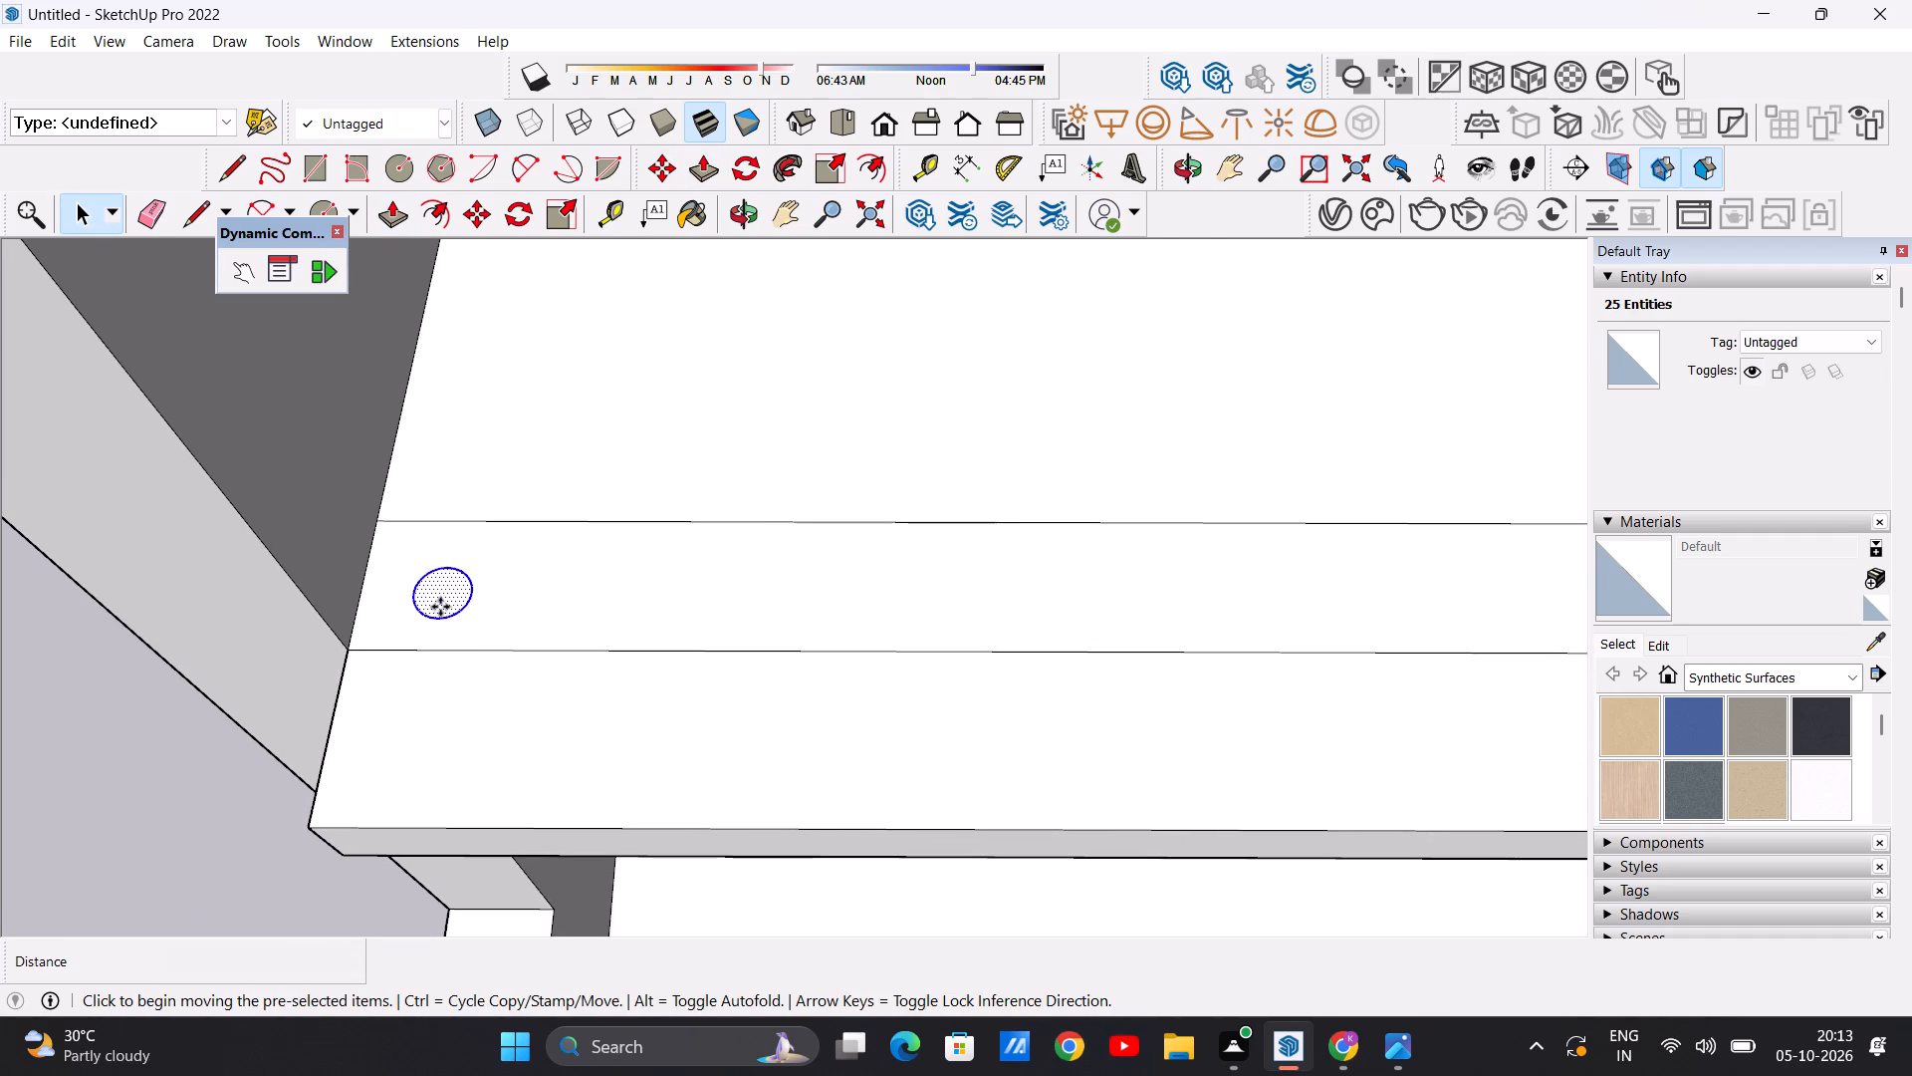
{"action": "left_click", "coordinate": [465, 602]}
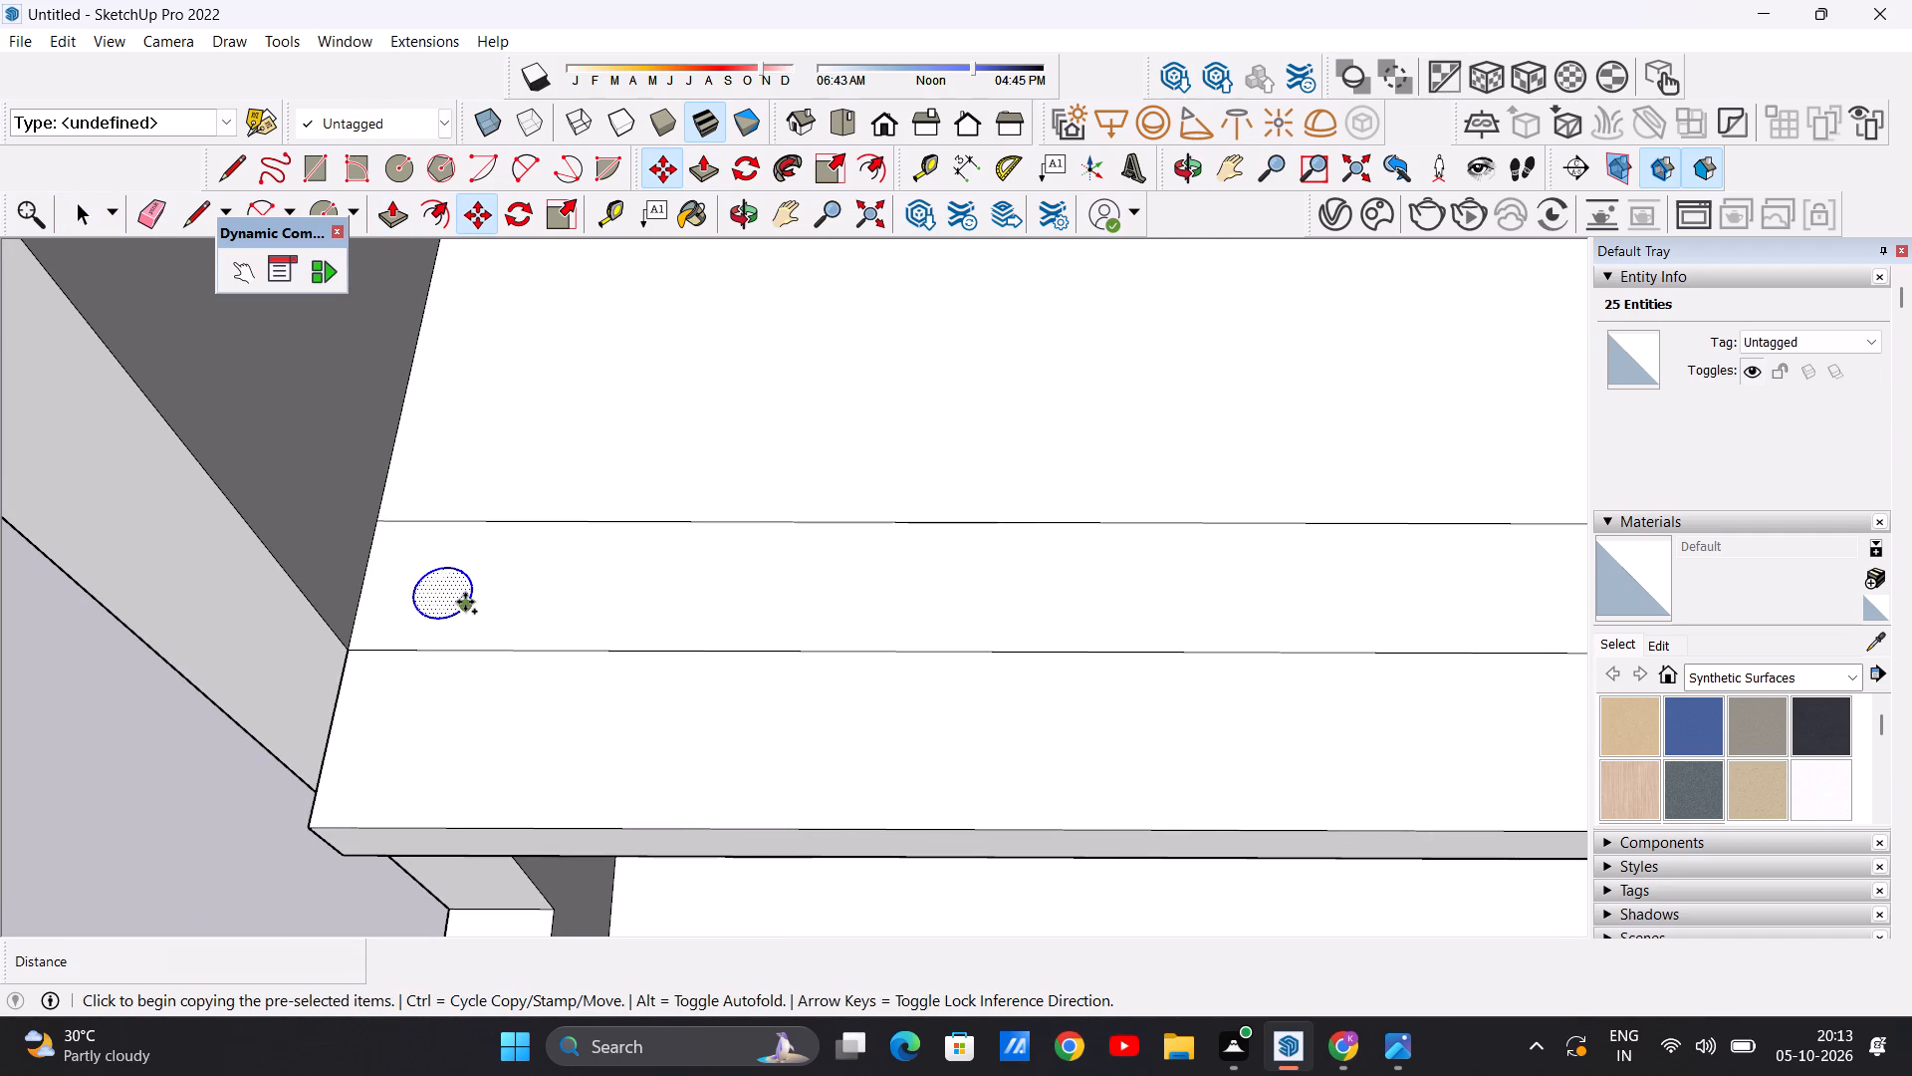
{"action": "scroll", "coordinate": [662, 611], "scroll_direction": "down", "scroll_amount": 8}
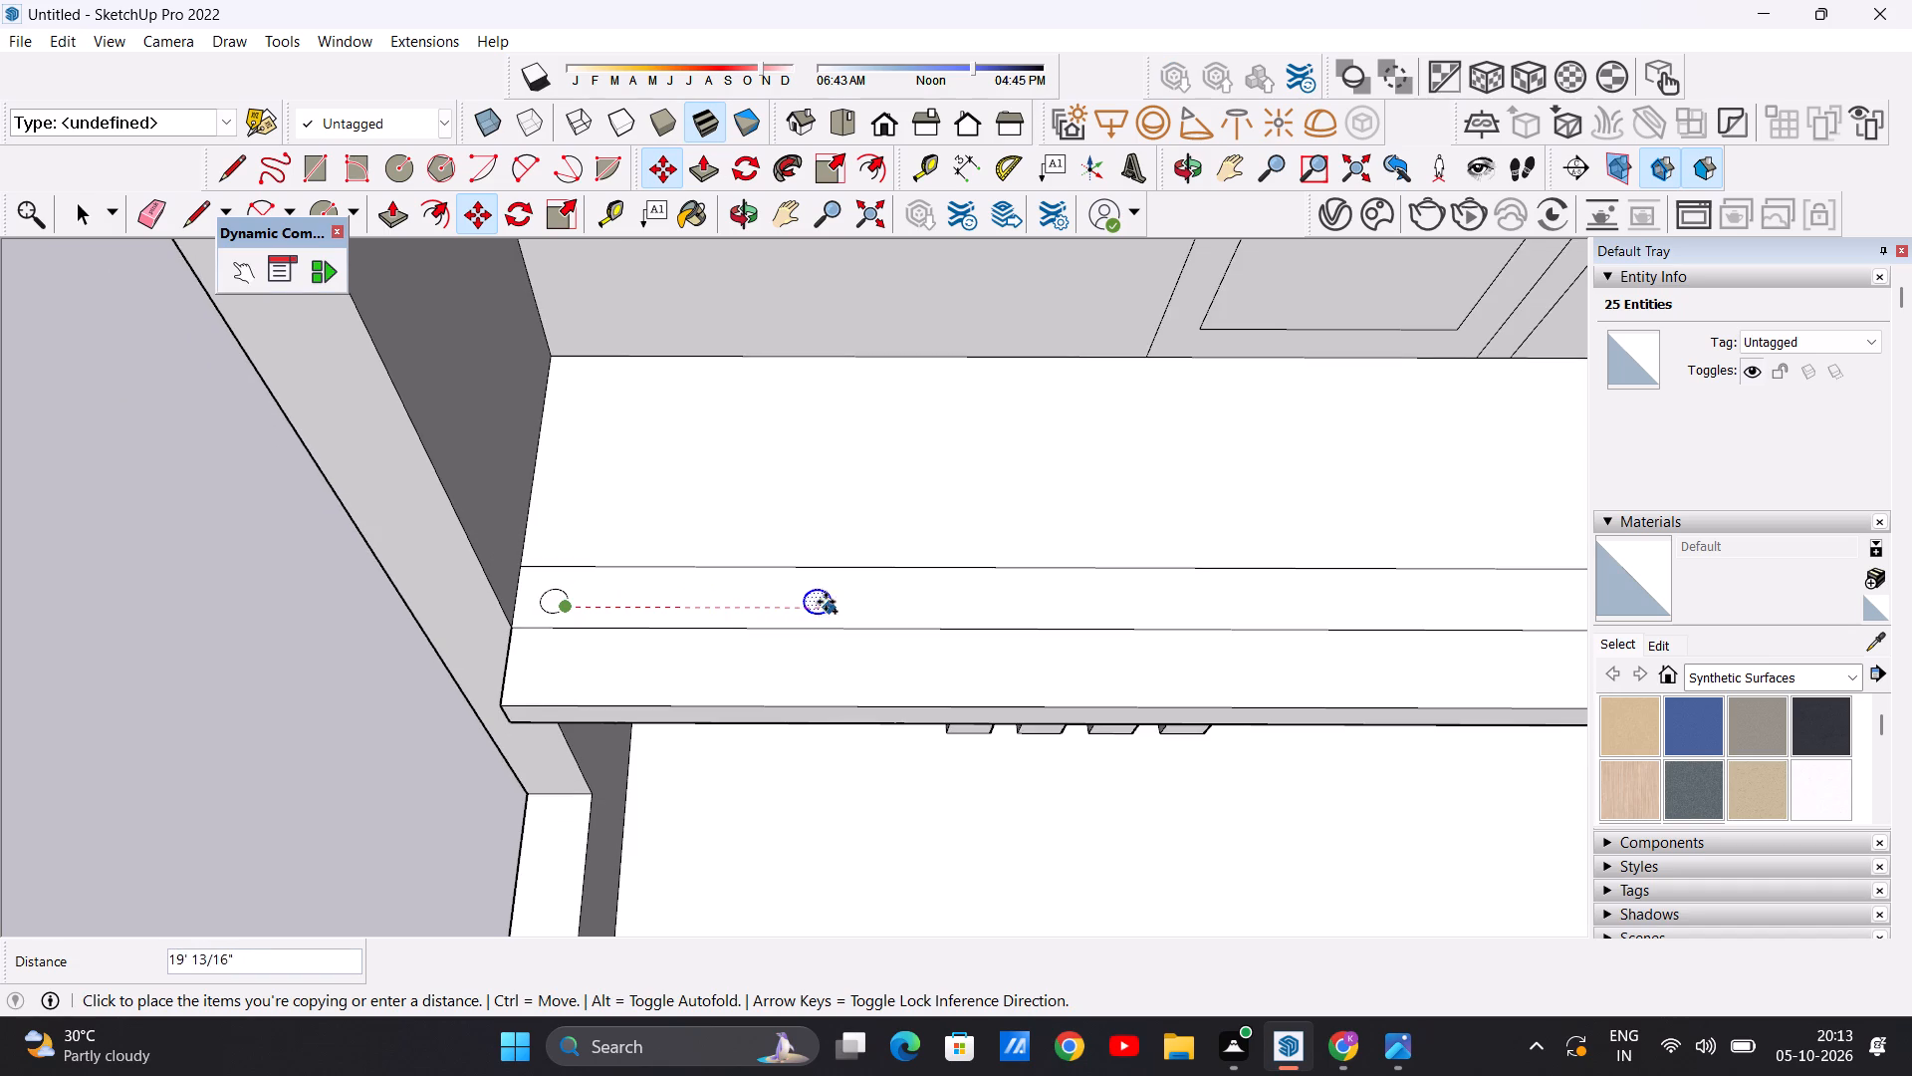
{"action": "scroll", "coordinate": [825, 602], "scroll_direction": "down", "scroll_amount": 8}
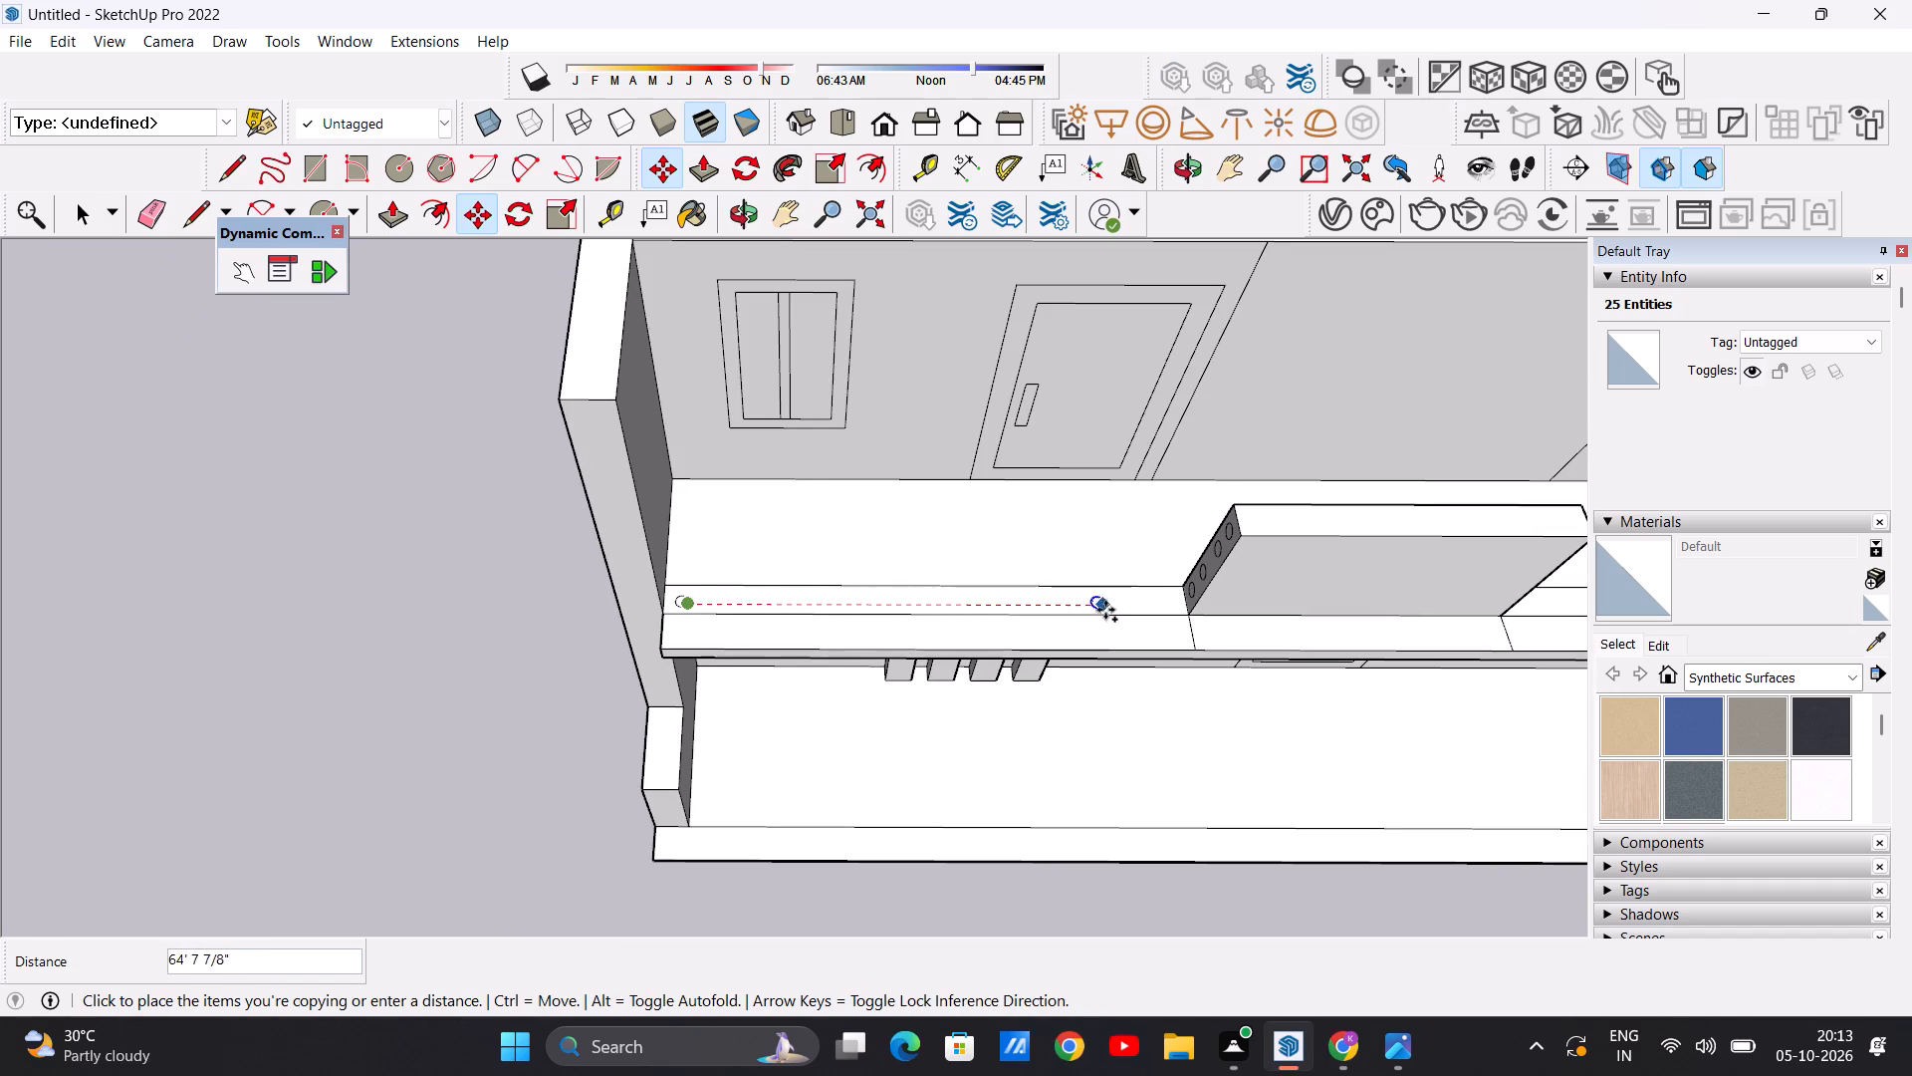
{"action": "scroll", "coordinate": [1109, 609], "scroll_direction": "up", "scroll_amount": 4}
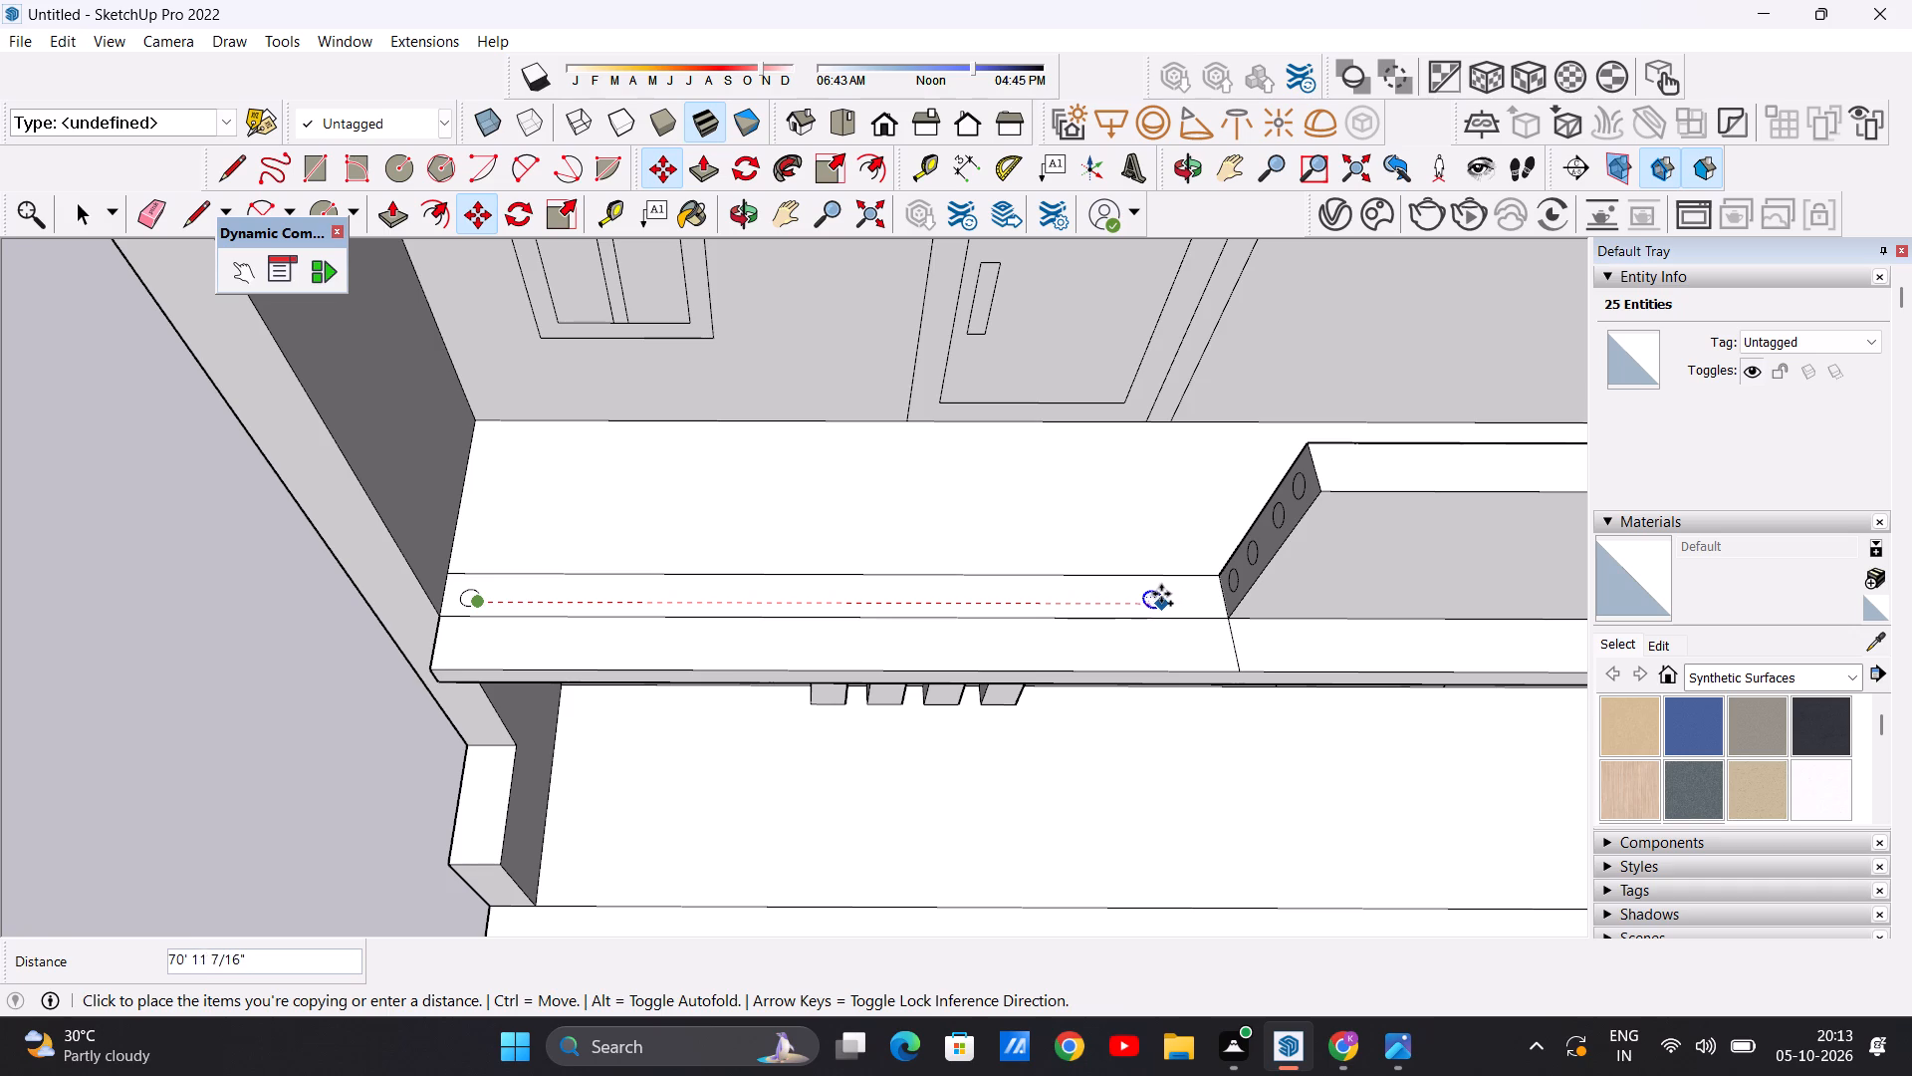
{"action": "left_click", "coordinate": [1100, 590]}
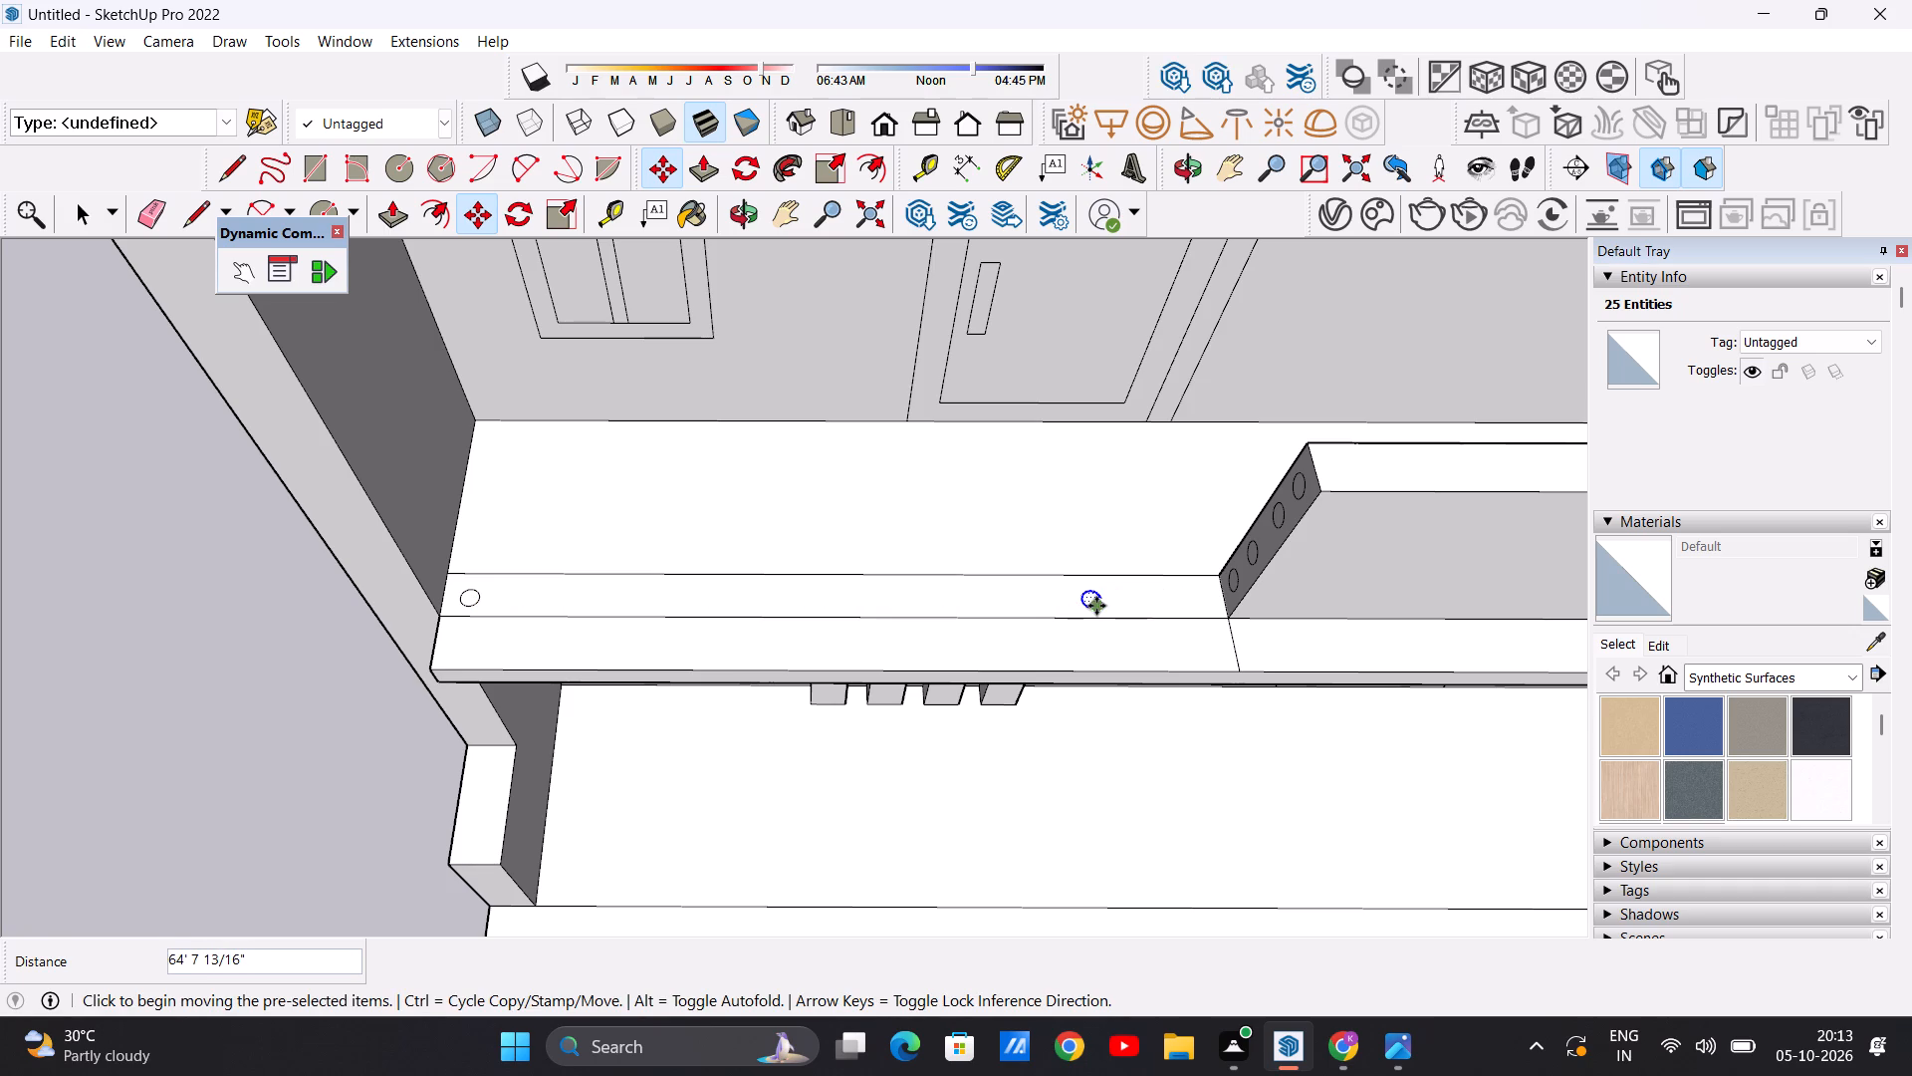
Add three more circle copies between the two on the strip, offsetting about 51' 8" back, 35' 3" forward and 19' 6" back.
{"action": "left_click", "coordinate": [1096, 606]}
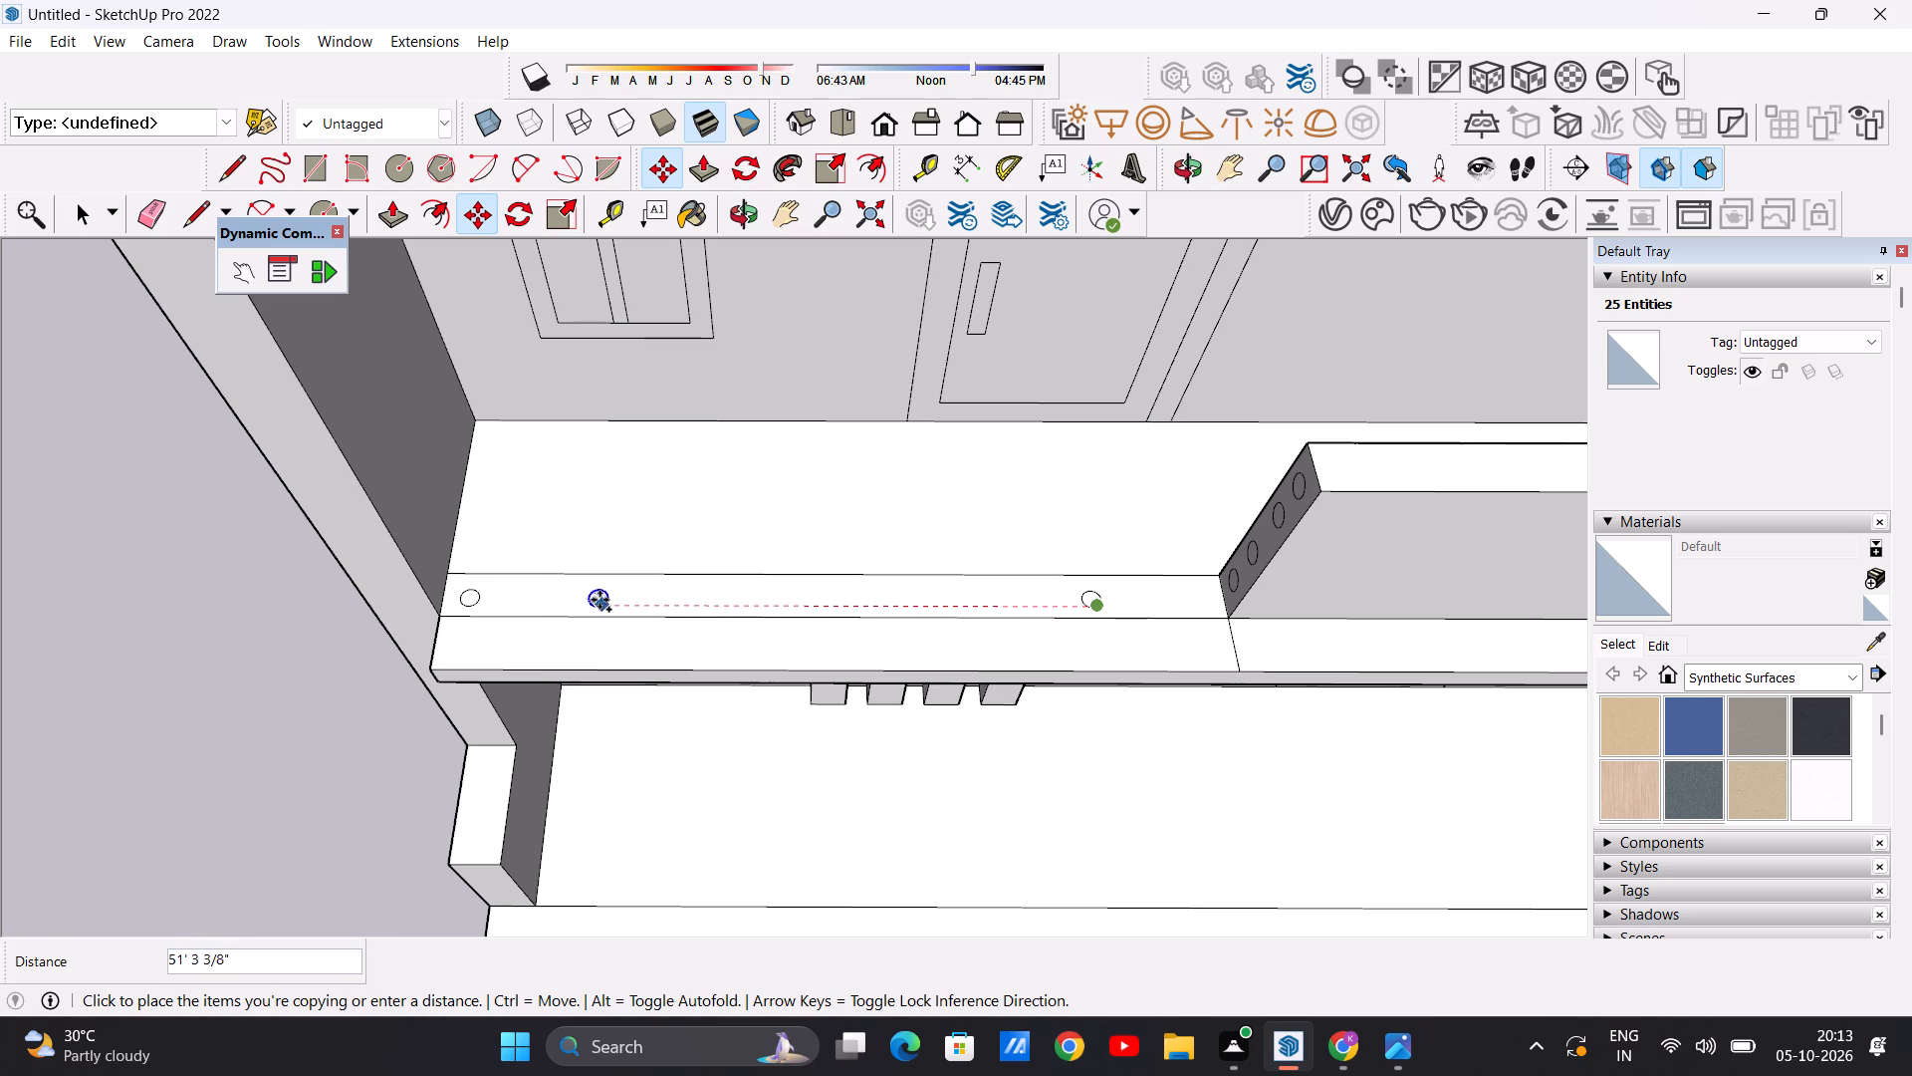
{"action": "left_click", "coordinate": [598, 600]}
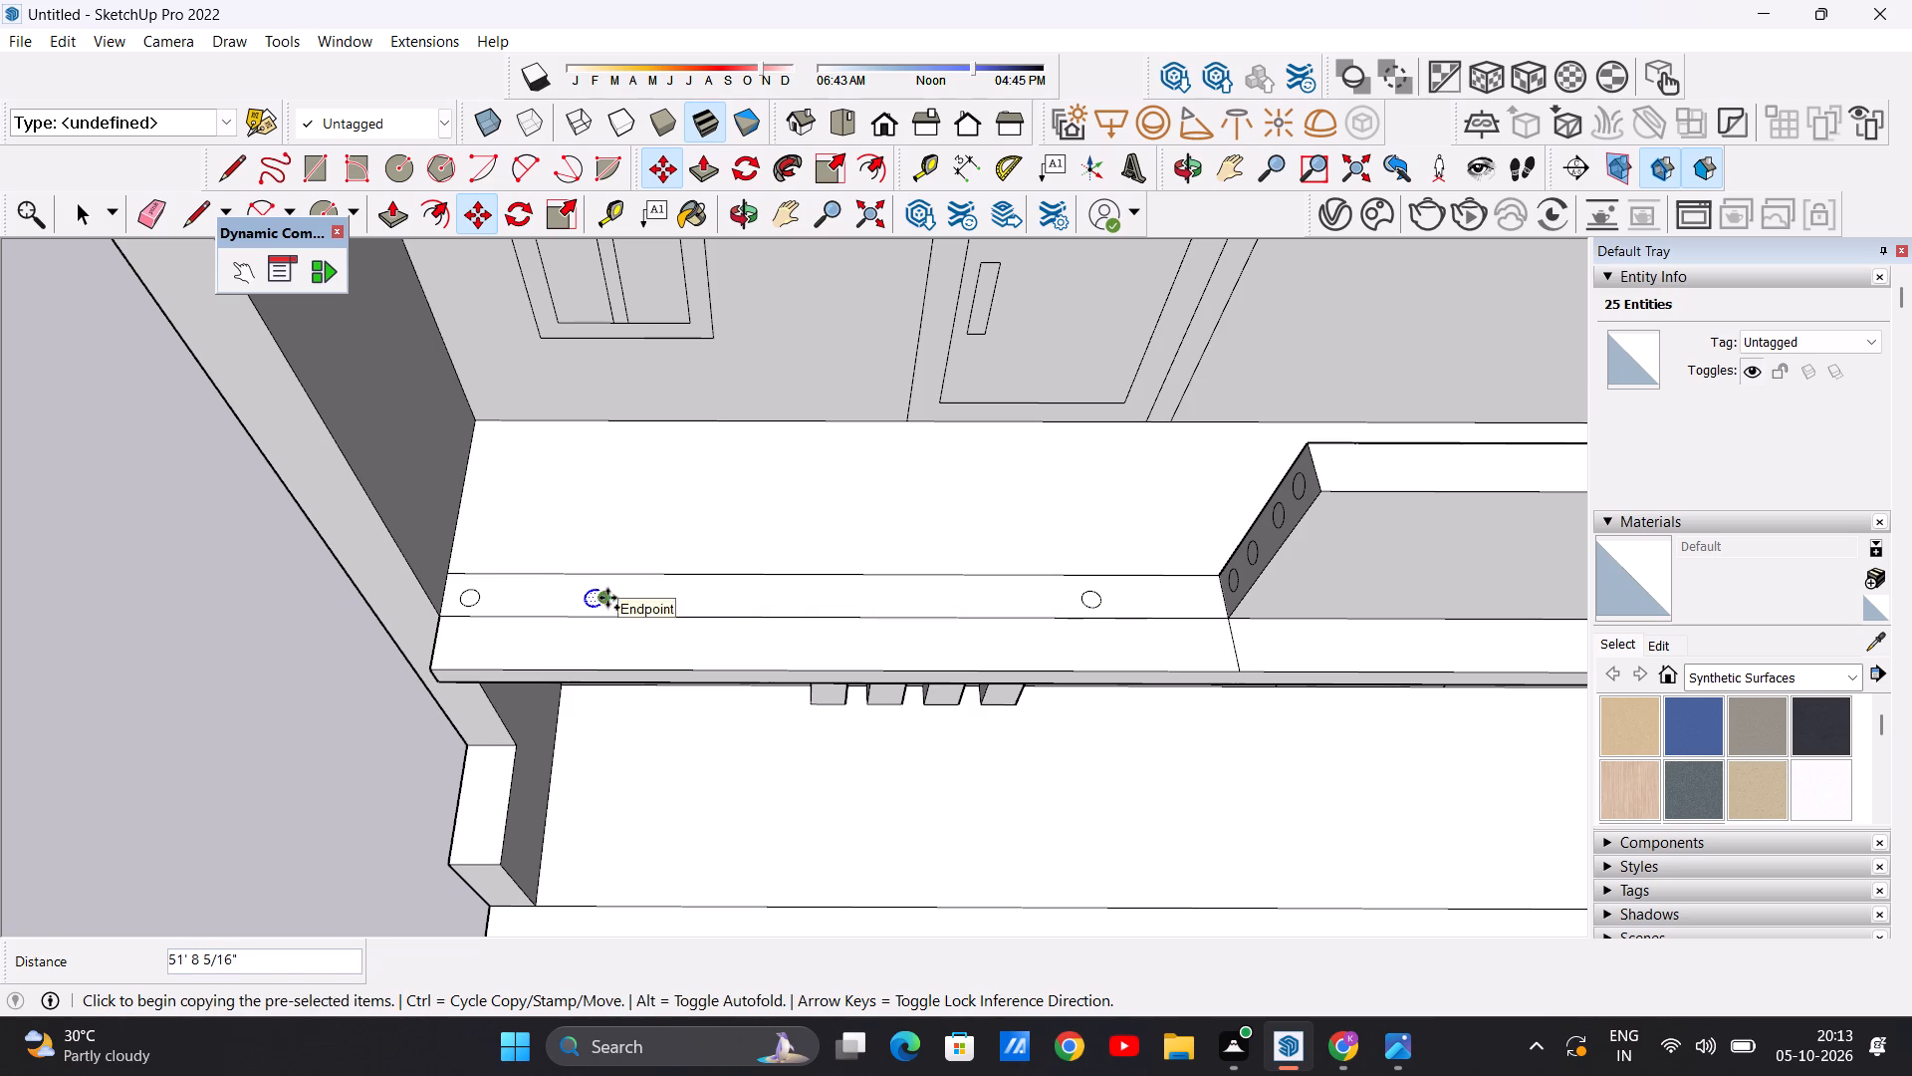
{"action": "left_click", "coordinate": [607, 598]}
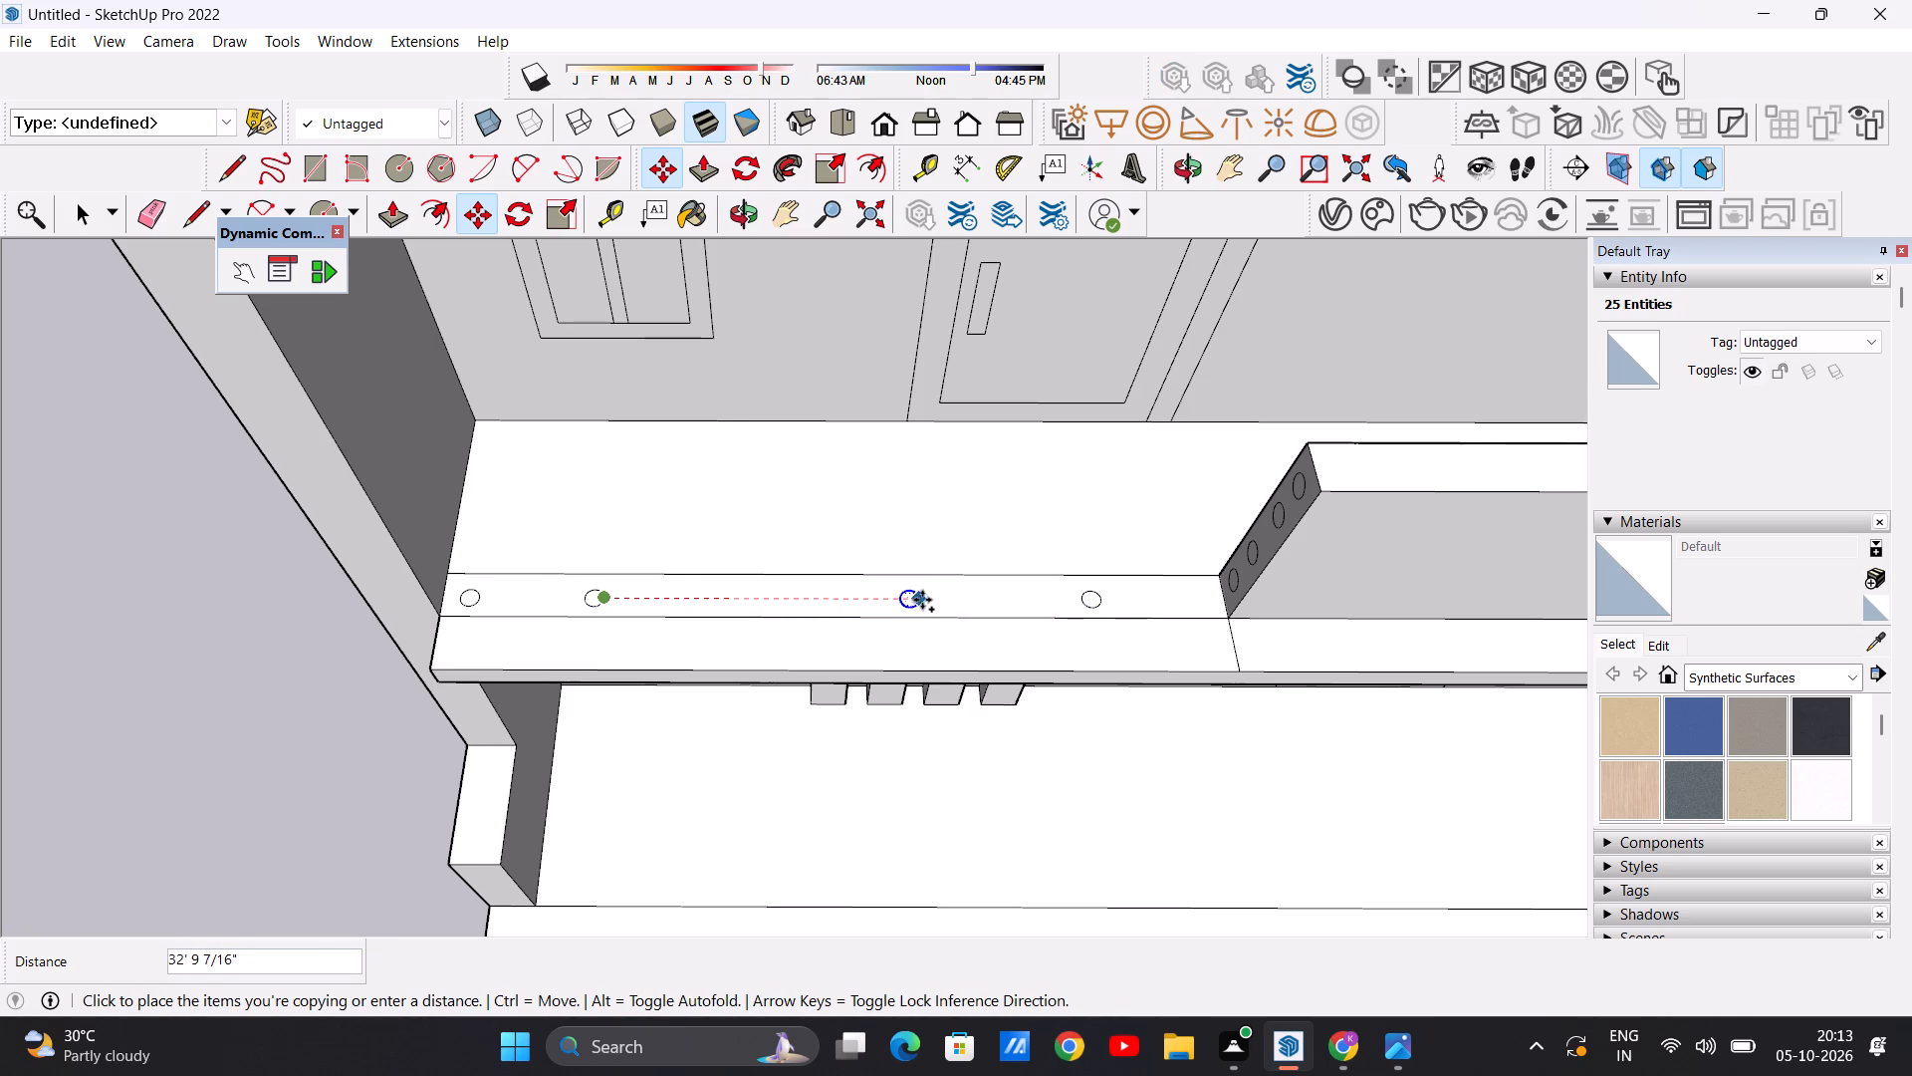
{"action": "left_click", "coordinate": [943, 603]}
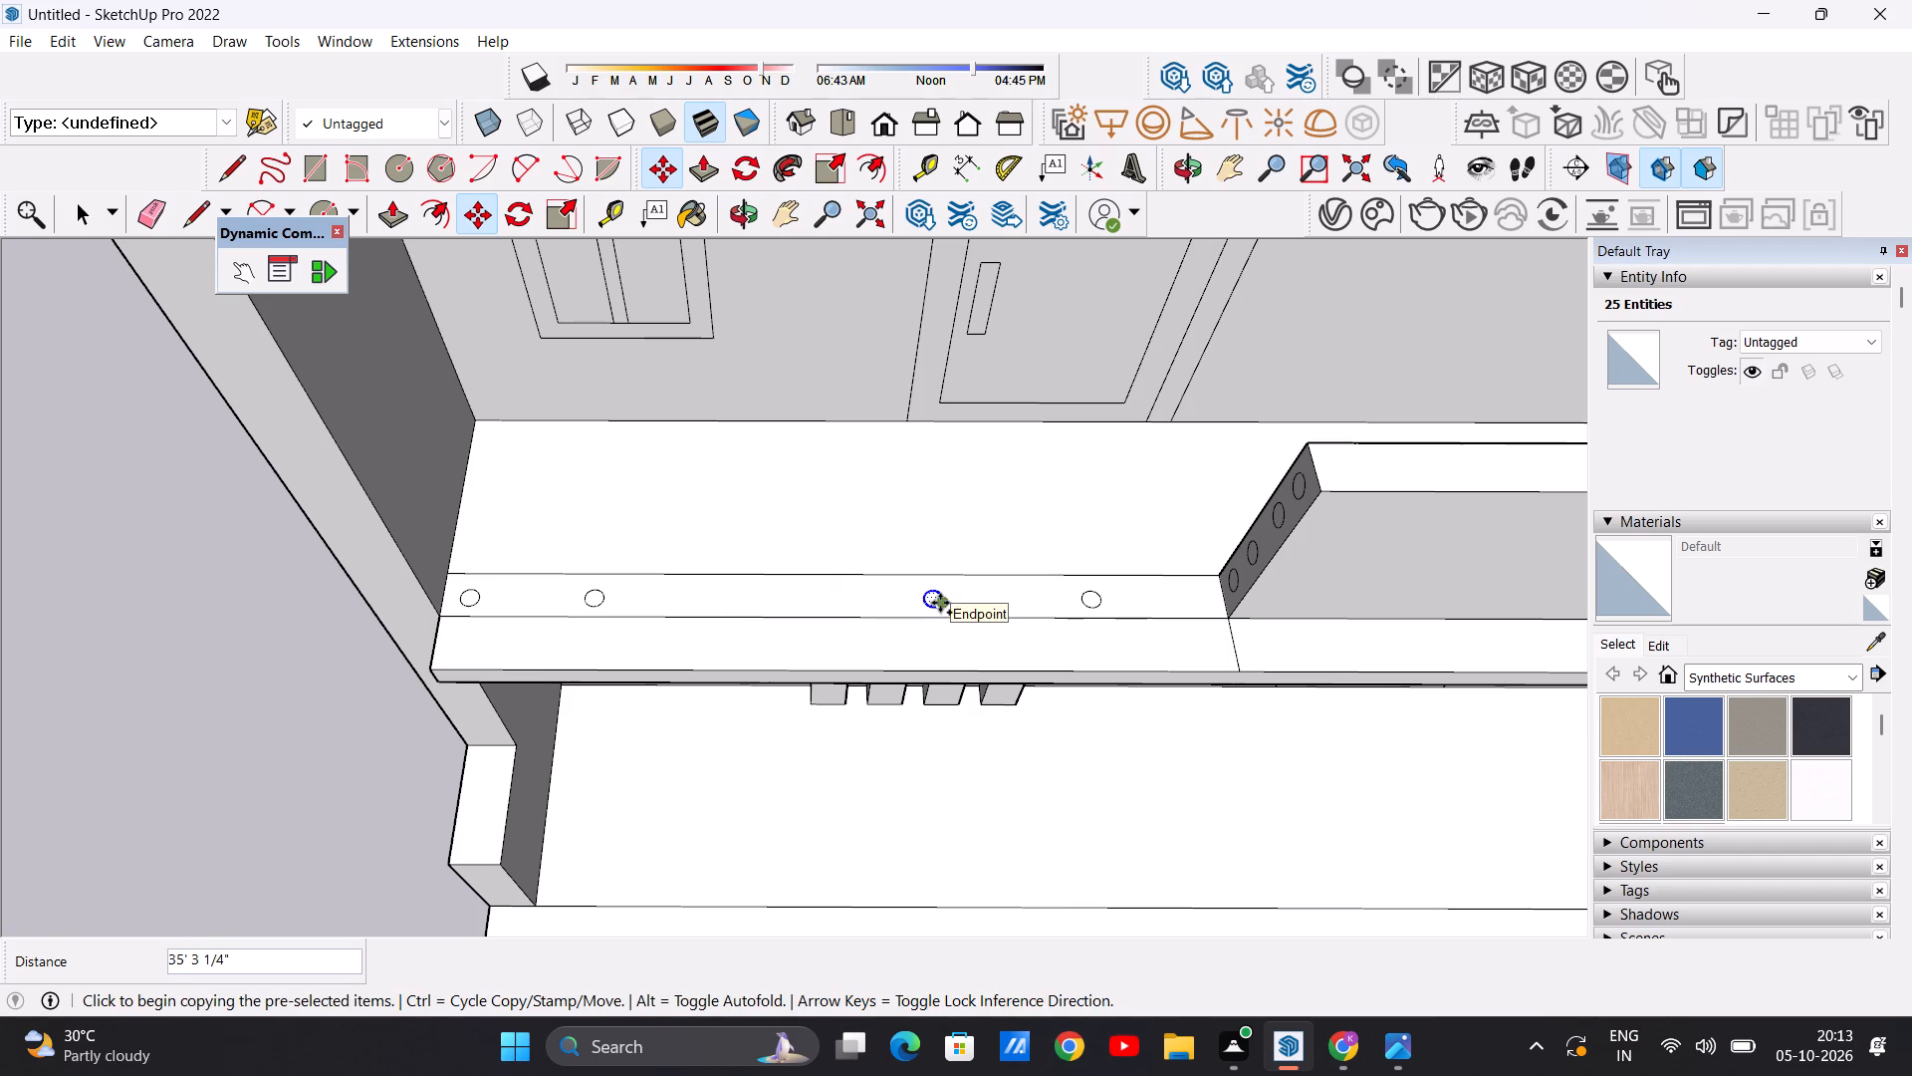
{"action": "left_click", "coordinate": [940, 603]}
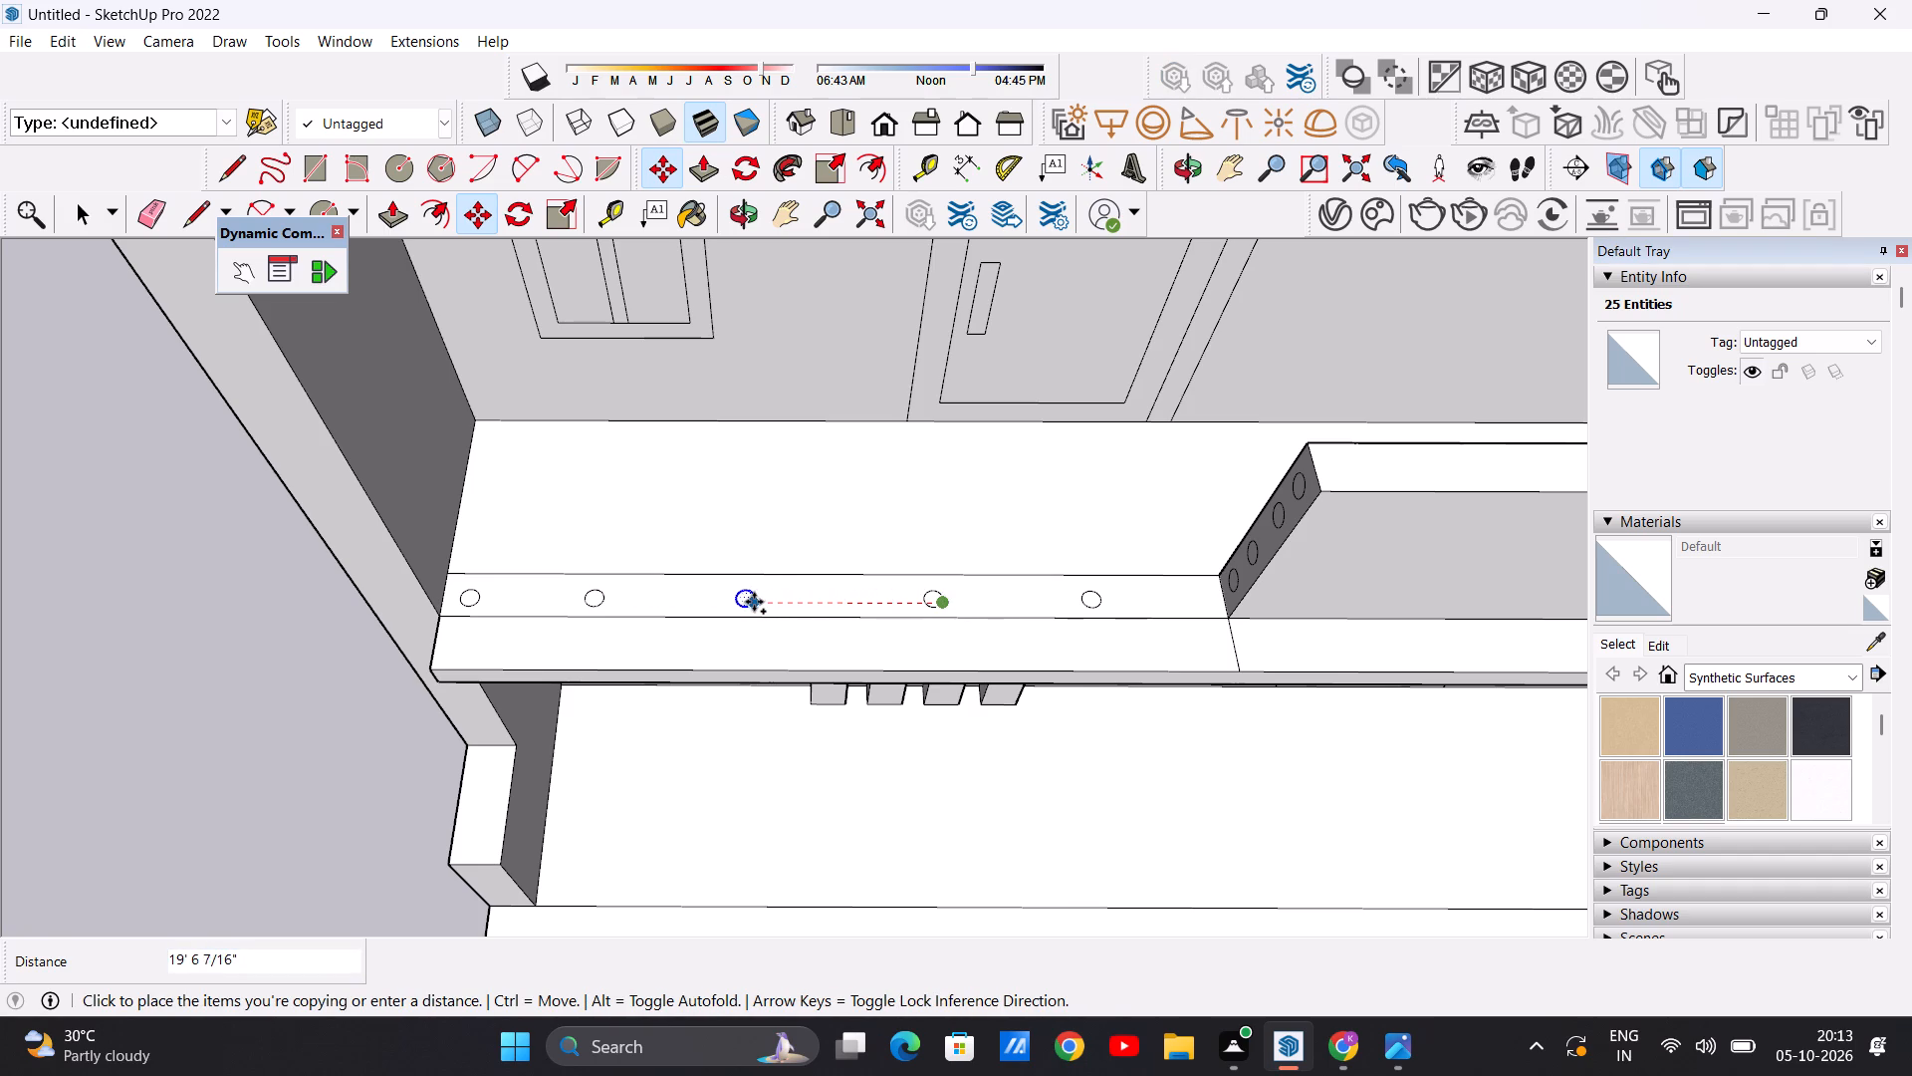
{"action": "left_click", "coordinate": [757, 602]}
{"action": "key", "text": "space"}
{"action": "scroll", "coordinate": [783, 620], "scroll_direction": "down", "scroll_amount": 8}
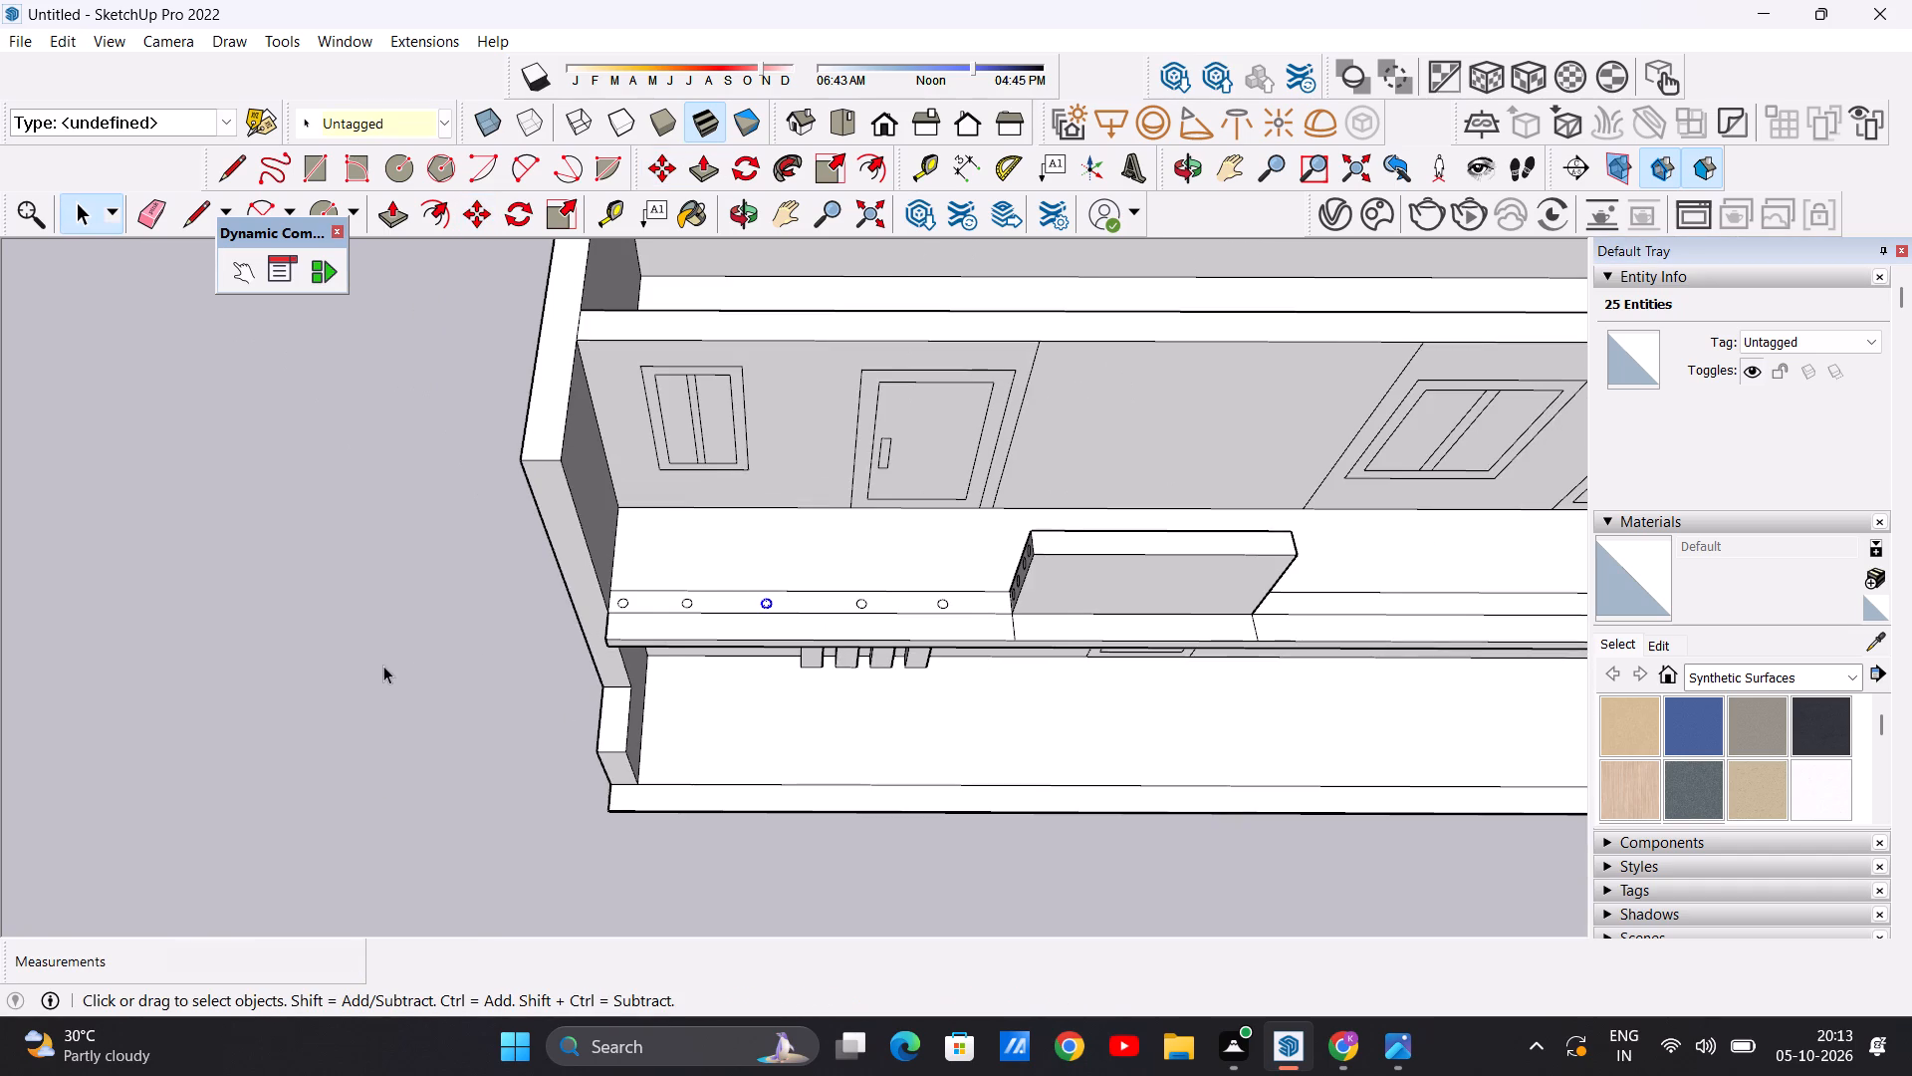
{"action": "left_click", "coordinate": [392, 671]}
Extrude the top circle on the raised panel's end face about 81' 3" to the left side wall as a round top rail.
{"action": "scroll", "coordinate": [964, 657], "scroll_direction": "up", "scroll_amount": 5}
{"action": "middle_click_drag", "start_coordinate": [831, 663], "coordinate": [927, 494]}
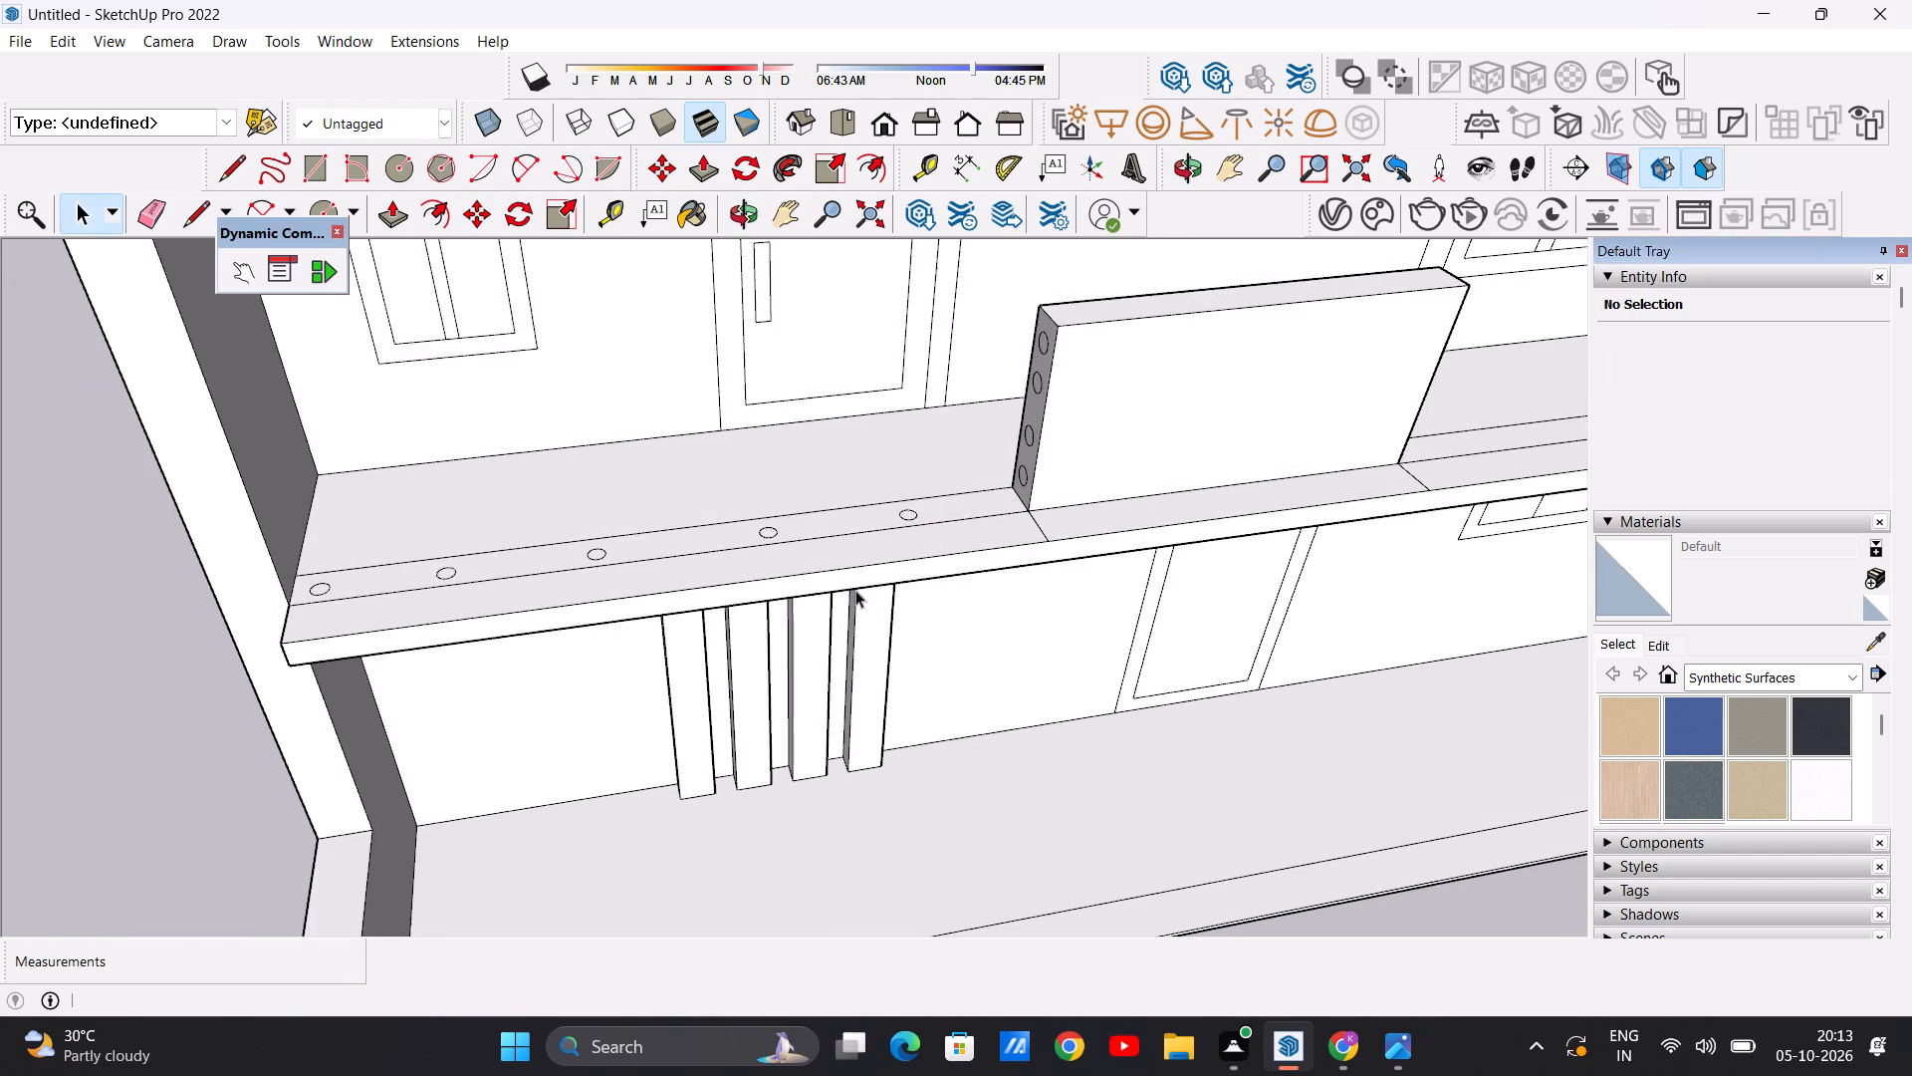
{"action": "scroll", "coordinate": [847, 611], "scroll_direction": "down", "scroll_amount": 8}
{"action": "middle_click_drag", "start_coordinate": [877, 545], "coordinate": [939, 508]}
{"action": "scroll", "coordinate": [906, 485], "scroll_direction": "up", "scroll_amount": 14}
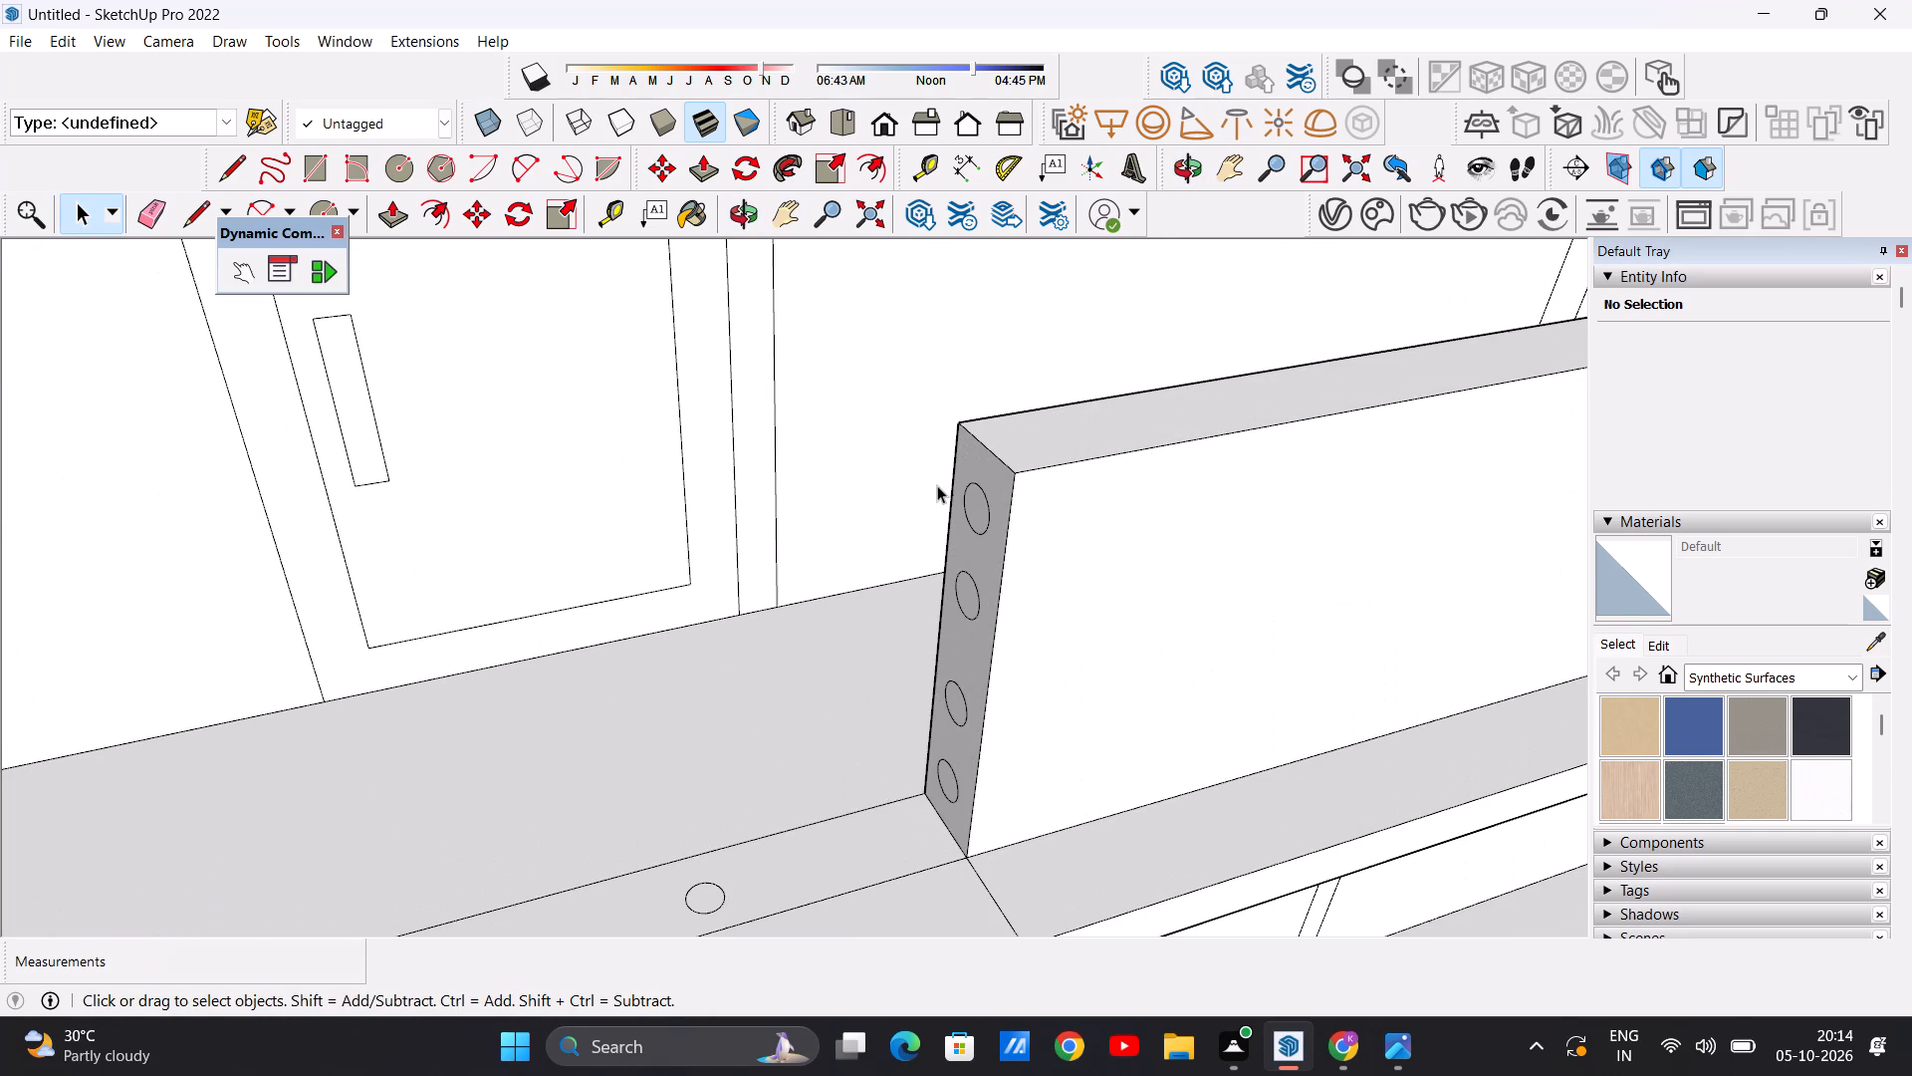
{"action": "key", "text": "p"}
{"action": "scroll", "coordinate": [1006, 486], "scroll_direction": "up", "scroll_amount": 5}
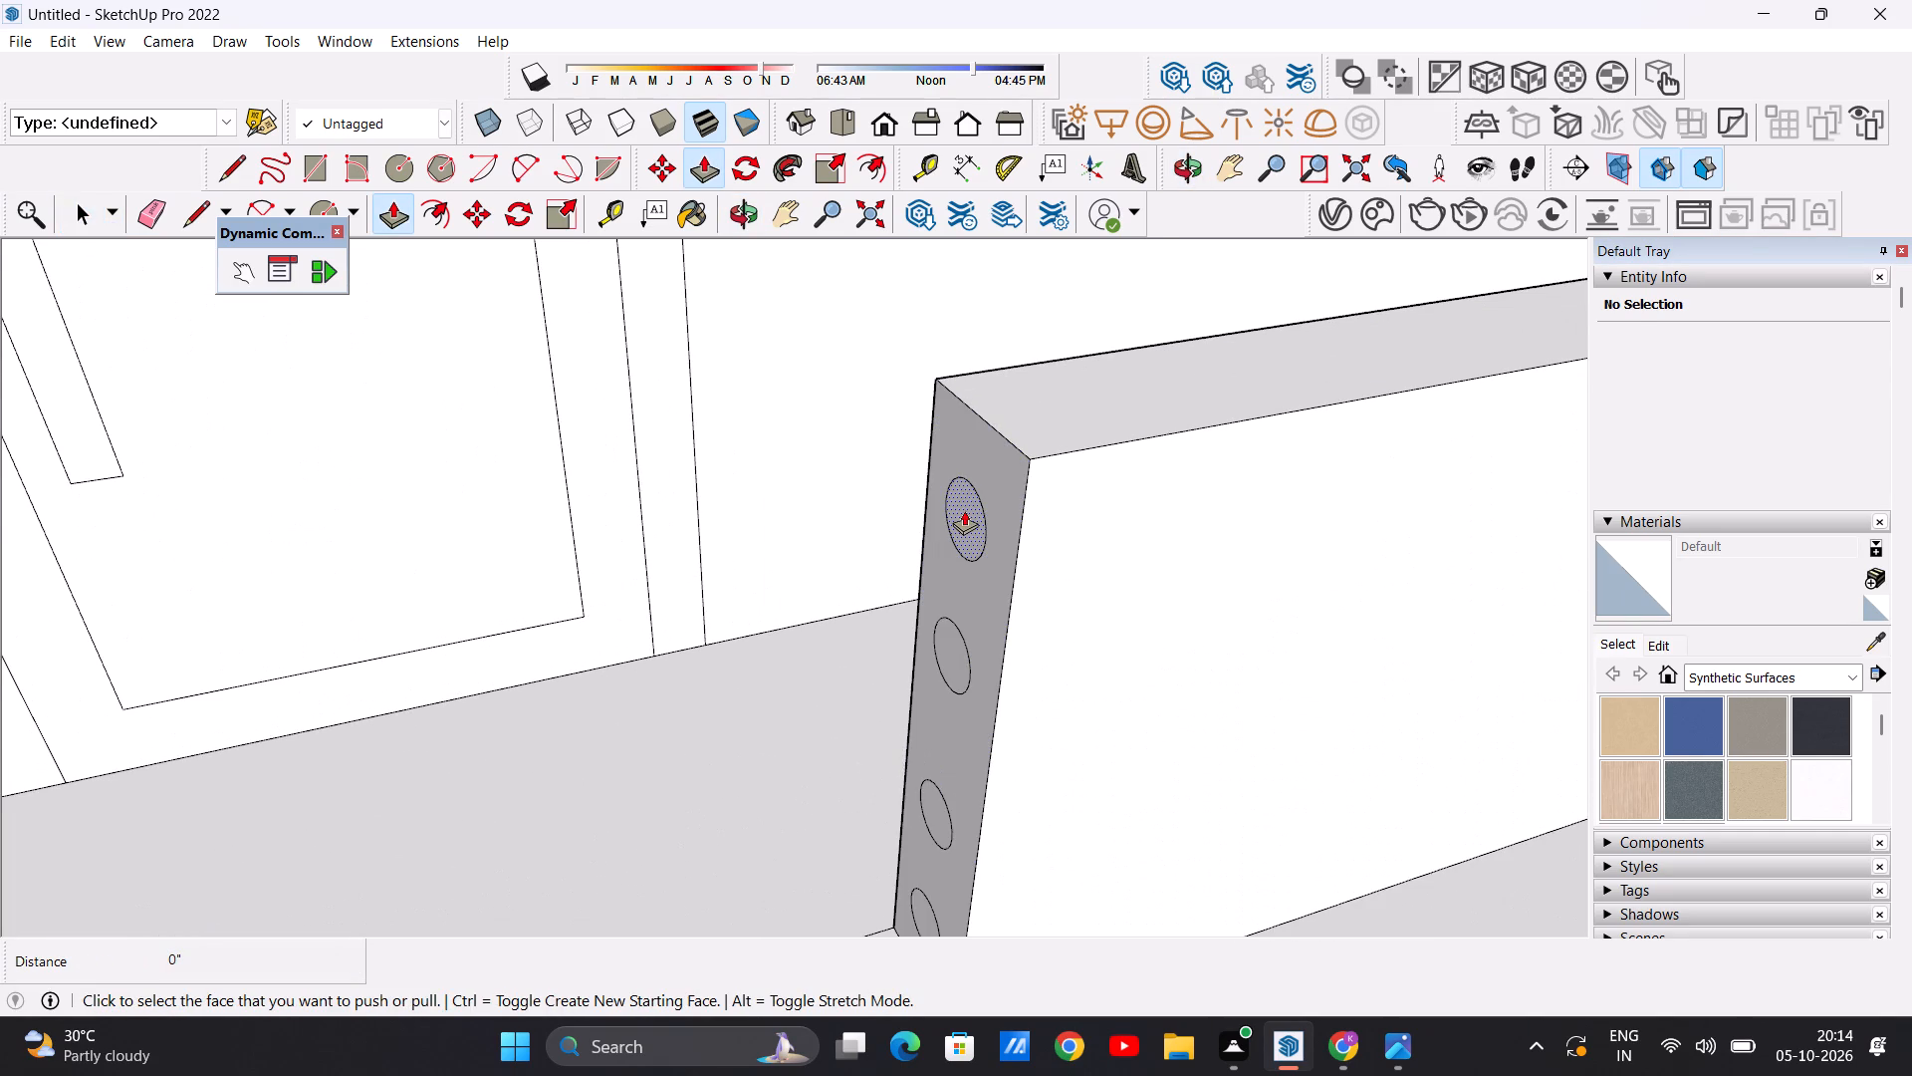
{"action": "left_click", "coordinate": [964, 510]}
{"action": "scroll", "coordinate": [853, 526], "scroll_direction": "down", "scroll_amount": 9}
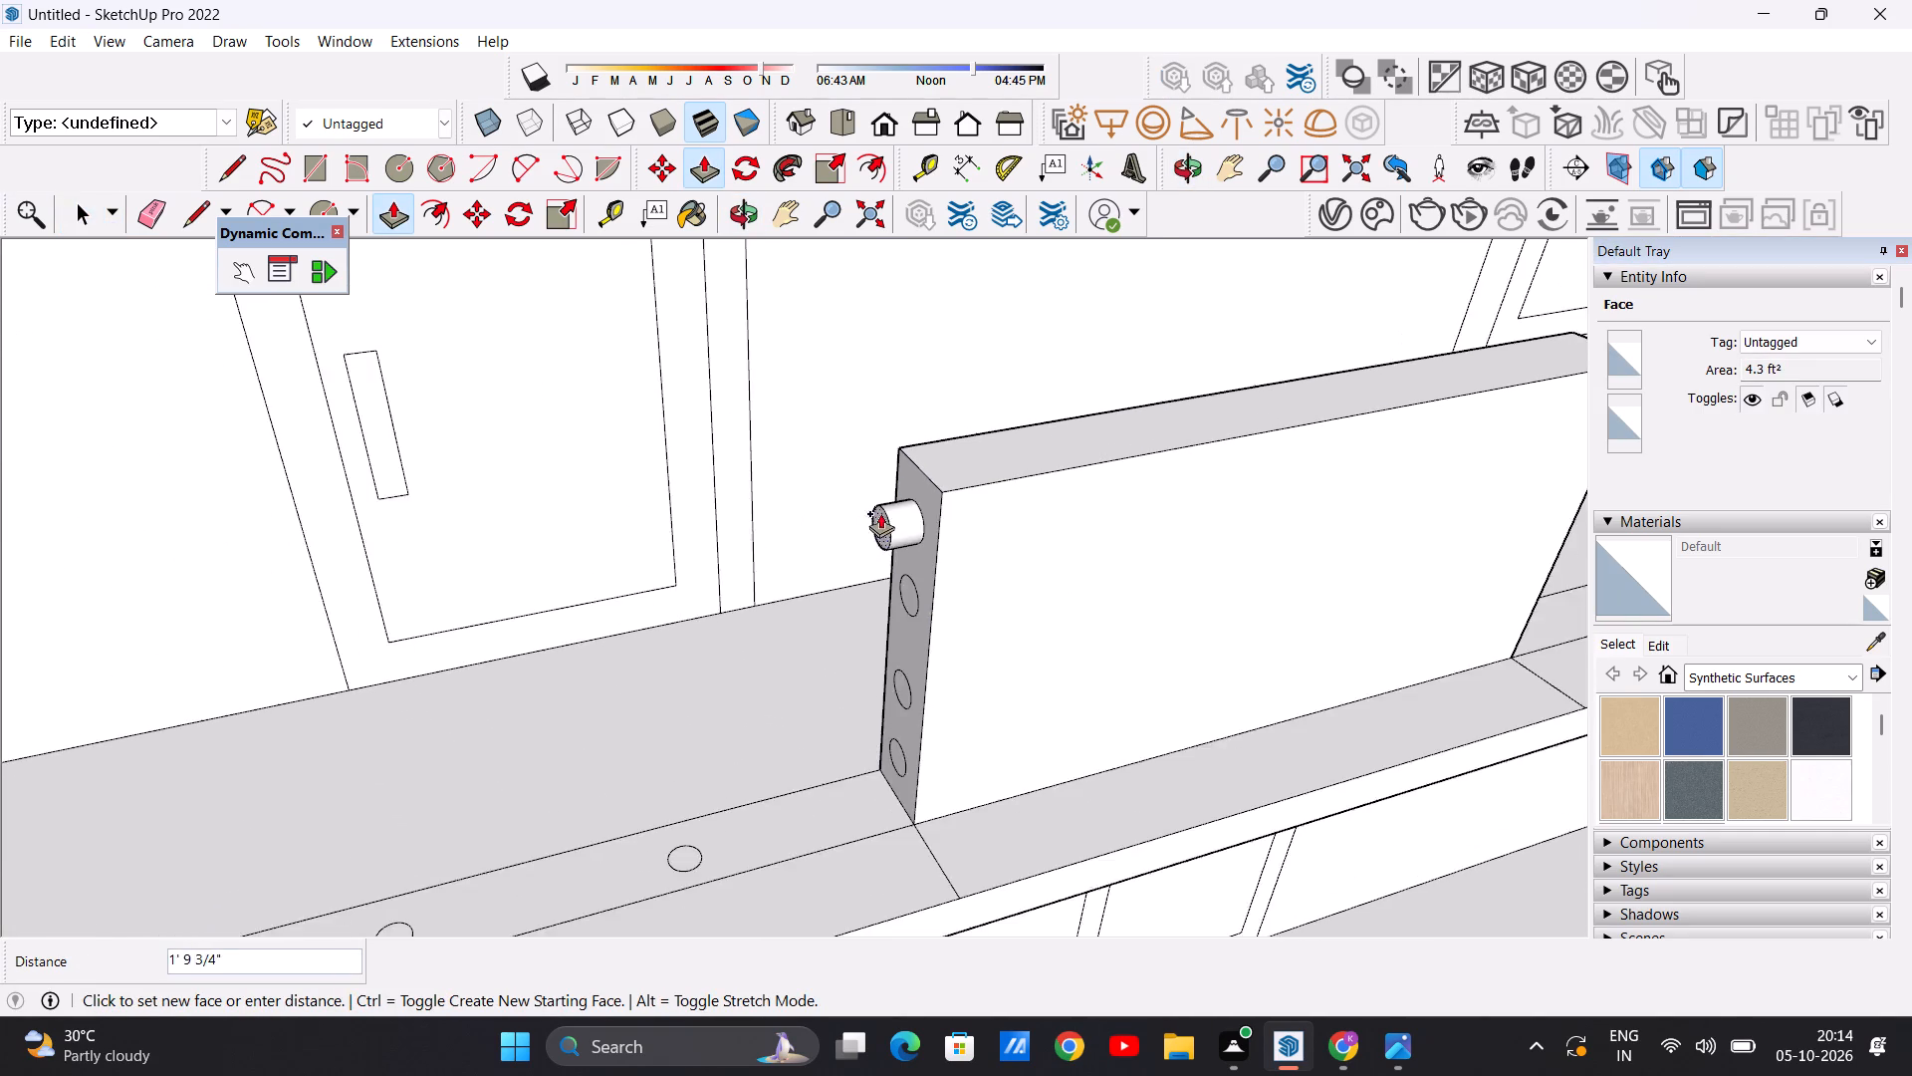
{"action": "scroll", "coordinate": [880, 513], "scroll_direction": "down", "scroll_amount": 4}
{"action": "scroll", "coordinate": [595, 559], "scroll_direction": "down", "scroll_amount": 12}
{"action": "middle_click_drag", "start_coordinate": [747, 539], "coordinate": [543, 558]}
{"action": "scroll", "coordinate": [516, 538], "scroll_direction": "up", "scroll_amount": 6}
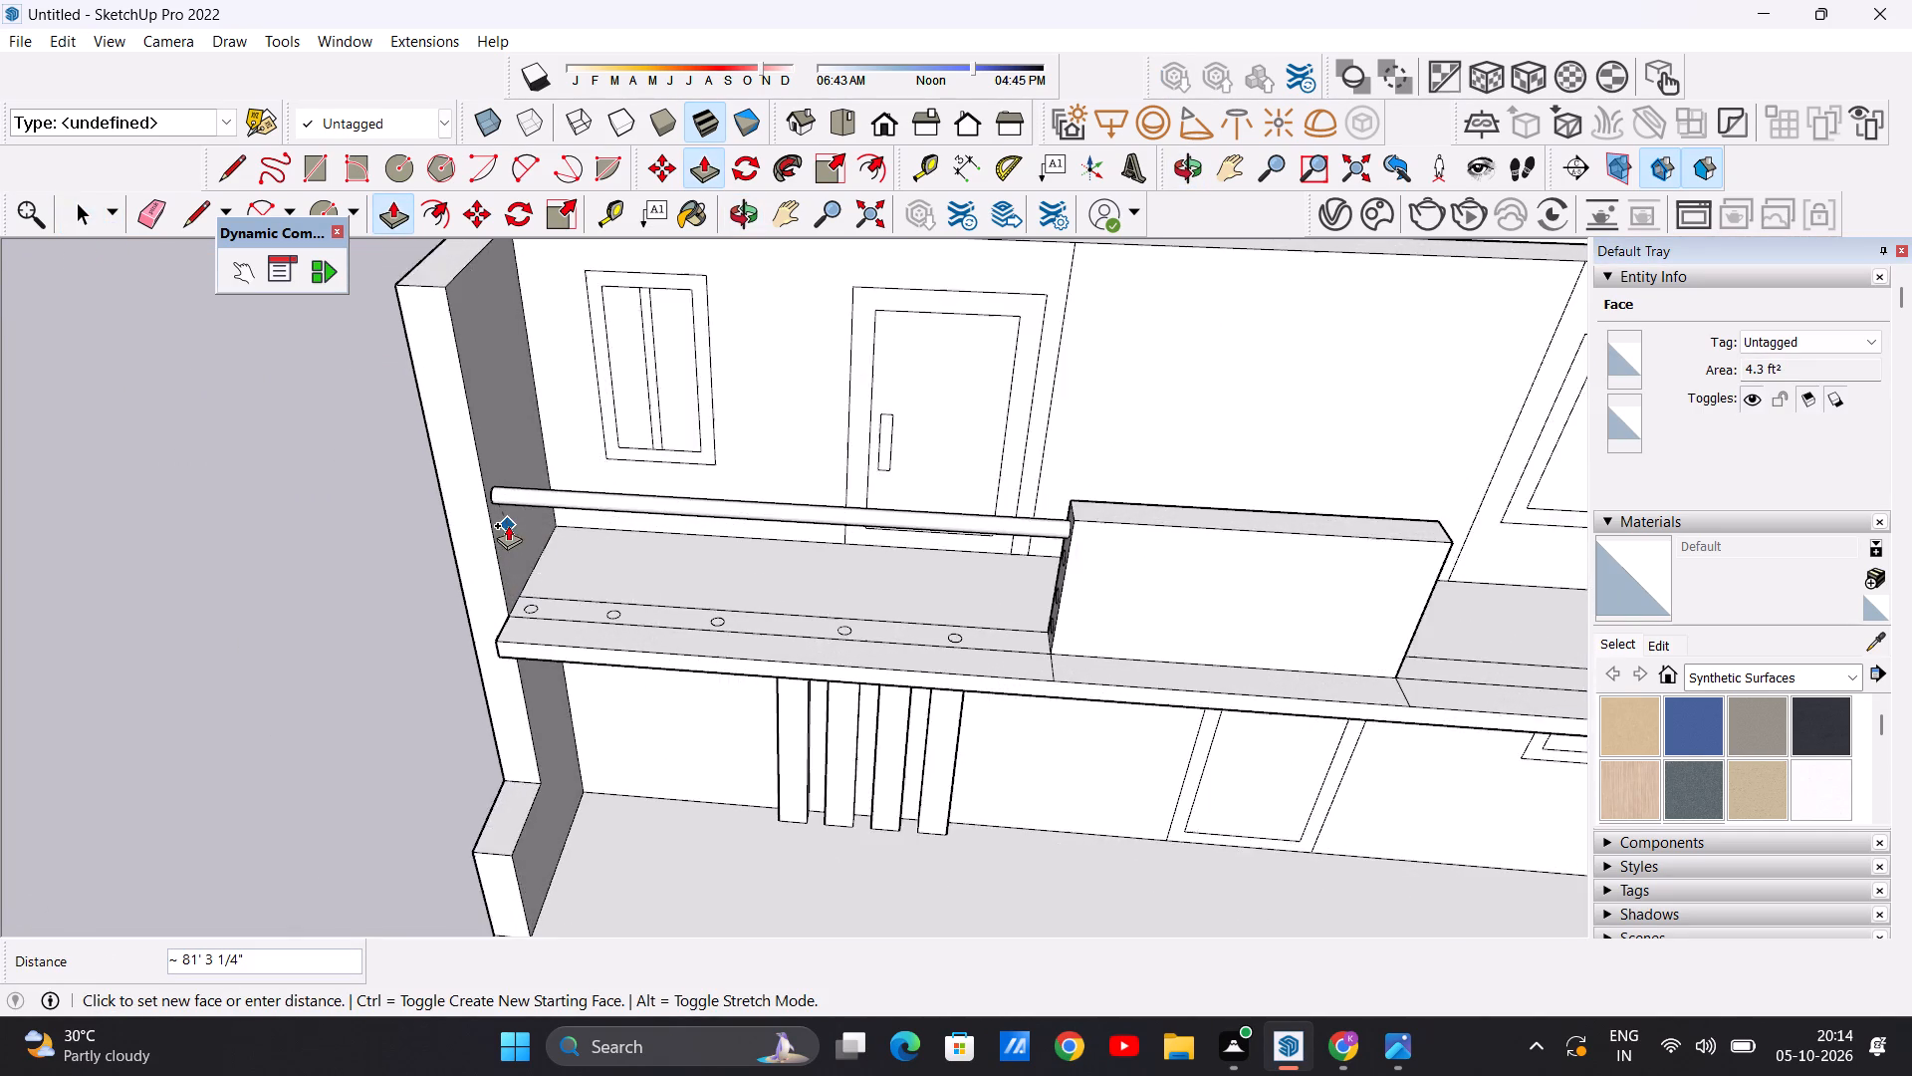
{"action": "scroll", "coordinate": [508, 525], "scroll_direction": "up", "scroll_amount": 8}
{"action": "left_click", "coordinate": [473, 438]}
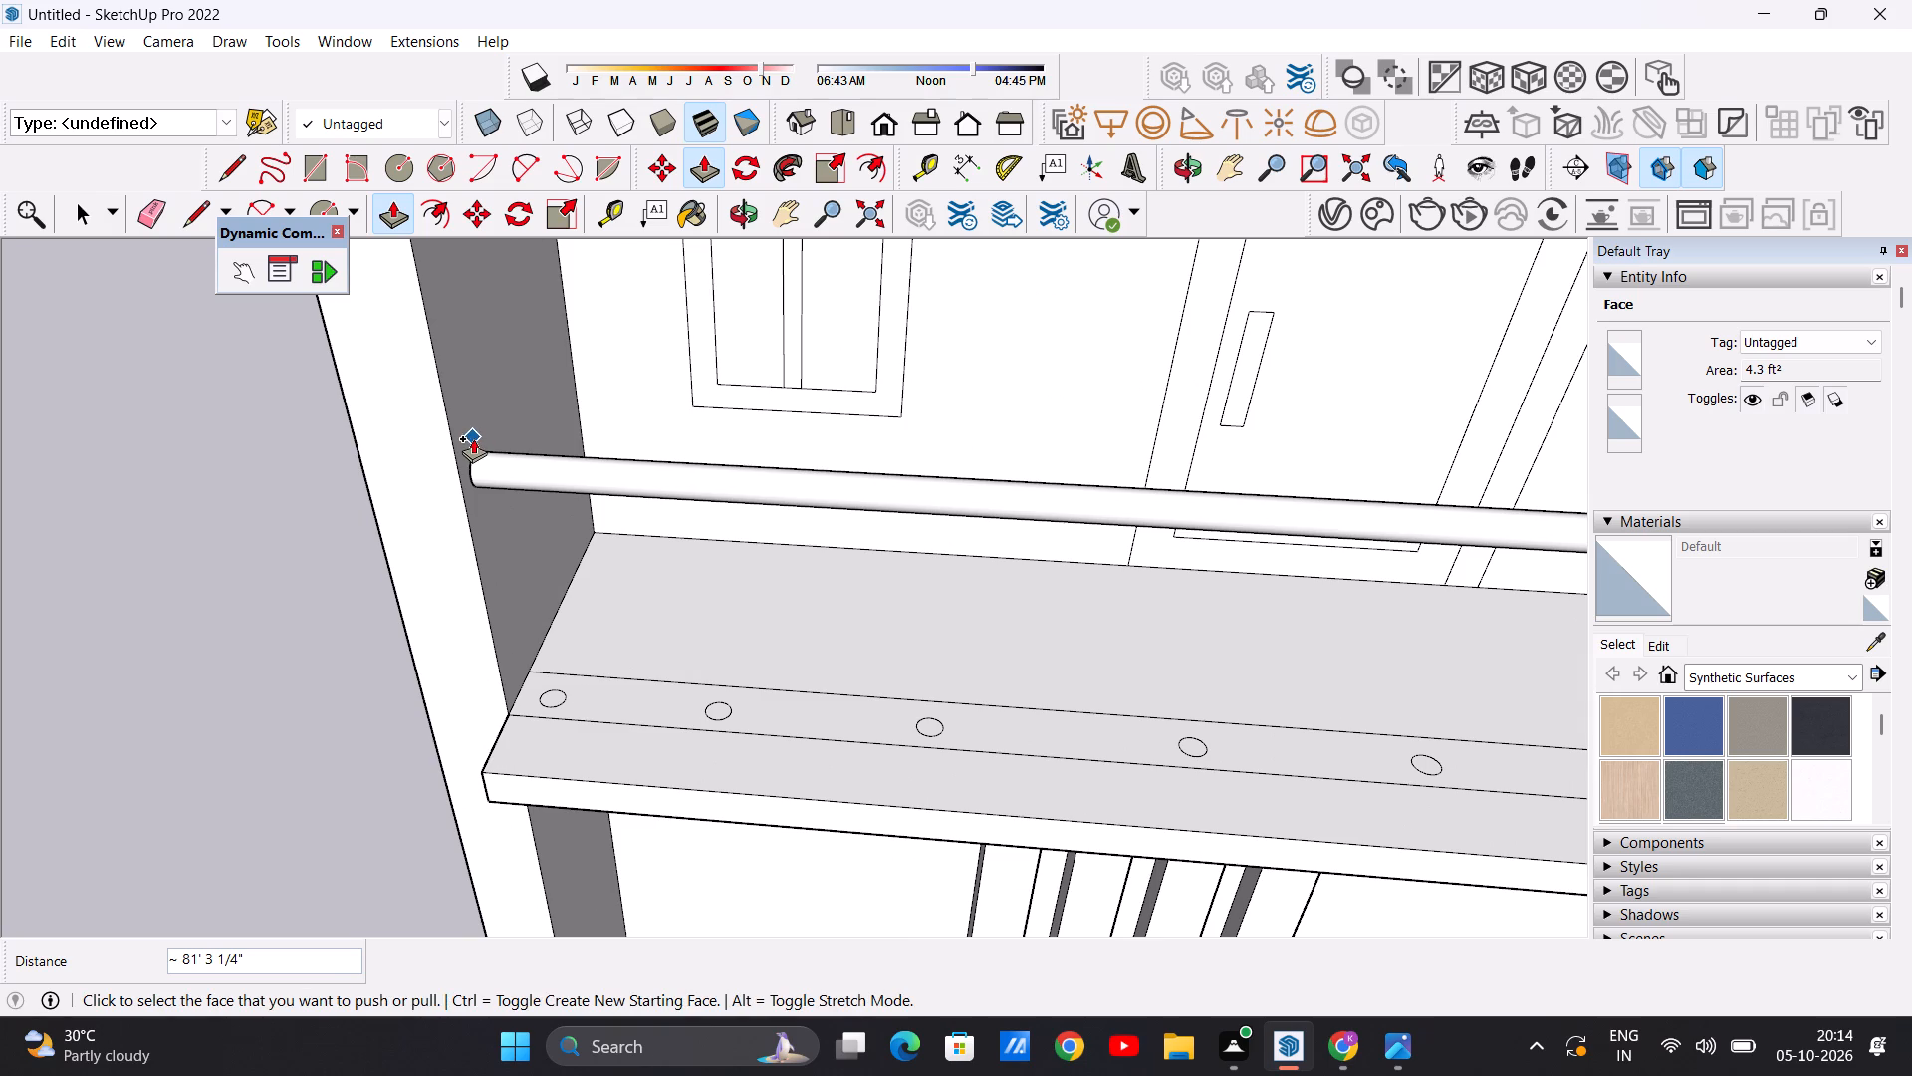
Extrude the strip circle nearest the raised panel about 19' 10" up to the top rail as a round post.
{"action": "scroll", "coordinate": [553, 694], "scroll_direction": "up", "scroll_amount": 9}
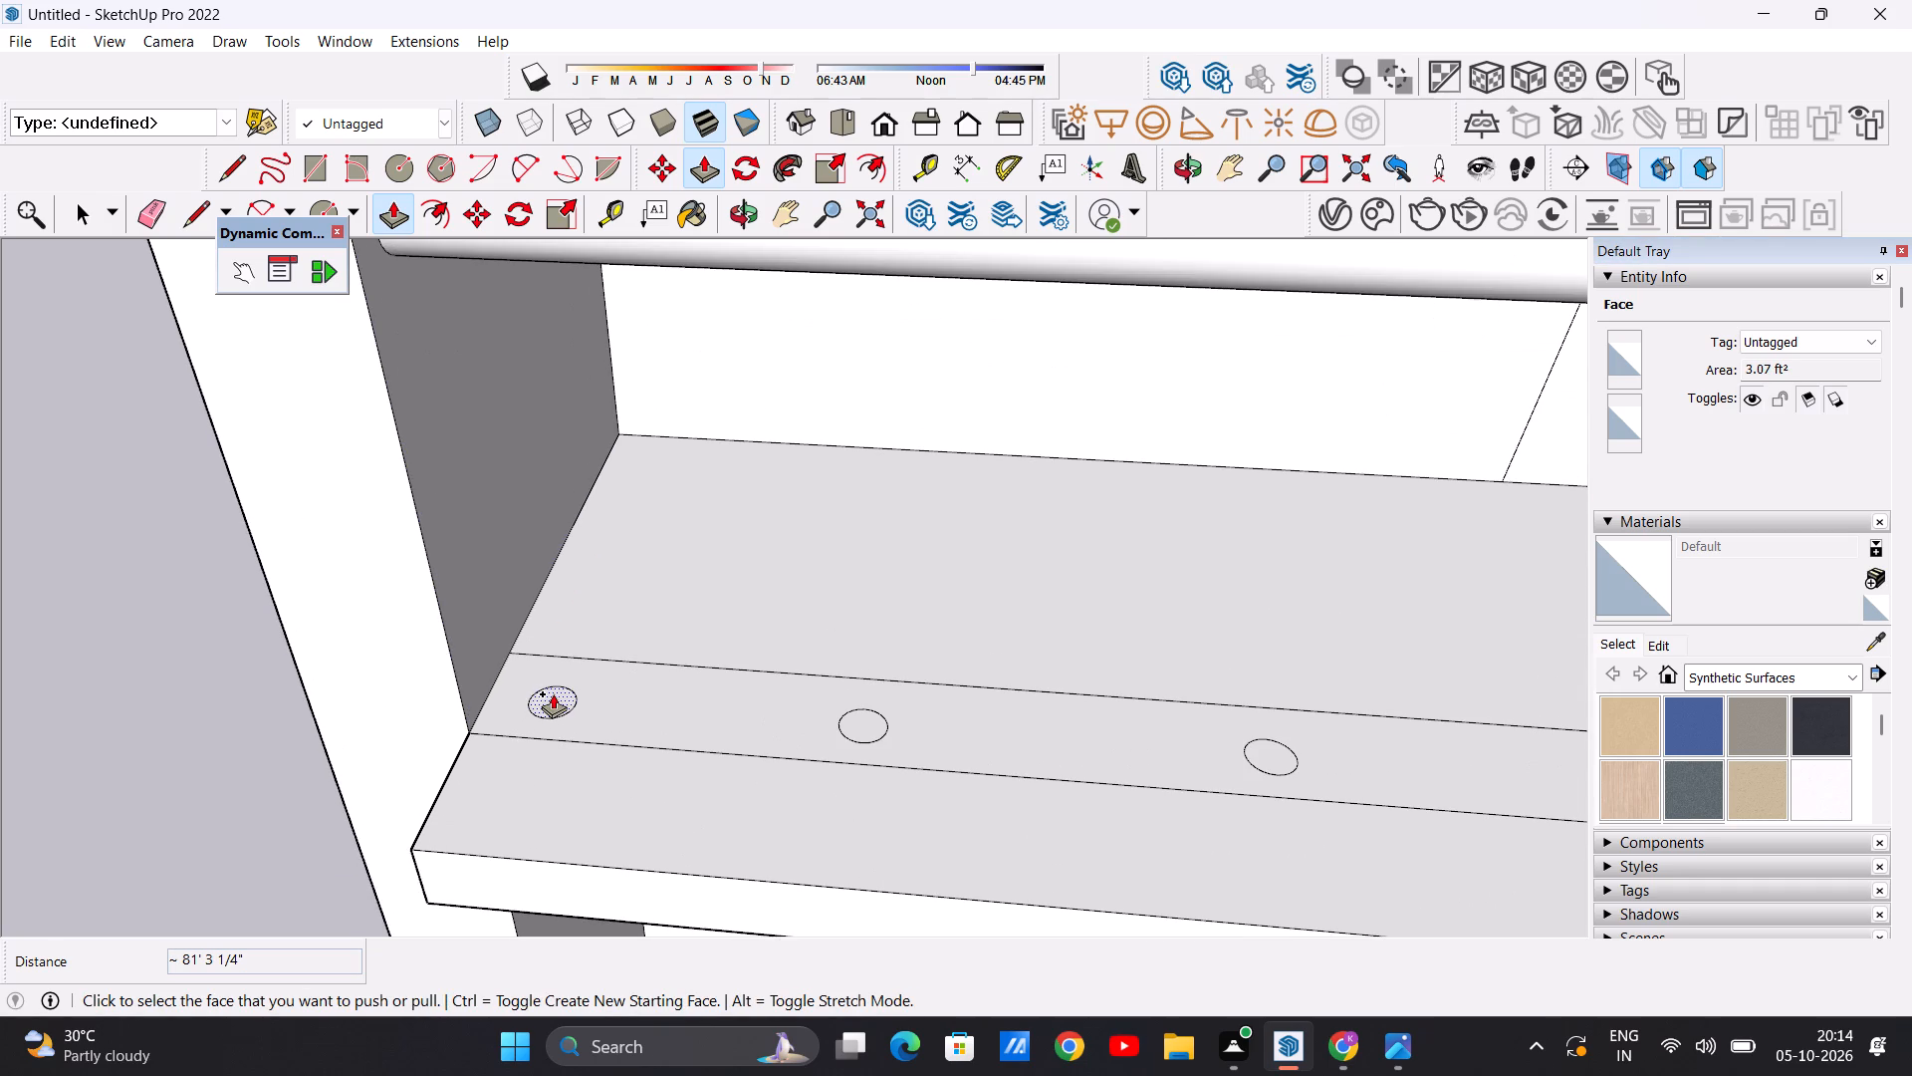
{"action": "scroll", "coordinate": [552, 693], "scroll_direction": "down", "scroll_amount": 20}
{"action": "scroll", "coordinate": [552, 693], "scroll_direction": "down", "scroll_amount": 3}
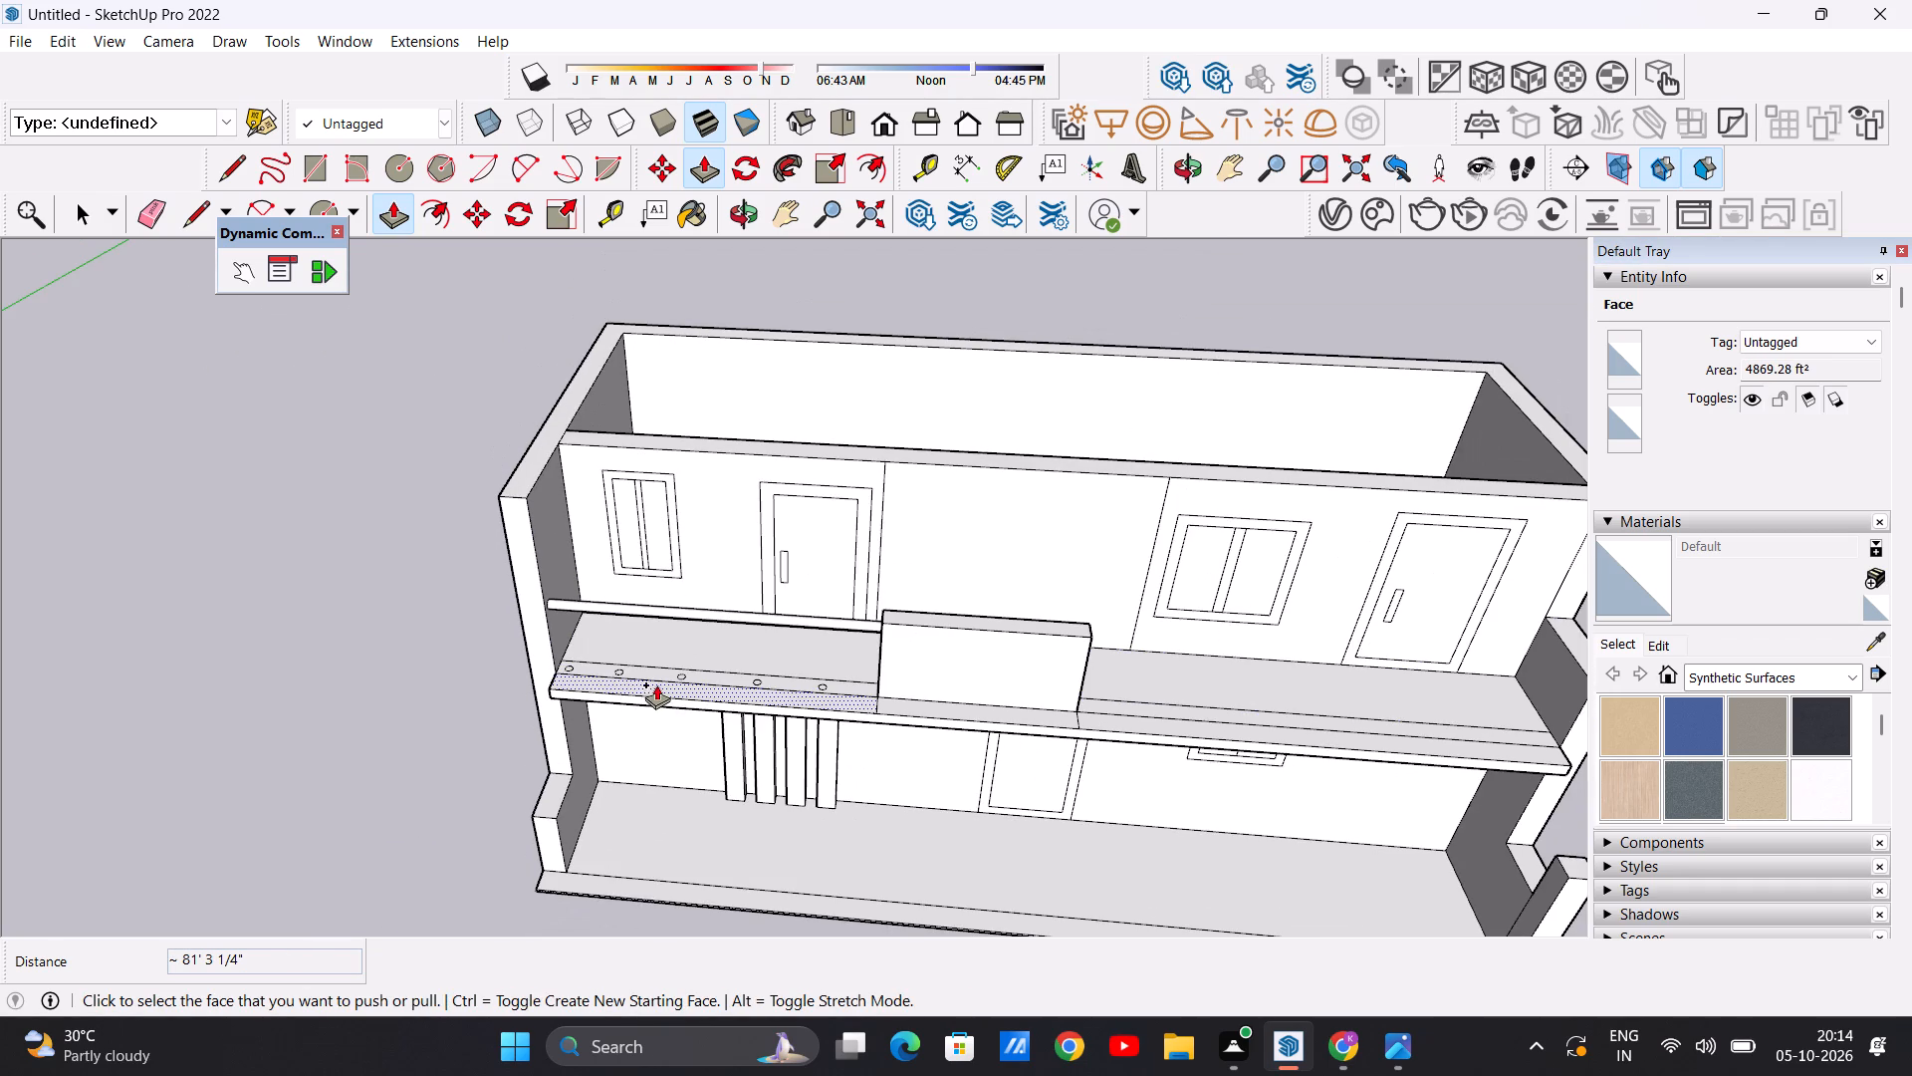
{"action": "scroll", "coordinate": [662, 678], "scroll_direction": "up", "scroll_amount": 7}
{"action": "middle_click_drag", "start_coordinate": [674, 675], "coordinate": [963, 602]}
{"action": "scroll", "coordinate": [1074, 504], "scroll_direction": "up", "scroll_amount": 6}
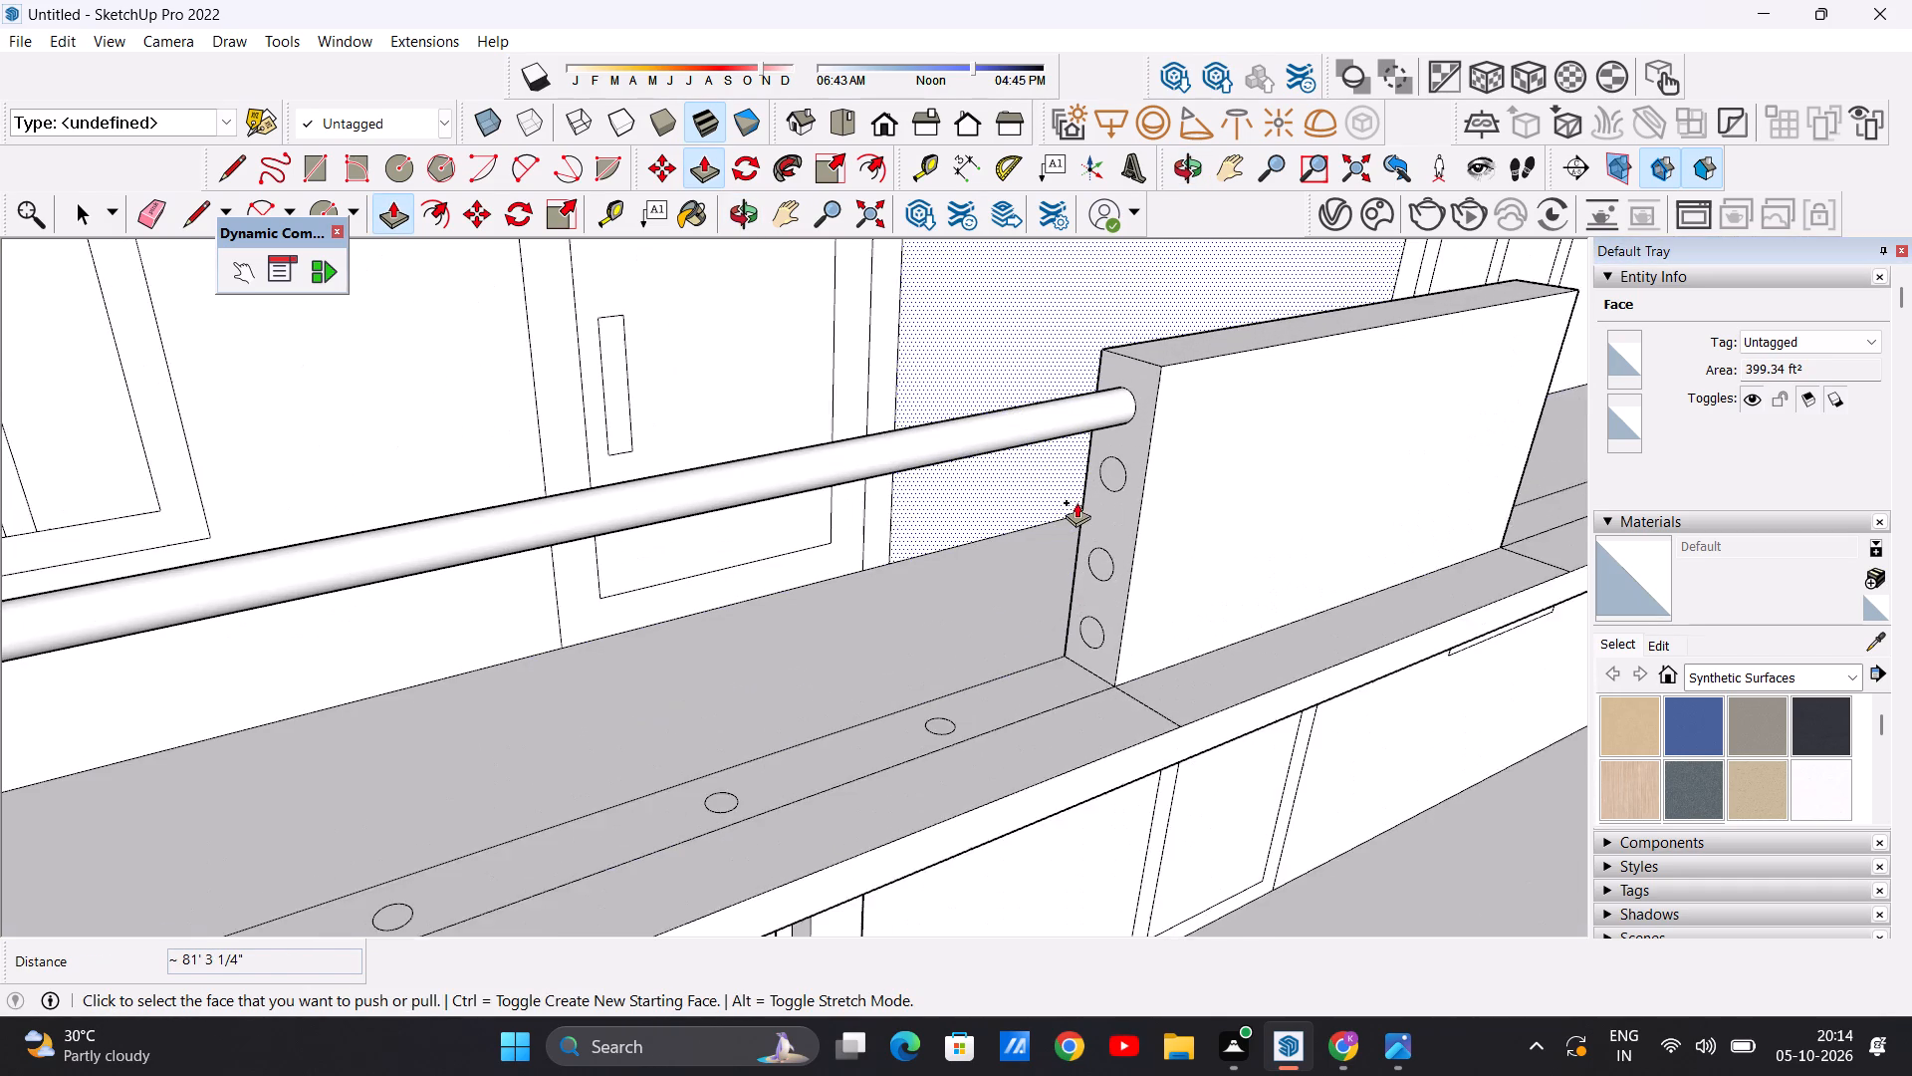
{"action": "key", "text": "space"}
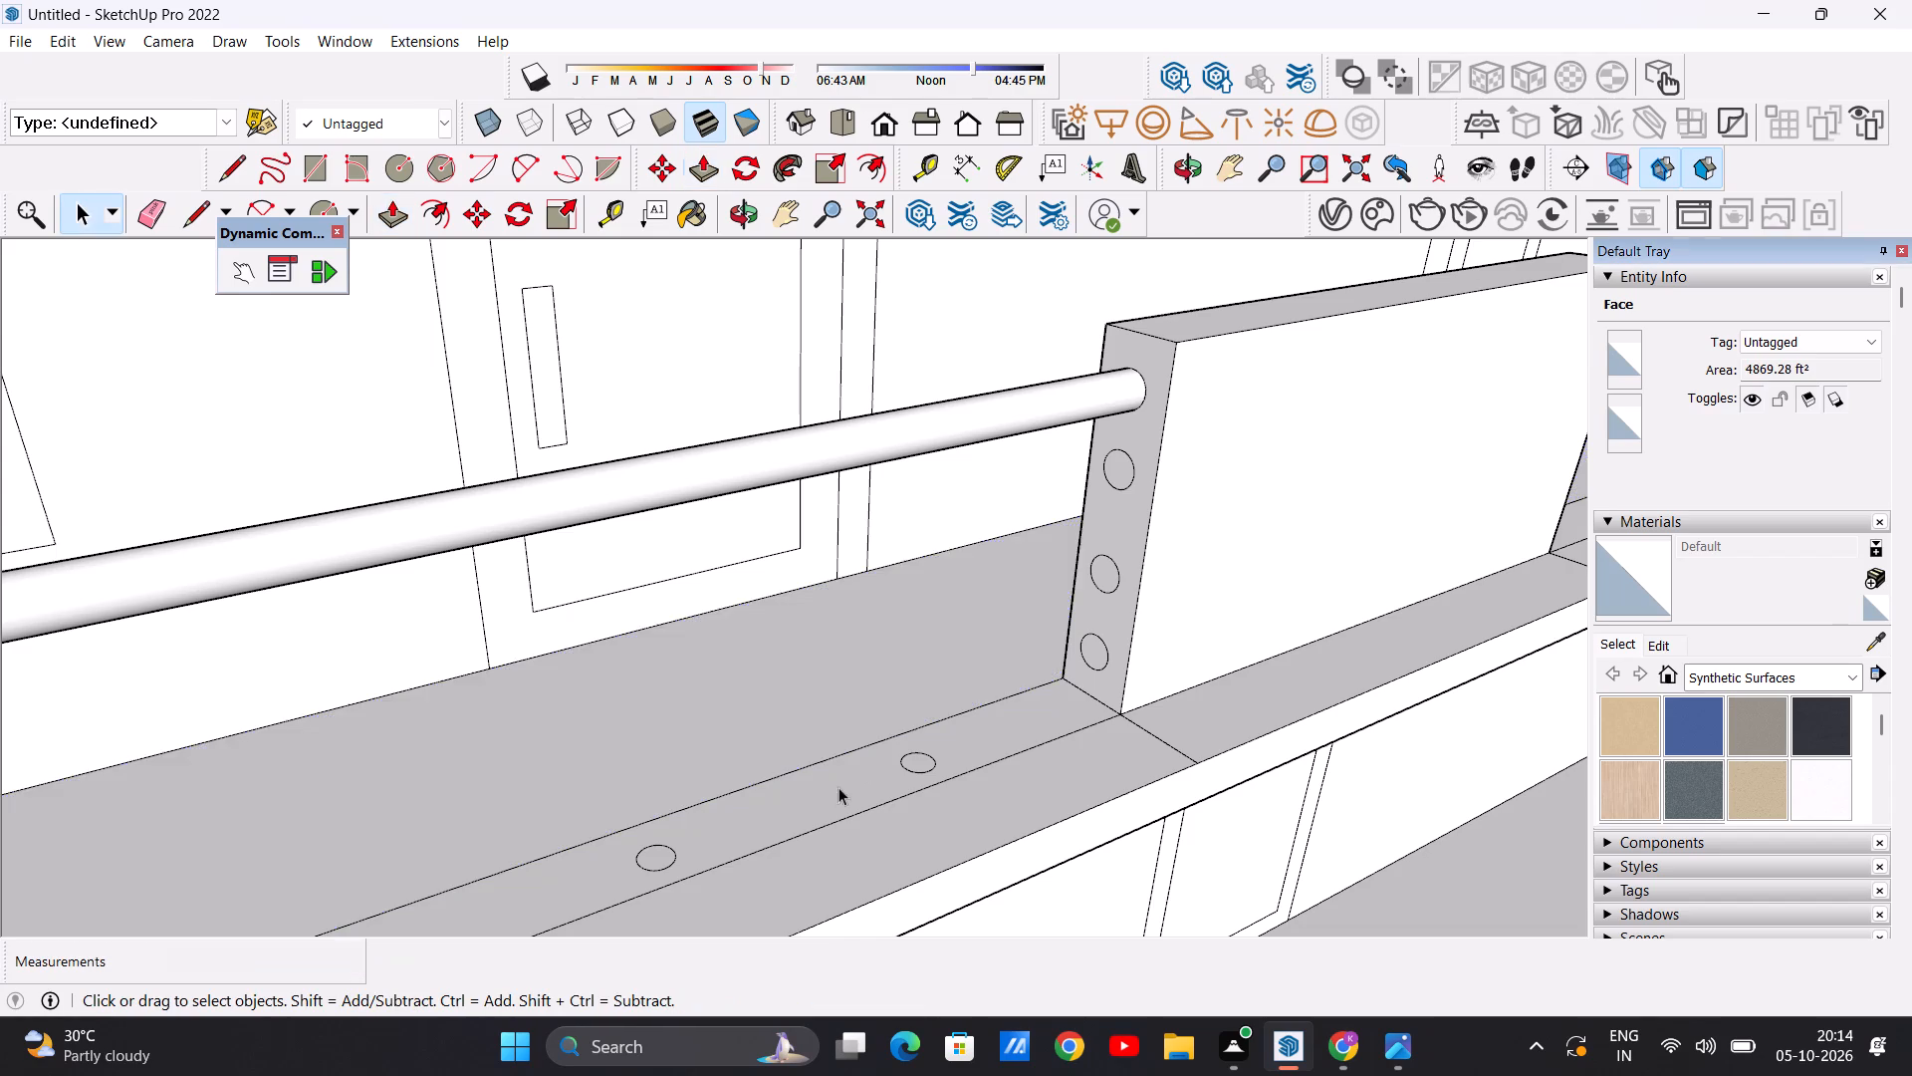
{"action": "scroll", "coordinate": [812, 783], "scroll_direction": "down", "scroll_amount": 5}
{"action": "middle_click_drag", "start_coordinate": [900, 787], "coordinate": [683, 828]}
{"action": "scroll", "coordinate": [766, 796], "scroll_direction": "up", "scroll_amount": 4}
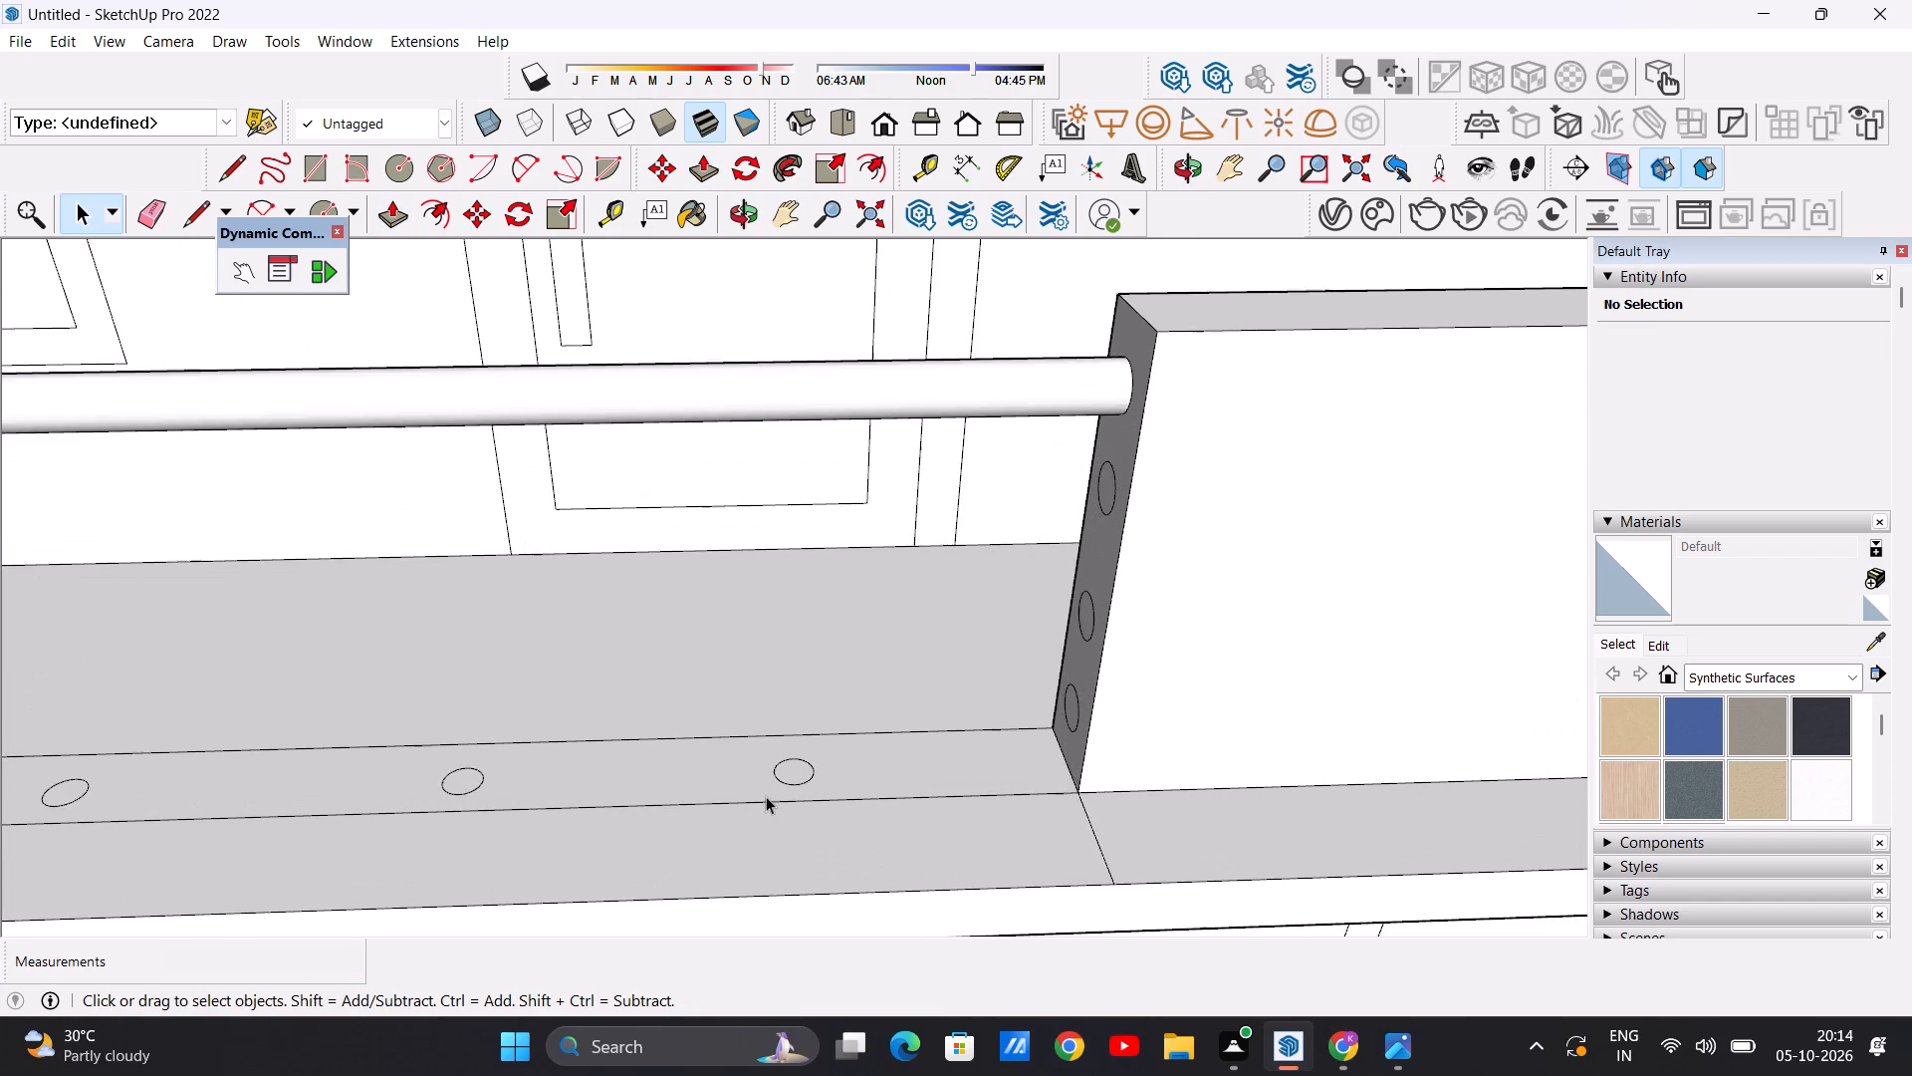
{"action": "scroll", "coordinate": [766, 796], "scroll_direction": "up", "scroll_amount": 3}
{"action": "key", "text": "p"}
{"action": "middle_click_drag", "start_coordinate": [789, 770], "coordinate": [792, 845]}
{"action": "scroll", "coordinate": [803, 739], "scroll_direction": "up", "scroll_amount": 4}
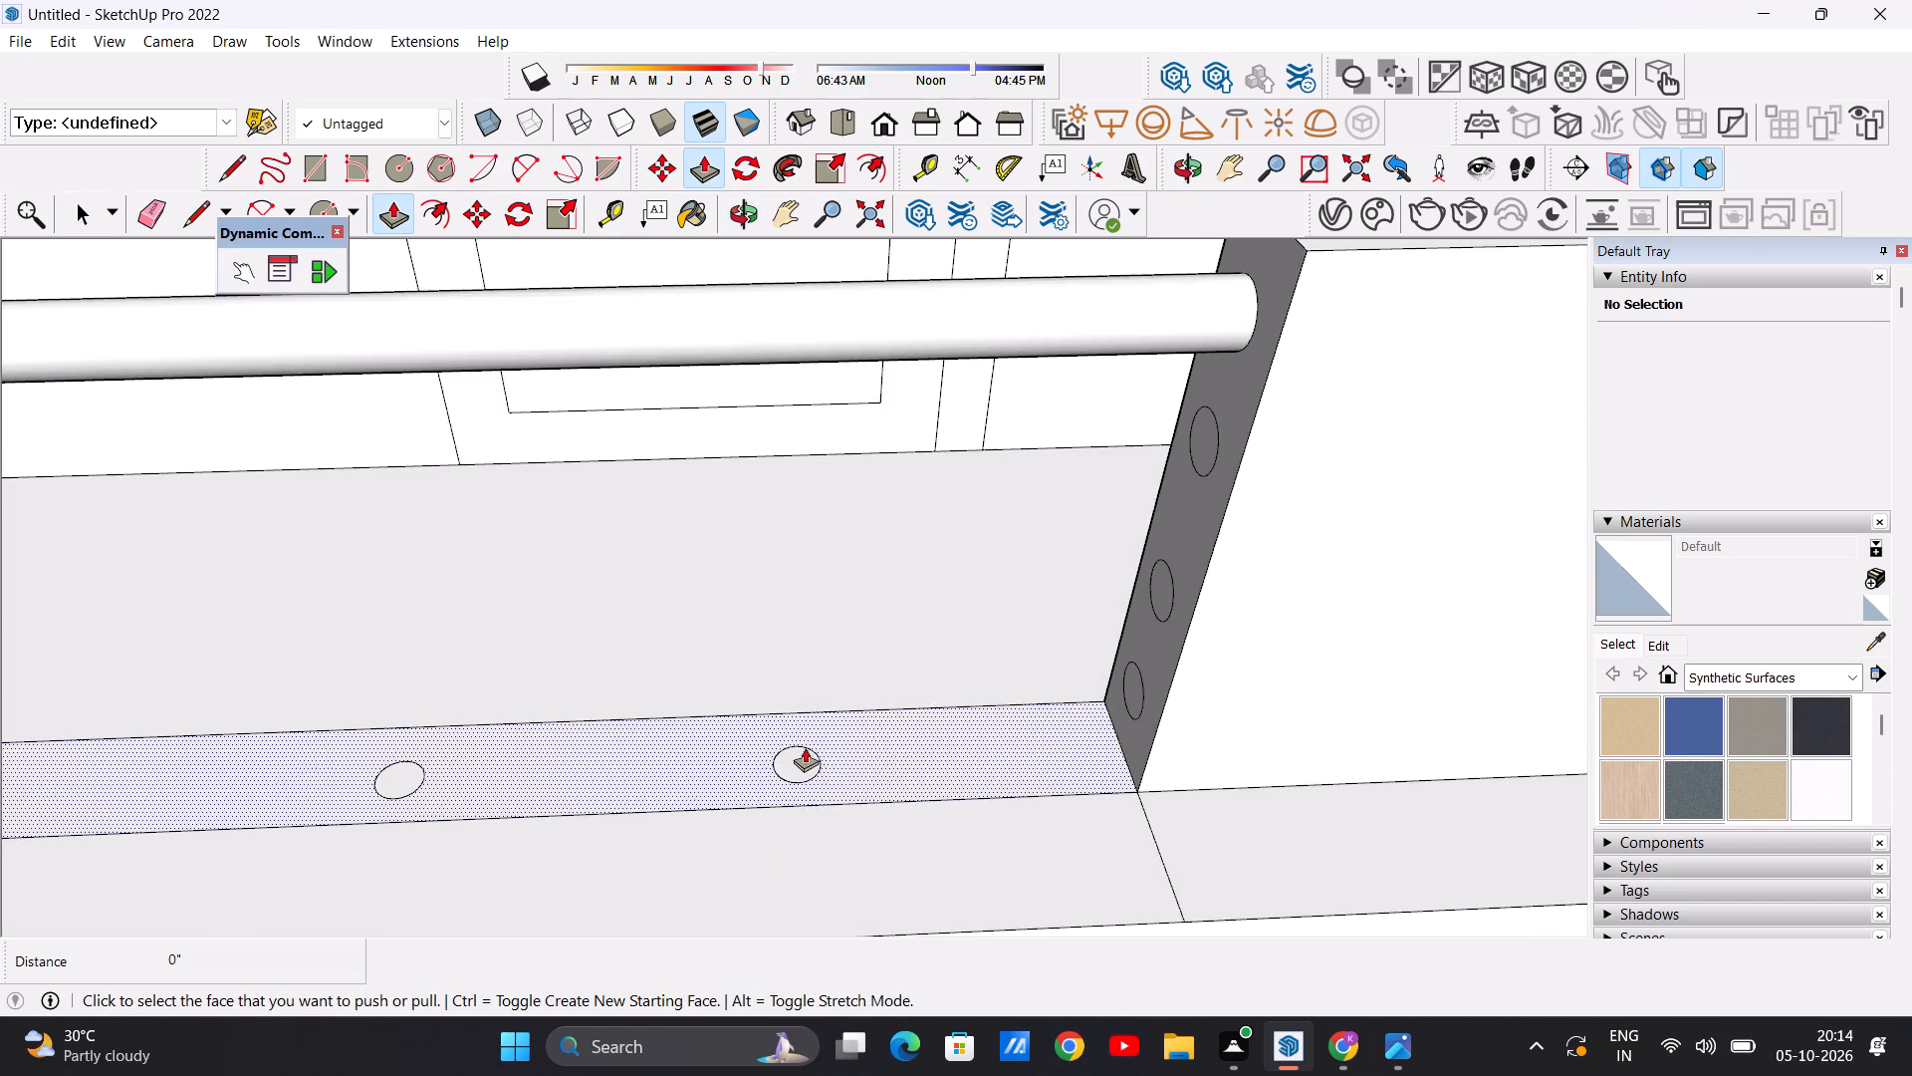
{"action": "left_click", "coordinate": [802, 757]}
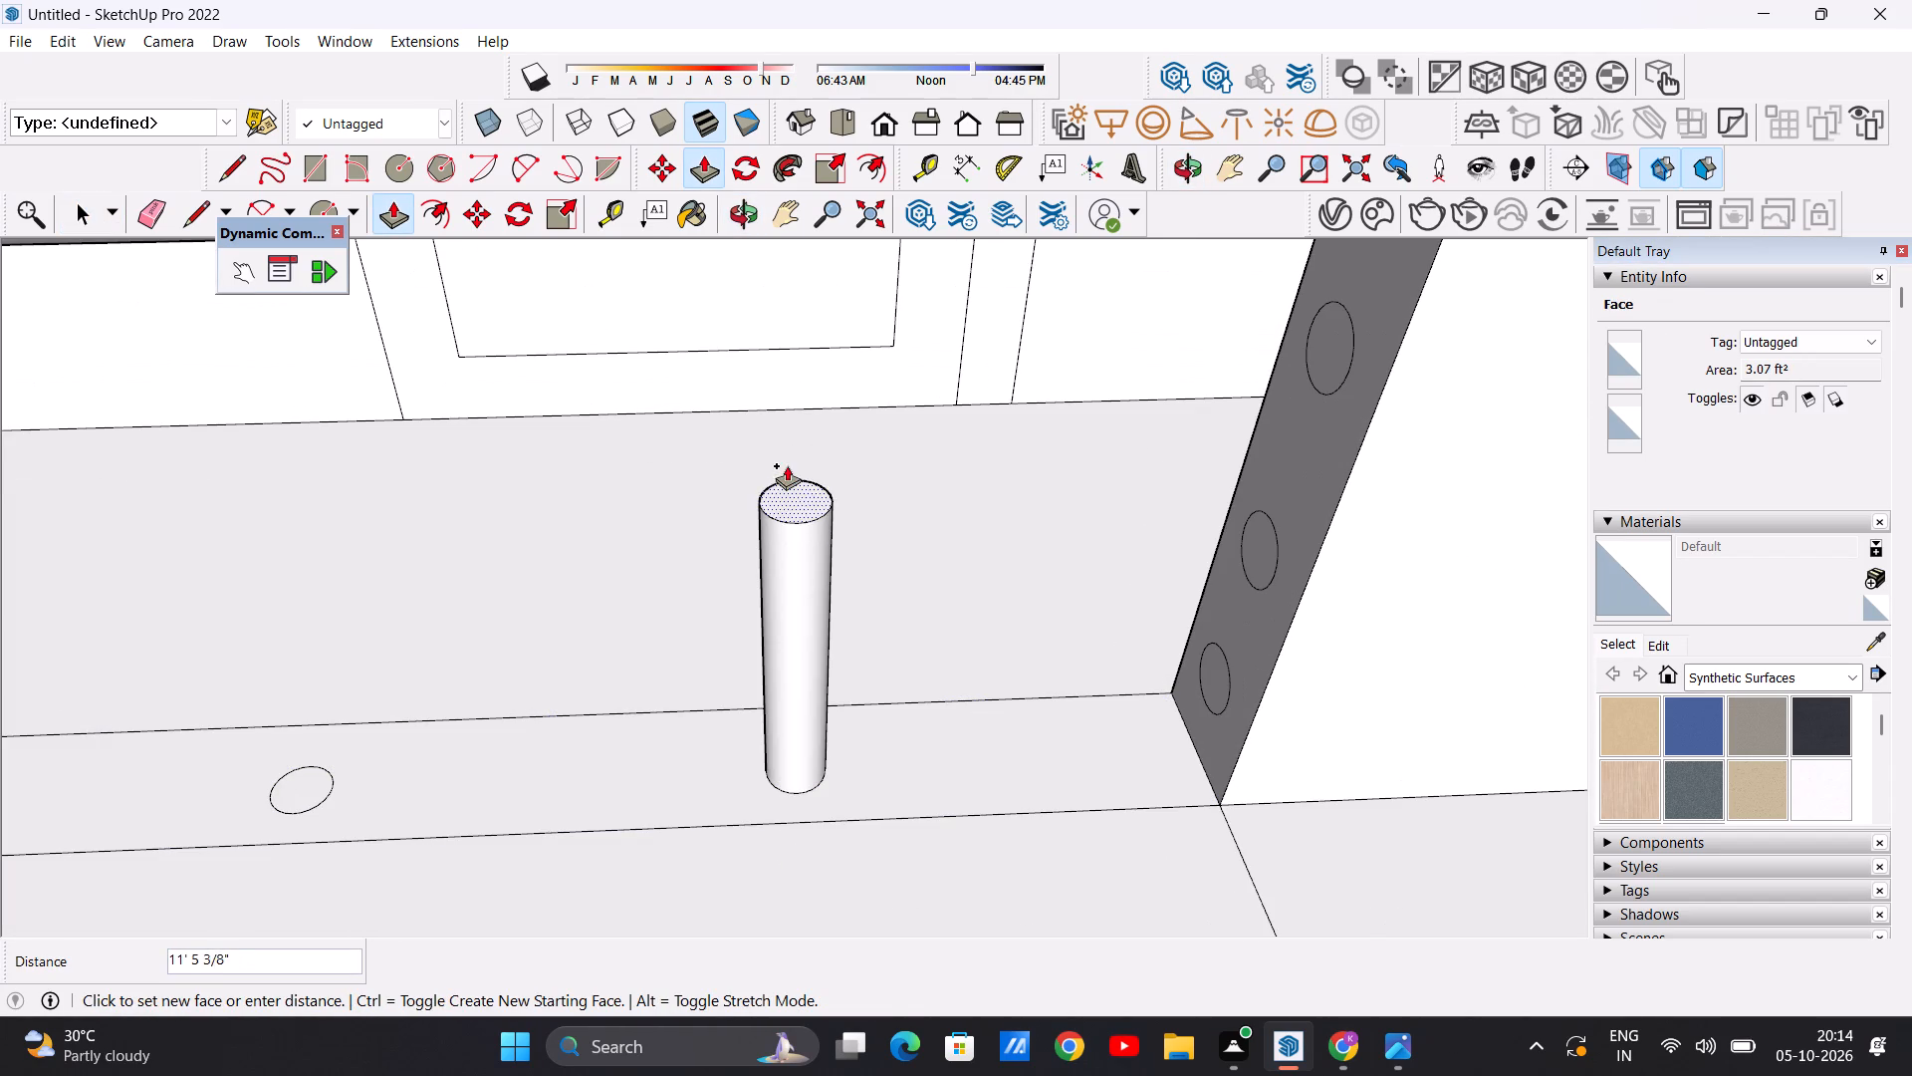
{"action": "scroll", "coordinate": [782, 426], "scroll_direction": "down", "scroll_amount": 11}
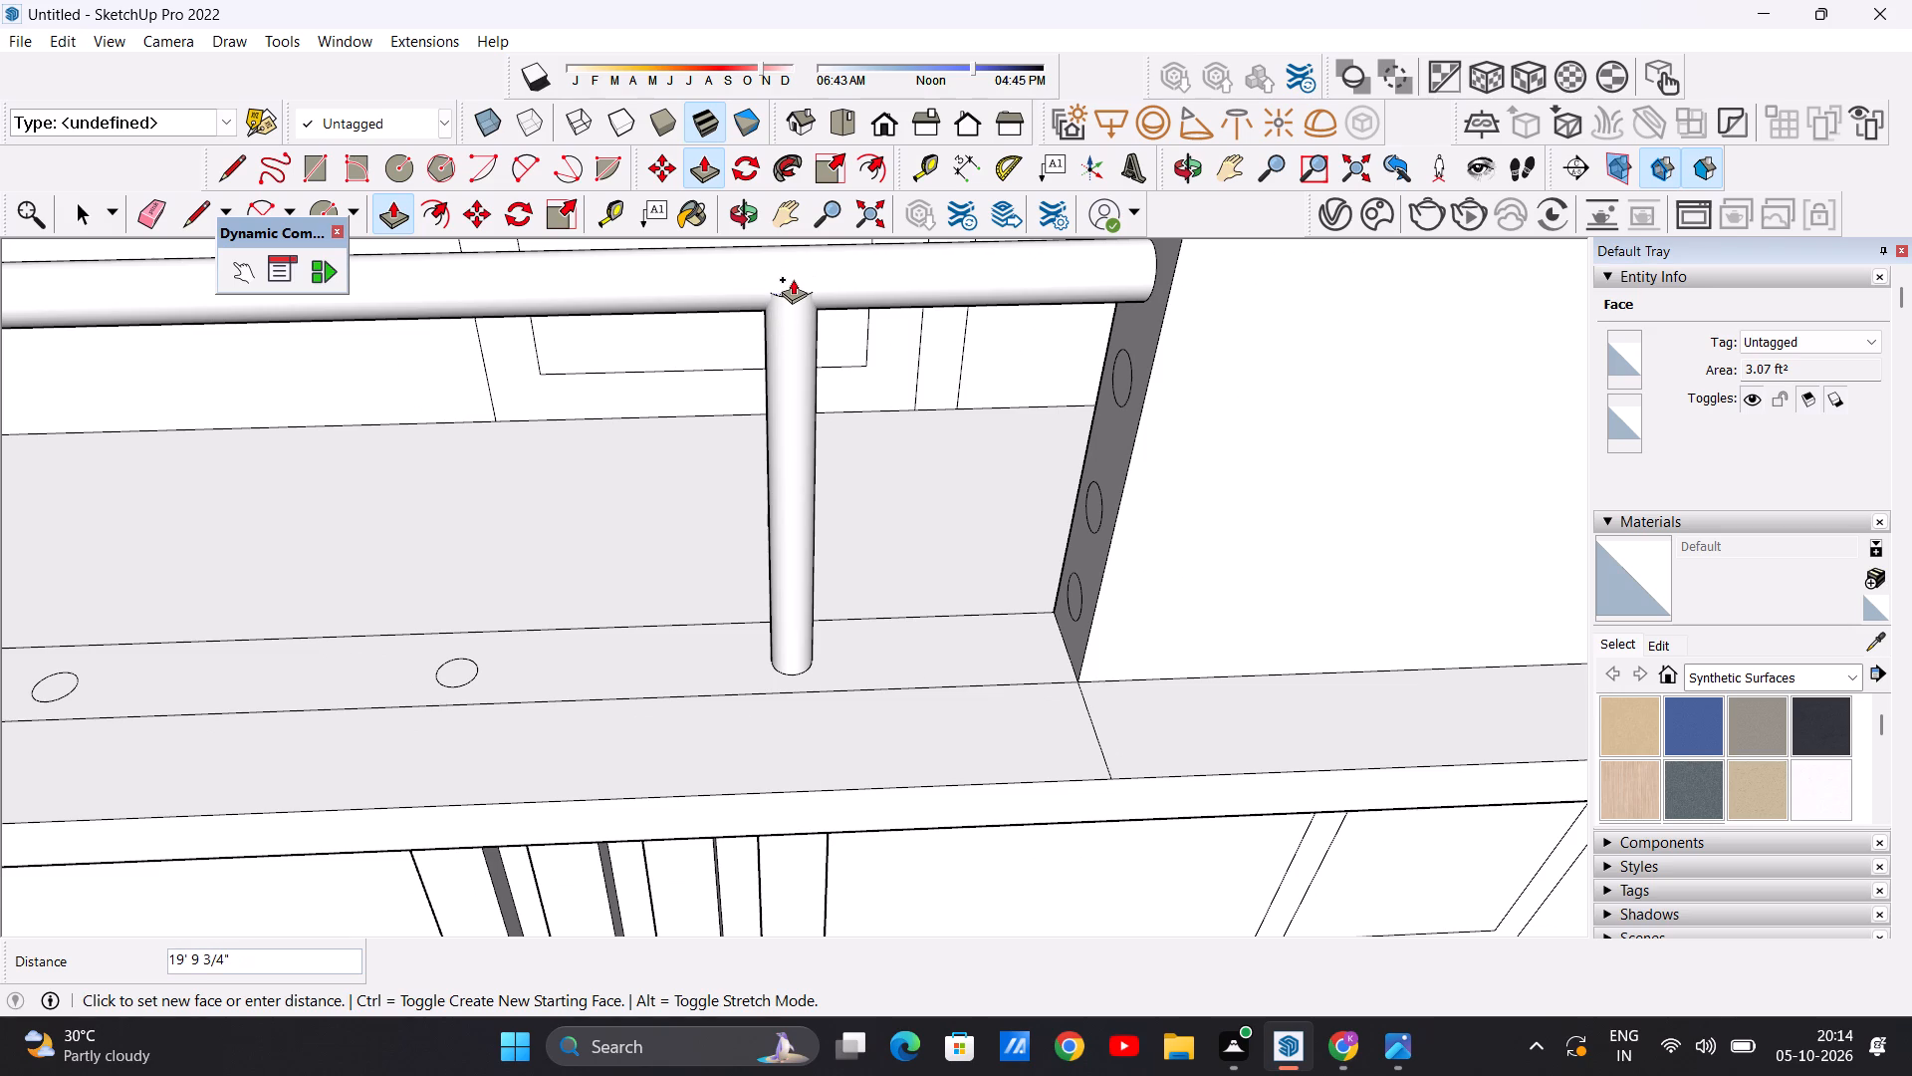
{"action": "left_click", "coordinate": [793, 279]}
Extrude the second strip circle from the raised panel about 19' 10" up into the top rail as another post.
{"action": "scroll", "coordinate": [868, 464], "scroll_direction": "down", "scroll_amount": 9}
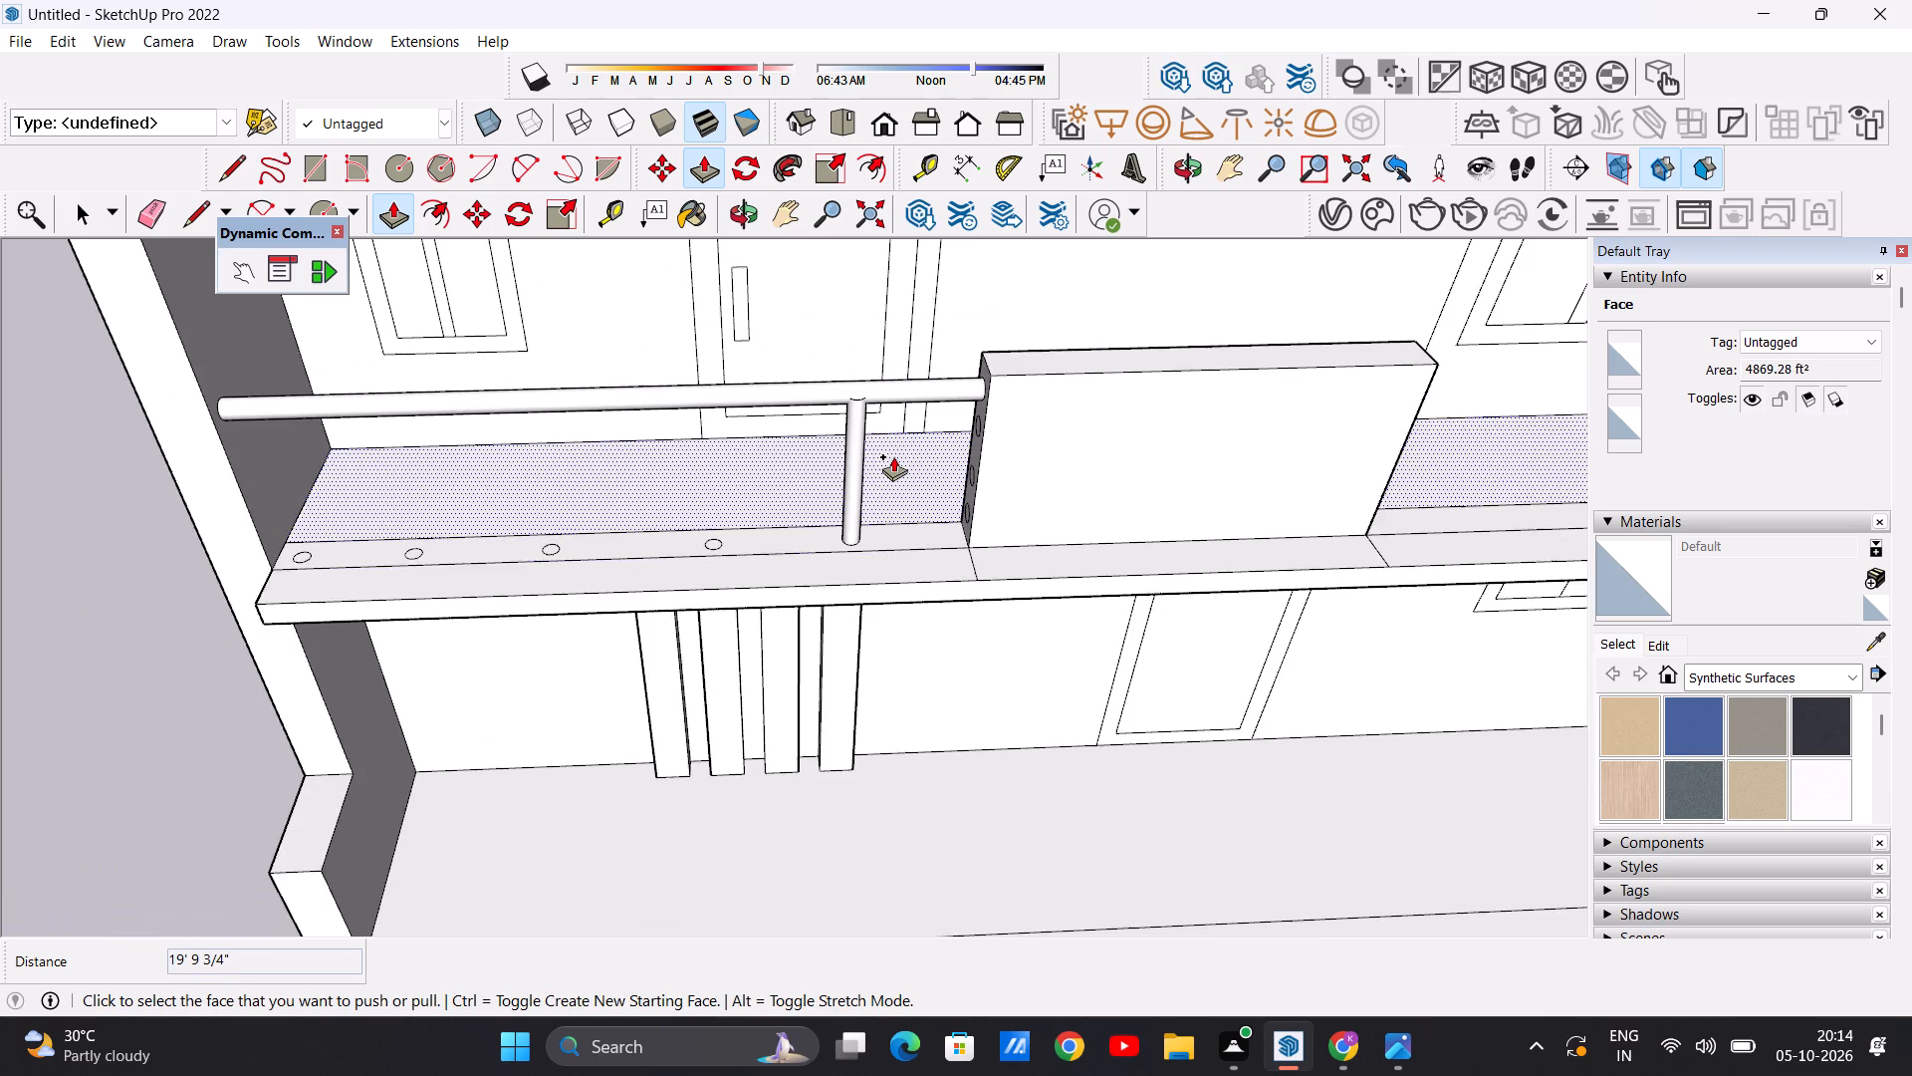
{"action": "scroll", "coordinate": [869, 483], "scroll_direction": "down", "scroll_amount": 2}
{"action": "scroll", "coordinate": [750, 521], "scroll_direction": "up", "scroll_amount": 20}
{"action": "scroll", "coordinate": [750, 521], "scroll_direction": "up", "scroll_amount": 4}
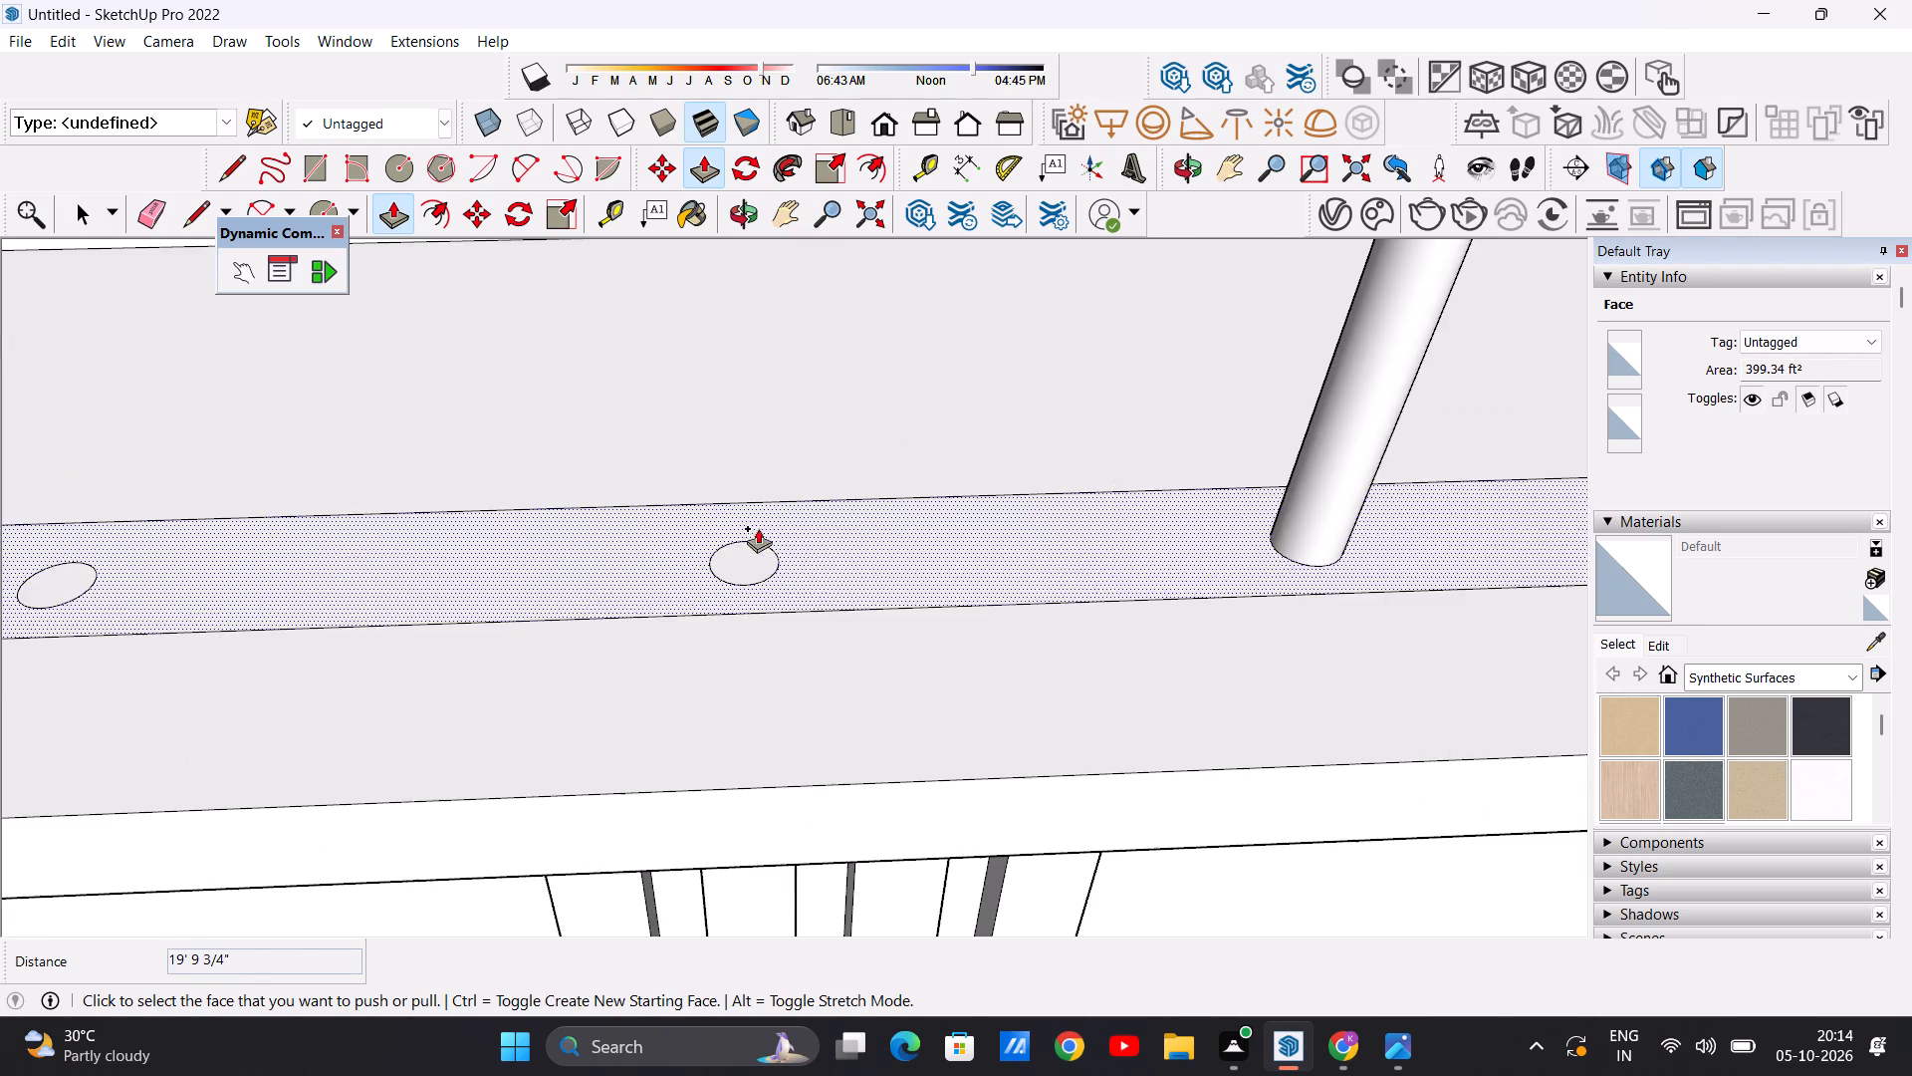
{"action": "left_click", "coordinate": [756, 559]}
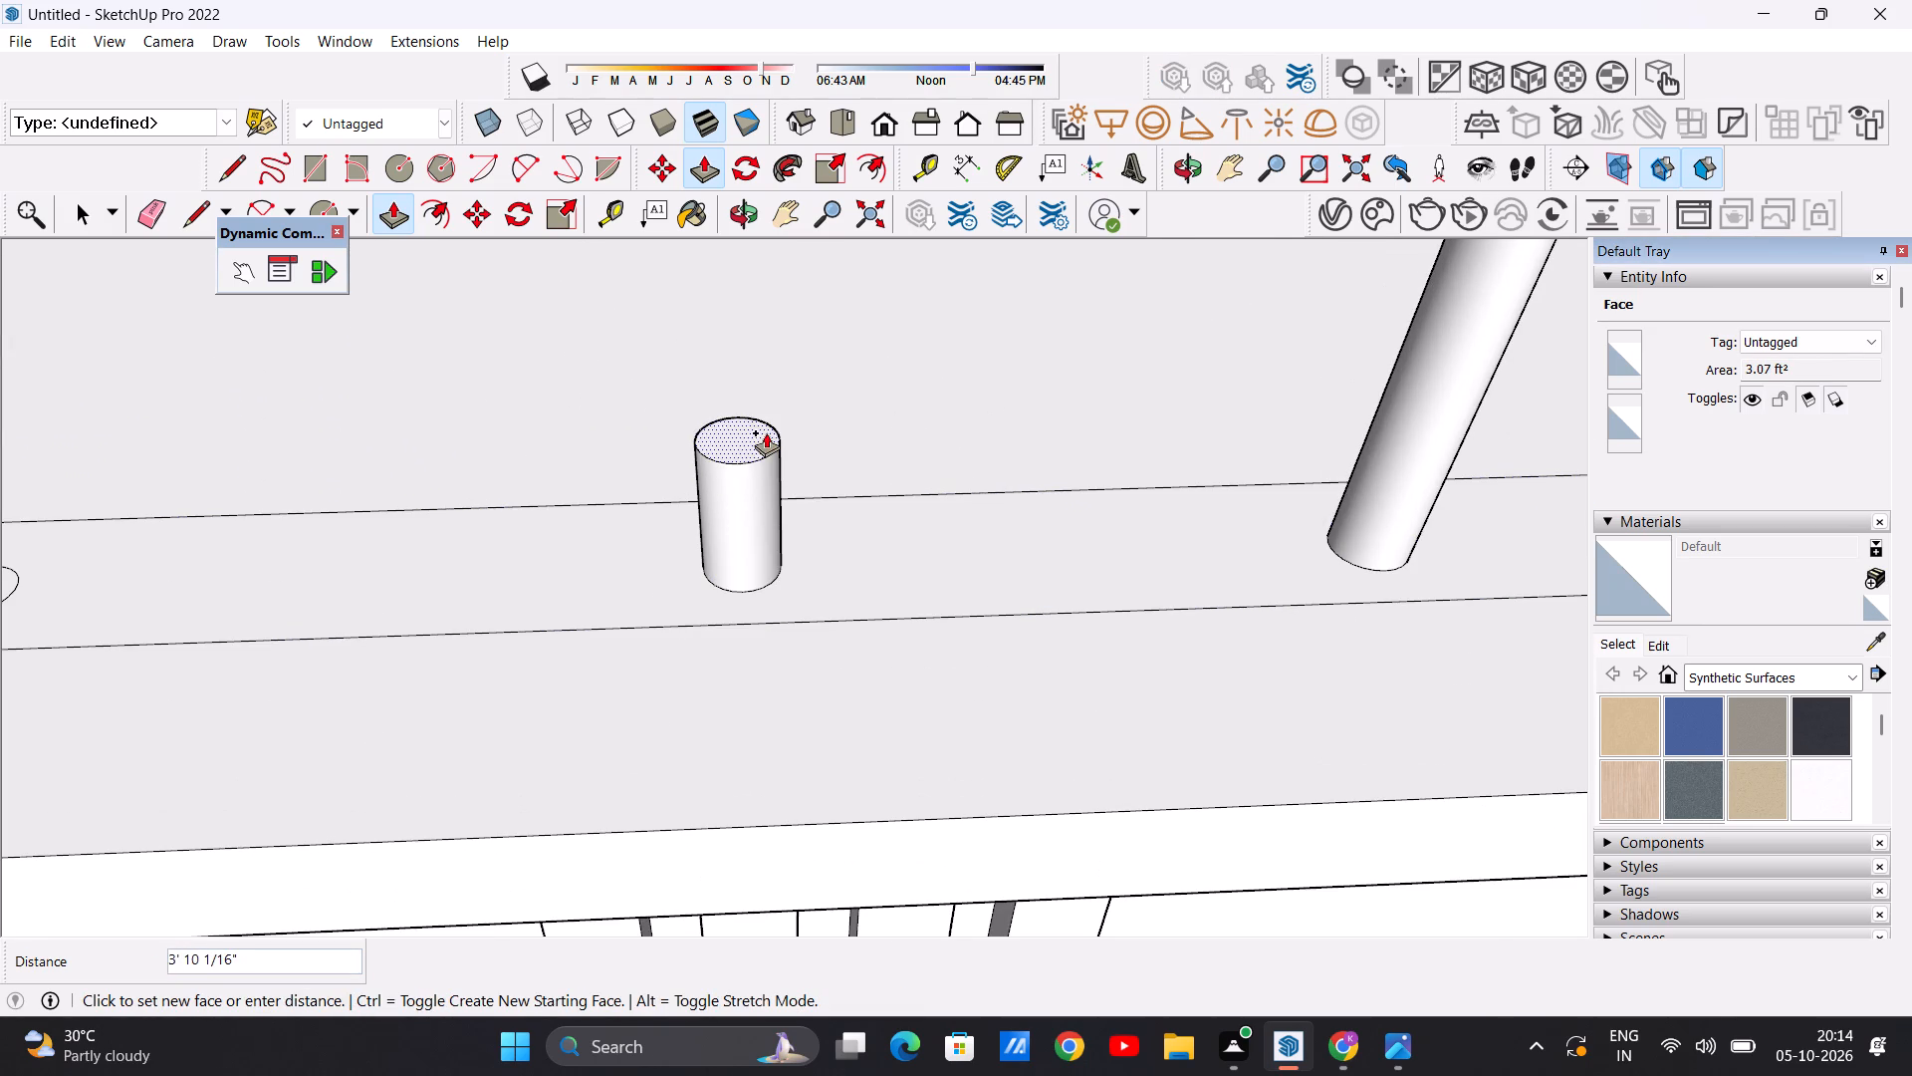
{"action": "scroll", "coordinate": [746, 447], "scroll_direction": "down", "scroll_amount": 19}
{"action": "scroll", "coordinate": [748, 448], "scroll_direction": "down", "scroll_amount": 18}
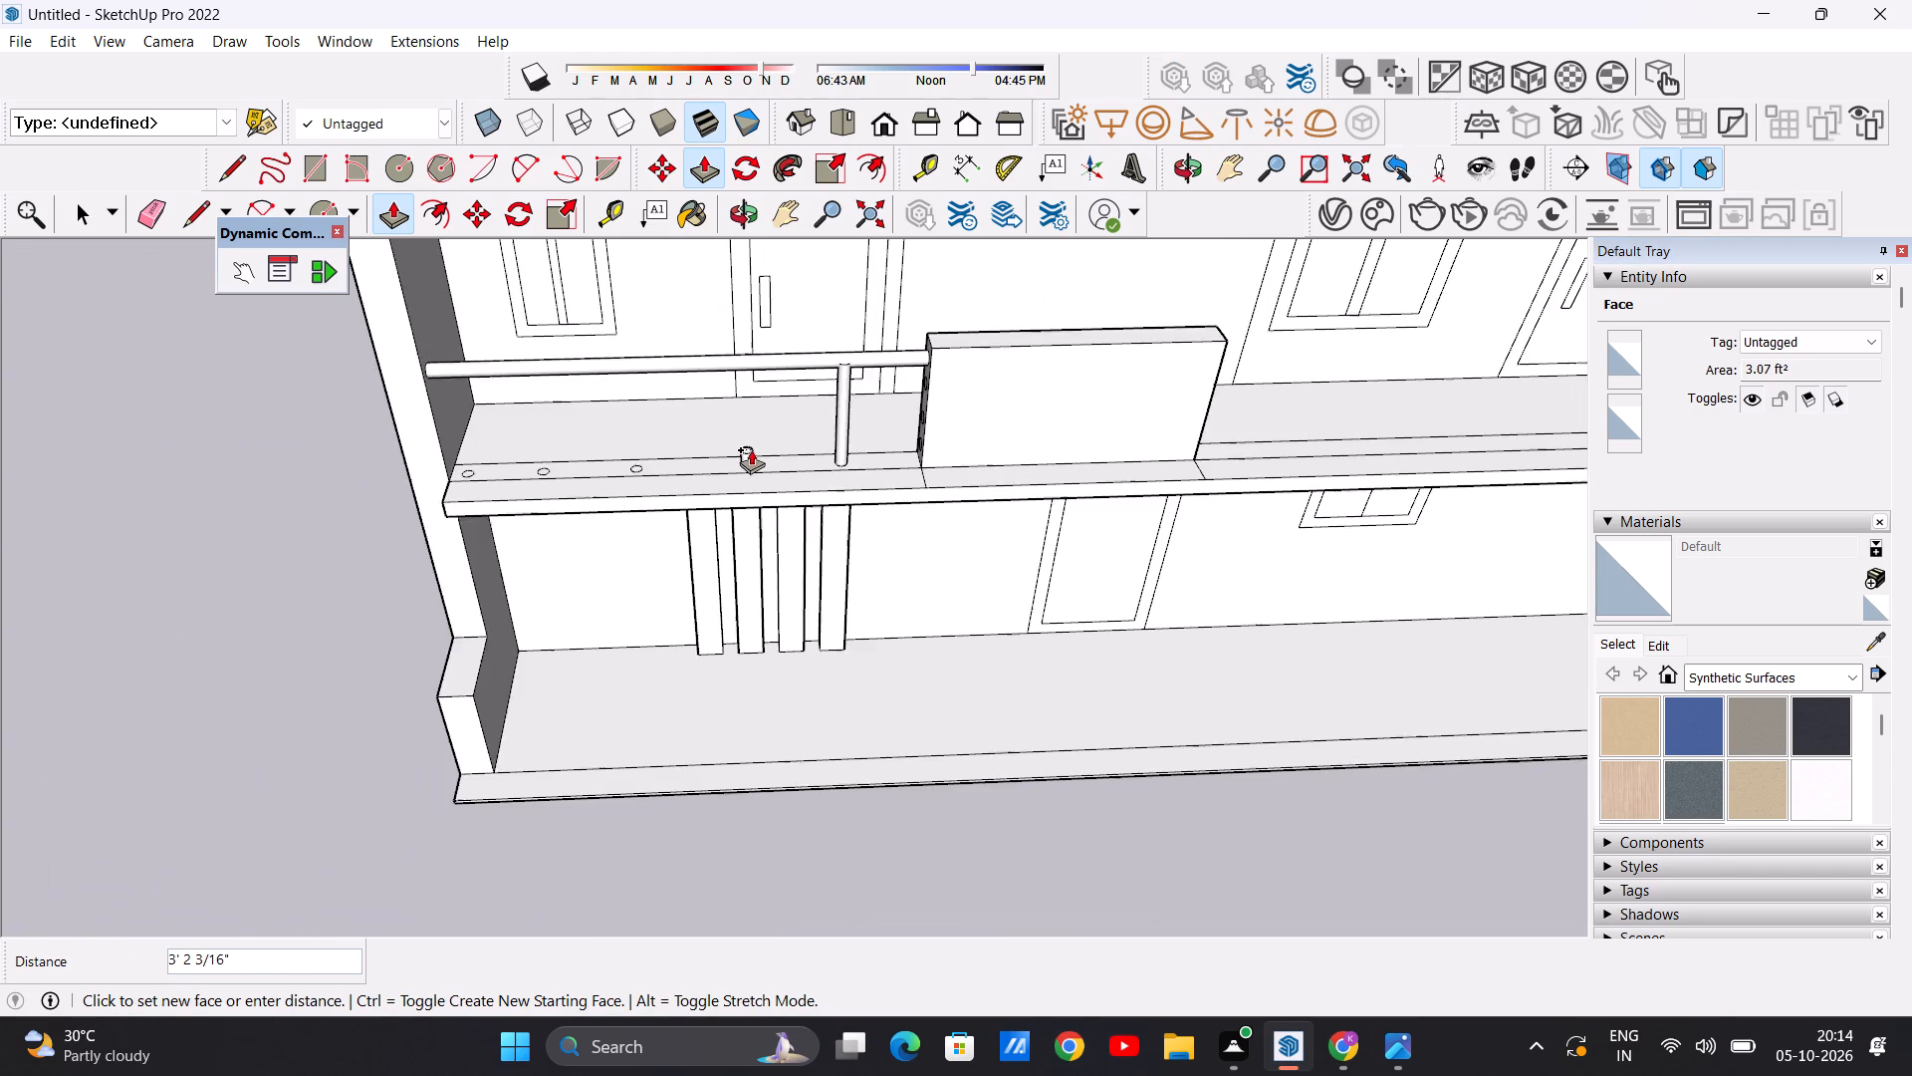
{"action": "middle_click_drag", "start_coordinate": [751, 449], "coordinate": [755, 378]}
{"action": "scroll", "coordinate": [748, 373], "scroll_direction": "up", "scroll_amount": 7}
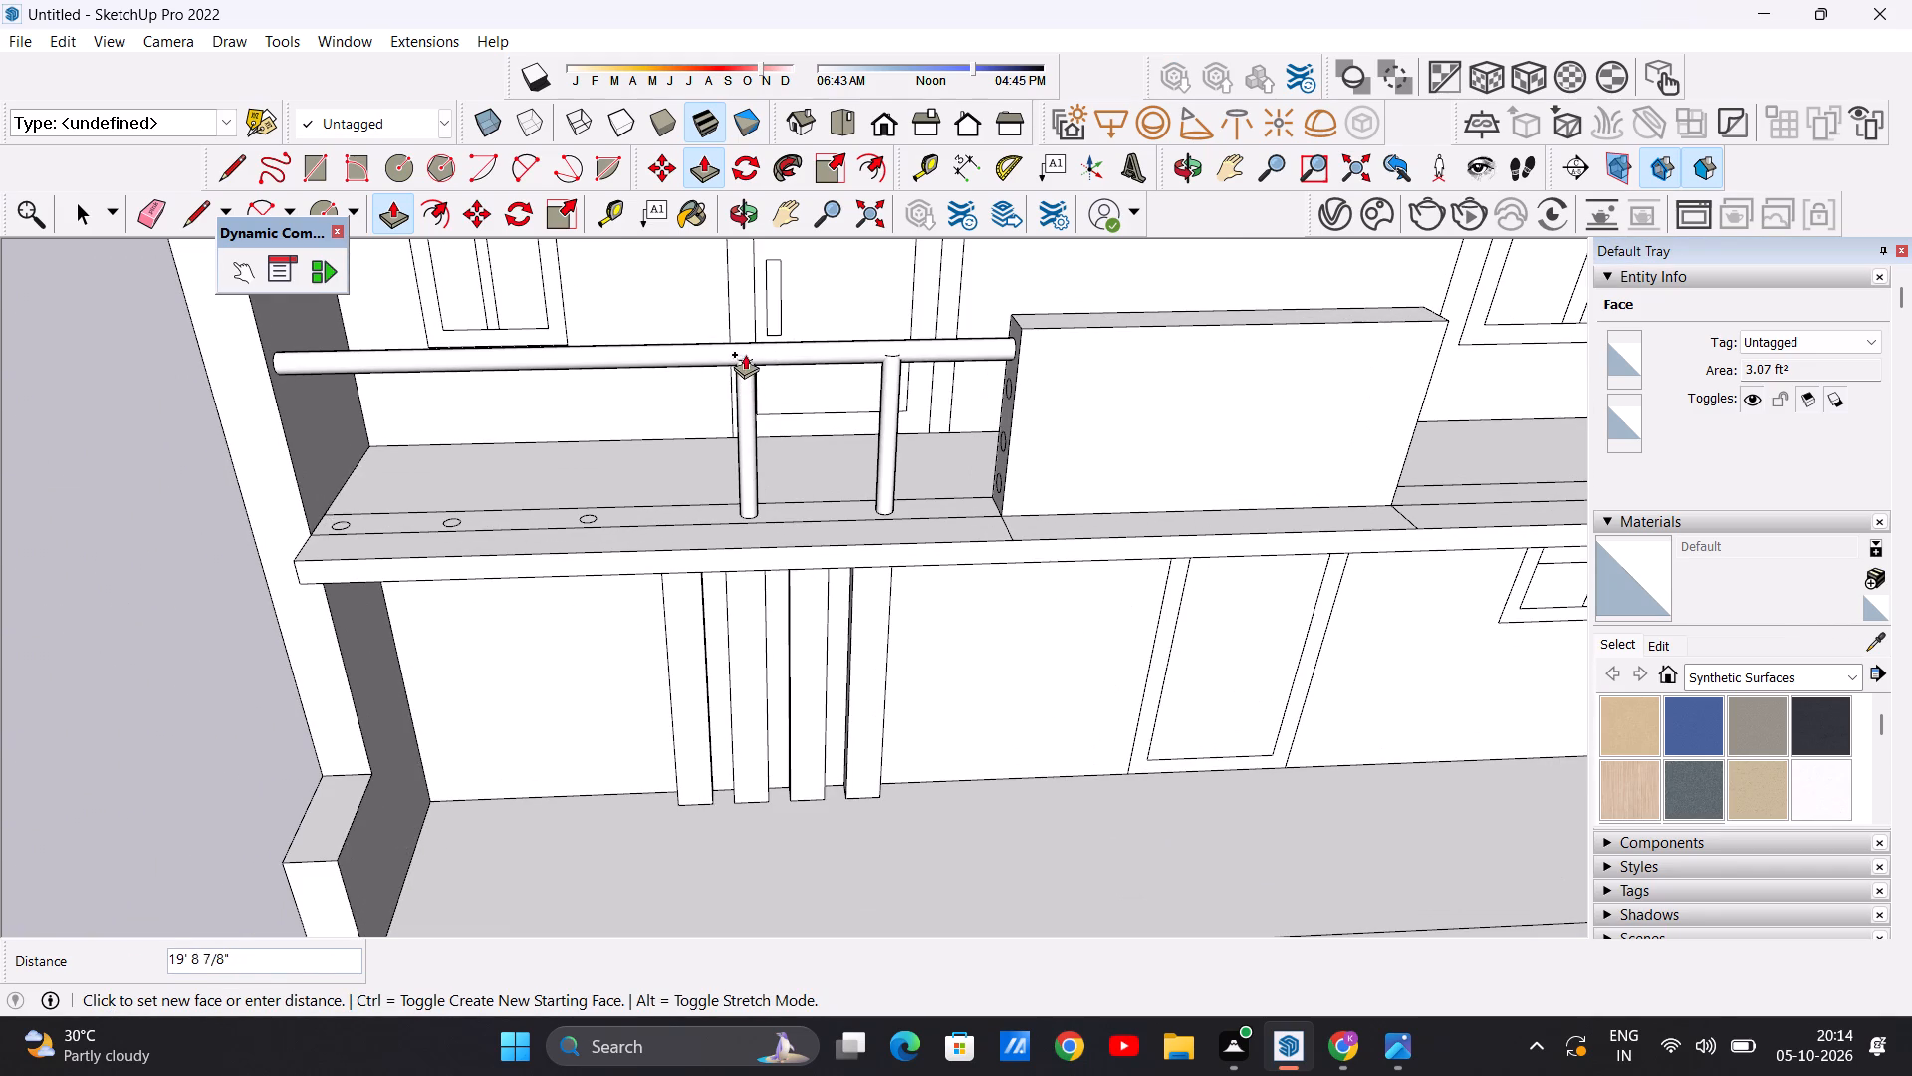
{"action": "scroll", "coordinate": [745, 351], "scroll_direction": "up", "scroll_amount": 15}
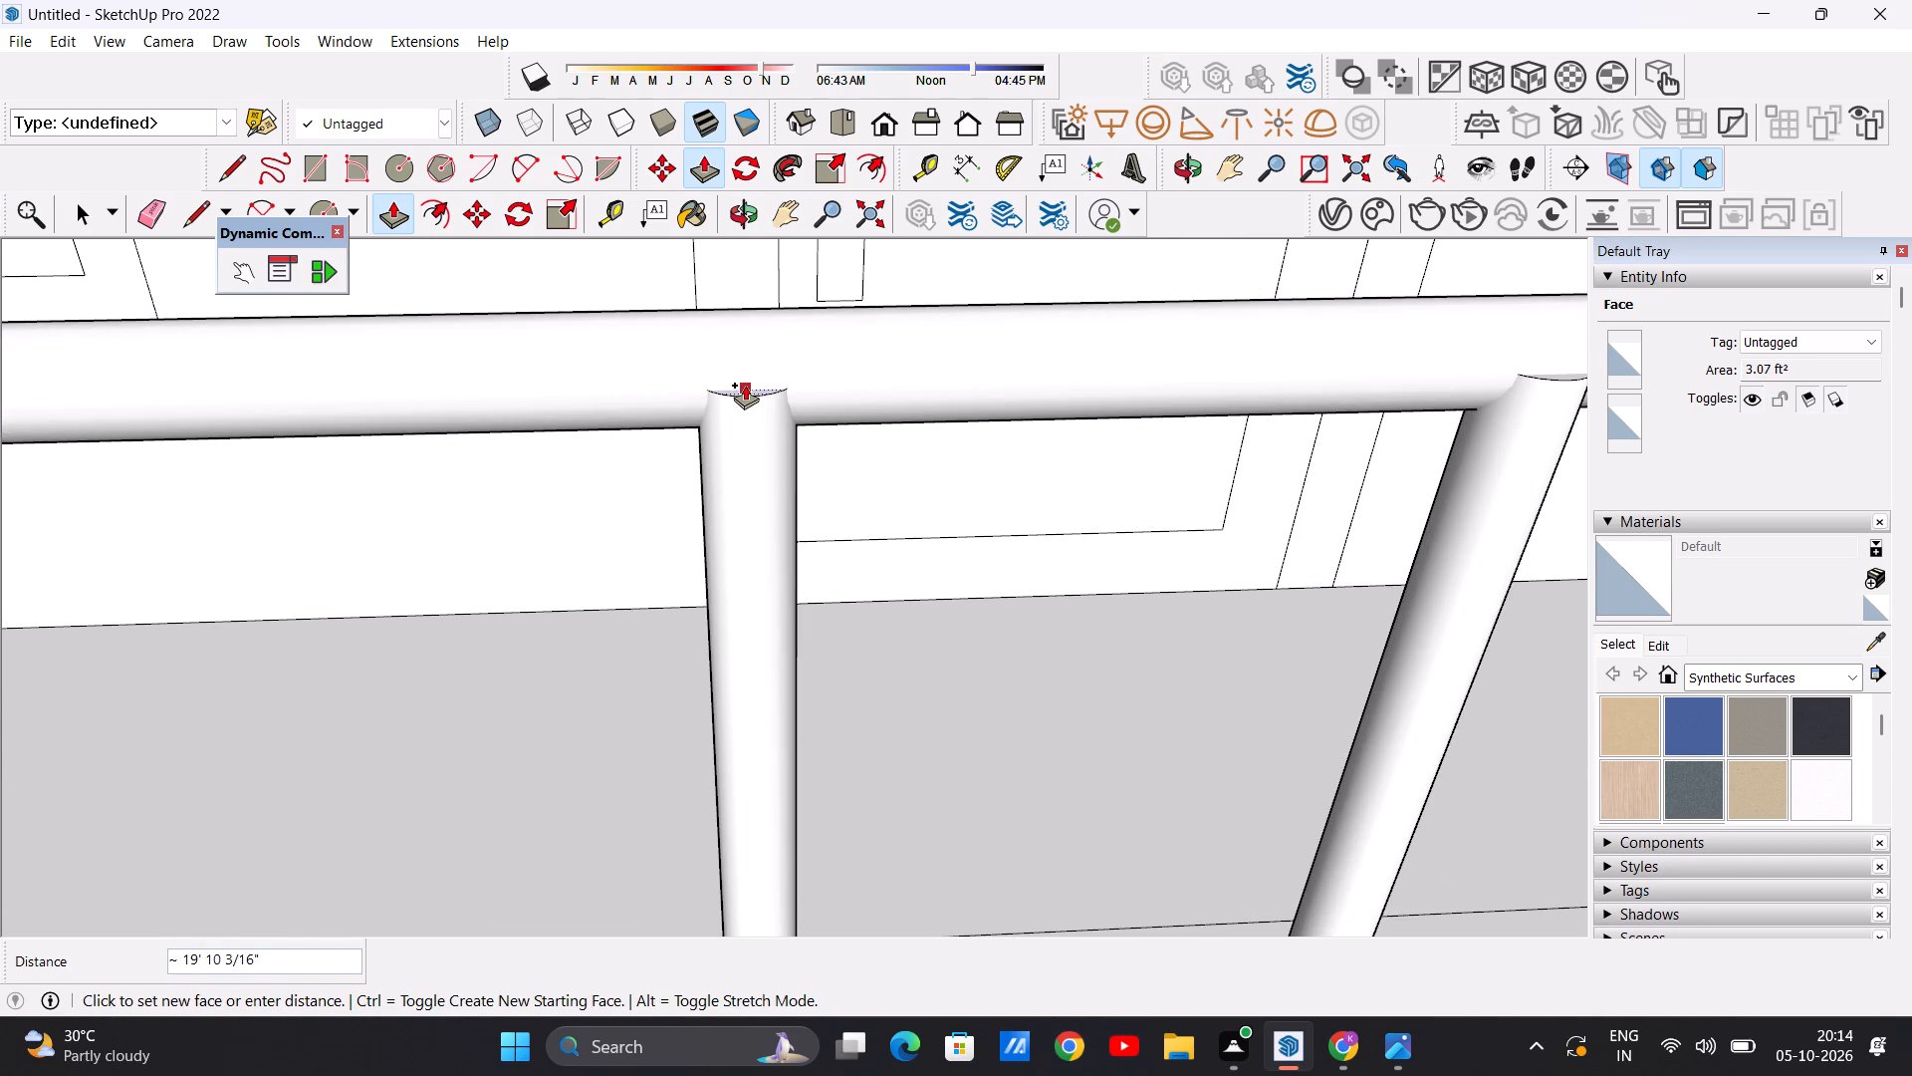
{"action": "left_click", "coordinate": [745, 391]}
Extrude the third strip circle from the raised panel about 20' 1" up into the top rail as a round post.
{"action": "scroll", "coordinate": [822, 367], "scroll_direction": "down", "scroll_amount": 17}
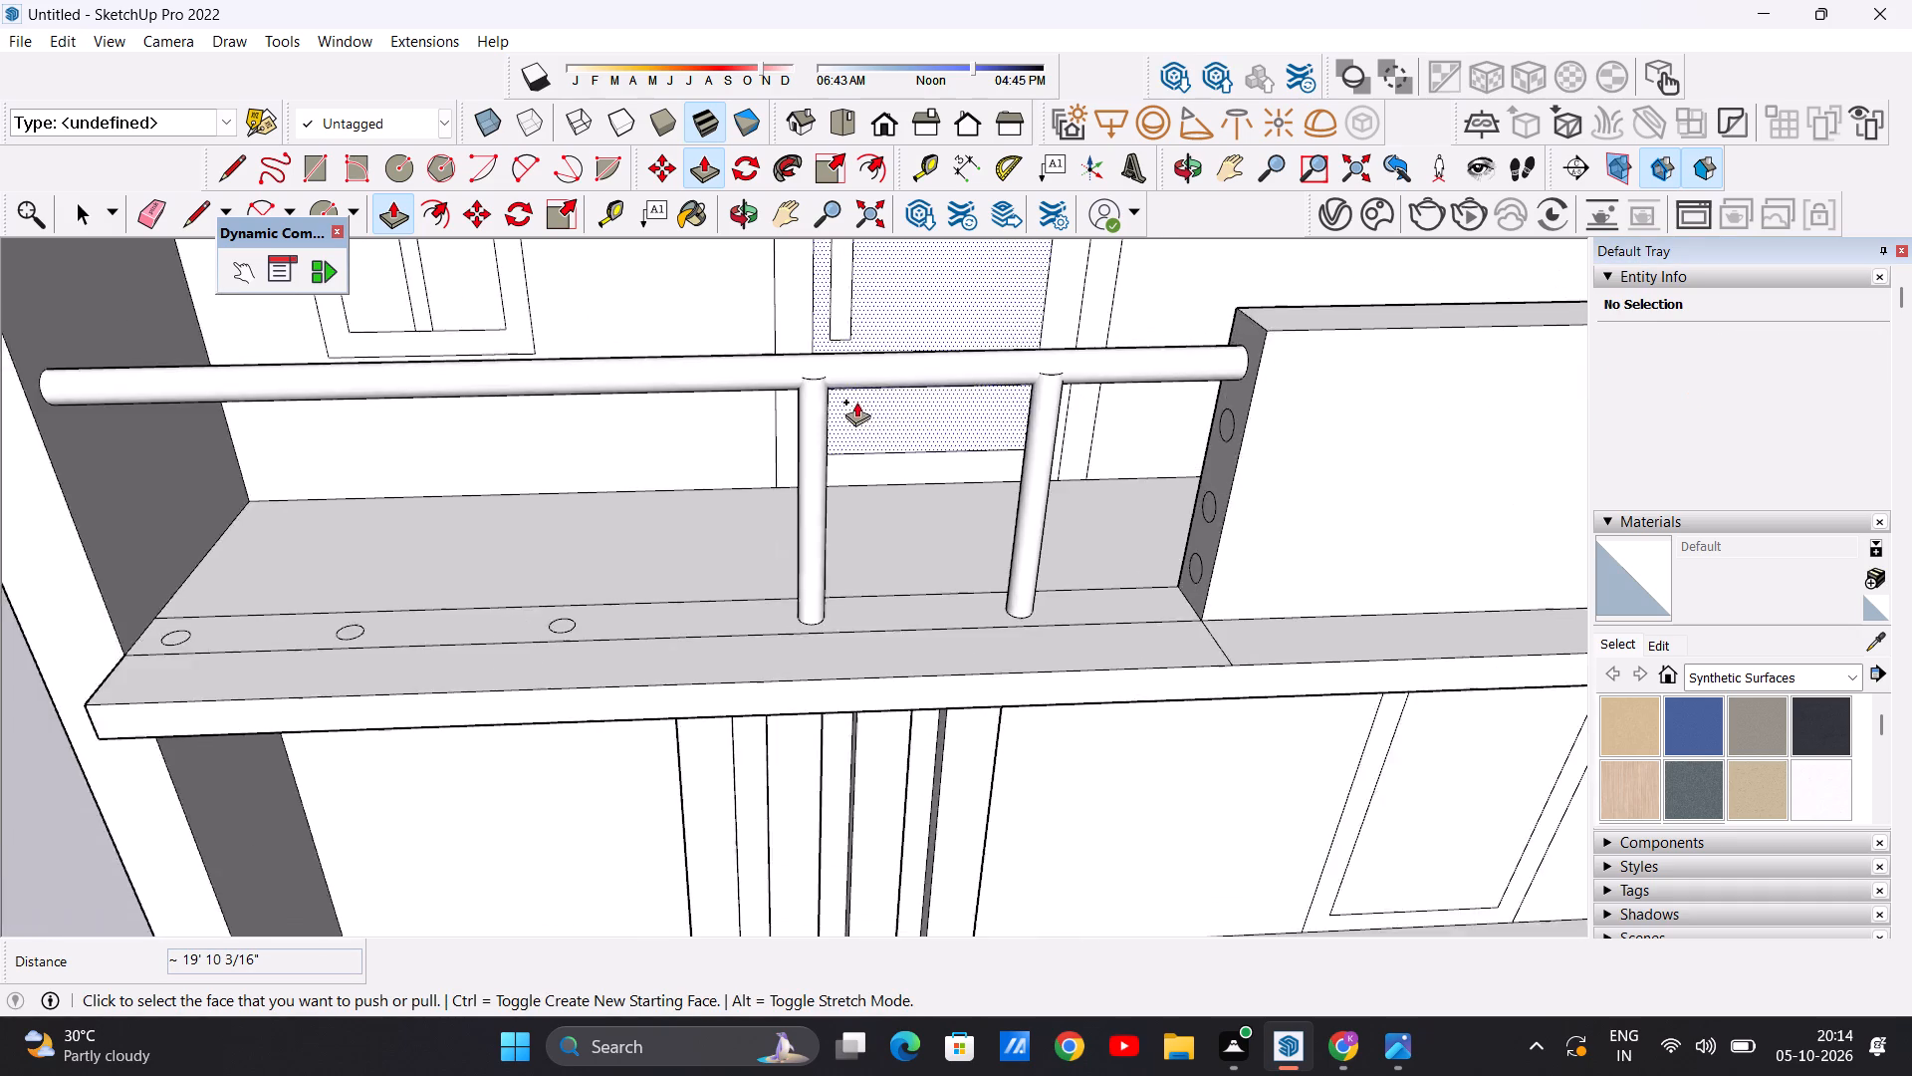
{"action": "scroll", "coordinate": [856, 402], "scroll_direction": "down", "scroll_amount": 5}
{"action": "scroll", "coordinate": [742, 493], "scroll_direction": "up", "scroll_amount": 6}
{"action": "middle_click_drag", "start_coordinate": [703, 501], "coordinate": [689, 655]}
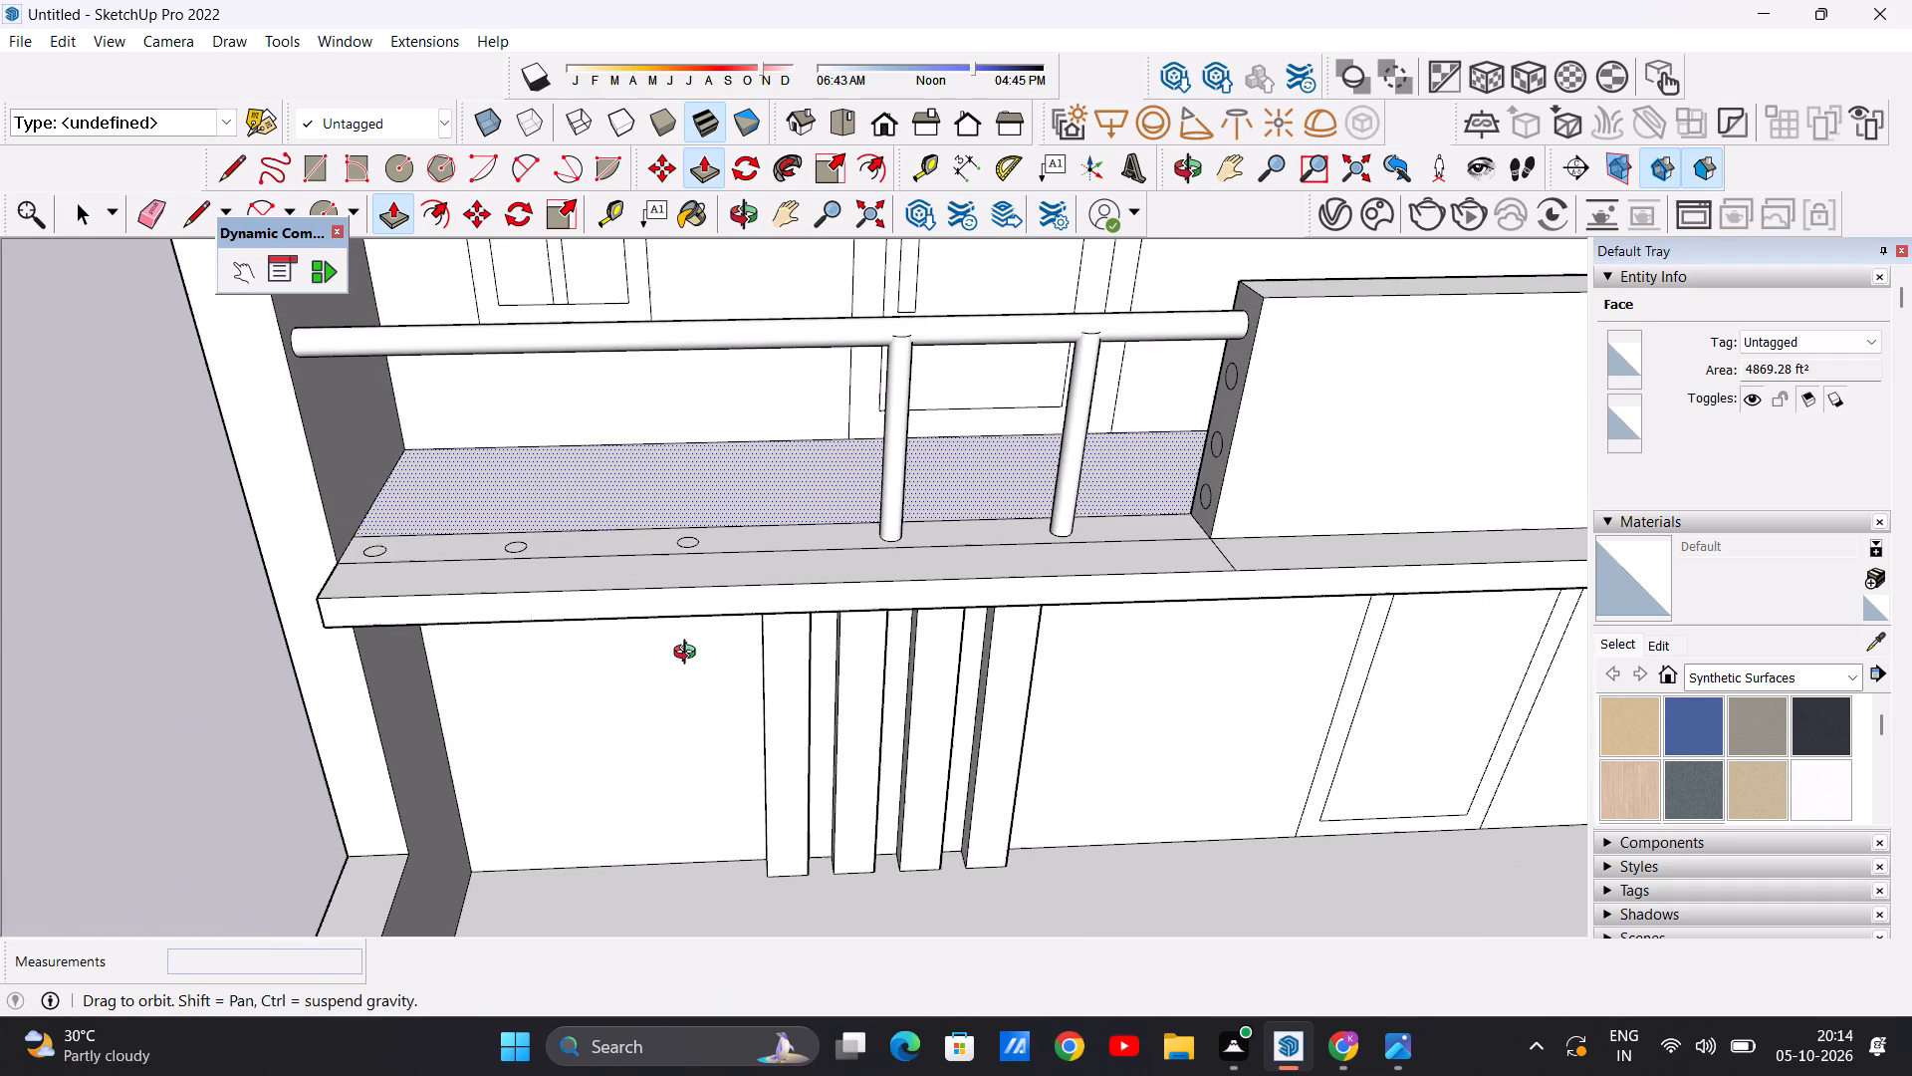
{"action": "middle_click_drag", "start_coordinate": [689, 655], "coordinate": [689, 664]}
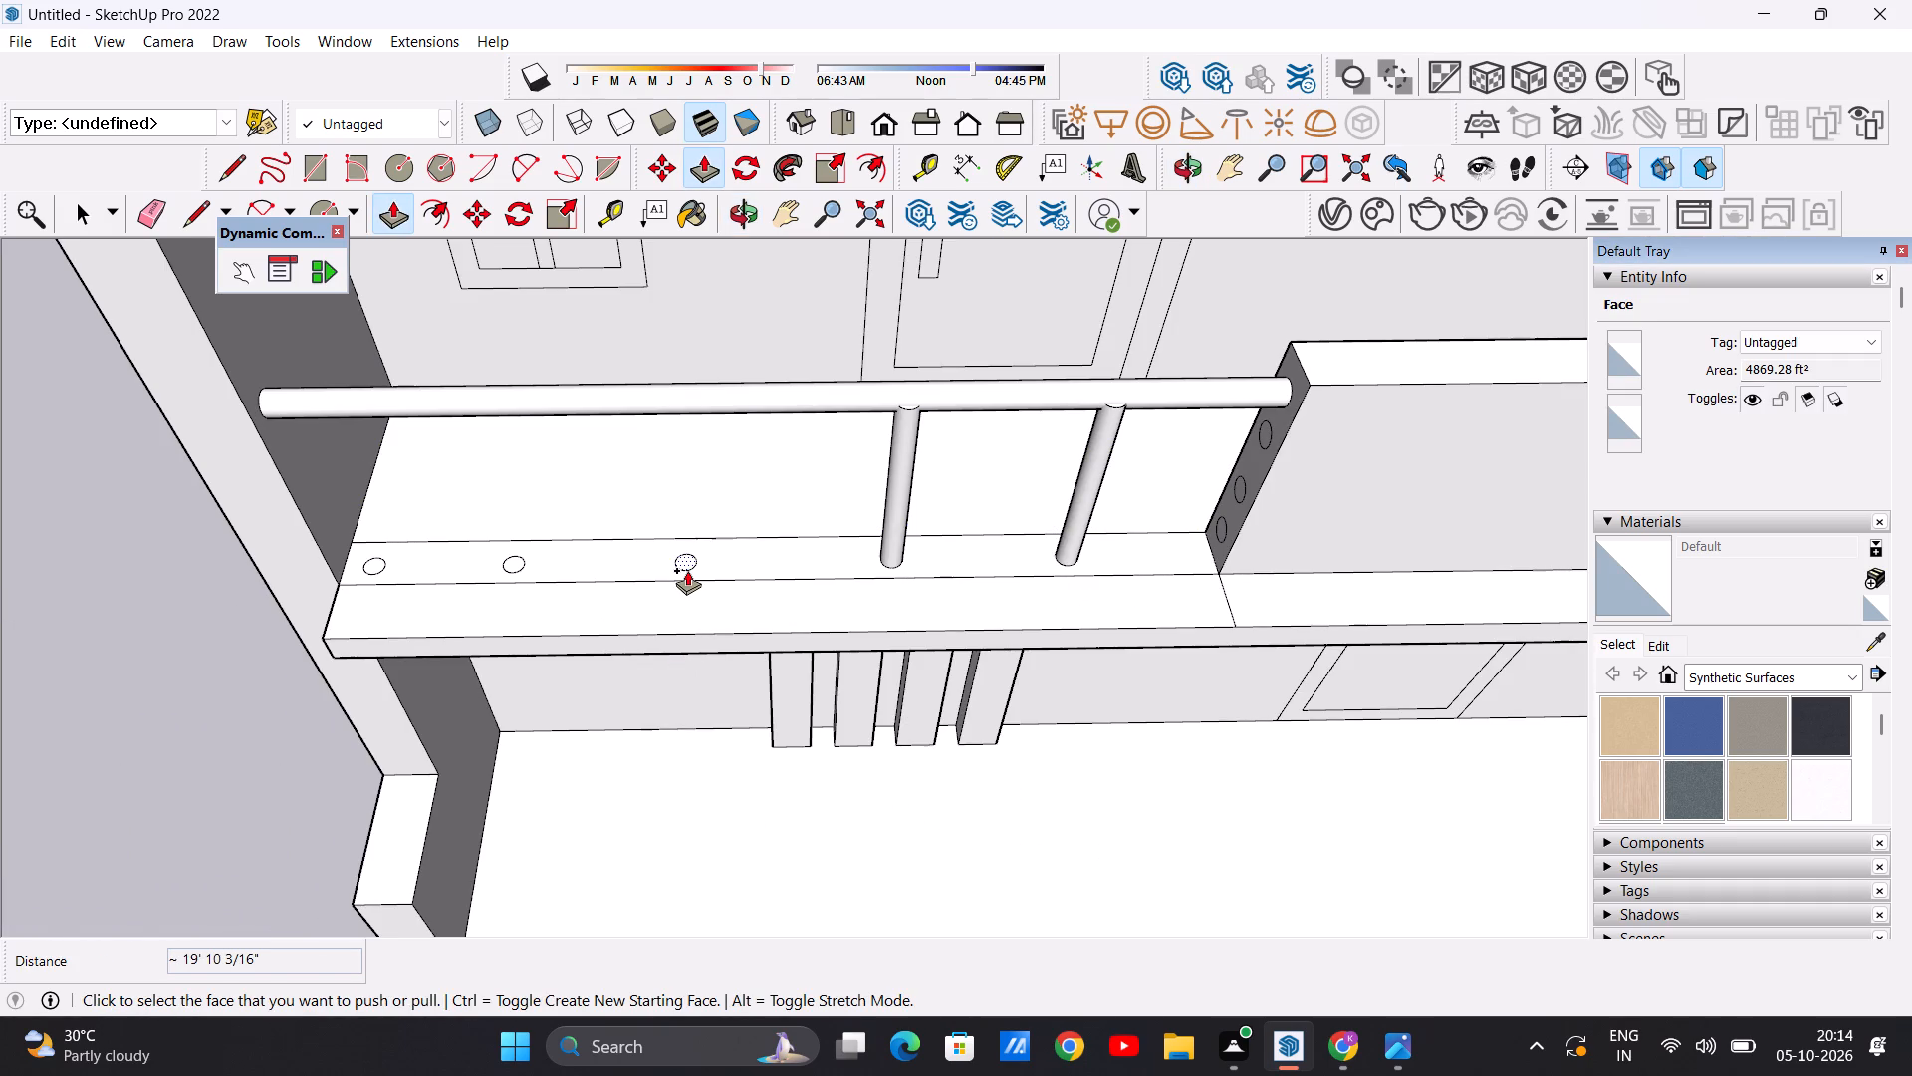
{"action": "scroll", "coordinate": [677, 544], "scroll_direction": "up", "scroll_amount": 1}
{"action": "scroll", "coordinate": [677, 544], "scroll_direction": "down", "scroll_amount": 1}
{"action": "scroll", "coordinate": [677, 544], "scroll_direction": "up", "scroll_amount": 6}
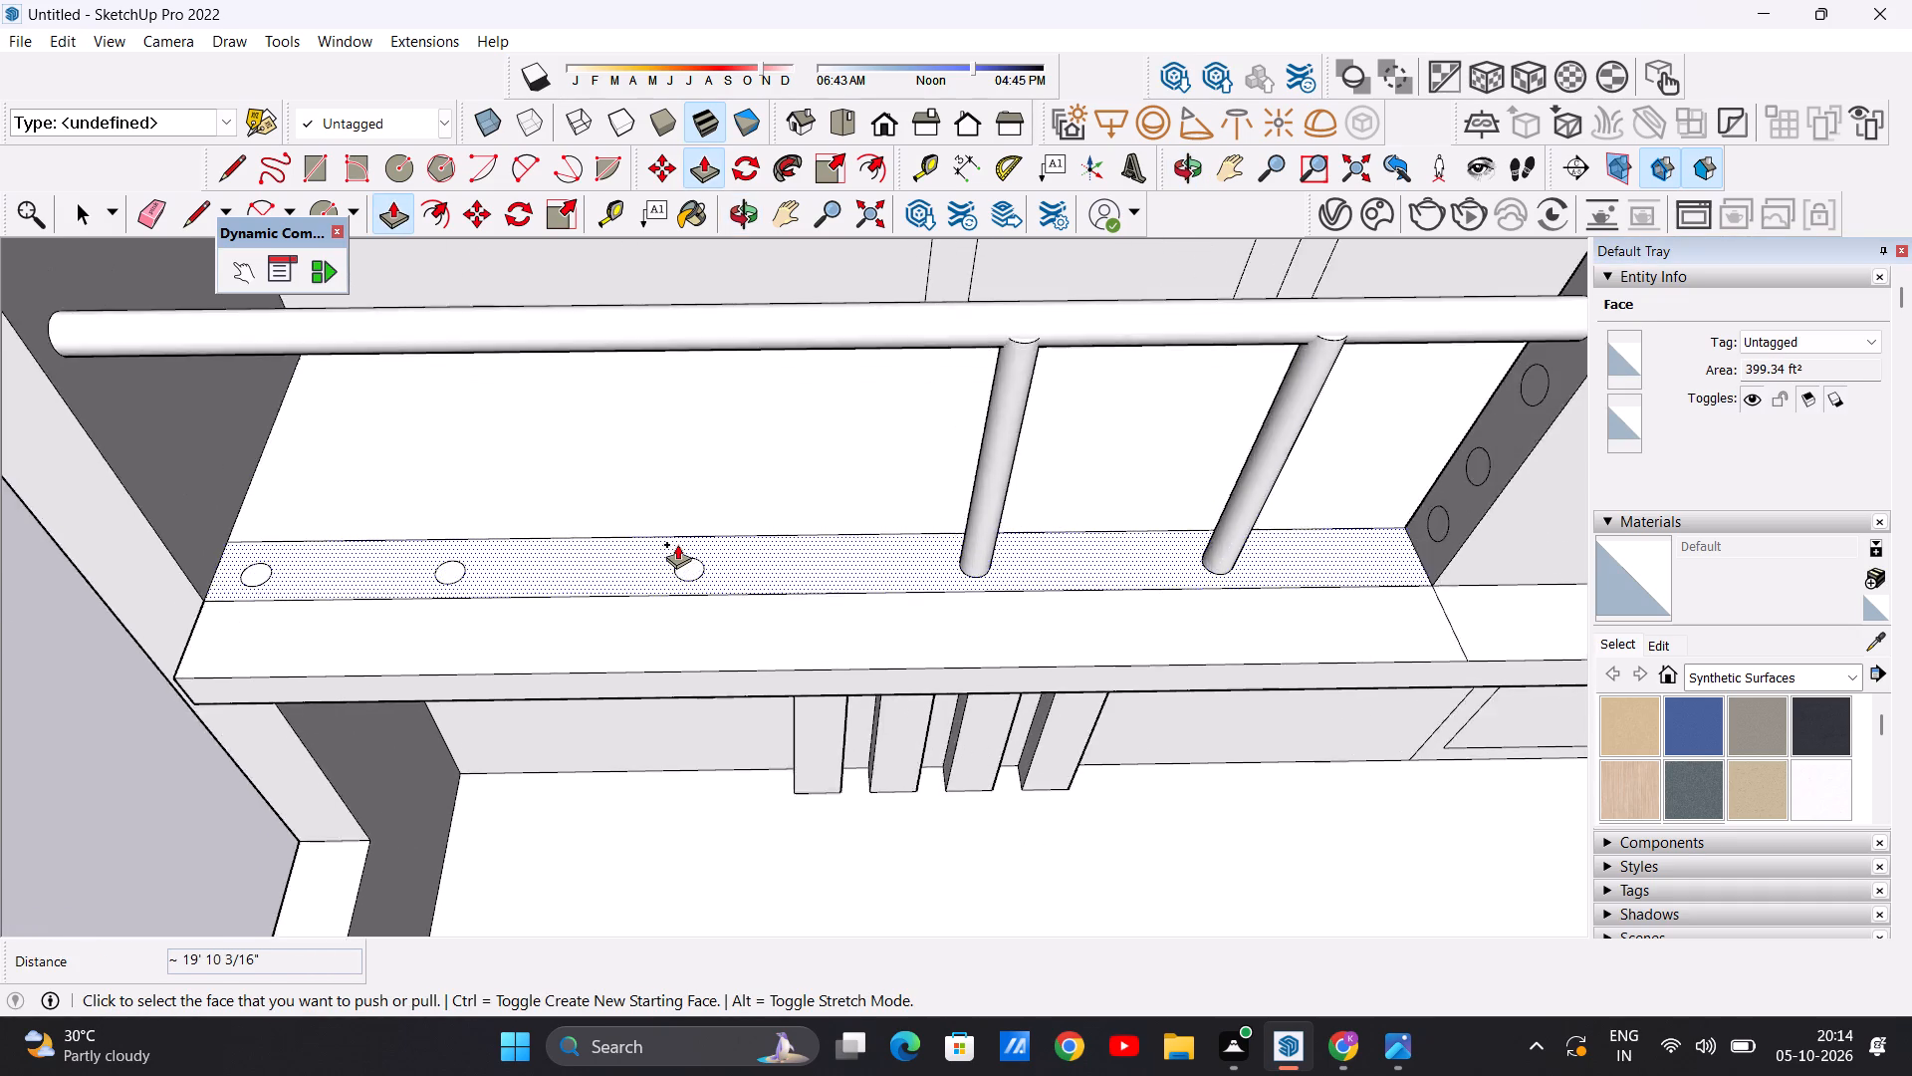
{"action": "scroll", "coordinate": [677, 544], "scroll_direction": "up", "scroll_amount": 13}
{"action": "left_click", "coordinate": [707, 599]}
{"action": "scroll", "coordinate": [716, 436], "scroll_direction": "down", "scroll_amount": 20}
{"action": "scroll", "coordinate": [716, 436], "scroll_direction": "down", "scroll_amount": 7}
{"action": "scroll", "coordinate": [699, 376], "scroll_direction": "up", "scroll_amount": 10}
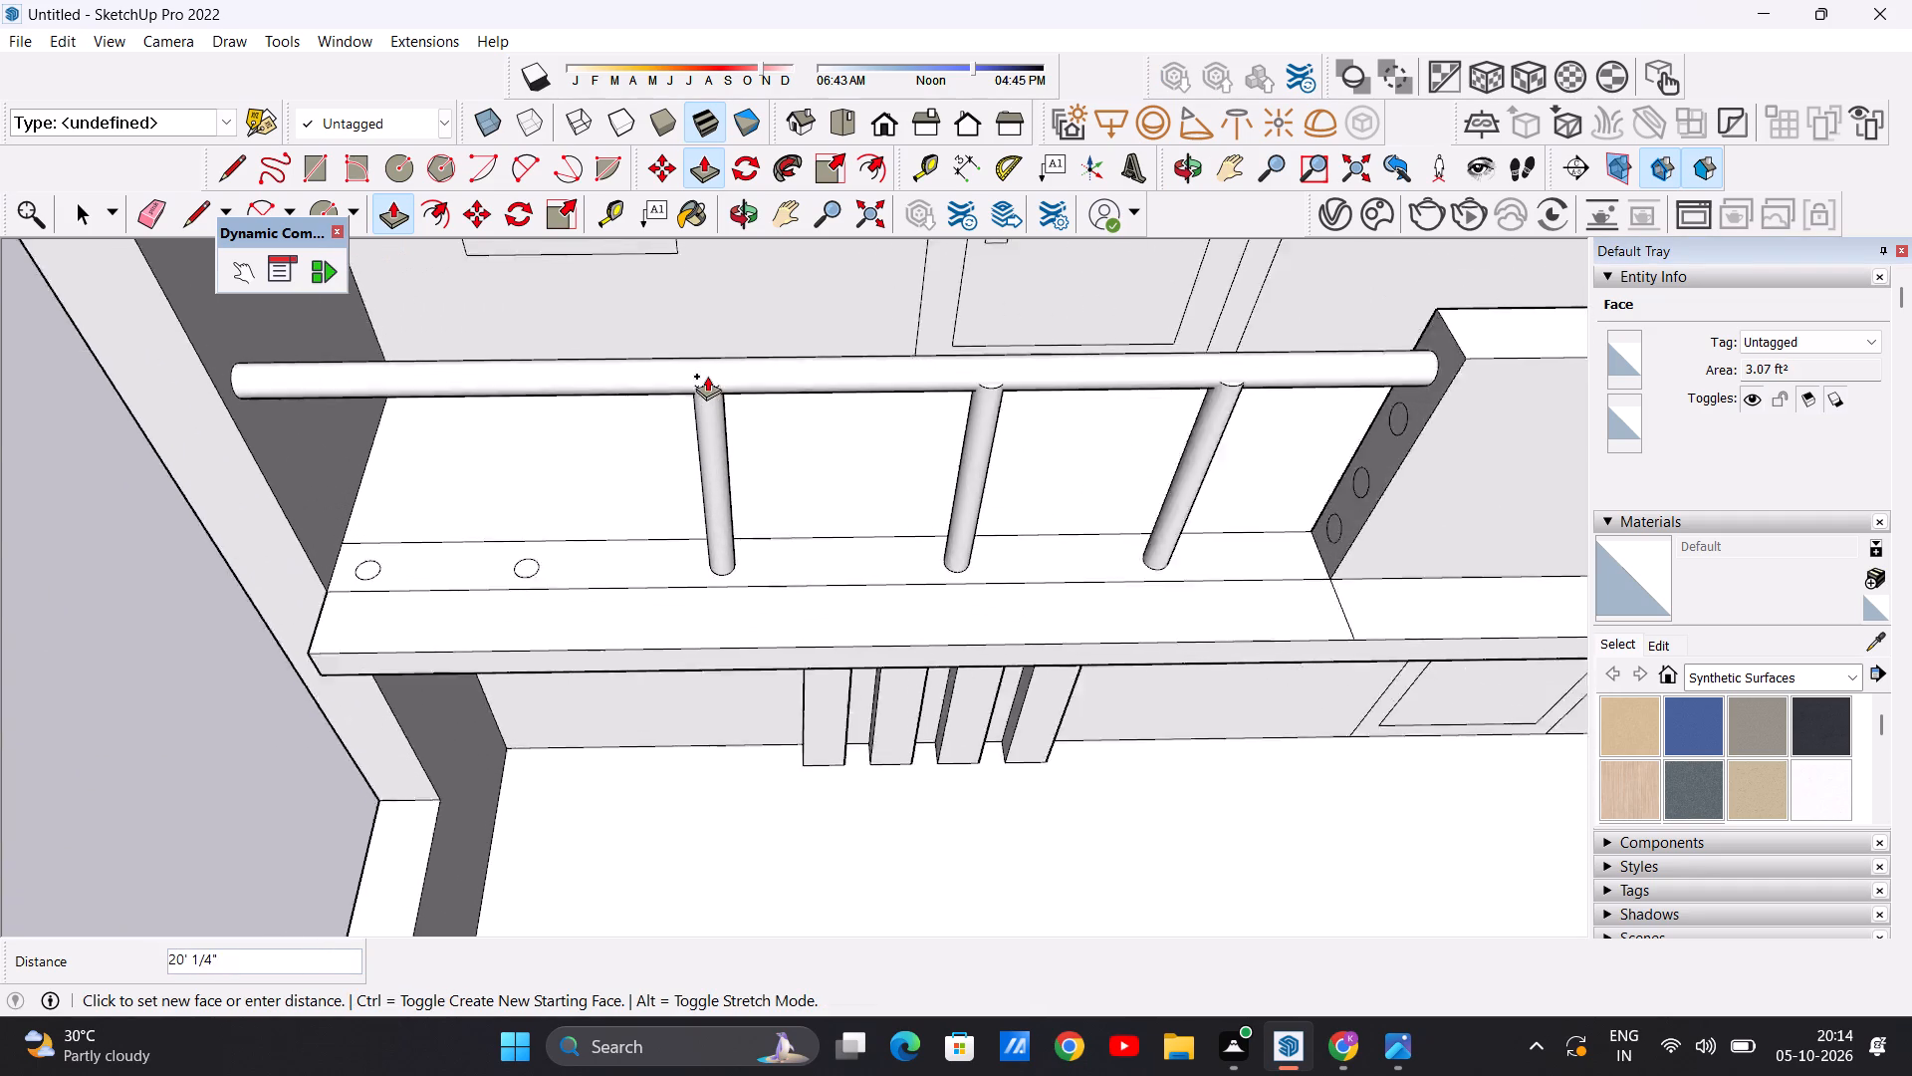
{"action": "scroll", "coordinate": [707, 376], "scroll_direction": "up", "scroll_amount": 2}
{"action": "left_click", "coordinate": [705, 375]}
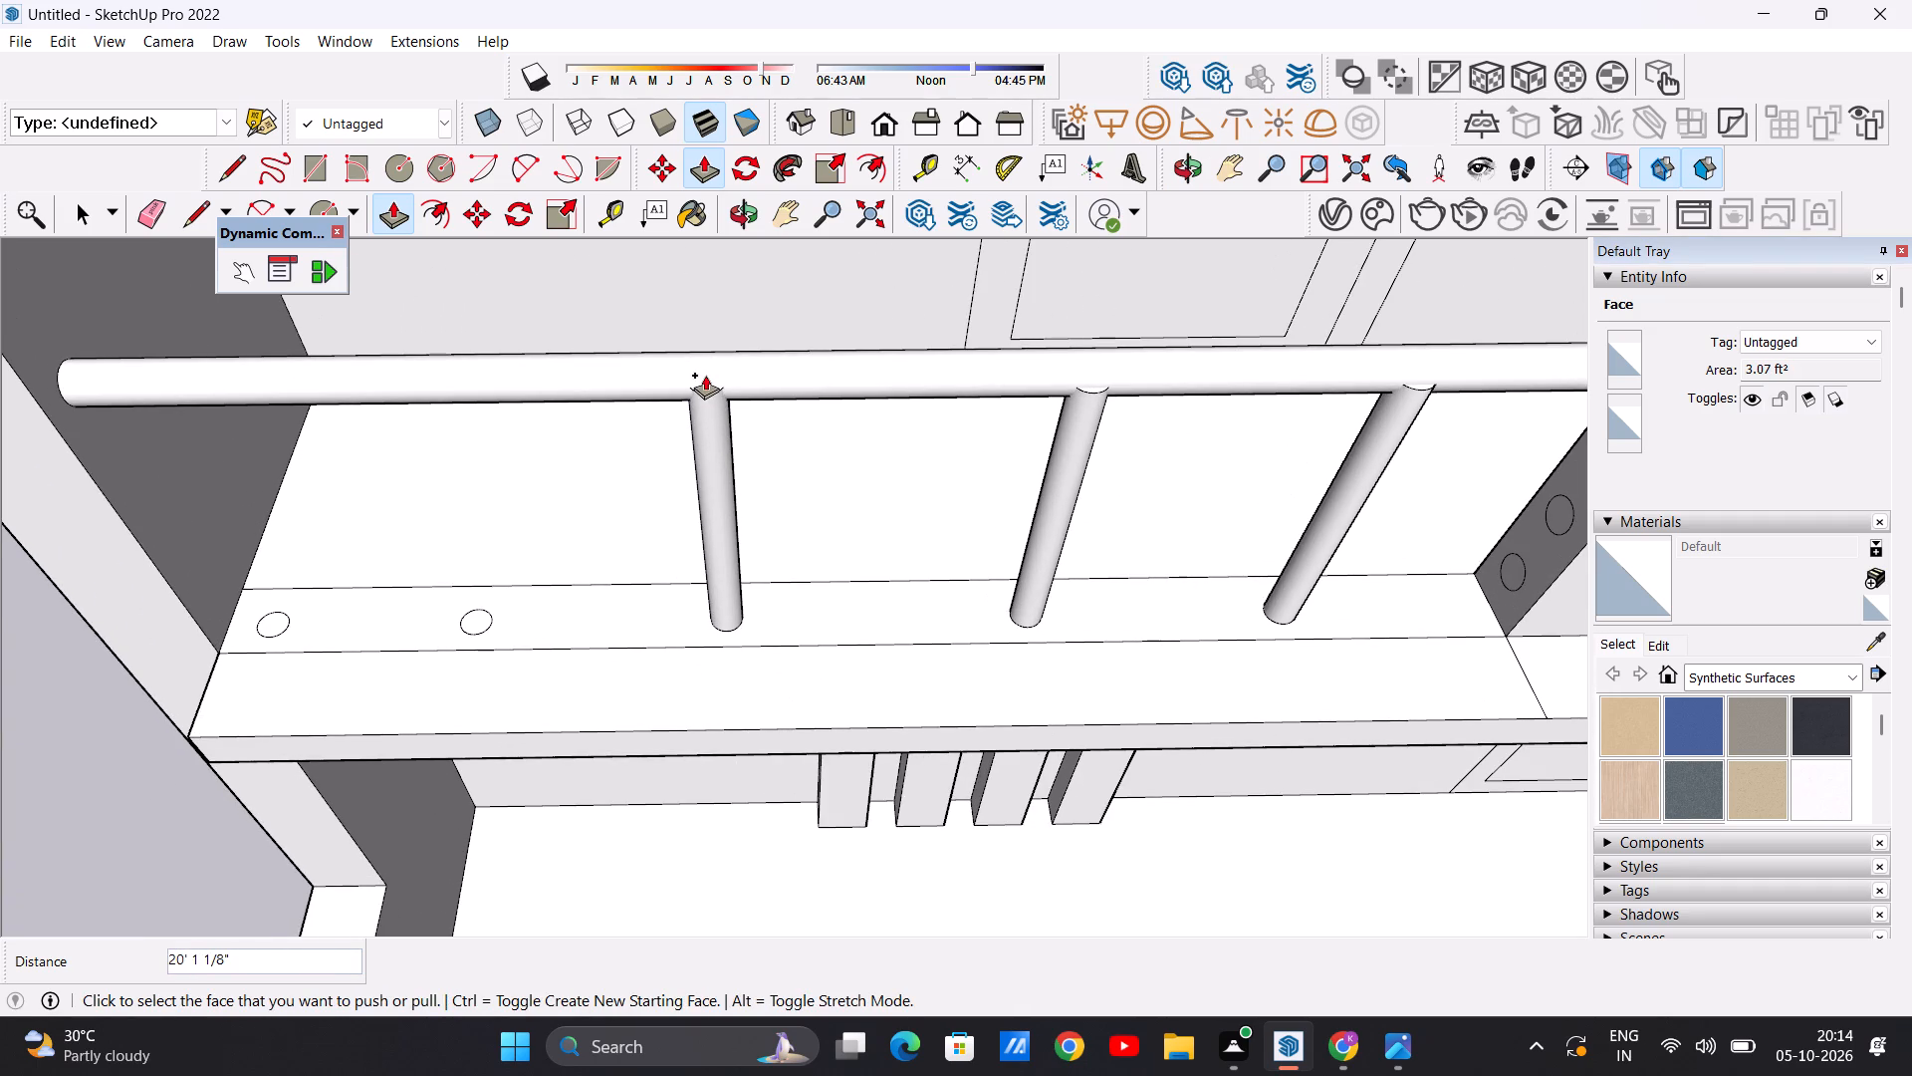
Extrude the fourth strip circle from the raised panel about 20' up into the top rail as a post.
{"action": "scroll", "coordinate": [487, 608], "scroll_direction": "up", "scroll_amount": 12}
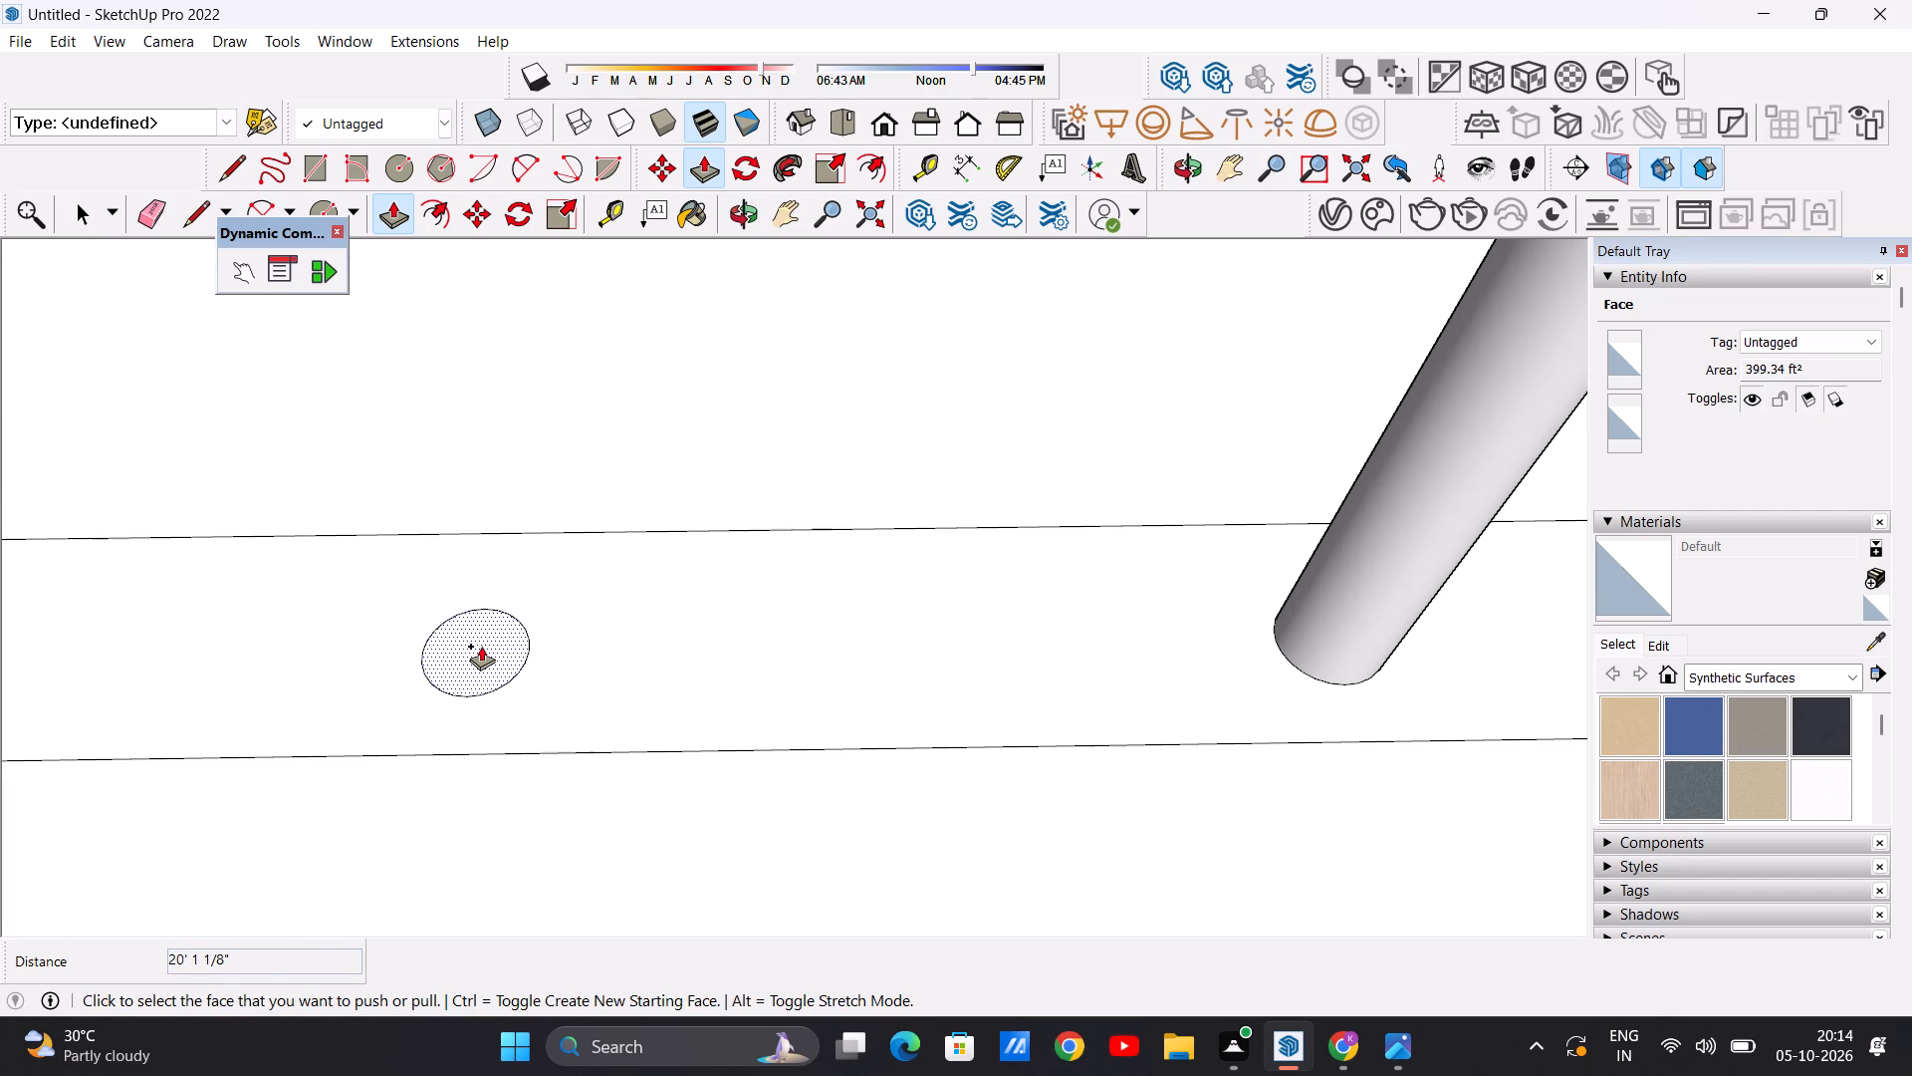
{"action": "left_click", "coordinate": [481, 646]}
{"action": "scroll", "coordinate": [513, 374], "scroll_direction": "down", "scroll_amount": 20}
{"action": "scroll", "coordinate": [513, 374], "scroll_direction": "down", "scroll_amount": 5}
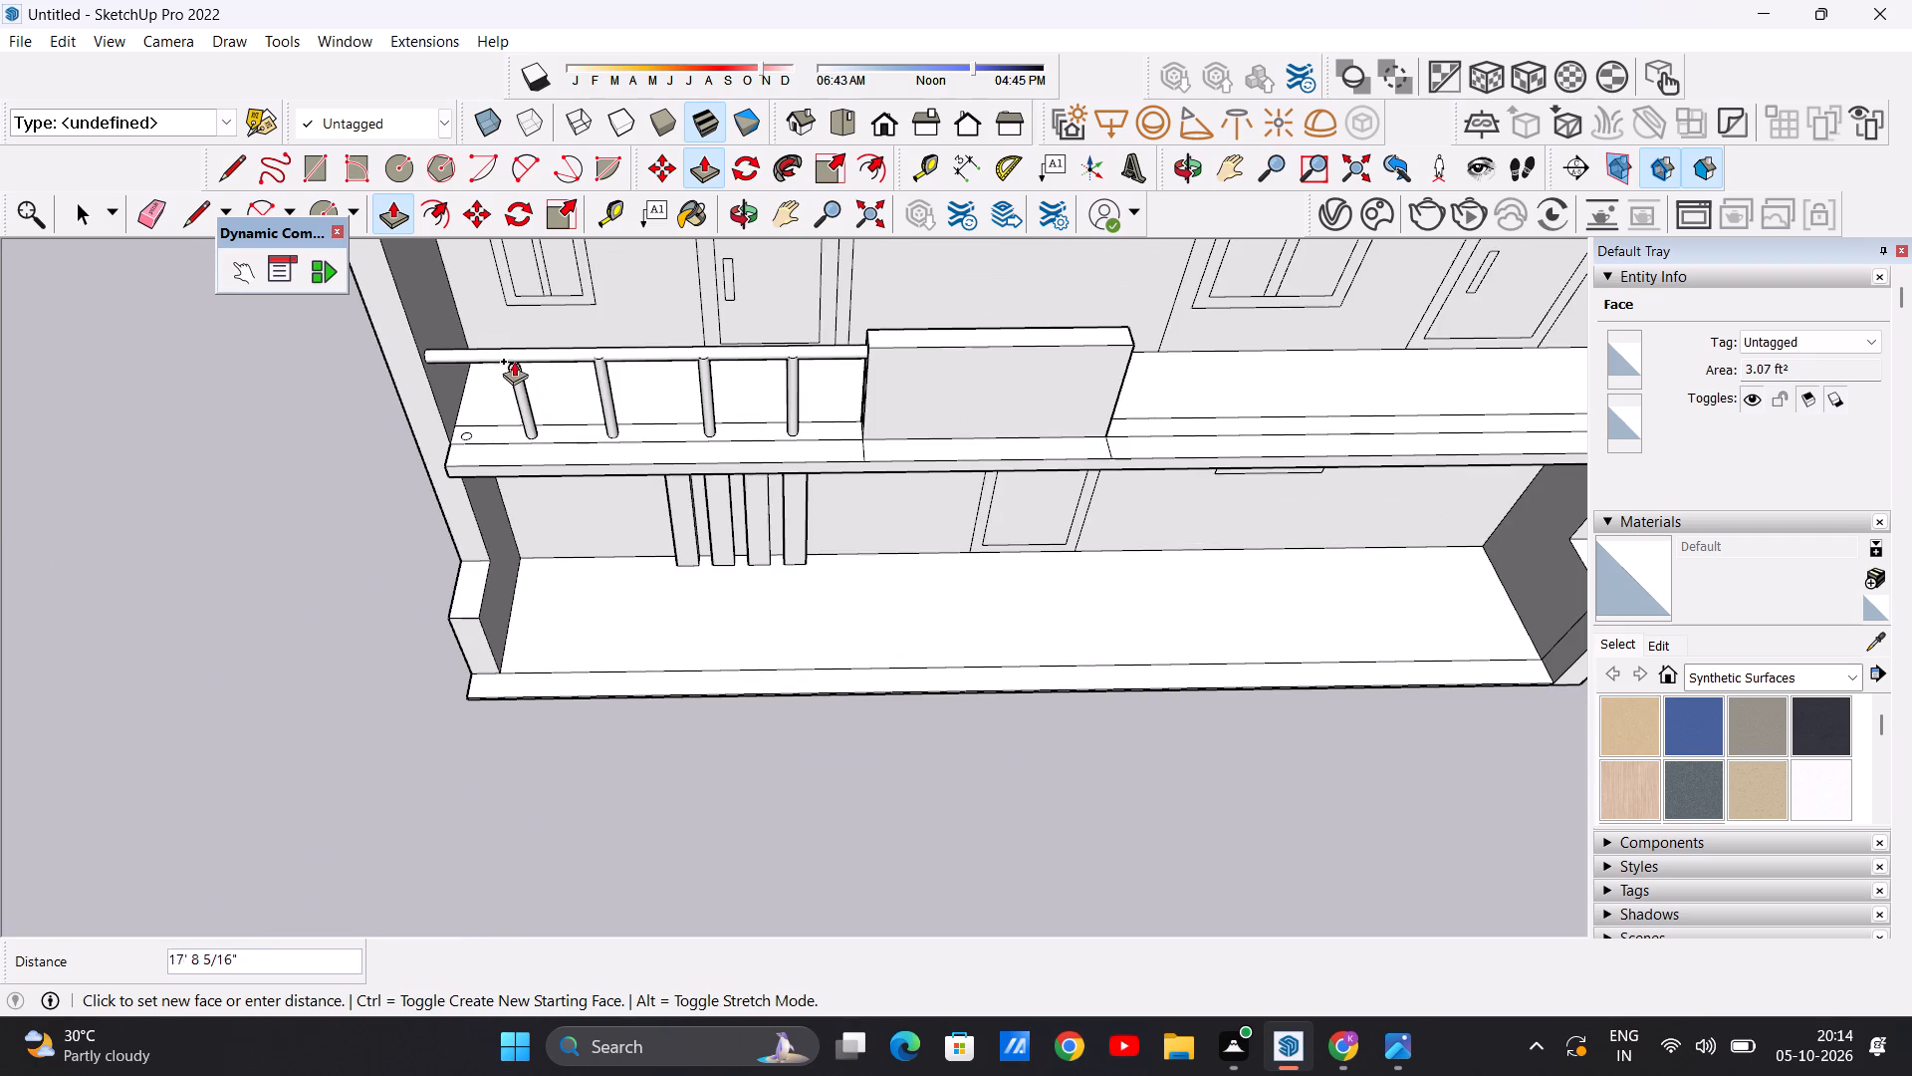
{"action": "scroll", "coordinate": [507, 351], "scroll_direction": "up", "scroll_amount": 15}
{"action": "left_click", "coordinate": [512, 362]}
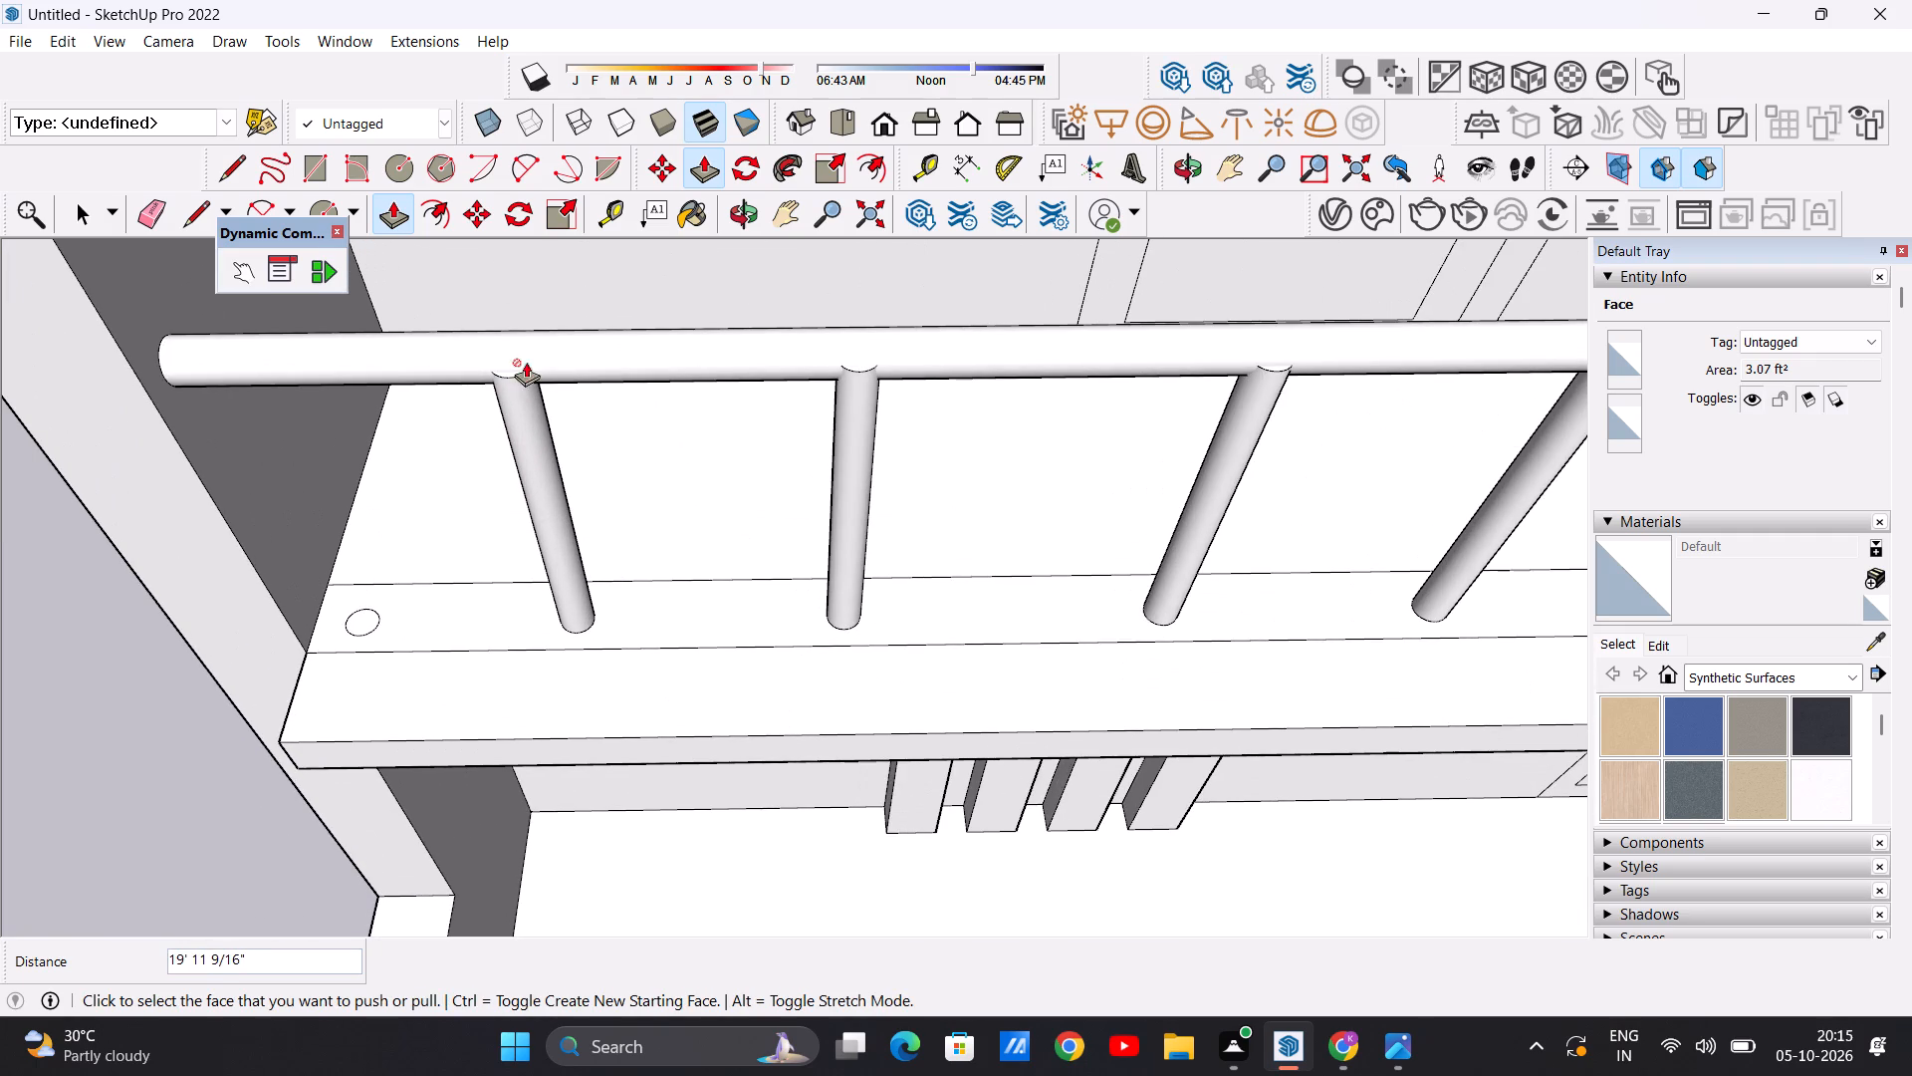
Extrude the last strip circle, nearest the left side wall, about 20' 5" up into the top rail as the end post.
{"action": "scroll", "coordinate": [593, 380], "scroll_direction": "down", "scroll_amount": 5}
{"action": "scroll", "coordinate": [455, 523], "scroll_direction": "up", "scroll_amount": 13}
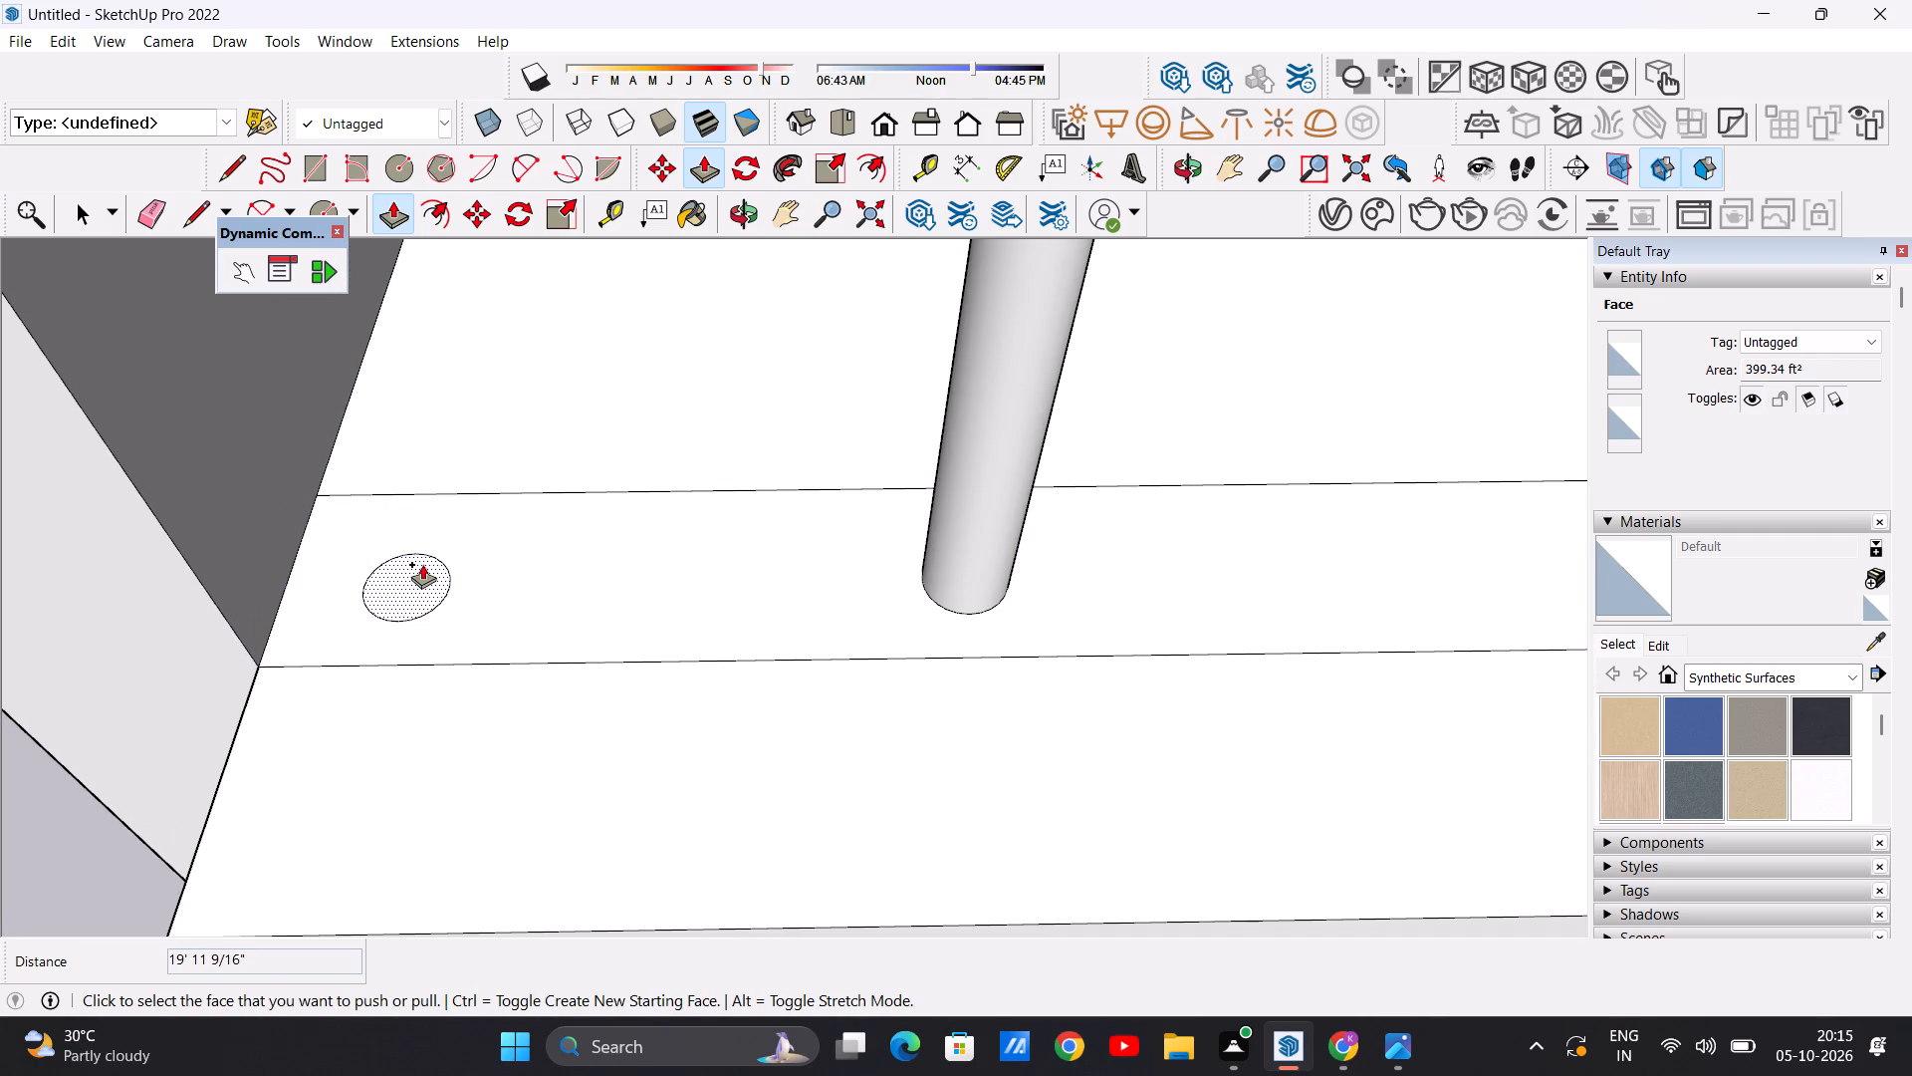
{"action": "left_click", "coordinate": [422, 564]}
{"action": "scroll", "coordinate": [450, 393], "scroll_direction": "down", "scroll_amount": 20}
{"action": "scroll", "coordinate": [450, 393], "scroll_direction": "down", "scroll_amount": 2}
{"action": "scroll", "coordinate": [429, 331], "scroll_direction": "up", "scroll_amount": 2}
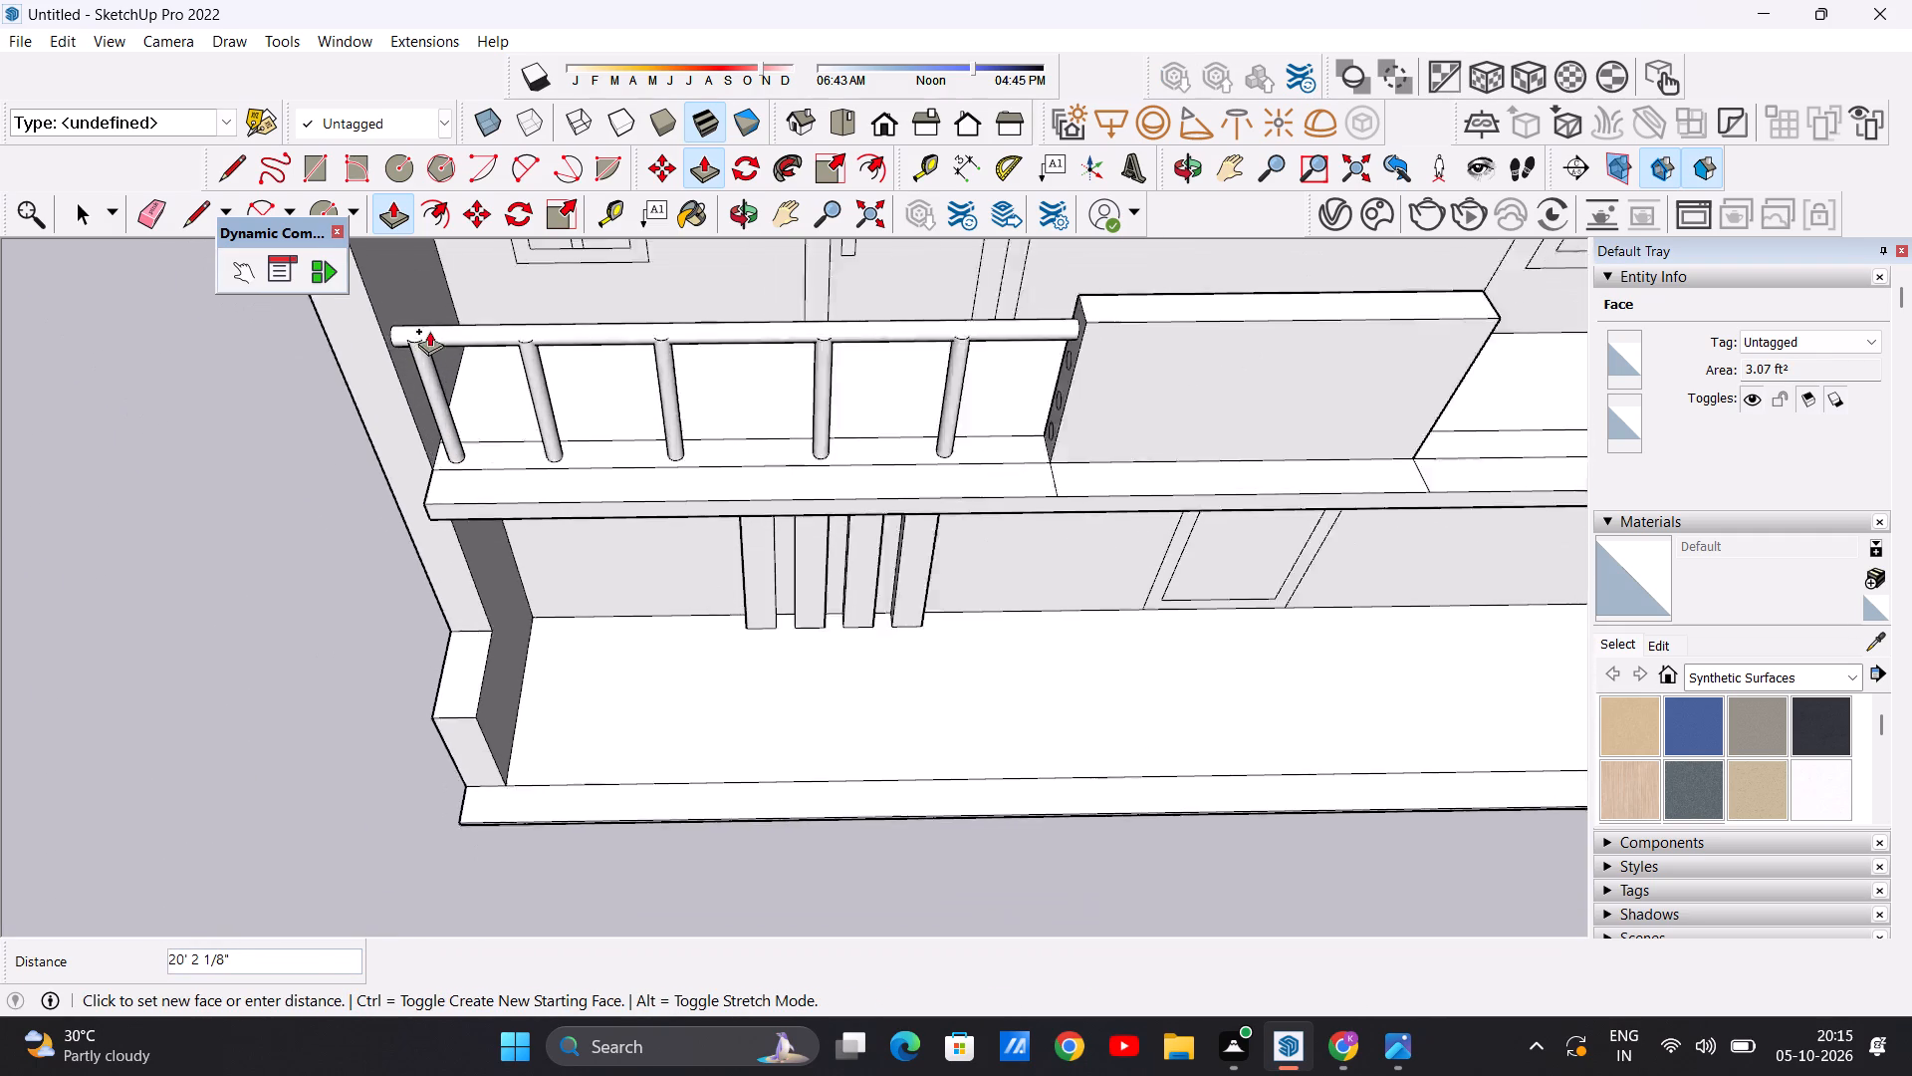
{"action": "scroll", "coordinate": [429, 331], "scroll_direction": "up", "scroll_amount": 14}
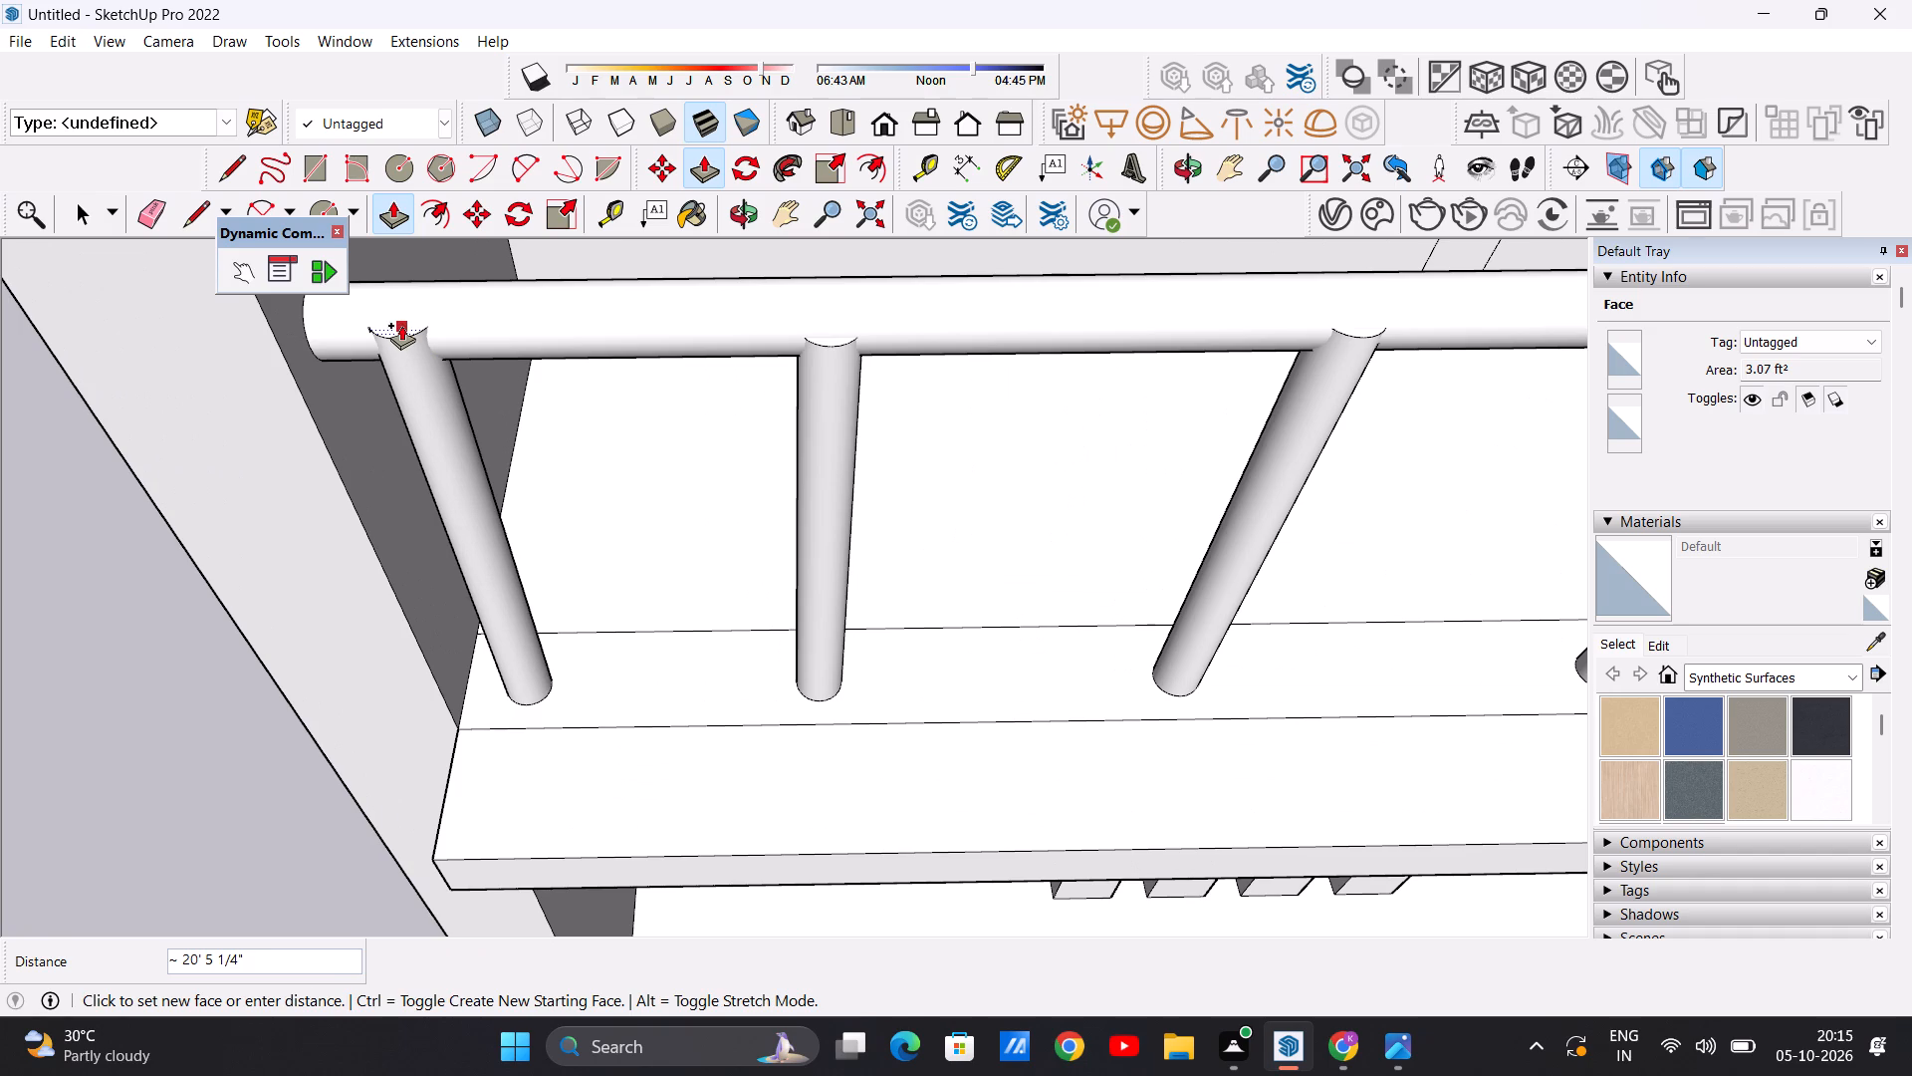
{"action": "left_click", "coordinate": [401, 325]}
Extrude the second circle from the top on the raised panel's end face about 81' 3" to the left side wall as a rail.
{"action": "scroll", "coordinate": [548, 532], "scroll_direction": "down", "scroll_amount": 13}
{"action": "middle_click_drag", "start_coordinate": [624, 549], "coordinate": [812, 388]}
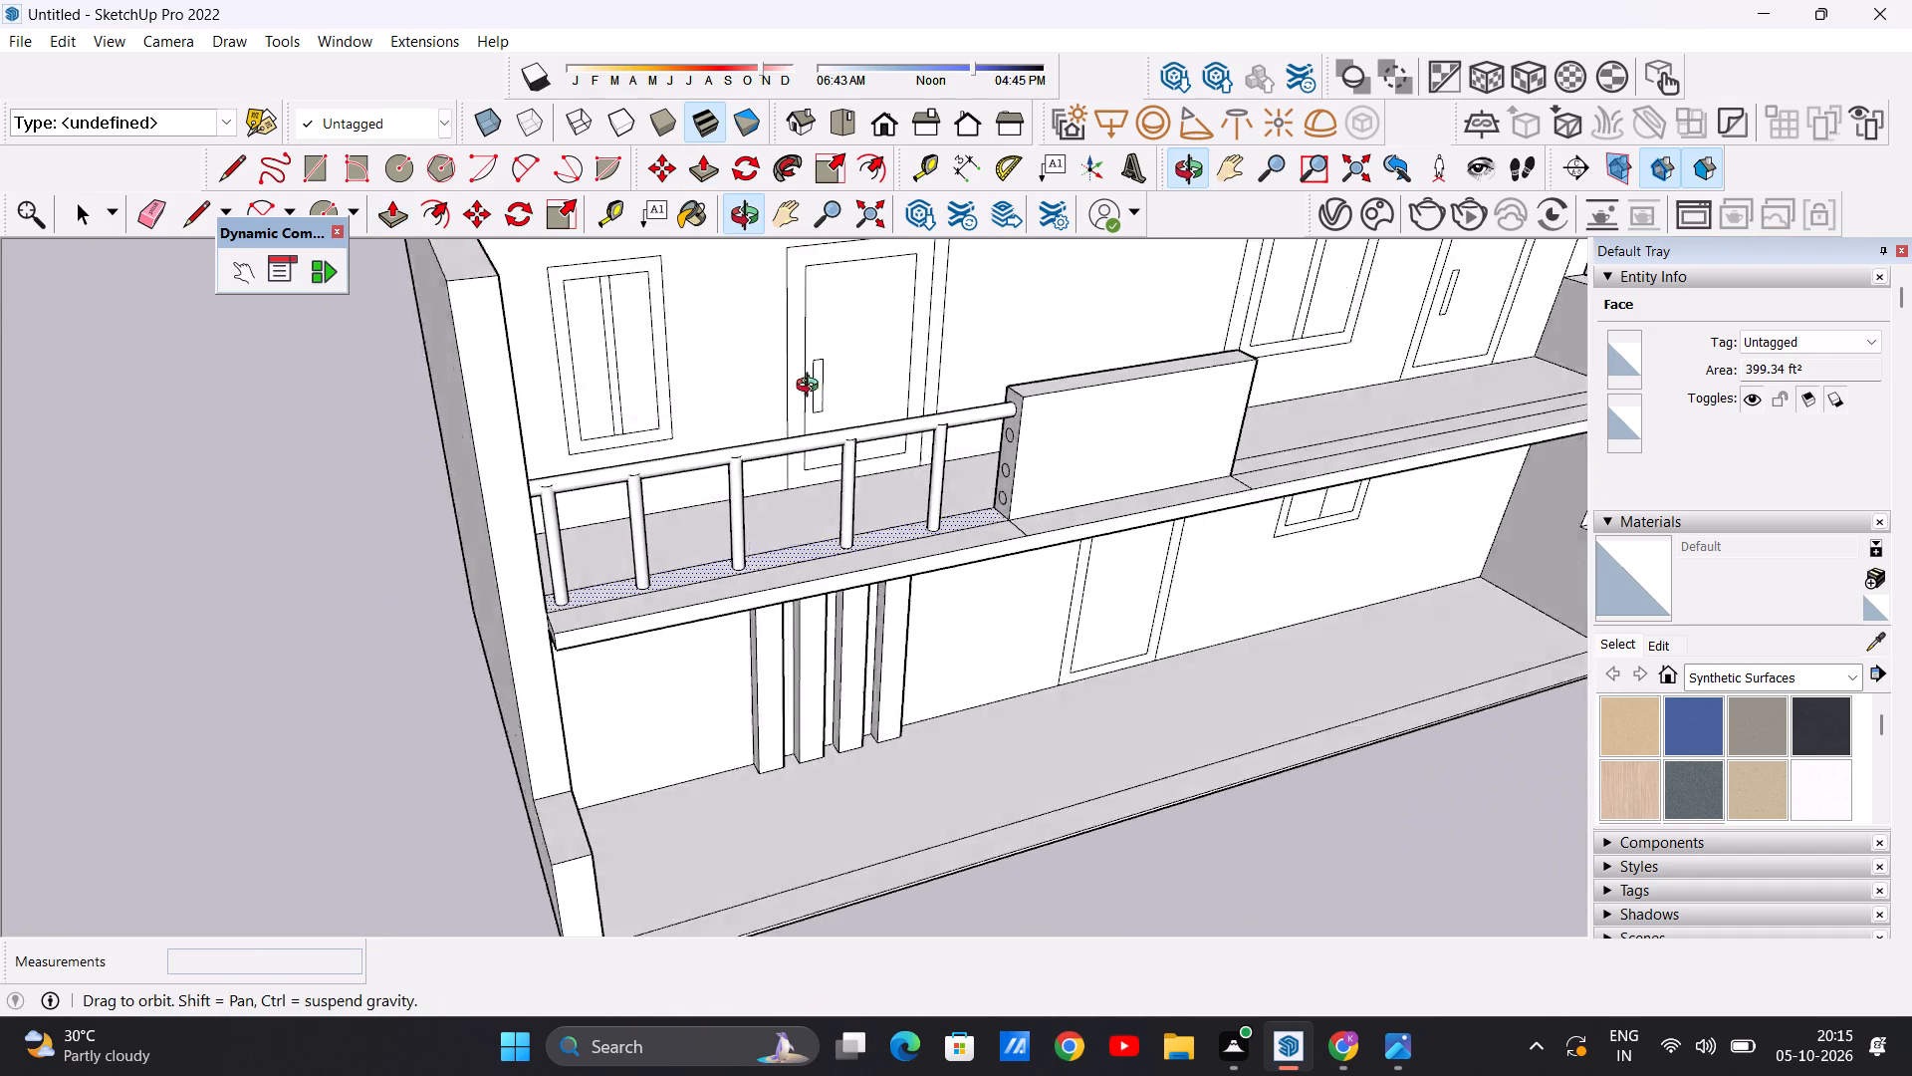
{"action": "middle_click_drag", "start_coordinate": [812, 388], "coordinate": [836, 382]}
{"action": "scroll", "coordinate": [945, 401], "scroll_direction": "up", "scroll_amount": 20}
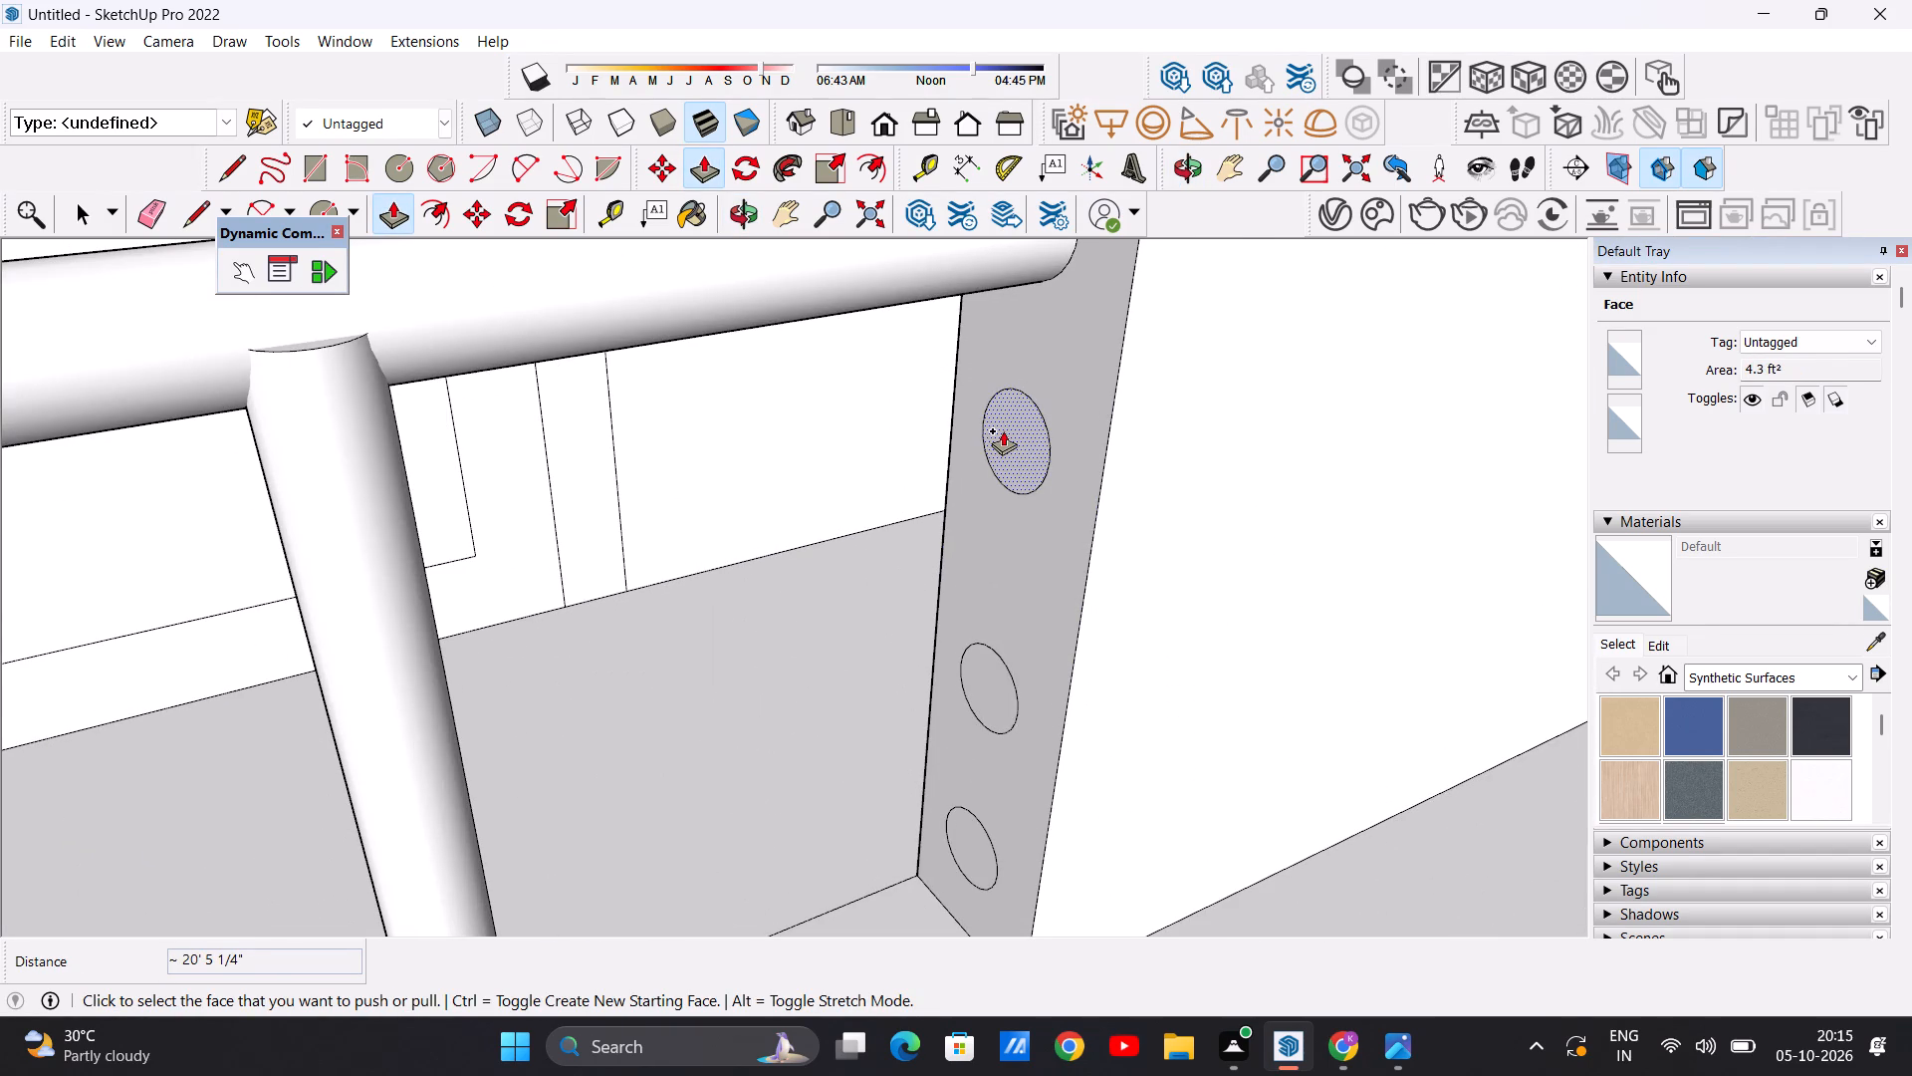
{"action": "left_click", "coordinate": [1003, 430]}
{"action": "scroll", "coordinate": [859, 446], "scroll_direction": "down", "scroll_amount": 13}
{"action": "scroll", "coordinate": [646, 490], "scroll_direction": "down", "scroll_amount": 8}
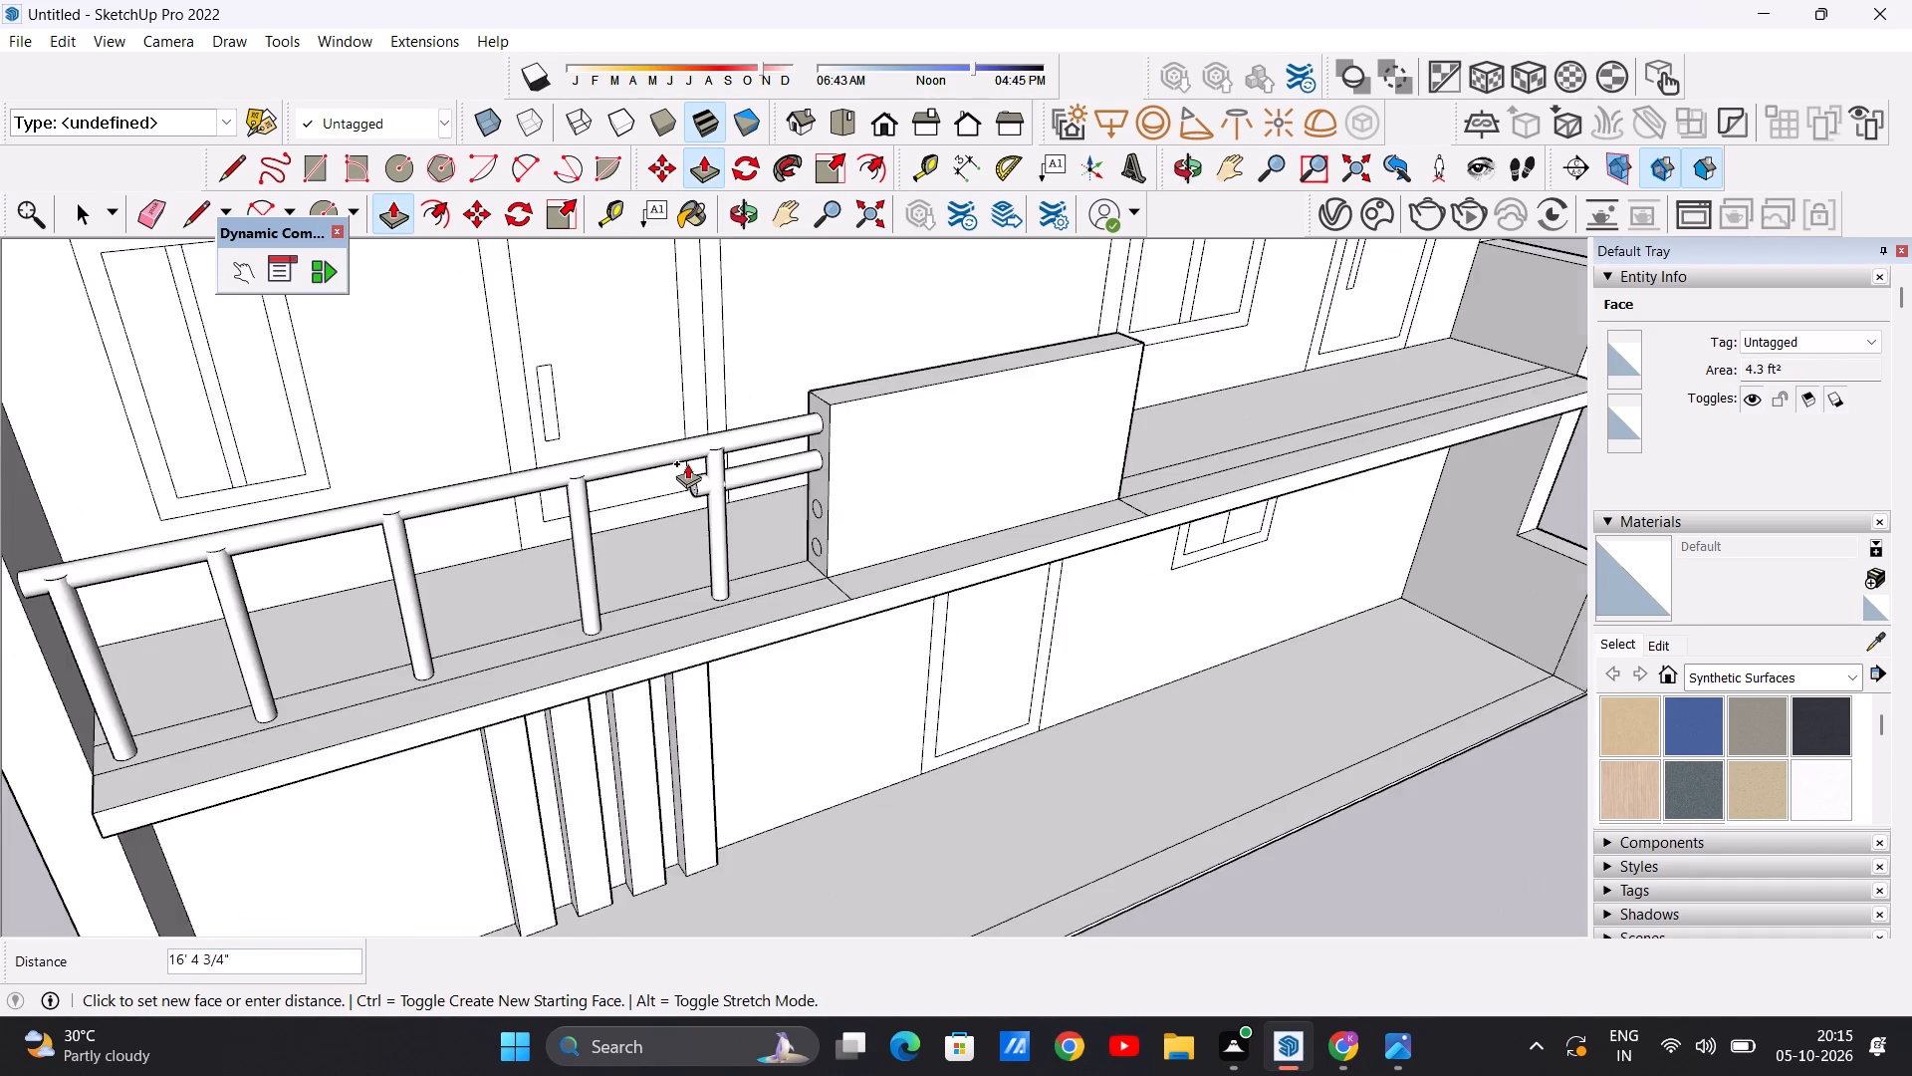
{"action": "scroll", "coordinate": [687, 463], "scroll_direction": "down", "scroll_amount": 10}
{"action": "scroll", "coordinate": [550, 516], "scroll_direction": "up", "scroll_amount": 6}
{"action": "middle_click_drag", "start_coordinate": [570, 518], "coordinate": [383, 517]}
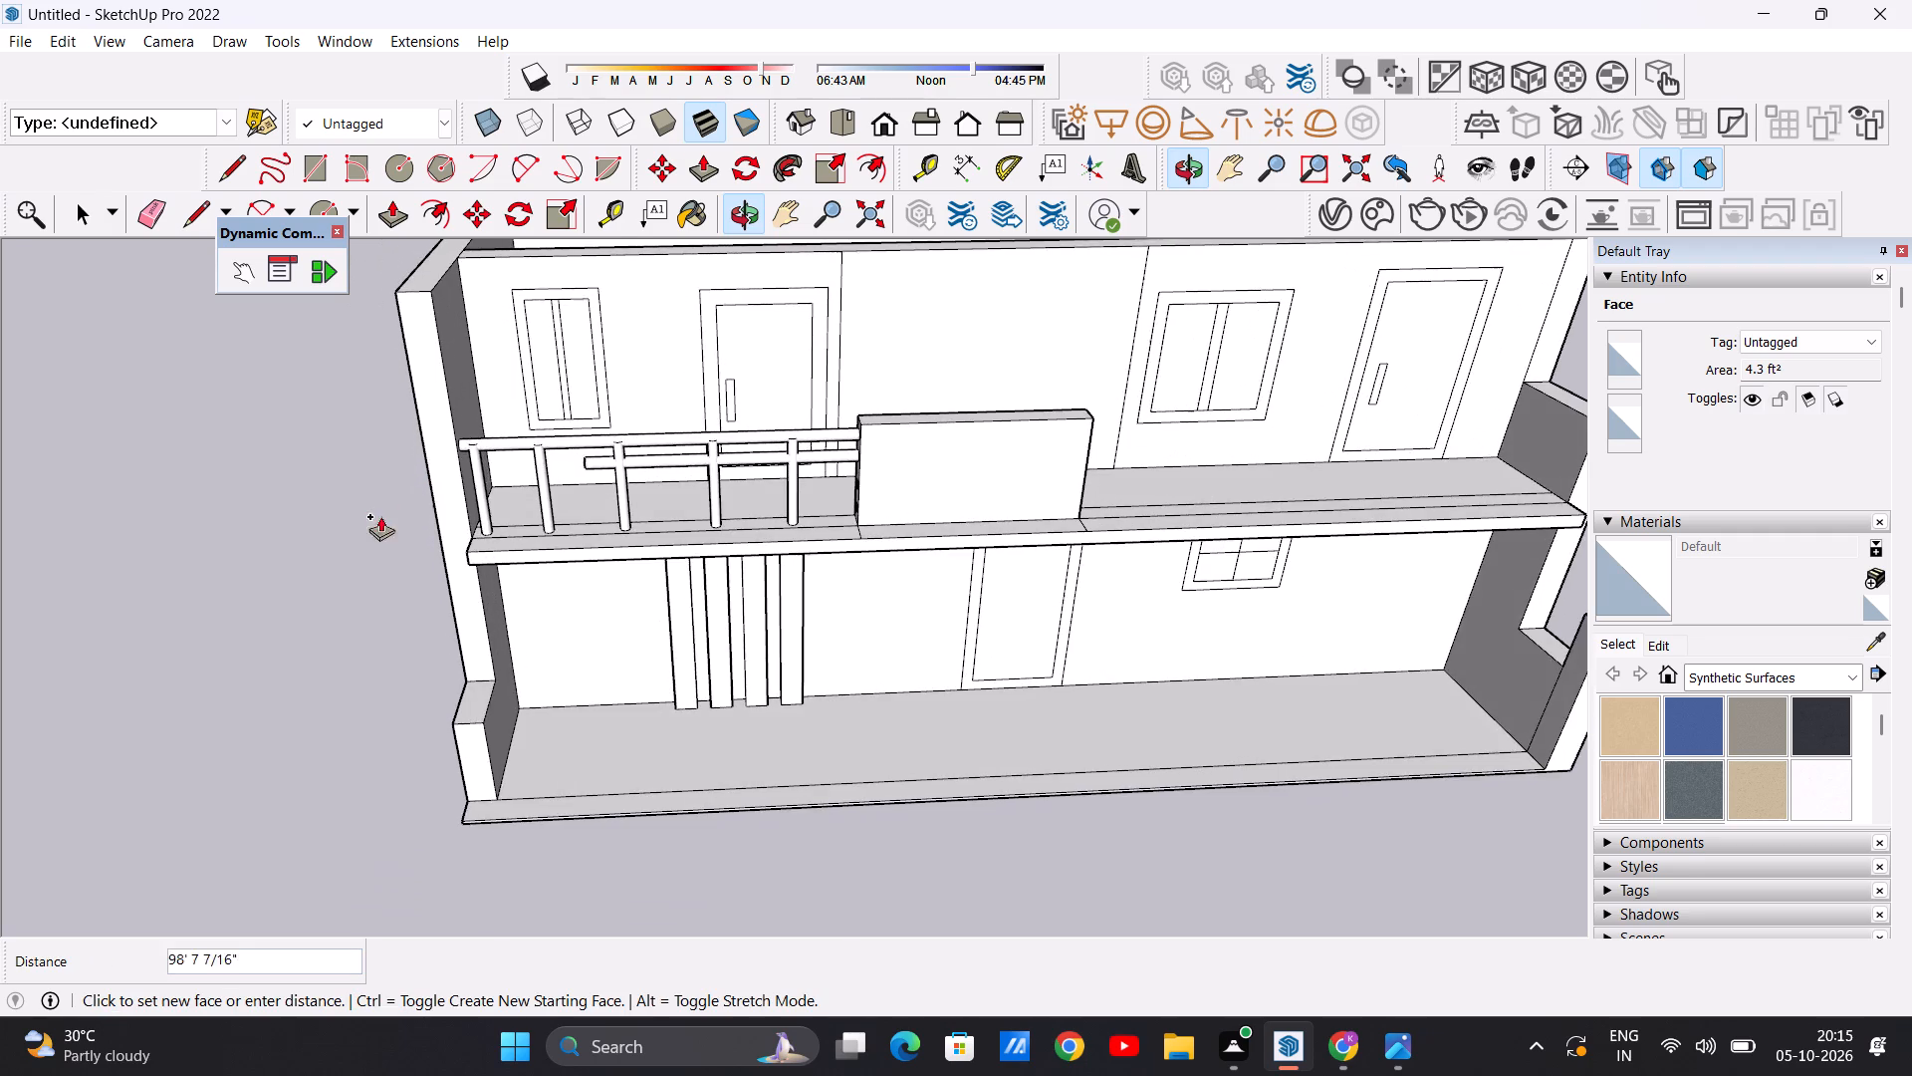
{"action": "scroll", "coordinate": [482, 467], "scroll_direction": "up", "scroll_amount": 19}
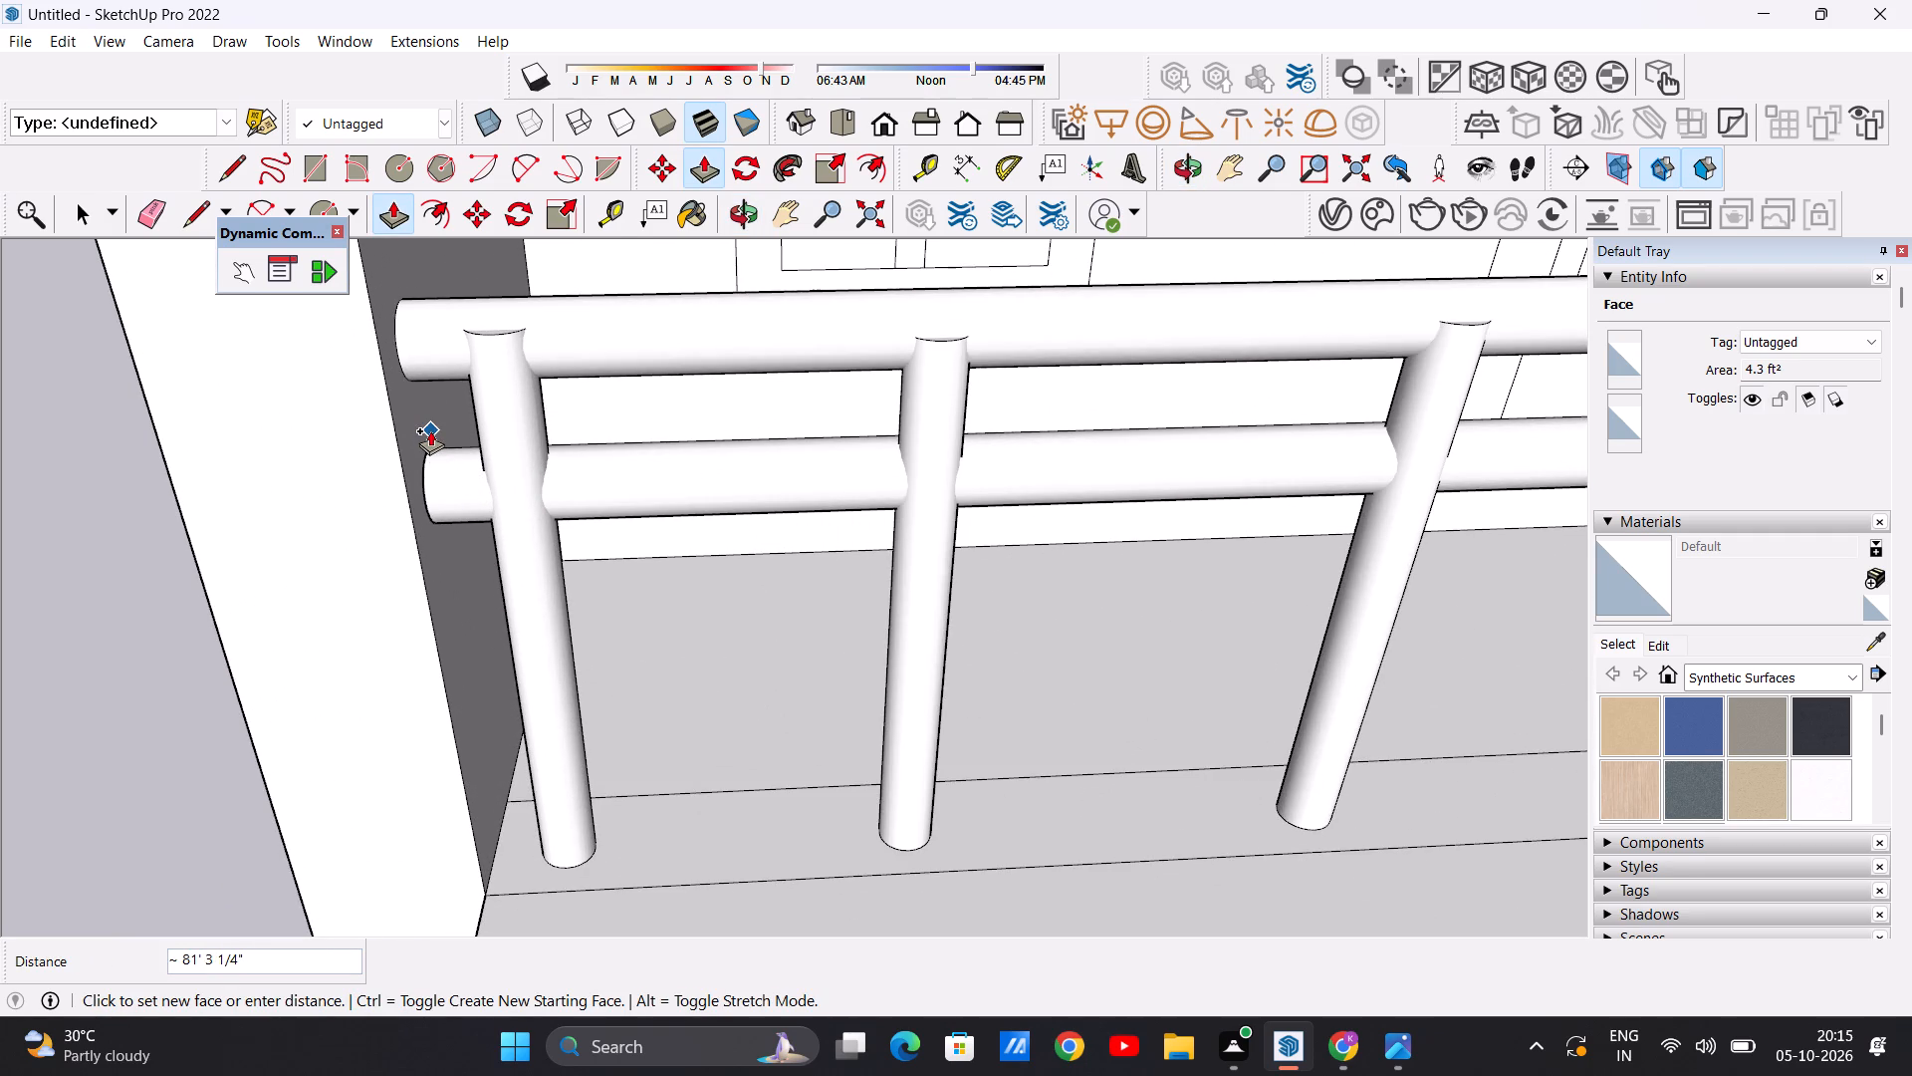
{"action": "left_click", "coordinate": [430, 430]}
Extrude the third circle from the top on the raised panel's end face about 81' 3" to the left side wall as another rail.
{"action": "scroll", "coordinate": [561, 606], "scroll_direction": "down", "scroll_amount": 10}
{"action": "middle_click_drag", "start_coordinate": [606, 668], "coordinate": [670, 558]}
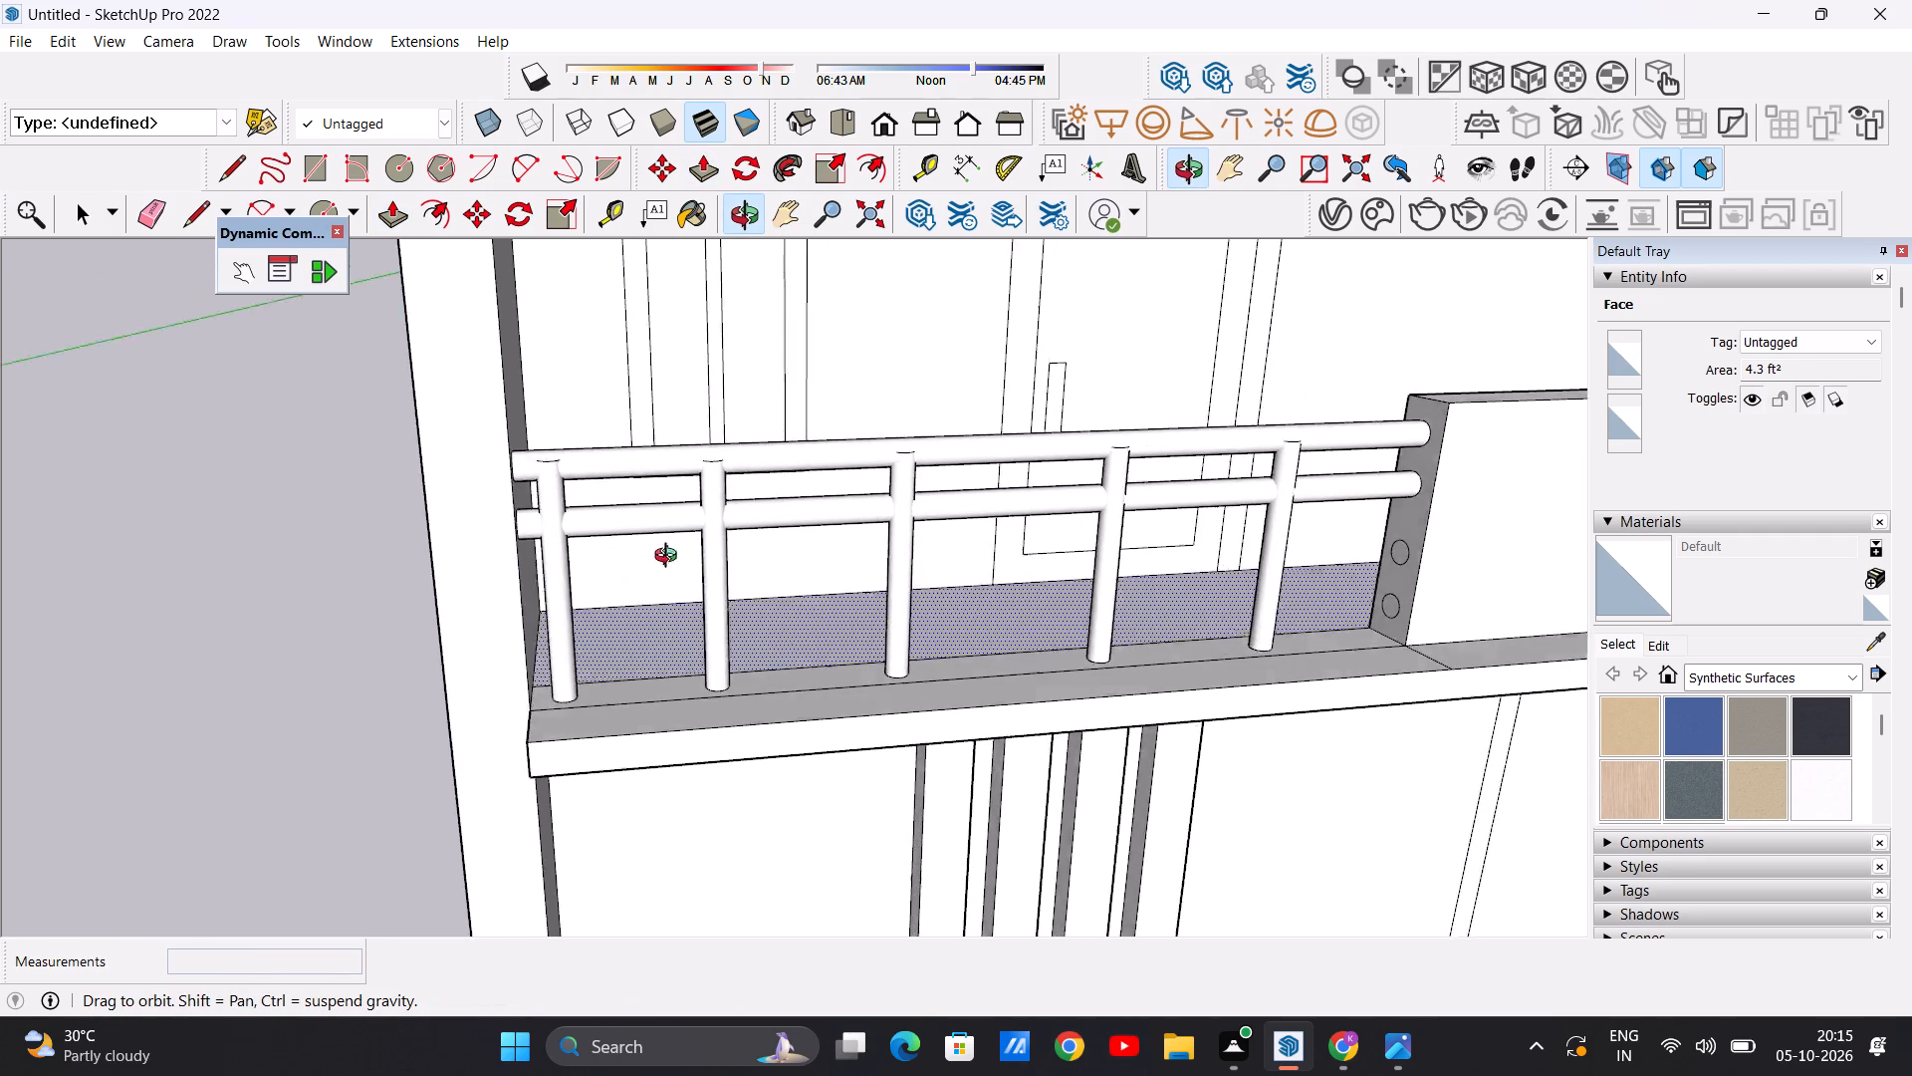
{"action": "middle_click_drag", "start_coordinate": [670, 558], "coordinate": [867, 534]}
{"action": "scroll", "coordinate": [1185, 497], "scroll_direction": "up", "scroll_amount": 14}
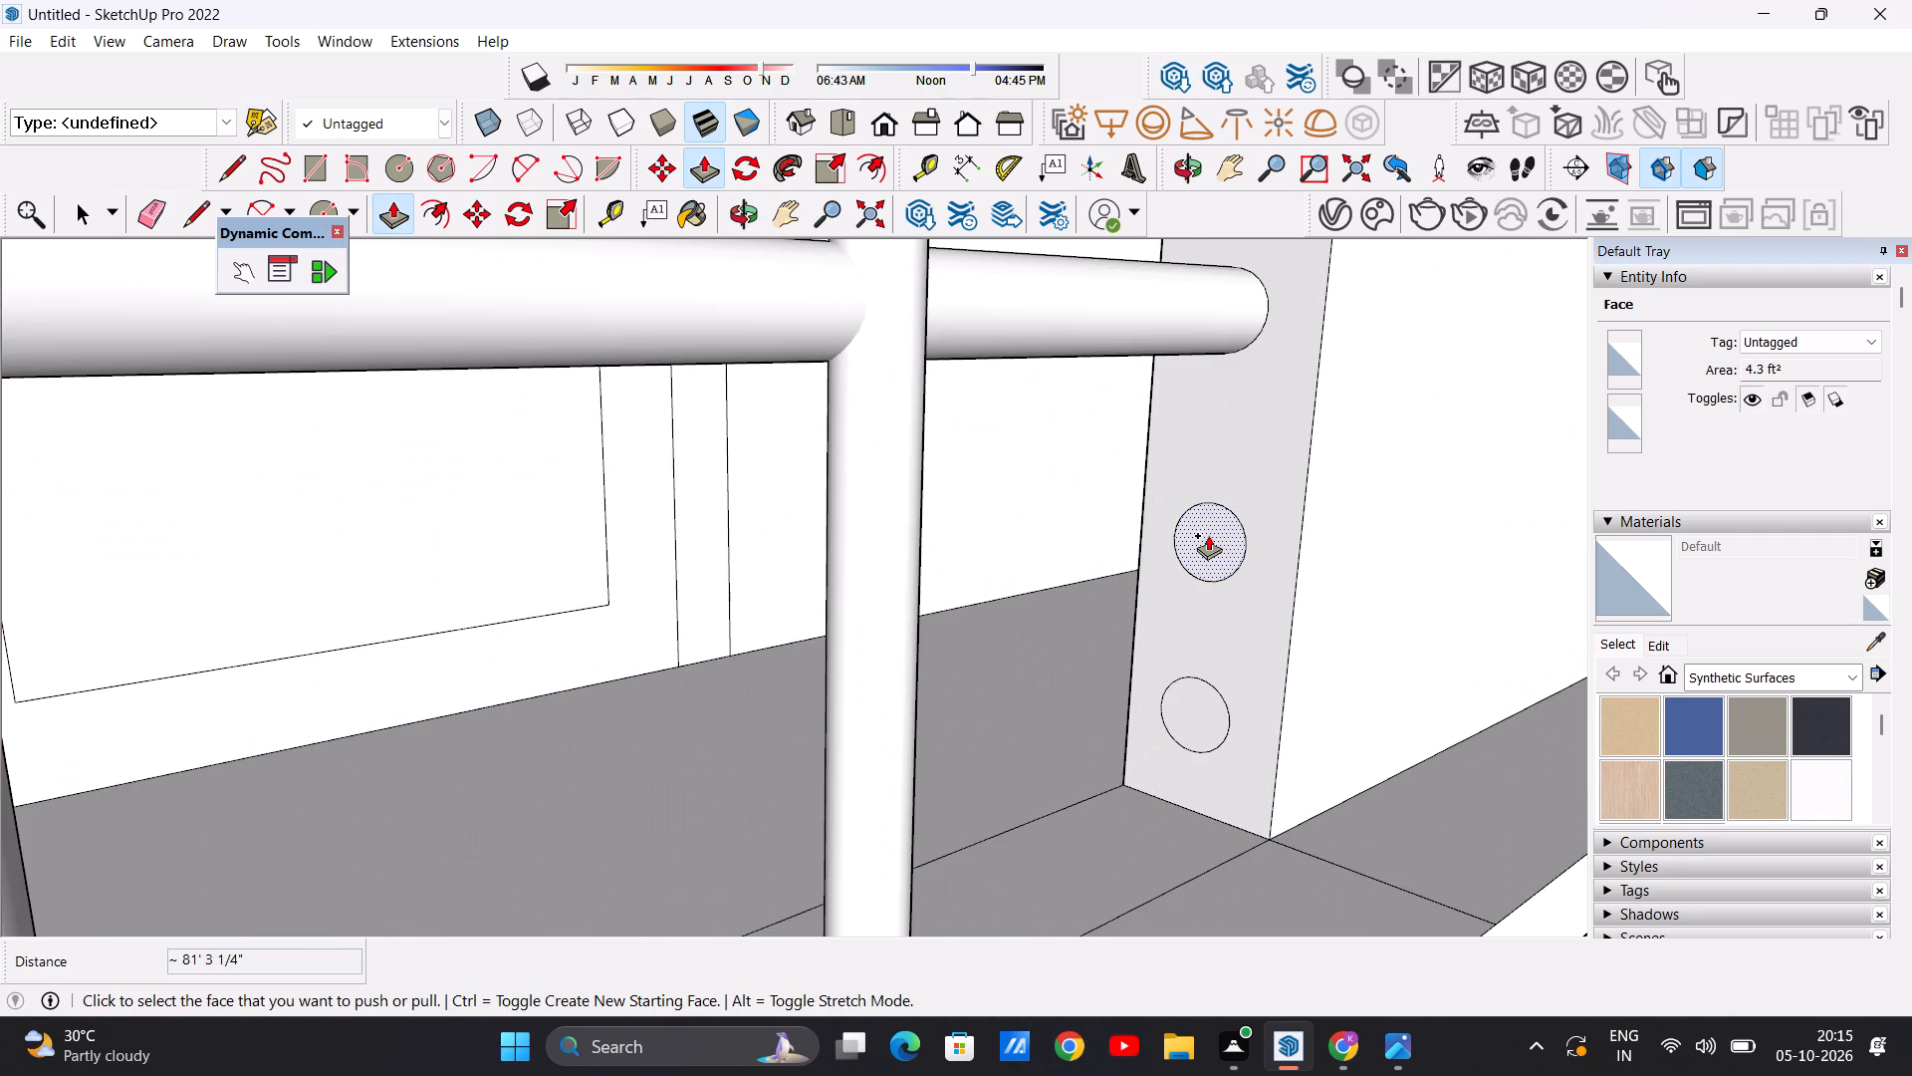
{"action": "left_click", "coordinate": [1208, 535]}
{"action": "scroll", "coordinate": [951, 589], "scroll_direction": "down", "scroll_amount": 14}
{"action": "scroll", "coordinate": [822, 620], "scroll_direction": "down", "scroll_amount": 14}
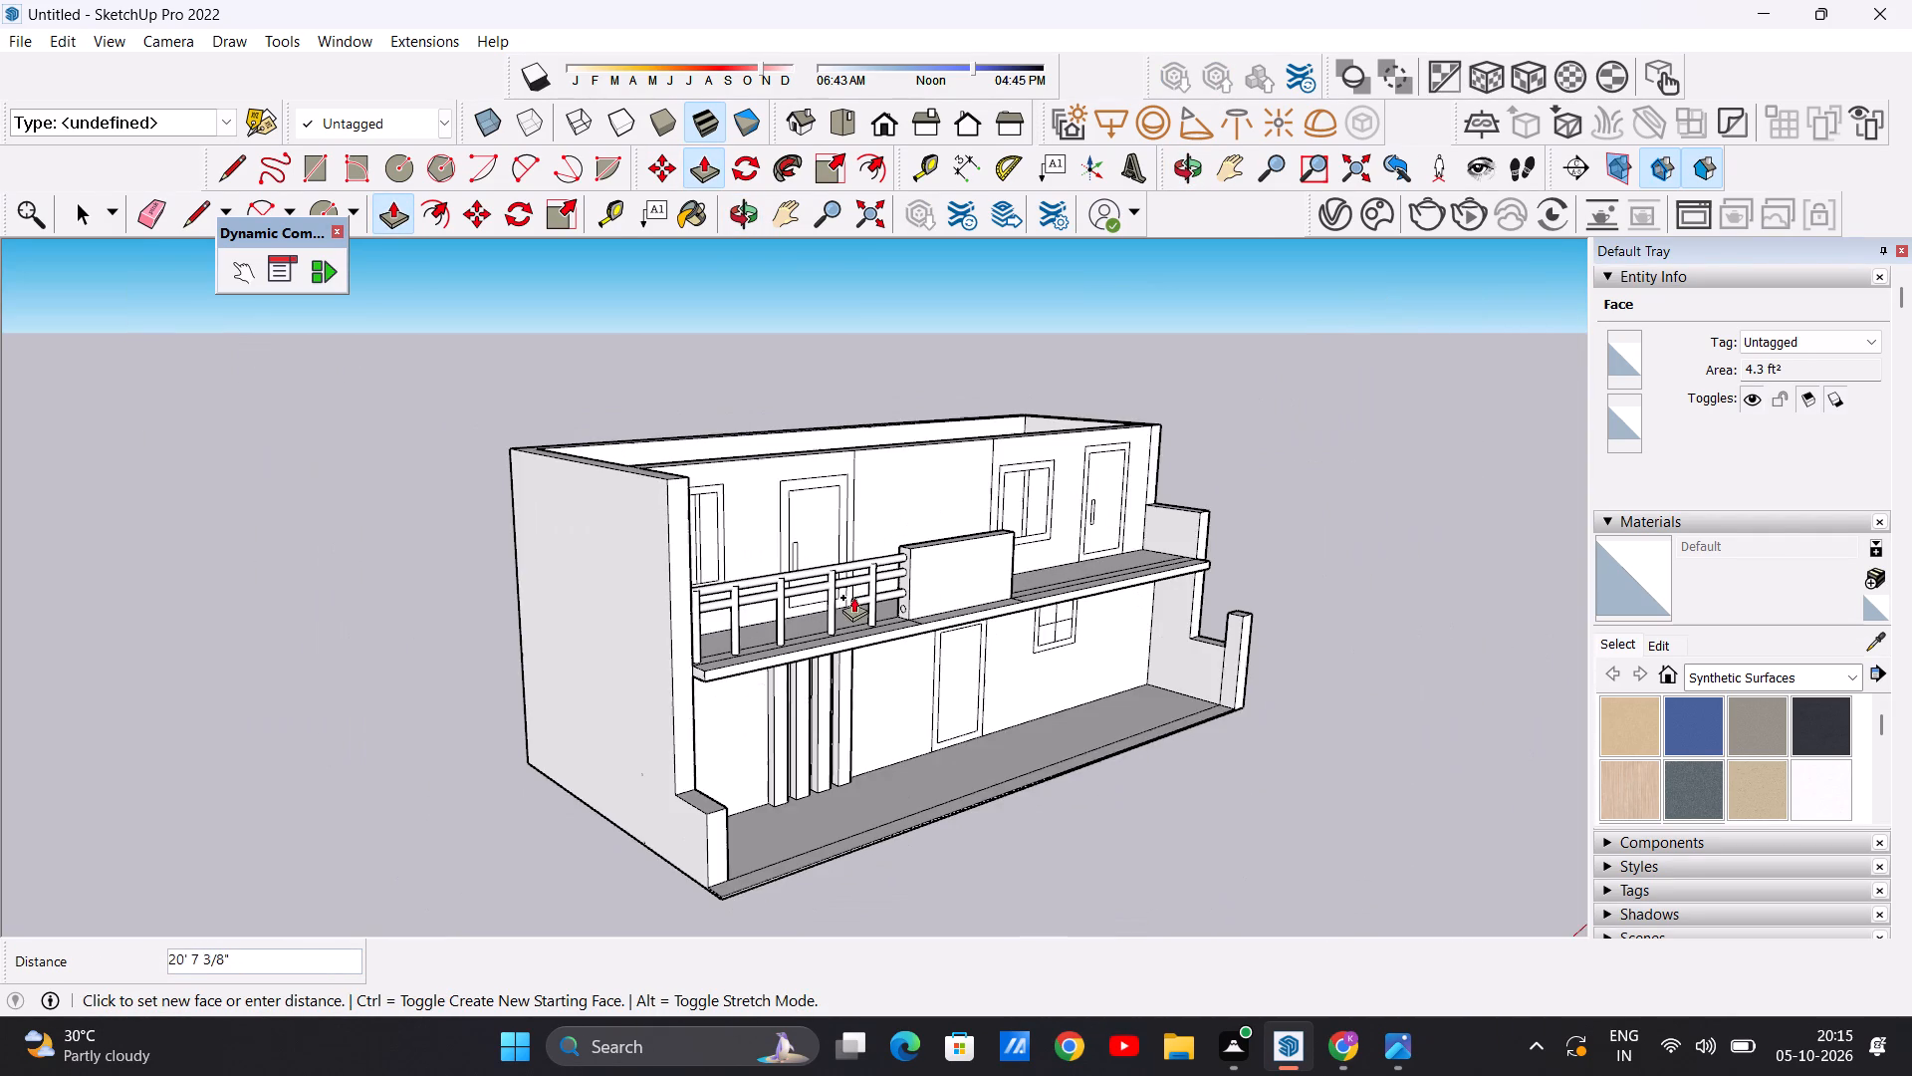
{"action": "middle_click_drag", "start_coordinate": [824, 607], "coordinate": [593, 625]}
{"action": "scroll", "coordinate": [706, 603], "scroll_direction": "up", "scroll_amount": 11}
{"action": "middle_click_drag", "start_coordinate": [667, 610], "coordinate": [470, 618]}
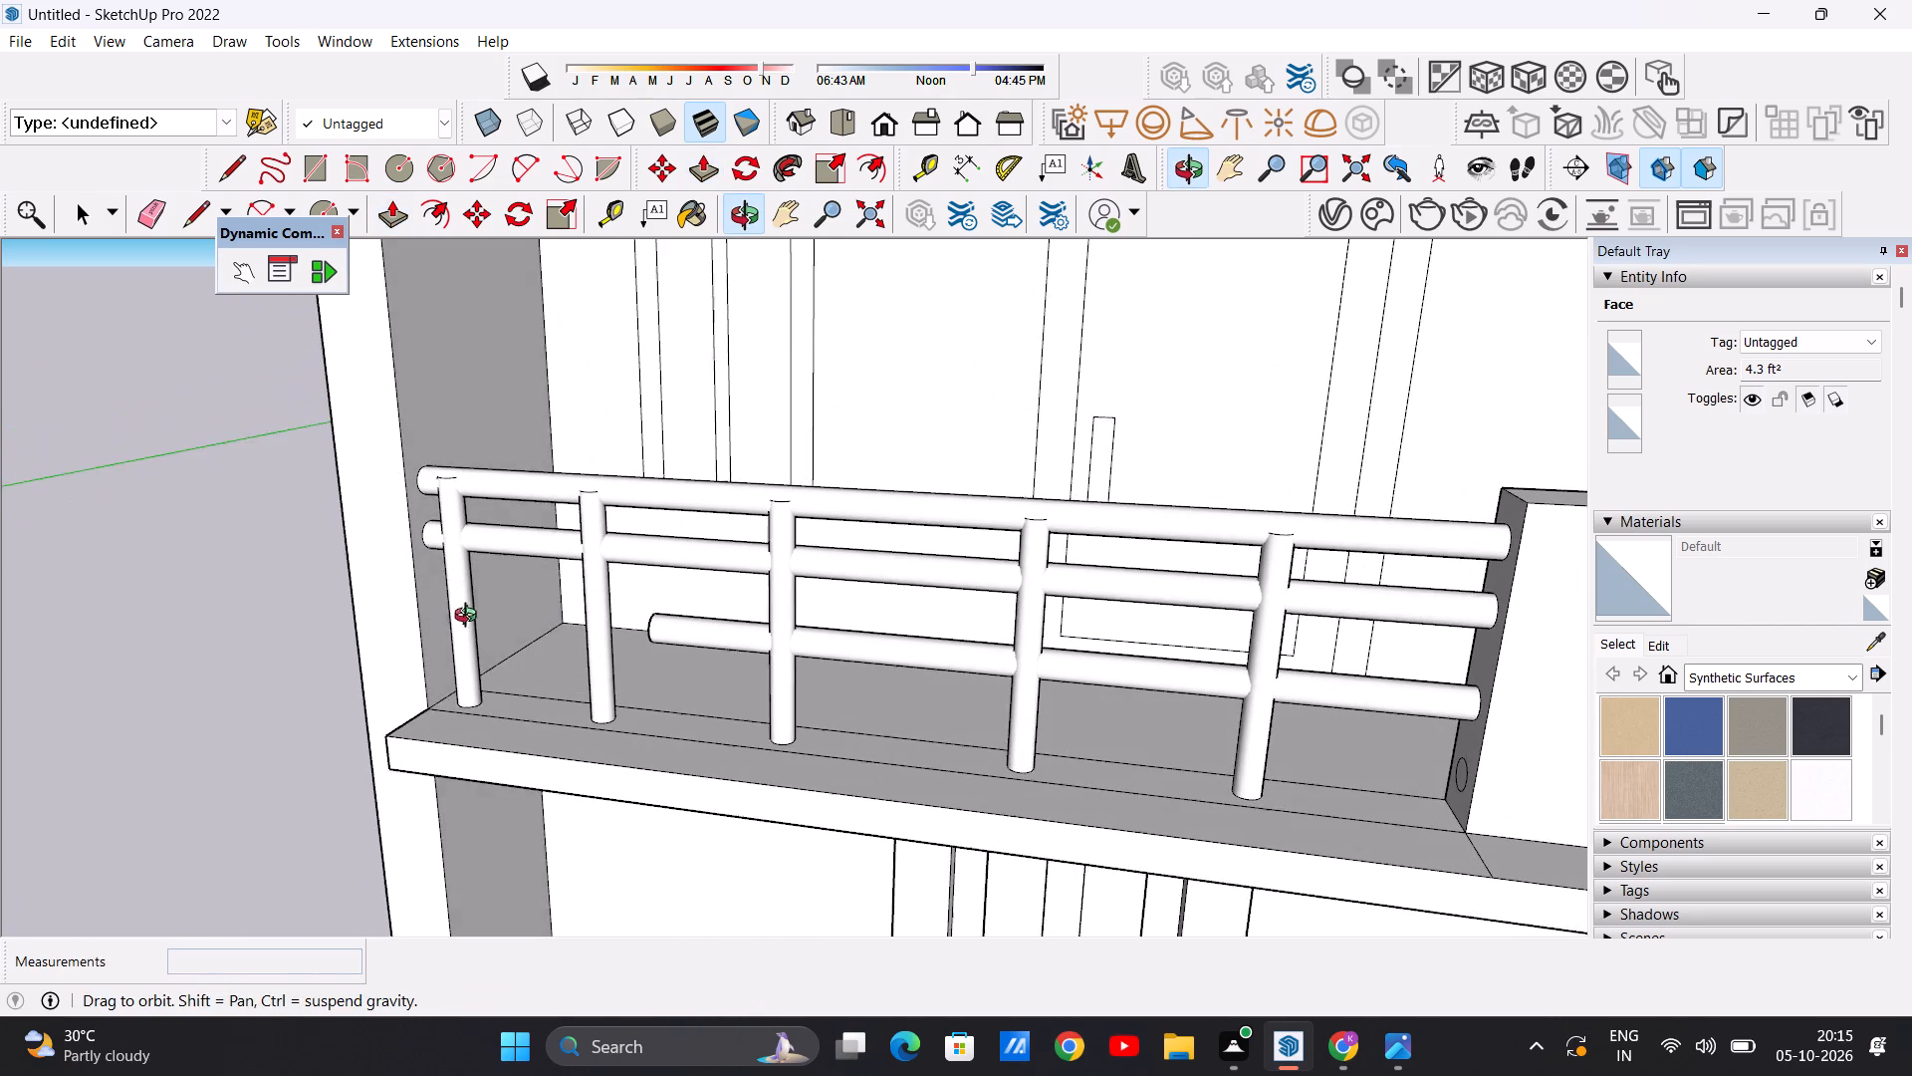
{"action": "middle_click_drag", "start_coordinate": [470, 618], "coordinate": [476, 618]}
{"action": "scroll", "coordinate": [454, 610], "scroll_direction": "up", "scroll_amount": 14}
{"action": "left_click", "coordinate": [395, 531]}
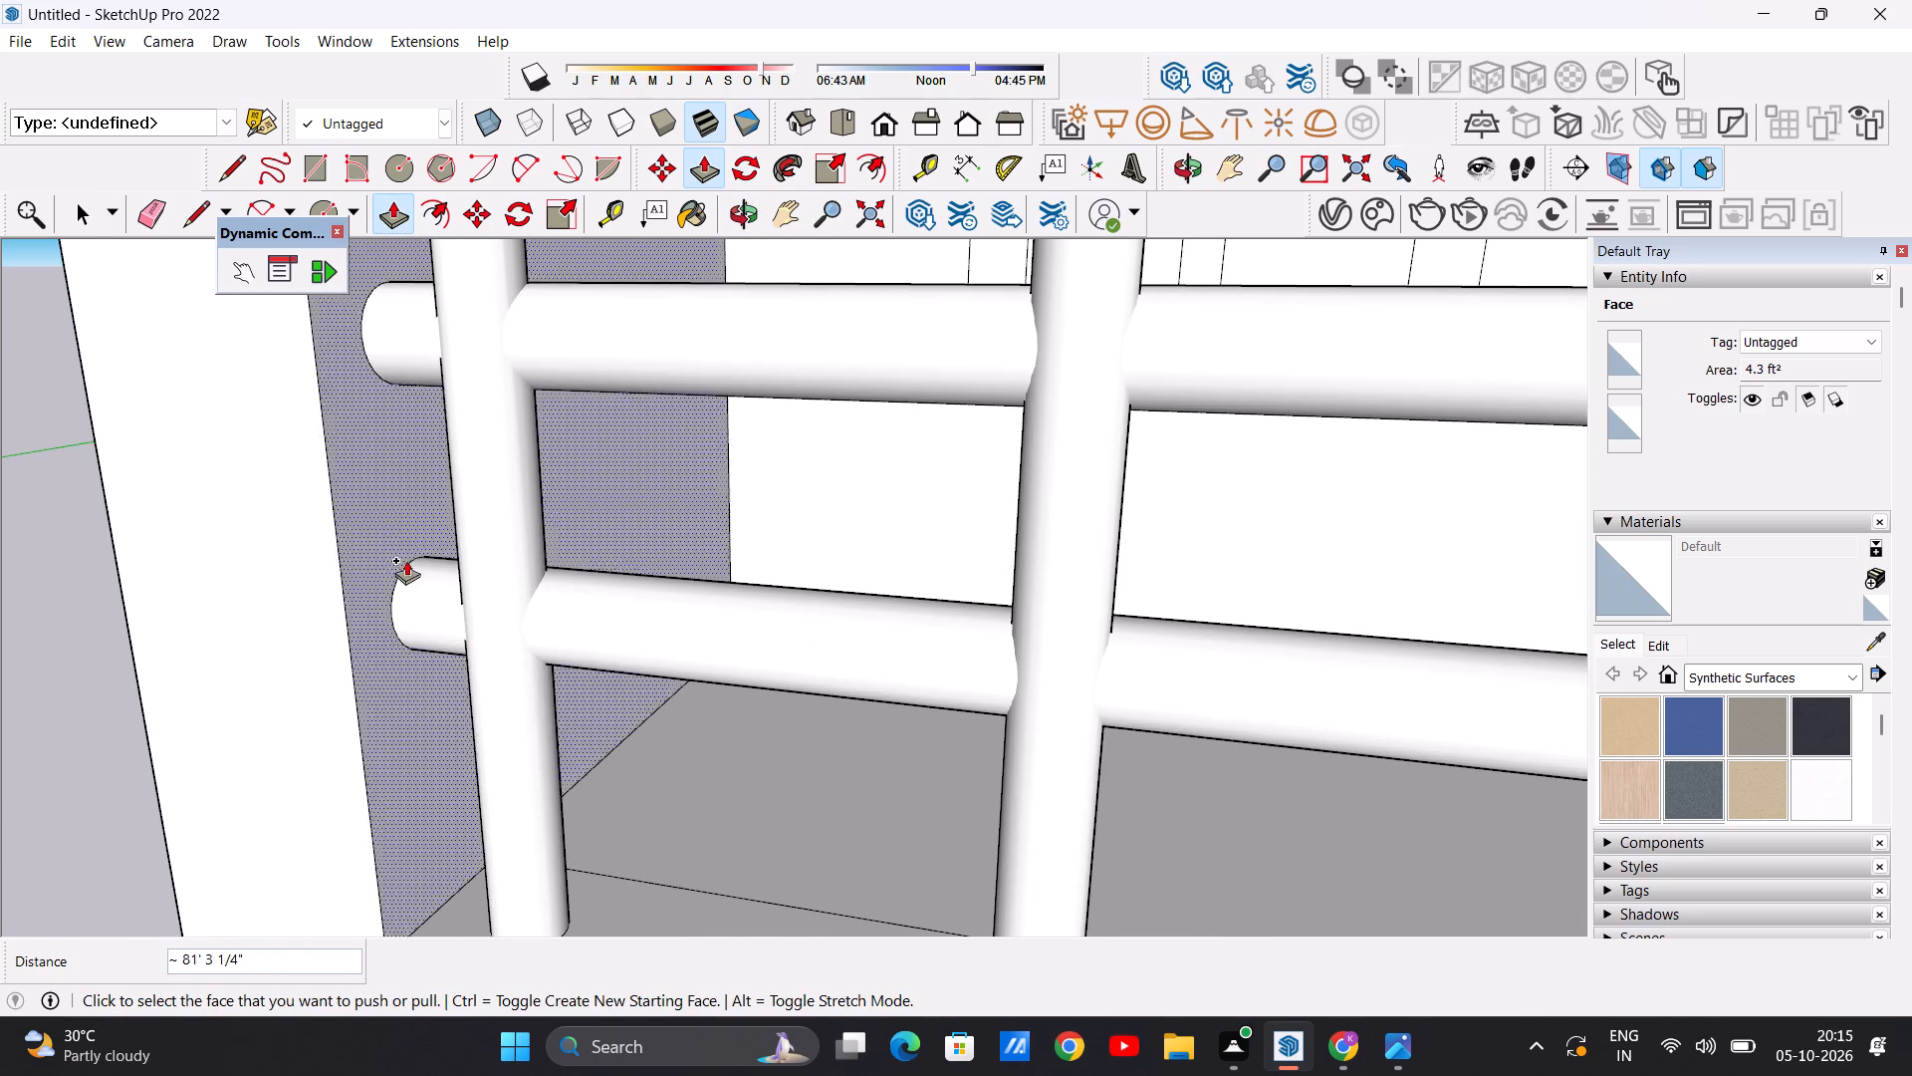
Extrude the lowest circle on the raised panel's end face about 81' 3" to the left side wall as the bottom rail.
{"action": "scroll", "coordinate": [537, 609], "scroll_direction": "down", "scroll_amount": 14}
{"action": "middle_click_drag", "start_coordinate": [564, 632], "coordinate": [947, 561]}
{"action": "scroll", "coordinate": [1200, 601], "scroll_direction": "up", "scroll_amount": 3}
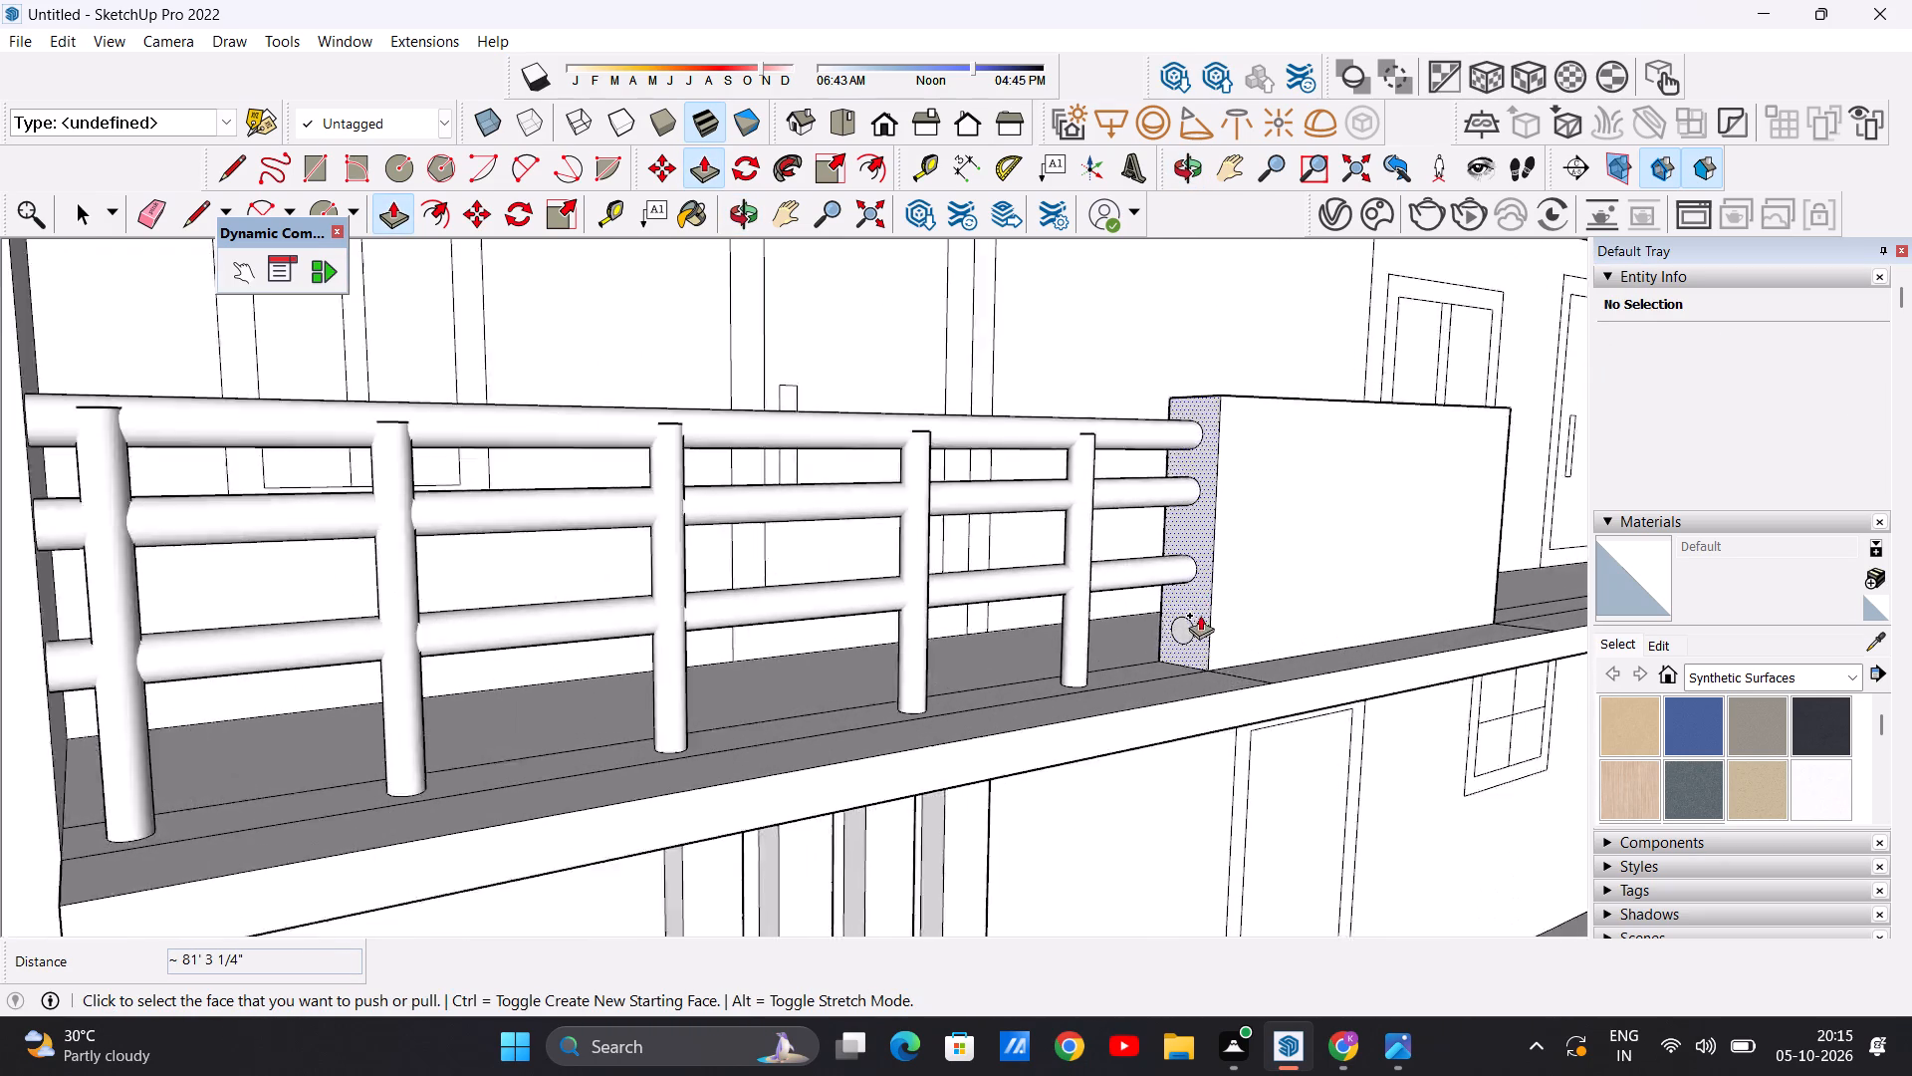
{"action": "scroll", "coordinate": [1200, 615], "scroll_direction": "up", "scroll_amount": 15}
{"action": "left_click", "coordinate": [1175, 640]}
{"action": "scroll", "coordinate": [916, 678], "scroll_direction": "down", "scroll_amount": 8}
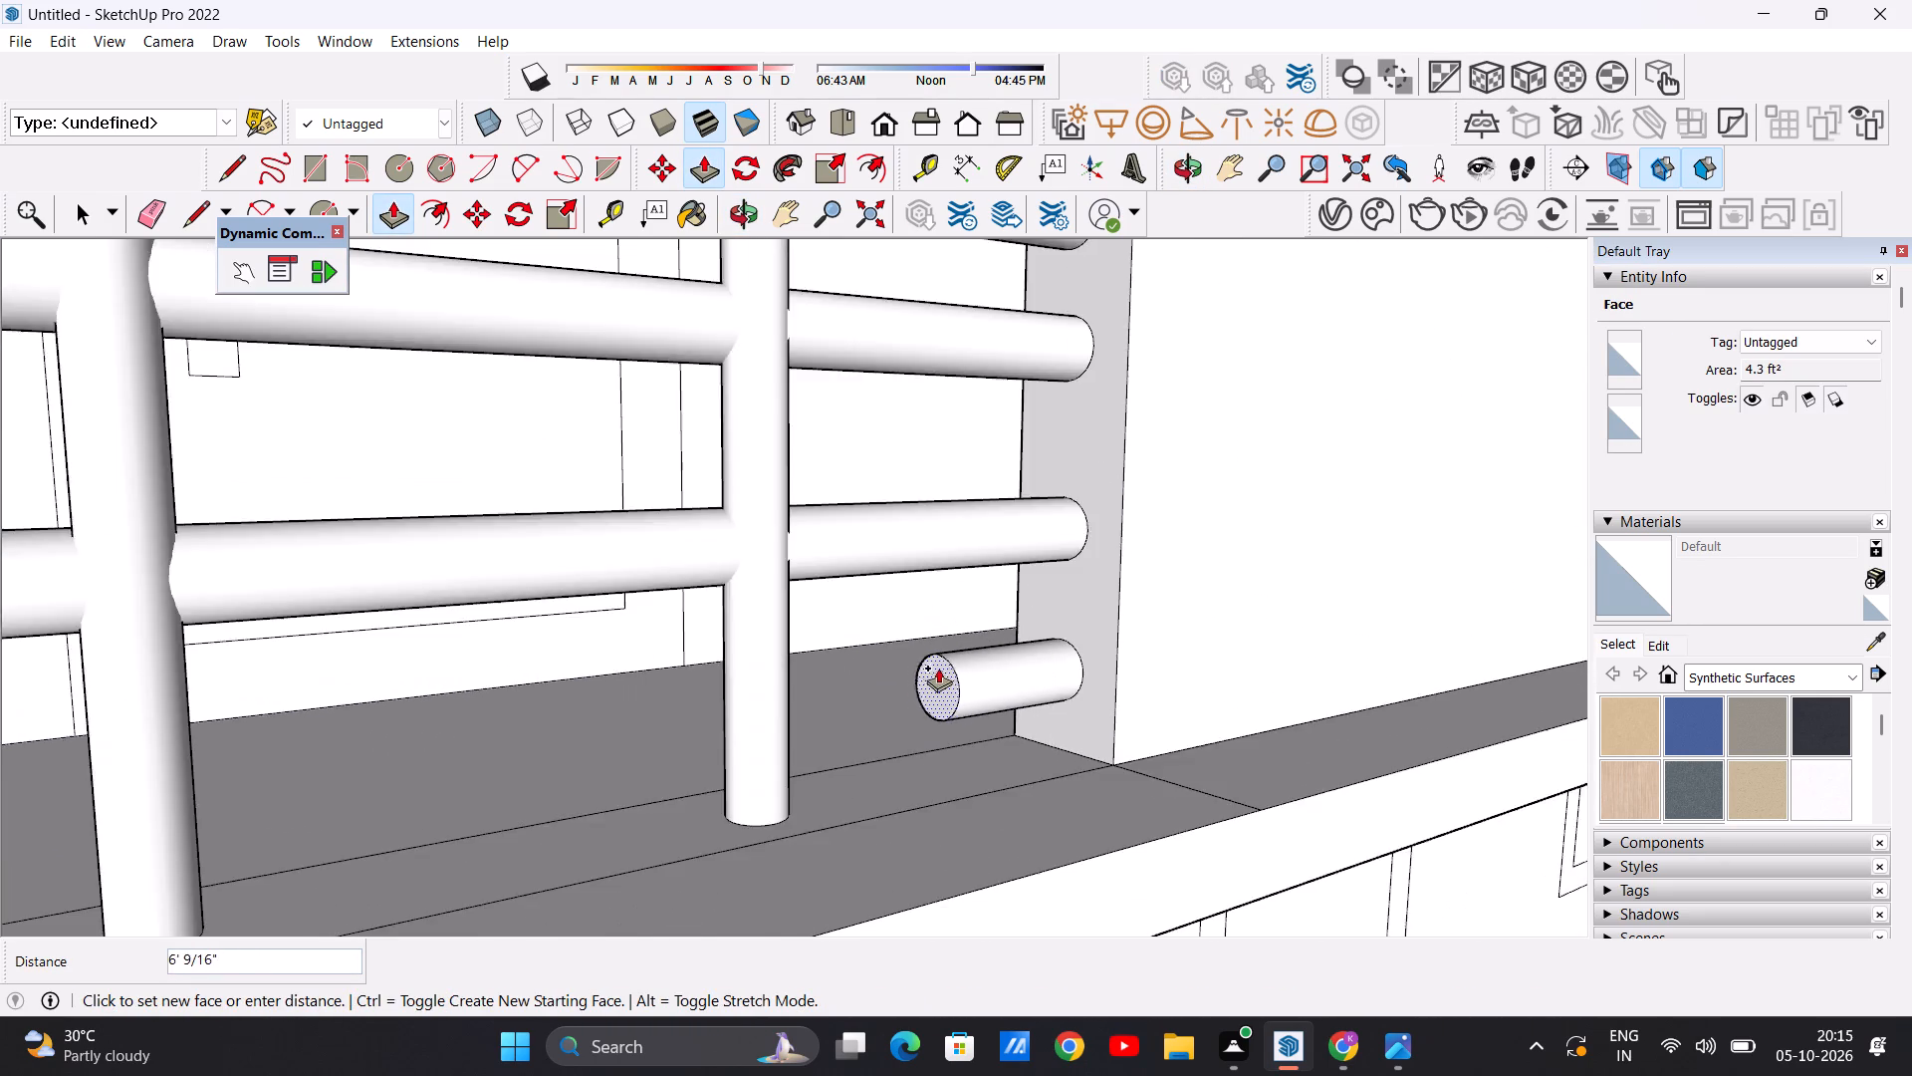
{"action": "scroll", "coordinate": [938, 668], "scroll_direction": "down", "scroll_amount": 9}
{"action": "scroll", "coordinate": [768, 691], "scroll_direction": "down", "scroll_amount": 9}
{"action": "middle_click_drag", "start_coordinate": [775, 678], "coordinate": [554, 694]}
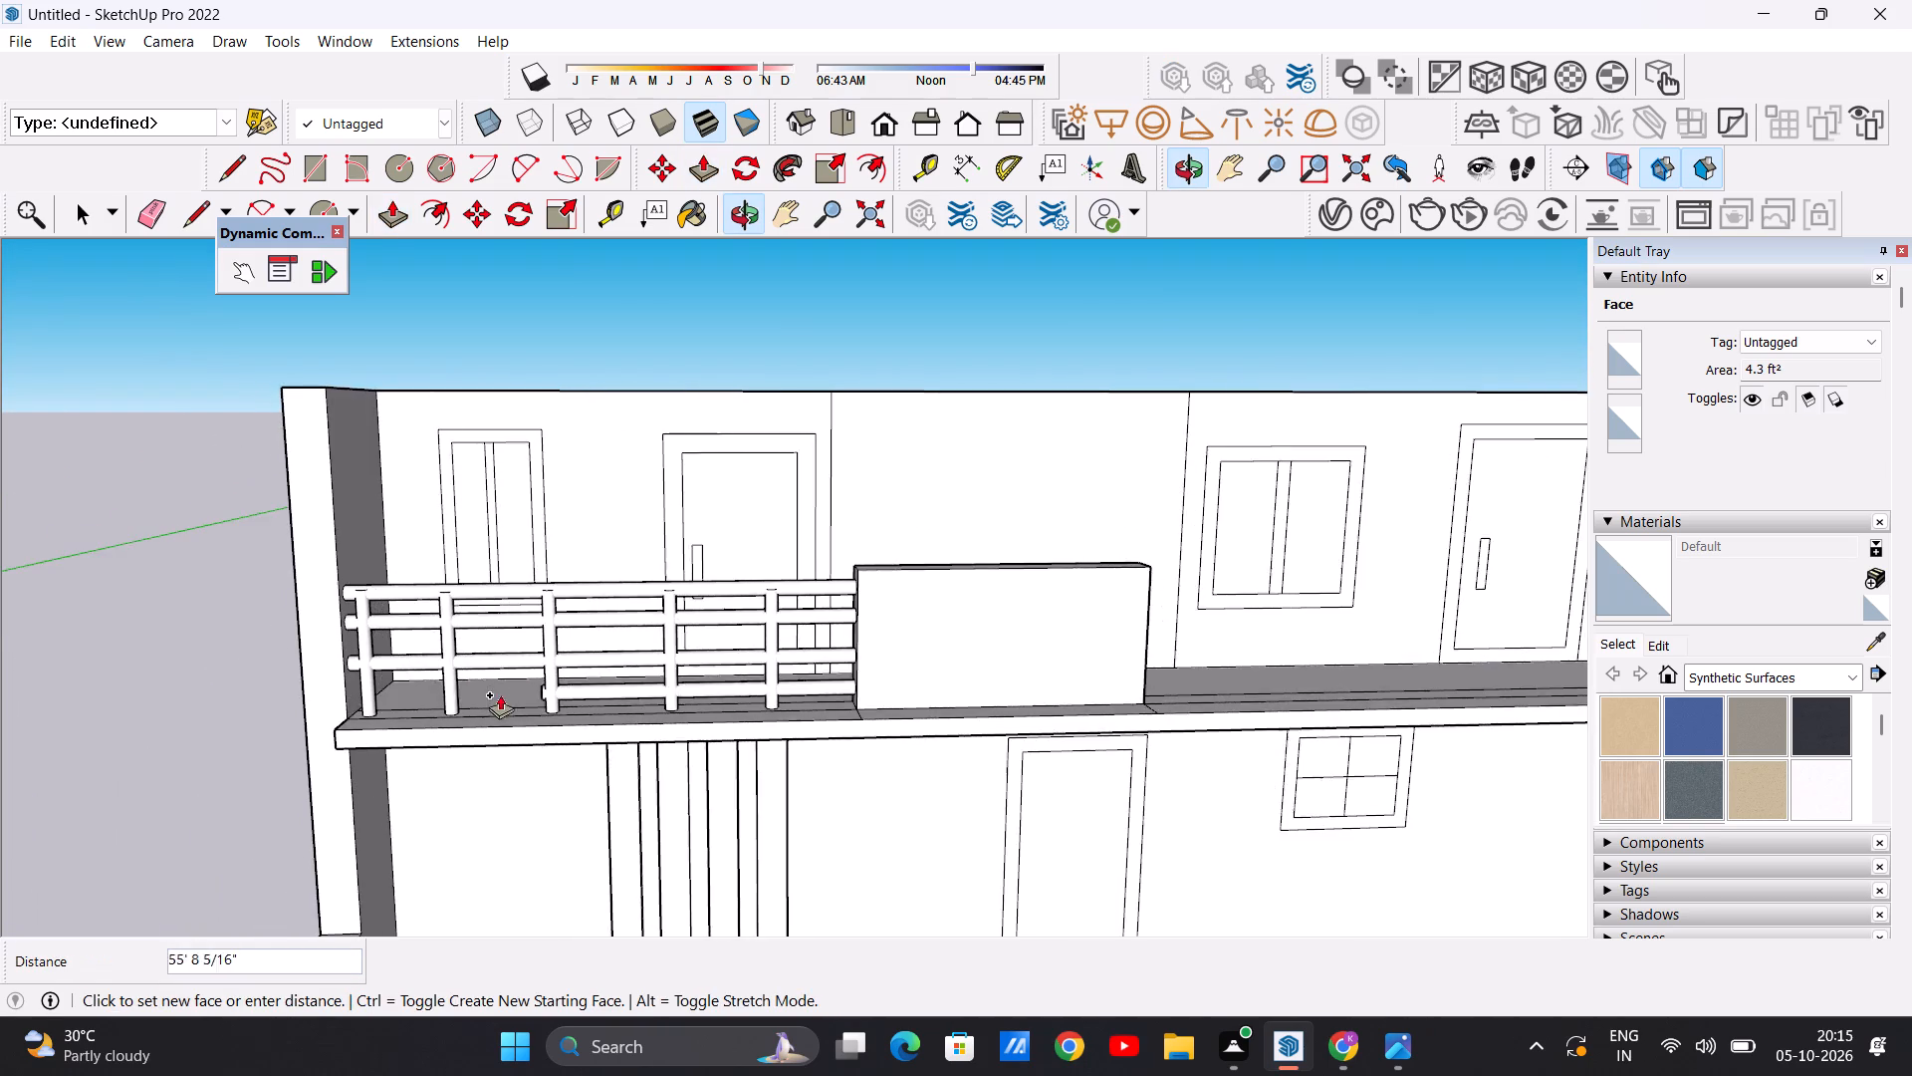
{"action": "scroll", "coordinate": [439, 687], "scroll_direction": "up", "scroll_amount": 11}
{"action": "middle_click_drag", "start_coordinate": [358, 685], "coordinate": [237, 686]}
{"action": "scroll", "coordinate": [273, 680], "scroll_direction": "down", "scroll_amount": 6}
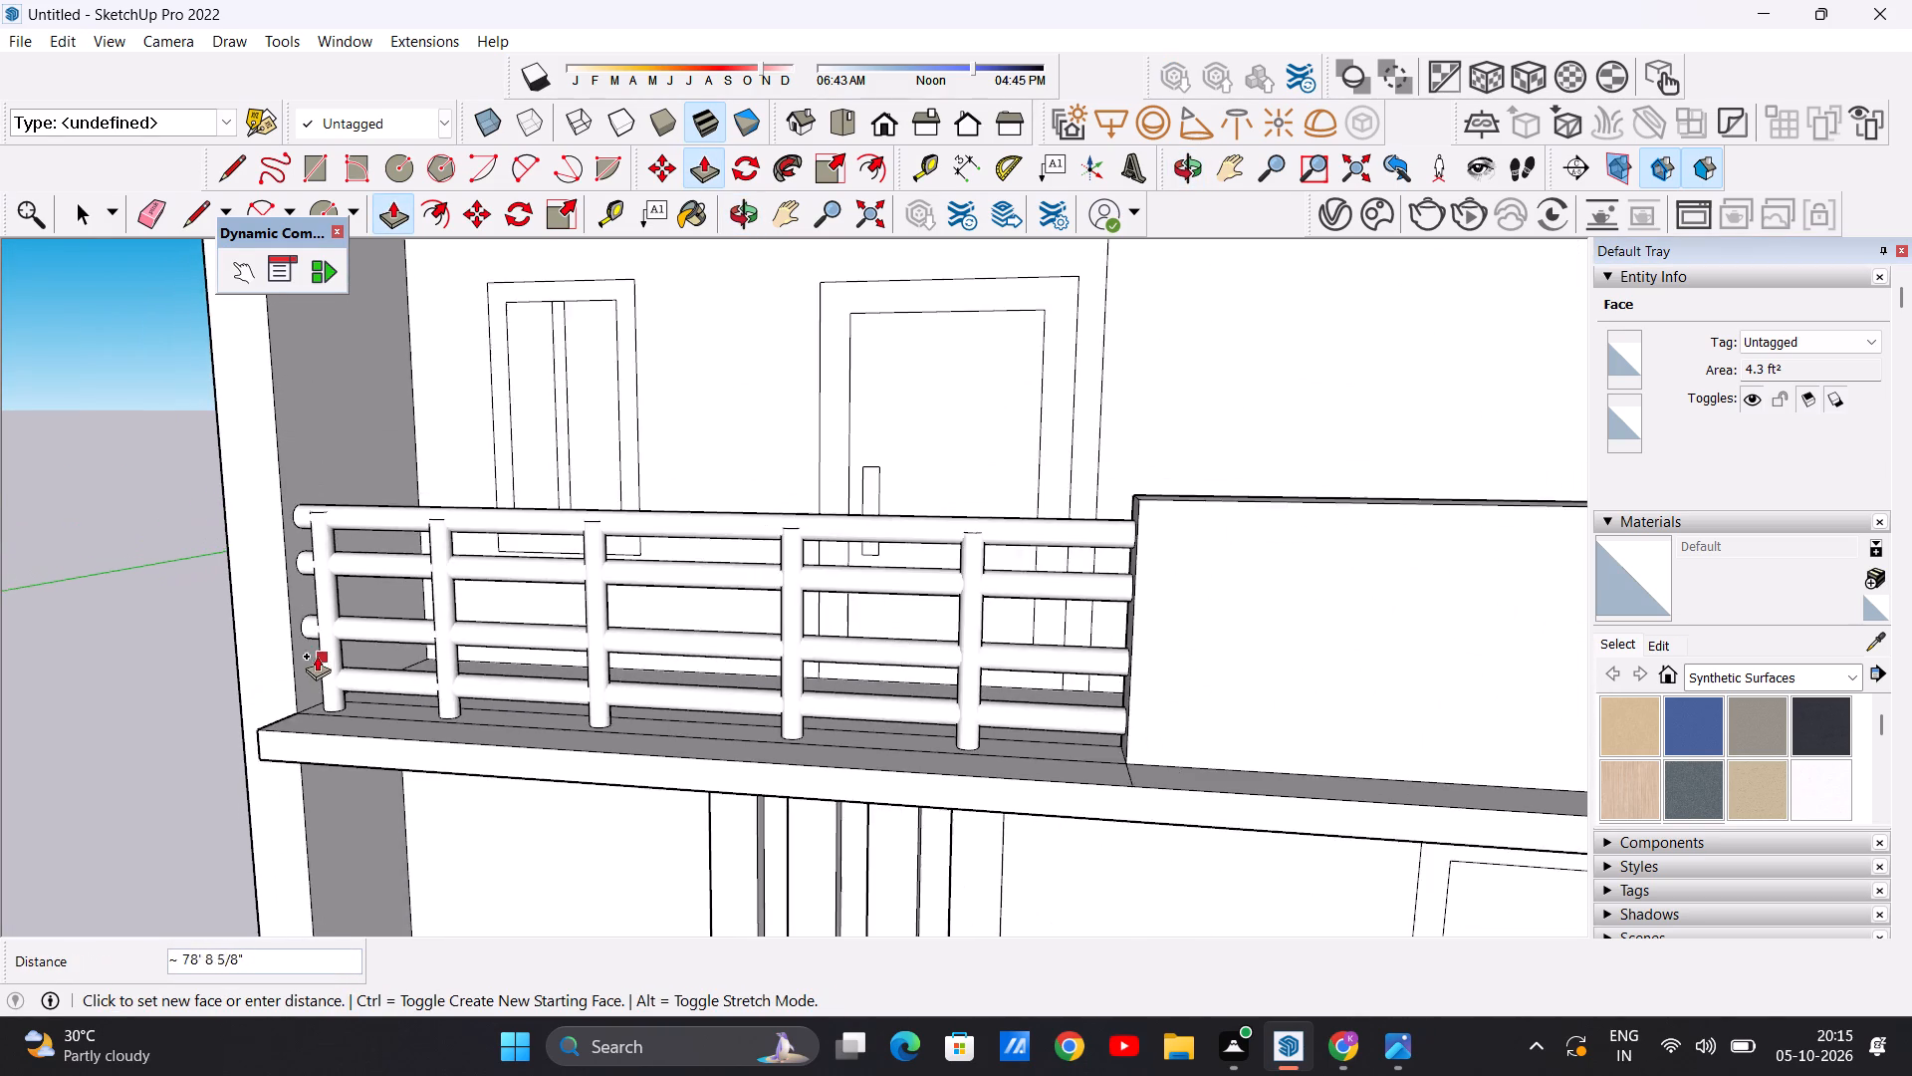
{"action": "scroll", "coordinate": [318, 648], "scroll_direction": "up", "scroll_amount": 11}
{"action": "left_click", "coordinate": [288, 660]}
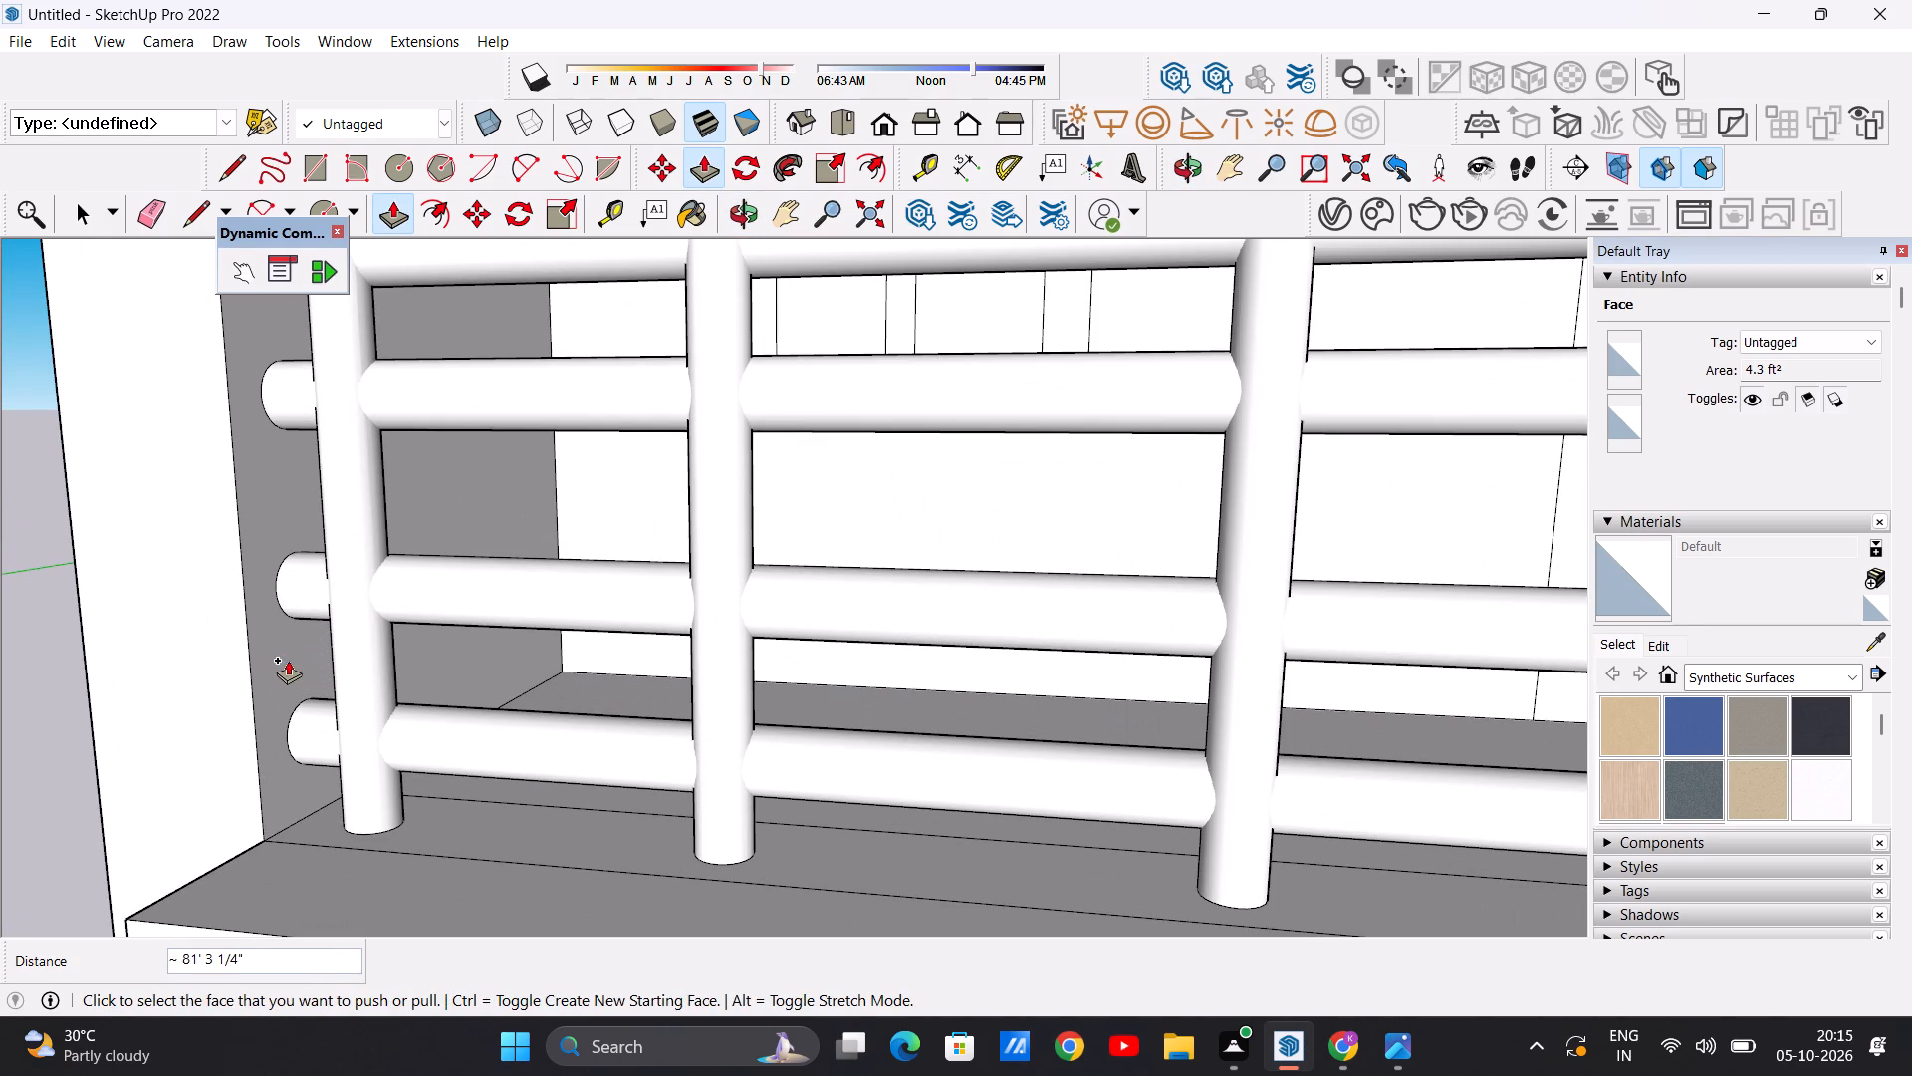
{"action": "key", "text": "space"}
Draw a vertical line about 18' 11" up the balcony's right end wall, from the floor strip's rear line to the wall's top edge.
{"action": "scroll", "coordinate": [443, 776], "scroll_direction": "down", "scroll_amount": 19}
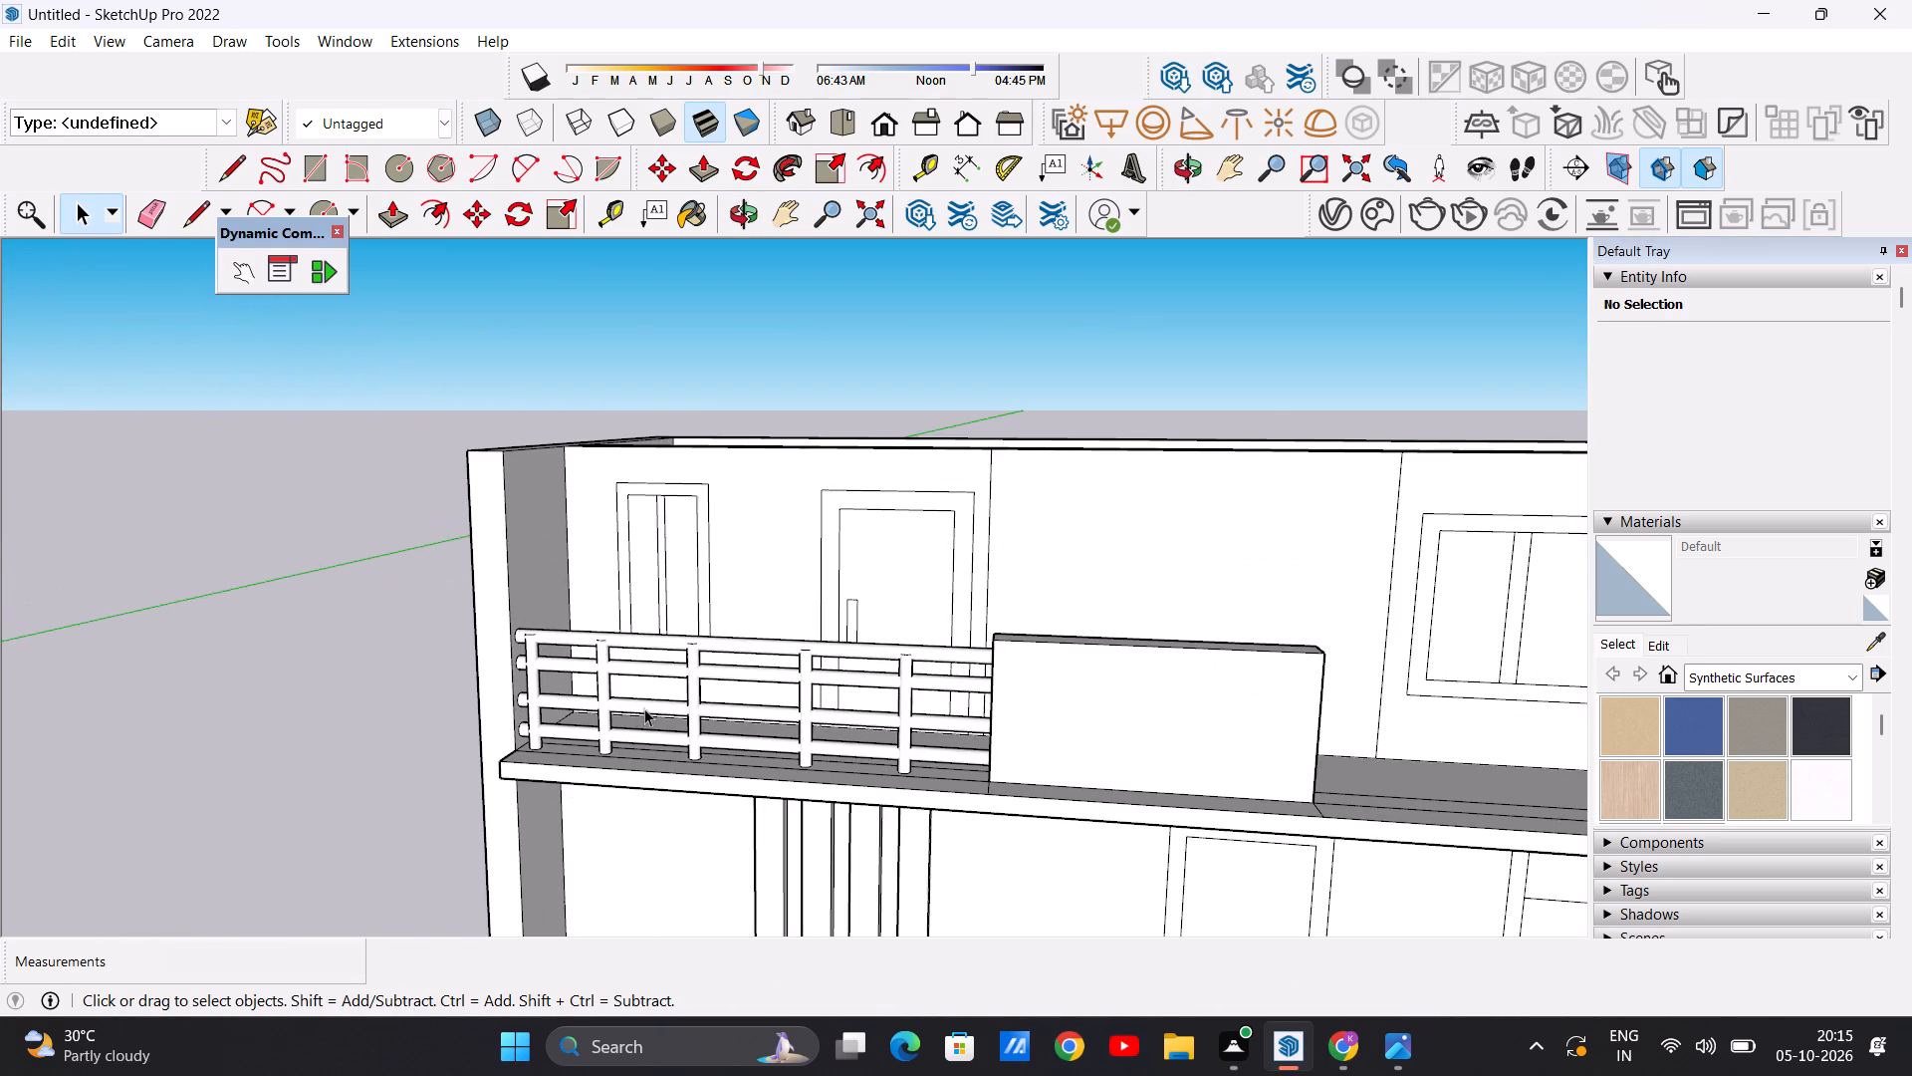
{"action": "scroll", "coordinate": [644, 708], "scroll_direction": "down", "scroll_amount": 7}
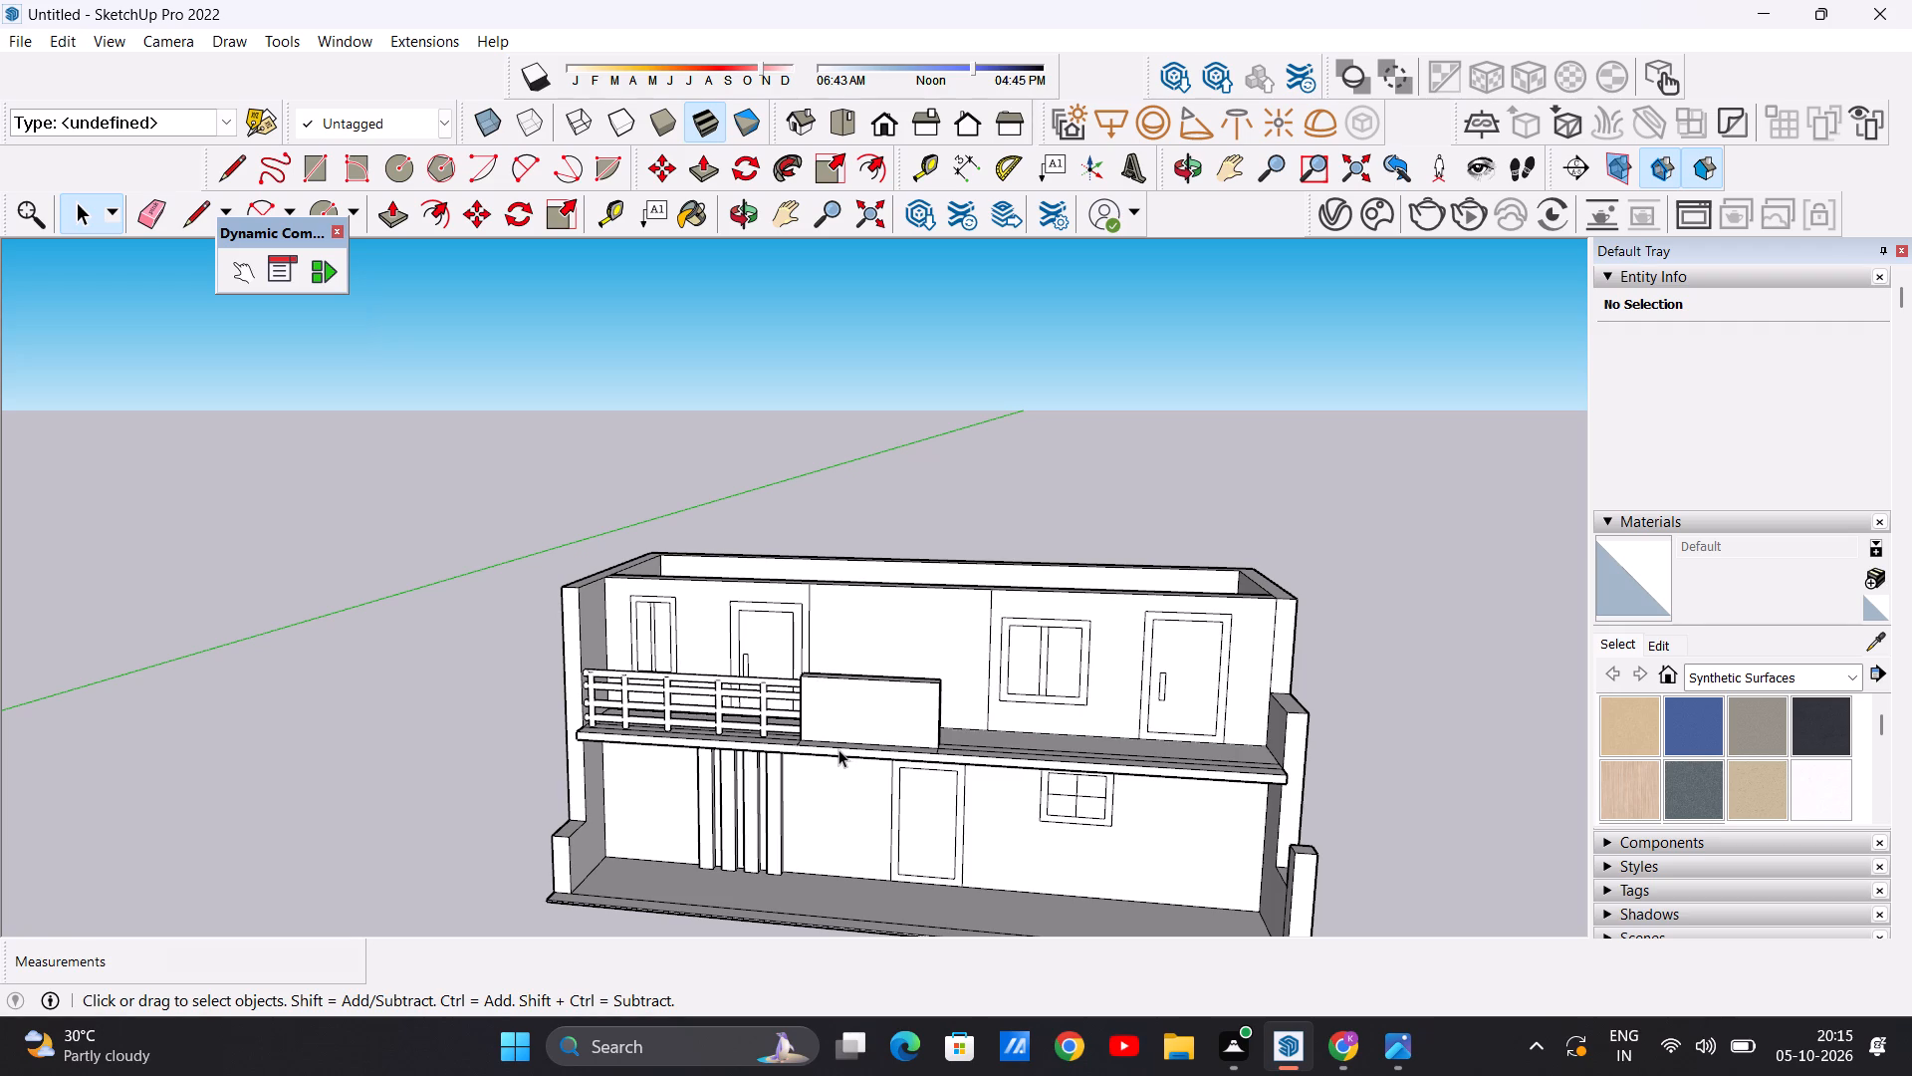
{"action": "scroll", "coordinate": [866, 720], "scroll_direction": "down", "scroll_amount": 3}
{"action": "middle_click_drag", "start_coordinate": [900, 717], "coordinate": [1114, 693]}
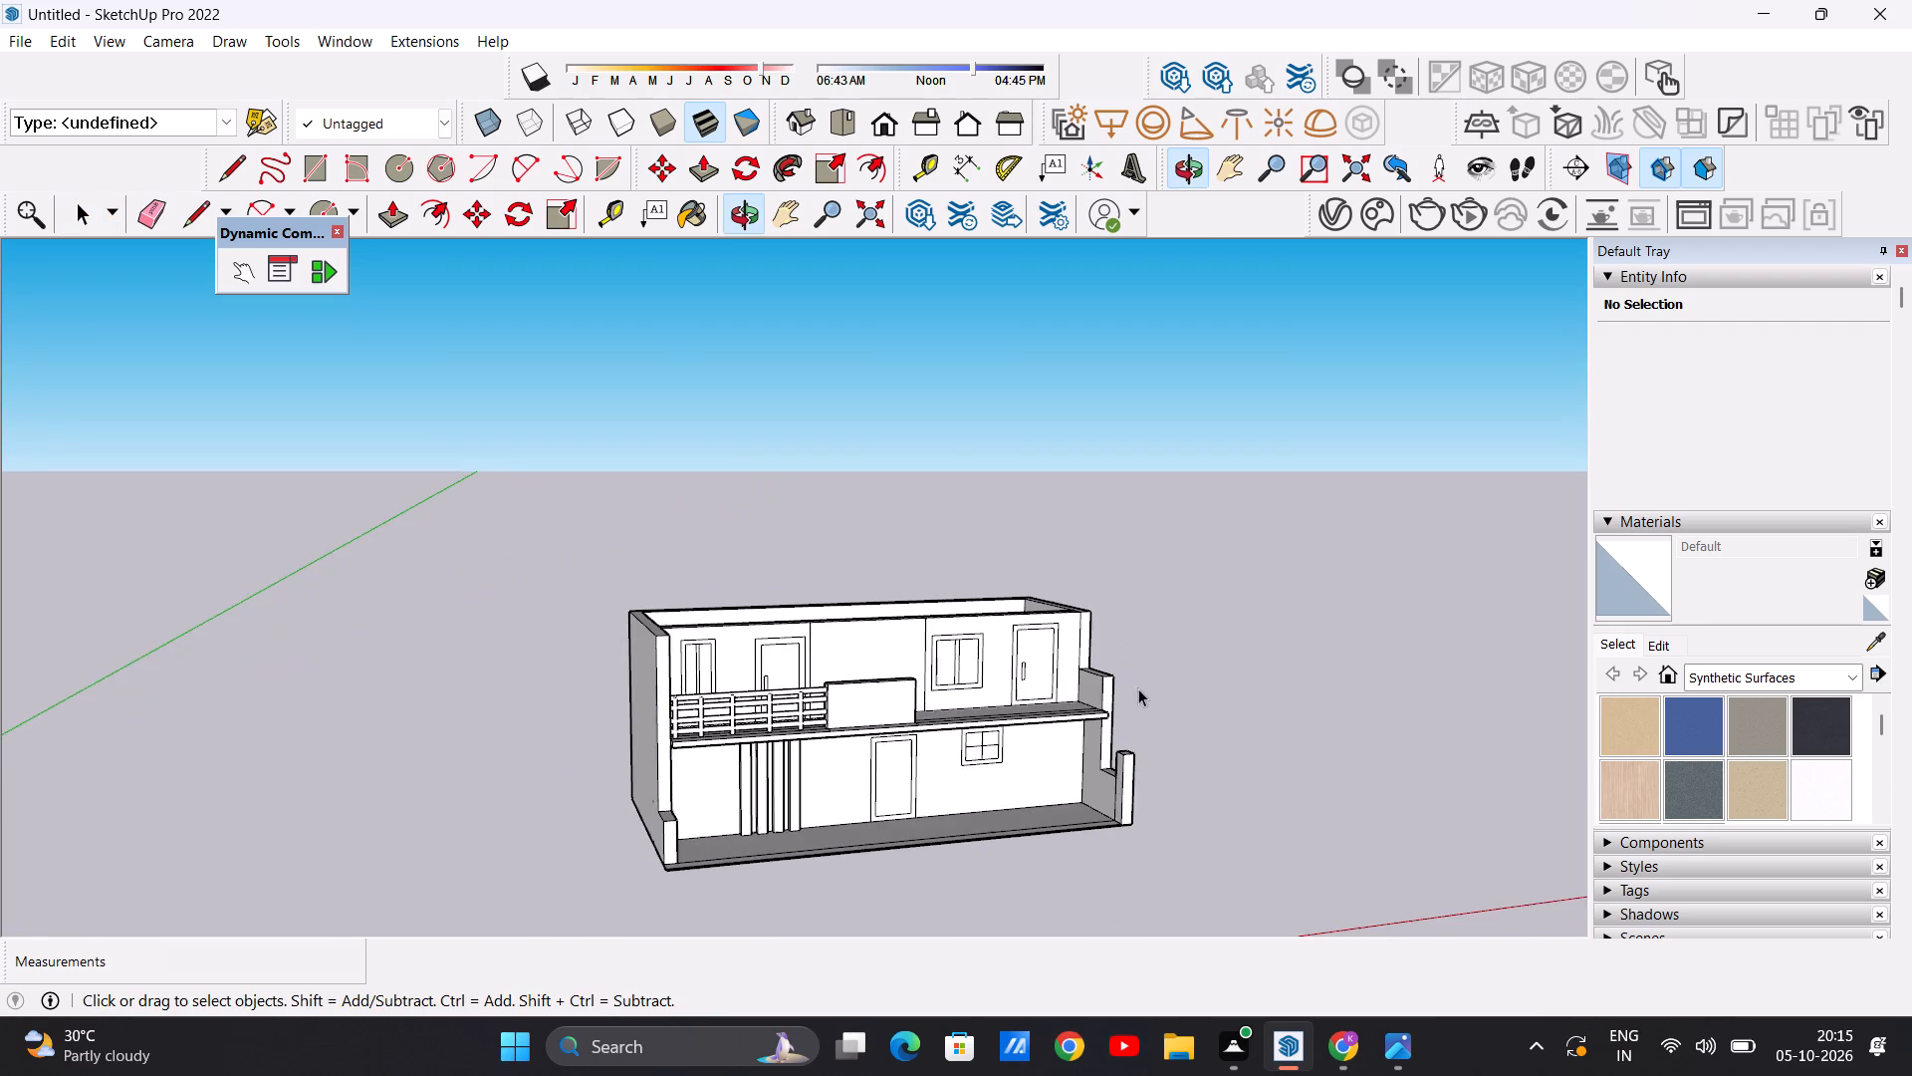
{"action": "scroll", "coordinate": [1103, 691], "scroll_direction": "up", "scroll_amount": 14}
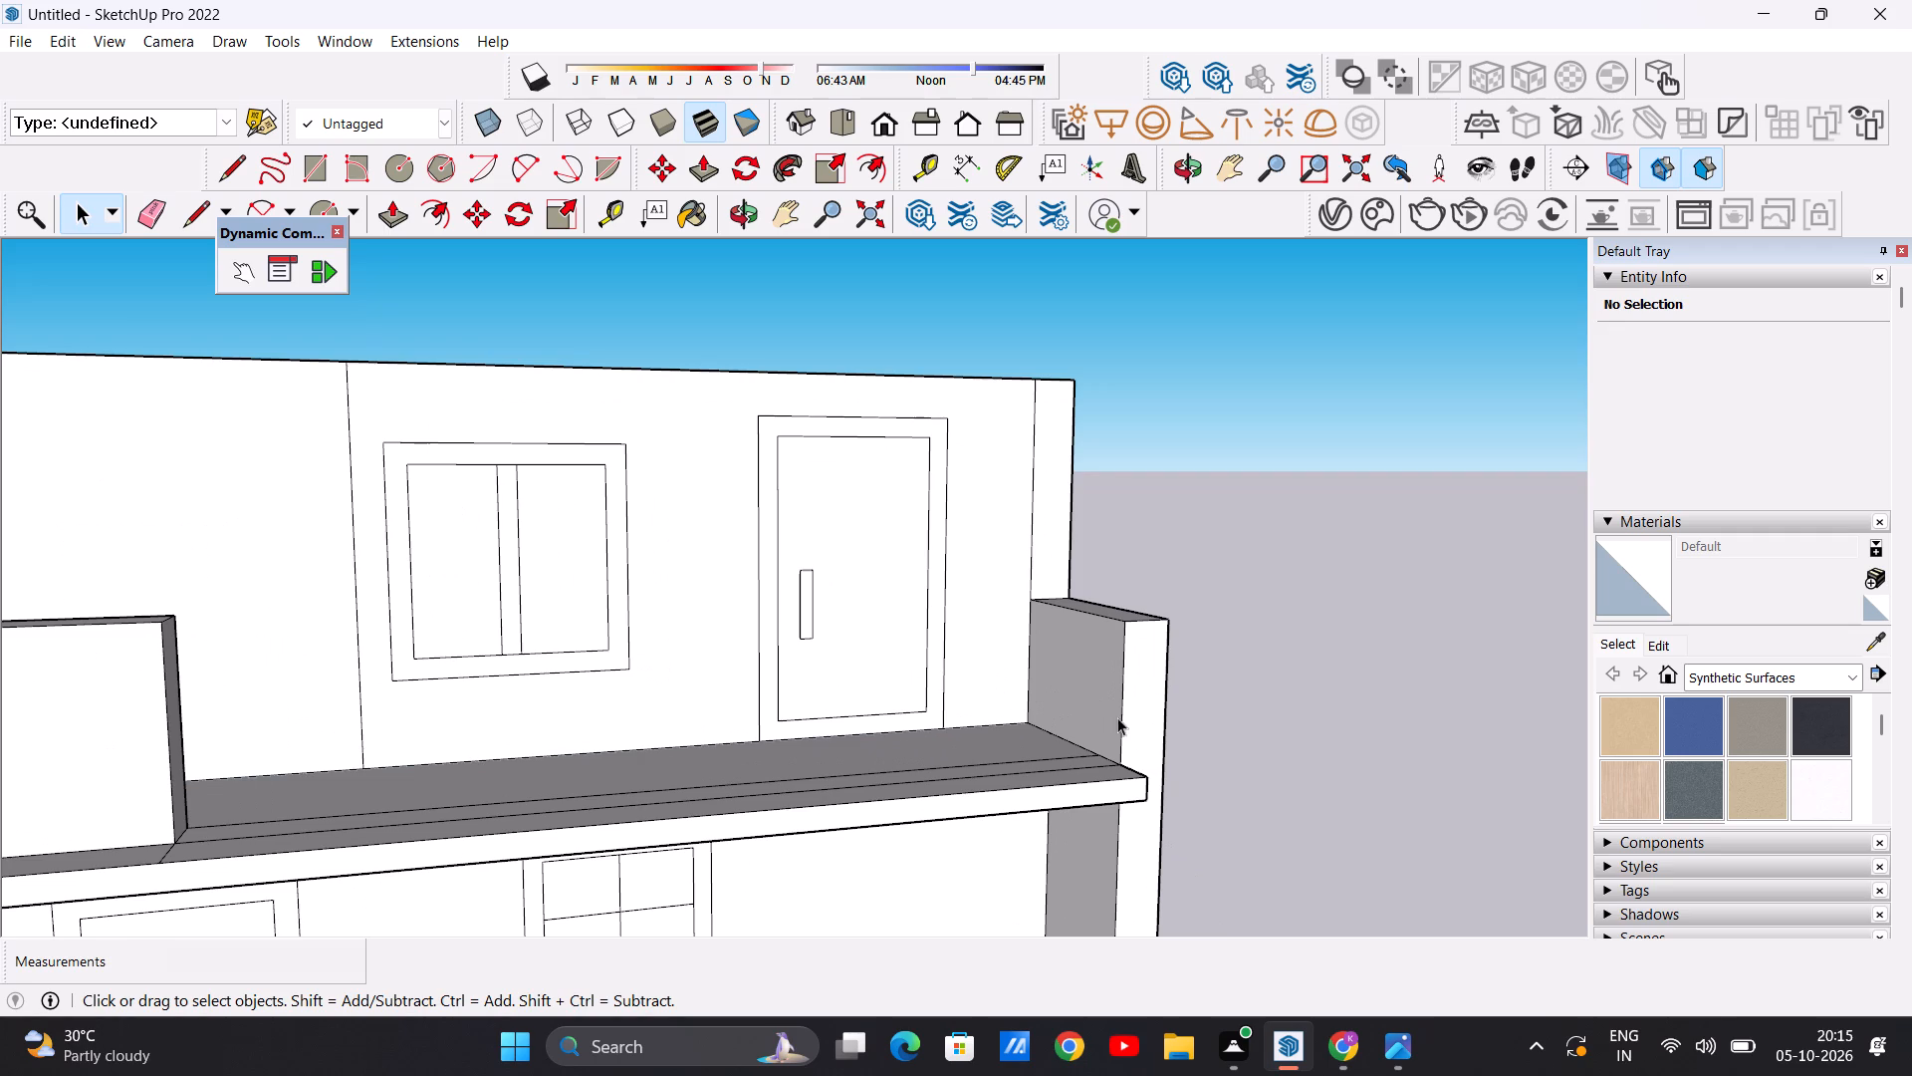
{"action": "middle_click_drag", "start_coordinate": [1105, 753], "coordinate": [1109, 917]}
{"action": "scroll", "coordinate": [1076, 765], "scroll_direction": "up", "scroll_amount": 3}
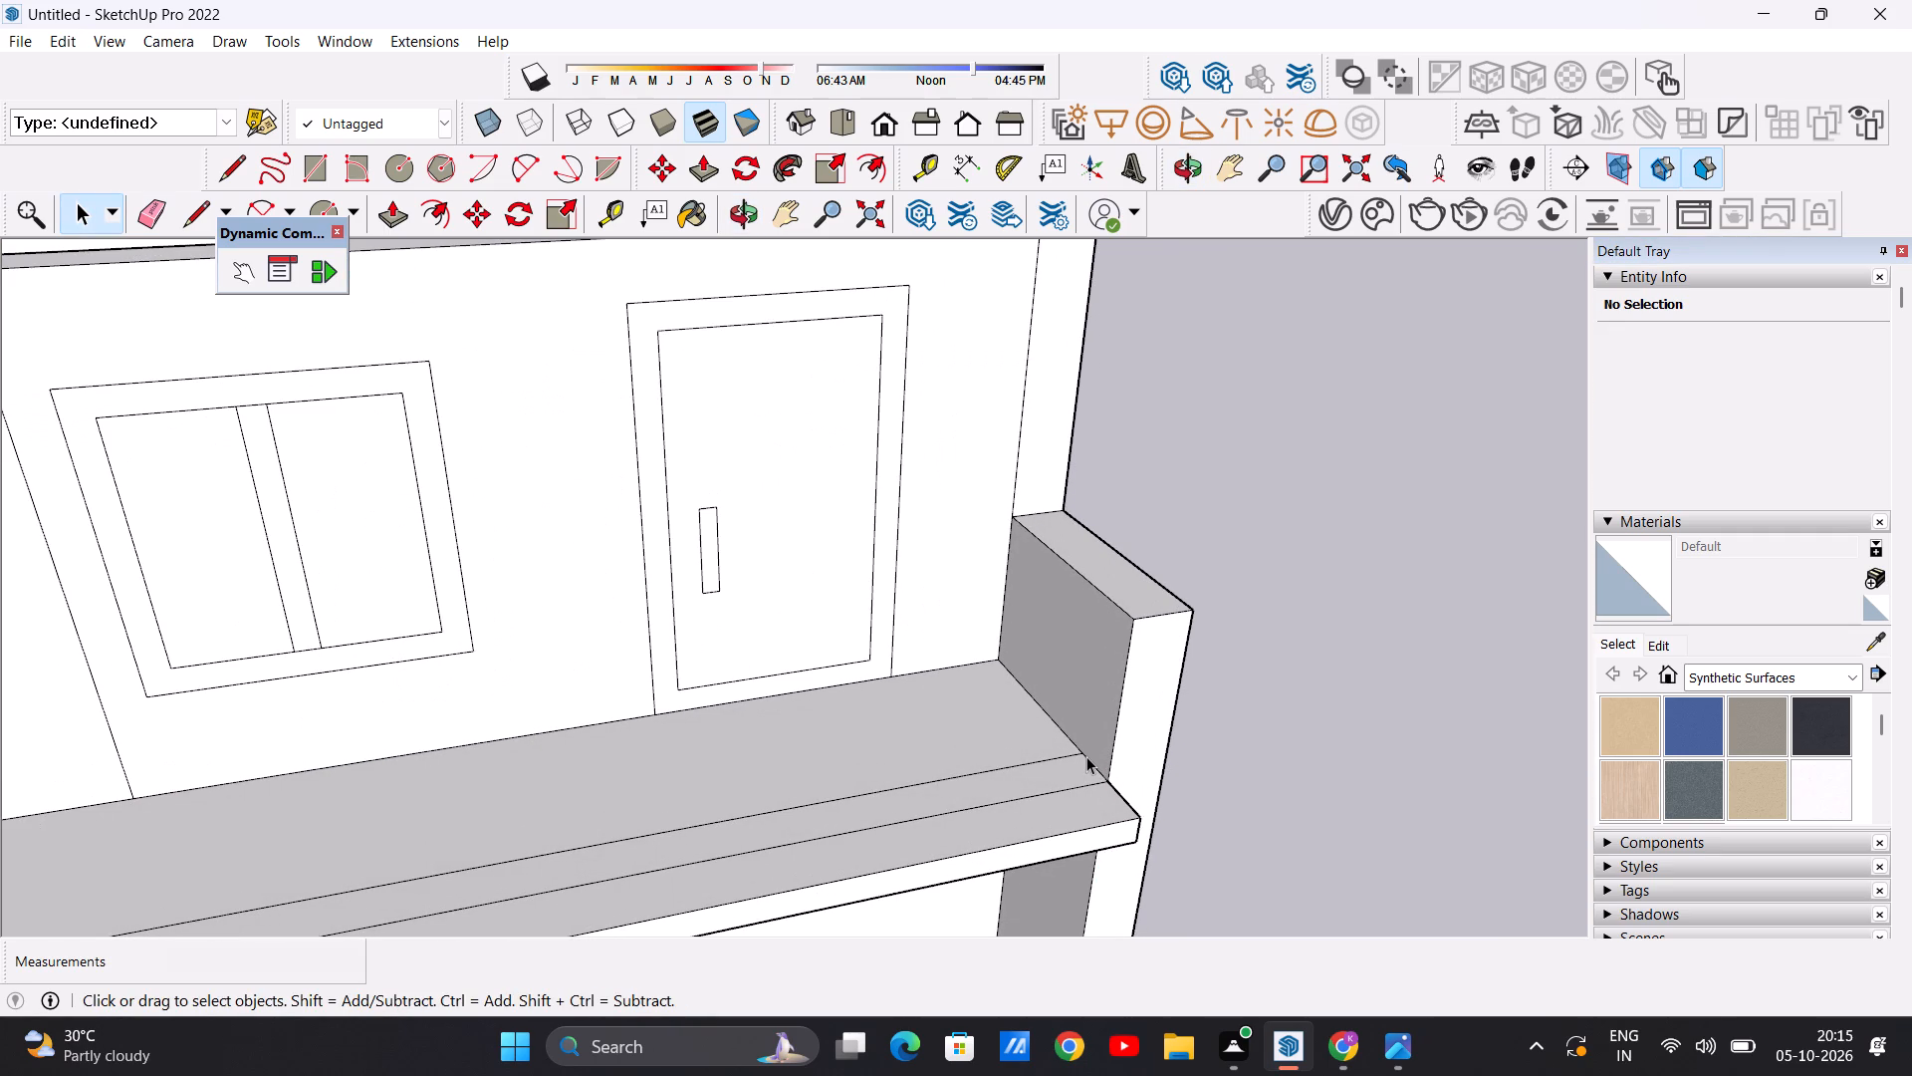
{"action": "key", "text": "l"}
{"action": "scroll", "coordinate": [1082, 743], "scroll_direction": "up", "scroll_amount": 9}
{"action": "left_click", "coordinate": [1078, 772]}
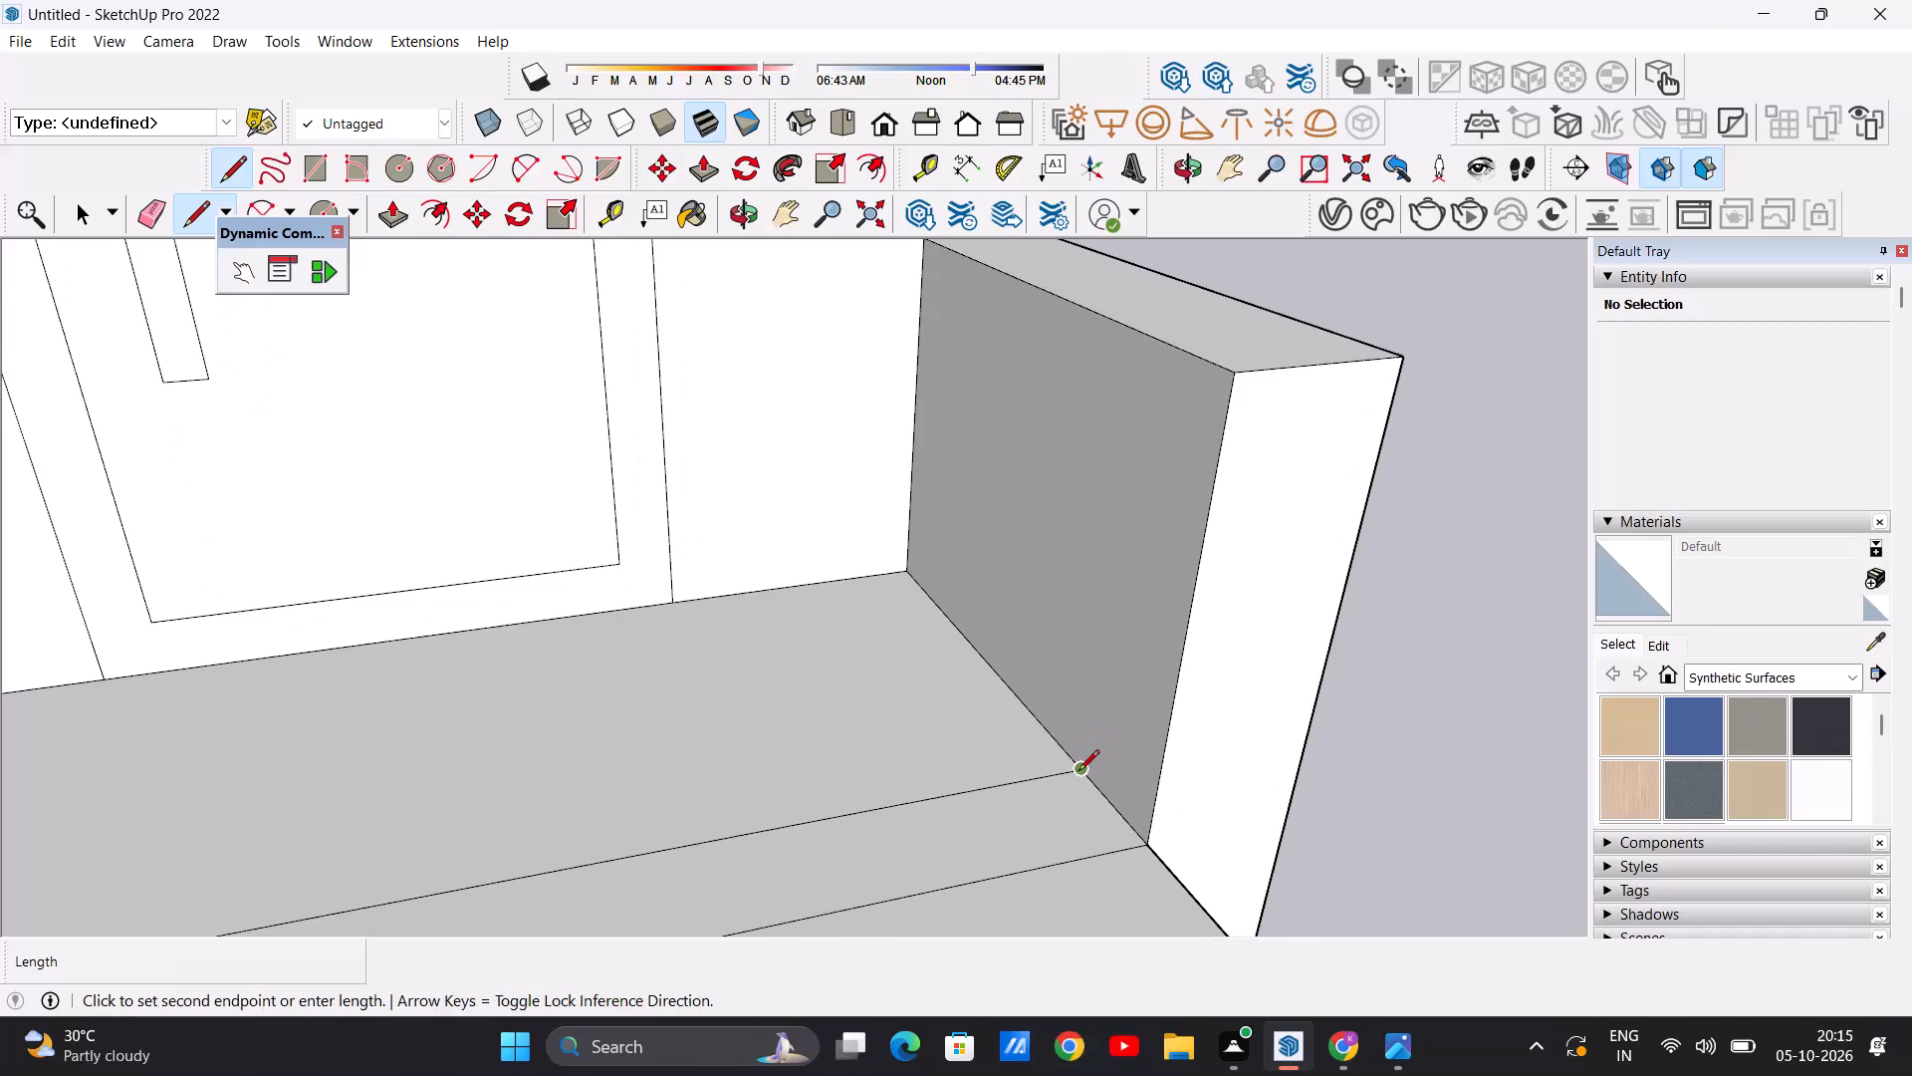
{"action": "left_click", "coordinate": [1142, 337]}
{"action": "key", "text": "space"}
Extrude the front strip of the balcony's right end wall about 11' 1" inward along the balcony's front edge.
{"action": "type", "text": "P"}
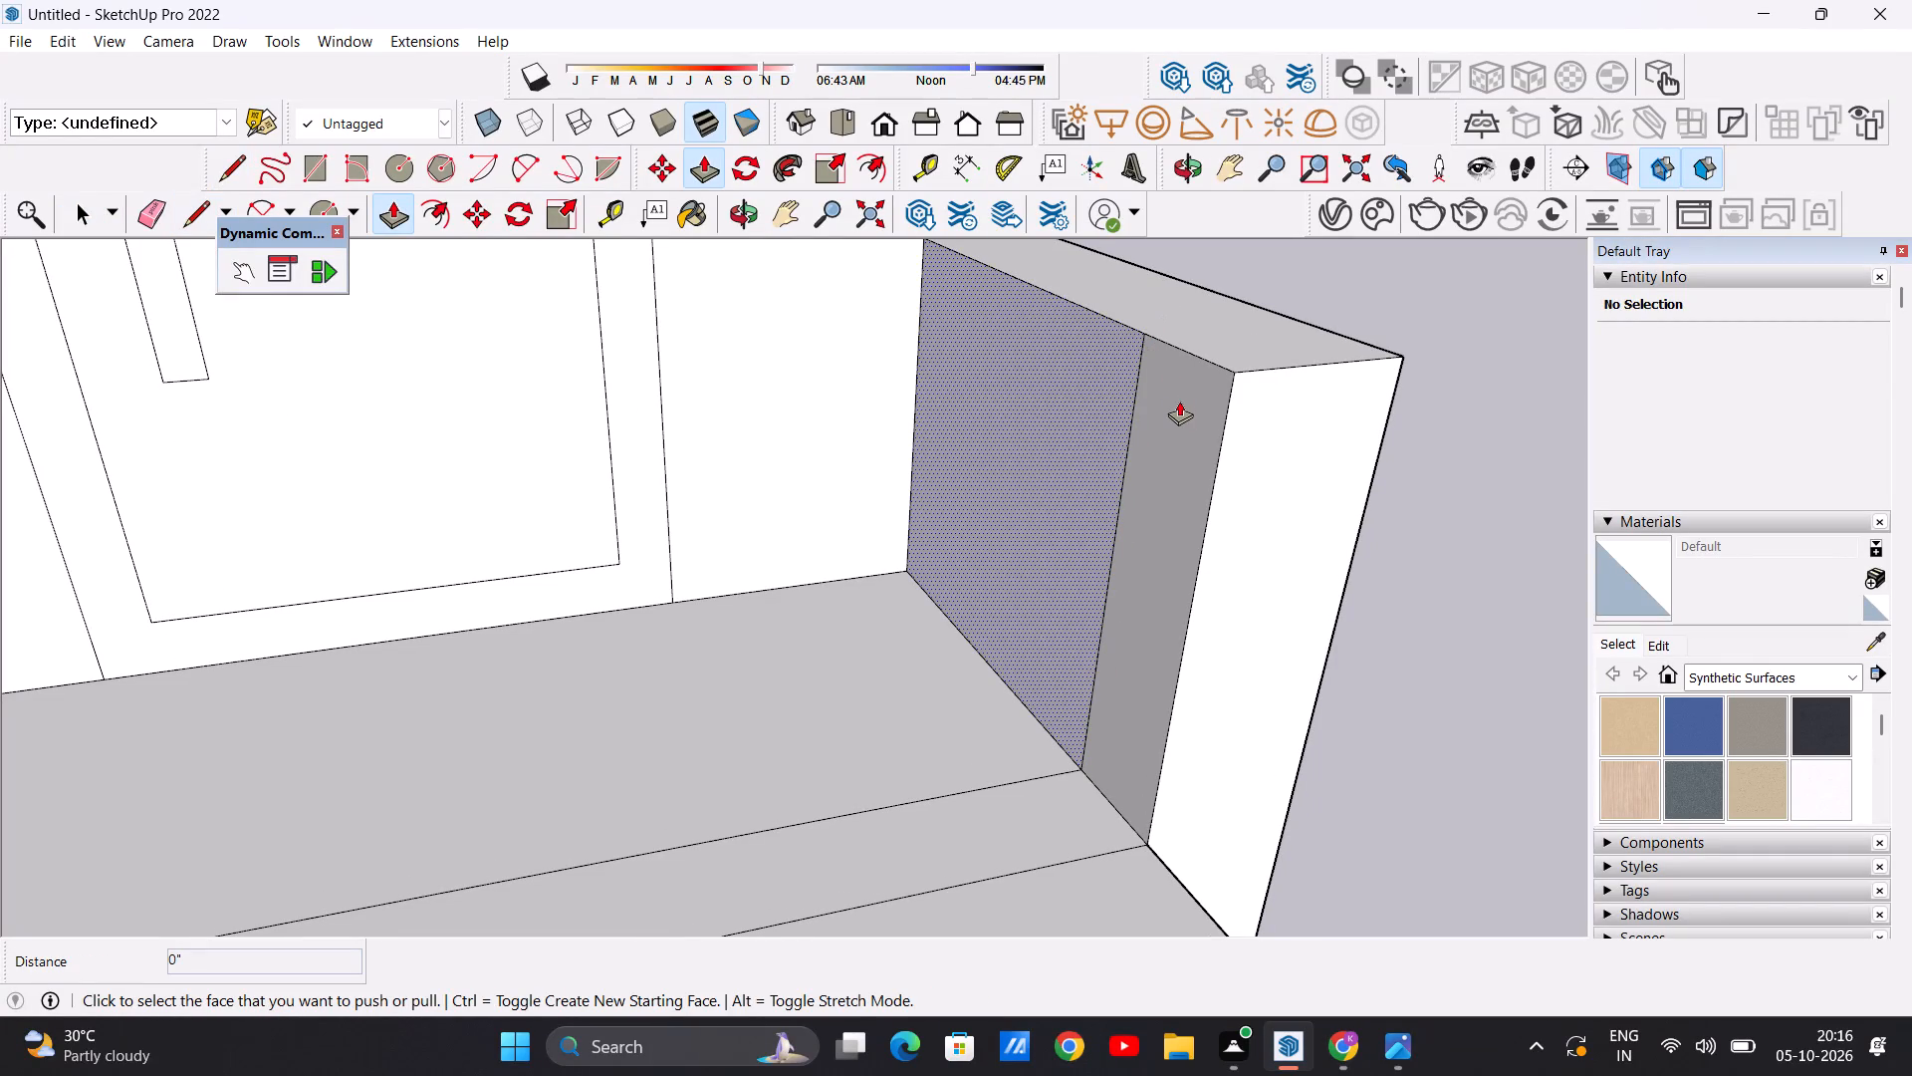
{"action": "left_click", "coordinate": [1181, 418]}
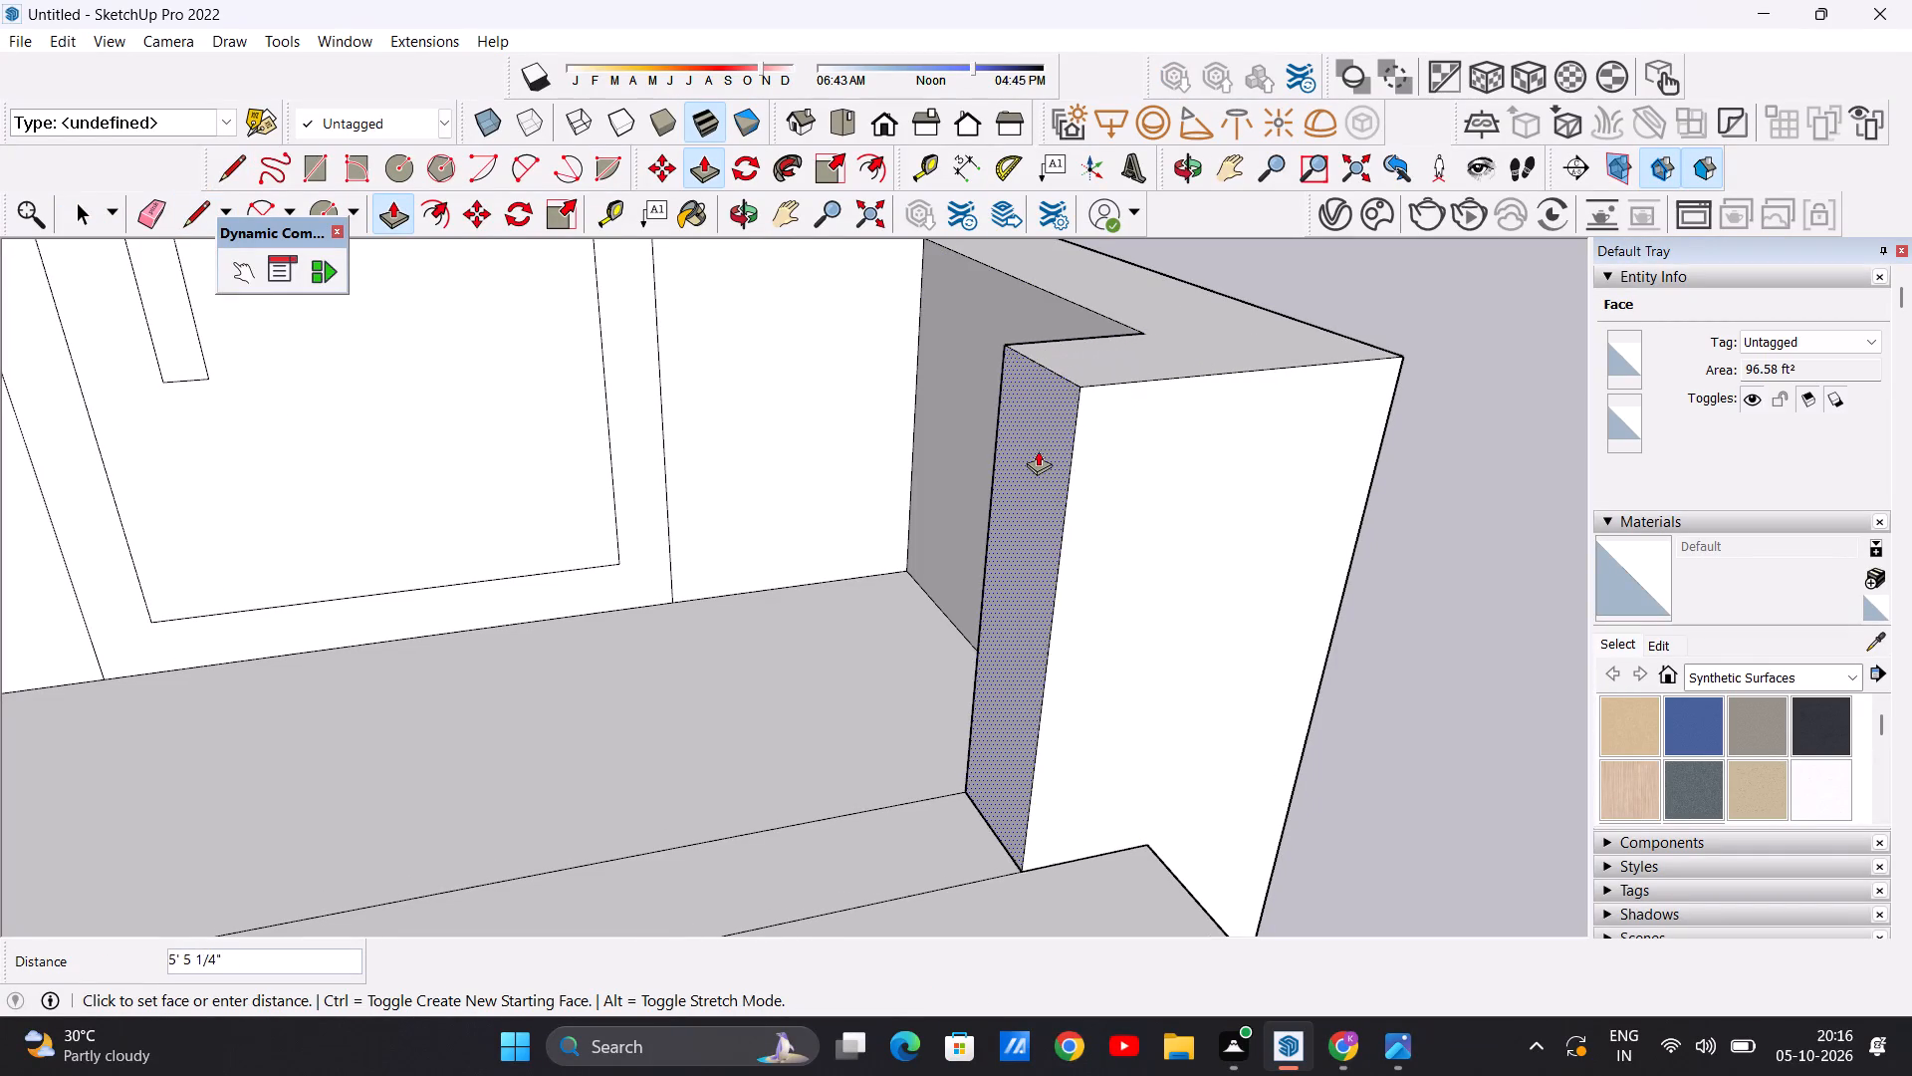
{"action": "left_click", "coordinate": [878, 469]}
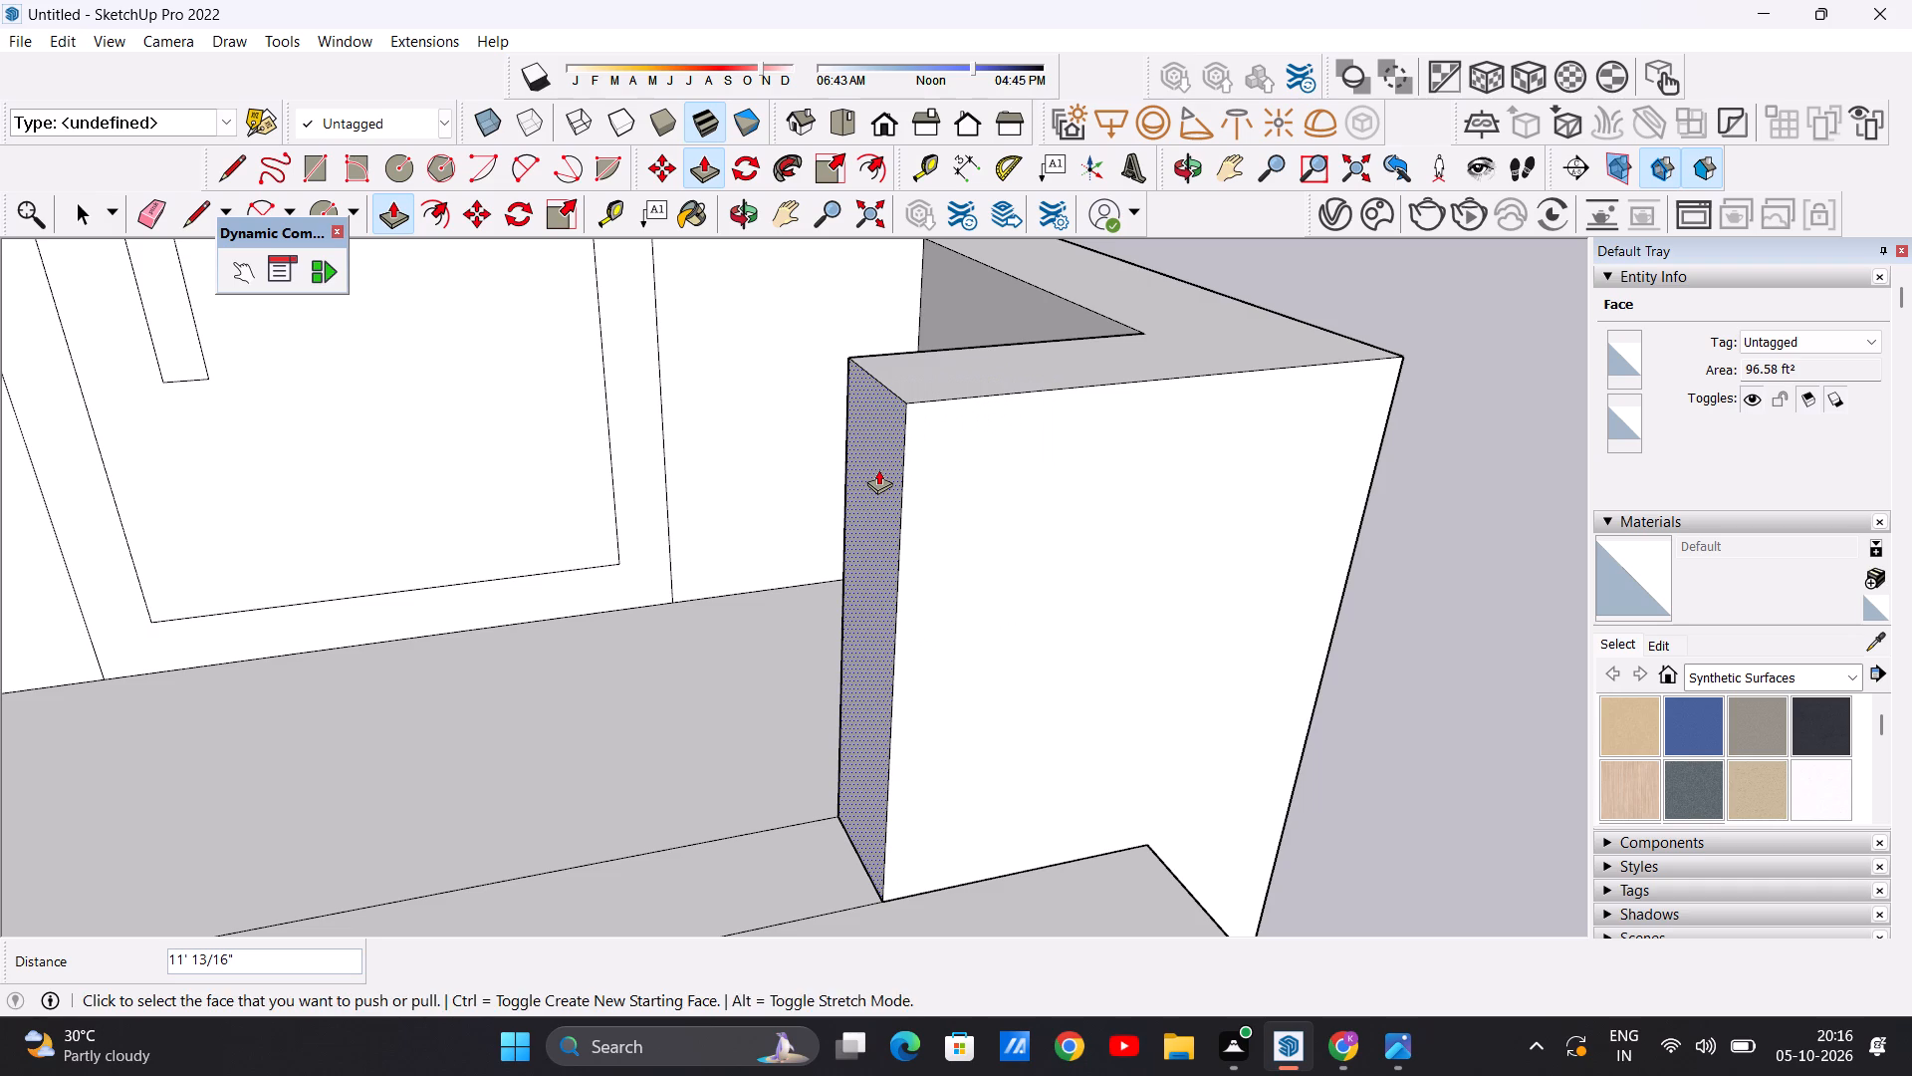
{"action": "key", "text": "space"}
Inspect the whole front elevation and the balcony parapets from several angles.
{"action": "scroll", "coordinate": [922, 519], "scroll_direction": "down", "scroll_amount": 20}
{"action": "scroll", "coordinate": [922, 519], "scroll_direction": "down", "scroll_amount": 3}
{"action": "middle_click_drag", "start_coordinate": [956, 553], "coordinate": [883, 524]}
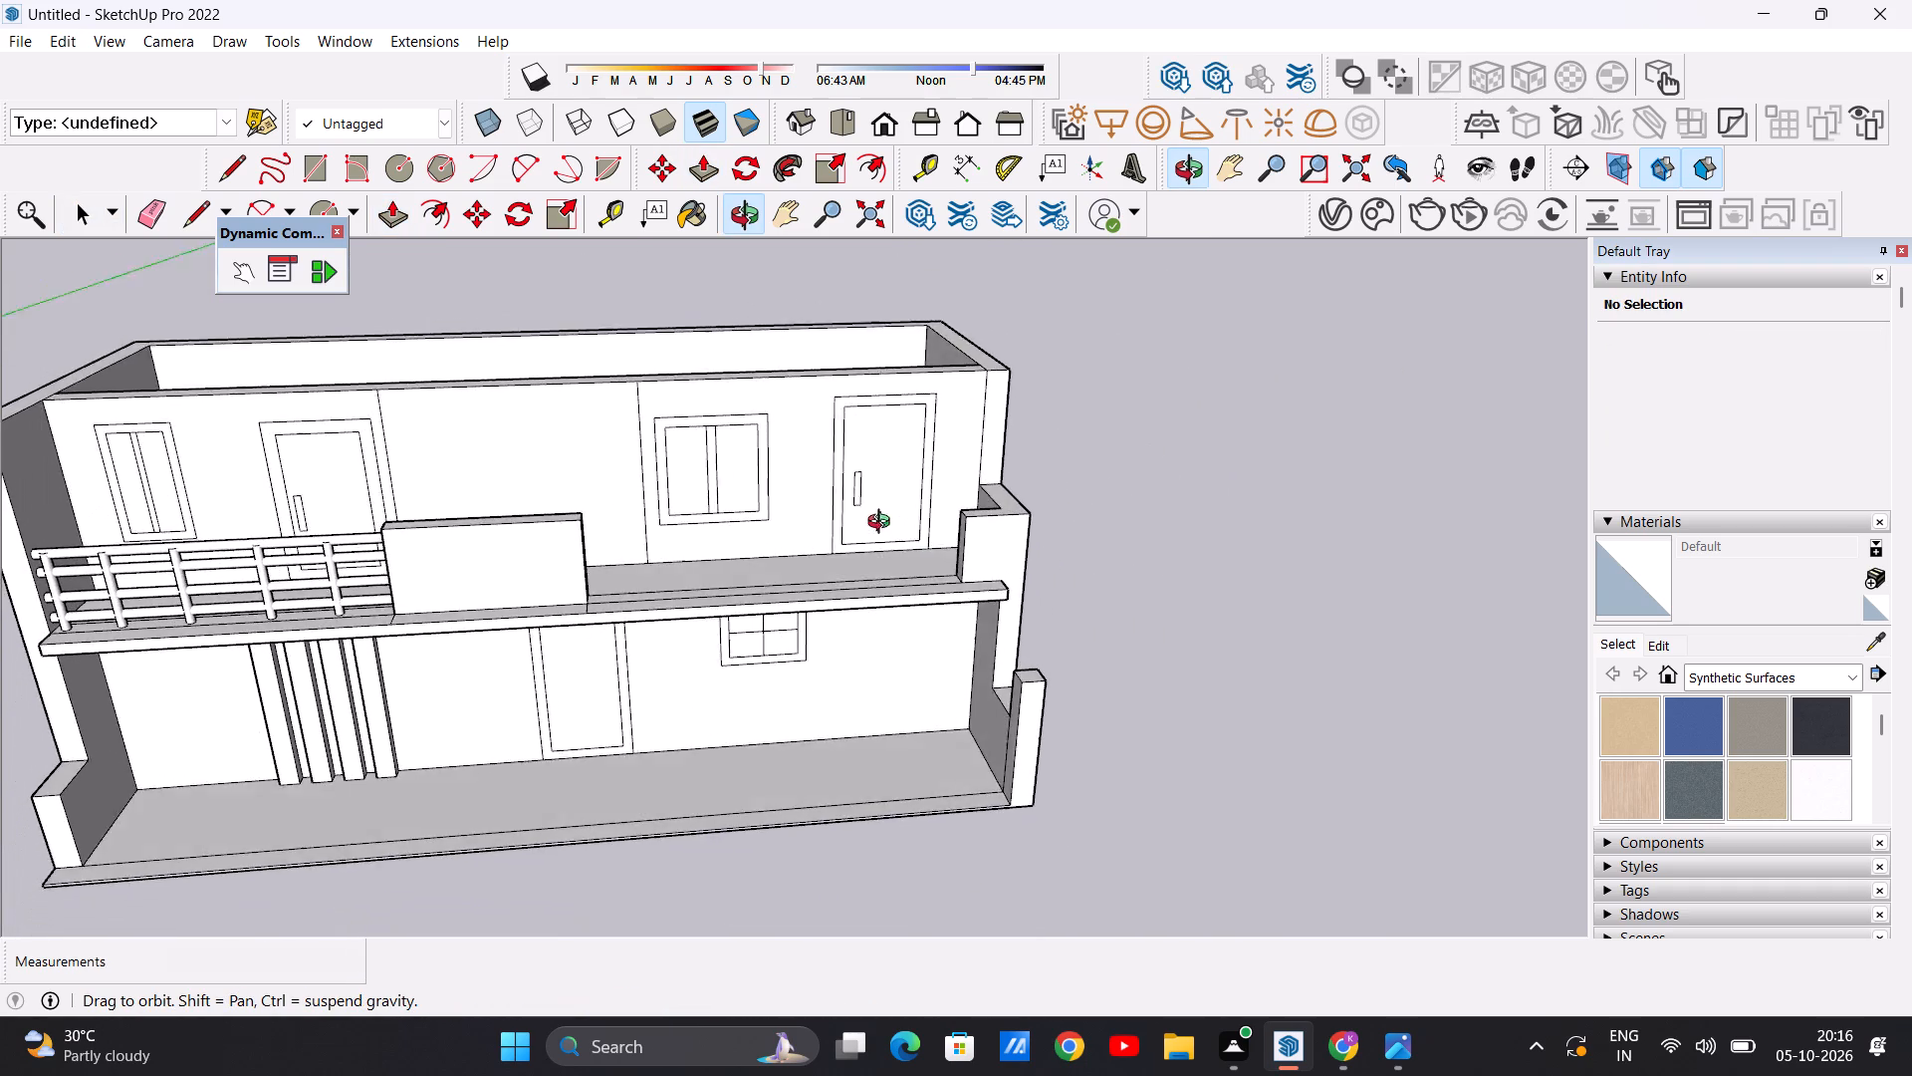
{"action": "middle_click_drag", "start_coordinate": [883, 524], "coordinate": [836, 422]}
{"action": "scroll", "coordinate": [613, 562], "scroll_direction": "down", "scroll_amount": 6}
{"action": "scroll", "coordinate": [659, 559], "scroll_direction": "up", "scroll_amount": 3}
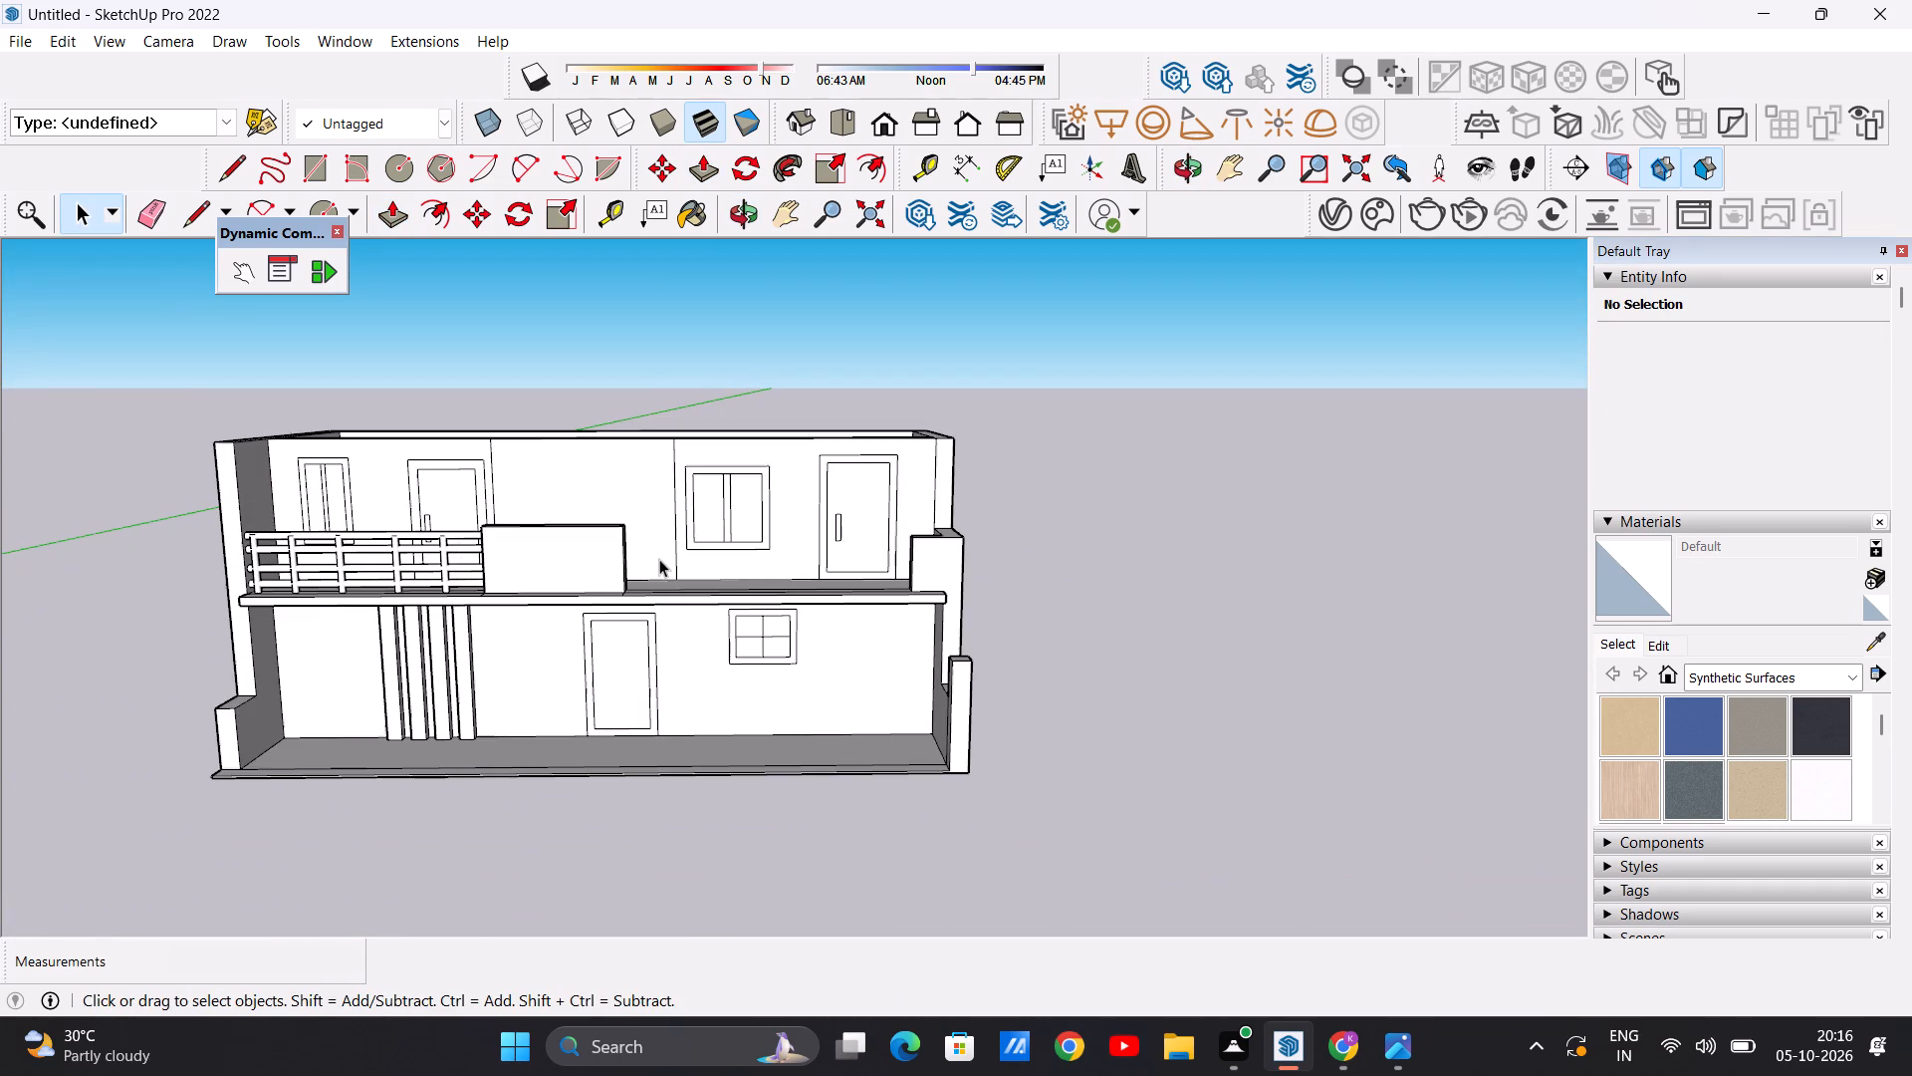
{"action": "scroll", "coordinate": [701, 563], "scroll_direction": "down", "scroll_amount": 5}
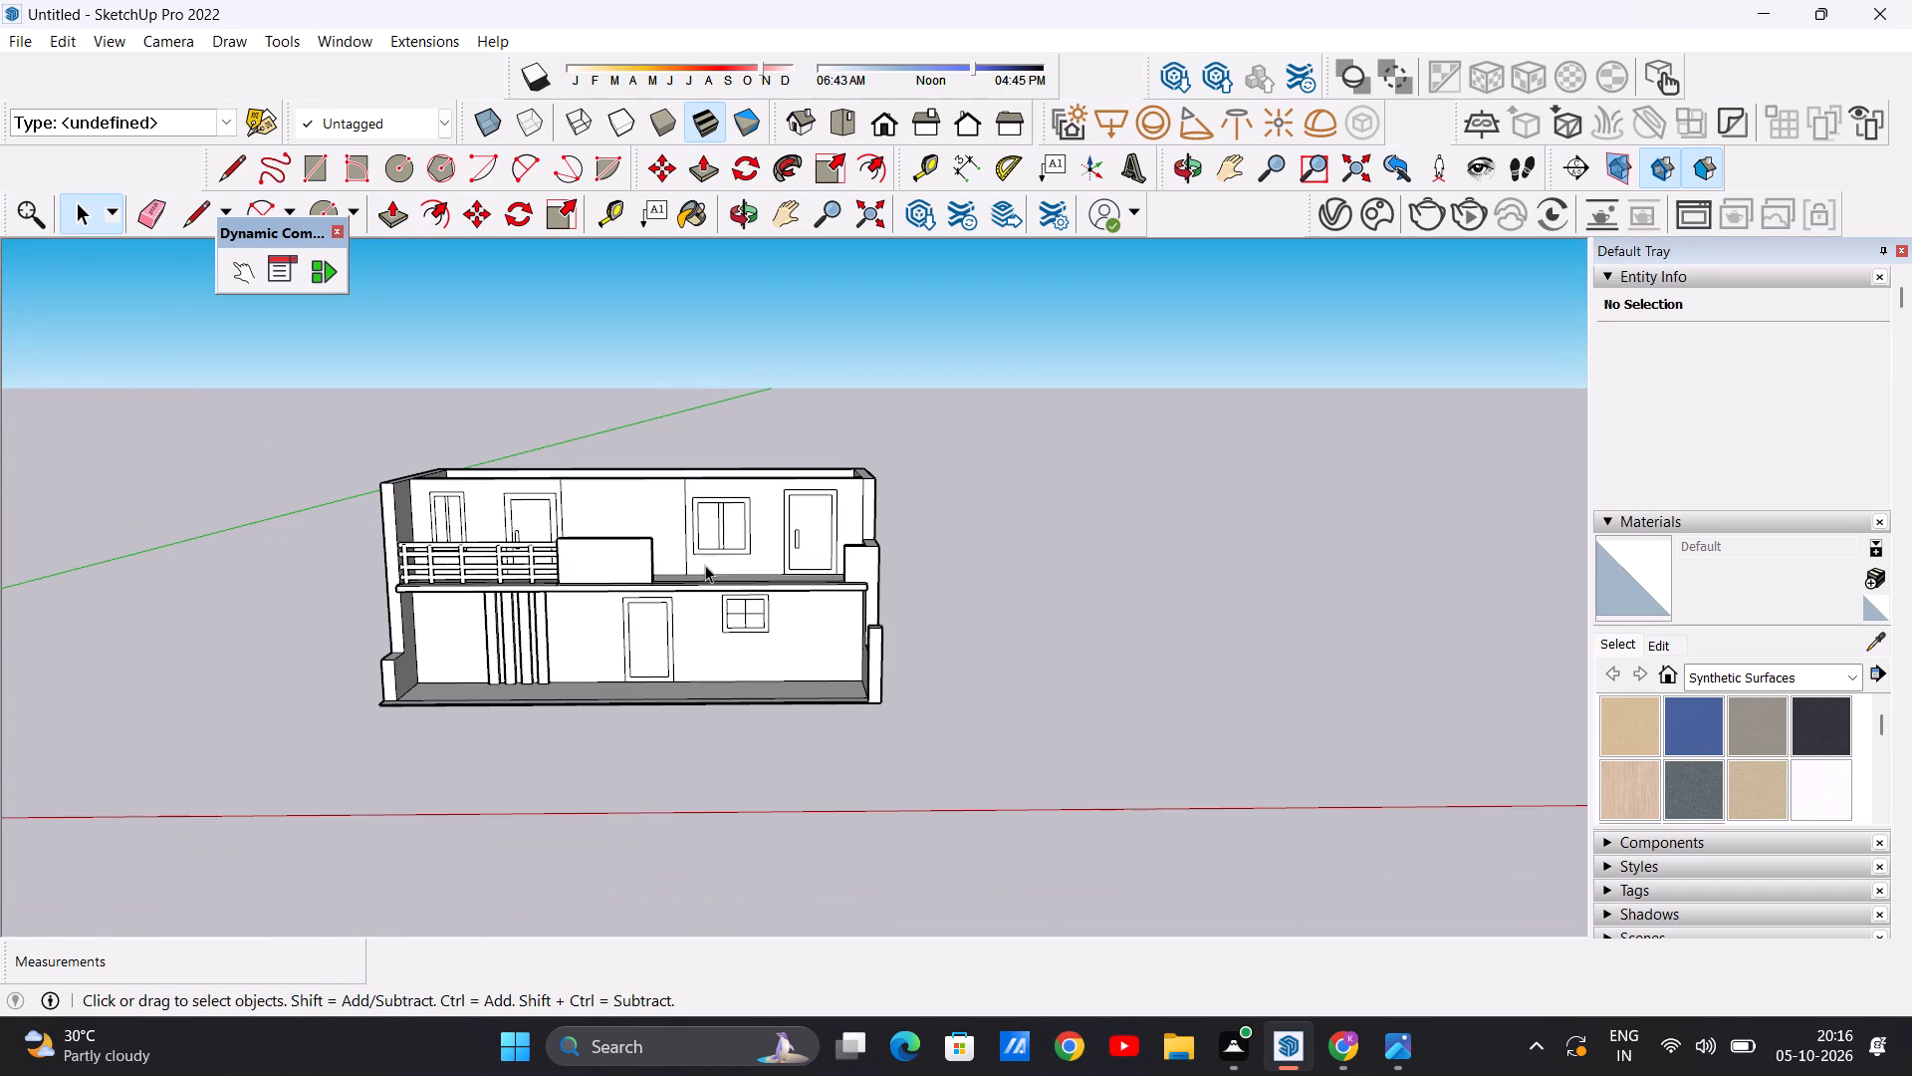
{"action": "scroll", "coordinate": [619, 548], "scroll_direction": "up", "scroll_amount": 5}
{"action": "scroll", "coordinate": [635, 547], "scroll_direction": "down", "scroll_amount": 3}
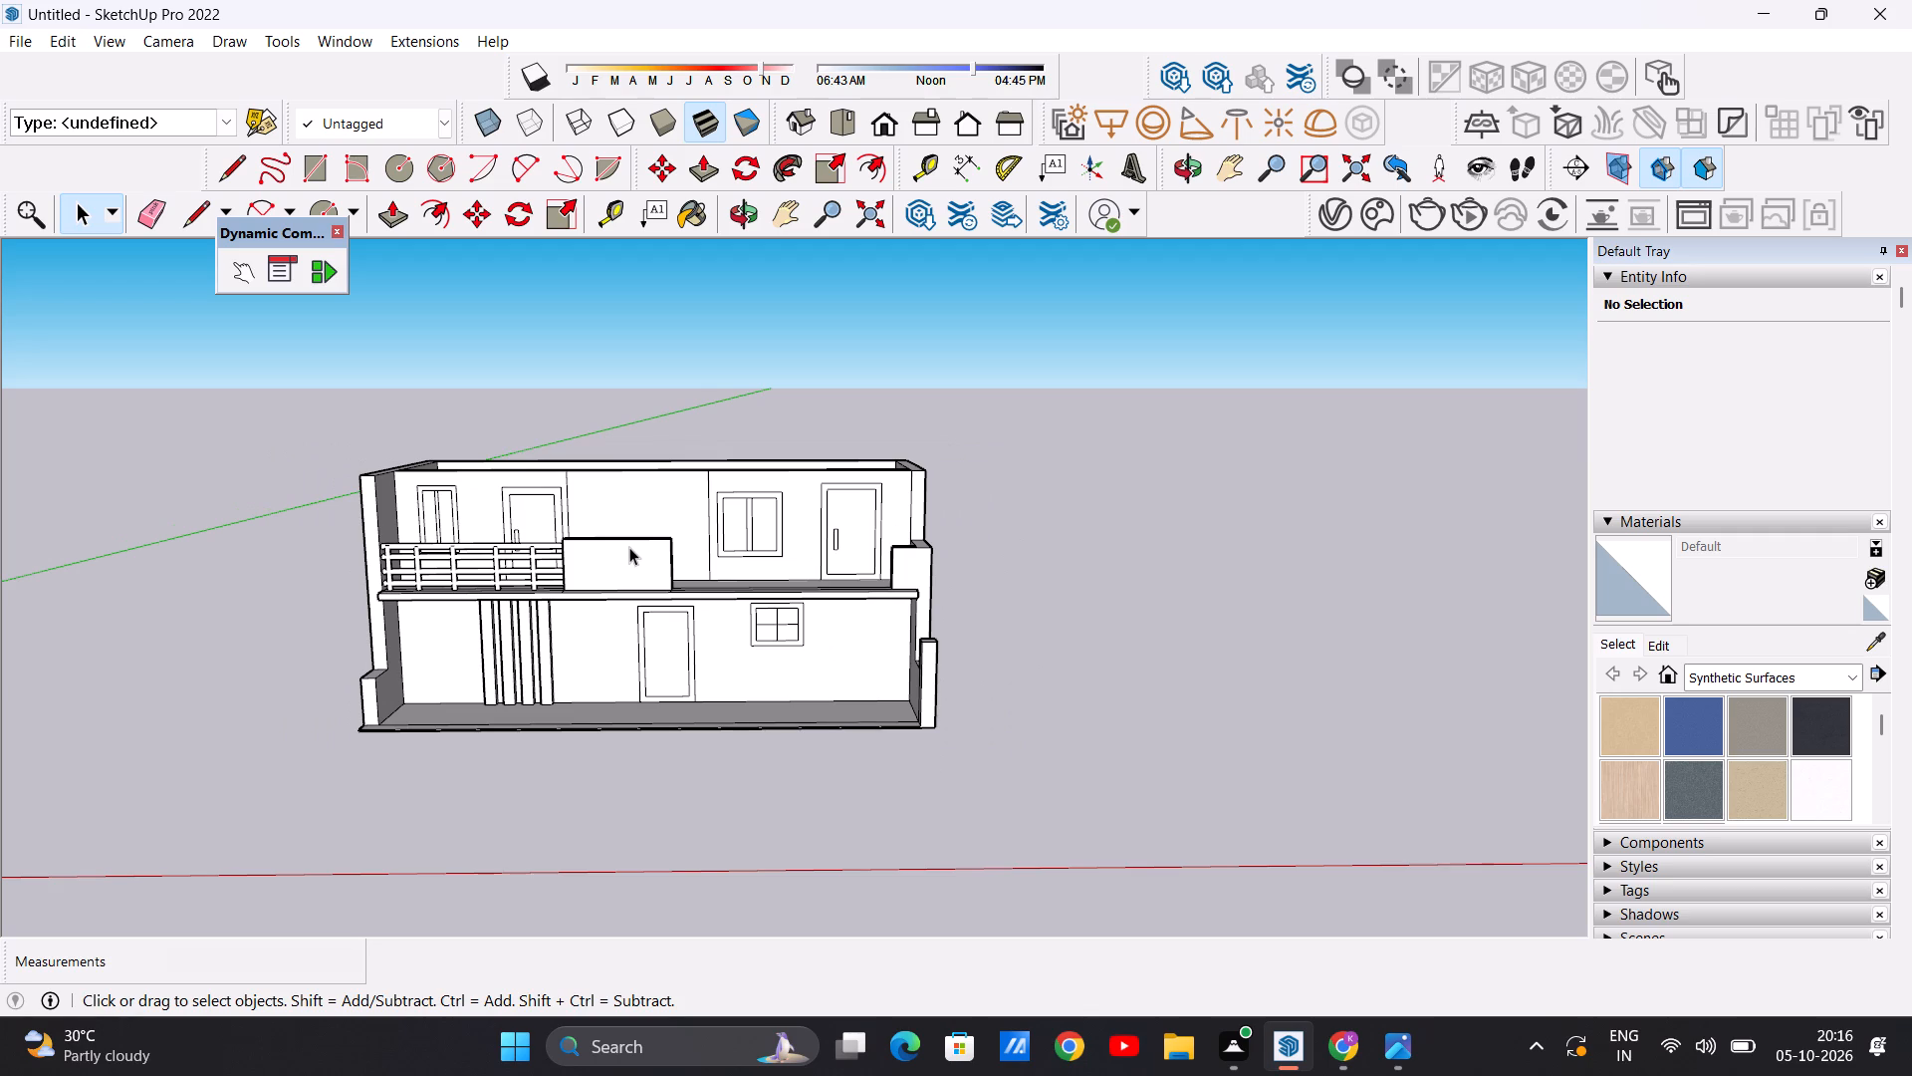
{"action": "middle_click_drag", "start_coordinate": [560, 548], "coordinate": [576, 562]}
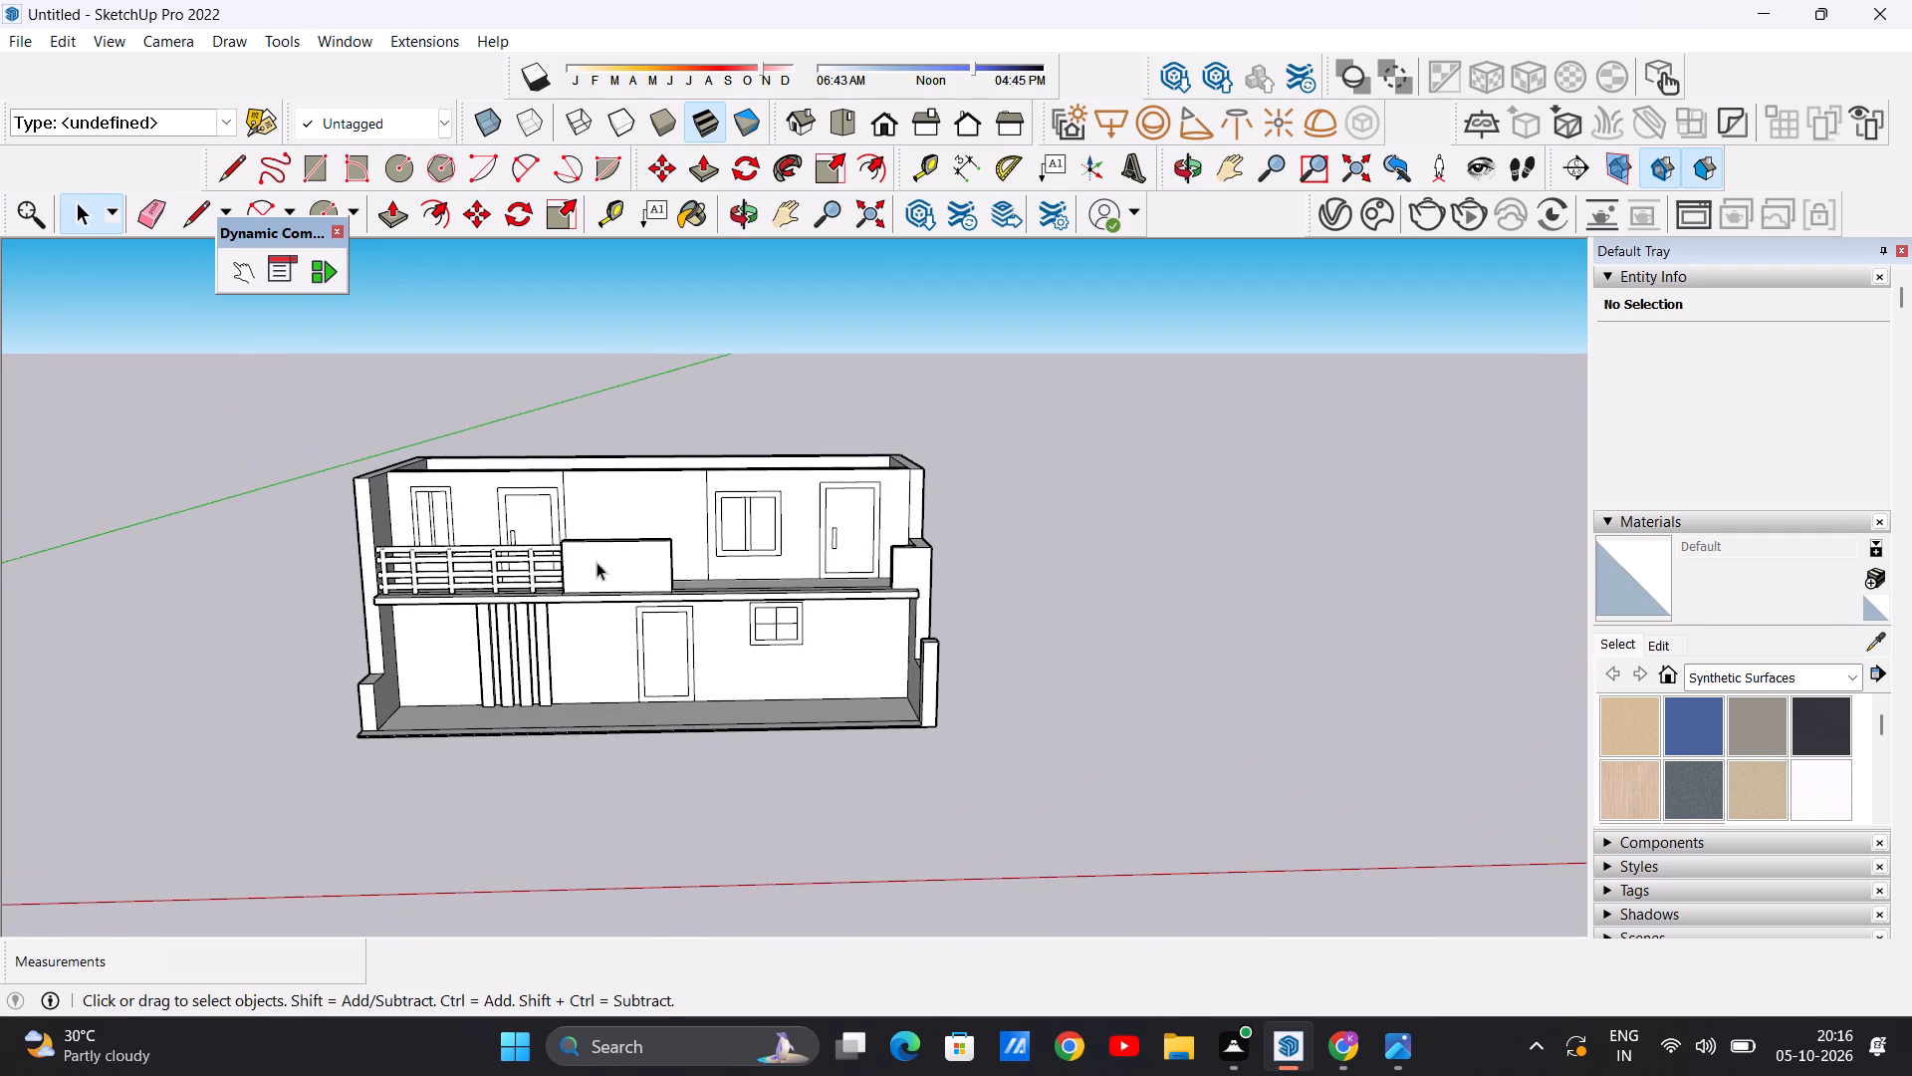
{"action": "scroll", "coordinate": [994, 548], "scroll_direction": "up", "scroll_amount": 4}
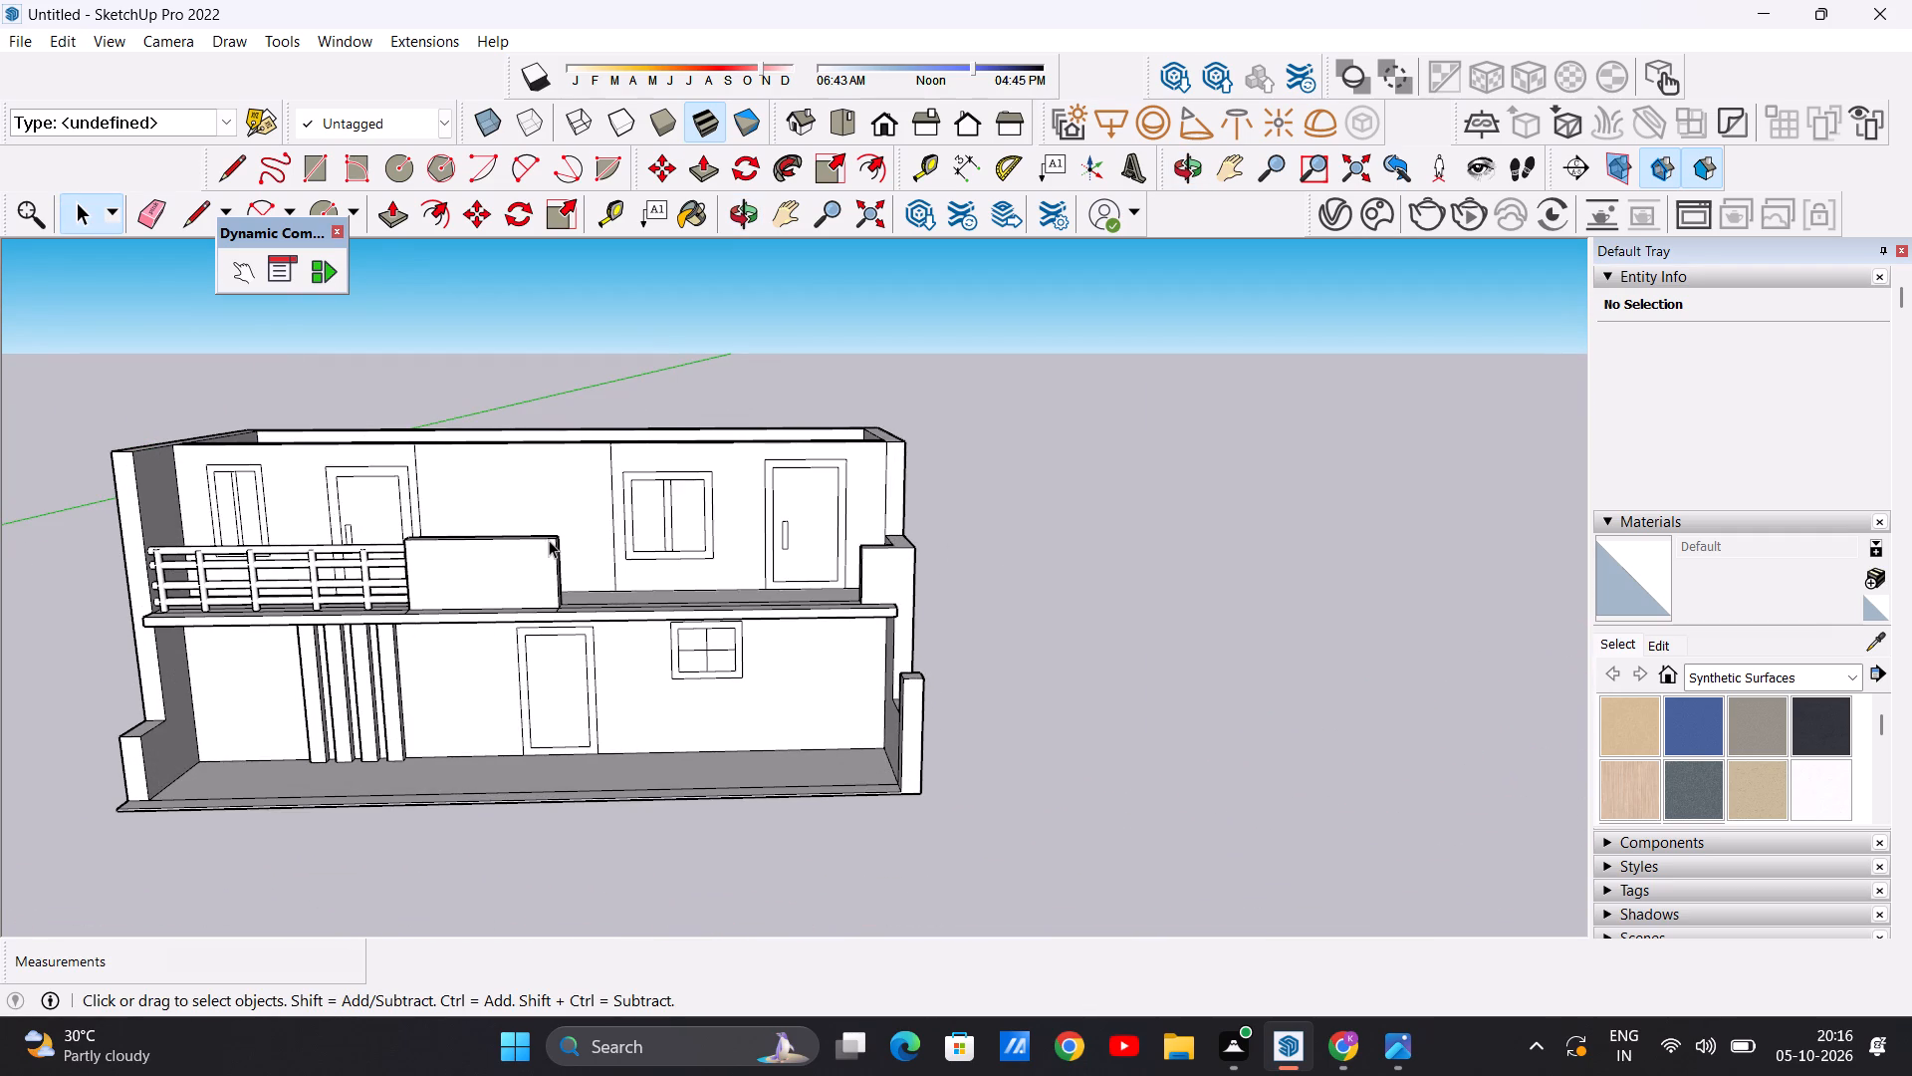
{"action": "scroll", "coordinate": [549, 540], "scroll_direction": "down", "scroll_amount": 4}
{"action": "middle_click_drag", "start_coordinate": [492, 544], "coordinate": [836, 516]}
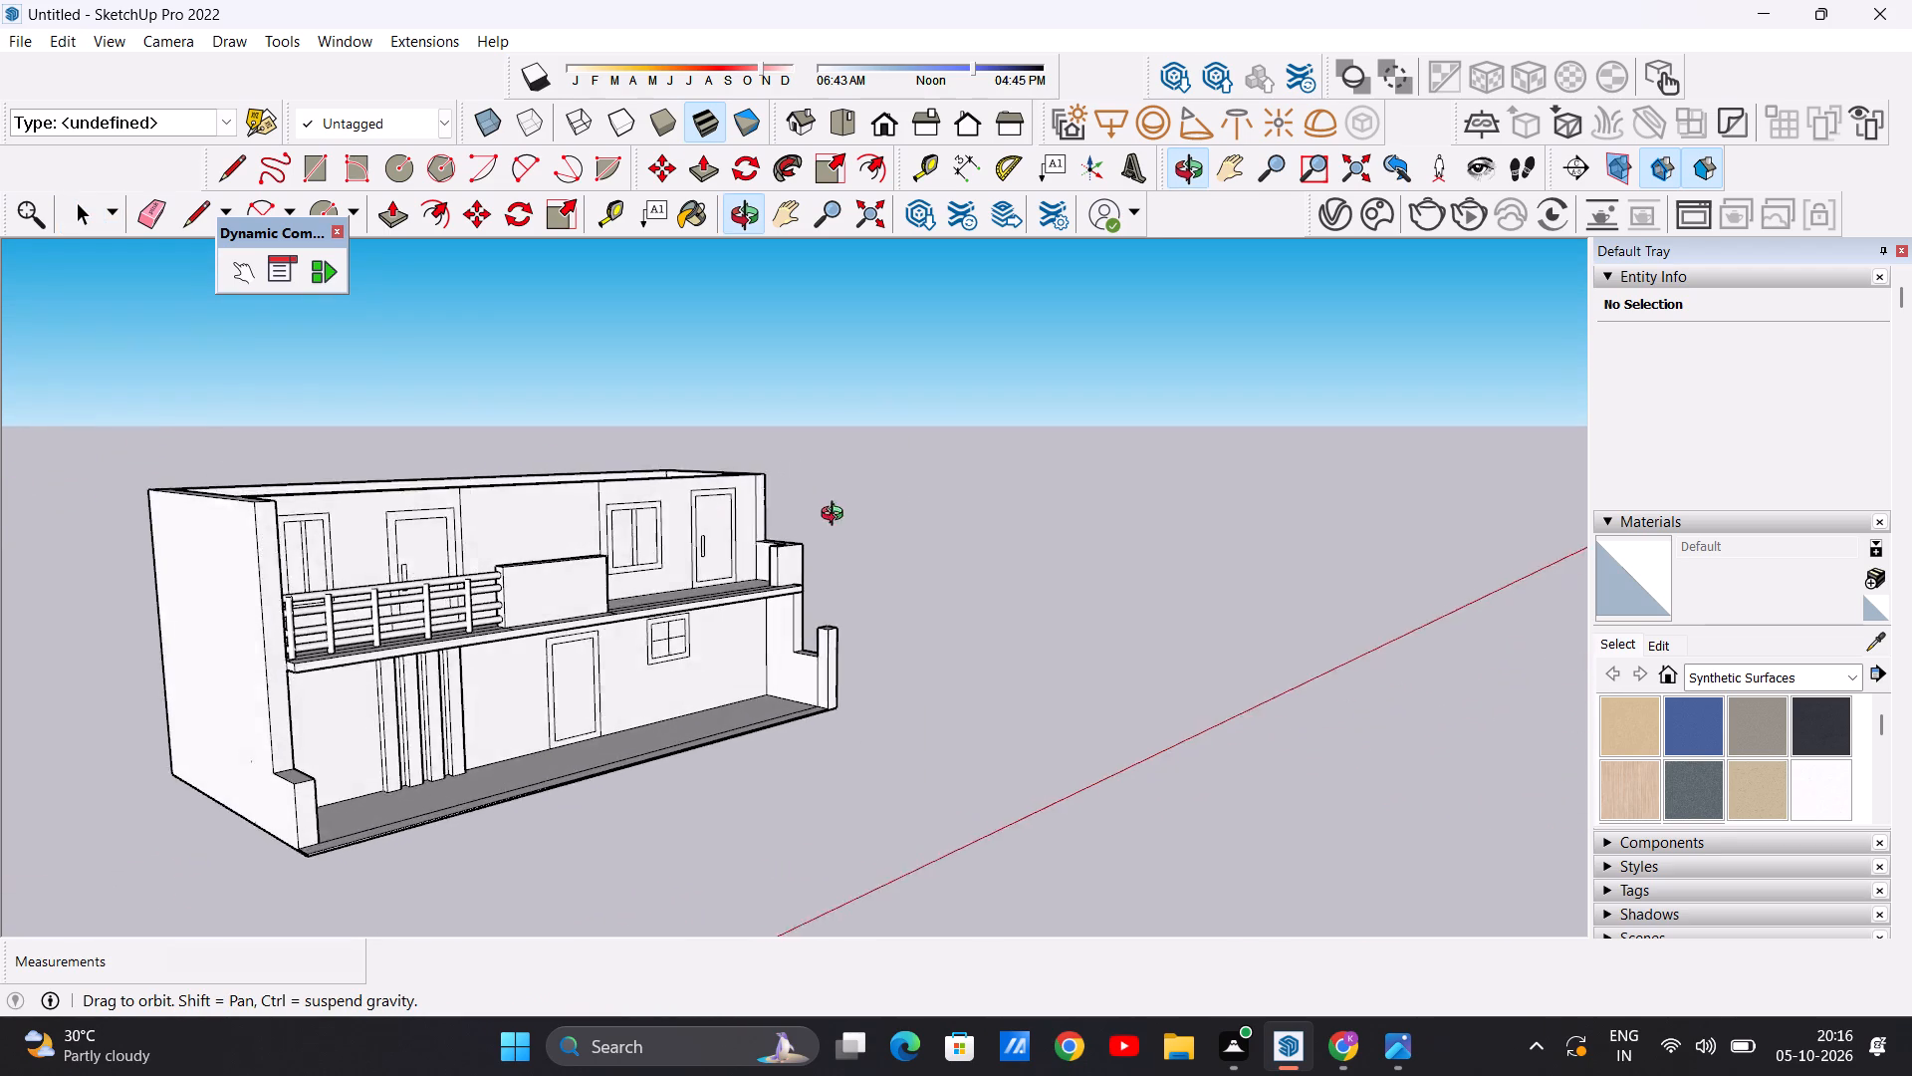
{"action": "middle_click_drag", "start_coordinate": [836, 516], "coordinate": [444, 564]}
{"action": "scroll", "coordinate": [577, 537], "scroll_direction": "up", "scroll_amount": 6}
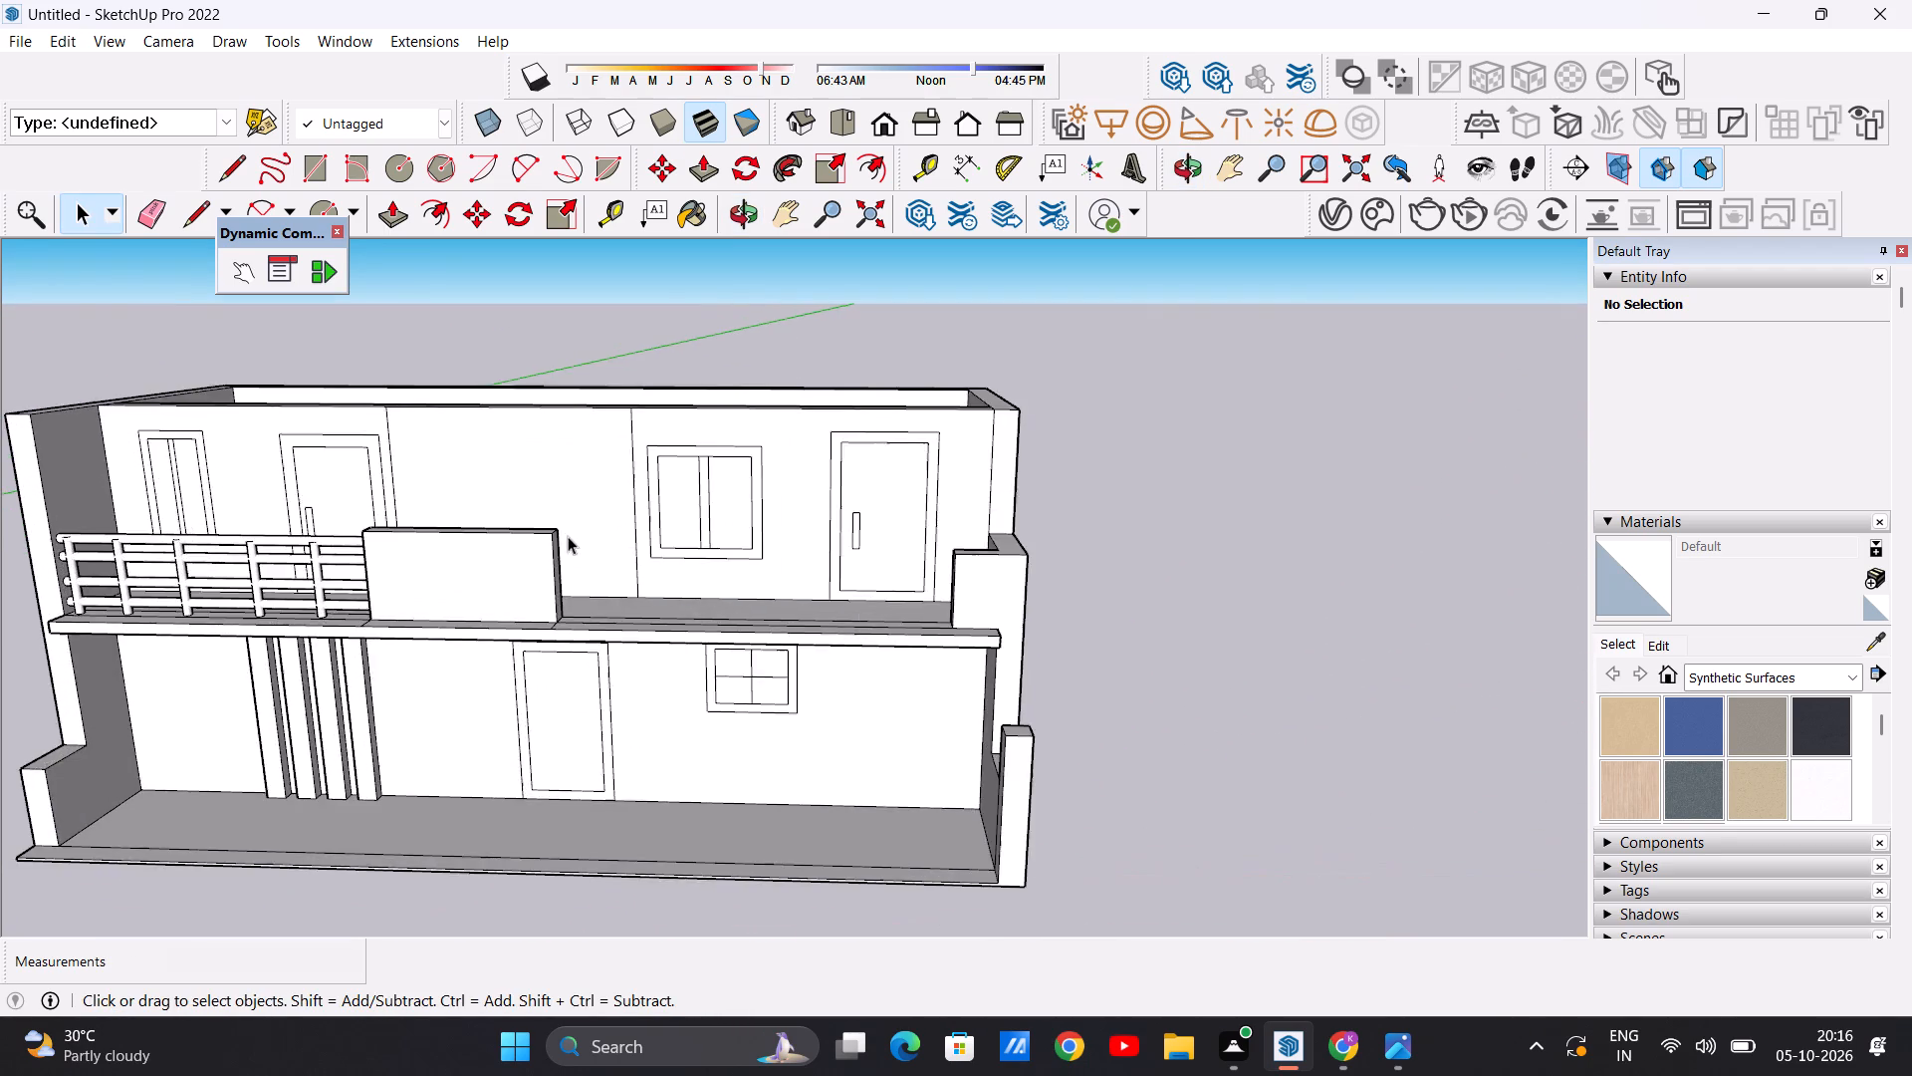
{"action": "scroll", "coordinate": [563, 547], "scroll_direction": "up", "scroll_amount": 8}
{"action": "scroll", "coordinate": [562, 547], "scroll_direction": "down", "scroll_amount": 10}
{"action": "middle_click_drag", "start_coordinate": [635, 600], "coordinate": [845, 558]}
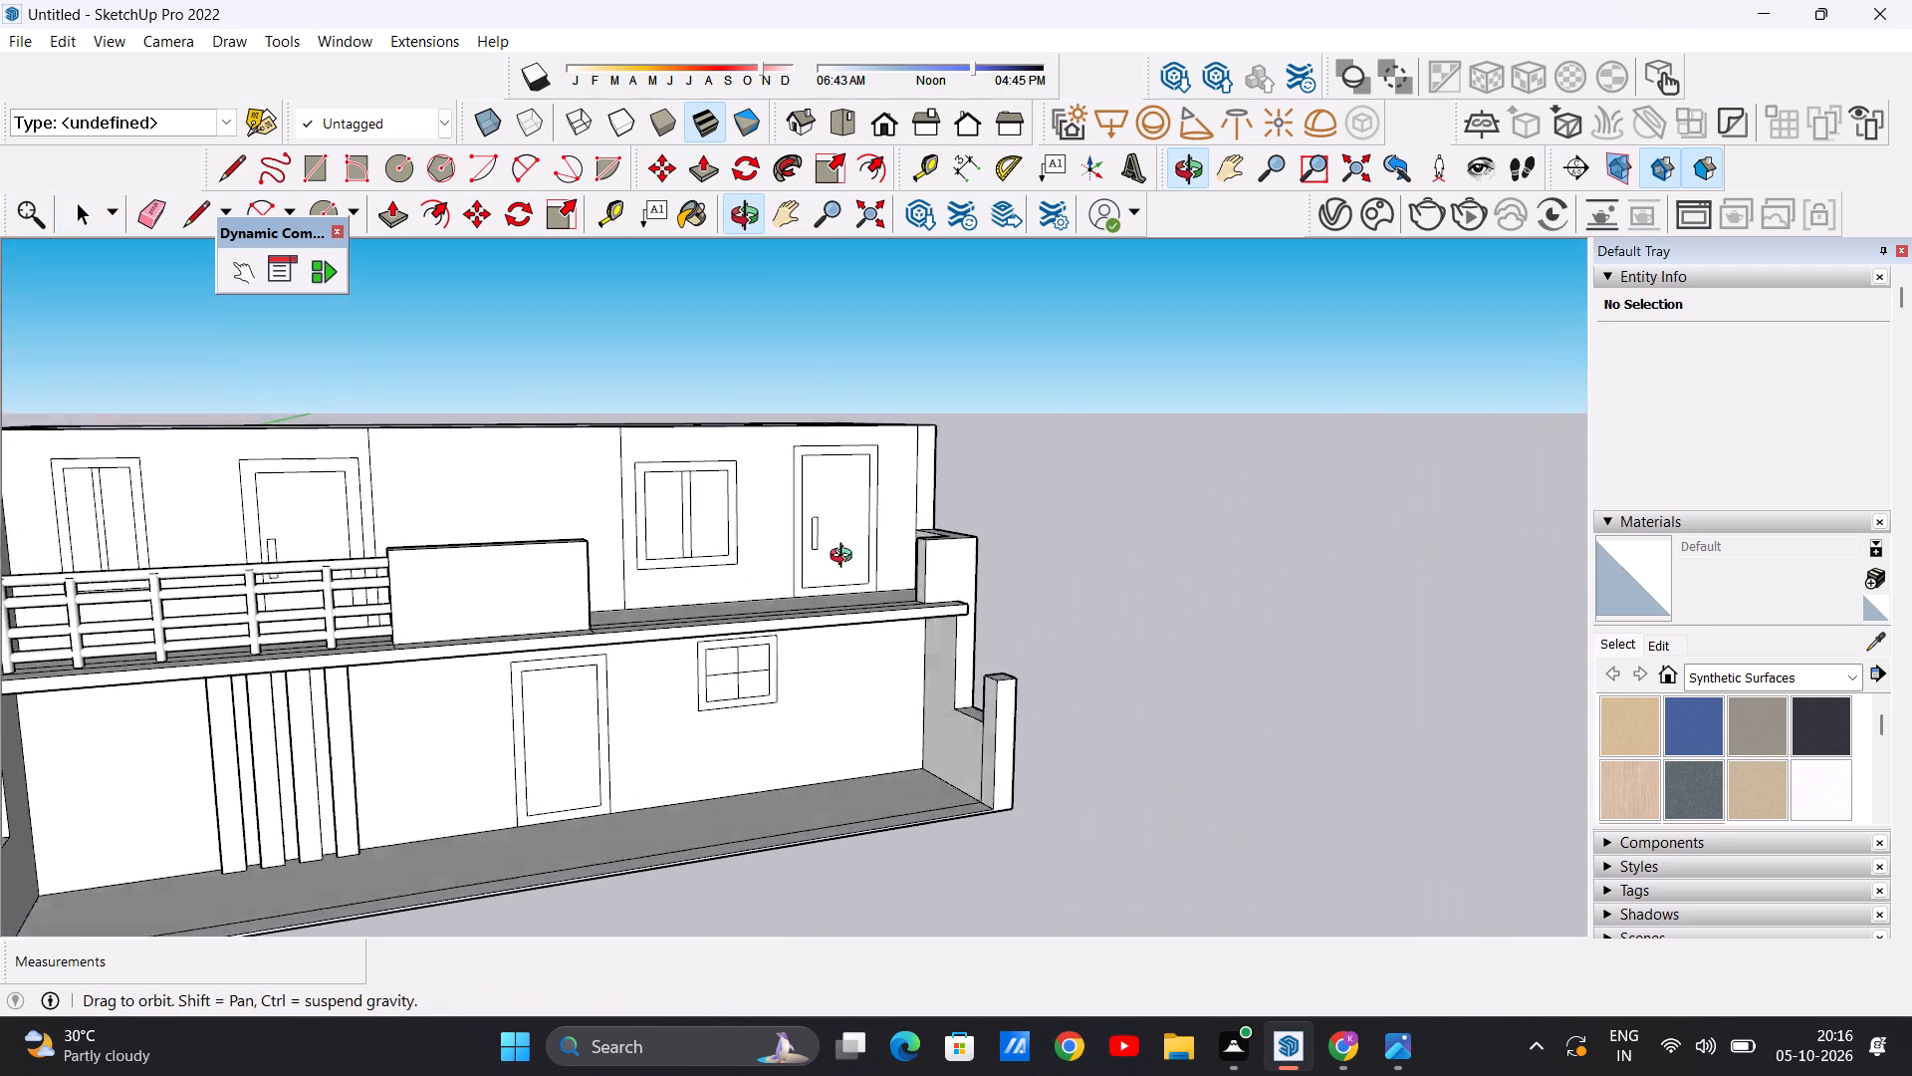
{"action": "middle_click_drag", "start_coordinate": [845, 558], "coordinate": [946, 546]}
{"action": "middle_click_drag", "start_coordinate": [746, 576], "coordinate": [562, 585]}
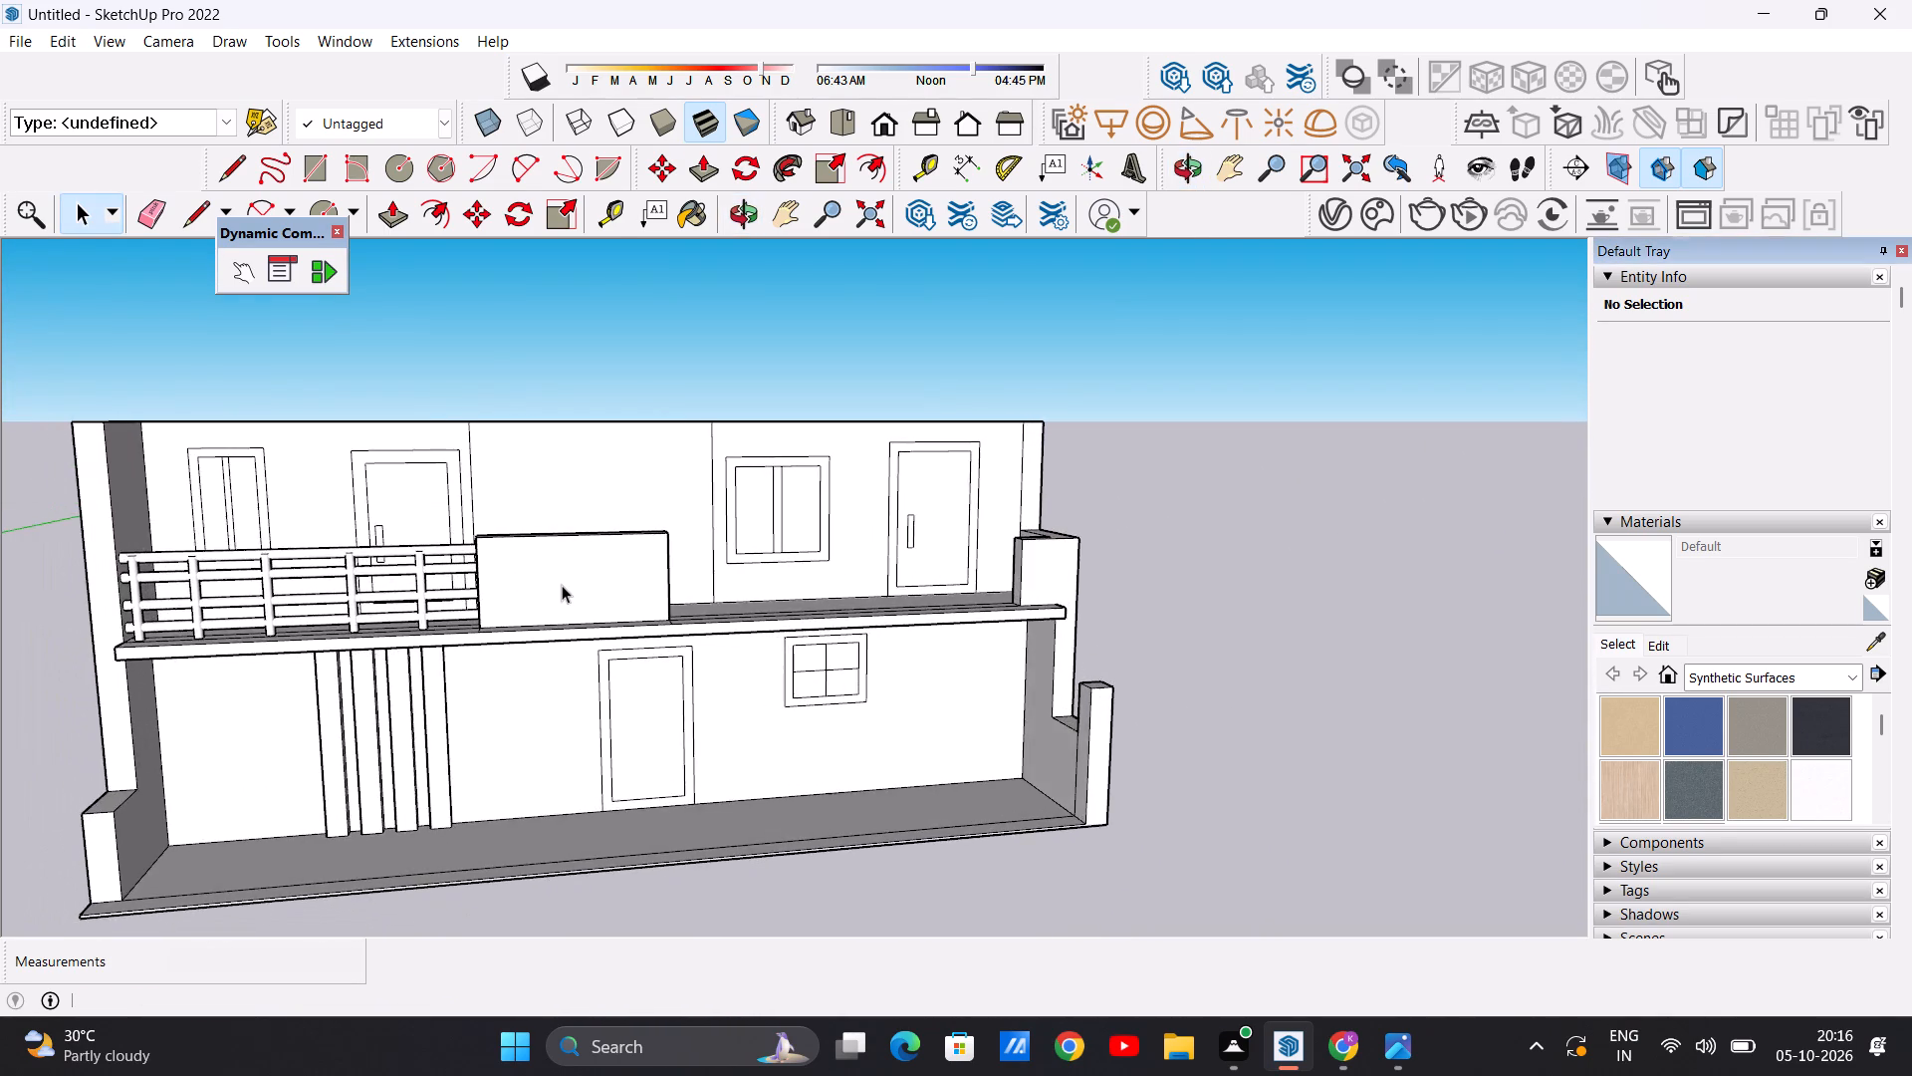
{"action": "scroll", "coordinate": [562, 585], "scroll_direction": "down", "scroll_amount": 5}
{"action": "middle_click_drag", "start_coordinate": [845, 585], "coordinate": [596, 591]}
{"action": "scroll", "coordinate": [953, 543], "scroll_direction": "up", "scroll_amount": 2}
Raise the top of the balcony's L-shaped right end parapet about 4' 1" to align with the raised panel's top.
{"action": "middle_click_drag", "start_coordinate": [896, 556], "coordinate": [885, 658]}
{"action": "scroll", "coordinate": [902, 604], "scroll_direction": "up", "scroll_amount": 9}
{"action": "middle_click_drag", "start_coordinate": [897, 631], "coordinate": [906, 679]}
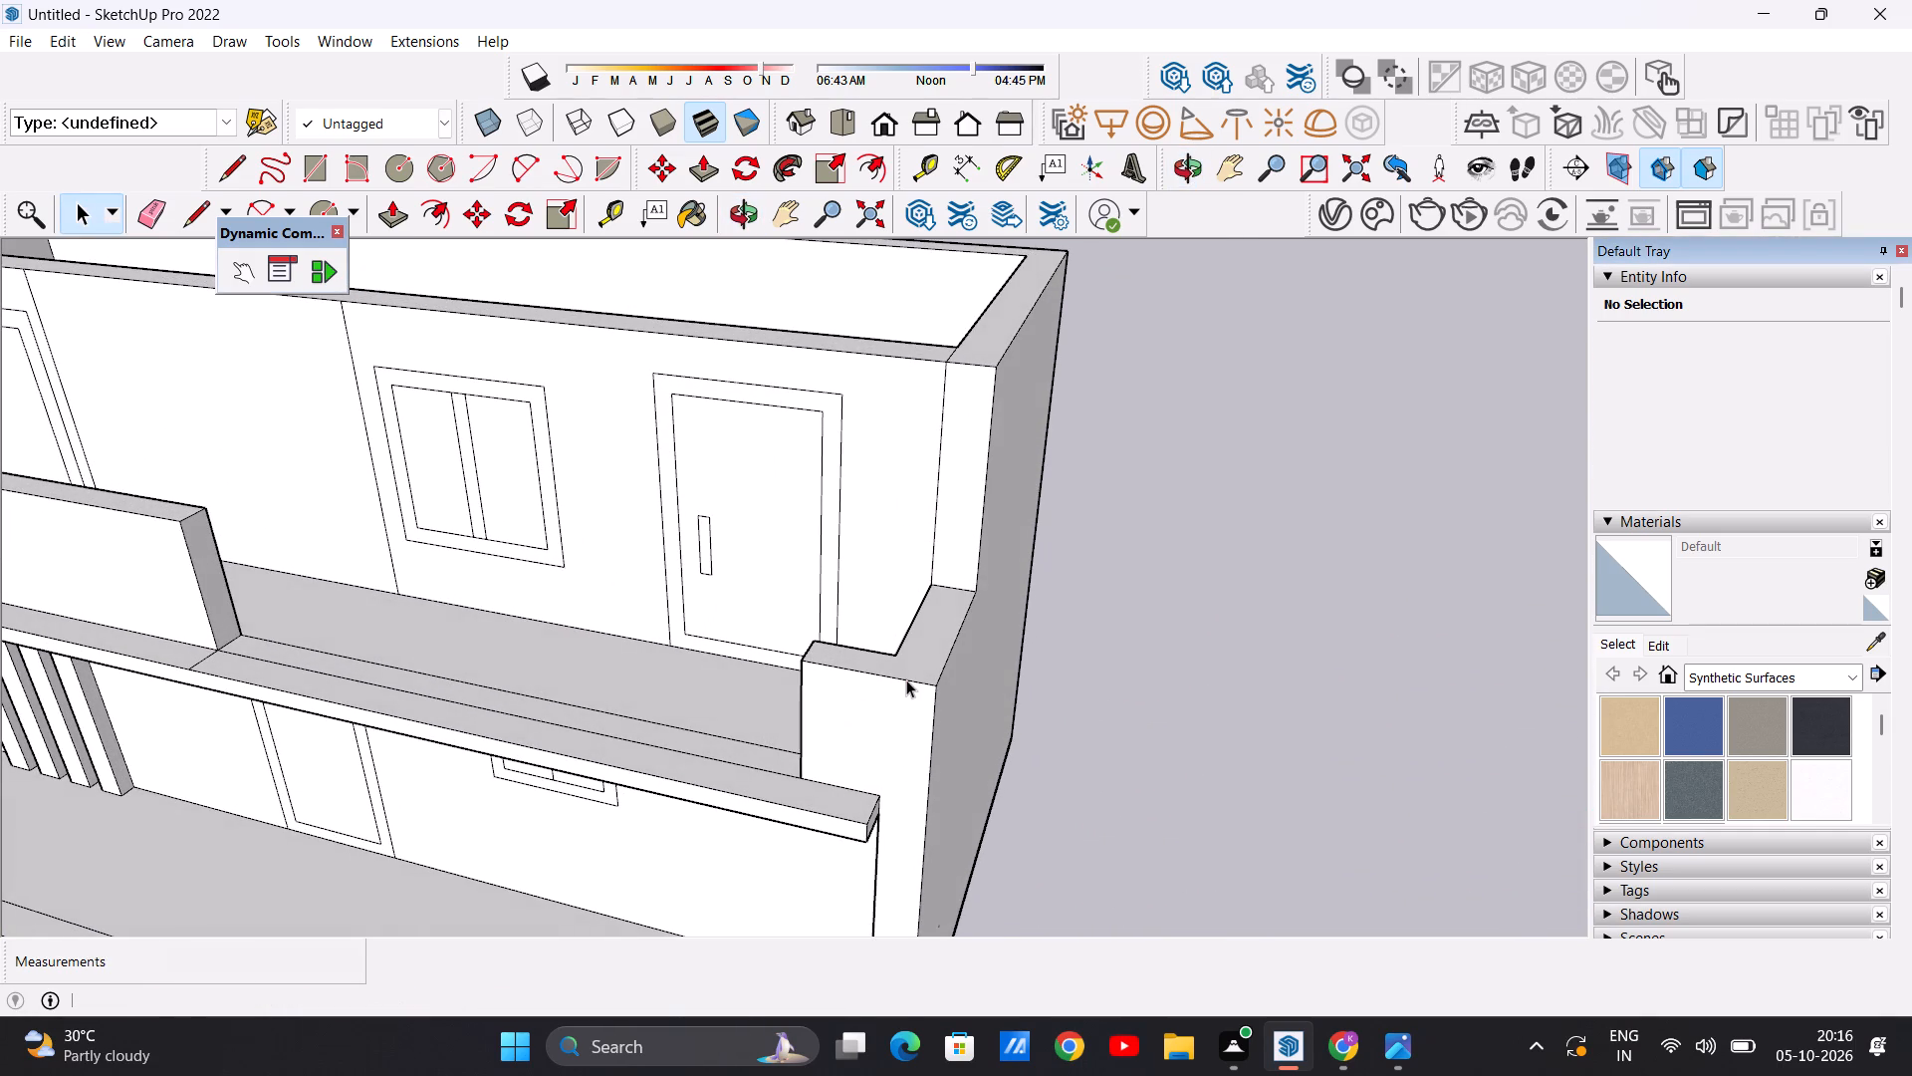
{"action": "key", "text": "p"}
{"action": "scroll", "coordinate": [924, 653], "scroll_direction": "down", "scroll_amount": 7}
{"action": "left_click", "coordinate": [921, 649]}
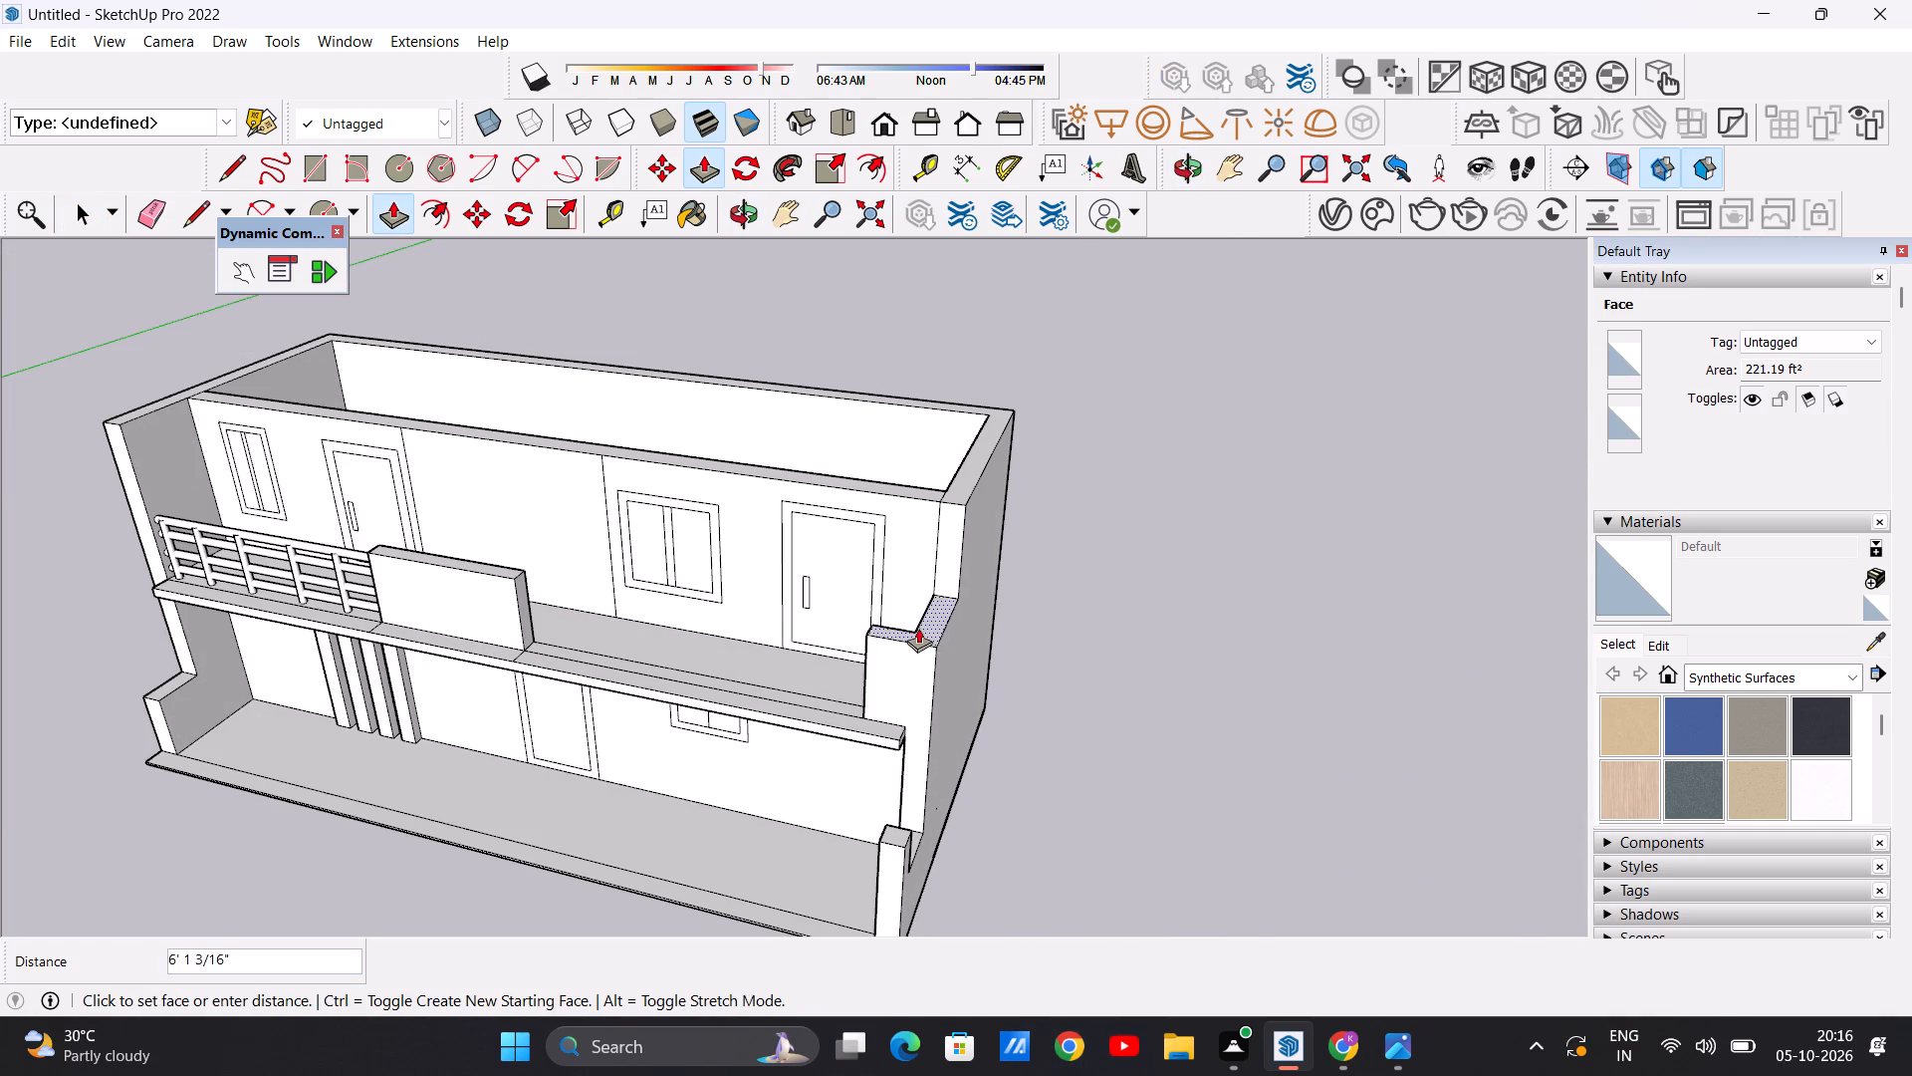
{"action": "left_click", "coordinate": [511, 576]}
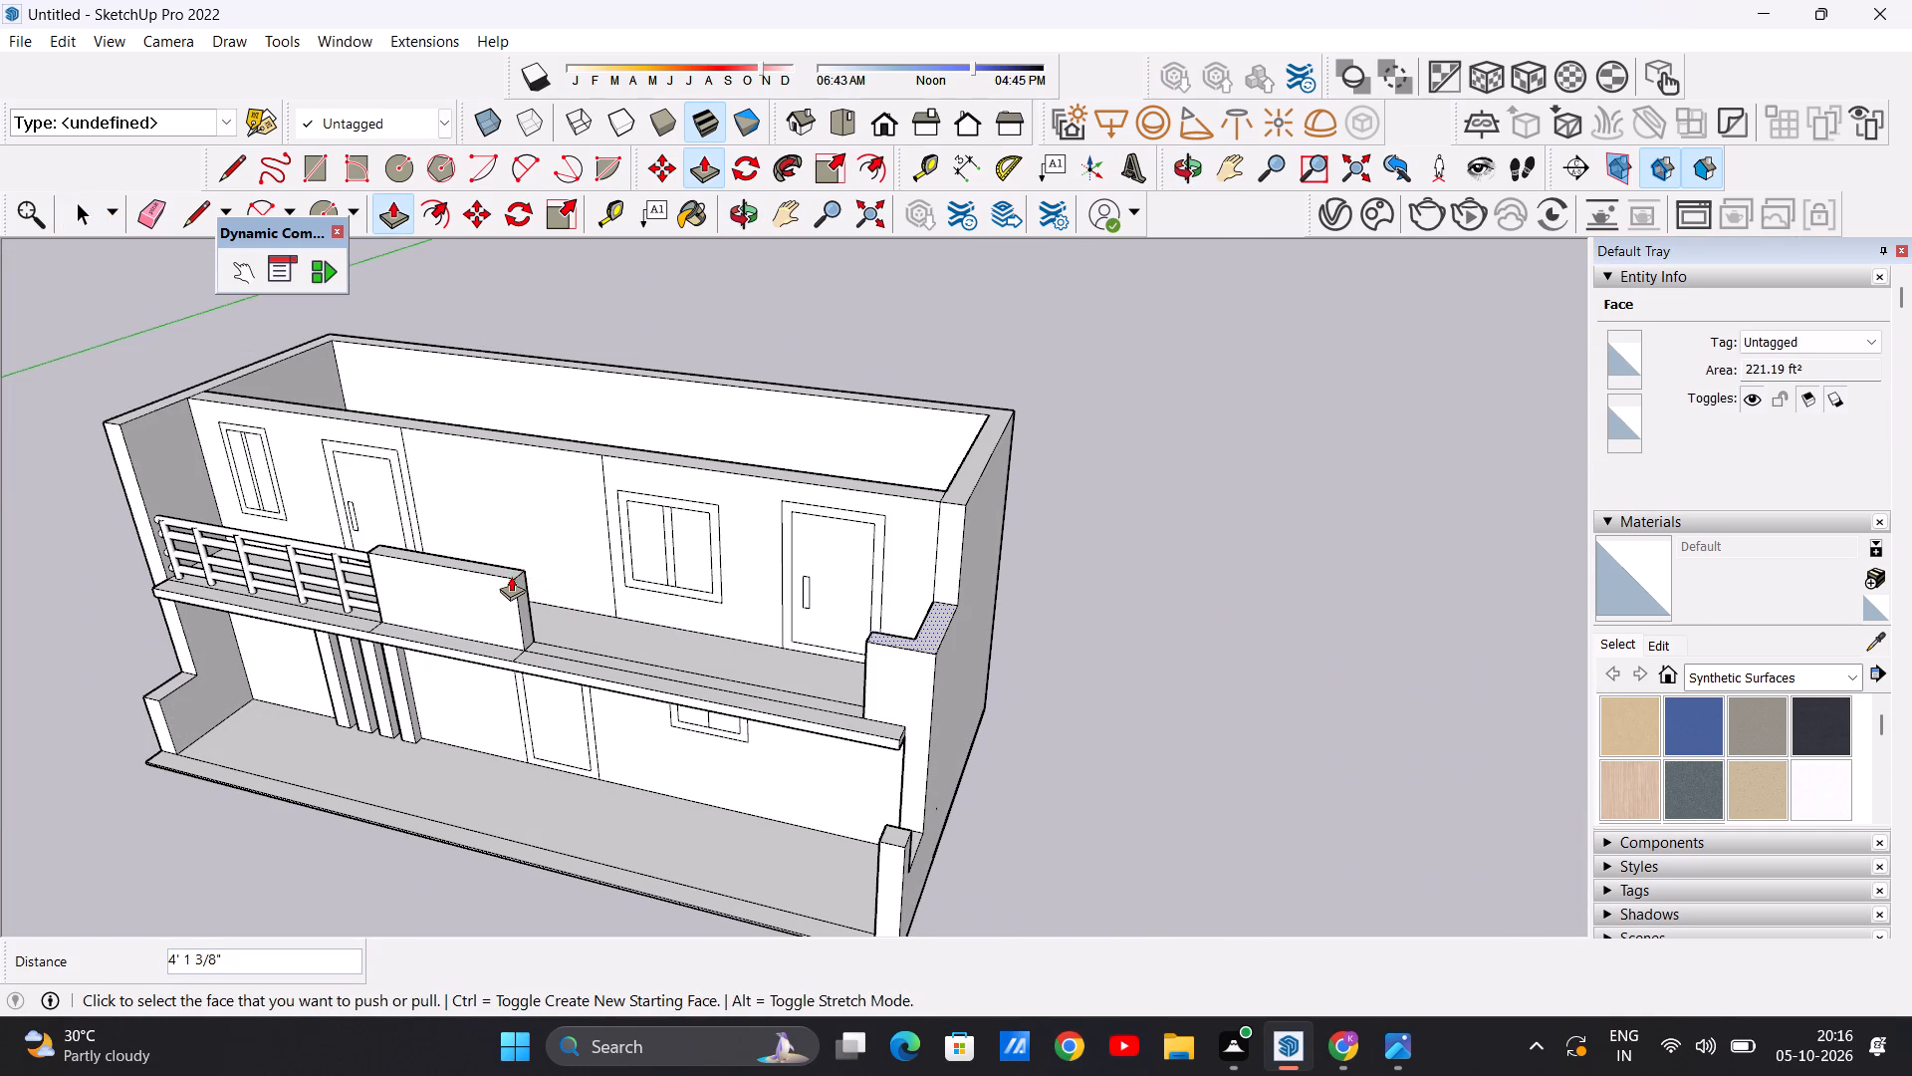
{"action": "key", "text": "space"}
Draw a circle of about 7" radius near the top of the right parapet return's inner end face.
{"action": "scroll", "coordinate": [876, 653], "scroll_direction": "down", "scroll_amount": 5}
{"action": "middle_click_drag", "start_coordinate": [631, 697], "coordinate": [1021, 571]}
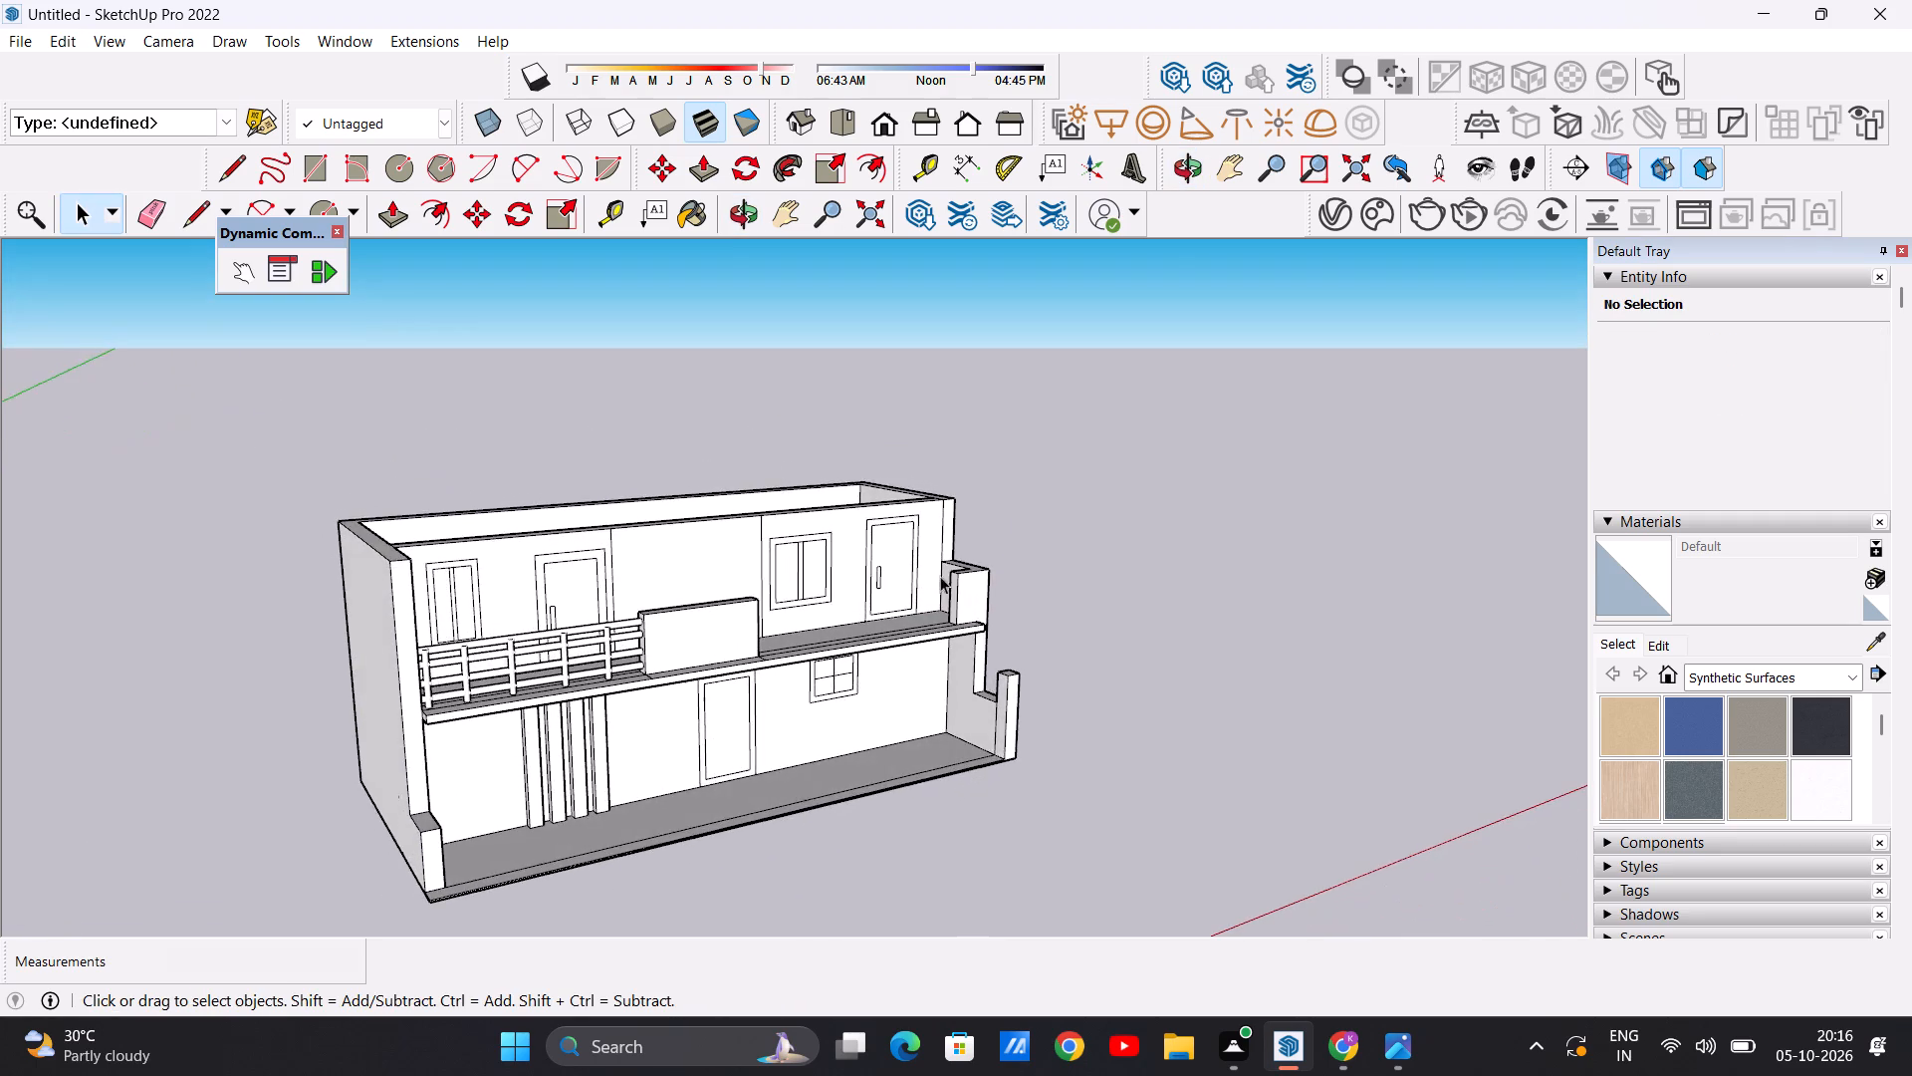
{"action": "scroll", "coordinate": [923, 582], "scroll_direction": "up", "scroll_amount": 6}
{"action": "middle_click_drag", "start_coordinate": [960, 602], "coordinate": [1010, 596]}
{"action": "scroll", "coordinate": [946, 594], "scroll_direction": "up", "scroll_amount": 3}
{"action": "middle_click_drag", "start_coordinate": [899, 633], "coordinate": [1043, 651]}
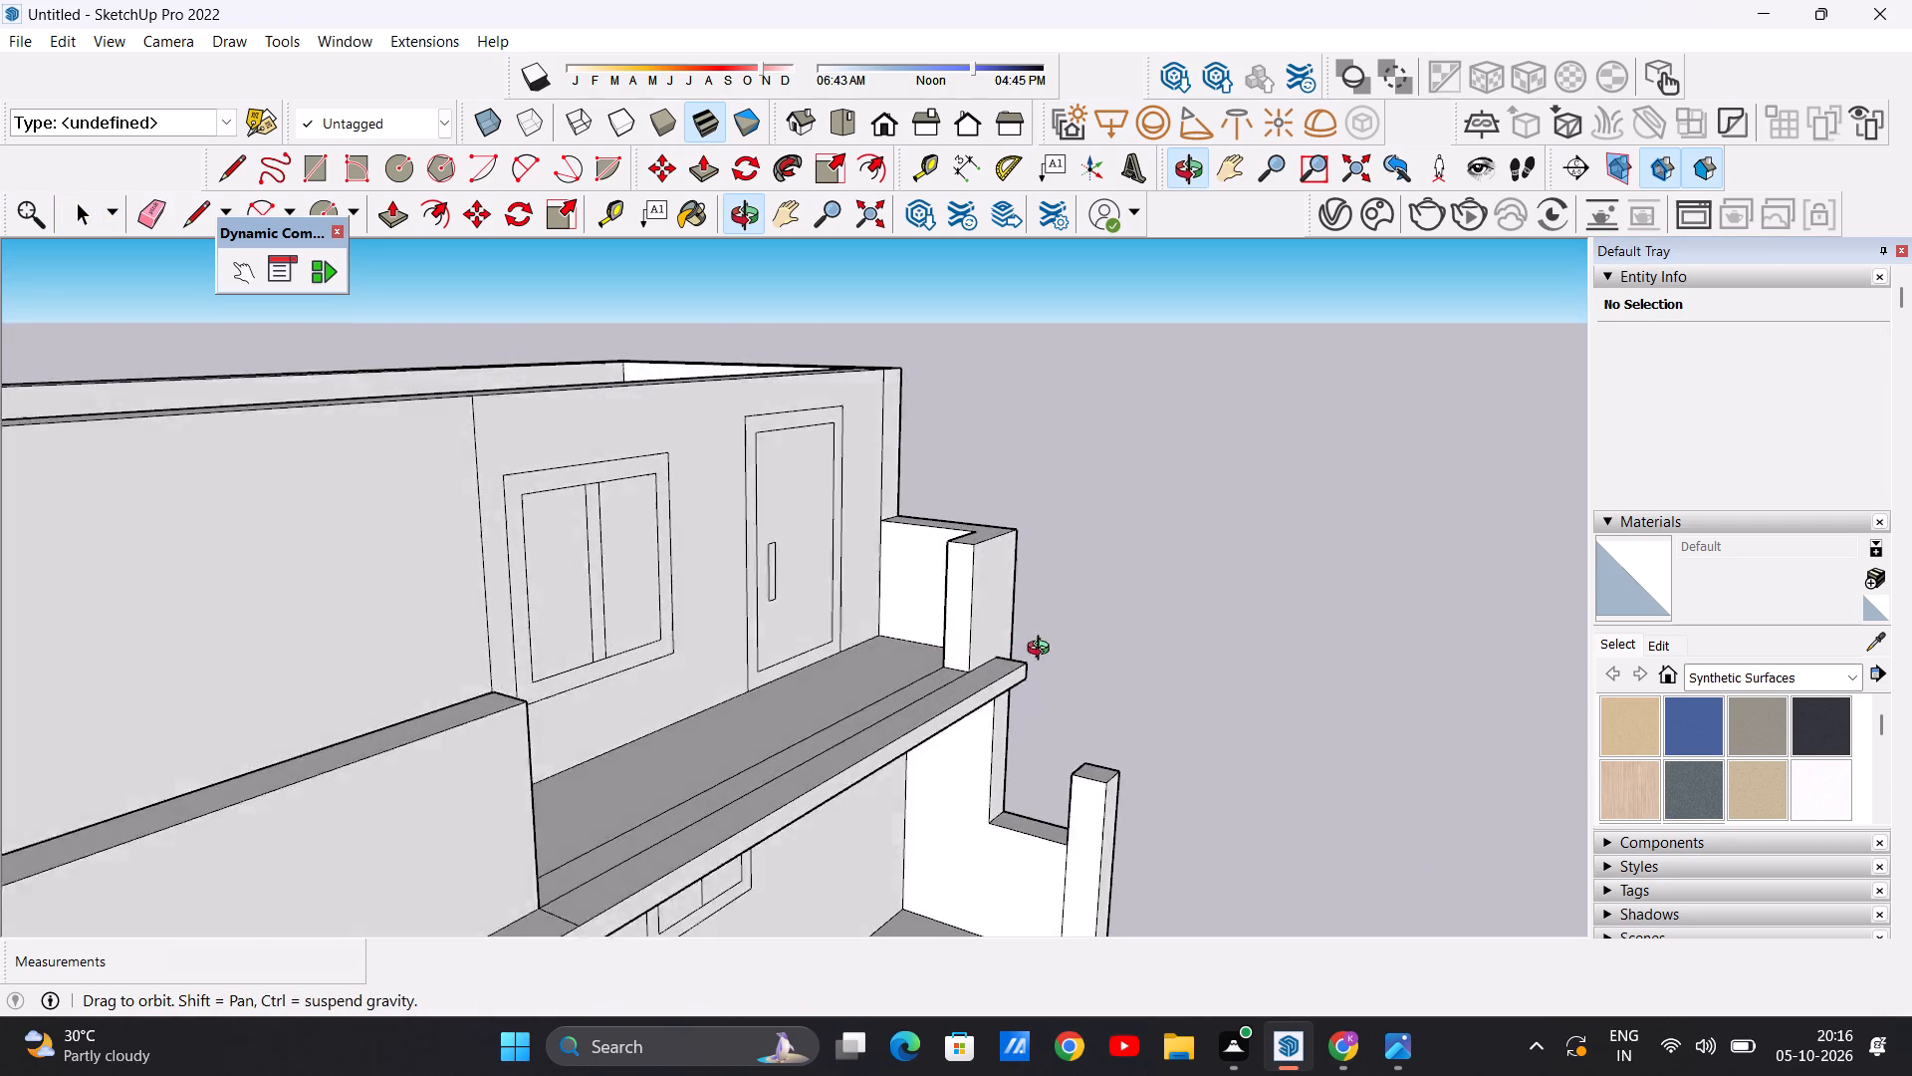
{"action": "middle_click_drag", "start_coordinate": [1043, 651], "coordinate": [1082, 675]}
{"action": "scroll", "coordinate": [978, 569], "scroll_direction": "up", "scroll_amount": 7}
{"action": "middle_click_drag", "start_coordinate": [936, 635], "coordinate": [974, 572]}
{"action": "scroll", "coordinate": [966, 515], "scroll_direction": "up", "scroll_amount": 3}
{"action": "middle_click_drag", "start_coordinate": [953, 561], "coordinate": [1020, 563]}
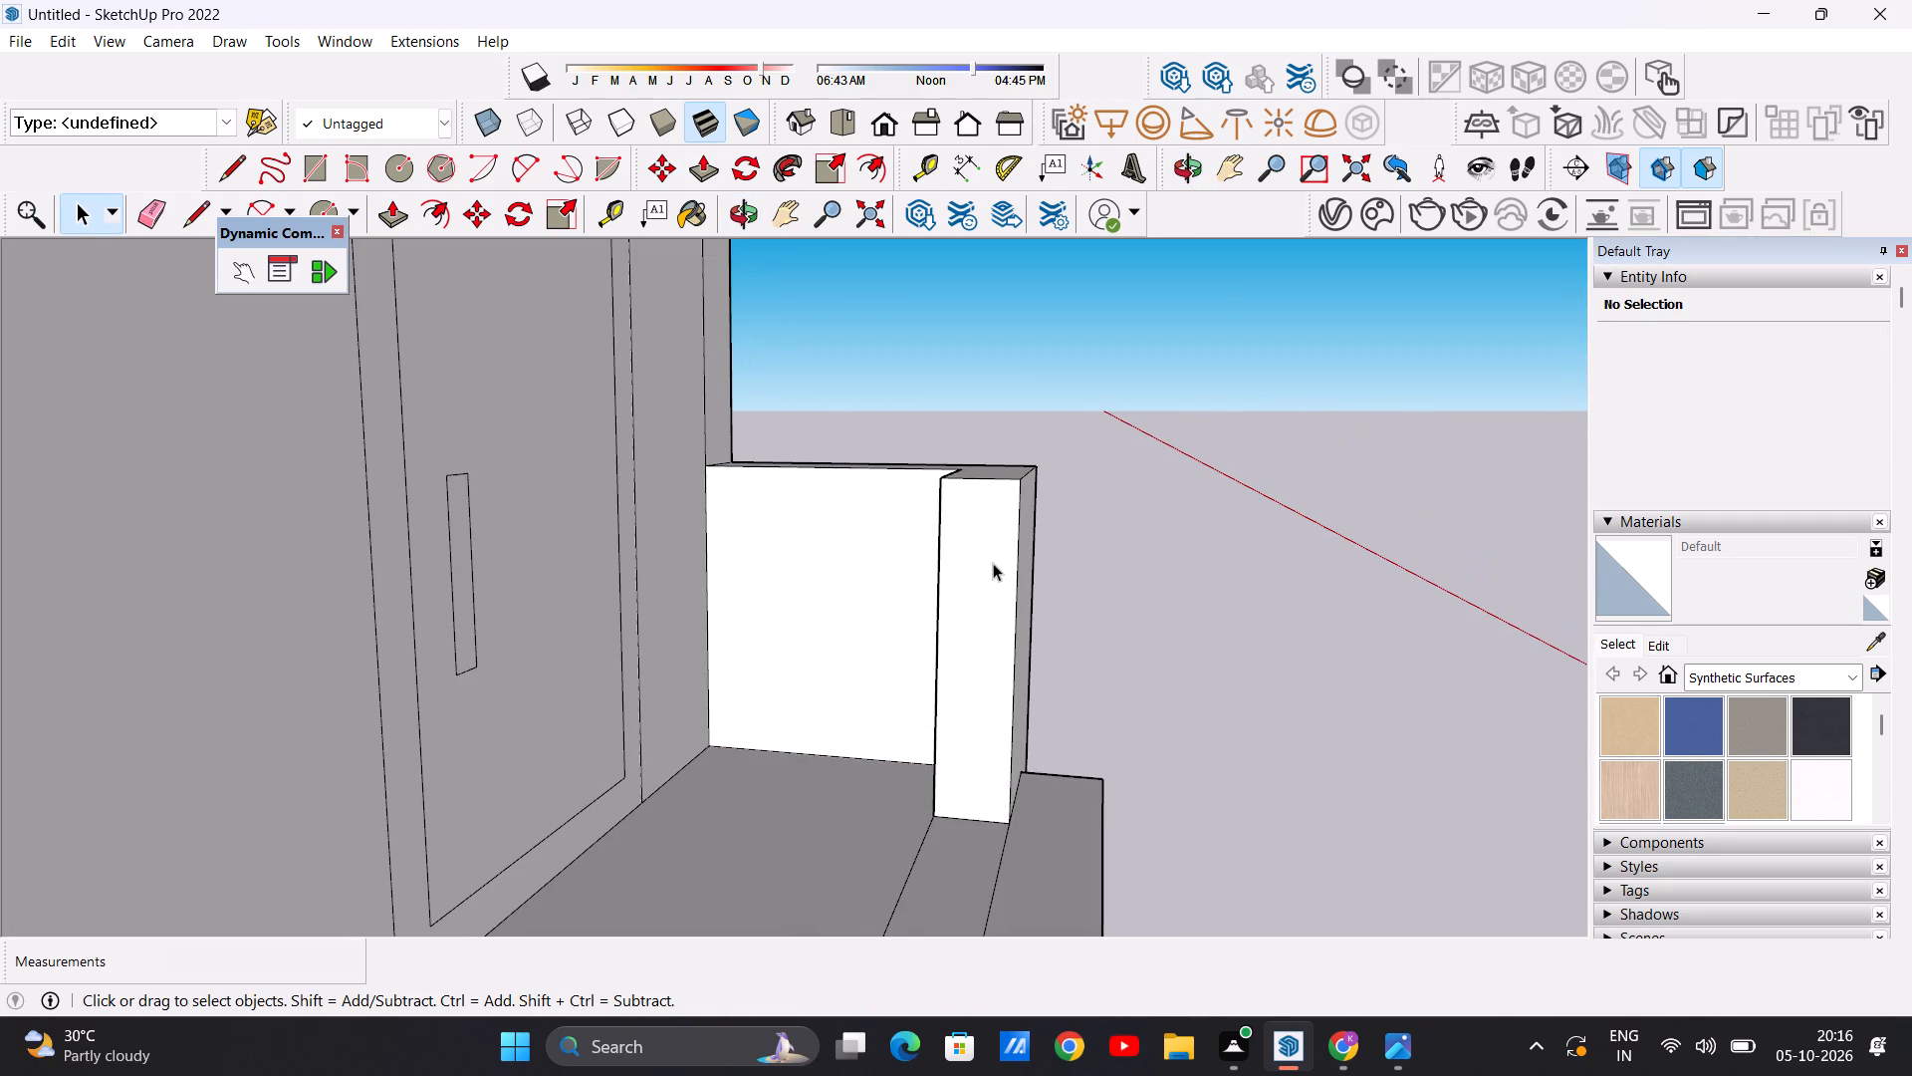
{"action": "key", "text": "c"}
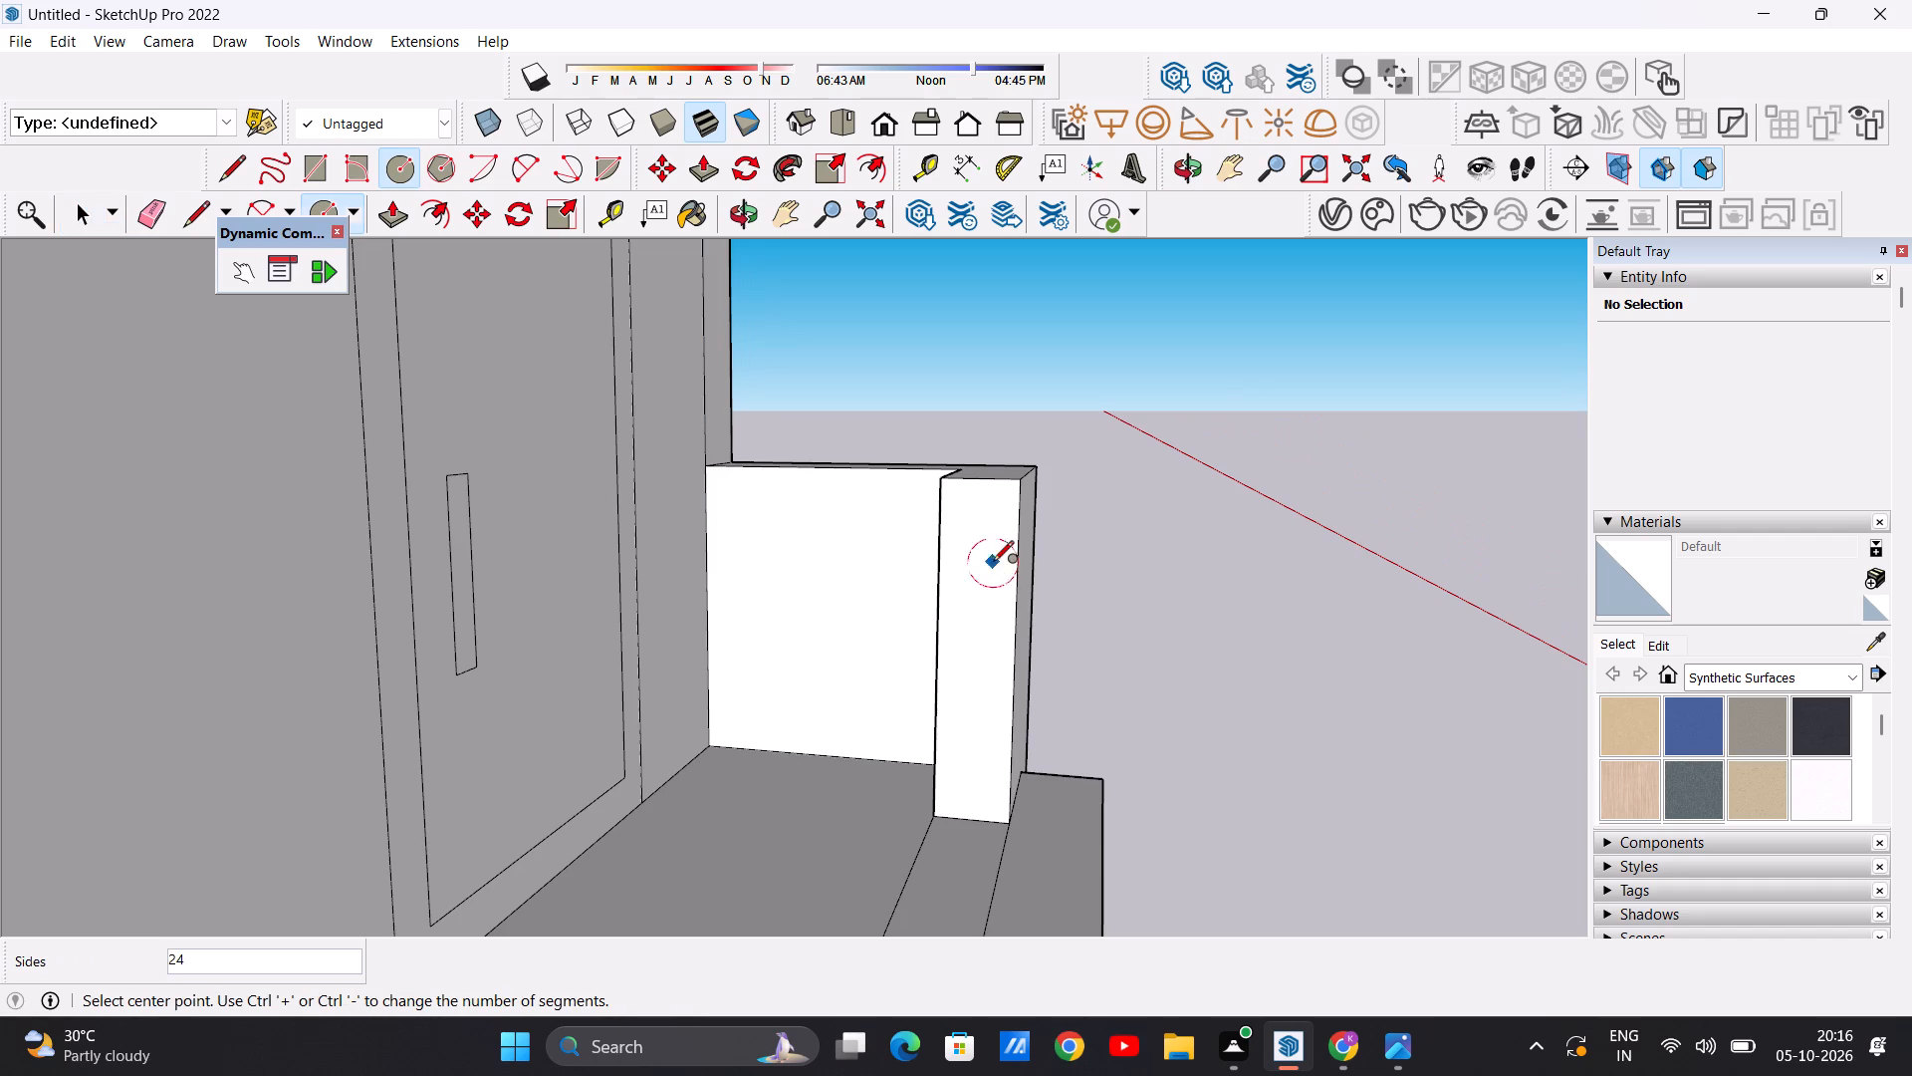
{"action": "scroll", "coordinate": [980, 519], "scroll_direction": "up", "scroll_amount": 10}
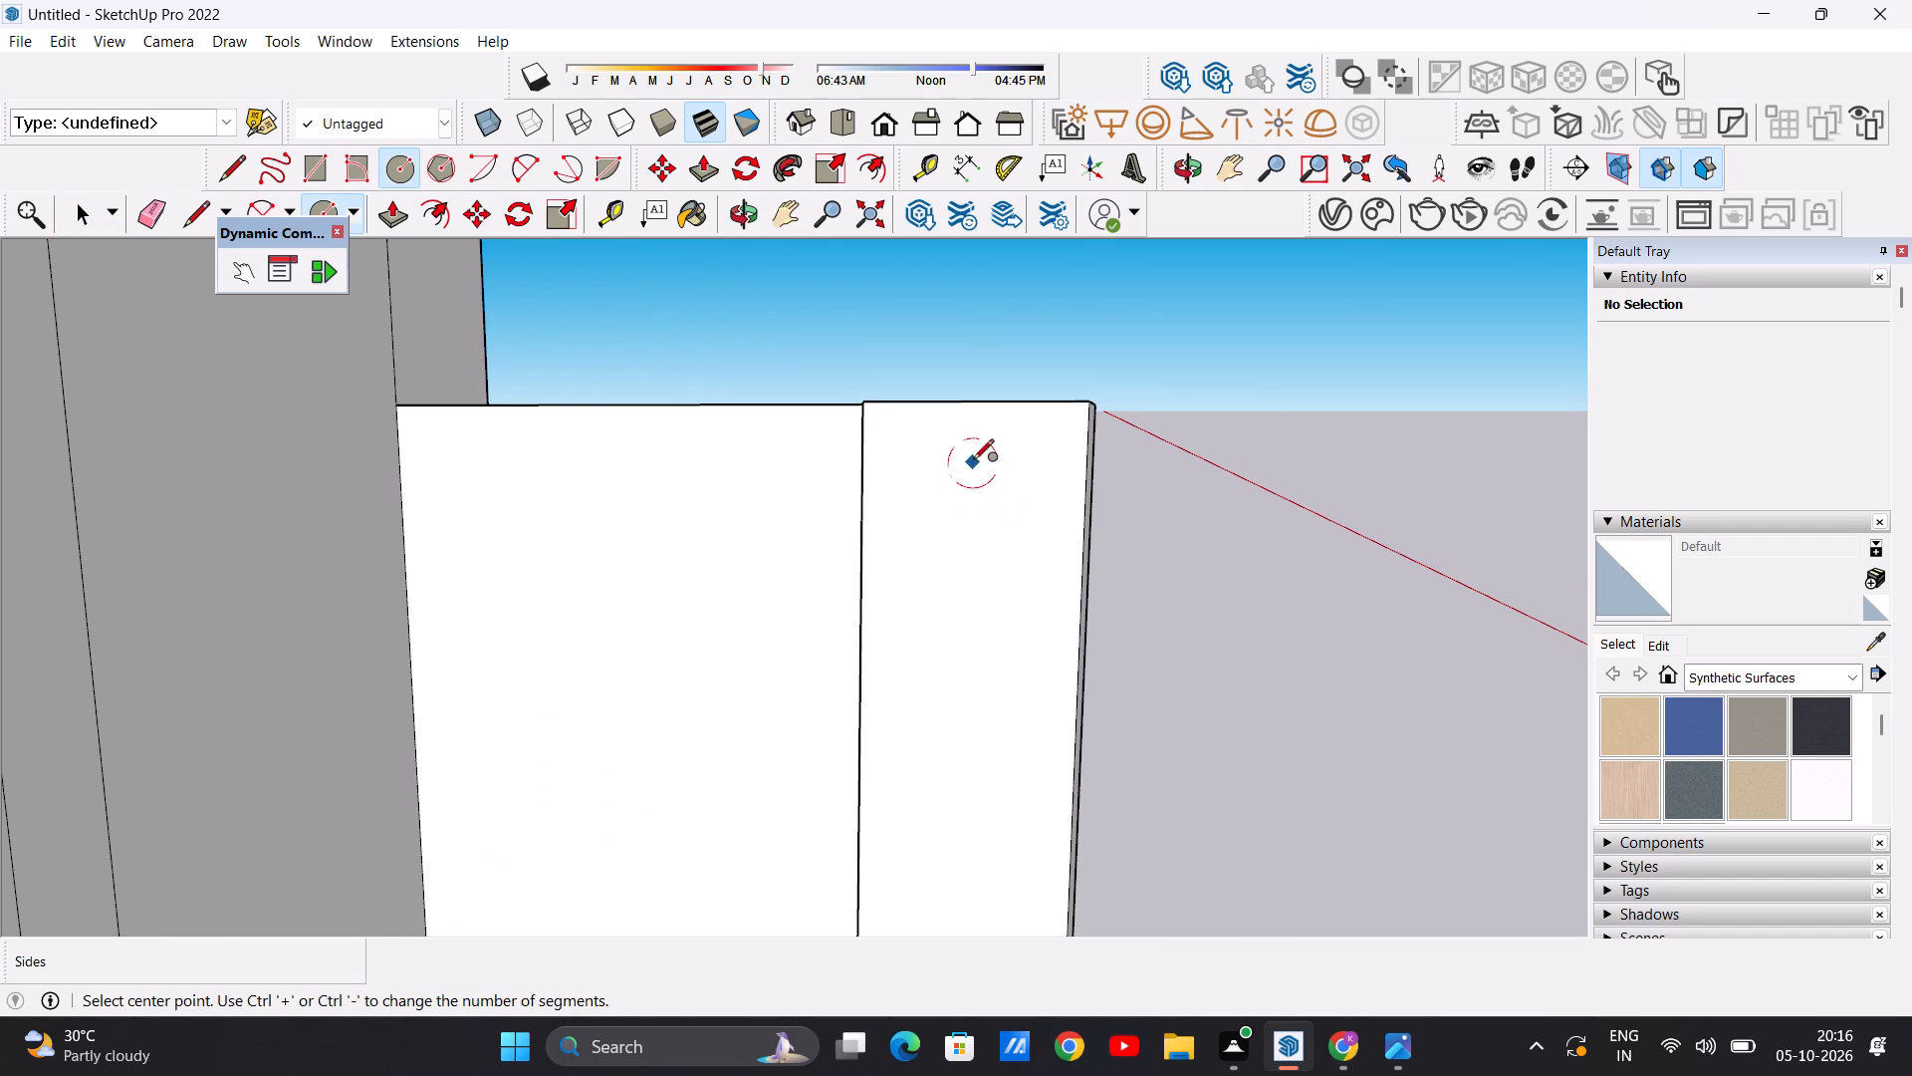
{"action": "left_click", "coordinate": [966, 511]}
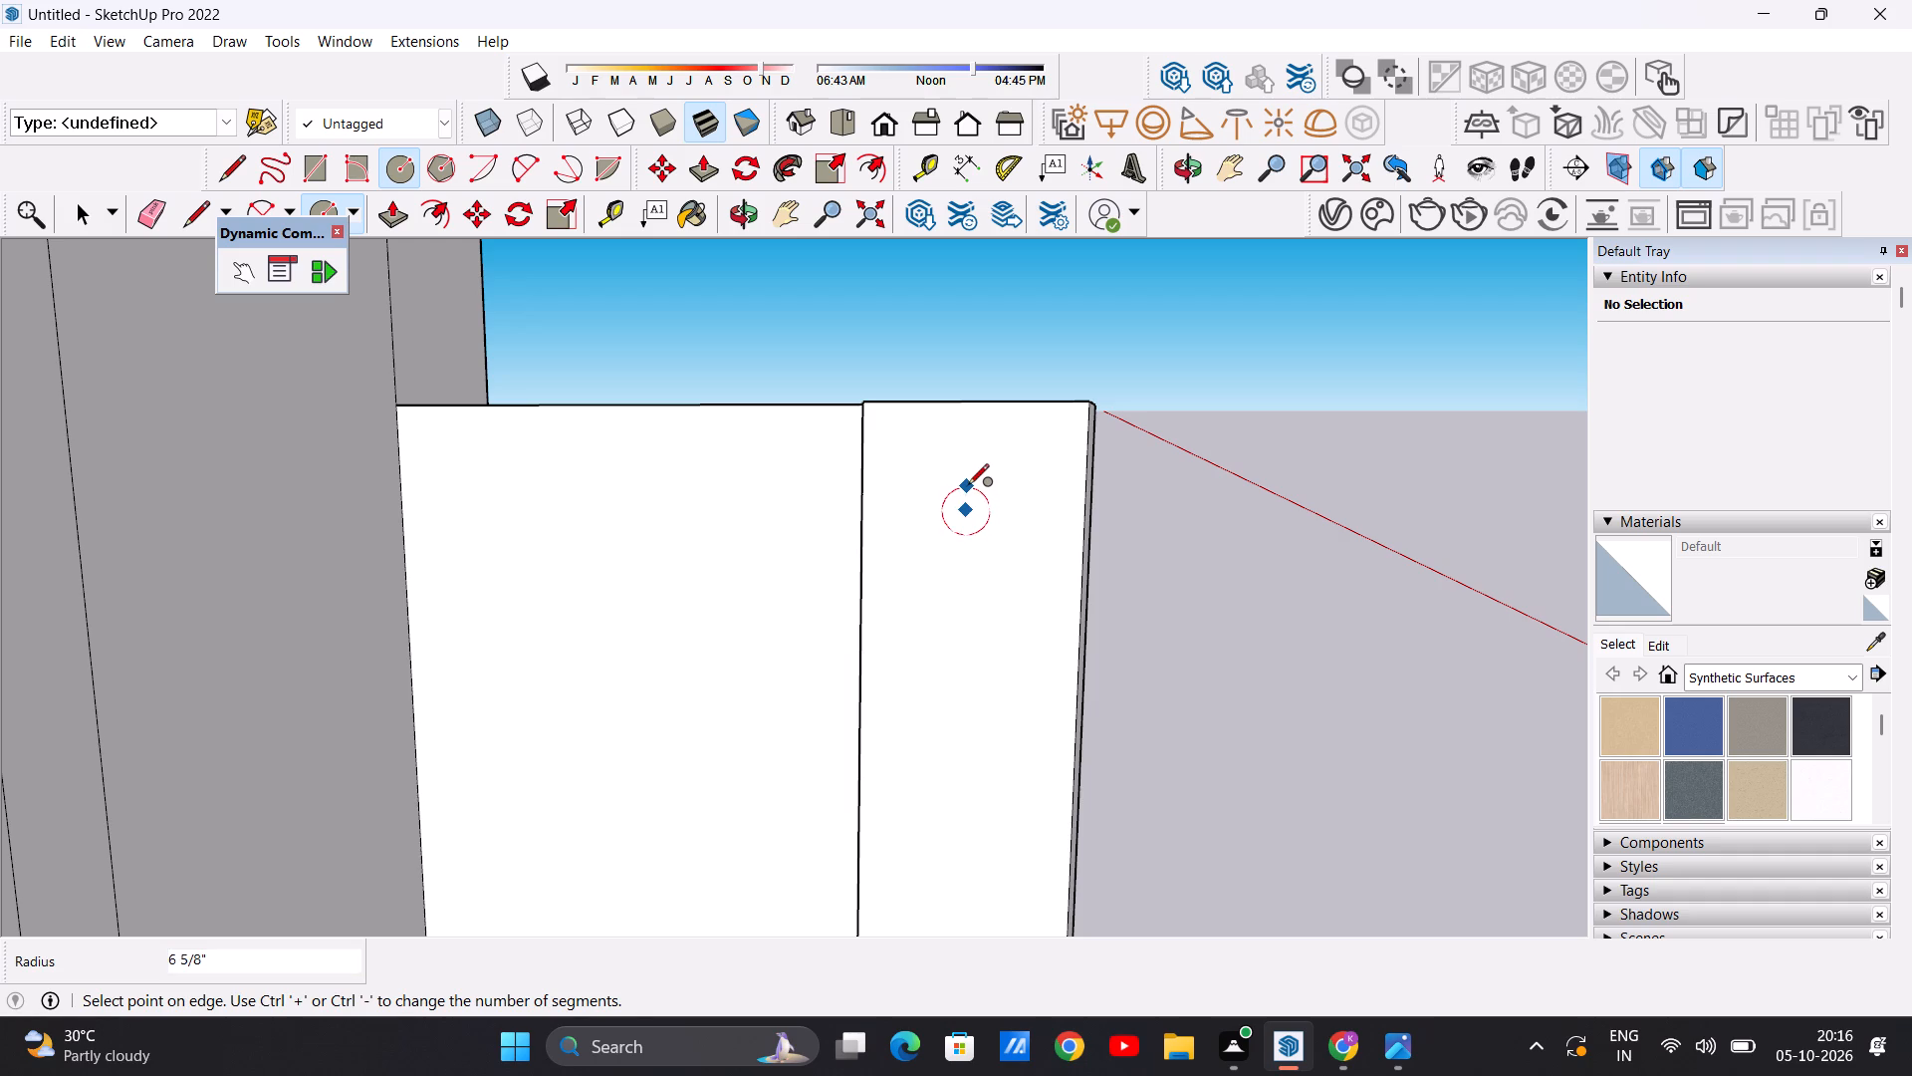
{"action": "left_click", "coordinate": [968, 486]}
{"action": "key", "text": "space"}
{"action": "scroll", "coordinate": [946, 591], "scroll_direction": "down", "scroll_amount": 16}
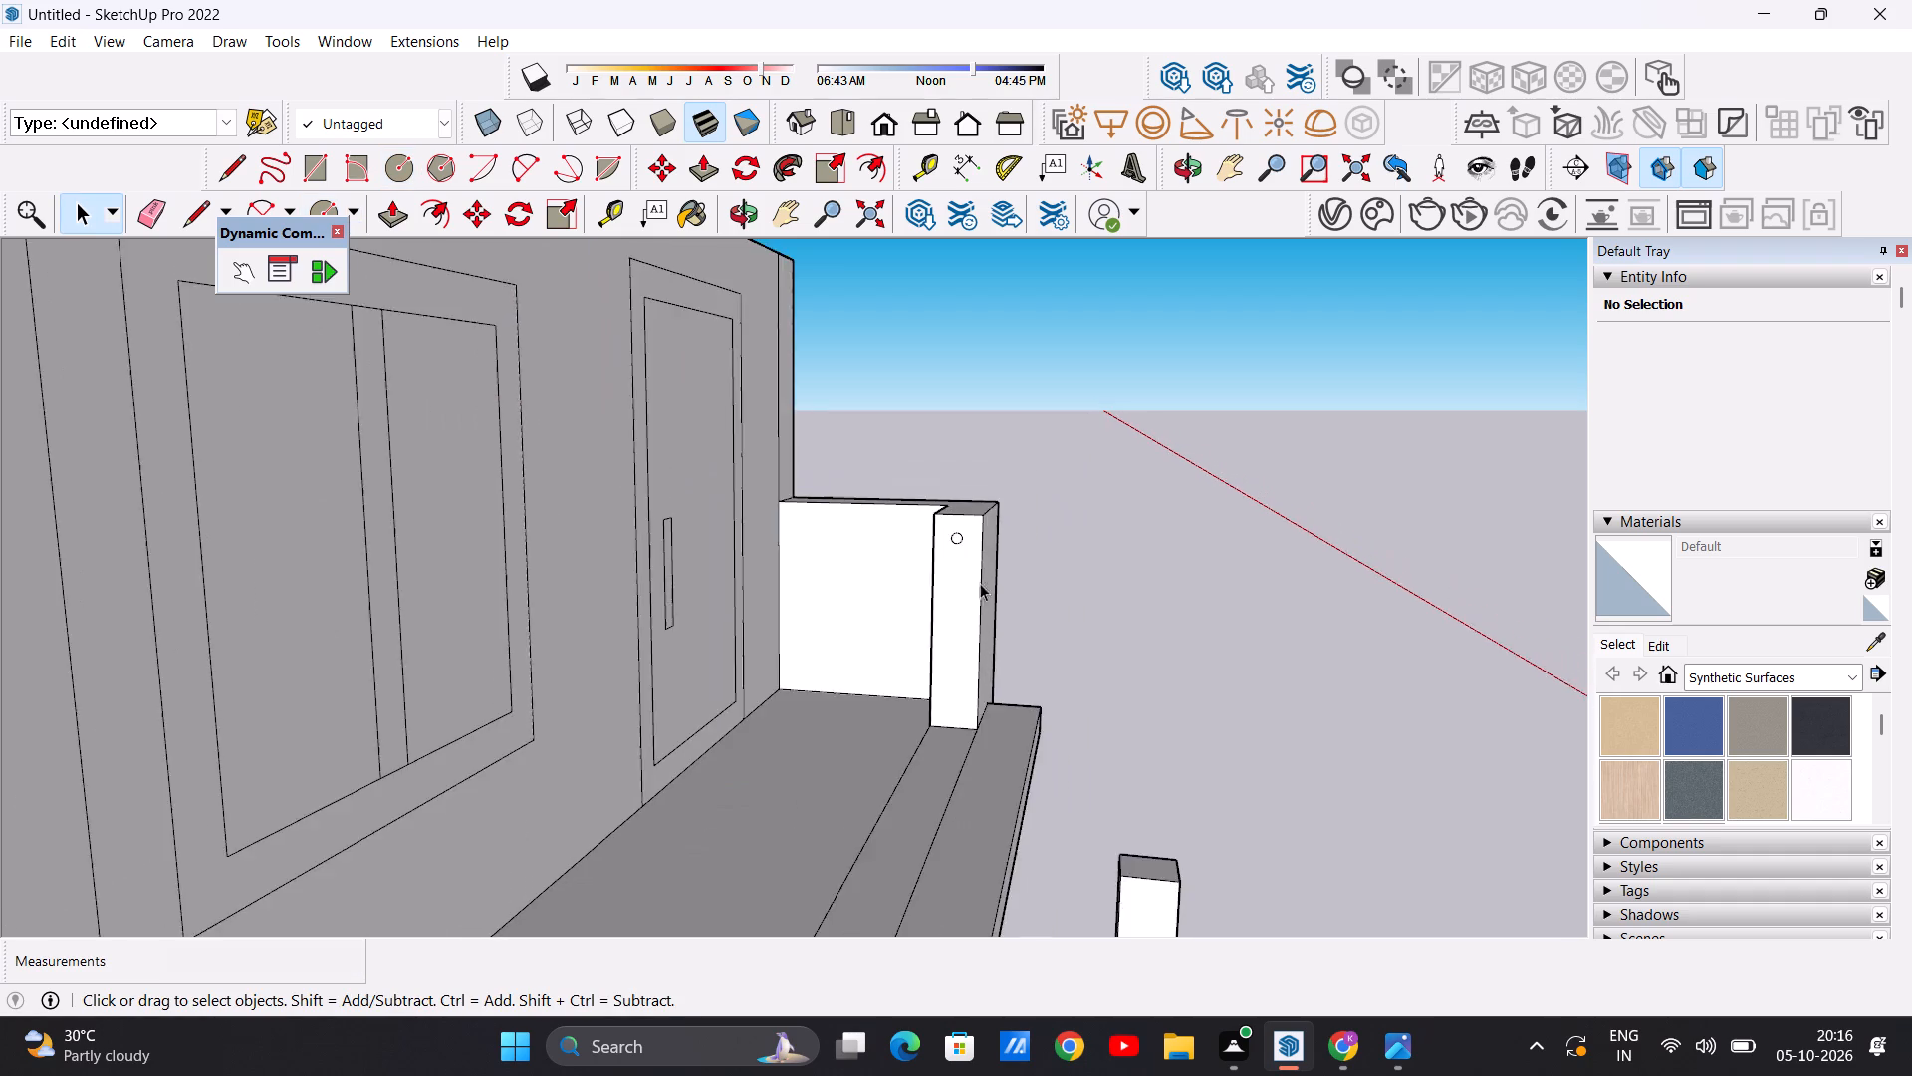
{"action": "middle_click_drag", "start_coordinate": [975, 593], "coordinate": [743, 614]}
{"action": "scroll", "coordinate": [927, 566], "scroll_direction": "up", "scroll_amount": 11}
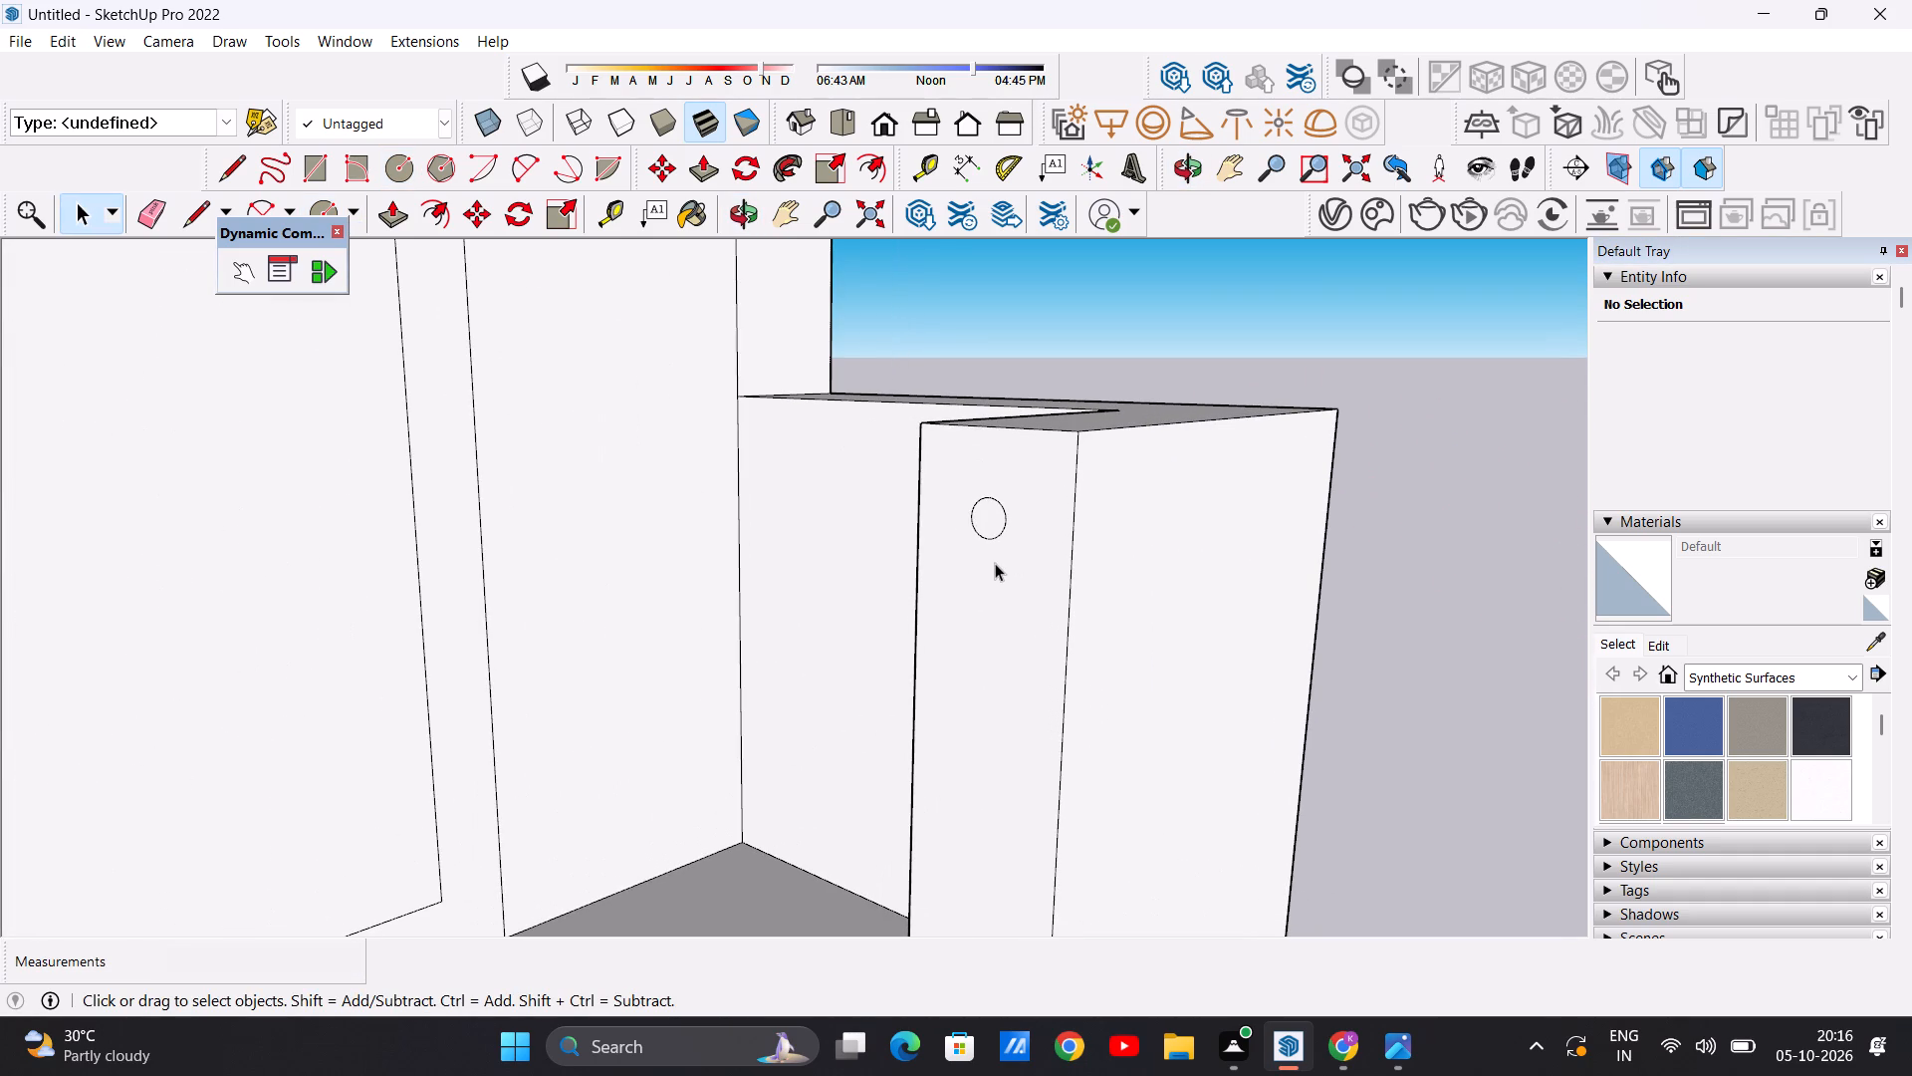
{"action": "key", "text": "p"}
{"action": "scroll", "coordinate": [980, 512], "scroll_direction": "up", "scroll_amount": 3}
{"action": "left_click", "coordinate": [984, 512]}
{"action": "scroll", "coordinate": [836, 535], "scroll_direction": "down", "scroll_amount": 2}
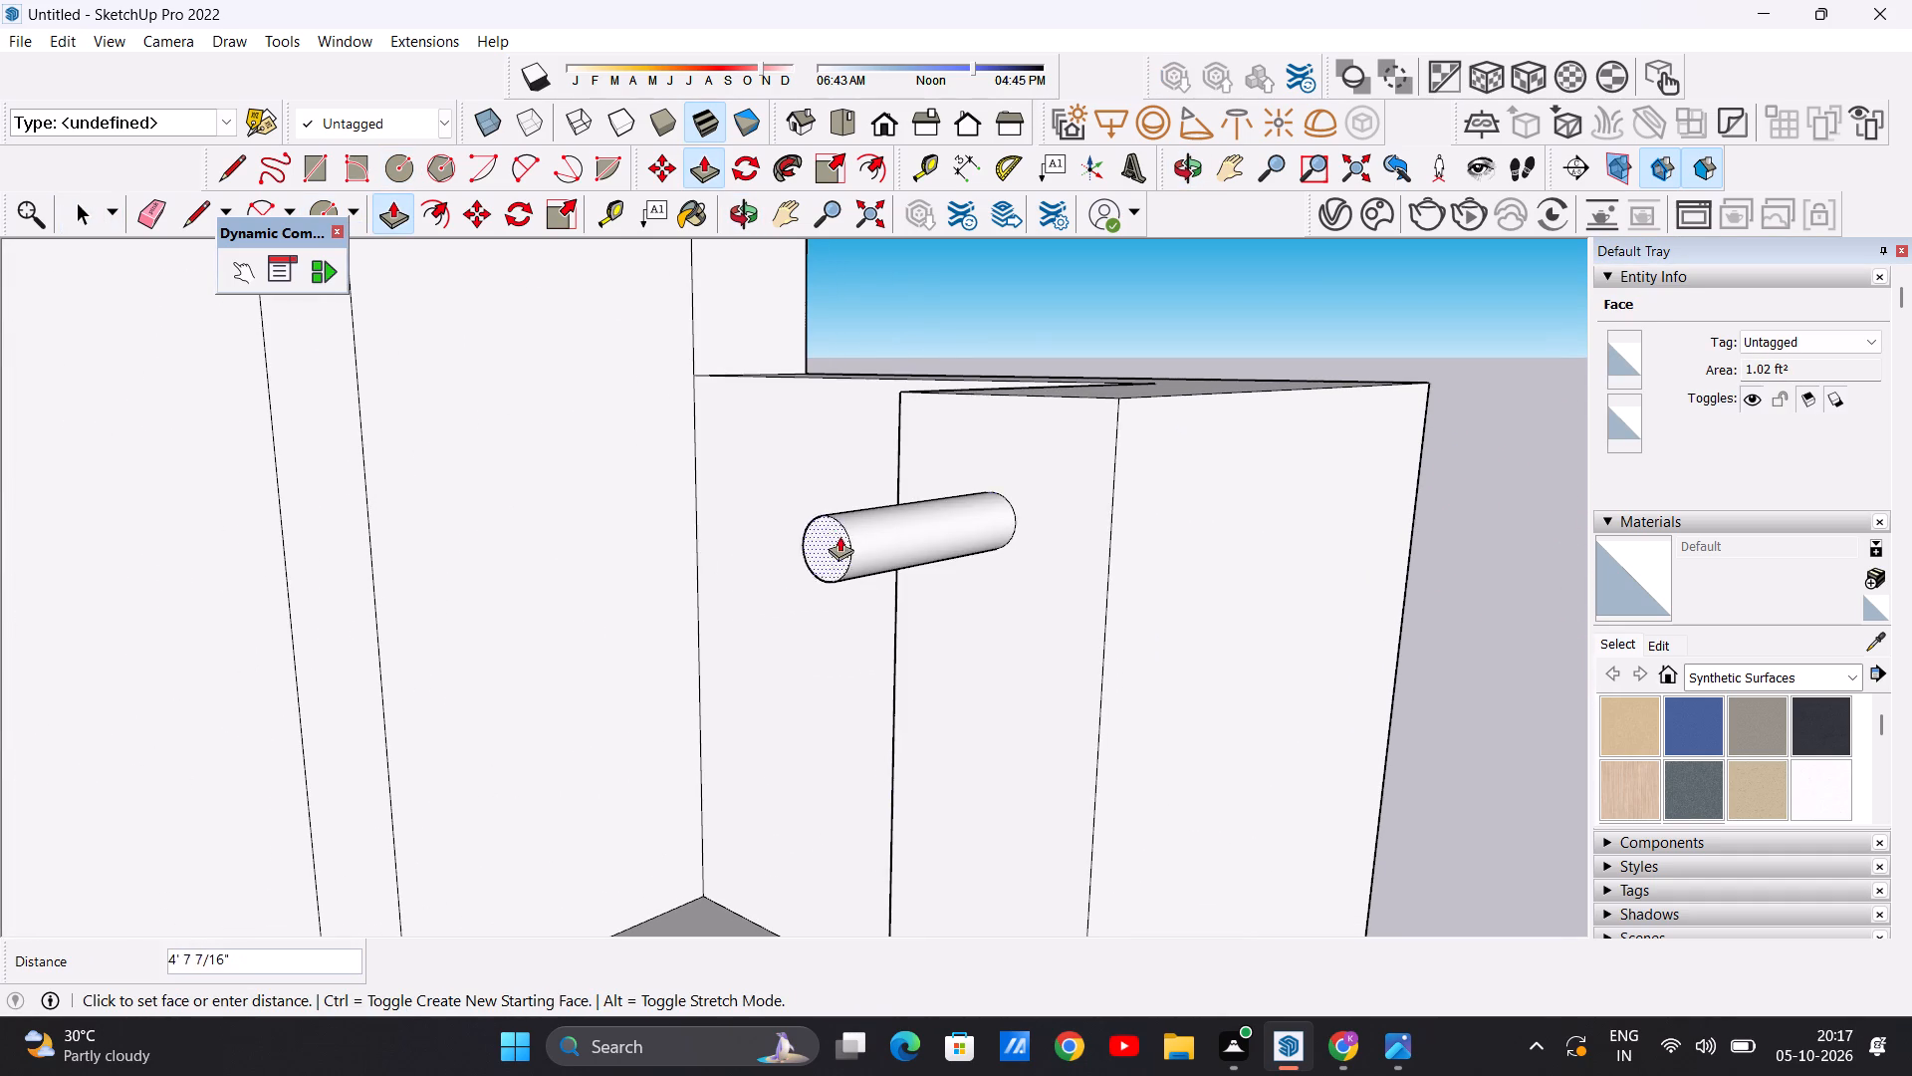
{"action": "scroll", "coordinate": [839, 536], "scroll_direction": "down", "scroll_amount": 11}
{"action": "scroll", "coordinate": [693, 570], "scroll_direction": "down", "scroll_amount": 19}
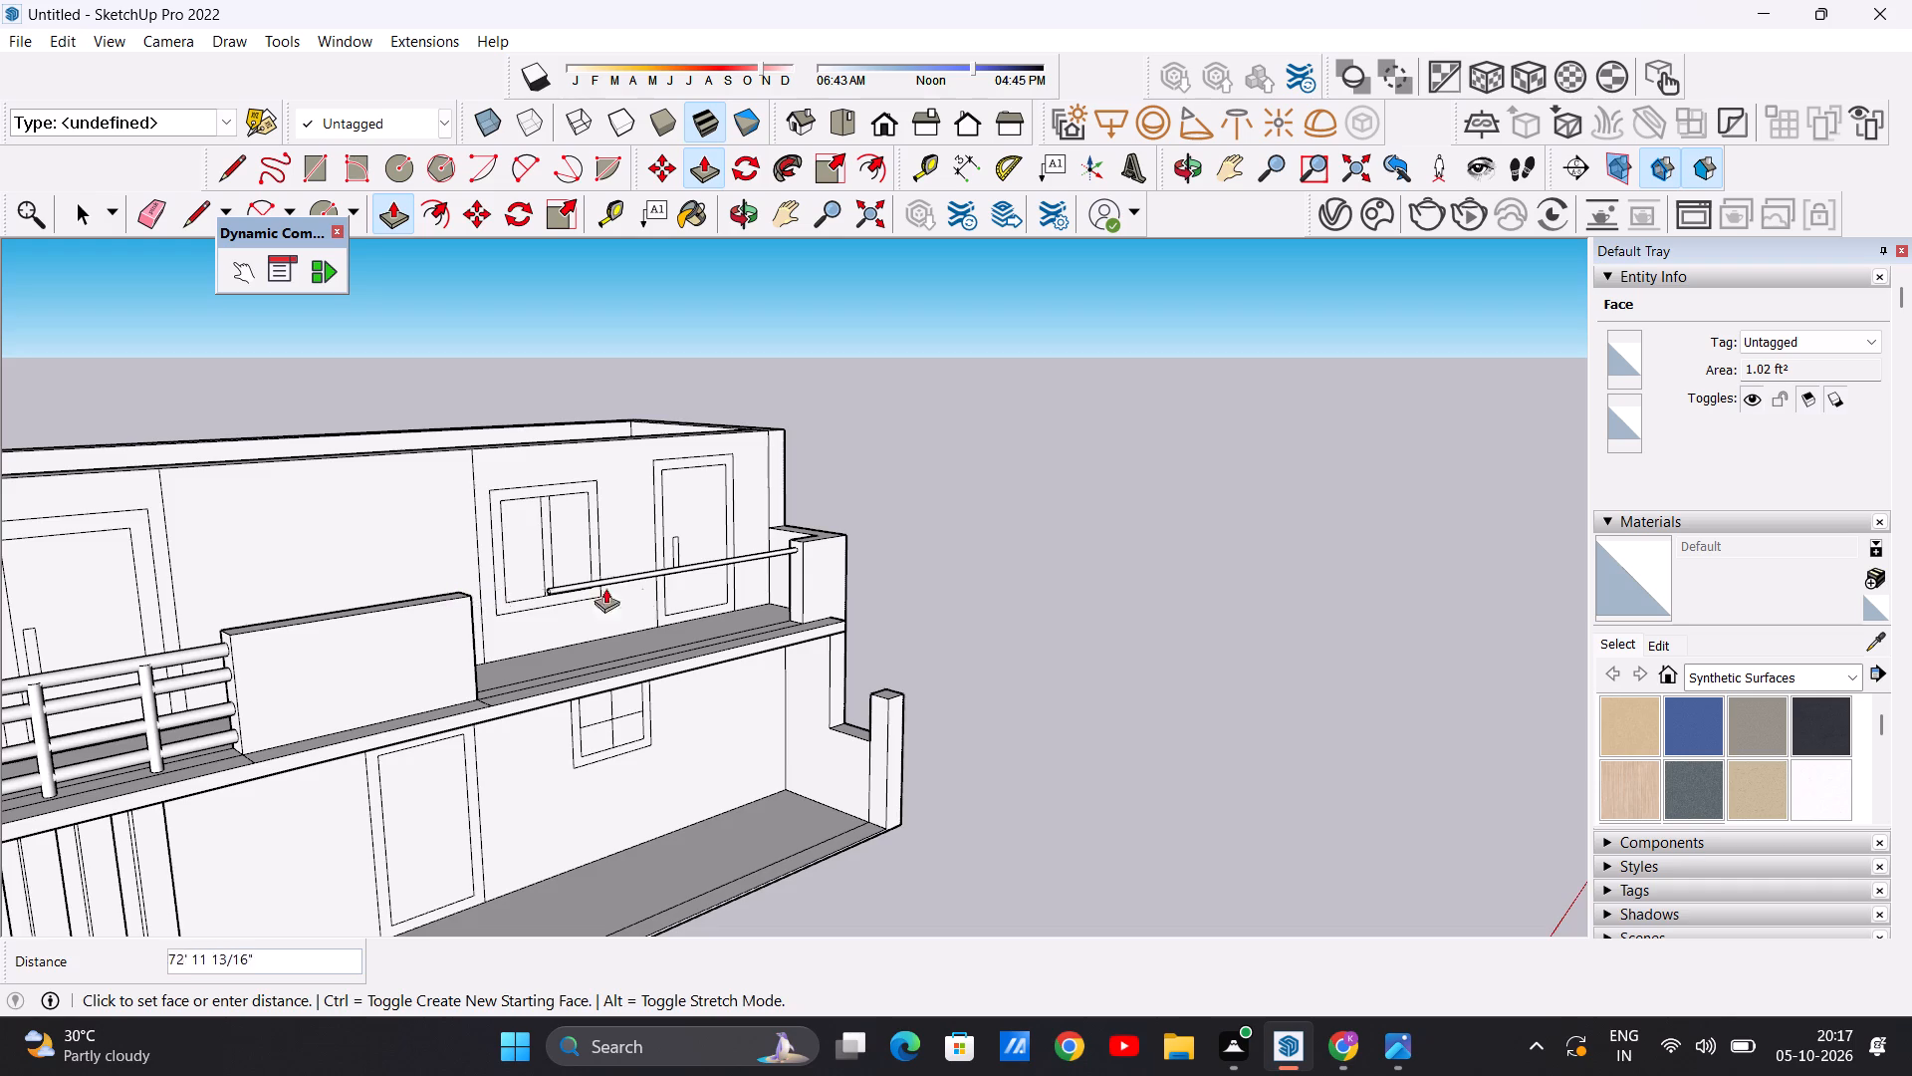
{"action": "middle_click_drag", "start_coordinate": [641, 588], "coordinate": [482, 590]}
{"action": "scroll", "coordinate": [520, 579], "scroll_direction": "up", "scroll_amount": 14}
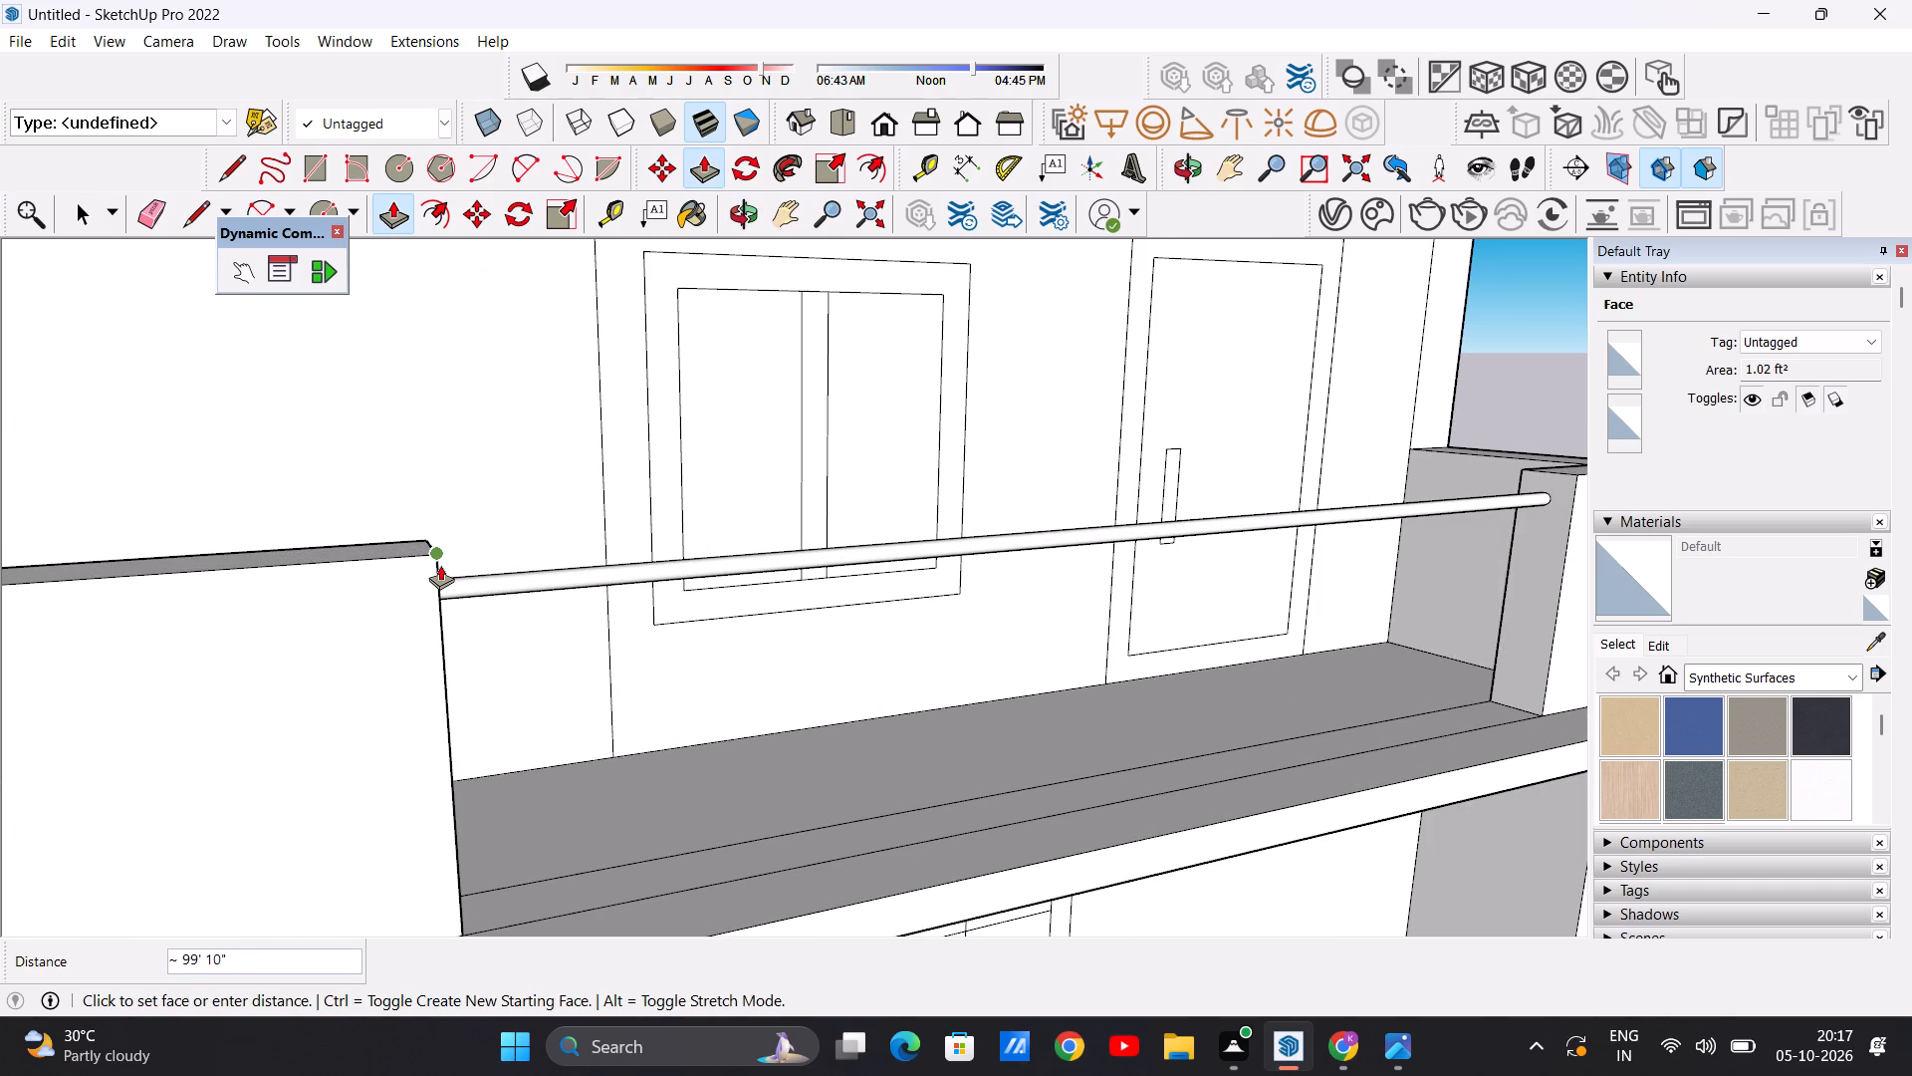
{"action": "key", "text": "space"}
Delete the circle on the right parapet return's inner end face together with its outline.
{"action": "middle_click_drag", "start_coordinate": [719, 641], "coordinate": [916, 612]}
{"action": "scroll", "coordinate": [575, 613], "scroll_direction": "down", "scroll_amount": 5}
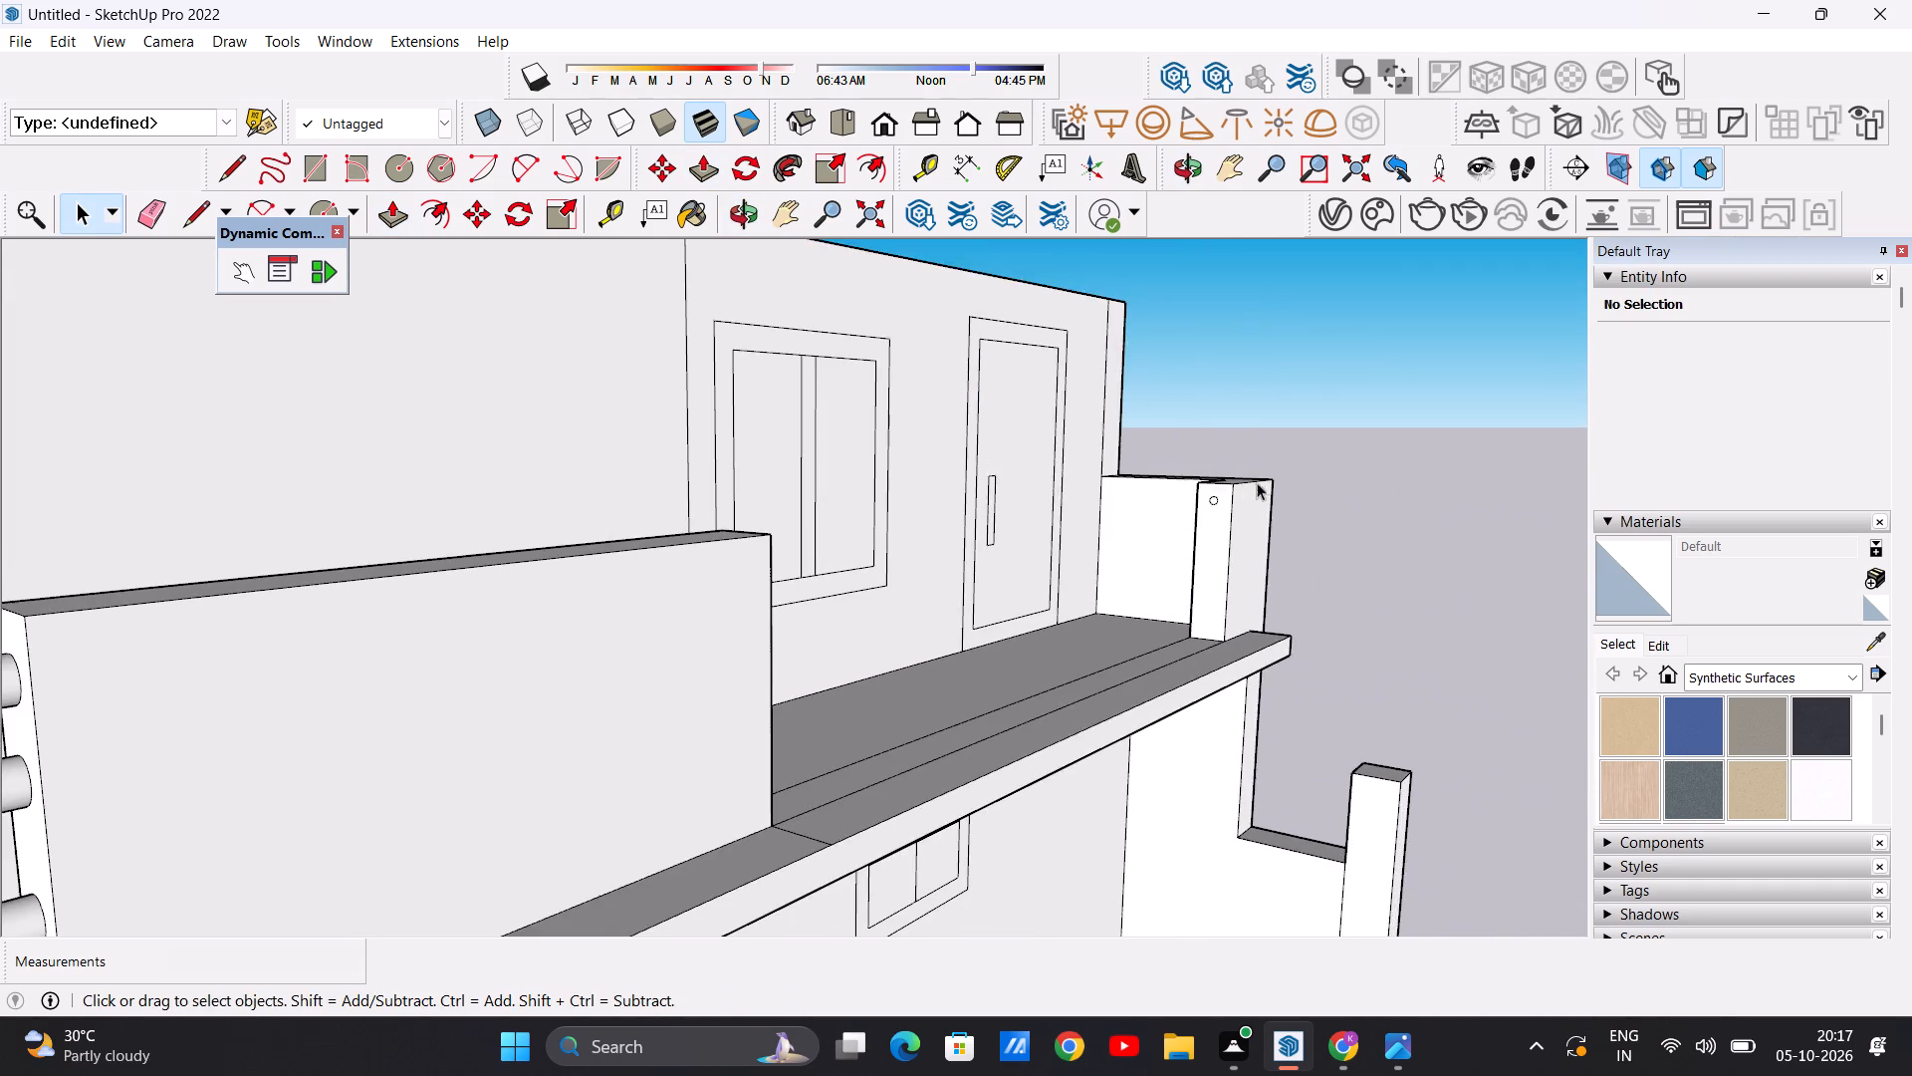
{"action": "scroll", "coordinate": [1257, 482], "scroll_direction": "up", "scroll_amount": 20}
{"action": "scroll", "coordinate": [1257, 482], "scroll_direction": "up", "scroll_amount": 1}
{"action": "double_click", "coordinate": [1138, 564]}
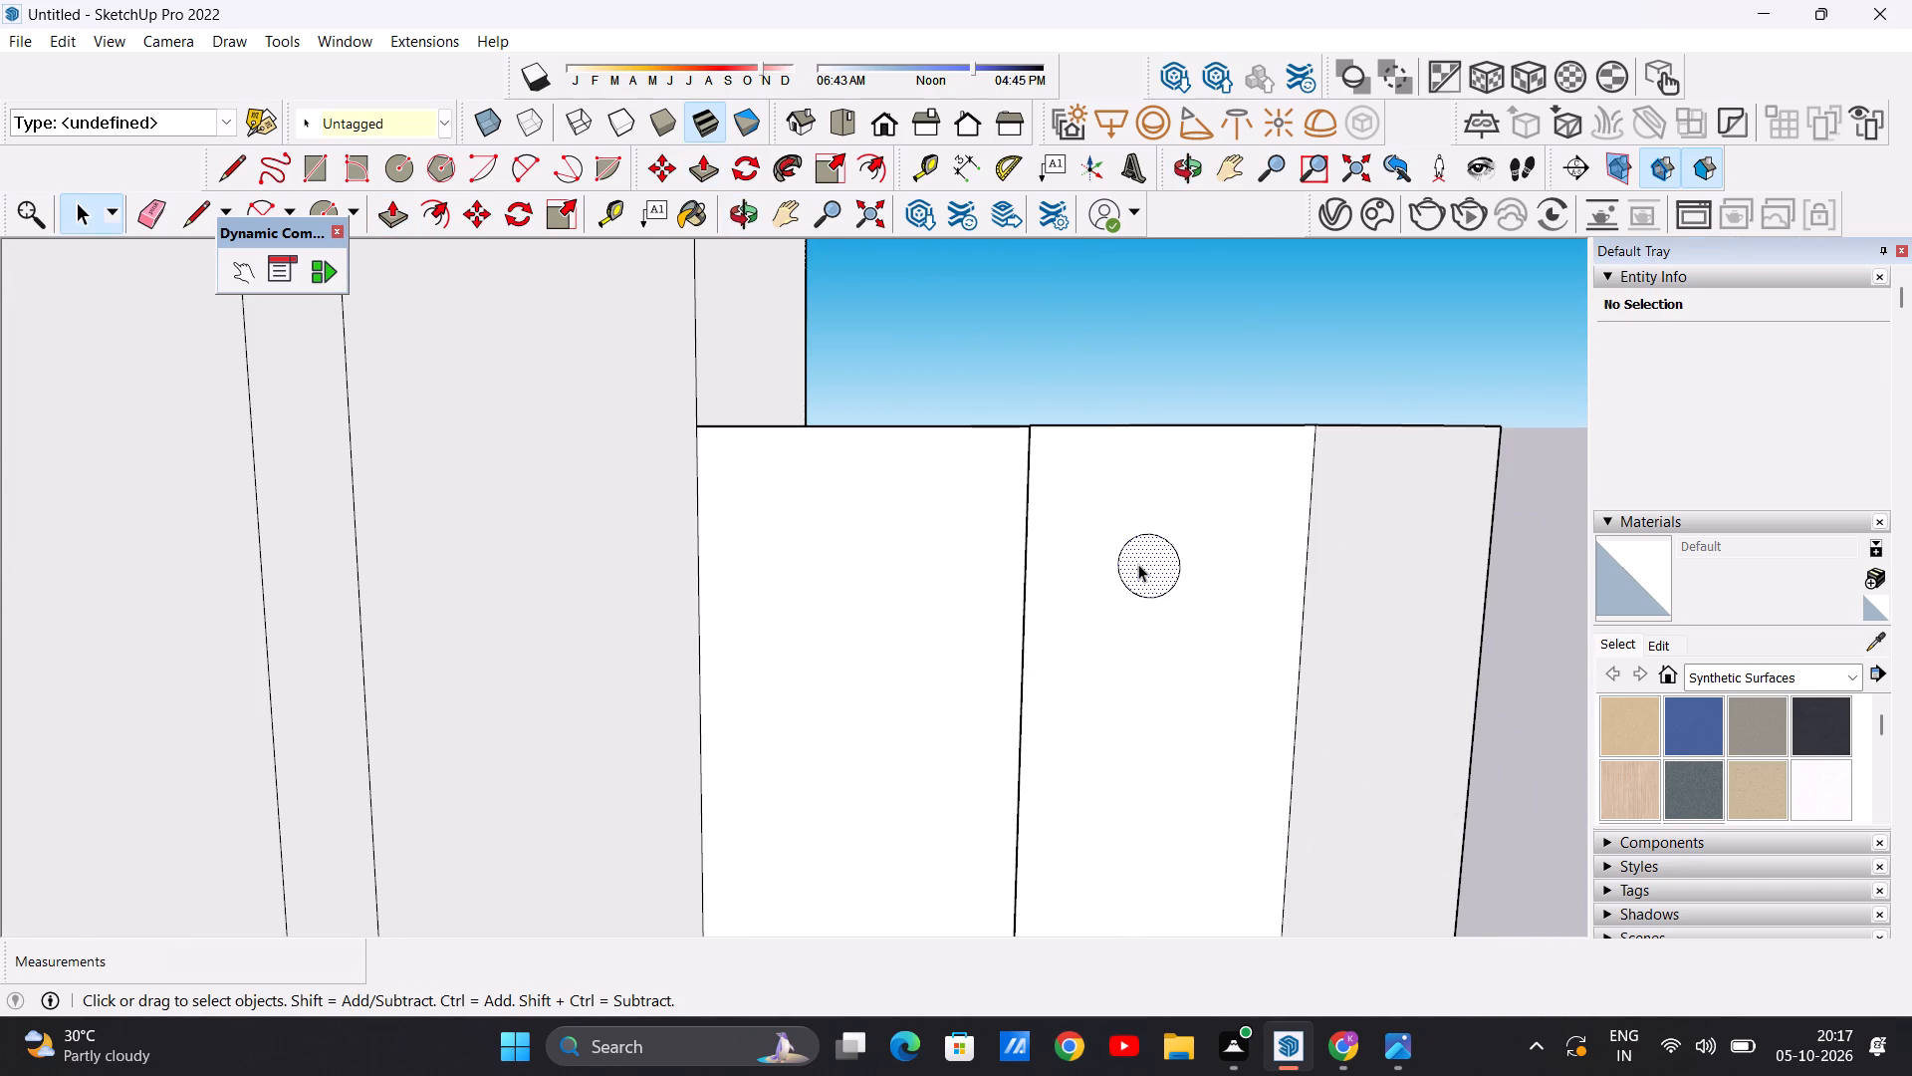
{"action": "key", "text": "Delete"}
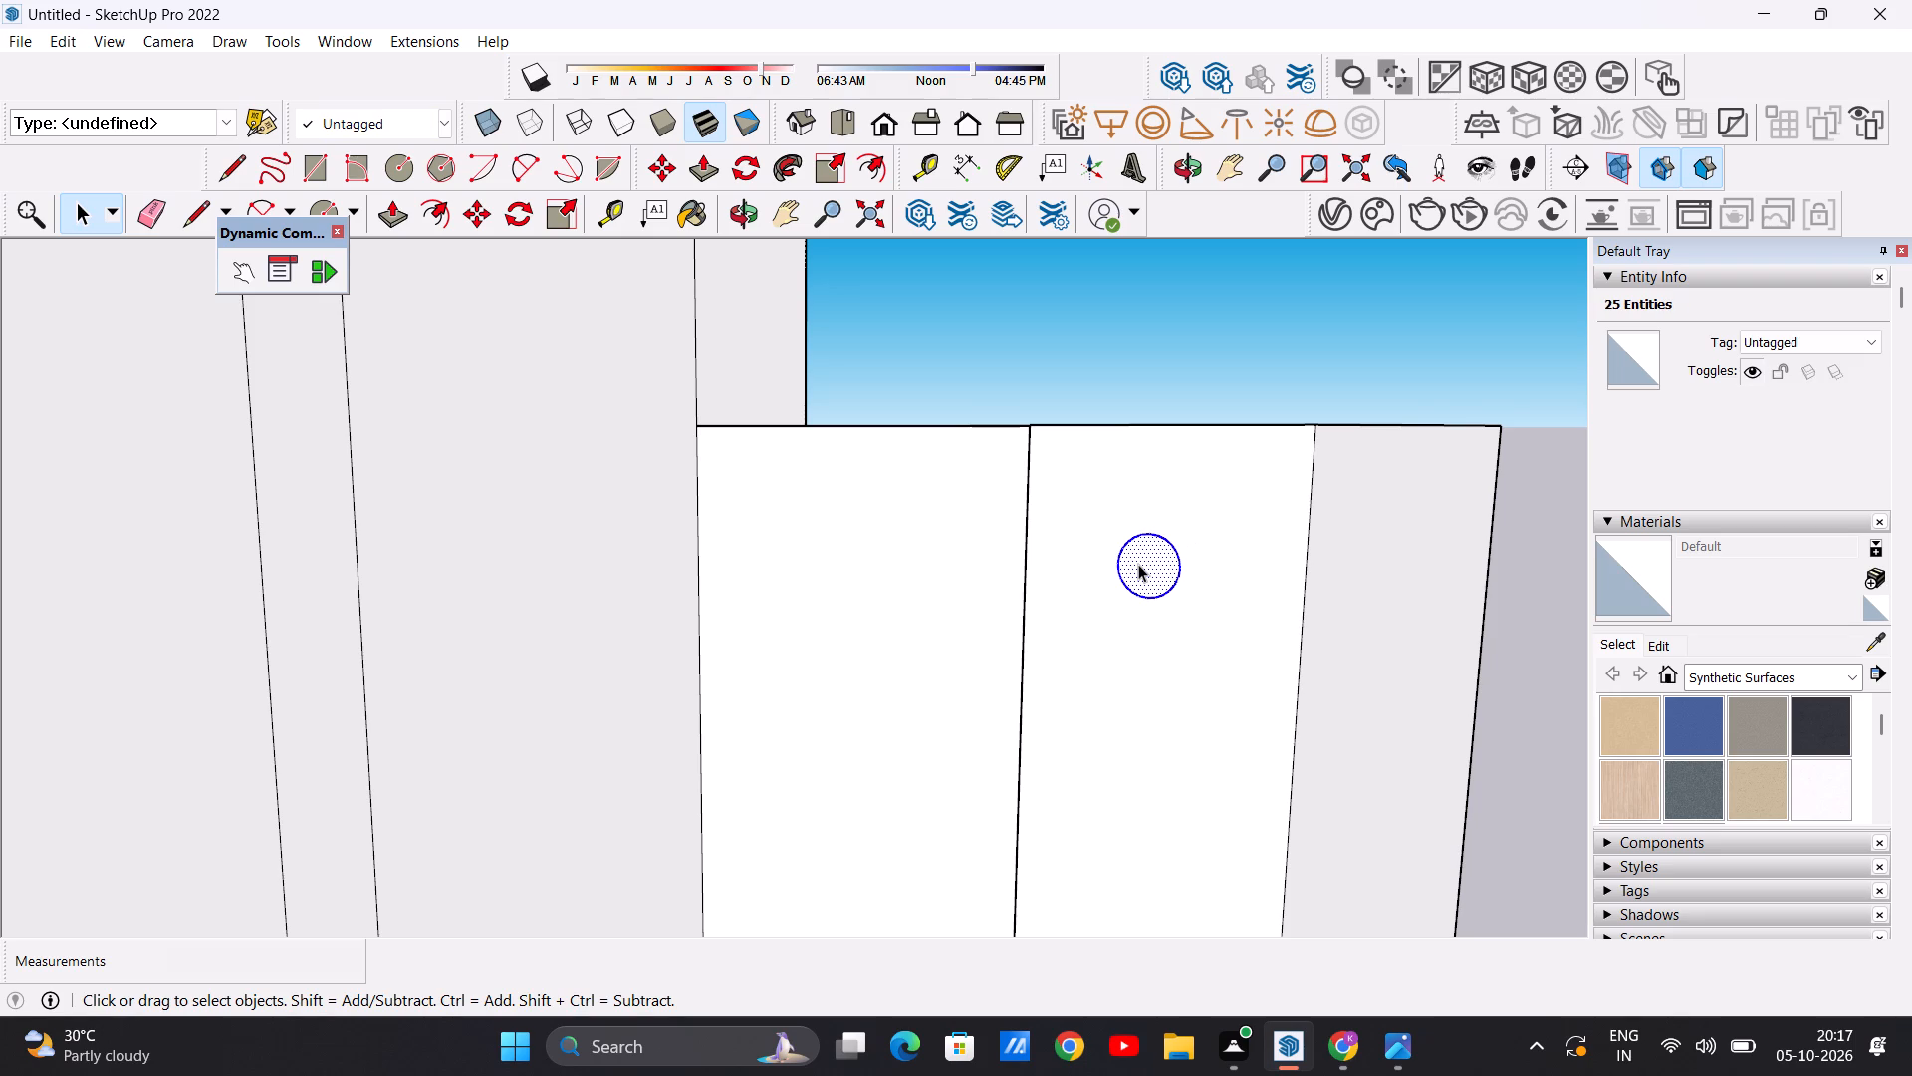
Draw a circle of about 7" radius, centred across the right parapet return's inner end face near its top.
{"action": "key", "text": "c"}
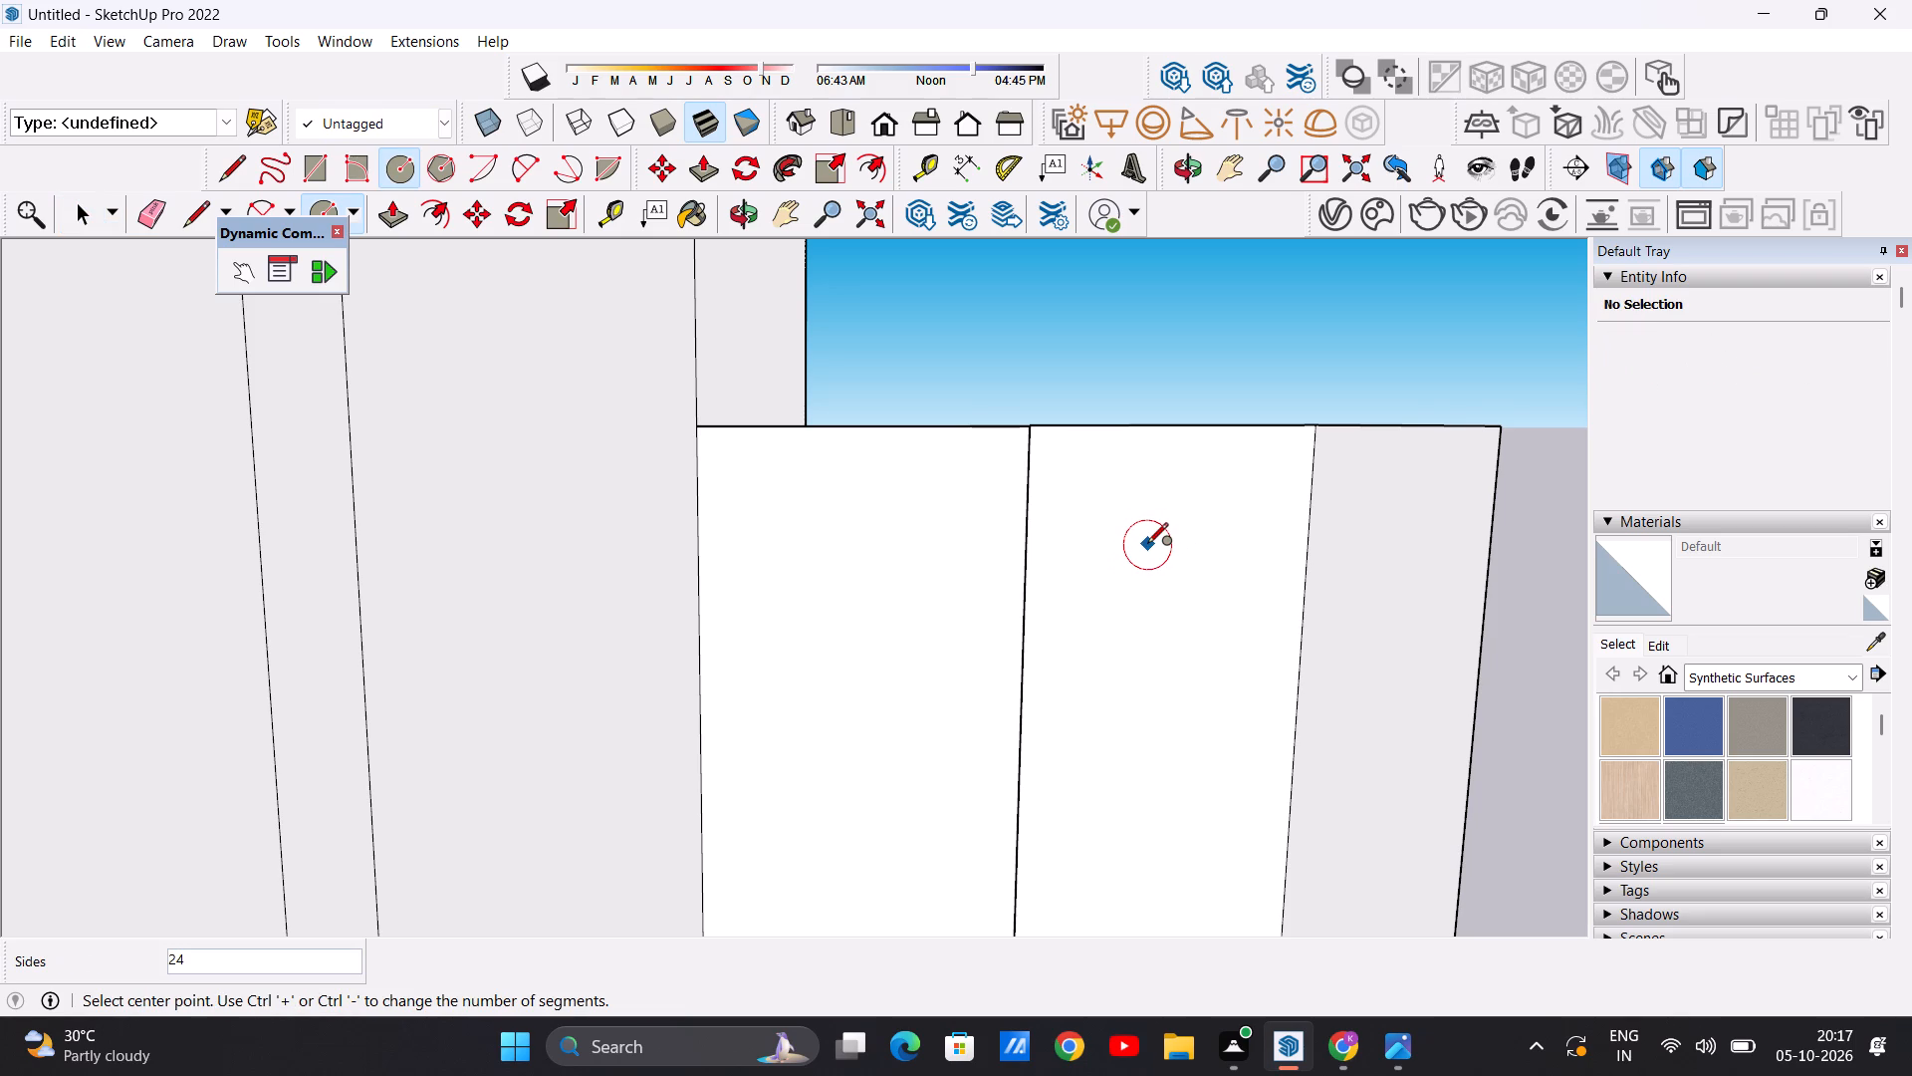
{"action": "left_click", "coordinate": [1147, 545]}
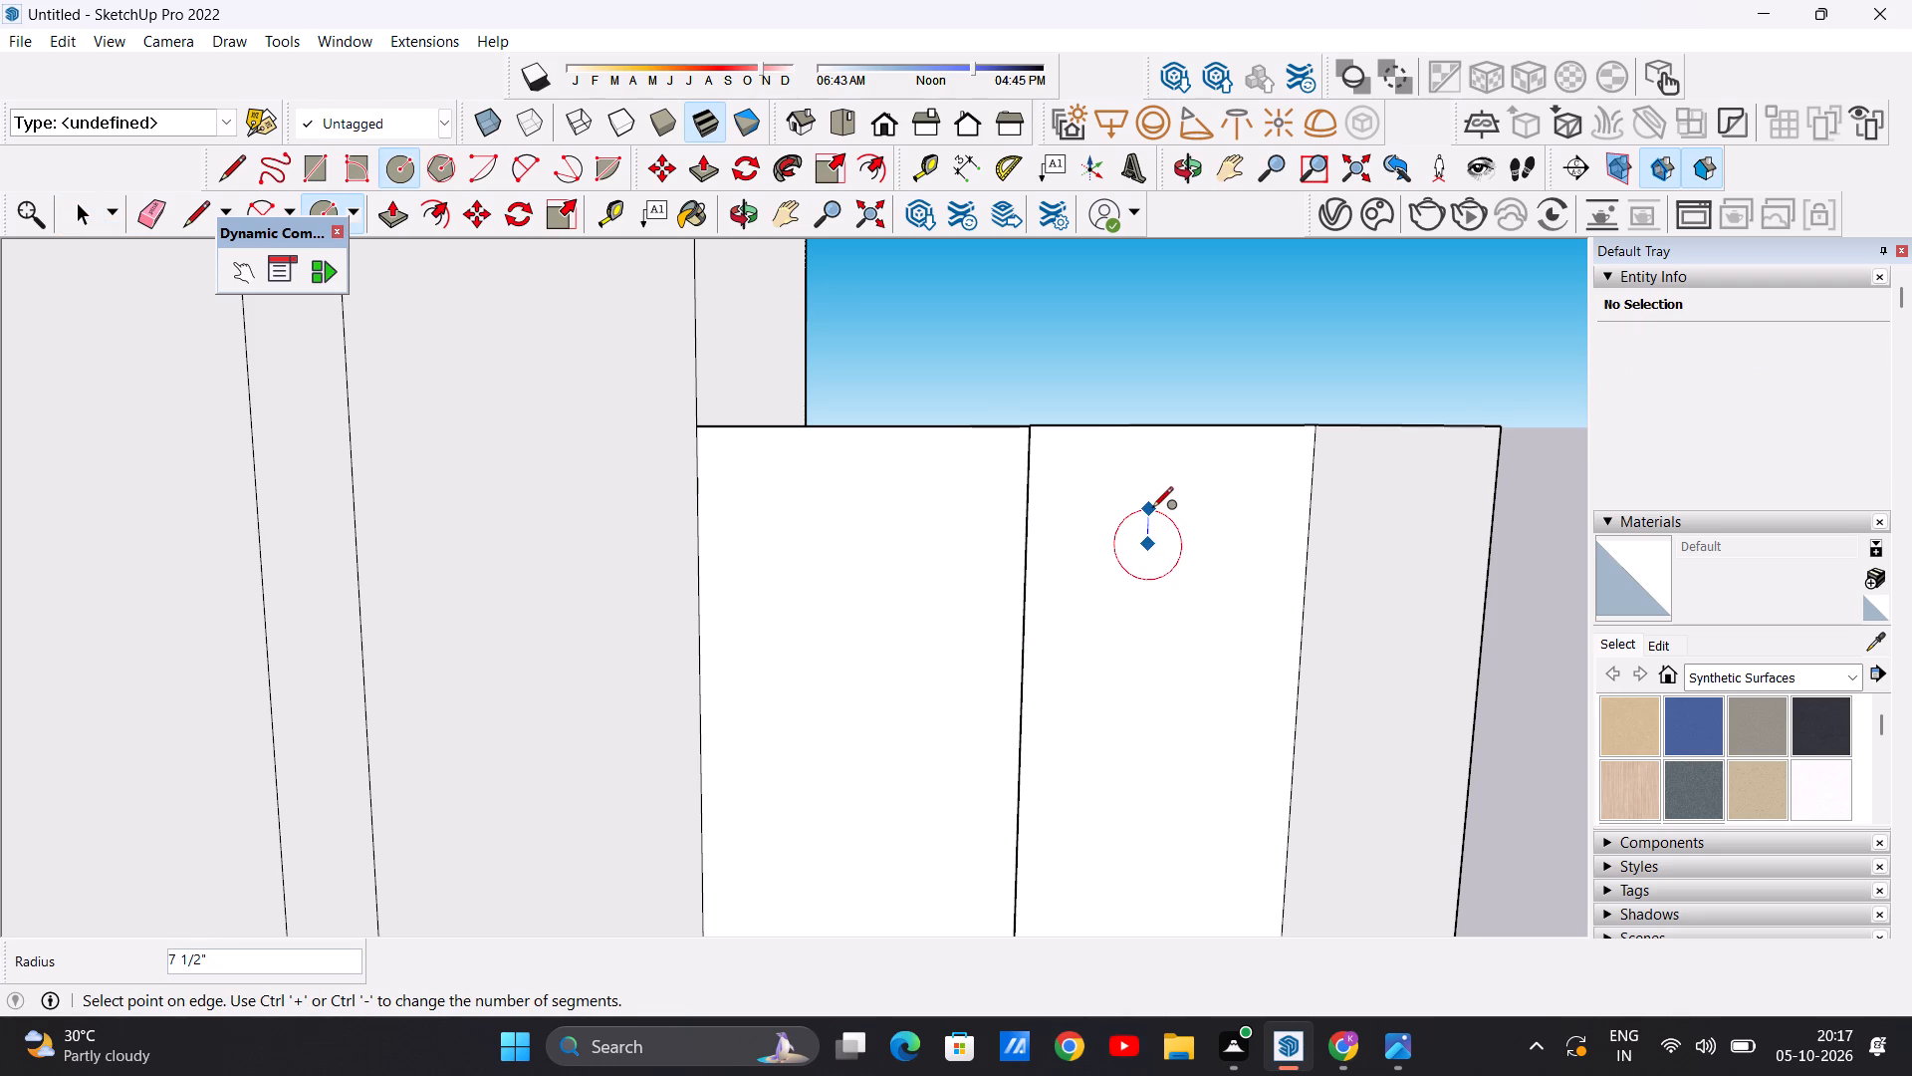
{"action": "left_click", "coordinate": [1152, 512]}
{"action": "key", "text": "space"}
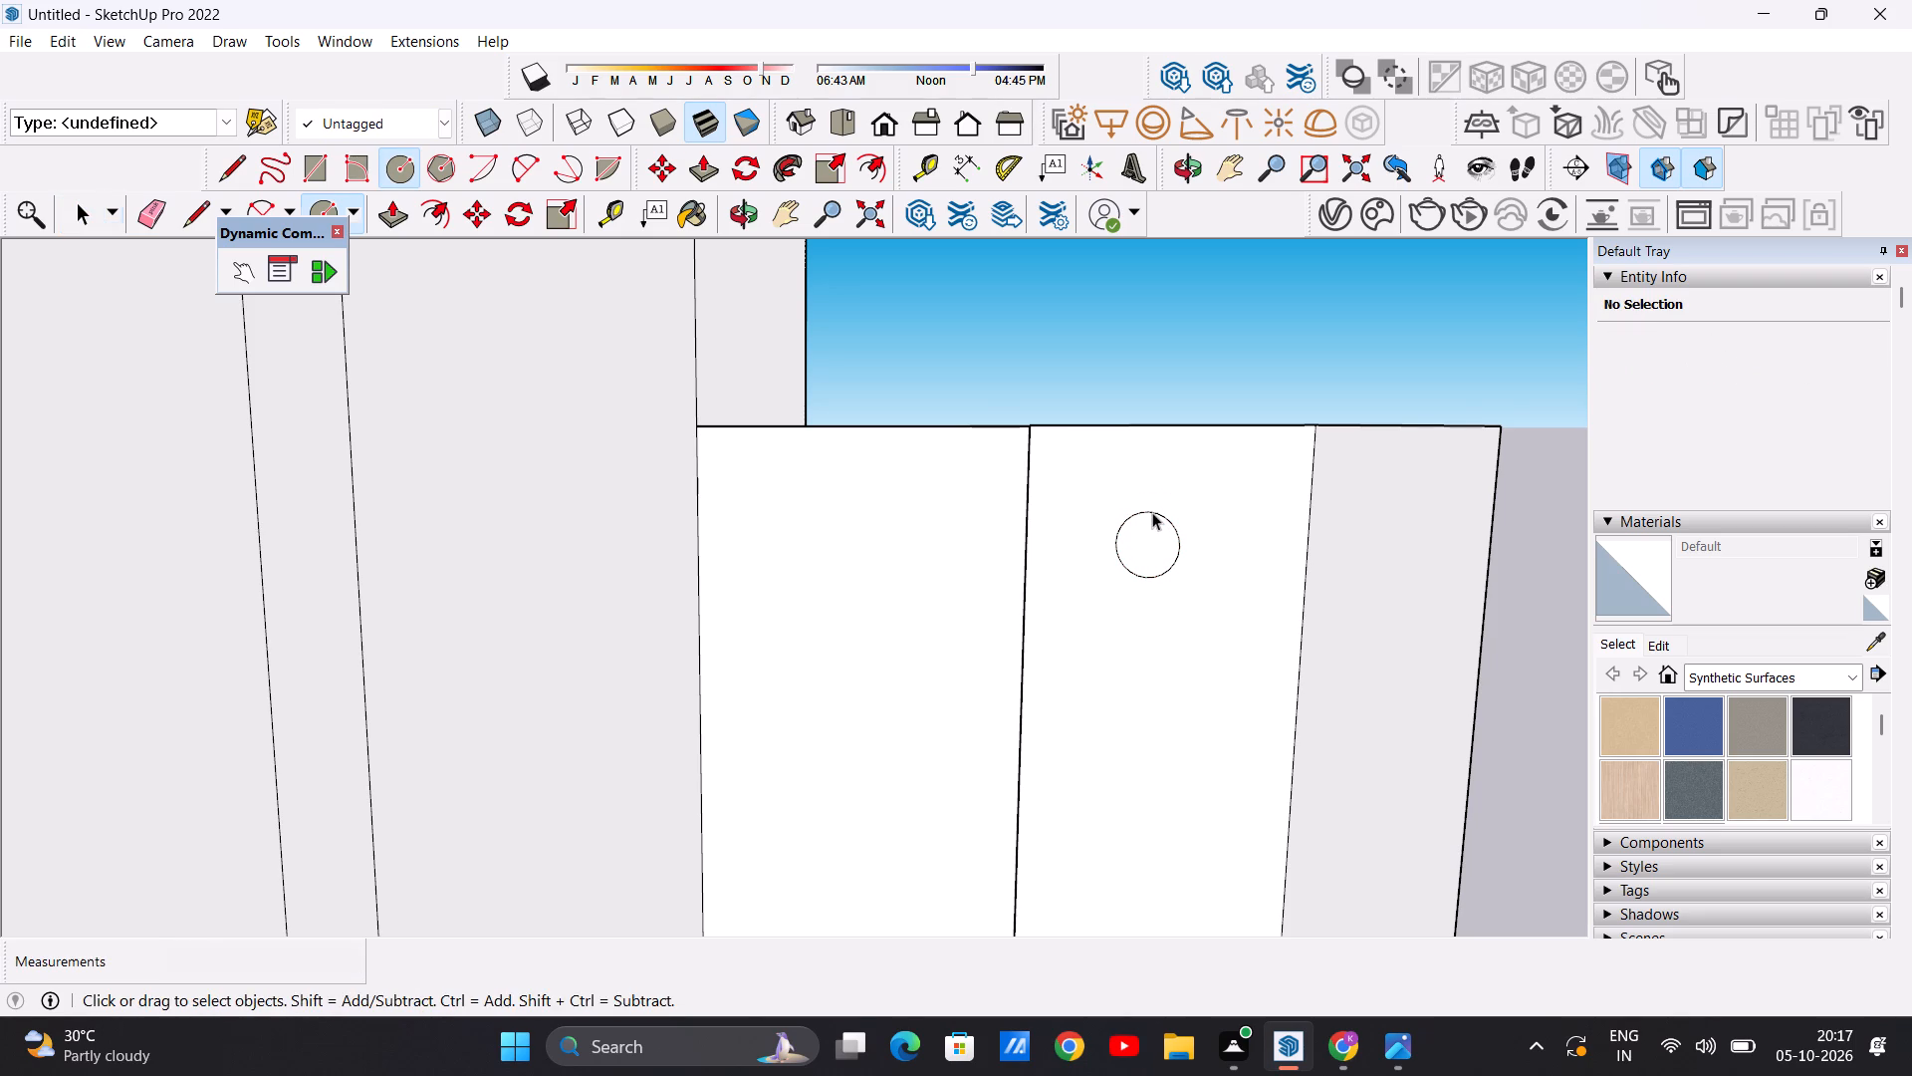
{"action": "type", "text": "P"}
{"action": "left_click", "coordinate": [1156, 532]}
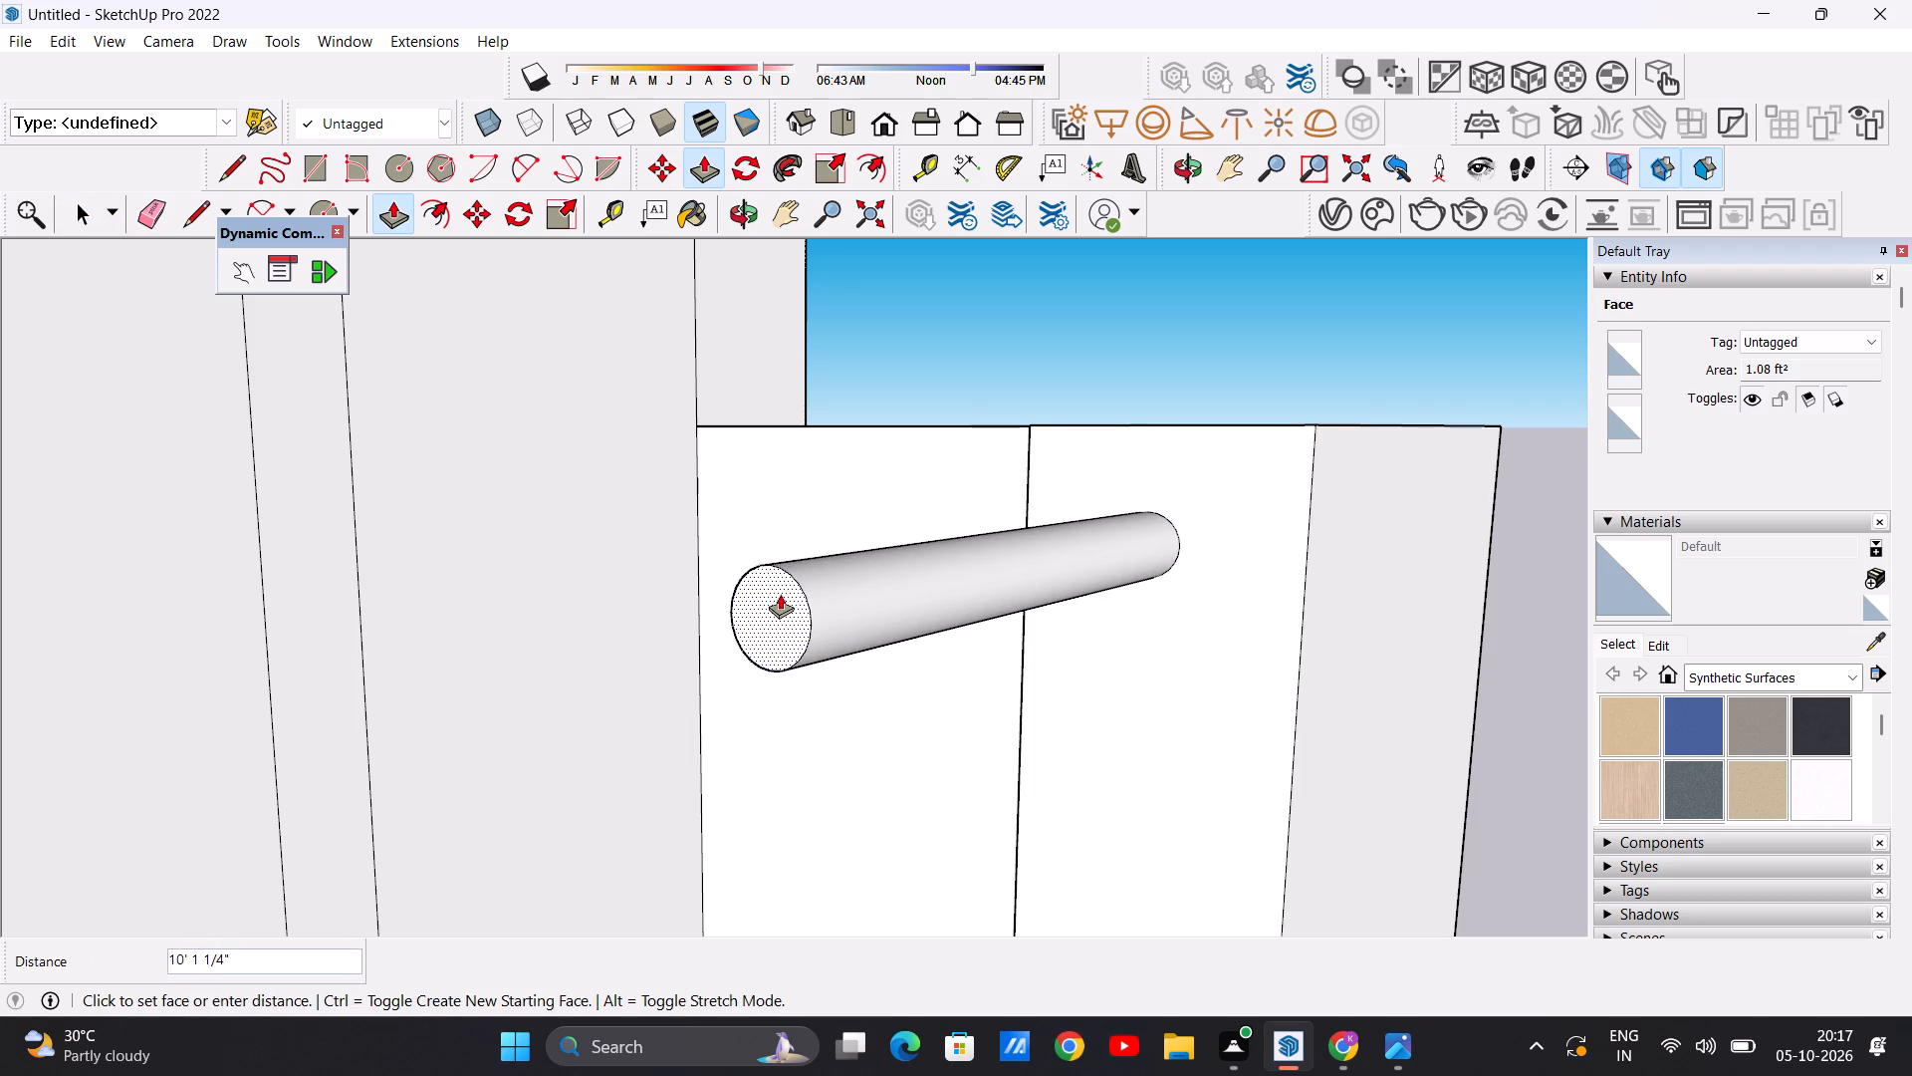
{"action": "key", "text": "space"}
Copy the circle straight down about 18' 4" to the foot of the right parapet return's inner end face.
{"action": "scroll", "coordinate": [1022, 586], "scroll_direction": "down", "scroll_amount": 5}
{"action": "scroll", "coordinate": [1102, 557], "scroll_direction": "up", "scroll_amount": 6}
{"action": "double_click", "coordinate": [1112, 560]}
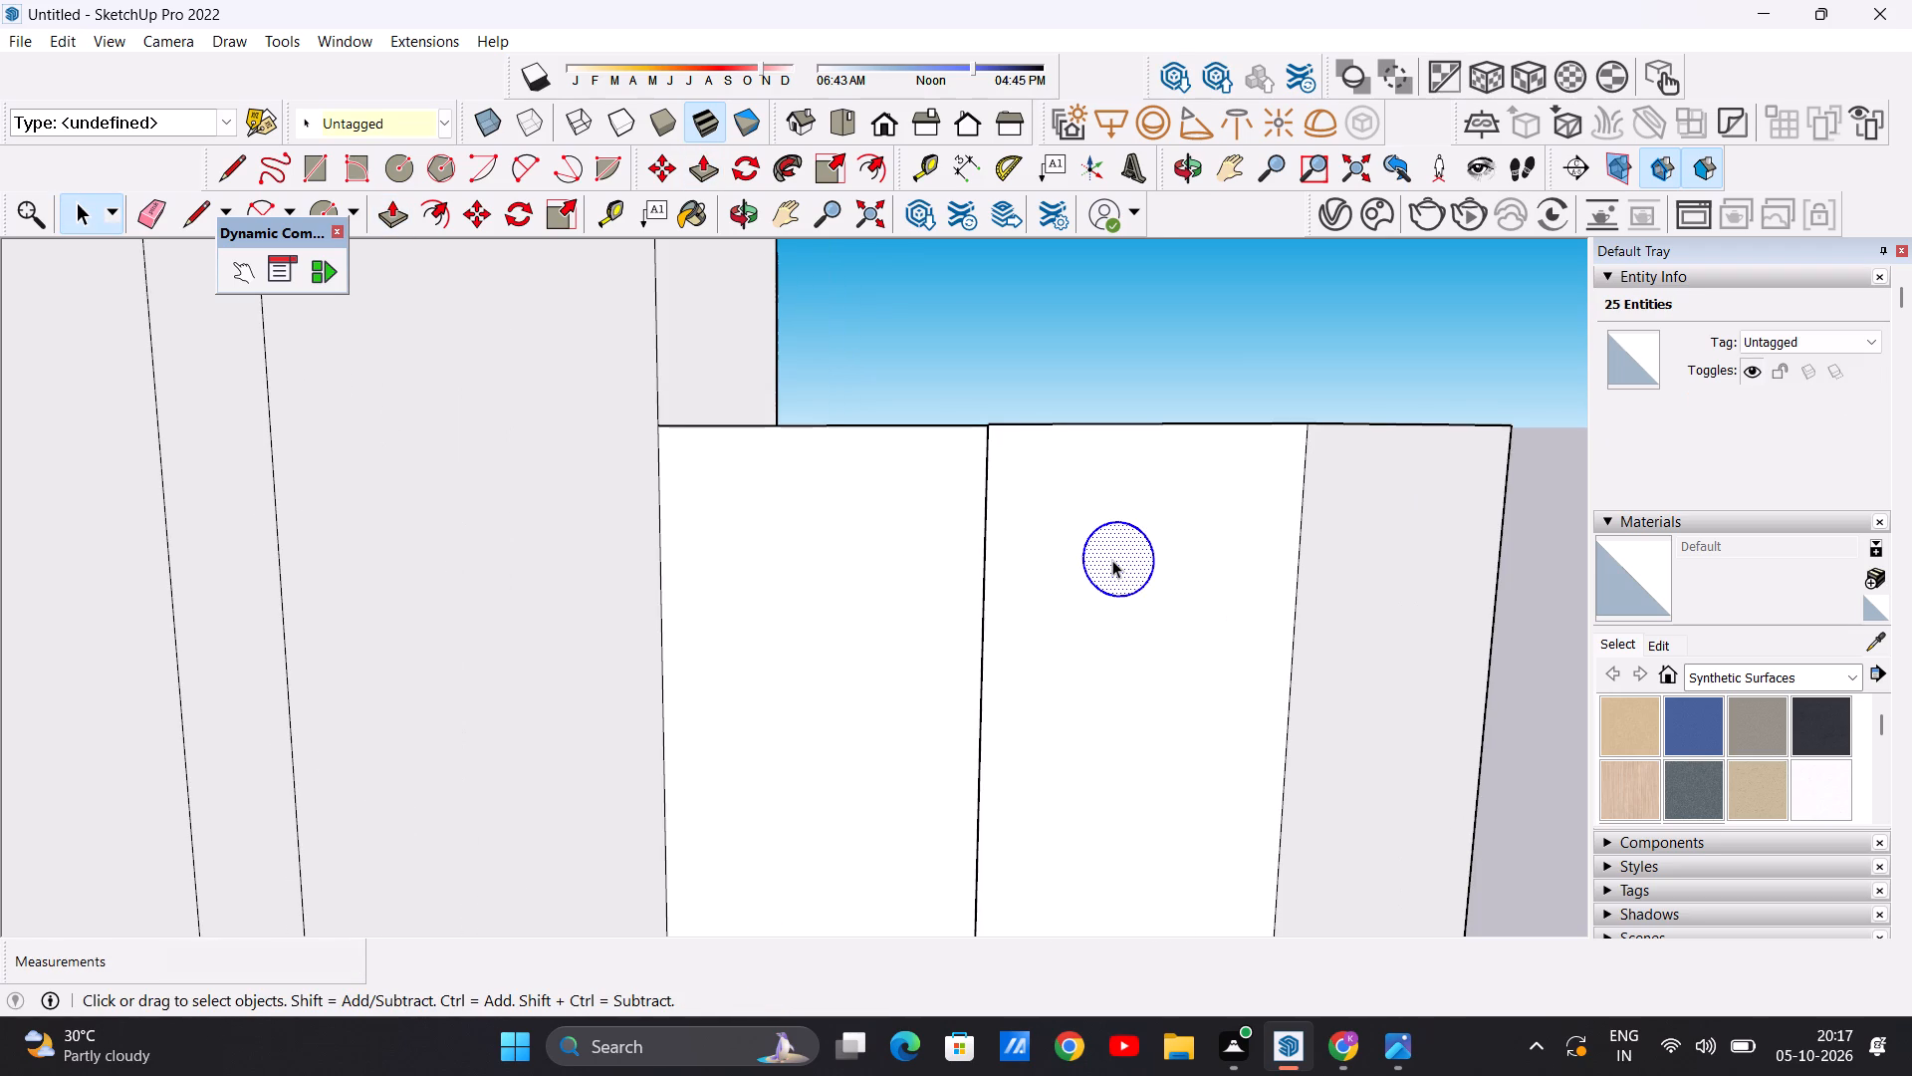
{"action": "key", "text": "m"}
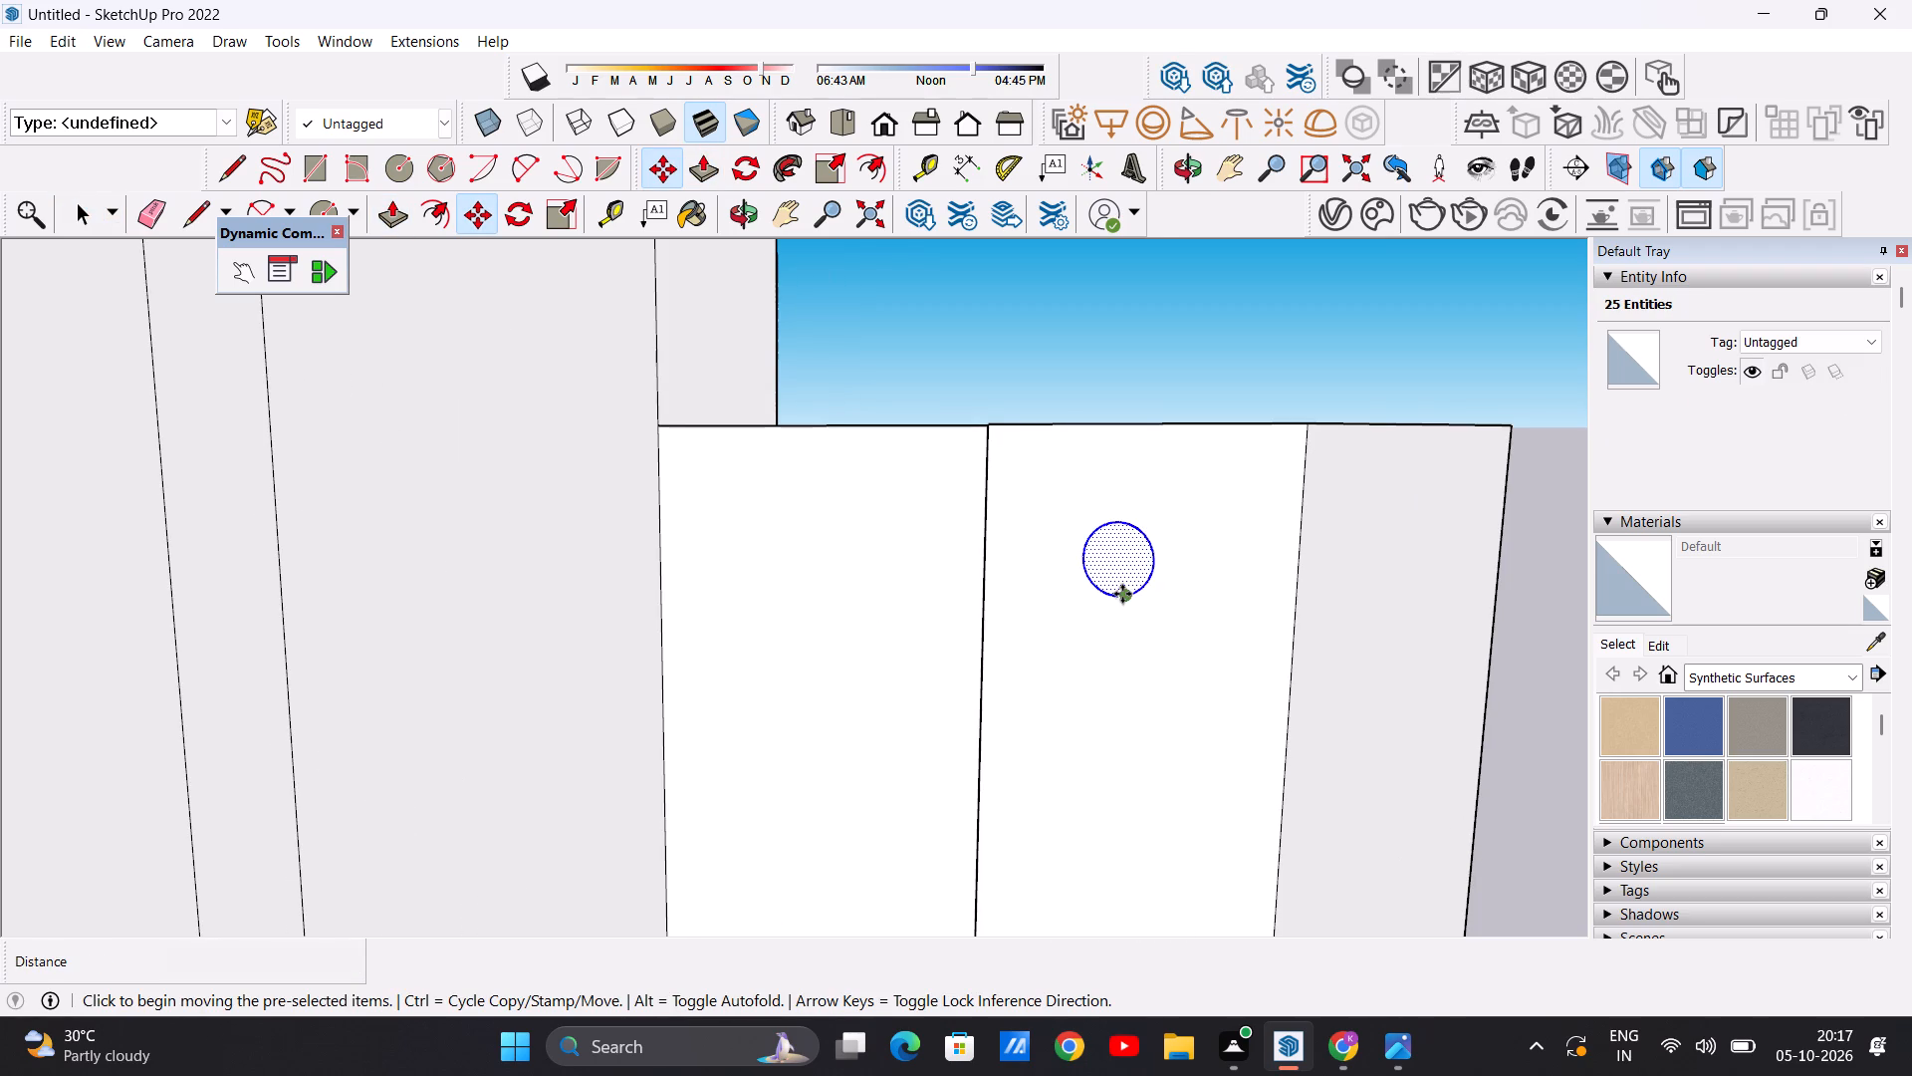
{"action": "left_click", "coordinate": [1122, 594]}
{"action": "scroll", "coordinate": [1120, 650], "scroll_direction": "down", "scroll_amount": 15}
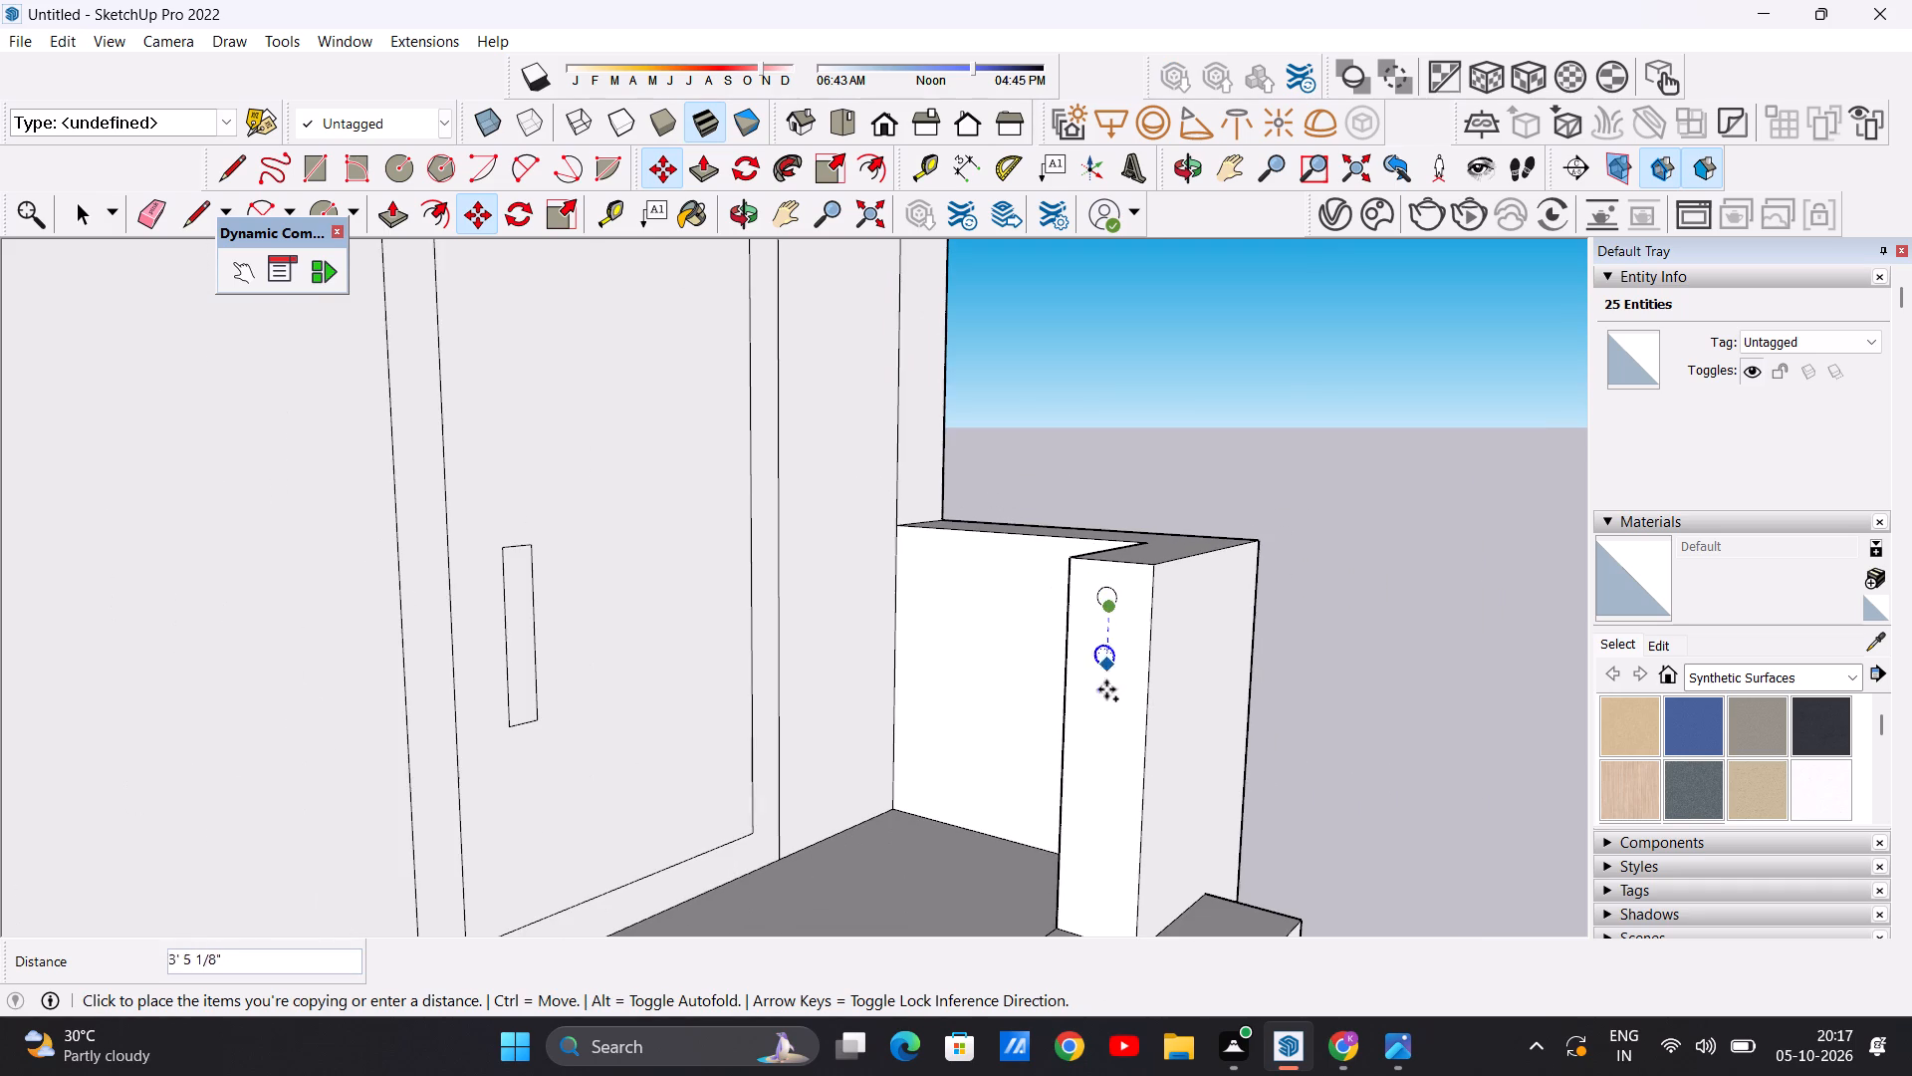
{"action": "scroll", "coordinate": [1103, 766], "scroll_direction": "down", "scroll_amount": 7}
{"action": "scroll", "coordinate": [1103, 848], "scroll_direction": "up", "scroll_amount": 14}
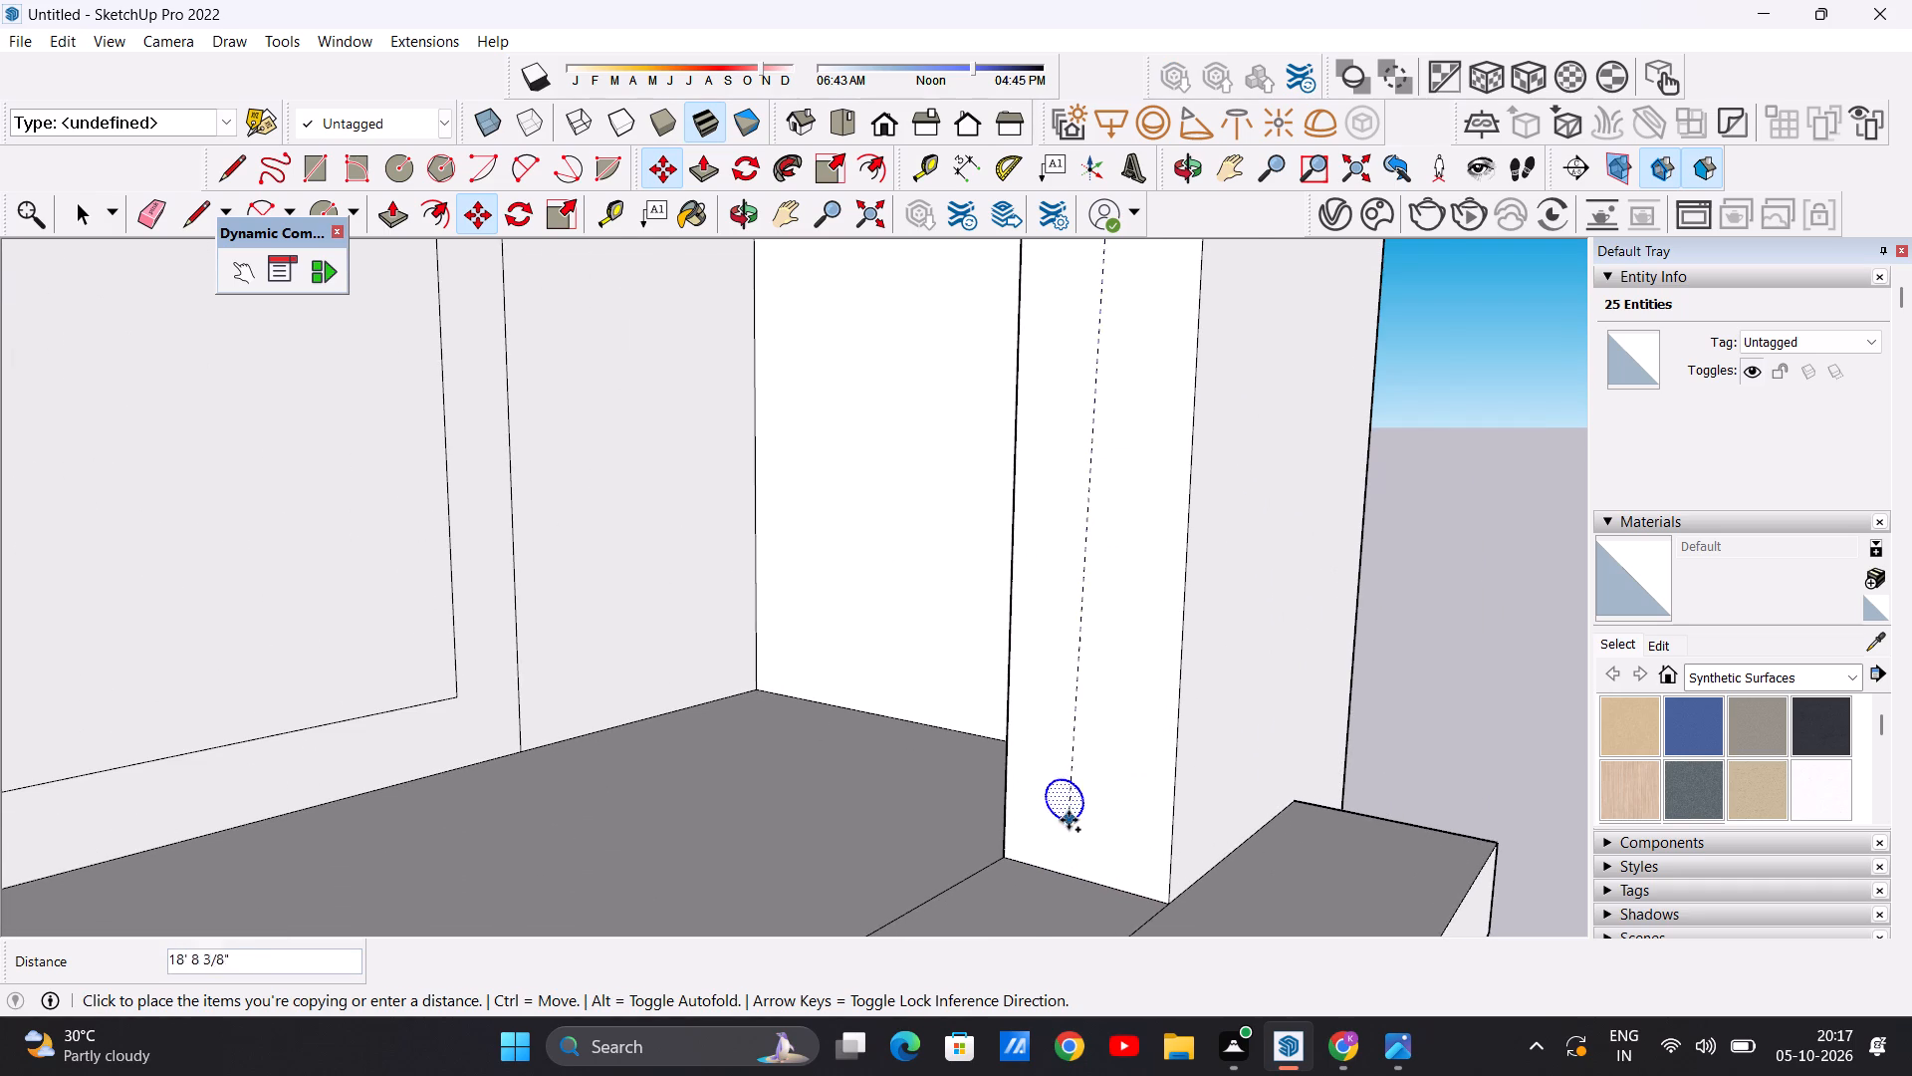
{"action": "scroll", "coordinate": [1069, 820], "scroll_direction": "down", "scroll_amount": 6}
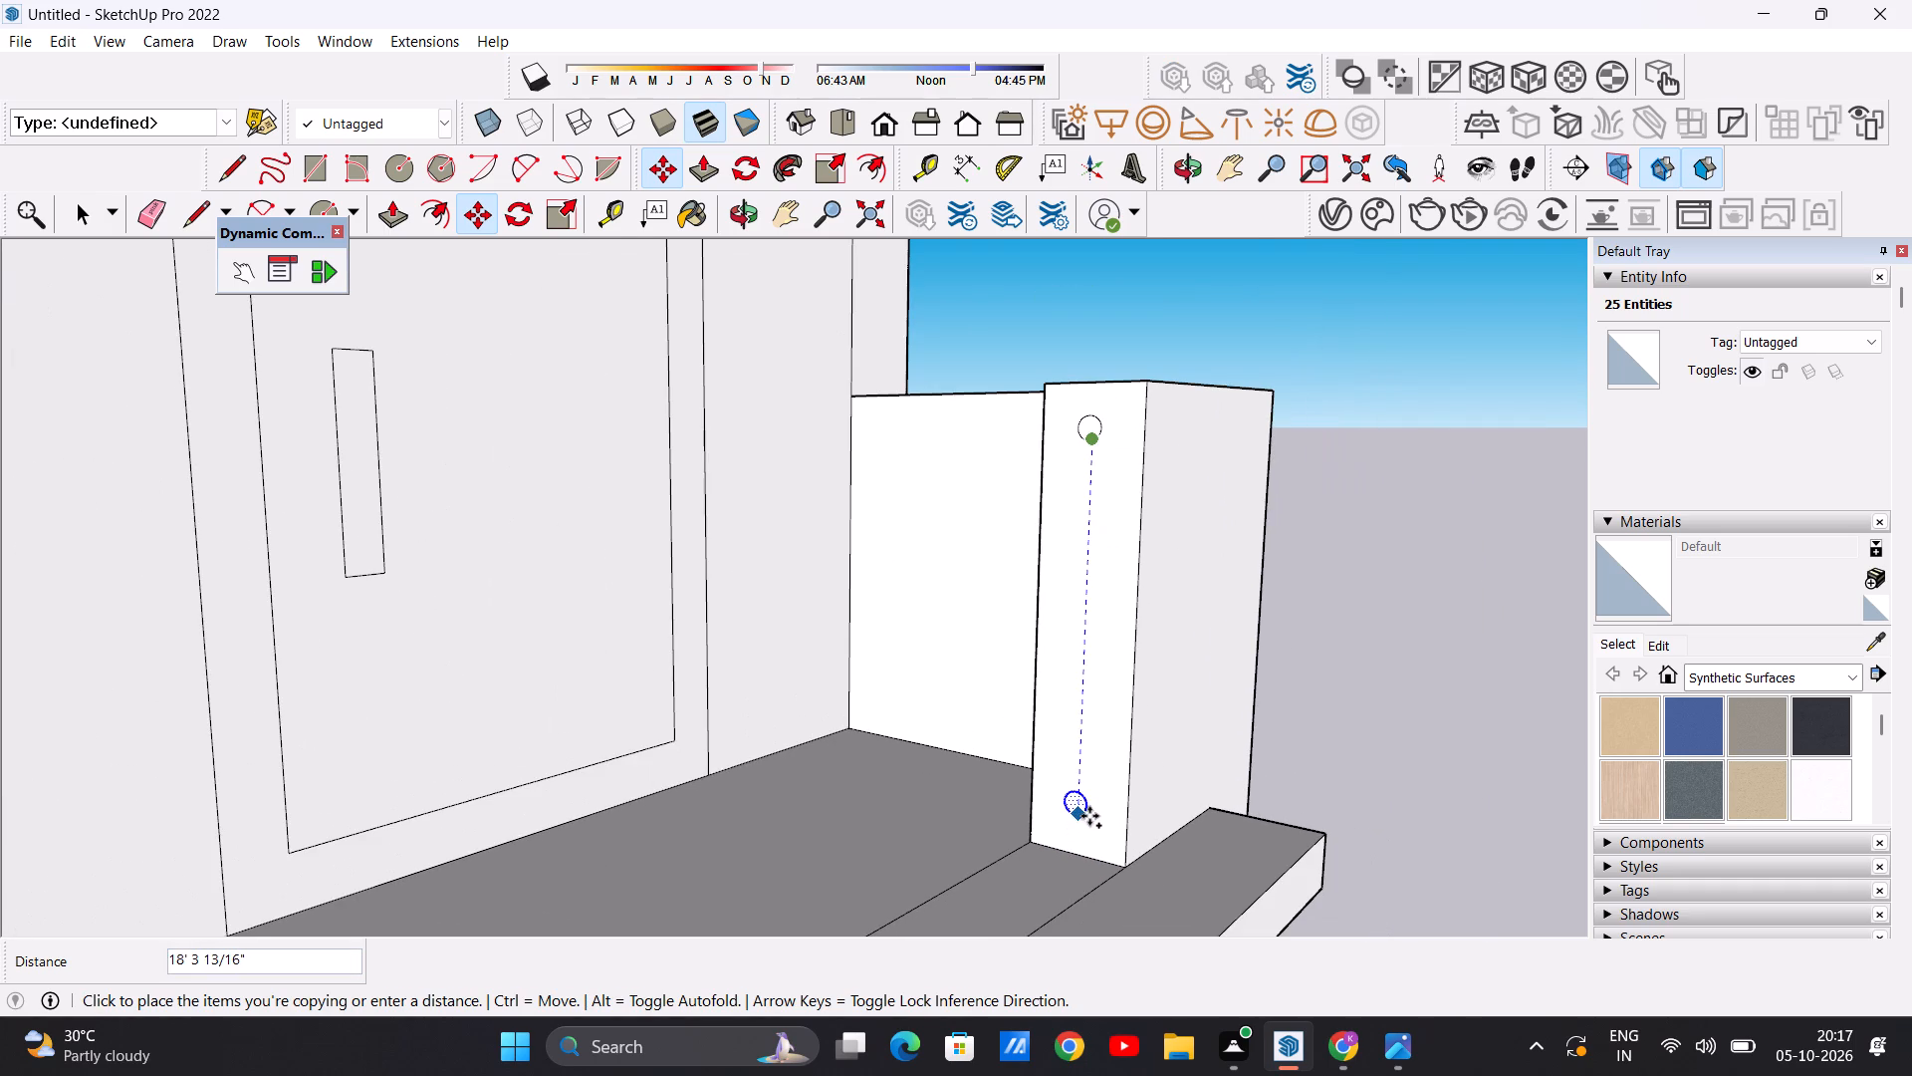
{"action": "left_click", "coordinate": [1089, 816]}
Add two circle copies below the top circle, one about 14' 7" above the bottom circle and another about 4' beneath that copy.
{"action": "left_click", "coordinate": [1086, 801]}
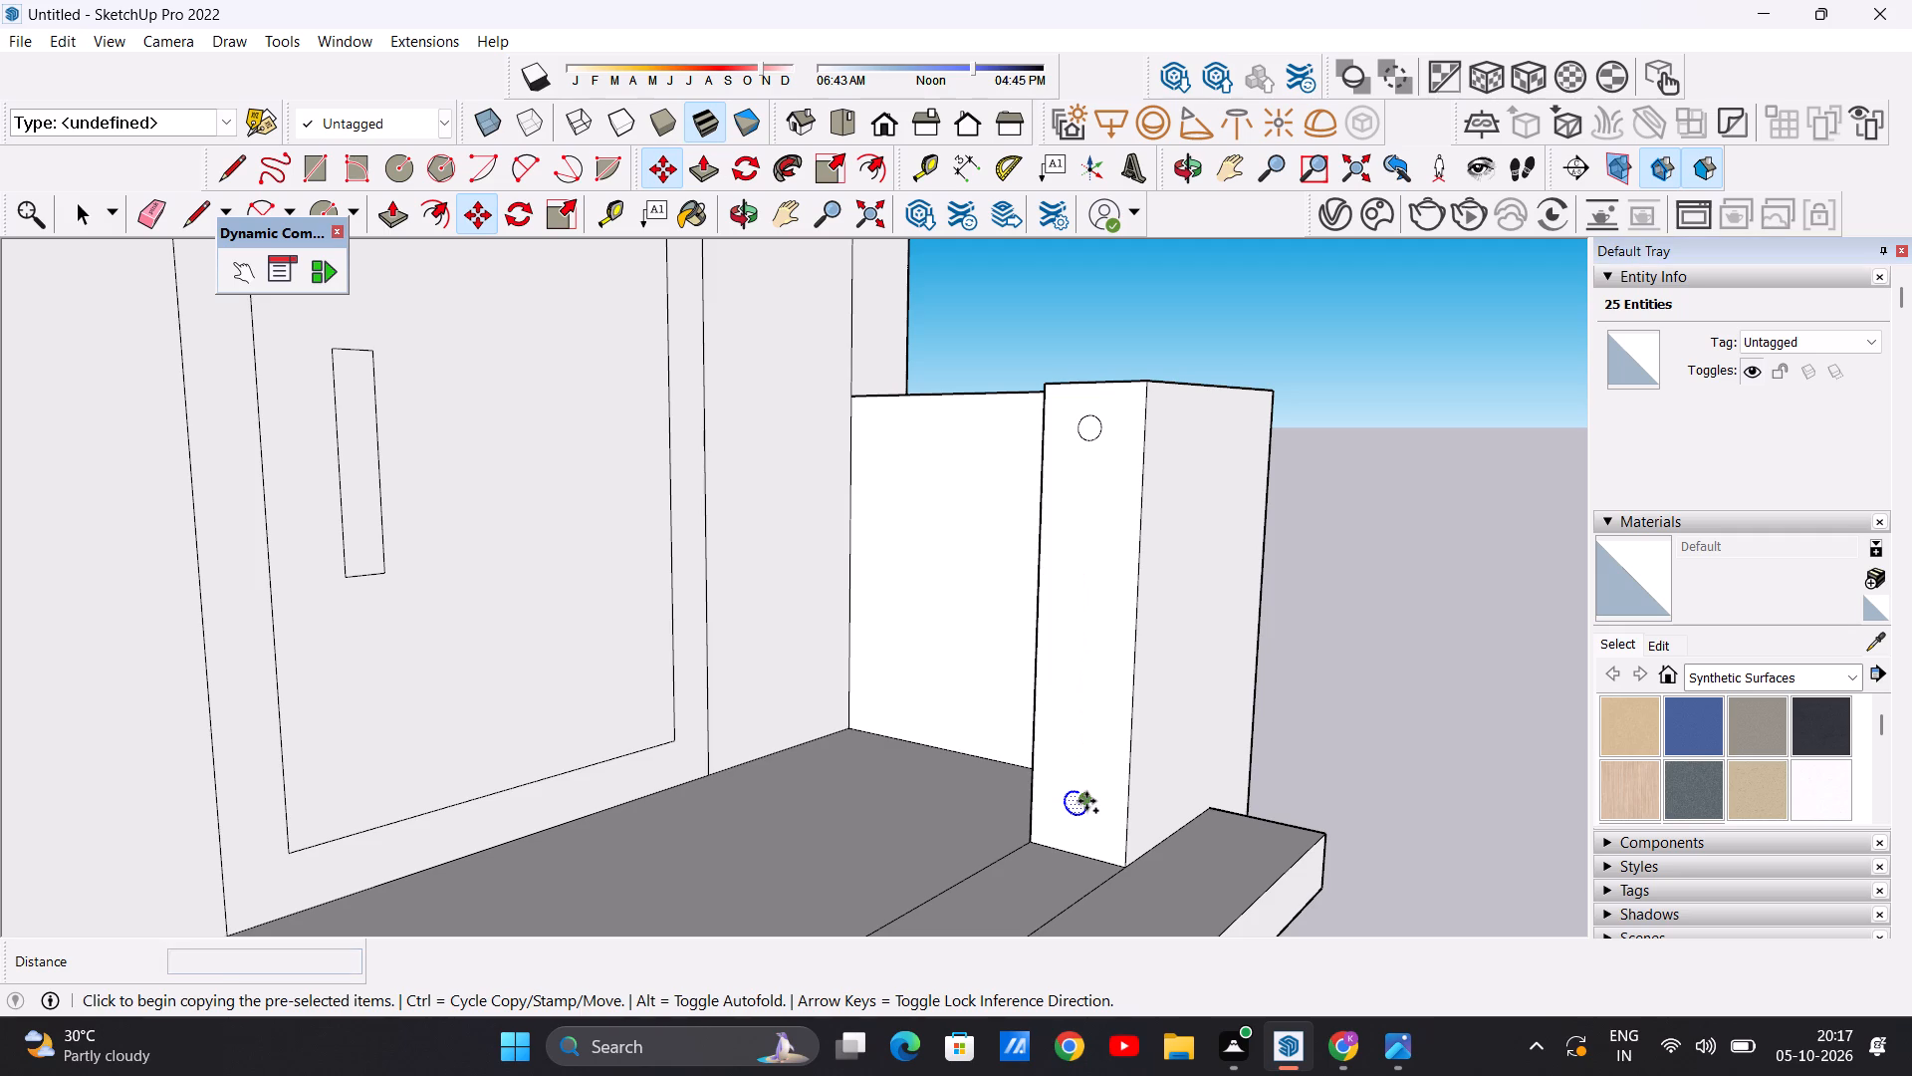
{"action": "left_click", "coordinate": [1091, 501]}
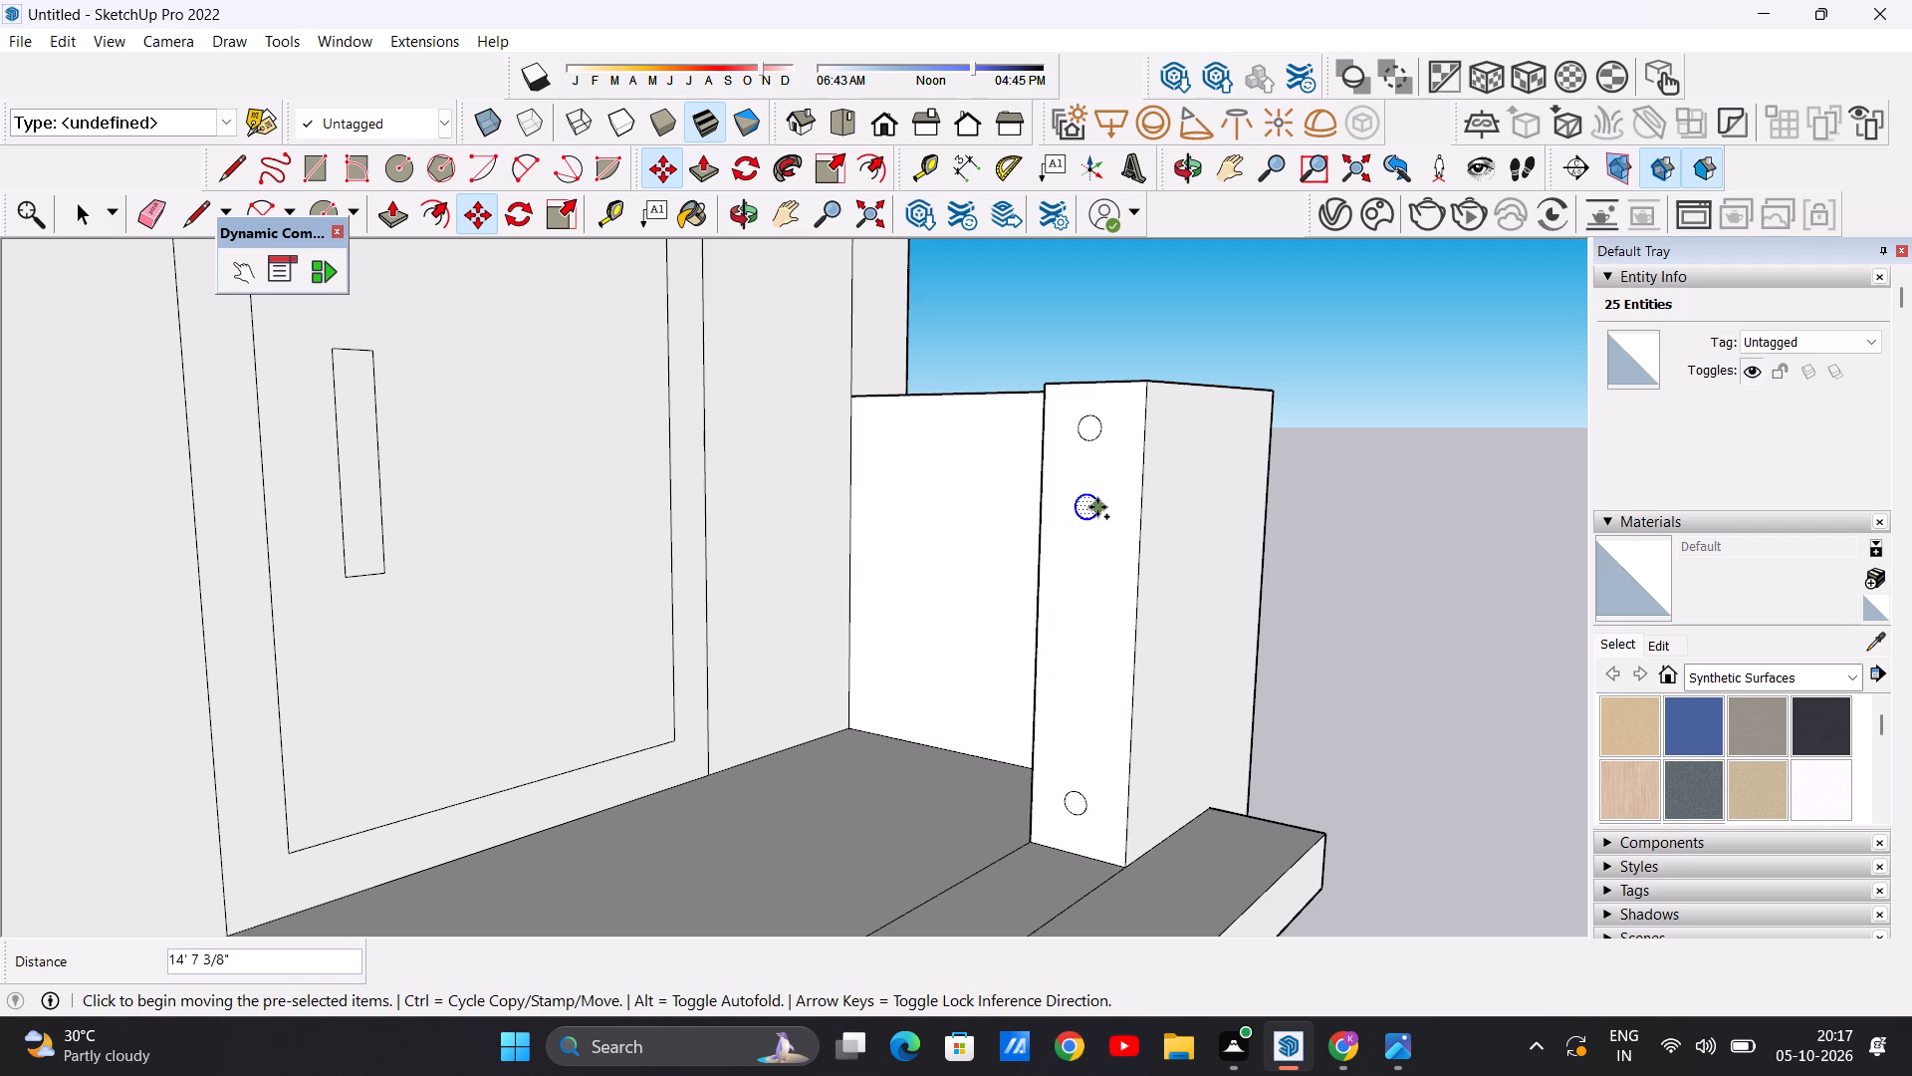
{"action": "left_click", "coordinate": [1097, 507]}
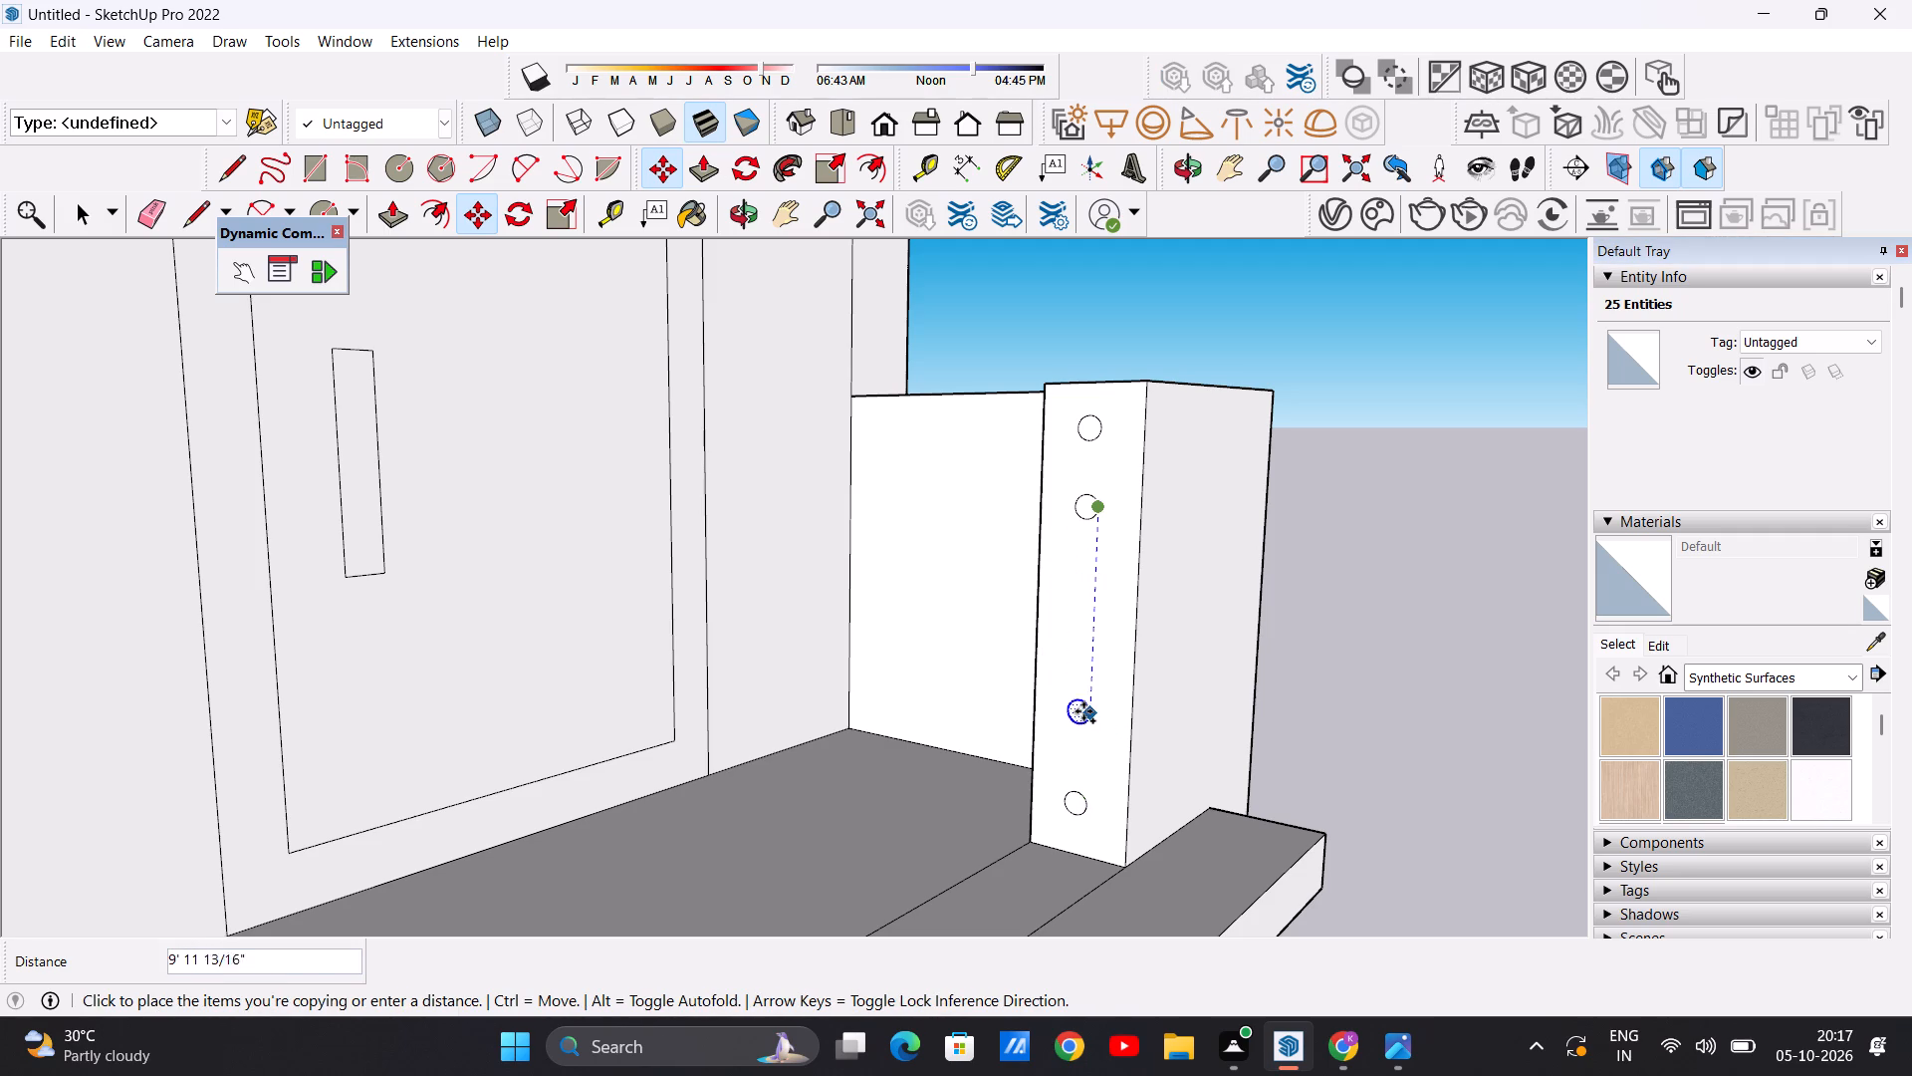
{"action": "left_click", "coordinate": [1084, 704]}
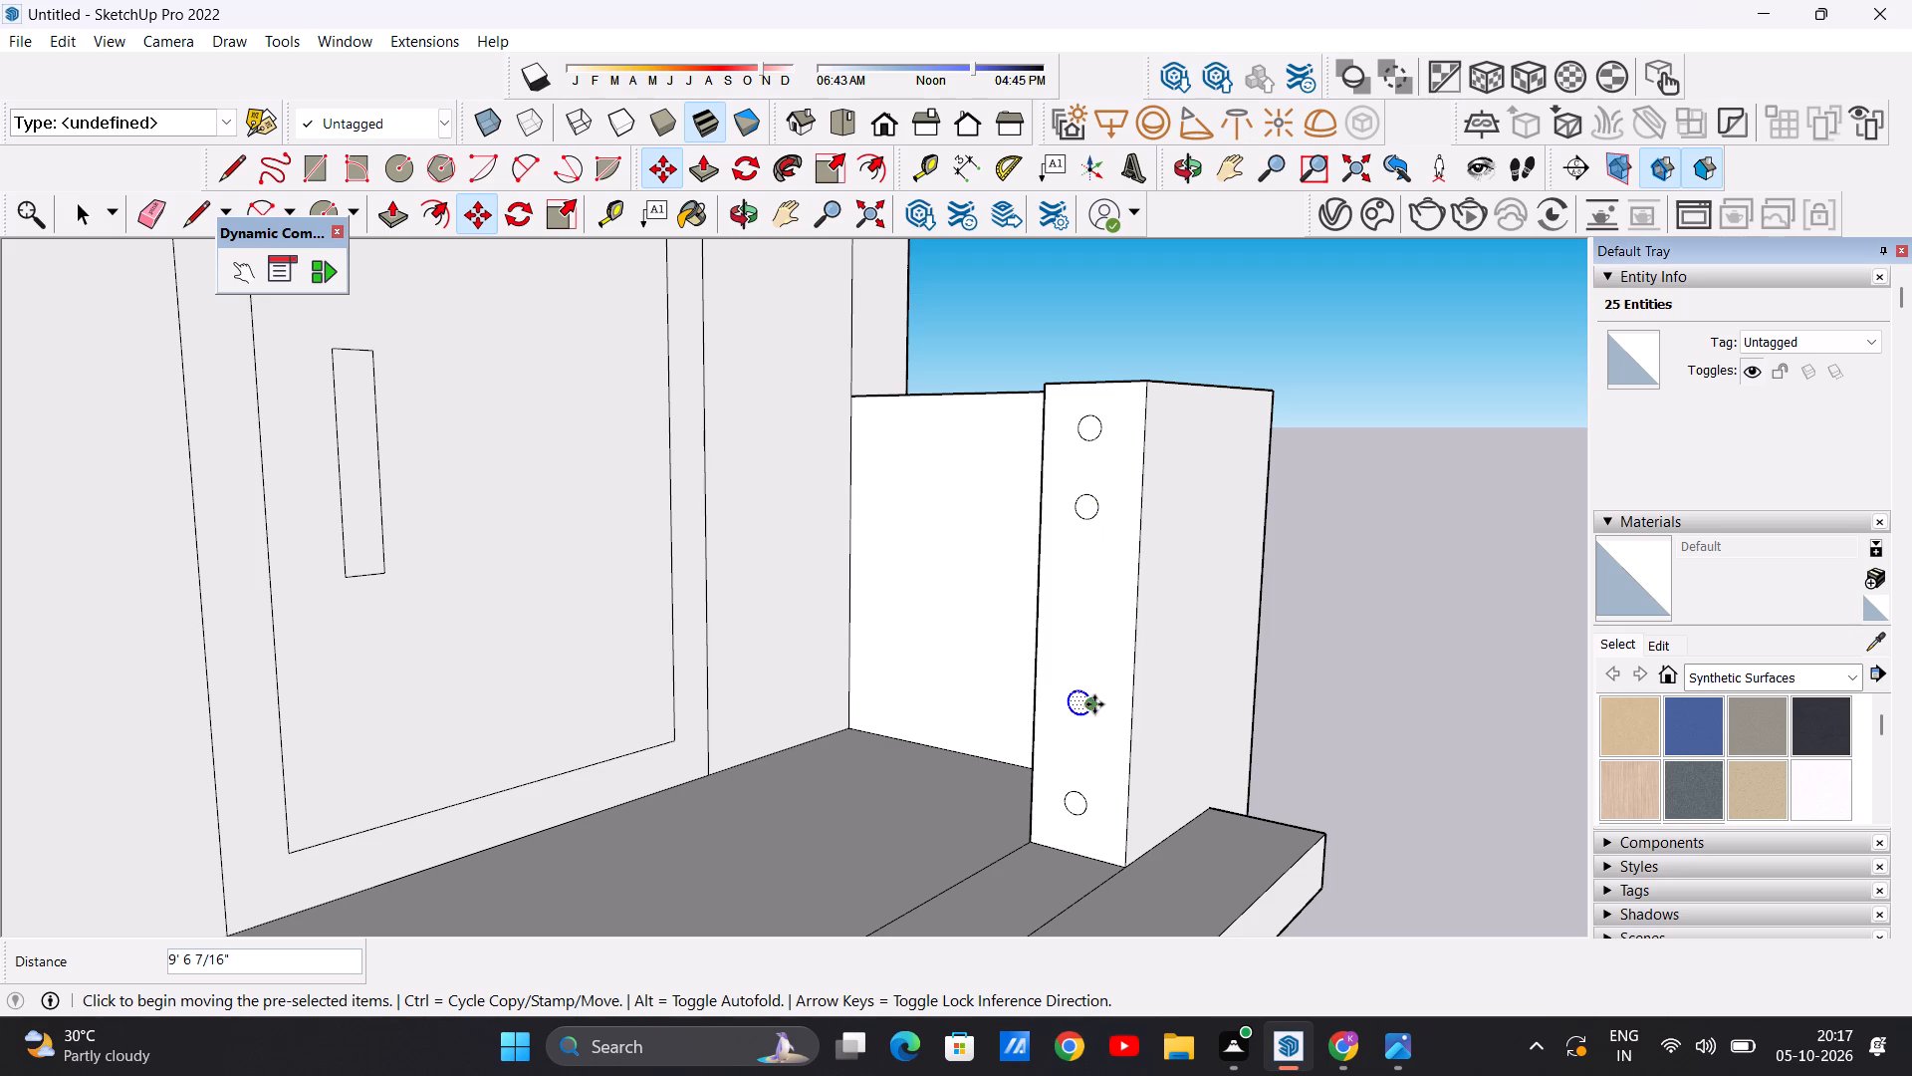
{"action": "left_click", "coordinate": [1094, 704]}
{"action": "left_click", "coordinate": [1089, 592]}
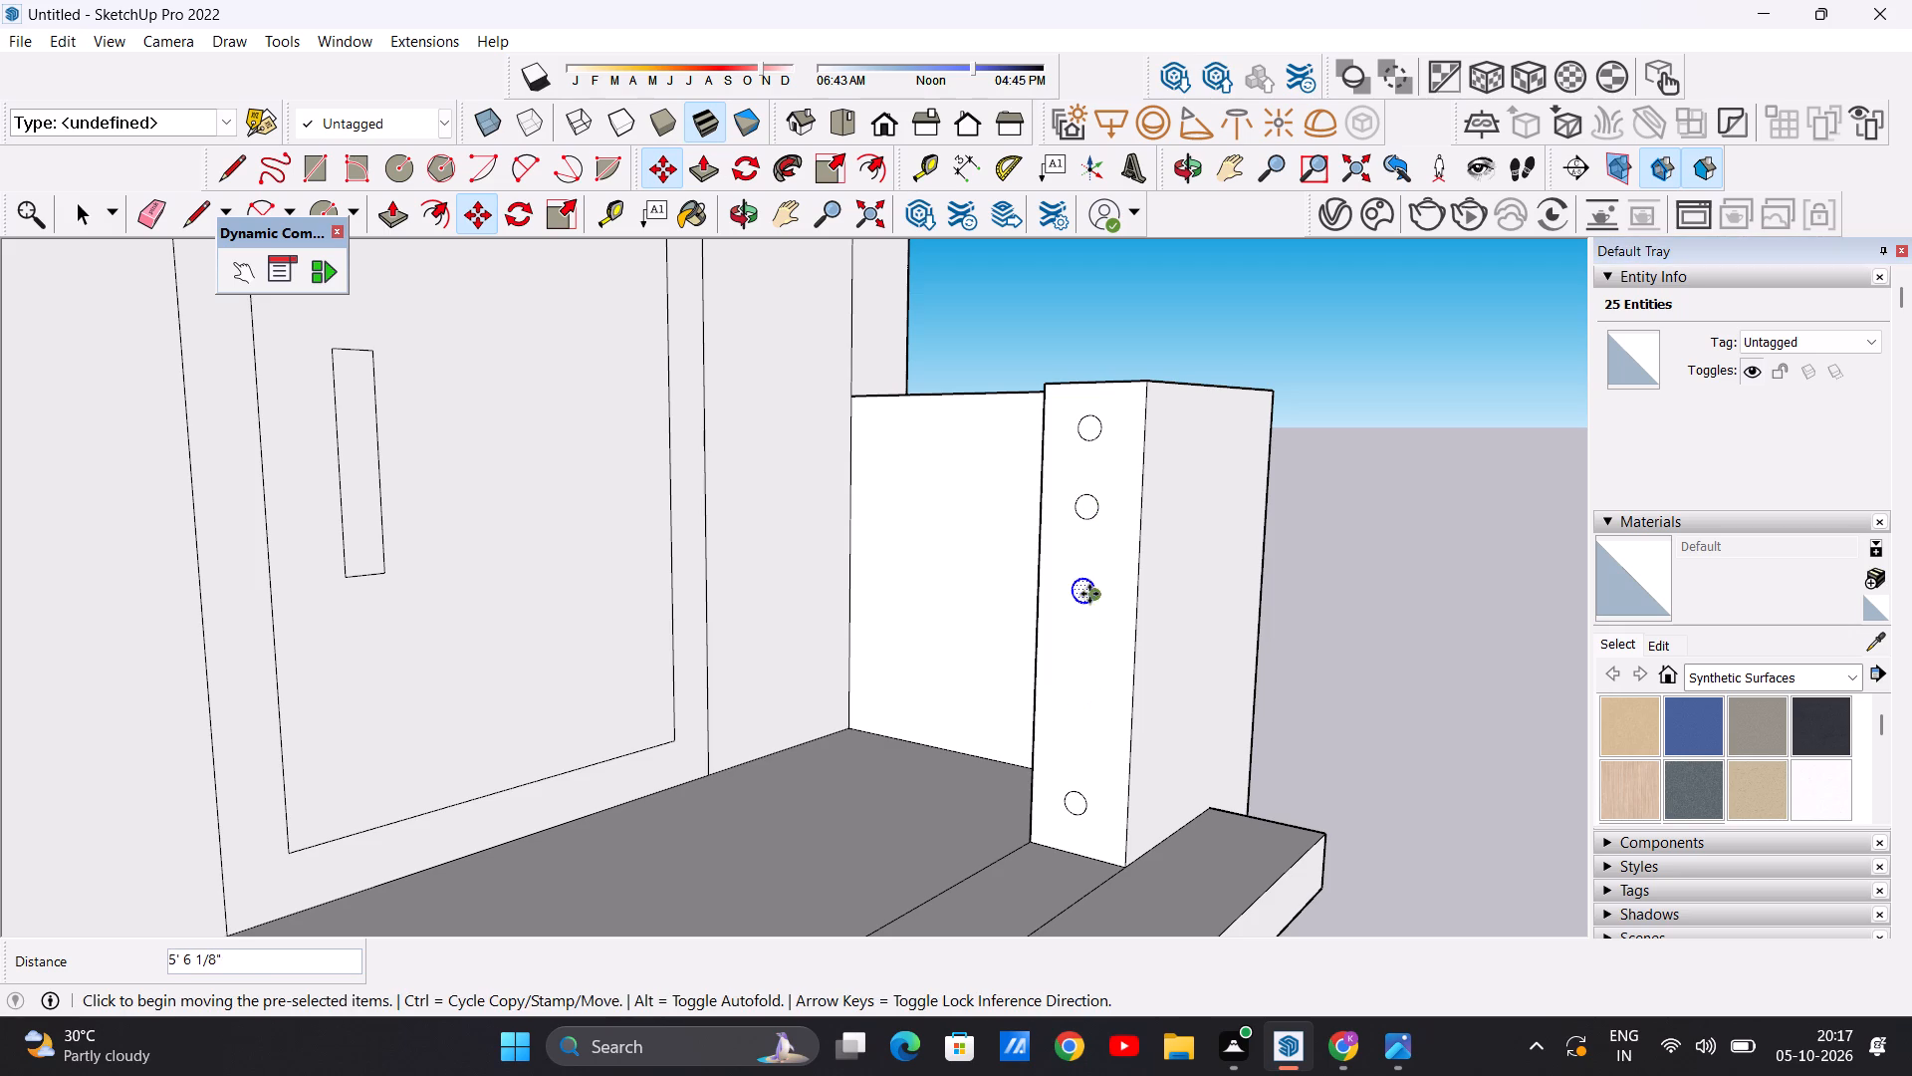
Copy the third circle from the top downward into the gap above the bottom circle, about midway, completing a column of five.
{"action": "key", "text": "space"}
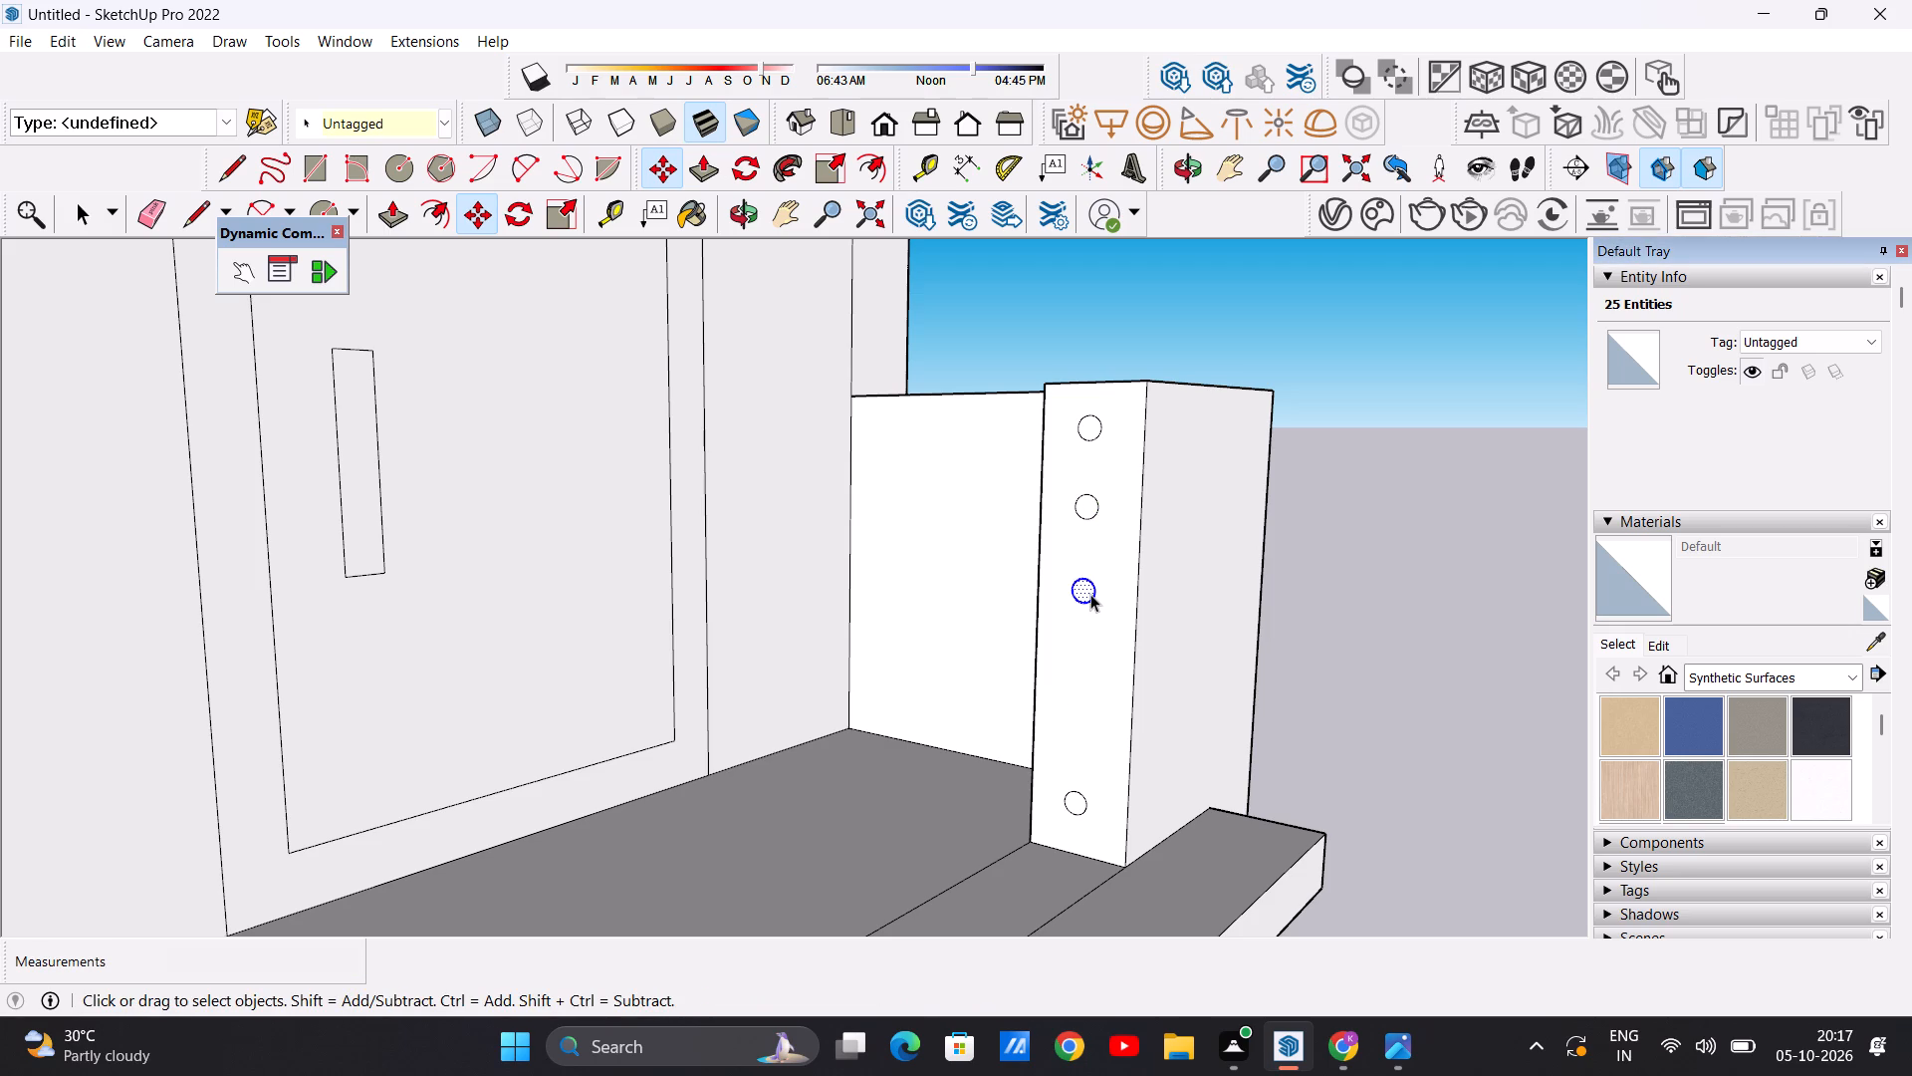
{"action": "key", "text": "m"}
{"action": "left_click", "coordinate": [1088, 604]}
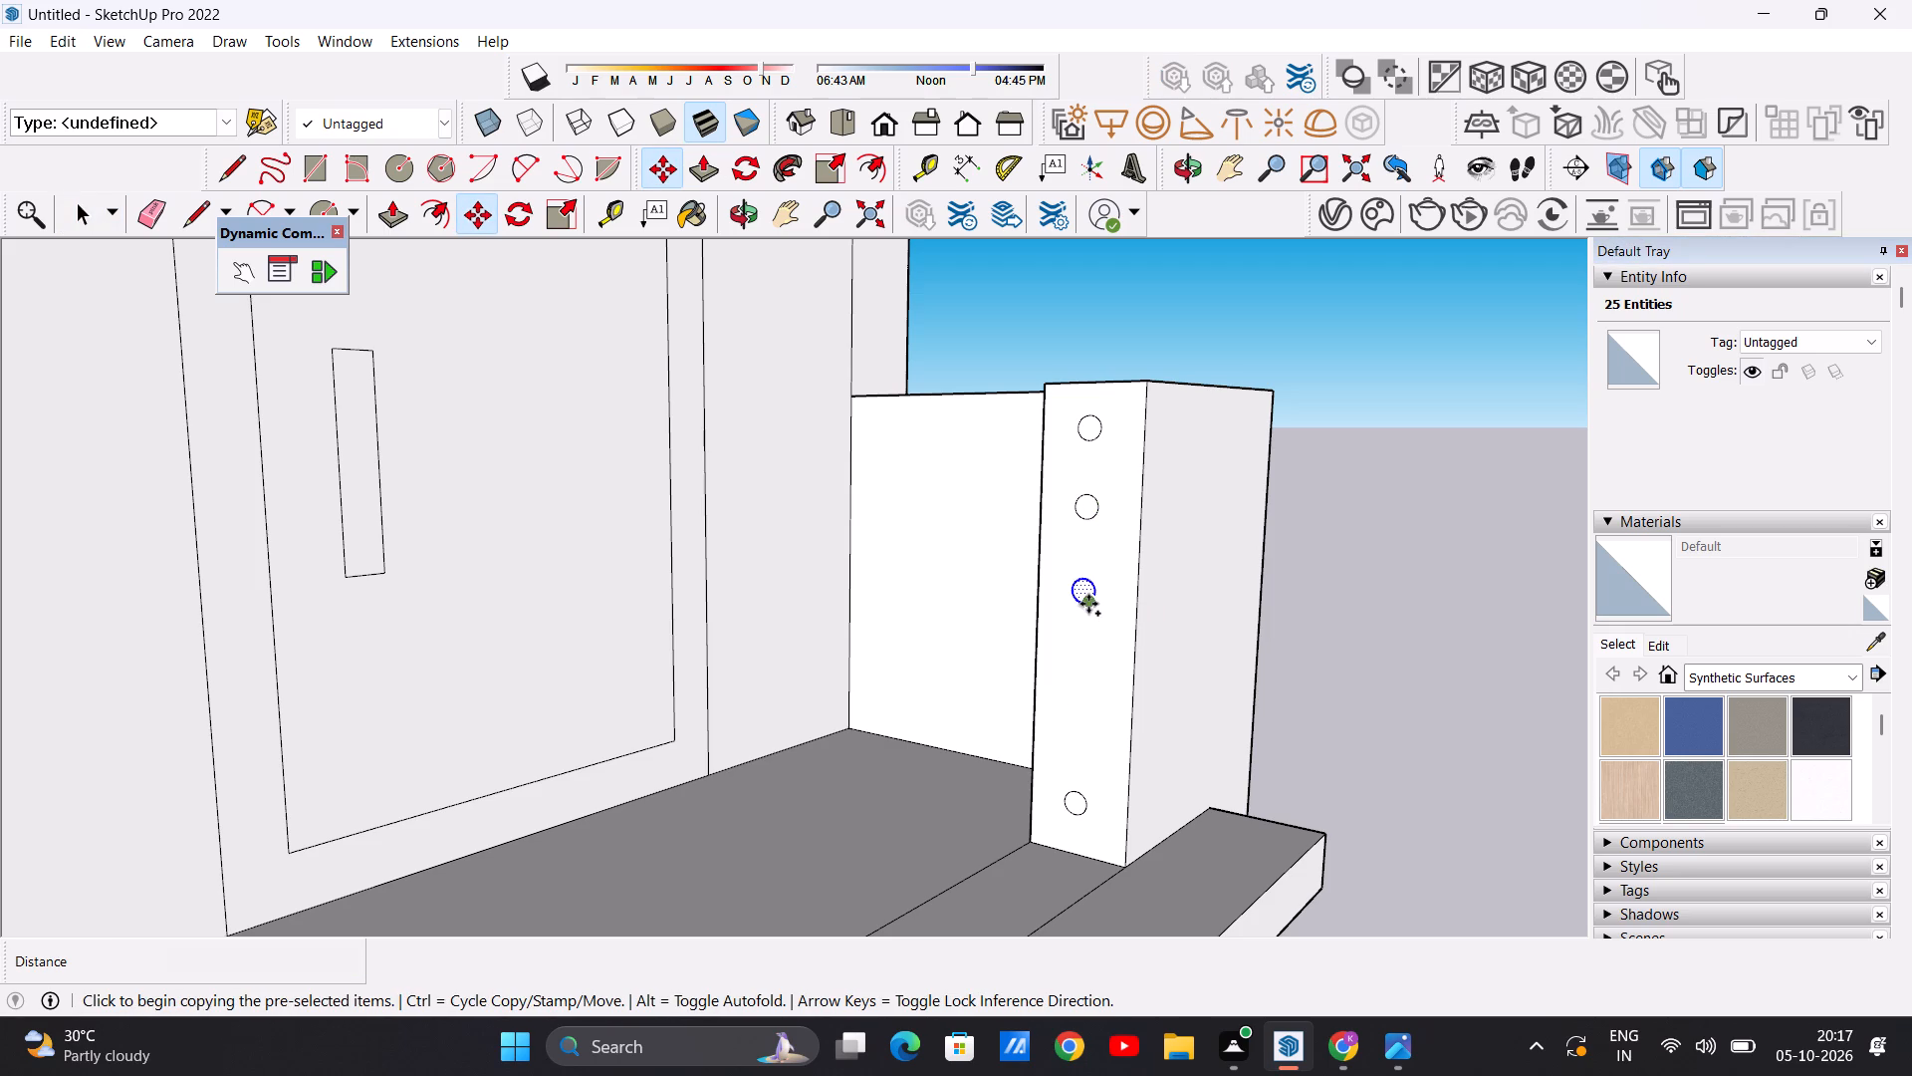
{"action": "left_click", "coordinate": [1088, 715]}
{"action": "key", "text": "space"}
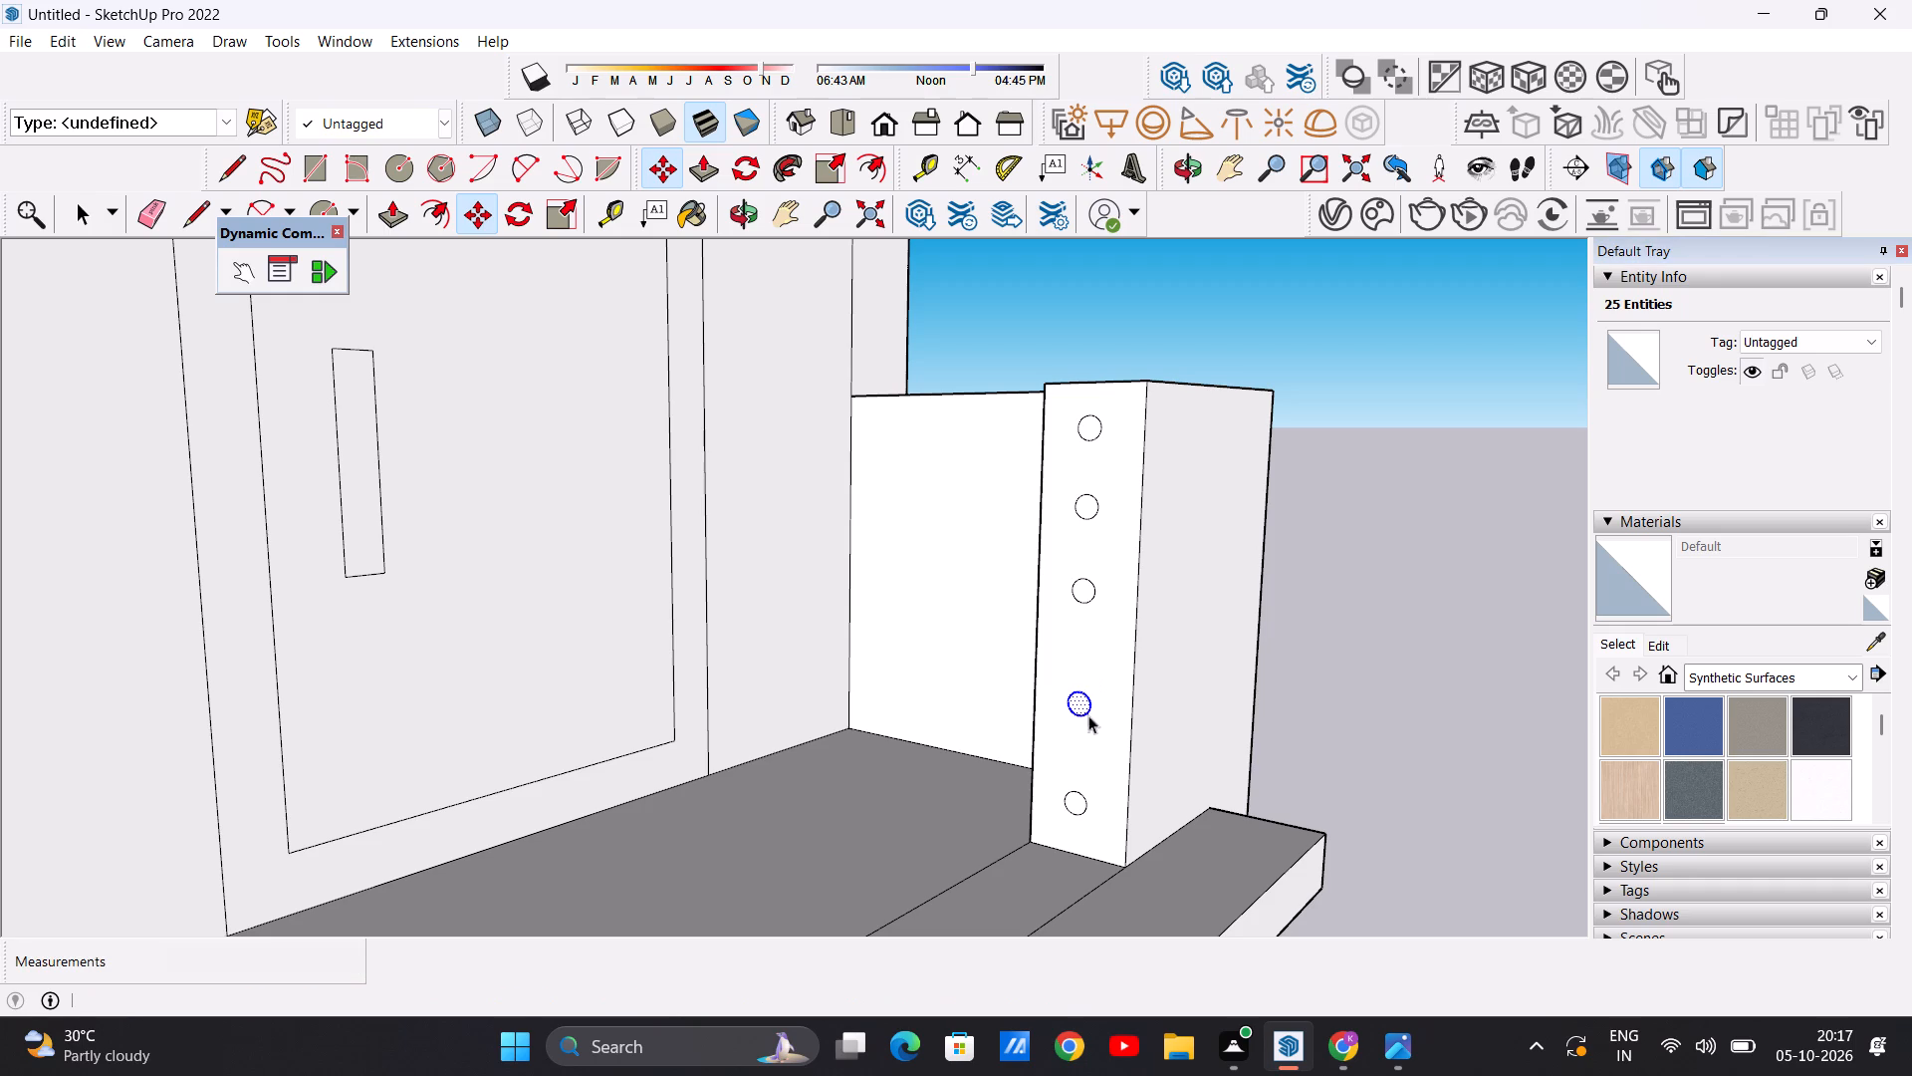
{"action": "left_click", "coordinate": [1385, 624]}
Draw a circle of about 1' radius on the balcony's narrow floor strip, beside the raised panel's right end.
{"action": "scroll", "coordinate": [1194, 609], "scroll_direction": "down", "scroll_amount": 15}
{"action": "middle_click_drag", "start_coordinate": [1151, 670], "coordinate": [944, 718]}
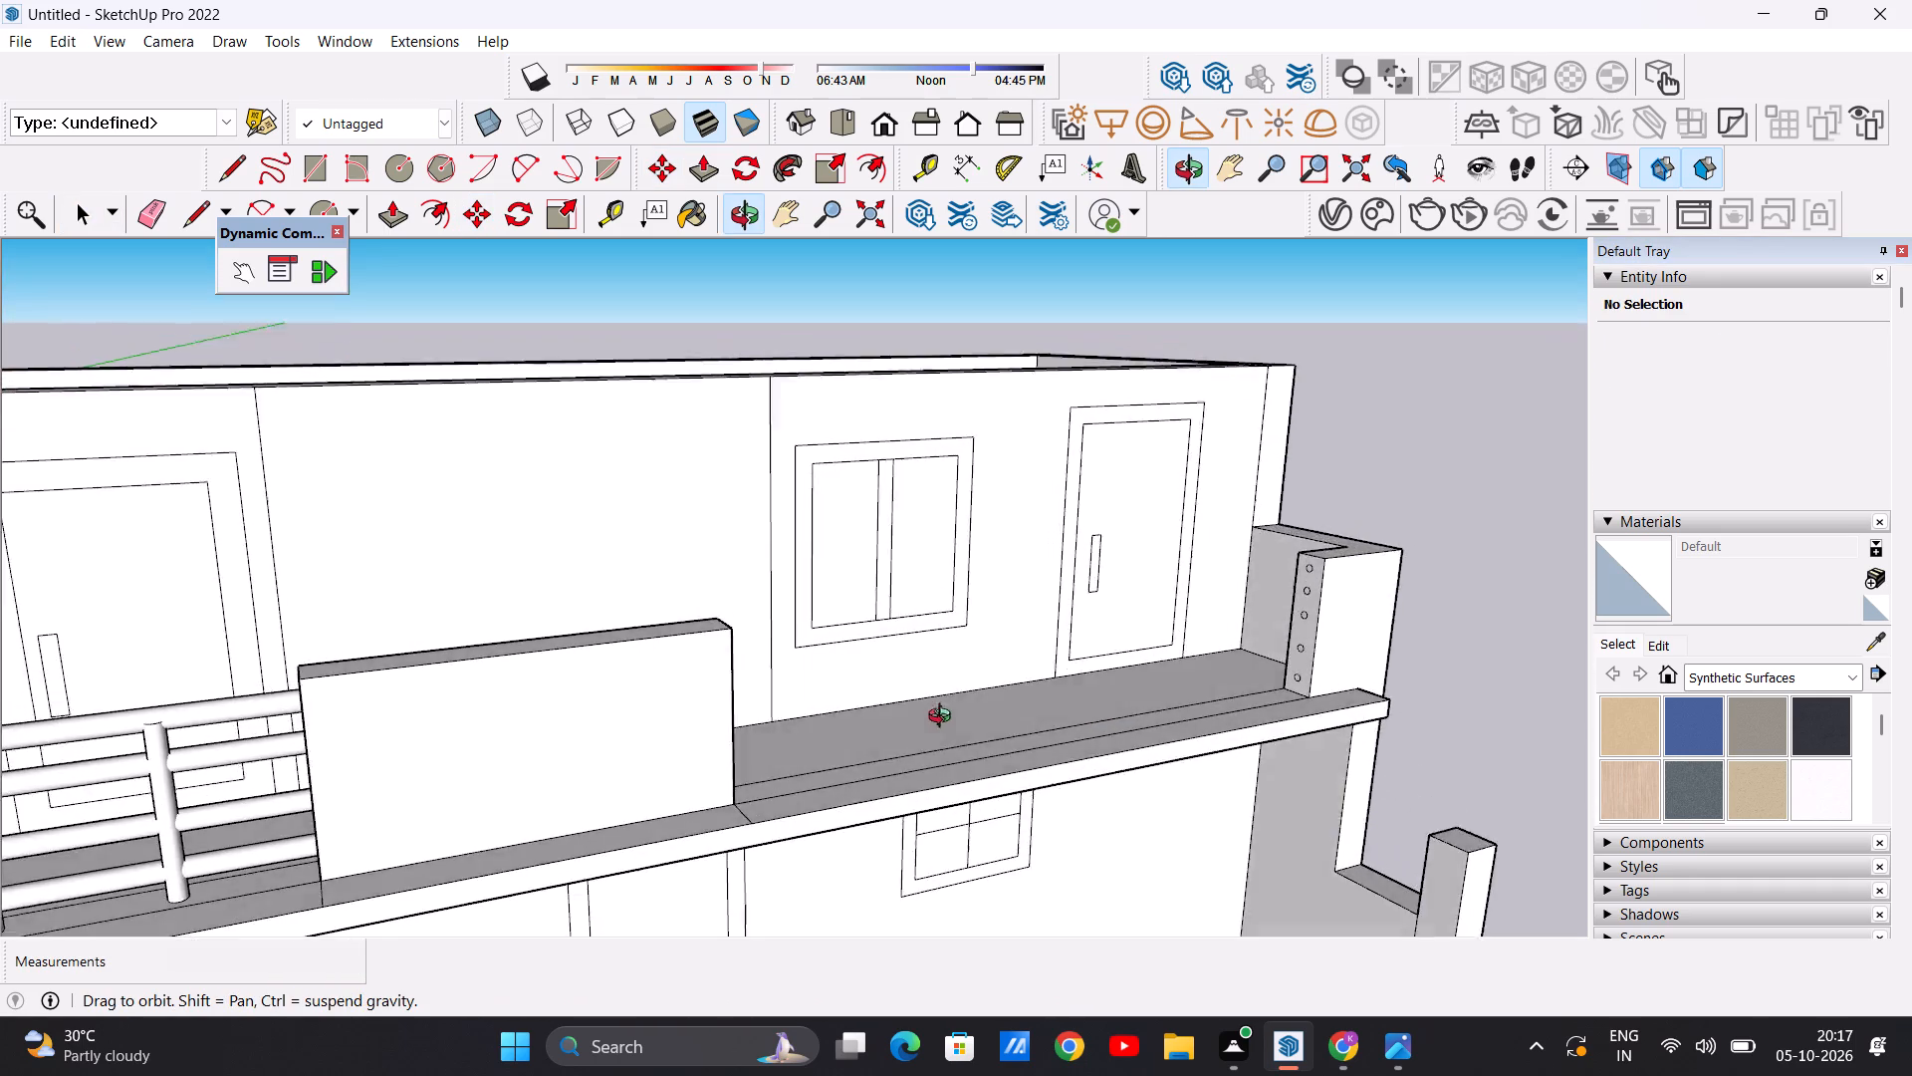
{"action": "middle_click_drag", "start_coordinate": [944, 718], "coordinate": [755, 881]}
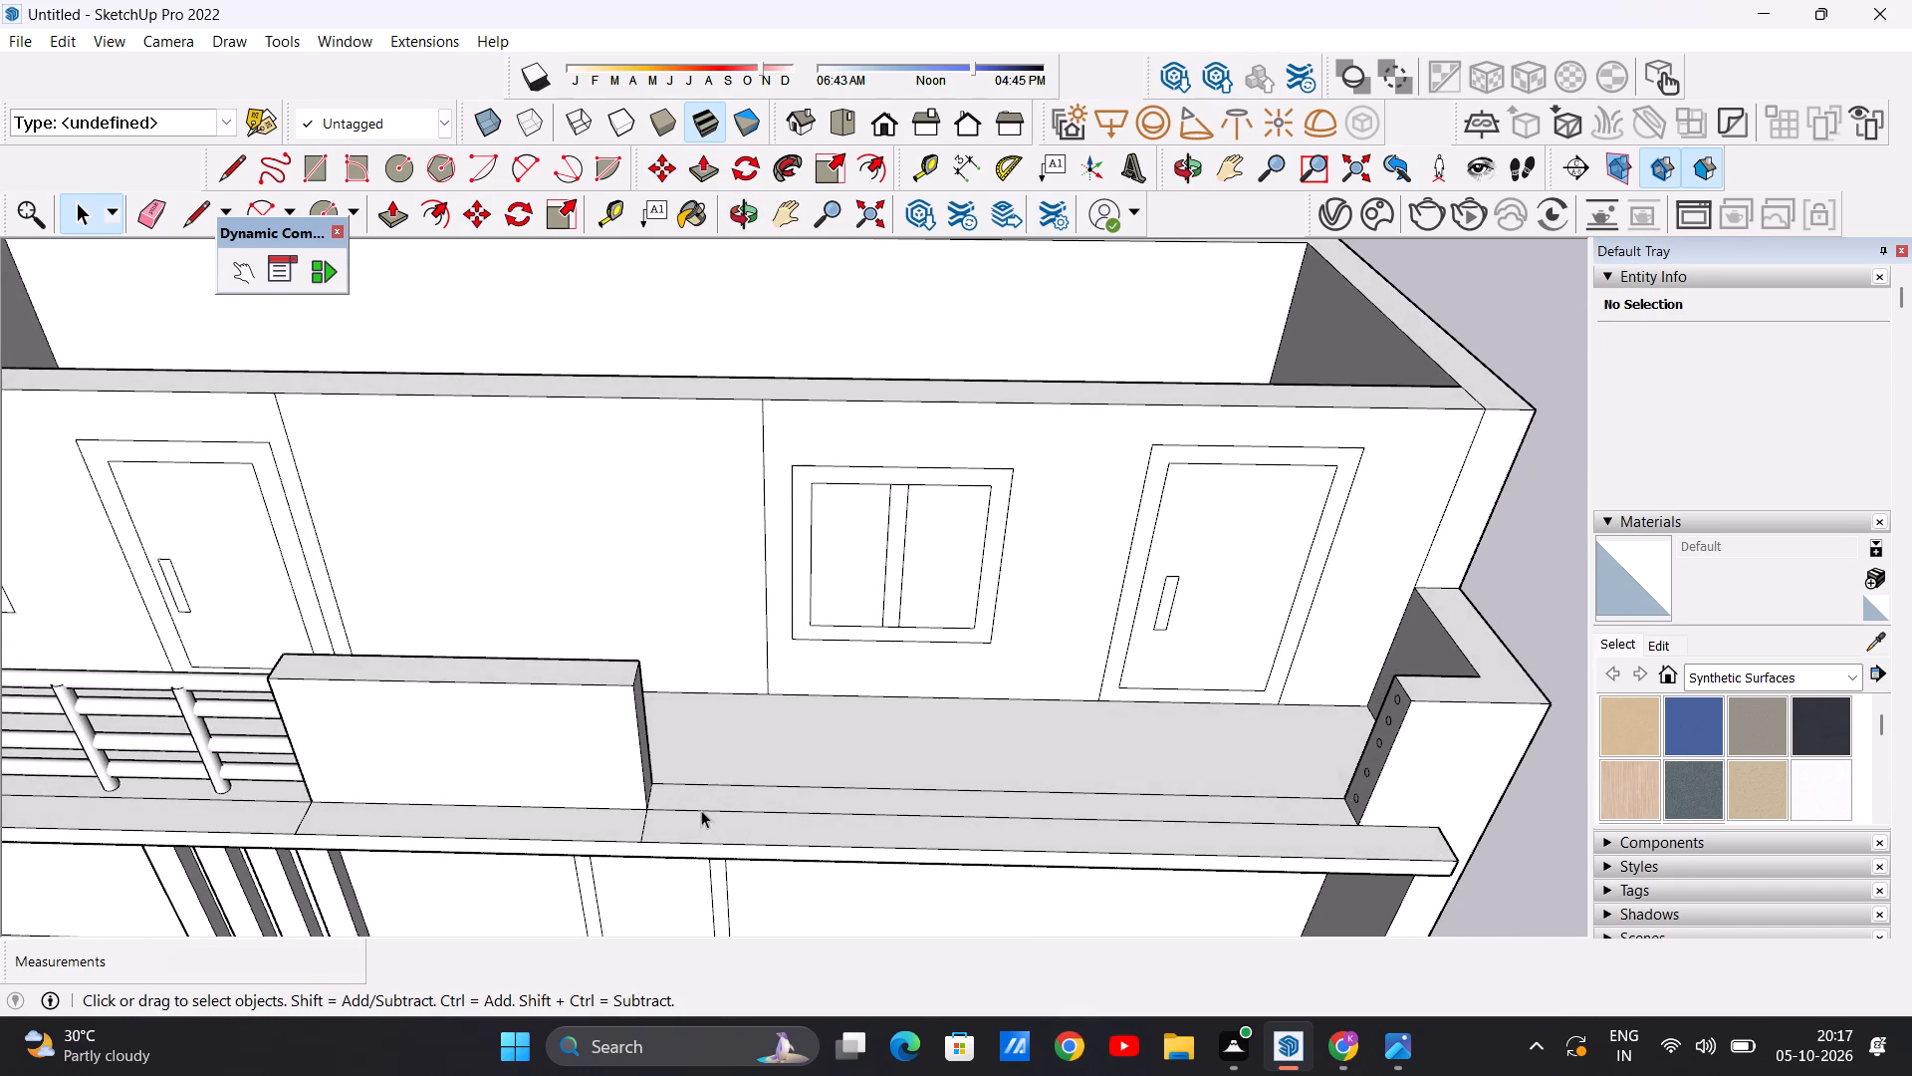
{"action": "scroll", "coordinate": [713, 807], "scroll_direction": "down", "scroll_amount": 4}
{"action": "scroll", "coordinate": [966, 808], "scroll_direction": "up", "scroll_amount": 5}
{"action": "scroll", "coordinate": [1260, 754], "scroll_direction": "up", "scroll_amount": 12}
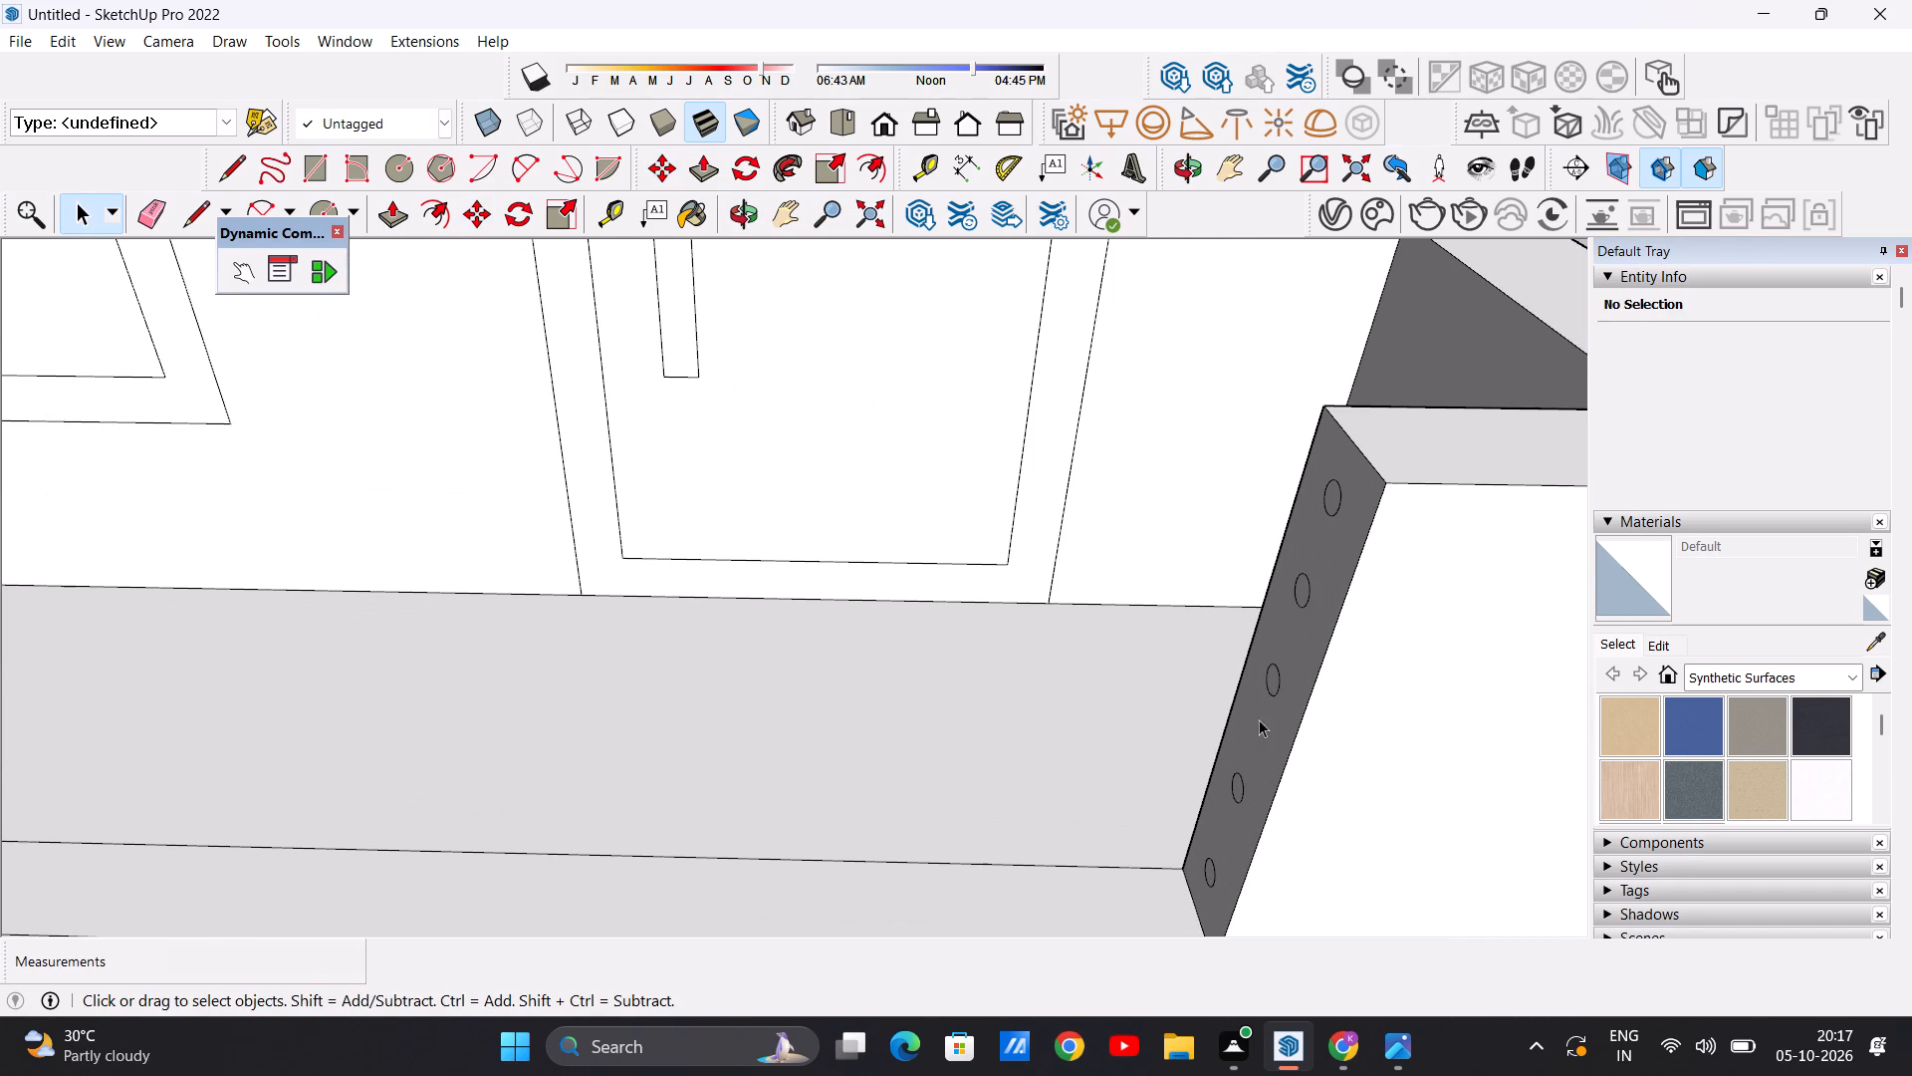
{"action": "key", "text": "space"}
{"action": "scroll", "coordinate": [989, 809], "scroll_direction": "down", "scroll_amount": 2}
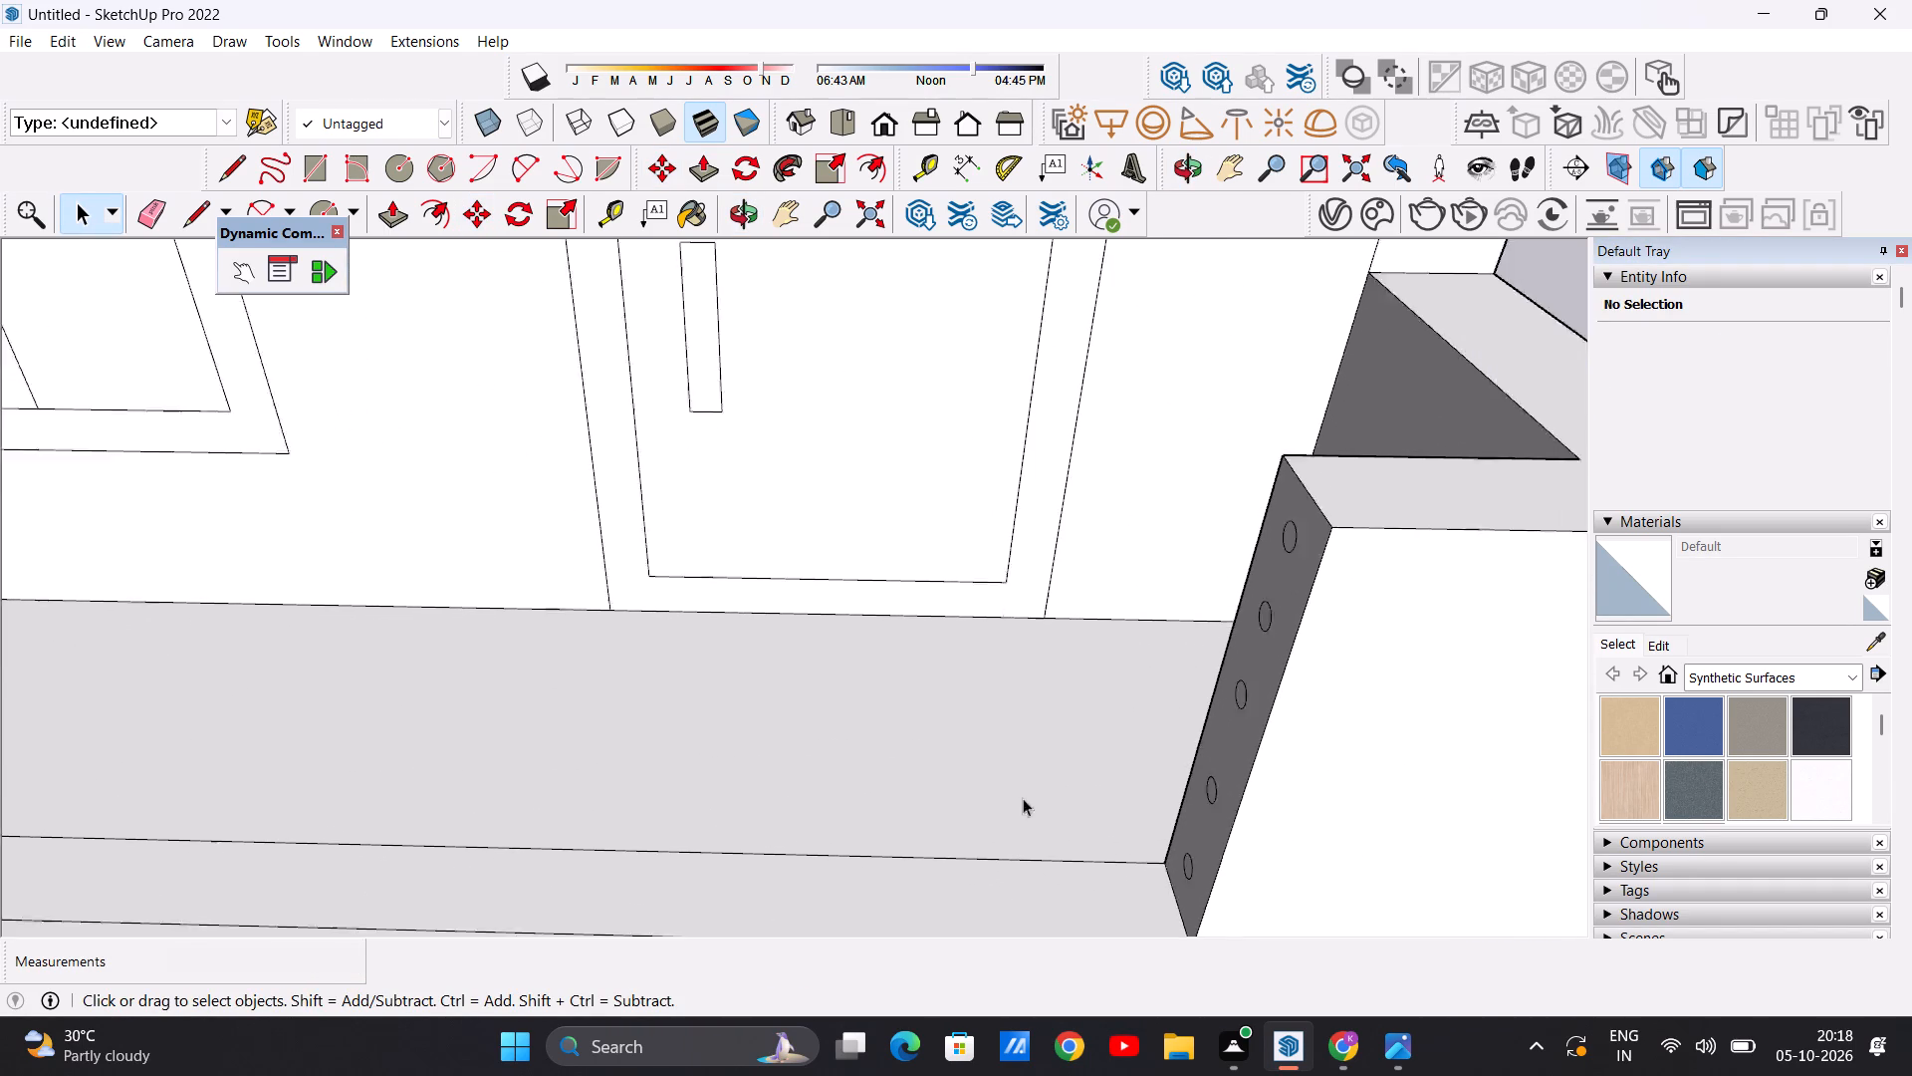
{"action": "scroll", "coordinate": [1023, 798], "scroll_direction": "down", "scroll_amount": 15}
{"action": "scroll", "coordinate": [734, 775], "scroll_direction": "up", "scroll_amount": 6}
{"action": "middle_click_drag", "start_coordinate": [708, 749], "coordinate": [712, 826]}
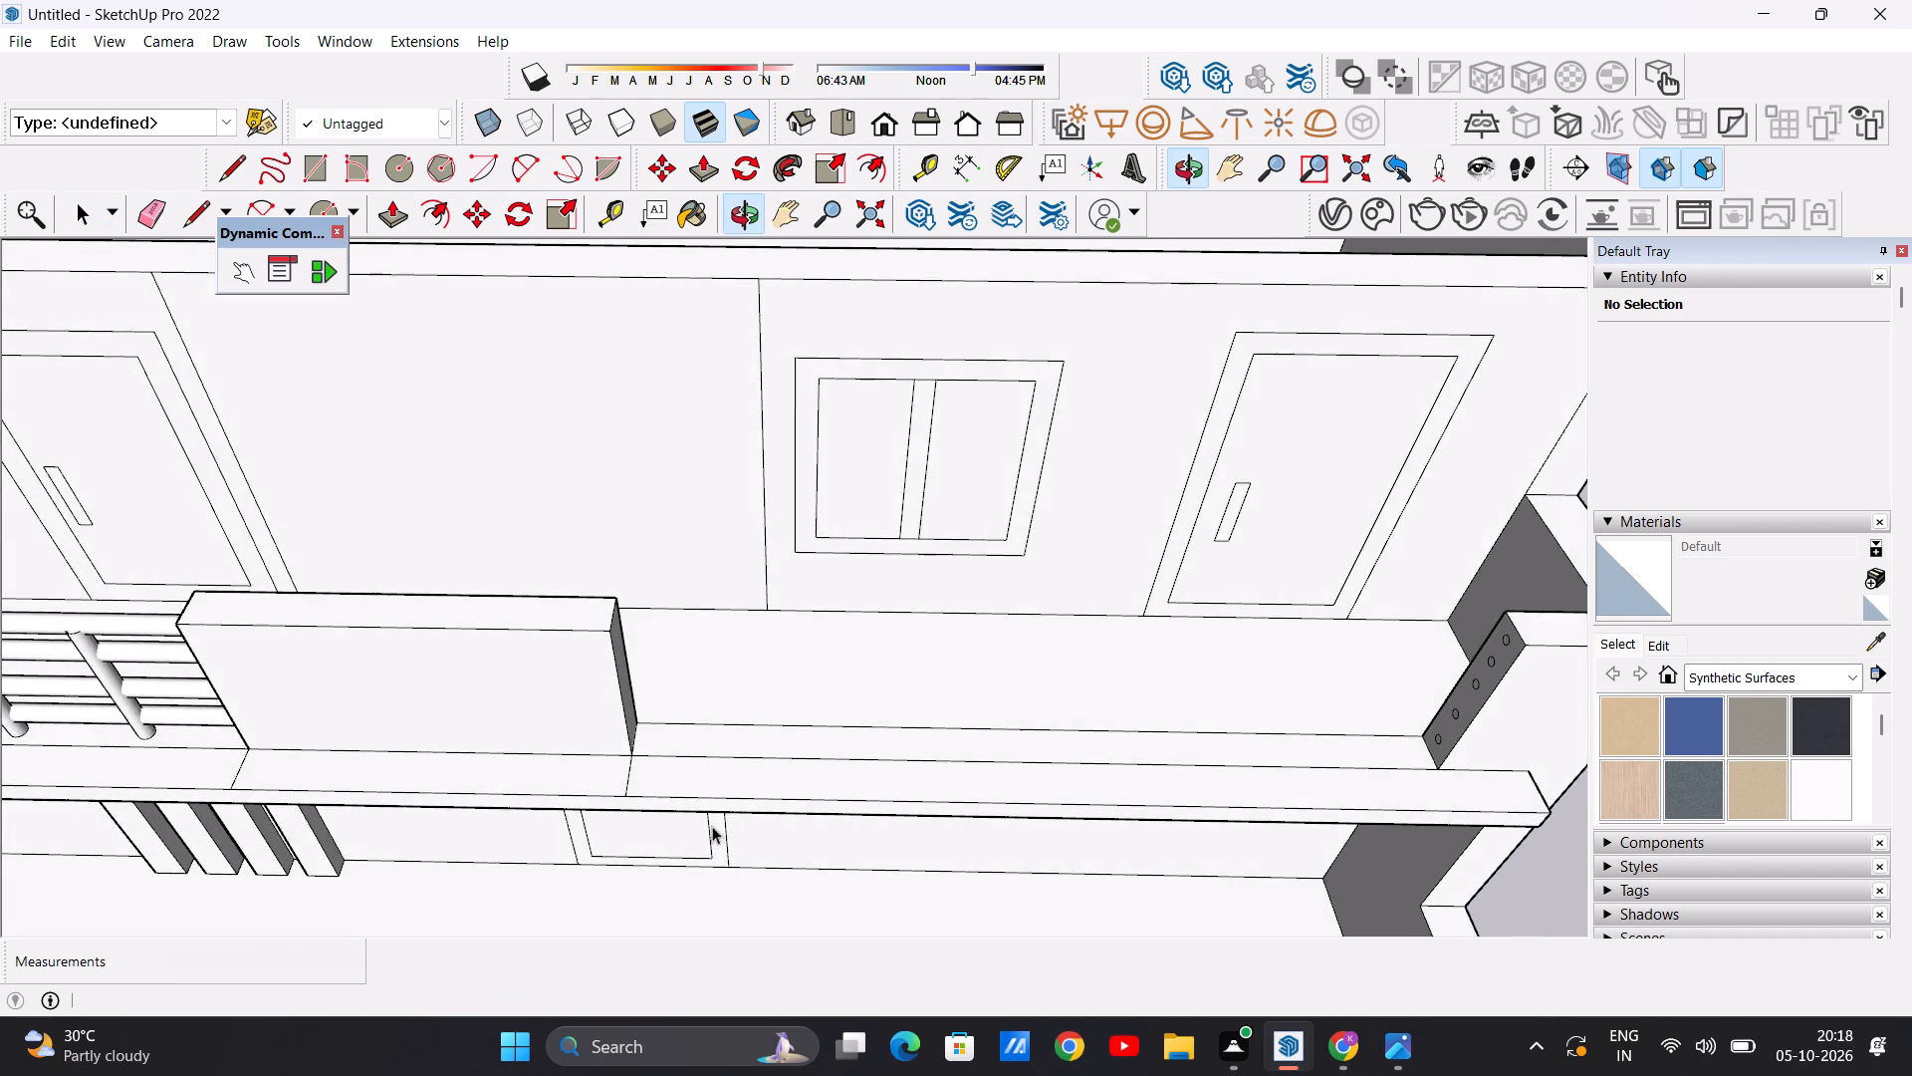
{"action": "scroll", "coordinate": [732, 756], "scroll_direction": "up", "scroll_amount": 5}
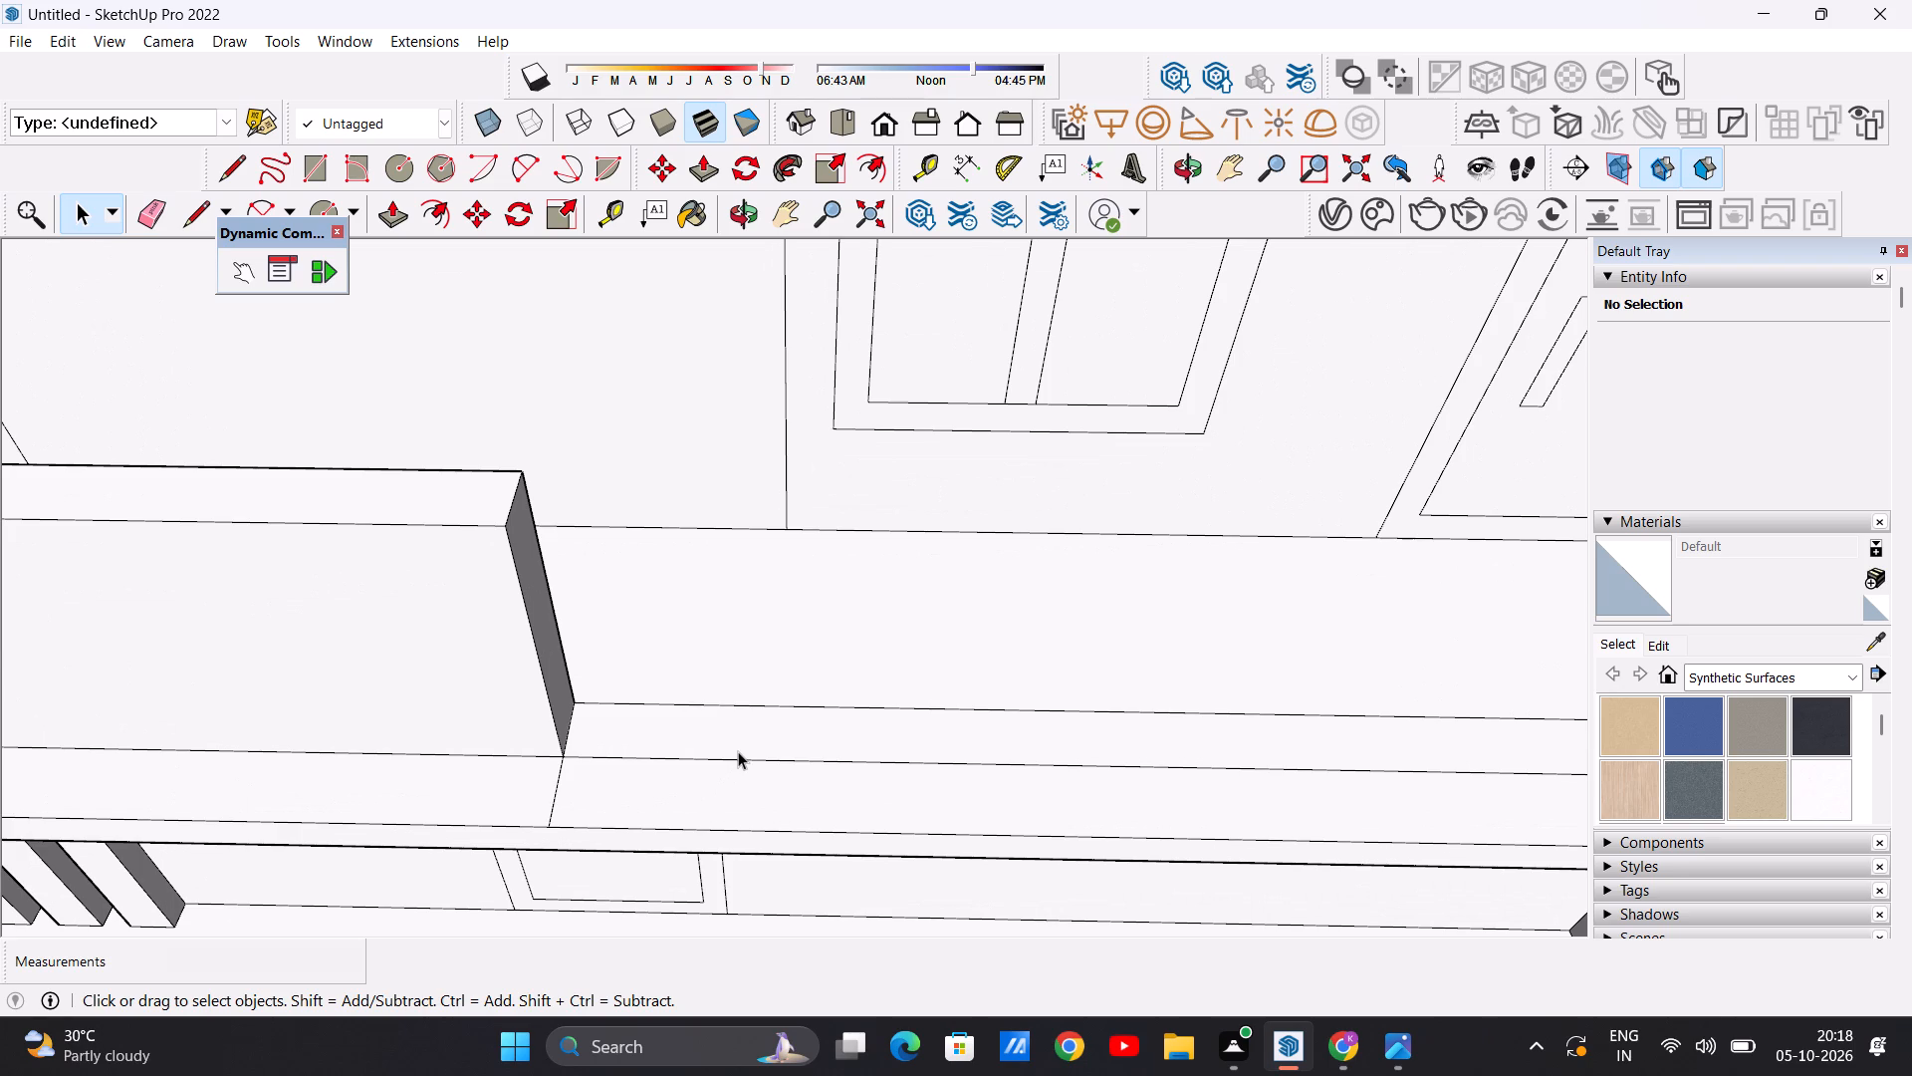
{"action": "key", "text": "c"}
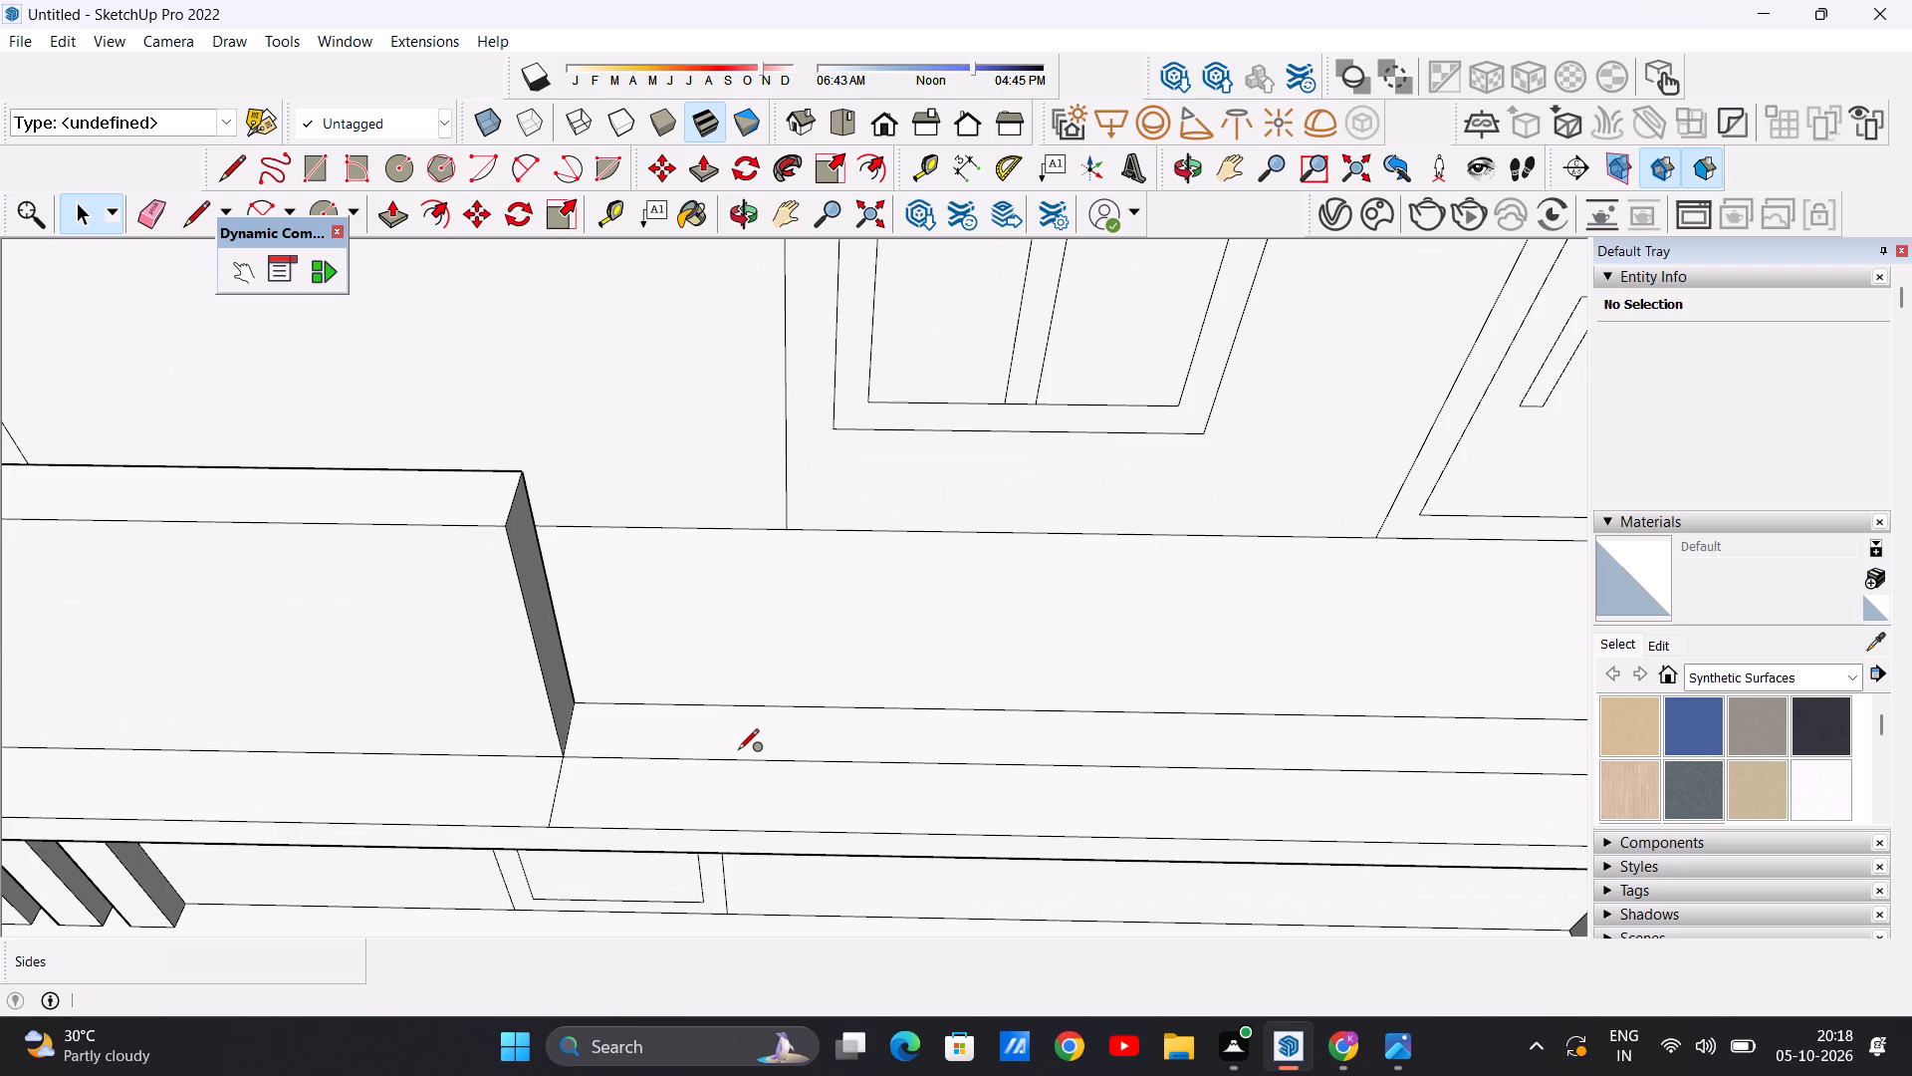
{"action": "scroll", "coordinate": [723, 752], "scroll_direction": "down", "scroll_amount": 14}
{"action": "scroll", "coordinate": [824, 725], "scroll_direction": "up", "scroll_amount": 5}
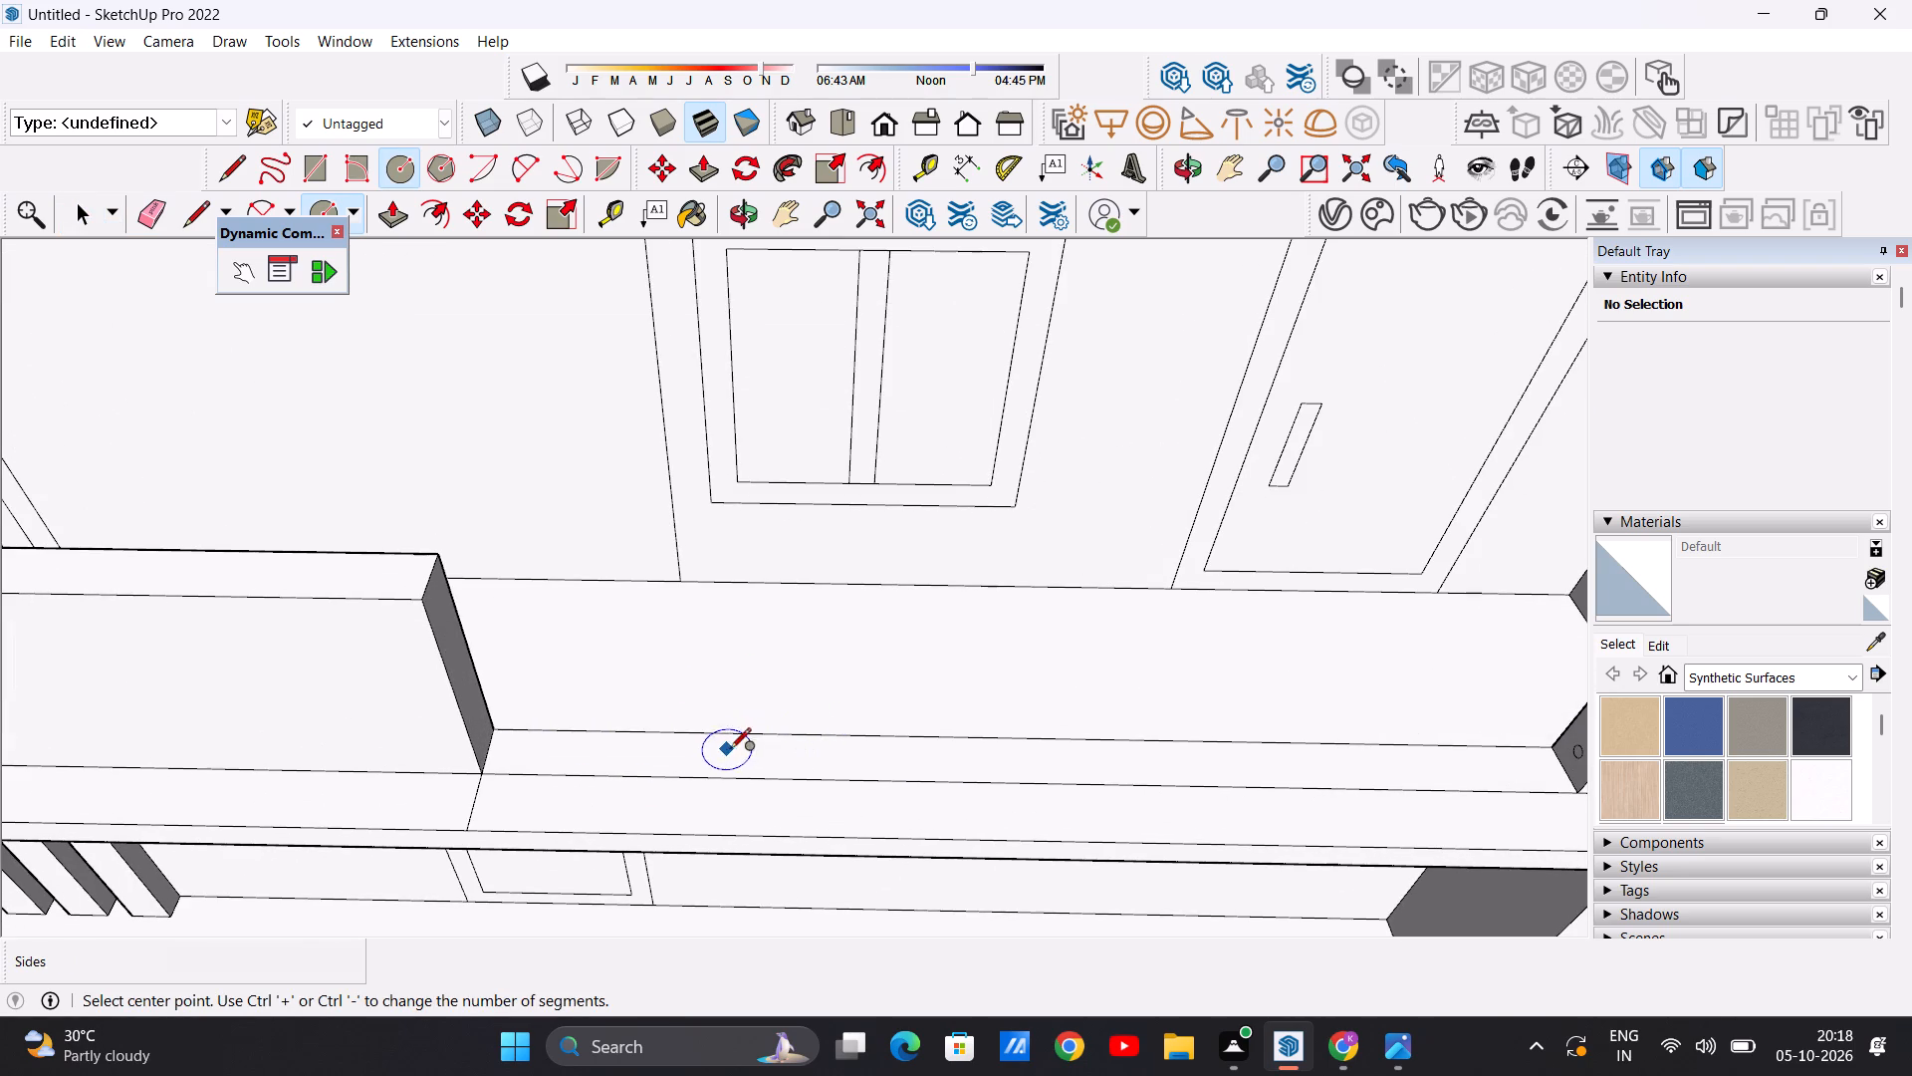
{"action": "scroll", "coordinate": [765, 762], "scroll_direction": "up", "scroll_amount": 4}
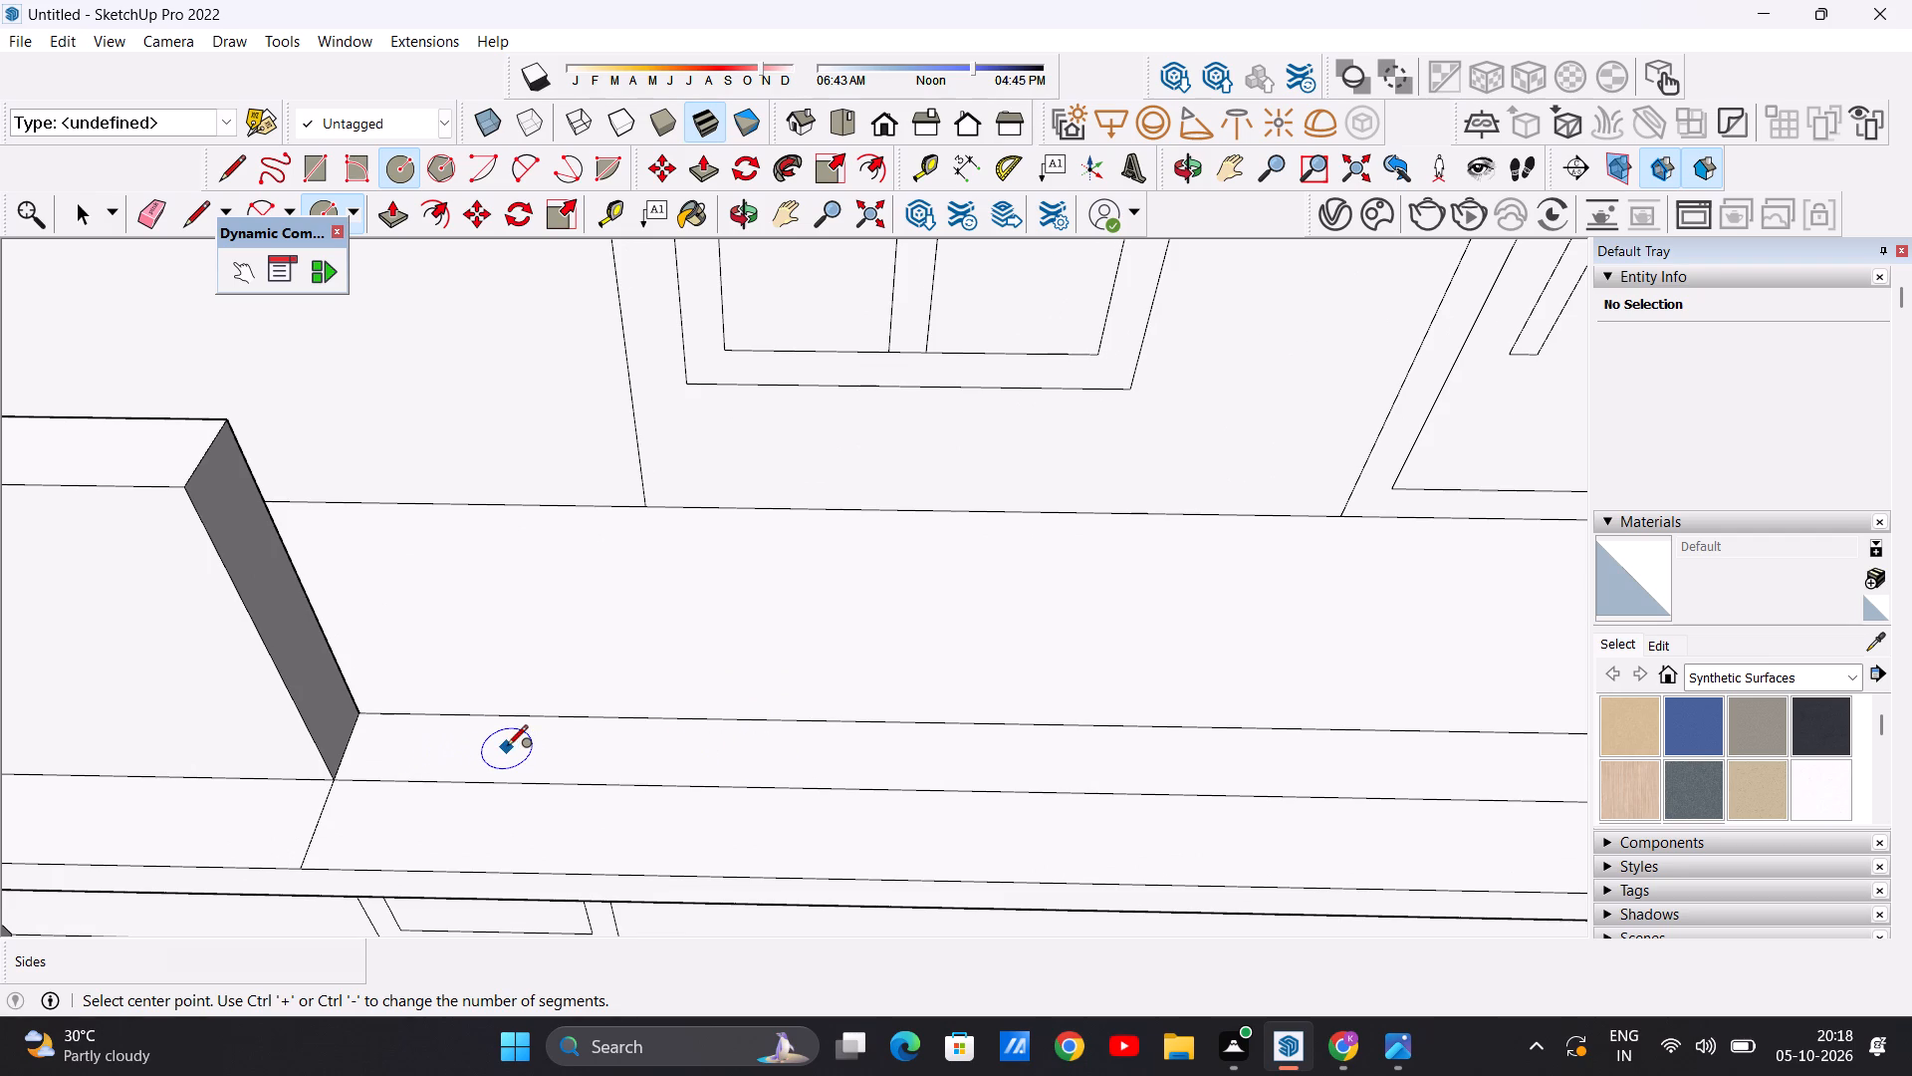
{"action": "left_click", "coordinate": [511, 744]}
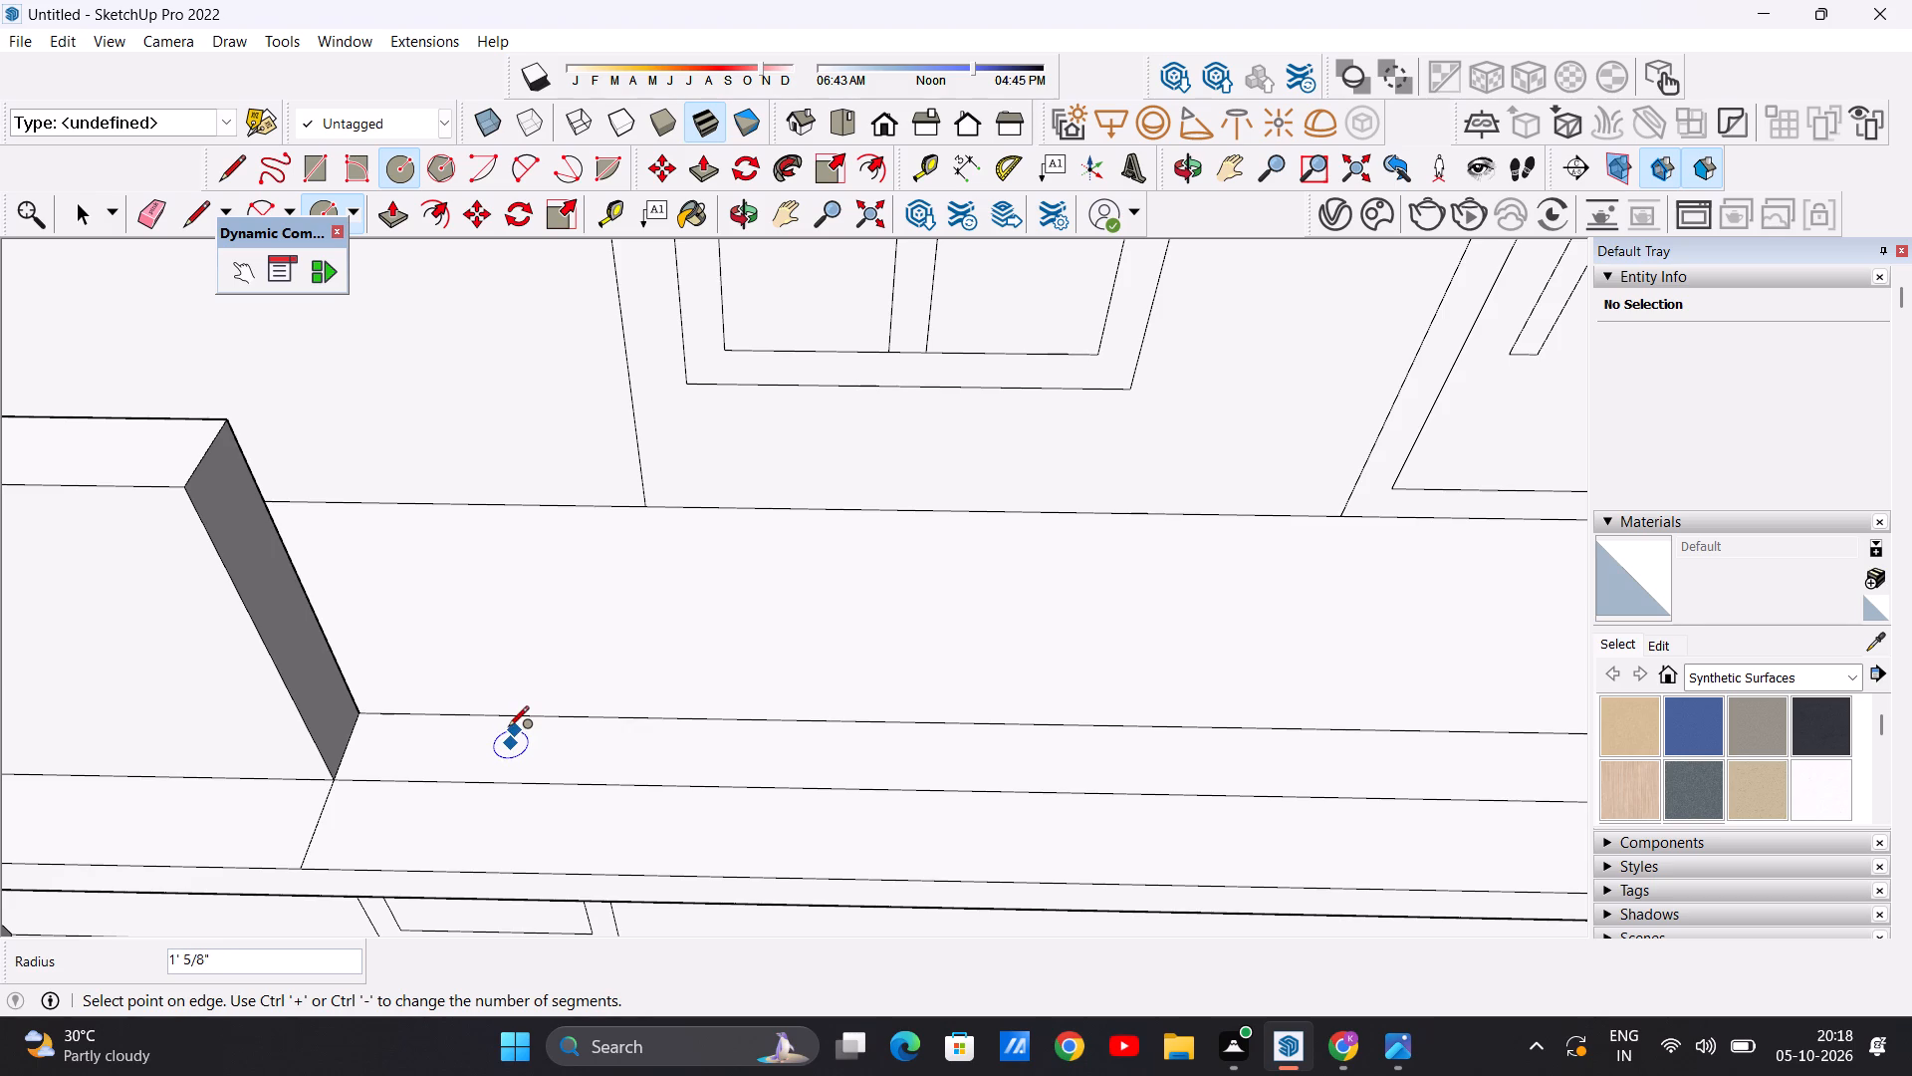
{"action": "left_click", "coordinate": [508, 728]}
{"action": "key", "text": "space"}
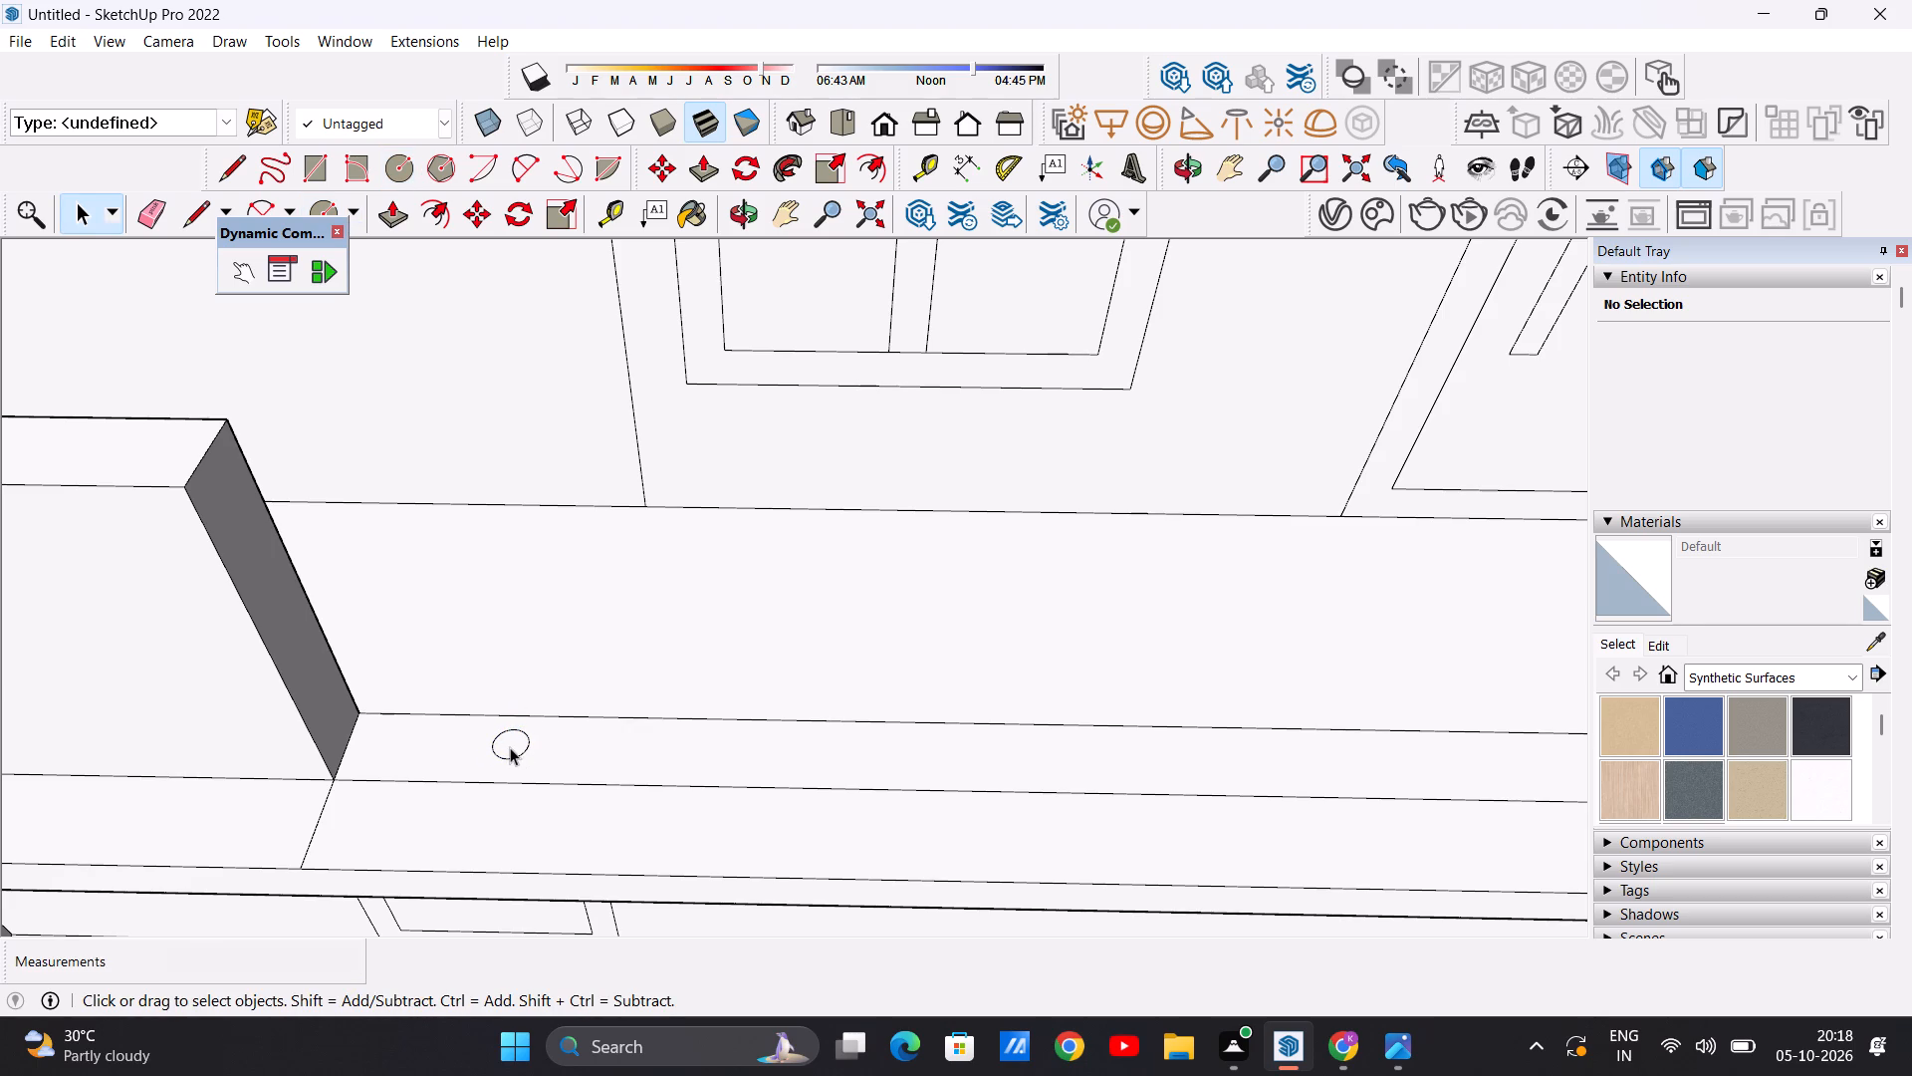
Copy the floor circle about 81' 5" along the strip so that it sits near the right parapet return.
{"action": "double_click", "coordinate": [510, 747]}
{"action": "key", "text": "m"}
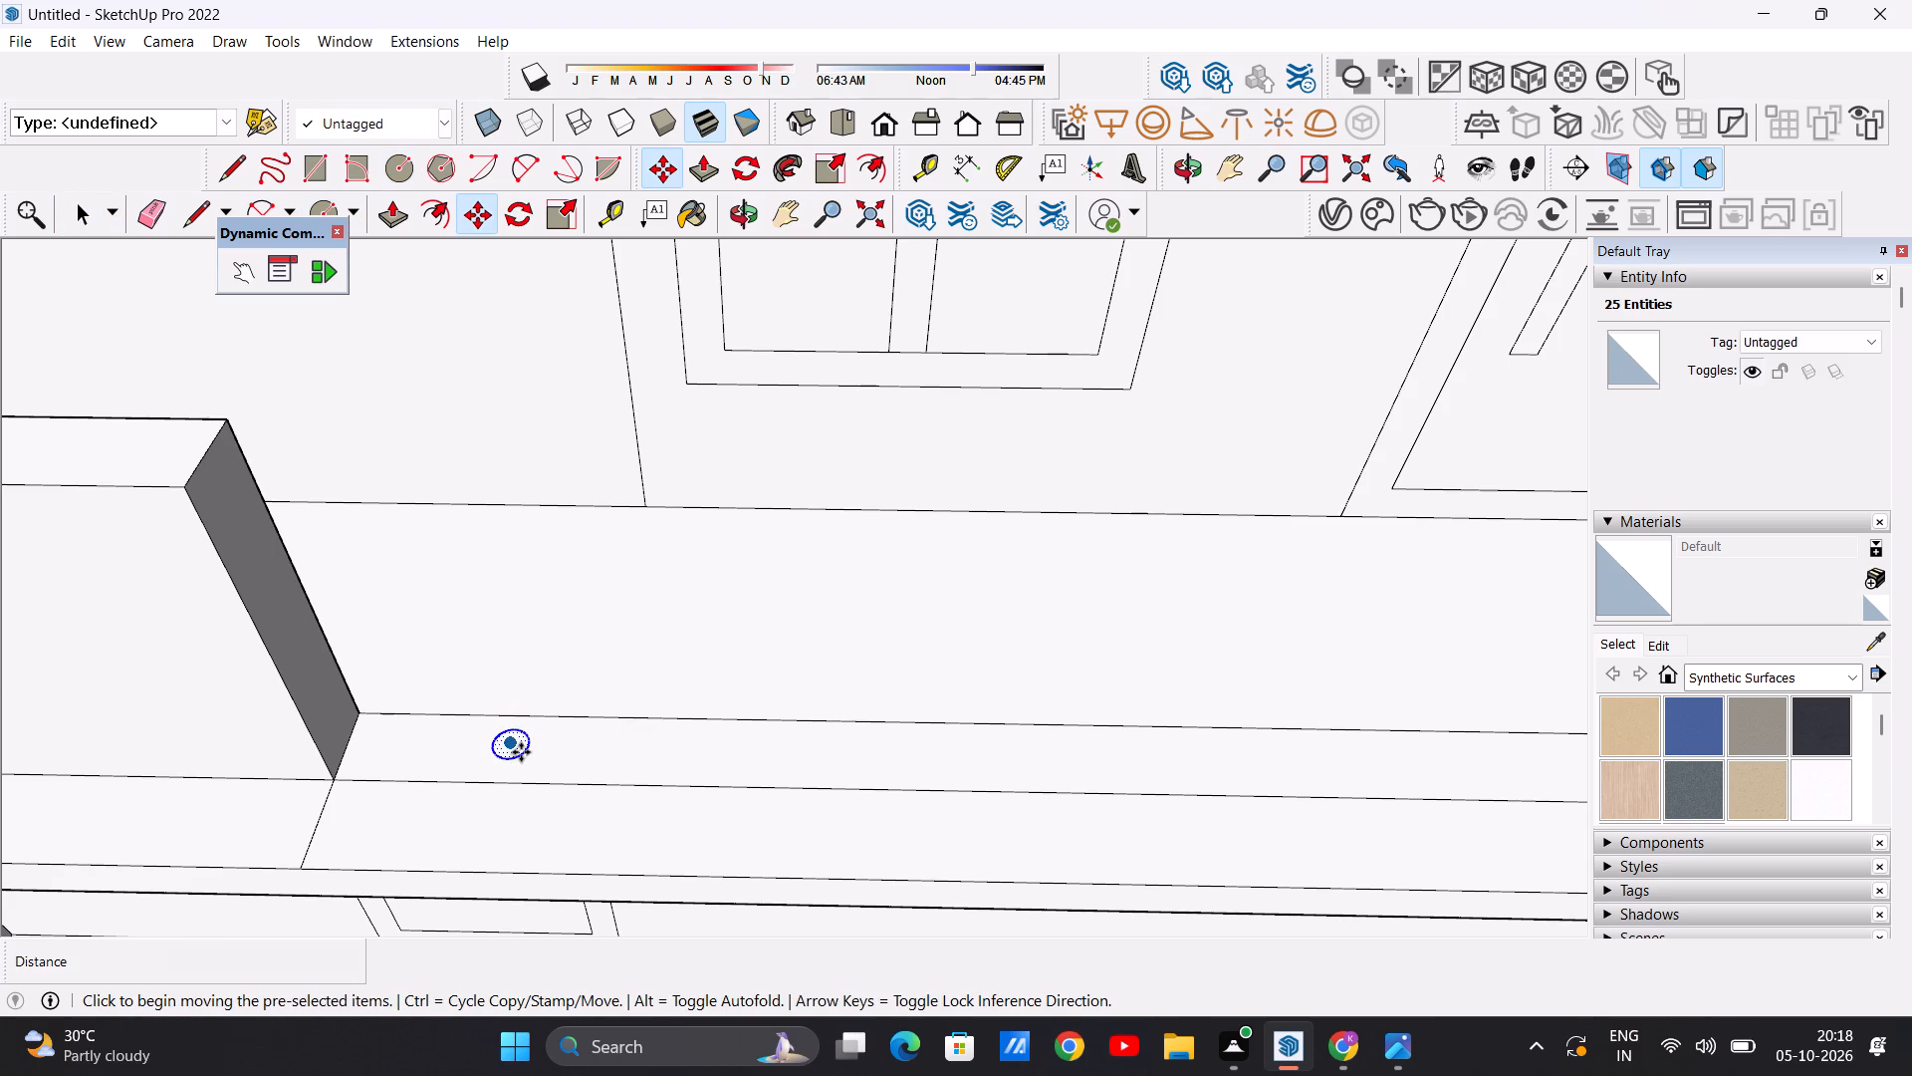
{"action": "scroll", "coordinate": [522, 755], "scroll_direction": "up", "scroll_amount": 7}
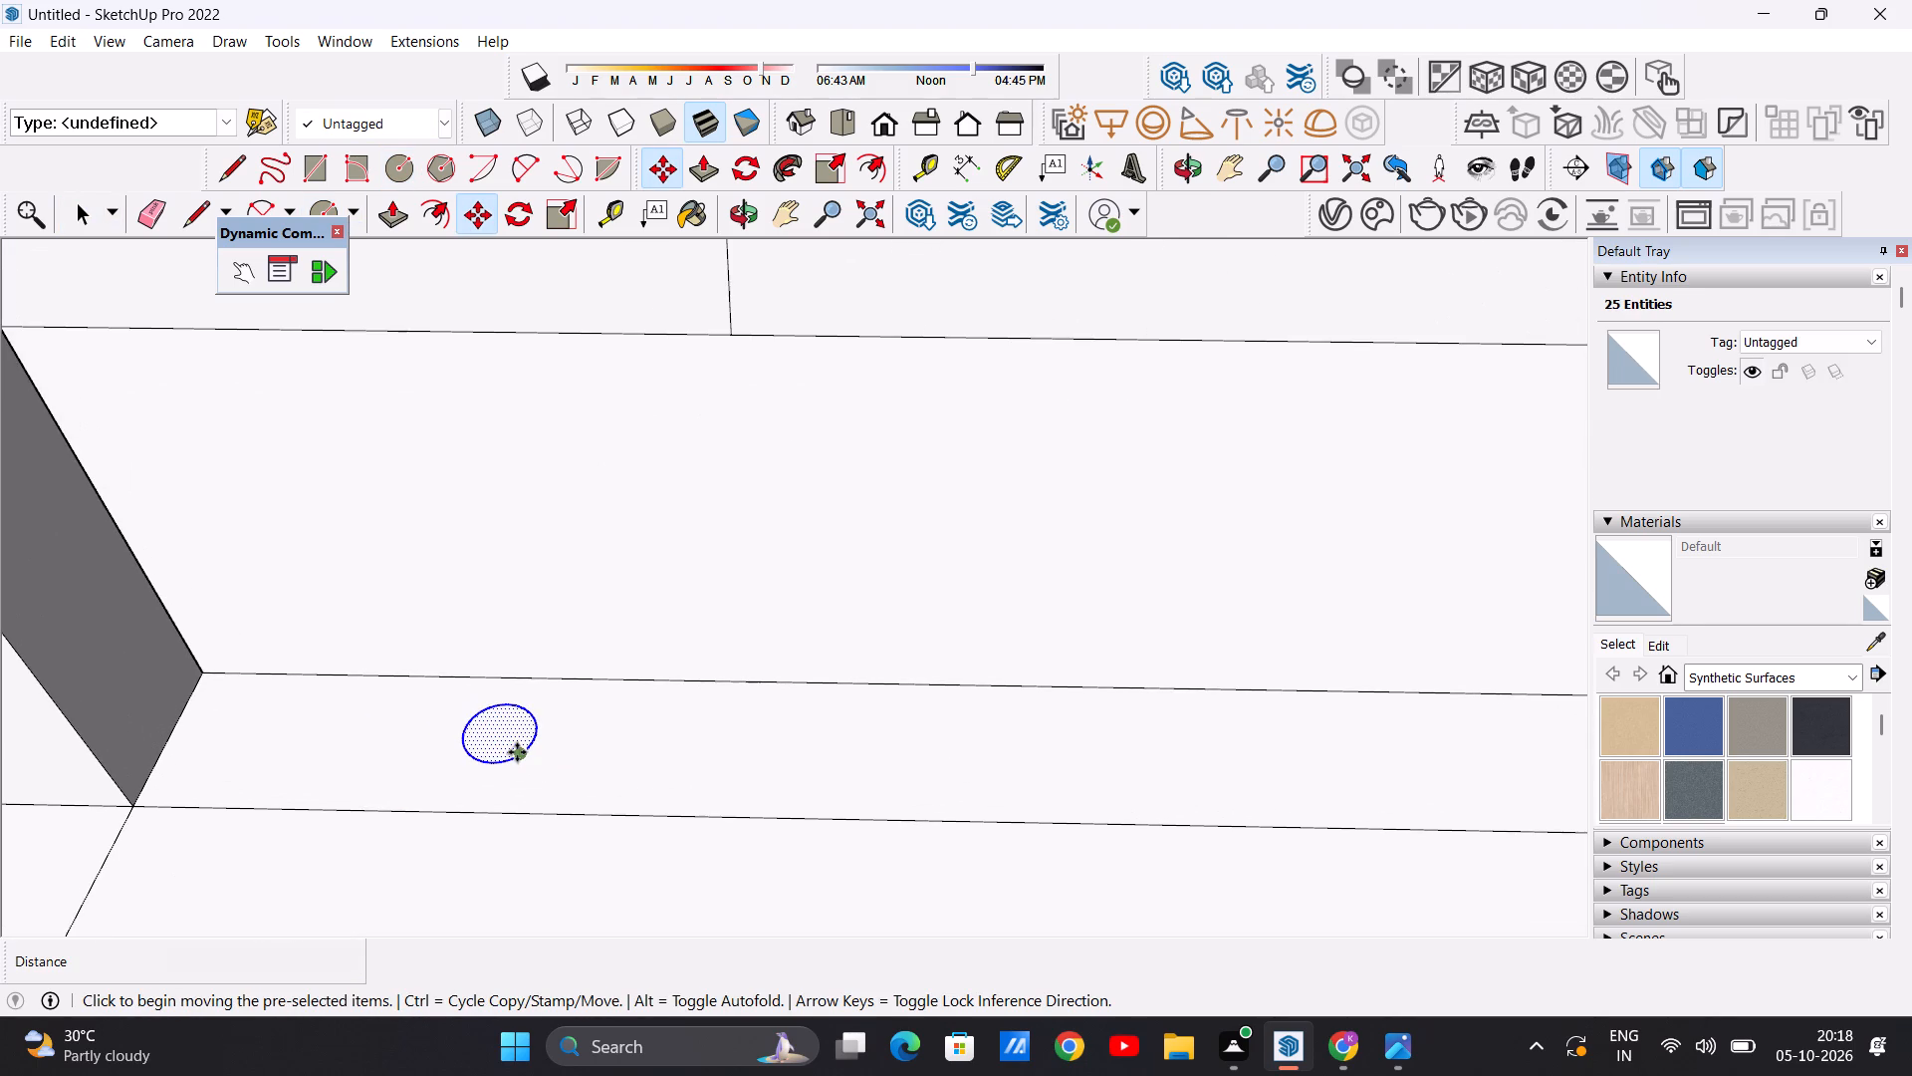
{"action": "left_click", "coordinate": [517, 752]}
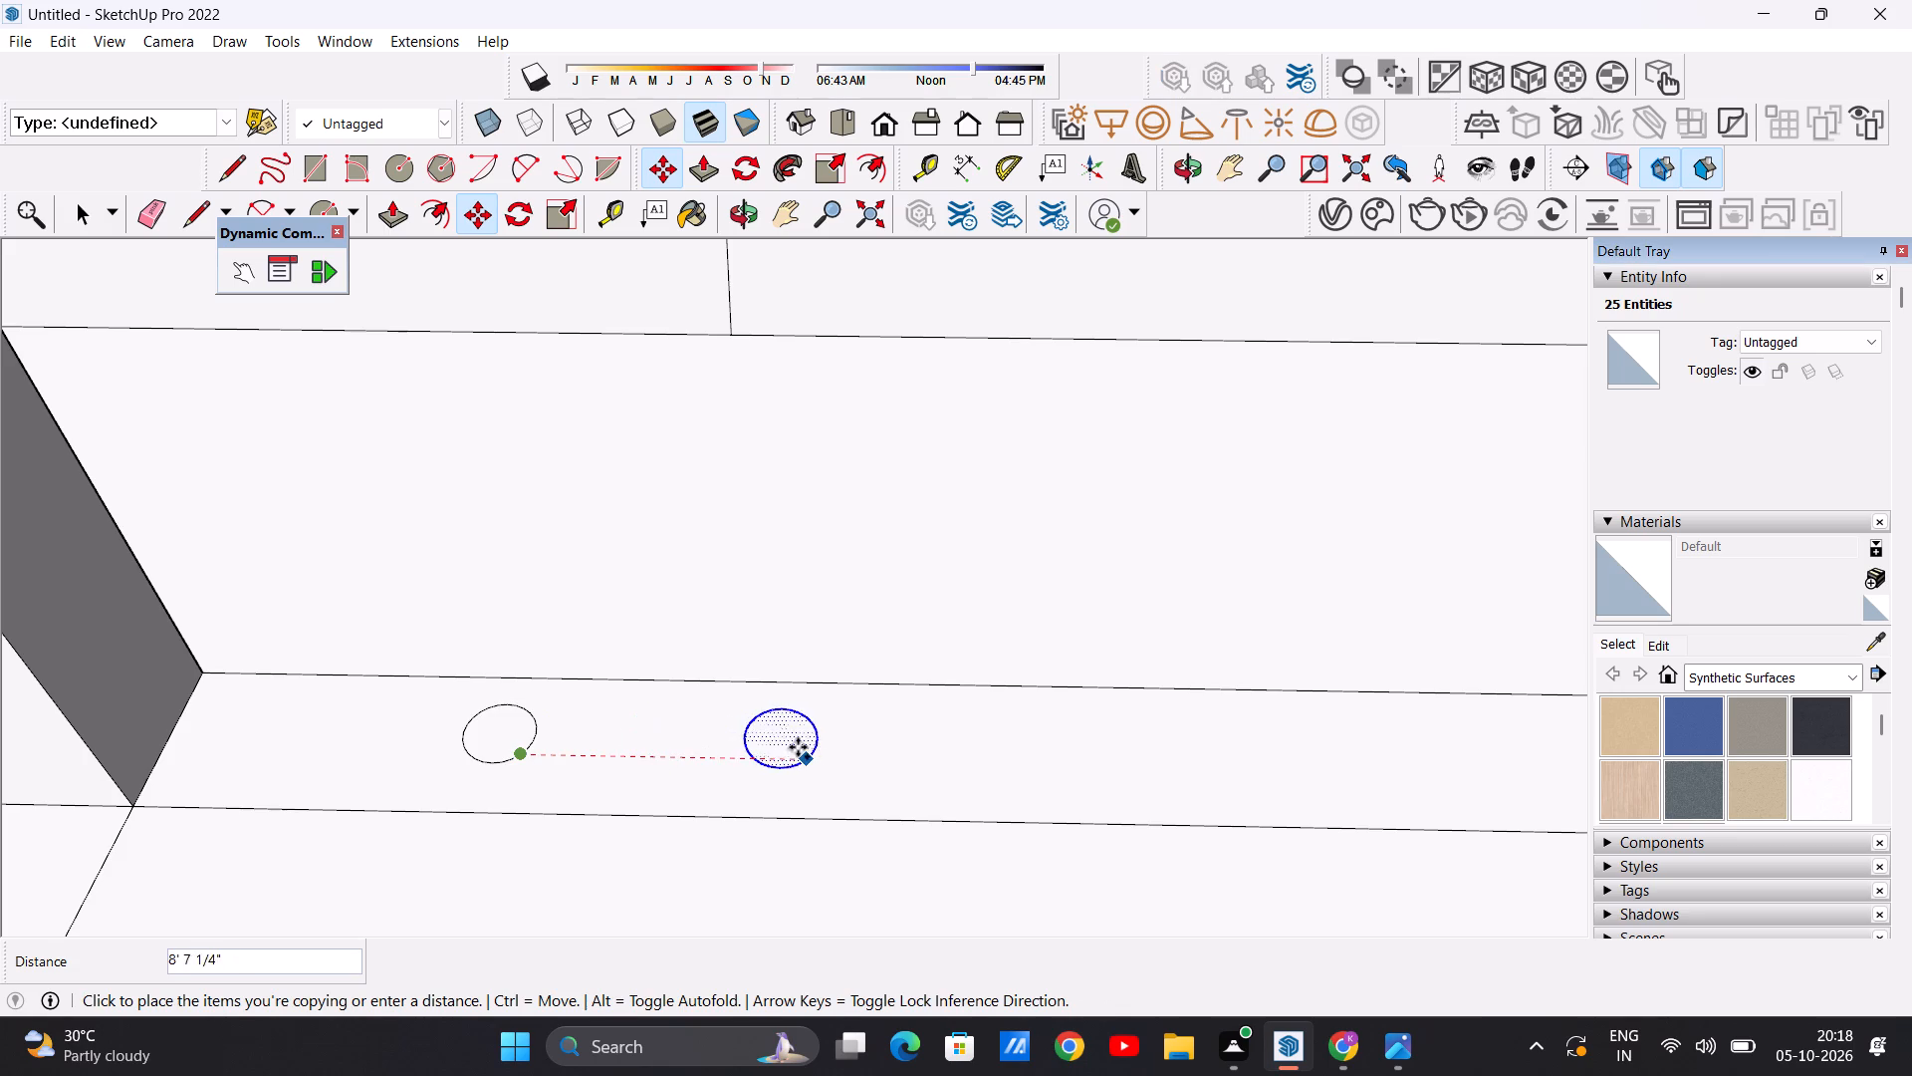
{"action": "scroll", "coordinate": [687, 751], "scroll_direction": "down", "scroll_amount": 13}
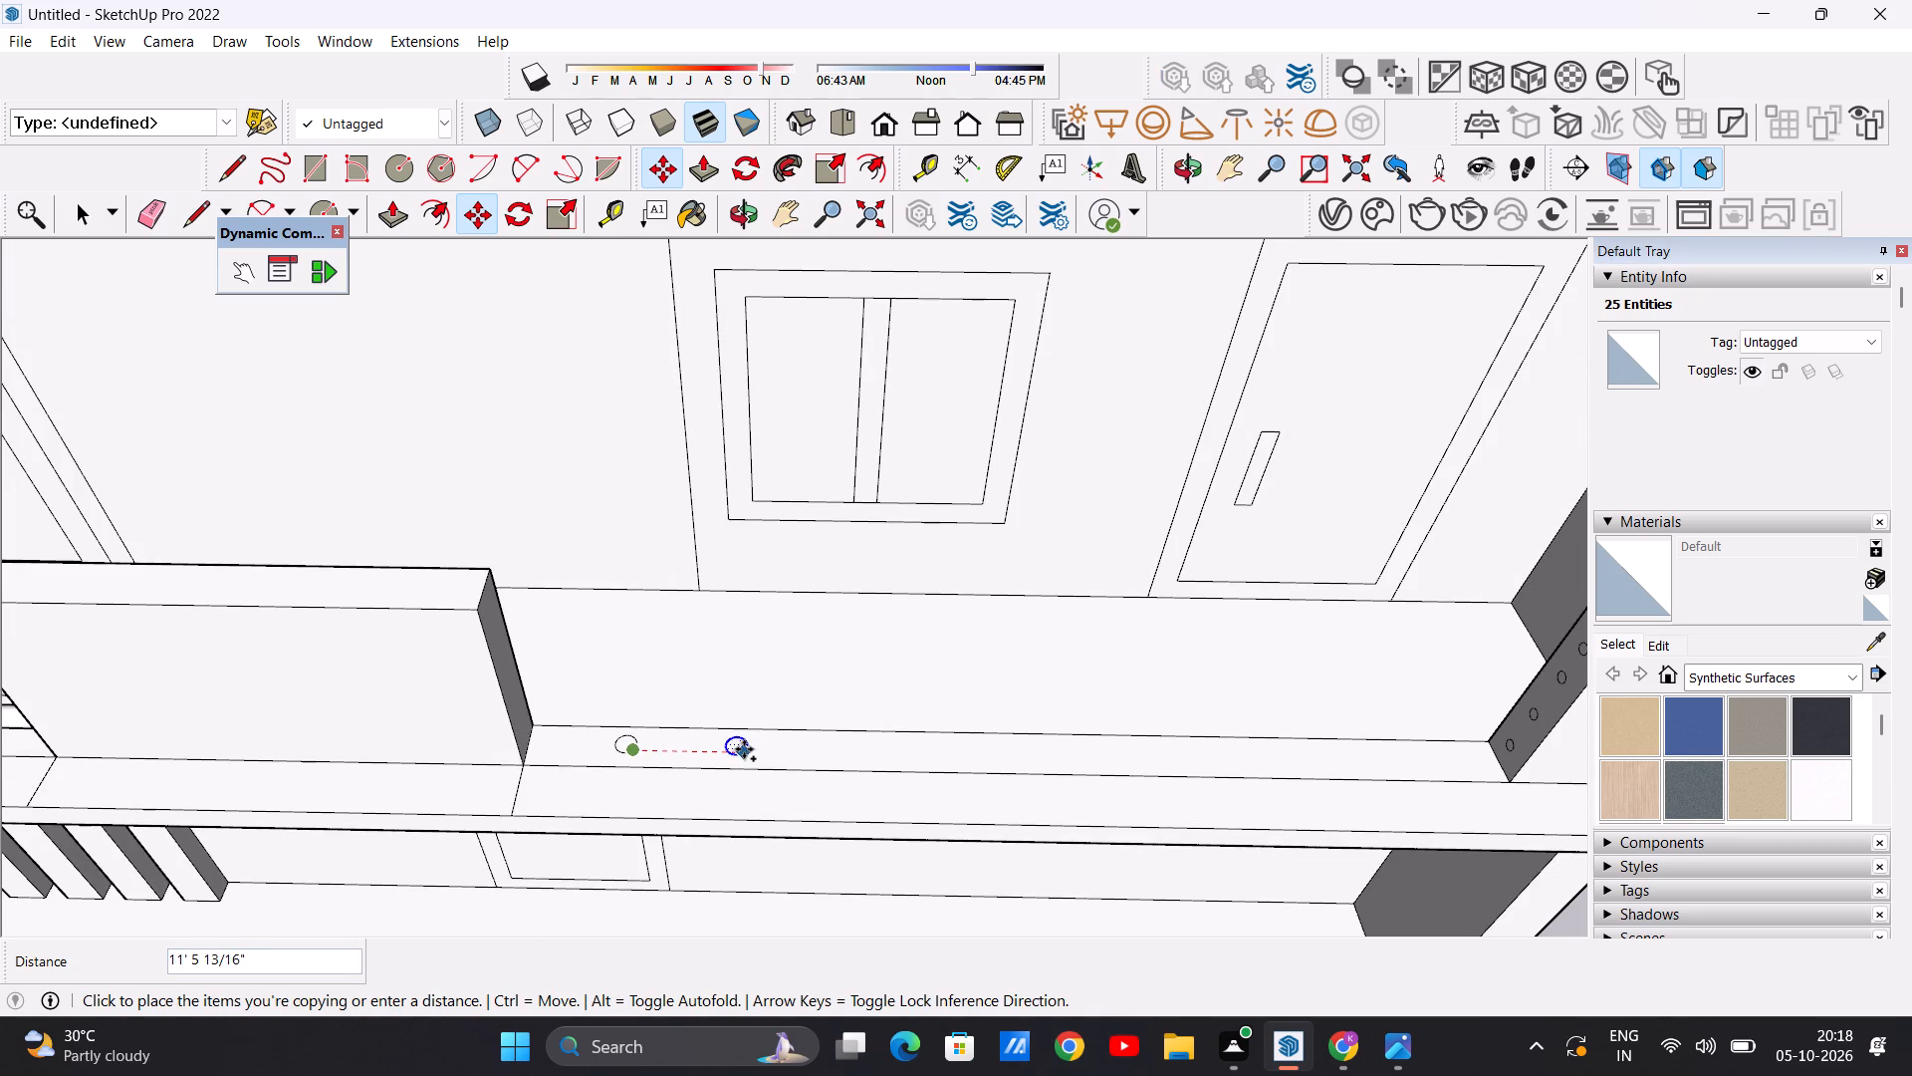
{"action": "scroll", "coordinate": [744, 749], "scroll_direction": "up", "scroll_amount": 8}
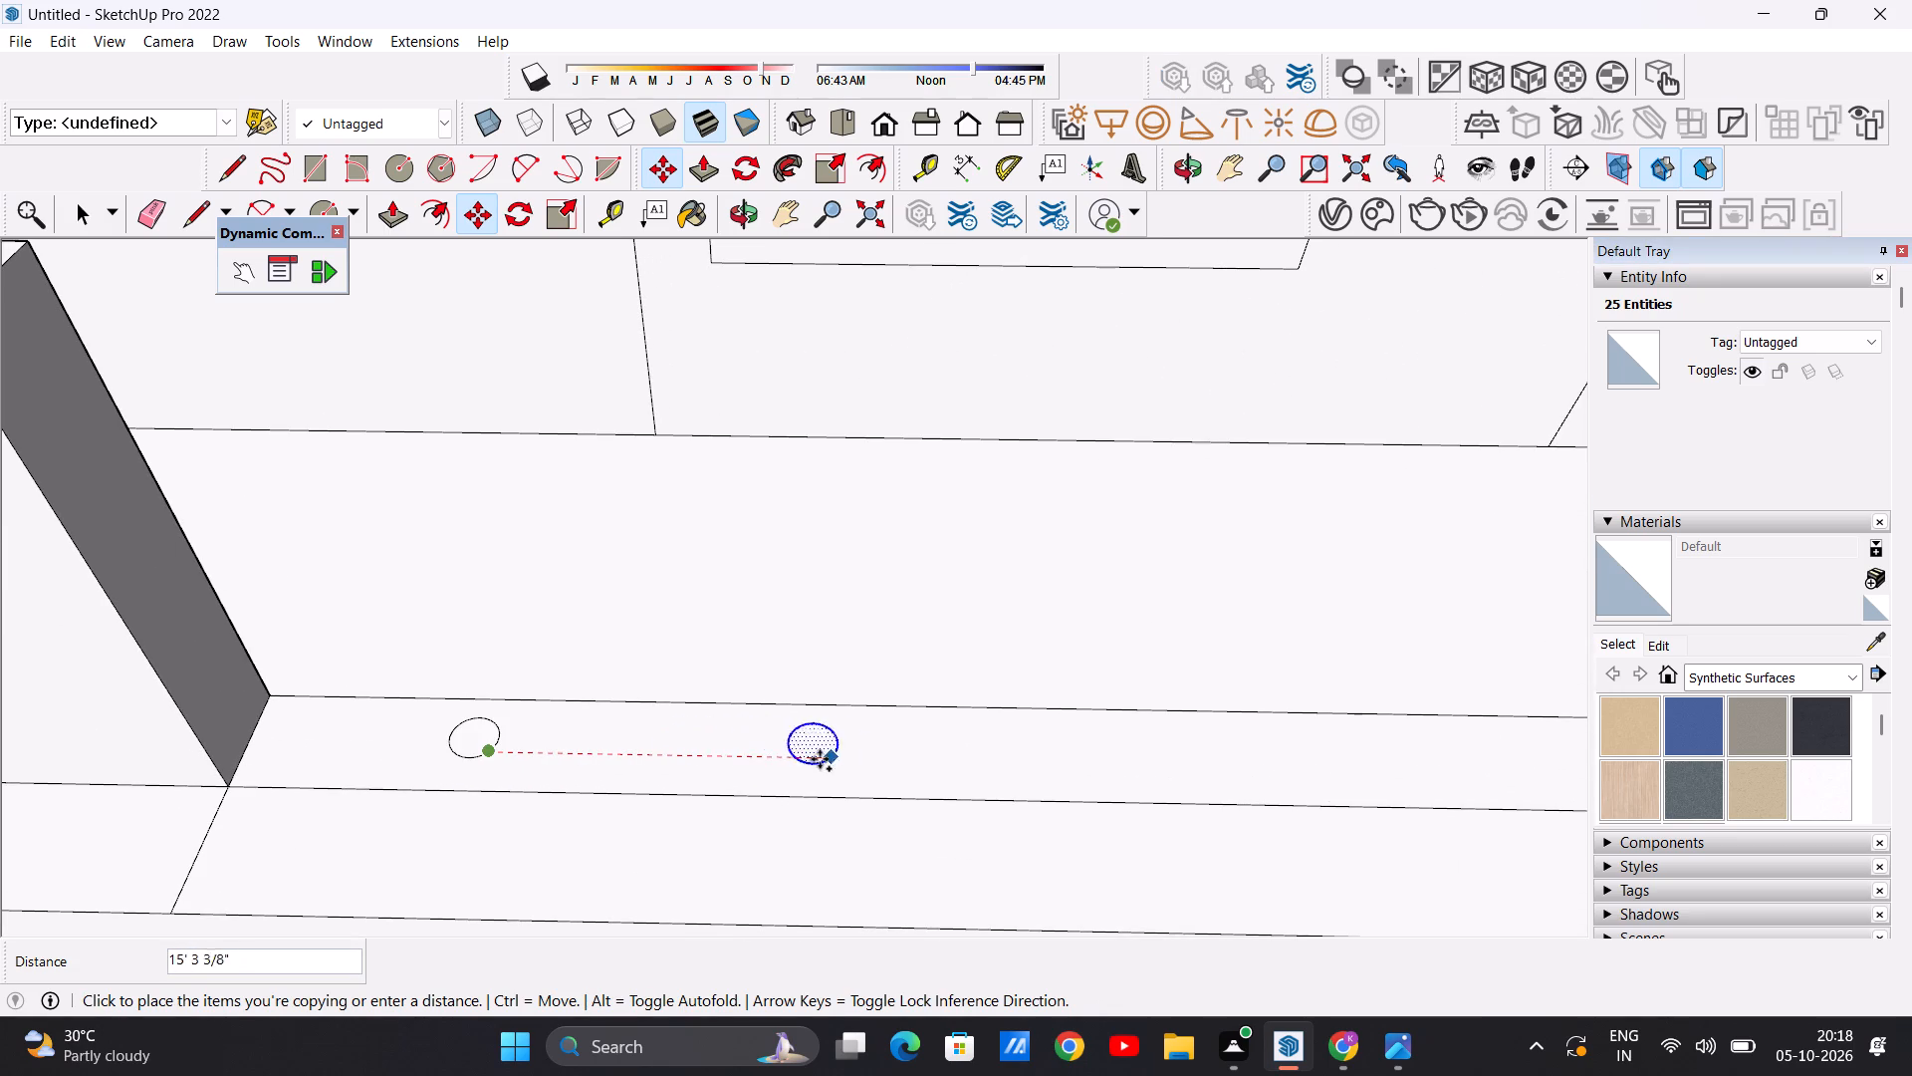
{"action": "scroll", "coordinate": [758, 752], "scroll_direction": "down", "scroll_amount": 10}
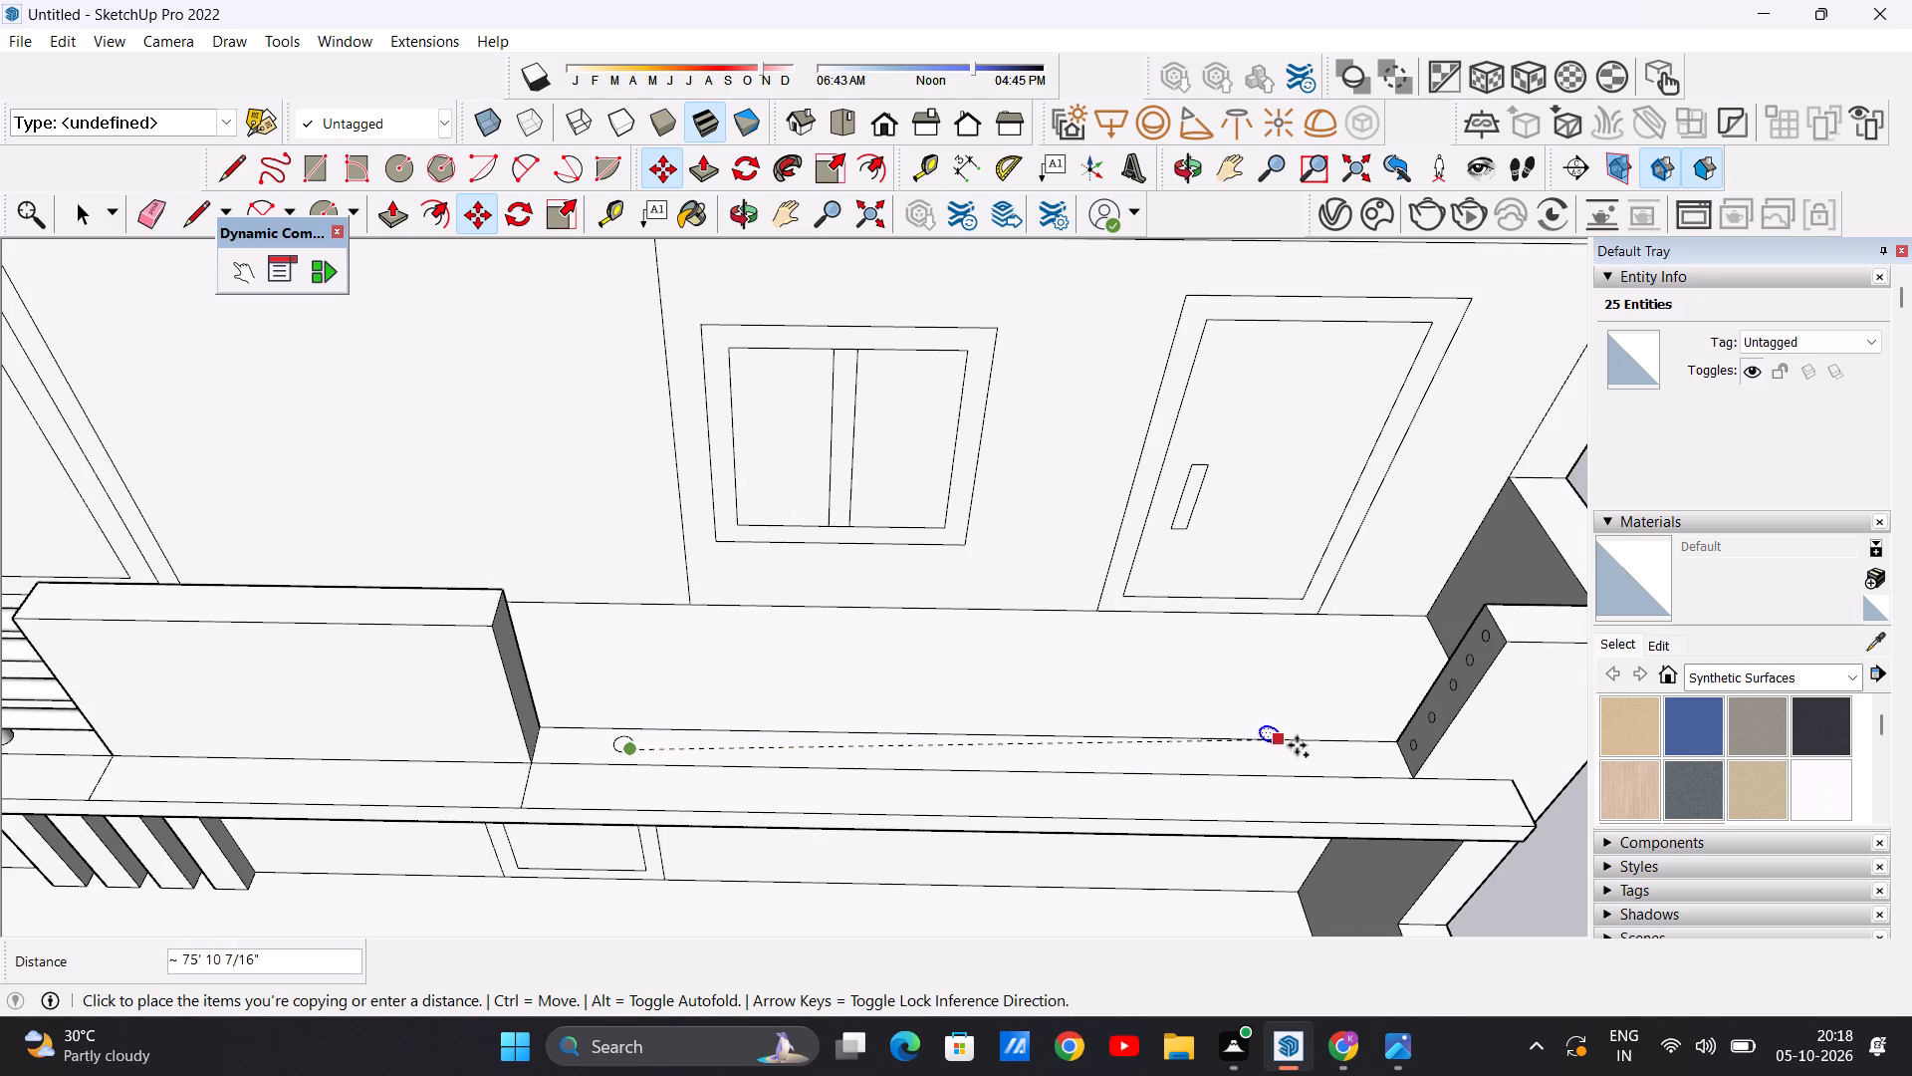
{"action": "scroll", "coordinate": [1364, 760], "scroll_direction": "up", "scroll_amount": 5}
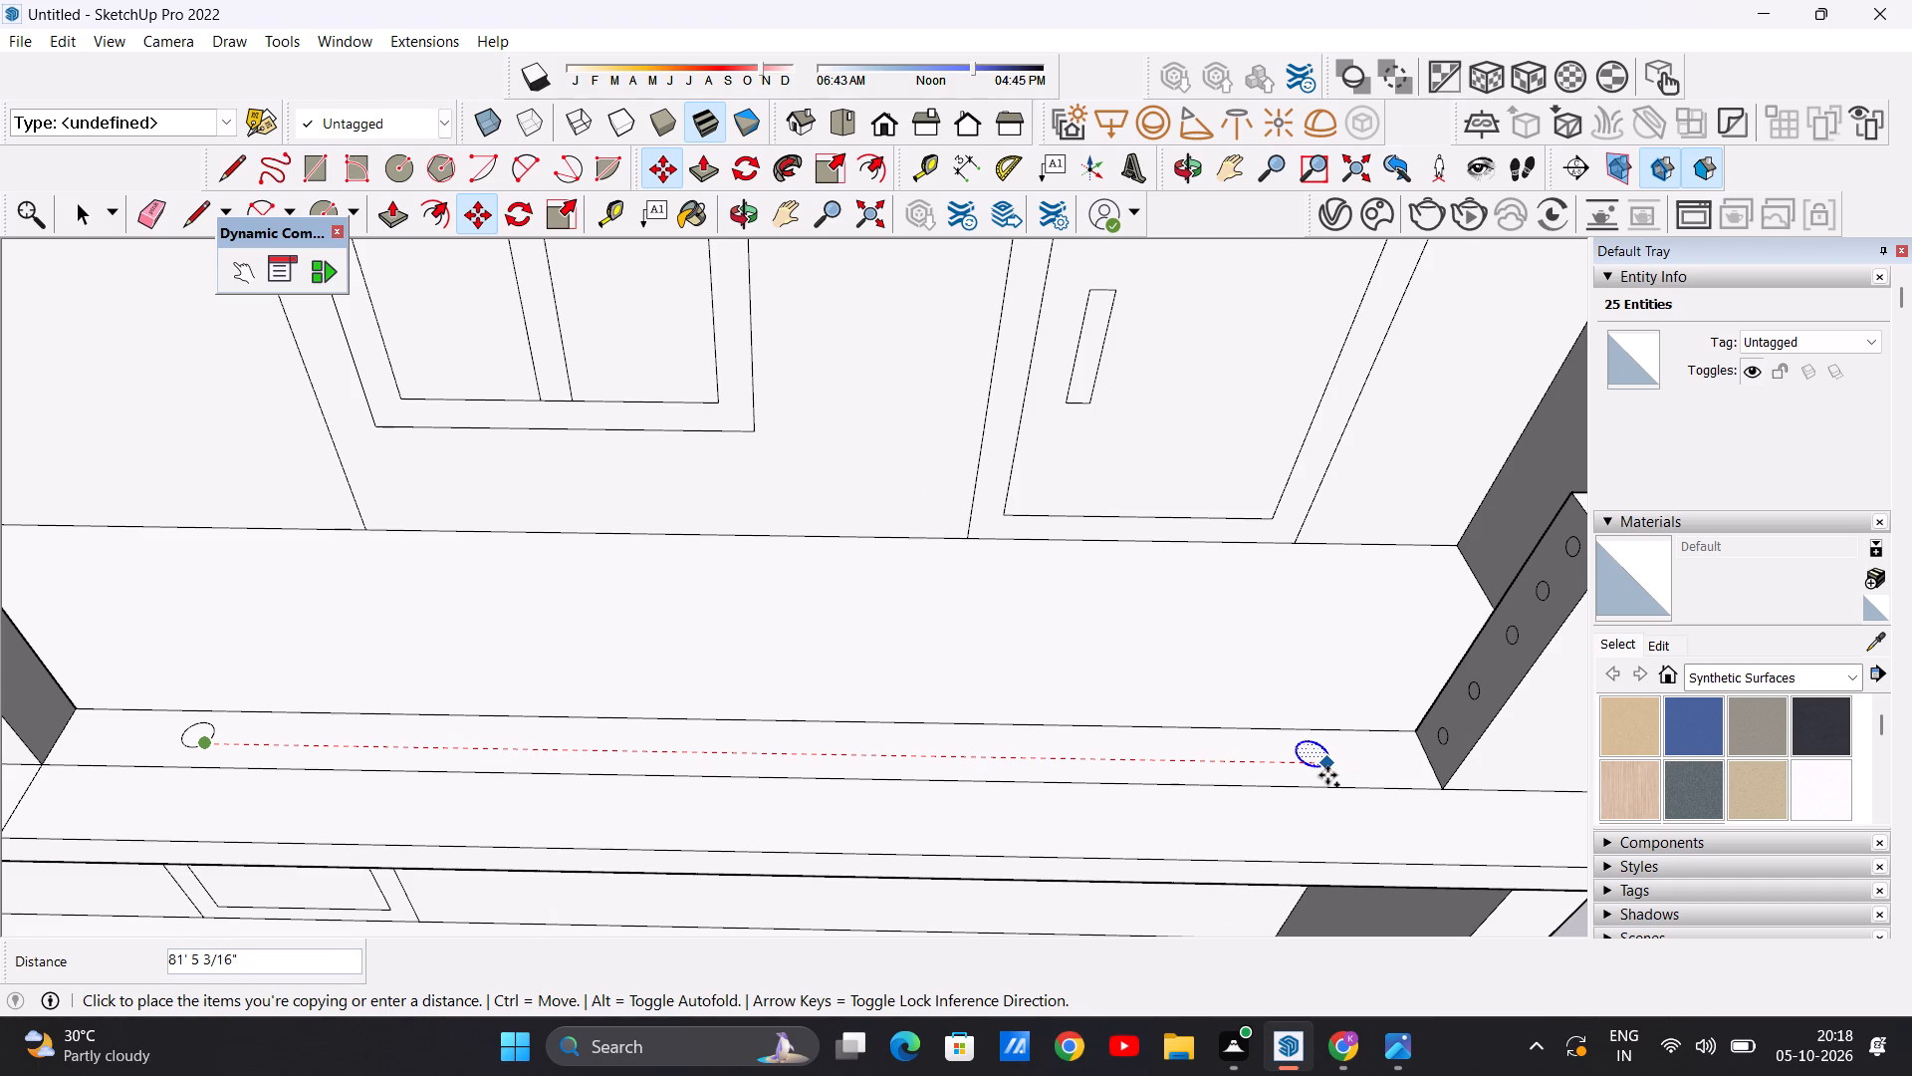
{"action": "left_click", "coordinate": [1327, 775]}
Copy the rightmost floor circle about 63' 6" back toward the raised panel, and copy that one about 45' 8" toward the right parapet.
{"action": "left_click", "coordinate": [1315, 773]}
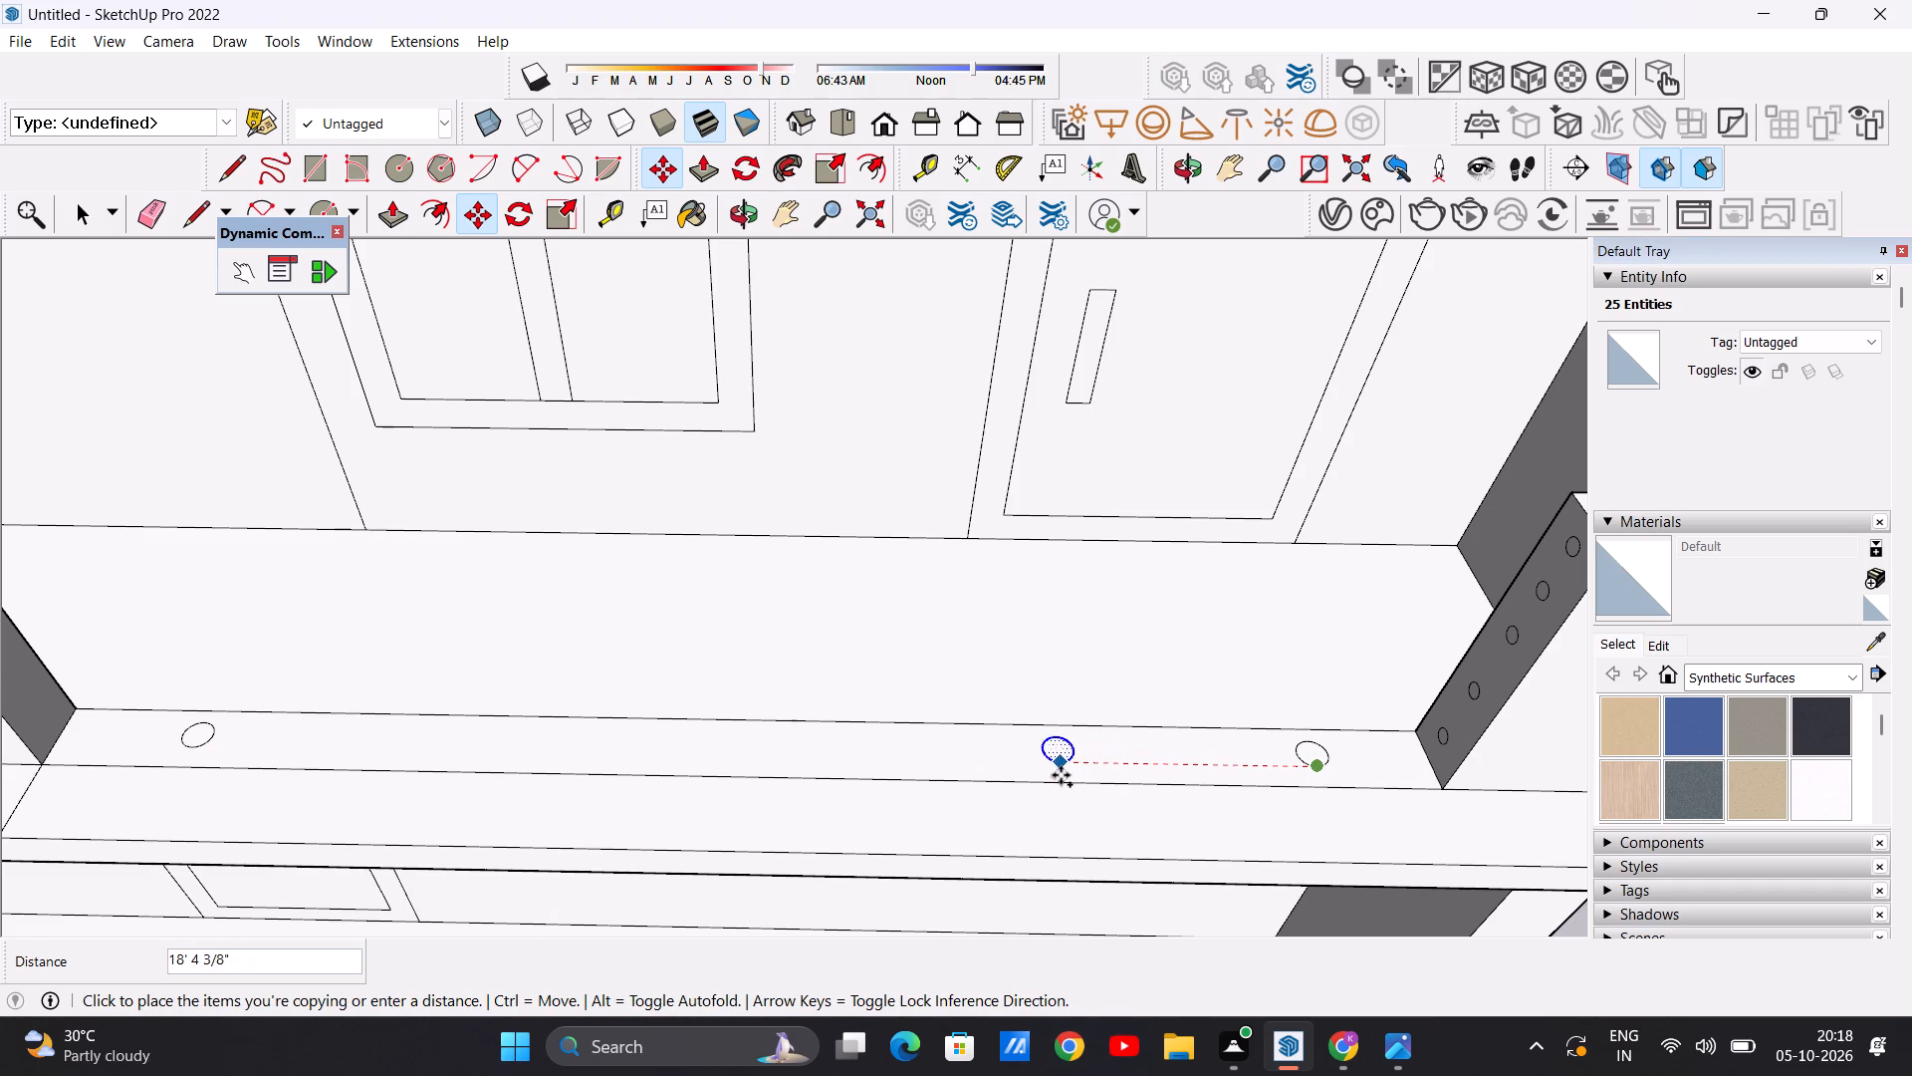
{"action": "scroll", "coordinate": [1104, 784], "scroll_direction": "down", "scroll_amount": 7}
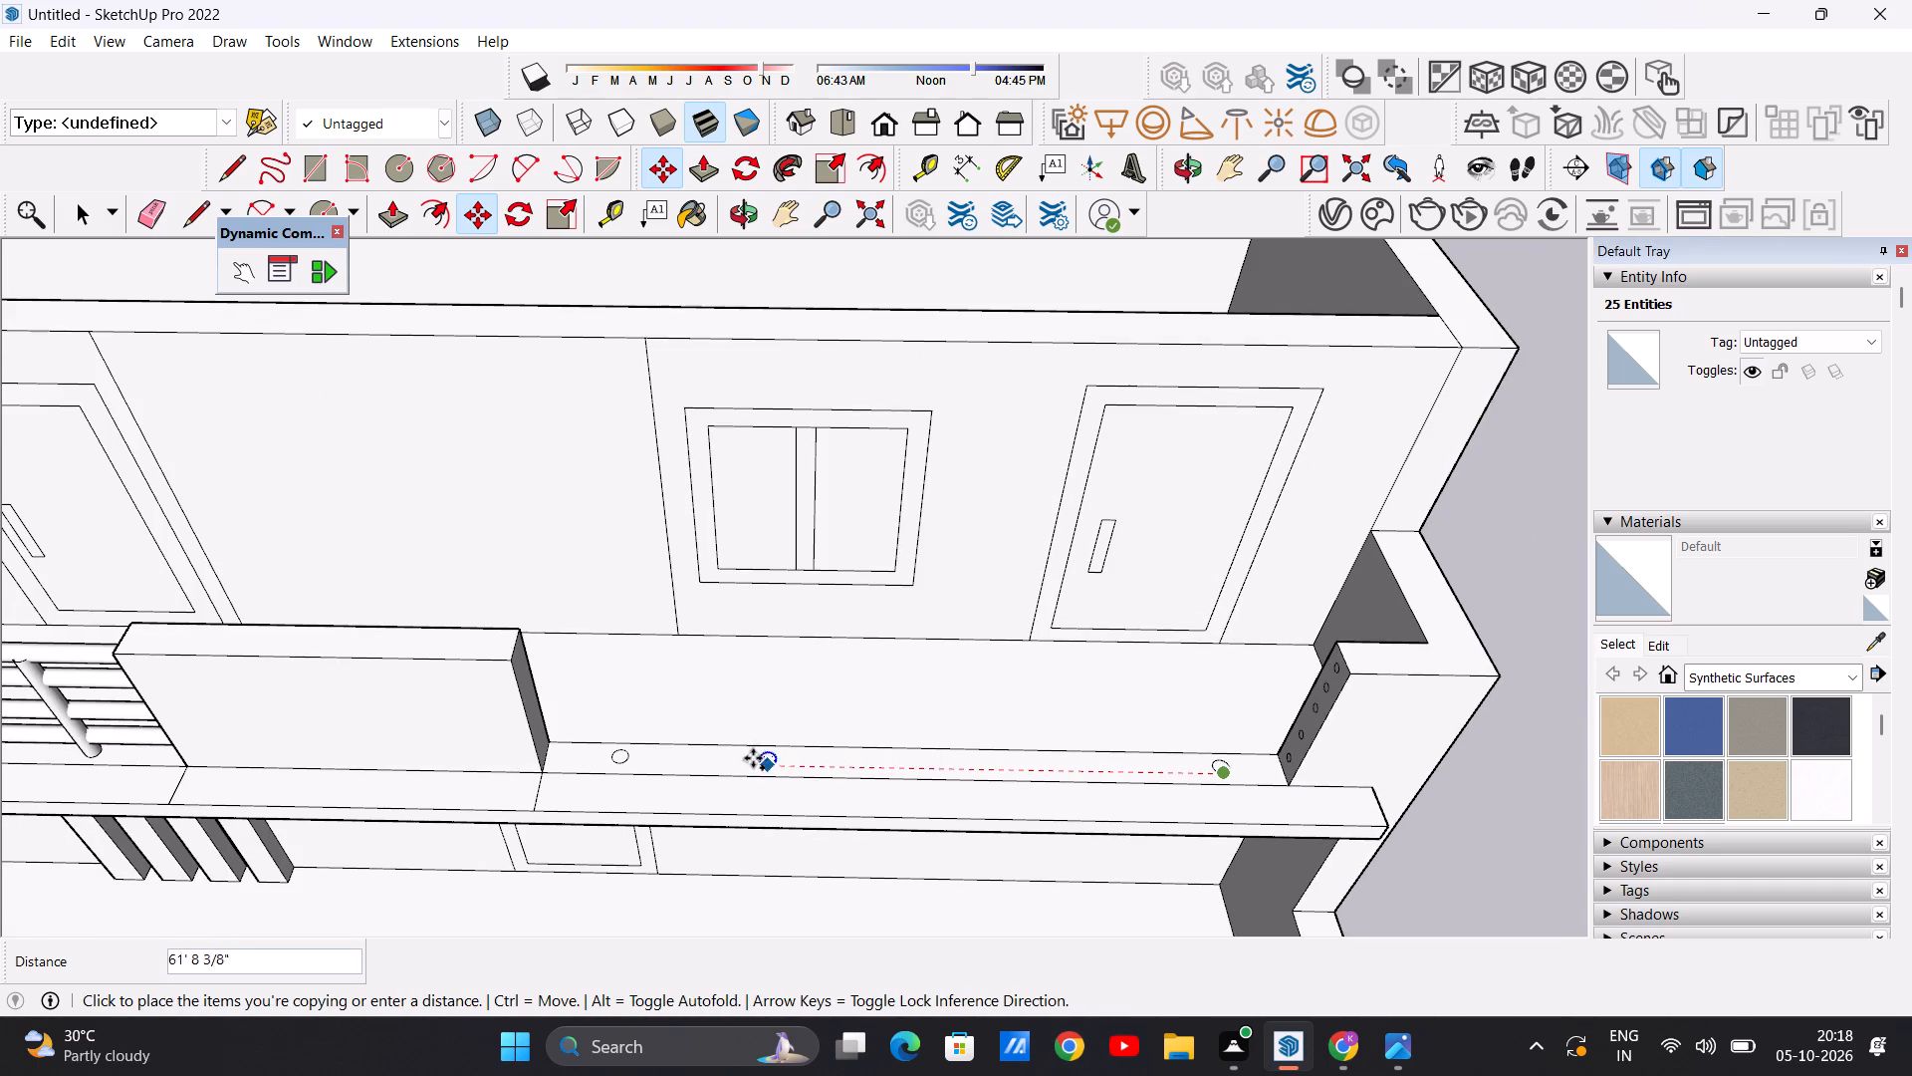
{"action": "scroll", "coordinate": [745, 756], "scroll_direction": "up", "scroll_amount": 4}
{"action": "left_click", "coordinate": [755, 769]}
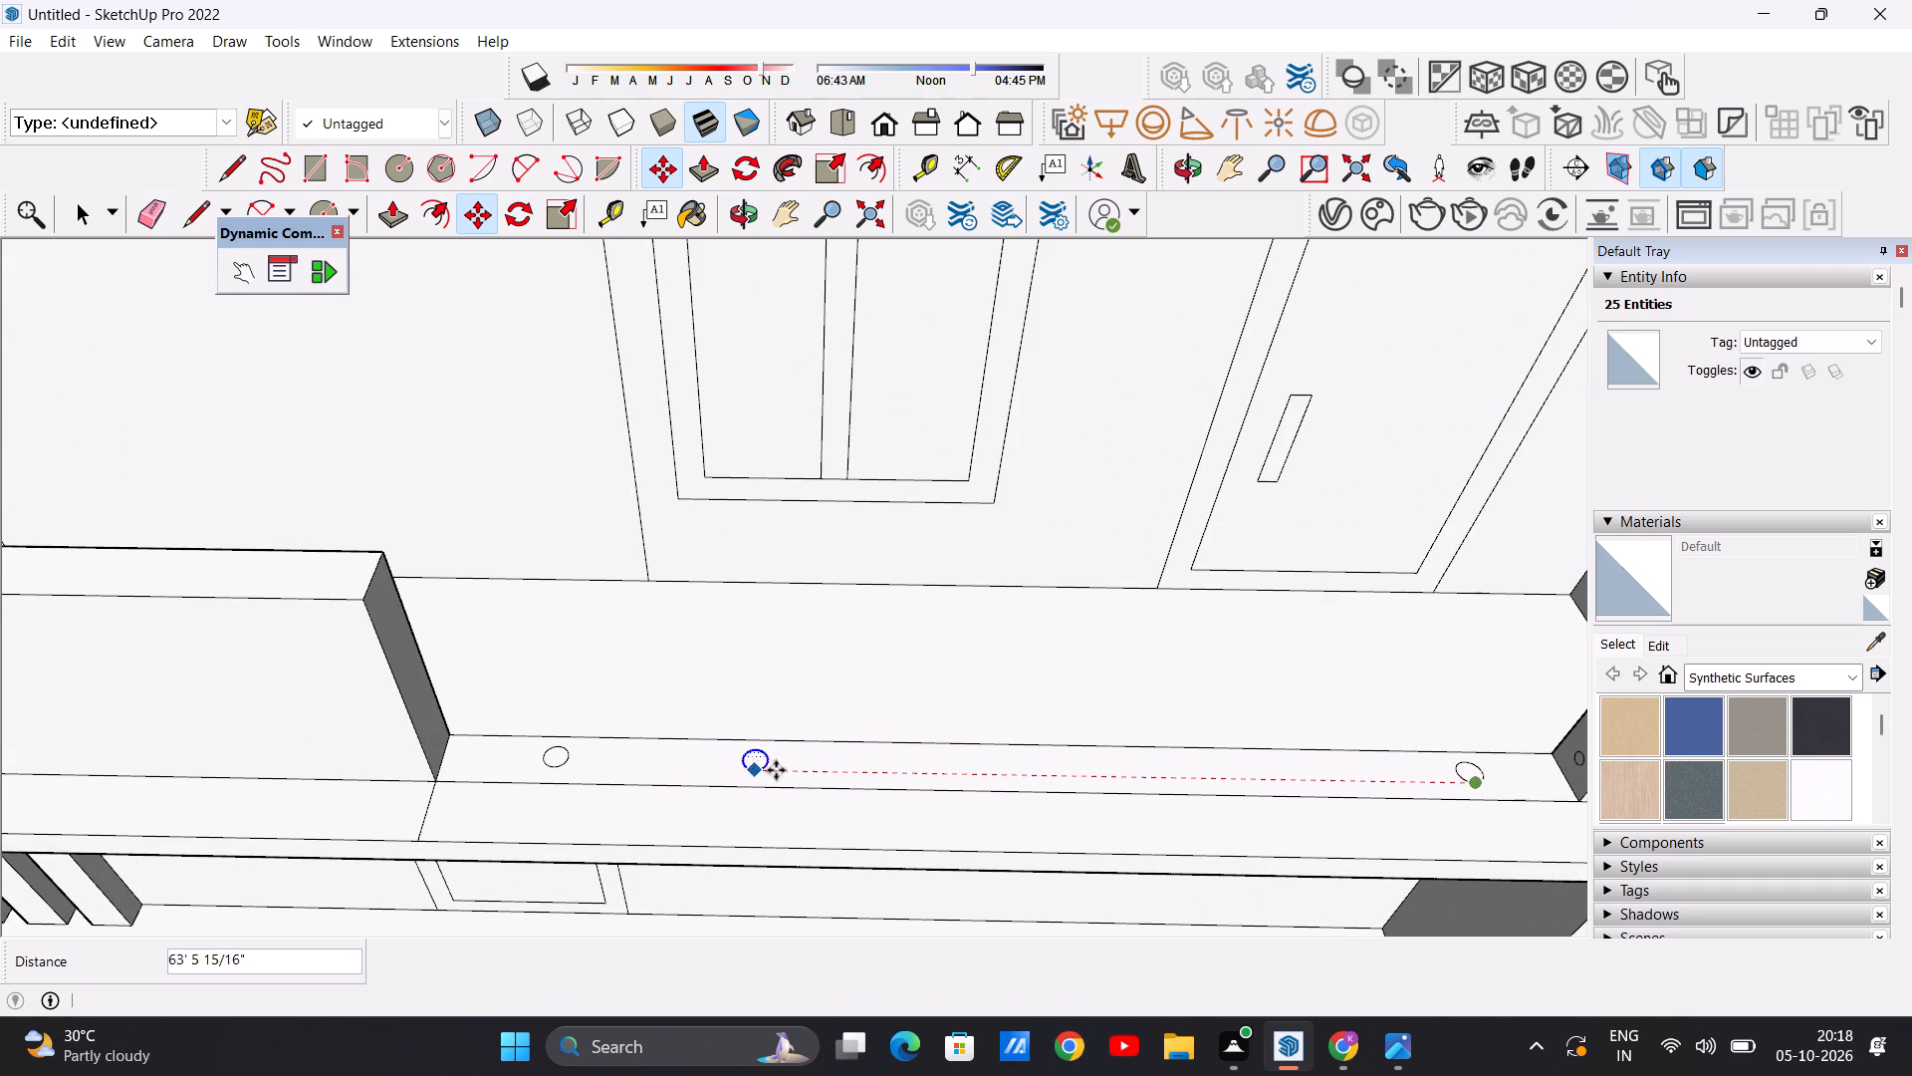
{"action": "left_click", "coordinate": [758, 768]}
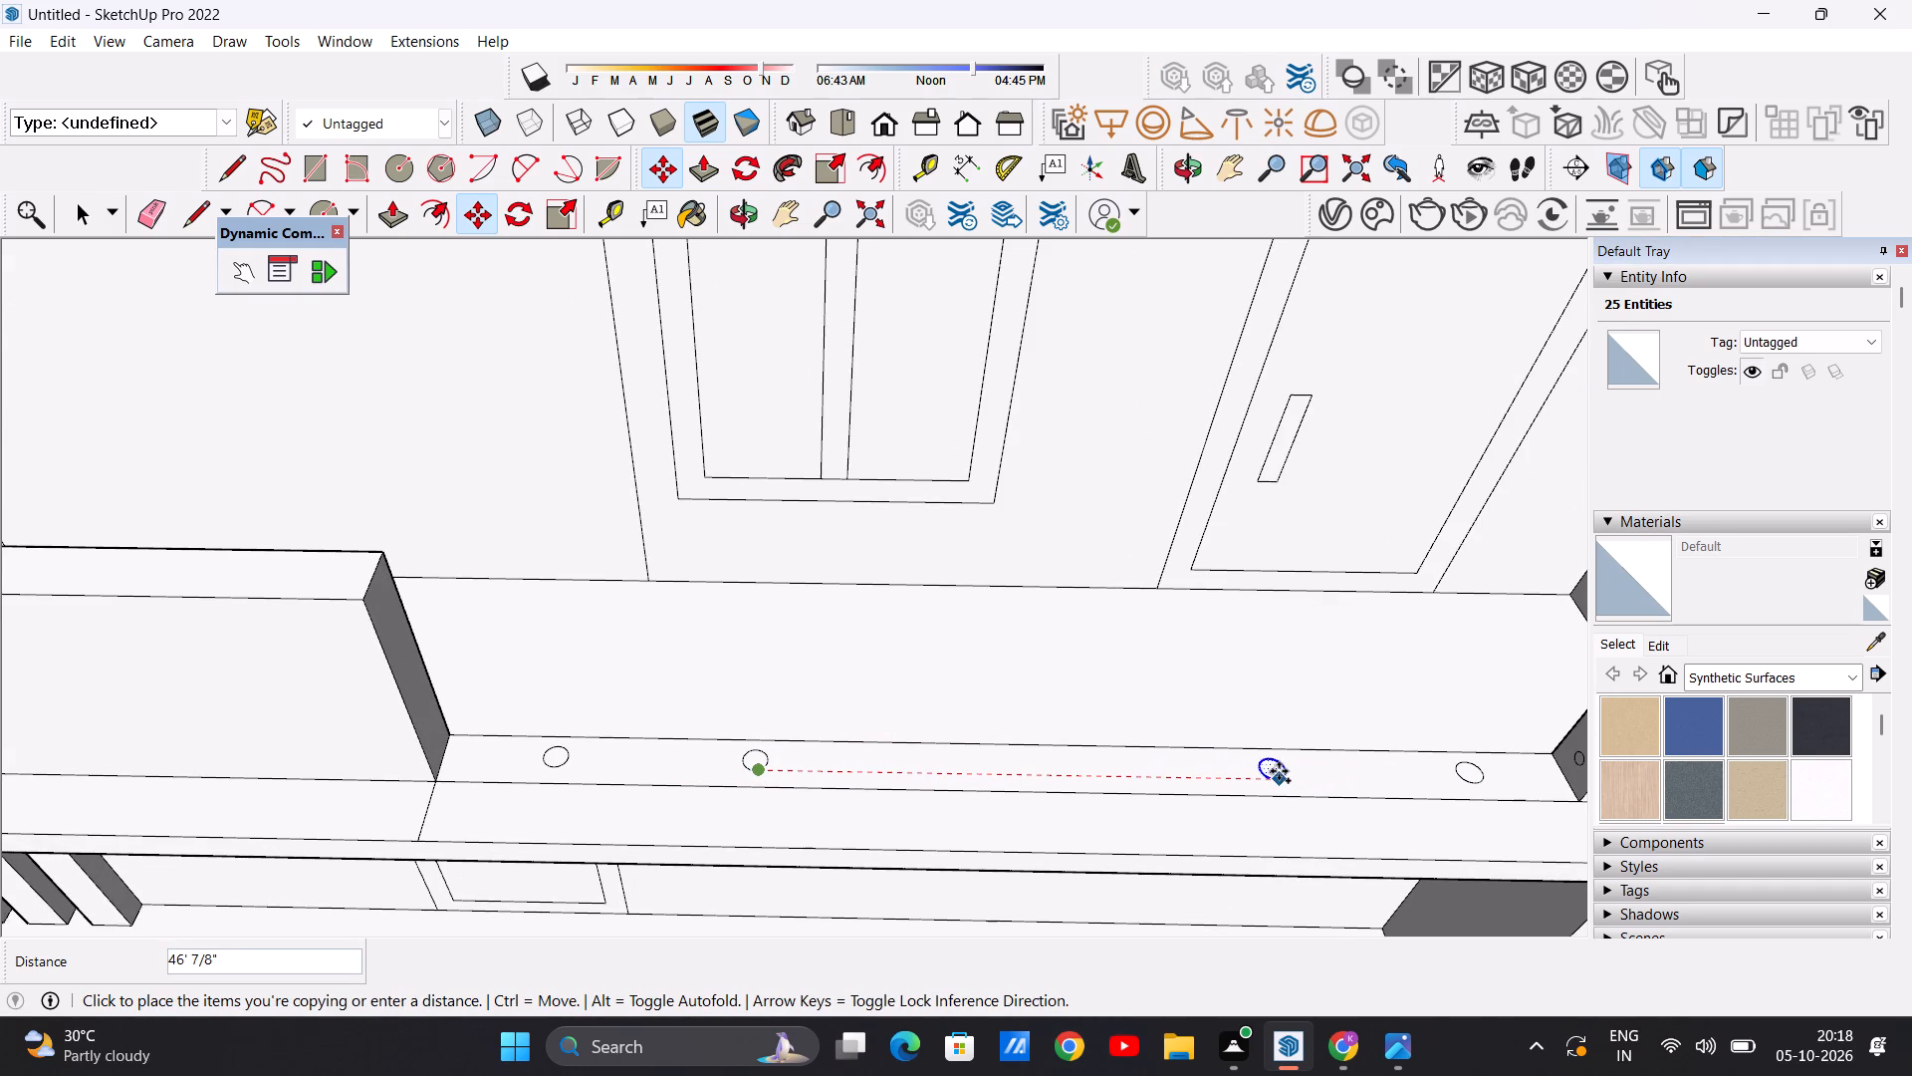
{"action": "left_click", "coordinate": [1274, 771]}
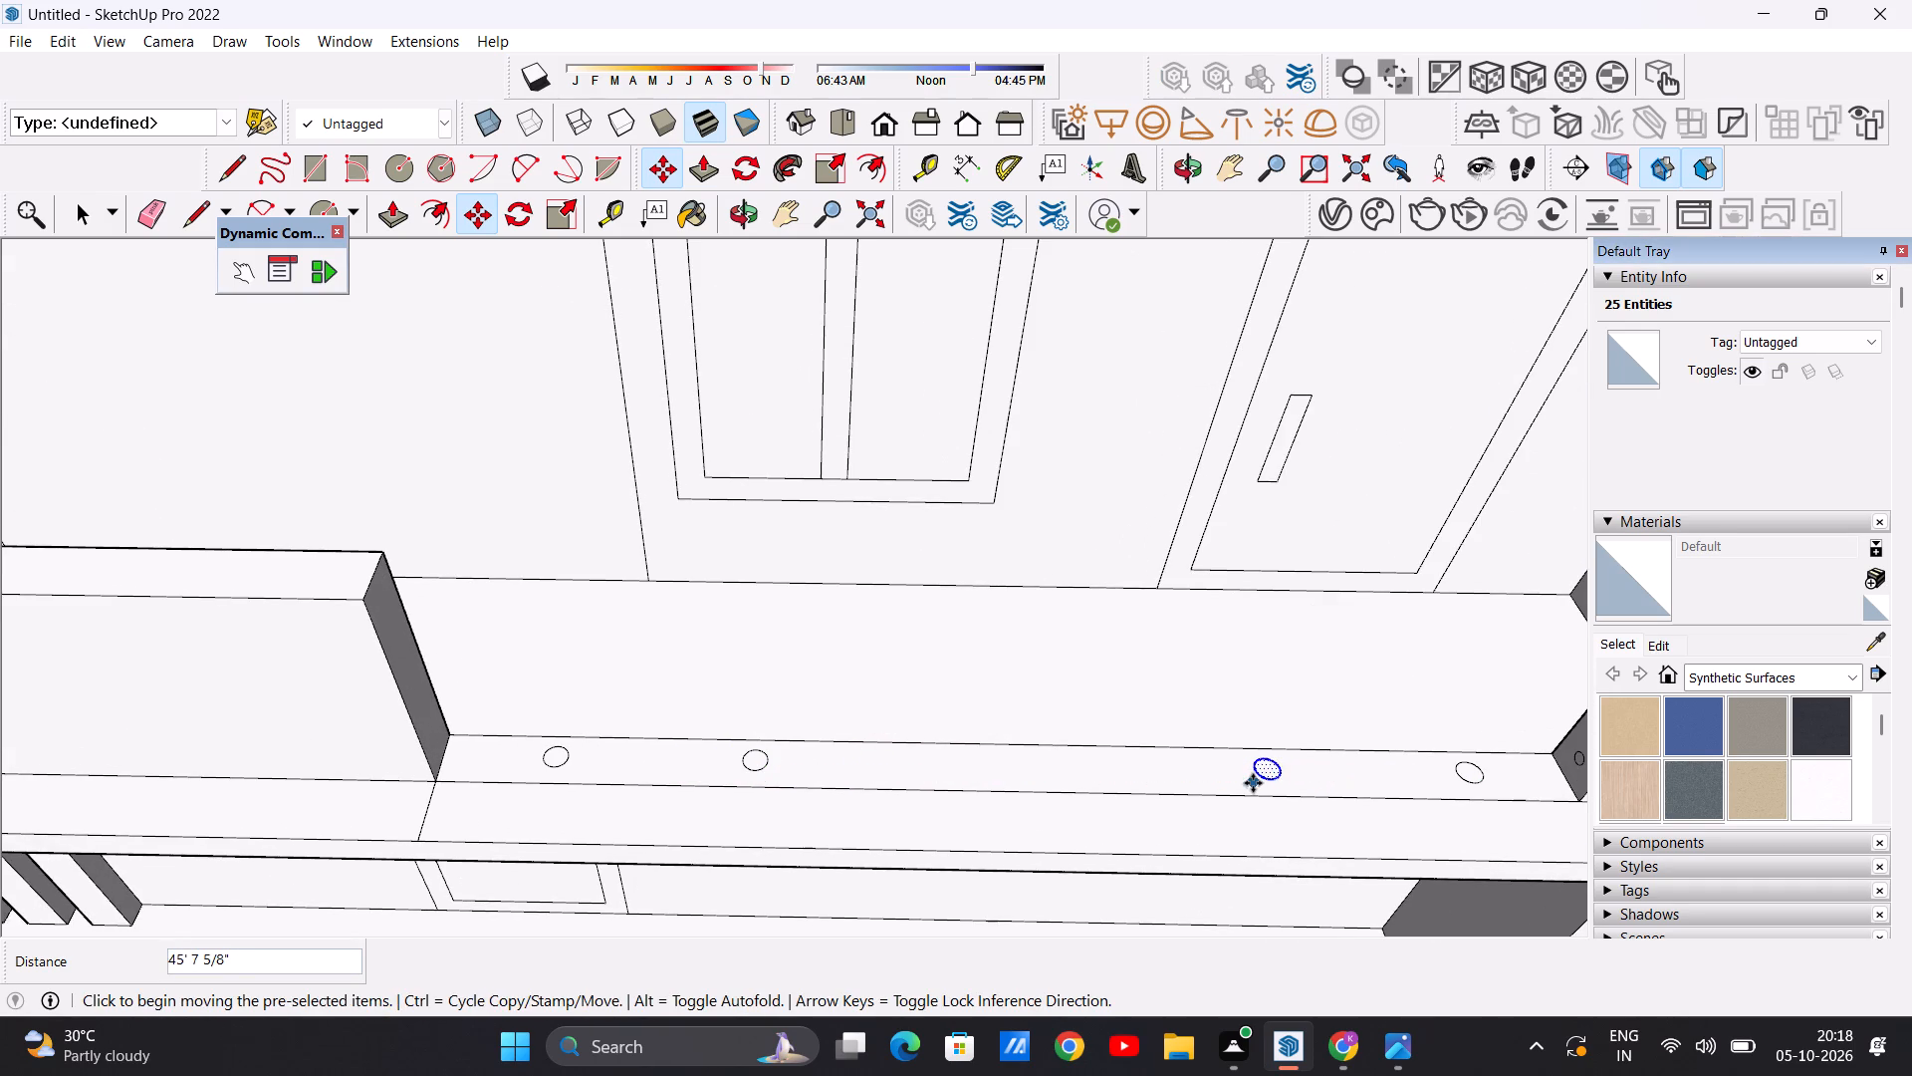
Copy the newest floor circle about 21' 5" back toward the raised panel, near the strip's middle, completing a row of five.
{"action": "left_click", "coordinate": [1253, 783]}
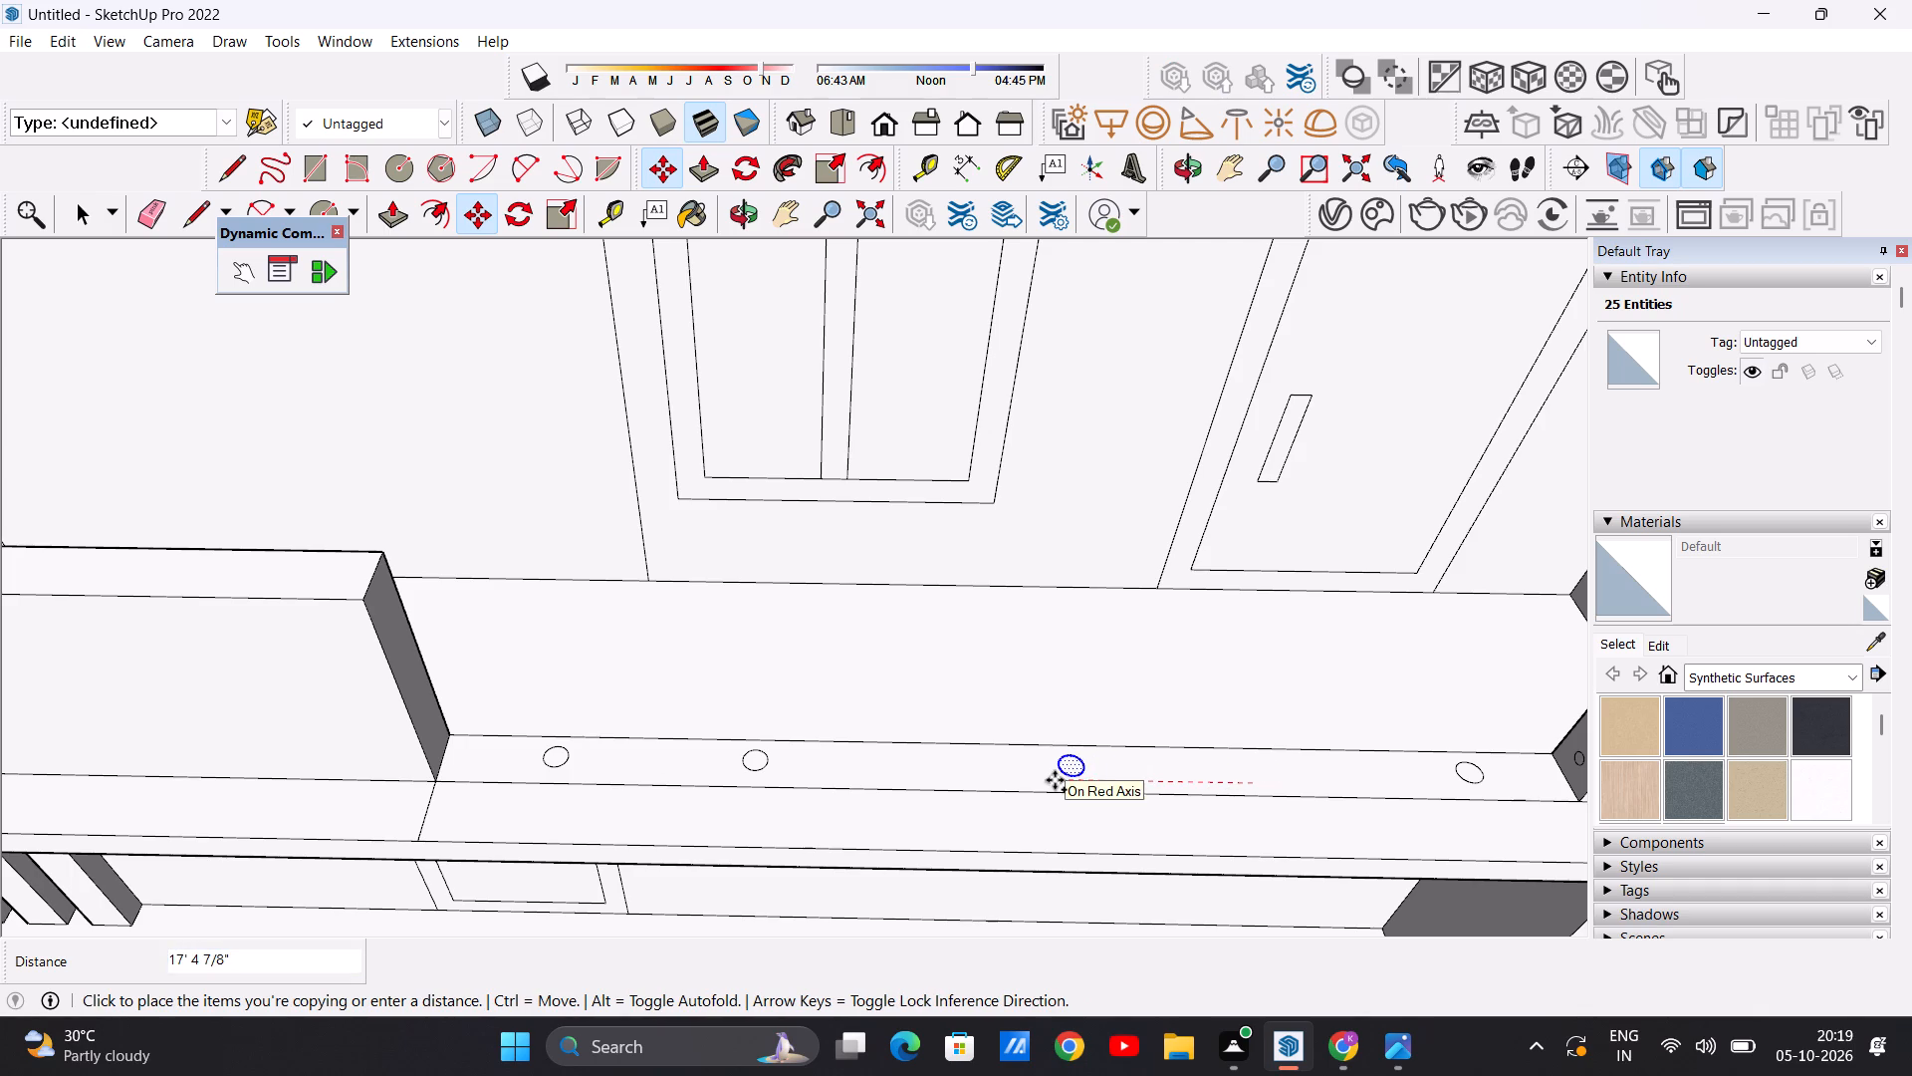
{"action": "left_click", "coordinate": [1009, 780]}
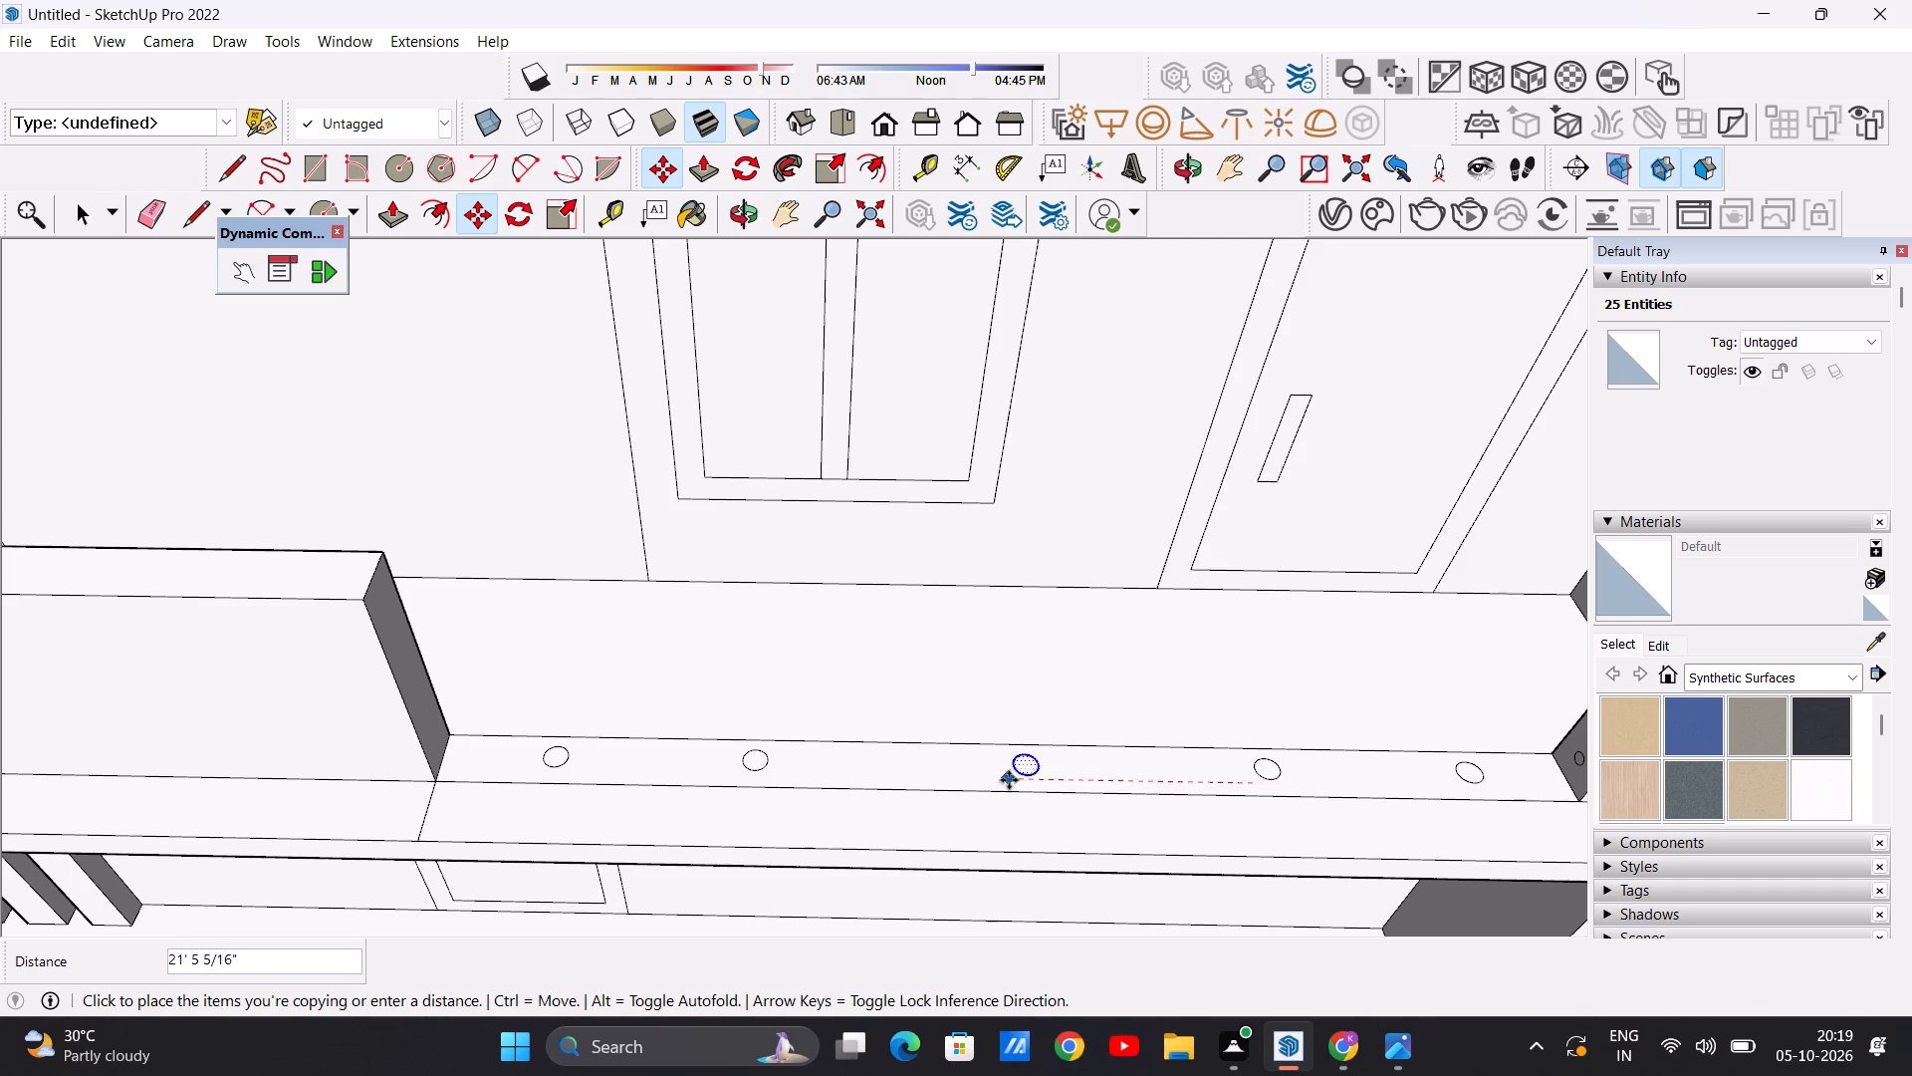
{"action": "key", "text": "space"}
{"action": "scroll", "coordinate": [1017, 820], "scroll_direction": "down", "scroll_amount": 7}
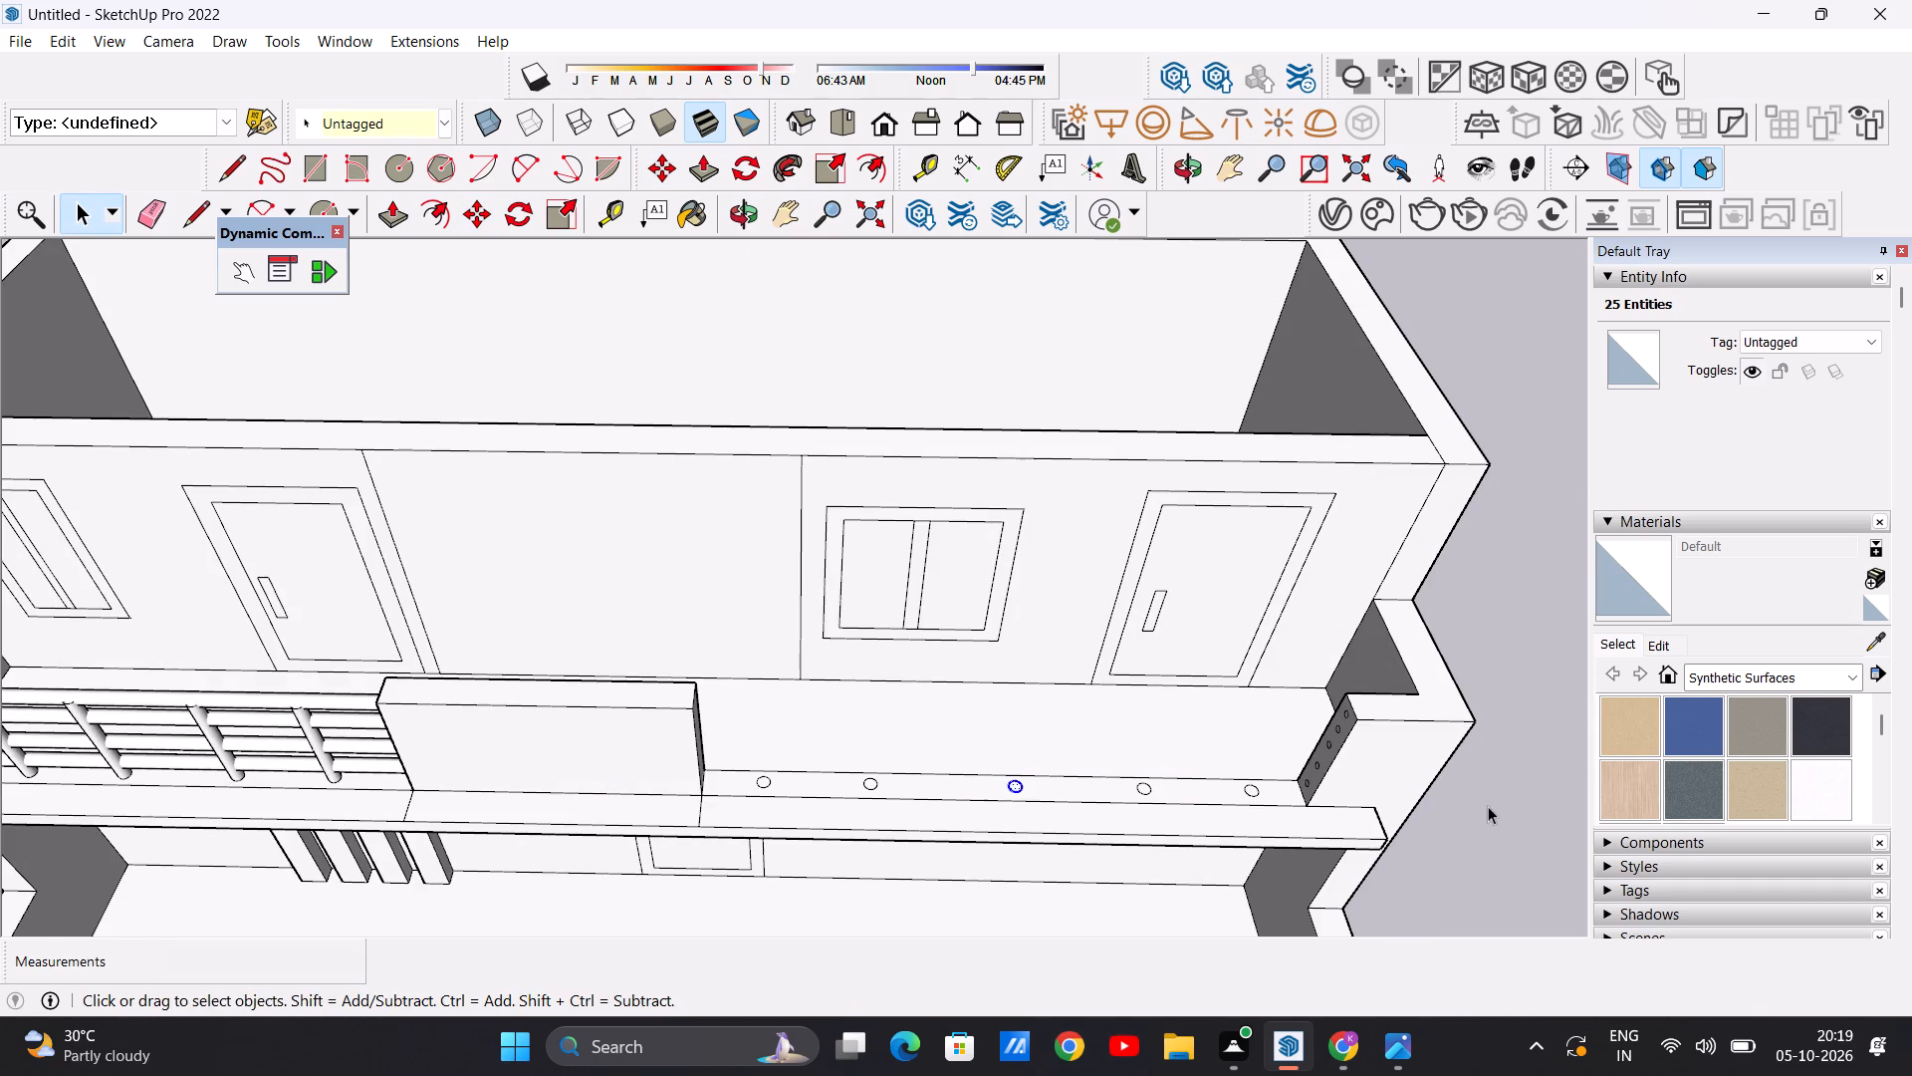
{"action": "left_click", "coordinate": [1495, 815]}
Extrude the top circle on the right parapet return about 99' 10" across to the raised panel's end as the top rail.
{"action": "scroll", "coordinate": [1307, 811], "scroll_direction": "up", "scroll_amount": 4}
{"action": "middle_click_drag", "start_coordinate": [1307, 839], "coordinate": [1358, 693]}
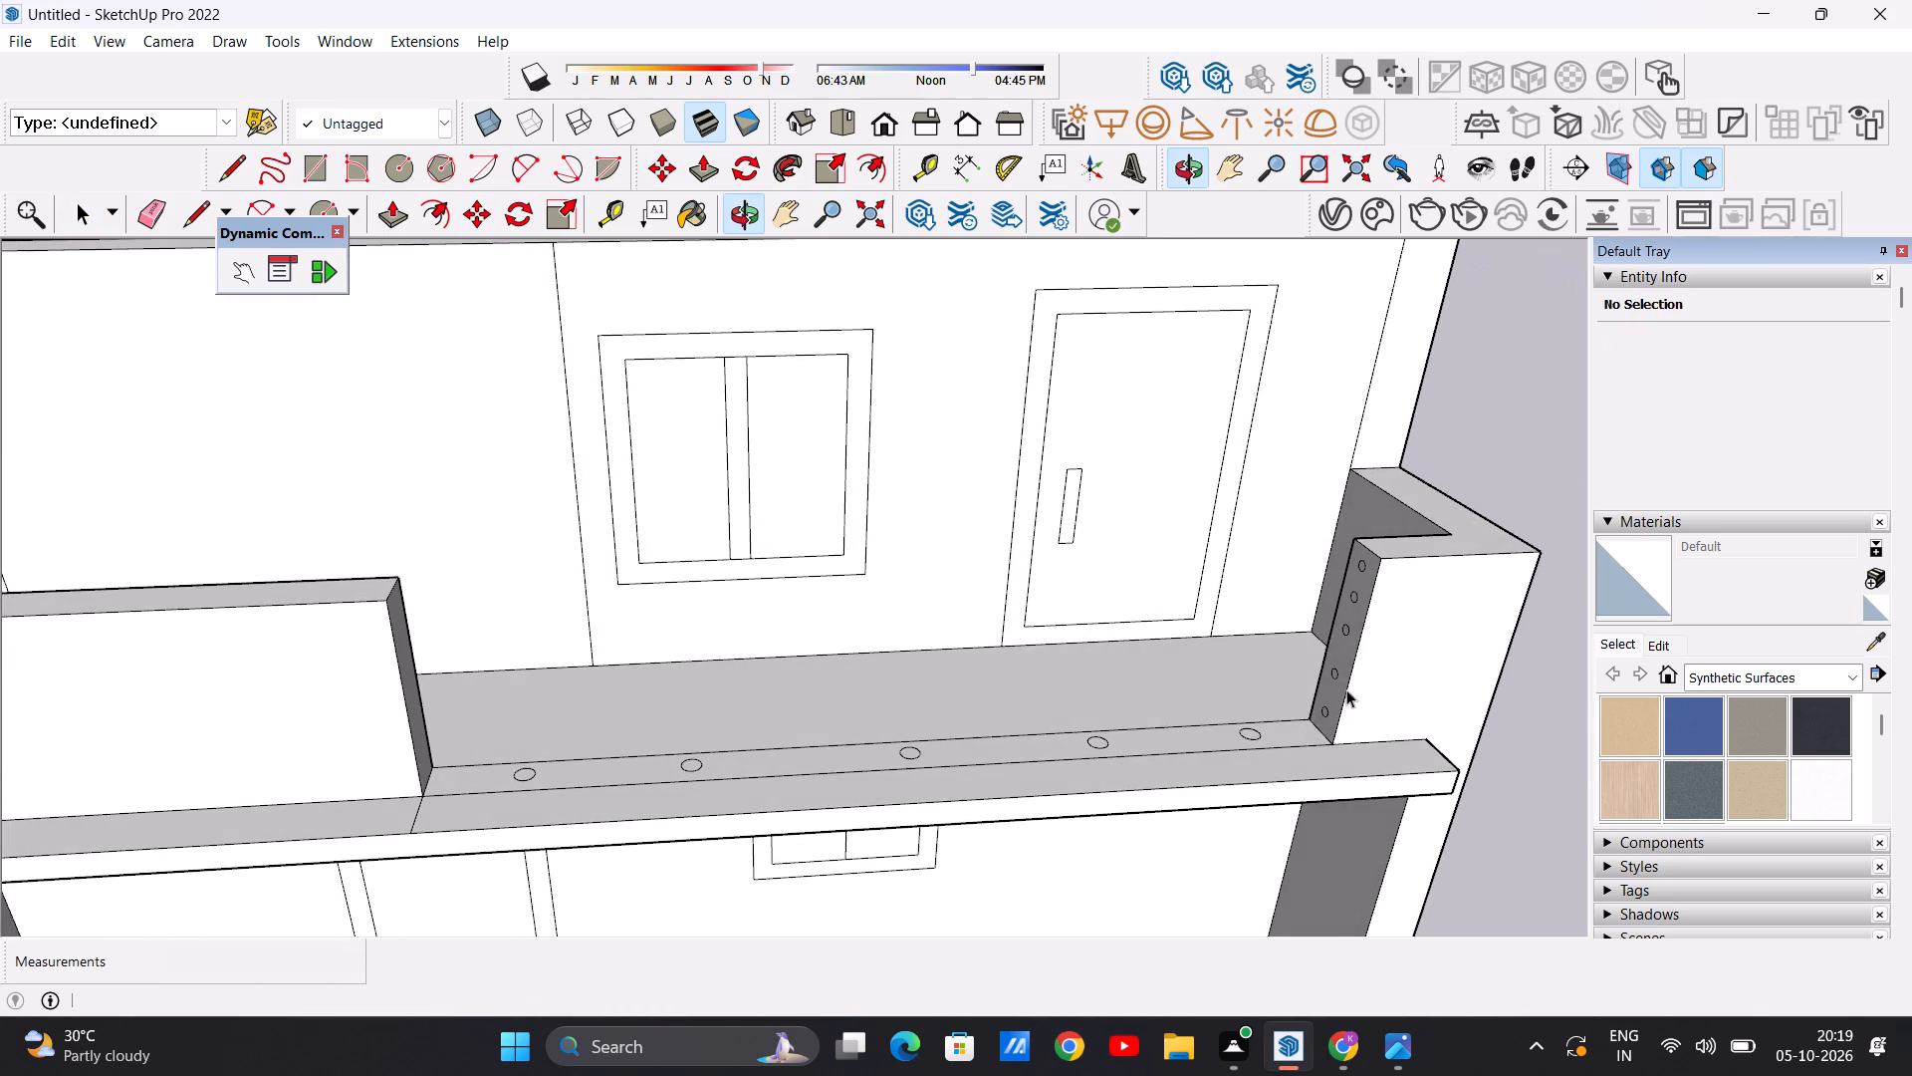
{"action": "scroll", "coordinate": [1321, 631], "scroll_direction": "up", "scroll_amount": 6}
{"action": "key", "text": "p"}
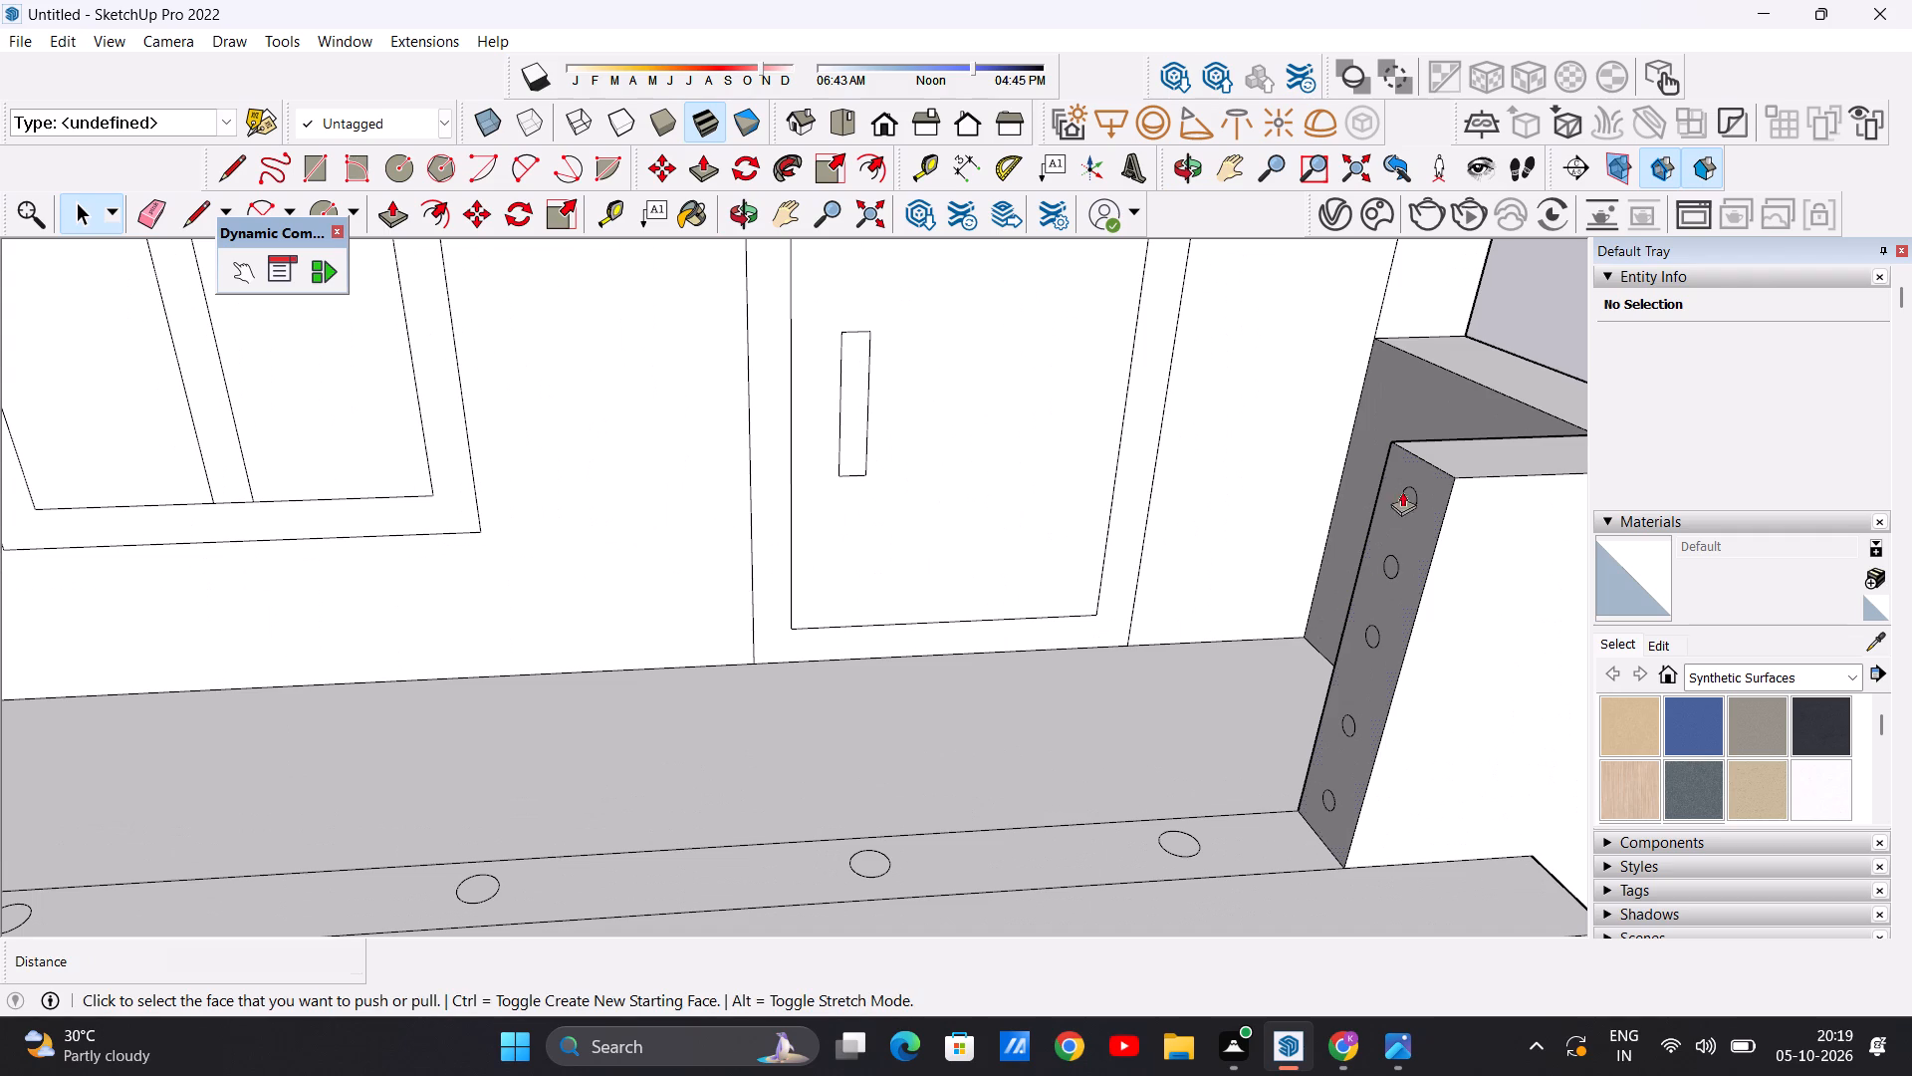
{"action": "scroll", "coordinate": [1395, 477], "scroll_direction": "up", "scroll_amount": 15}
{"action": "scroll", "coordinate": [1418, 517], "scroll_direction": "up", "scroll_amount": 6}
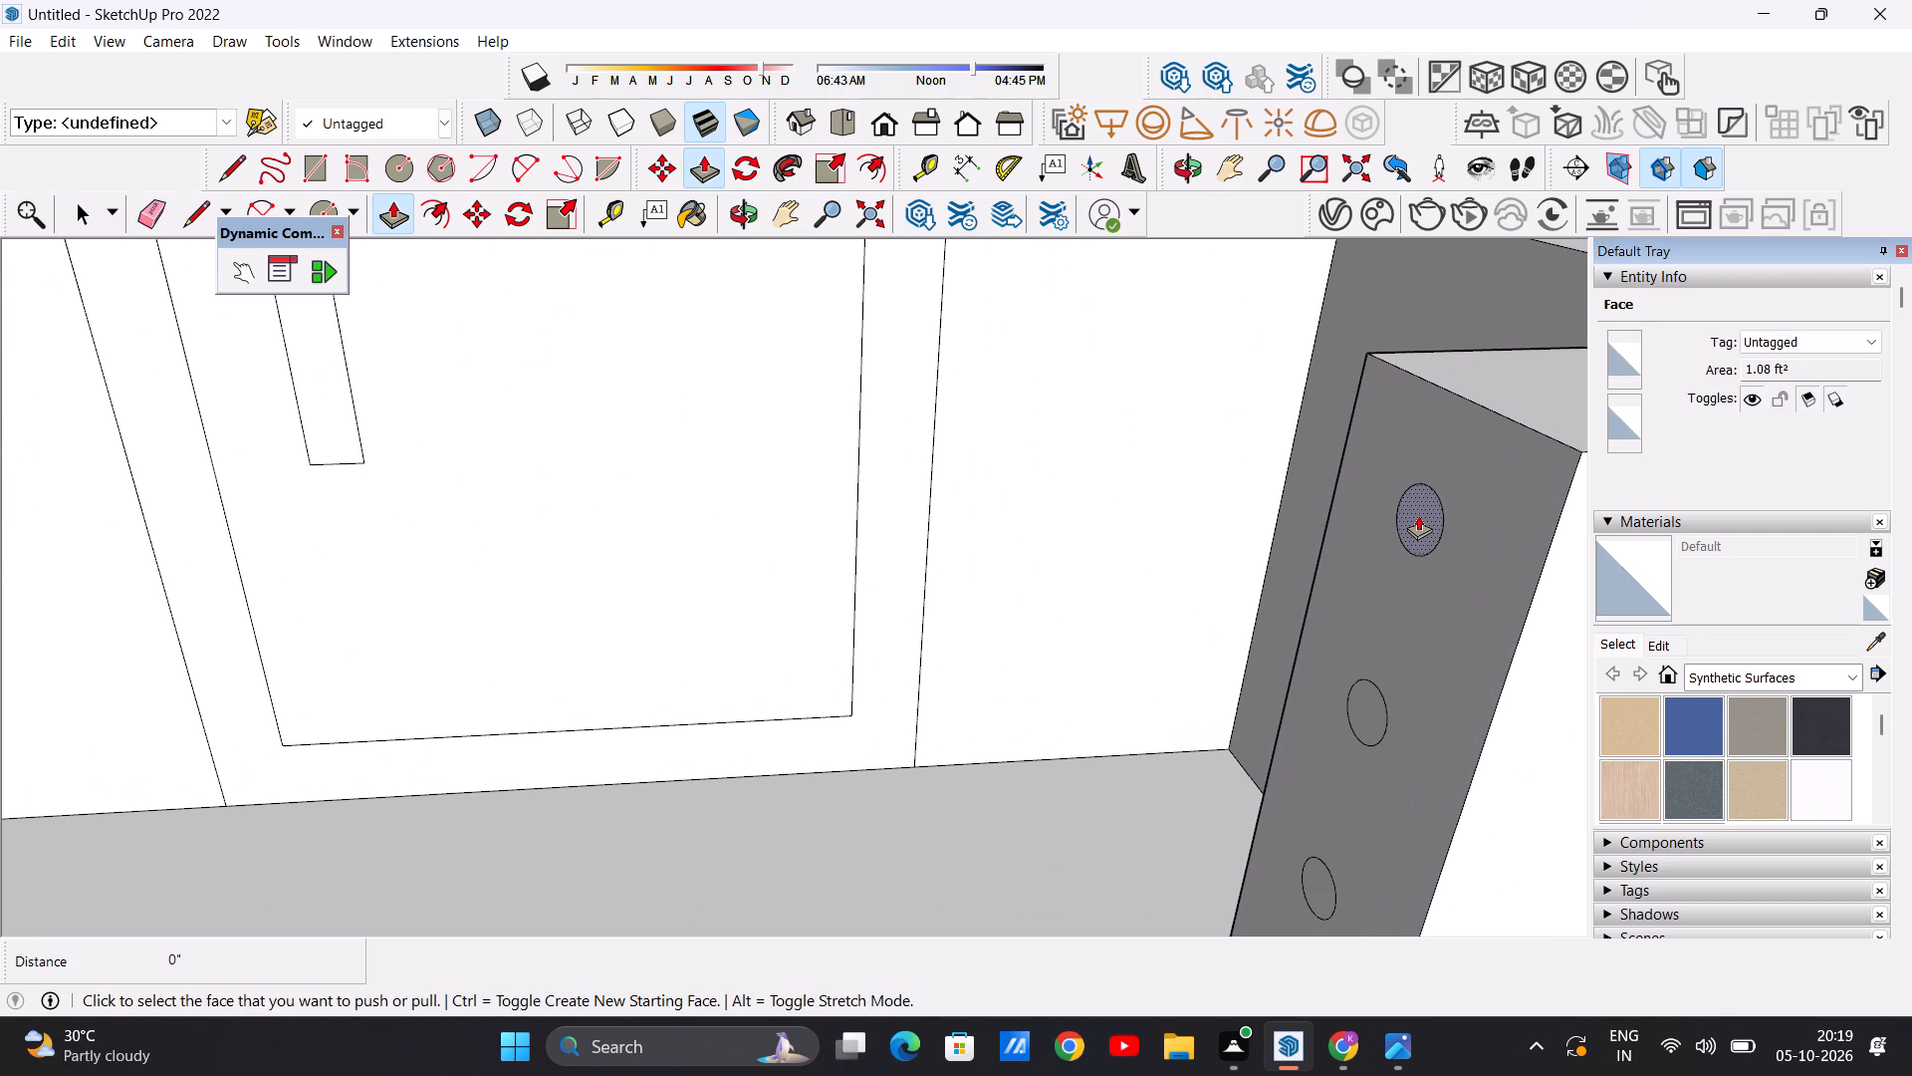
{"action": "left_click", "coordinate": [1418, 515]}
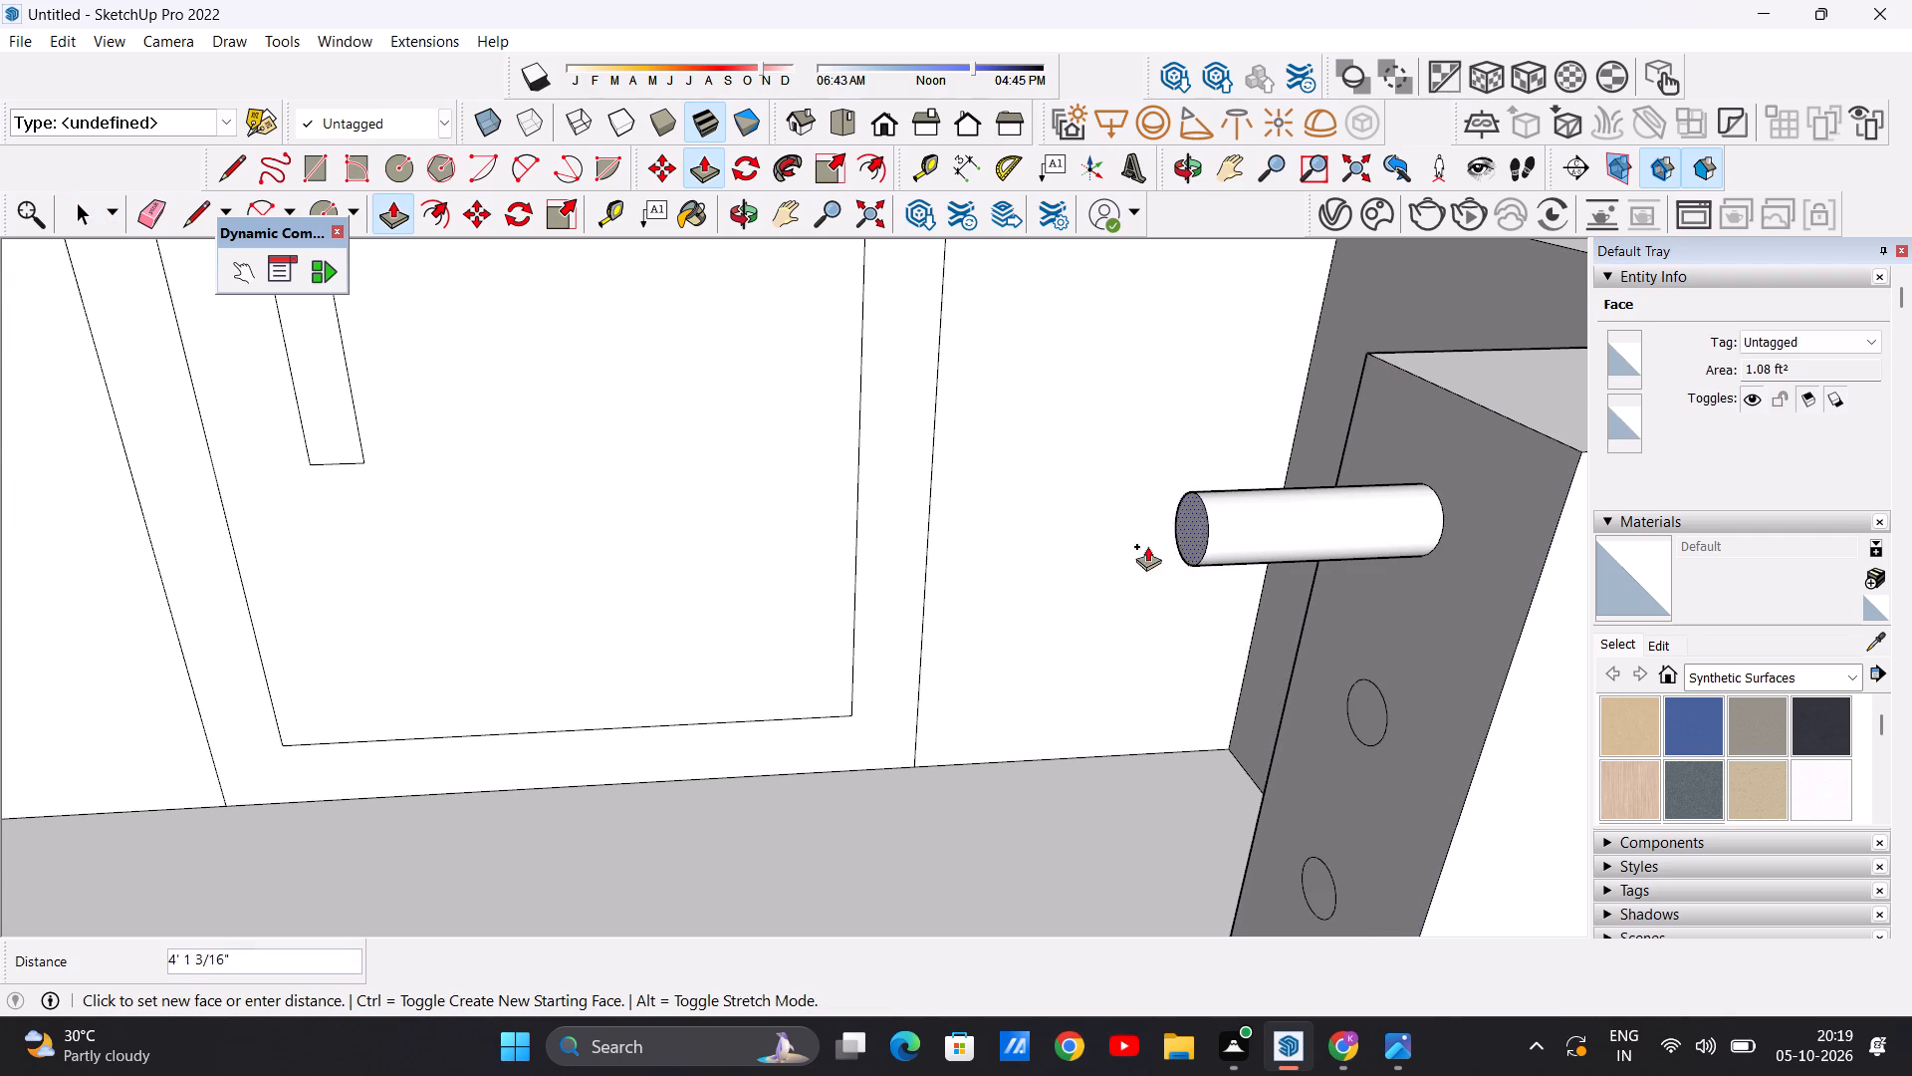
{"action": "scroll", "coordinate": [1091, 568], "scroll_direction": "down", "scroll_amount": 13}
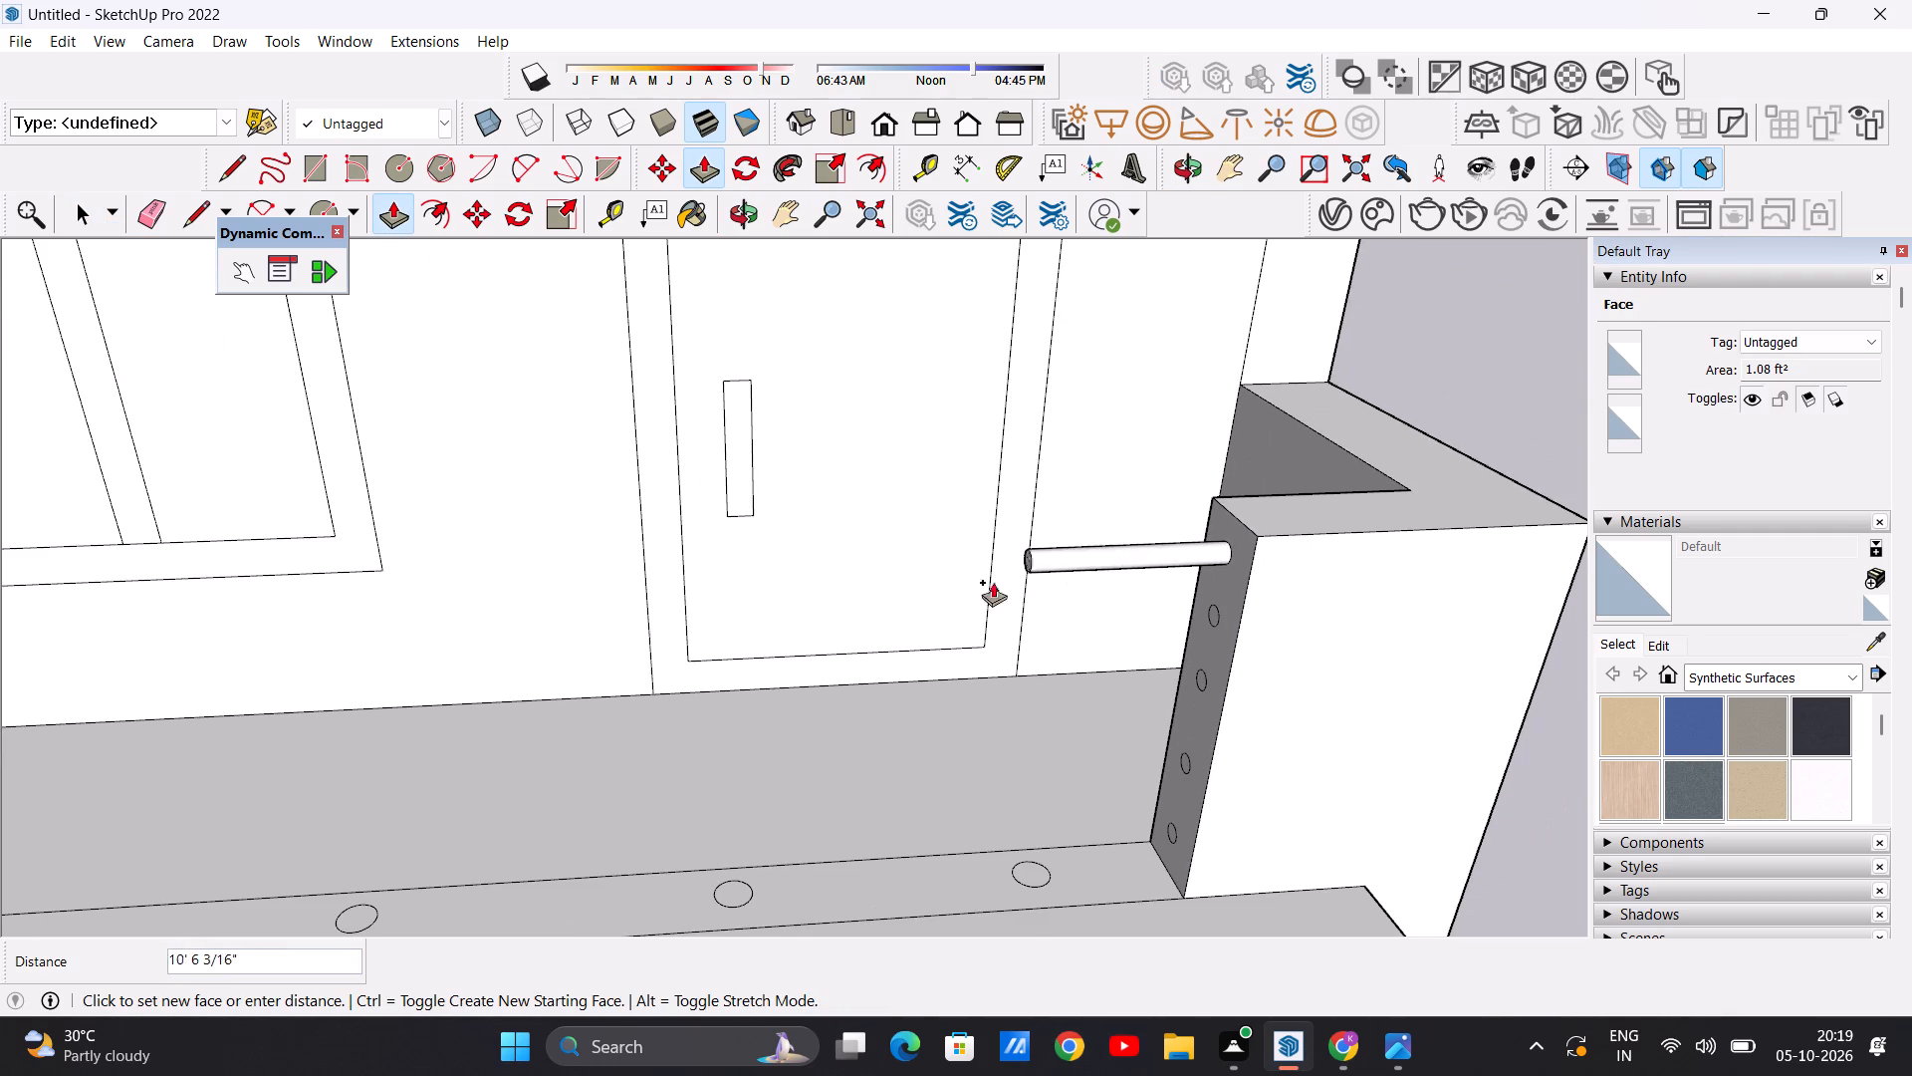
{"action": "scroll", "coordinate": [964, 593], "scroll_direction": "down", "scroll_amount": 7}
{"action": "scroll", "coordinate": [759, 561], "scroll_direction": "down", "scroll_amount": 3}
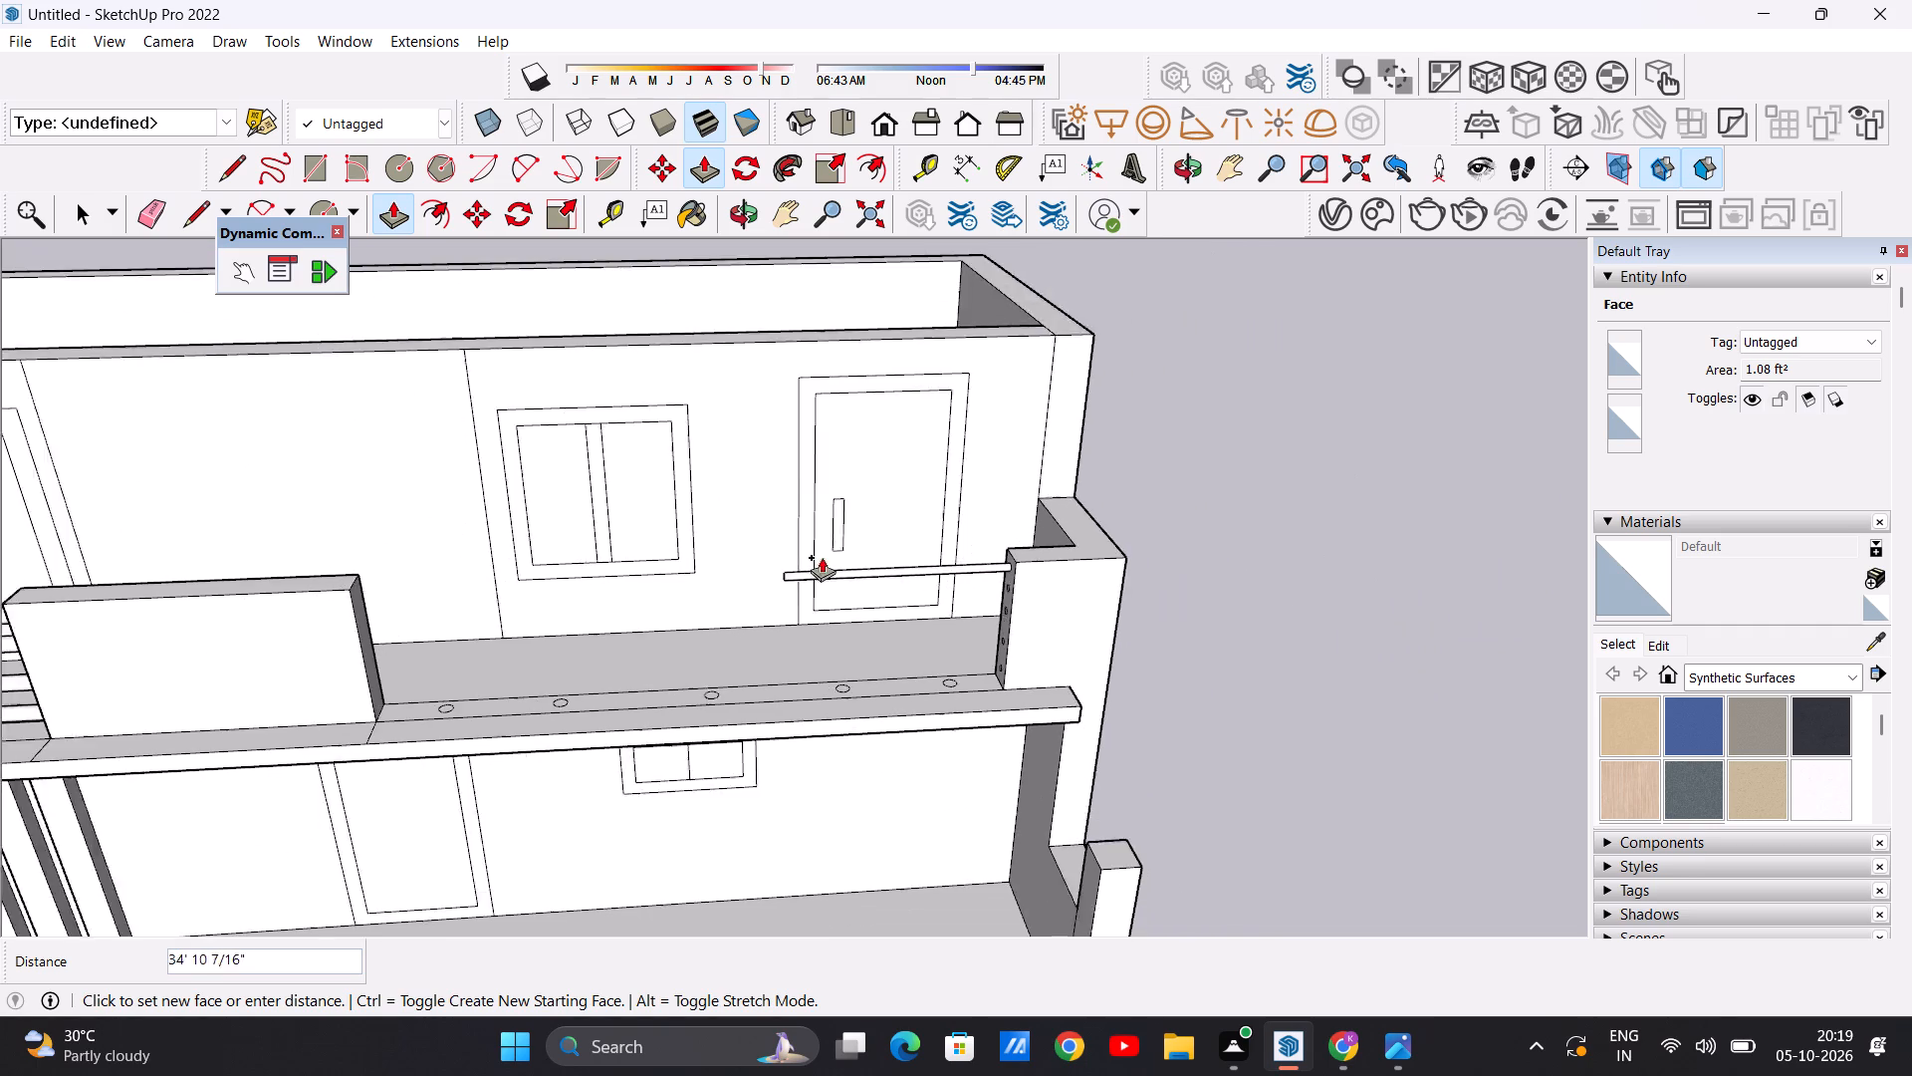
{"action": "scroll", "coordinate": [822, 557], "scroll_direction": "down", "scroll_amount": 4}
{"action": "scroll", "coordinate": [530, 554], "scroll_direction": "up", "scroll_amount": 14}
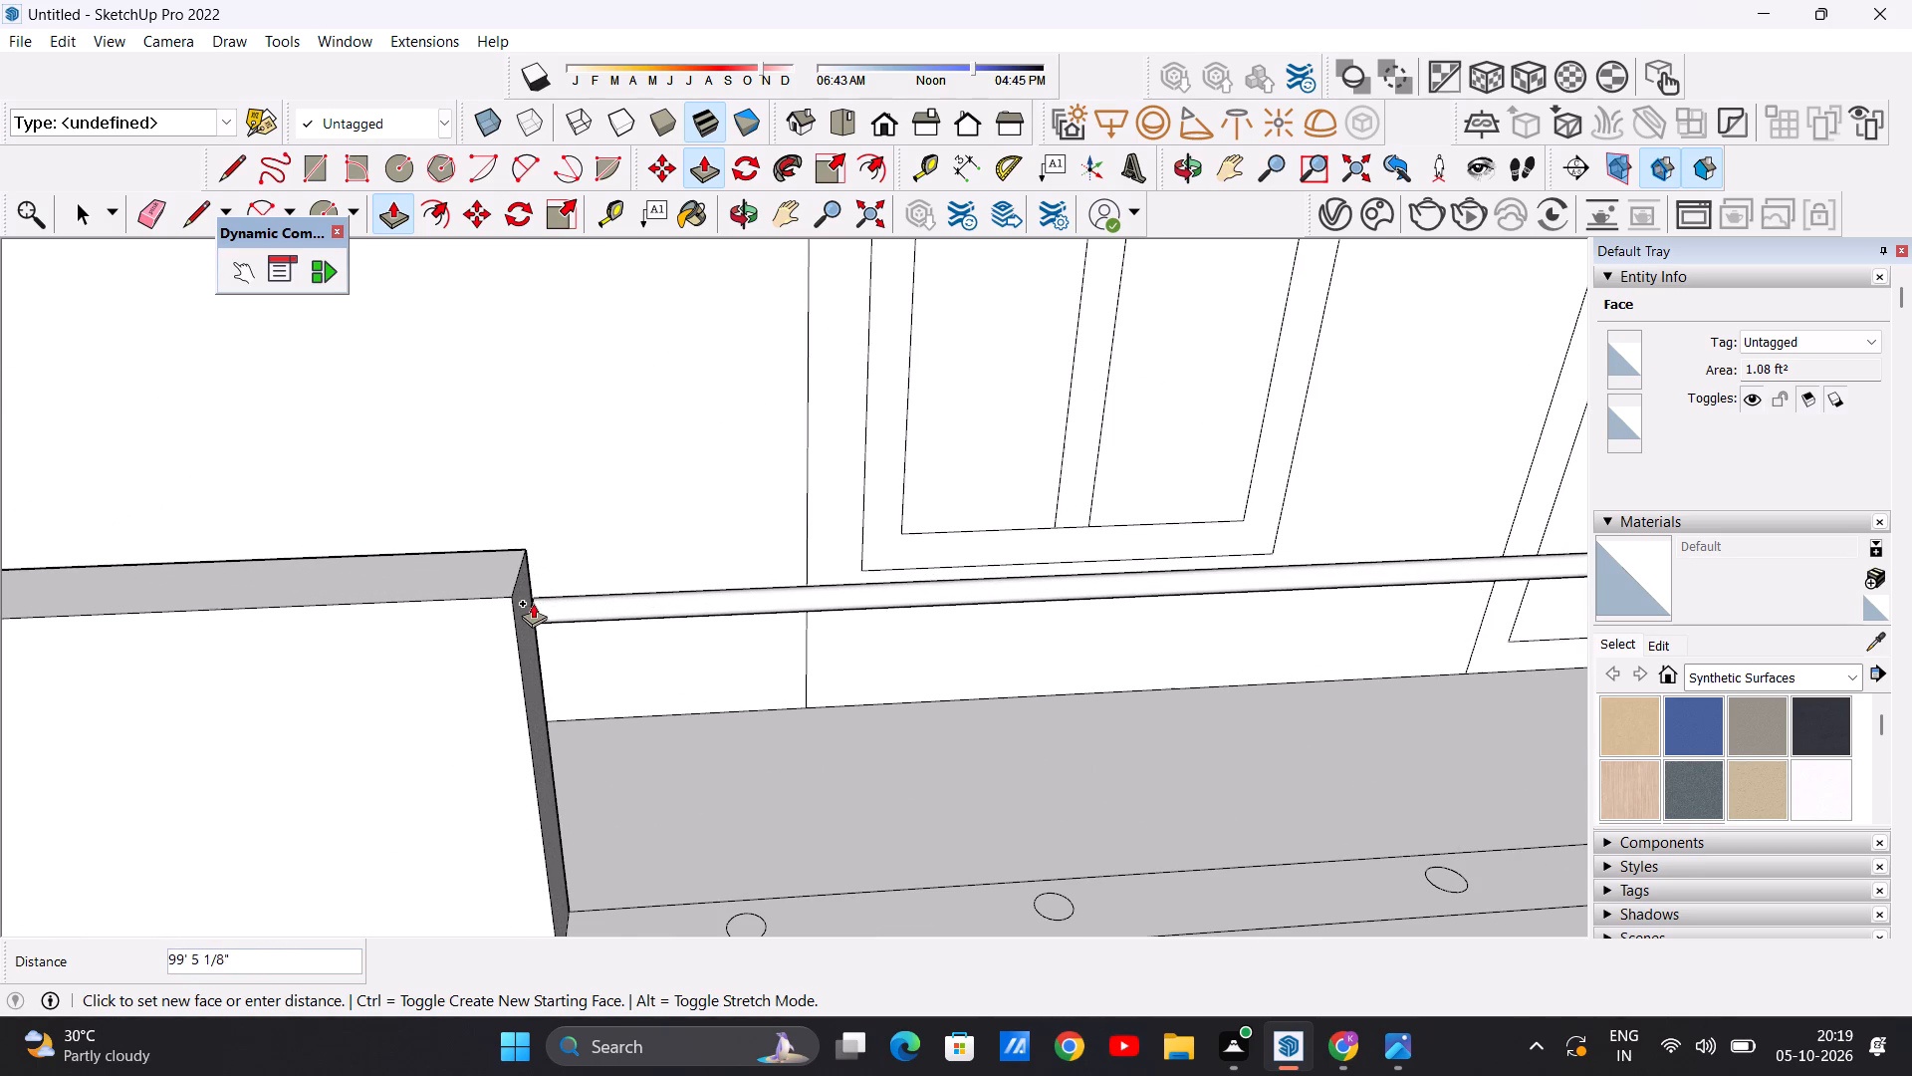
{"action": "scroll", "coordinate": [531, 588], "scroll_direction": "up", "scroll_amount": 7}
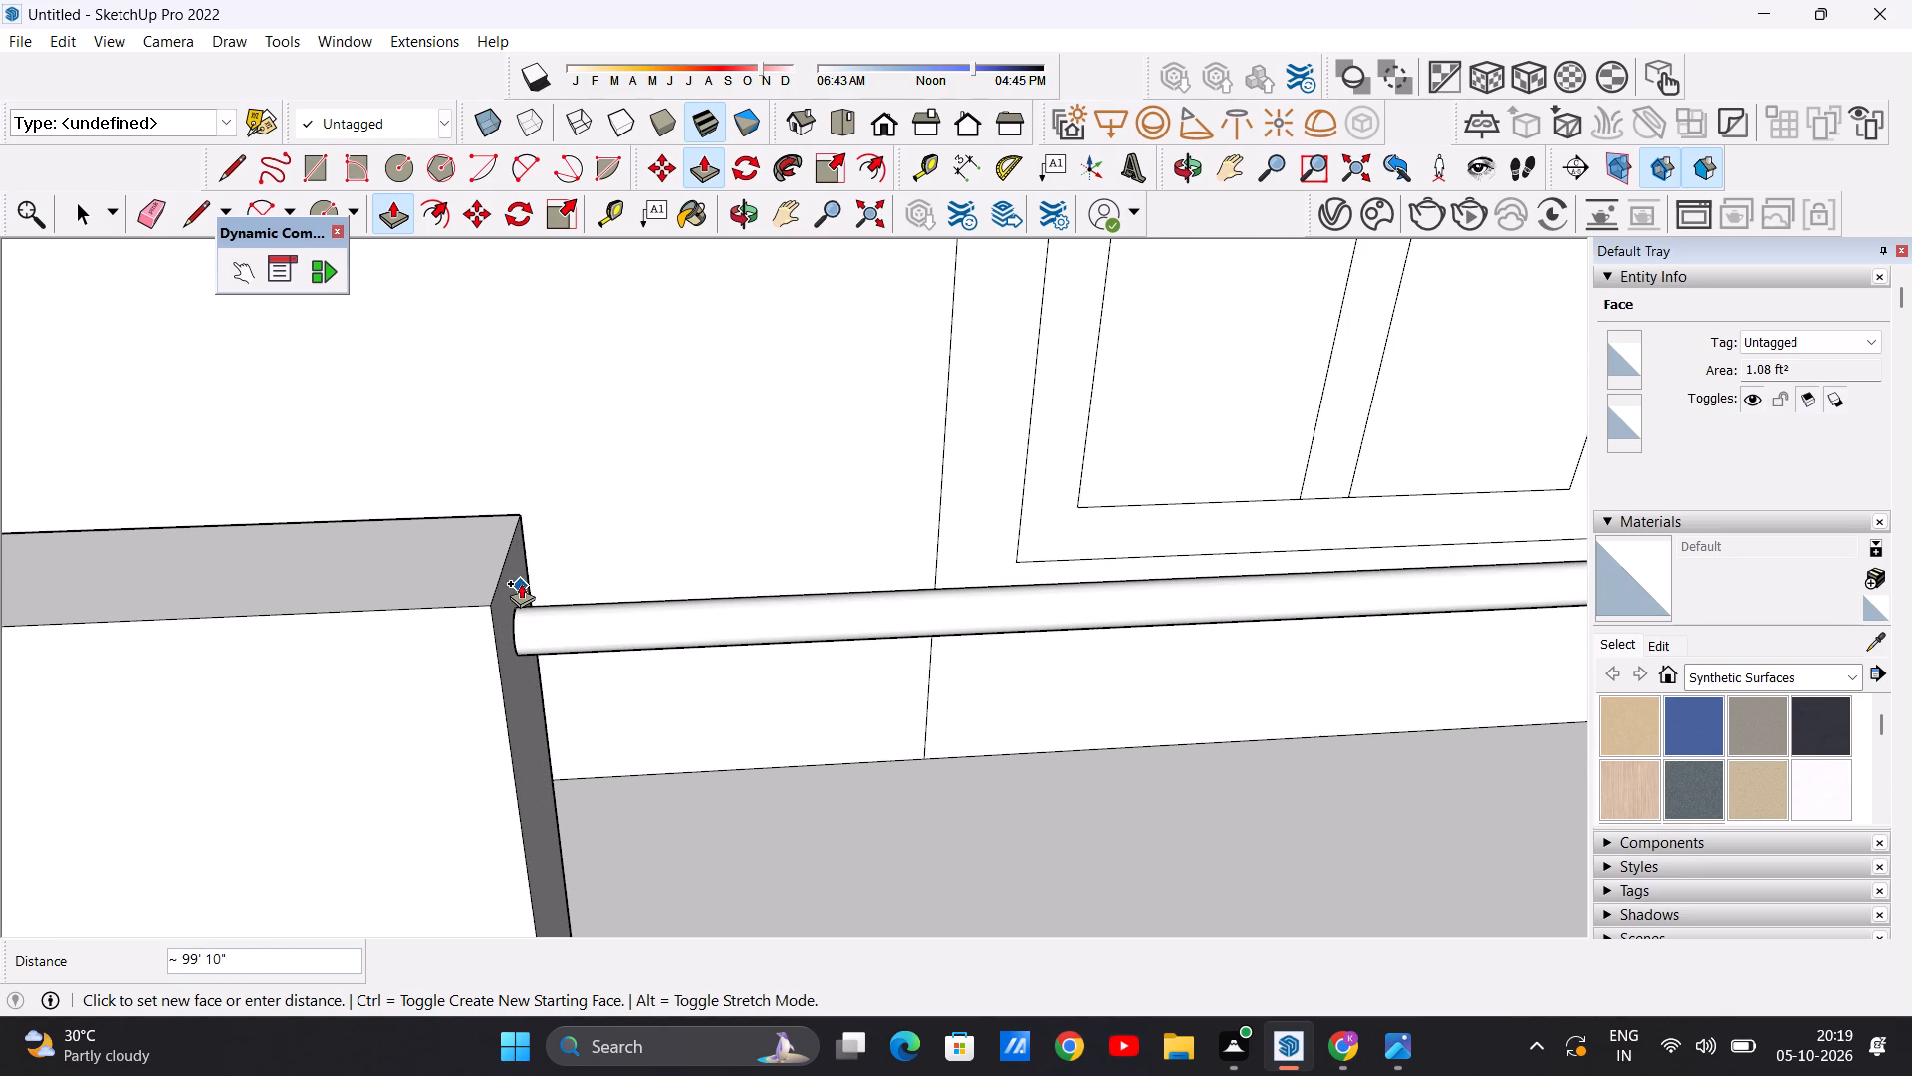
{"action": "left_click", "coordinate": [516, 580]}
{"action": "key", "text": "space"}
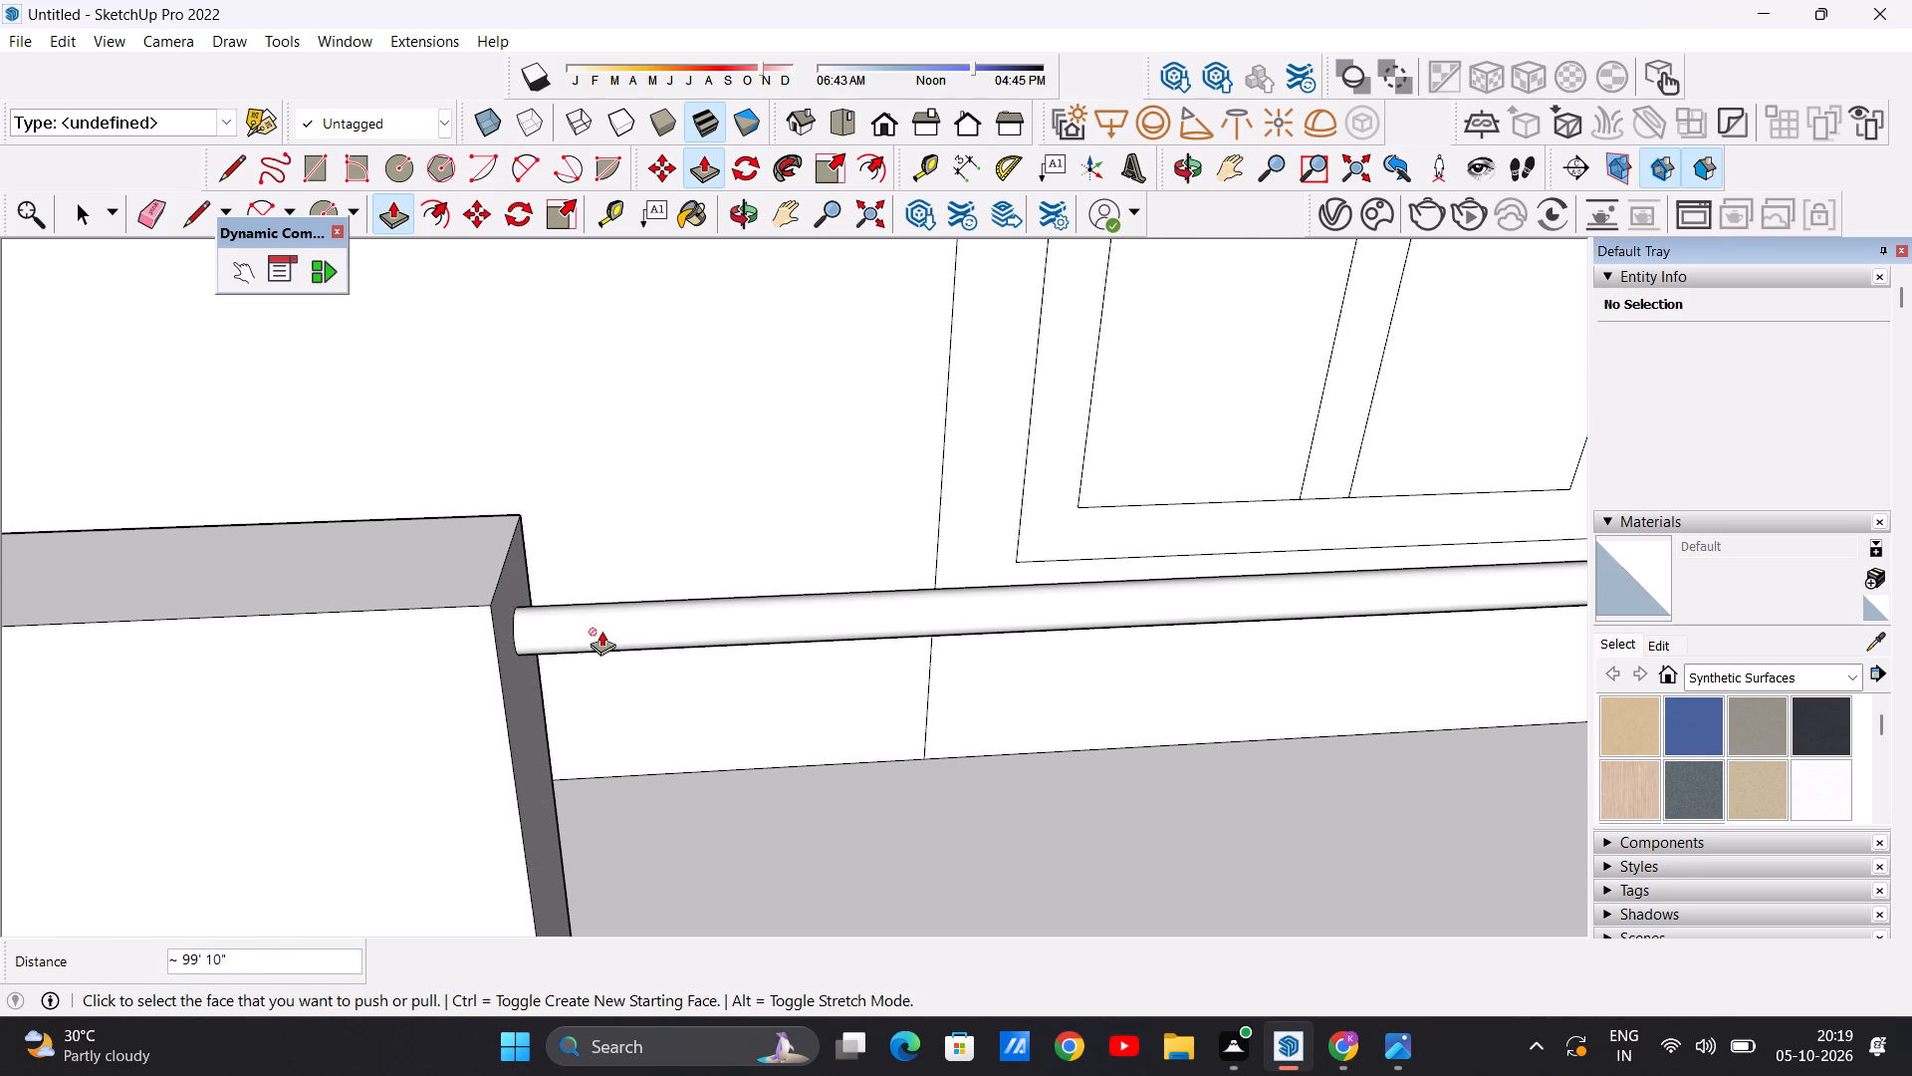
Extrude the floor circle beside the raised panel upward about 20' 10" into a post meeting the top rail.
{"action": "scroll", "coordinate": [624, 623], "scroll_direction": "down", "scroll_amount": 15}
{"action": "scroll", "coordinate": [756, 713], "scroll_direction": "up", "scroll_amount": 15}
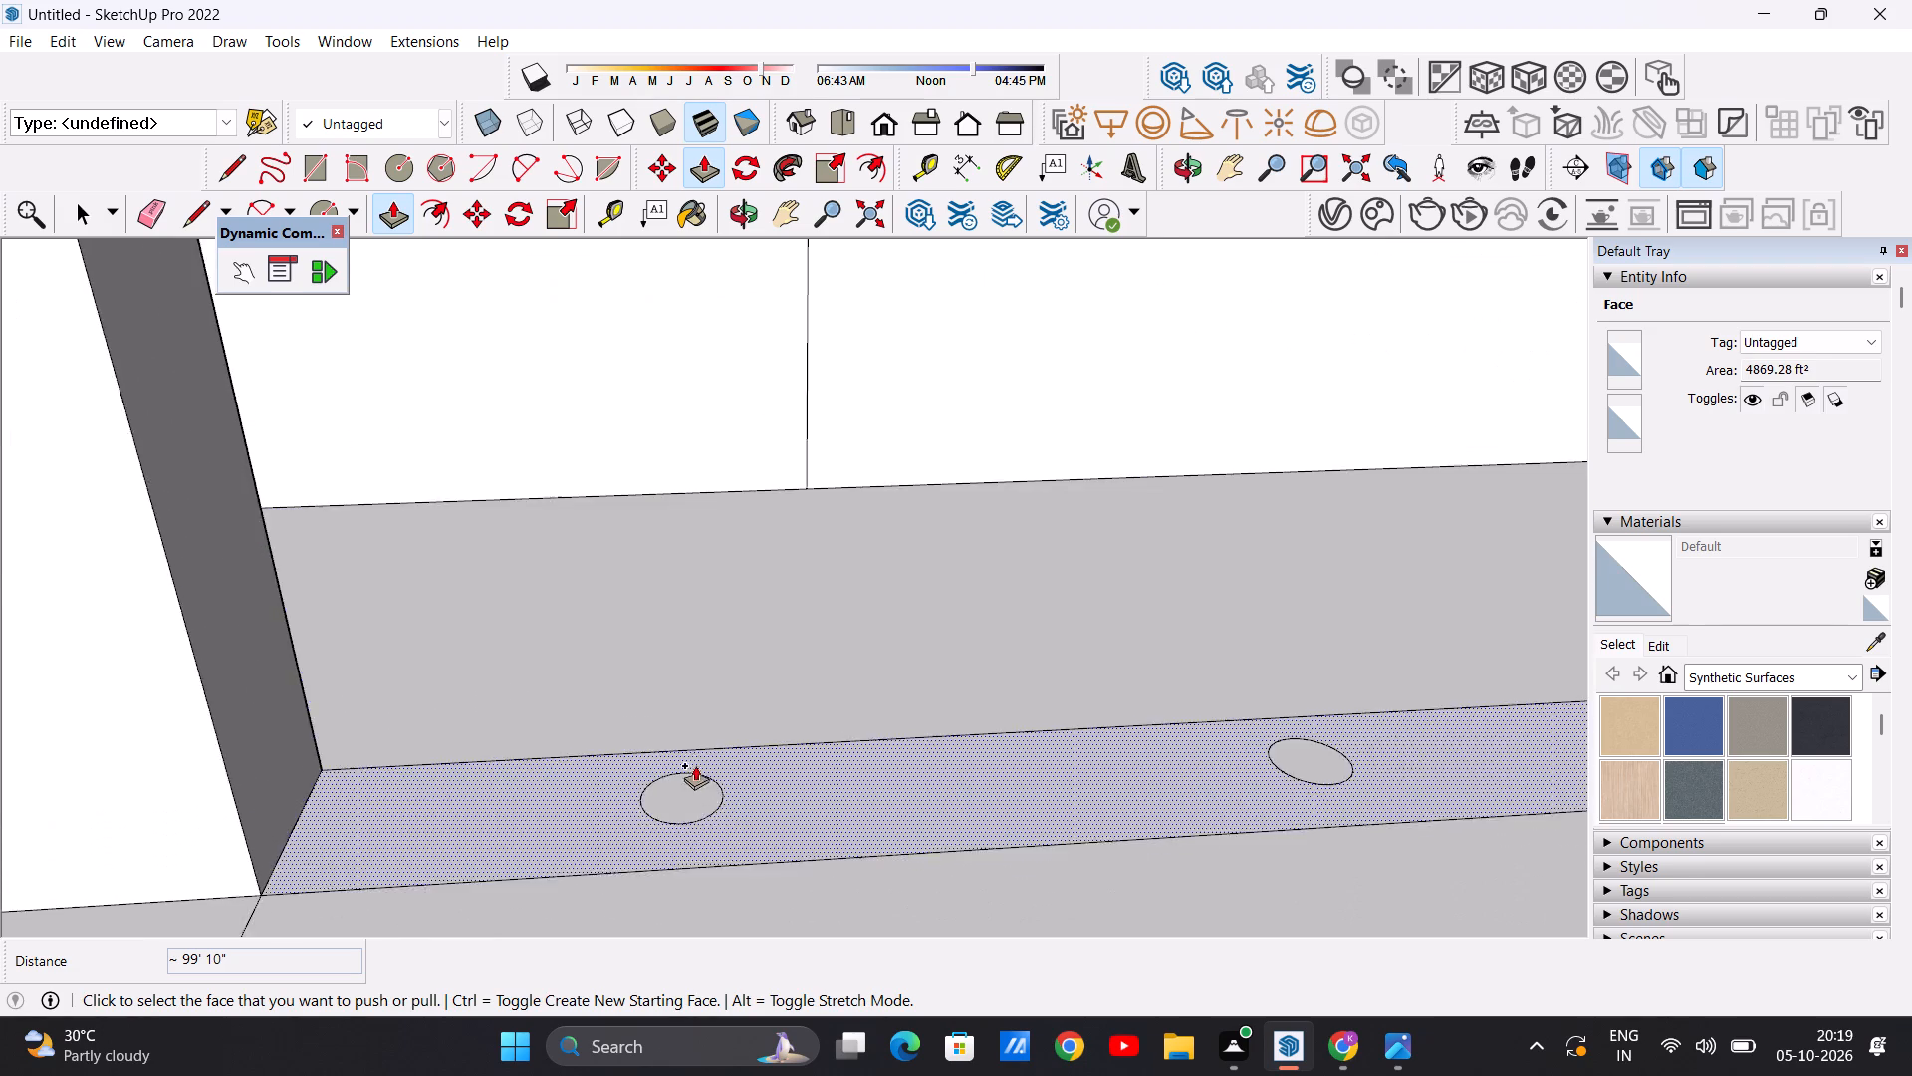
{"action": "scroll", "coordinate": [695, 765], "scroll_direction": "up", "scroll_amount": 2}
{"action": "left_click", "coordinate": [674, 803]}
{"action": "scroll", "coordinate": [669, 606], "scroll_direction": "down", "scroll_amount": 15}
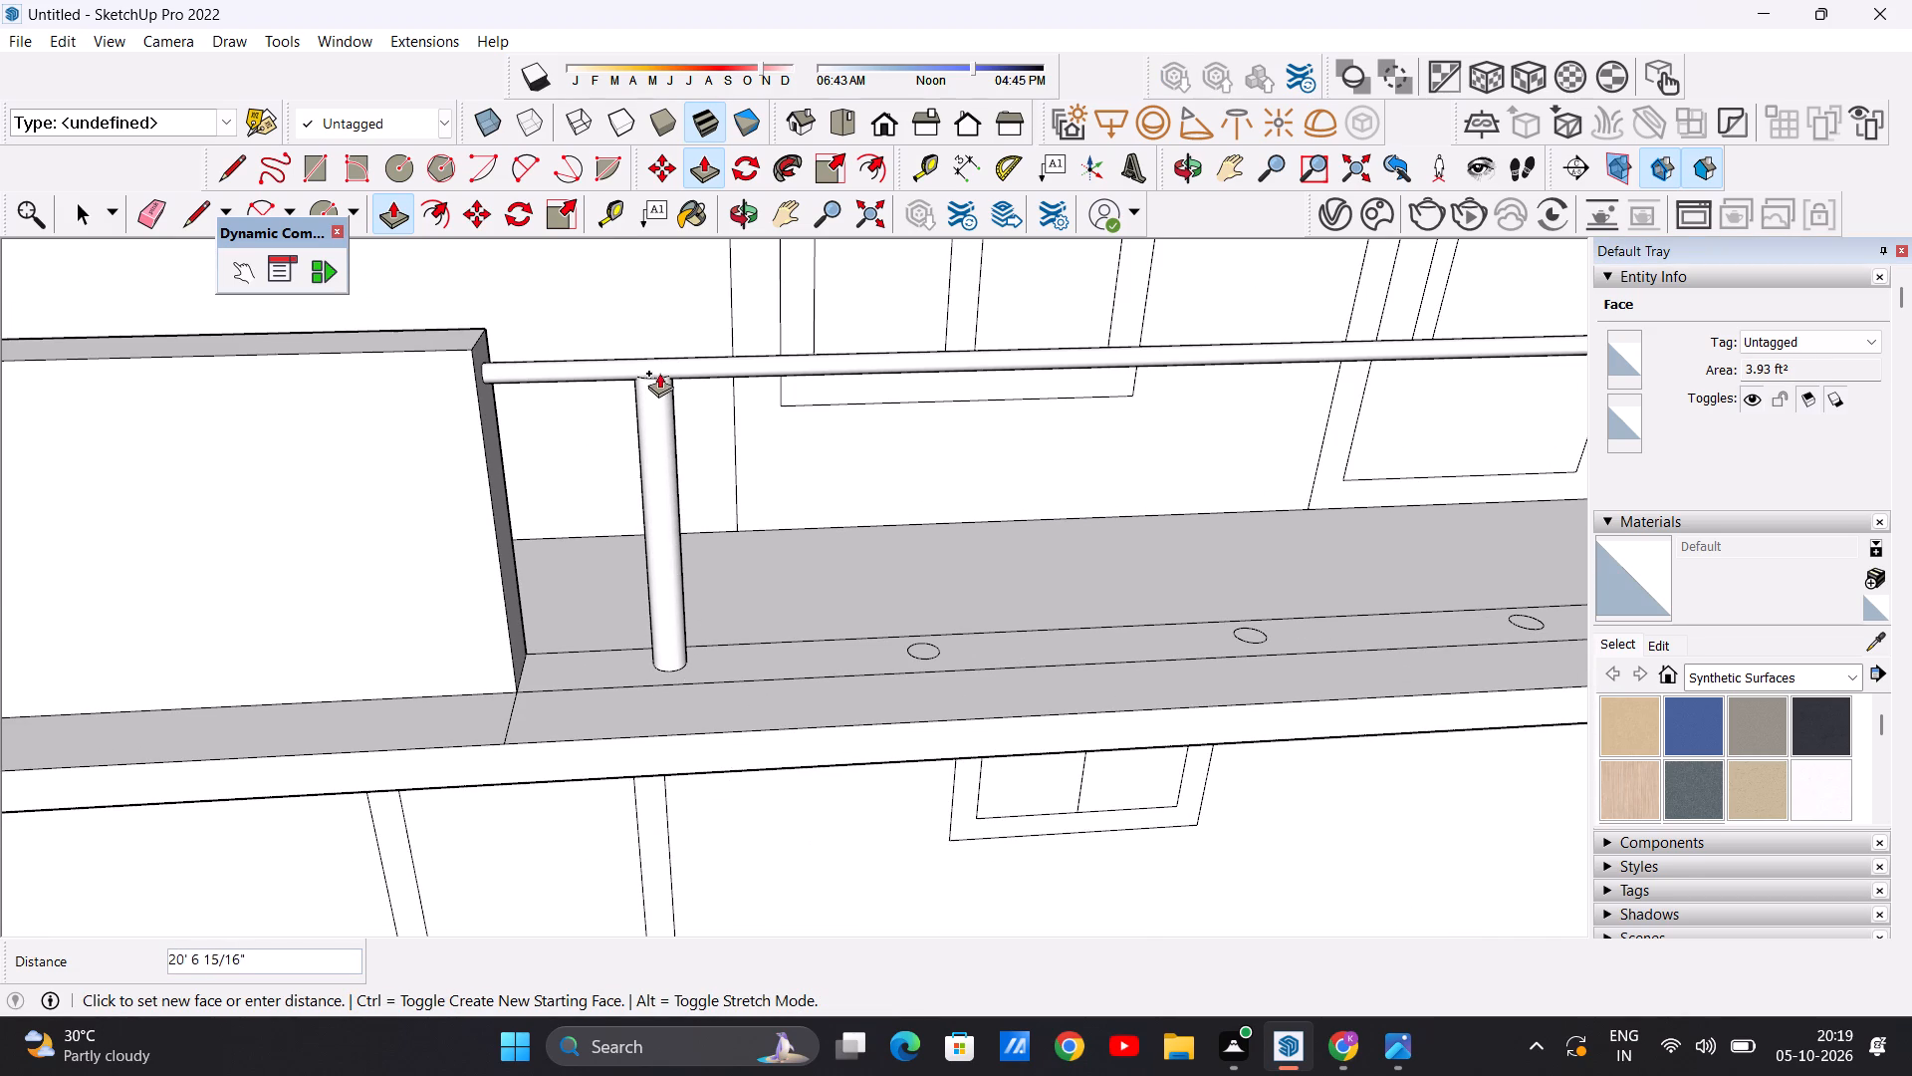
{"action": "scroll", "coordinate": [646, 368], "scroll_direction": "up", "scroll_amount": 11}
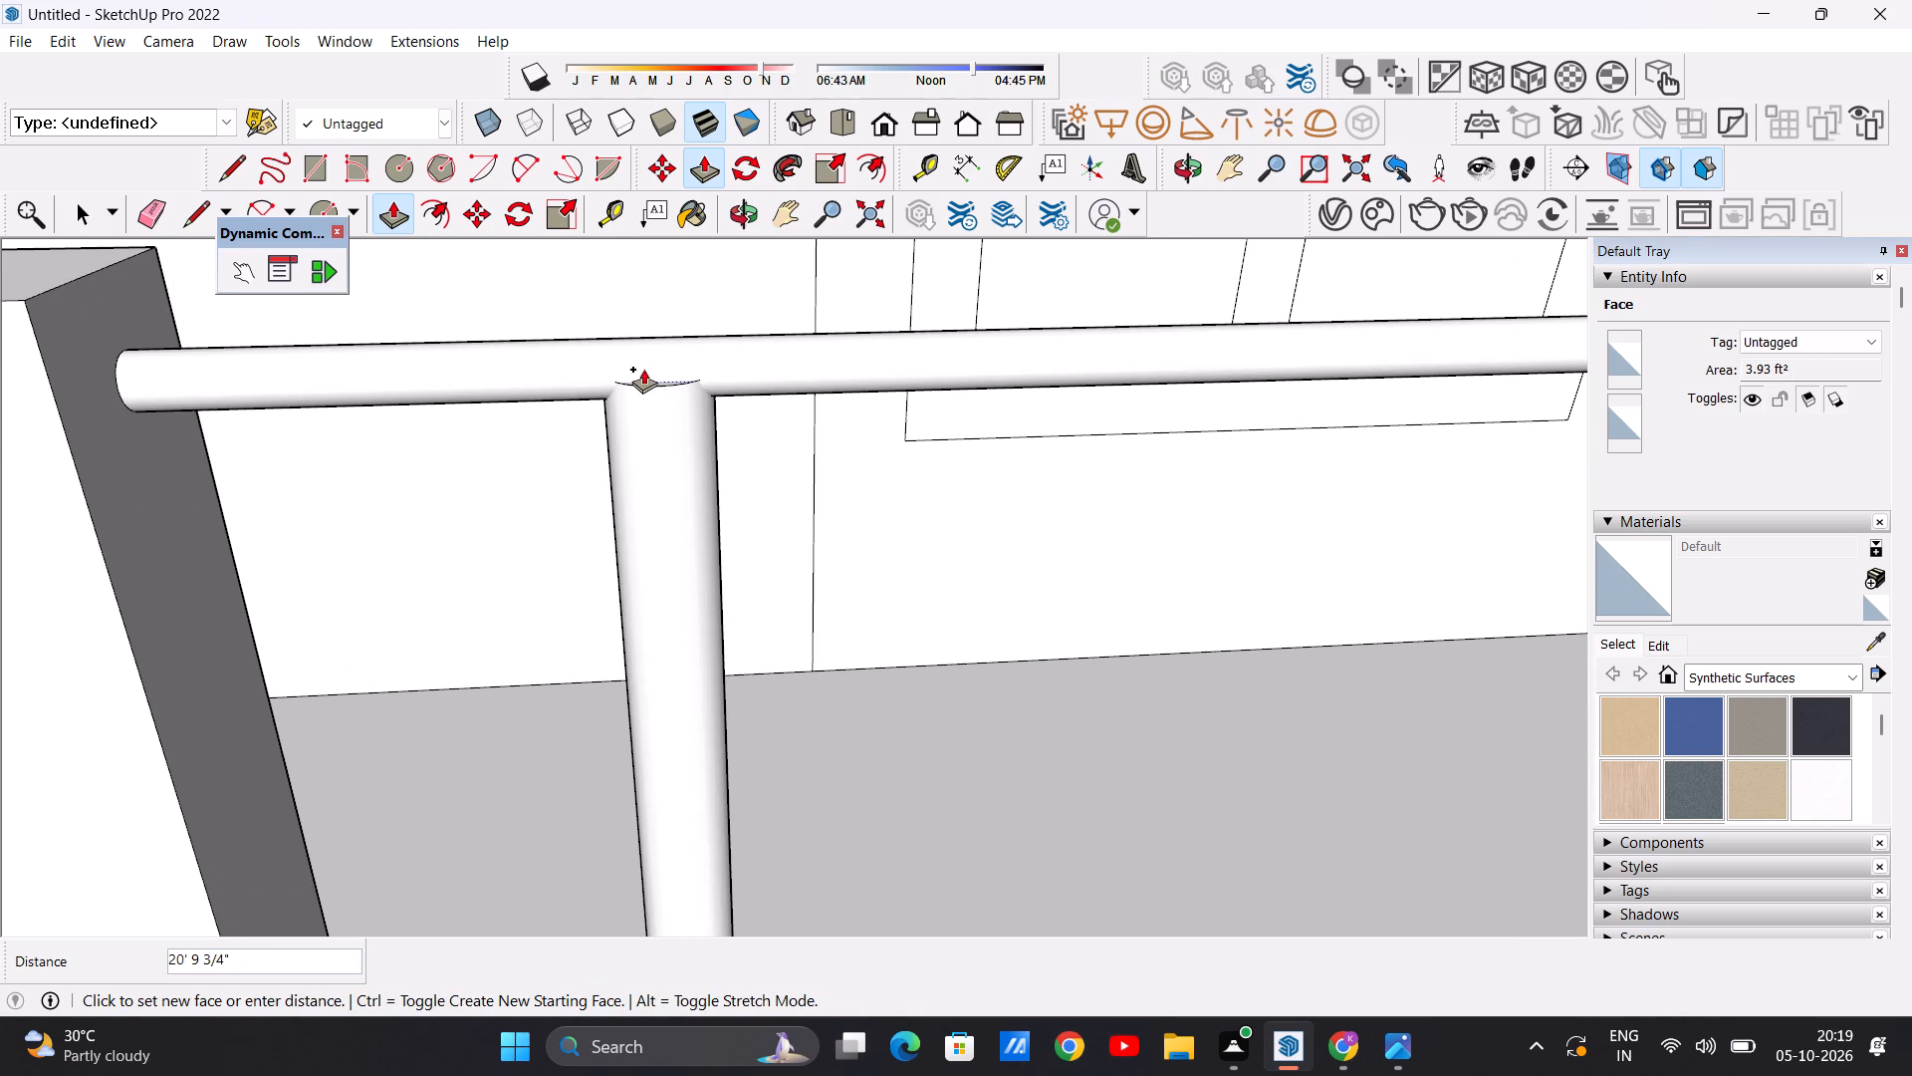
{"action": "left_click", "coordinate": [643, 369]}
Extrude the second floor circle from the raised panel upward about 21' to meet the top rail.
{"action": "scroll", "coordinate": [650, 483], "scroll_direction": "down", "scroll_amount": 20}
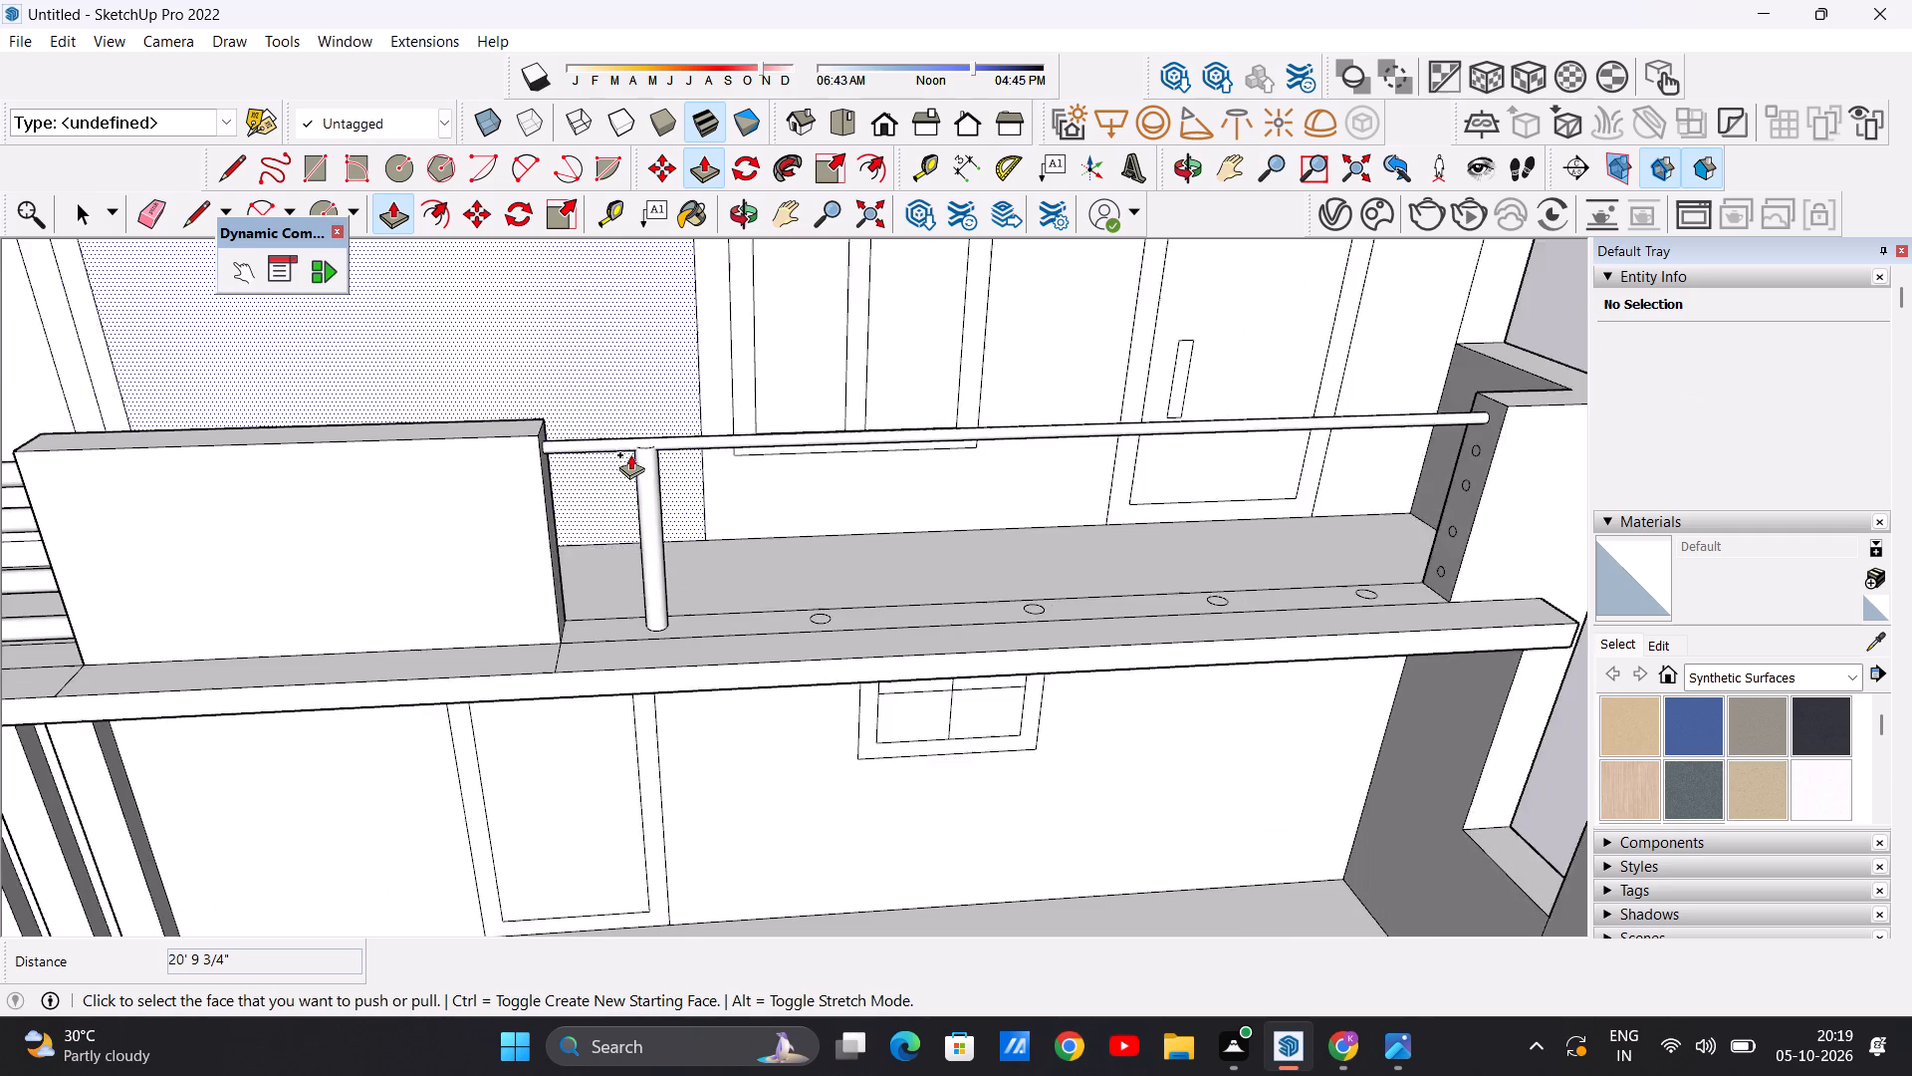
{"action": "scroll", "coordinate": [824, 579], "scroll_direction": "up", "scroll_amount": 18}
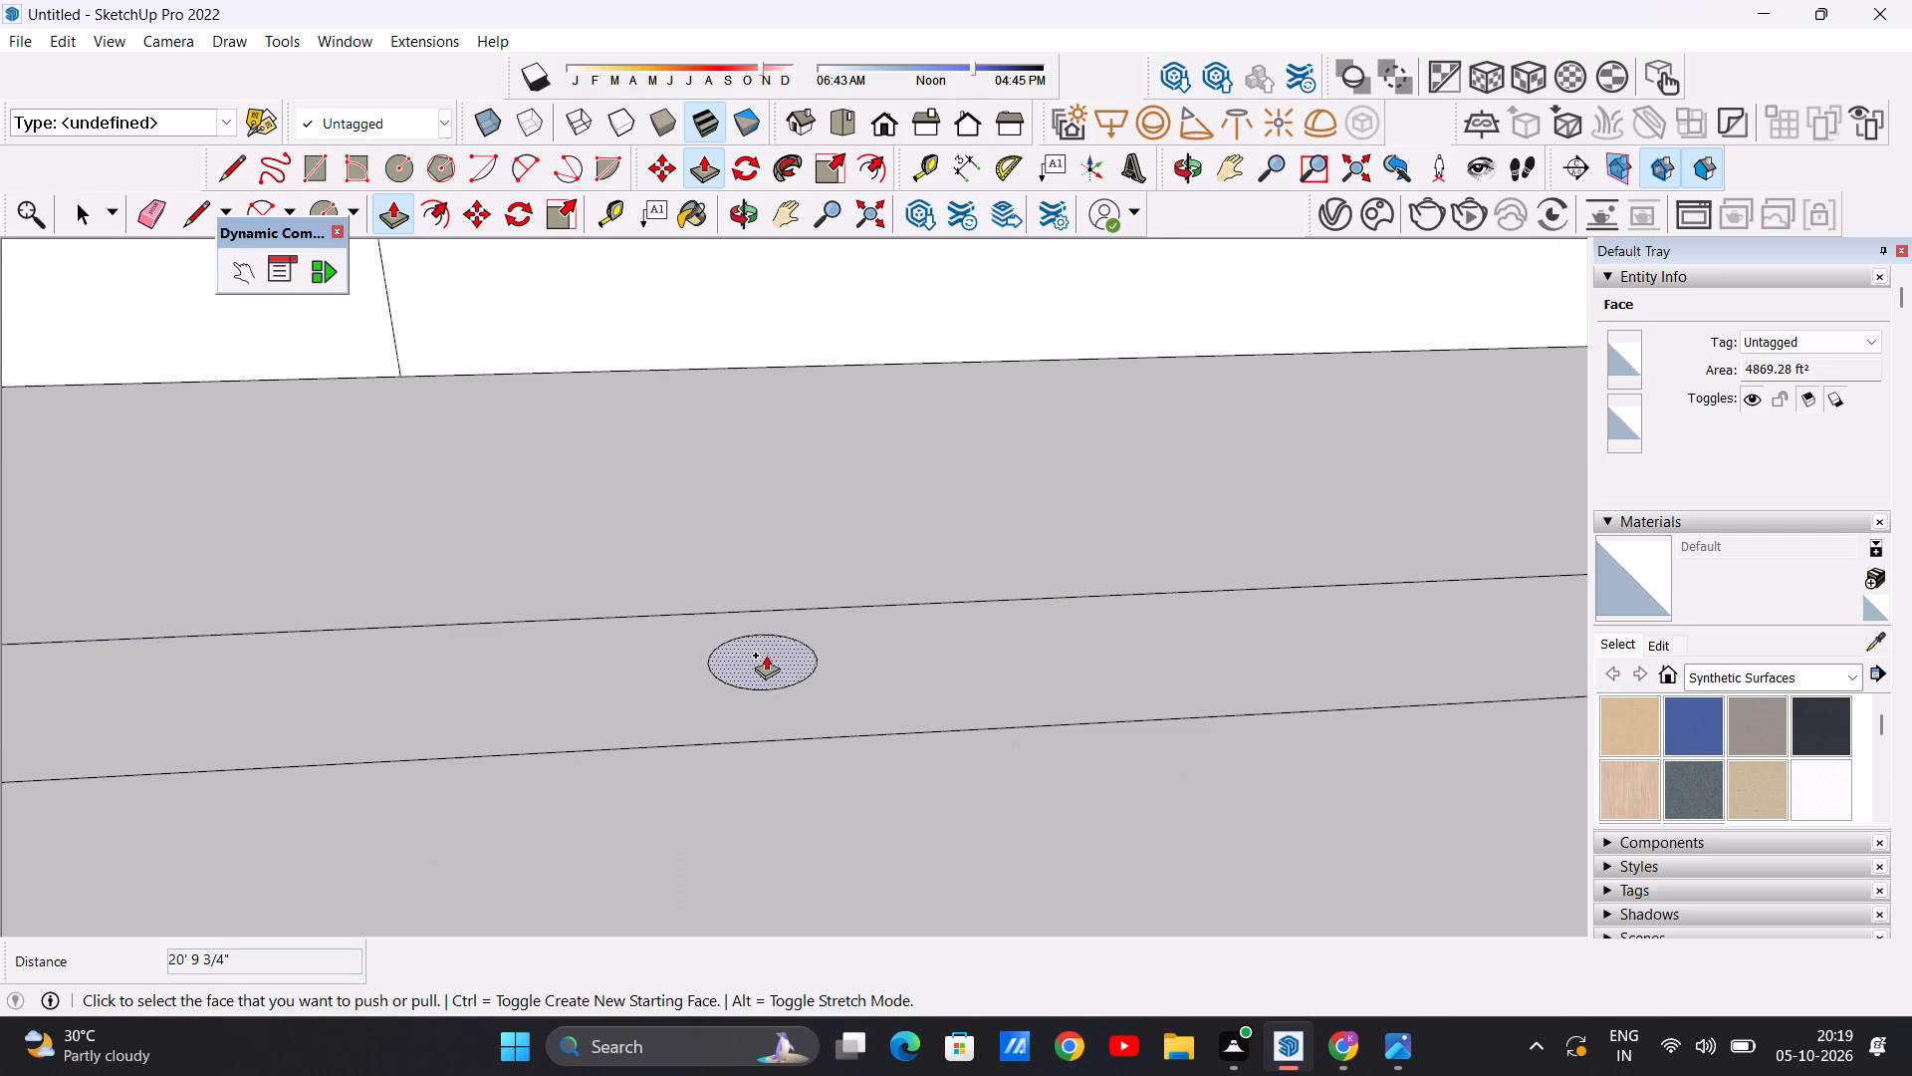
{"action": "left_click", "coordinate": [766, 655]}
{"action": "scroll", "coordinate": [755, 505], "scroll_direction": "down", "scroll_amount": 20}
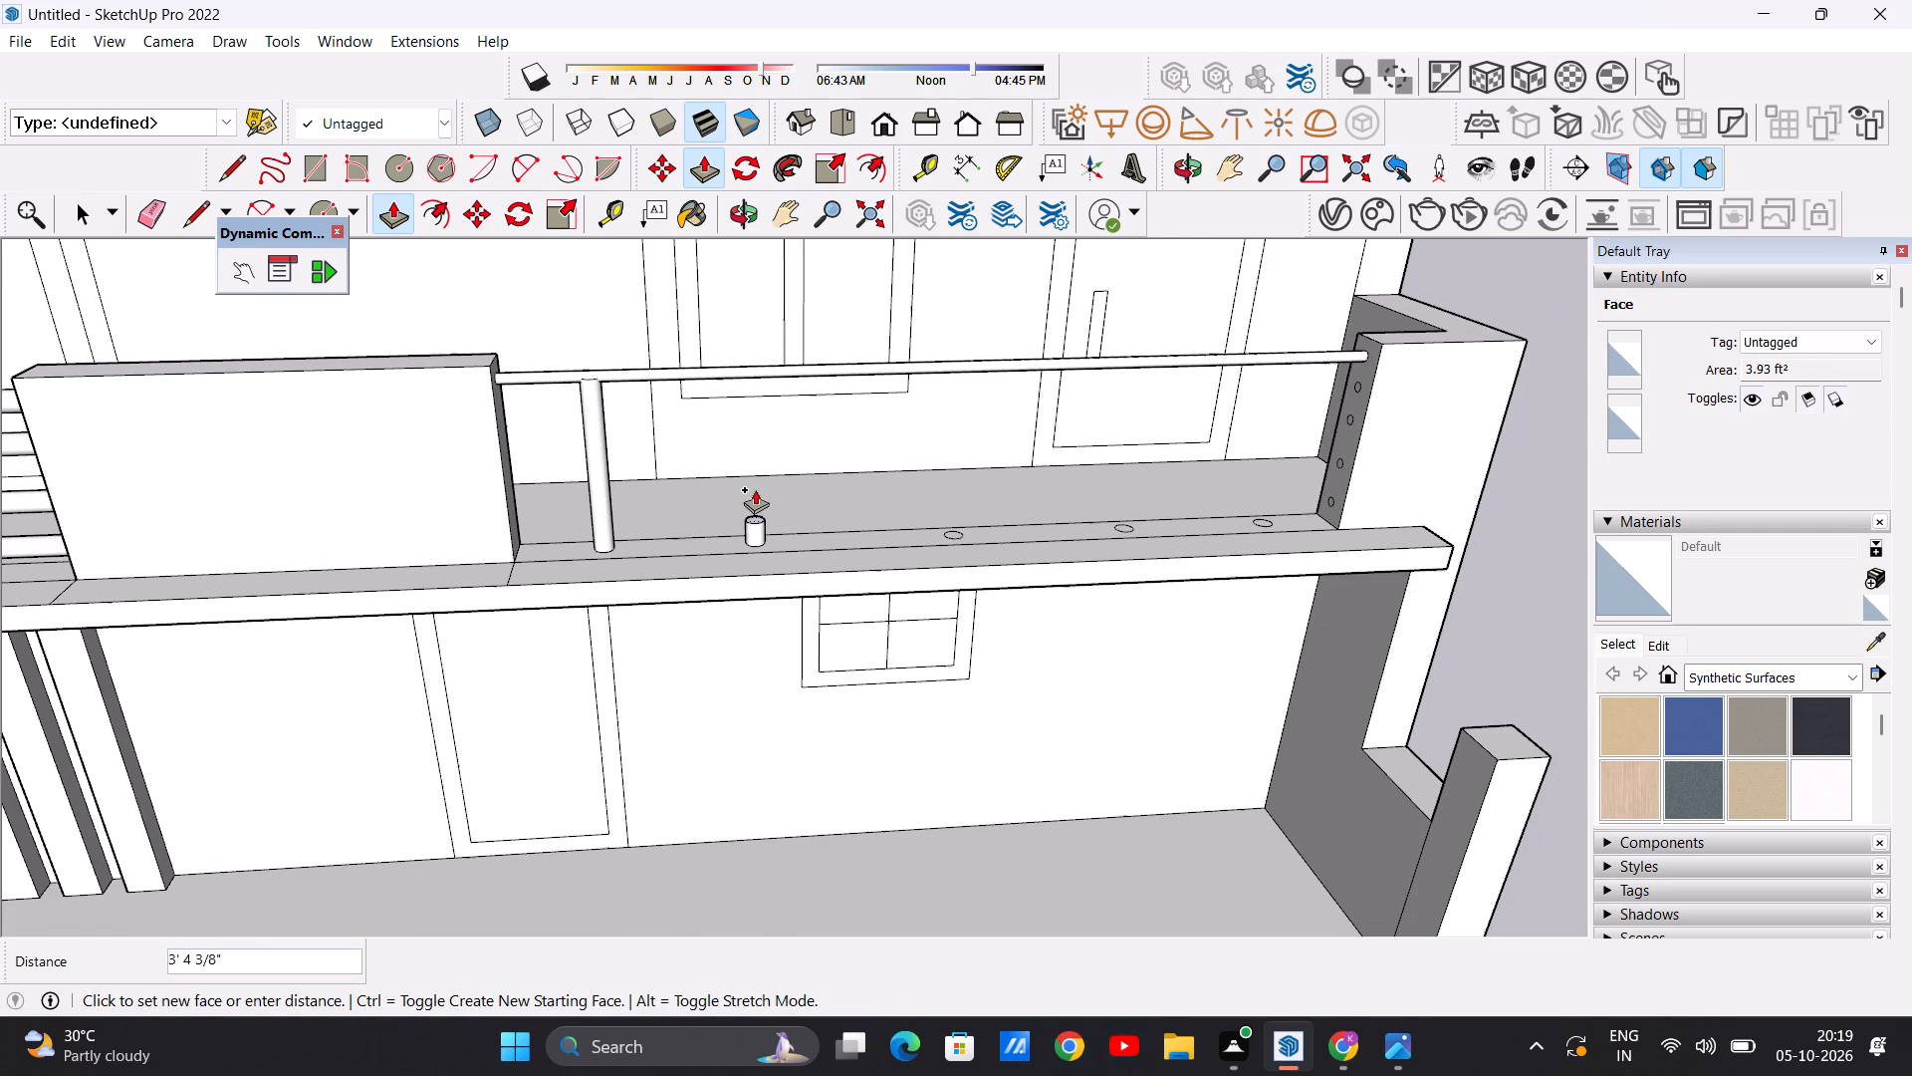
{"action": "scroll", "coordinate": [751, 375], "scroll_direction": "up", "scroll_amount": 11}
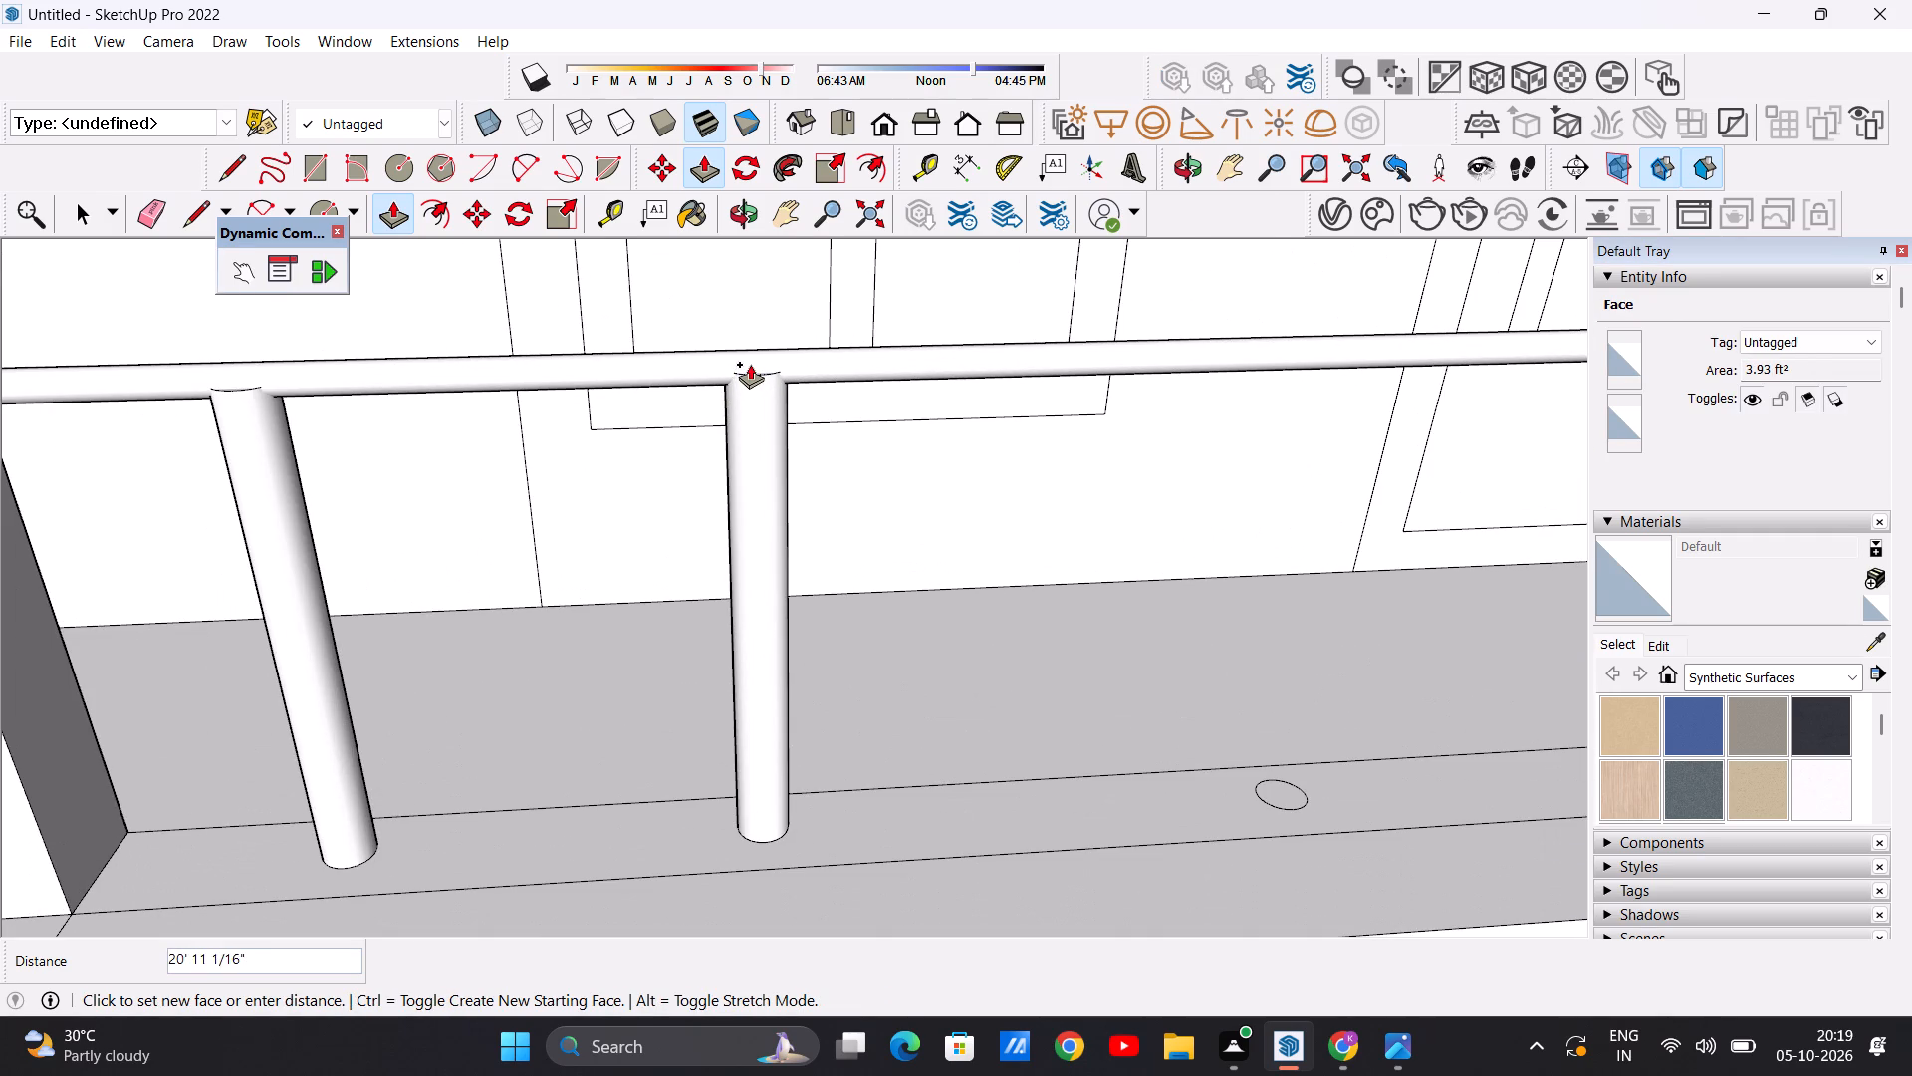
{"action": "left_click", "coordinate": [749, 361]}
Extrude the middle floor circle upward about 20' 11" into a post meeting the top rail.
{"action": "scroll", "coordinate": [753, 593], "scroll_direction": "down", "scroll_amount": 11}
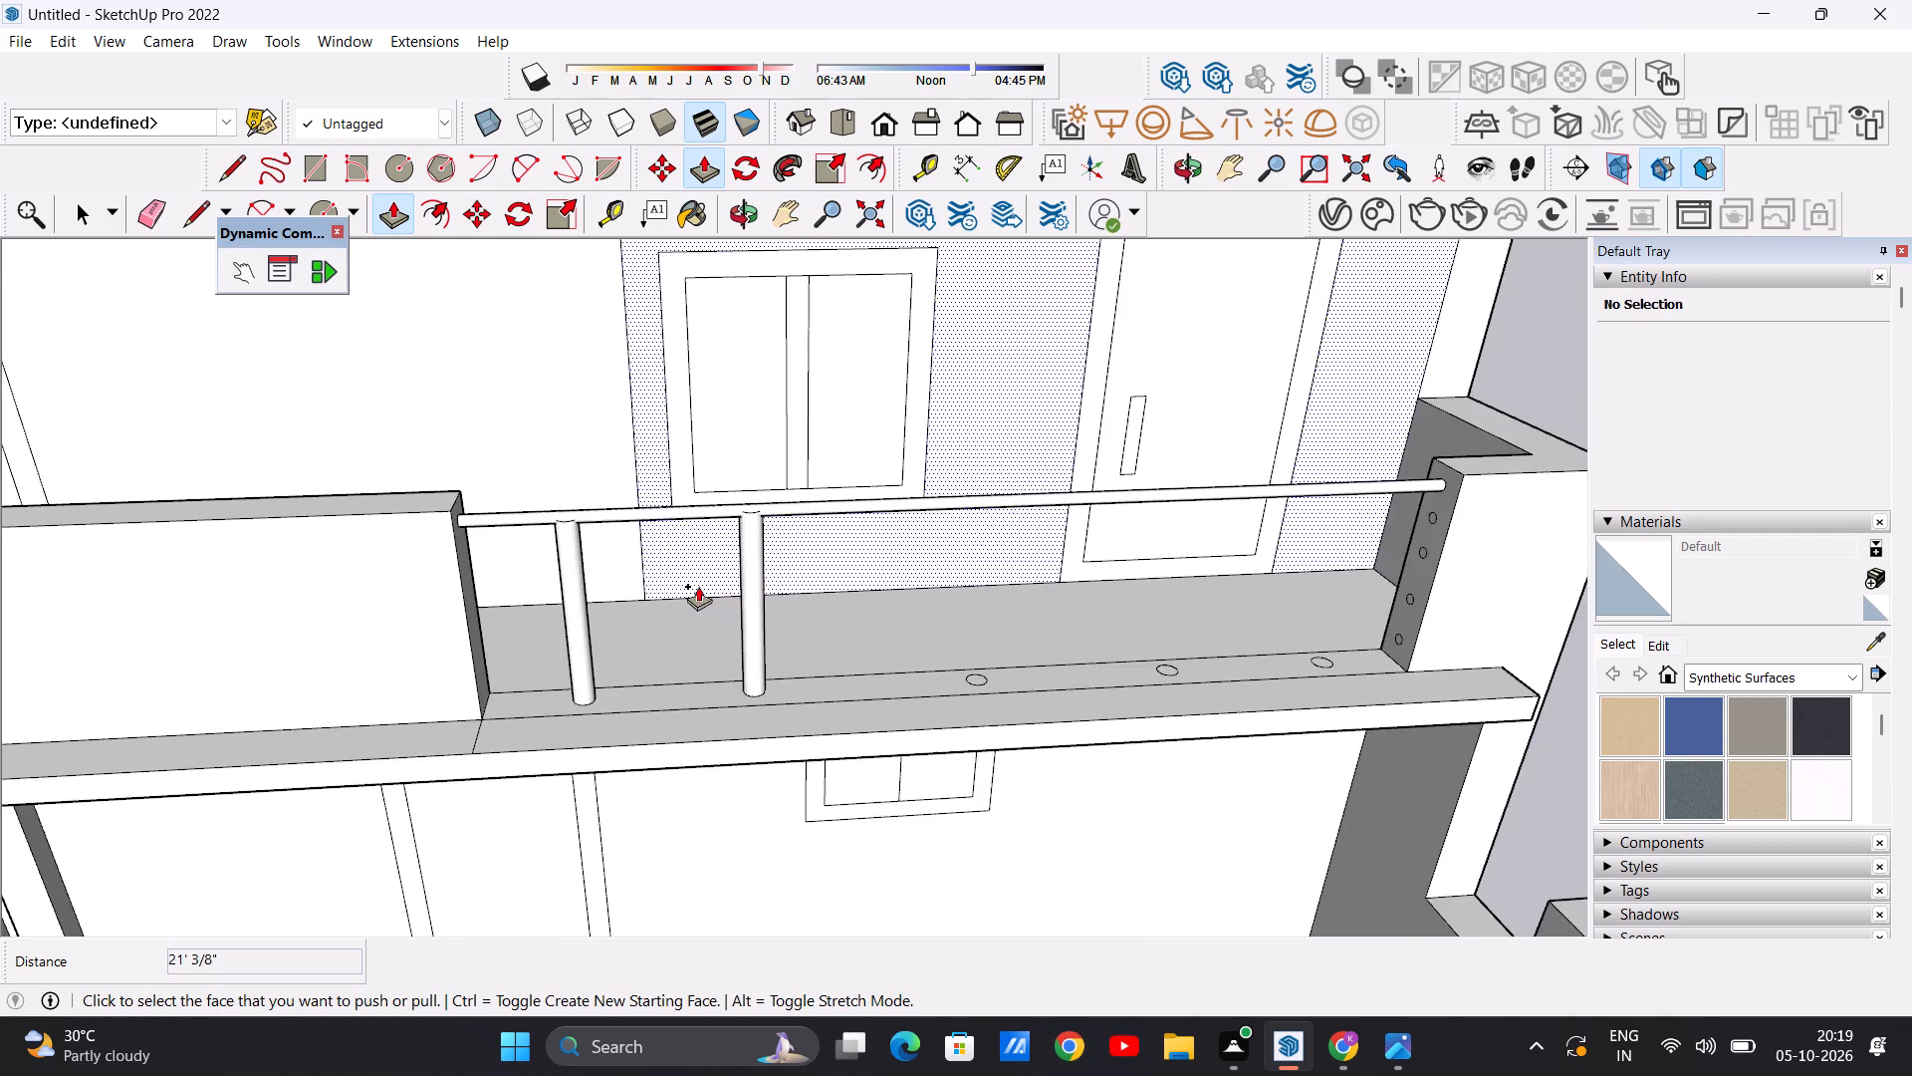
{"action": "scroll", "coordinate": [698, 586], "scroll_direction": "down", "scroll_amount": 6}
{"action": "scroll", "coordinate": [855, 637], "scroll_direction": "up", "scroll_amount": 6}
{"action": "scroll", "coordinate": [826, 616], "scroll_direction": "up", "scroll_amount": 15}
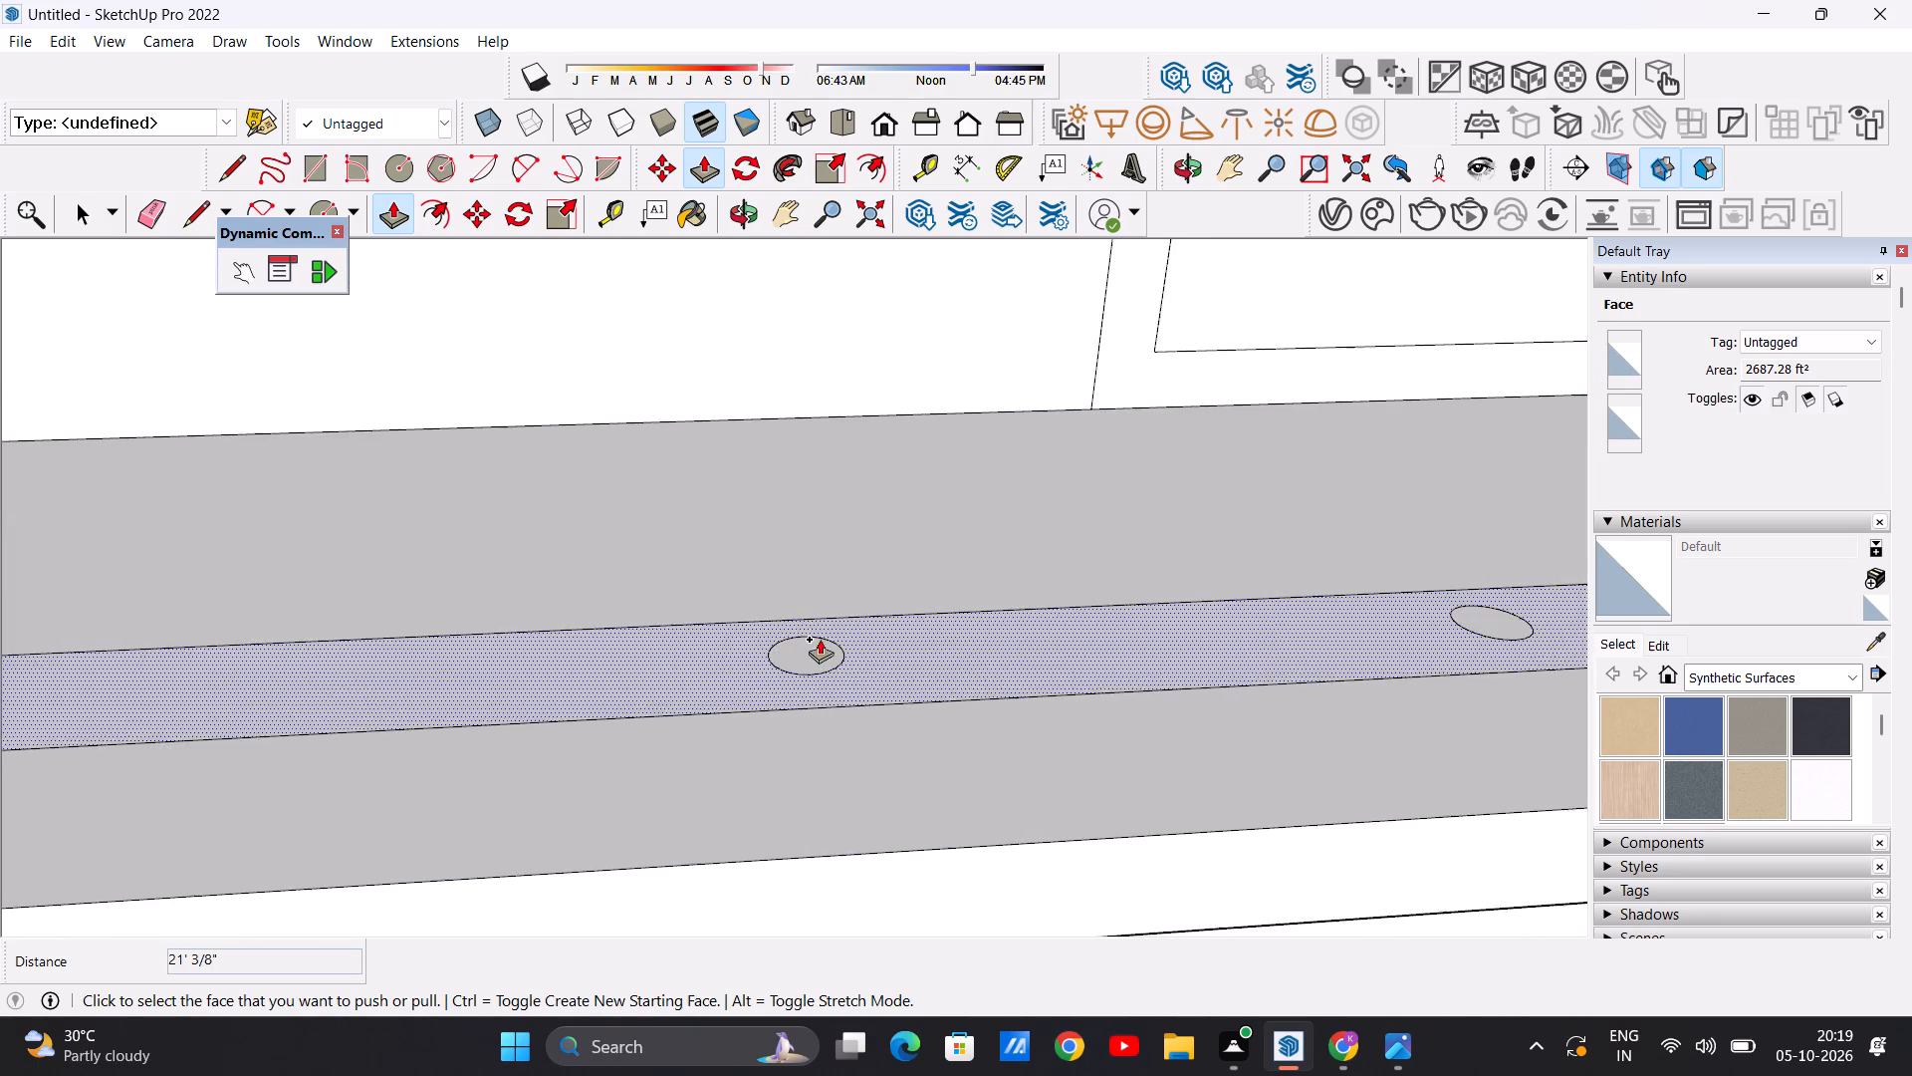
{"action": "scroll", "coordinate": [820, 639], "scroll_direction": "up", "scroll_amount": 5}
{"action": "left_click", "coordinate": [810, 663]}
{"action": "scroll", "coordinate": [800, 509], "scroll_direction": "down", "scroll_amount": 15}
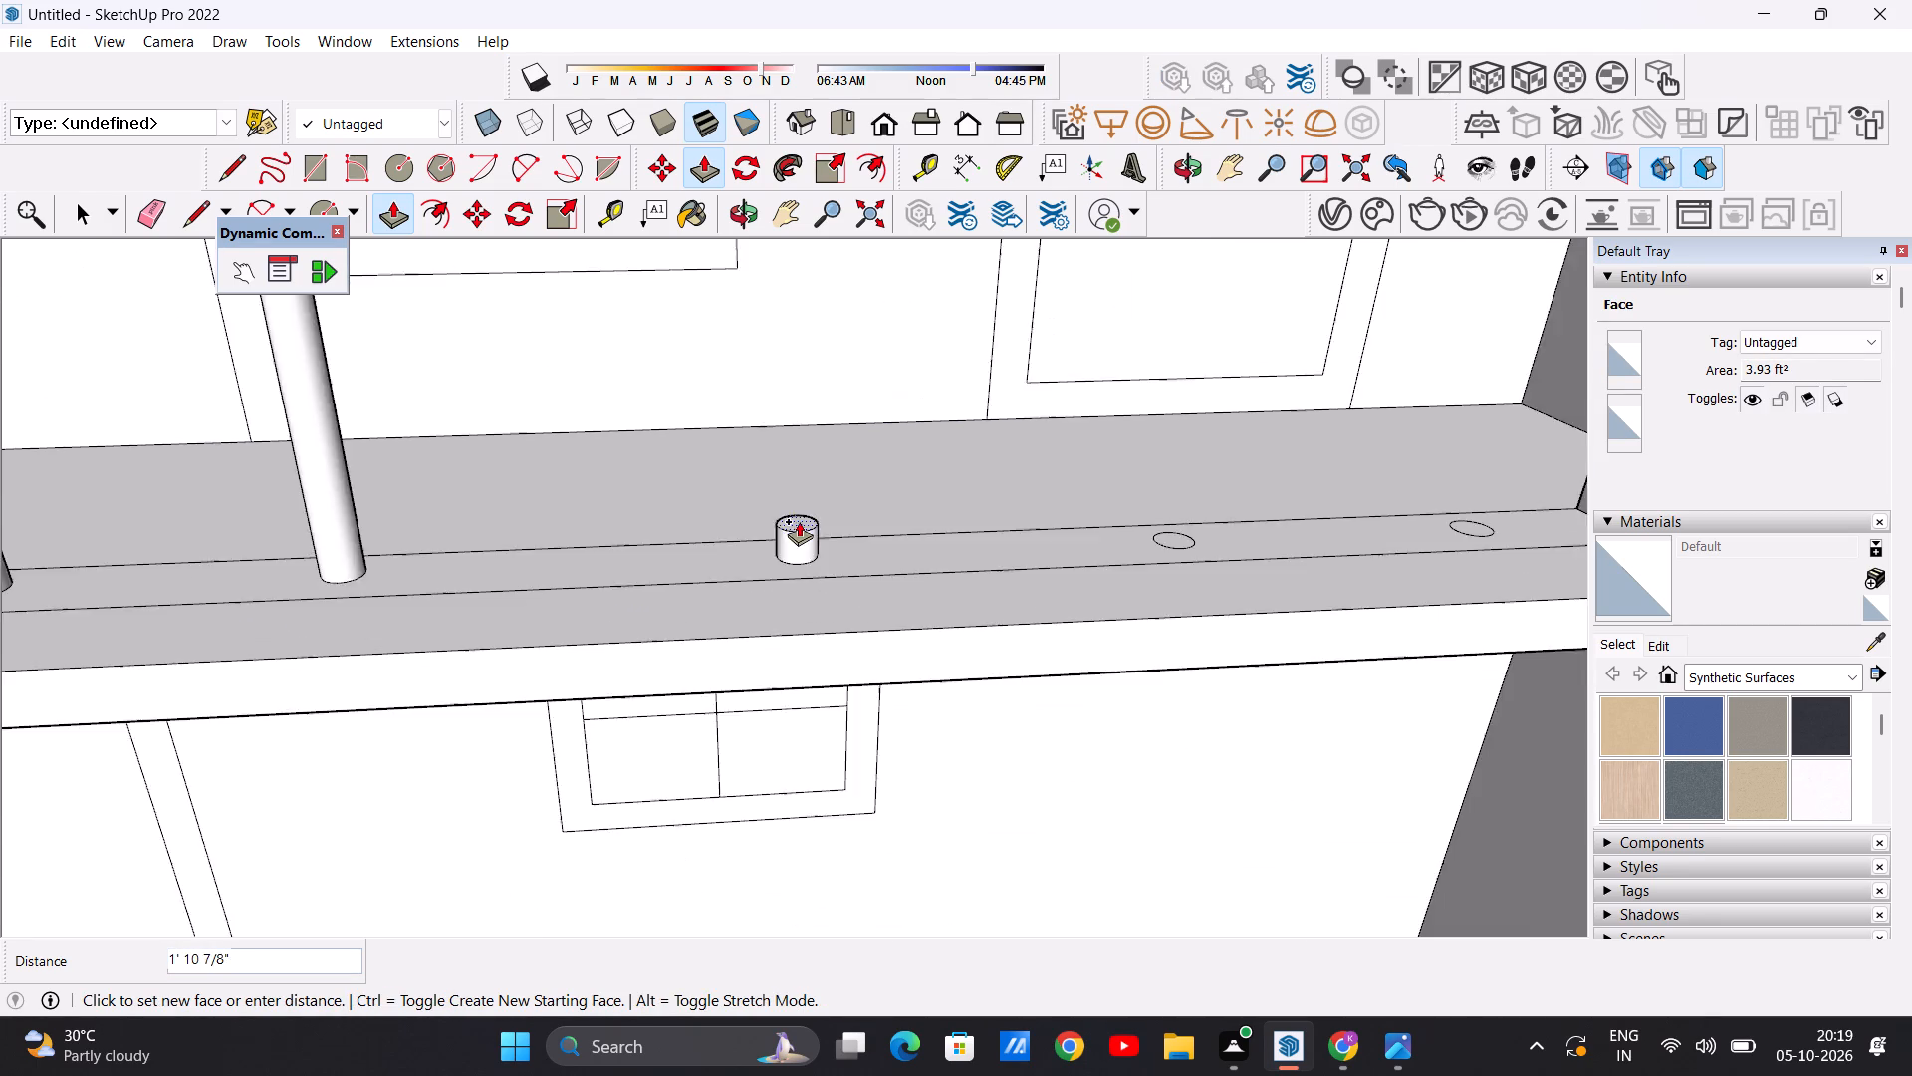
{"action": "scroll", "coordinate": [799, 521], "scroll_direction": "down", "scroll_amount": 13}
{"action": "scroll", "coordinate": [807, 409], "scroll_direction": "up", "scroll_amount": 18}
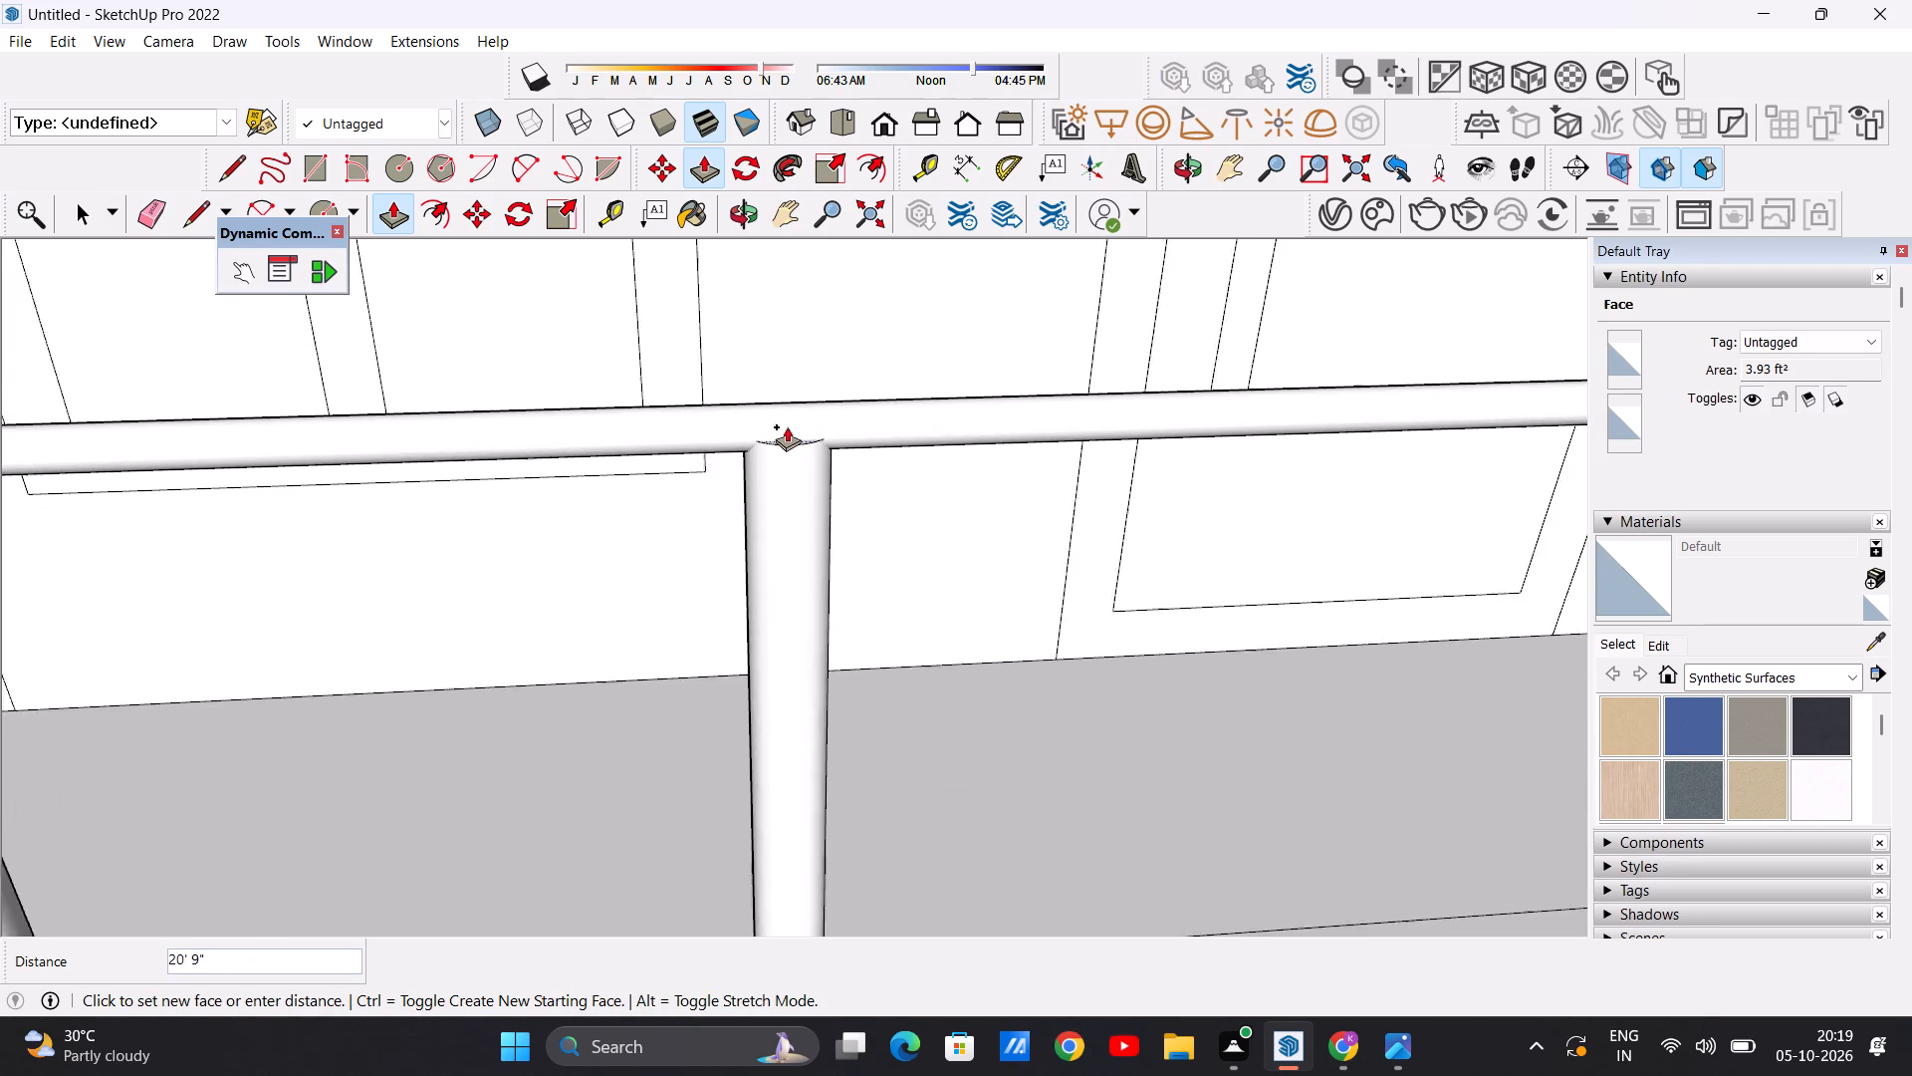
{"action": "left_click", "coordinate": [782, 437]}
Extrude the floor circle nearest the right parapet return upward about 21' 1" to meet the top rail.
{"action": "scroll", "coordinate": [796, 554], "scroll_direction": "down", "scroll_amount": 11}
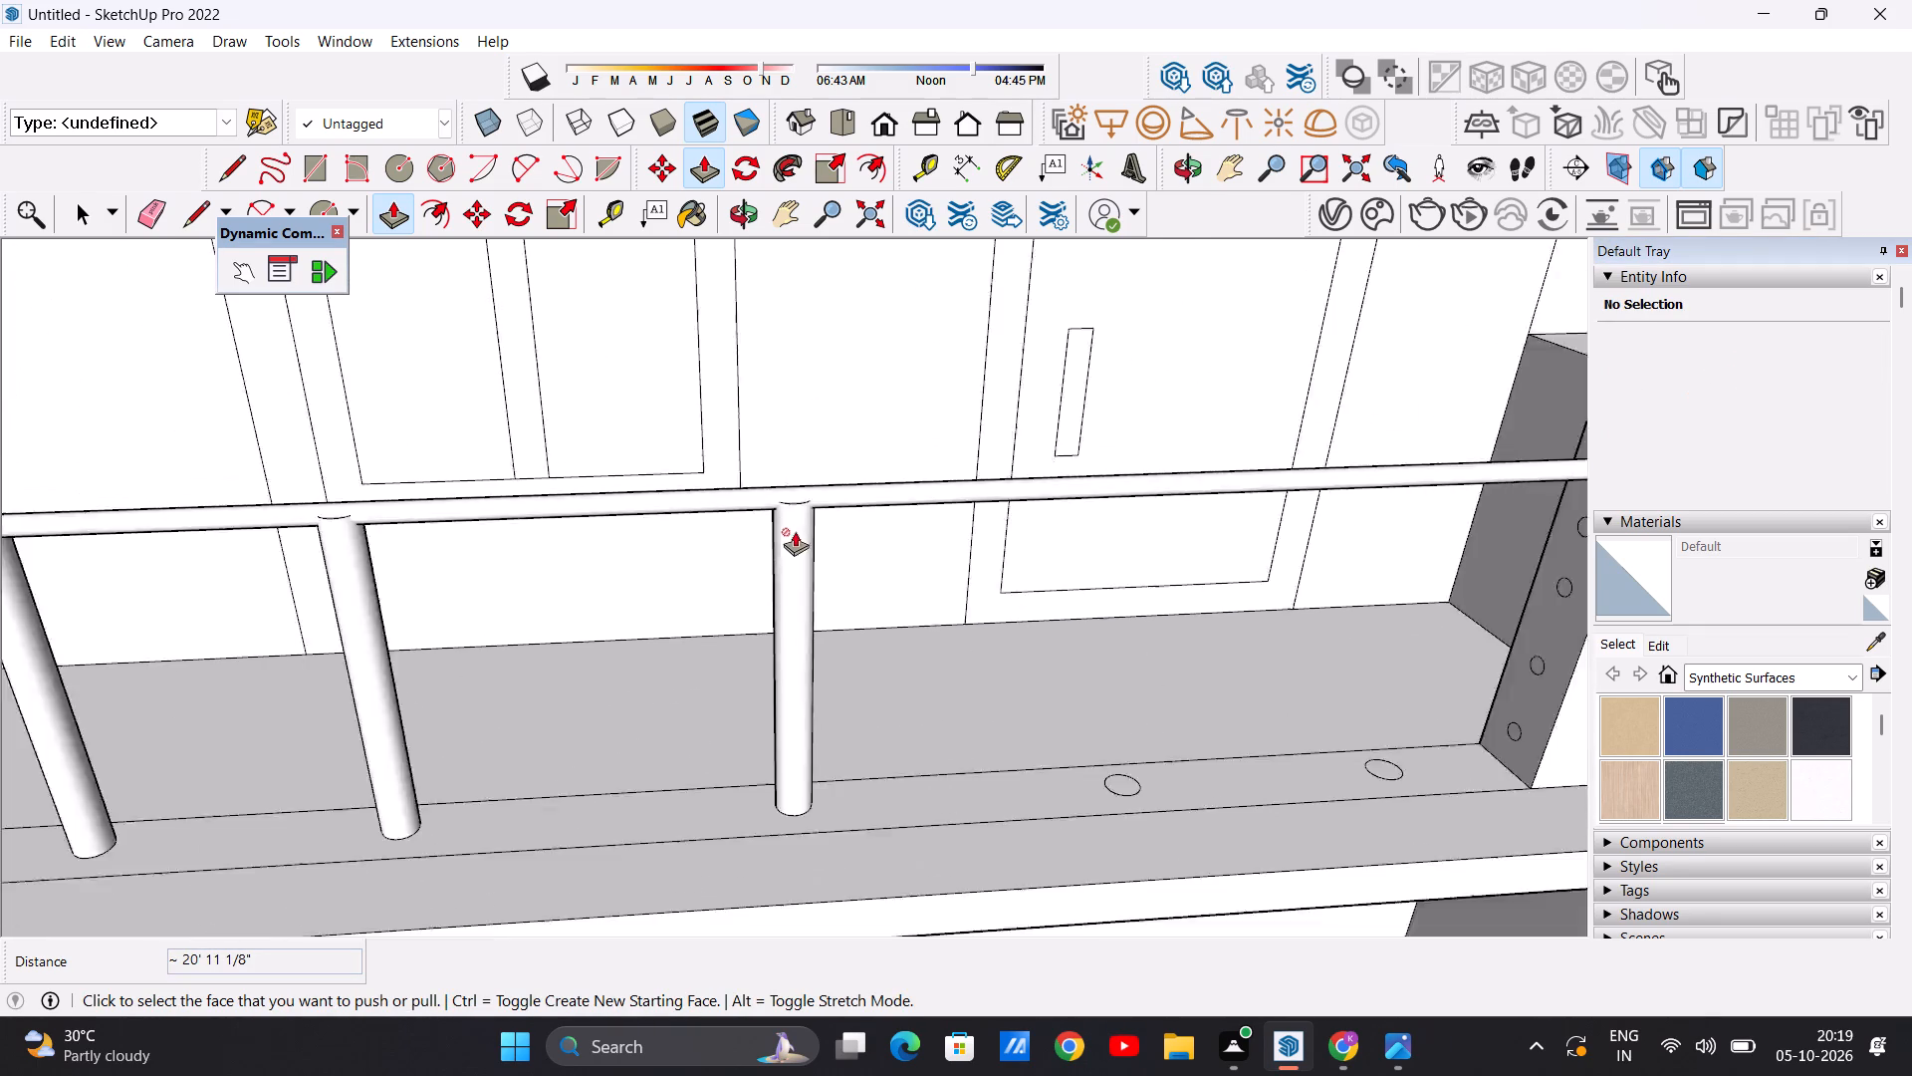
{"action": "scroll", "coordinate": [795, 531], "scroll_direction": "down", "scroll_amount": 9}
{"action": "scroll", "coordinate": [1011, 598], "scroll_direction": "up", "scroll_amount": 7}
{"action": "scroll", "coordinate": [1019, 630], "scroll_direction": "up", "scroll_amount": 15}
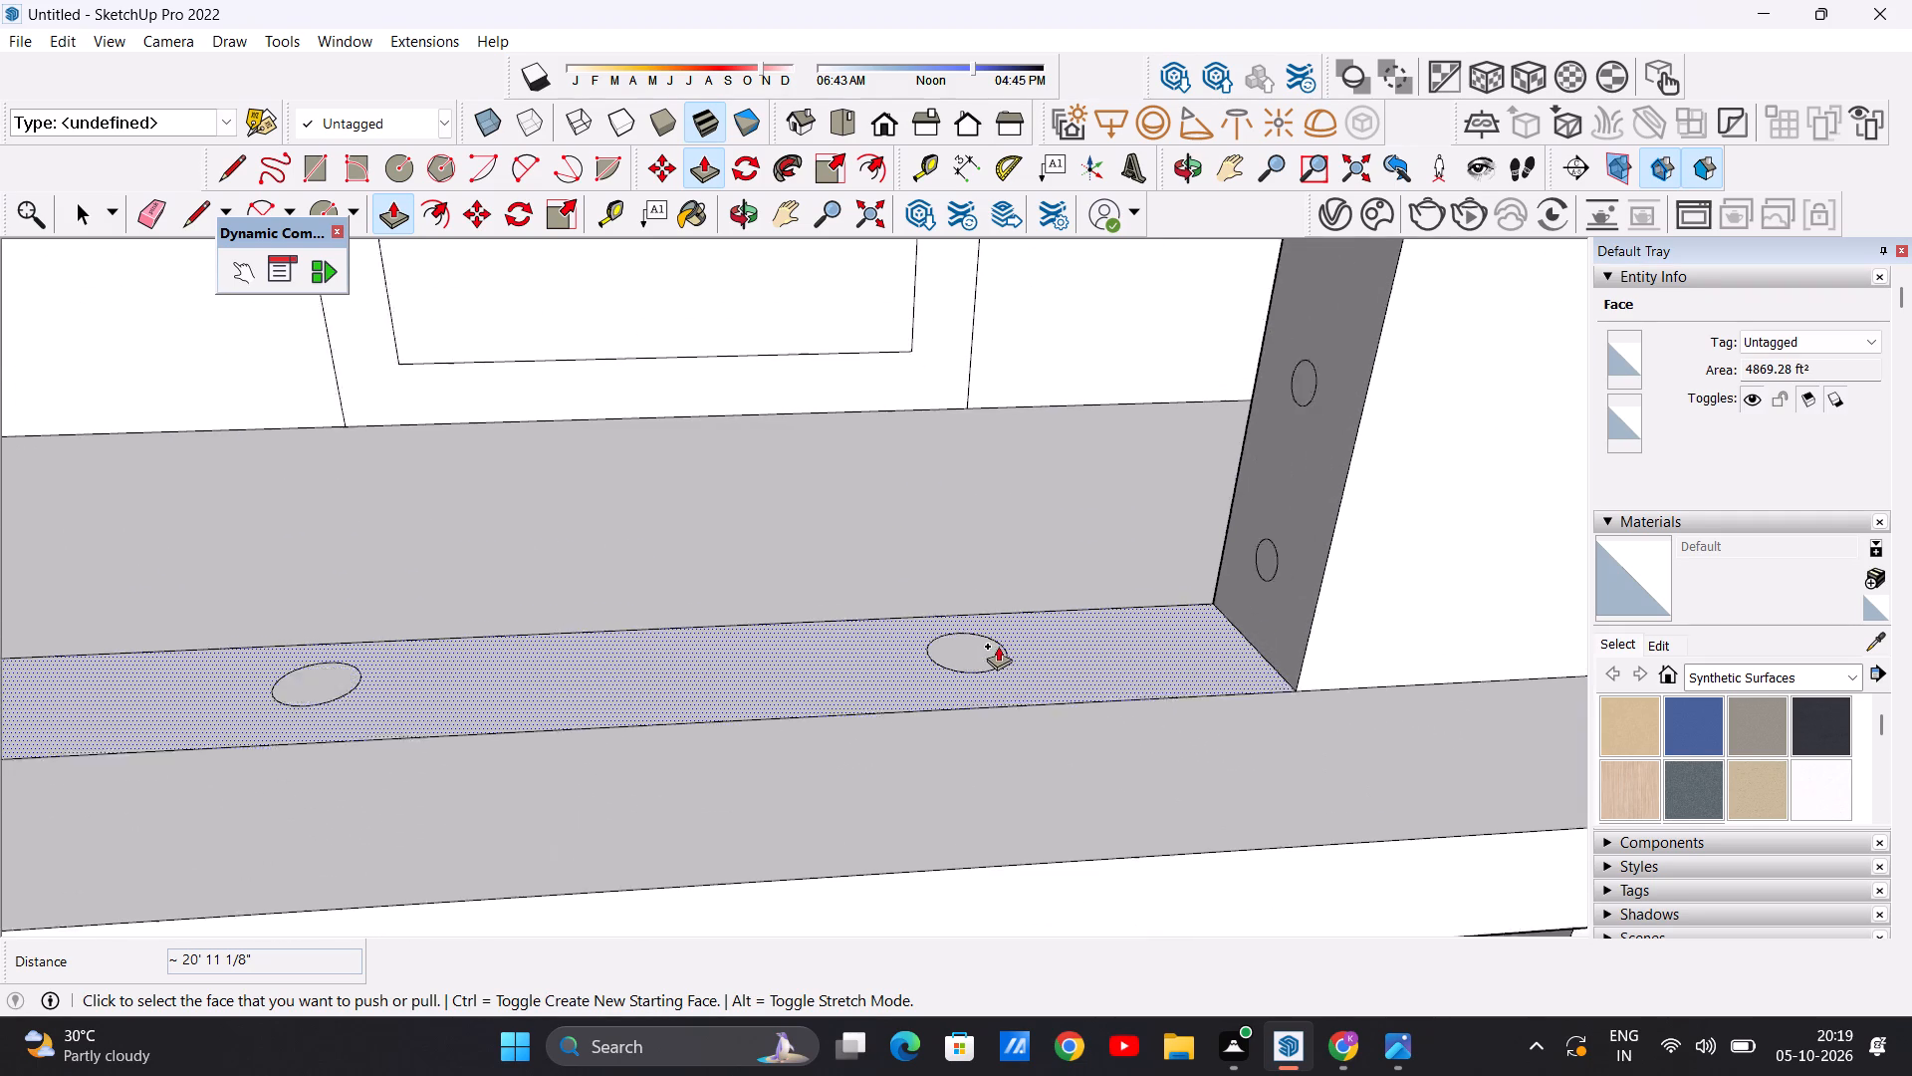
{"action": "left_click", "coordinate": [974, 647]}
{"action": "scroll", "coordinate": [989, 493], "scroll_direction": "down", "scroll_amount": 20}
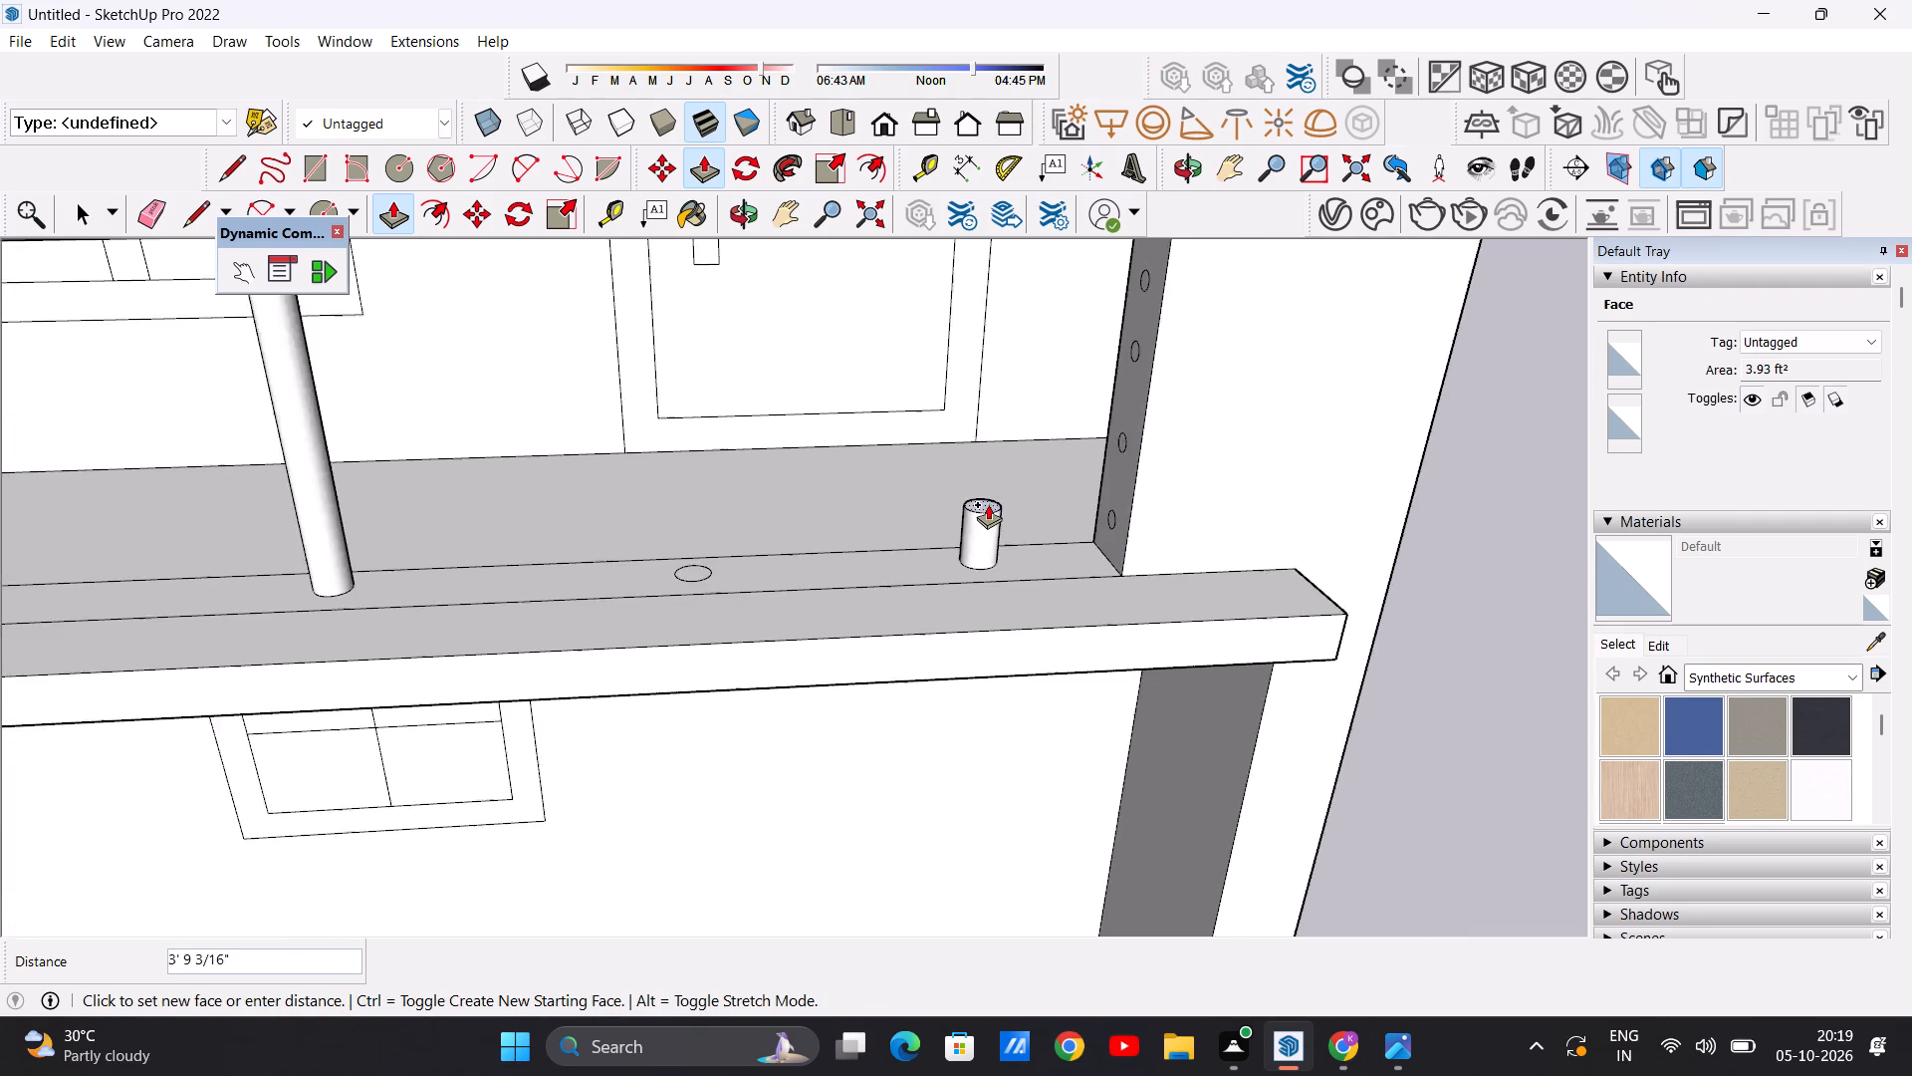
{"action": "scroll", "coordinate": [988, 504], "scroll_direction": "down", "scroll_amount": 3}
{"action": "scroll", "coordinate": [984, 364], "scroll_direction": "up", "scroll_amount": 12}
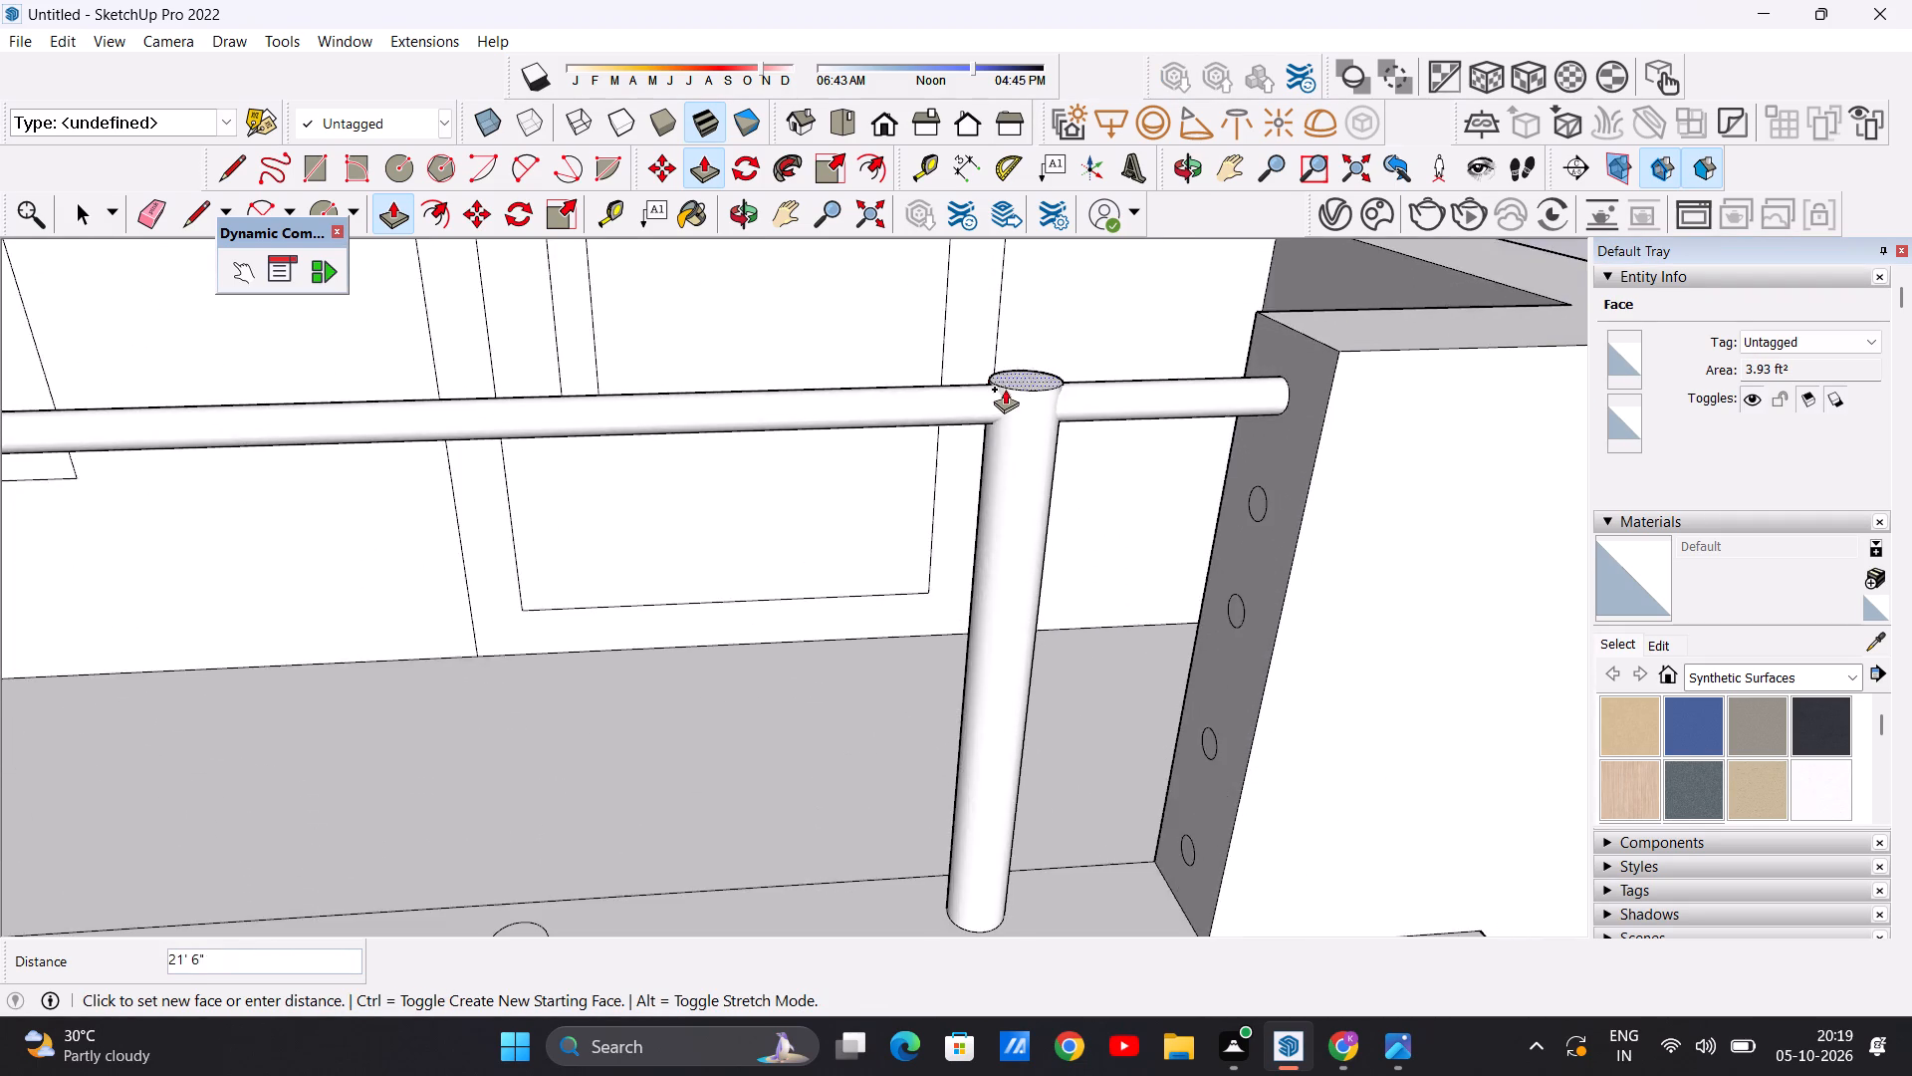
{"action": "scroll", "coordinate": [1005, 389], "scroll_direction": "up", "scroll_amount": 5}
{"action": "left_click", "coordinate": [1022, 416]}
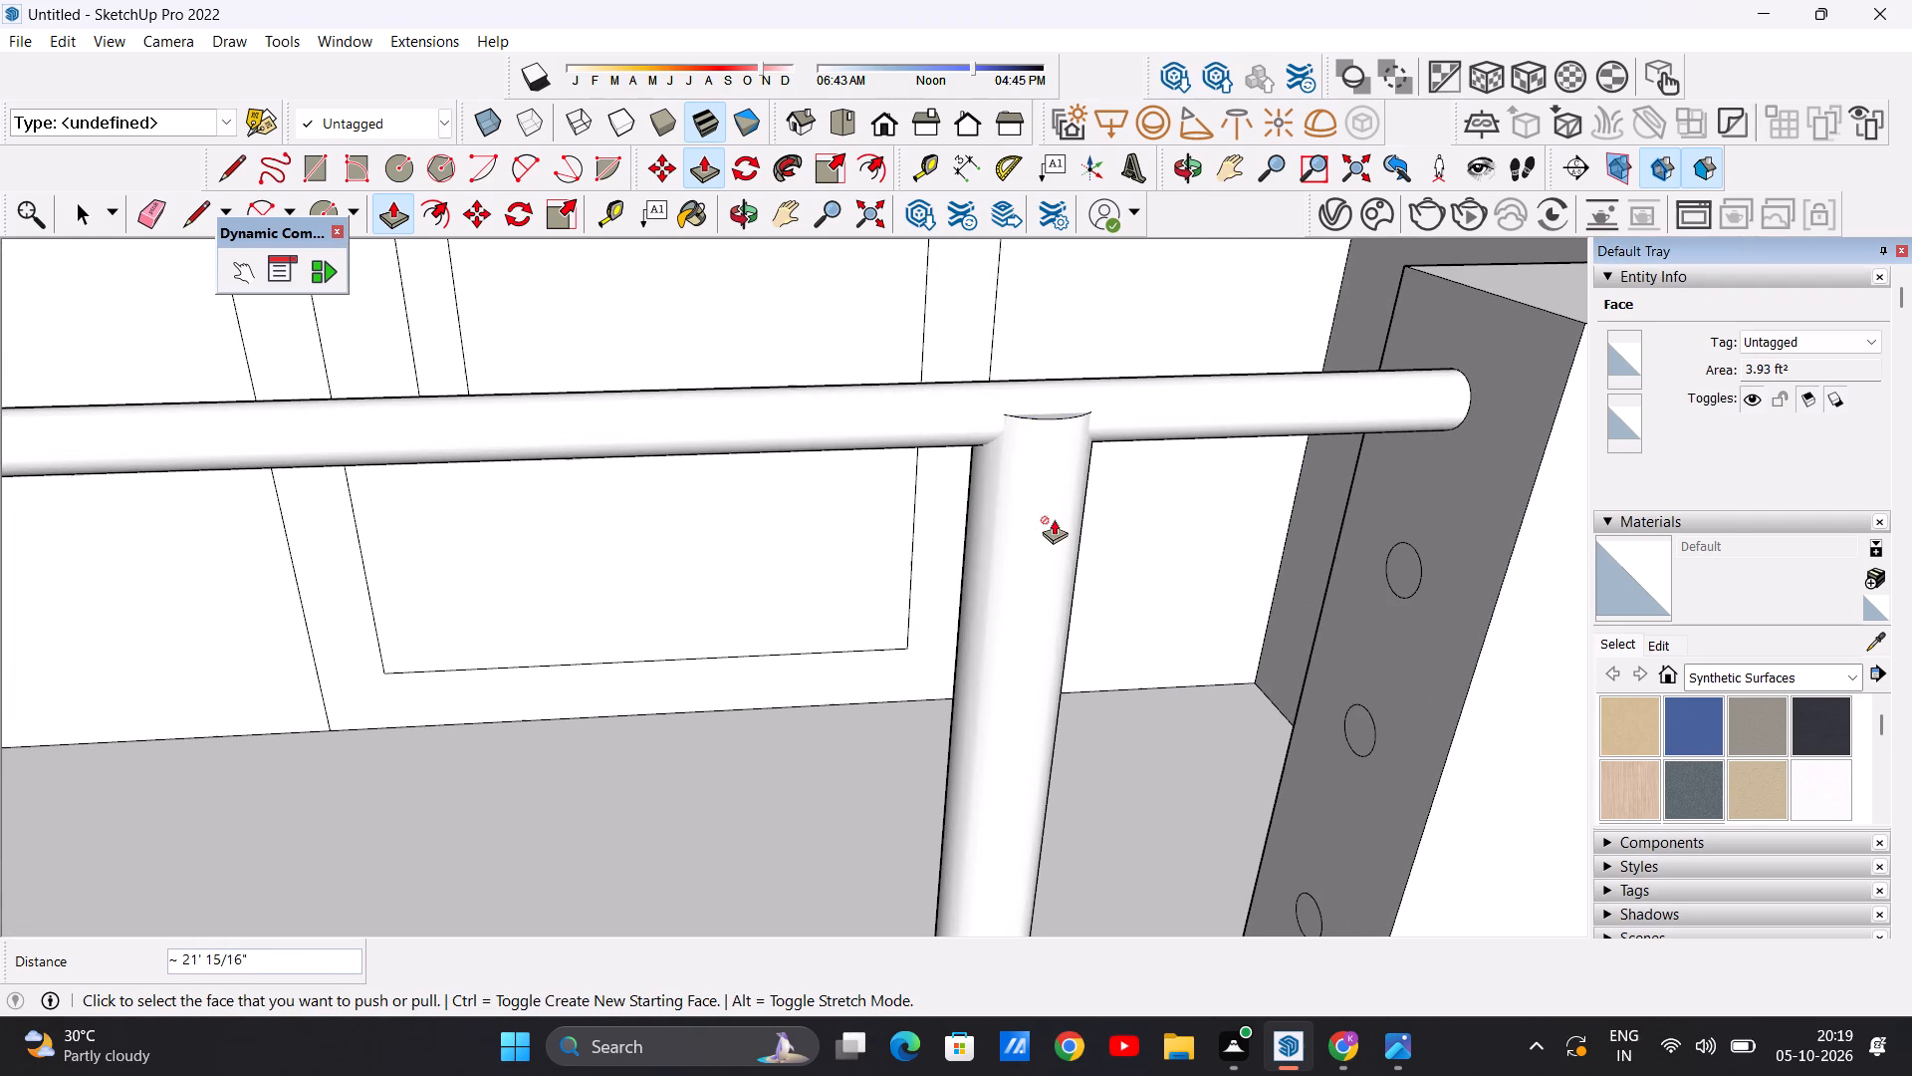
Extrude the remaining floor circle between the middle post and the post nearest the right return upward about 20' 9" to meet the top rail.
{"action": "scroll", "coordinate": [1054, 536], "scroll_direction": "down", "scroll_amount": 17}
{"action": "scroll", "coordinate": [838, 696], "scroll_direction": "up", "scroll_amount": 6}
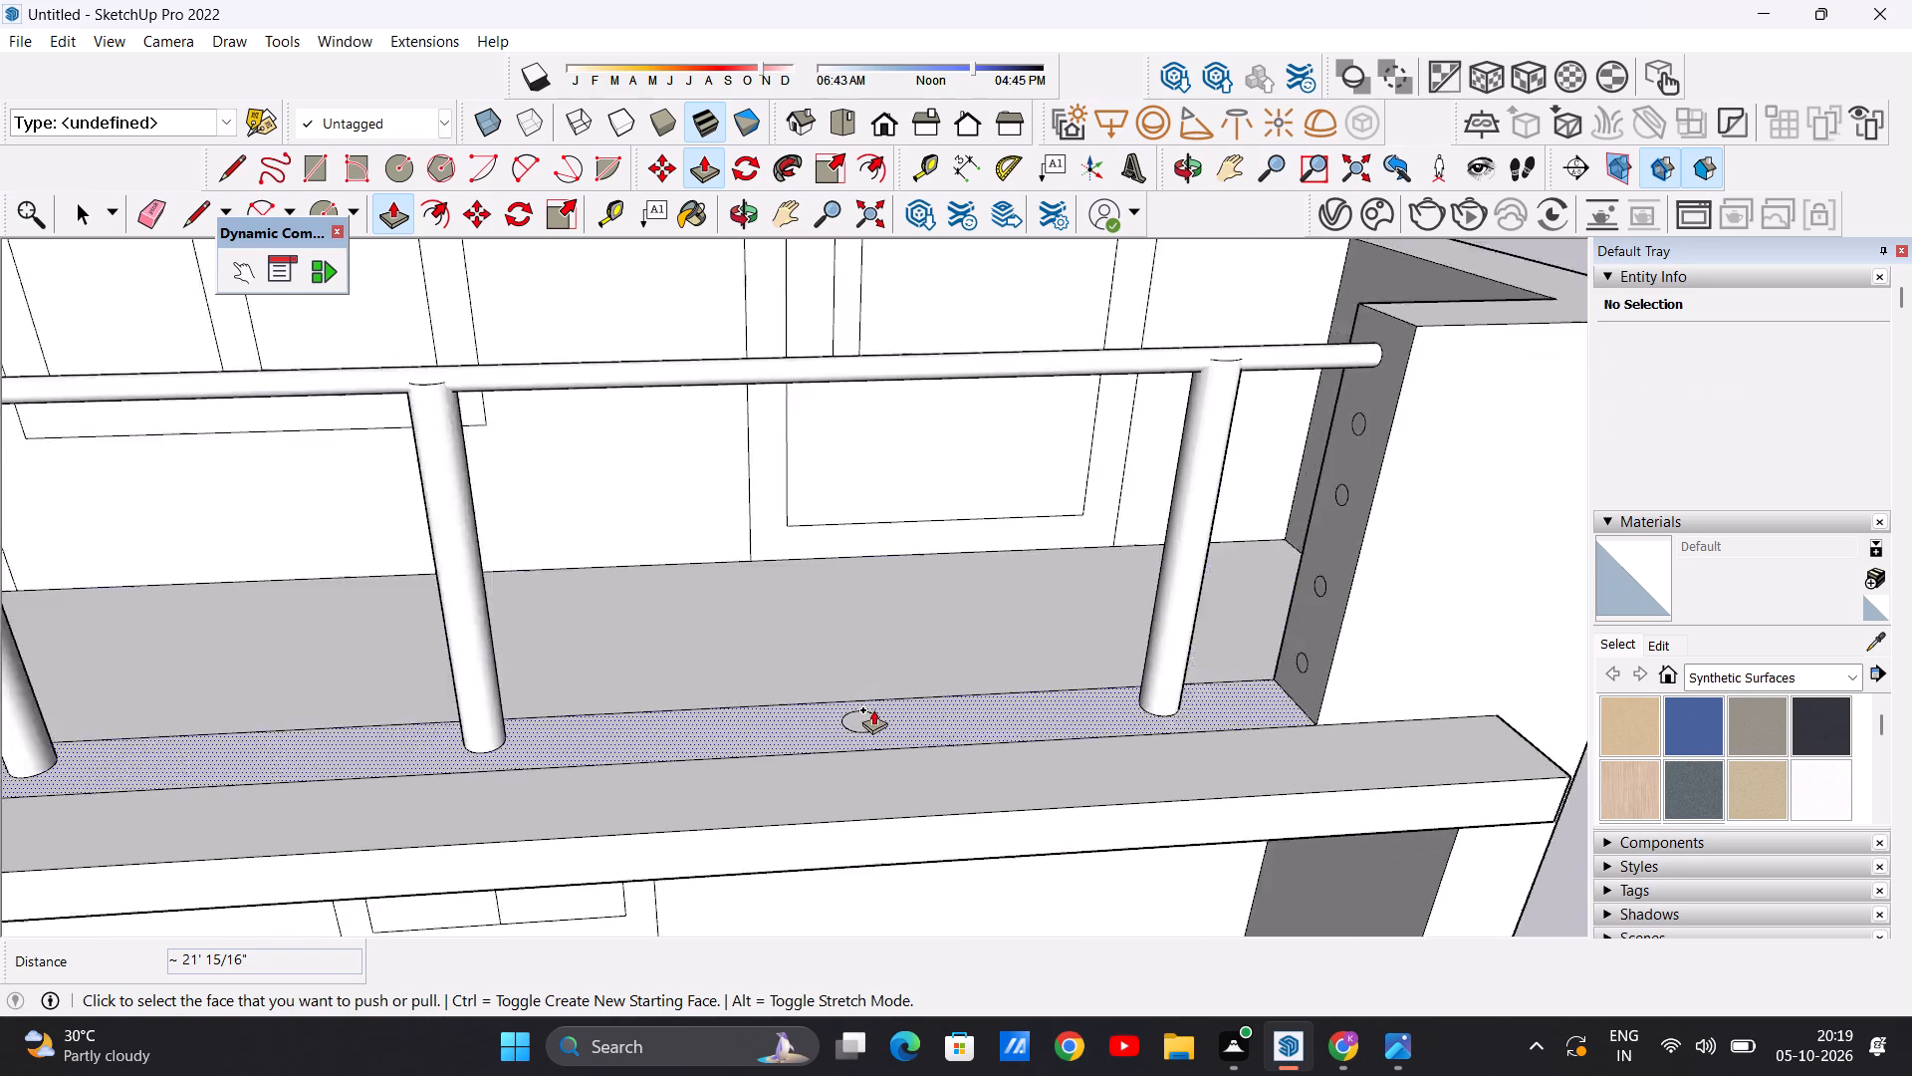
{"action": "scroll", "coordinate": [873, 709], "scroll_direction": "up", "scroll_amount": 13}
{"action": "left_click", "coordinate": [851, 739]}
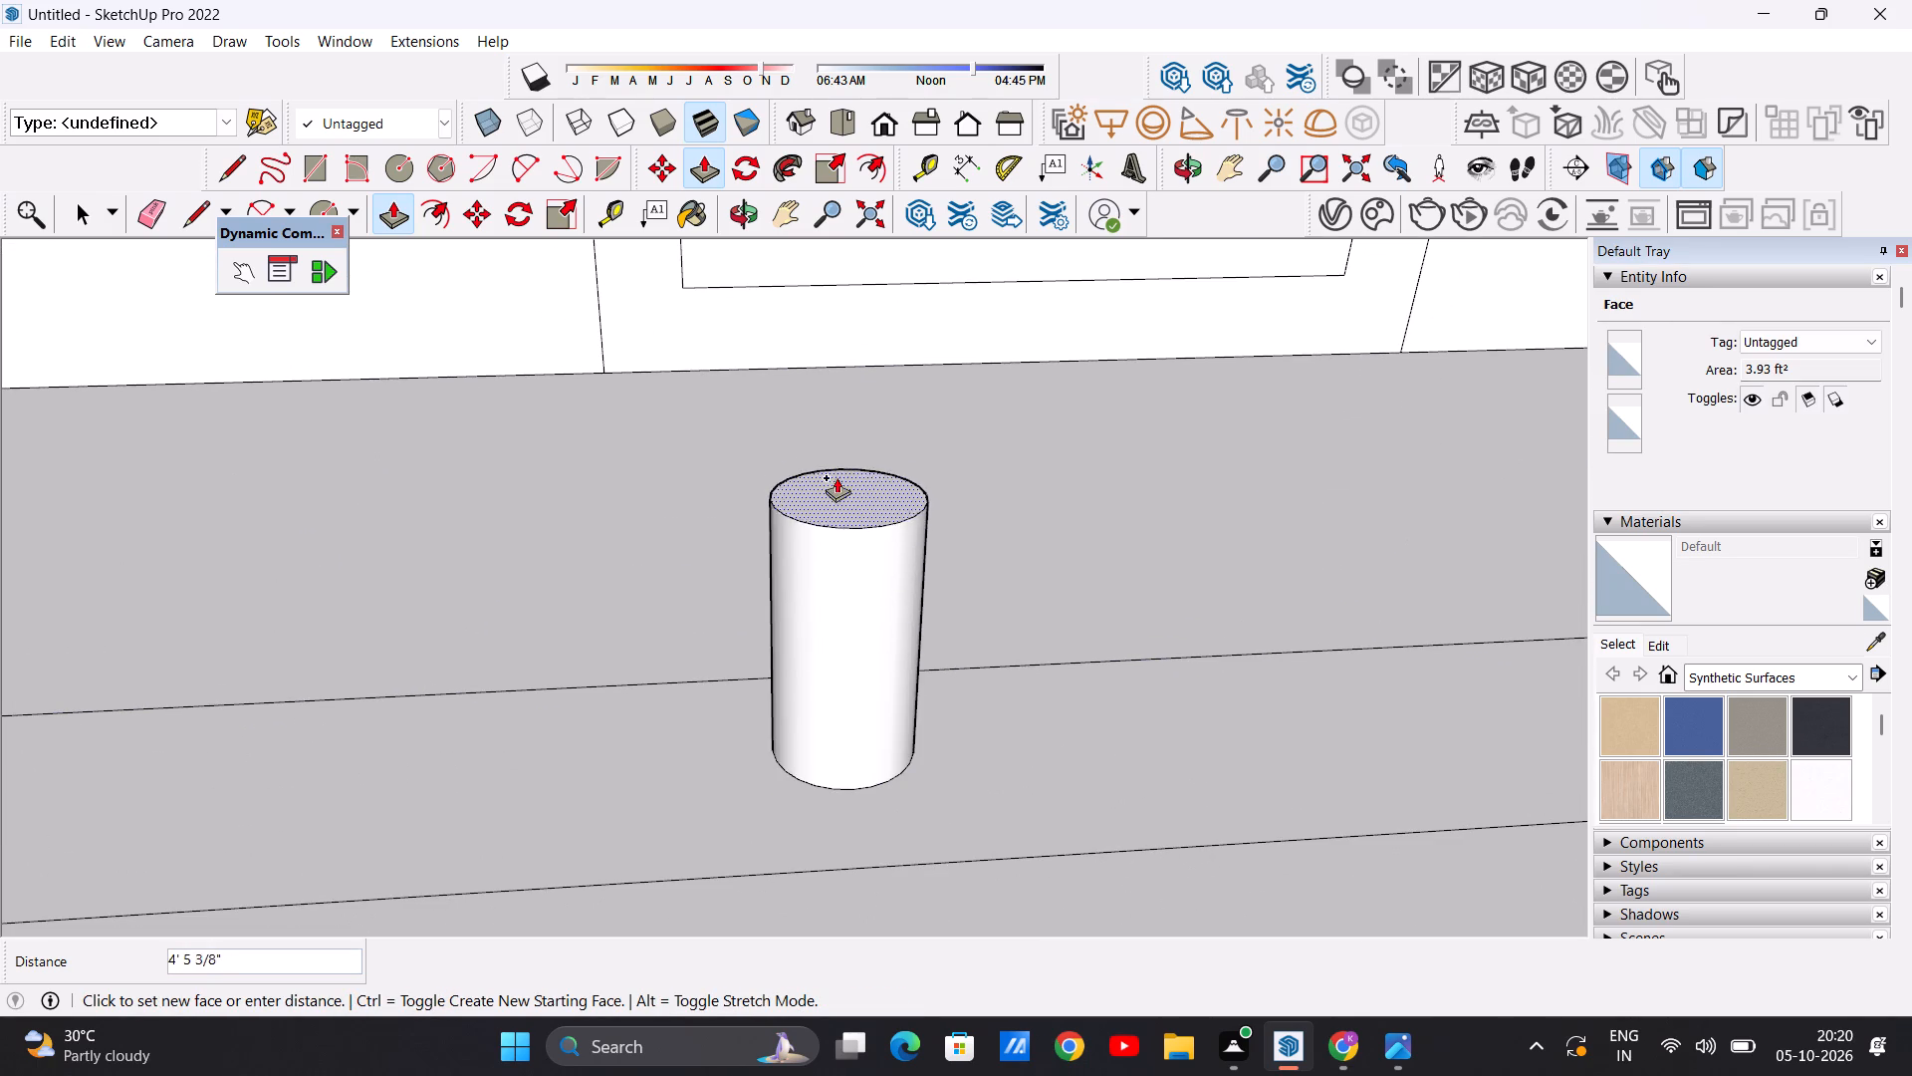
{"action": "scroll", "coordinate": [809, 580], "scroll_direction": "down", "scroll_amount": 20}
{"action": "scroll", "coordinate": [809, 580], "scroll_direction": "down", "scroll_amount": 2}
{"action": "scroll", "coordinate": [814, 427], "scroll_direction": "up", "scroll_amount": 6}
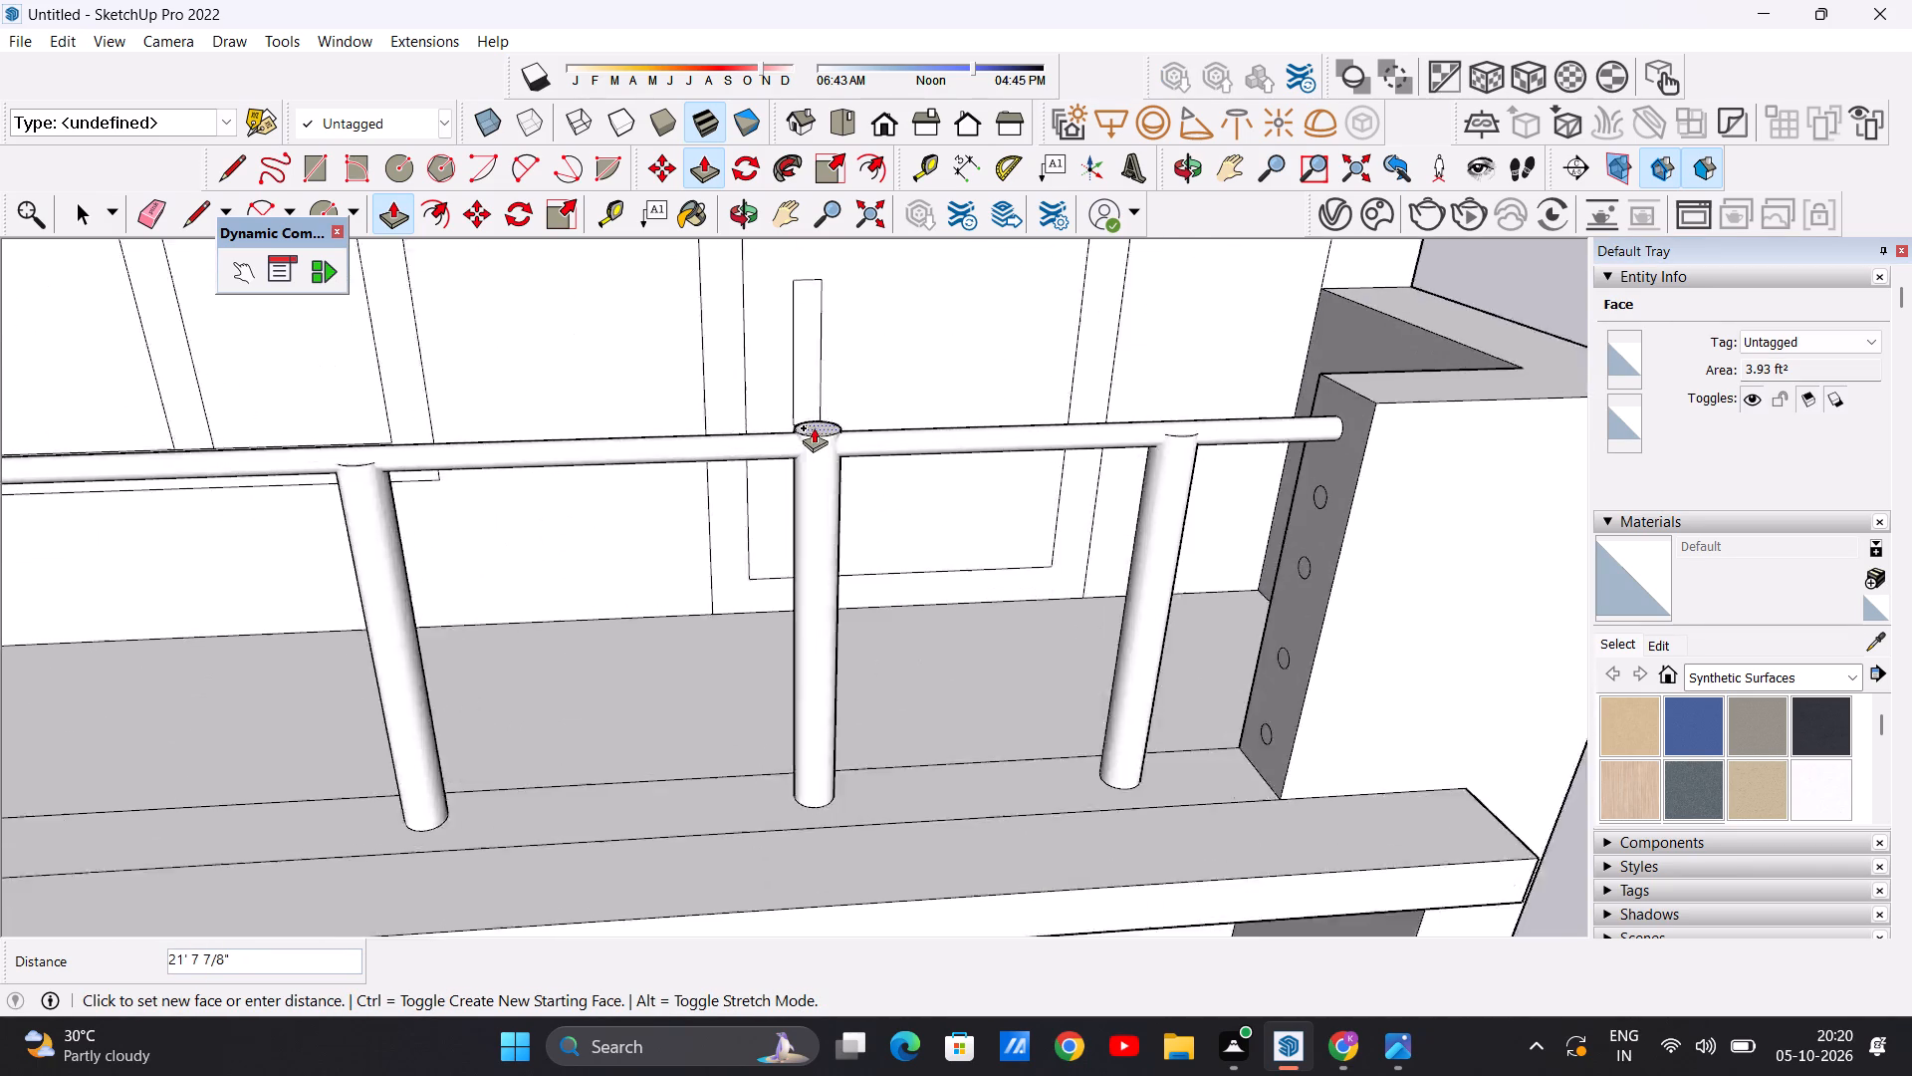
{"action": "scroll", "coordinate": [814, 427], "scroll_direction": "up", "scroll_amount": 12}
{"action": "left_click", "coordinate": [821, 474]}
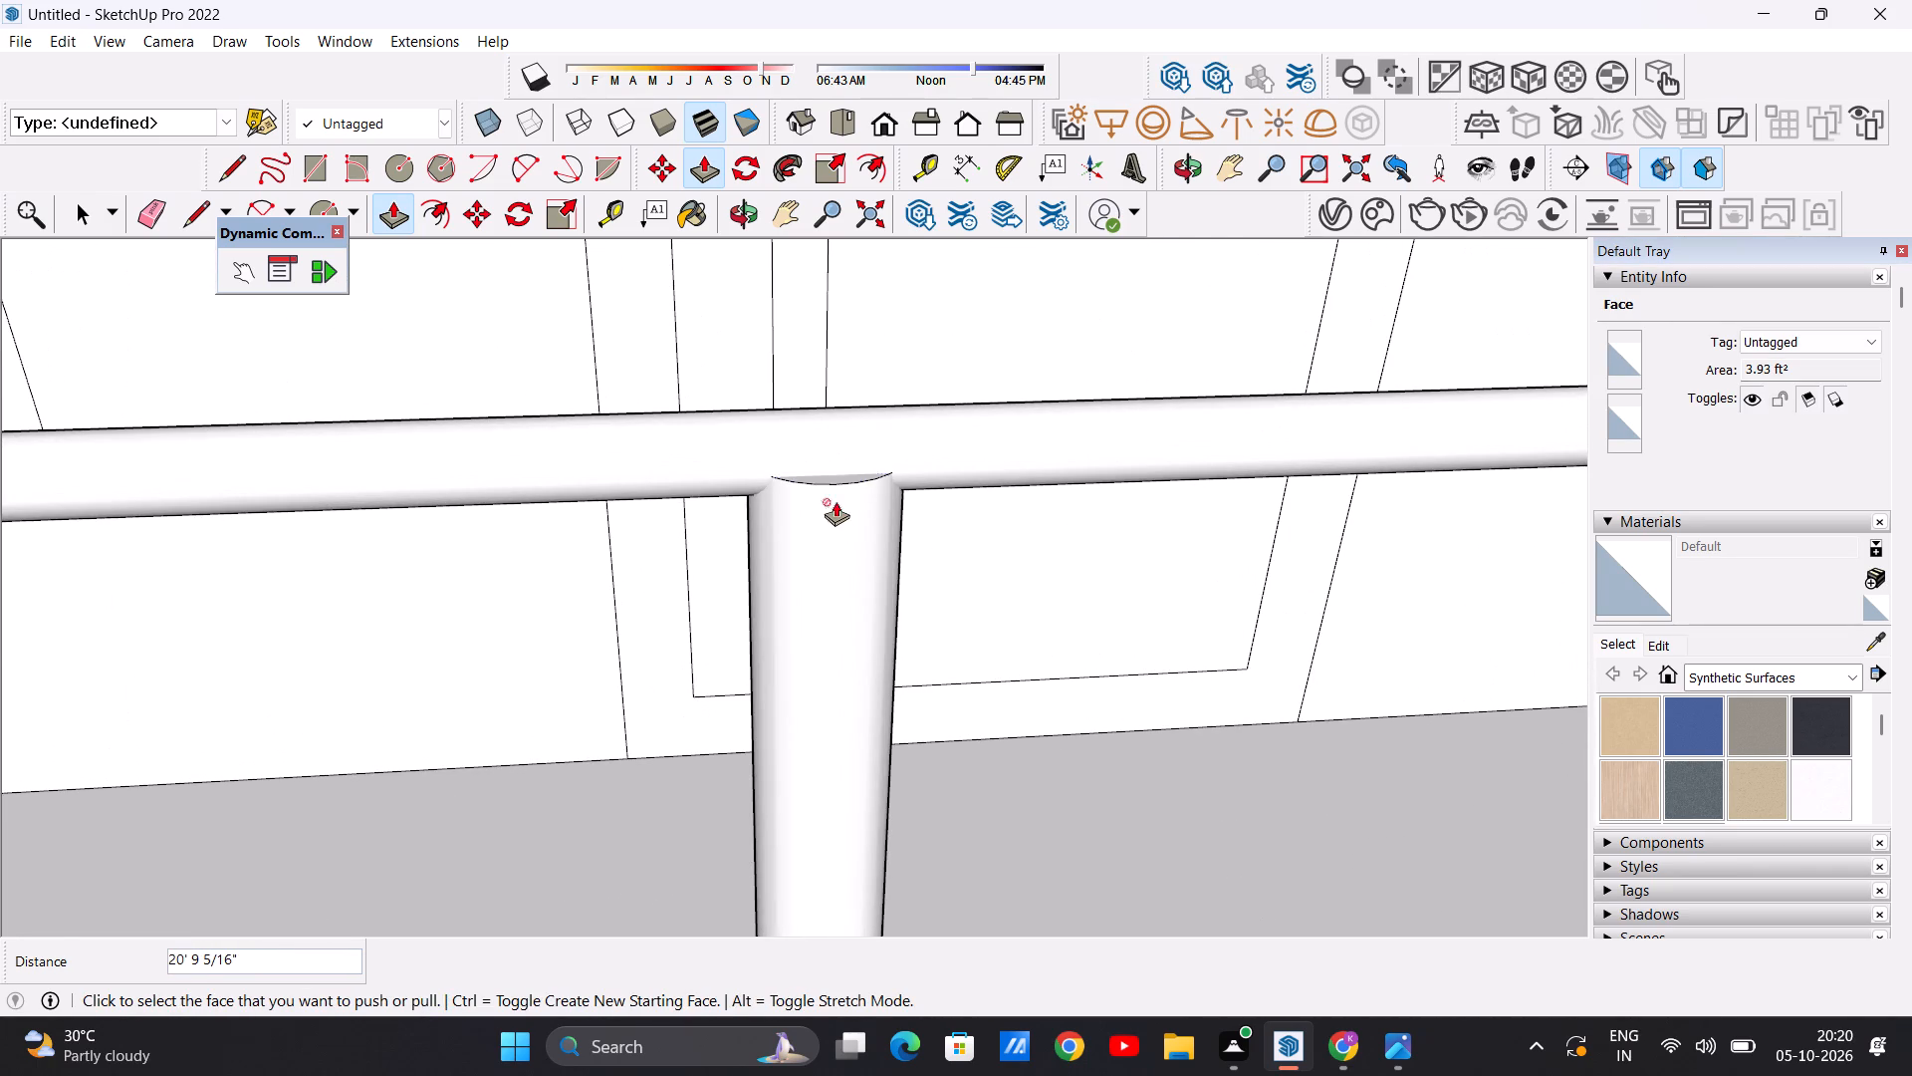
Extrude the uppermost remaining circle on the right parapet return about 99' 10" into a rail reaching the raised panel.
{"action": "scroll", "coordinate": [864, 560], "scroll_direction": "down", "scroll_amount": 20}
{"action": "middle_click_drag", "start_coordinate": [848, 702], "coordinate": [1014, 645]}
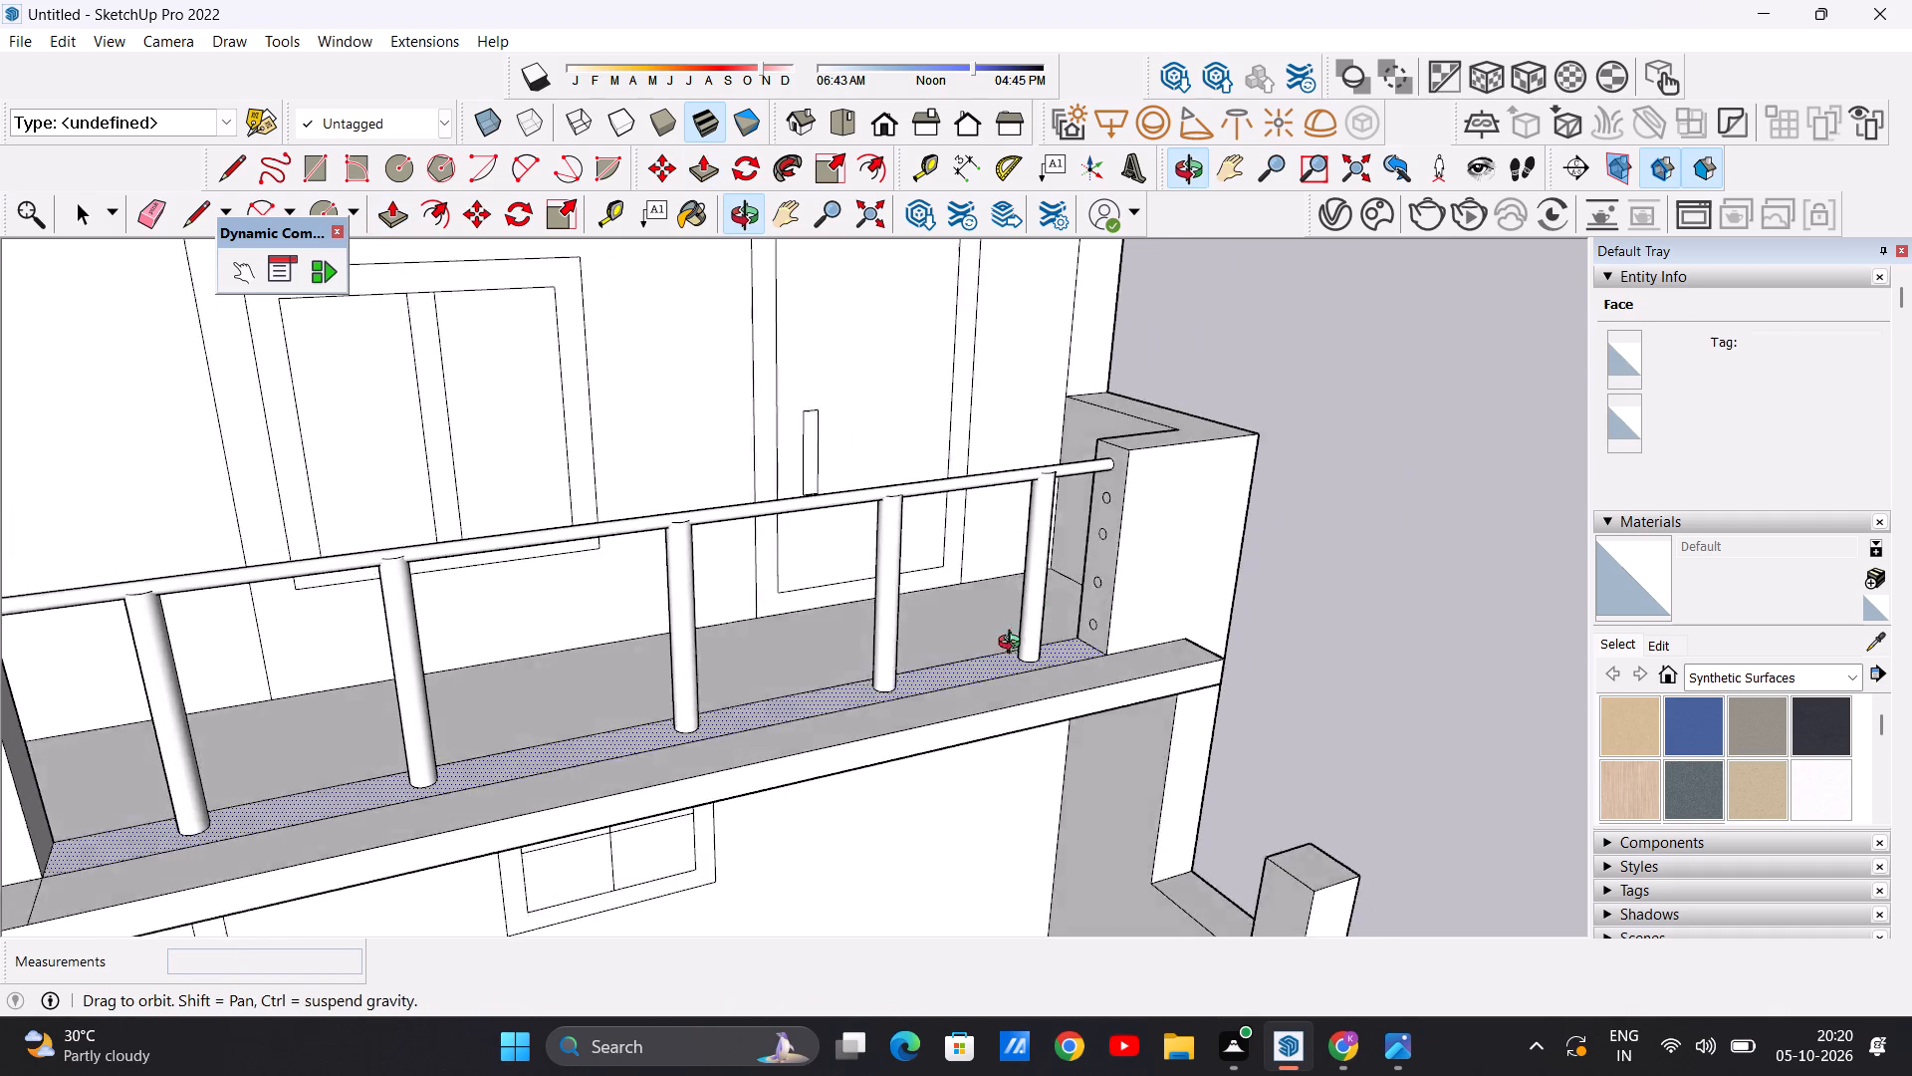
{"action": "middle_click_drag", "start_coordinate": [1014, 645], "coordinate": [1087, 593]}
{"action": "scroll", "coordinate": [1065, 472], "scroll_direction": "up", "scroll_amount": 20}
{"action": "scroll", "coordinate": [1065, 472], "scroll_direction": "up", "scroll_amount": 1}
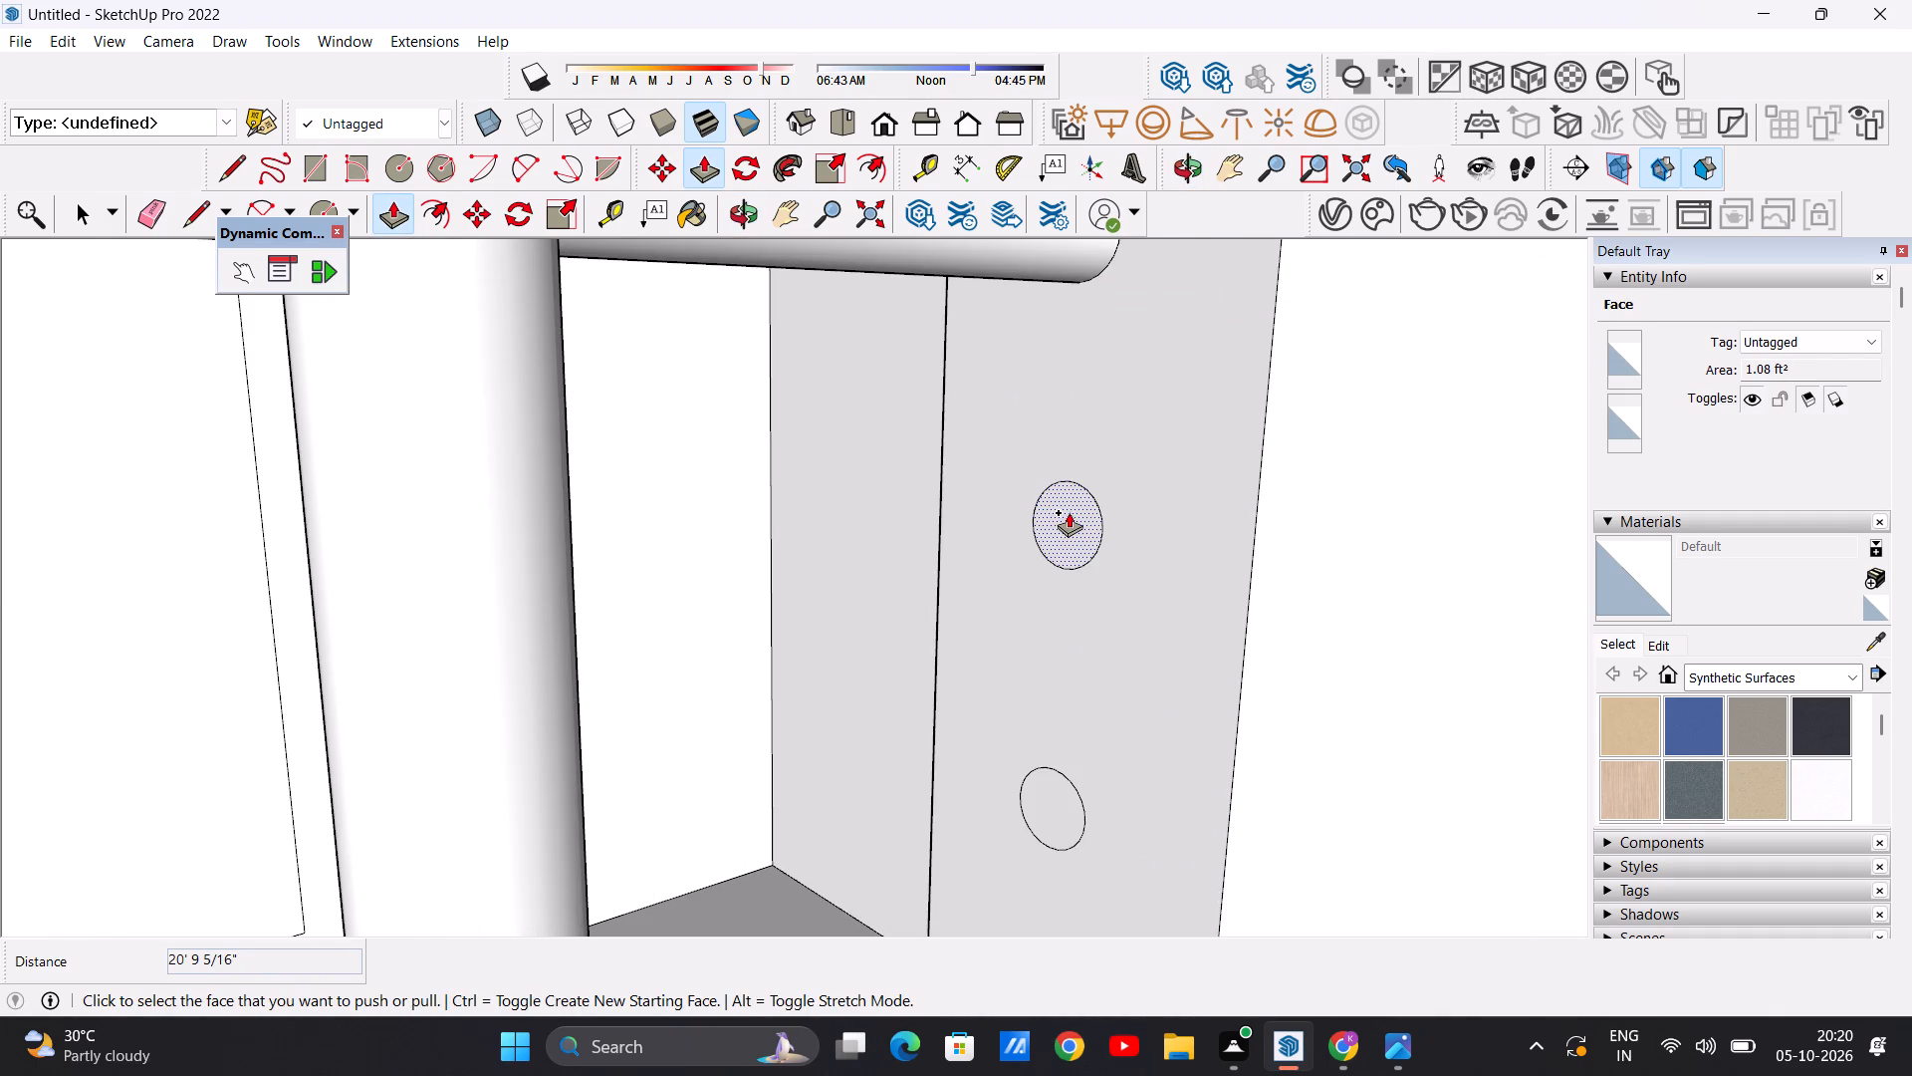
{"action": "left_click", "coordinate": [1069, 512]}
{"action": "scroll", "coordinate": [998, 552], "scroll_direction": "down", "scroll_amount": 13}
{"action": "scroll", "coordinate": [786, 595], "scroll_direction": "down", "scroll_amount": 11}
{"action": "middle_click_drag", "start_coordinate": [763, 608], "coordinate": [546, 637]}
{"action": "scroll", "coordinate": [801, 606], "scroll_direction": "down", "scroll_amount": 7}
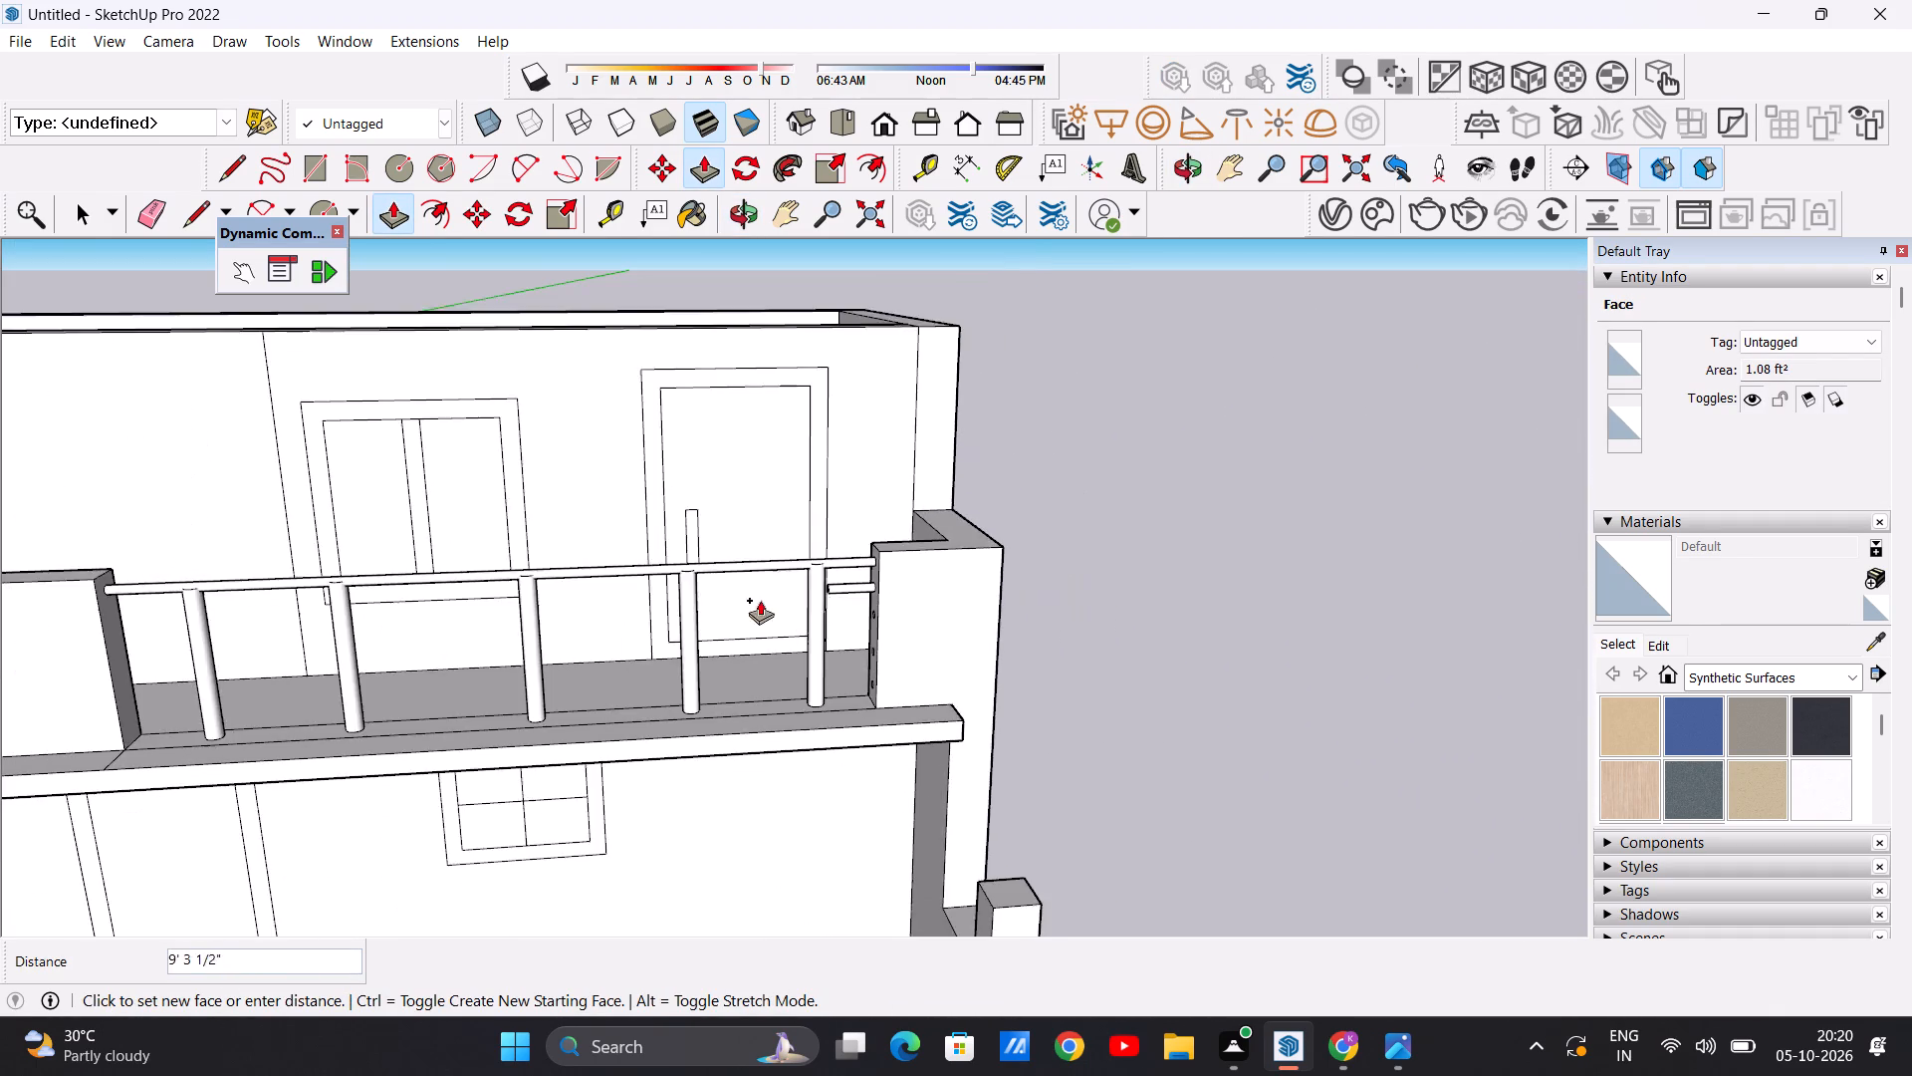
{"action": "scroll", "coordinate": [760, 600], "scroll_direction": "down", "scroll_amount": 1}
{"action": "scroll", "coordinate": [573, 613], "scroll_direction": "down", "scroll_amount": 5}
{"action": "scroll", "coordinate": [456, 604], "scroll_direction": "up", "scroll_amount": 10}
{"action": "scroll", "coordinate": [434, 612], "scroll_direction": "down", "scroll_amount": 1}
{"action": "middle_click_drag", "start_coordinate": [363, 612], "coordinate": [329, 612]}
{"action": "scroll", "coordinate": [371, 610], "scroll_direction": "up", "scroll_amount": 14}
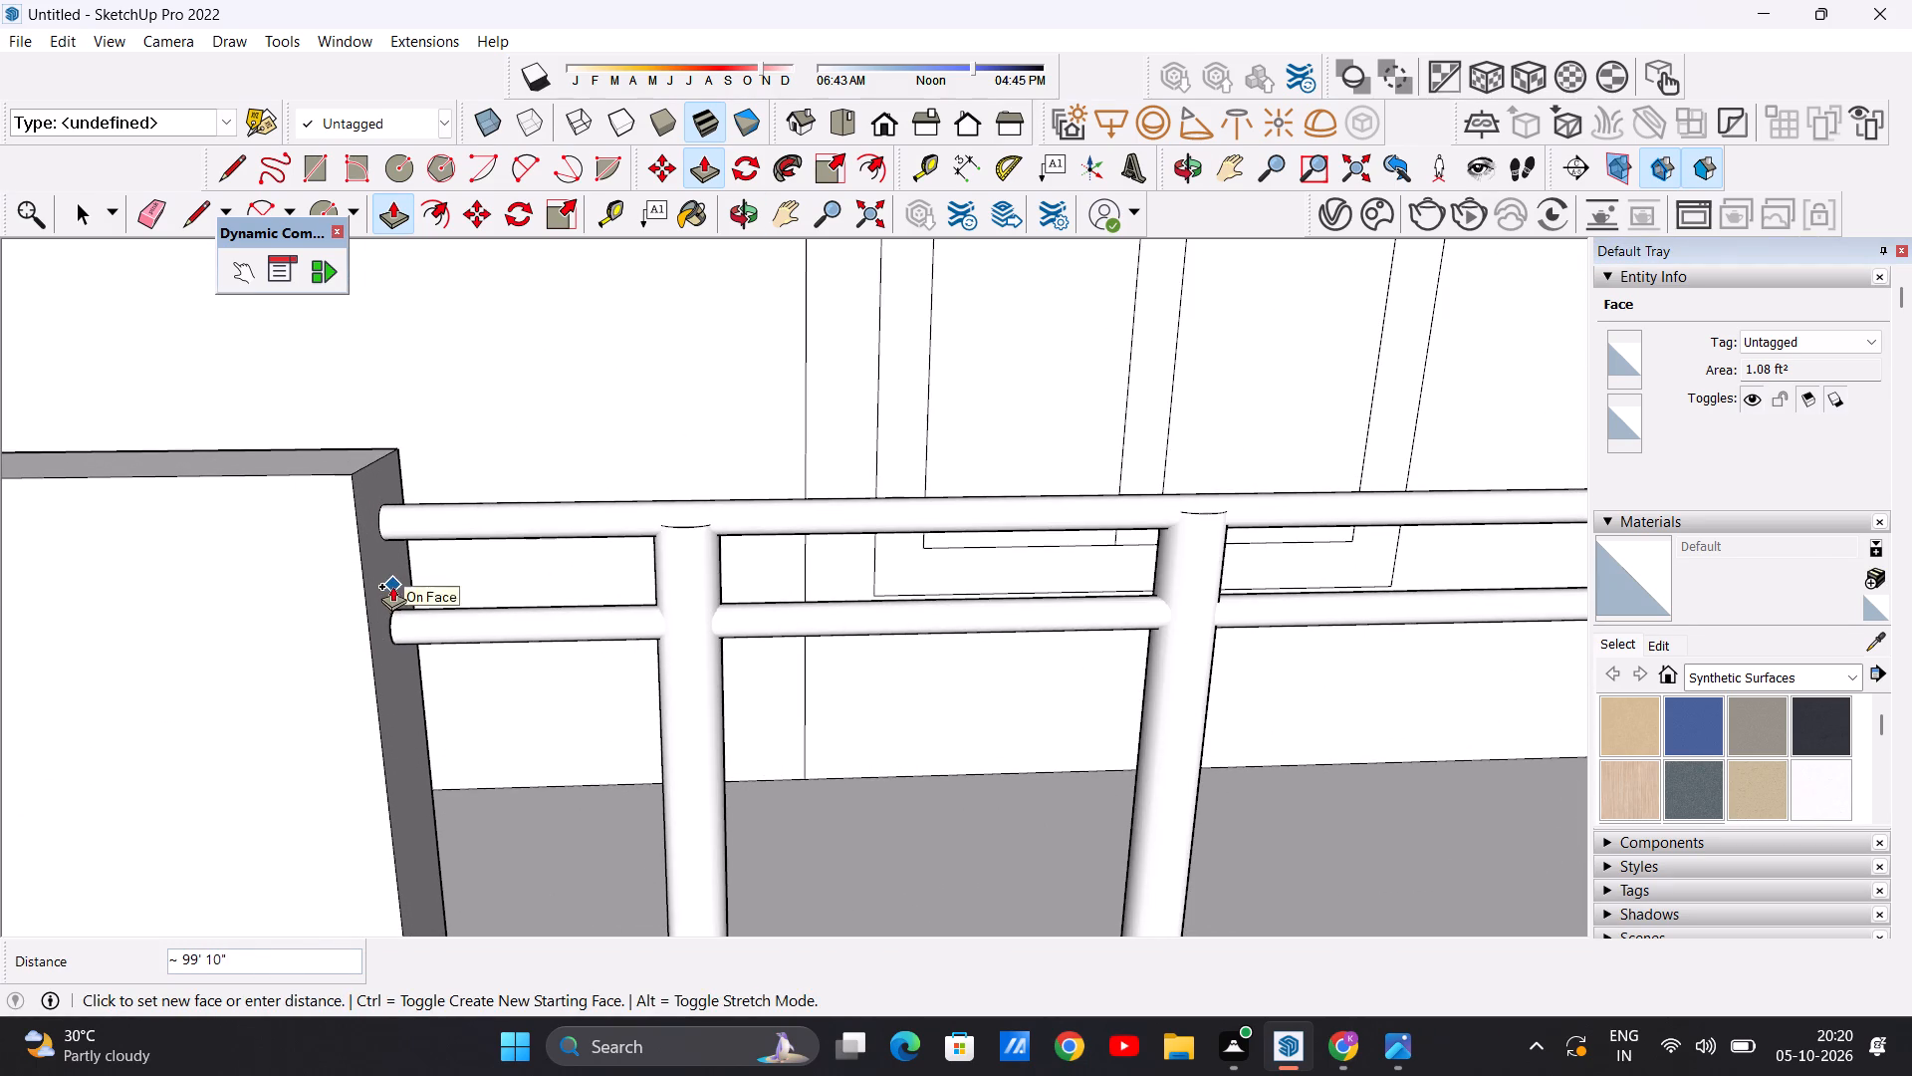
{"action": "left_click", "coordinate": [392, 586]}
Extrude the circle below the second rail on the right parapet return about 99' 10" to the raised panel.
{"action": "scroll", "coordinate": [428, 632], "scroll_direction": "down", "scroll_amount": 17}
{"action": "middle_click_drag", "start_coordinate": [521, 662], "coordinate": [851, 596]}
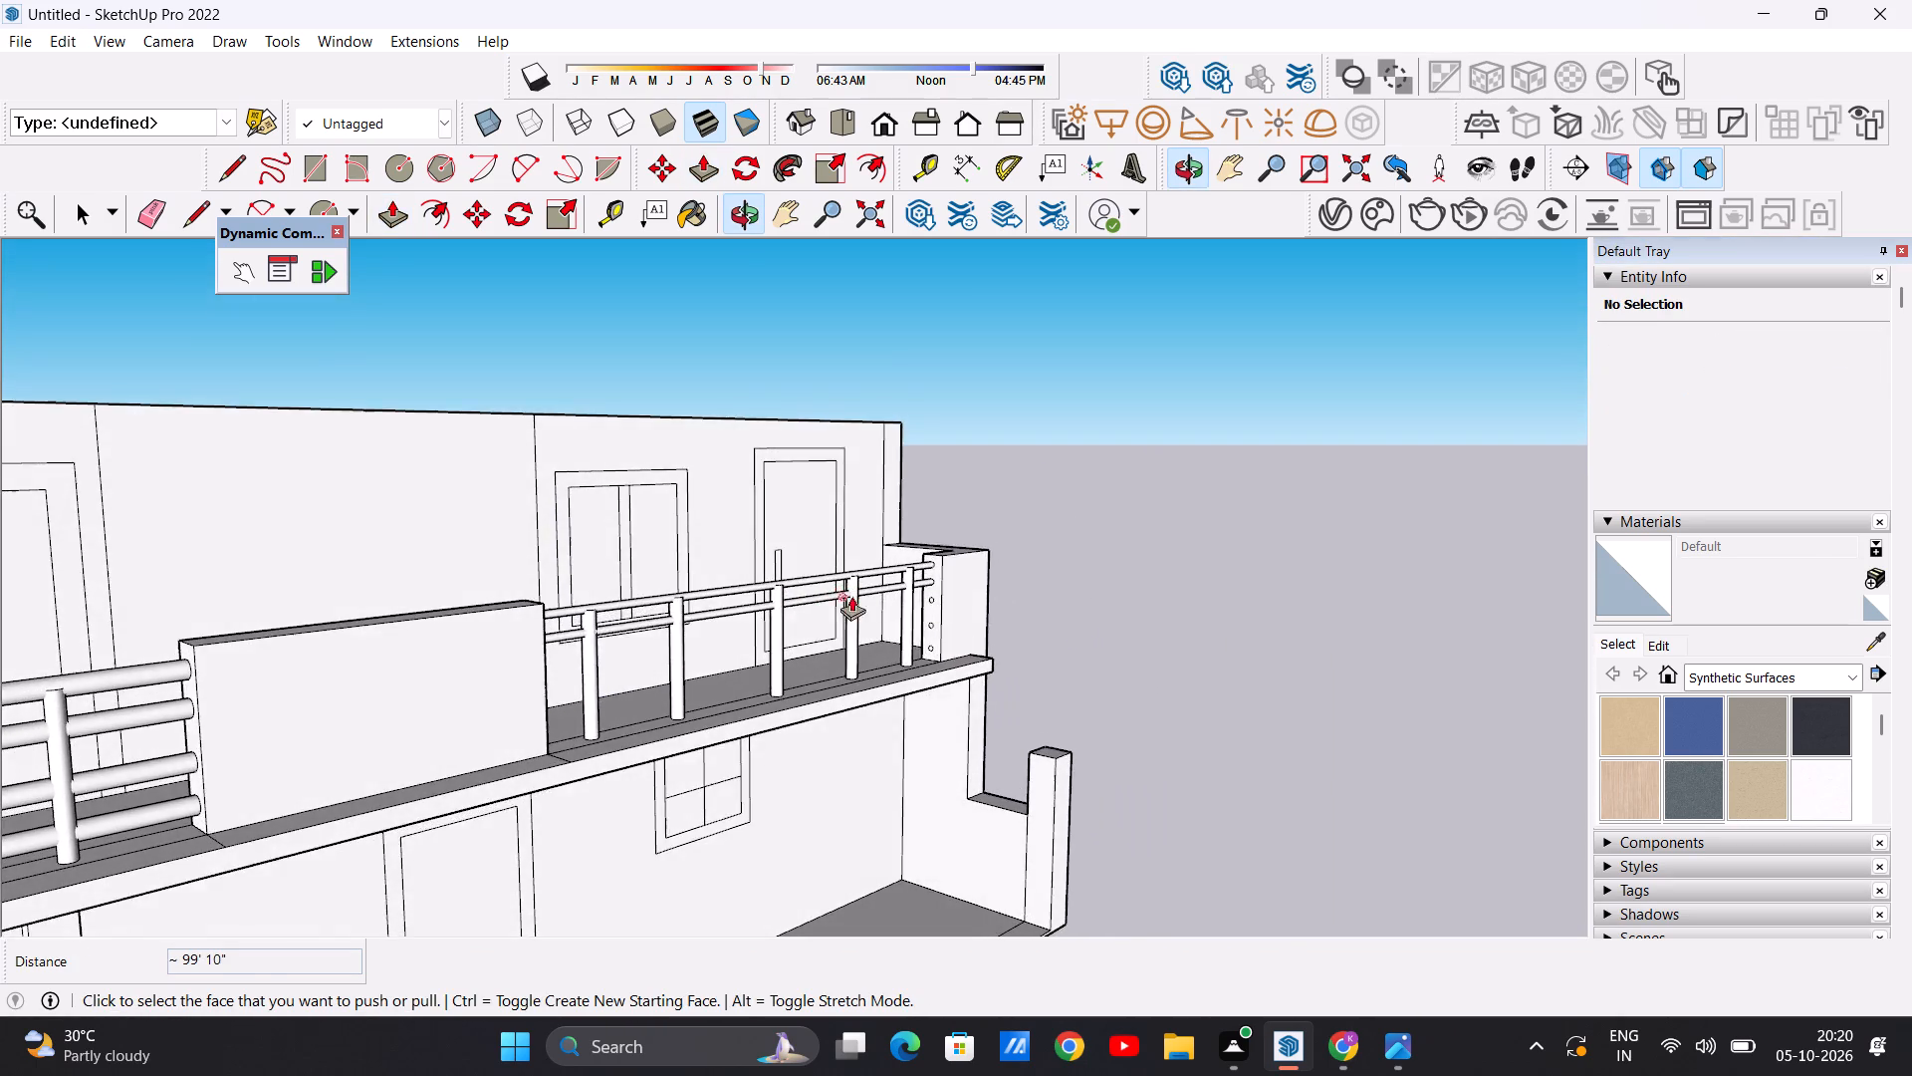
{"action": "scroll", "coordinate": [980, 596], "scroll_direction": "up", "scroll_amount": 20}
{"action": "scroll", "coordinate": [980, 596], "scroll_direction": "up", "scroll_amount": 1}
{"action": "left_click", "coordinate": [880, 601]}
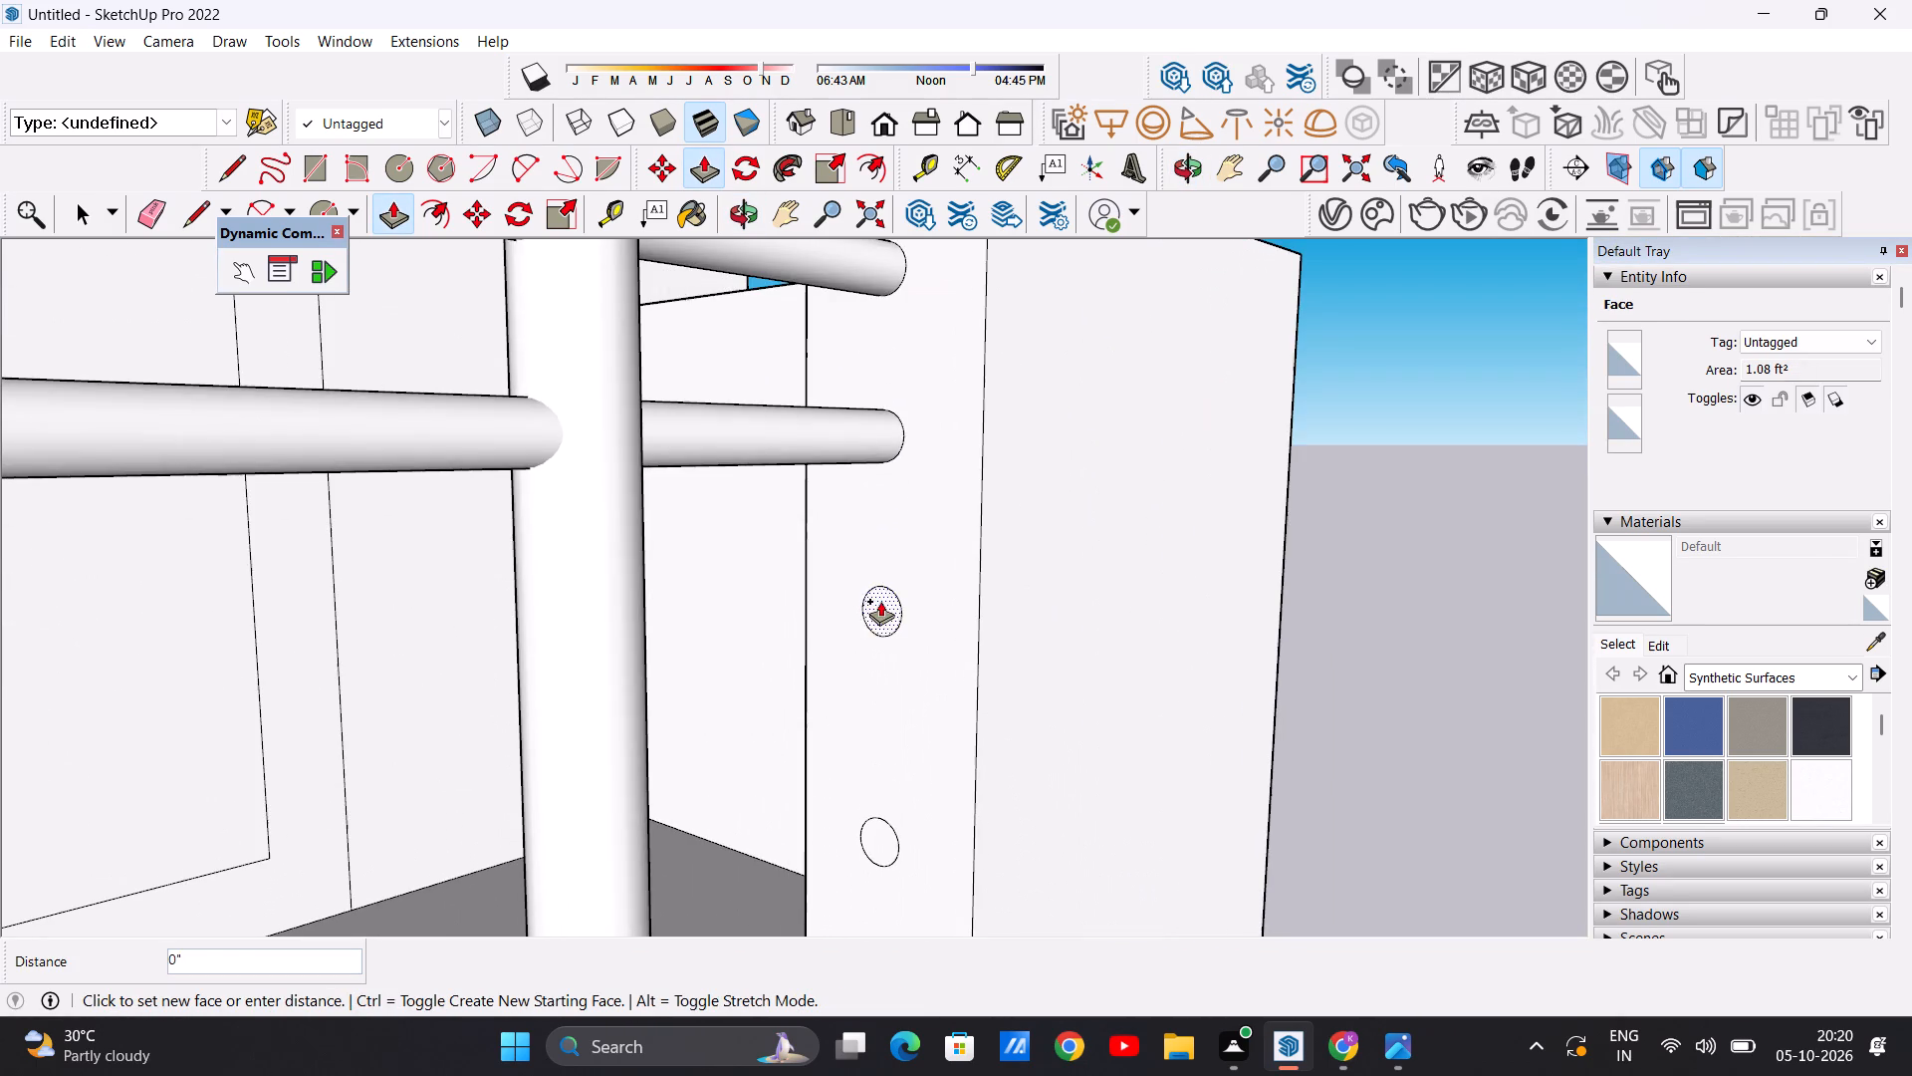
{"action": "scroll", "coordinate": [785, 614], "scroll_direction": "down", "scroll_amount": 12}
{"action": "scroll", "coordinate": [541, 653], "scroll_direction": "down", "scroll_amount": 11}
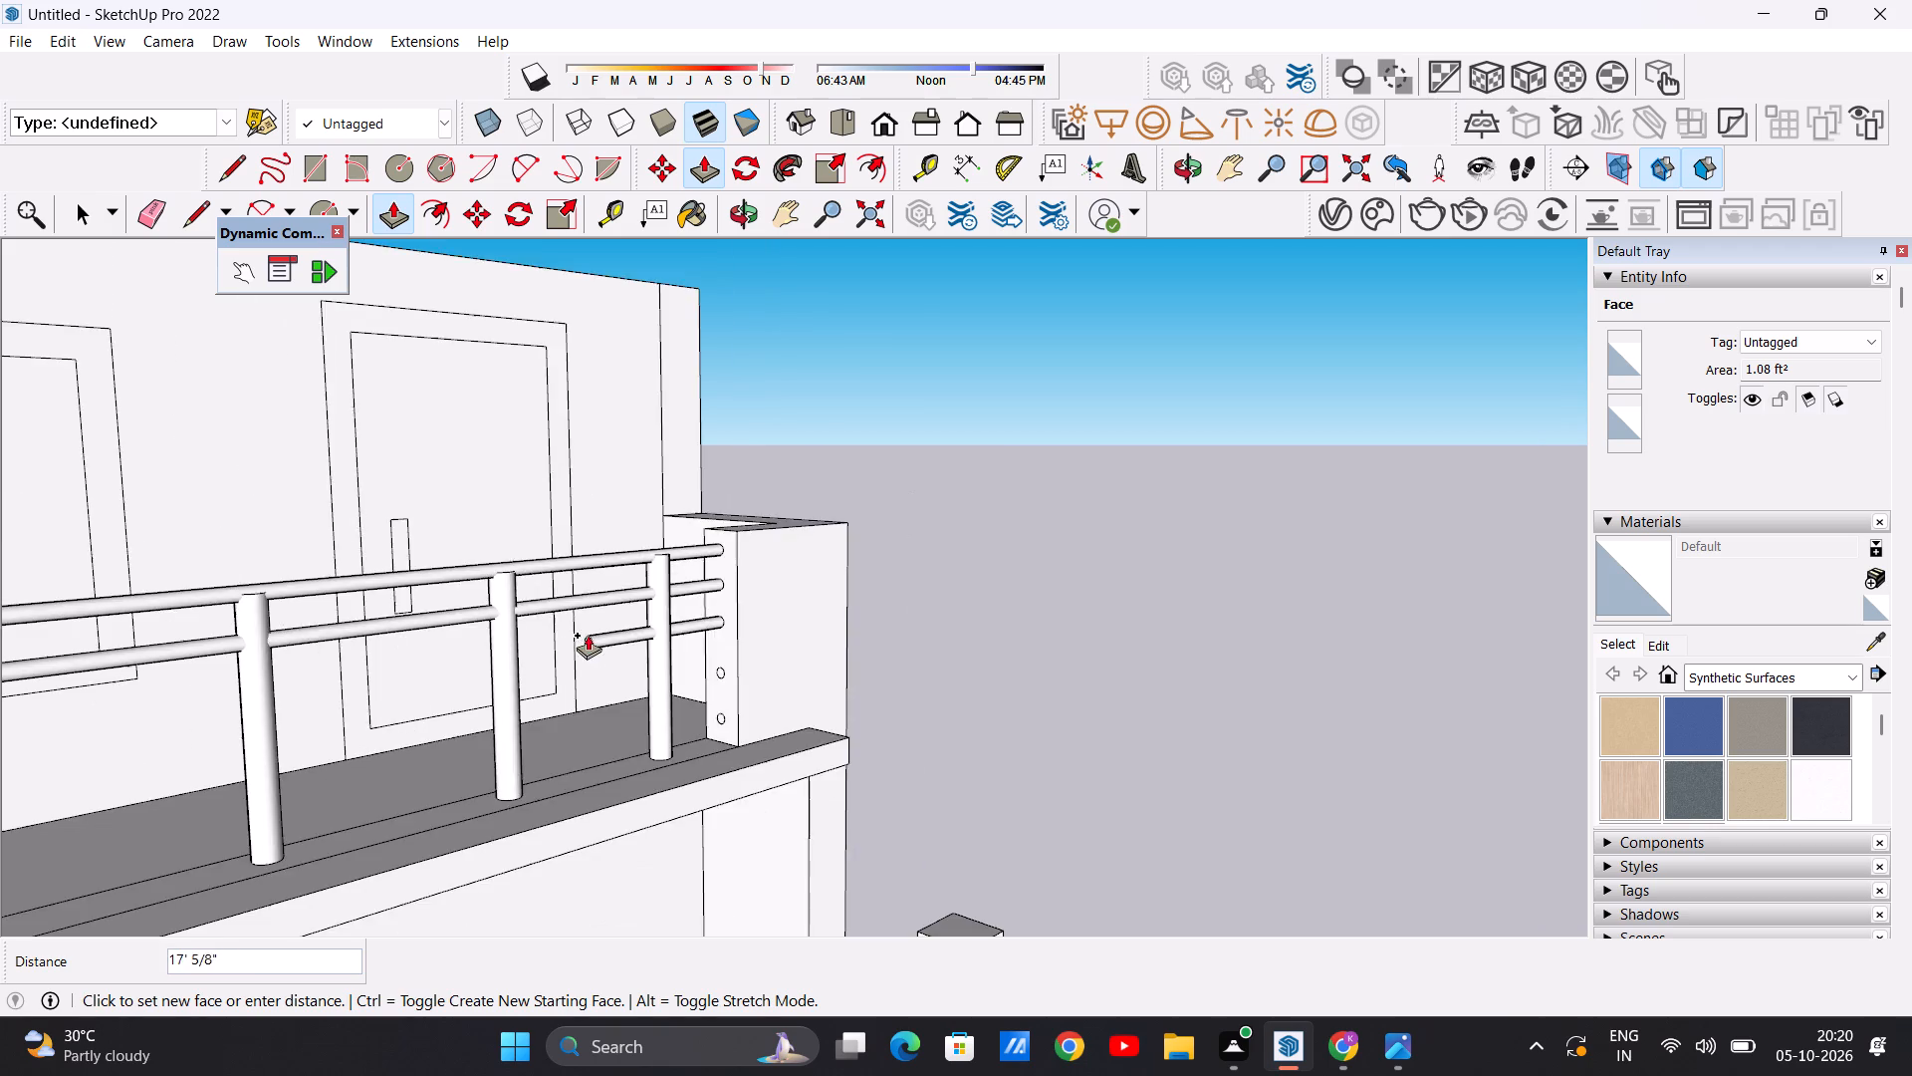
{"action": "scroll", "coordinate": [613, 621], "scroll_direction": "down", "scroll_amount": 6}
{"action": "middle_click_drag", "start_coordinate": [562, 630], "coordinate": [390, 655]}
{"action": "scroll", "coordinate": [556, 626], "scroll_direction": "down", "scroll_amount": 2}
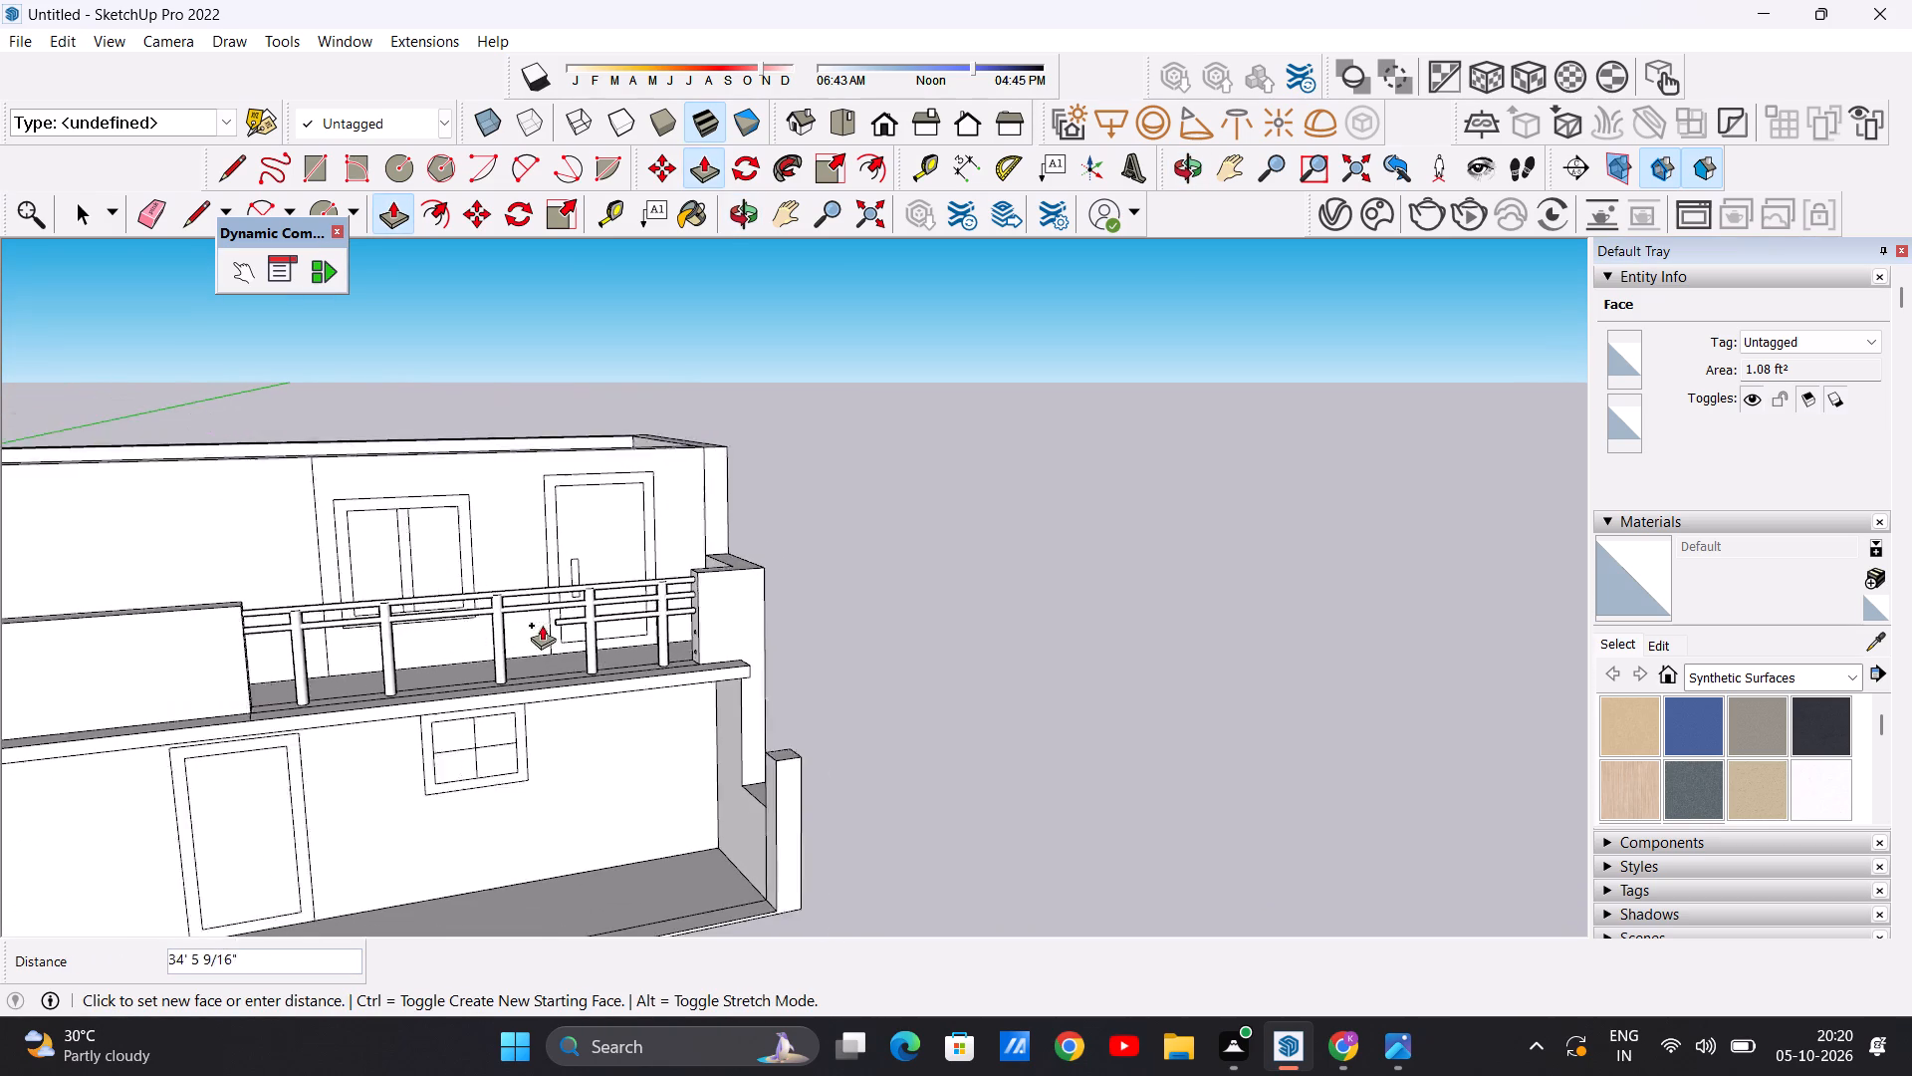
{"action": "scroll", "coordinate": [542, 625], "scroll_direction": "down", "scroll_amount": 6}
{"action": "scroll", "coordinate": [407, 625], "scroll_direction": "up", "scroll_amount": 7}
{"action": "middle_click_drag", "start_coordinate": [442, 638], "coordinate": [360, 638]}
{"action": "scroll", "coordinate": [370, 629], "scroll_direction": "up", "scroll_amount": 6}
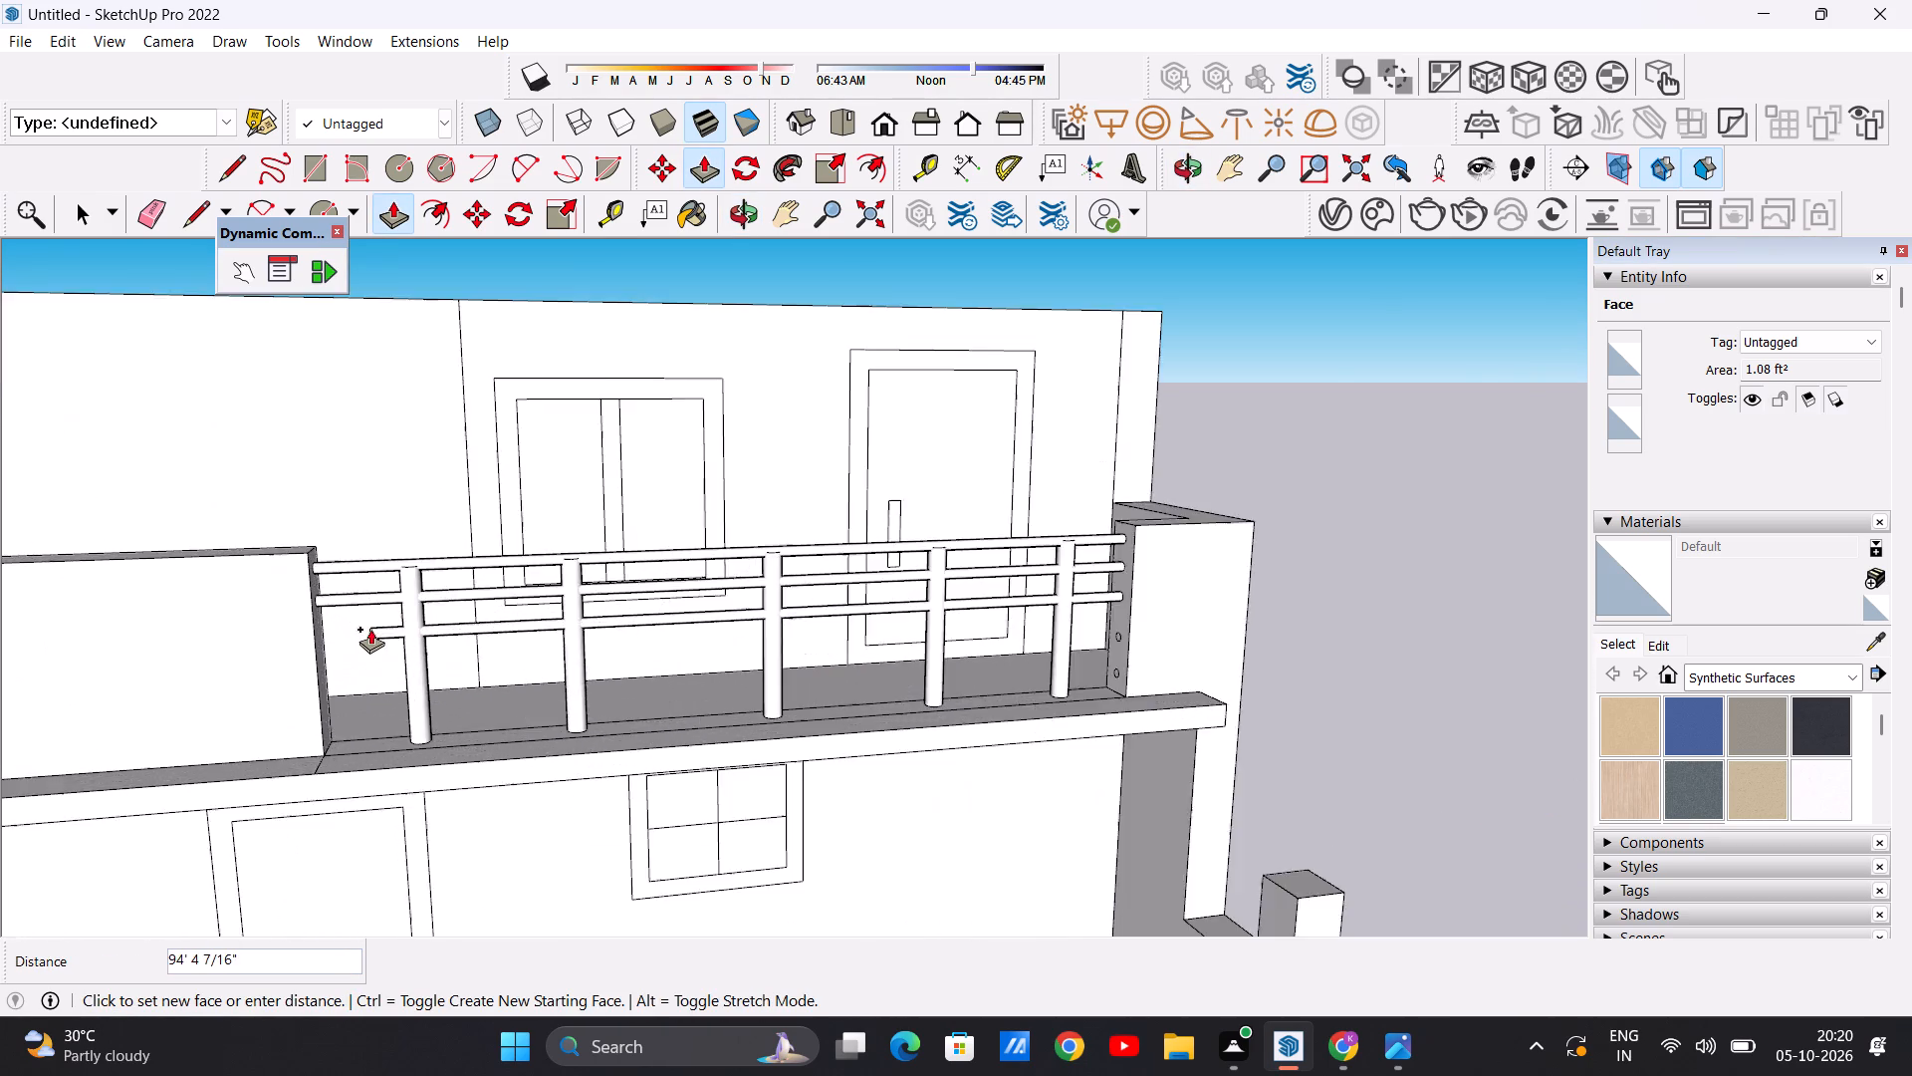
{"action": "scroll", "coordinate": [370, 629], "scroll_direction": "up", "scroll_amount": 7}
{"action": "middle_click_drag", "start_coordinate": [453, 639], "coordinate": [321, 638]}
{"action": "scroll", "coordinate": [310, 614], "scroll_direction": "up", "scroll_amount": 9}
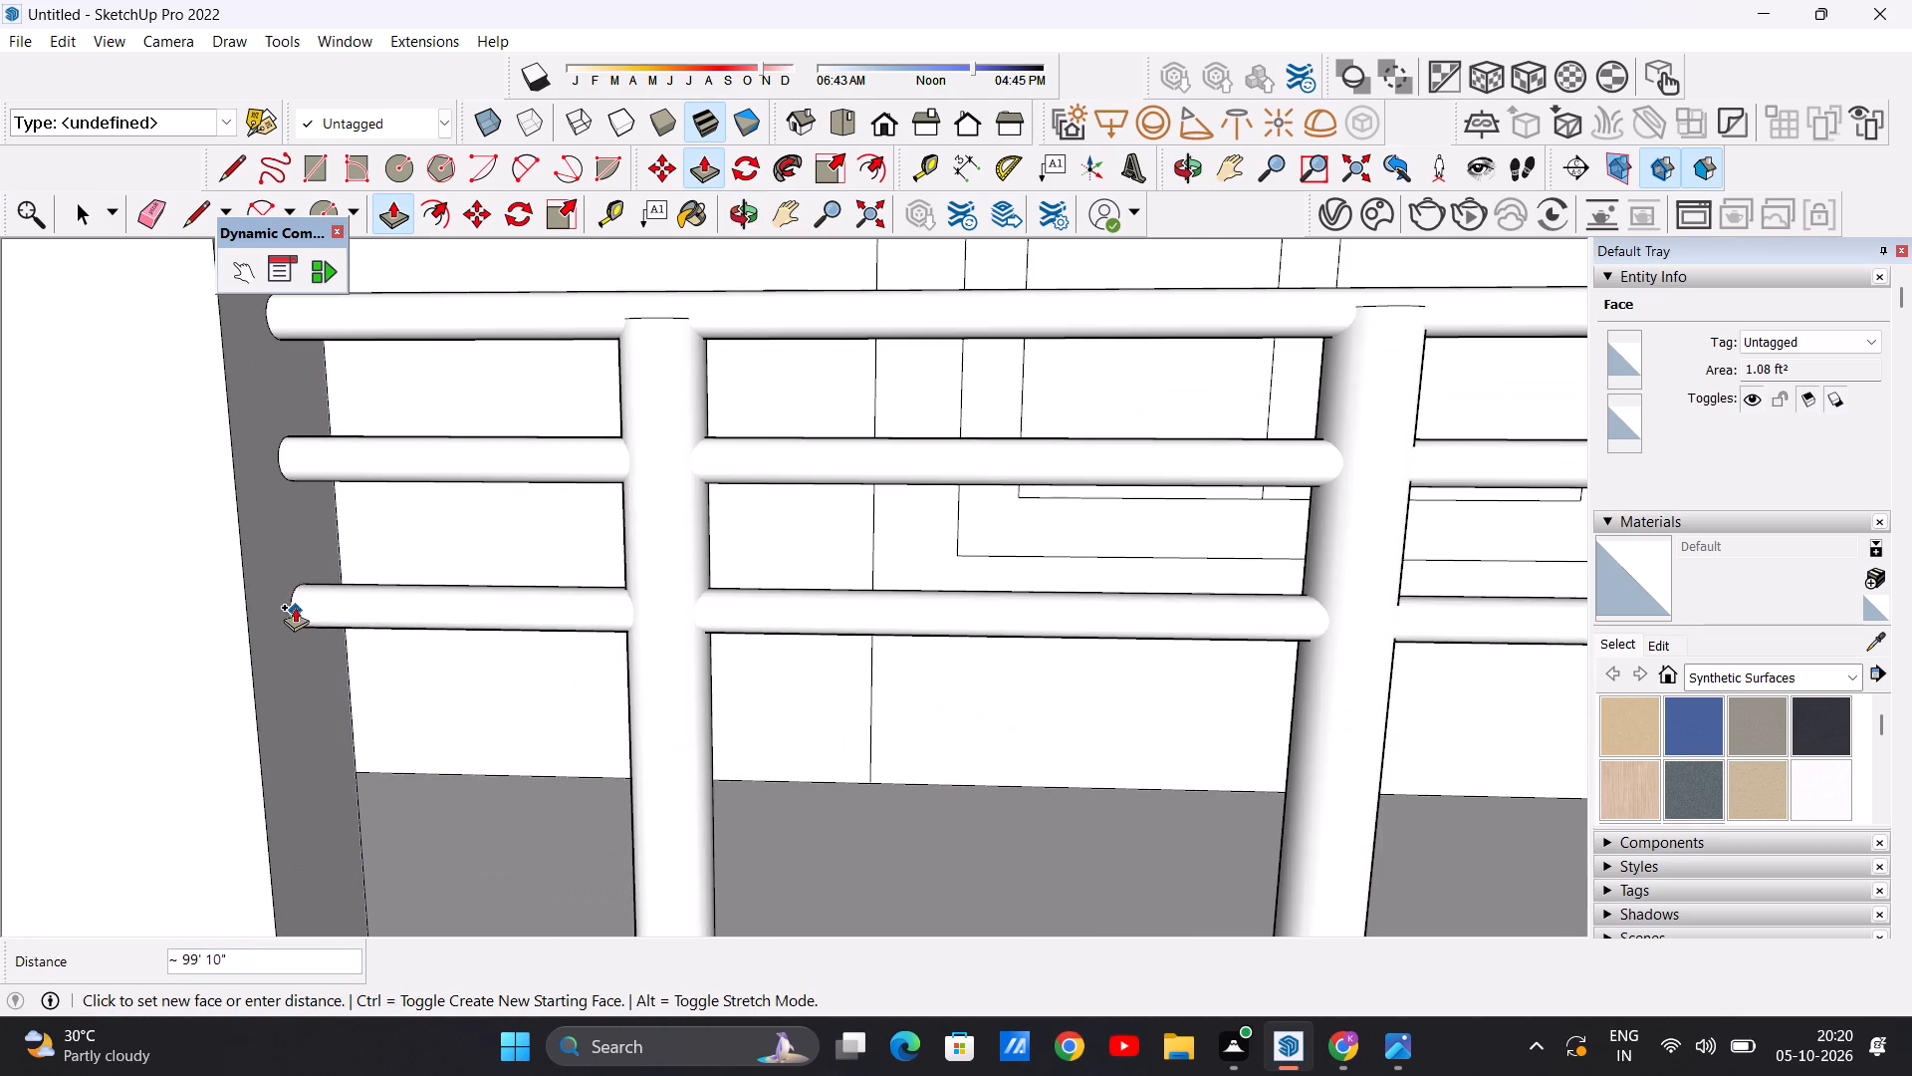
{"action": "left_click", "coordinate": [285, 557]}
Extrude the circle below the third rail on the right parapet return about 99' 10" to the raised panel.
{"action": "scroll", "coordinate": [404, 601], "scroll_direction": "down", "scroll_amount": 18}
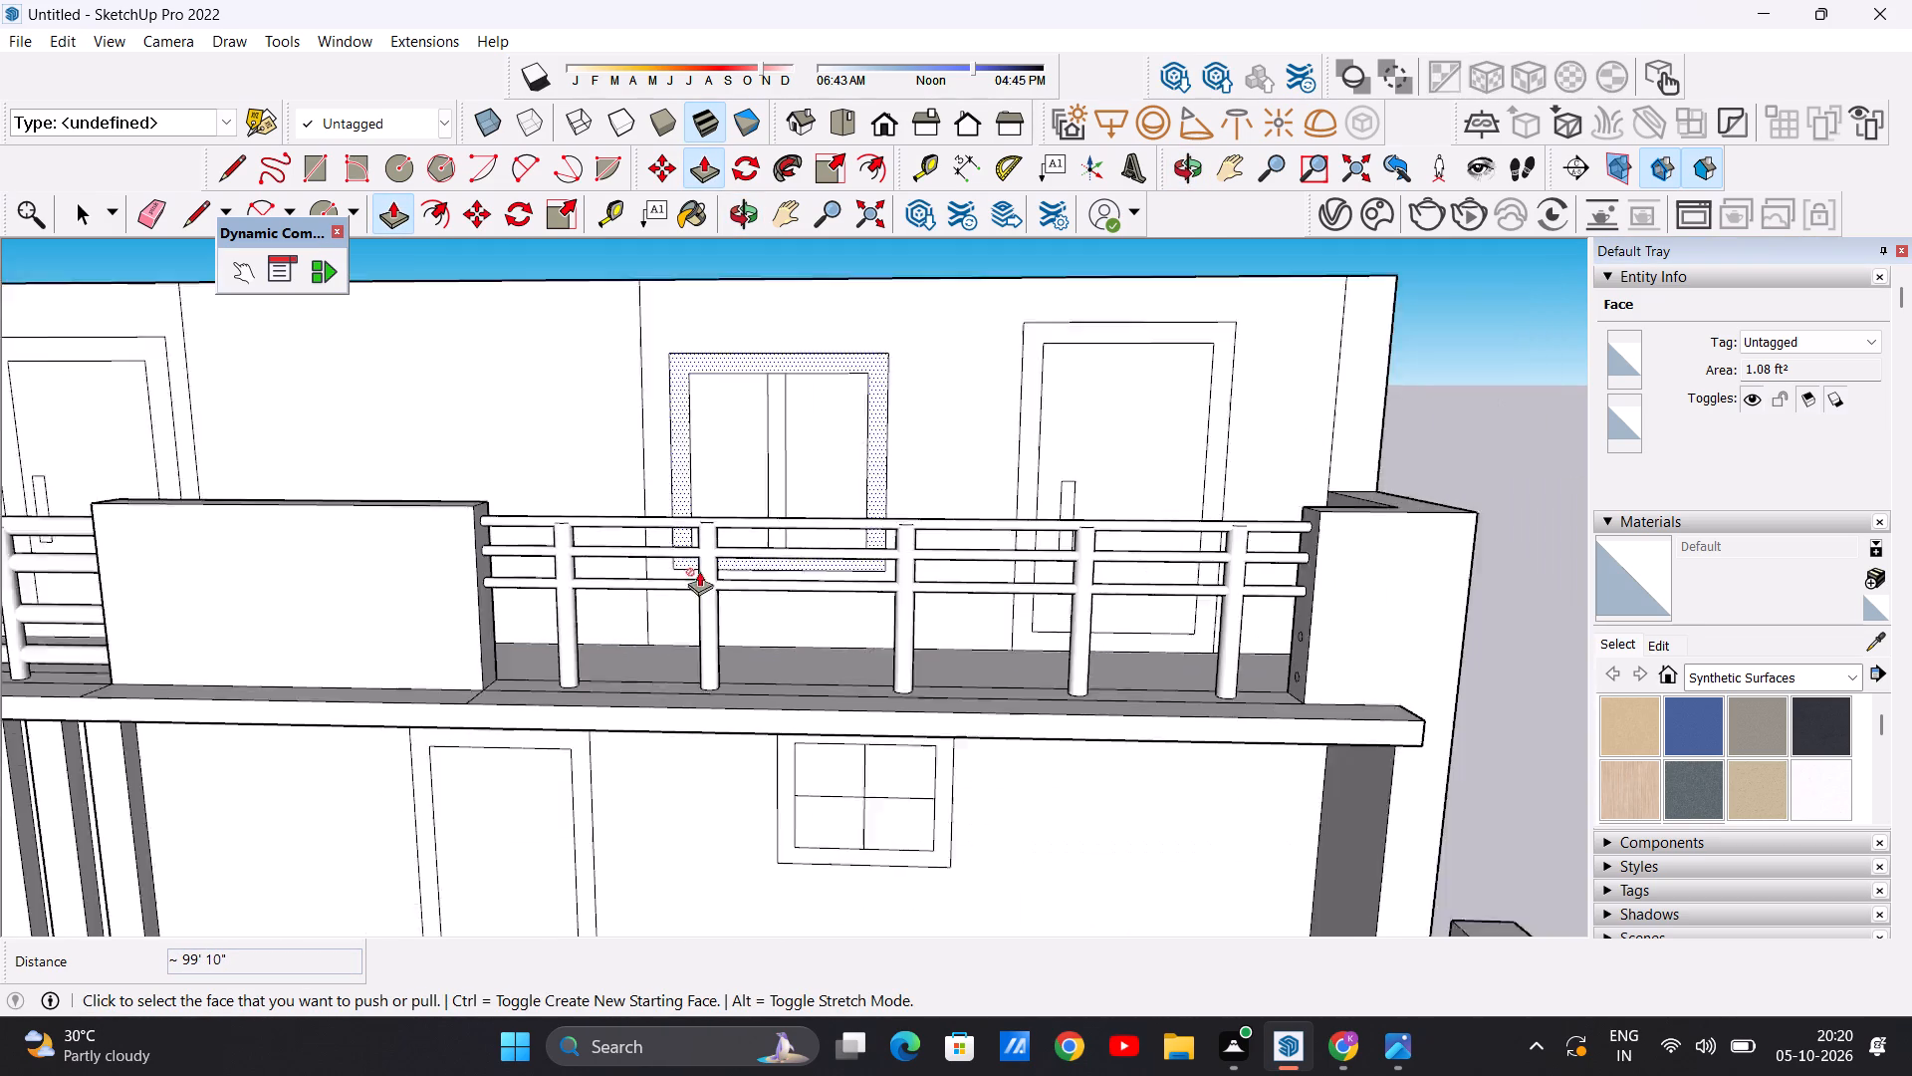
{"action": "scroll", "coordinate": [699, 571], "scroll_direction": "down", "scroll_amount": 3}
{"action": "middle_click_drag", "start_coordinate": [683, 616], "coordinate": [1010, 614]}
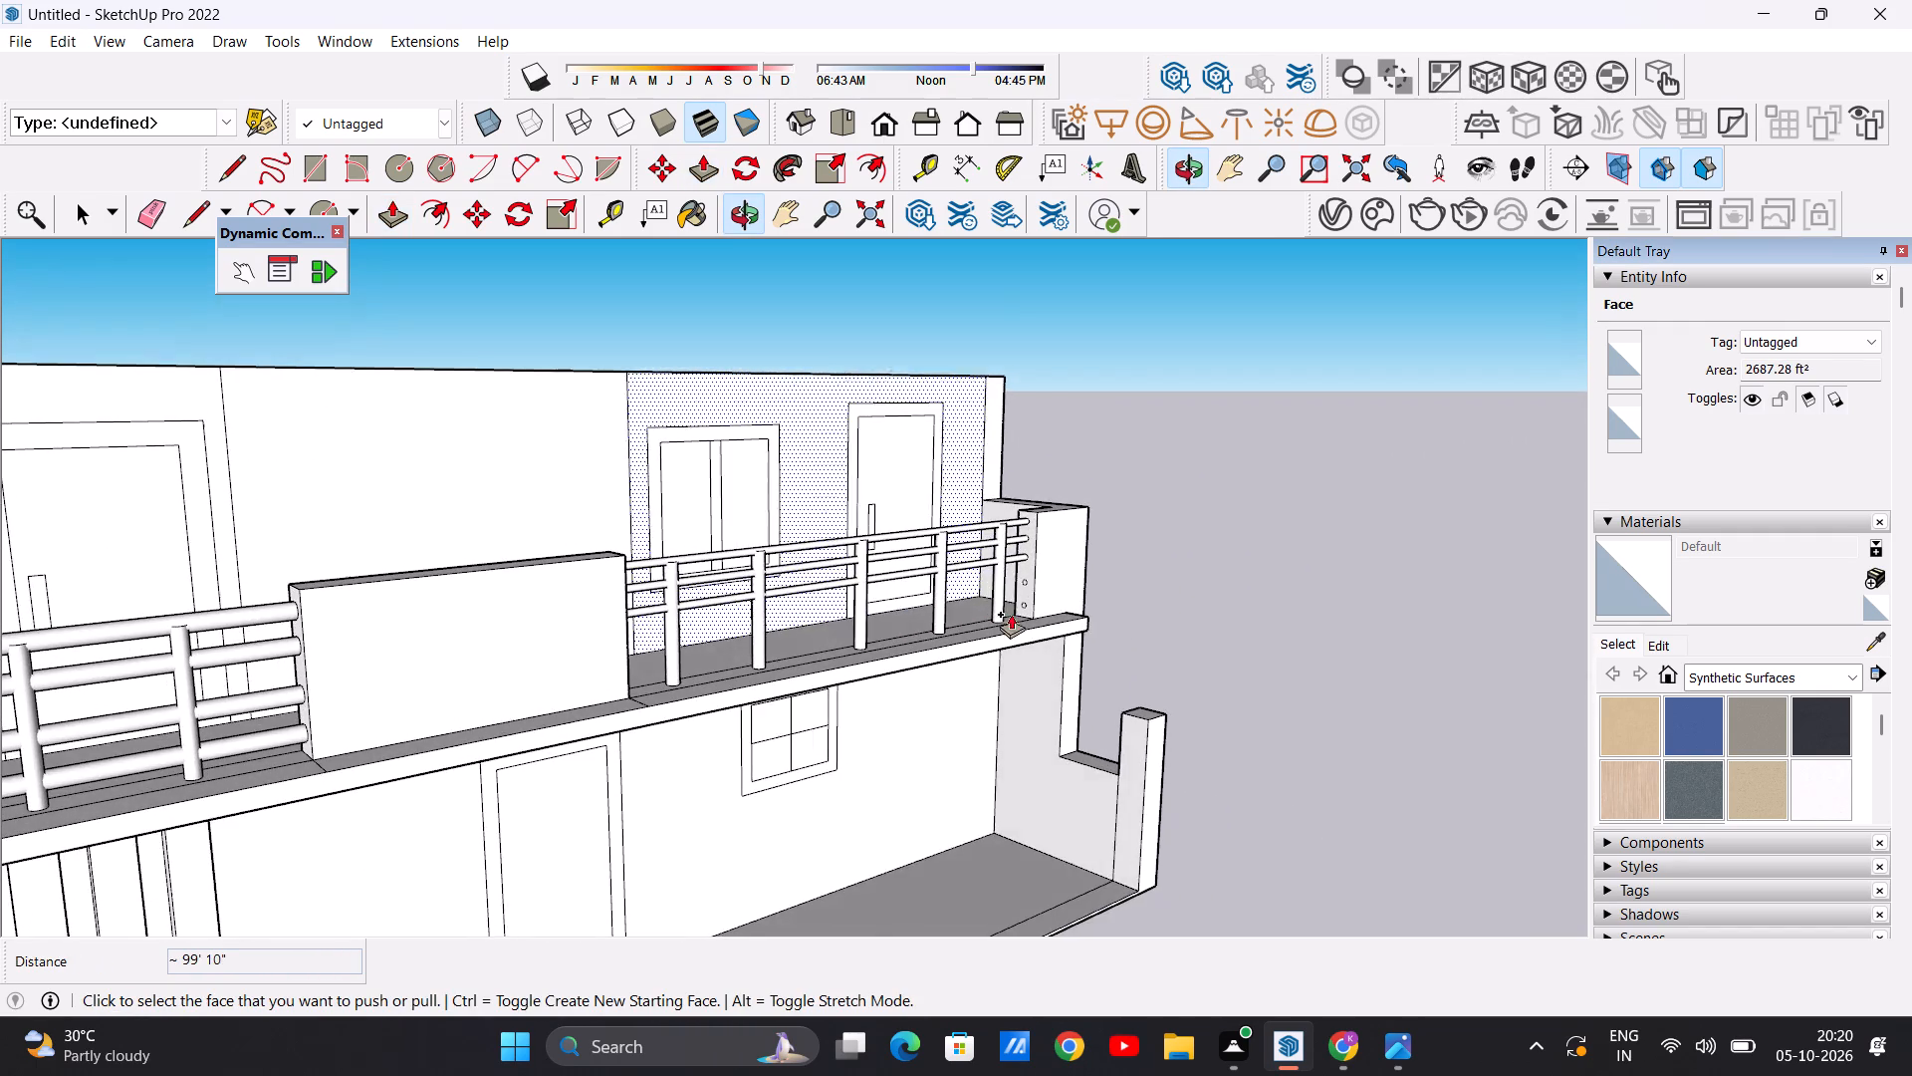
{"action": "scroll", "coordinate": [1032, 573], "scroll_direction": "up", "scroll_amount": 14}
{"action": "scroll", "coordinate": [1014, 609], "scroll_direction": "up", "scroll_amount": 14}
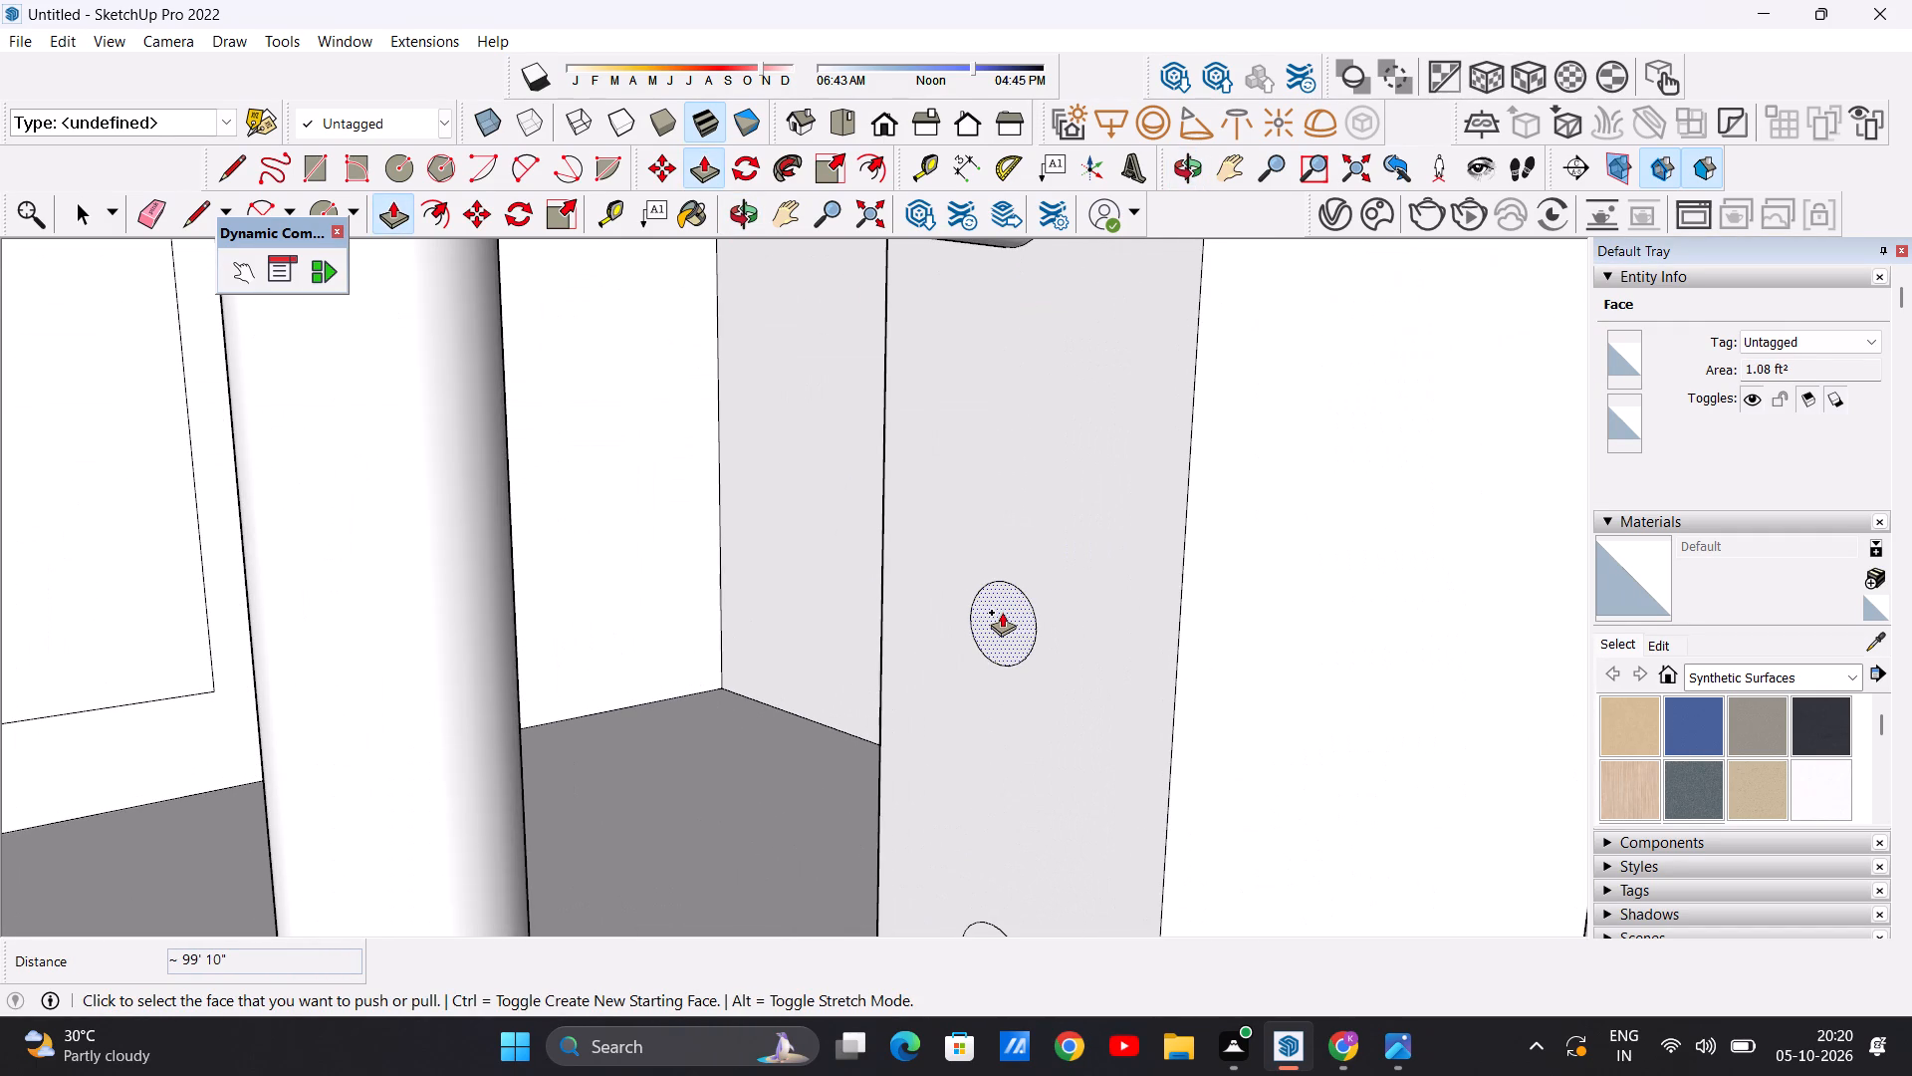
{"action": "left_click", "coordinate": [1002, 612]}
{"action": "scroll", "coordinate": [878, 632], "scroll_direction": "down", "scroll_amount": 15}
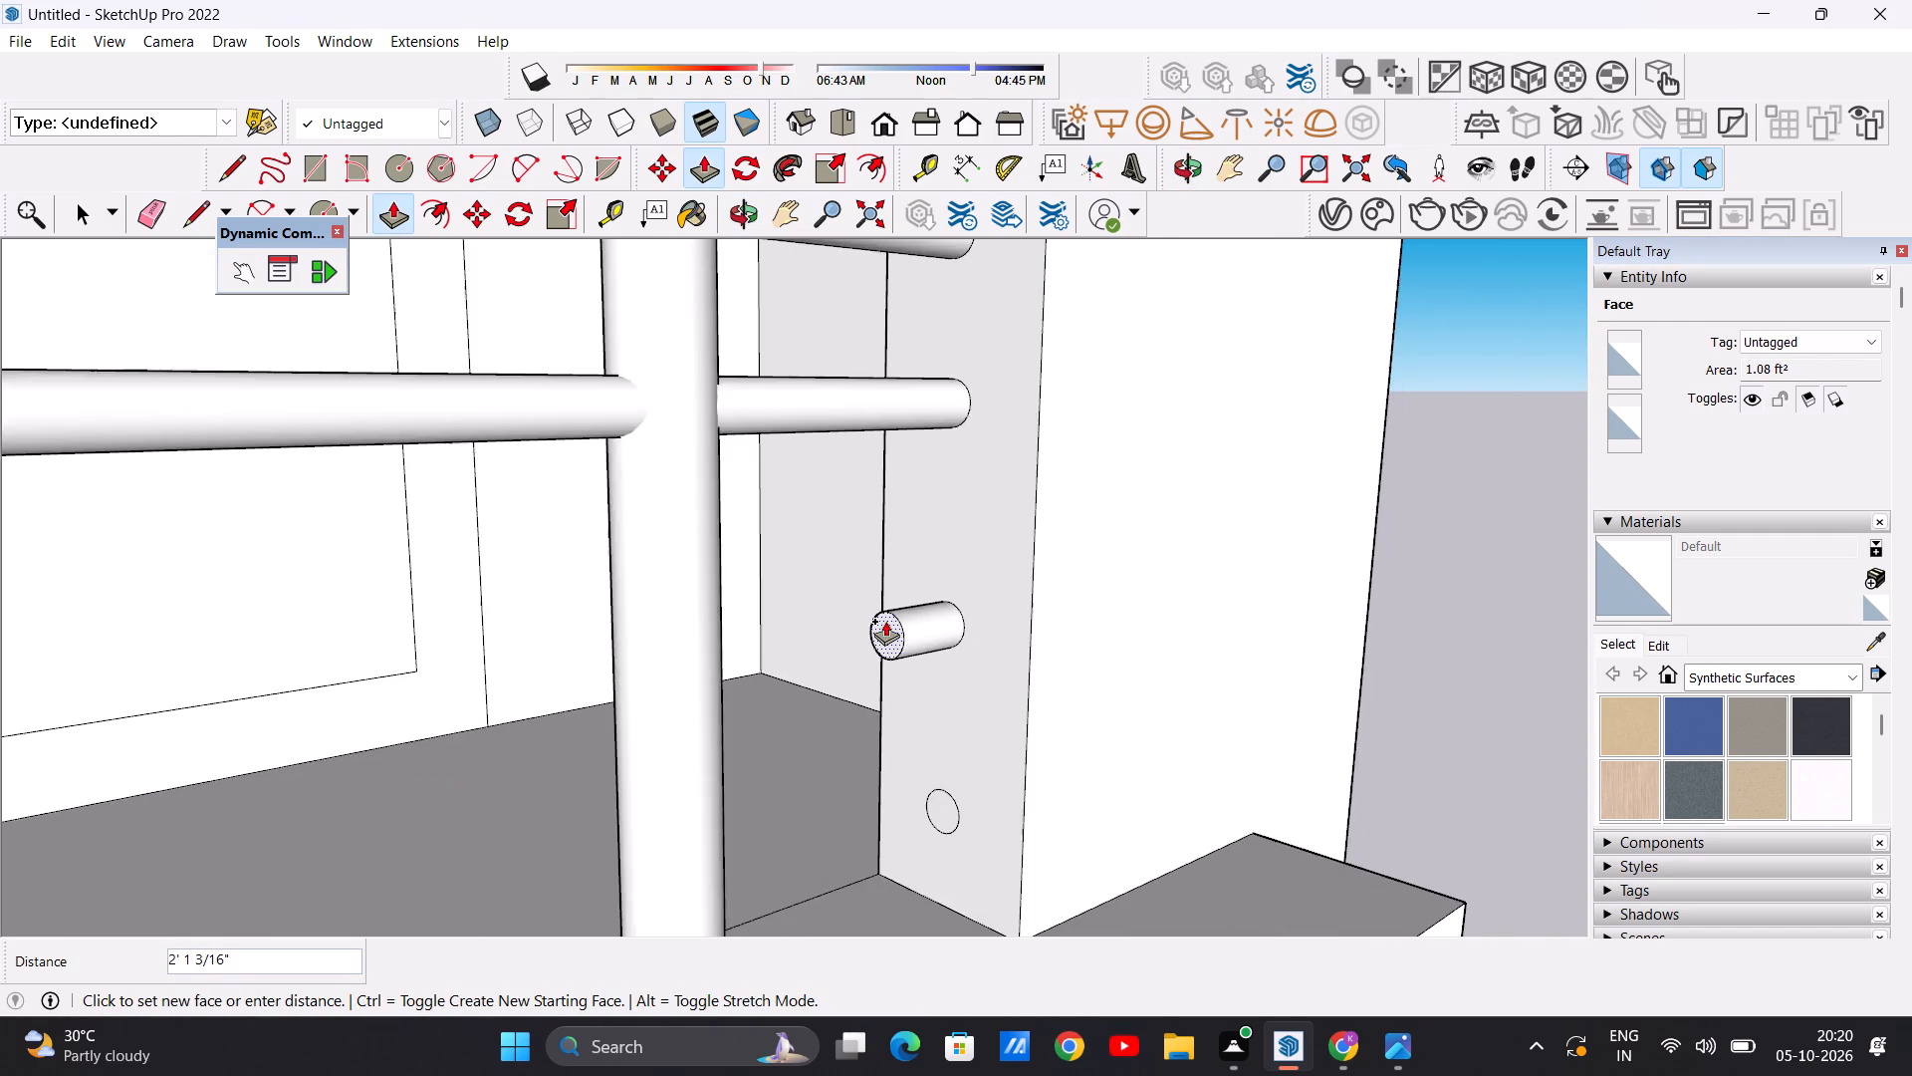
{"action": "scroll", "coordinate": [885, 621], "scroll_direction": "down", "scroll_amount": 4}
{"action": "scroll", "coordinate": [654, 651], "scroll_direction": "down", "scroll_amount": 13}
{"action": "middle_click_drag", "start_coordinate": [618, 656], "coordinate": [410, 682]}
{"action": "scroll", "coordinate": [557, 620], "scroll_direction": "down", "scroll_amount": 10}
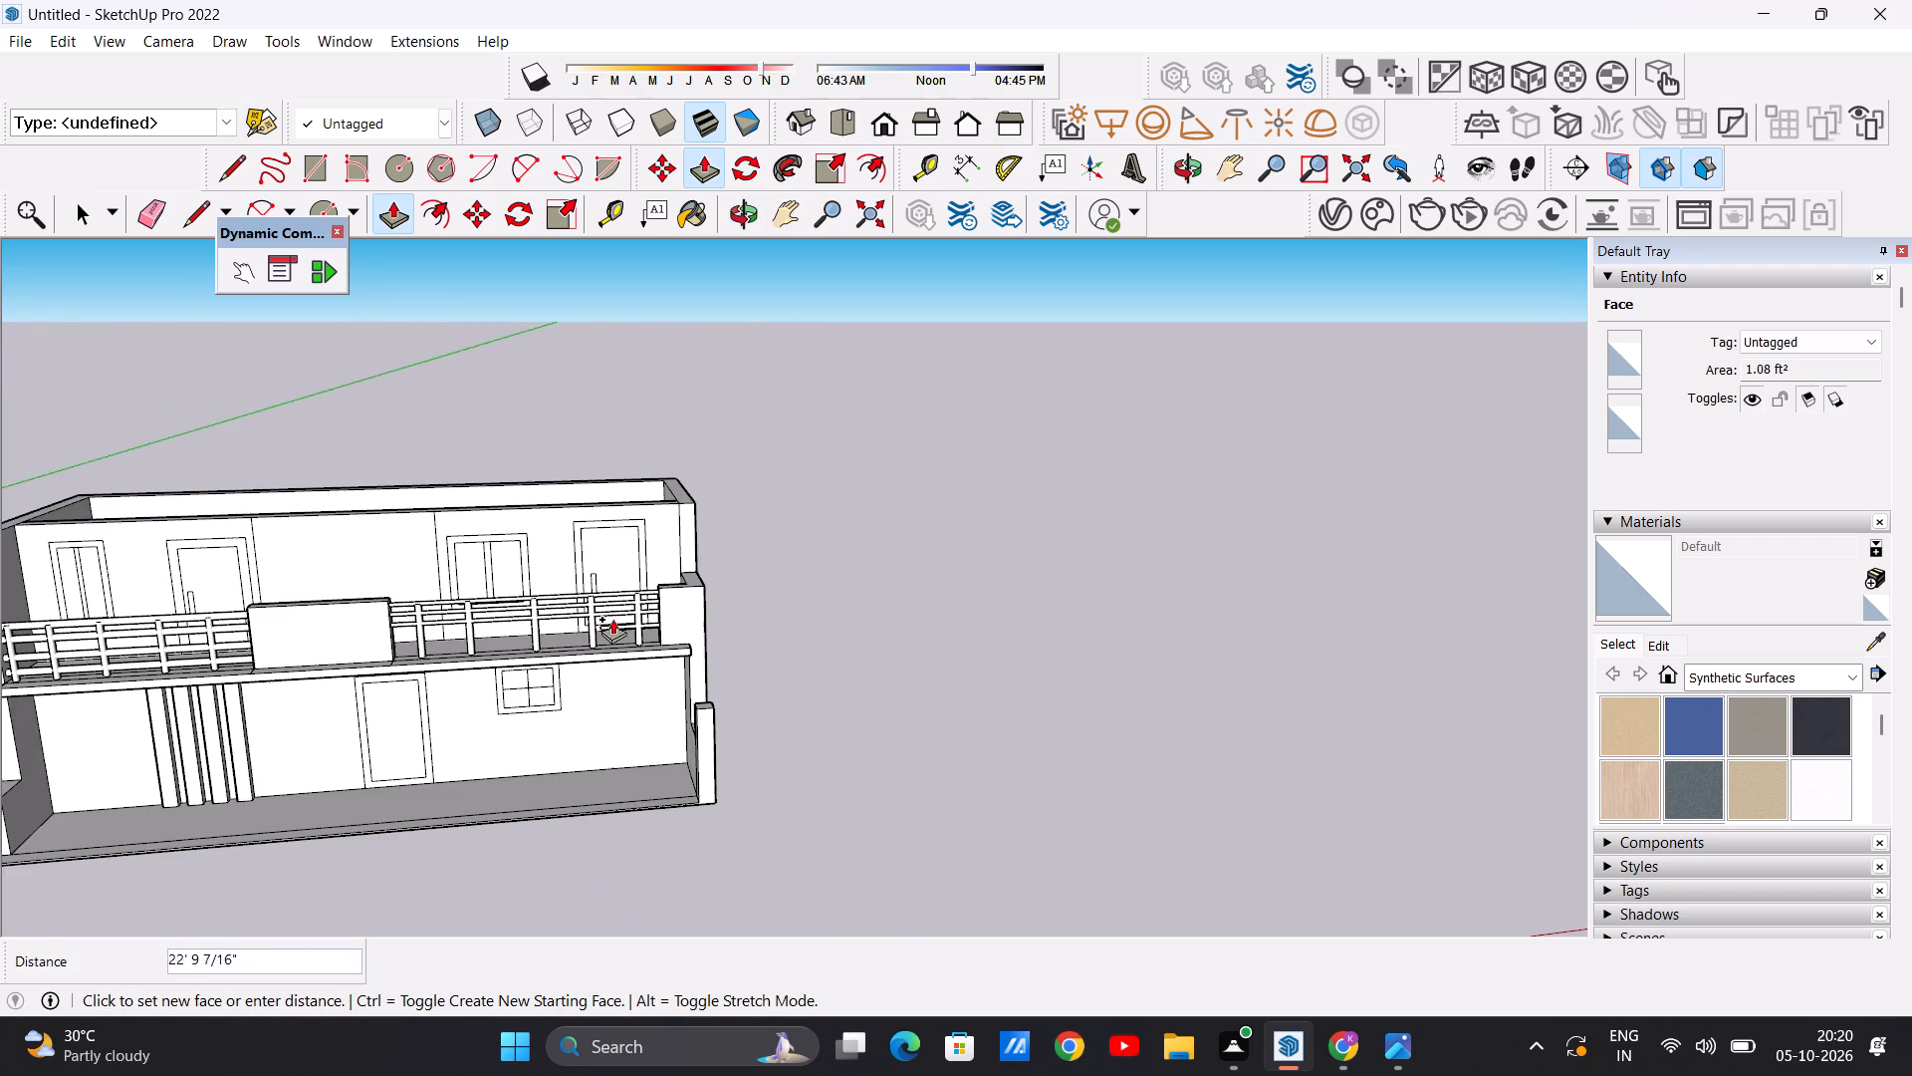
{"action": "middle_click_drag", "start_coordinate": [612, 619], "coordinate": [436, 619]}
{"action": "scroll", "coordinate": [451, 594], "scroll_direction": "up", "scroll_amount": 20}
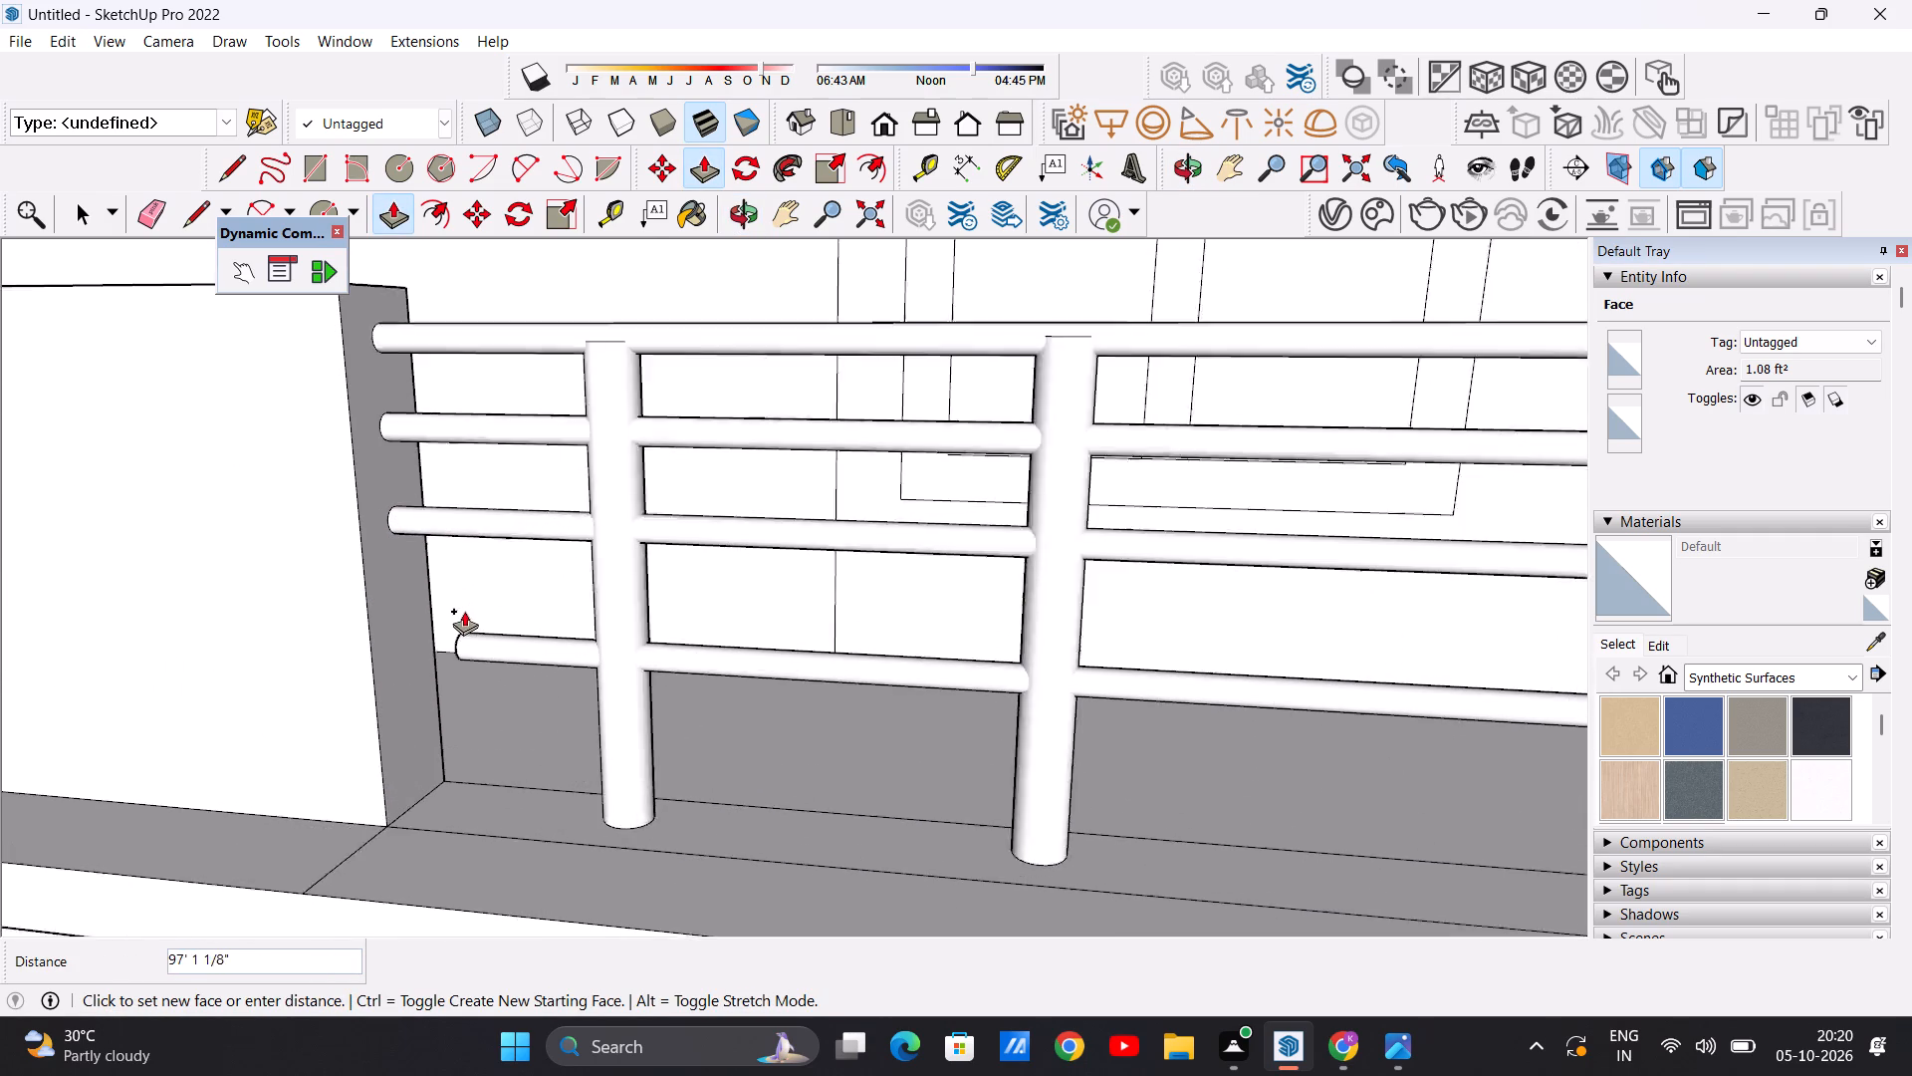
{"action": "scroll", "coordinate": [464, 611], "scroll_direction": "up", "scroll_amount": 1}
{"action": "left_click", "coordinate": [387, 587]}
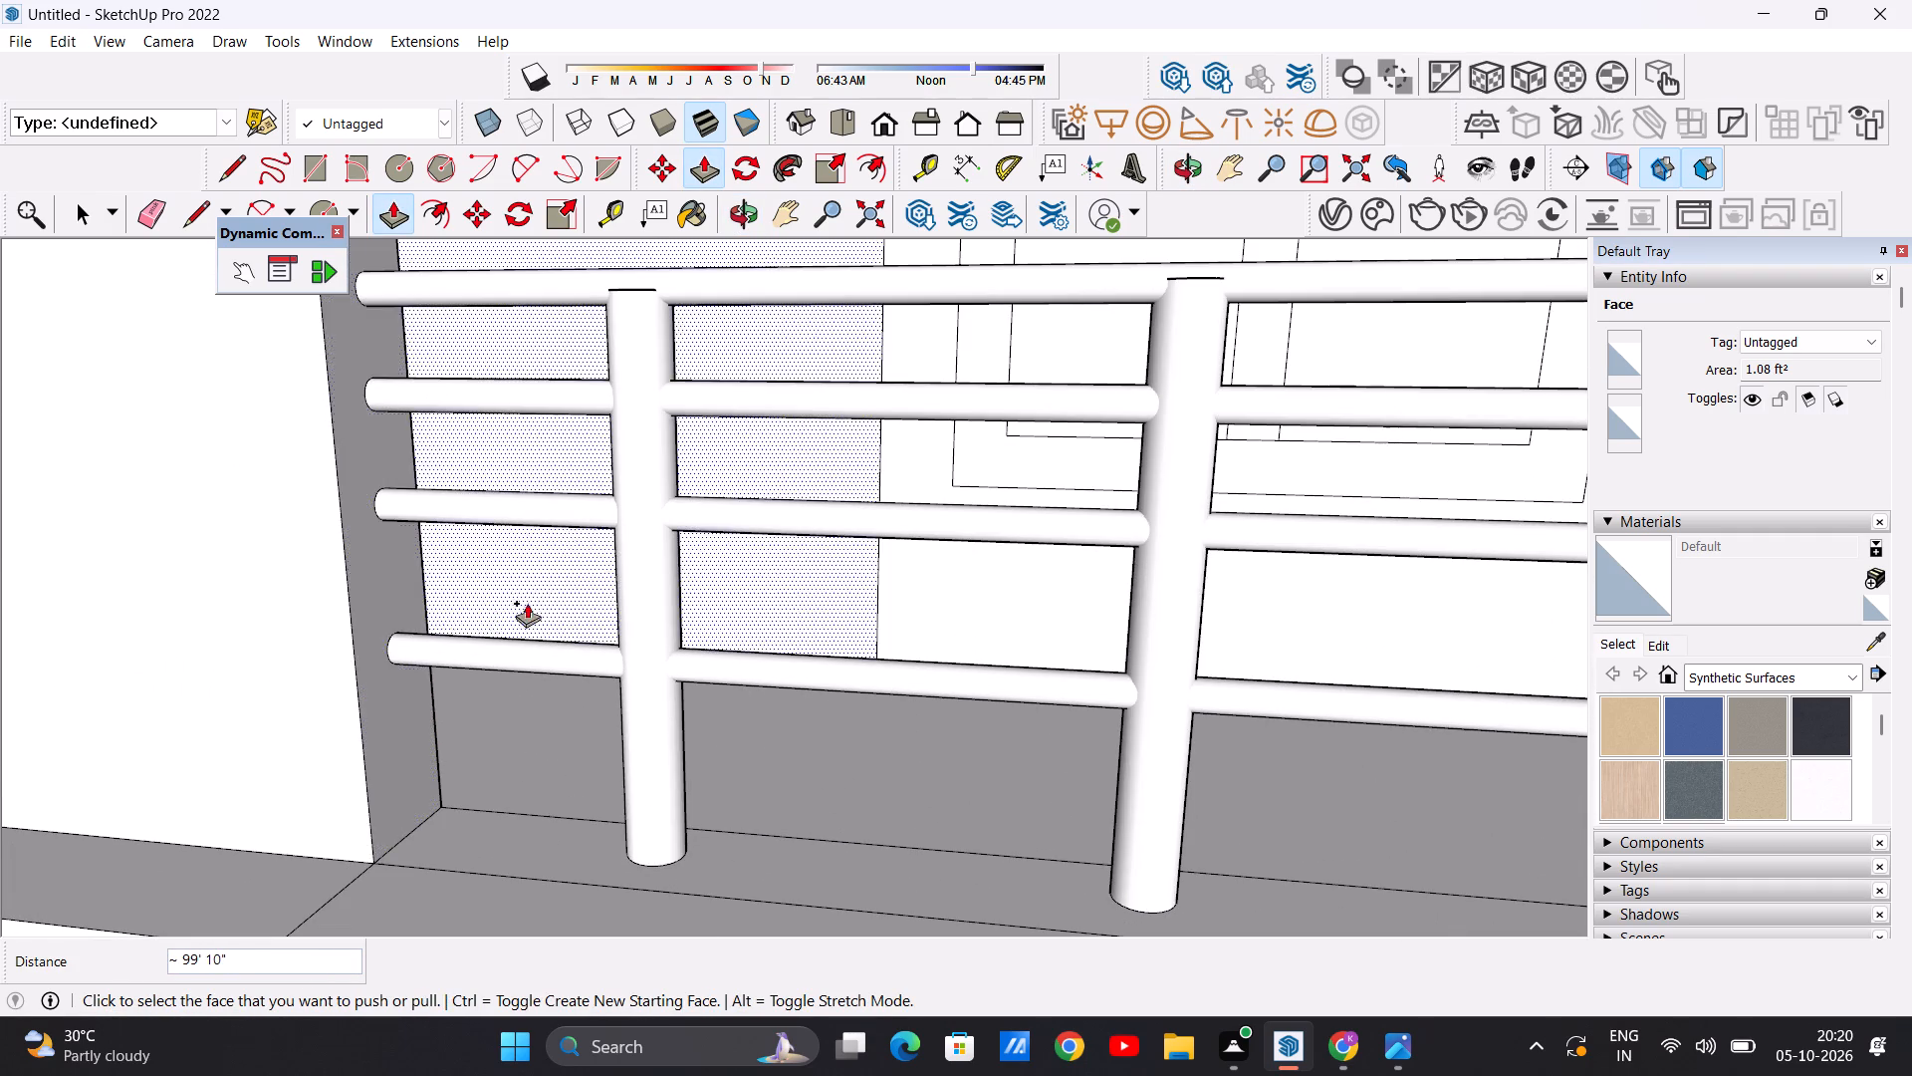
Extrude the lowest circle on the right parapet return about 99' 10" into the bottom rail meeting the raised panel.
{"action": "scroll", "coordinate": [528, 603], "scroll_direction": "down", "scroll_amount": 13}
{"action": "scroll", "coordinate": [623, 579], "scroll_direction": "down", "scroll_amount": 5}
{"action": "middle_click_drag", "start_coordinate": [610, 623], "coordinate": [1024, 633]}
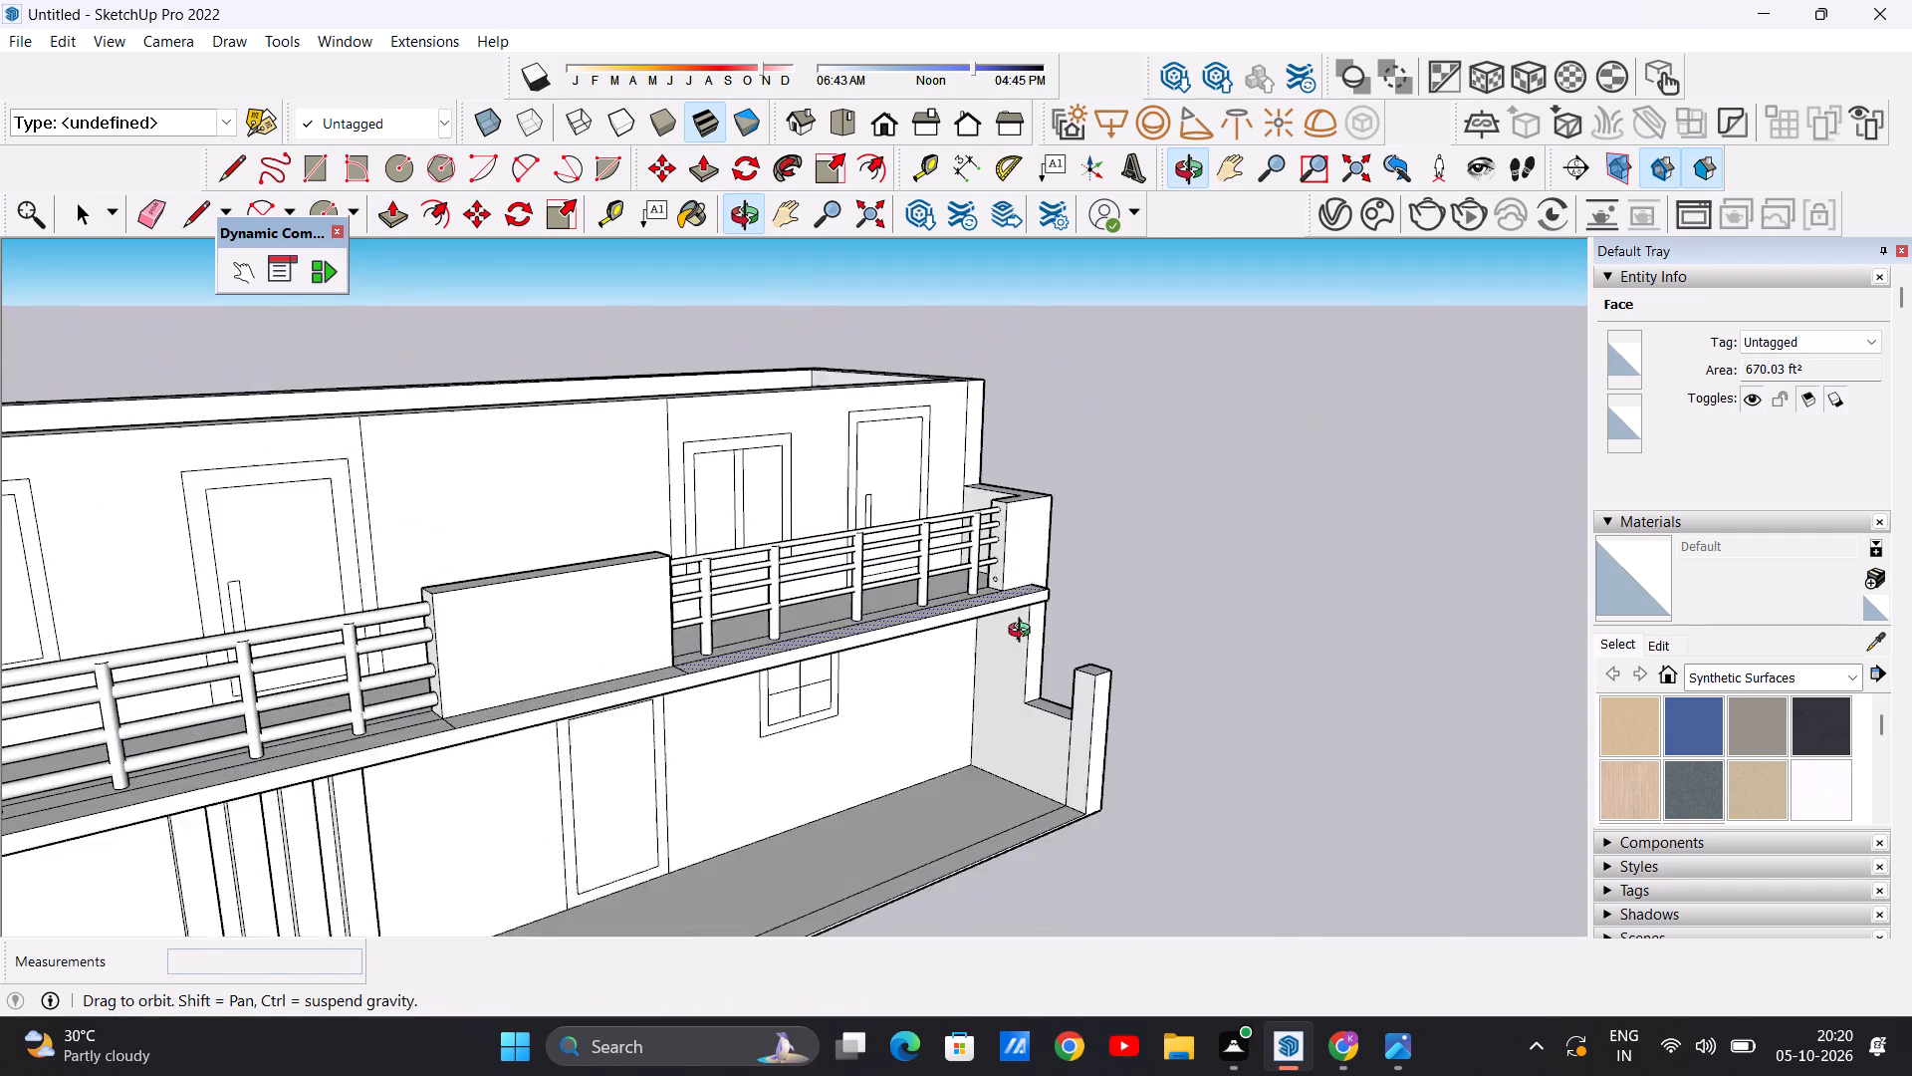
{"action": "middle_click_drag", "start_coordinate": [1024, 633], "coordinate": [1033, 631]}
{"action": "scroll", "coordinate": [991, 583], "scroll_direction": "up", "scroll_amount": 20}
{"action": "scroll", "coordinate": [991, 583], "scroll_direction": "up", "scroll_amount": 8}
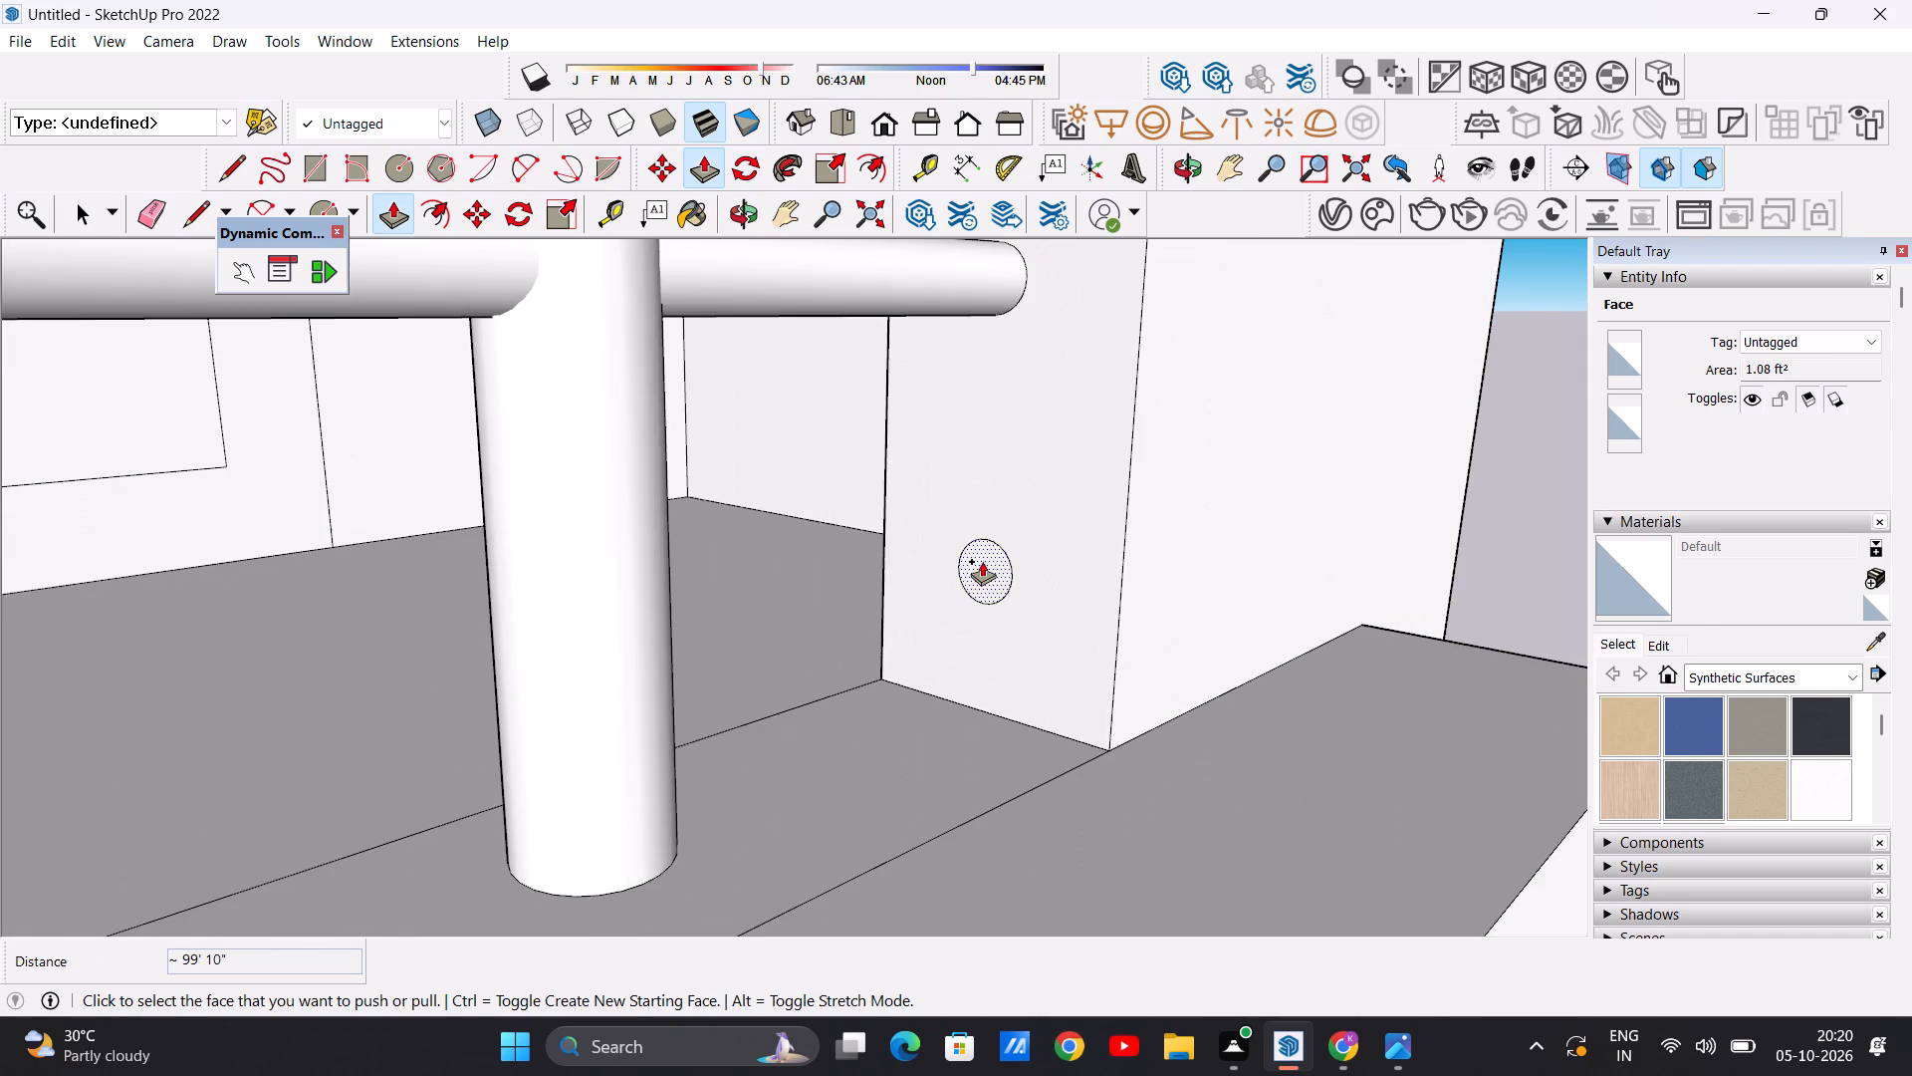
{"action": "left_click", "coordinate": [982, 561]}
{"action": "scroll", "coordinate": [628, 608], "scroll_direction": "down", "scroll_amount": 5}
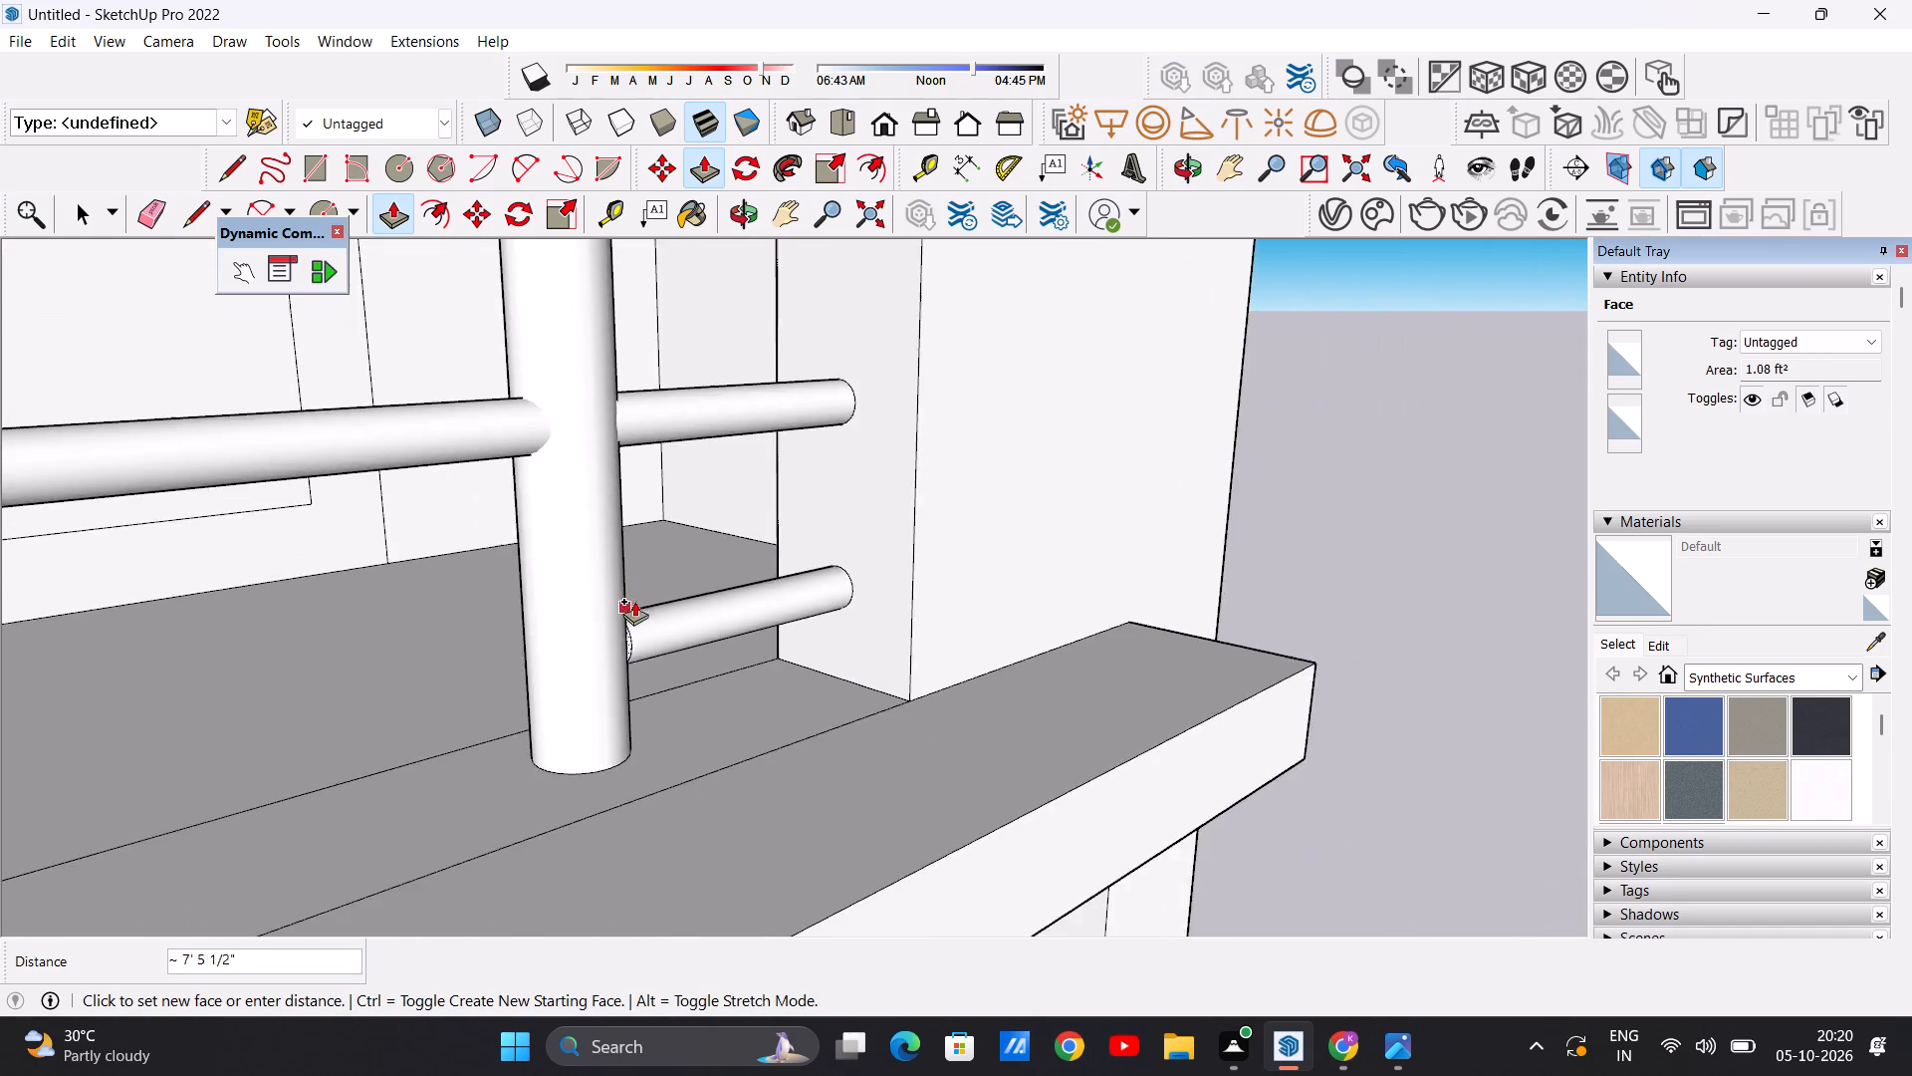
{"action": "scroll", "coordinate": [634, 601], "scroll_direction": "down", "scroll_amount": 14}
{"action": "scroll", "coordinate": [468, 624], "scroll_direction": "down", "scroll_amount": 15}
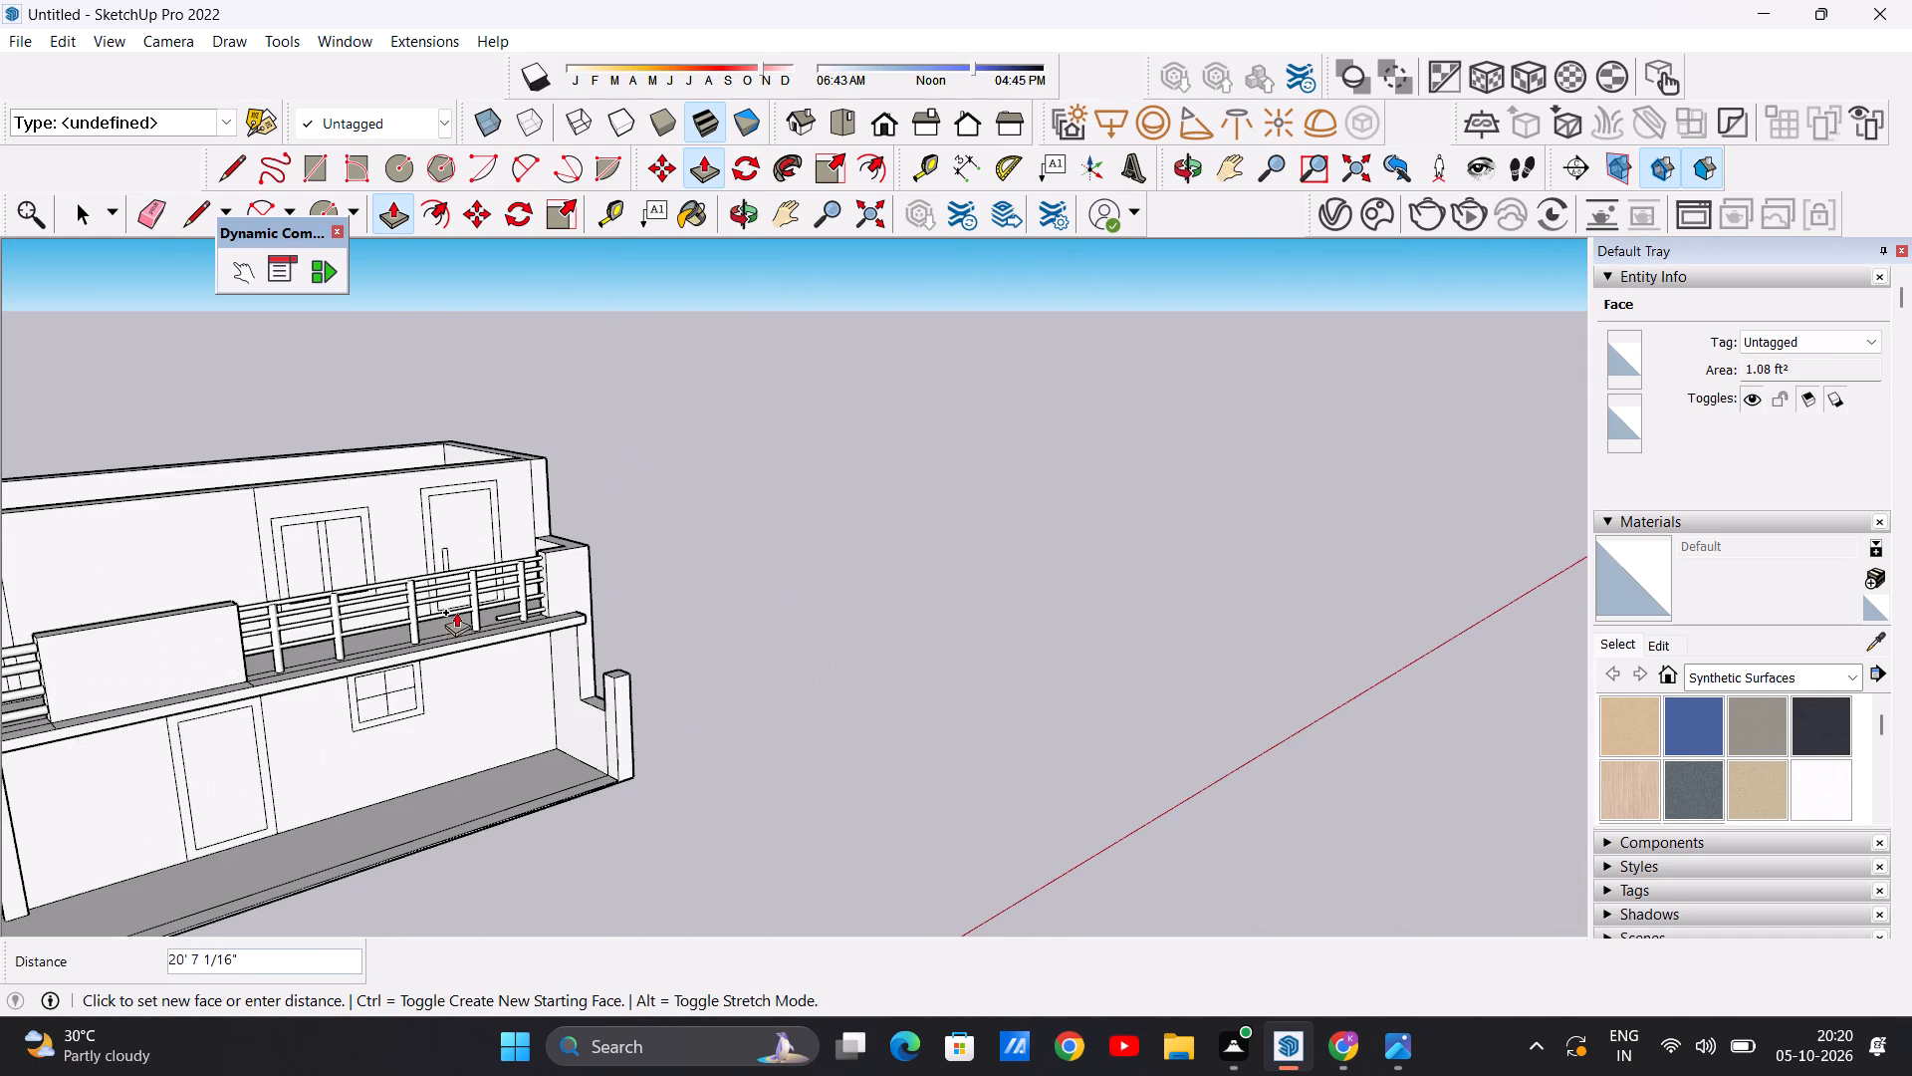
{"action": "middle_click_drag", "start_coordinate": [480, 617], "coordinate": [284, 623]}
{"action": "scroll", "coordinate": [383, 593], "scroll_direction": "up", "scroll_amount": 13}
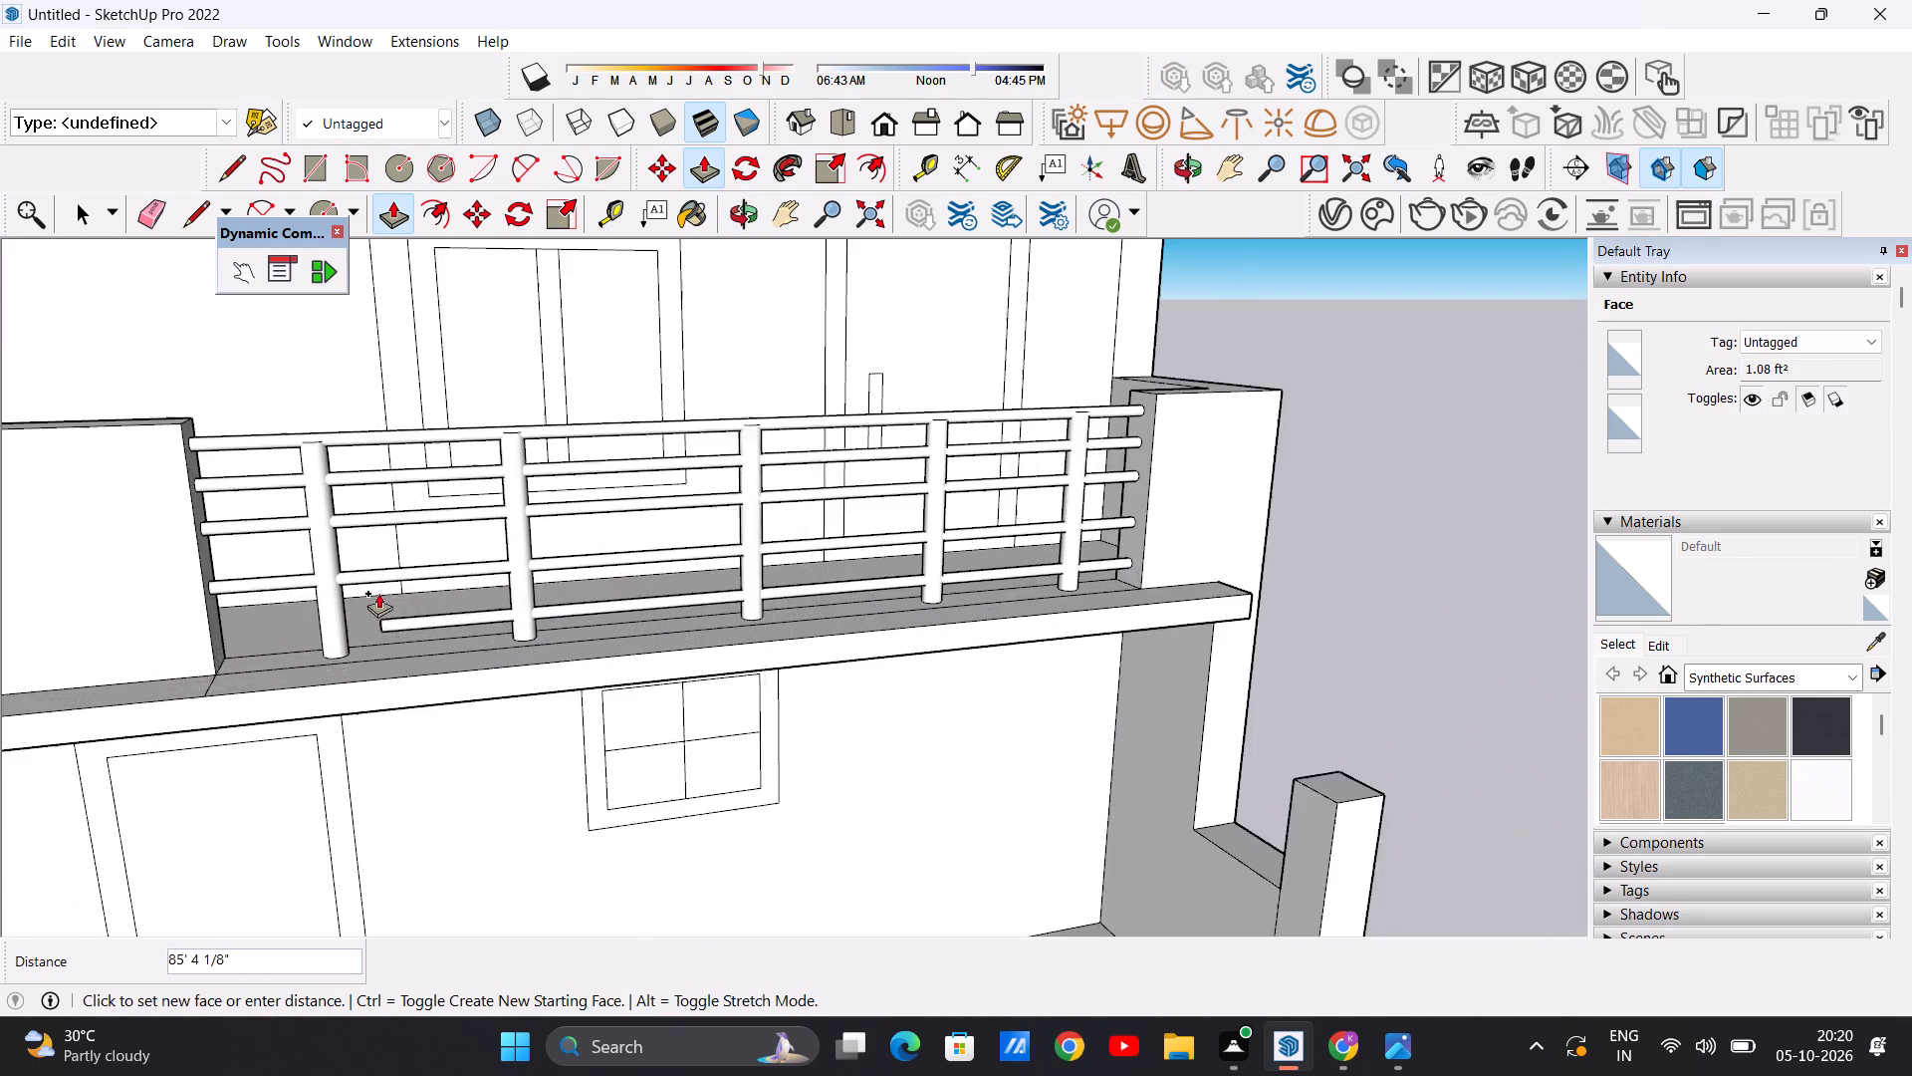
{"action": "scroll", "coordinate": [558, 586], "scroll_direction": "down", "scroll_amount": 10}
{"action": "middle_click_drag", "start_coordinate": [613, 576], "coordinate": [464, 585]}
{"action": "scroll", "coordinate": [478, 560], "scroll_direction": "up", "scroll_amount": 16}
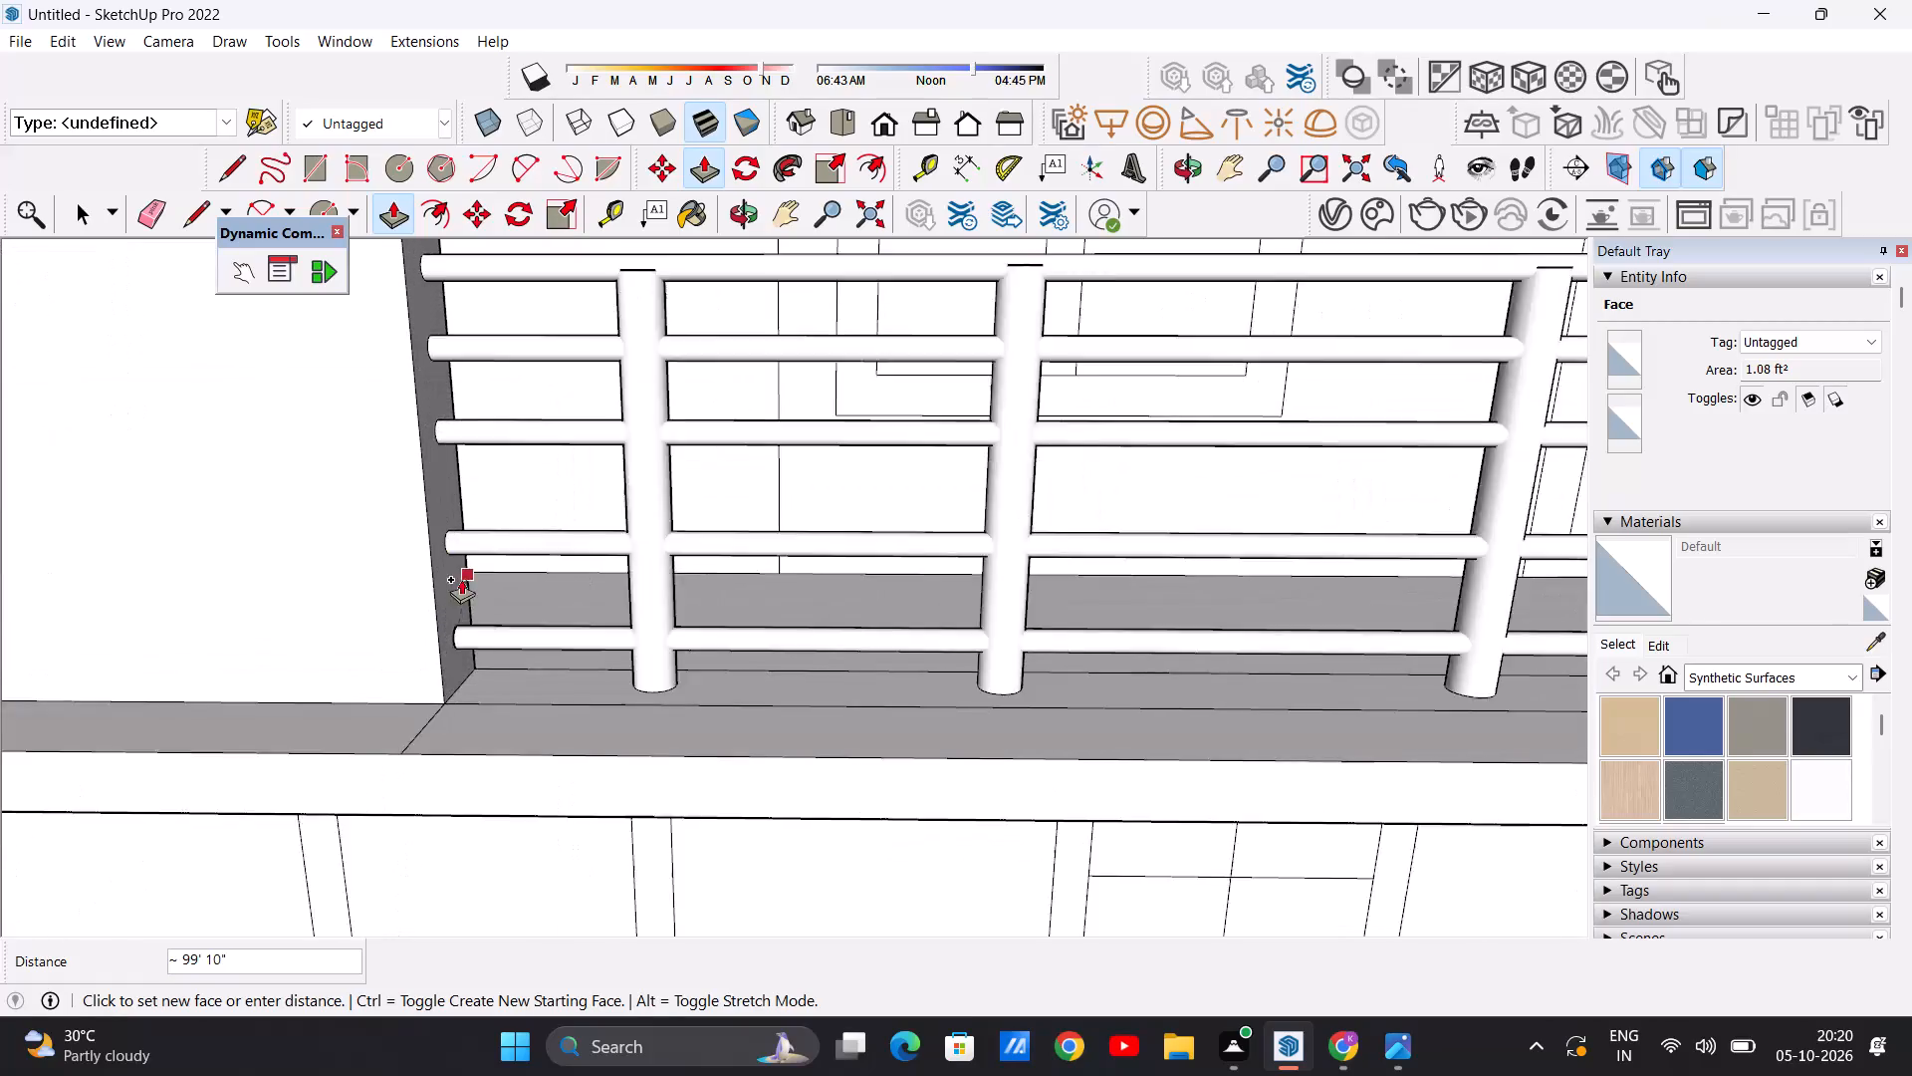
{"action": "scroll", "coordinate": [461, 579], "scroll_direction": "up", "scroll_amount": 6}
{"action": "left_click", "coordinate": [439, 601]}
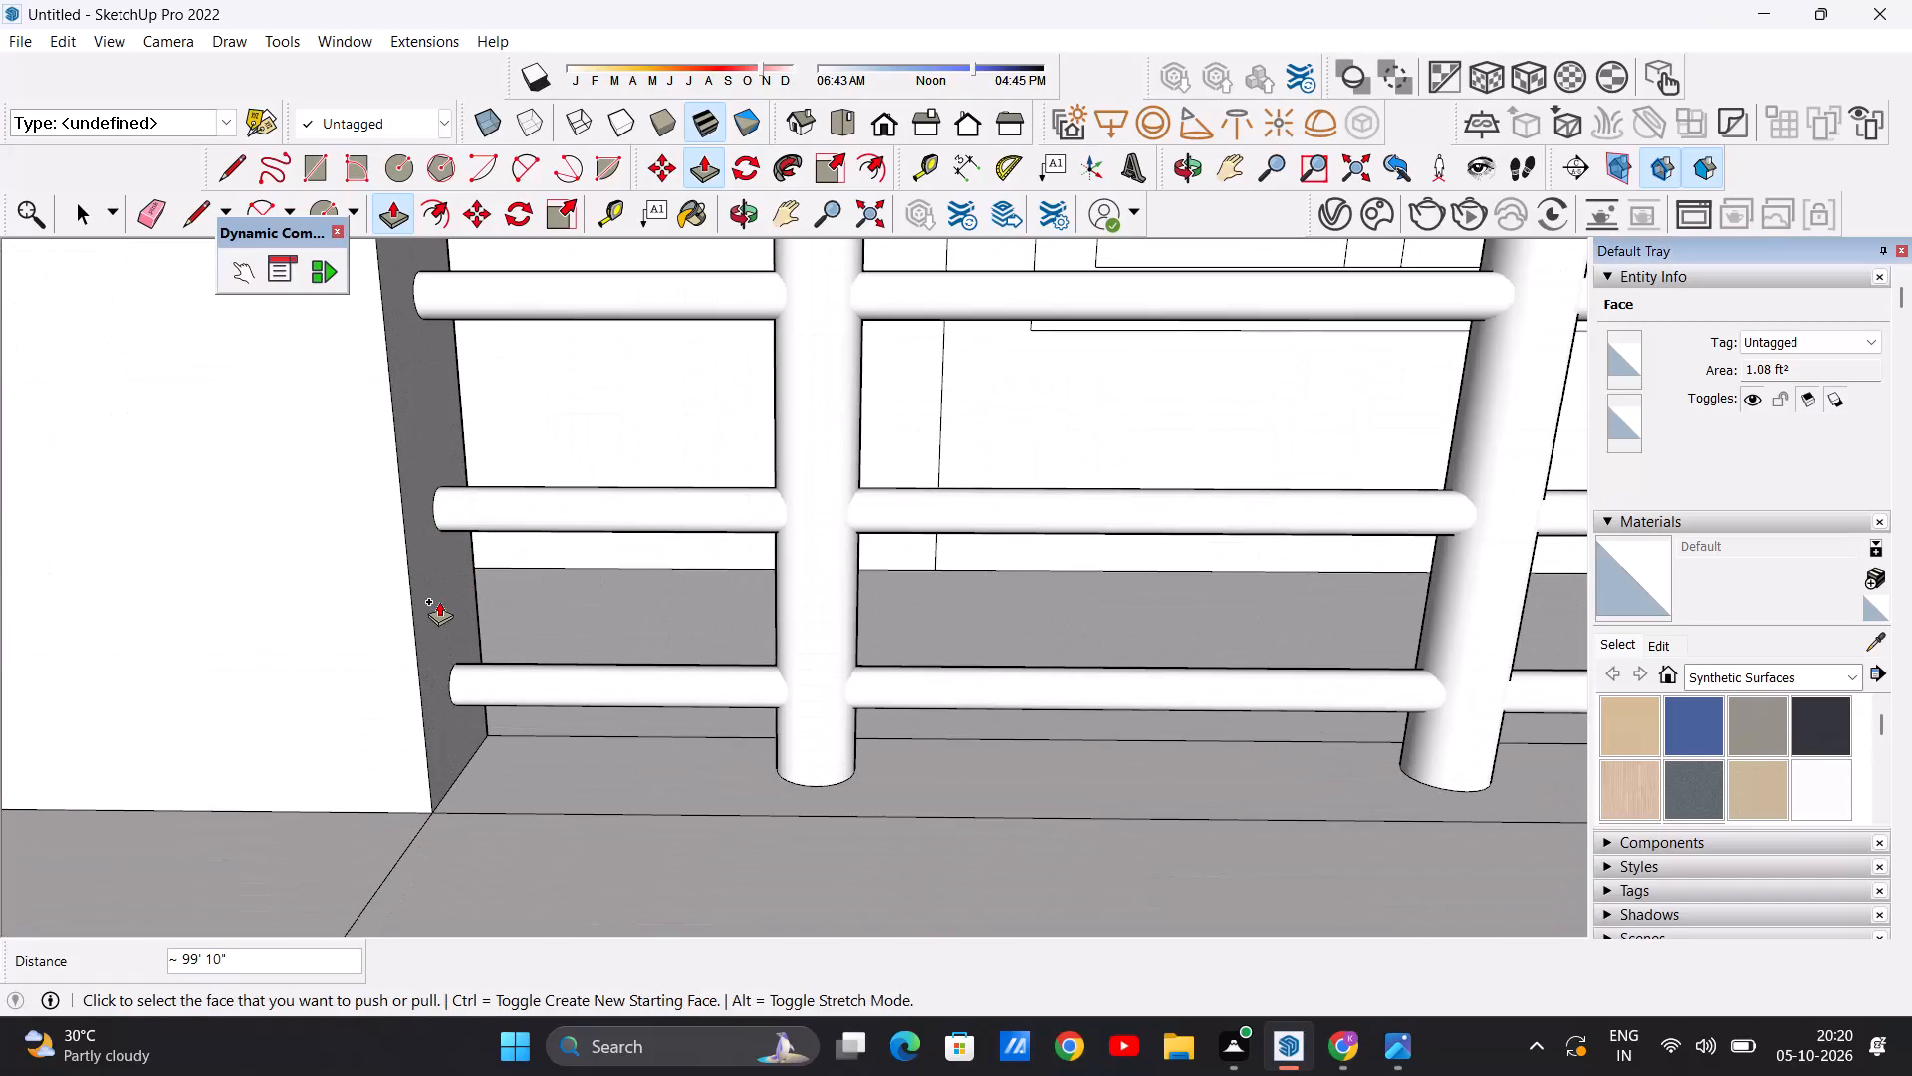
{"action": "key", "text": "space"}
Examine the whole front elevation, including the railings on both sides of the raised balcony panel.
{"action": "scroll", "coordinate": [877, 682], "scroll_direction": "down", "scroll_amount": 4}
{"action": "scroll", "coordinate": [912, 682], "scroll_direction": "down", "scroll_amount": 20}
{"action": "scroll", "coordinate": [912, 682], "scroll_direction": "down", "scroll_amount": 3}
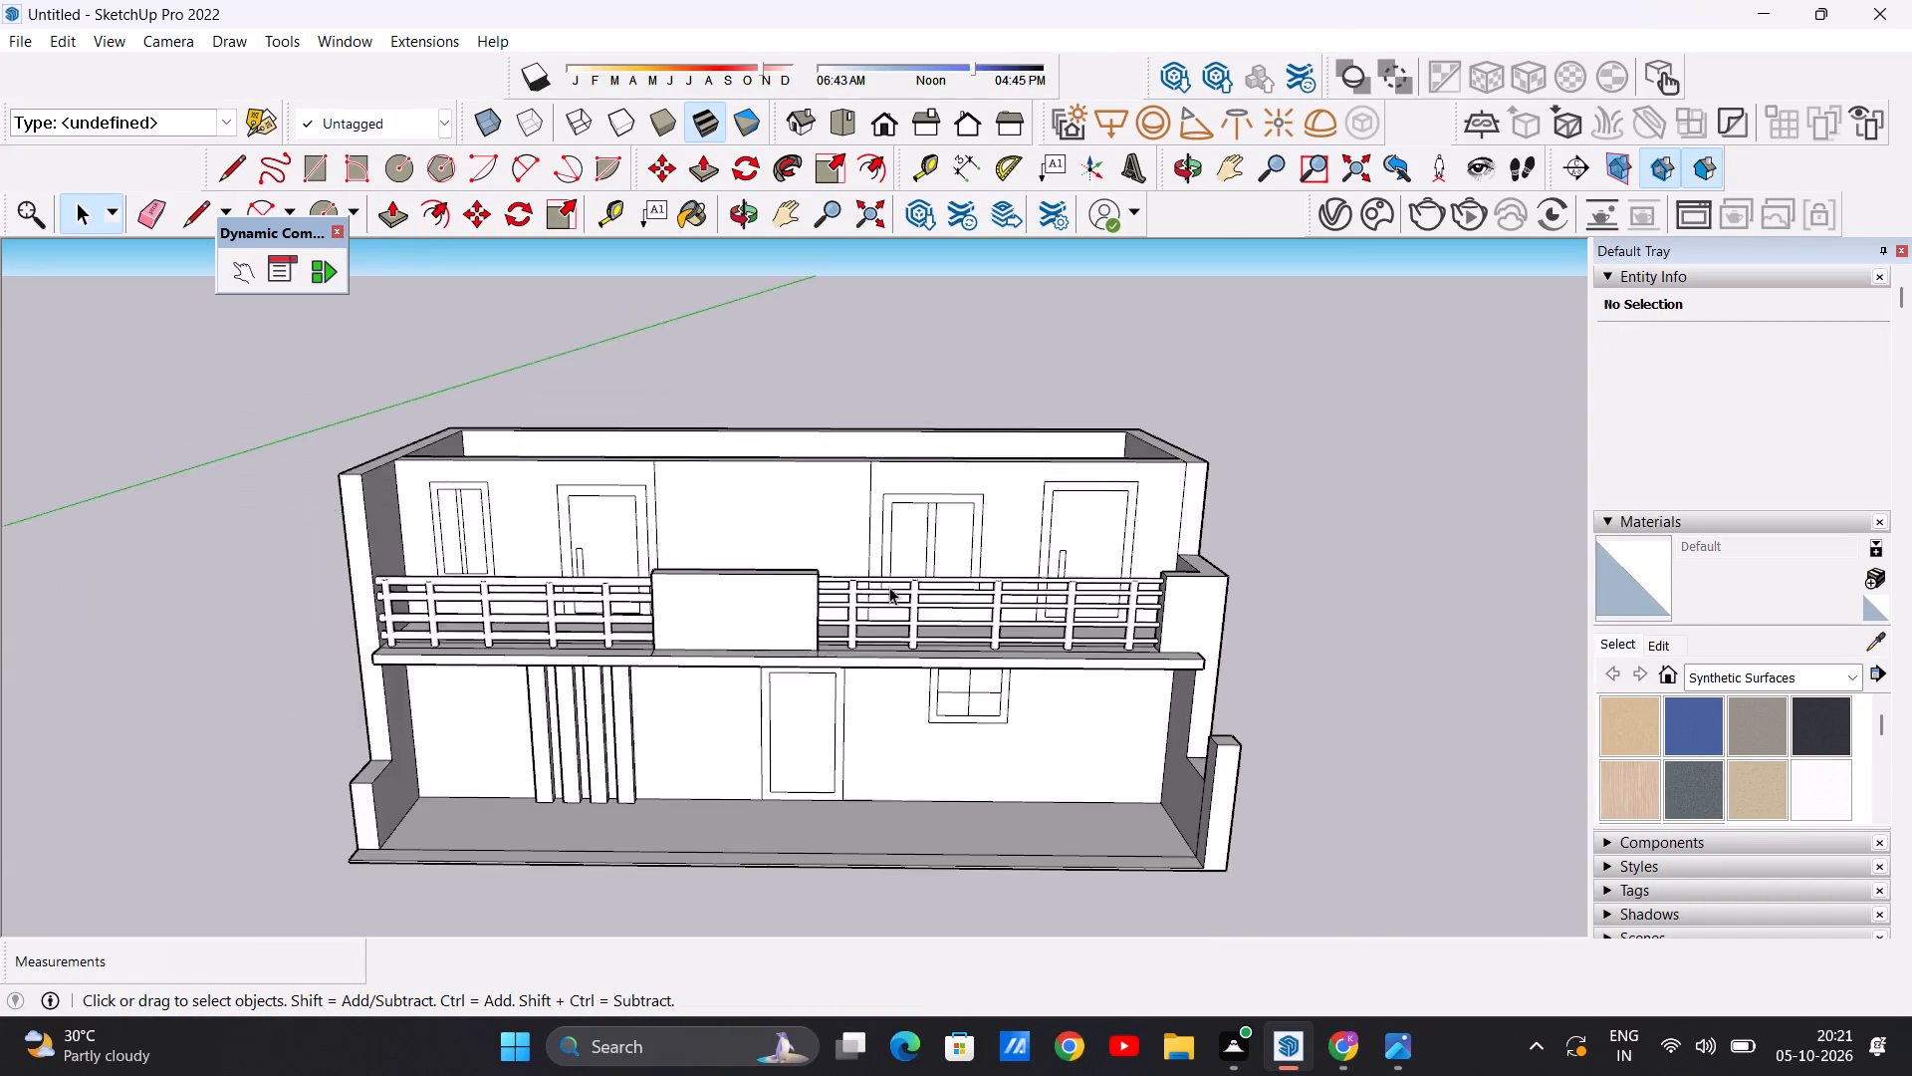
{"action": "scroll", "coordinate": [889, 587], "scroll_direction": "down", "scroll_amount": 4}
{"action": "middle_click_drag", "start_coordinate": [899, 662], "coordinate": [895, 565]}
{"action": "scroll", "coordinate": [887, 538], "scroll_direction": "up", "scroll_amount": 5}
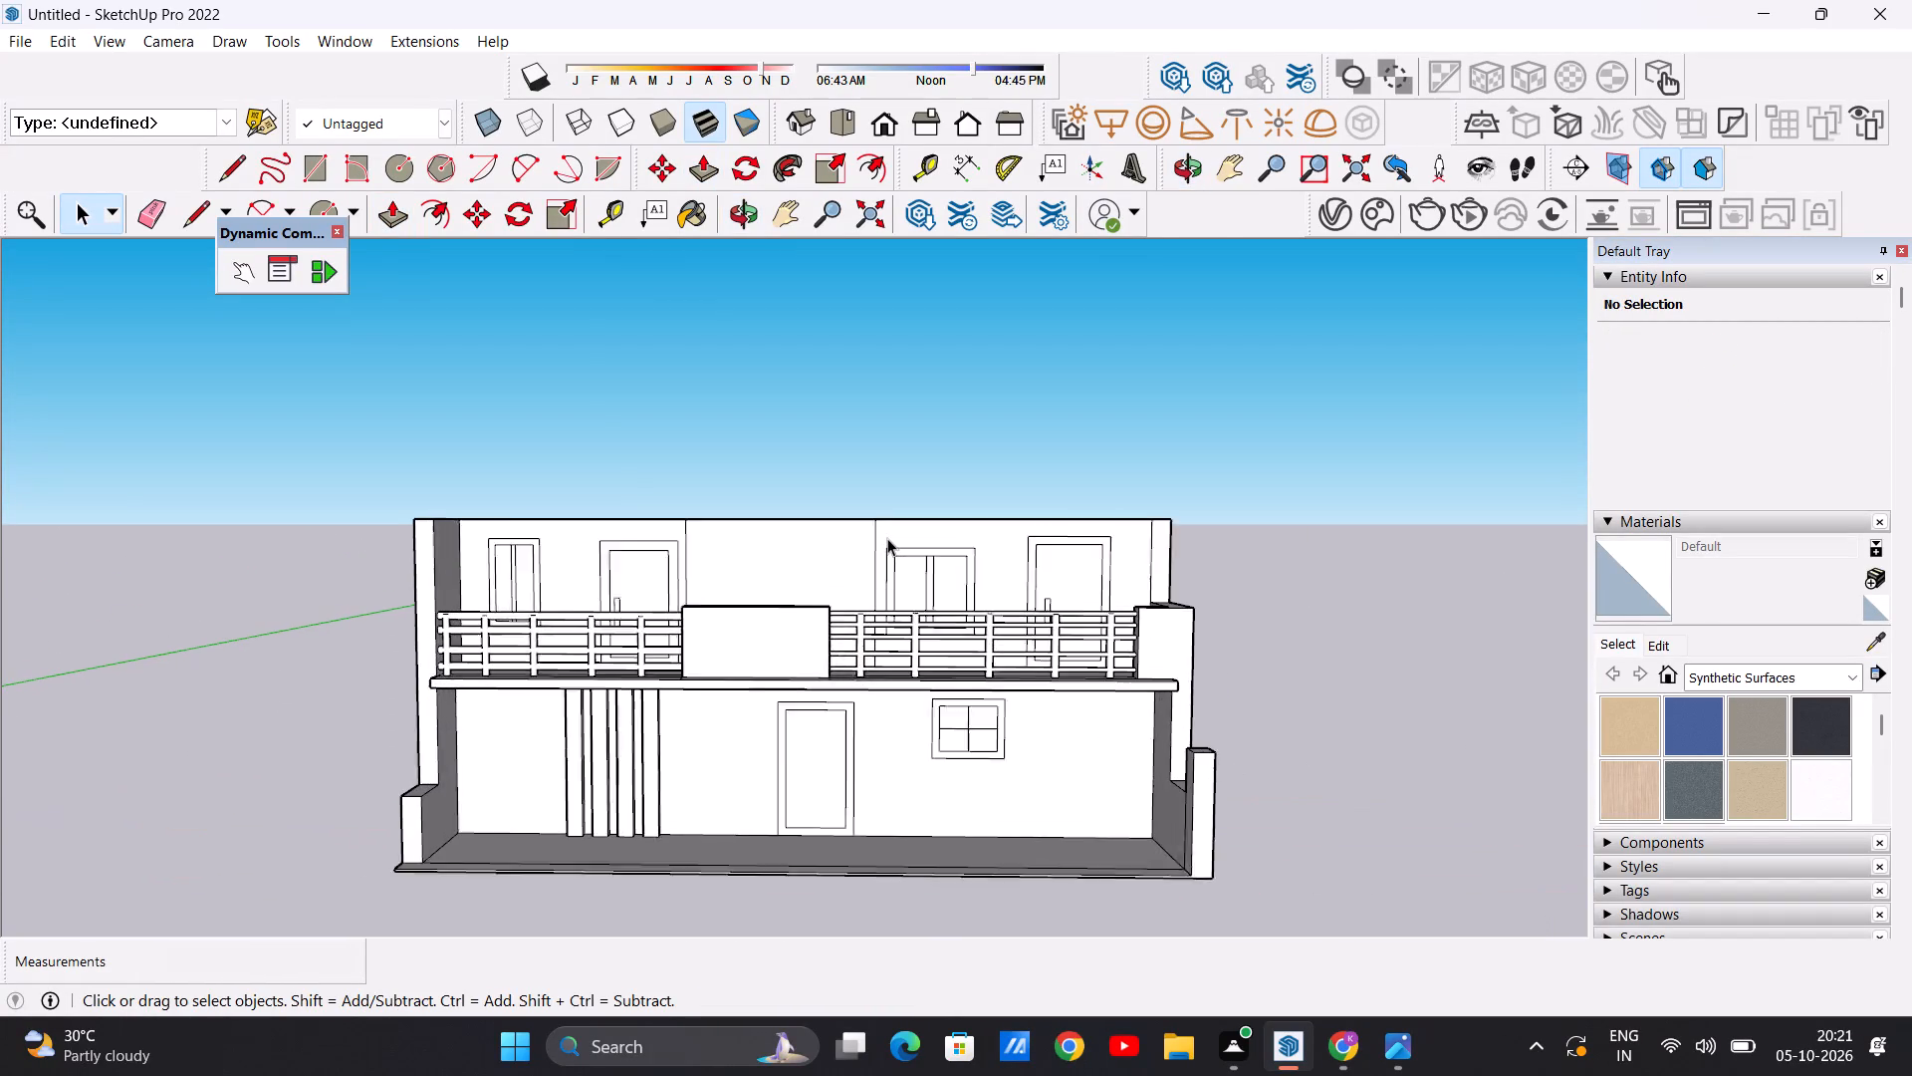
{"action": "scroll", "coordinate": [887, 538], "scroll_direction": "up", "scroll_amount": 1}
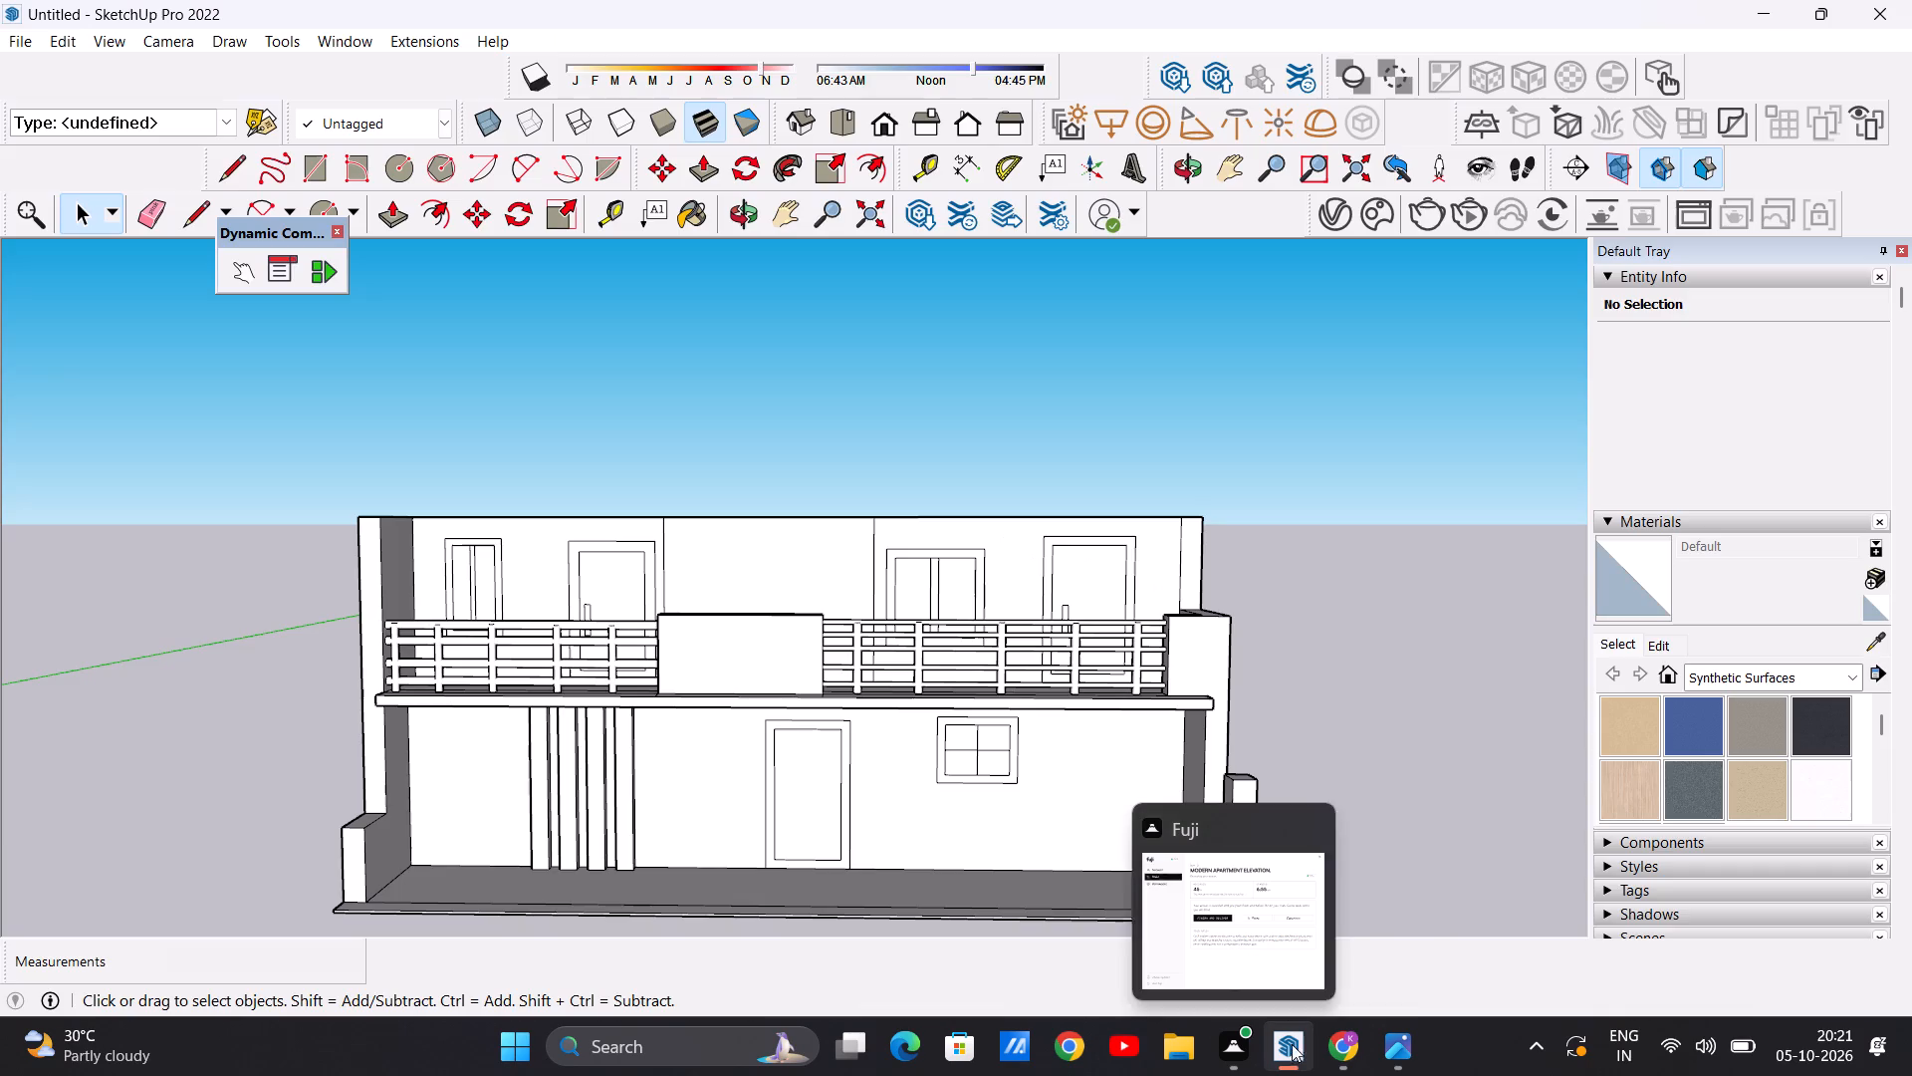
{"action": "left_click", "coordinate": [1265, 940]}
{"action": "scroll", "coordinate": [877, 592], "scroll_direction": "up", "scroll_amount": 5}
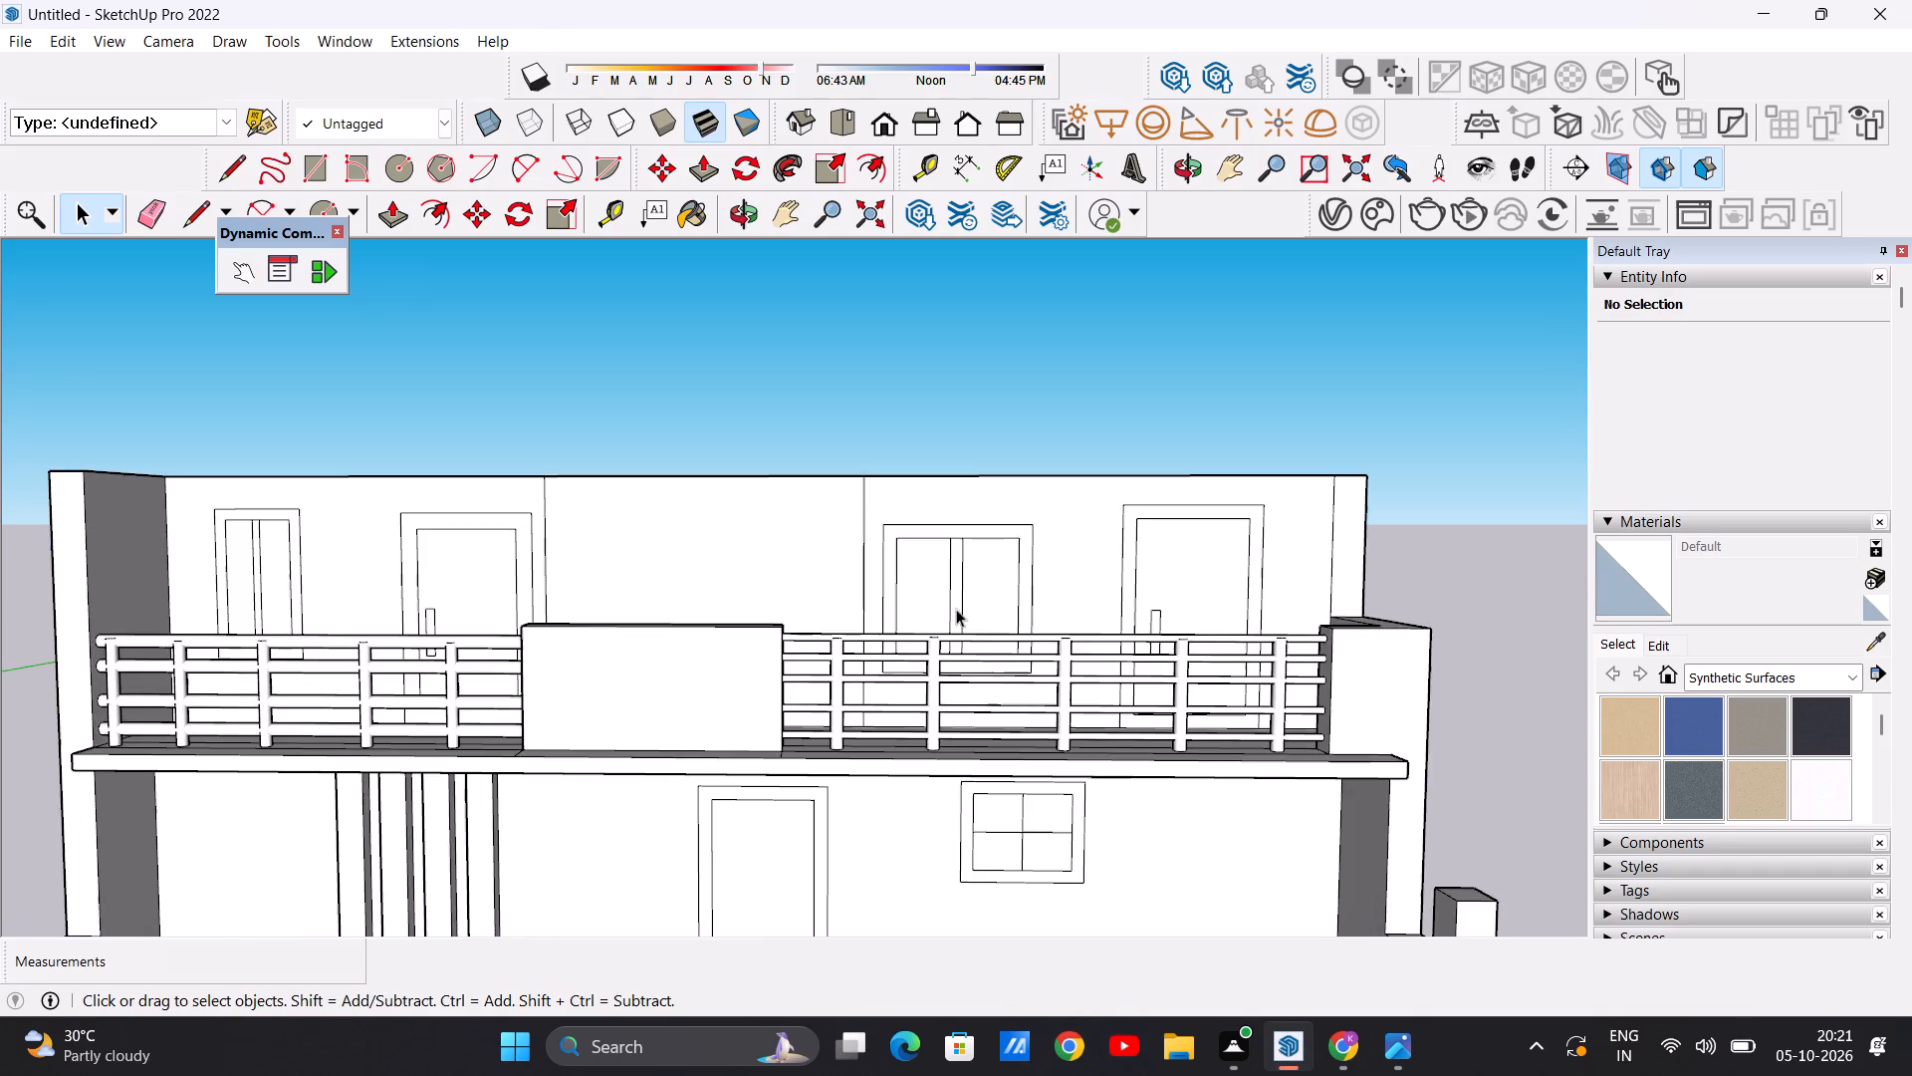
{"action": "scroll", "coordinate": [1092, 611], "scroll_direction": "down", "scroll_amount": 11}
{"action": "scroll", "coordinate": [985, 636], "scroll_direction": "up", "scroll_amount": 7}
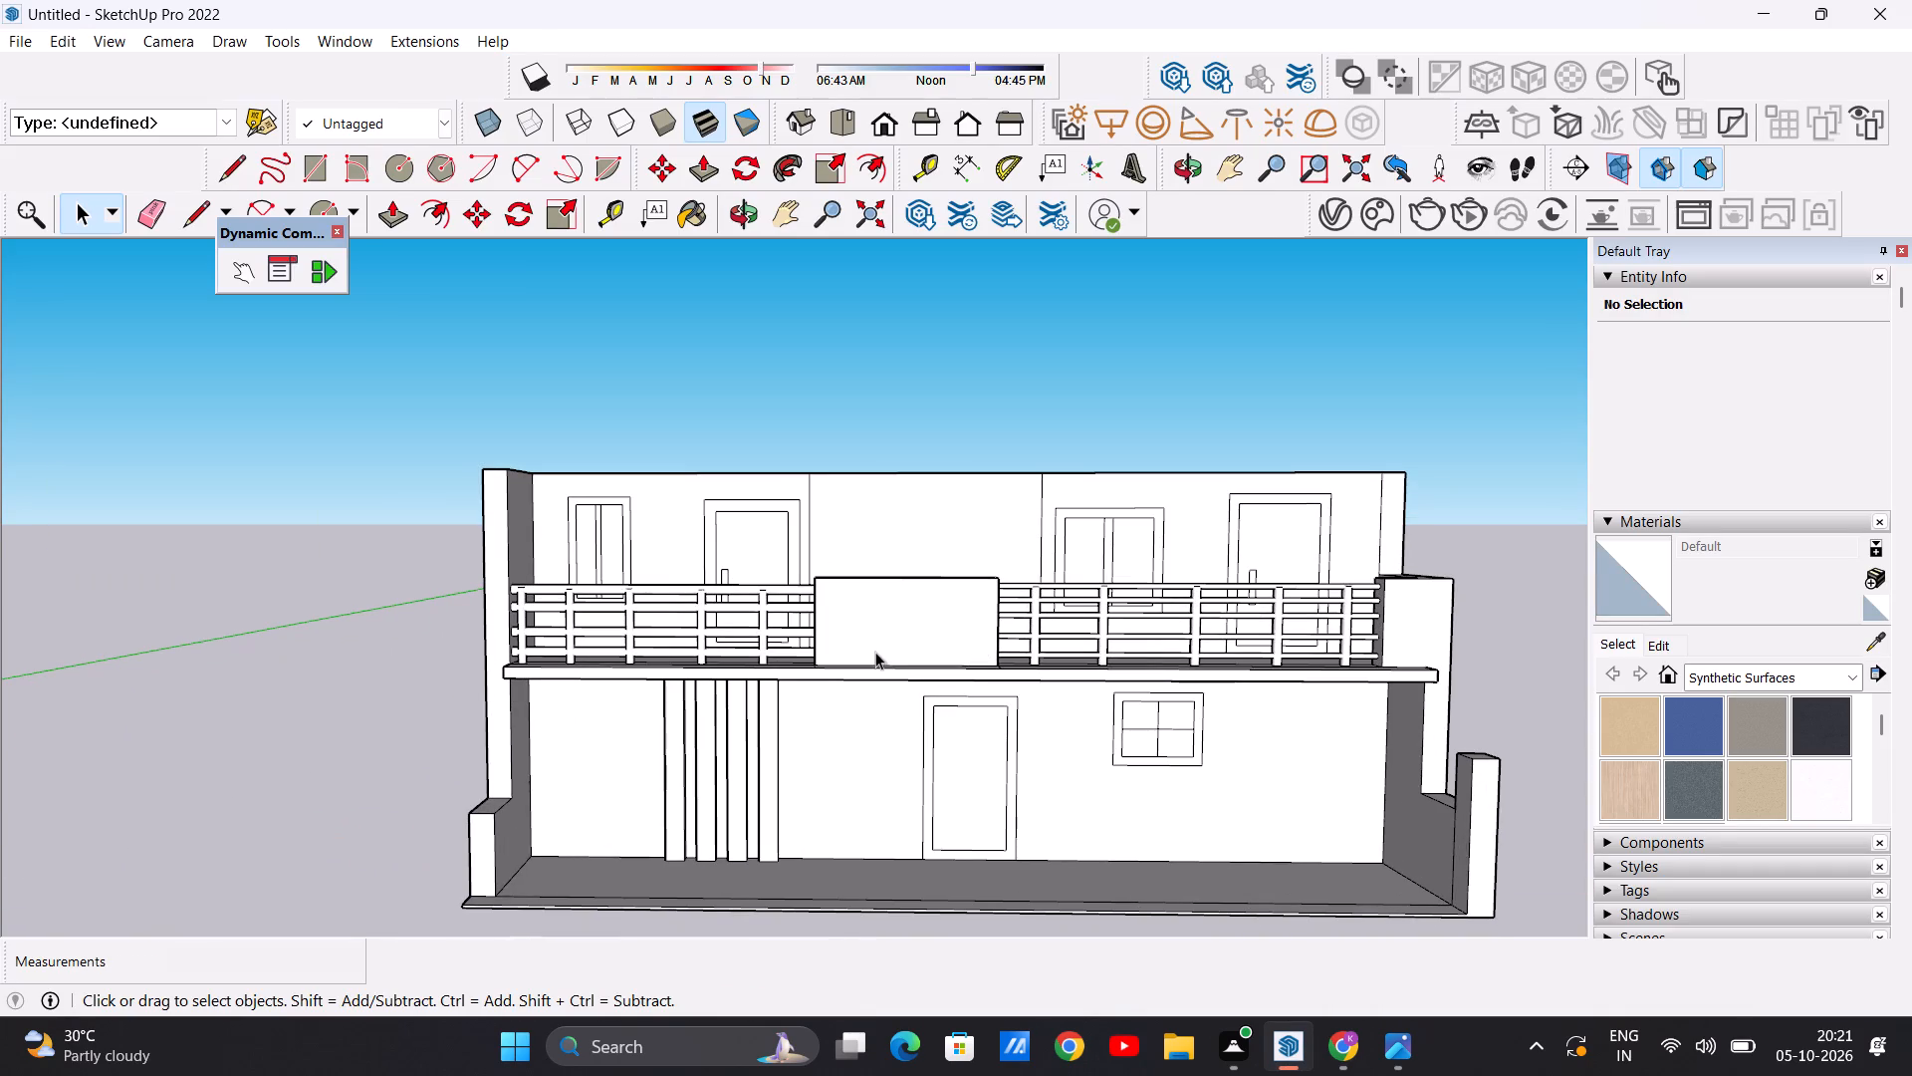
{"action": "scroll", "coordinate": [797, 664], "scroll_direction": "down", "scroll_amount": 3}
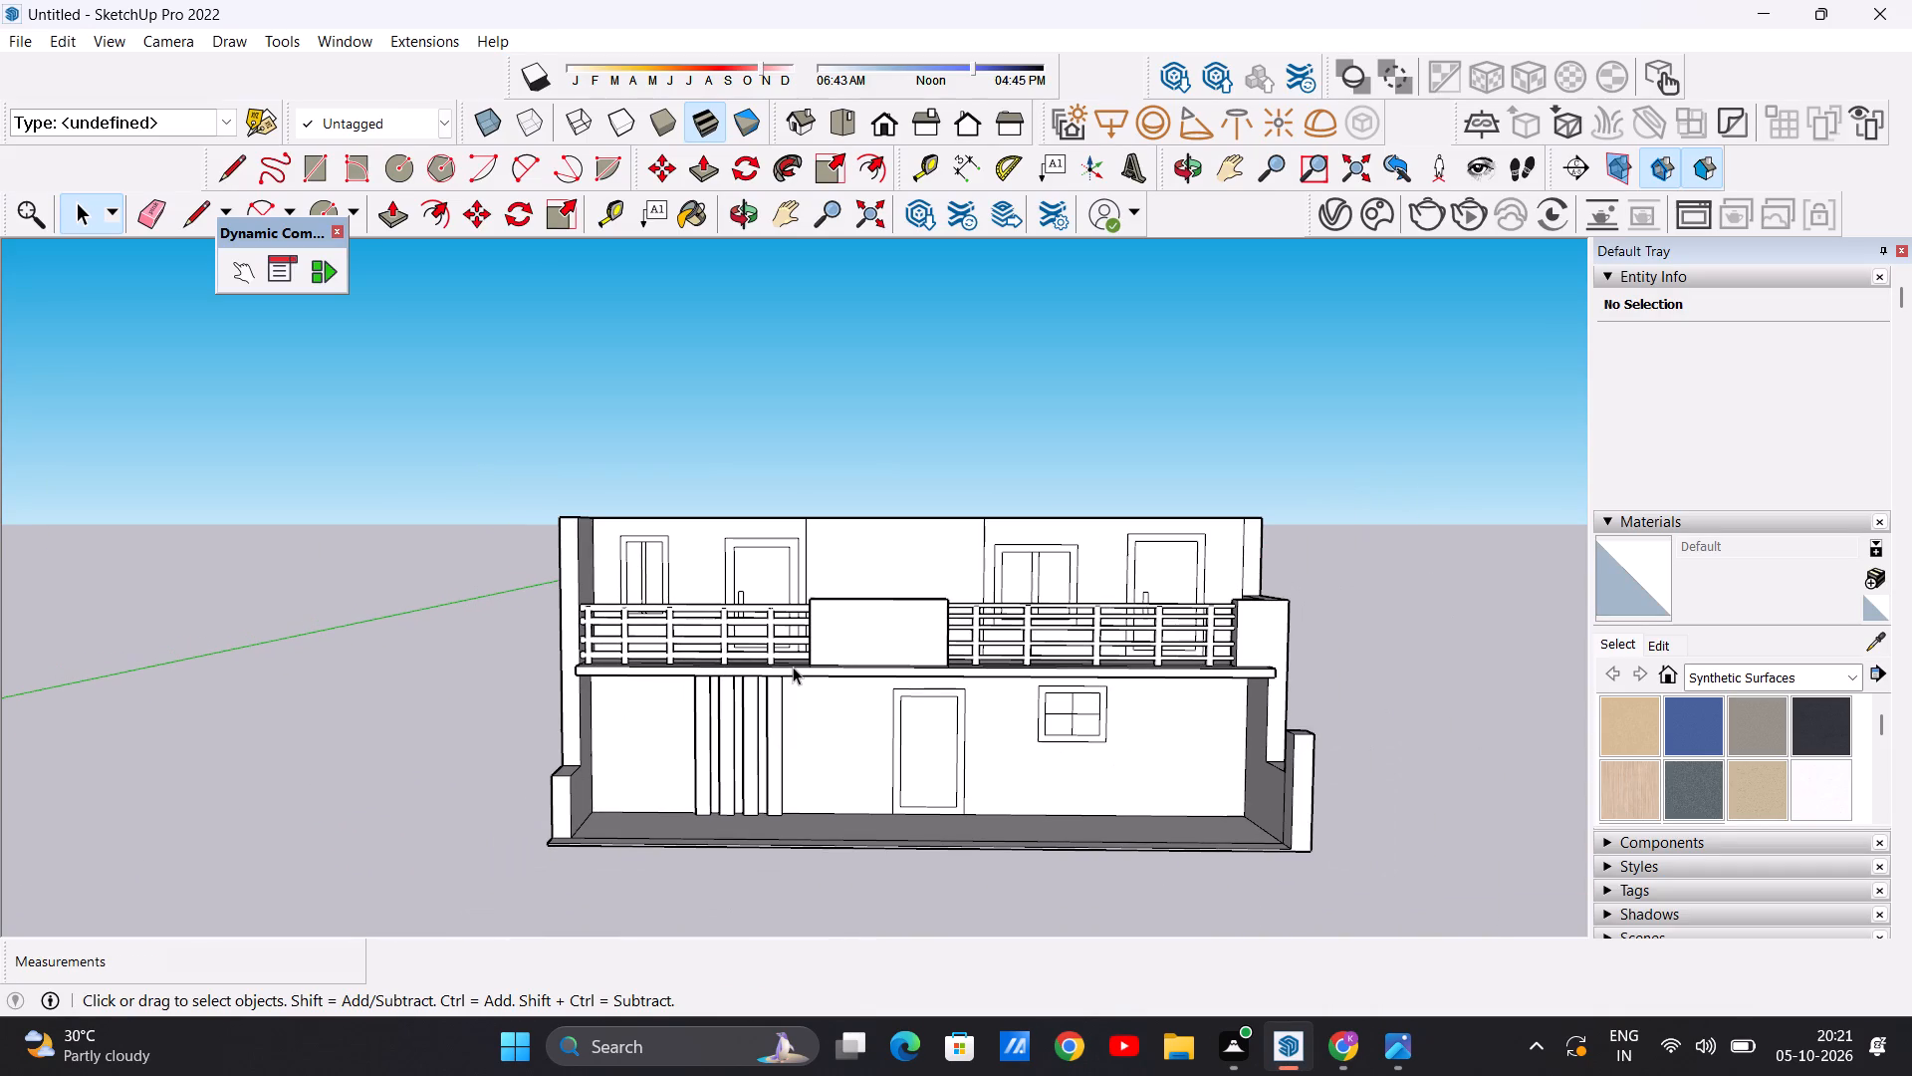
{"action": "scroll", "coordinate": [848, 671], "scroll_direction": "down", "scroll_amount": 3}
{"action": "scroll", "coordinate": [876, 631], "scroll_direction": "up", "scroll_amount": 5}
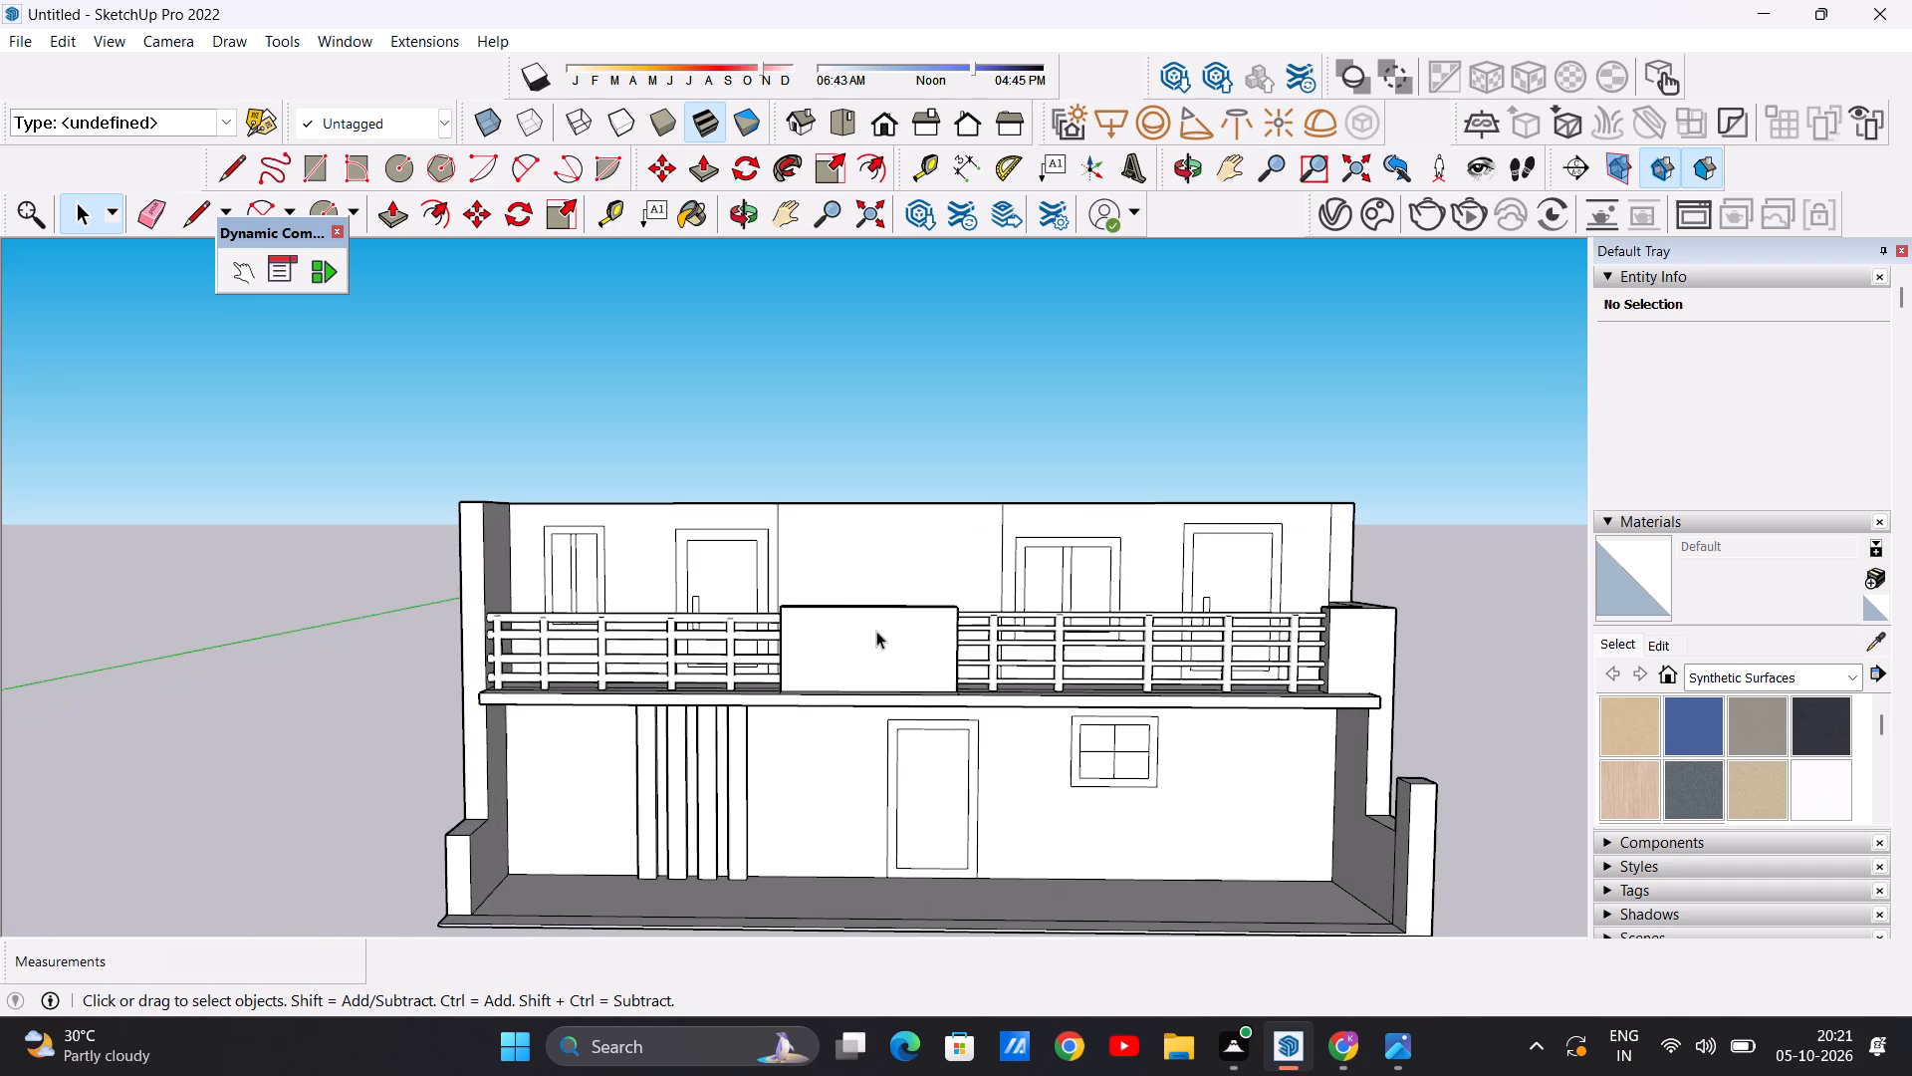
Copy the upper balcony floor face straight up about 51' 8 7/8" to the upper-storey wall top as a front roof overhang.
{"action": "scroll", "coordinate": [853, 615], "scroll_direction": "down", "scroll_amount": 2}
{"action": "middle_click_drag", "start_coordinate": [933, 564], "coordinate": [916, 806]}
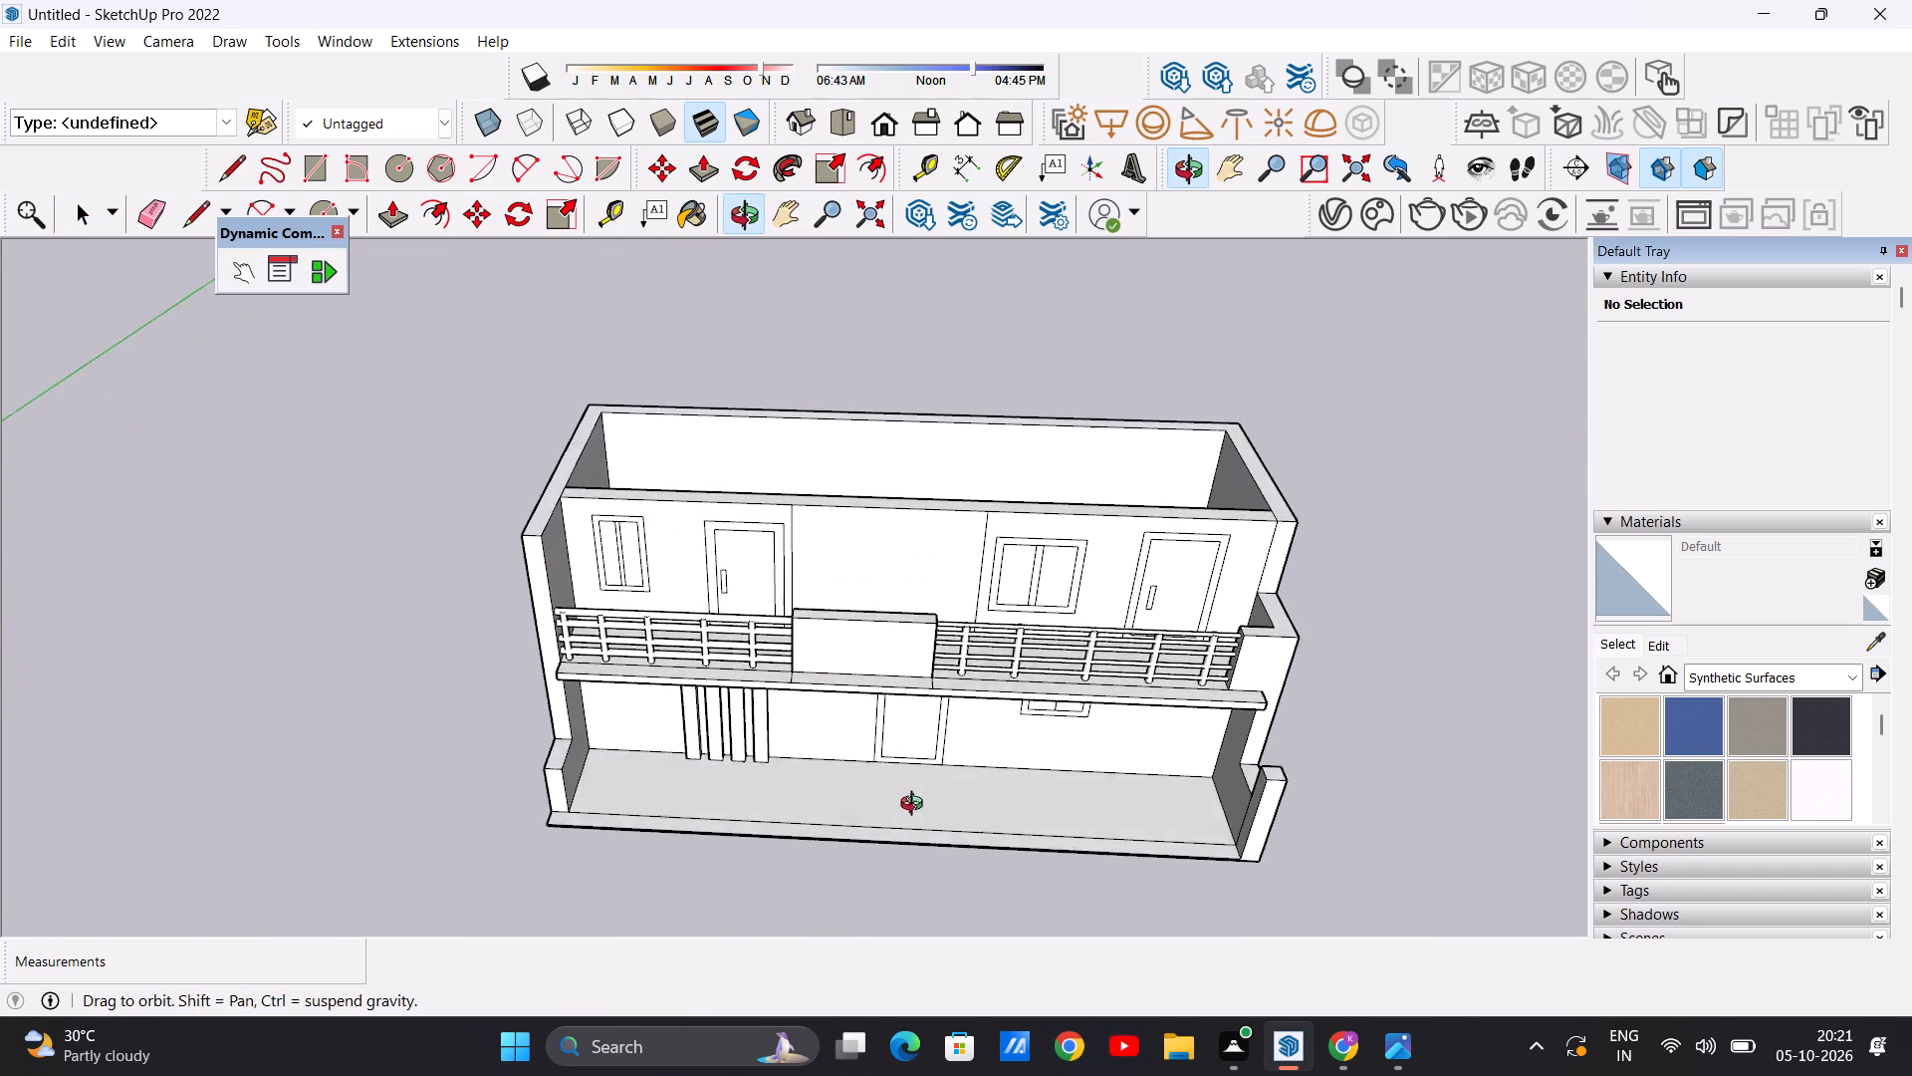
{"action": "middle_click_drag", "start_coordinate": [916, 806], "coordinate": [938, 876]}
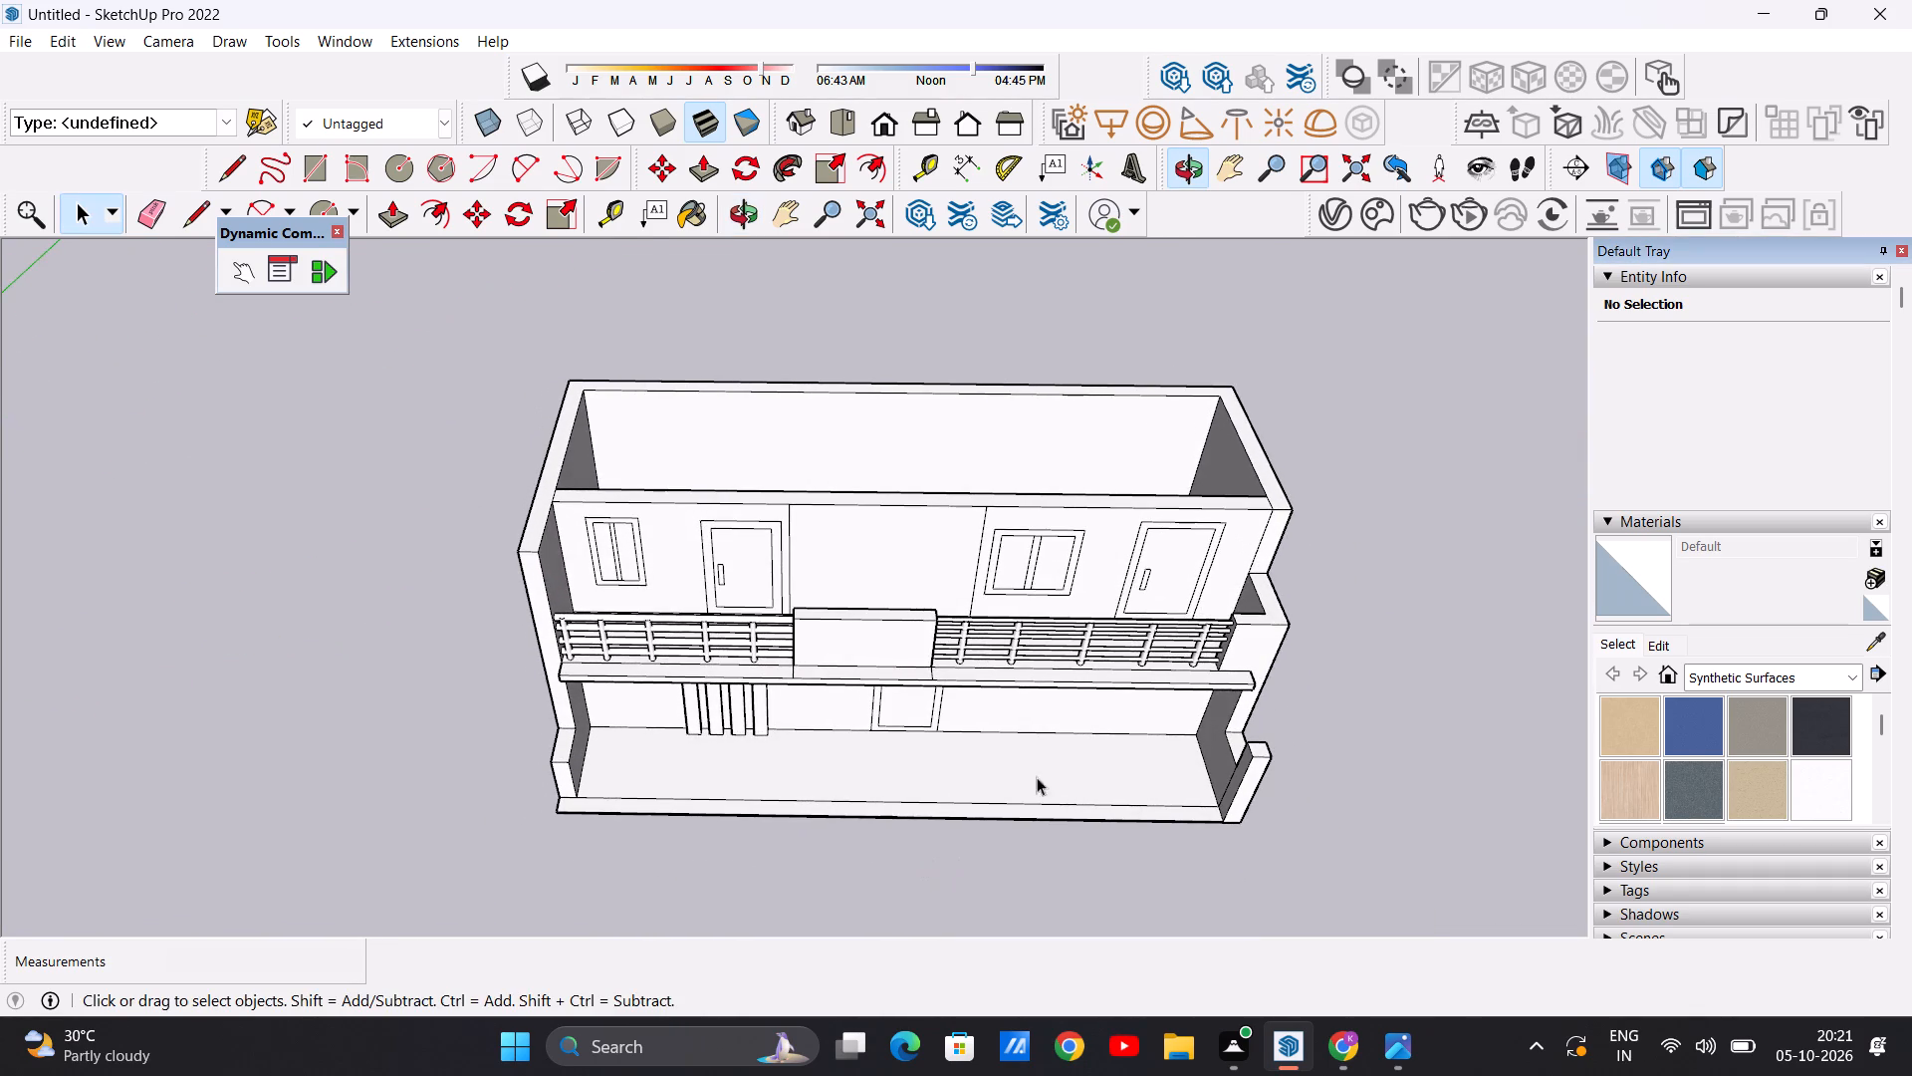
{"action": "scroll", "coordinate": [1084, 581], "scroll_direction": "up", "scroll_amount": 7}
{"action": "scroll", "coordinate": [914, 613], "scroll_direction": "down", "scroll_amount": 9}
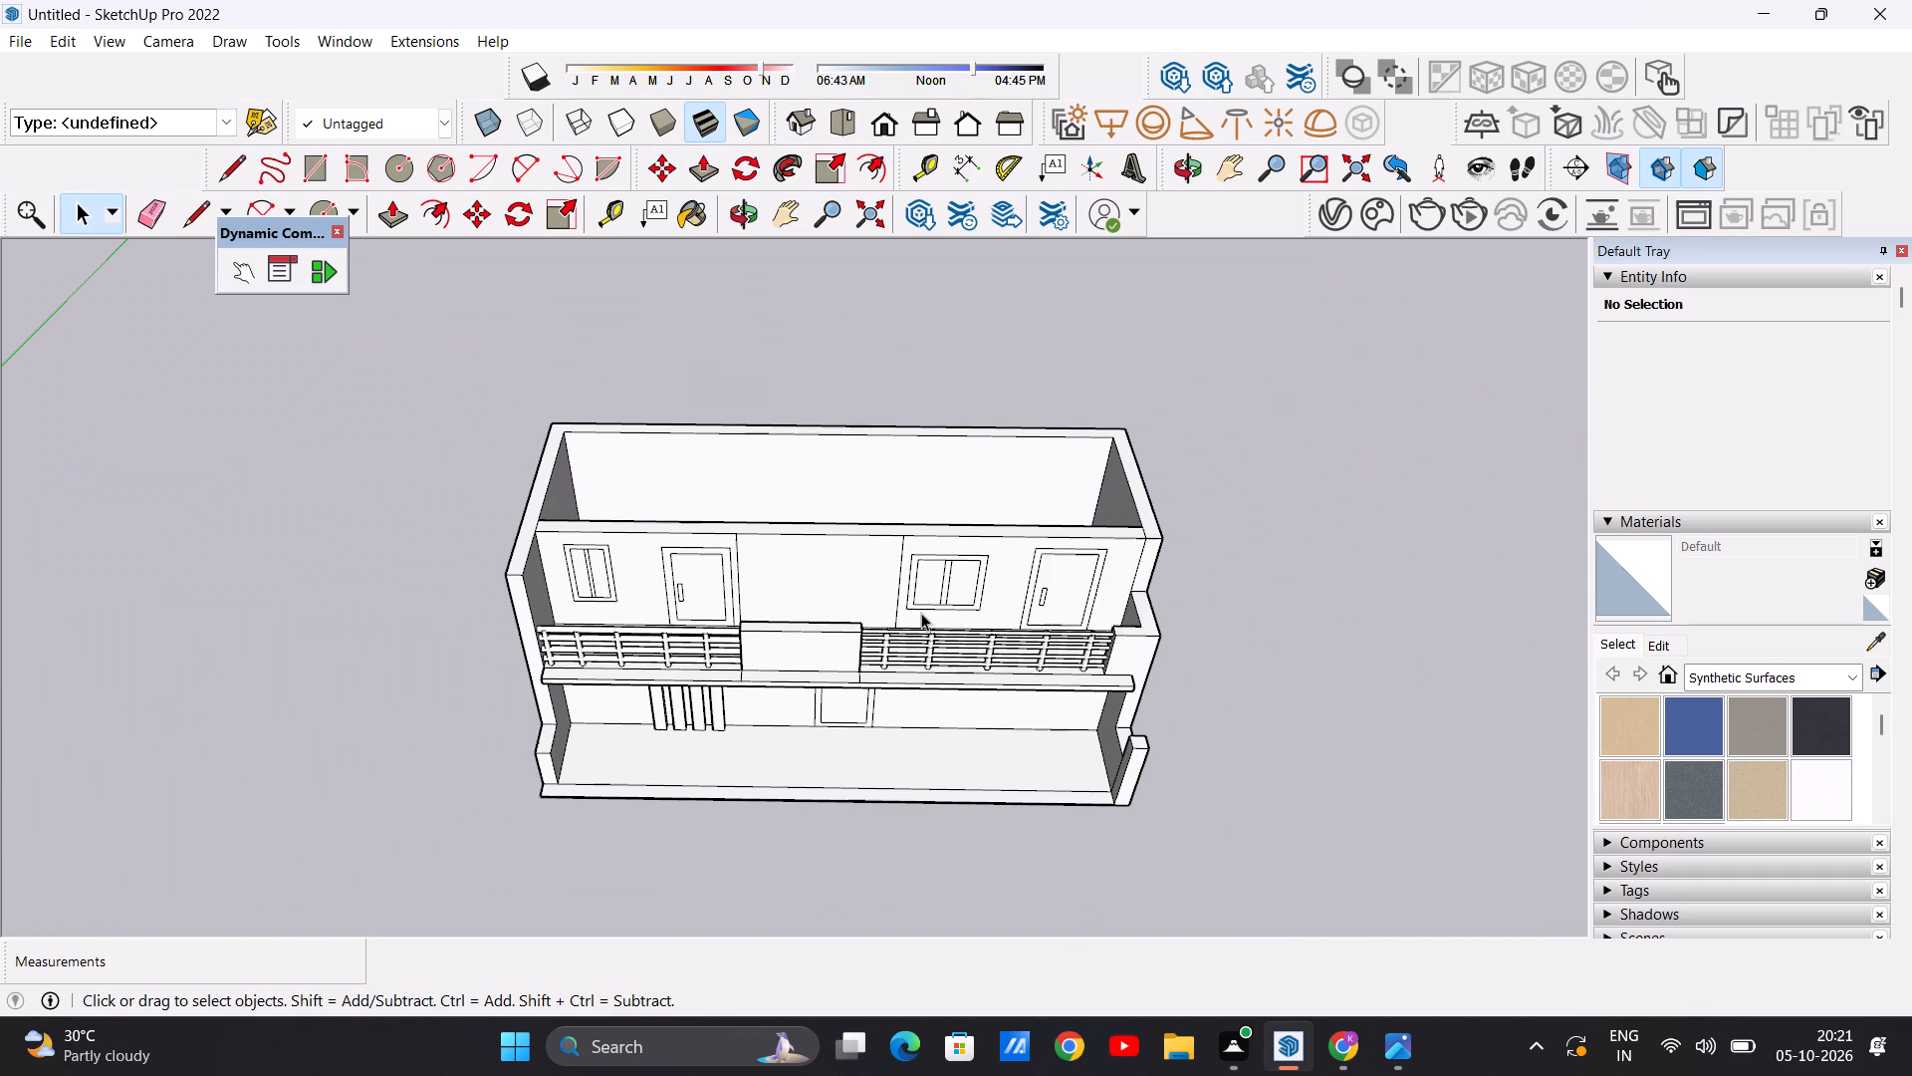
{"action": "scroll", "coordinate": [923, 613], "scroll_direction": "down", "scroll_amount": 1}
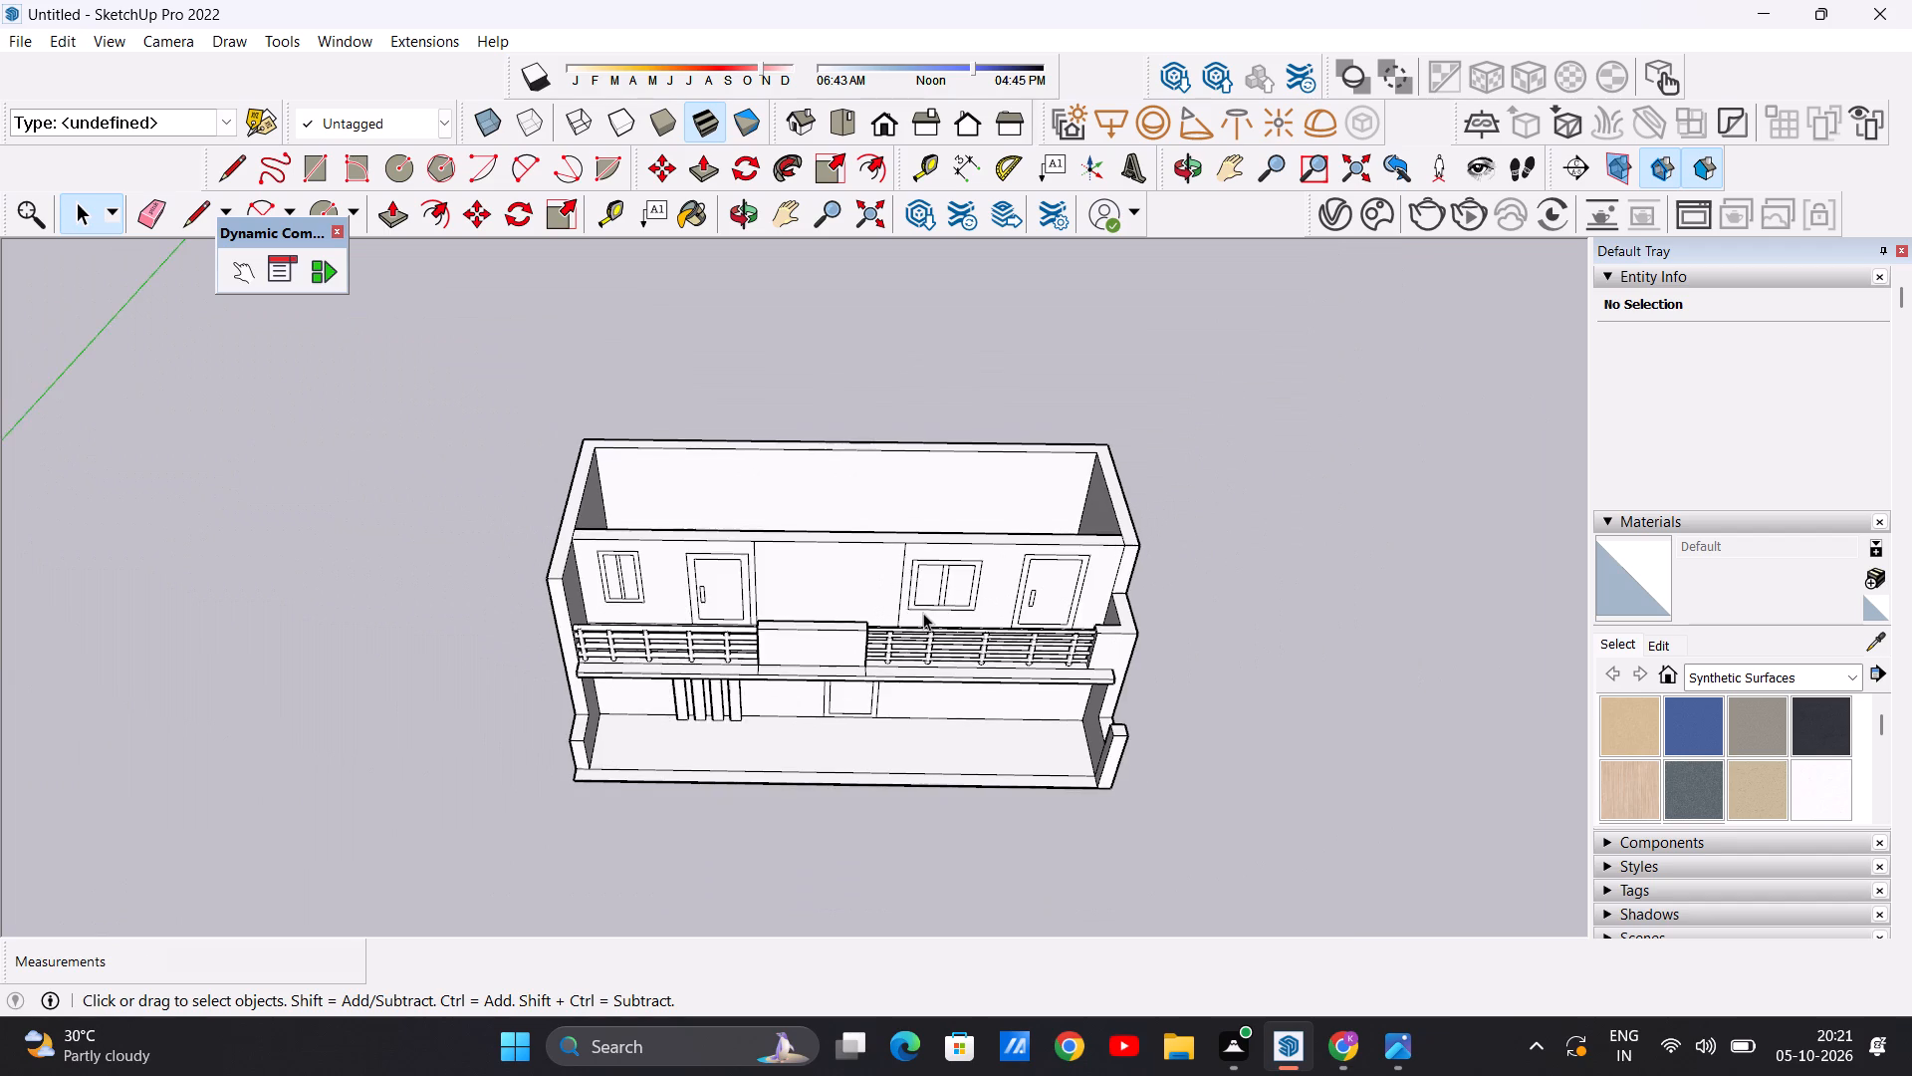
{"action": "scroll", "coordinate": [923, 613], "scroll_direction": "down", "scroll_amount": 1}
{"action": "scroll", "coordinate": [686, 654], "scroll_direction": "up", "scroll_amount": 13}
{"action": "middle_click_drag", "start_coordinate": [630, 667], "coordinate": [644, 734]}
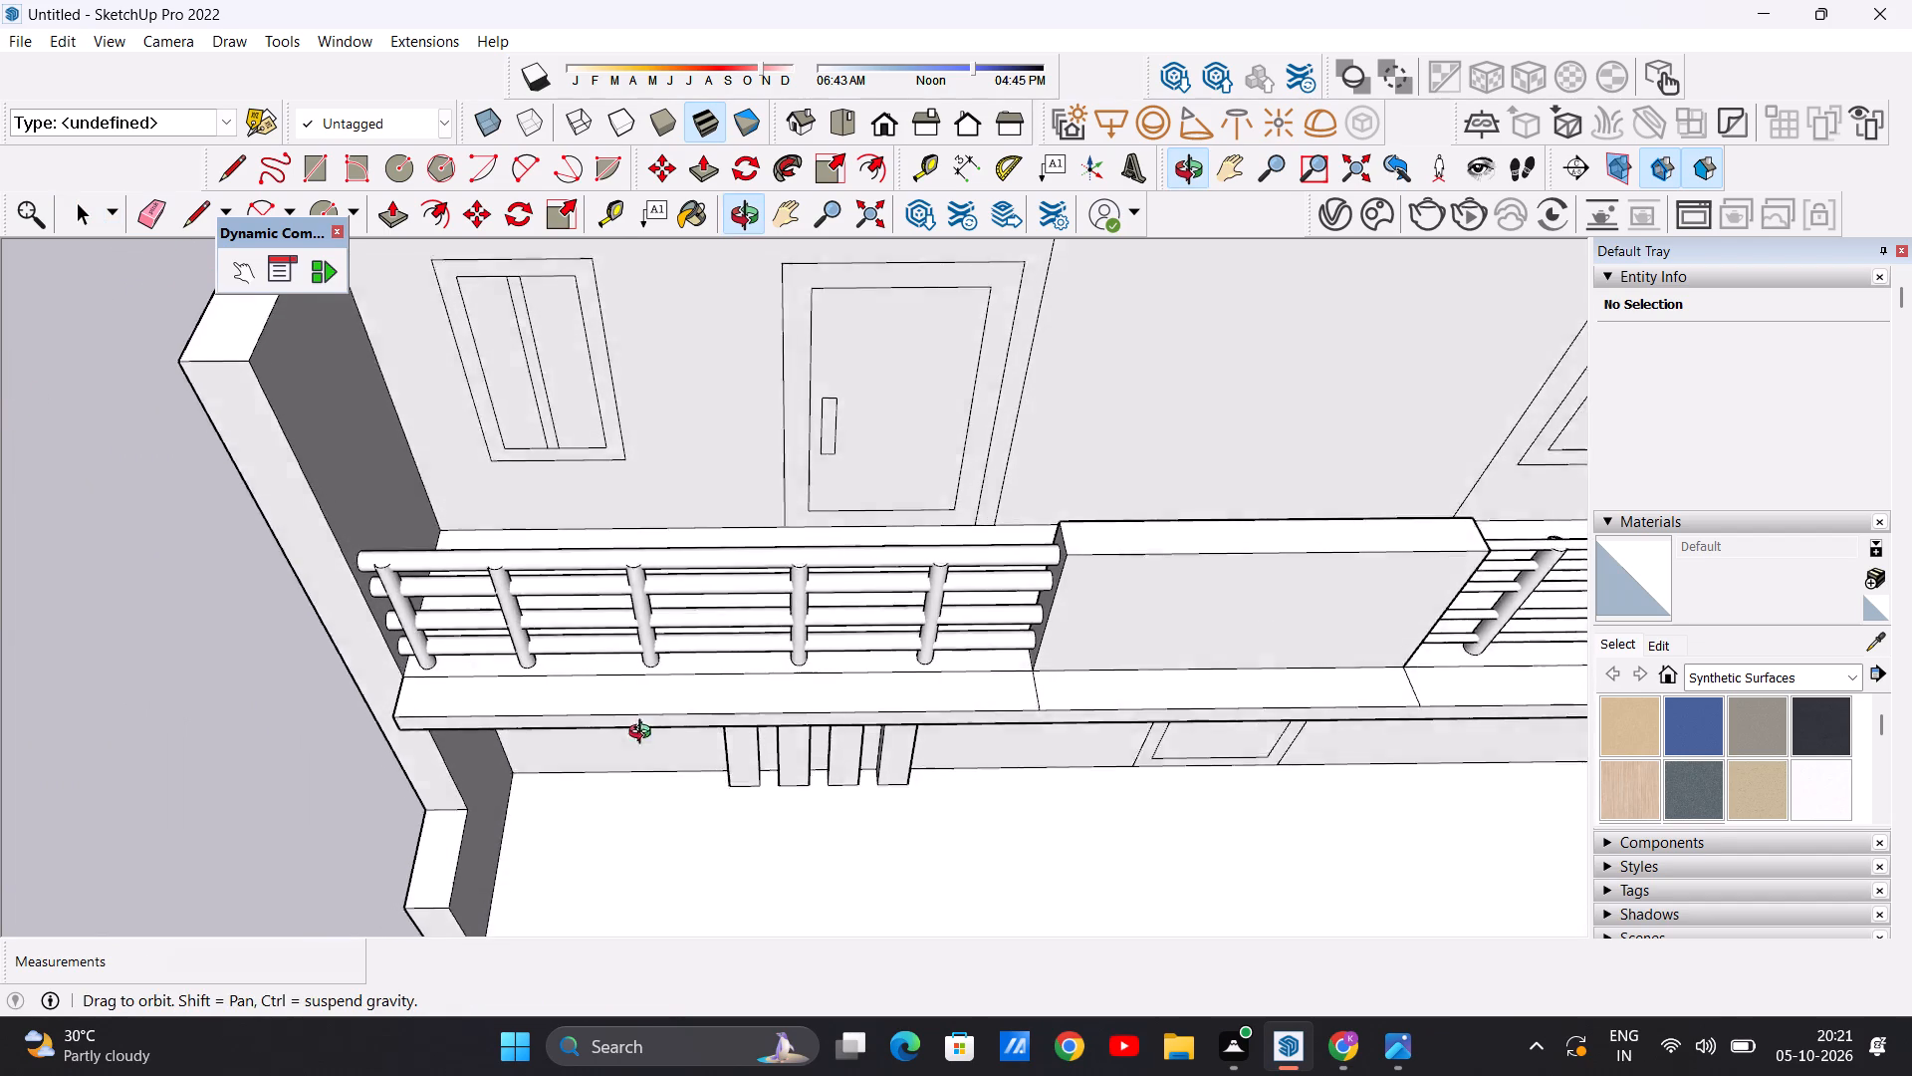
{"action": "middle_click_drag", "start_coordinate": [644, 734], "coordinate": [647, 757]}
{"action": "scroll", "coordinate": [662, 683], "scroll_direction": "down", "scroll_amount": 8}
{"action": "middle_click_drag", "start_coordinate": [796, 572], "coordinate": [771, 709]}
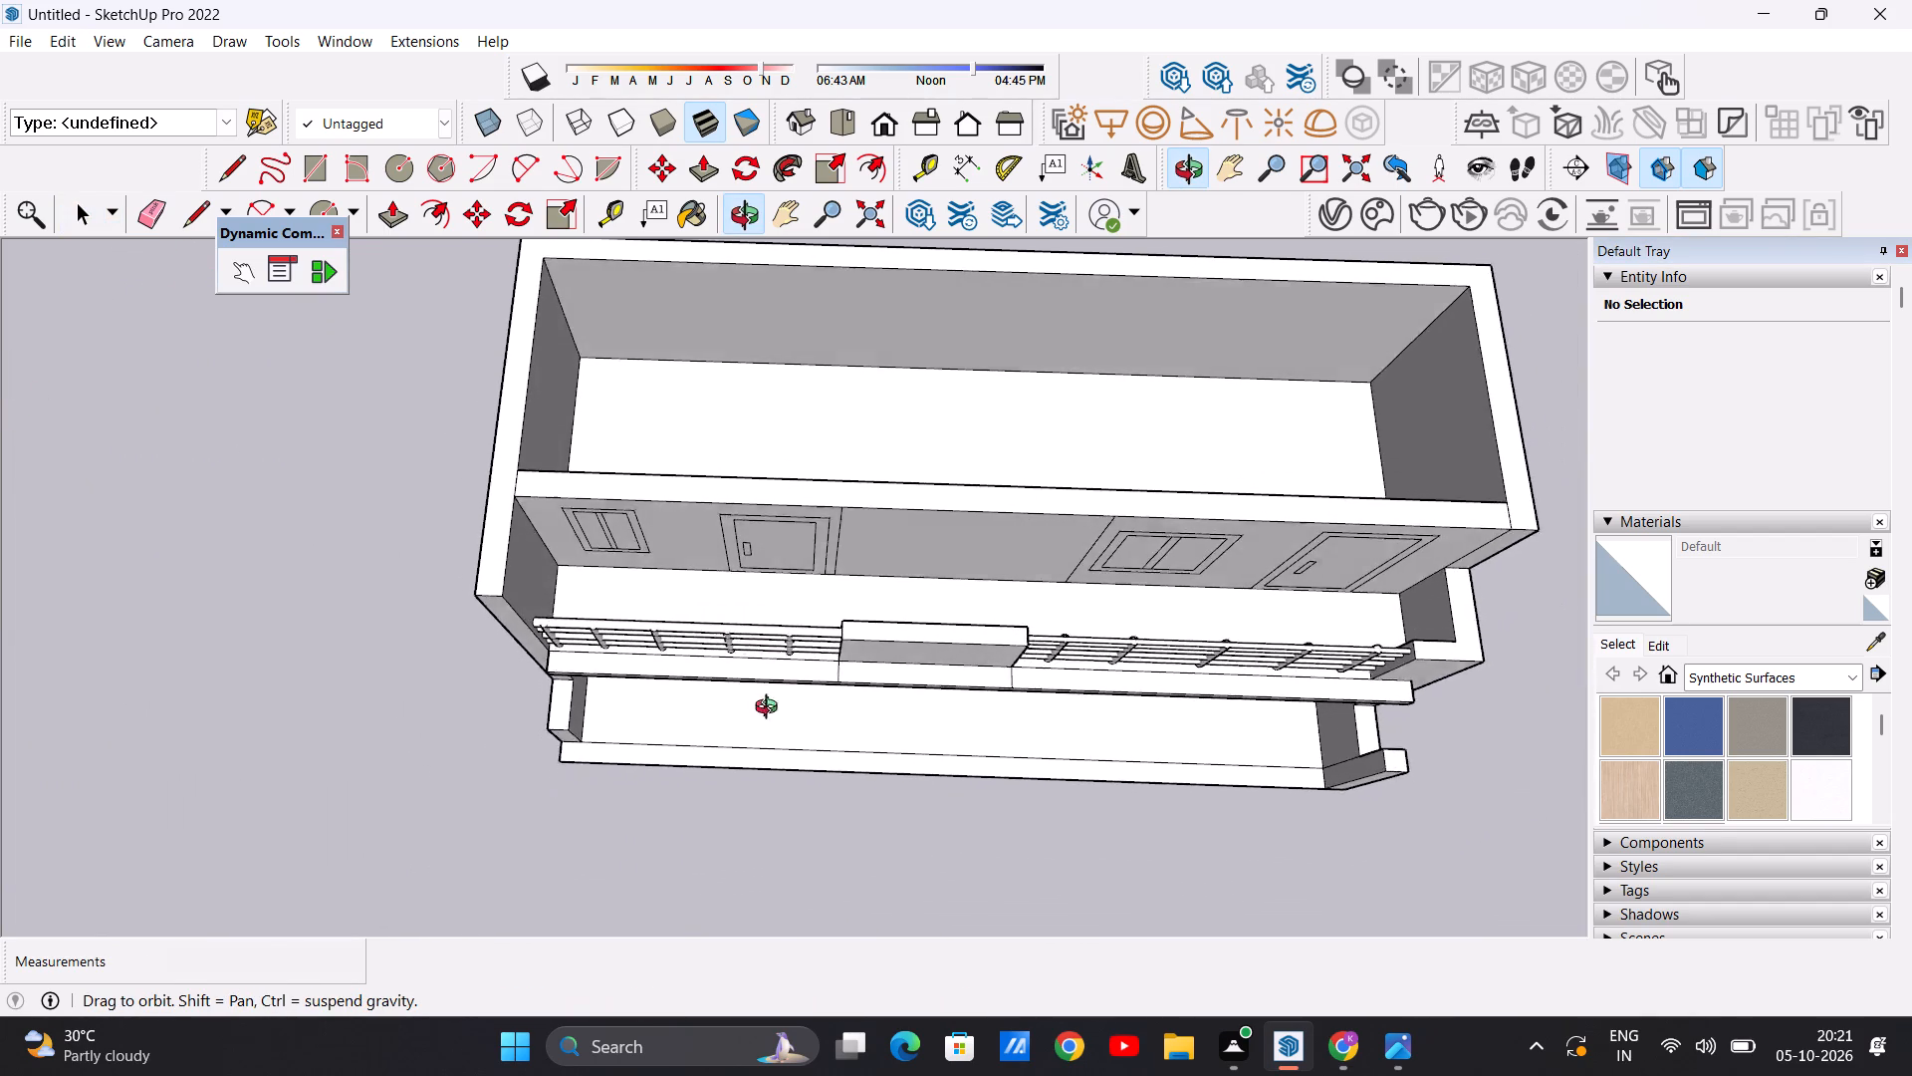
{"action": "middle_click_drag", "start_coordinate": [771, 709], "coordinate": [757, 751]}
{"action": "scroll", "coordinate": [1125, 658], "scroll_direction": "up", "scroll_amount": 4}
{"action": "double_click", "coordinate": [1093, 604]}
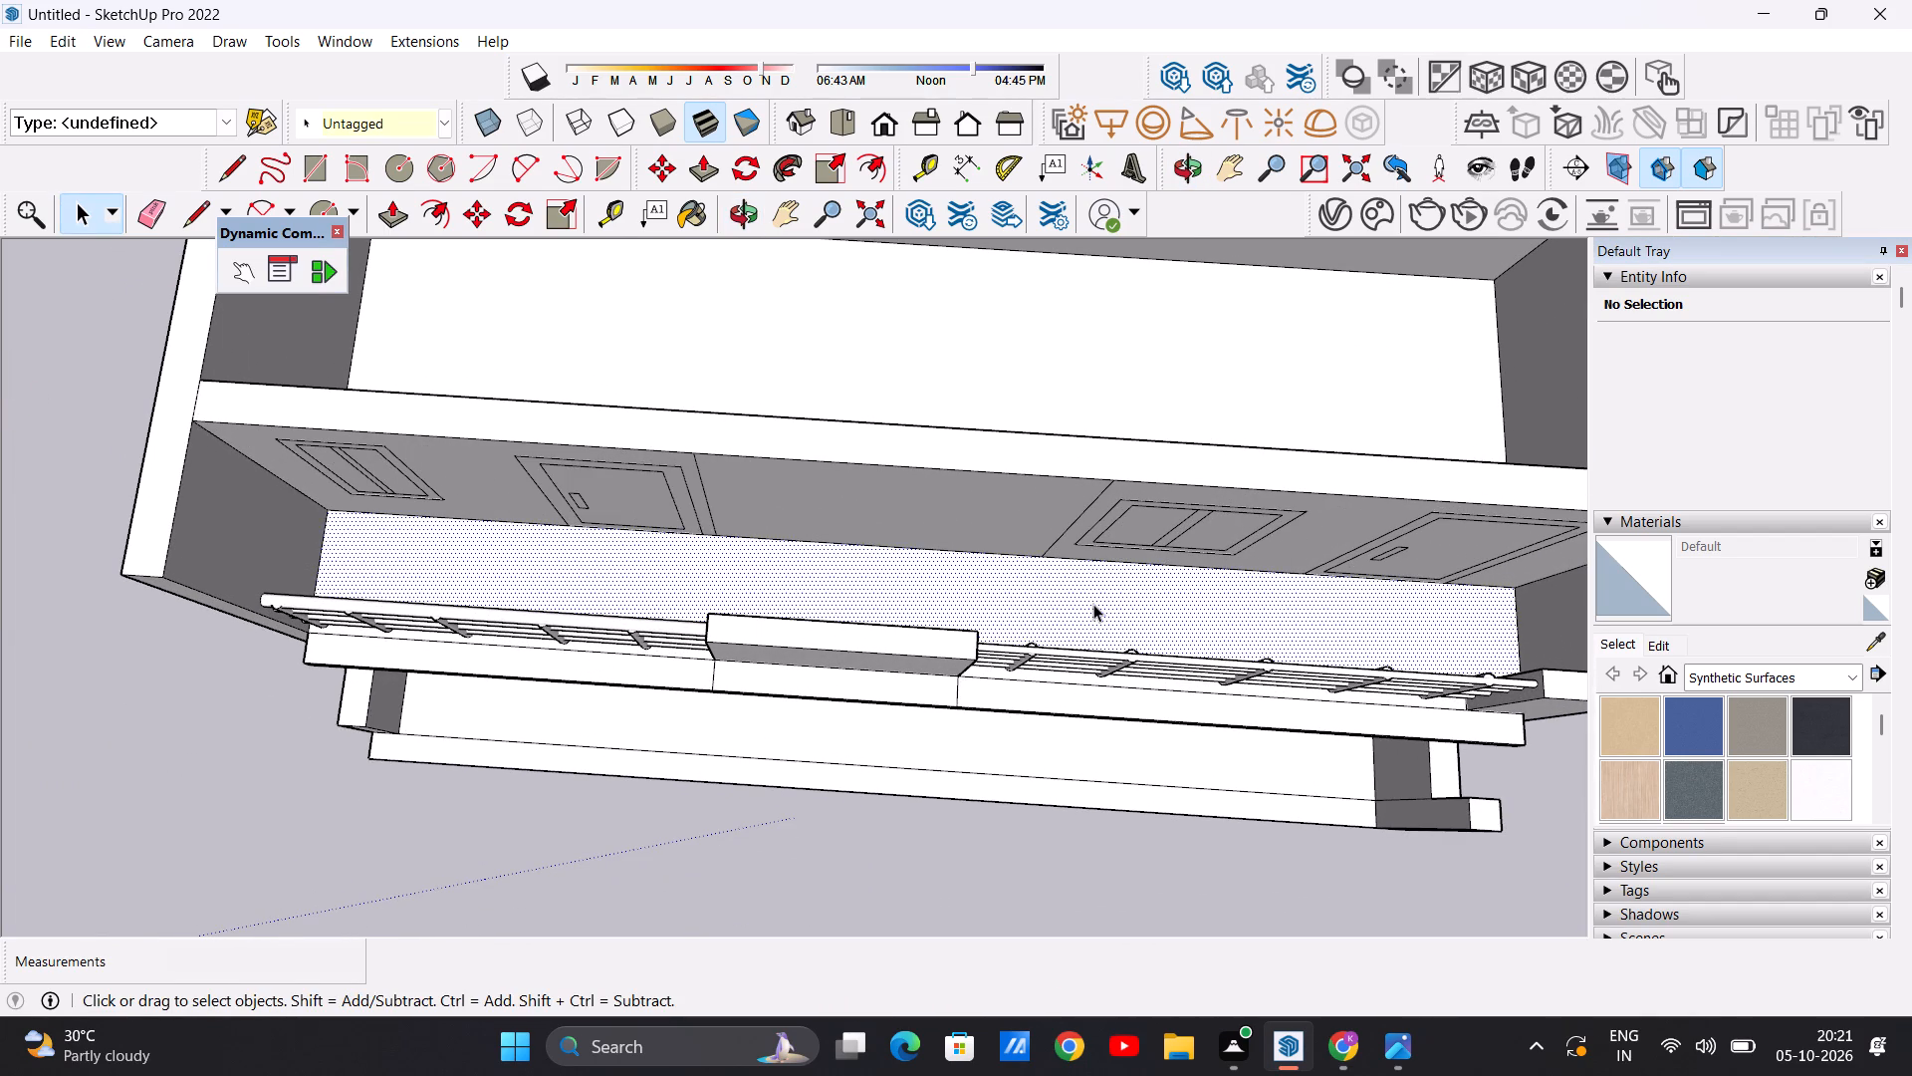
{"action": "scroll", "coordinate": [983, 636], "scroll_direction": "down", "scroll_amount": 9}
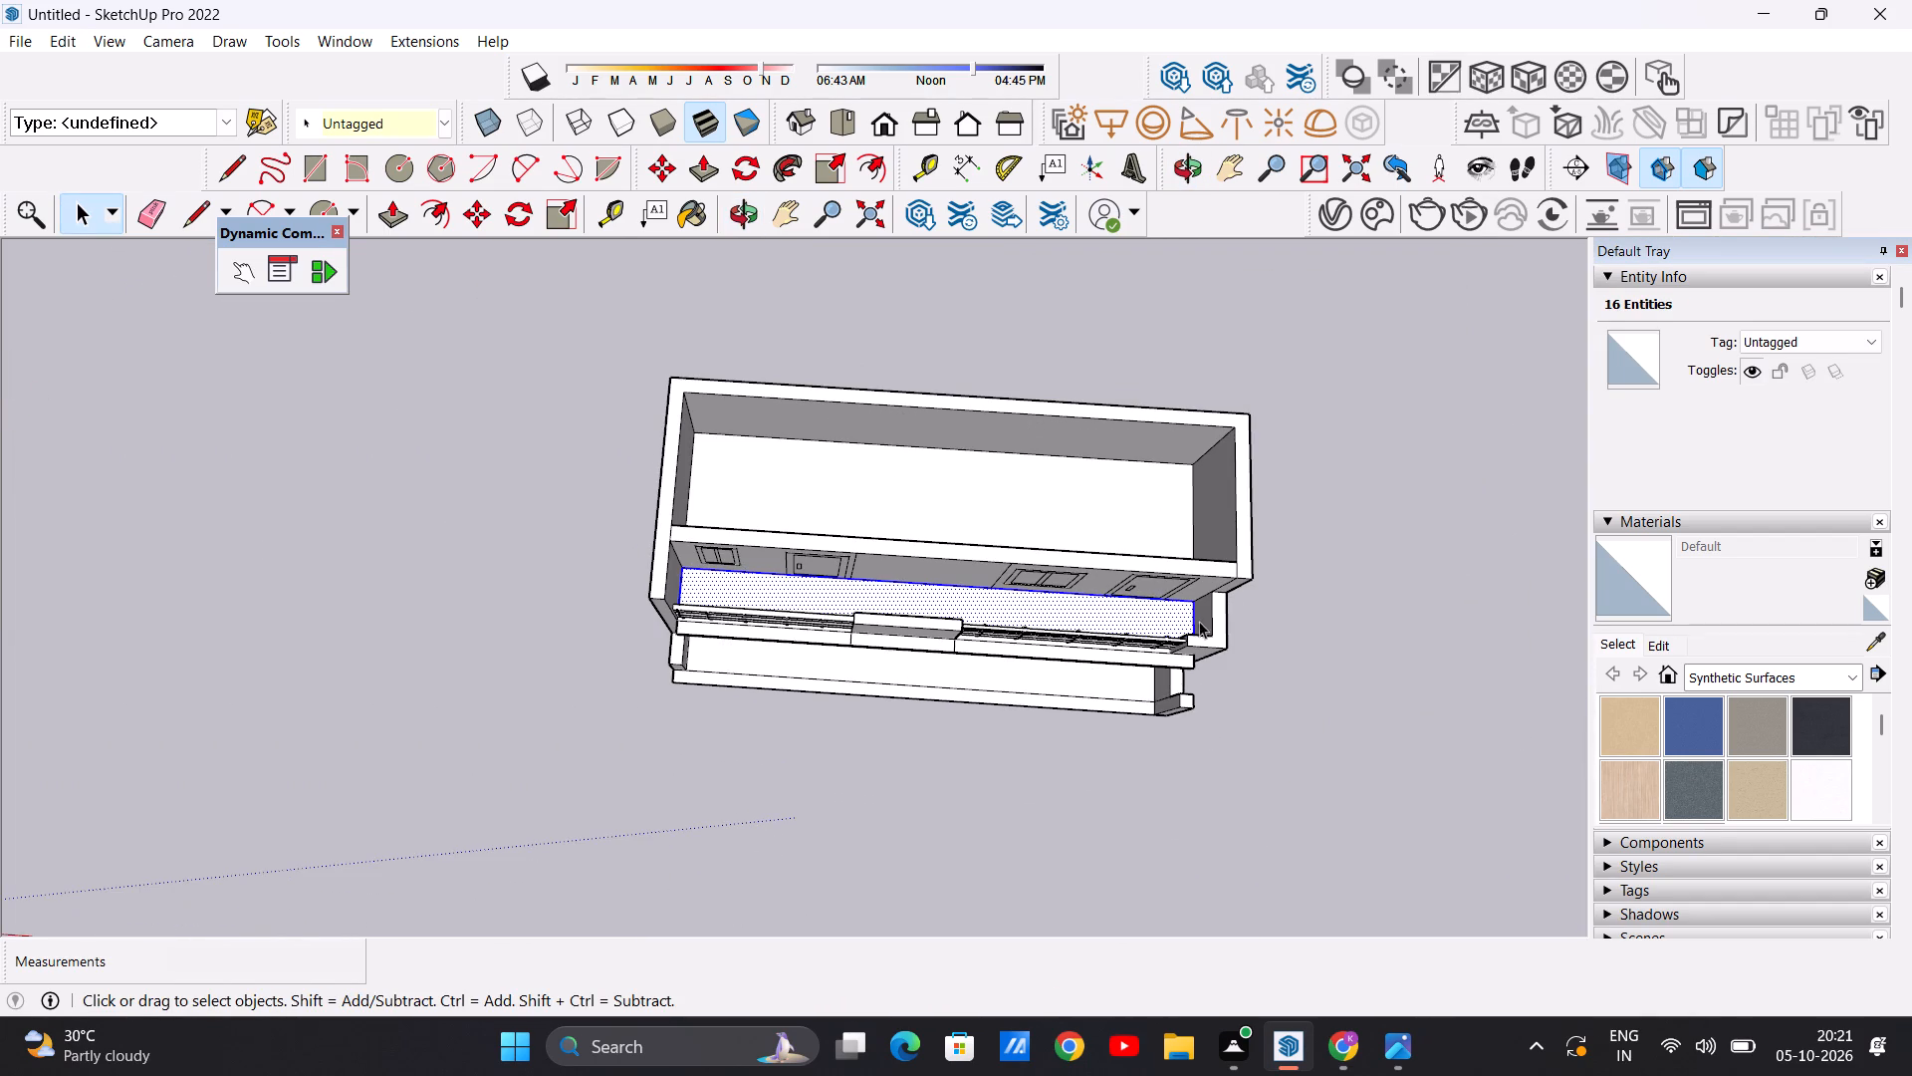
{"action": "scroll", "coordinate": [1193, 621], "scroll_direction": "up", "scroll_amount": 7}
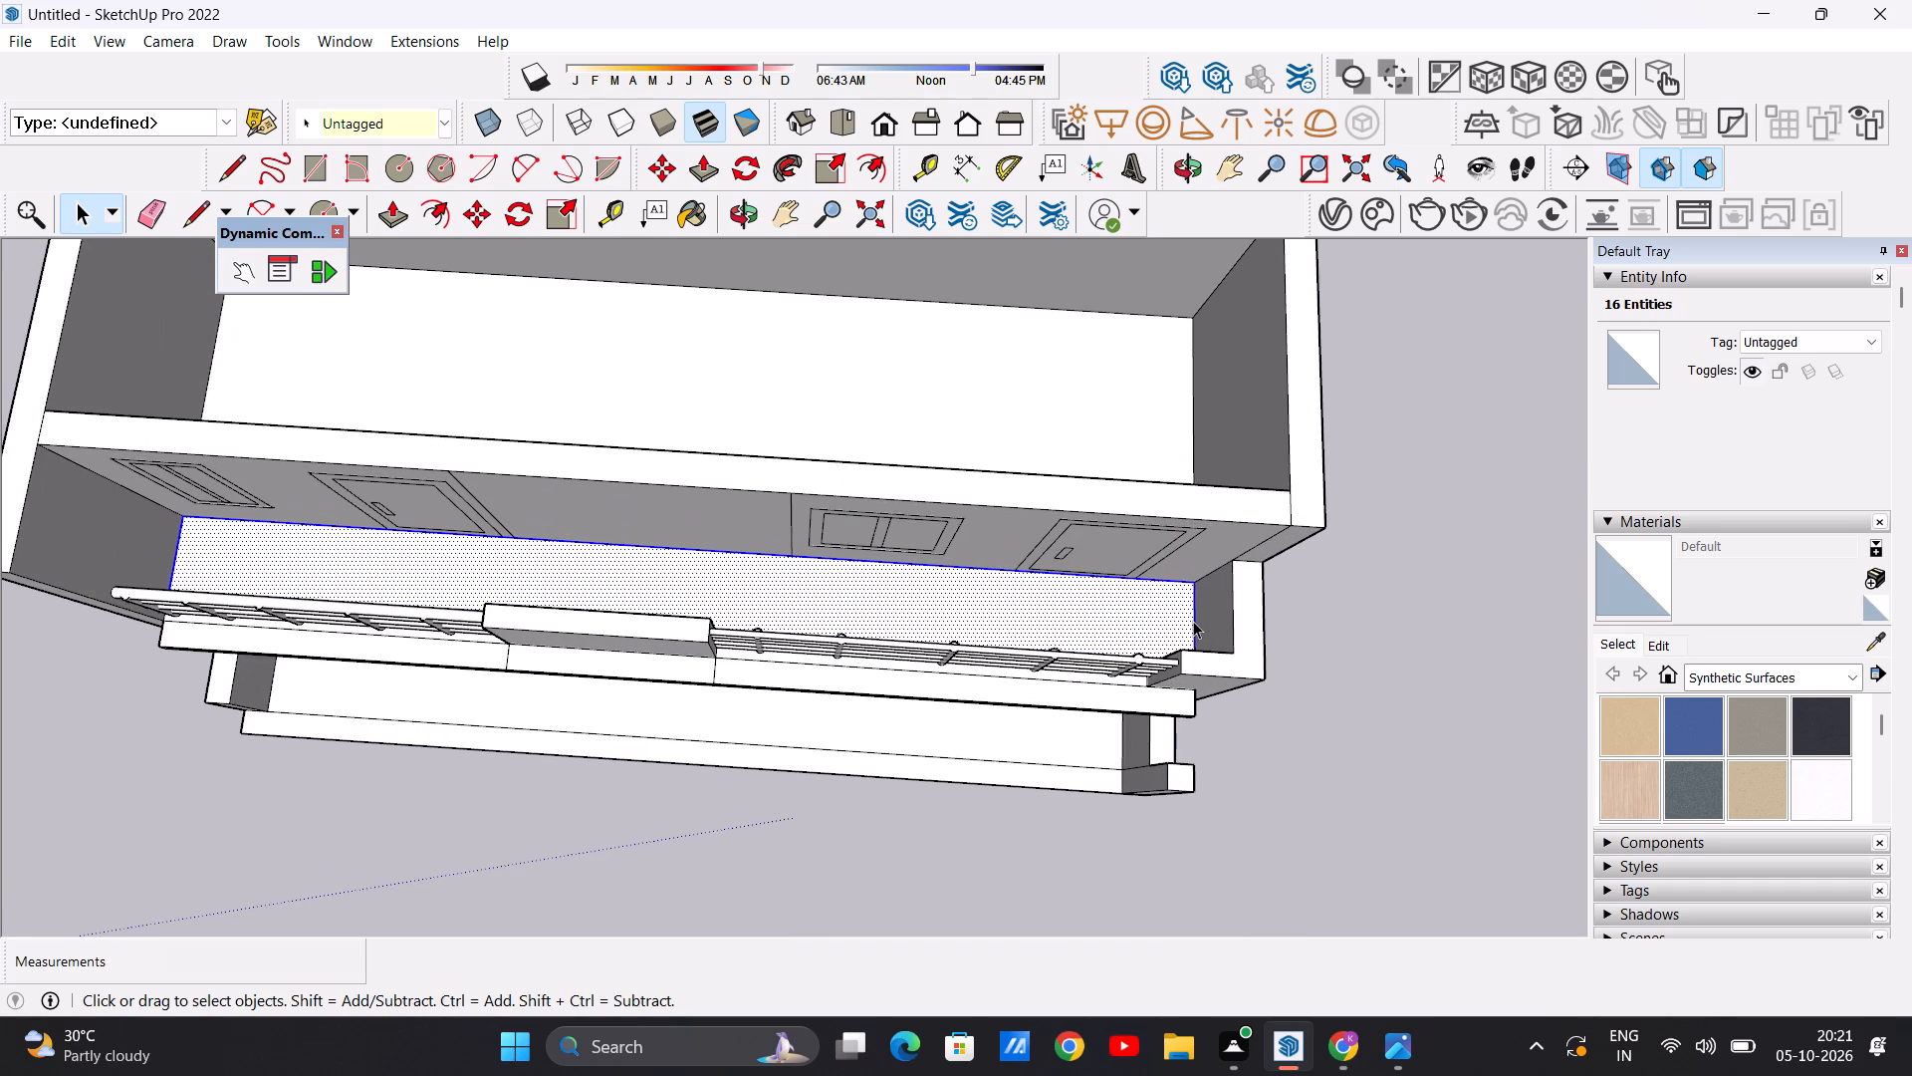
{"action": "scroll", "coordinate": [1194, 577], "scroll_direction": "up", "scroll_amount": 5}
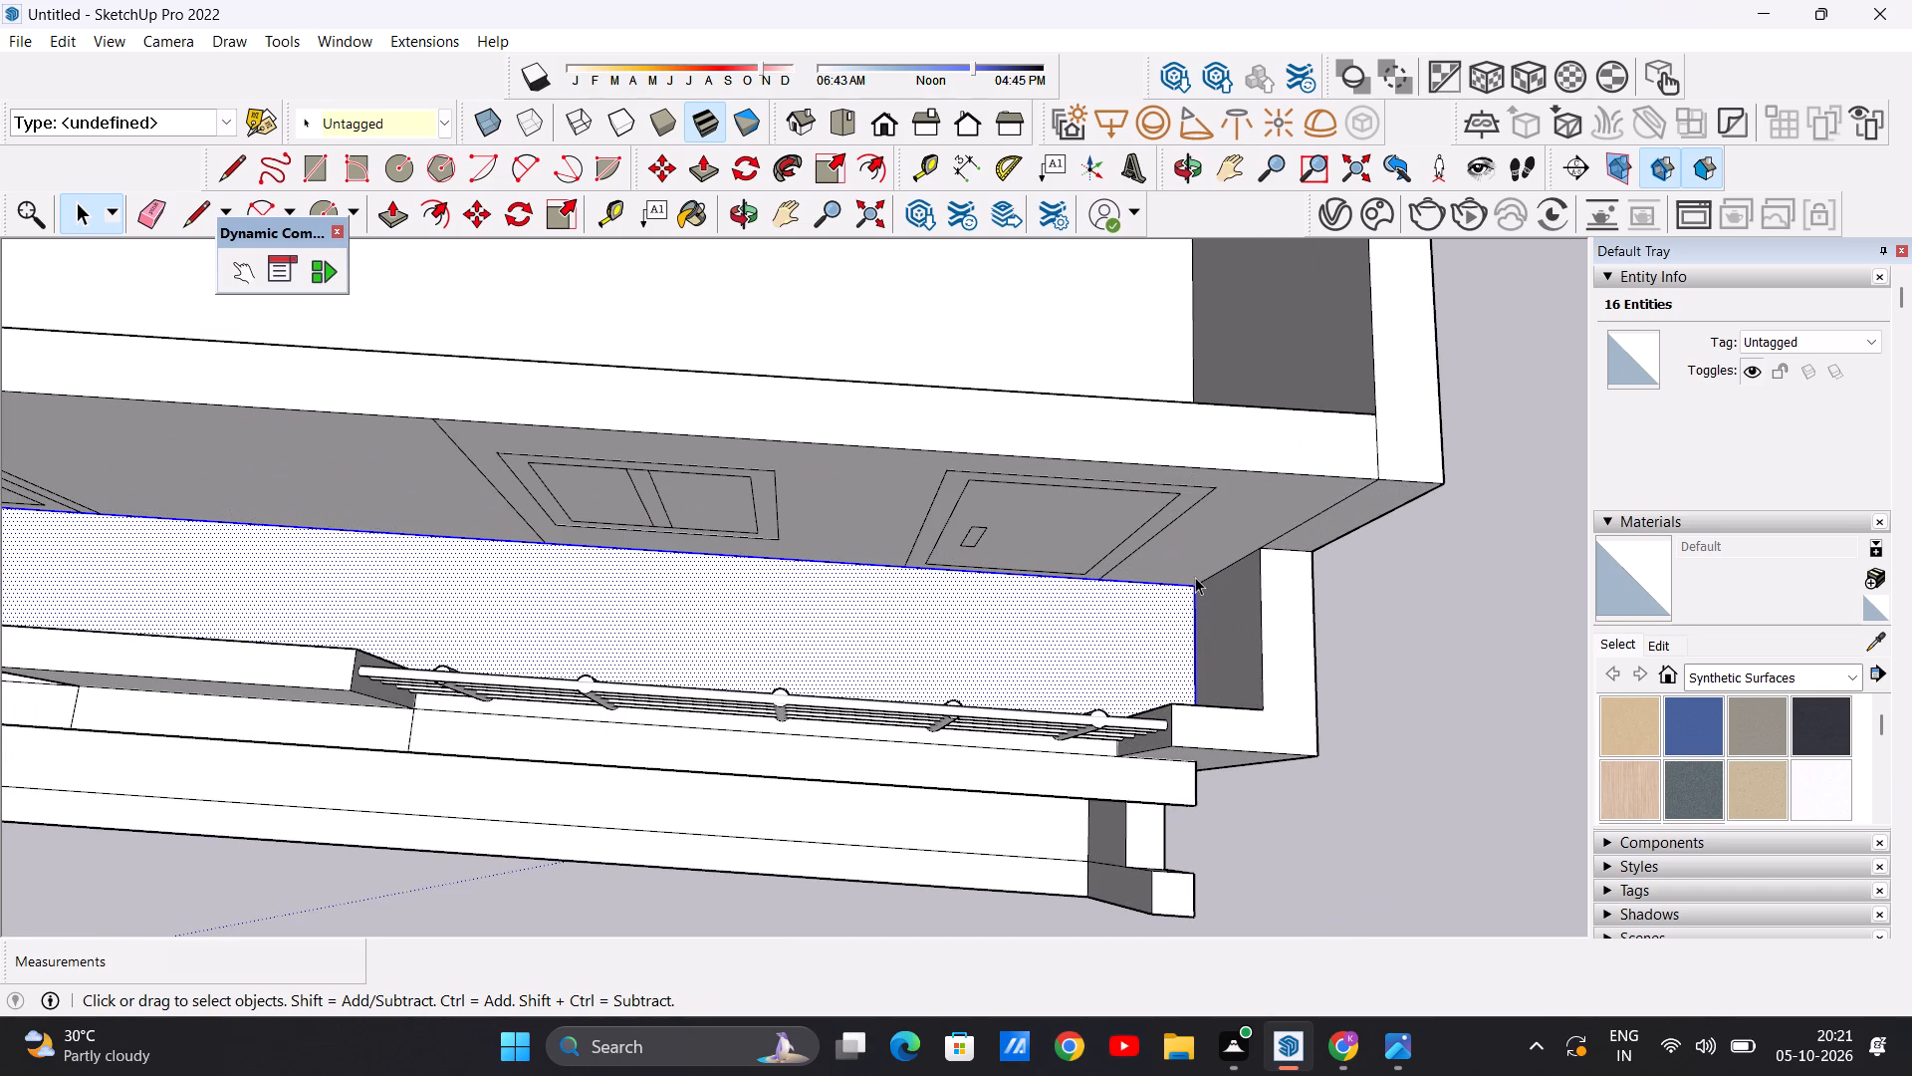
{"action": "key", "text": "m"}
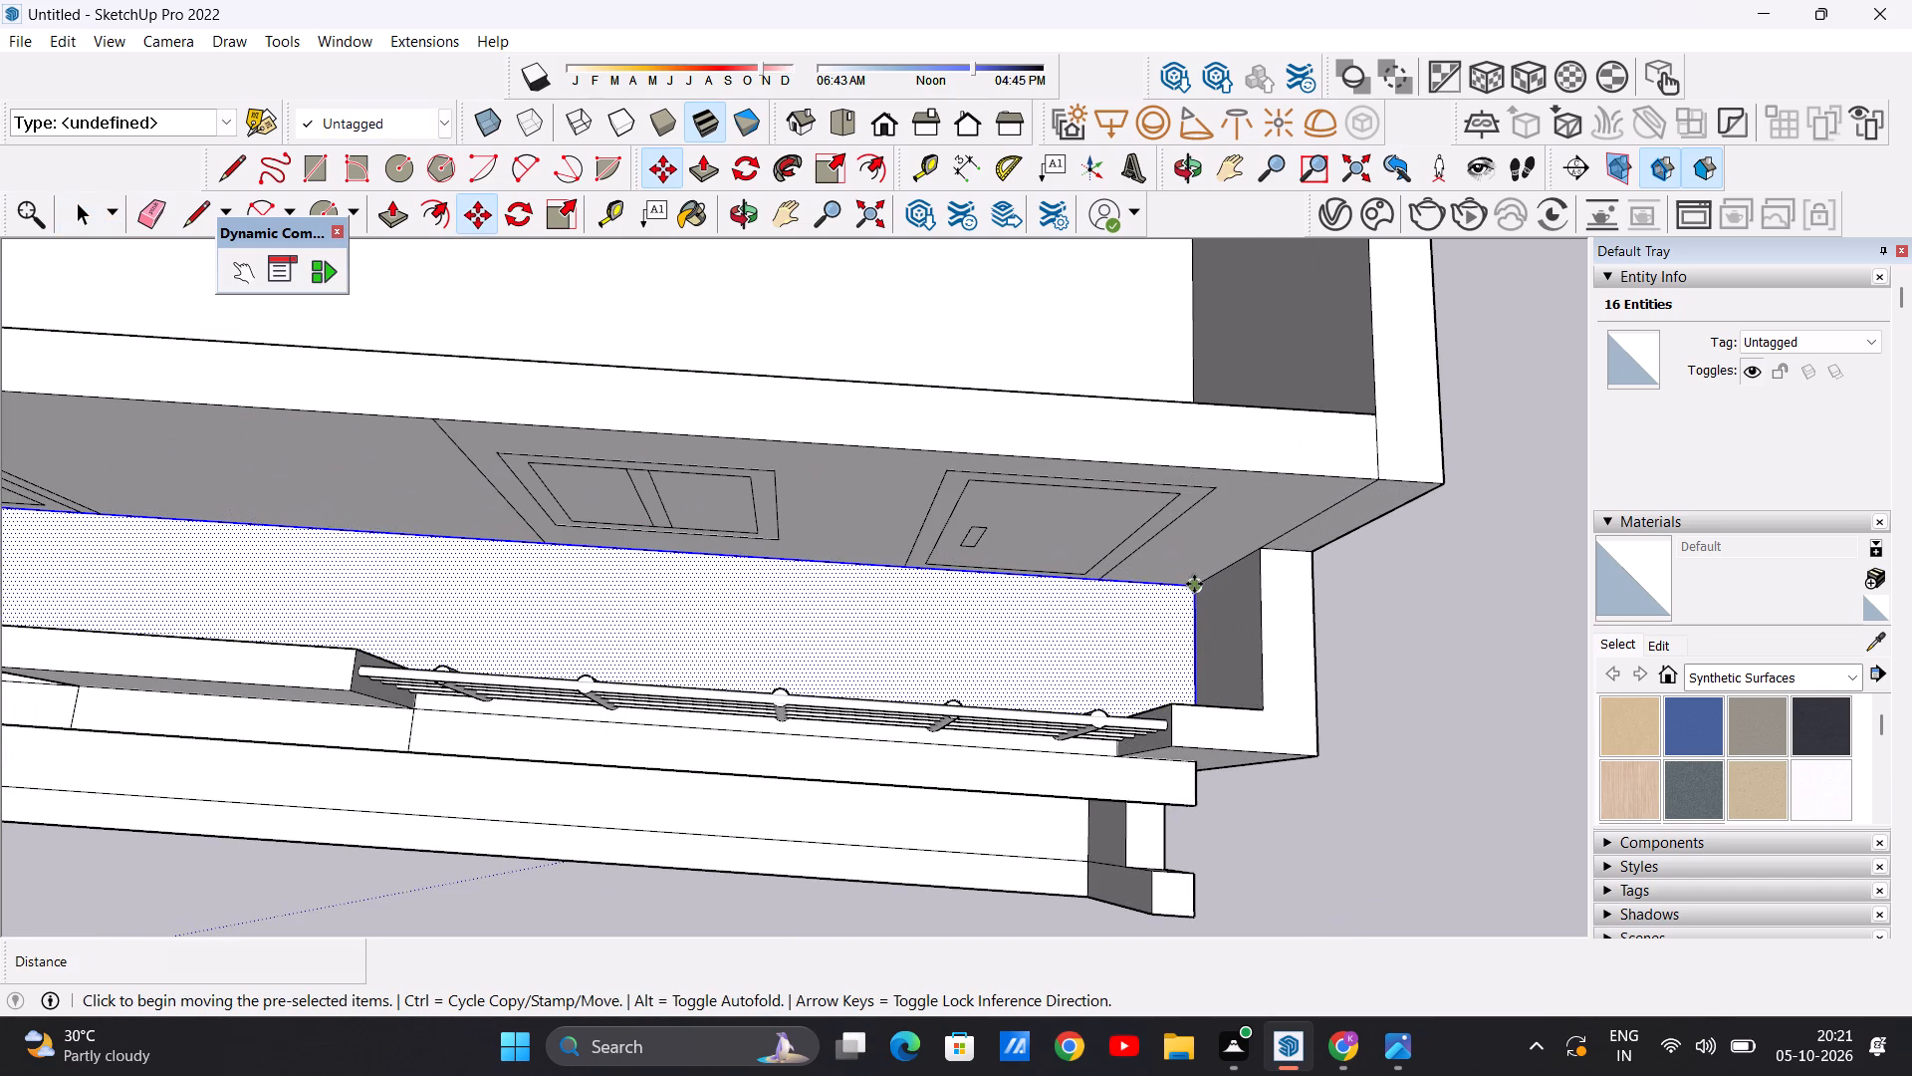
{"action": "left_click", "coordinate": [1194, 584]}
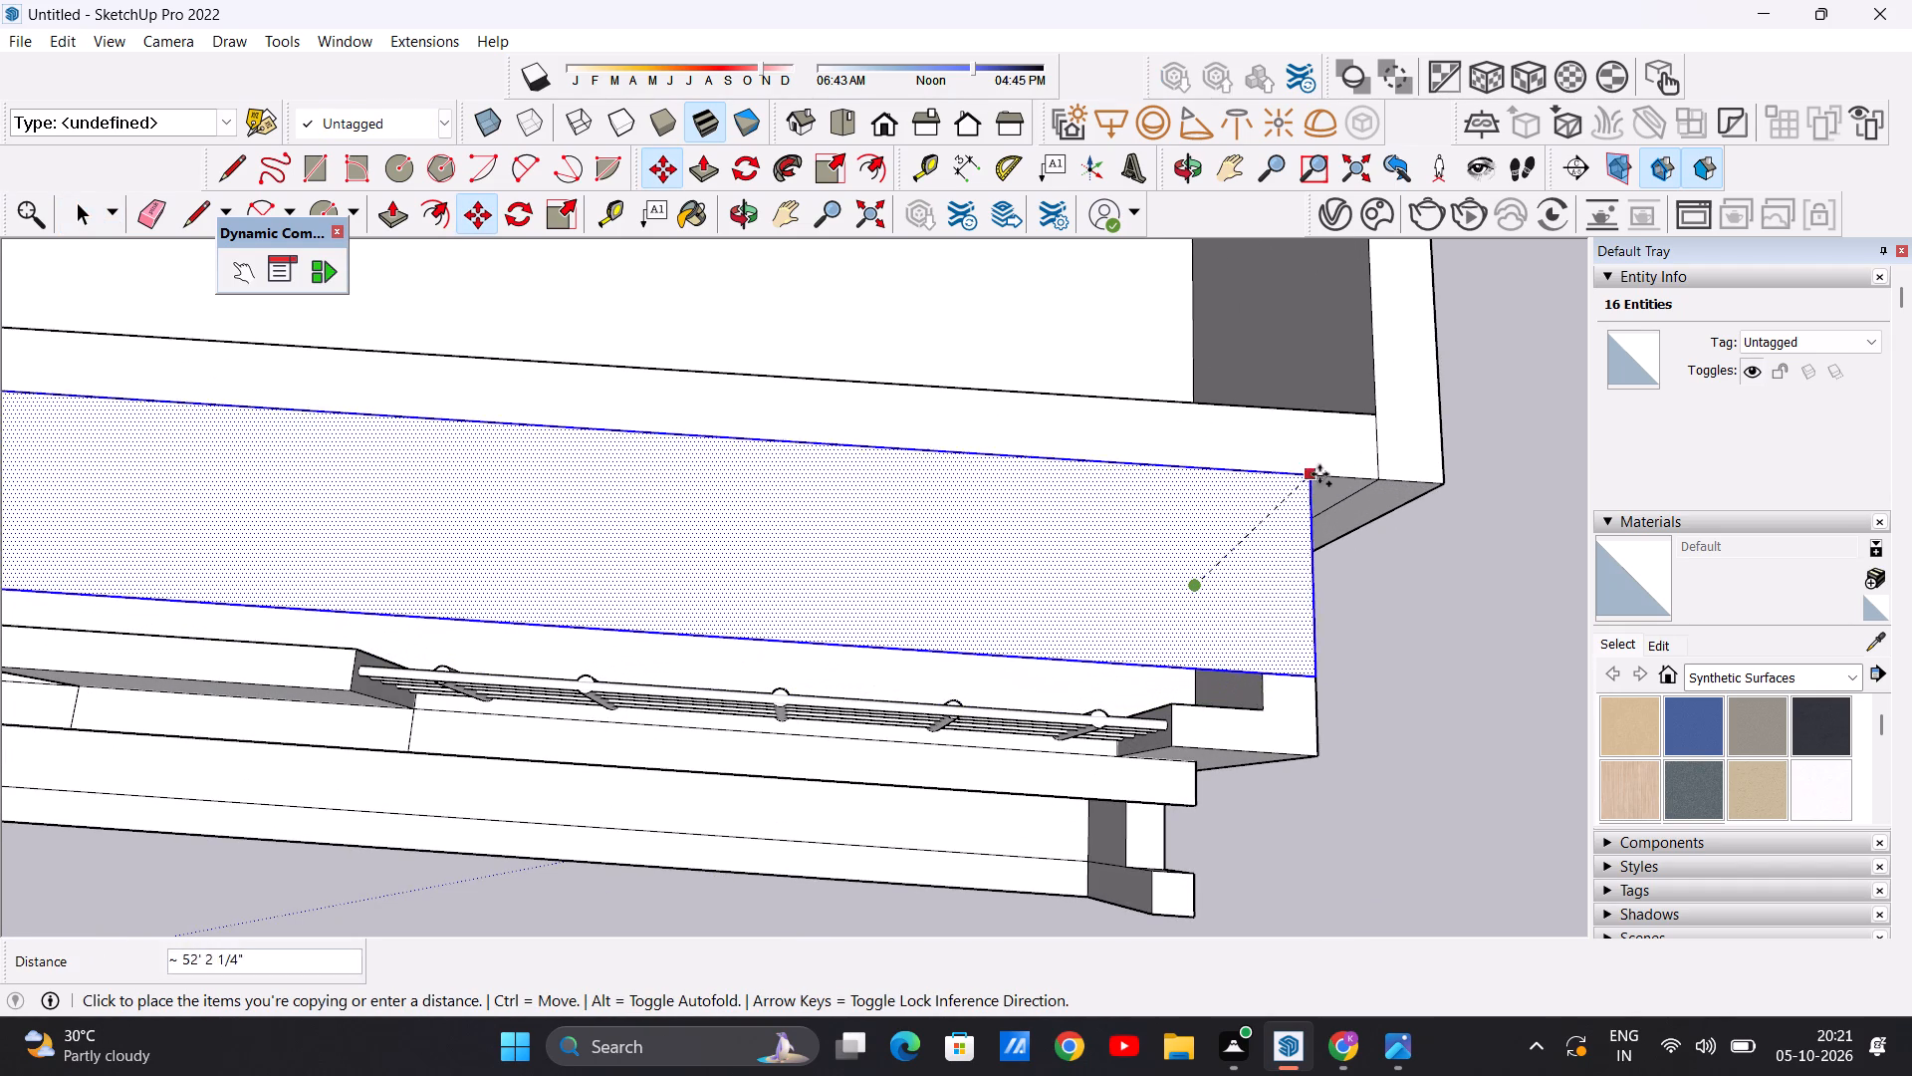
{"action": "left_click", "coordinate": [1378, 490]}
{"action": "key", "text": "space"}
{"action": "scroll", "coordinate": [1088, 519], "scroll_direction": "down", "scroll_amount": 10}
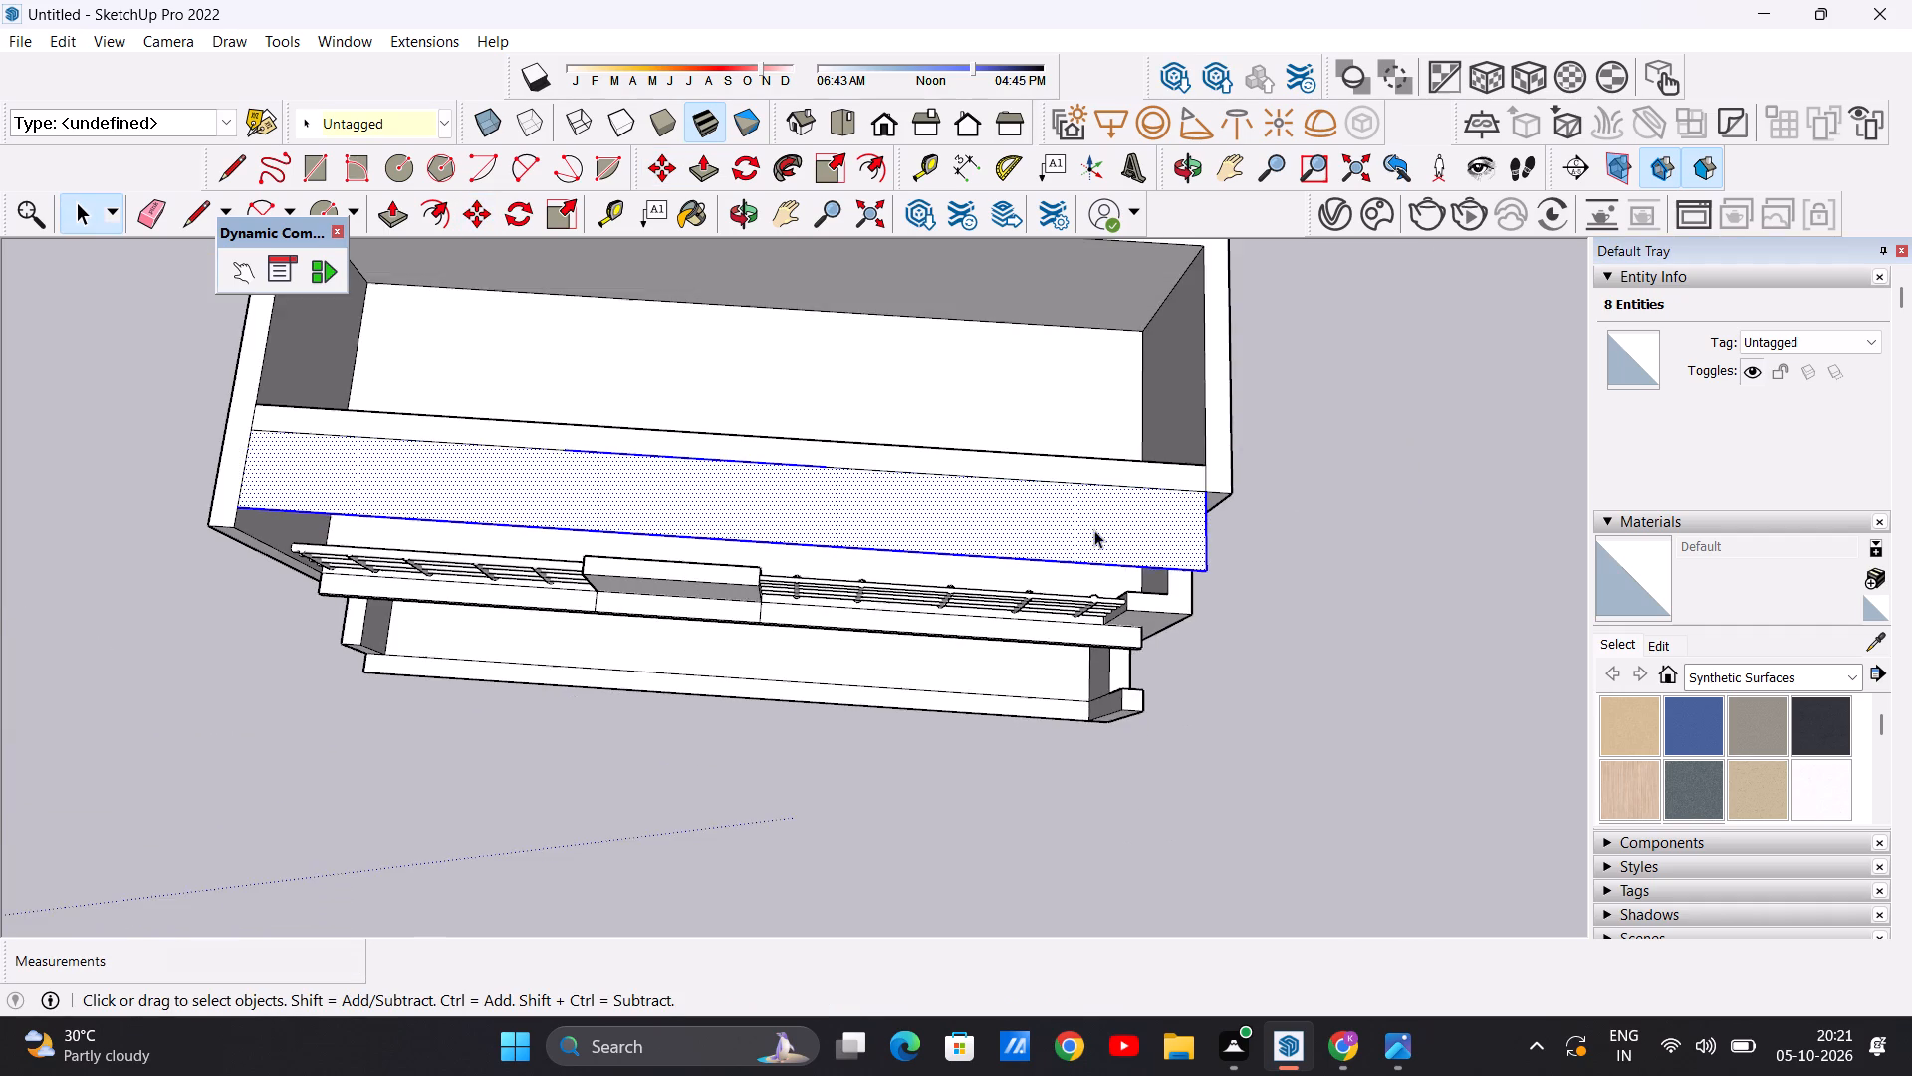
Examine the new roof overhang above the balcony from the front, above and the building's end wall.
{"action": "middle_click_drag", "start_coordinate": [1107, 602], "coordinate": [969, 353]}
{"action": "middle_click_drag", "start_coordinate": [829, 547], "coordinate": [867, 353]}
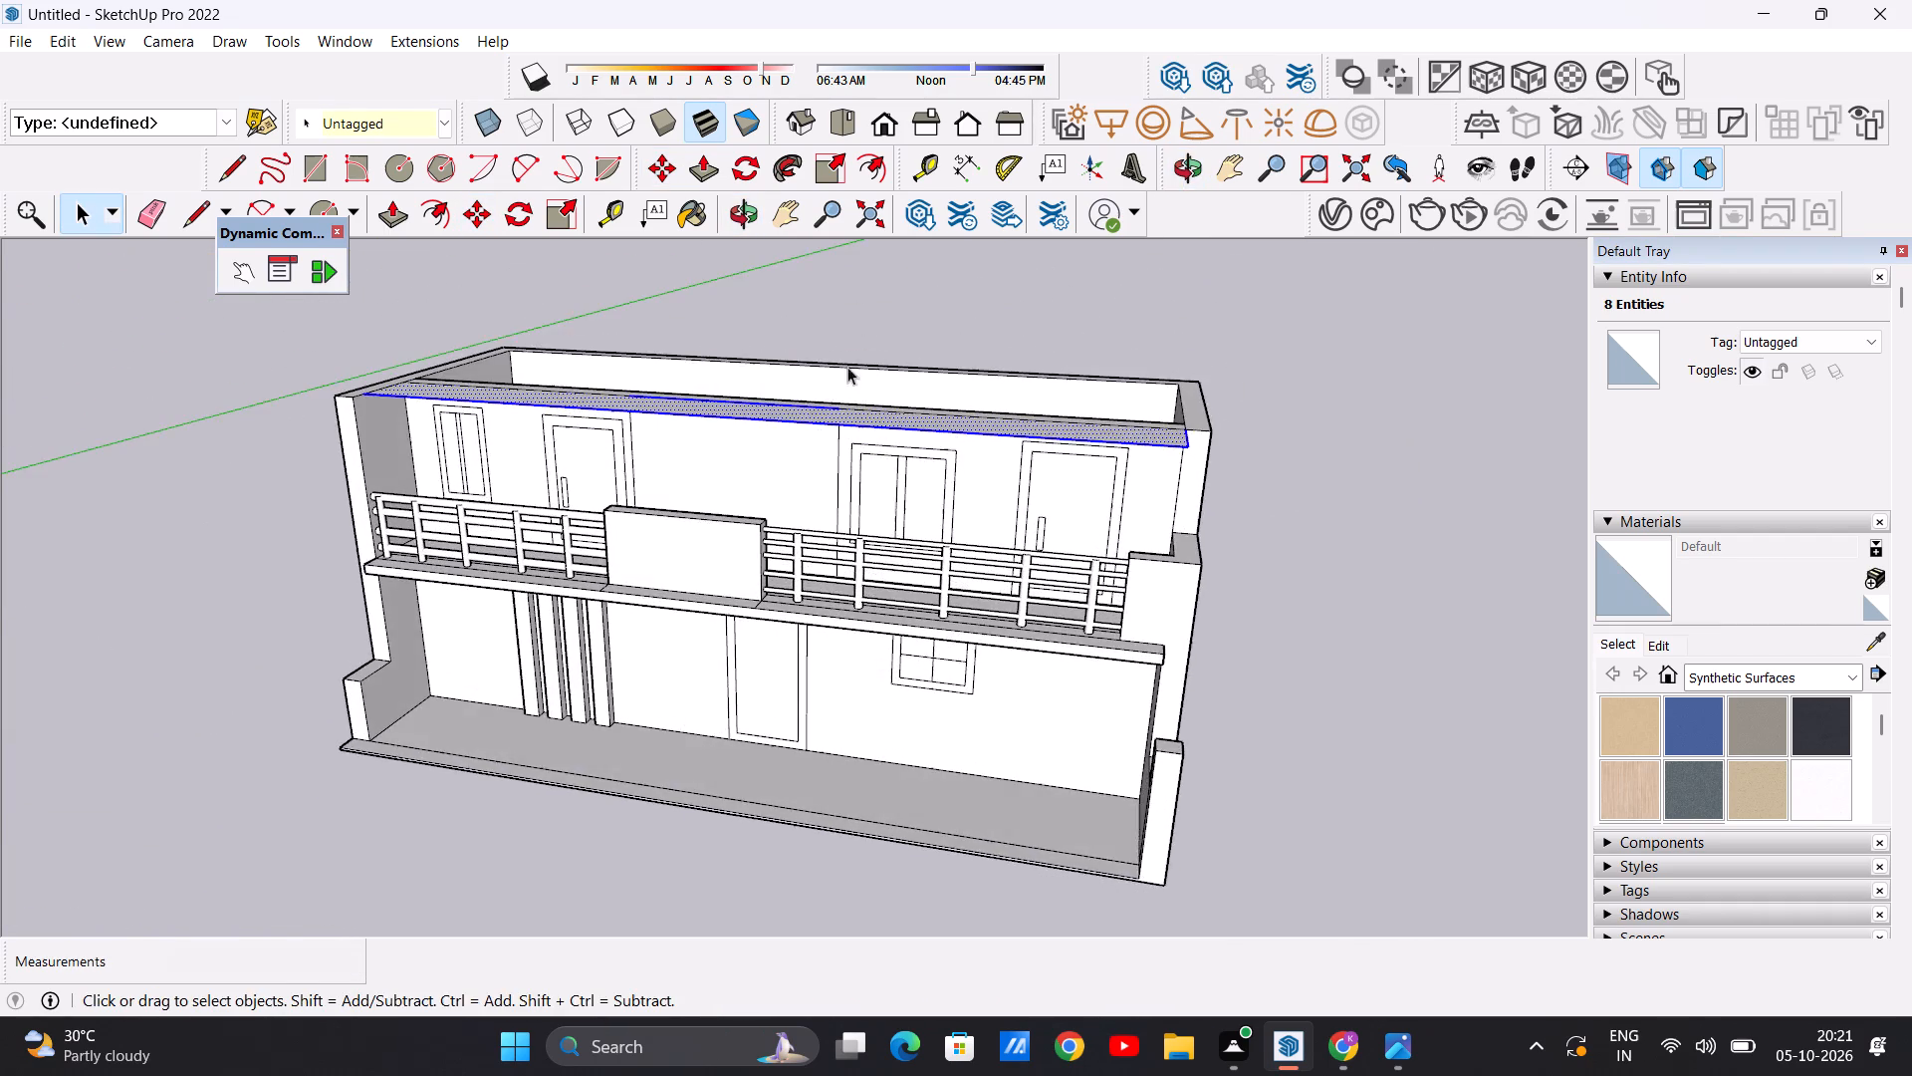
{"action": "scroll", "coordinate": [701, 469], "scroll_direction": "up", "scroll_amount": 6}
{"action": "middle_click_drag", "start_coordinate": [712, 471], "coordinate": [755, 694]}
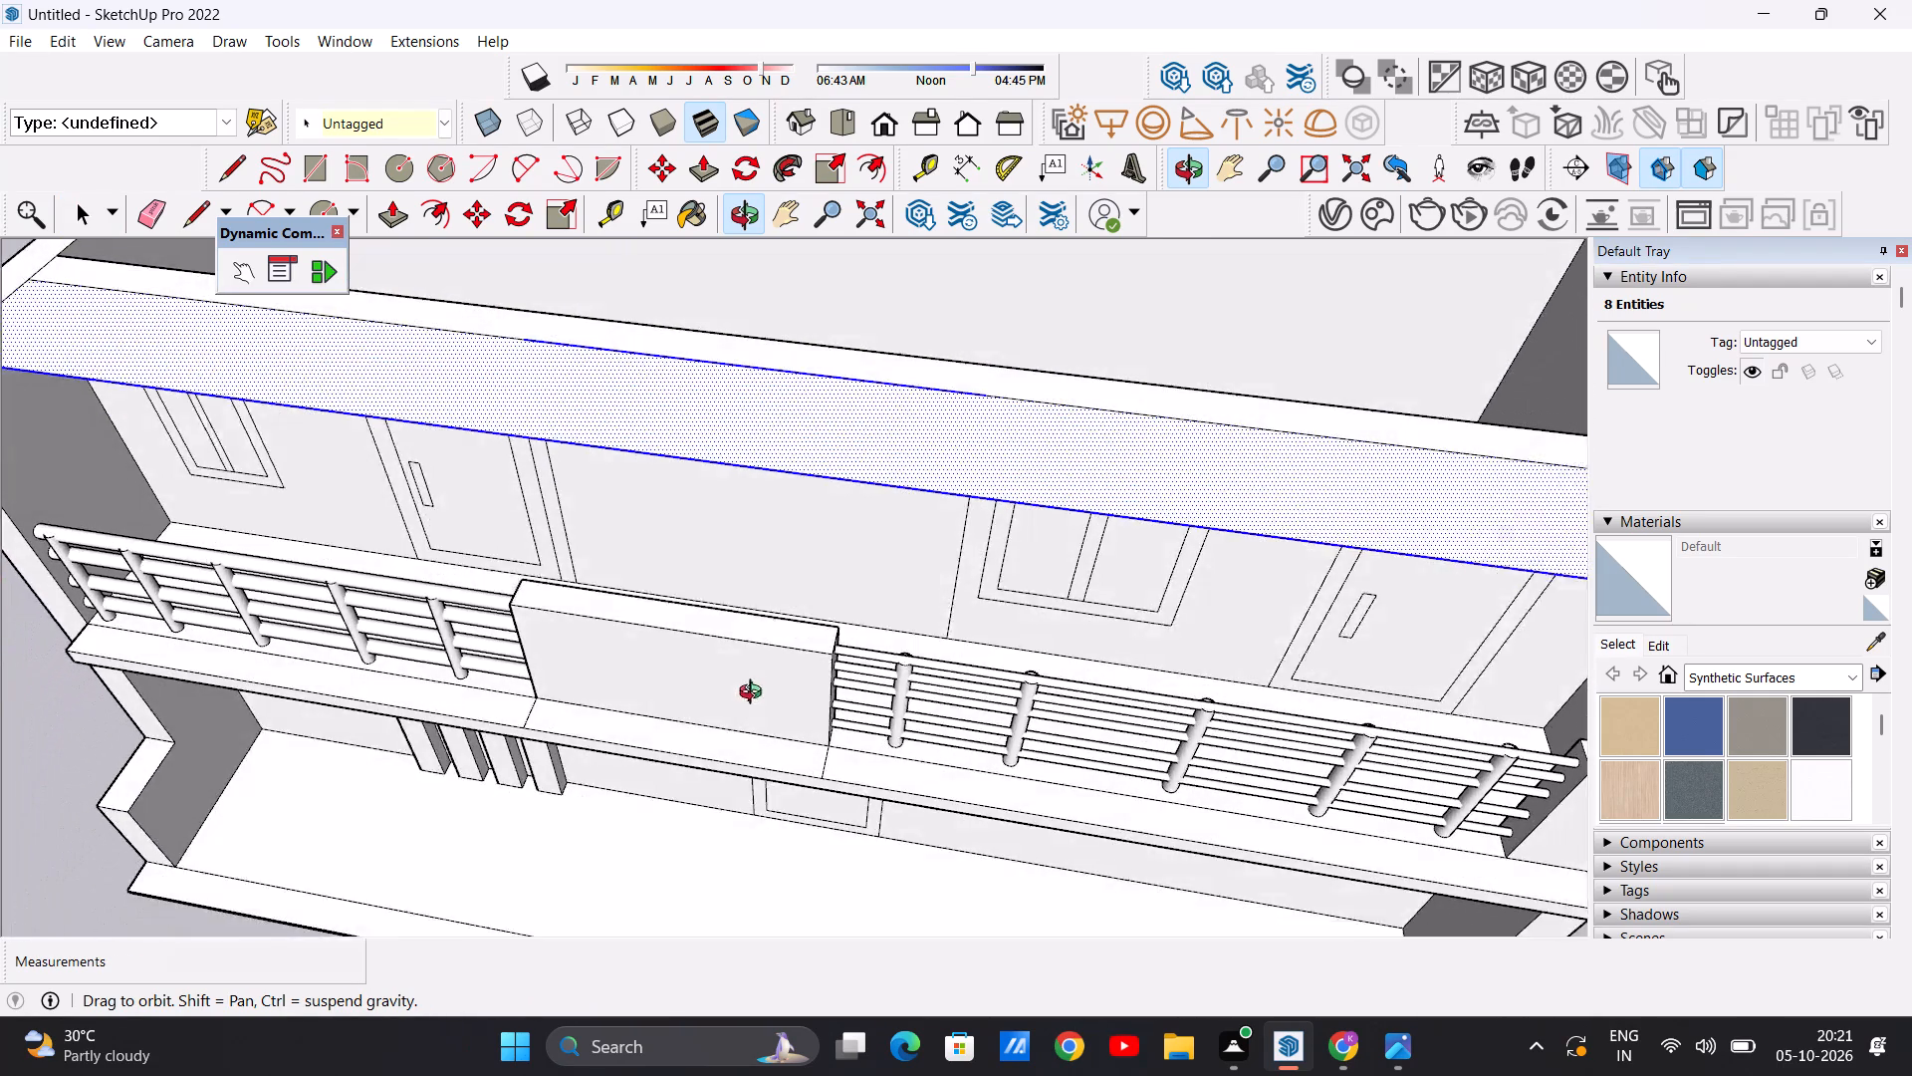
{"action": "middle_click_drag", "start_coordinate": [755, 694], "coordinate": [760, 701]}
{"action": "scroll", "coordinate": [802, 447], "scroll_direction": "down", "scroll_amount": 11}
{"action": "left_click", "coordinate": [1308, 330]}
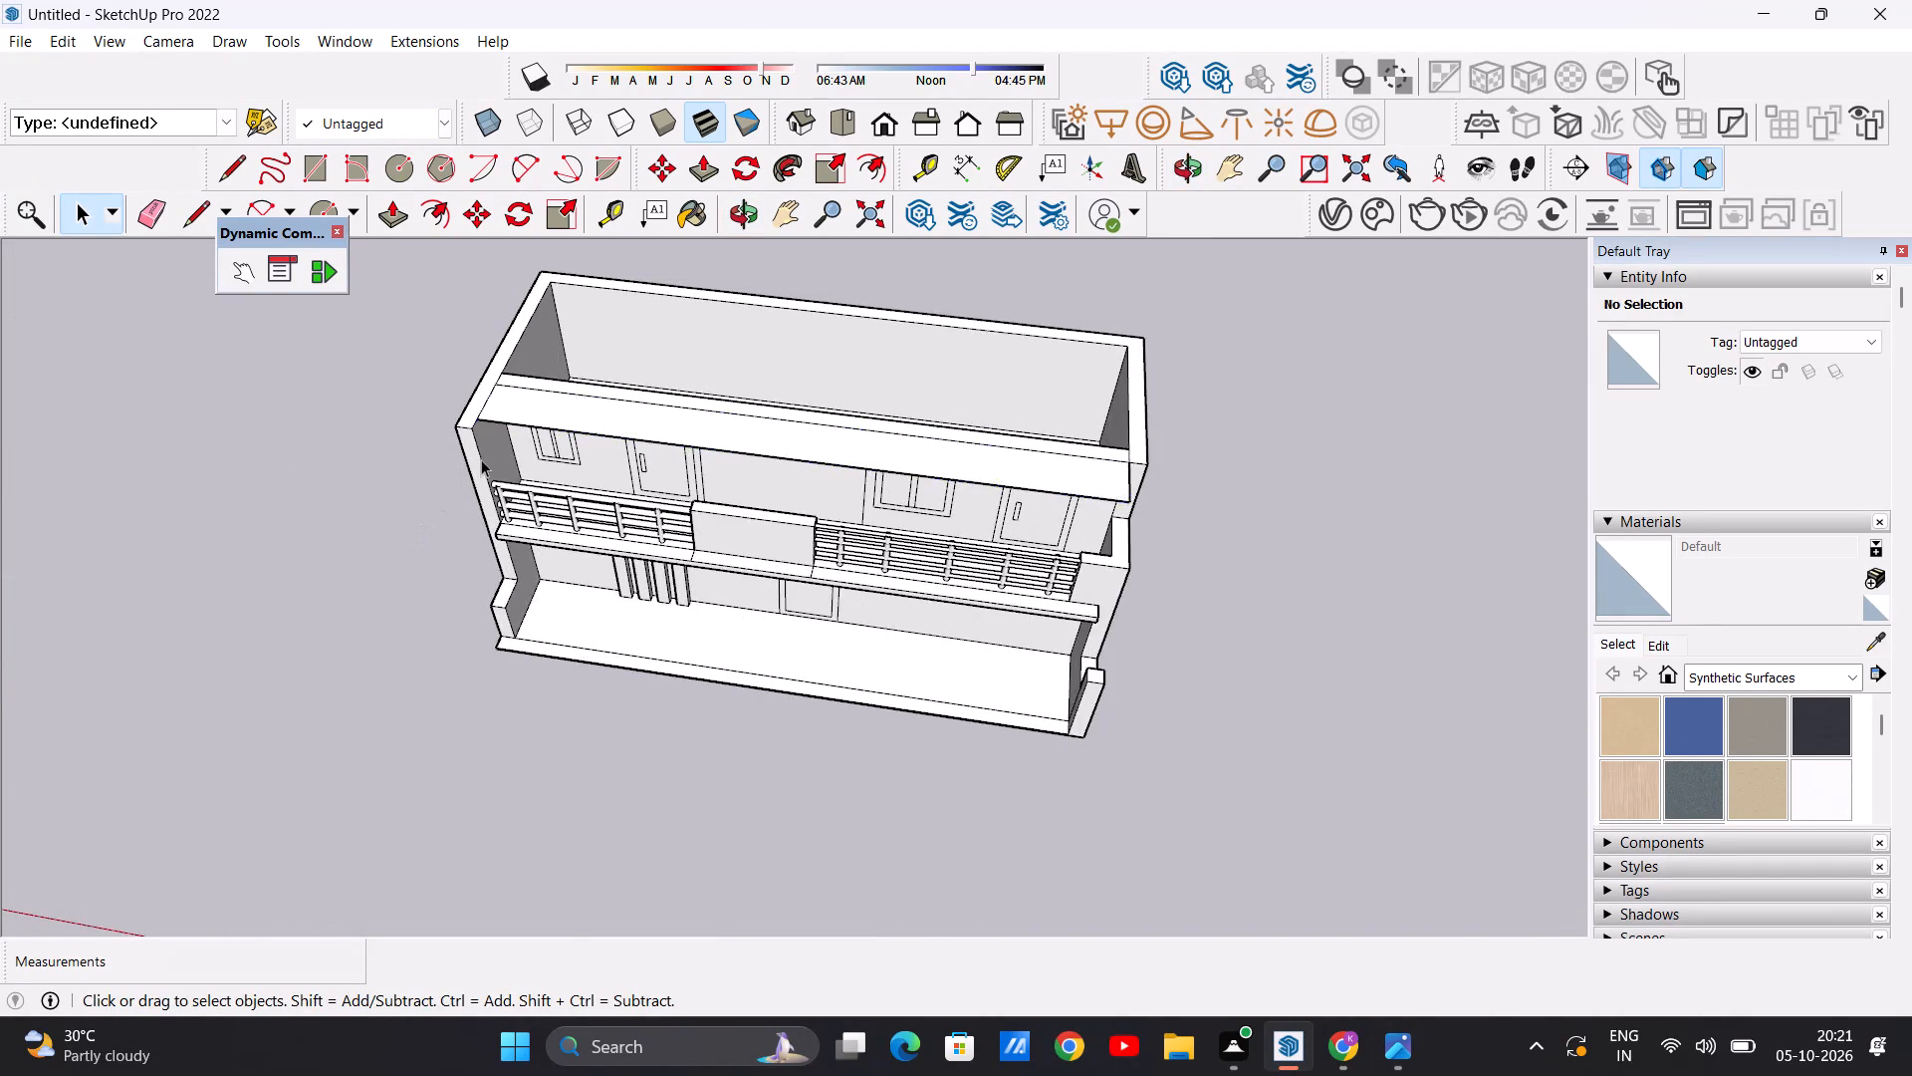
{"action": "scroll", "coordinate": [725, 445], "scroll_direction": "up", "scroll_amount": 20}
{"action": "scroll", "coordinate": [725, 445], "scroll_direction": "up", "scroll_amount": 5}
{"action": "scroll", "coordinate": [787, 437], "scroll_direction": "down", "scroll_amount": 10}
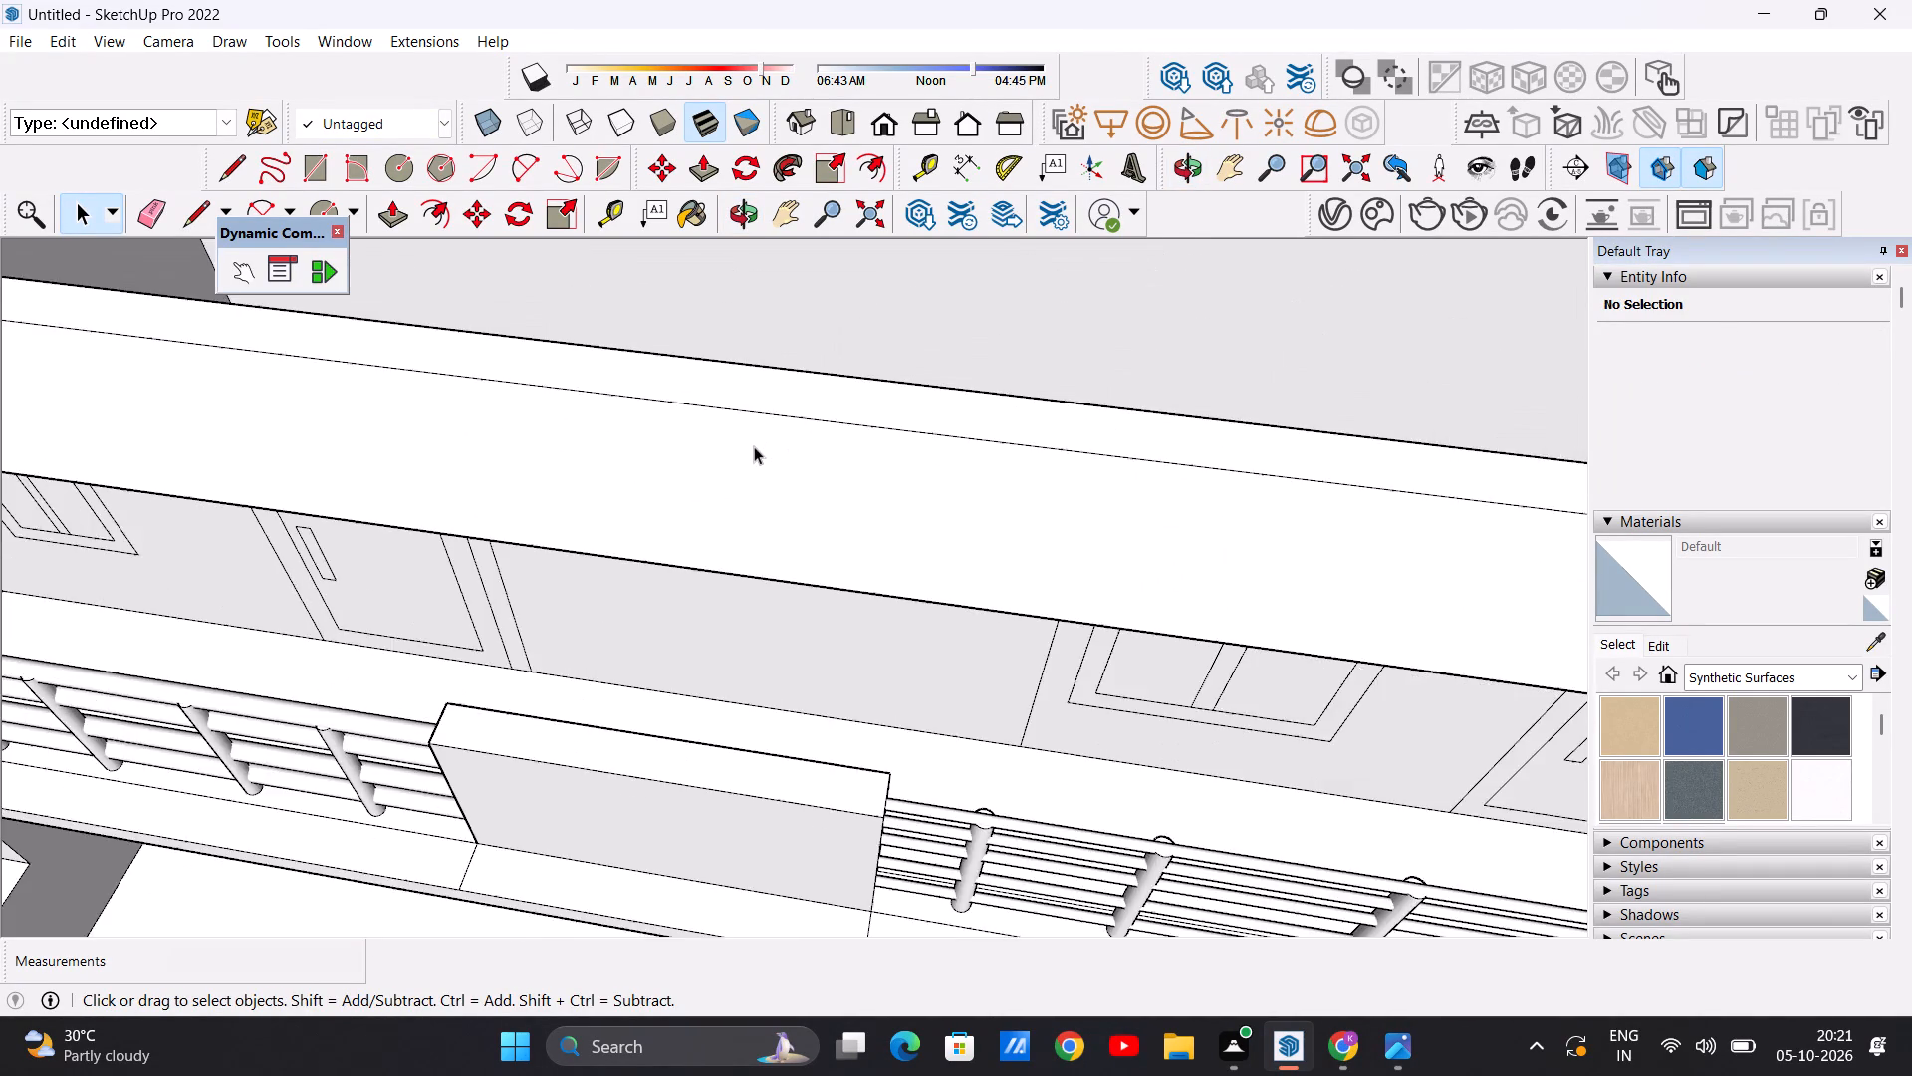
{"action": "scroll", "coordinate": [754, 446], "scroll_direction": "down", "scroll_amount": 20}
{"action": "scroll", "coordinate": [754, 446], "scroll_direction": "down", "scroll_amount": 3}
{"action": "middle_click_drag", "start_coordinate": [974, 534], "coordinate": [953, 344]}
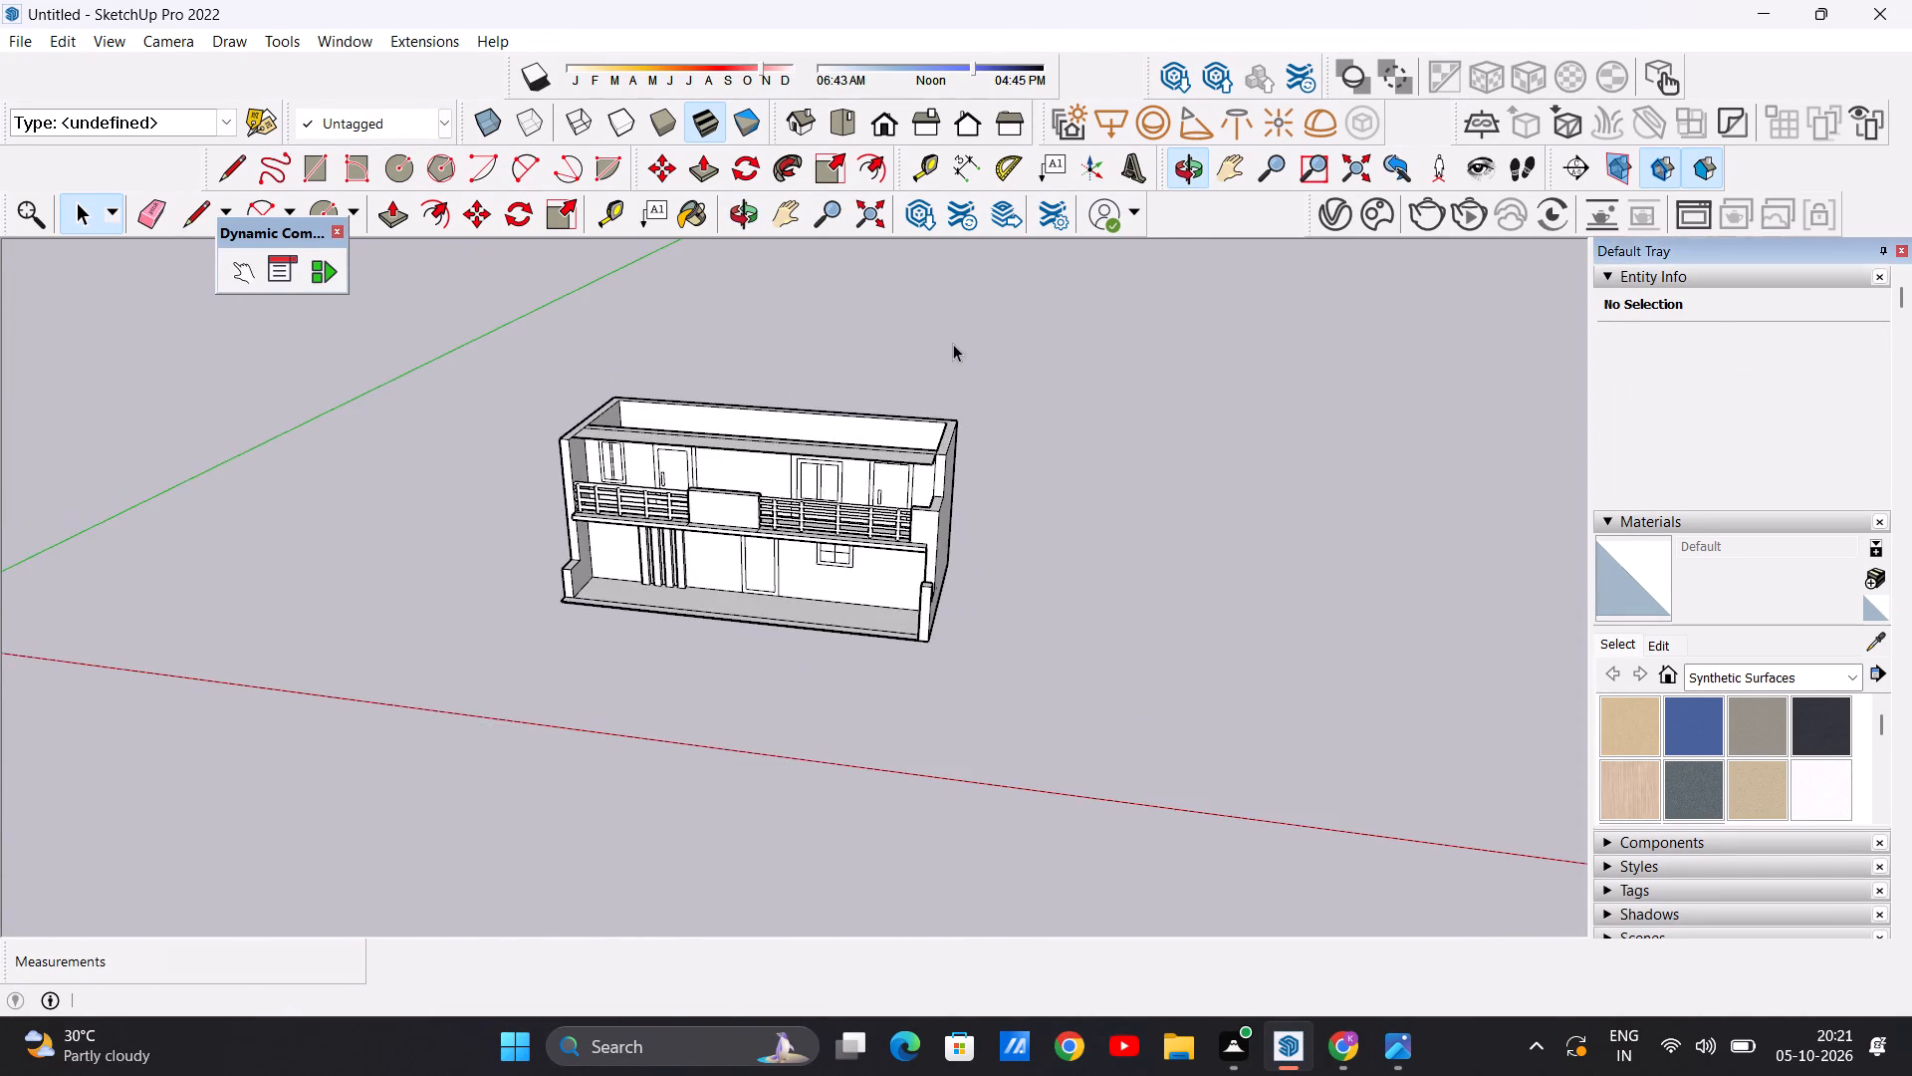
{"action": "scroll", "coordinate": [944, 498], "scroll_direction": "up", "scroll_amount": 7}
{"action": "middle_click_drag", "start_coordinate": [944, 474], "coordinate": [495, 500]}
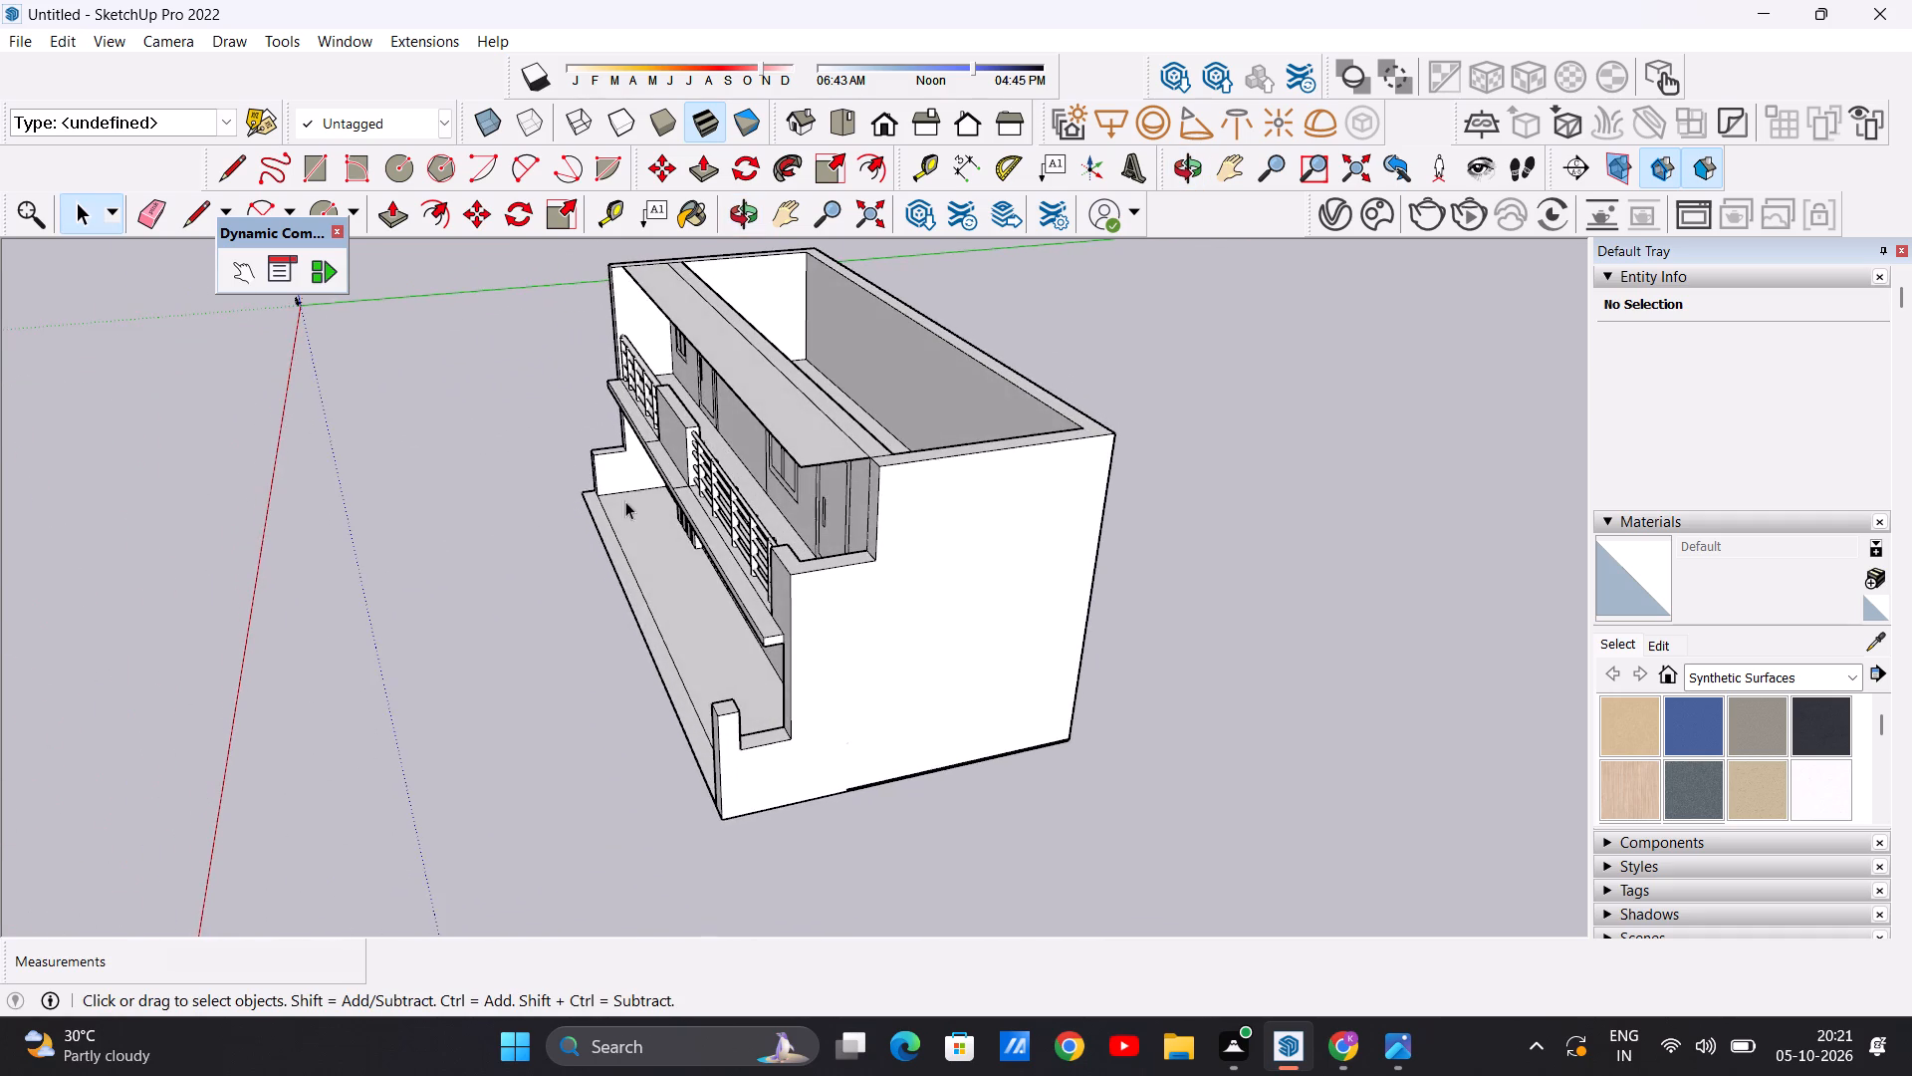
{"action": "scroll", "coordinate": [993, 501], "scroll_direction": "up", "scroll_amount": 7}
{"action": "scroll", "coordinate": [867, 510], "scroll_direction": "down", "scroll_amount": 2}
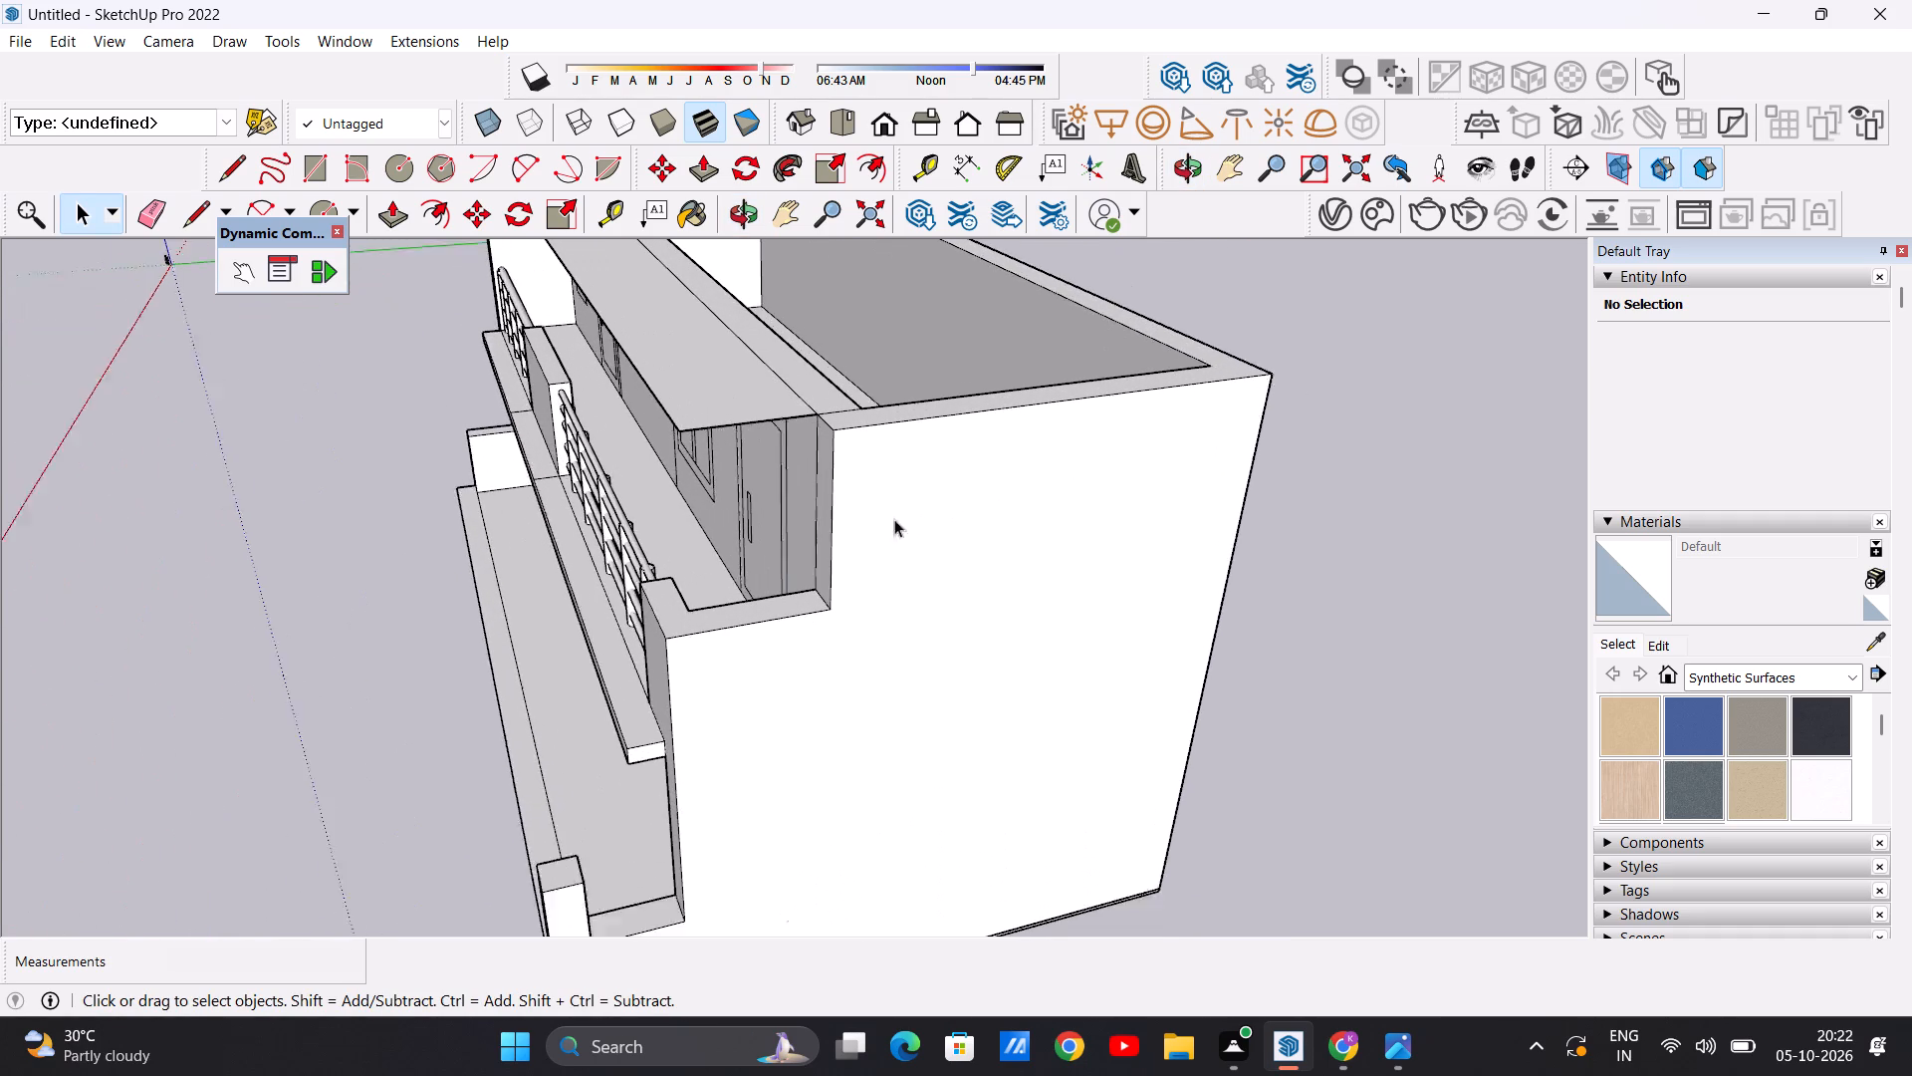
{"action": "scroll", "coordinate": [894, 519], "scroll_direction": "down", "scroll_amount": 5}
{"action": "middle_click_drag", "start_coordinate": [717, 536], "coordinate": [936, 476]}
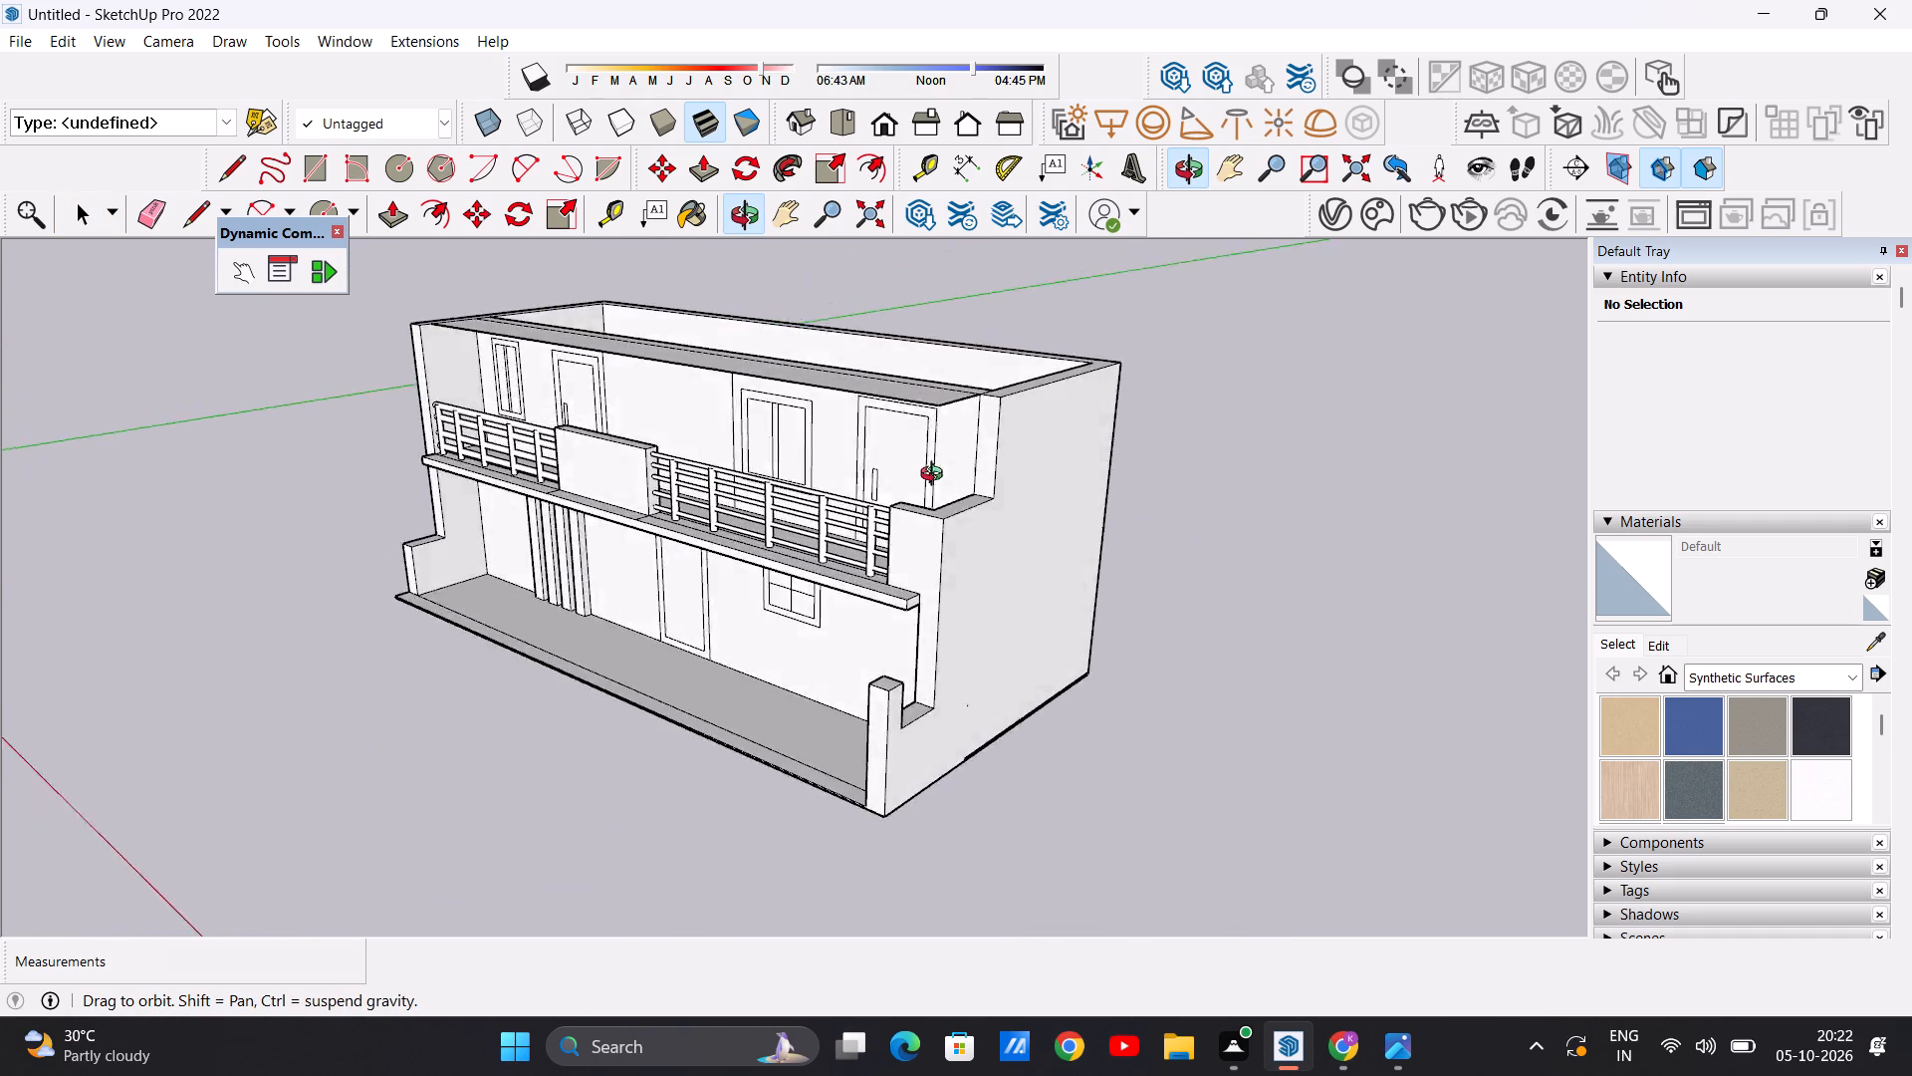
{"action": "middle_click_drag", "start_coordinate": [936, 476], "coordinate": [683, 667]}
{"action": "scroll", "coordinate": [886, 575], "scroll_direction": "up", "scroll_amount": 1}
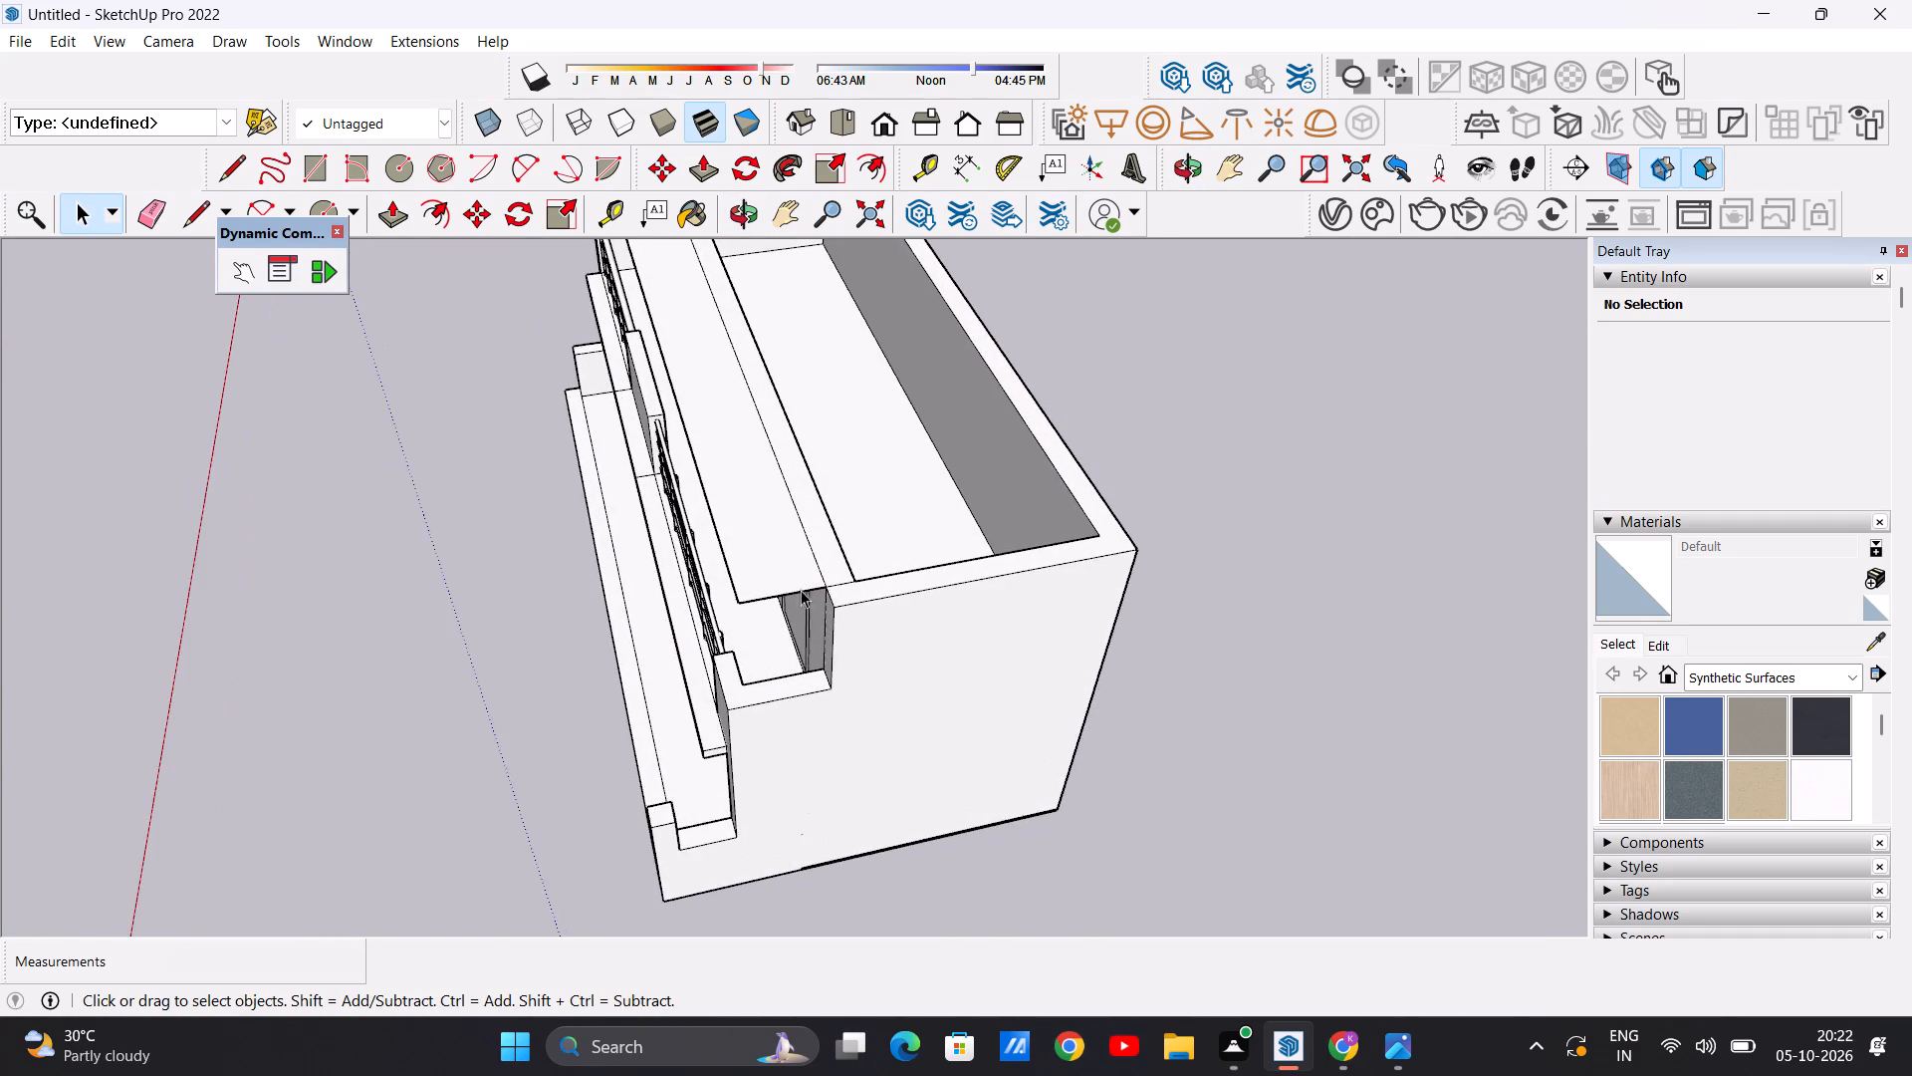
{"action": "scroll", "coordinate": [805, 592], "scroll_direction": "down", "scroll_amount": 10}
{"action": "scroll", "coordinate": [770, 514], "scroll_direction": "up", "scroll_amount": 7}
Copy the upper-storey interior floor face straight up to the top inner corner of the walls, closing the roof opening.
{"action": "middle_click_drag", "start_coordinate": [717, 506], "coordinate": [1040, 491]}
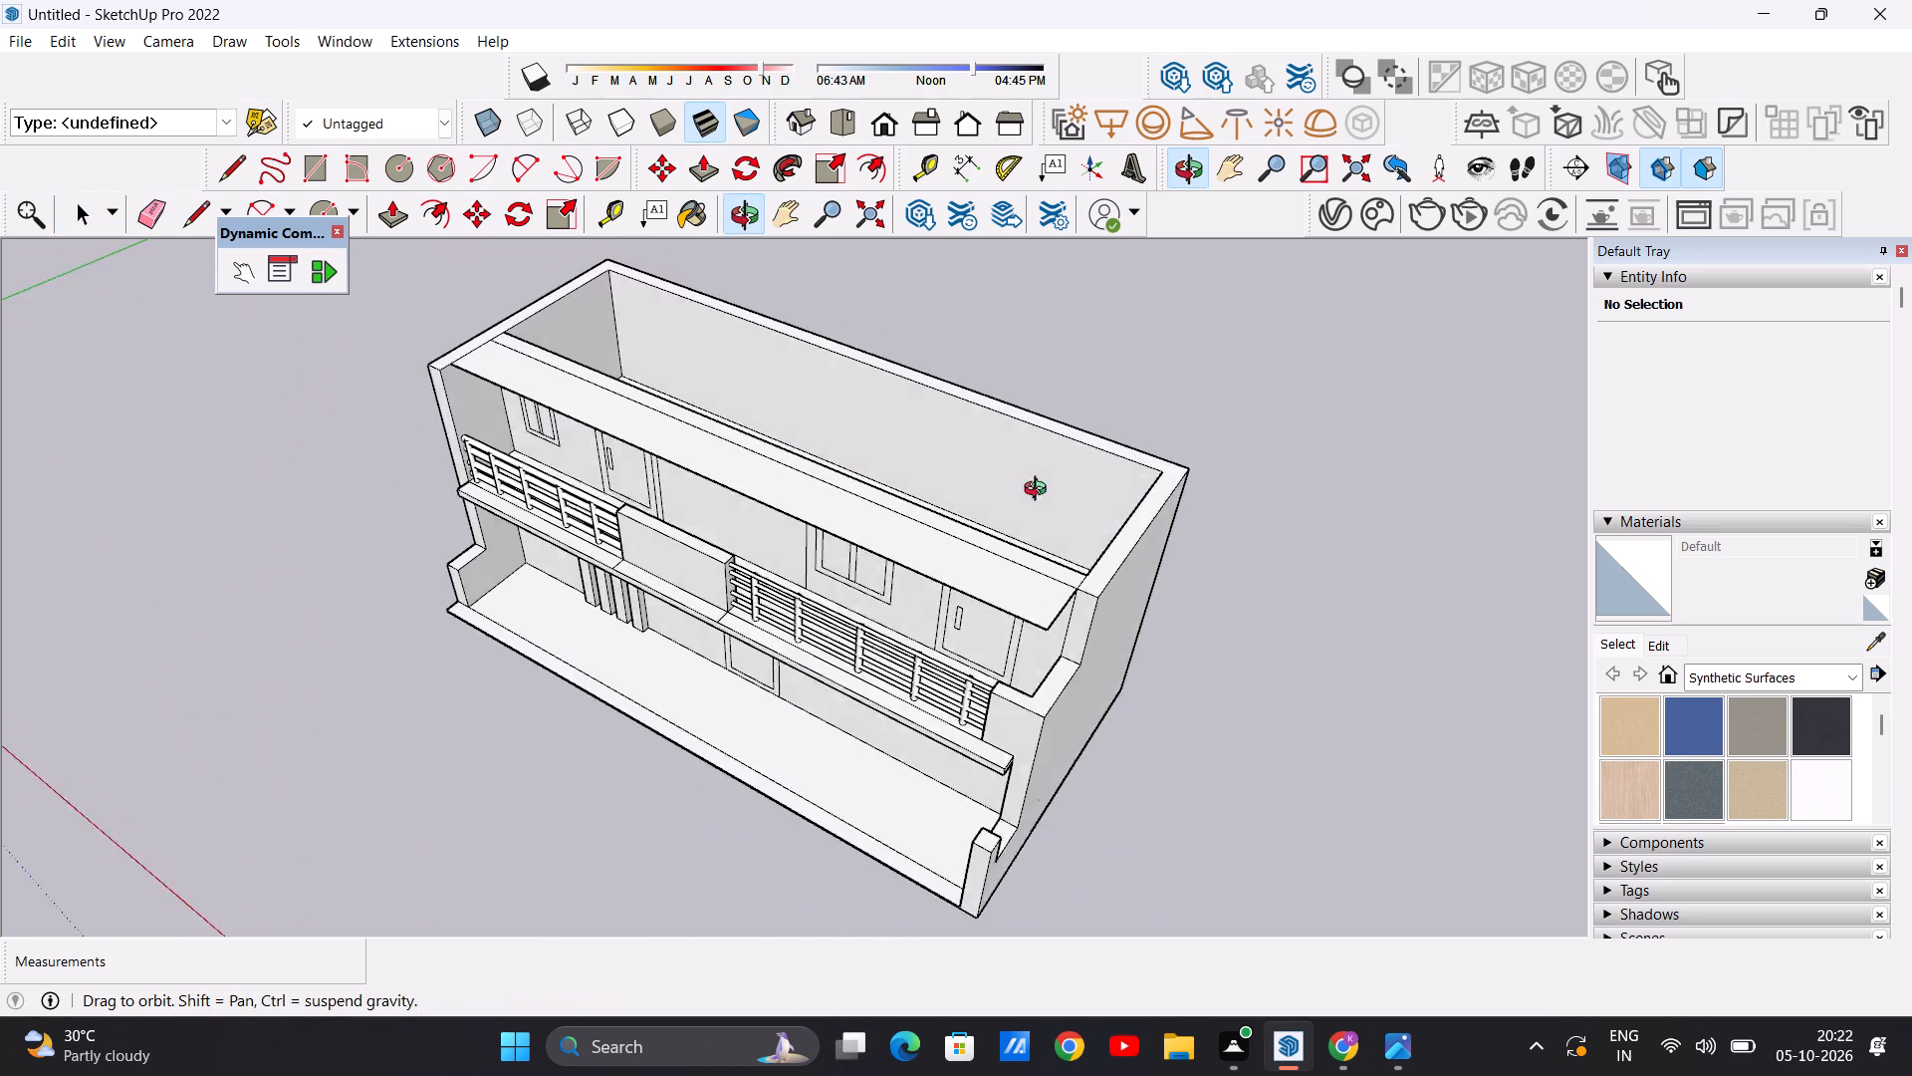
{"action": "middle_click_drag", "start_coordinate": [1040, 491], "coordinate": [874, 600]}
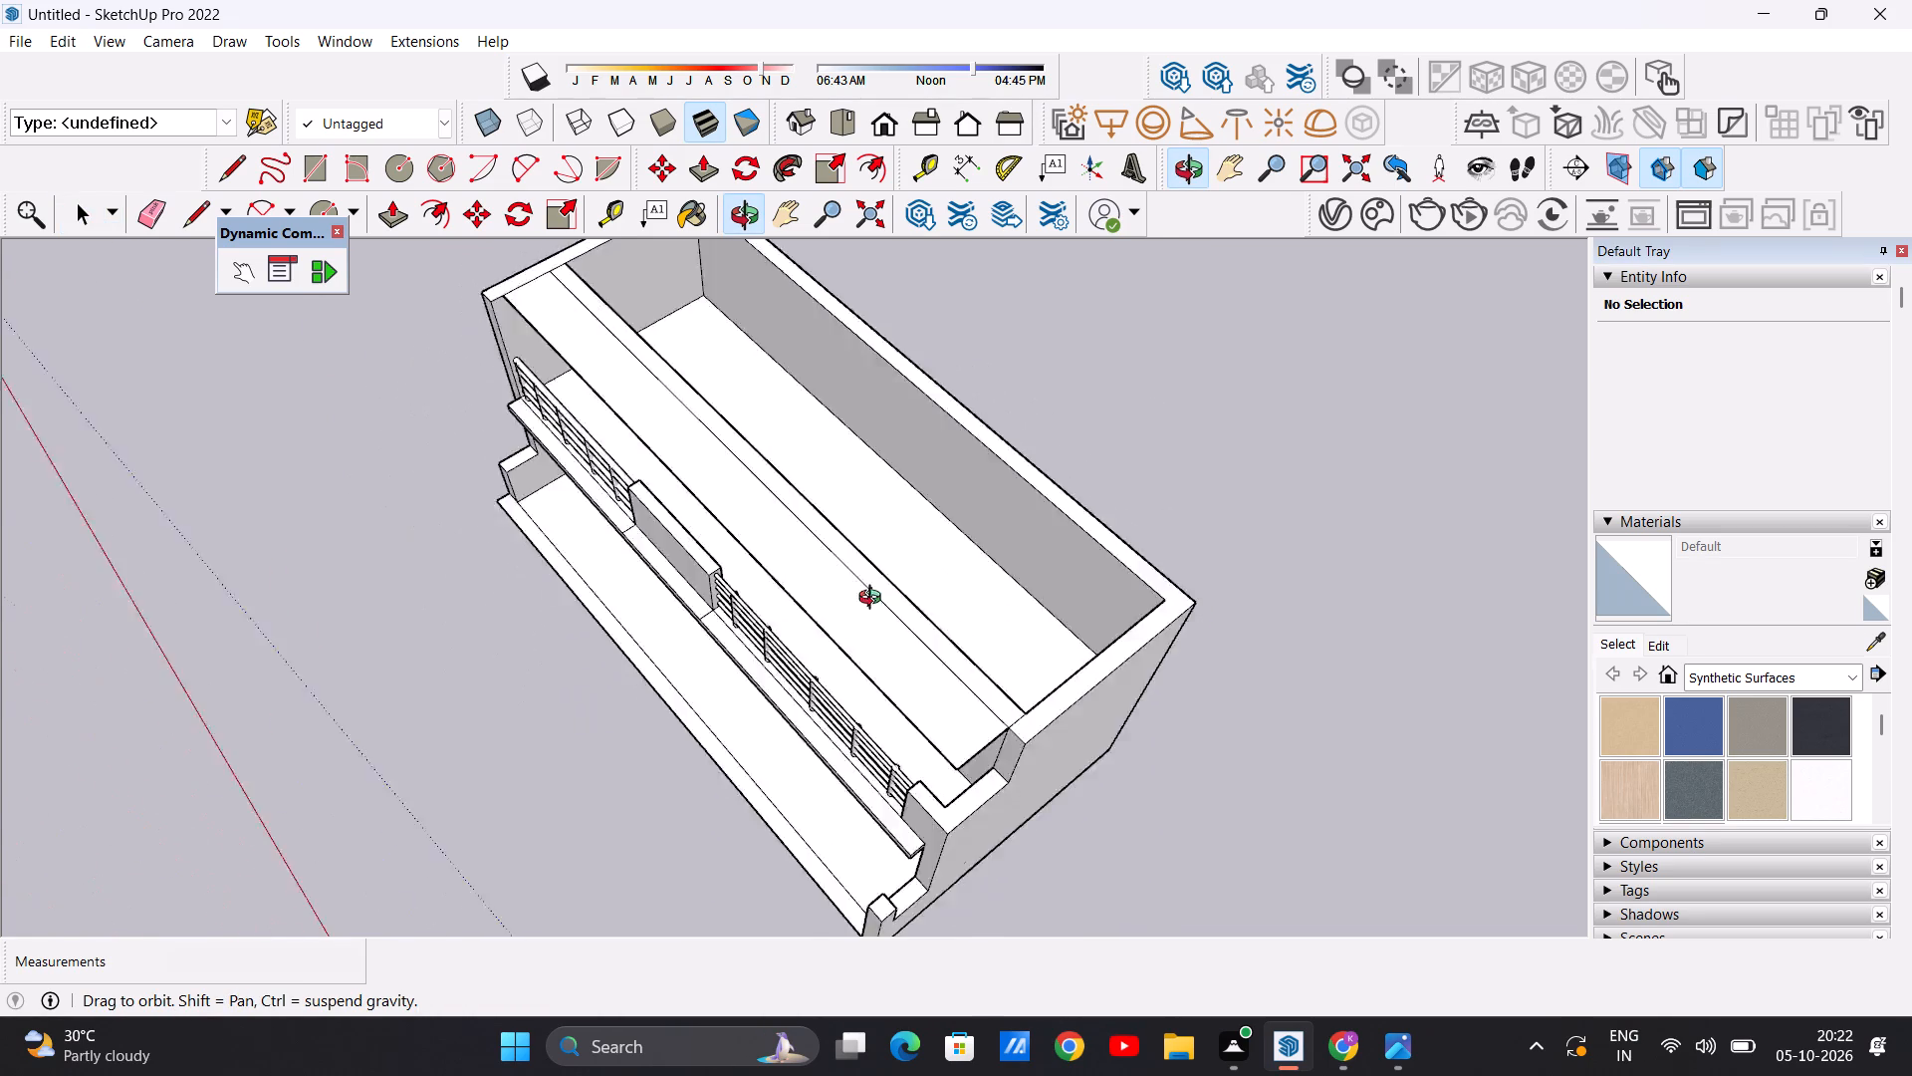
{"action": "middle_click_drag", "start_coordinate": [874, 600], "coordinate": [703, 632]}
{"action": "double_click", "coordinate": [906, 640]}
{"action": "scroll", "coordinate": [878, 667], "scroll_direction": "down", "scroll_amount": 5}
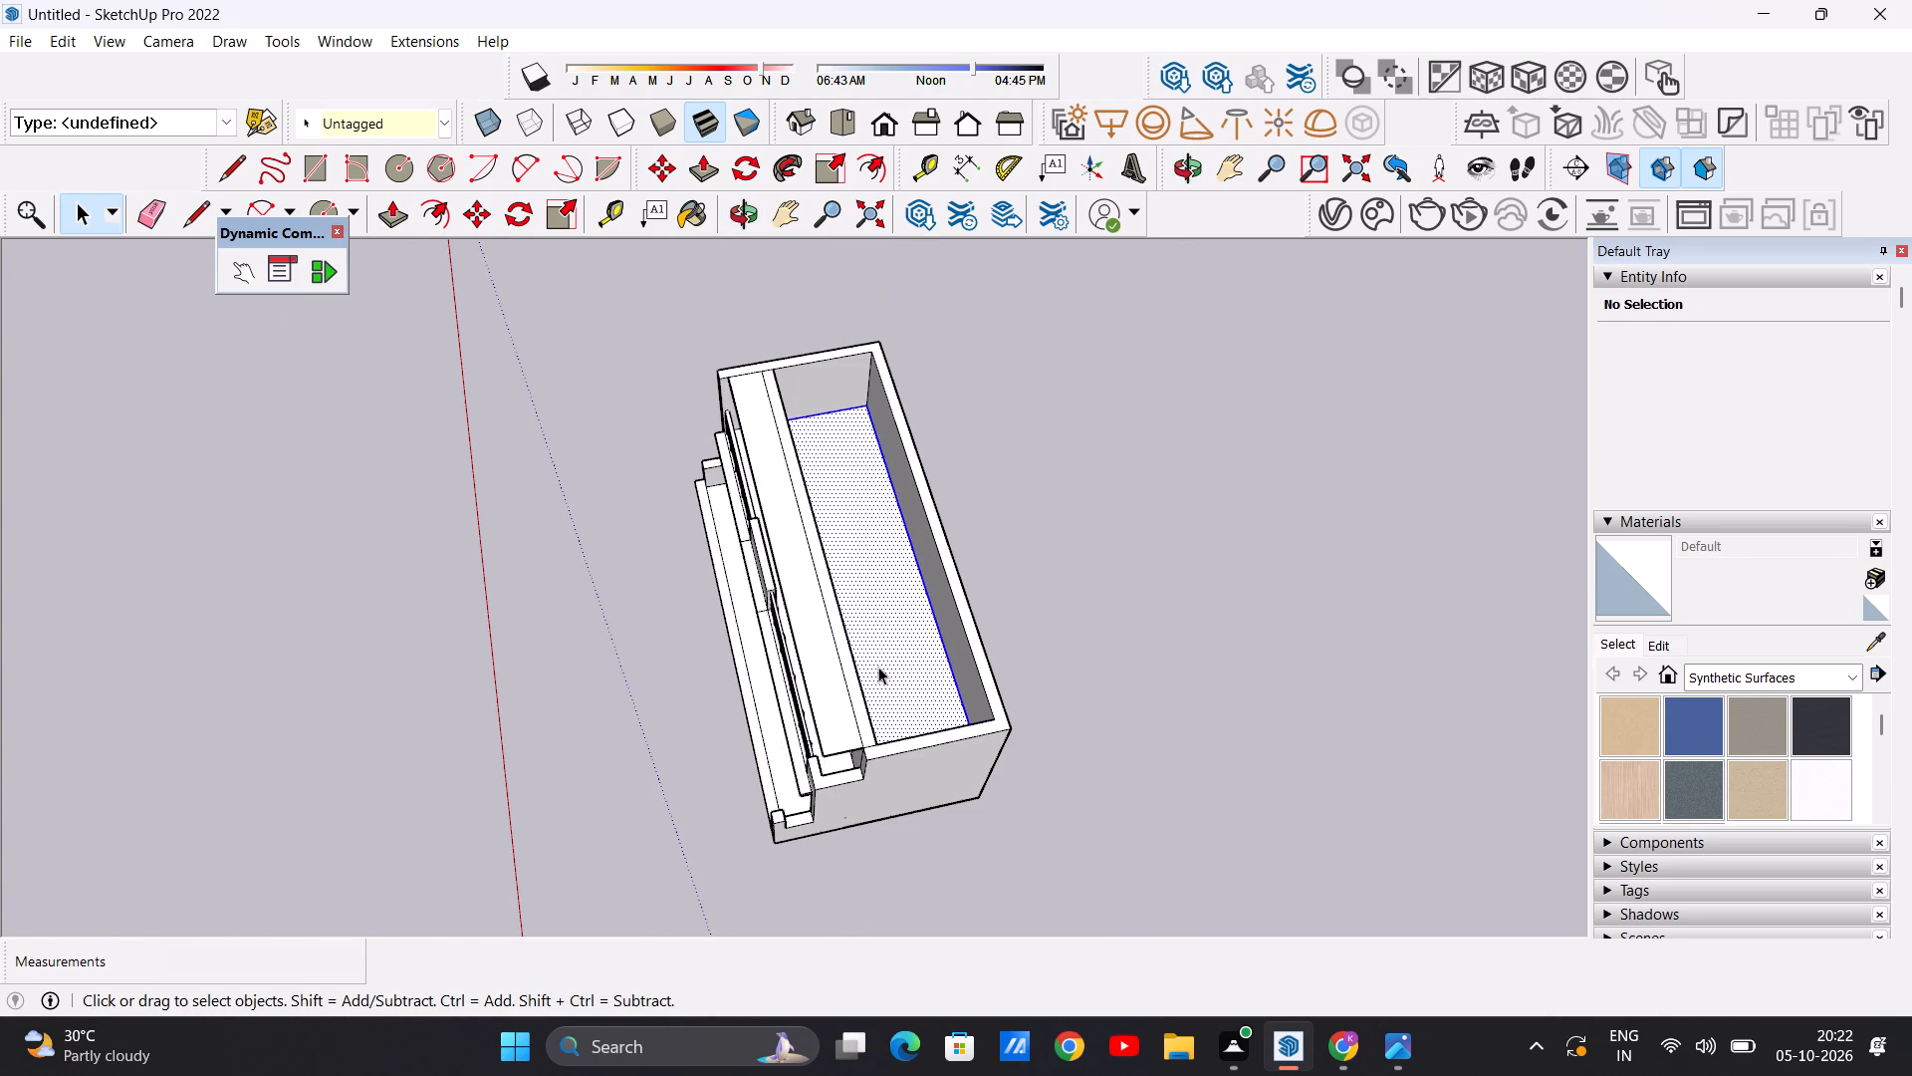
{"action": "scroll", "coordinate": [869, 397], "scroll_direction": "up", "scroll_amount": 13}
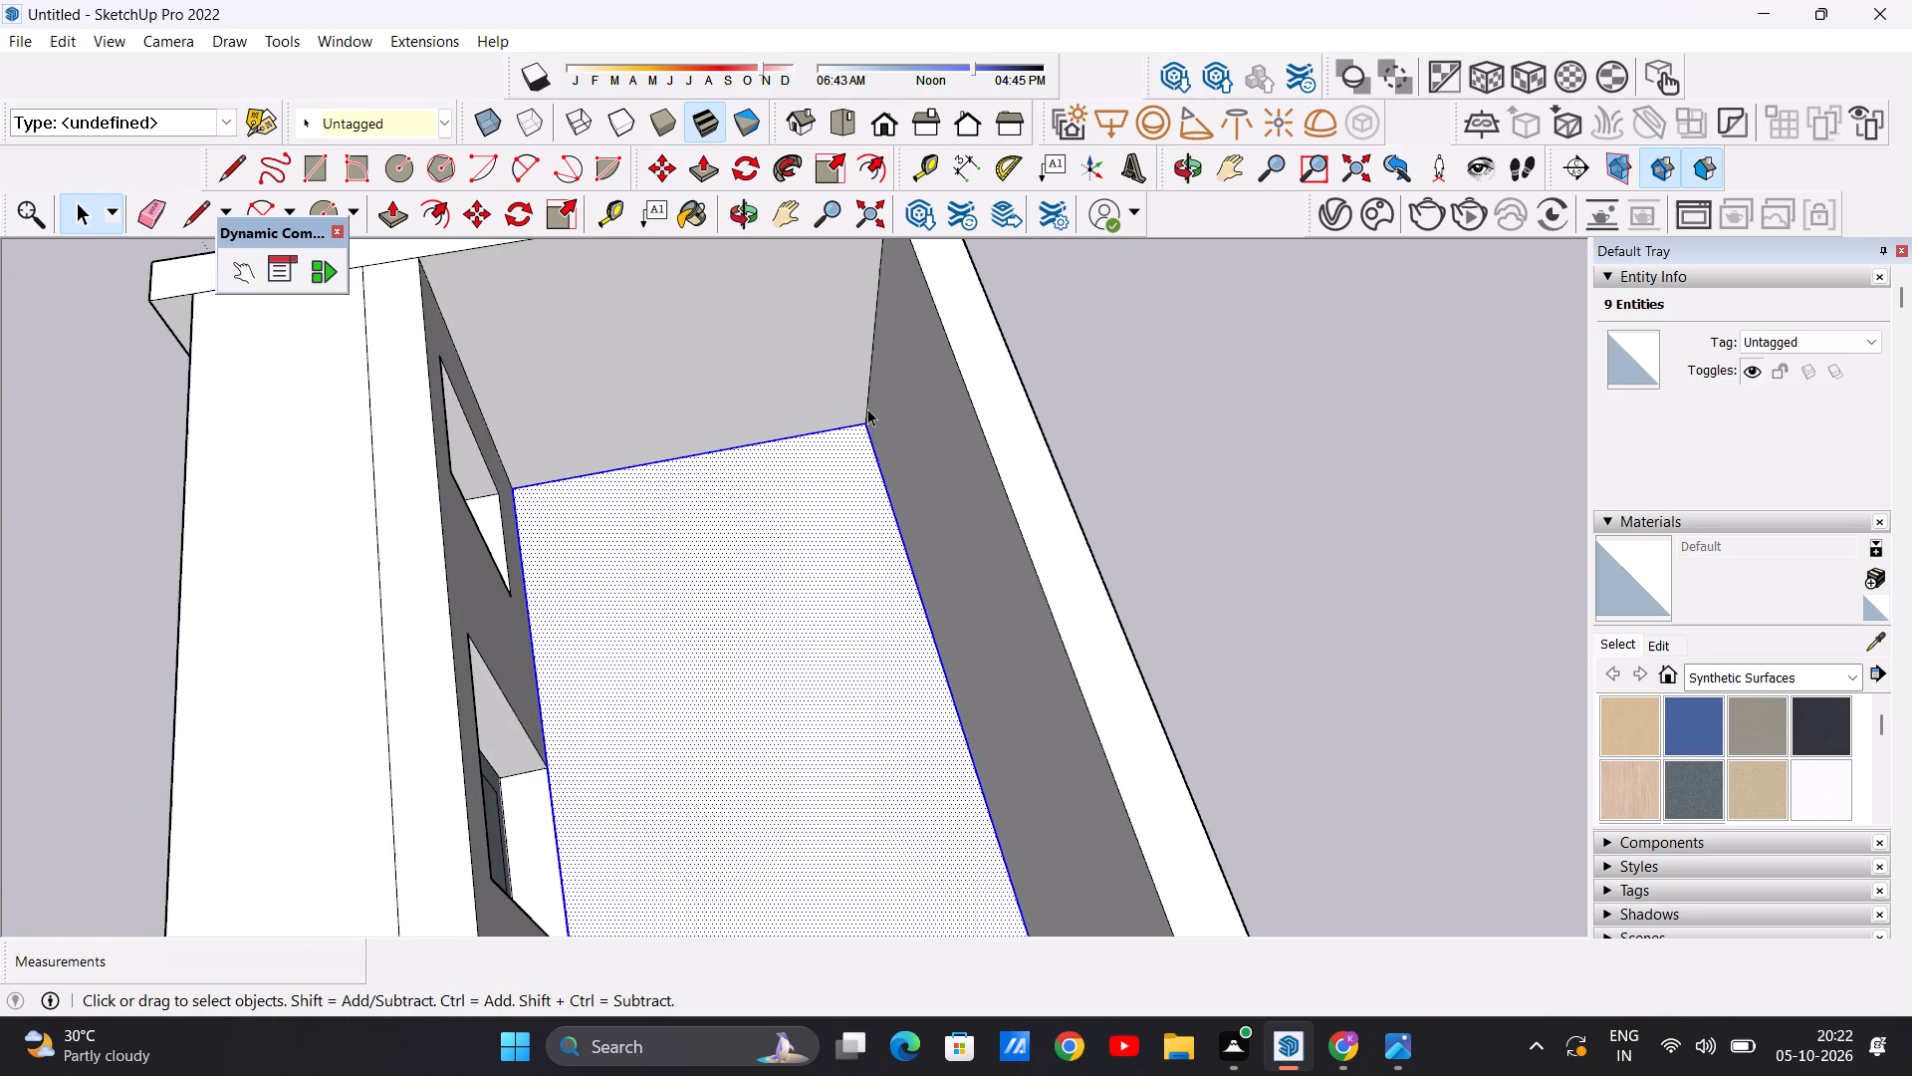
{"action": "key", "text": "m"}
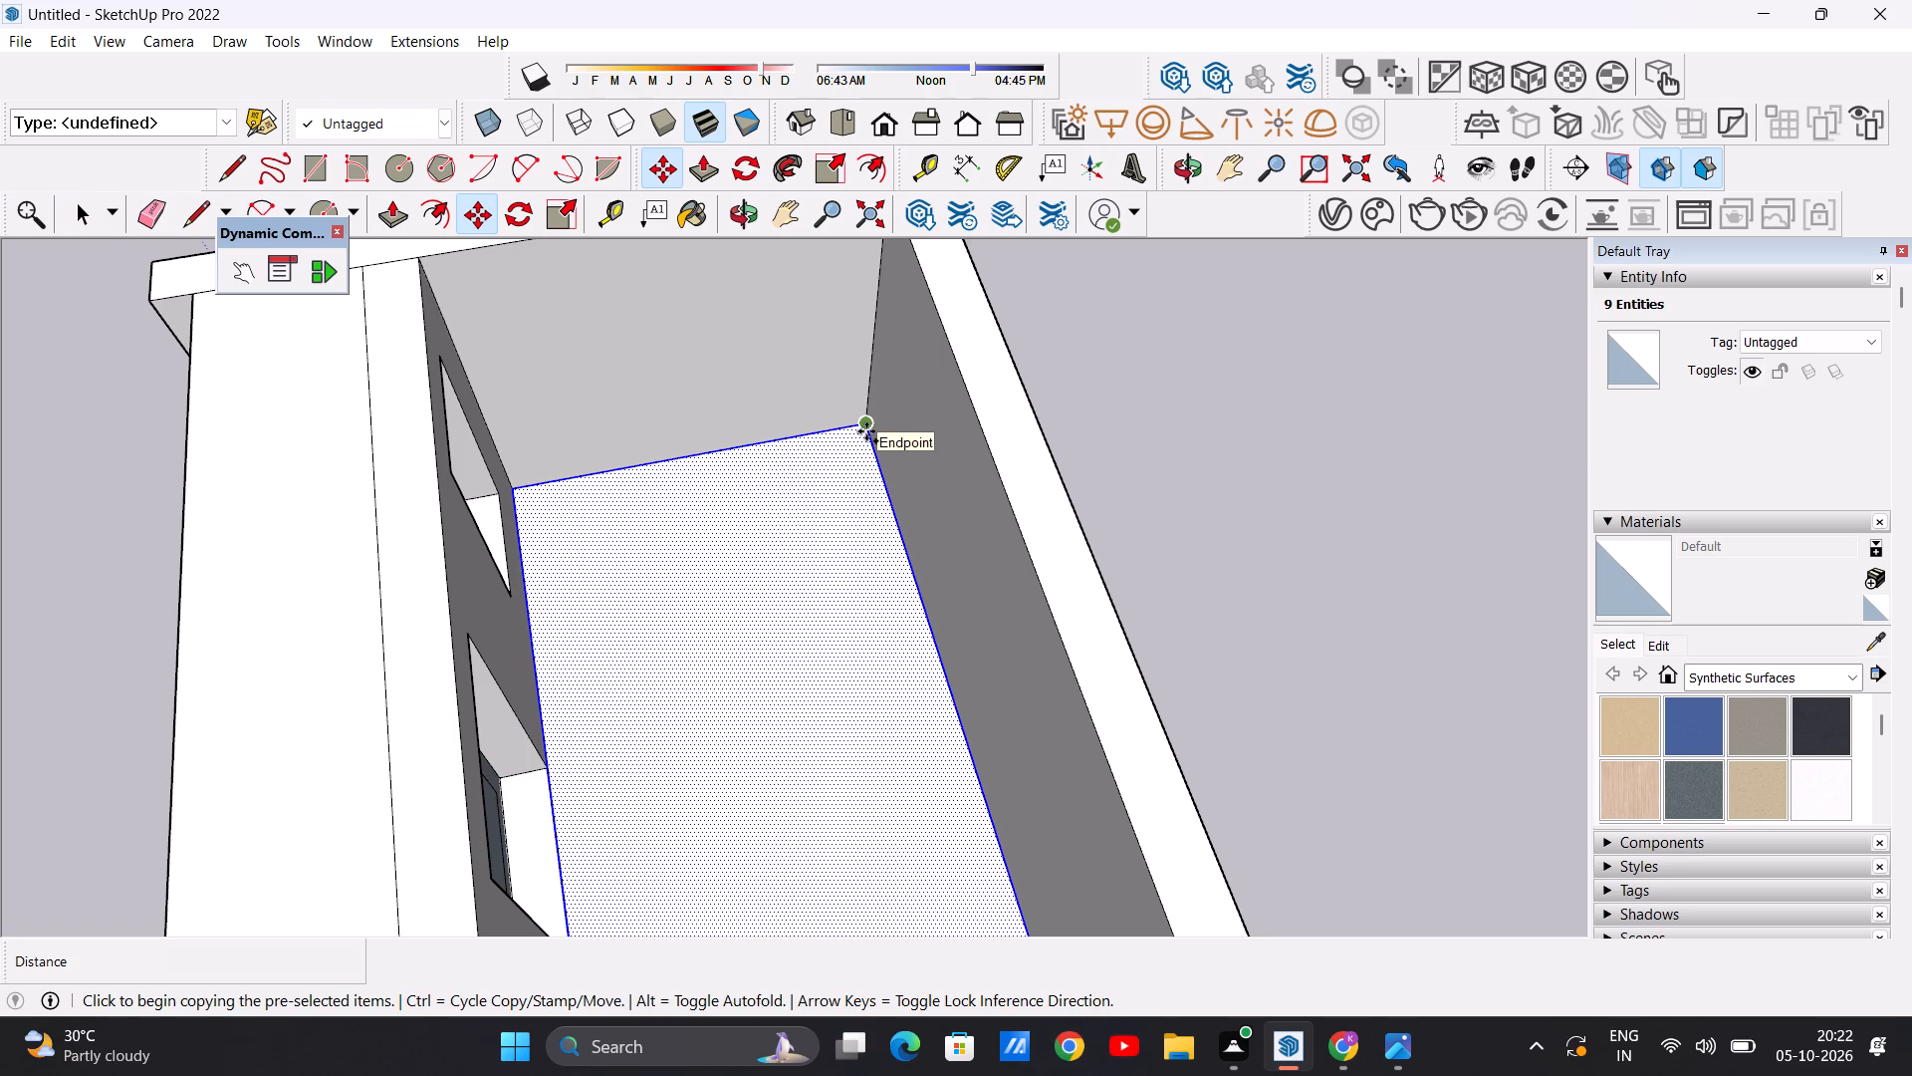
{"action": "left_click", "coordinate": [866, 431]}
{"action": "scroll", "coordinate": [878, 354], "scroll_direction": "down", "scroll_amount": 9}
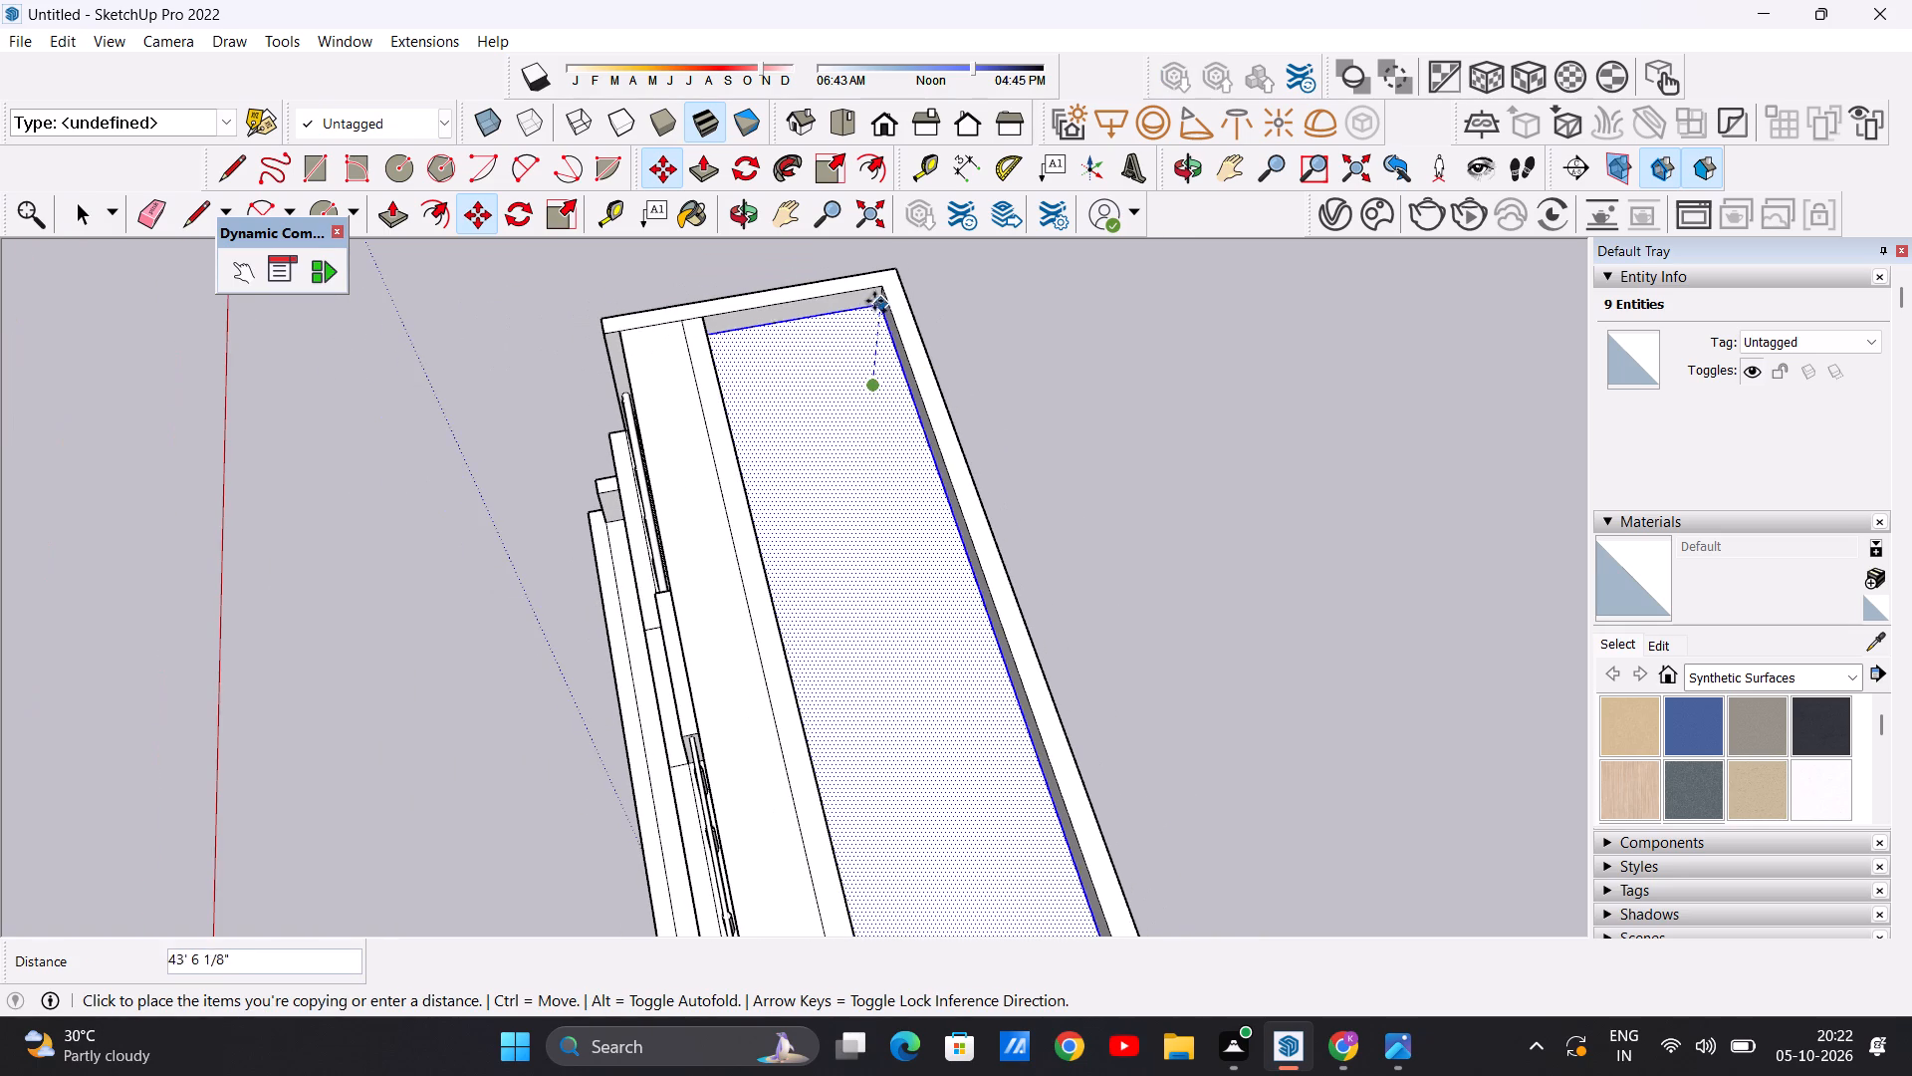
{"action": "left_click", "coordinate": [881, 292]}
{"action": "key", "text": "space"}
{"action": "left_click", "coordinate": [1175, 374]}
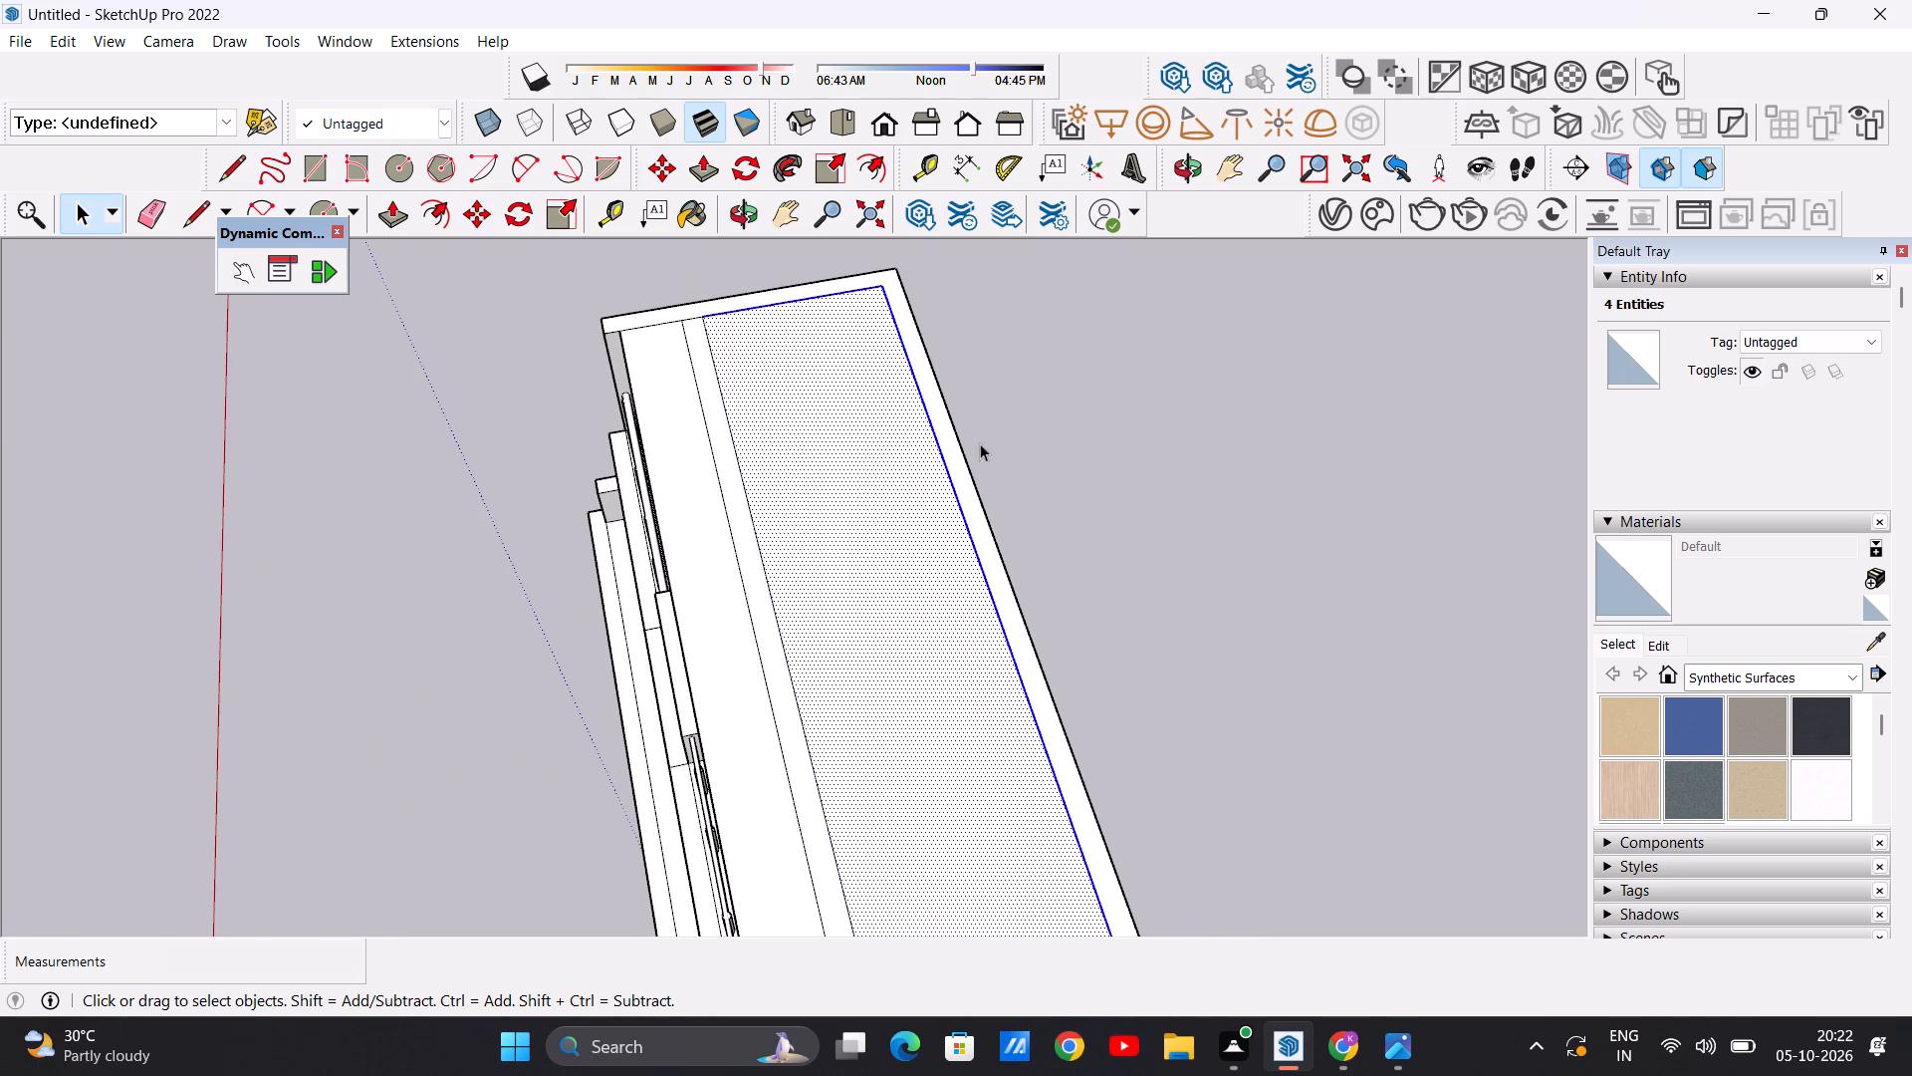
Examine the covered building from the front elevation and above, including the roof faces over the rooms and balcony.
{"action": "scroll", "coordinate": [733, 455], "scroll_direction": "down", "scroll_amount": 8}
{"action": "middle_click_drag", "start_coordinate": [647, 558], "coordinate": [1129, 394]}
{"action": "middle_click_drag", "start_coordinate": [578, 647], "coordinate": [750, 508]}
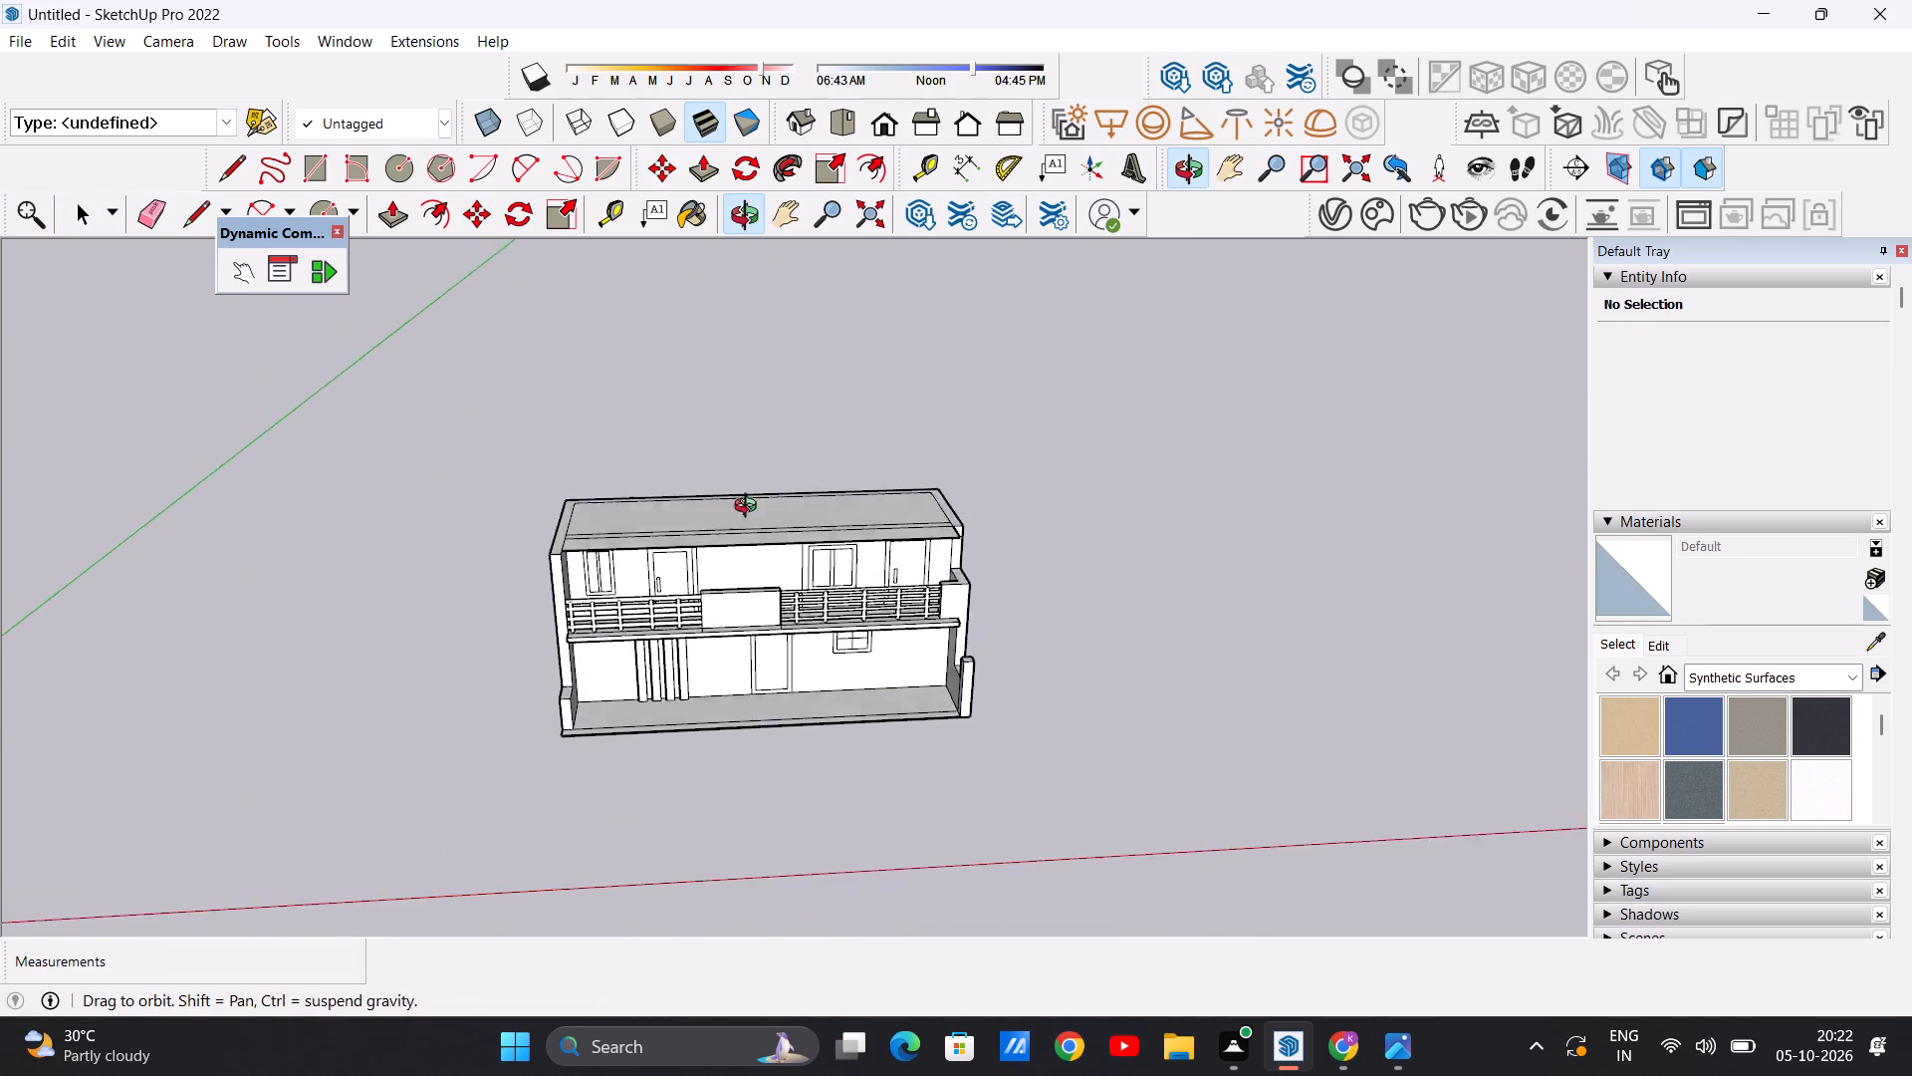
{"action": "middle_click_drag", "start_coordinate": [750, 508], "coordinate": [752, 421]}
{"action": "middle_click_drag", "start_coordinate": [765, 569], "coordinate": [741, 514]}
{"action": "scroll", "coordinate": [742, 514], "scroll_direction": "up", "scroll_amount": 9}
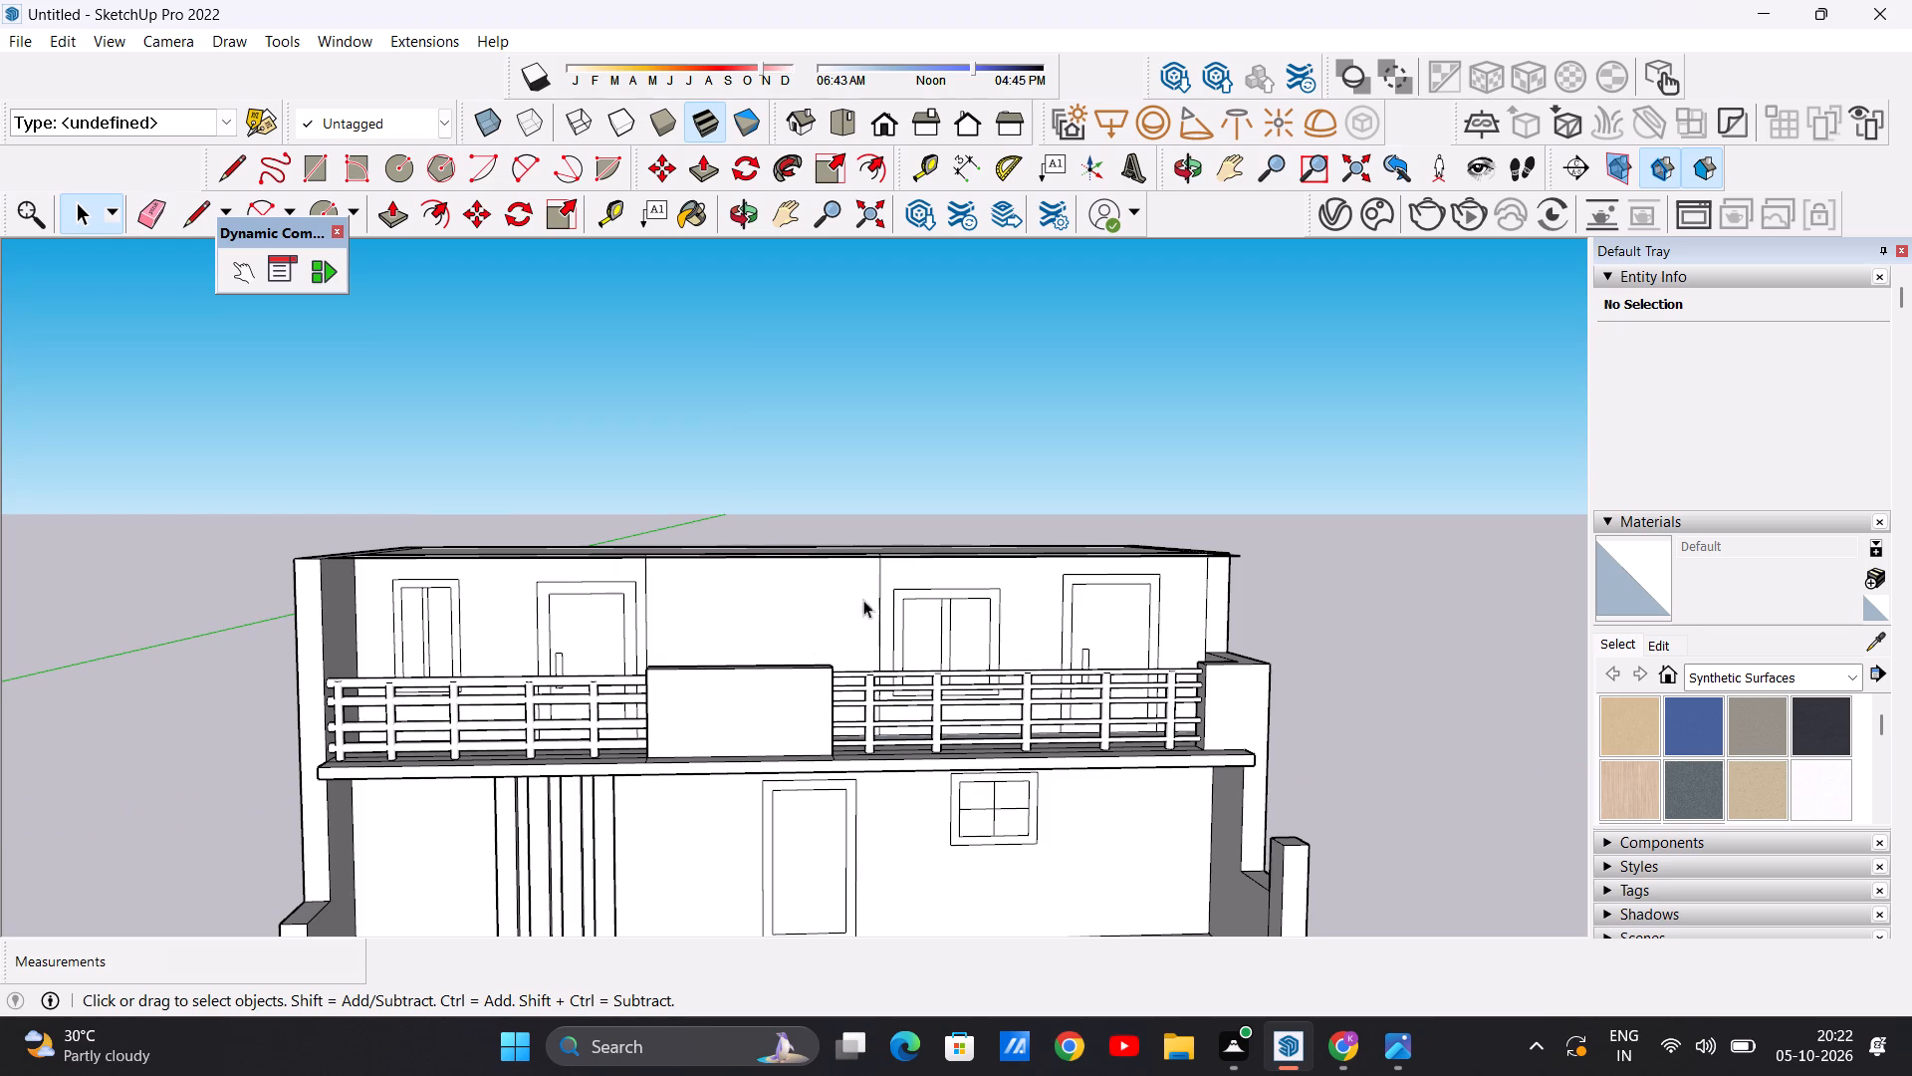
{"action": "scroll", "coordinate": [874, 592], "scroll_direction": "down", "scroll_amount": 6}
{"action": "middle_click_drag", "start_coordinate": [926, 592], "coordinate": [615, 889]}
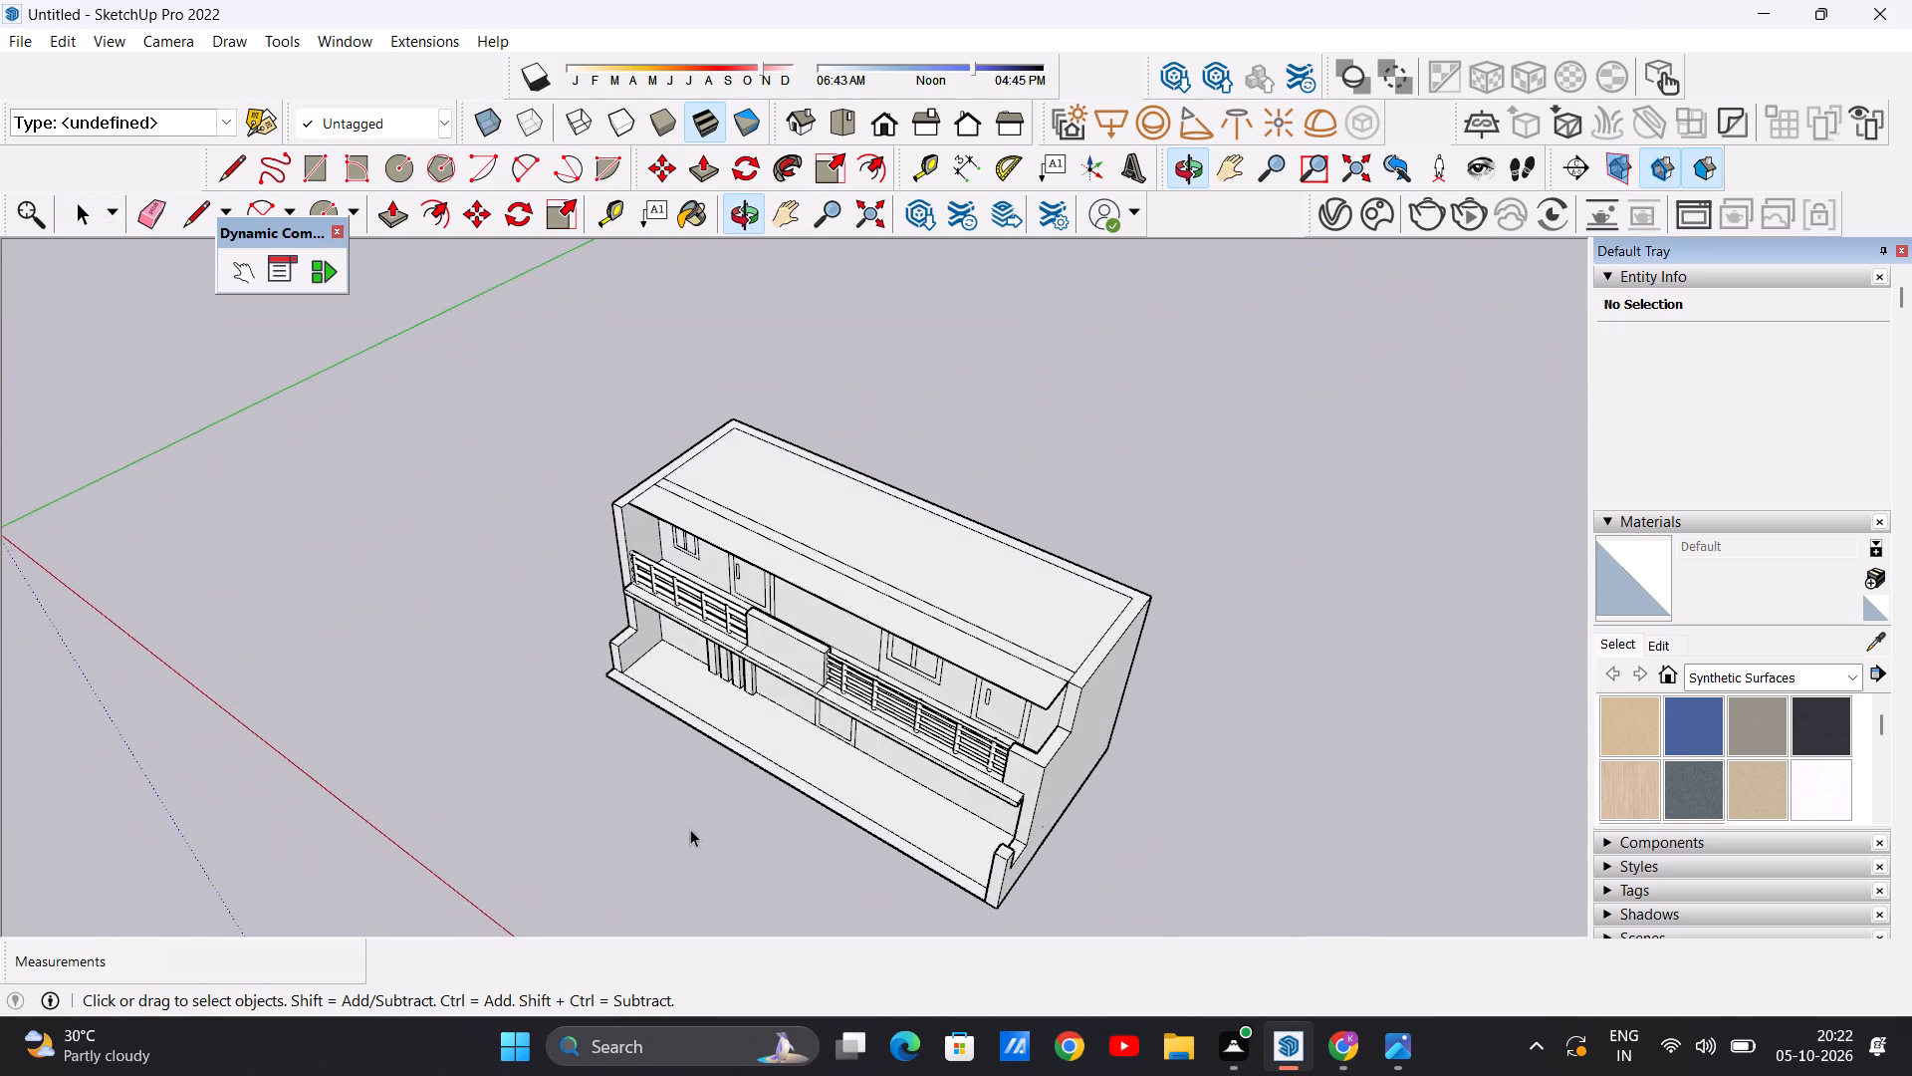
{"action": "scroll", "coordinate": [1036, 607], "scroll_direction": "up", "scroll_amount": 7}
{"action": "scroll", "coordinate": [938, 609], "scroll_direction": "down", "scroll_amount": 4}
{"action": "middle_click_drag", "start_coordinate": [981, 618], "coordinate": [940, 711]}
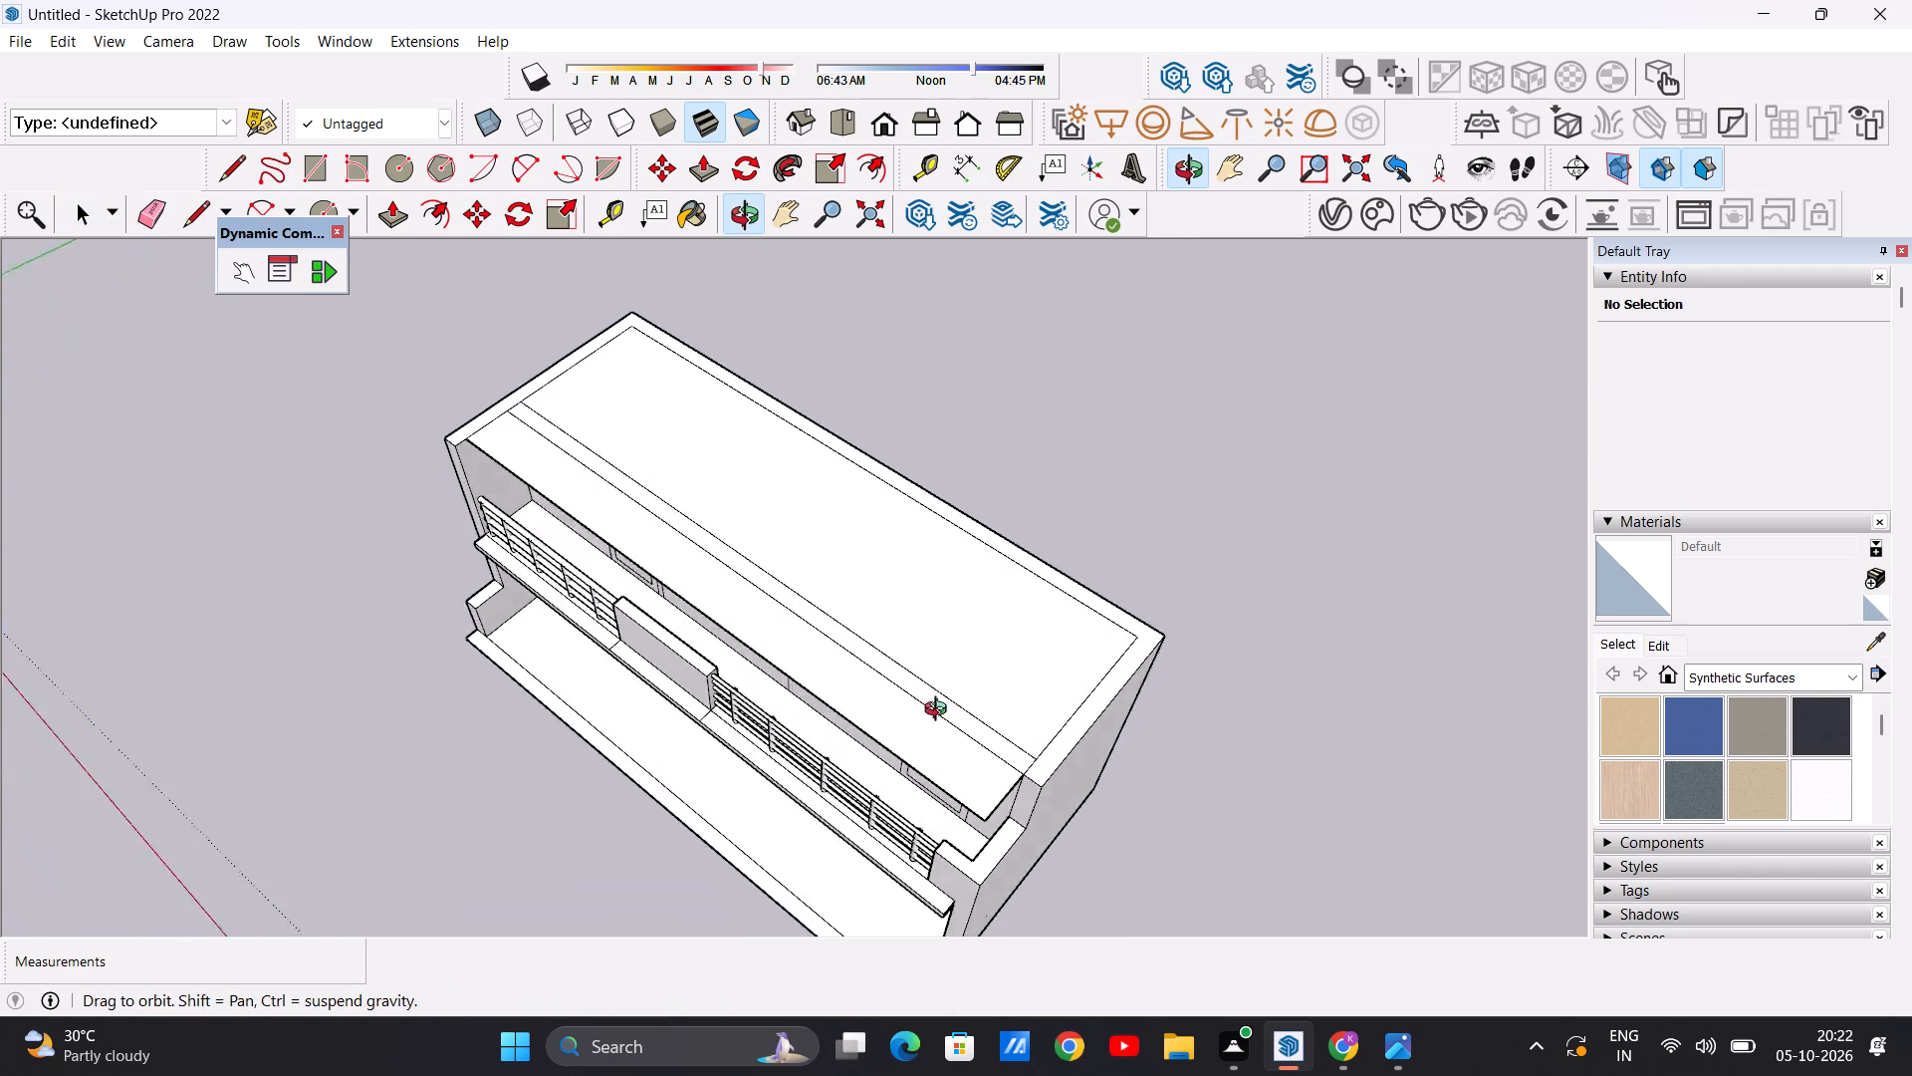
{"action": "middle_click_drag", "start_coordinate": [940, 711], "coordinate": [877, 732]}
{"action": "scroll", "coordinate": [877, 740], "scroll_direction": "up", "scroll_amount": 2}
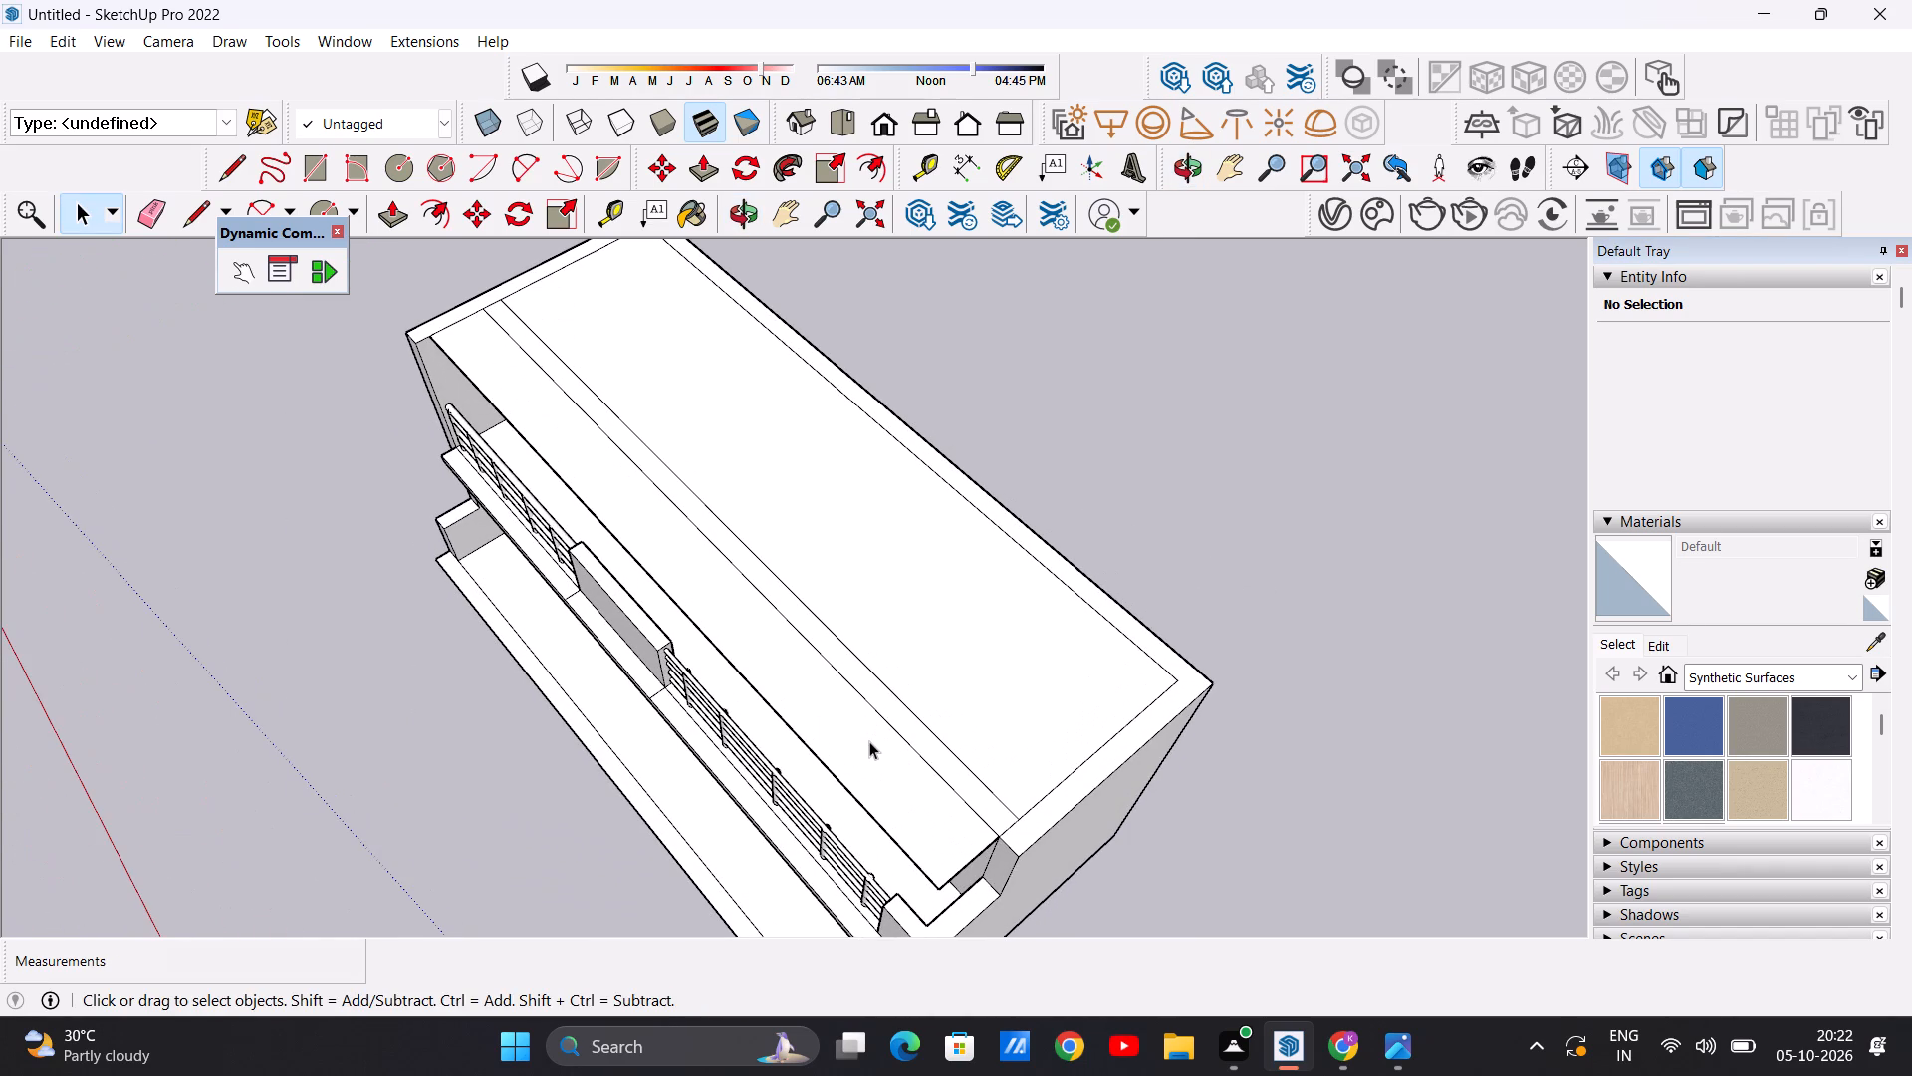
{"action": "scroll", "coordinate": [870, 724], "scroll_direction": "down", "scroll_amount": 3}
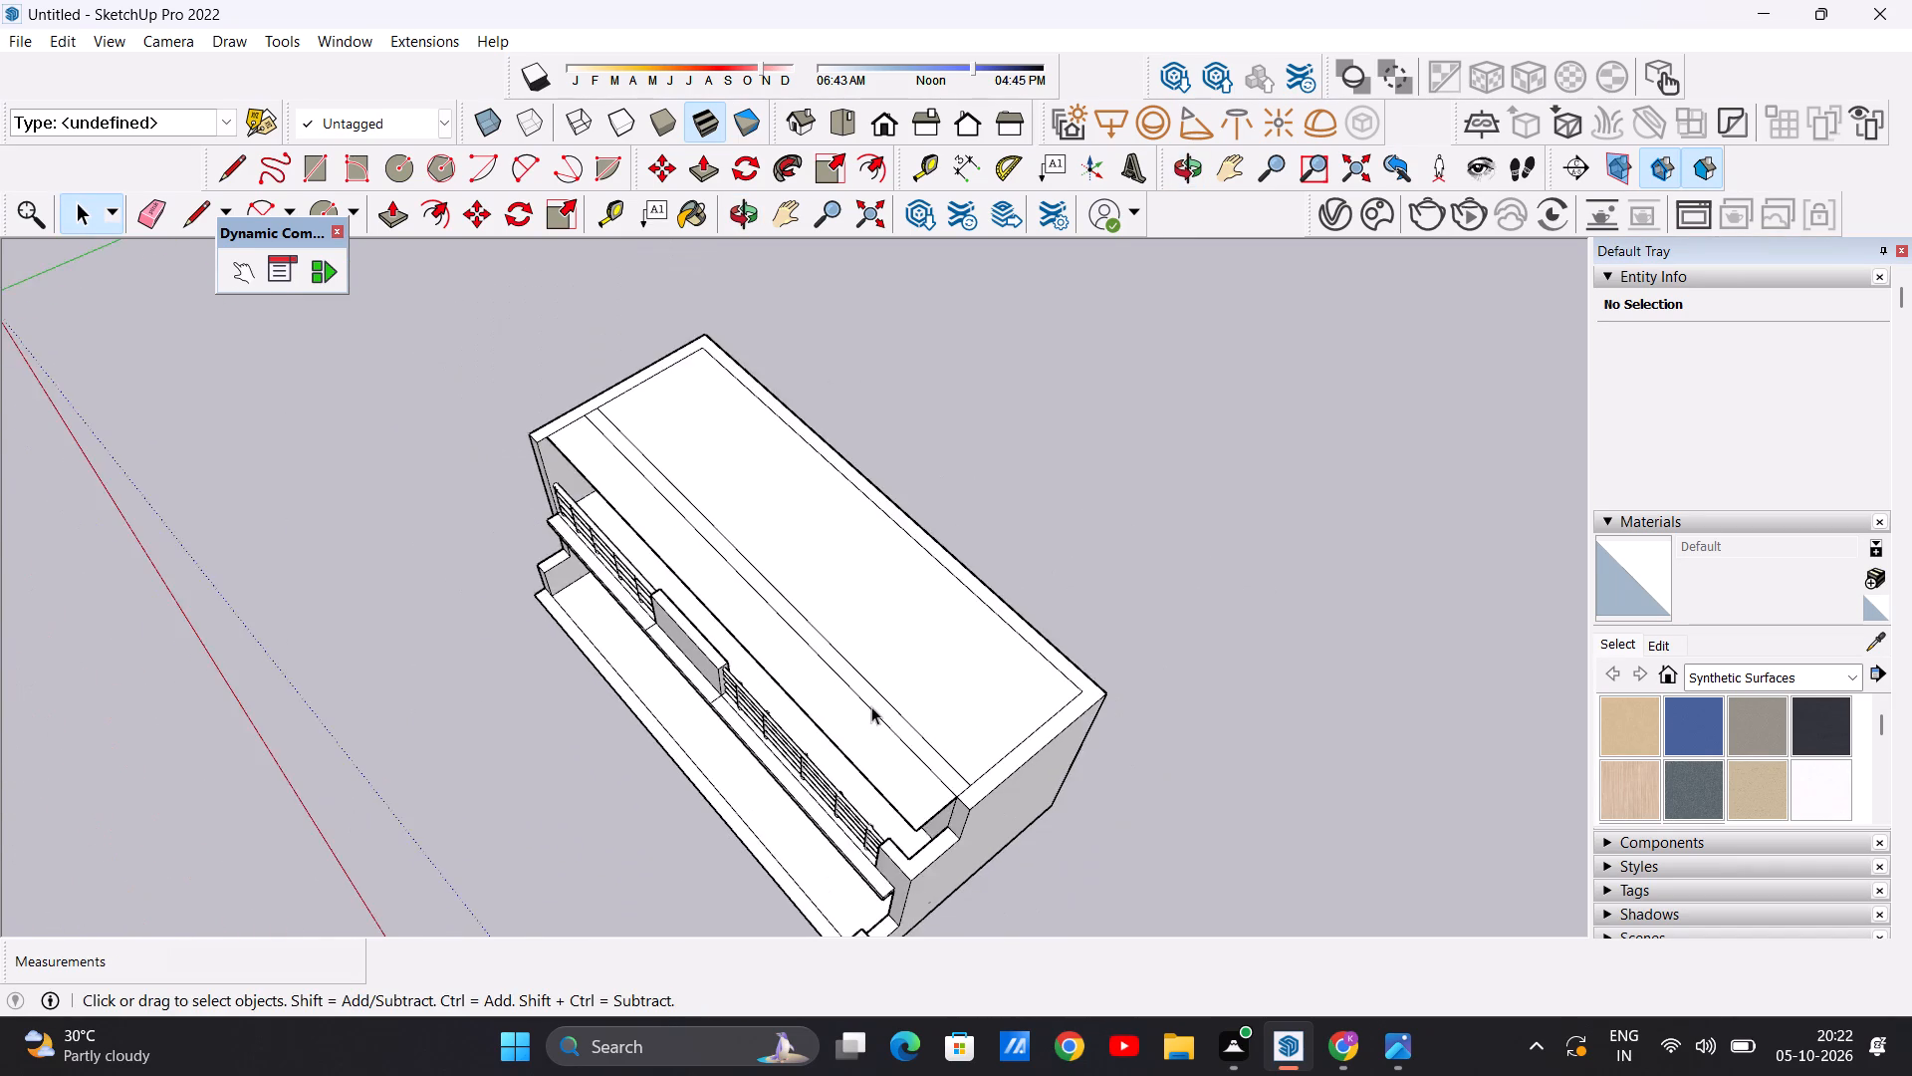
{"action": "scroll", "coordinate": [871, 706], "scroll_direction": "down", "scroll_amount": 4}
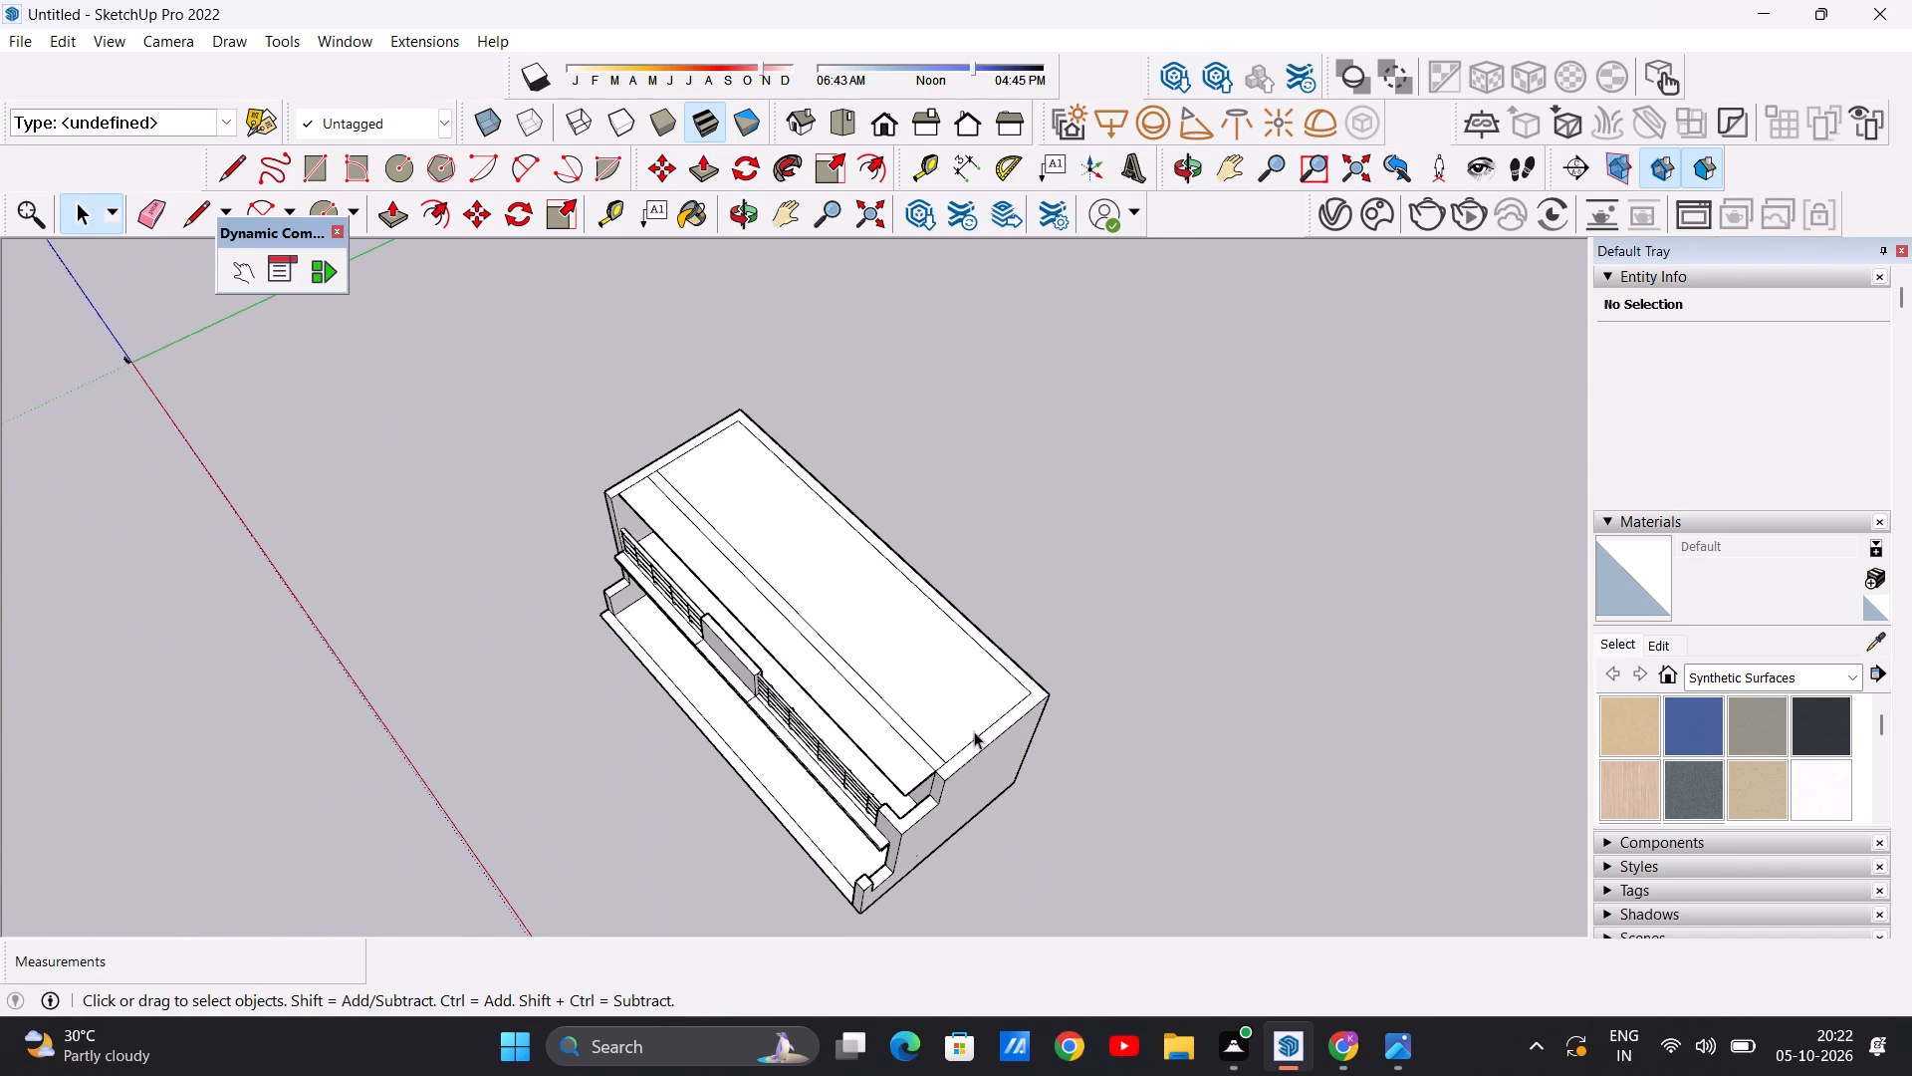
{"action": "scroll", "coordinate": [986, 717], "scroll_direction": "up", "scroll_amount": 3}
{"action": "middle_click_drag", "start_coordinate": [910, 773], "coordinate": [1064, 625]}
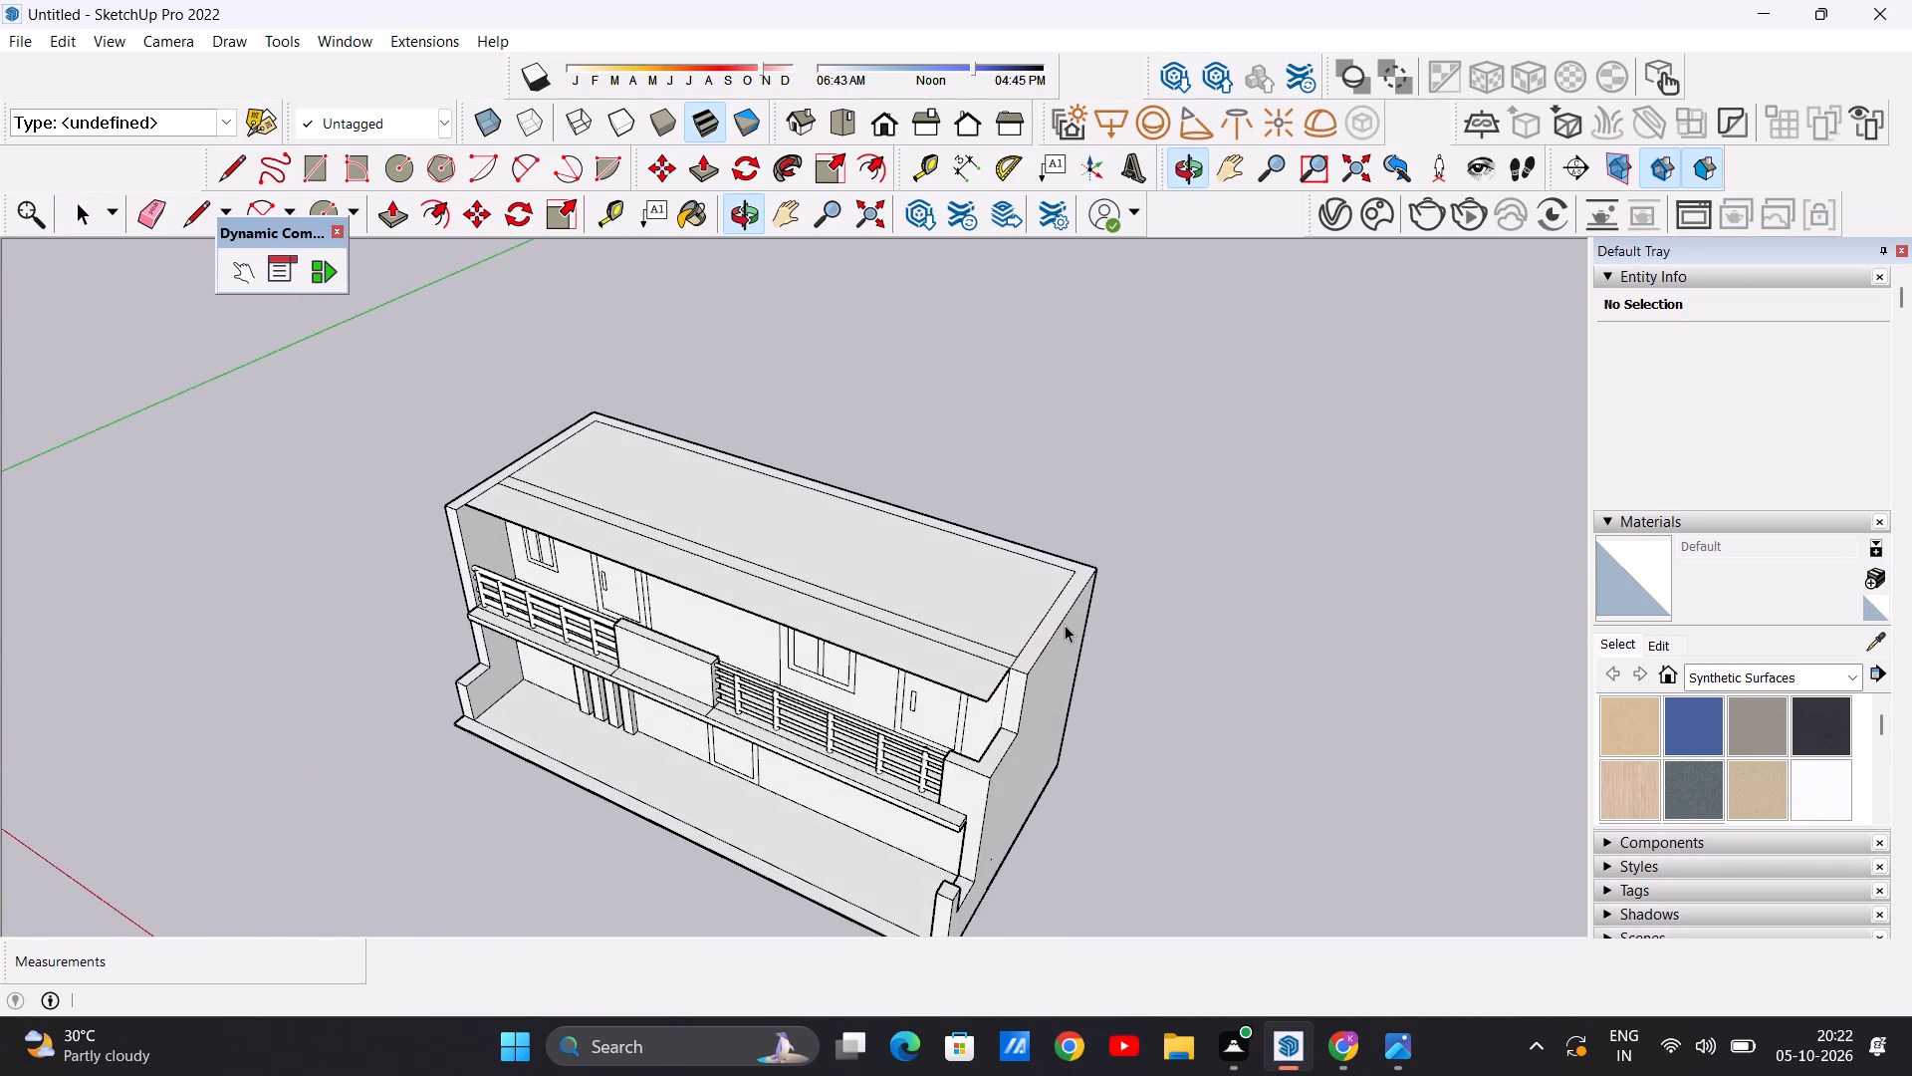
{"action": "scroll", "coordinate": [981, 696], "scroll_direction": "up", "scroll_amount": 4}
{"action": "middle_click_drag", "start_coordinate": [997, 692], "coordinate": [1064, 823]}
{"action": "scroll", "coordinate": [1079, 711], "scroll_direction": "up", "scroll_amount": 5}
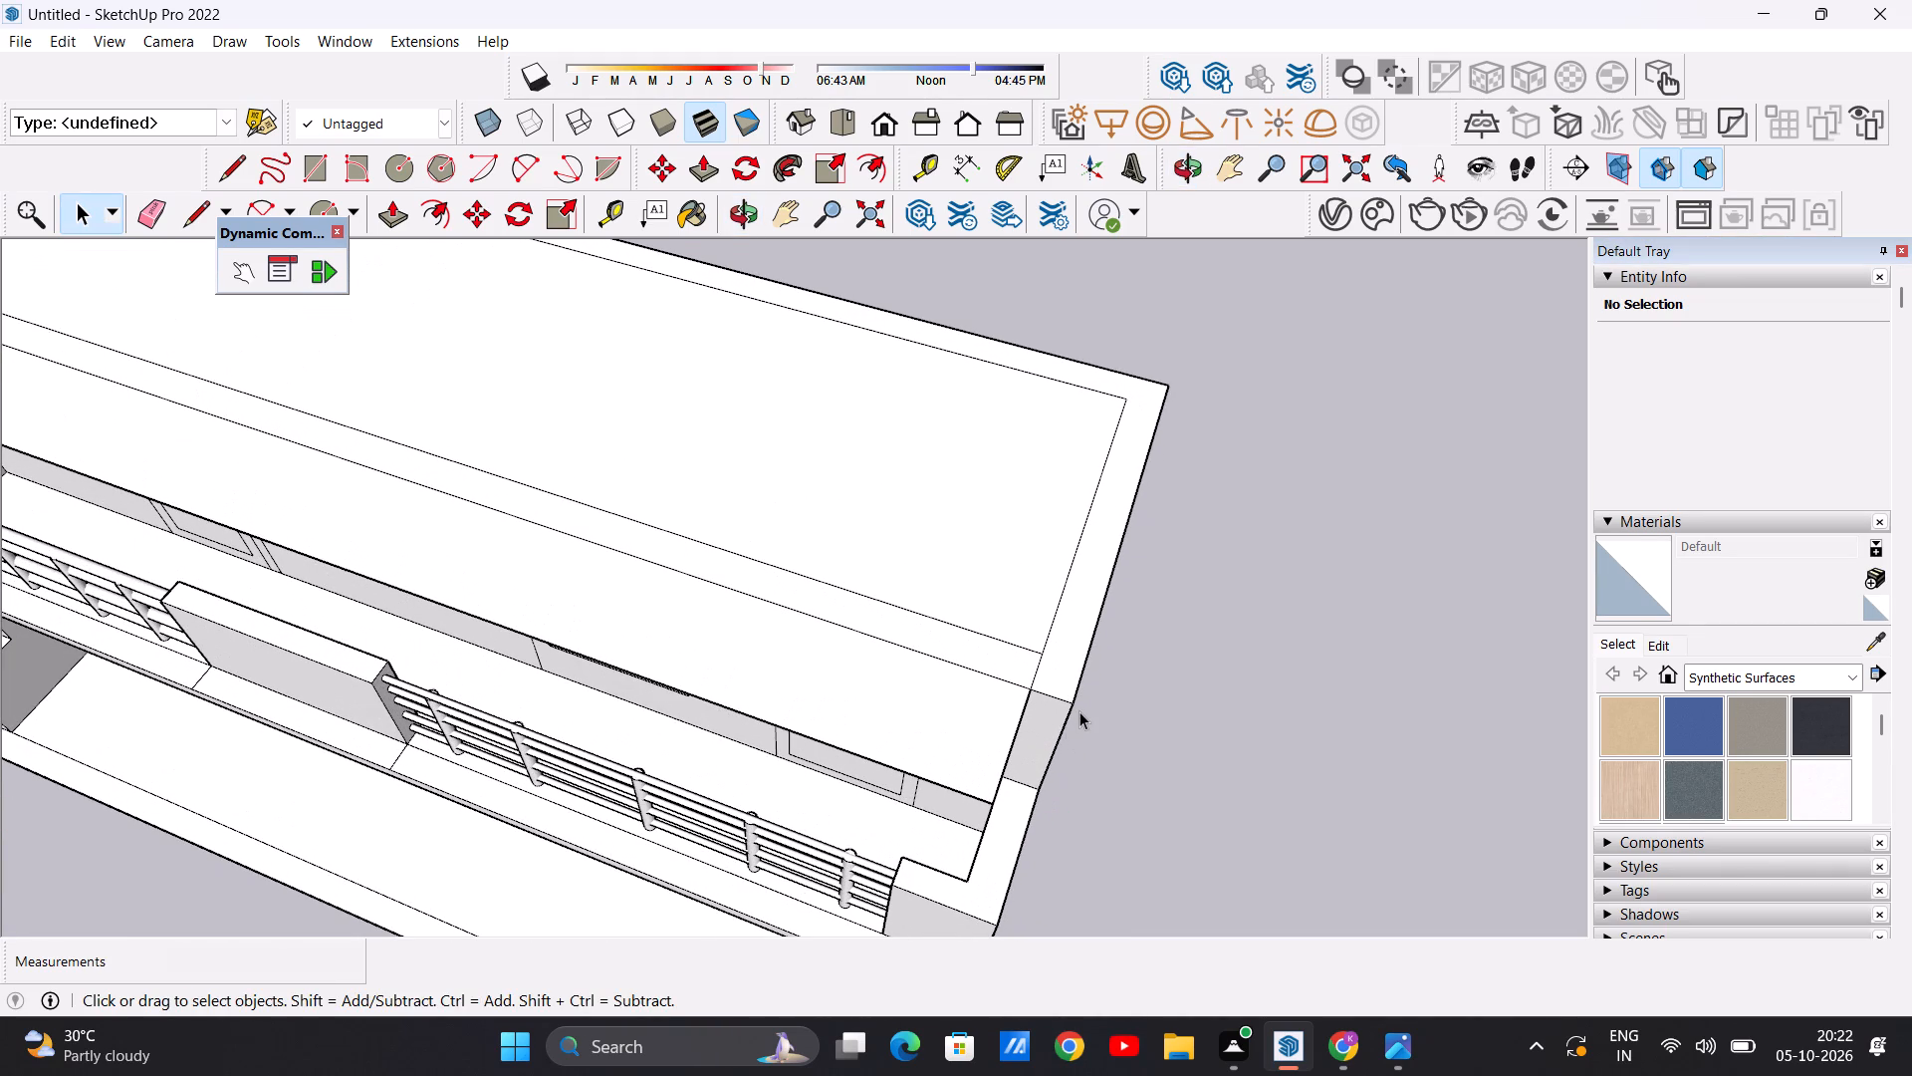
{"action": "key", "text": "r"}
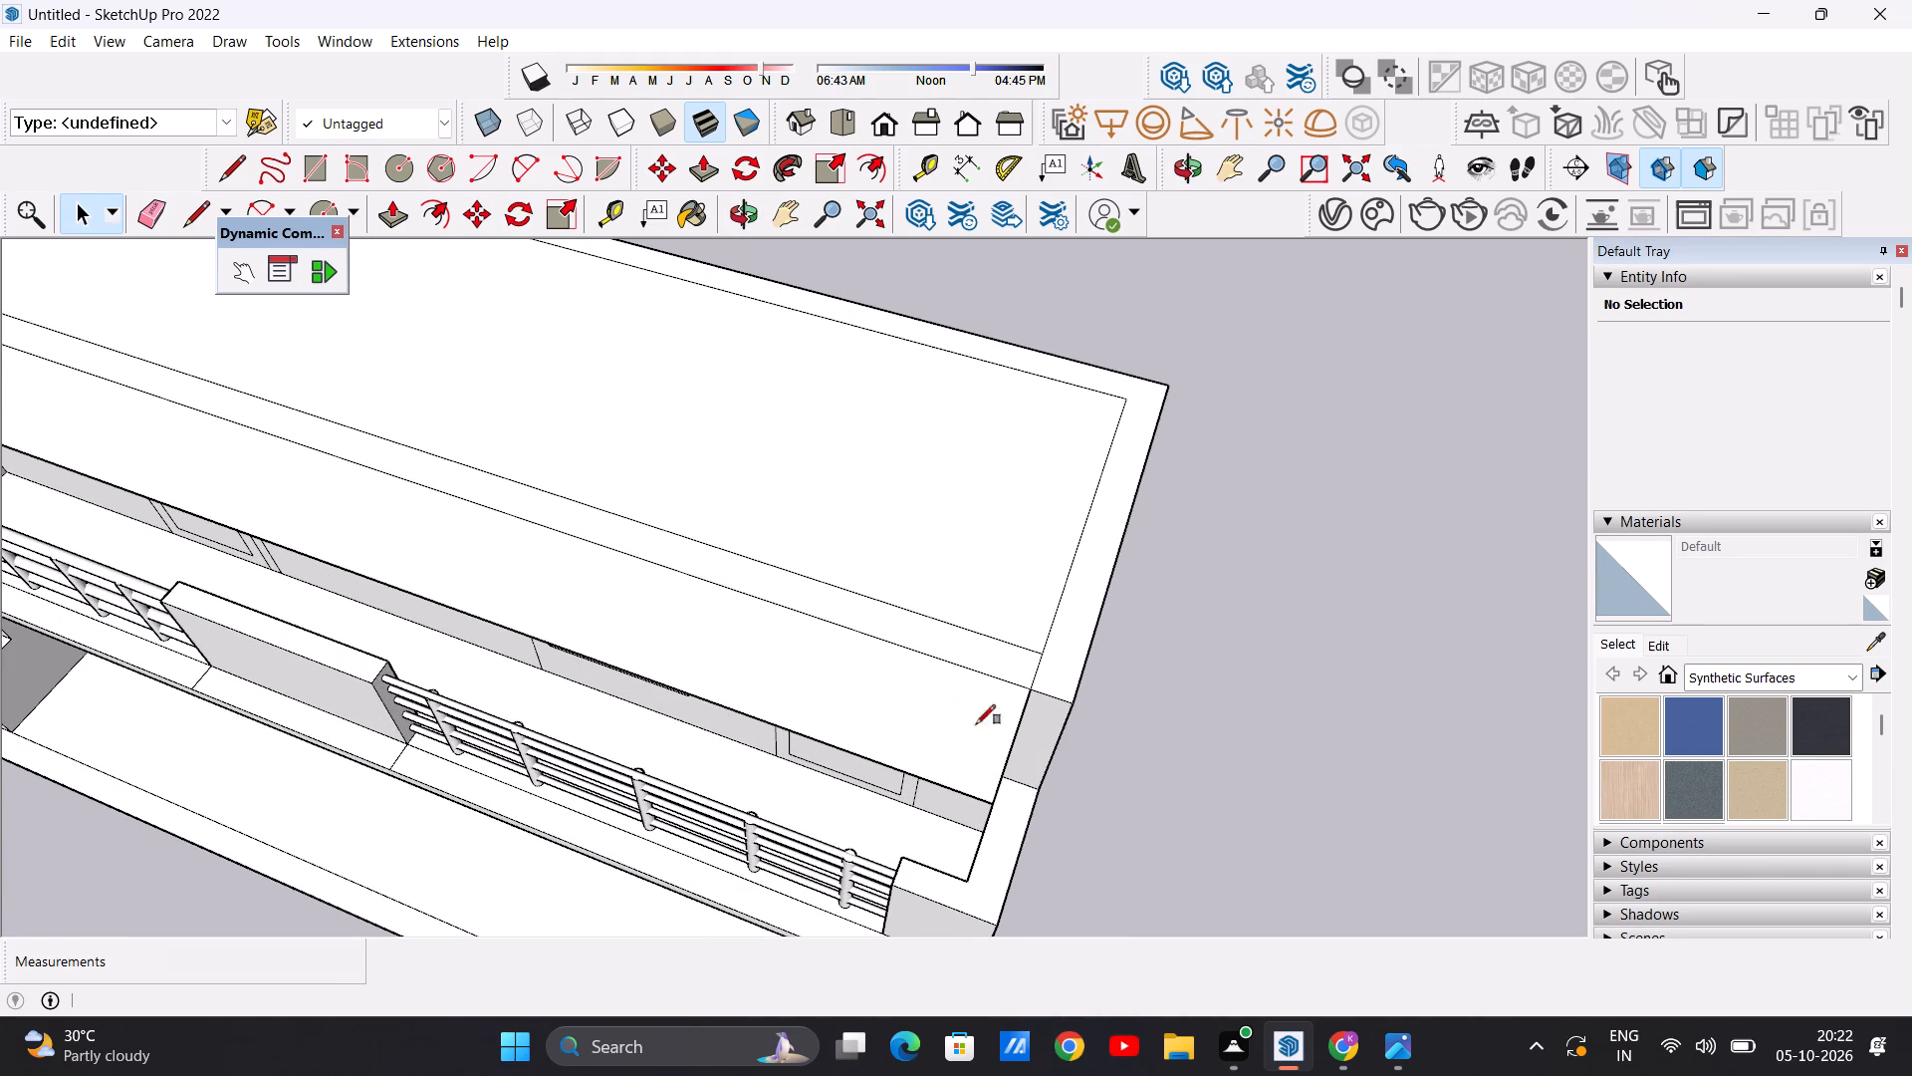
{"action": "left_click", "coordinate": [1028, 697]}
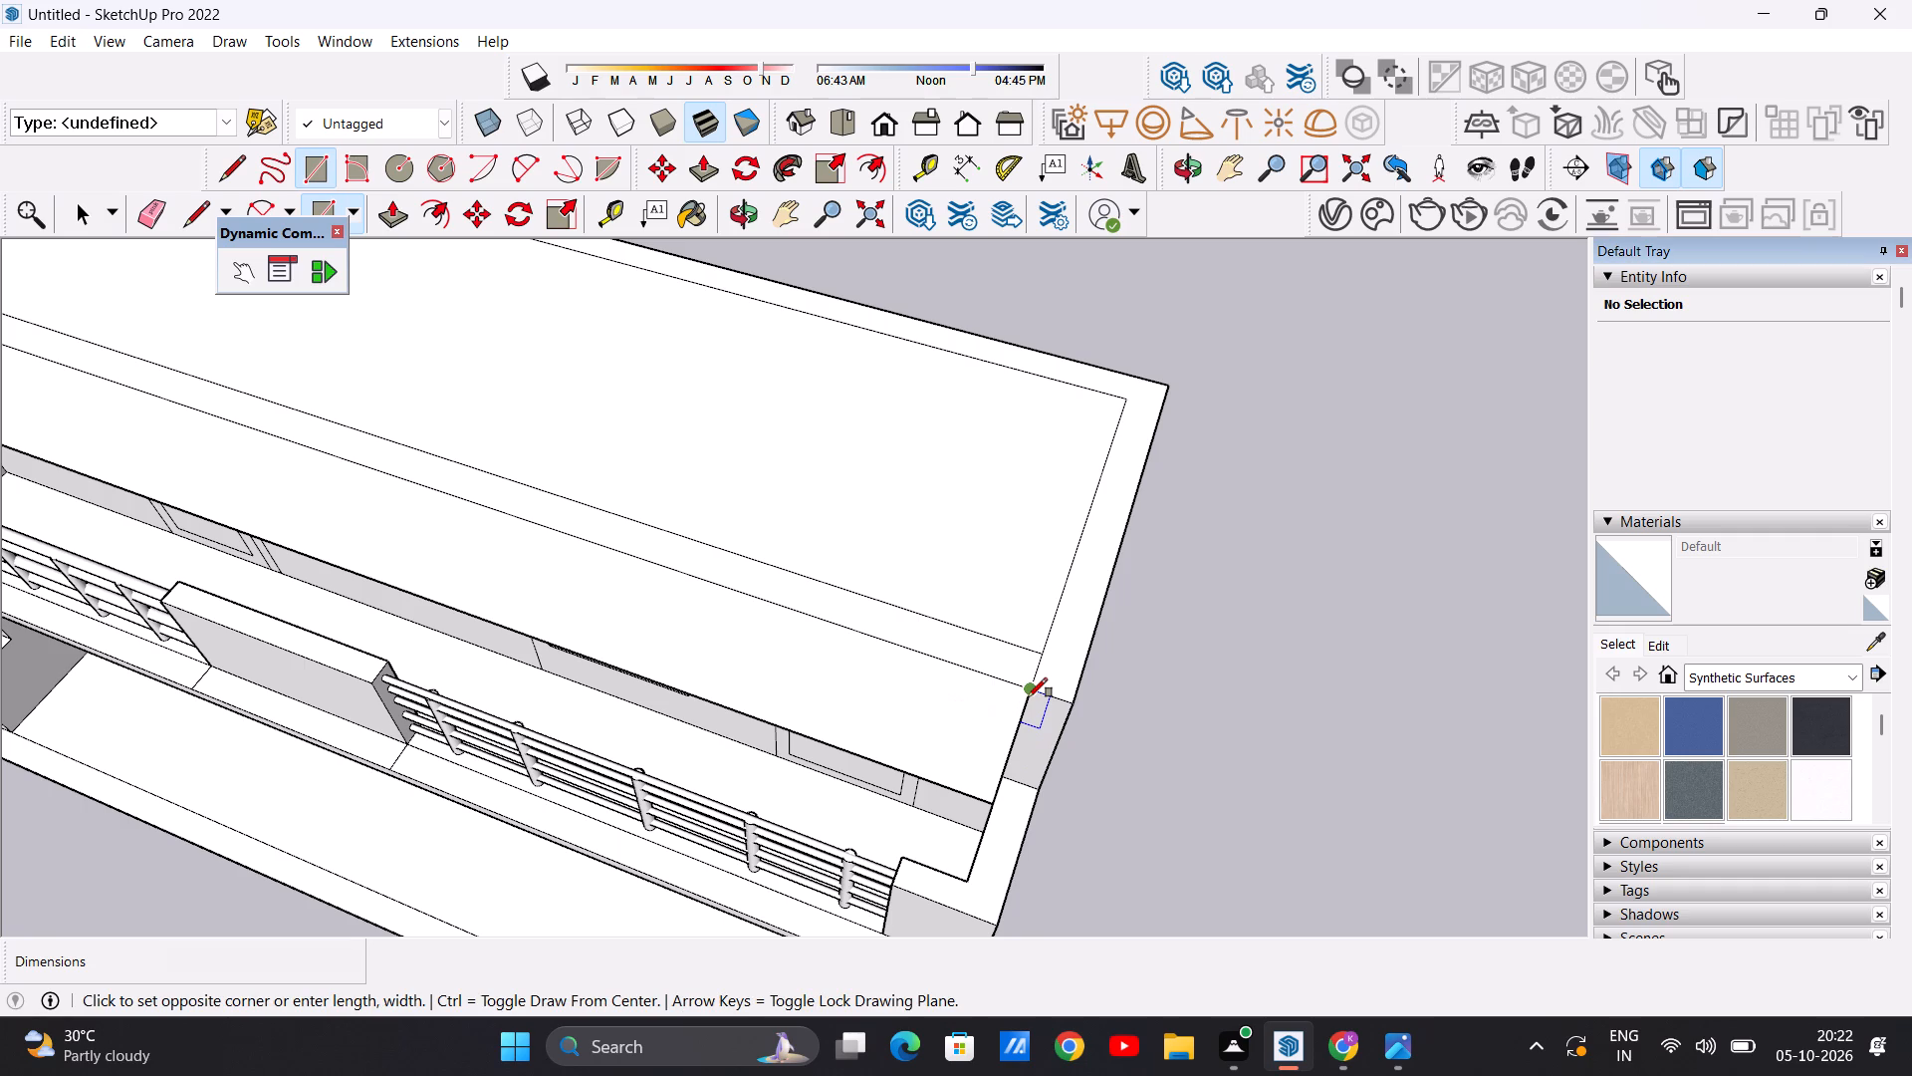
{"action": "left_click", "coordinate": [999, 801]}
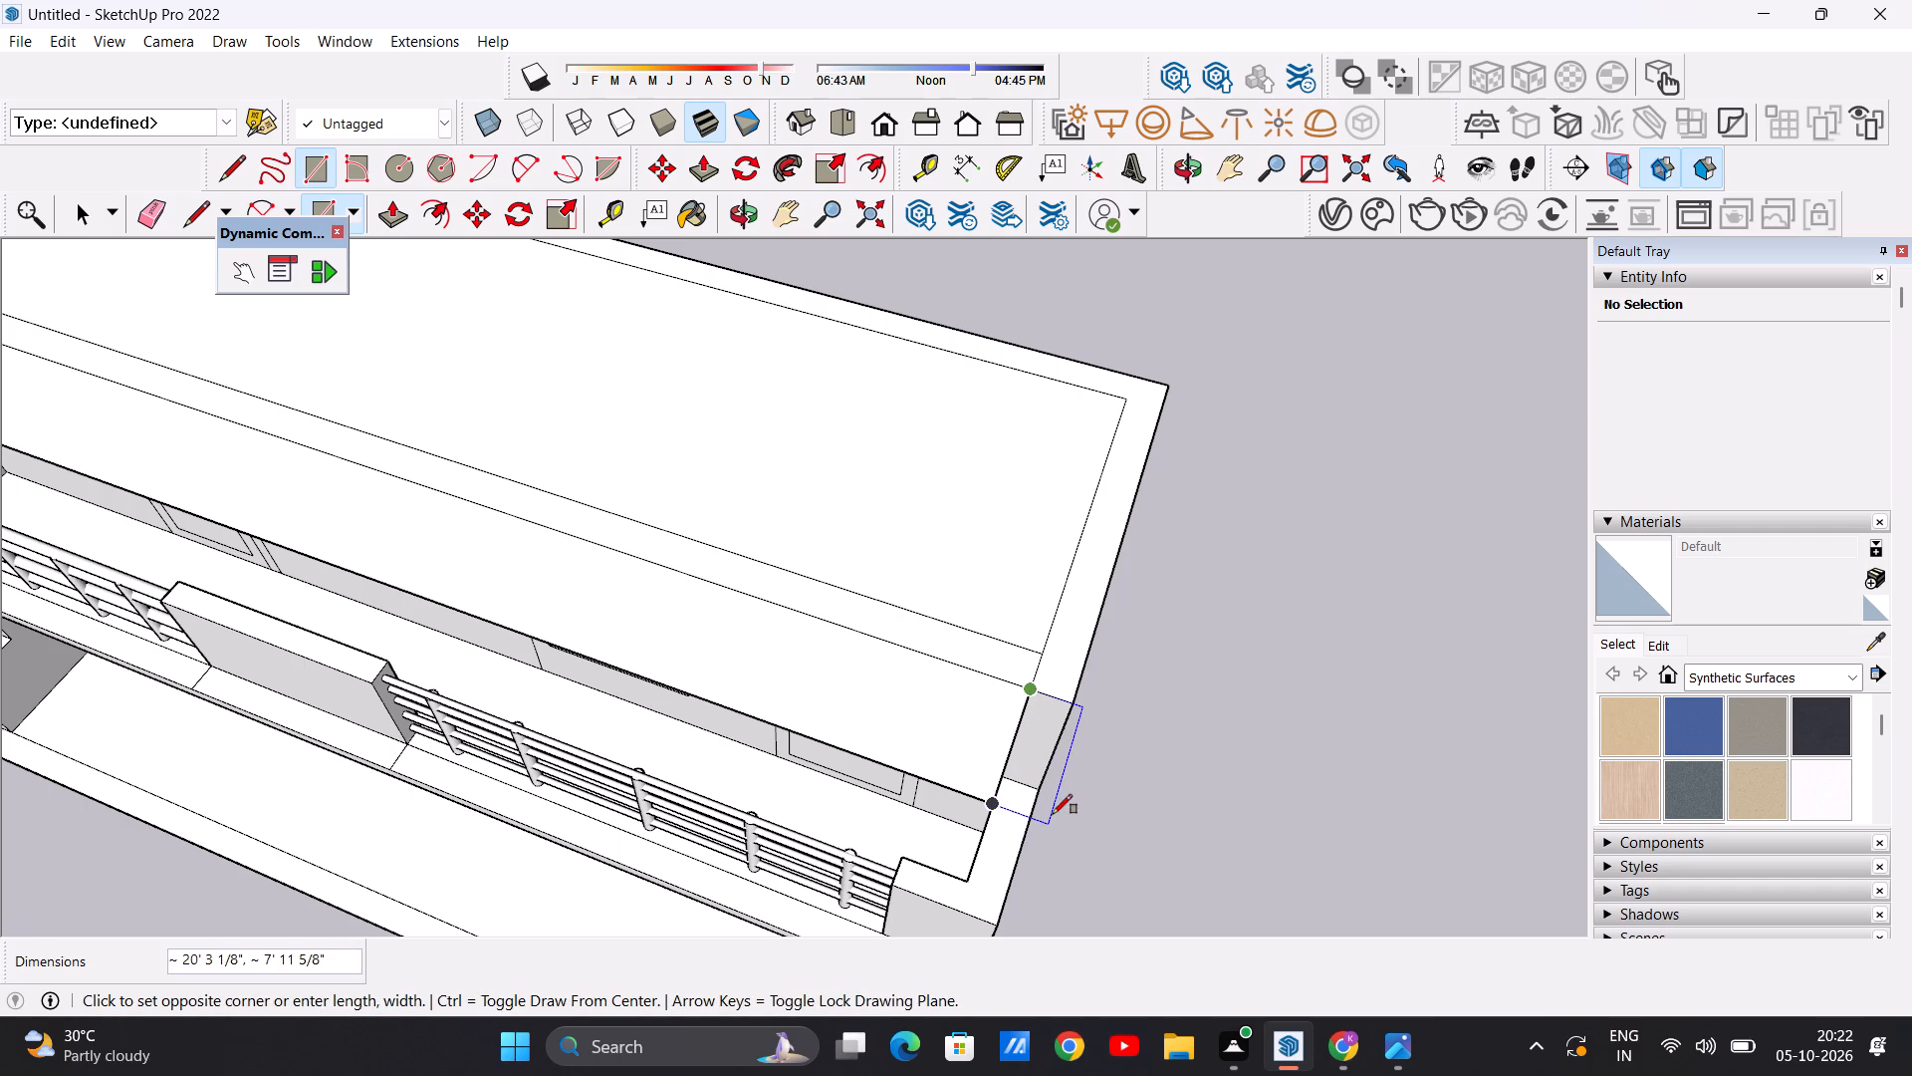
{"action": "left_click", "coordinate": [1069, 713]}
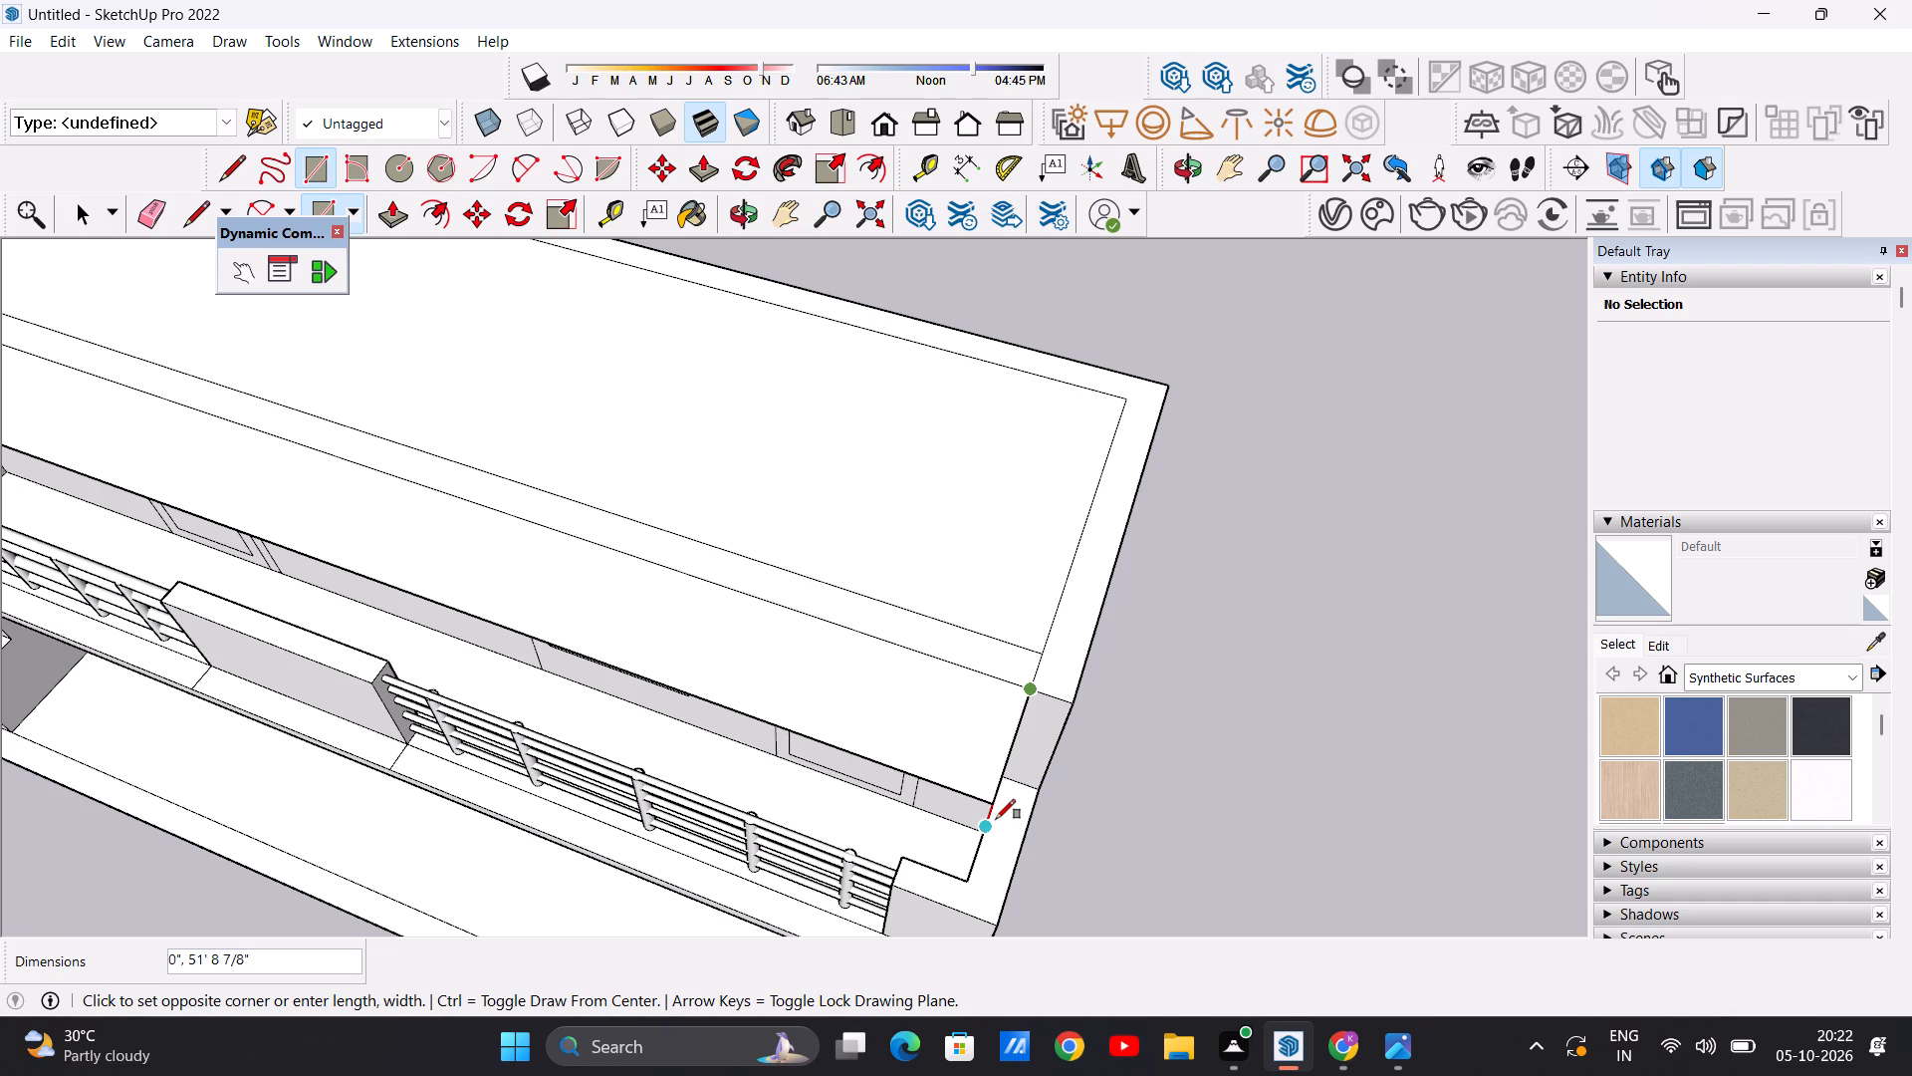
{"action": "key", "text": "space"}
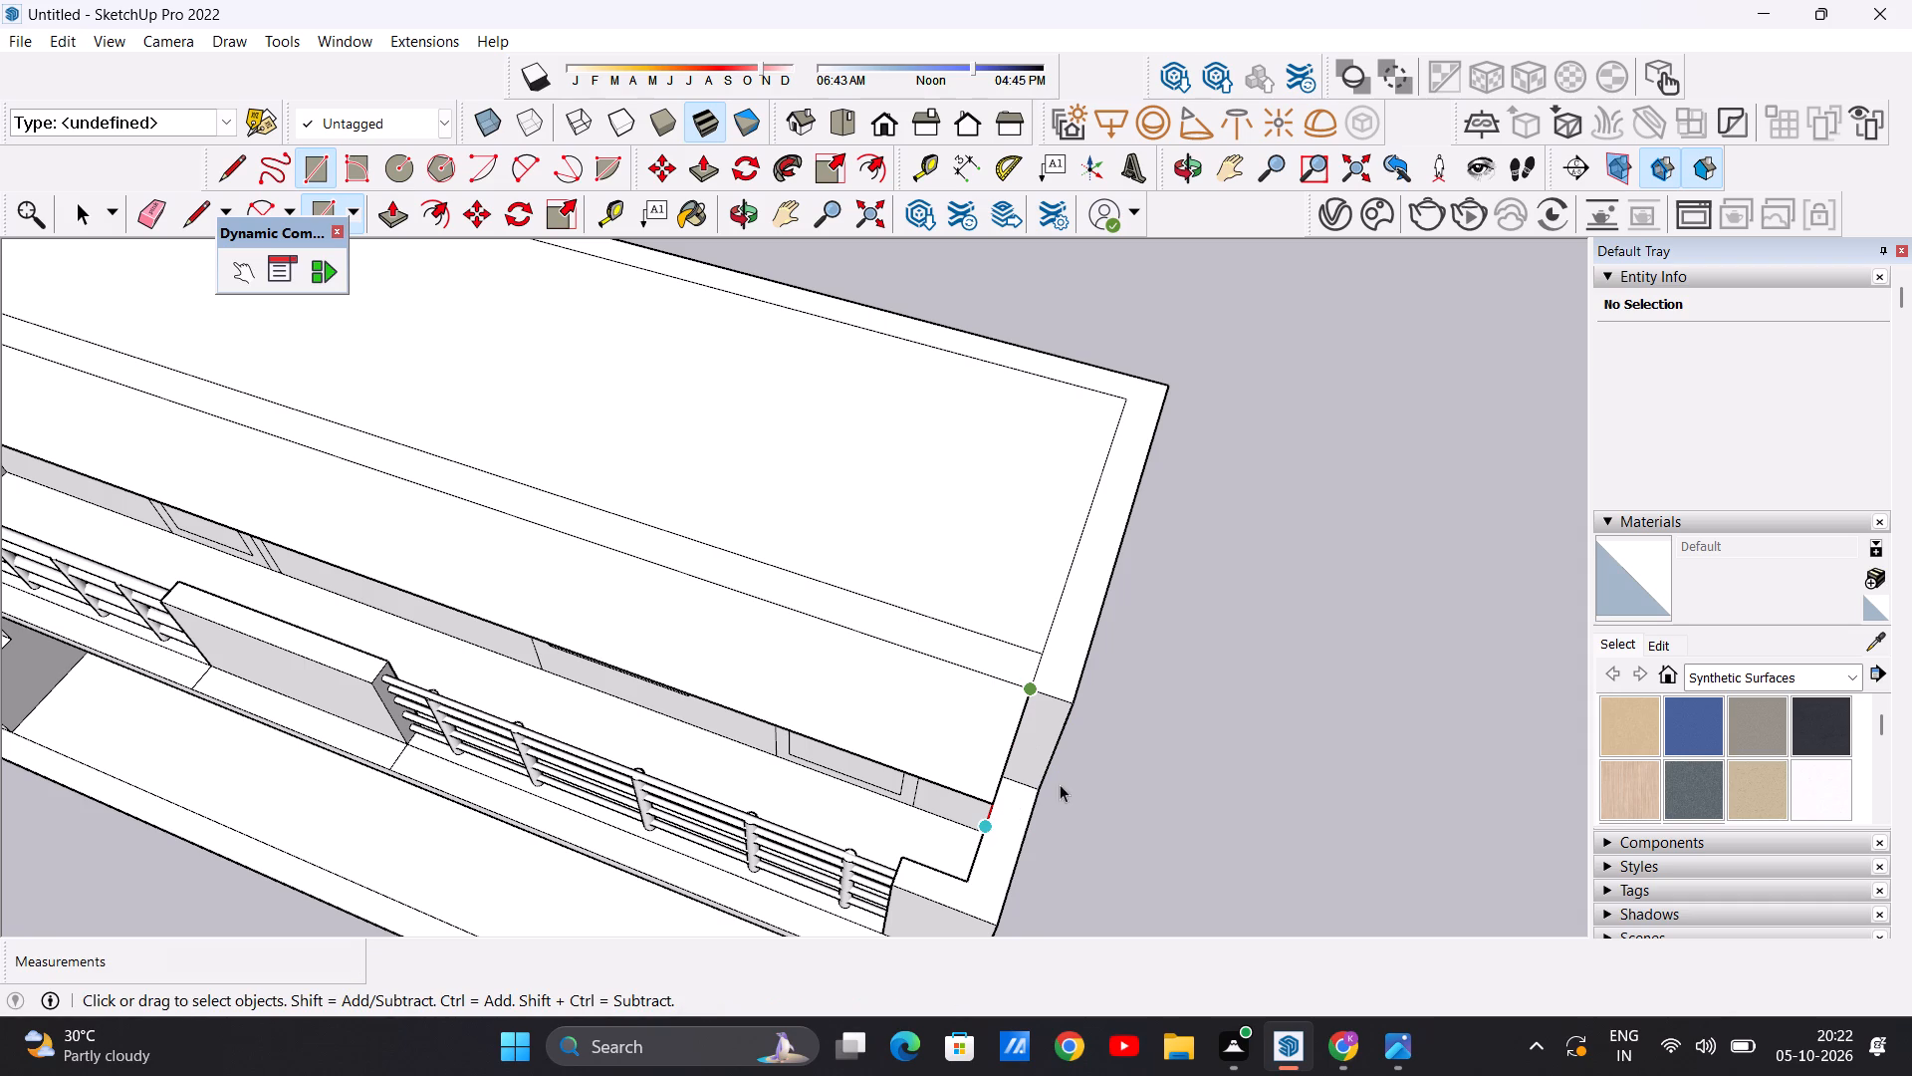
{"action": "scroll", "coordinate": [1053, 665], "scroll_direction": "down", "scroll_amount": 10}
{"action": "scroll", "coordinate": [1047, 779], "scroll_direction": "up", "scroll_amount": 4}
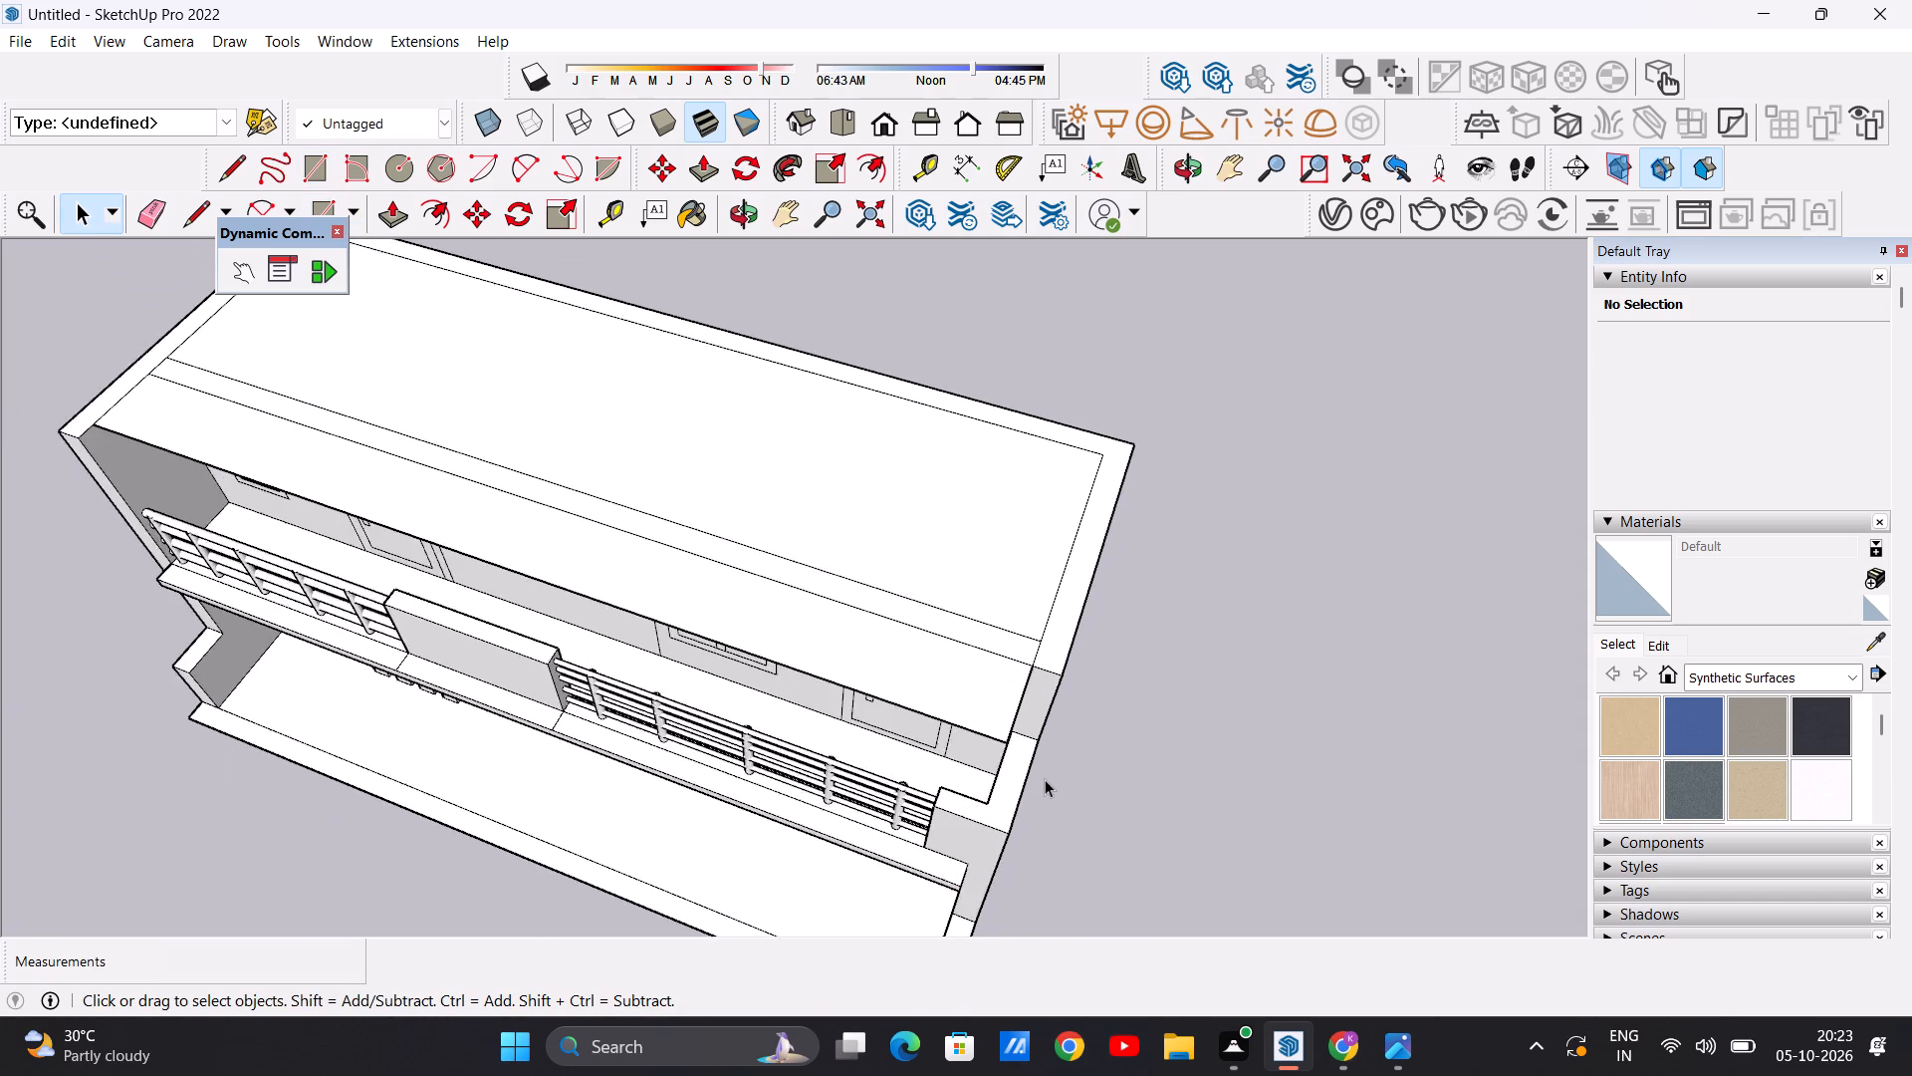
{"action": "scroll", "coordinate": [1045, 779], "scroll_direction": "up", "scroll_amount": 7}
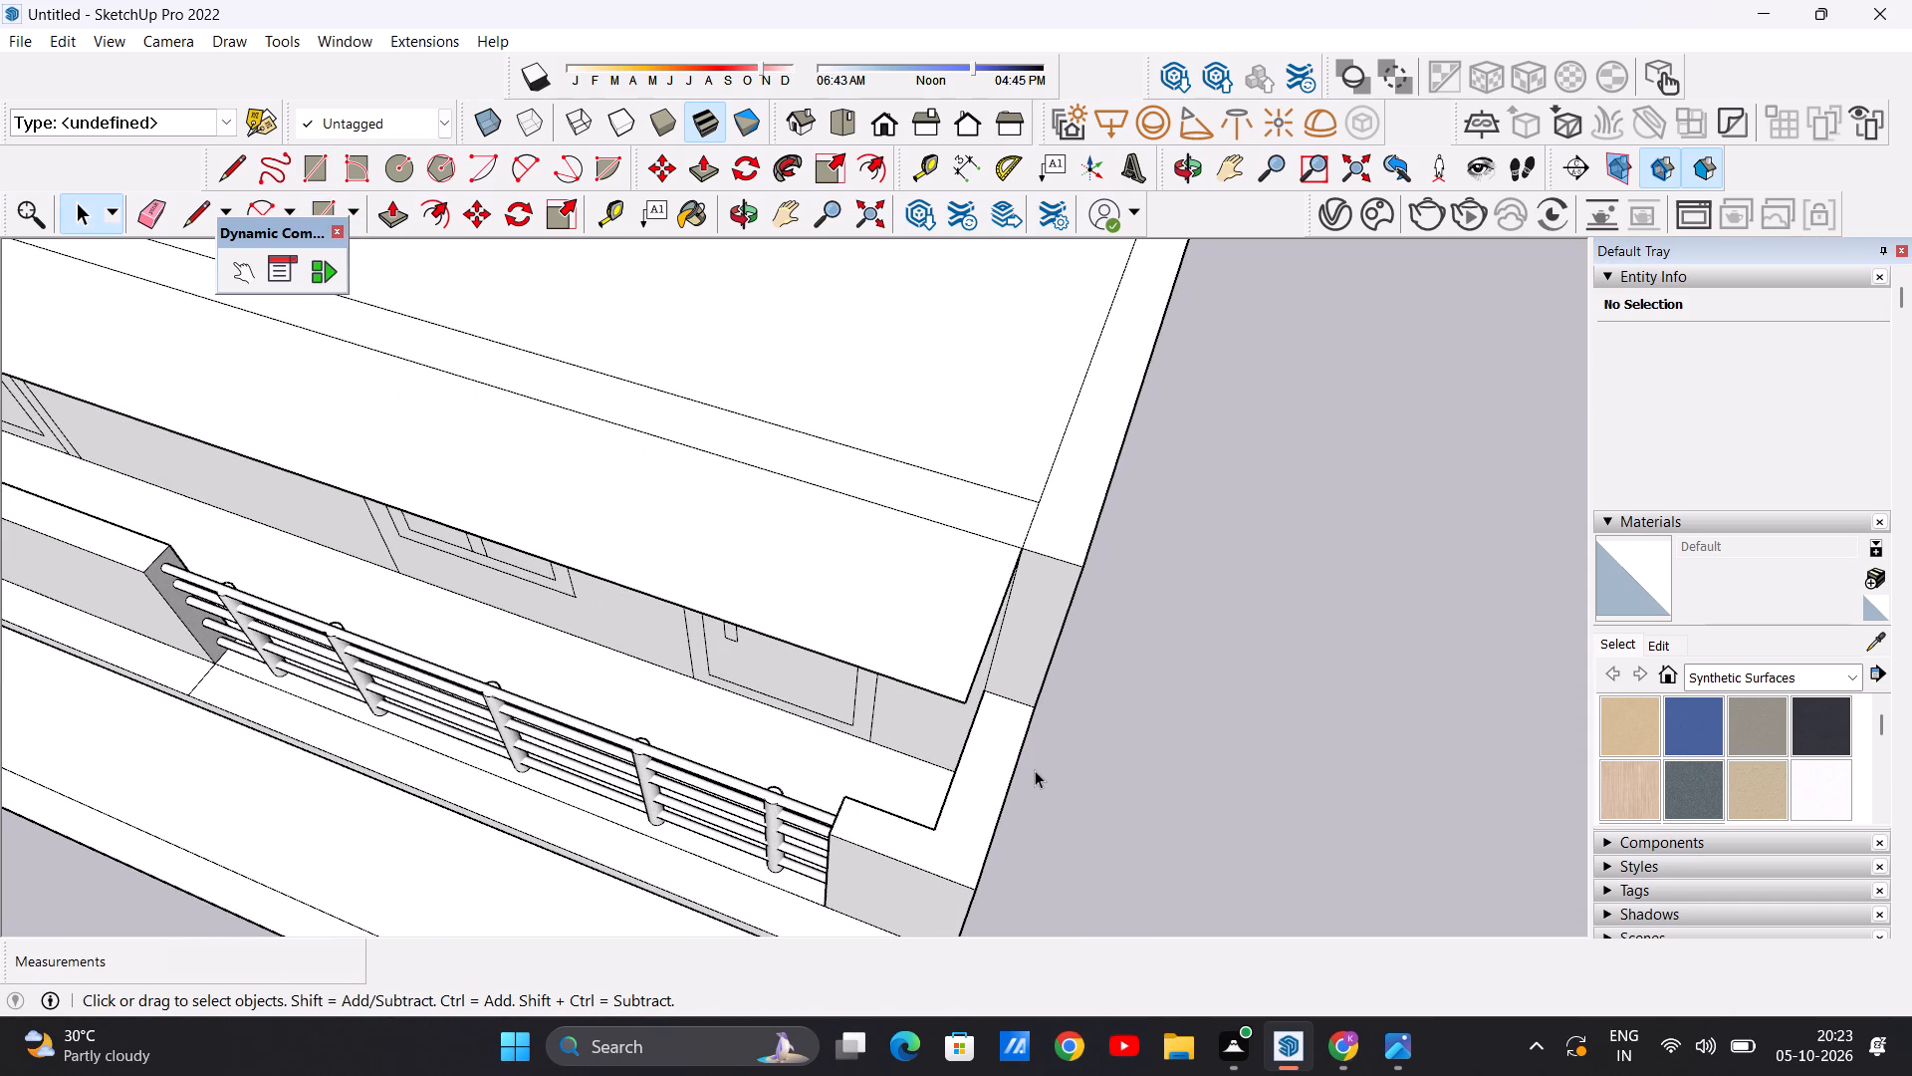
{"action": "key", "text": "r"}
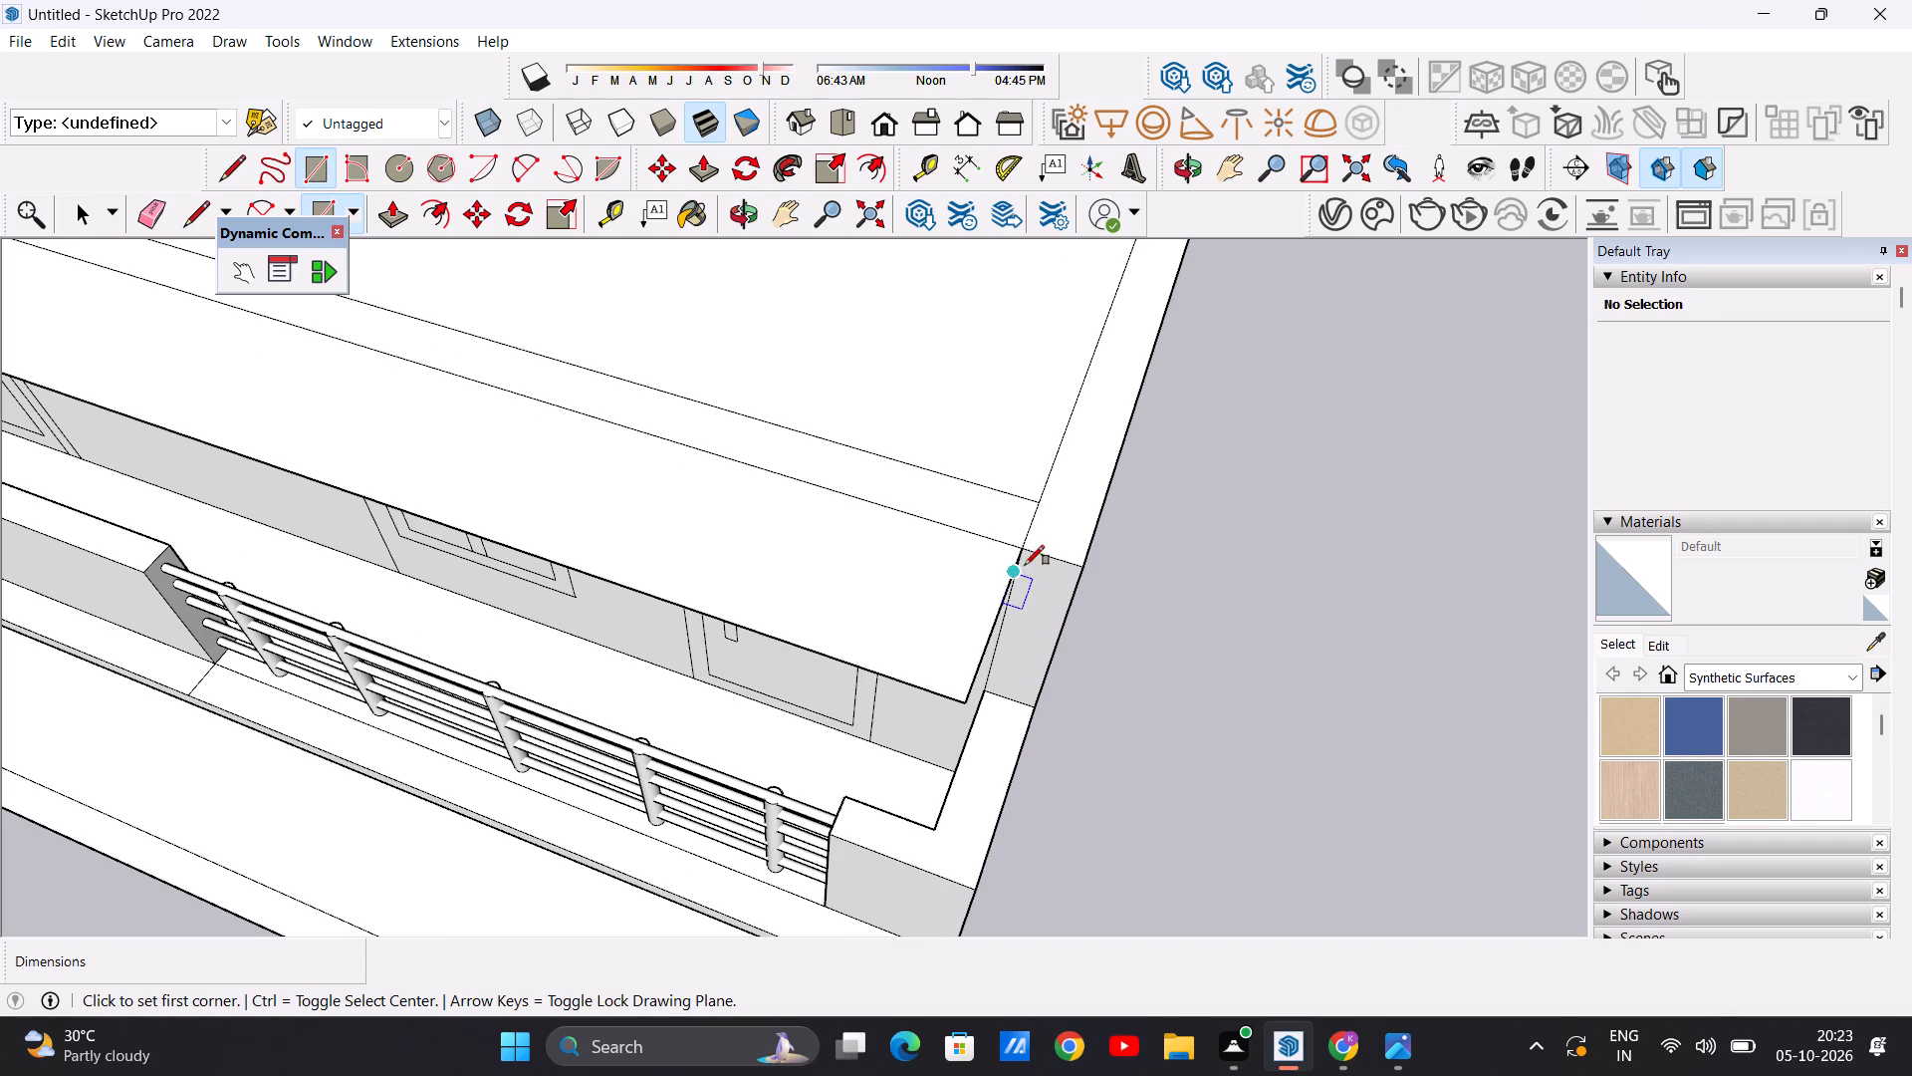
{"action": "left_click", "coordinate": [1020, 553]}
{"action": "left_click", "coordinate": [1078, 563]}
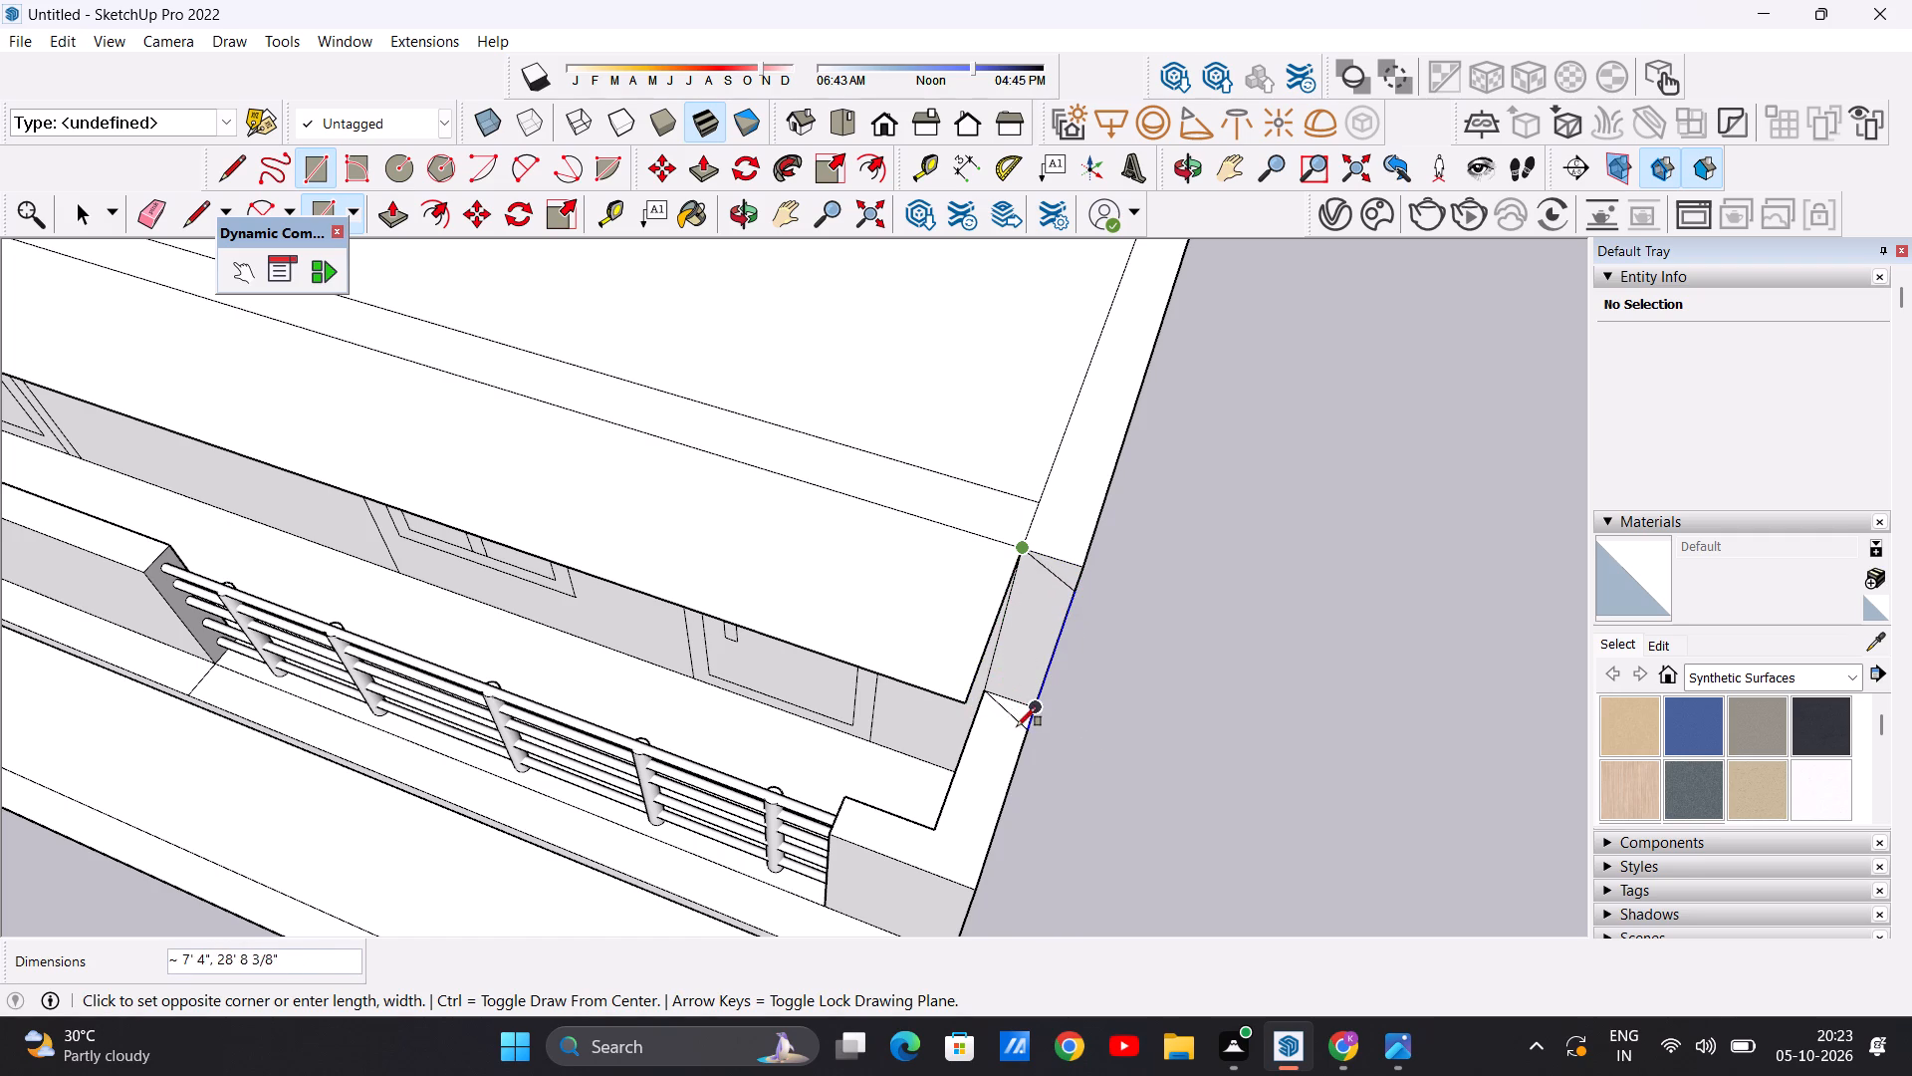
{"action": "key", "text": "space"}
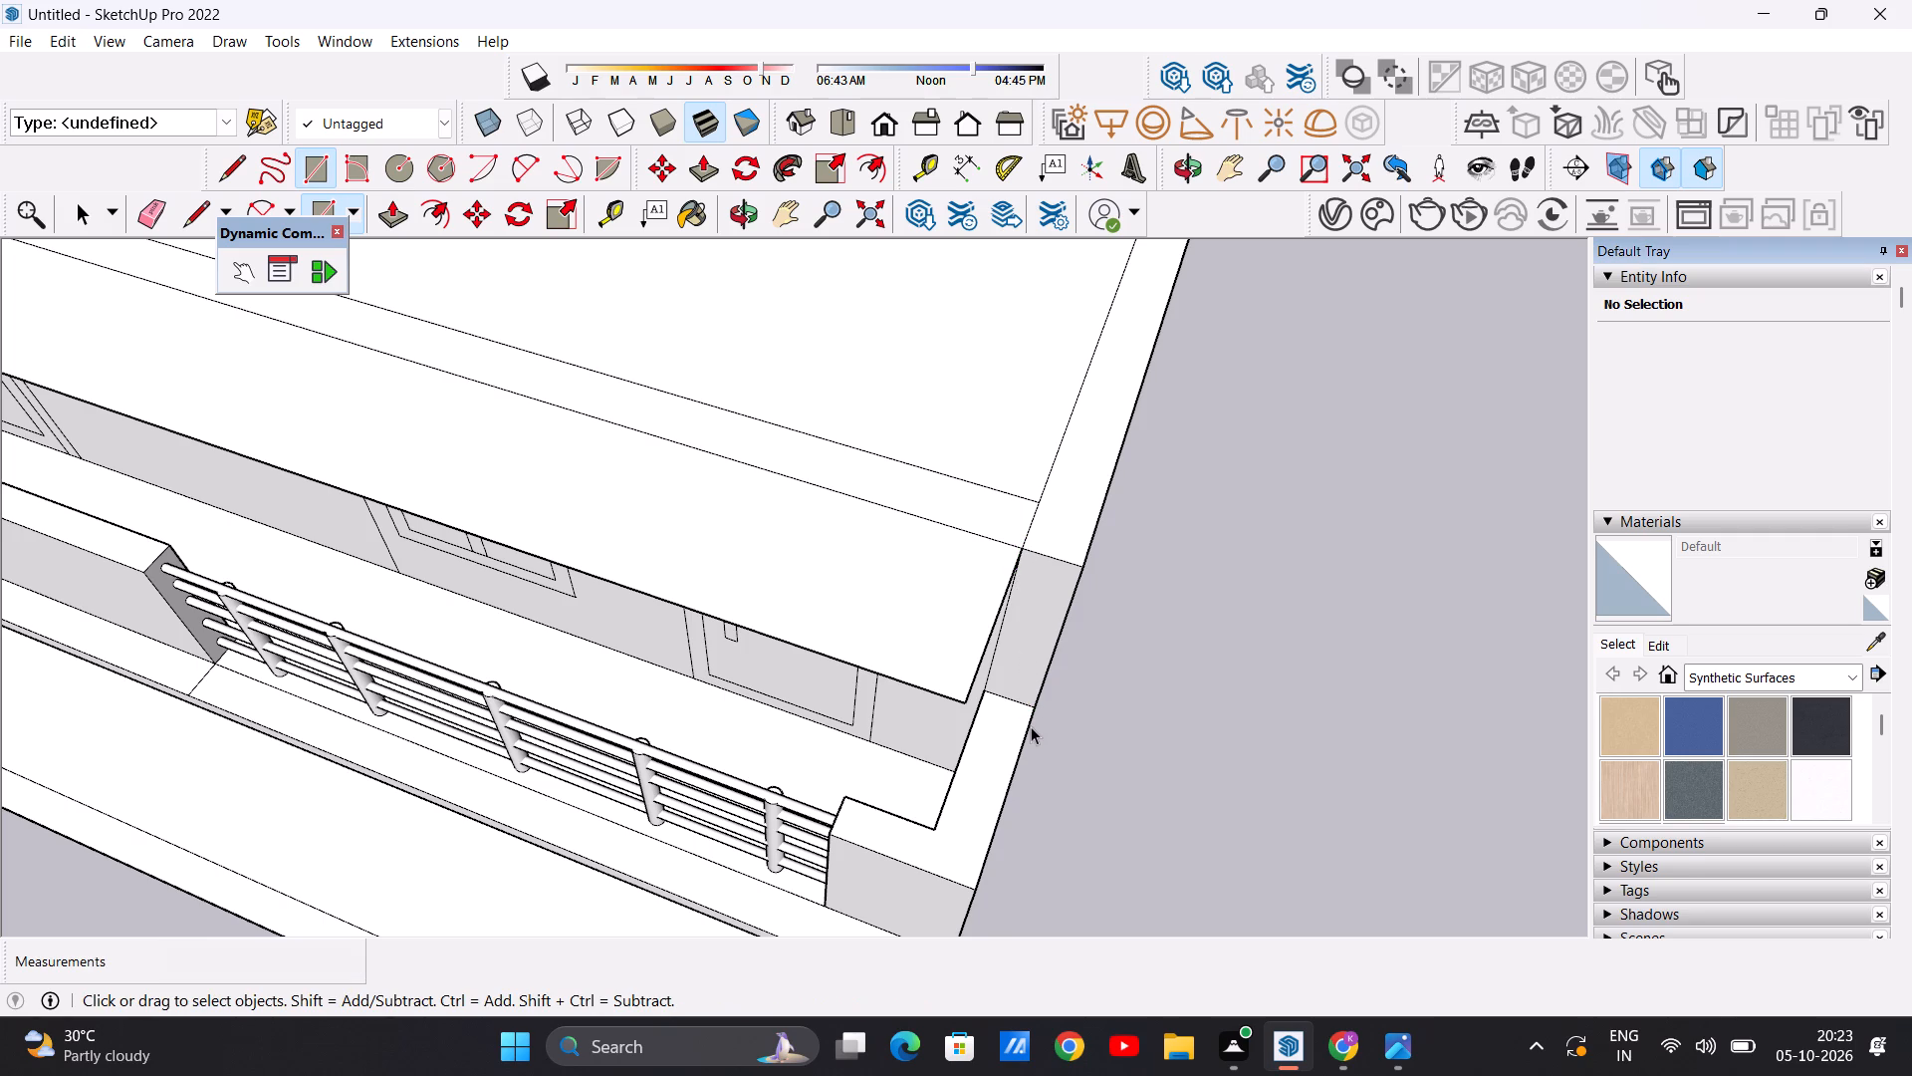
Draw a rectangle of about 20' 4 9/16" by 6' 5 15/16" extending the front roof overhang over the end wall's thickness.
{"action": "type", "text": "R"}
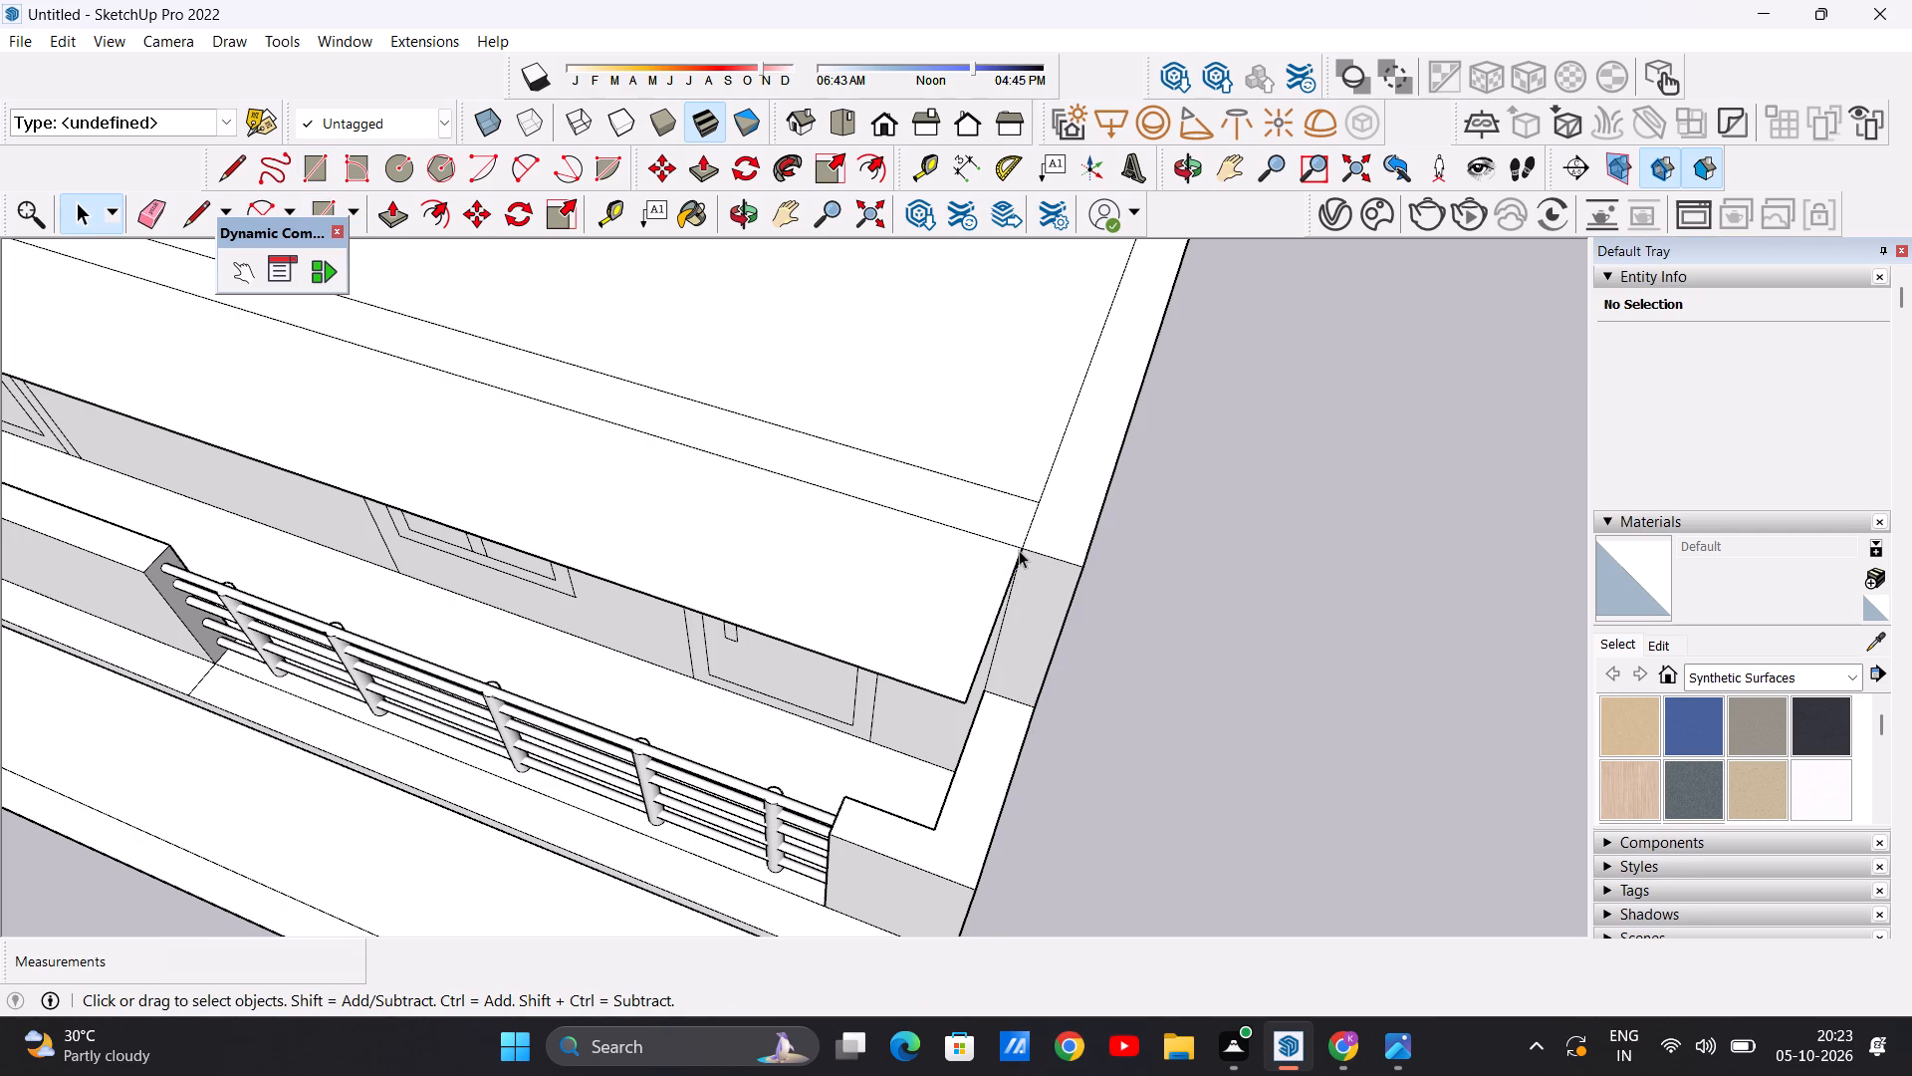
{"action": "key", "text": "r"}
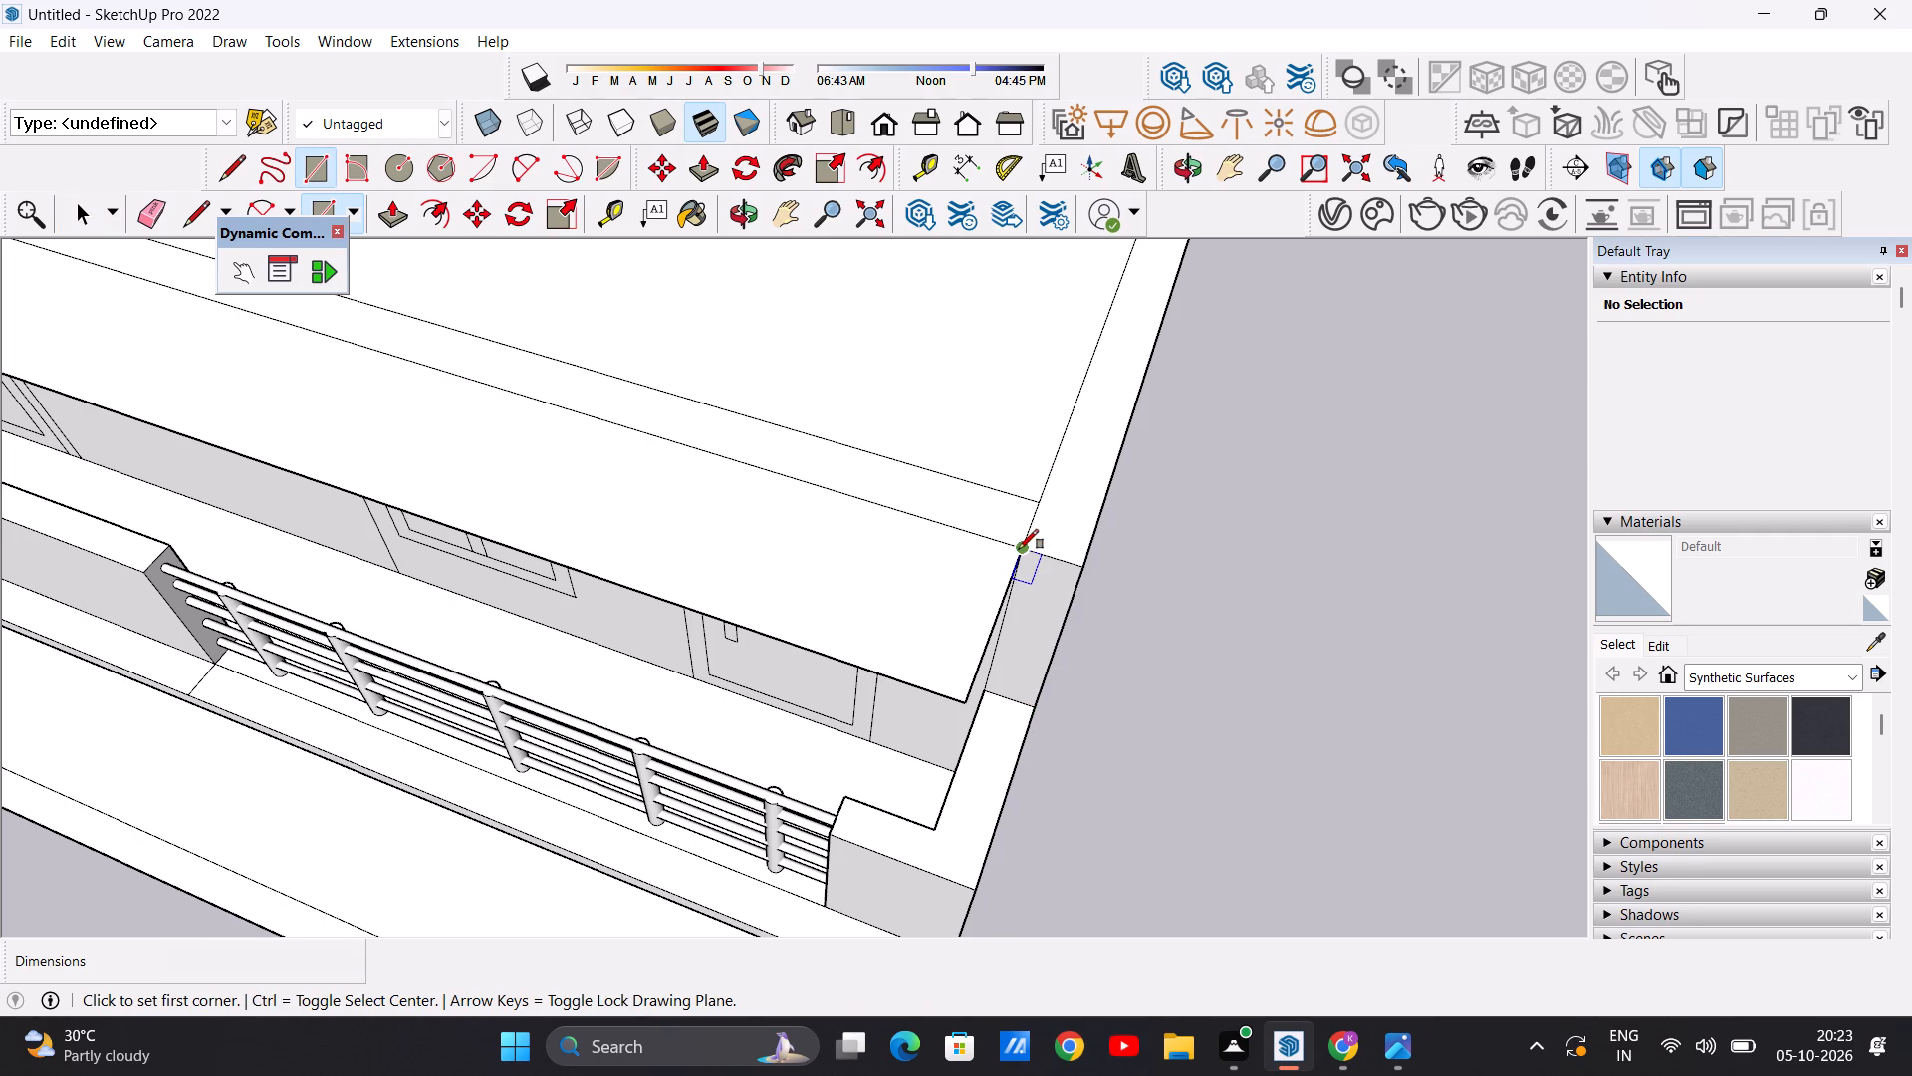
{"action": "left_click", "coordinate": [1019, 549]}
{"action": "left_click", "coordinate": [1078, 564]}
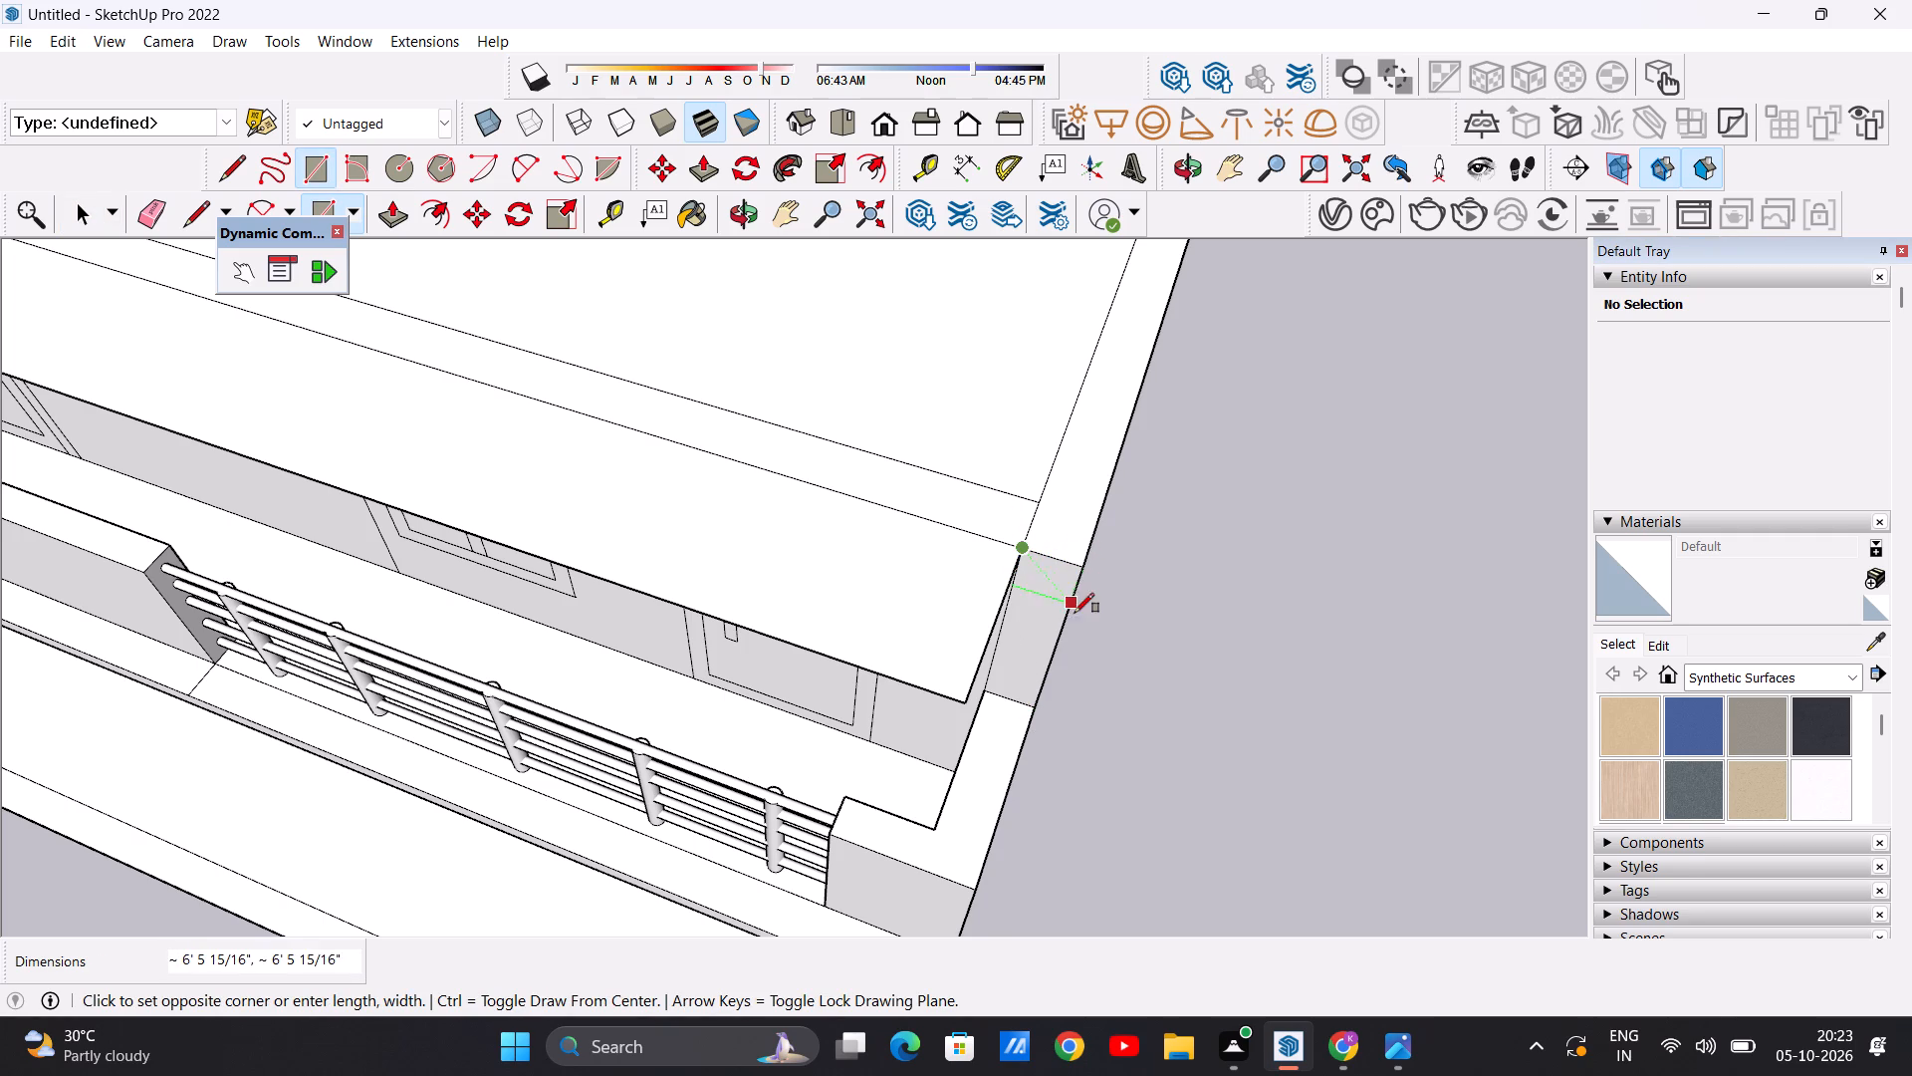
{"action": "left_click", "coordinate": [1017, 722]}
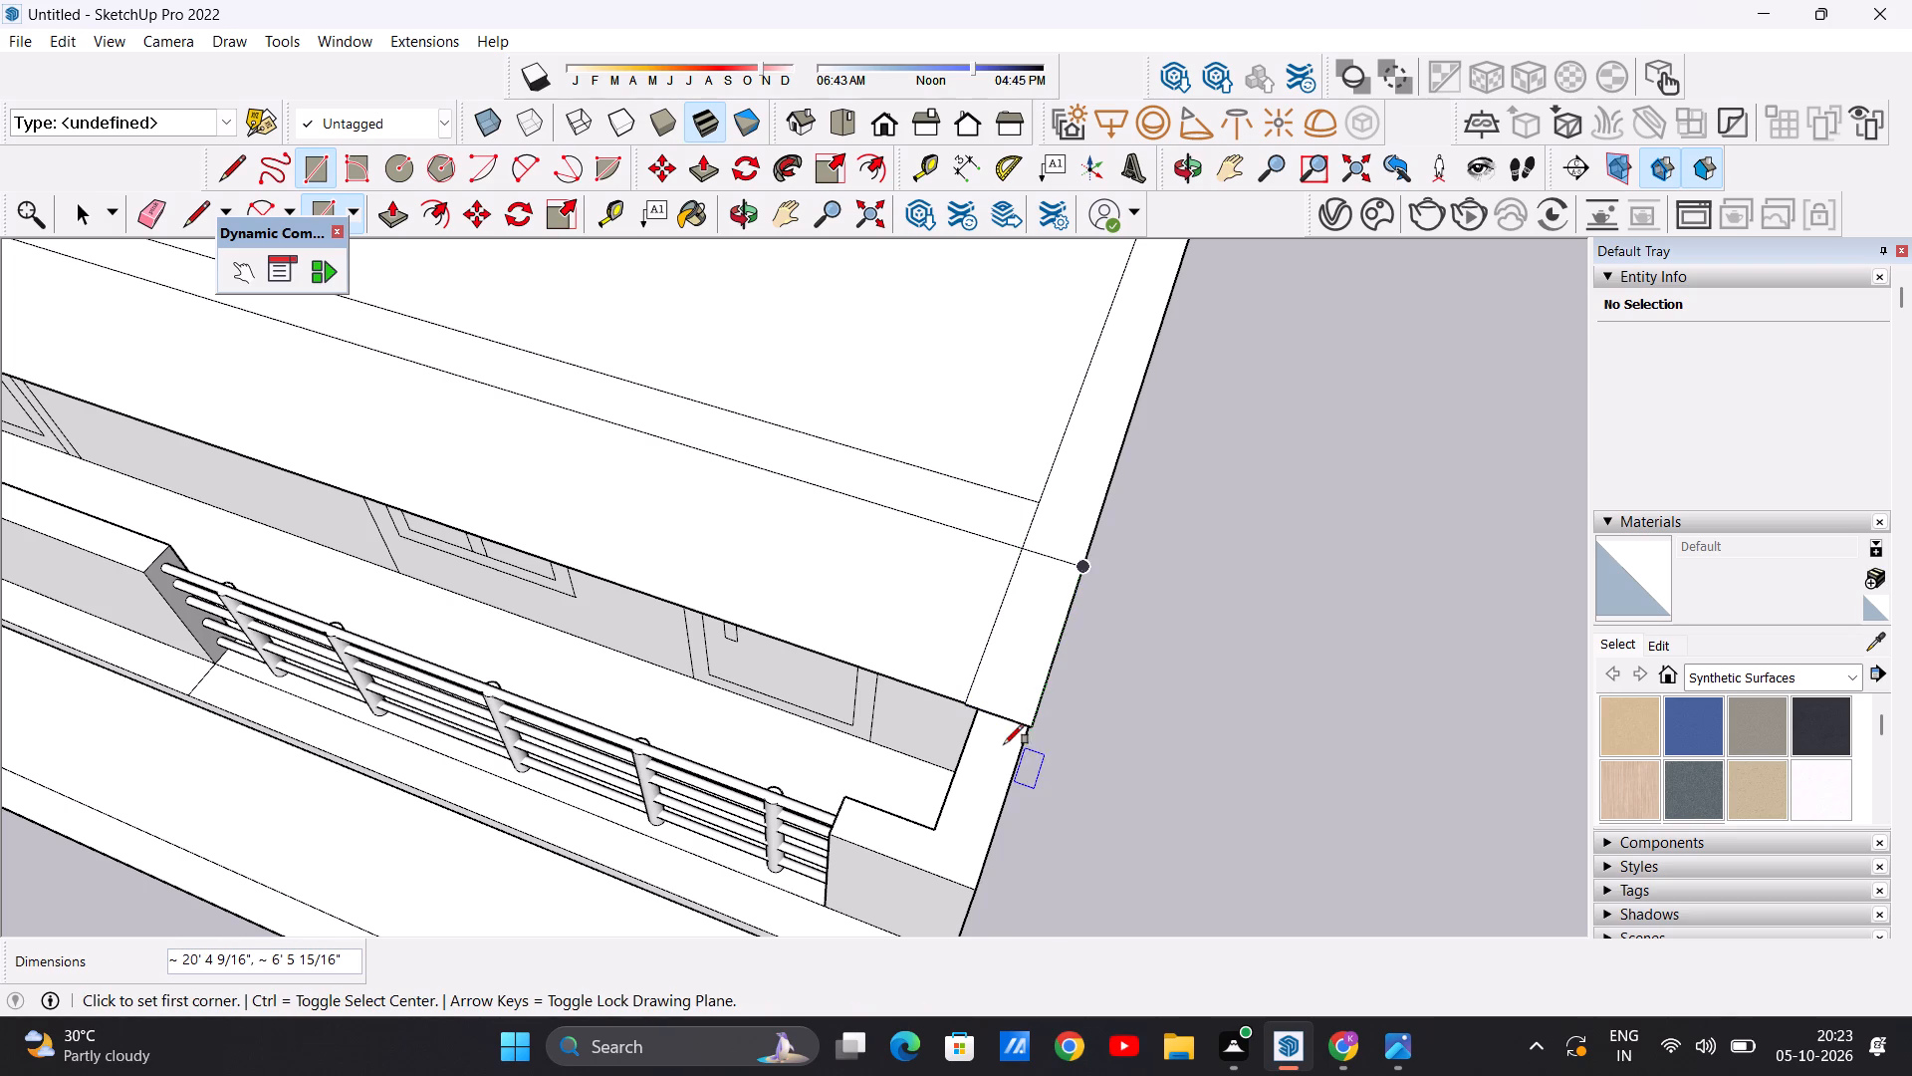
{"action": "key", "text": "space"}
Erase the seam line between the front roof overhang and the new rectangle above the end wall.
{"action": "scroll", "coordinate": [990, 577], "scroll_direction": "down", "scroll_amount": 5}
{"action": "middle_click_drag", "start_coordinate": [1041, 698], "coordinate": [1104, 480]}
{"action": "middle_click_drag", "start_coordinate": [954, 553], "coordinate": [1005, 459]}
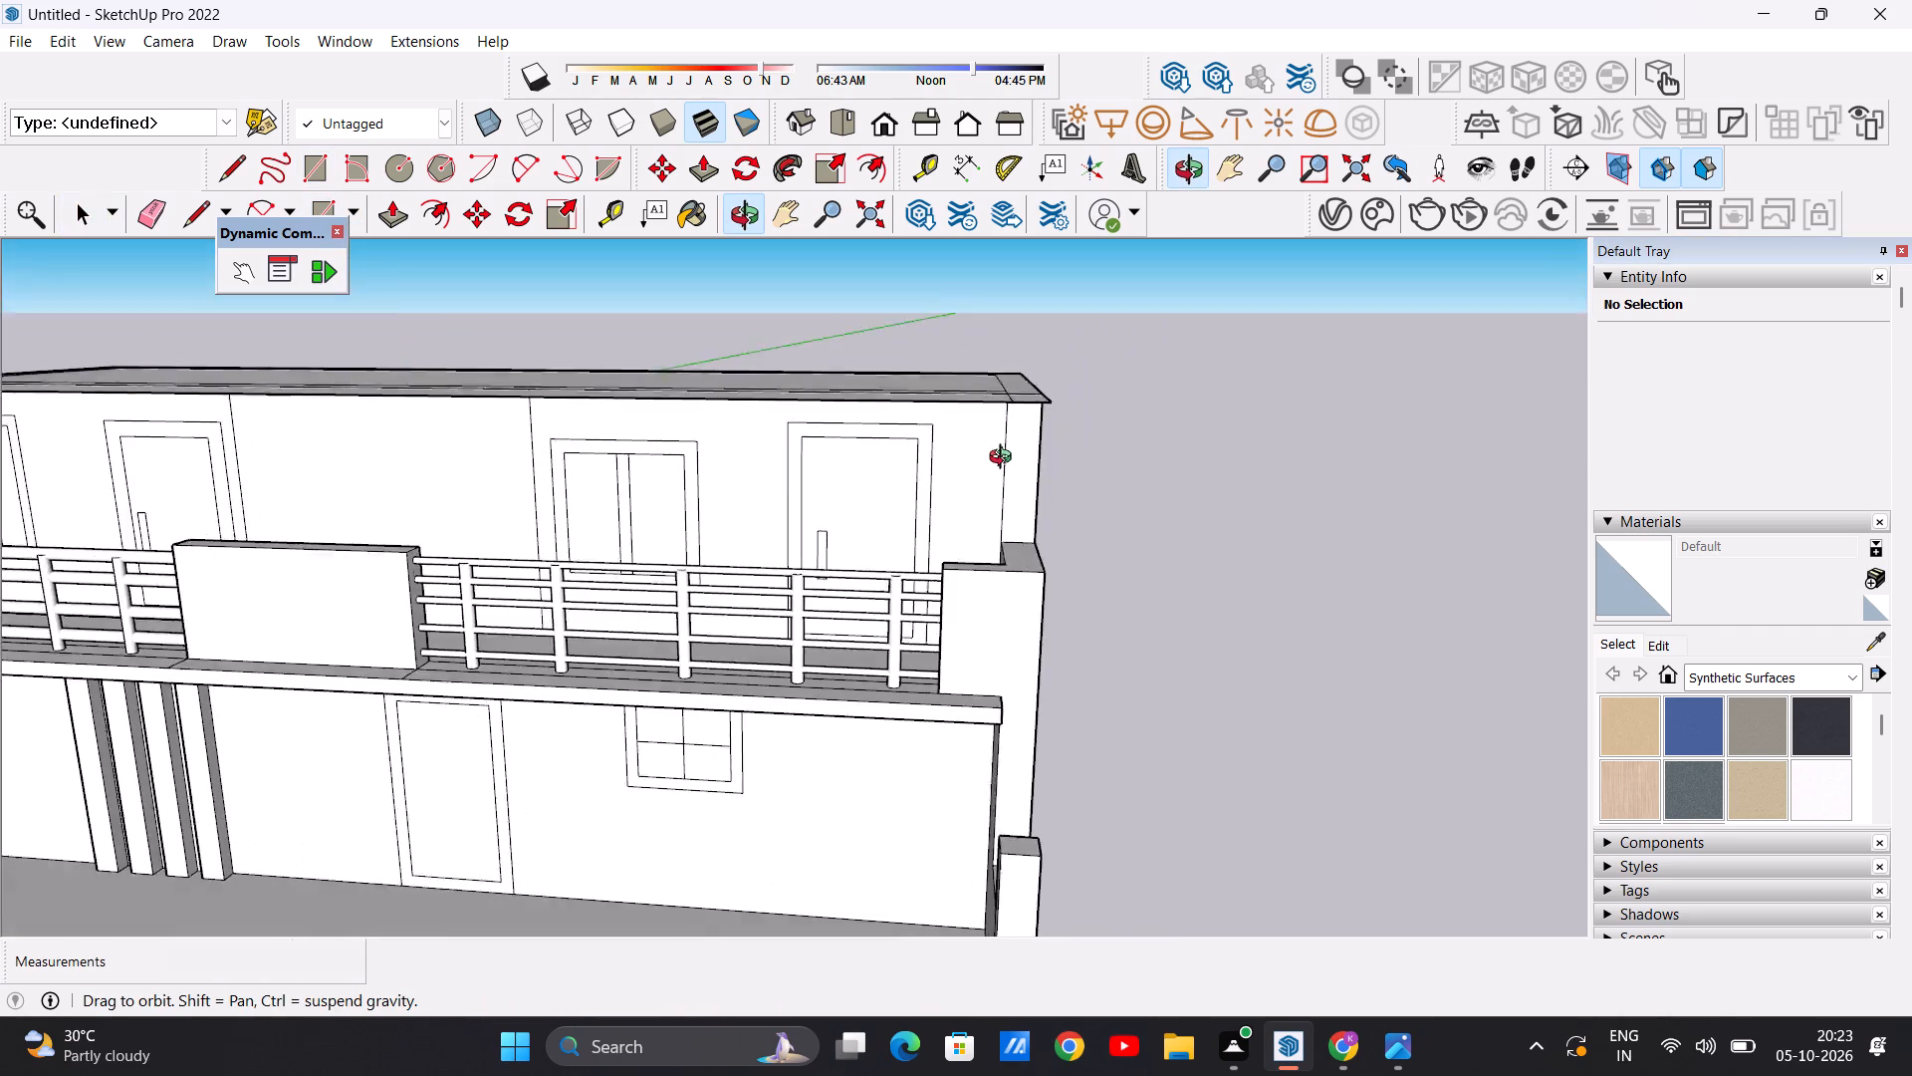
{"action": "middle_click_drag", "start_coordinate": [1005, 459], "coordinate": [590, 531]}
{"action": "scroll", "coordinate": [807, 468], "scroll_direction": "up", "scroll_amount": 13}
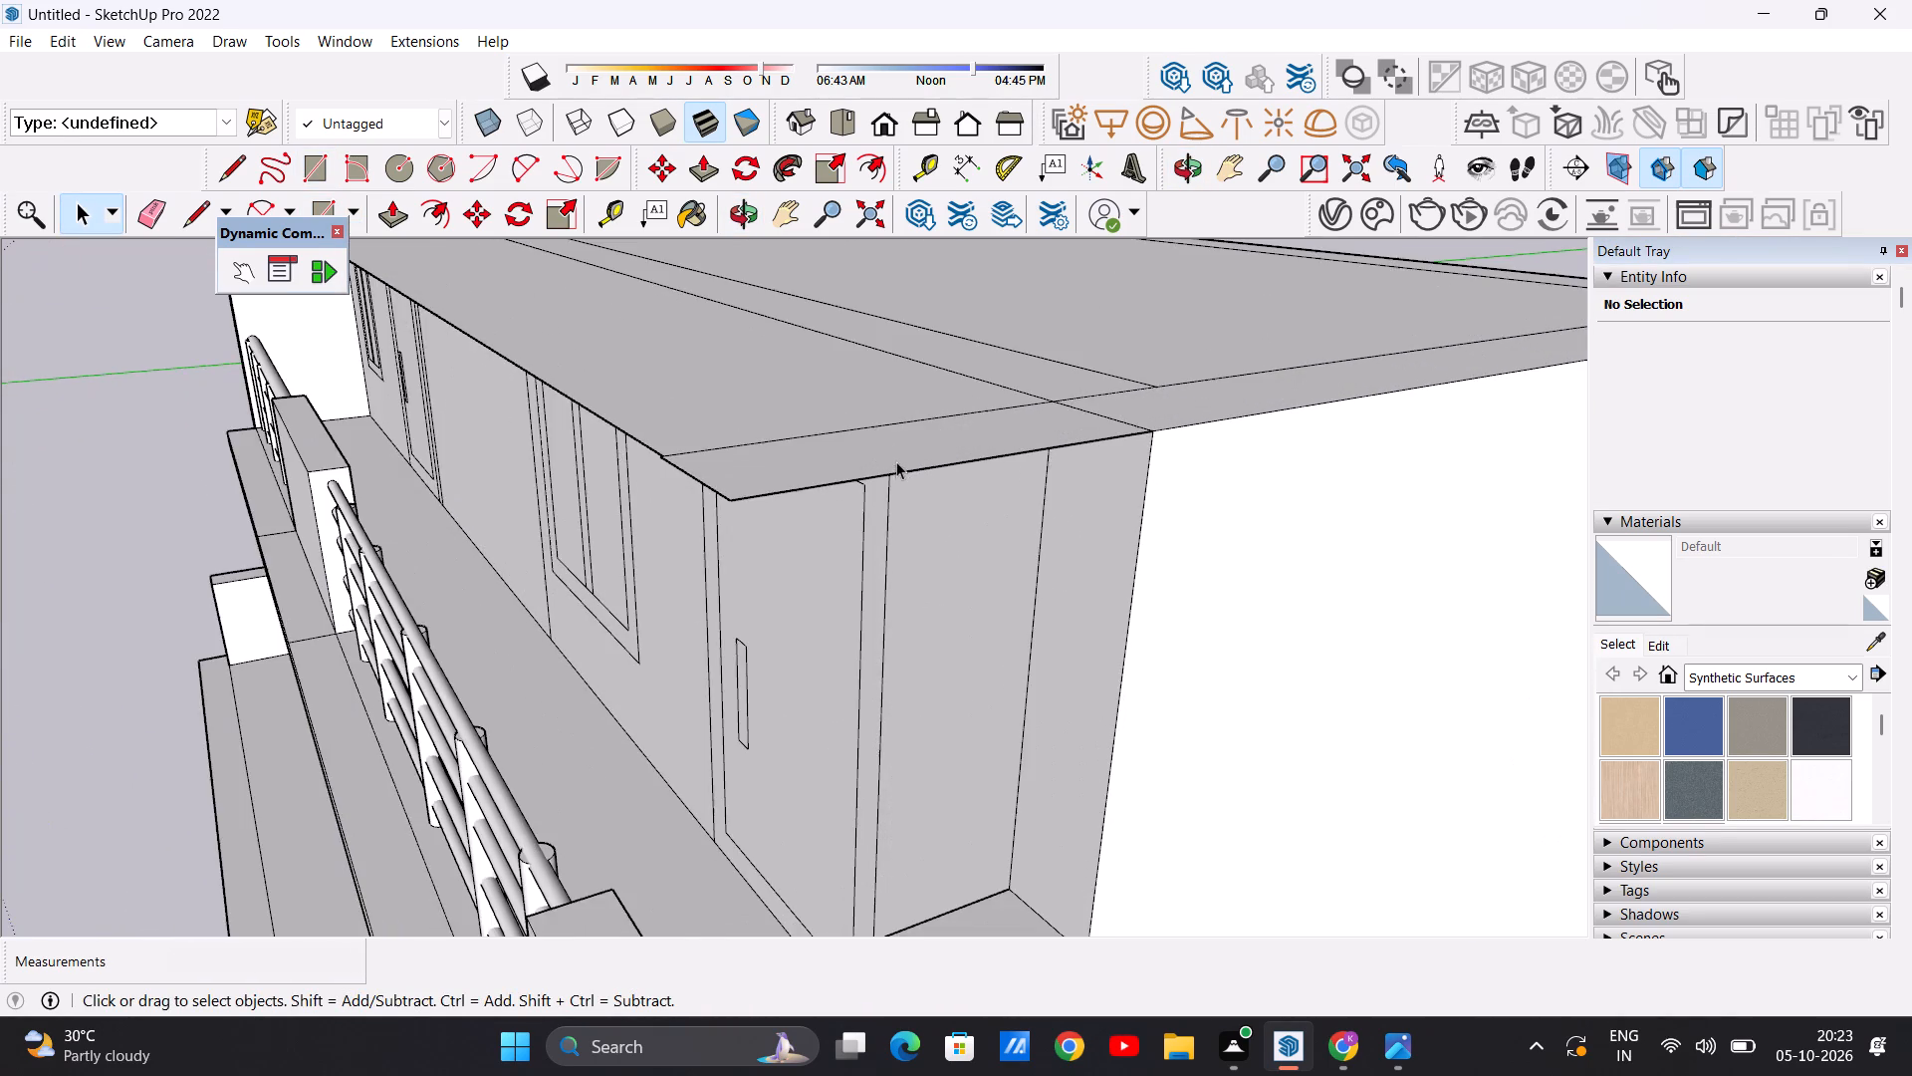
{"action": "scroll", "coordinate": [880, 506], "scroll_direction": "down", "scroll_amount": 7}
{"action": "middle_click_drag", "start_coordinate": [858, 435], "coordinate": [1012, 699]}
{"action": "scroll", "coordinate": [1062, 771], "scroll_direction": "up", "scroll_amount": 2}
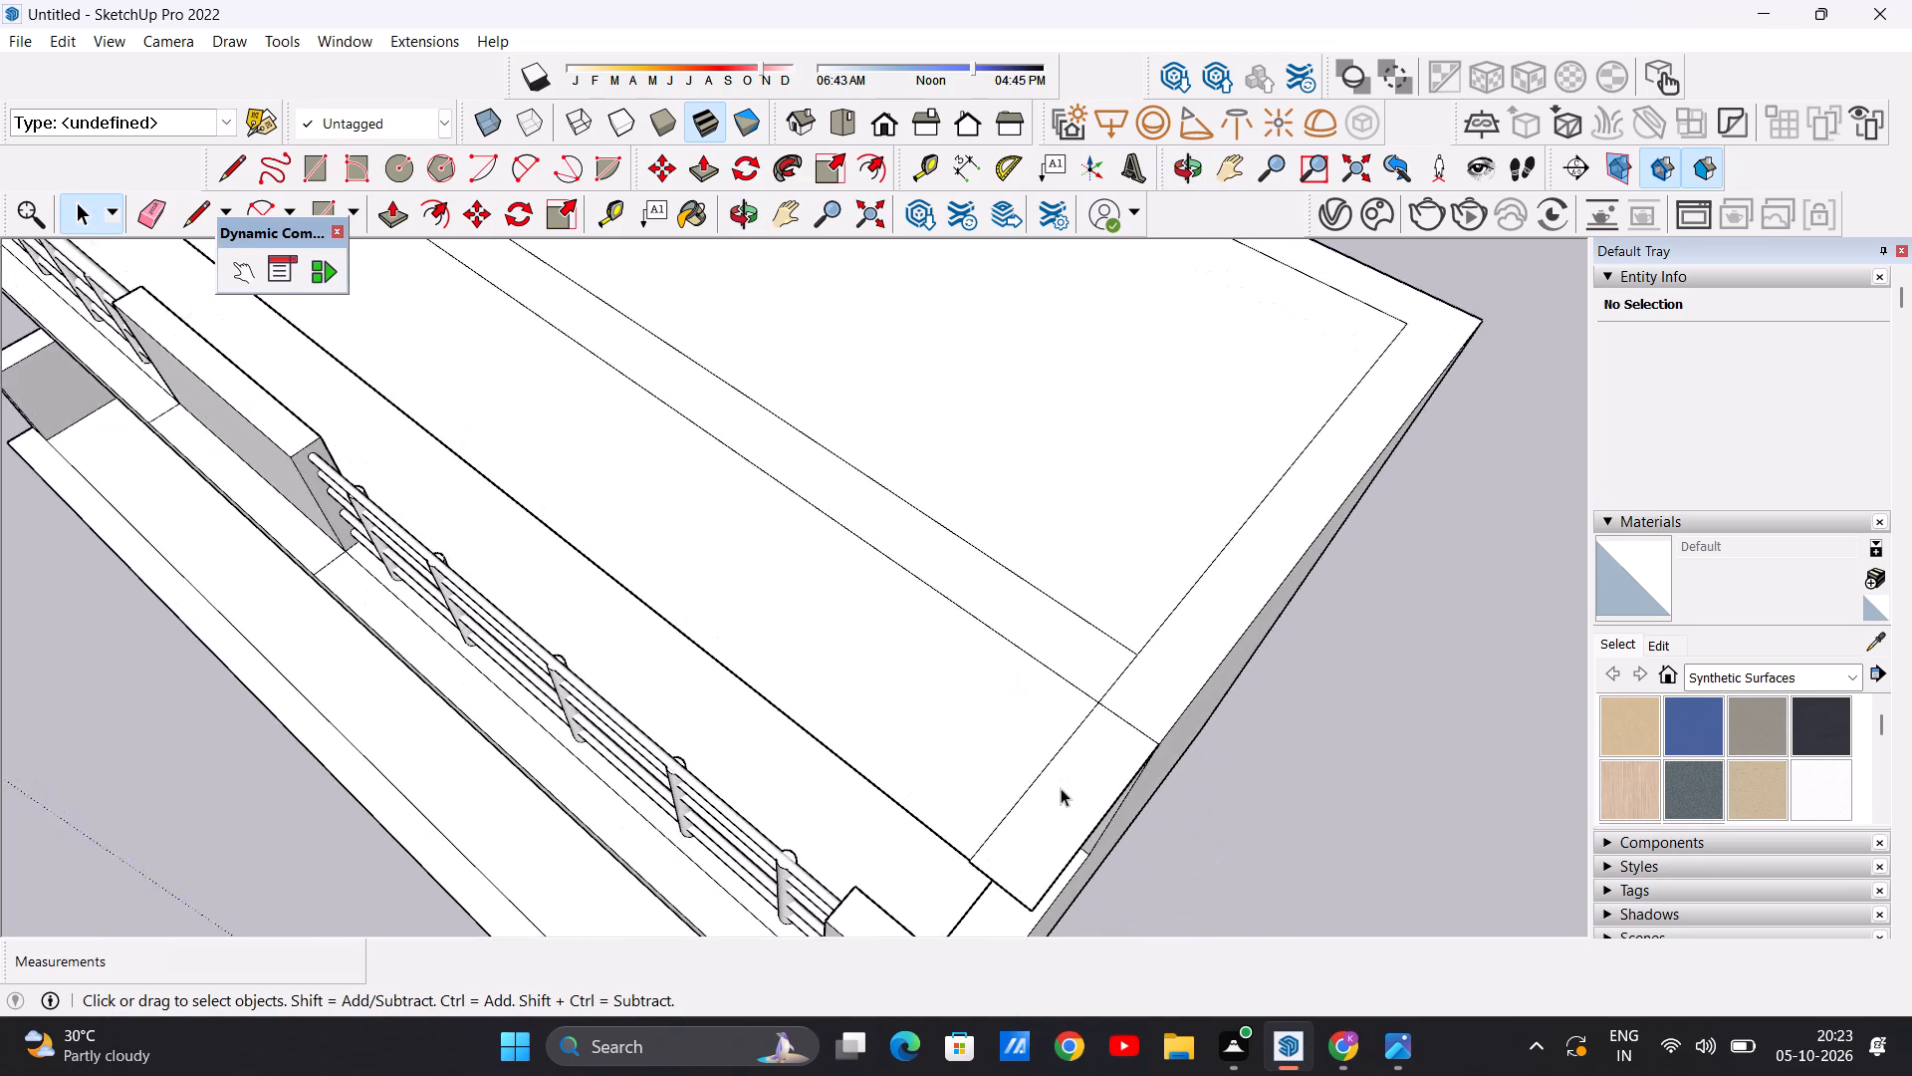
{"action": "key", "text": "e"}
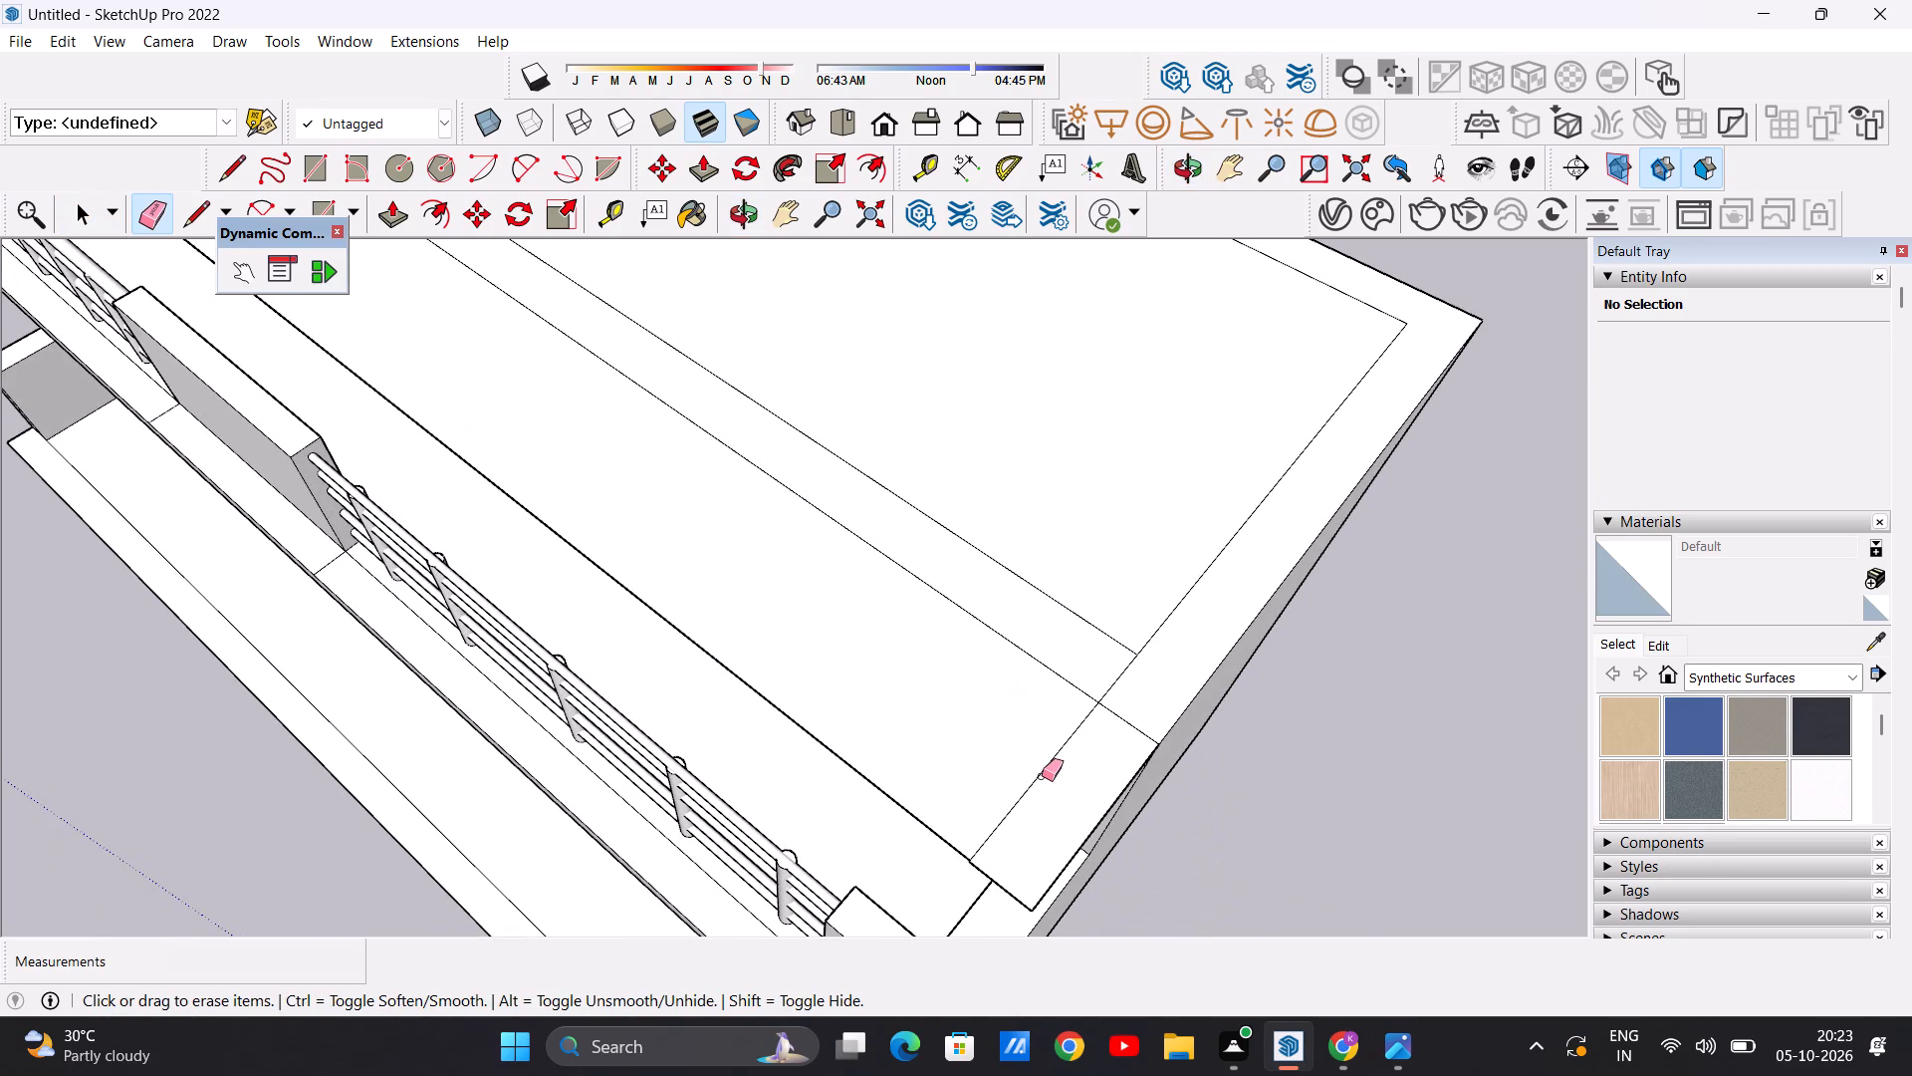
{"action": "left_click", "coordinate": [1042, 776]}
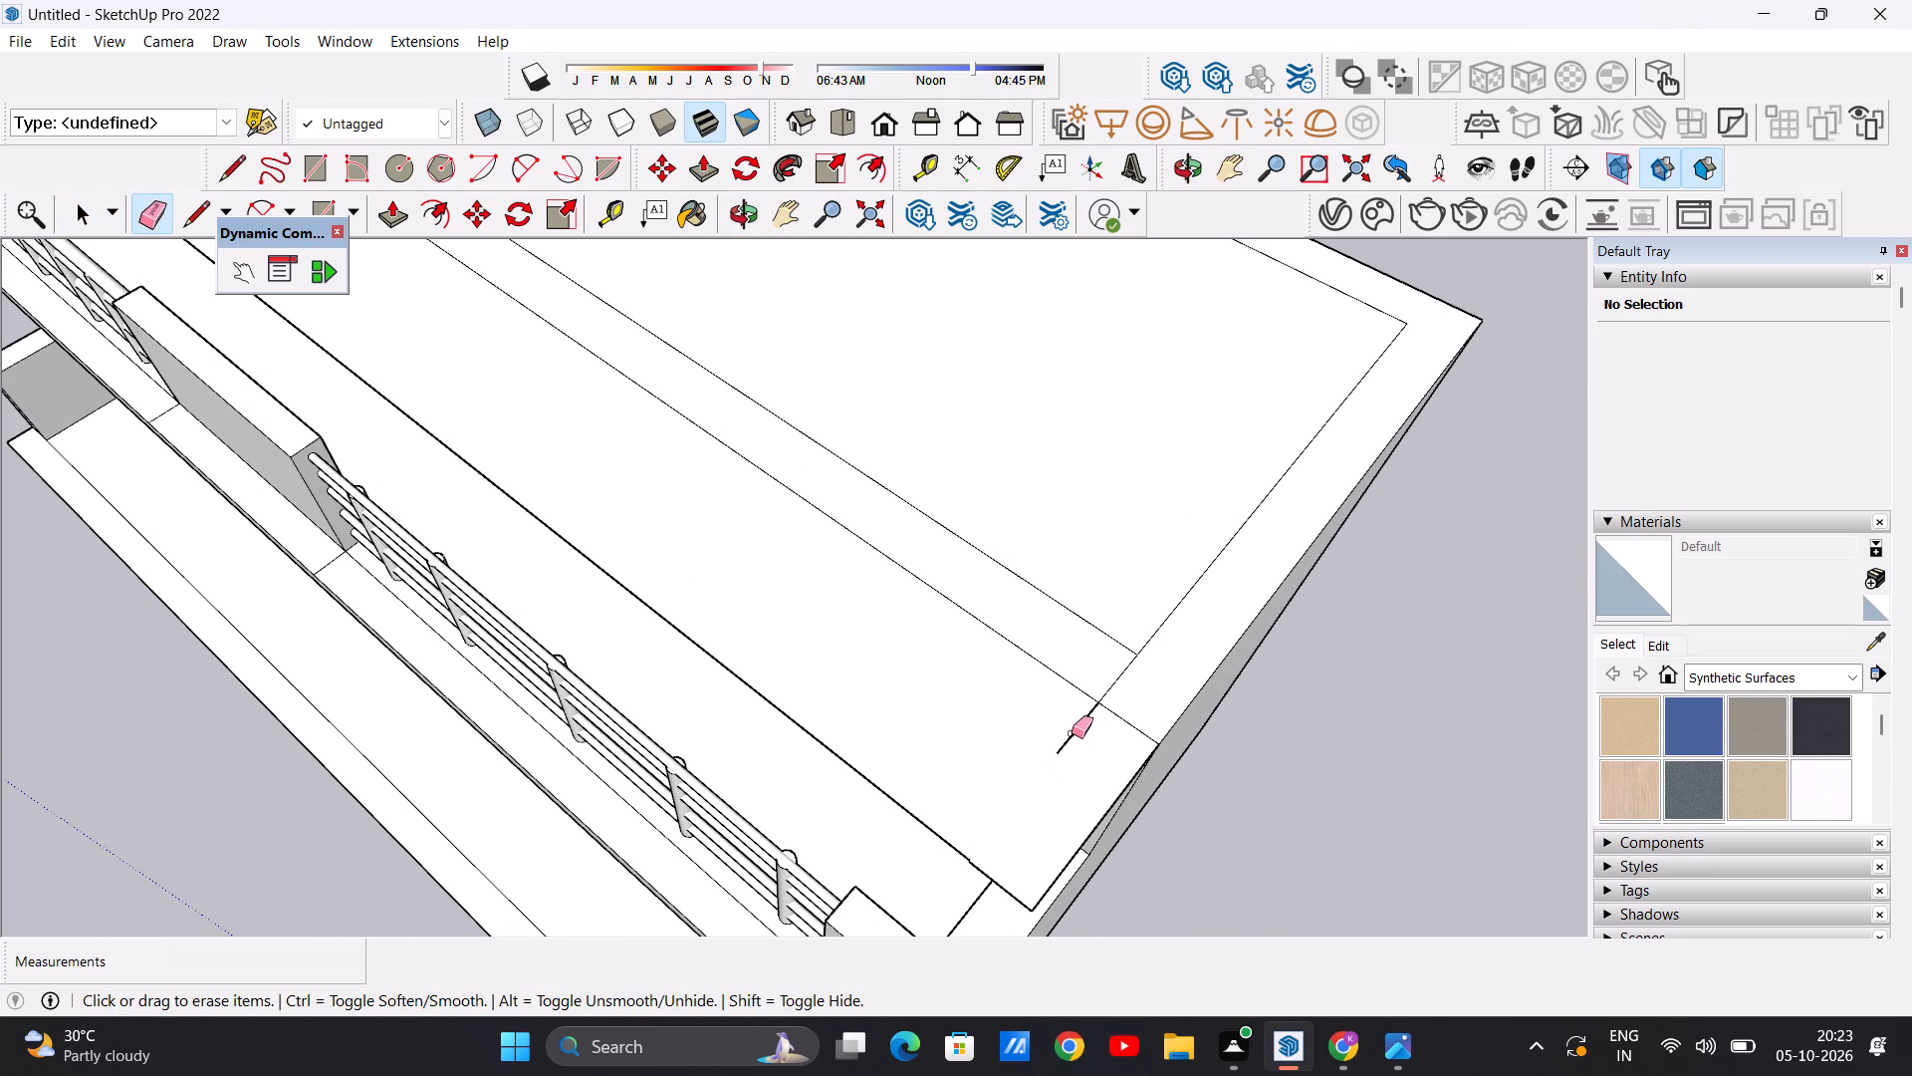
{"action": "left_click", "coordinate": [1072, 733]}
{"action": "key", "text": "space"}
Examine the extended roof overhang and its corner at the end wall from above.
{"action": "scroll", "coordinate": [1104, 724], "scroll_direction": "down", "scroll_amount": 8}
{"action": "middle_click_drag", "start_coordinate": [999, 843], "coordinate": [1068, 793]}
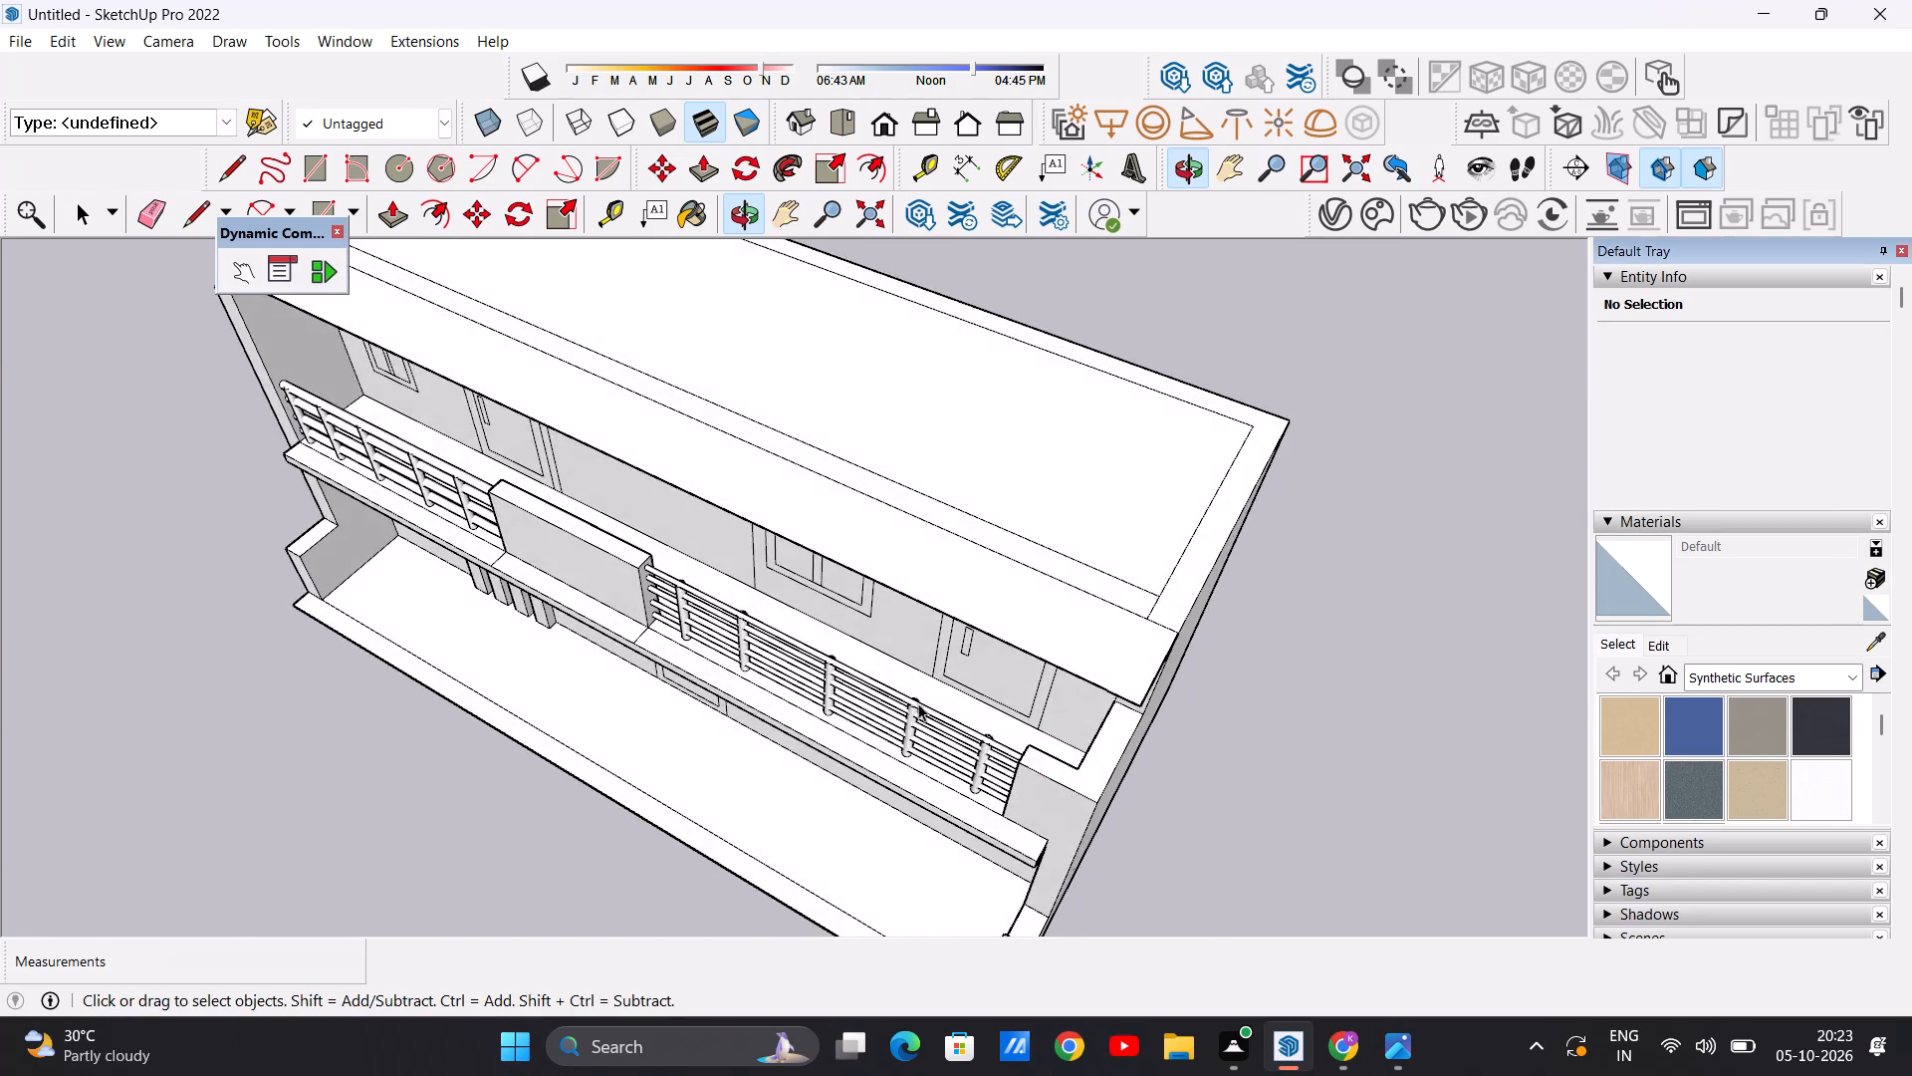
{"action": "scroll", "coordinate": [905, 679], "scroll_direction": "down", "scroll_amount": 9}
{"action": "middle_click_drag", "start_coordinate": [993, 654], "coordinate": [612, 672]}
{"action": "scroll", "coordinate": [772, 678], "scroll_direction": "up", "scroll_amount": 2}
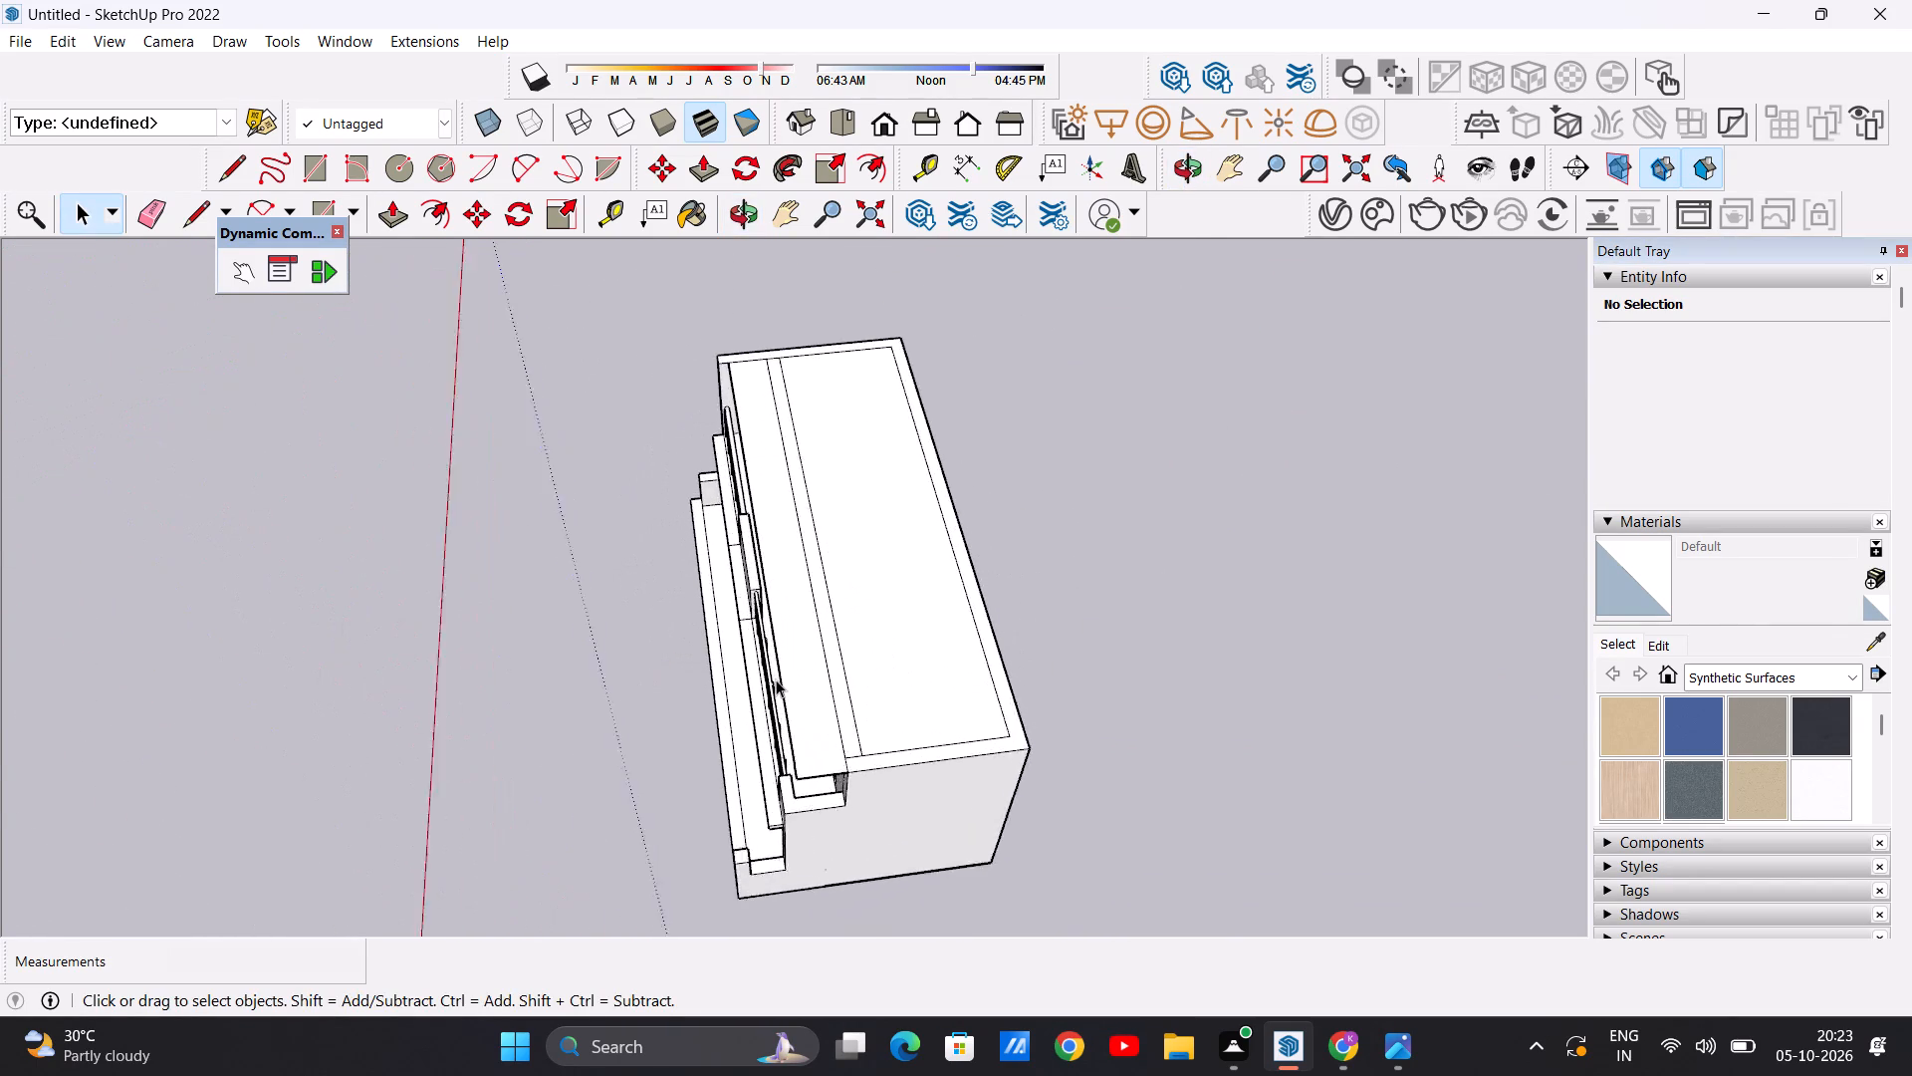
{"action": "scroll", "coordinate": [776, 679], "scroll_direction": "up", "scroll_amount": 4}
{"action": "scroll", "coordinate": [776, 679], "scroll_direction": "down", "scroll_amount": 4}
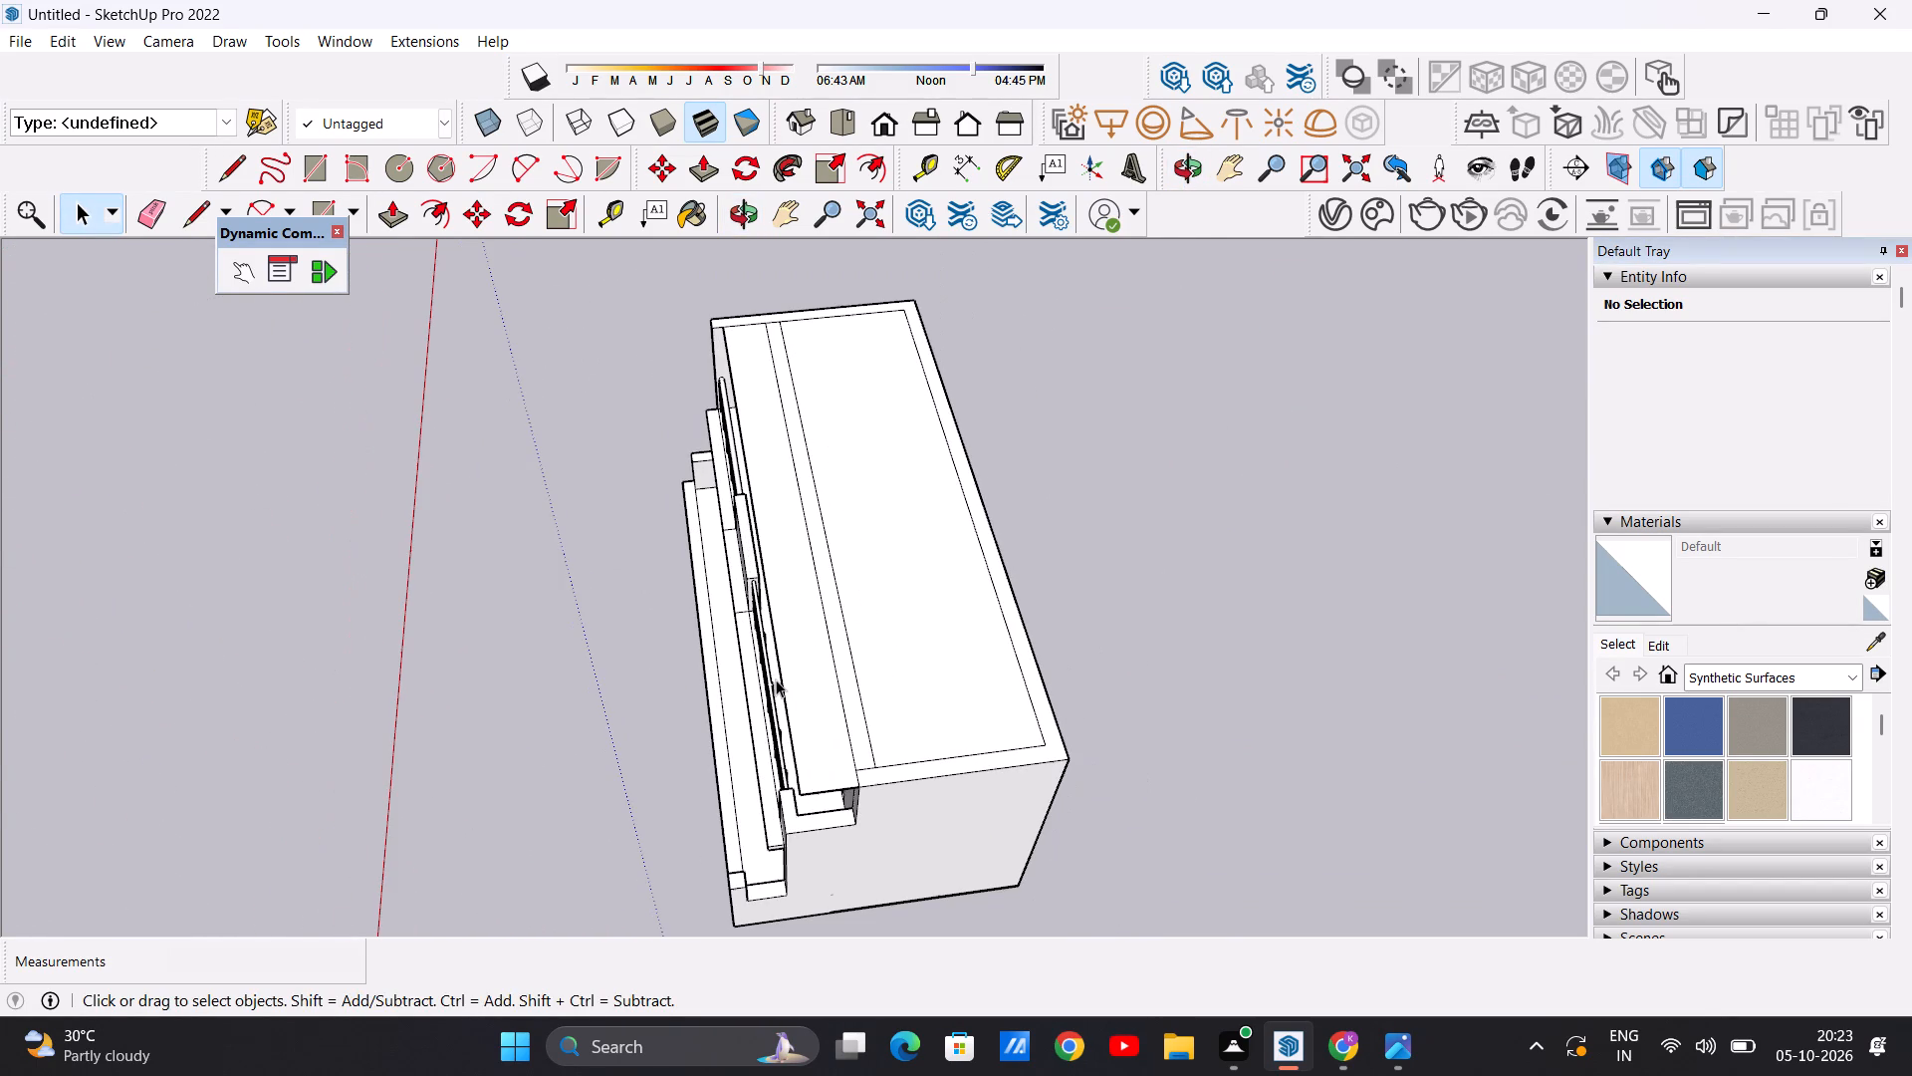
{"action": "scroll", "coordinate": [776, 679], "scroll_direction": "up", "scroll_amount": 3}
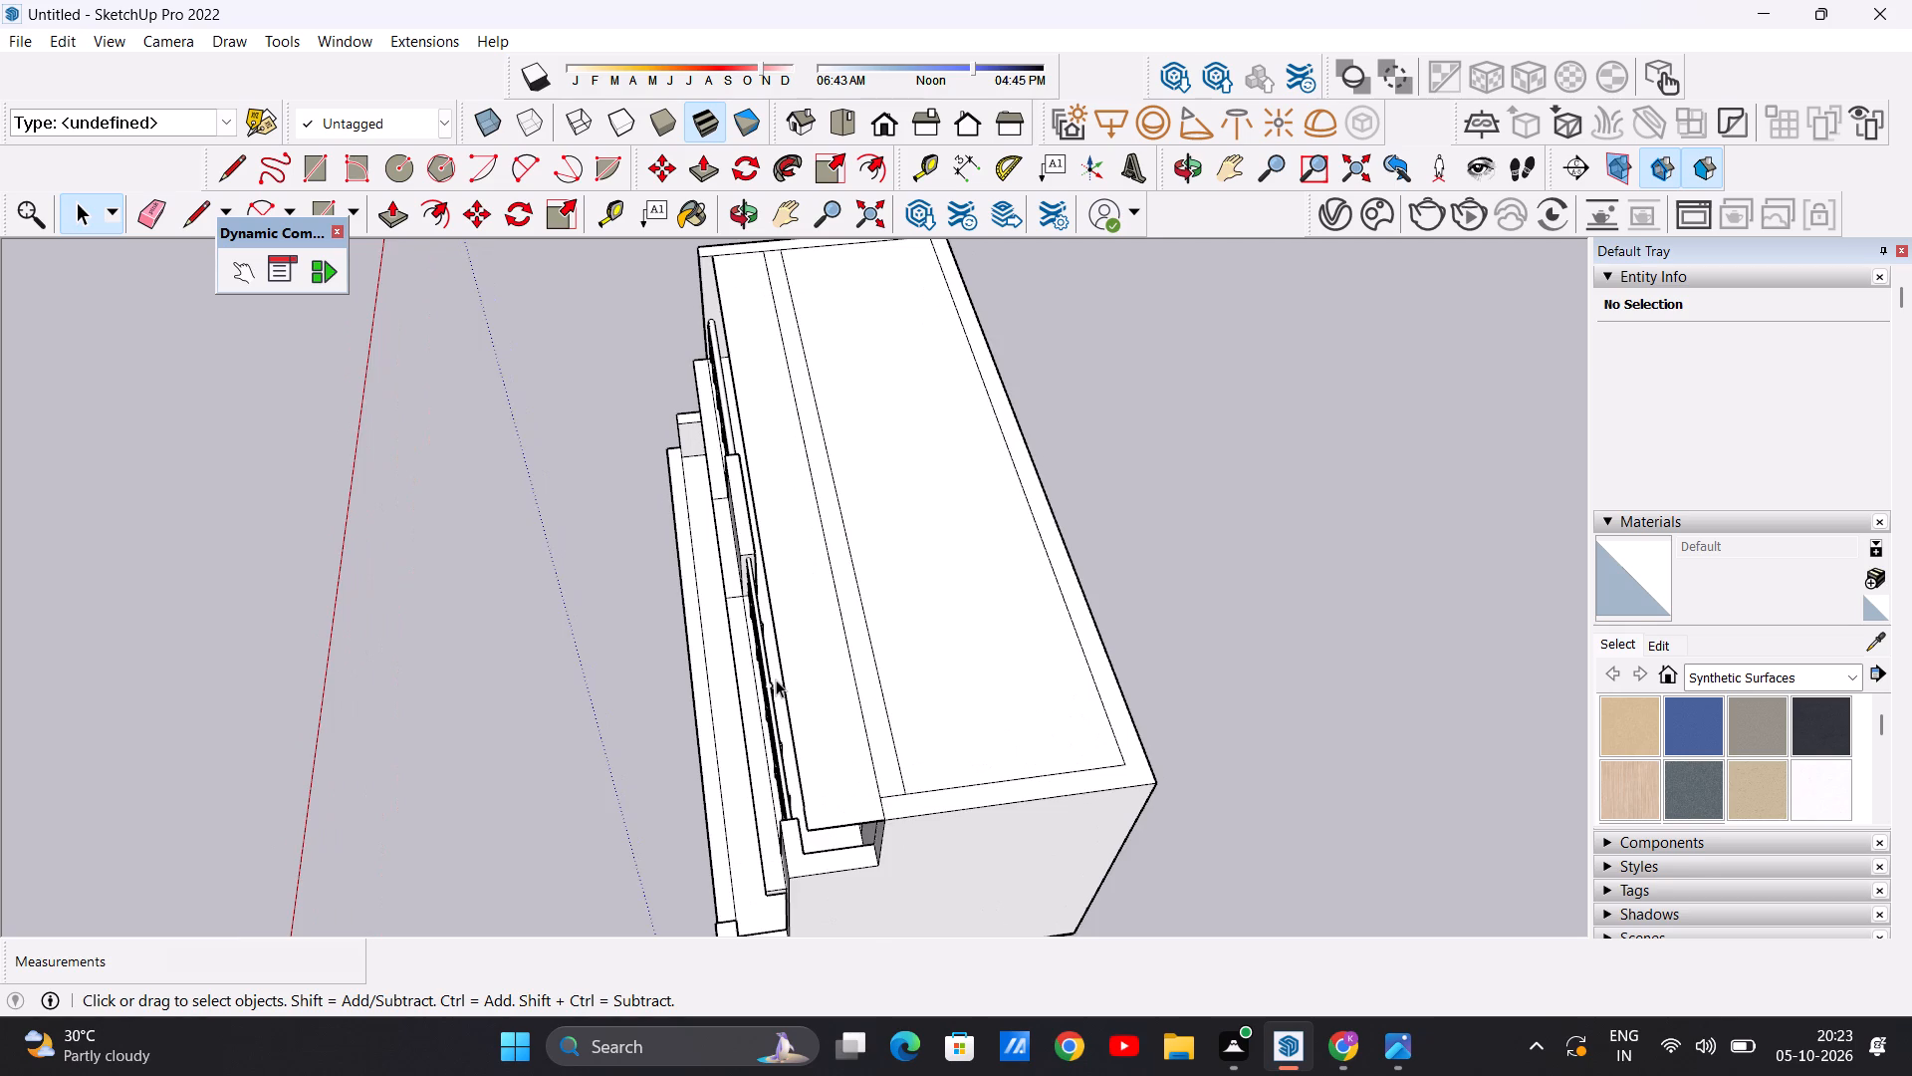
{"action": "scroll", "coordinate": [780, 672], "scroll_direction": "down", "scroll_amount": 7}
{"action": "scroll", "coordinate": [785, 659], "scroll_direction": "up", "scroll_amount": 7}
{"action": "scroll", "coordinate": [829, 656], "scroll_direction": "down", "scroll_amount": 2}
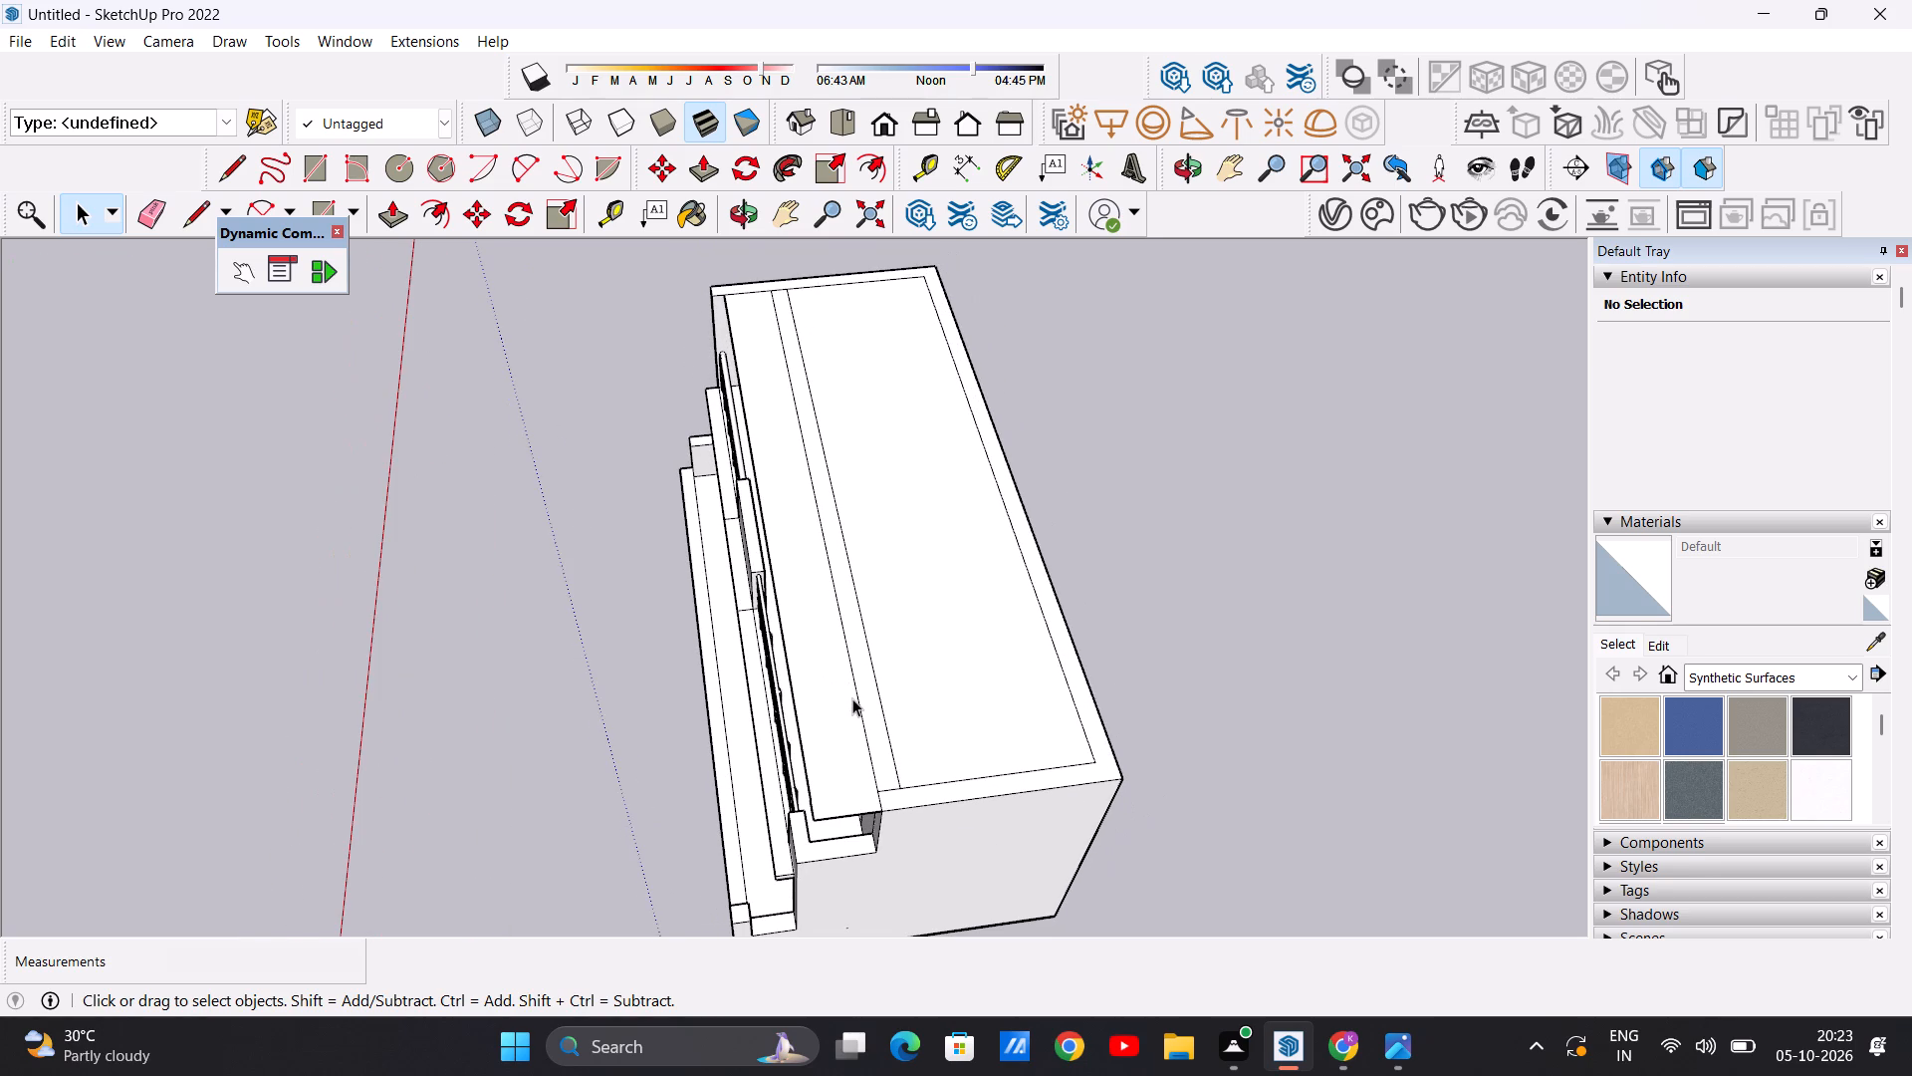
Draw a line about 20' 3 1/8" long across the overhang, from the end wall's inner top edge to the overhang's front edge.
{"action": "middle_click_drag", "start_coordinate": [835, 740], "coordinate": [953, 795]}
{"action": "scroll", "coordinate": [984, 801], "scroll_direction": "up", "scroll_amount": 7}
{"action": "scroll", "coordinate": [815, 799], "scroll_direction": "down", "scroll_amount": 7}
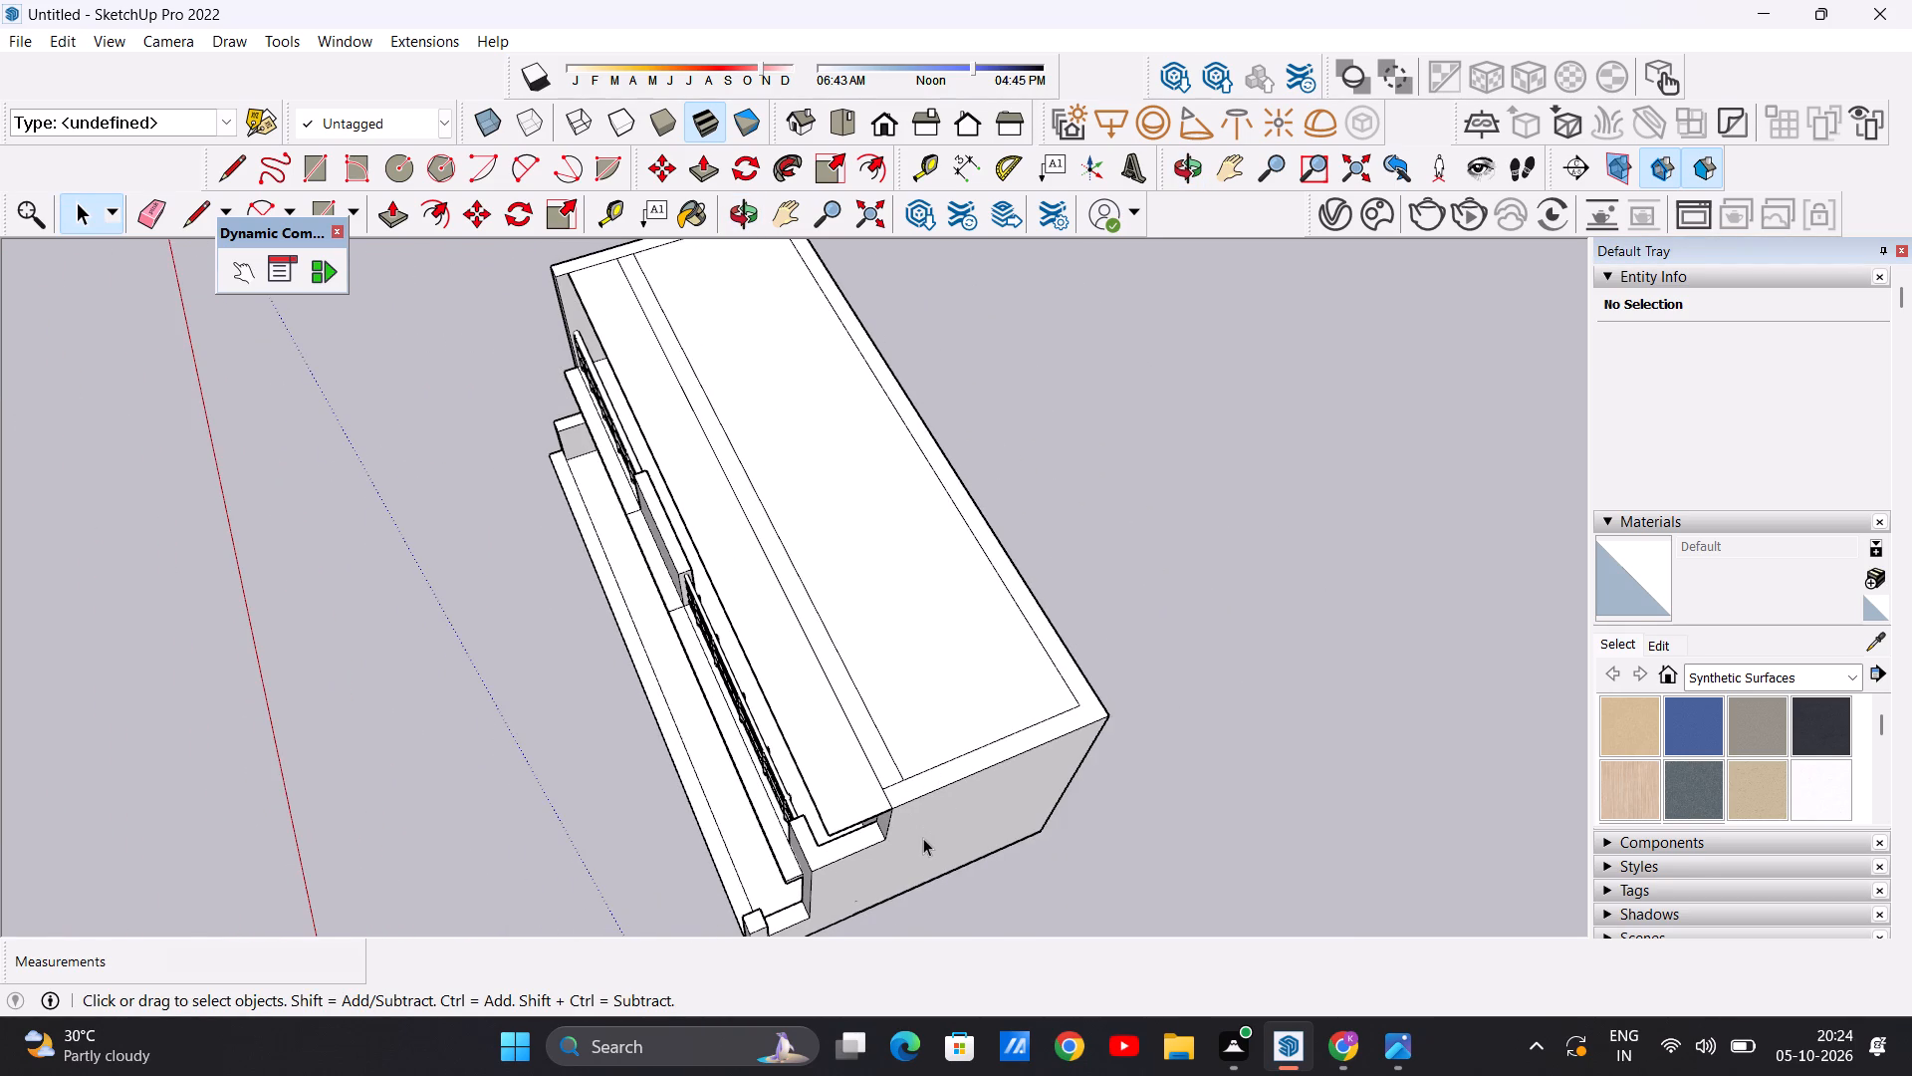
{"action": "scroll", "coordinate": [923, 838], "scroll_direction": "up", "scroll_amount": 2}
{"action": "middle_click_drag", "start_coordinate": [888, 812], "coordinate": [836, 798]}
{"action": "scroll", "coordinate": [804, 785], "scroll_direction": "down", "scroll_amount": 3}
{"action": "scroll", "coordinate": [809, 790], "scroll_direction": "up", "scroll_amount": 4}
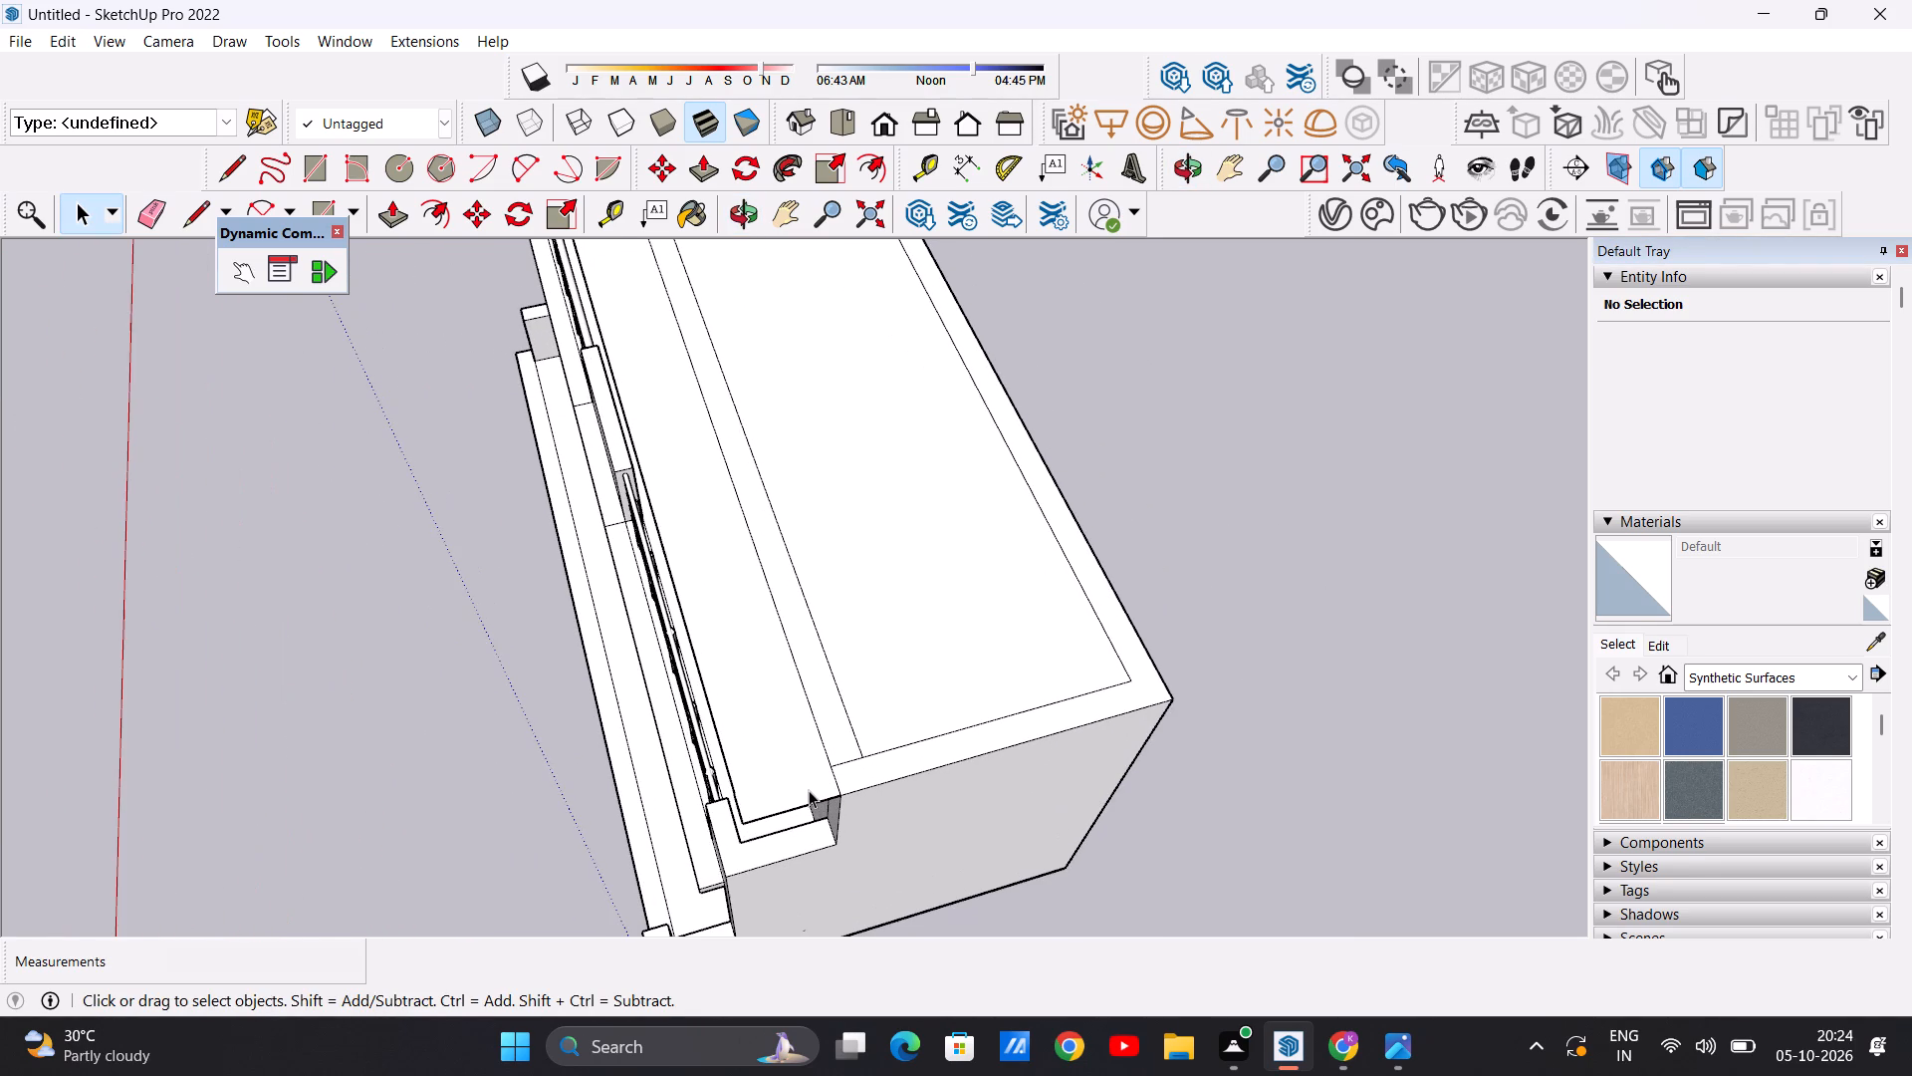
{"action": "key", "text": "l"}
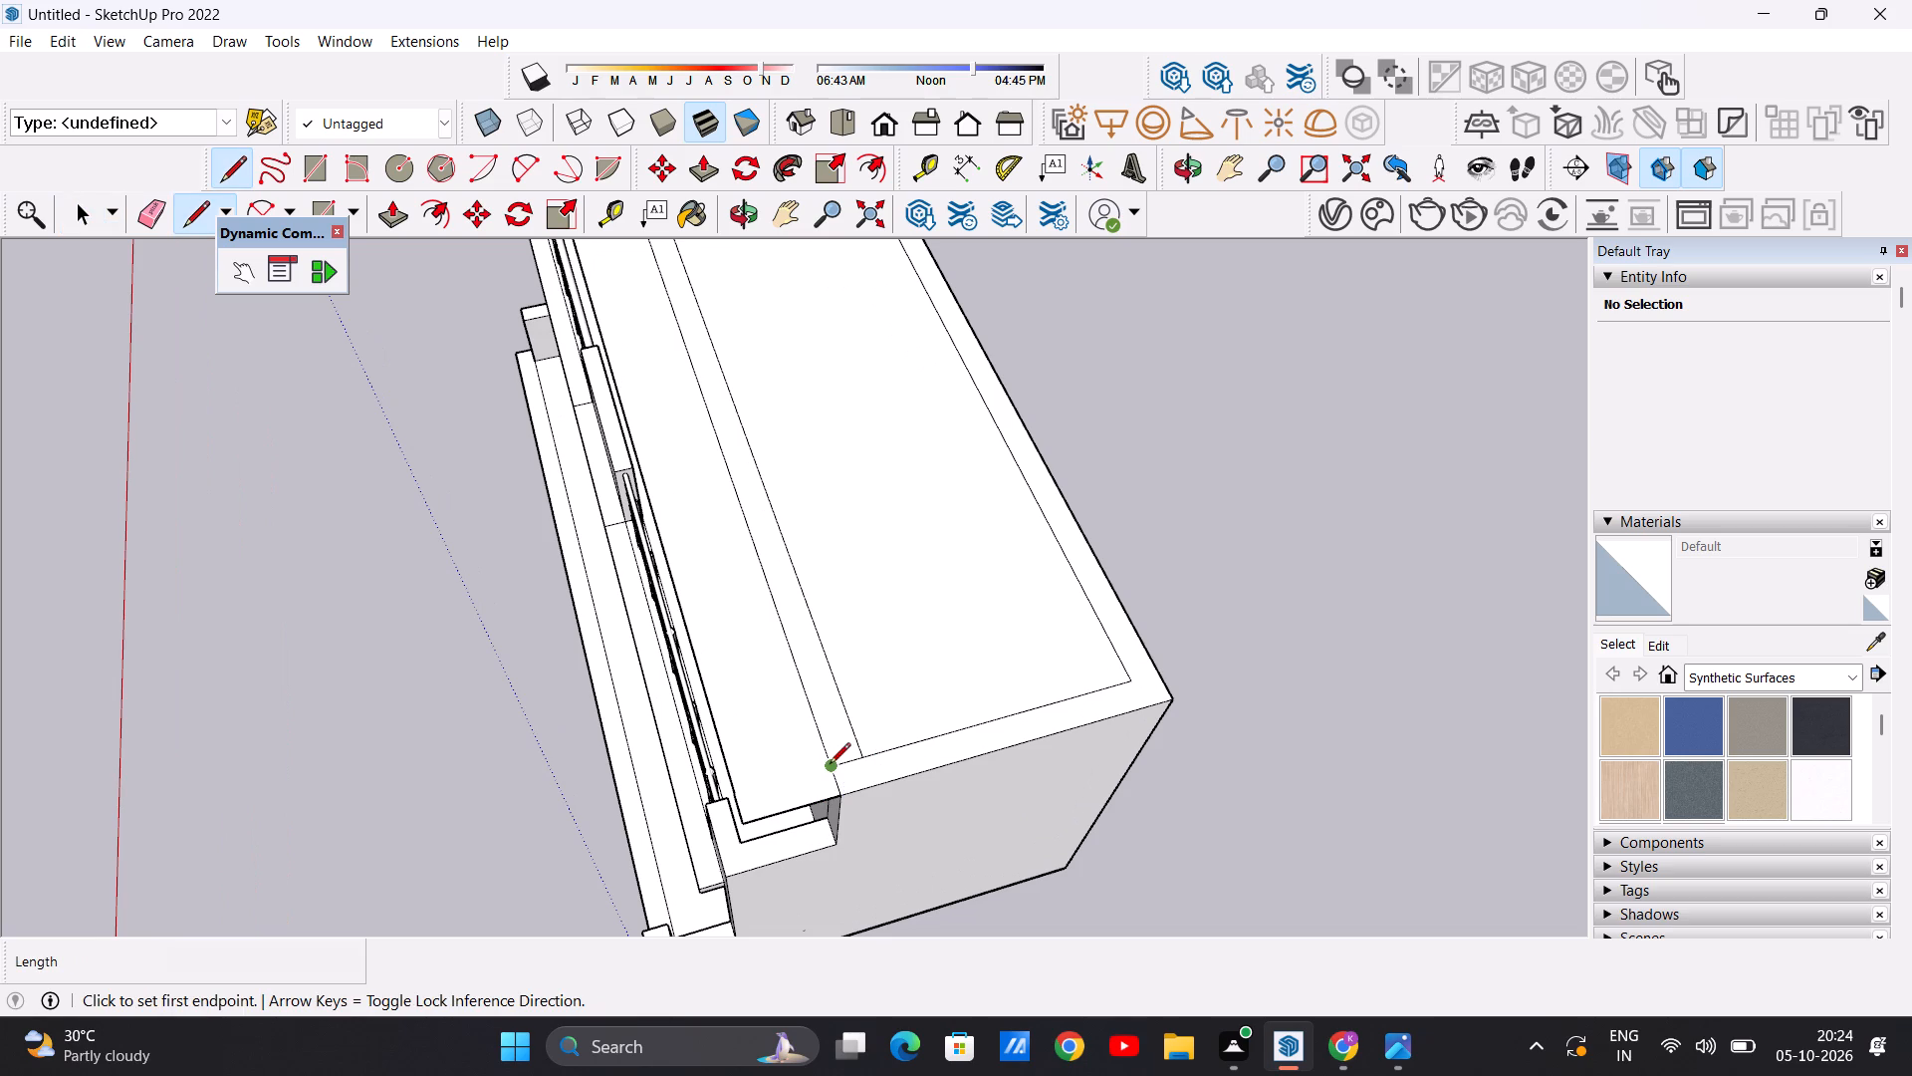
{"action": "left_click", "coordinate": [830, 765]}
{"action": "left_click", "coordinate": [734, 787]}
{"action": "key", "text": "space"}
Examine the divided overhang corner and the whole roof from above and the building from the front.
{"action": "scroll", "coordinate": [832, 760], "scroll_direction": "down", "scroll_amount": 6}
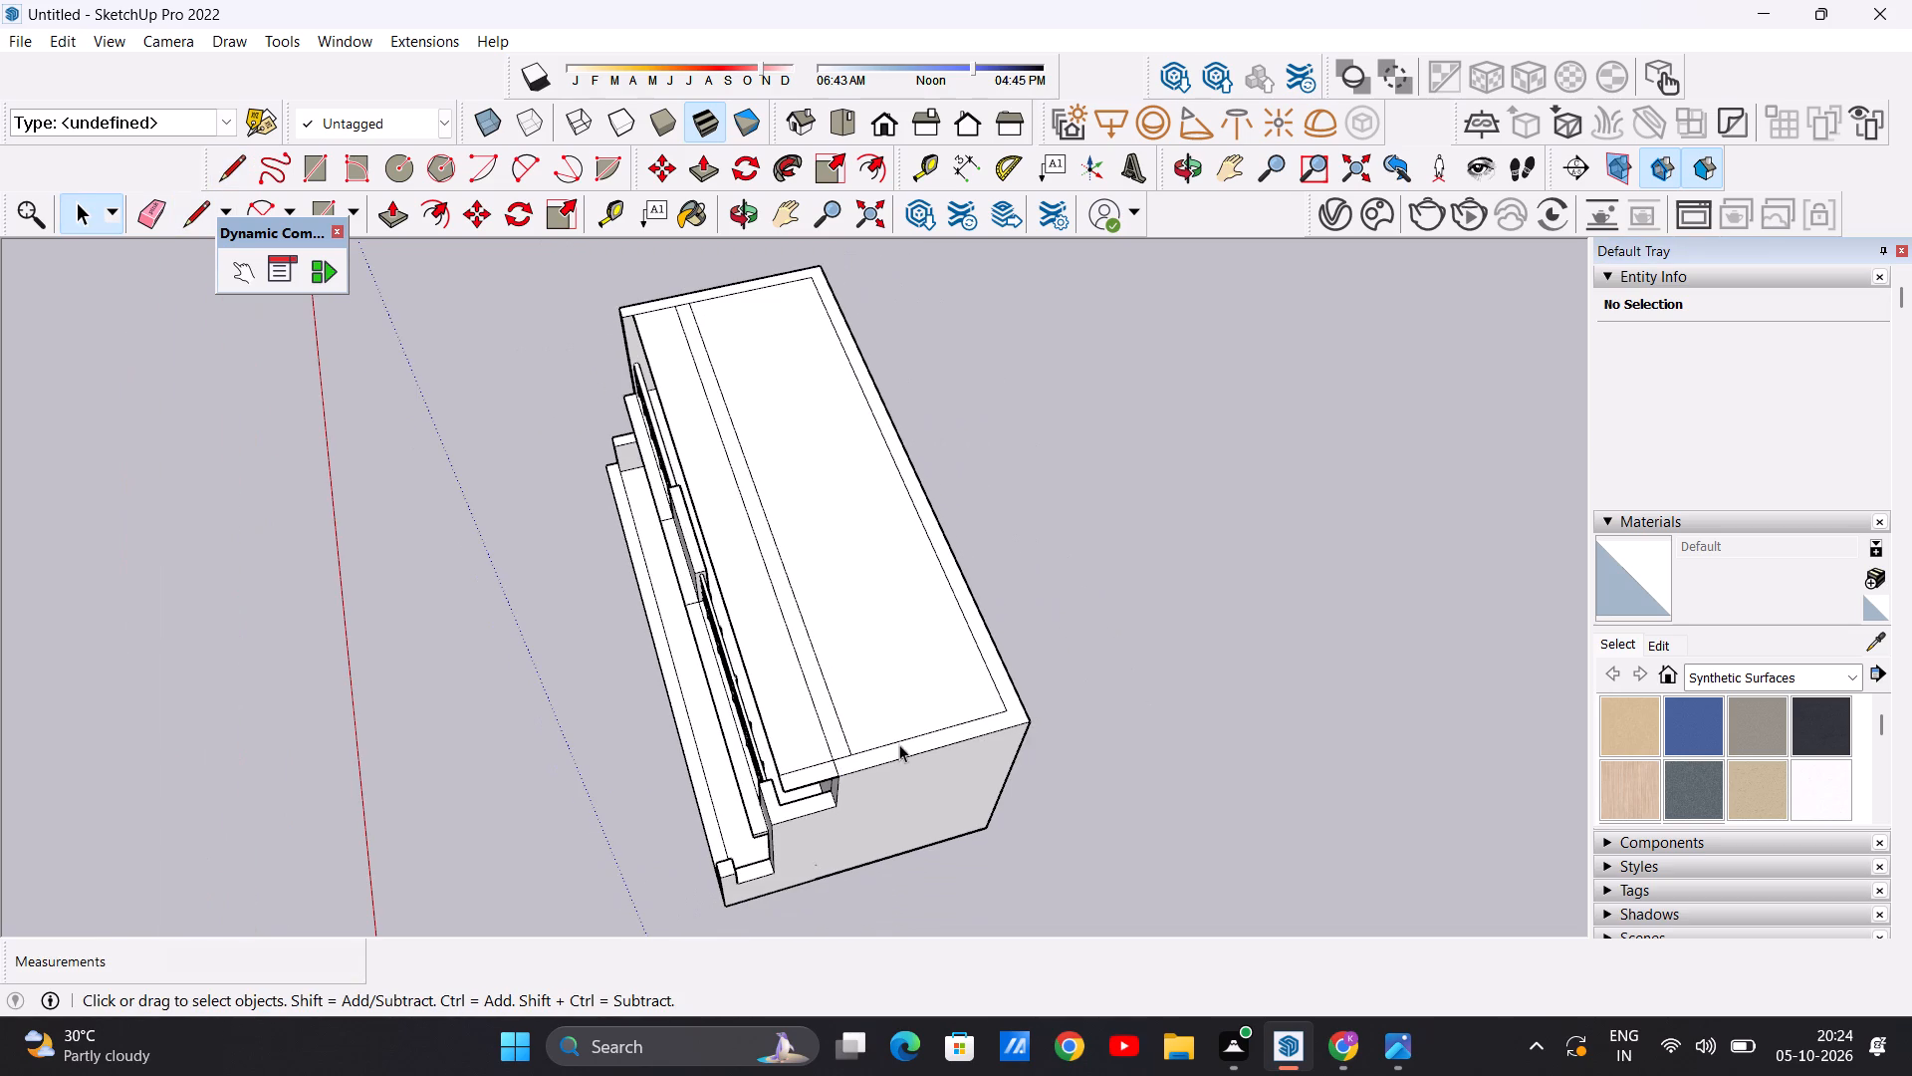
{"action": "scroll", "coordinate": [858, 757], "scroll_direction": "up", "scroll_amount": 5}
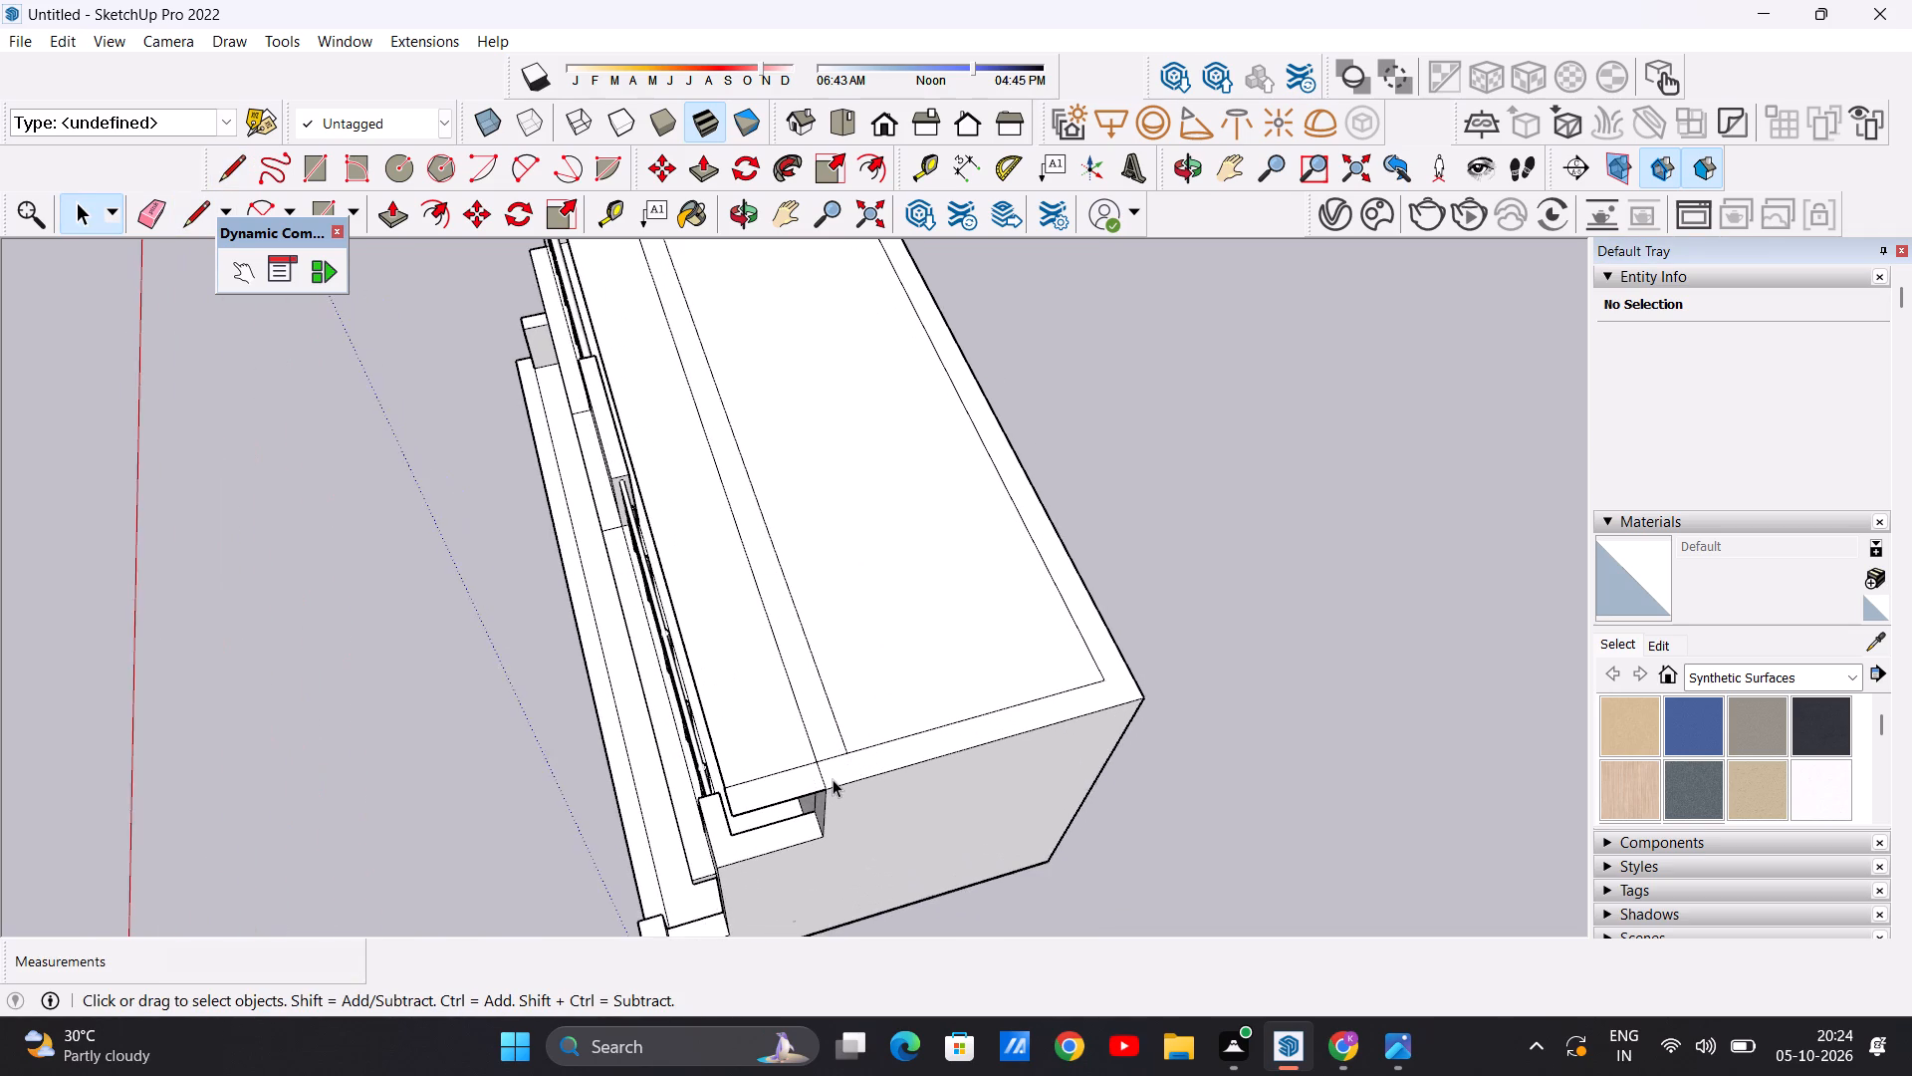
{"action": "scroll", "coordinate": [833, 779], "scroll_direction": "up", "scroll_amount": 5}
{"action": "scroll", "coordinate": [804, 763], "scroll_direction": "down", "scroll_amount": 16}
{"action": "scroll", "coordinate": [860, 693], "scroll_direction": "up", "scroll_amount": 5}
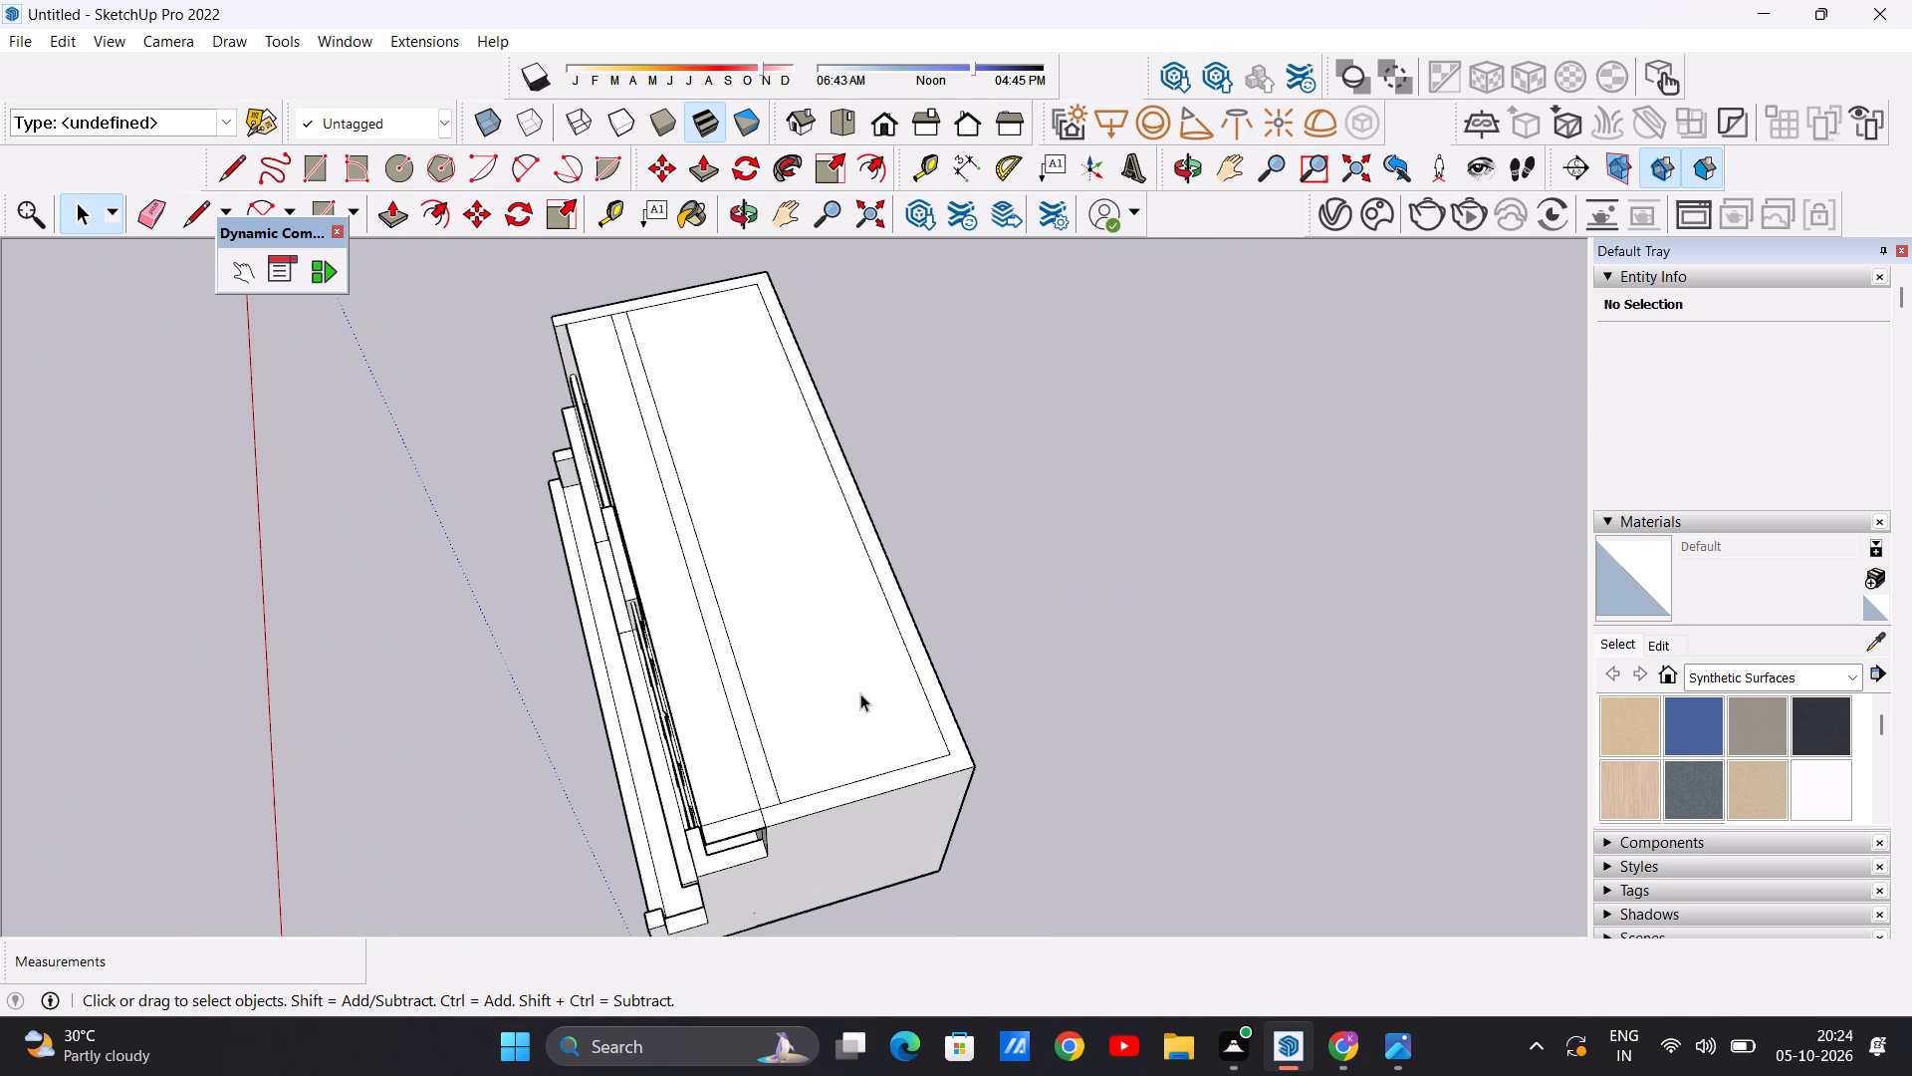
{"action": "middle_click_drag", "start_coordinate": [652, 705], "coordinate": [1062, 396]}
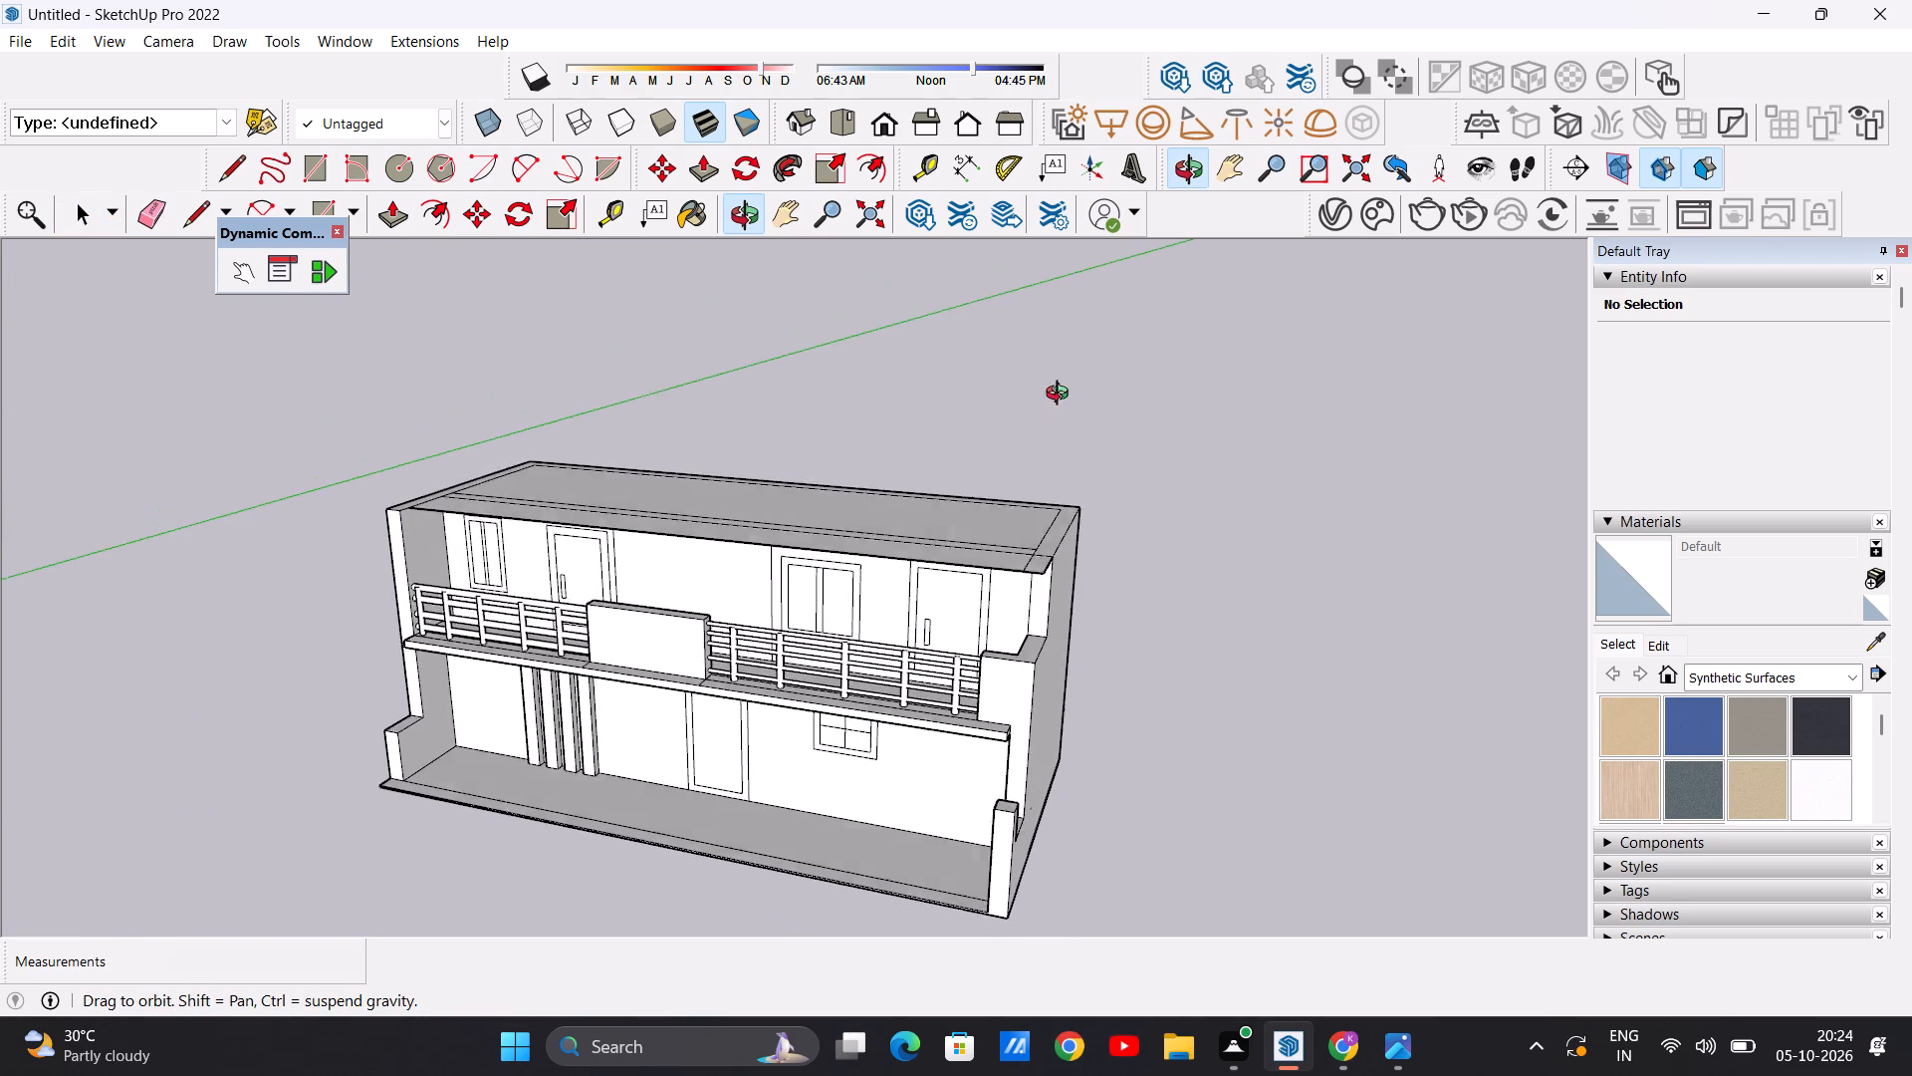
Push/Pull the long front roof overhang face, excluding the corner over the end wall, upward by 3'.
{"action": "middle_click_drag", "start_coordinate": [1062, 396], "coordinate": [1062, 395]}
{"action": "middle_click_drag", "start_coordinate": [885, 645], "coordinate": [1050, 510]}
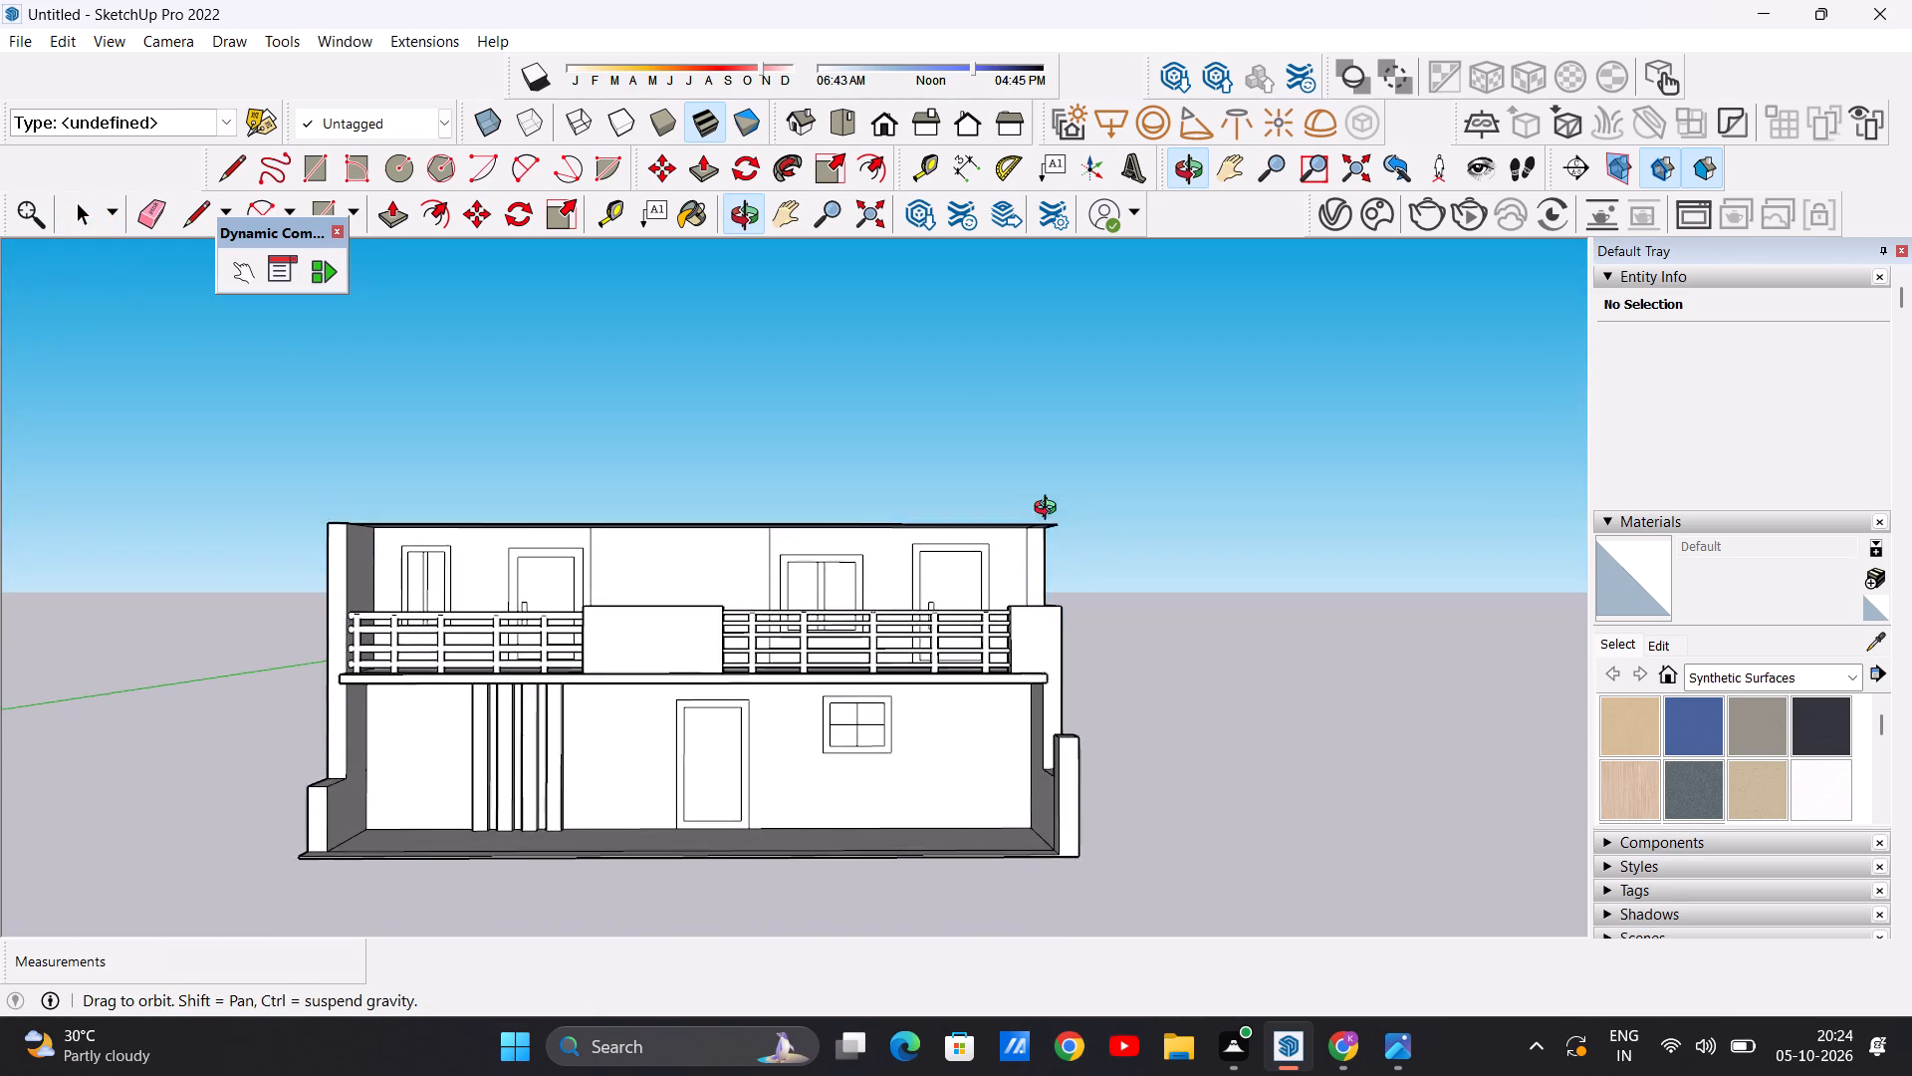
{"action": "middle_click_drag", "start_coordinate": [1050, 510], "coordinate": [1048, 529]}
{"action": "middle_click_drag", "start_coordinate": [980, 557], "coordinate": [855, 655]}
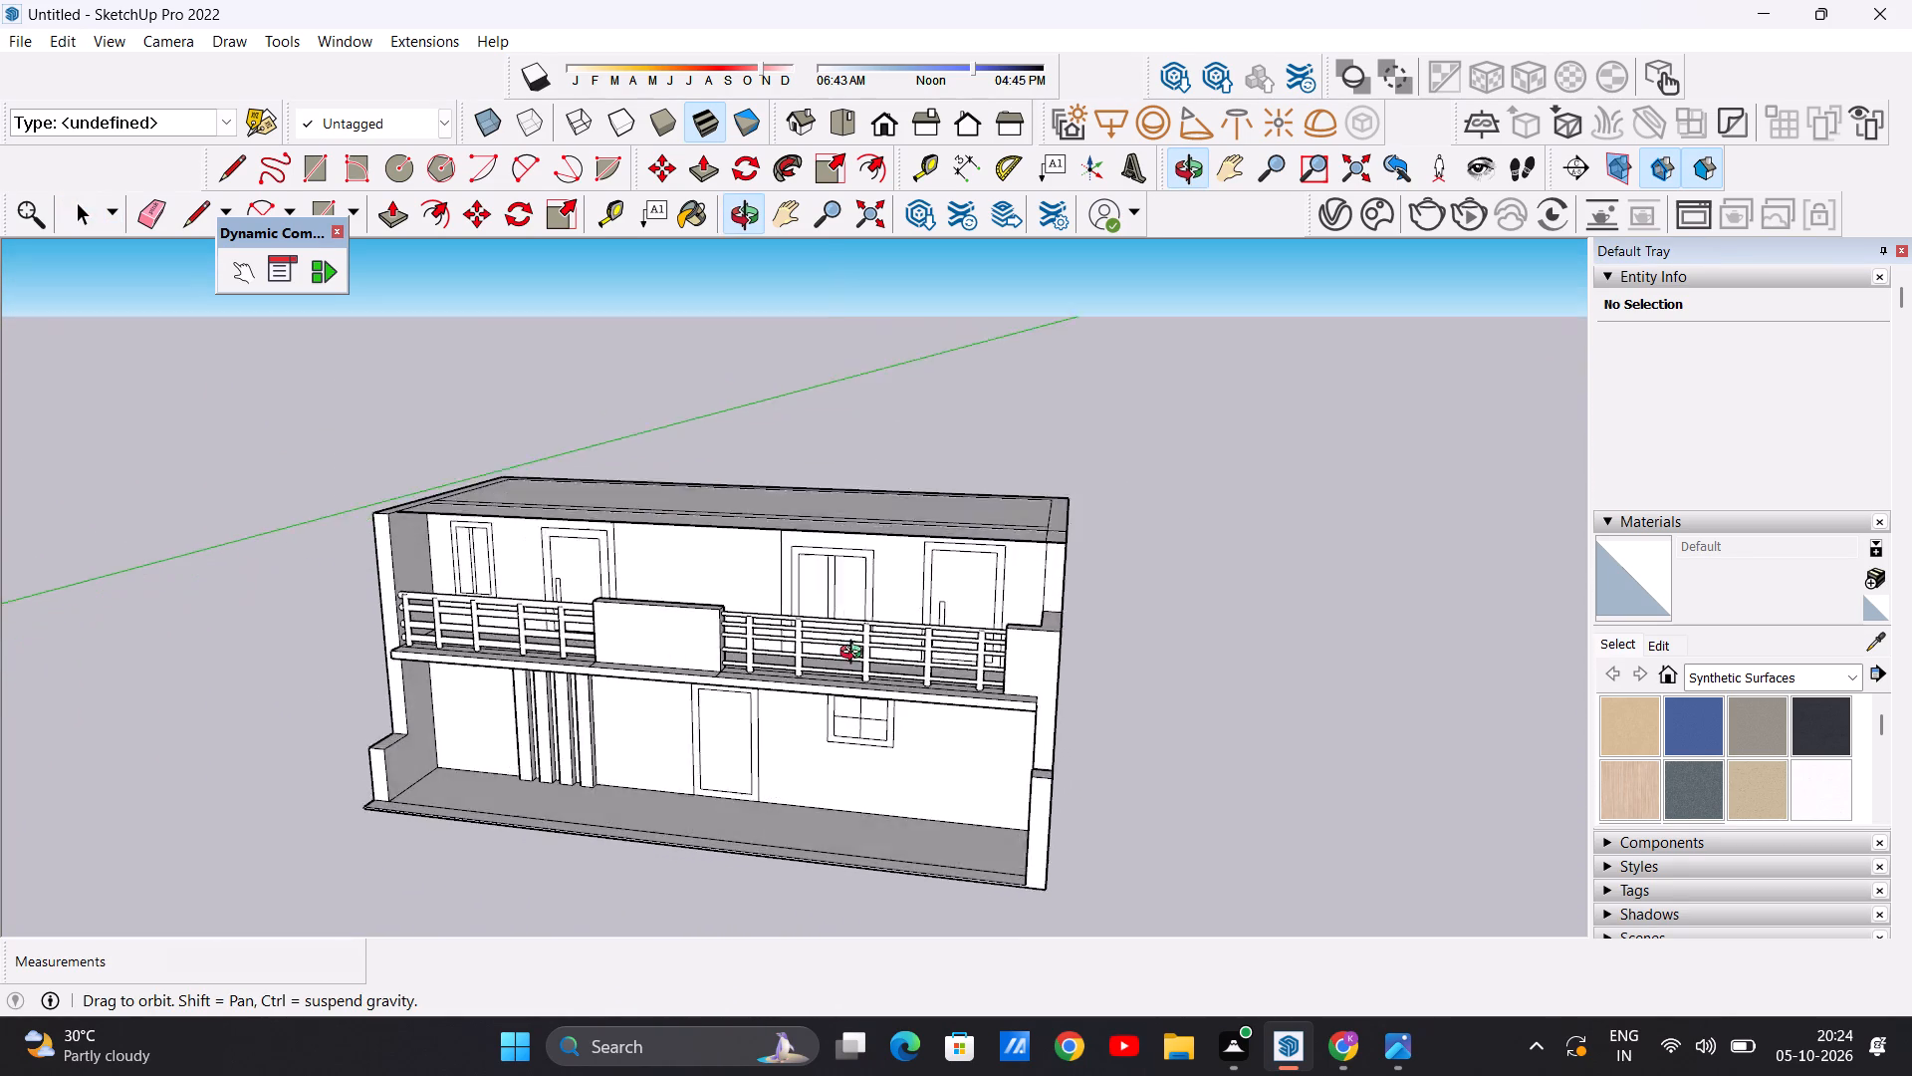
{"action": "middle_click_drag", "start_coordinate": [855, 655], "coordinate": [790, 717]}
{"action": "middle_click_drag", "start_coordinate": [844, 587], "coordinate": [572, 810]}
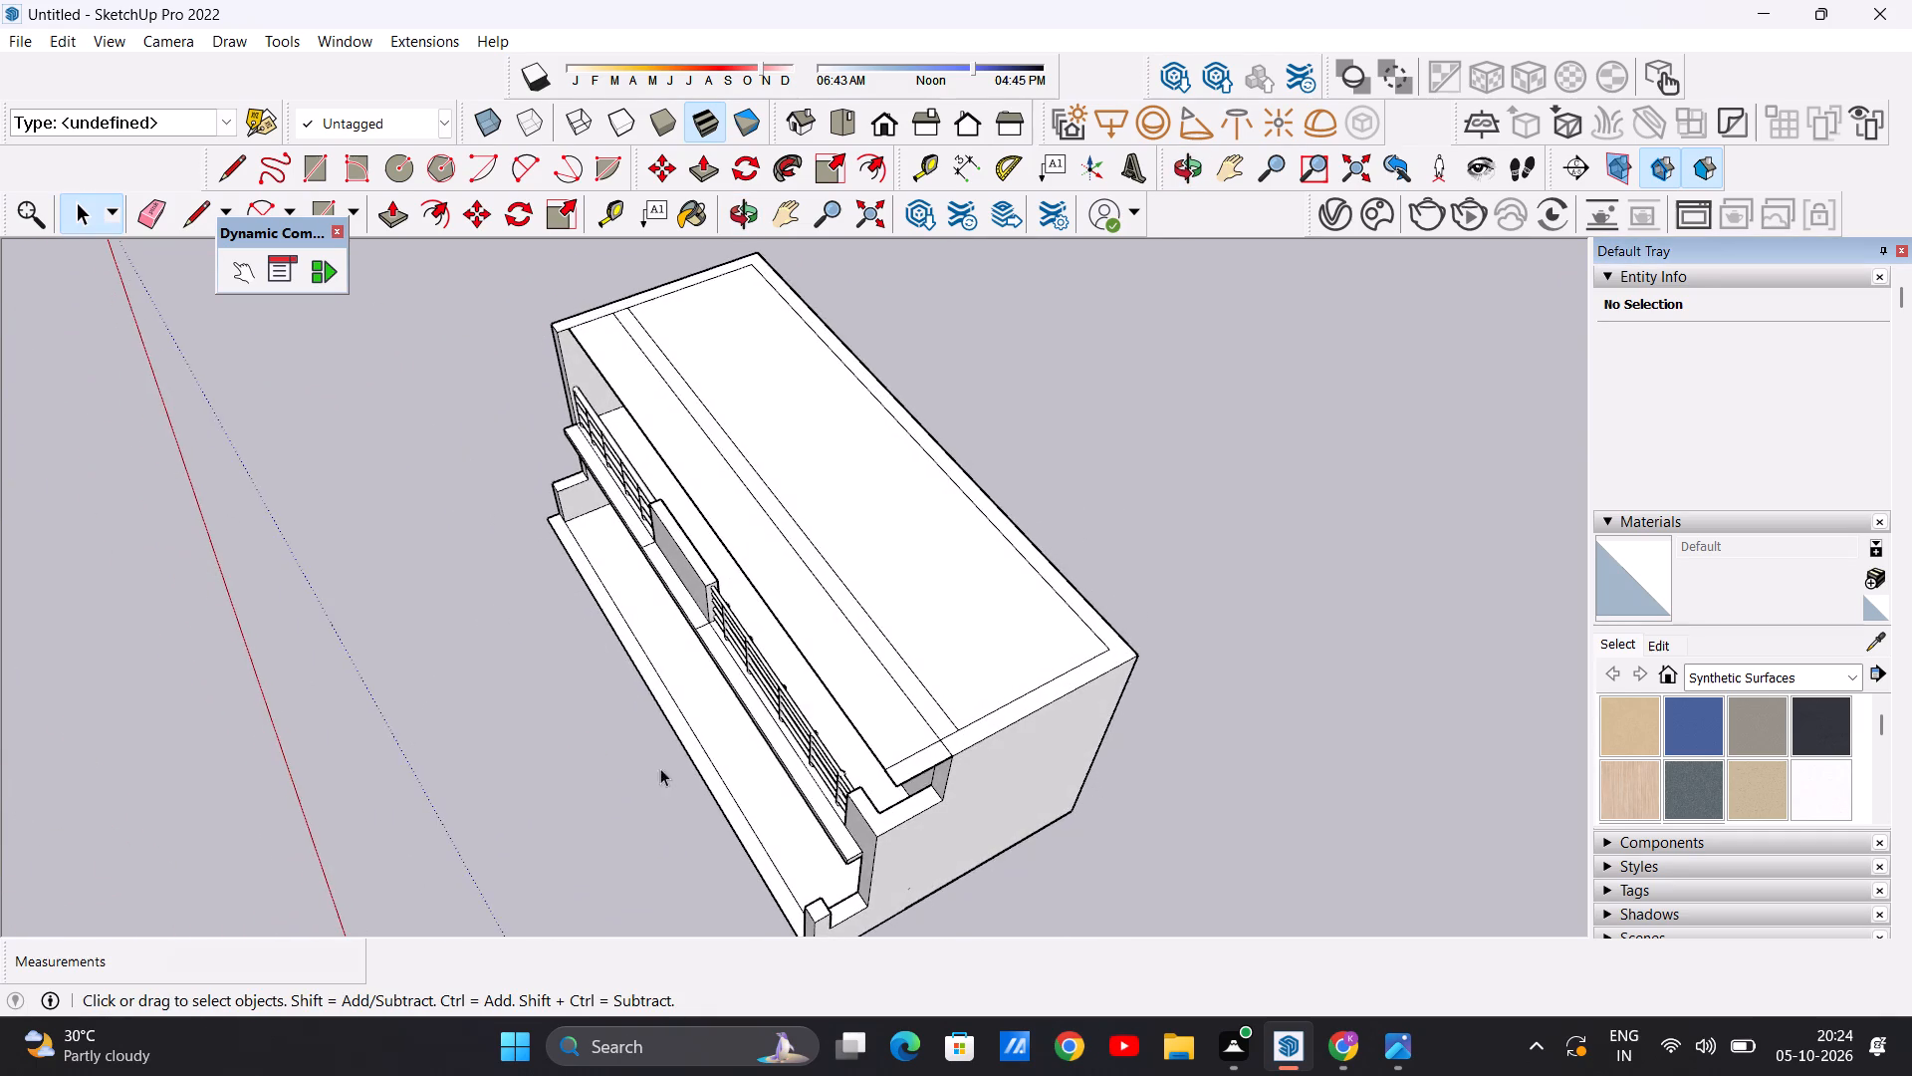
{"action": "scroll", "coordinate": [968, 660], "scroll_direction": "up", "scroll_amount": 6}
{"action": "scroll", "coordinate": [799, 678], "scroll_direction": "down", "scroll_amount": 10}
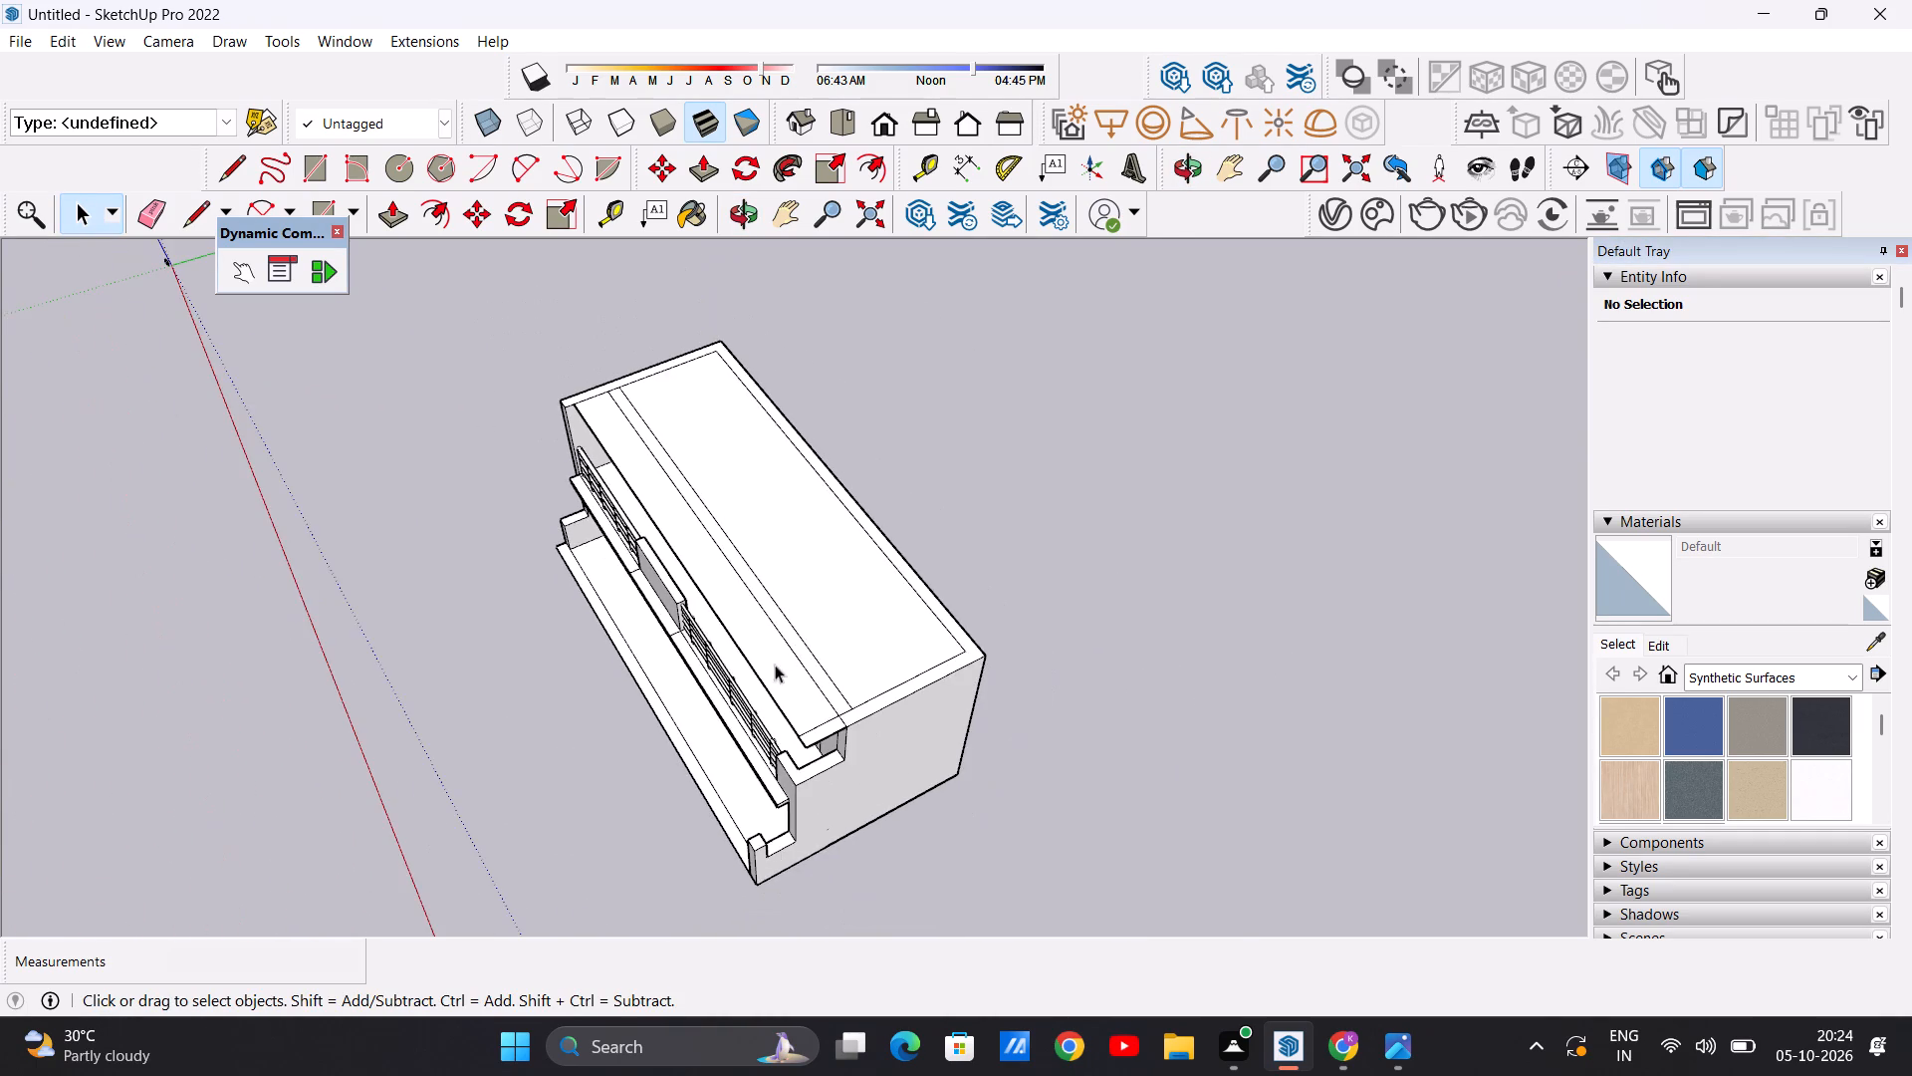
{"action": "scroll", "coordinate": [763, 681], "scroll_direction": "up", "scroll_amount": 6}
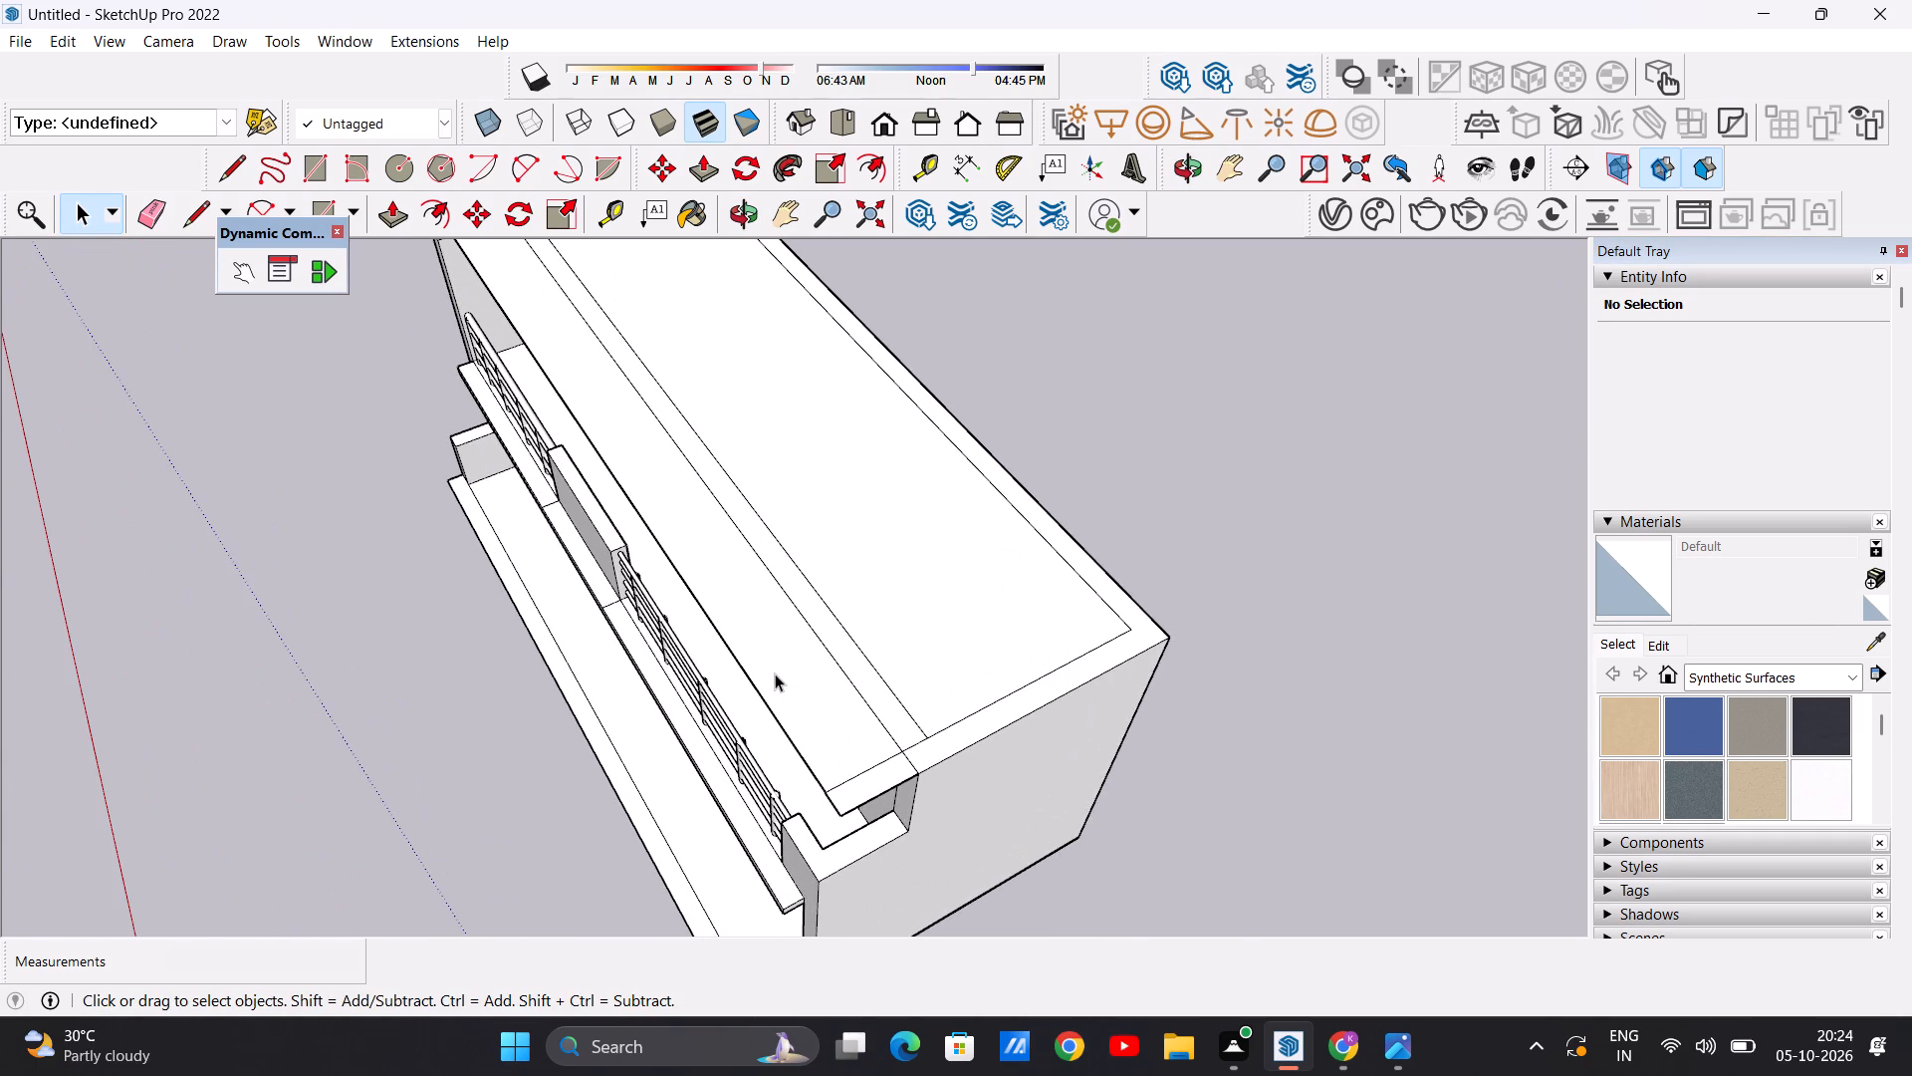
{"action": "key", "text": "p"}
{"action": "left_click", "coordinate": [806, 660]}
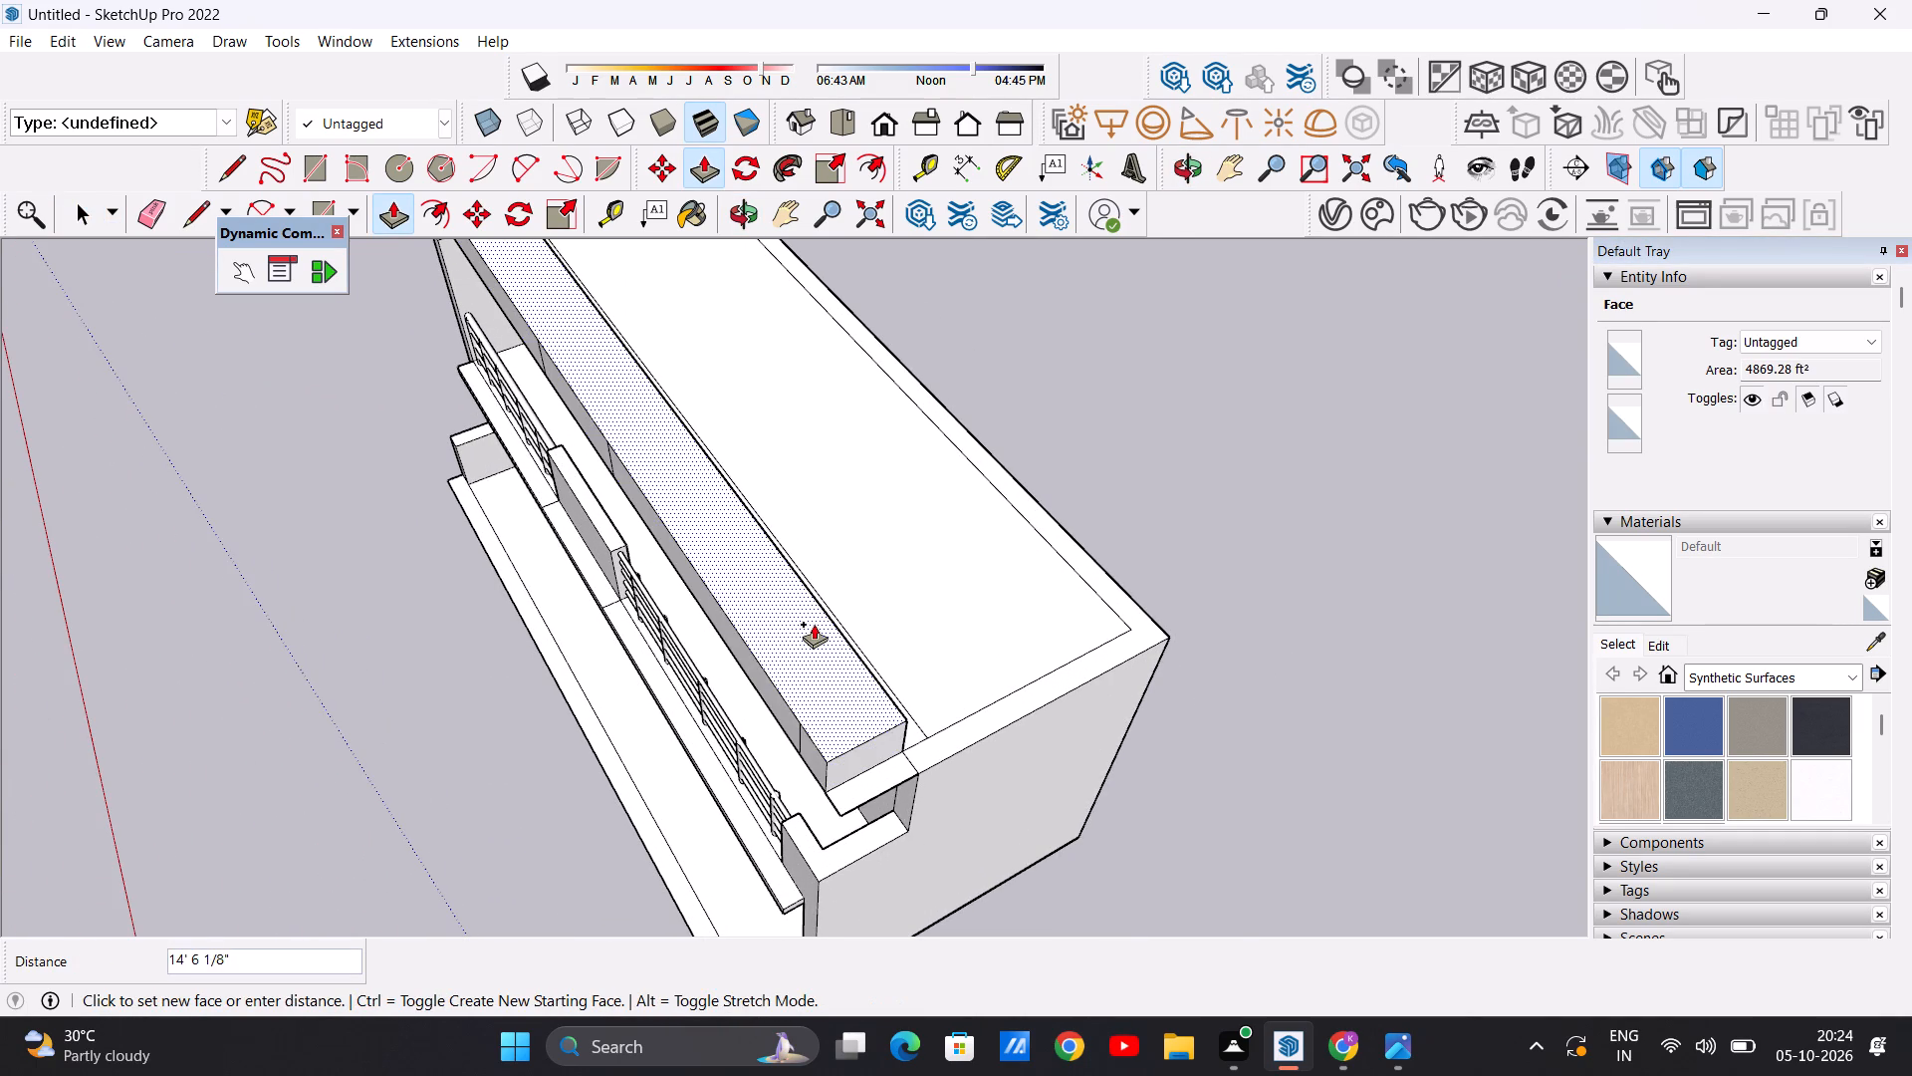
{"action": "middle_click_drag", "start_coordinate": [814, 629], "coordinate": [955, 527]}
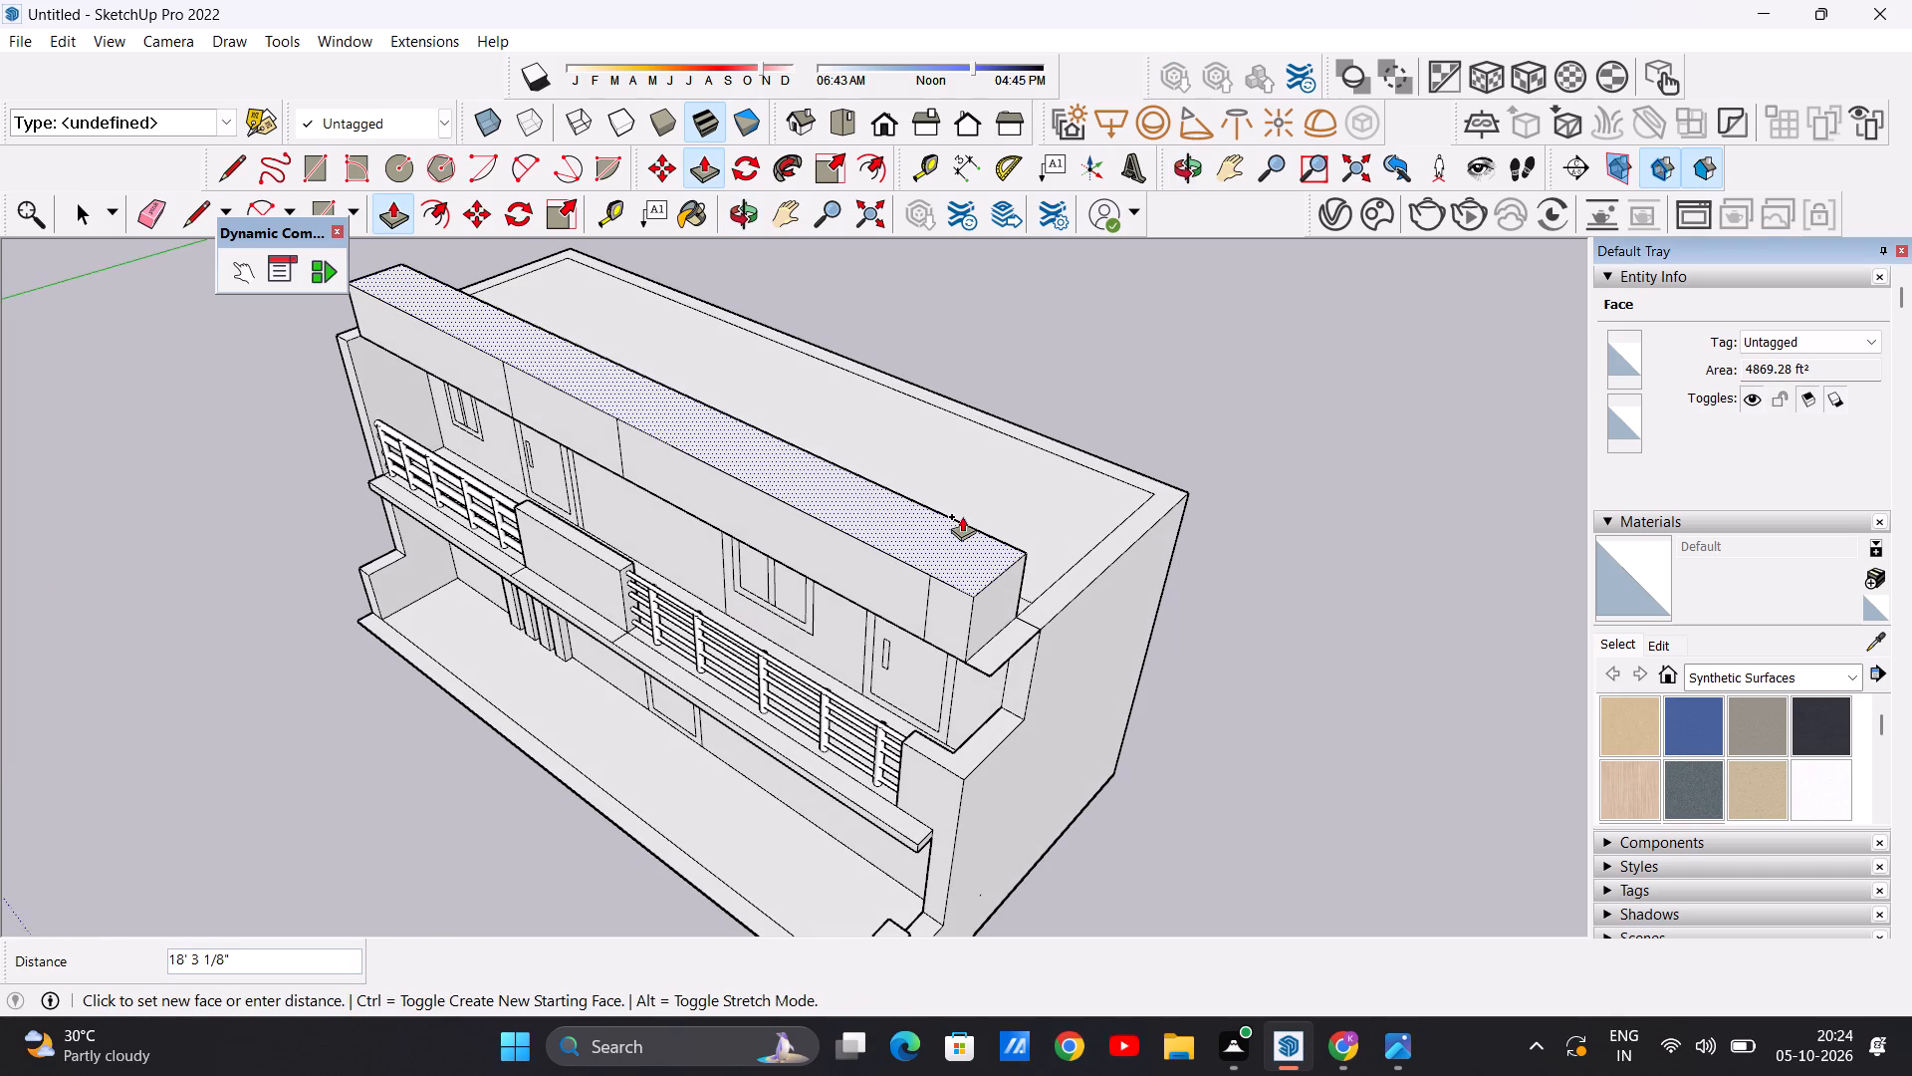
{"action": "type", "text": "3'"}
{"action": "key", "text": "Return"}
{"action": "key", "text": "space"}
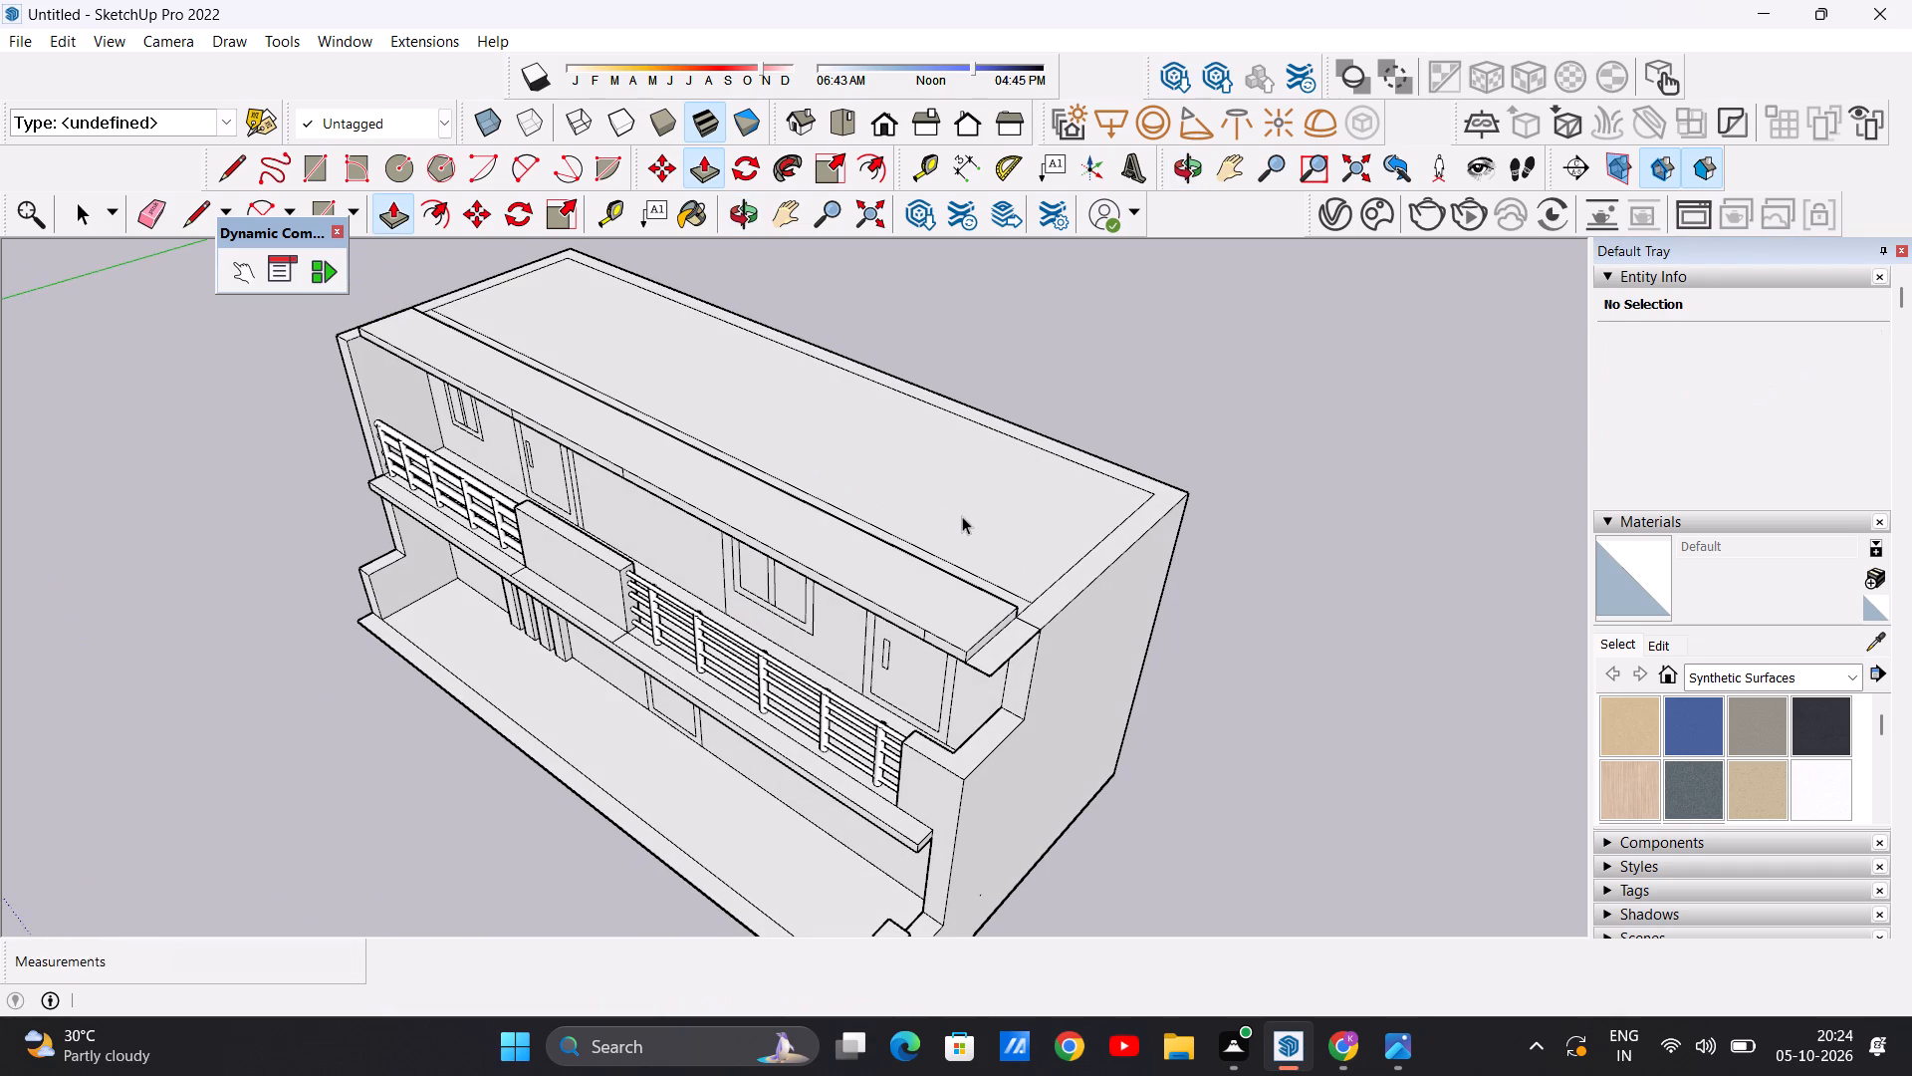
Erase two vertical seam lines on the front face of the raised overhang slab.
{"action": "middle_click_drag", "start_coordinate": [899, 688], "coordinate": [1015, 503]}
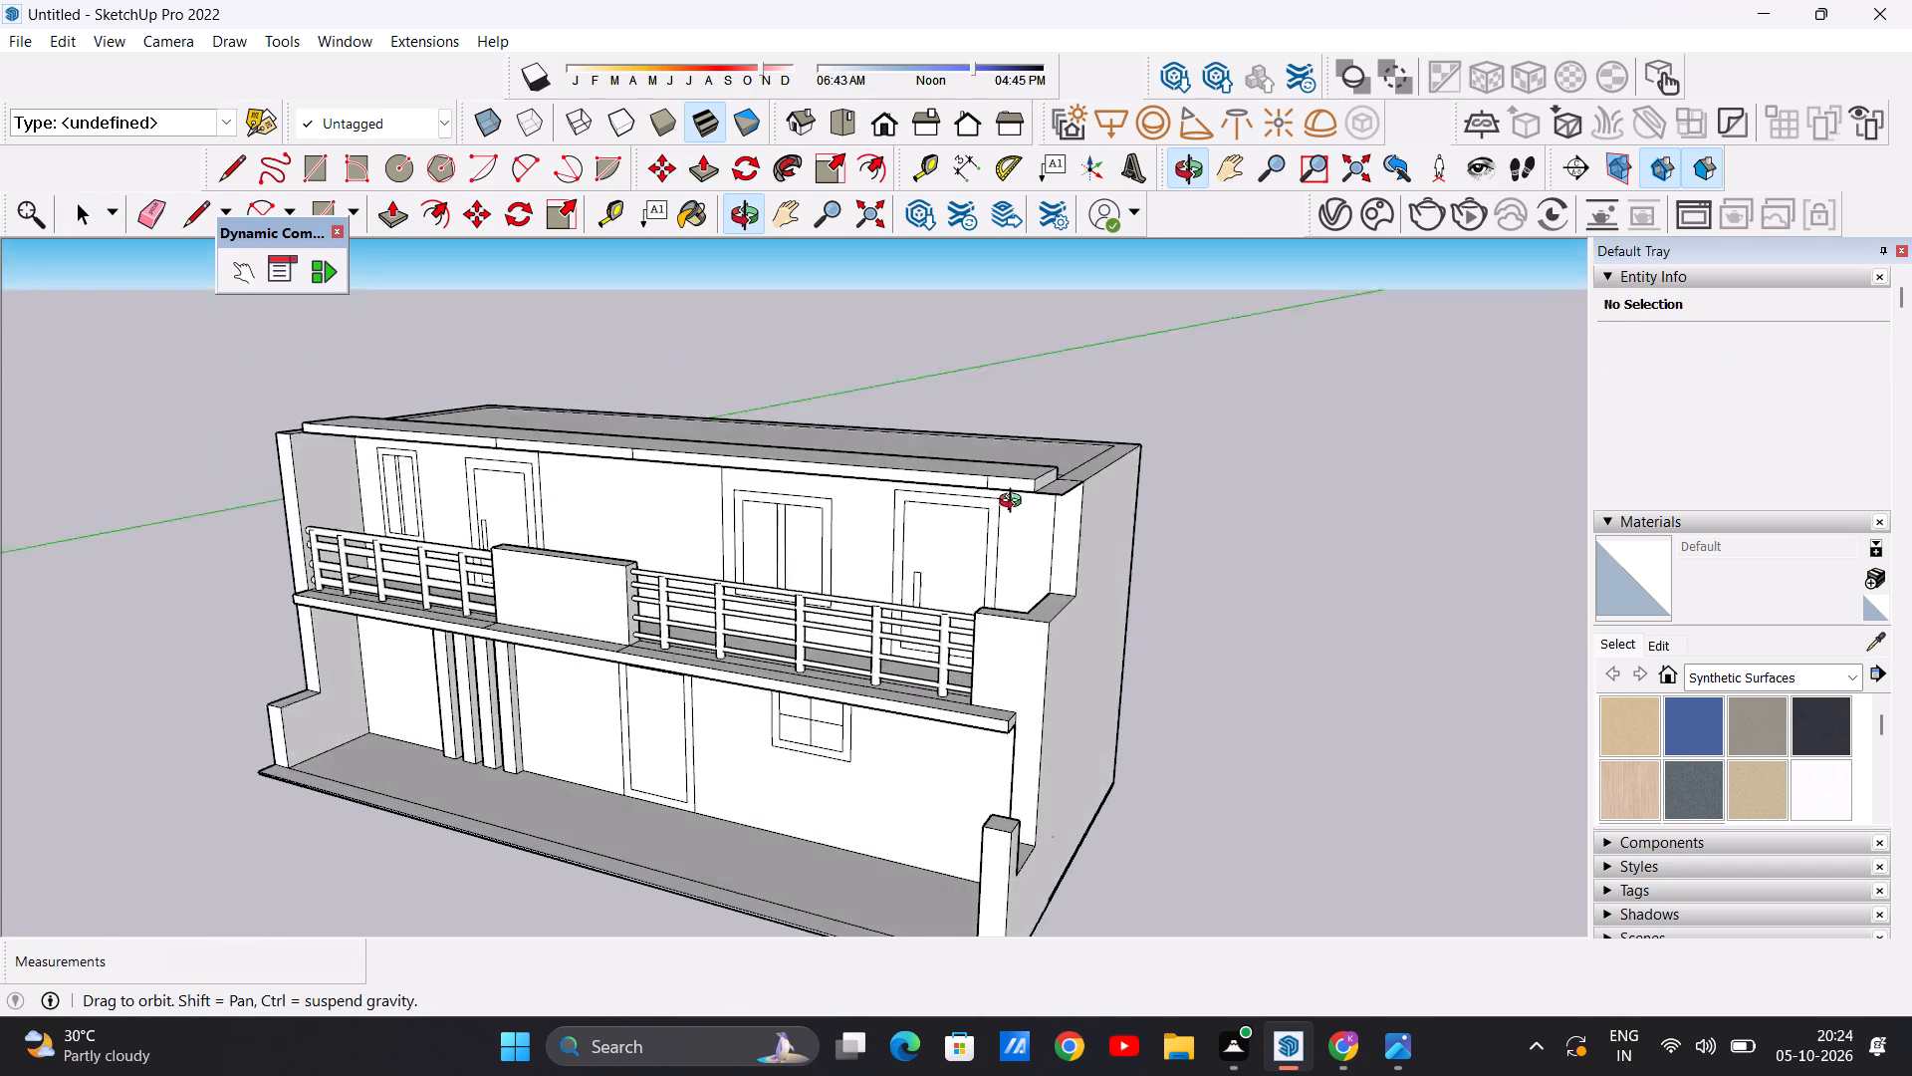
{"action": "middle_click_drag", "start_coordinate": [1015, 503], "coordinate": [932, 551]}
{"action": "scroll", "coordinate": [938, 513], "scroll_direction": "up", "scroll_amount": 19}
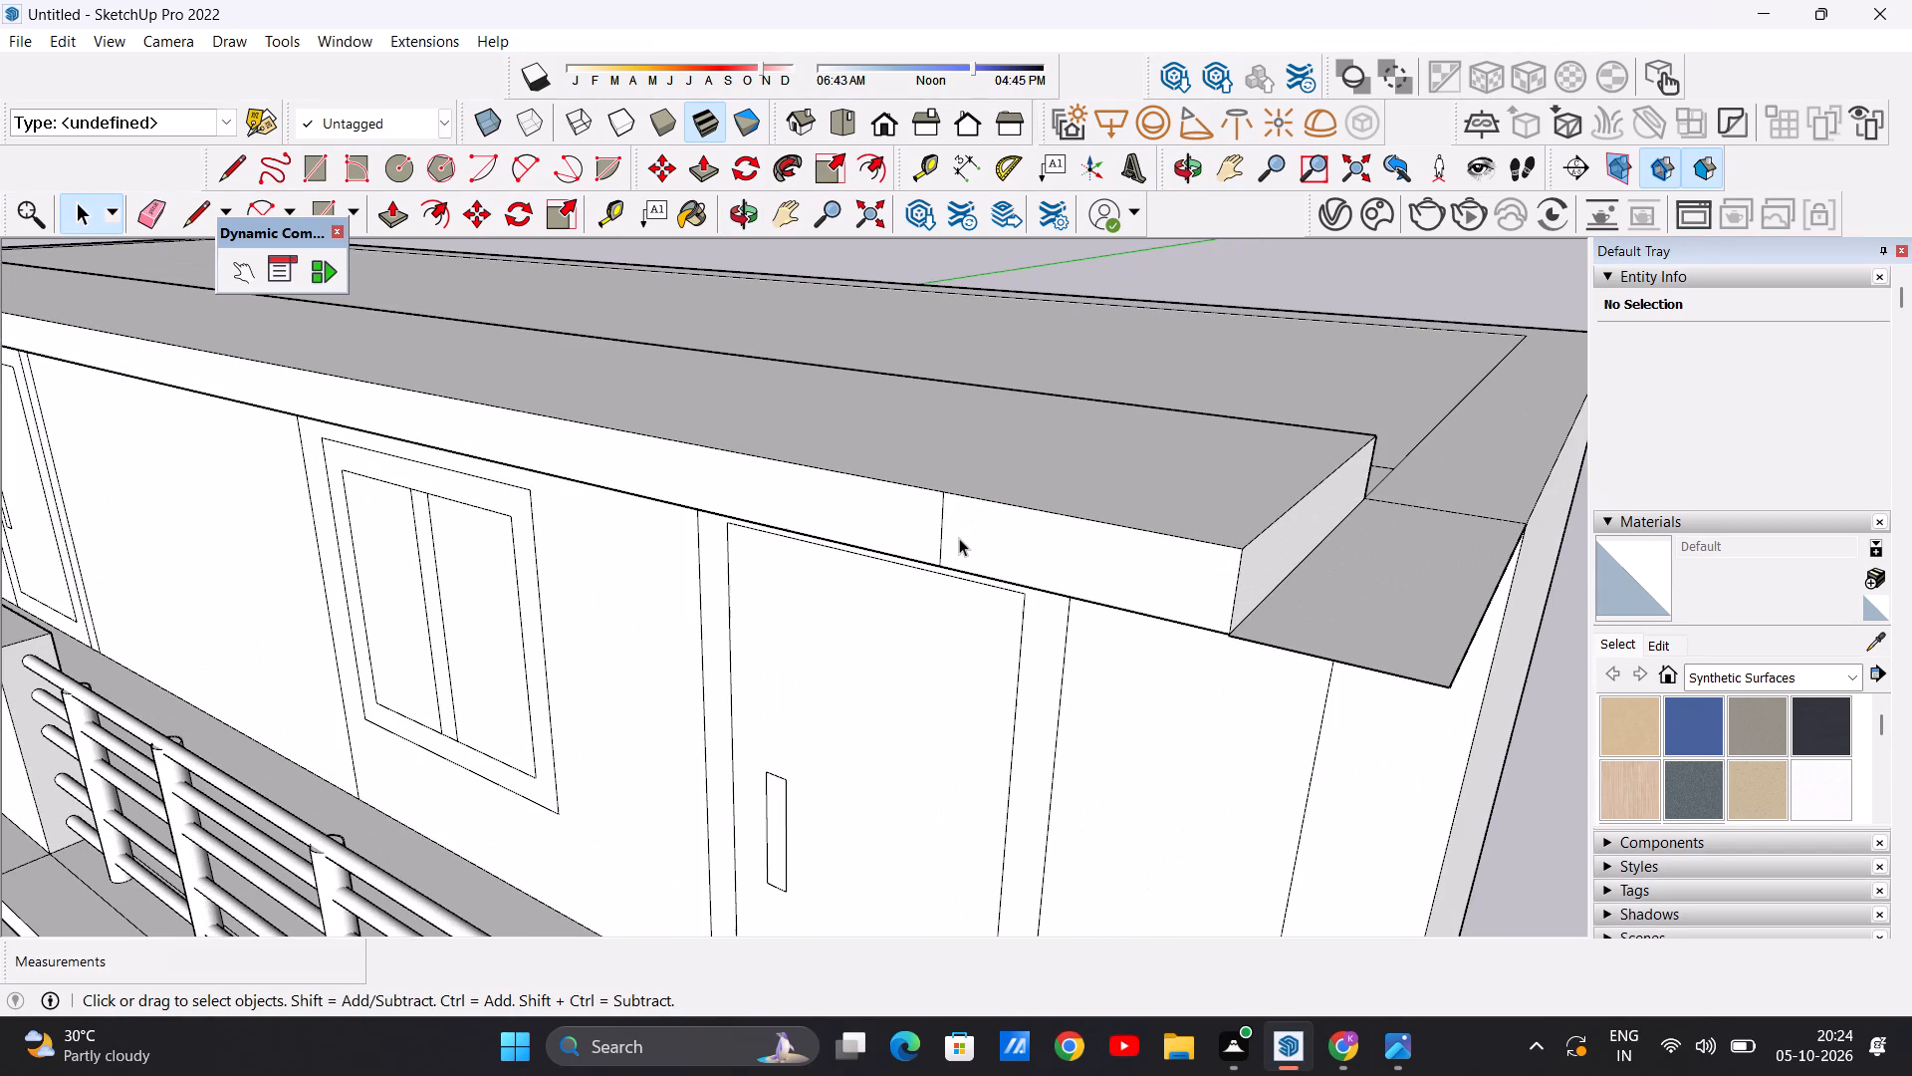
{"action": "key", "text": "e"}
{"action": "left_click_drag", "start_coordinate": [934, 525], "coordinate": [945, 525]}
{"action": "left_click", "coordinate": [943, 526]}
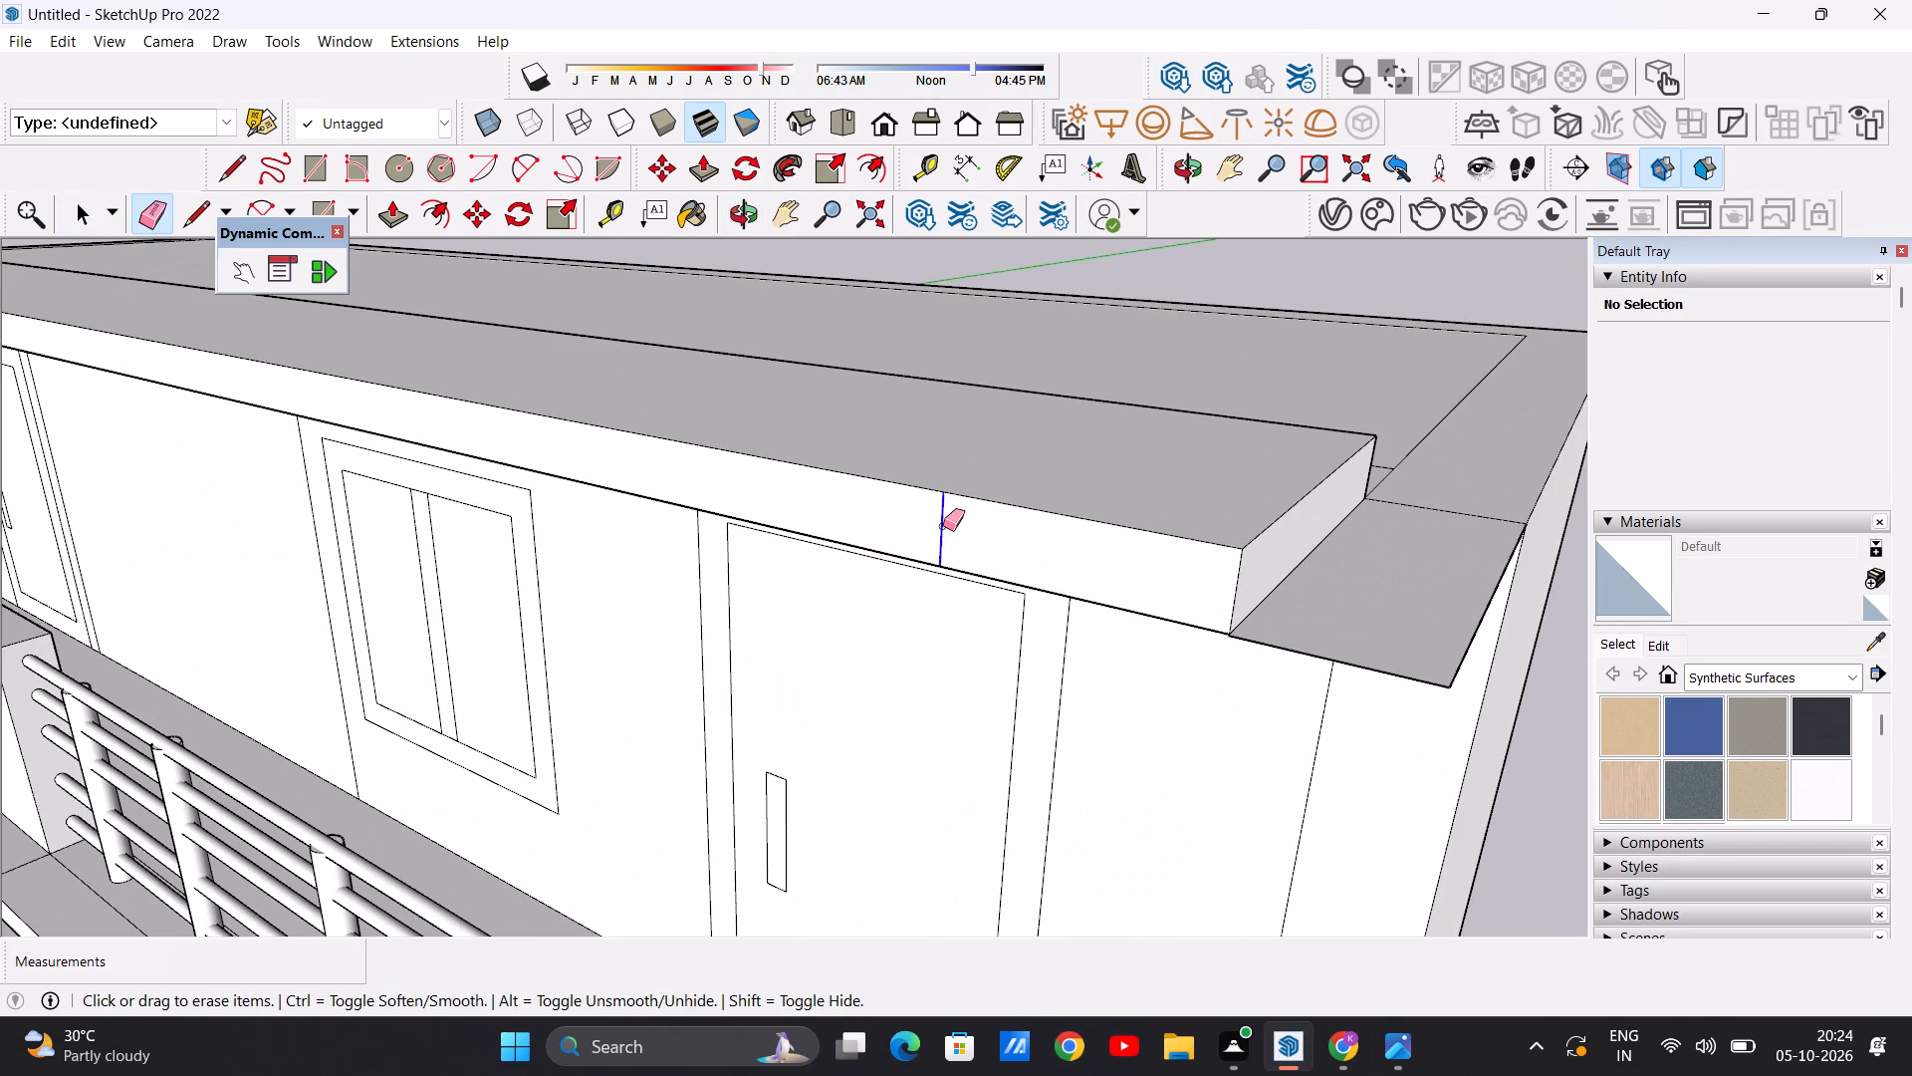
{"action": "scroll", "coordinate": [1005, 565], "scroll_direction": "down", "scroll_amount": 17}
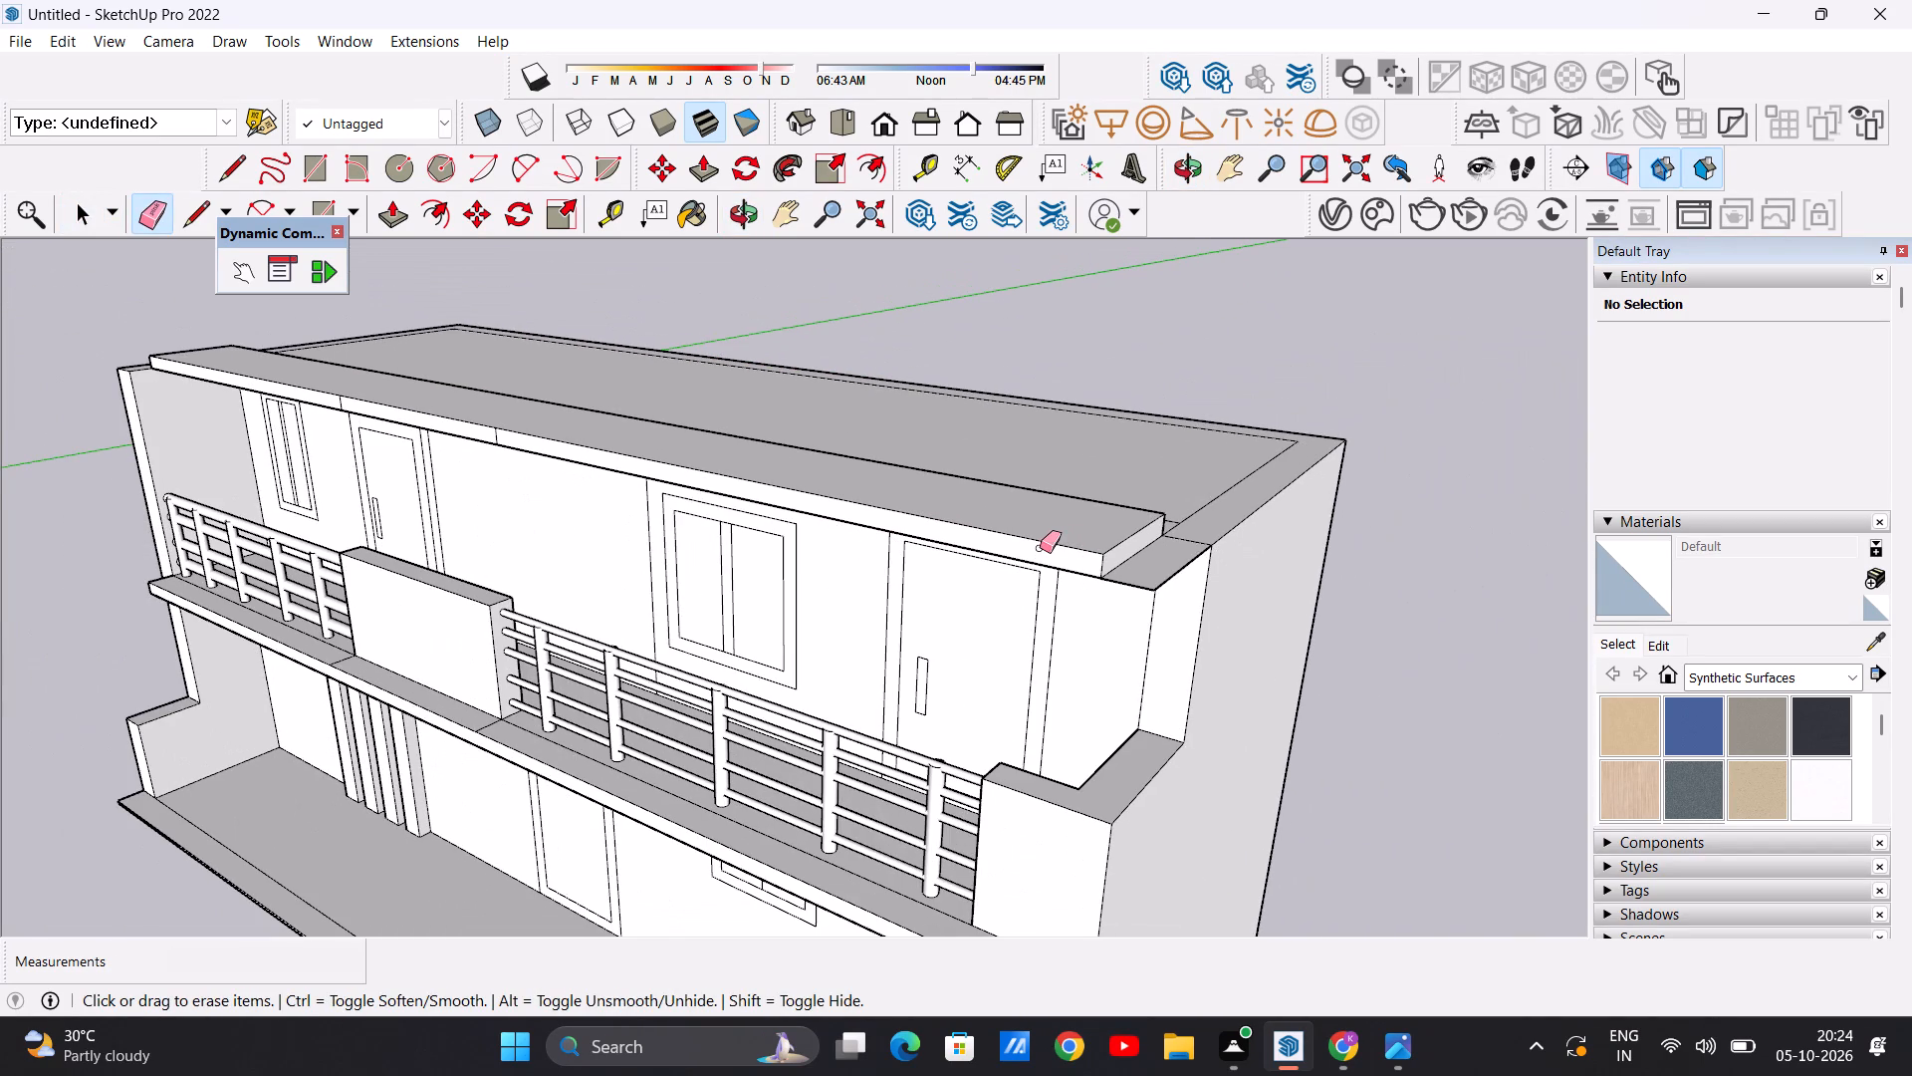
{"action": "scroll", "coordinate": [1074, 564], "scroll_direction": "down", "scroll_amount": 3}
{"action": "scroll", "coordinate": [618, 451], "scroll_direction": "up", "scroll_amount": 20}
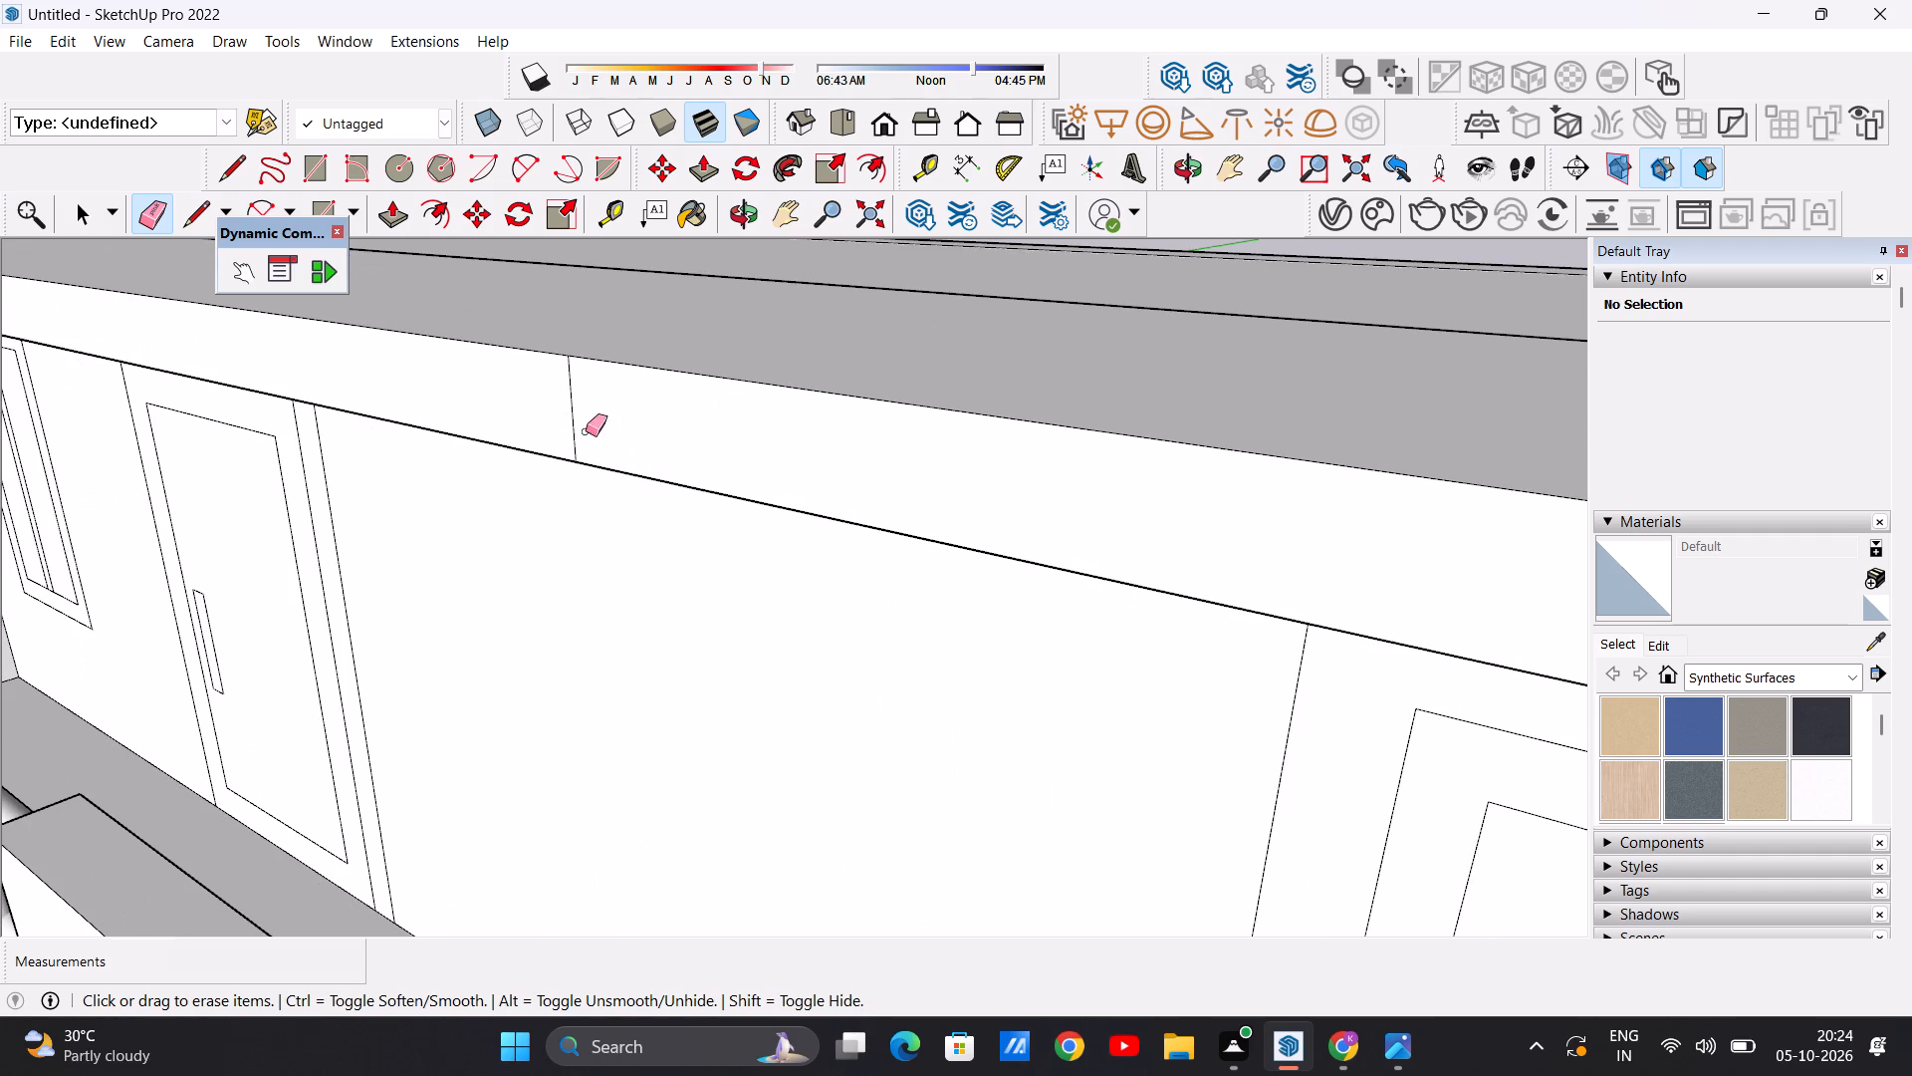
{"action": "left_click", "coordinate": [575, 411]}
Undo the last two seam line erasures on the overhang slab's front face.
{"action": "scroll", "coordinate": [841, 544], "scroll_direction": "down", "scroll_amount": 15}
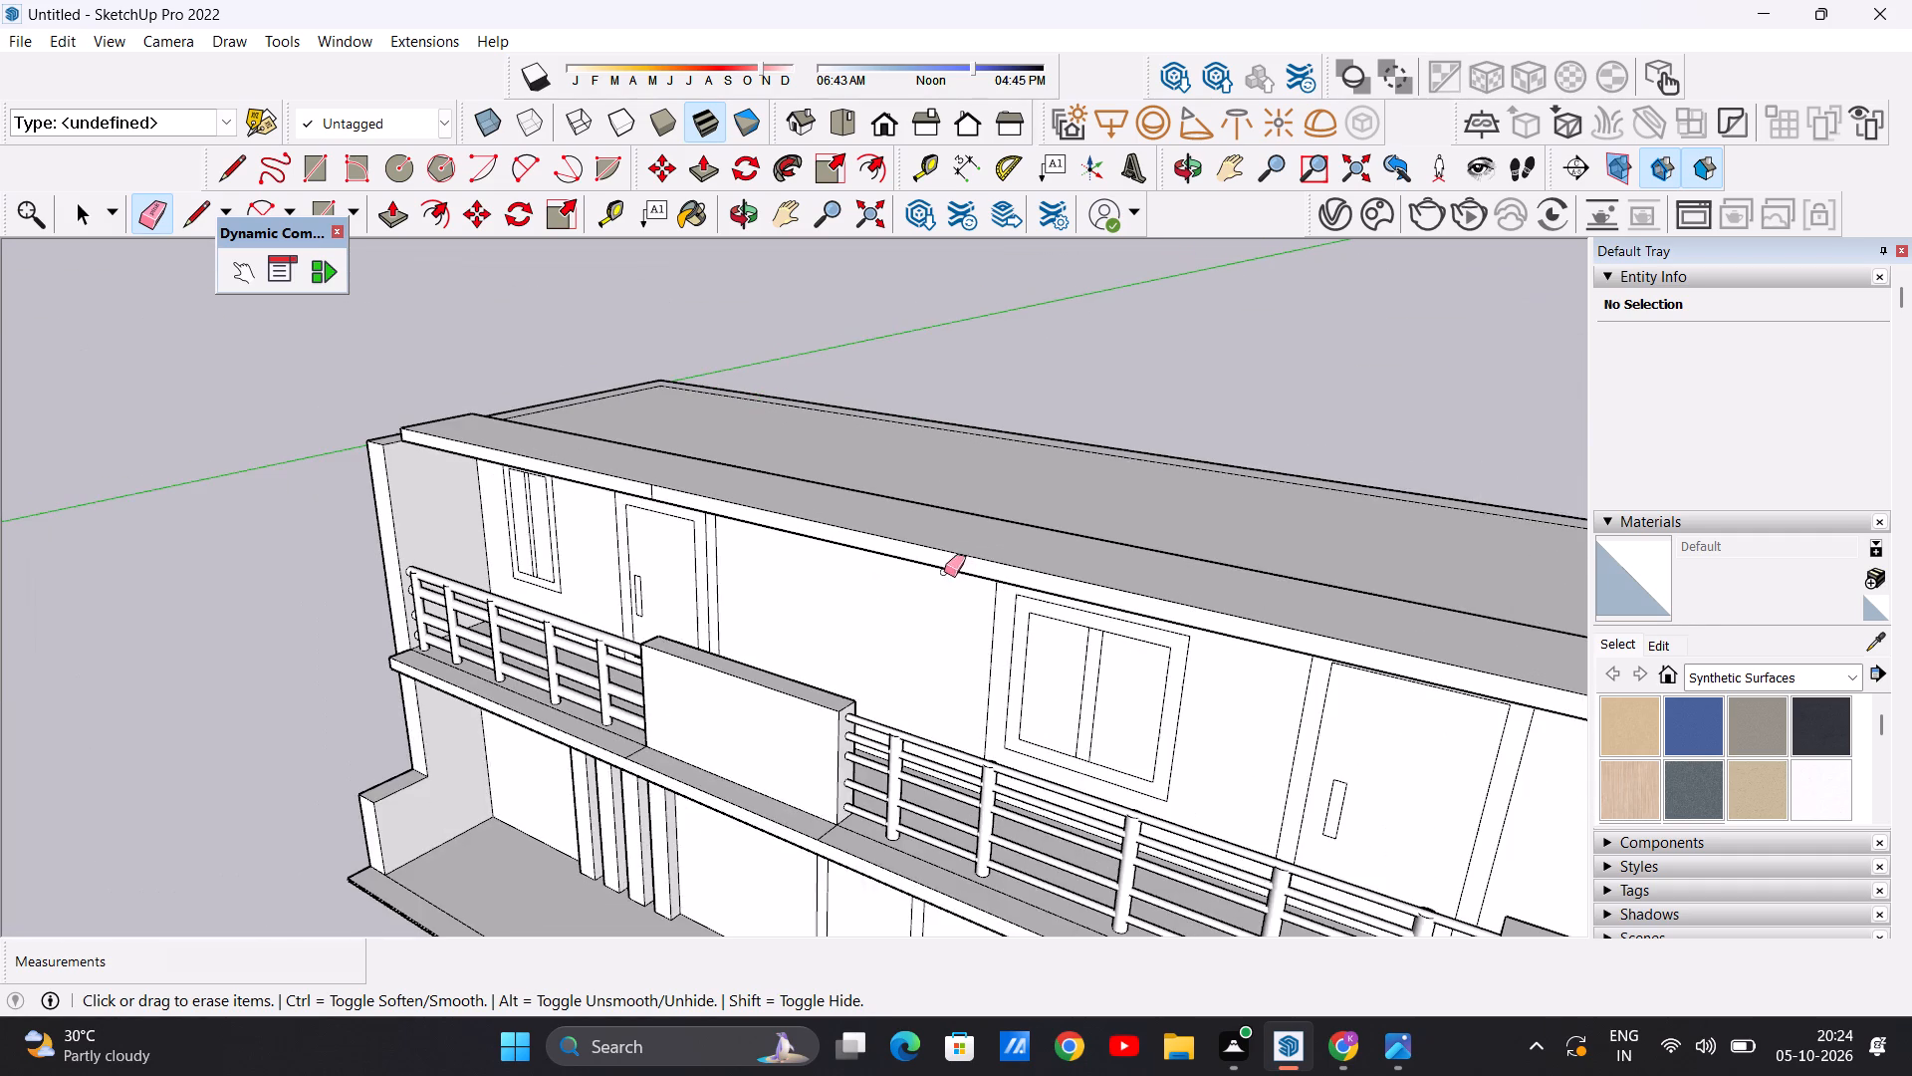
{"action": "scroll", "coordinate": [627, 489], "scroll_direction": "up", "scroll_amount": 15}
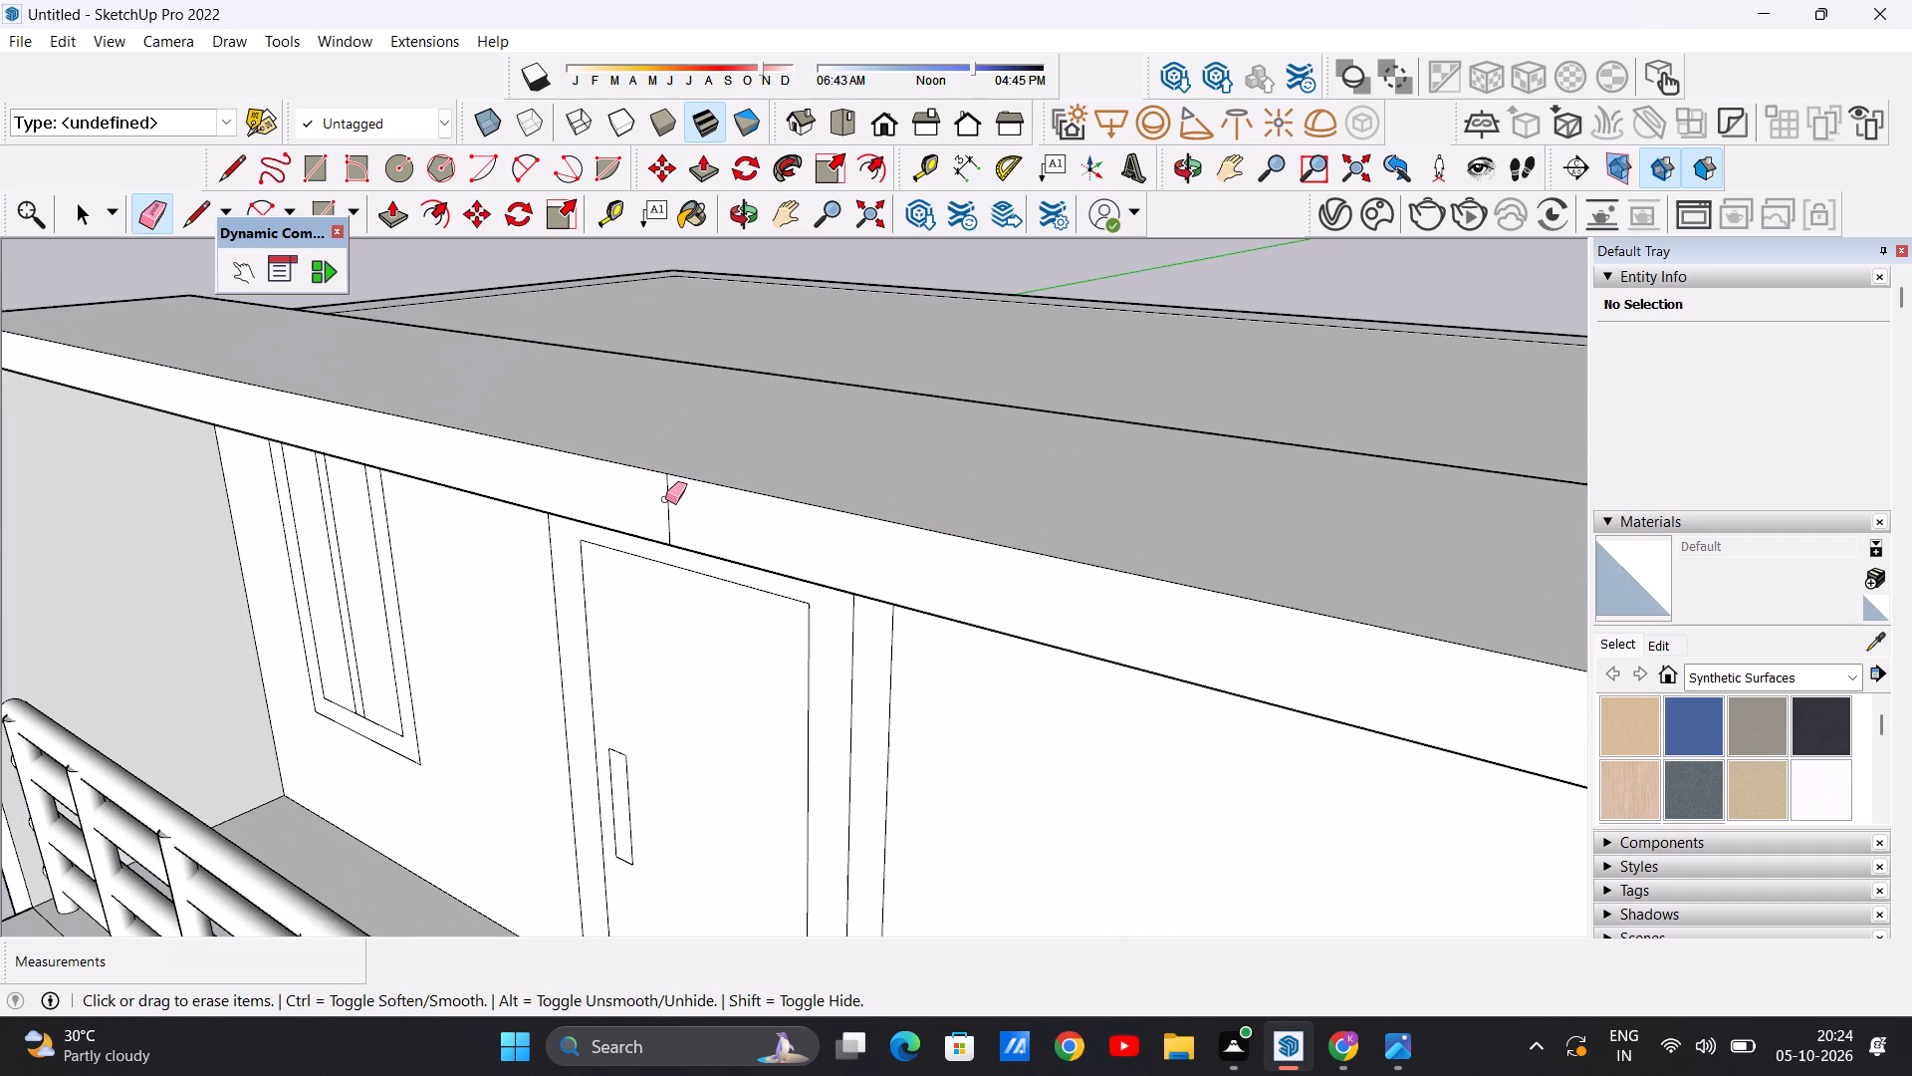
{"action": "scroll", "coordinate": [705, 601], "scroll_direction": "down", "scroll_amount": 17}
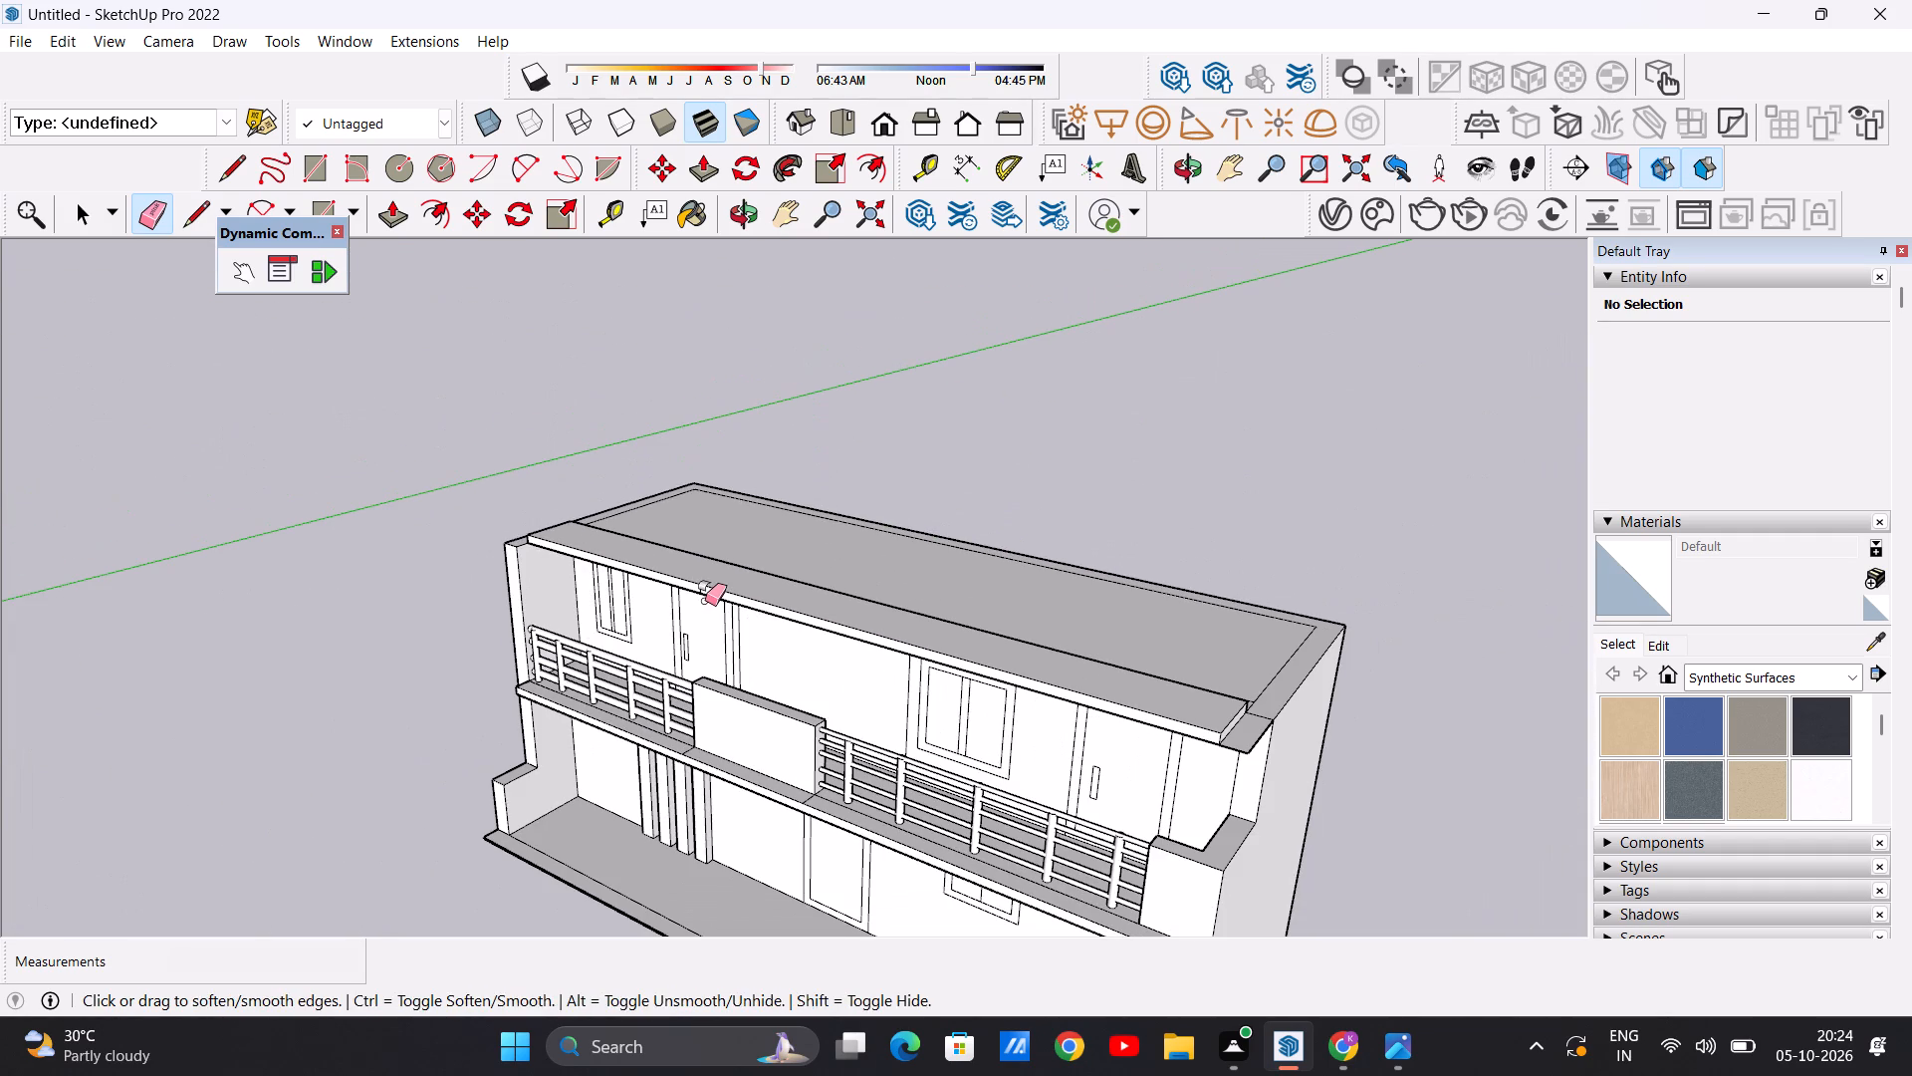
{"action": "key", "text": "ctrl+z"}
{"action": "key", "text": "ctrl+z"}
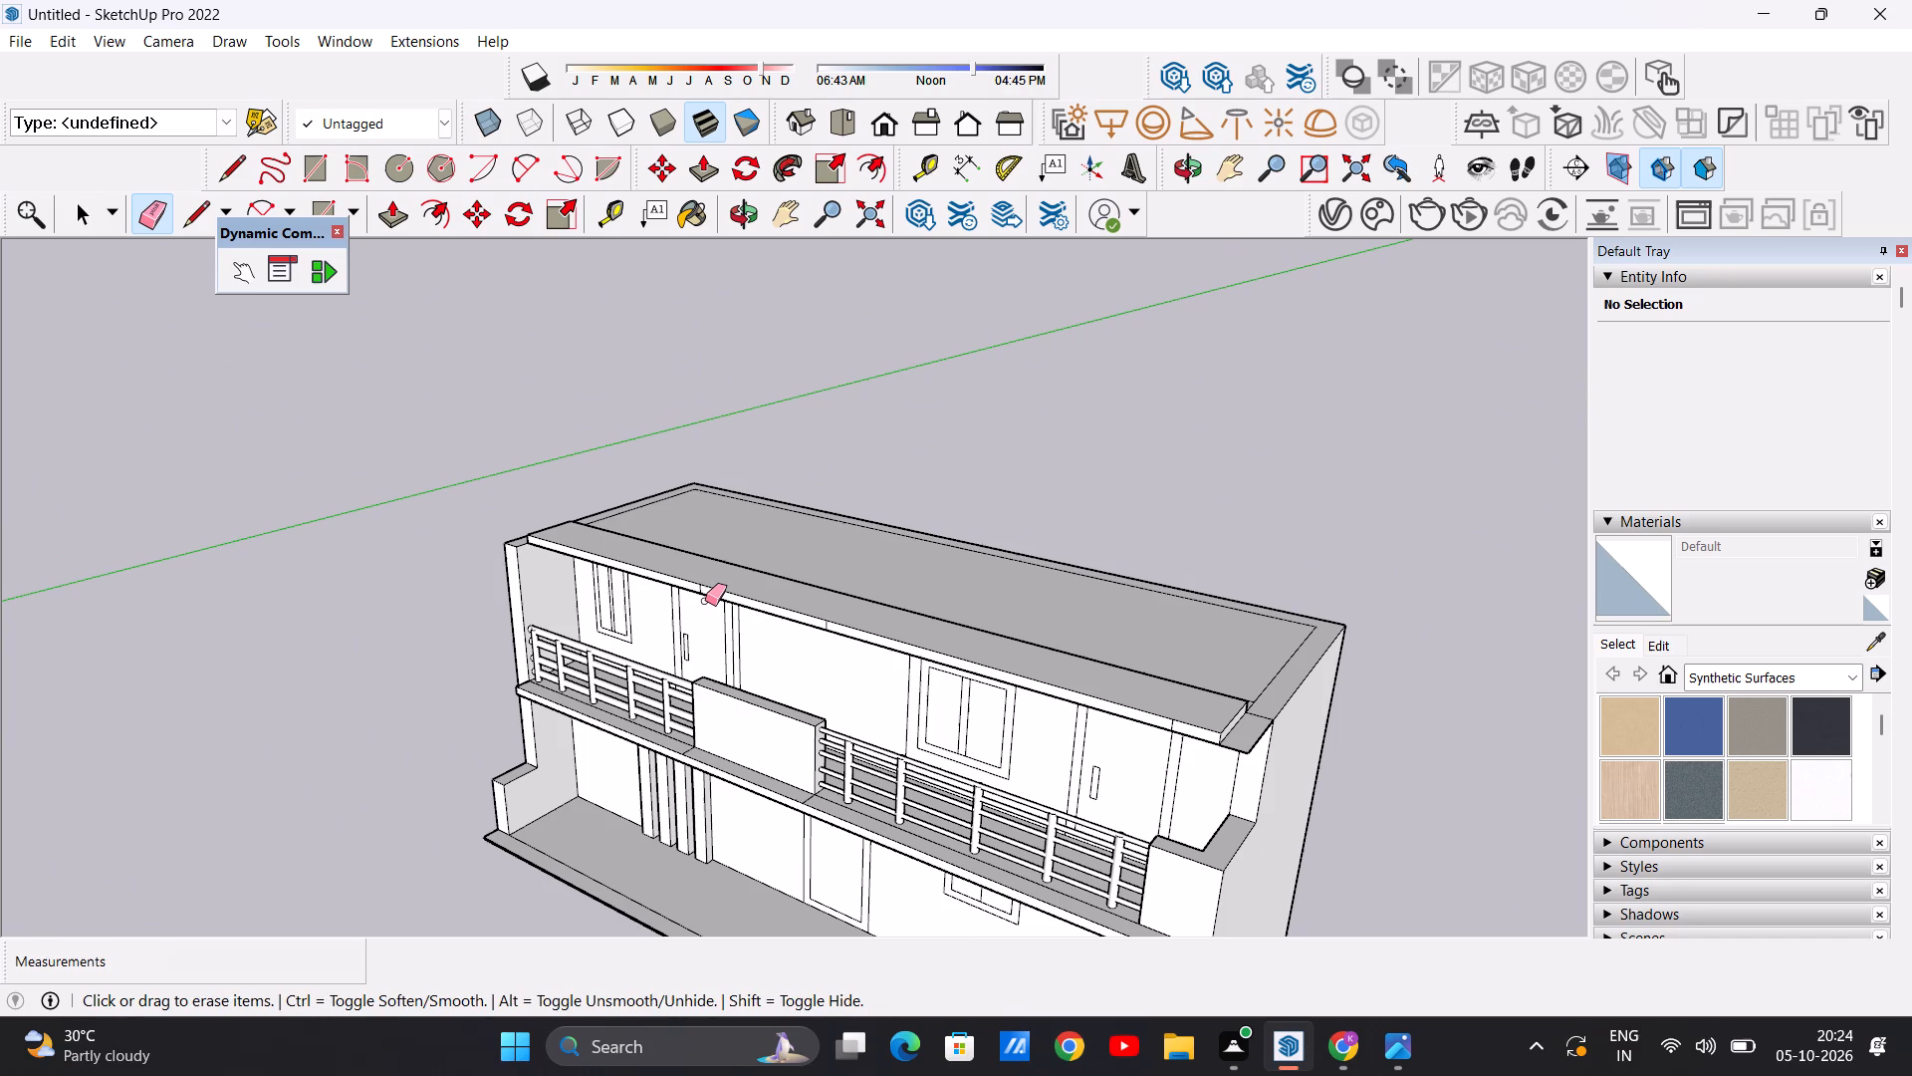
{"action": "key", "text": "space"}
Examine the raised overhang slab from the front and end wall, and its rear edge from above.
{"action": "scroll", "coordinate": [867, 658], "scroll_direction": "down", "scroll_amount": 3}
{"action": "middle_click_drag", "start_coordinate": [709, 620], "coordinate": [1020, 608]}
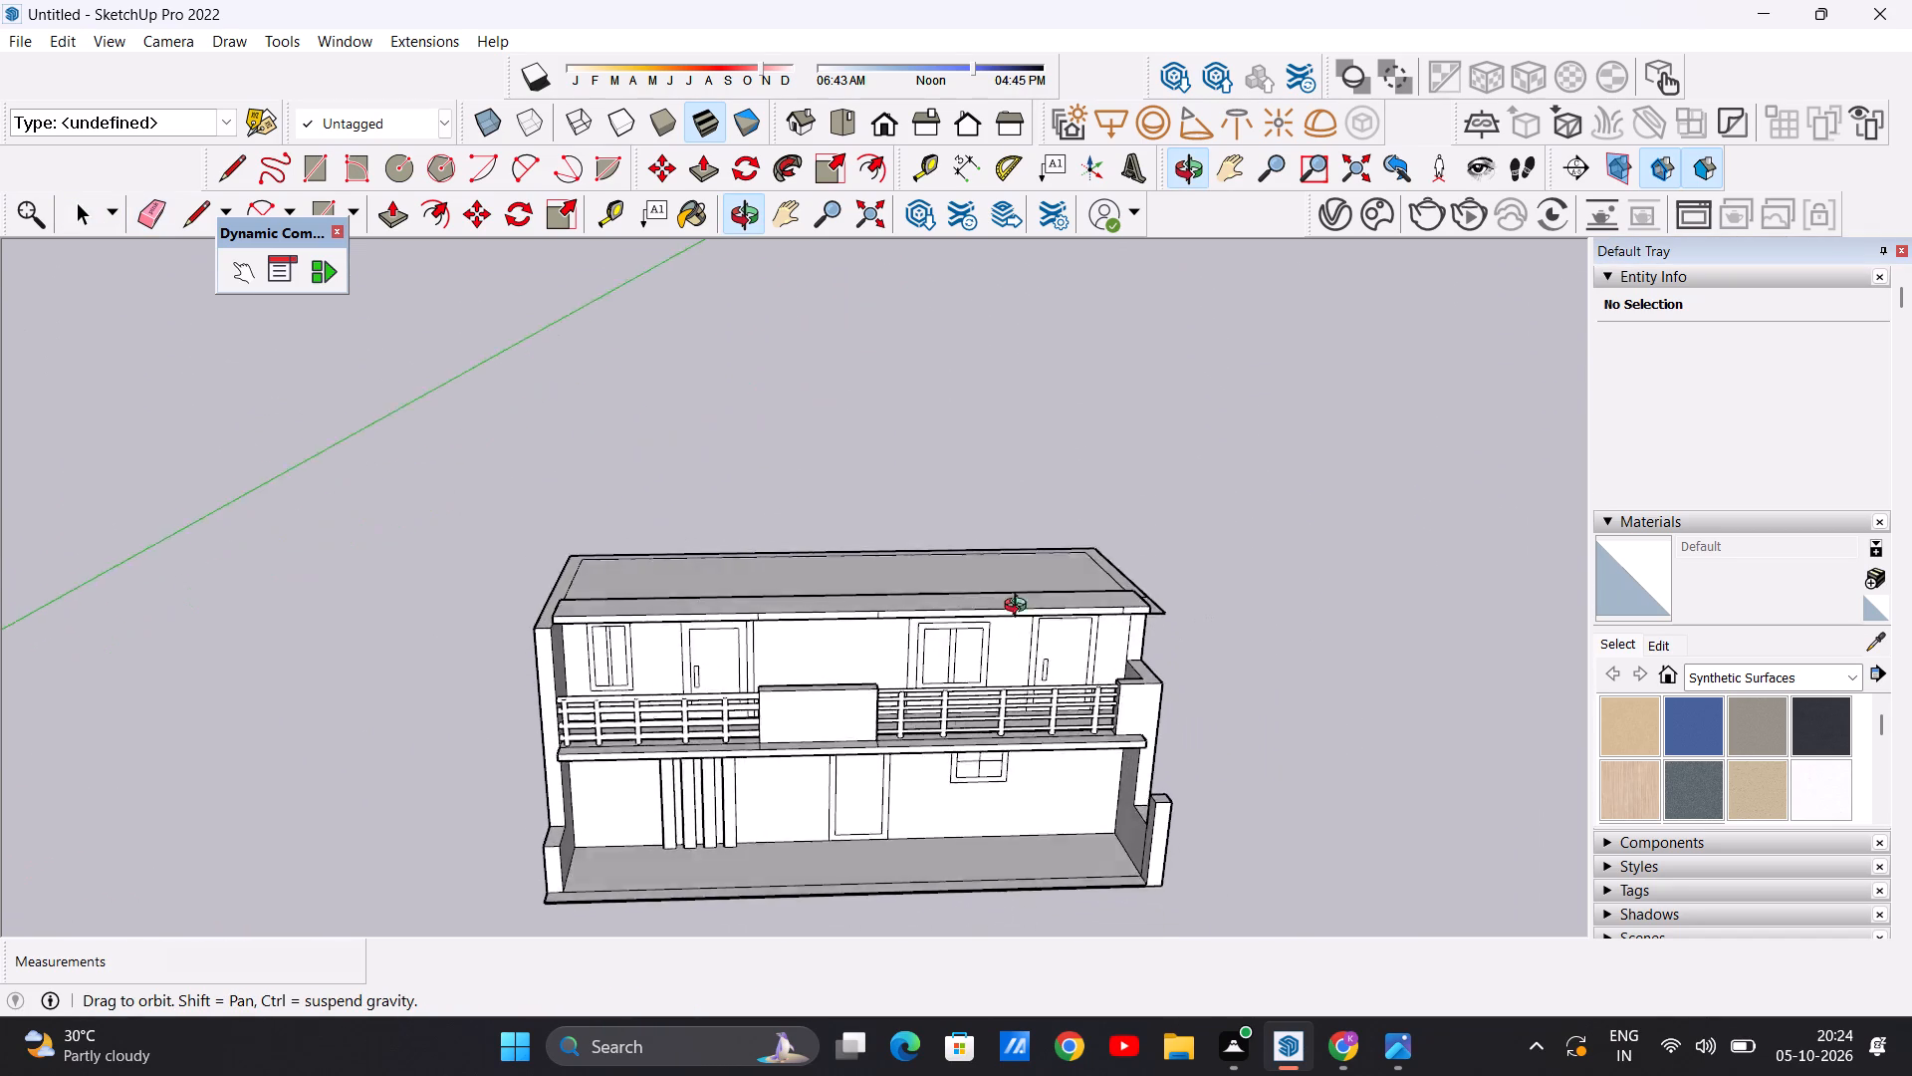
{"action": "middle_click_drag", "start_coordinate": [1020, 608], "coordinate": [762, 818]}
{"action": "scroll", "coordinate": [1220, 732], "scroll_direction": "up", "scroll_amount": 5}
{"action": "scroll", "coordinate": [1092, 773], "scroll_direction": "up", "scroll_amount": 8}
{"action": "scroll", "coordinate": [1089, 720], "scroll_direction": "down", "scroll_amount": 6}
{"action": "middle_click_drag", "start_coordinate": [1103, 740], "coordinate": [832, 614]}
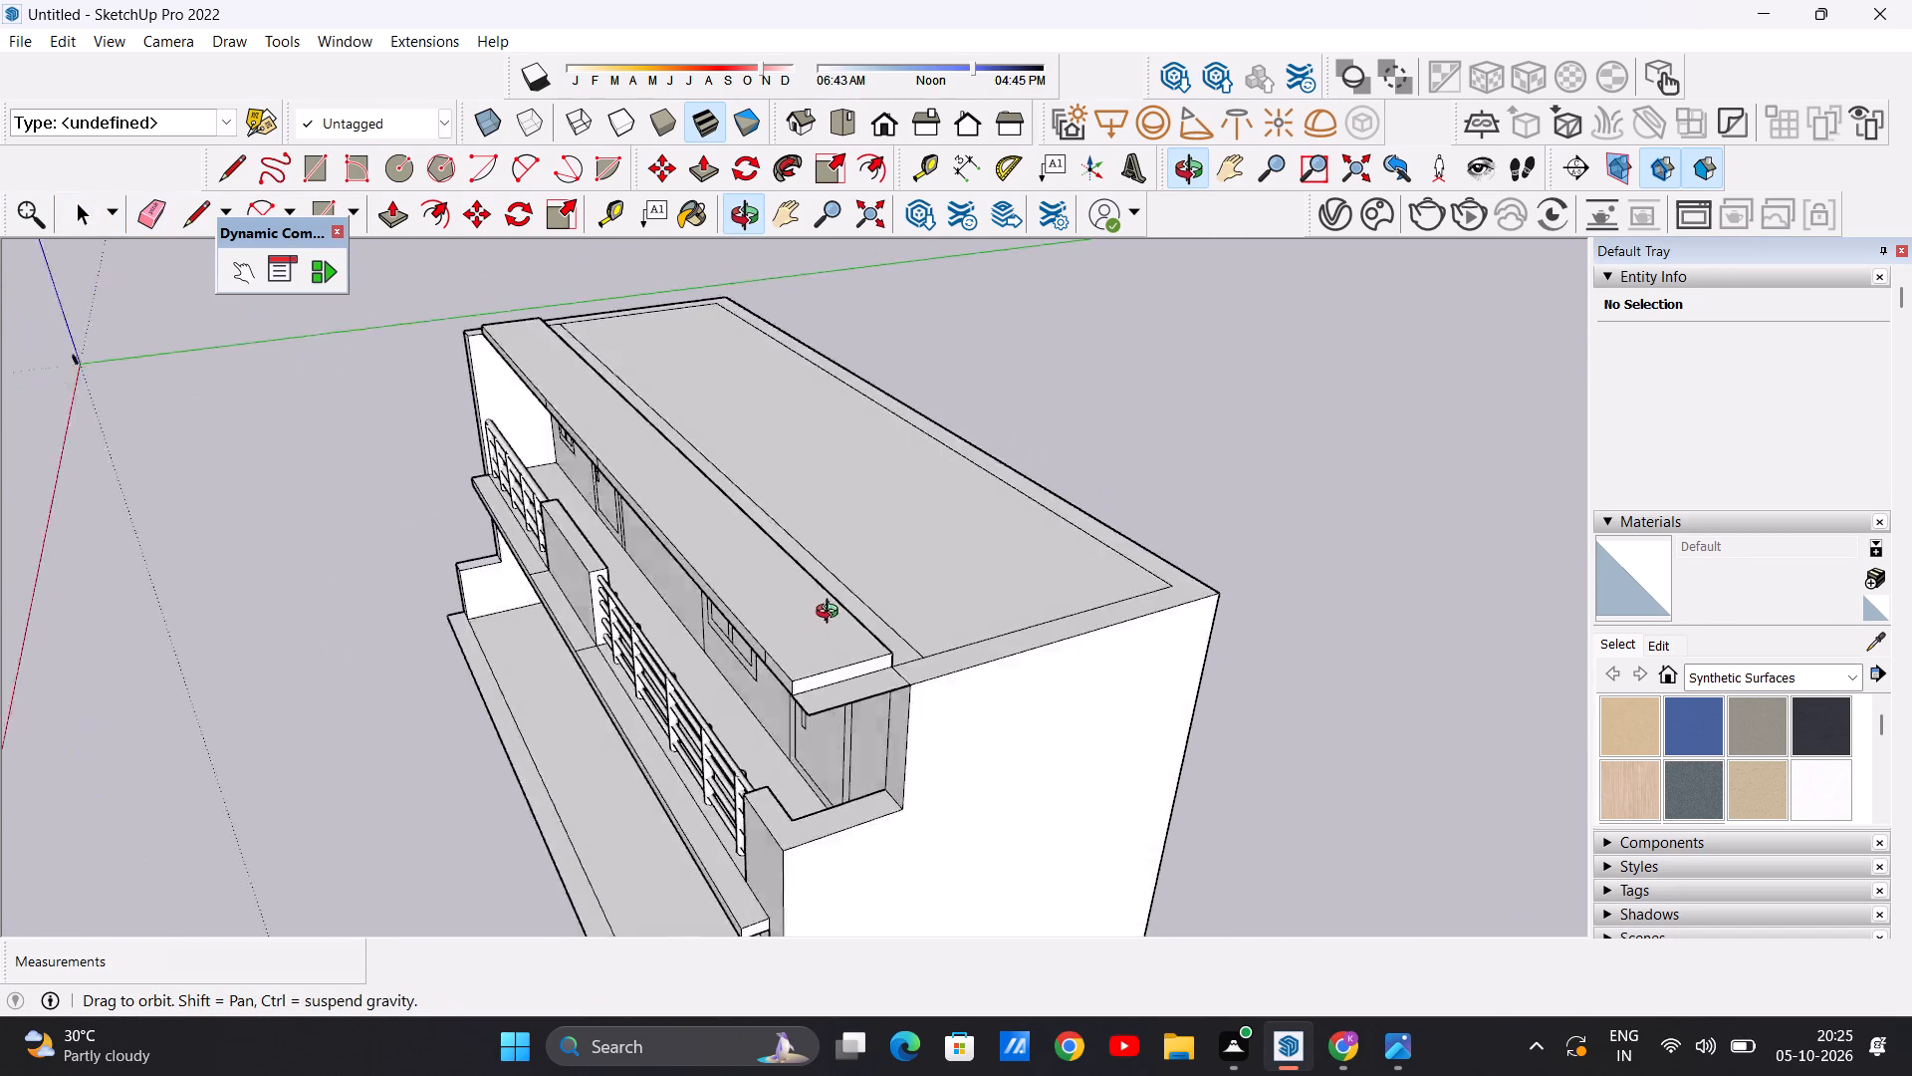
{"action": "middle_click_drag", "start_coordinate": [832, 614], "coordinate": [595, 775]}
{"action": "scroll", "coordinate": [649, 801], "scroll_direction": "up", "scroll_amount": 11}
{"action": "scroll", "coordinate": [659, 802], "scroll_direction": "down", "scroll_amount": 11}
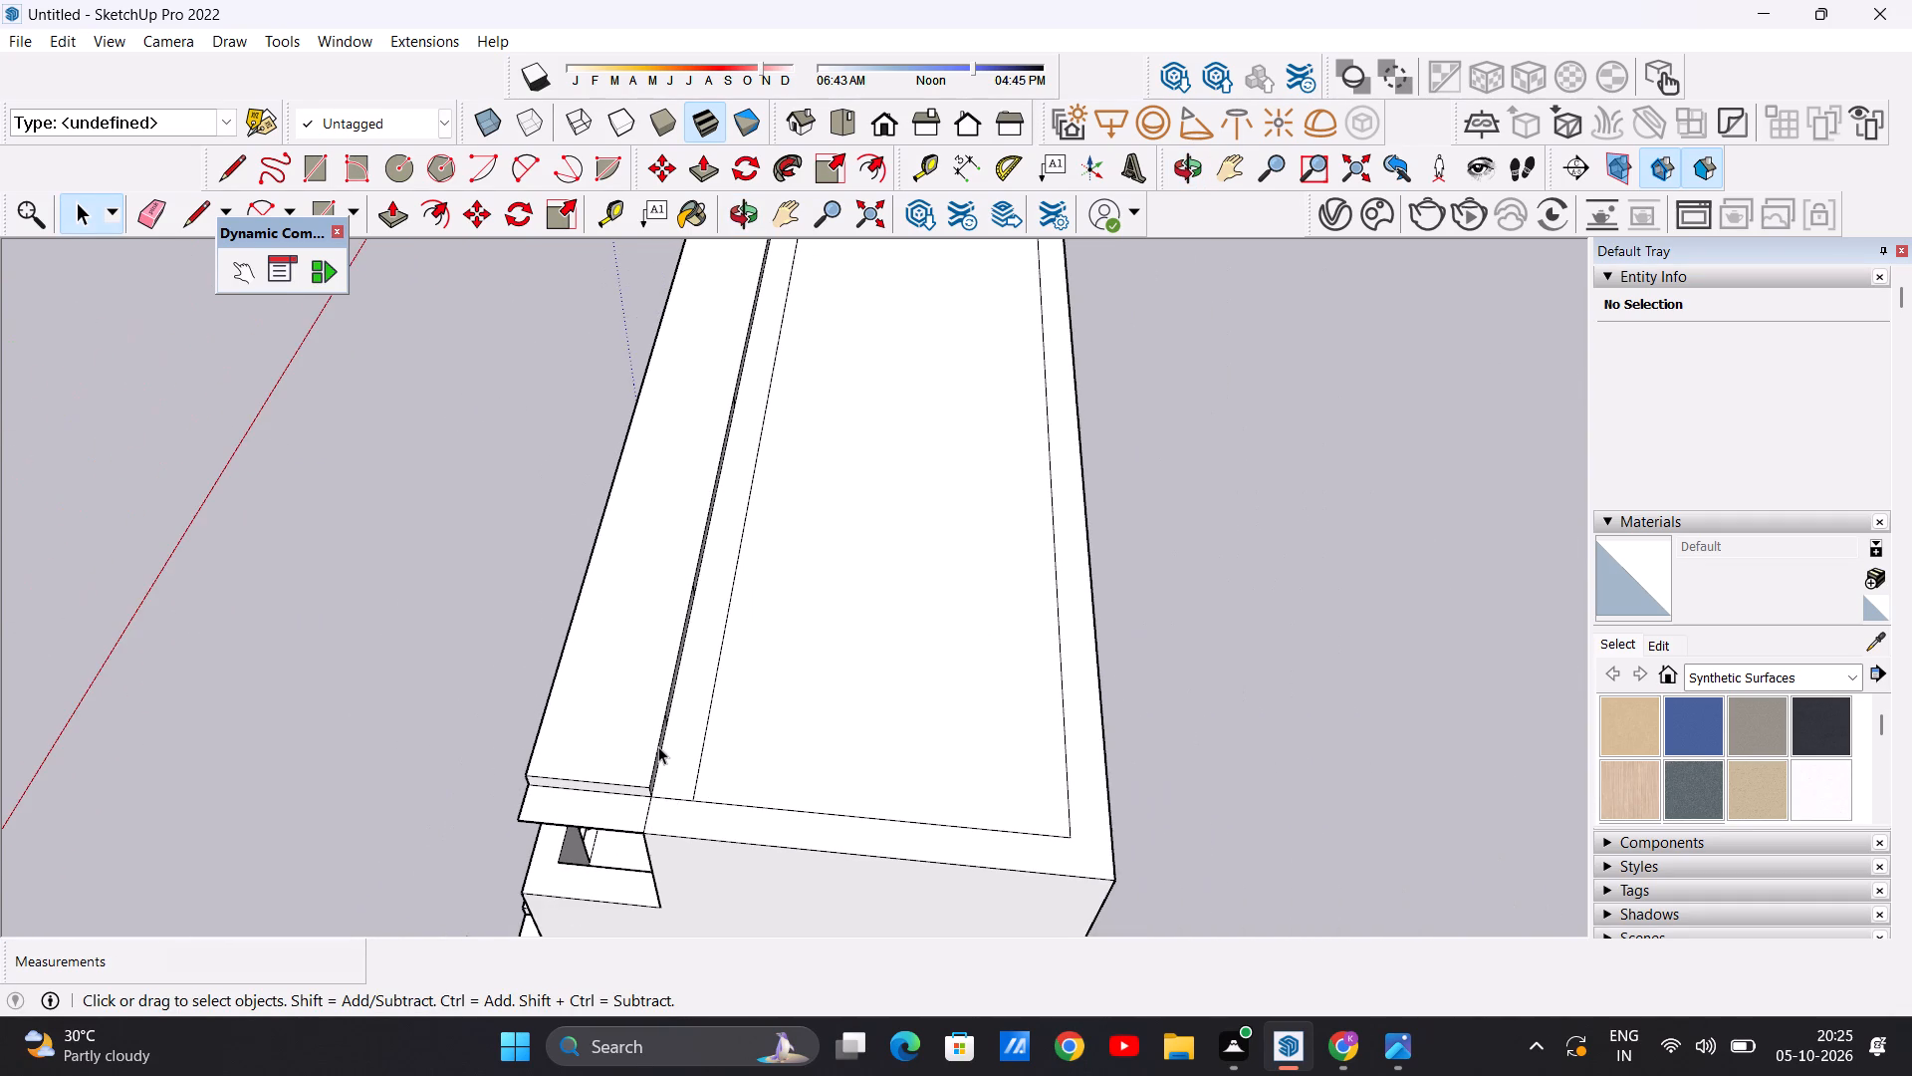
{"action": "scroll", "coordinate": [661, 746], "scroll_direction": "up", "scroll_amount": 7}
{"action": "middle_click_drag", "start_coordinate": [658, 746], "coordinate": [561, 736]}
{"action": "scroll", "coordinate": [632, 700], "scroll_direction": "up", "scroll_amount": 1}
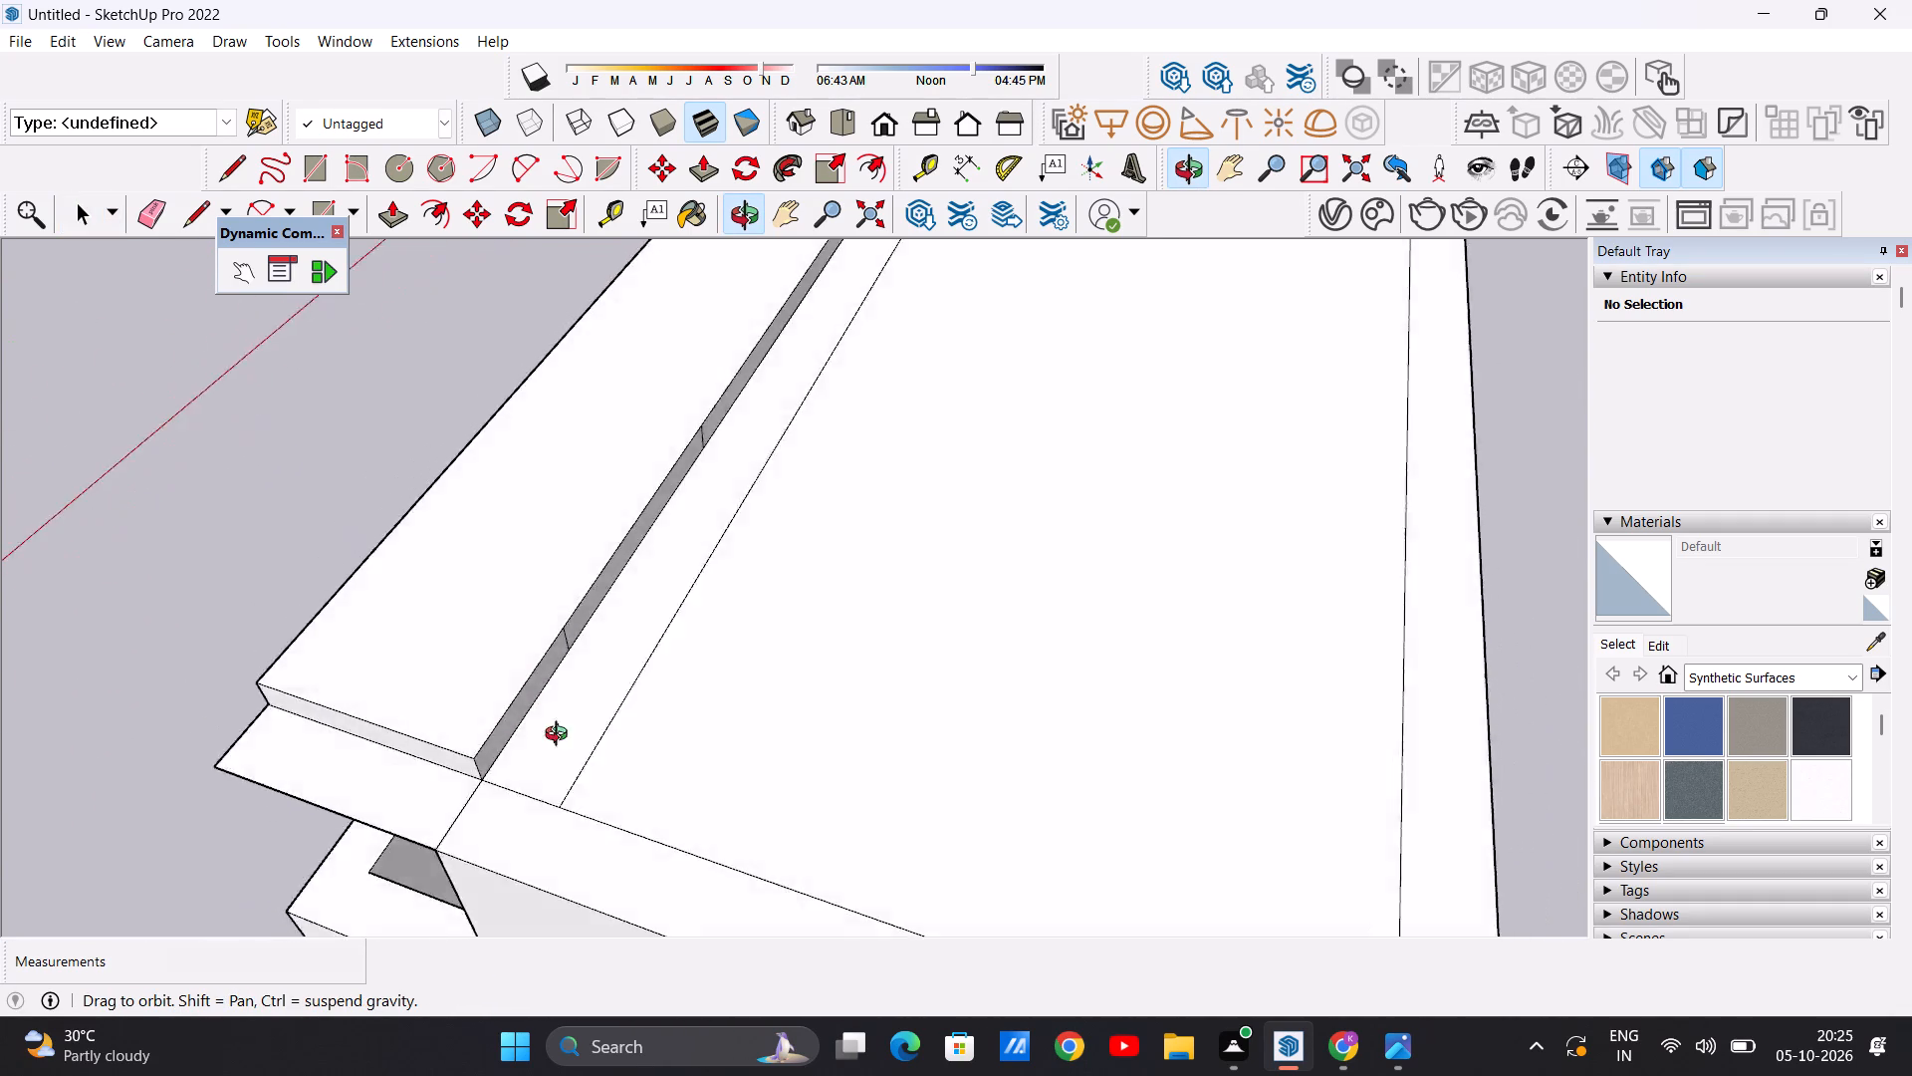
{"action": "middle_click_drag", "start_coordinate": [561, 736], "coordinate": [644, 703]}
{"action": "scroll", "coordinate": [625, 674], "scroll_direction": "down", "scroll_amount": 5}
{"action": "scroll", "coordinate": [636, 674], "scroll_direction": "up", "scroll_amount": 3}
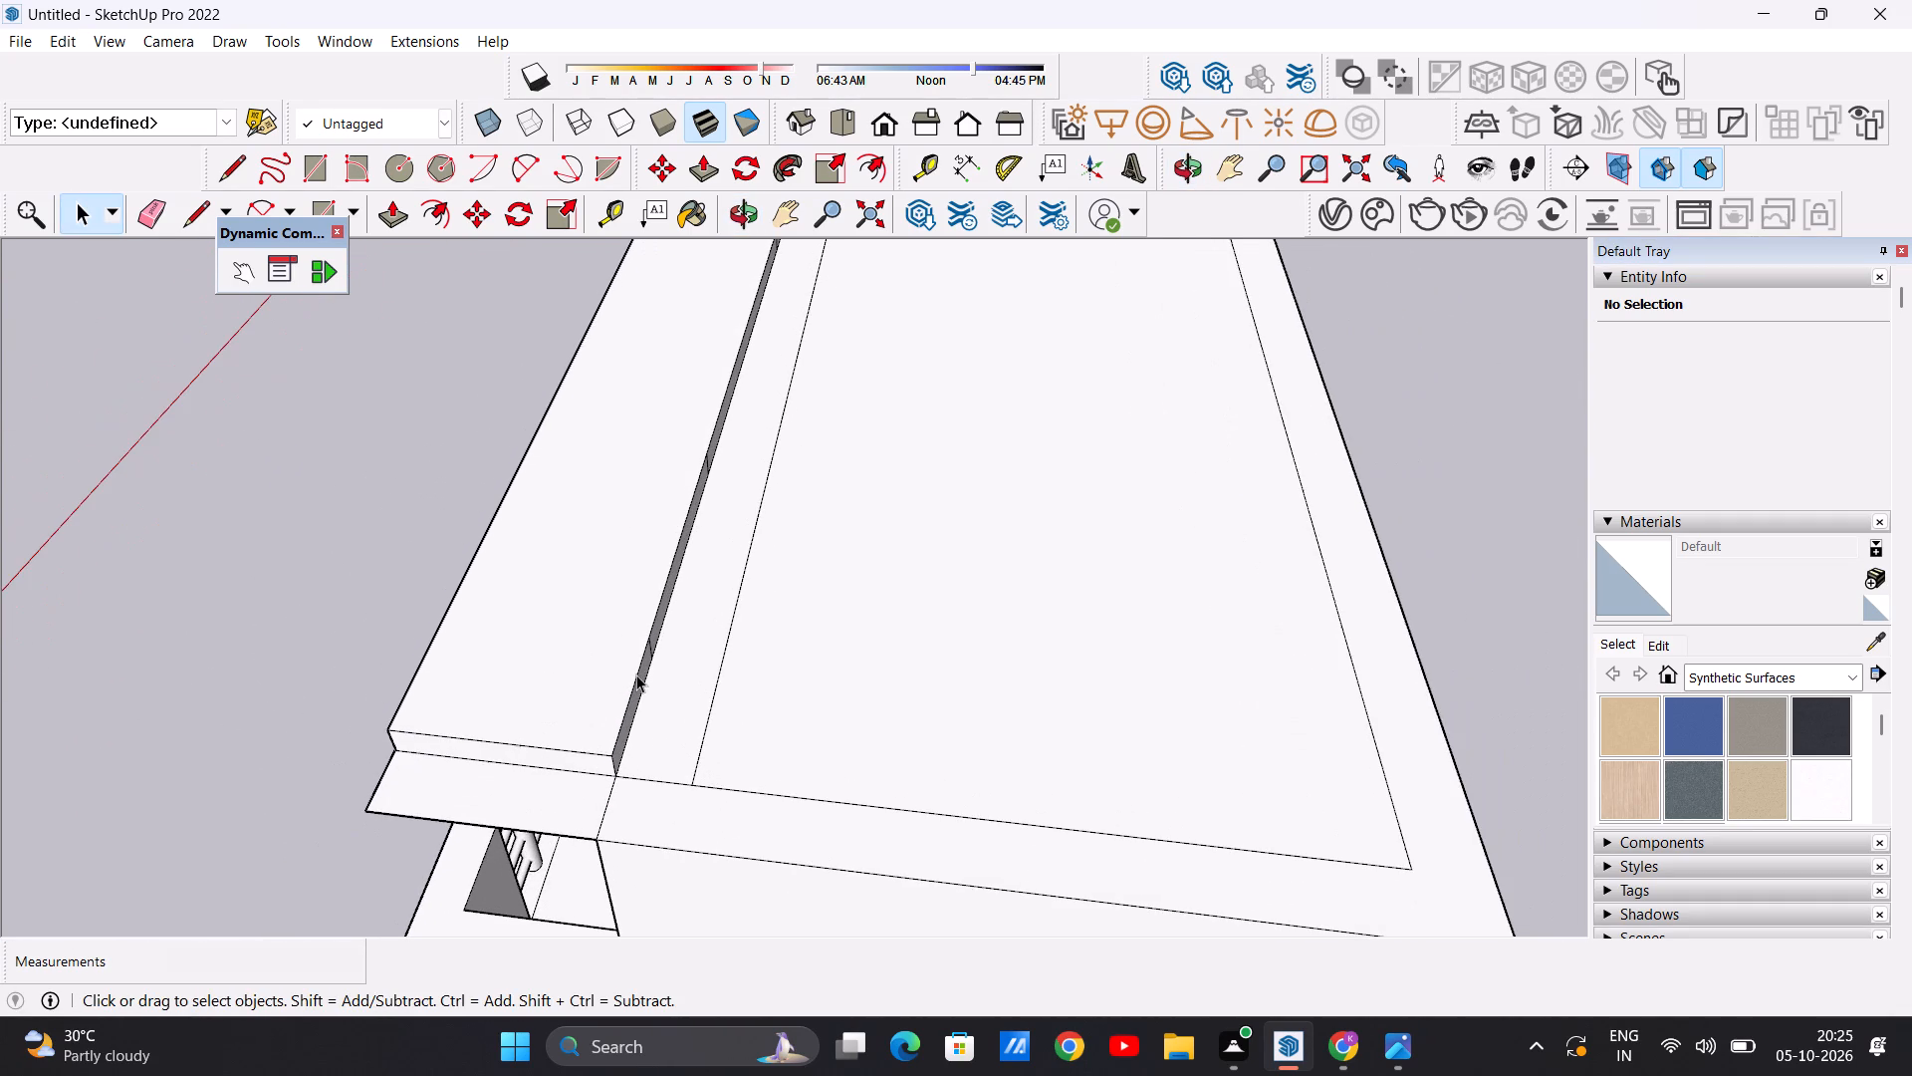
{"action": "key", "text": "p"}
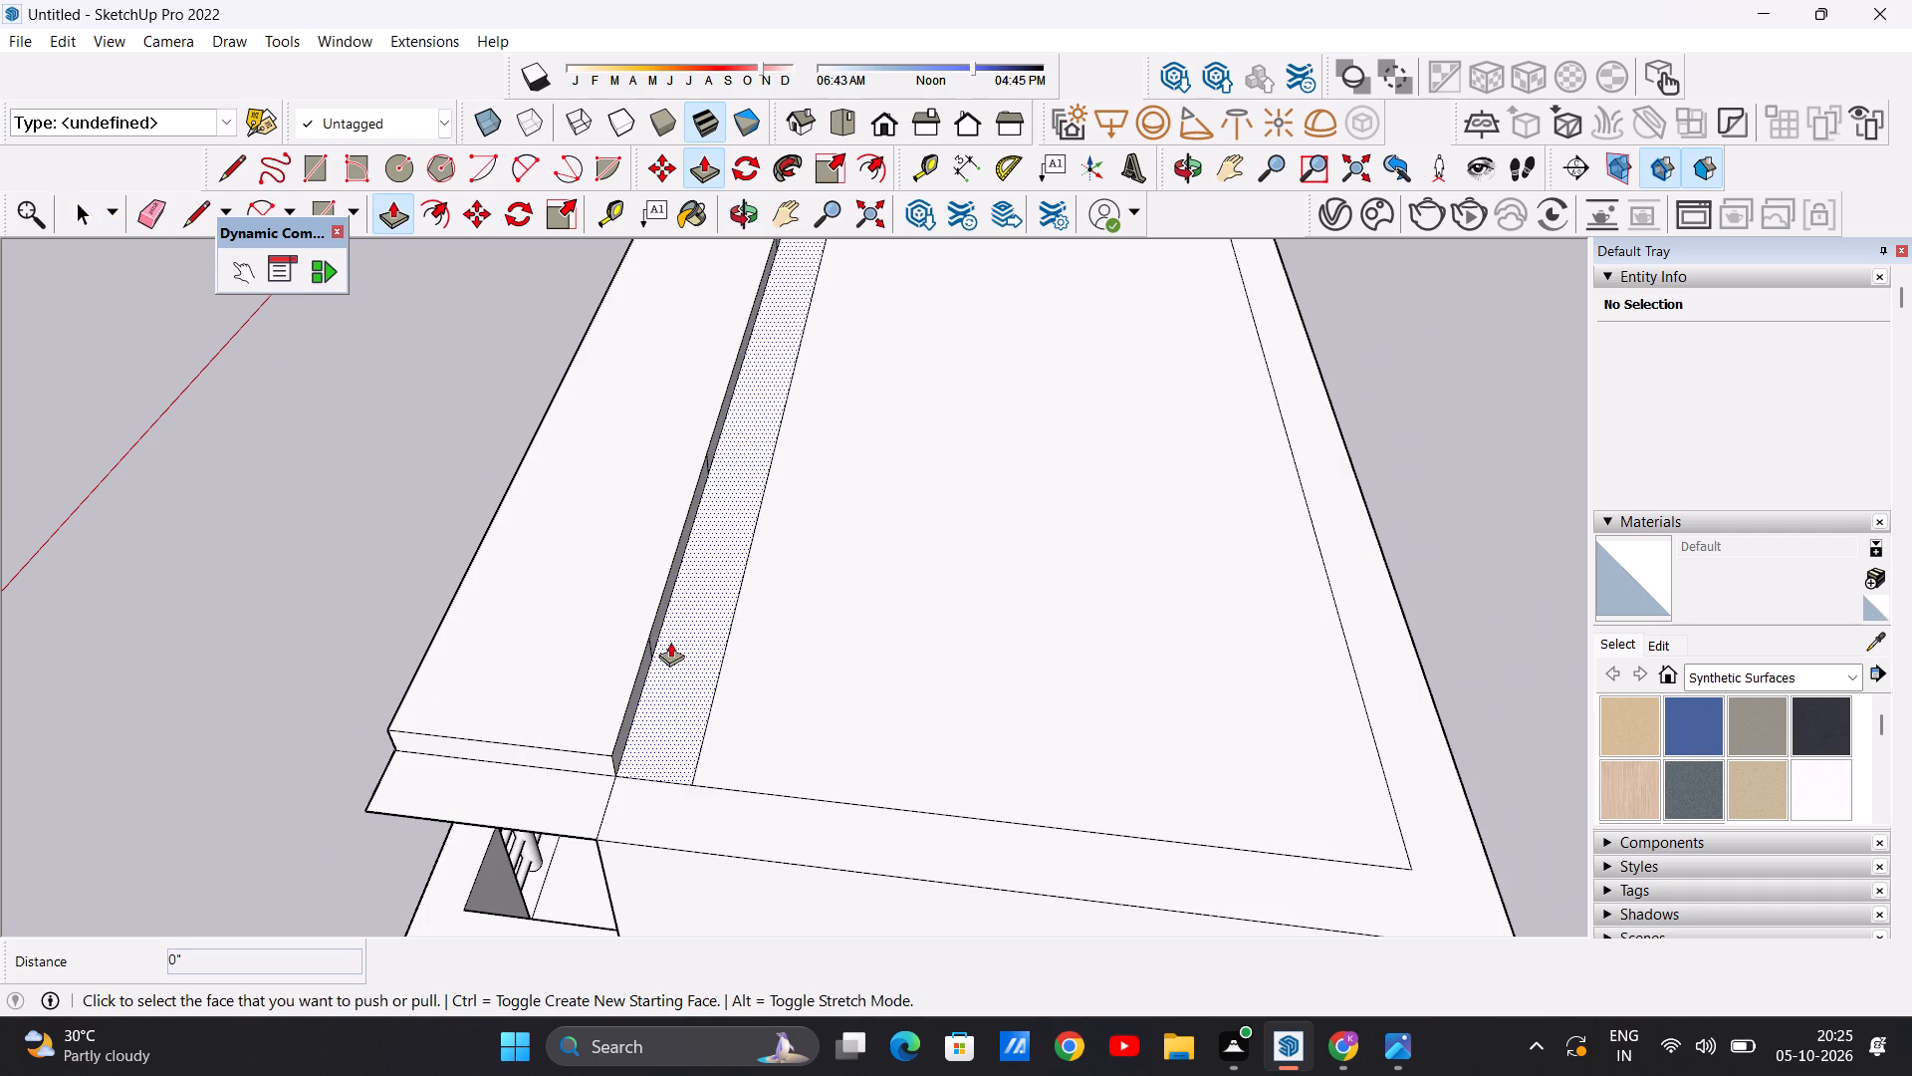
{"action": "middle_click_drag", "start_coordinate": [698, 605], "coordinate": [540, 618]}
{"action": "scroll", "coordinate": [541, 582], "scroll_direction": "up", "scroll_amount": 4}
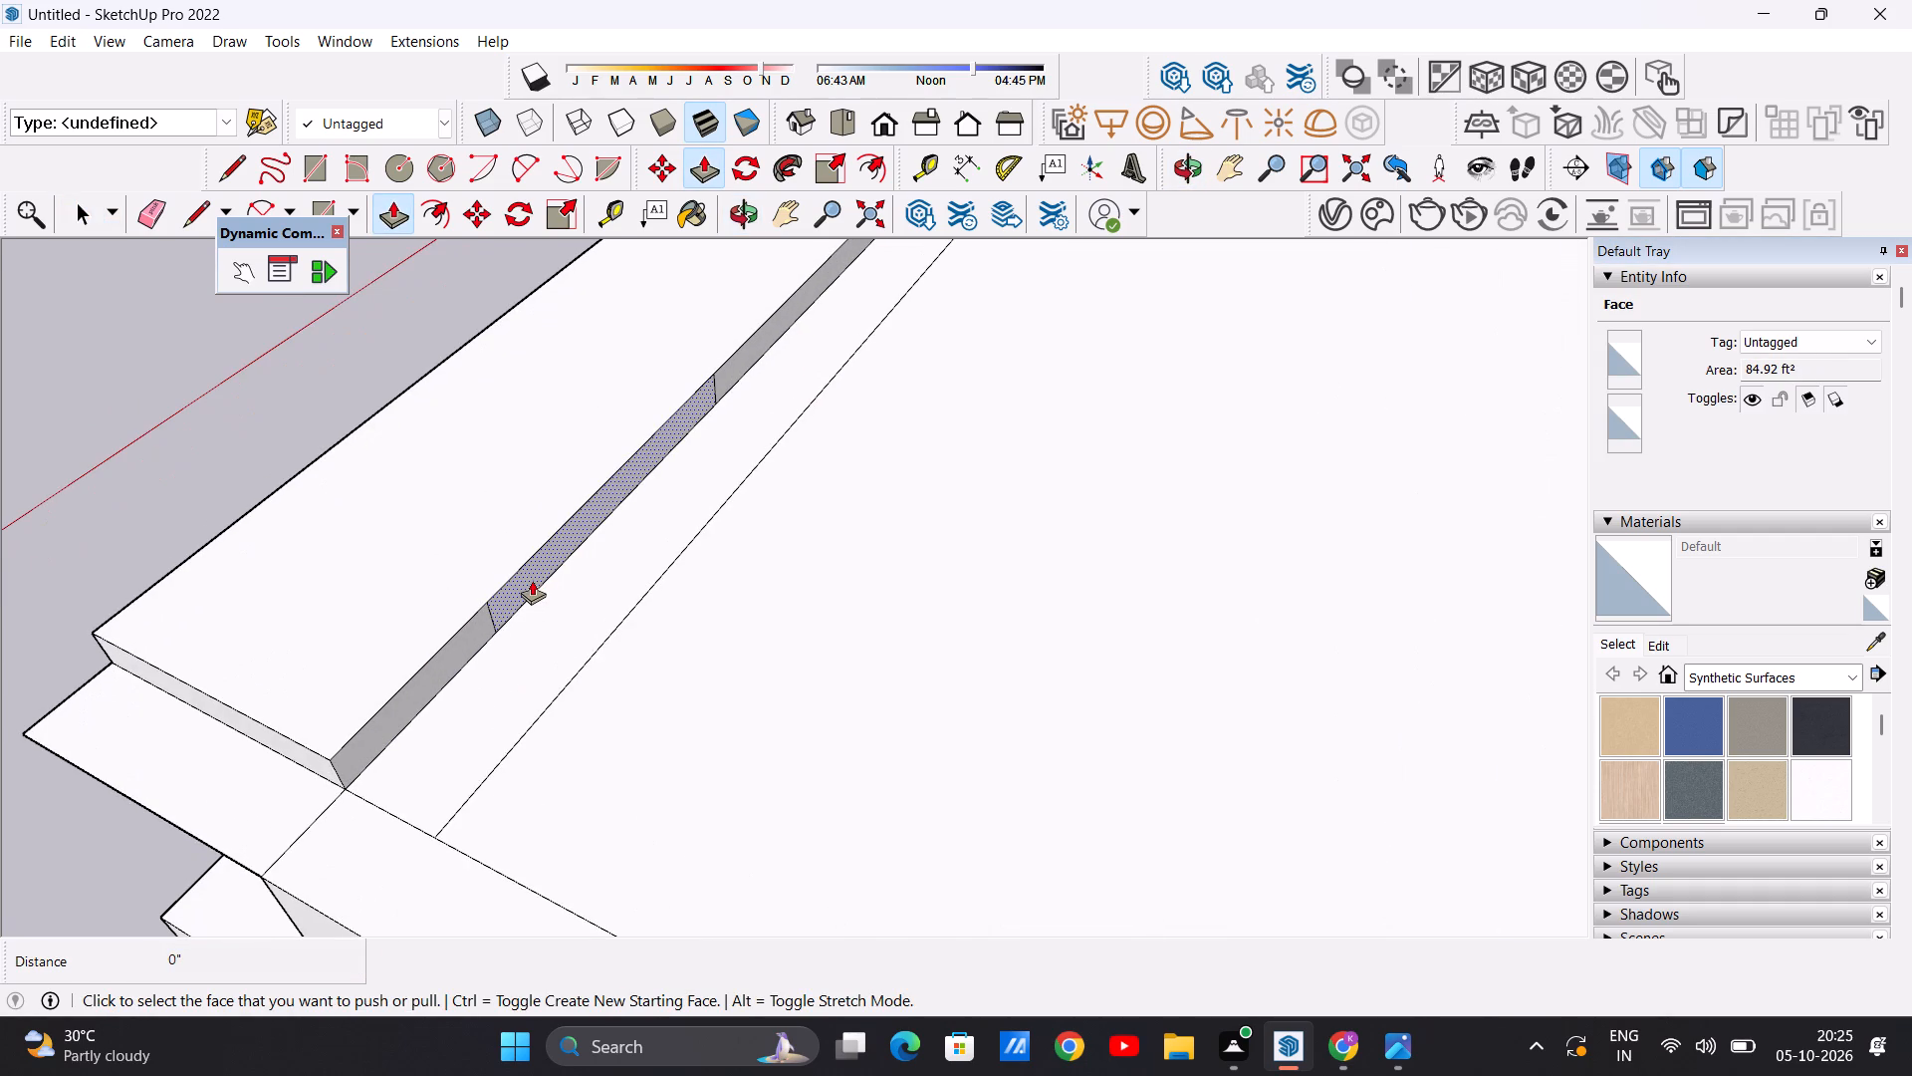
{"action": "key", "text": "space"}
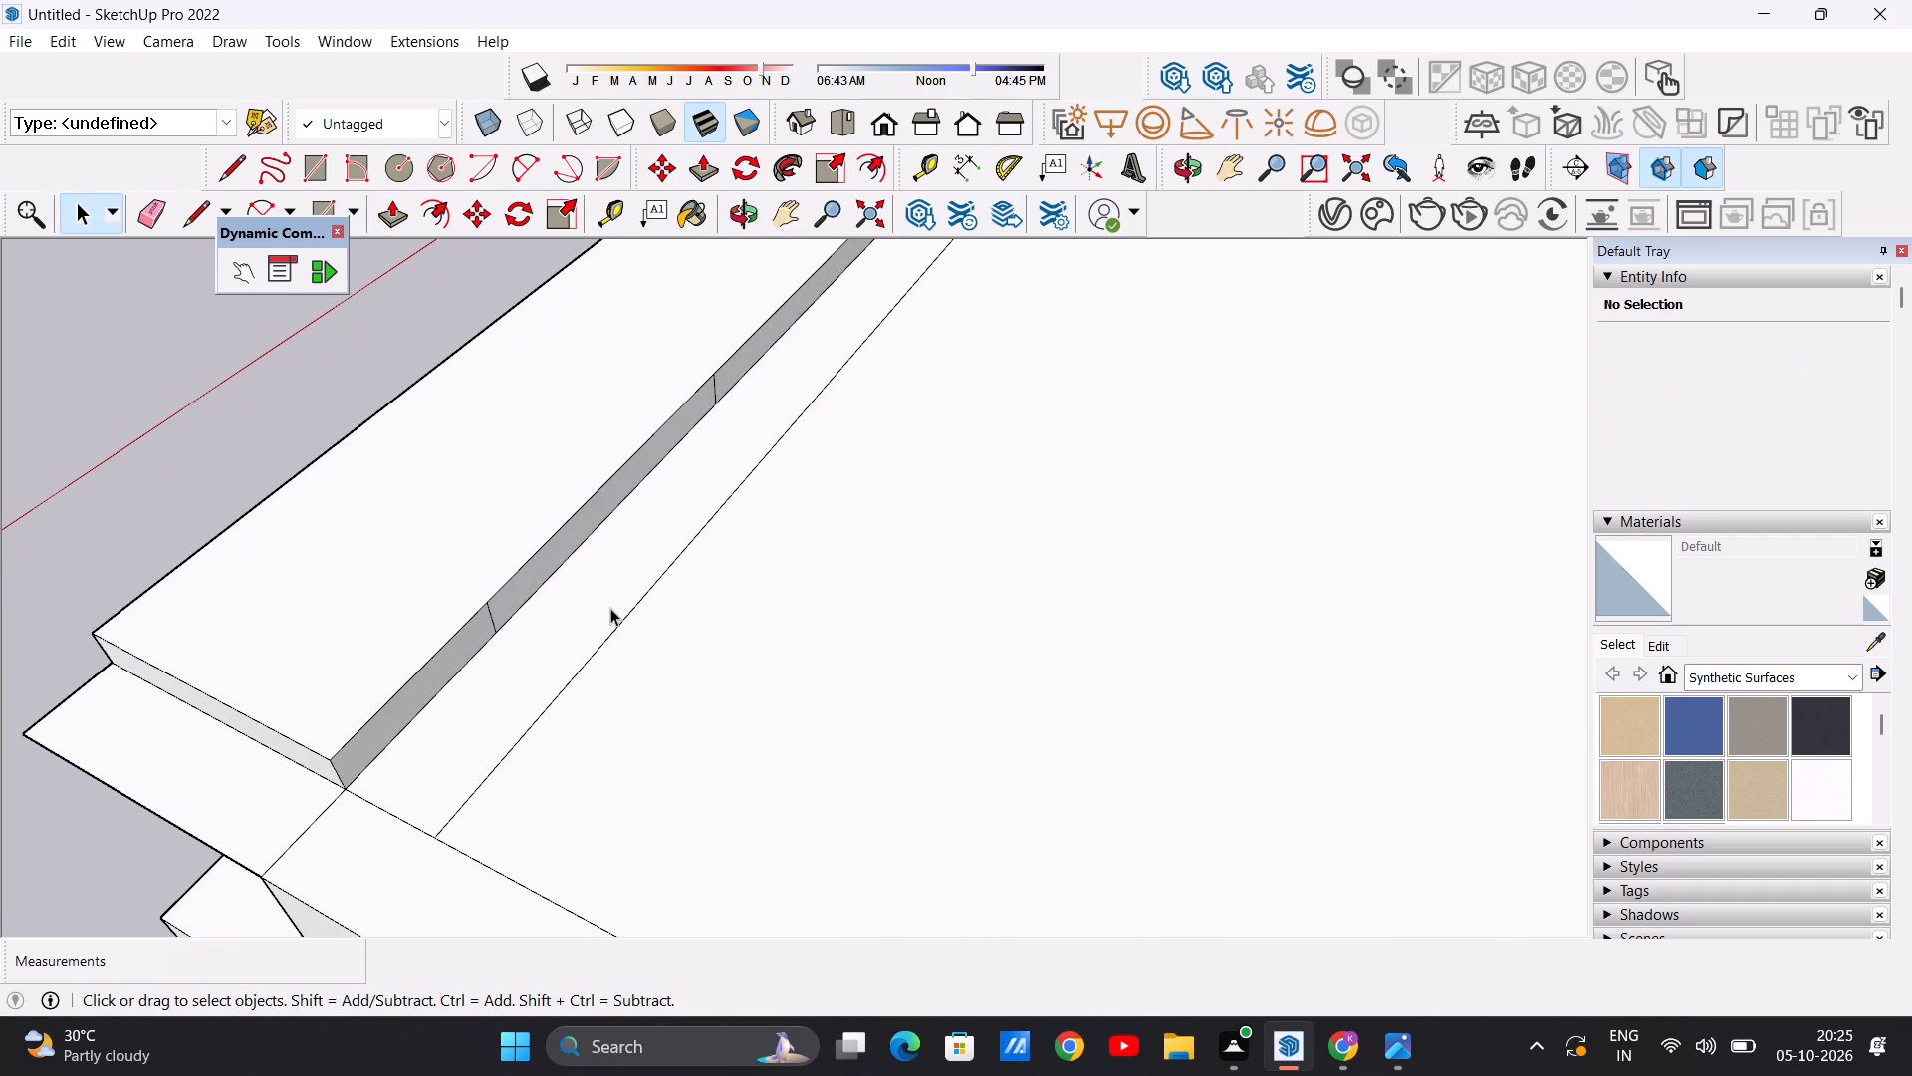
Erase the two vertical seam lines nearest the stepped end wall on the raised overhang slab's rear face.
{"action": "key", "text": "e"}
{"action": "scroll", "coordinate": [611, 608], "scroll_direction": "down", "scroll_amount": 12}
{"action": "scroll", "coordinate": [612, 608], "scroll_direction": "up", "scroll_amount": 1}
{"action": "scroll", "coordinate": [619, 604], "scroll_direction": "down", "scroll_amount": 4}
{"action": "middle_click_drag", "start_coordinate": [781, 613], "coordinate": [649, 597]}
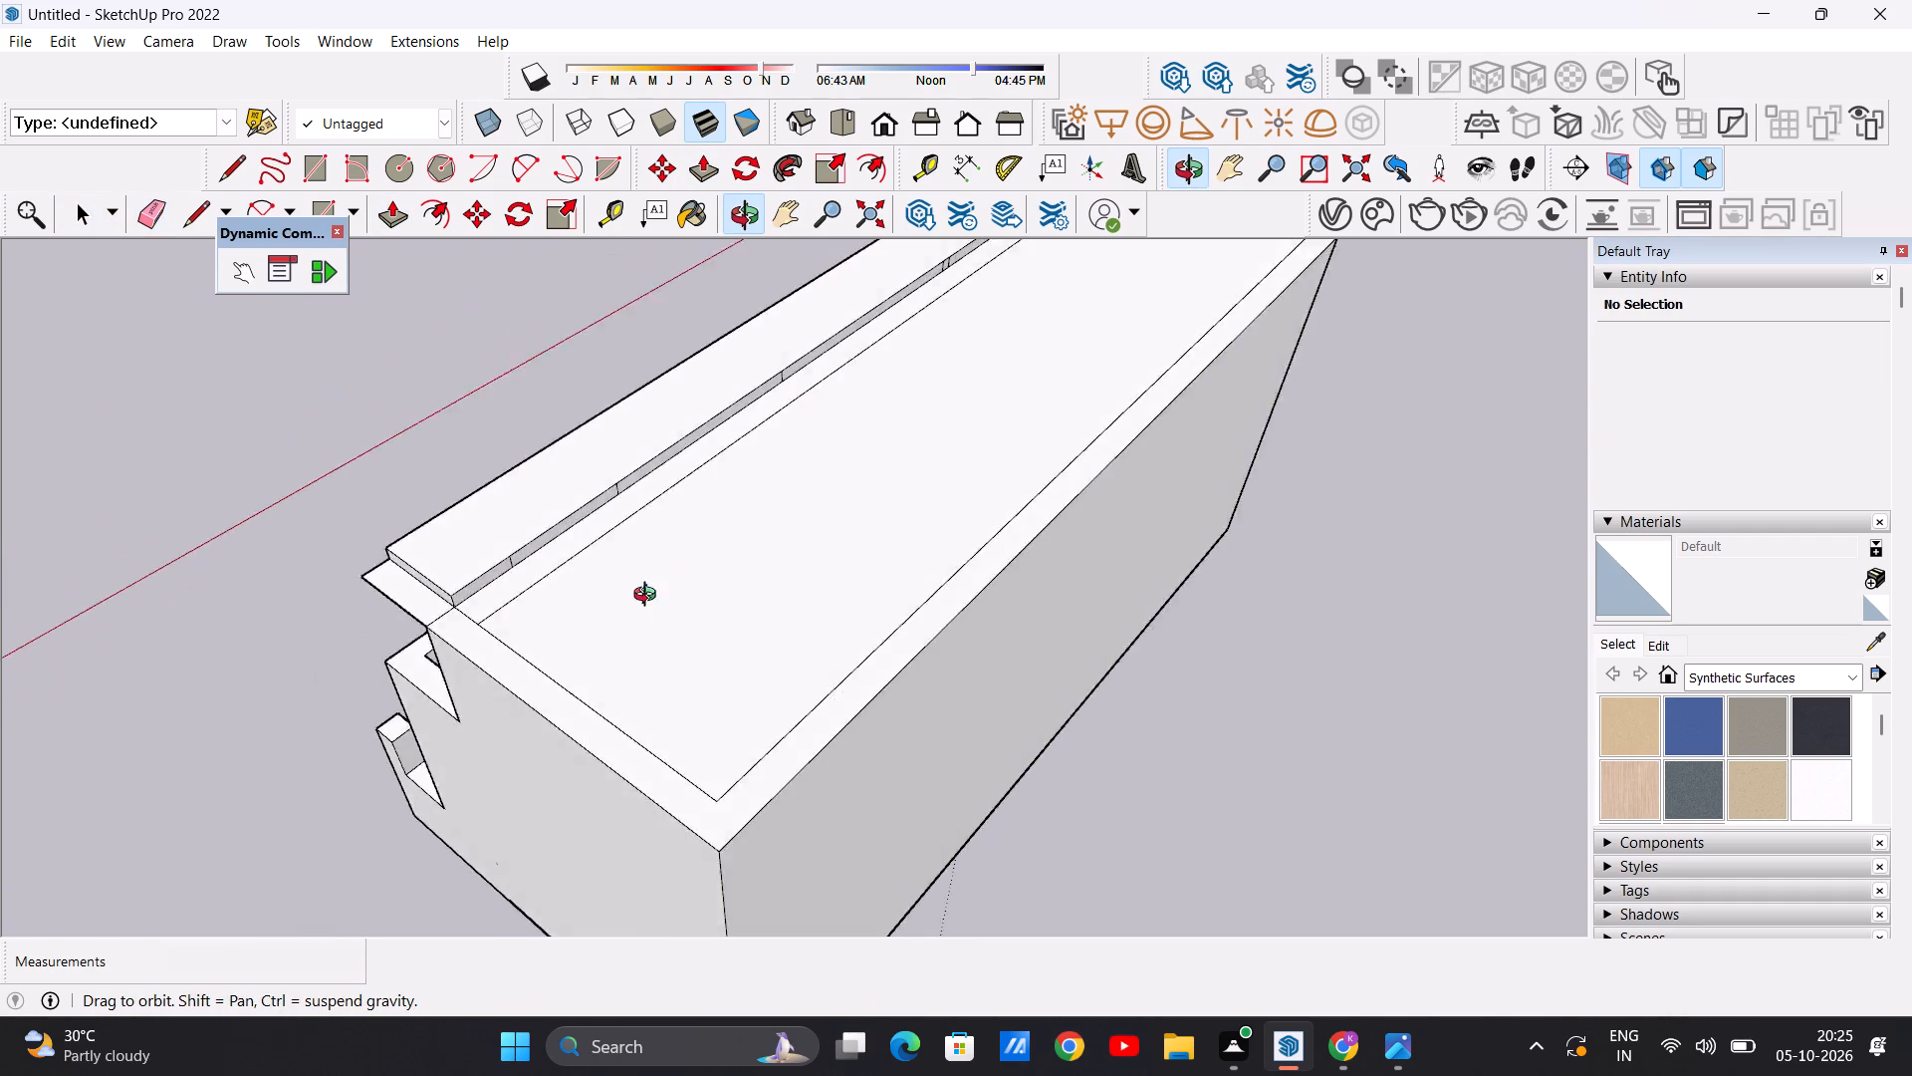
{"action": "middle_click_drag", "start_coordinate": [649, 597], "coordinate": [458, 562]}
{"action": "scroll", "coordinate": [445, 562], "scroll_direction": "down", "scroll_amount": 4}
{"action": "scroll", "coordinate": [502, 457], "scroll_direction": "up", "scroll_amount": 14}
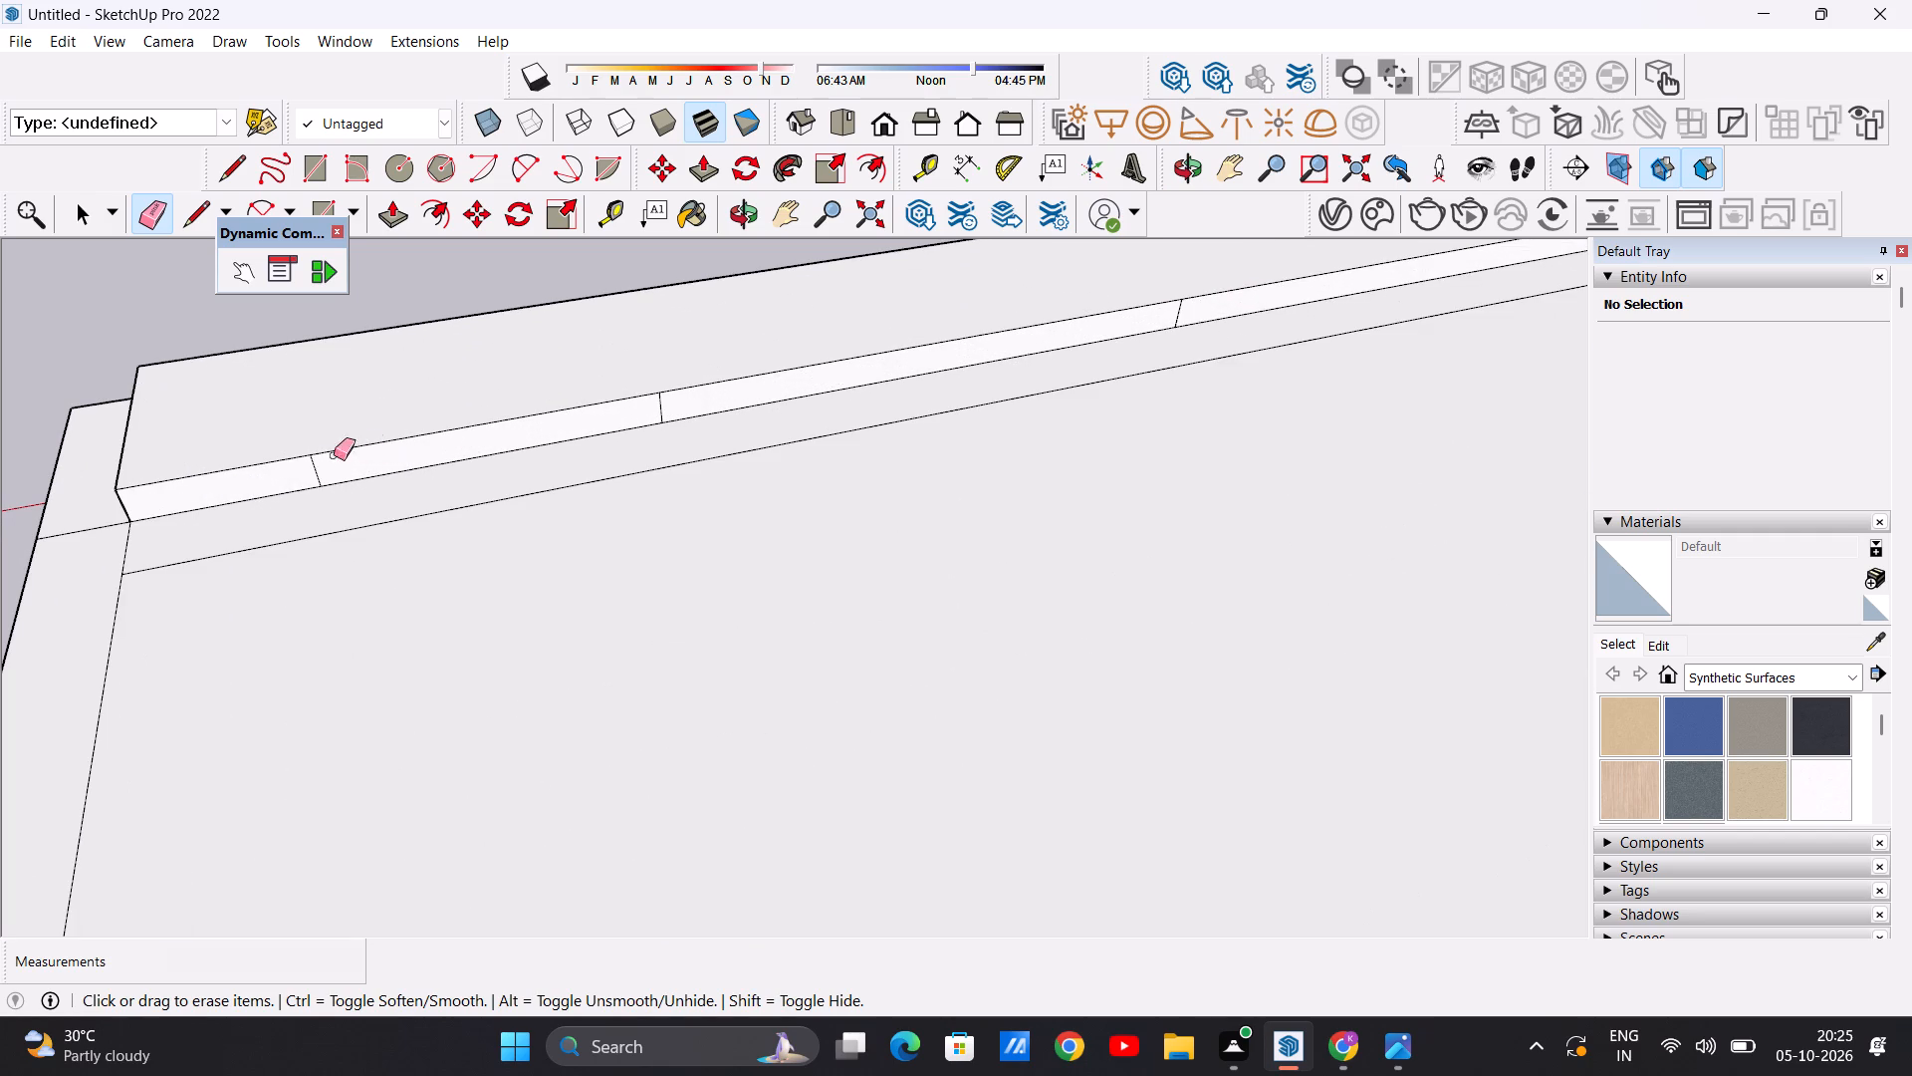
{"action": "left_click", "coordinate": [310, 465]}
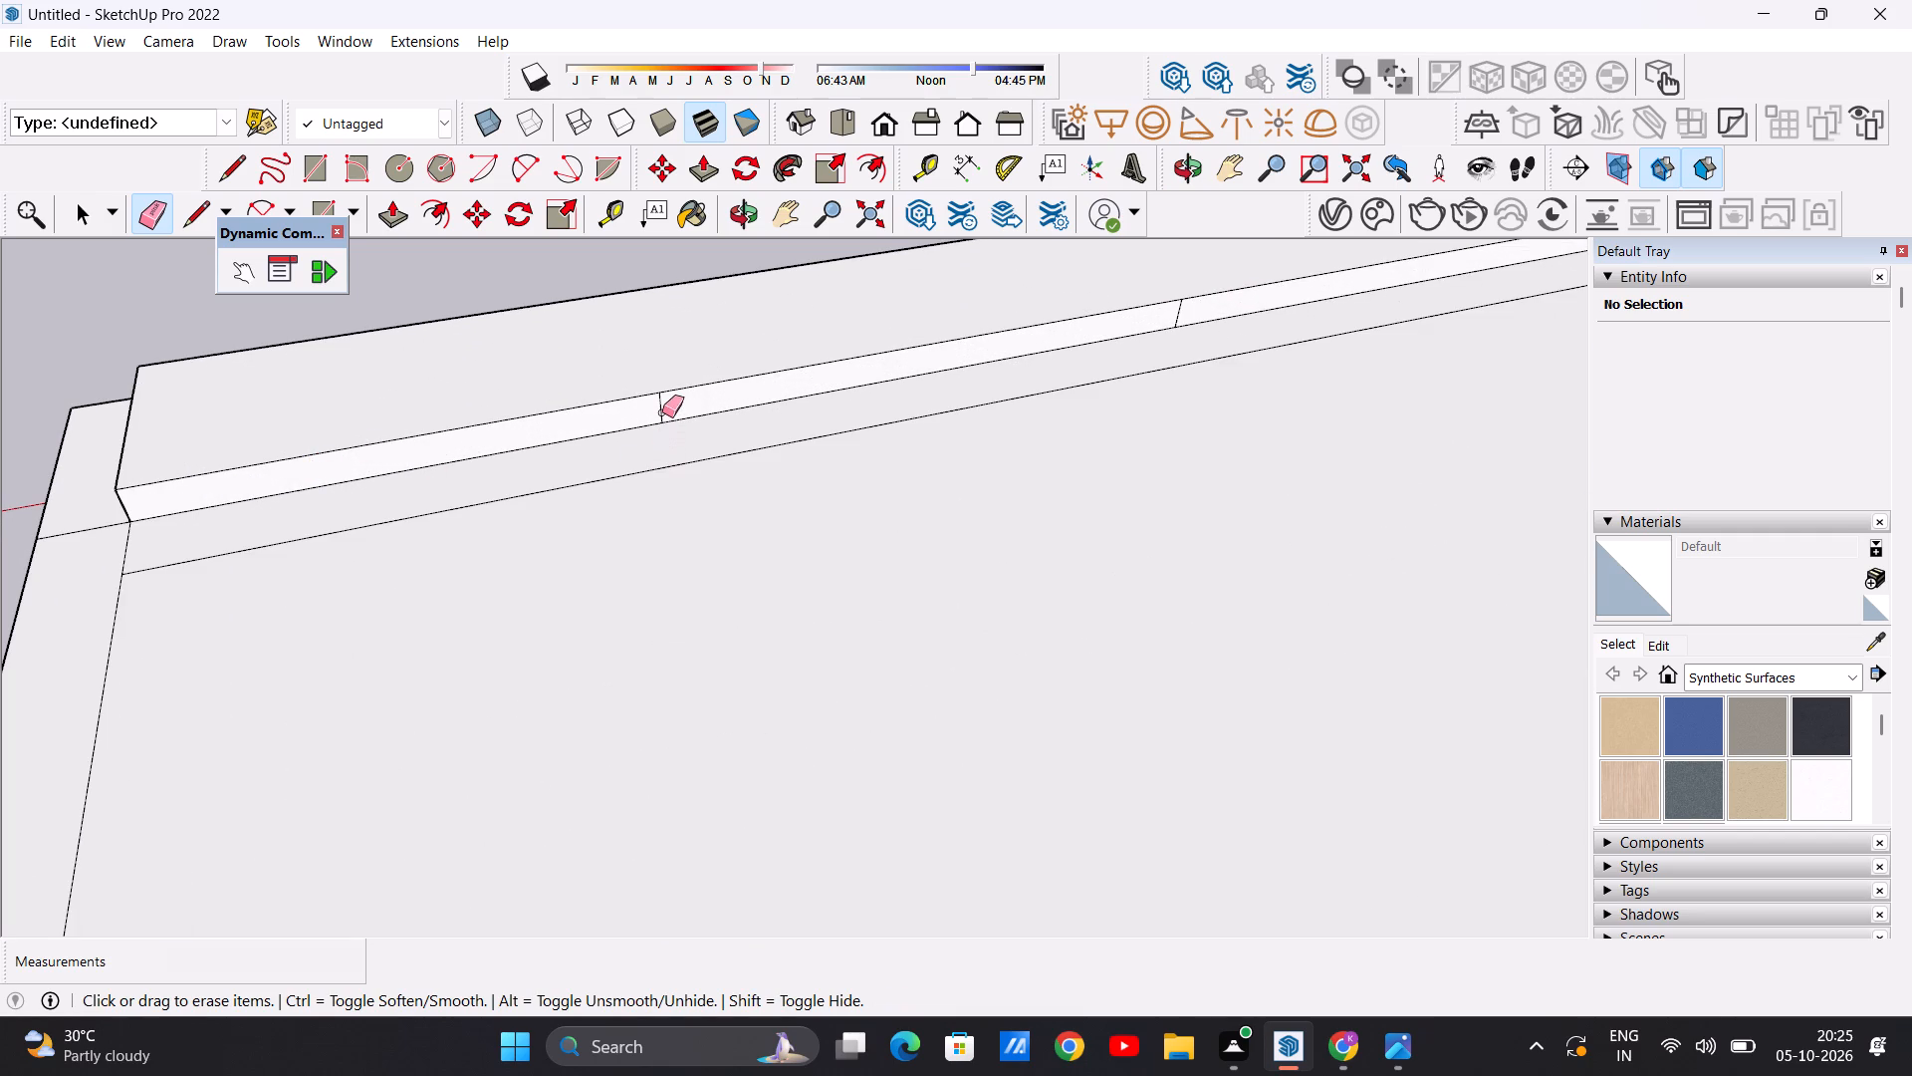
{"action": "left_click", "coordinate": [662, 412]}
Erase the remaining vertical seam lines along the raised overhang slab's rear face.
{"action": "scroll", "coordinate": [604, 534], "scroll_direction": "down", "scroll_amount": 10}
{"action": "scroll", "coordinate": [1104, 379], "scroll_direction": "up", "scroll_amount": 13}
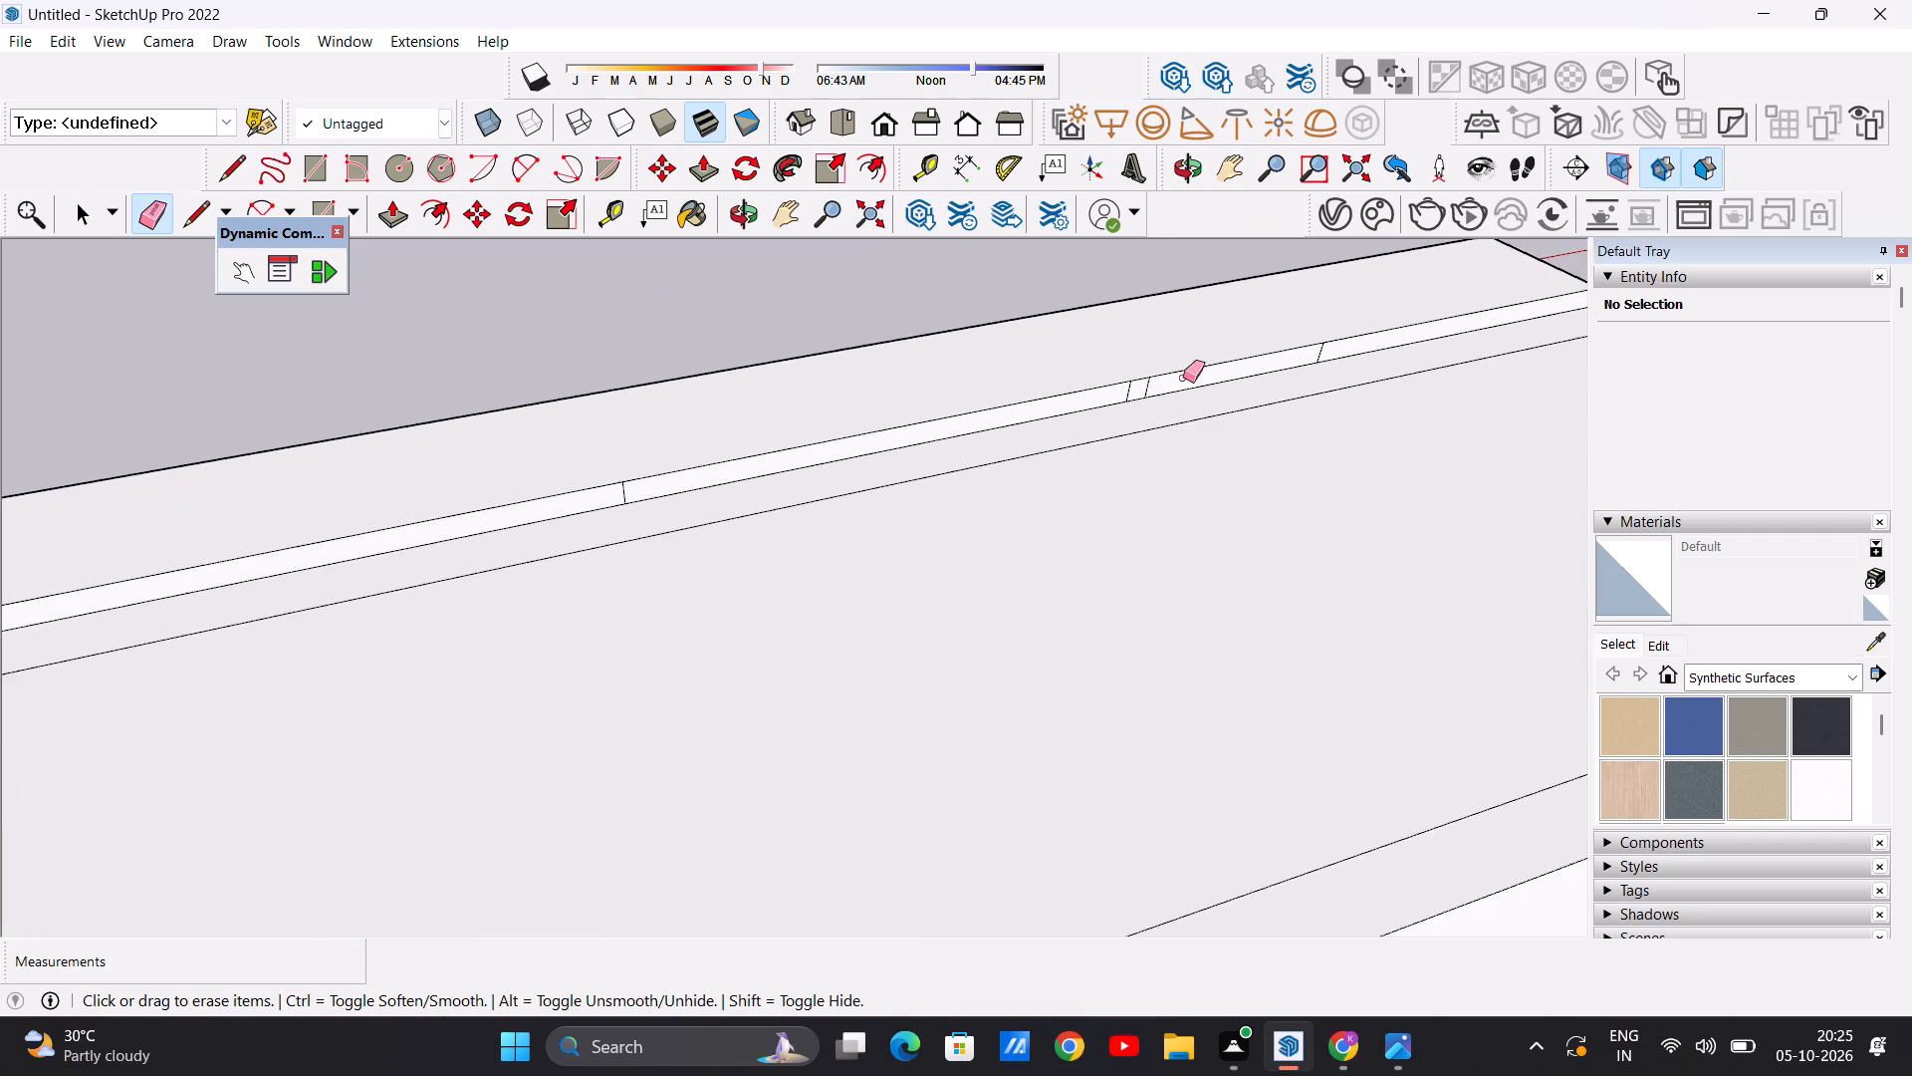
{"action": "scroll", "coordinate": [1183, 378], "scroll_direction": "up", "scroll_amount": 2}
{"action": "left_click_drag", "start_coordinate": [1084, 401], "coordinate": [1140, 391]}
{"action": "left_click_drag", "start_coordinate": [1427, 338], "coordinate": [1408, 344]}
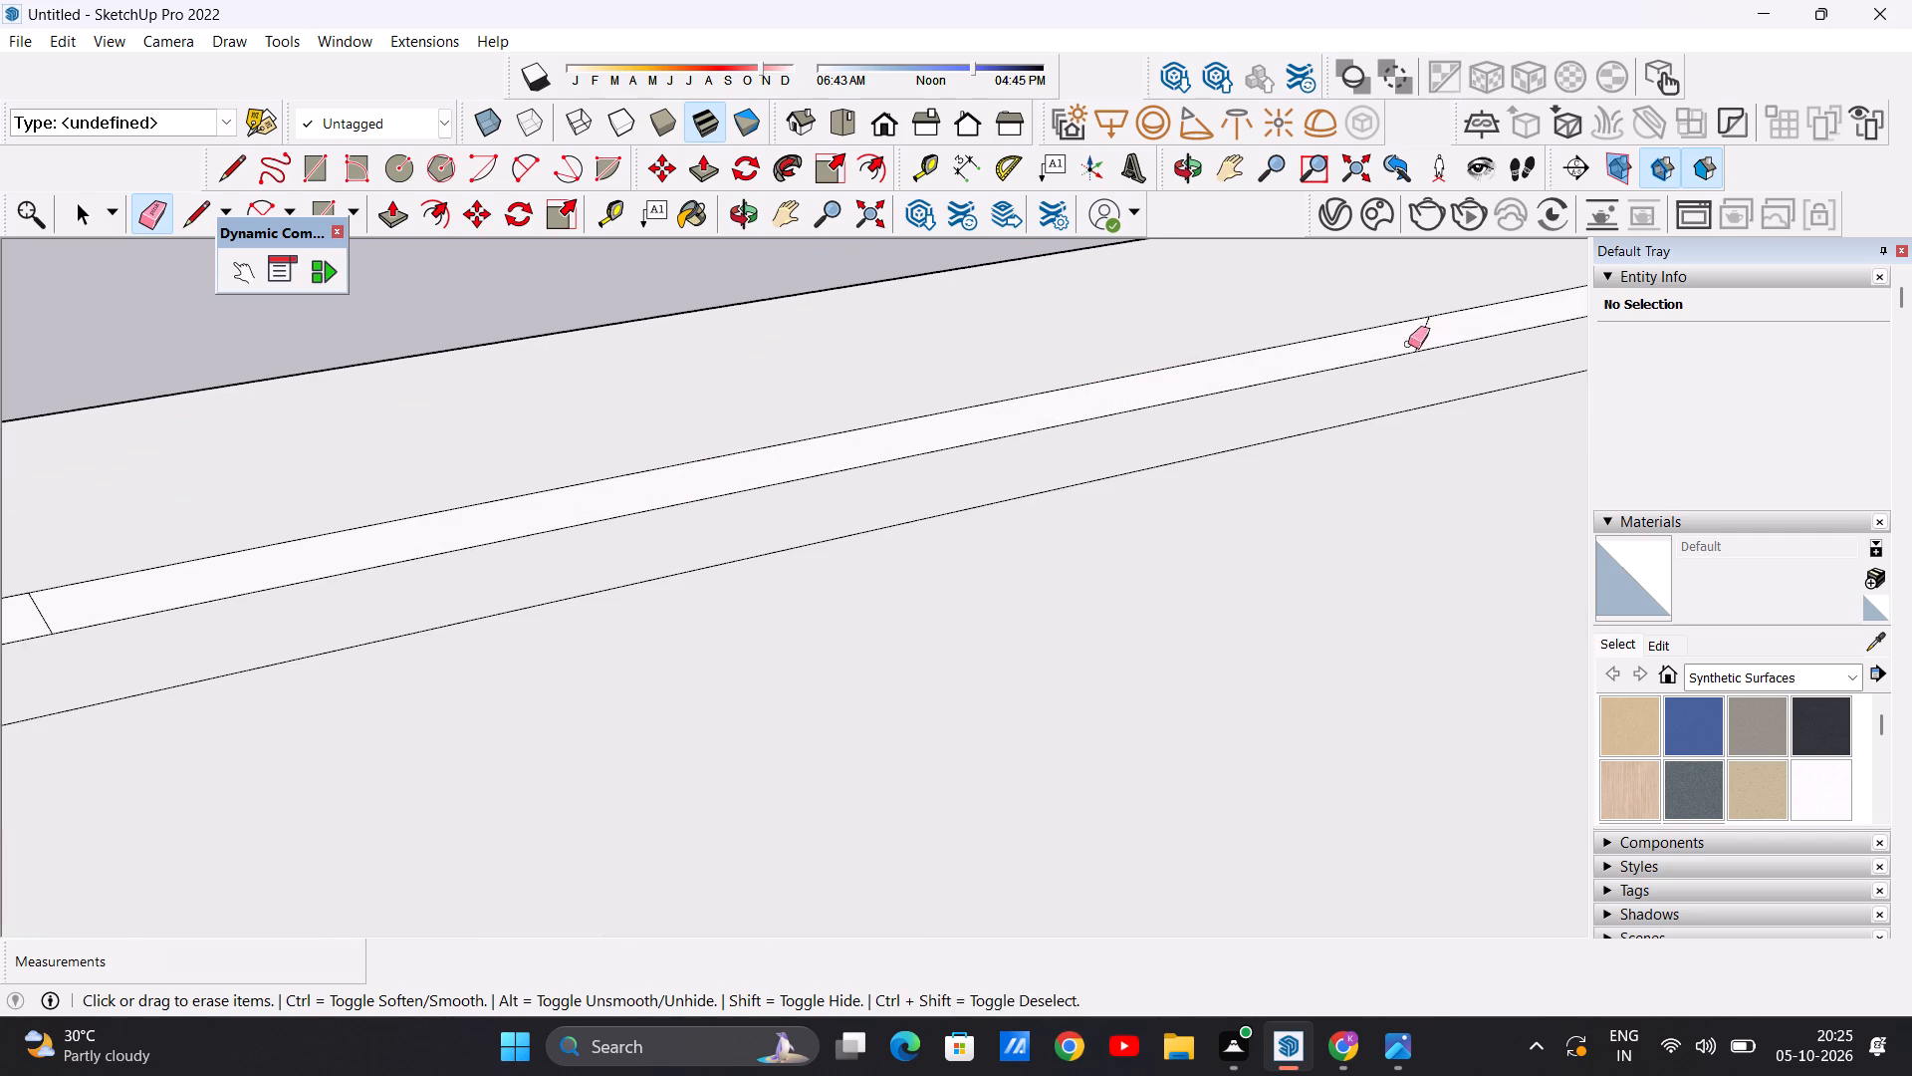
{"action": "left_click_drag", "start_coordinate": [1408, 344], "coordinate": [1407, 344]}
{"action": "scroll", "coordinate": [1400, 425], "scroll_direction": "down", "scroll_amount": 15}
{"action": "scroll", "coordinate": [1027, 480], "scroll_direction": "up", "scroll_amount": 13}
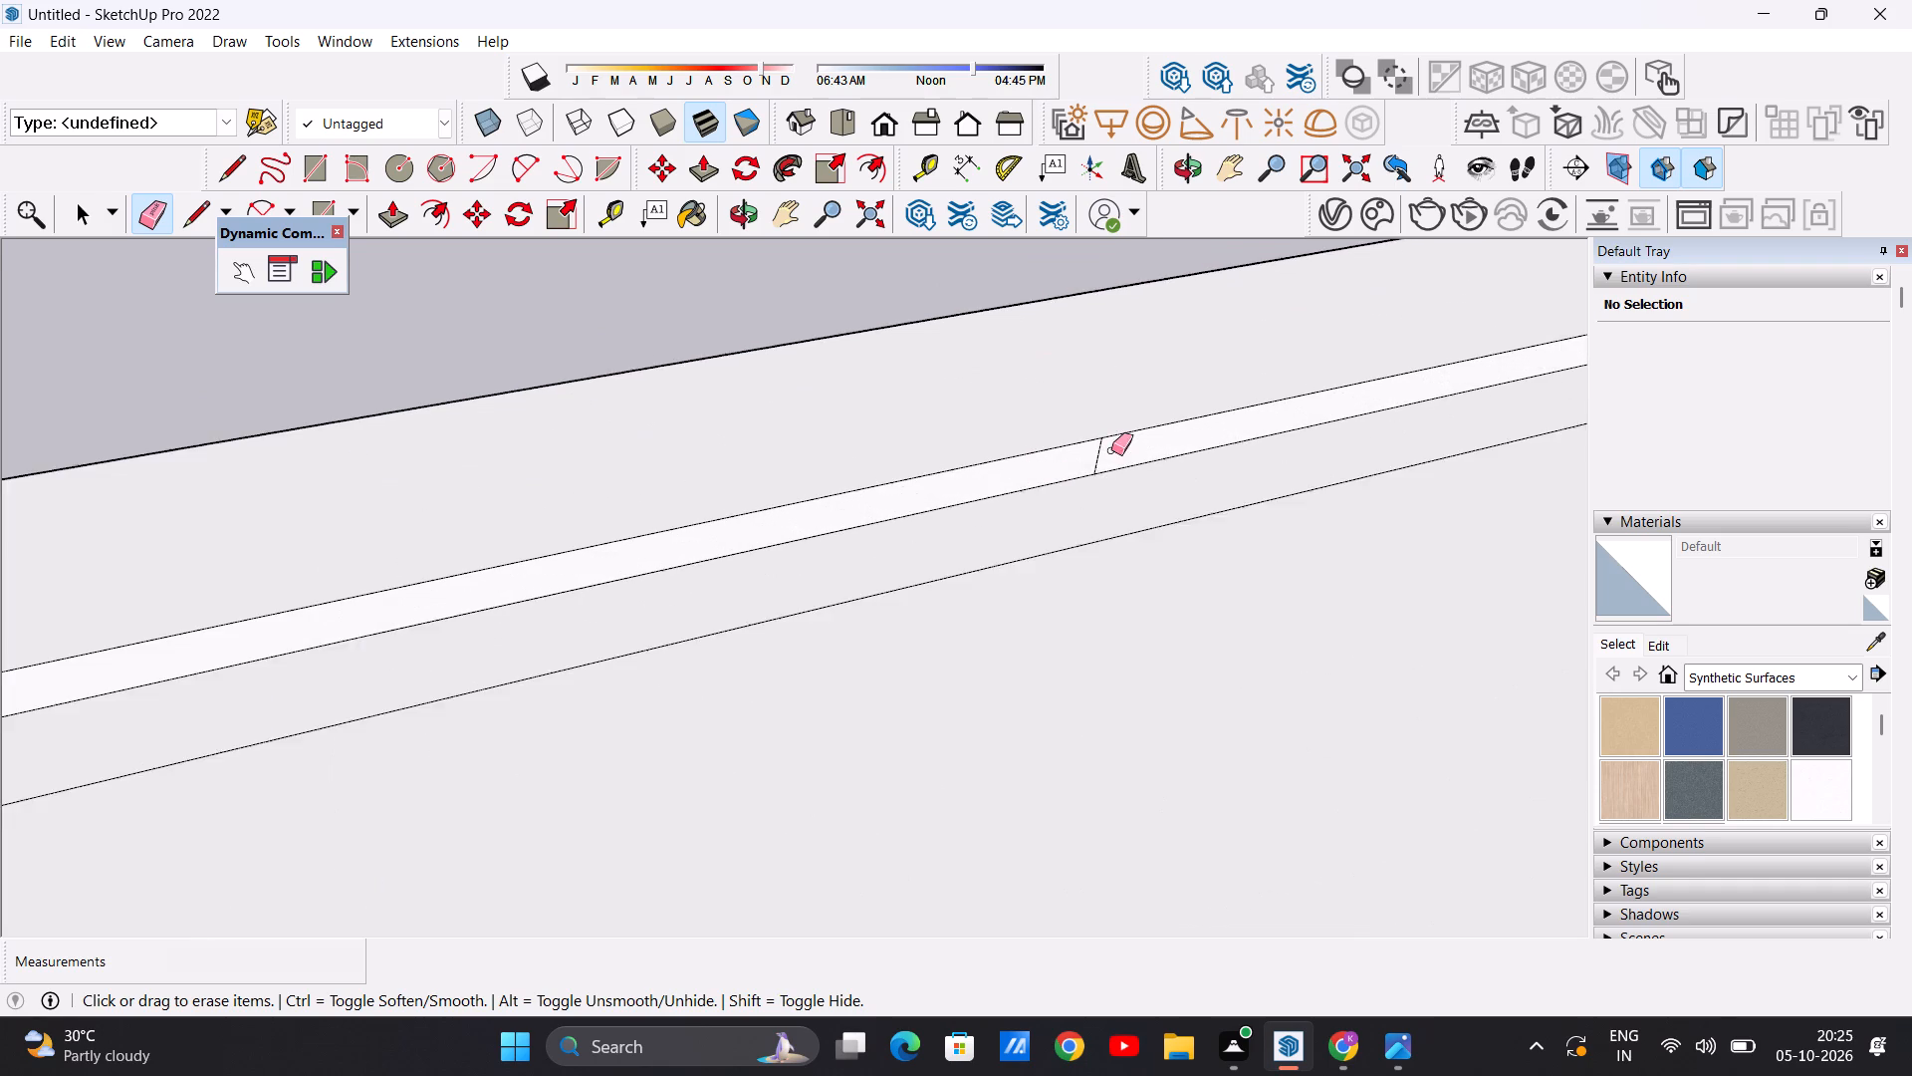
{"action": "scroll", "coordinate": [1111, 450], "scroll_direction": "up", "scroll_amount": 4}
{"action": "left_click", "coordinate": [1088, 455]}
{"action": "key", "text": "space"}
Push/pull the raised overhang slab's rear side face back to the inner outline along the roof's rear edge.
{"action": "scroll", "coordinate": [893, 543], "scroll_direction": "down", "scroll_amount": 8}
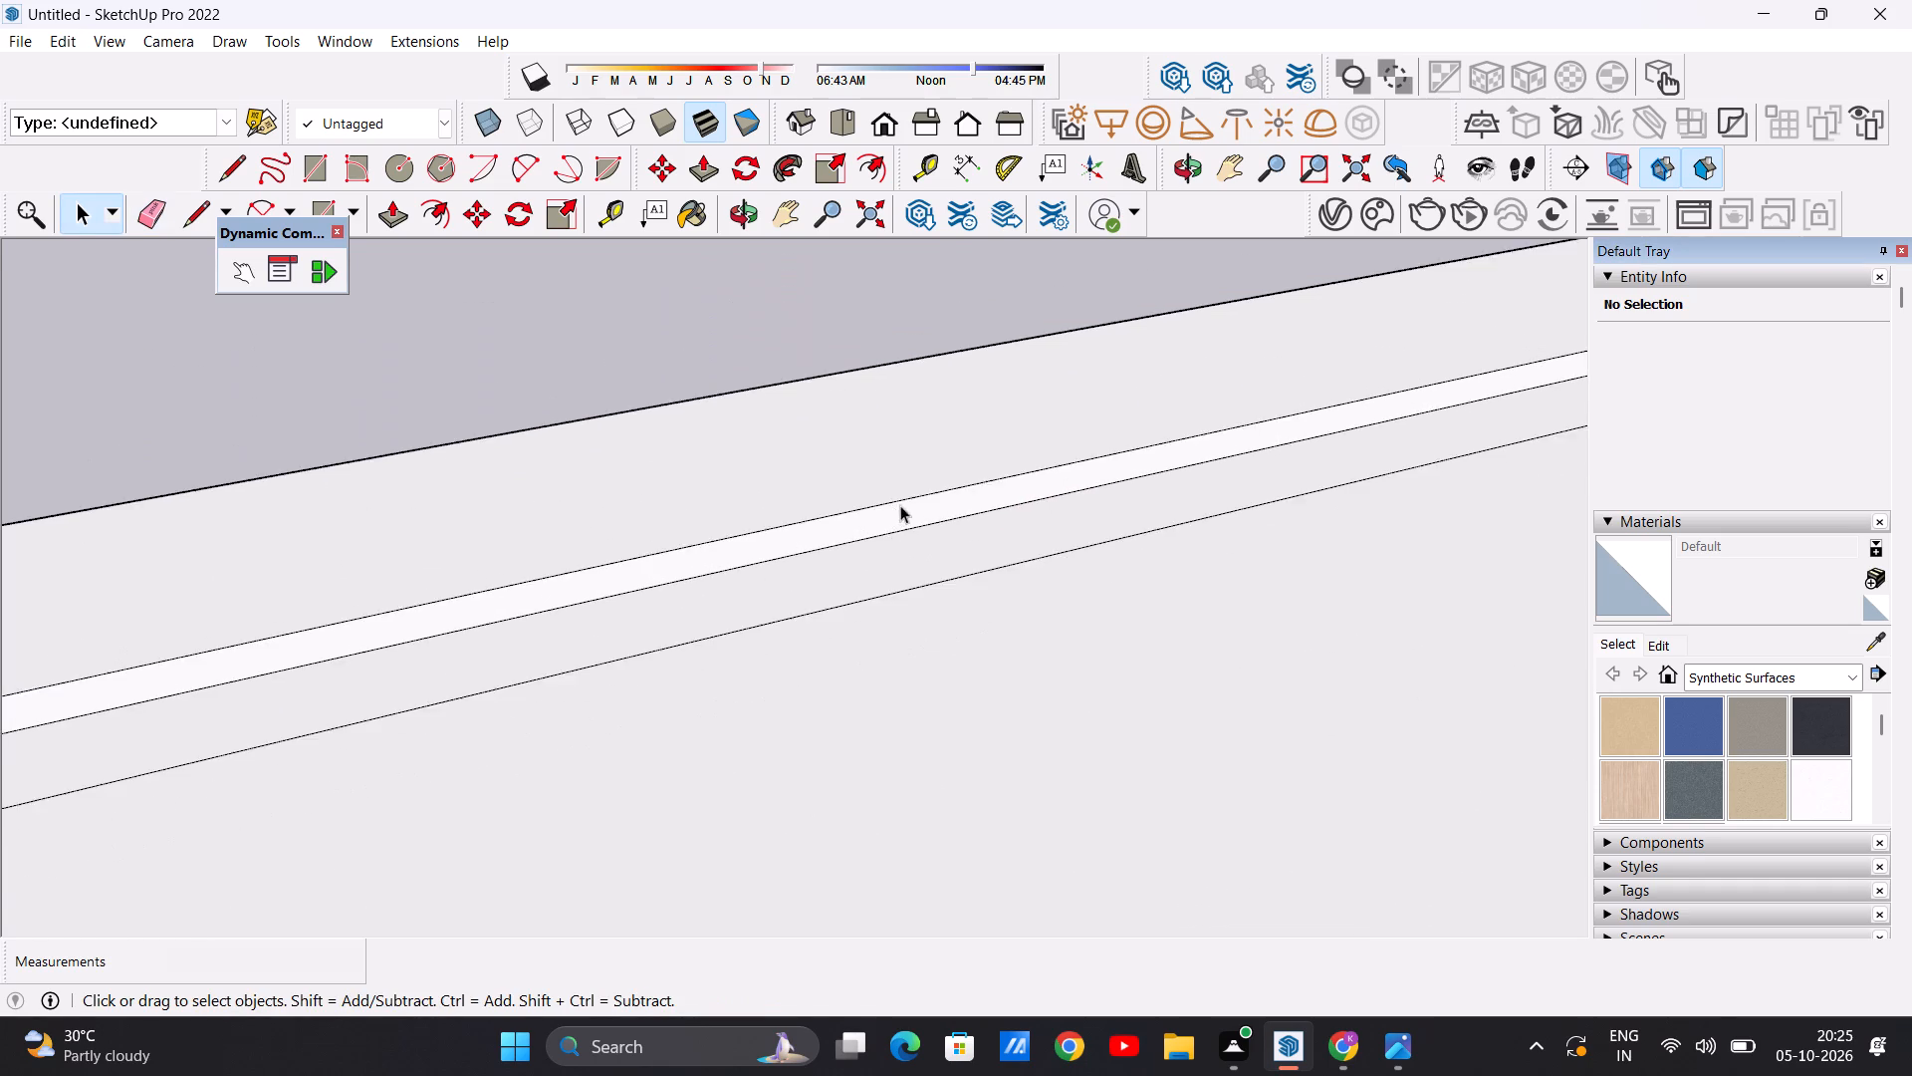
{"action": "scroll", "coordinate": [900, 505], "scroll_direction": "down", "scroll_amount": 18}
{"action": "middle_click_drag", "start_coordinate": [451, 519], "coordinate": [958, 474]}
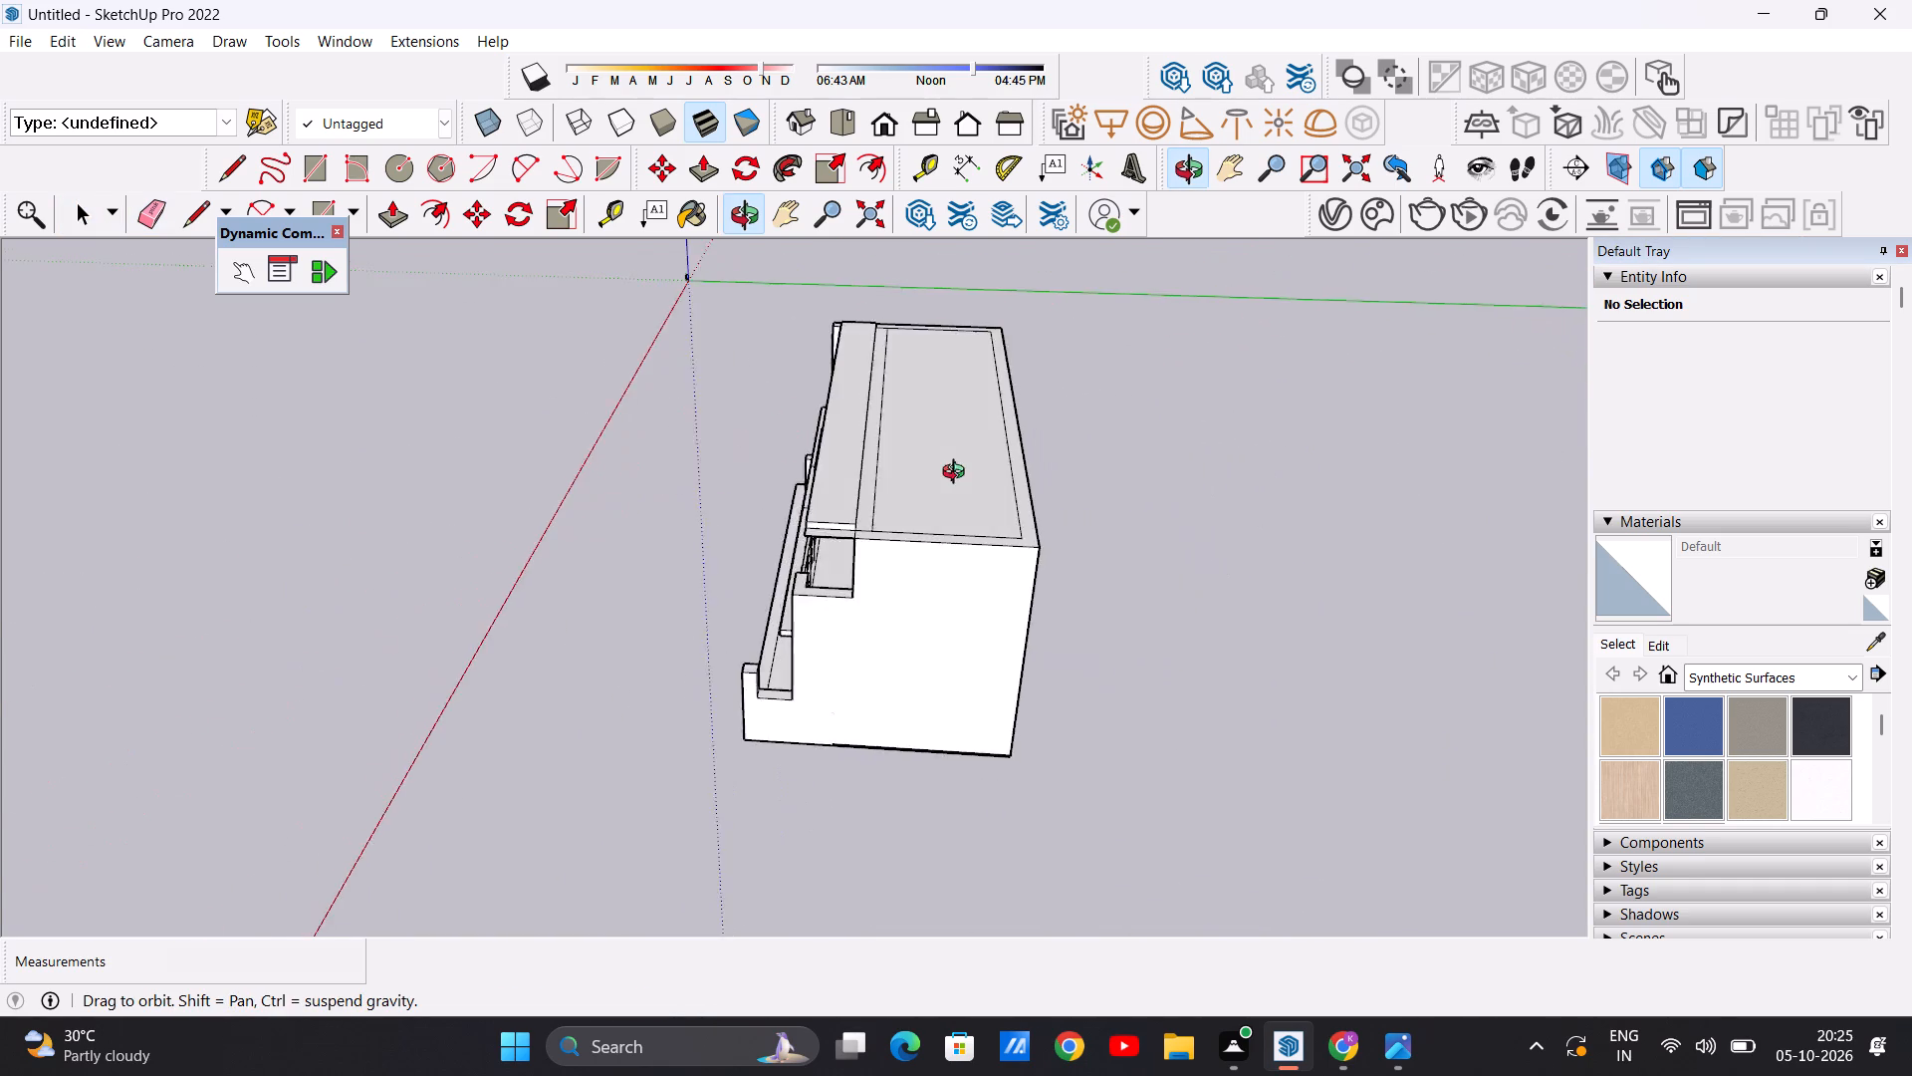
{"action": "middle_click_drag", "start_coordinate": [958, 474], "coordinate": [705, 462]}
{"action": "scroll", "coordinate": [833, 481], "scroll_direction": "up", "scroll_amount": 20}
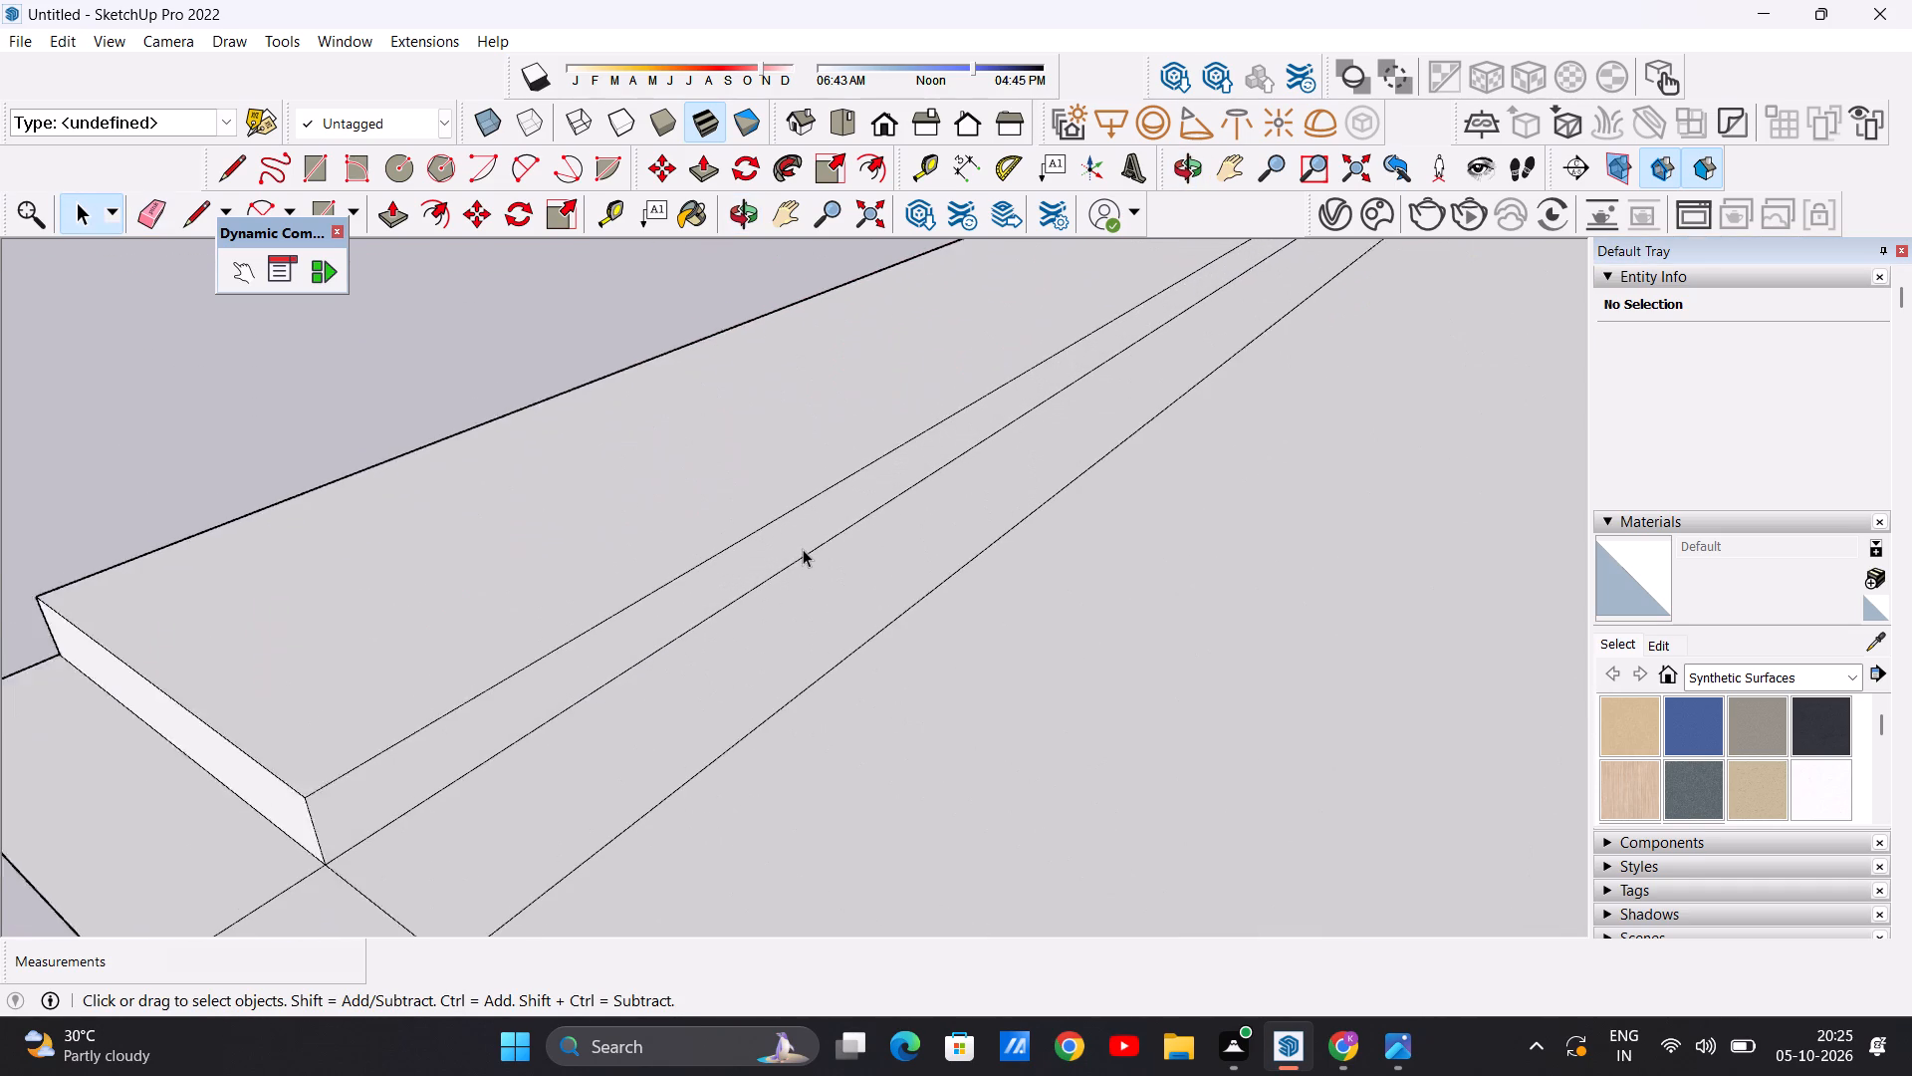
{"action": "scroll", "coordinate": [803, 549], "scroll_direction": "up", "scroll_amount": 1}
{"action": "key", "text": "p"}
{"action": "left_click", "coordinate": [713, 580]}
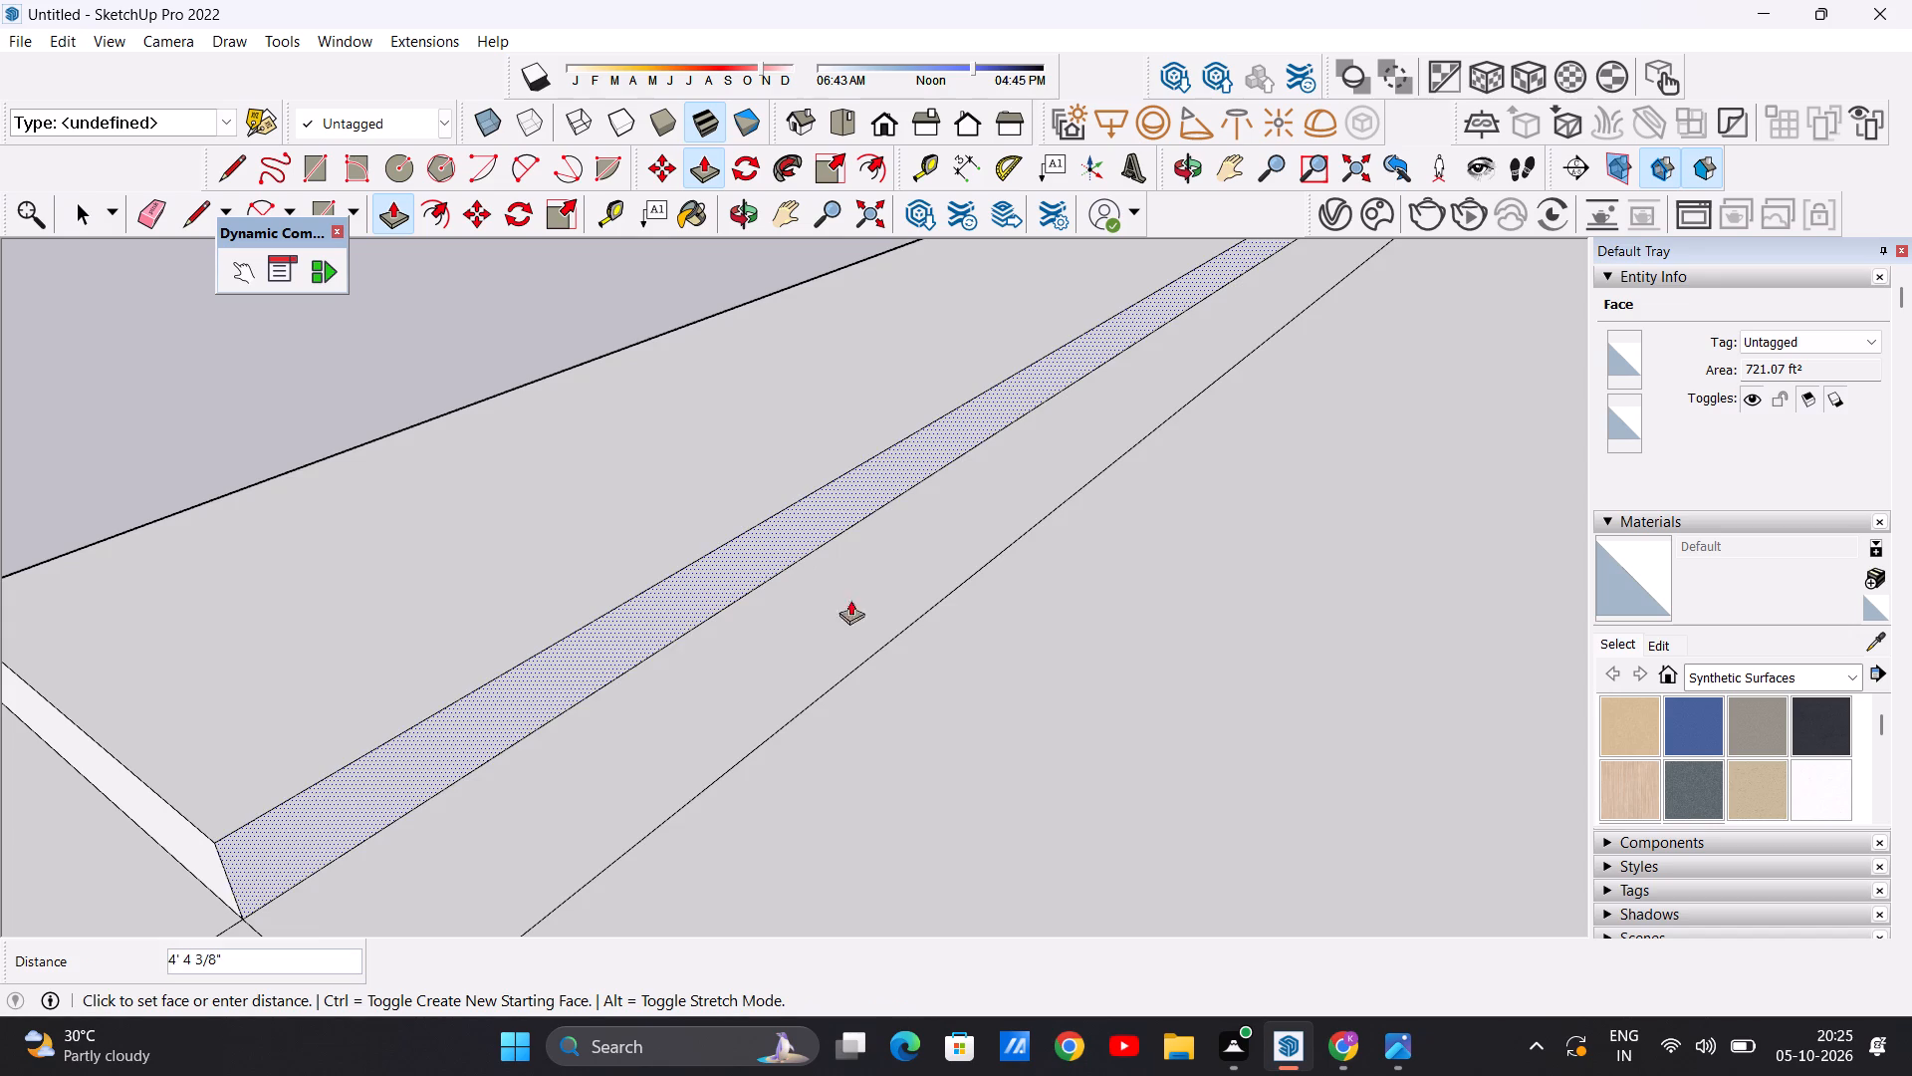
{"action": "scroll", "coordinate": [844, 583], "scroll_direction": "down", "scroll_amount": 14}
{"action": "scroll", "coordinate": [961, 559], "scroll_direction": "down", "scroll_amount": 9}
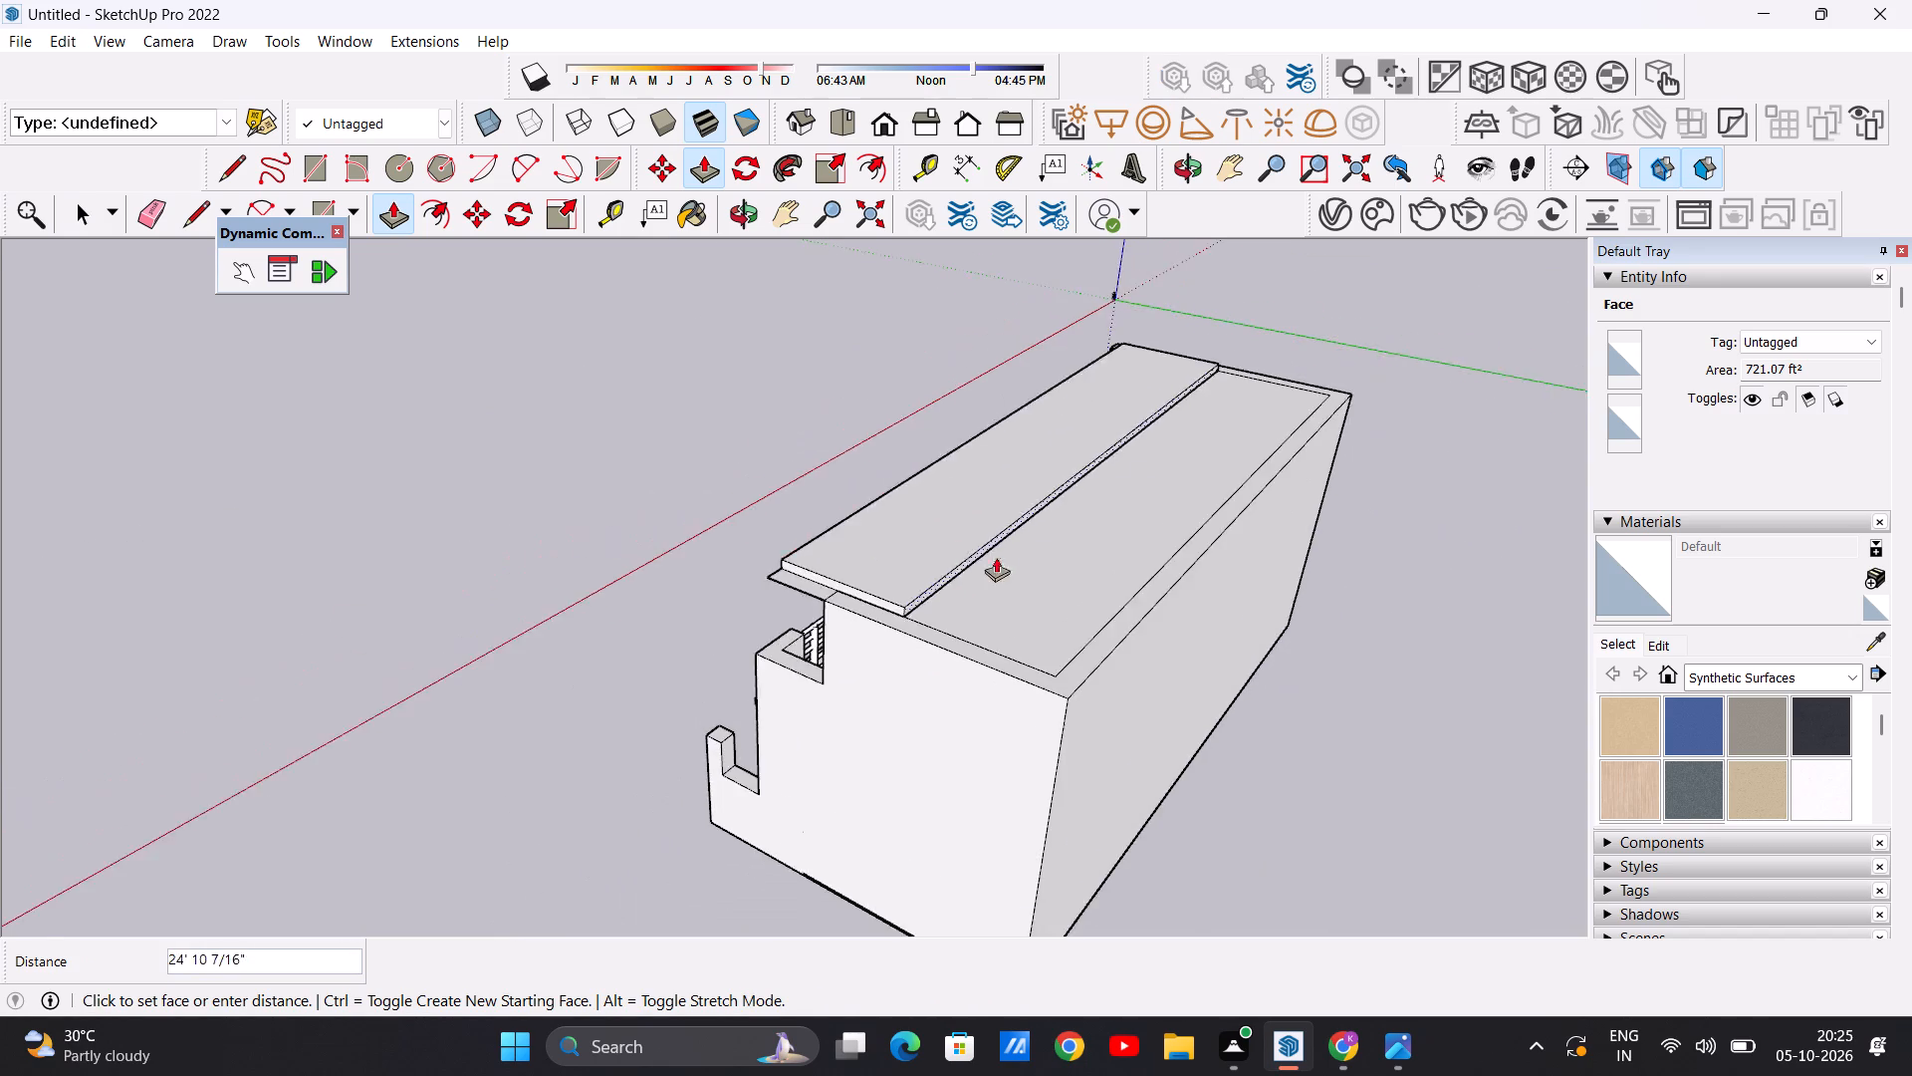
{"action": "scroll", "coordinate": [996, 557], "scroll_direction": "down", "scroll_amount": 1}
{"action": "scroll", "coordinate": [1037, 652], "scroll_direction": "up", "scroll_amount": 20}
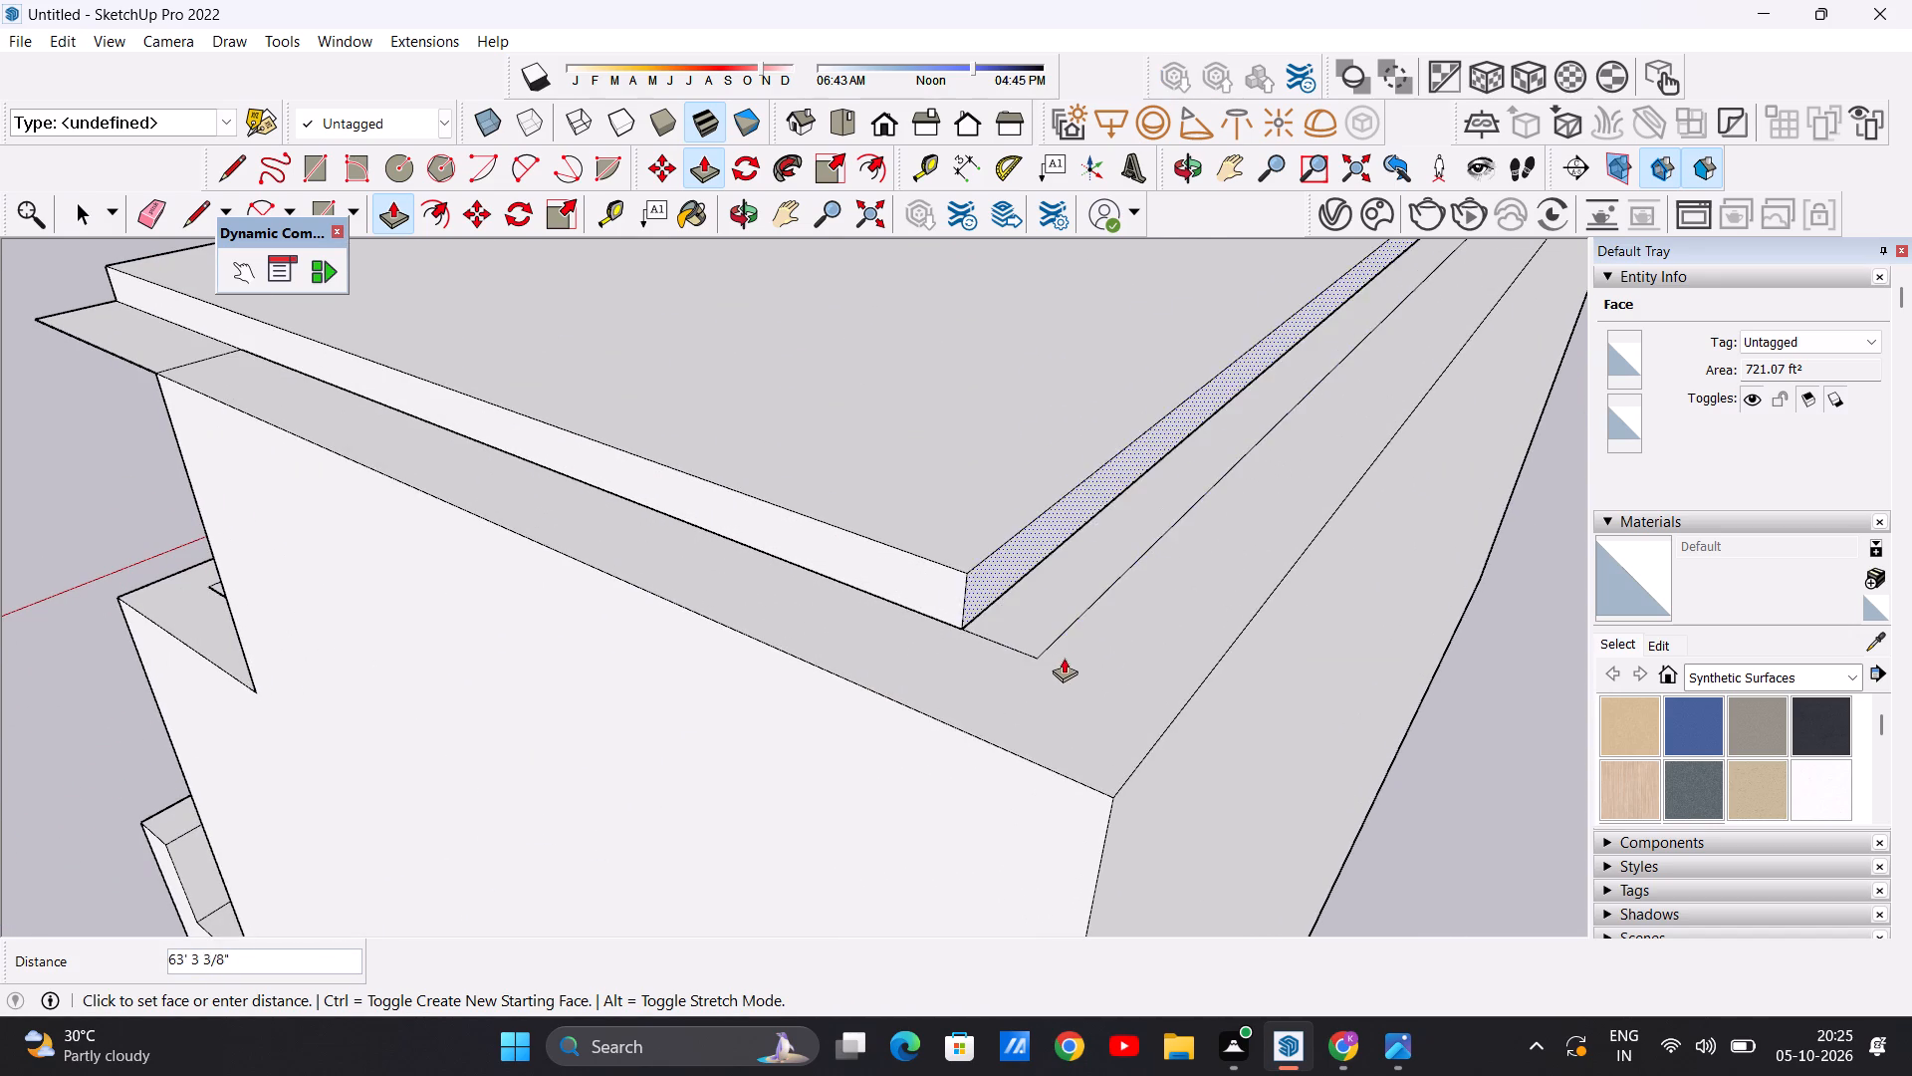
{"action": "left_click", "coordinate": [1047, 659]}
{"action": "key", "text": "space"}
Examine the extended roof slab and the front elevation with its balcony, railings and end walls from several angles.
{"action": "scroll", "coordinate": [1111, 674], "scroll_direction": "down", "scroll_amount": 20}
{"action": "scroll", "coordinate": [1111, 674], "scroll_direction": "down", "scroll_amount": 5}
{"action": "middle_click_drag", "start_coordinate": [822, 625], "coordinate": [1217, 601]}
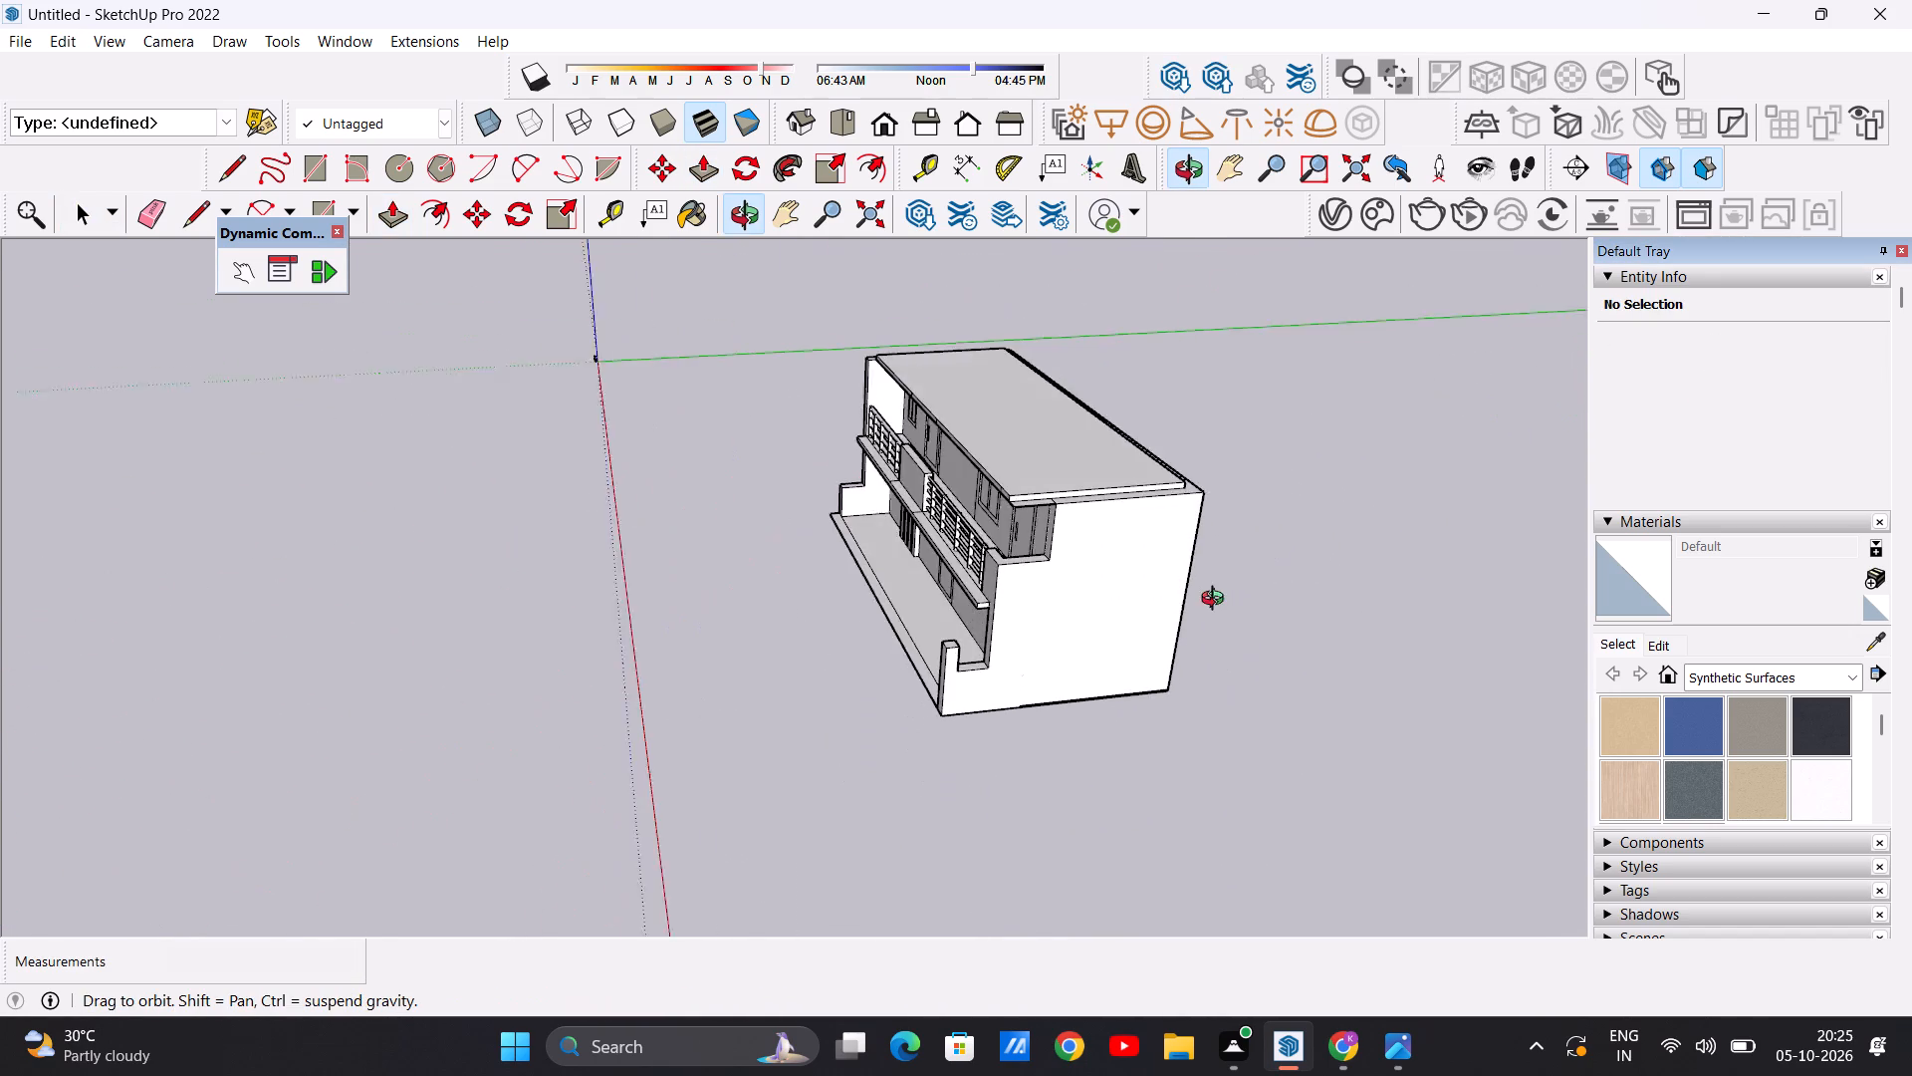
{"action": "middle_click_drag", "start_coordinate": [1217, 601], "coordinate": [1221, 595]}
{"action": "middle_click_drag", "start_coordinate": [862, 589], "coordinate": [1302, 483]}
{"action": "scroll", "coordinate": [762, 418], "scroll_direction": "up", "scroll_amount": 2}
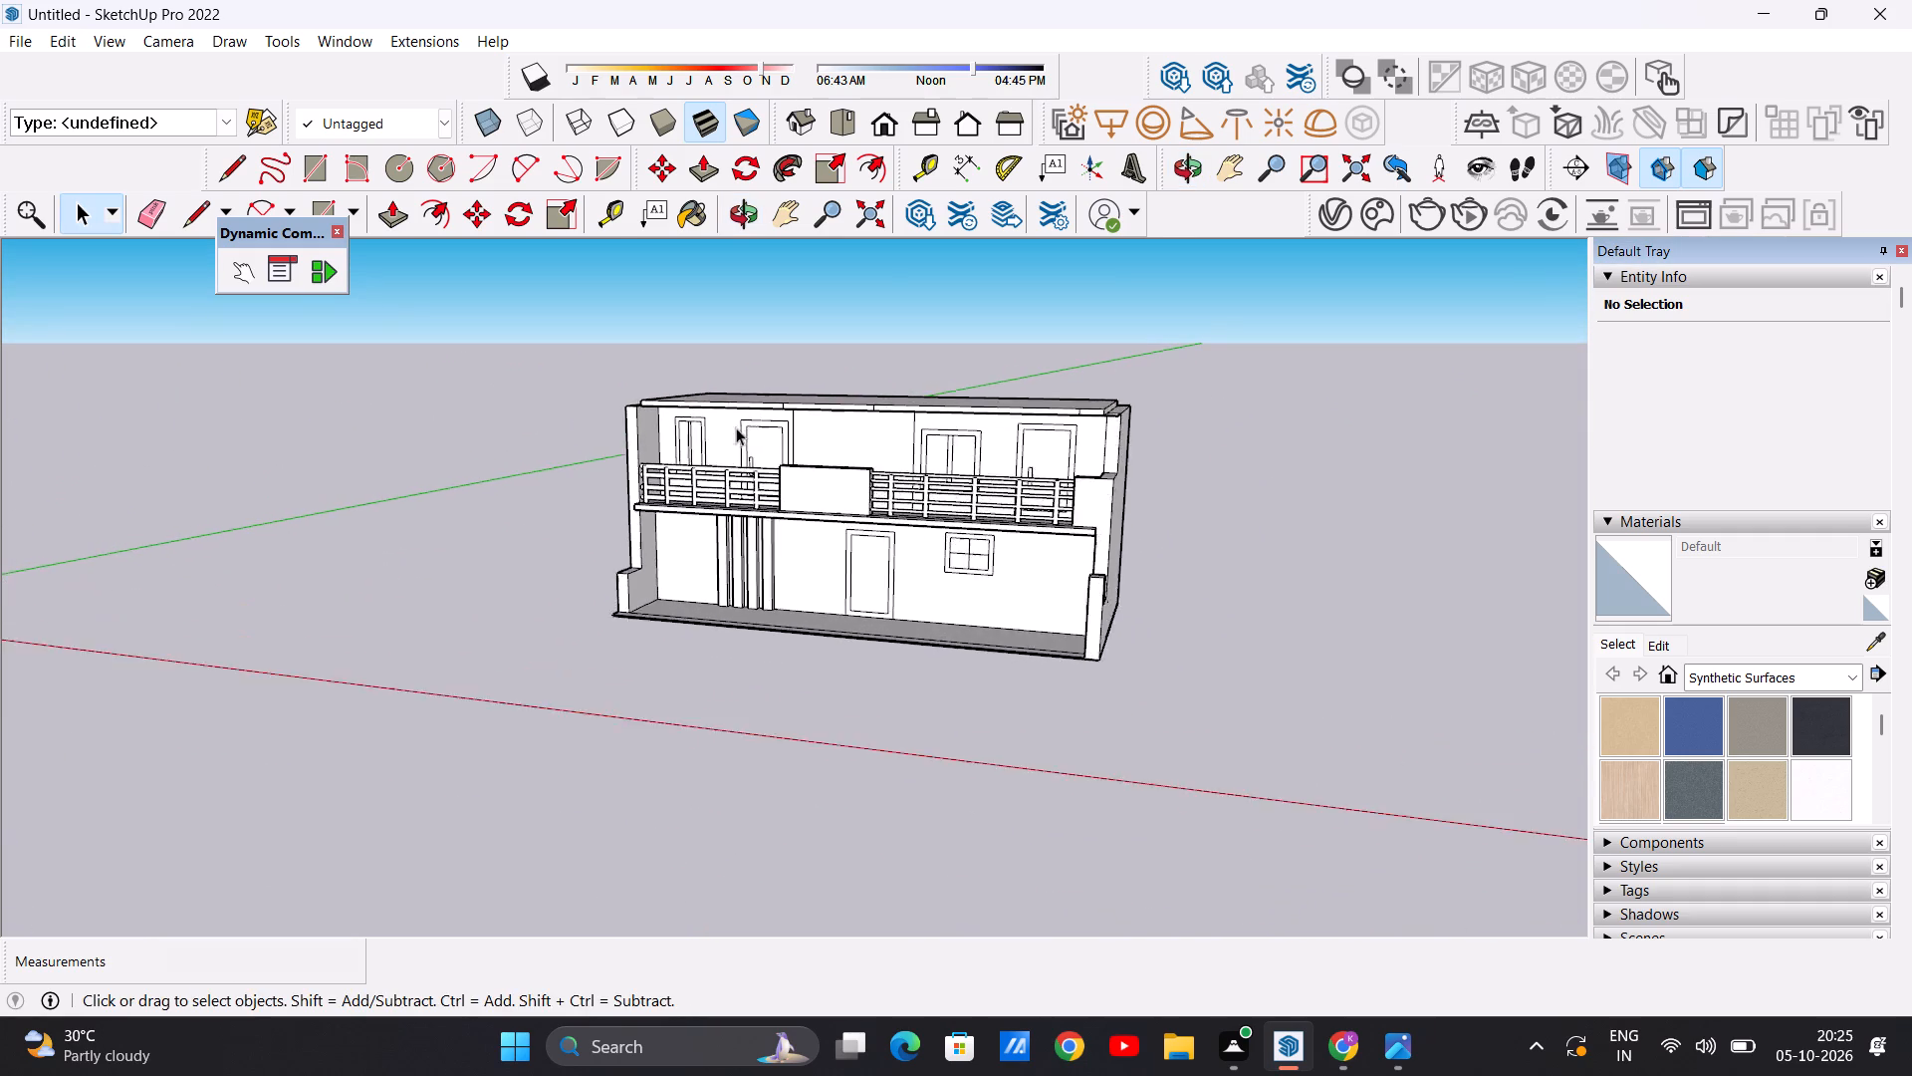
{"action": "scroll", "coordinate": [736, 427], "scroll_direction": "up", "scroll_amount": 2}
{"action": "middle_click_drag", "start_coordinate": [721, 474], "coordinate": [885, 556]}
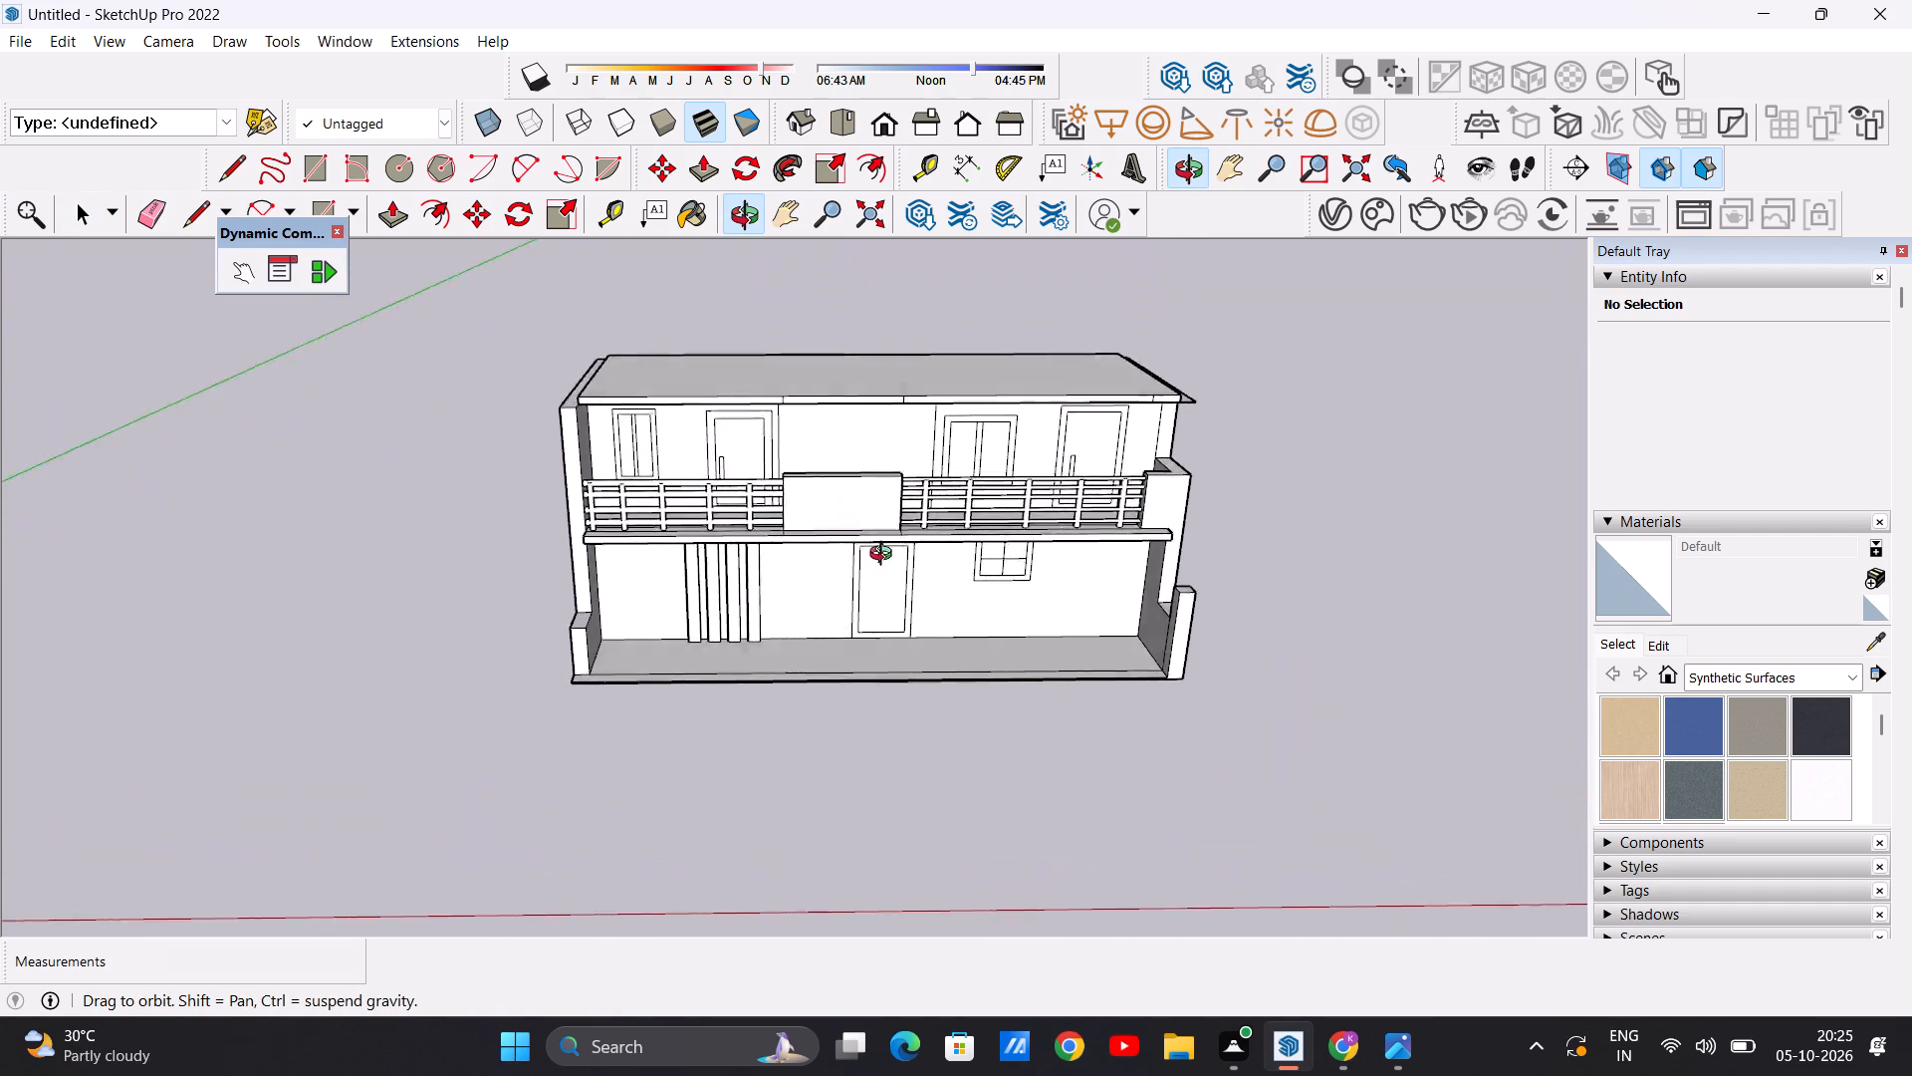
{"action": "middle_click_drag", "start_coordinate": [885, 556], "coordinate": [936, 517]}
{"action": "scroll", "coordinate": [722, 521], "scroll_direction": "up", "scroll_amount": 5}
{"action": "middle_click_drag", "start_coordinate": [660, 510], "coordinate": [636, 618]}
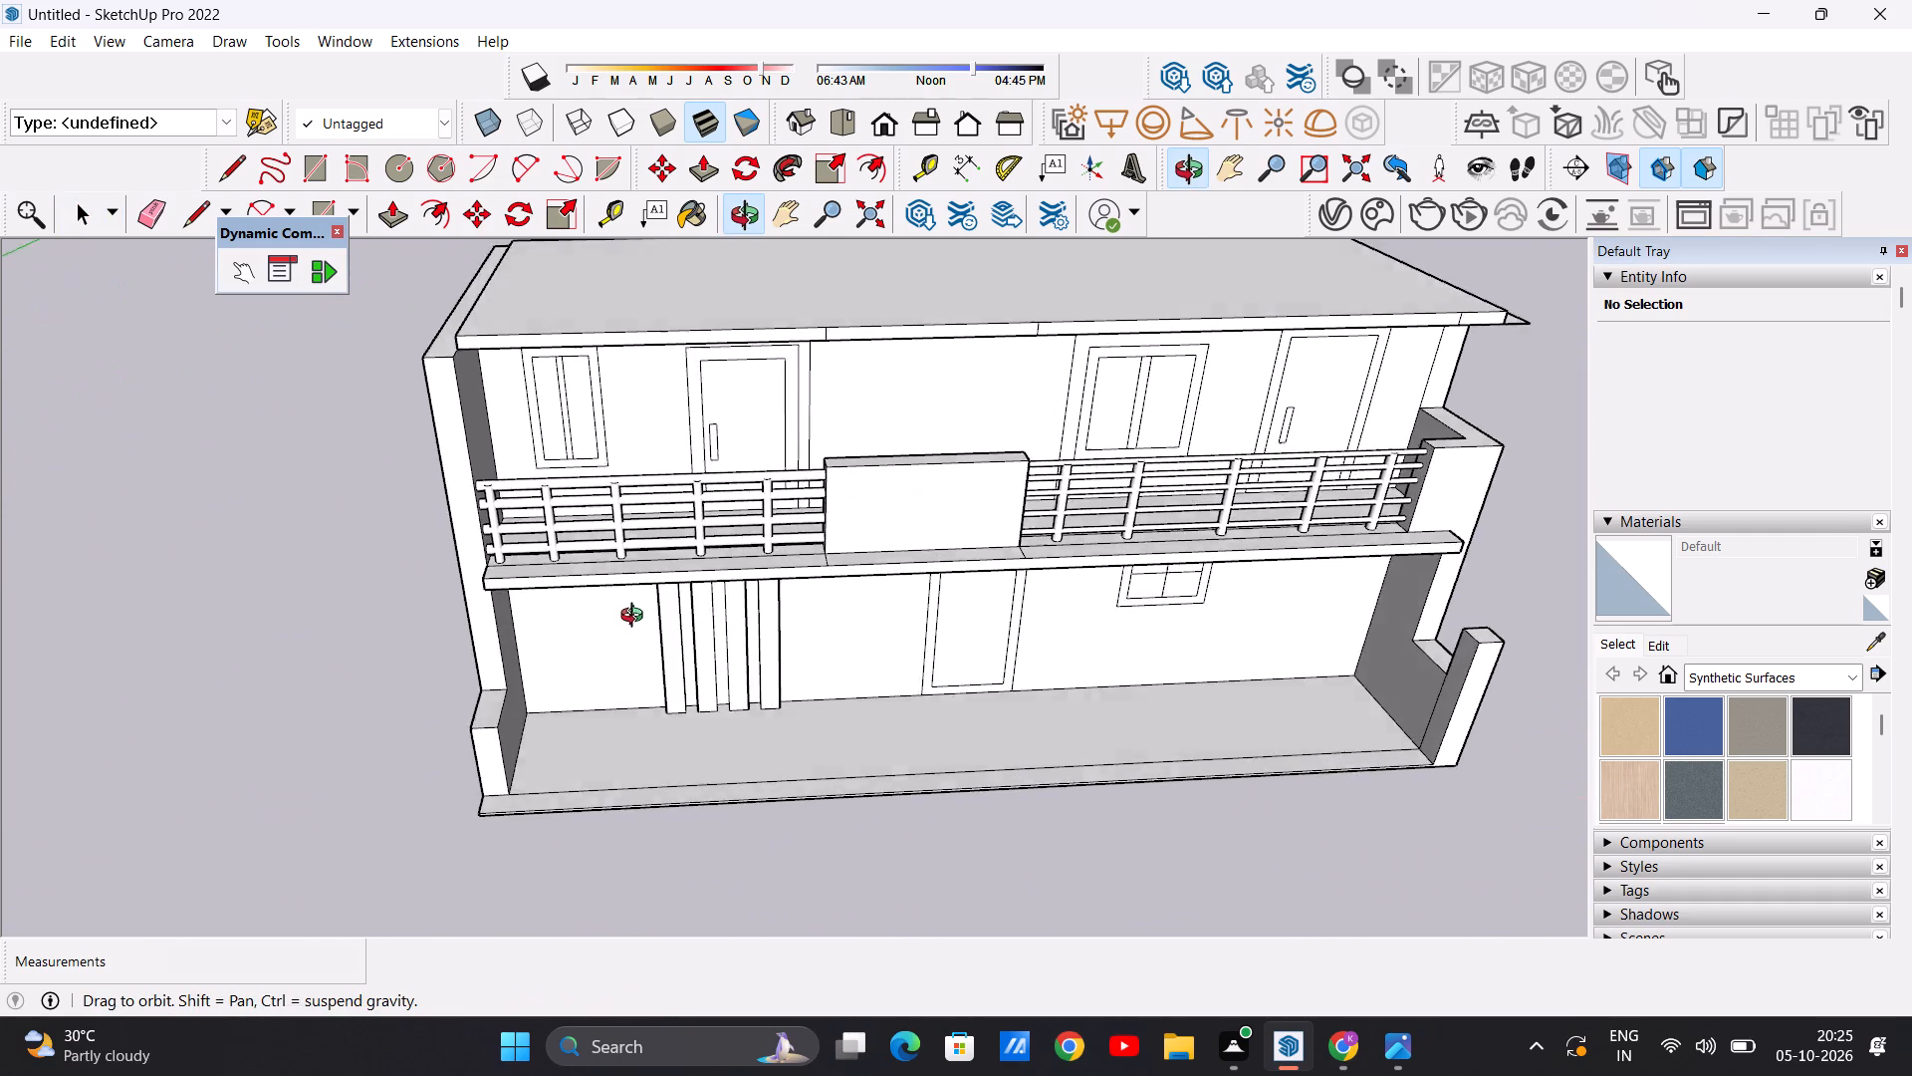
{"action": "middle_click_drag", "start_coordinate": [636, 618], "coordinate": [642, 642]}
{"action": "scroll", "coordinate": [658, 604], "scroll_direction": "up", "scroll_amount": 2}
{"action": "scroll", "coordinate": [701, 572], "scroll_direction": "down", "scroll_amount": 6}
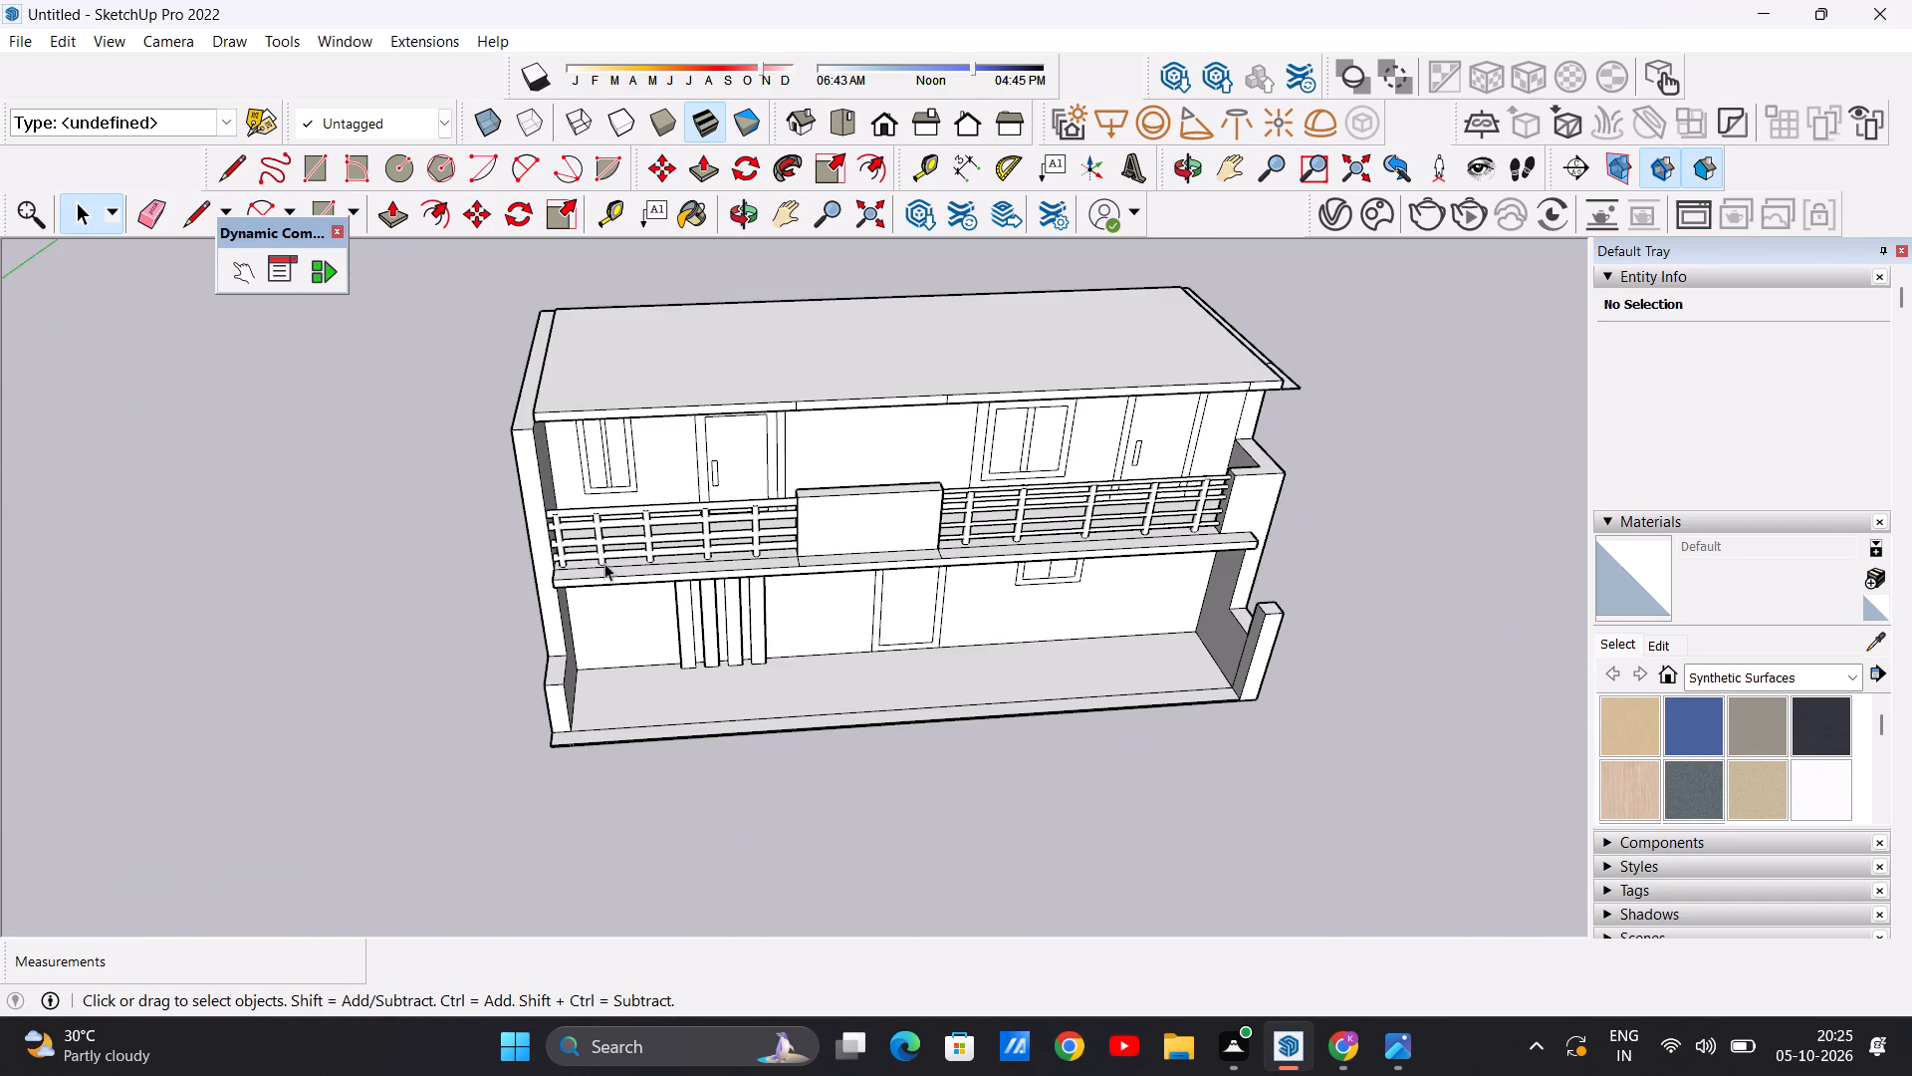
{"action": "middle_click_drag", "start_coordinate": [604, 563], "coordinate": [888, 642]}
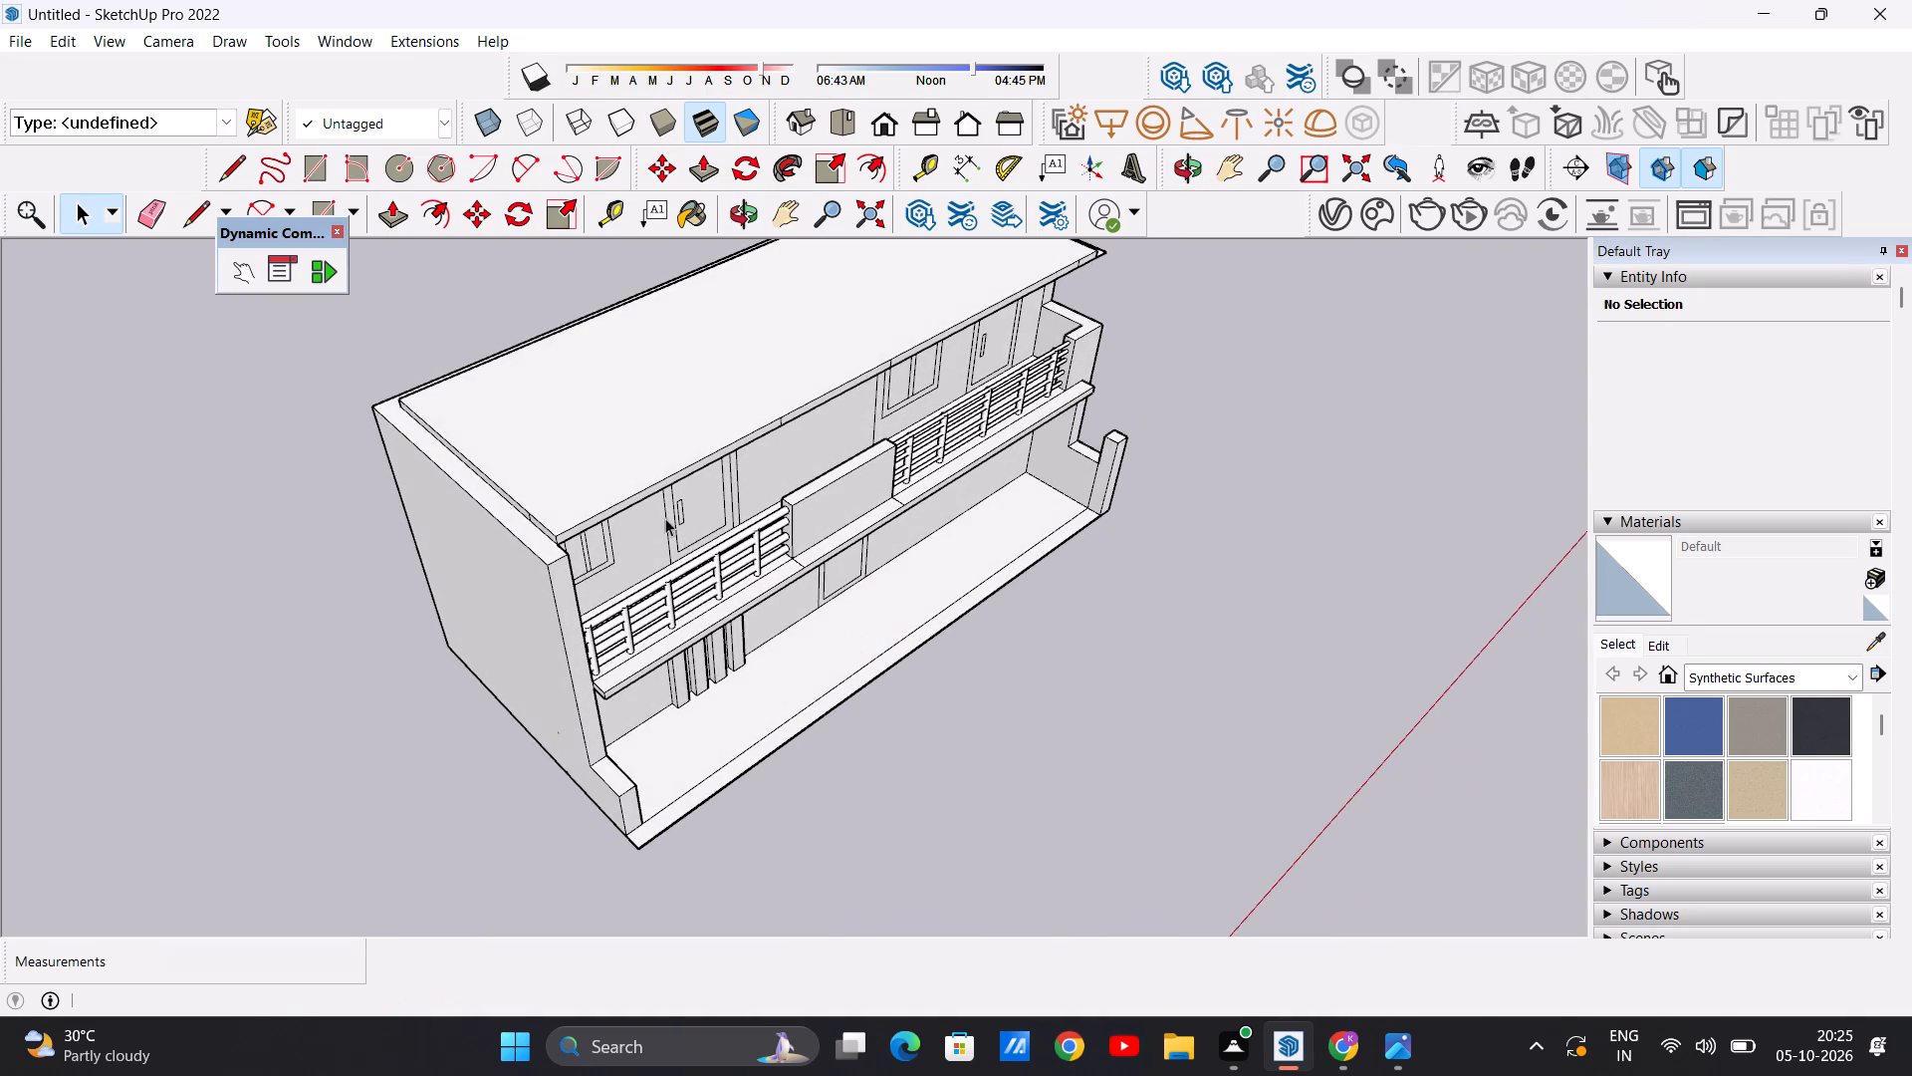
{"action": "scroll", "coordinate": [632, 509], "scroll_direction": "up", "scroll_amount": 8}
{"action": "scroll", "coordinate": [650, 599], "scroll_direction": "down", "scroll_amount": 10}
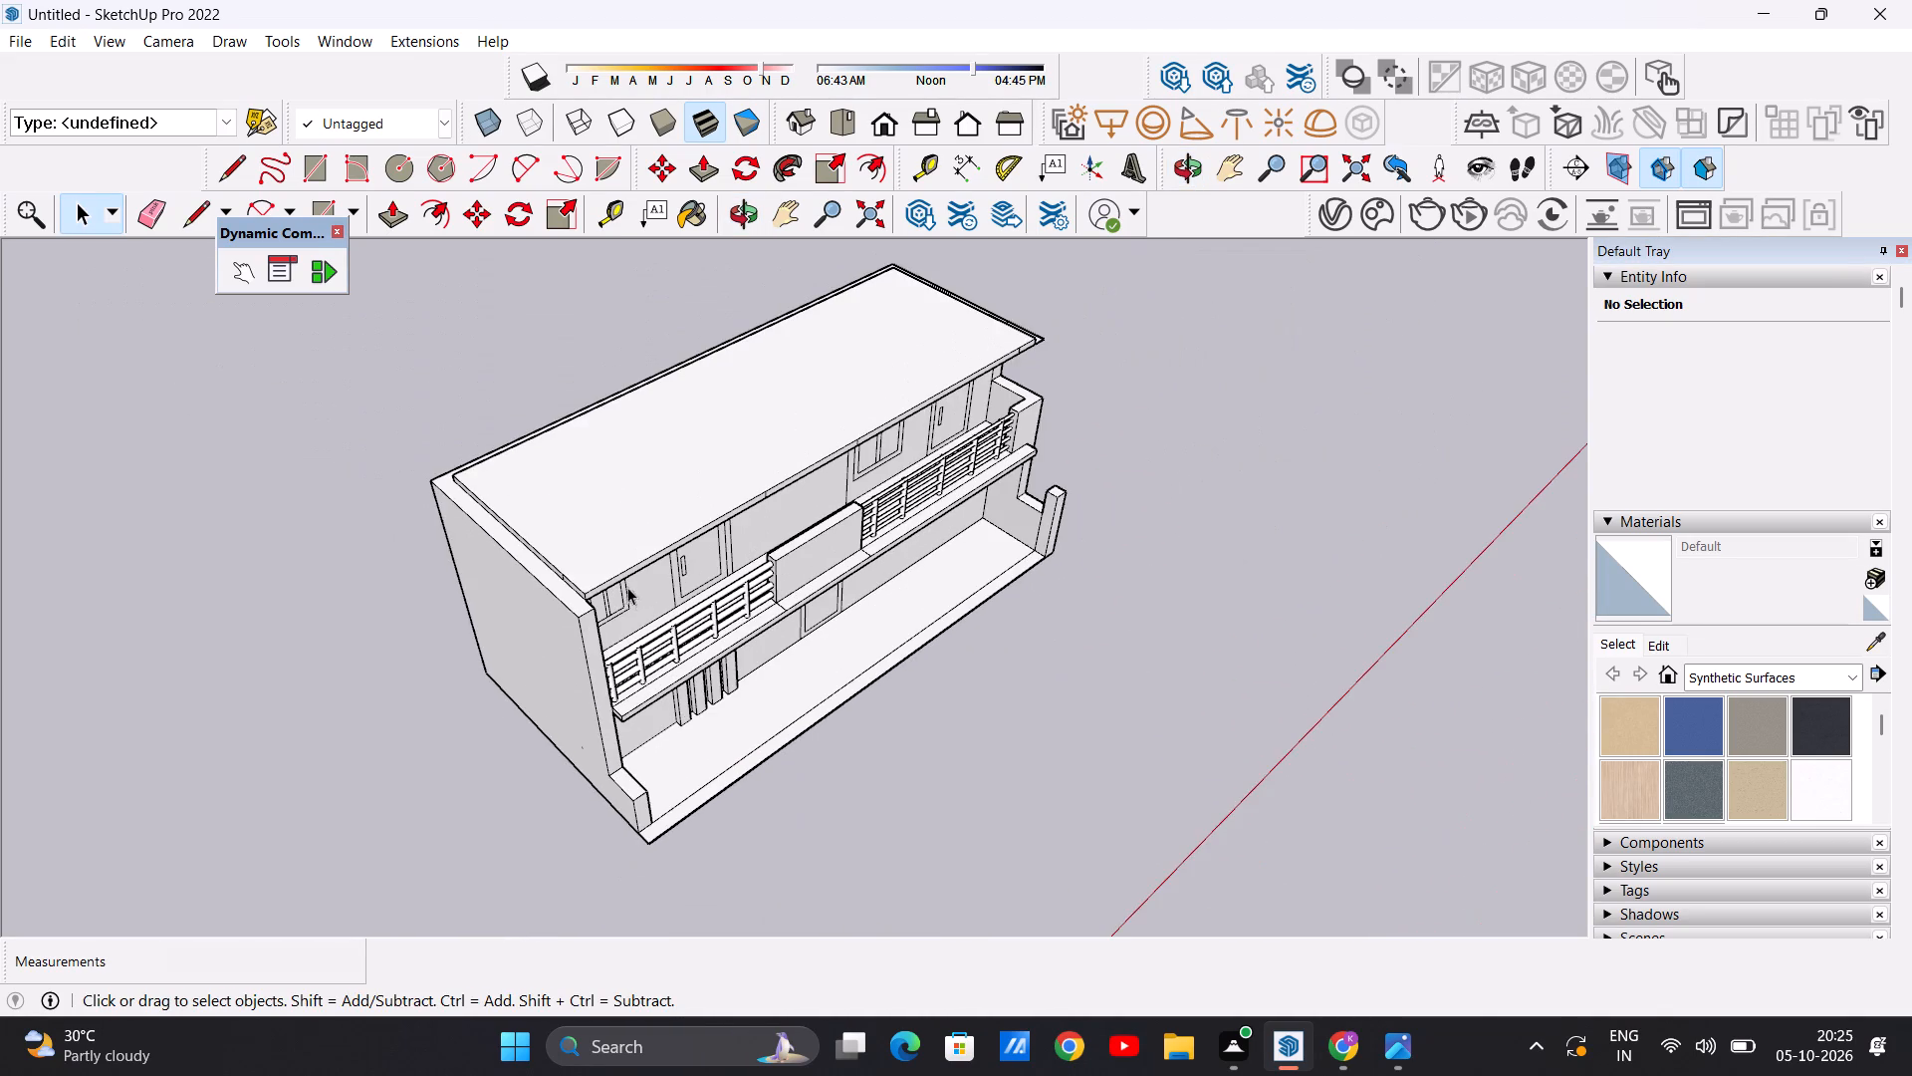
{"action": "scroll", "coordinate": [680, 617], "scroll_direction": "up", "scroll_amount": 5}
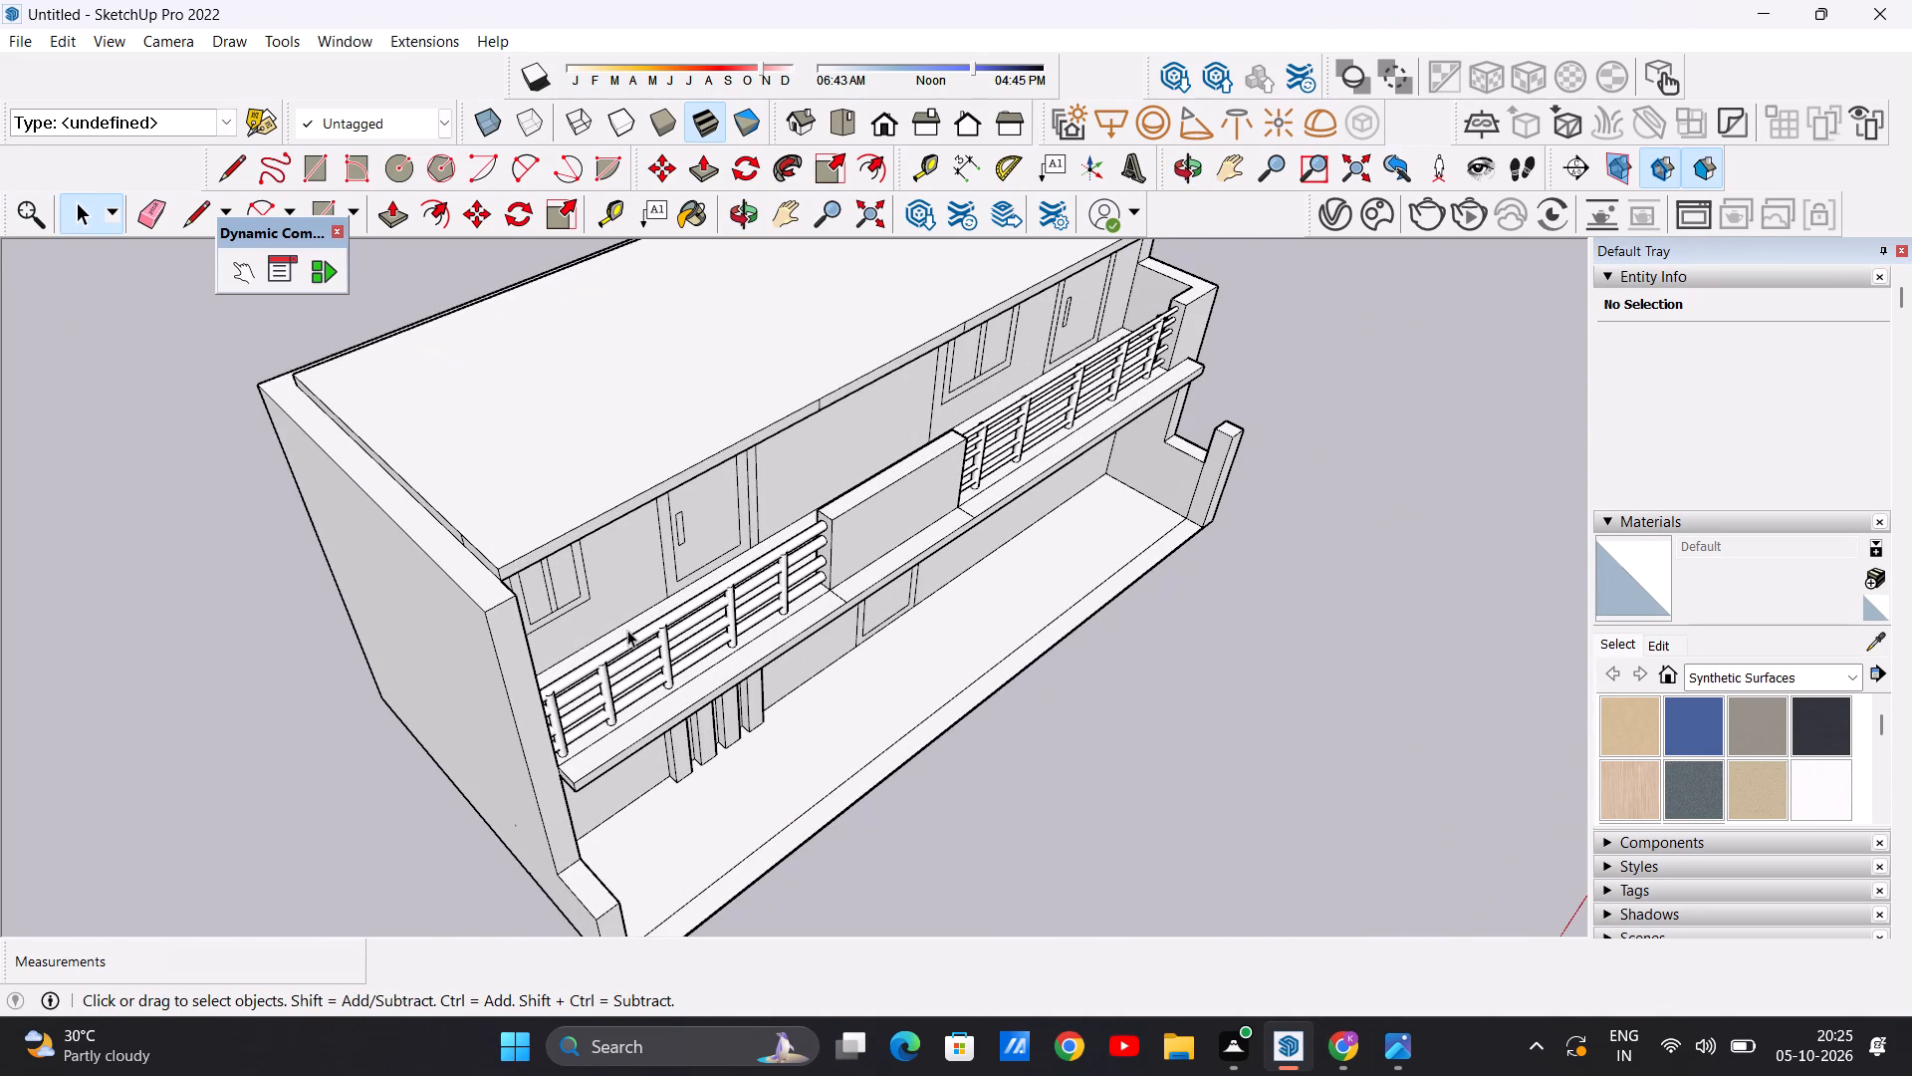
{"action": "scroll", "coordinate": [588, 649], "scroll_direction": "down", "scroll_amount": 3}
{"action": "middle_click_drag", "start_coordinate": [598, 689], "coordinate": [462, 733]}
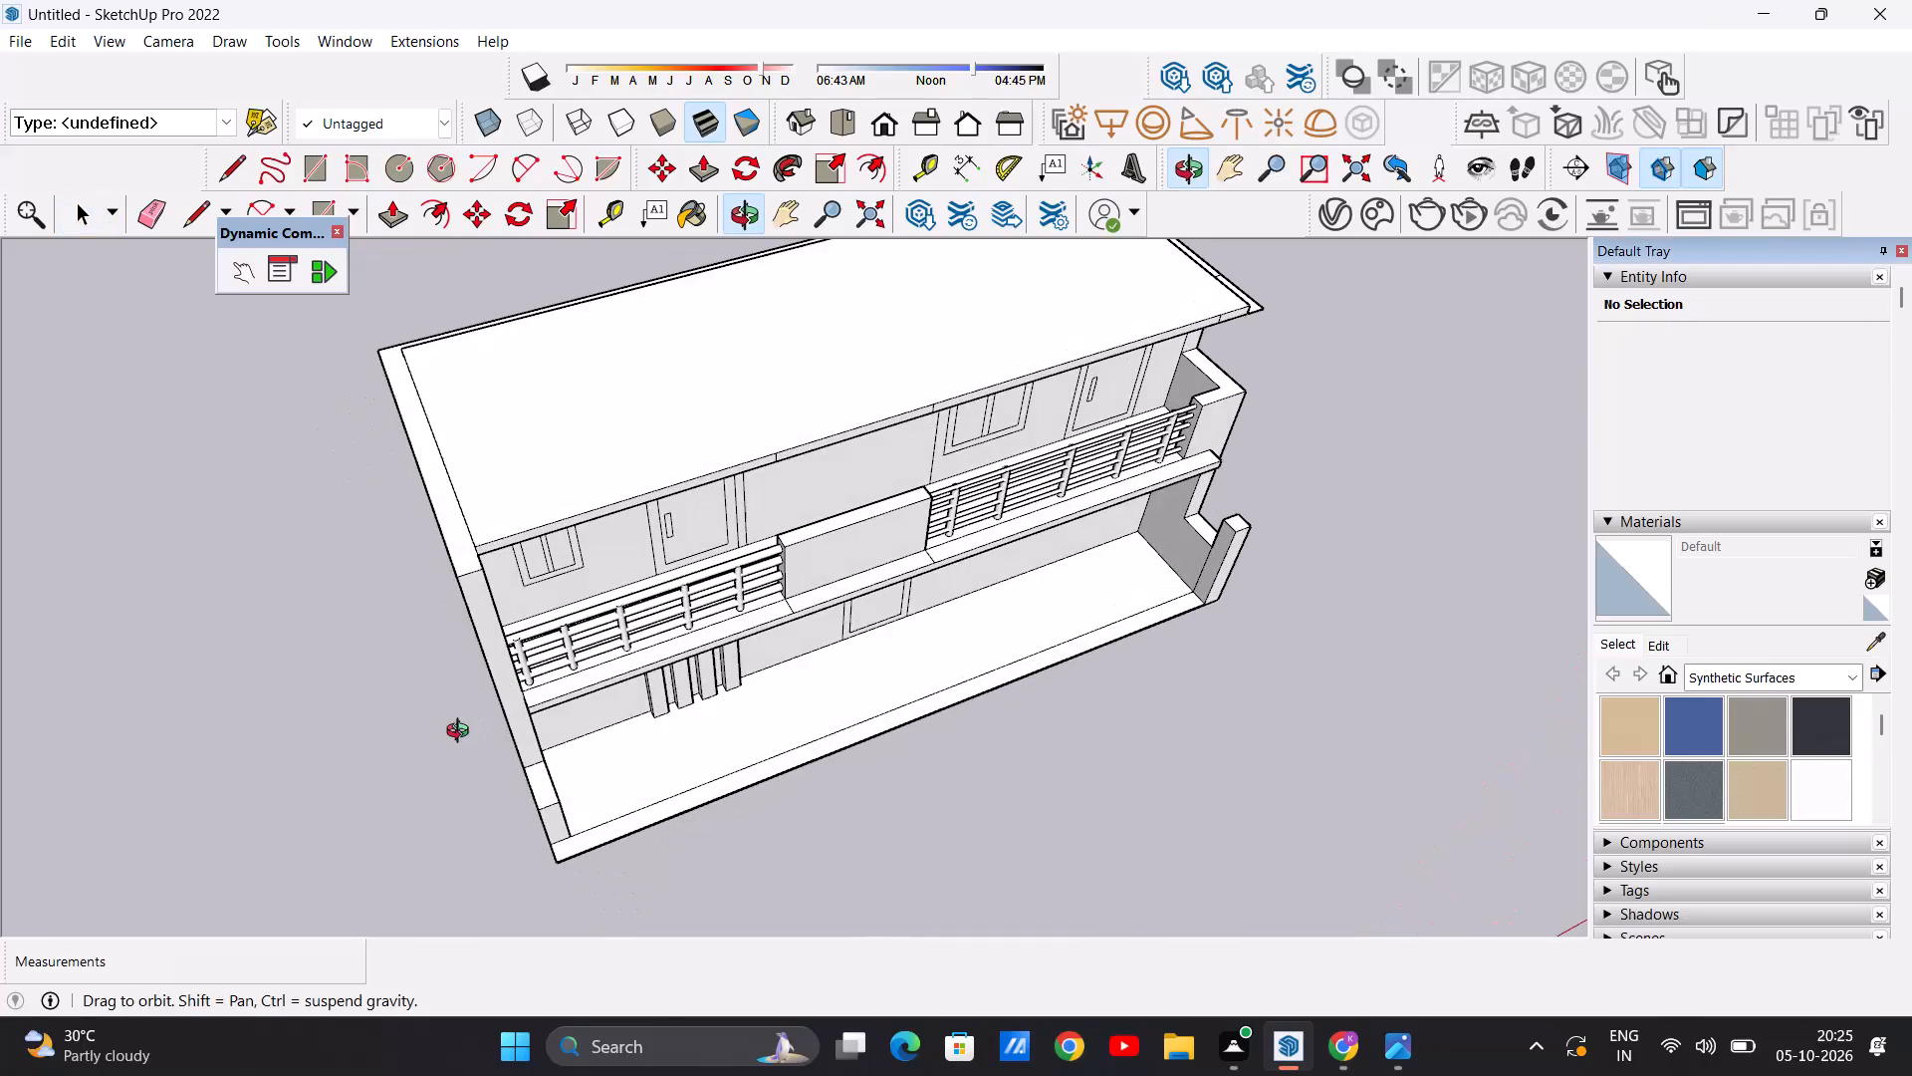
{"action": "middle_click_drag", "start_coordinate": [462, 733], "coordinate": [458, 764]}
Push/pull the roof slab's front face section above the single-door balcony bay out about 5' 1 1/4" to the end wall's front corner.
{"action": "scroll", "coordinate": [533, 547], "scroll_direction": "up", "scroll_amount": 5}
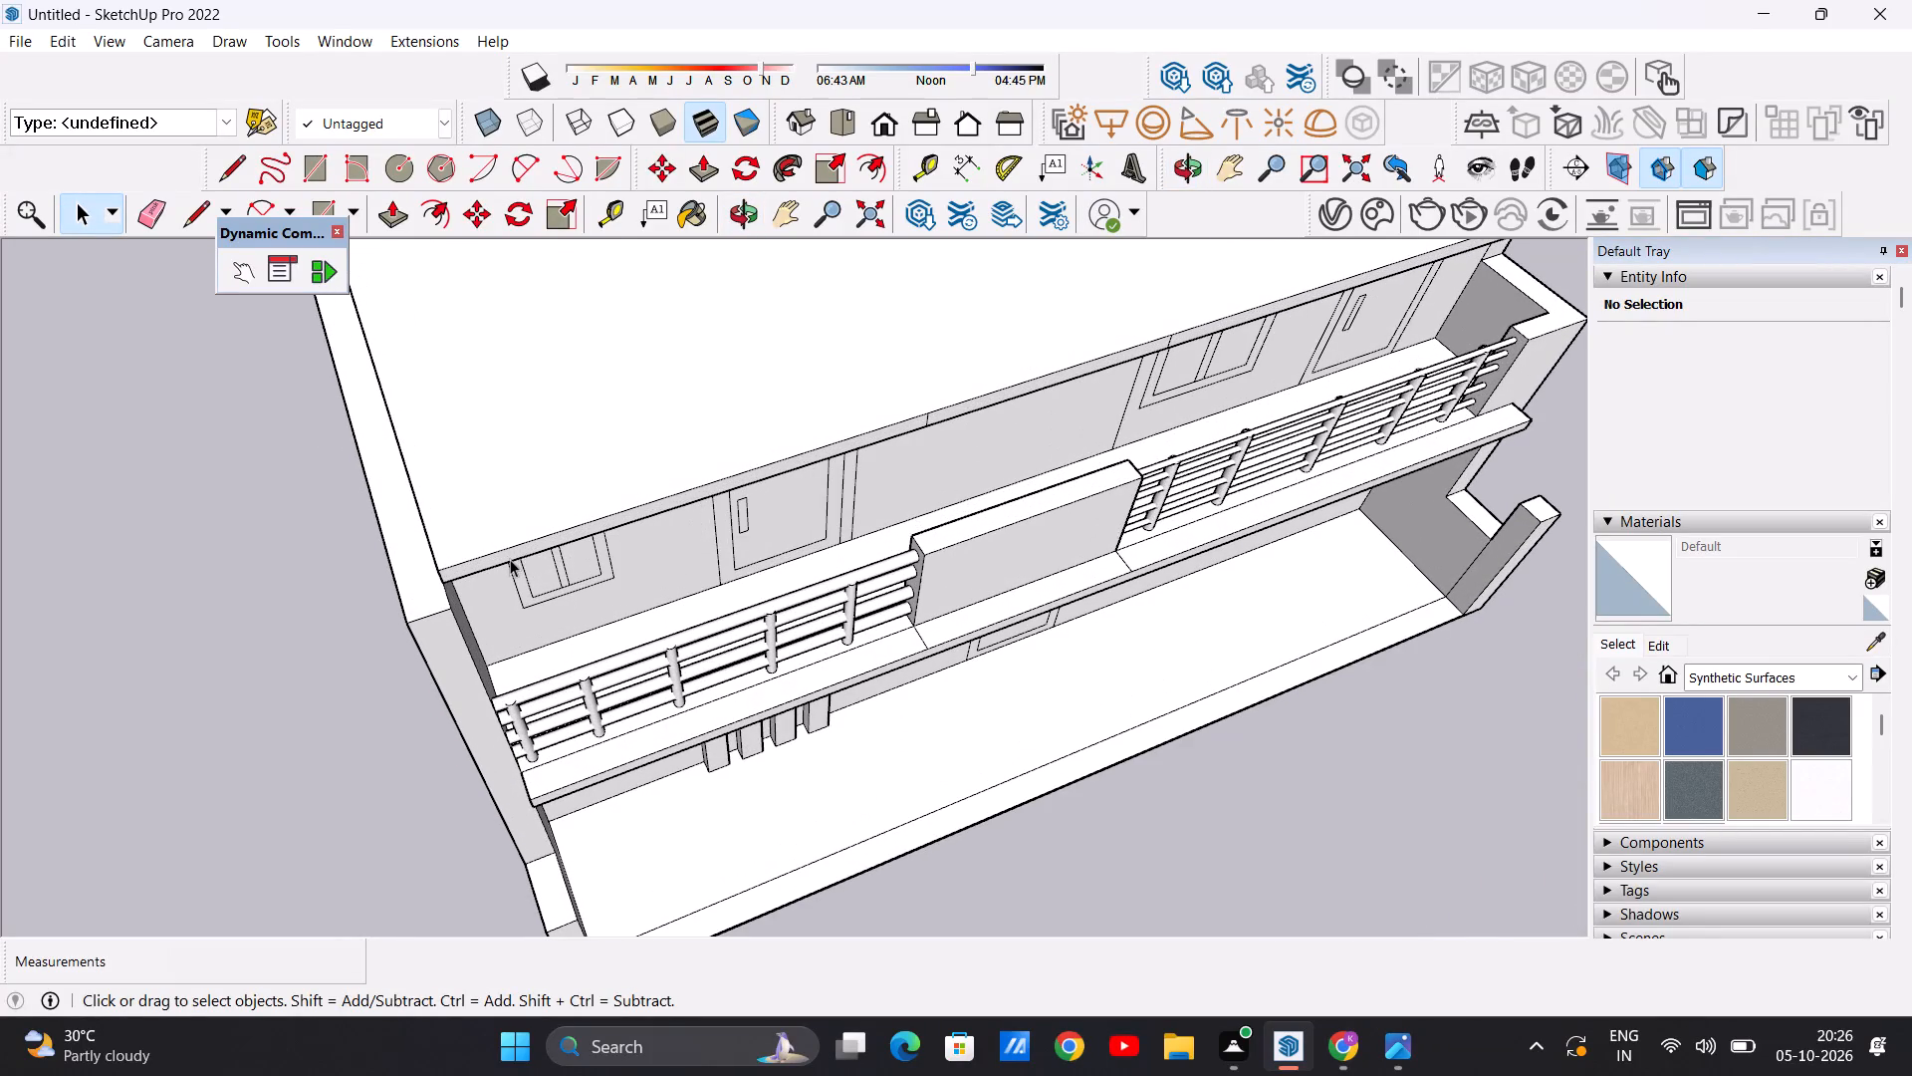
{"action": "scroll", "coordinate": [482, 564], "scroll_direction": "up", "scroll_amount": 5}
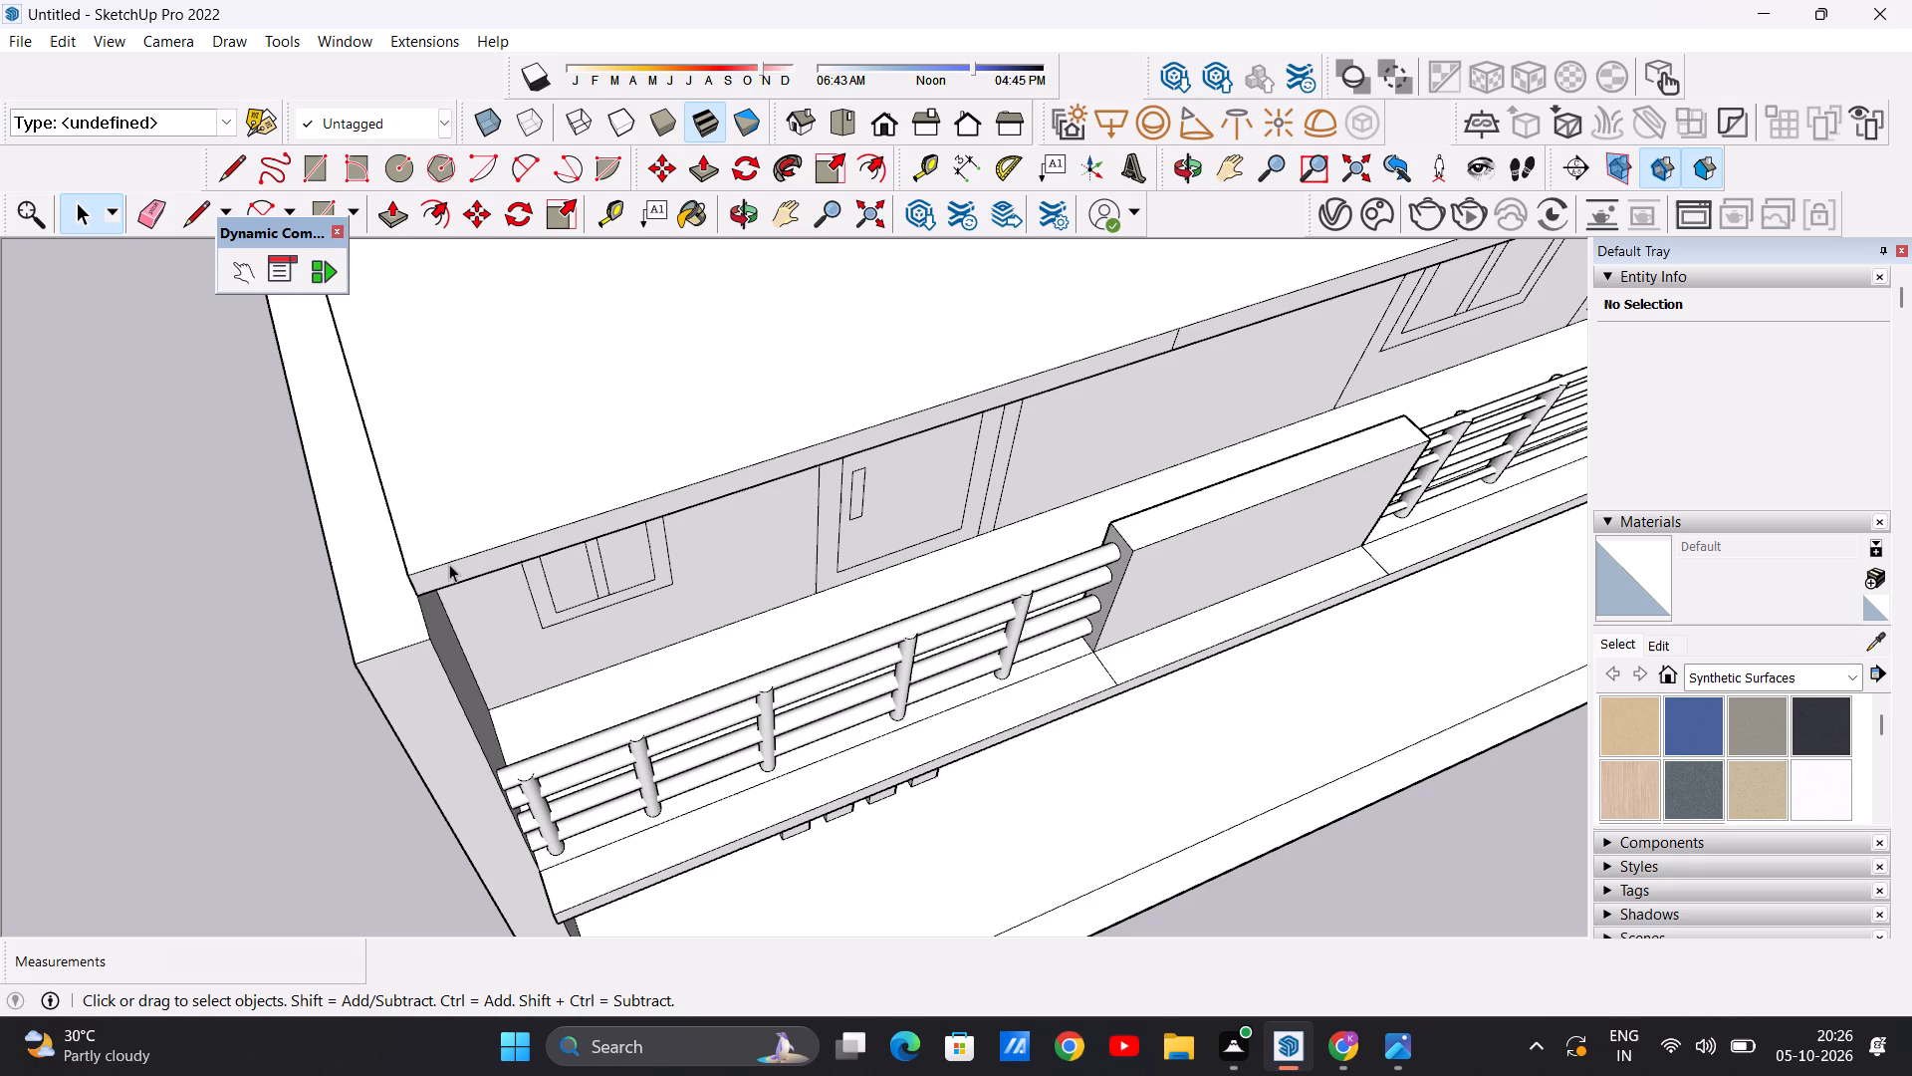
{"action": "key", "text": "p"}
{"action": "scroll", "coordinate": [447, 561], "scroll_direction": "up", "scroll_amount": 2}
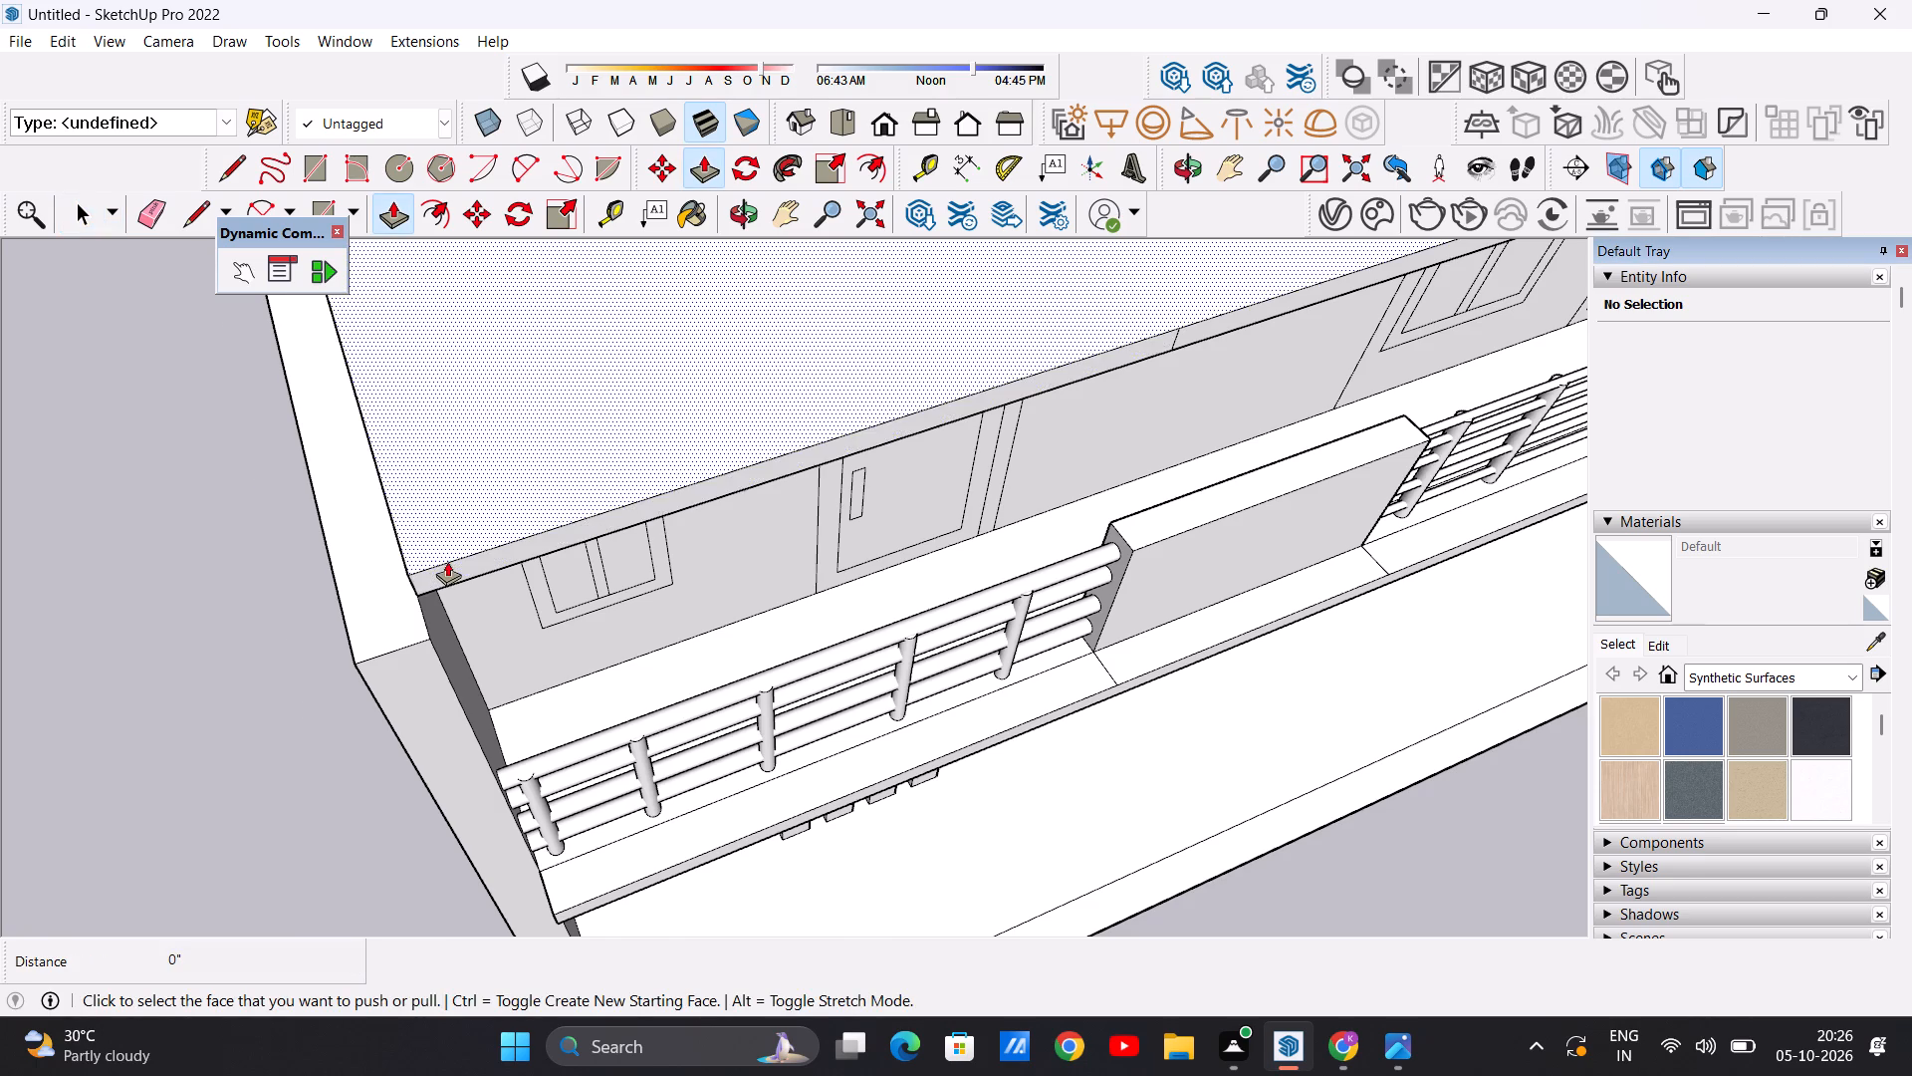
{"action": "scroll", "coordinate": [447, 561], "scroll_direction": "up", "scroll_amount": 8}
{"action": "middle_click_drag", "start_coordinate": [445, 592], "coordinate": [636, 567]}
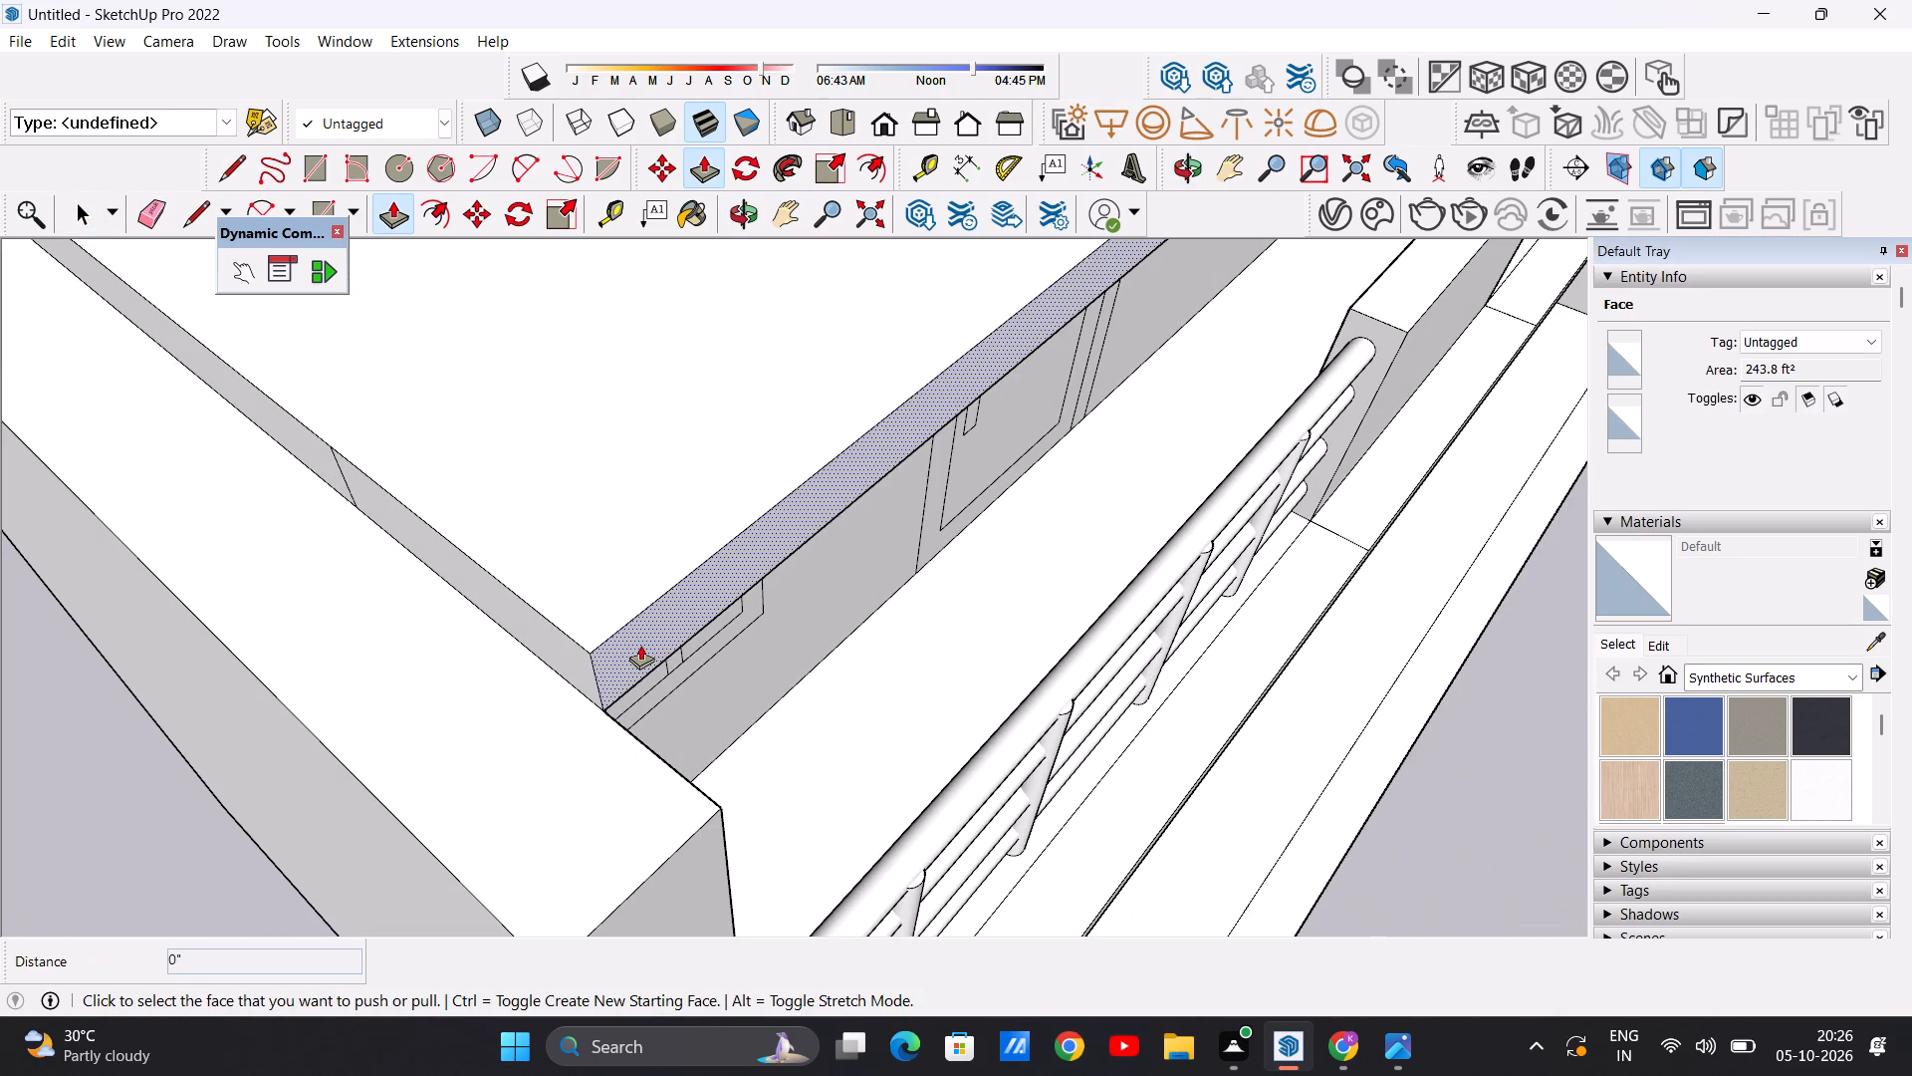
{"action": "left_click", "coordinate": [621, 643]}
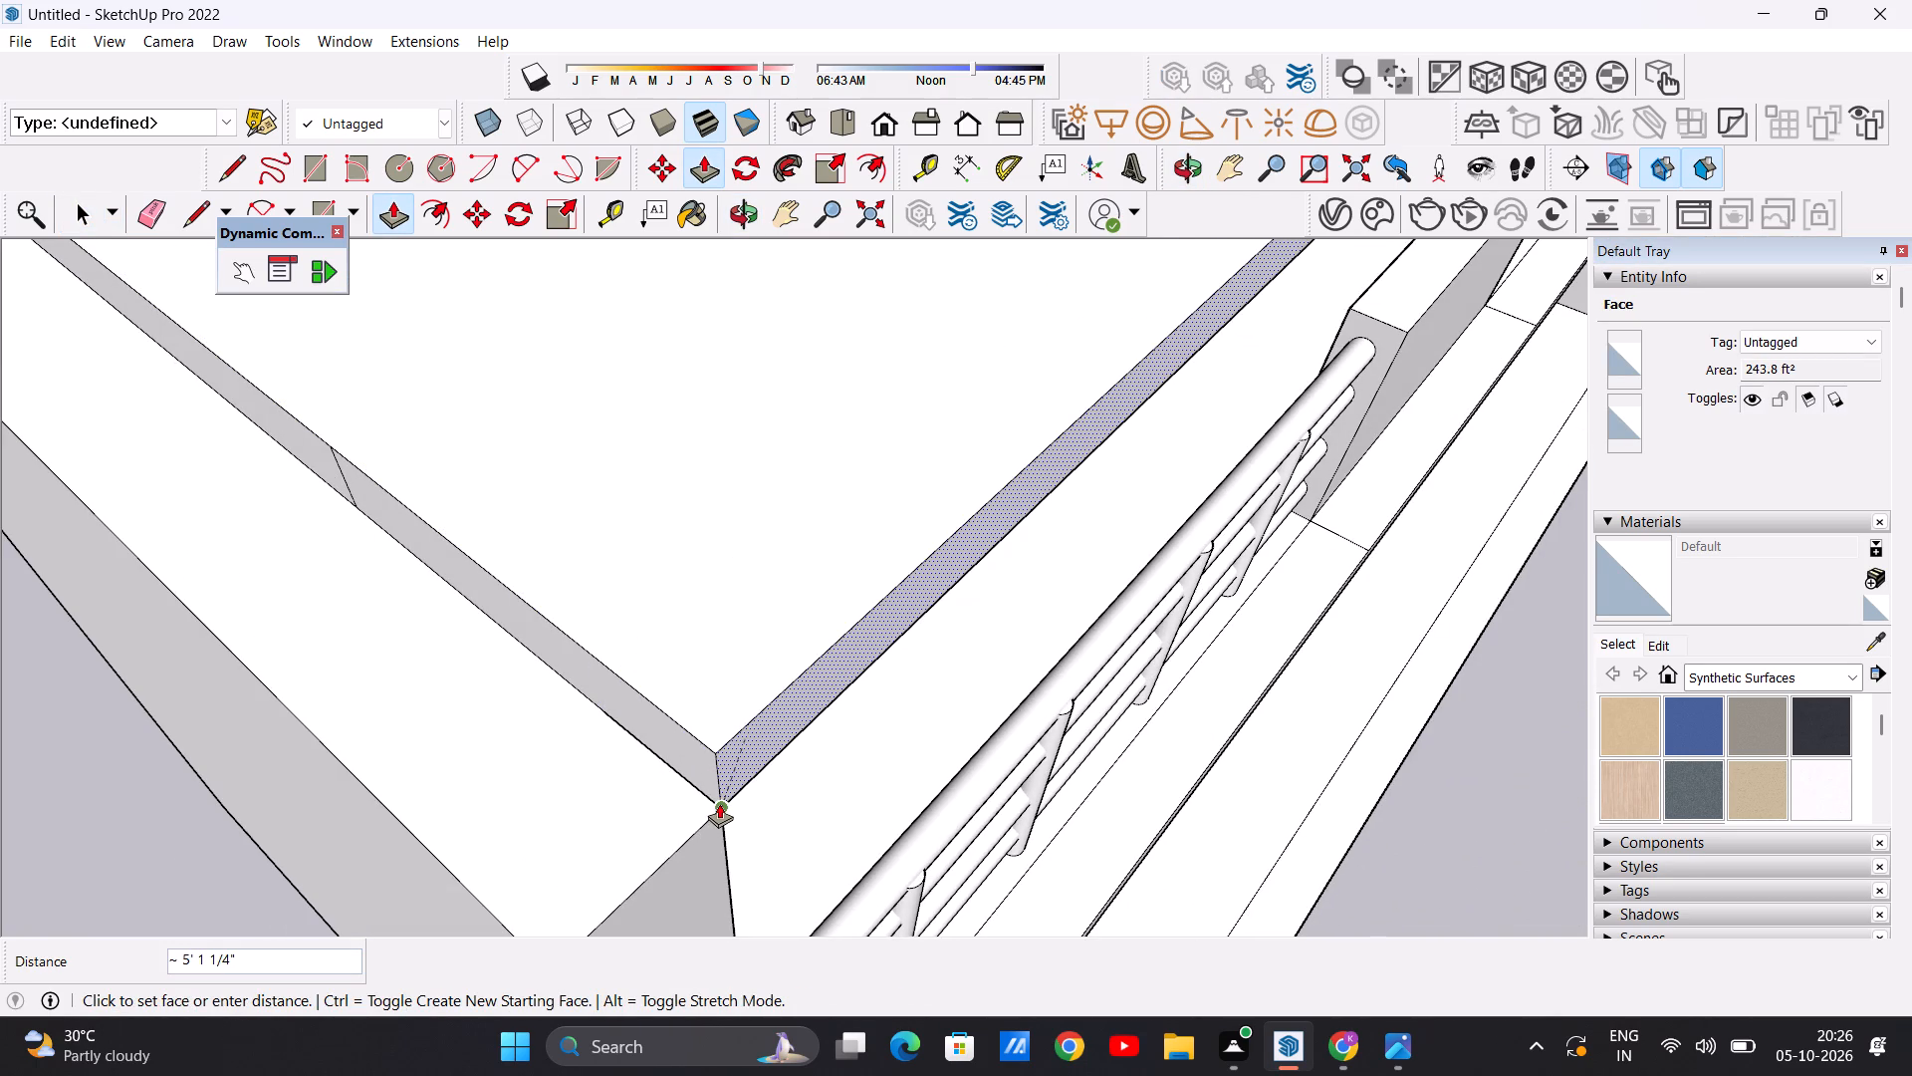
{"action": "left_click", "coordinate": [718, 803]}
{"action": "key", "text": "space"}
Draw two parallel lines about 6' long across the balcony slab's front ledge beside the end wall, outlining a narrow pillar base.
{"action": "scroll", "coordinate": [707, 749], "scroll_direction": "down", "scroll_amount": 7}
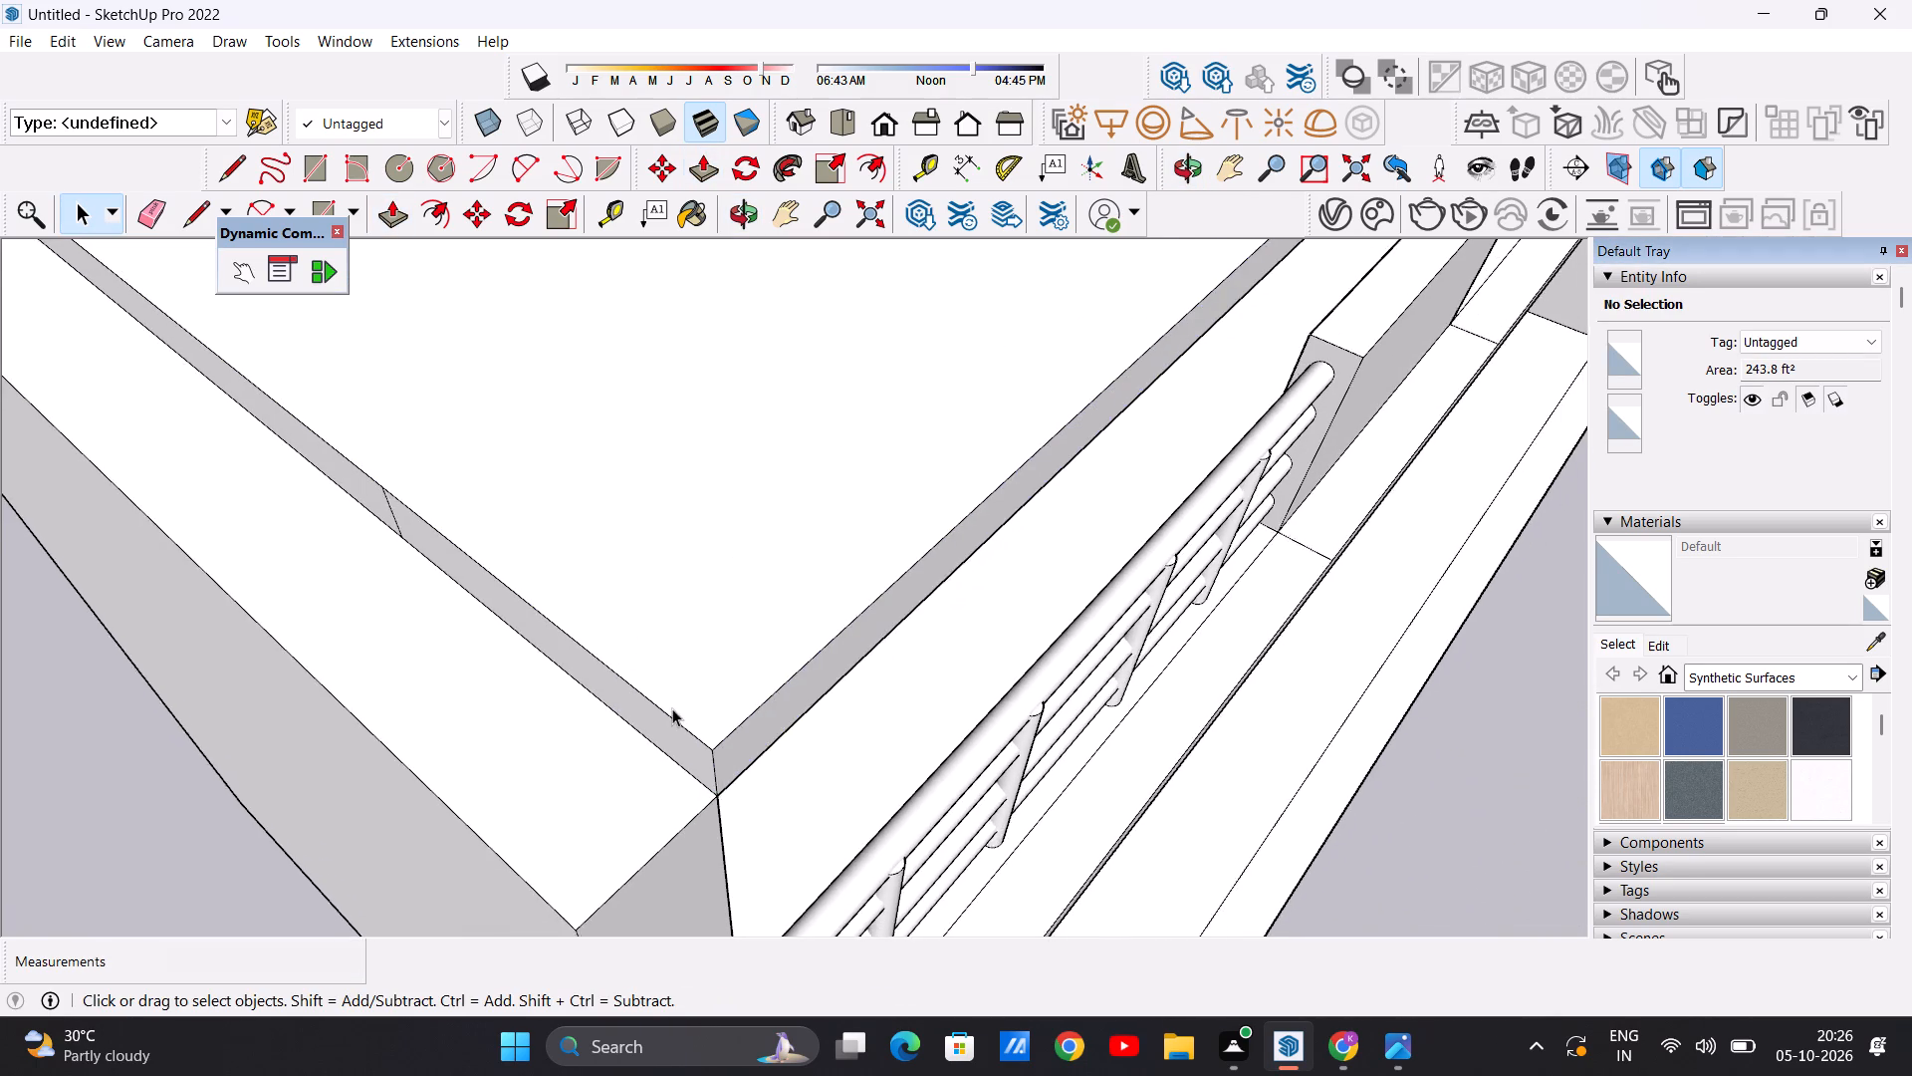
{"action": "scroll", "coordinate": [672, 708], "scroll_direction": "down", "scroll_amount": 10}
{"action": "middle_click_drag", "start_coordinate": [913, 773], "coordinate": [587, 682]}
{"action": "scroll", "coordinate": [587, 786], "scroll_direction": "up", "scroll_amount": 2}
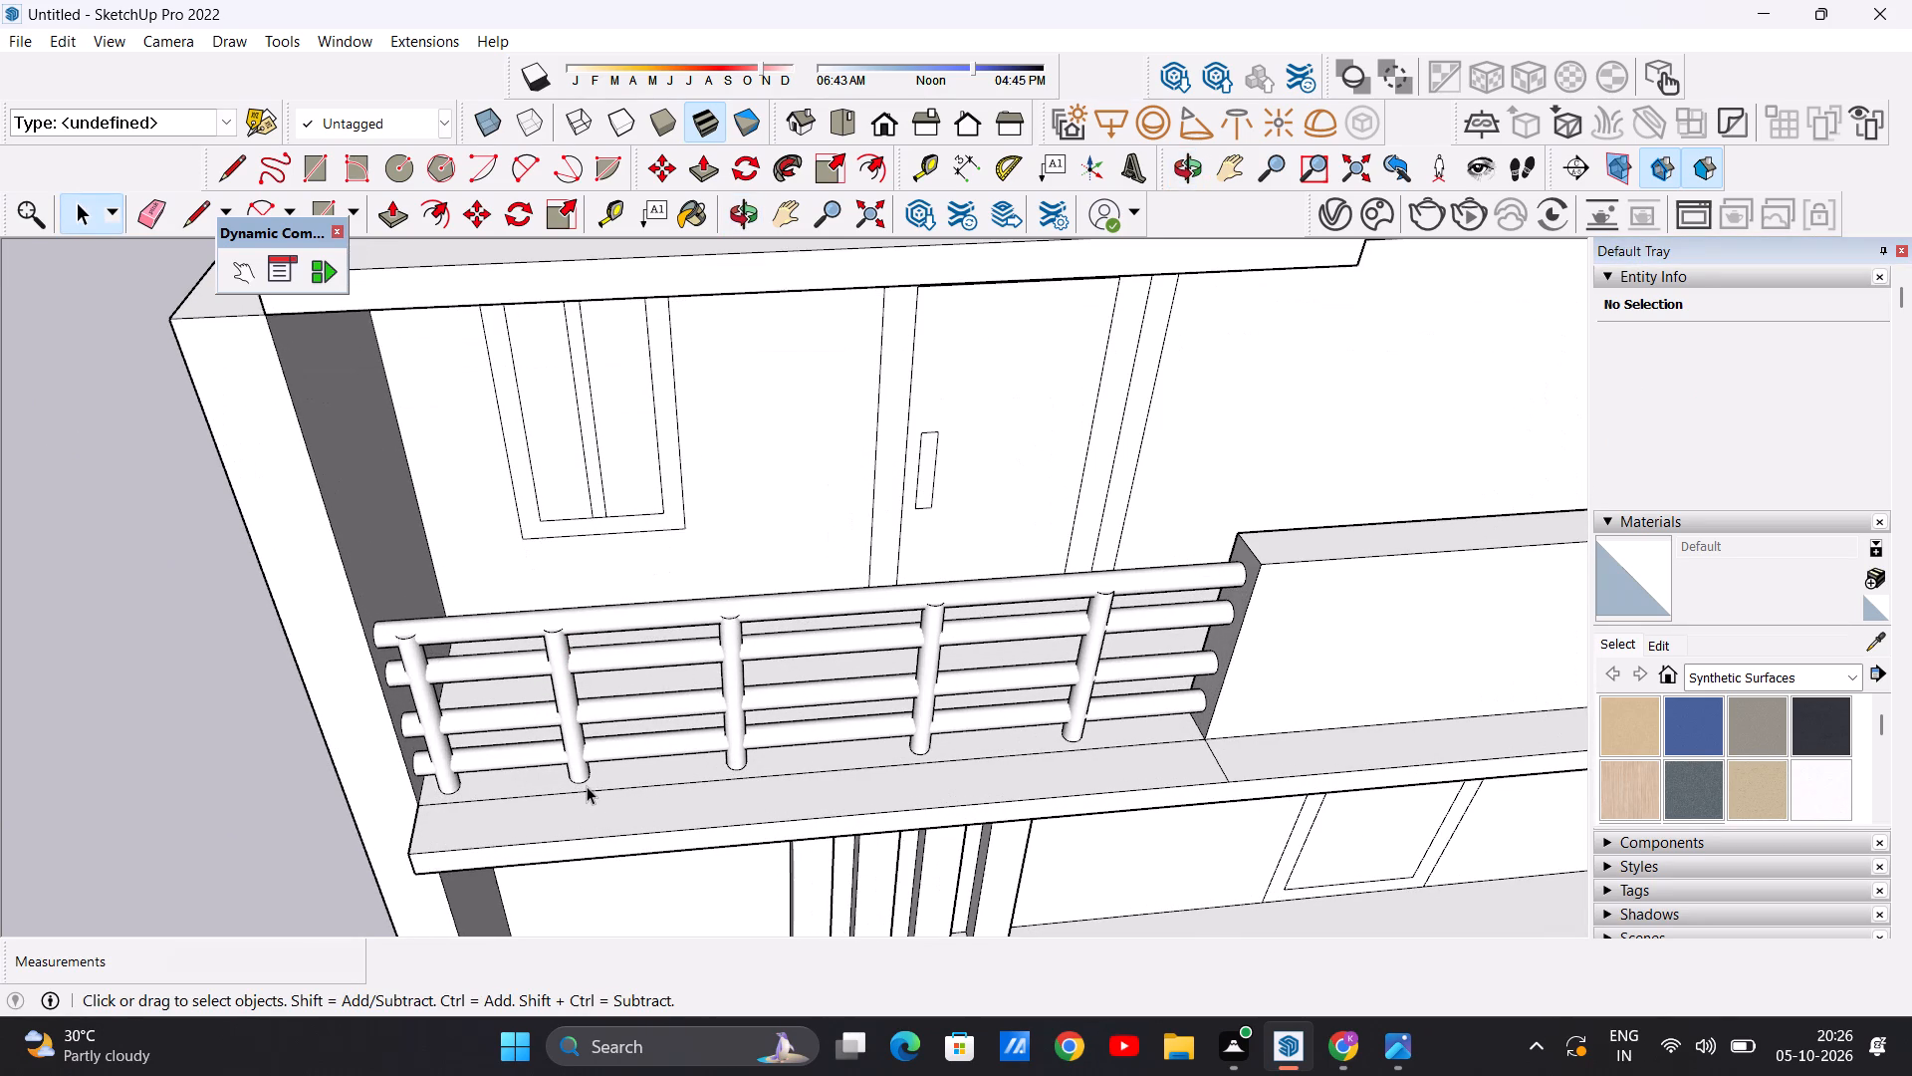
{"action": "key", "text": "l"}
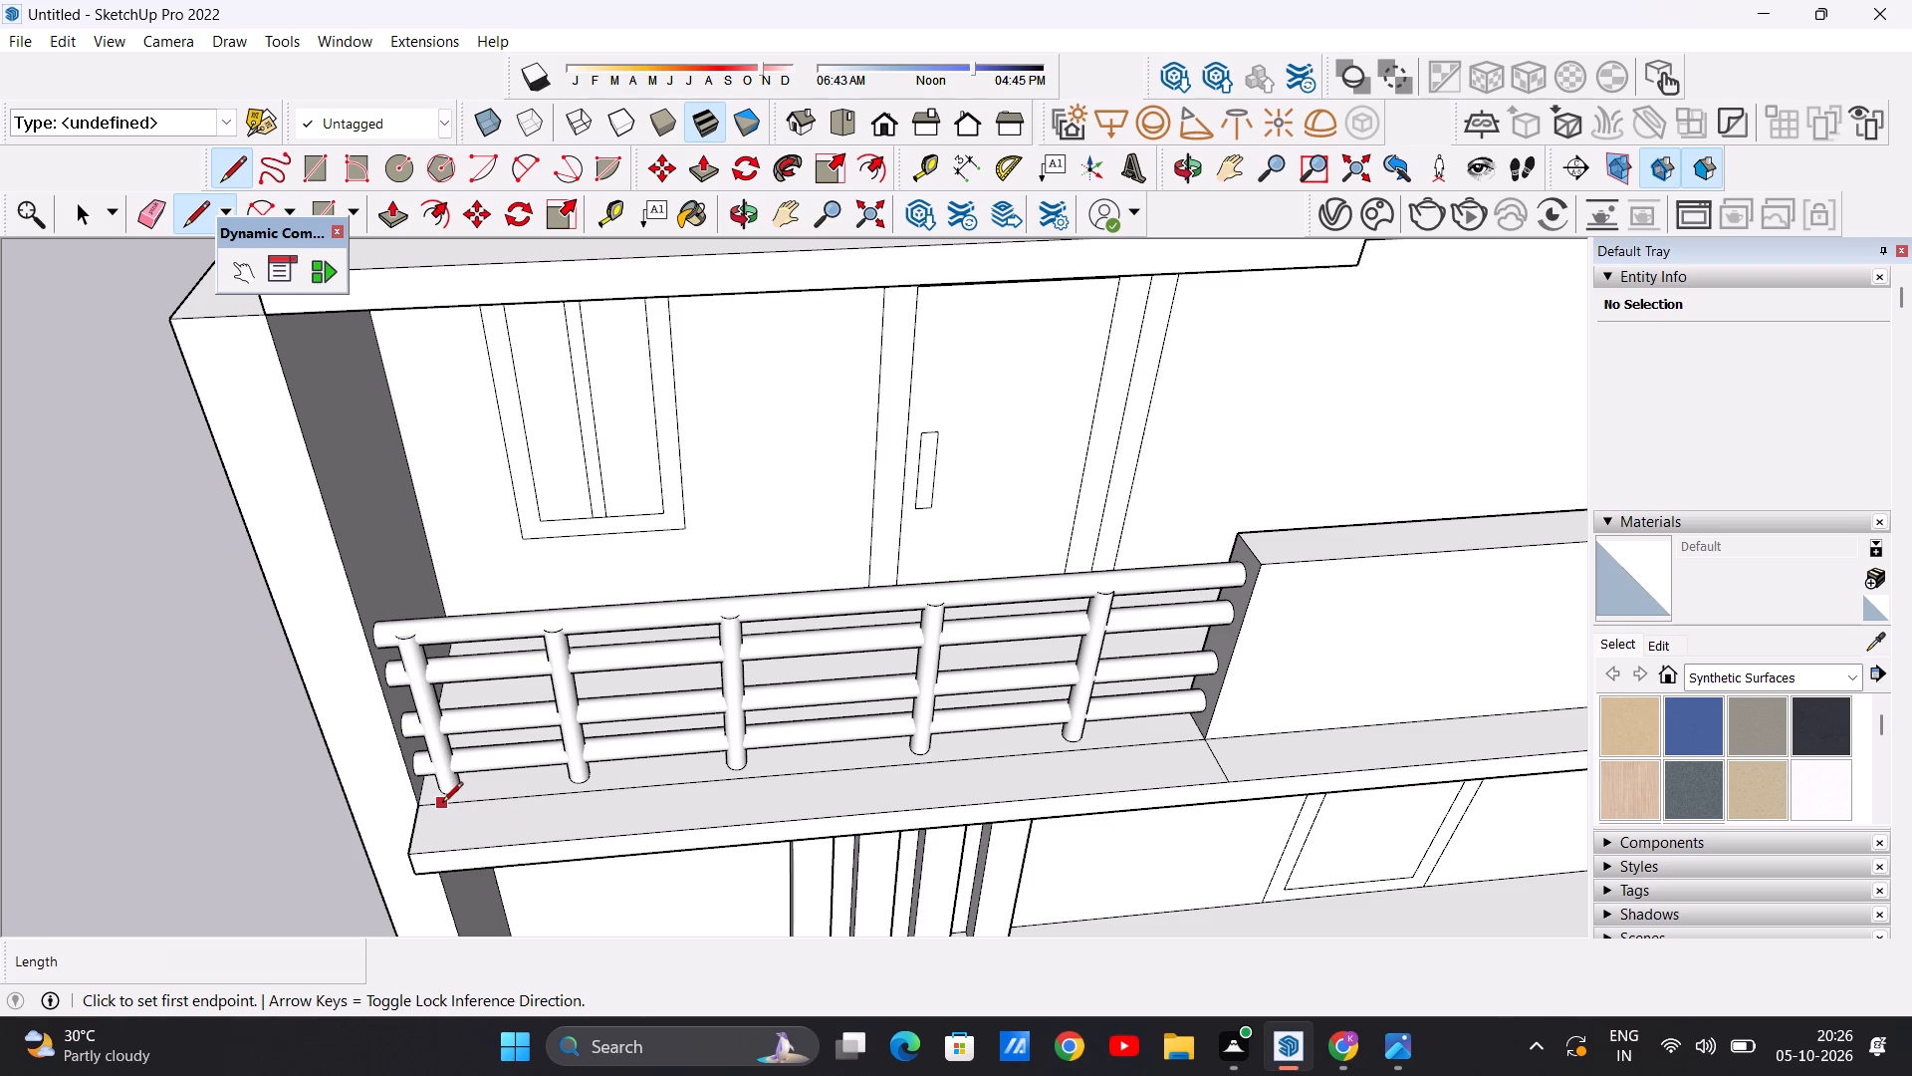
{"action": "left_click", "coordinate": [440, 807]}
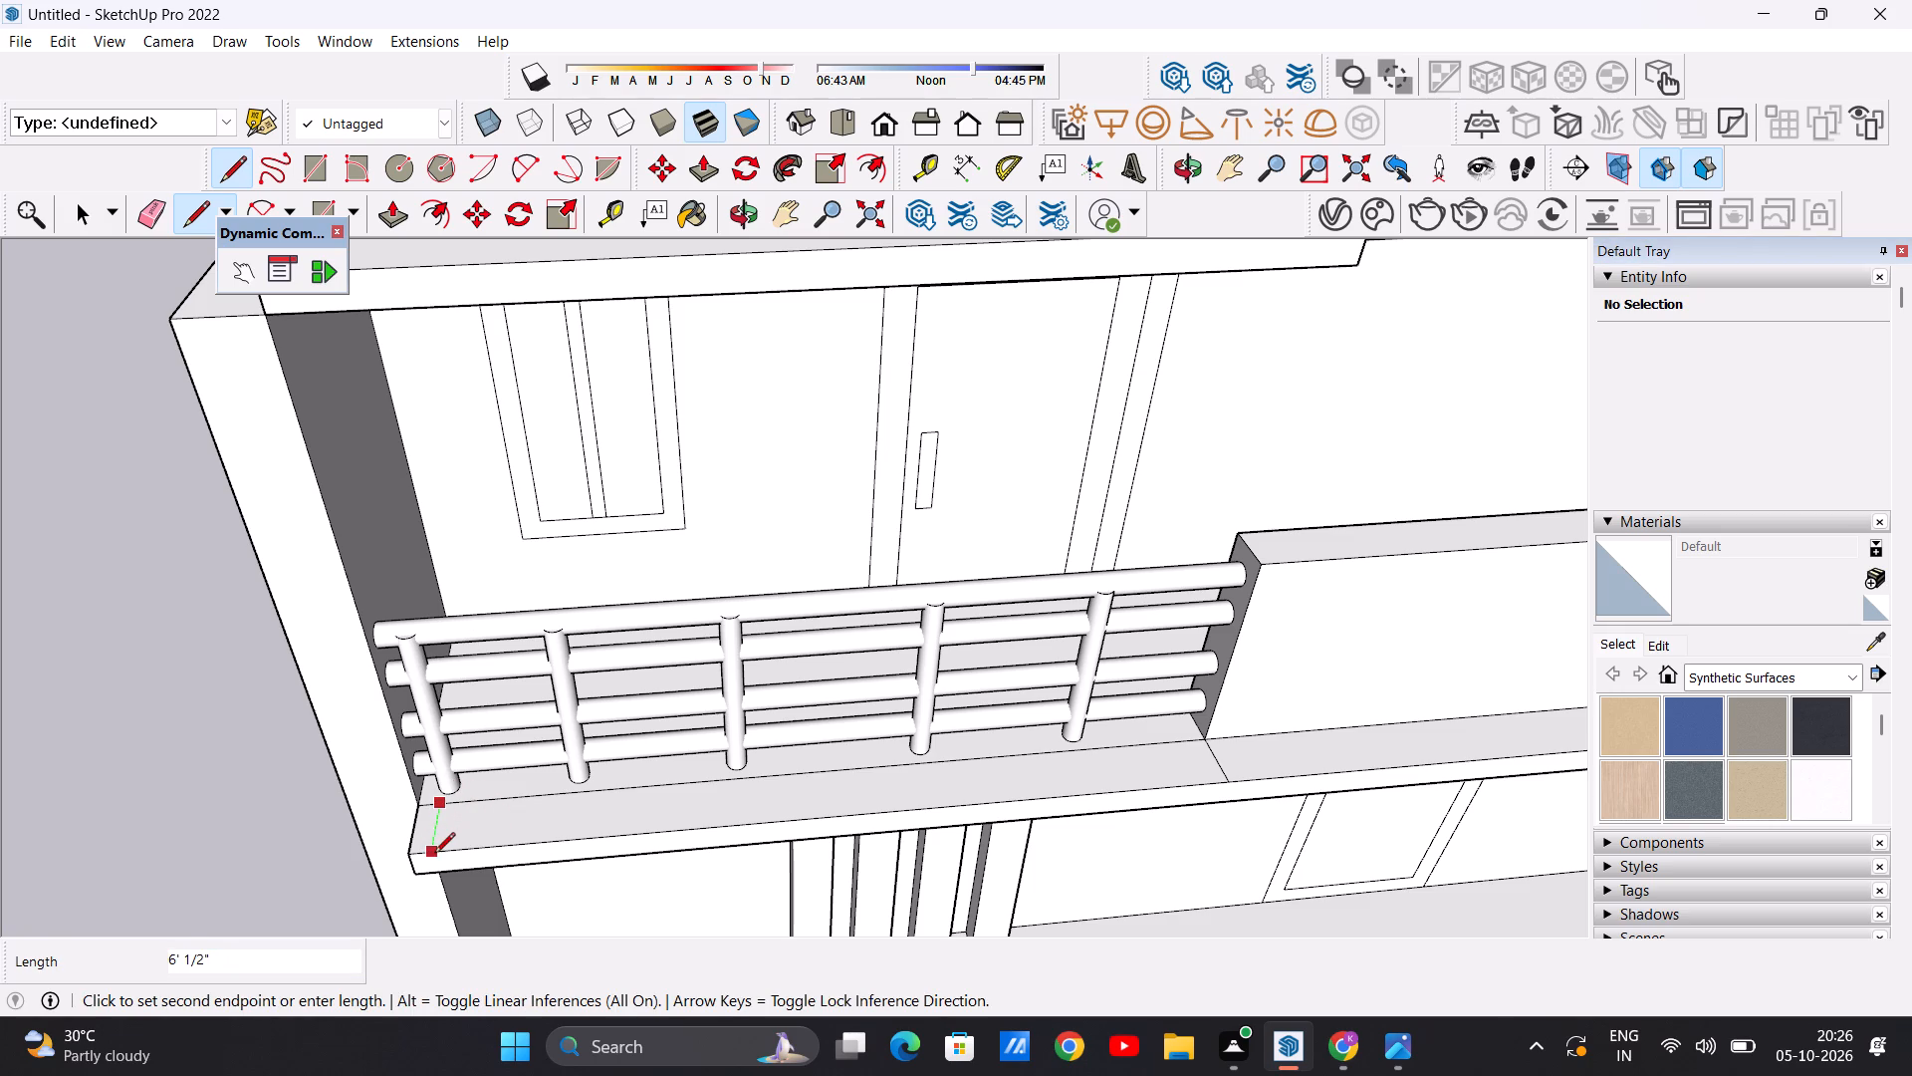
{"action": "left_click", "coordinate": [434, 855]}
{"action": "left_click", "coordinate": [471, 805]}
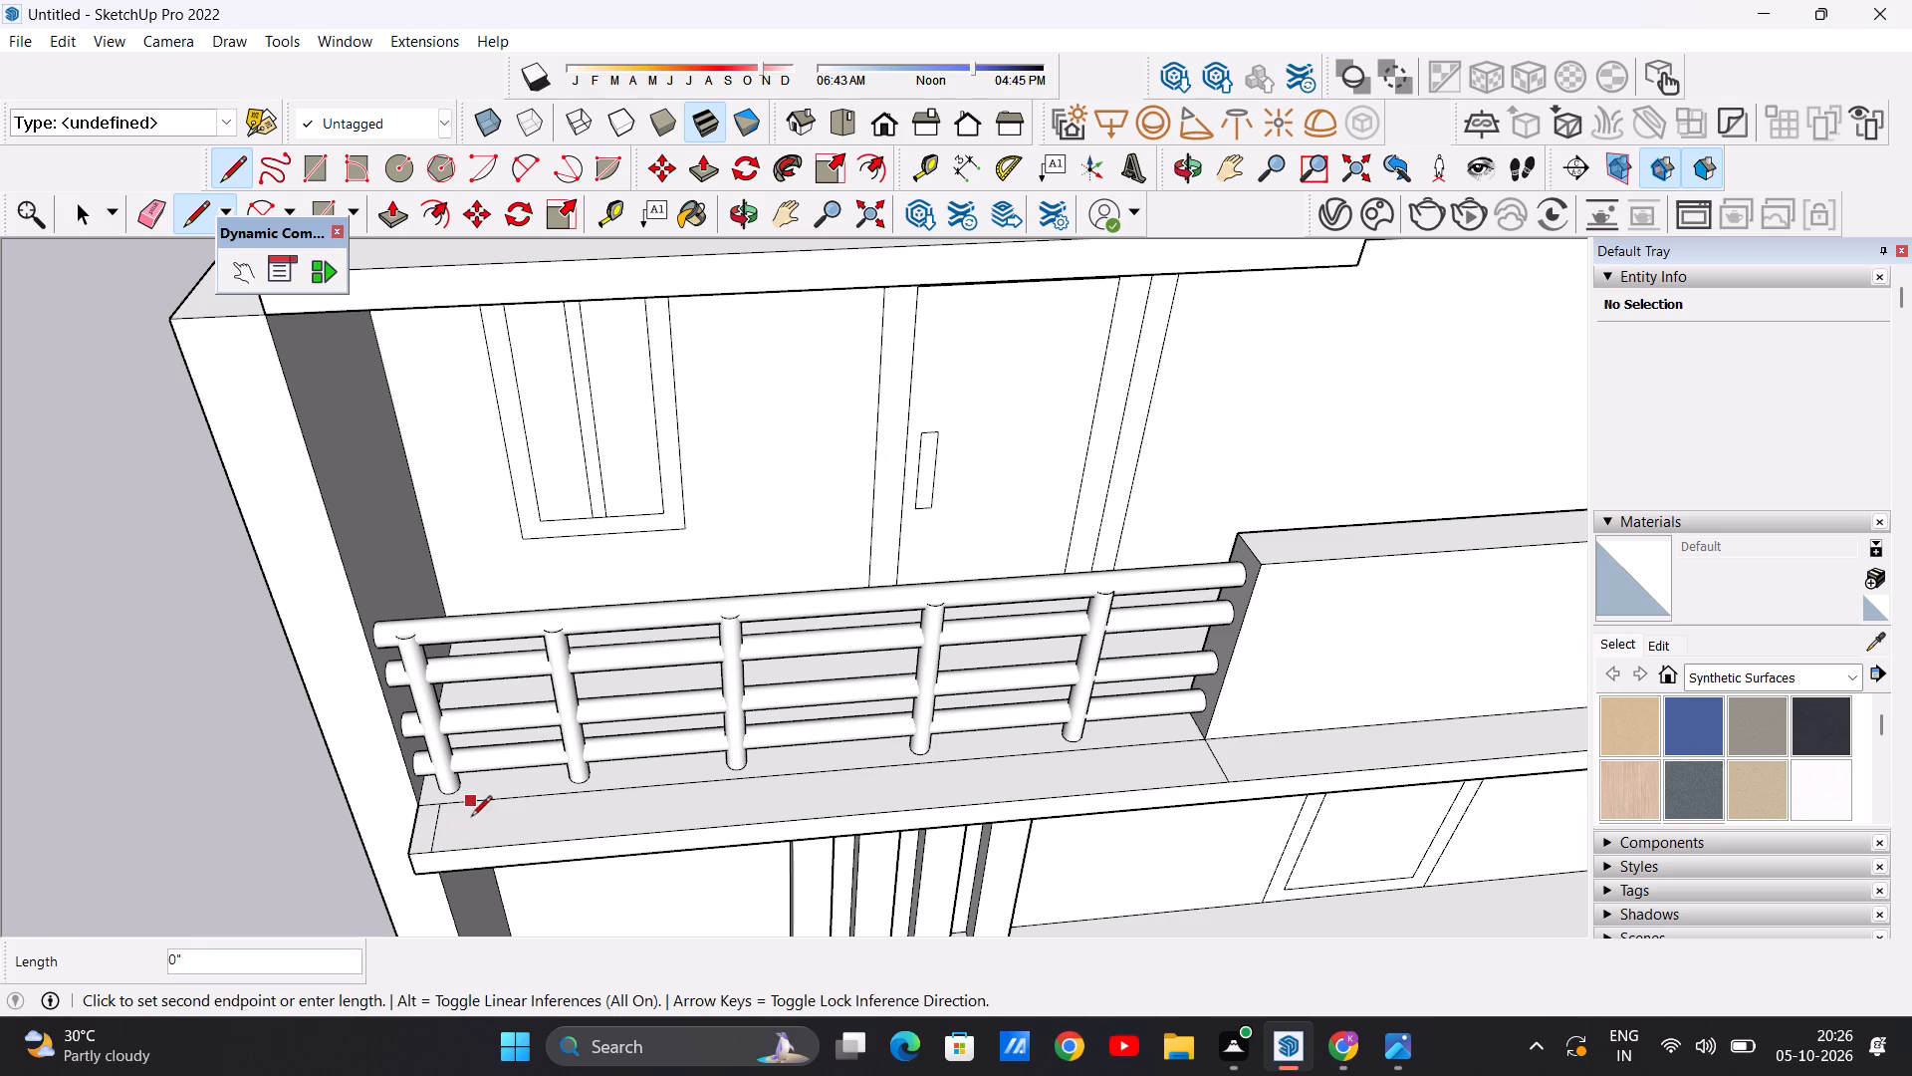
{"action": "left_click", "coordinate": [466, 846]}
{"action": "key", "text": "space"}
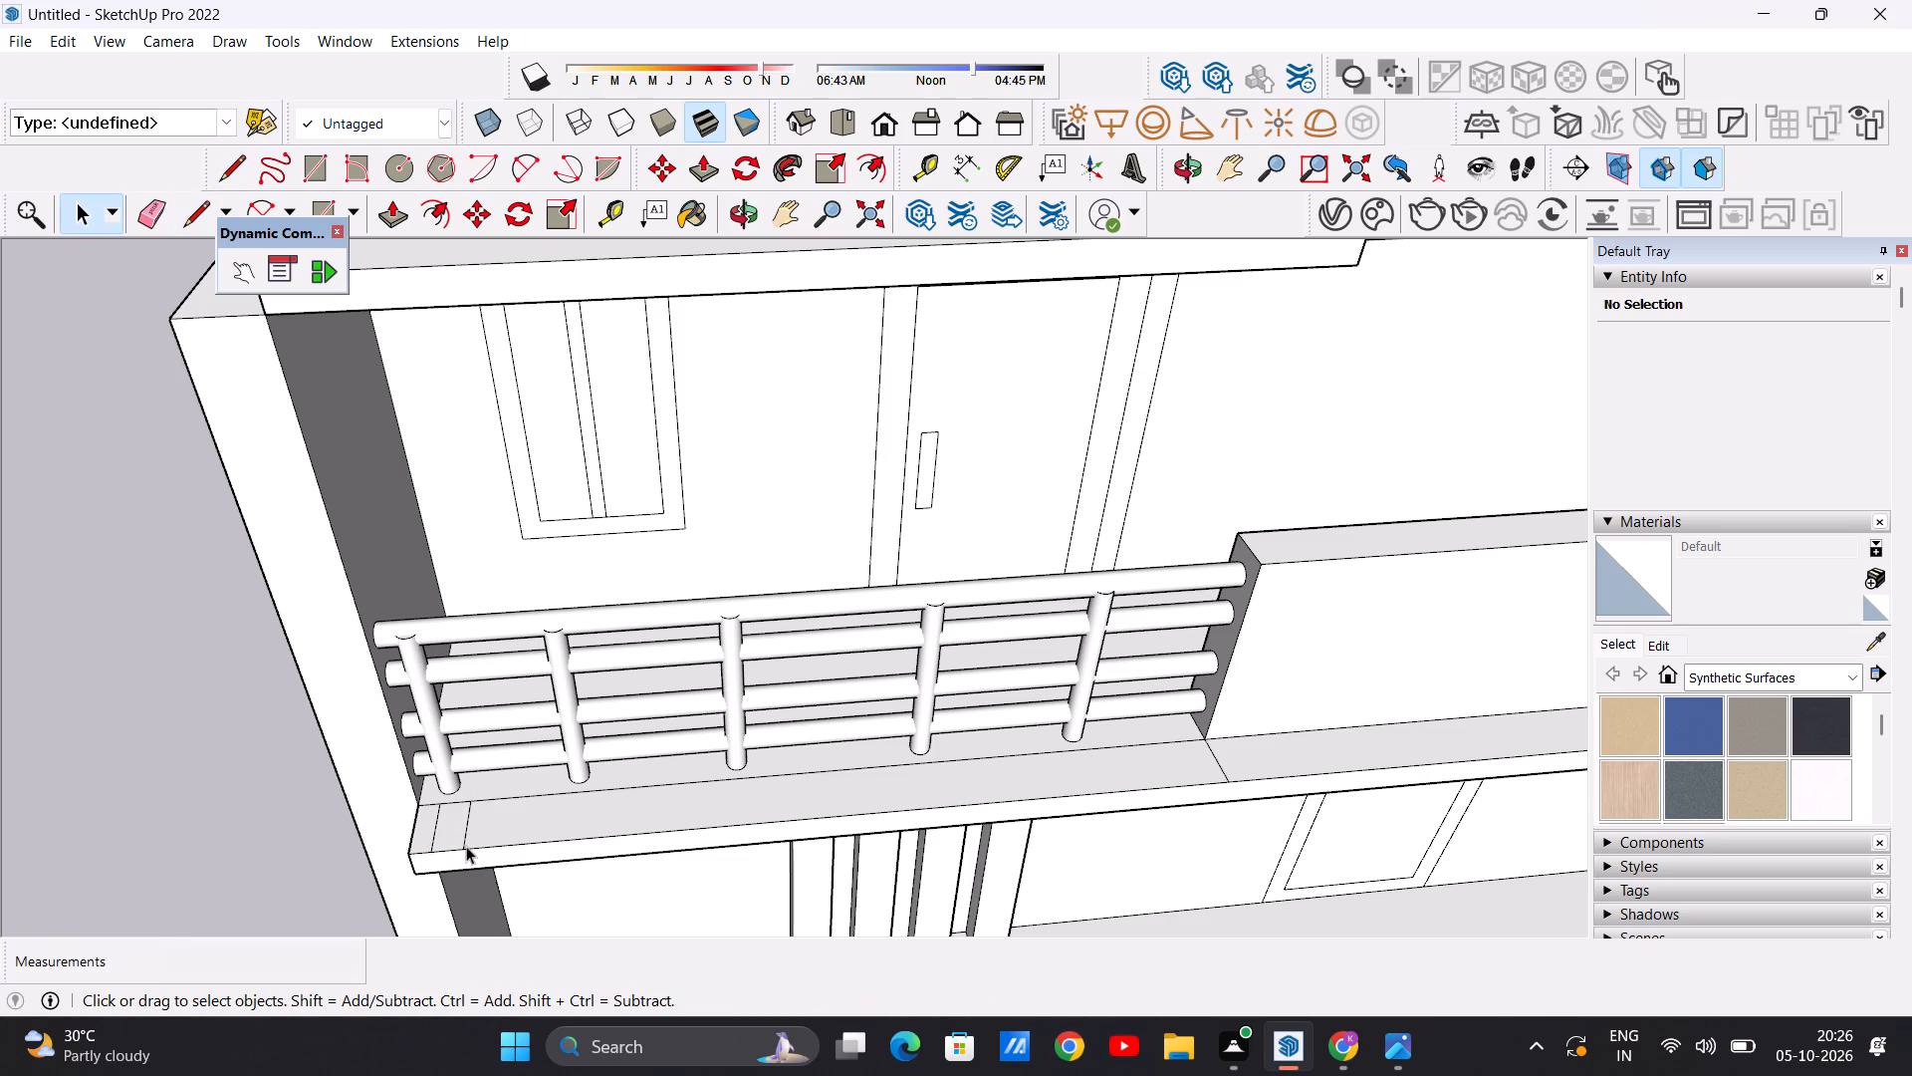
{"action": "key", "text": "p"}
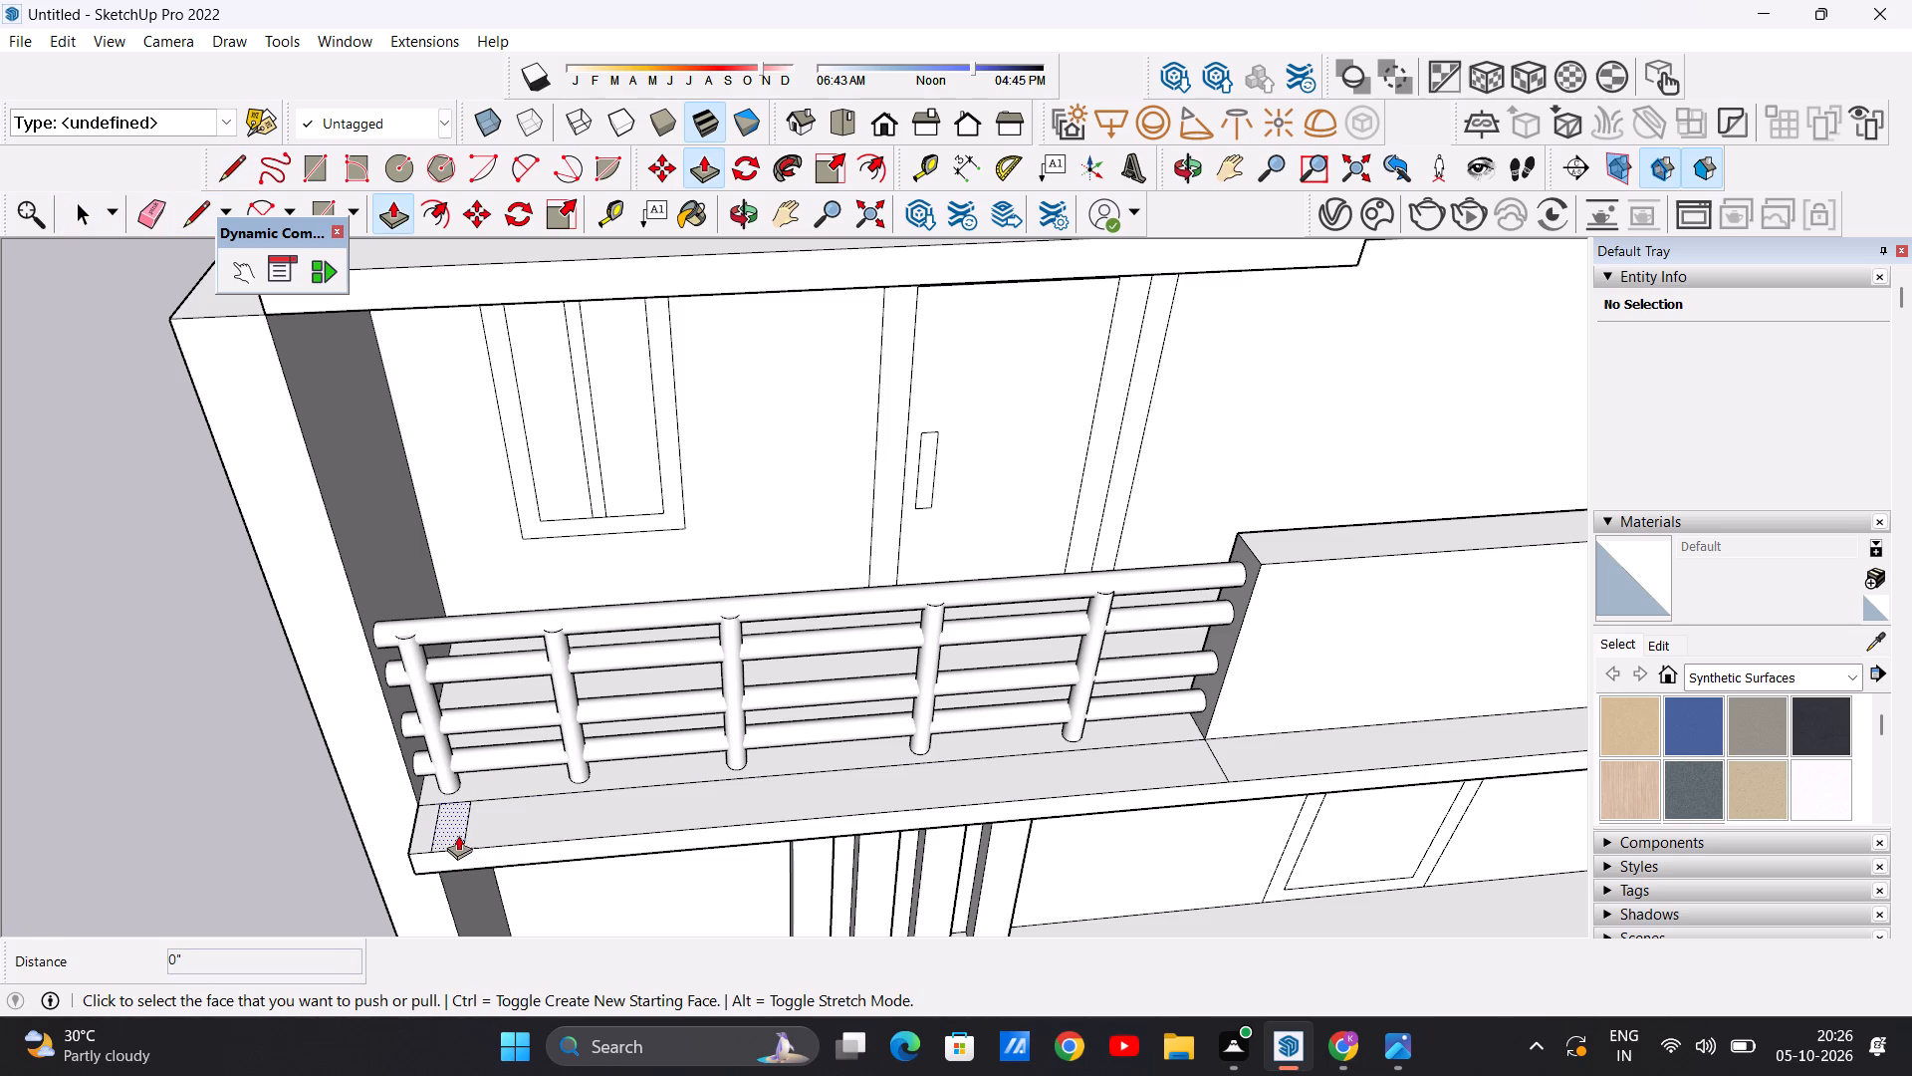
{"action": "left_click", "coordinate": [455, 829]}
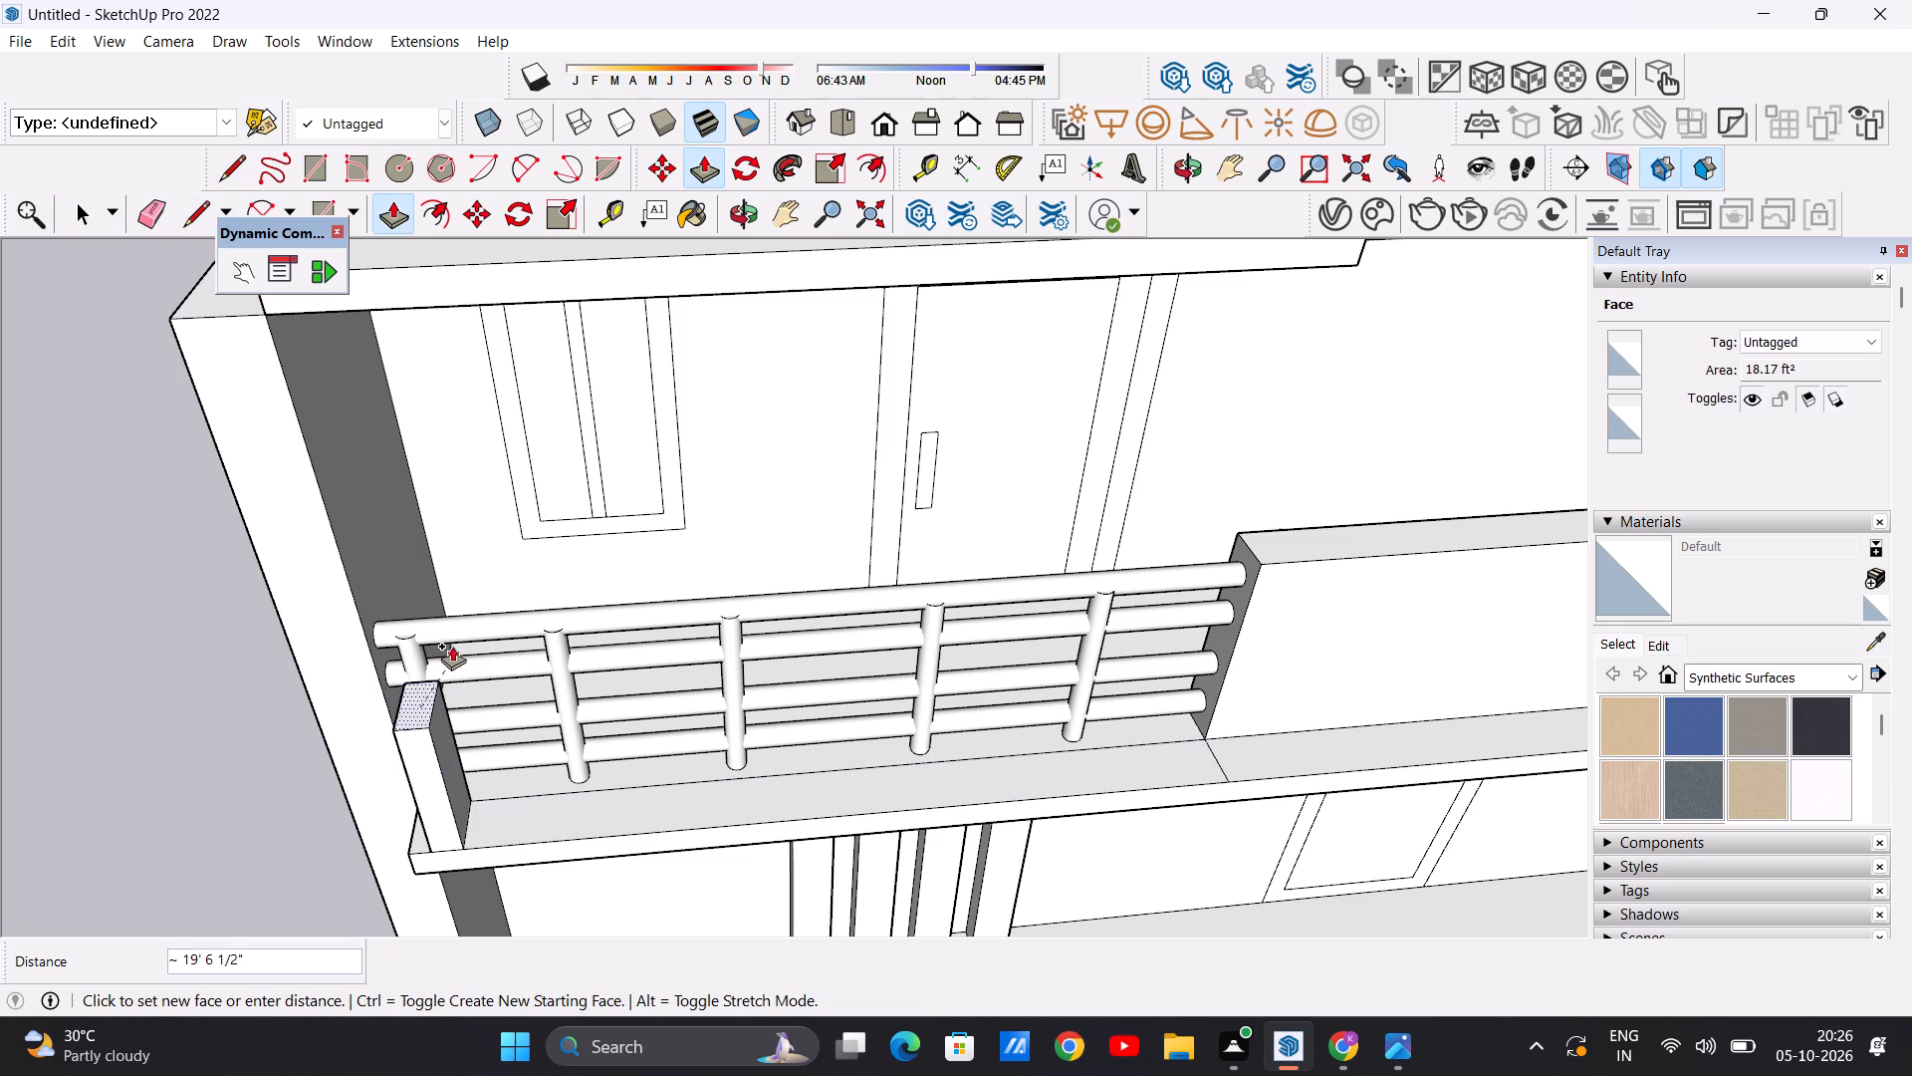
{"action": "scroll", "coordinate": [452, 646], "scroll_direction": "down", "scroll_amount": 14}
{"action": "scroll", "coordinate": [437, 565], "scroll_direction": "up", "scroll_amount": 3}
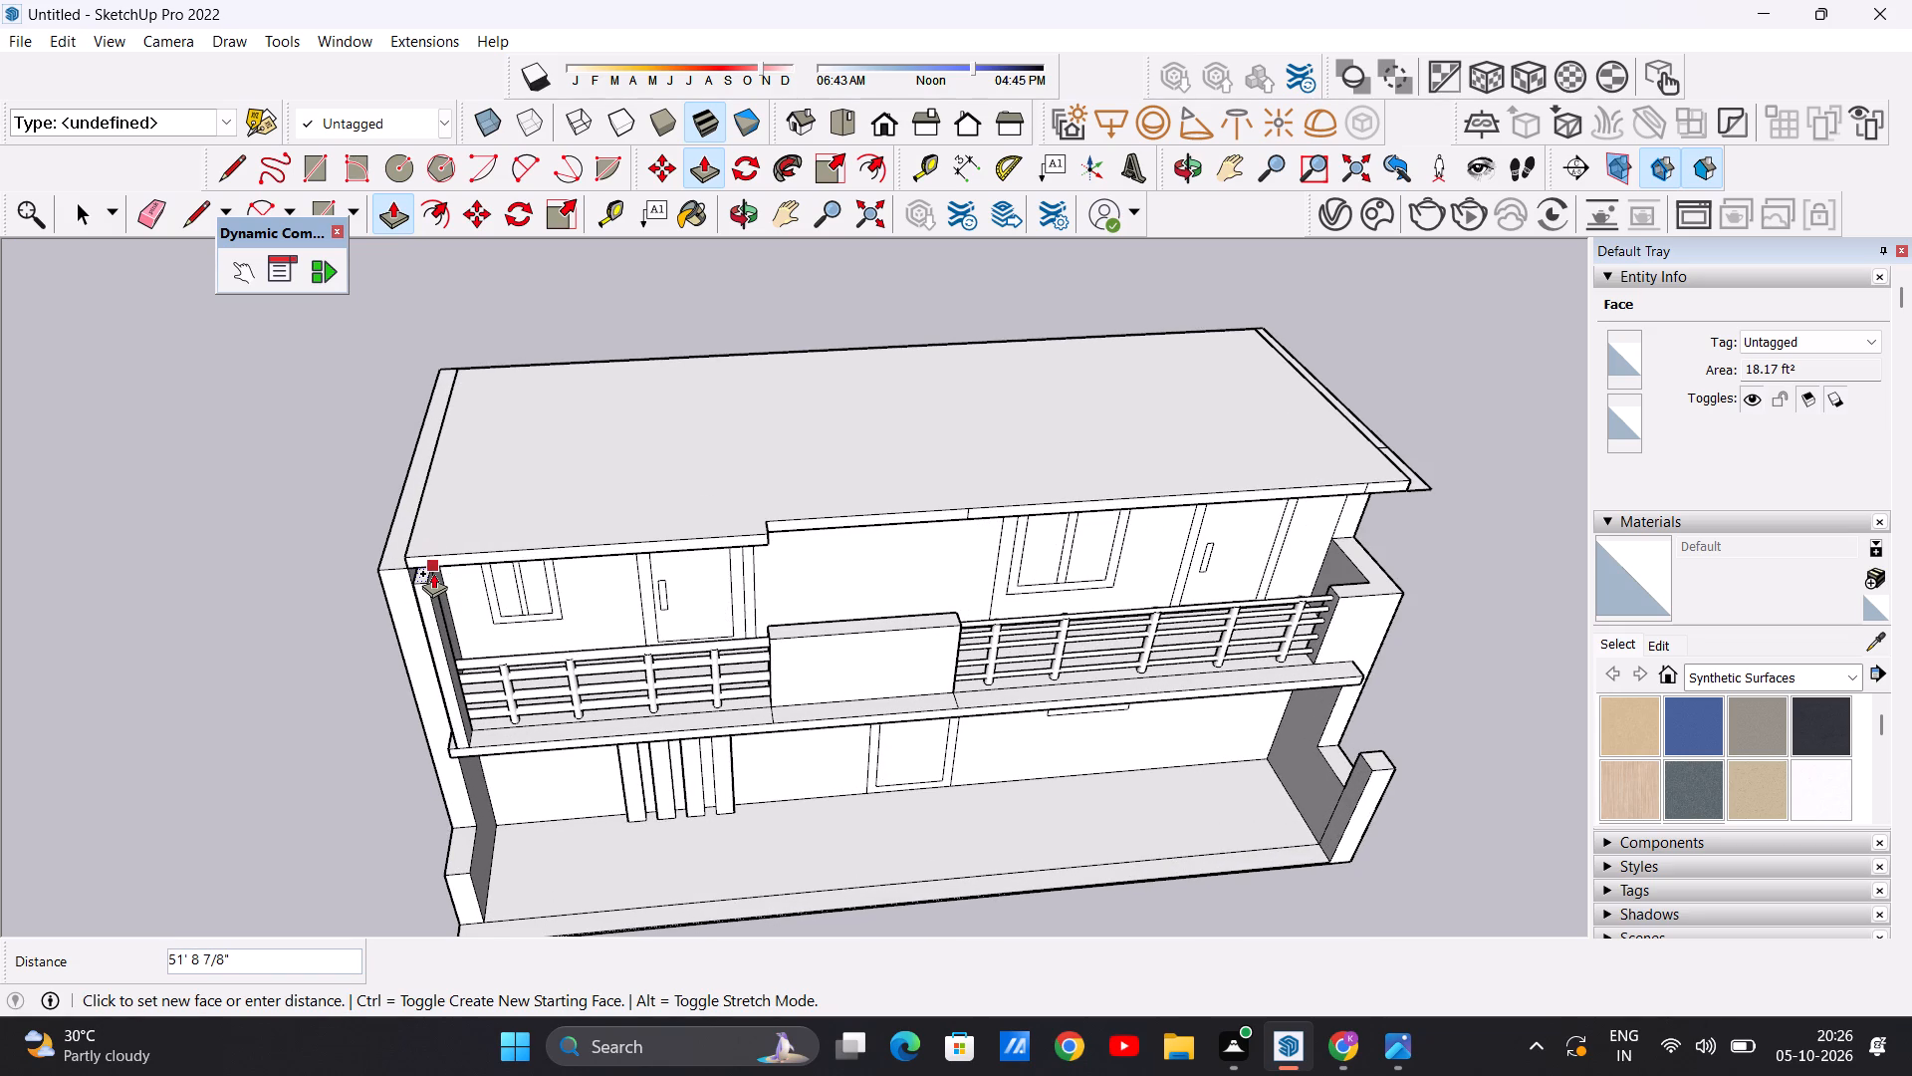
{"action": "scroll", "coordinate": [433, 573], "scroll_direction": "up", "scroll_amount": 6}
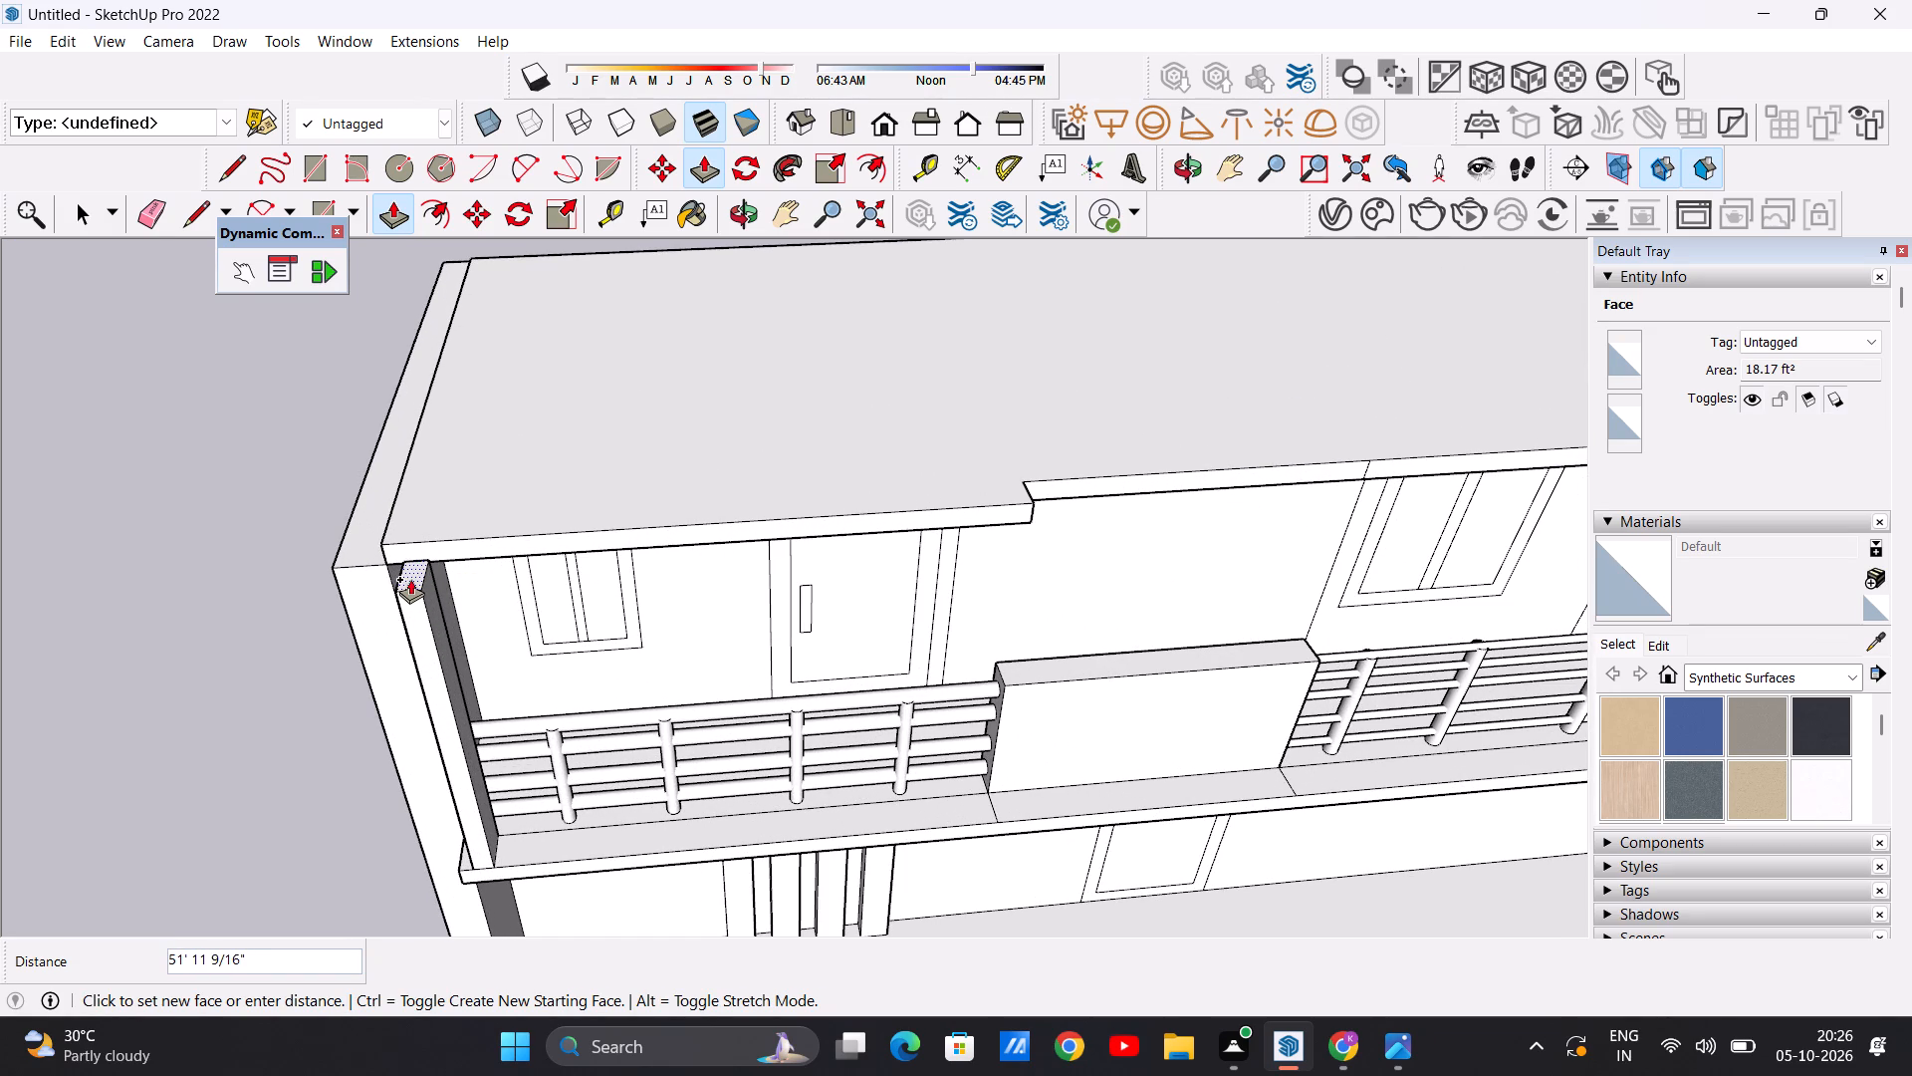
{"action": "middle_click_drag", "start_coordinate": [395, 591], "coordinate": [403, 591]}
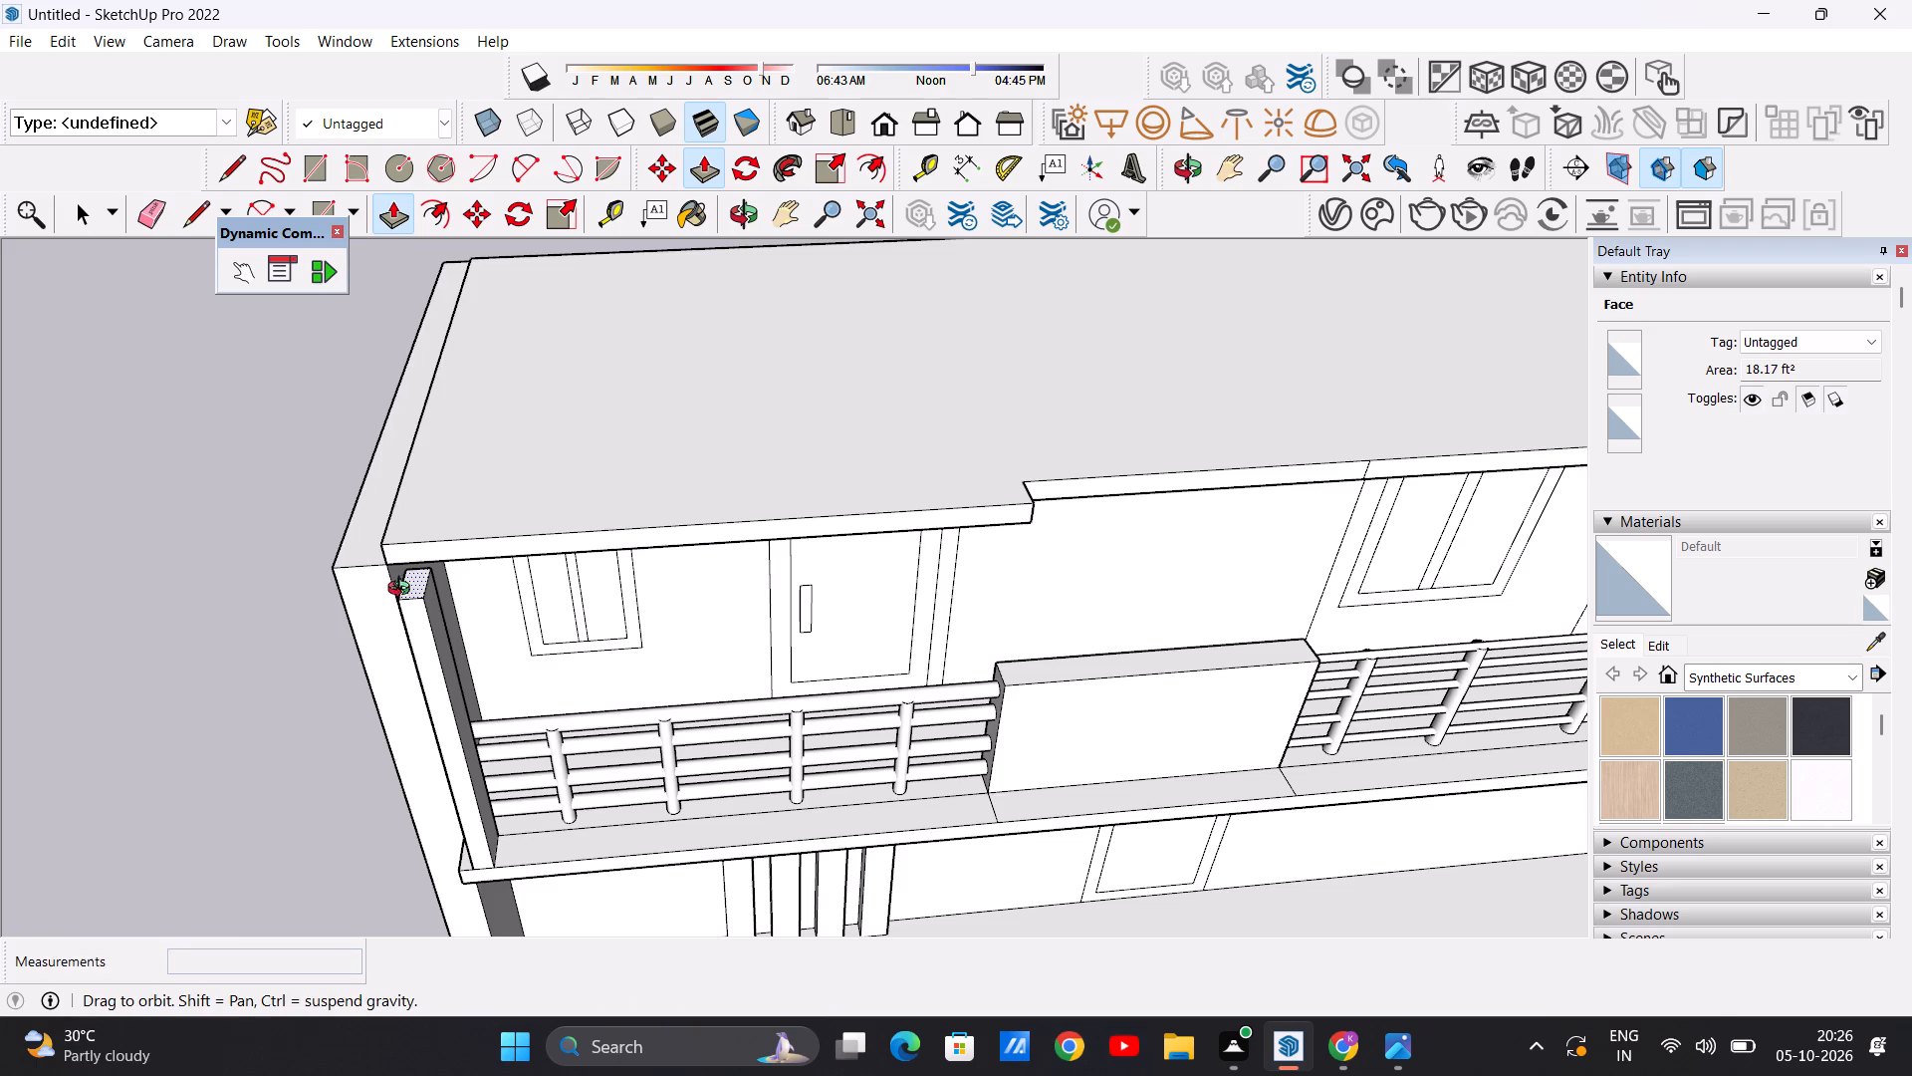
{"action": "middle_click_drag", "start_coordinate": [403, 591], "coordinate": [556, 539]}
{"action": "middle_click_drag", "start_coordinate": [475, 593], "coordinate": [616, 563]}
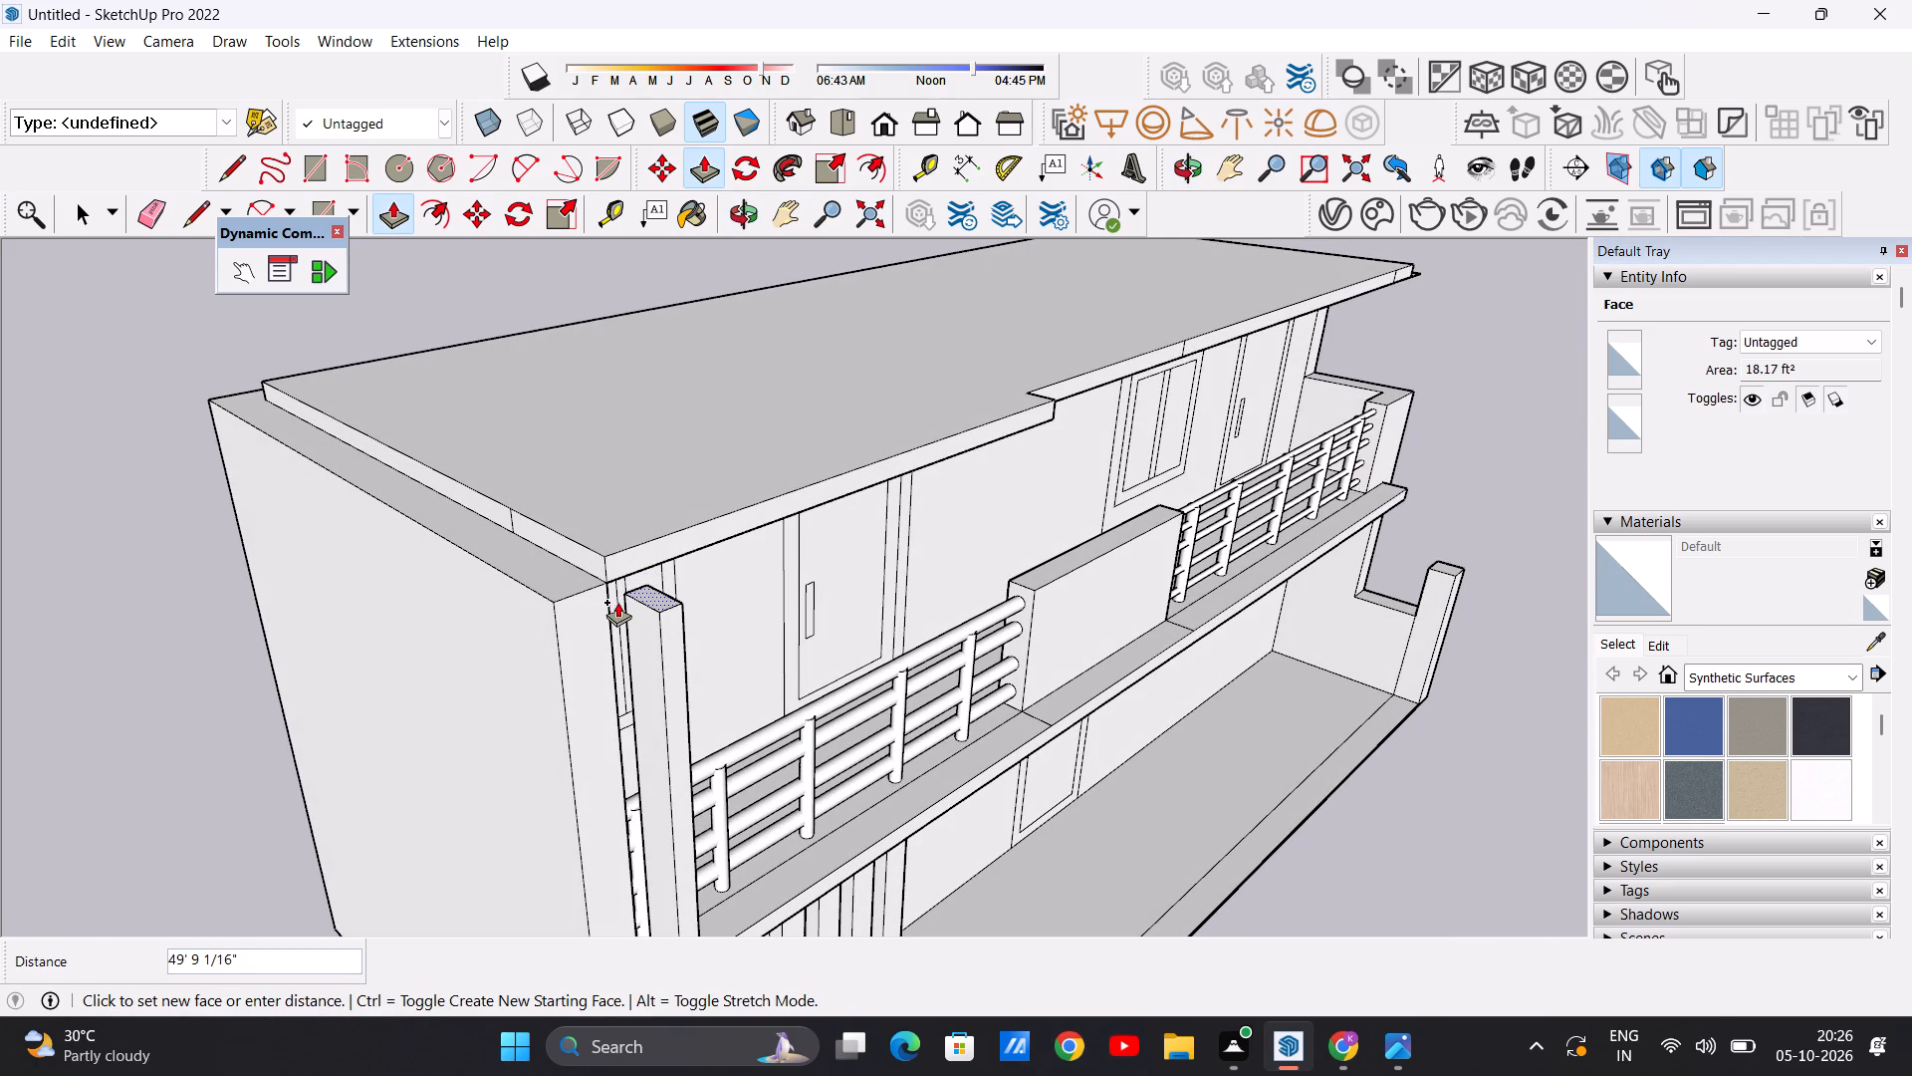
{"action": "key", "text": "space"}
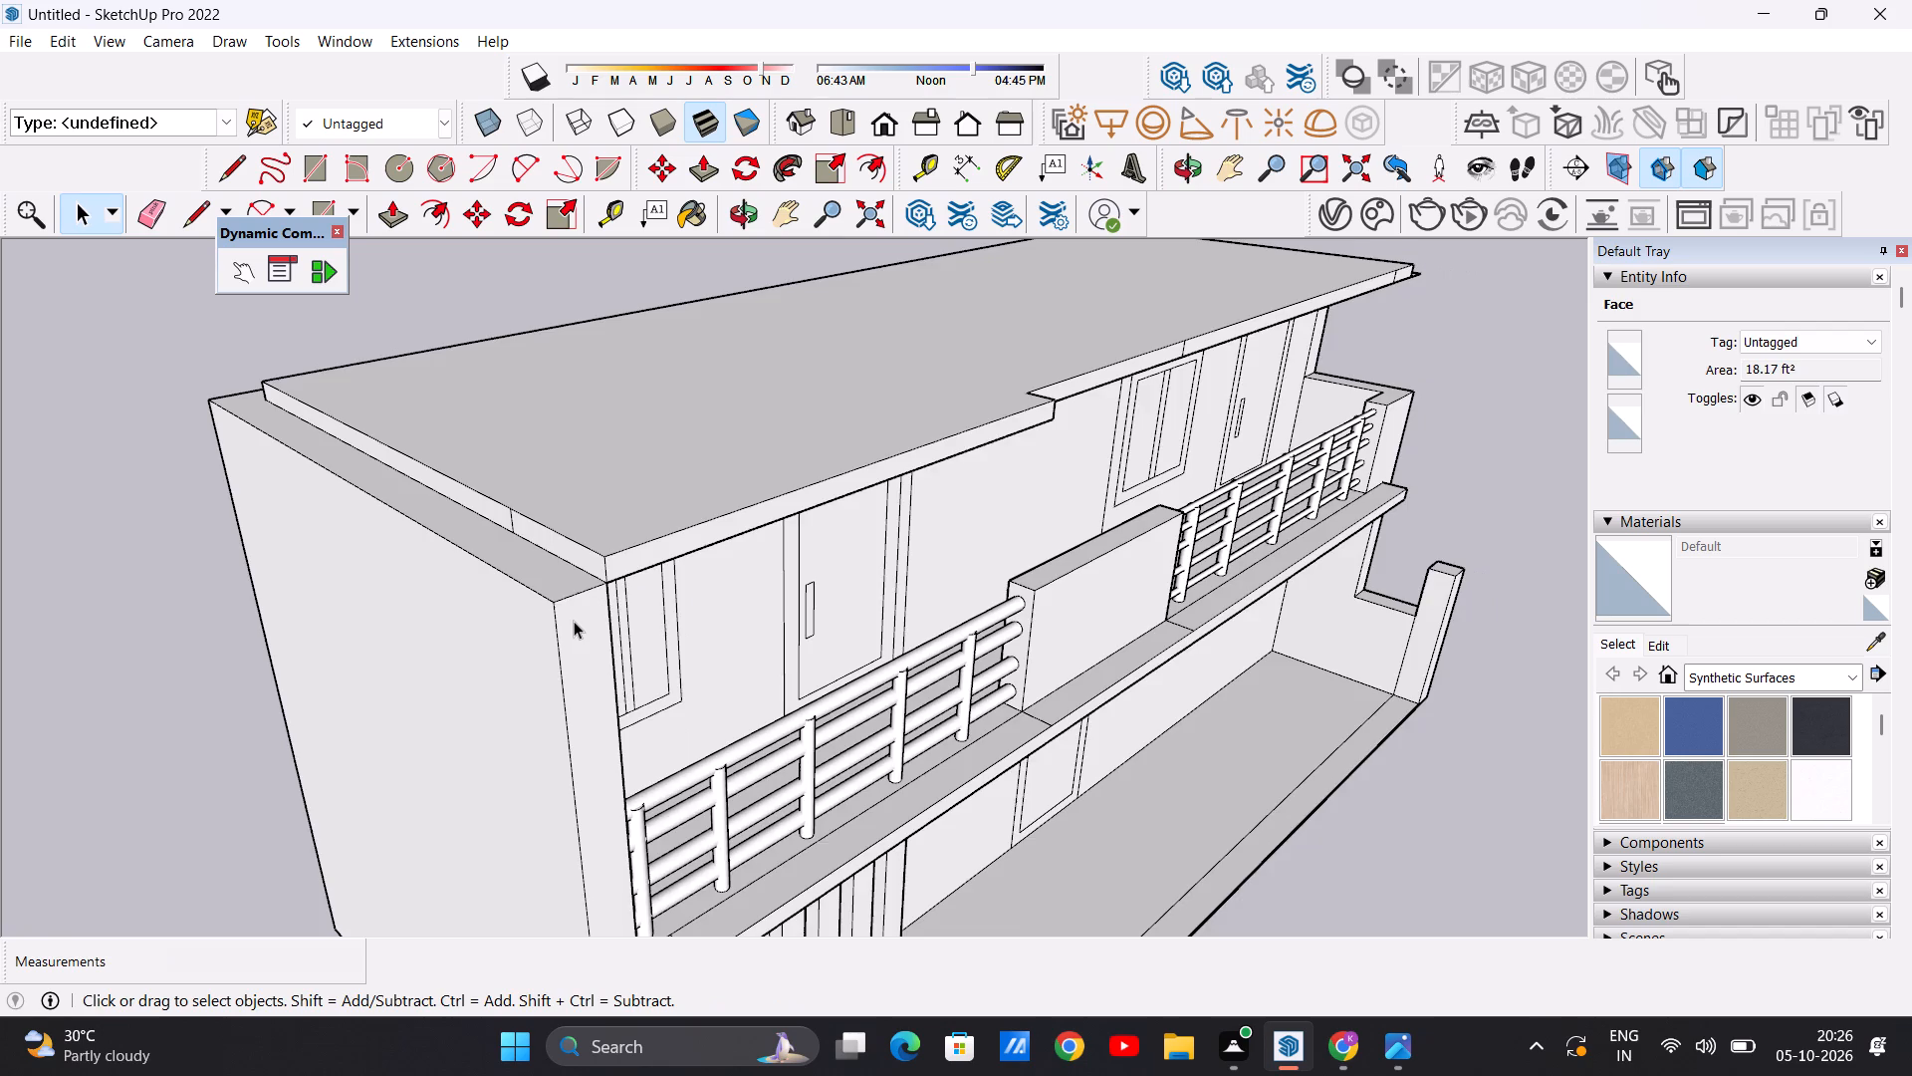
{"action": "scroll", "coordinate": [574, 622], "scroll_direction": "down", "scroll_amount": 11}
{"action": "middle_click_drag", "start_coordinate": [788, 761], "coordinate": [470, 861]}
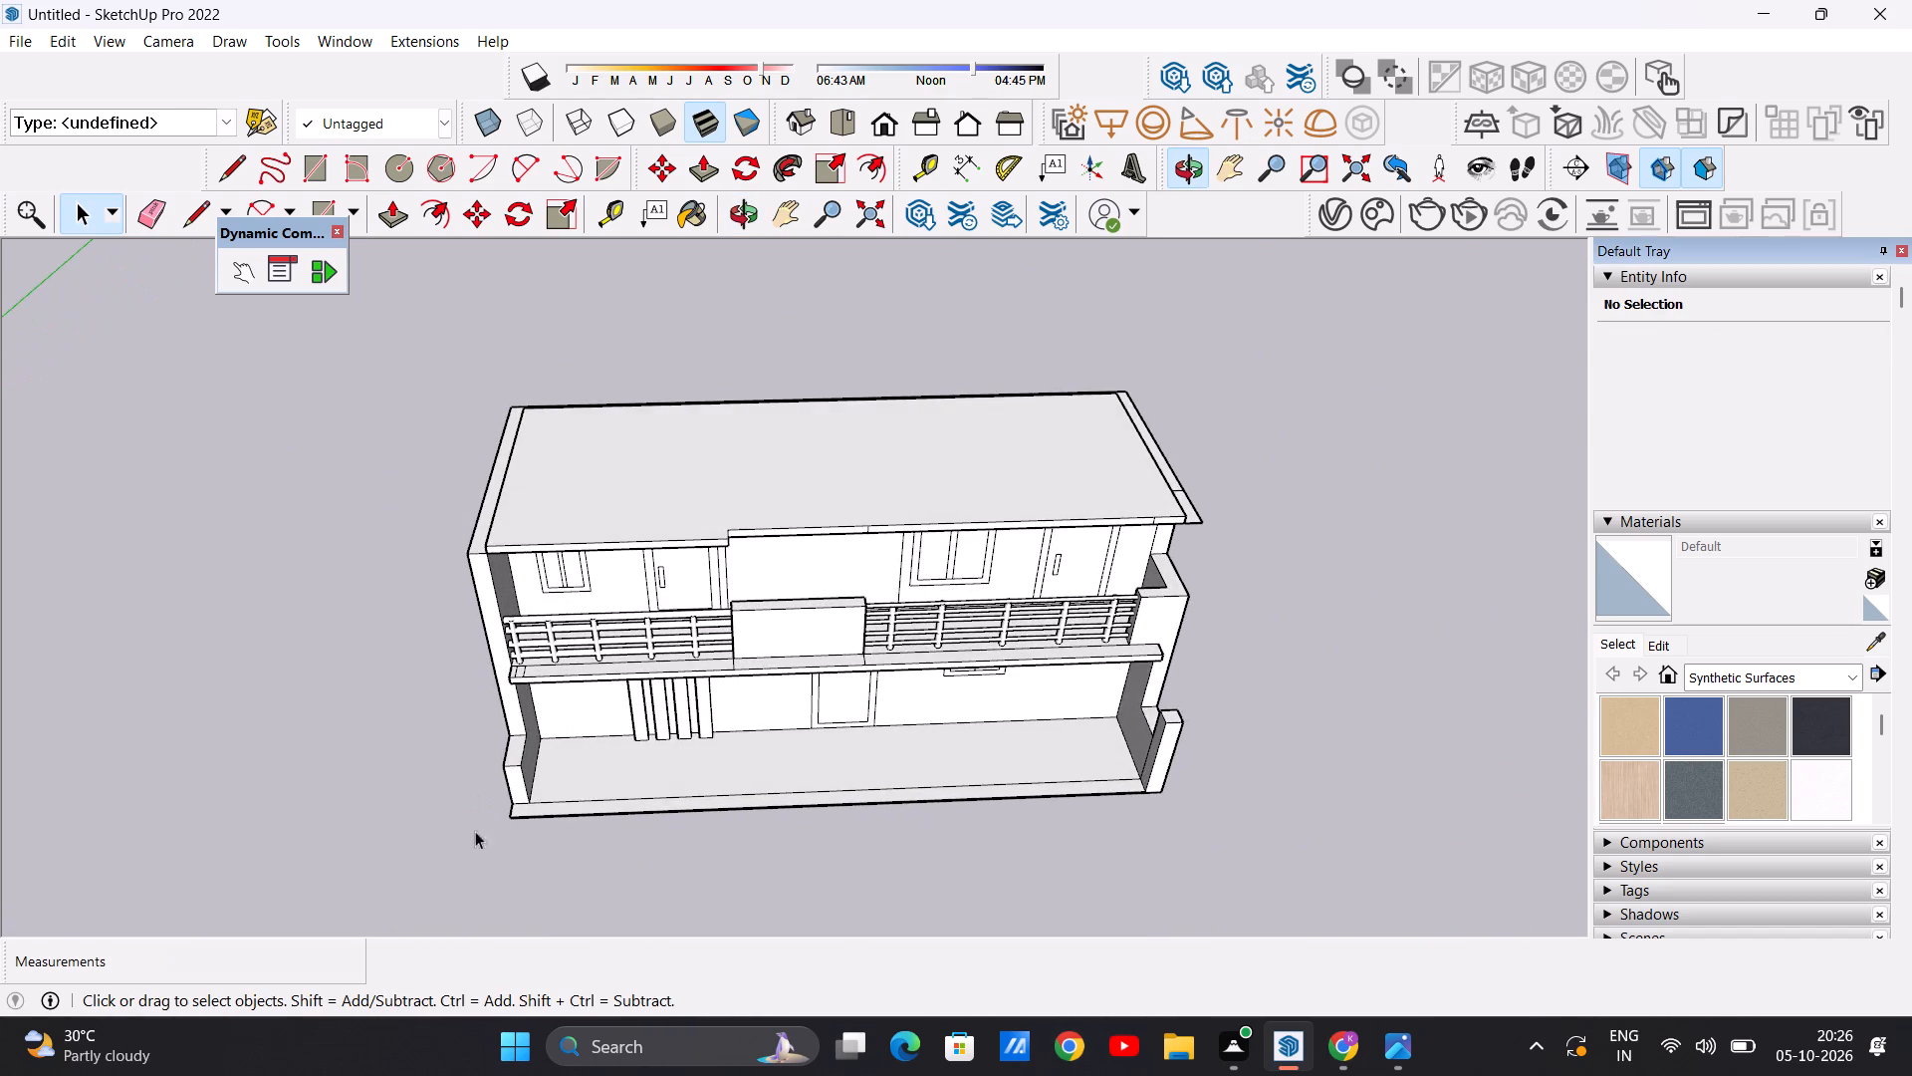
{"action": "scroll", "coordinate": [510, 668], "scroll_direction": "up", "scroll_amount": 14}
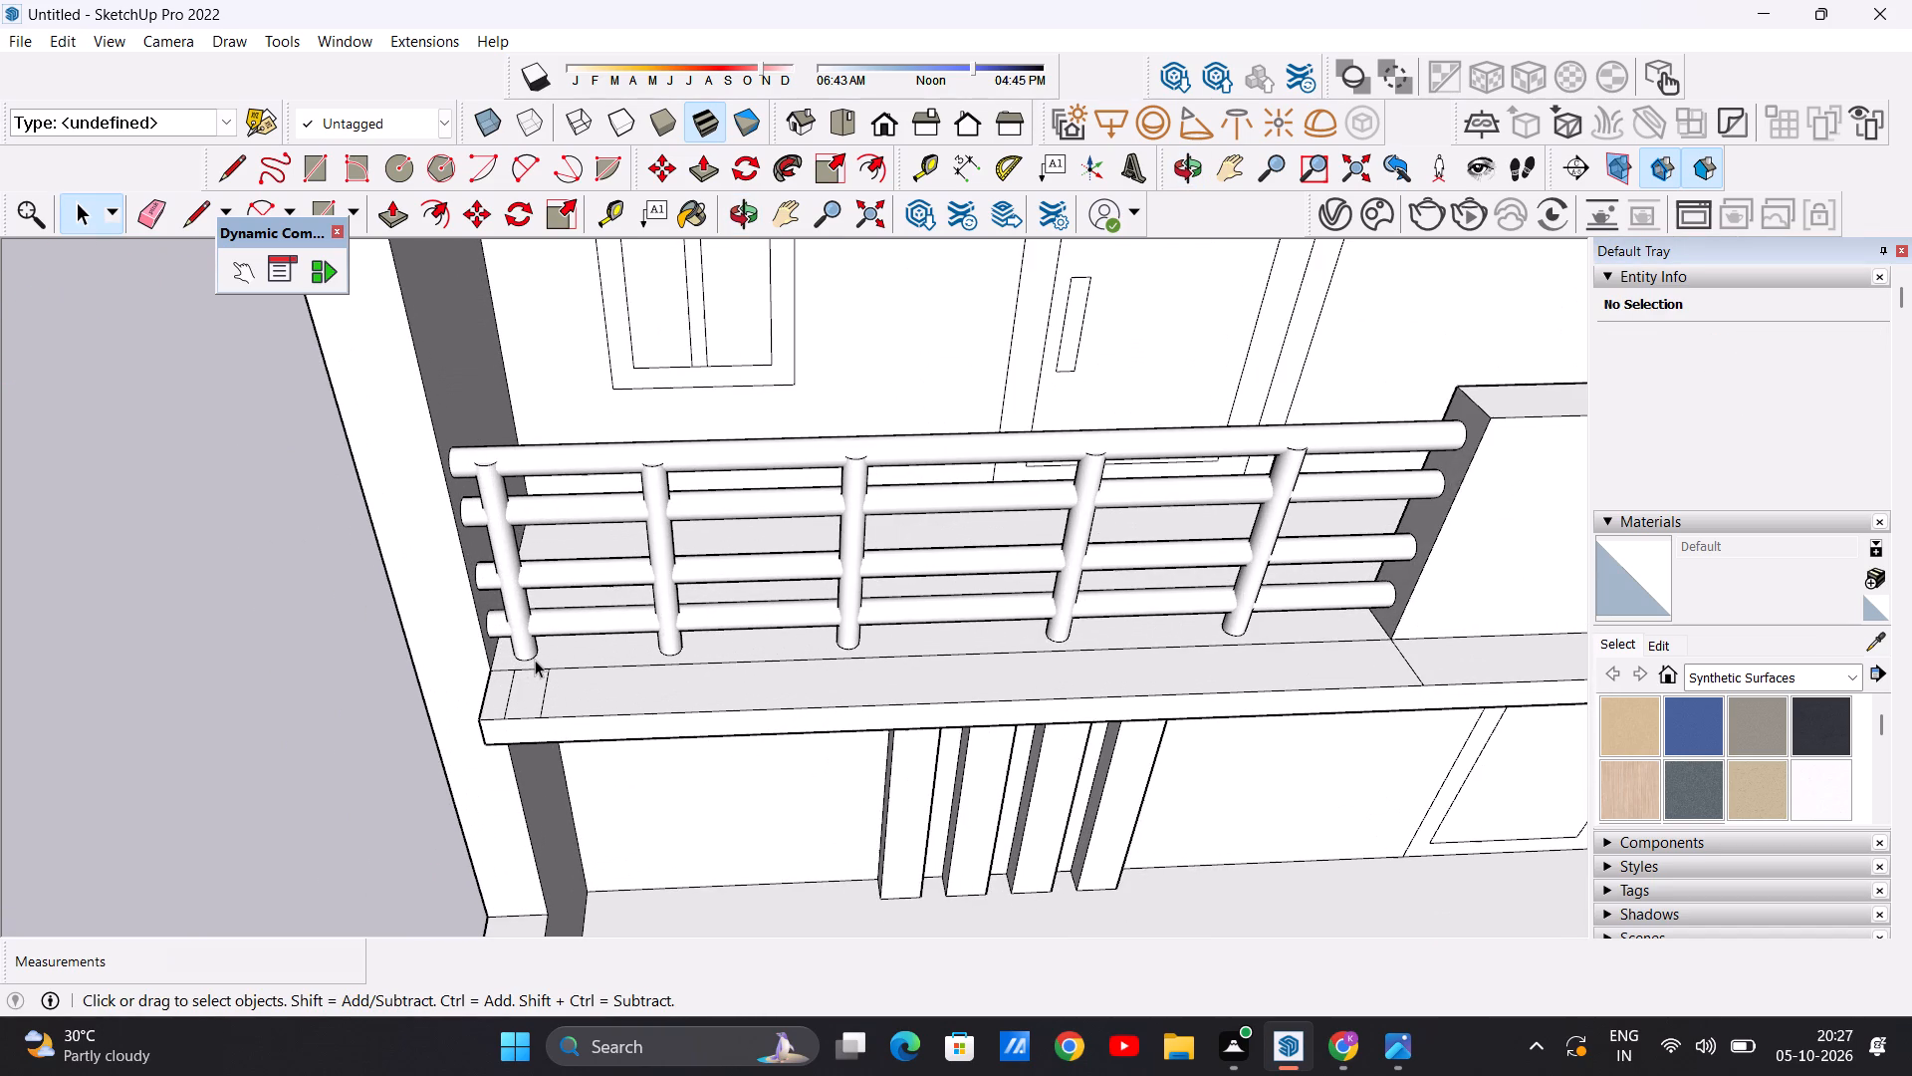
Undo the two parallel lines drawn across the balcony slab's front ledge beside the end wall.
{"action": "key", "text": "ctrl+z"}
{"action": "key", "text": "ctrl+z"}
Draw a pillar base outline about 4' 7" by 2' 7" against the balcony ledge's inner line, beside the end wall.
{"action": "key", "text": "l"}
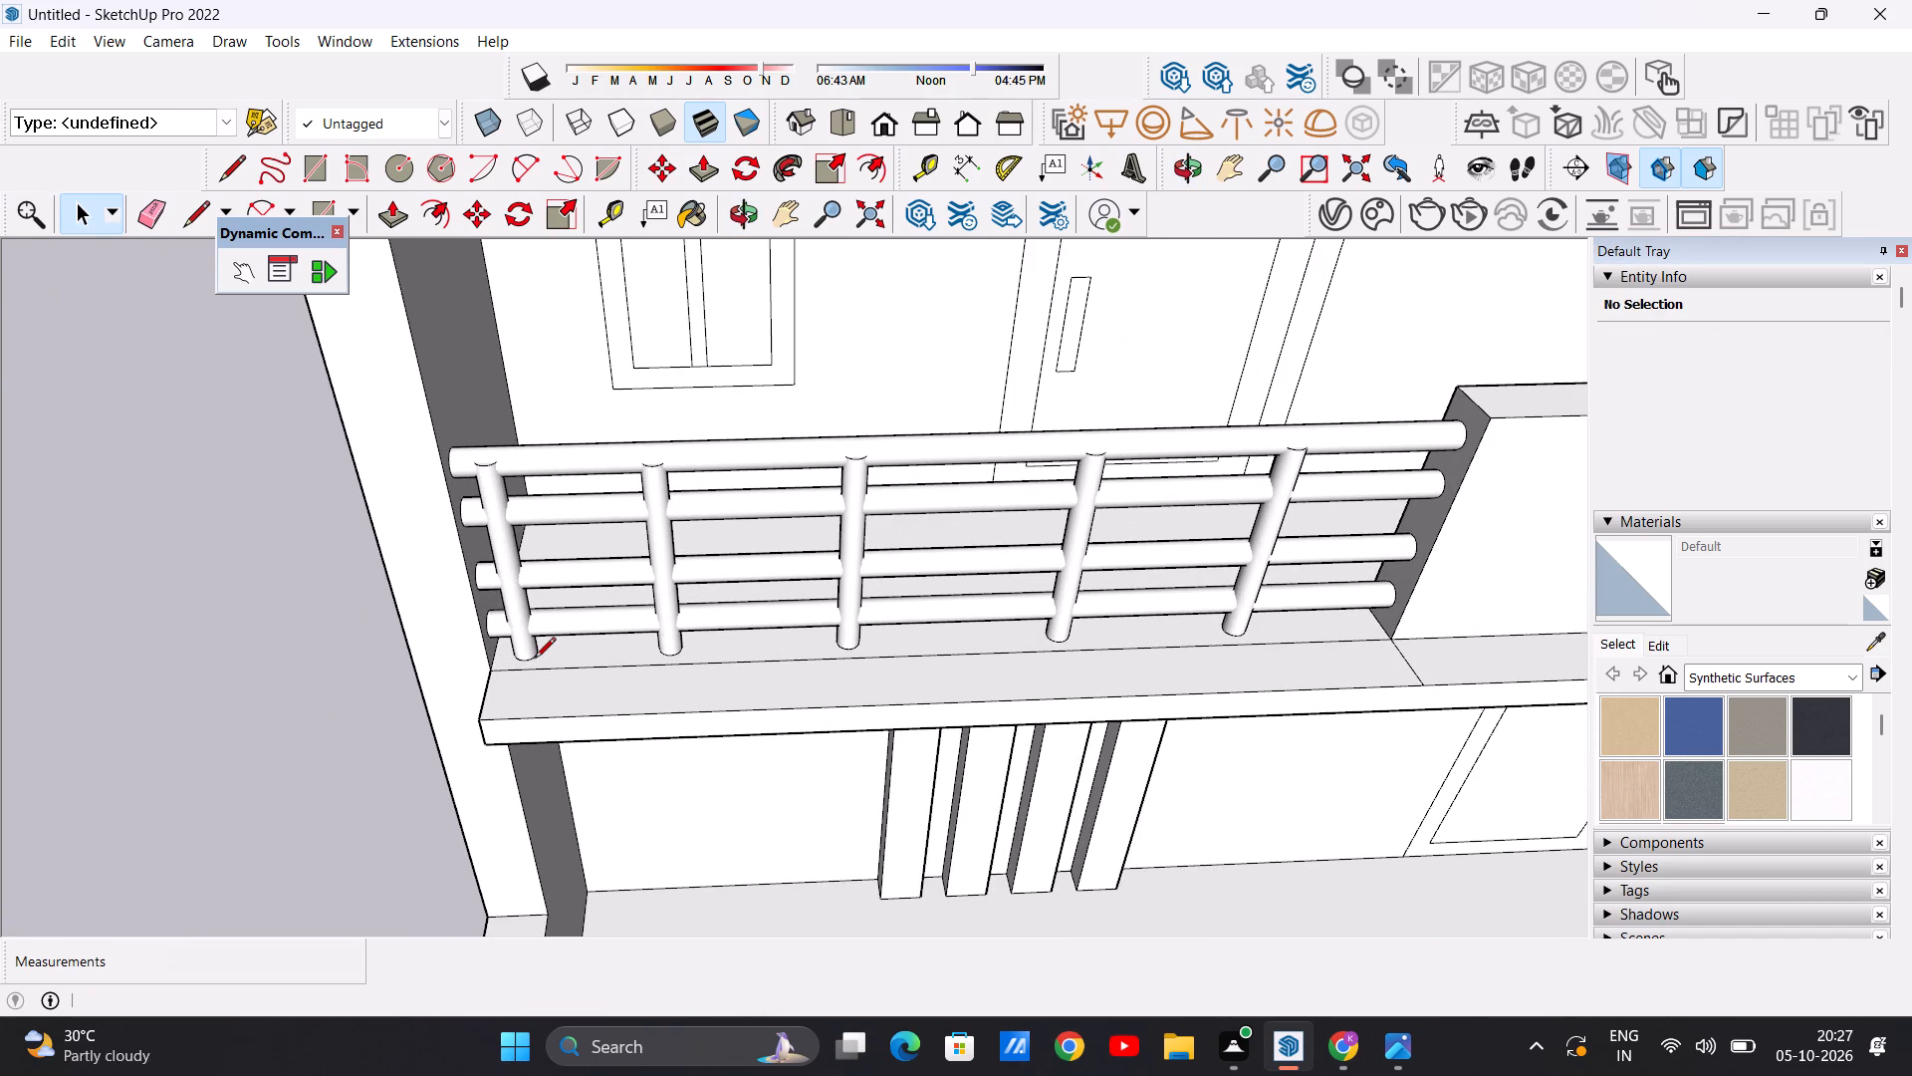
{"action": "scroll", "coordinate": [520, 689], "scroll_direction": "up", "scroll_amount": 5}
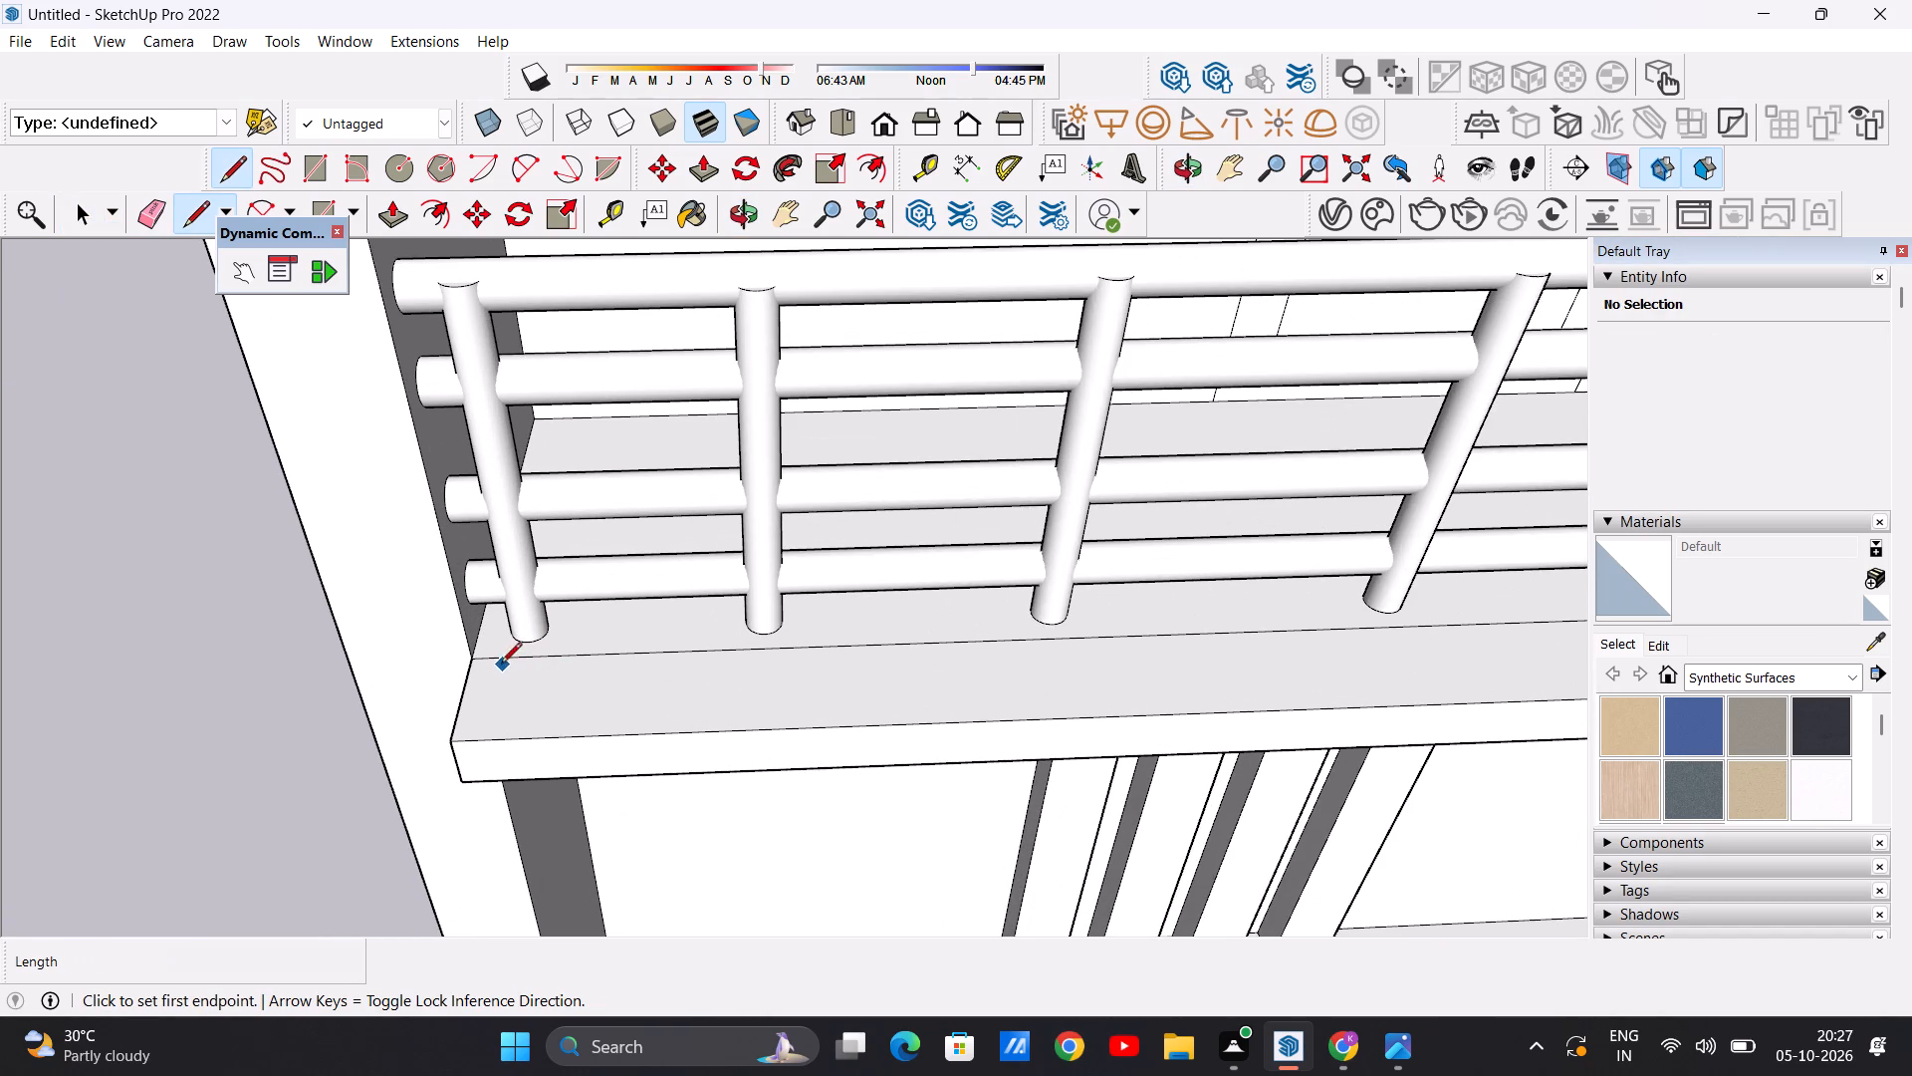
{"action": "left_click", "coordinate": [499, 664]}
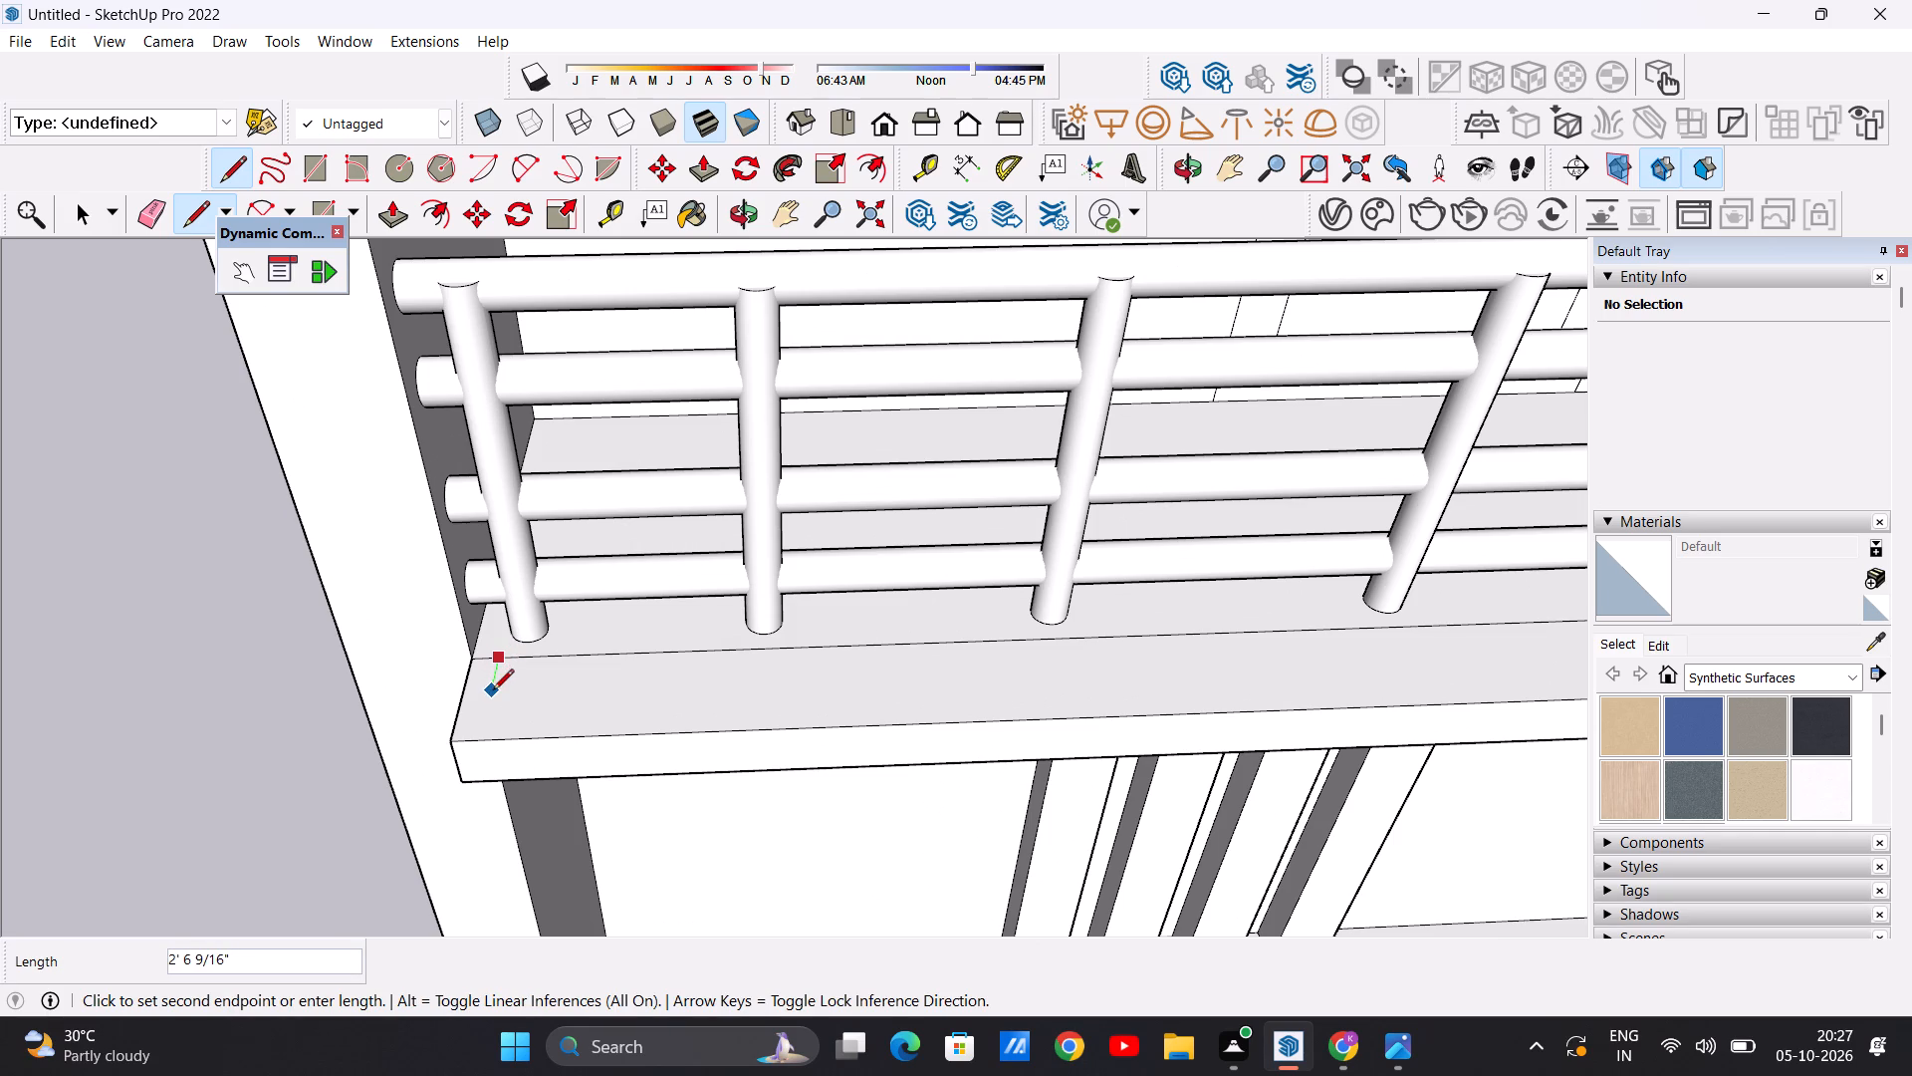
{"action": "left_click", "coordinate": [493, 692]}
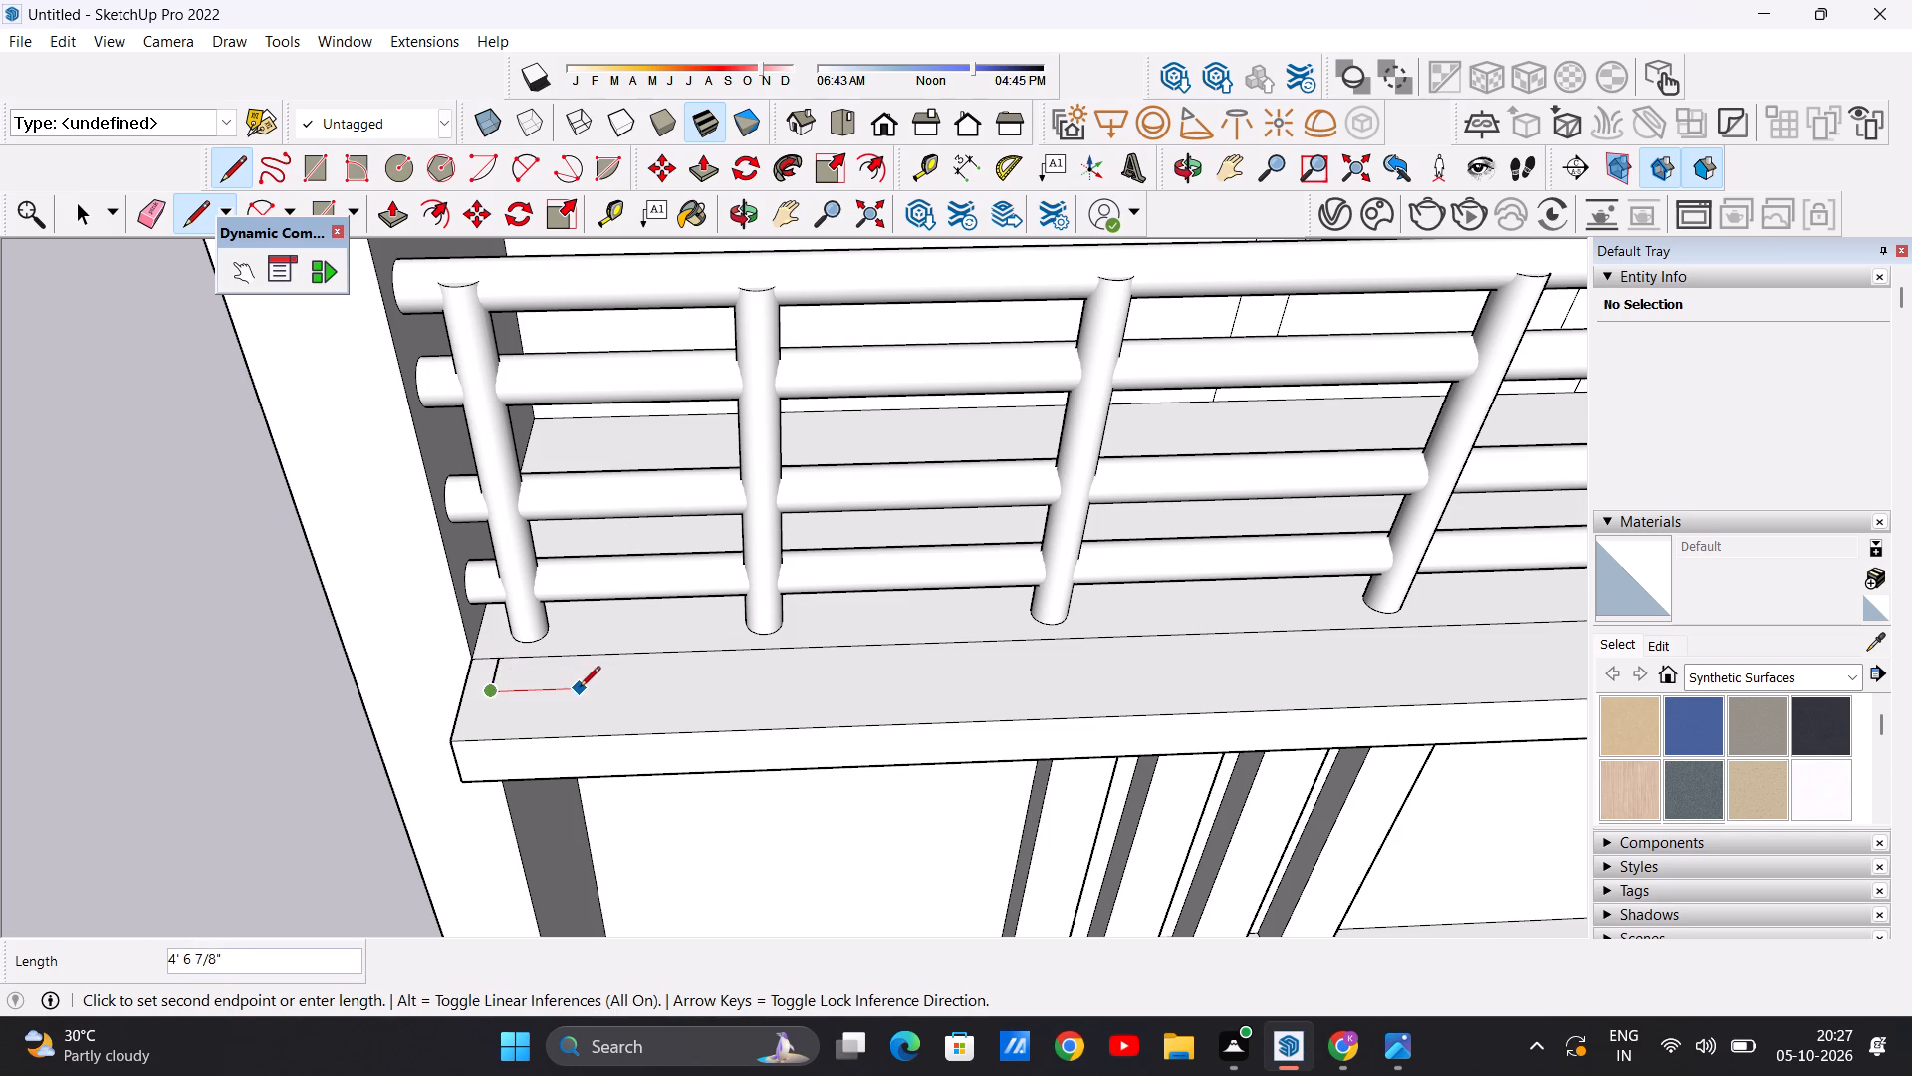
{"action": "left_click", "coordinate": [577, 687]}
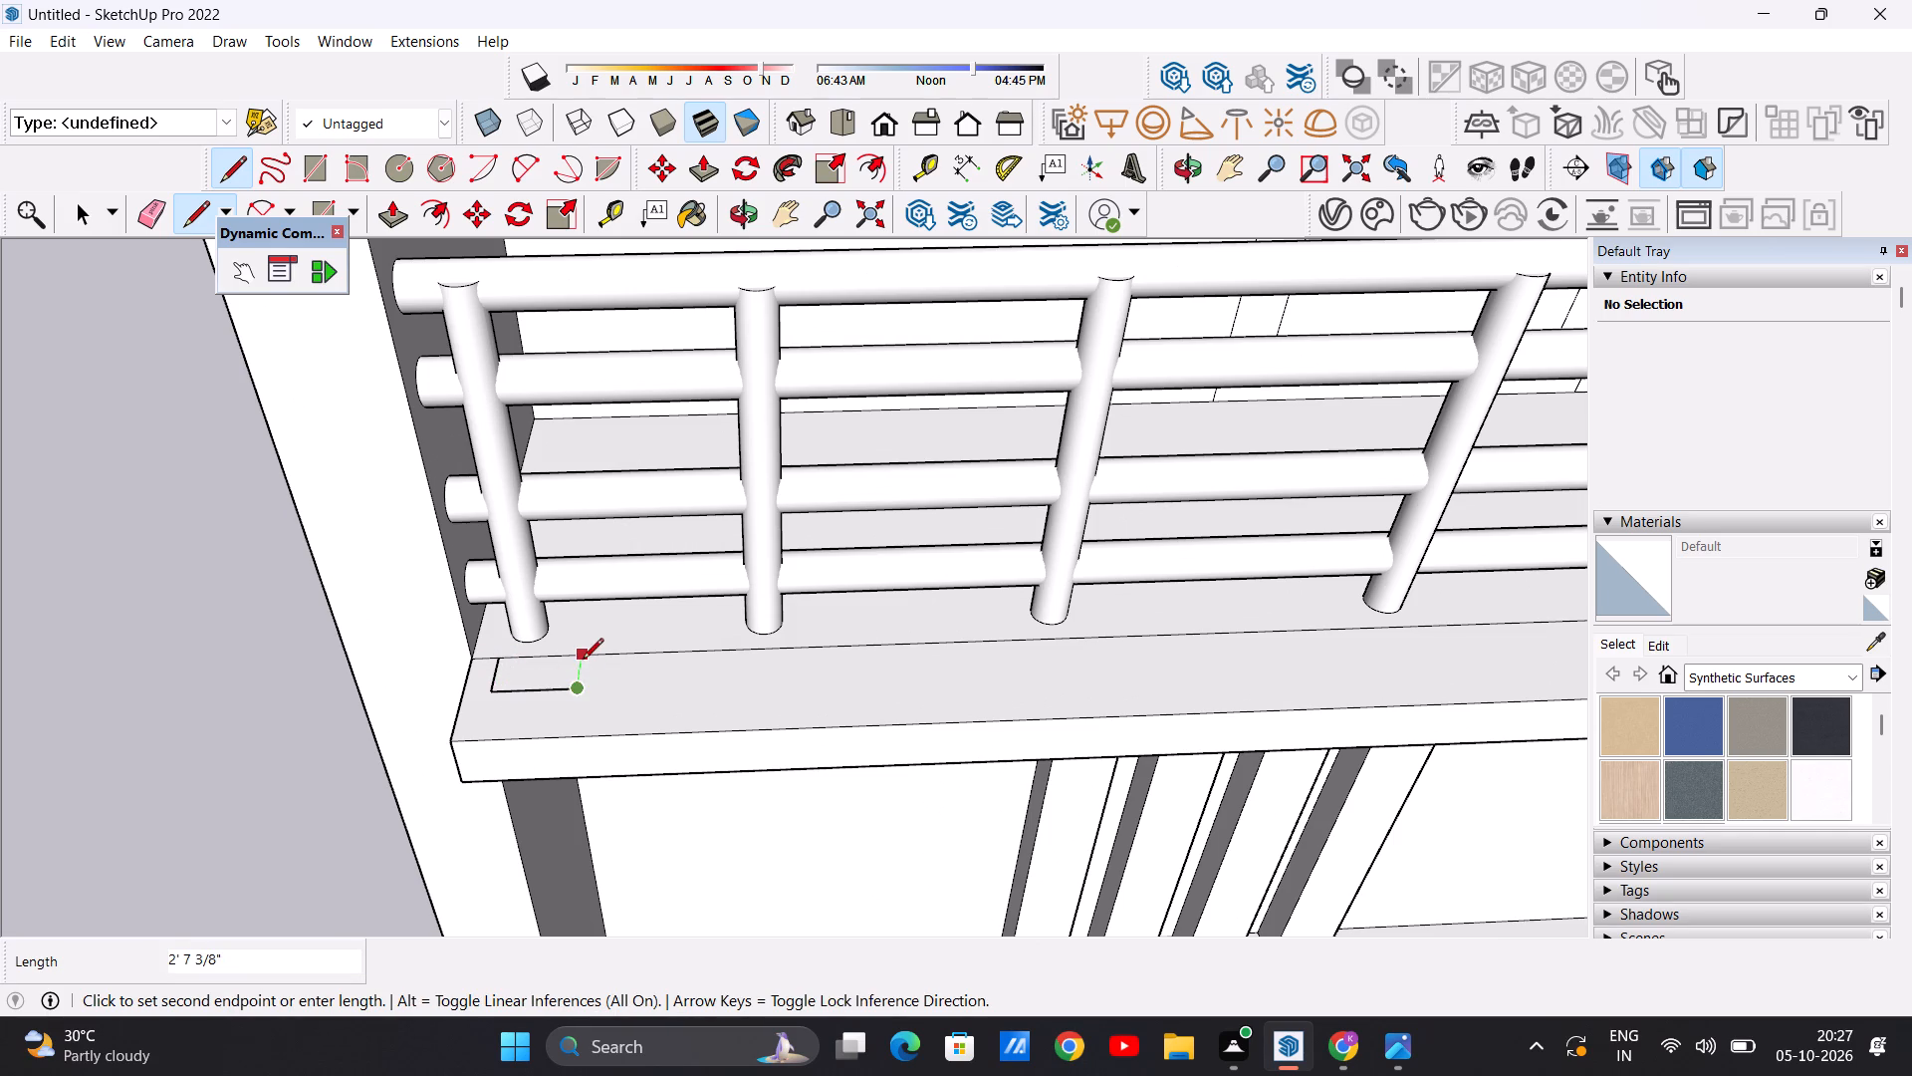
{"action": "left_click", "coordinate": [583, 661]}
{"action": "key", "text": "space"}
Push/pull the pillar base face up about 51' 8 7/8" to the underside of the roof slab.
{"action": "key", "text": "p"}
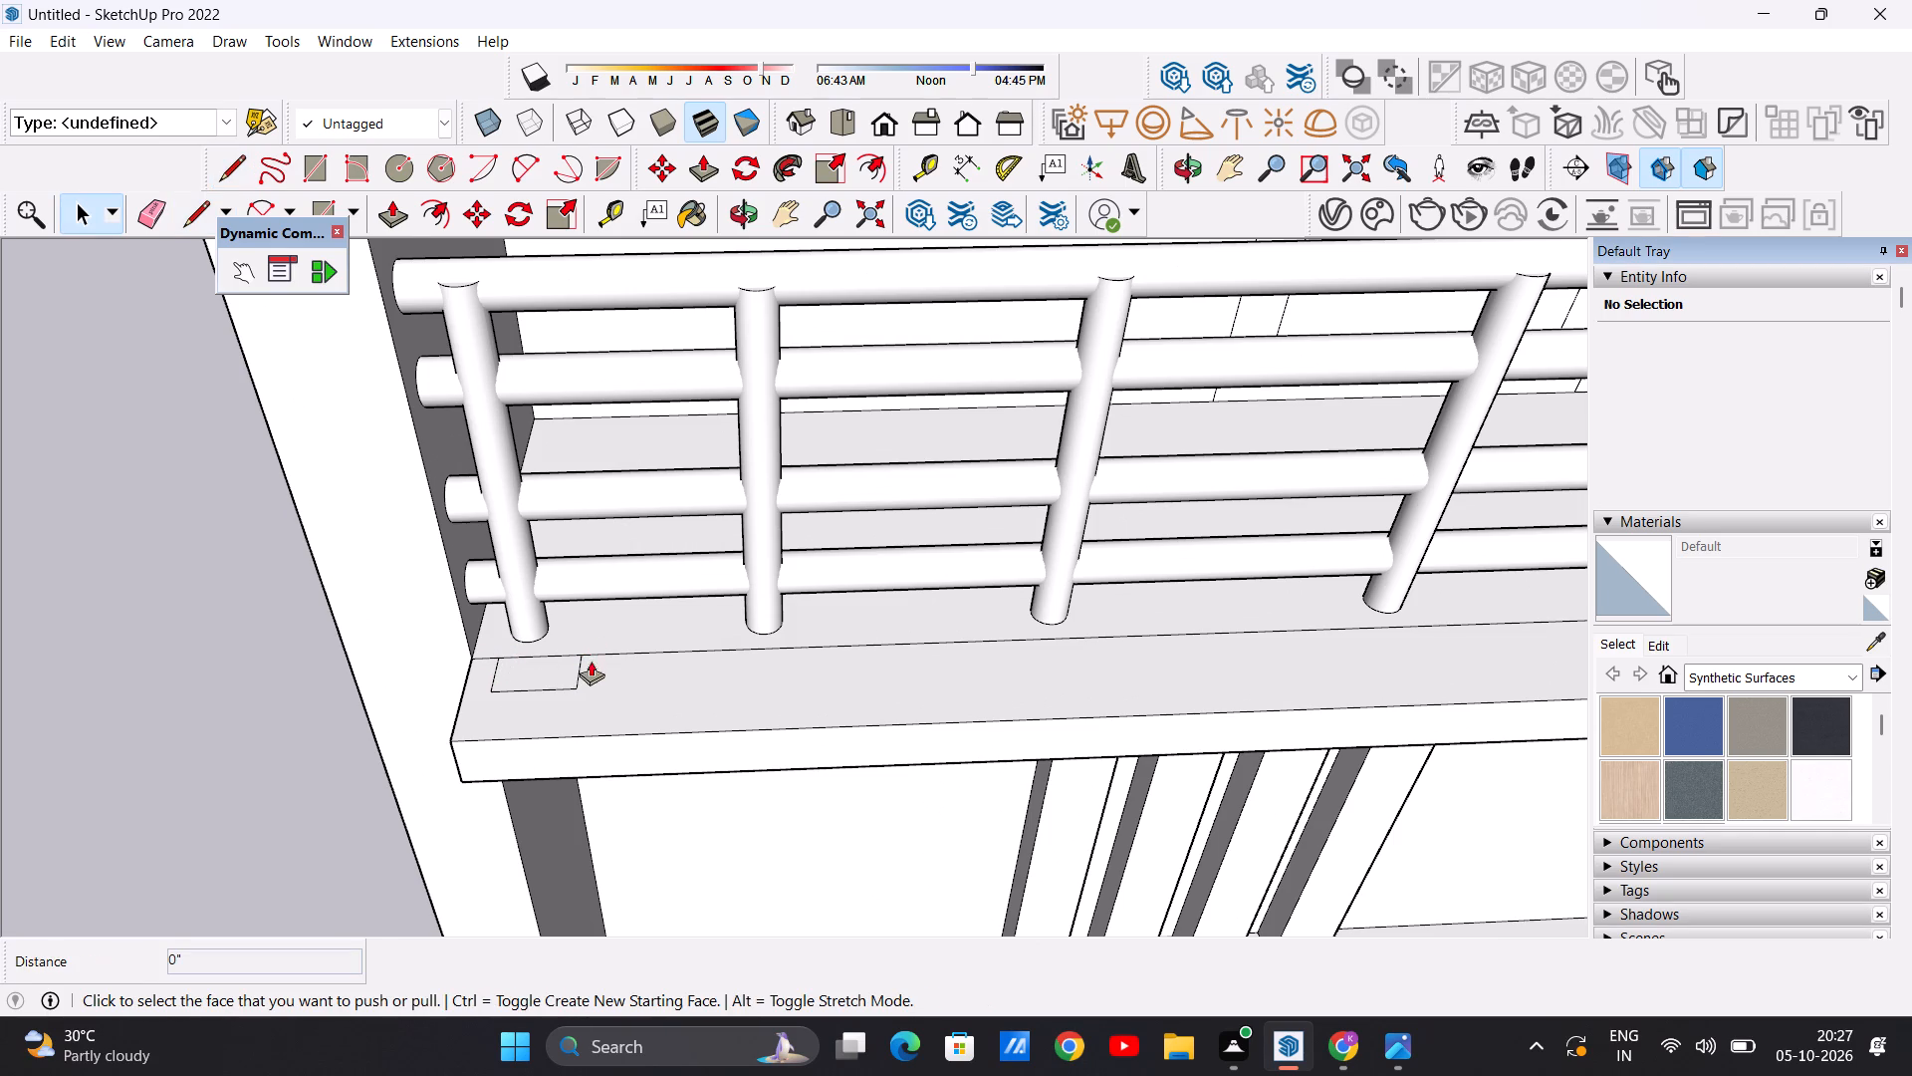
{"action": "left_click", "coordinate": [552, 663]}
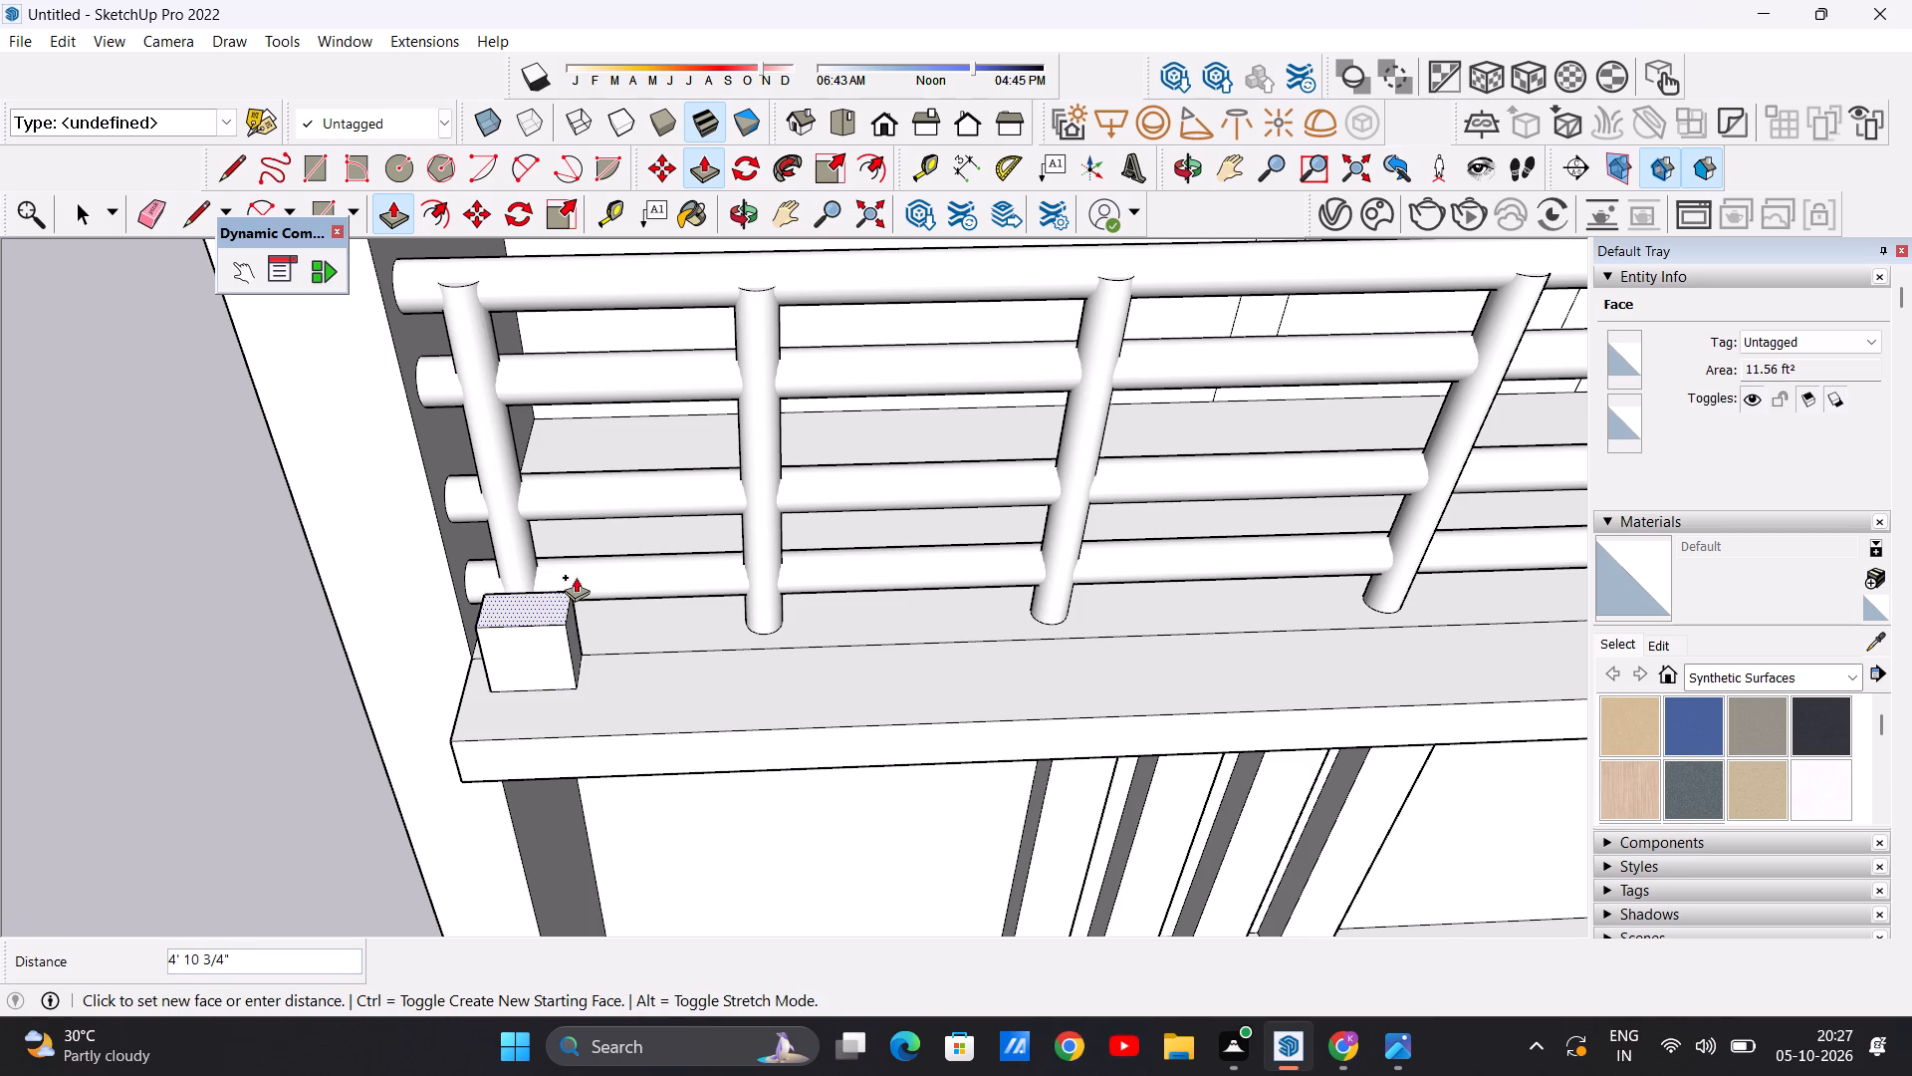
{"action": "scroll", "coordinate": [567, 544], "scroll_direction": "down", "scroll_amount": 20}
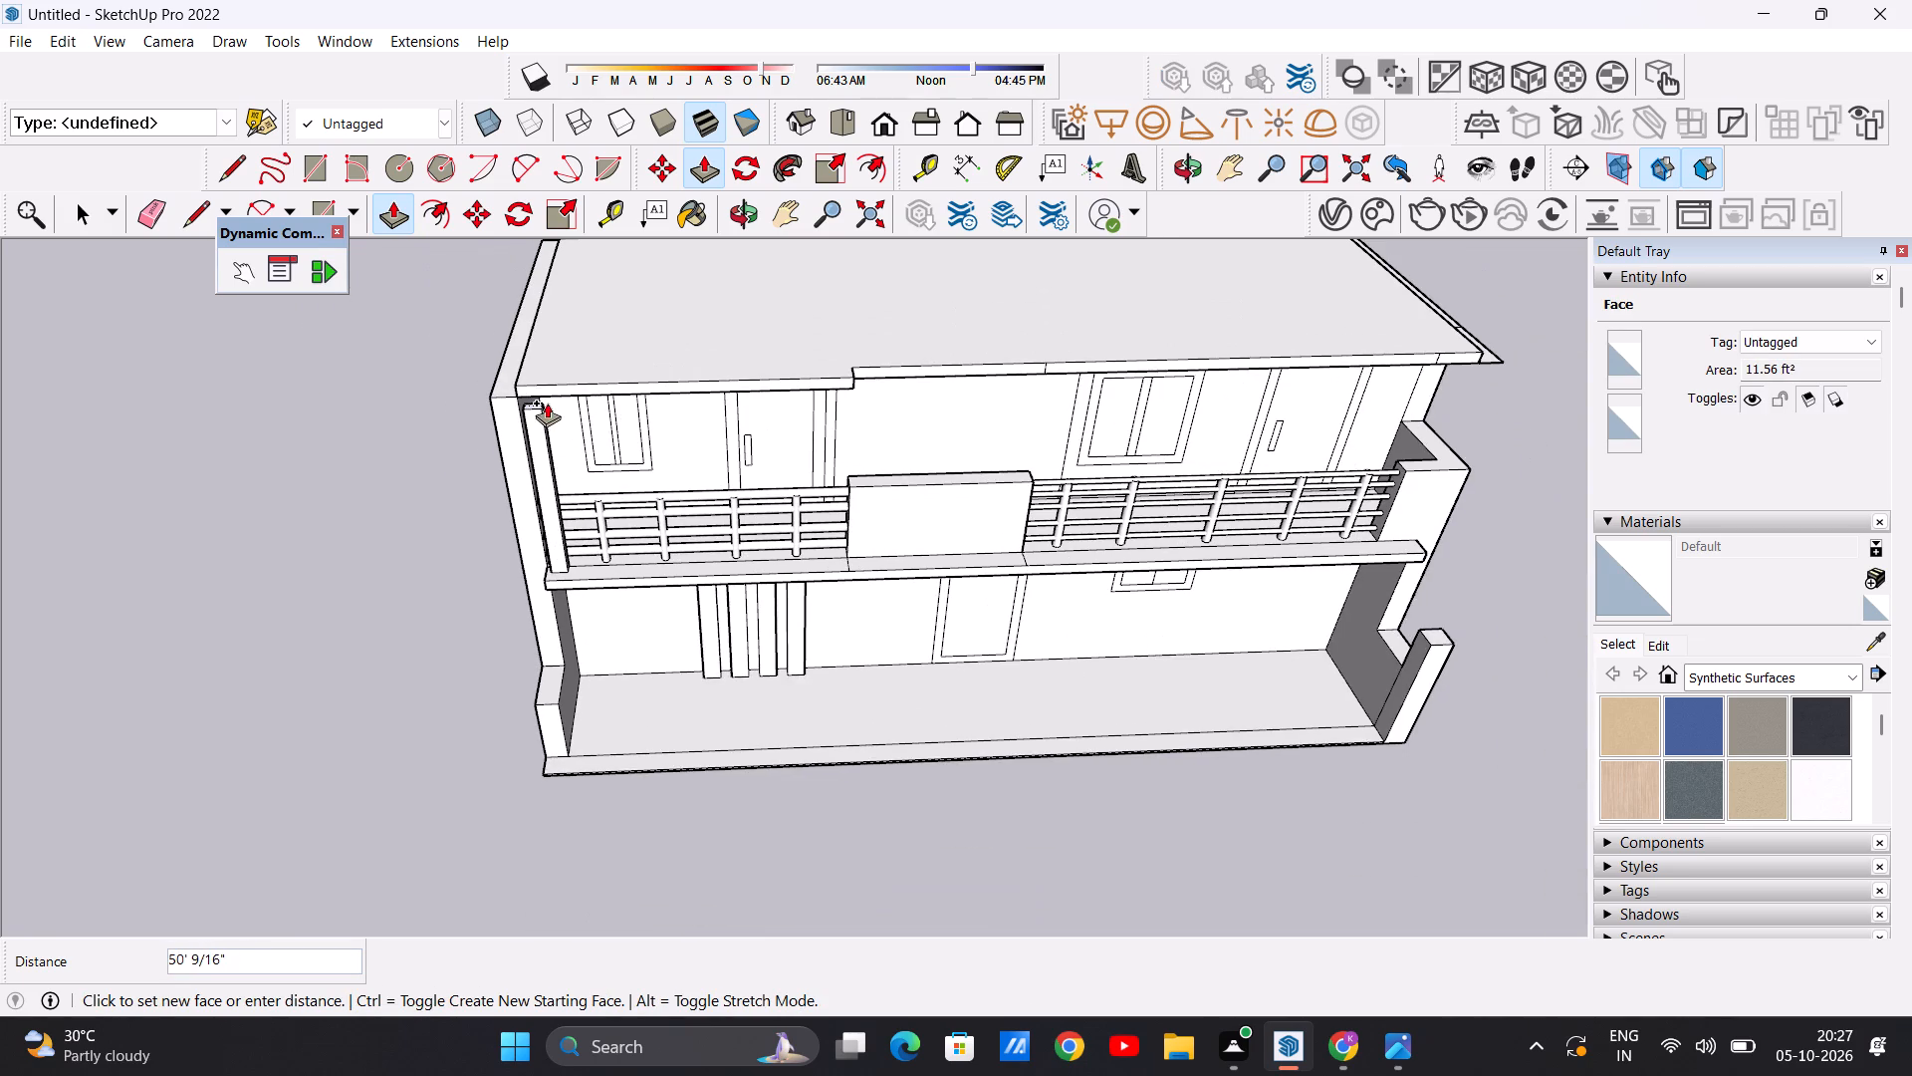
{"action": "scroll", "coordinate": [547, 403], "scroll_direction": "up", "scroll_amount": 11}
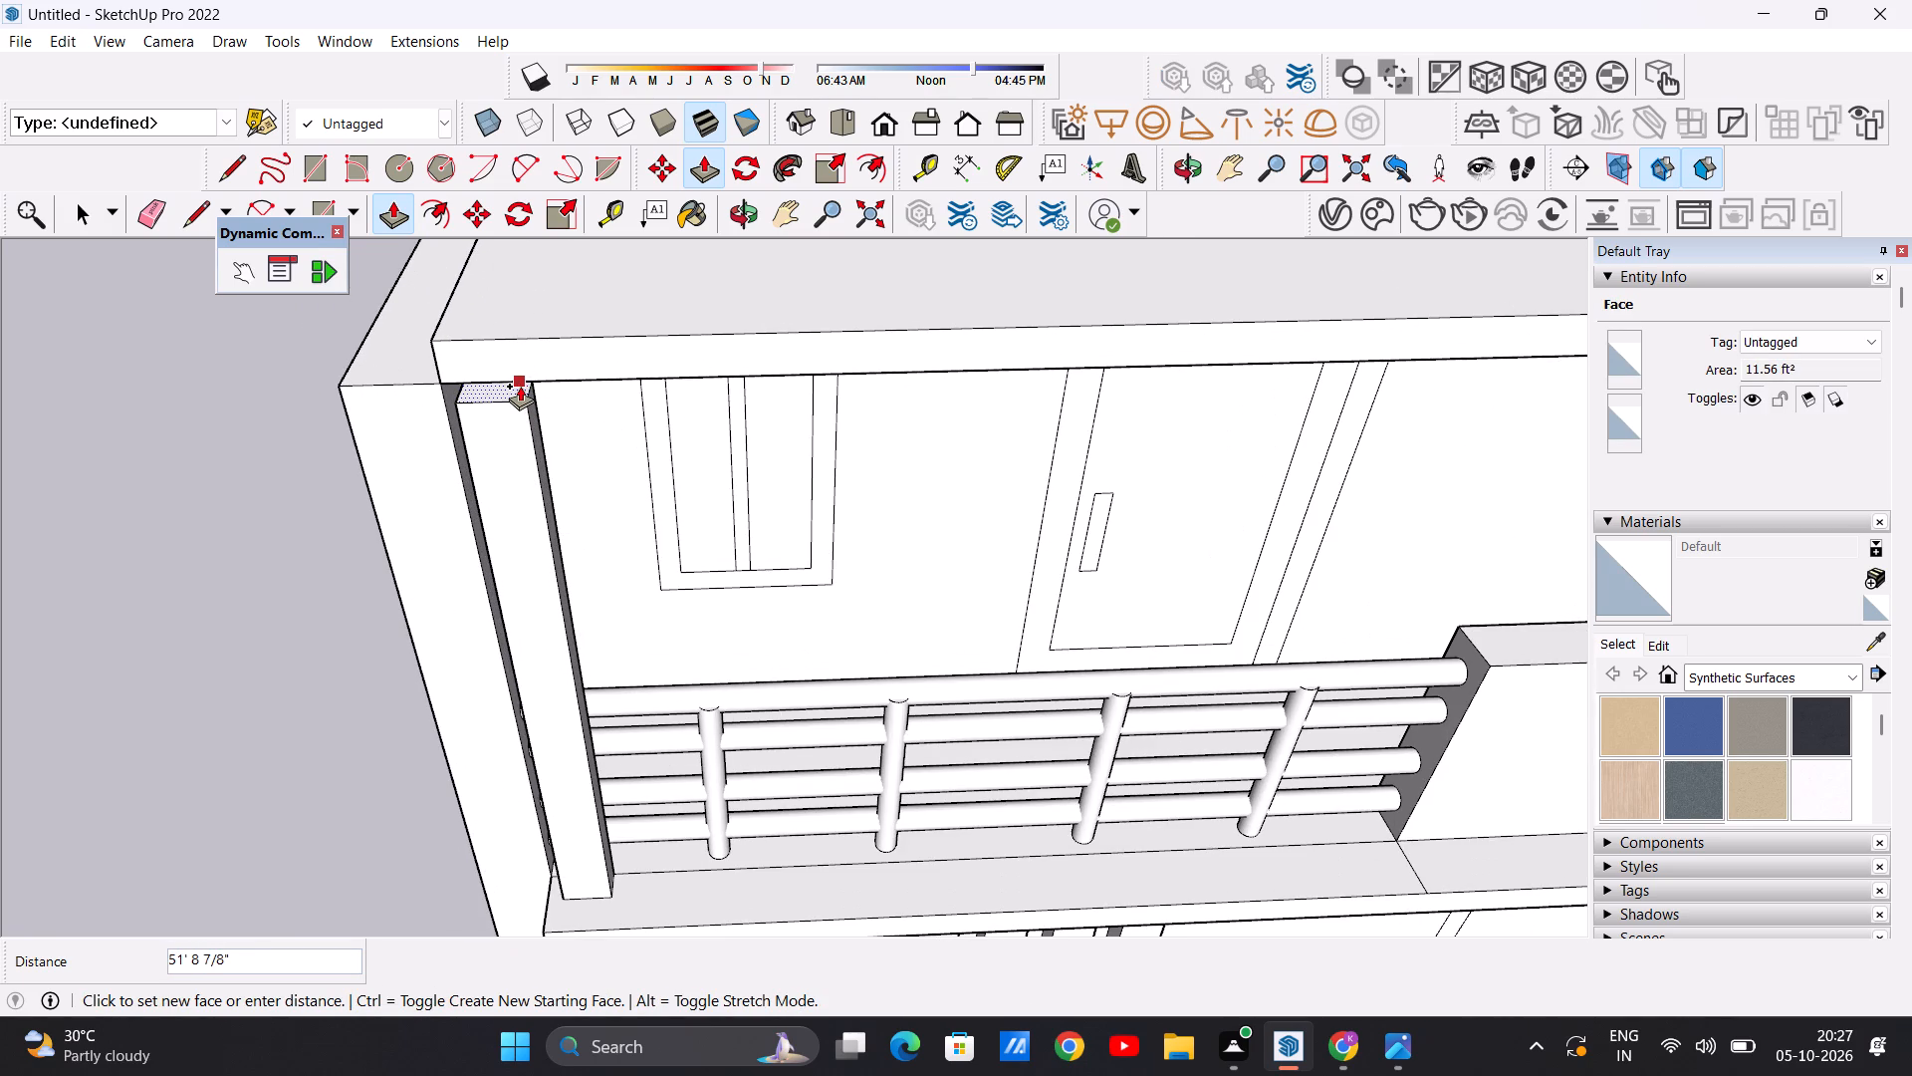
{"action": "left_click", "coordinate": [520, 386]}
Examine the pillar between the balcony ledge and the roof slab, close up and against the whole front elevation.
{"action": "middle_click_drag", "start_coordinate": [464, 411], "coordinate": [711, 305]}
{"action": "scroll", "coordinate": [667, 327], "scroll_direction": "up", "scroll_amount": 1}
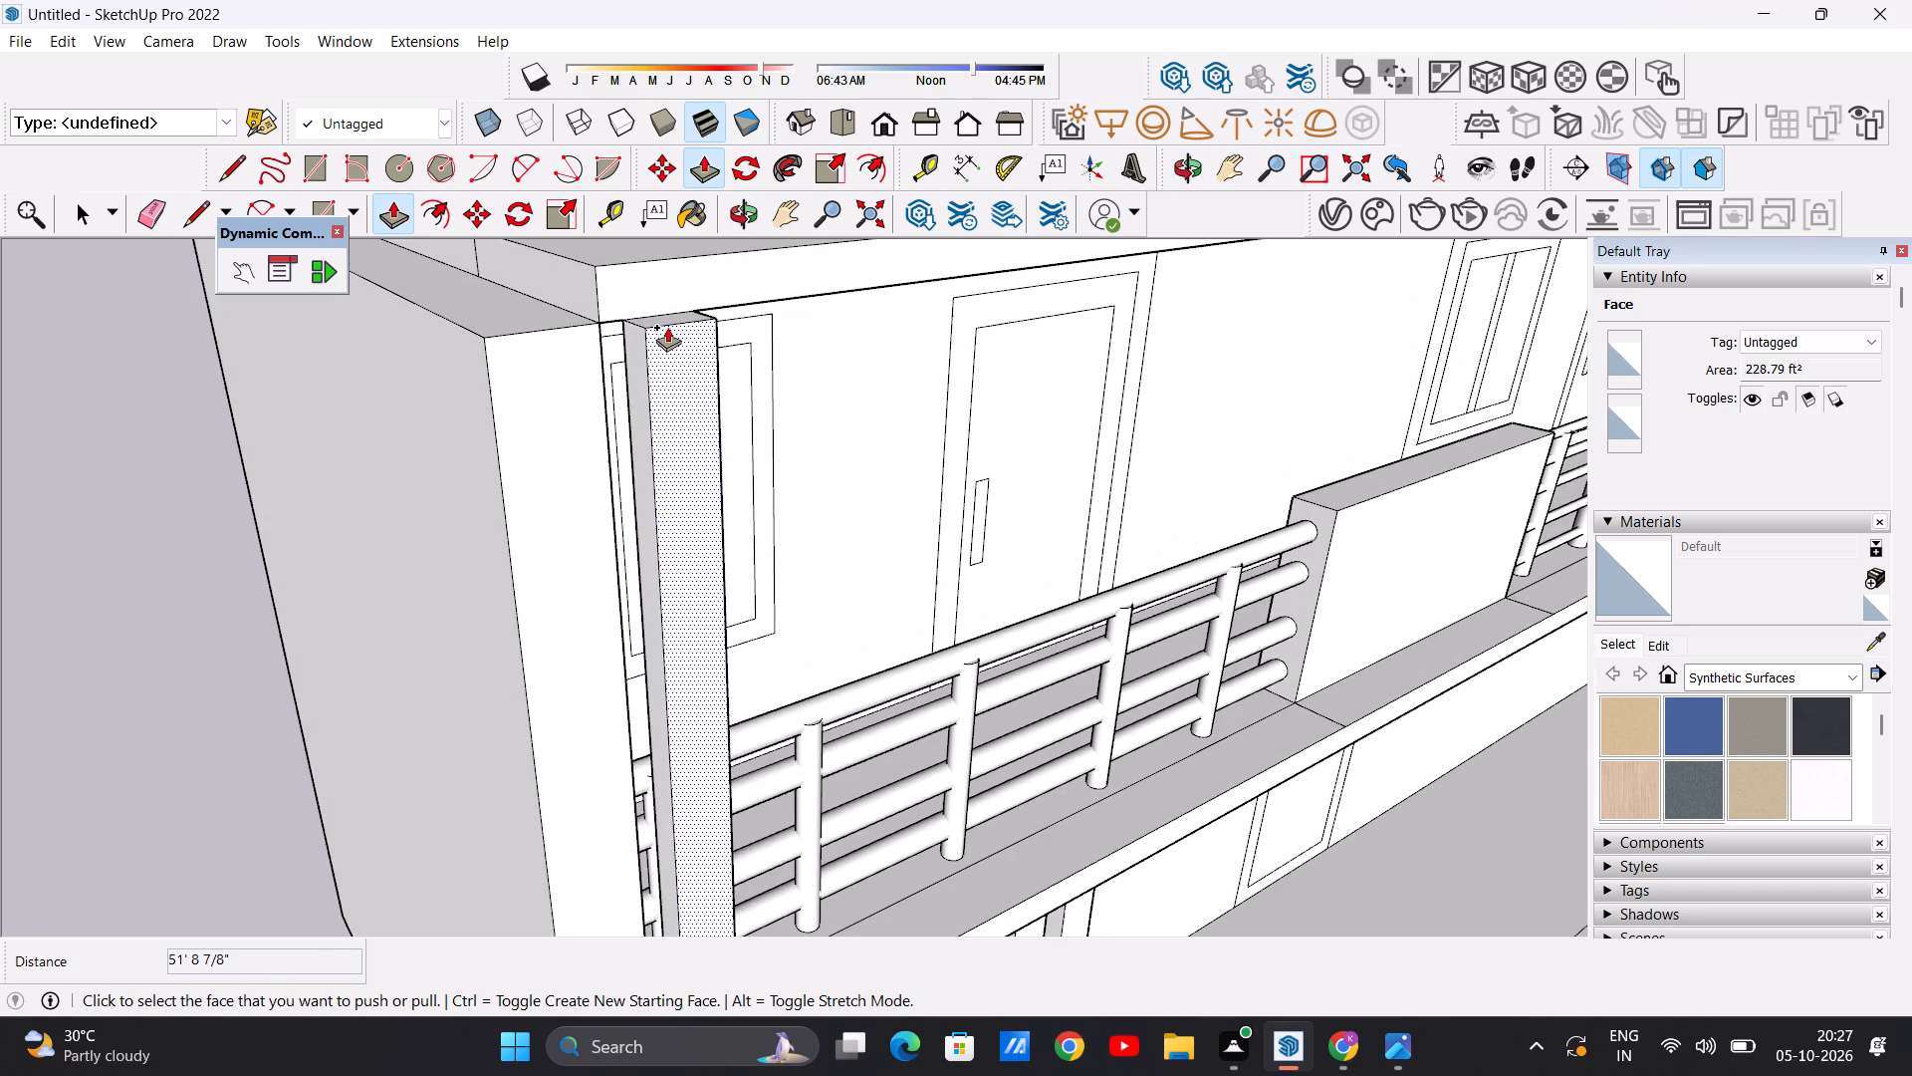
{"action": "scroll", "coordinate": [667, 327], "scroll_direction": "up", "scroll_amount": 1}
{"action": "key", "text": "space"}
{"action": "scroll", "coordinate": [665, 391], "scroll_direction": "down", "scroll_amount": 3}
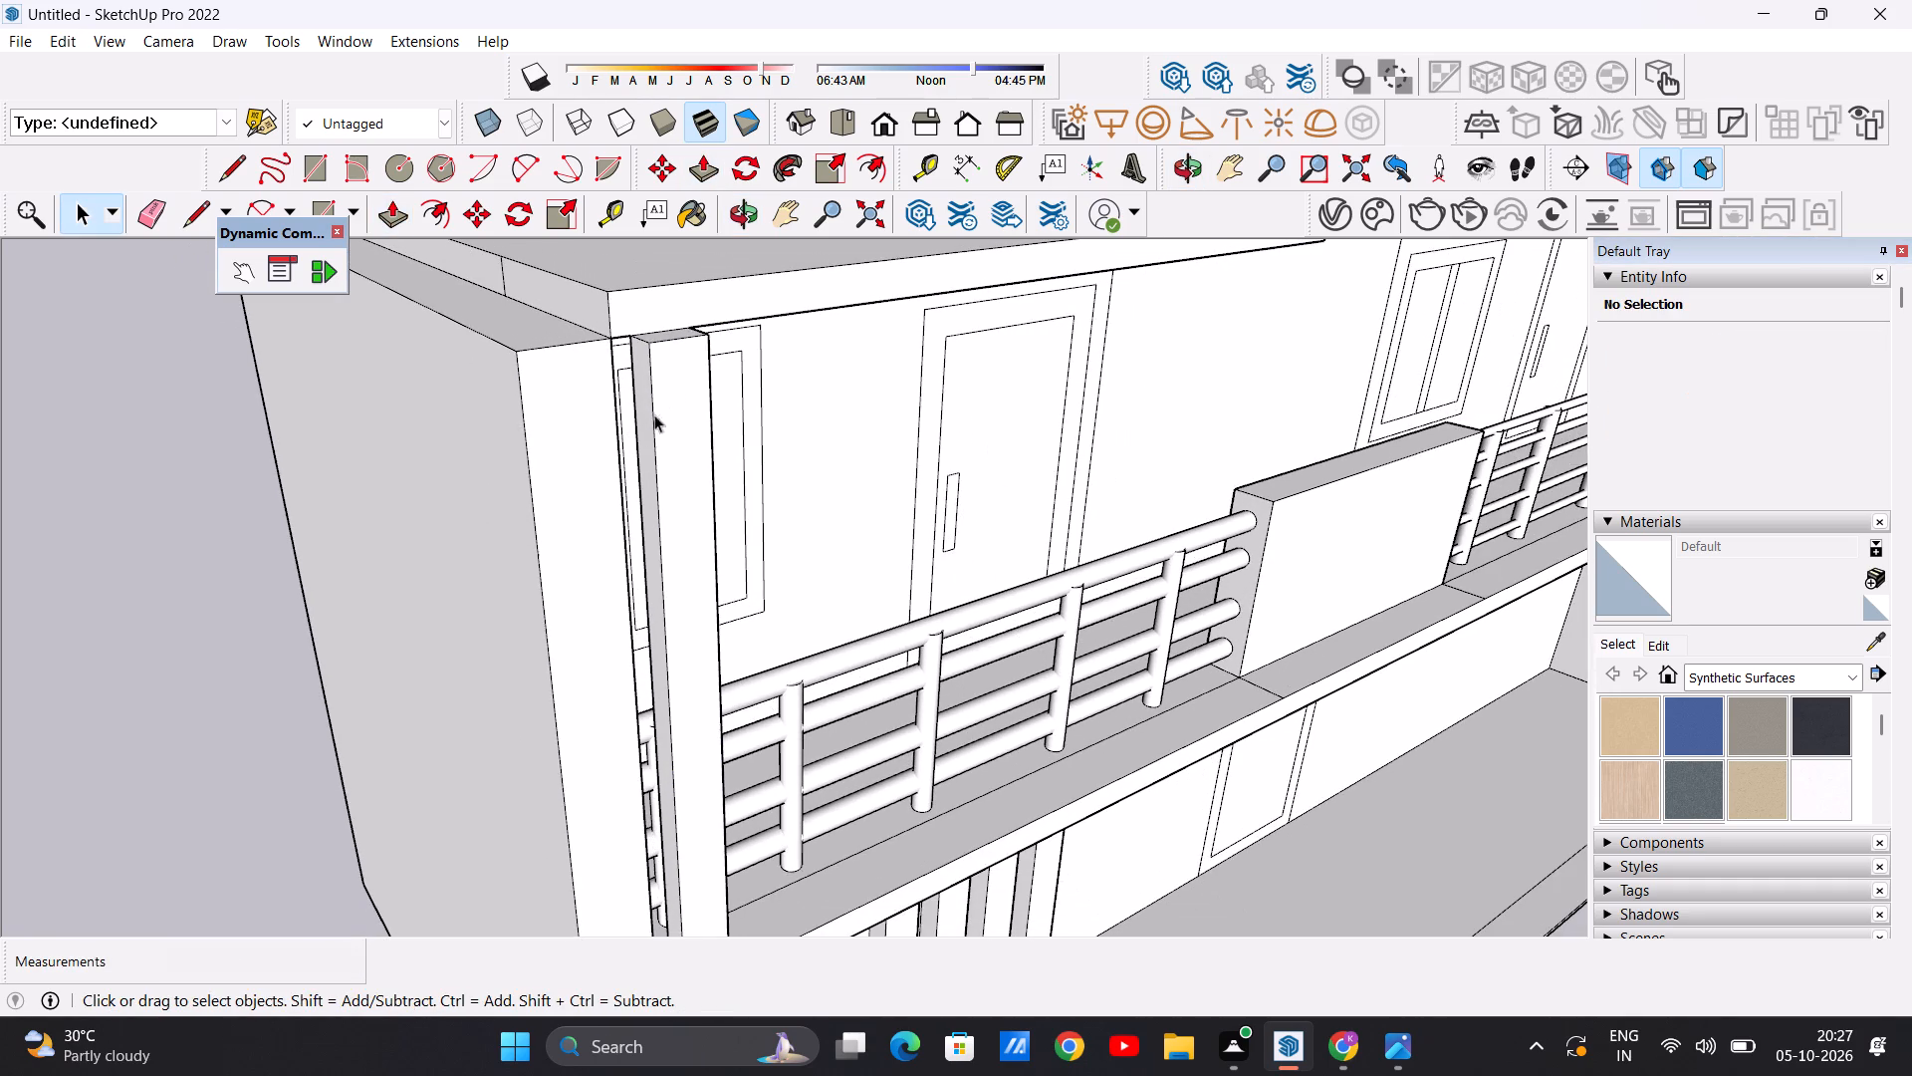
{"action": "middle_click_drag", "start_coordinate": [646, 441], "coordinate": [534, 540]}
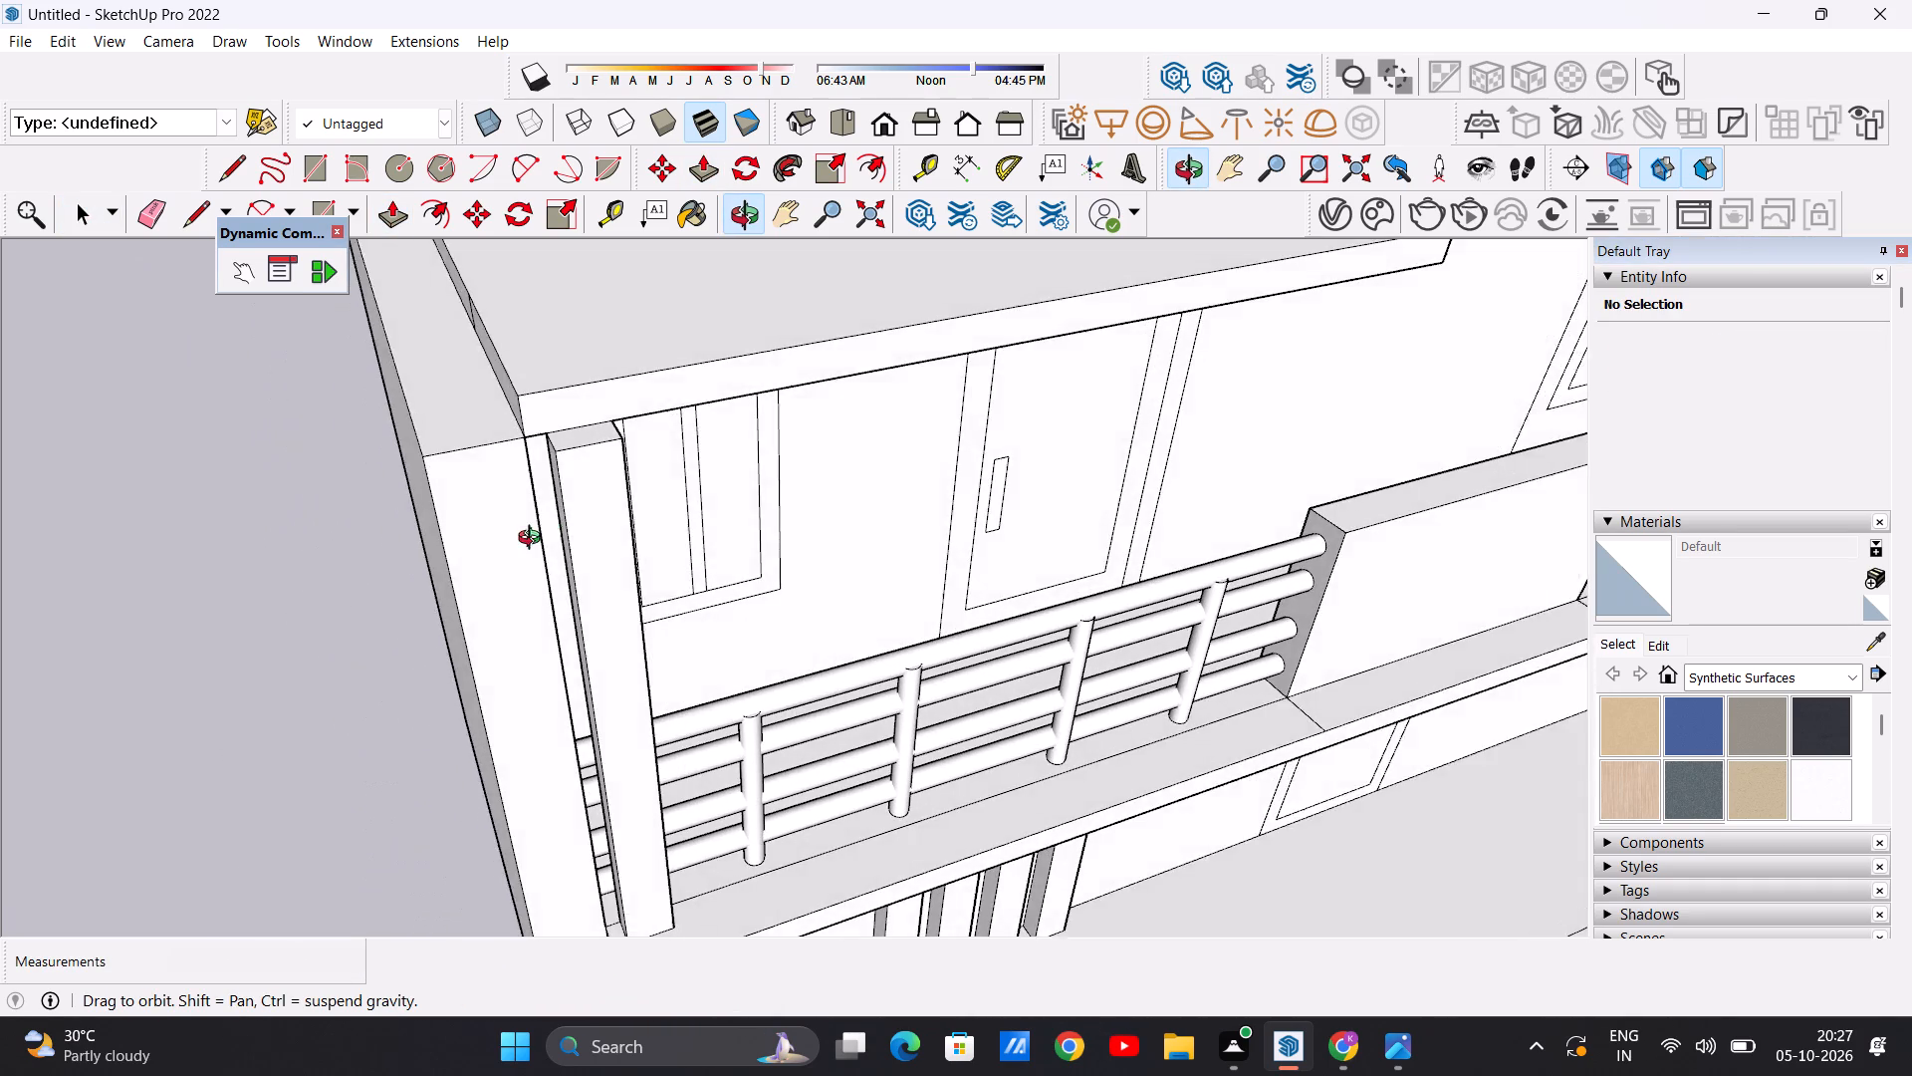
{"action": "middle_click_drag", "start_coordinate": [534, 540], "coordinate": [513, 556]}
{"action": "scroll", "coordinate": [590, 501], "scroll_direction": "down", "scroll_amount": 18}
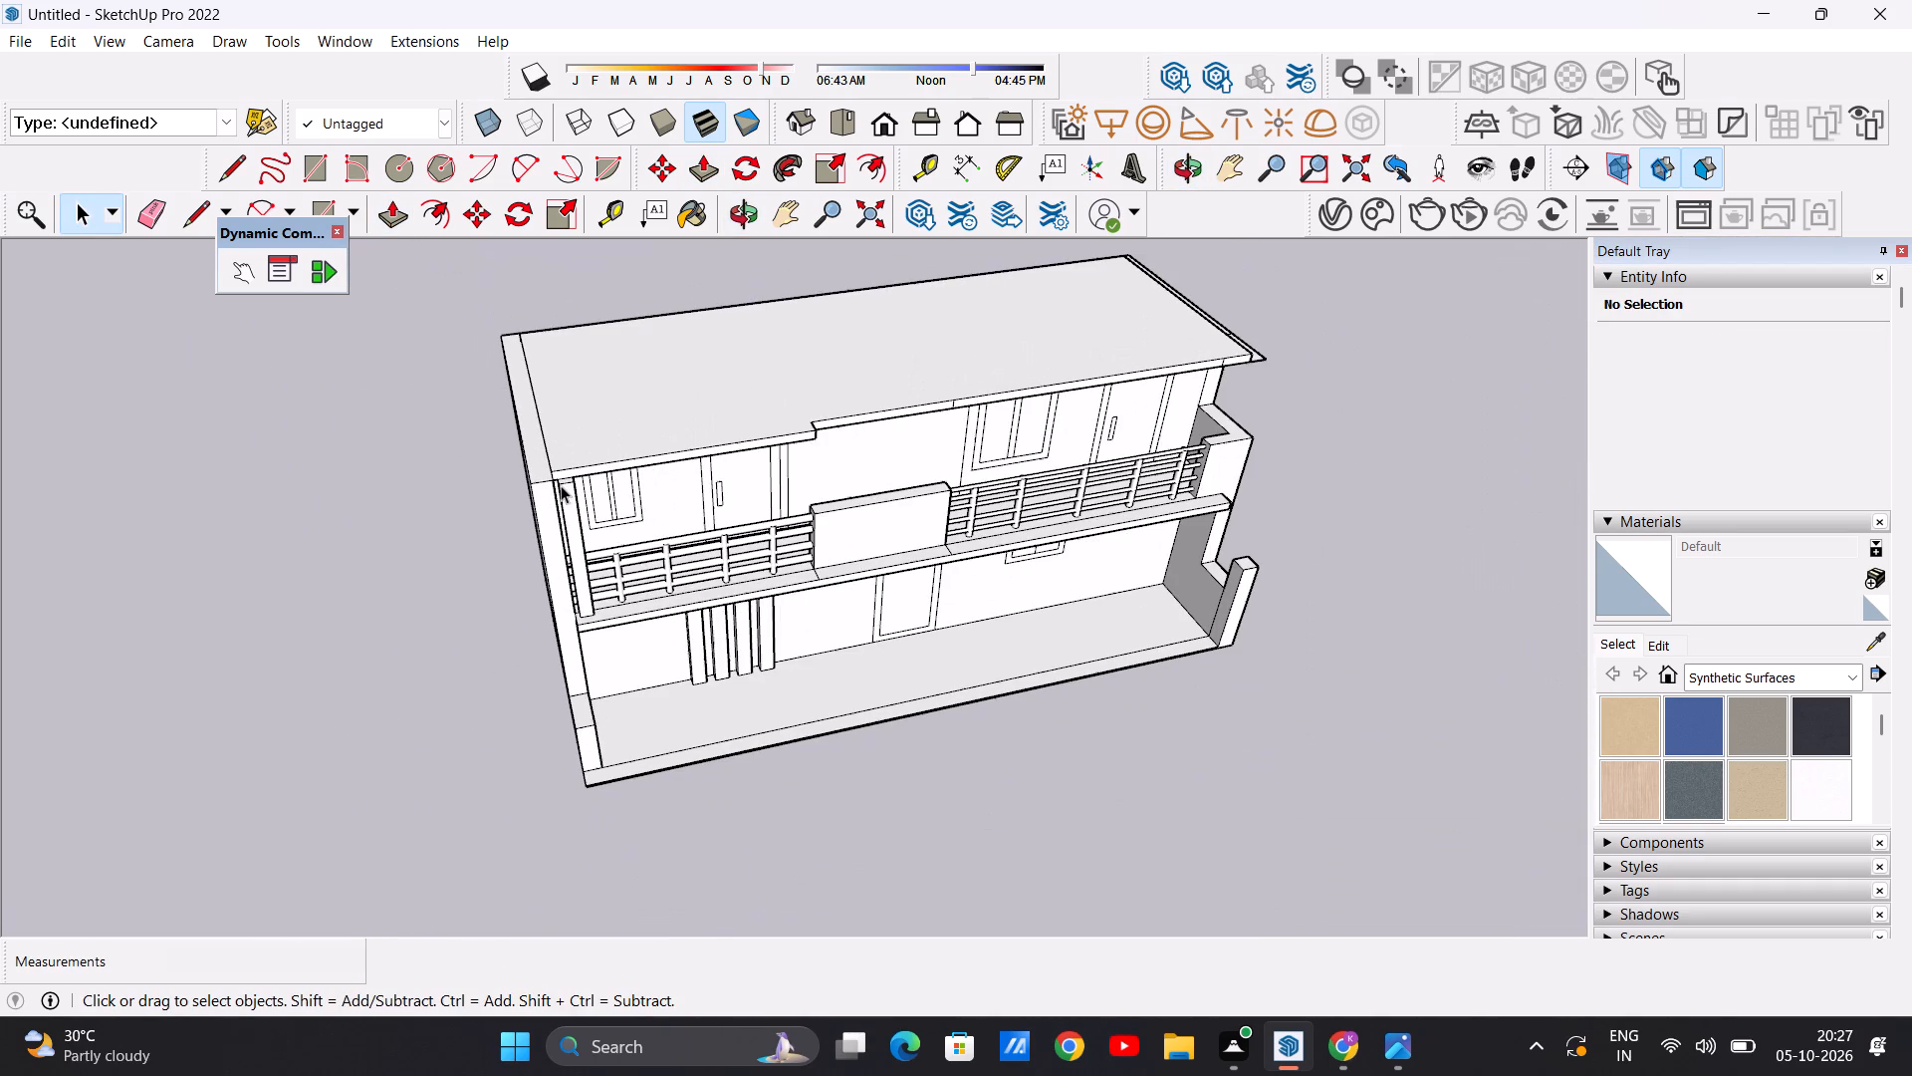
{"action": "middle_click_drag", "start_coordinate": [632, 578], "coordinate": [619, 541]}
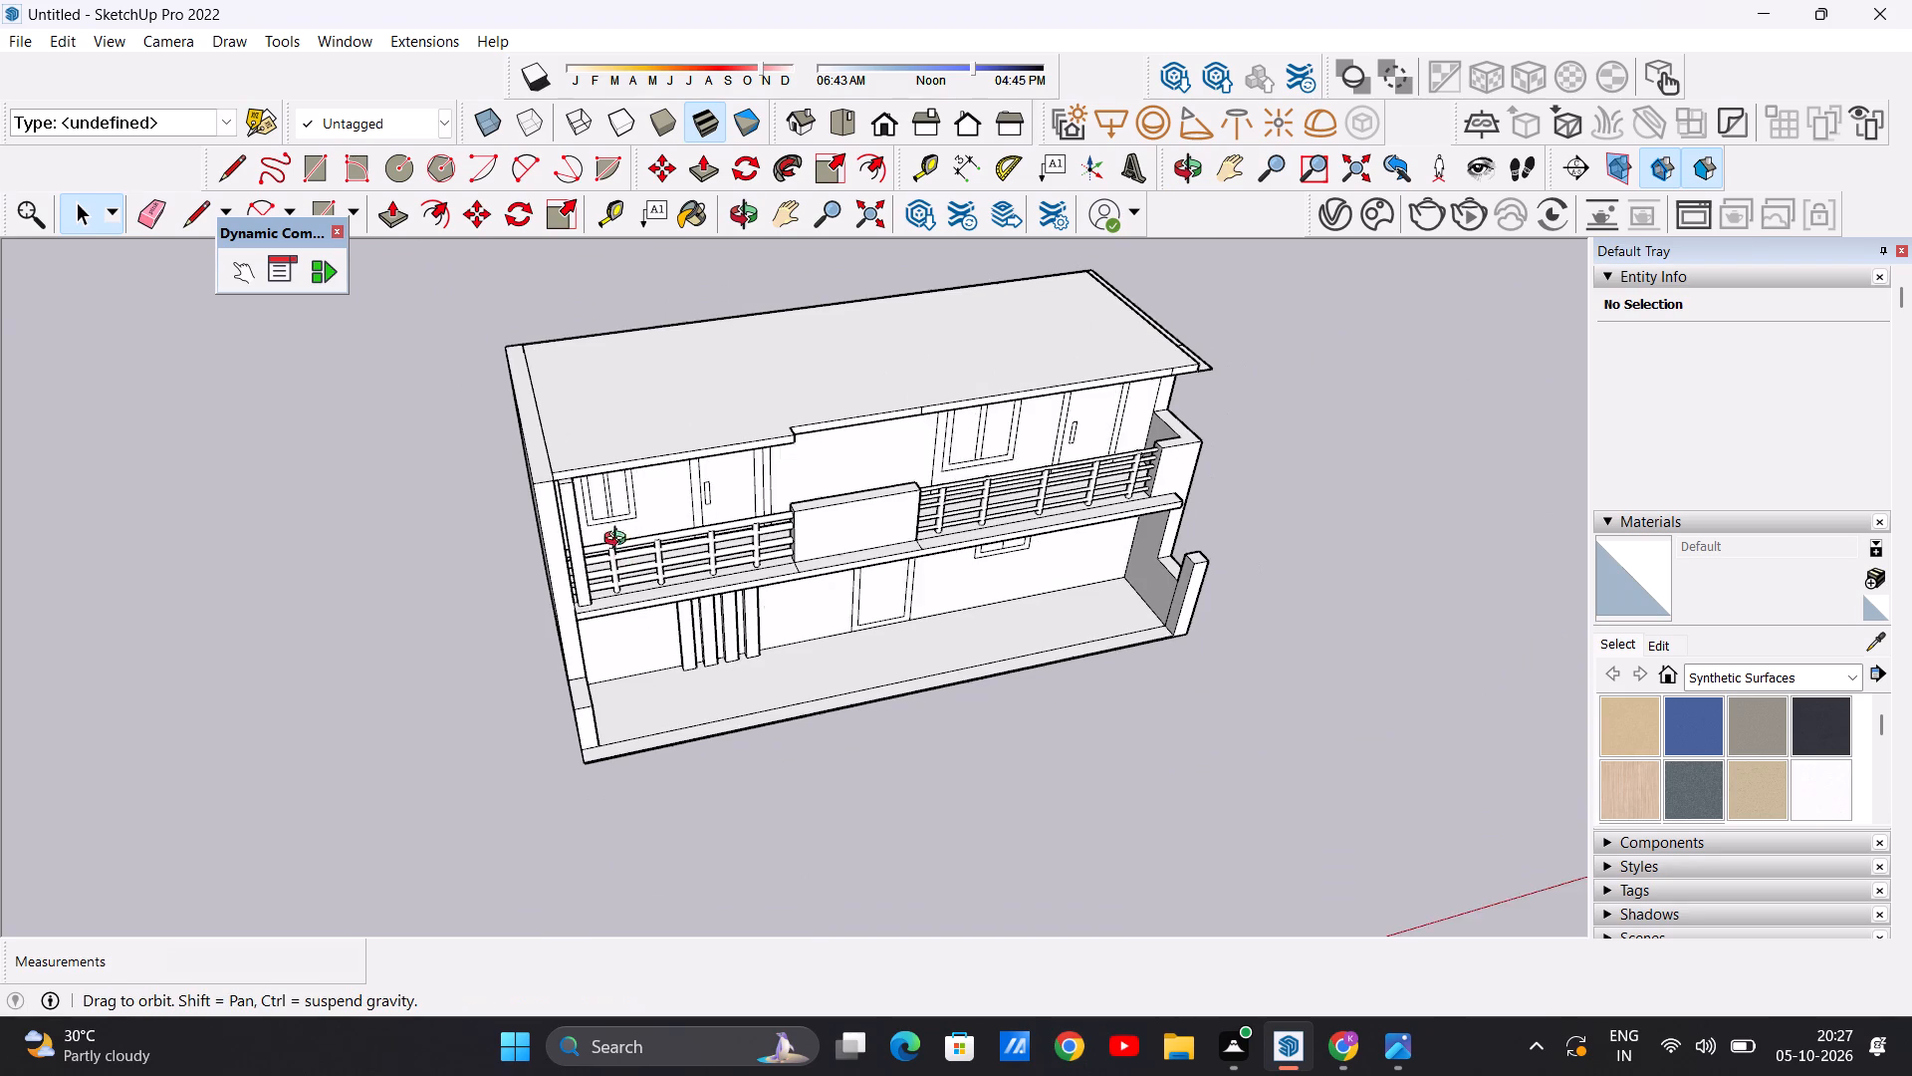
{"action": "middle_click_drag", "start_coordinate": [619, 541], "coordinate": [742, 441]}
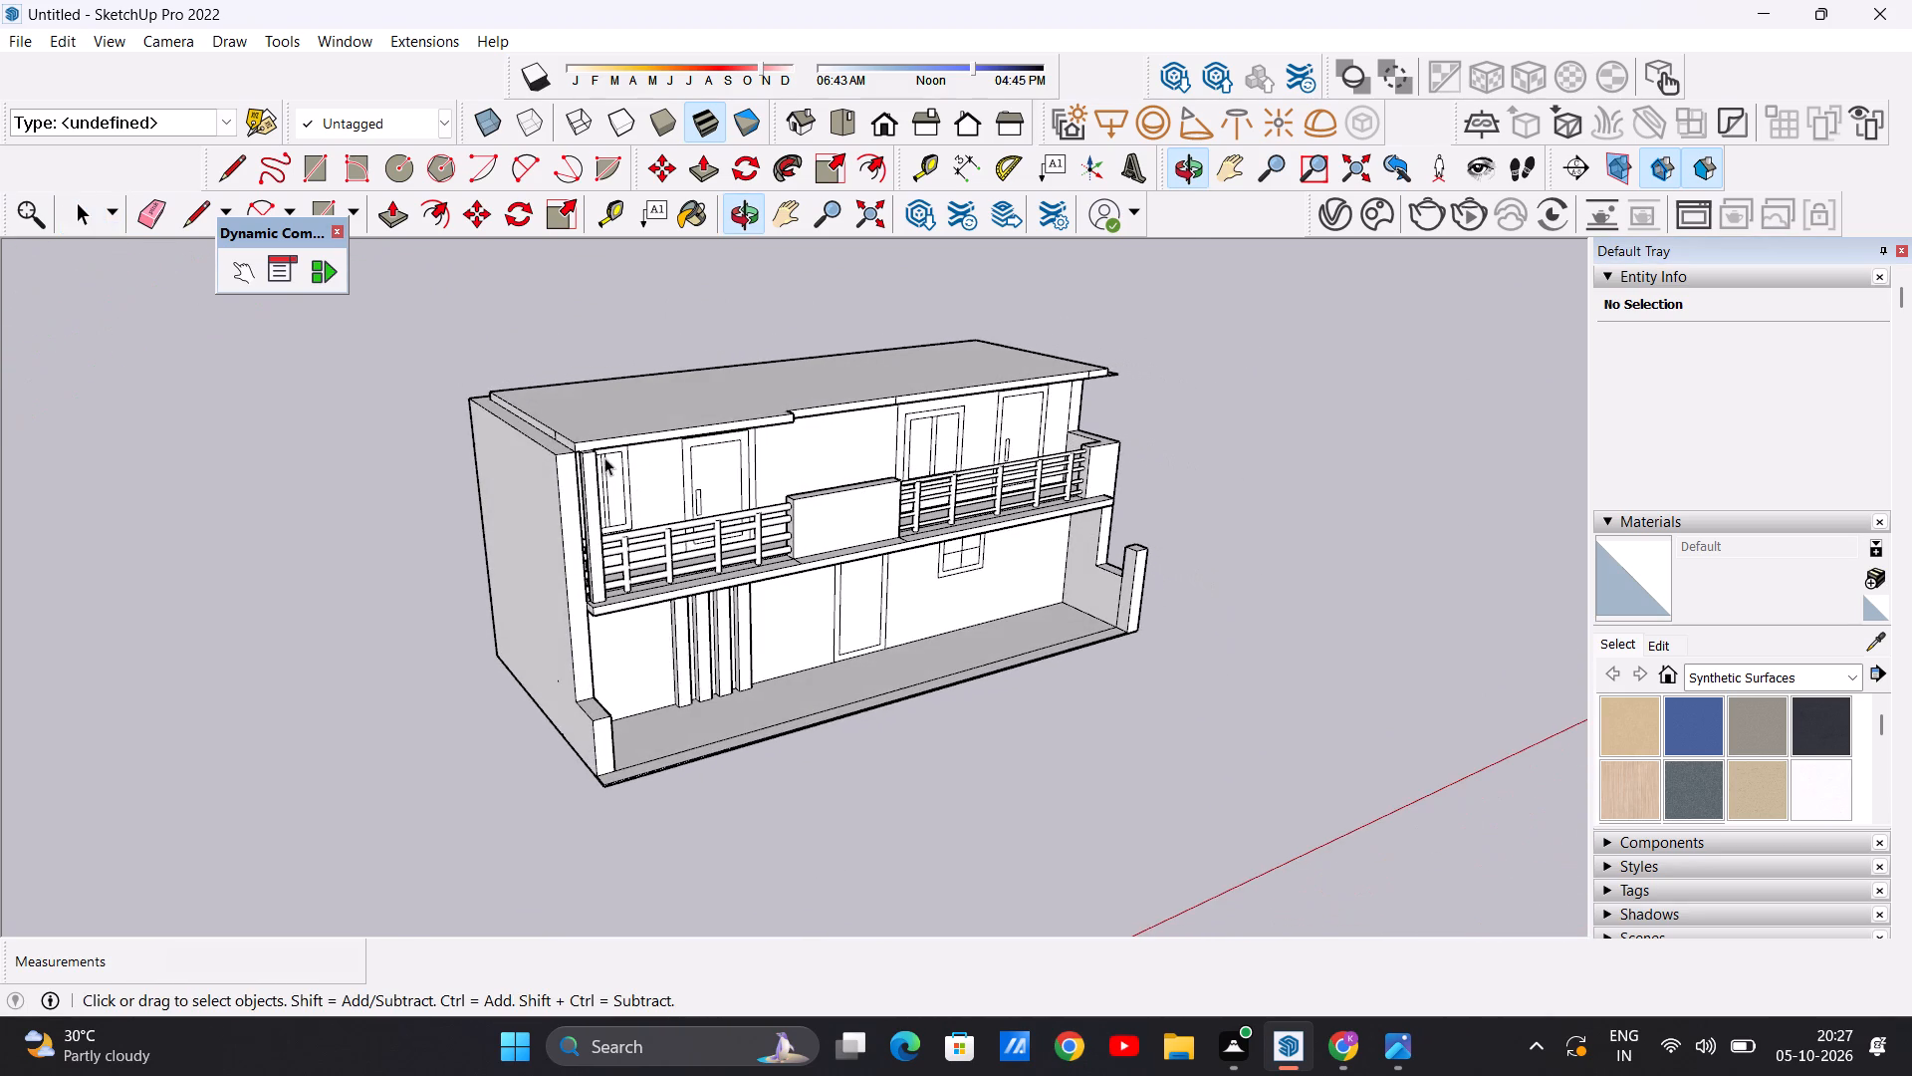
{"action": "scroll", "coordinate": [579, 475], "scroll_direction": "up", "scroll_amount": 6}
{"action": "middle_click_drag", "start_coordinate": [564, 508], "coordinate": [652, 530]}
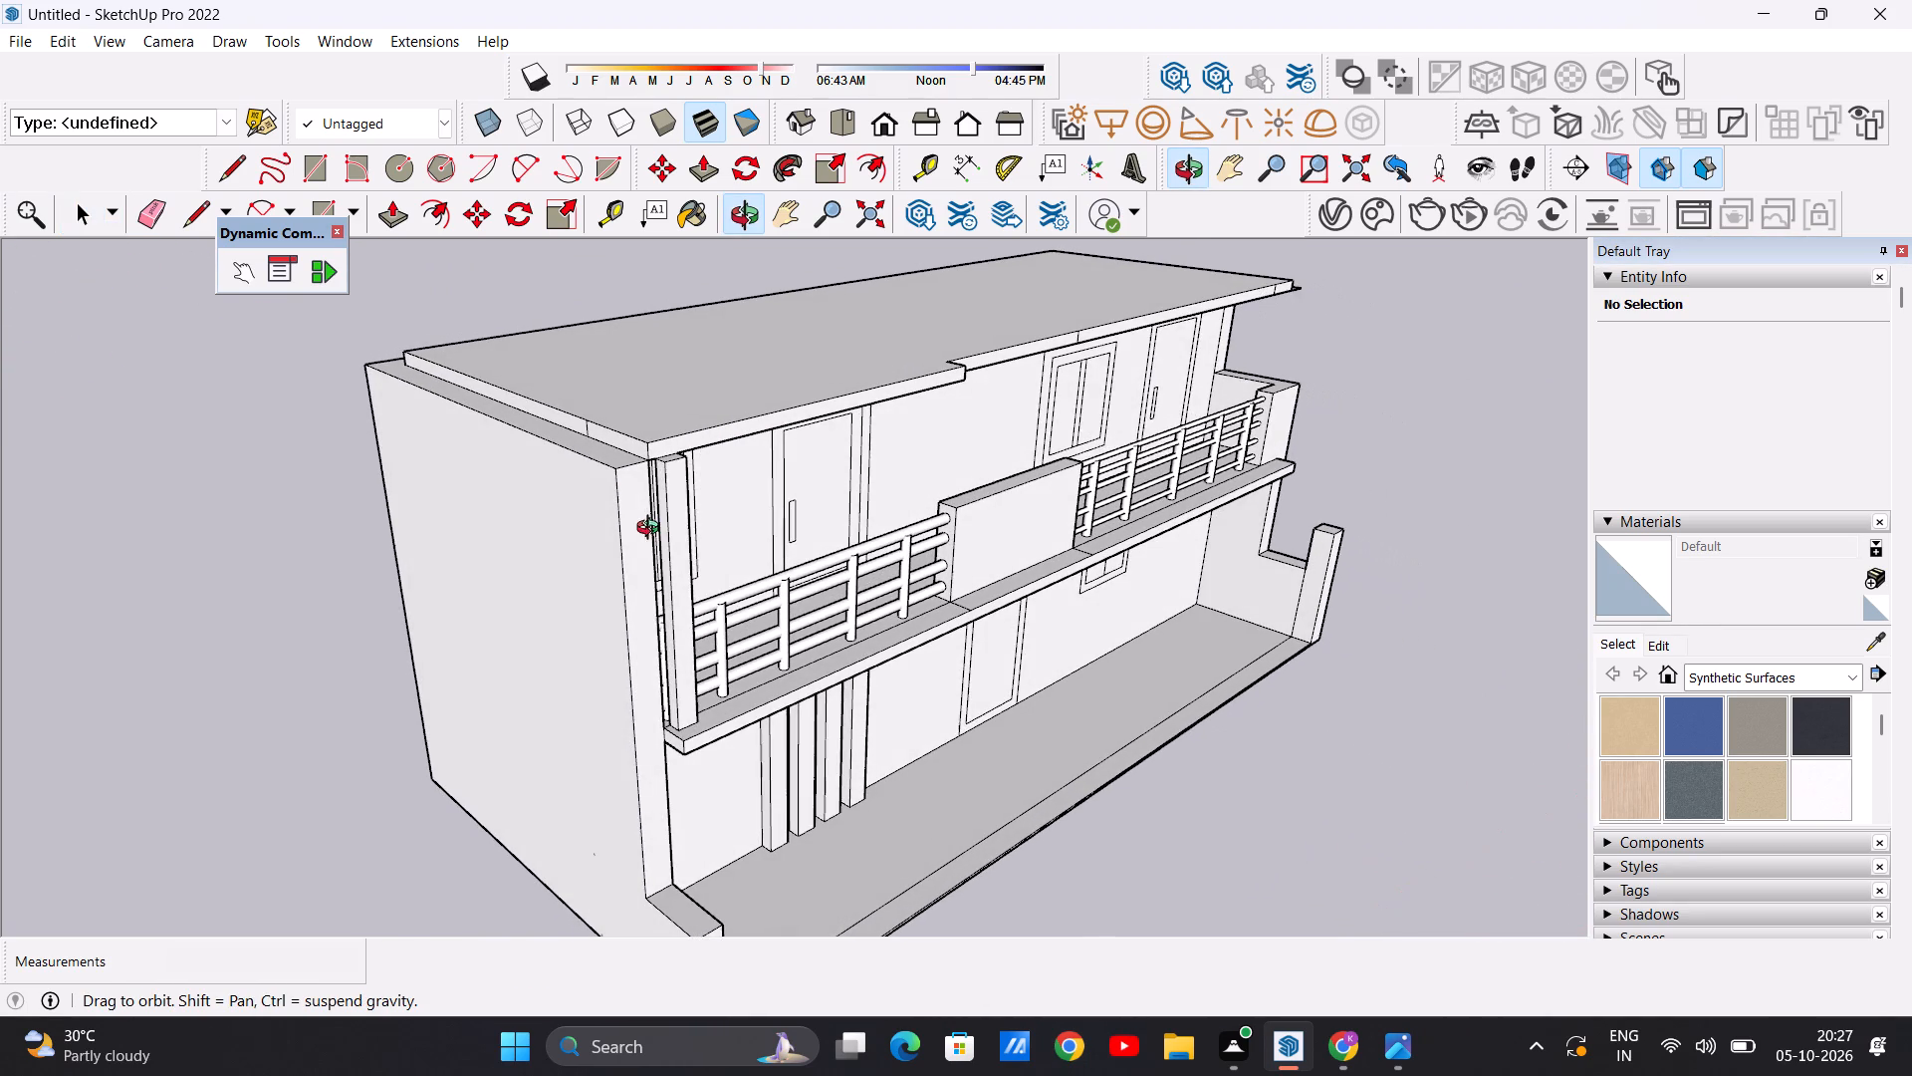
{"action": "middle_click_drag", "start_coordinate": [652, 530], "coordinate": [659, 530]}
{"action": "scroll", "coordinate": [674, 538], "scroll_direction": "up", "scroll_amount": 4}
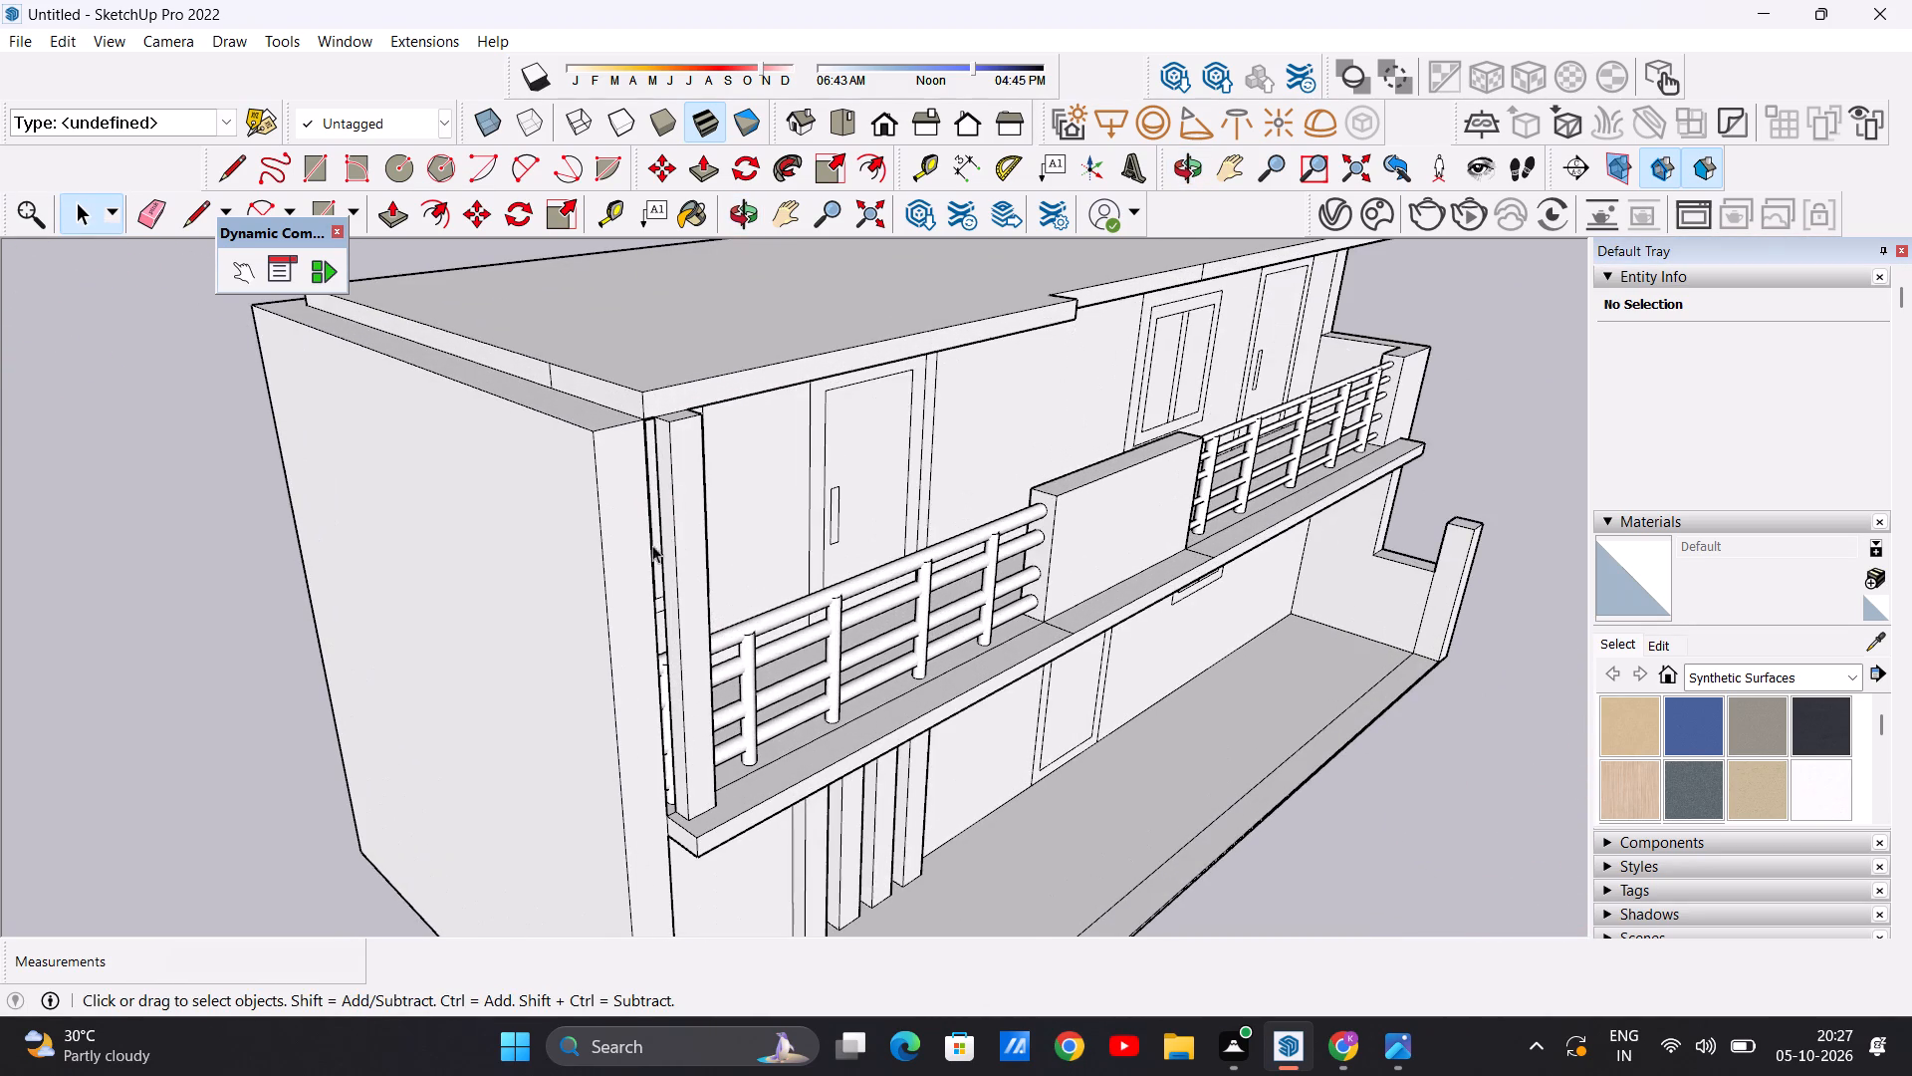
{"action": "scroll", "coordinate": [642, 547], "scroll_direction": "down", "scroll_amount": 9}
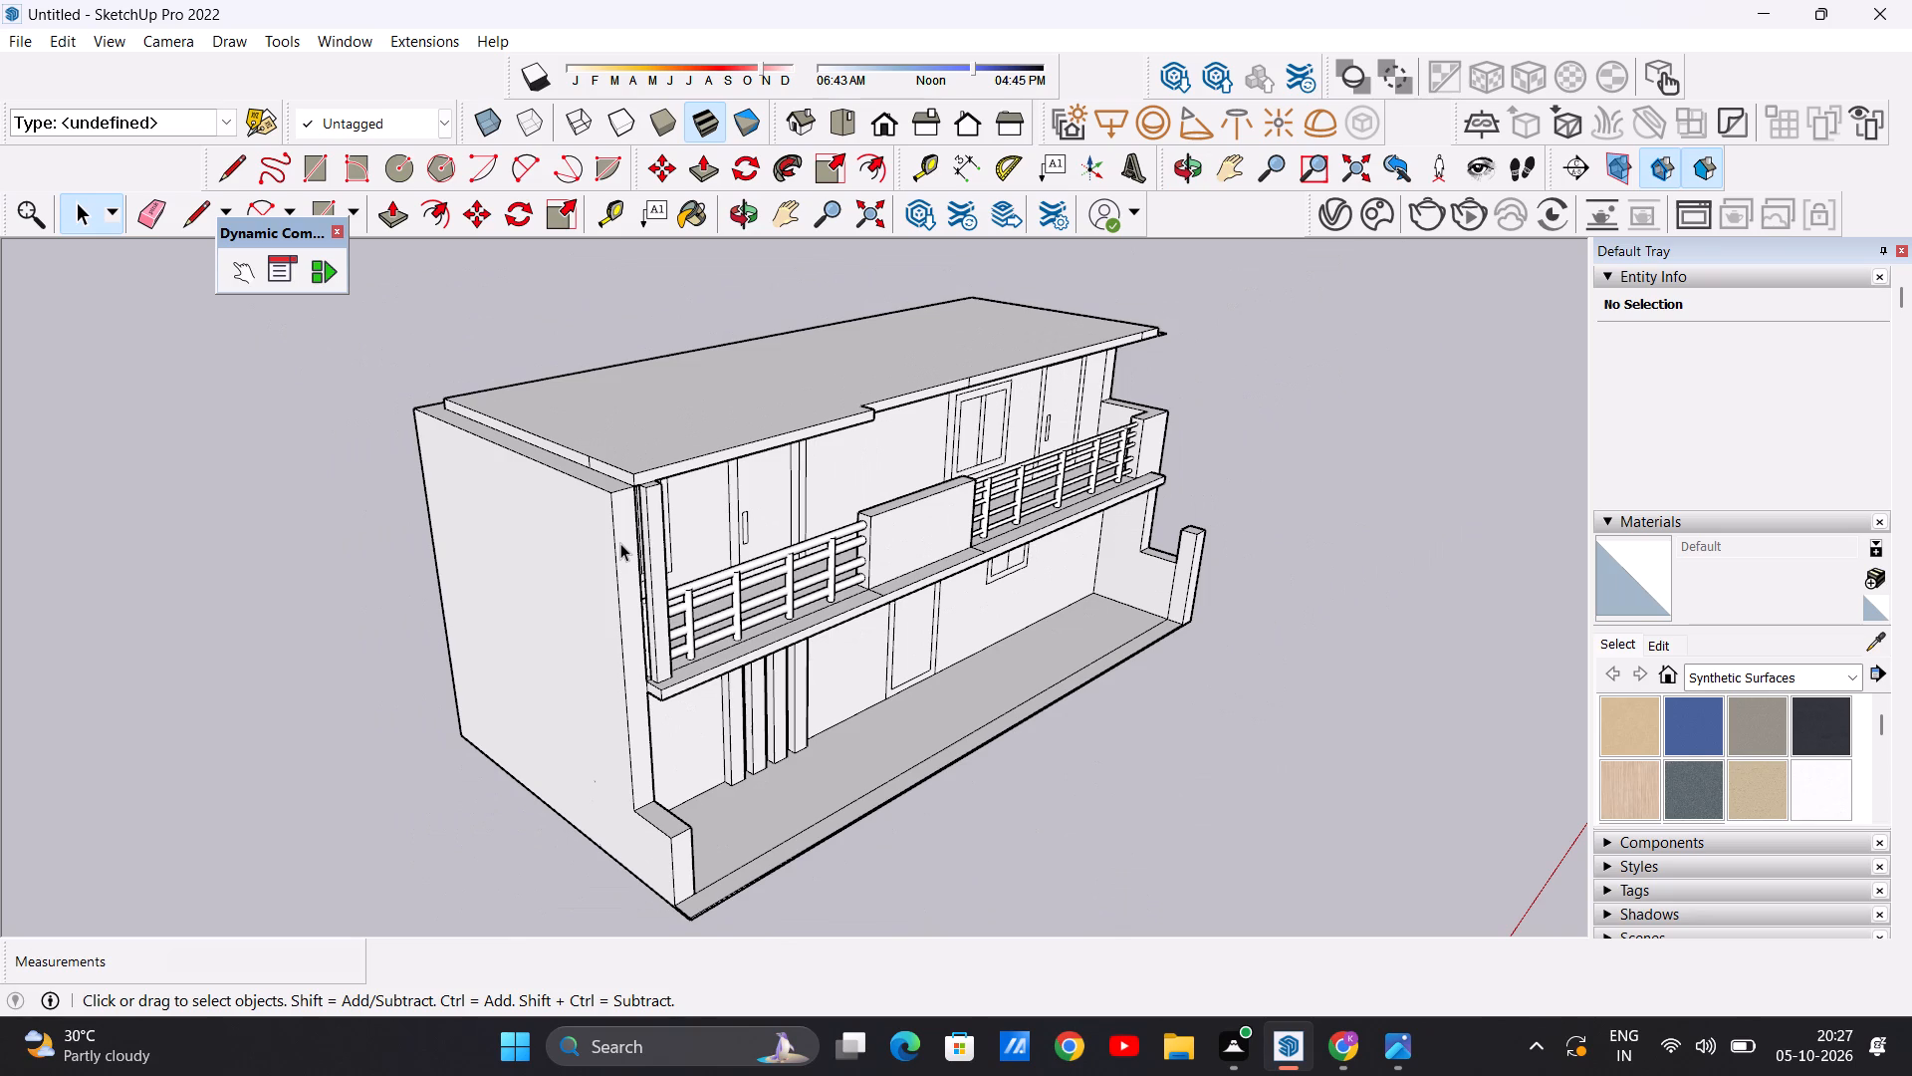
{"action": "middle_click_drag", "start_coordinate": [770, 564], "coordinate": [566, 560]}
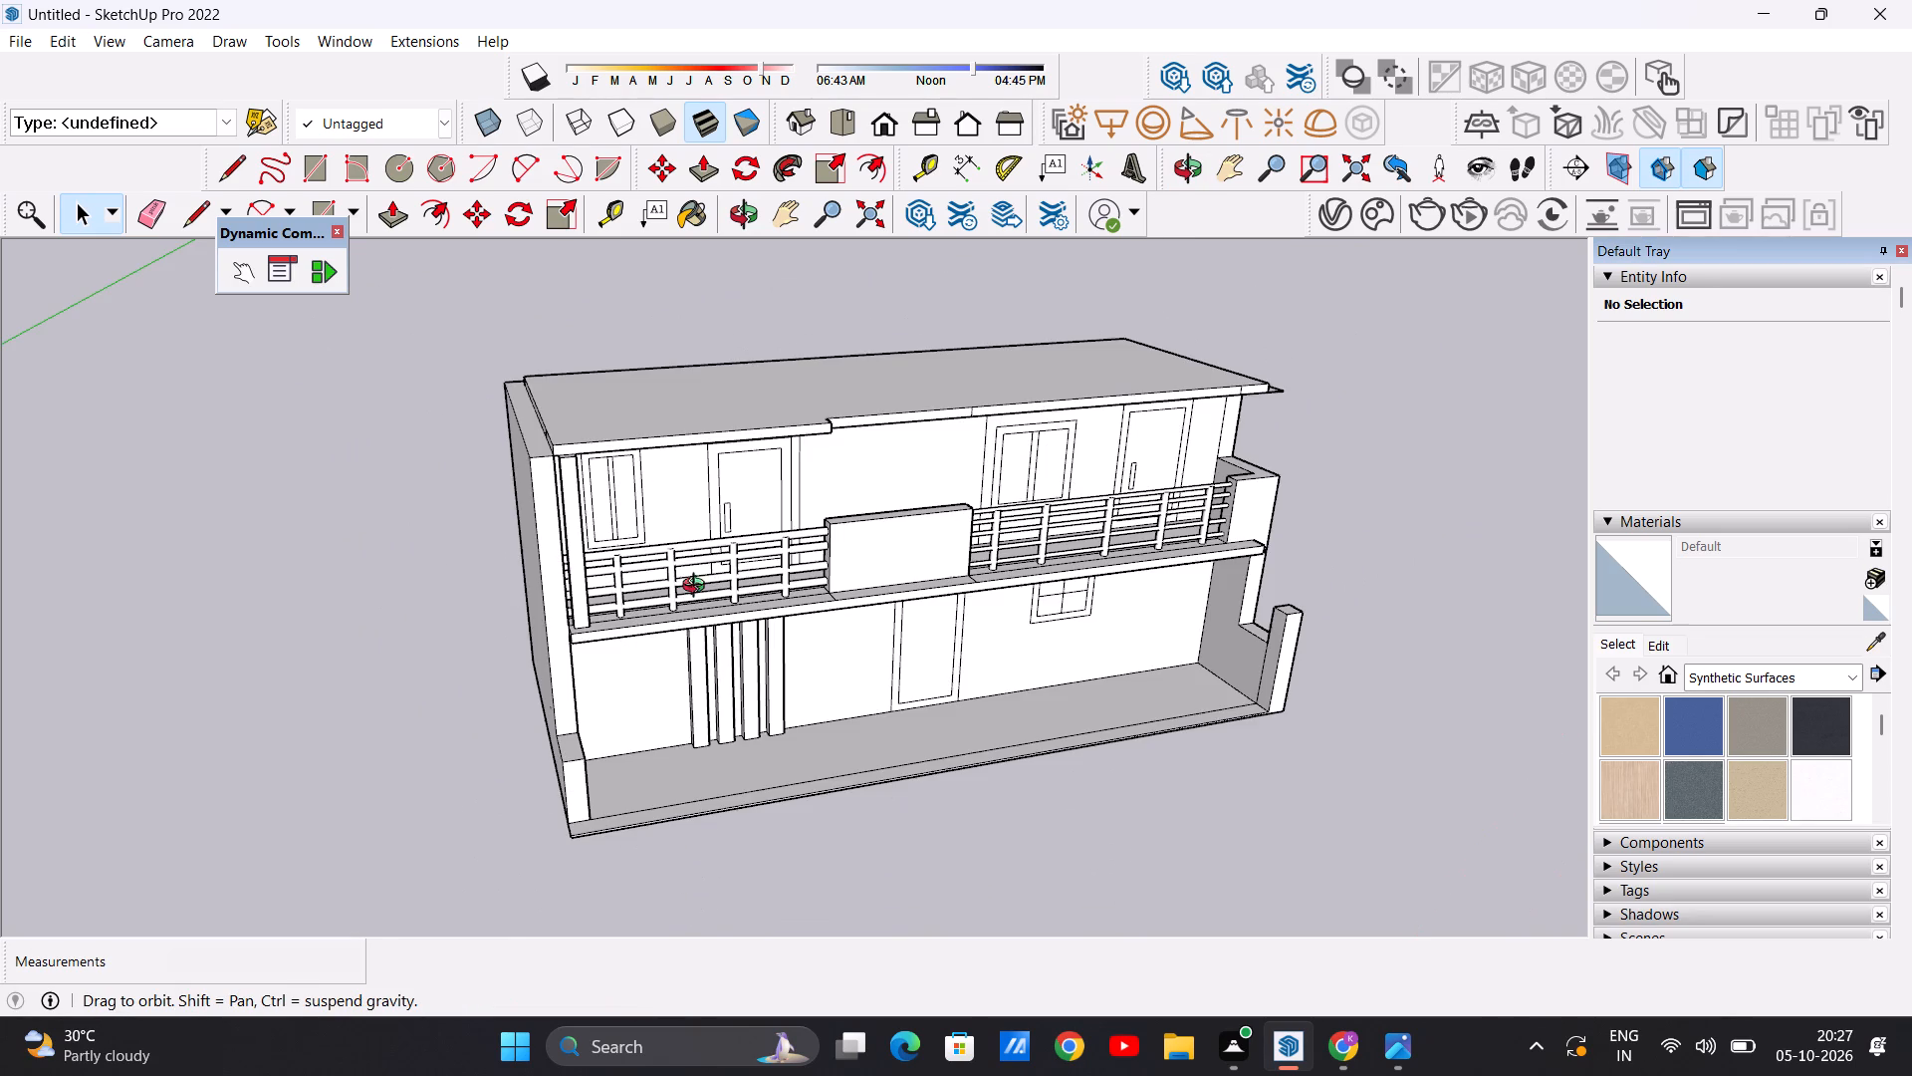
{"action": "middle_click_drag", "start_coordinate": [698, 589], "coordinate": [619, 744]}
{"action": "scroll", "coordinate": [639, 613], "scroll_direction": "up", "scroll_amount": 5}
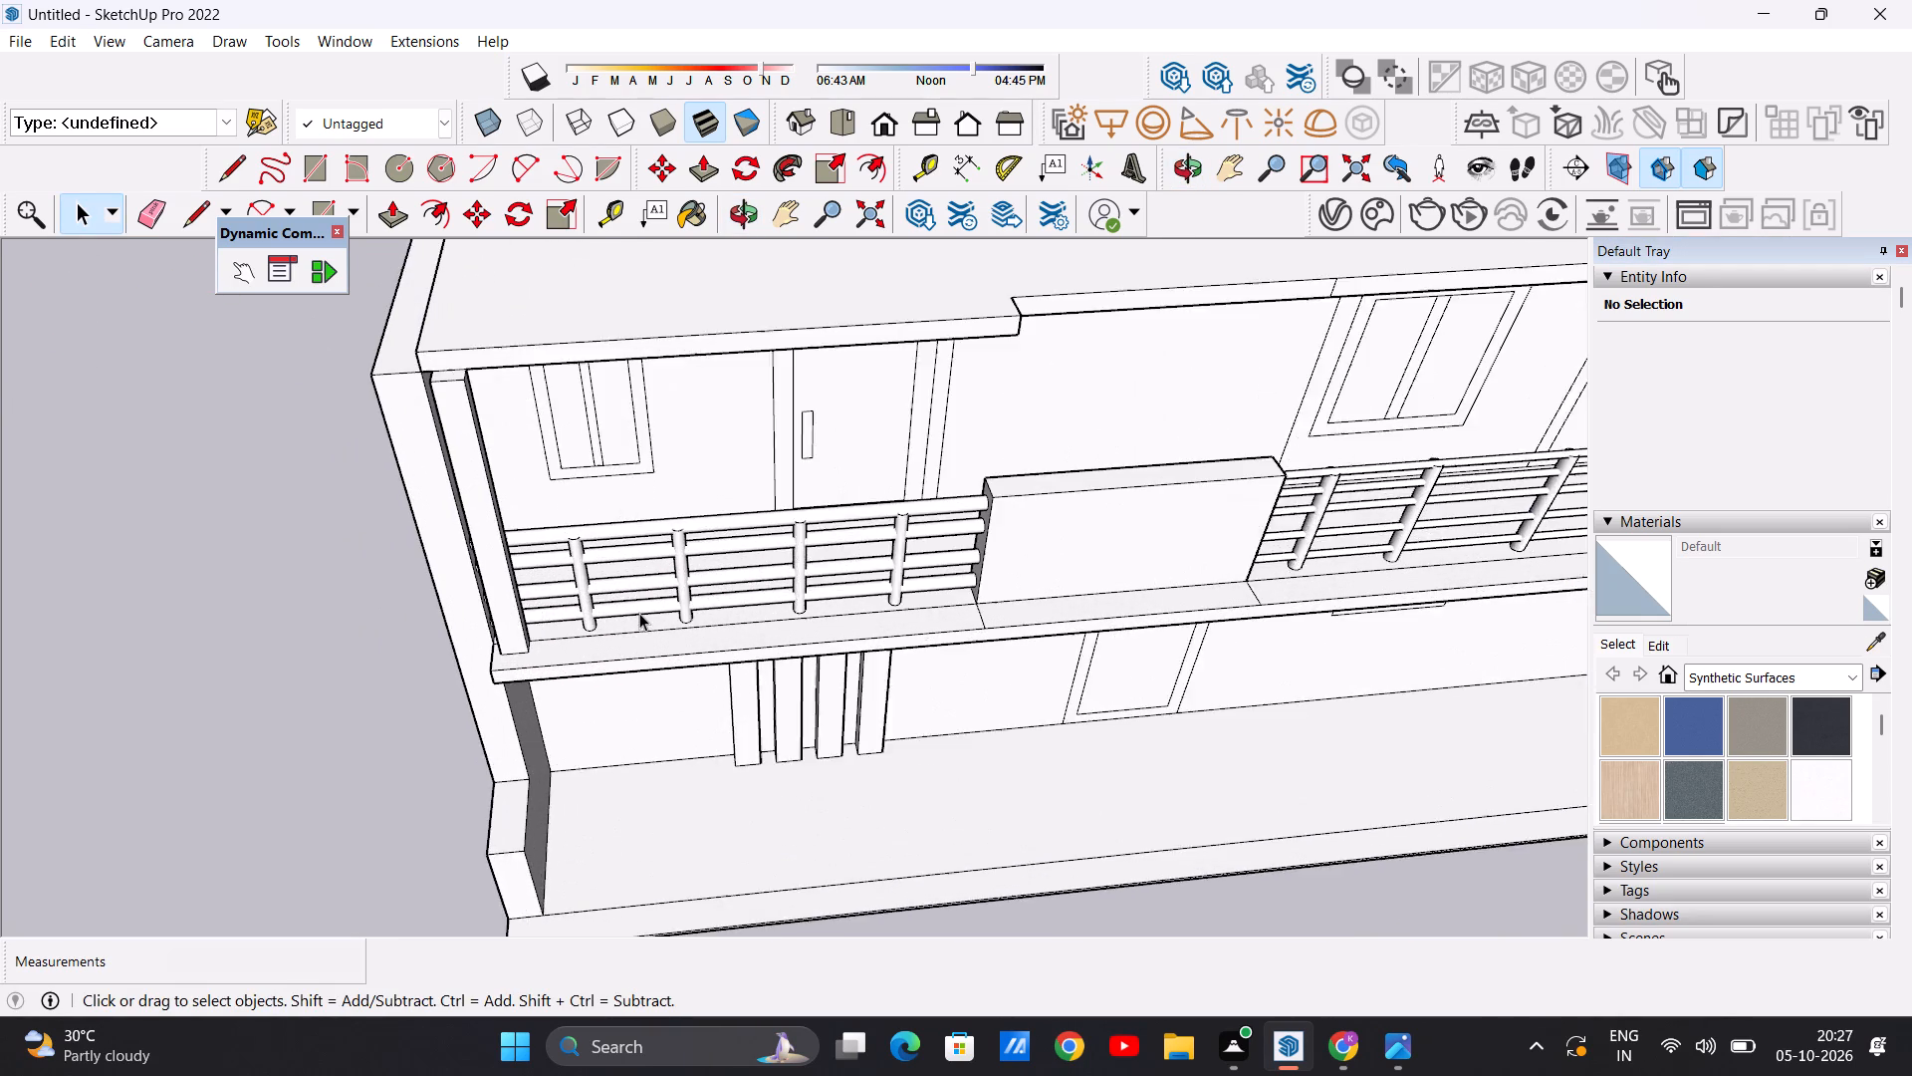
{"action": "scroll", "coordinate": [639, 613], "scroll_direction": "up", "scroll_amount": 2}
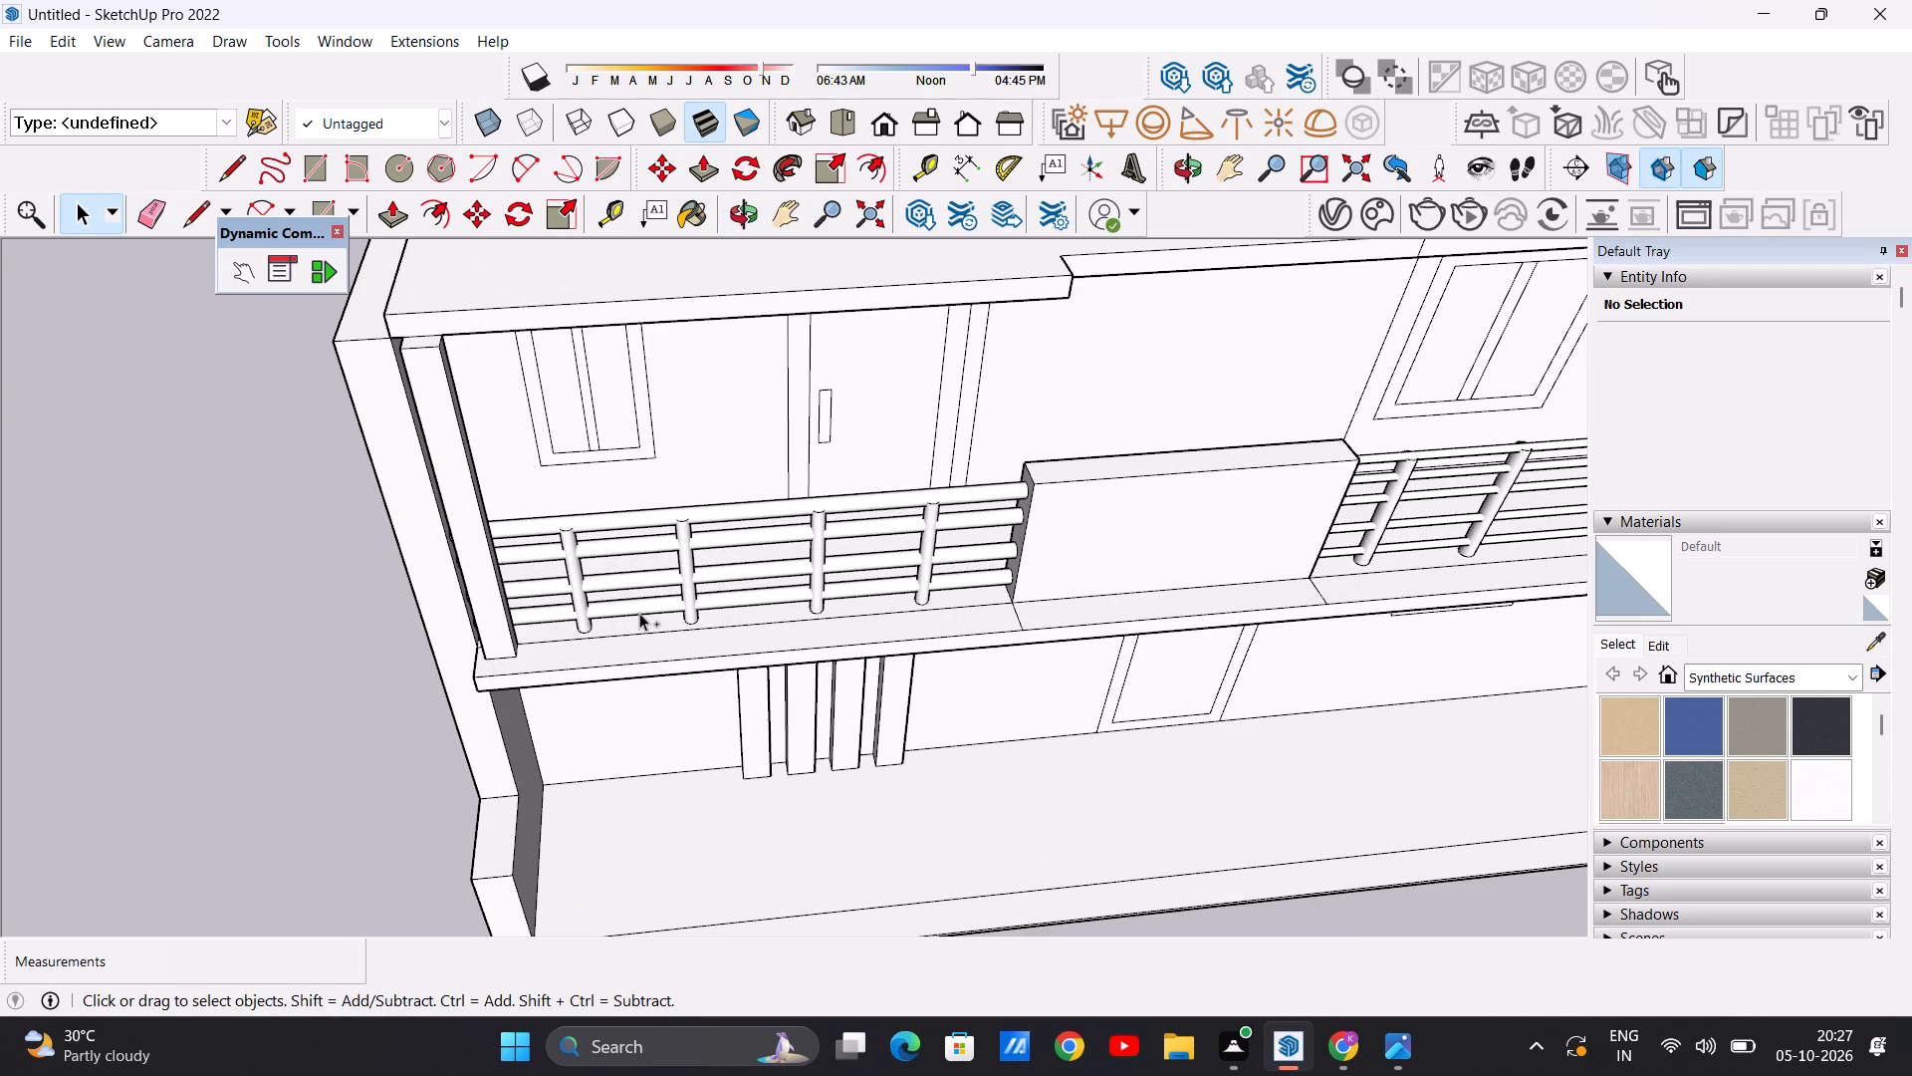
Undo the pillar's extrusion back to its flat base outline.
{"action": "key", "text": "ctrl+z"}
Copy the pillar base outline three times in a row along the balcony ledge, spaced about 6' 4" to 7' apart.
{"action": "middle_click_drag", "start_coordinate": [529, 649], "coordinate": [500, 752]}
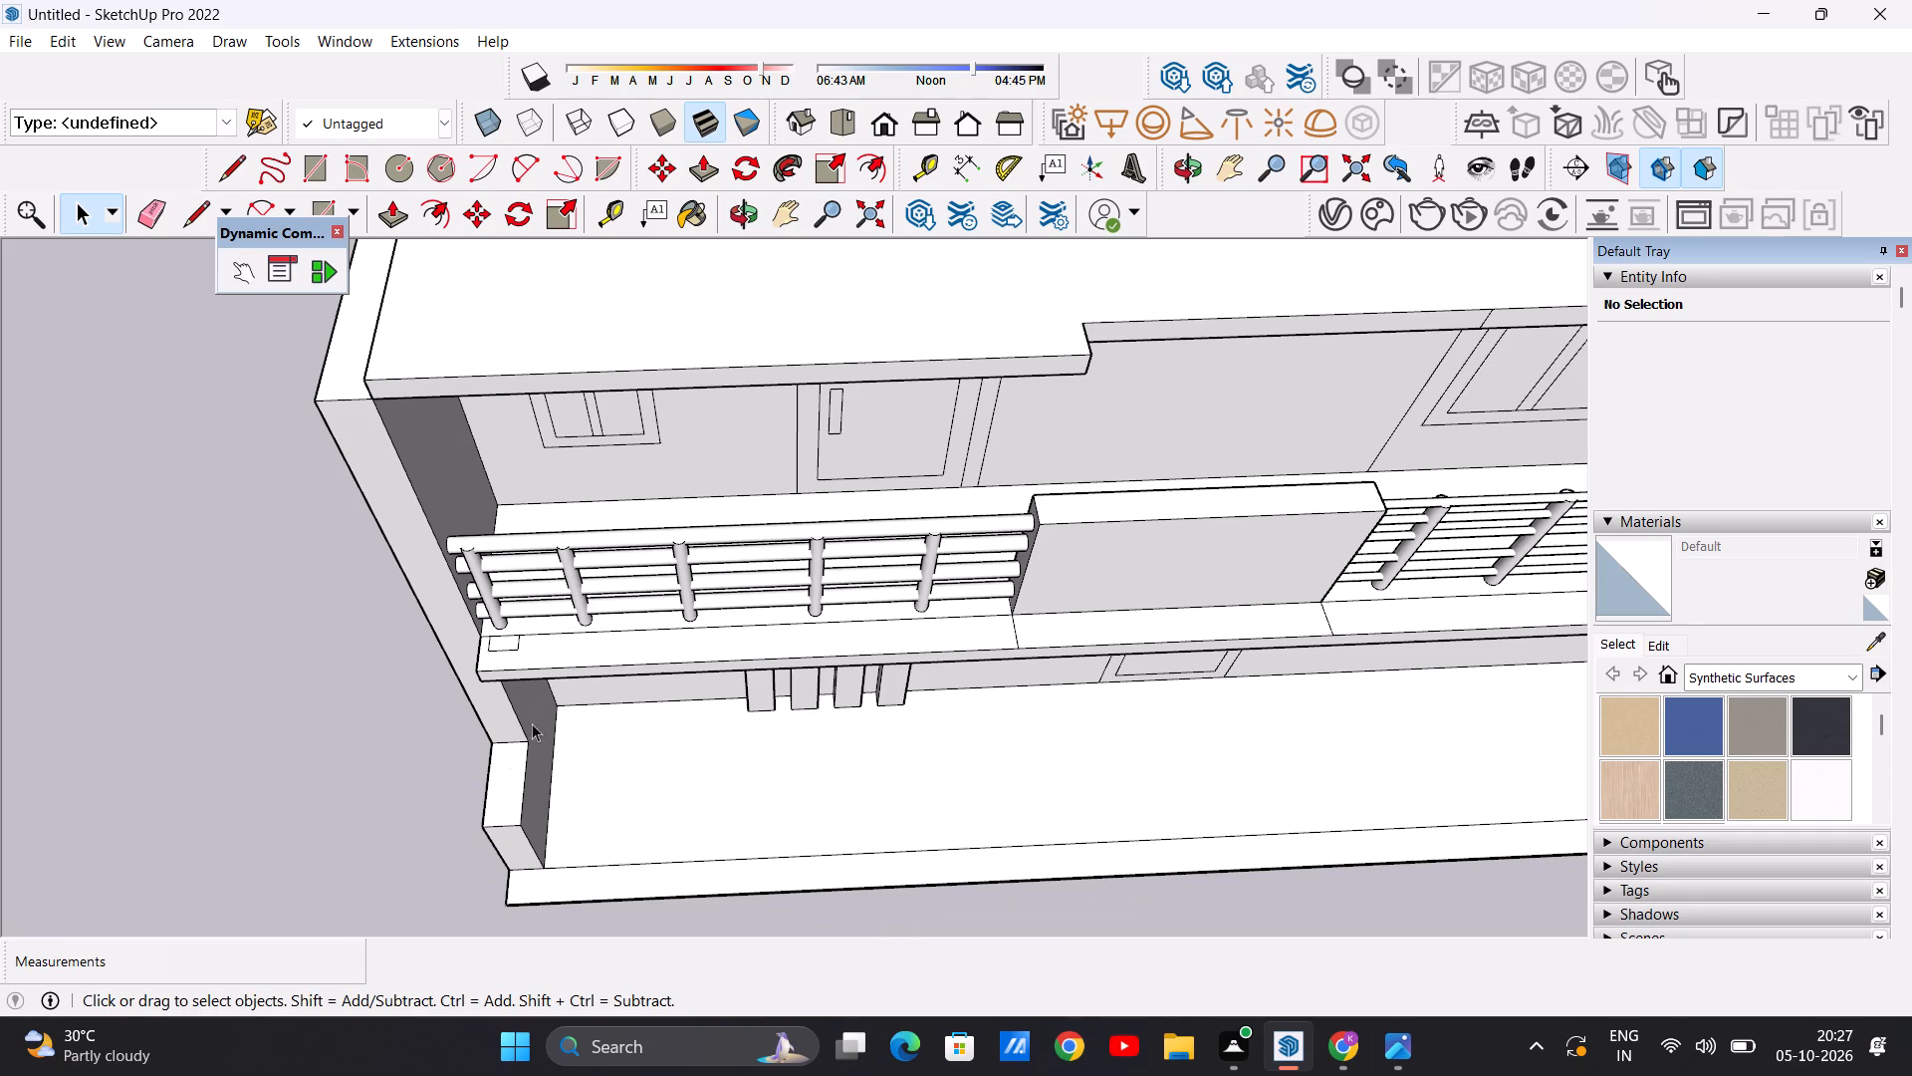
{"action": "scroll", "coordinate": [740, 640], "scroll_direction": "up", "scroll_amount": 6}
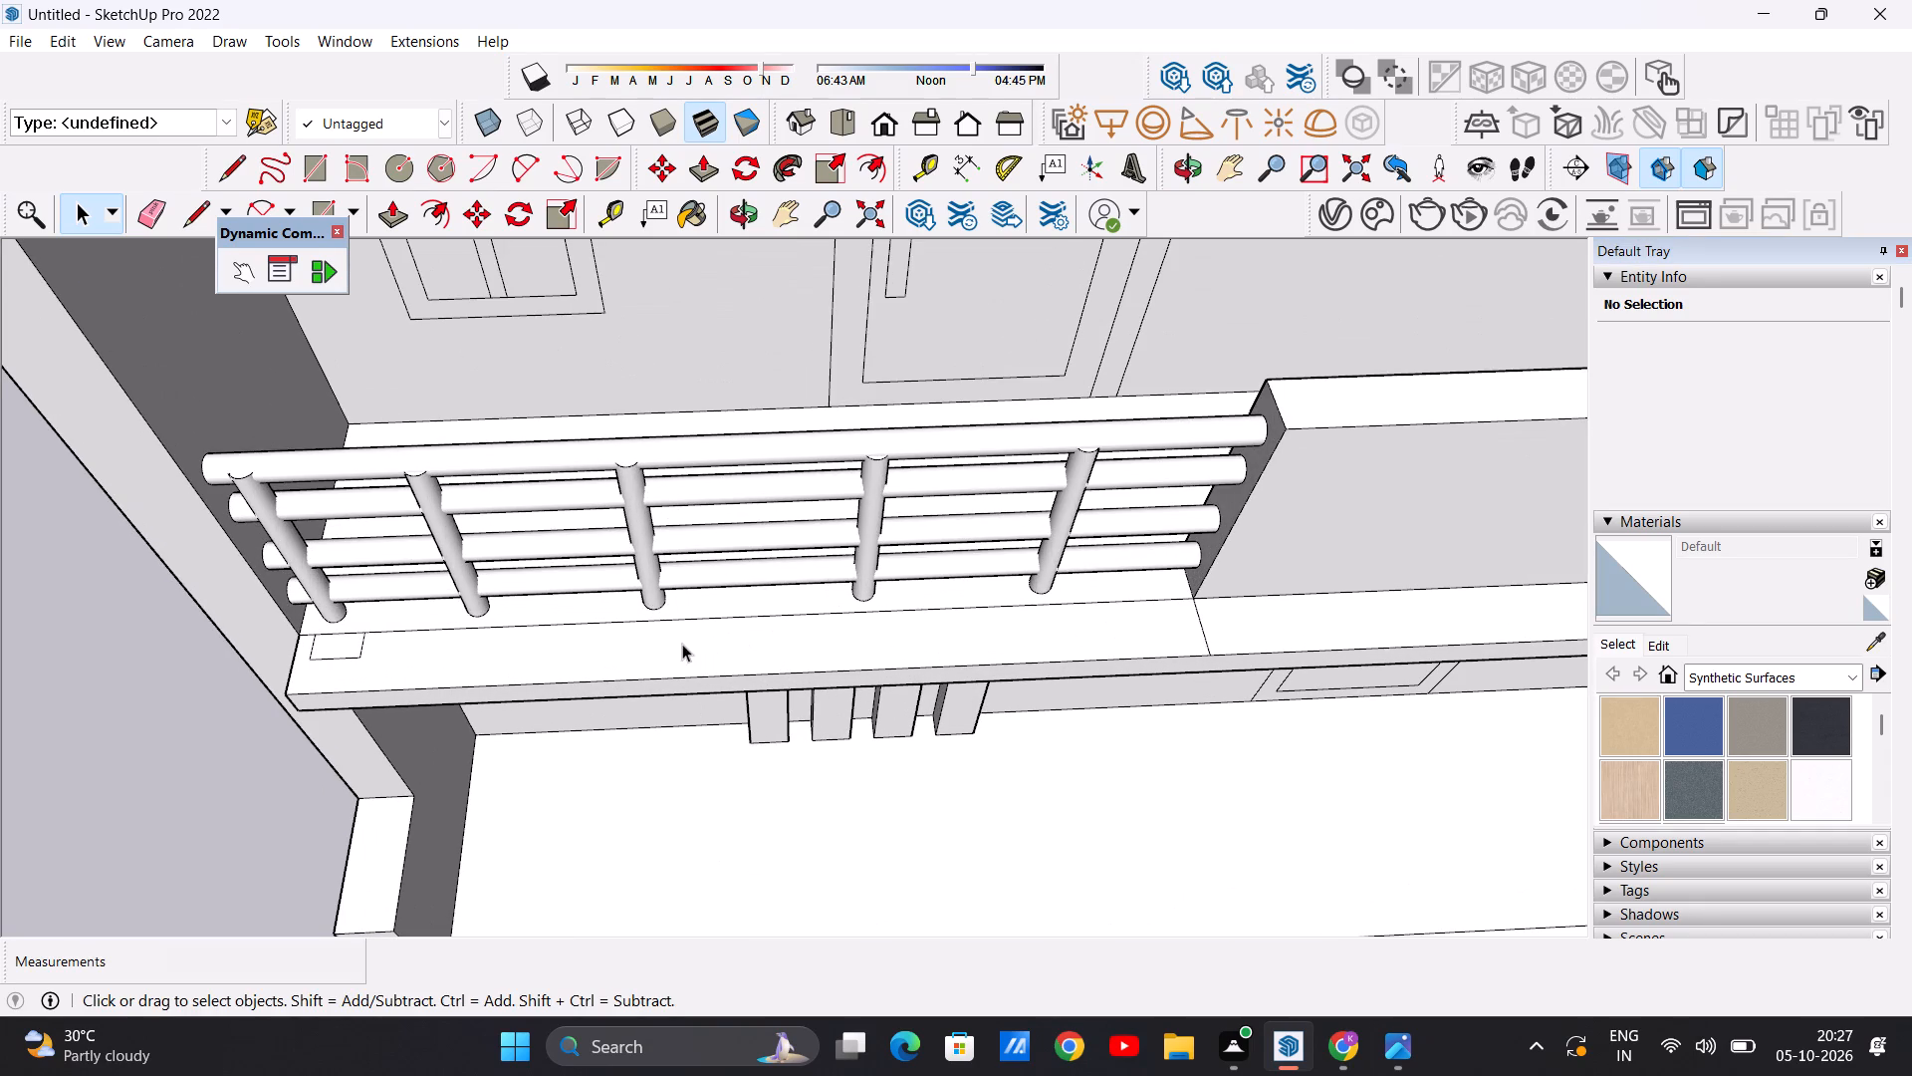
{"action": "double_click", "coordinate": [342, 645]}
{"action": "key", "text": "m"}
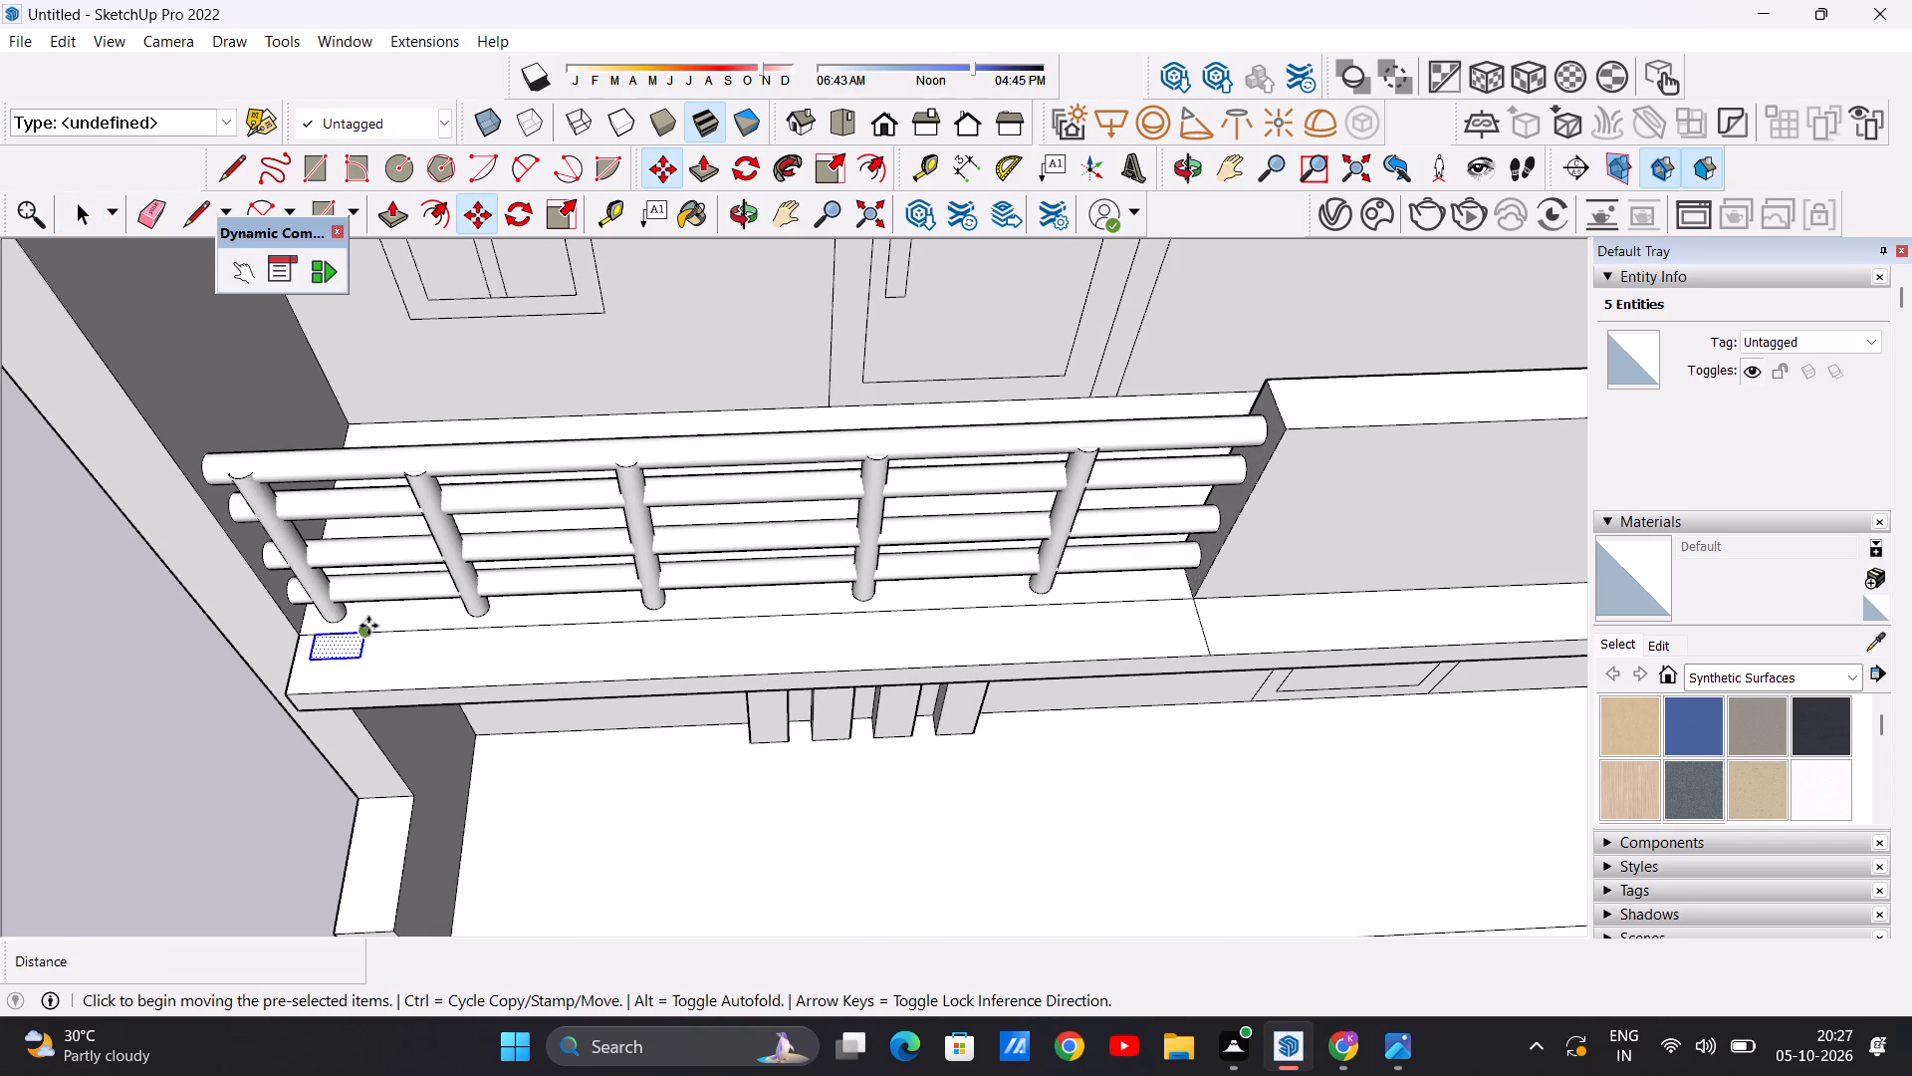
{"action": "left_click", "coordinate": [368, 626]}
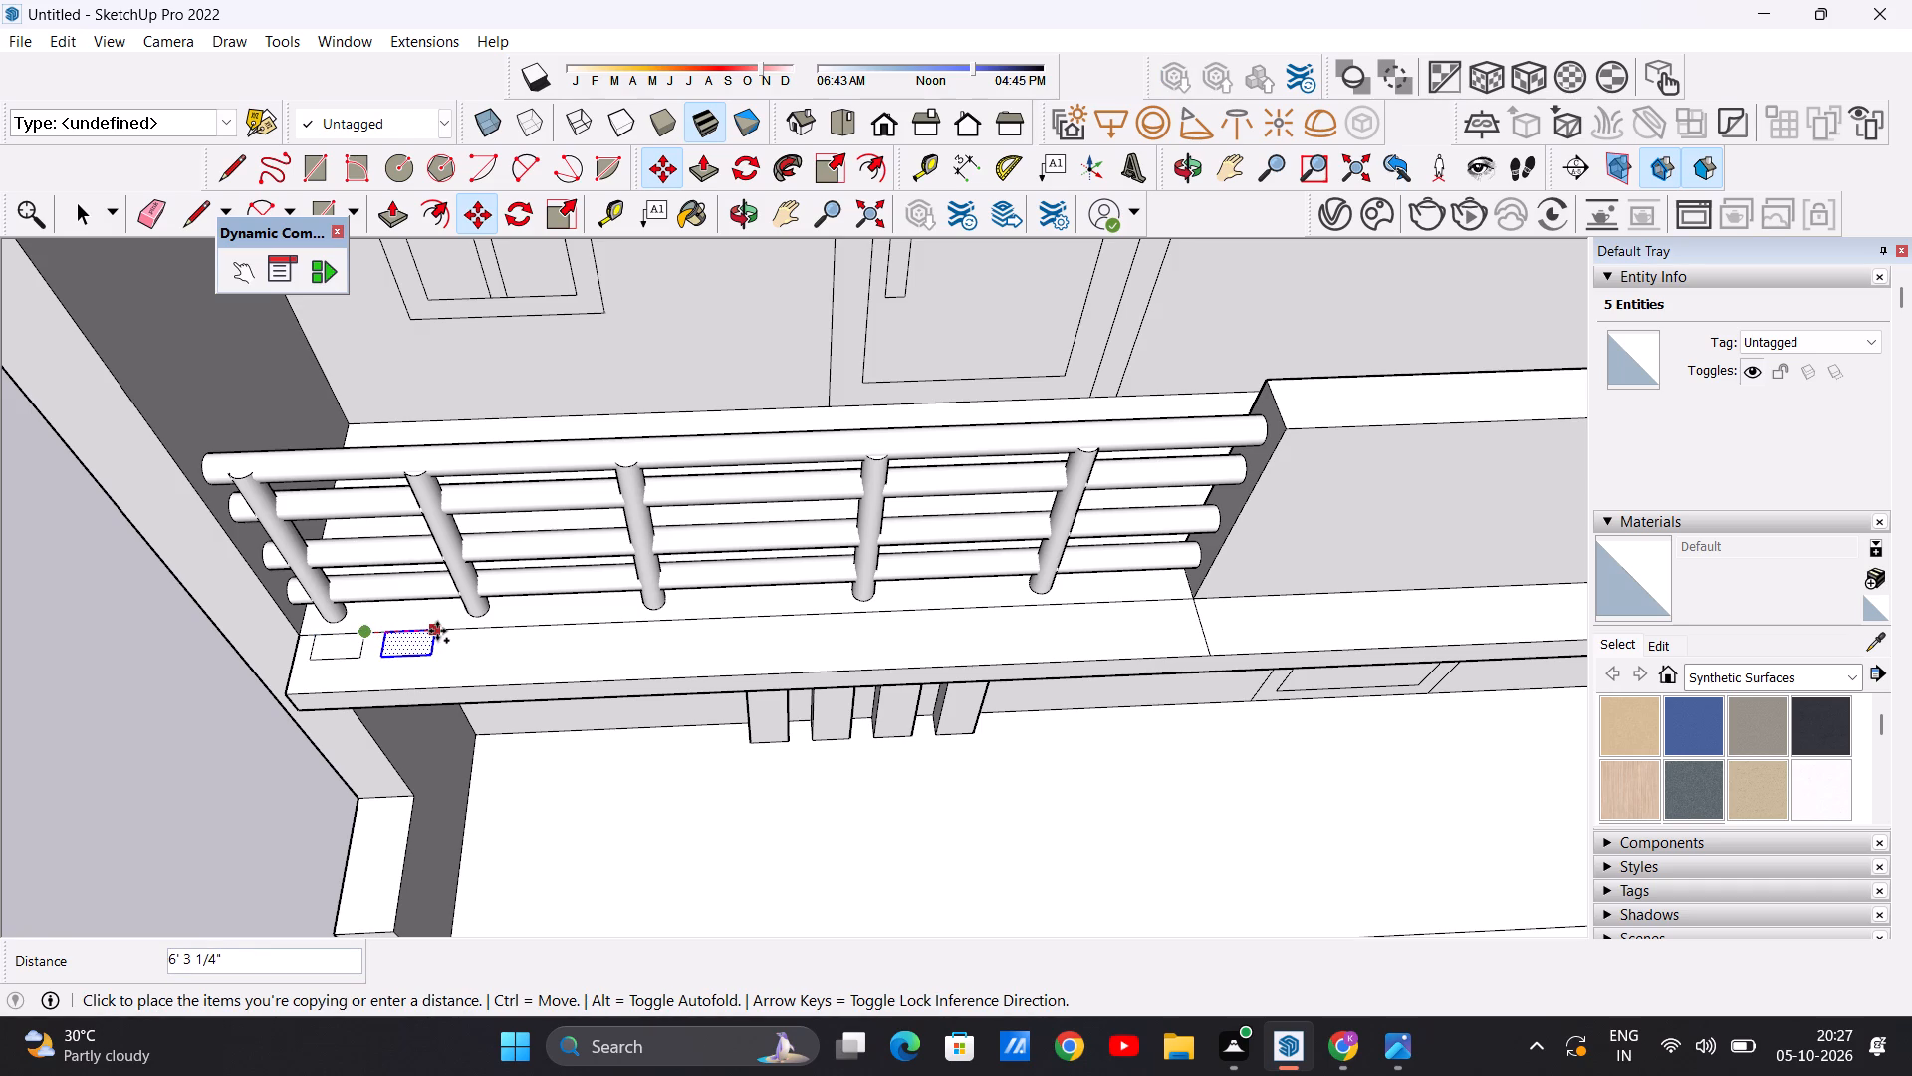
{"action": "left_click", "coordinate": [436, 631]}
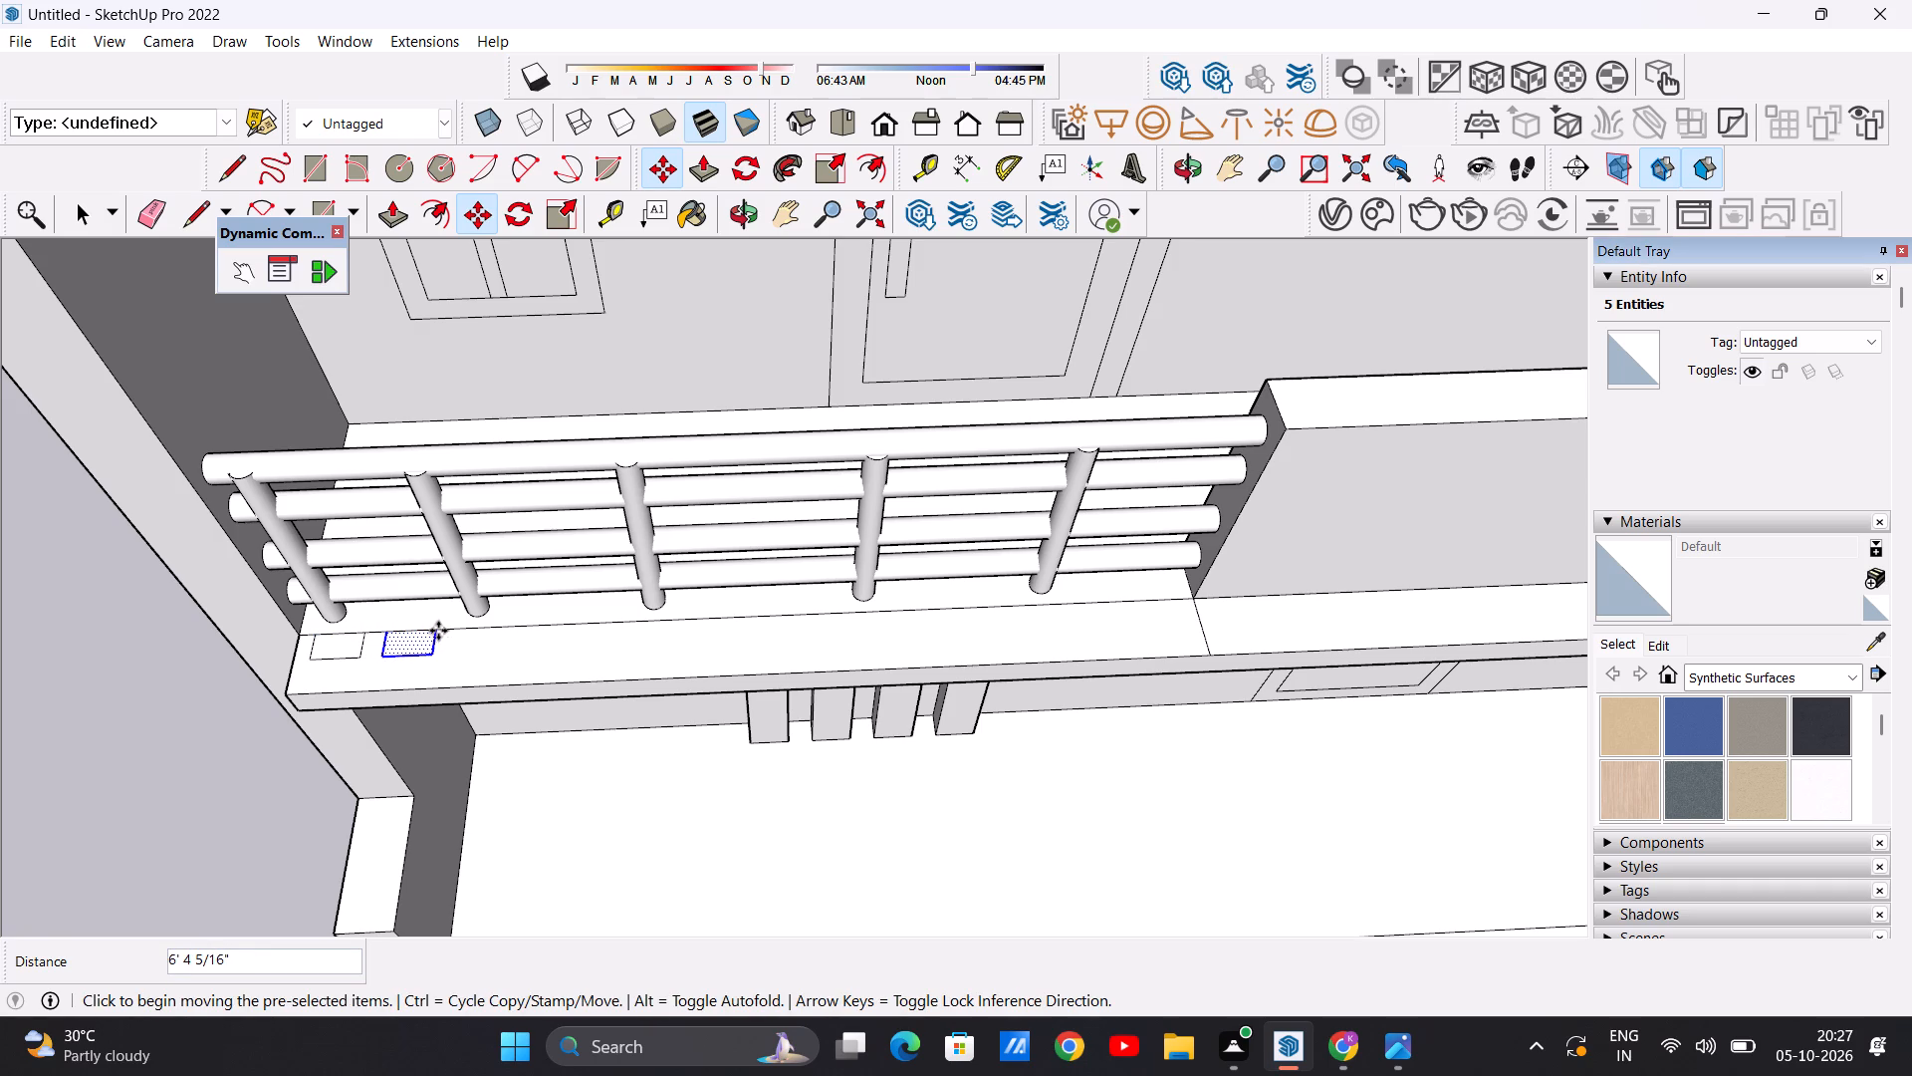
{"action": "left_click", "coordinate": [437, 631]}
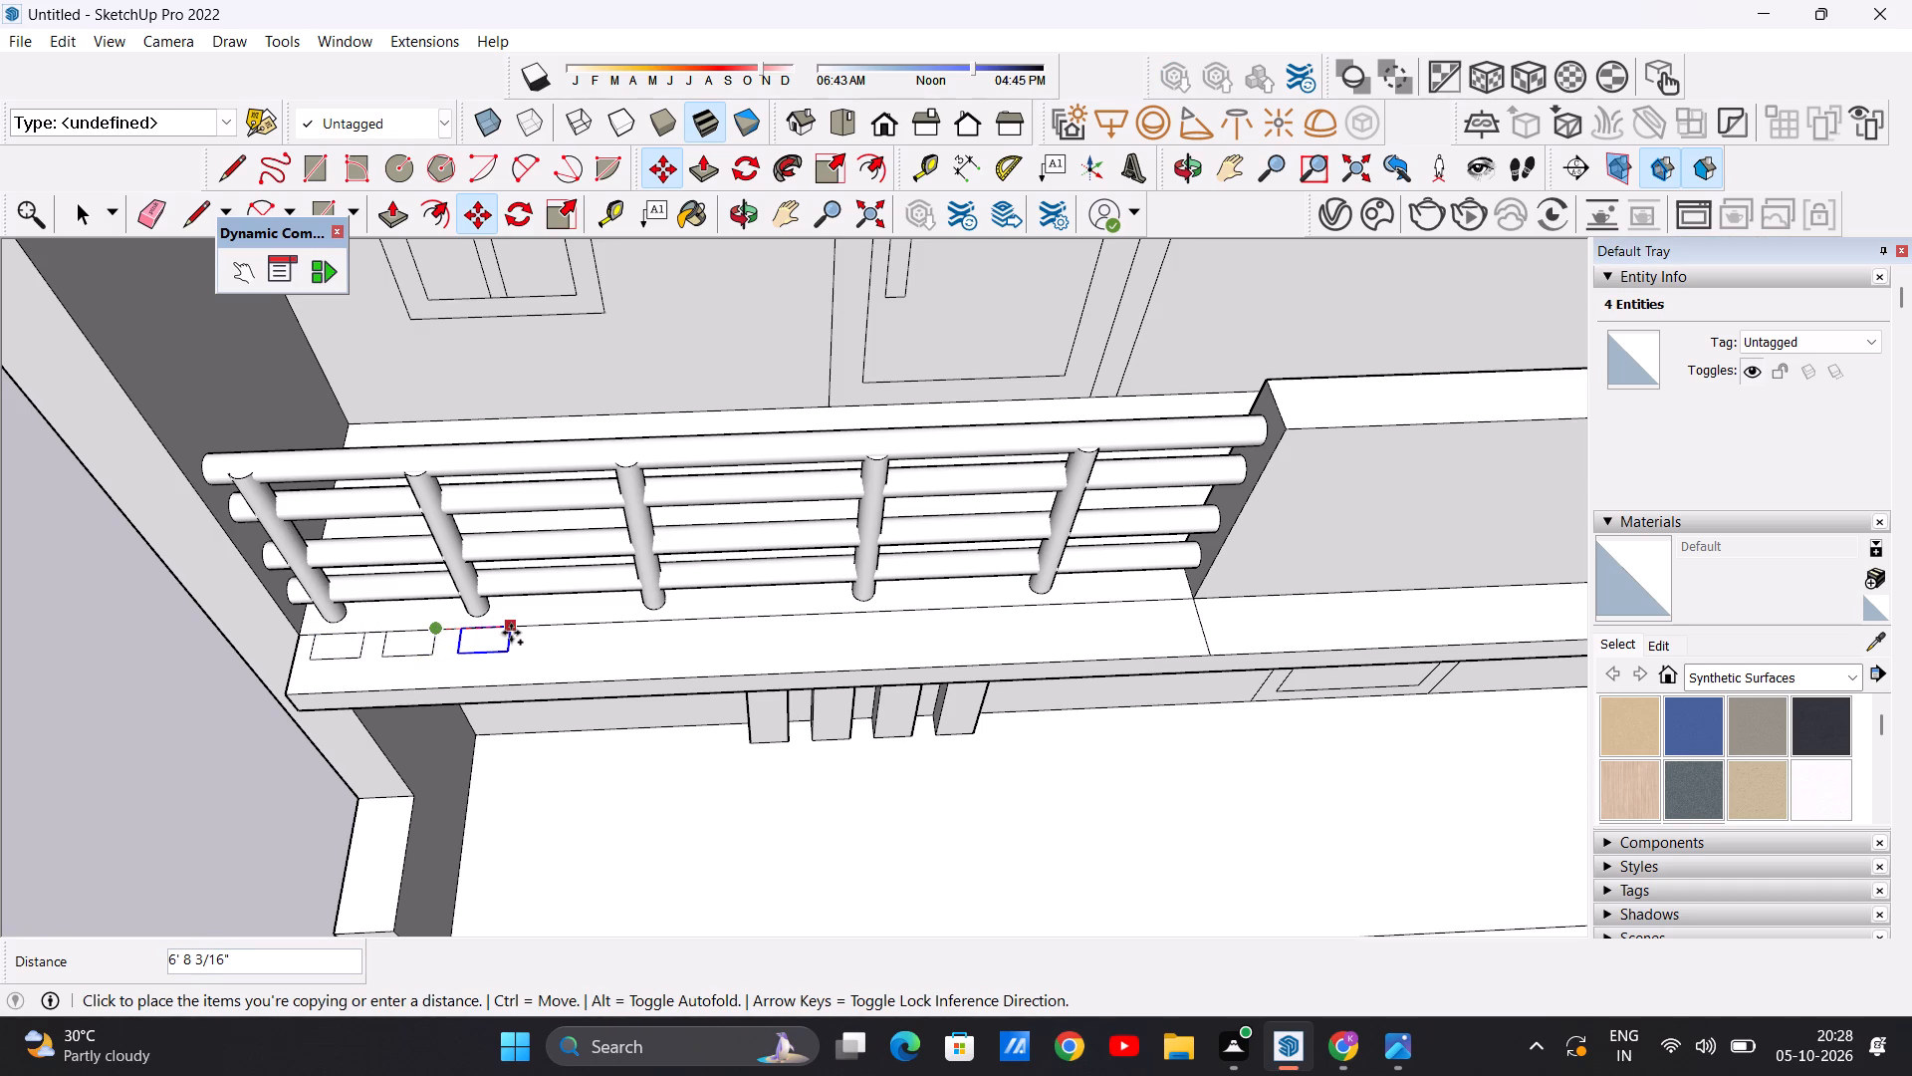
{"action": "left_click", "coordinate": [509, 633]}
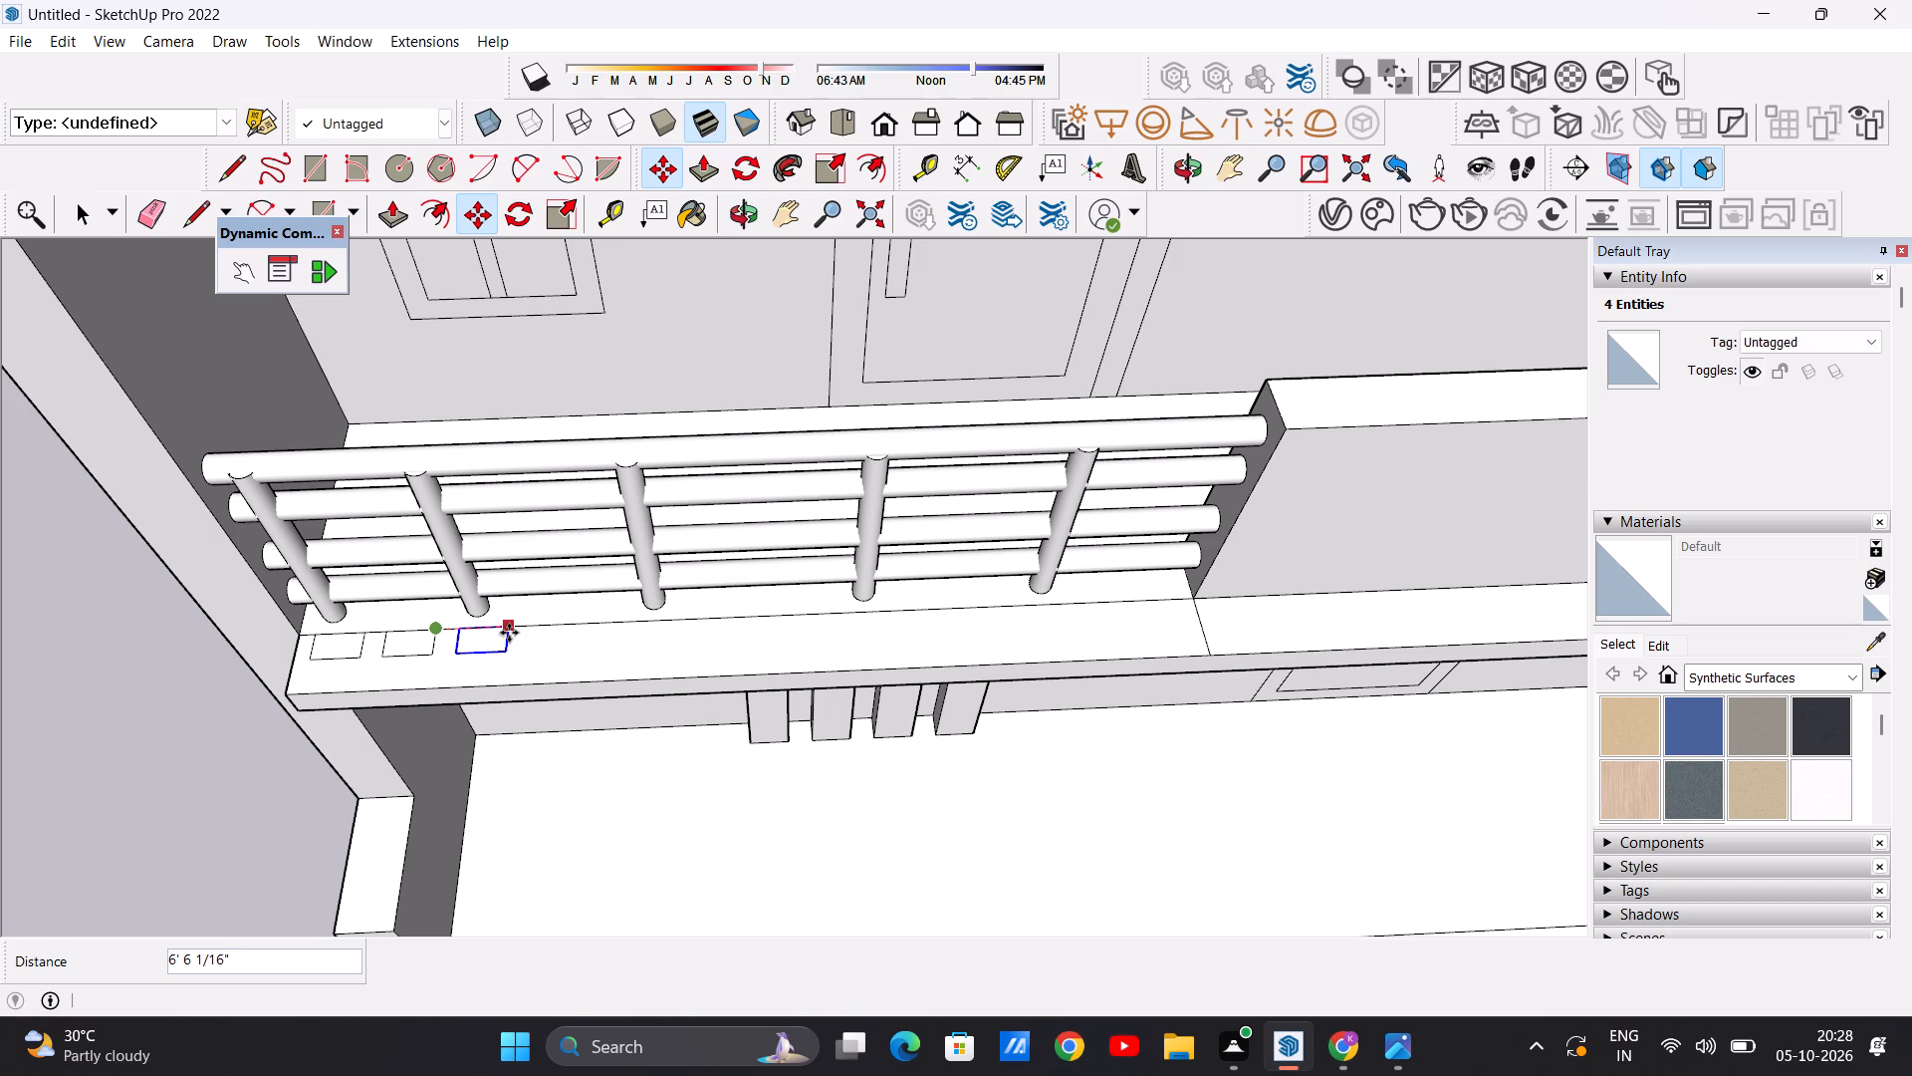
{"action": "left_click", "coordinate": [509, 625]}
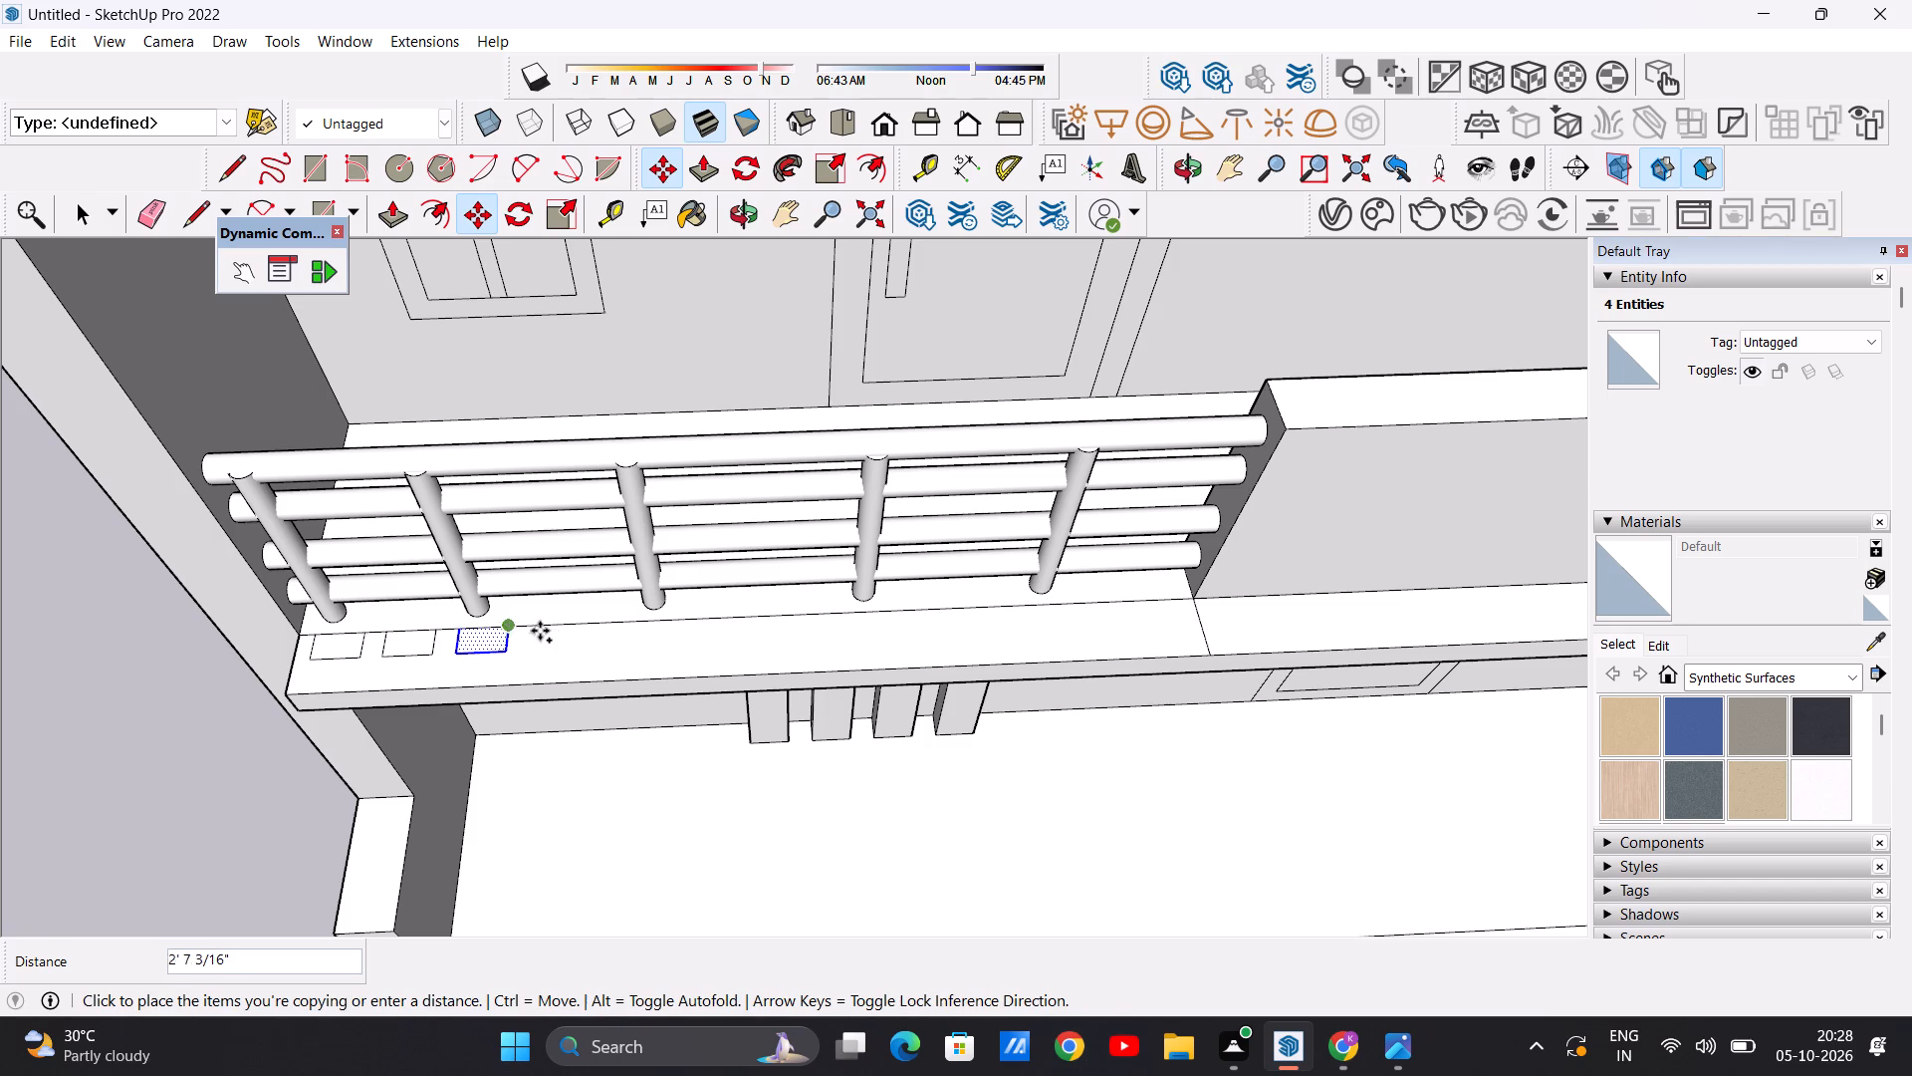
{"action": "left_click", "coordinate": [587, 631]}
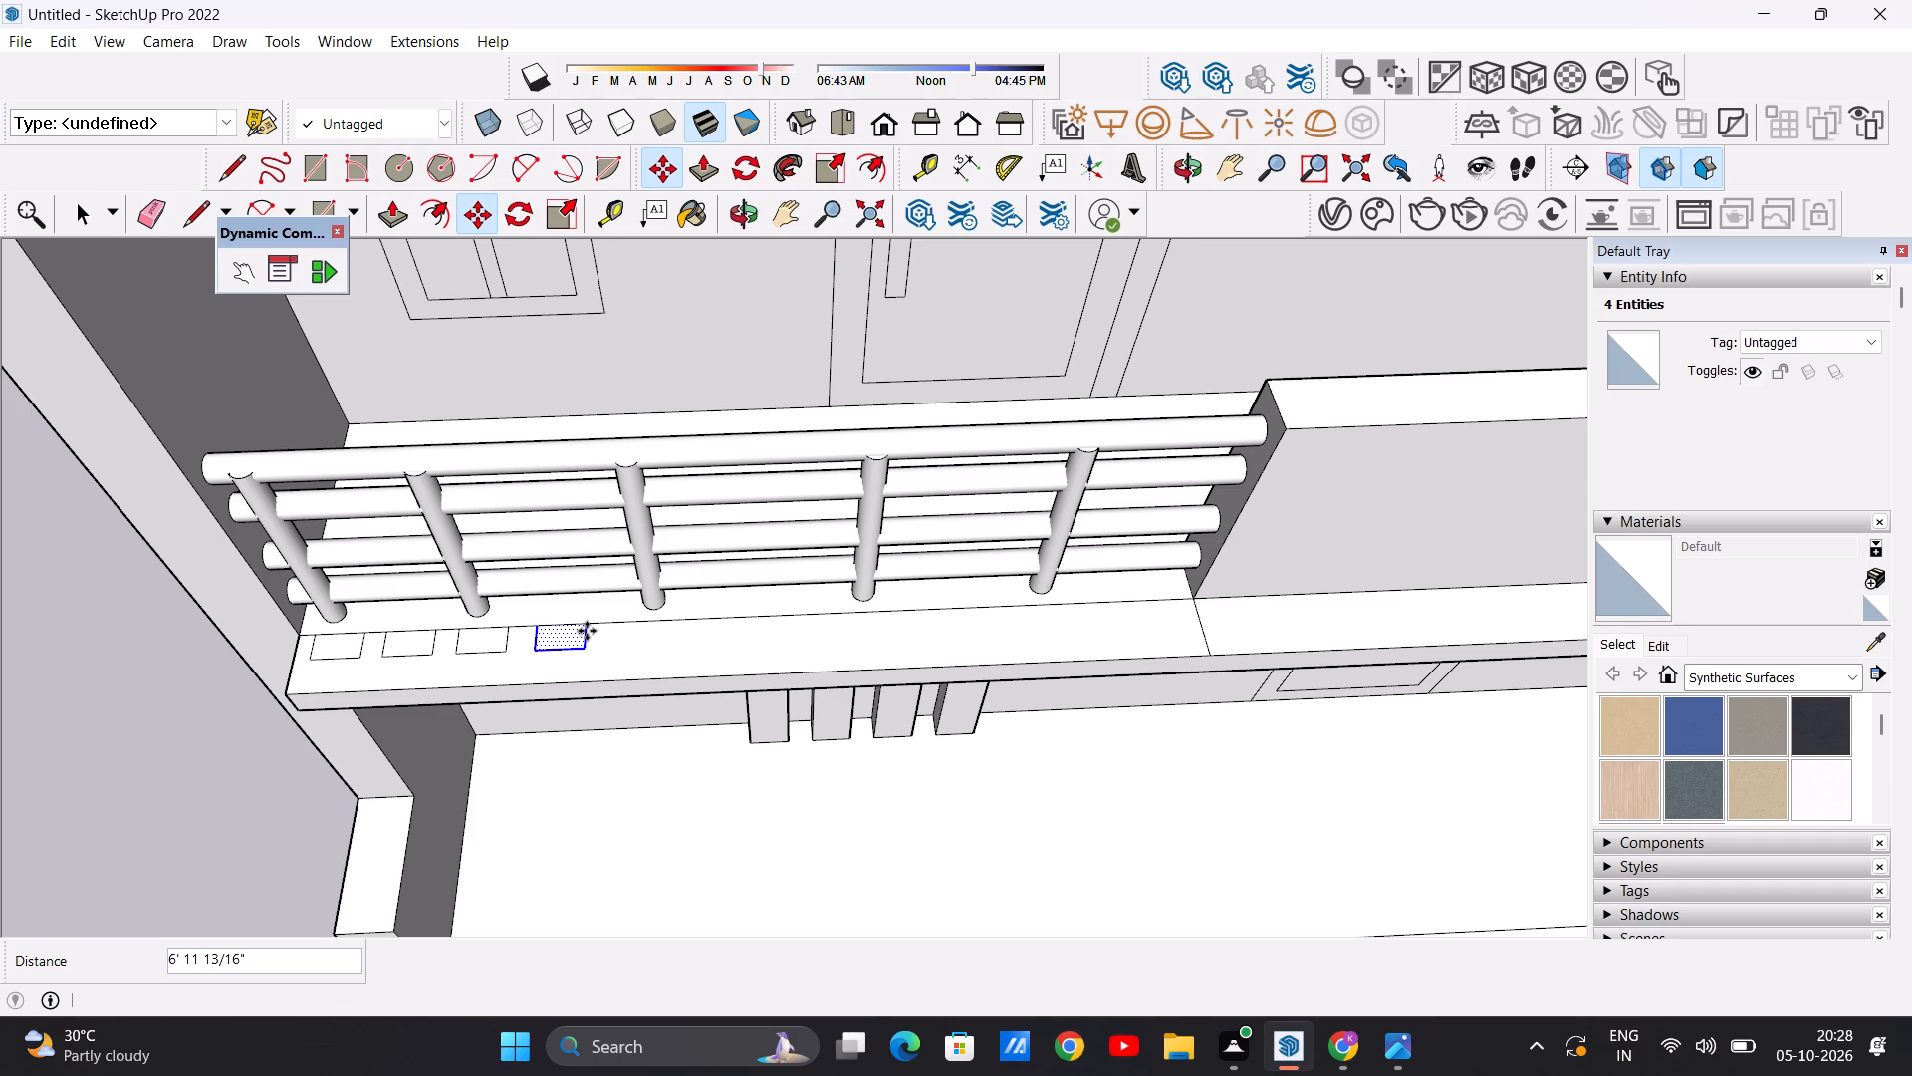
{"action": "key", "text": "space"}
{"action": "scroll", "coordinate": [561, 646], "scroll_direction": "down", "scroll_amount": 10}
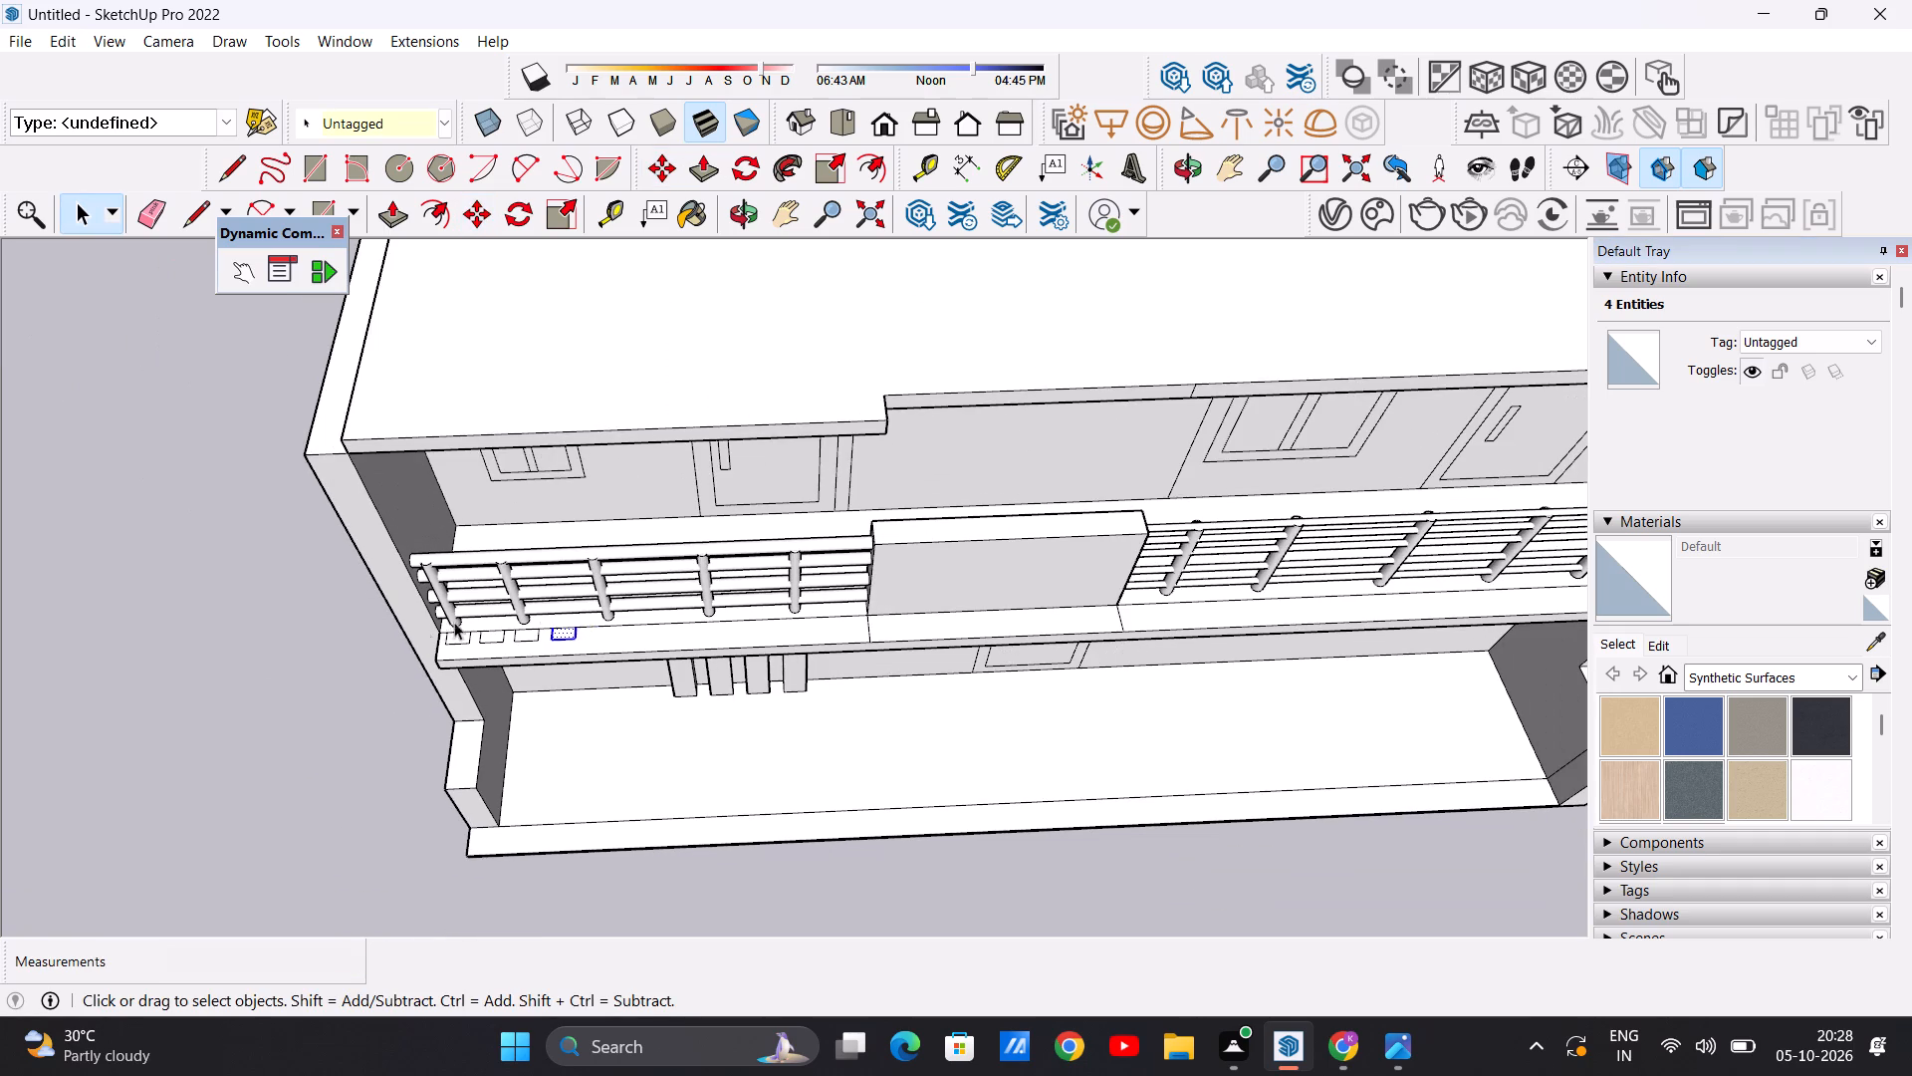
{"action": "left_click", "coordinate": [374, 654]}
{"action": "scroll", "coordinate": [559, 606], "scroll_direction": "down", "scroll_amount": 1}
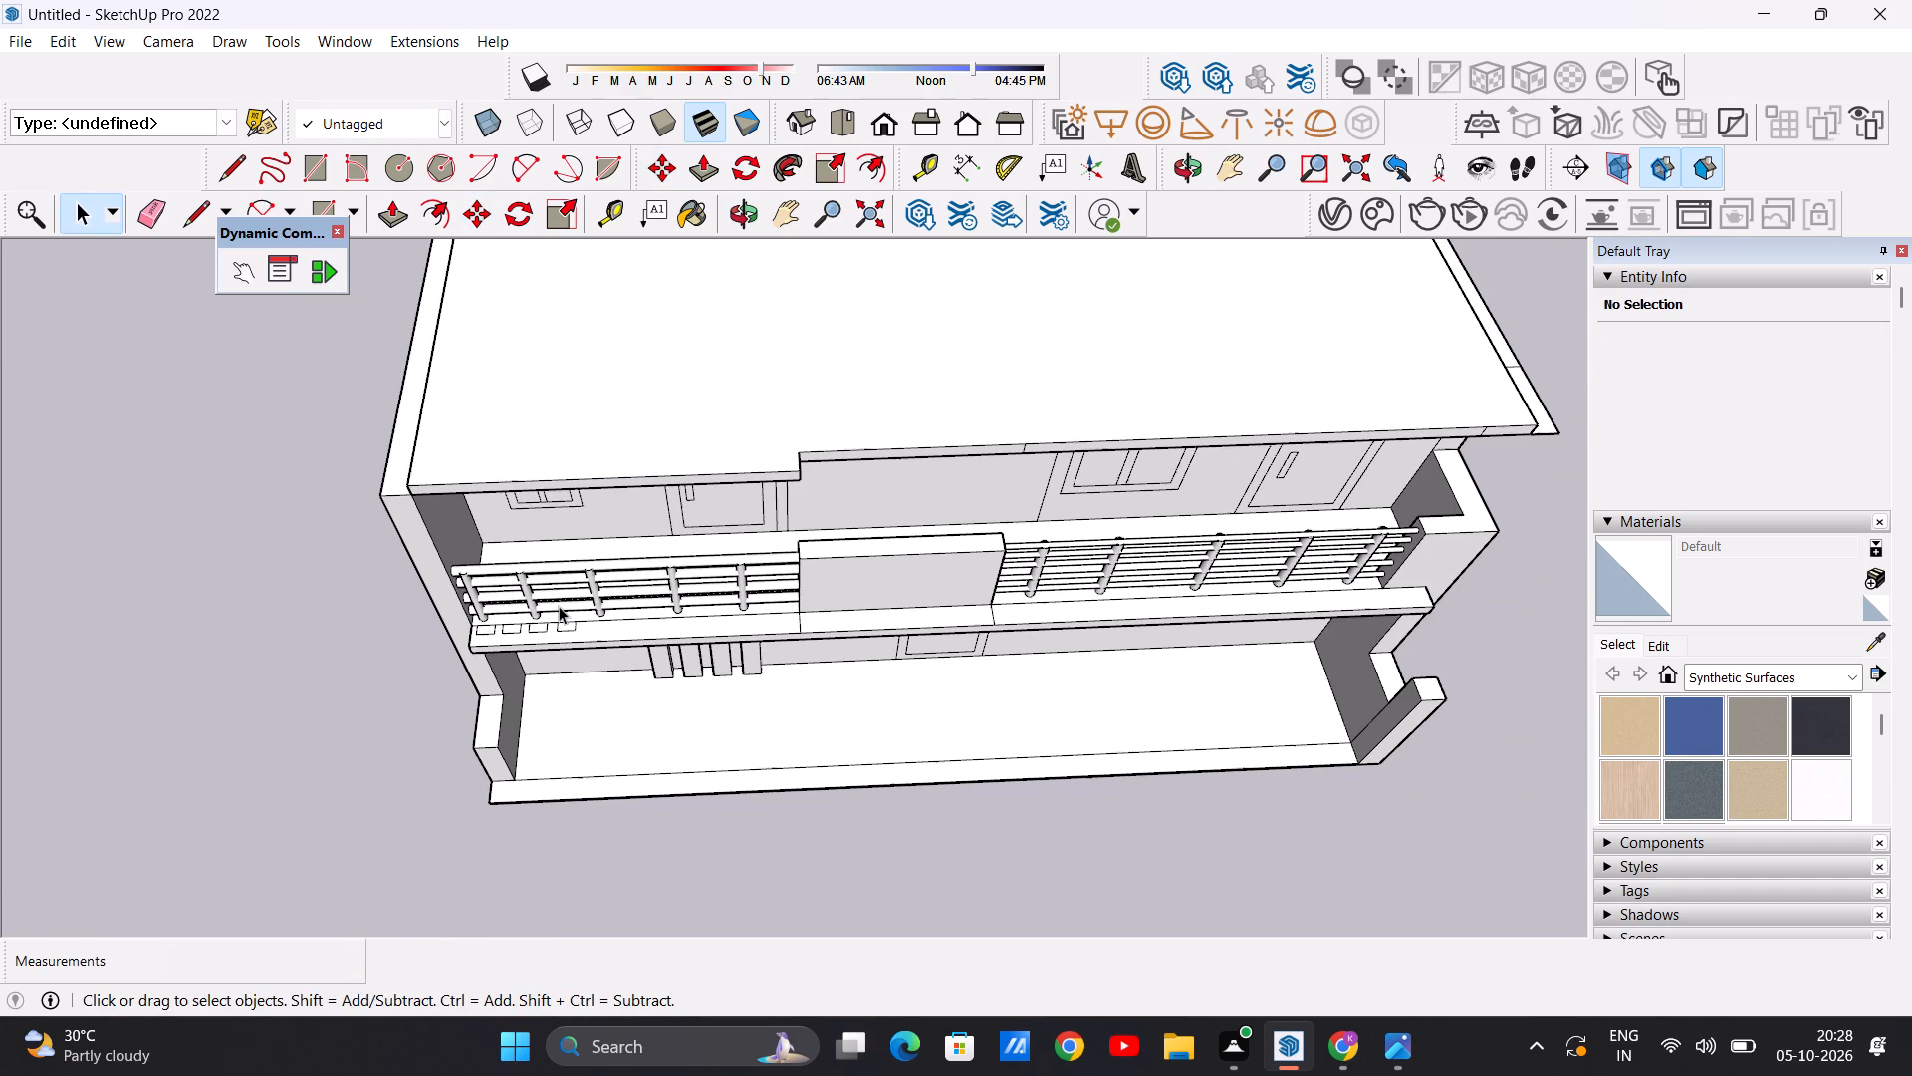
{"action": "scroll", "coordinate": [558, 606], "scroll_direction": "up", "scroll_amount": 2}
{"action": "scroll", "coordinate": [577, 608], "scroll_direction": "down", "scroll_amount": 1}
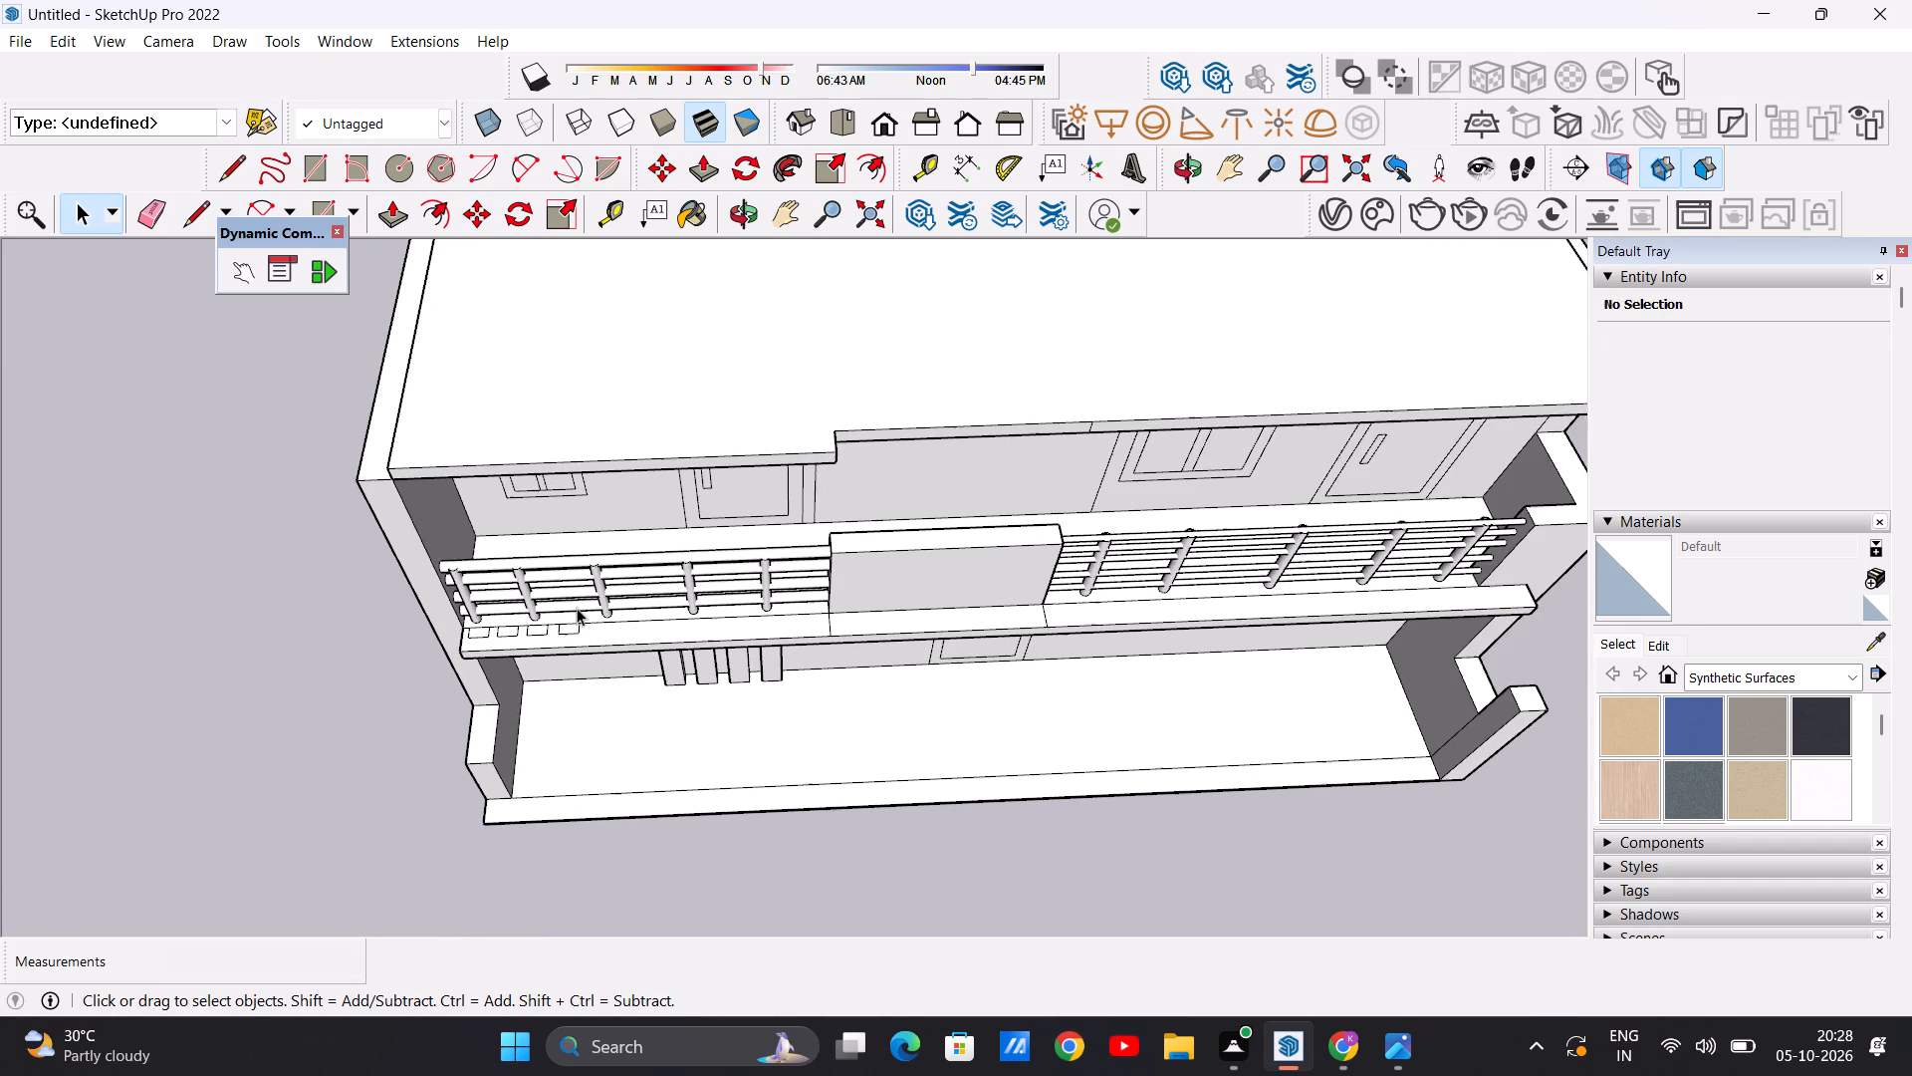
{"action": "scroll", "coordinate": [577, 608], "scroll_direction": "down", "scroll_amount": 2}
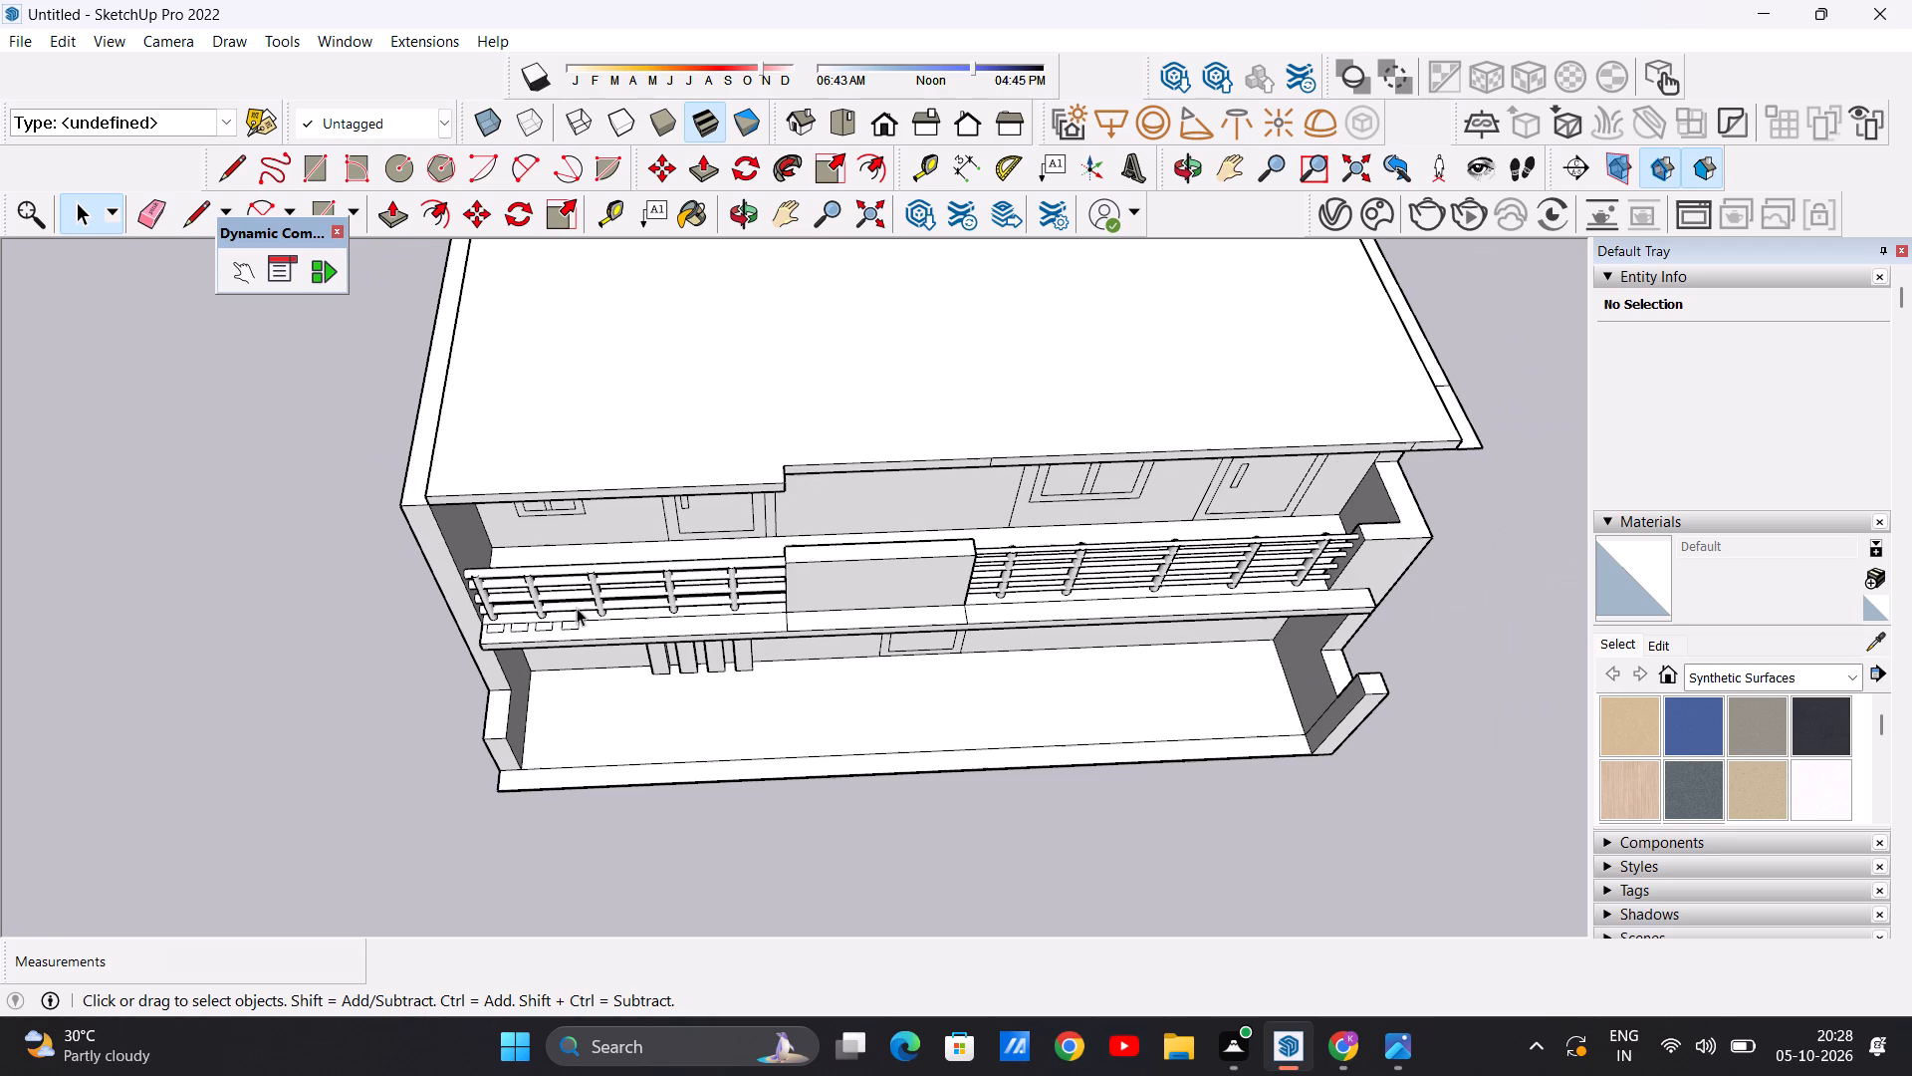
Push/pull the roof slab's recessed middle front face out about 5' 1 1/4", flush with the section over the left balcony.
{"action": "middle_click_drag", "start_coordinate": [827, 581], "coordinate": [827, 487]}
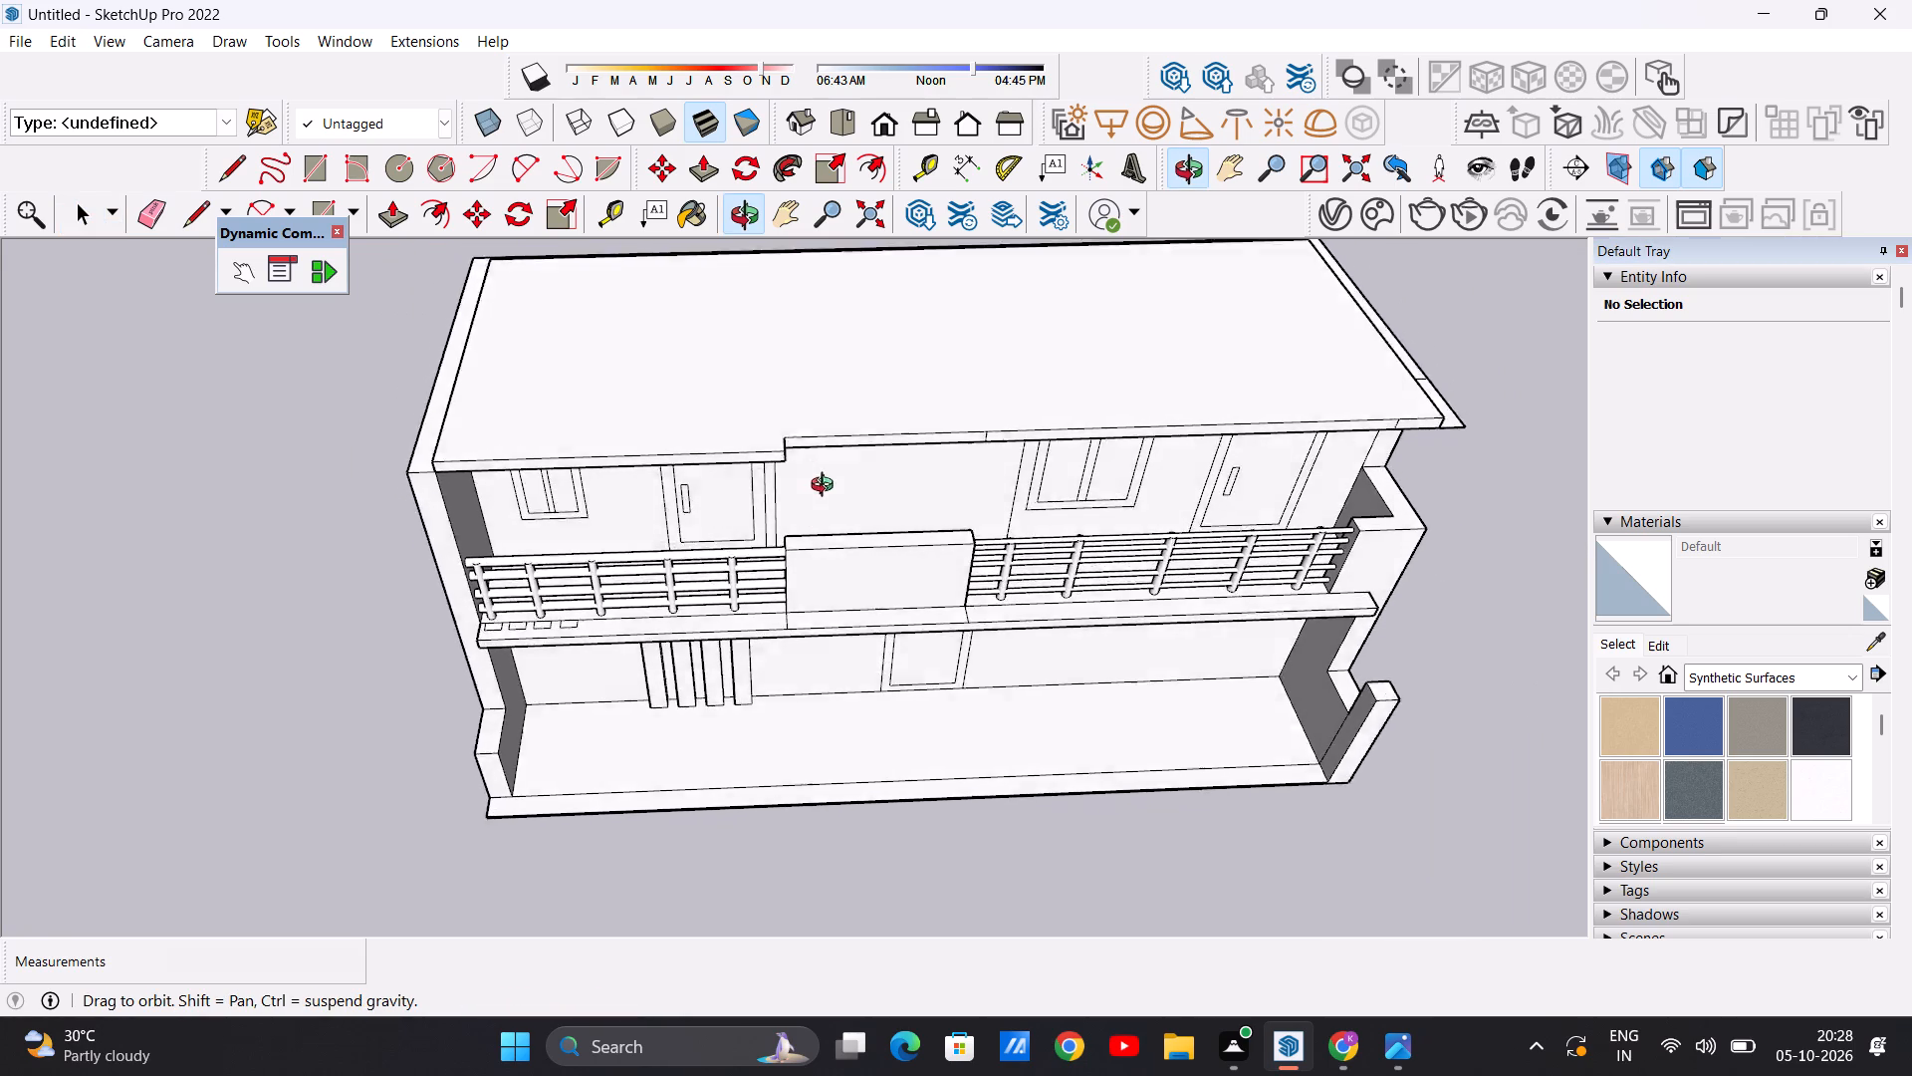
{"action": "middle_click_drag", "start_coordinate": [827, 487], "coordinate": [804, 338]}
{"action": "scroll", "coordinate": [769, 377], "scroll_direction": "up", "scroll_amount": 4}
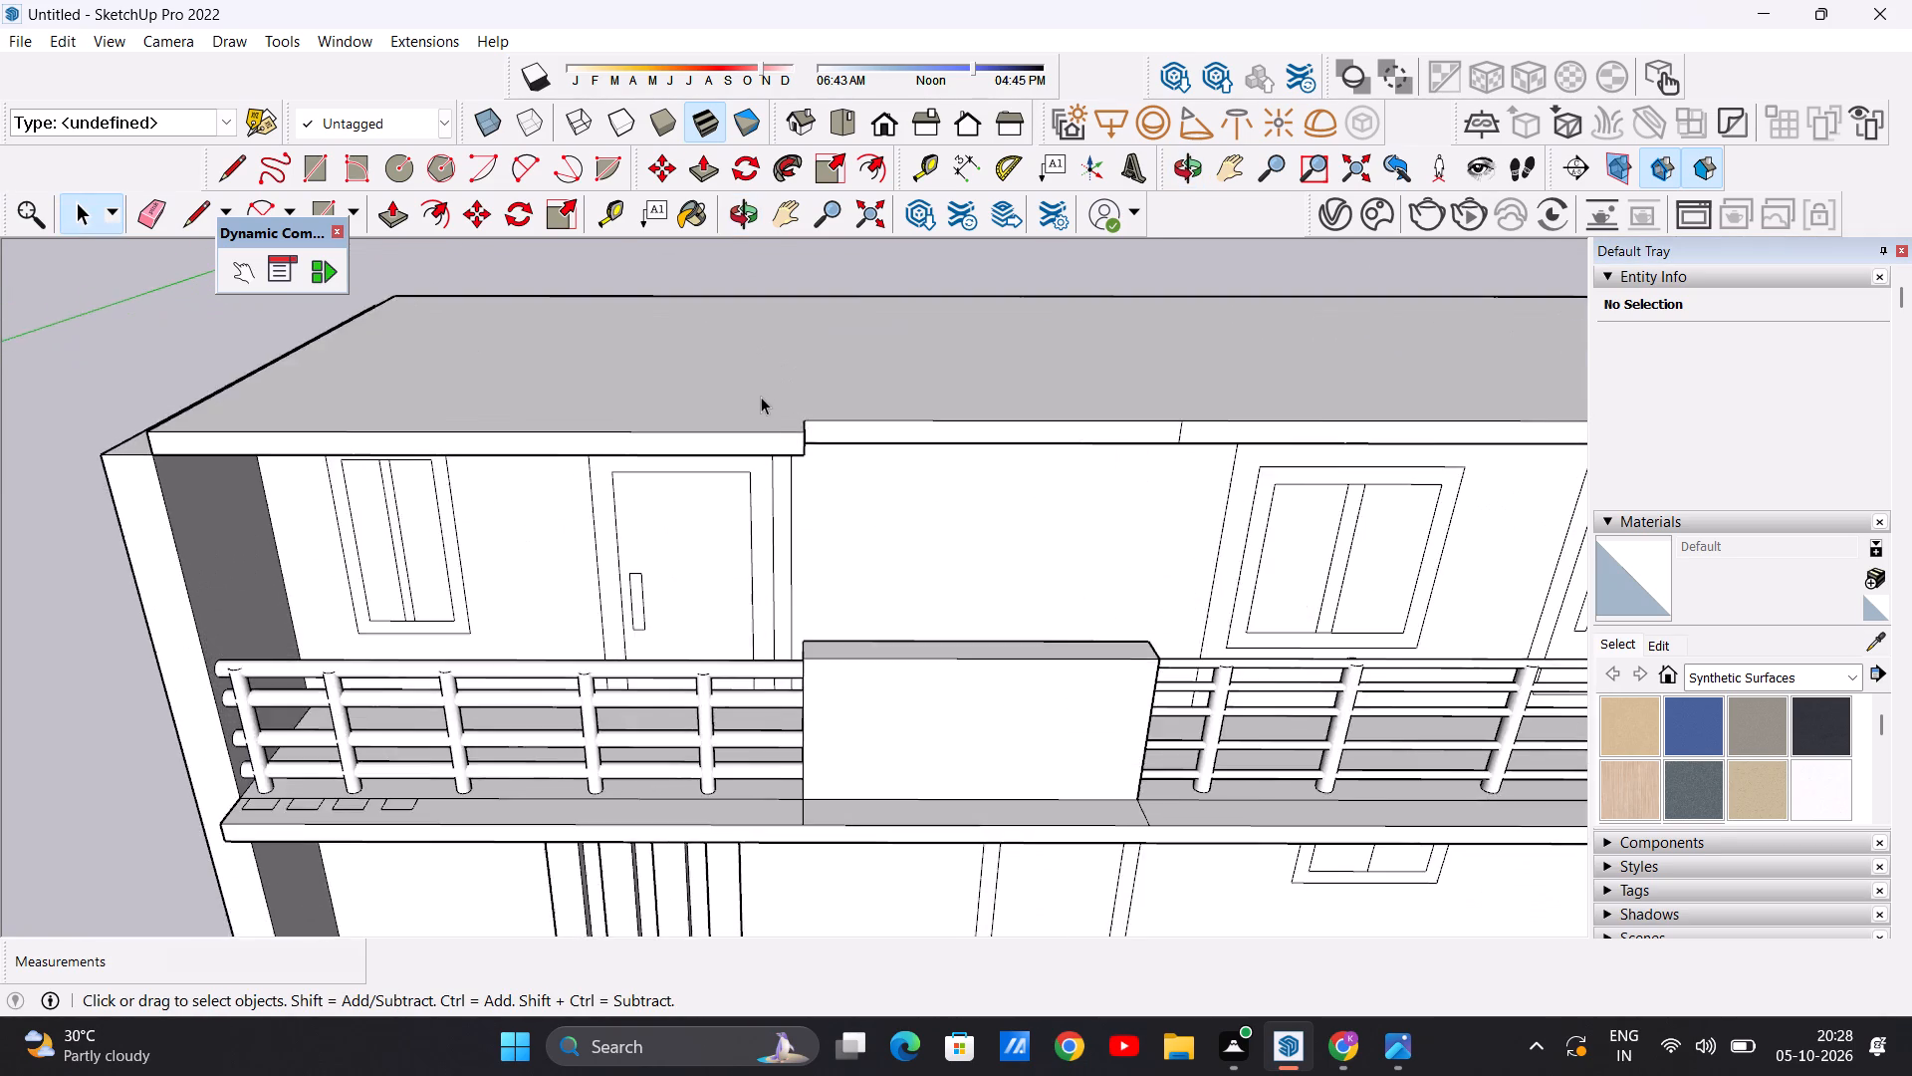
{"action": "scroll", "coordinate": [761, 397], "scroll_direction": "up", "scroll_amount": 3}
{"action": "scroll", "coordinate": [782, 449], "scroll_direction": "down", "scroll_amount": 8}
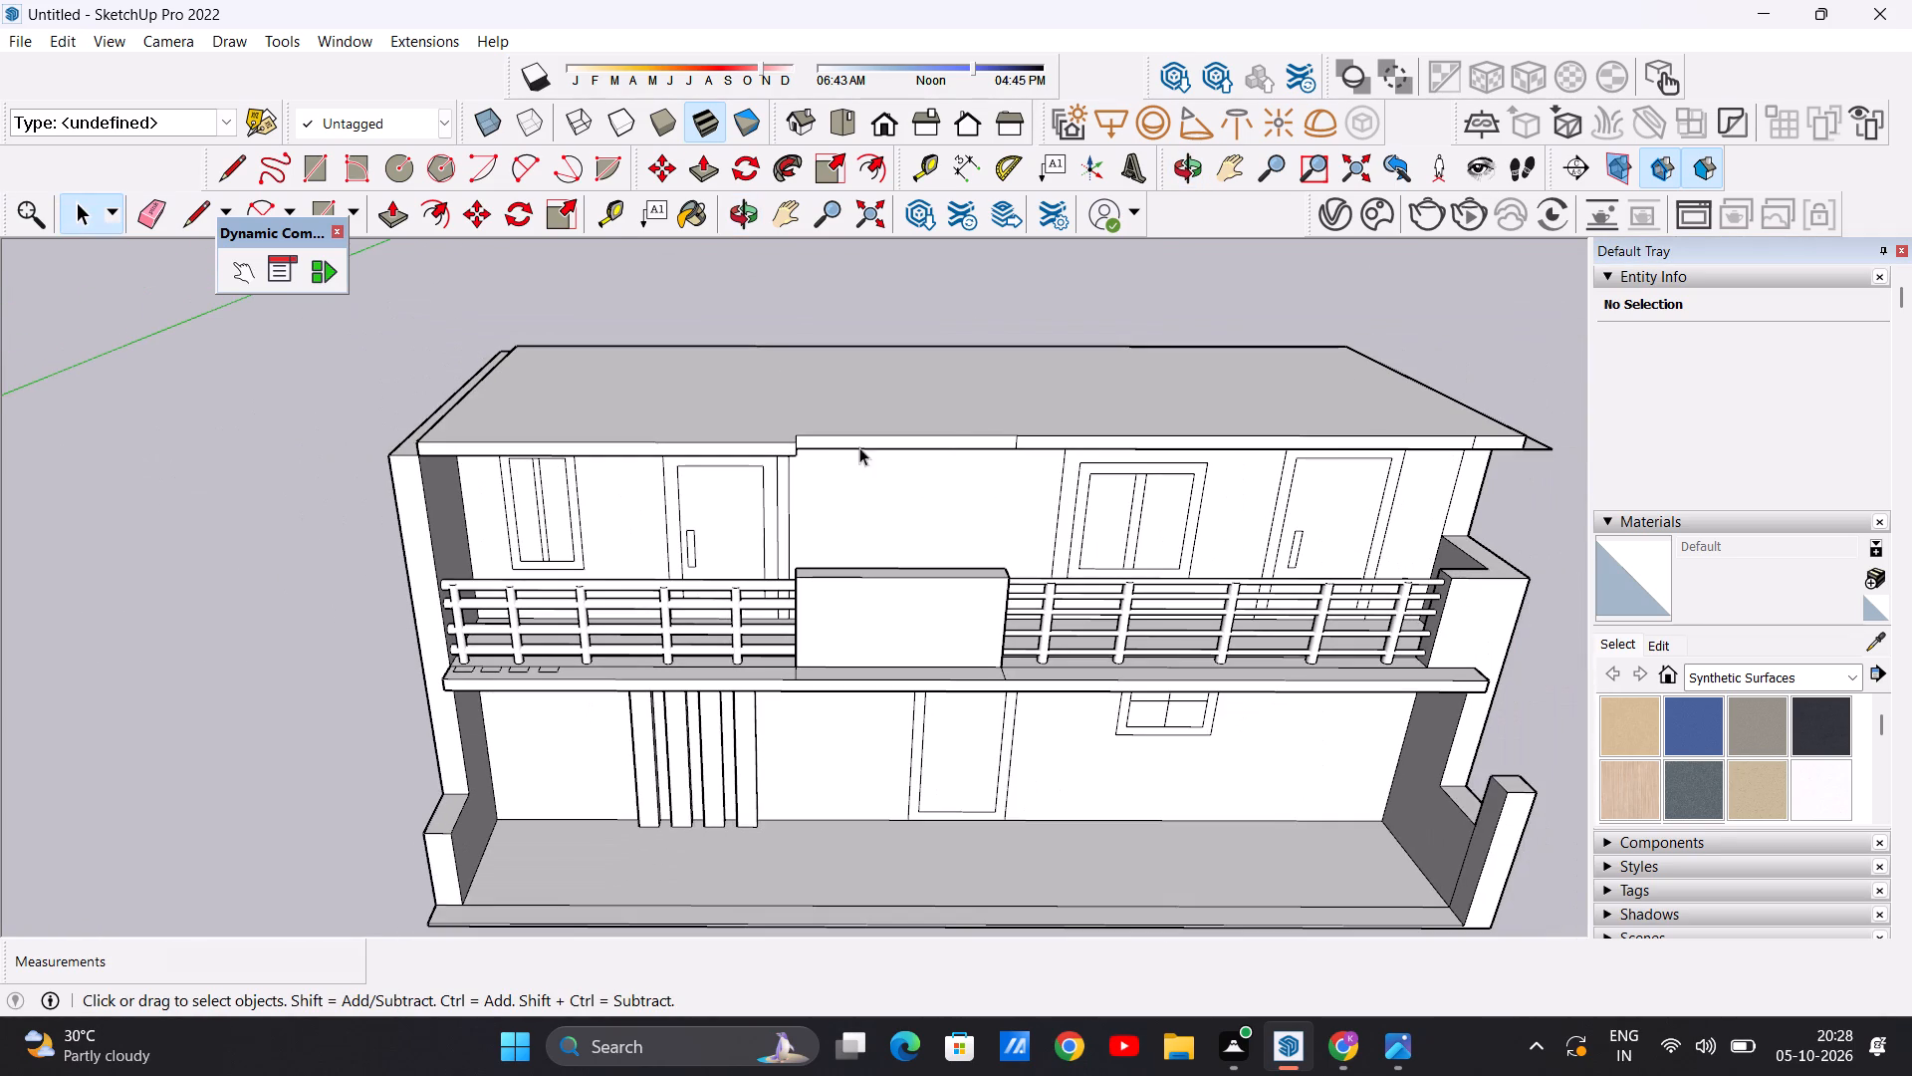
{"action": "scroll", "coordinate": [944, 430], "scroll_direction": "up", "scroll_amount": 6}
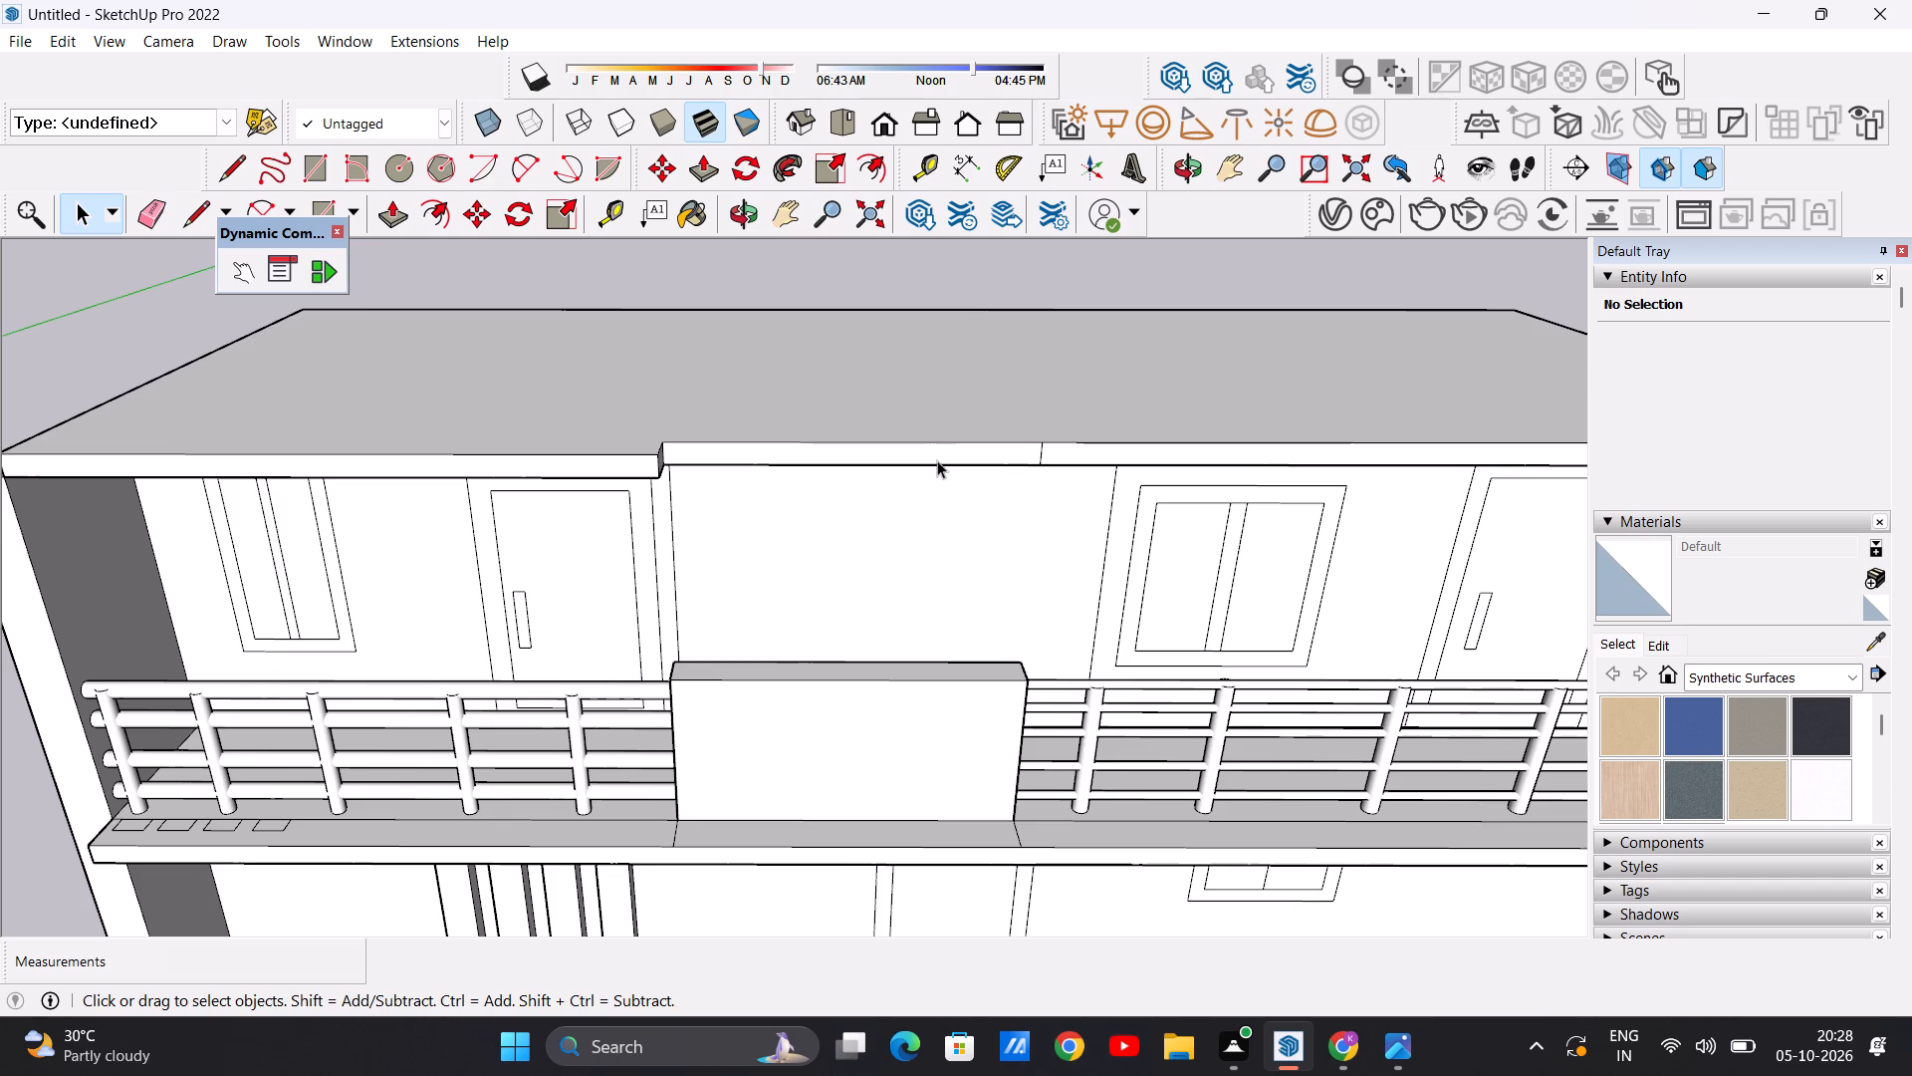
{"action": "scroll", "coordinate": [936, 462], "scroll_direction": "down", "scroll_amount": 4}
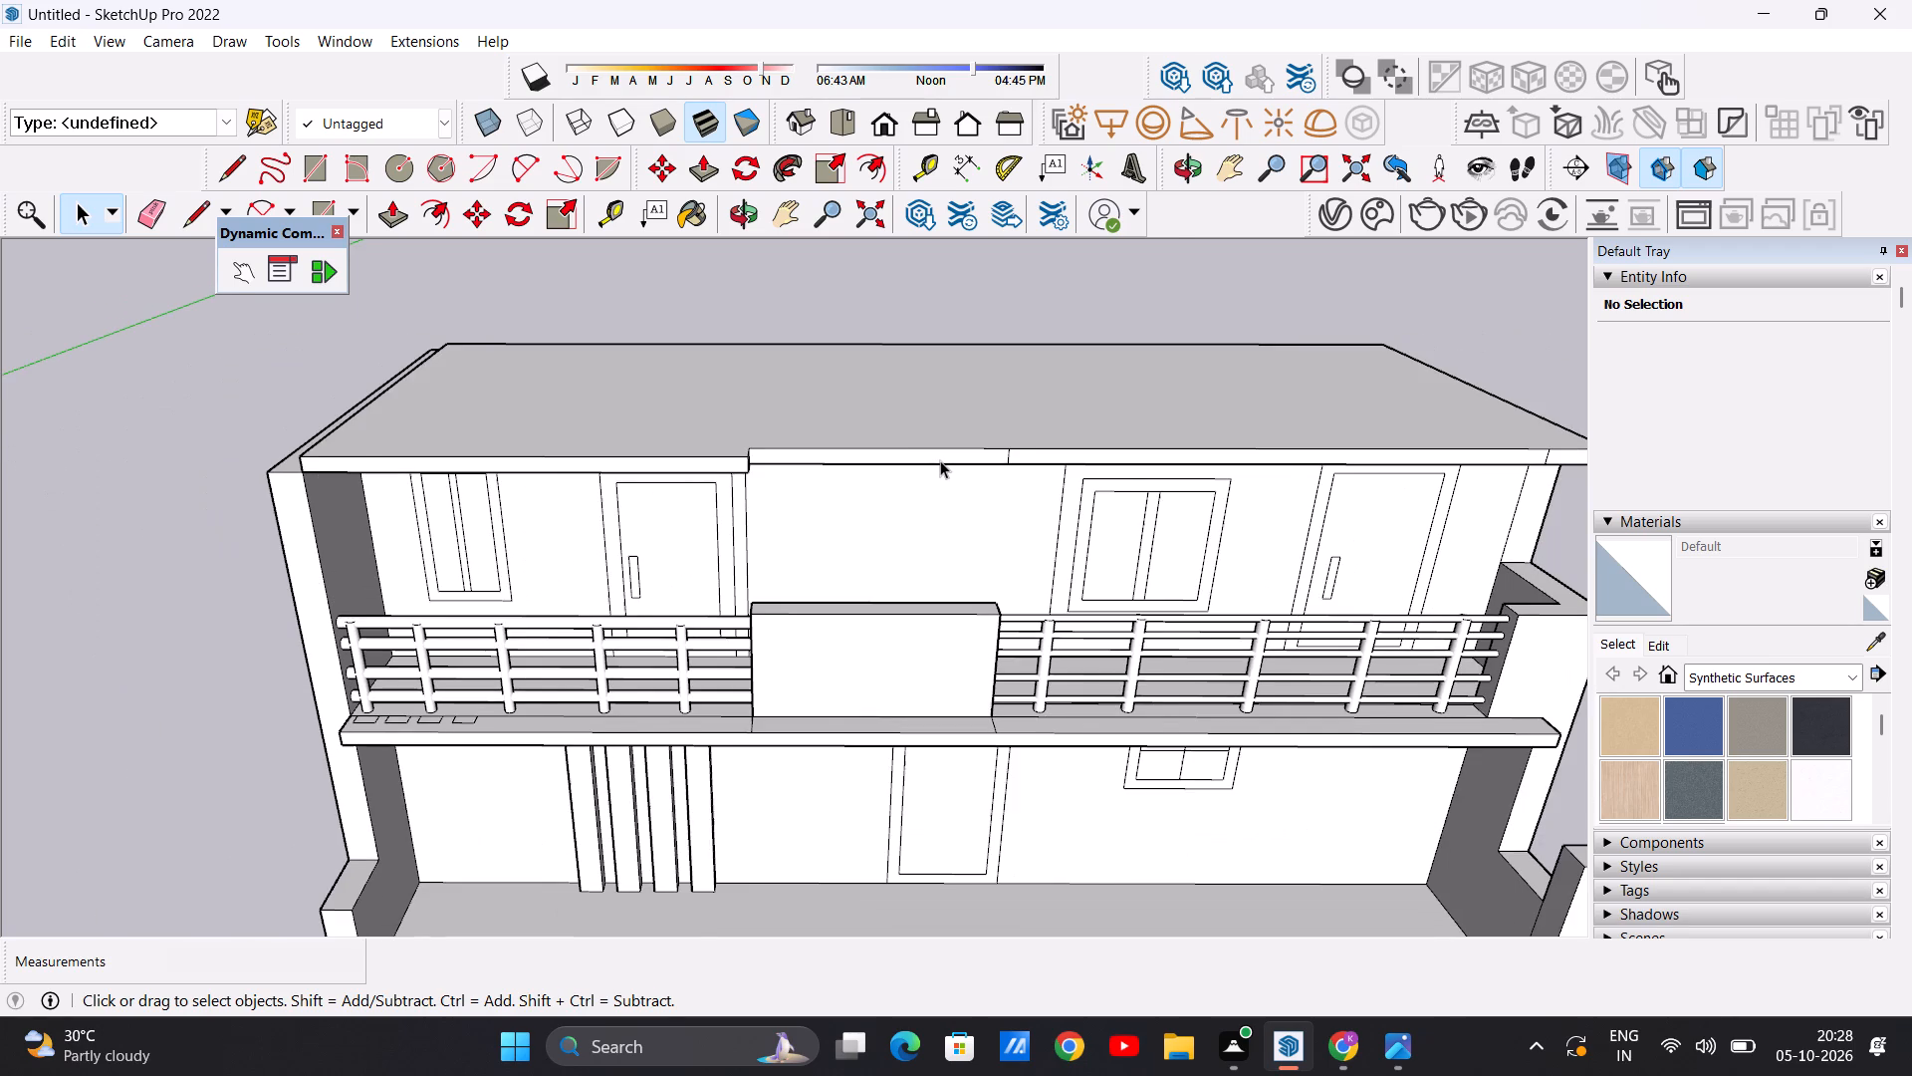
{"action": "scroll", "coordinate": [940, 460], "scroll_direction": "down", "scroll_amount": 1}
{"action": "middle_click_drag", "start_coordinate": [873, 467], "coordinate": [1015, 501]}
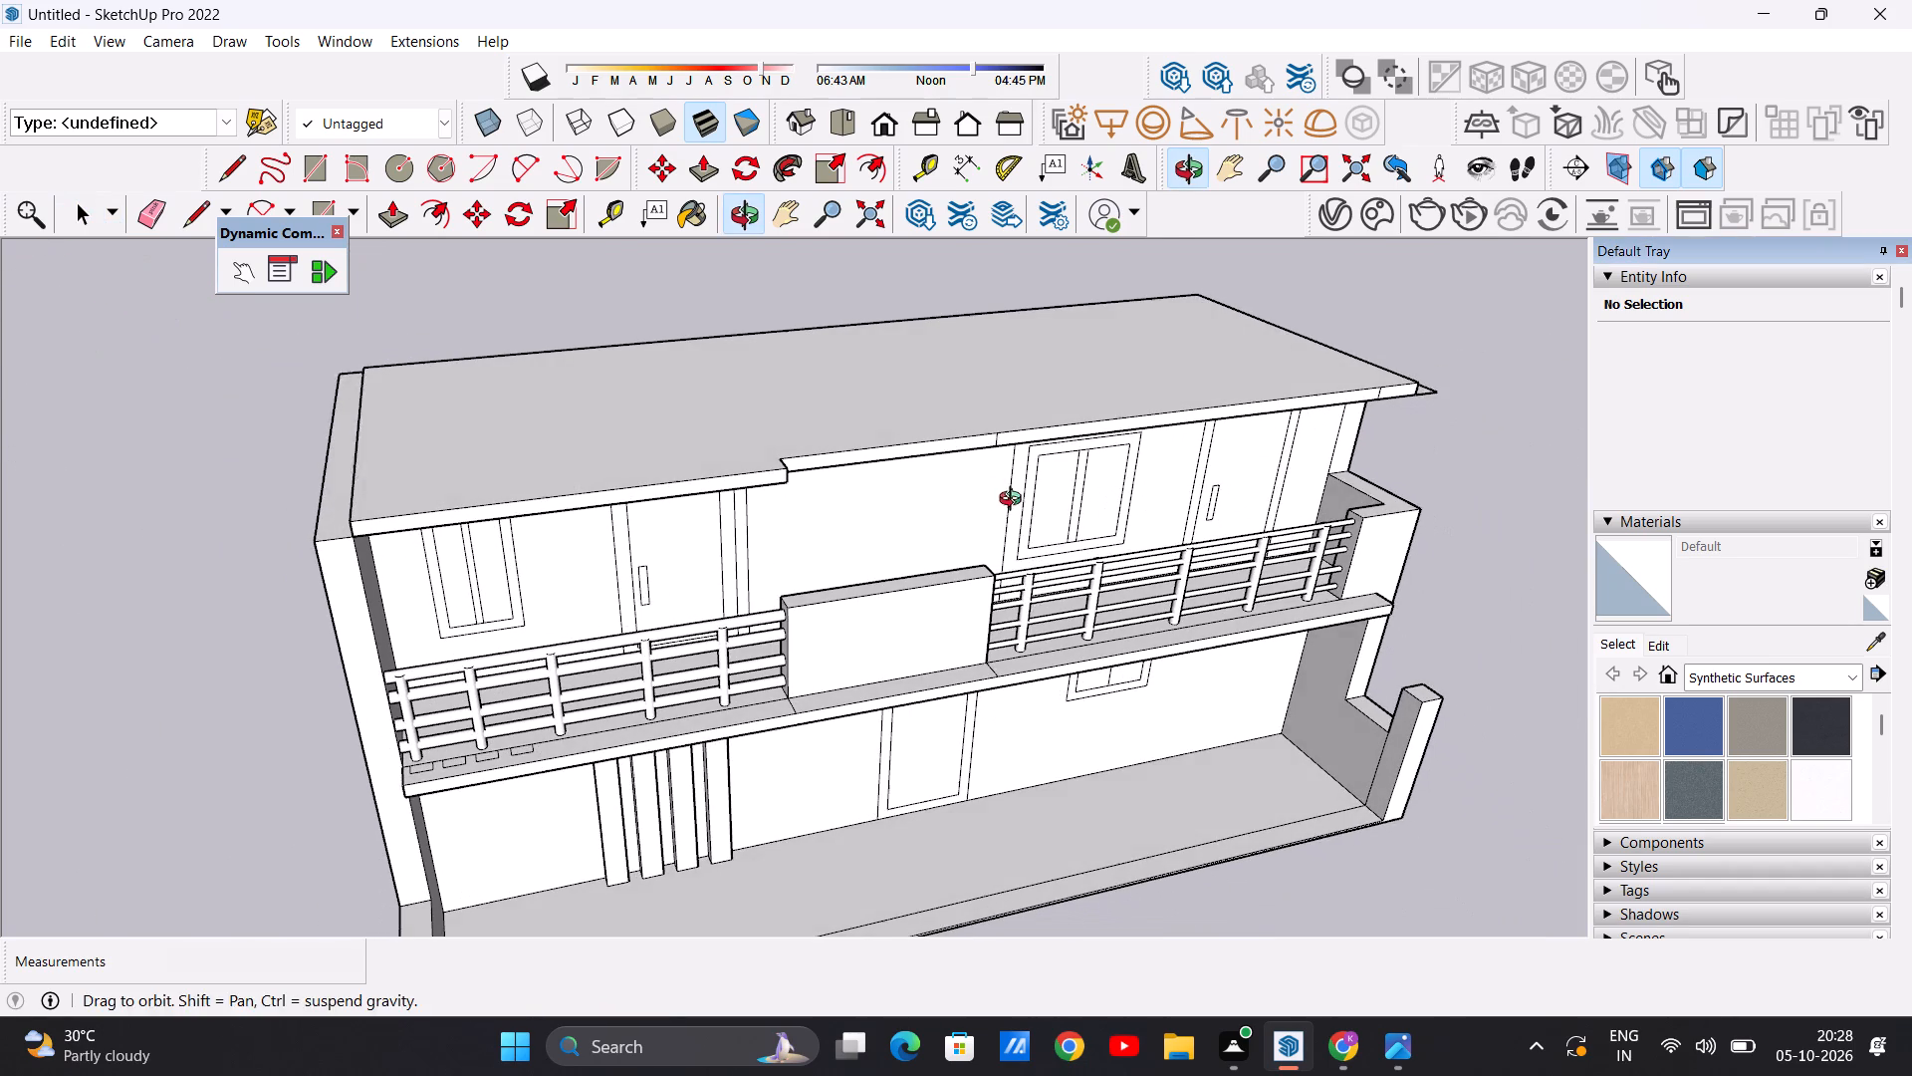
{"action": "middle_click_drag", "start_coordinate": [1015, 501], "coordinate": [1016, 501]}
{"action": "scroll", "coordinate": [973, 454], "scroll_direction": "up", "scroll_amount": 7}
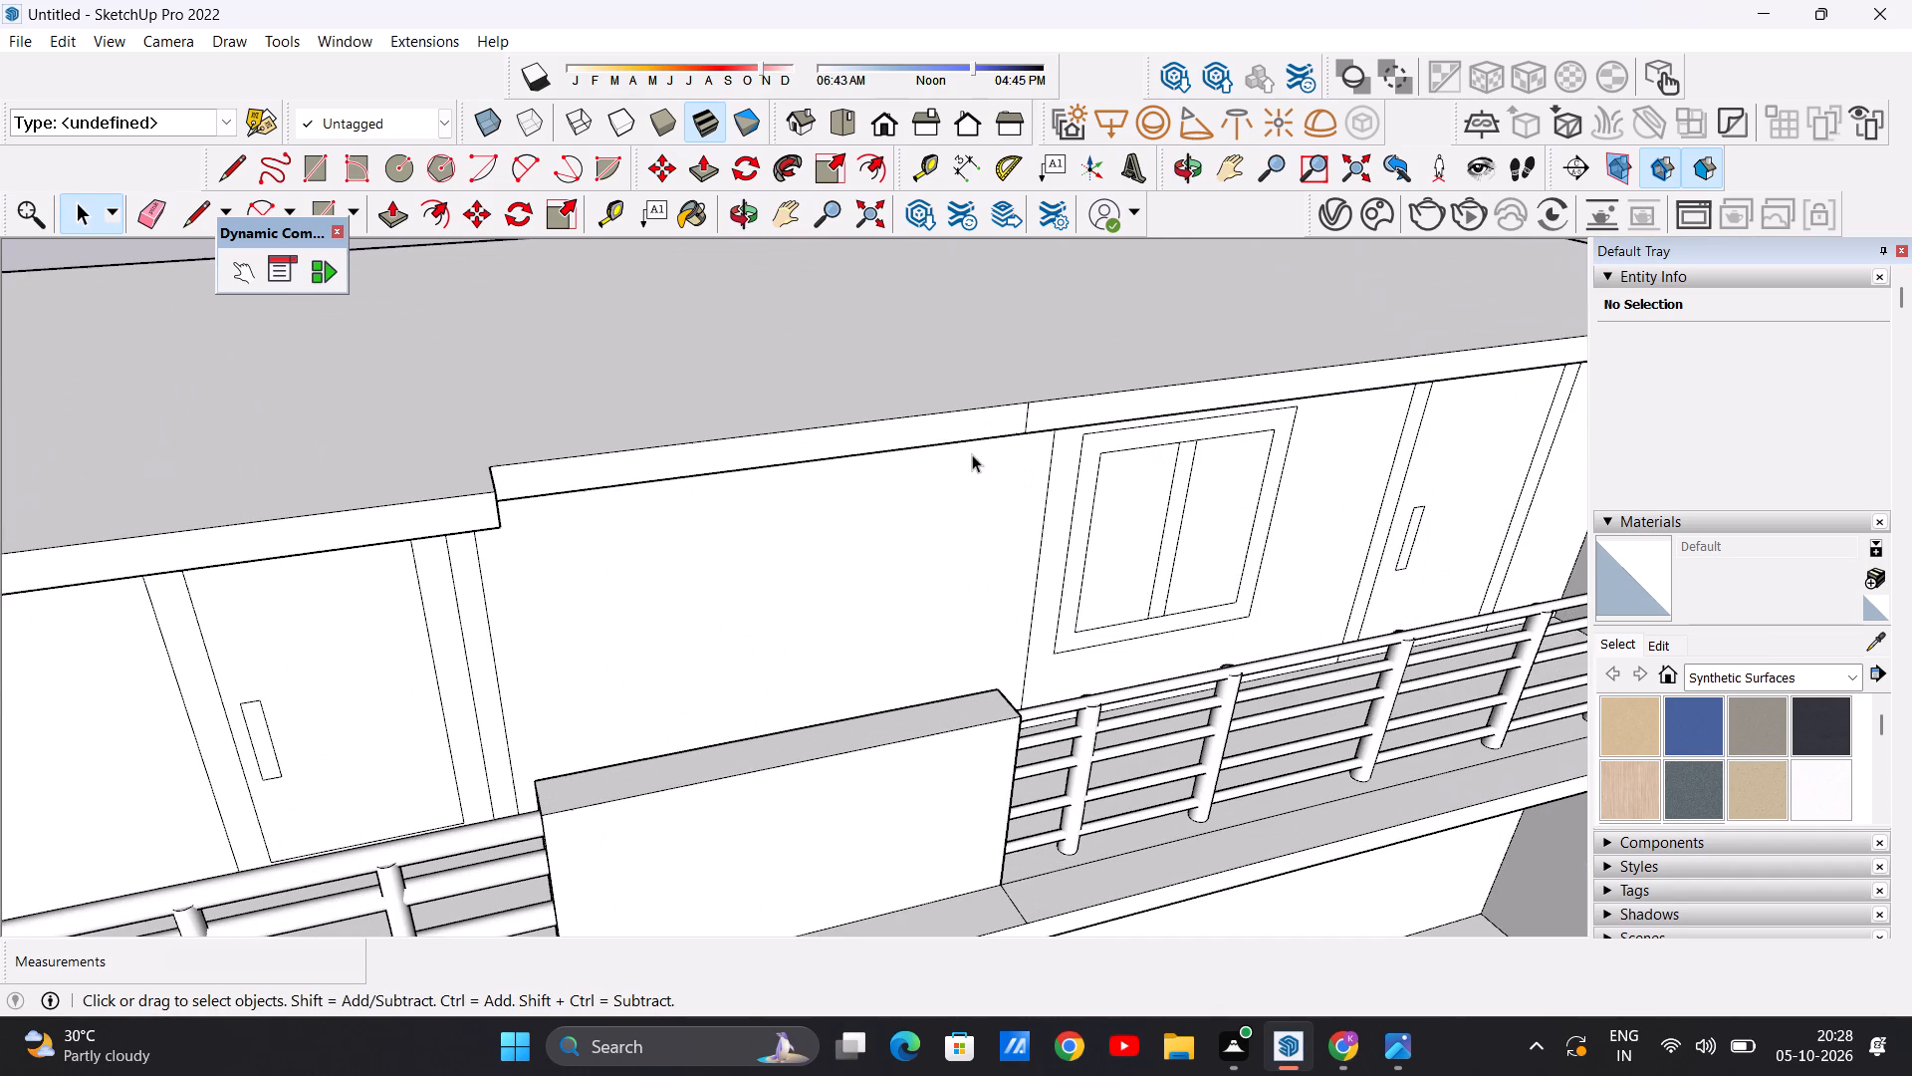
{"action": "key", "text": "p"}
{"action": "left_click", "coordinate": [695, 447]}
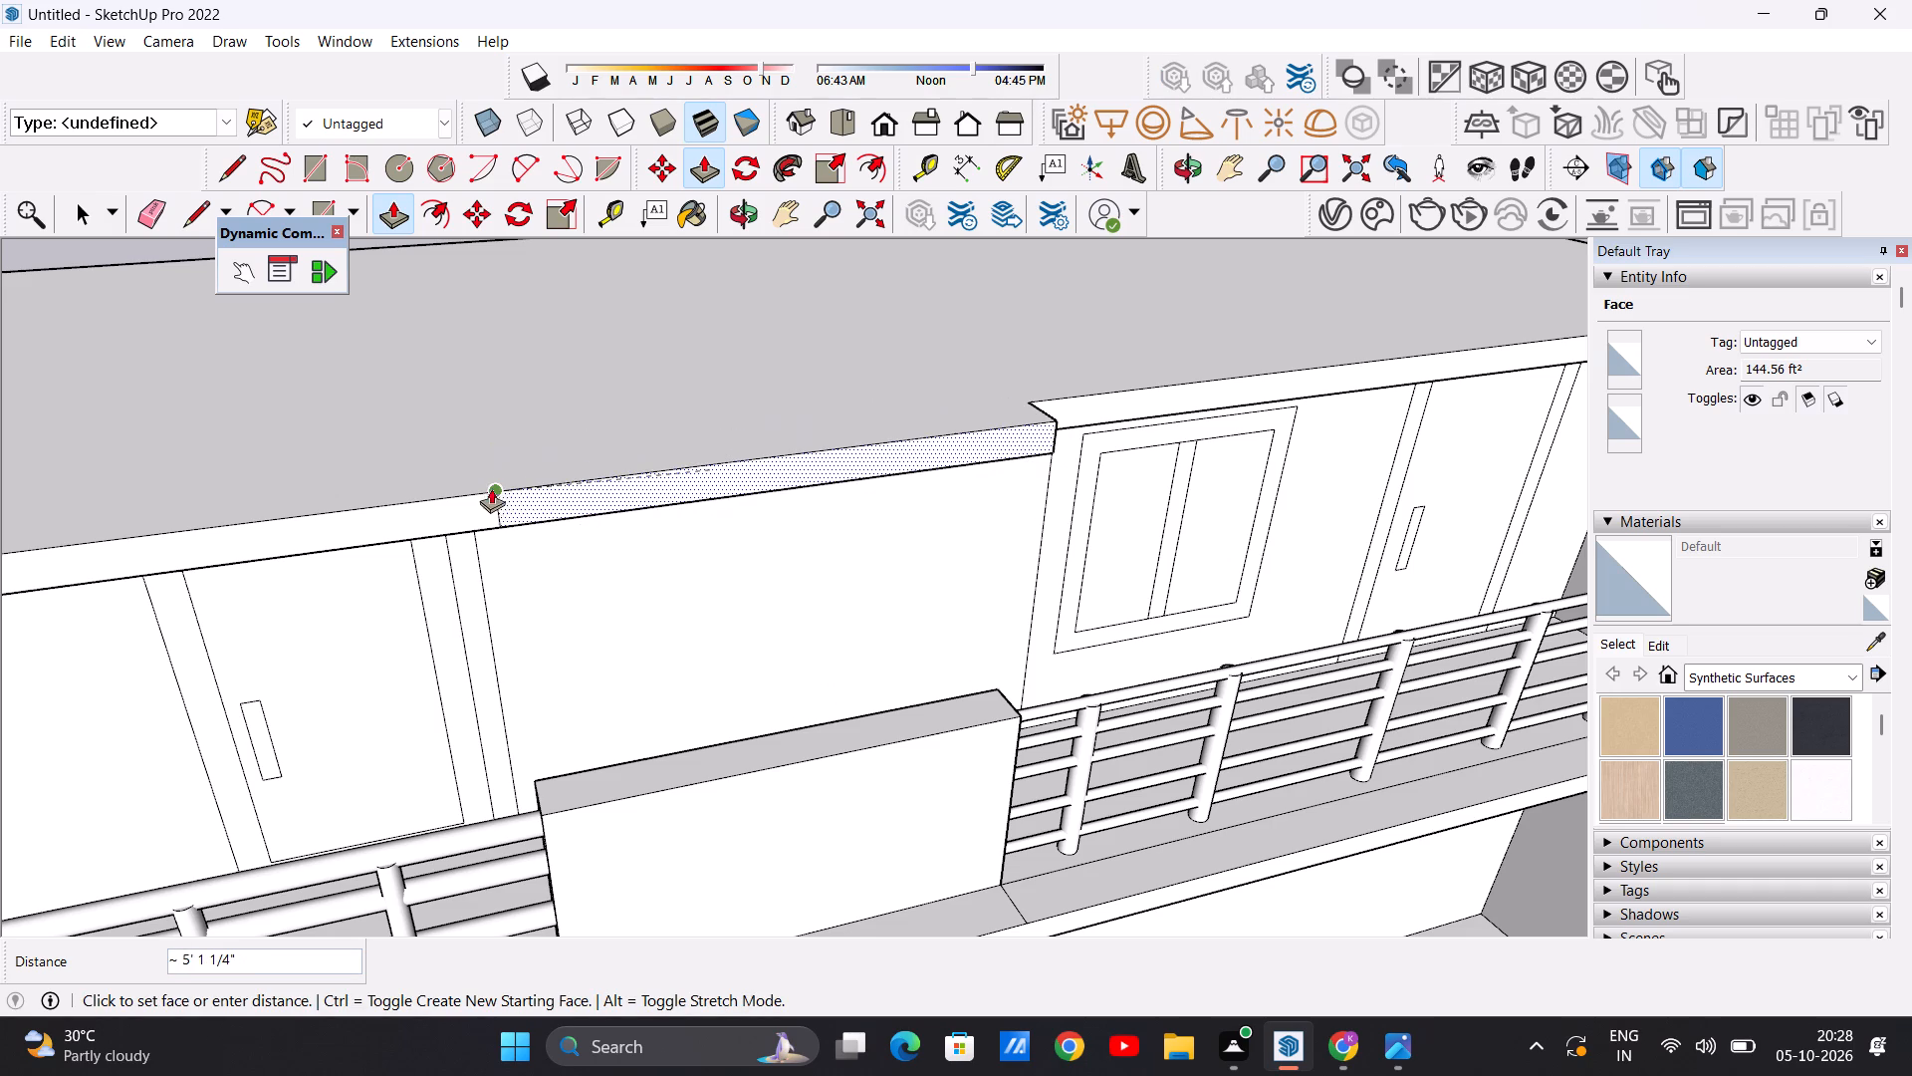
{"action": "left_click", "coordinate": [499, 496]}
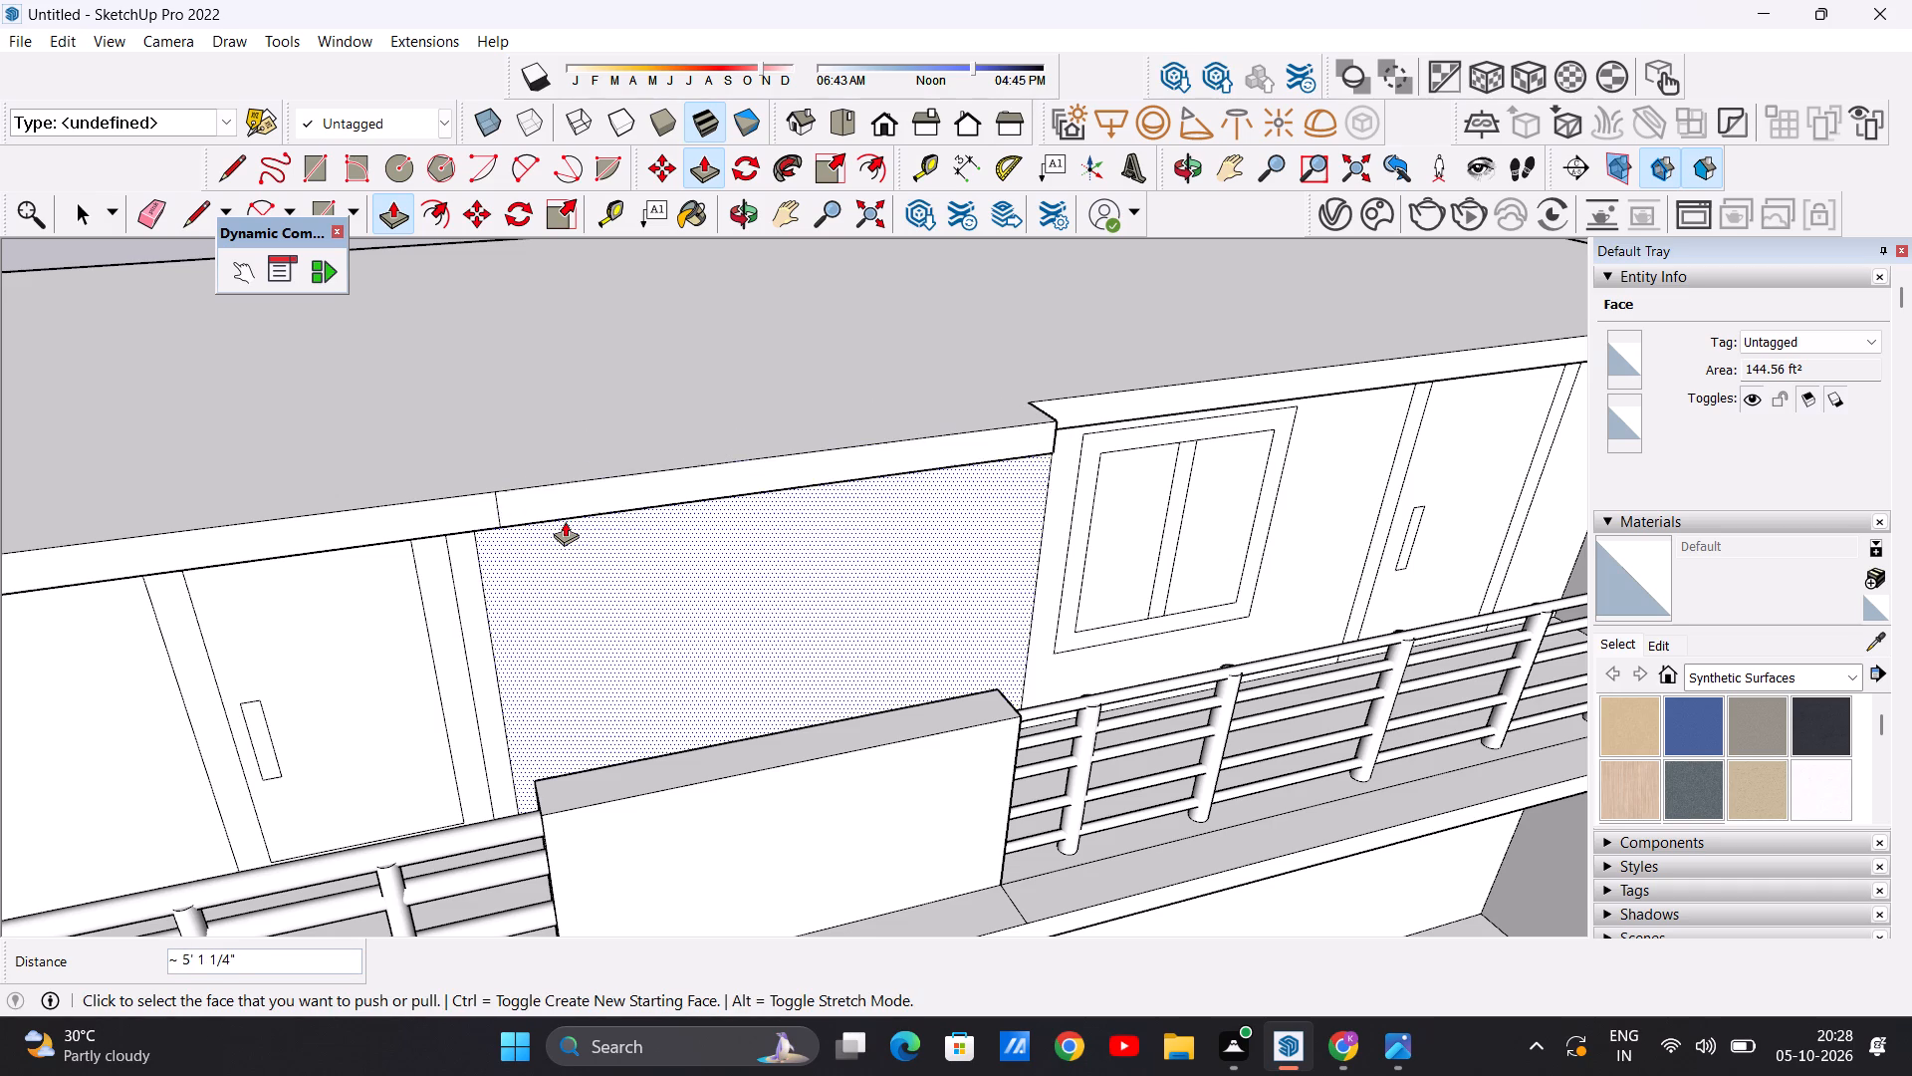
Push/pull the roof slab's front face above the wide window and door out about 5' 1 1/4", flush with the middle section.
{"action": "scroll", "coordinate": [563, 521], "scroll_direction": "down", "scroll_amount": 7}
{"action": "scroll", "coordinate": [883, 448], "scroll_direction": "up", "scroll_amount": 12}
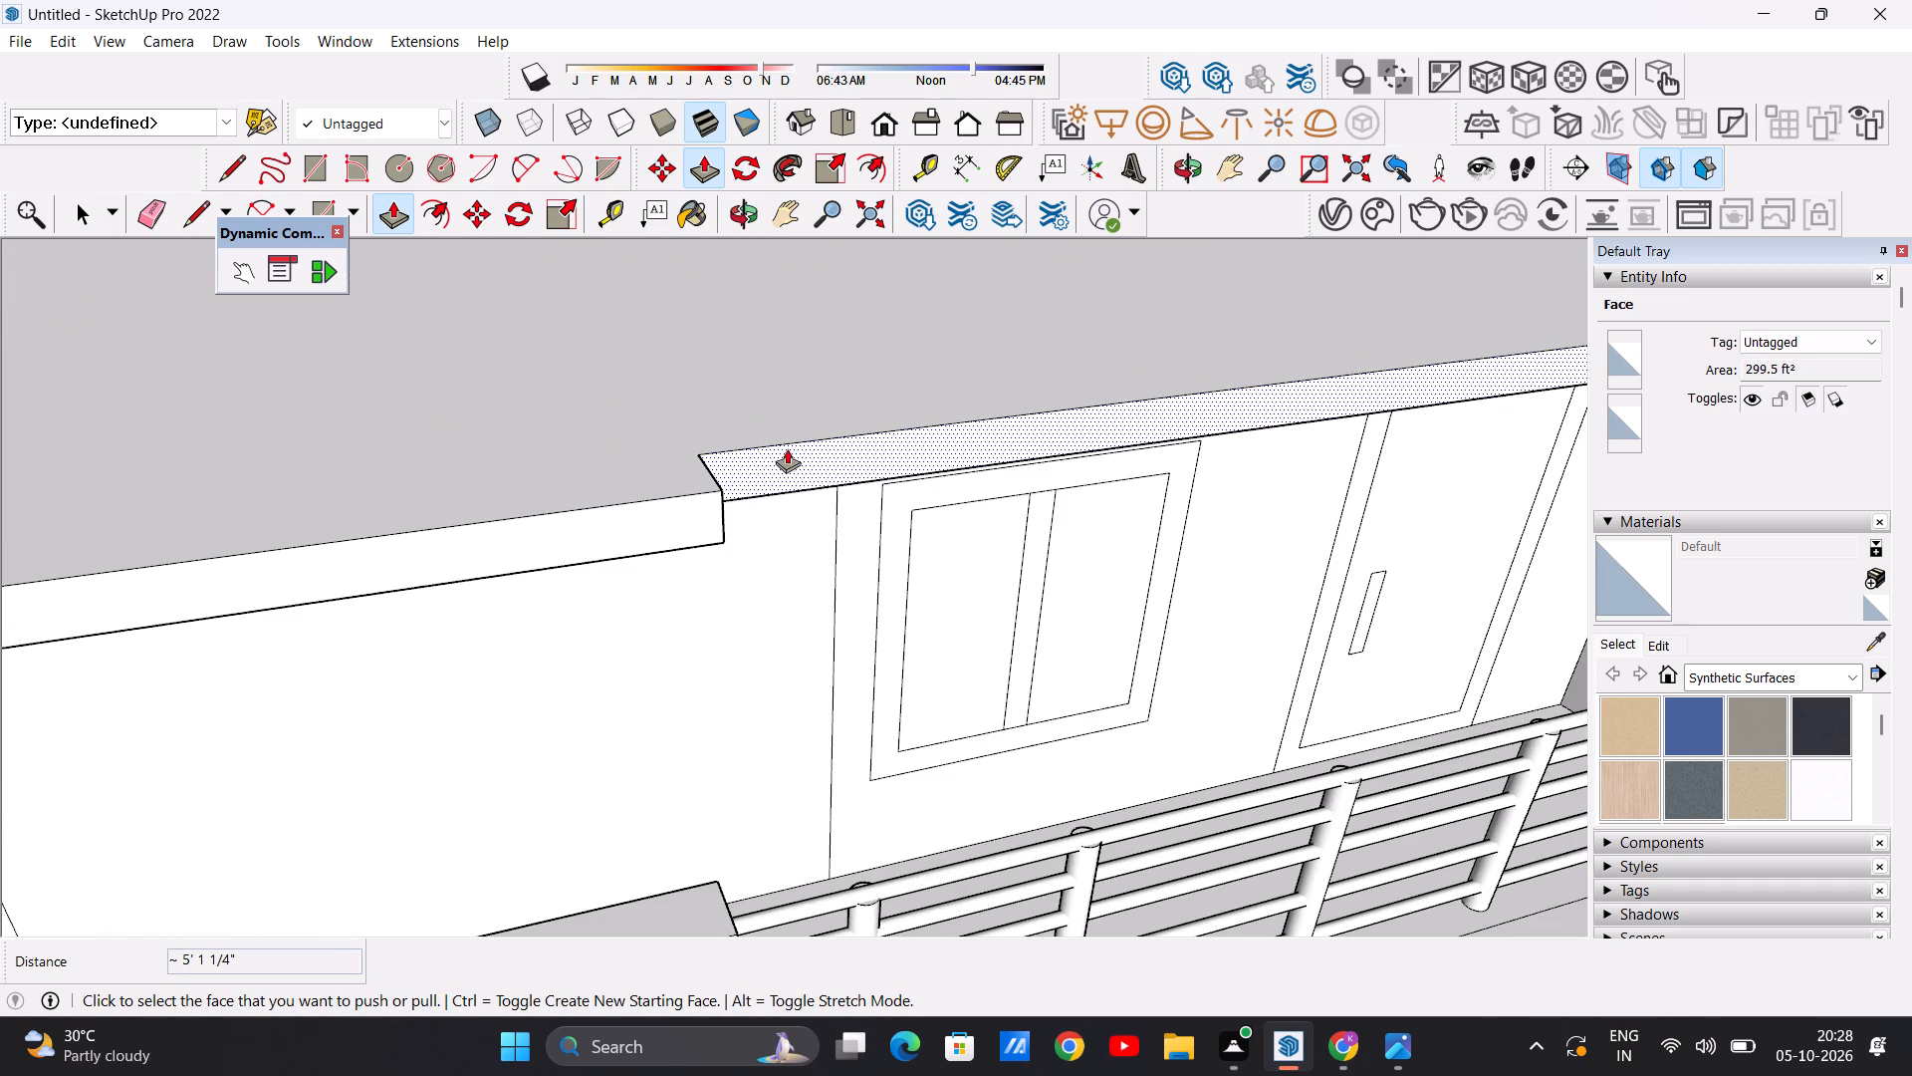
{"action": "left_click", "coordinate": [783, 449]}
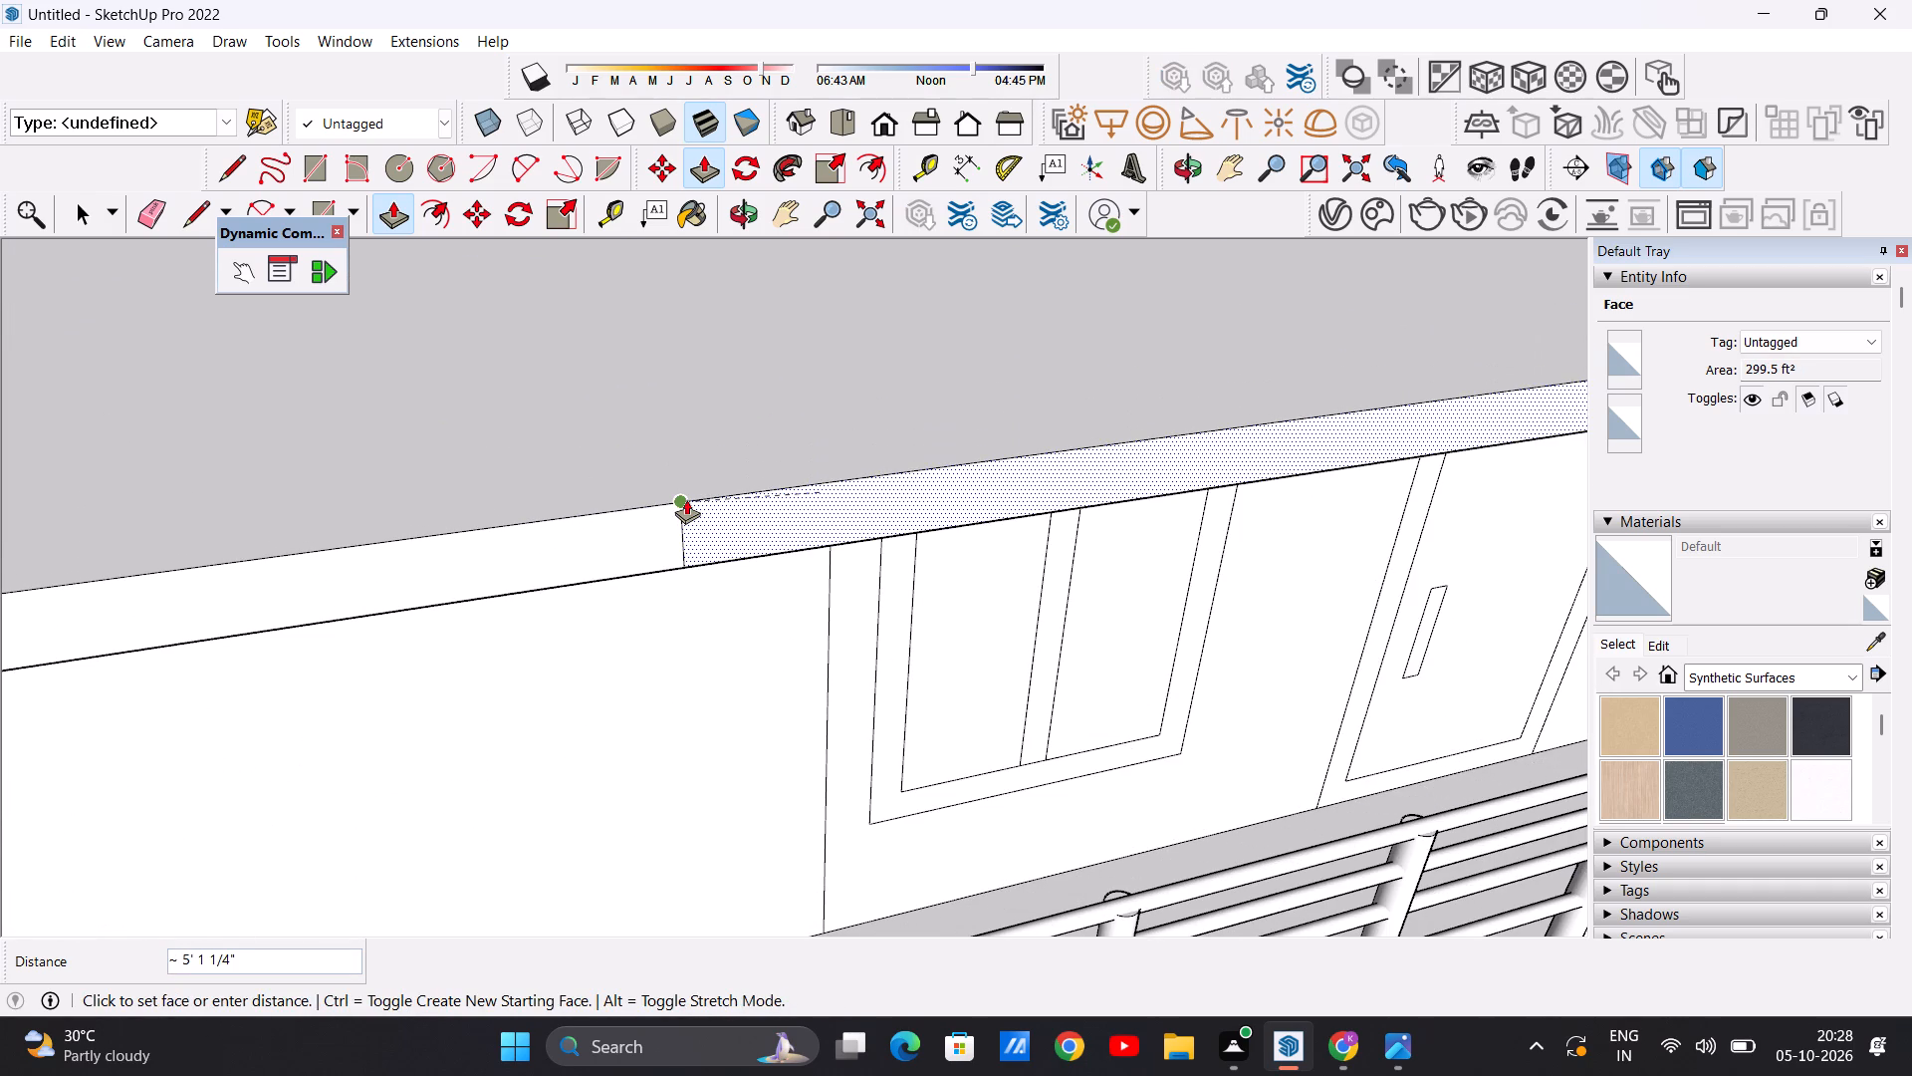
{"action": "left_click", "coordinate": [686, 499]}
Push/pull the short recessed front face at the roof slab's right end out about 5' 1 1/4" to align the whole front edge.
{"action": "scroll", "coordinate": [703, 524], "scroll_direction": "down", "scroll_amount": 20}
{"action": "scroll", "coordinate": [703, 524], "scroll_direction": "down", "scroll_amount": 3}
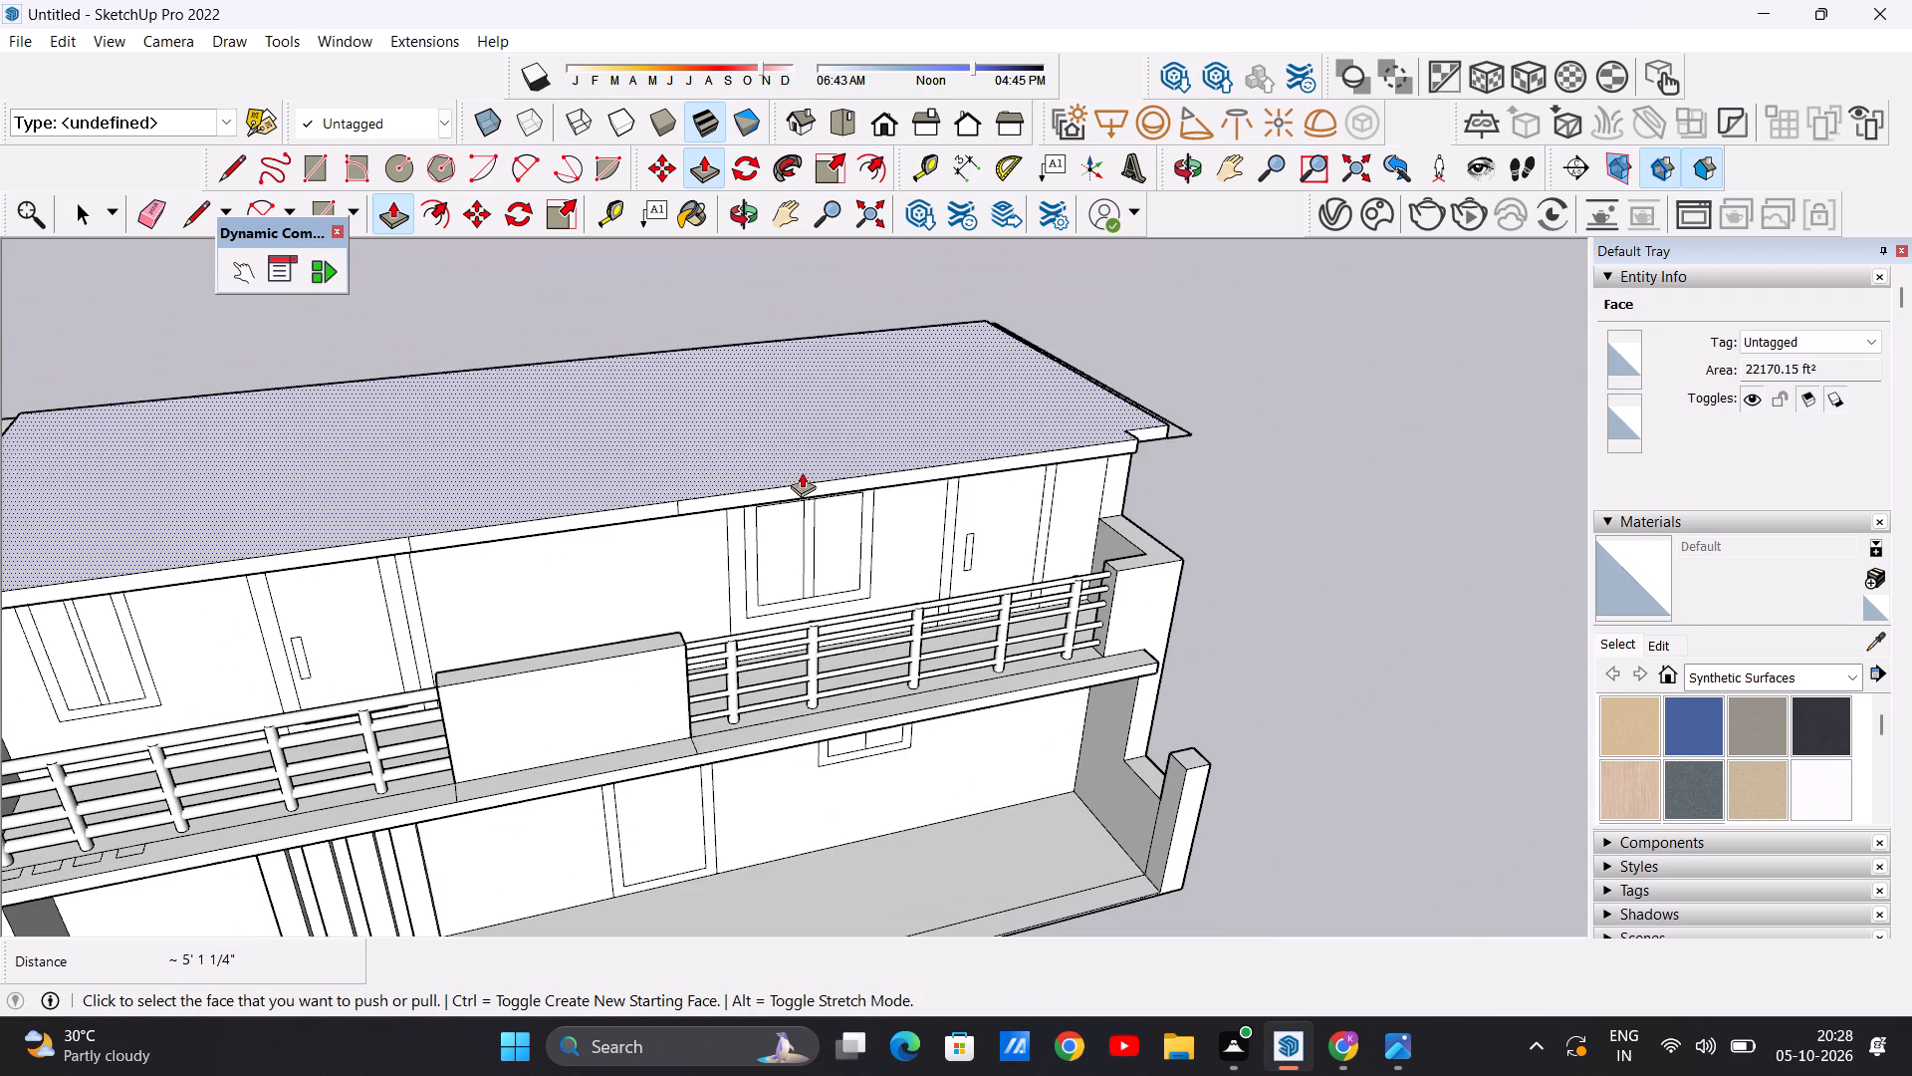
{"action": "scroll", "coordinate": [1093, 436], "scroll_direction": "up", "scroll_amount": 6}
{"action": "middle_click_drag", "start_coordinate": [1074, 468], "coordinate": [631, 468]}
{"action": "scroll", "coordinate": [913, 455], "scroll_direction": "up", "scroll_amount": 1}
{"action": "scroll", "coordinate": [1031, 548], "scroll_direction": "up", "scroll_amount": 6}
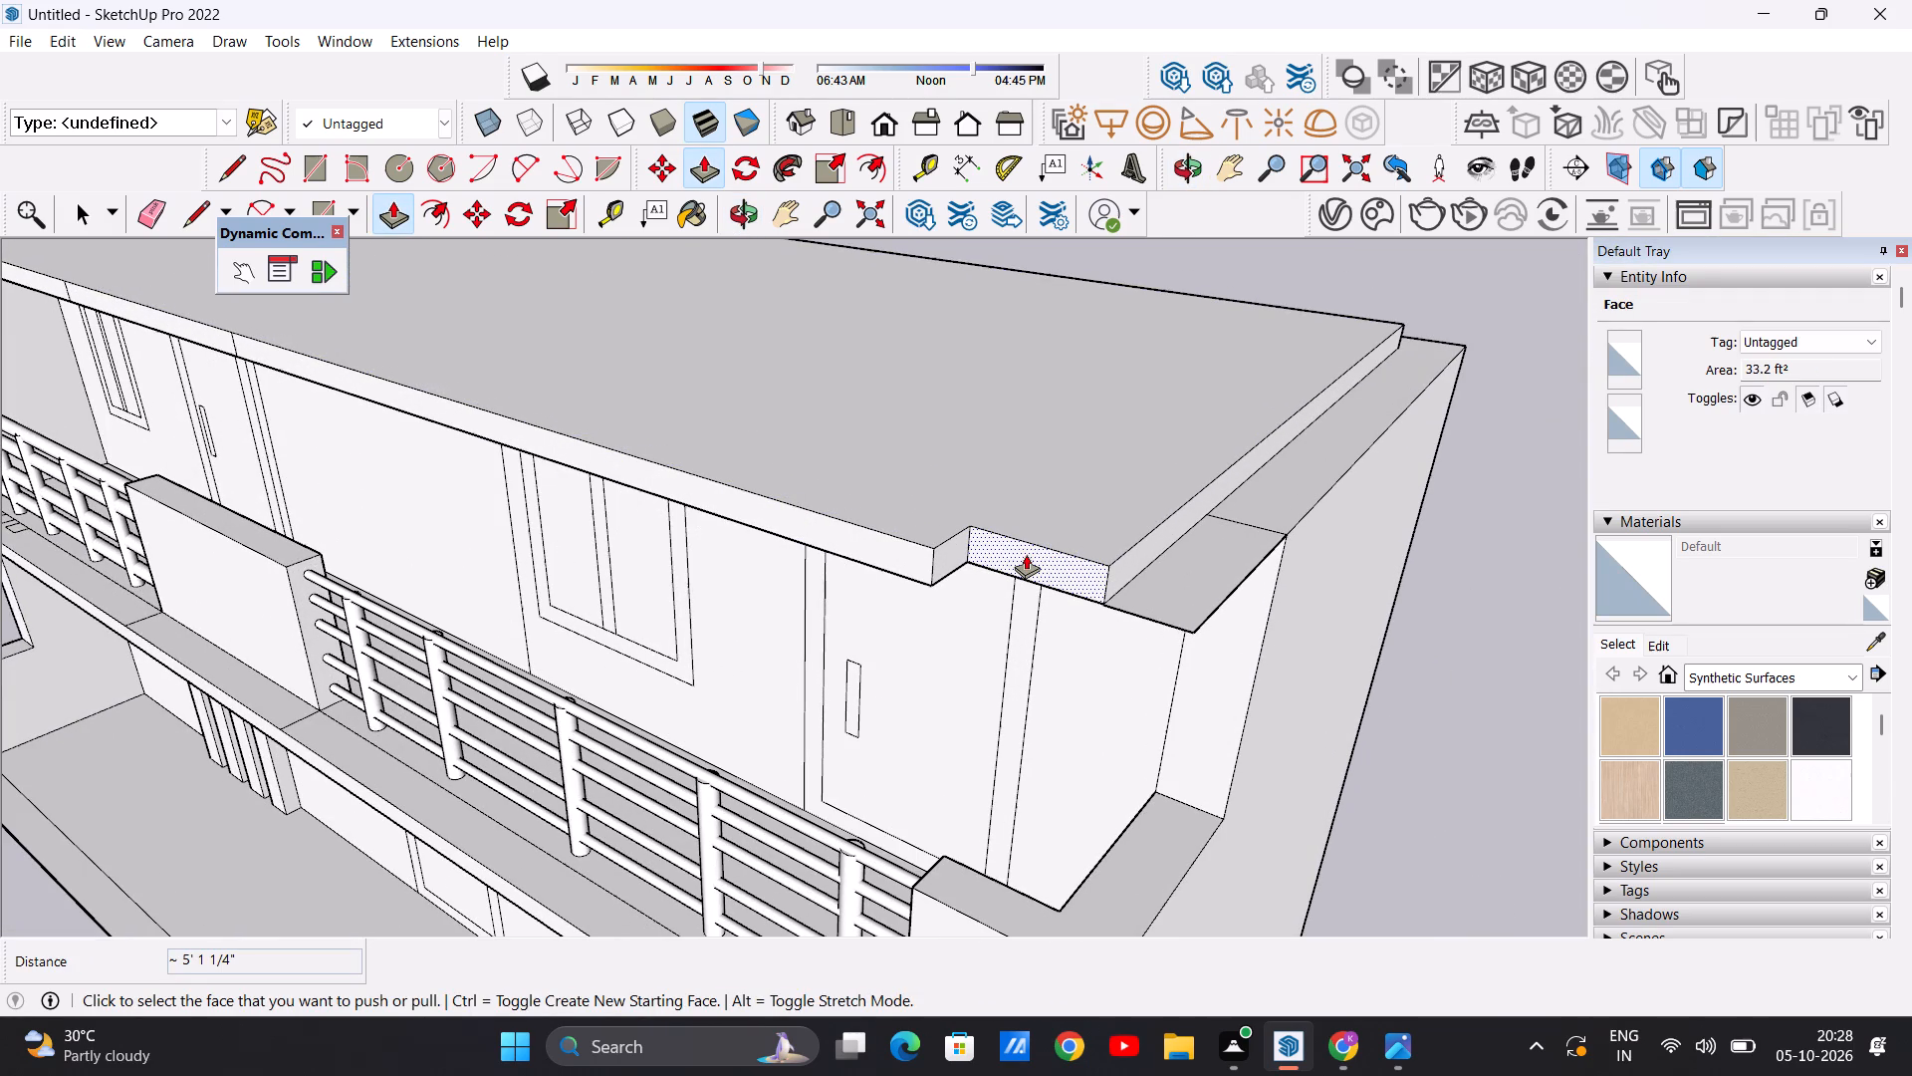
{"action": "left_click", "coordinate": [1026, 554]}
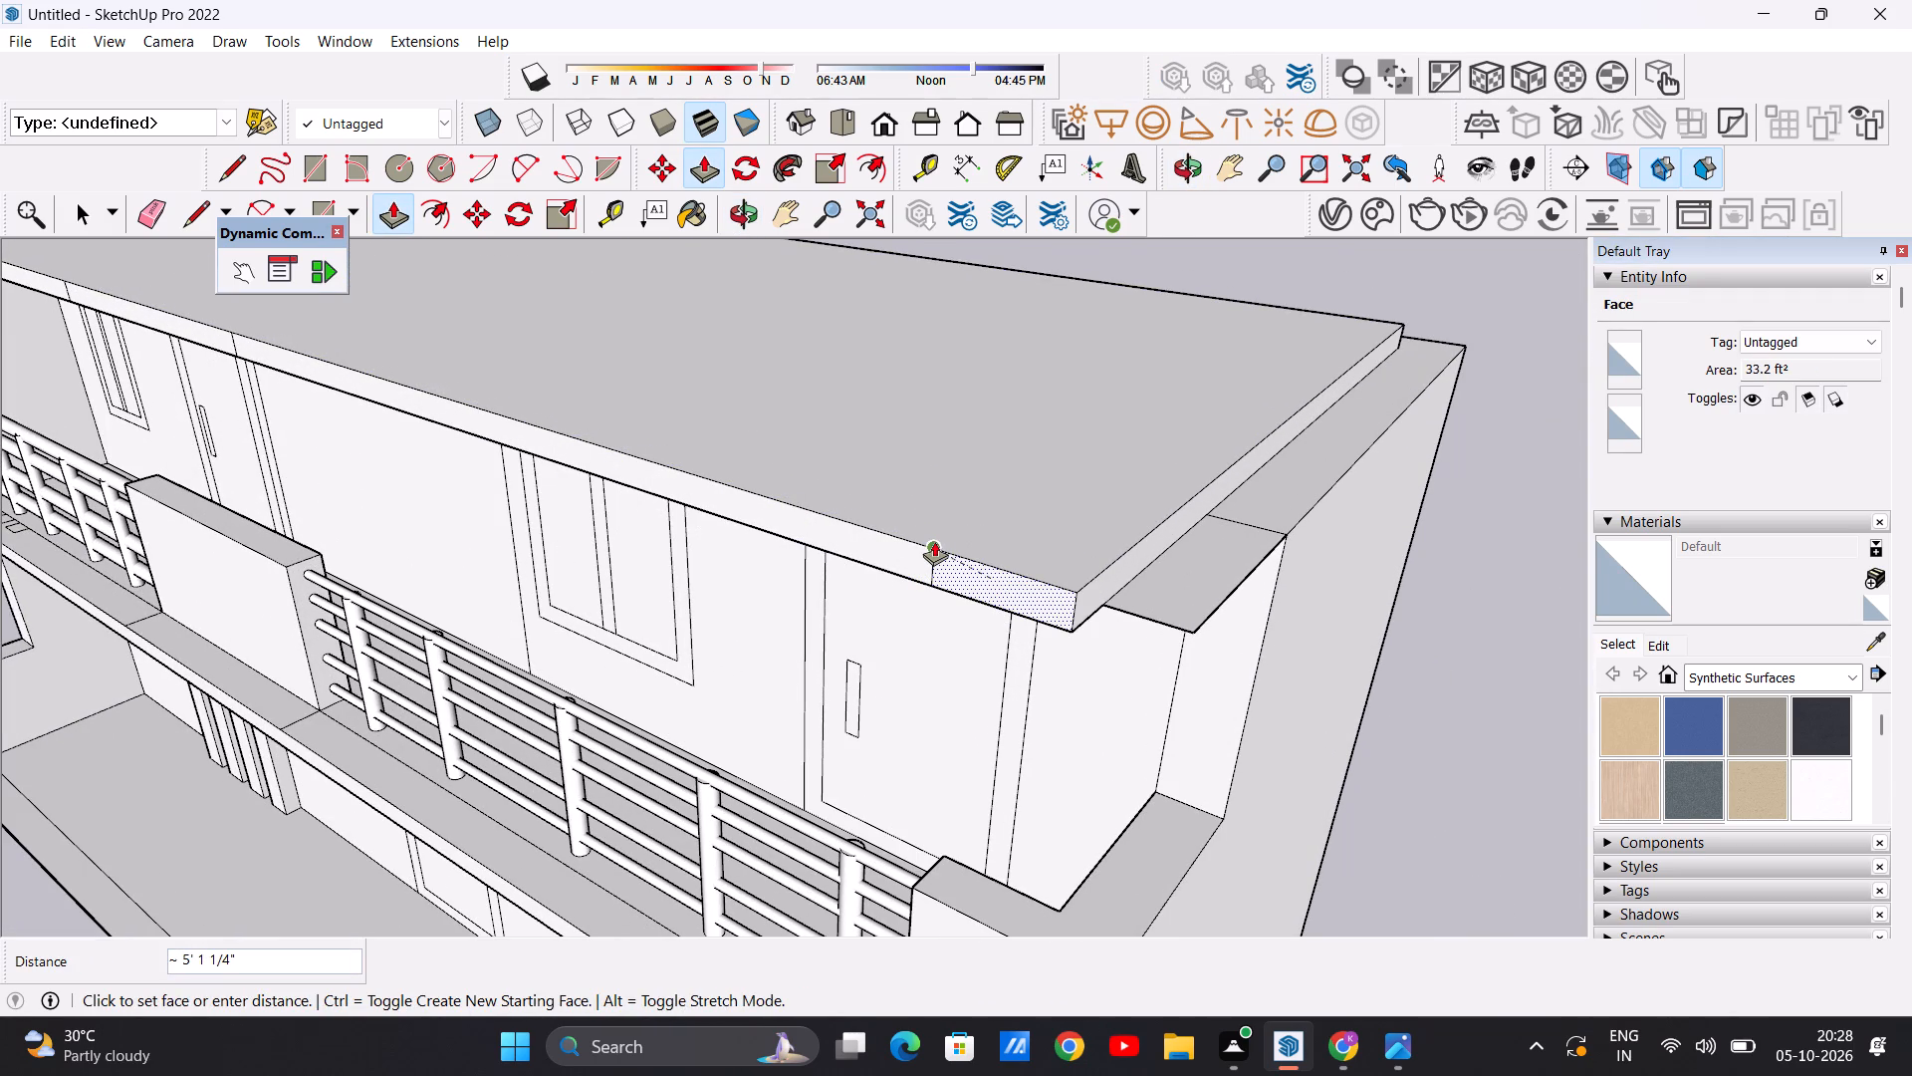
{"action": "left_click", "coordinate": [934, 541]}
{"action": "key", "text": "space"}
Examine the roof slab's straightened front edge and the full front elevation, from the front and at an angle.
{"action": "scroll", "coordinate": [1047, 593], "scroll_direction": "down", "scroll_amount": 6}
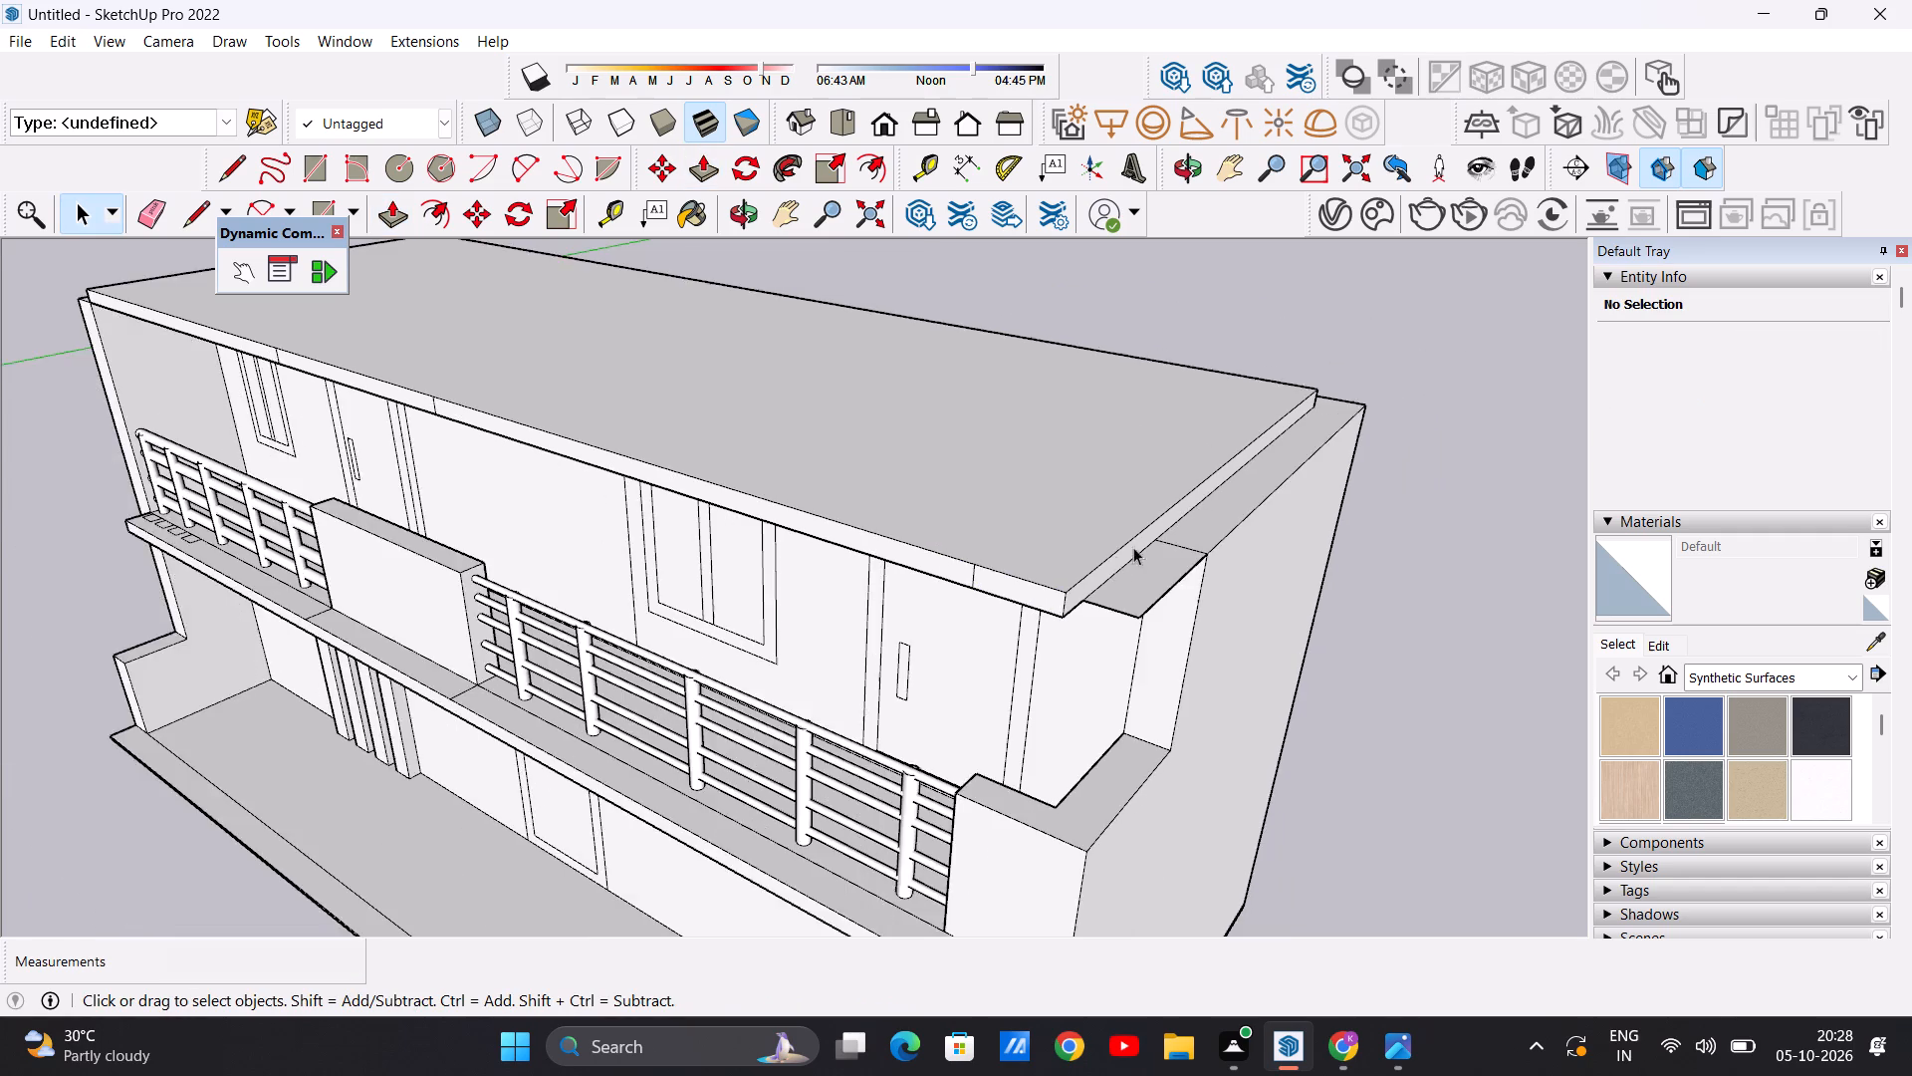
{"action": "scroll", "coordinate": [1133, 547], "scroll_direction": "down", "scroll_amount": 15}
{"action": "middle_click_drag", "start_coordinate": [871, 551], "coordinate": [1094, 435]}
{"action": "scroll", "coordinate": [1070, 491], "scroll_direction": "up", "scroll_amount": 8}
{"action": "scroll", "coordinate": [1074, 516], "scroll_direction": "down", "scroll_amount": 6}
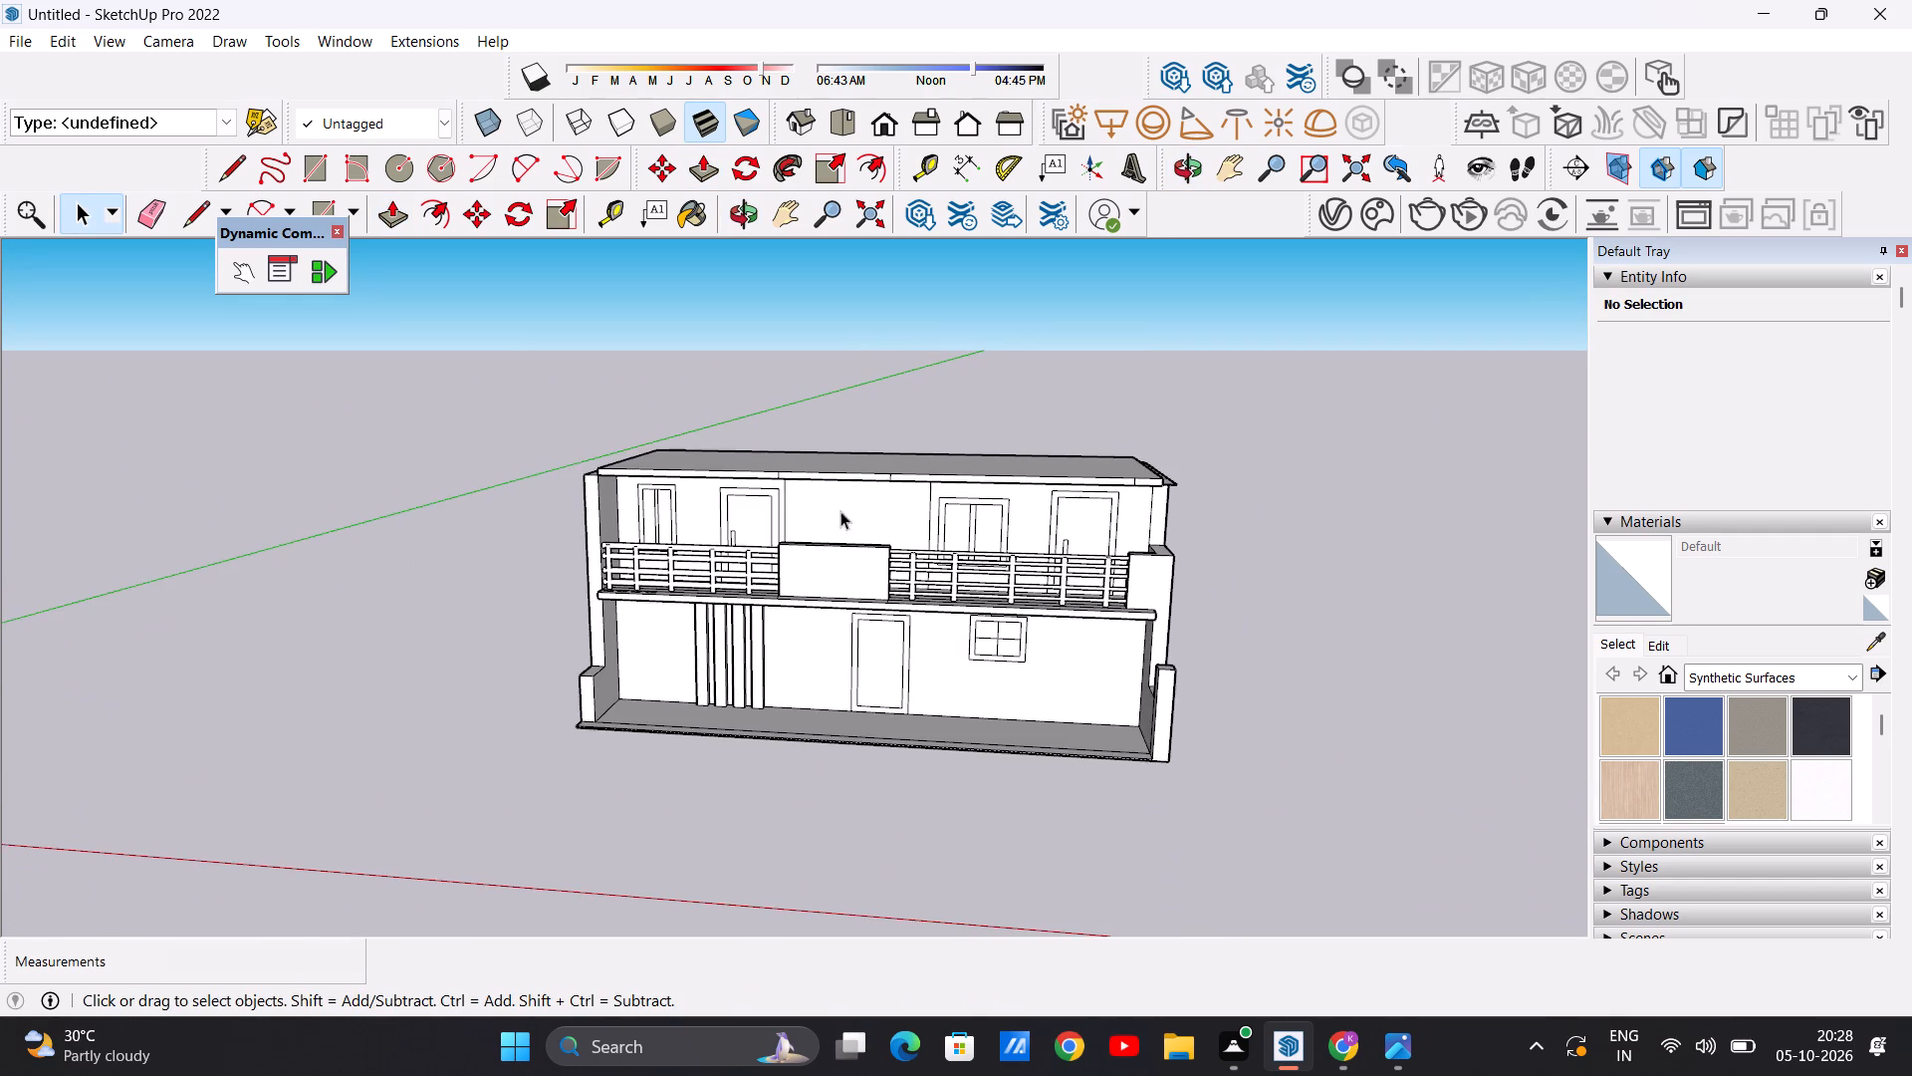
{"action": "scroll", "coordinate": [683, 503], "scroll_direction": "up", "scroll_amount": 7}
{"action": "scroll", "coordinate": [661, 515], "scroll_direction": "down", "scroll_amount": 2}
{"action": "middle_click_drag", "start_coordinate": [736, 556], "coordinate": [739, 556]}
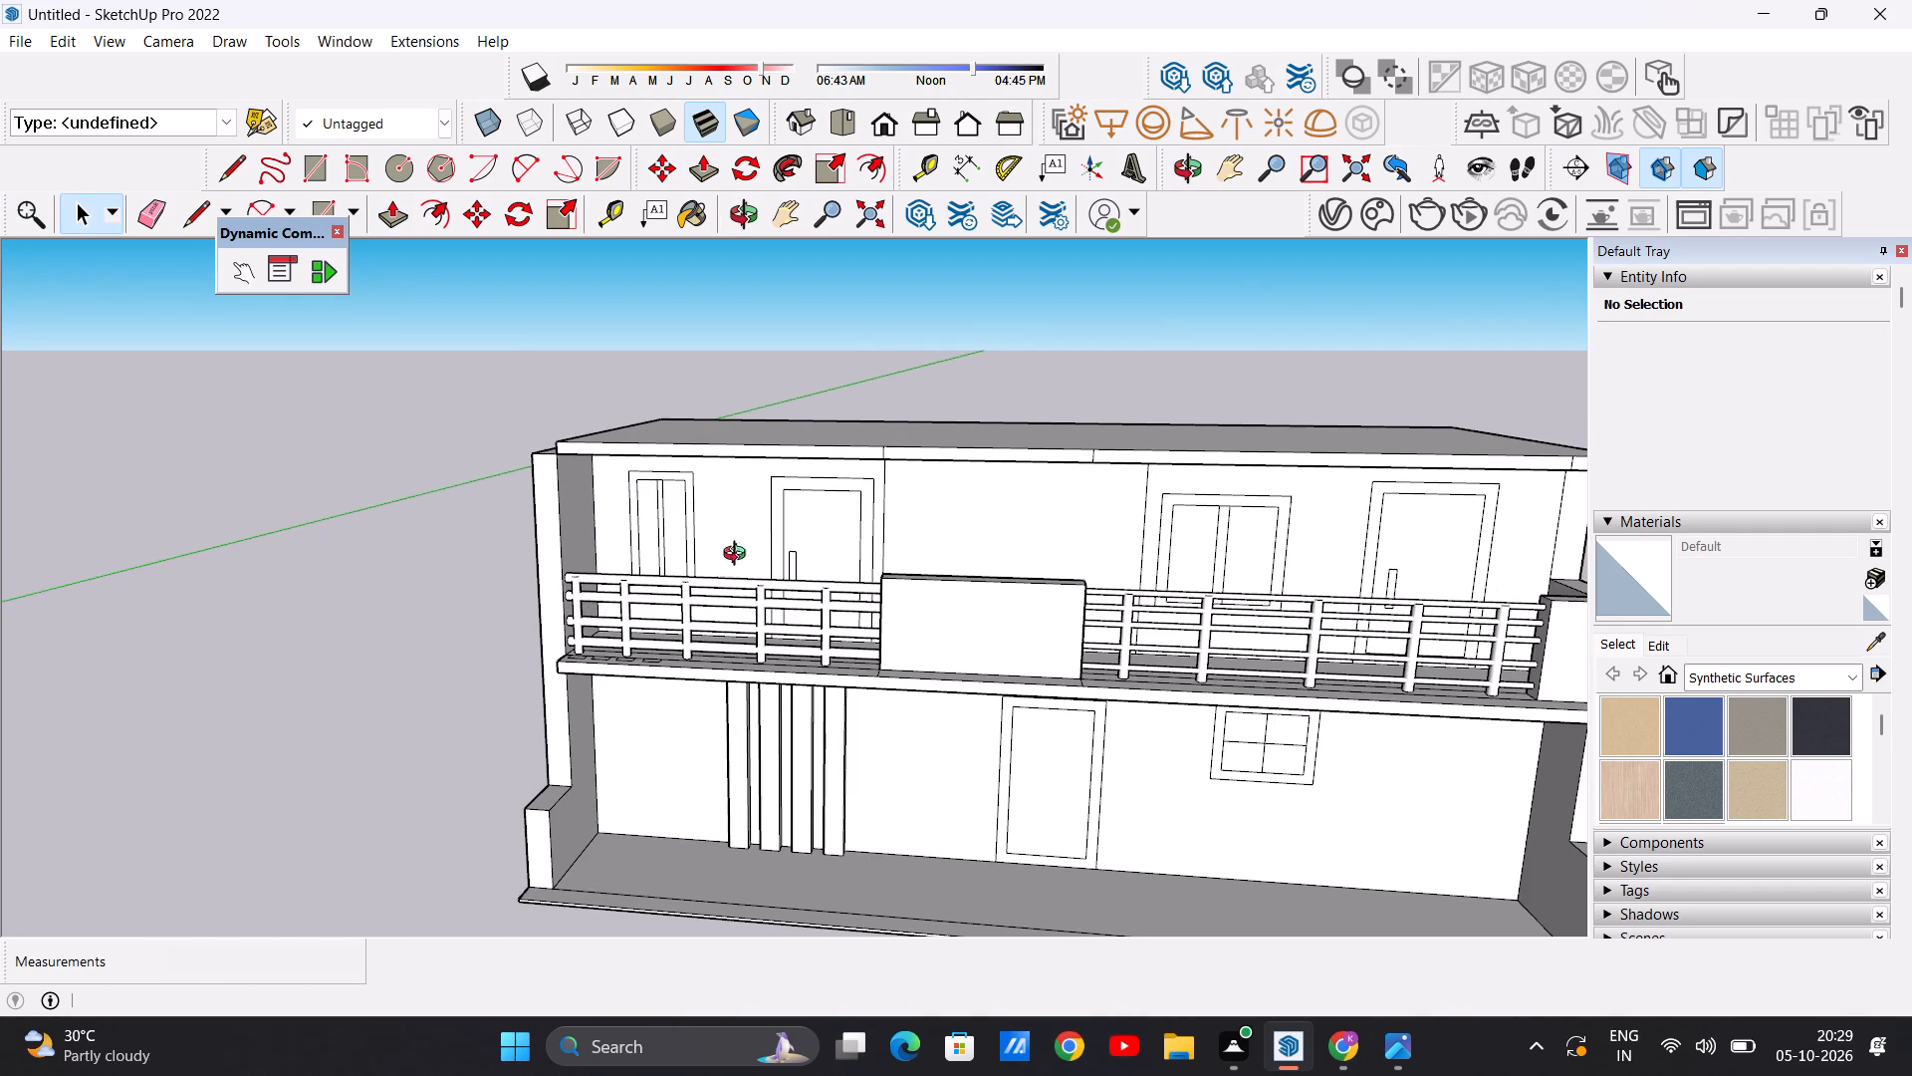
{"action": "middle_click_drag", "start_coordinate": [739, 556], "coordinate": [779, 498]}
{"action": "scroll", "coordinate": [827, 600], "scroll_direction": "down", "scroll_amount": 8}
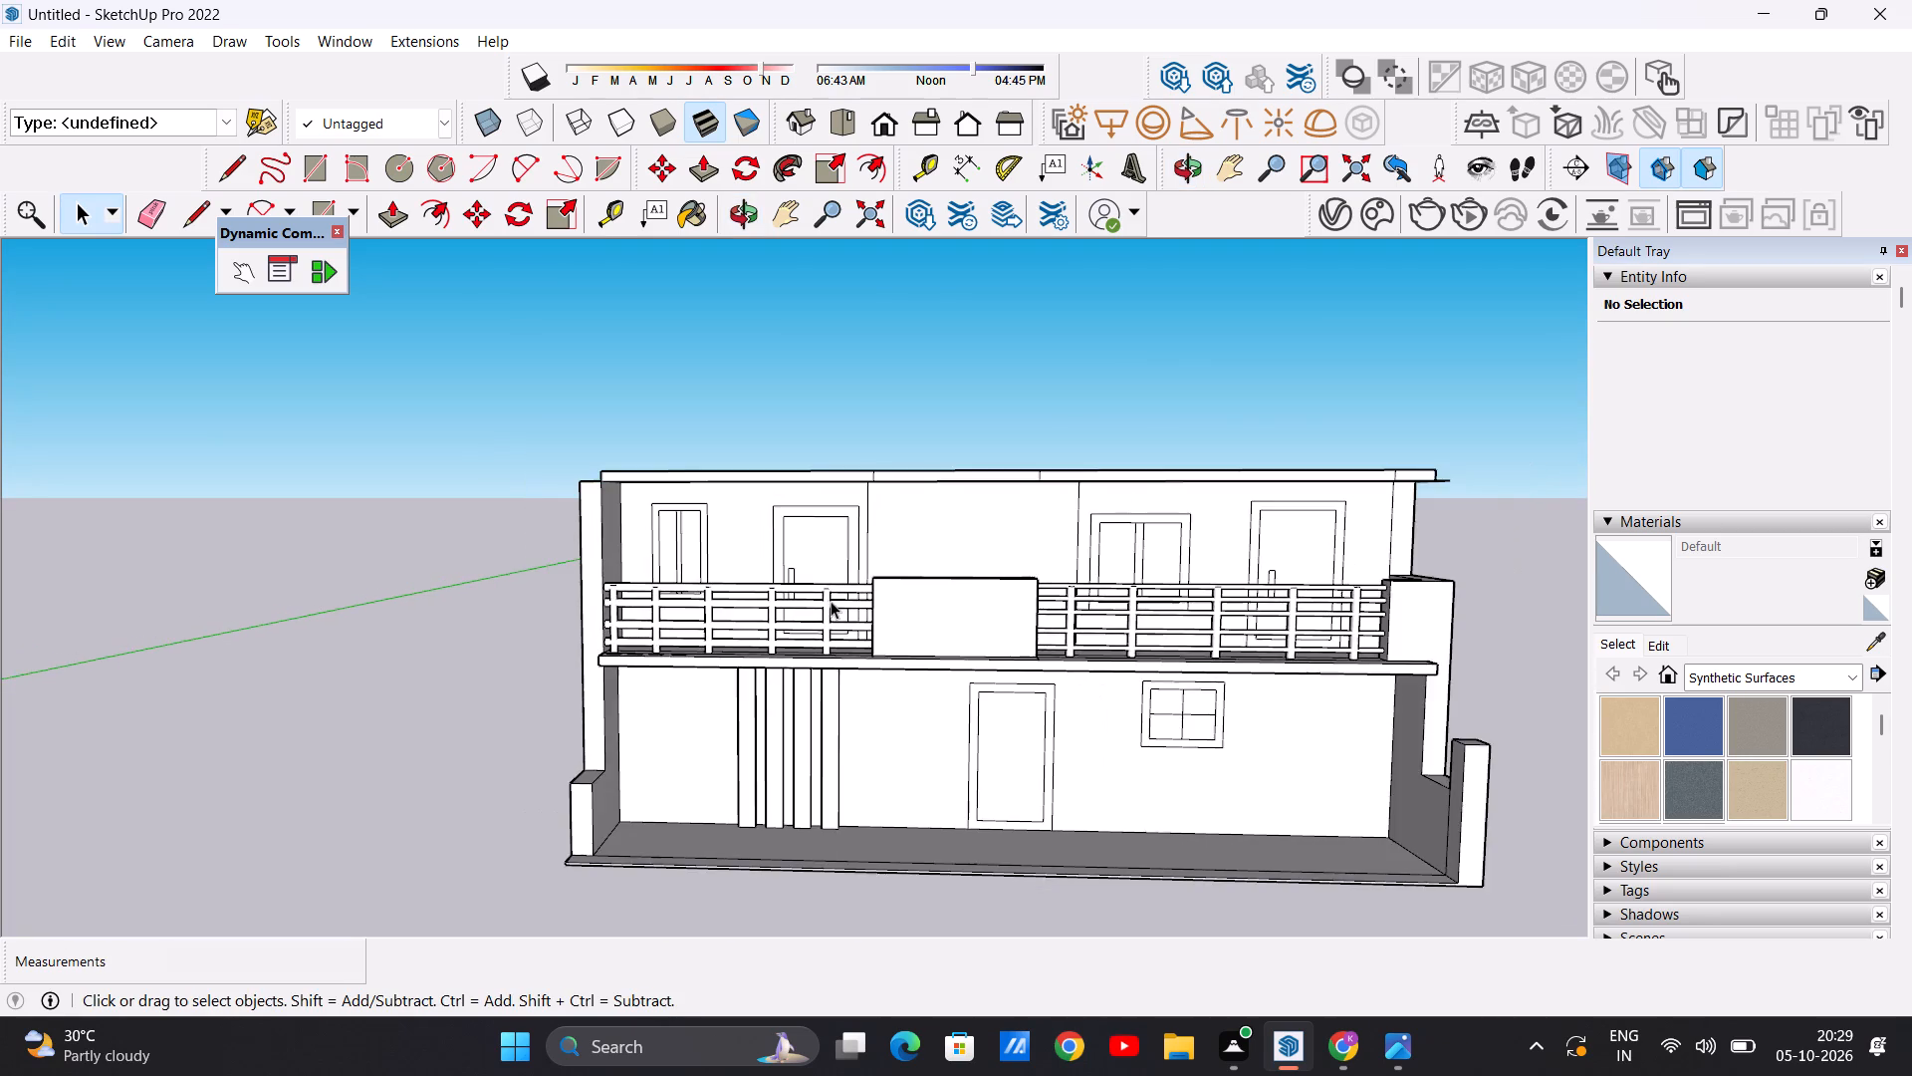
{"action": "scroll", "coordinate": [831, 601], "scroll_direction": "down", "scroll_amount": 2}
{"action": "scroll", "coordinate": [959, 578], "scroll_direction": "up", "scroll_amount": 14}
{"action": "scroll", "coordinate": [962, 578], "scroll_direction": "down", "scroll_amount": 5}
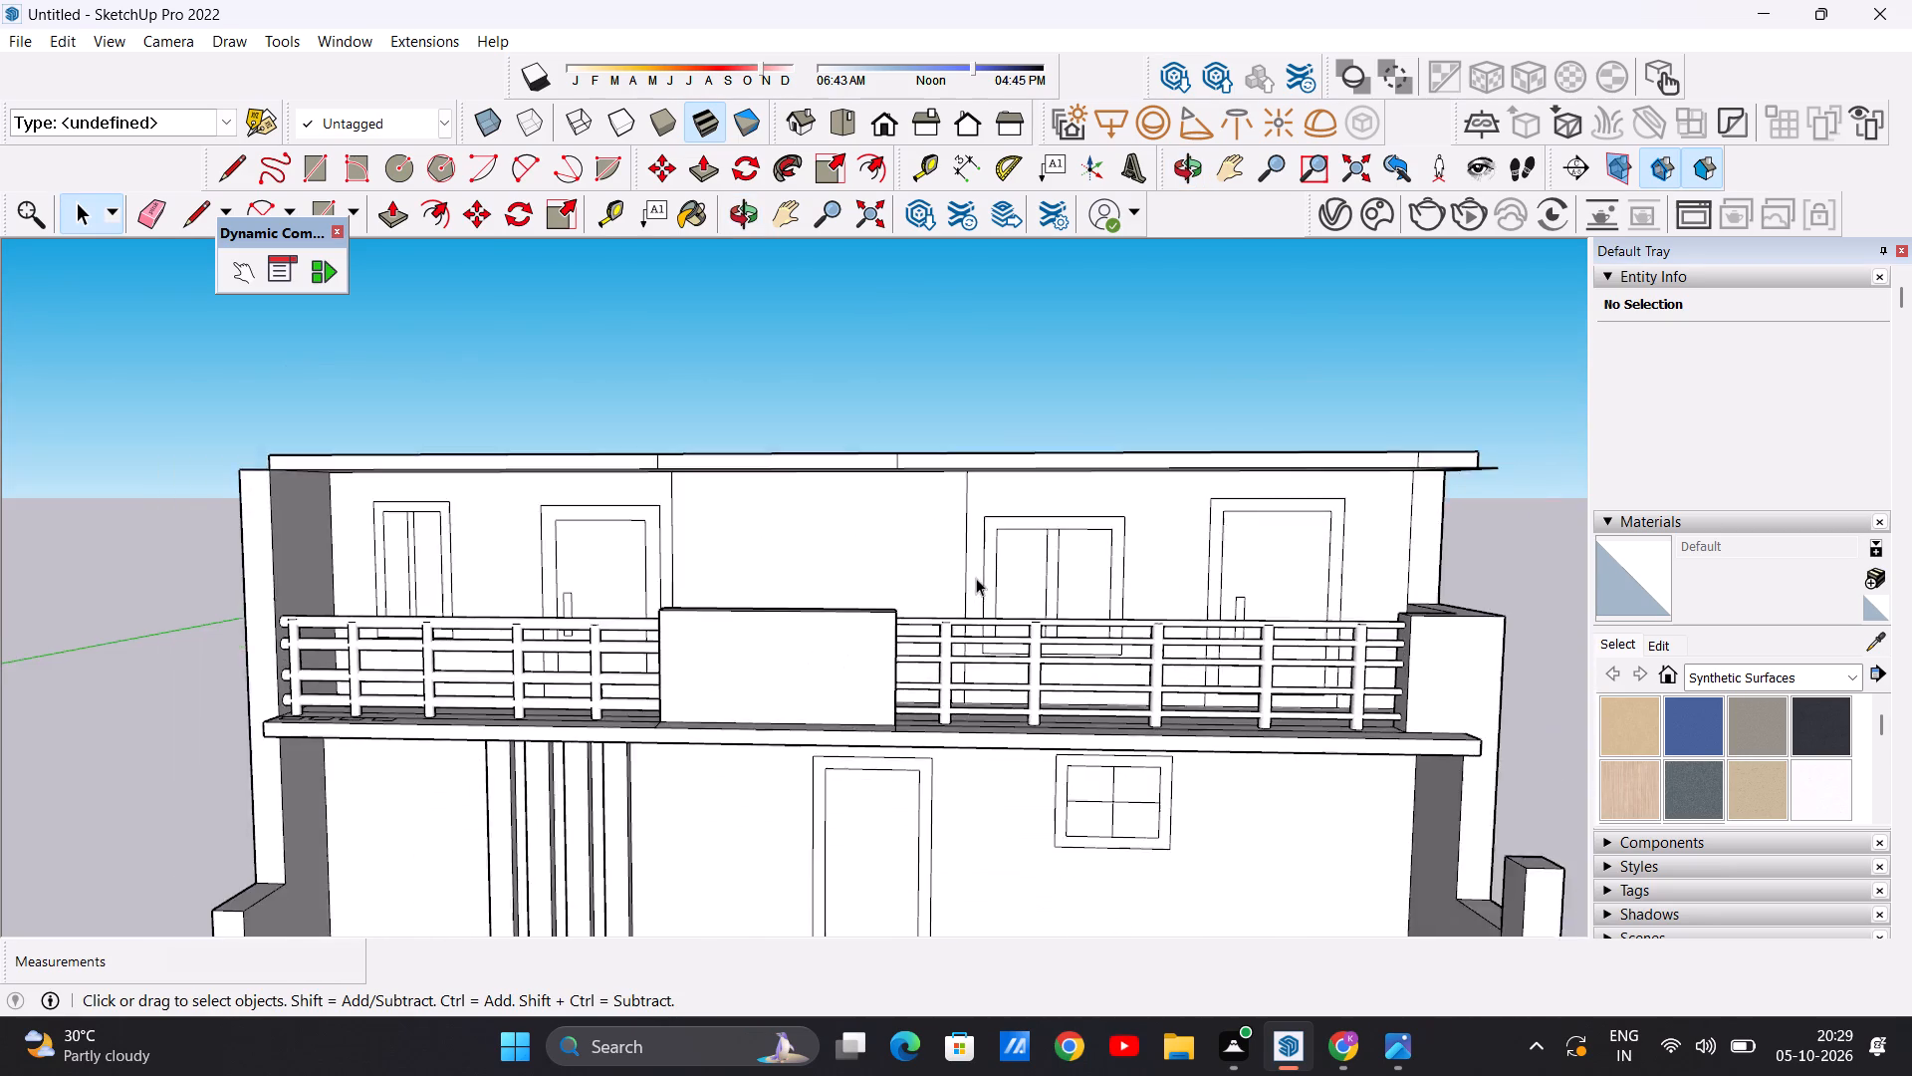
{"action": "scroll", "coordinate": [976, 578], "scroll_direction": "down", "scroll_amount": 7}
{"action": "middle_click_drag", "start_coordinate": [620, 565], "coordinate": [1076, 596]}
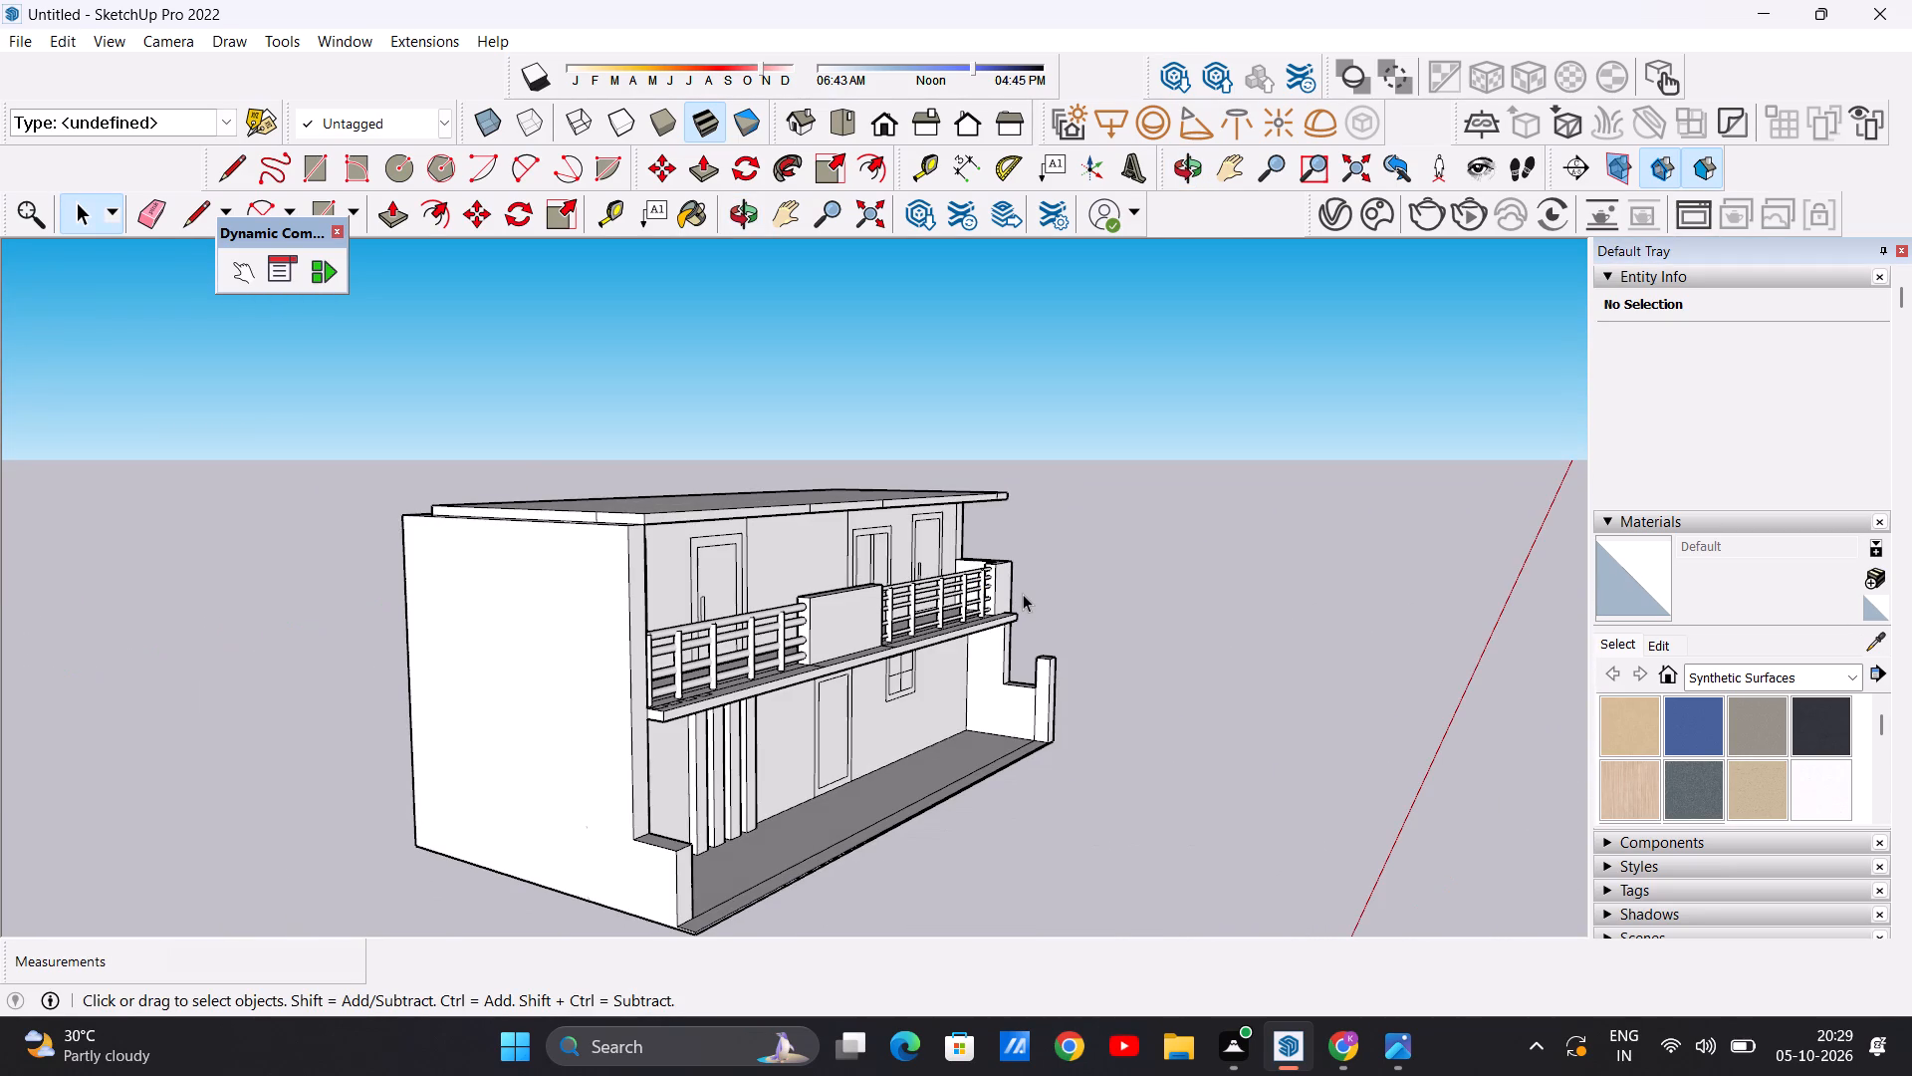
{"action": "scroll", "coordinate": [813, 606], "scroll_direction": "down", "scroll_amount": 5}
{"action": "middle_click_drag", "start_coordinate": [1000, 645], "coordinate": [468, 708]}
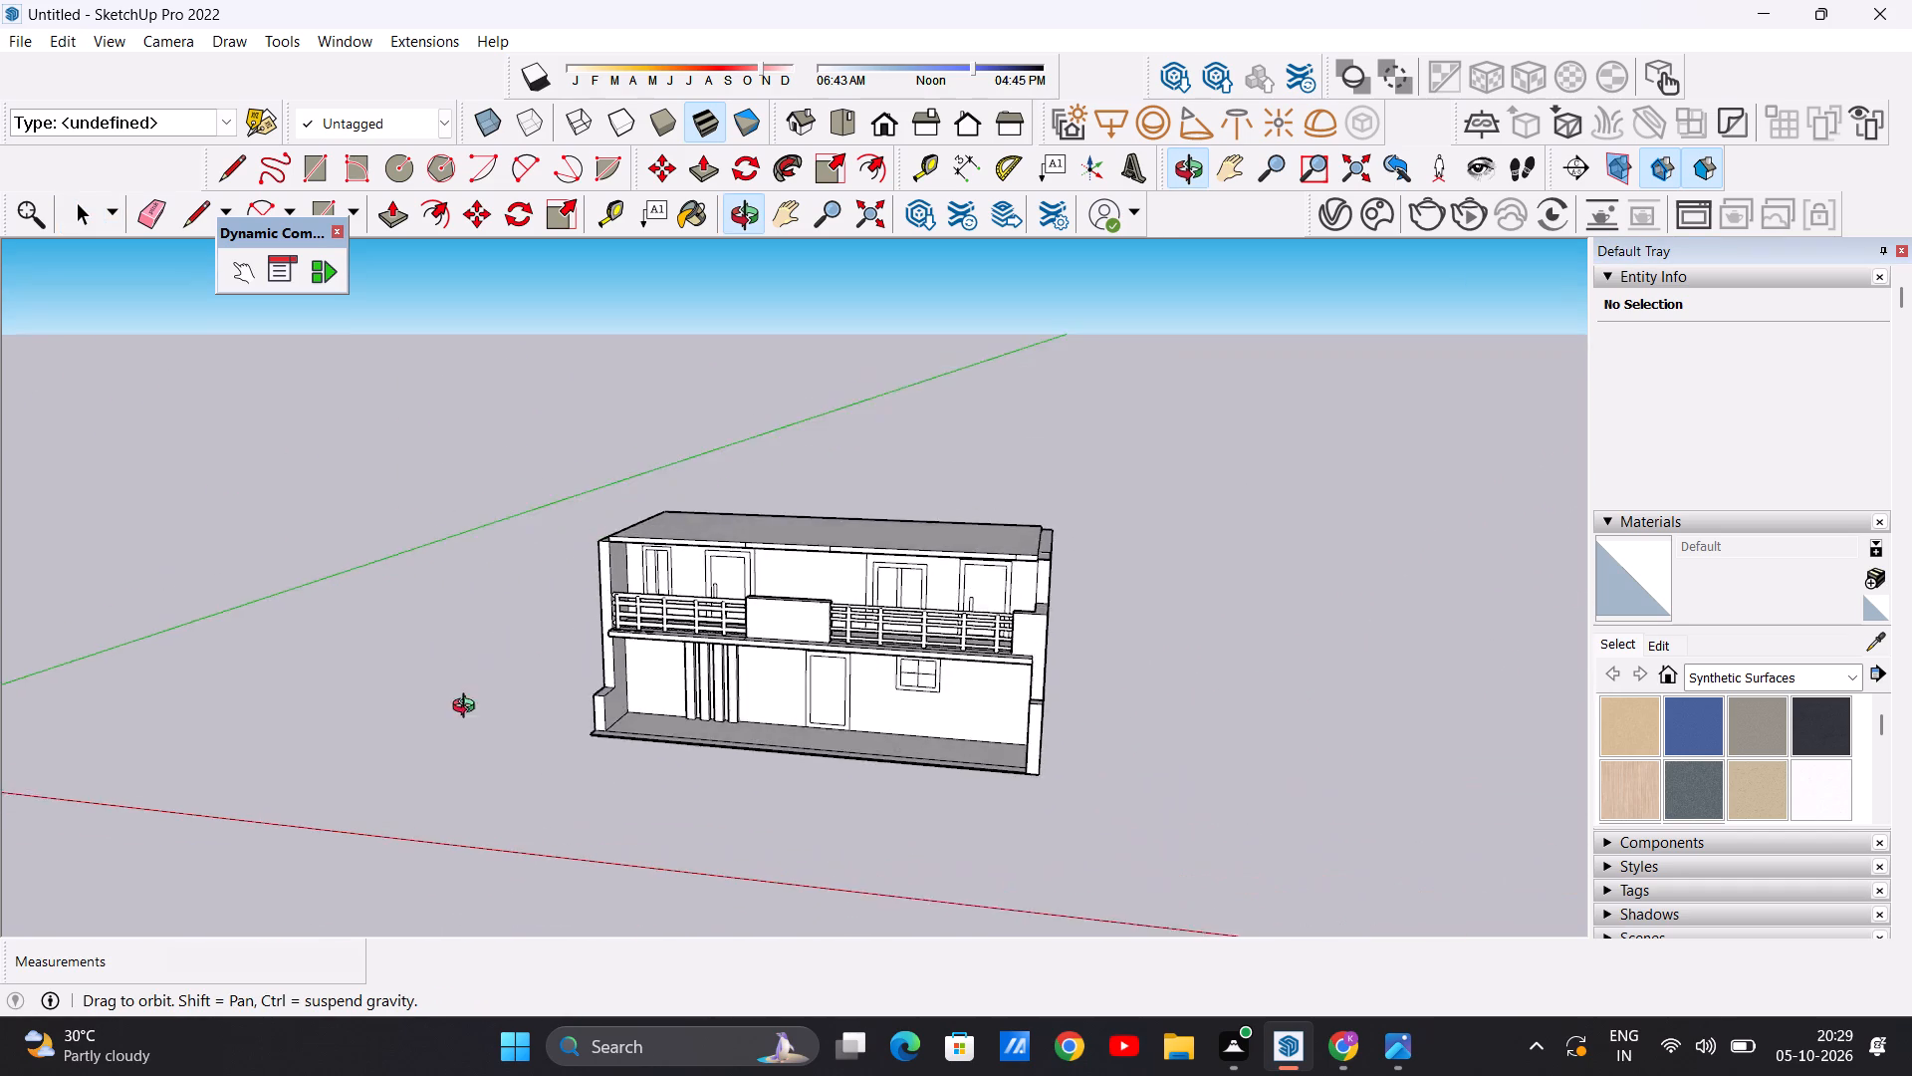
{"action": "middle_click_drag", "start_coordinate": [468, 708], "coordinate": [576, 770]}
{"action": "scroll", "coordinate": [899, 558], "scroll_direction": "up", "scroll_amount": 8}
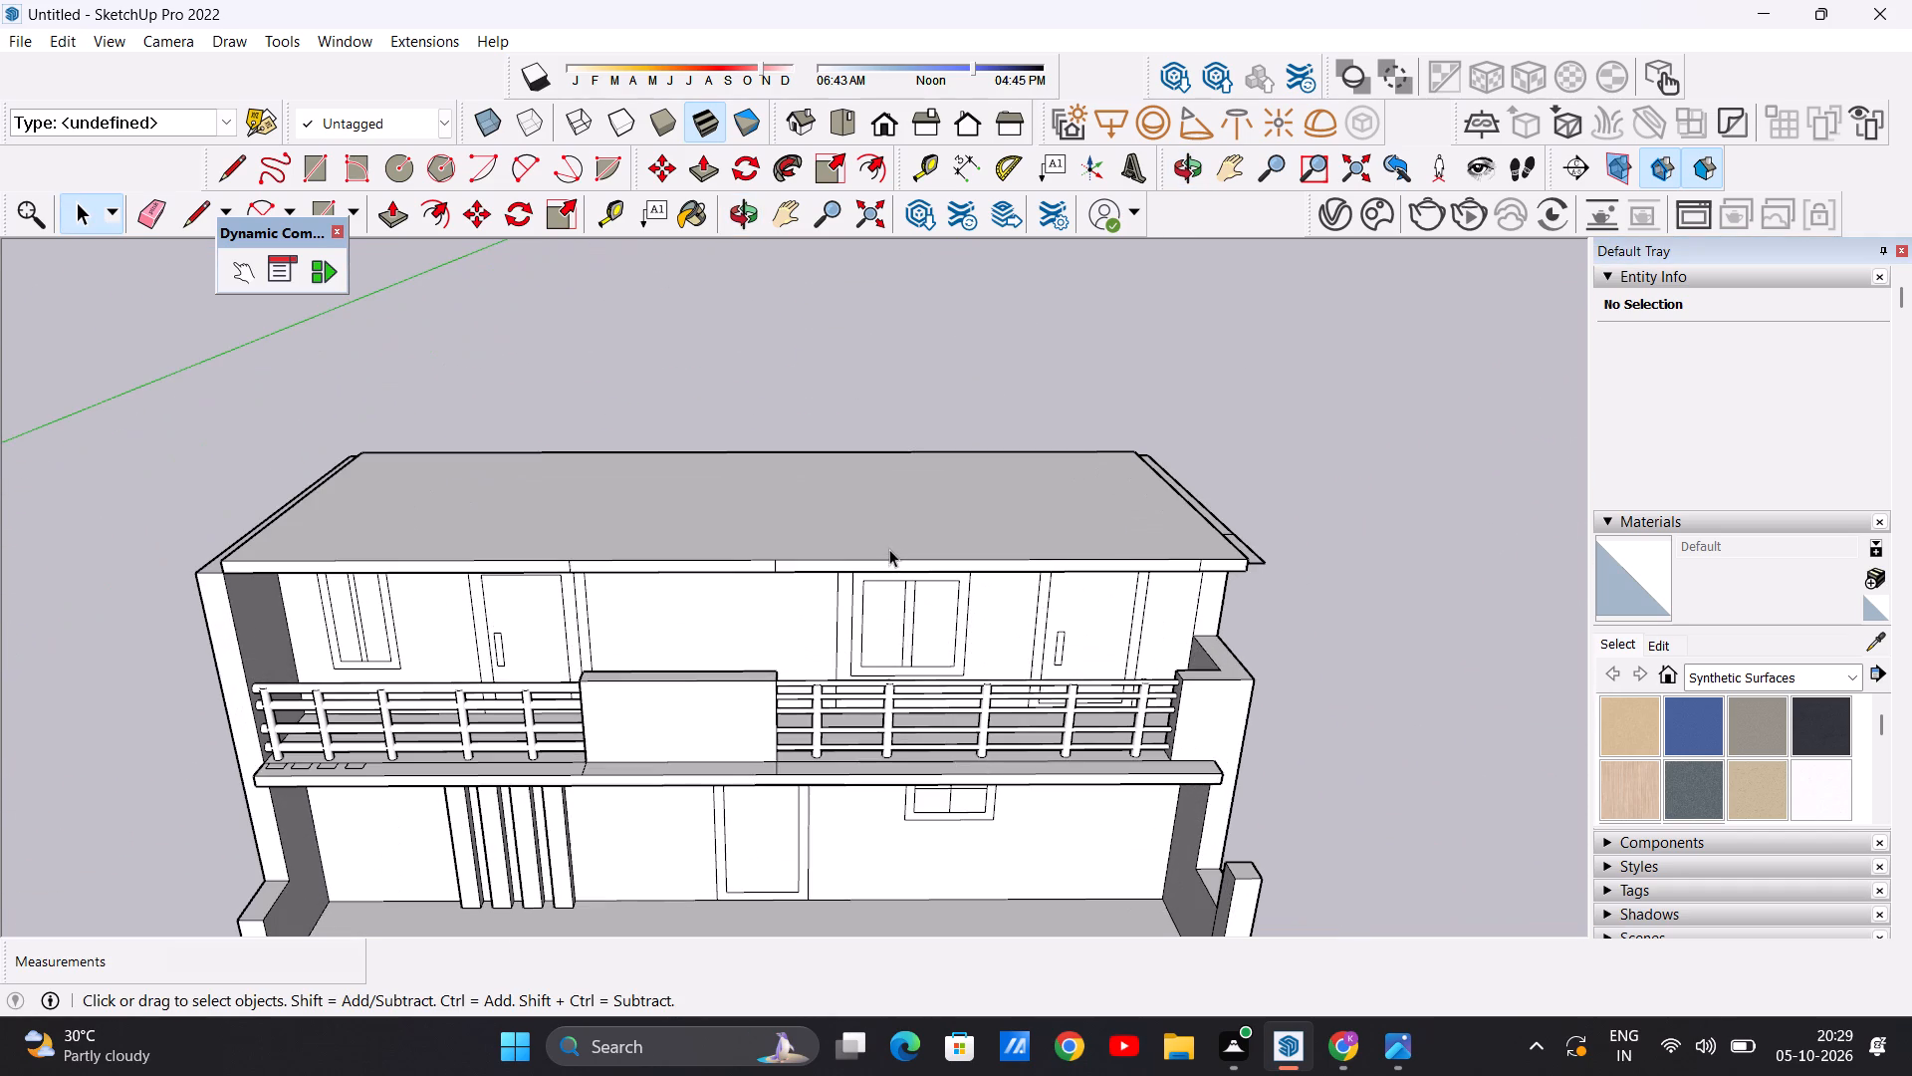
{"action": "middle_click_drag", "start_coordinate": [877, 647], "coordinate": [853, 577]}
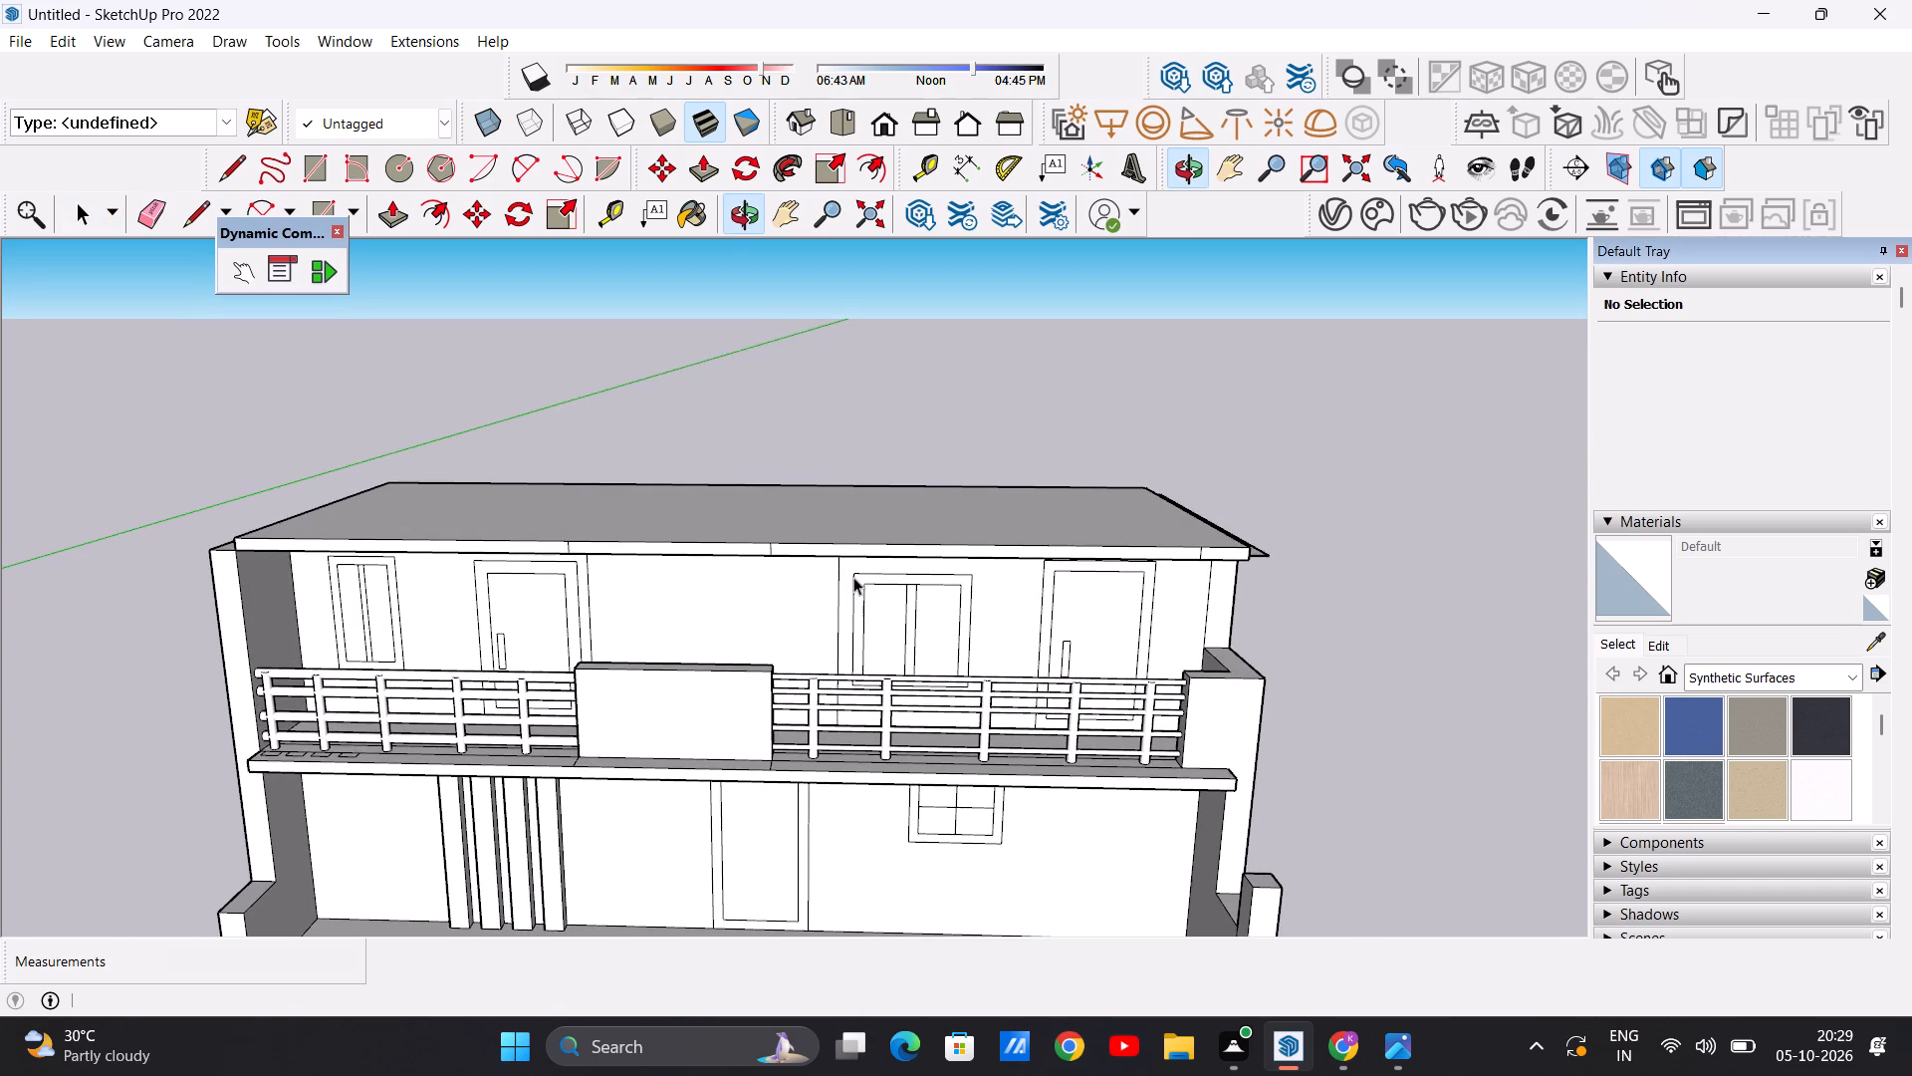
{"action": "scroll", "coordinate": [854, 577], "scroll_direction": "down", "scroll_amount": 13}
{"action": "scroll", "coordinate": [872, 672], "scroll_direction": "up", "scroll_amount": 8}
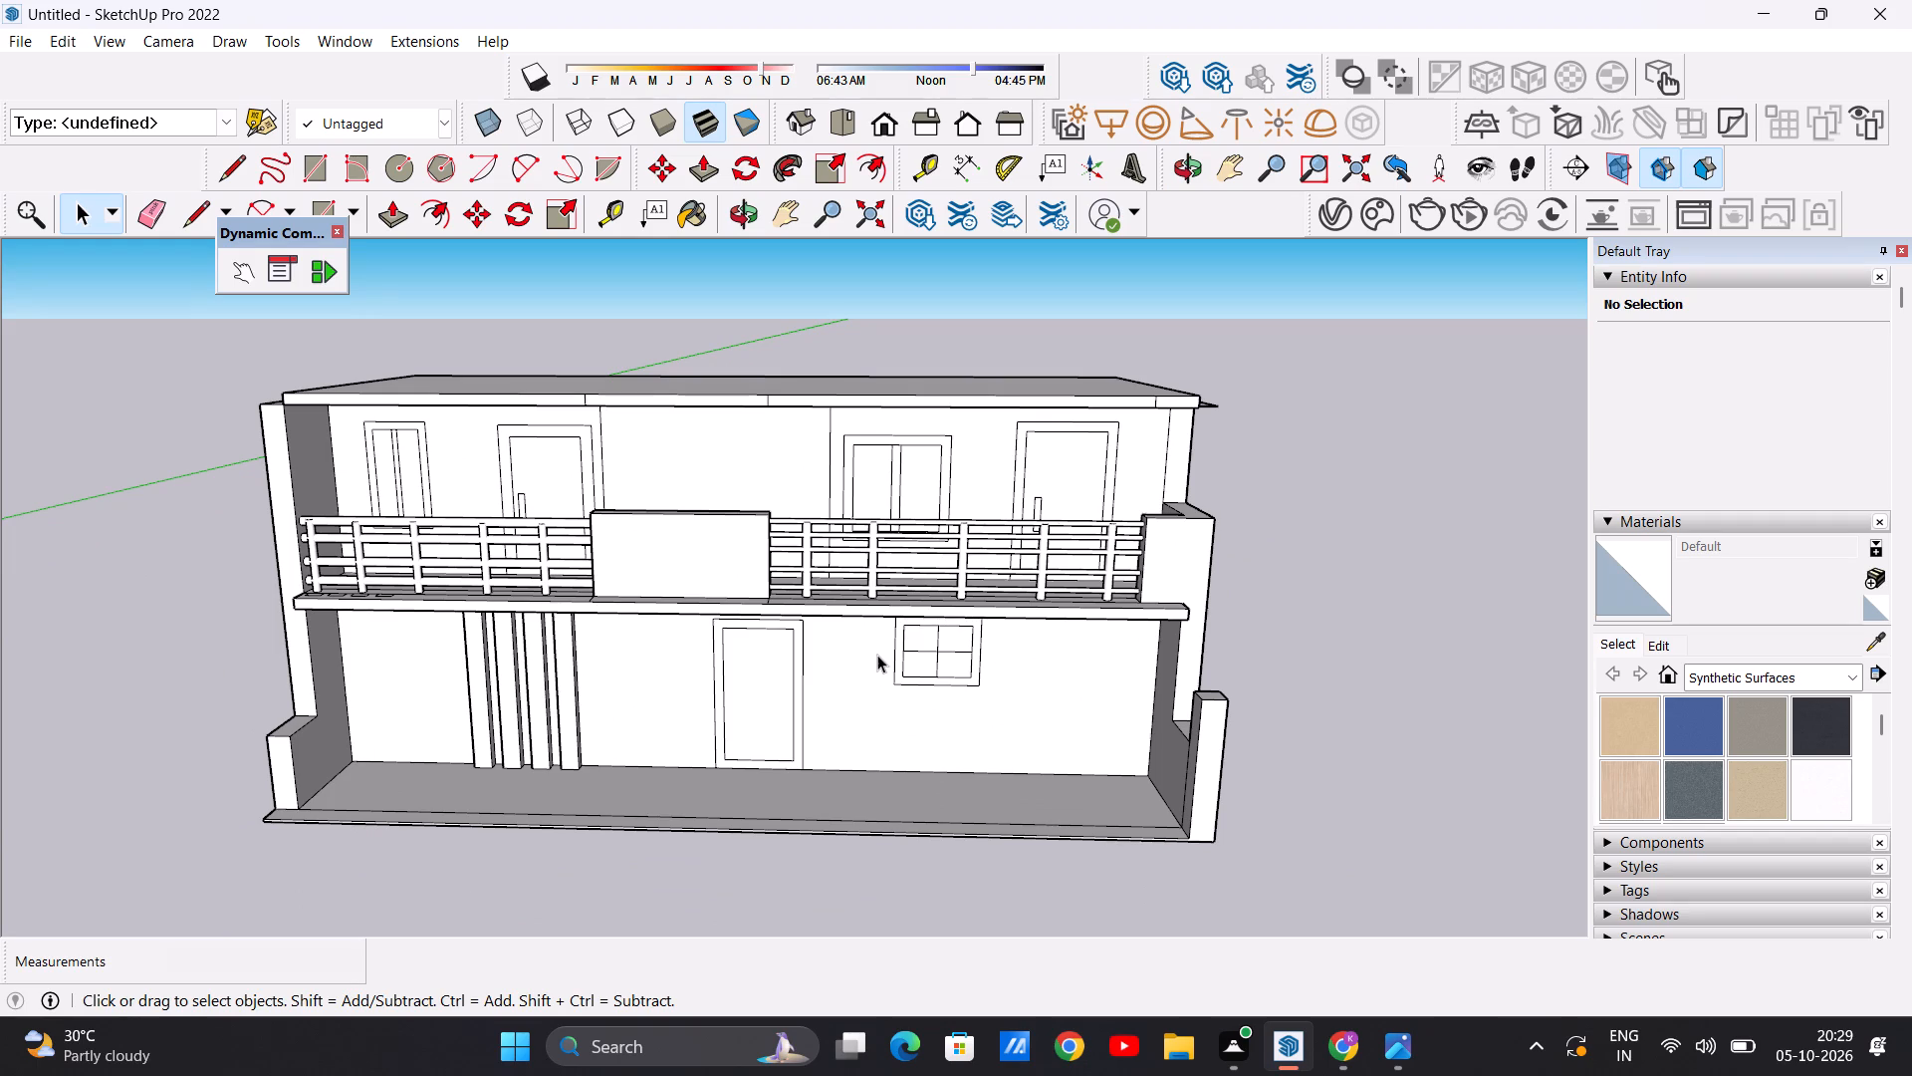
{"action": "middle_click_drag", "start_coordinate": [896, 654], "coordinate": [904, 591]}
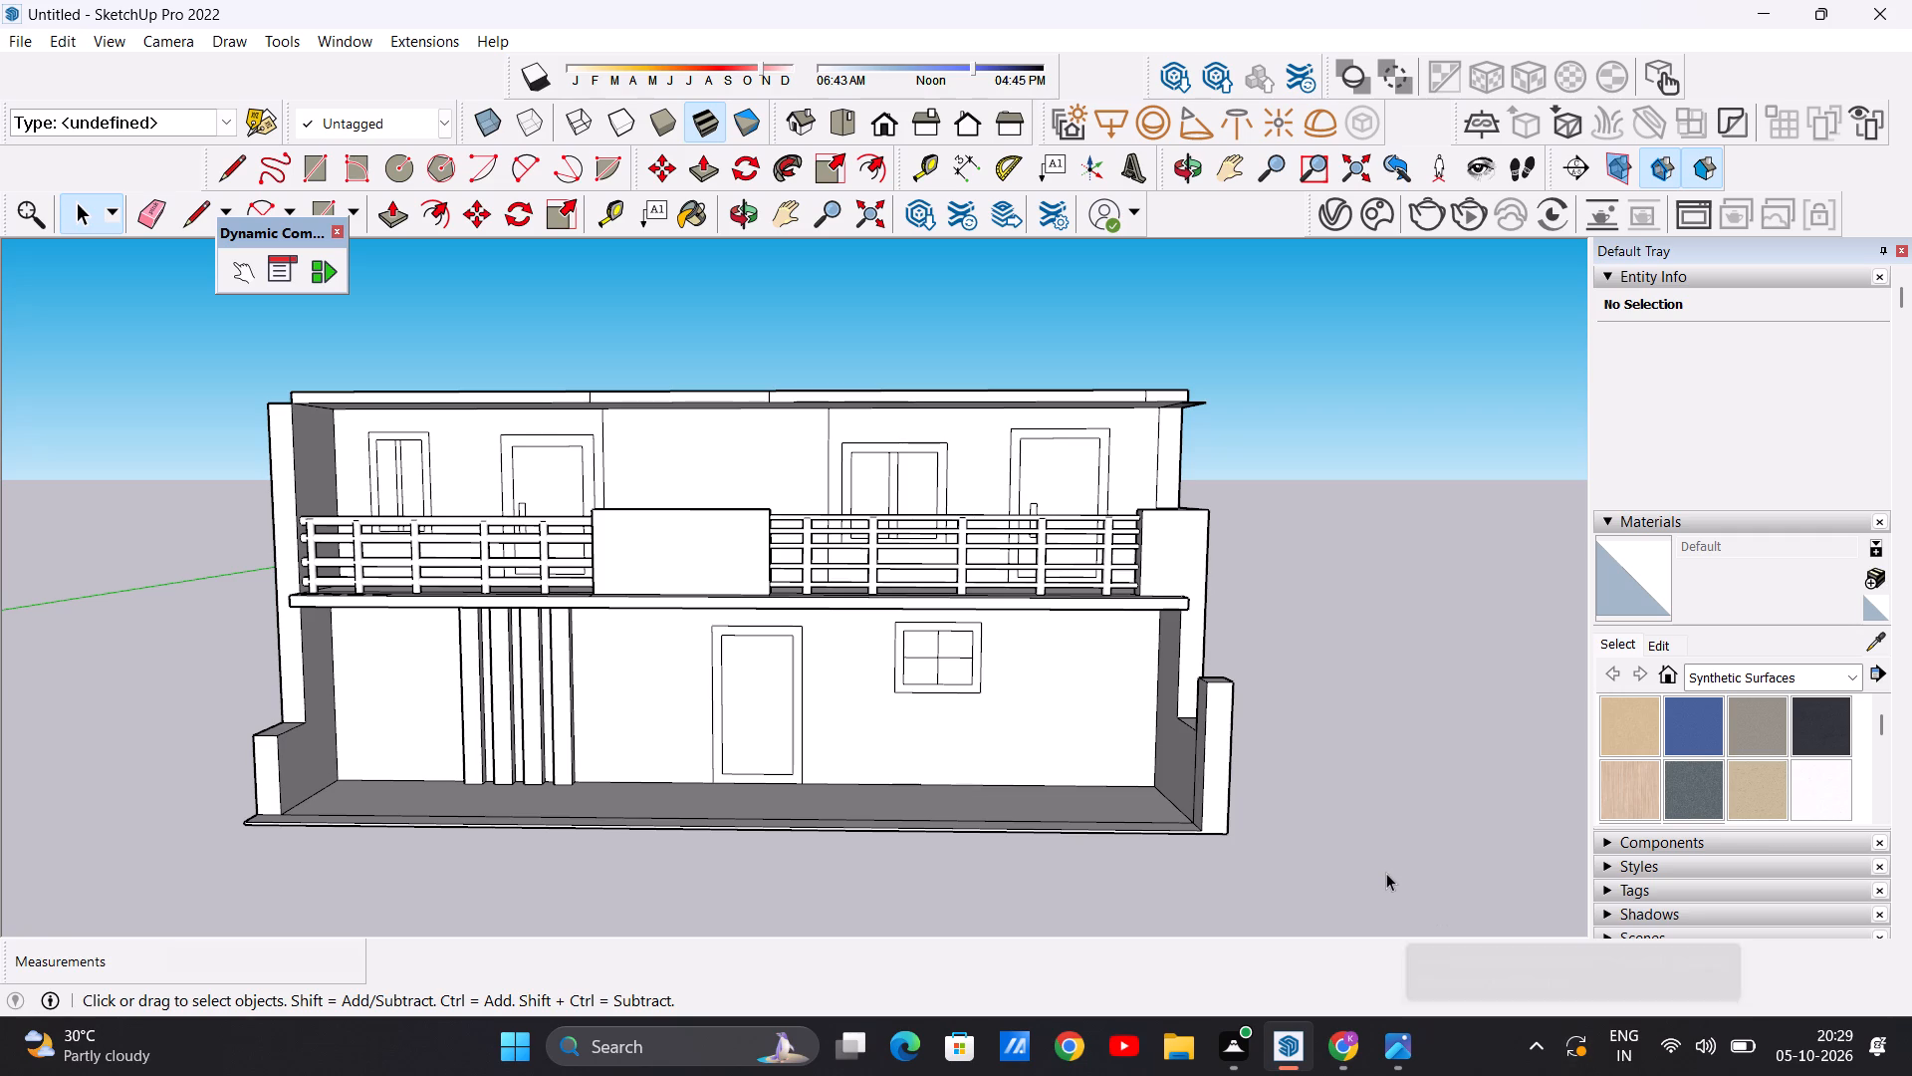
Examine the whole building from both sides and above, including the pillar base outlines on the balcony ledge.
{"action": "scroll", "coordinate": [1140, 790], "scroll_direction": "down", "scroll_amount": 17}
{"action": "scroll", "coordinate": [1133, 589], "scroll_direction": "down", "scroll_amount": 6}
{"action": "scroll", "coordinate": [1058, 606], "scroll_direction": "up", "scroll_amount": 9}
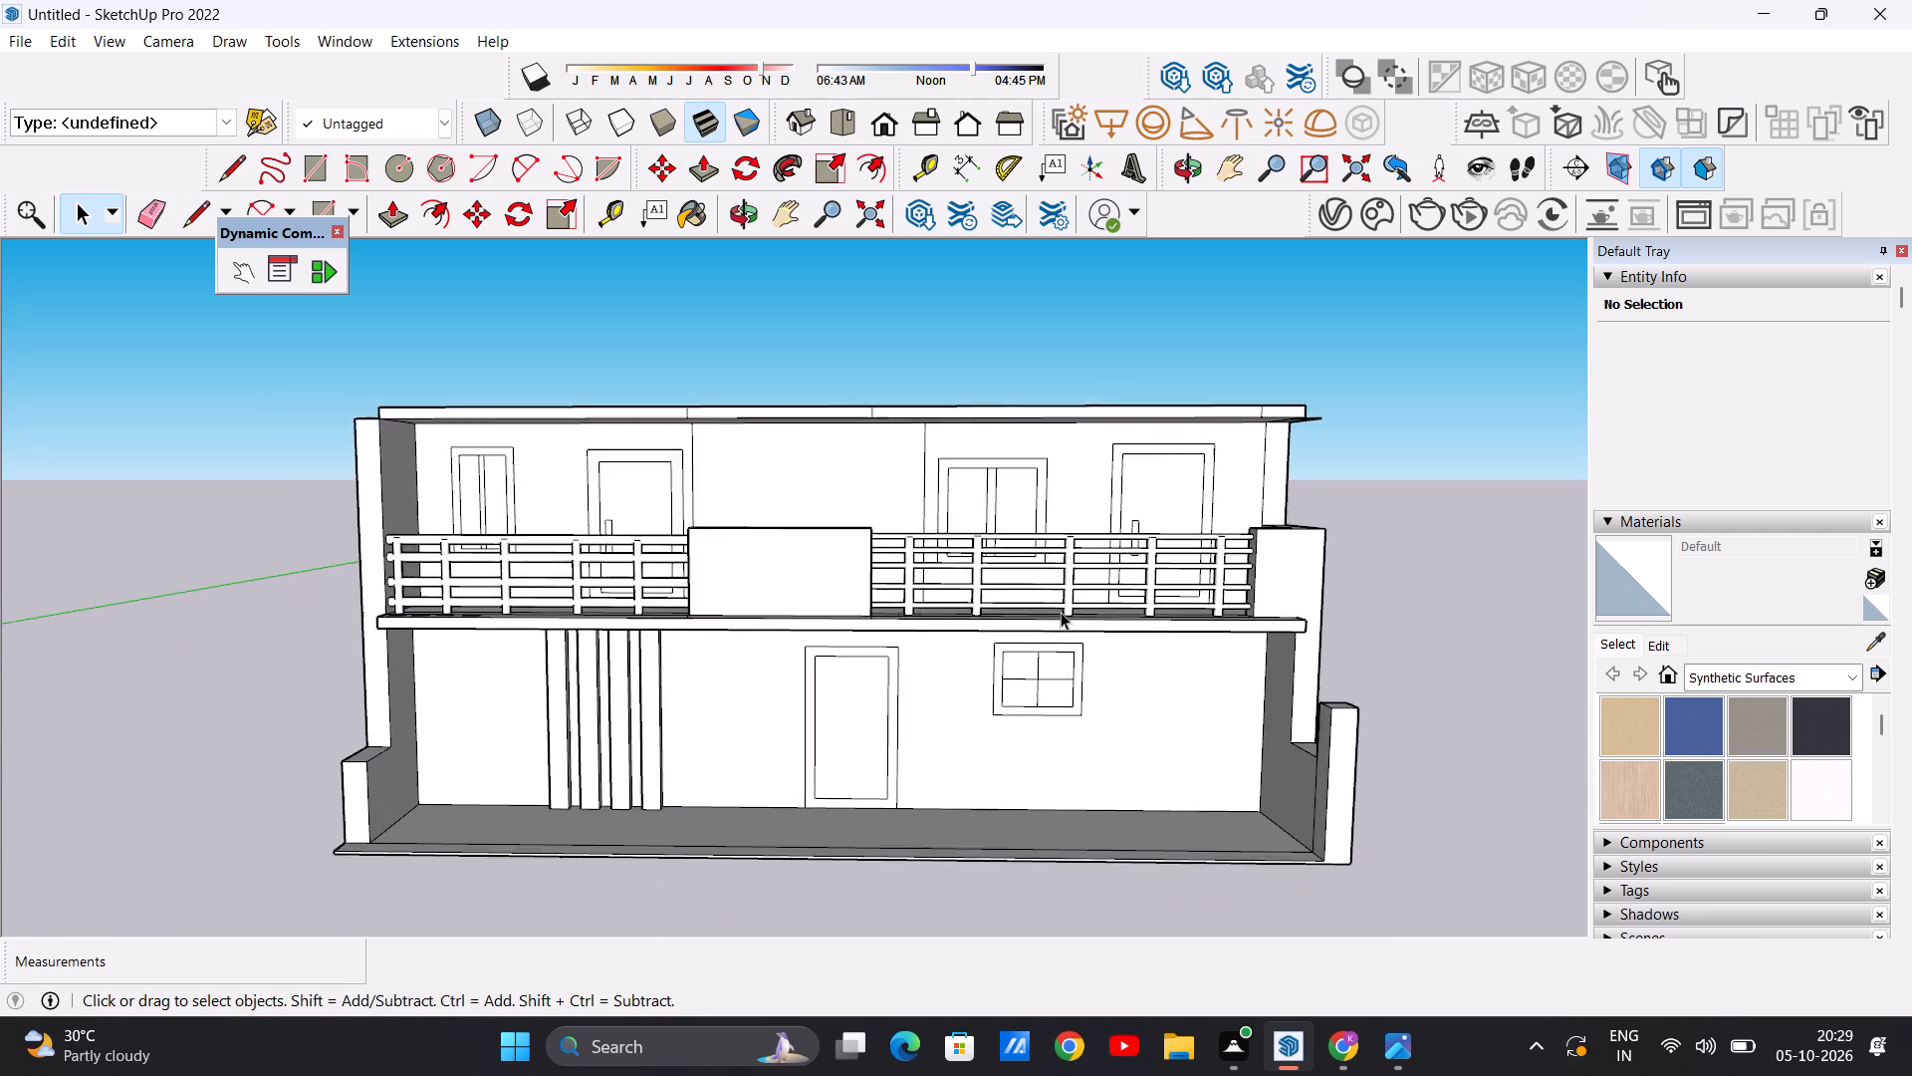
{"action": "scroll", "coordinate": [1061, 612], "scroll_direction": "up", "scroll_amount": 2}
{"action": "scroll", "coordinate": [1061, 612], "scroll_direction": "down", "scroll_amount": 7}
{"action": "middle_click_drag", "start_coordinate": [1175, 614], "coordinate": [865, 666]}
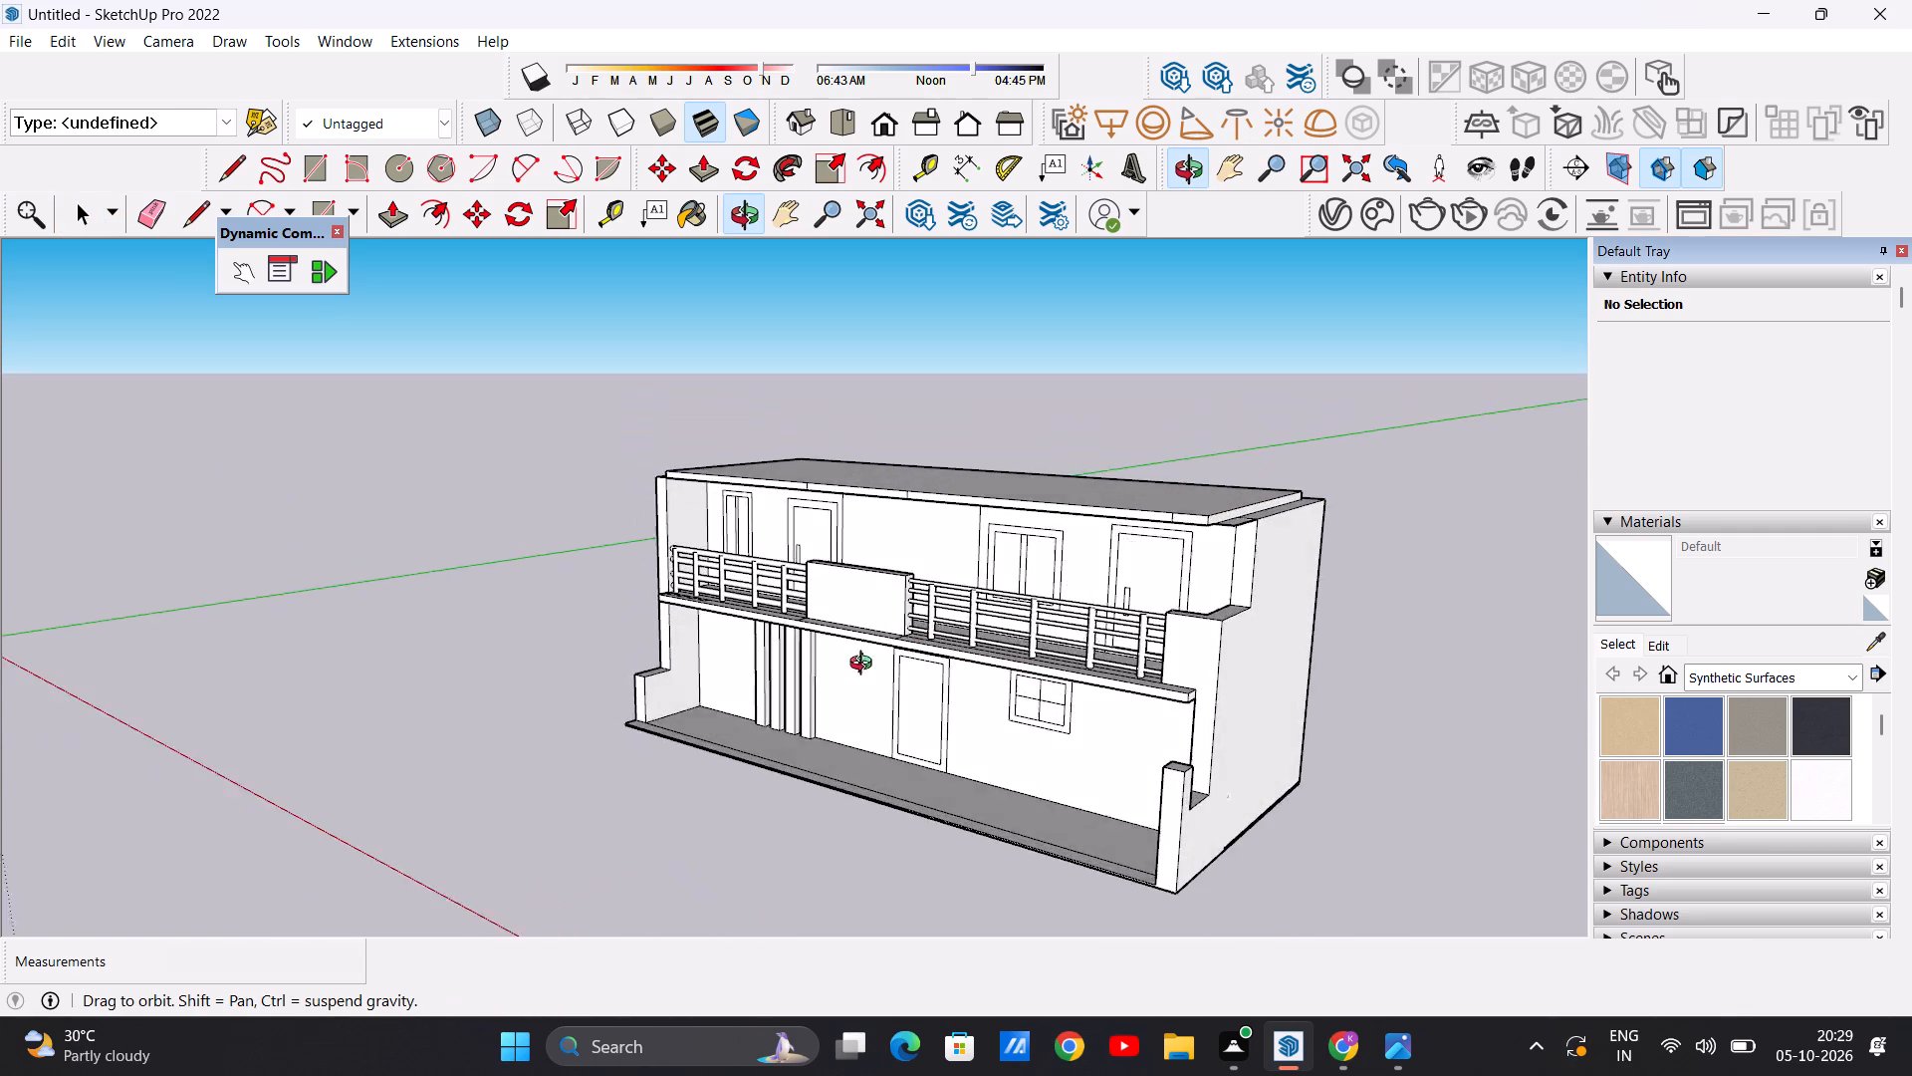
{"action": "middle_click_drag", "start_coordinate": [865, 666], "coordinate": [1339, 662]}
{"action": "middle_click_drag", "start_coordinate": [792, 666], "coordinate": [906, 667]}
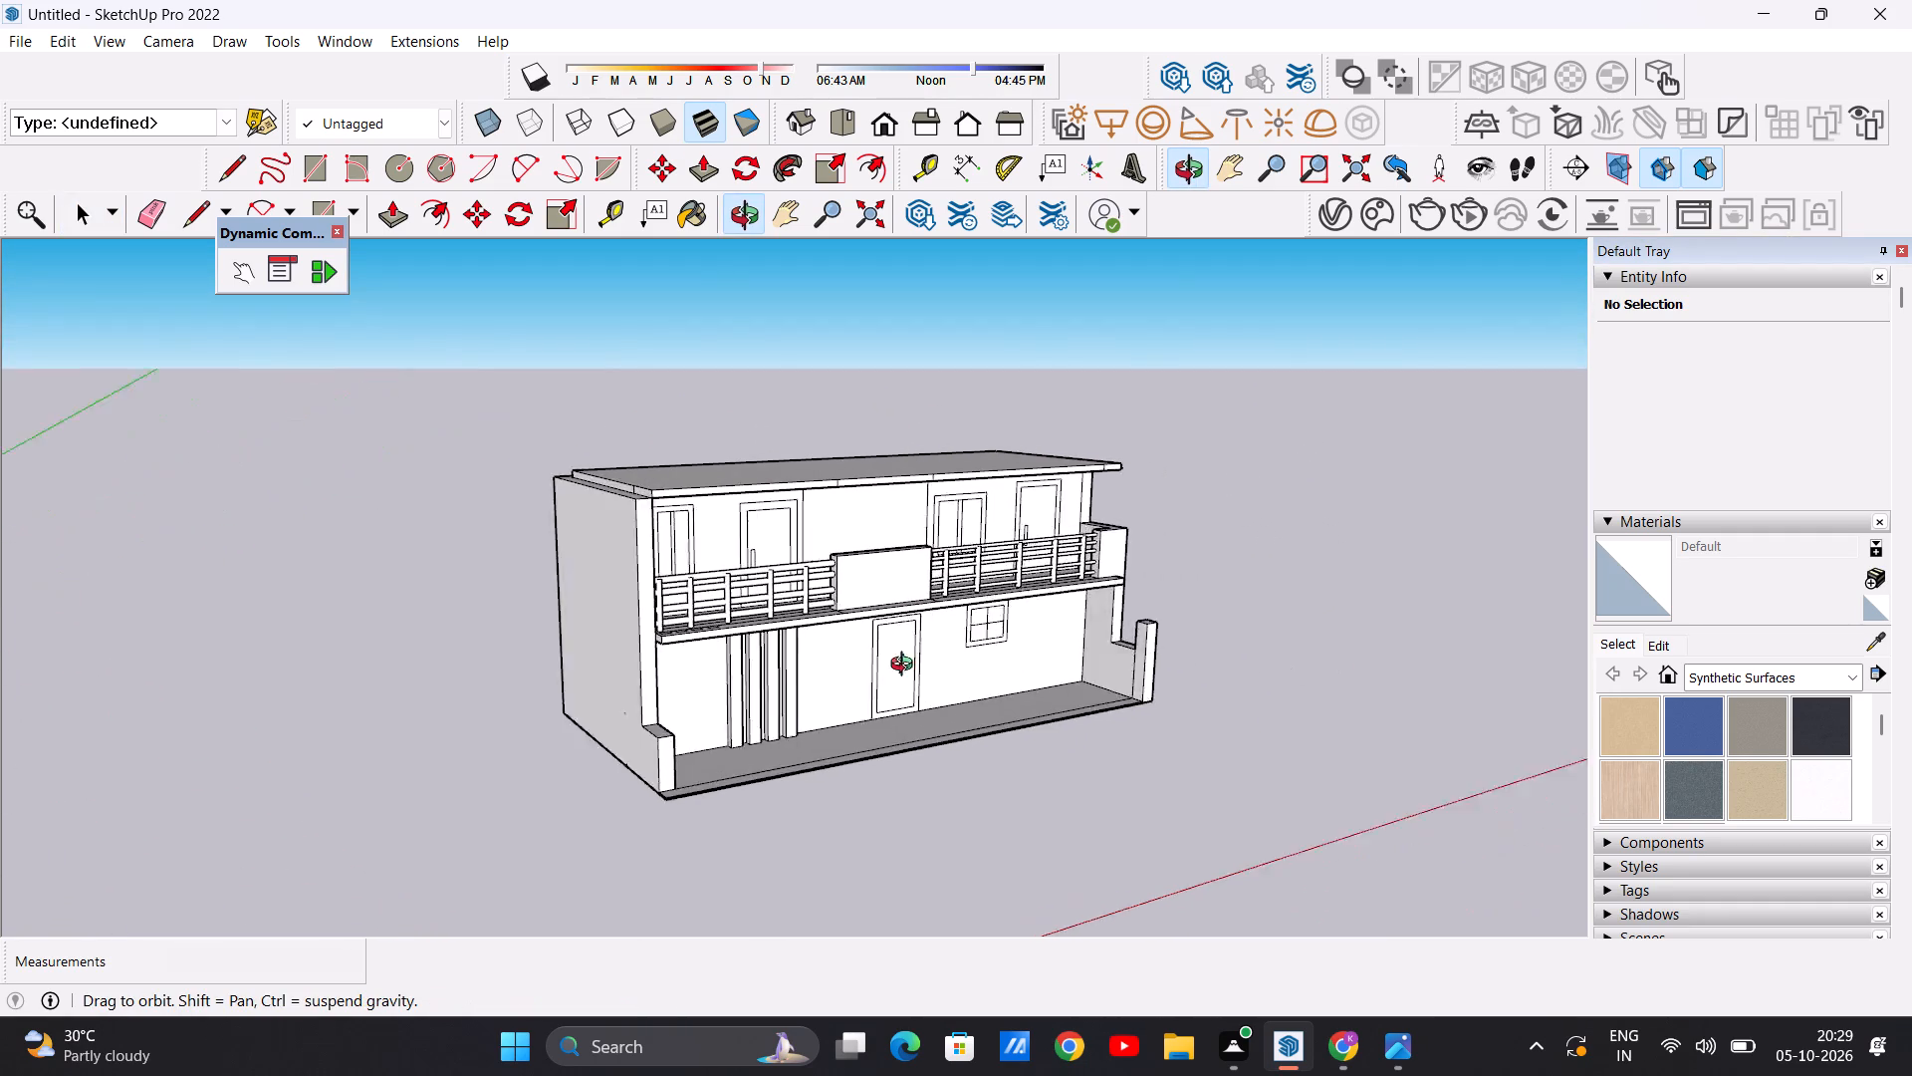
{"action": "middle_click_drag", "start_coordinate": [906, 667], "coordinate": [602, 813]}
{"action": "scroll", "coordinate": [787, 657], "scroll_direction": "up", "scroll_amount": 4}
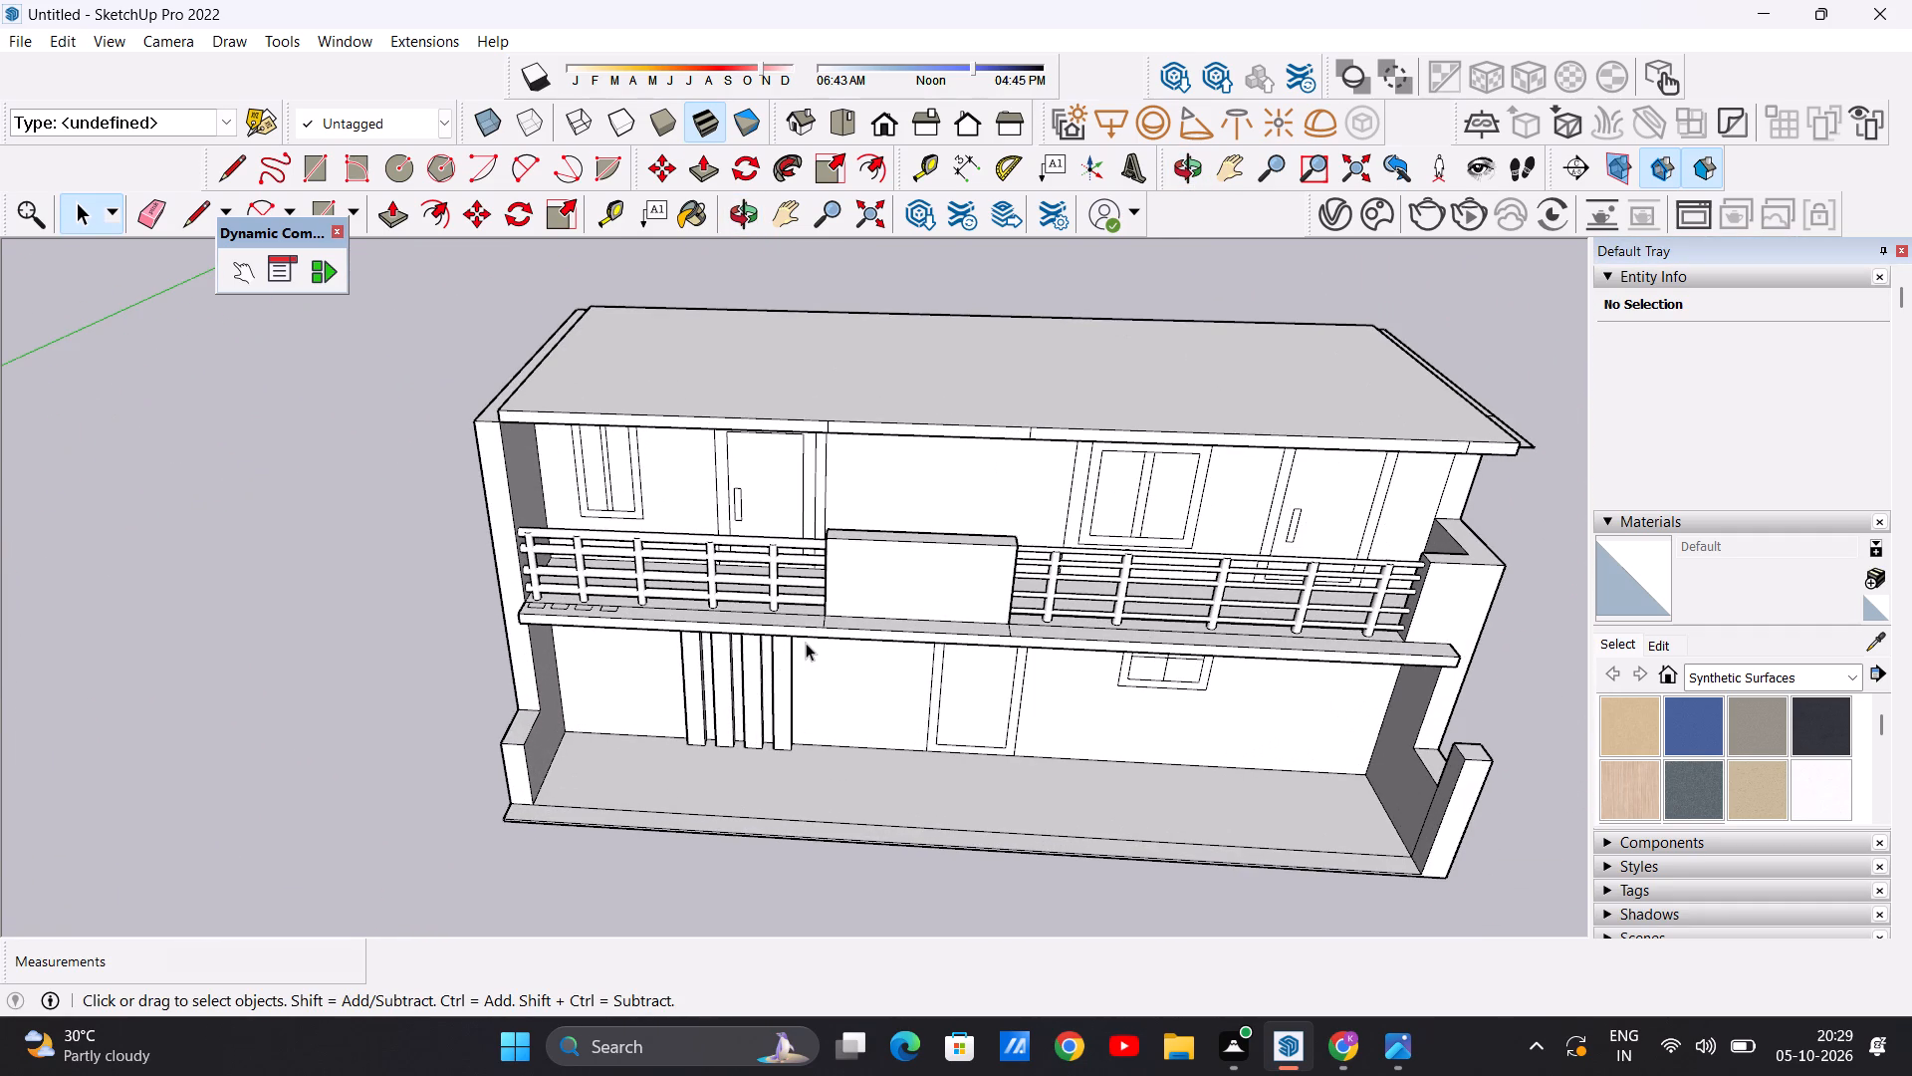
{"action": "scroll", "coordinate": [806, 643], "scroll_direction": "down", "scroll_amount": 3}
{"action": "scroll", "coordinate": [728, 637], "scroll_direction": "up", "scroll_amount": 4}
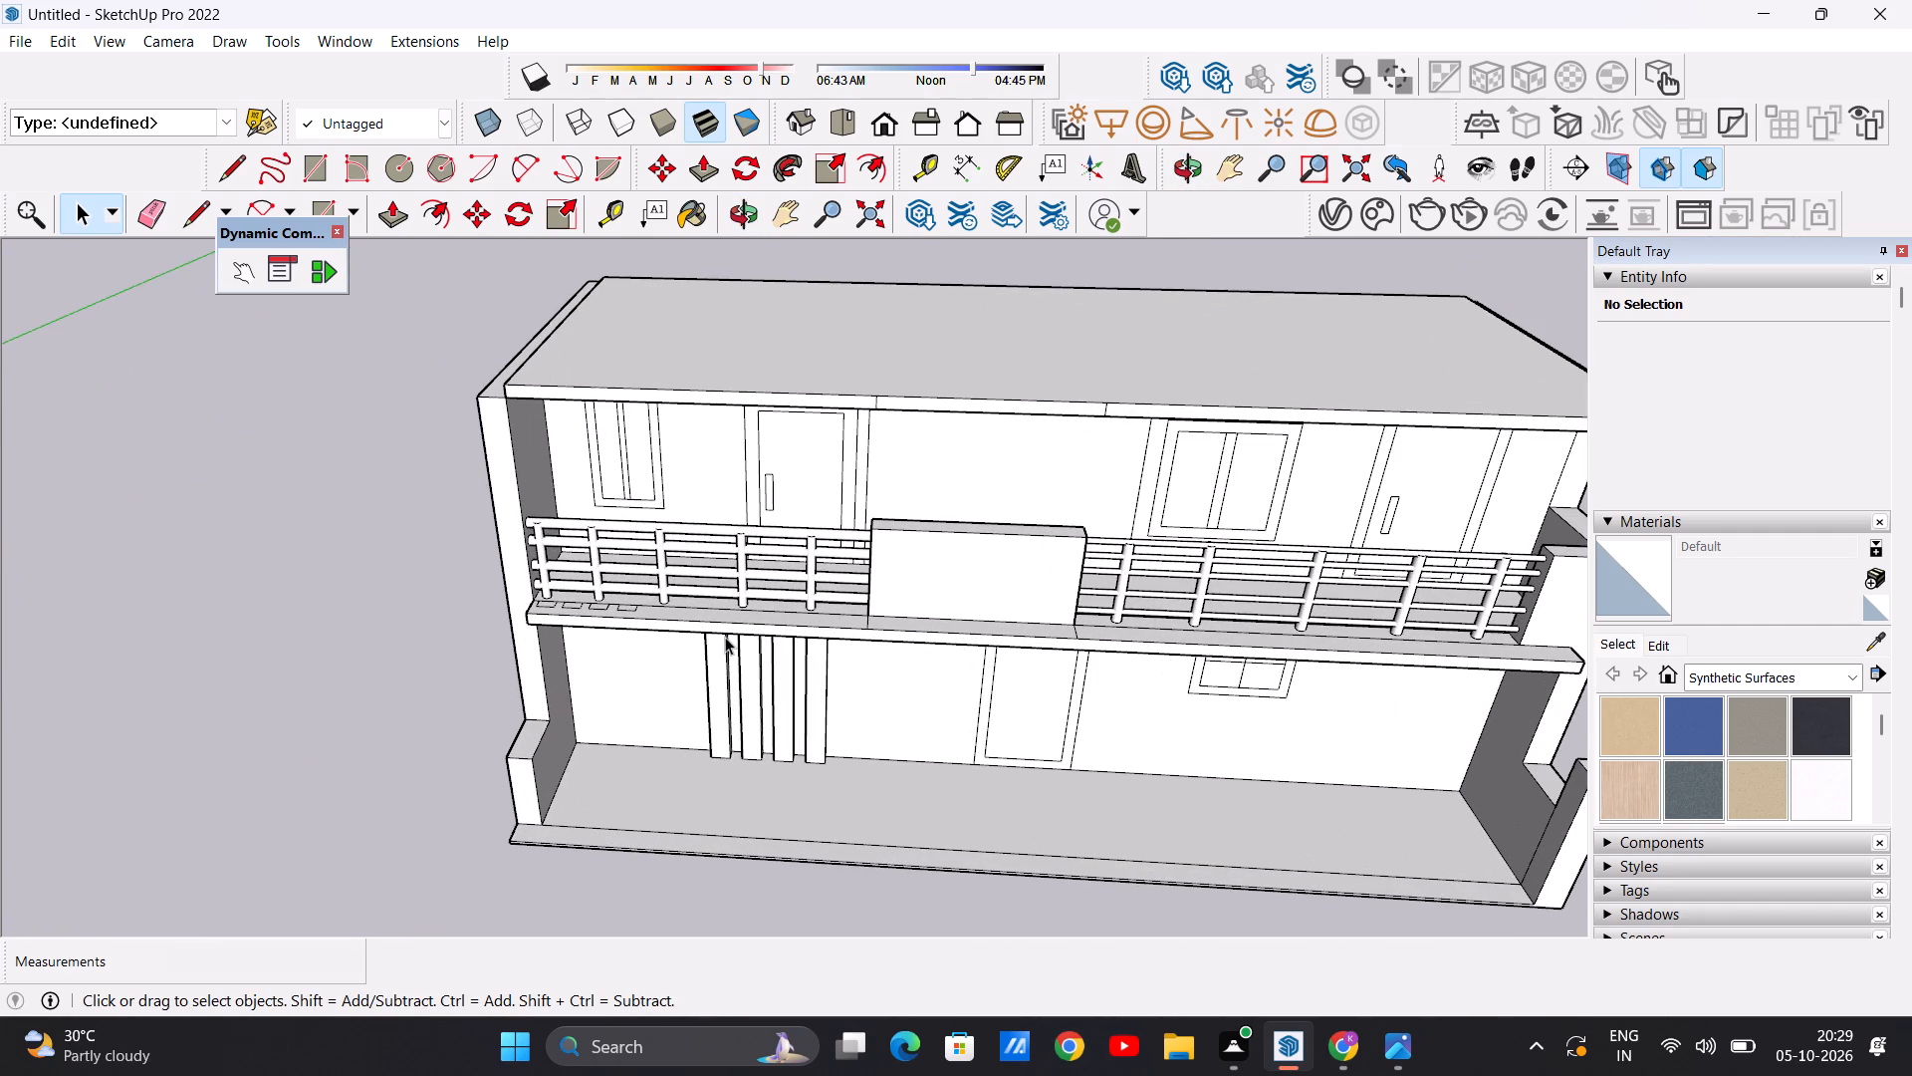
{"action": "scroll", "coordinate": [711, 631], "scroll_direction": "down", "scroll_amount": 4}
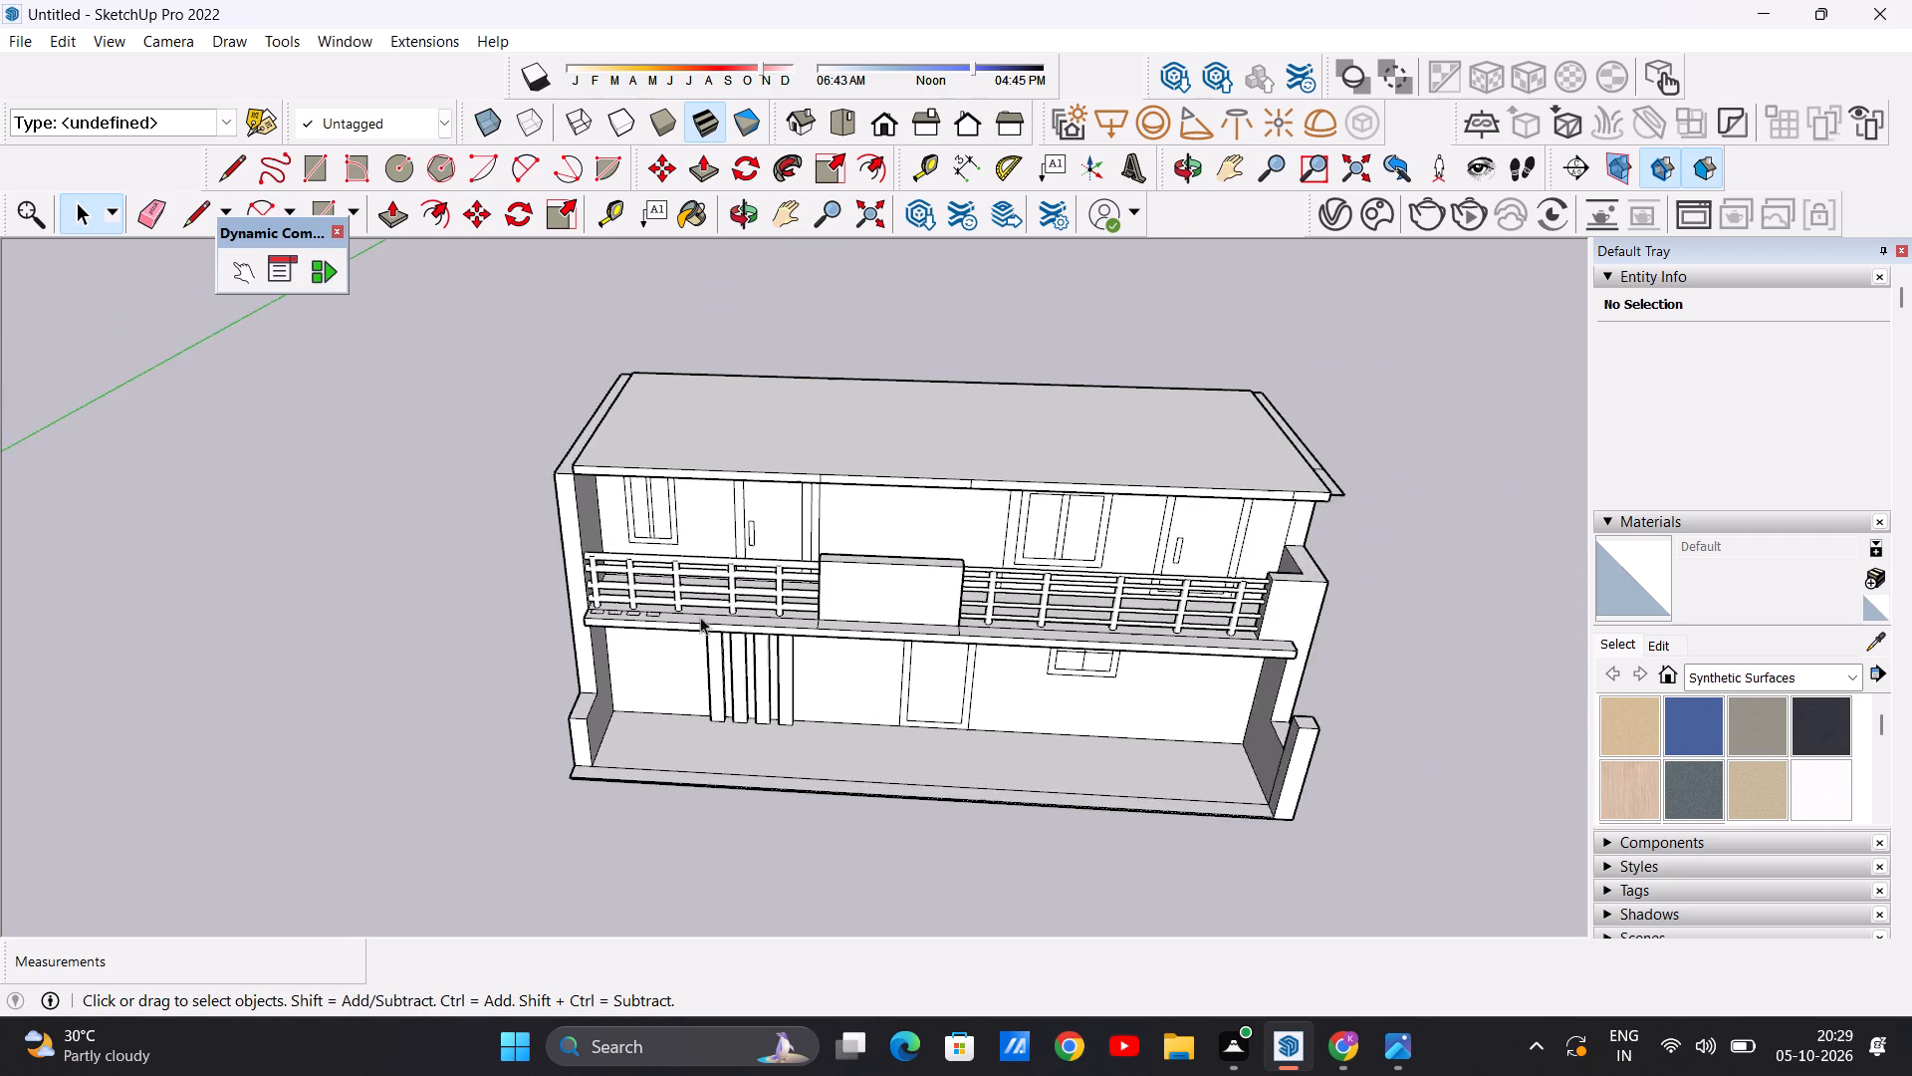
{"action": "scroll", "coordinate": [700, 617], "scroll_direction": "down", "scroll_amount": 4}
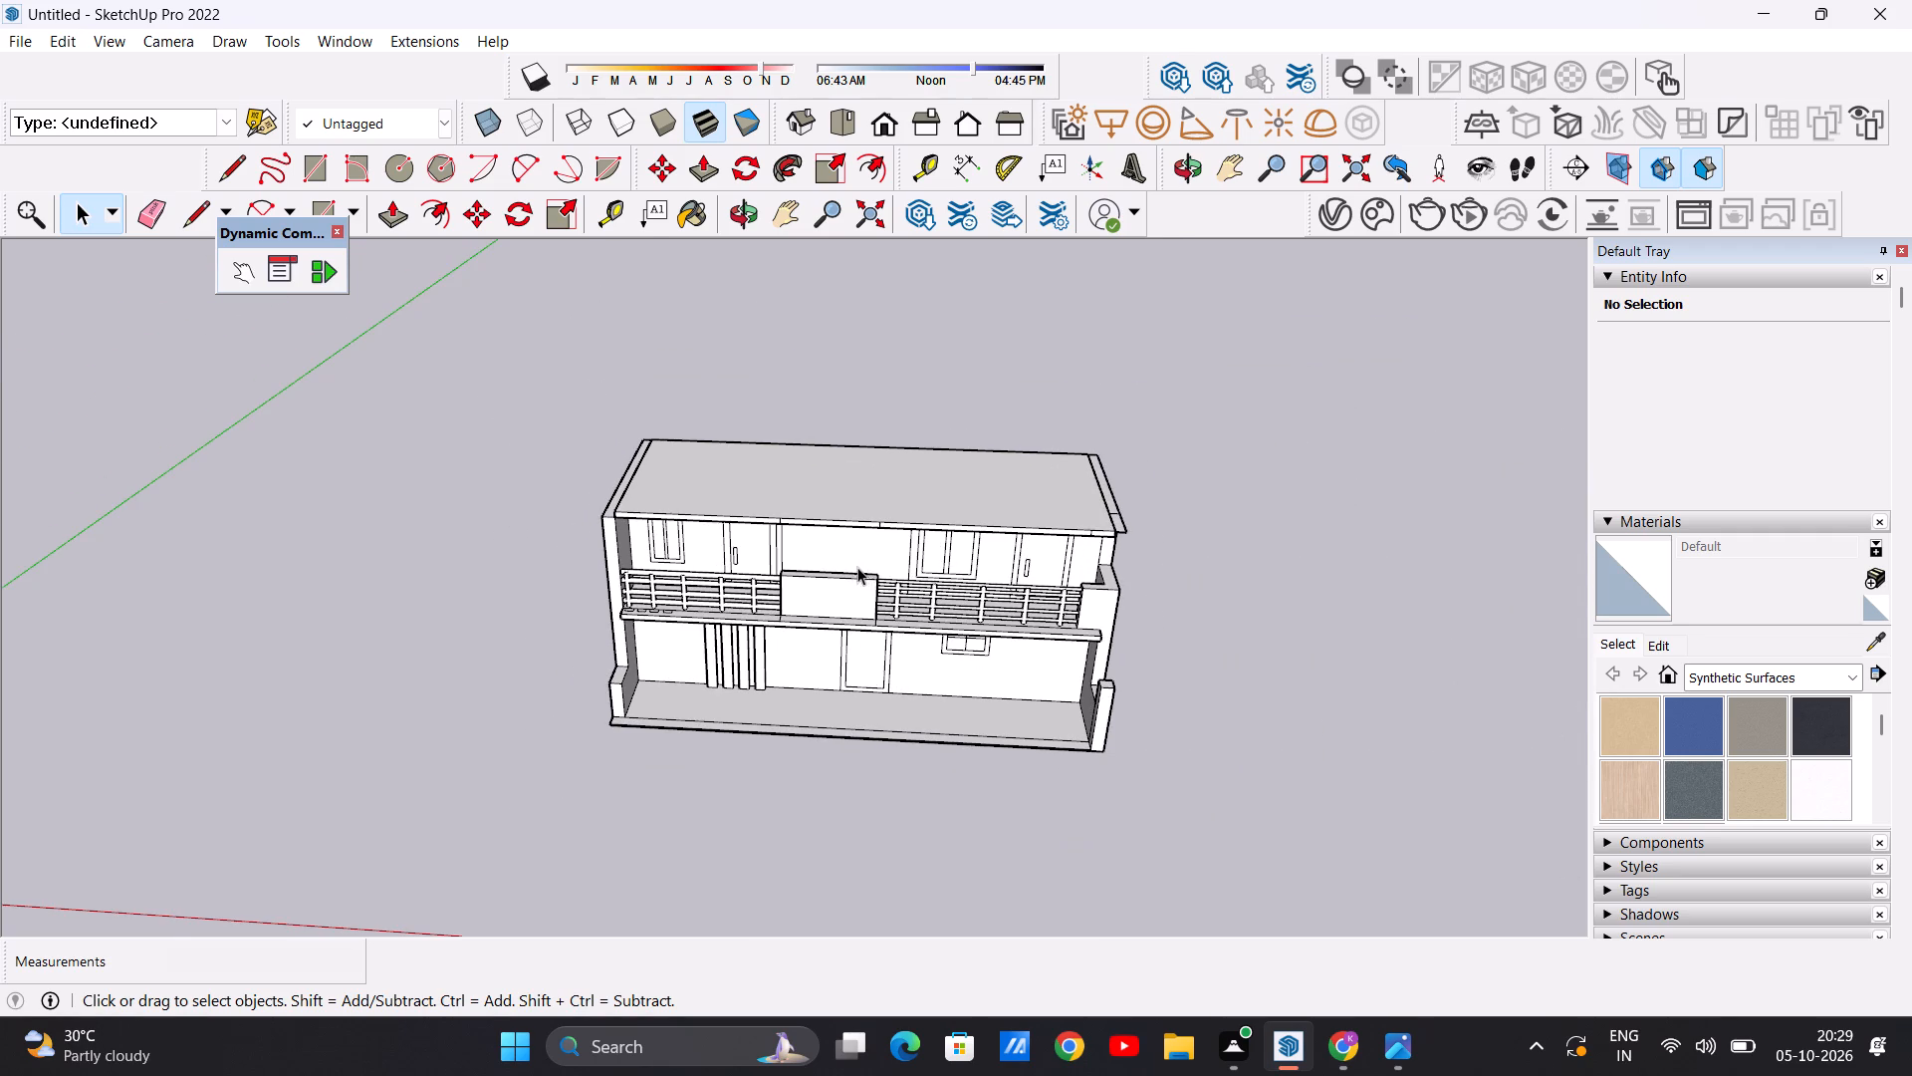
{"action": "scroll", "coordinate": [843, 578], "scroll_direction": "down", "scroll_amount": 5}
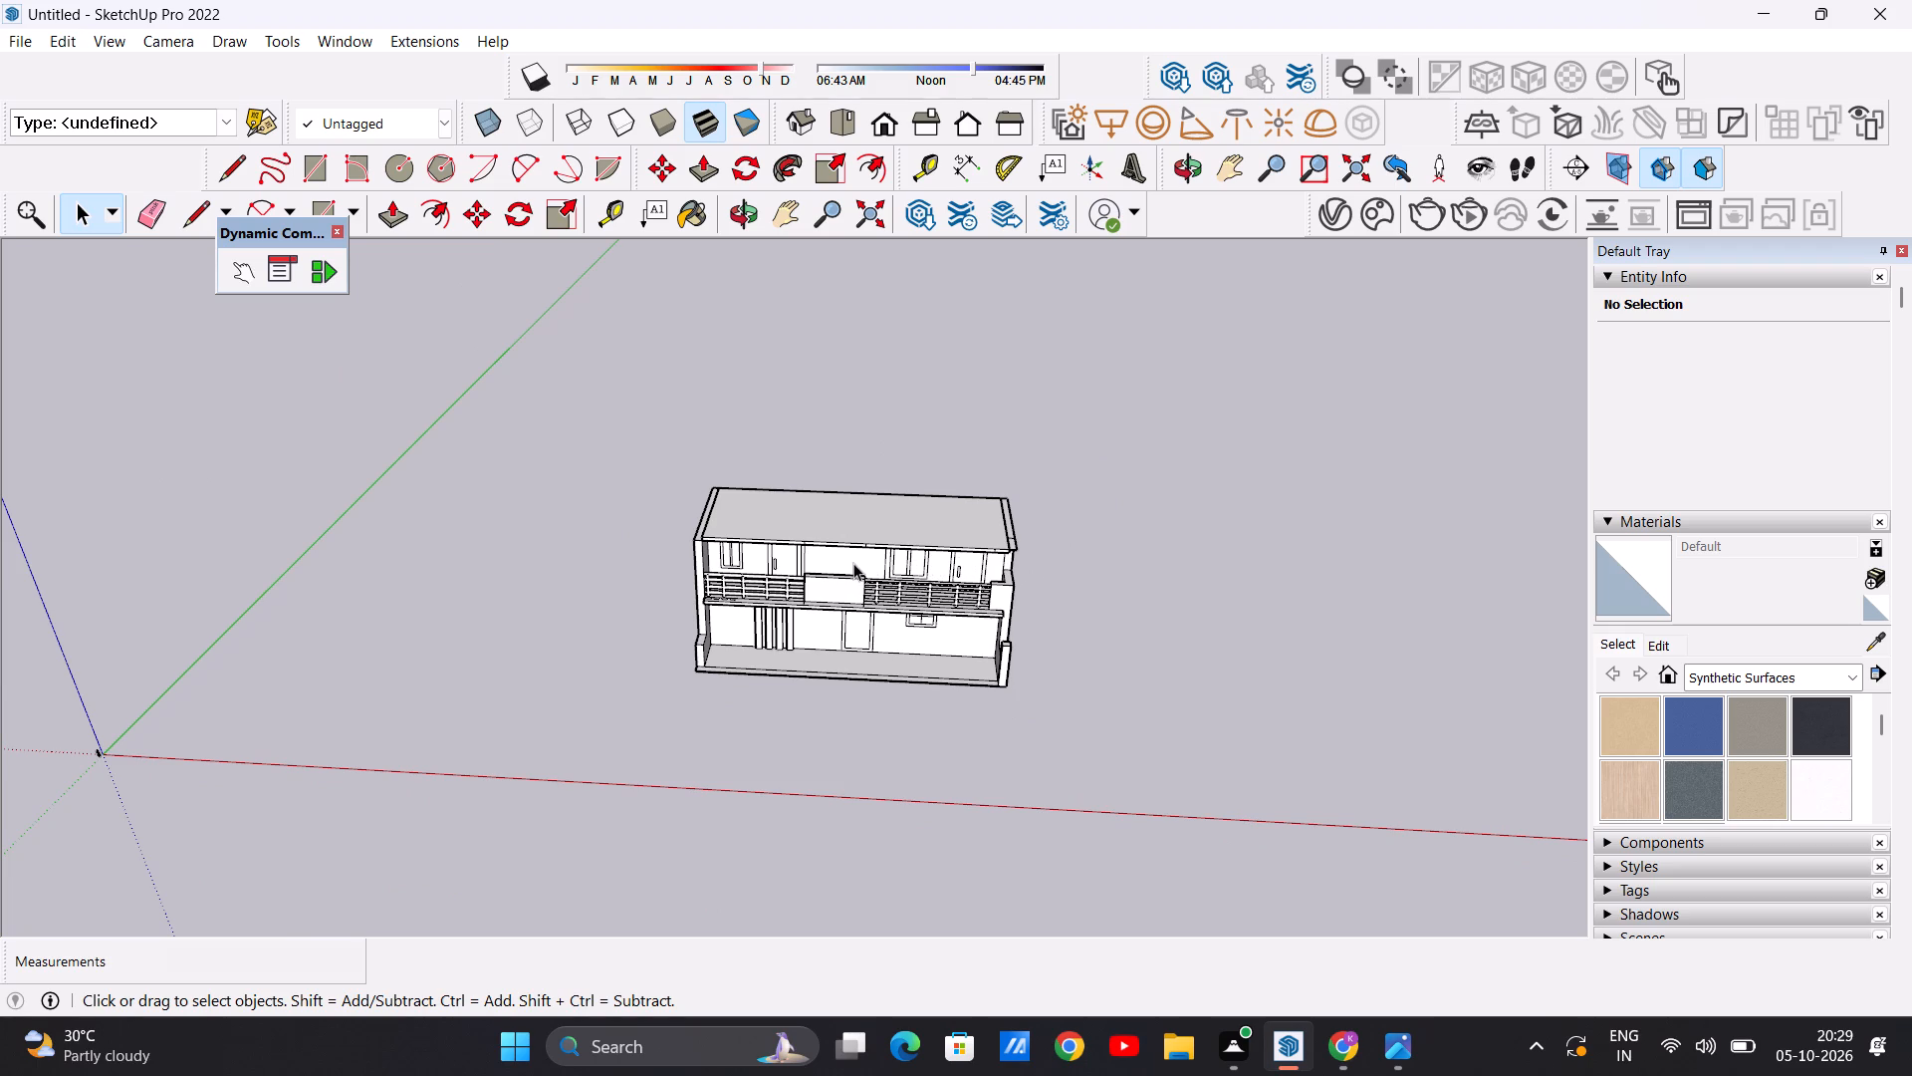
{"action": "scroll", "coordinate": [899, 513], "scroll_direction": "up", "scroll_amount": 6}
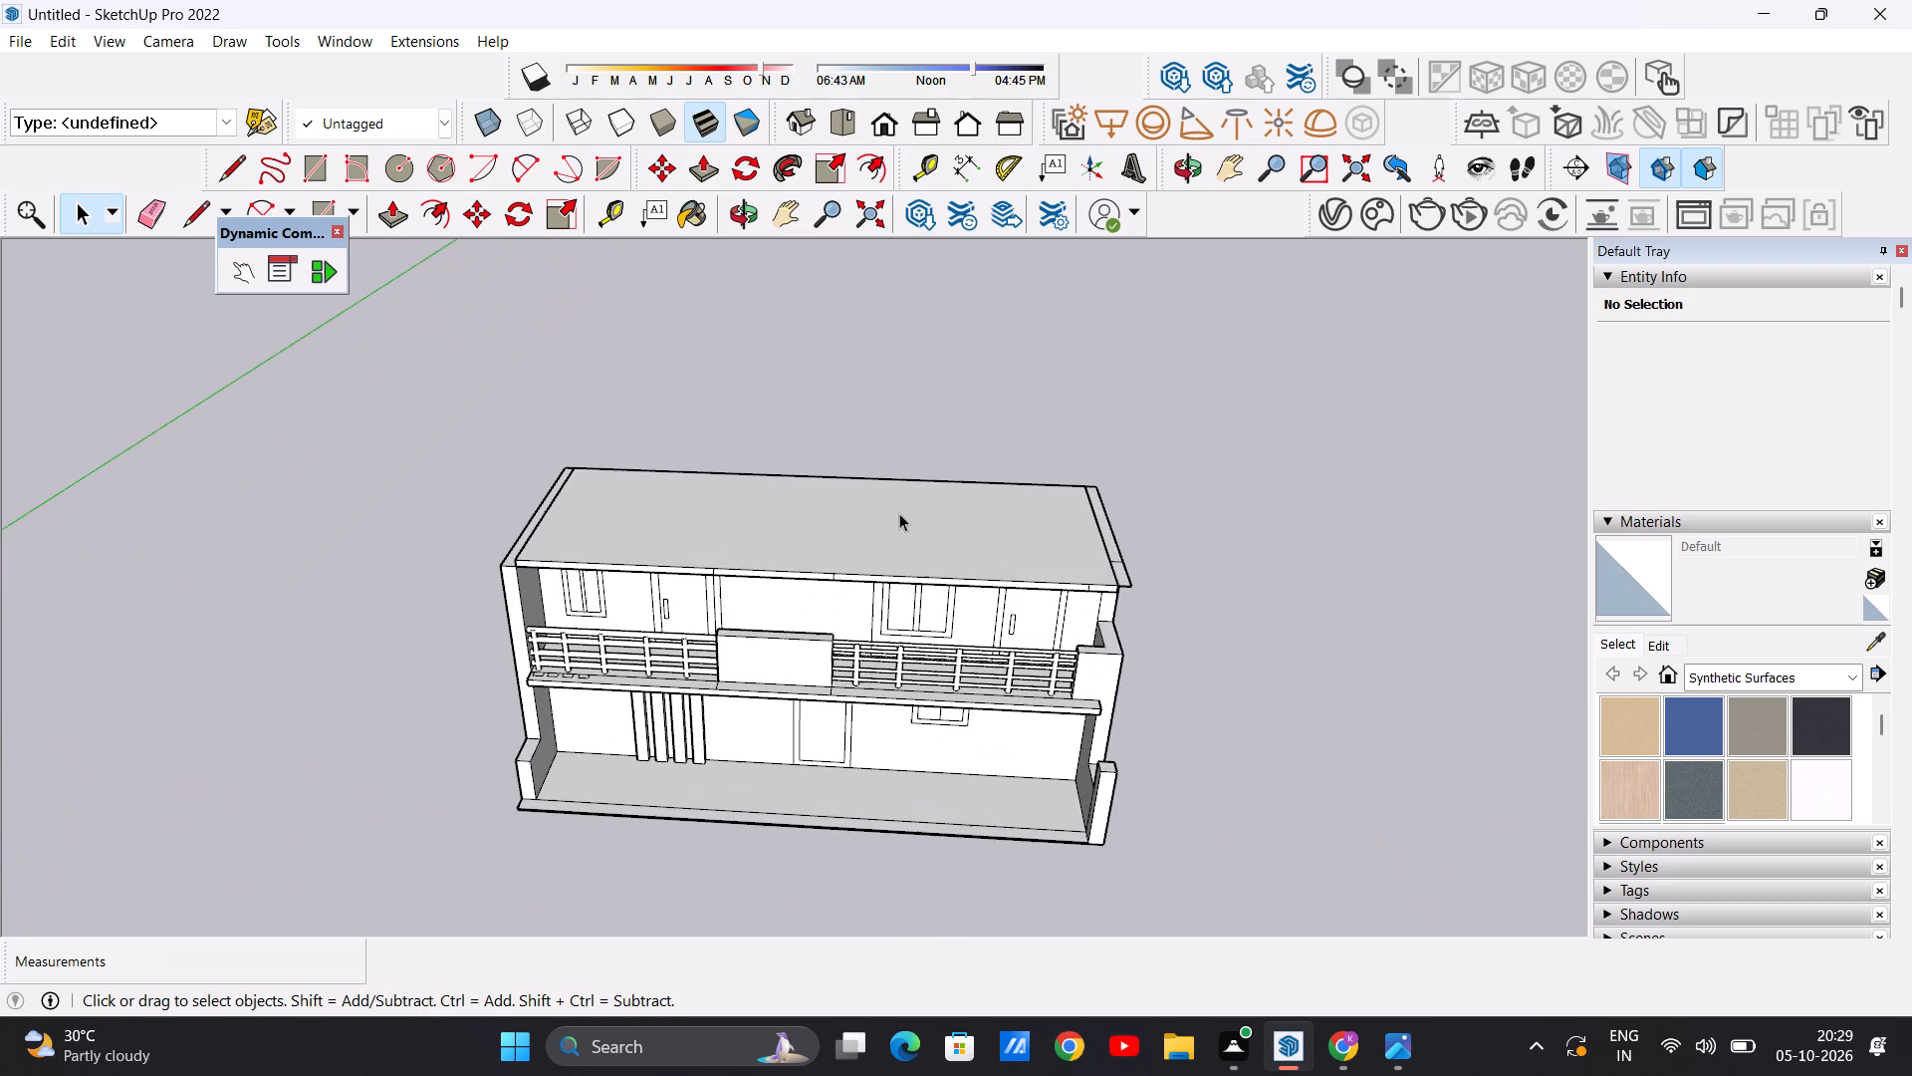
Examine the roof slab and its overhang over the side walls from above and from the front.
{"action": "middle_click_drag", "start_coordinate": [827, 535], "coordinate": [851, 747]}
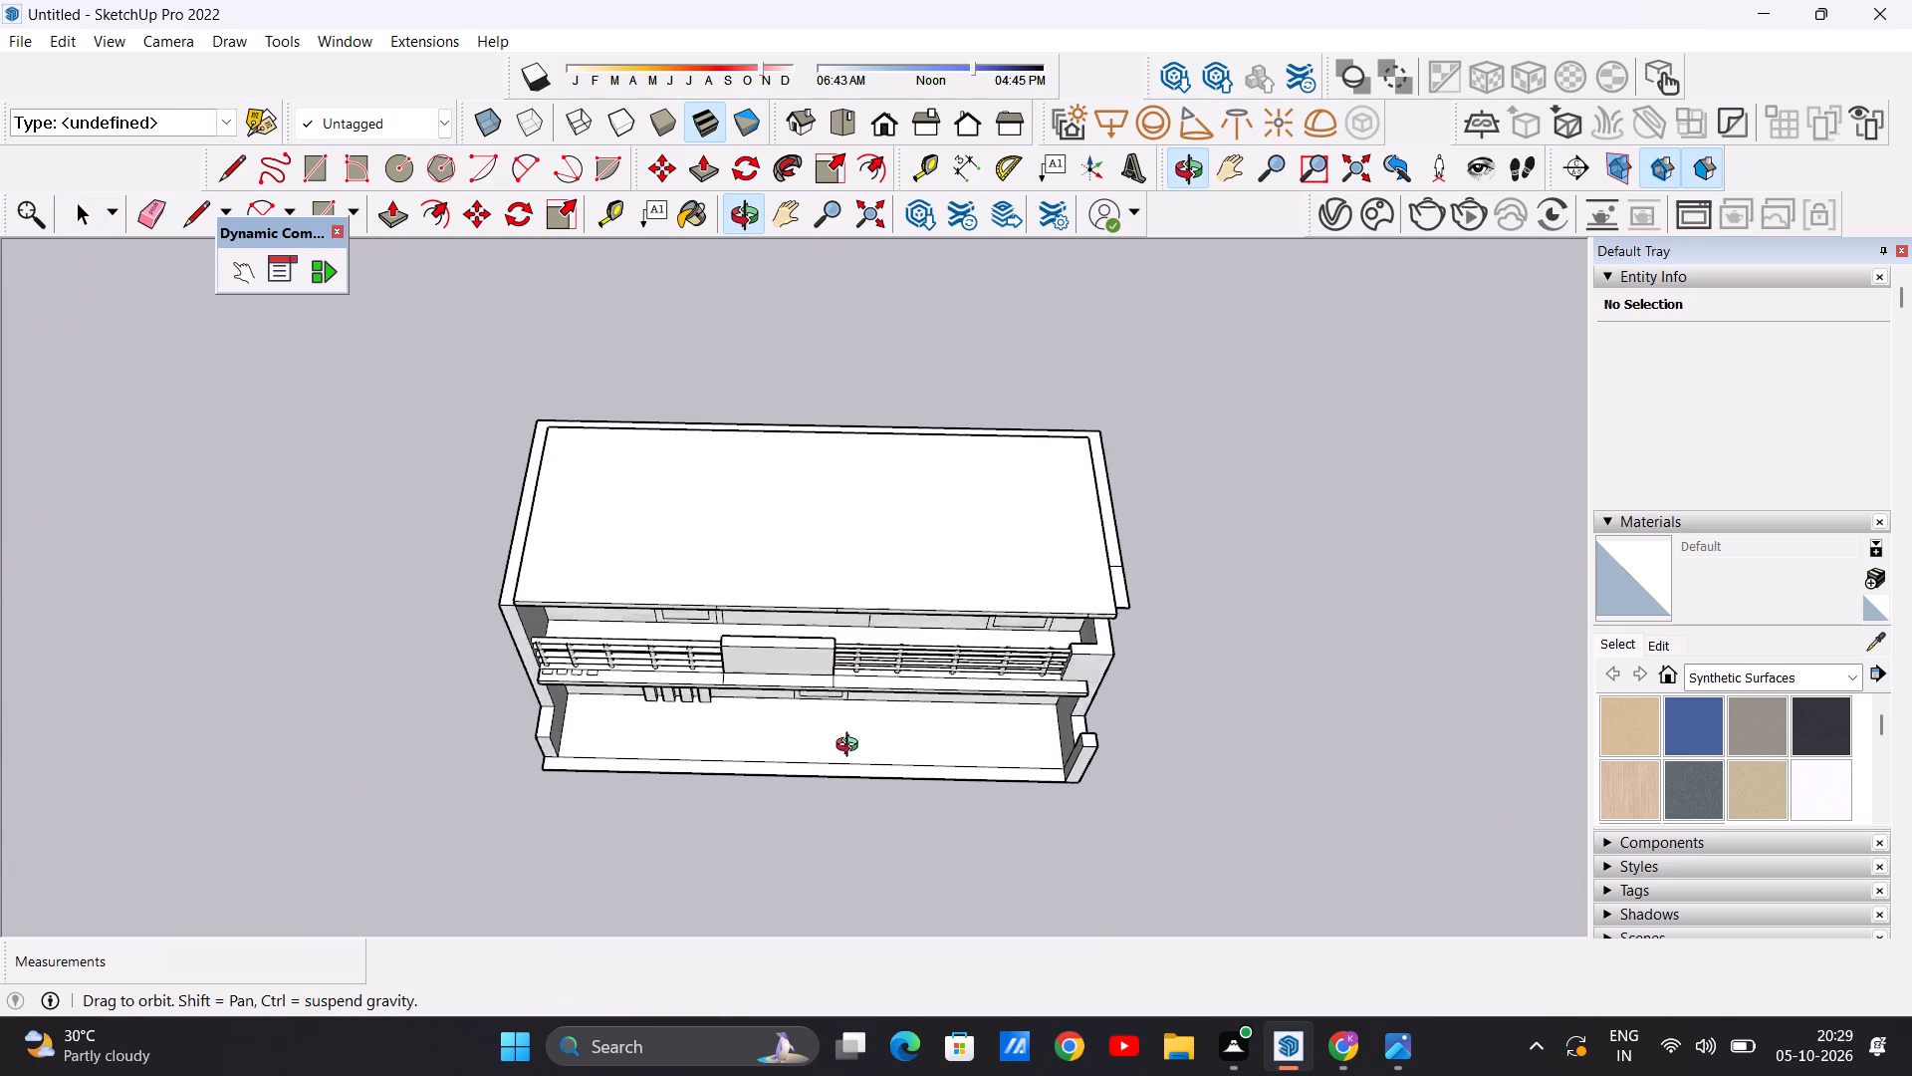
{"action": "middle_click_drag", "start_coordinate": [851, 747], "coordinate": [846, 777]}
{"action": "scroll", "coordinate": [942, 640], "scroll_direction": "up", "scroll_amount": 2}
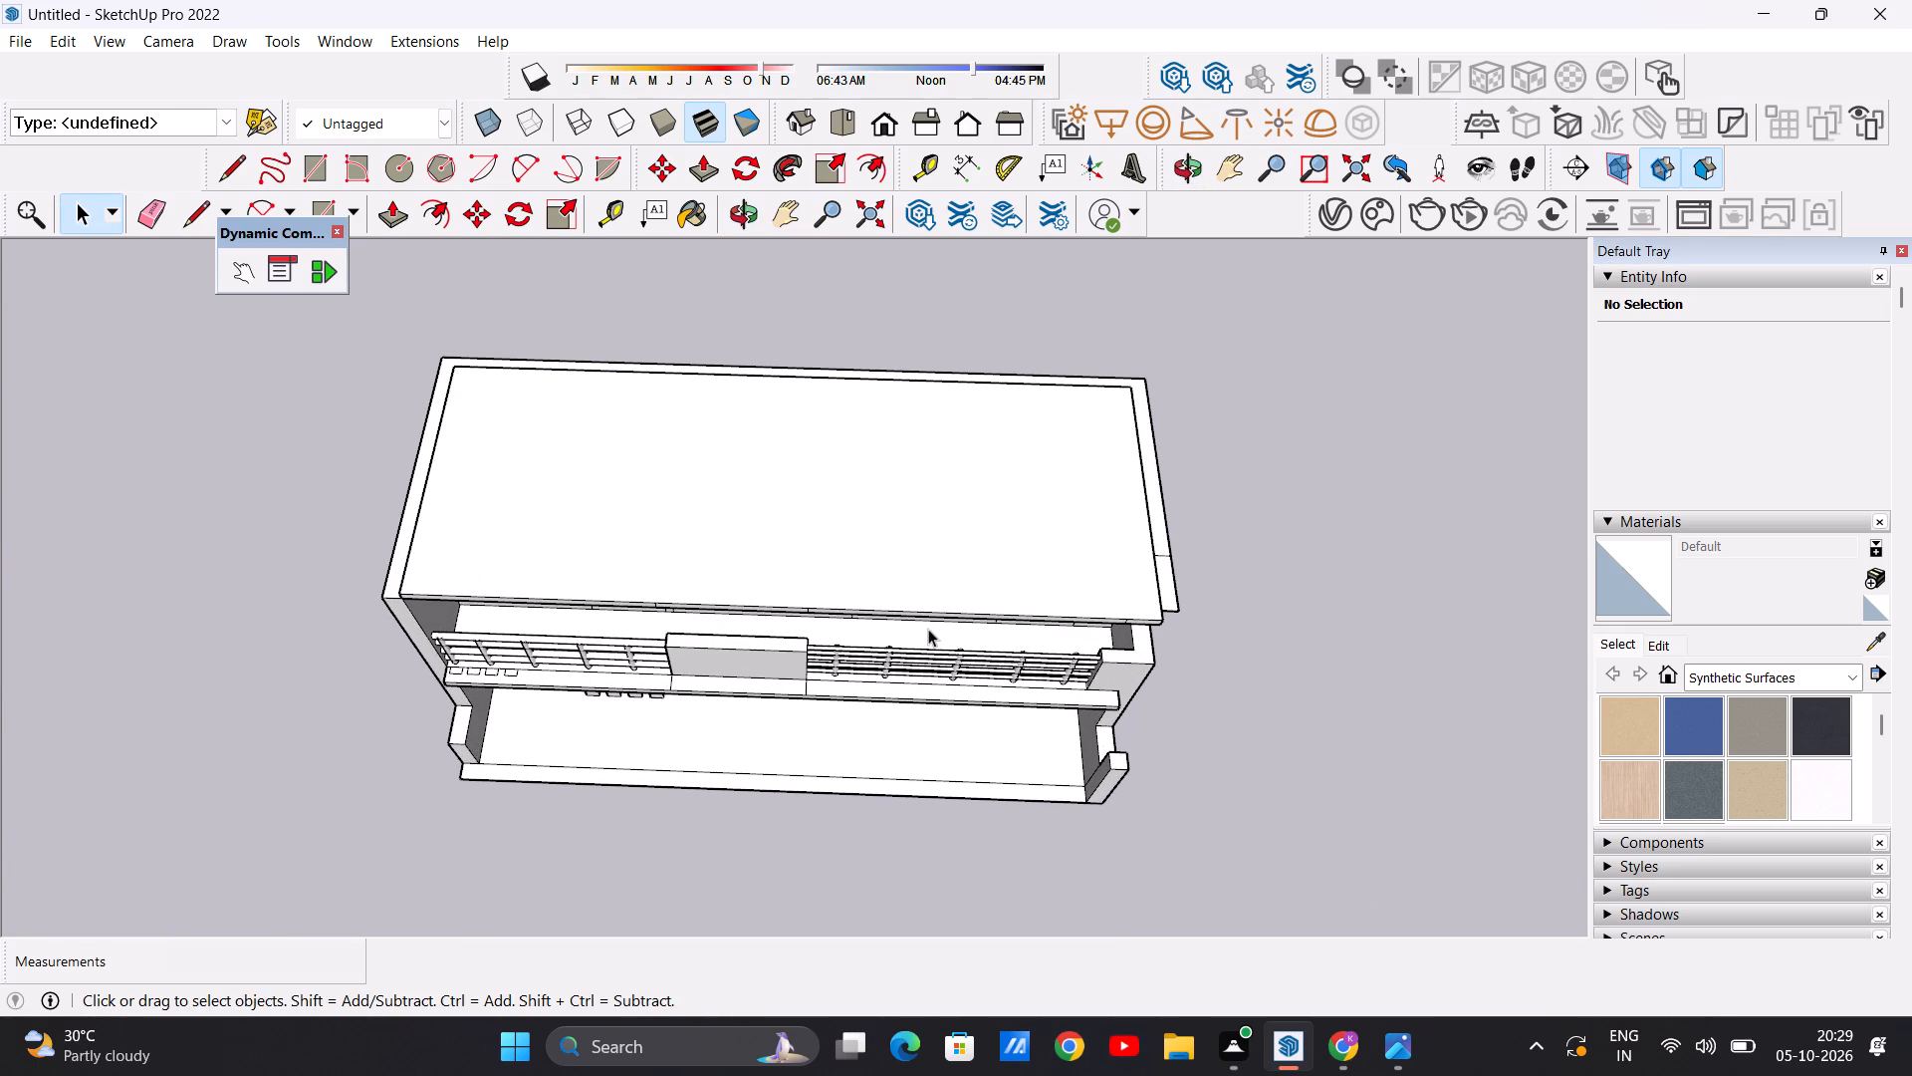
{"action": "scroll", "coordinate": [924, 625], "scroll_direction": "down", "scroll_amount": 2}
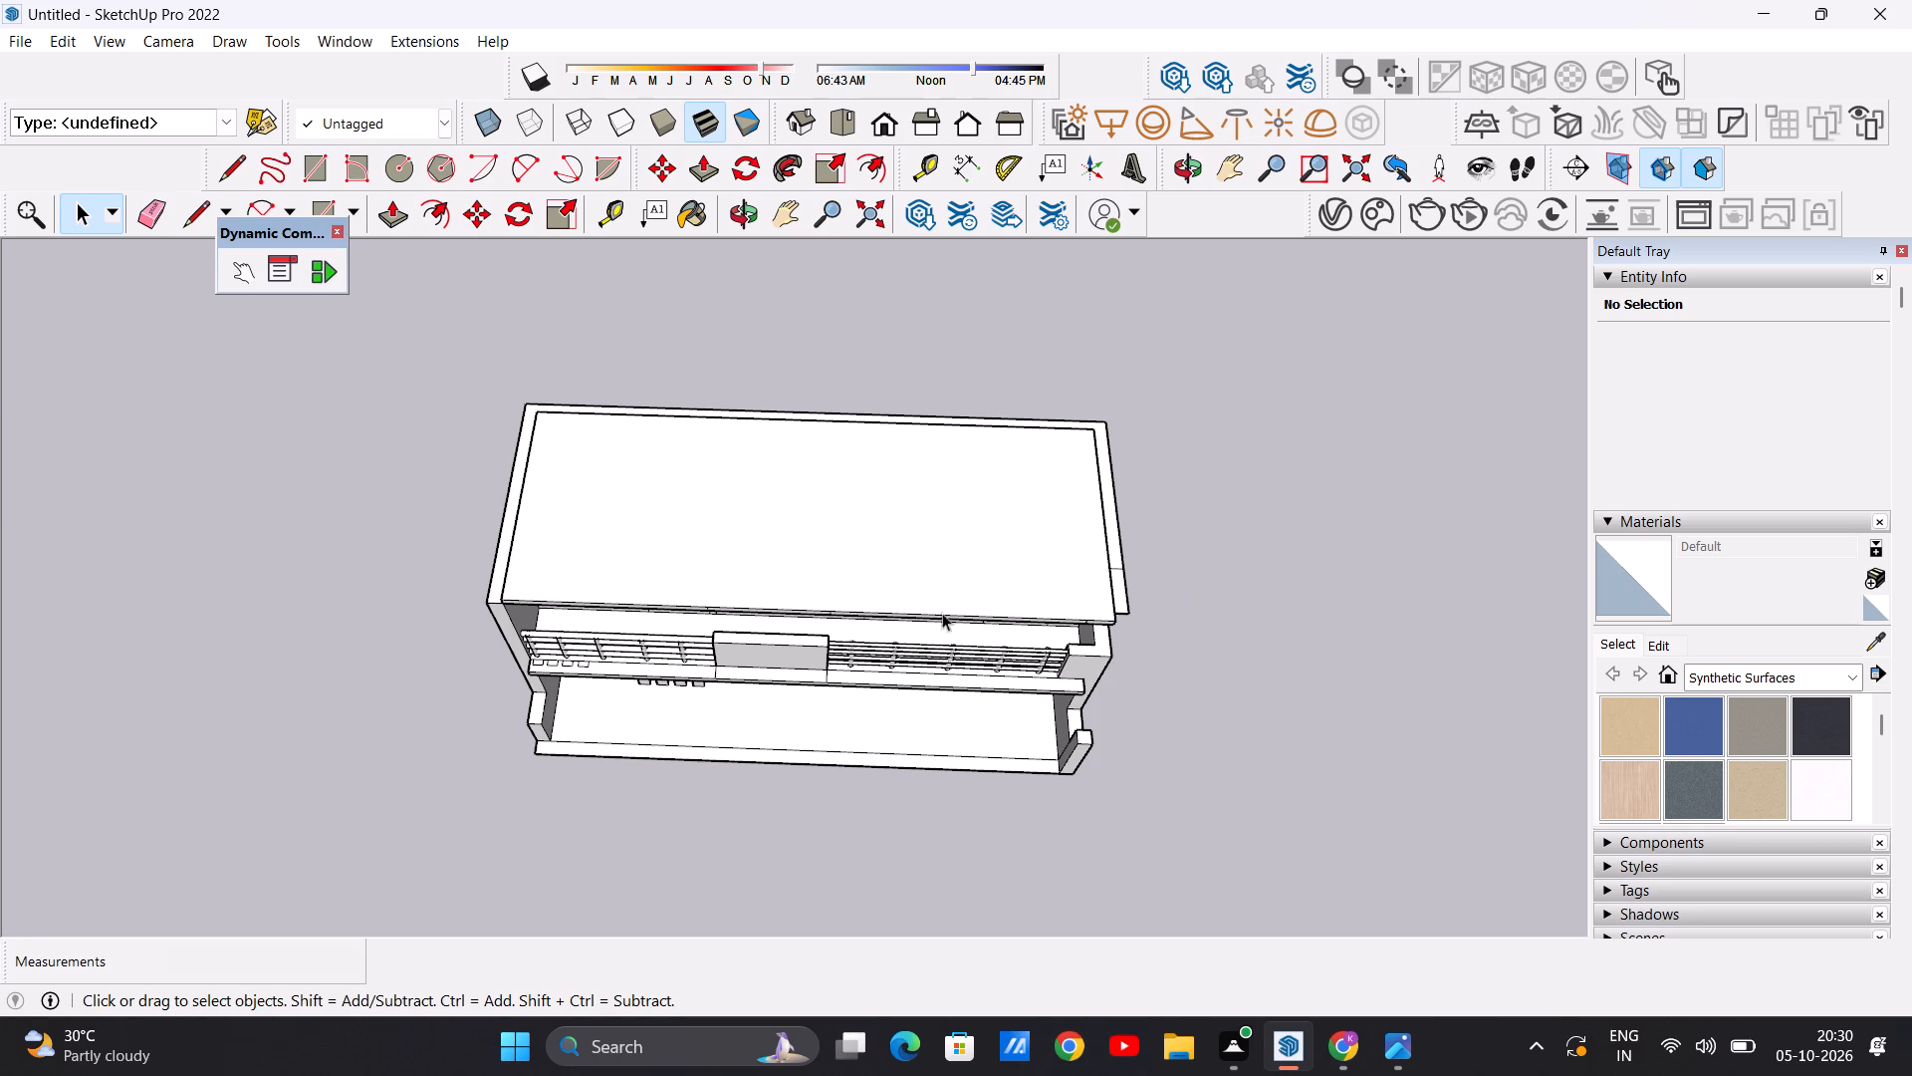
{"action": "middle_click_drag", "start_coordinate": [1047, 615], "coordinate": [1024, 377]}
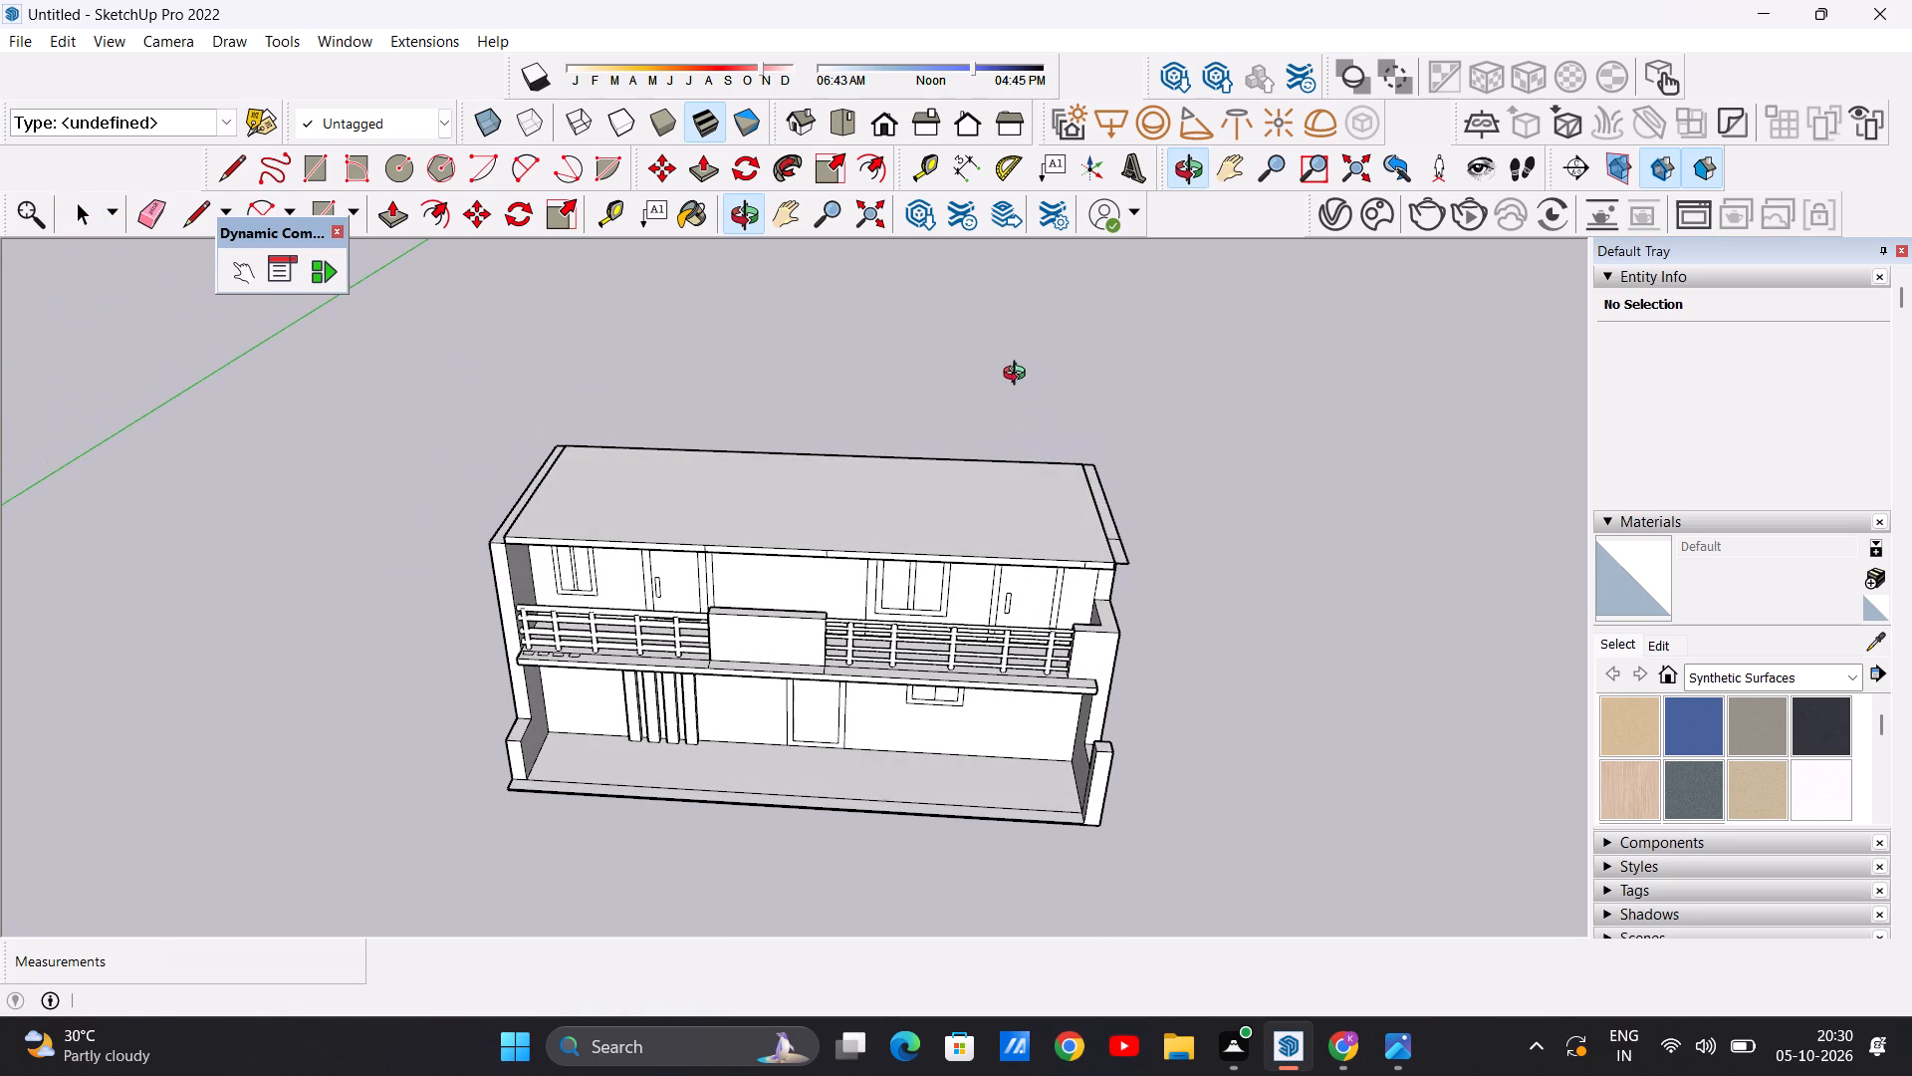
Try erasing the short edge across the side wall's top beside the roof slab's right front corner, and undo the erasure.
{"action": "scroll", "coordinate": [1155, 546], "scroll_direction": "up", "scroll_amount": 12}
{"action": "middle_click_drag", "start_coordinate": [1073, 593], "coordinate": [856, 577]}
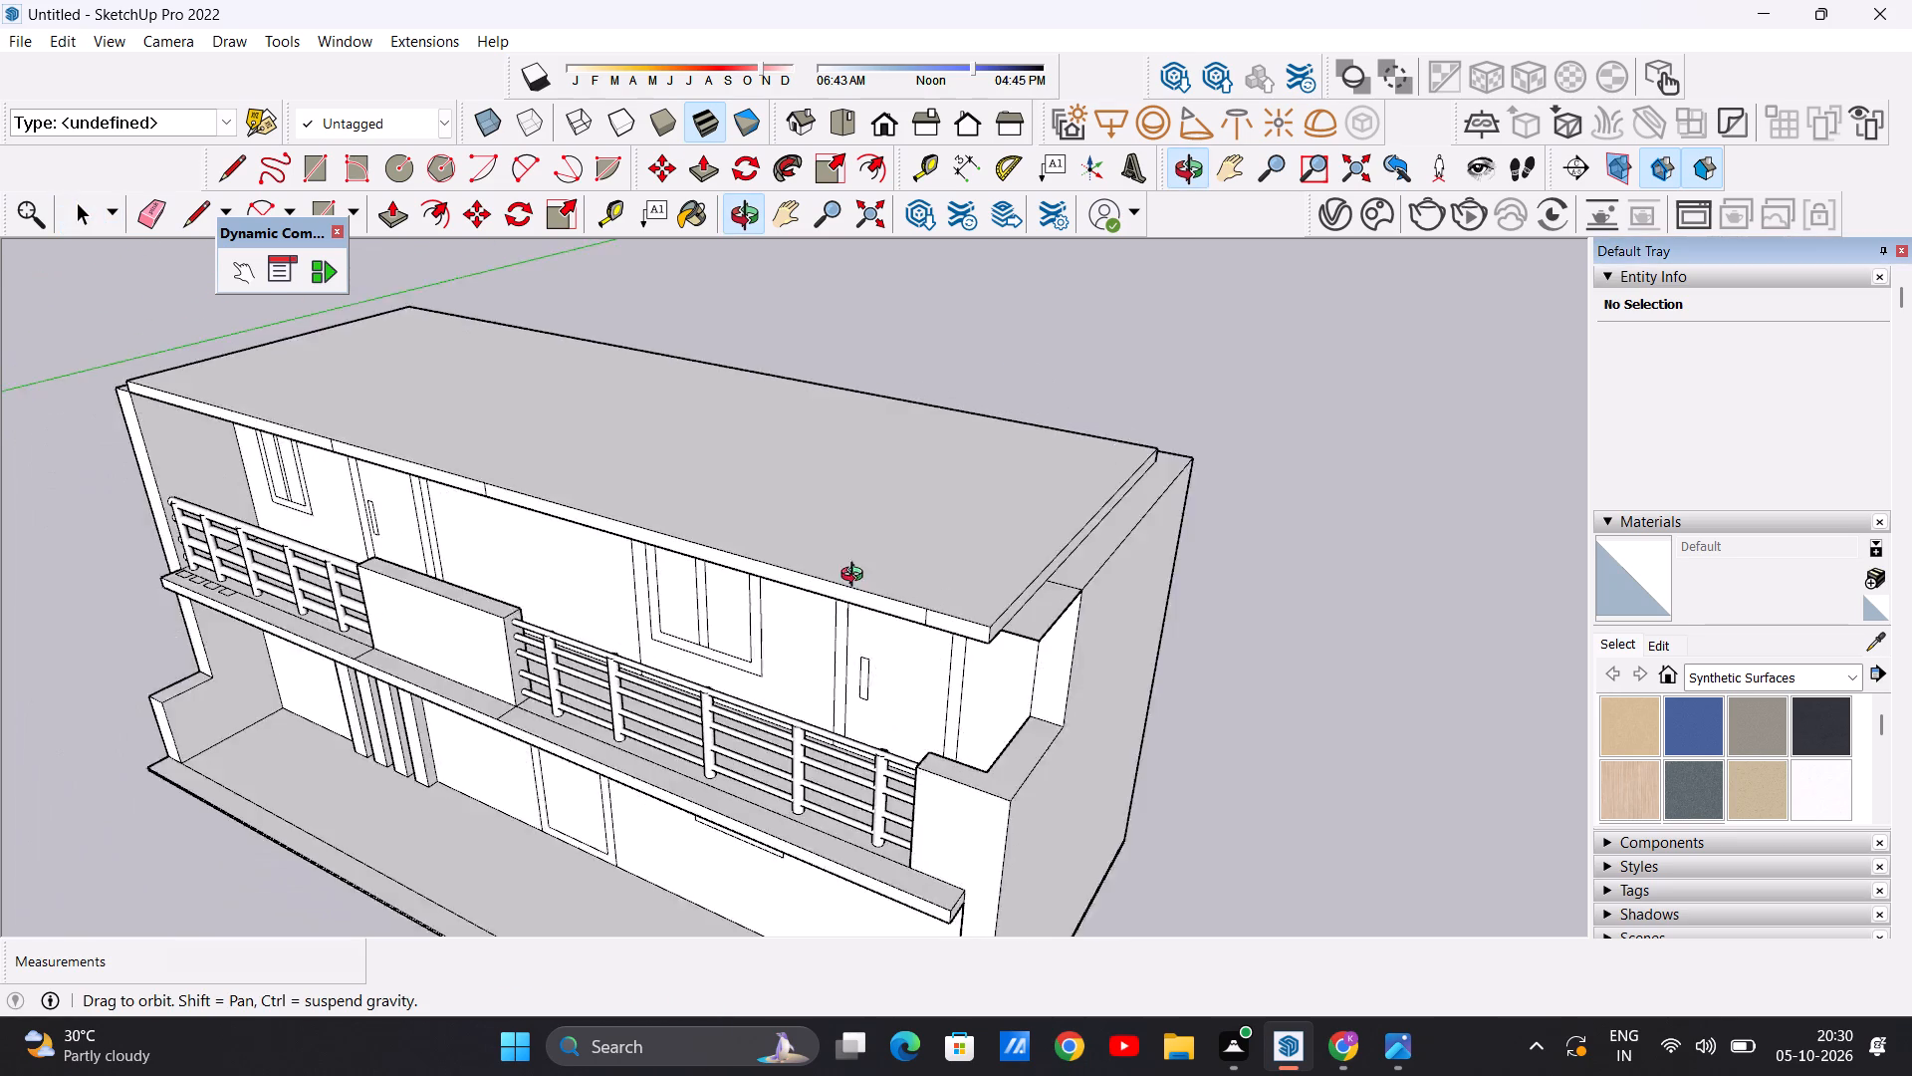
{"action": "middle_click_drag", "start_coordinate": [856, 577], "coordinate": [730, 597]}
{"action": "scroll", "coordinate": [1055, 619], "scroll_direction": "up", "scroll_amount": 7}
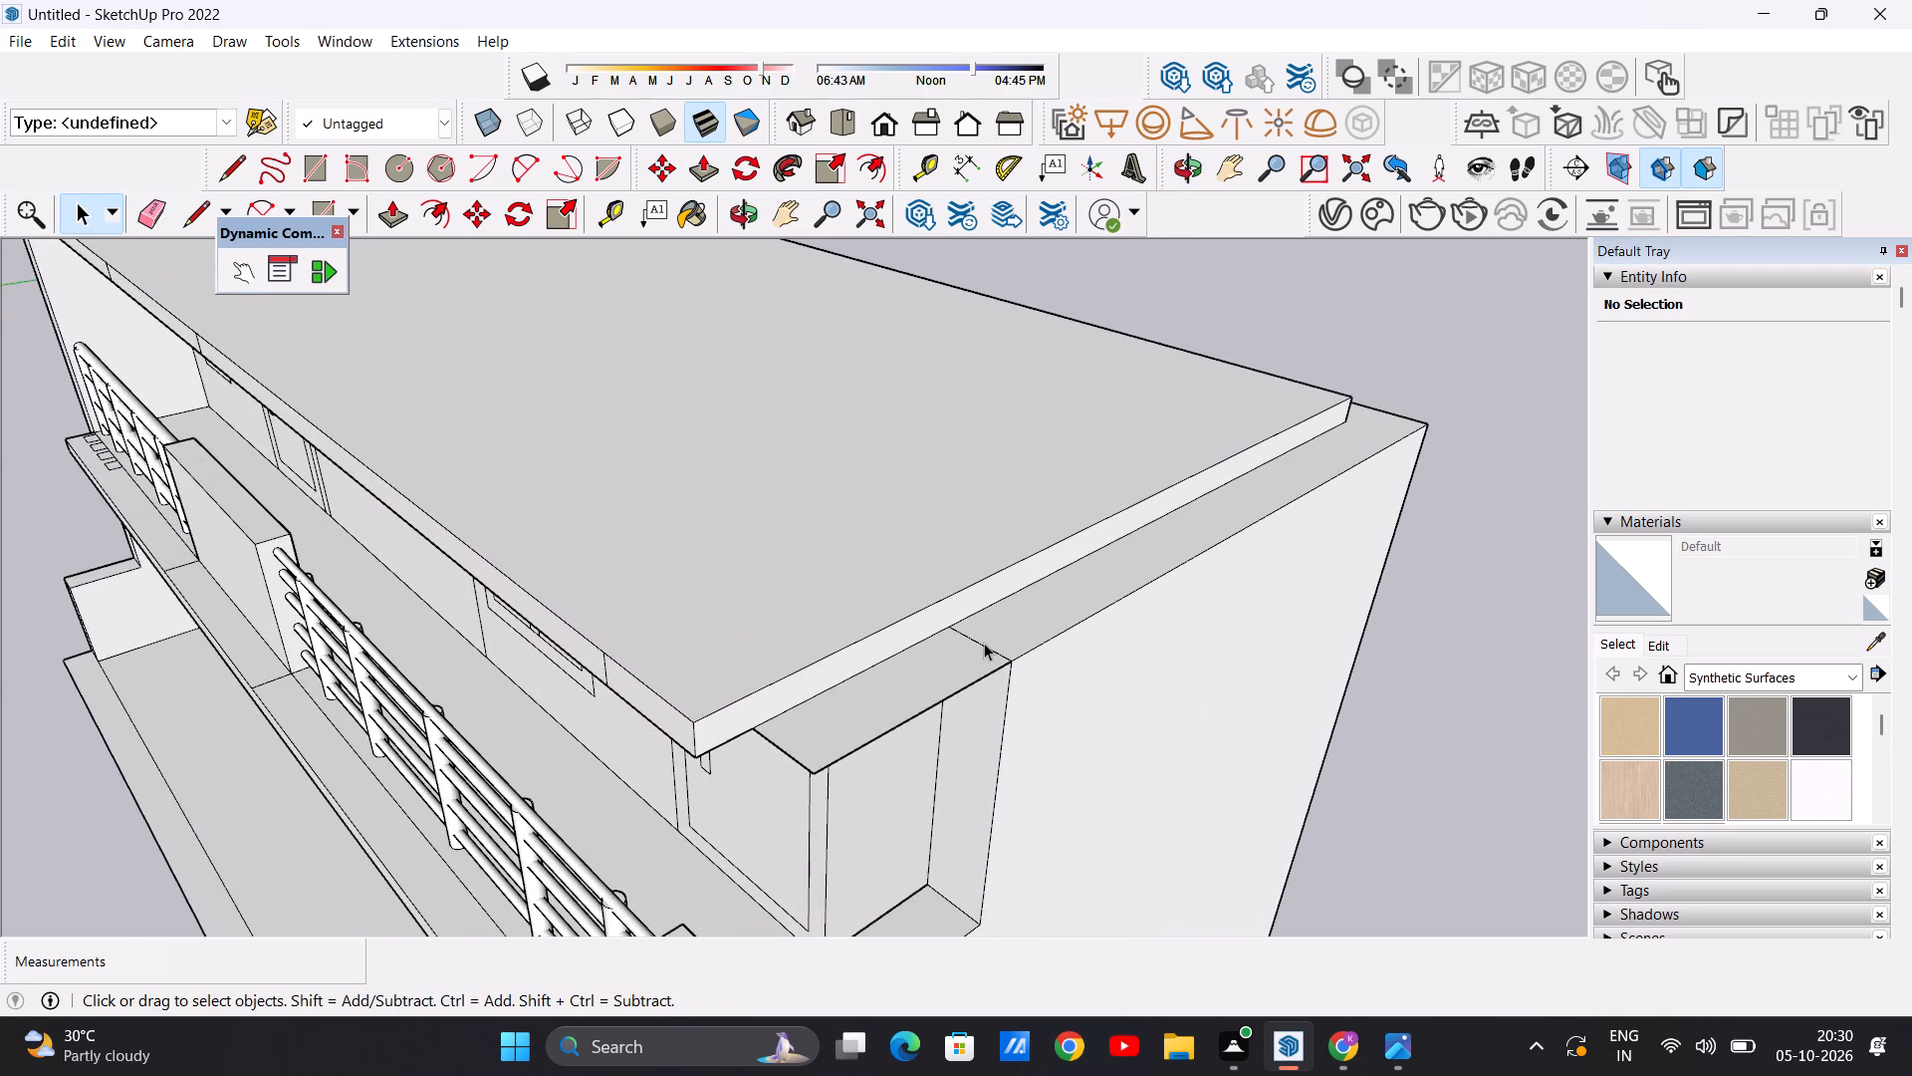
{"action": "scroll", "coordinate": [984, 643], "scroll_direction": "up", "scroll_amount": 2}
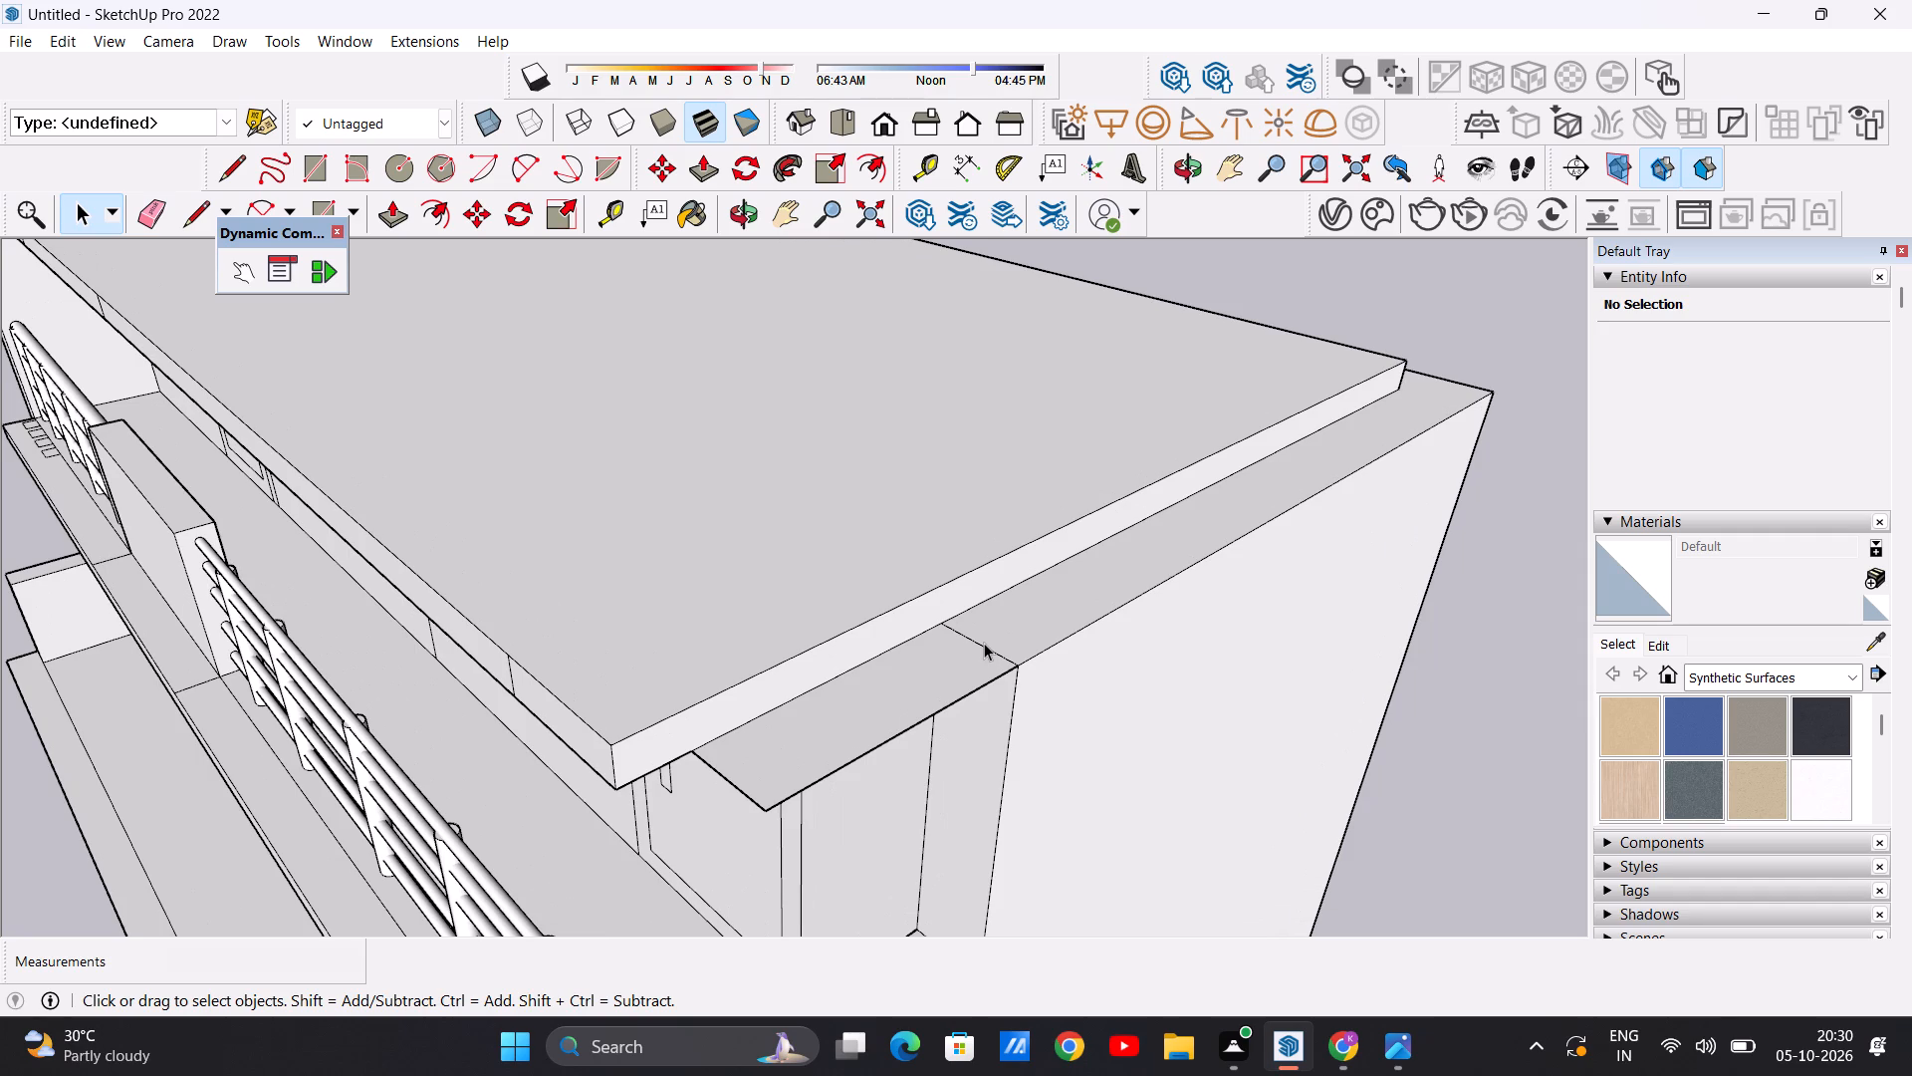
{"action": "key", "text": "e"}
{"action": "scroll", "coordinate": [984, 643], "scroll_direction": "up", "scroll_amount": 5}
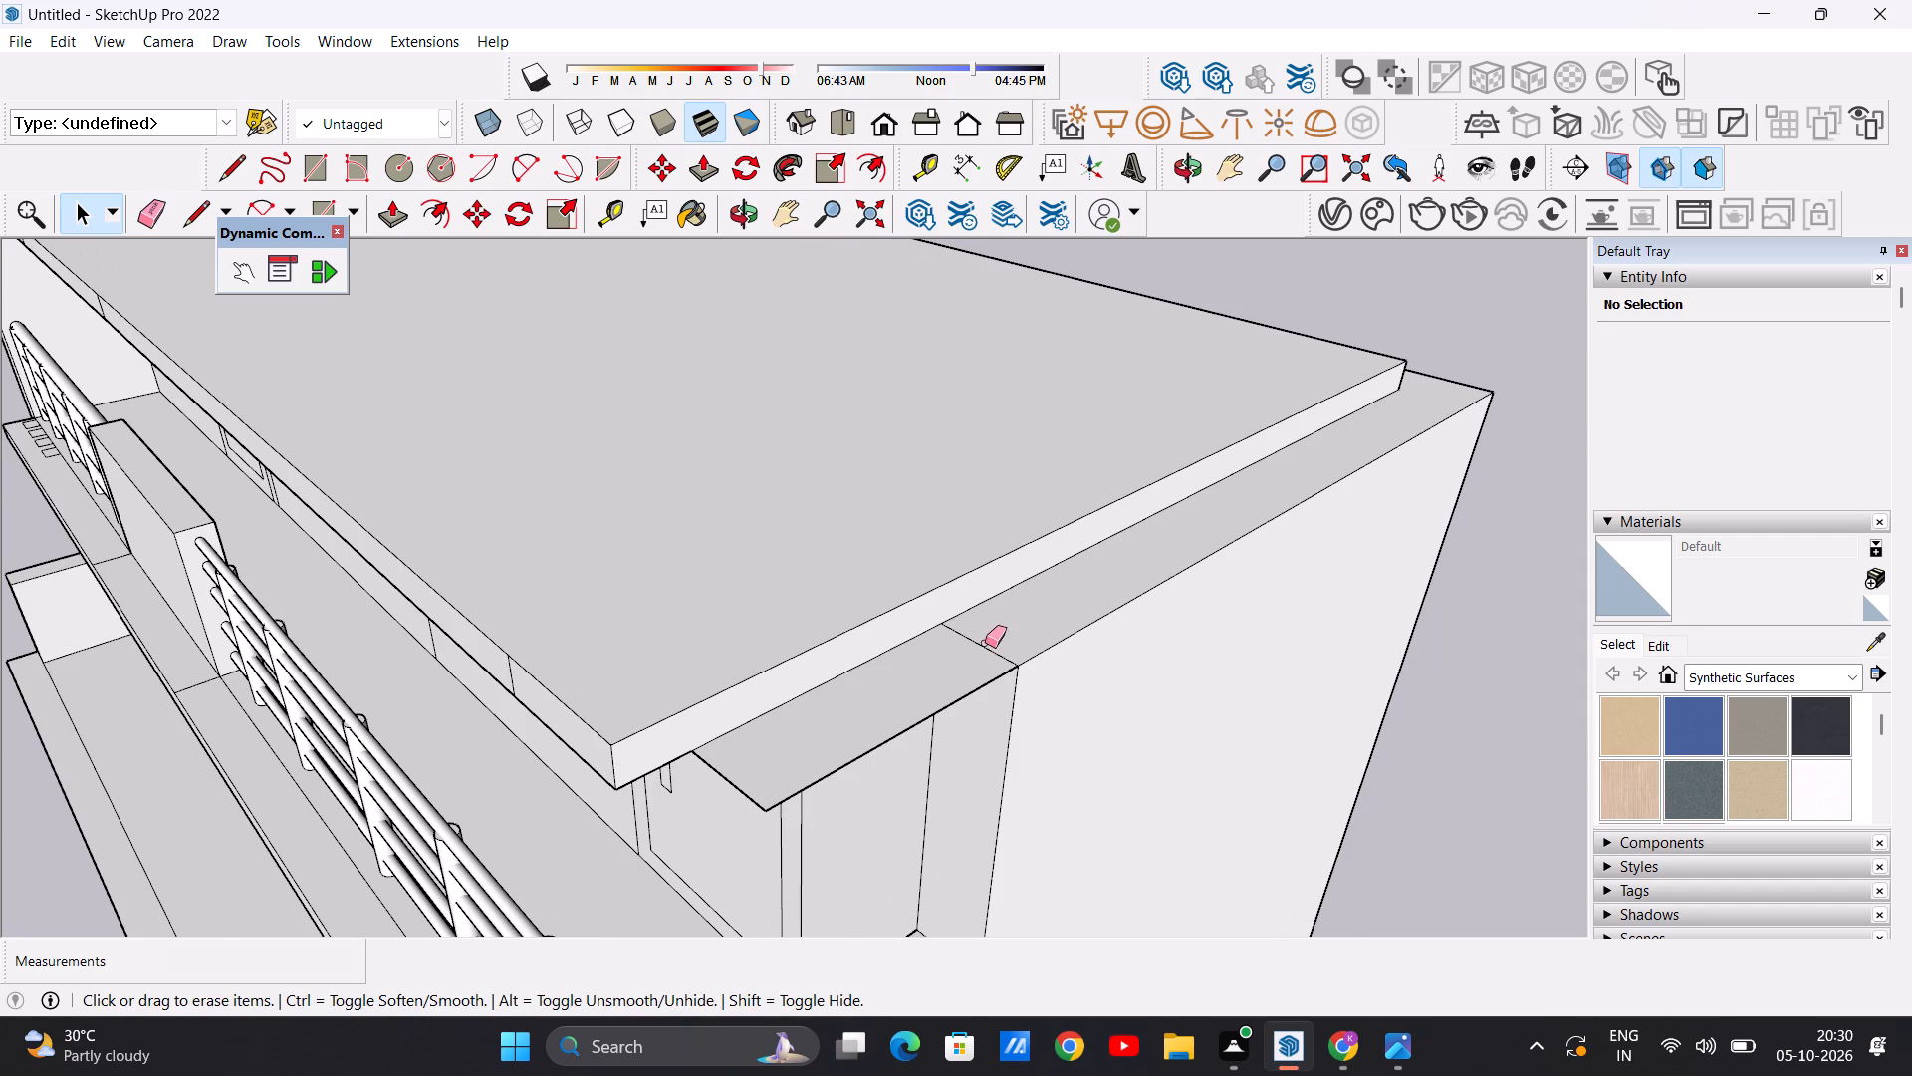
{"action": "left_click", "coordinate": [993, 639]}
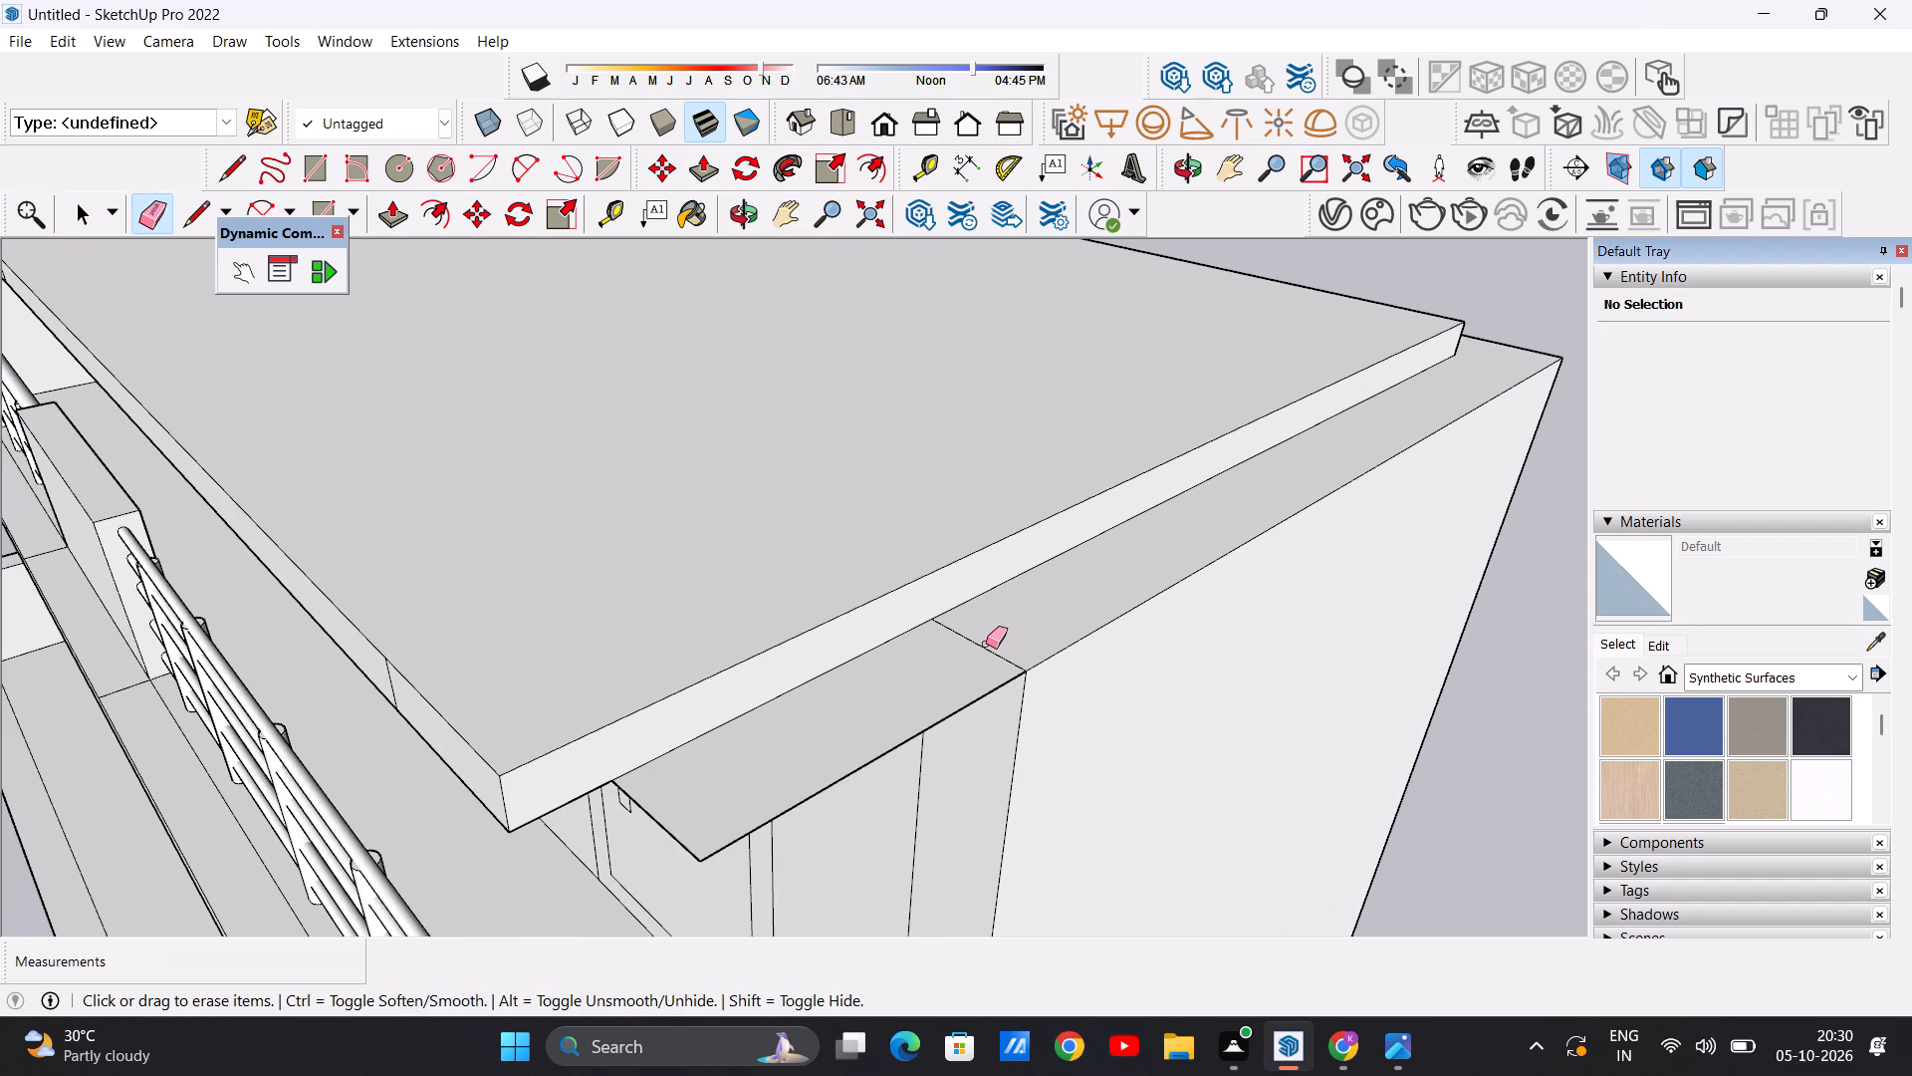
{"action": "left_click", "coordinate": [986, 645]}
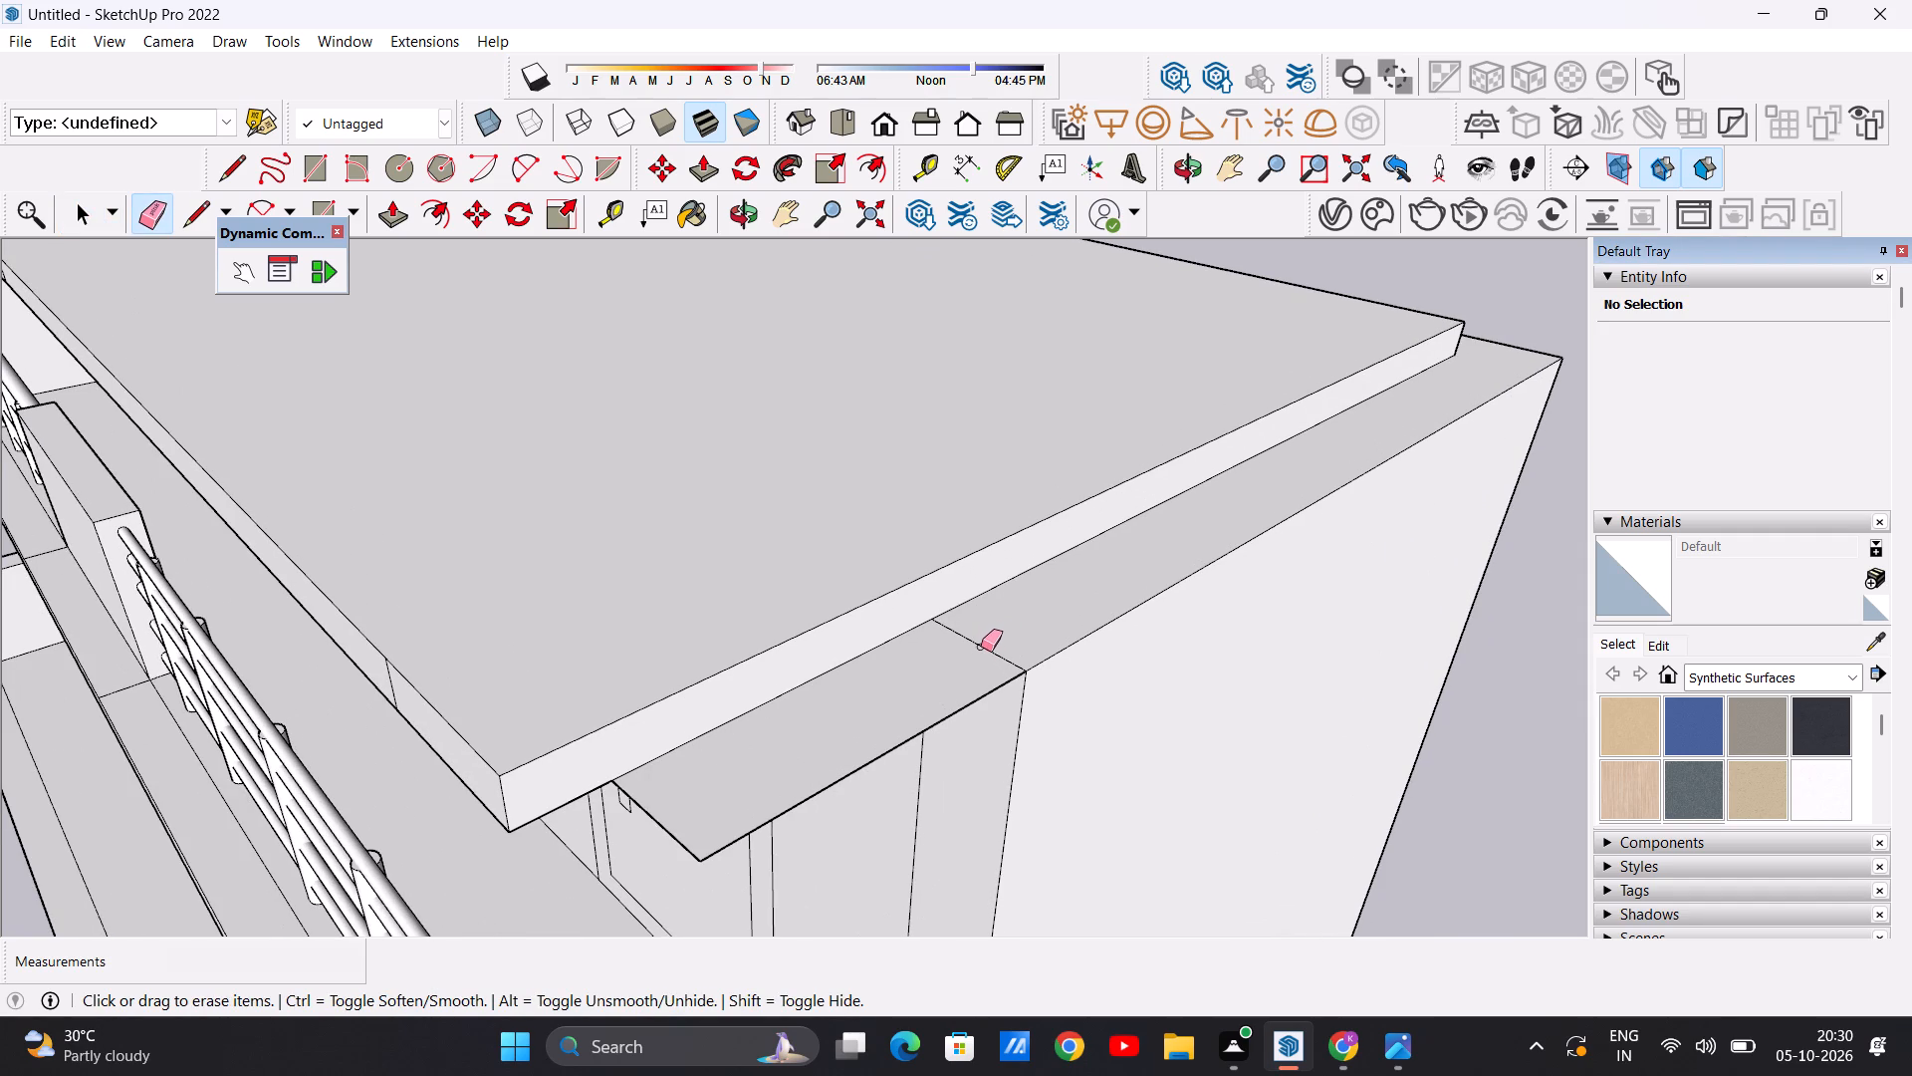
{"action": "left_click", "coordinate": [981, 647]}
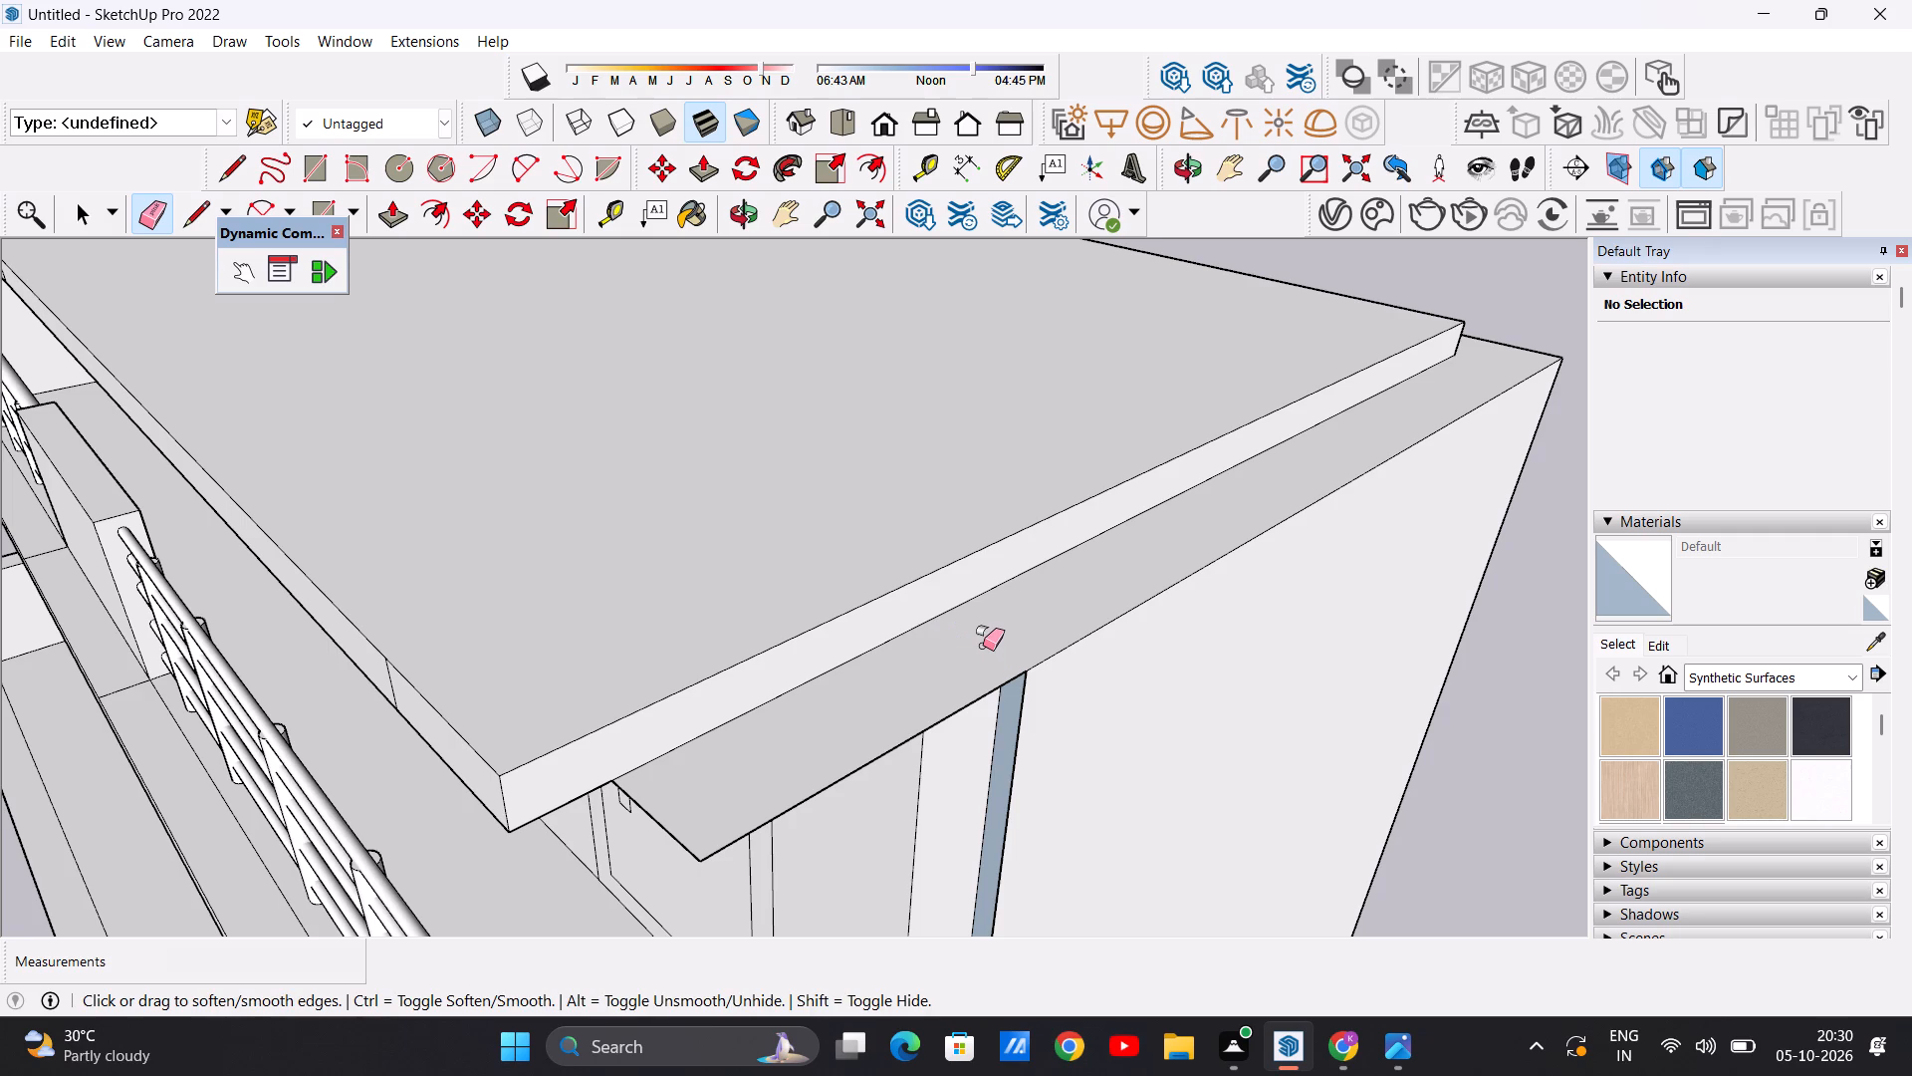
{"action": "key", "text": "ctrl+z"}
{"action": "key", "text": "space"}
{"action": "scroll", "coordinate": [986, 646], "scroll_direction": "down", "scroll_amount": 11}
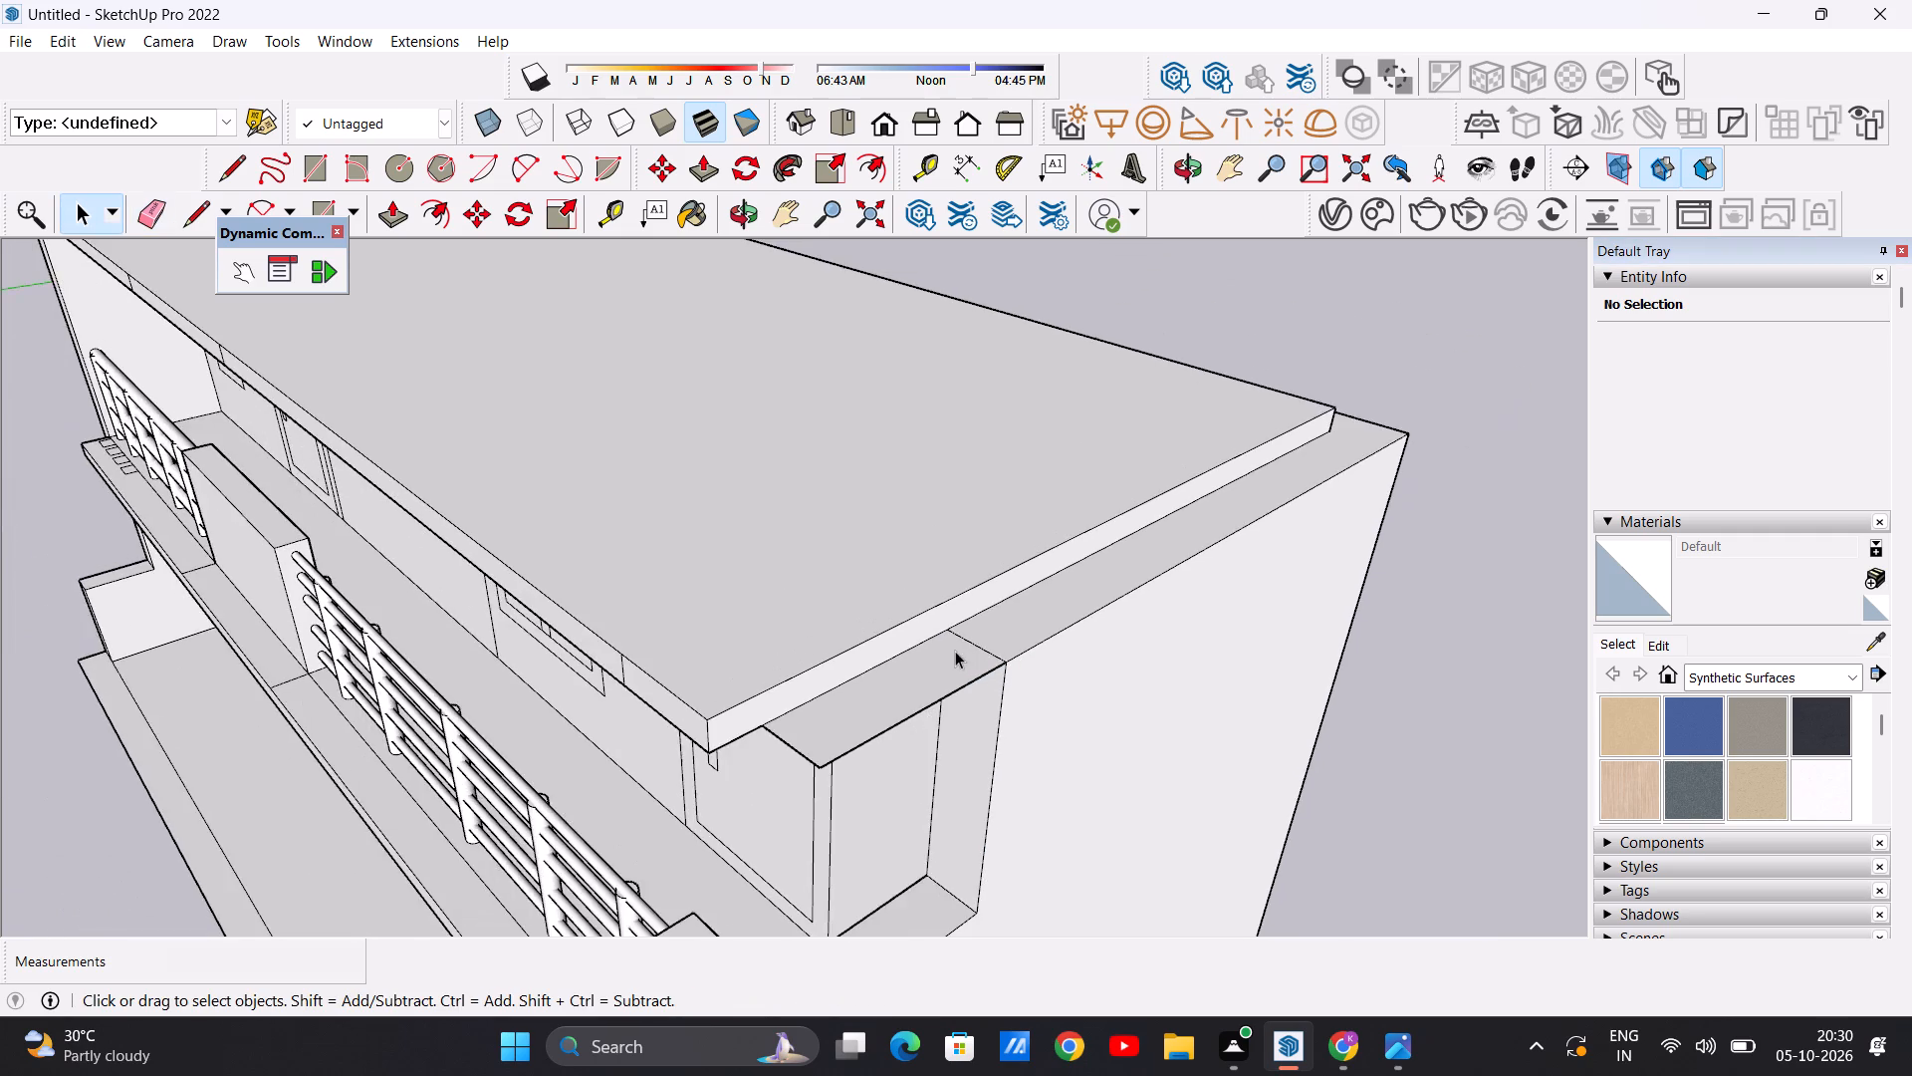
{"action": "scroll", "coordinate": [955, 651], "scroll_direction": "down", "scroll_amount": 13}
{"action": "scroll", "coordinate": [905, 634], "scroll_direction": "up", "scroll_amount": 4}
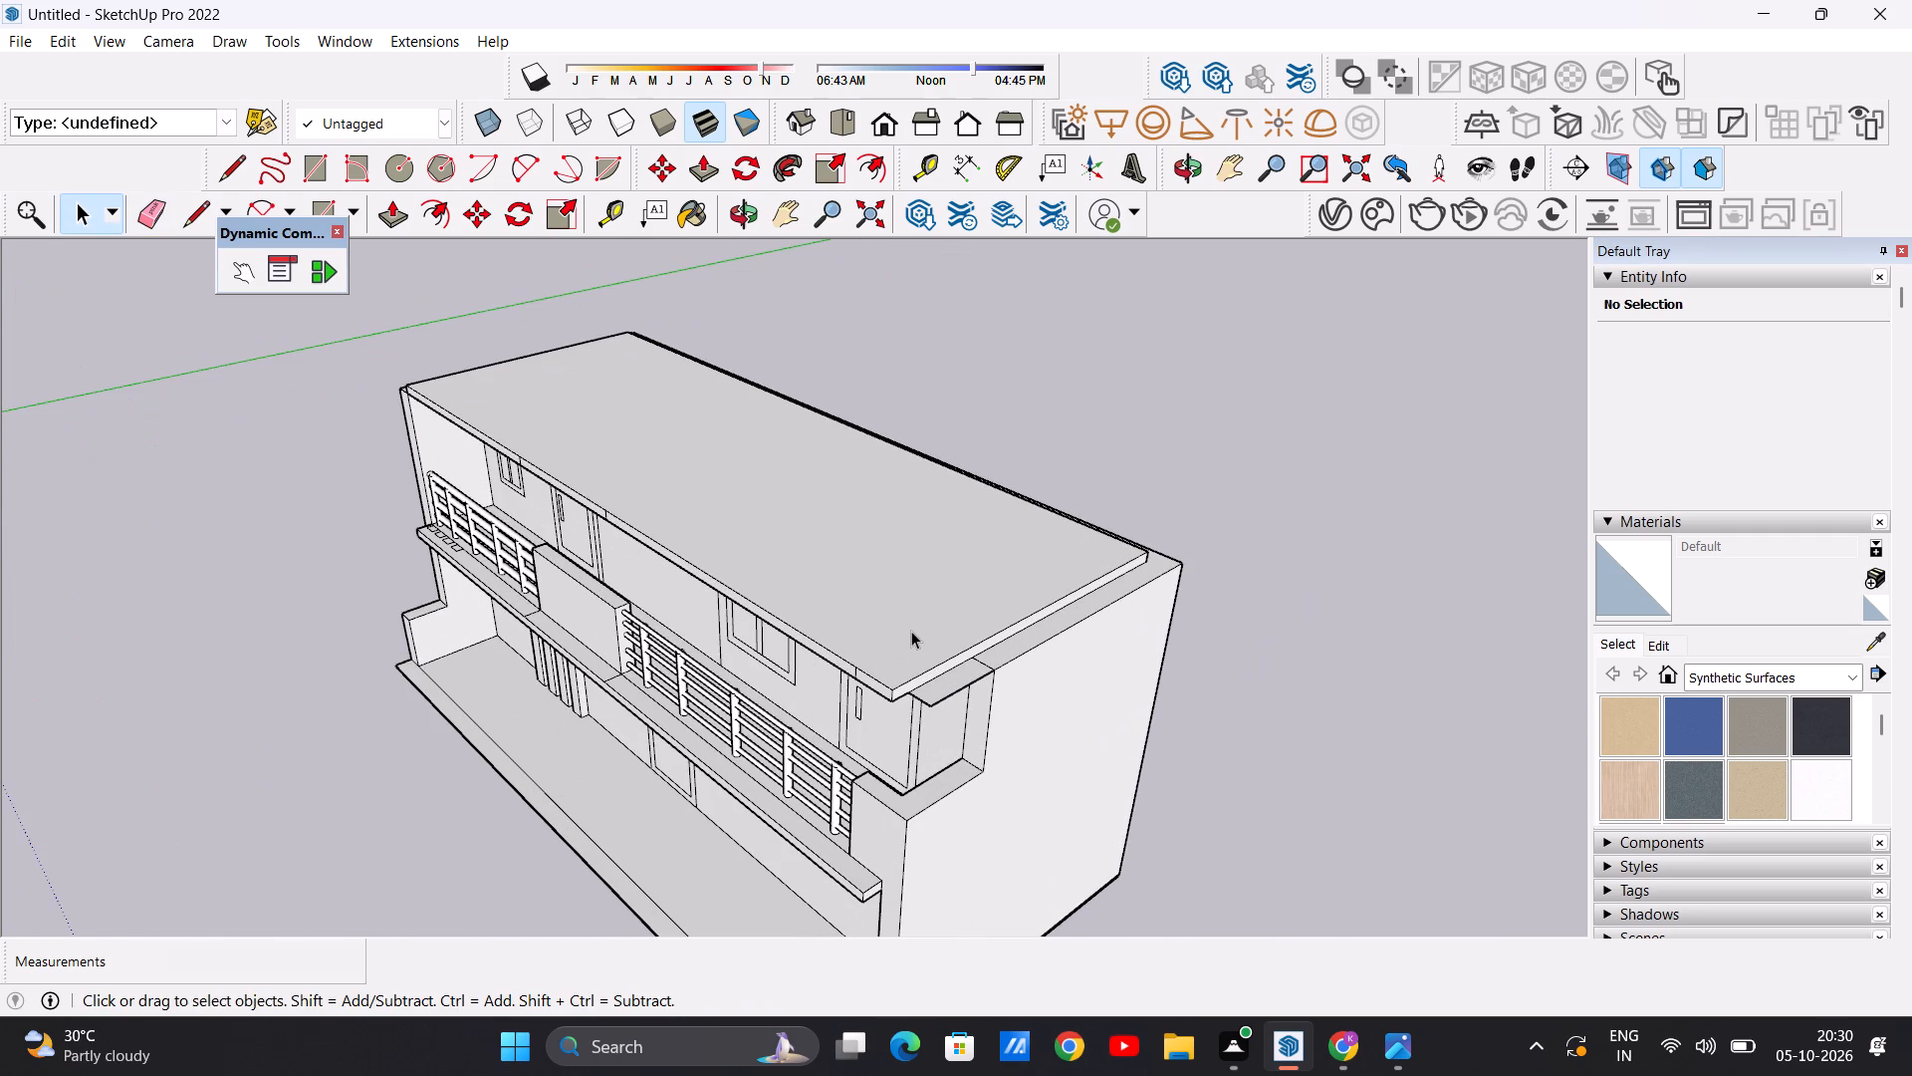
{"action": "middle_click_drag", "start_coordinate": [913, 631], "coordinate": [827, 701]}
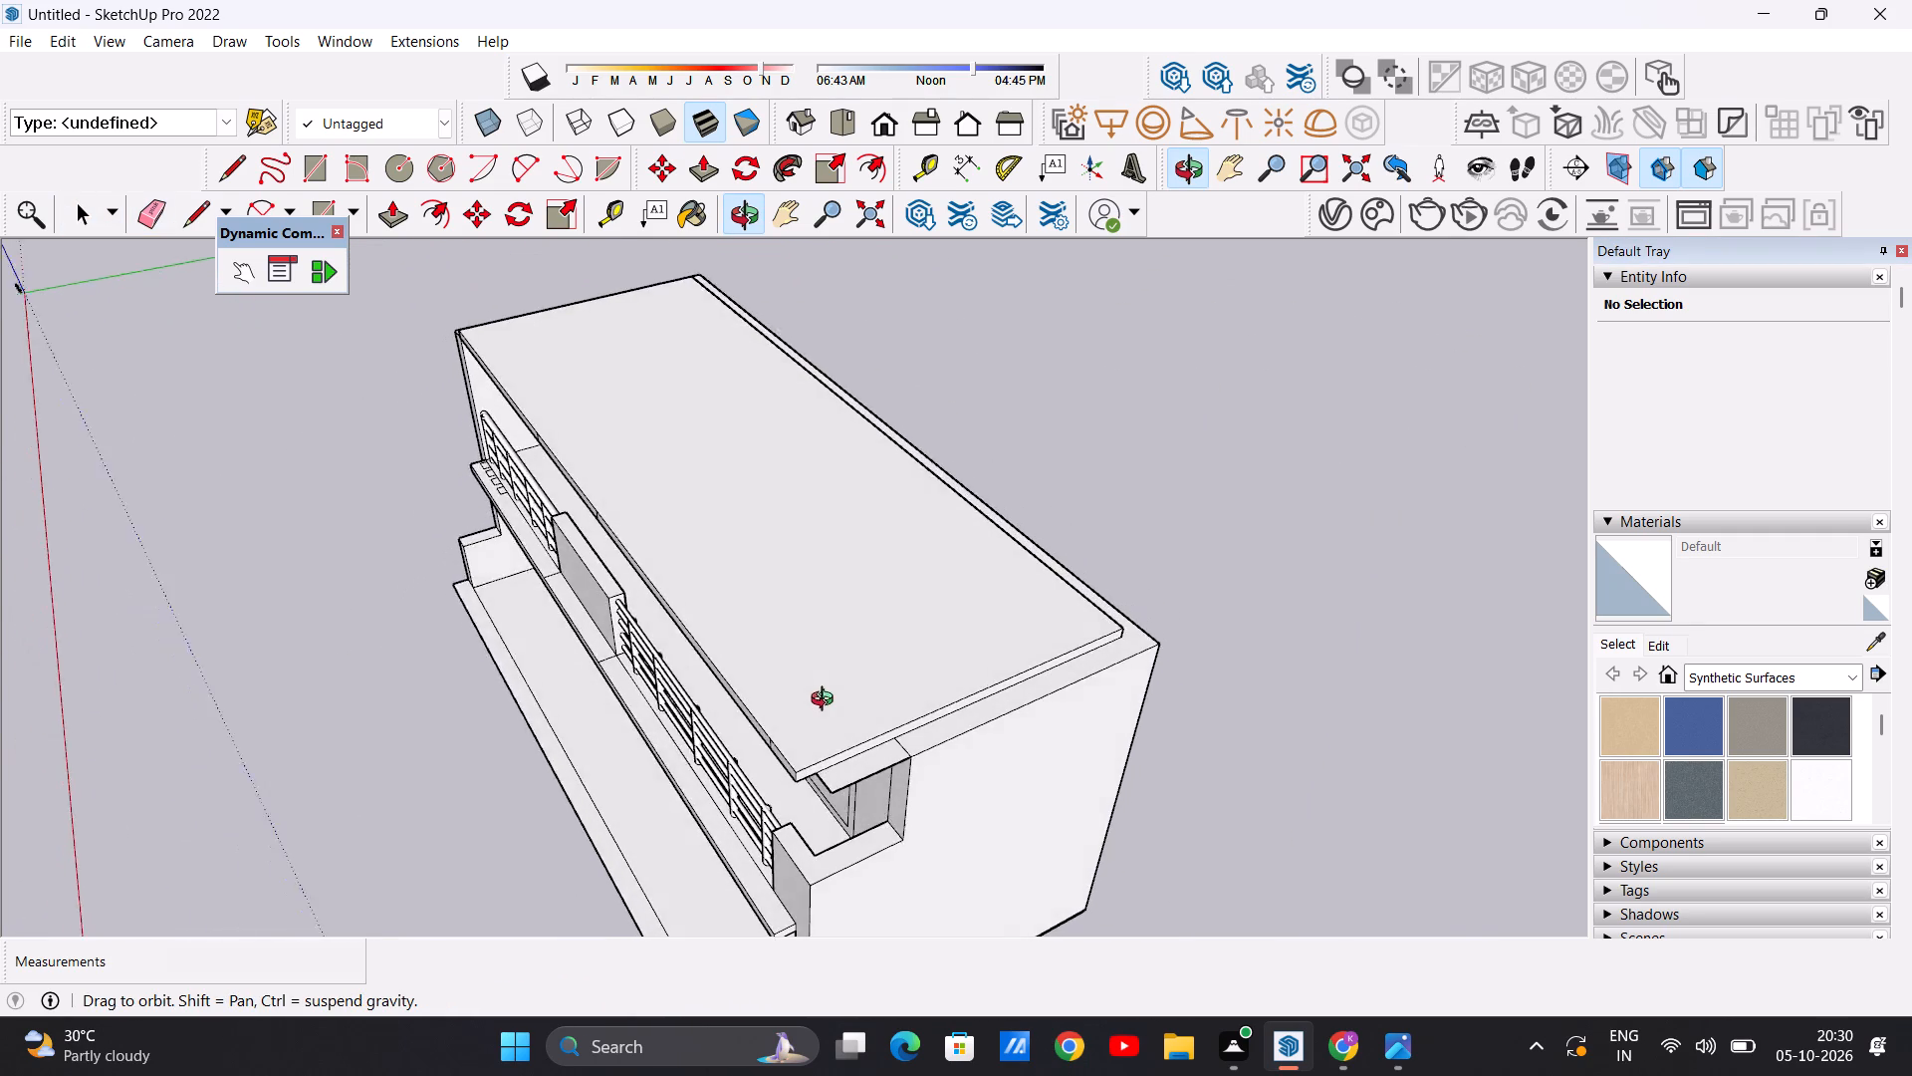
Push/Pull the top face of the perimeter wall around the roof slab upward by about 49' 11".
{"action": "middle_click_drag", "start_coordinate": [827, 701], "coordinate": [818, 707]}
{"action": "scroll", "coordinate": [971, 712], "scroll_direction": "up", "scroll_amount": 4}
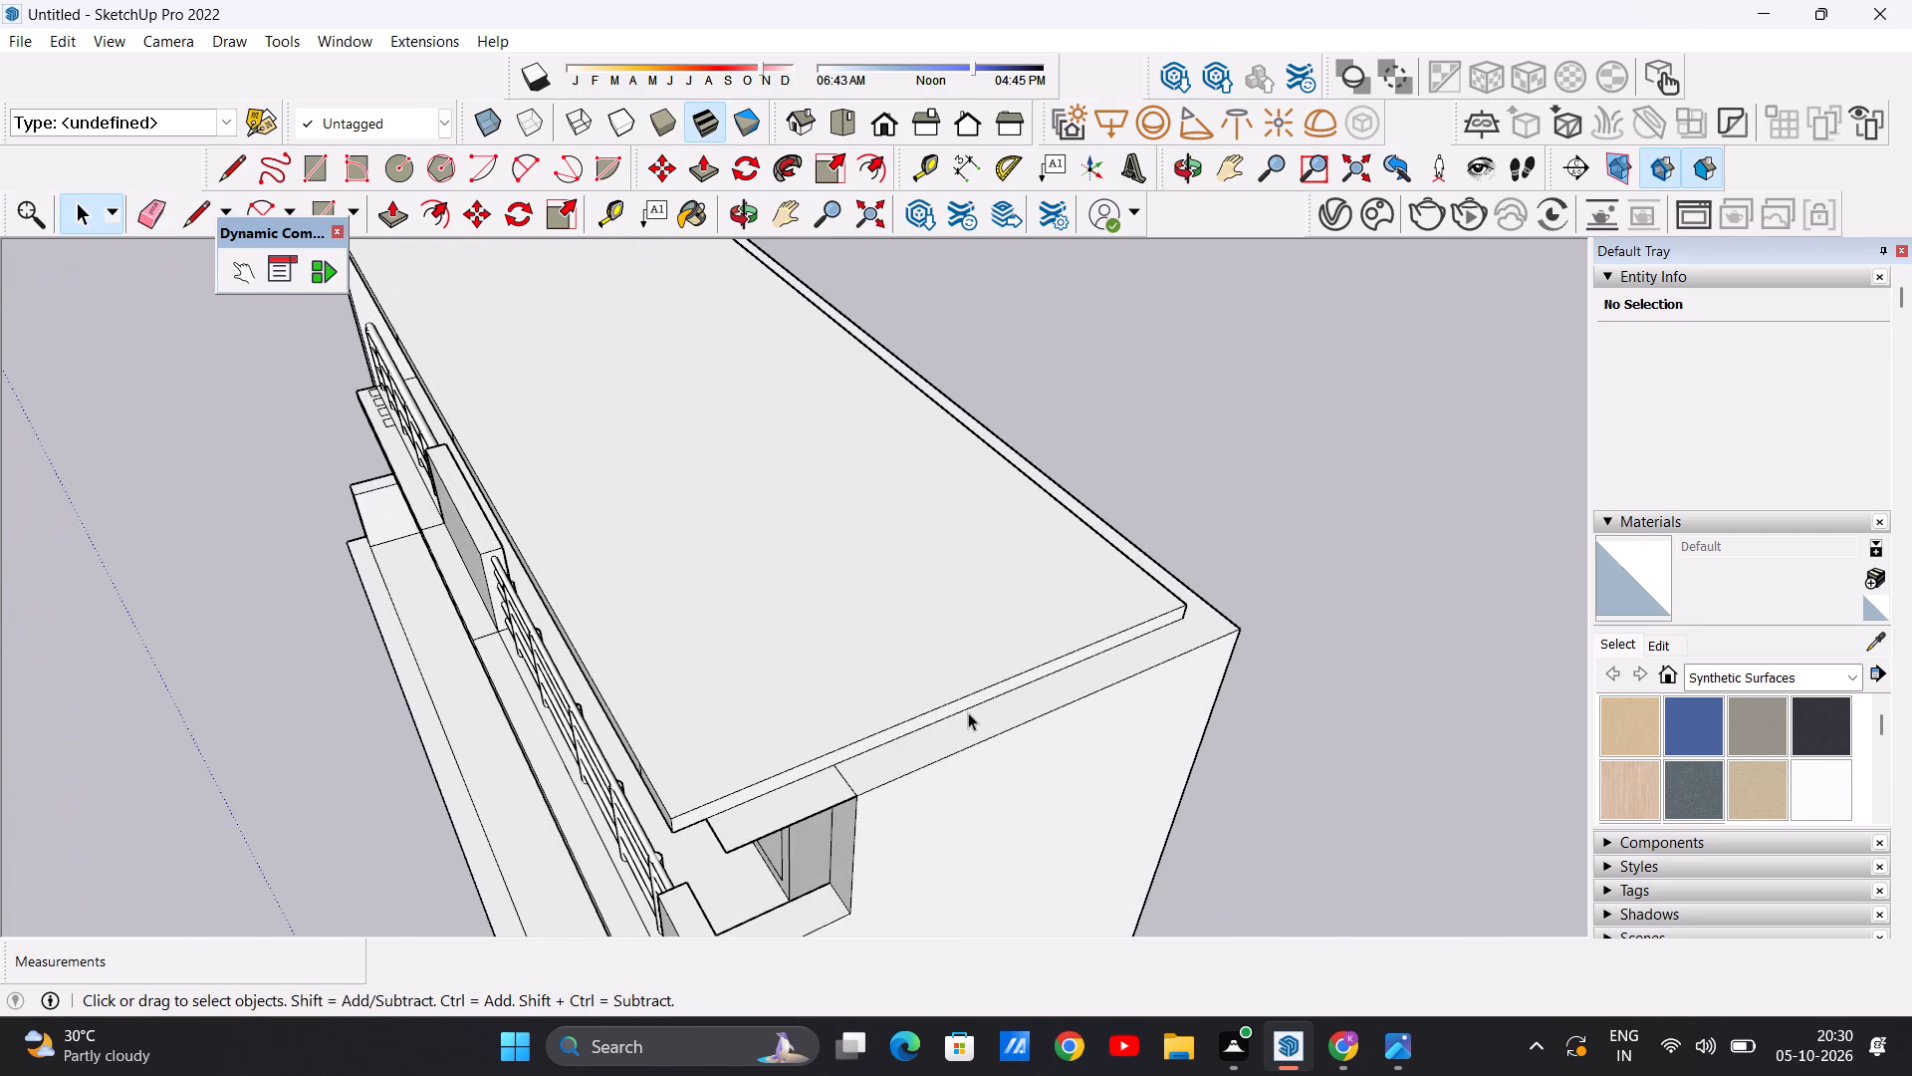
{"action": "key", "text": "p"}
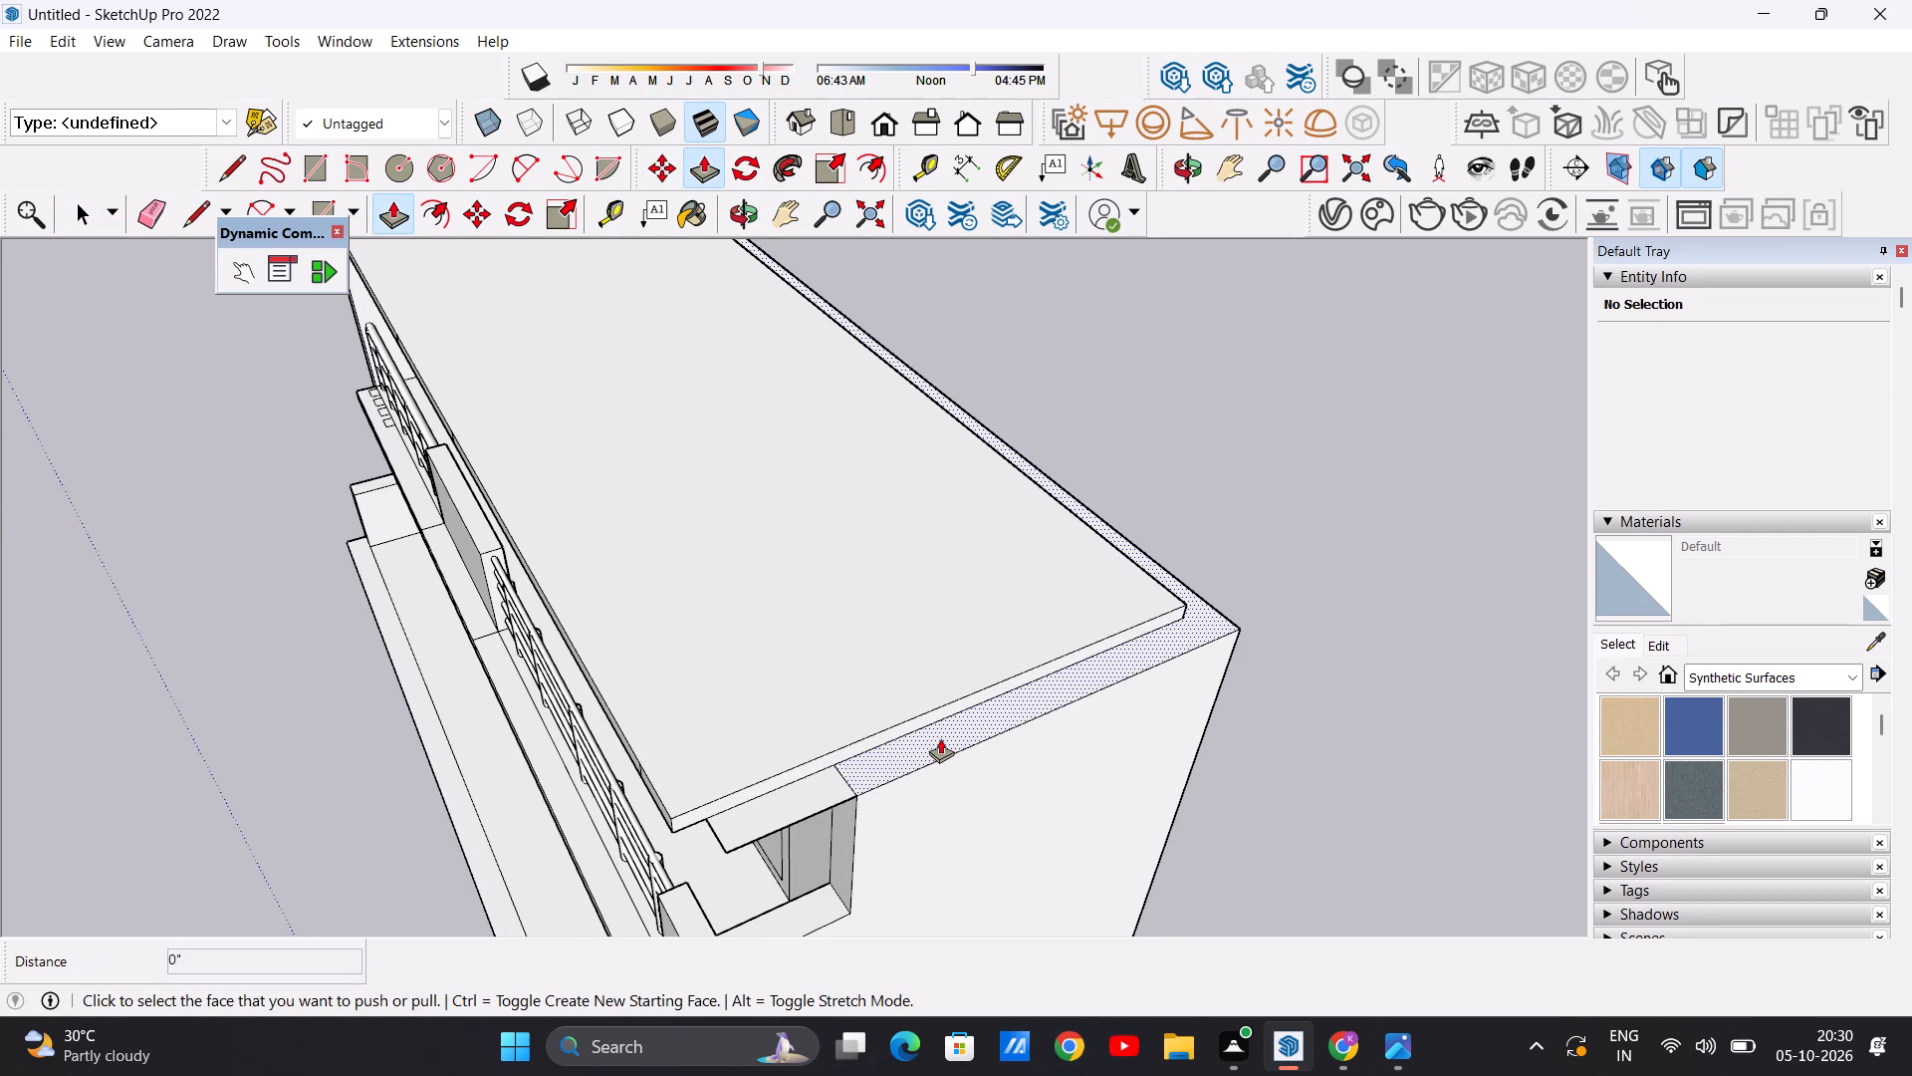
{"action": "left_click", "coordinate": [939, 738]}
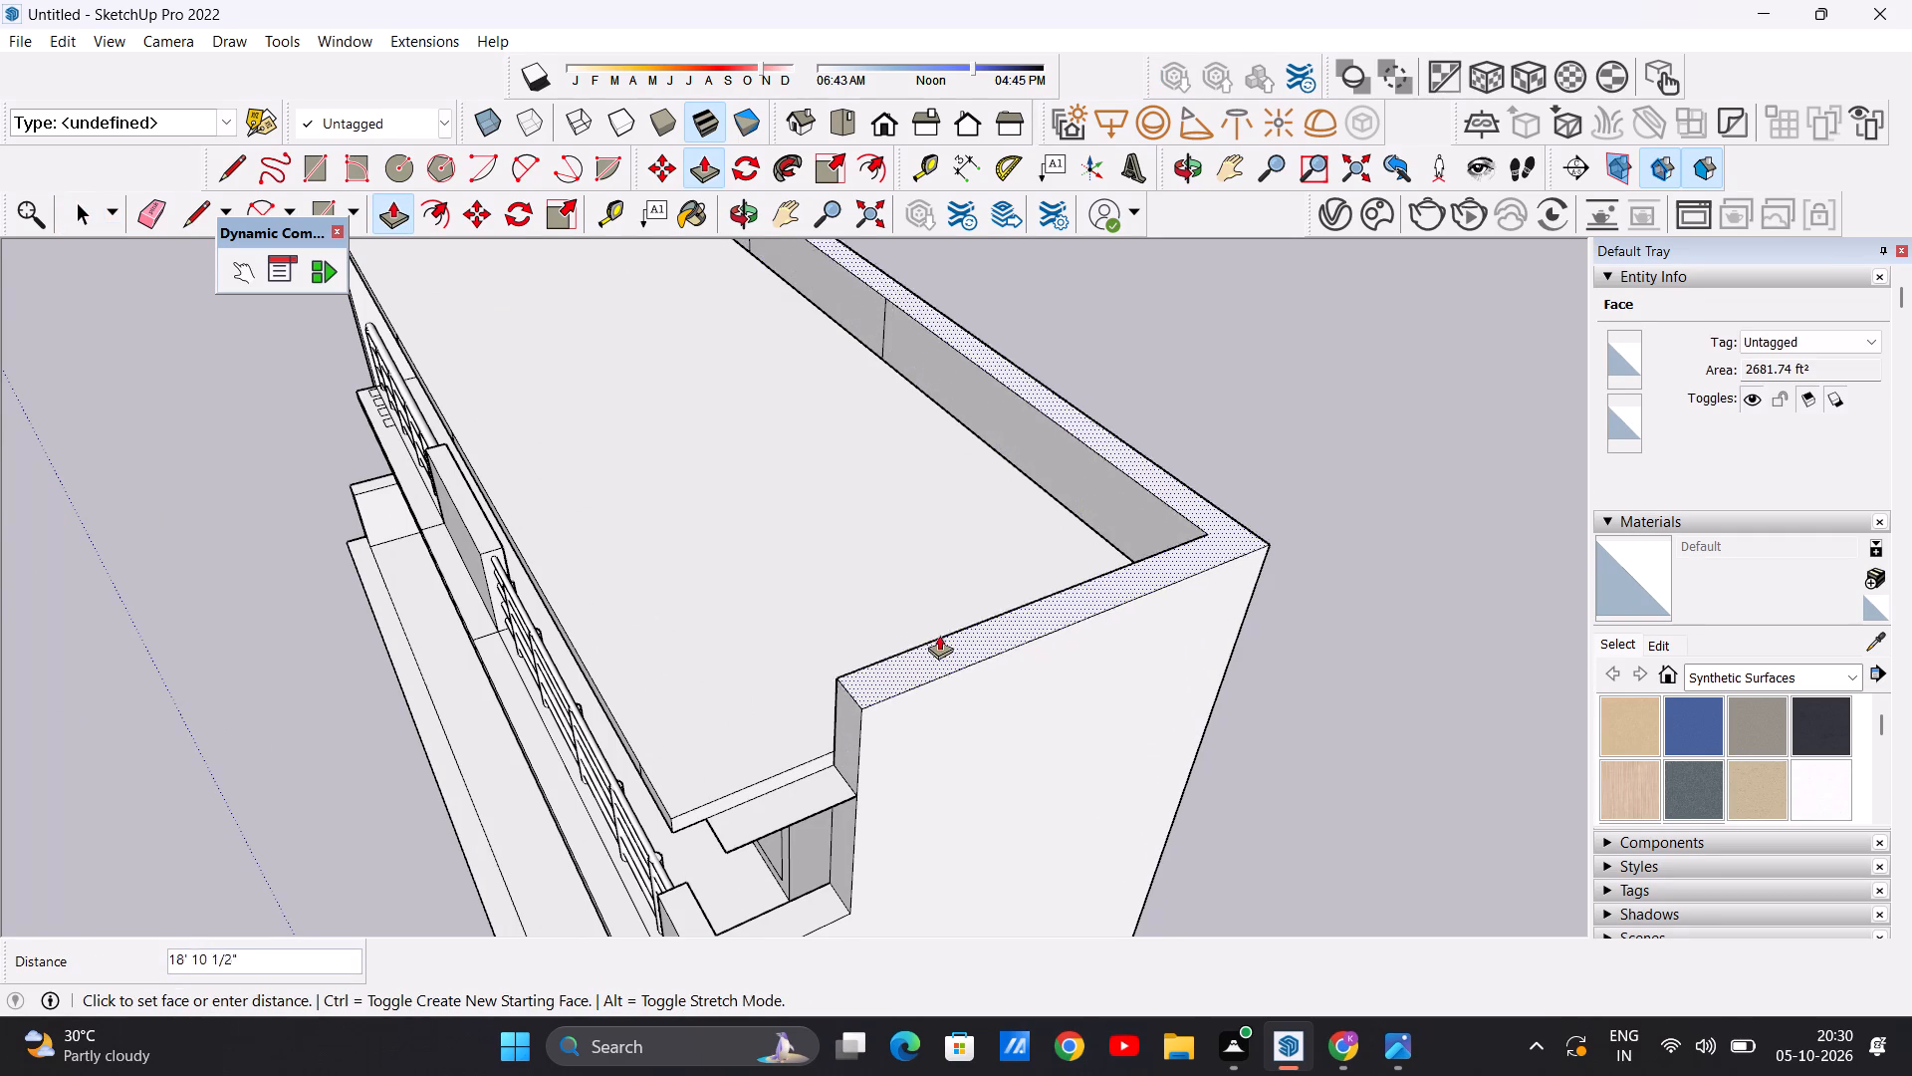
{"action": "scroll", "coordinate": [980, 526], "scroll_direction": "down", "scroll_amount": 12}
{"action": "middle_click_drag", "start_coordinate": [982, 526], "coordinate": [1103, 461]}
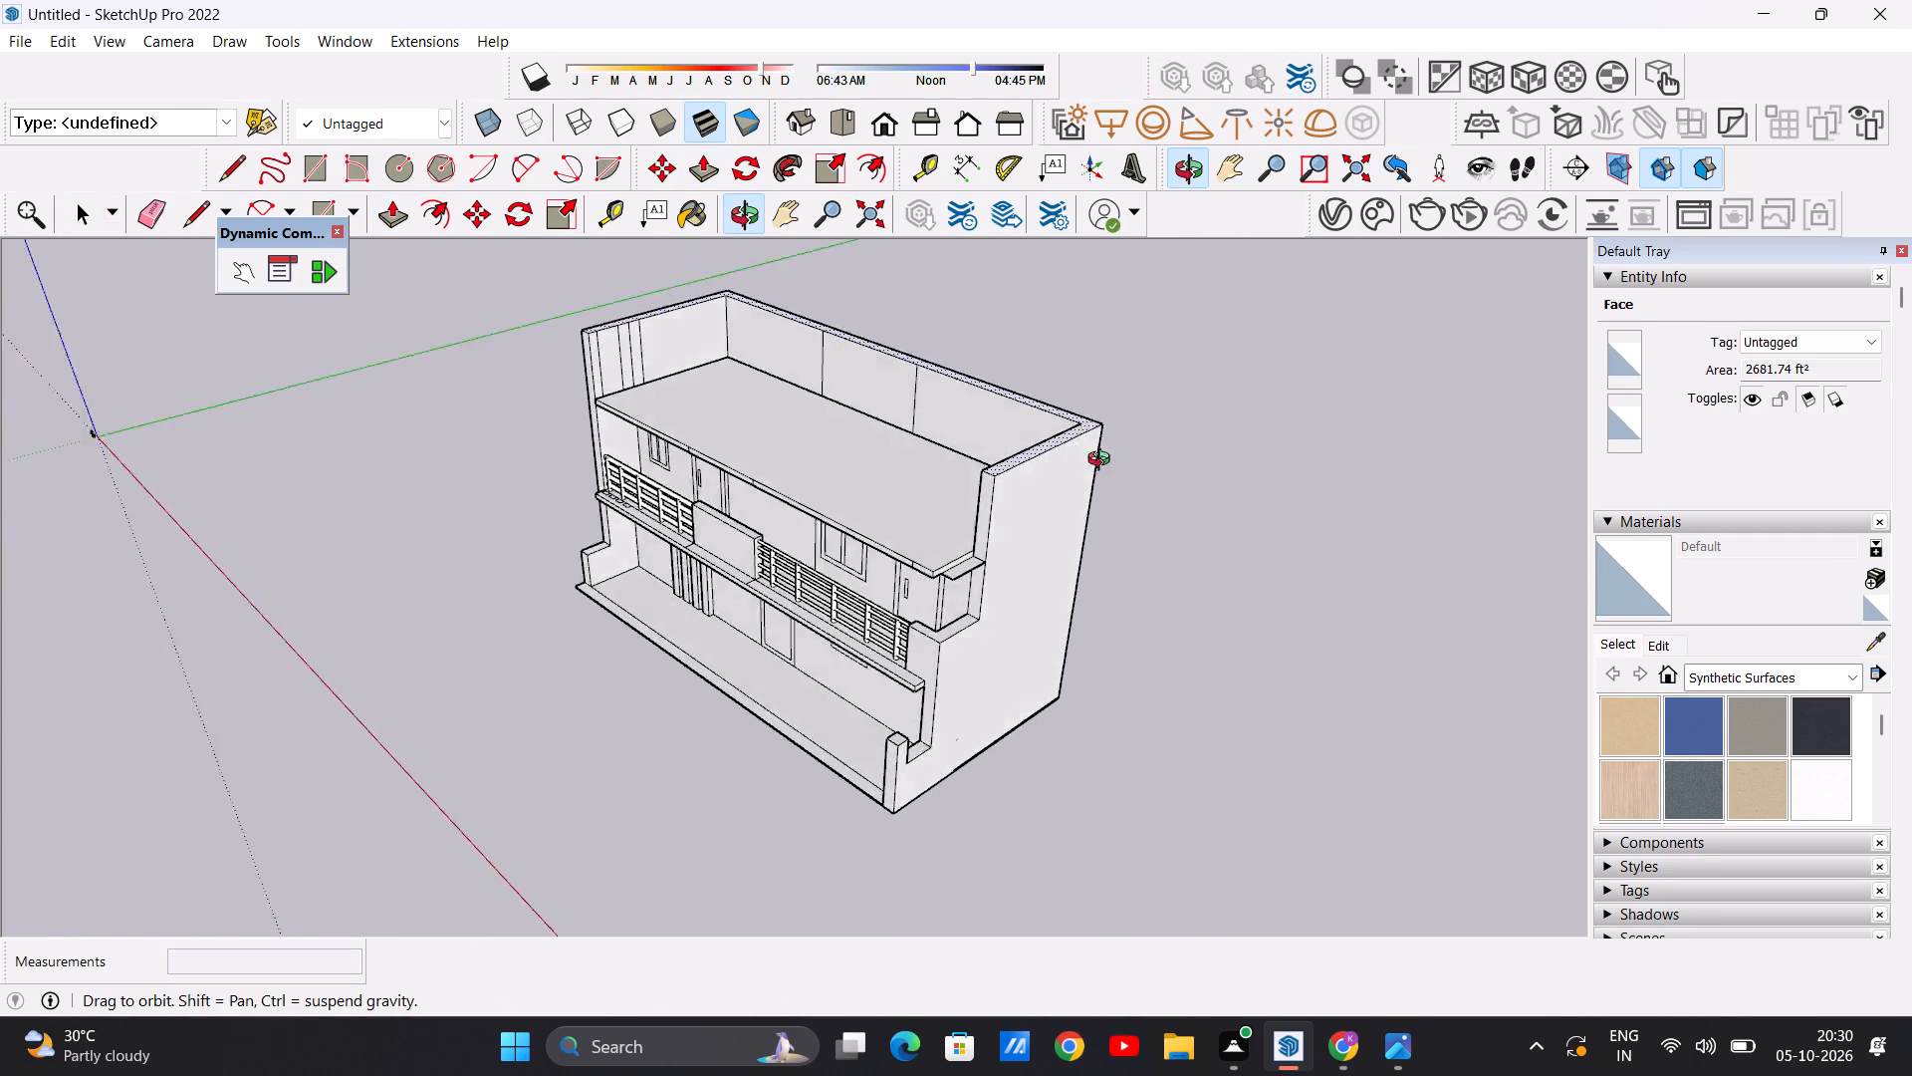
{"action": "middle_click_drag", "start_coordinate": [1103, 461], "coordinate": [1205, 403]}
{"action": "middle_click_drag", "start_coordinate": [998, 434], "coordinate": [1038, 435]}
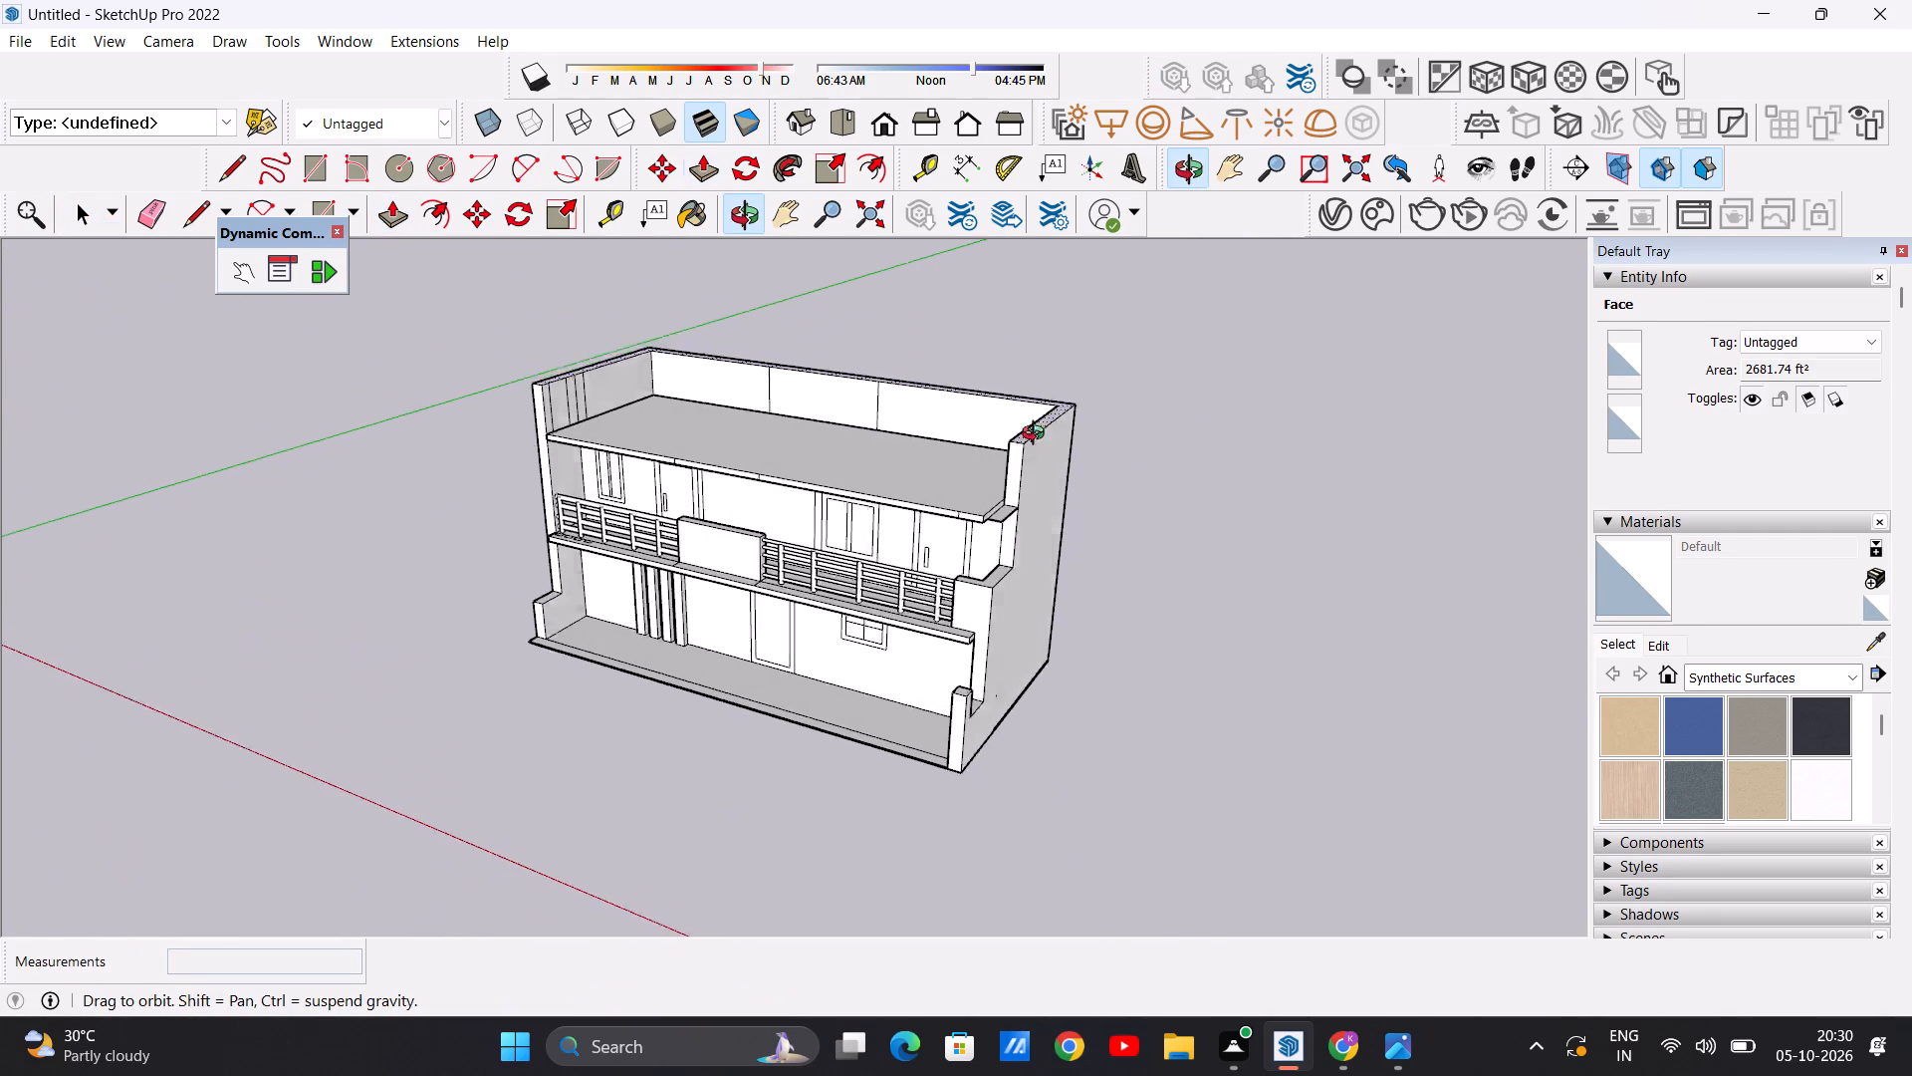
{"action": "middle_click_drag", "start_coordinate": [1038, 435], "coordinate": [1157, 369]}
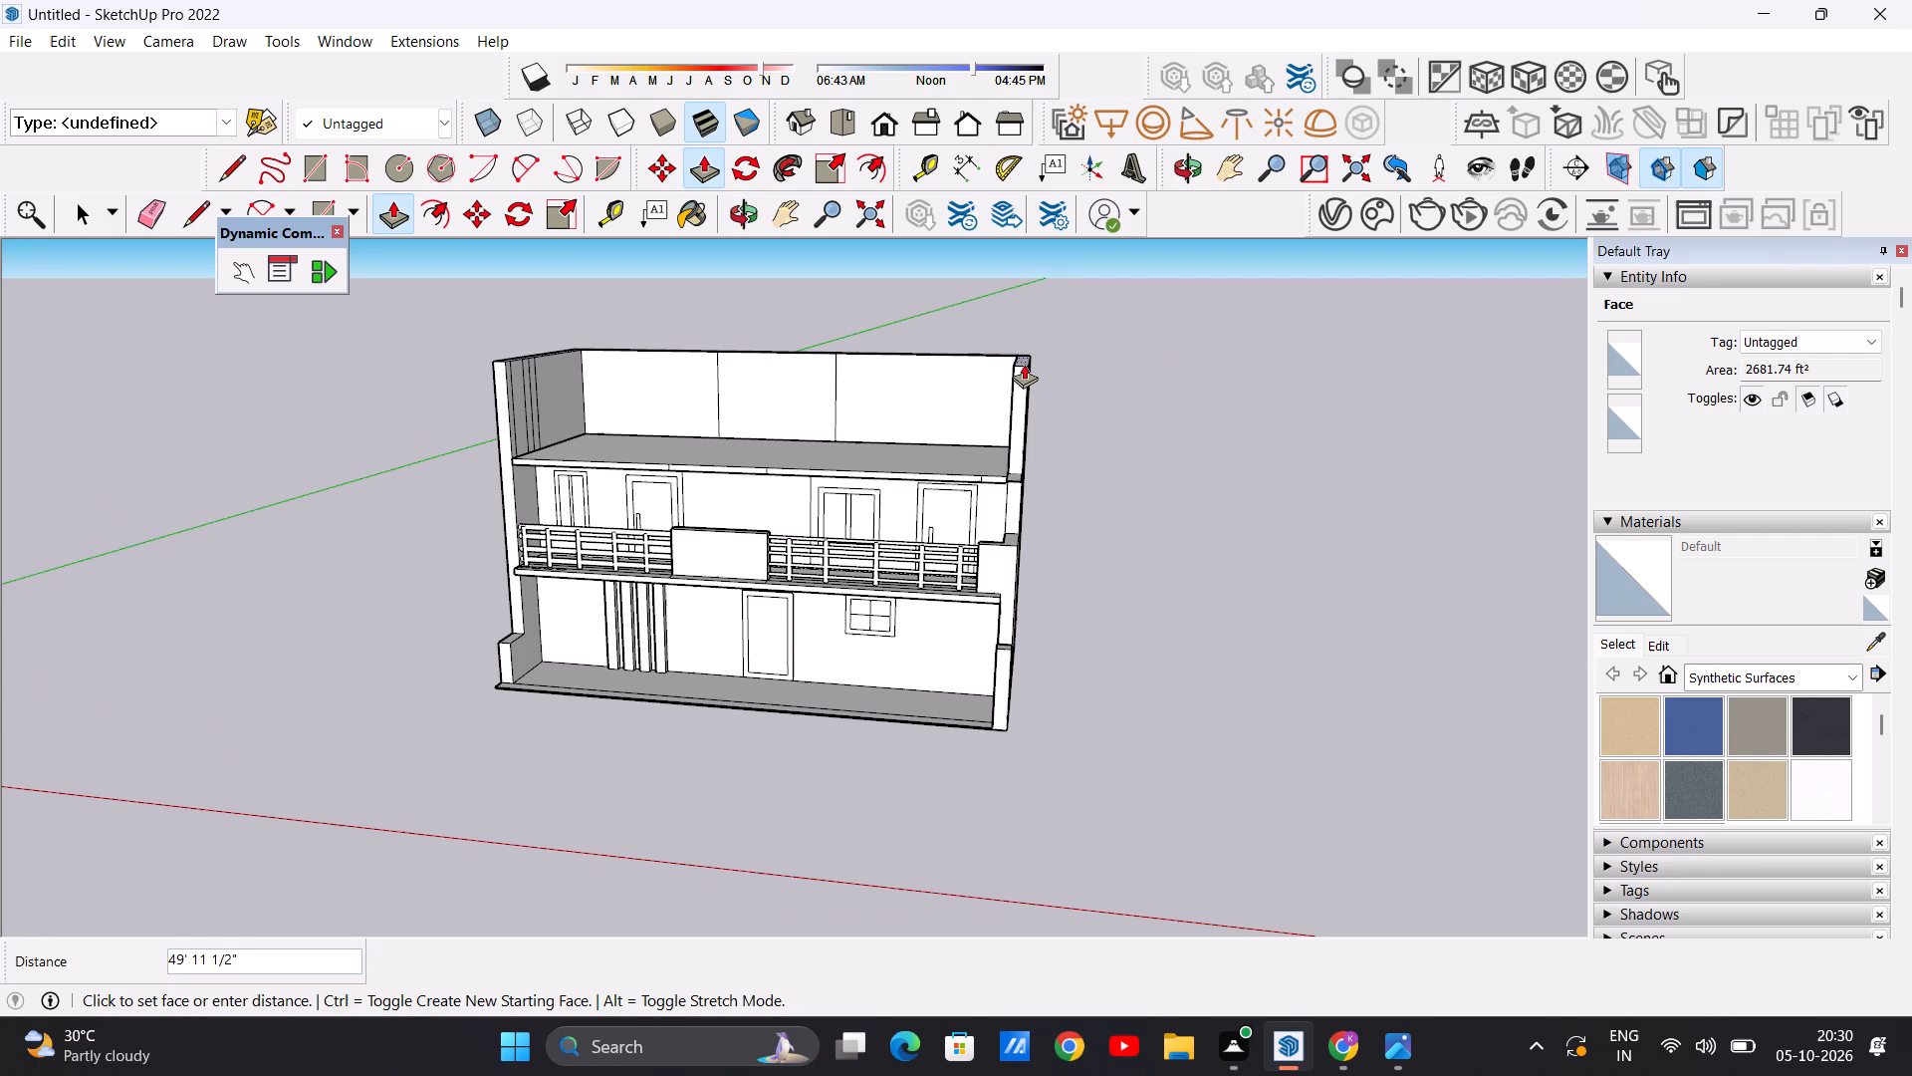
{"action": "left_click", "coordinate": [1022, 364]}
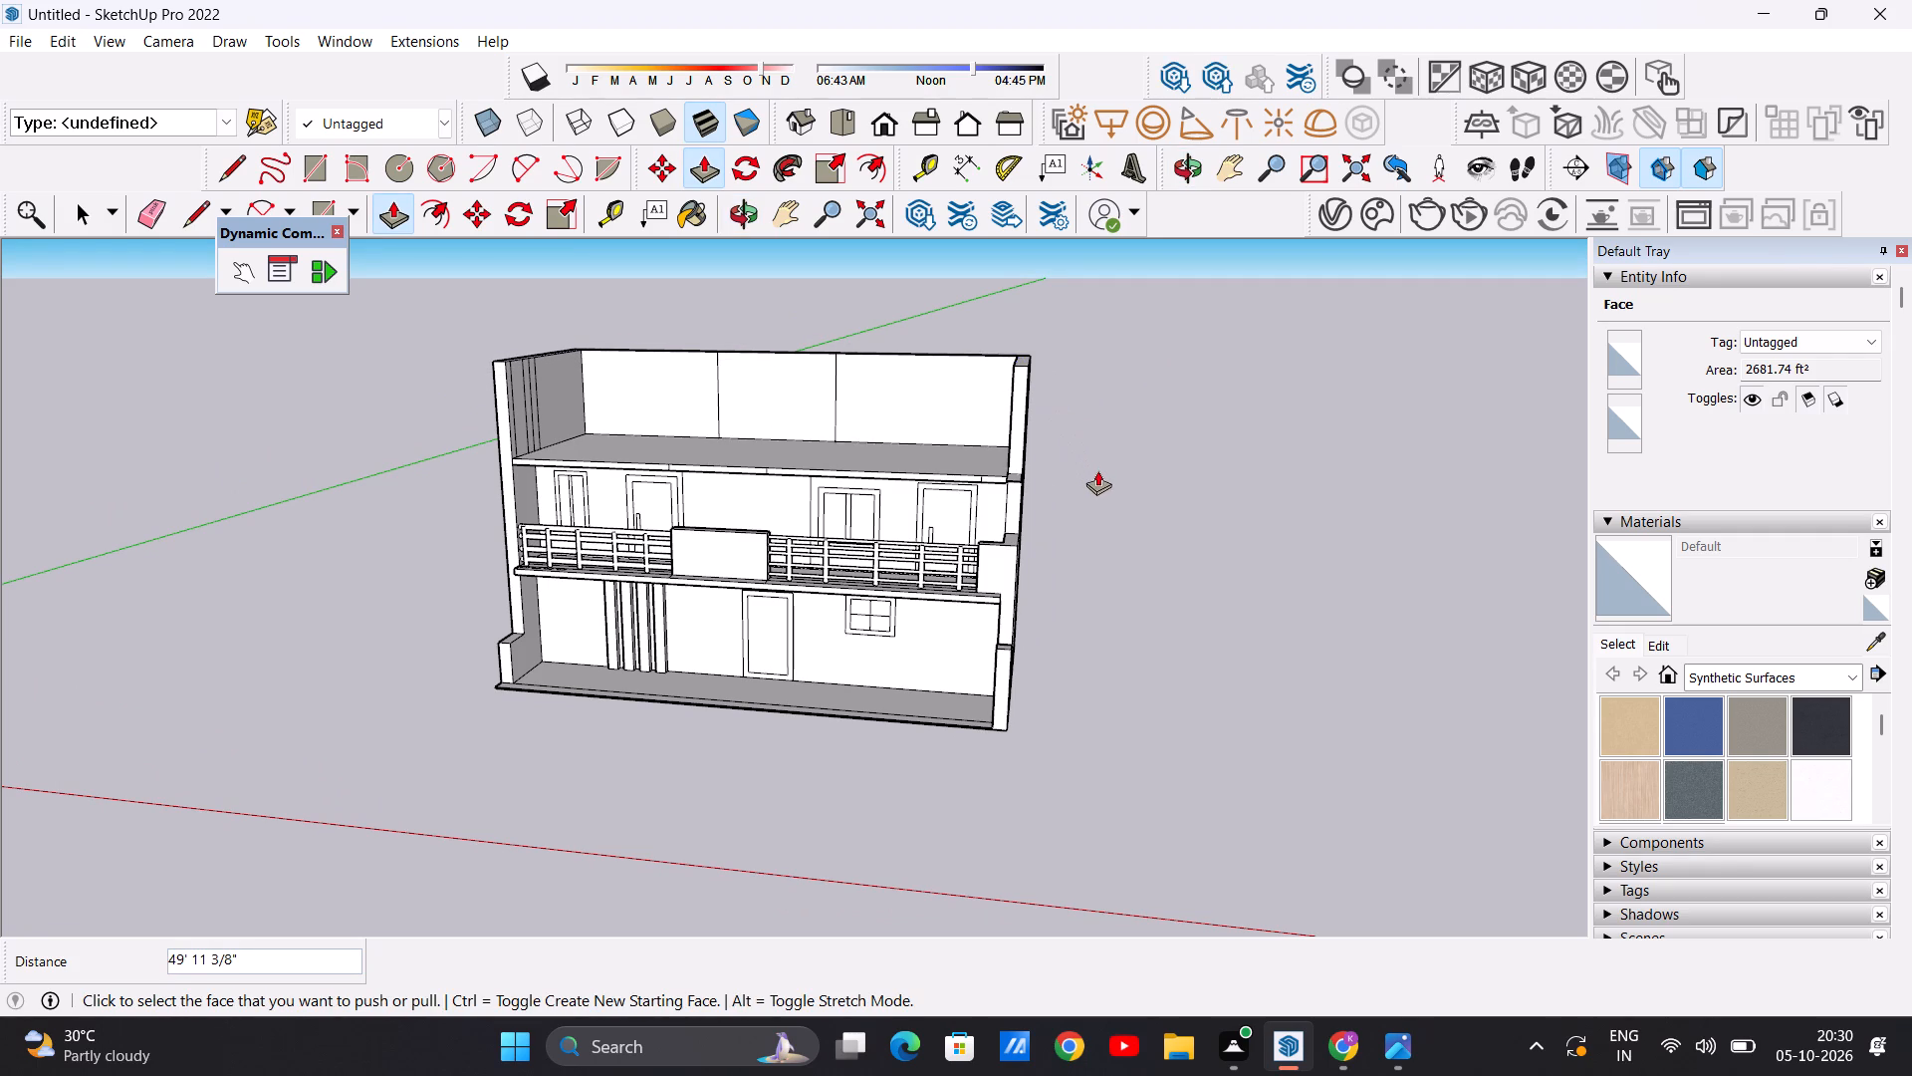
{"action": "scroll", "coordinate": [1105, 484], "scroll_direction": "down", "scroll_amount": 3}
{"action": "key", "text": "space"}
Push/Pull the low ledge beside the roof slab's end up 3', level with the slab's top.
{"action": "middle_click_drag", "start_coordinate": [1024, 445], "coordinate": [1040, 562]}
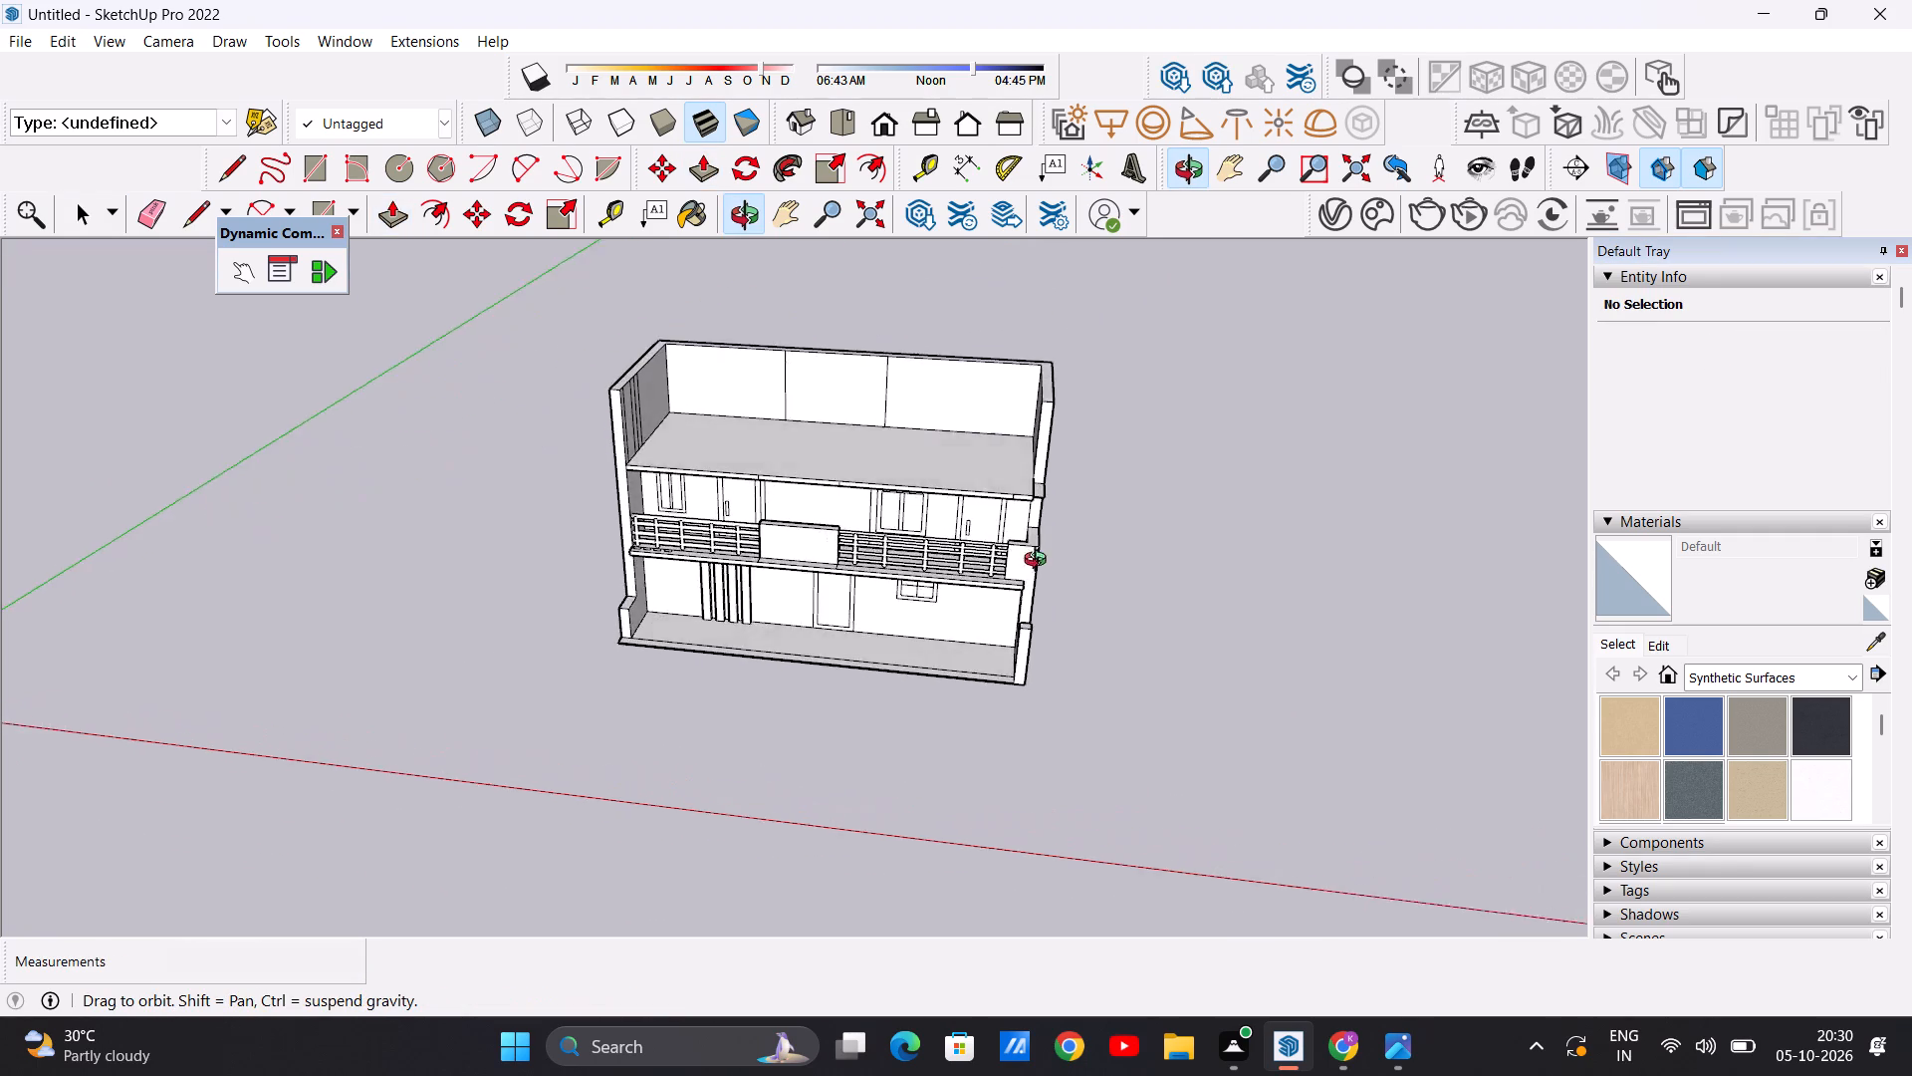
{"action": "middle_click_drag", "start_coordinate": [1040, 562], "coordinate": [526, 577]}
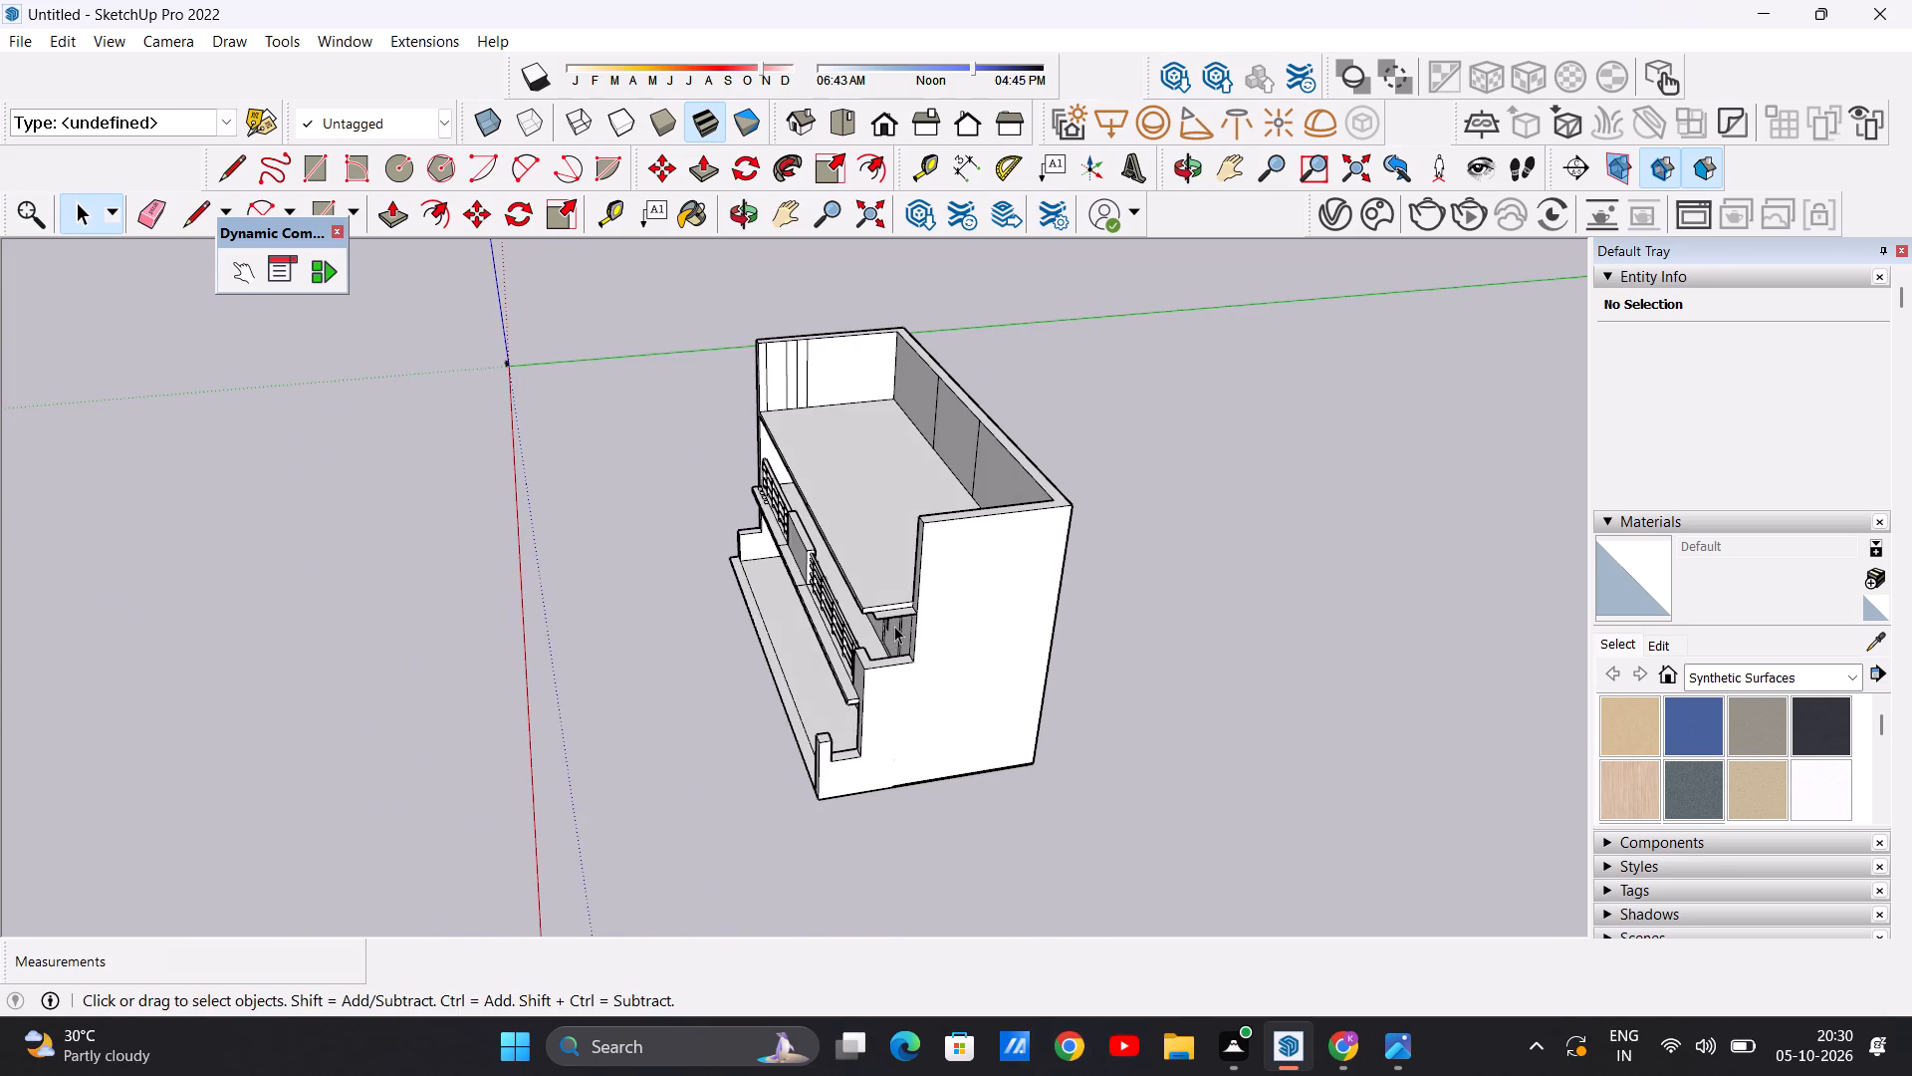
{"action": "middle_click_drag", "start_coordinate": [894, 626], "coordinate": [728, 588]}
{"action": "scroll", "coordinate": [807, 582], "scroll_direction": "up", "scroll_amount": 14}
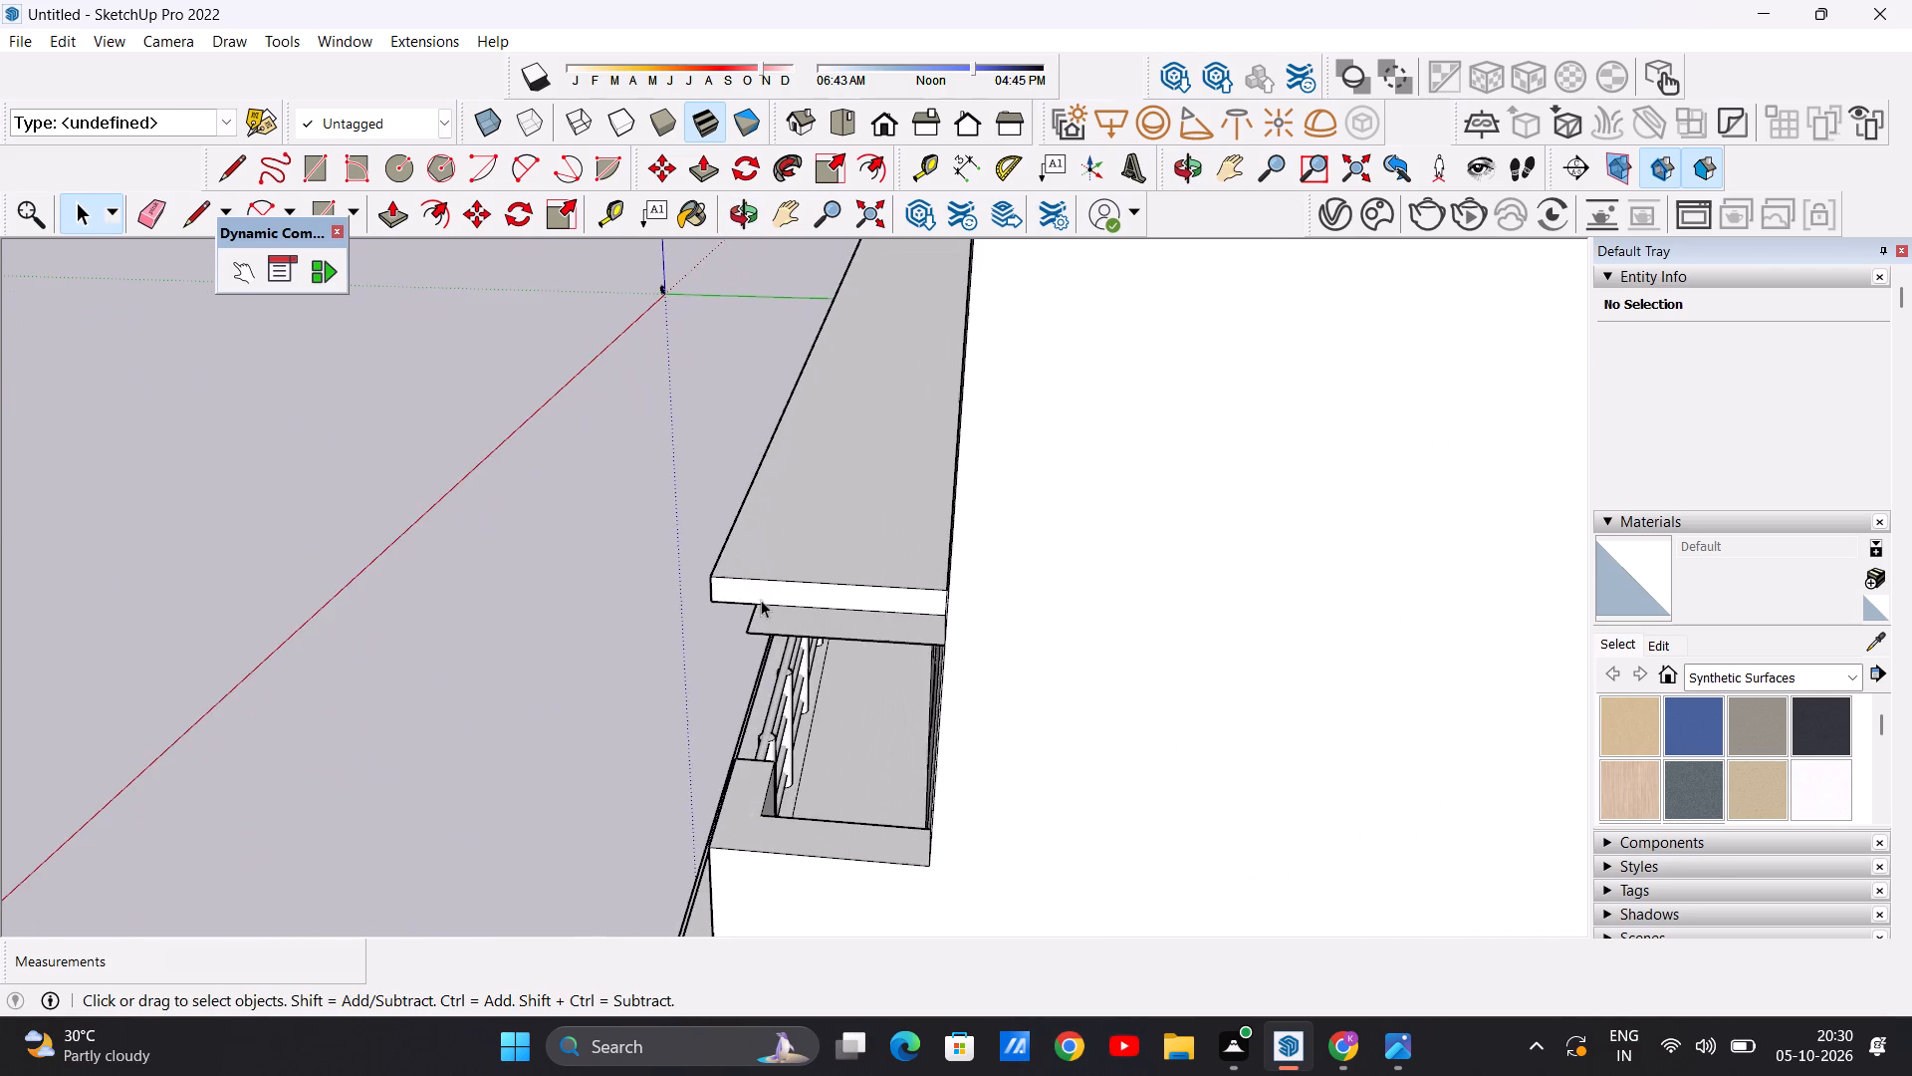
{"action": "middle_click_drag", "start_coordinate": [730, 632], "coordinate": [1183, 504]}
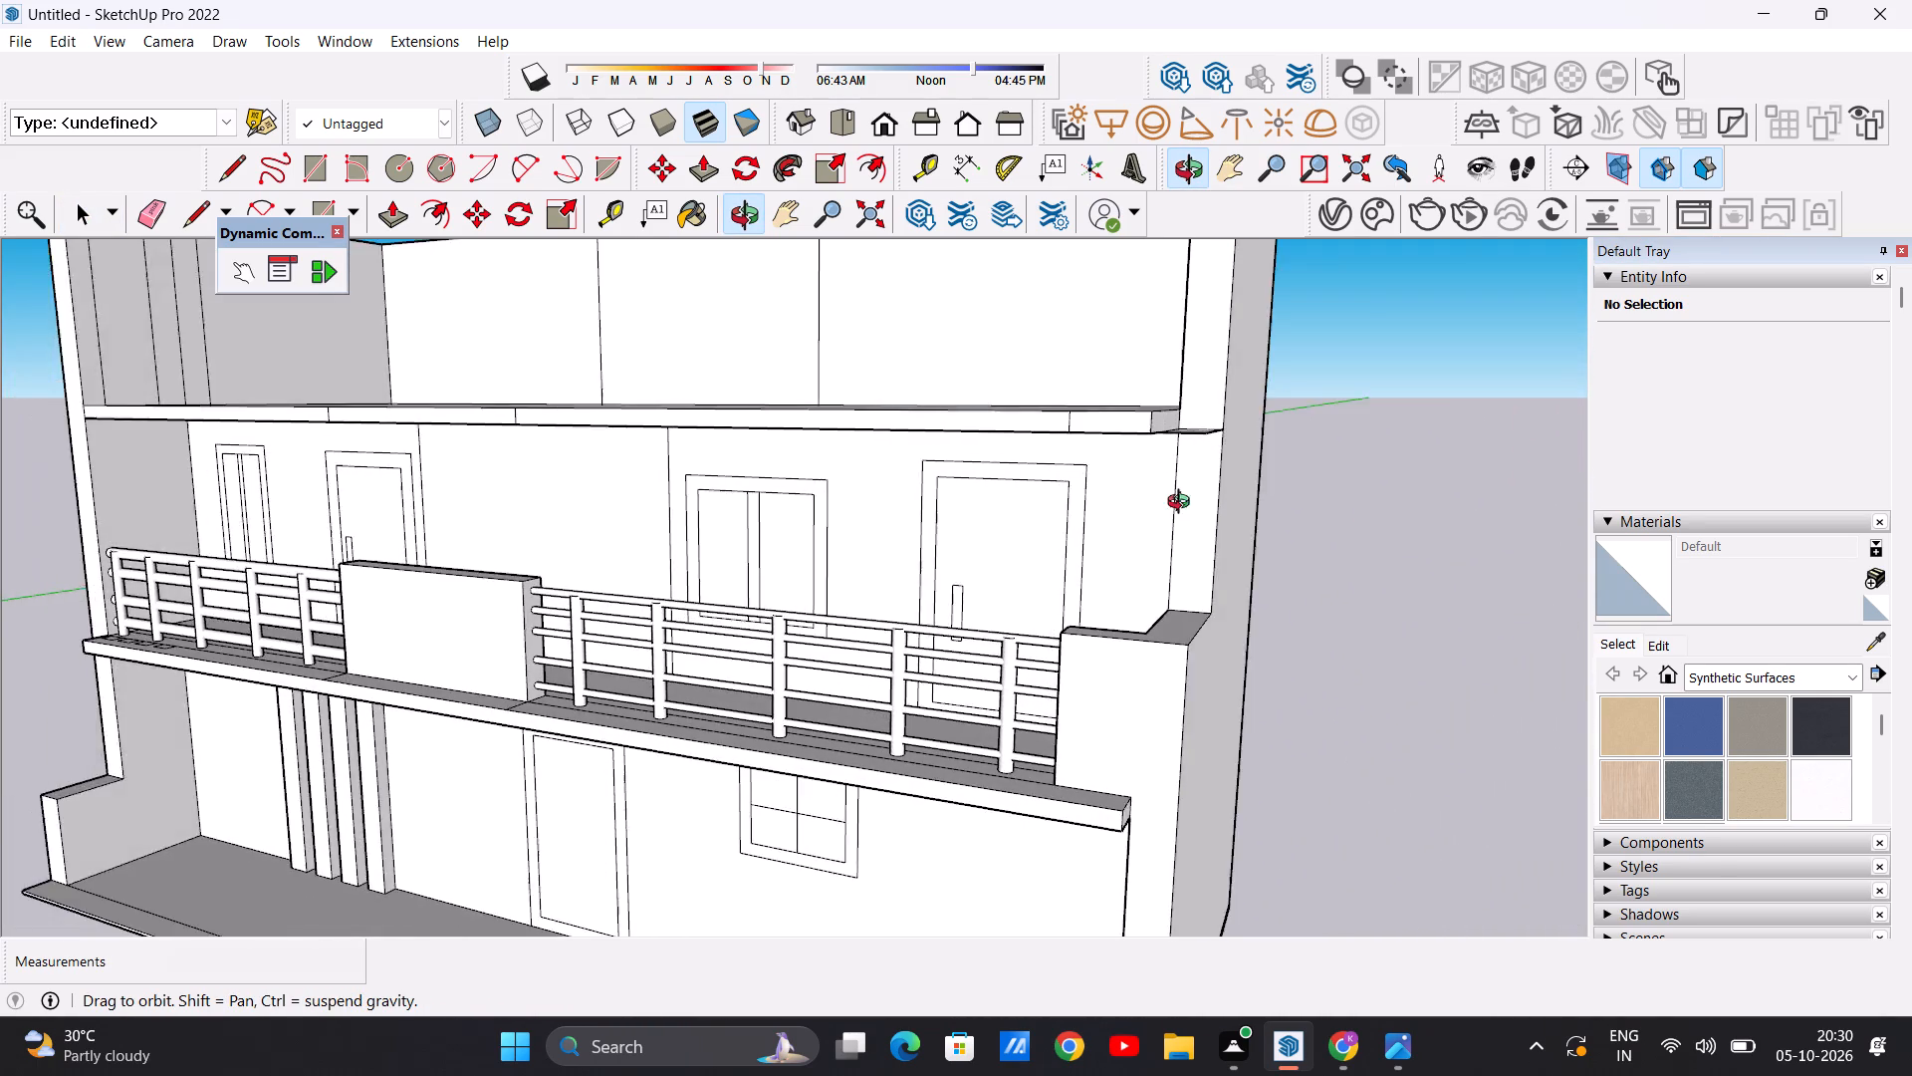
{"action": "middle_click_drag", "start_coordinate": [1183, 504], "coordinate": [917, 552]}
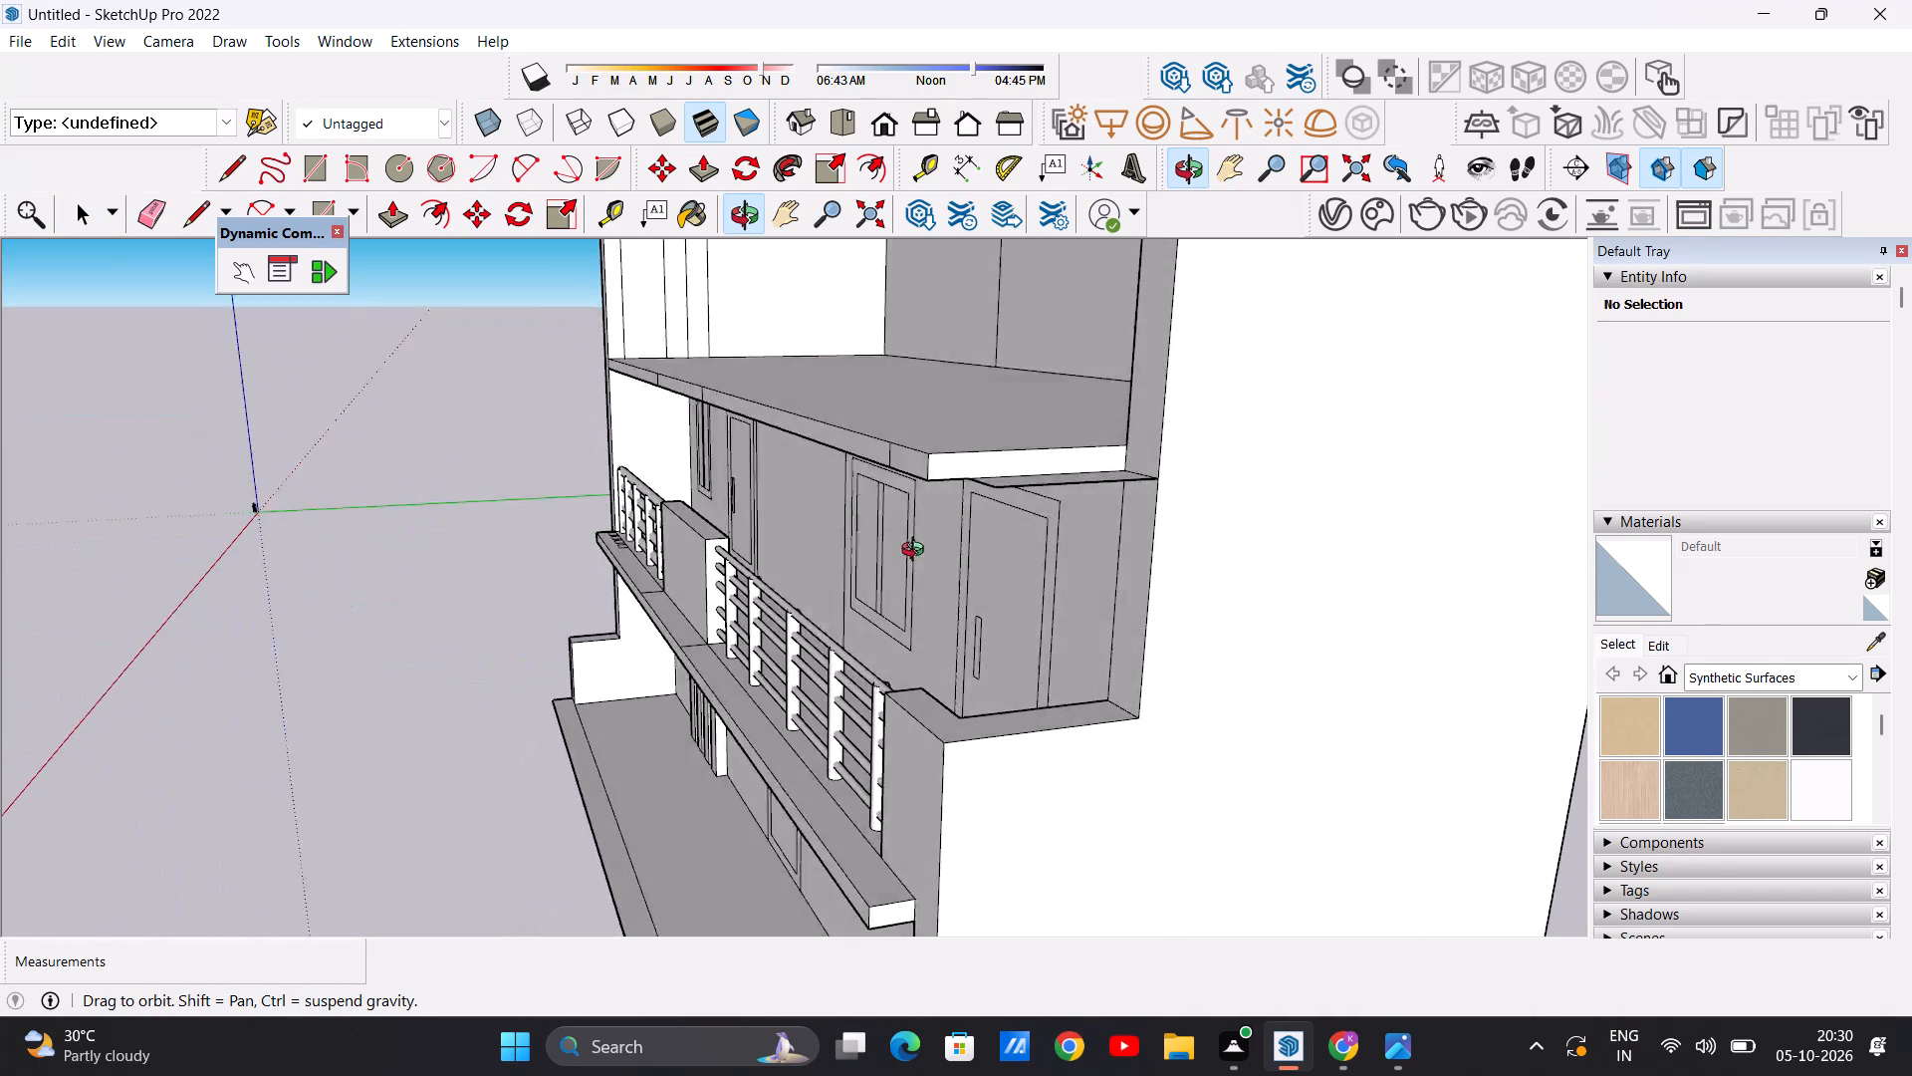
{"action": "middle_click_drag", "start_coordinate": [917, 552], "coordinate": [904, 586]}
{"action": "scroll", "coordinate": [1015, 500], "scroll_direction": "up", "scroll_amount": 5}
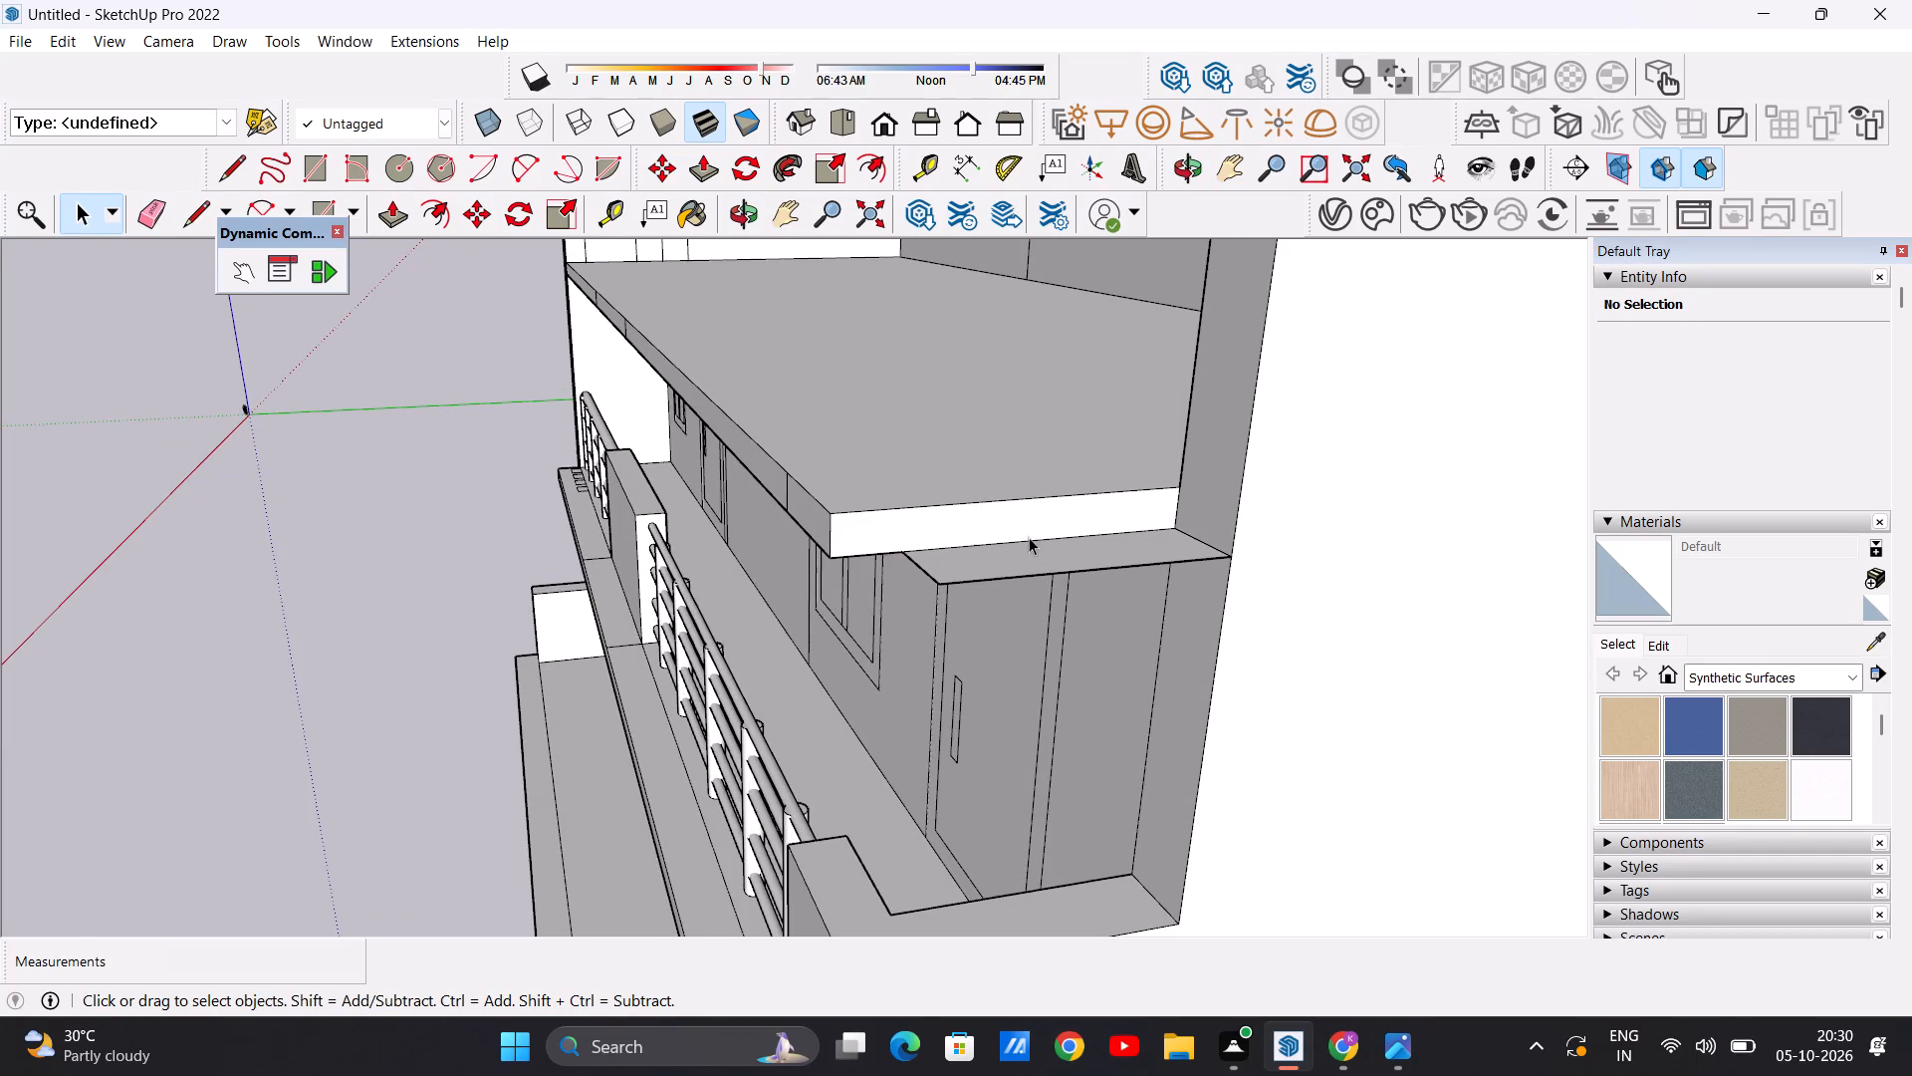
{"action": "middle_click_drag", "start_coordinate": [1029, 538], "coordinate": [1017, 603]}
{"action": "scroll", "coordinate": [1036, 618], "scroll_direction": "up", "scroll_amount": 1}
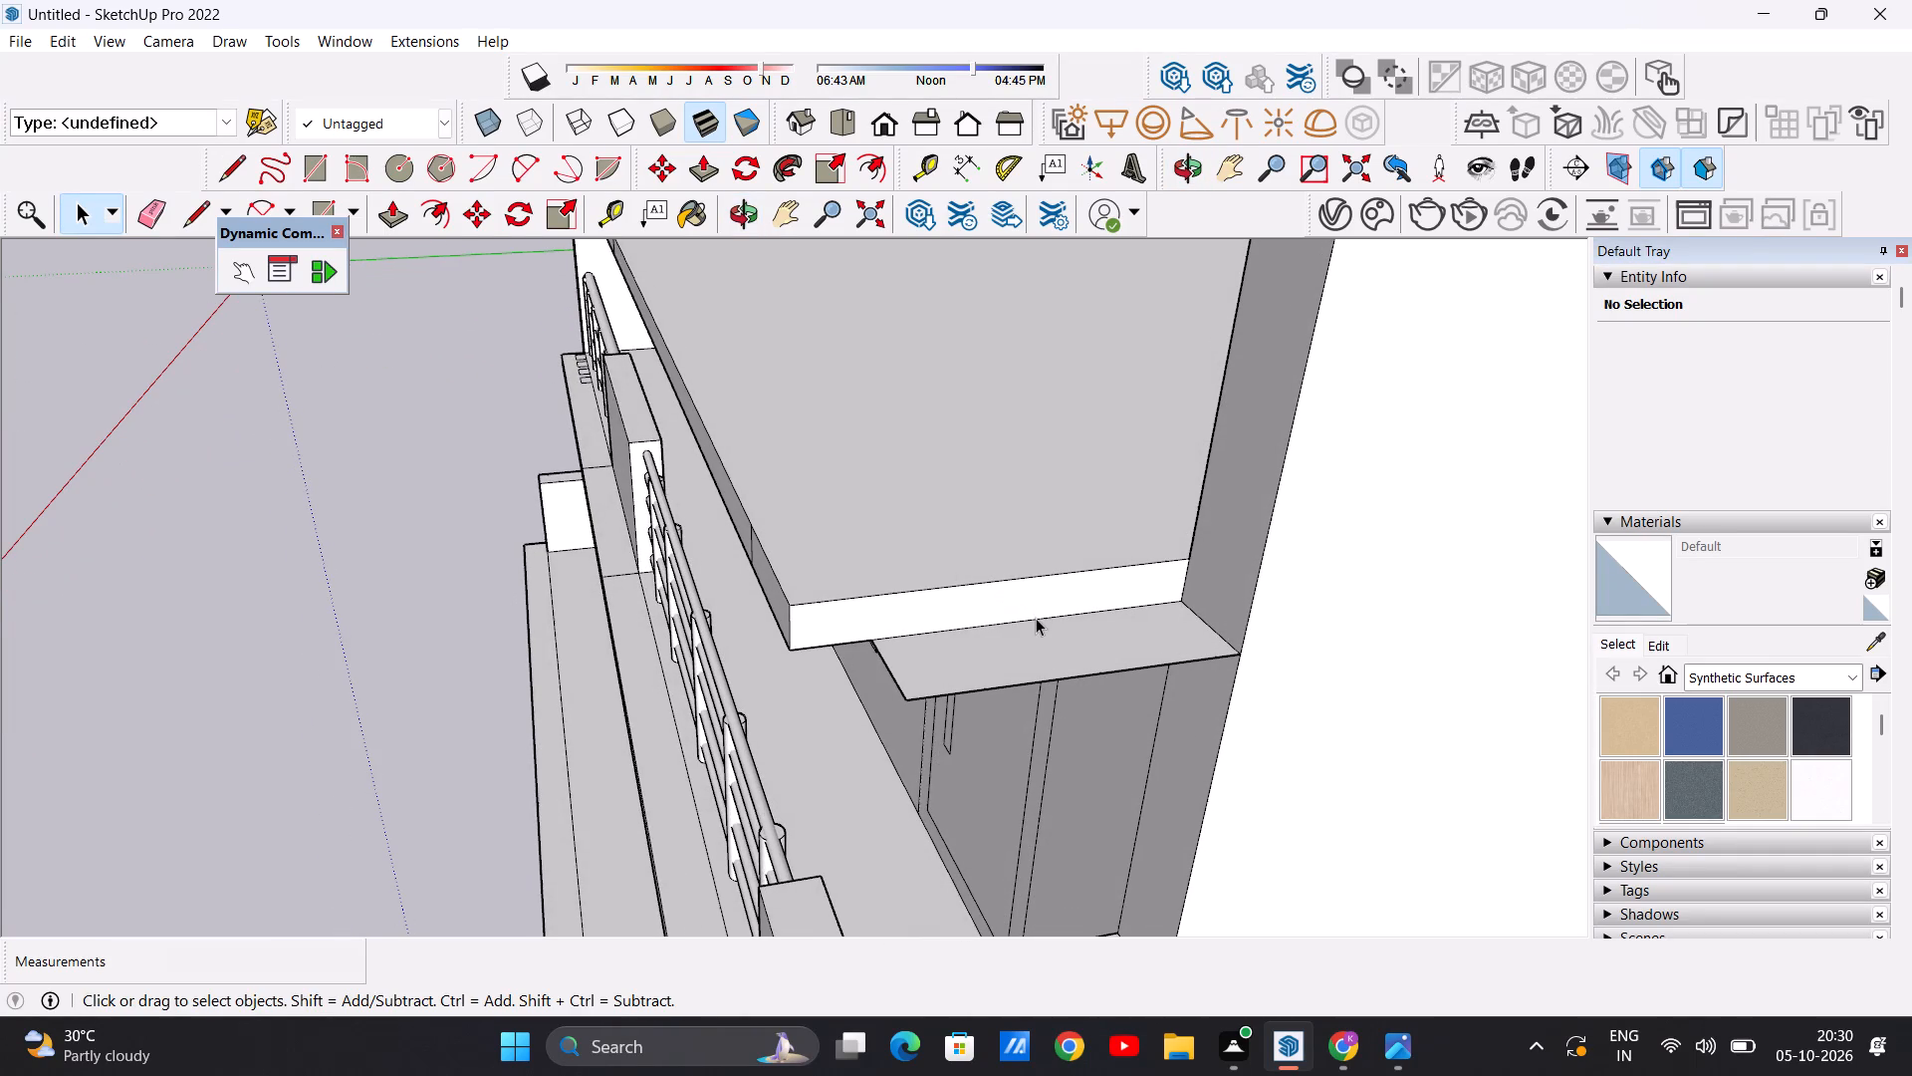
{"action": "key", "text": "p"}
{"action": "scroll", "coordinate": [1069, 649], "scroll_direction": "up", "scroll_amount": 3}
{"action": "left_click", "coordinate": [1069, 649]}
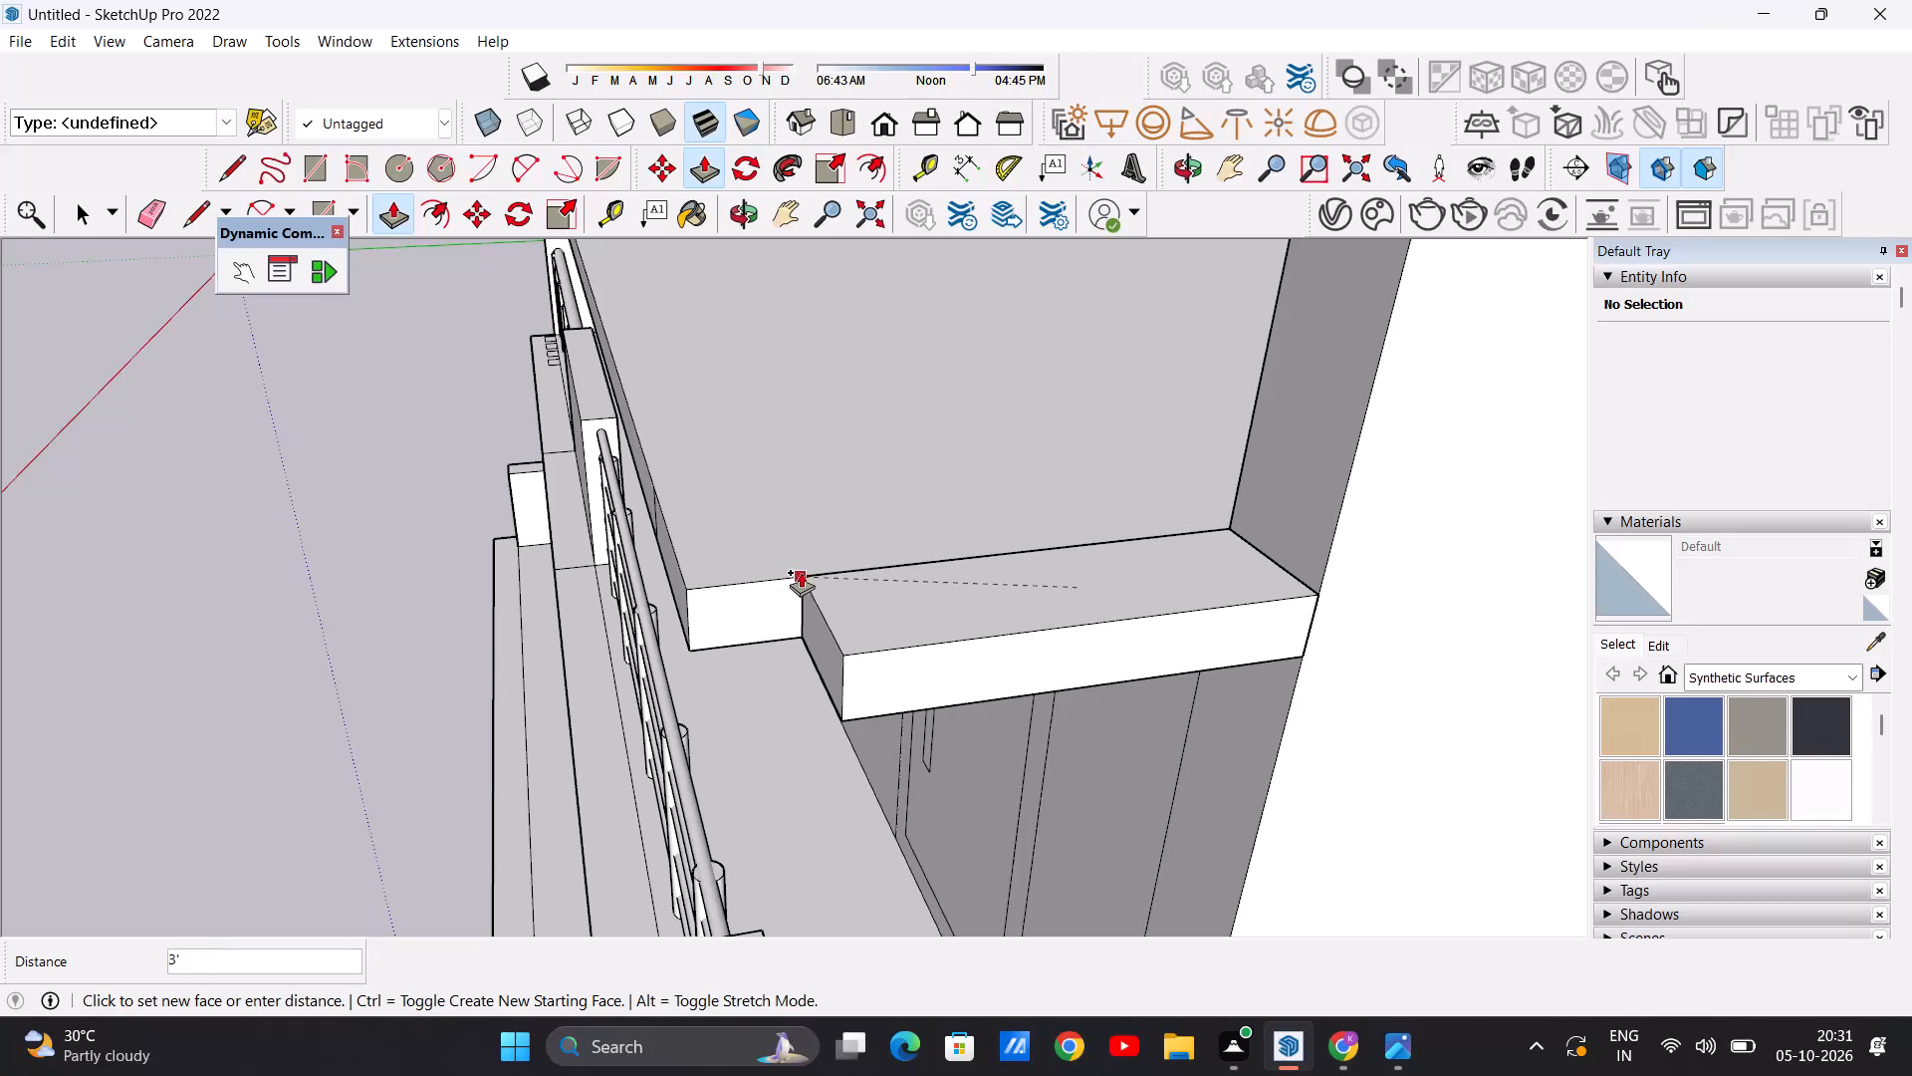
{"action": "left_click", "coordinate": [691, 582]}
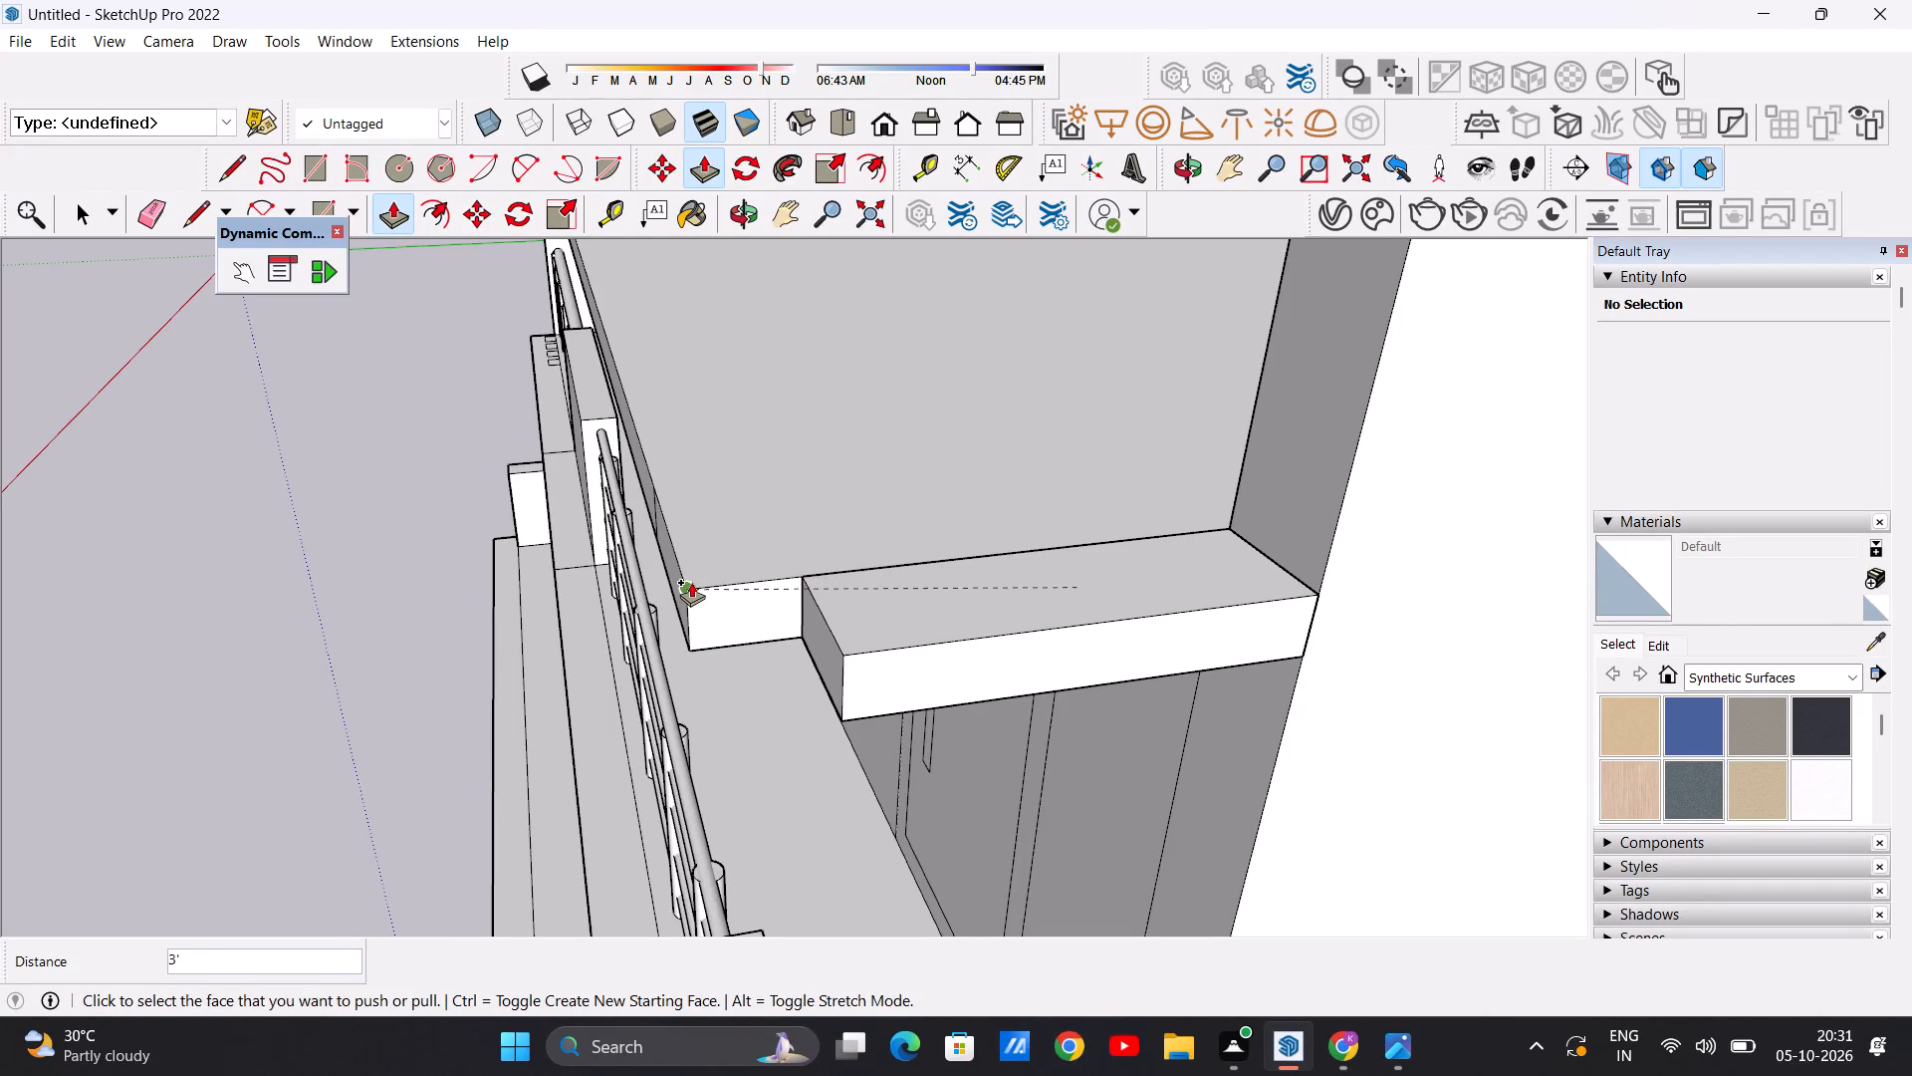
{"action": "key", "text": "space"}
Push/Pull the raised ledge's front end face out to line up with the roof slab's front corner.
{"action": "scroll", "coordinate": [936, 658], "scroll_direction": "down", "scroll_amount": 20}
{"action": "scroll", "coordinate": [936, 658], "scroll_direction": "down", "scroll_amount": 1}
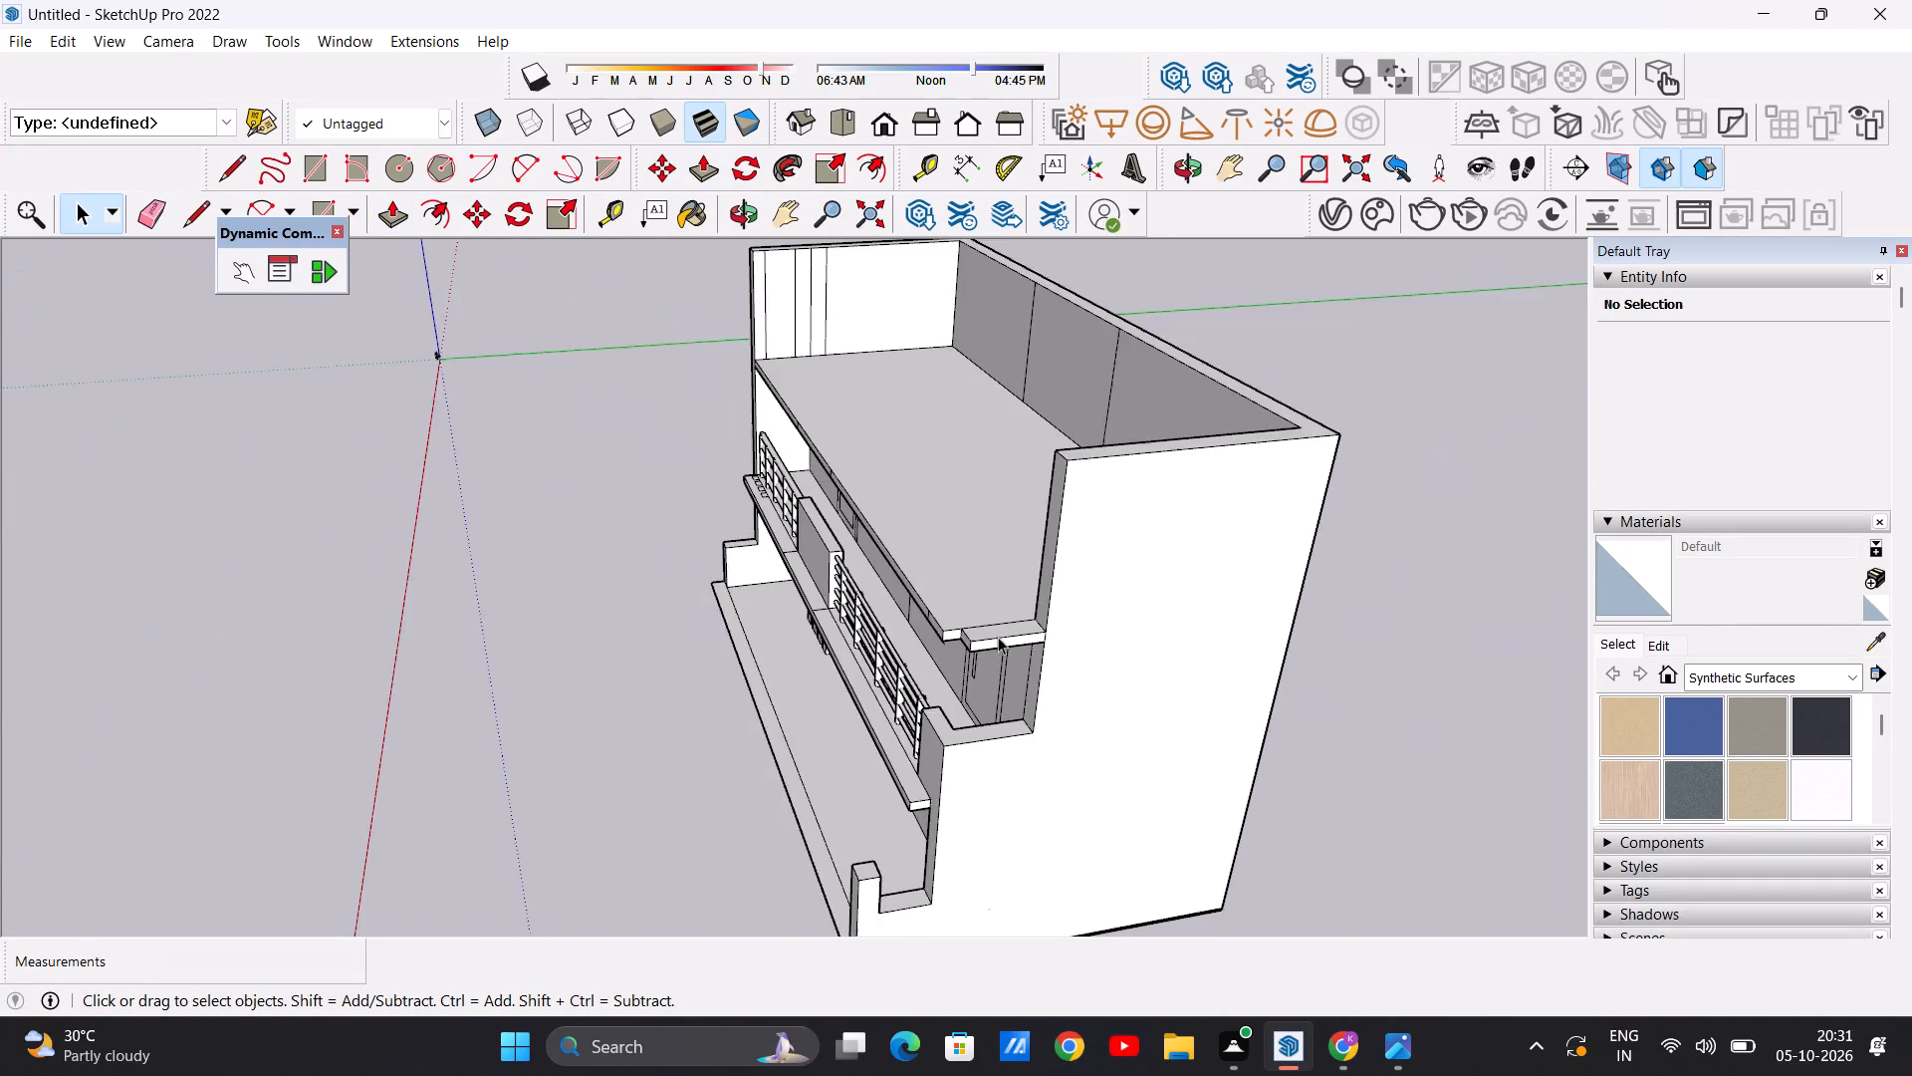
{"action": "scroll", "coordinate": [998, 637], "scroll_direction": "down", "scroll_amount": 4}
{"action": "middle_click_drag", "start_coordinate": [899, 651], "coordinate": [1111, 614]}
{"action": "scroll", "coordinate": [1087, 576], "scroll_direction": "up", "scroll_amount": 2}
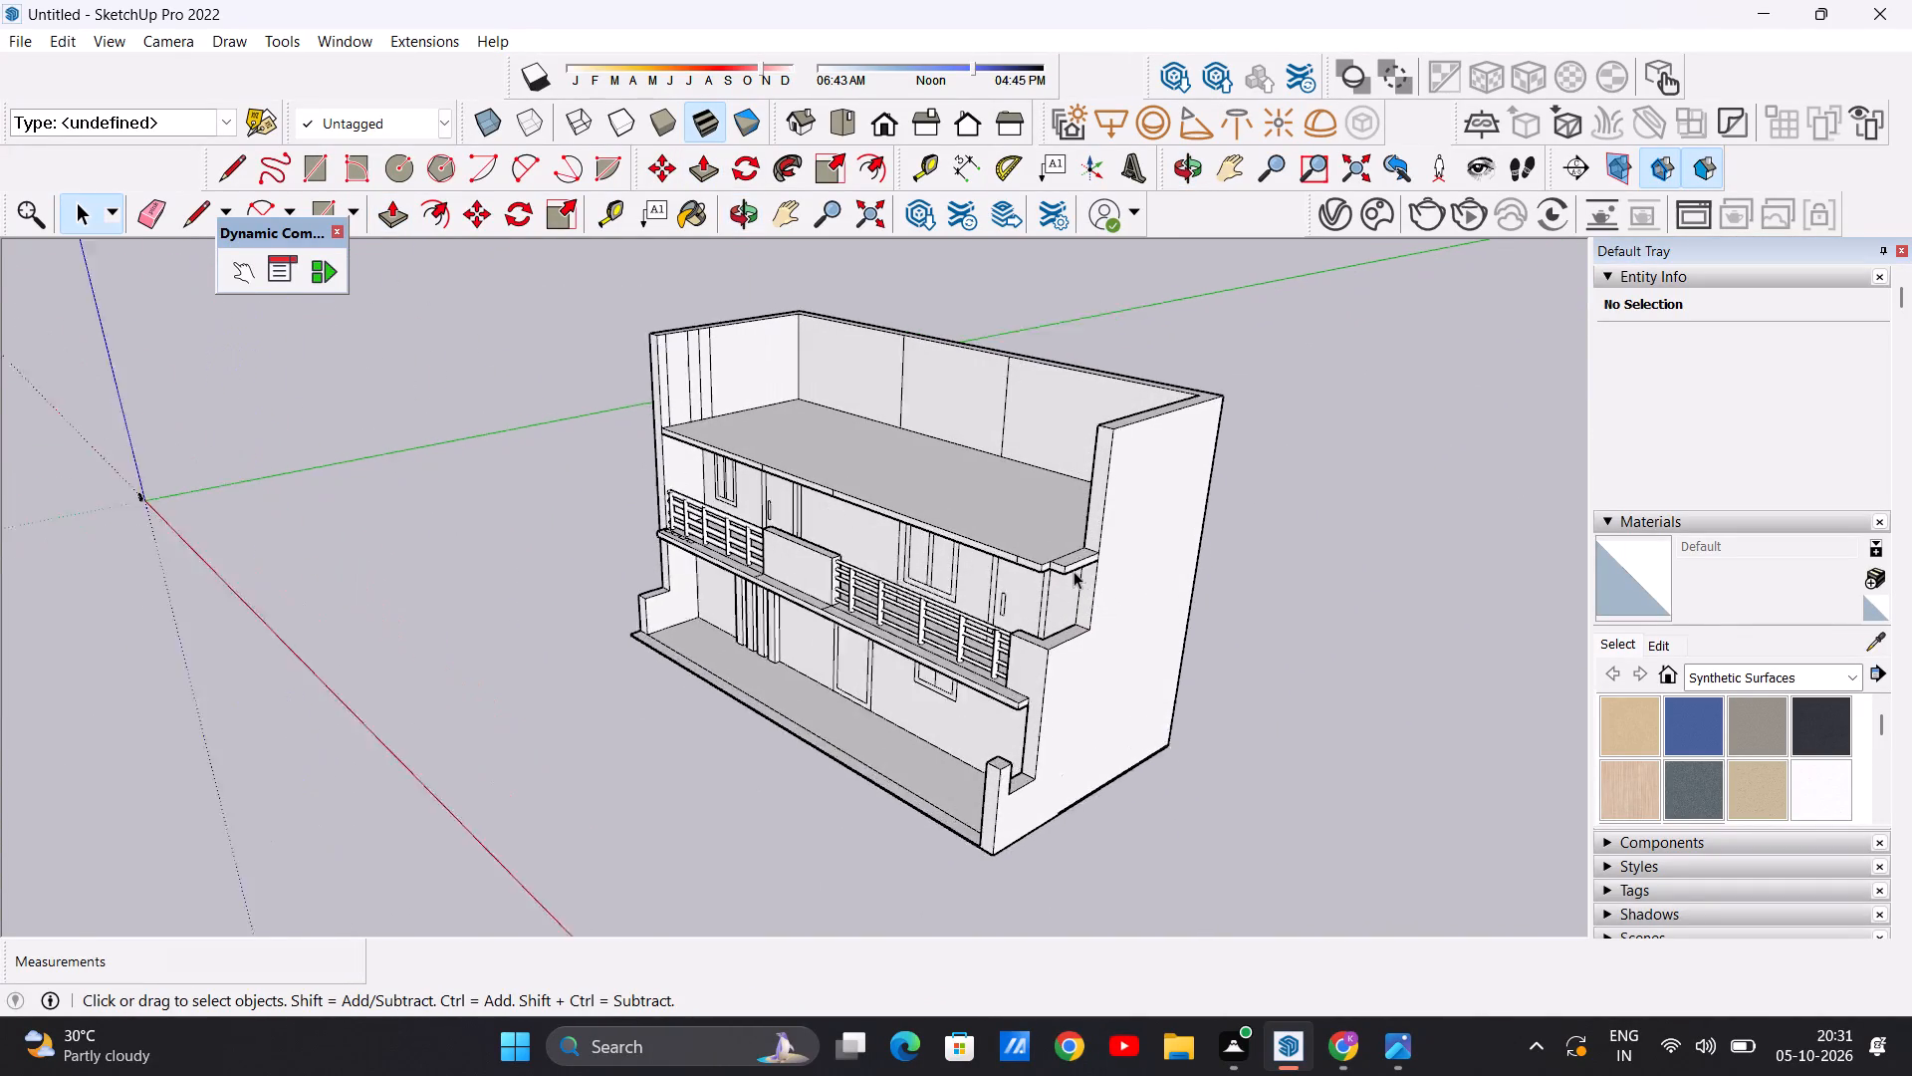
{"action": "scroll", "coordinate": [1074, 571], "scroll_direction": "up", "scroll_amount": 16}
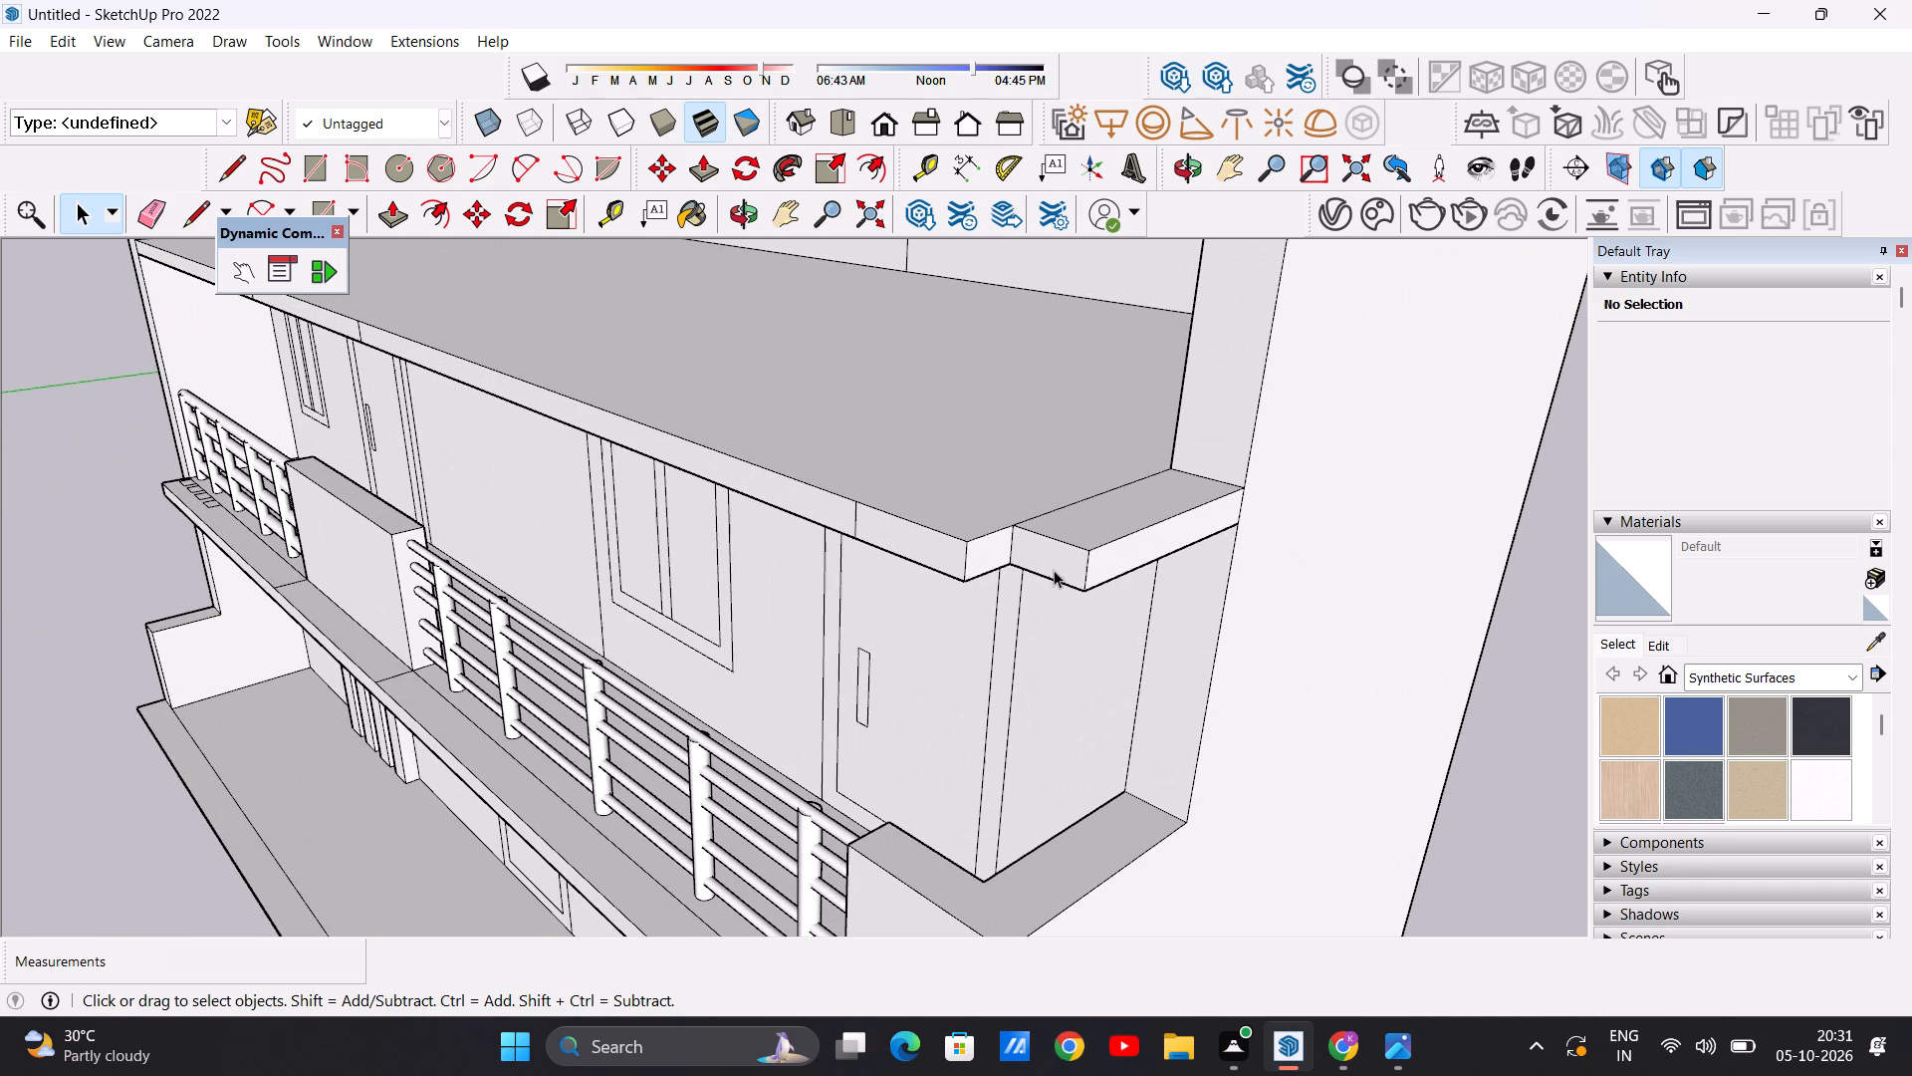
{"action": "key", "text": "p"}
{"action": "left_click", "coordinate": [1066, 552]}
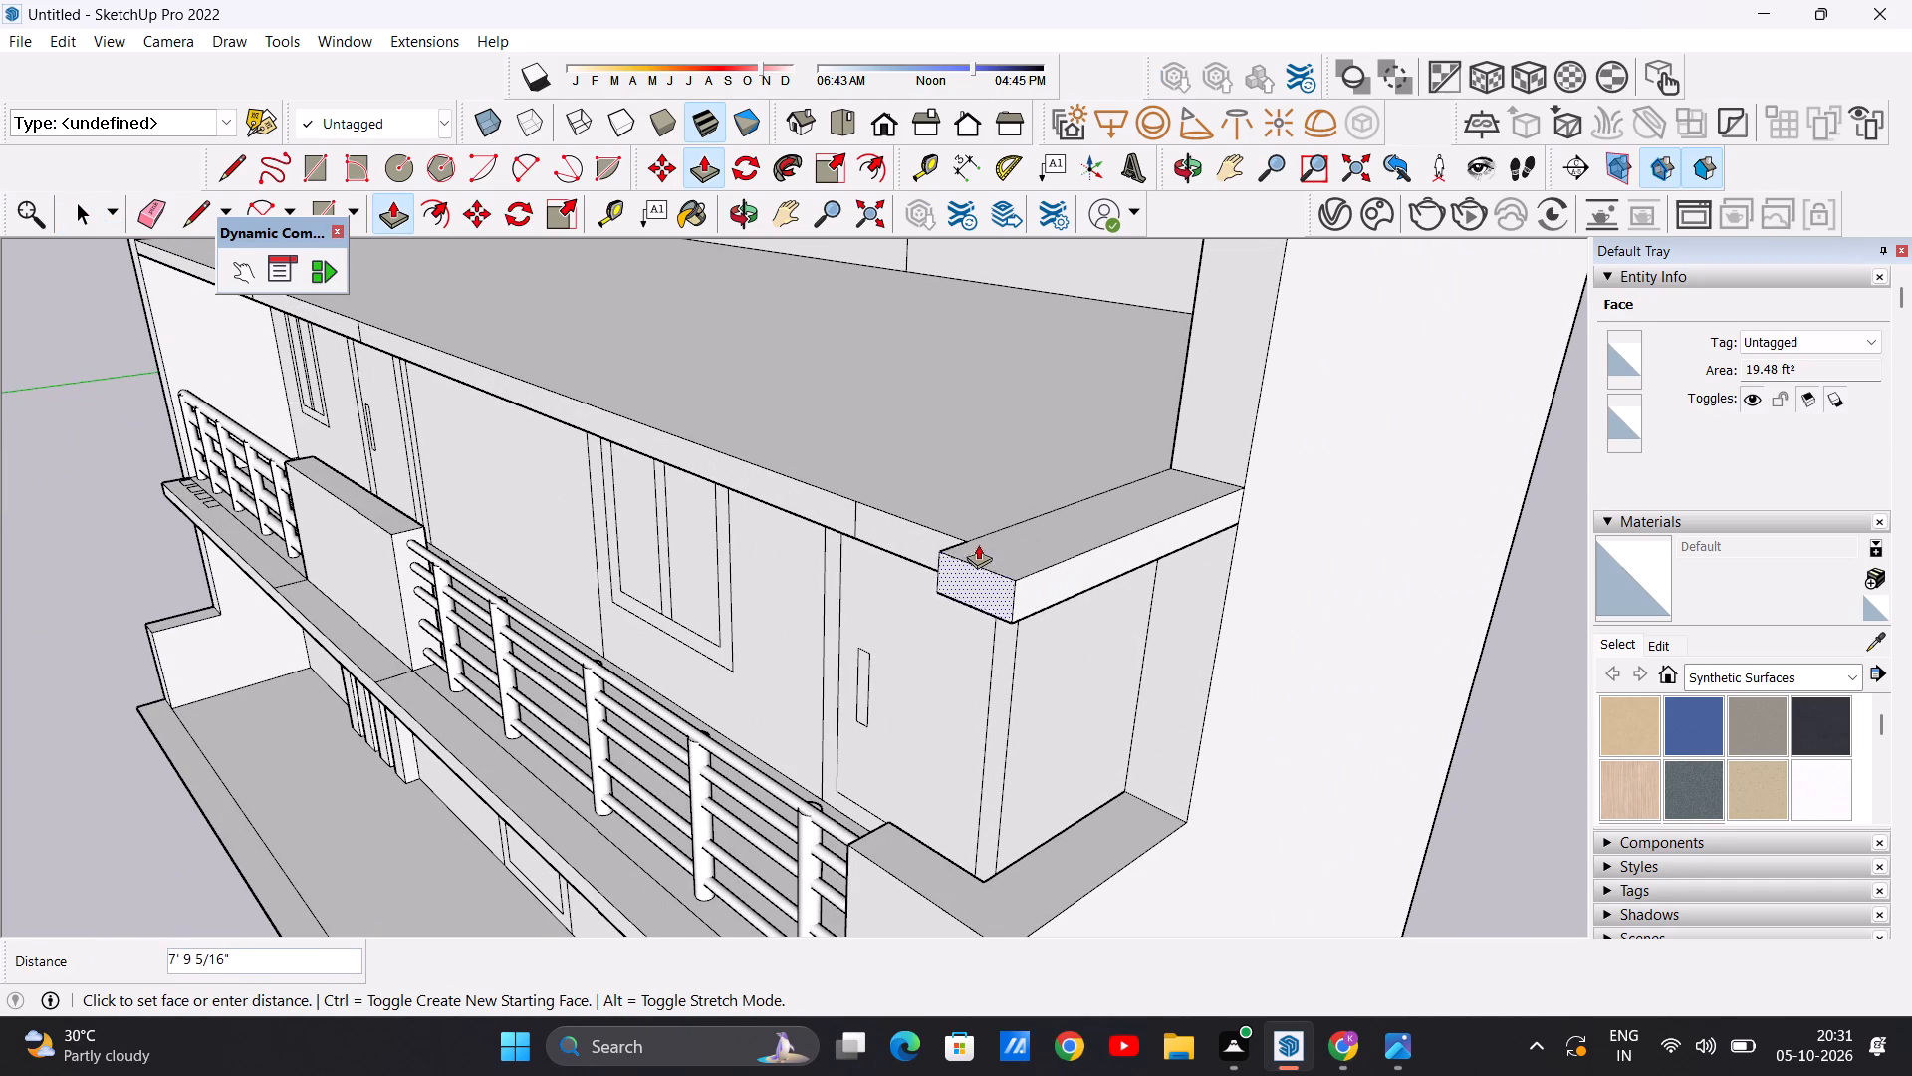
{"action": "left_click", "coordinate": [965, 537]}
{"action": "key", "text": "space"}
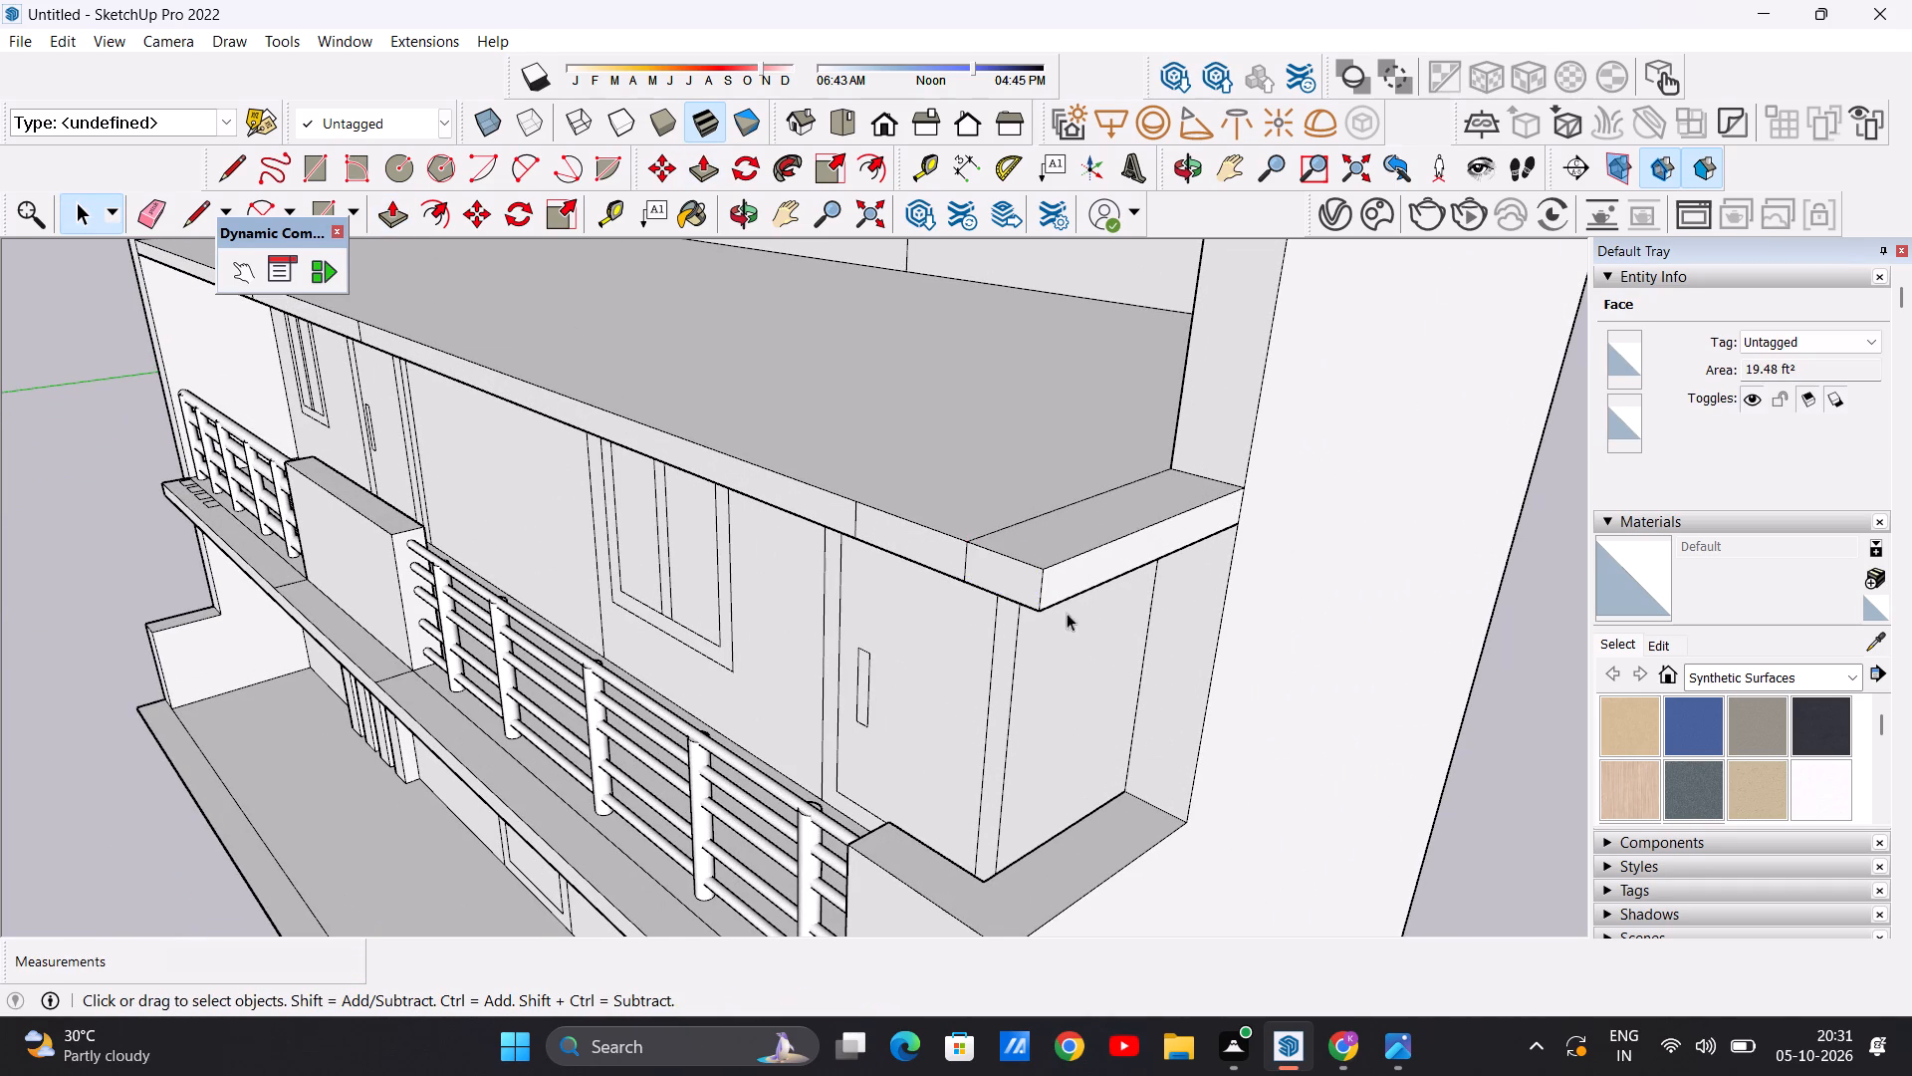
Examine the extended ledge and its junction with the roof slab and side wall from the front and above.
{"action": "scroll", "coordinate": [1098, 612], "scroll_direction": "down", "scroll_amount": 17}
{"action": "middle_click_drag", "start_coordinate": [963, 563], "coordinate": [1310, 513]}
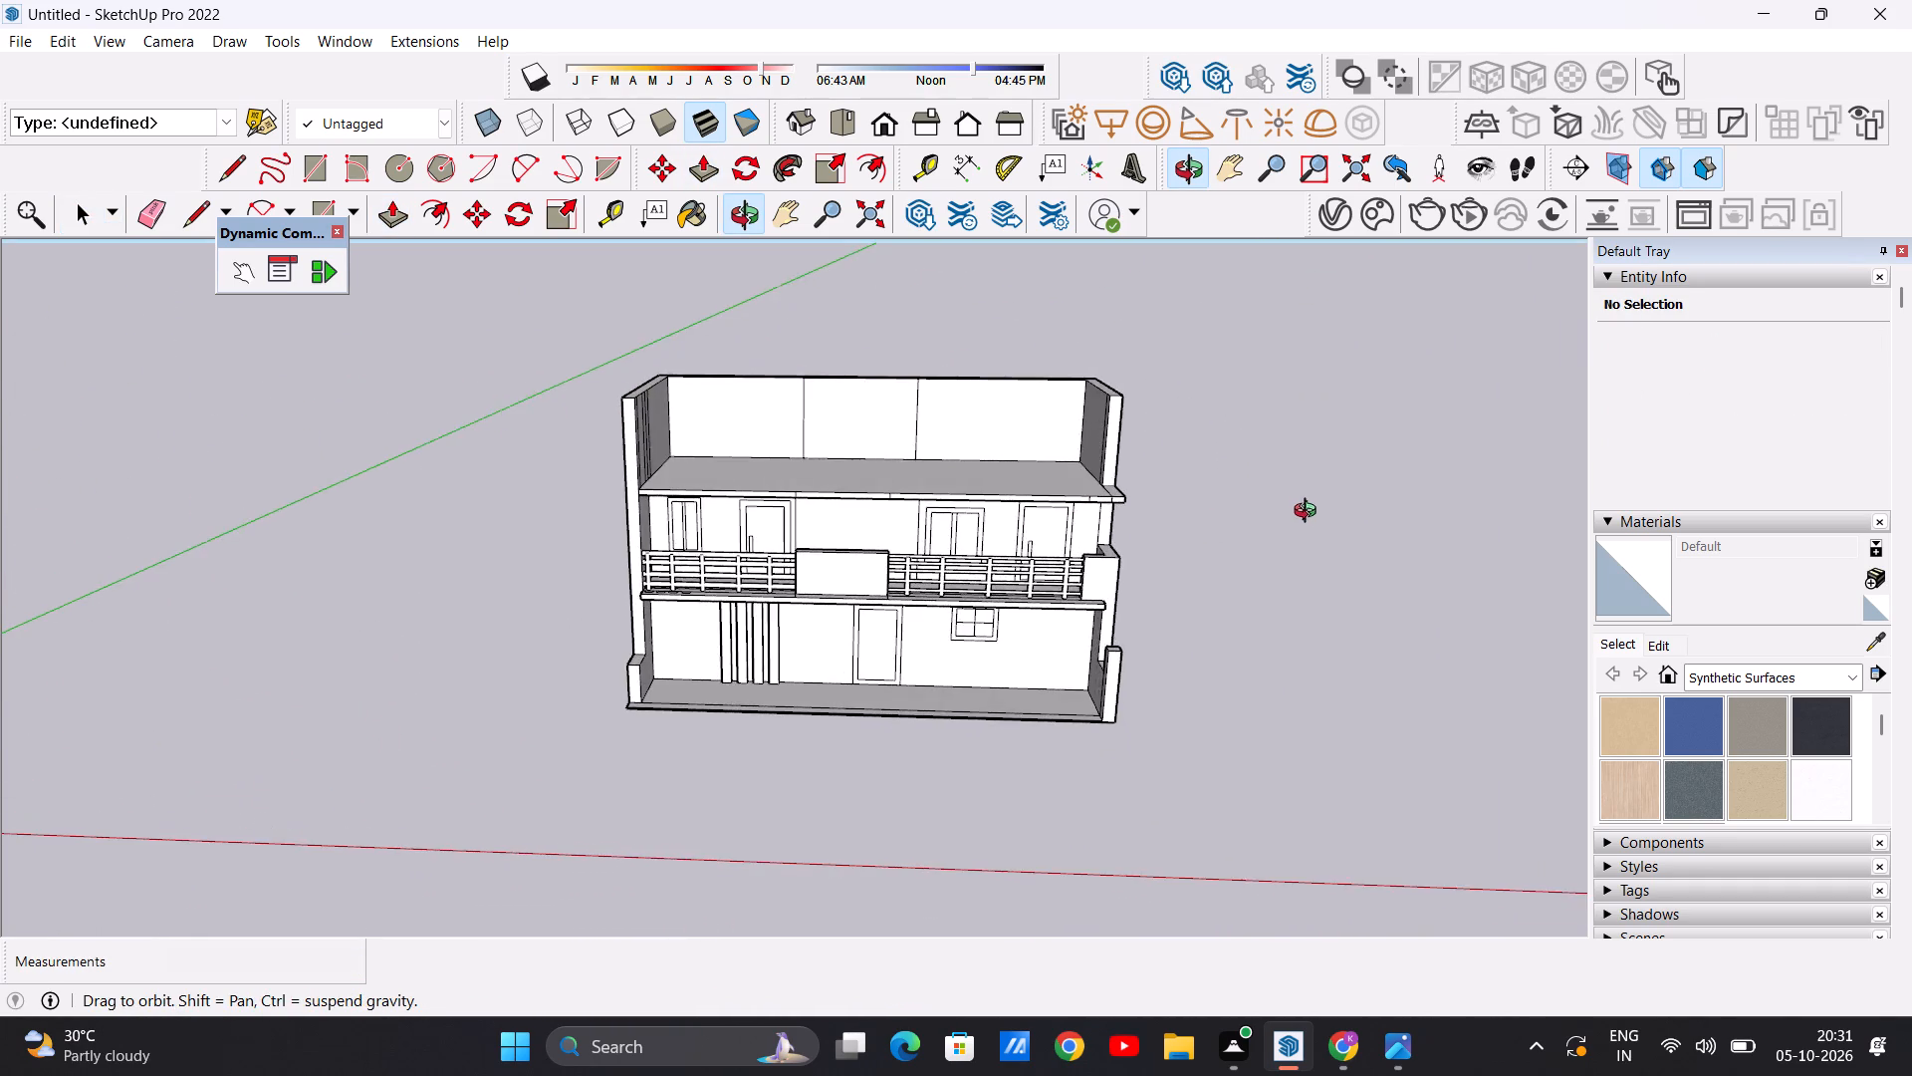
{"action": "middle_click_drag", "start_coordinate": [1310, 513], "coordinate": [1293, 469]}
{"action": "middle_click_drag", "start_coordinate": [1233, 511], "coordinate": [1103, 511]}
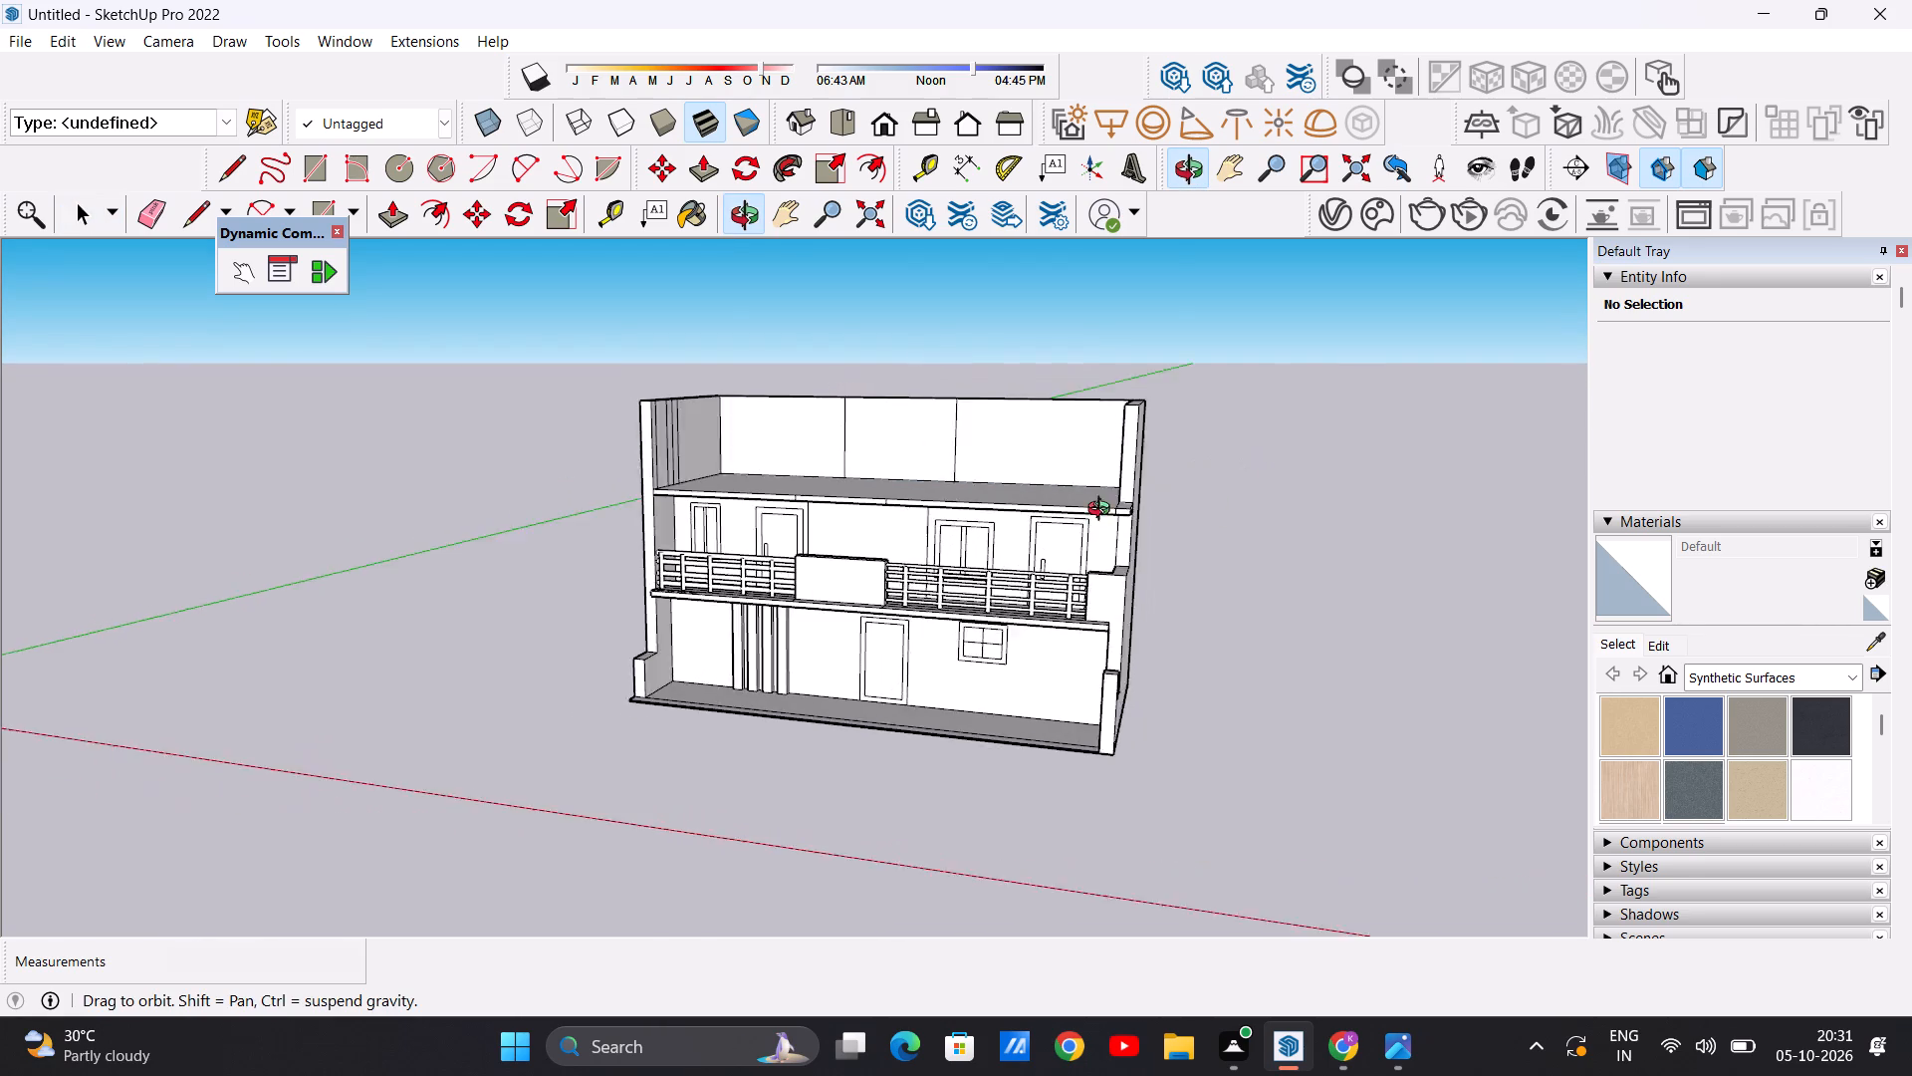
{"action": "middle_click_drag", "start_coordinate": [1103, 511], "coordinate": [1199, 497]}
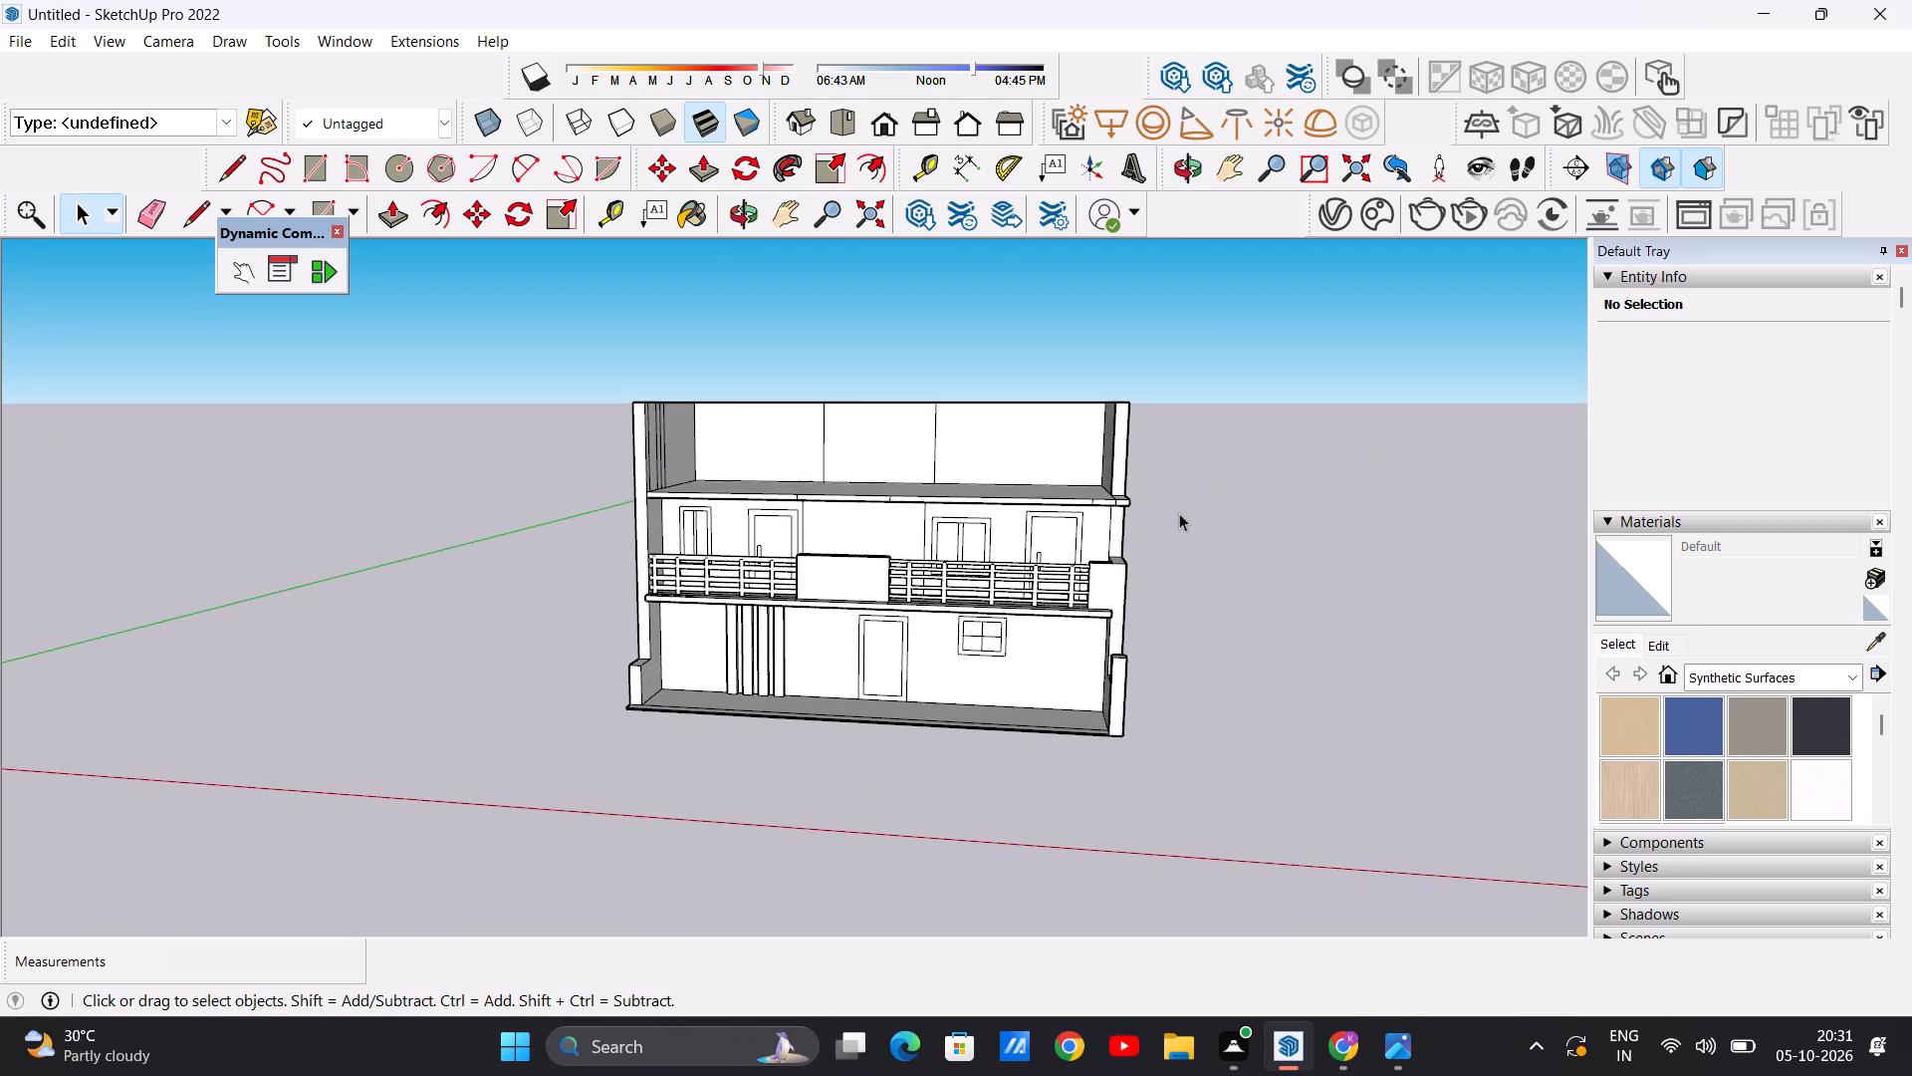
{"action": "scroll", "coordinate": [1148, 531], "scroll_direction": "up", "scroll_amount": 12}
{"action": "scroll", "coordinate": [1145, 571], "scroll_direction": "down", "scroll_amount": 11}
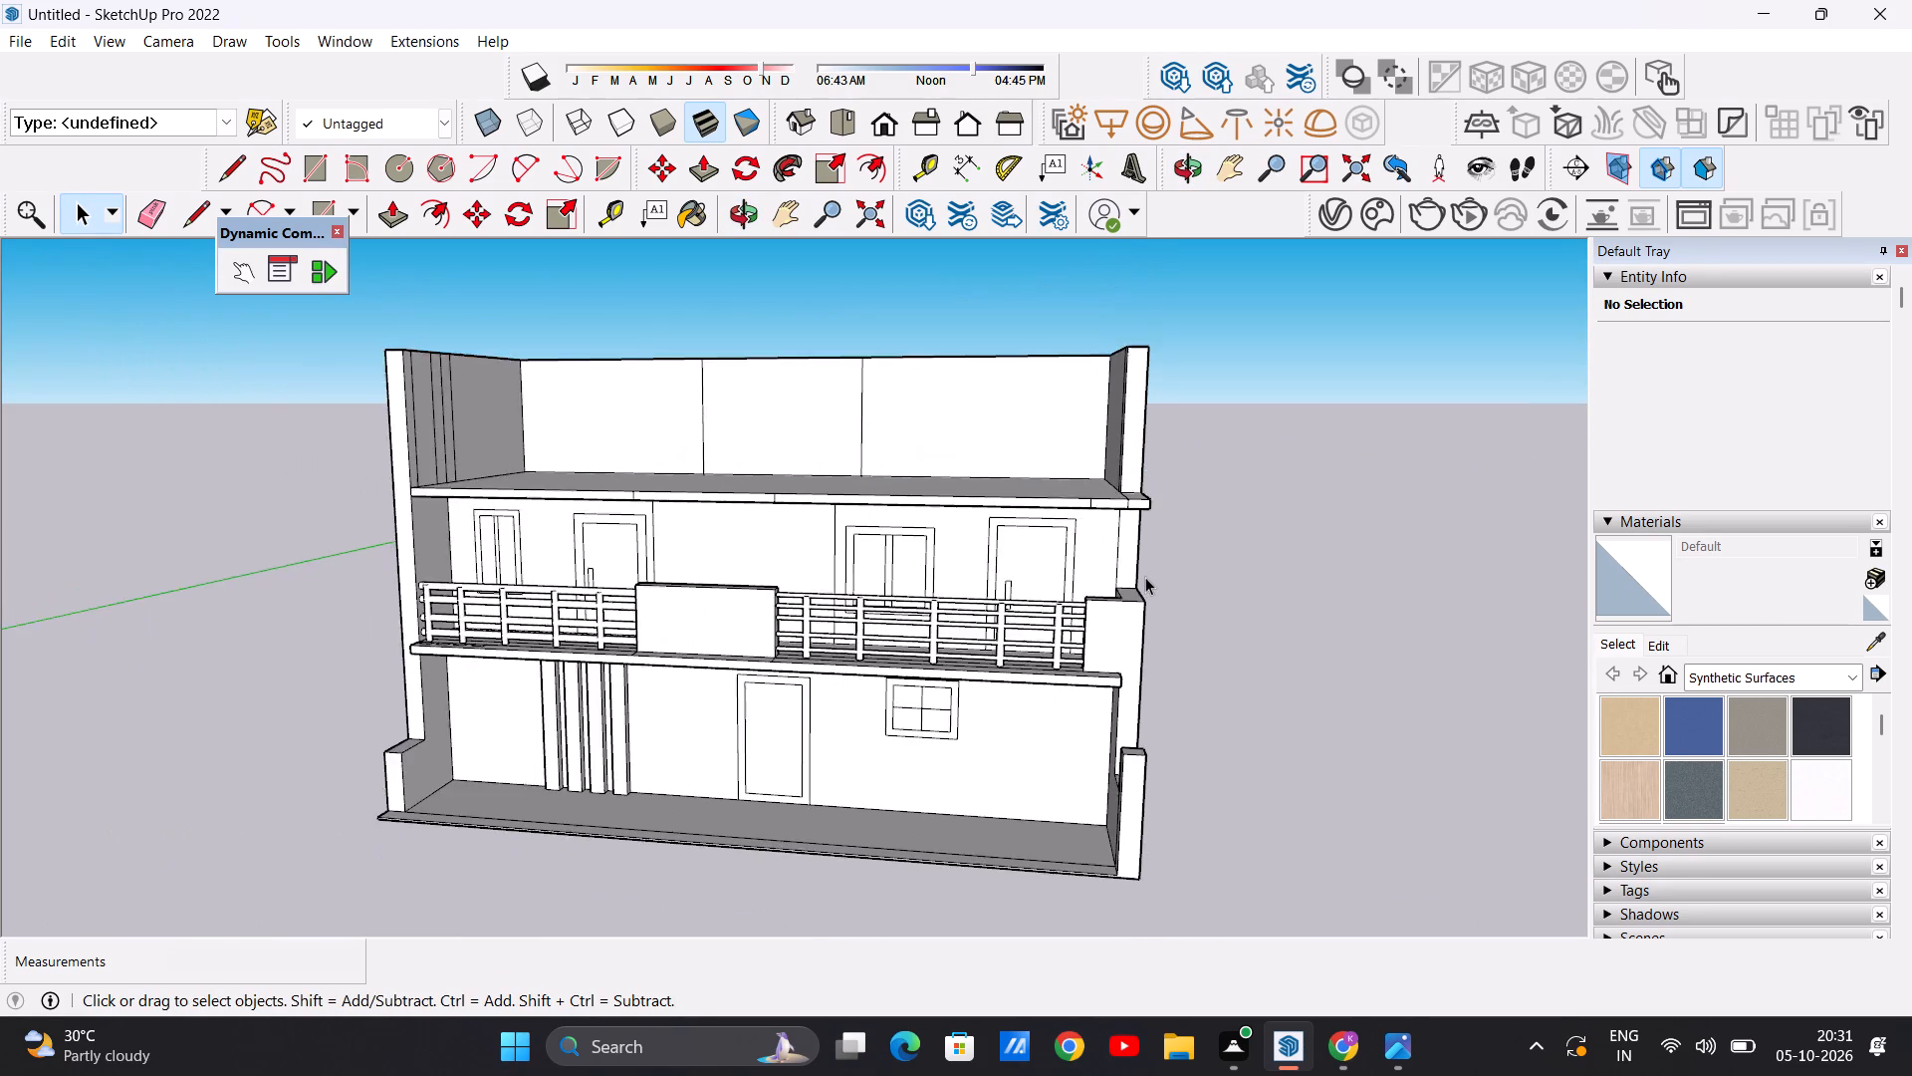
{"action": "scroll", "coordinate": [1145, 577], "scroll_direction": "down", "scroll_amount": 5}
{"action": "middle_click_drag", "start_coordinate": [1131, 552], "coordinate": [883, 629]}
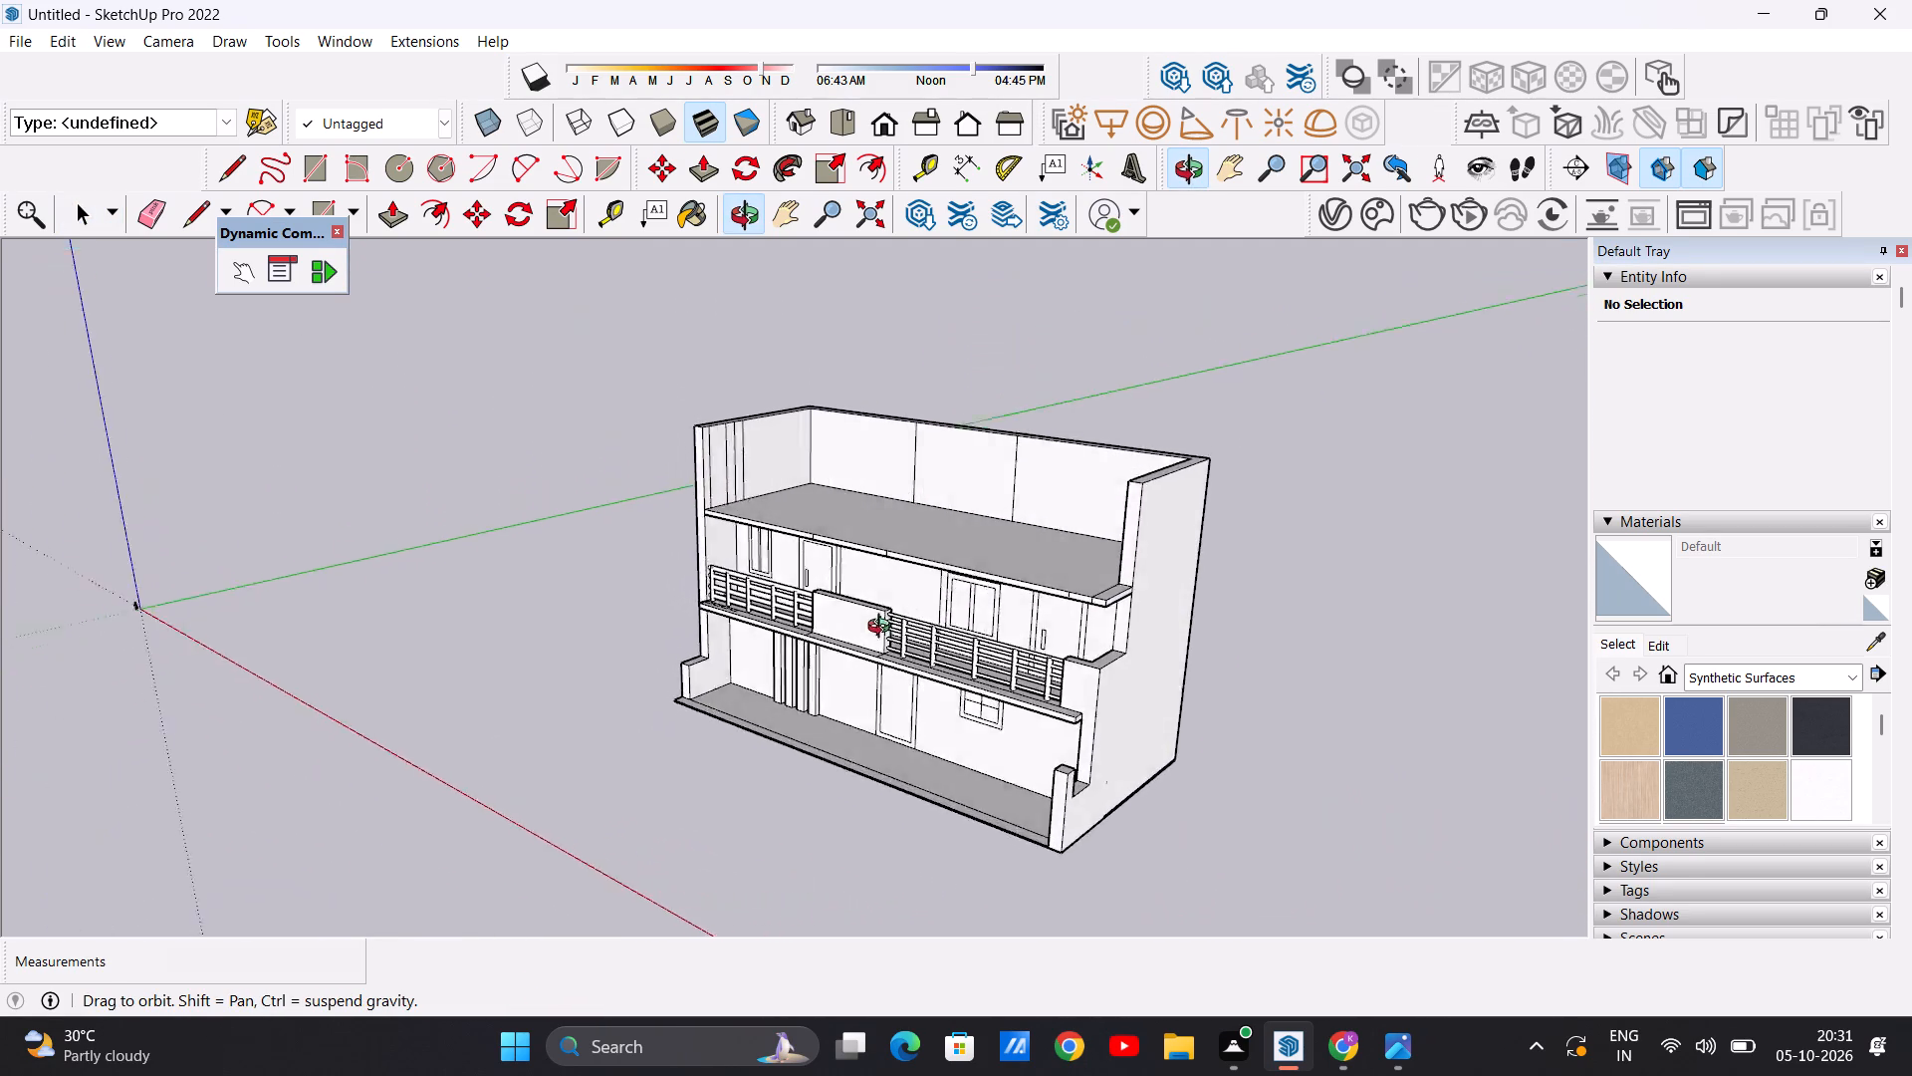
{"action": "middle_click_drag", "start_coordinate": [883, 629], "coordinate": [853, 732]}
{"action": "scroll", "coordinate": [1130, 653], "scroll_direction": "up", "scroll_amount": 11}
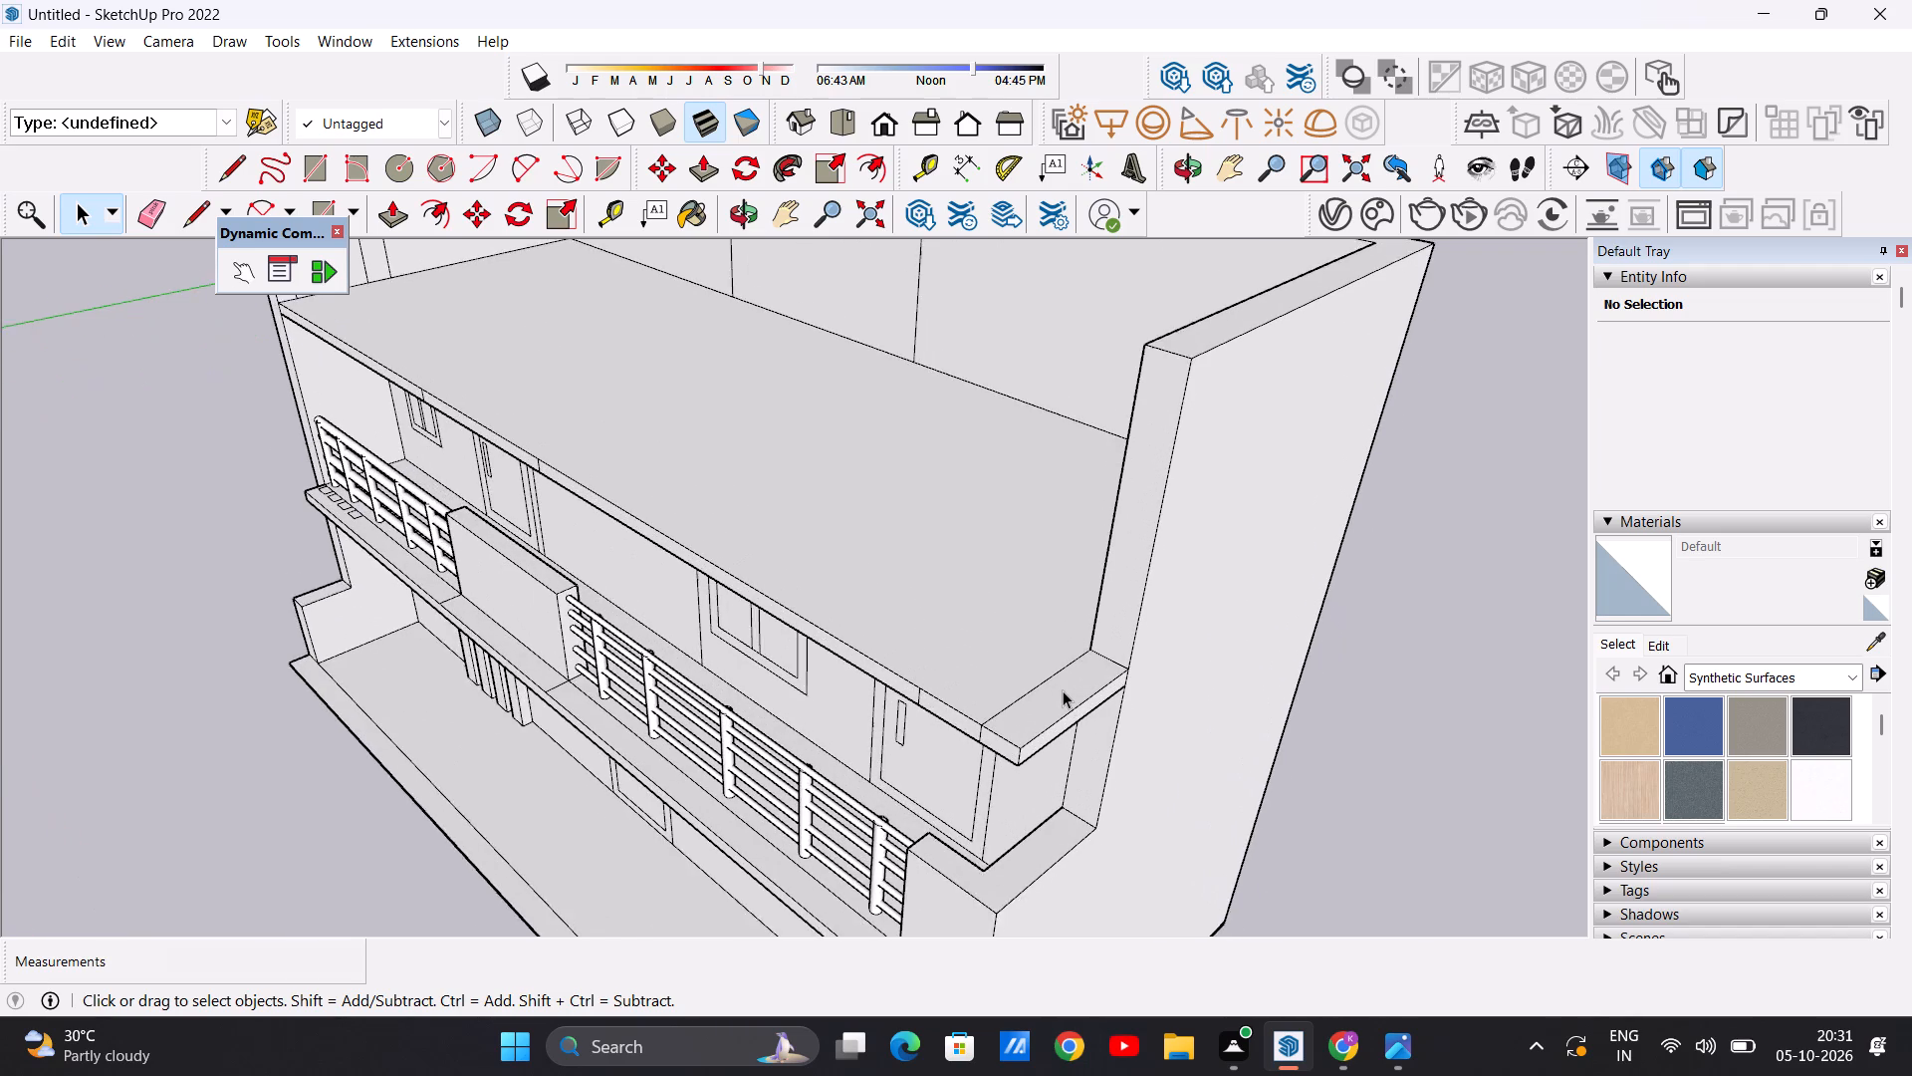
{"action": "scroll", "coordinate": [1063, 690], "scroll_direction": "up", "scroll_amount": 1}
{"action": "scroll", "coordinate": [1063, 691], "scroll_direction": "down", "scroll_amount": 10}
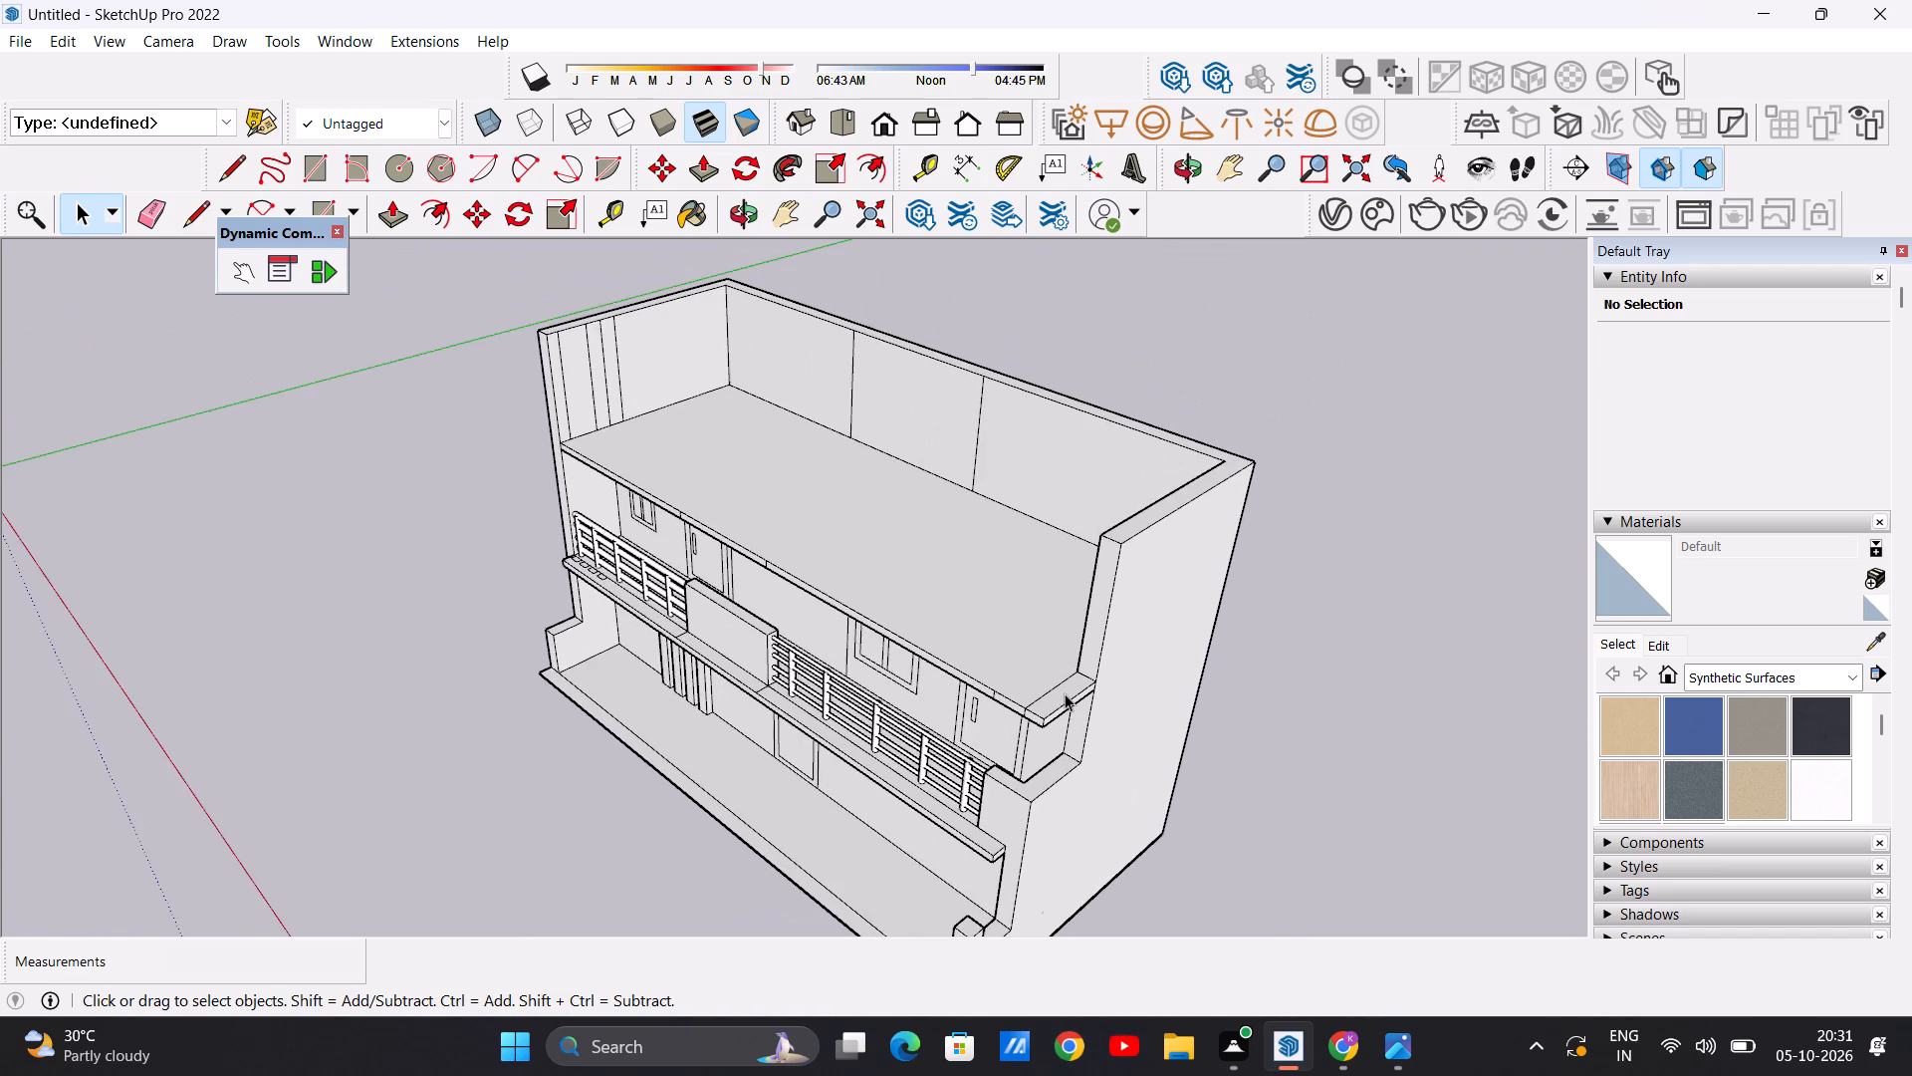
{"action": "scroll", "coordinate": [1065, 693], "scroll_direction": "down", "scroll_amount": 1}
{"action": "scroll", "coordinate": [1069, 692], "scroll_direction": "up", "scroll_amount": 5}
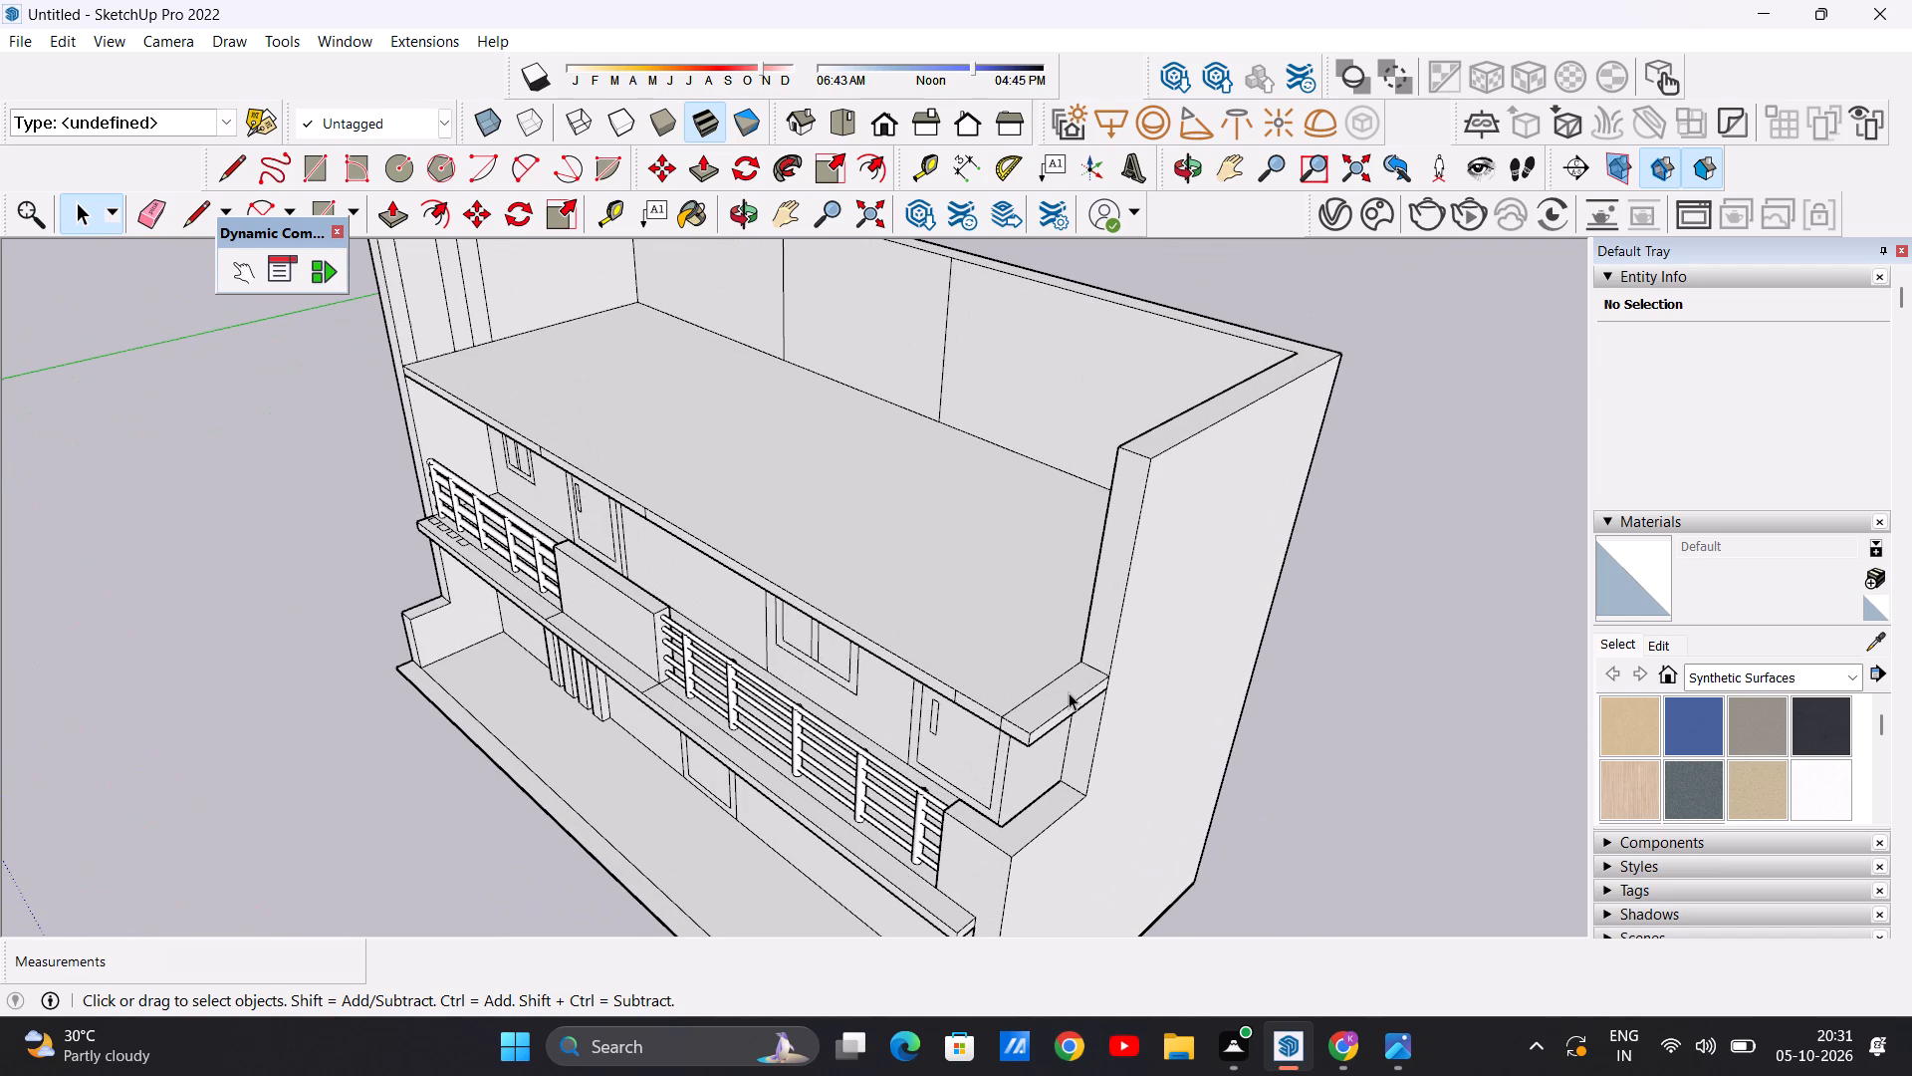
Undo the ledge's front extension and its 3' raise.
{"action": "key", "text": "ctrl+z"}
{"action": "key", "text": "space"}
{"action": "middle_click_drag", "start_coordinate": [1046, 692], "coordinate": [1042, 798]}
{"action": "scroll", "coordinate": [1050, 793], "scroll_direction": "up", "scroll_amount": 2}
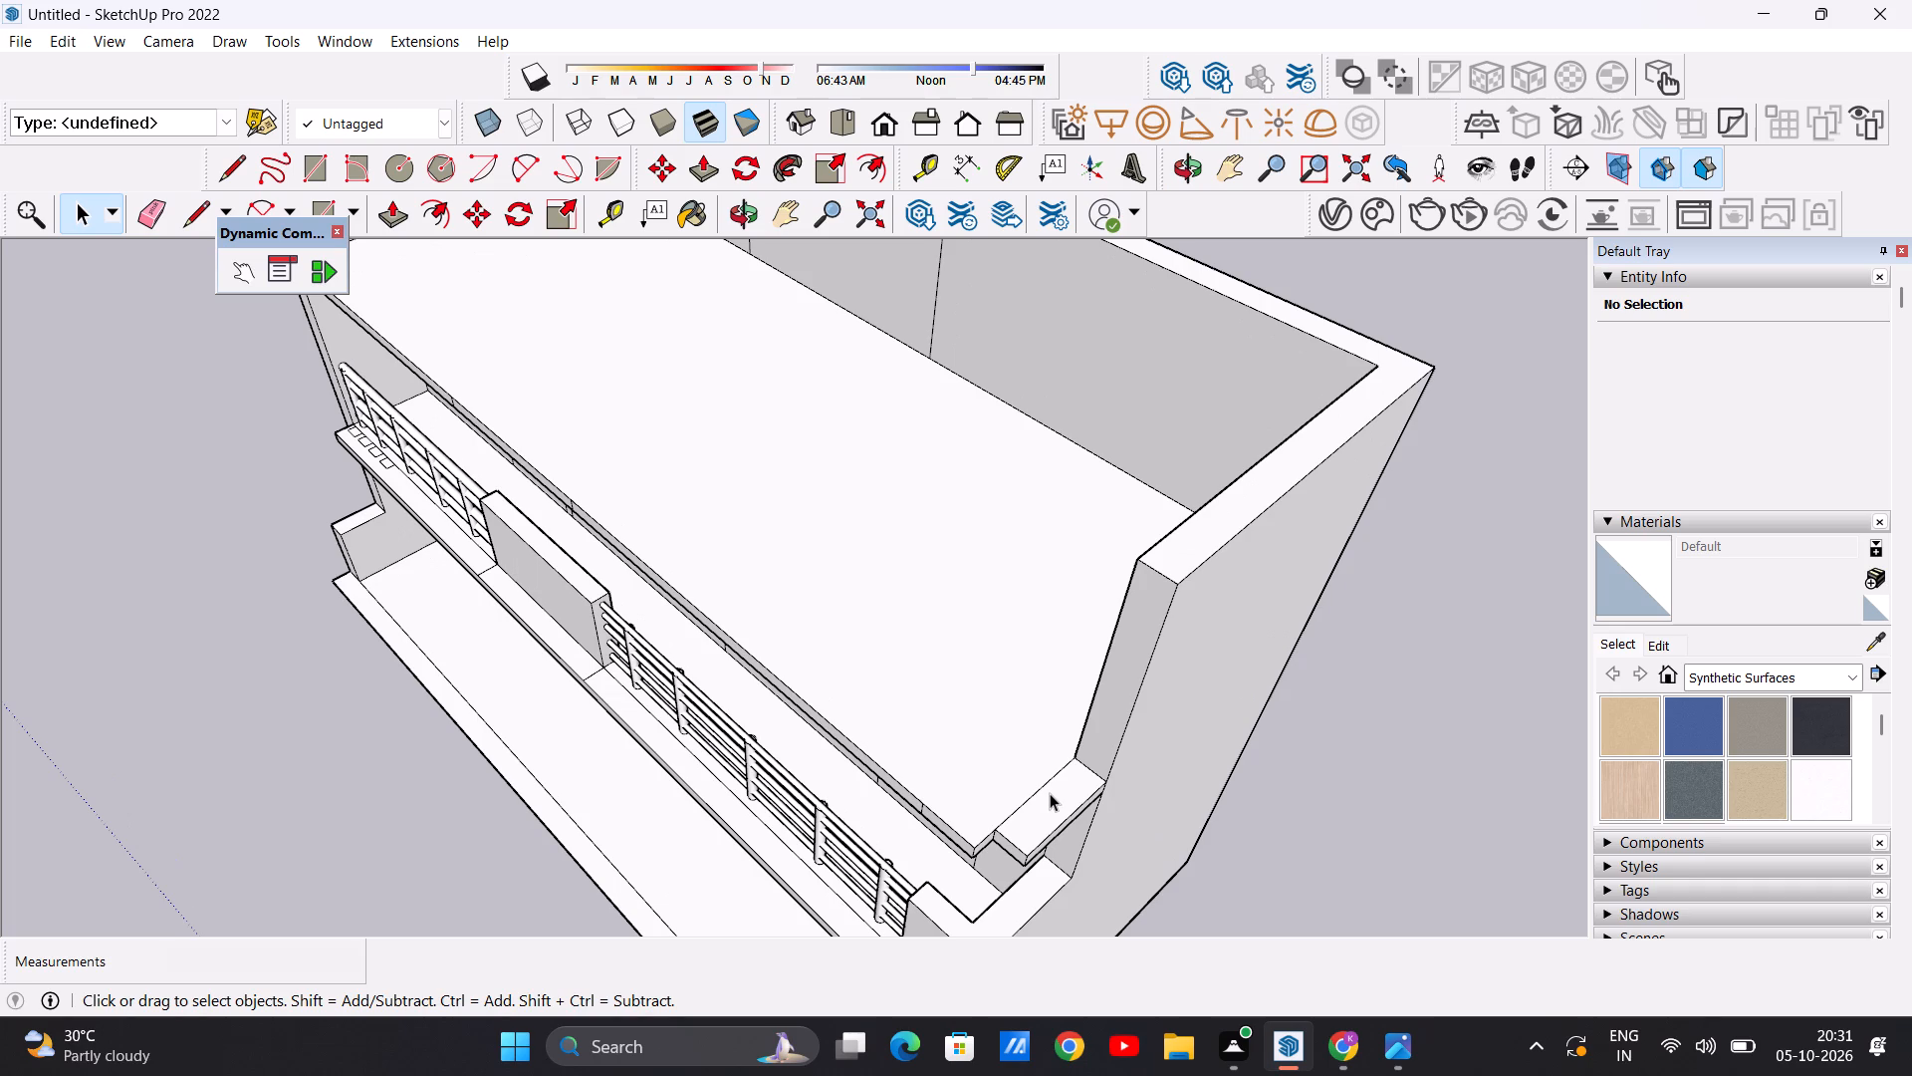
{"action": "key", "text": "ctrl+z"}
Push/Pull the low ledge beside the roof slab's end up 3', level with the slab's top.
{"action": "middle_click_drag", "start_coordinate": [1041, 824], "coordinate": [1079, 769]}
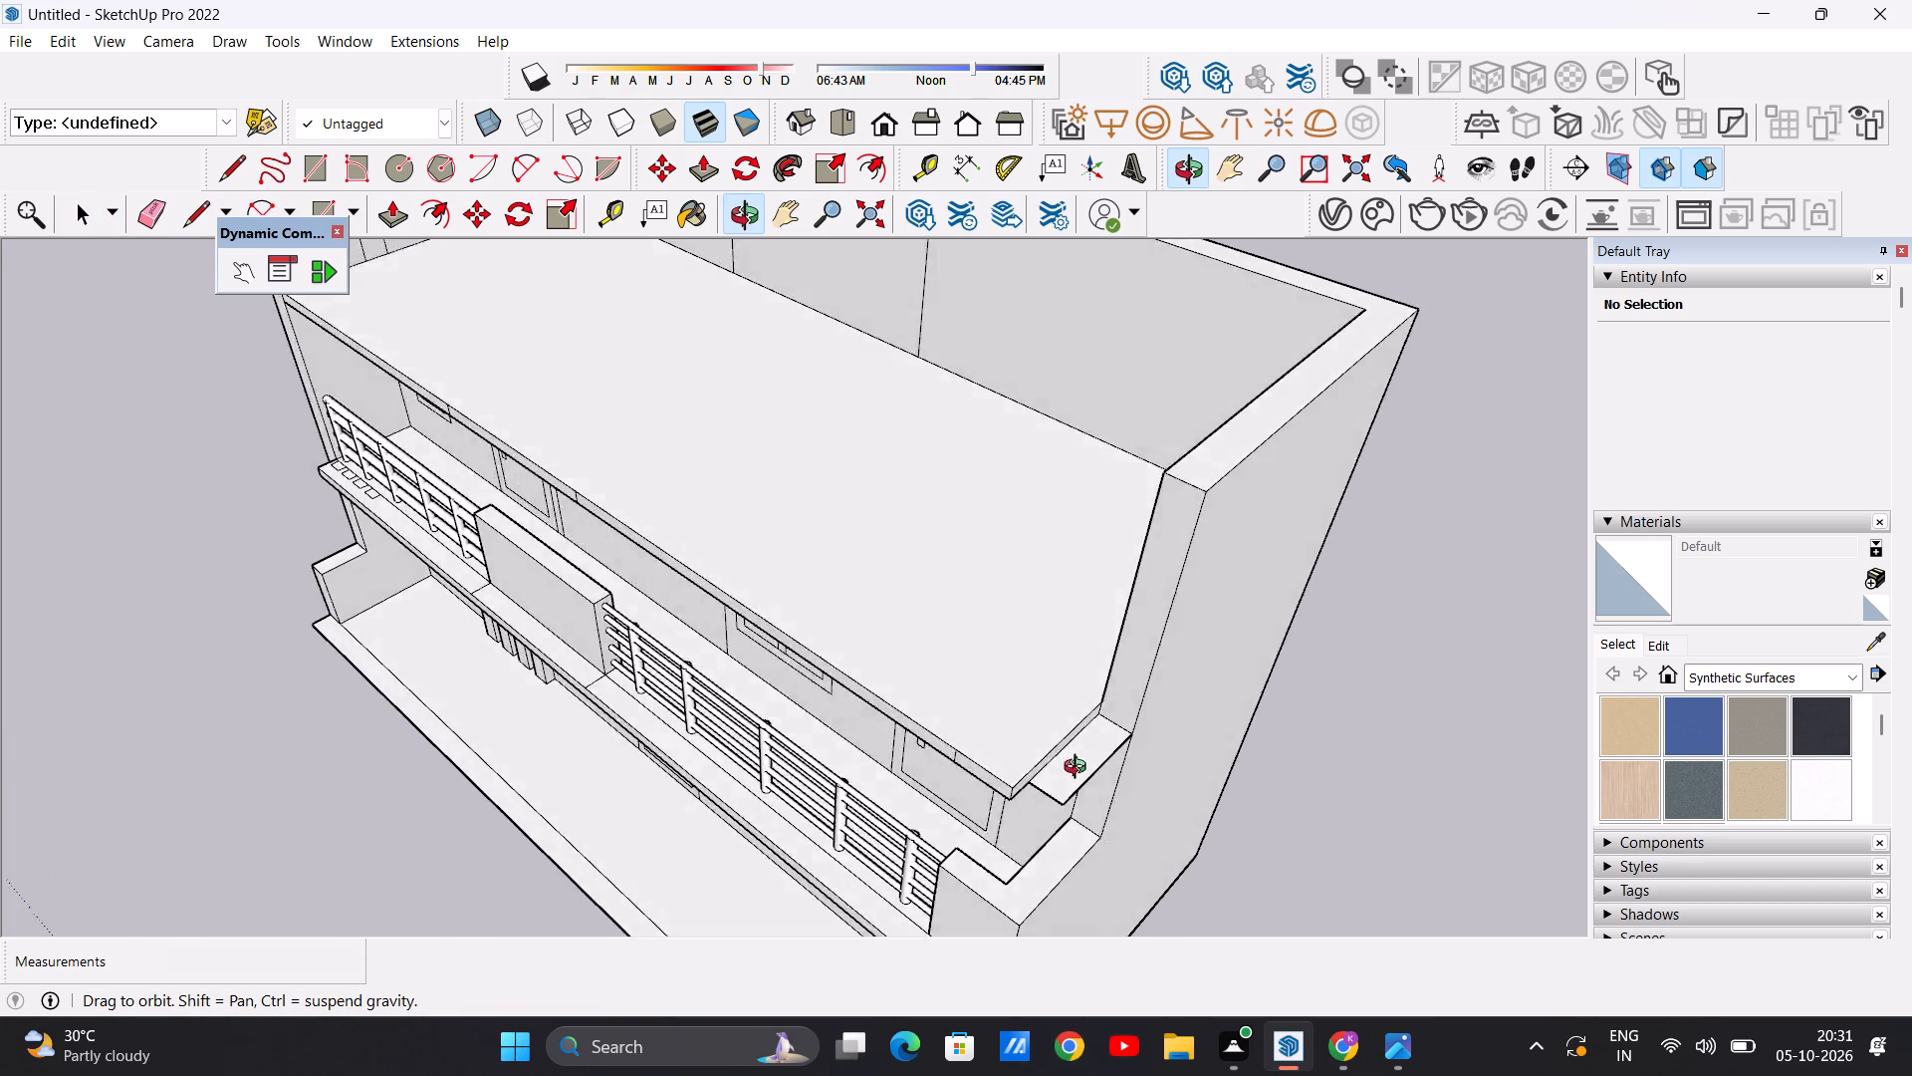
{"action": "middle_click_drag", "start_coordinate": [1079, 769], "coordinate": [1101, 715]}
{"action": "scroll", "coordinate": [1108, 668], "scroll_direction": "up", "scroll_amount": 5}
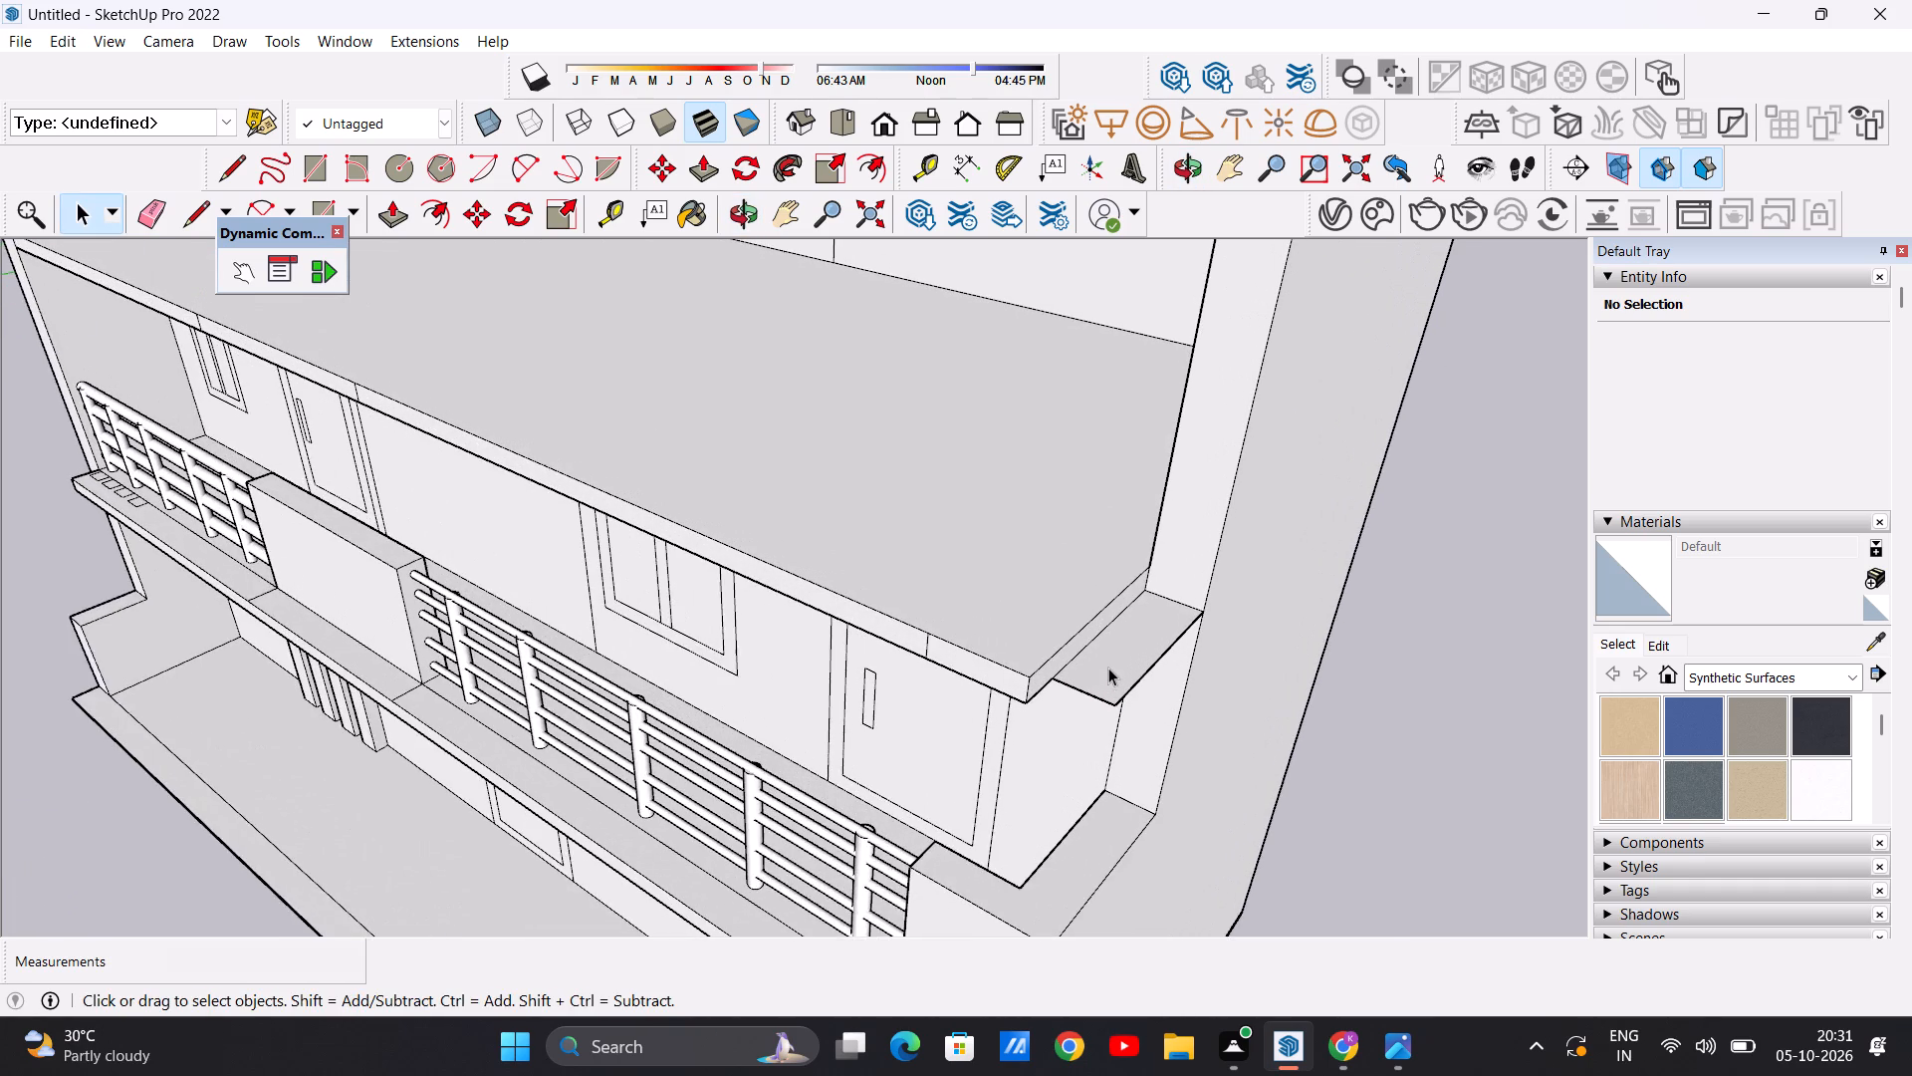
{"action": "scroll", "coordinate": [1108, 668], "scroll_direction": "up", "scroll_amount": 1}
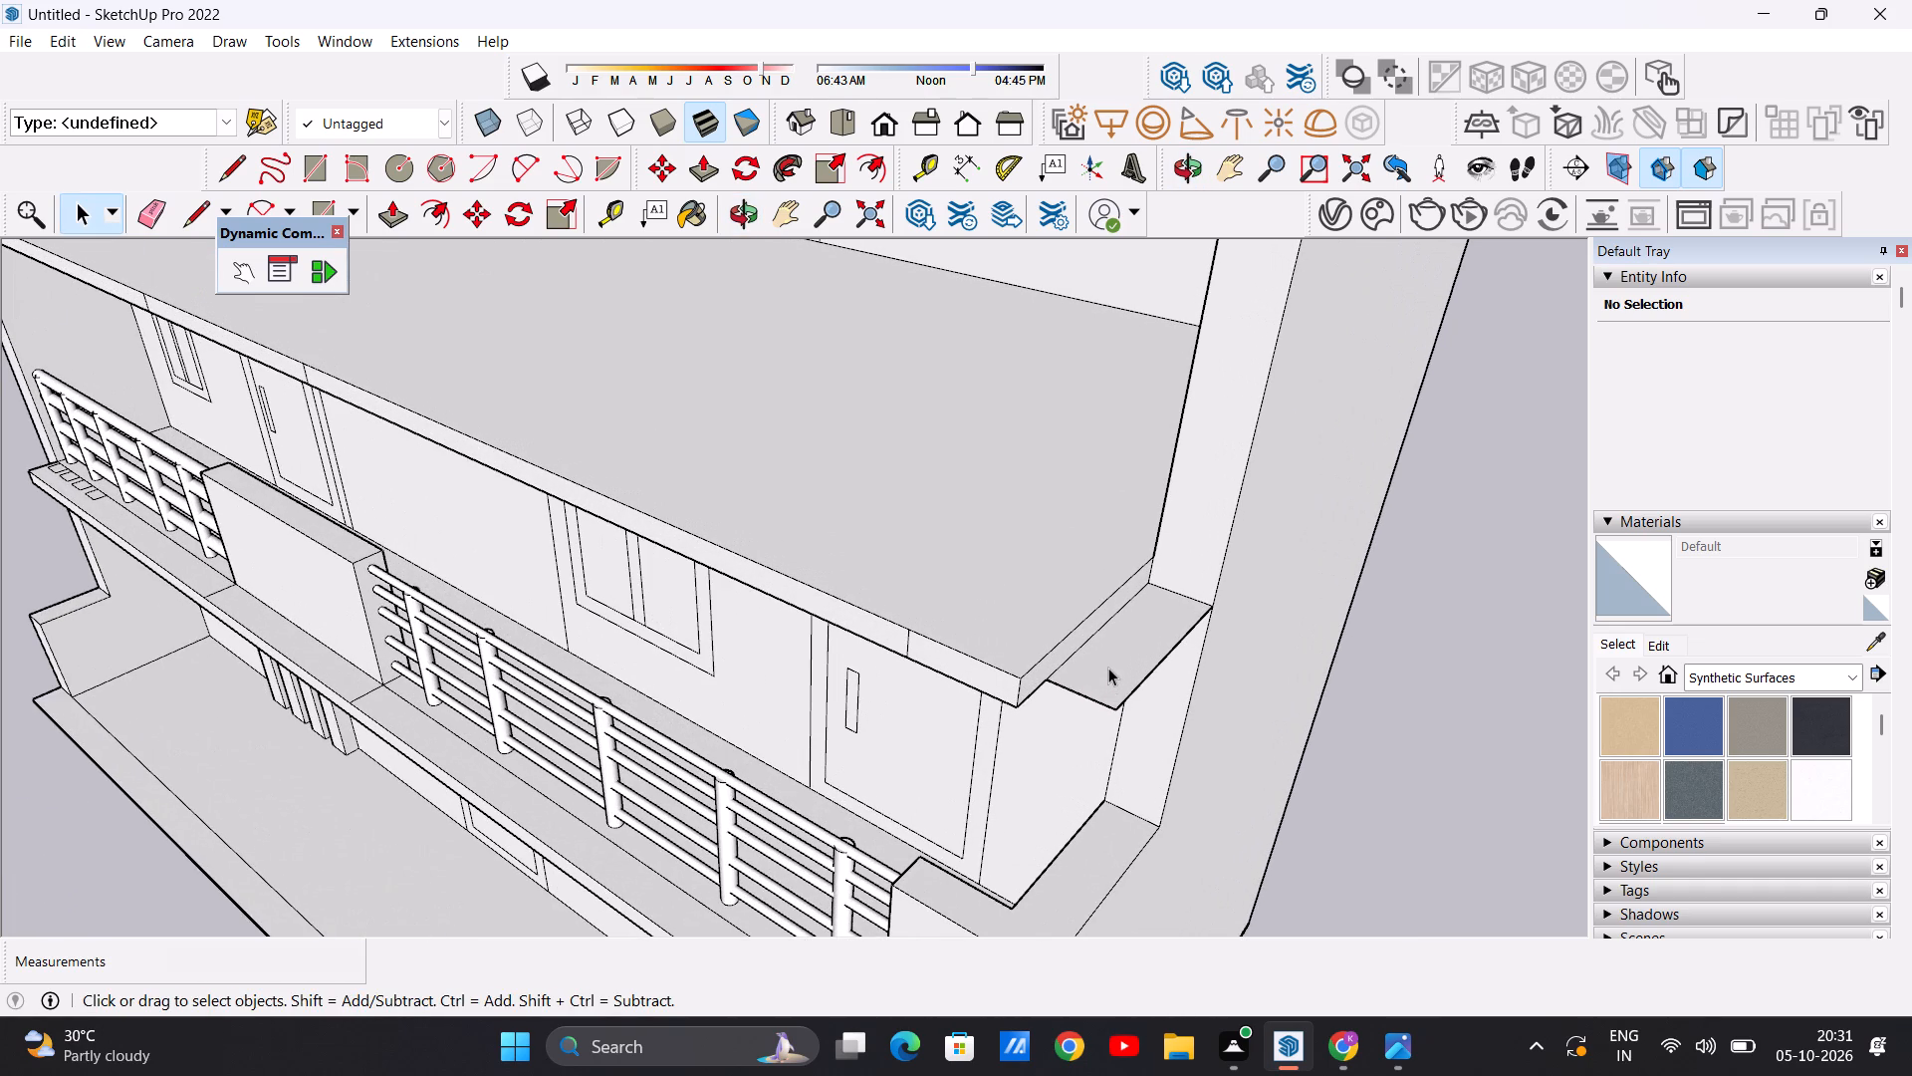
{"action": "key", "text": "p"}
{"action": "left_click", "coordinate": [1102, 667]}
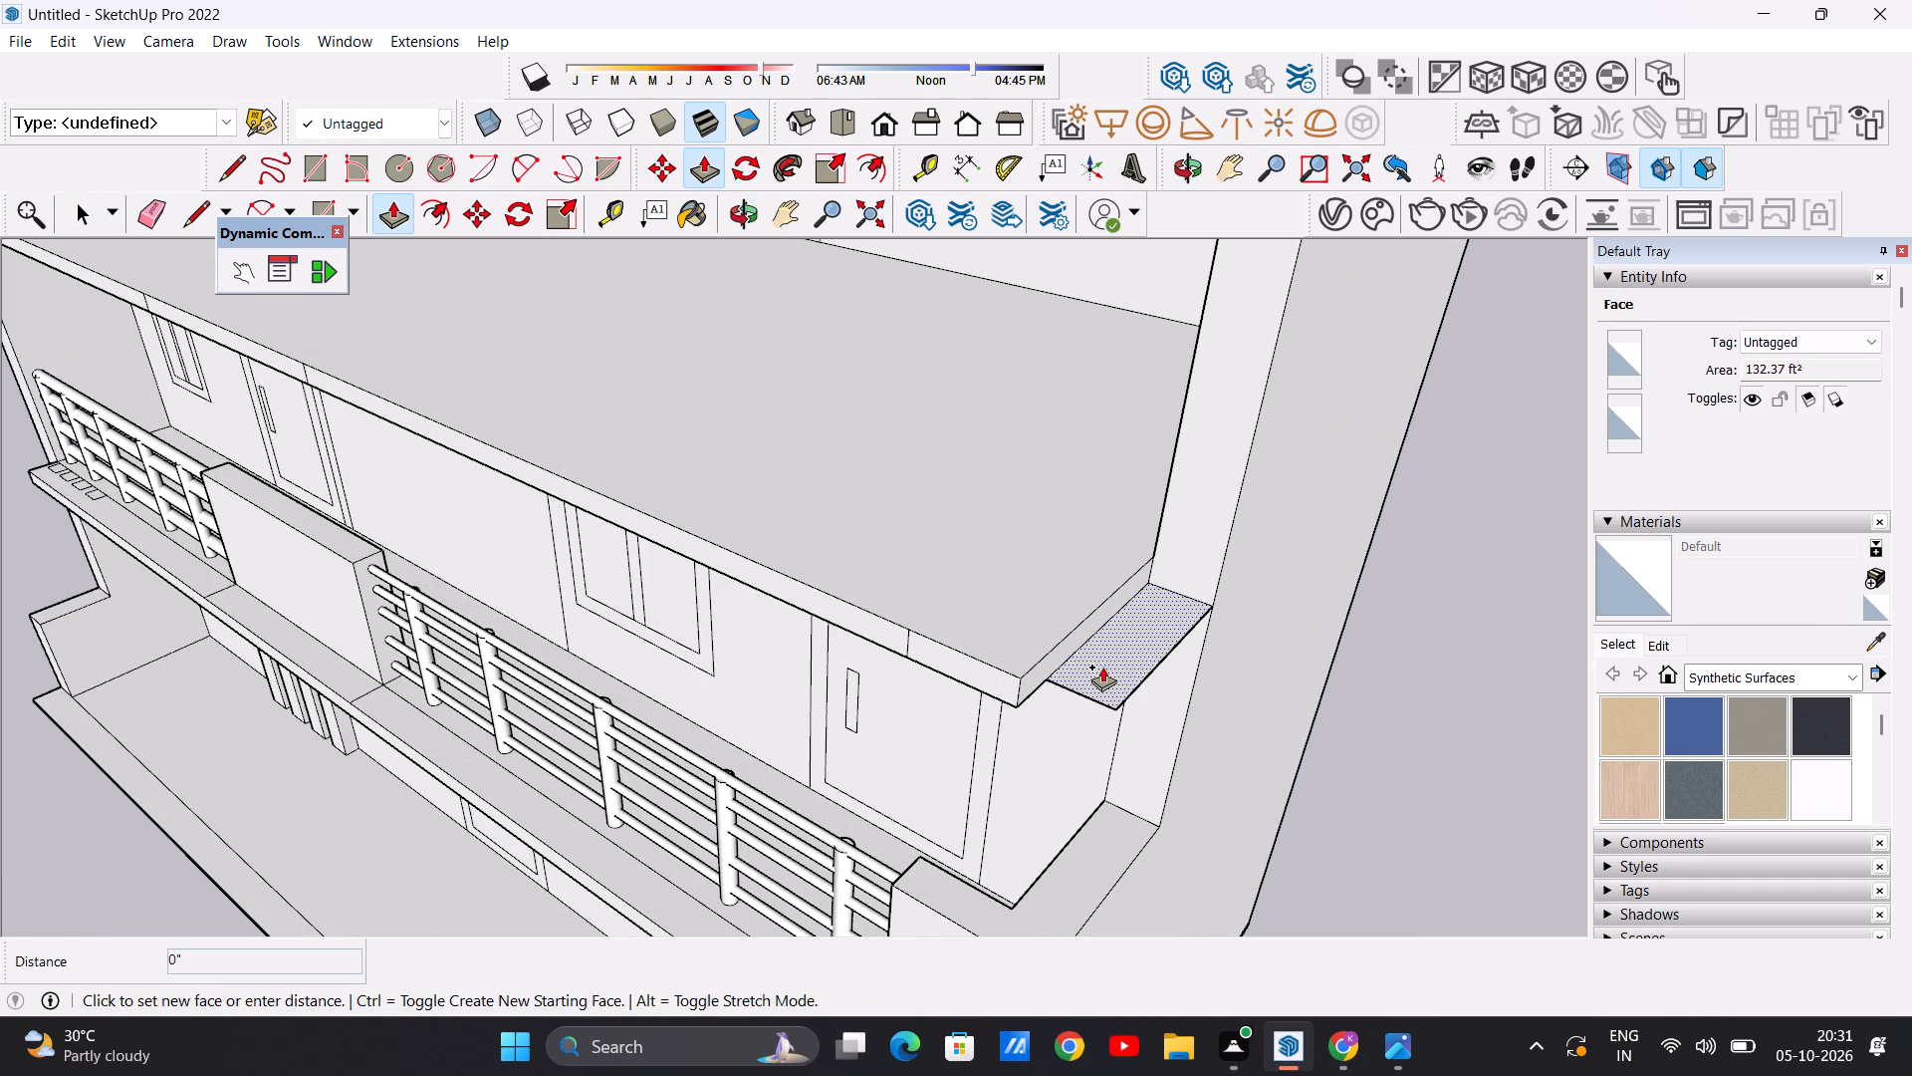
{"action": "left_click", "coordinate": [1019, 672]}
Push/Pull the raised ledge's front end face out about 4' 11 3/4" to line up with the roof slab's front corner.
{"action": "scroll", "coordinate": [1083, 674], "scroll_direction": "up", "scroll_amount": 6}
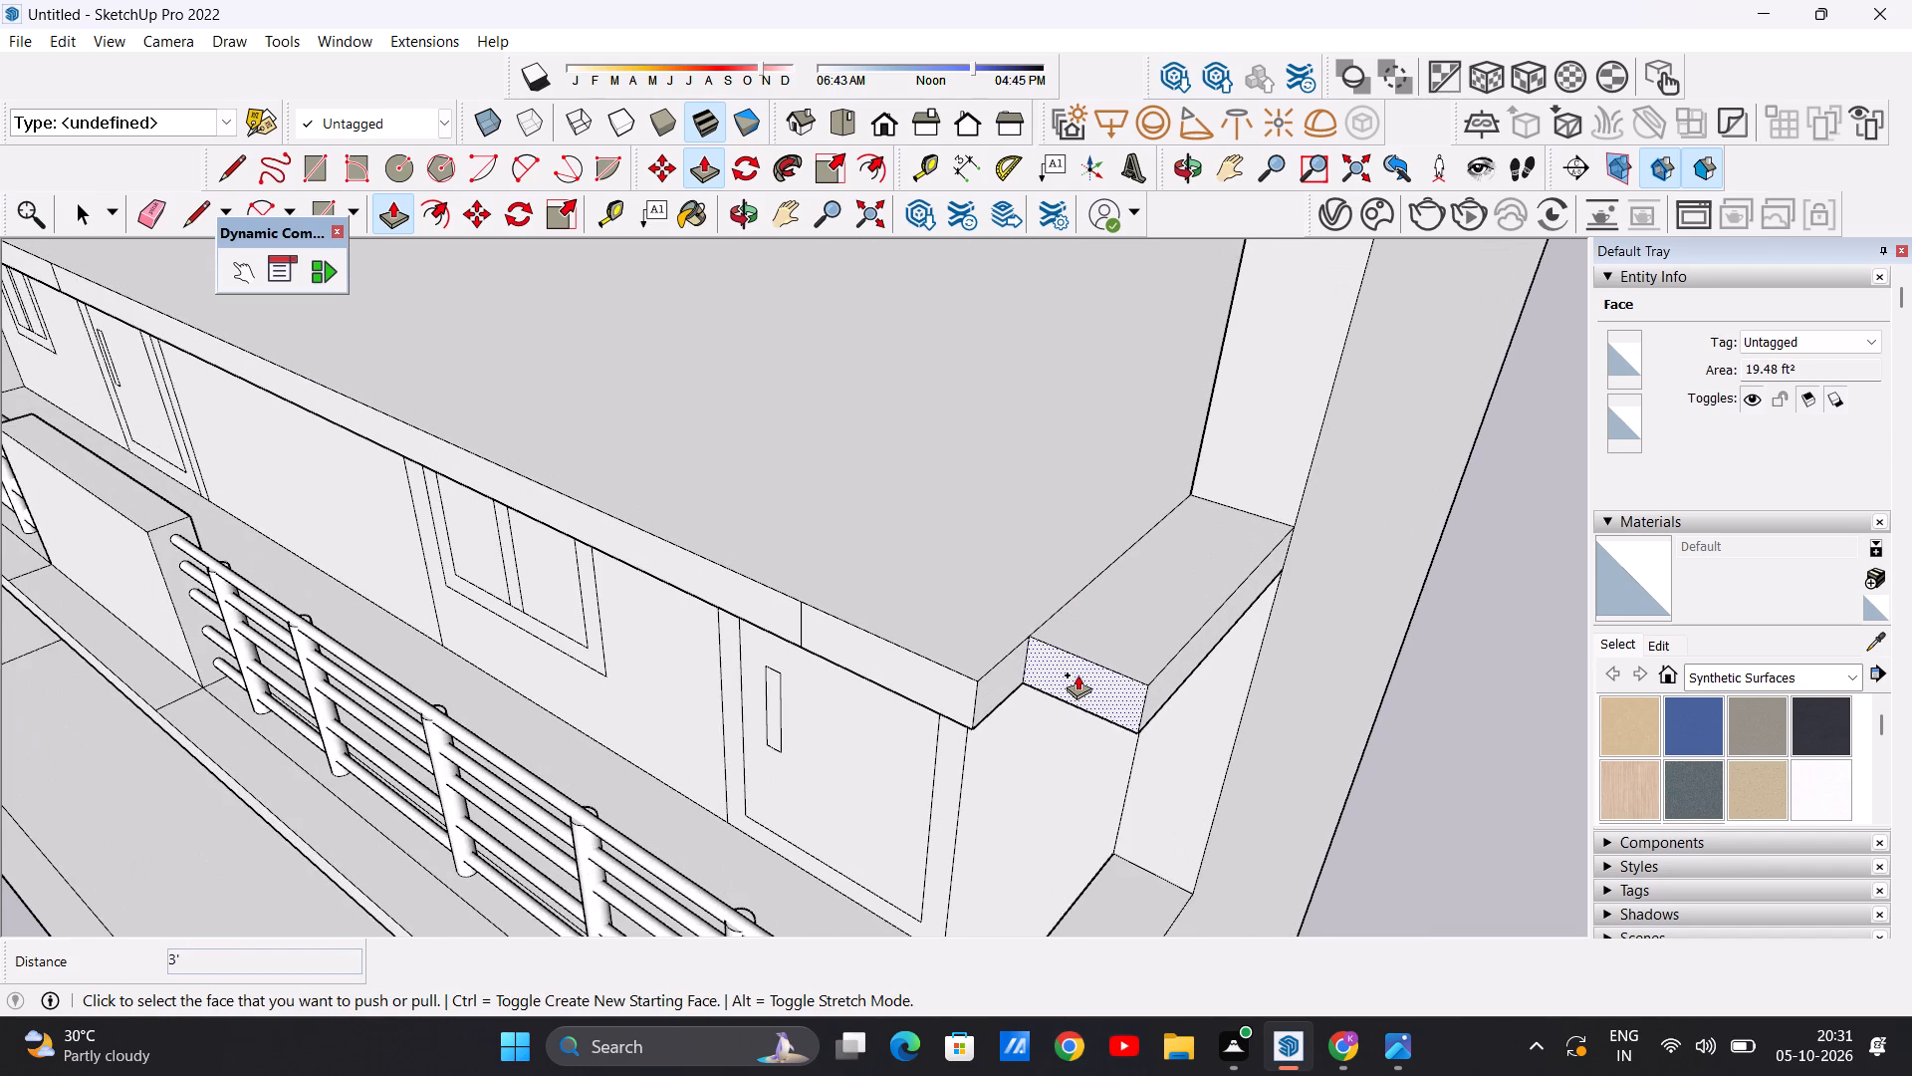
{"action": "left_click", "coordinate": [1077, 674]}
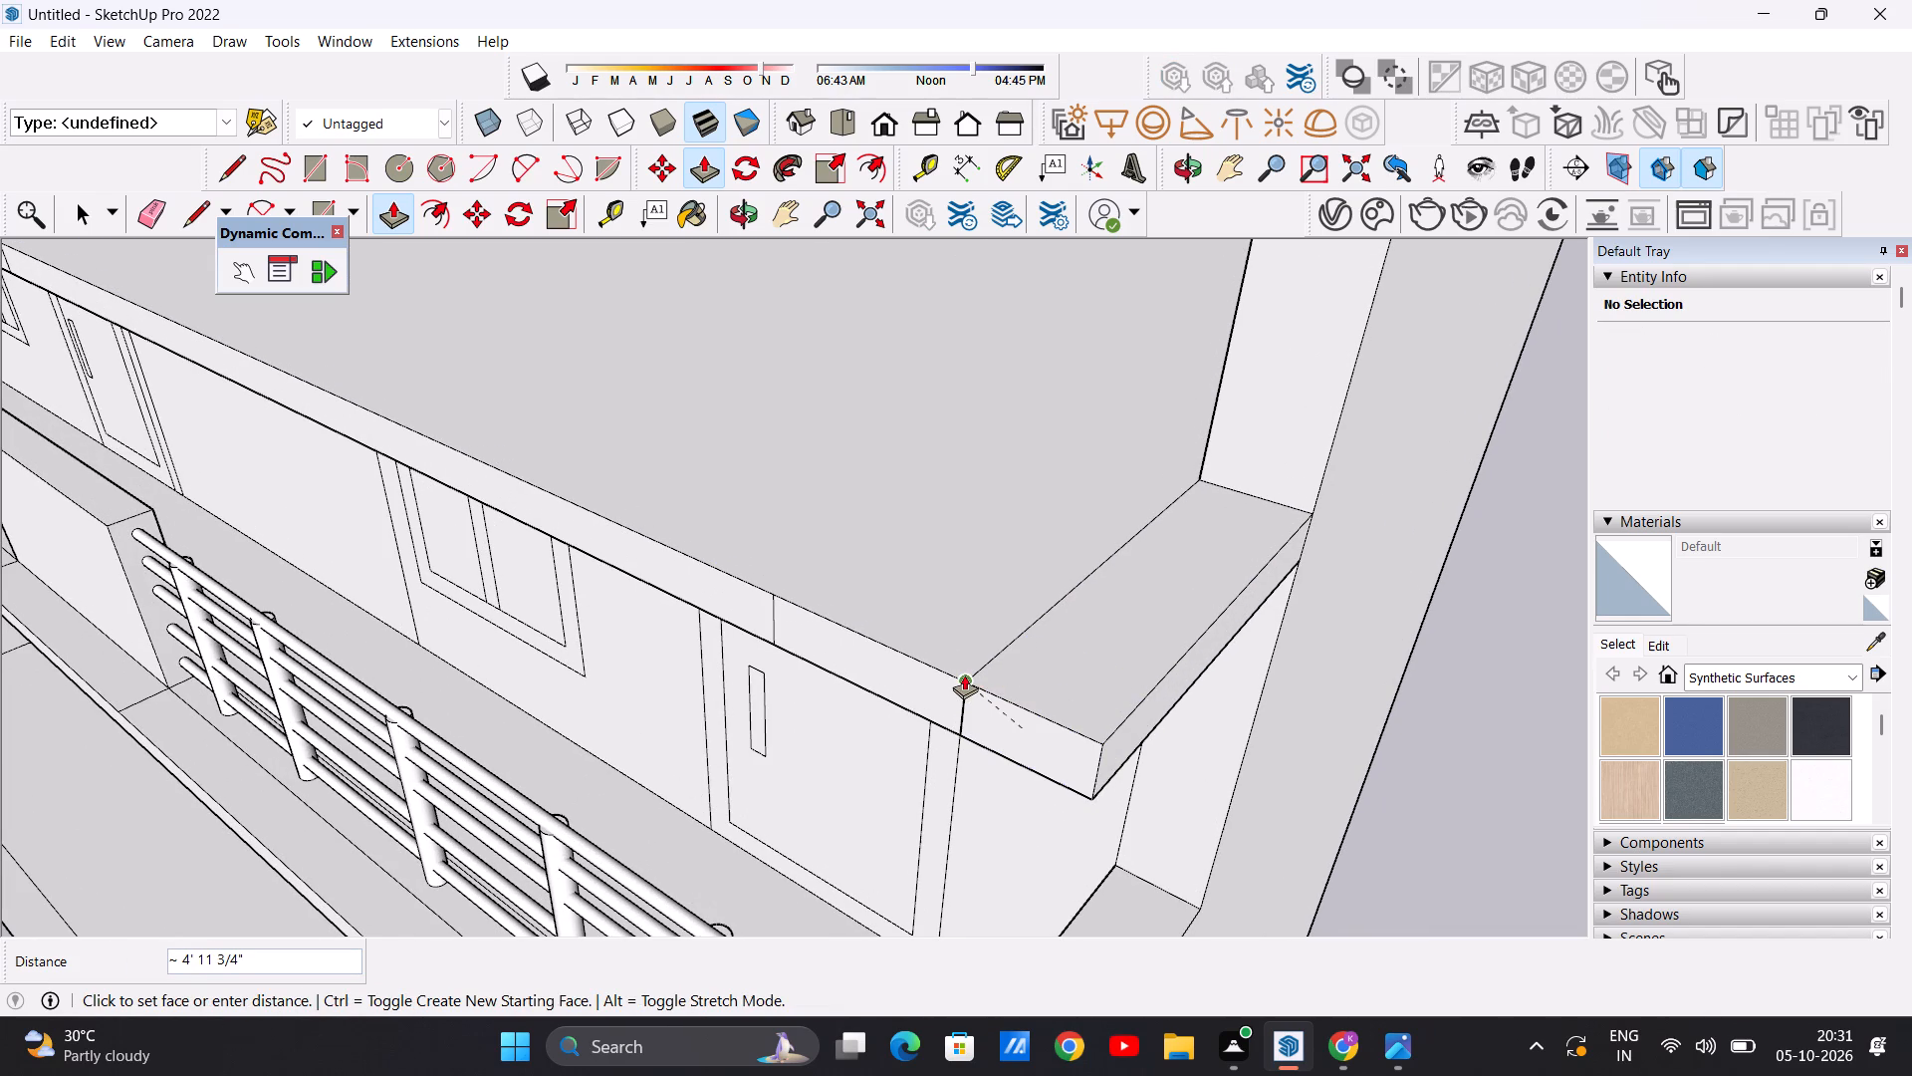
{"action": "left_click", "coordinate": [964, 674]}
{"action": "key", "text": "space"}
Examine the filled slab corner and the whole roof slab between the end walls from the front and above.
{"action": "scroll", "coordinate": [1057, 708], "scroll_direction": "down", "scroll_amount": 19}
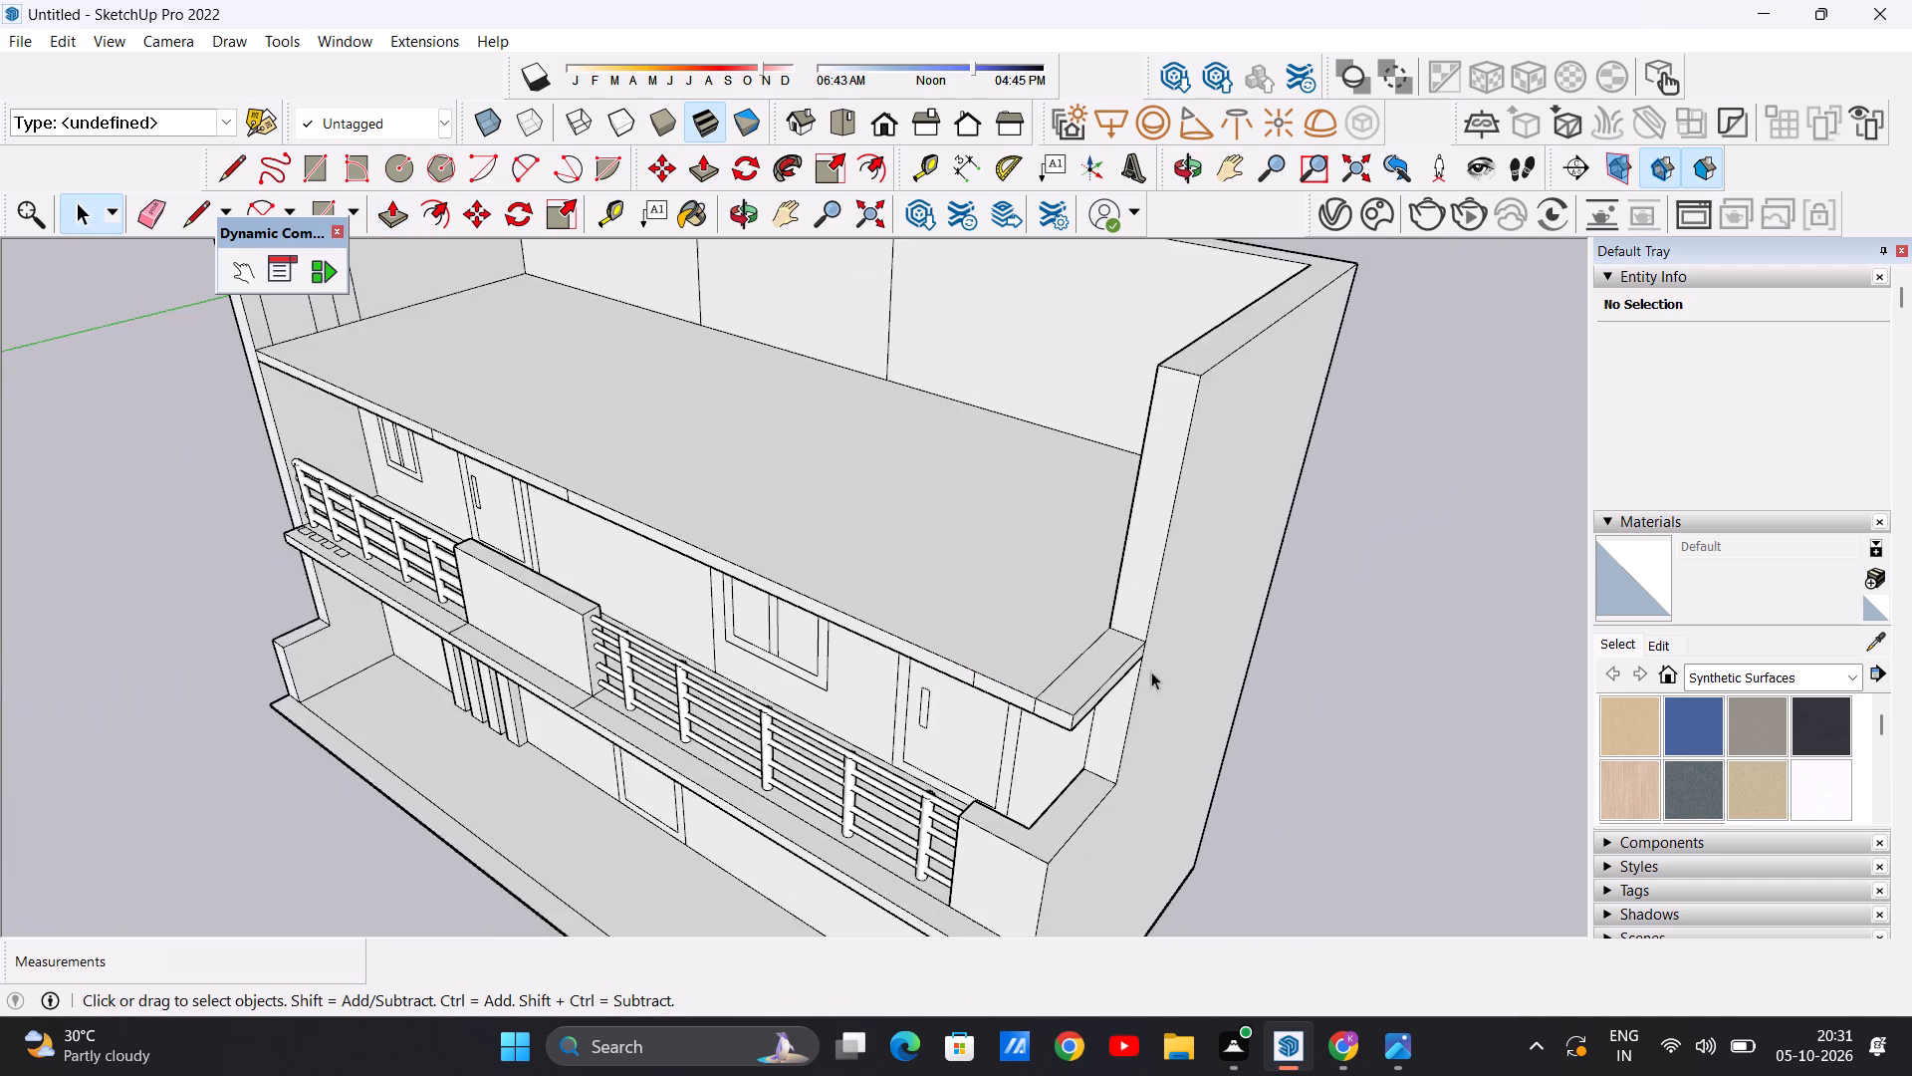
{"action": "scroll", "coordinate": [1151, 672], "scroll_direction": "down", "scroll_amount": 5}
{"action": "middle_click_drag", "start_coordinate": [929, 630], "coordinate": [1193, 839]}
{"action": "scroll", "coordinate": [1138, 596], "scroll_direction": "up", "scroll_amount": 5}
{"action": "scroll", "coordinate": [1179, 588], "scroll_direction": "down", "scroll_amount": 4}
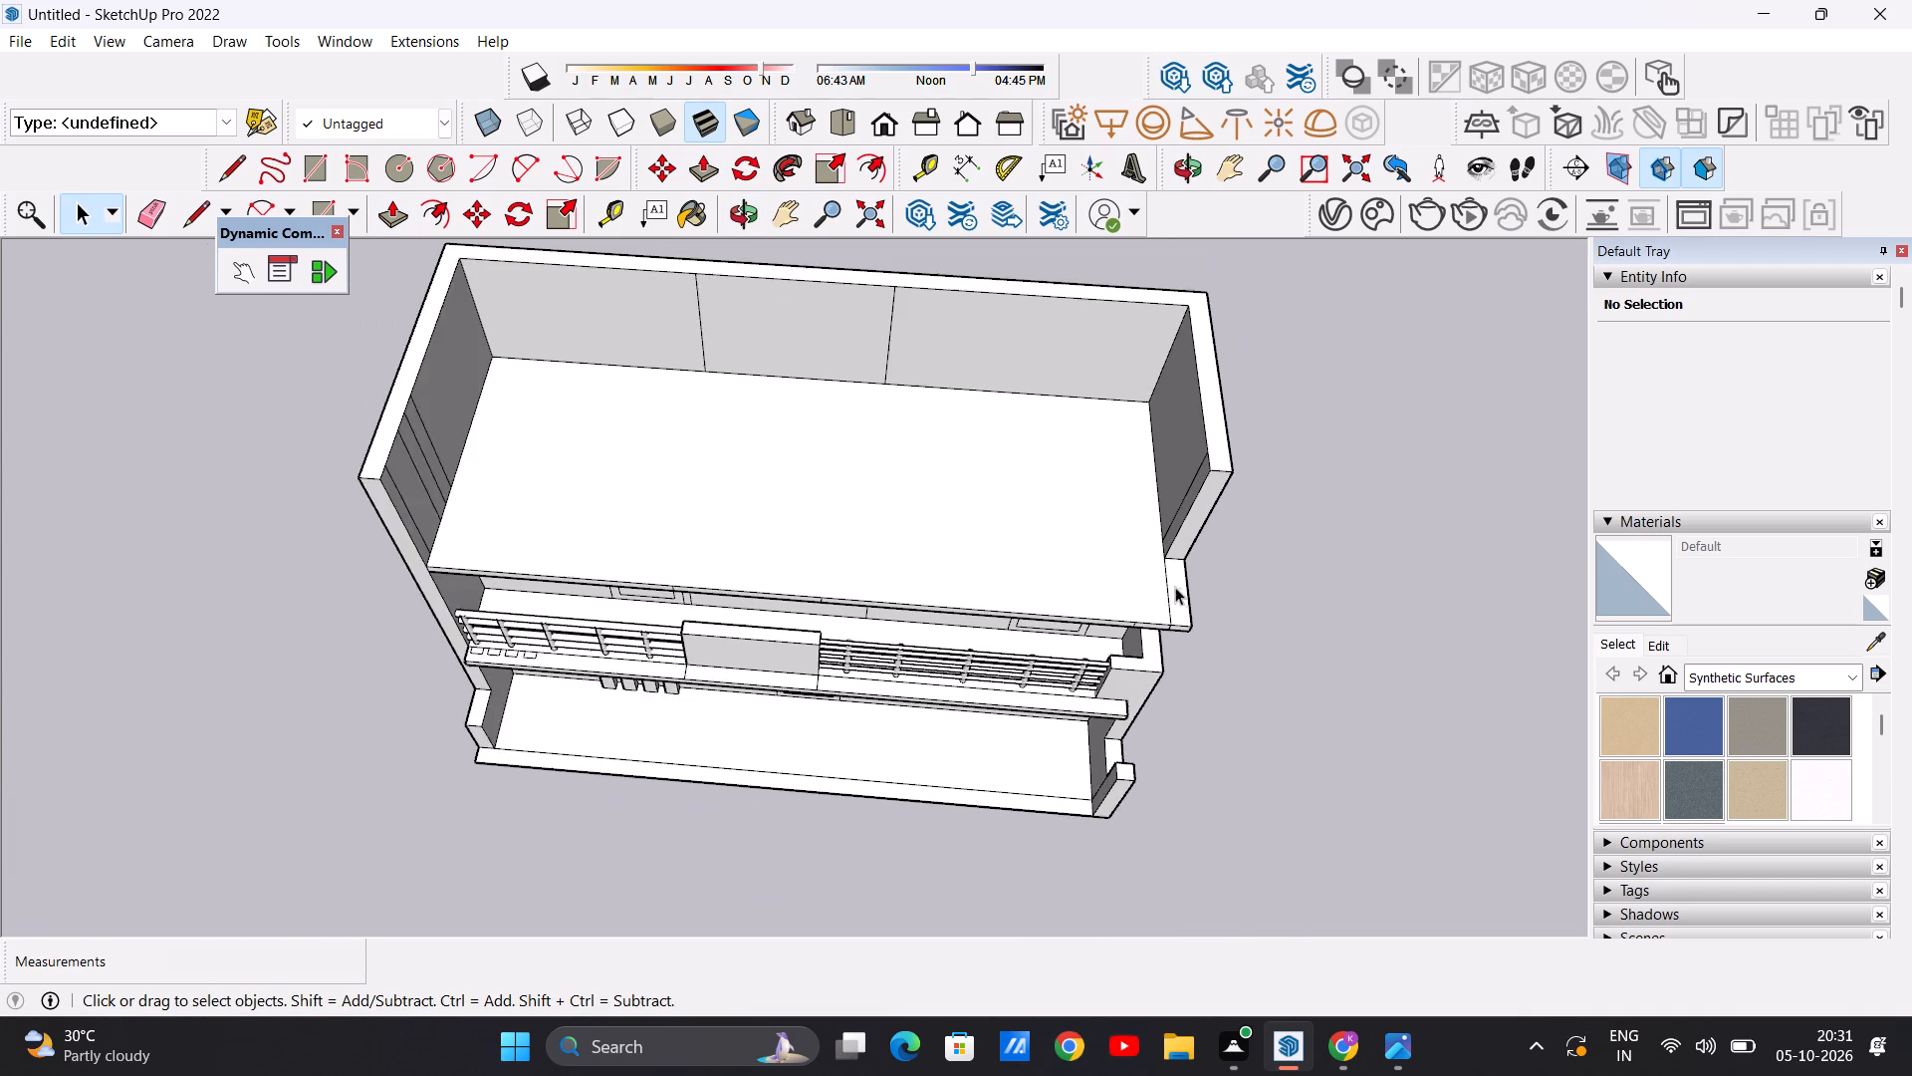
{"action": "scroll", "coordinate": [1175, 587], "scroll_direction": "down", "scroll_amount": 4}
{"action": "middle_click_drag", "start_coordinate": [1027, 542], "coordinate": [1047, 603]}
{"action": "scroll", "coordinate": [1046, 565], "scroll_direction": "up", "scroll_amount": 7}
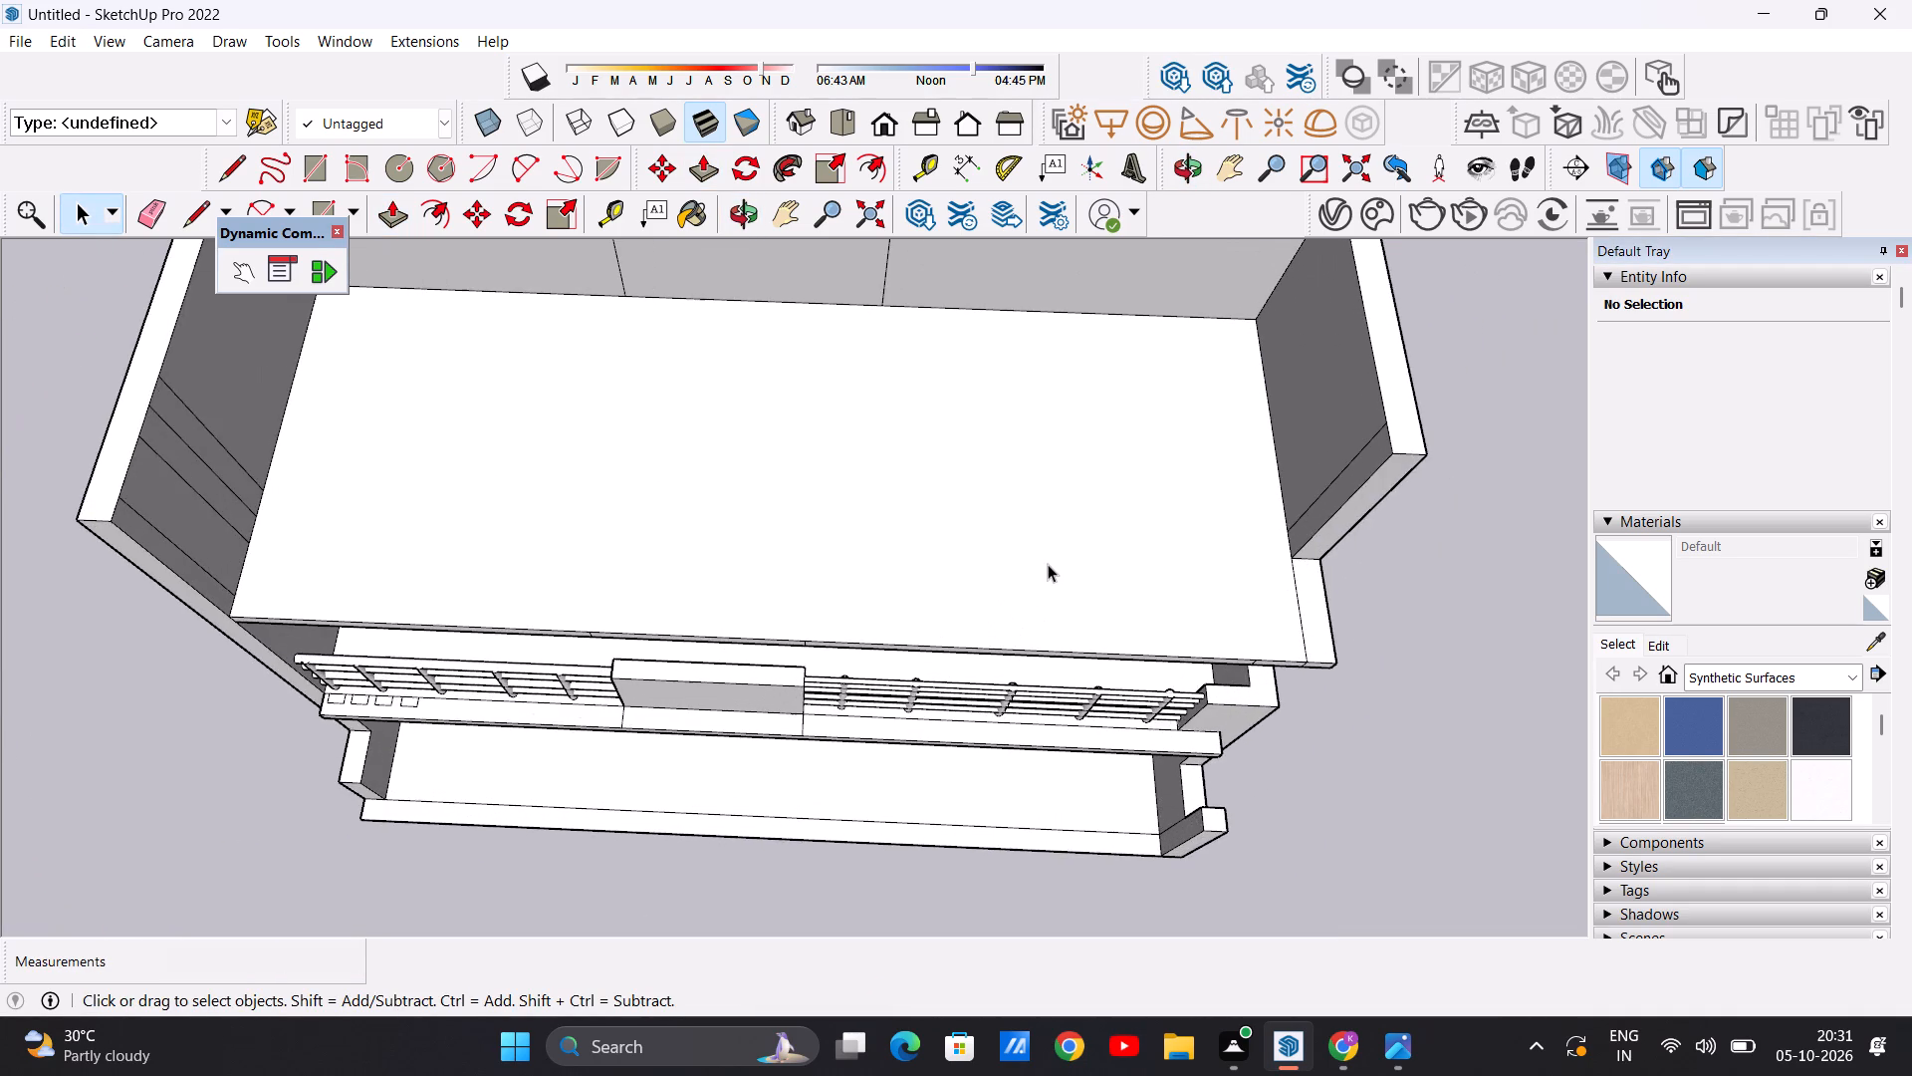
{"action": "scroll", "coordinate": [1071, 569], "scroll_direction": "down", "scroll_amount": 5}
{"action": "scroll", "coordinate": [1213, 543], "scroll_direction": "up", "scroll_amount": 4}
{"action": "scroll", "coordinate": [1226, 544], "scroll_direction": "down", "scroll_amount": 8}
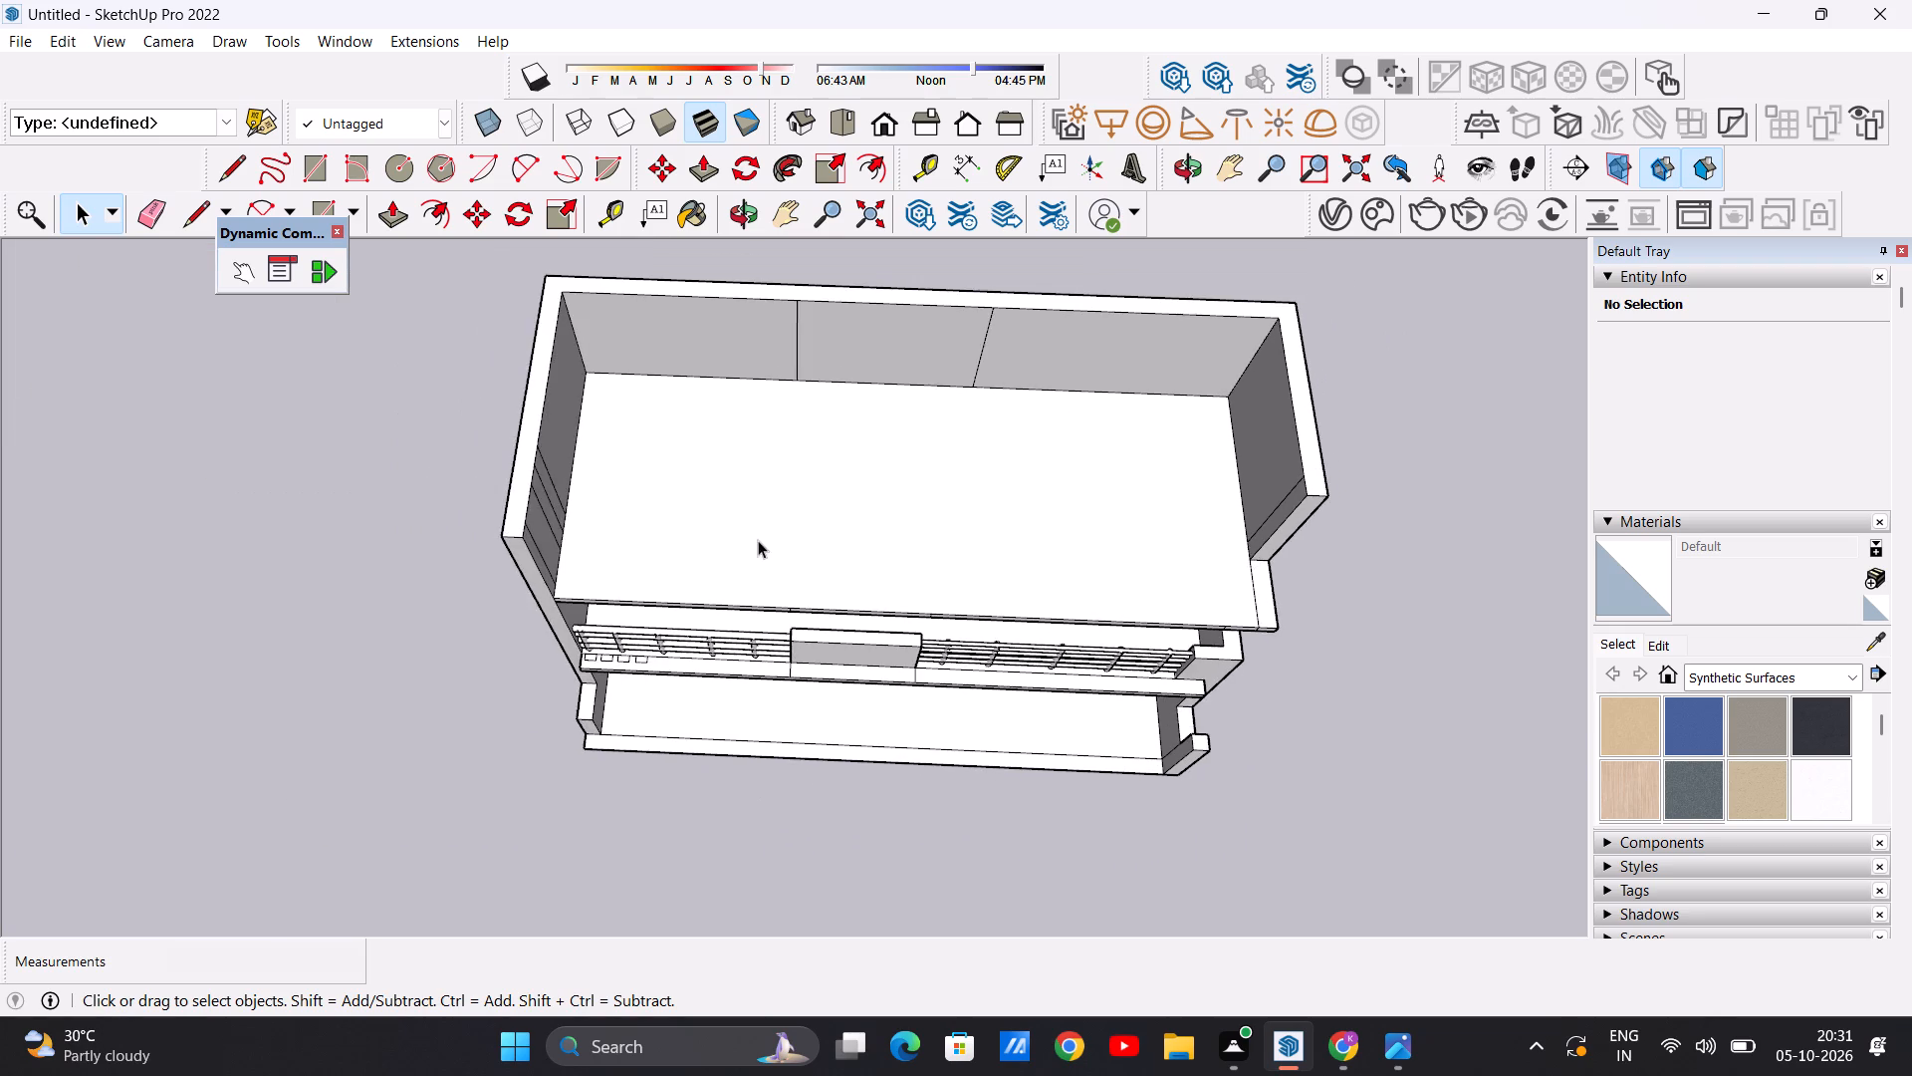
{"action": "scroll", "coordinate": [752, 533], "scroll_direction": "up", "scroll_amount": 6}
{"action": "scroll", "coordinate": [623, 529], "scroll_direction": "down", "scroll_amount": 4}
{"action": "scroll", "coordinate": [1342, 540], "scroll_direction": "up", "scroll_amount": 3}
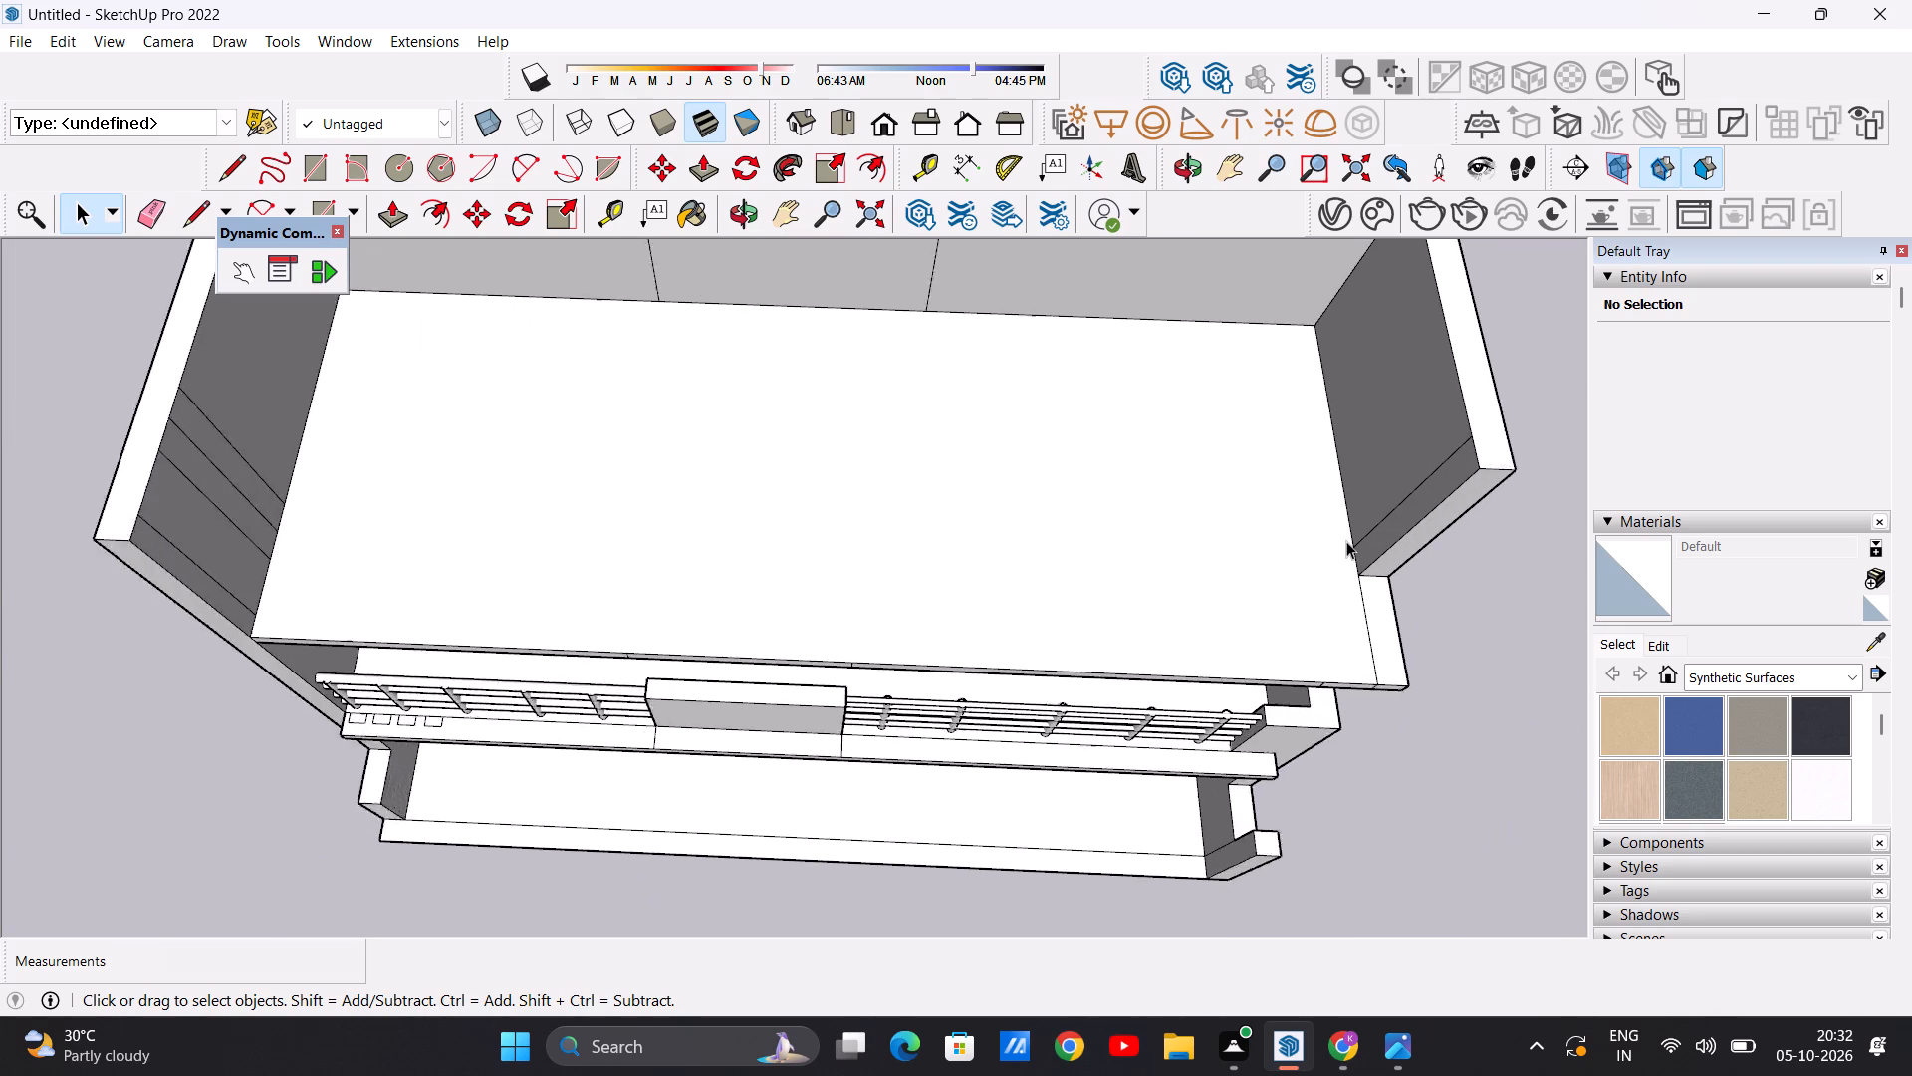
Draw a line about 240' 4" long across the roof slab, from the end wall's front inner corner to the opposite side wall.
{"action": "scroll", "coordinate": [1346, 541], "scroll_direction": "up", "scroll_amount": 3}
{"action": "key", "text": "l"}
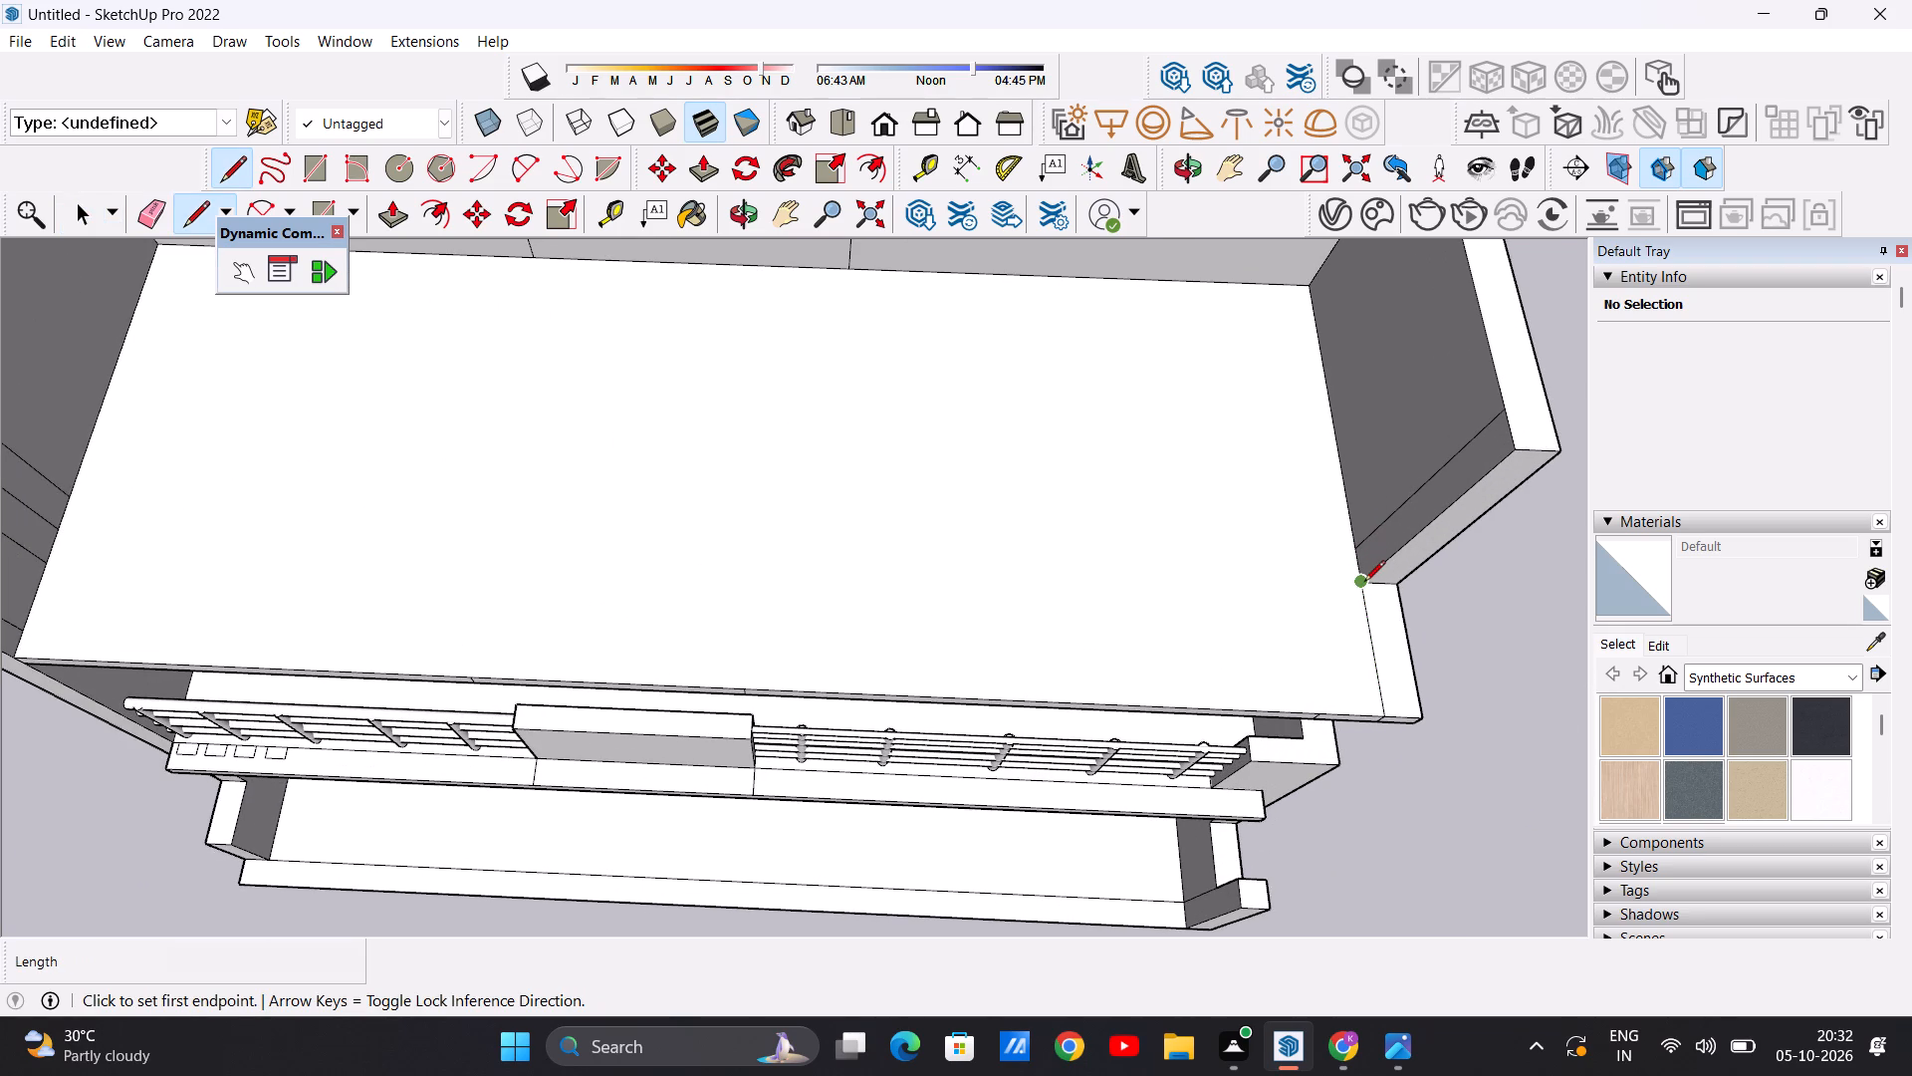
{"action": "left_click", "coordinate": [1364, 583]}
{"action": "scroll", "coordinate": [1362, 558], "scroll_direction": "down", "scroll_amount": 7}
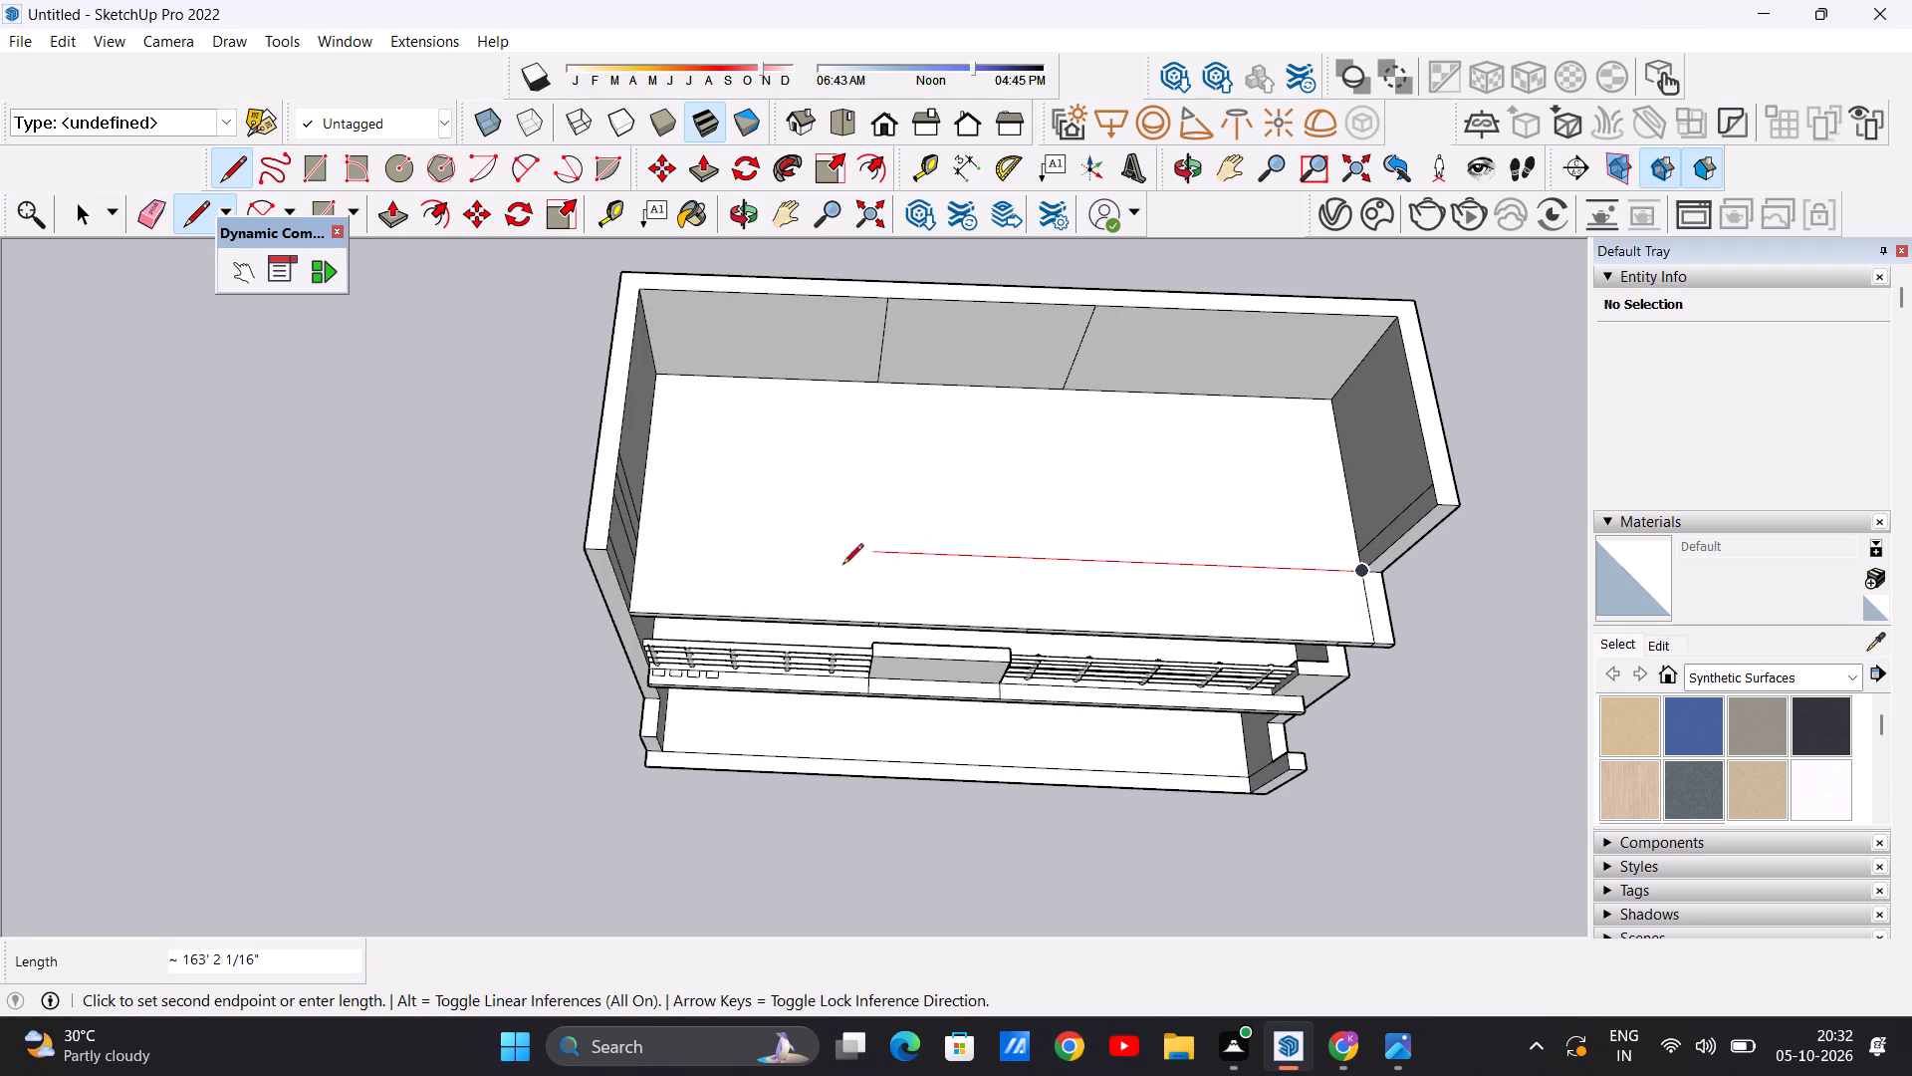
{"action": "scroll", "coordinate": [652, 556], "scroll_direction": "up", "scroll_amount": 11}
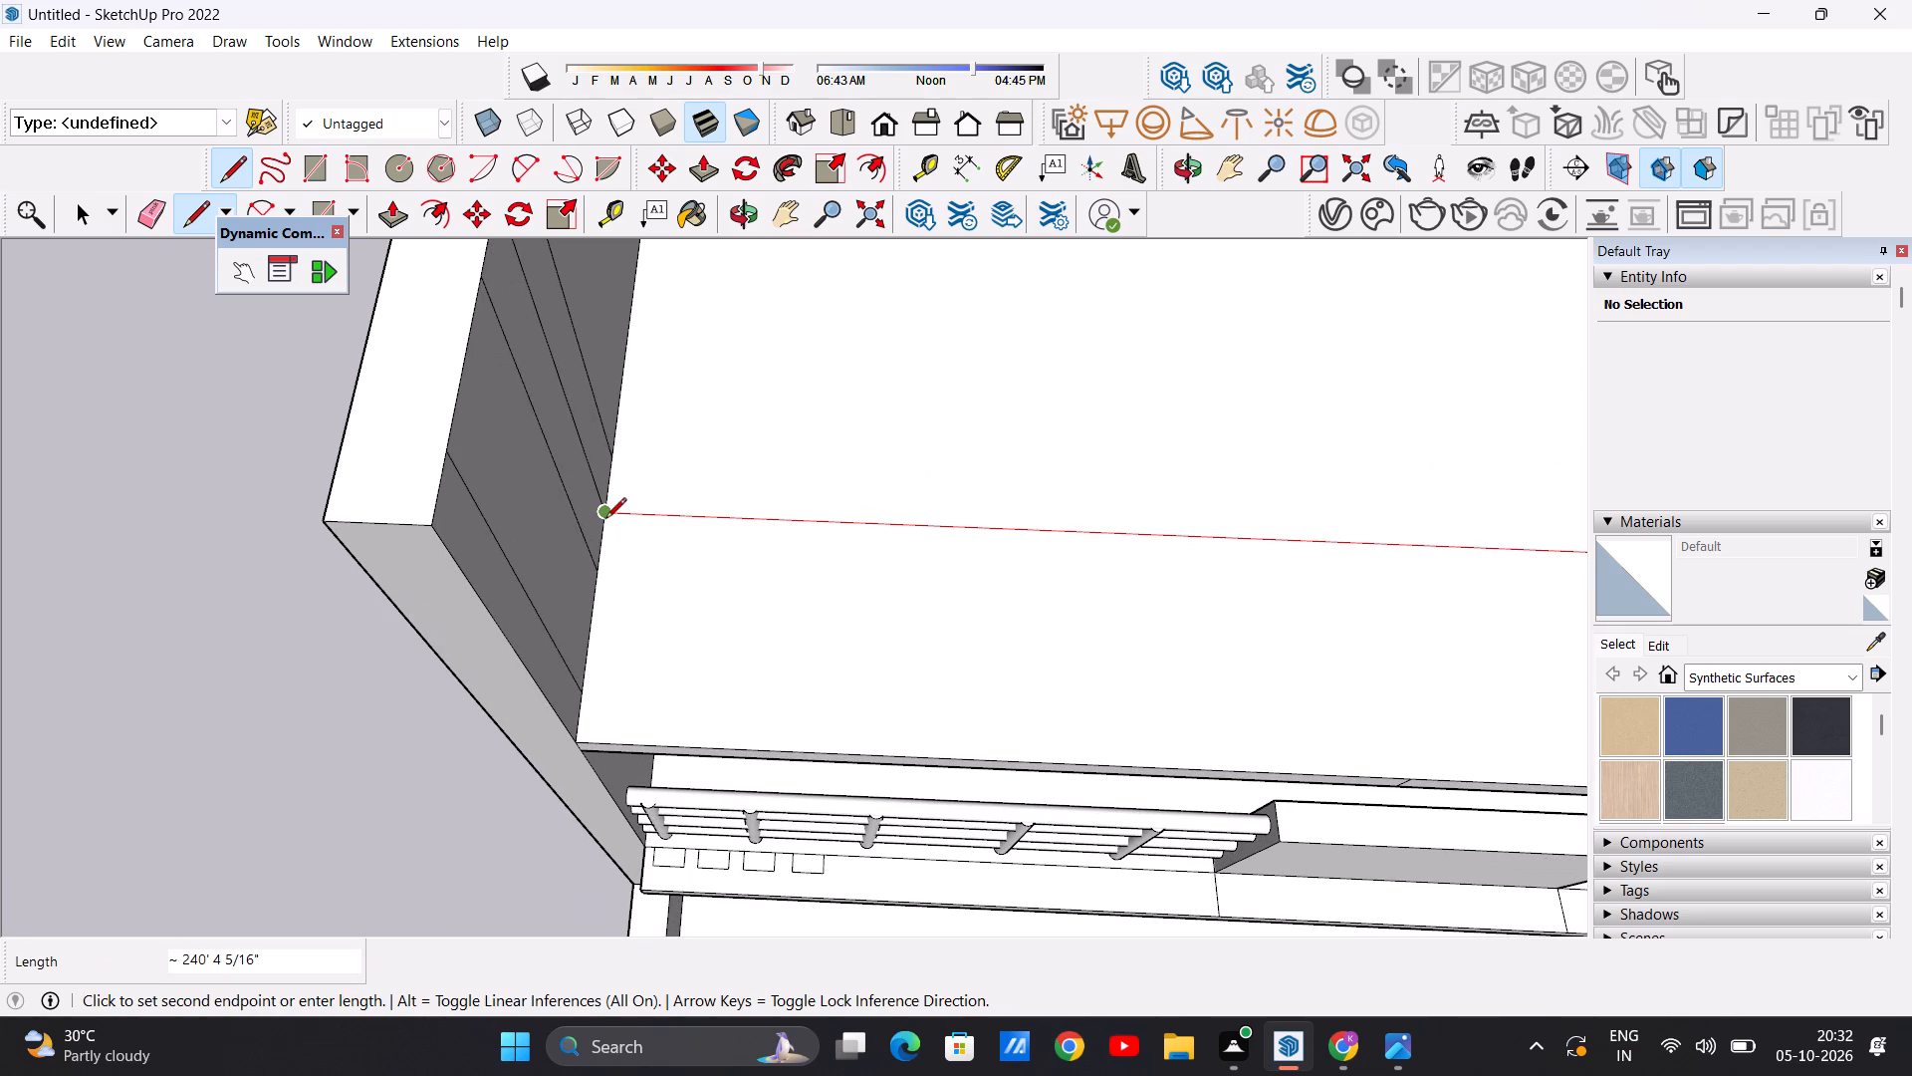
{"action": "left_click", "coordinate": [605, 515]}
Draw a second line across the slab just behind the first, from the end wall's vertical seam to the opposite side wall.
{"action": "scroll", "coordinate": [629, 574], "scroll_direction": "down", "scroll_amount": 3}
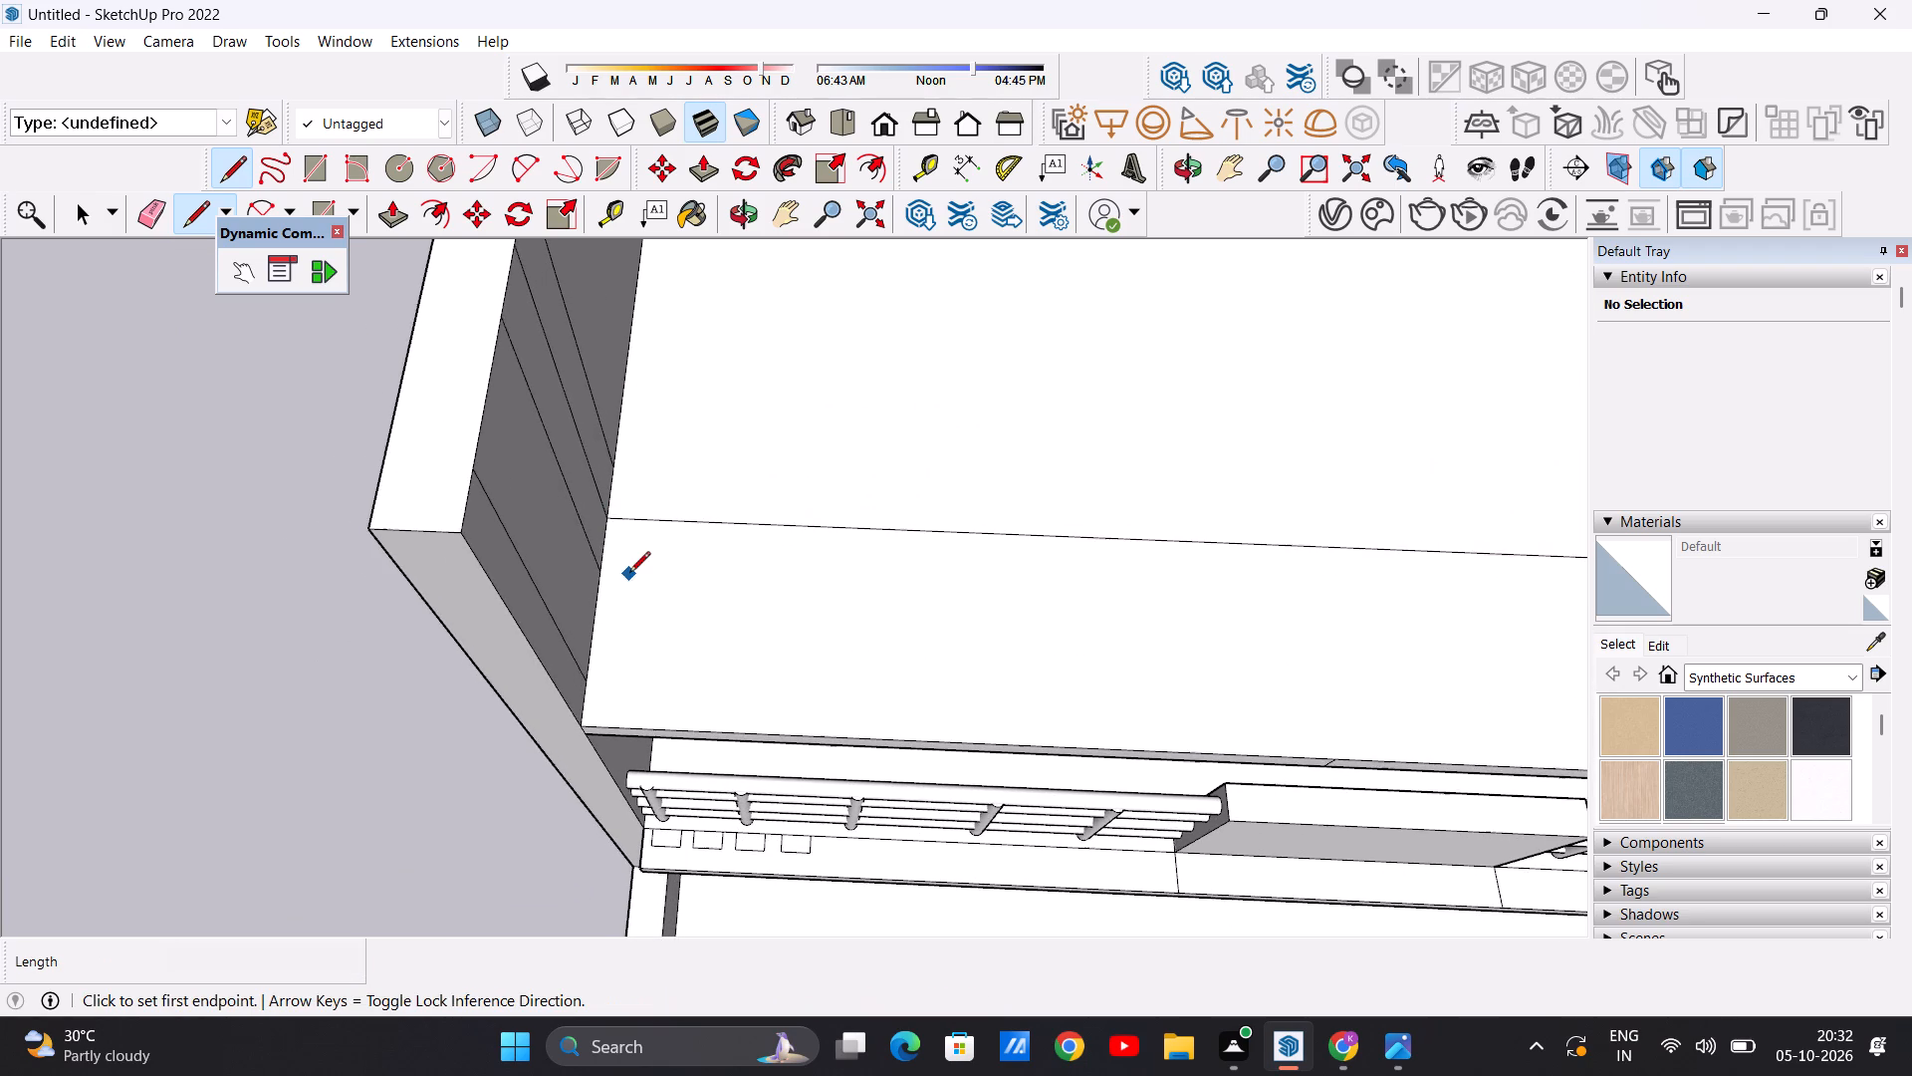
{"action": "scroll", "coordinate": [629, 574], "scroll_direction": "down", "scroll_amount": 12}
{"action": "scroll", "coordinate": [1376, 554], "scroll_direction": "up", "scroll_amount": 13}
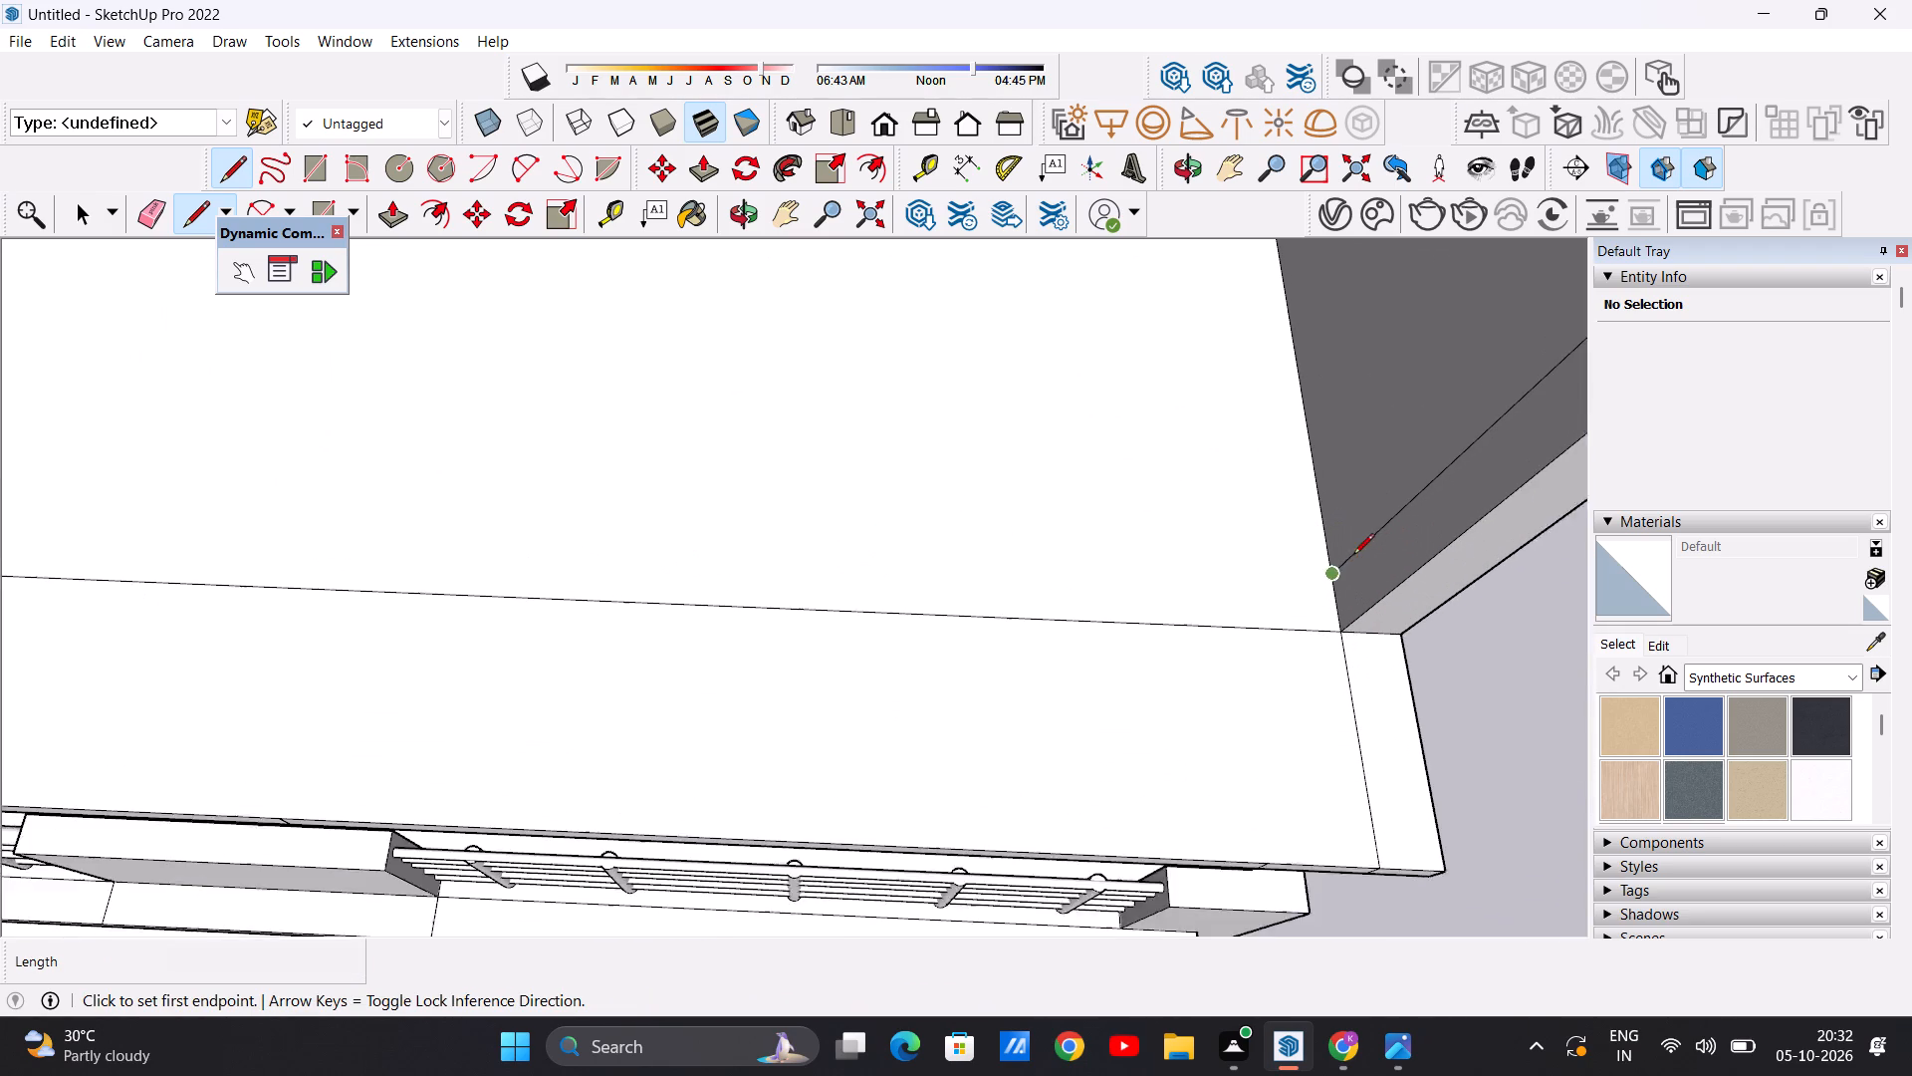
{"action": "left_click", "coordinate": [1325, 569]}
{"action": "scroll", "coordinate": [1139, 559], "scroll_direction": "down", "scroll_amount": 2}
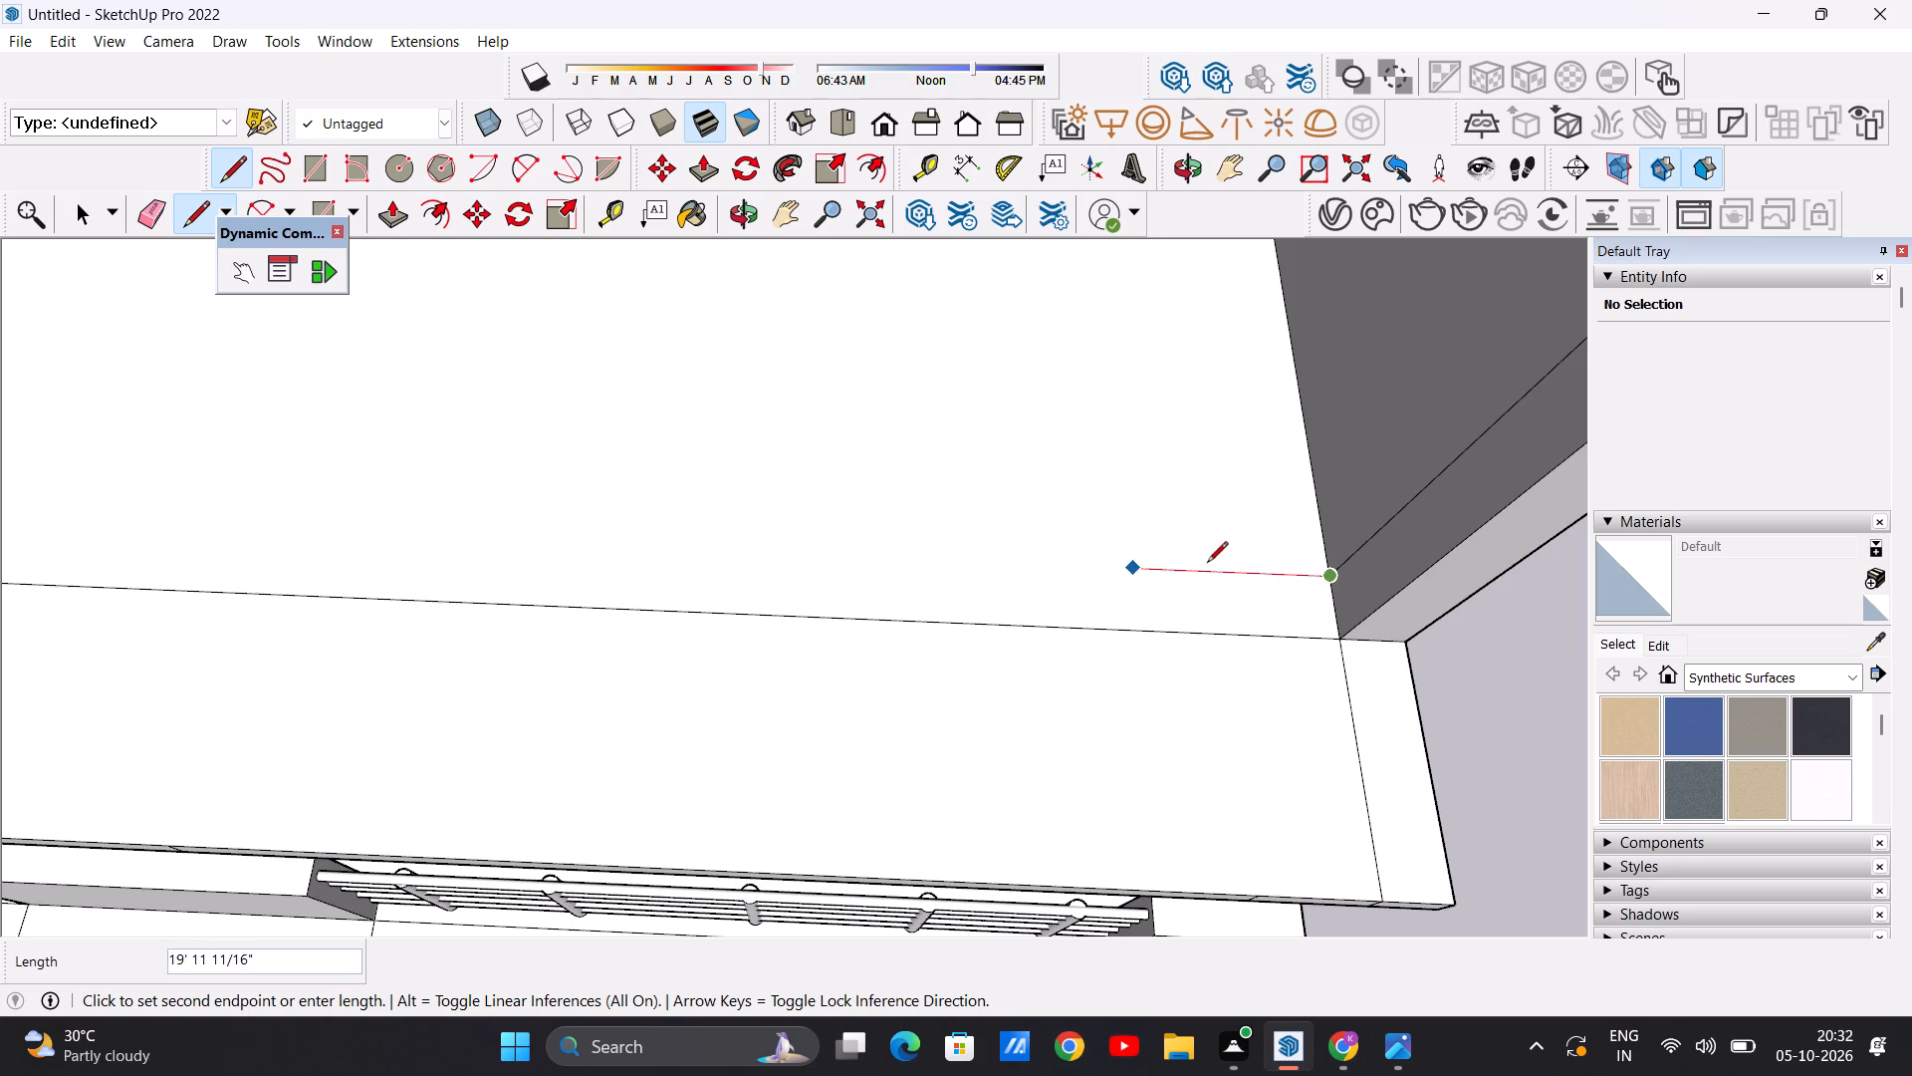
{"action": "scroll", "coordinate": [1207, 564], "scroll_direction": "down", "scroll_amount": 8}
{"action": "scroll", "coordinate": [1005, 553], "scroll_direction": "down", "scroll_amount": 7}
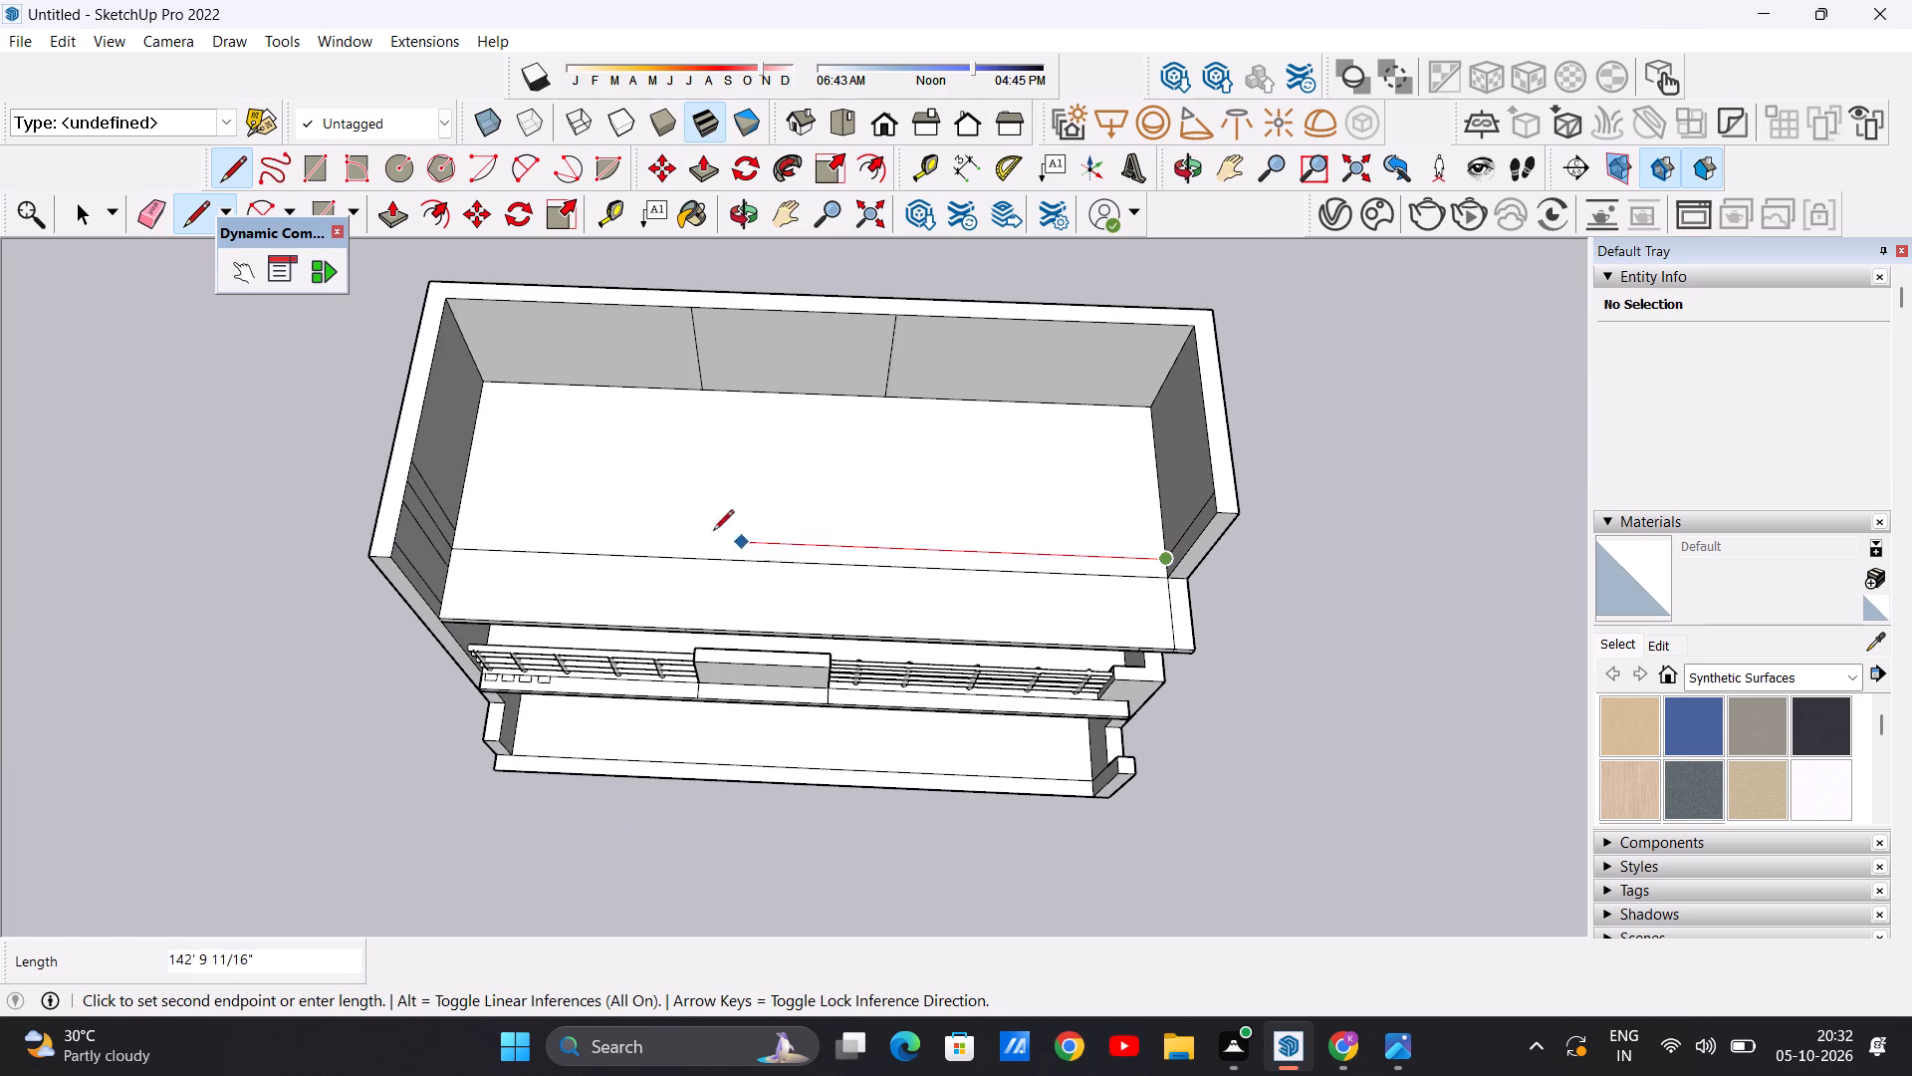
{"action": "scroll", "coordinate": [463, 524], "scroll_direction": "up", "scroll_amount": 18}
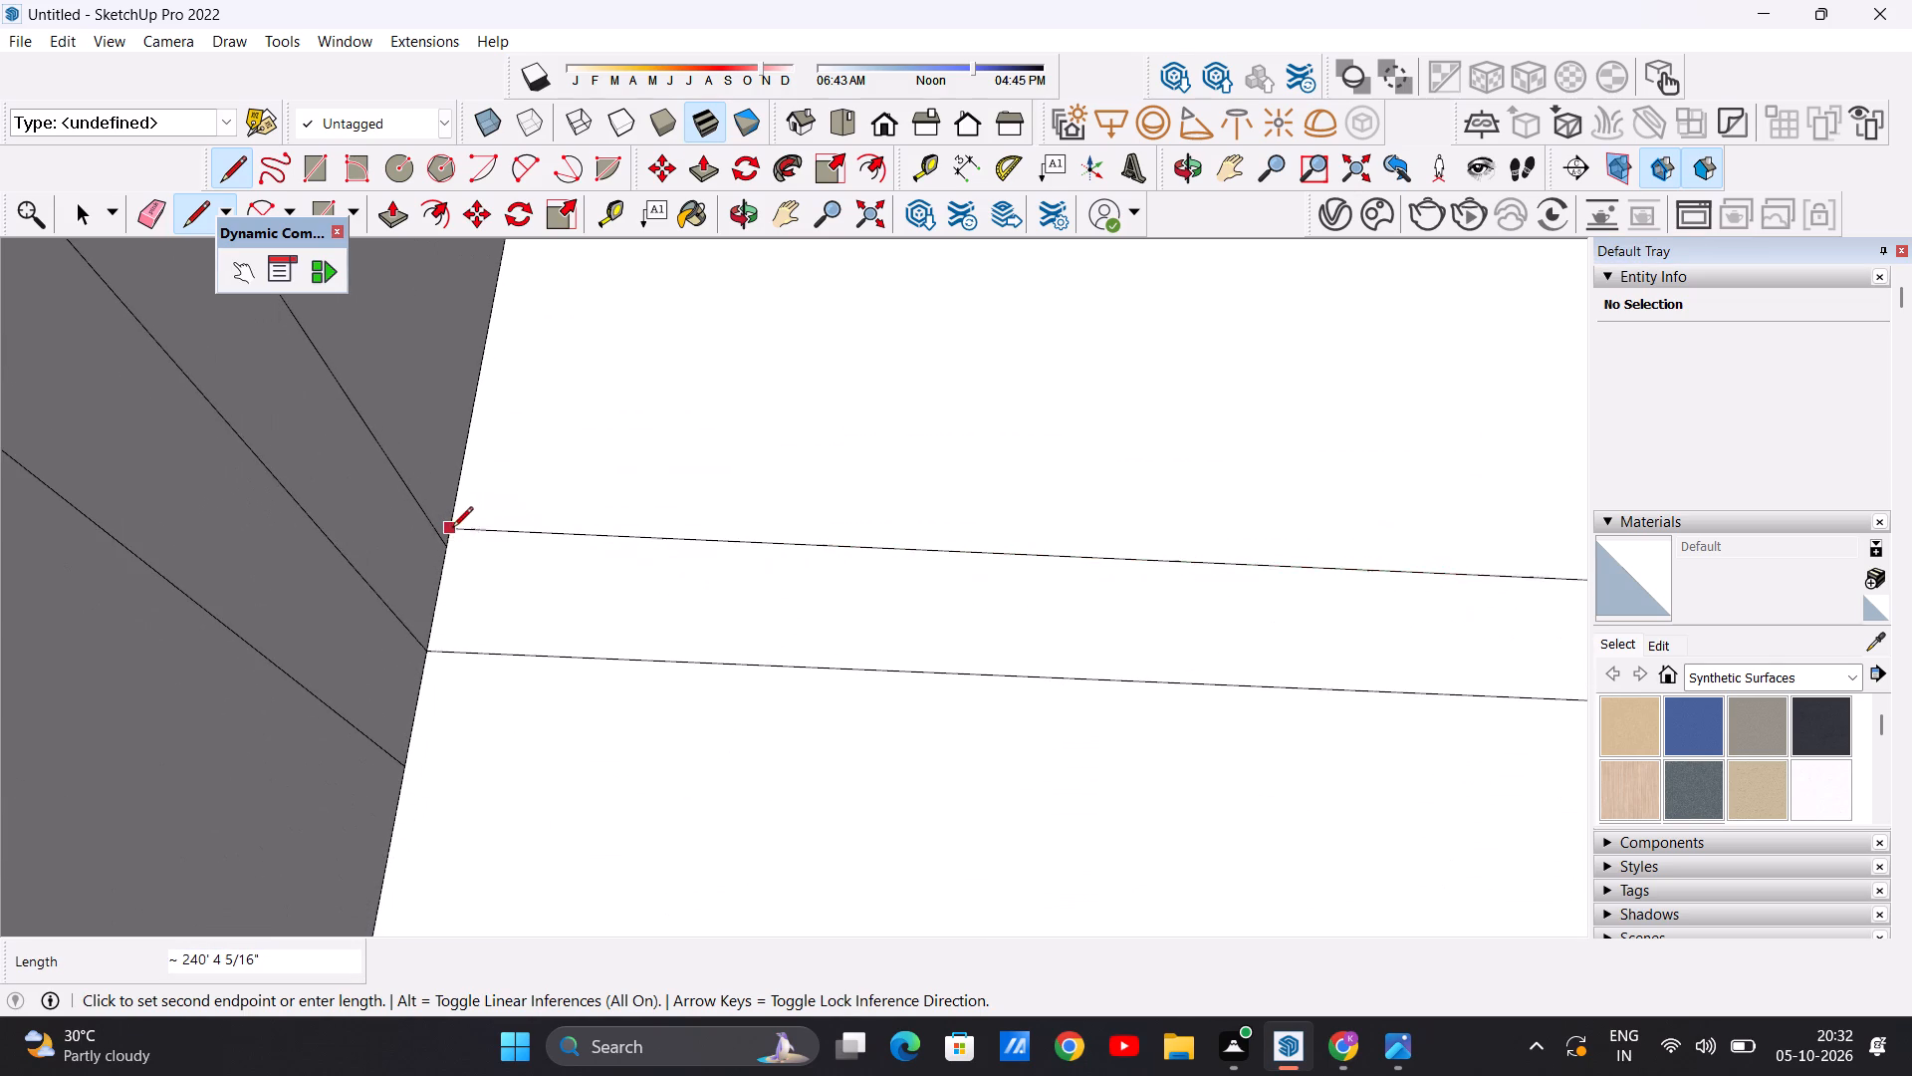
{"action": "left_click", "coordinate": [445, 539]}
Draw a line about 240' 4" long just behind the slab's front edge, from the side wall end to the corner piece's seam.
{"action": "scroll", "coordinate": [569, 546], "scroll_direction": "down", "scroll_amount": 8}
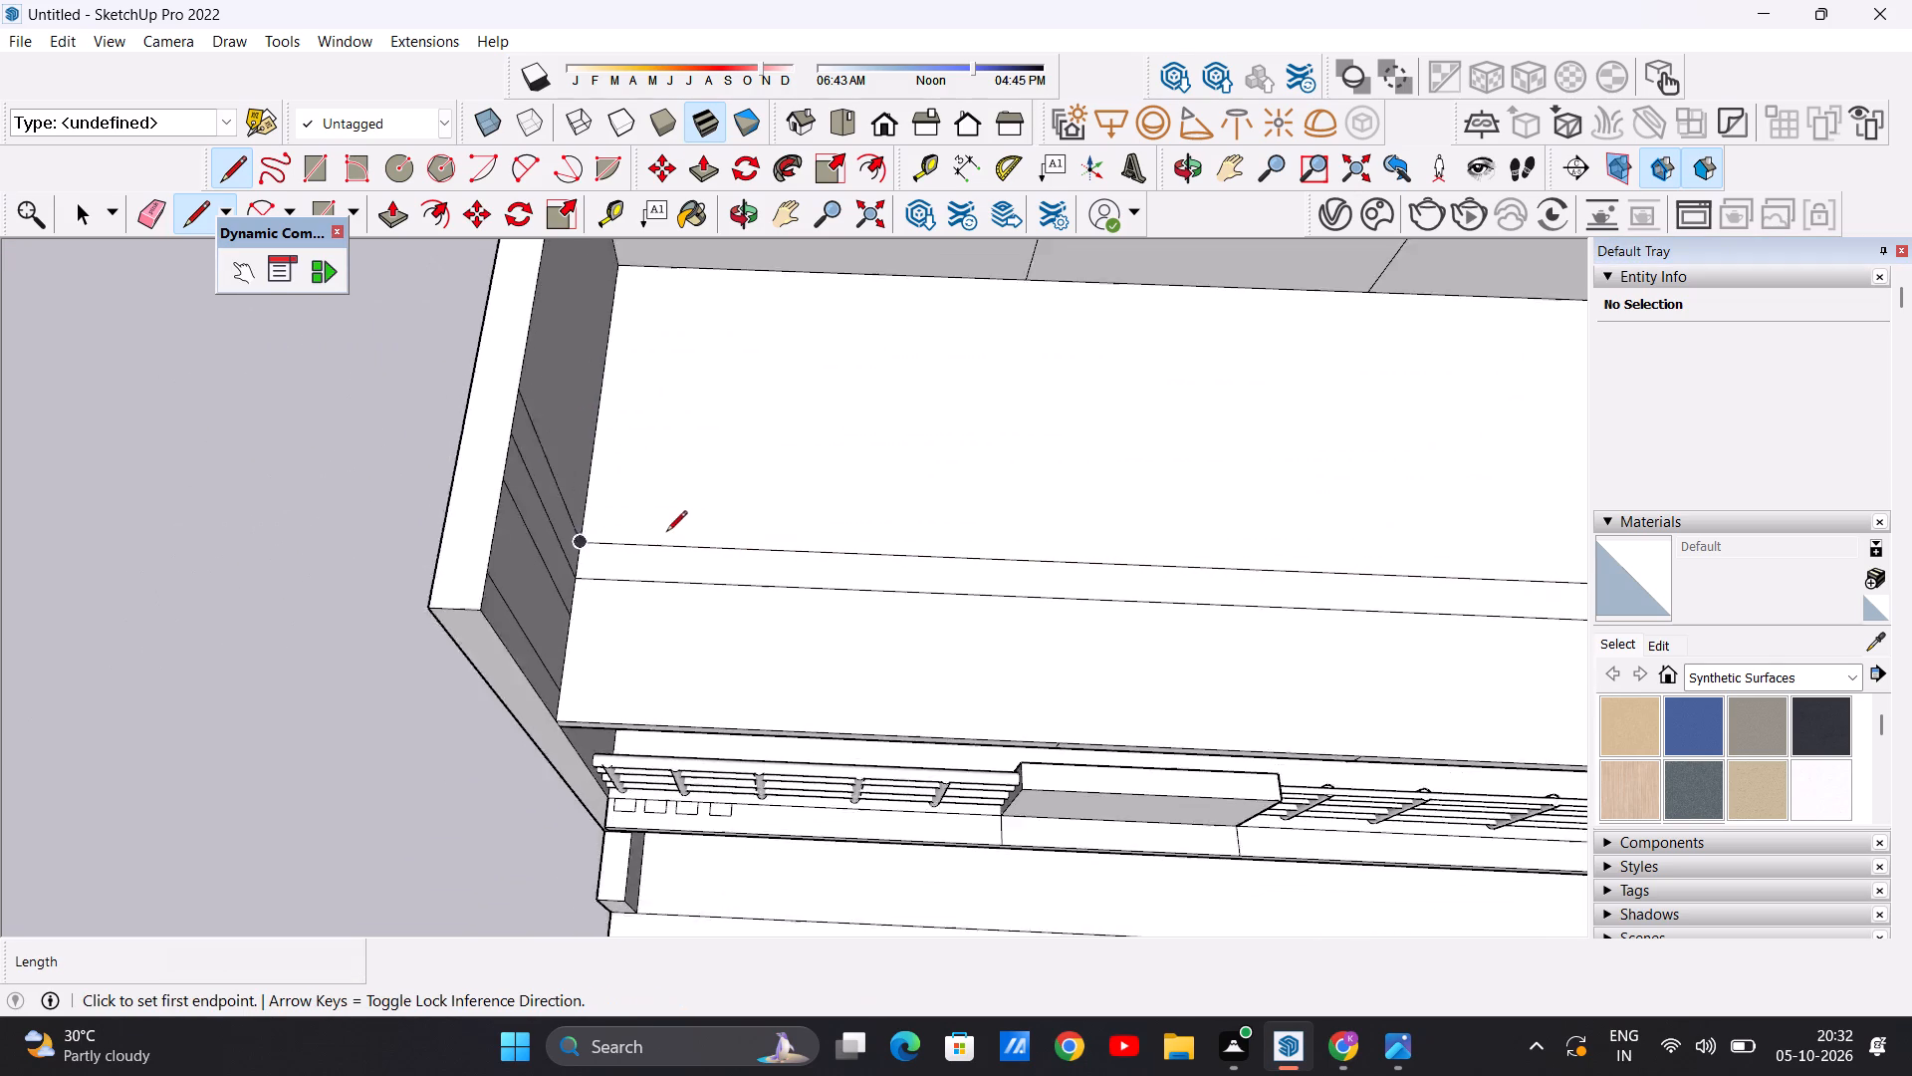
{"action": "scroll", "coordinate": [666, 533], "scroll_direction": "down", "scroll_amount": 15}
{"action": "scroll", "coordinate": [777, 576], "scroll_direction": "up", "scroll_amount": 7}
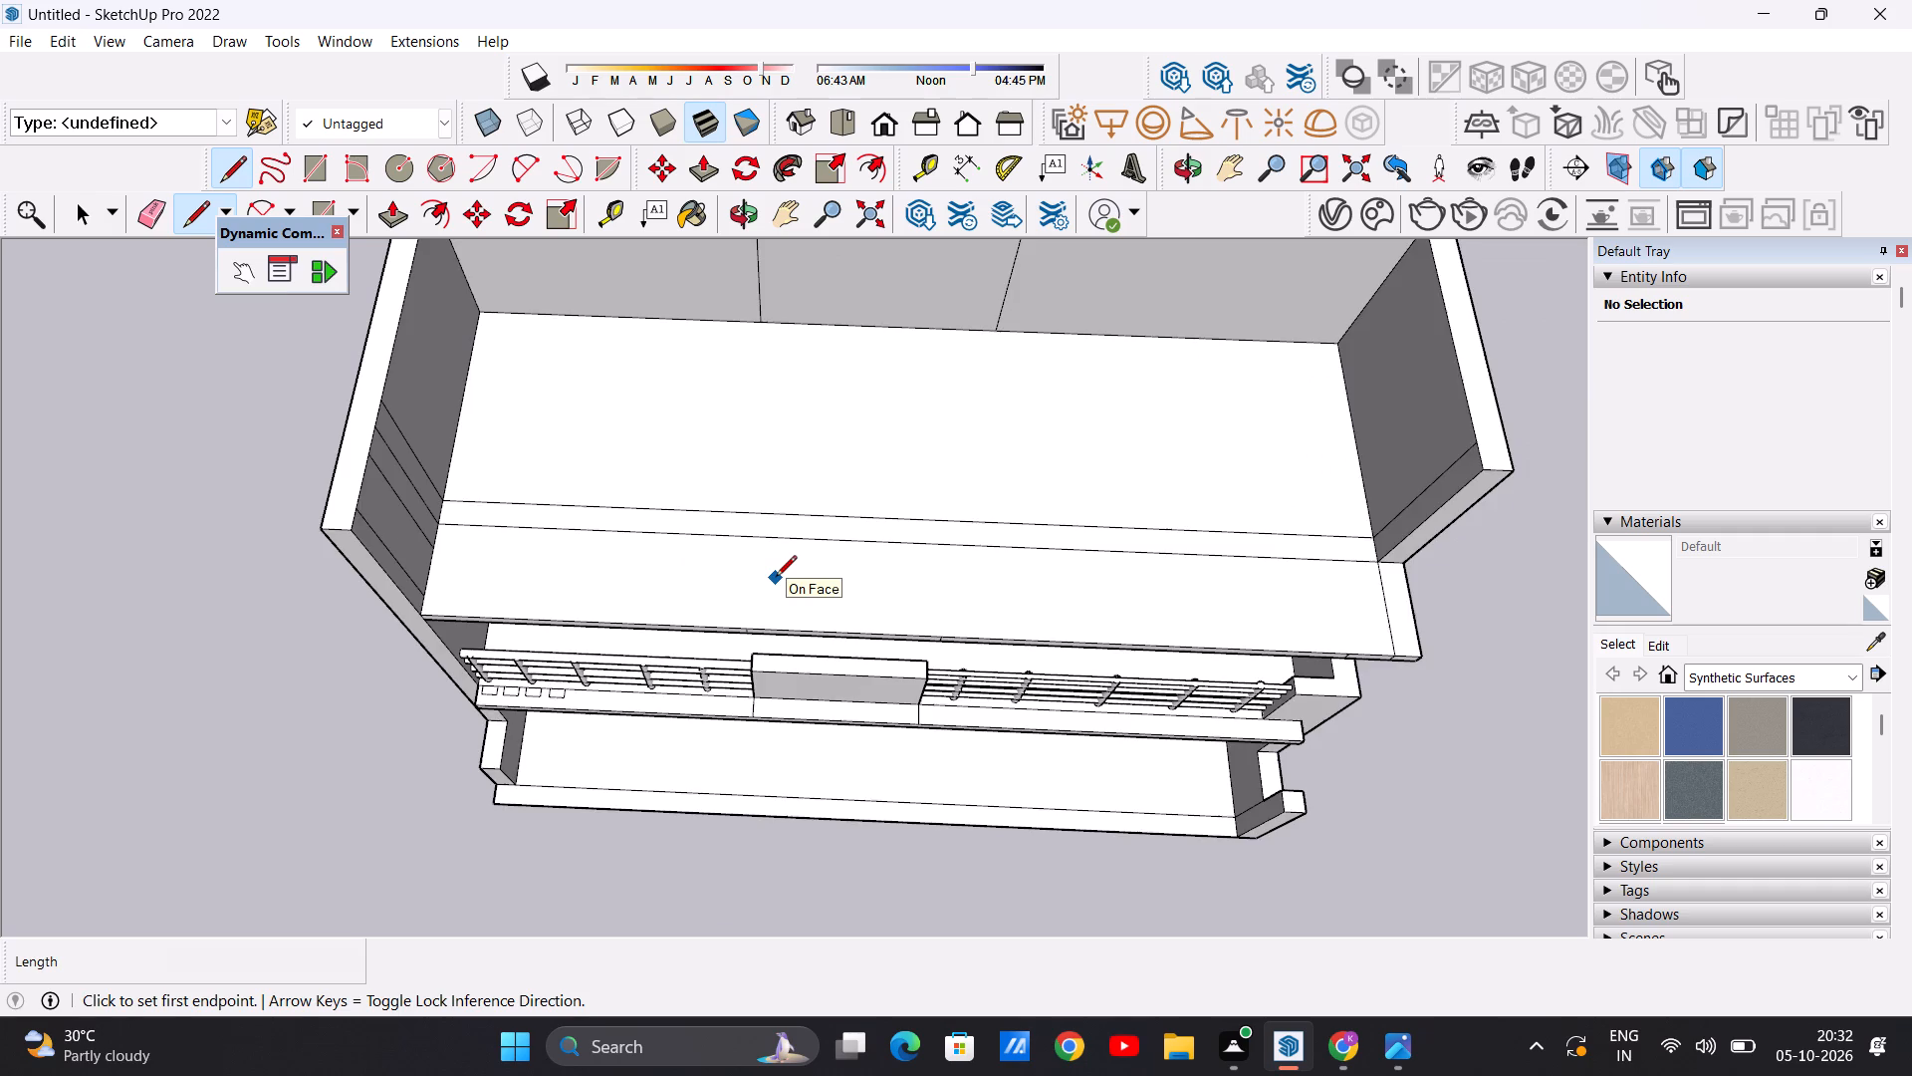
{"action": "scroll", "coordinate": [776, 578], "scroll_direction": "up", "scroll_amount": 3}
{"action": "scroll", "coordinate": [767, 578], "scroll_direction": "down", "scroll_amount": 6}
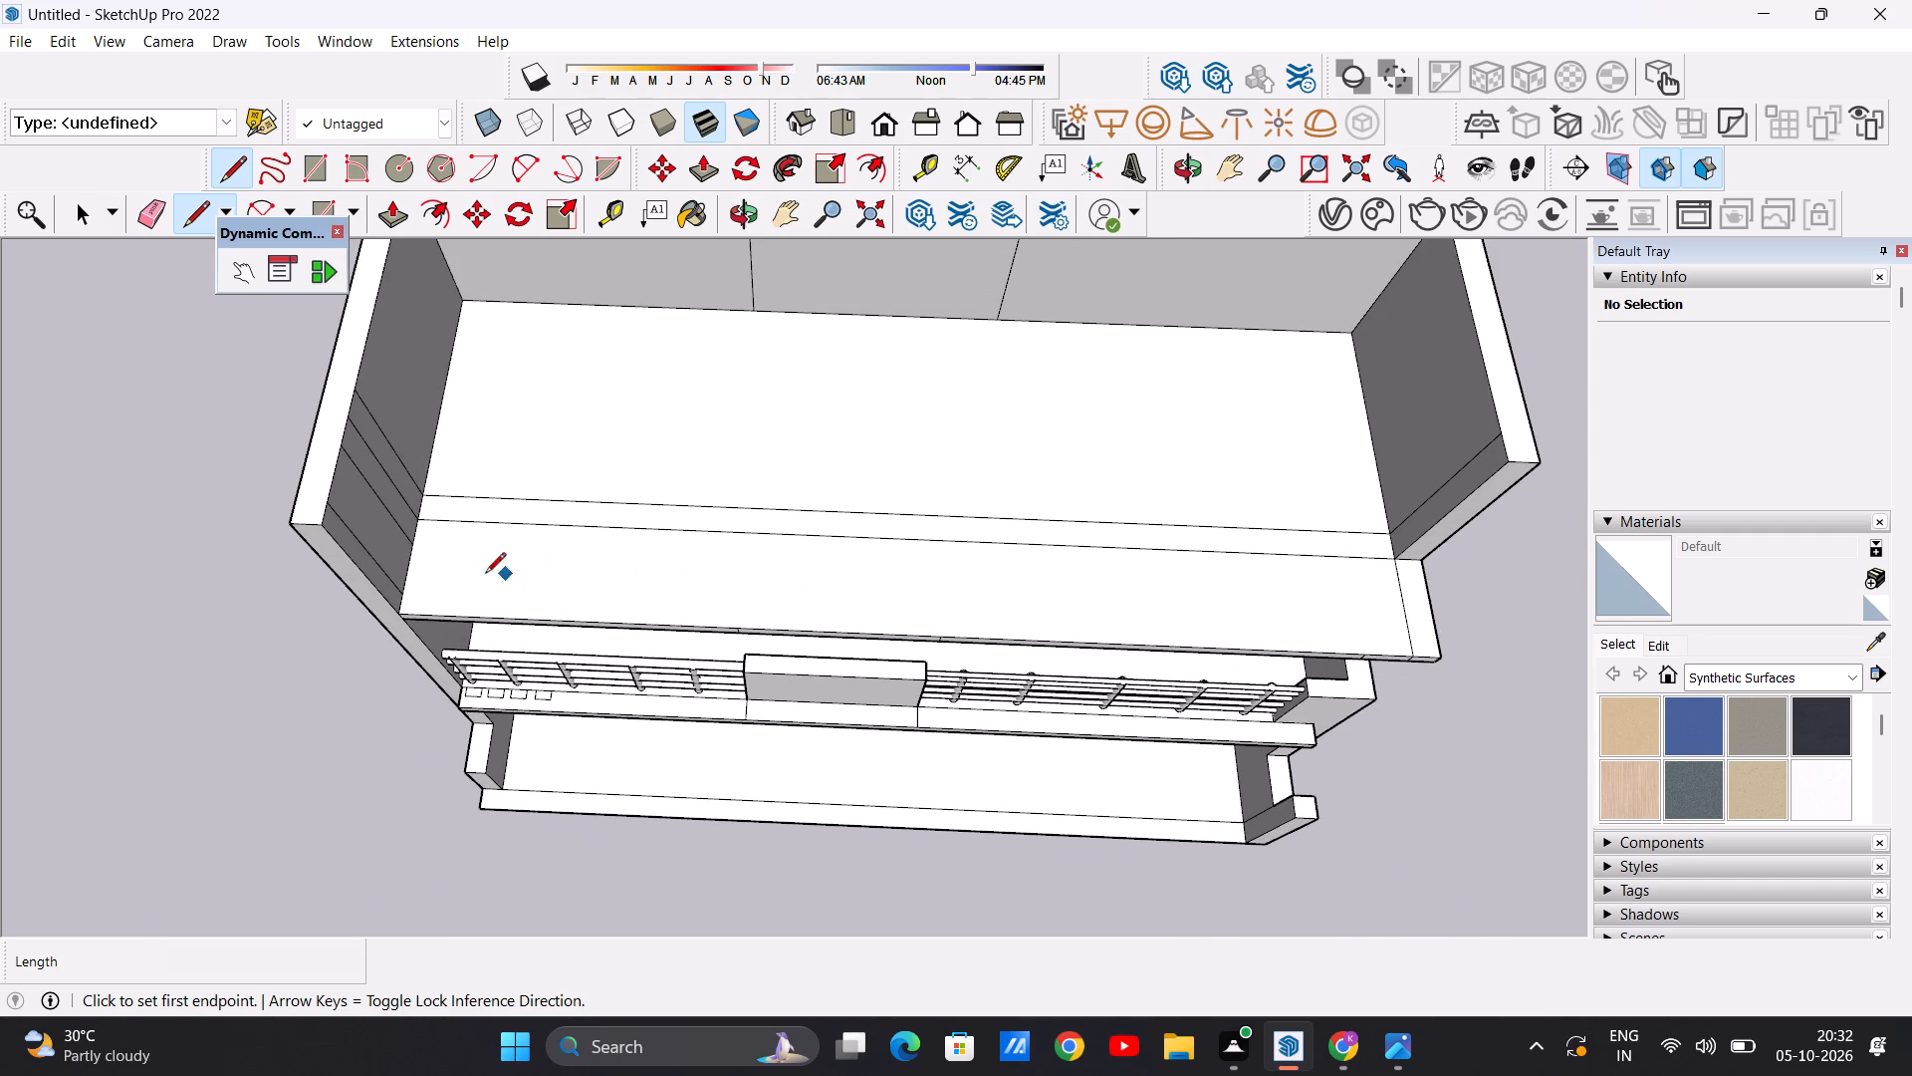
{"action": "left_click", "coordinate": [405, 594]}
{"action": "left_click", "coordinate": [1412, 632]}
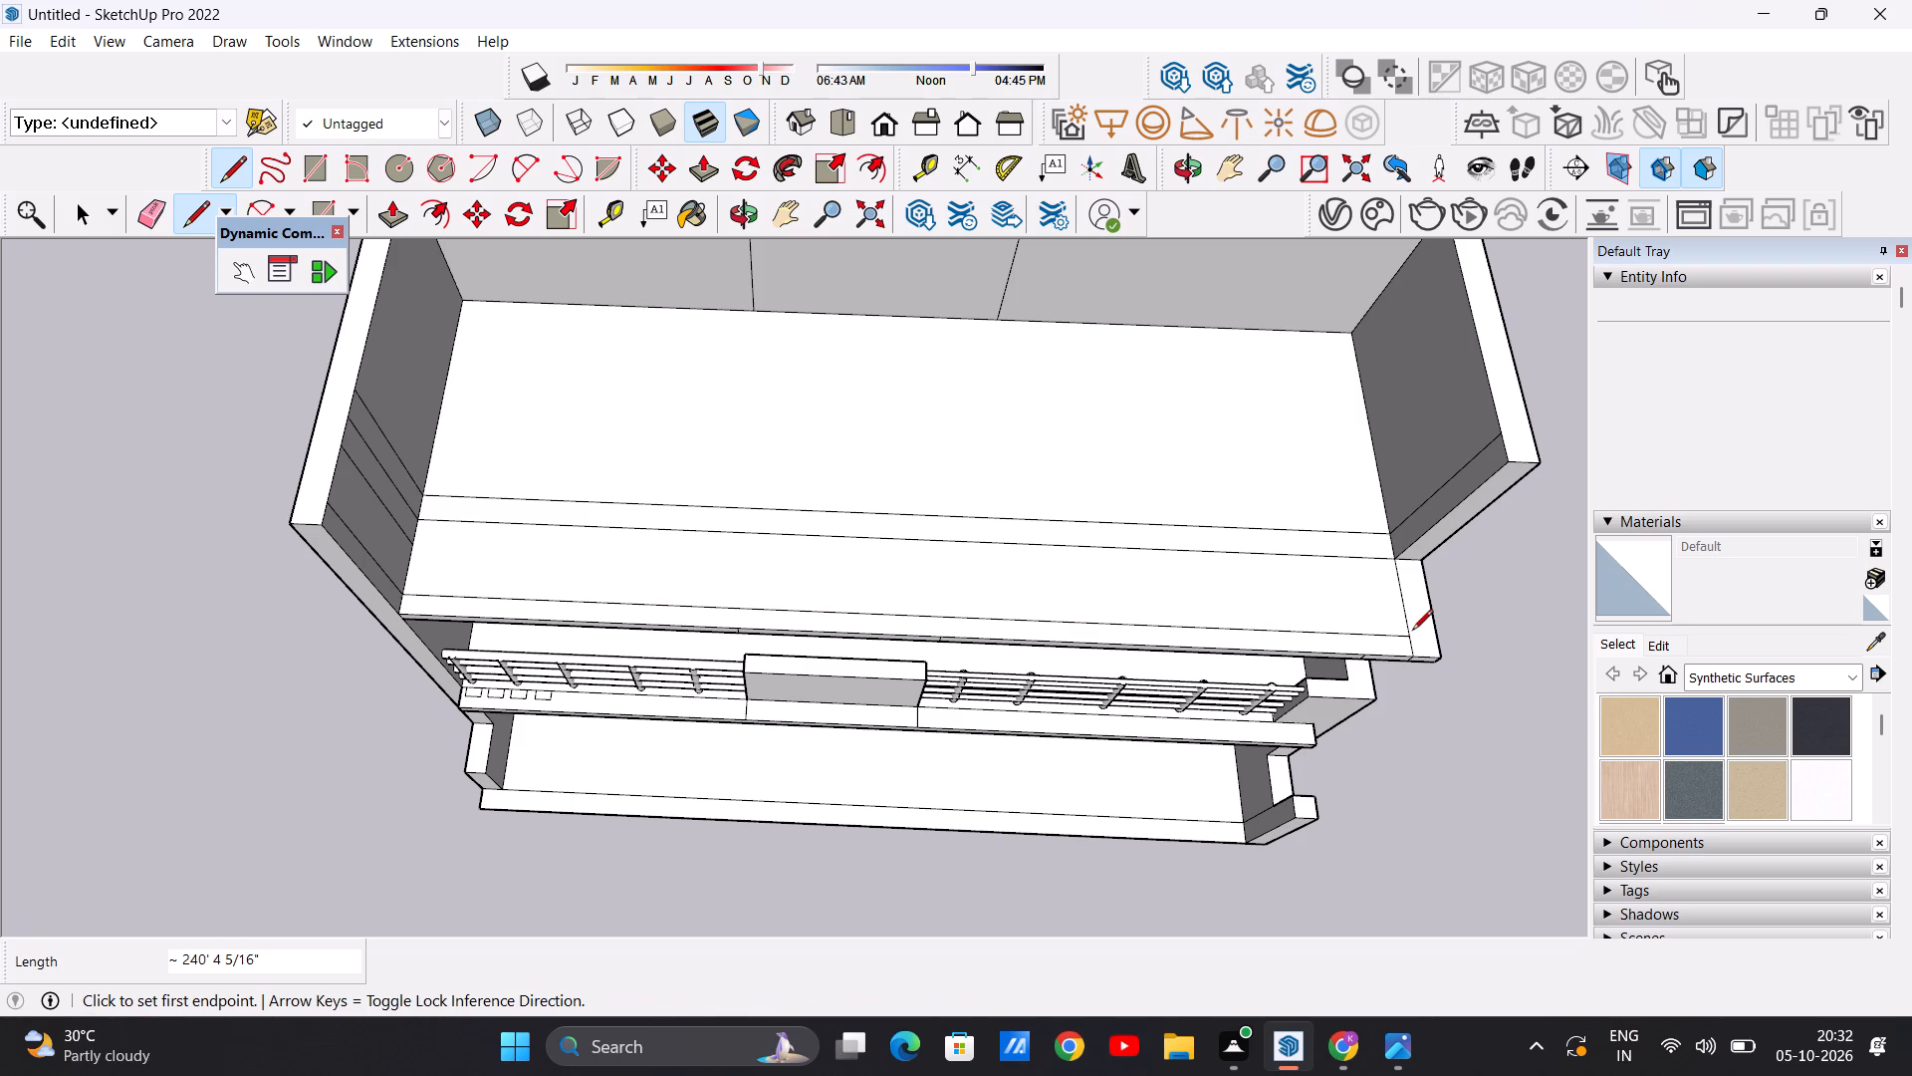
{"action": "key", "text": "space"}
Examine the building and the lines on the roof slab from the front, the side and above.
{"action": "scroll", "coordinate": [926, 572], "scroll_direction": "down", "scroll_amount": 10}
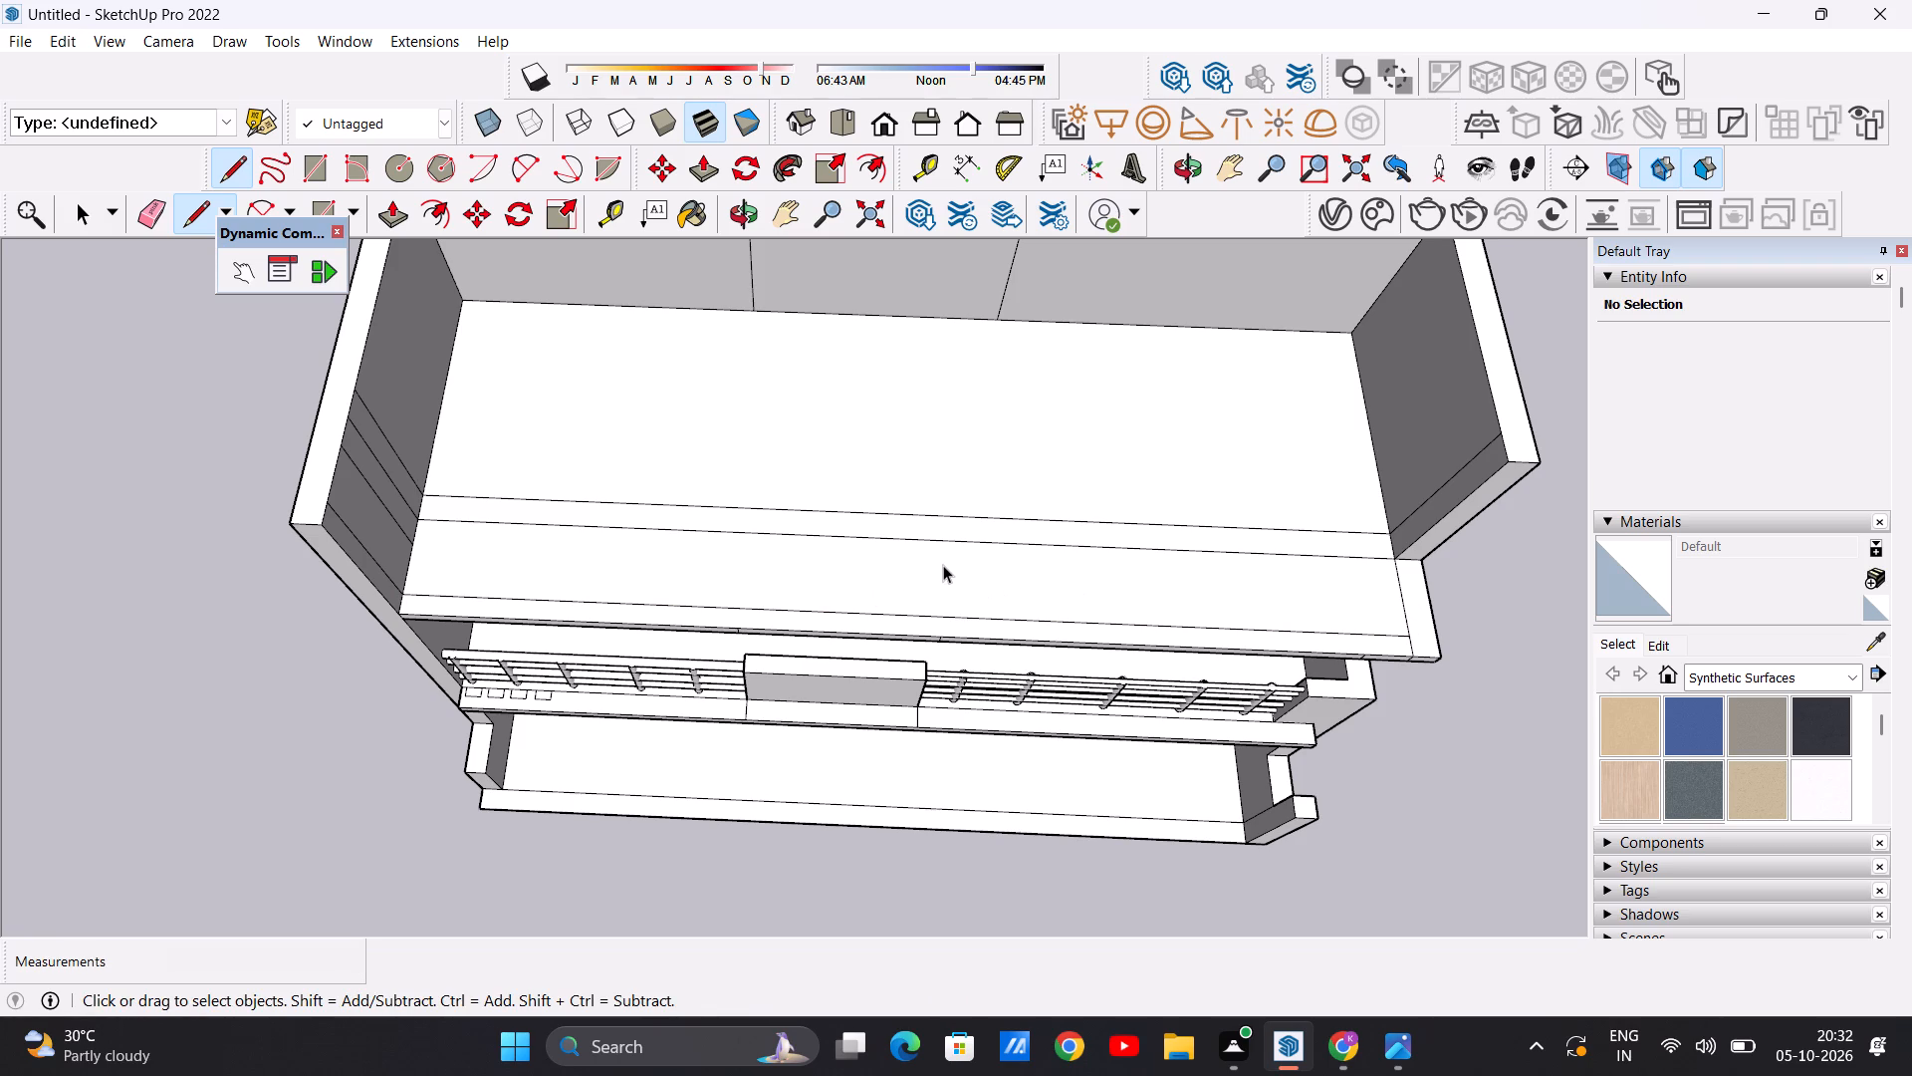
{"action": "scroll", "coordinate": [943, 565], "scroll_direction": "down", "scroll_amount": 15}
{"action": "middle_click_drag", "start_coordinate": [998, 668], "coordinate": [1016, 397]}
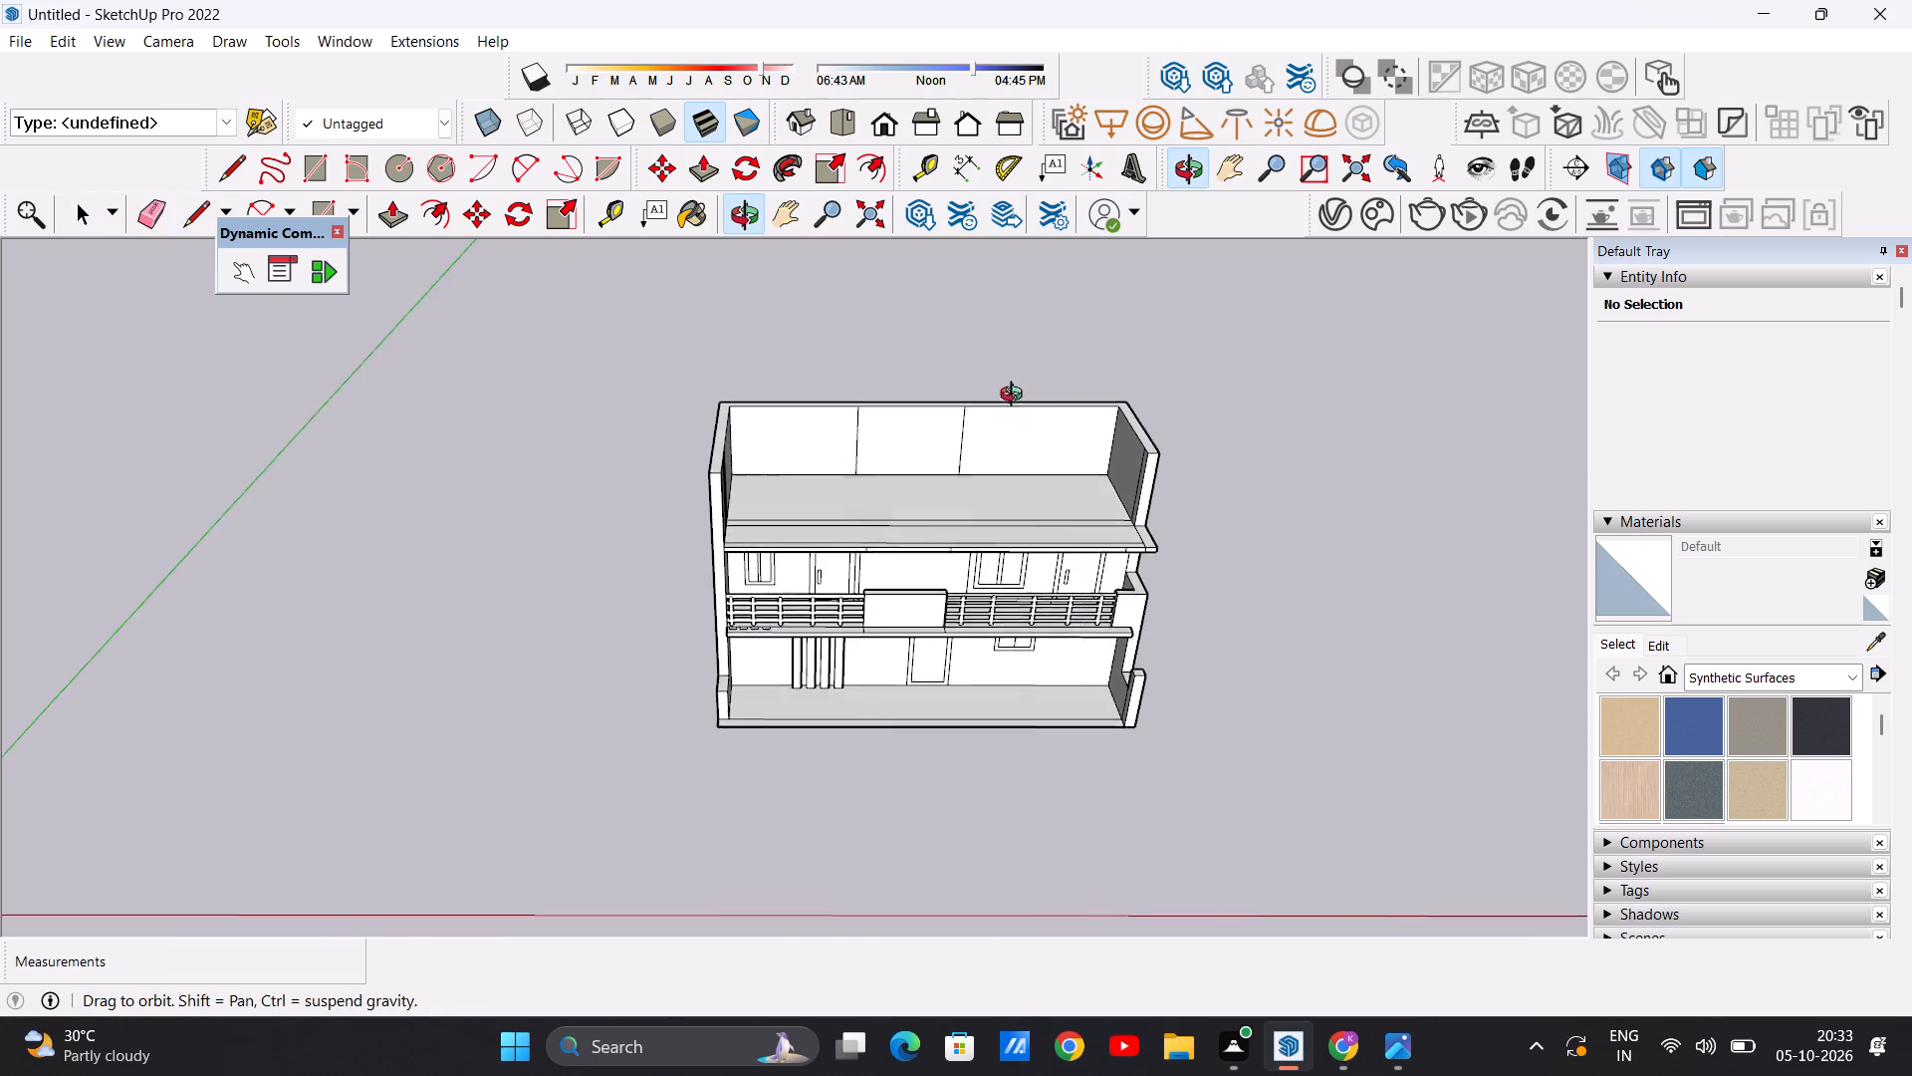
{"action": "middle_click_drag", "start_coordinate": [1016, 397], "coordinate": [1012, 332]}
{"action": "scroll", "coordinate": [996, 537], "scroll_direction": "up", "scroll_amount": 7}
{"action": "middle_click_drag", "start_coordinate": [539, 667], "coordinate": [574, 666]}
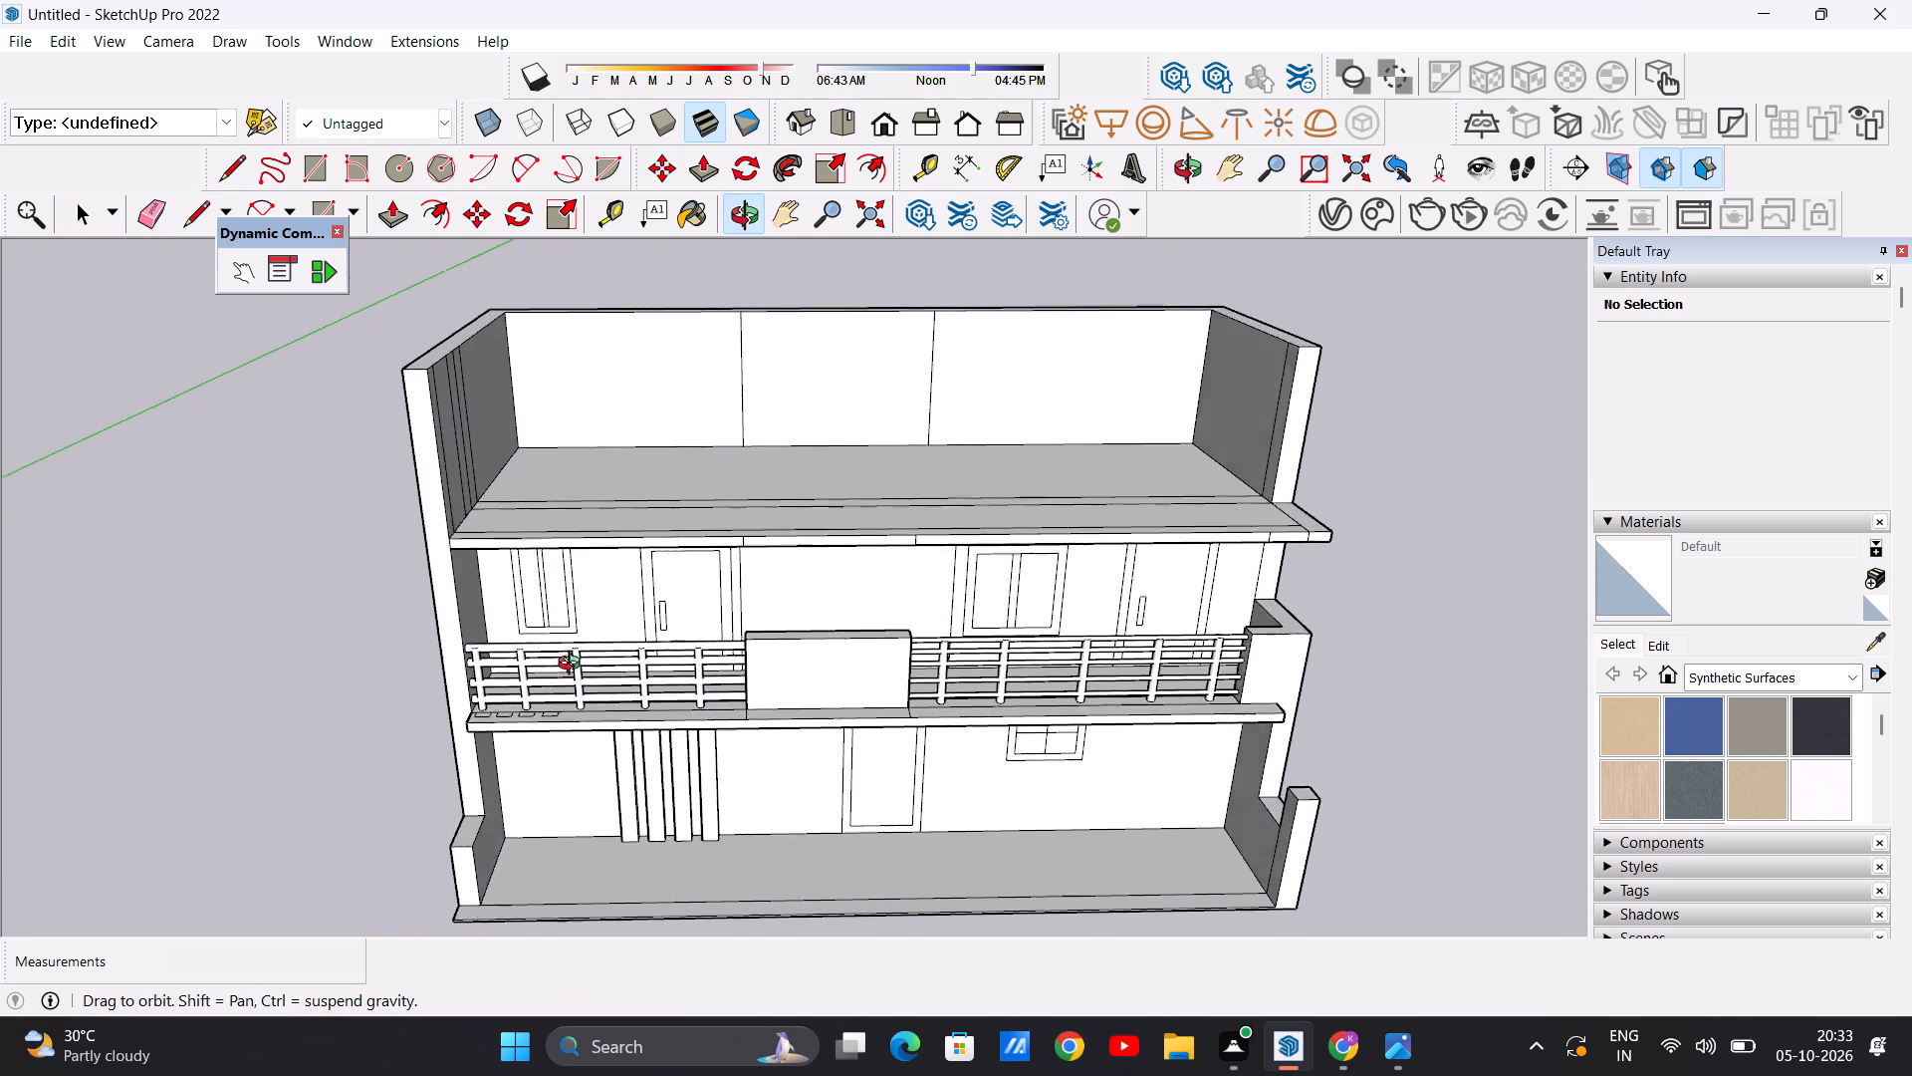
{"action": "middle_click_drag", "start_coordinate": [574, 666], "coordinate": [946, 681]}
{"action": "middle_click_drag", "start_coordinate": [687, 762], "coordinate": [677, 743]}
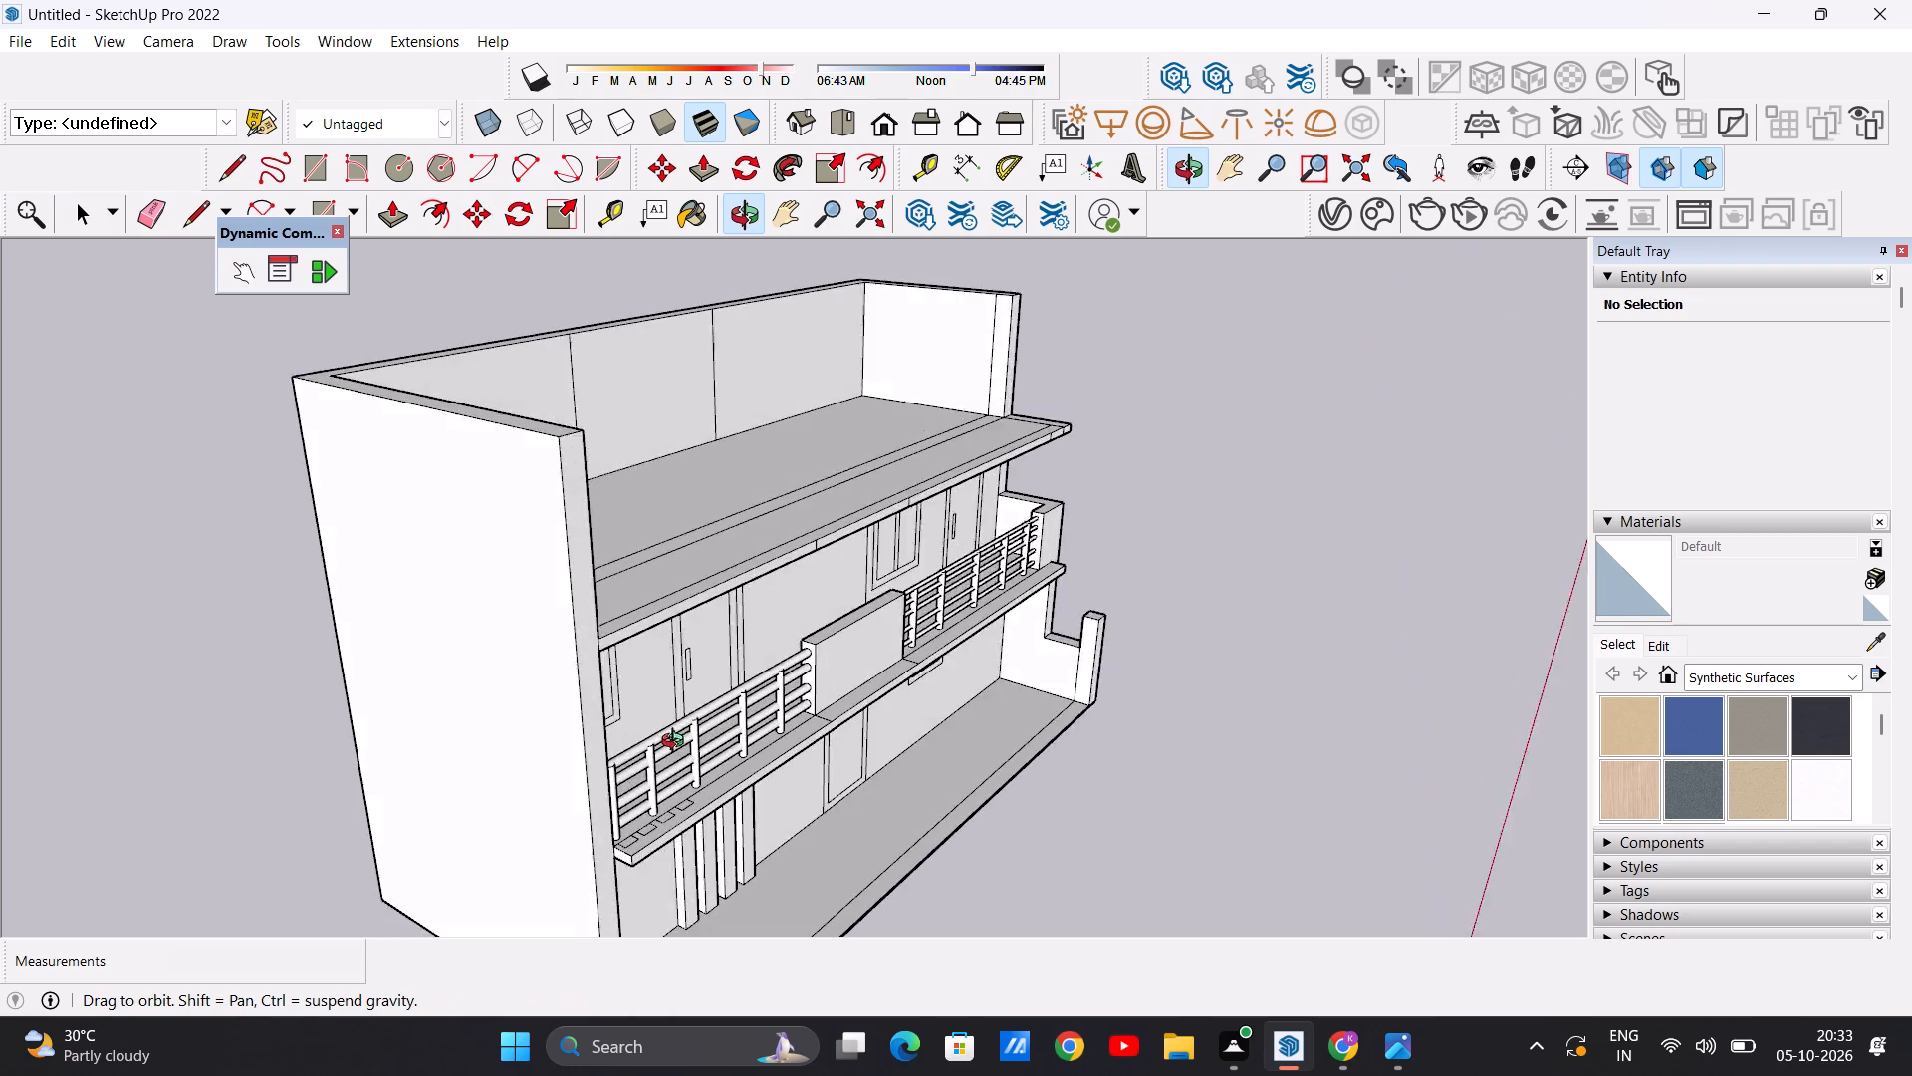
{"action": "middle_click_drag", "start_coordinate": [677, 743], "coordinate": [605, 741]}
{"action": "middle_click_drag", "start_coordinate": [894, 695], "coordinate": [510, 726]}
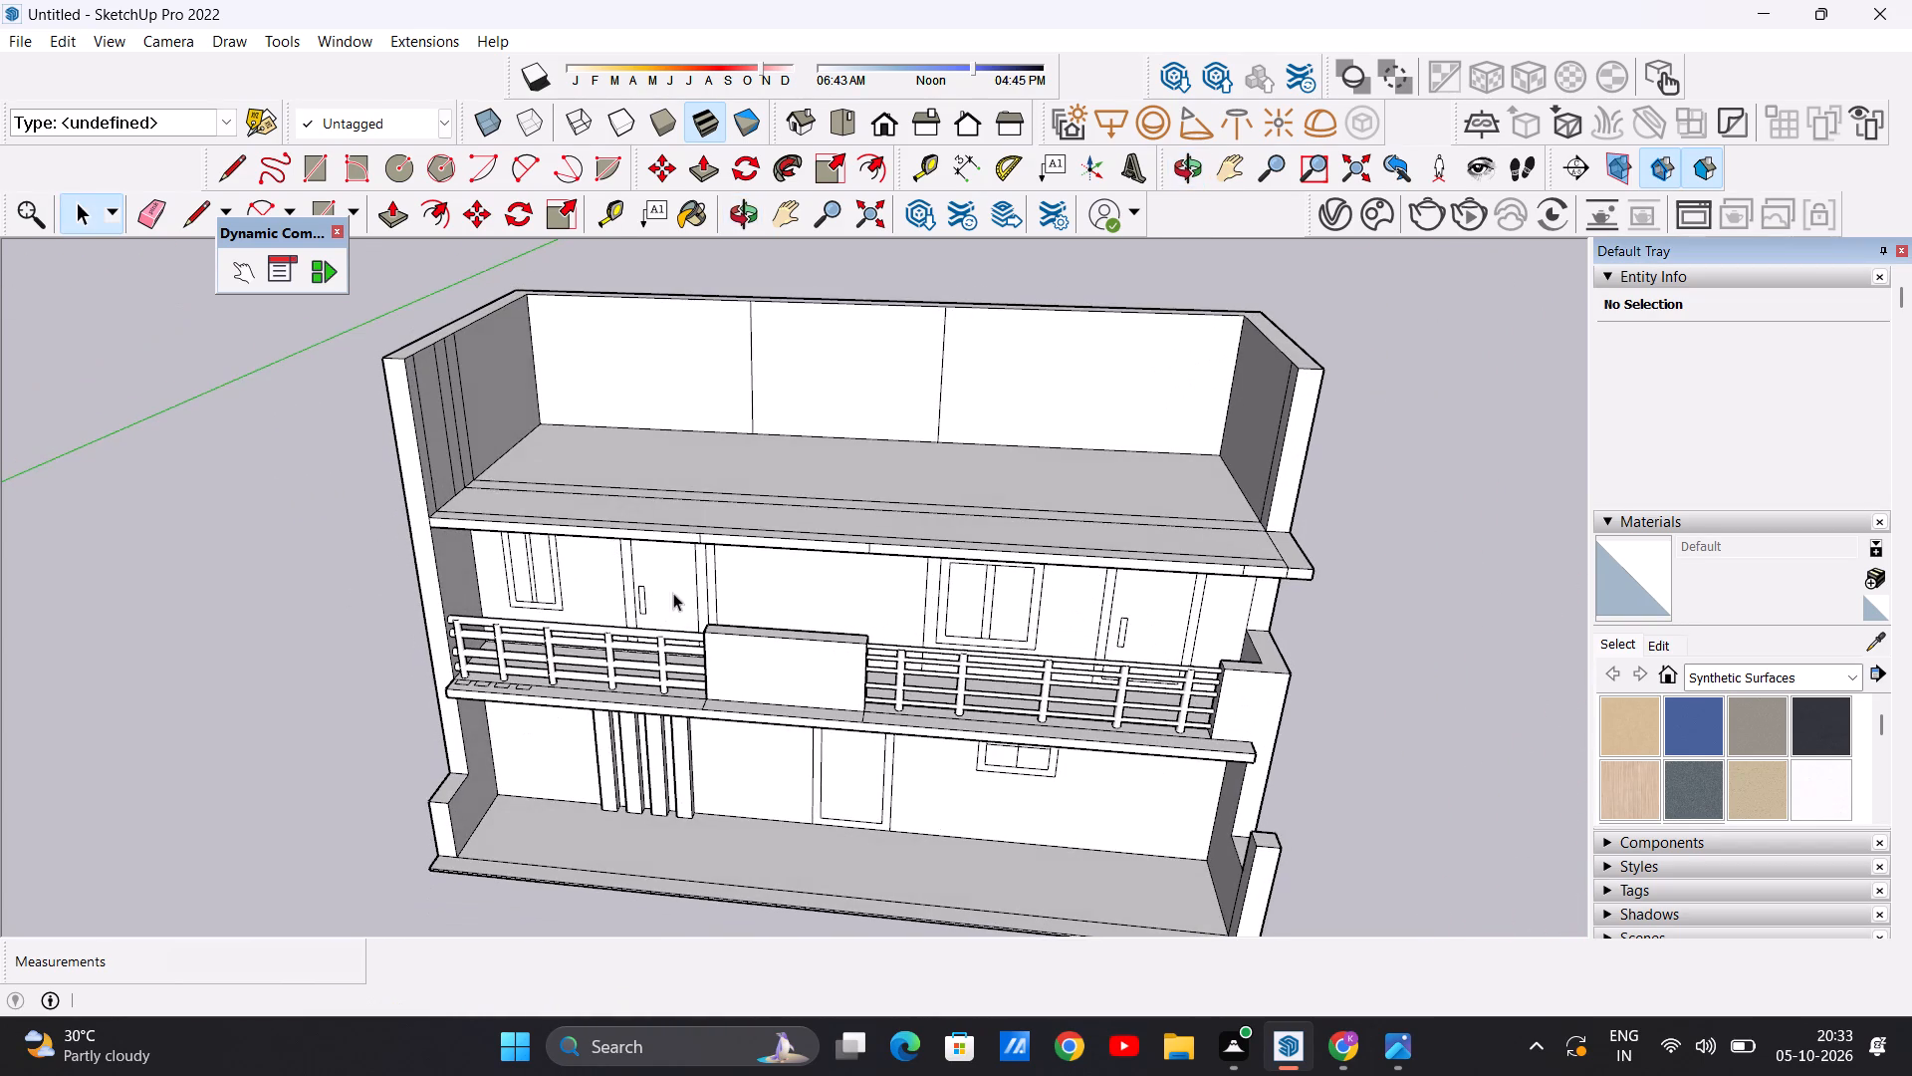
{"action": "middle_click_drag", "start_coordinate": [673, 593], "coordinate": [730, 807]}
{"action": "scroll", "coordinate": [709, 630], "scroll_direction": "up", "scroll_amount": 4}
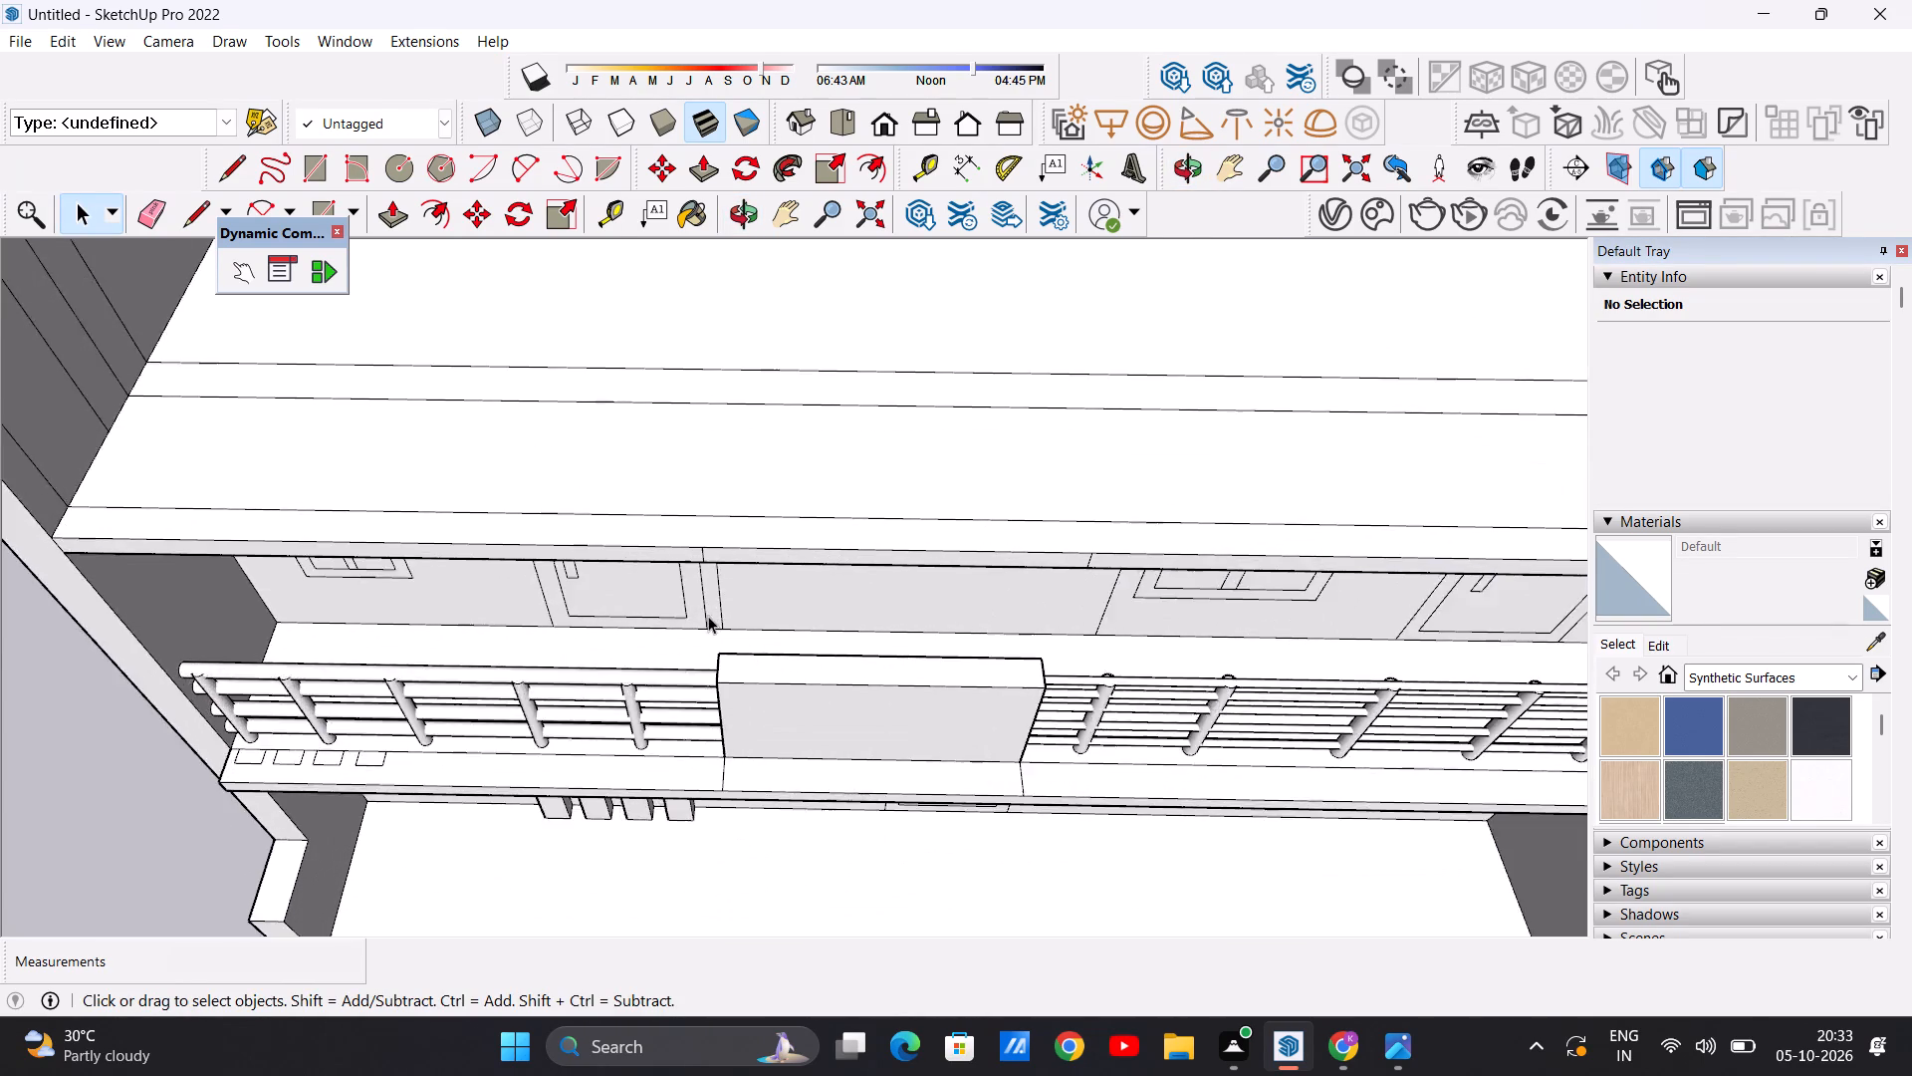
{"action": "scroll", "coordinate": [708, 616], "scroll_direction": "up", "scroll_amount": 3}
{"action": "scroll", "coordinate": [710, 616], "scroll_direction": "down", "scroll_amount": 5}
{"action": "scroll", "coordinate": [720, 554], "scroll_direction": "up", "scroll_amount": 3}
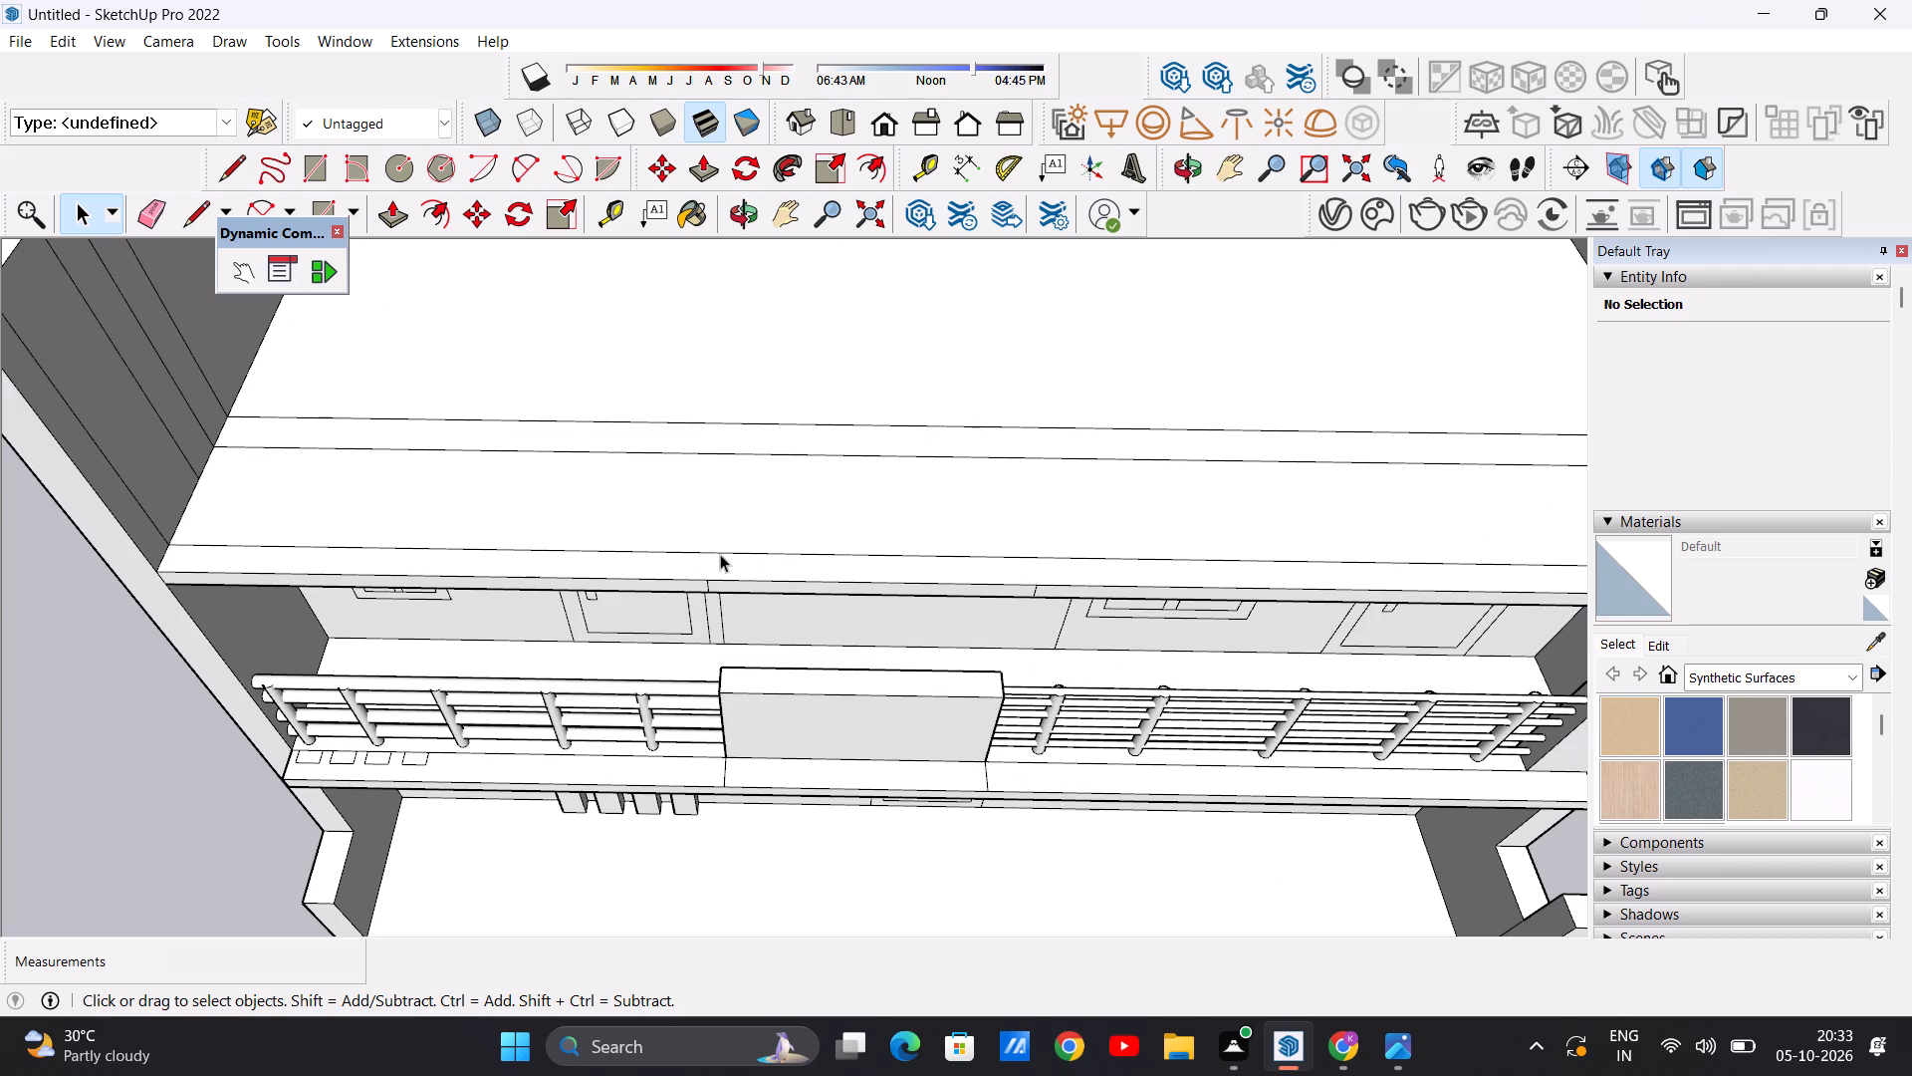
Draw a cross line about 5' 1" long from the seam on the slab's front edge back to the nearest lengthwise line.
{"action": "key", "text": "l"}
{"action": "middle_click_drag", "start_coordinate": [913, 480], "coordinate": [909, 515]}
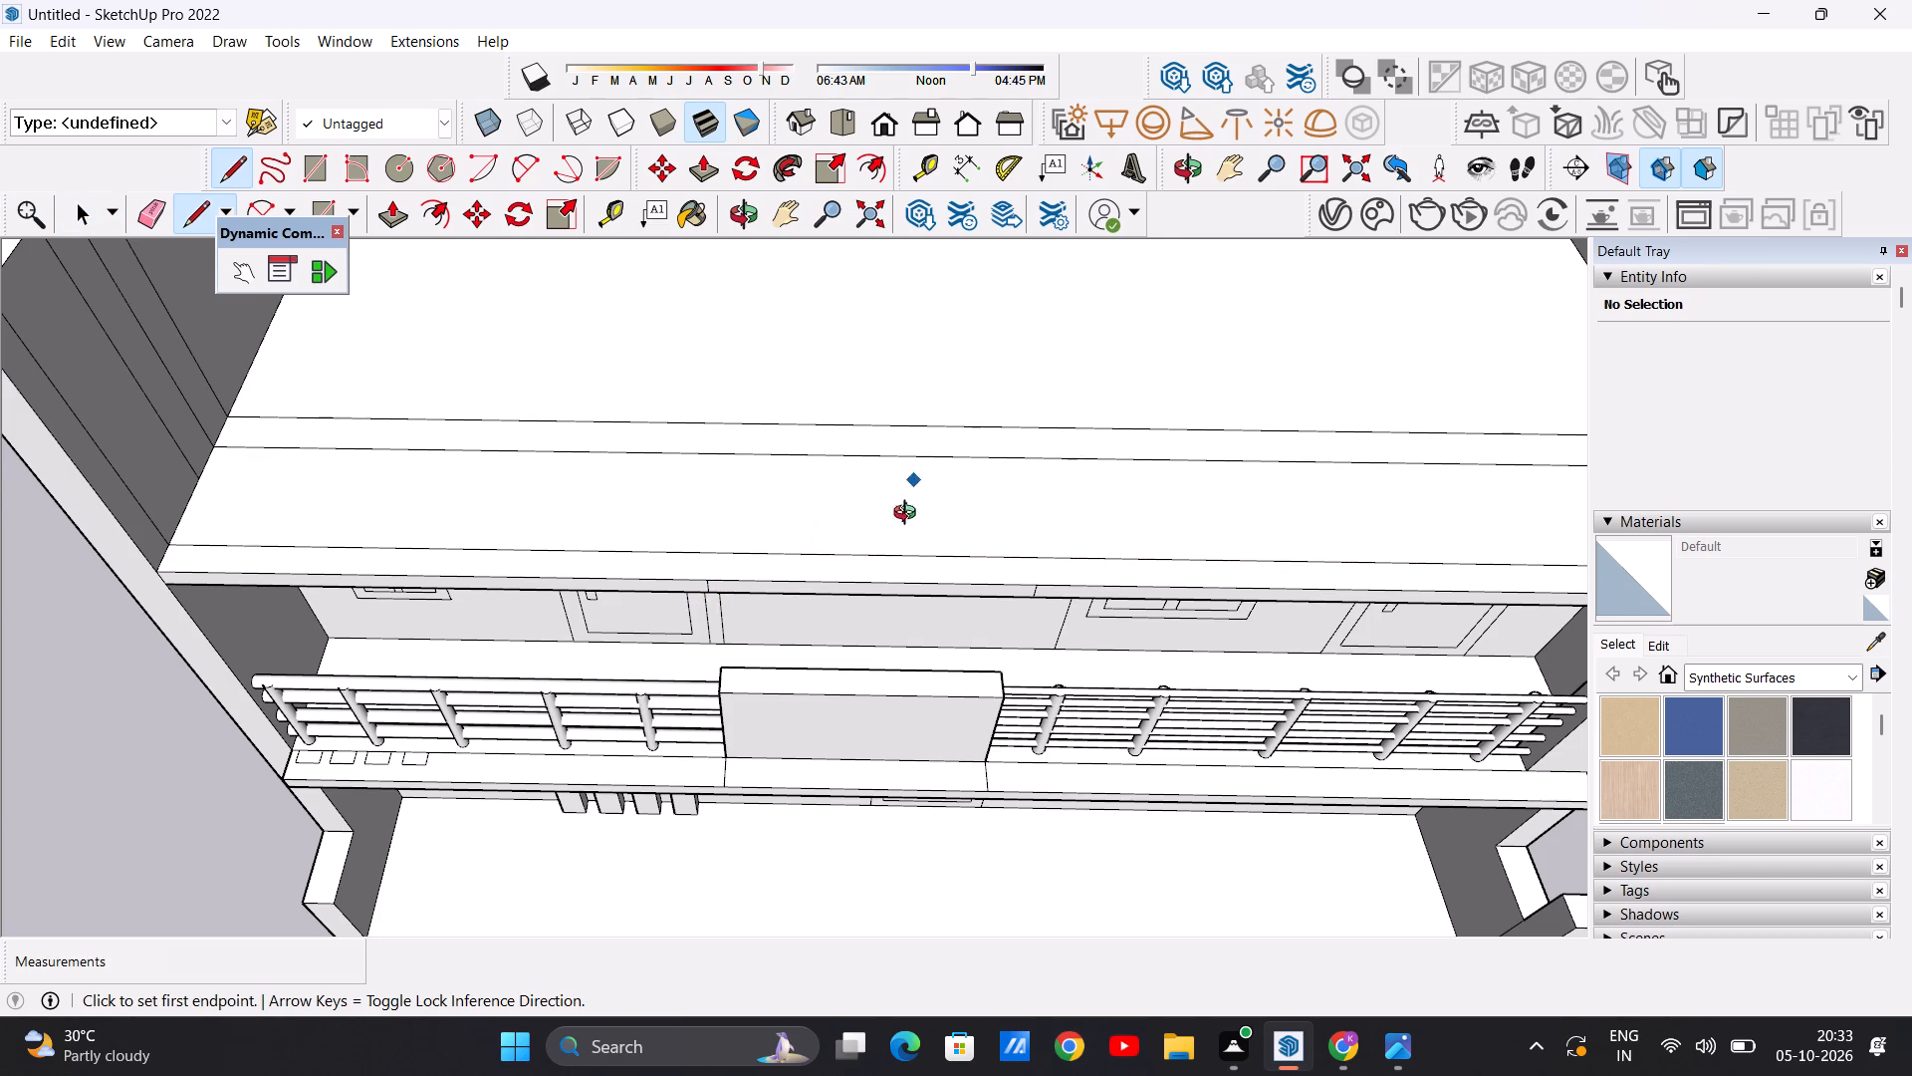
{"action": "middle_click_drag", "start_coordinate": [909, 515], "coordinate": [872, 588]}
{"action": "scroll", "coordinate": [722, 638], "scroll_direction": "up", "scroll_amount": 13}
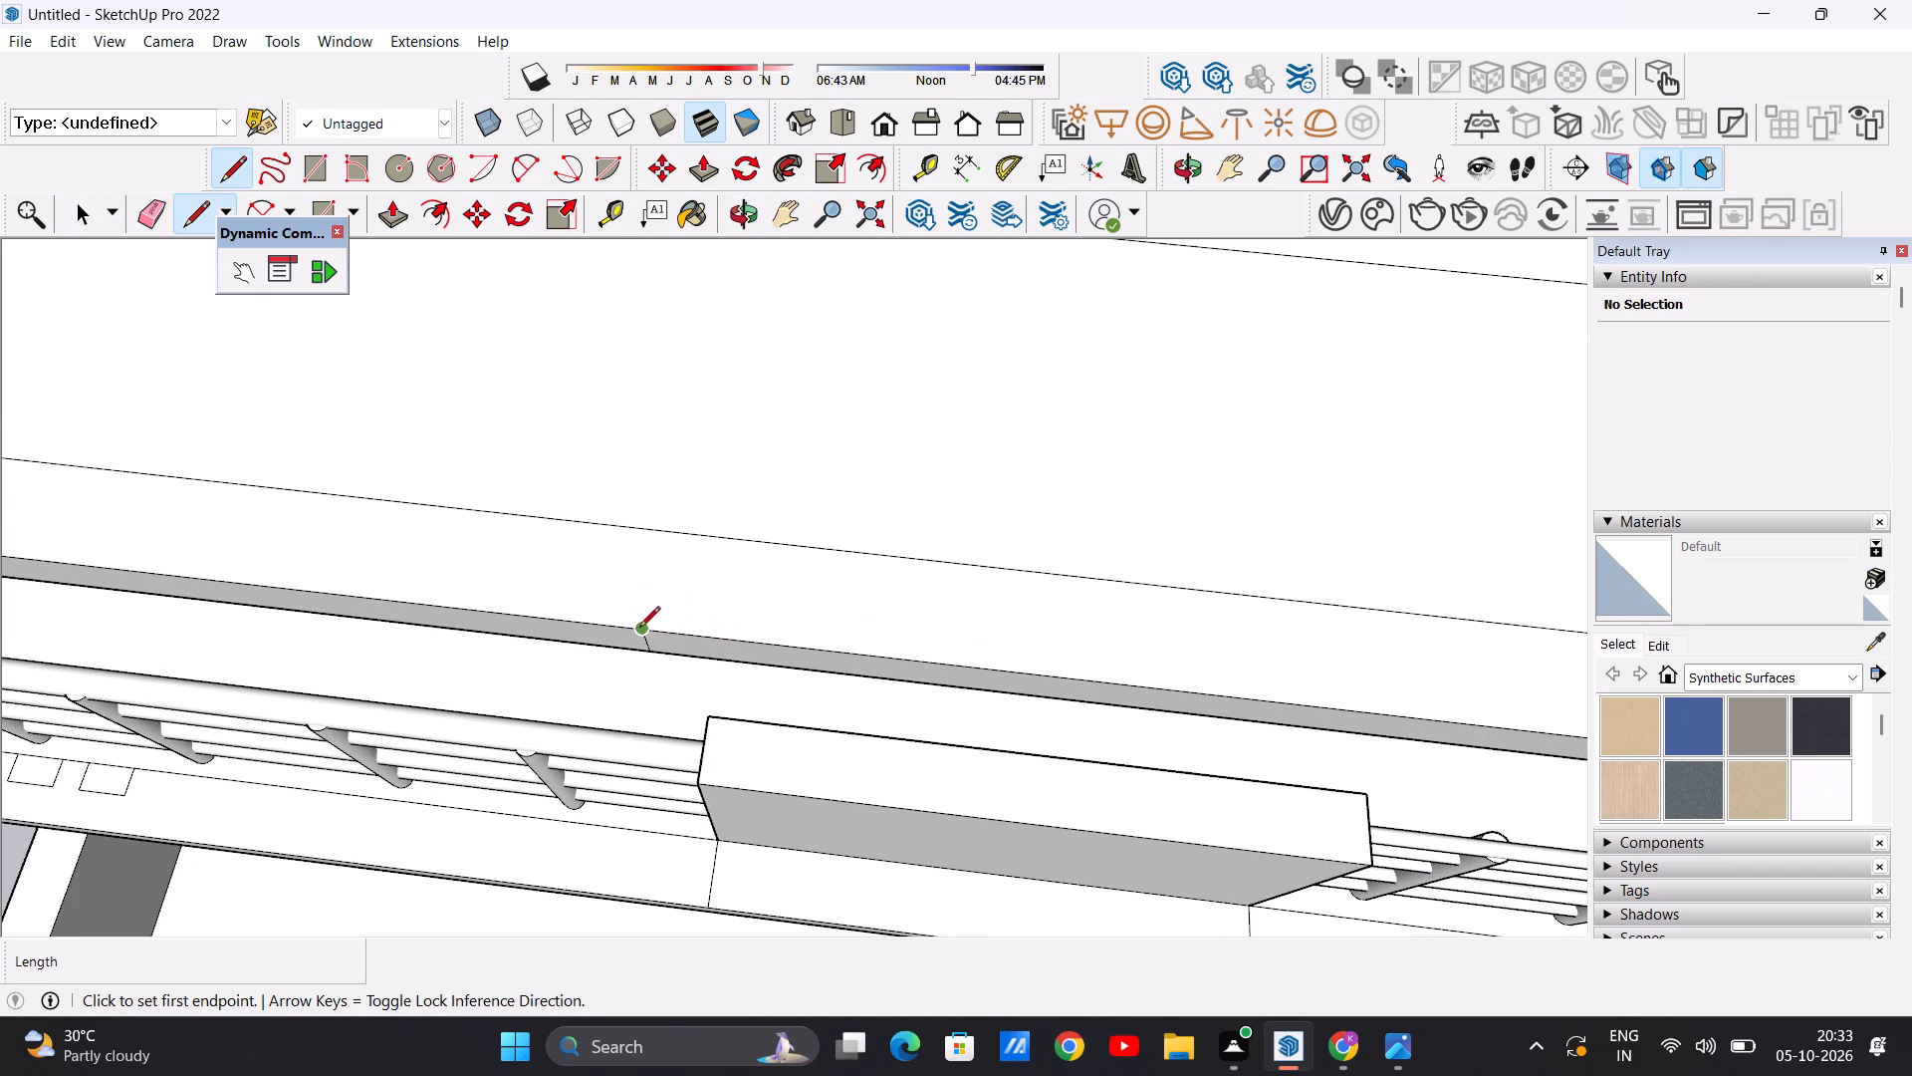
{"action": "left_click", "coordinate": [639, 629]}
{"action": "left_click", "coordinate": [657, 531]}
{"action": "scroll", "coordinate": [990, 505], "scroll_direction": "down", "scroll_amount": 16}
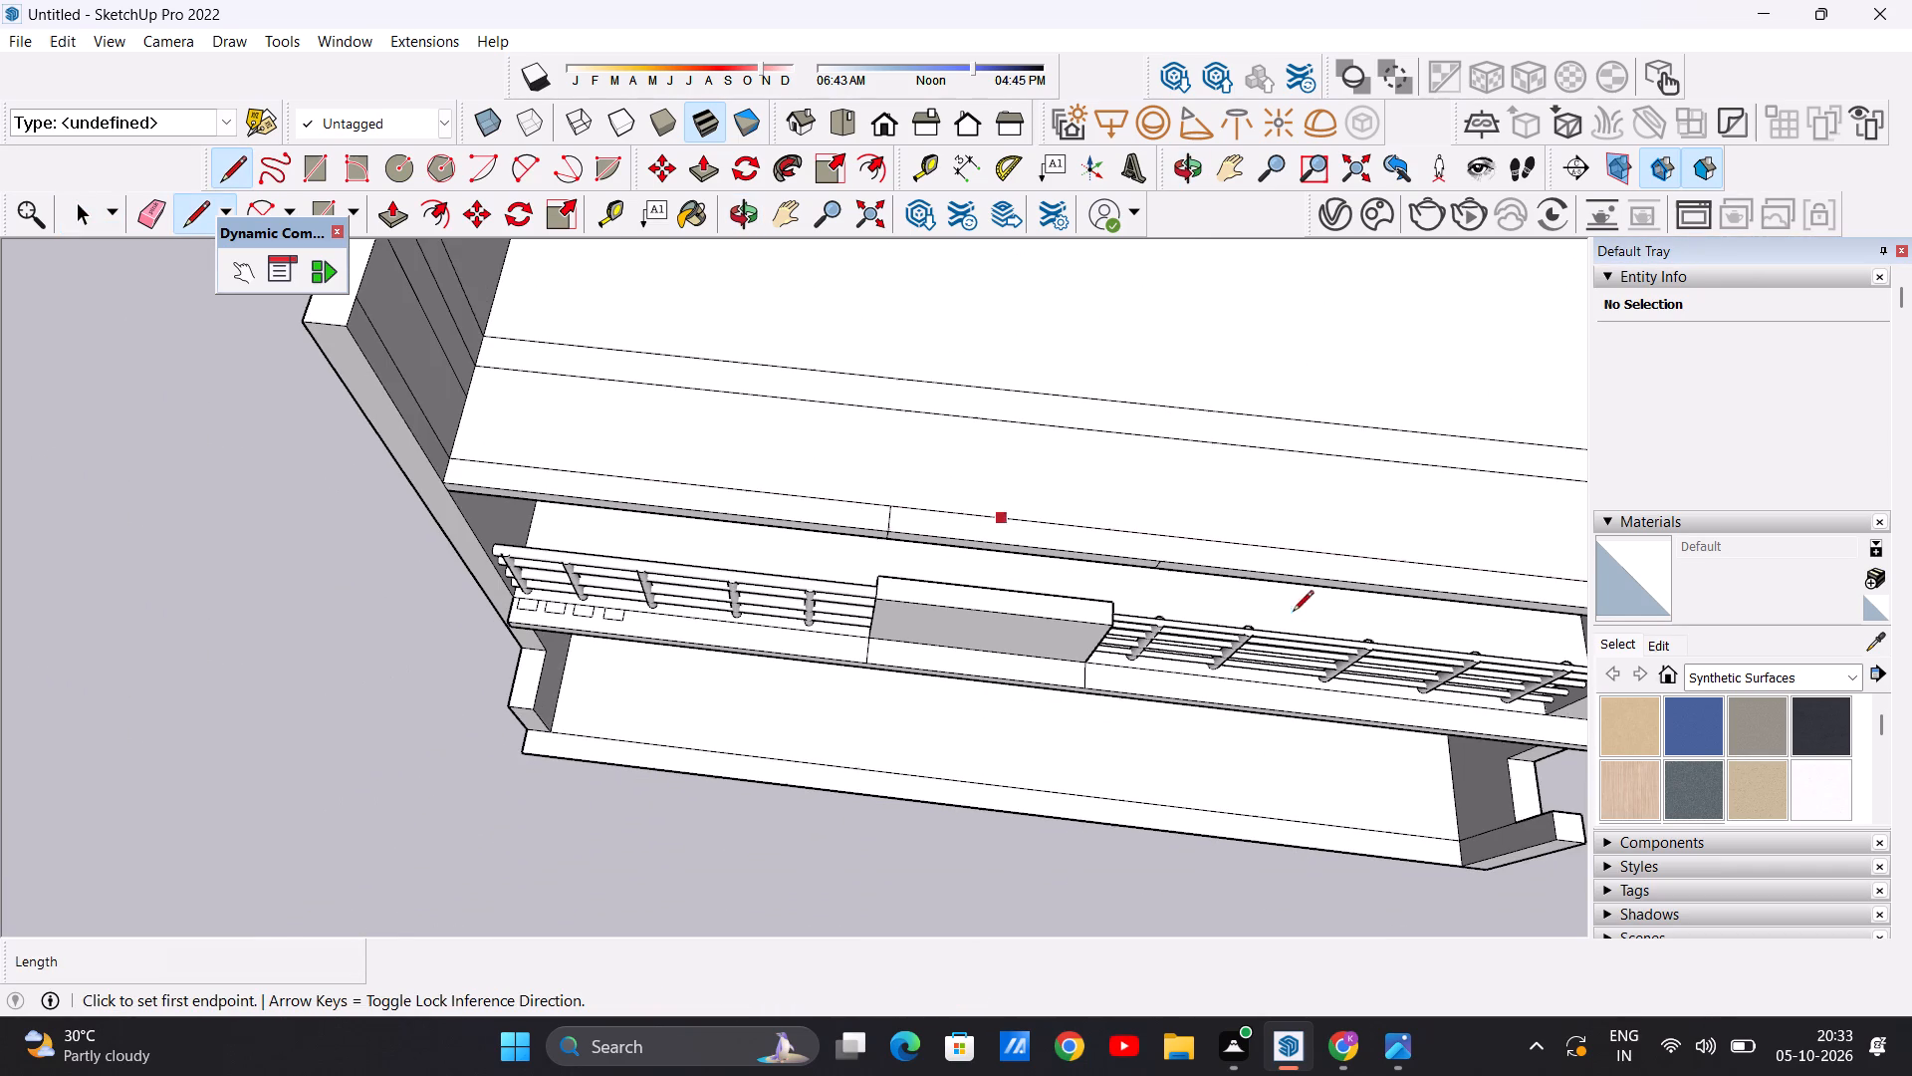
Draw a second cross line about 5' 1" long from the next seam on the slab's front edge back to the lengthwise line.
{"action": "scroll", "coordinate": [1223, 571], "scroll_direction": "up", "scroll_amount": 5}
{"action": "scroll", "coordinate": [1131, 558], "scroll_direction": "up", "scroll_amount": 12}
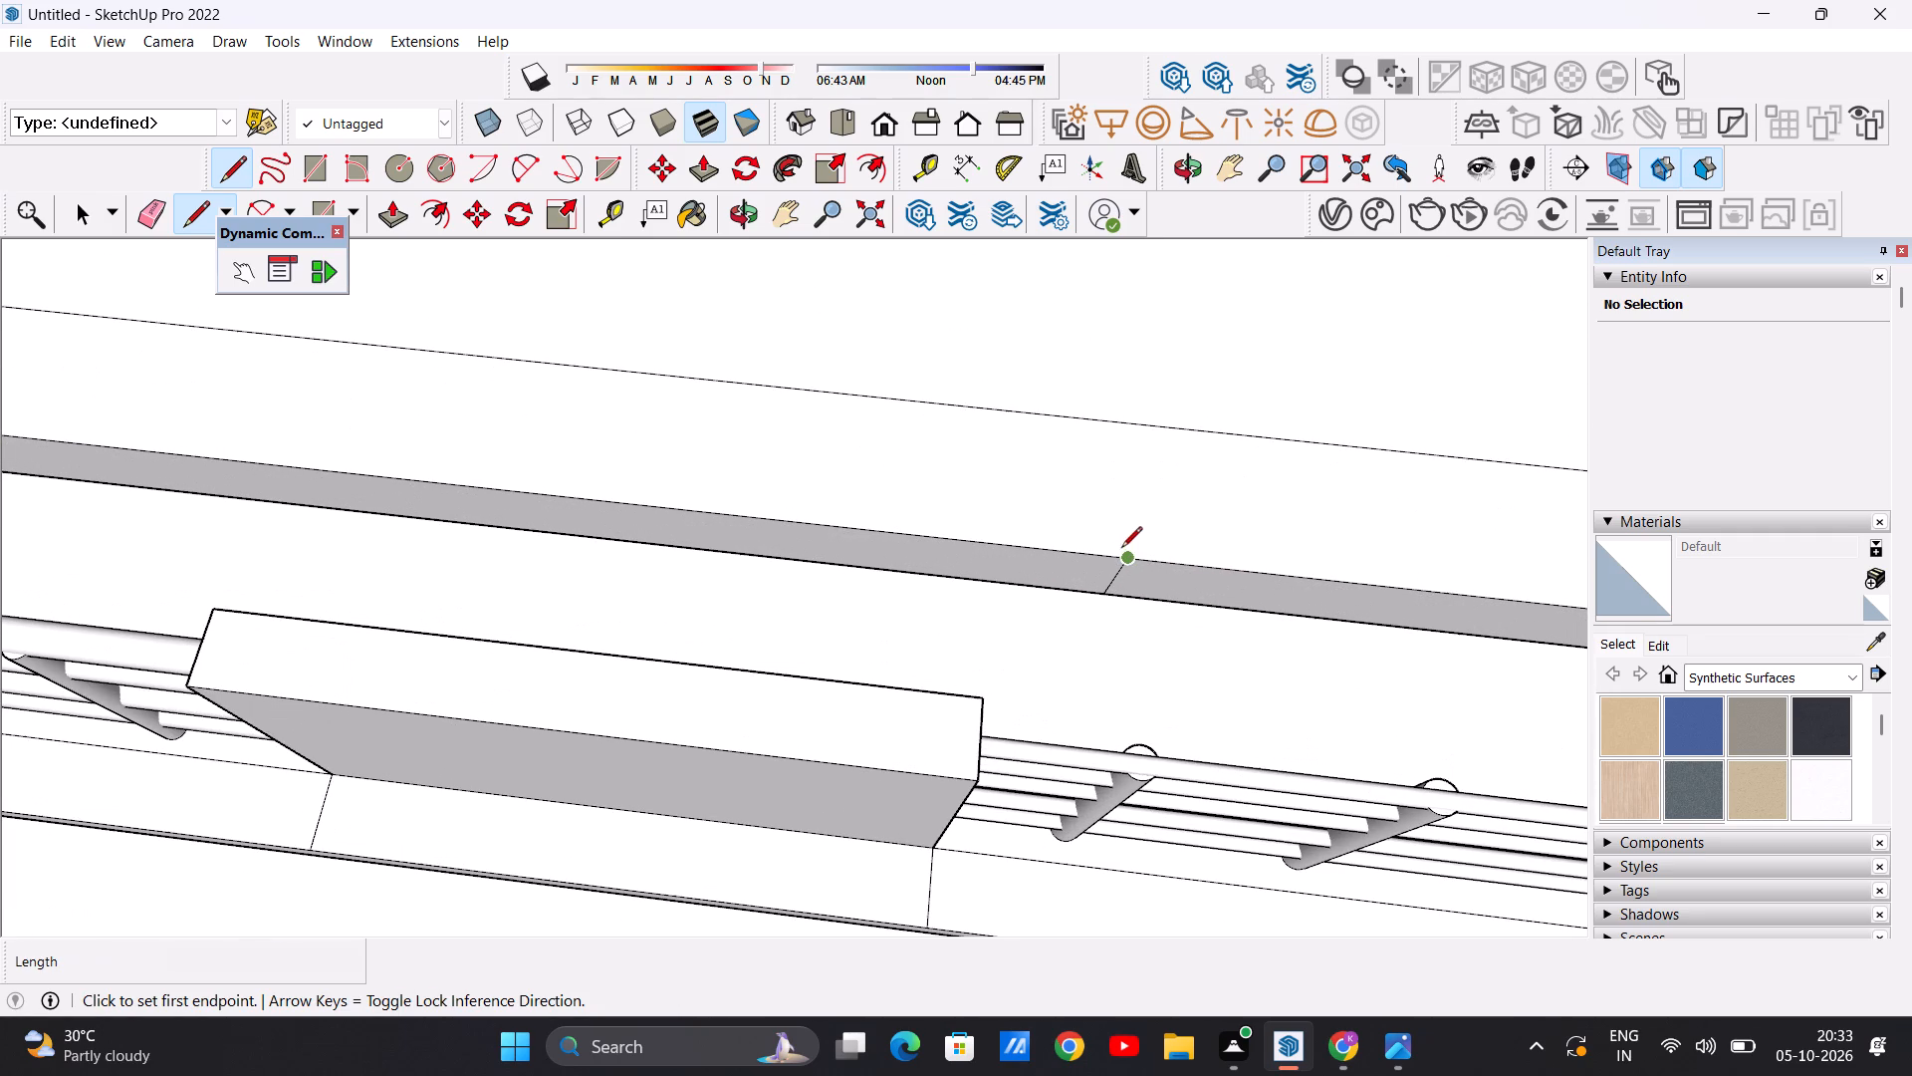
{"action": "left_click", "coordinate": [1123, 559]}
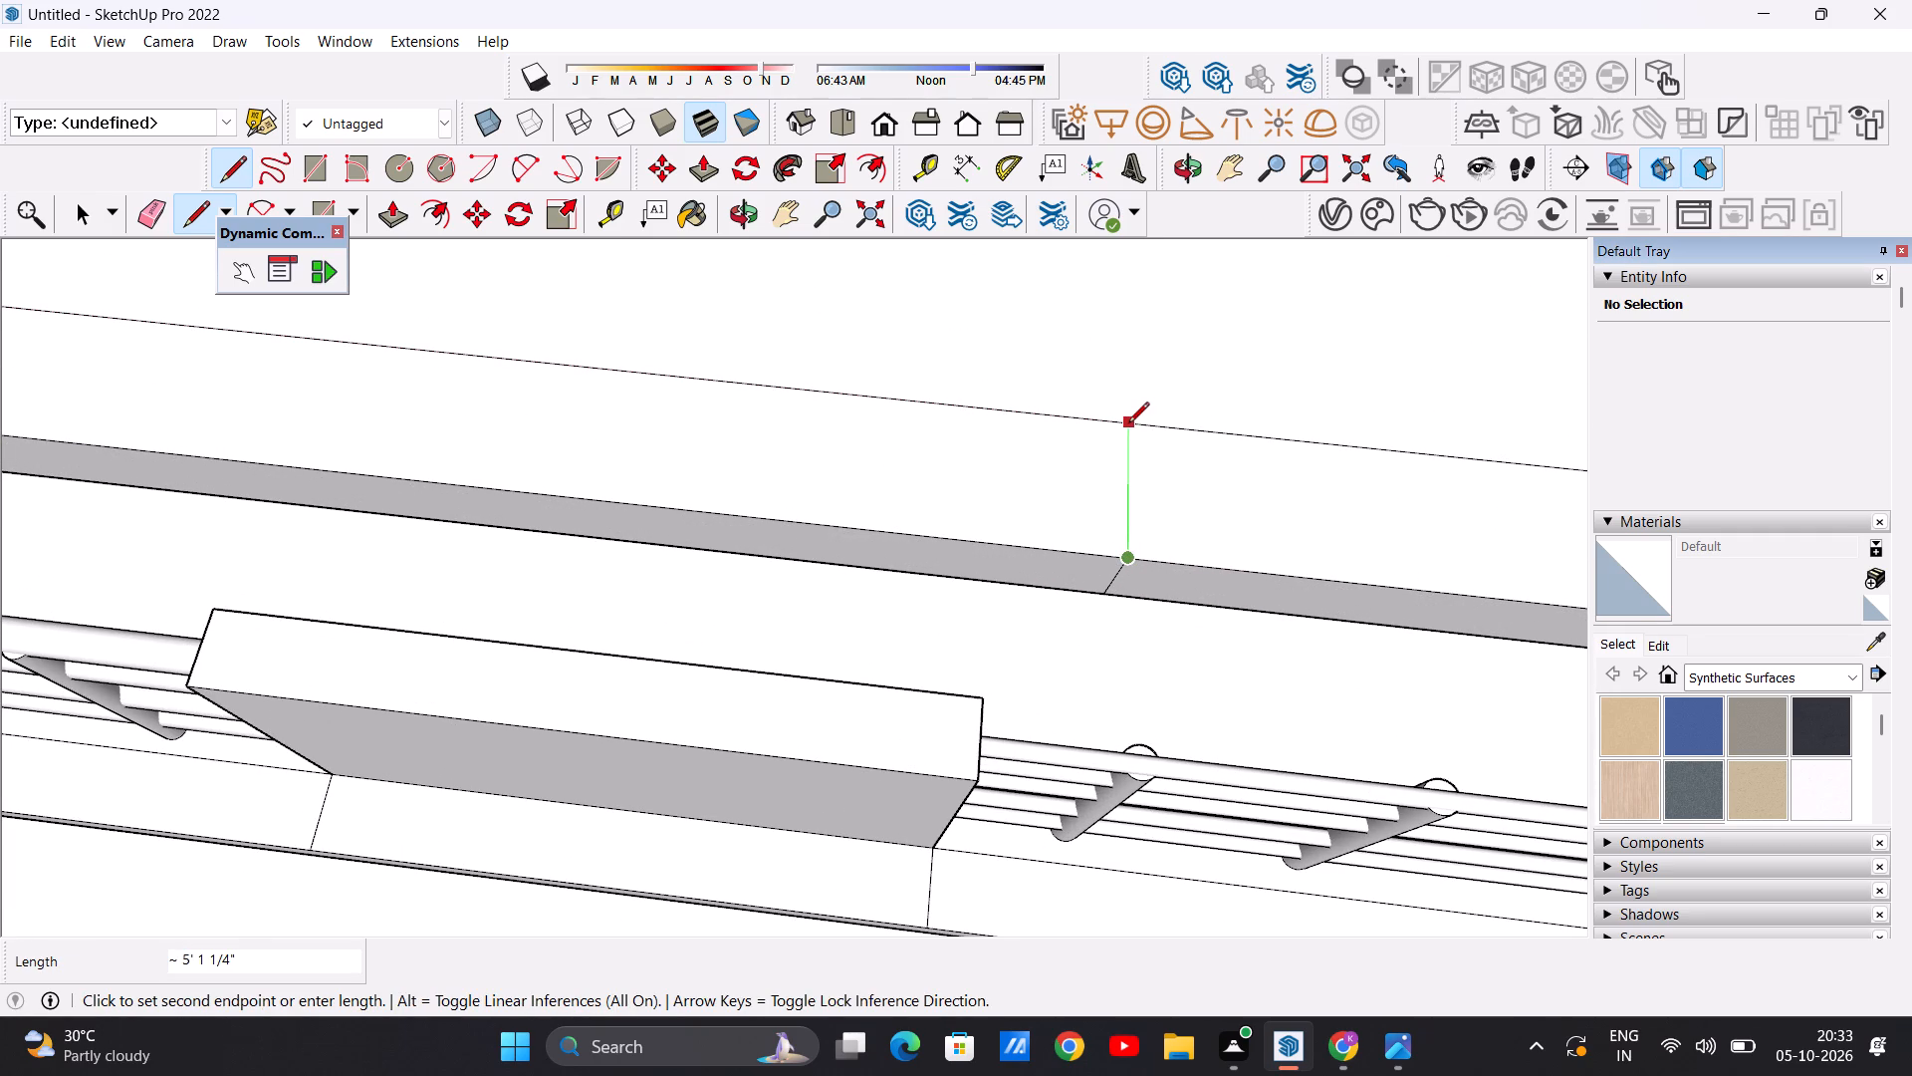
{"action": "left_click", "coordinate": [1128, 424]}
{"action": "key", "text": "space"}
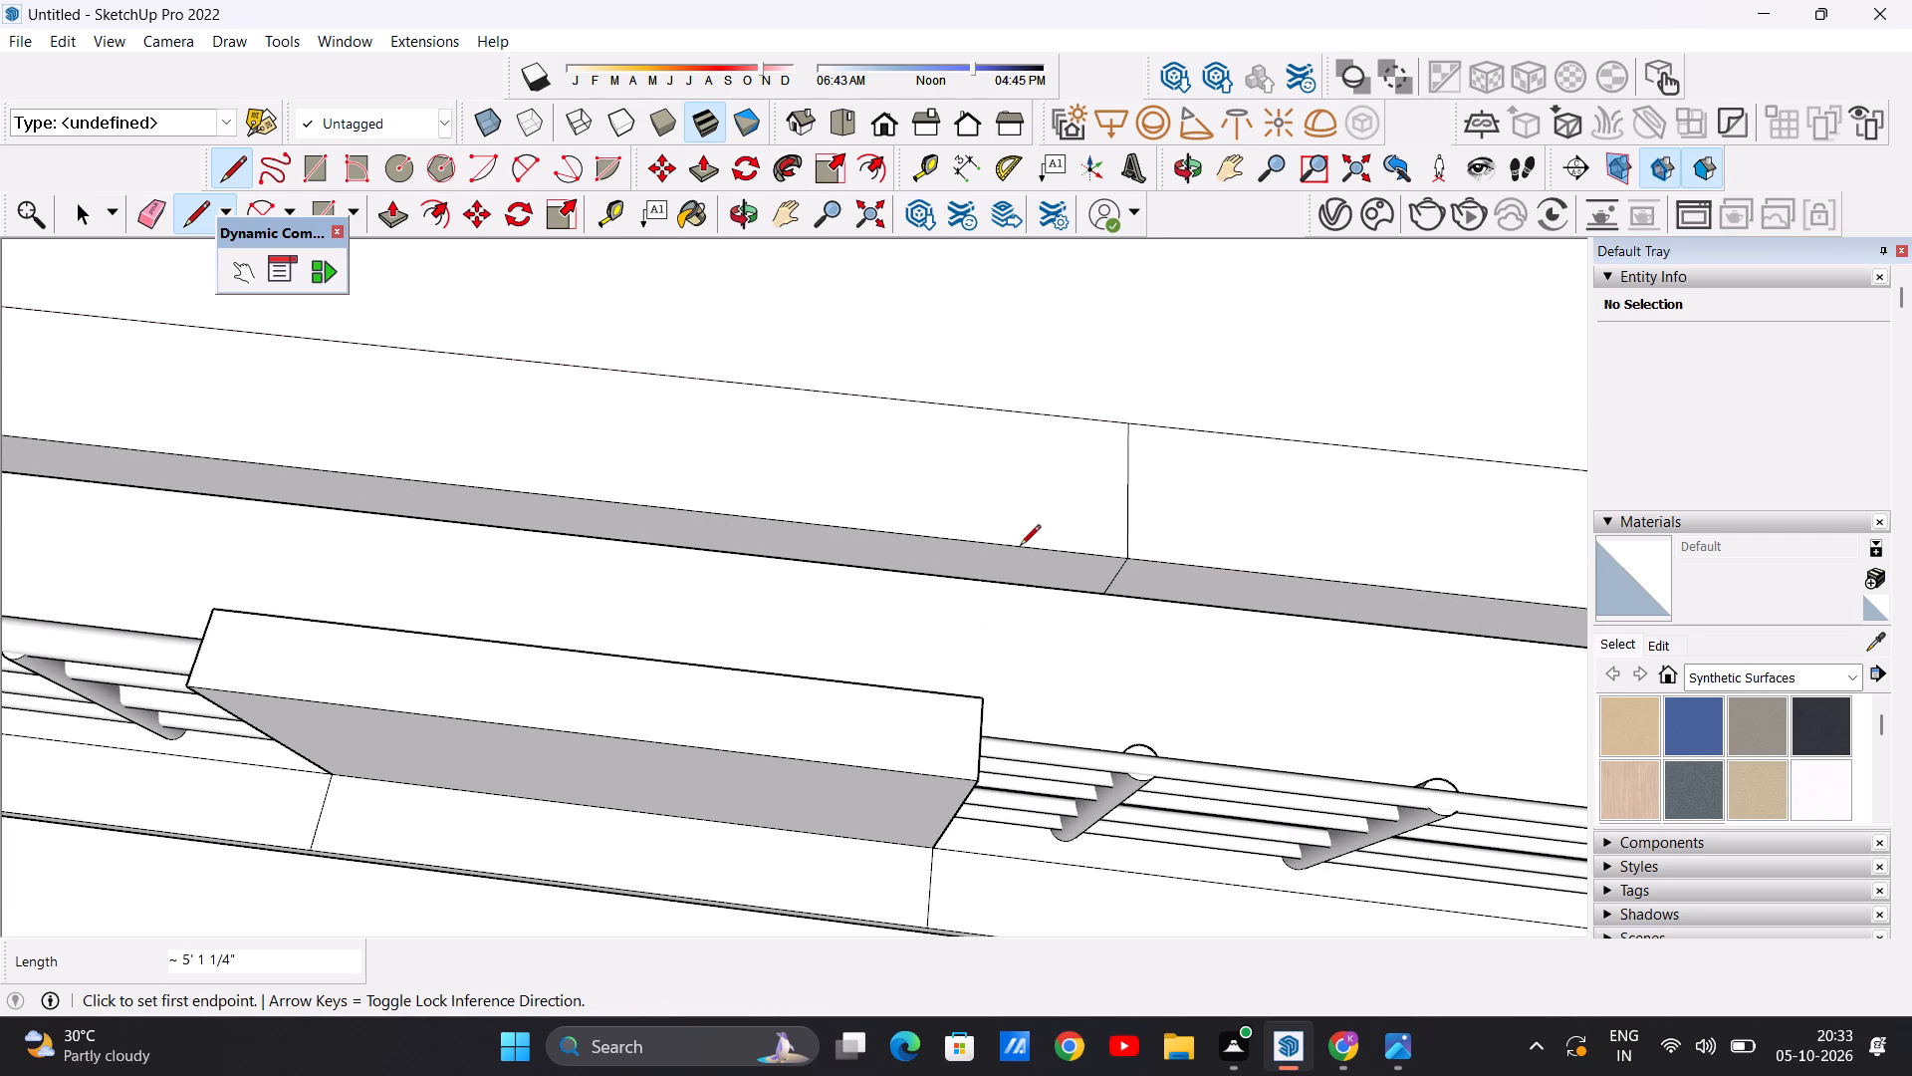
{"action": "key", "text": "space"}
Push/Pull the top face of the roof slab's corner piece up about 19' 9" to form a corner wall.
{"action": "scroll", "coordinate": [998, 547], "scroll_direction": "down", "scroll_amount": 14}
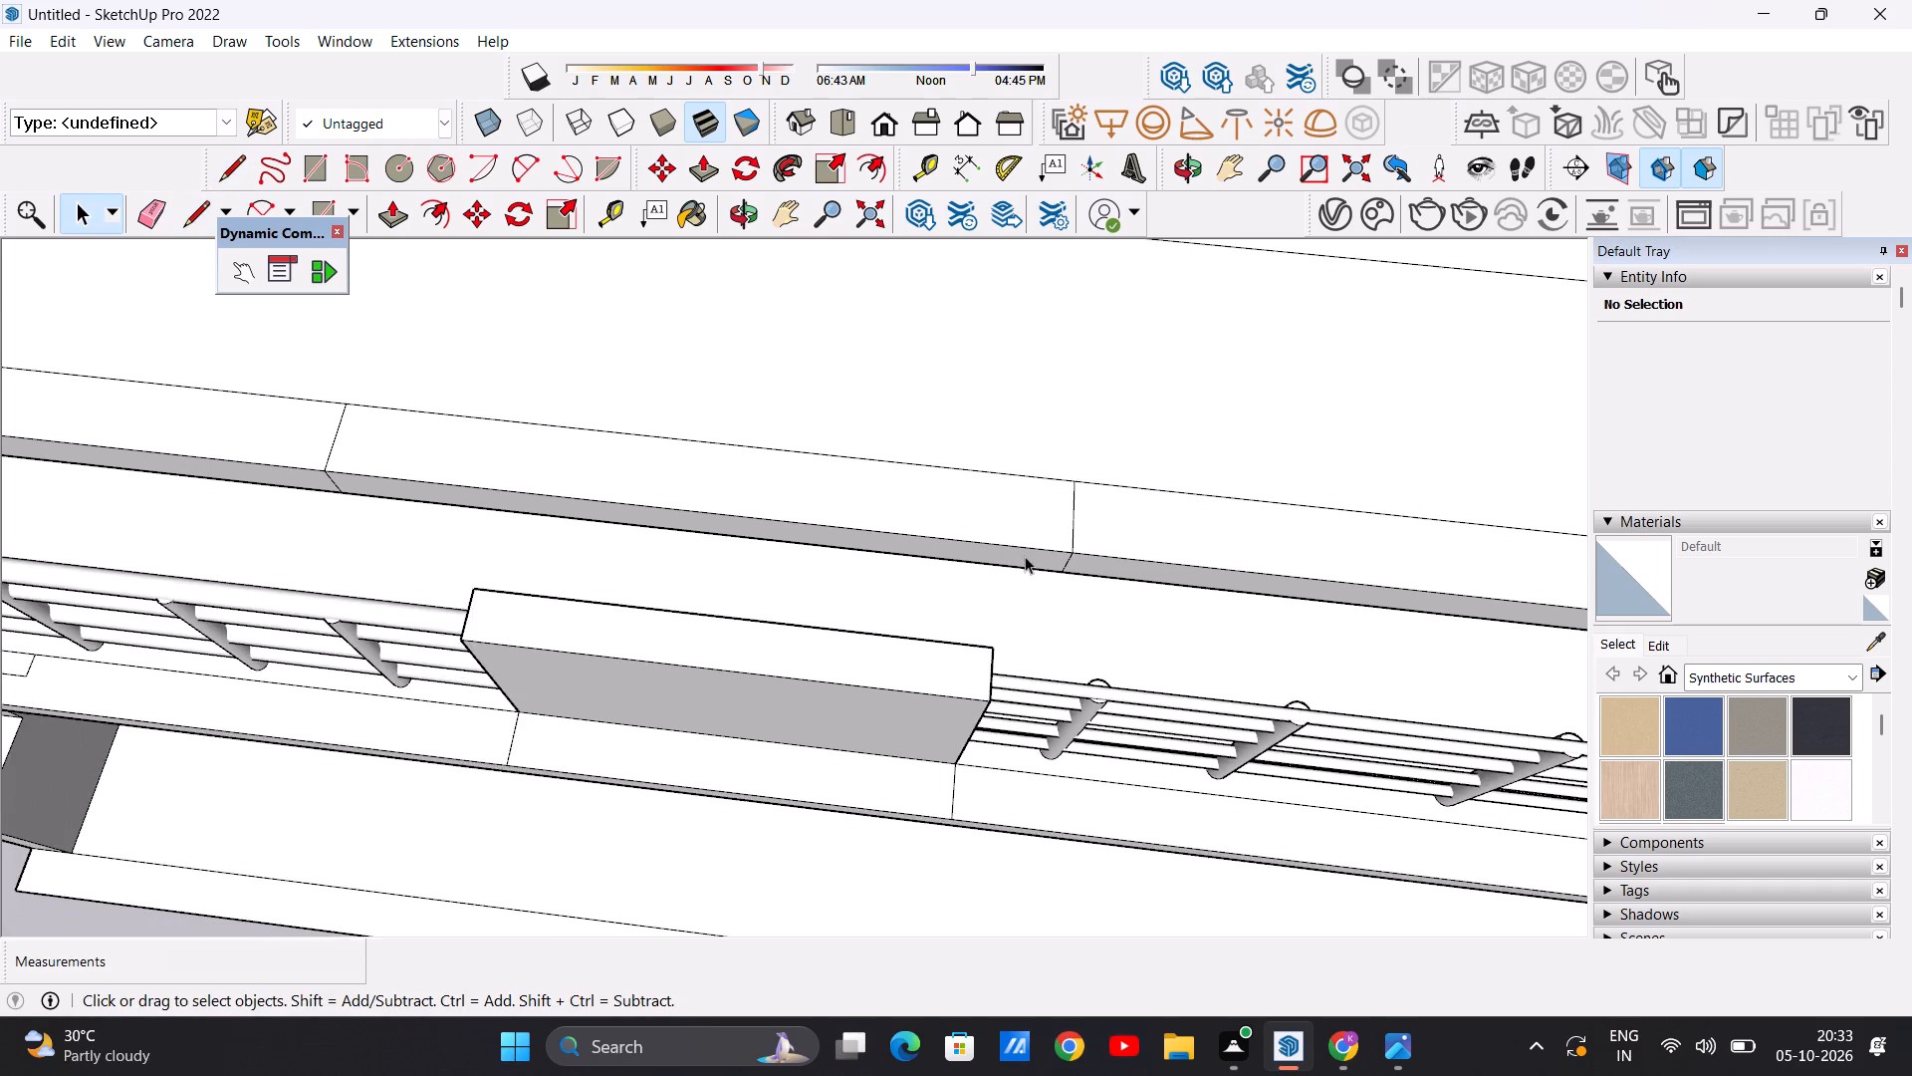
{"action": "scroll", "coordinate": [1025, 556], "scroll_direction": "down", "scroll_amount": 18}
{"action": "middle_click_drag", "start_coordinate": [1118, 644], "coordinate": [1147, 352]}
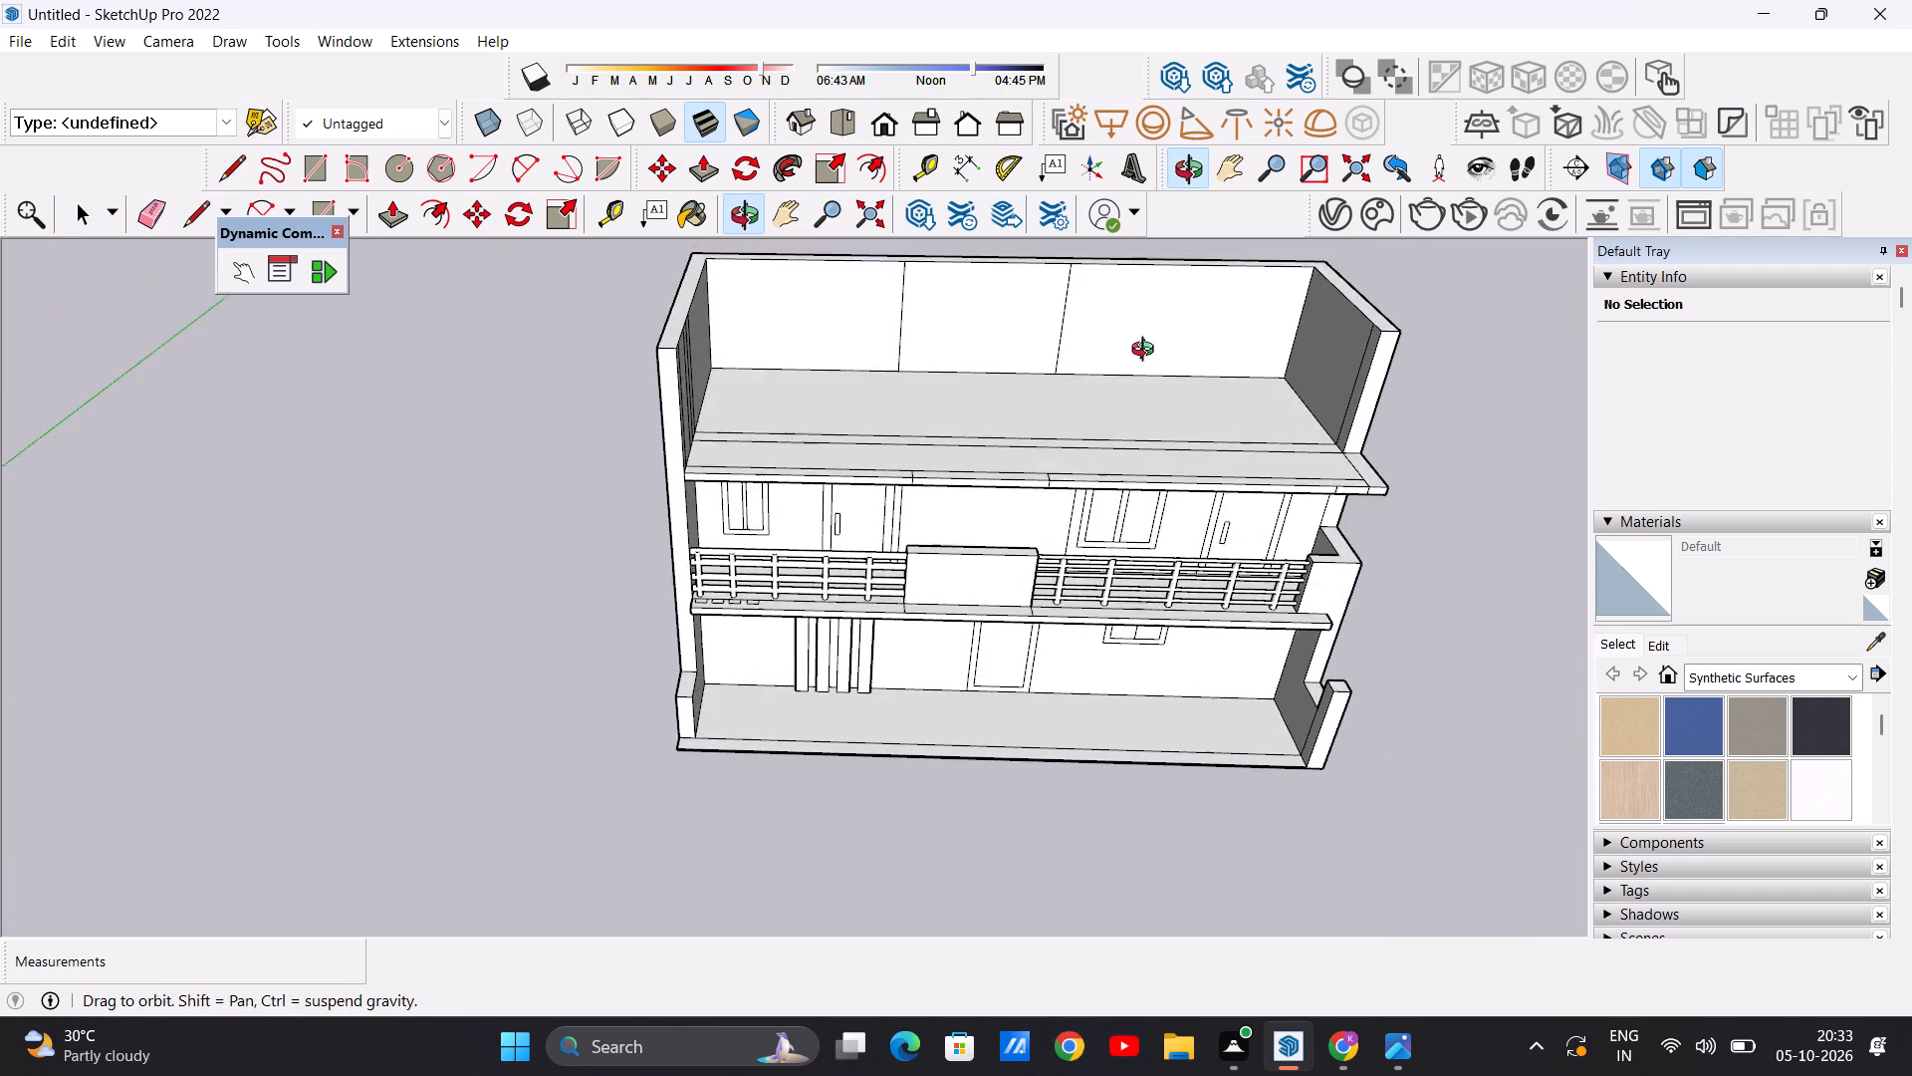
{"action": "middle_click_drag", "start_coordinate": [1147, 352], "coordinate": [1127, 317]}
{"action": "scroll", "coordinate": [1378, 487], "scroll_direction": "up", "scroll_amount": 9}
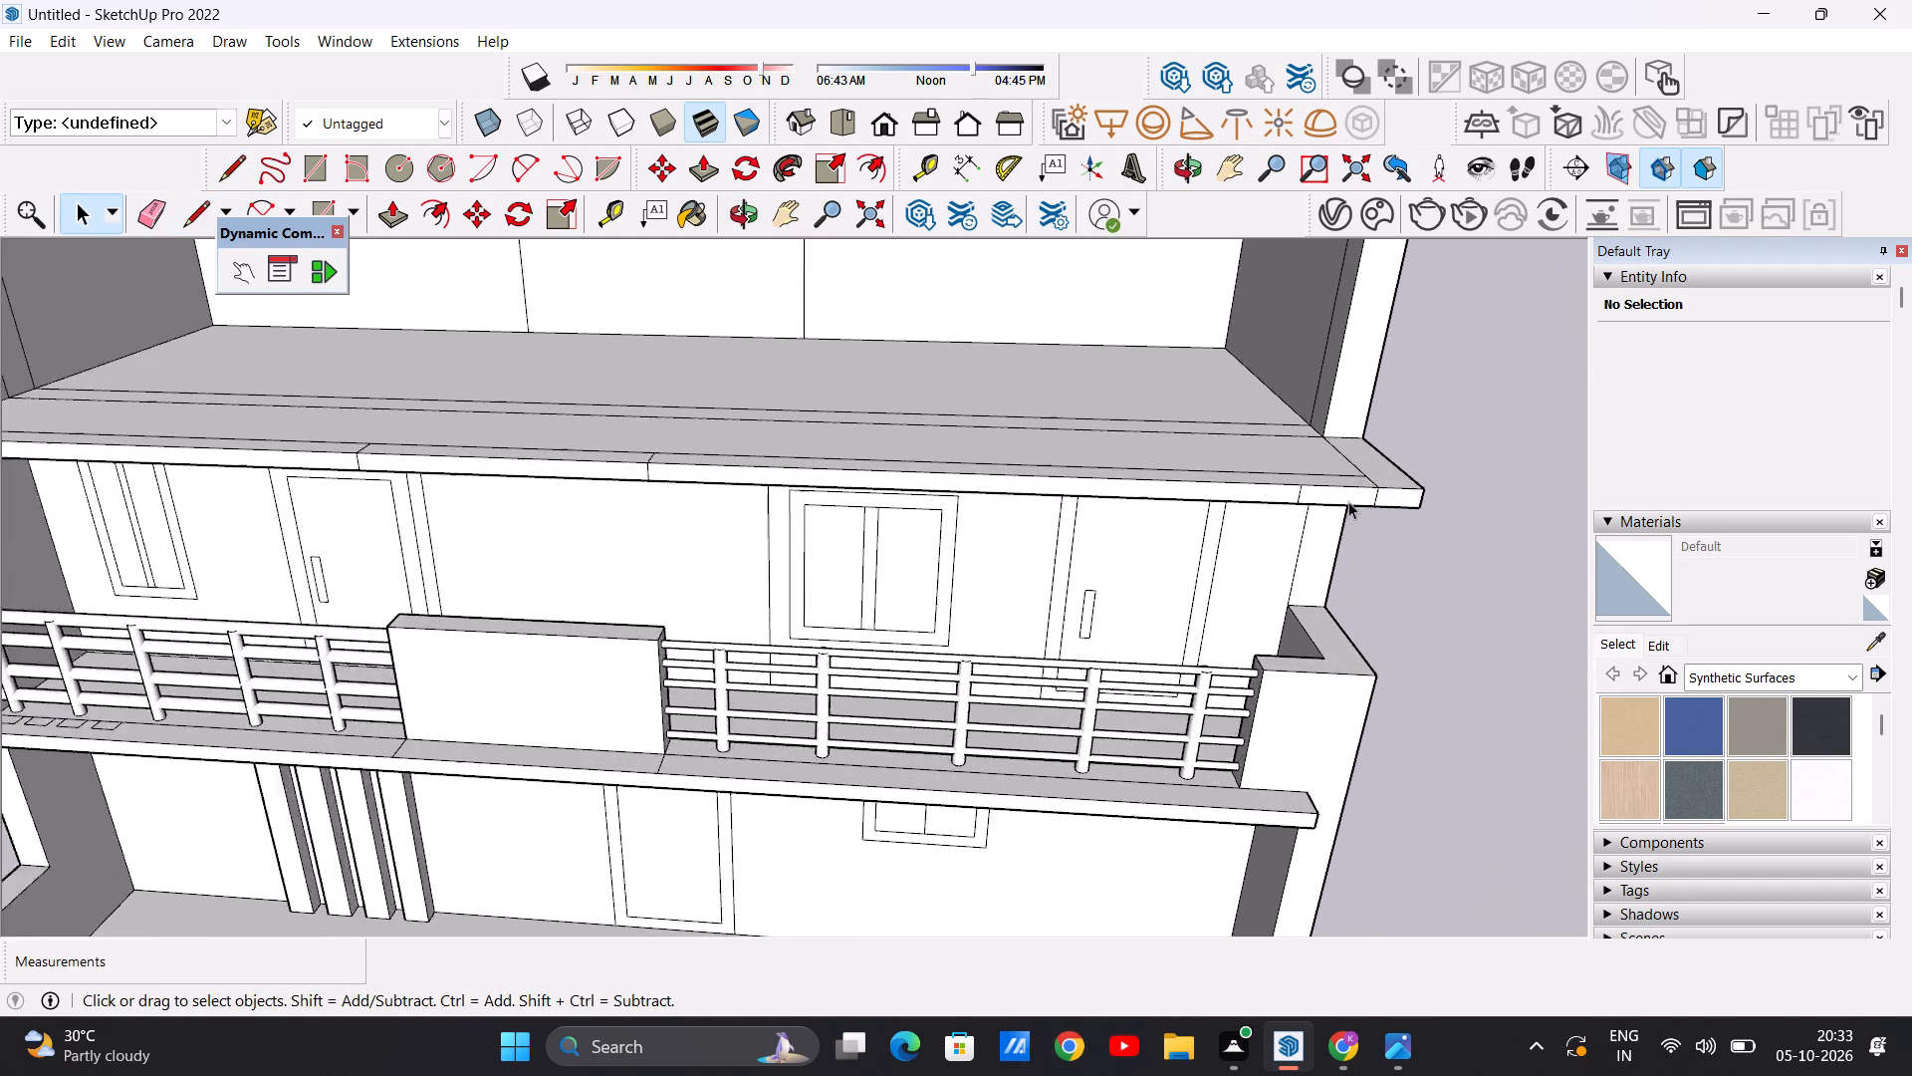
{"action": "scroll", "coordinate": [1348, 501], "scroll_direction": "up", "scroll_amount": 4}
{"action": "middle_click_drag", "start_coordinate": [1303, 480], "coordinate": [1302, 584]}
{"action": "scroll", "coordinate": [1288, 506], "scroll_direction": "down", "scroll_amount": 14}
{"action": "scroll", "coordinate": [1332, 492], "scroll_direction": "up", "scroll_amount": 13}
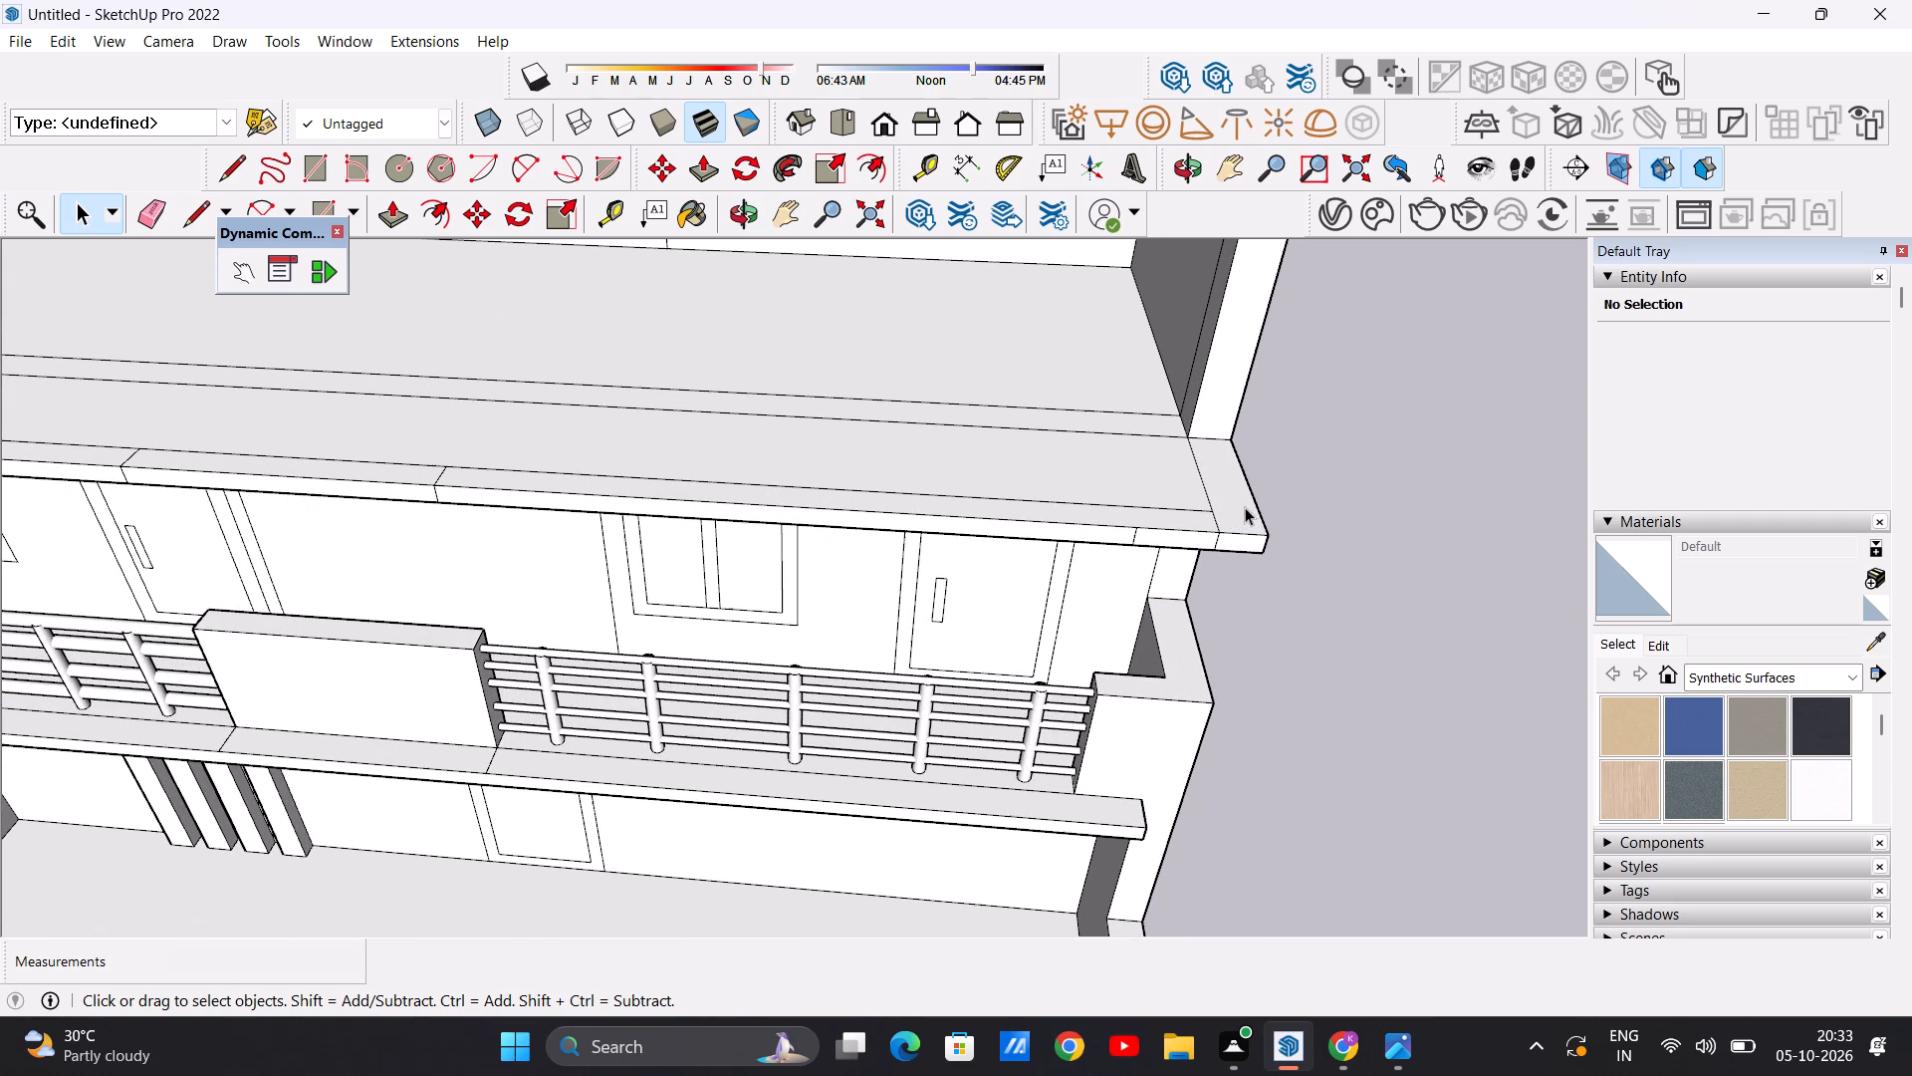
{"action": "key", "text": "p"}
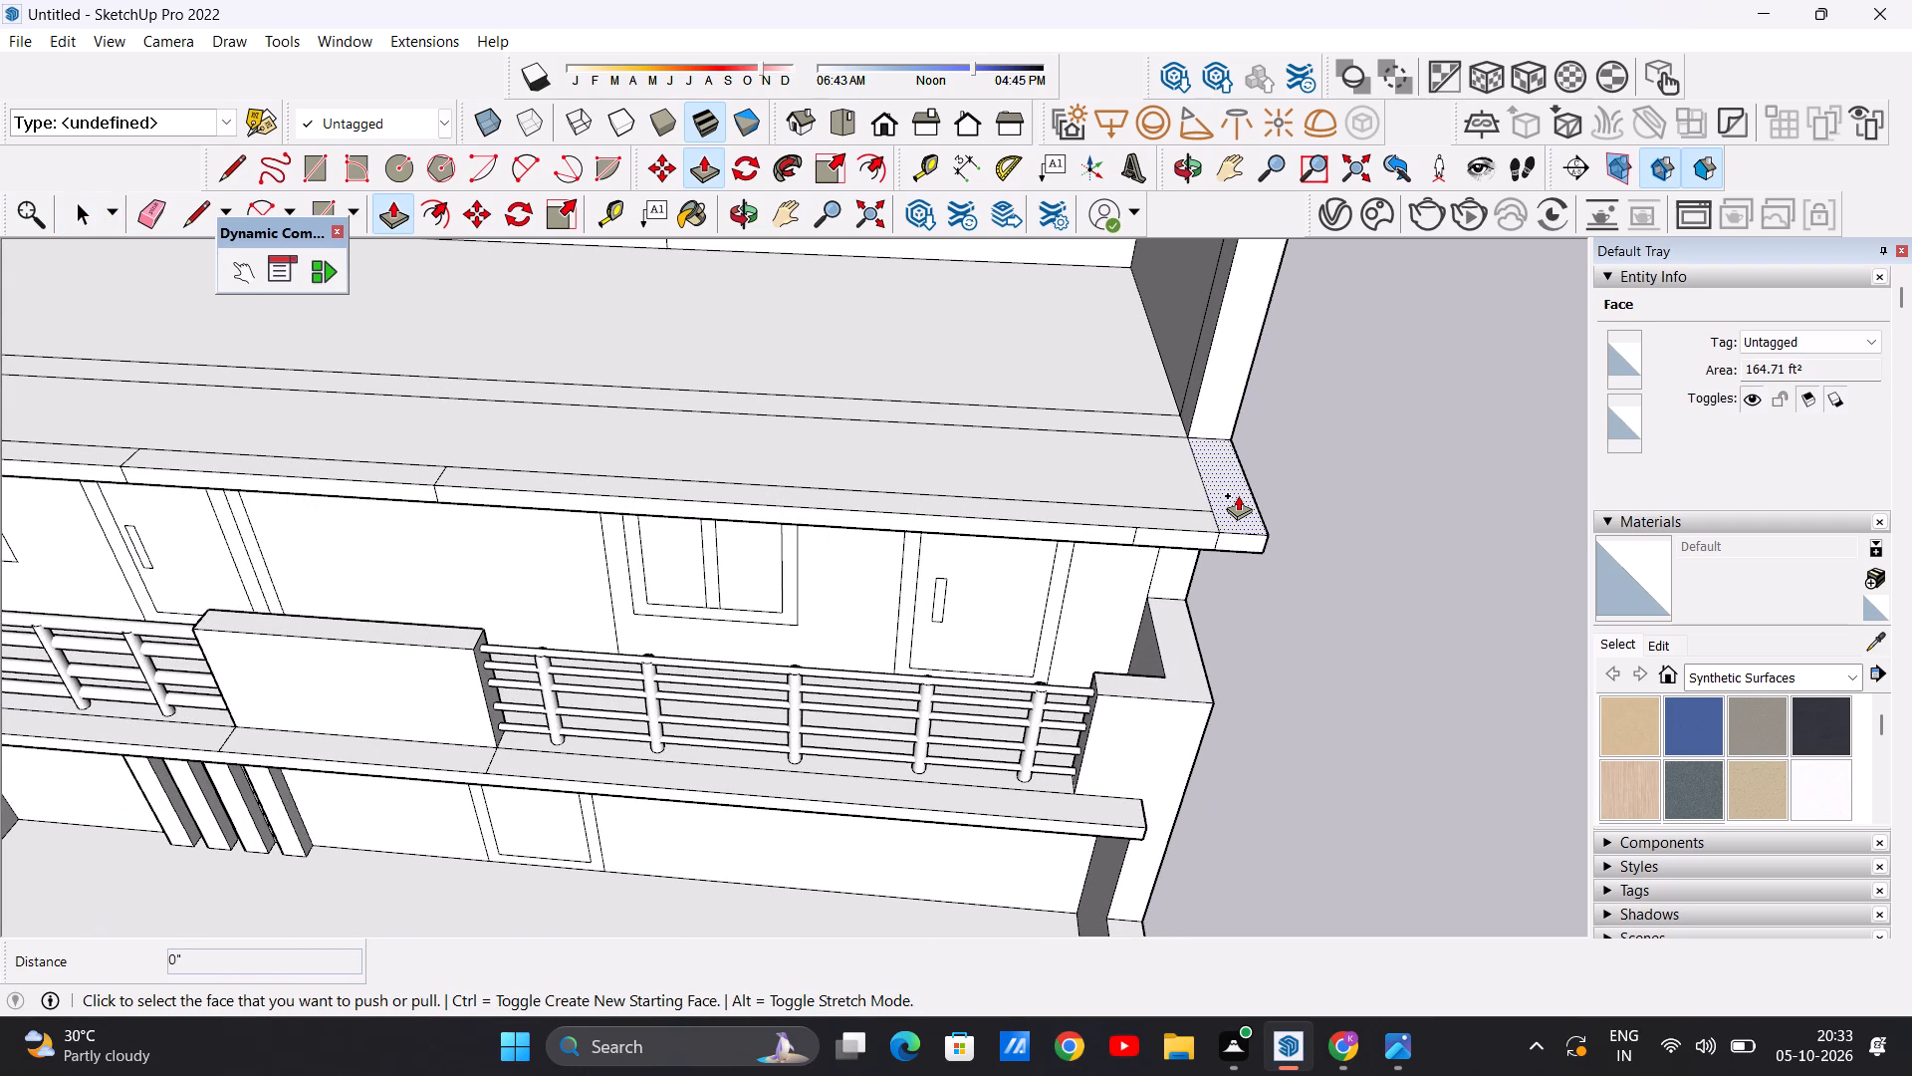
{"action": "left_click", "coordinate": [1238, 495]}
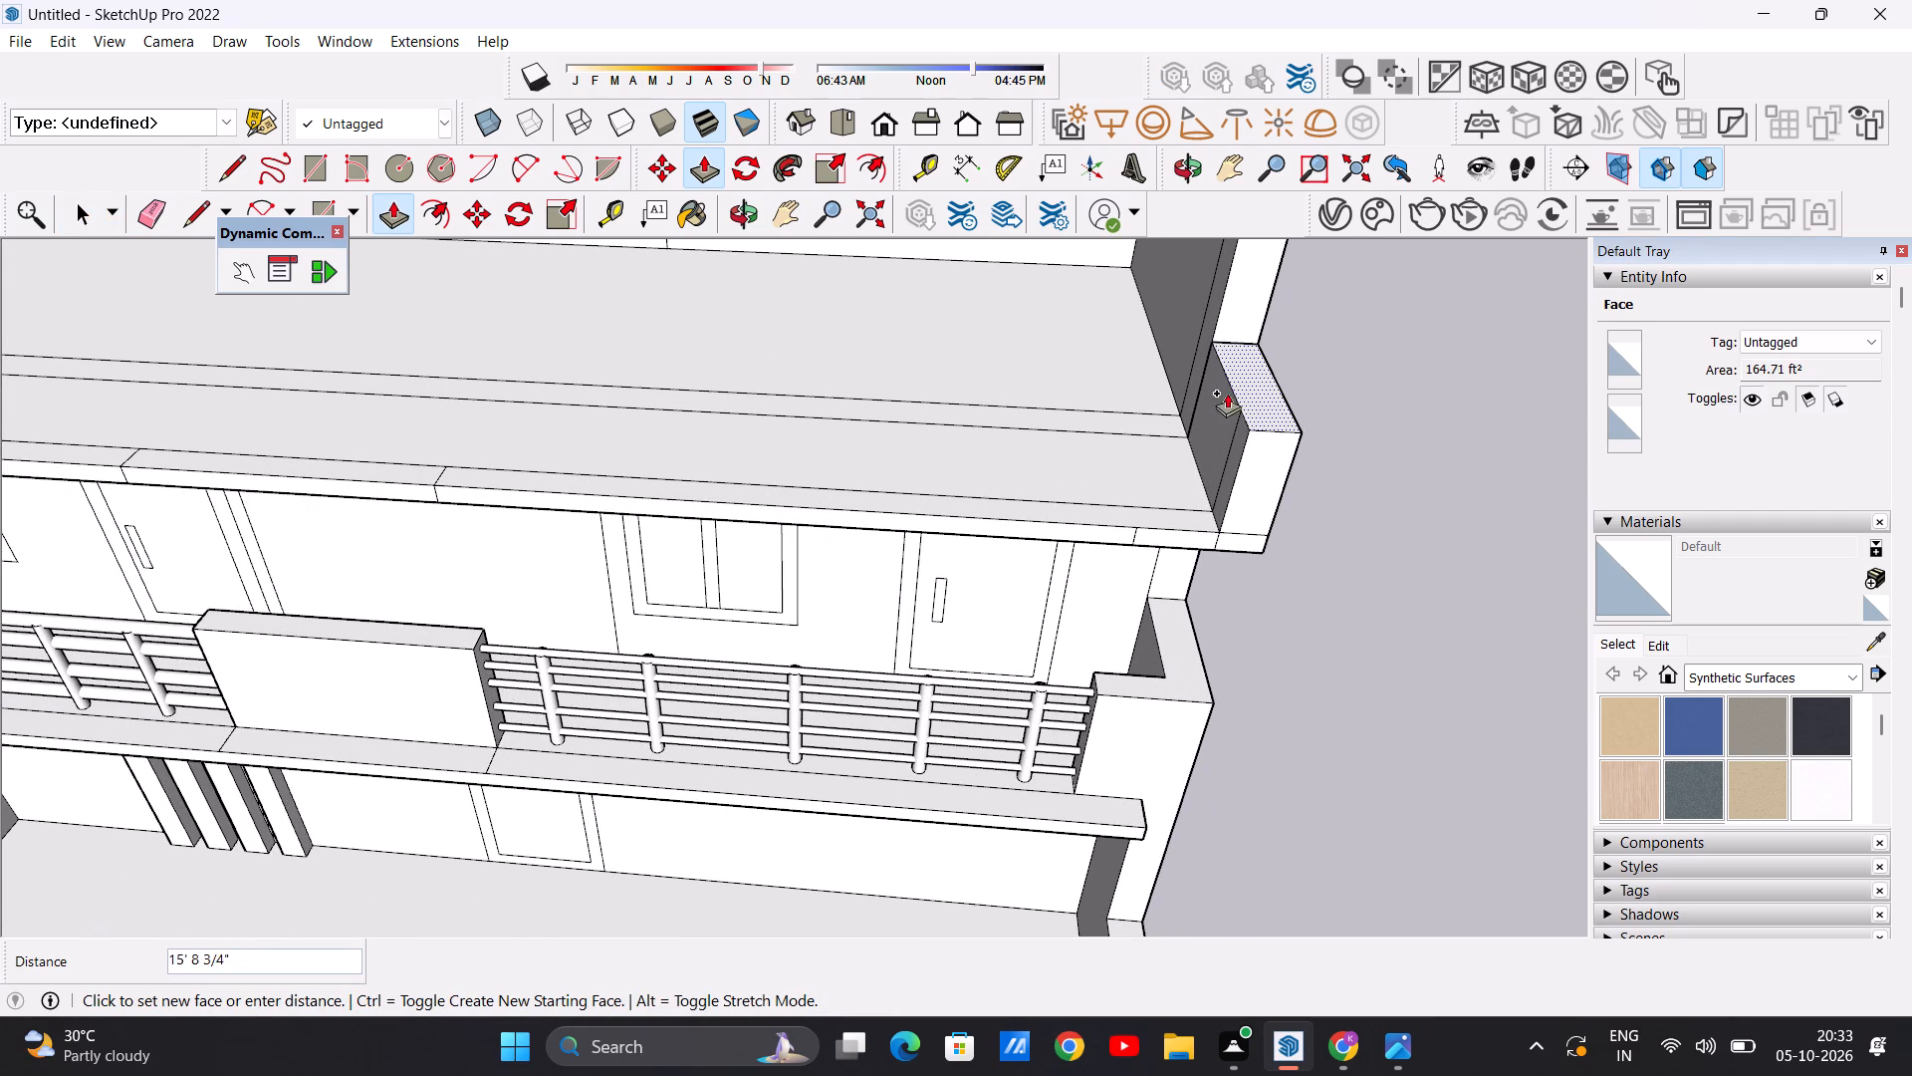
{"action": "middle_click_drag", "start_coordinate": [1285, 432], "coordinate": [1242, 373]}
{"action": "scroll", "coordinate": [1246, 390], "scroll_direction": "down", "scroll_amount": 11}
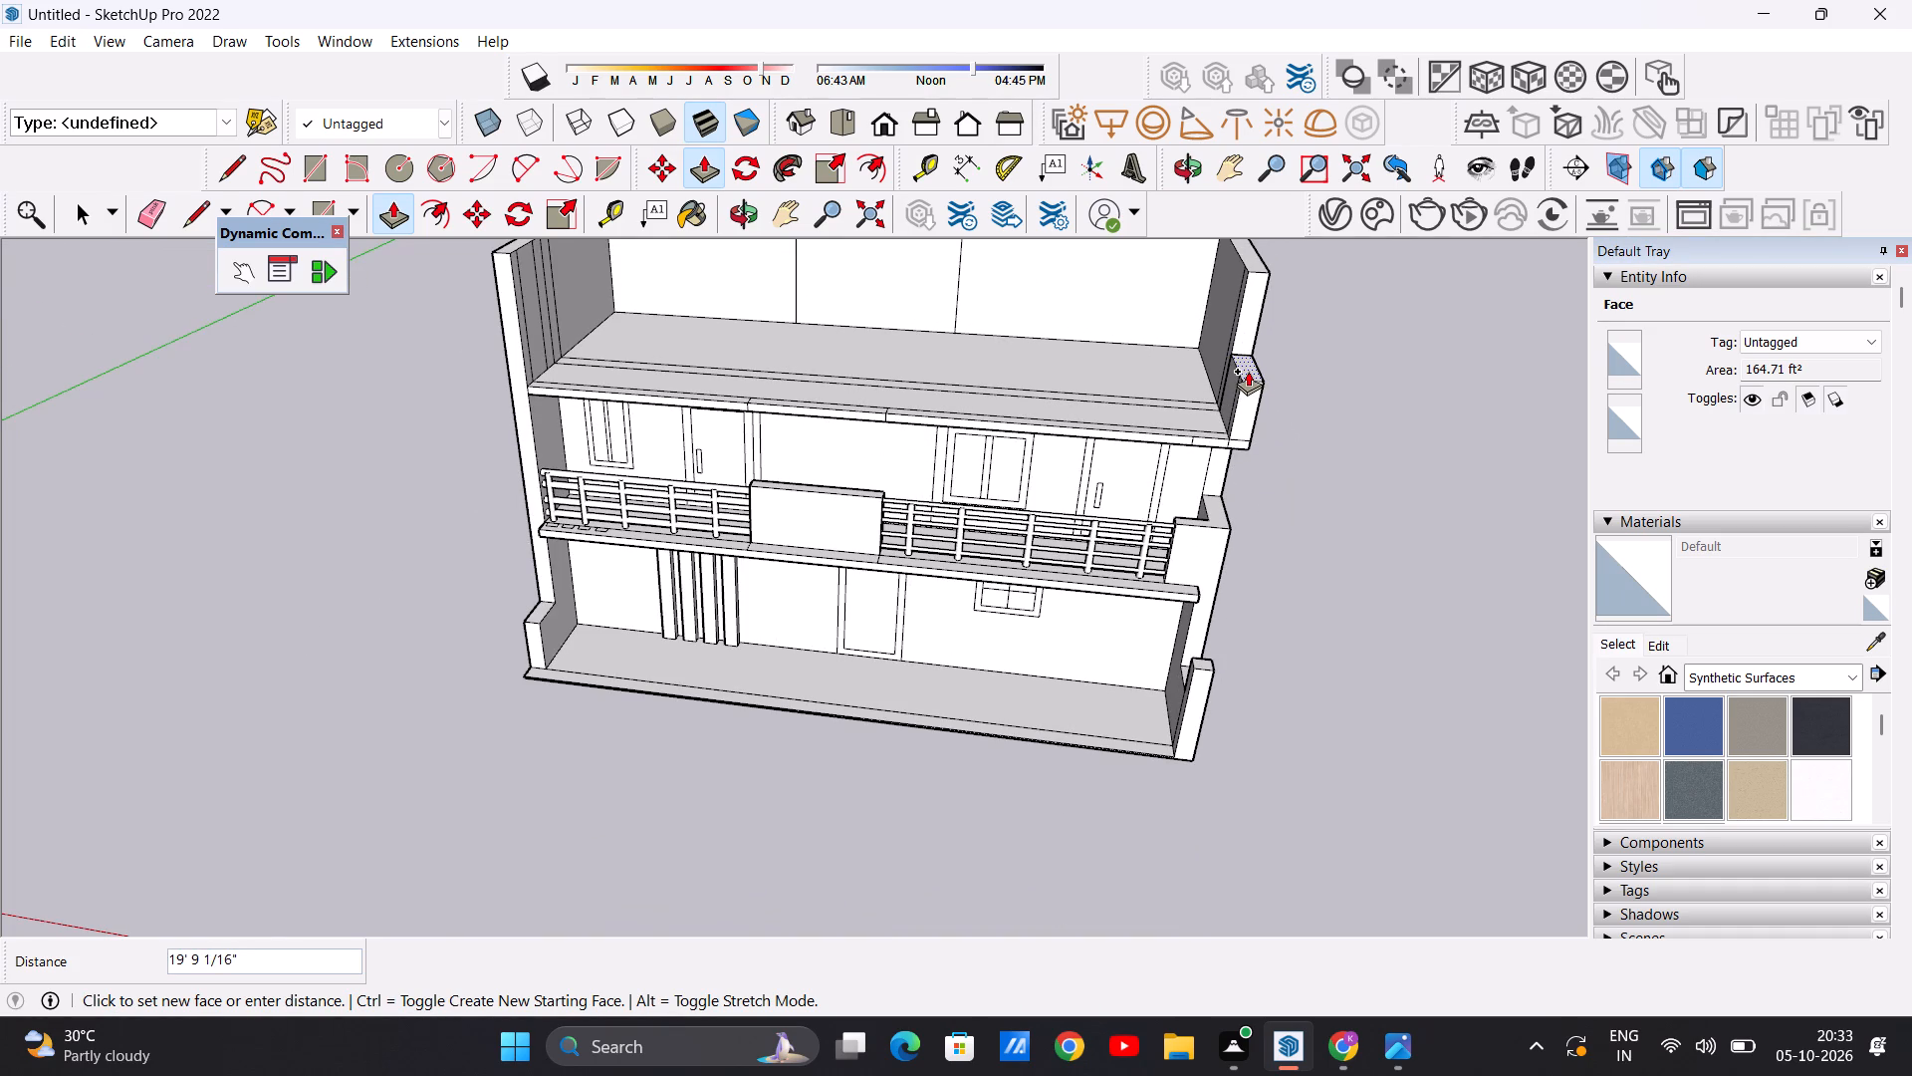
{"action": "left_click", "coordinate": [1248, 371]}
Draw a cross line about 5' 1" long from the seam near the corner wall back to the slab's front lengthwise line.
{"action": "middle_click_drag", "start_coordinate": [1195, 424], "coordinate": [1211, 603]}
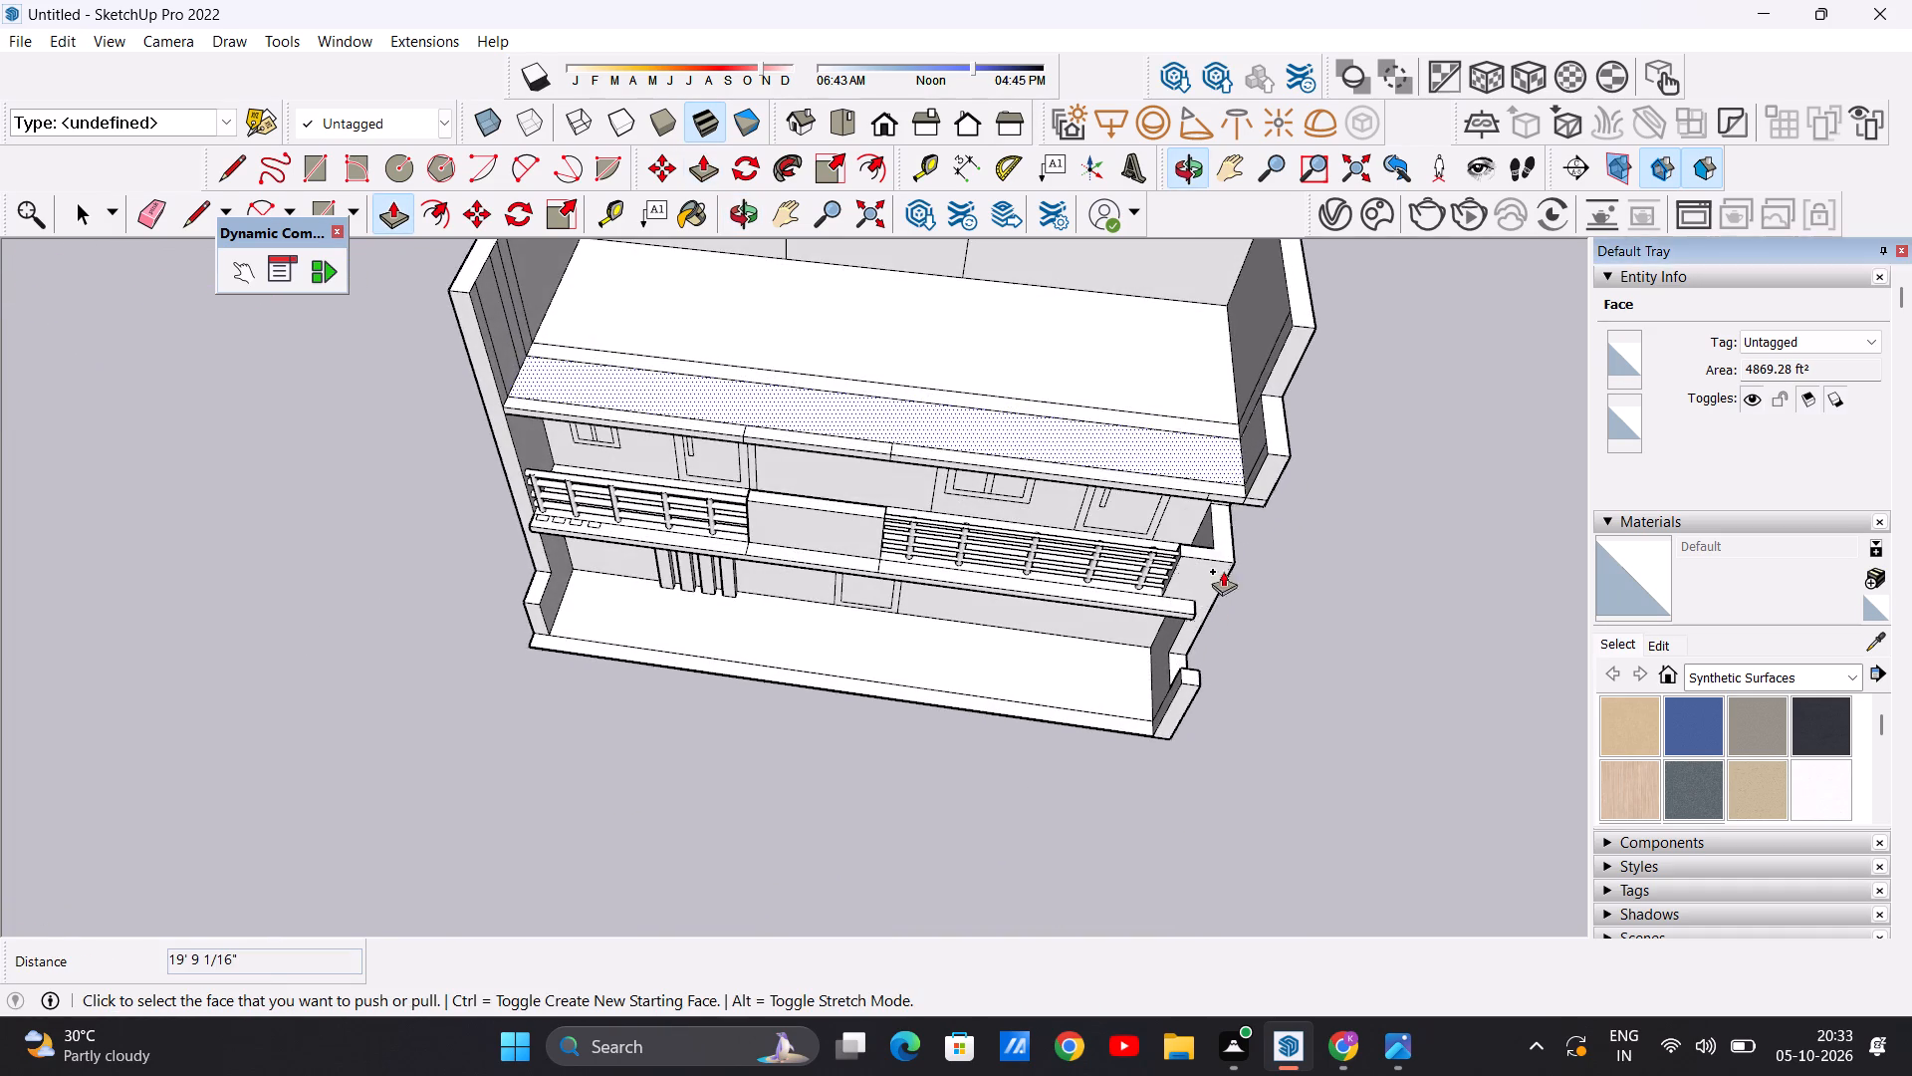
{"action": "scroll", "coordinate": [1233, 478], "scroll_direction": "up", "scroll_amount": 11}
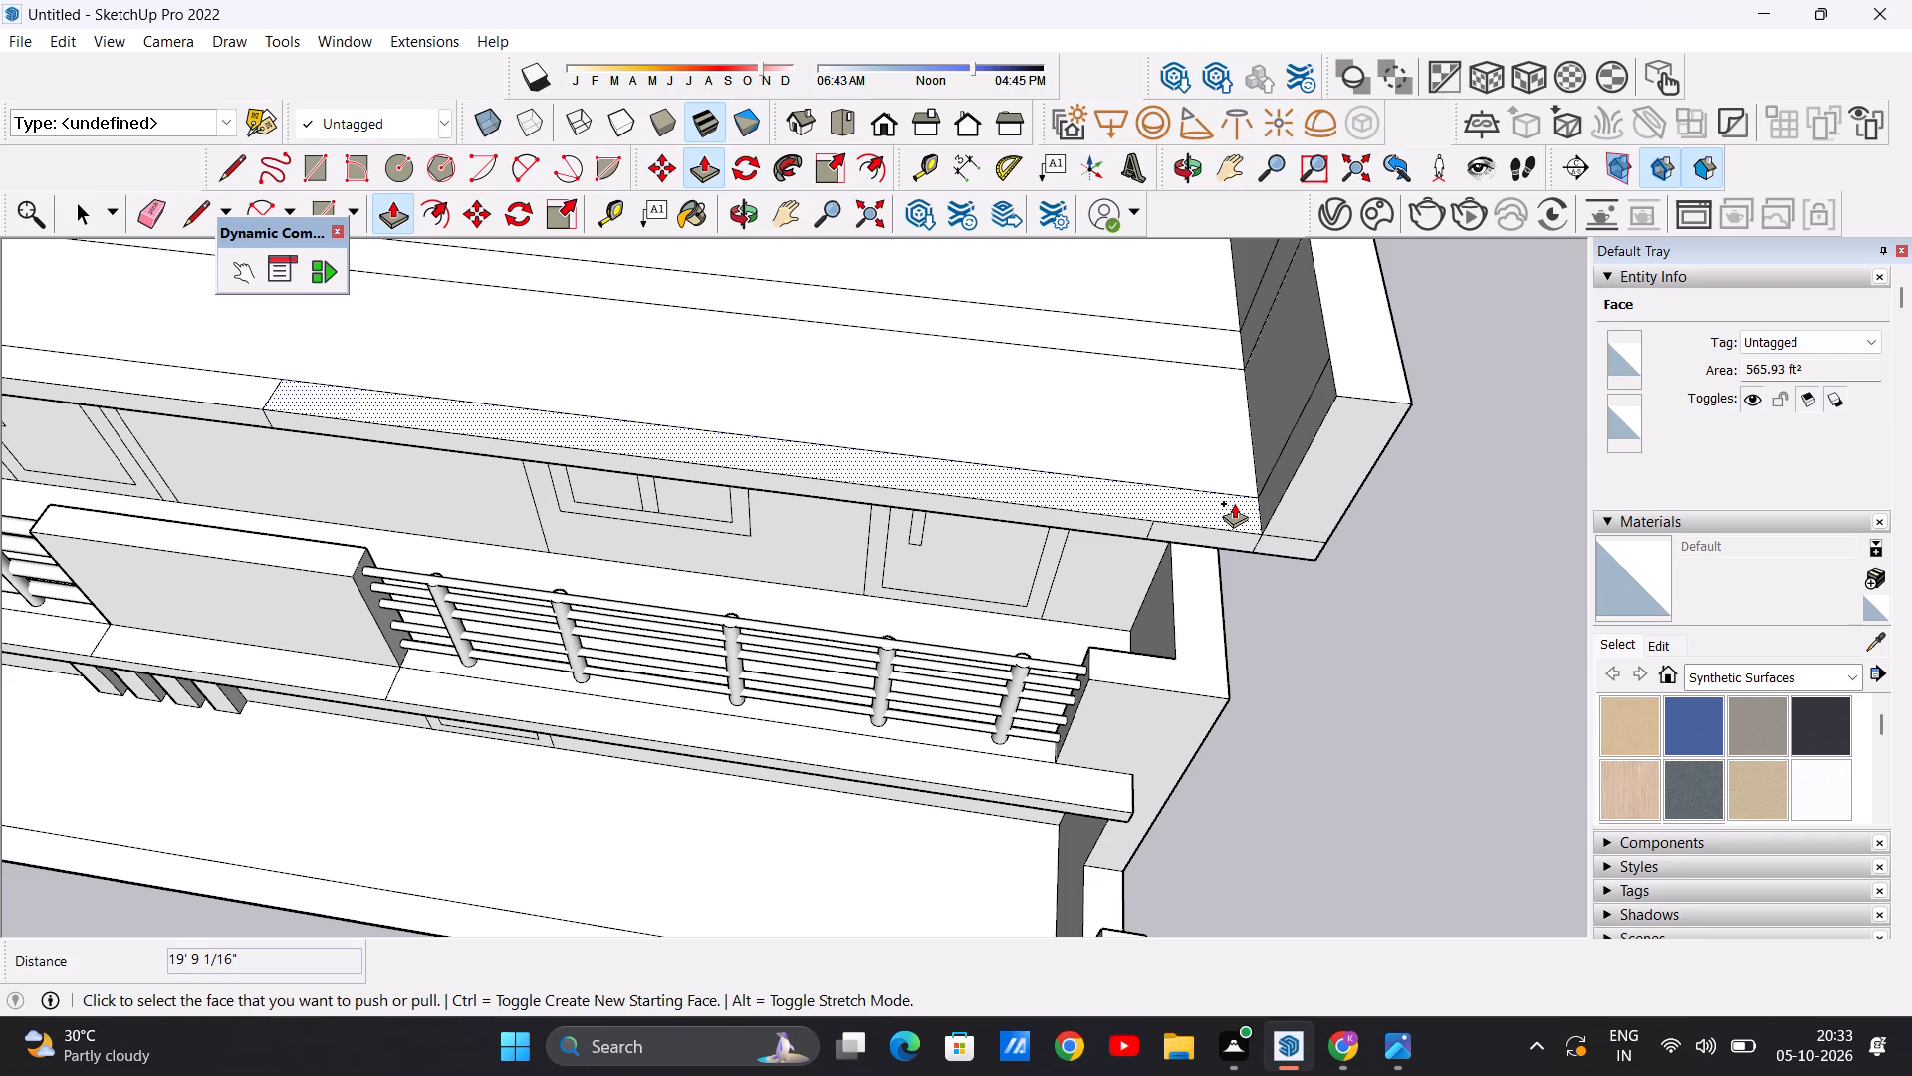
{"action": "key", "text": "space"}
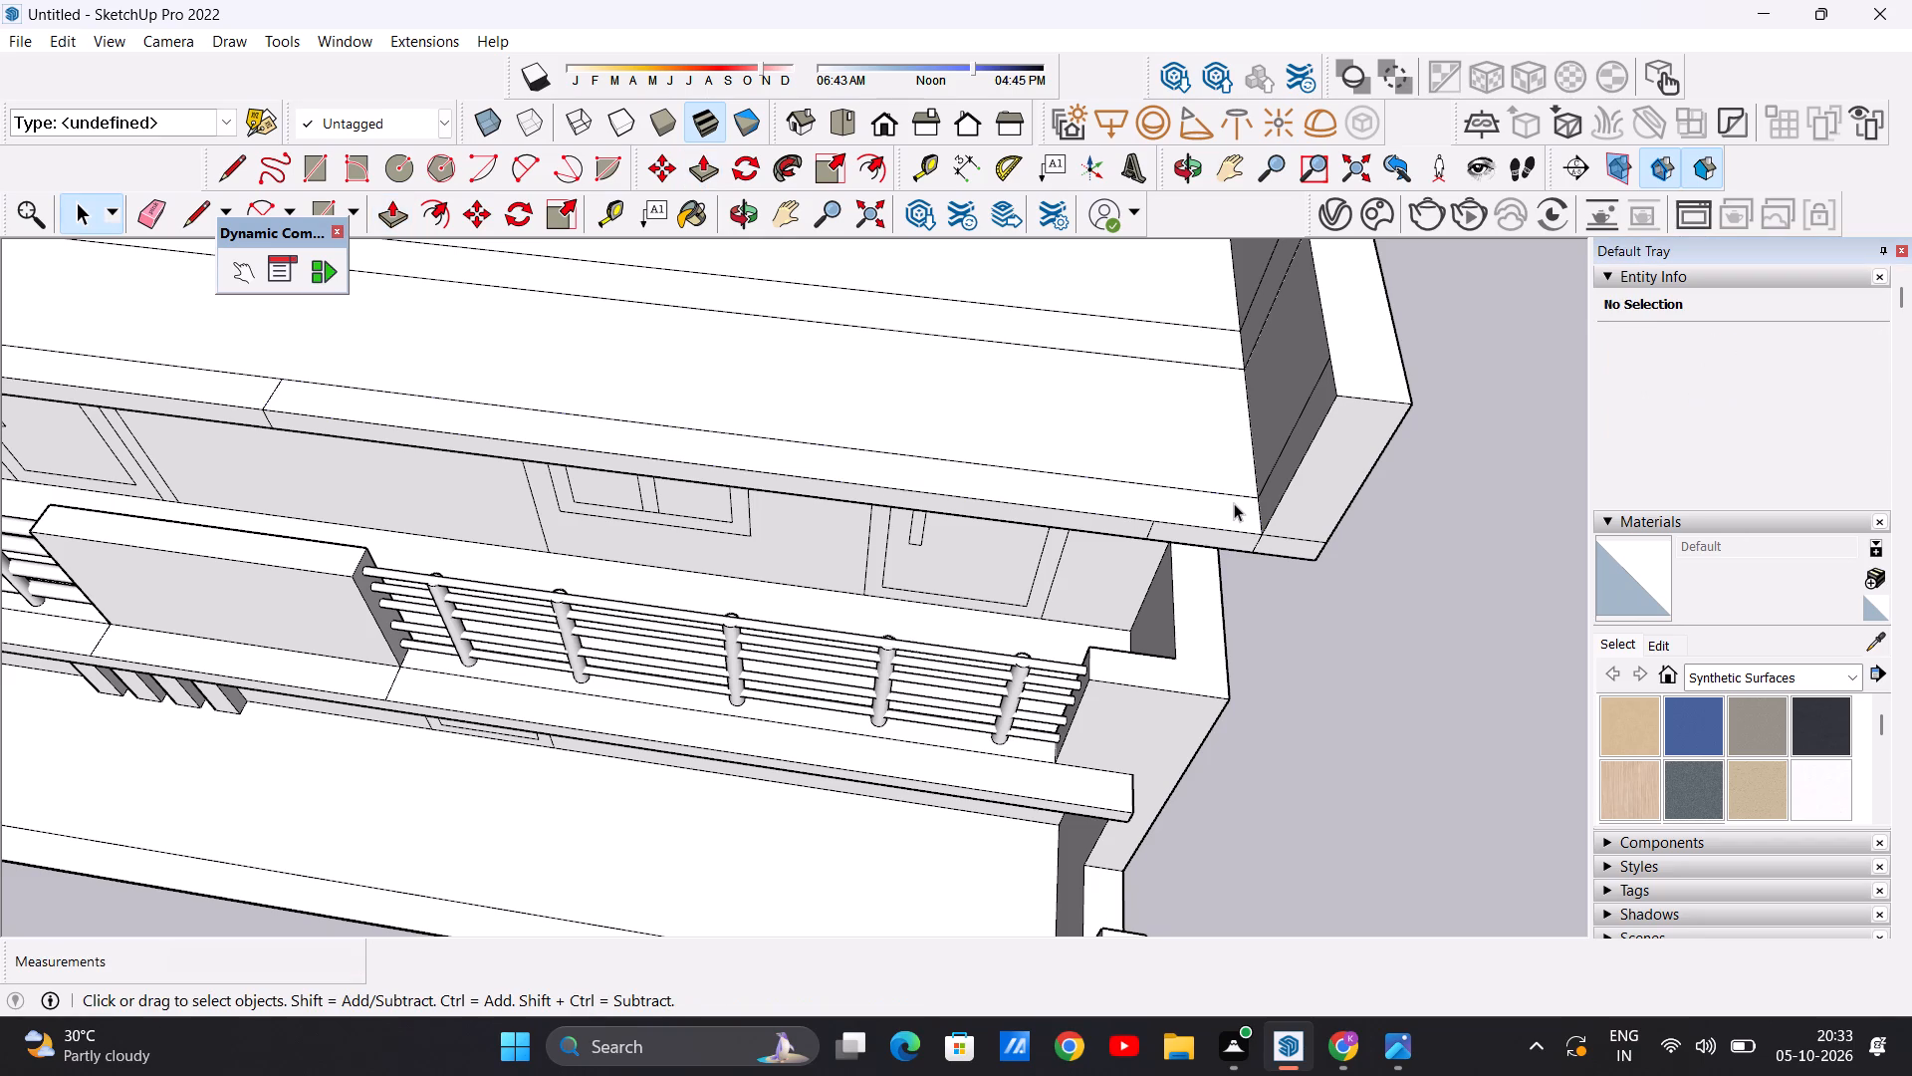
{"action": "key", "text": "l"}
{"action": "left_click", "coordinate": [1155, 524]}
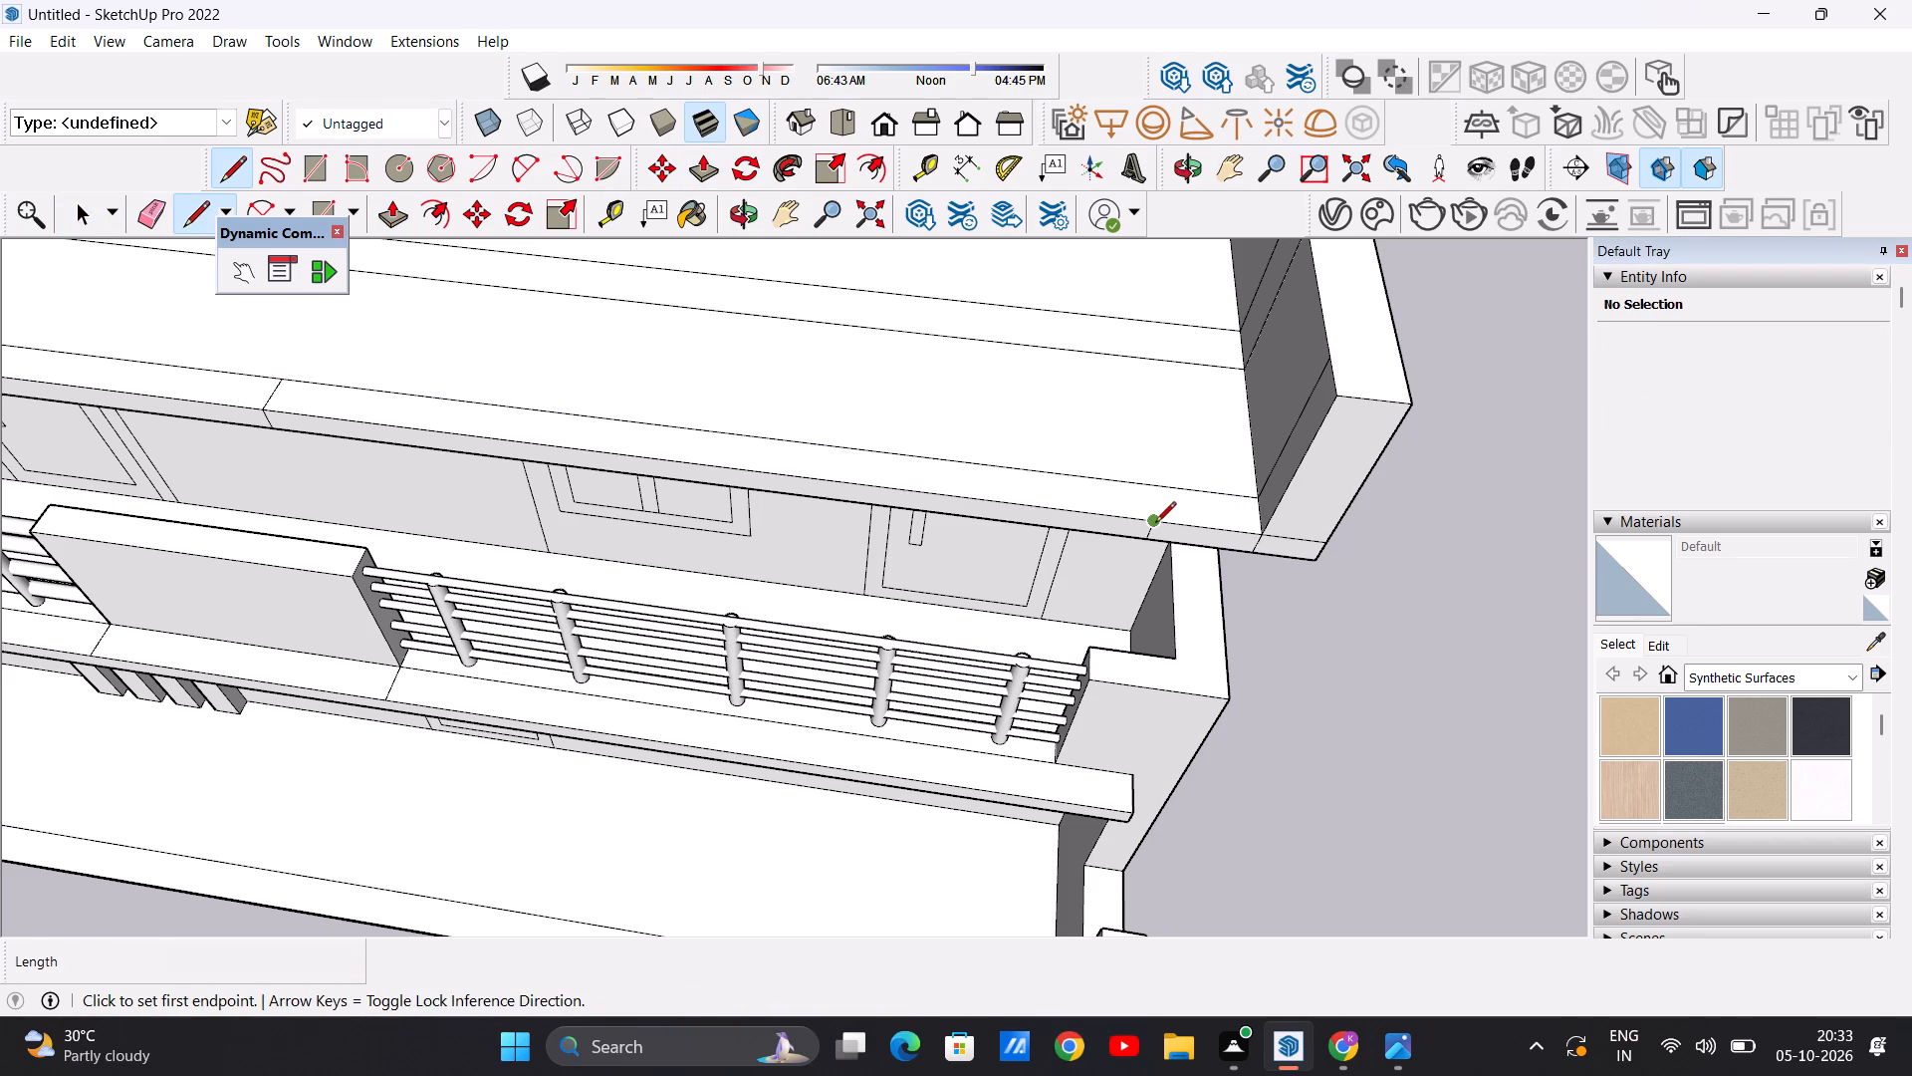
{"action": "left_click", "coordinate": [1151, 485]}
Push/Pull the front strip of the corner wall's inner face inward to the nearby seam, forming a short front return wall.
{"action": "key", "text": "p"}
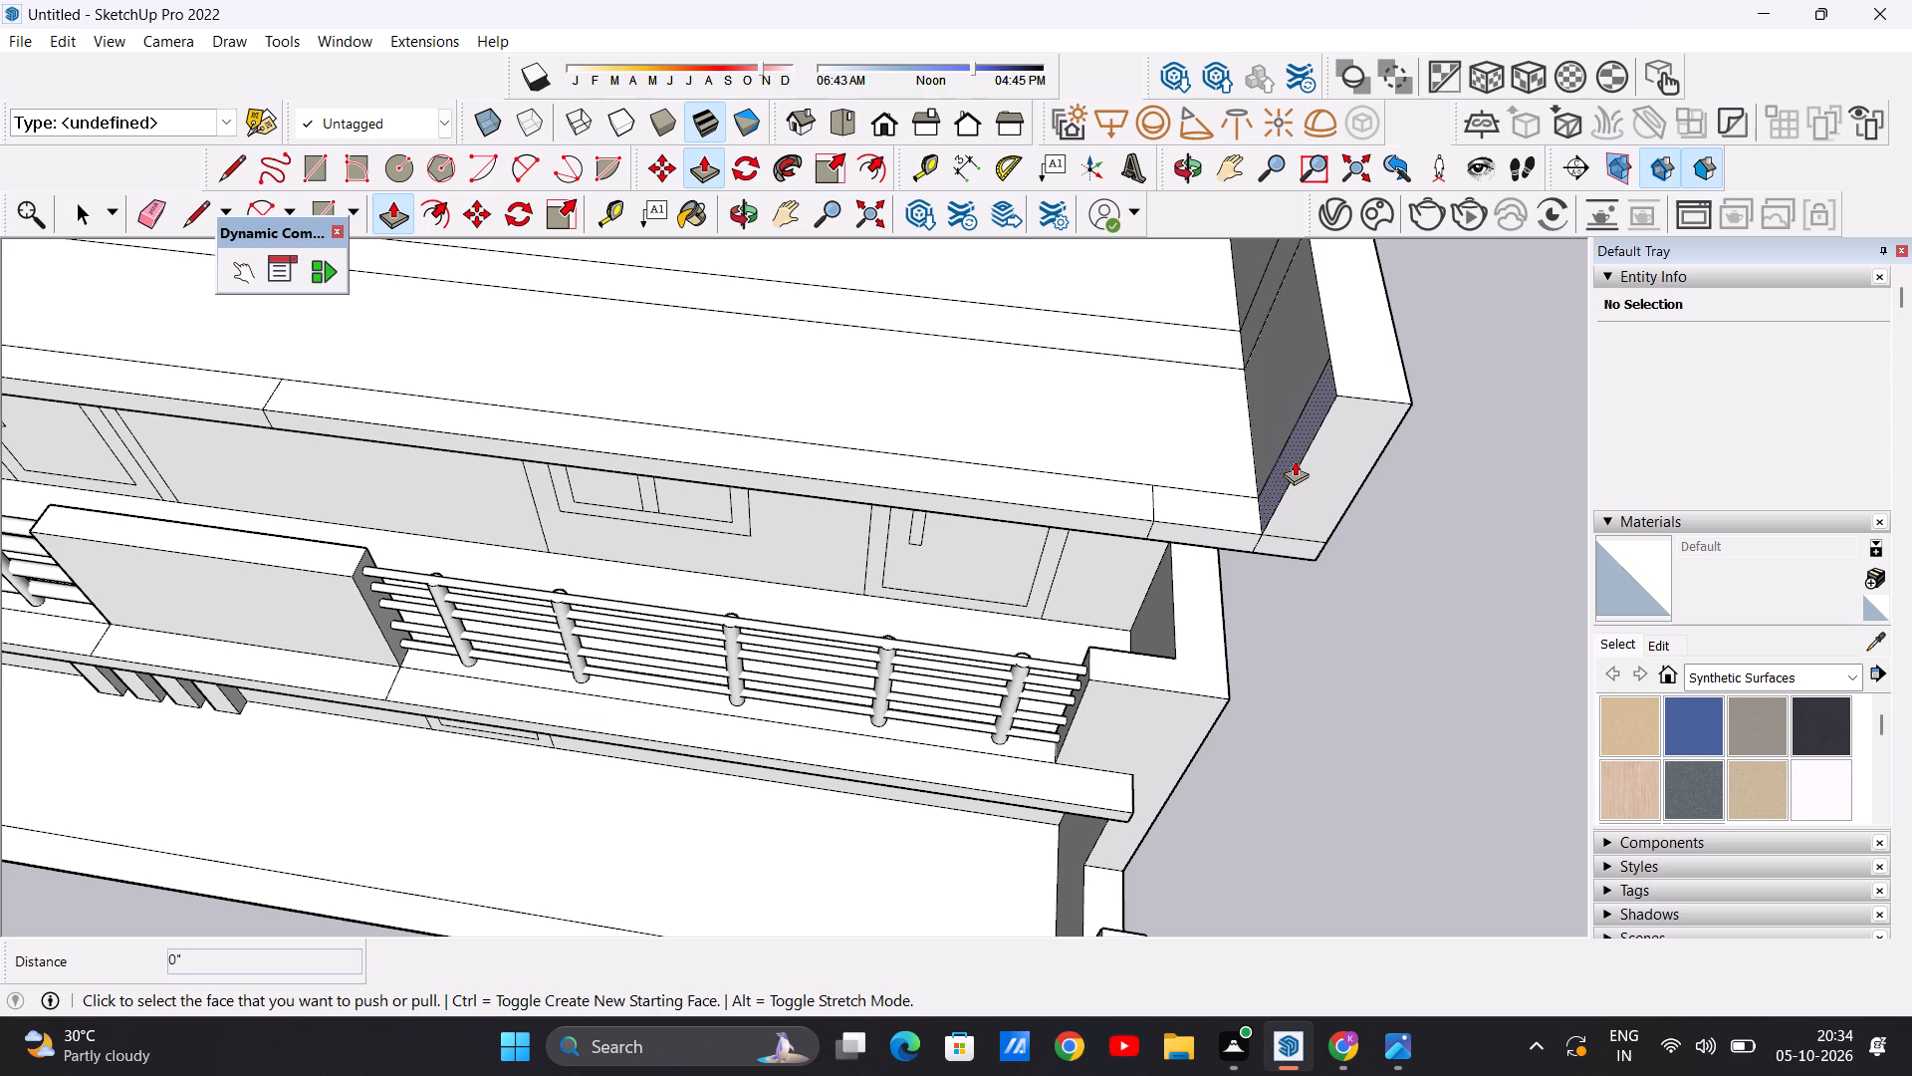
{"action": "left_click", "coordinate": [1295, 460]}
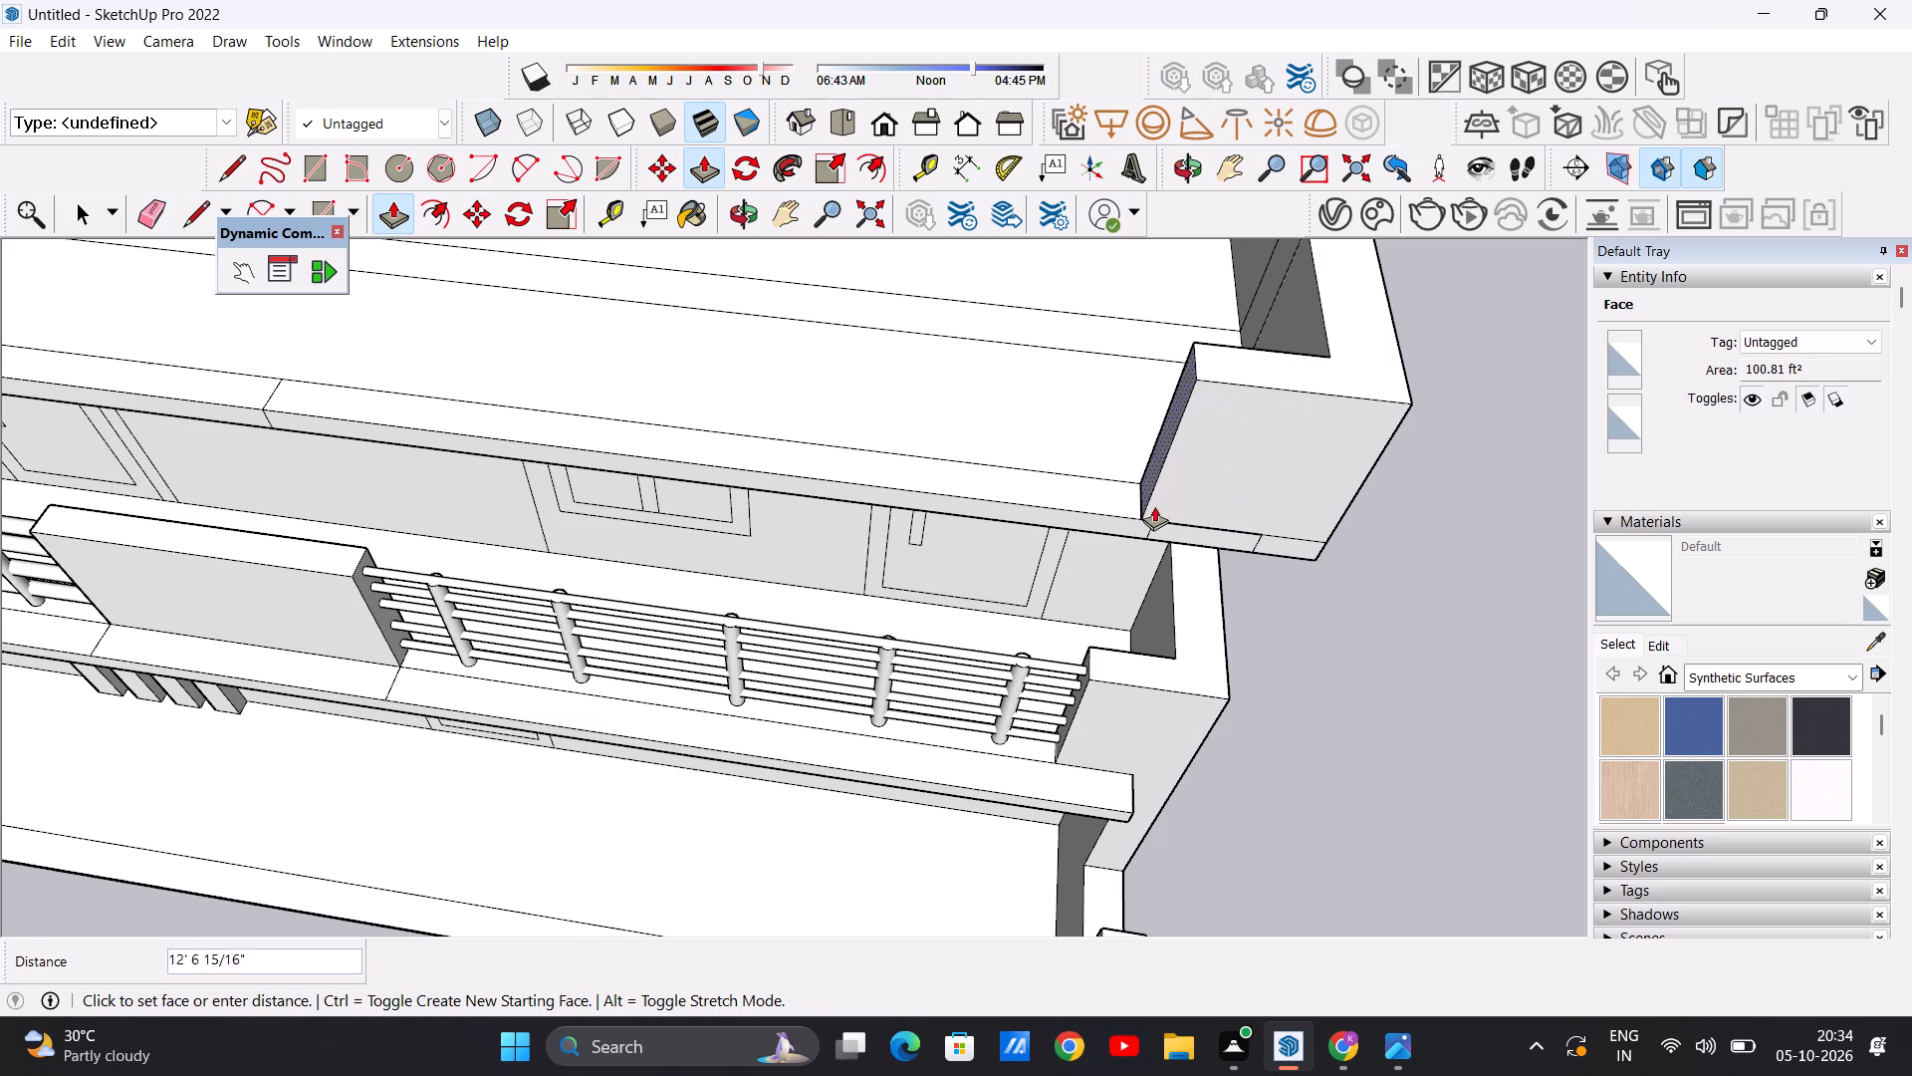
{"action": "left_click", "coordinate": [1148, 526]}
{"action": "key", "text": "space"}
Examine the whole building and its roof-level corner wall from the front, above and the side.
{"action": "scroll", "coordinate": [1202, 583], "scroll_direction": "down", "scroll_amount": 2}
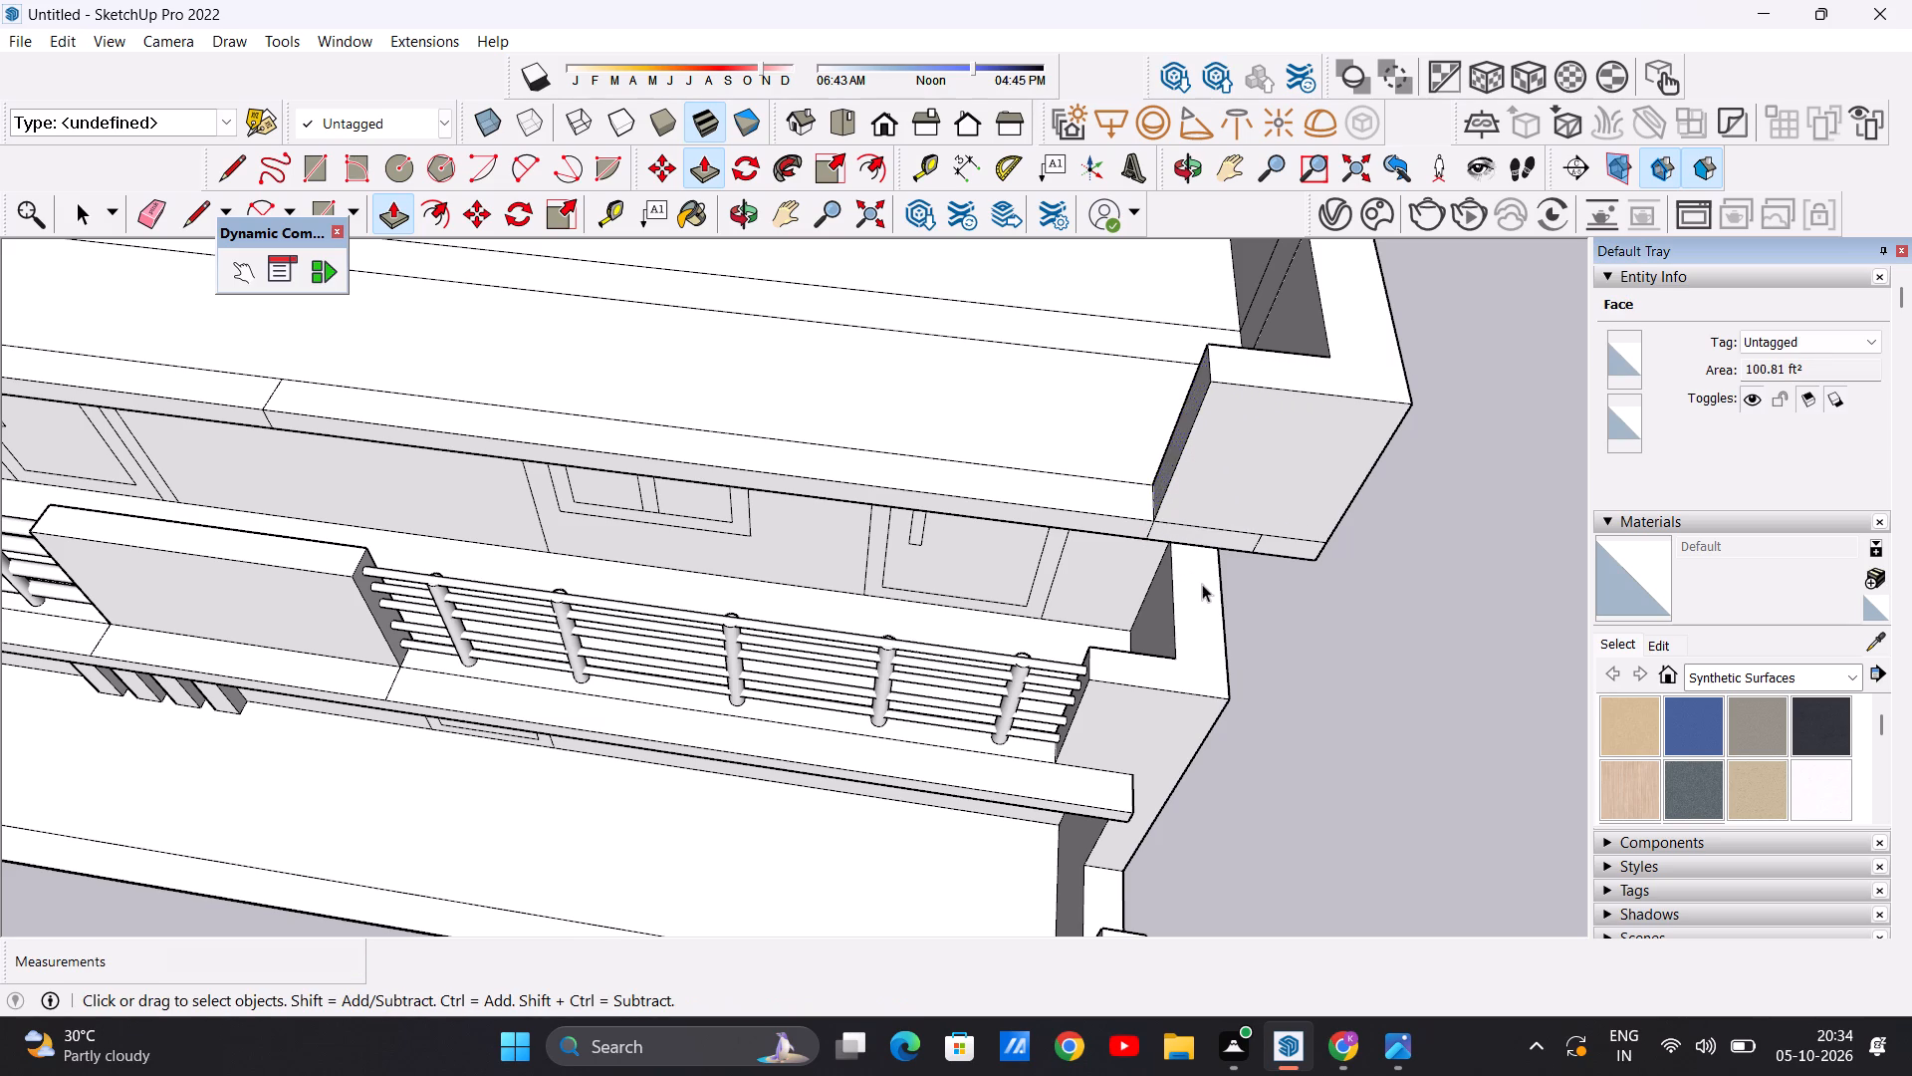
{"action": "scroll", "coordinate": [1202, 584], "scroll_direction": "down", "scroll_amount": 20}
{"action": "scroll", "coordinate": [1202, 584], "scroll_direction": "down", "scroll_amount": 6}
{"action": "middle_click_drag", "start_coordinate": [1081, 557], "coordinate": [1142, 445]}
{"action": "scroll", "coordinate": [1115, 473], "scroll_direction": "up", "scroll_amount": 16}
{"action": "scroll", "coordinate": [1010, 485], "scroll_direction": "up", "scroll_amount": 5}
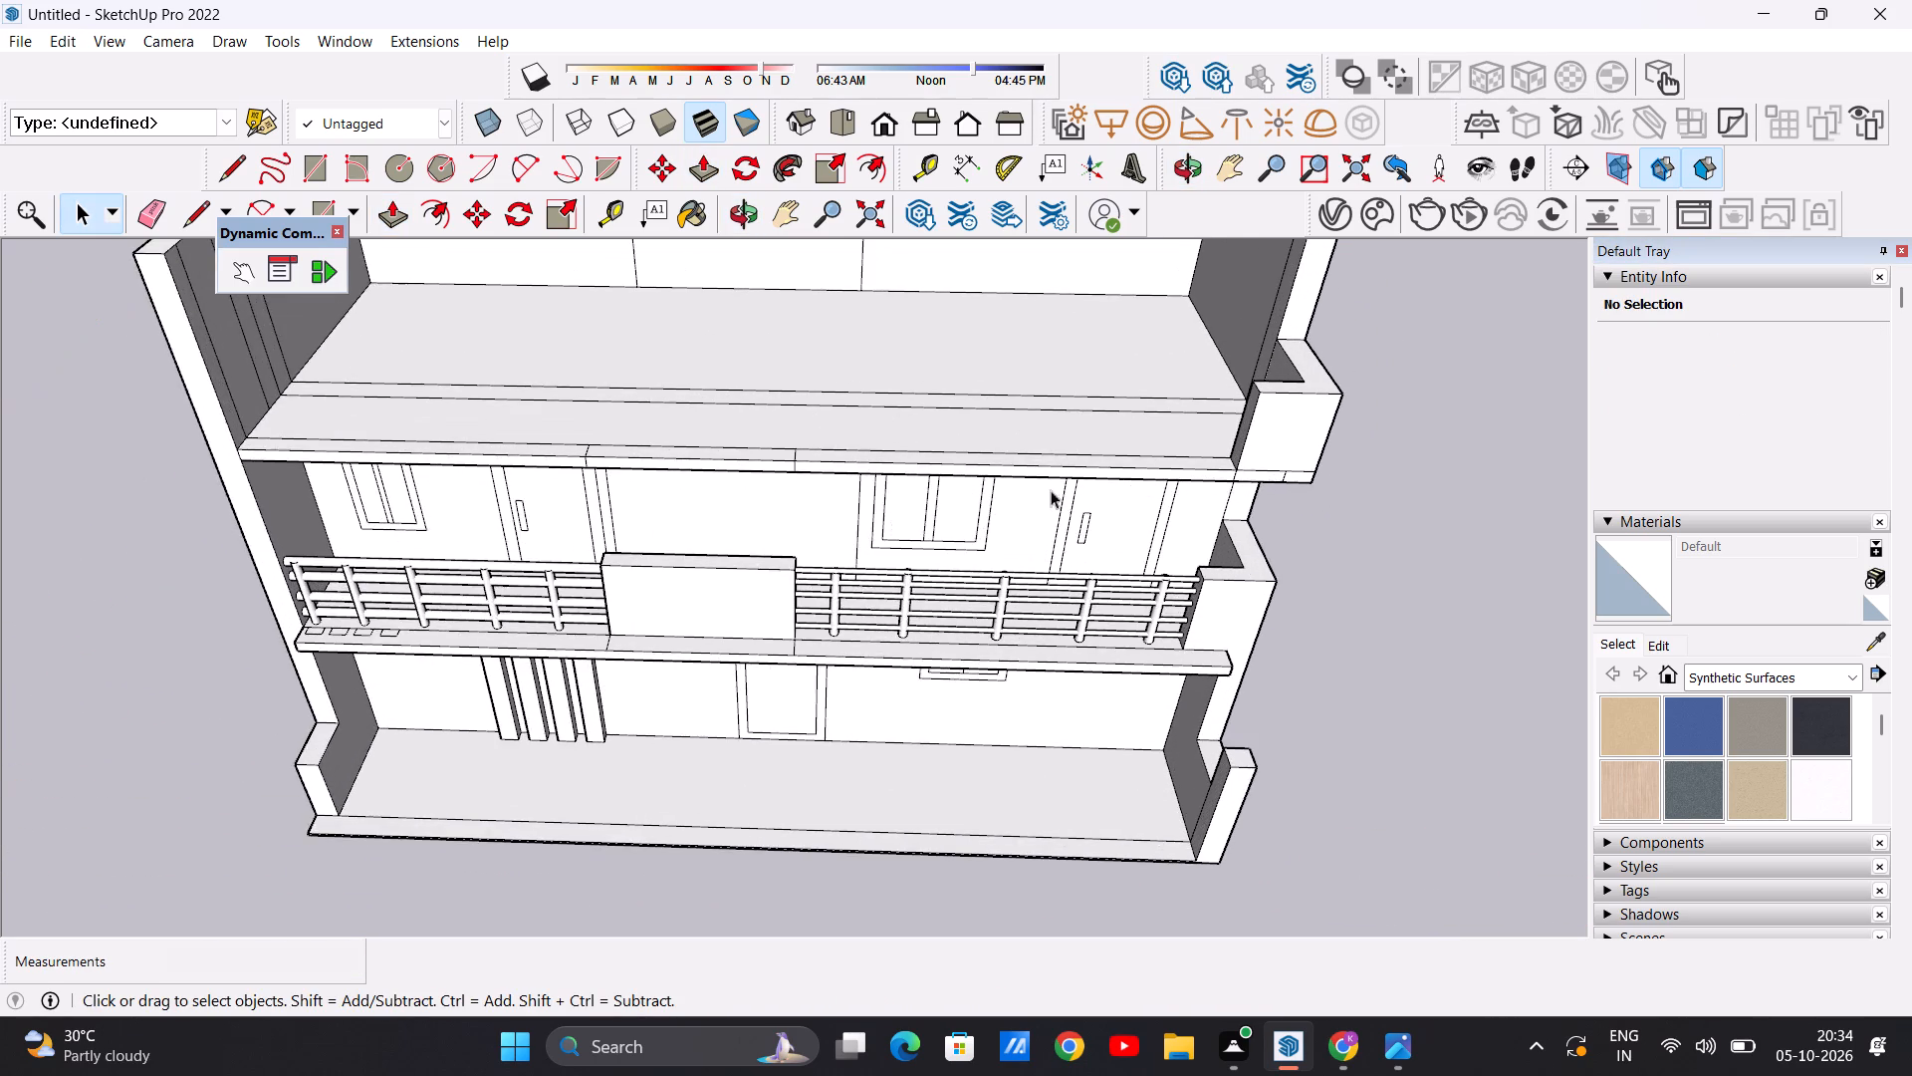
{"action": "scroll", "coordinate": [1197, 493], "scroll_direction": "down", "scroll_amount": 12}
{"action": "scroll", "coordinate": [1180, 527], "scroll_direction": "down", "scroll_amount": 13}
{"action": "scroll", "coordinate": [903, 490], "scroll_direction": "up", "scroll_amount": 4}
{"action": "scroll", "coordinate": [892, 487], "scroll_direction": "down", "scroll_amount": 1}
{"action": "scroll", "coordinate": [889, 487], "scroll_direction": "up", "scroll_amount": 5}
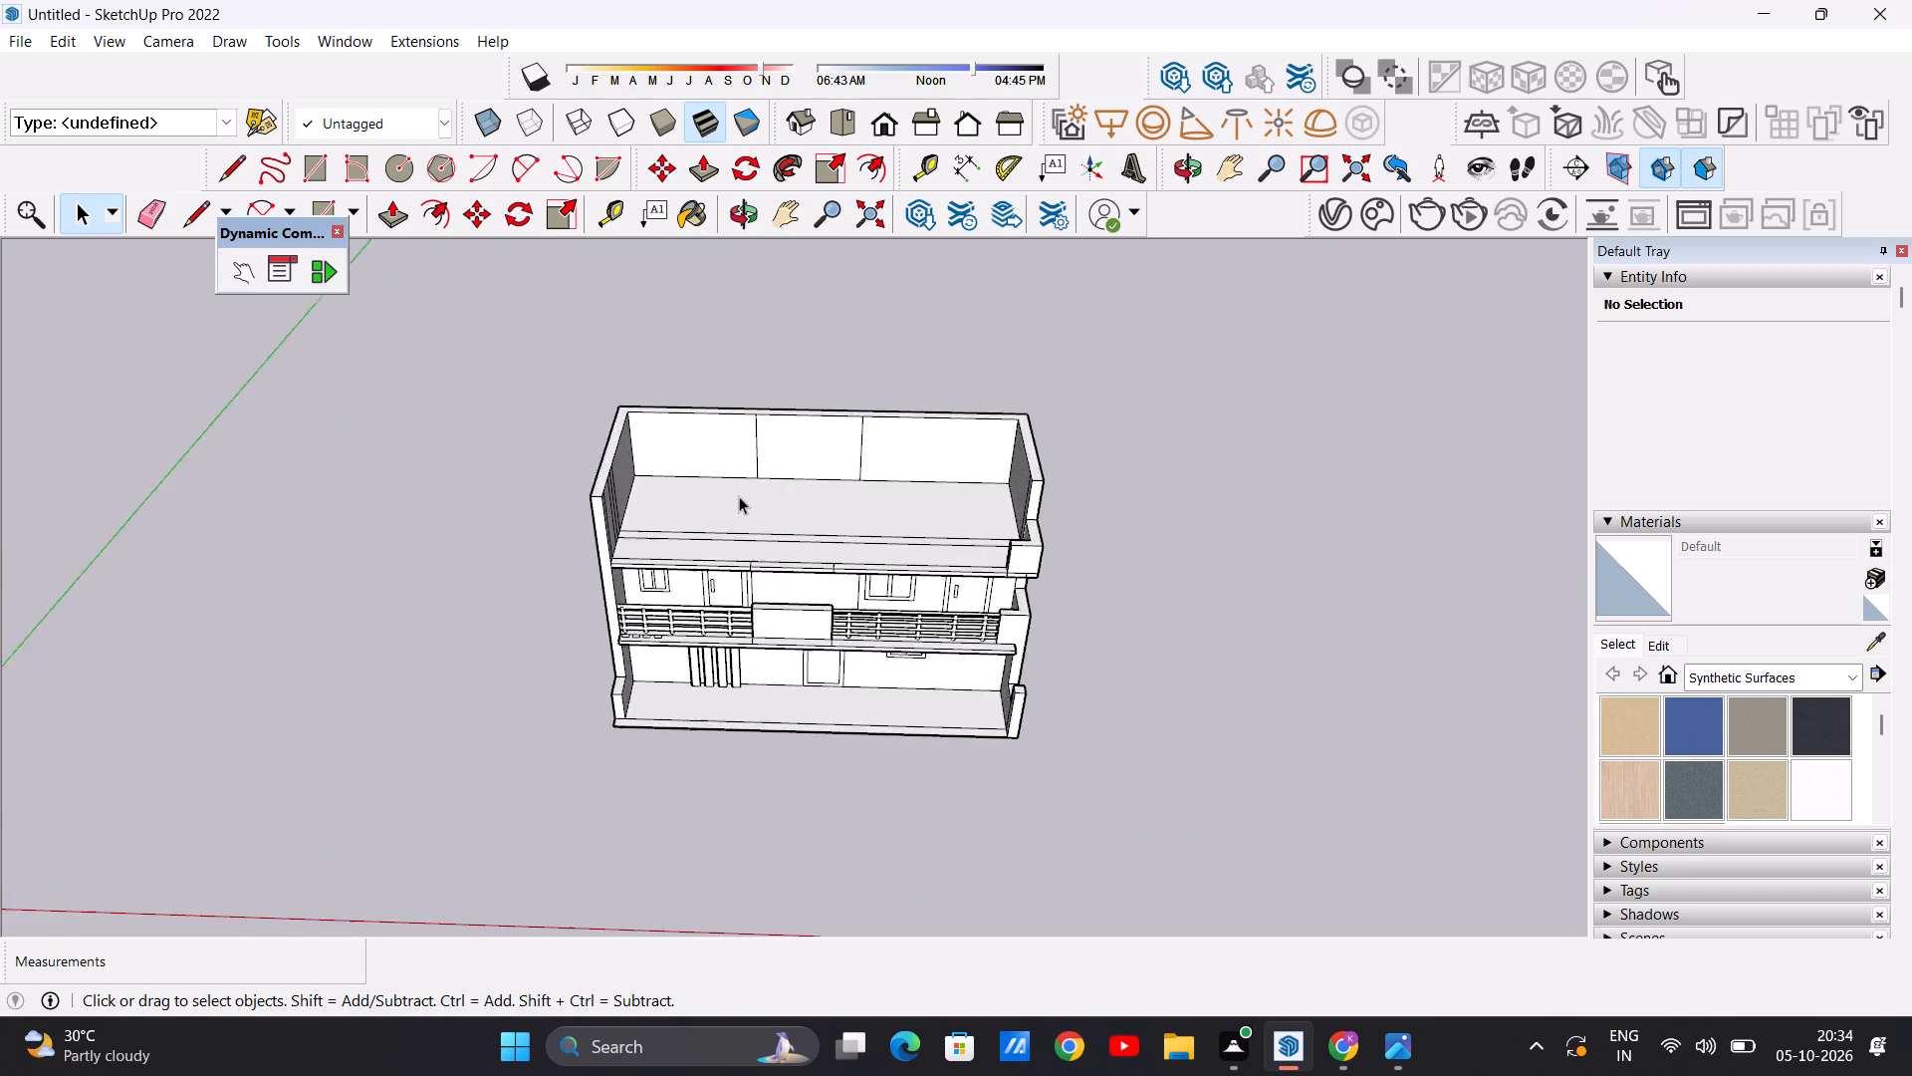
{"action": "scroll", "coordinate": [739, 496], "scroll_direction": "up", "scroll_amount": 15}
{"action": "scroll", "coordinate": [829, 550], "scroll_direction": "down", "scroll_amount": 18}
{"action": "scroll", "coordinate": [783, 558], "scroll_direction": "up", "scroll_amount": 10}
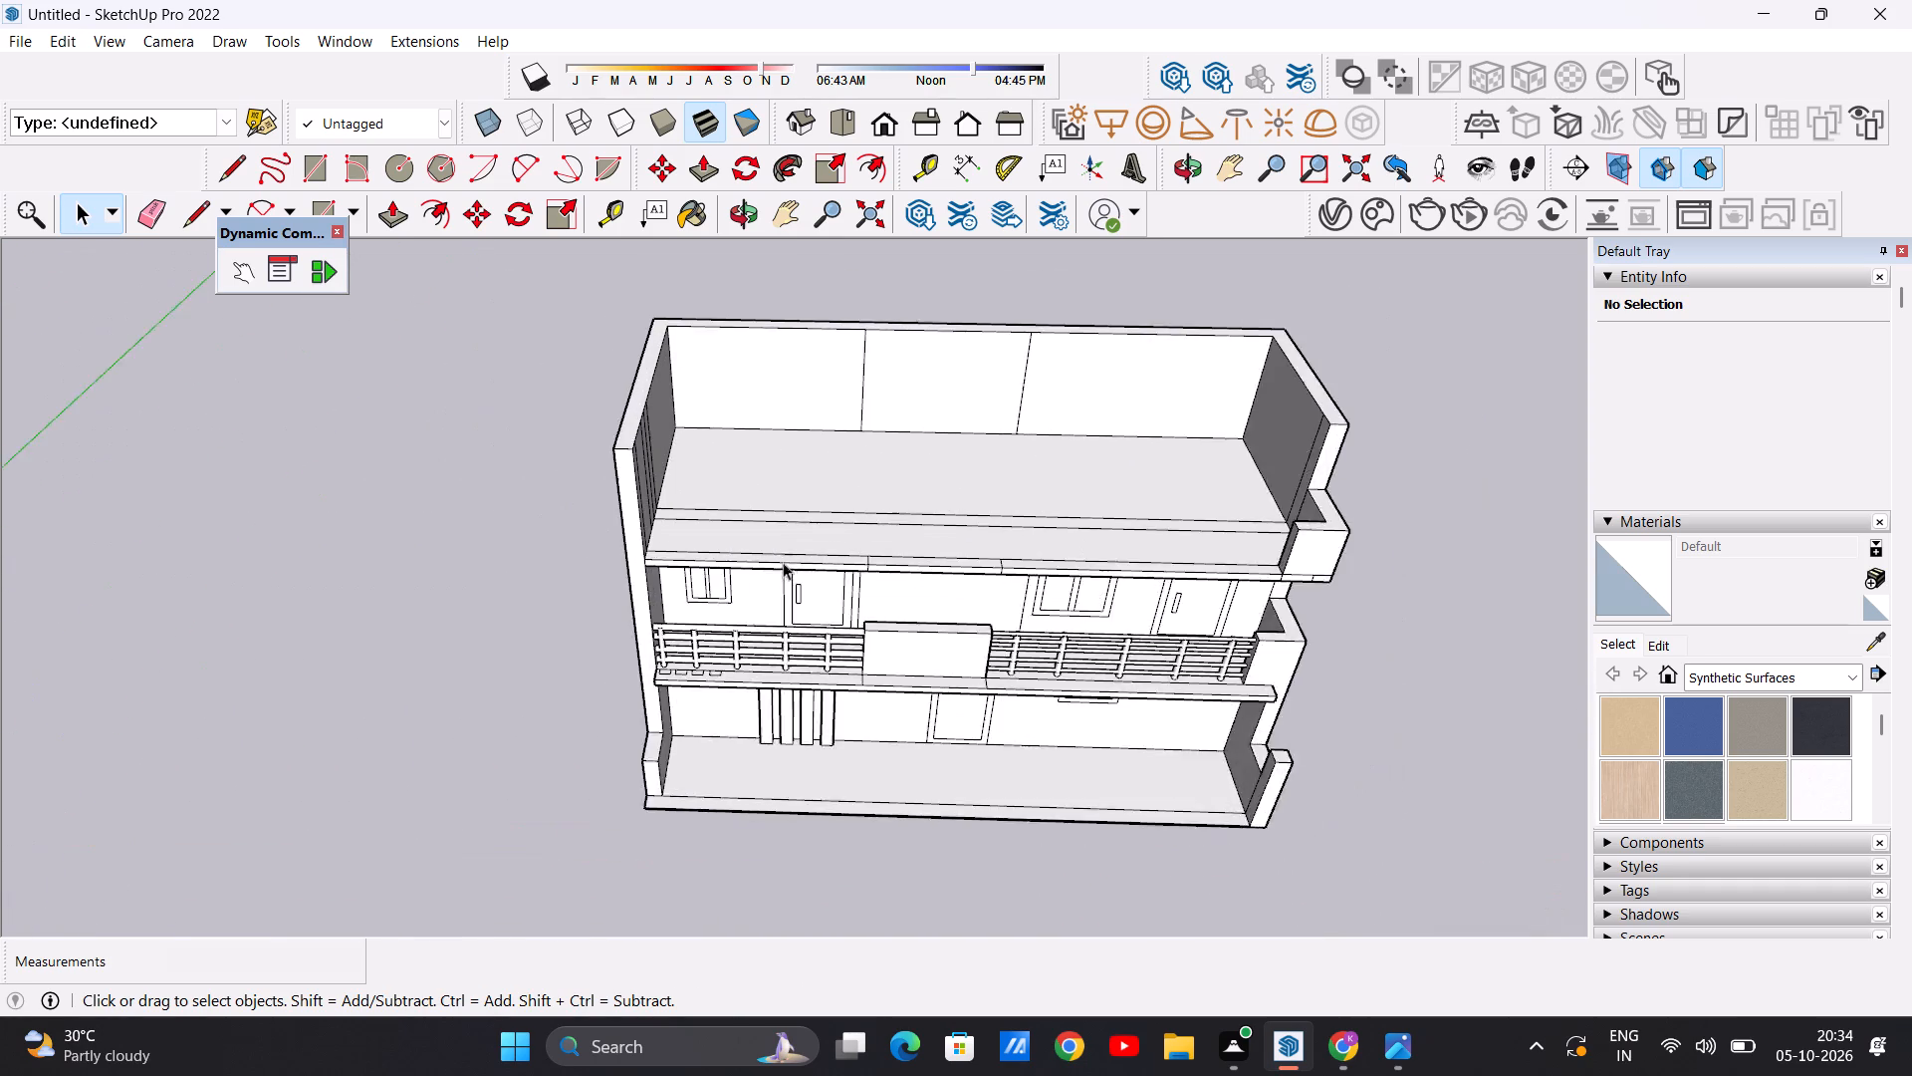
{"action": "scroll", "coordinate": [783, 562], "scroll_direction": "up", "scroll_amount": 5}
{"action": "scroll", "coordinate": [777, 571], "scroll_direction": "down", "scroll_amount": 17}
{"action": "middle_click_drag", "start_coordinate": [662, 590], "coordinate": [1106, 544]}
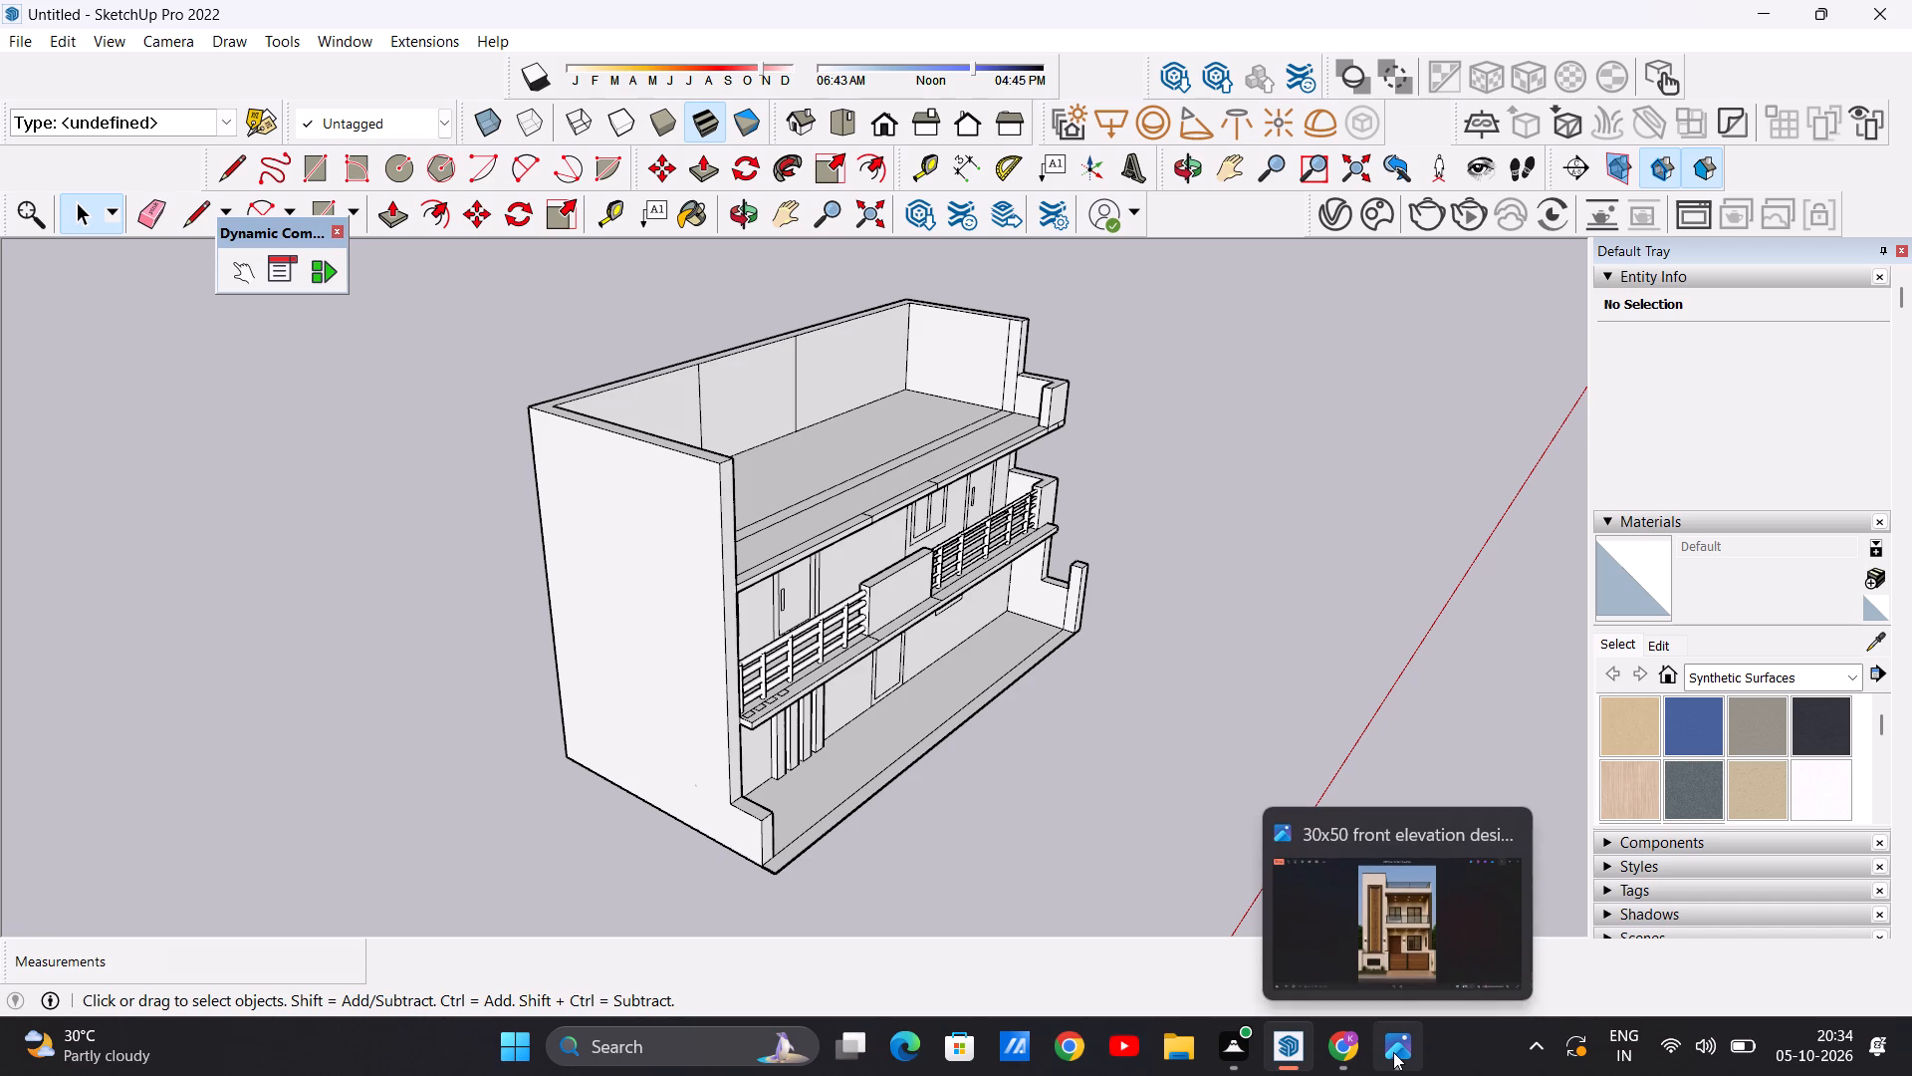
Close the front elevation reference image and the WhatsApp browser window.
{"action": "left_click", "coordinate": [1511, 839]}
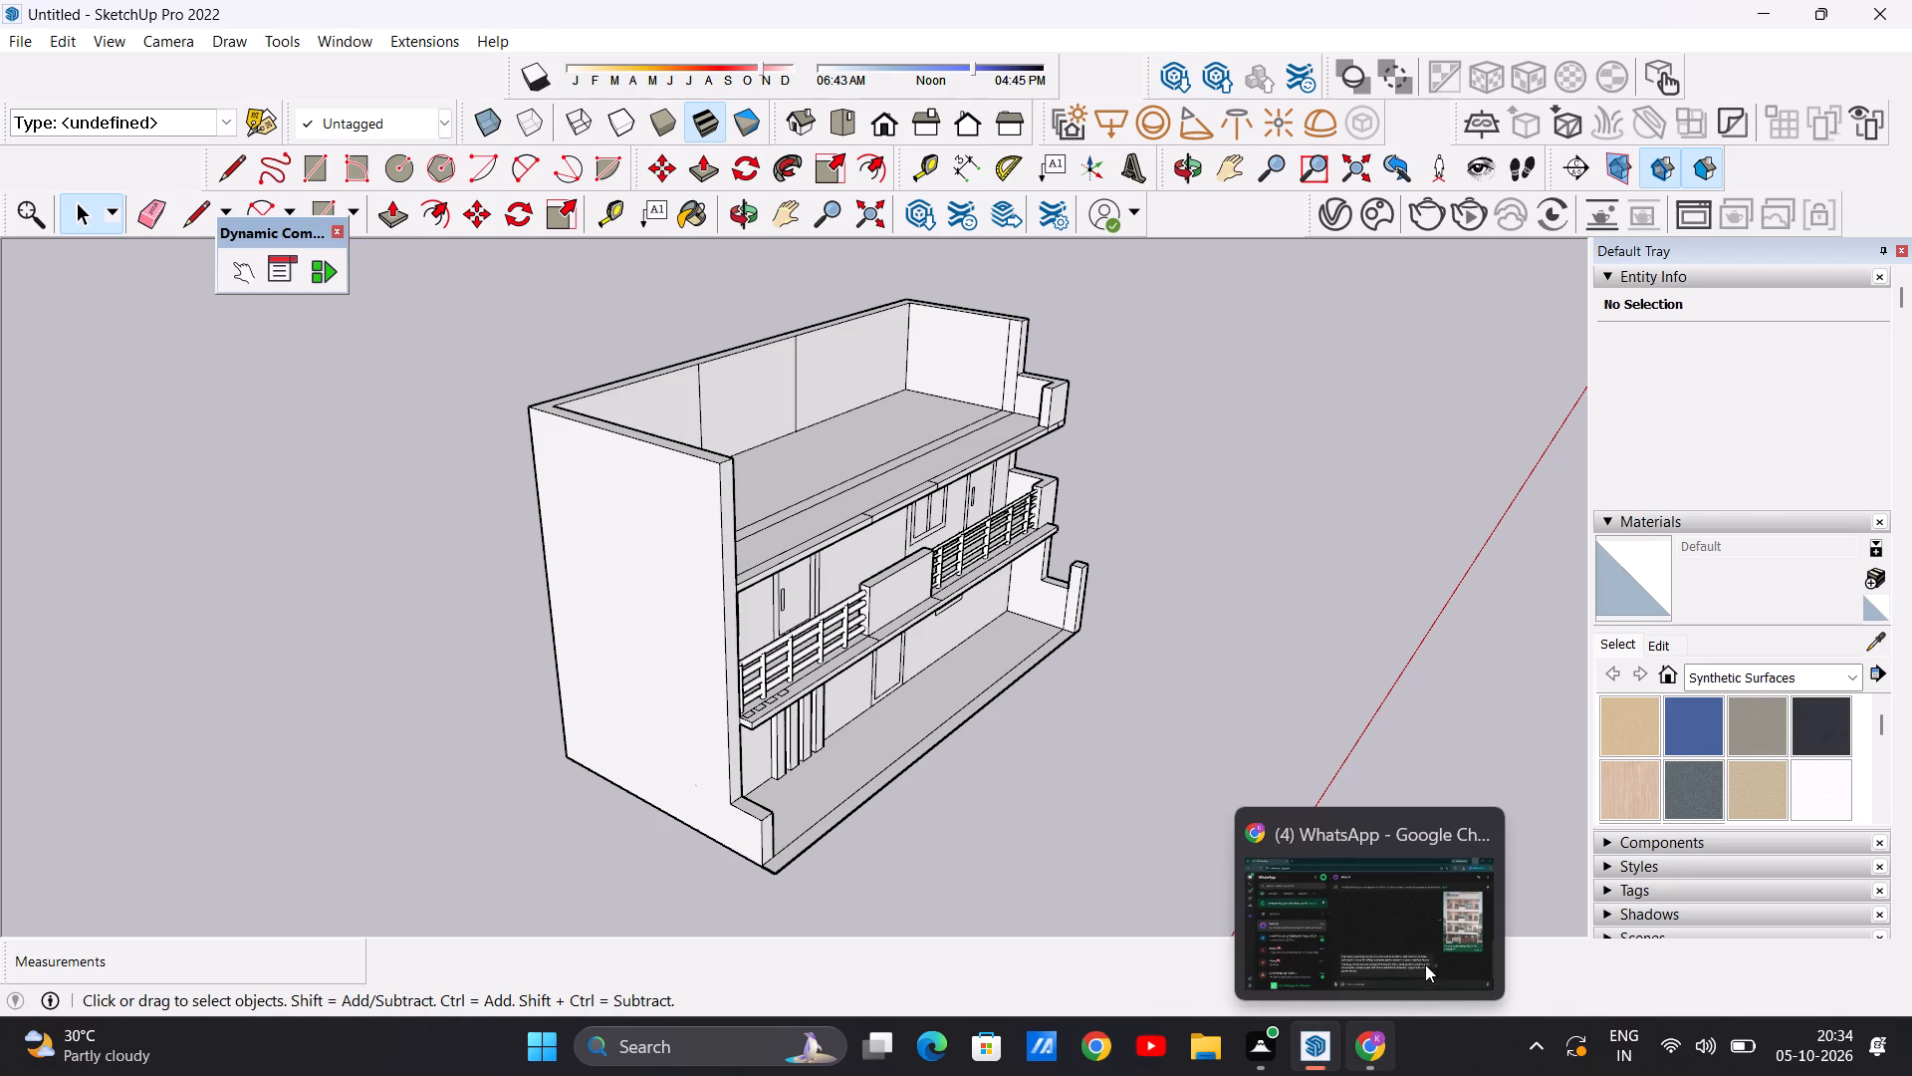
{"action": "left_click", "coordinate": [1479, 835]}
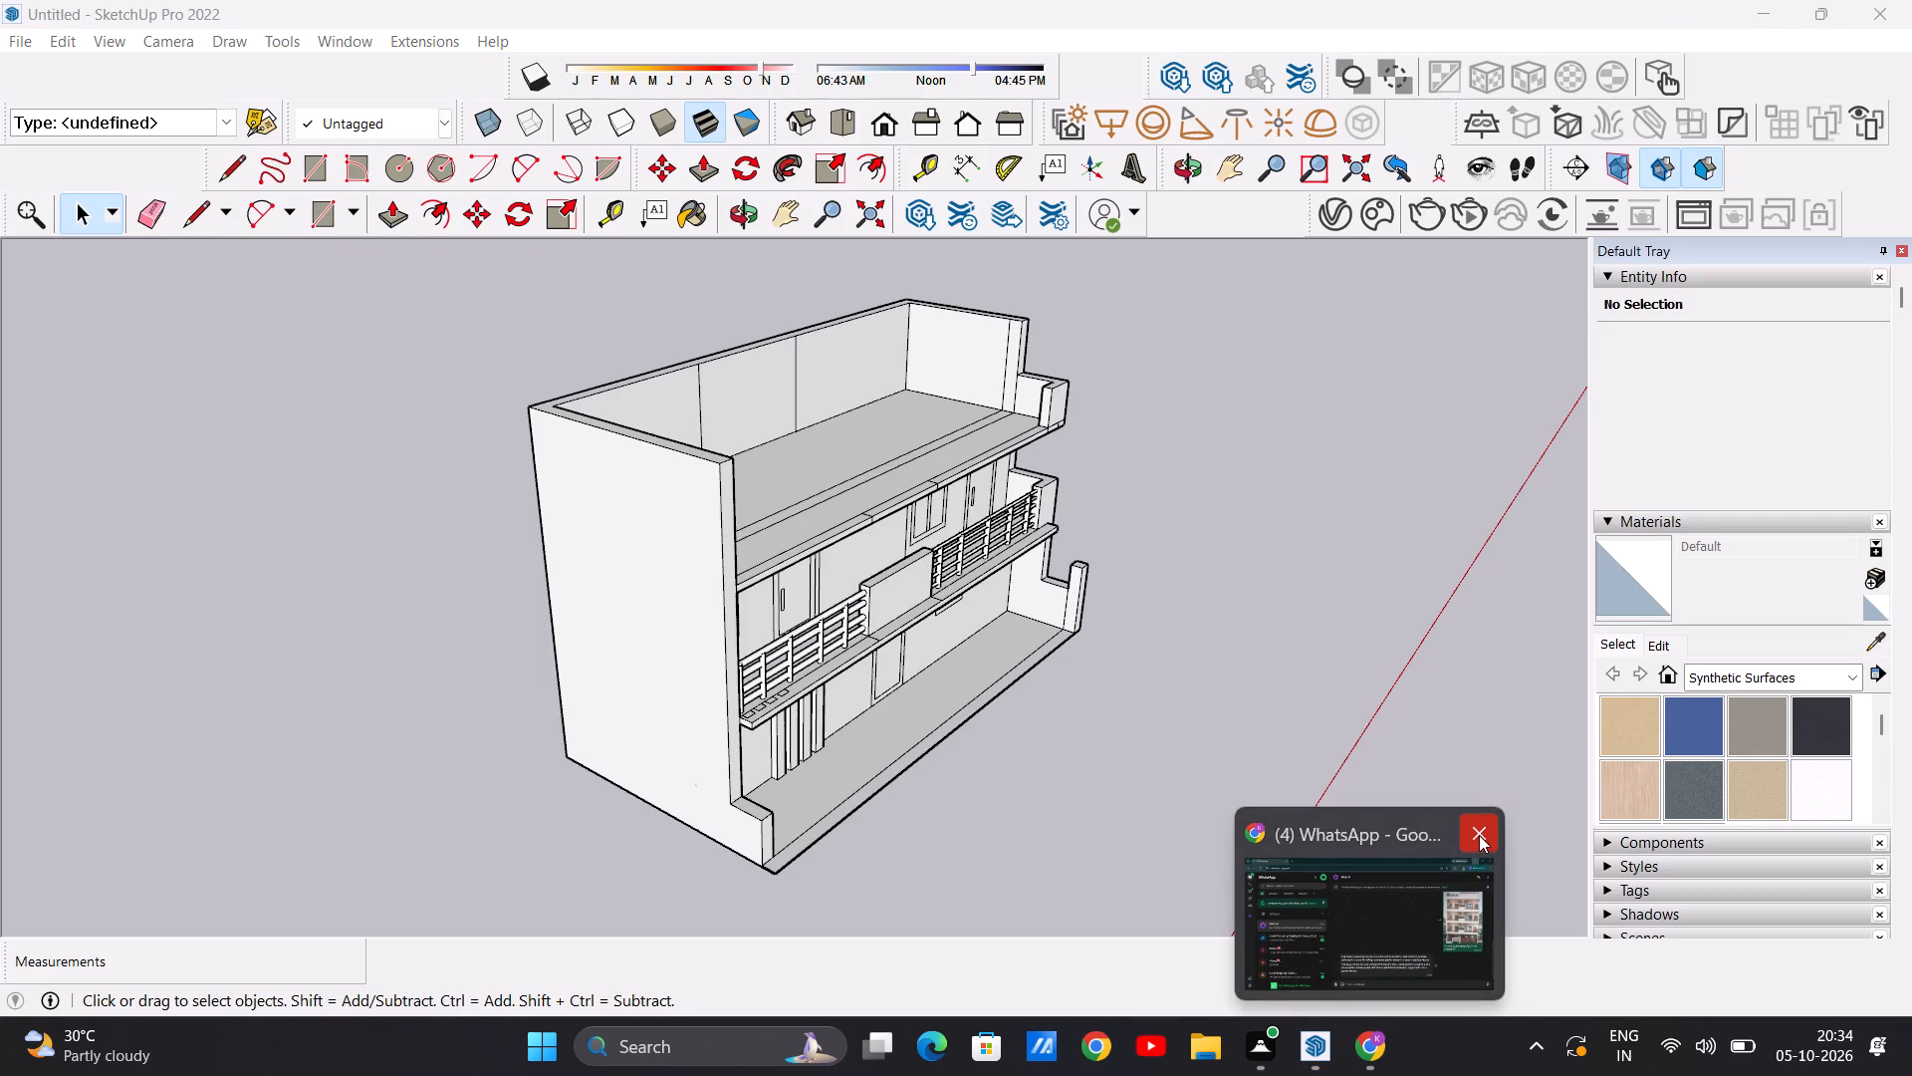
{"action": "left_click", "coordinate": [1479, 835]}
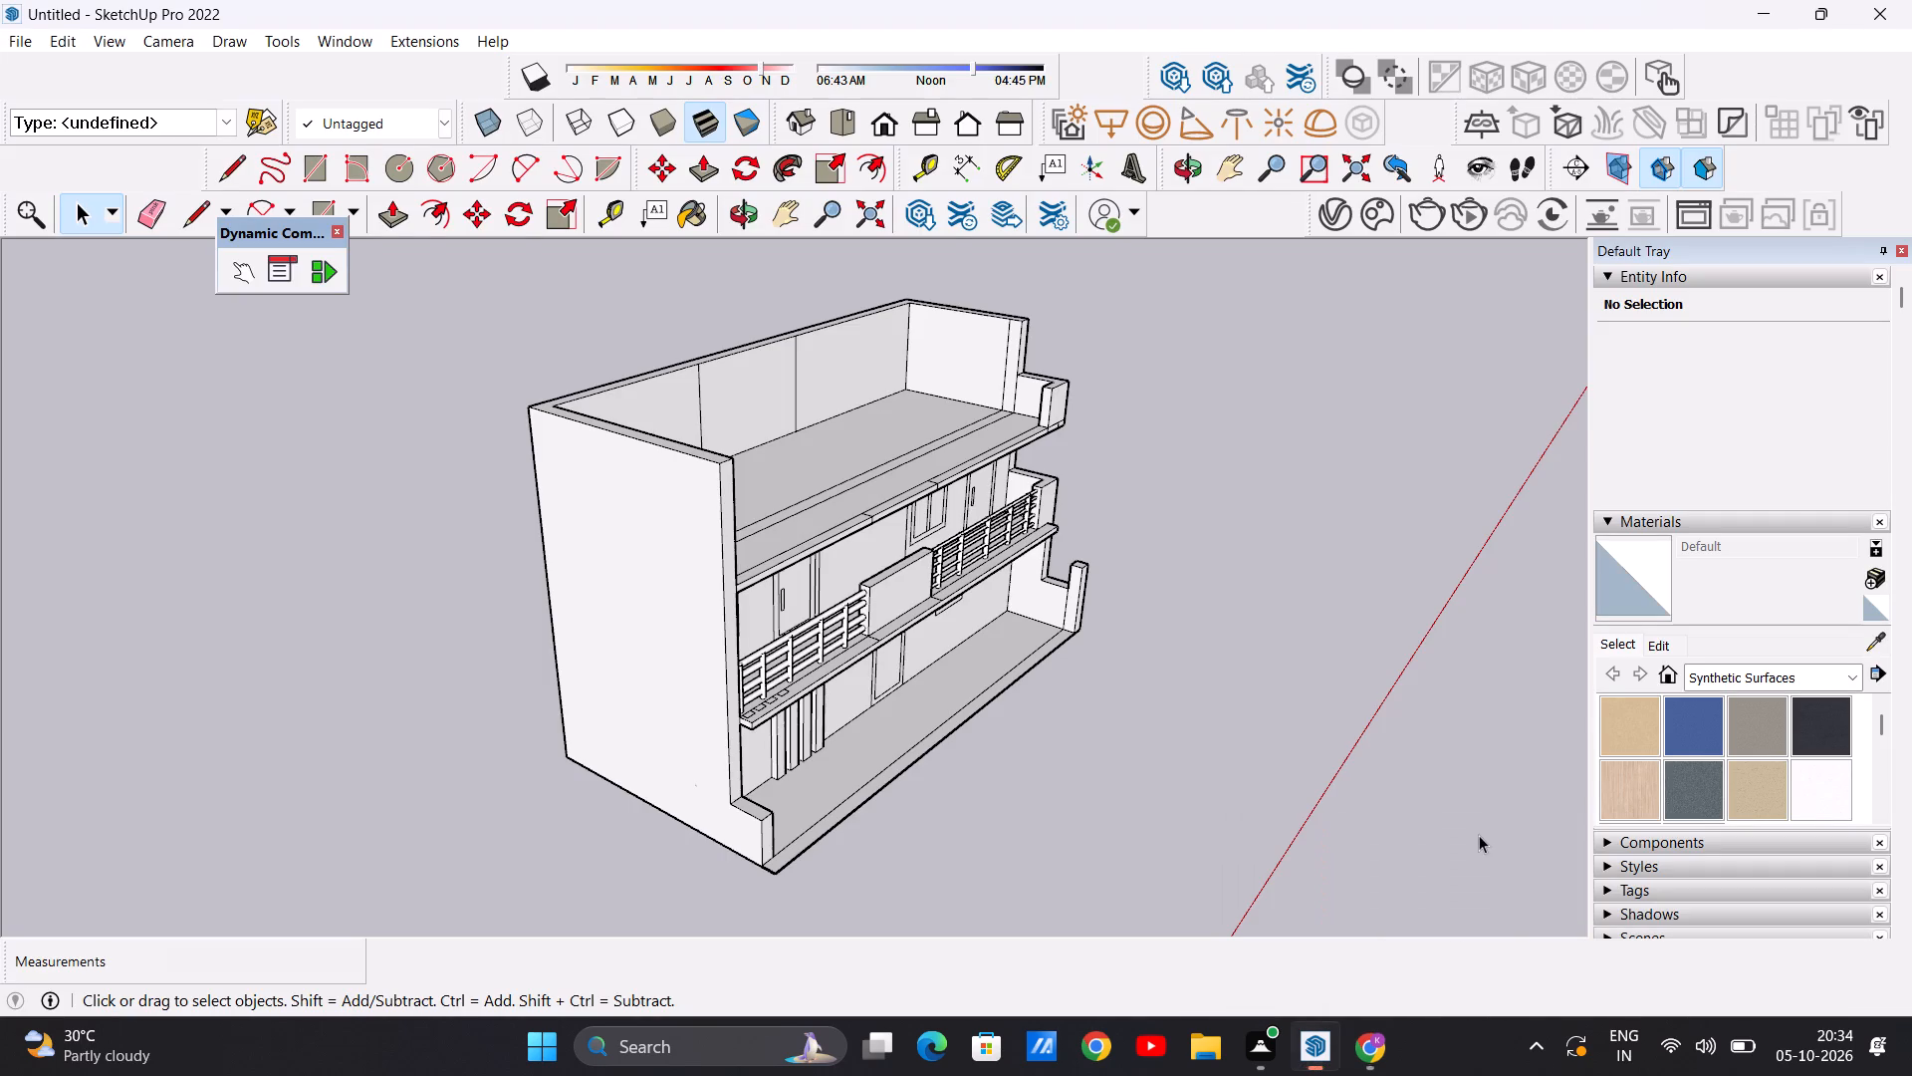
Push/Pull the roof slab's front edge section beside the full-height side wall outward about 6' 1/2", to the balcony slab's front edge.
{"action": "scroll", "coordinate": [806, 582], "scroll_direction": "down", "scroll_amount": 10}
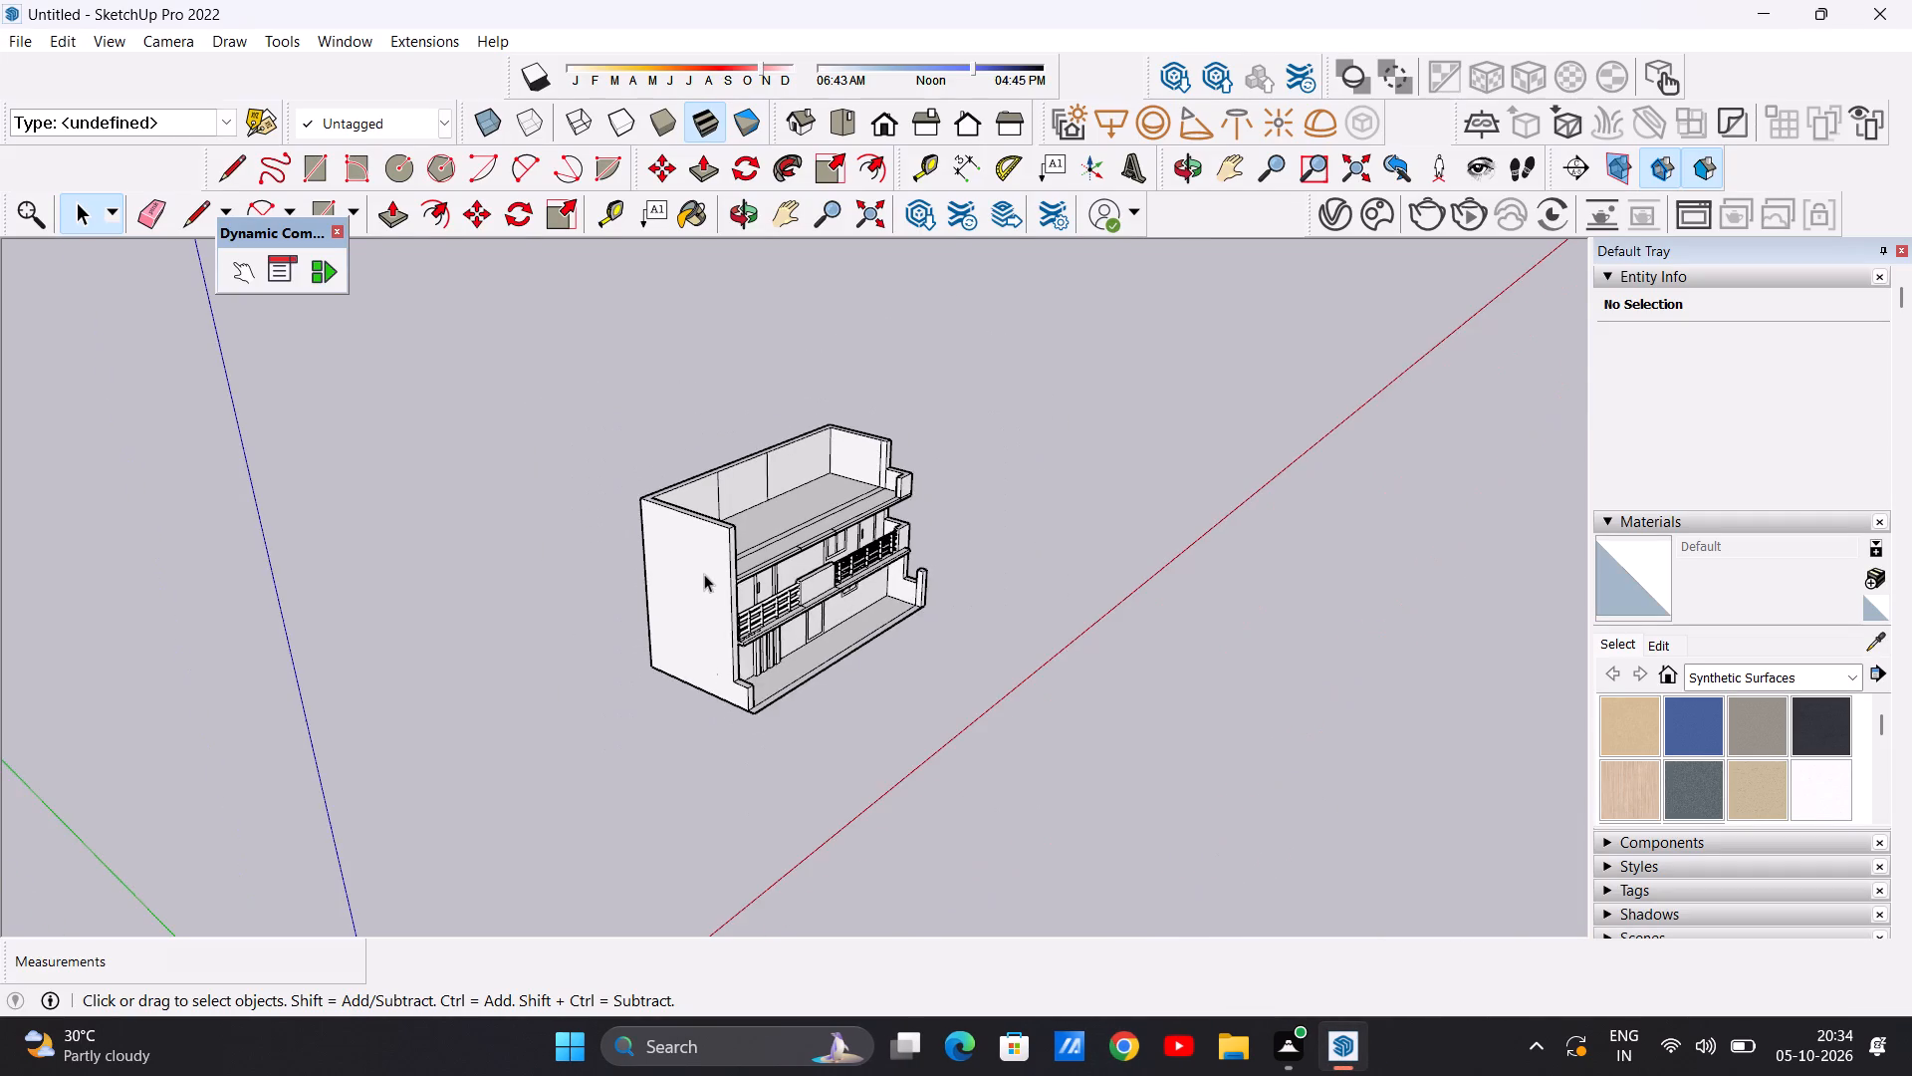
{"action": "scroll", "coordinate": [824, 564], "scroll_direction": "down", "scroll_amount": 1}
{"action": "scroll", "coordinate": [823, 564], "scroll_direction": "up", "scroll_amount": 6}
{"action": "middle_click_drag", "start_coordinate": [907, 593], "coordinate": [702, 524]}
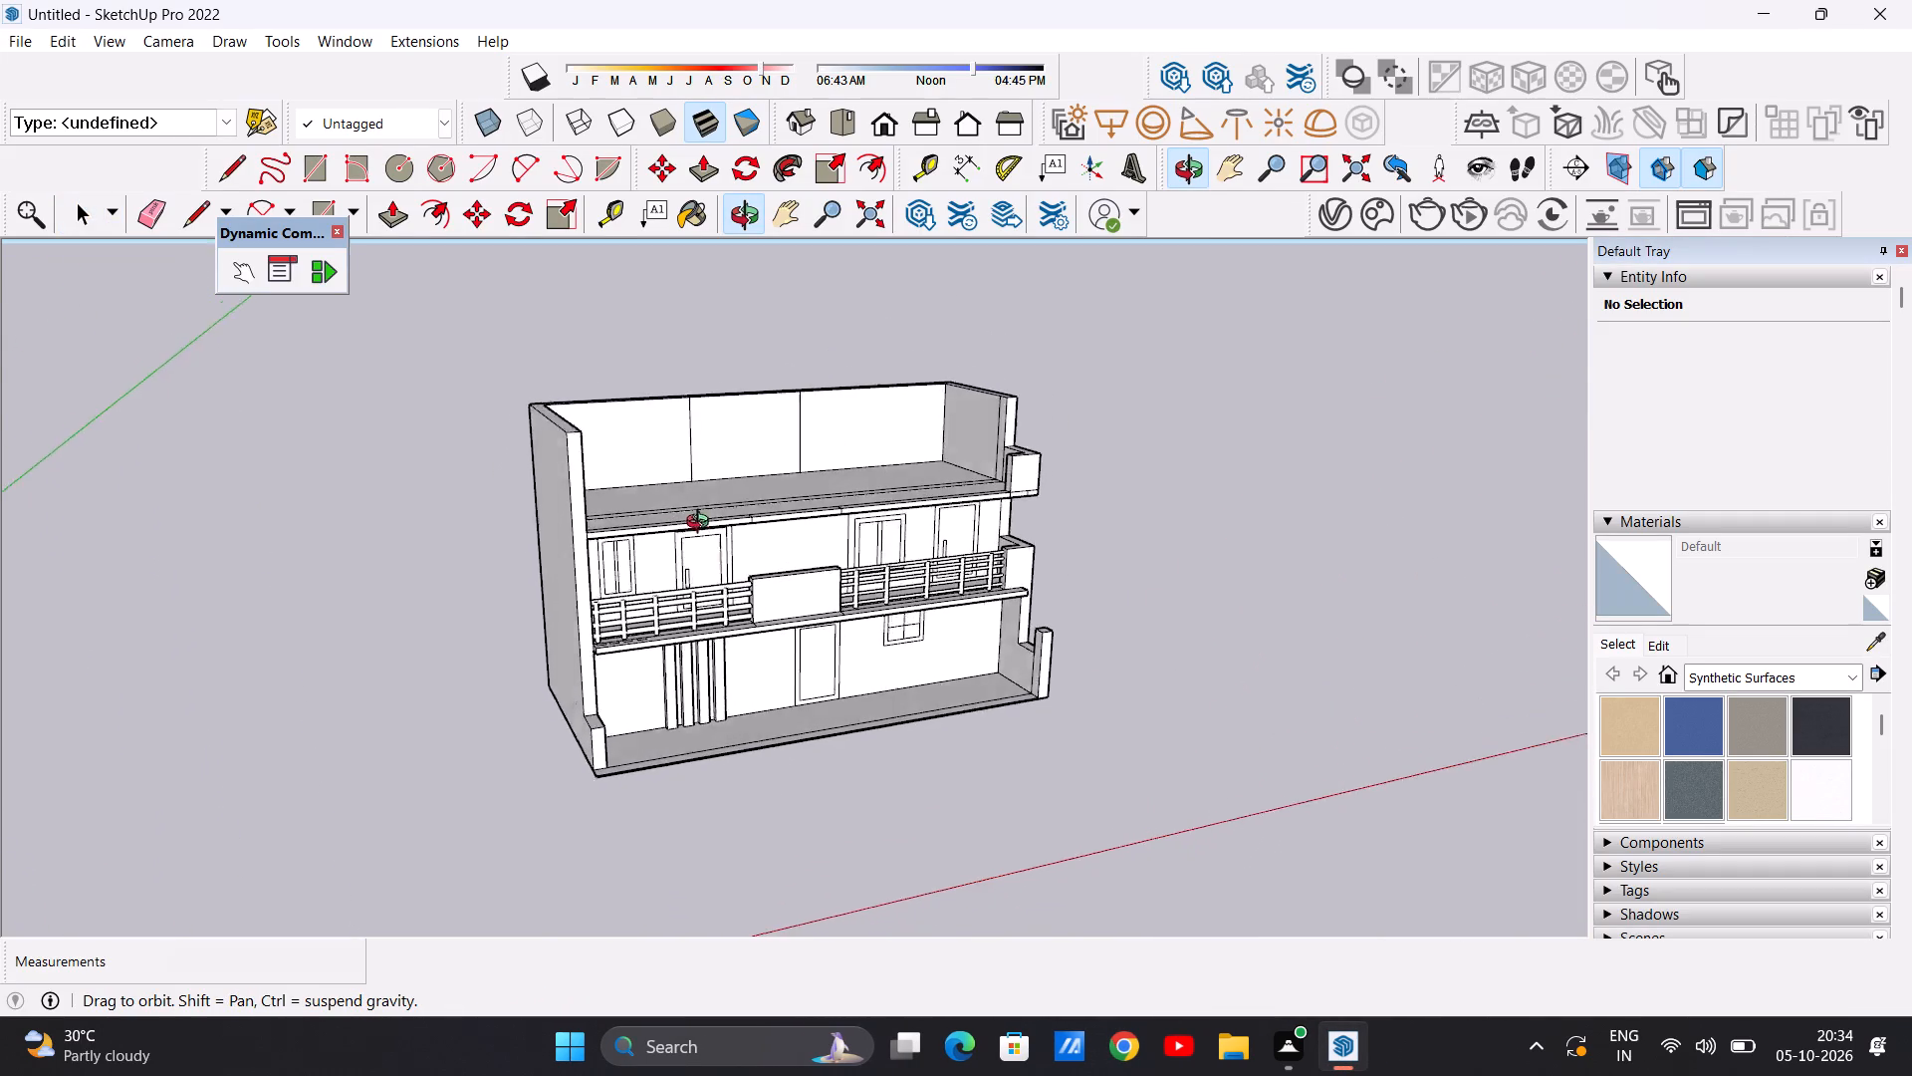
{"action": "middle_click_drag", "start_coordinate": [702, 524], "coordinate": [729, 704]}
{"action": "scroll", "coordinate": [650, 591], "scroll_direction": "up", "scroll_amount": 5}
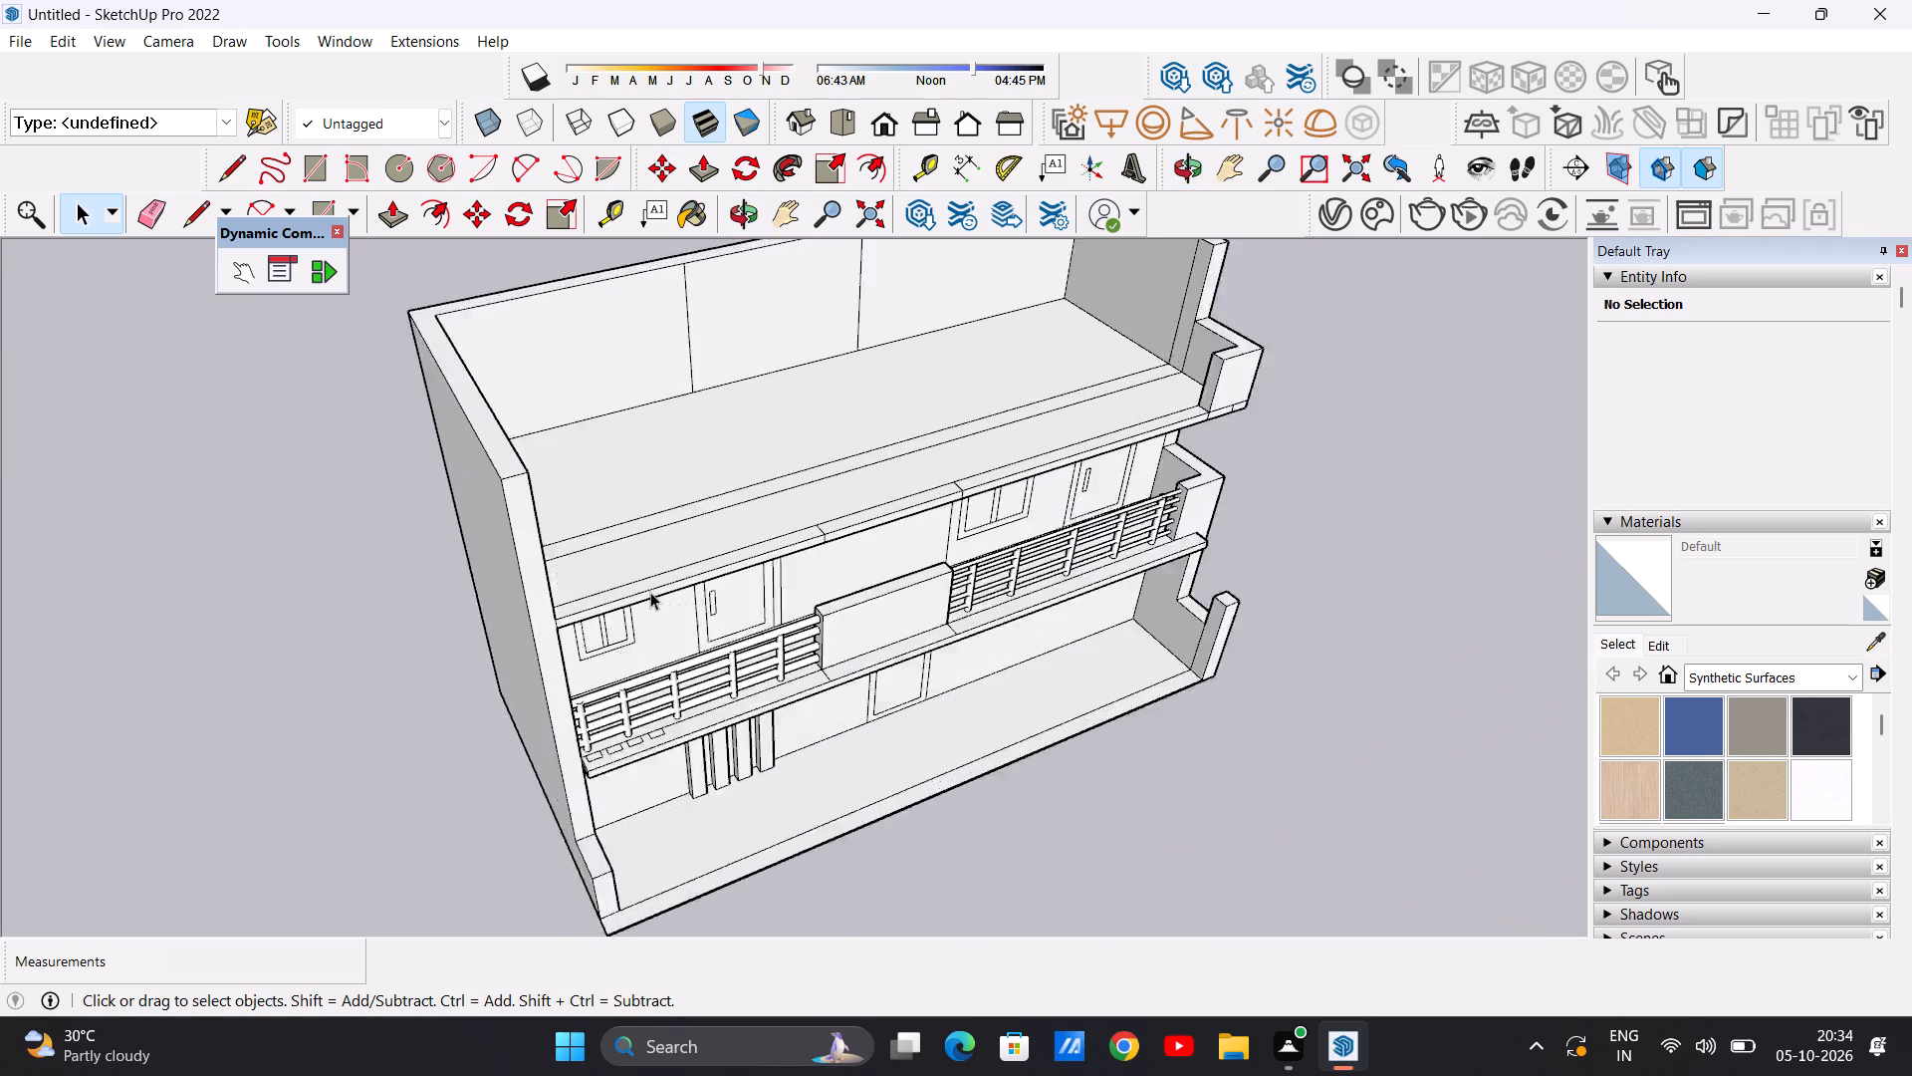
{"action": "scroll", "coordinate": [650, 592], "scroll_direction": "up", "scroll_amount": 3}
{"action": "middle_click_drag", "start_coordinate": [651, 626], "coordinate": [803, 641]}
{"action": "scroll", "coordinate": [764, 568], "scroll_direction": "down", "scroll_amount": 3}
{"action": "scroll", "coordinate": [772, 592], "scroll_direction": "up", "scroll_amount": 4}
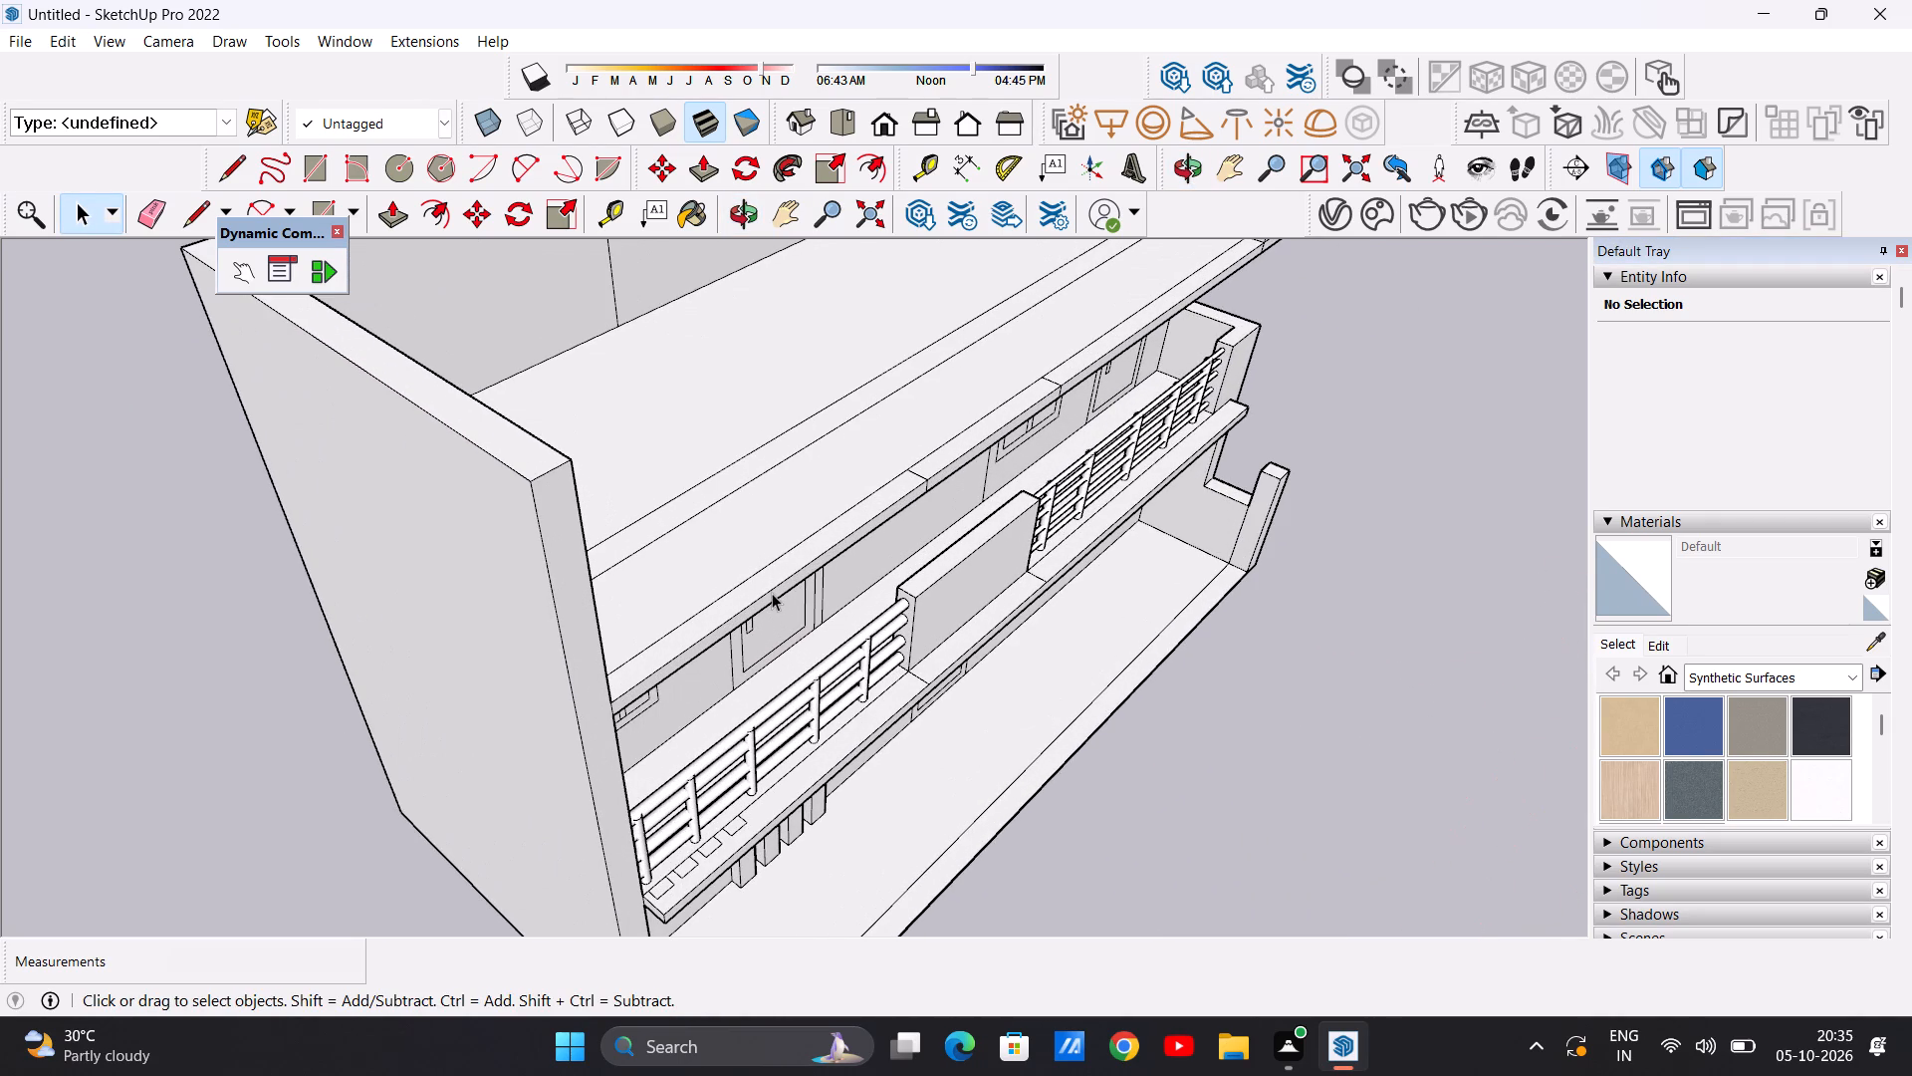
{"action": "key", "text": "p"}
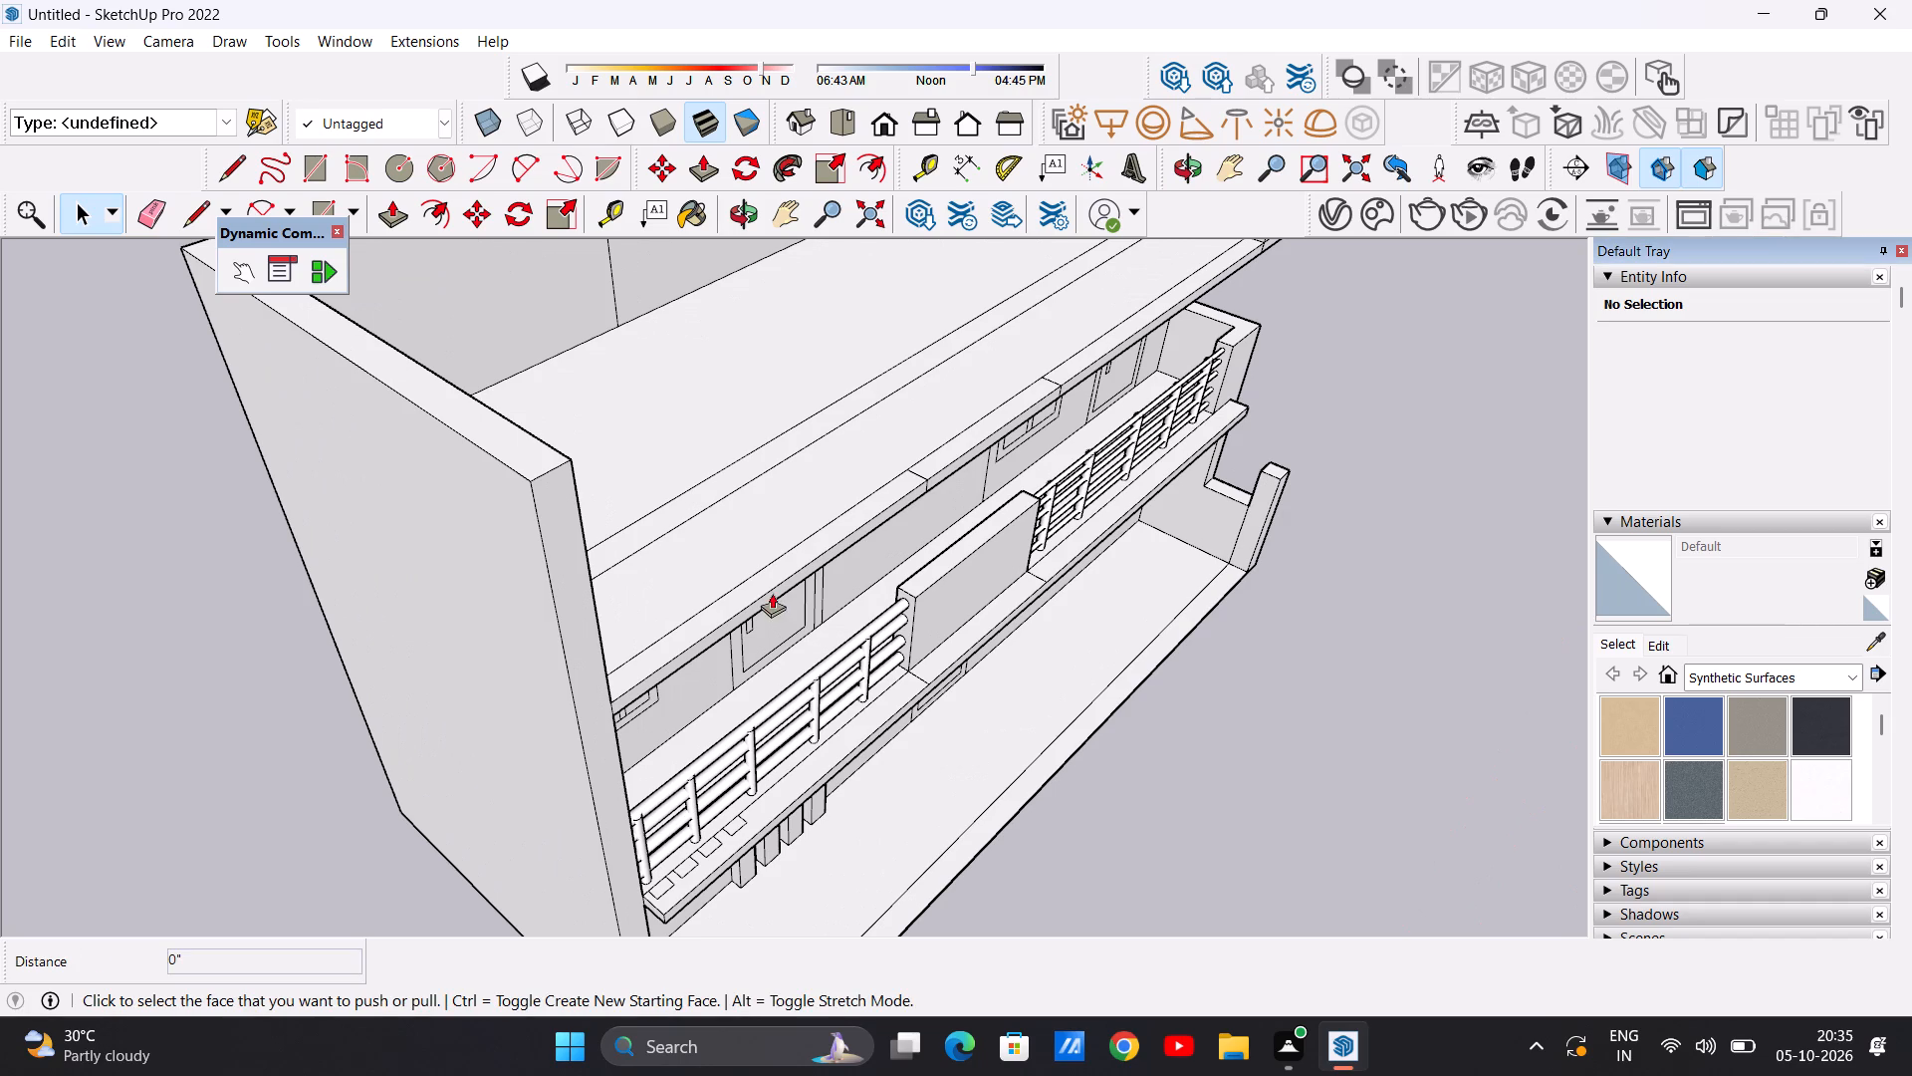
{"action": "scroll", "coordinate": [692, 635], "scroll_direction": "up", "scroll_amount": 7}
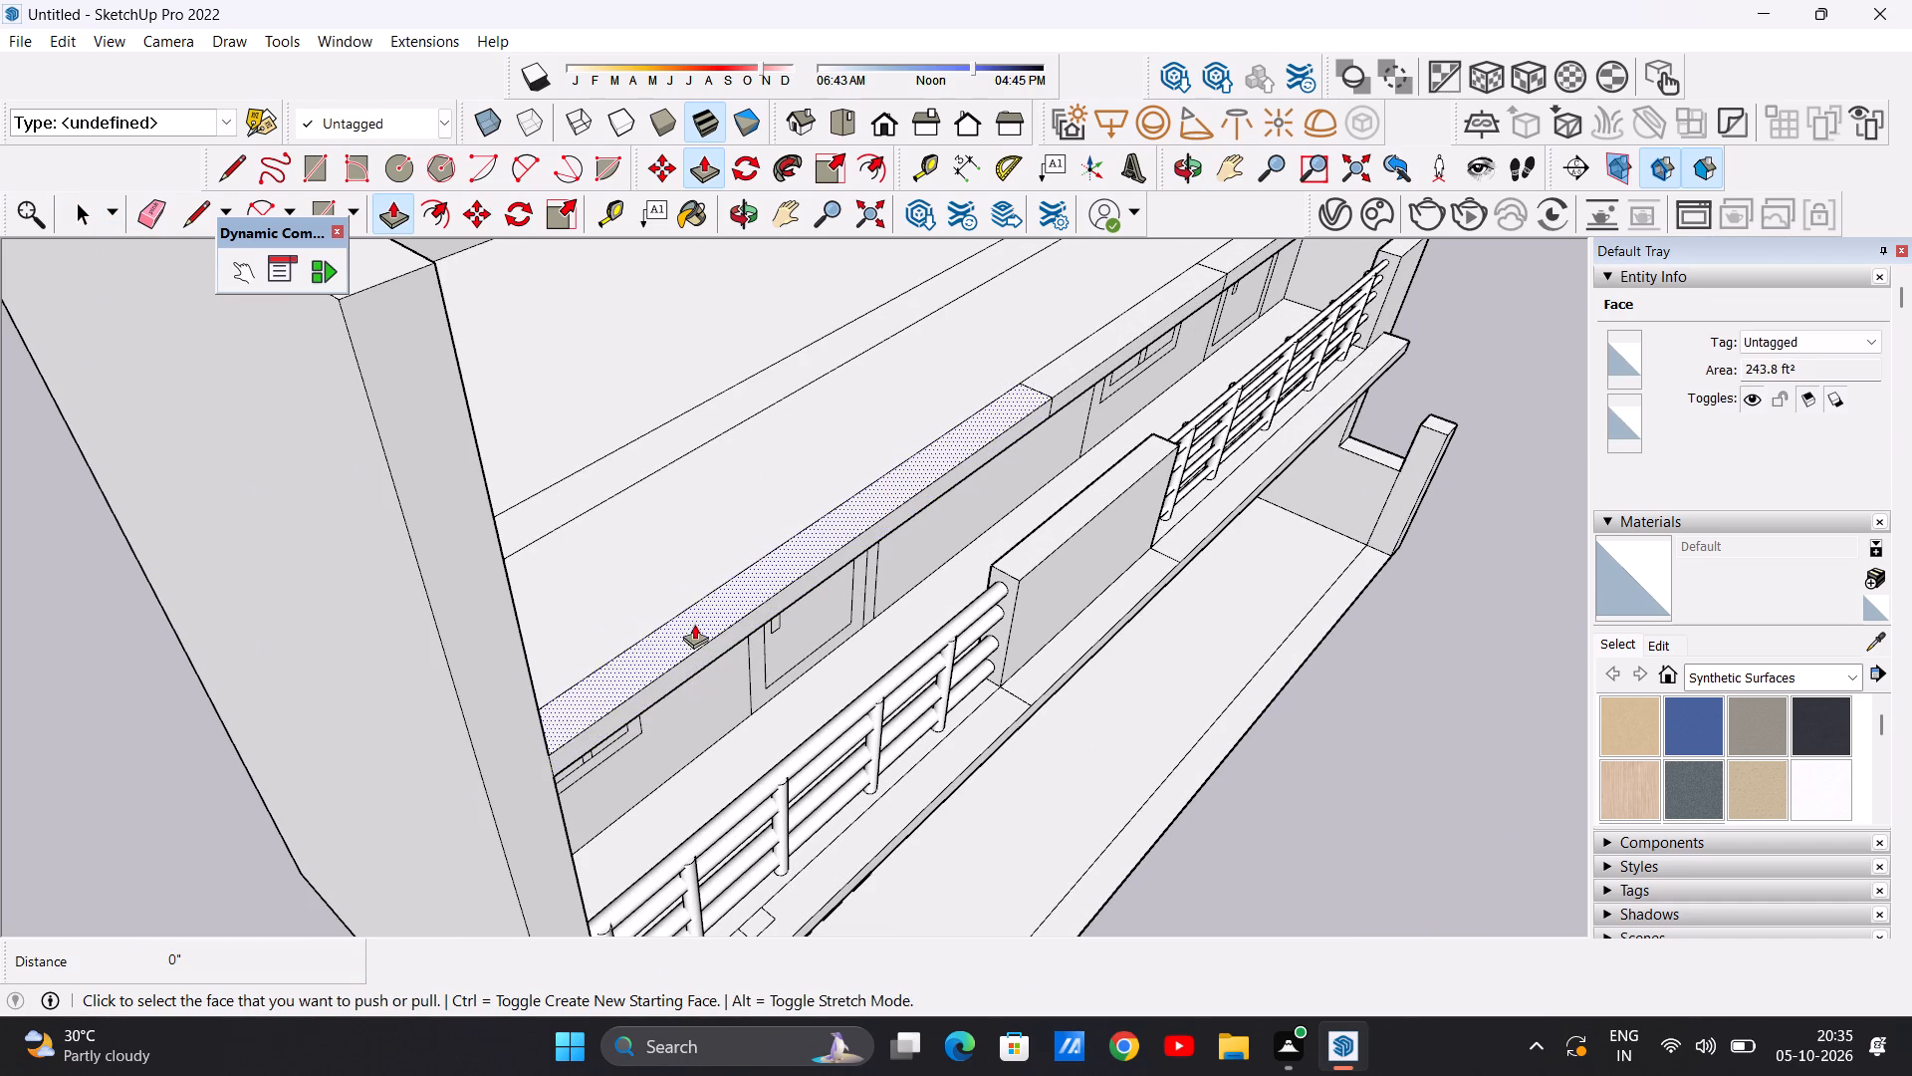
{"action": "scroll", "coordinate": [694, 620], "scroll_direction": "down", "scroll_amount": 6}
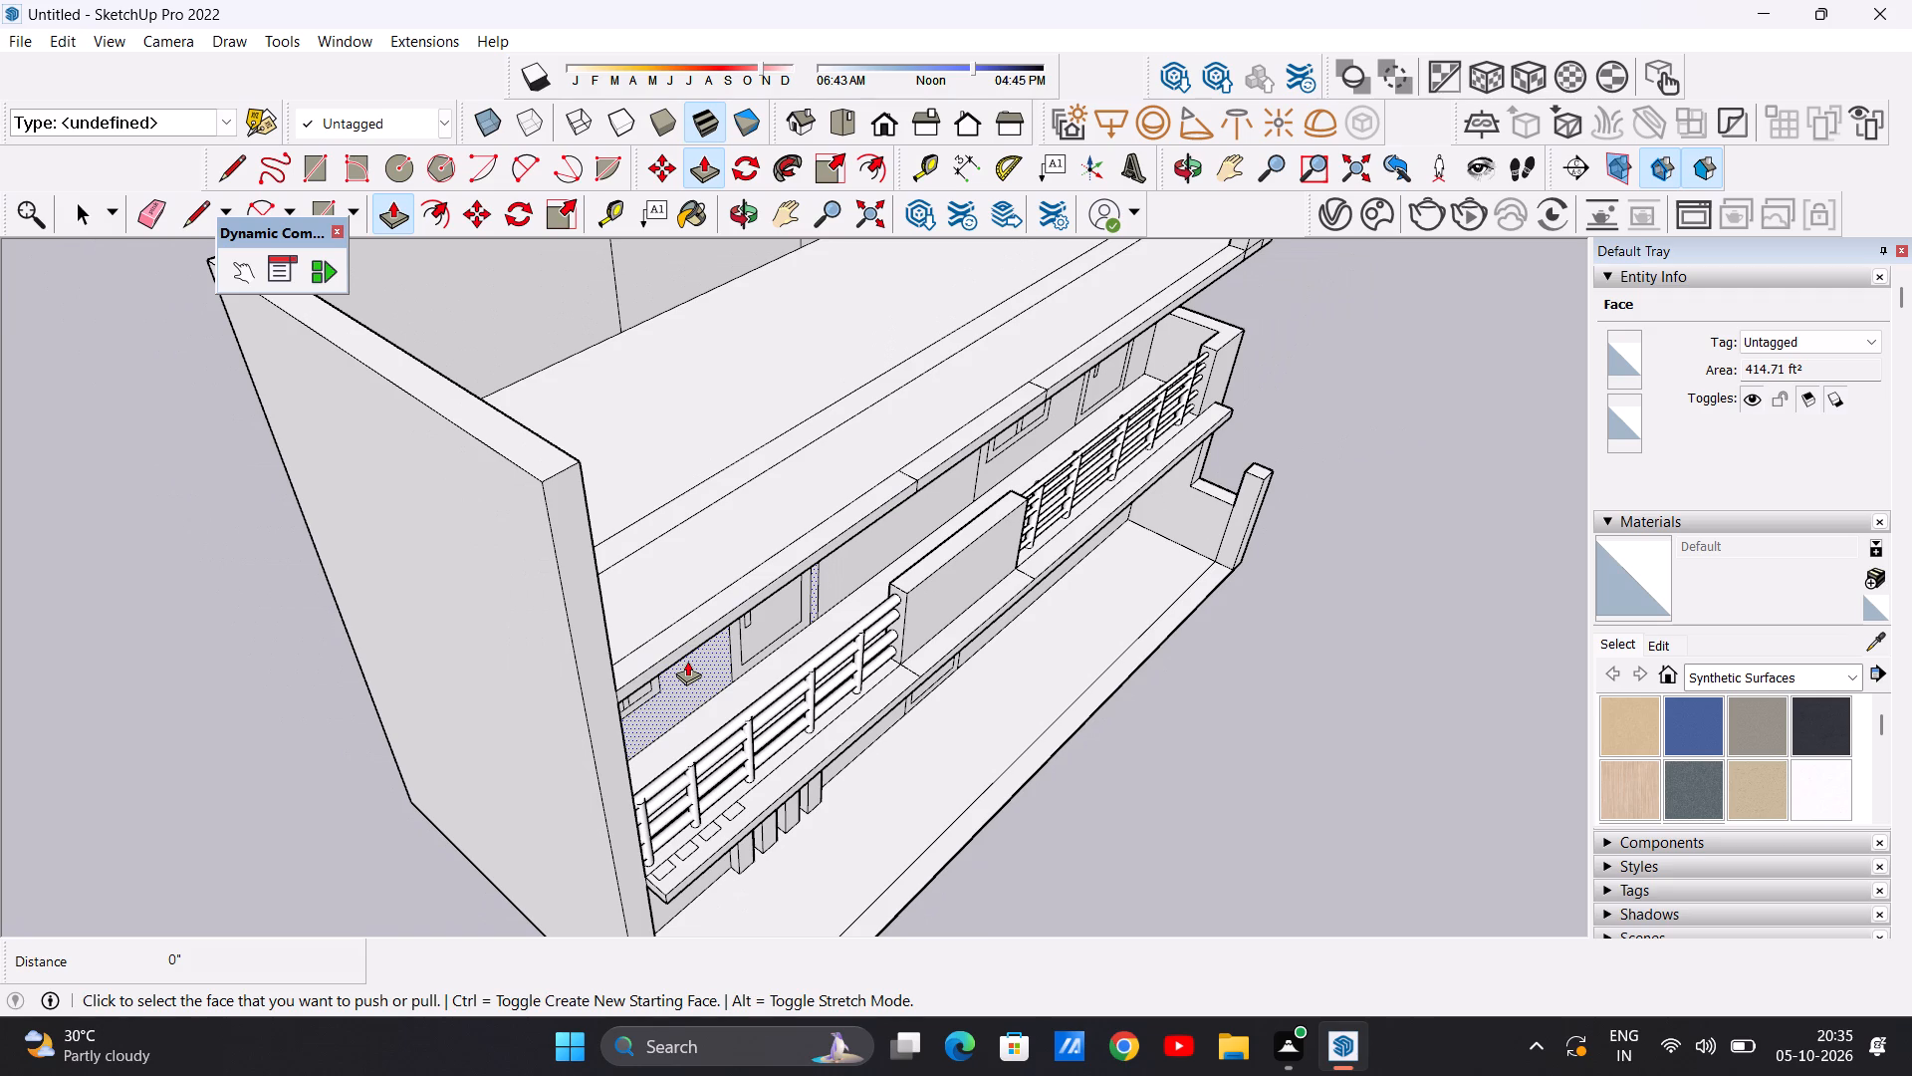
{"action": "scroll", "coordinate": [682, 642], "scroll_direction": "up", "scroll_amount": 12}
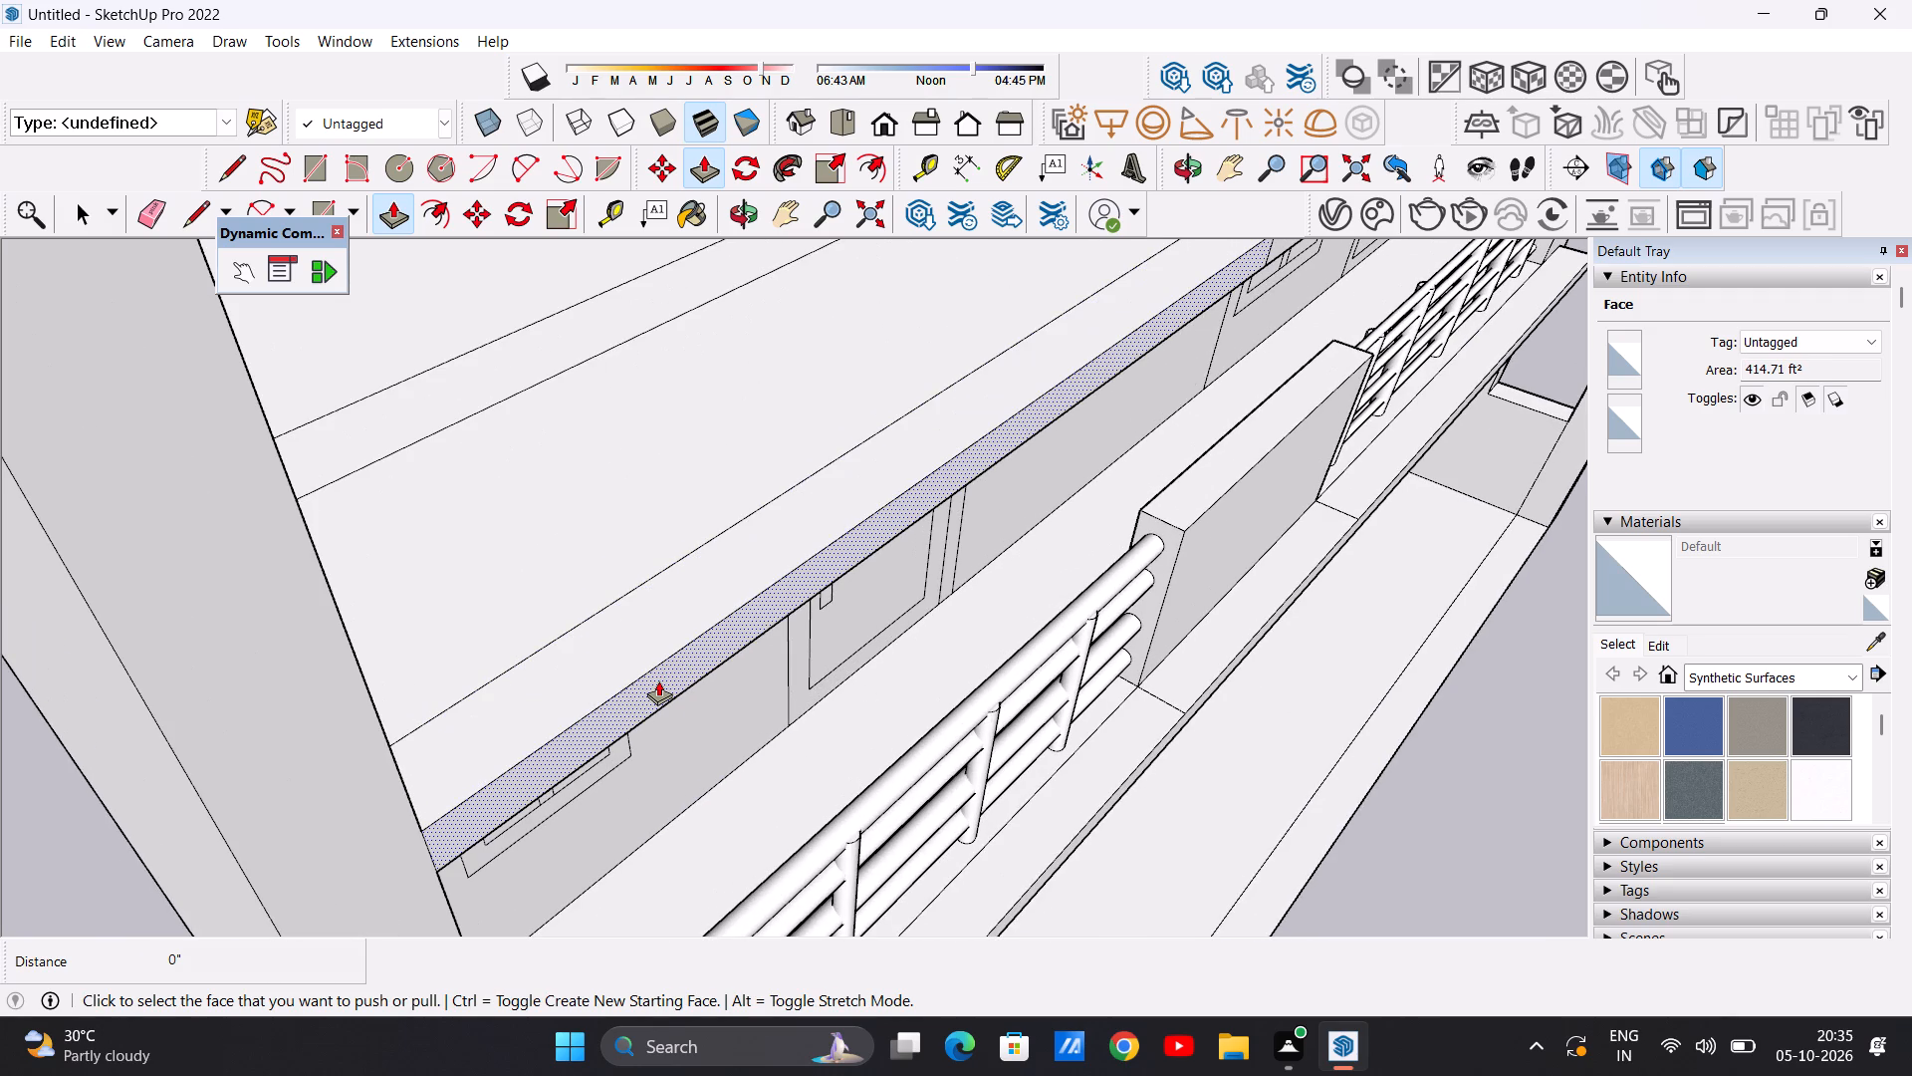
{"action": "left_click", "coordinate": [658, 680]}
{"action": "scroll", "coordinate": [715, 660], "scroll_direction": "down", "scroll_amount": 7}
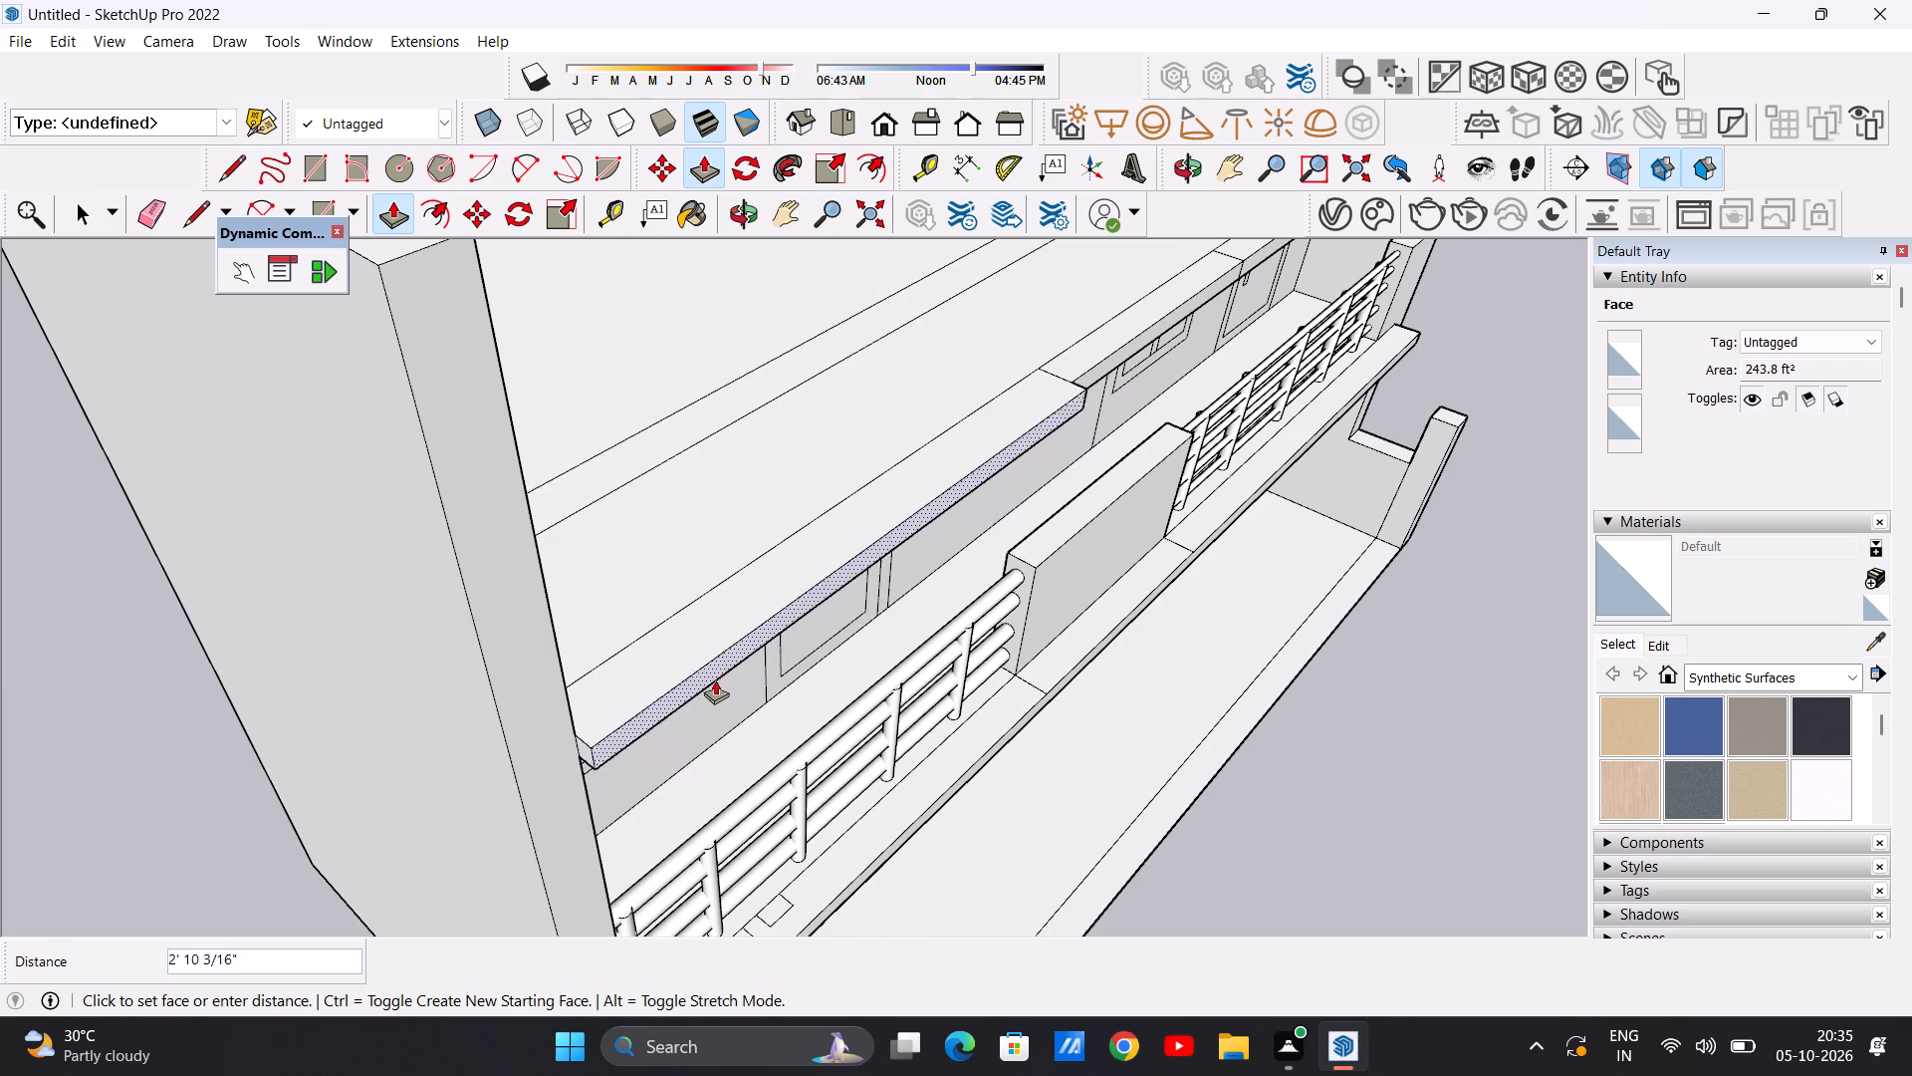
{"action": "scroll", "coordinate": [702, 638], "scroll_direction": "down", "scroll_amount": 8}
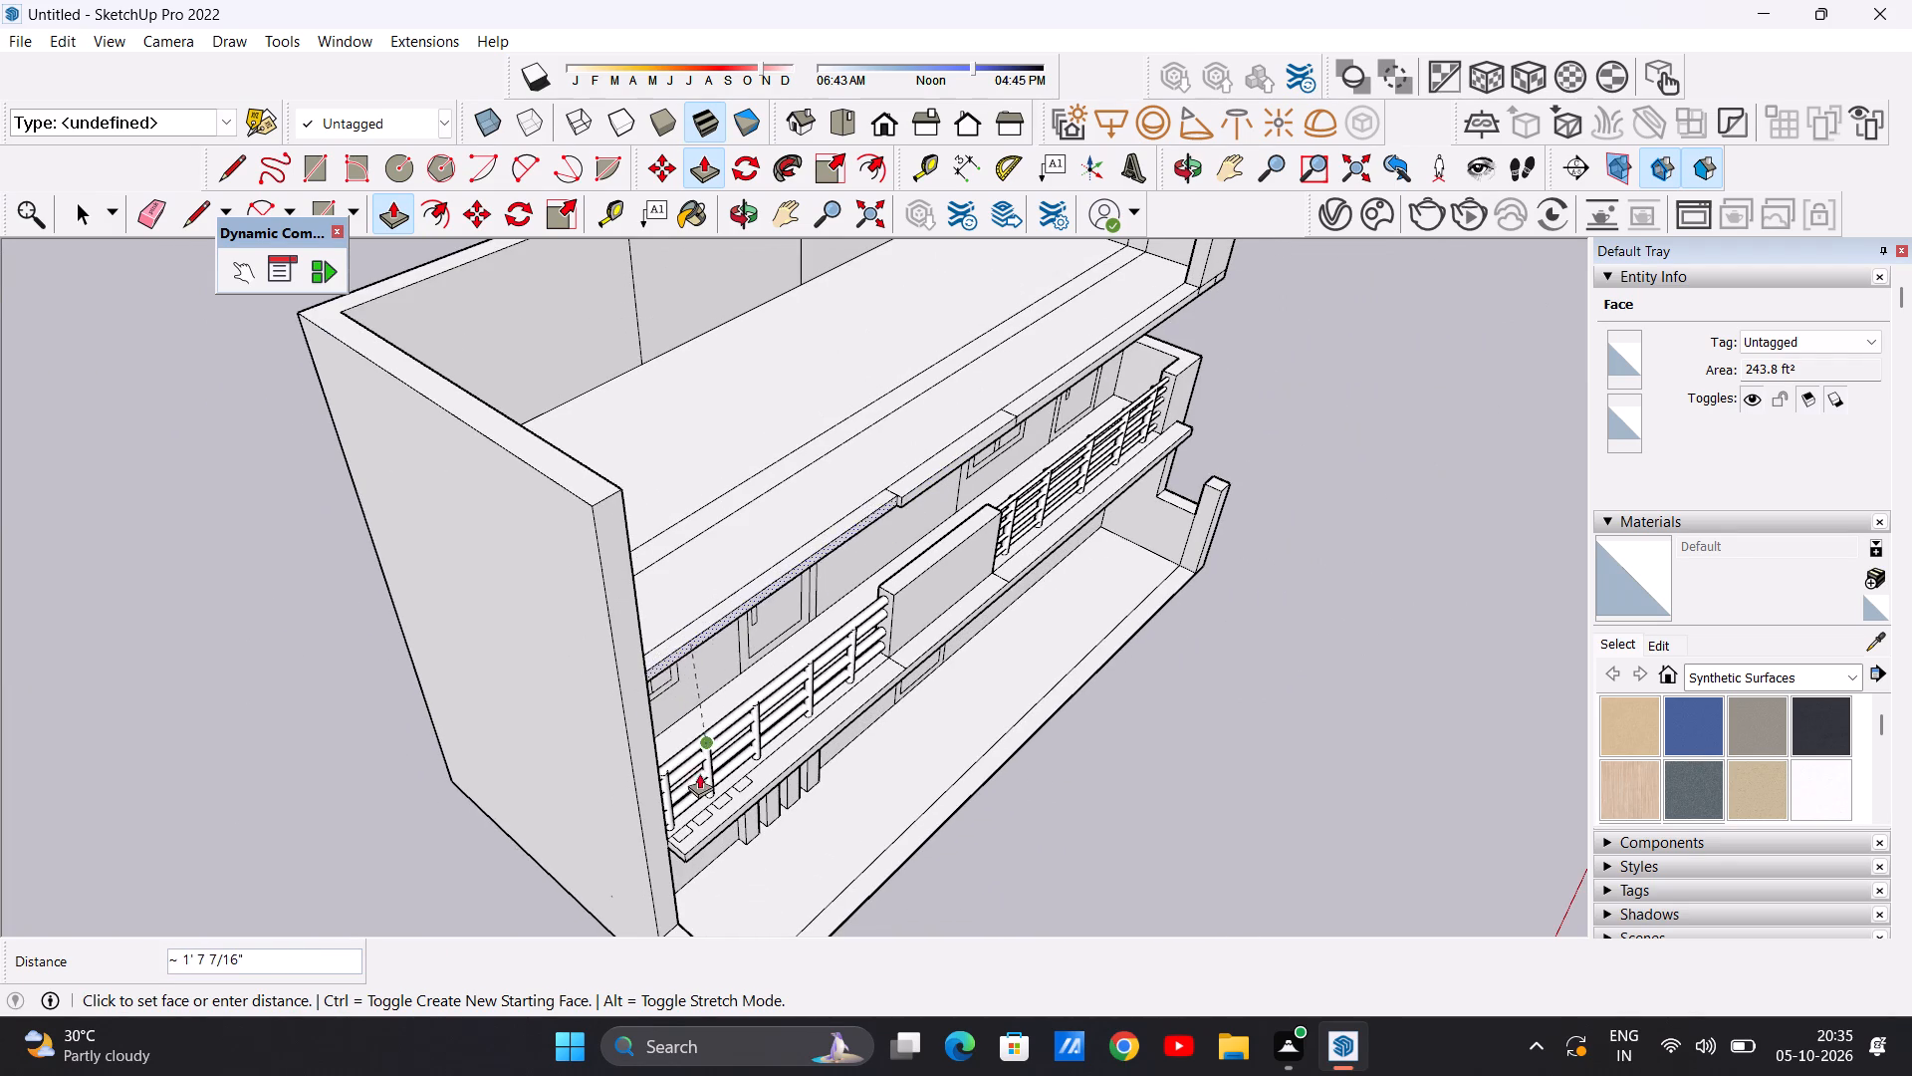
{"action": "left_click", "coordinate": [686, 856]}
{"action": "key", "text": "space"}
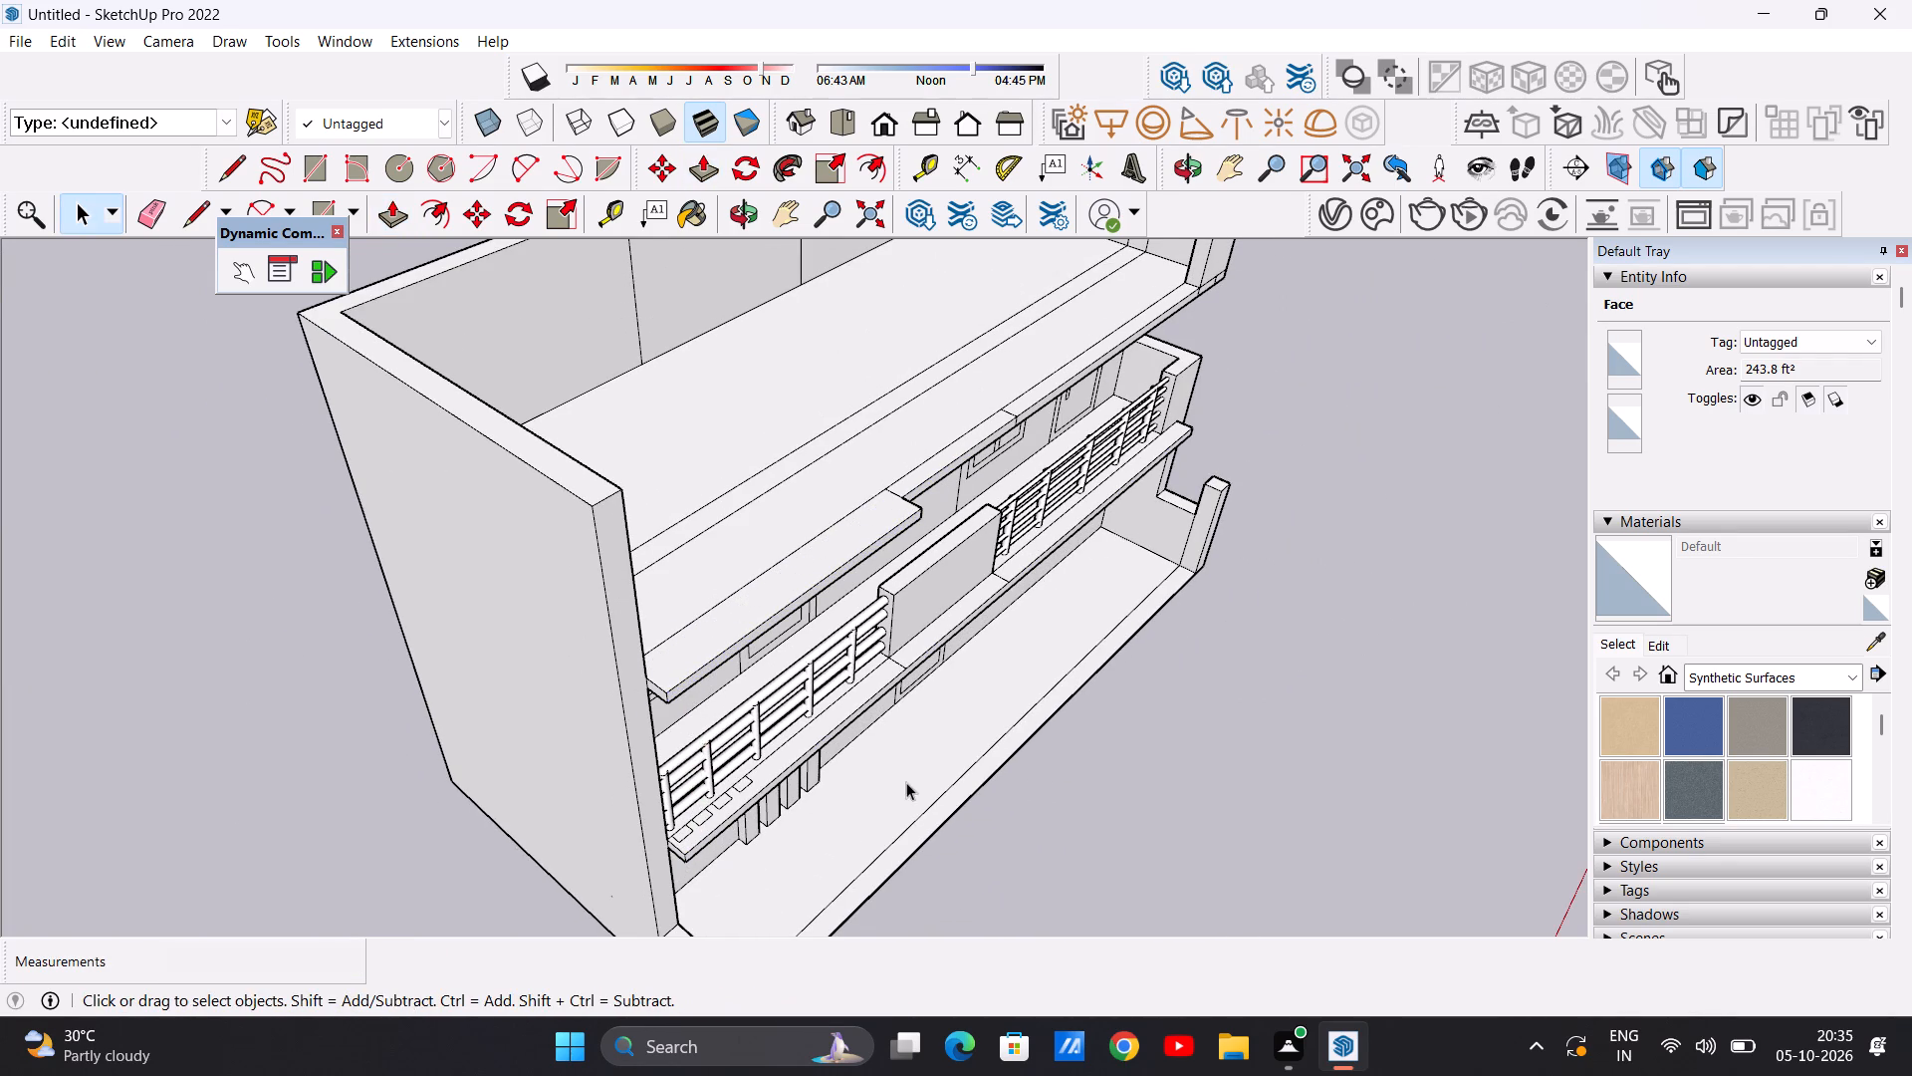
Push/Pull the middle section of the roof slab's front edge outward 6' 1/2", flush with the already extended section.
{"action": "middle_click_drag", "start_coordinate": [895, 776], "coordinate": [627, 815]}
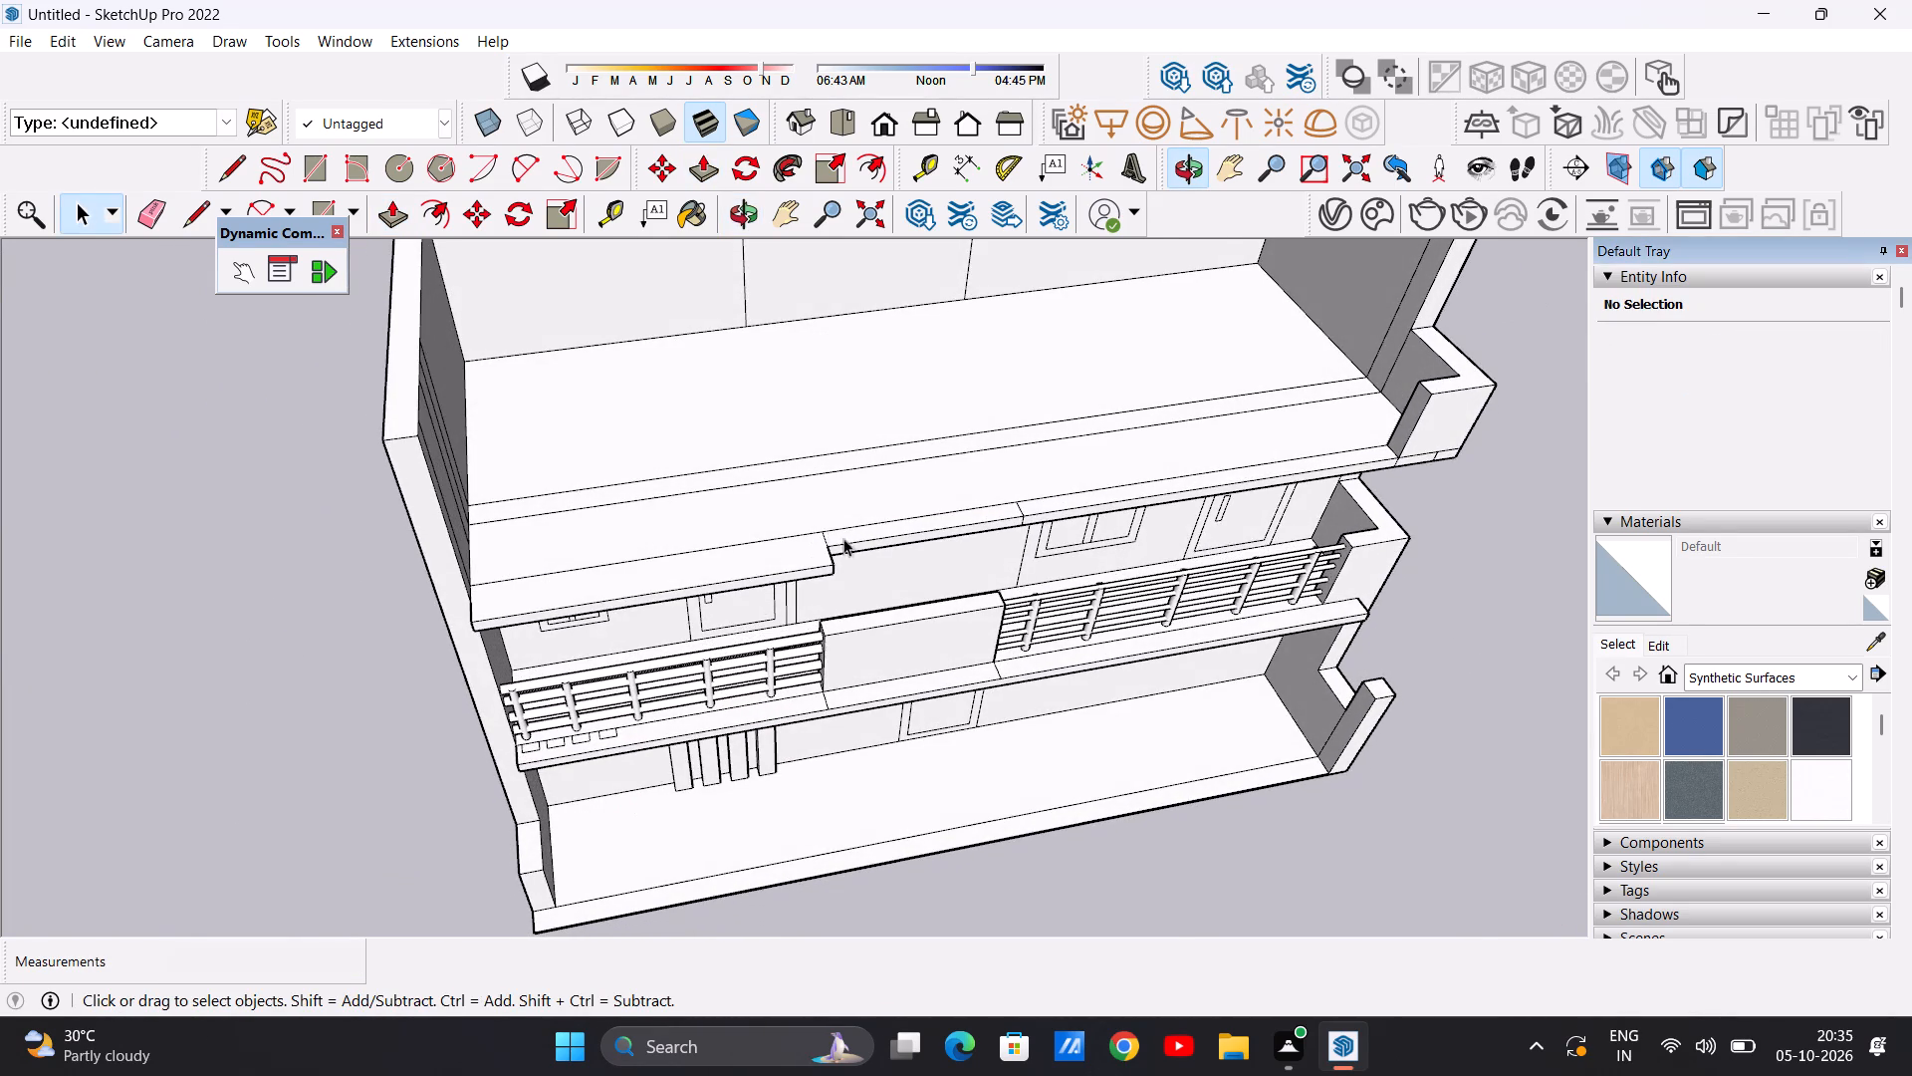
{"action": "scroll", "coordinate": [852, 538], "scroll_direction": "up", "scroll_amount": 6}
{"action": "middle_click_drag", "start_coordinate": [851, 581], "coordinate": [979, 604]}
{"action": "scroll", "coordinate": [974, 557], "scroll_direction": "up", "scroll_amount": 3}
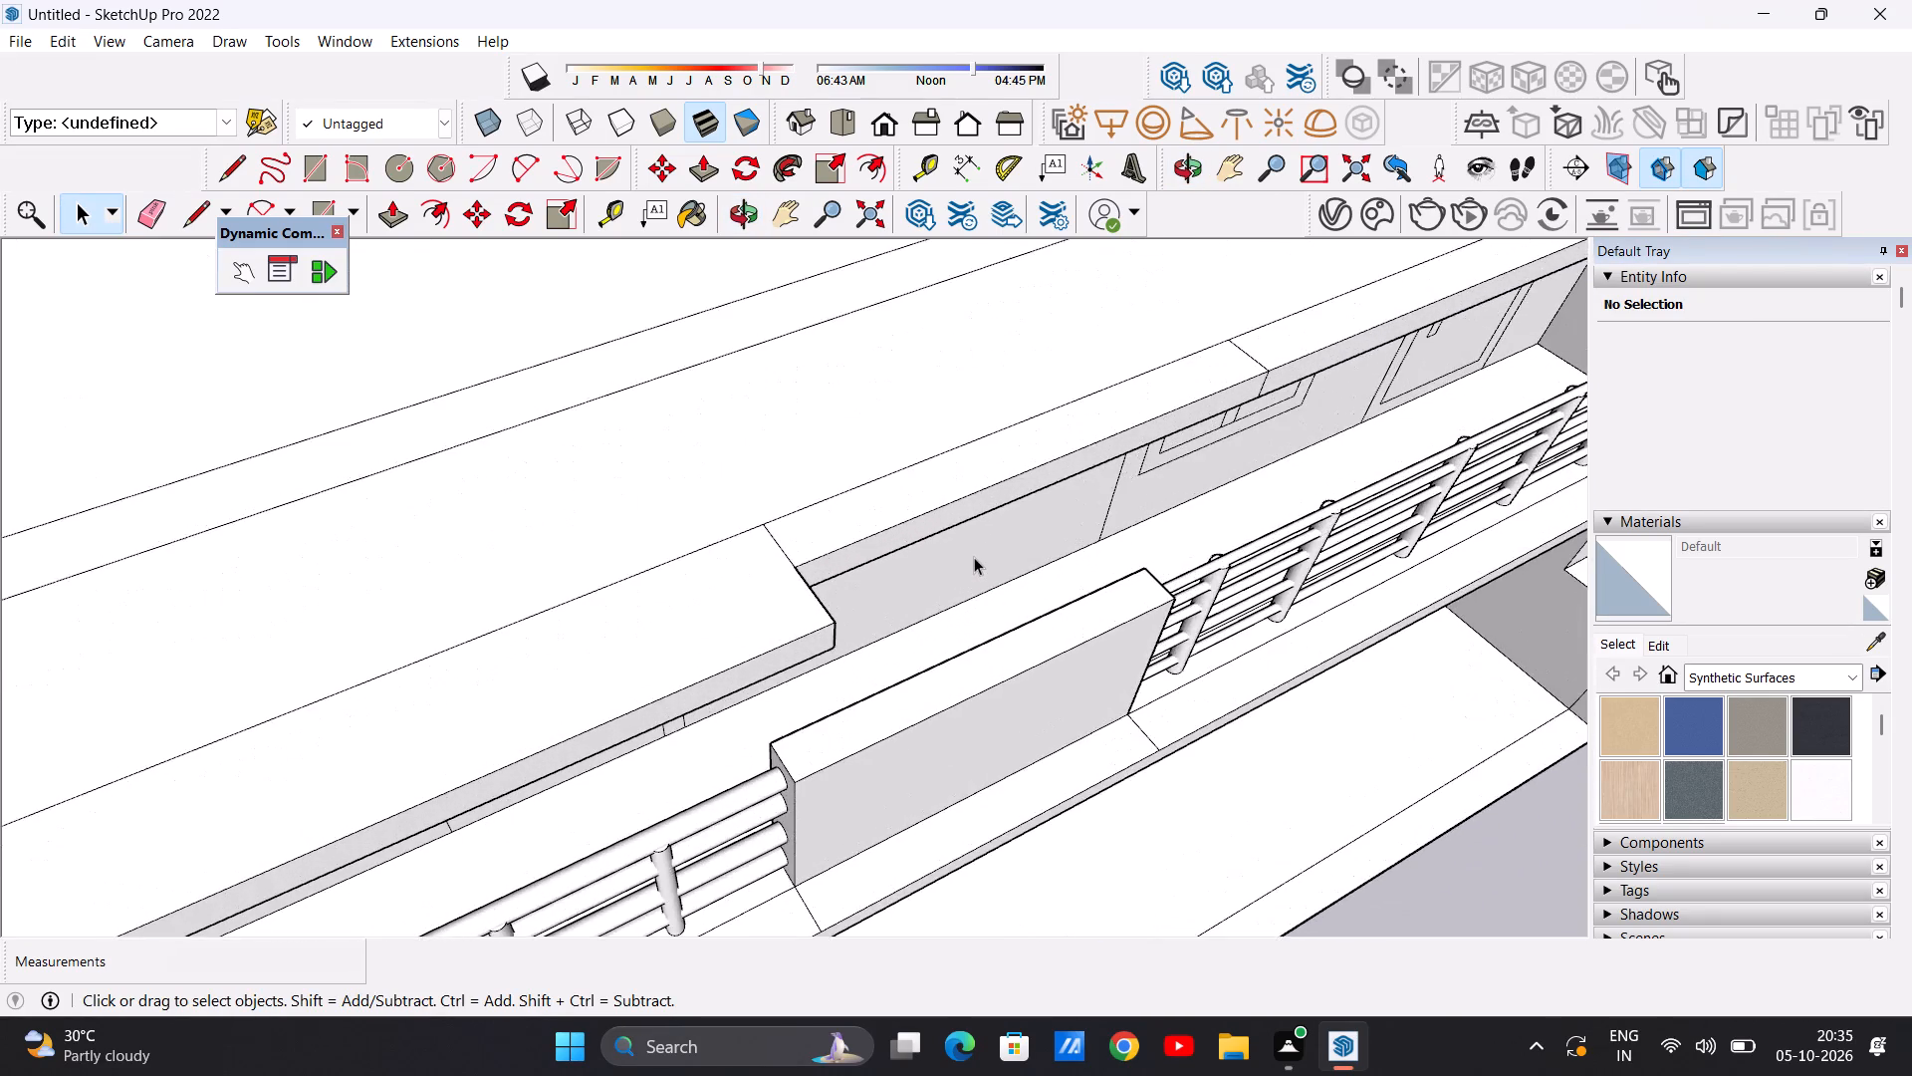
{"action": "scroll", "coordinate": [974, 557], "scroll_direction": "down", "scroll_amount": 10}
{"action": "scroll", "coordinate": [984, 568], "scroll_direction": "up", "scroll_amount": 5}
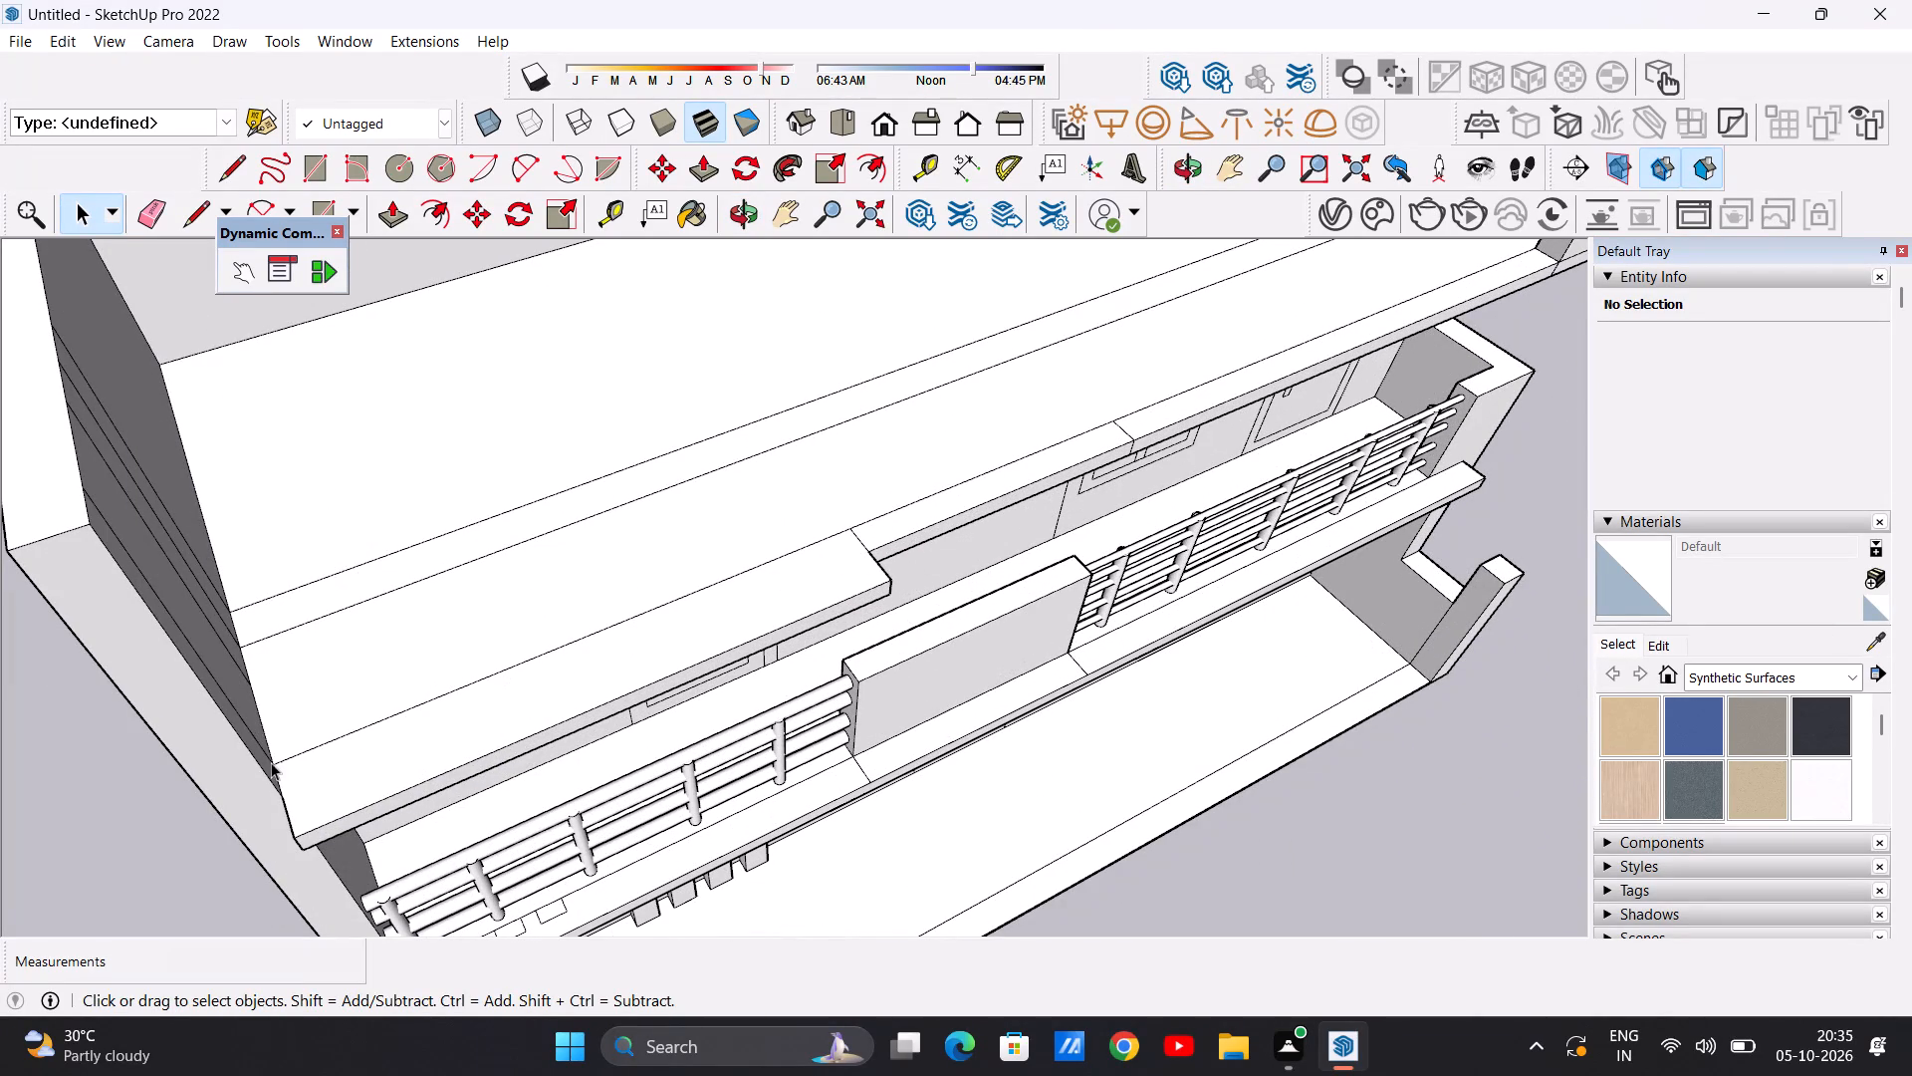
{"action": "scroll", "coordinate": [1161, 503], "scroll_direction": "up", "scroll_amount": 5}
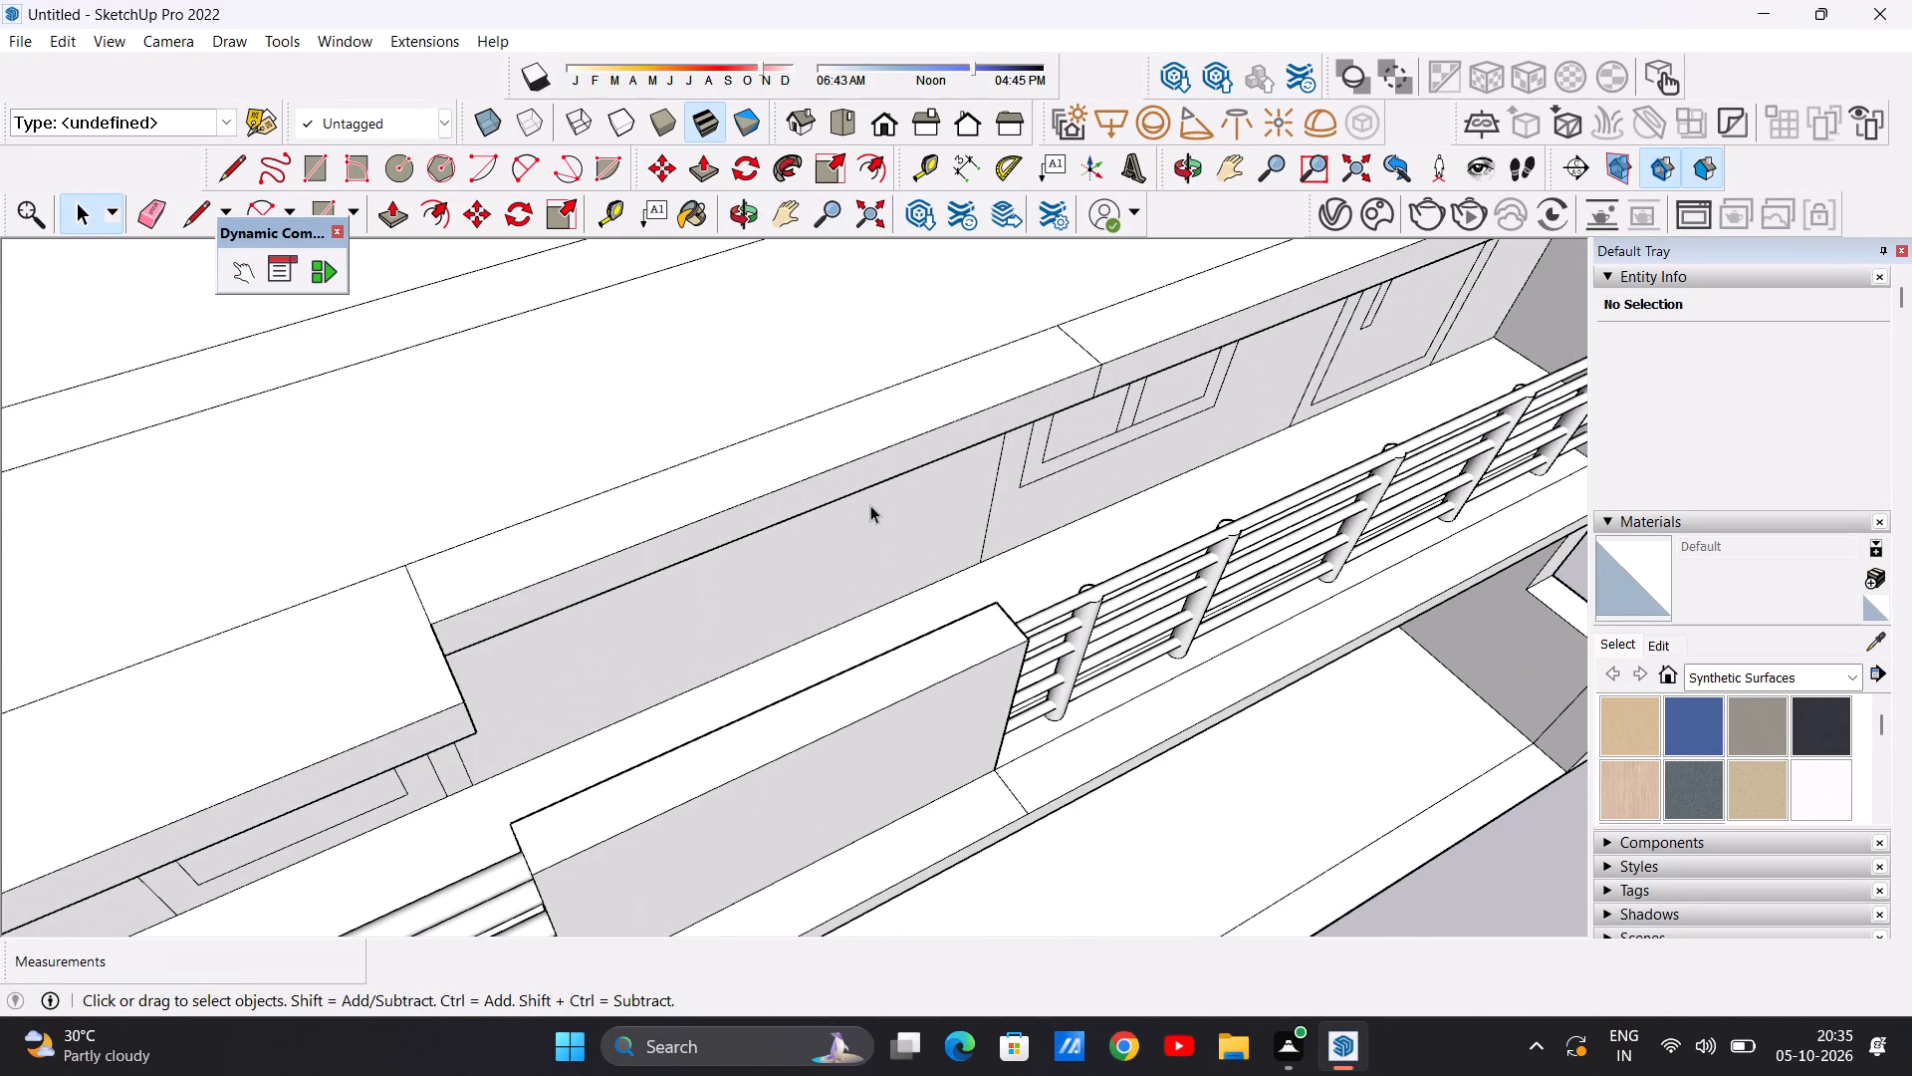
{"action": "key", "text": "p"}
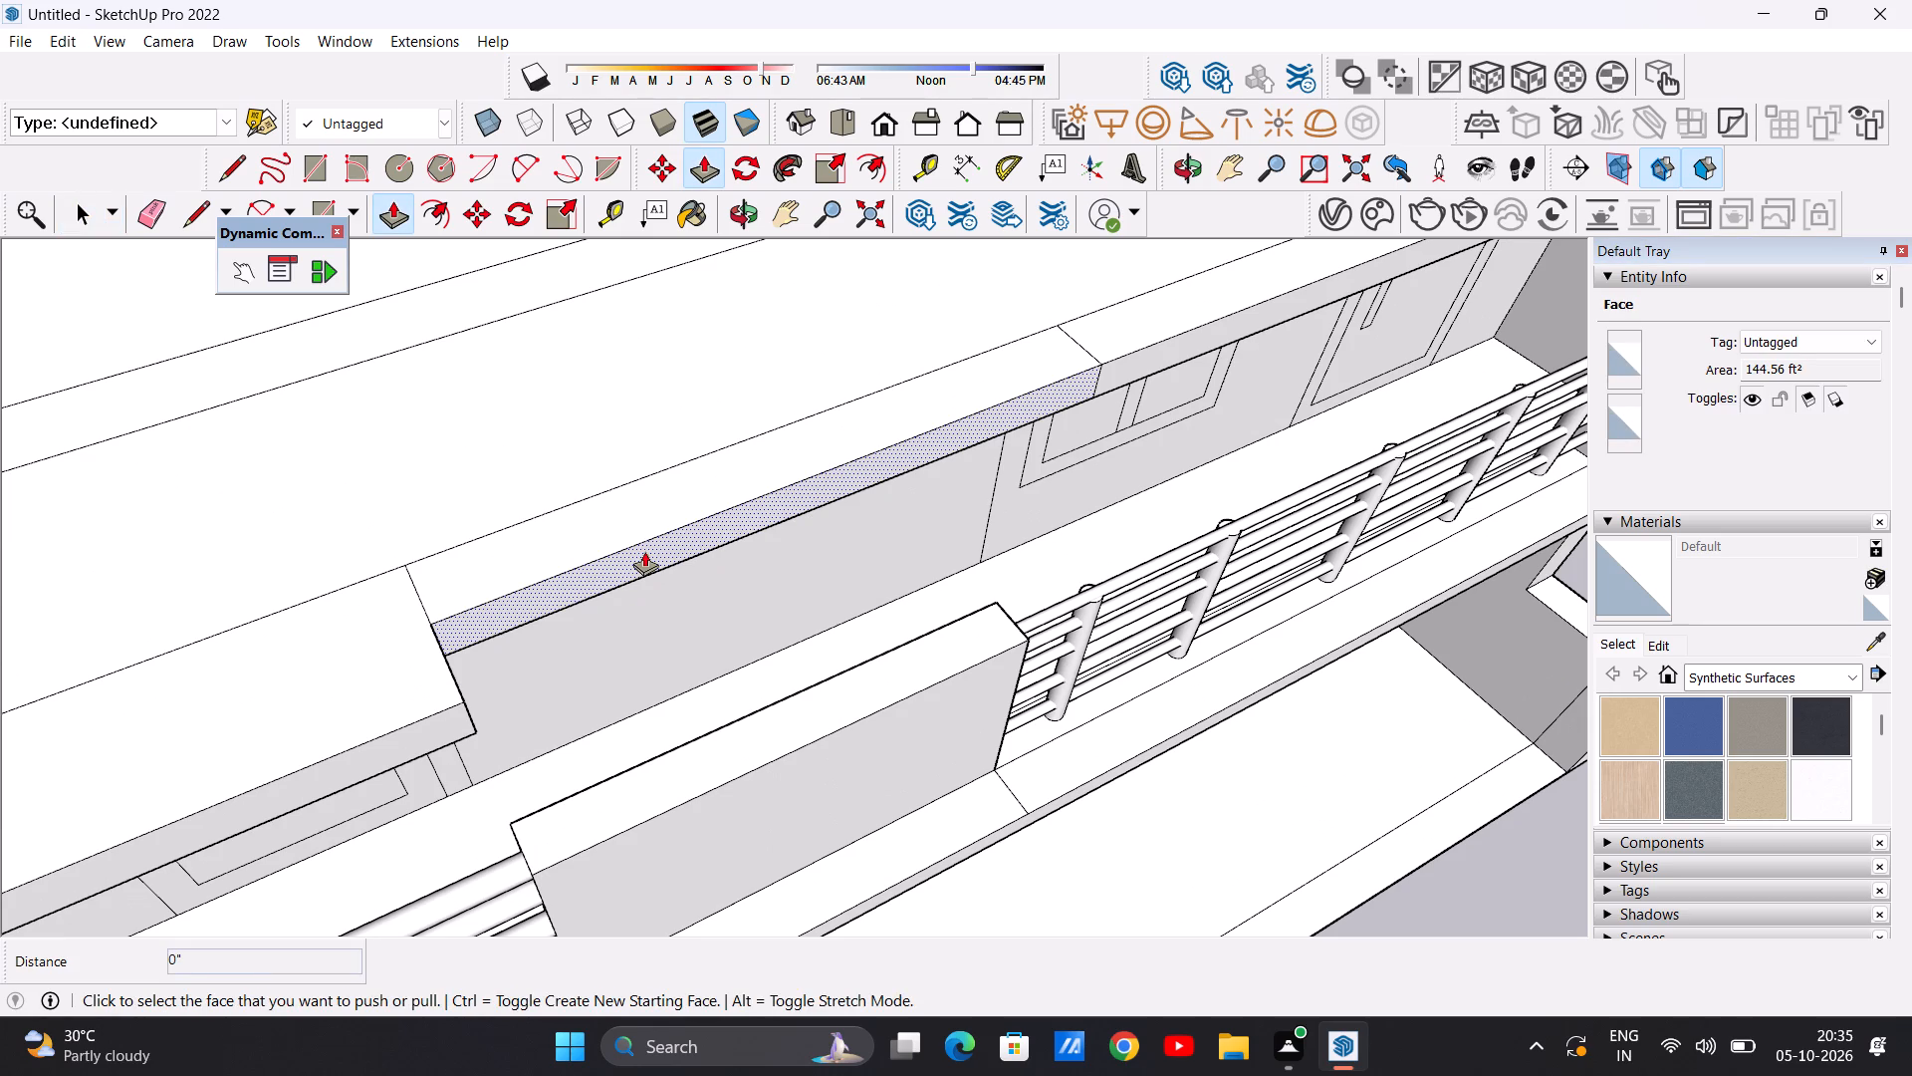
{"action": "left_click", "coordinate": [644, 551]}
{"action": "left_click", "coordinate": [461, 698]}
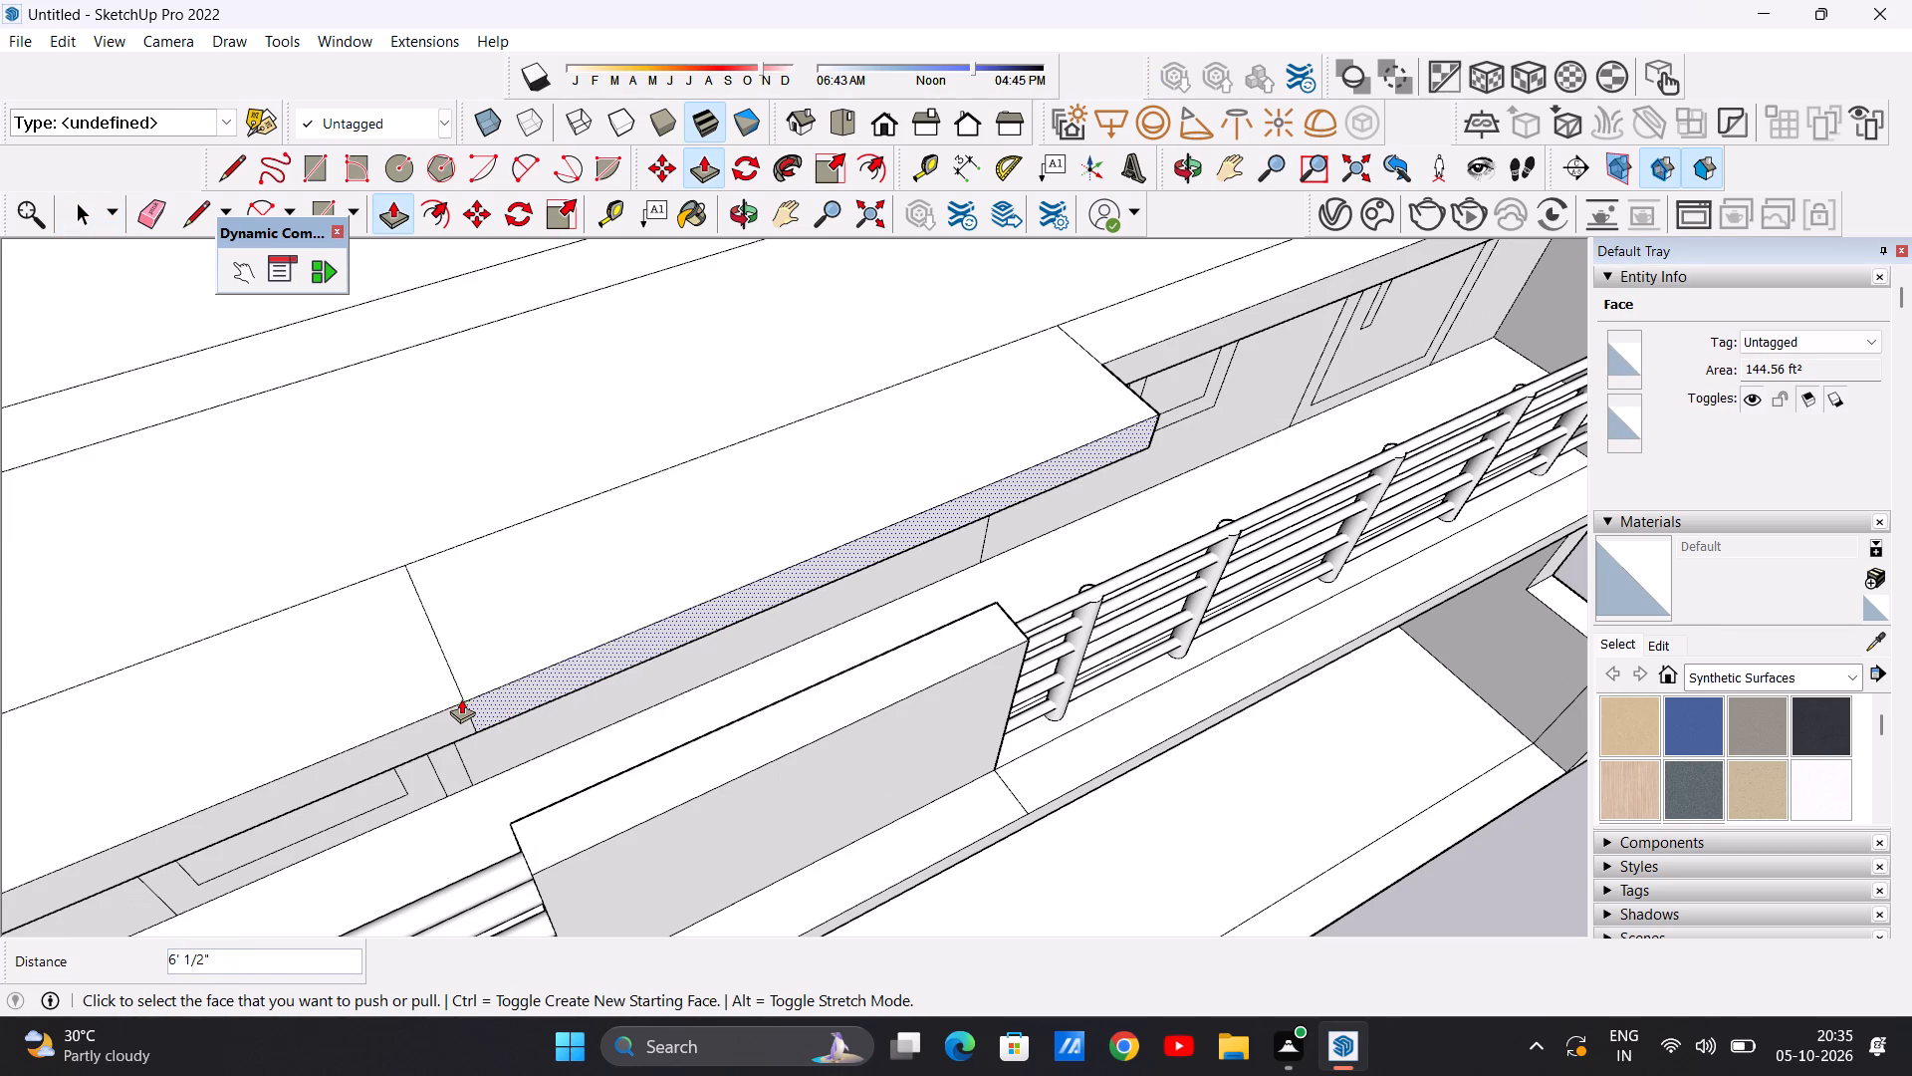
Push/Pull the remaining front edge section near the corner wall outward, flush with the extended middle section.
{"action": "scroll", "coordinate": [500, 587], "scroll_direction": "down", "scroll_amount": 10}
{"action": "scroll", "coordinate": [856, 486], "scroll_direction": "up", "scroll_amount": 5}
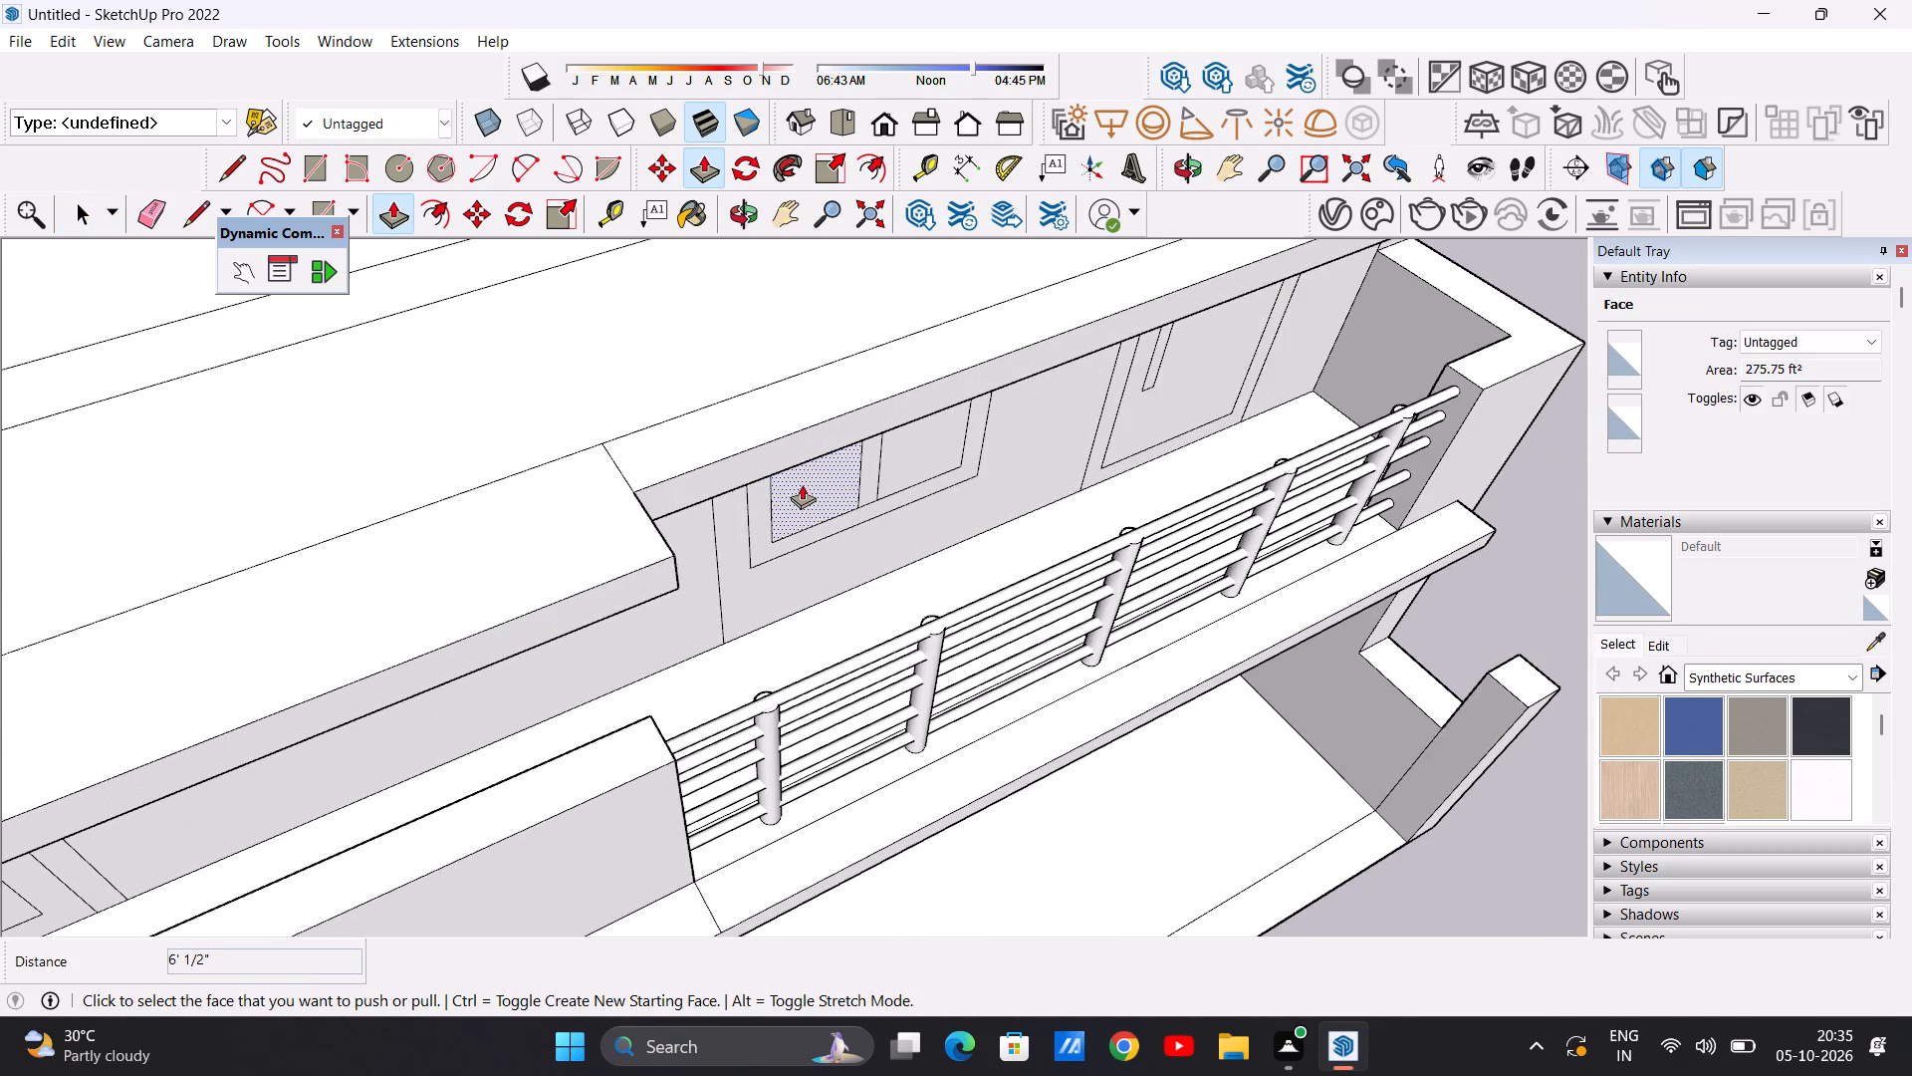
{"action": "scroll", "coordinate": [802, 484], "scroll_direction": "up", "scroll_amount": 2}
{"action": "left_click", "coordinate": [680, 471]}
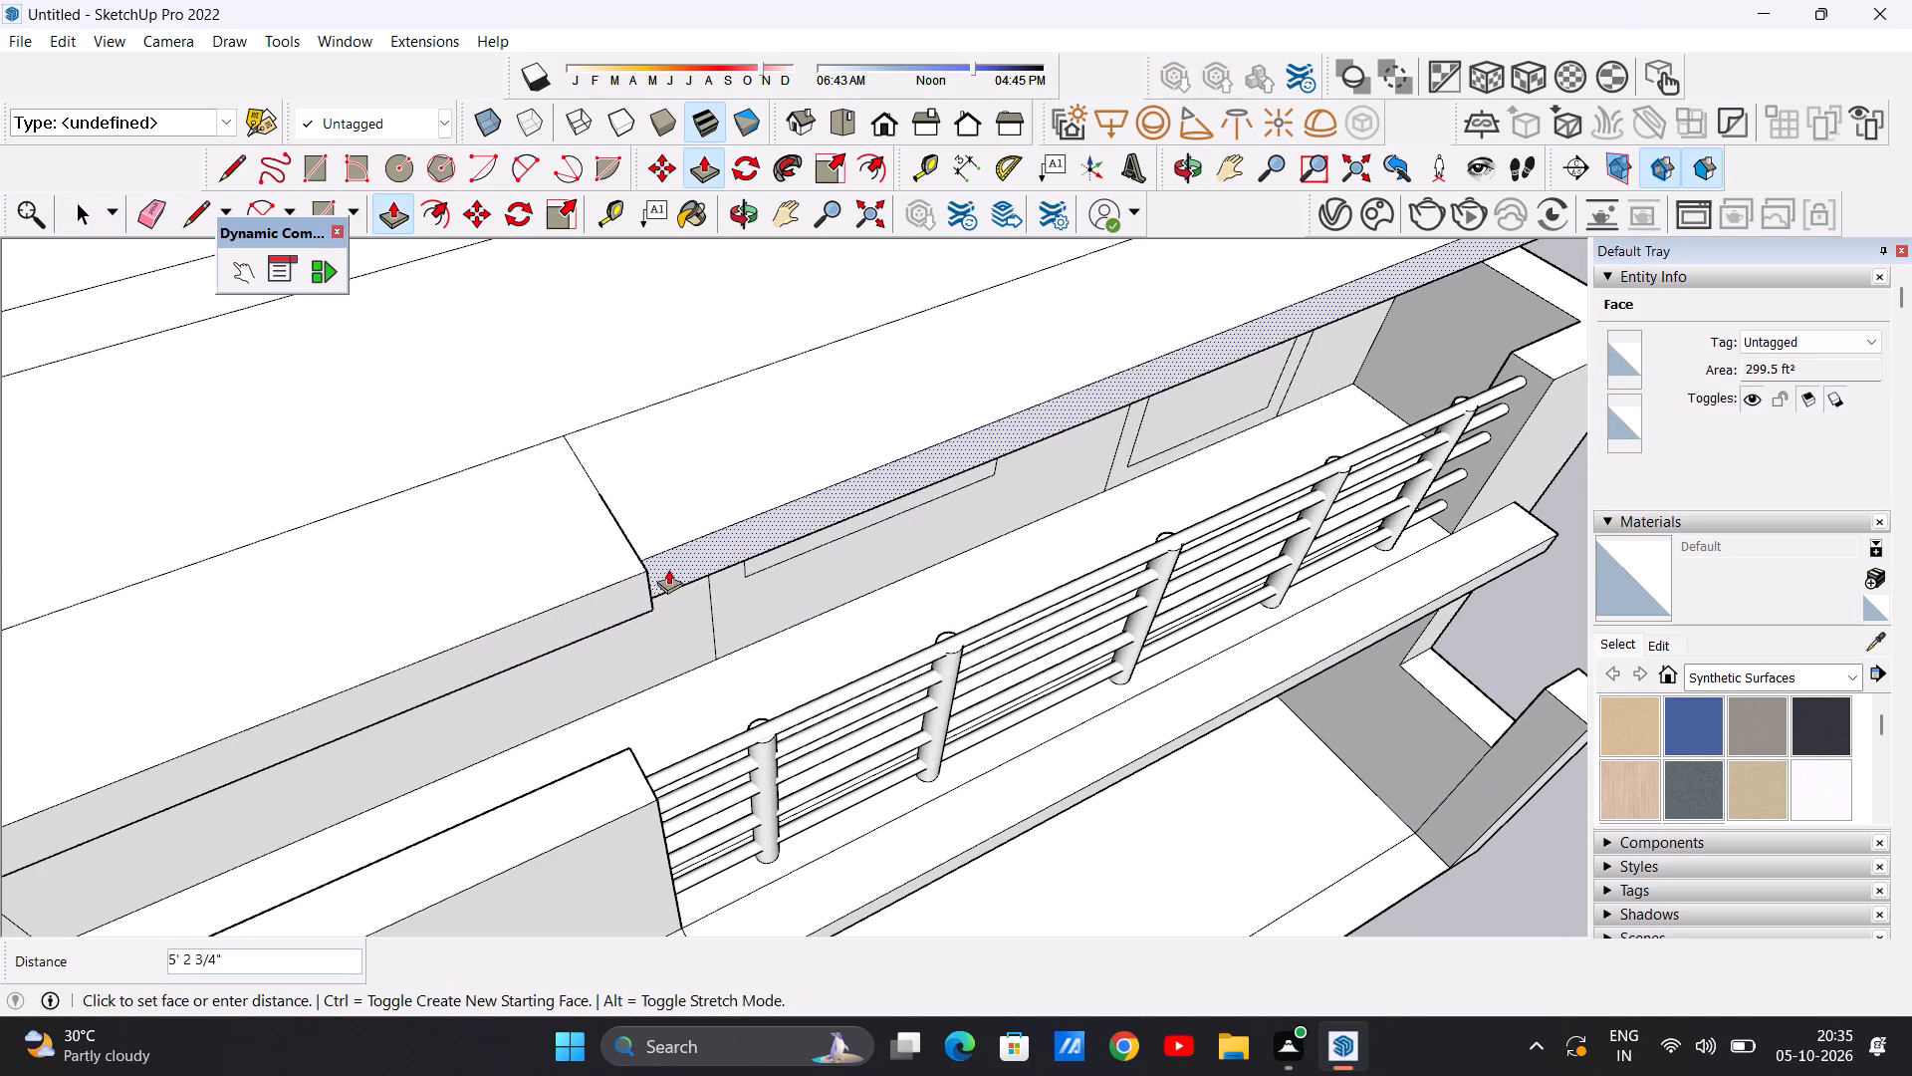
{"action": "left_click", "coordinate": [650, 572]}
{"action": "key", "text": "space"}
Draw a lengthwise line about 229' 3" long across the slab's front extension, from the side wall end to the corner return wall.
{"action": "scroll", "coordinate": [861, 628], "scroll_direction": "down", "scroll_amount": 5}
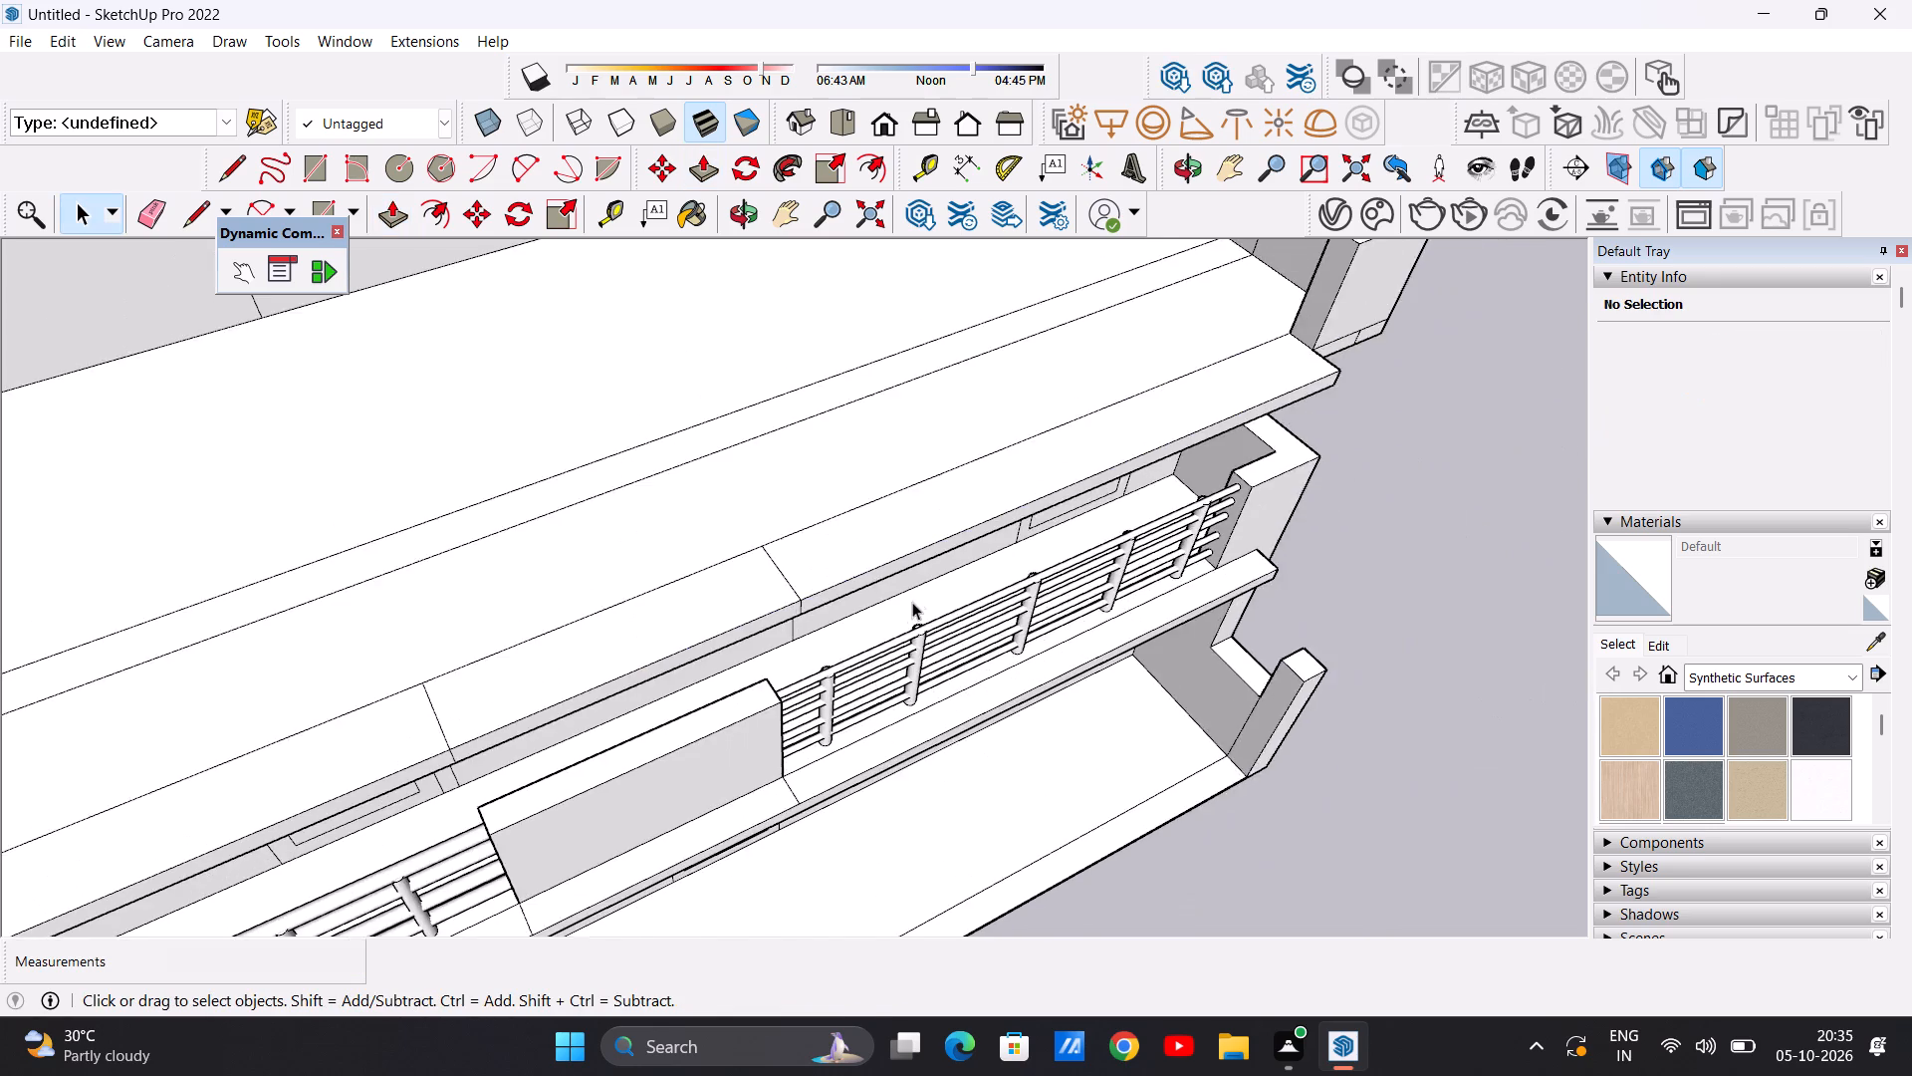
{"action": "scroll", "coordinate": [912, 602], "scroll_direction": "down", "scroll_amount": 11}
{"action": "middle_click_drag", "start_coordinate": [1005, 565], "coordinate": [863, 373]}
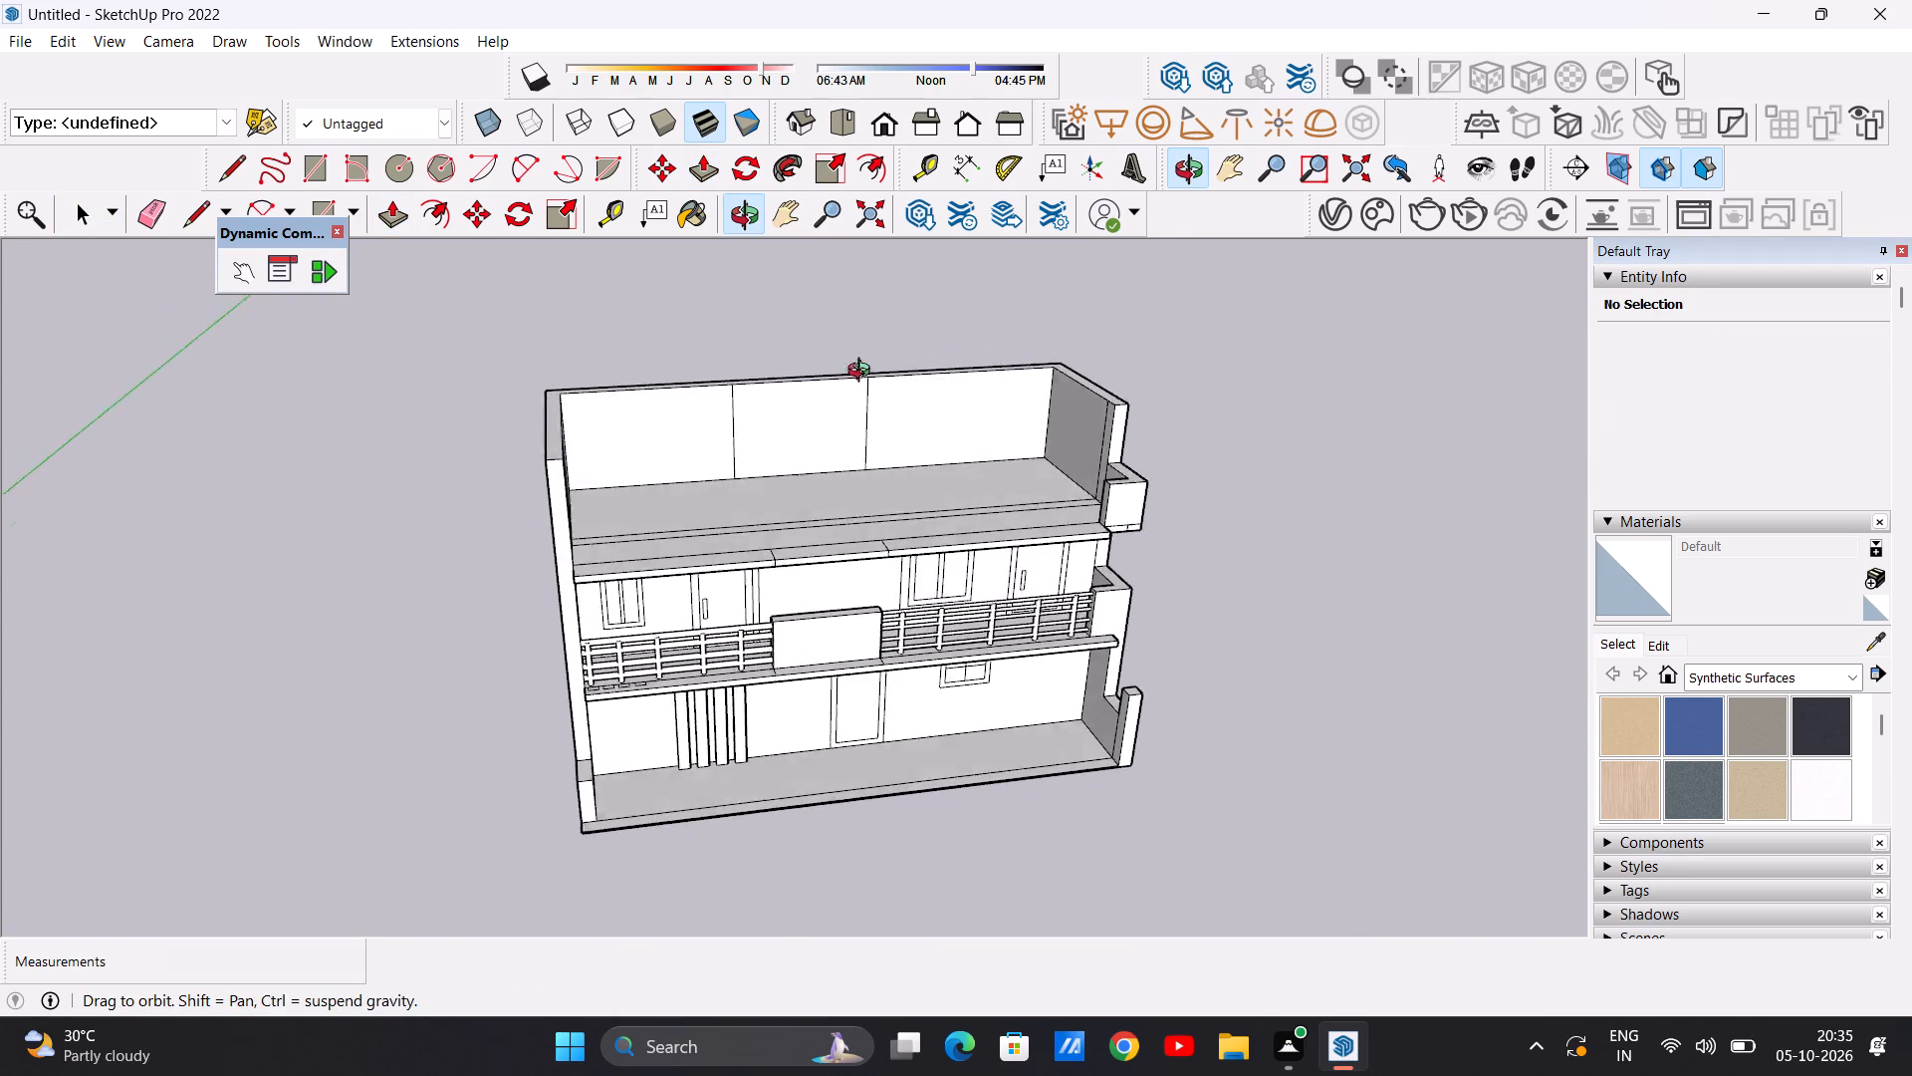
{"action": "middle_click_drag", "start_coordinate": [863, 373], "coordinate": [883, 328]}
{"action": "scroll", "coordinate": [996, 515], "scroll_direction": "up", "scroll_amount": 5}
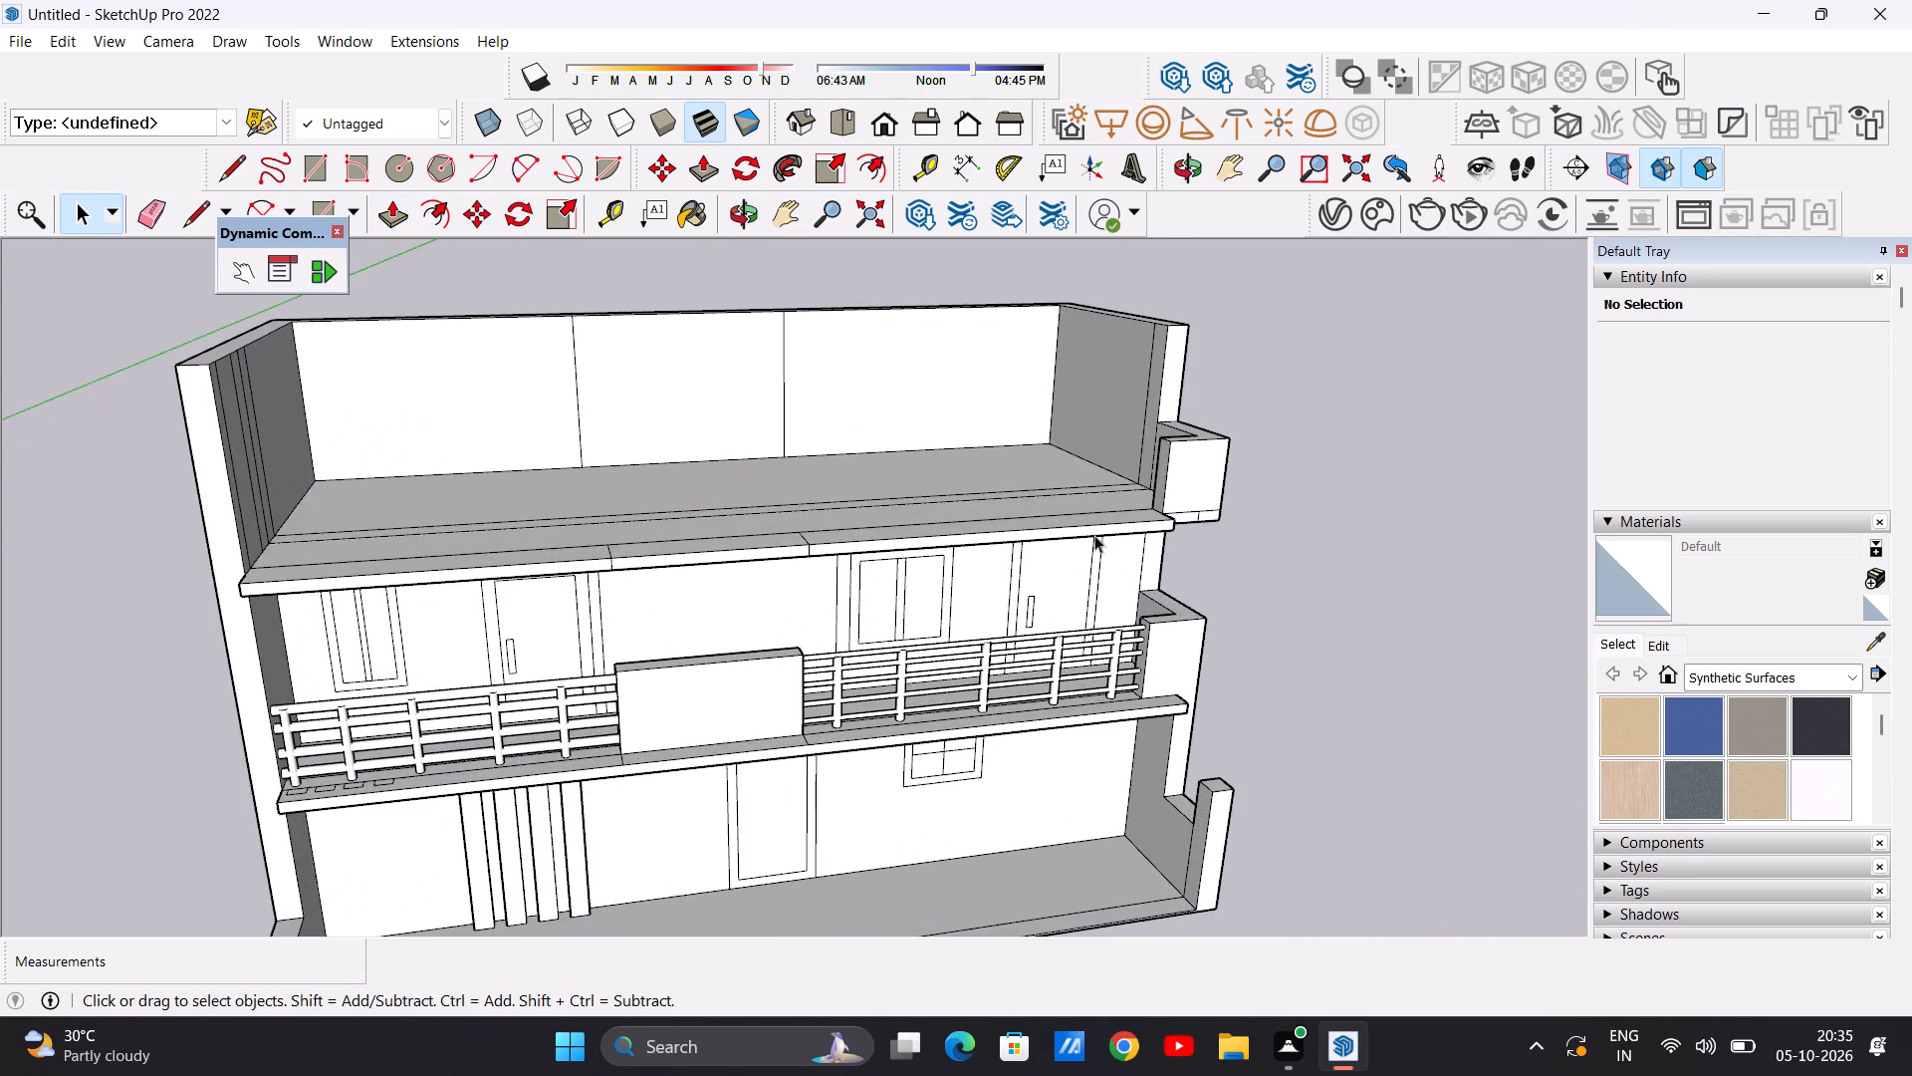
{"action": "scroll", "coordinate": [1196, 517], "scroll_direction": "down", "scroll_amount": 6}
{"action": "middle_click_drag", "start_coordinate": [877, 525], "coordinate": [717, 757]}
{"action": "middle_click_drag", "start_coordinate": [757, 641], "coordinate": [782, 662]}
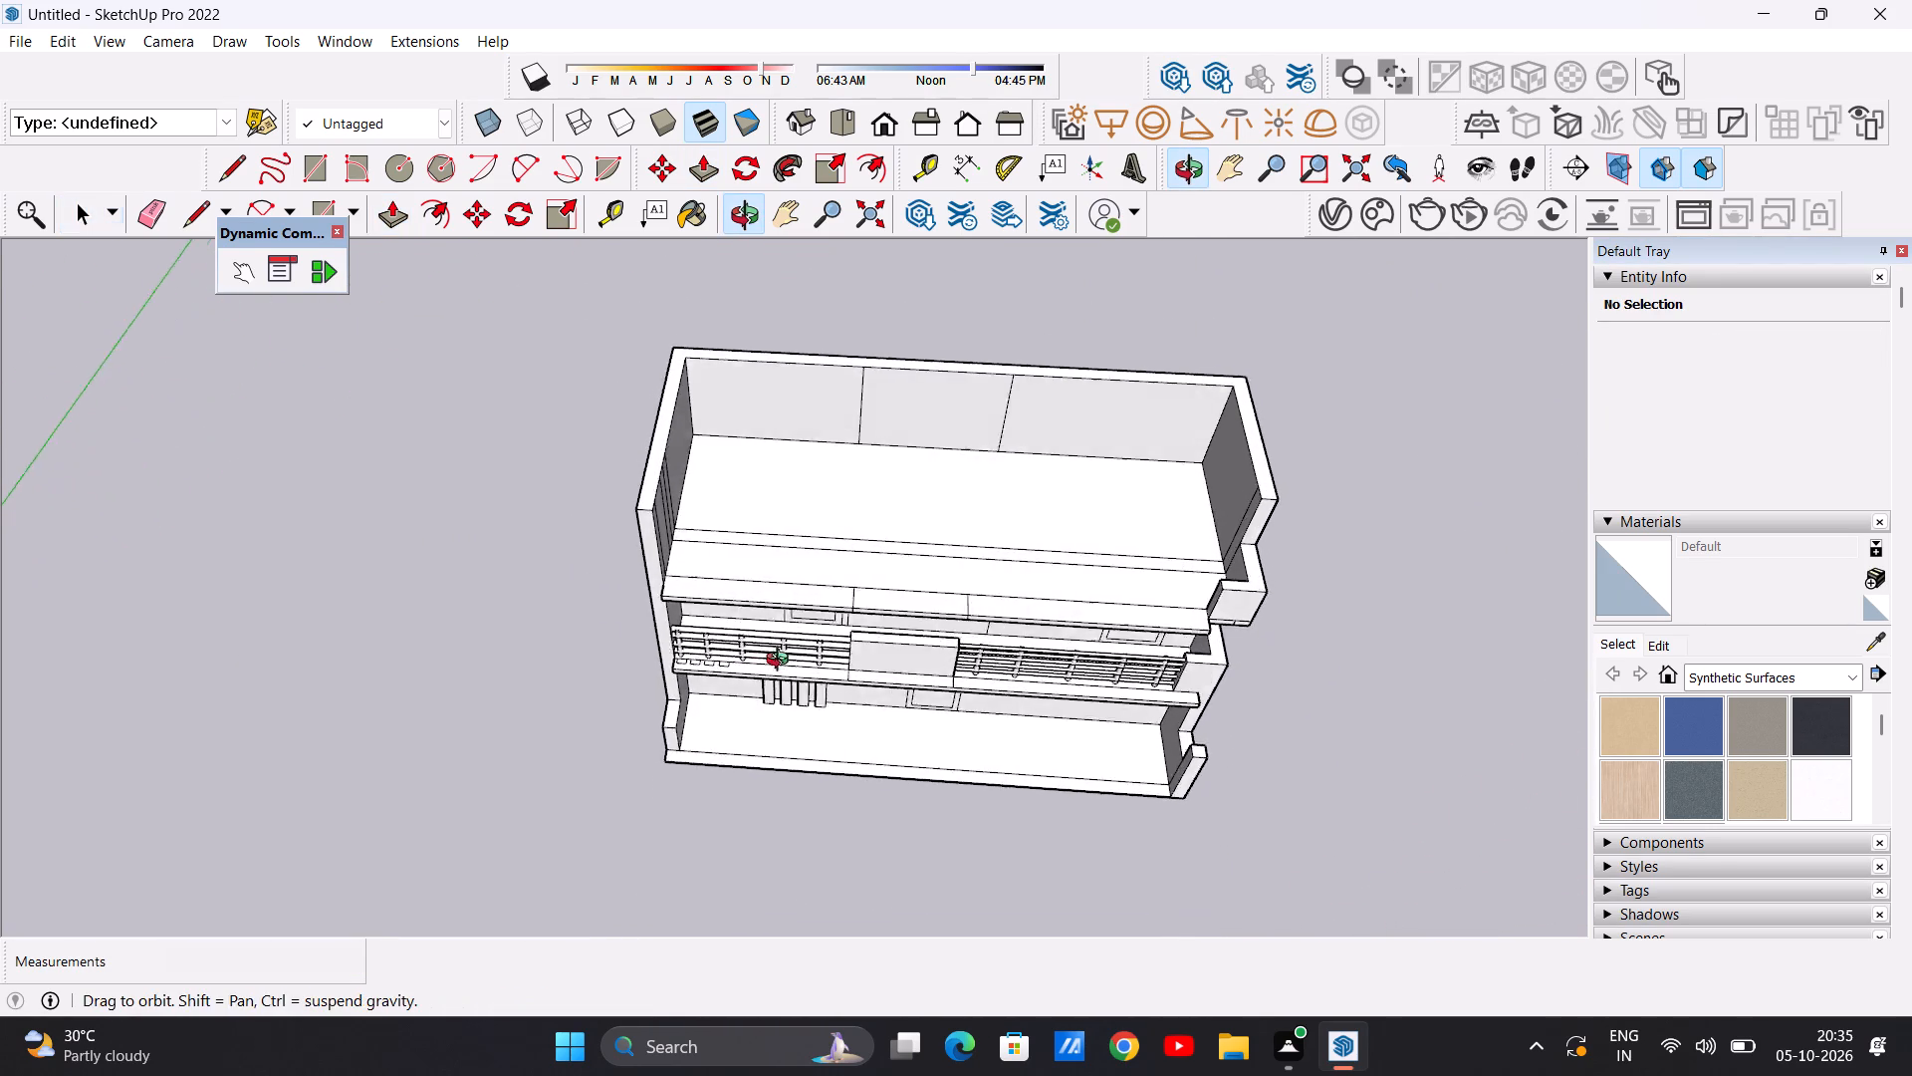
{"action": "middle_click_drag", "start_coordinate": [782, 662], "coordinate": [817, 746]}
{"action": "scroll", "coordinate": [817, 746], "scroll_direction": "up", "scroll_amount": 1}
{"action": "scroll", "coordinate": [874, 584], "scroll_direction": "up", "scroll_amount": 6}
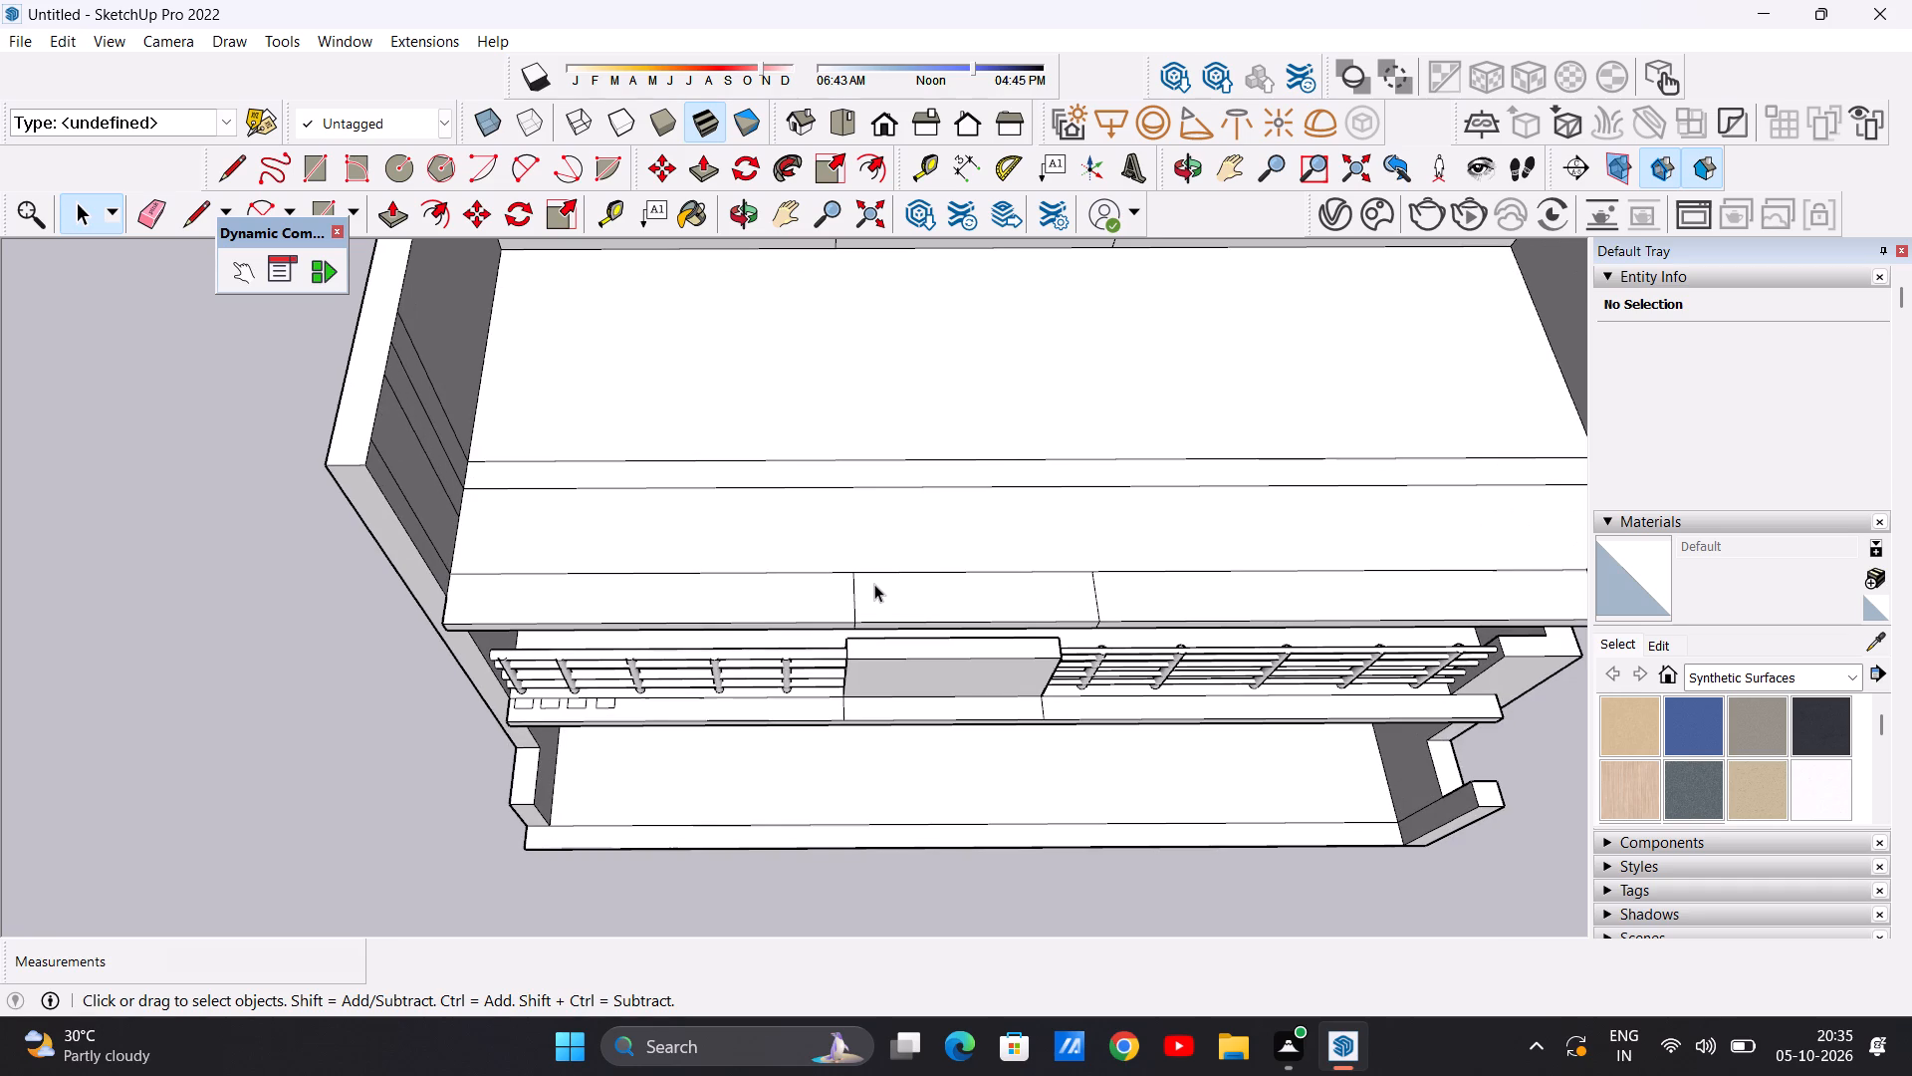
{"action": "key", "text": "l"}
{"action": "left_click", "coordinate": [444, 604]}
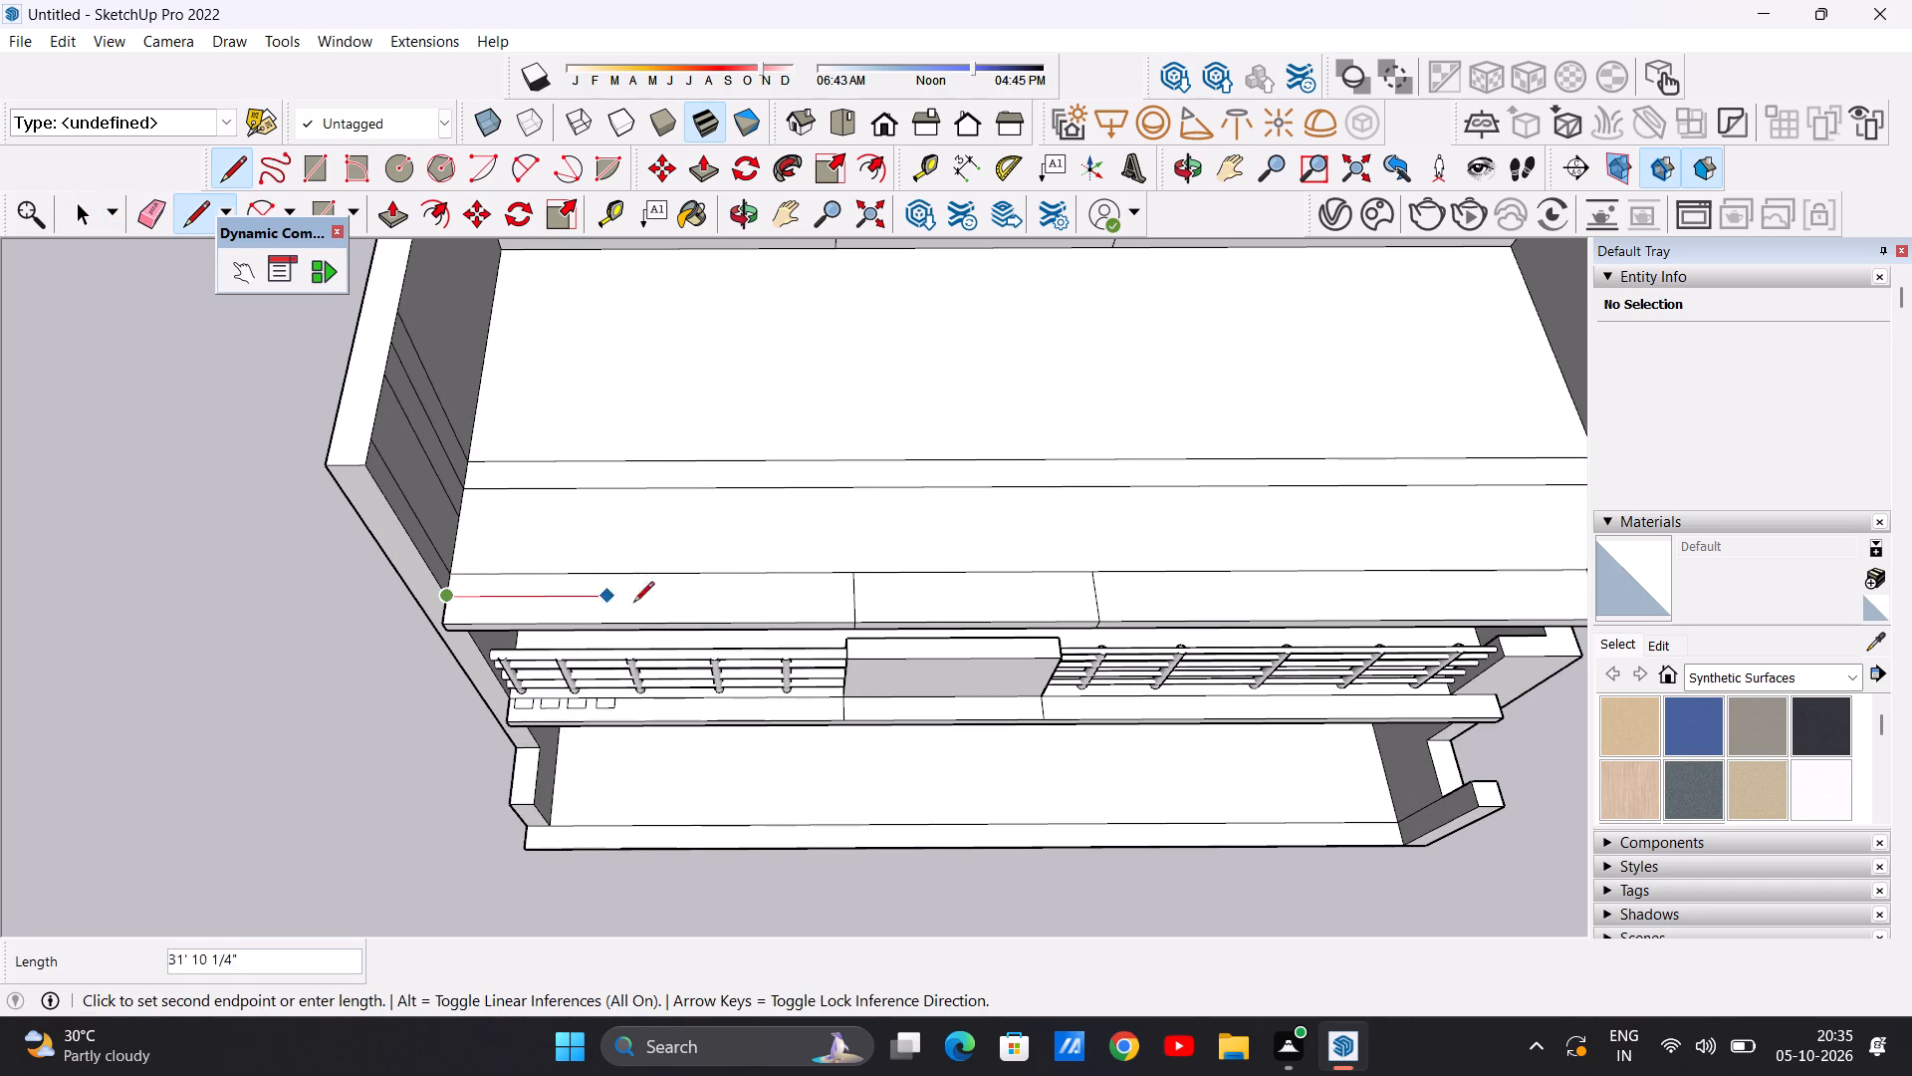
{"action": "scroll", "coordinate": [828, 613], "scroll_direction": "down", "scroll_amount": 6}
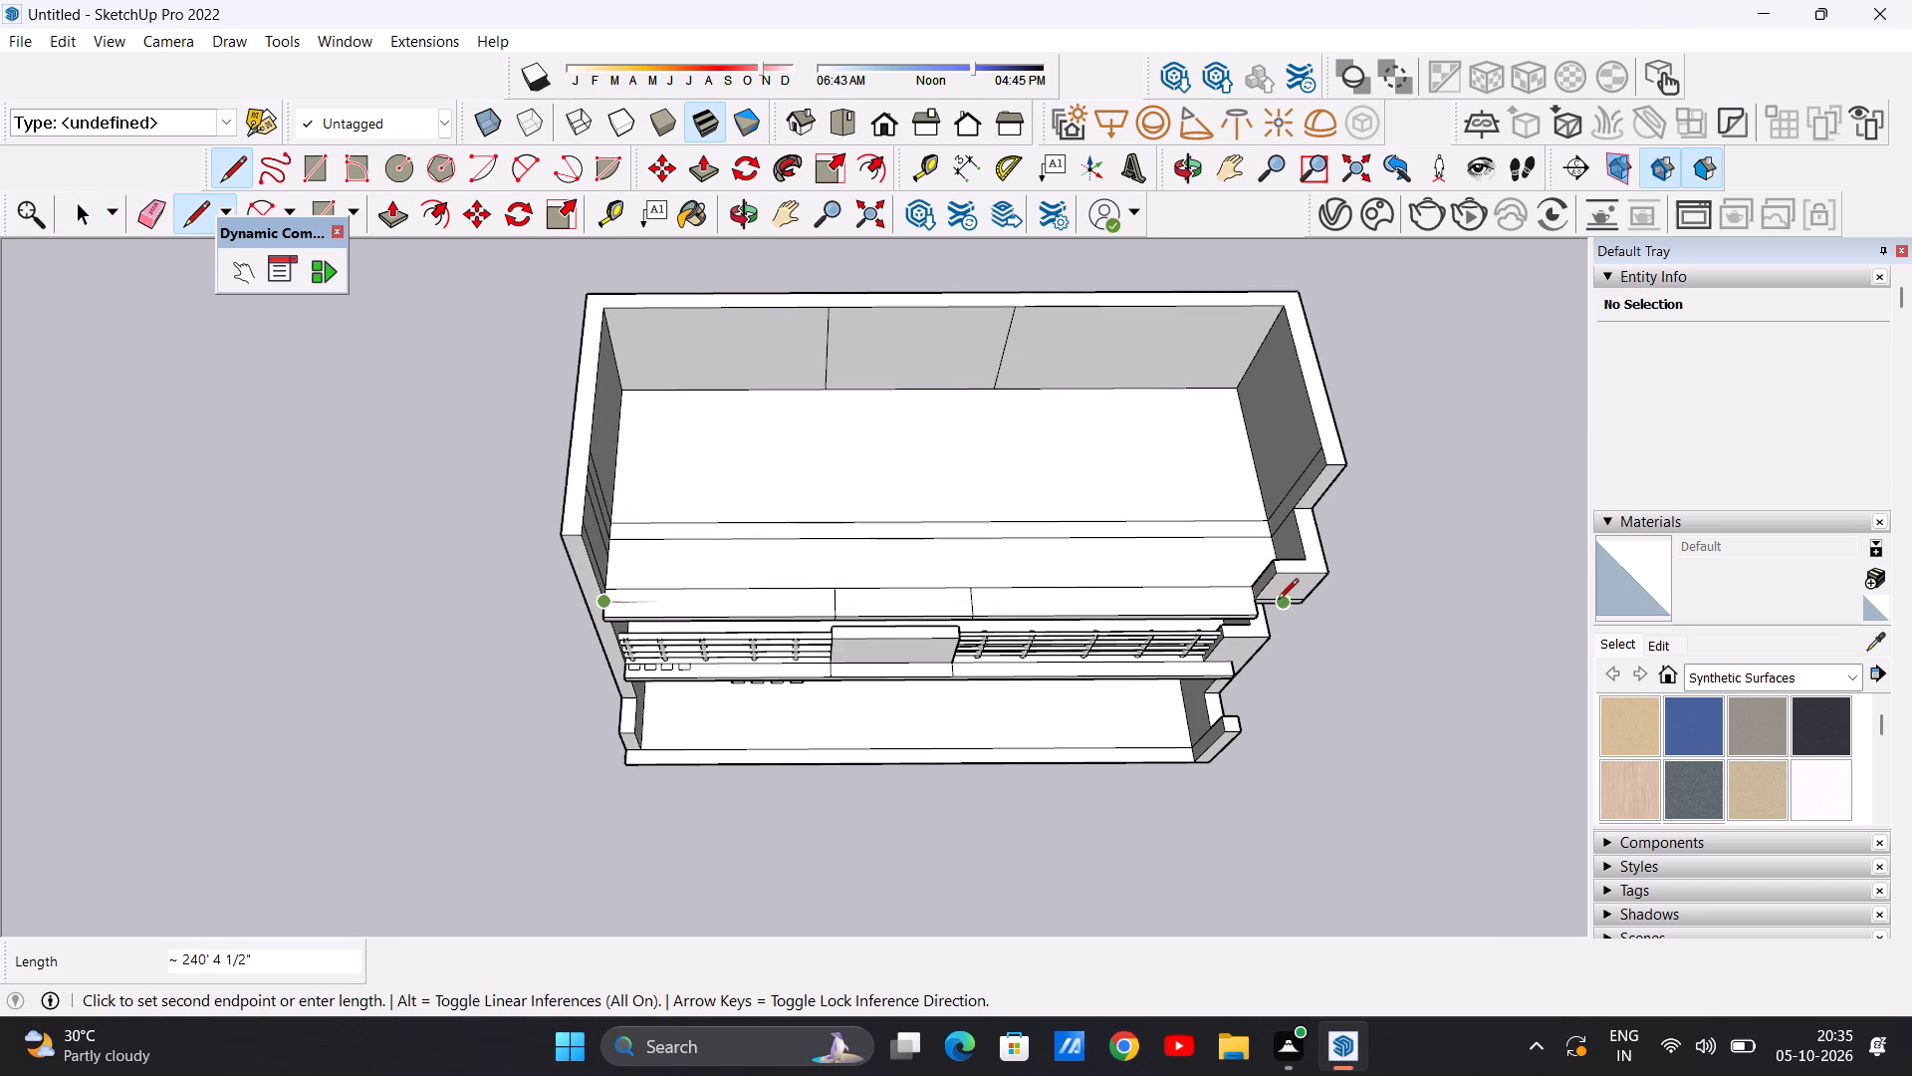
{"action": "scroll", "coordinate": [1278, 601], "scroll_direction": "up", "scroll_amount": 12}
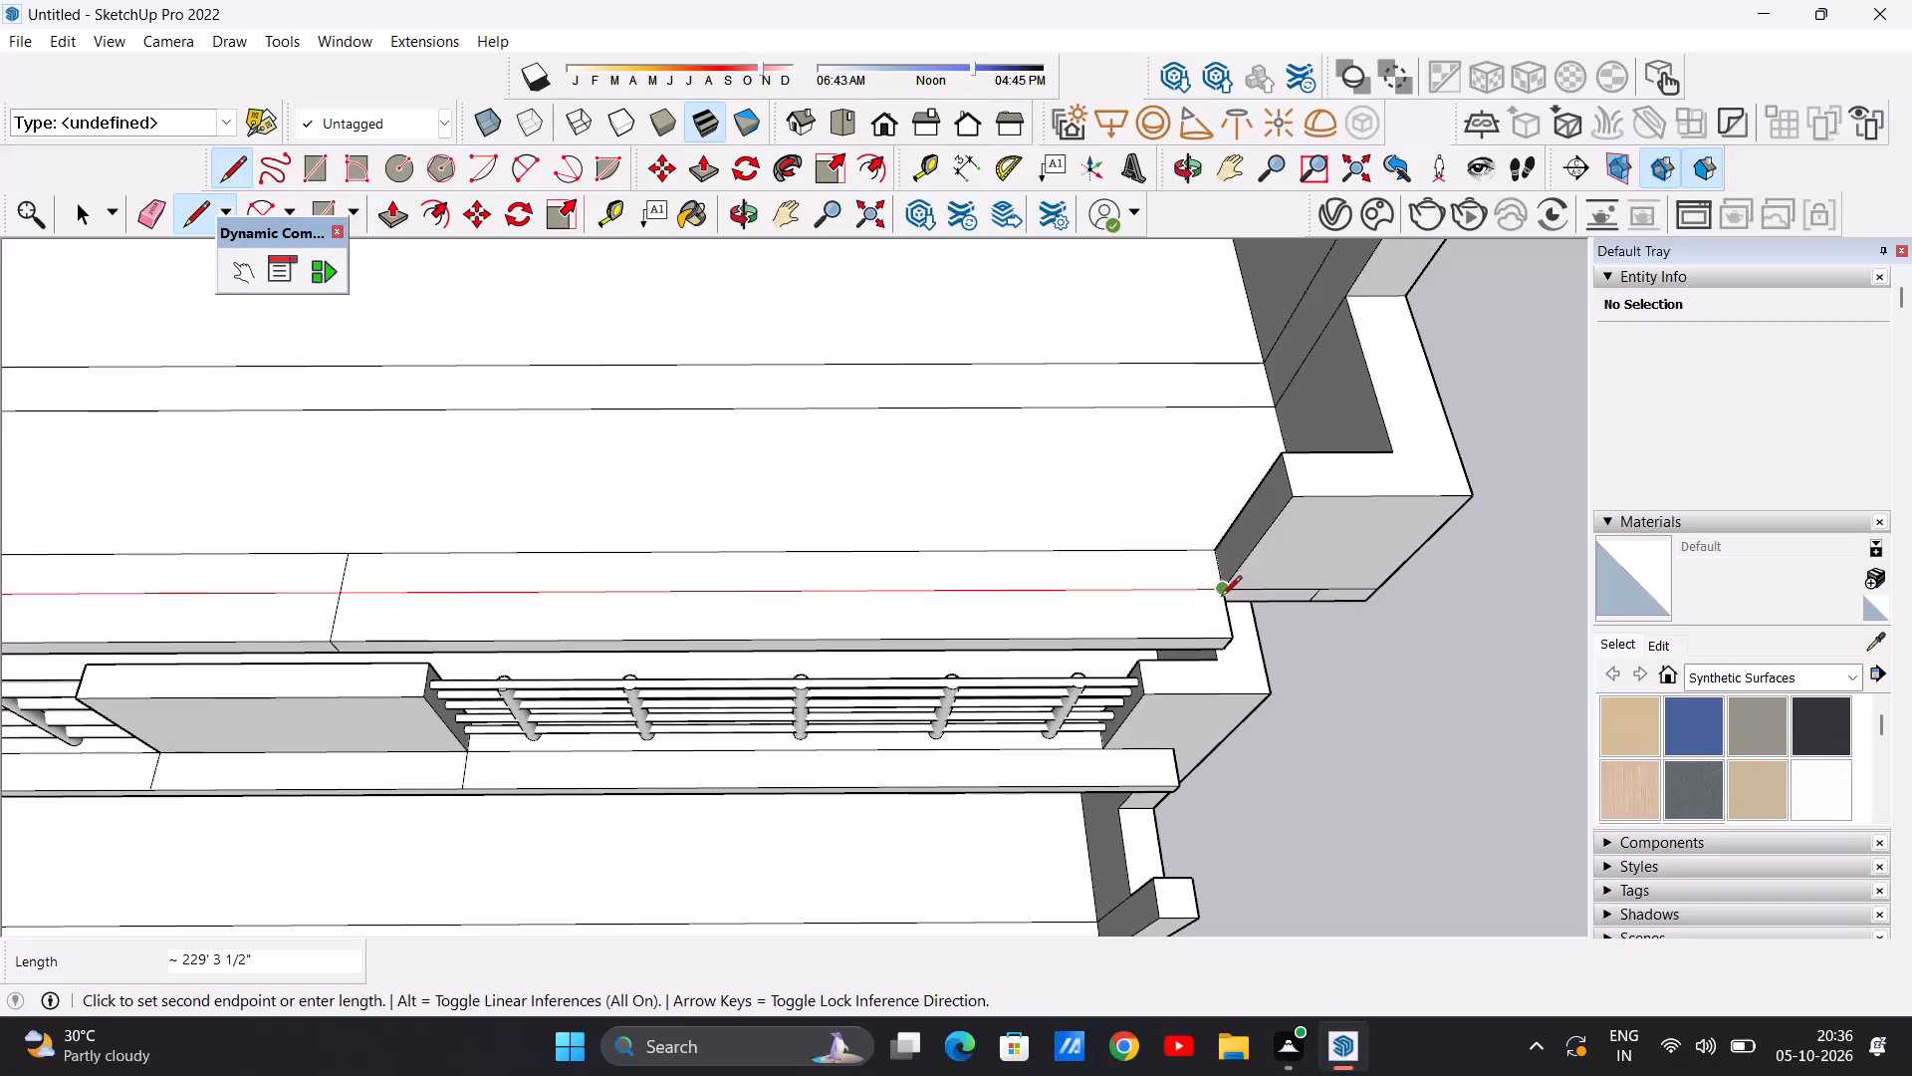
{"action": "left_click", "coordinate": [1225, 594]}
{"action": "key", "text": "space"}
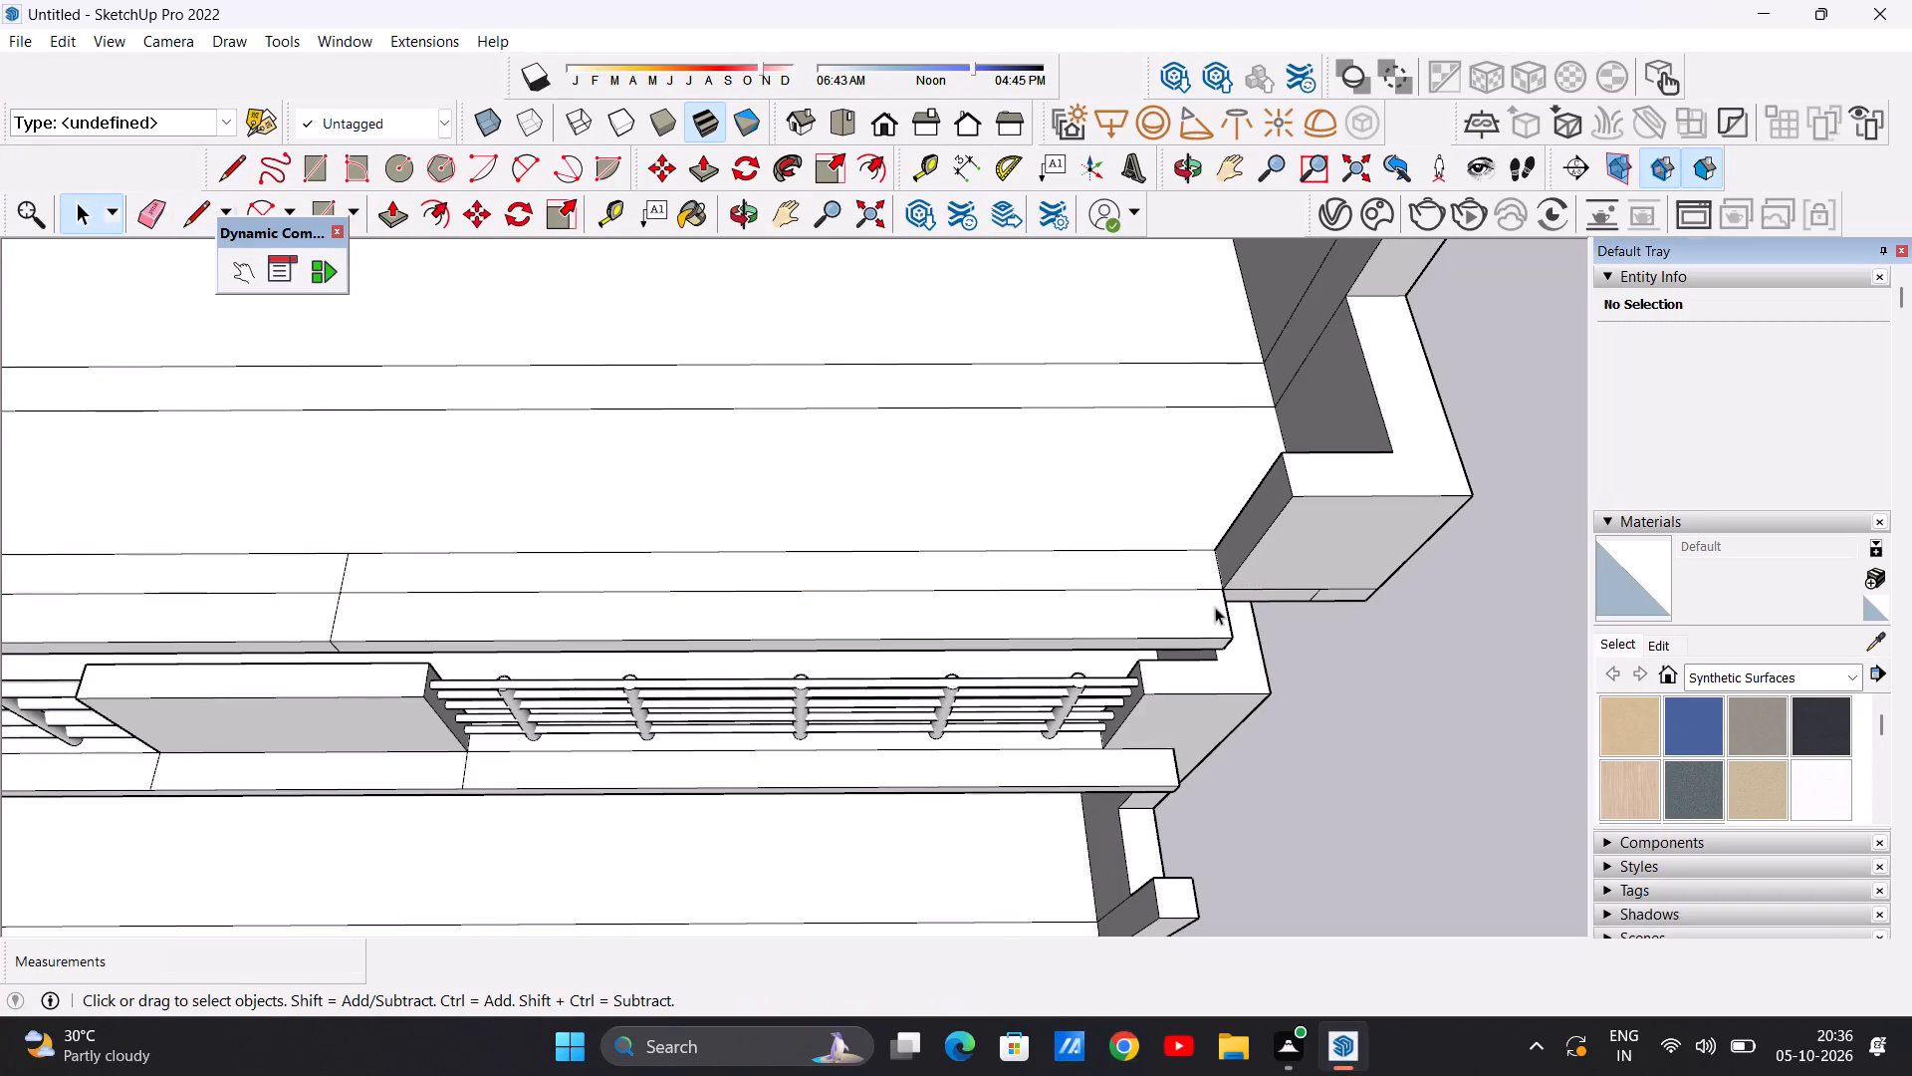
Erase the two cross seams between the new lengthwise line and the roof slab's front edge.
{"action": "scroll", "coordinate": [1213, 579], "scroll_direction": "up", "scroll_amount": 14}
{"action": "scroll", "coordinate": [1275, 608], "scroll_direction": "down", "scroll_amount": 19}
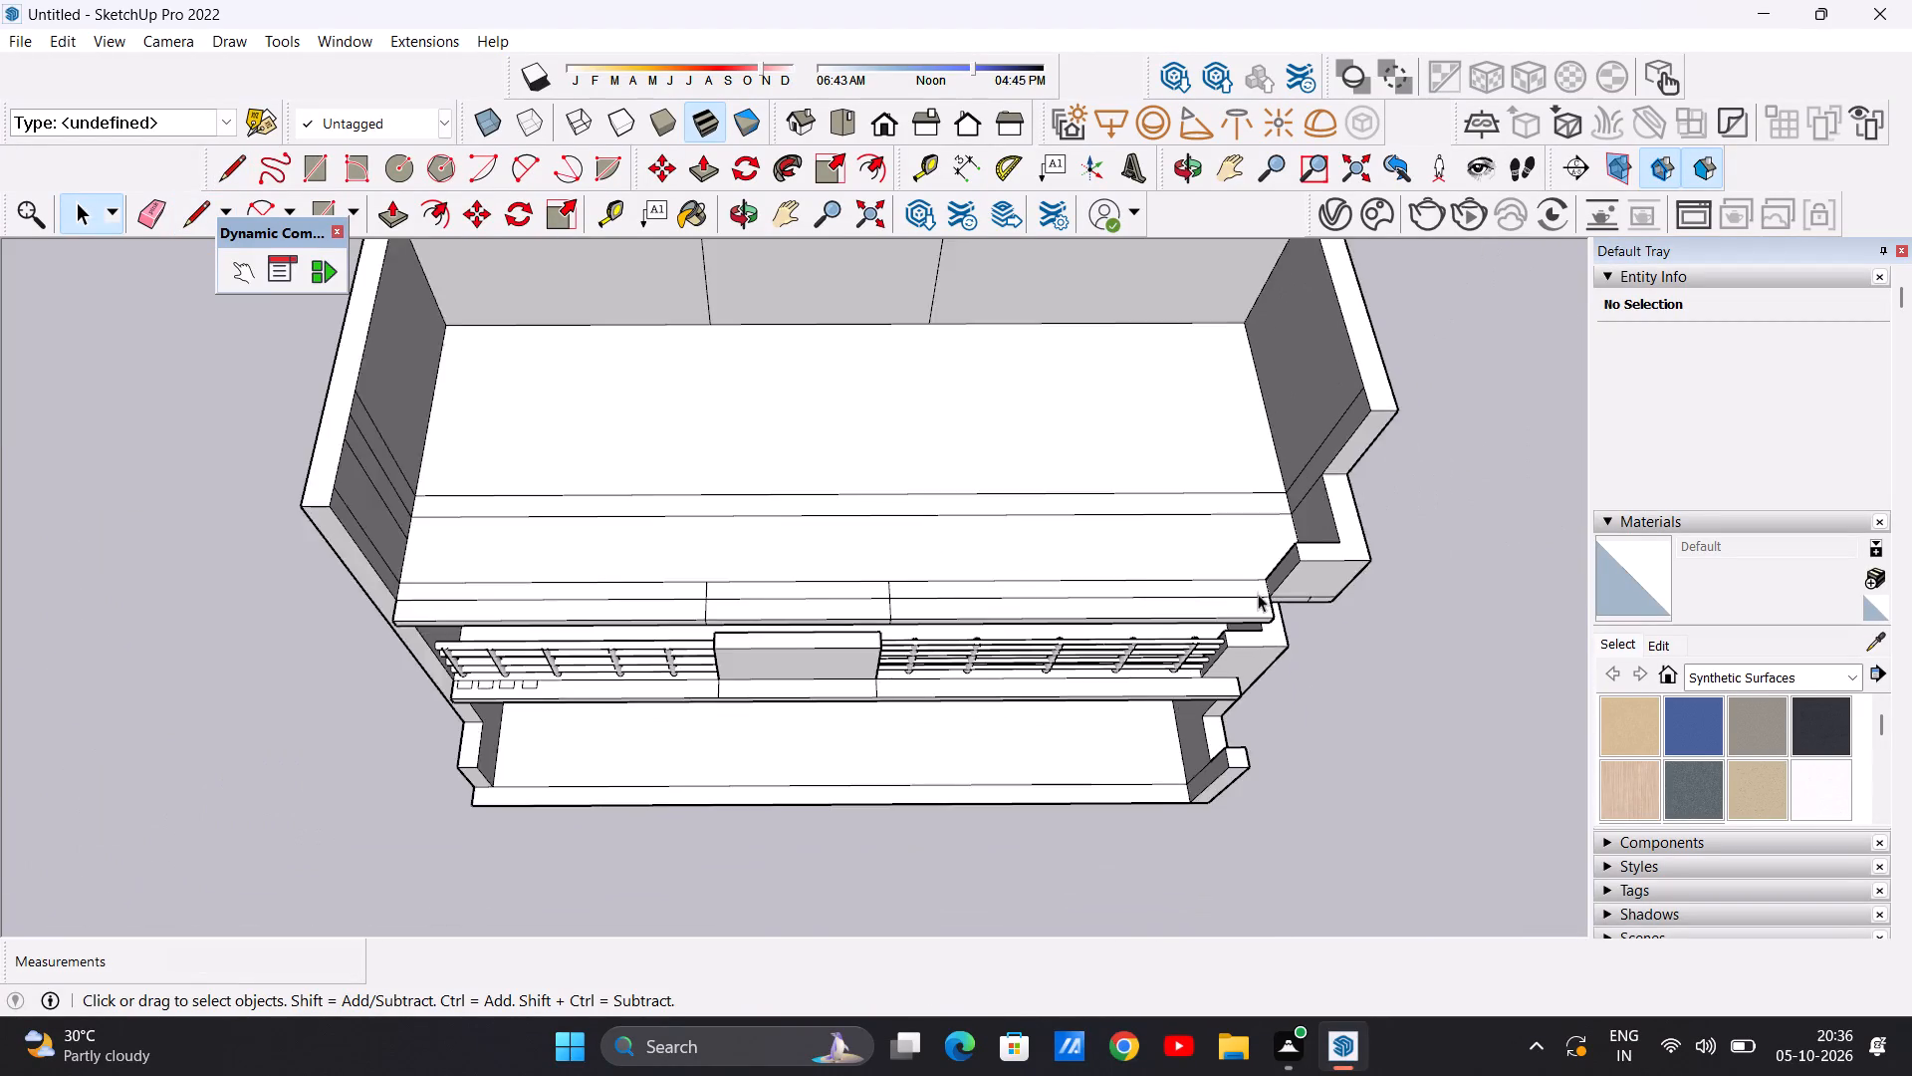
{"action": "scroll", "coordinate": [1258, 594], "scroll_direction": "down", "scroll_amount": 13}
{"action": "scroll", "coordinate": [1215, 605], "scroll_direction": "up", "scroll_amount": 5}
{"action": "scroll", "coordinate": [836, 581], "scroll_direction": "up", "scroll_amount": 3}
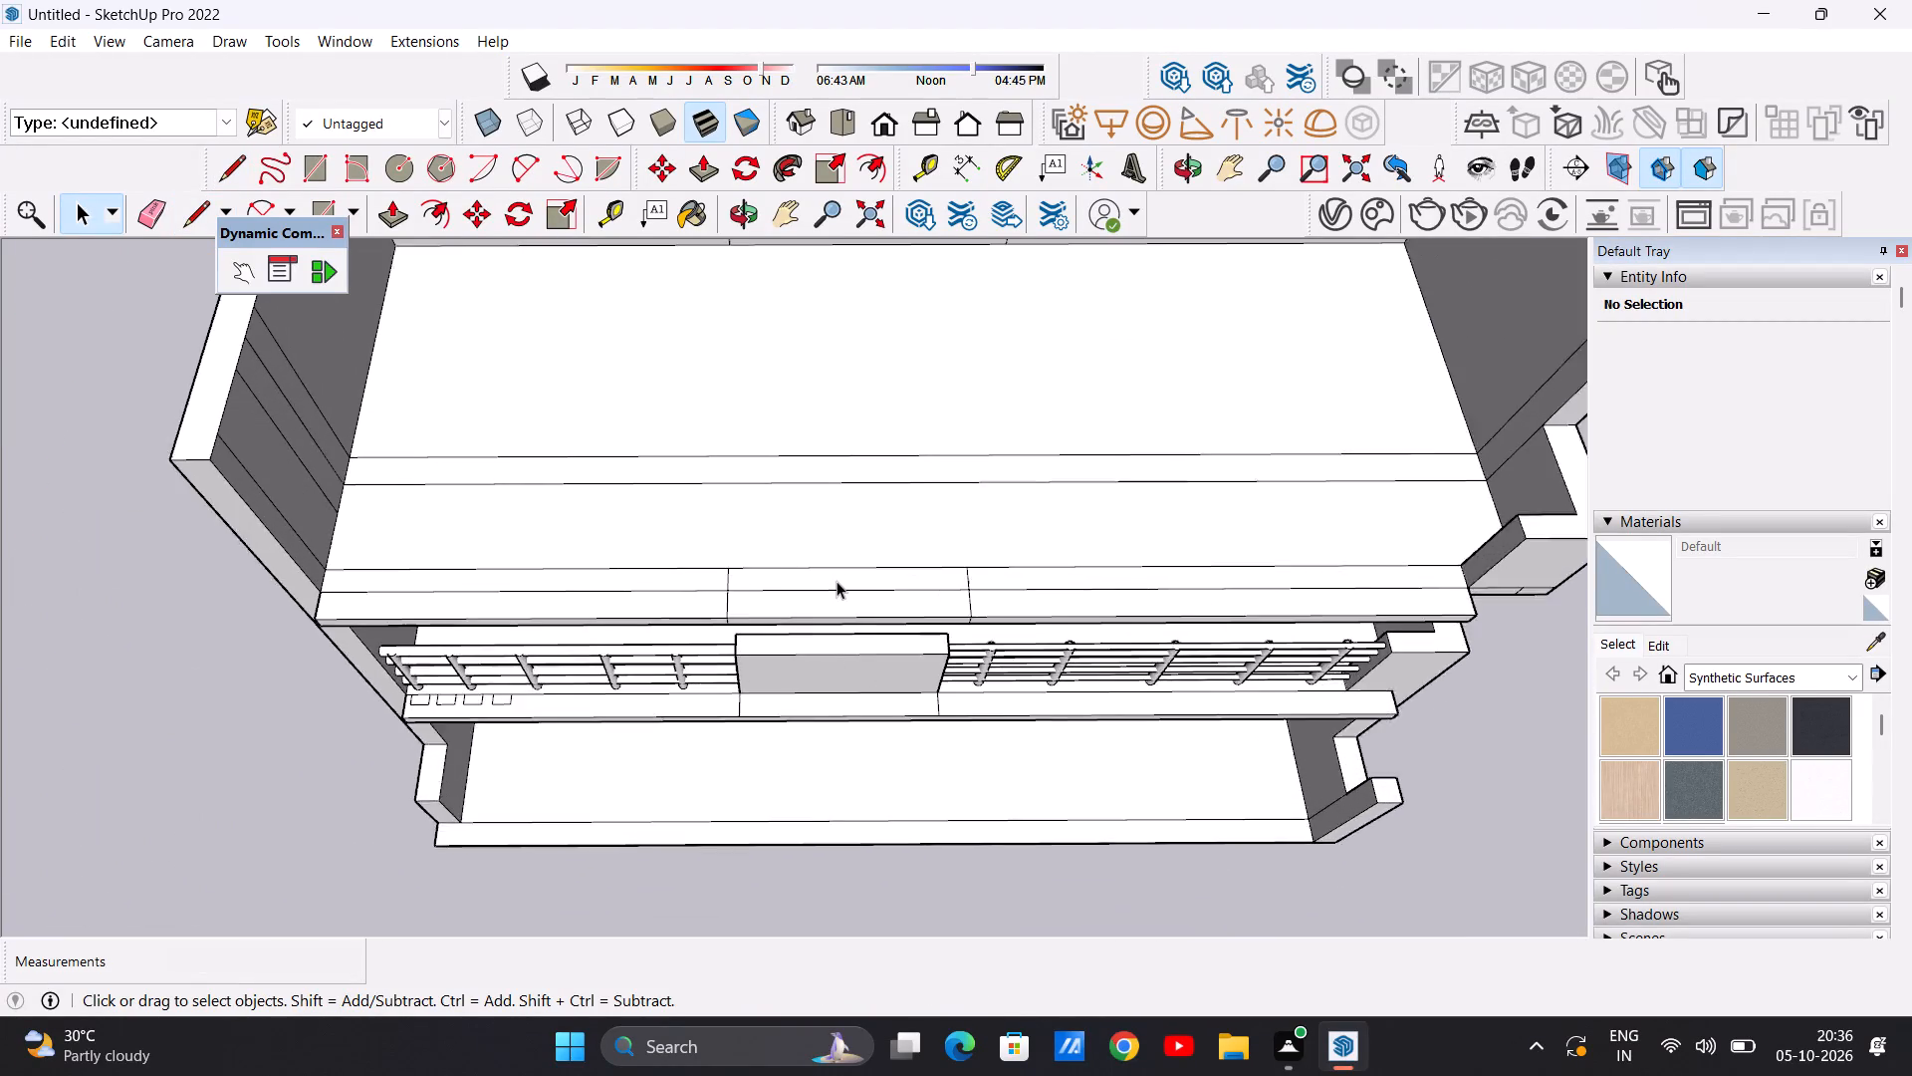
{"action": "scroll", "coordinate": [836, 581], "scroll_direction": "up", "scroll_amount": 3}
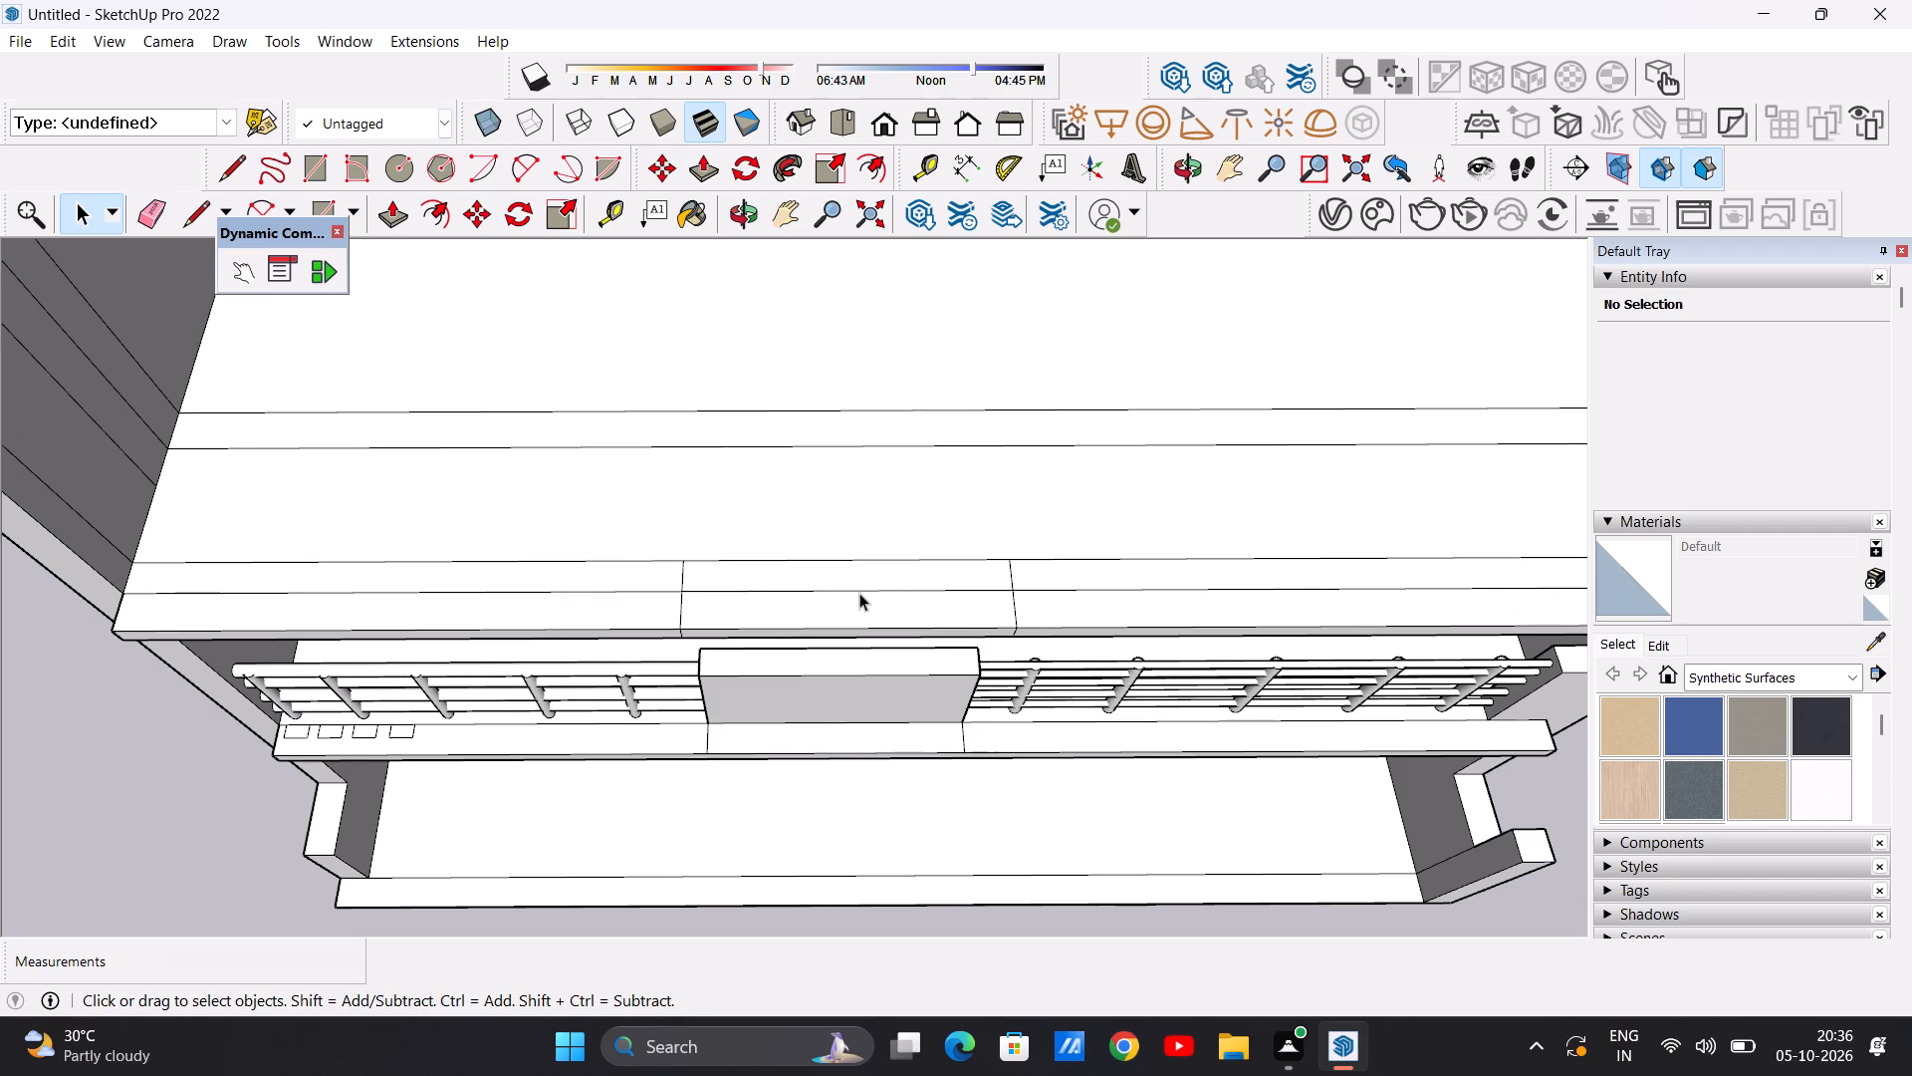
{"action": "key", "text": "l"}
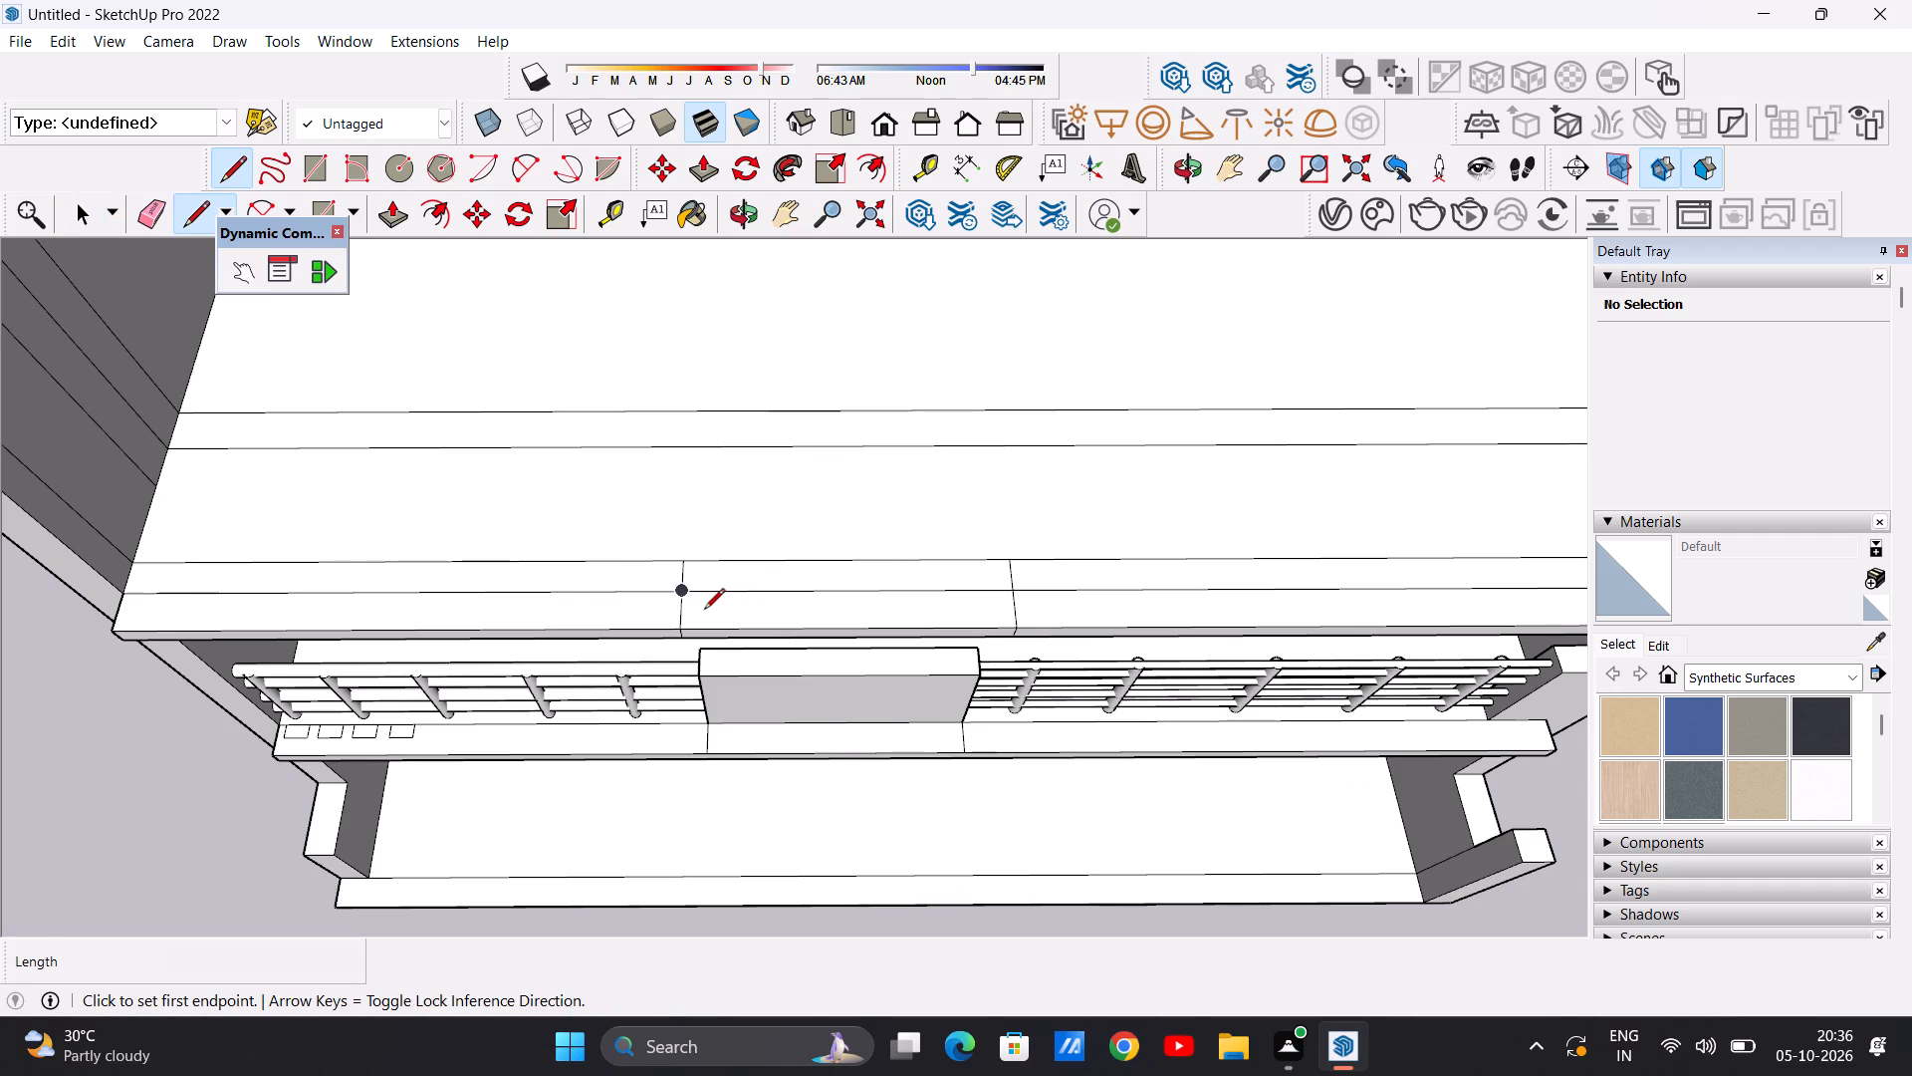
{"action": "key", "text": "e"}
{"action": "scroll", "coordinate": [682, 612], "scroll_direction": "up", "scroll_amount": 6}
{"action": "left_click", "coordinate": [681, 611]}
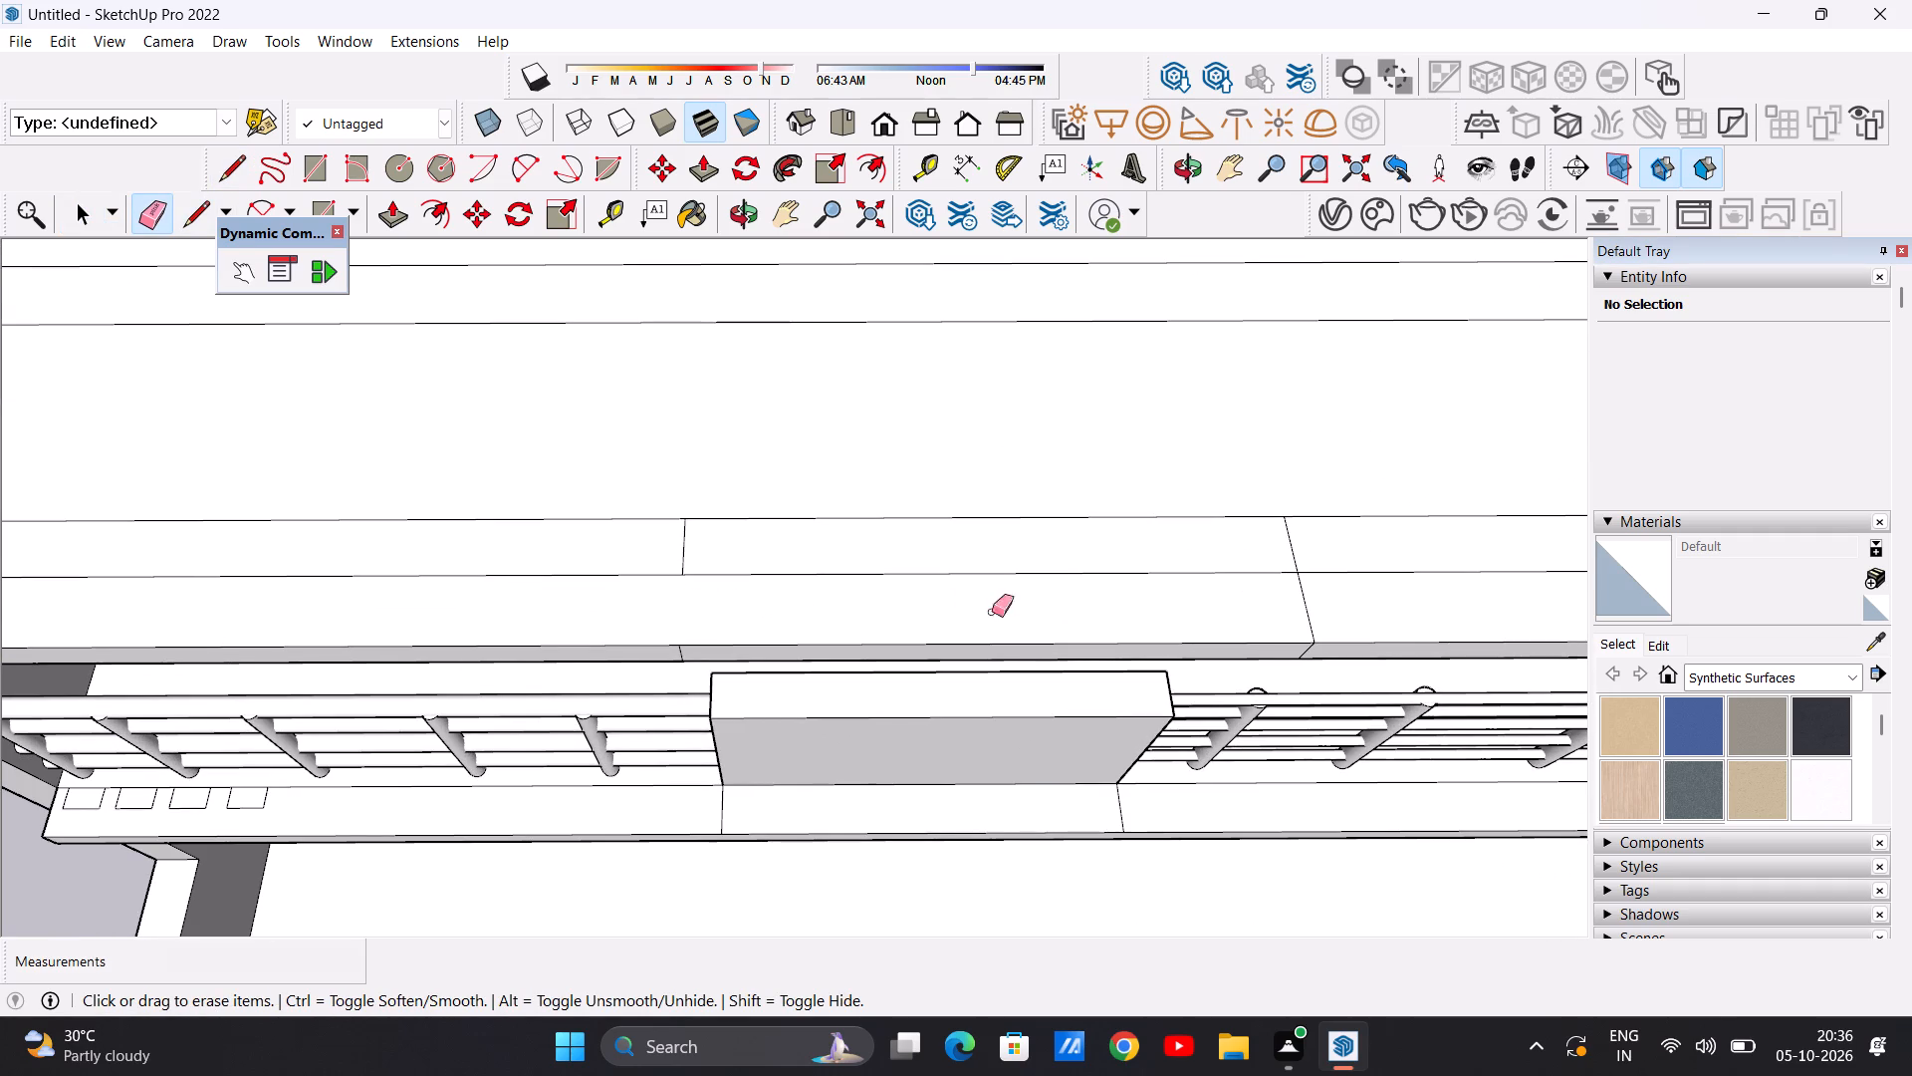
{"action": "left_click", "coordinate": [1305, 607]}
{"action": "key", "text": "space"}
{"action": "scroll", "coordinate": [963, 642], "scroll_direction": "down", "scroll_amount": 11}
{"action": "scroll", "coordinate": [1081, 562], "scroll_direction": "up", "scroll_amount": 1}
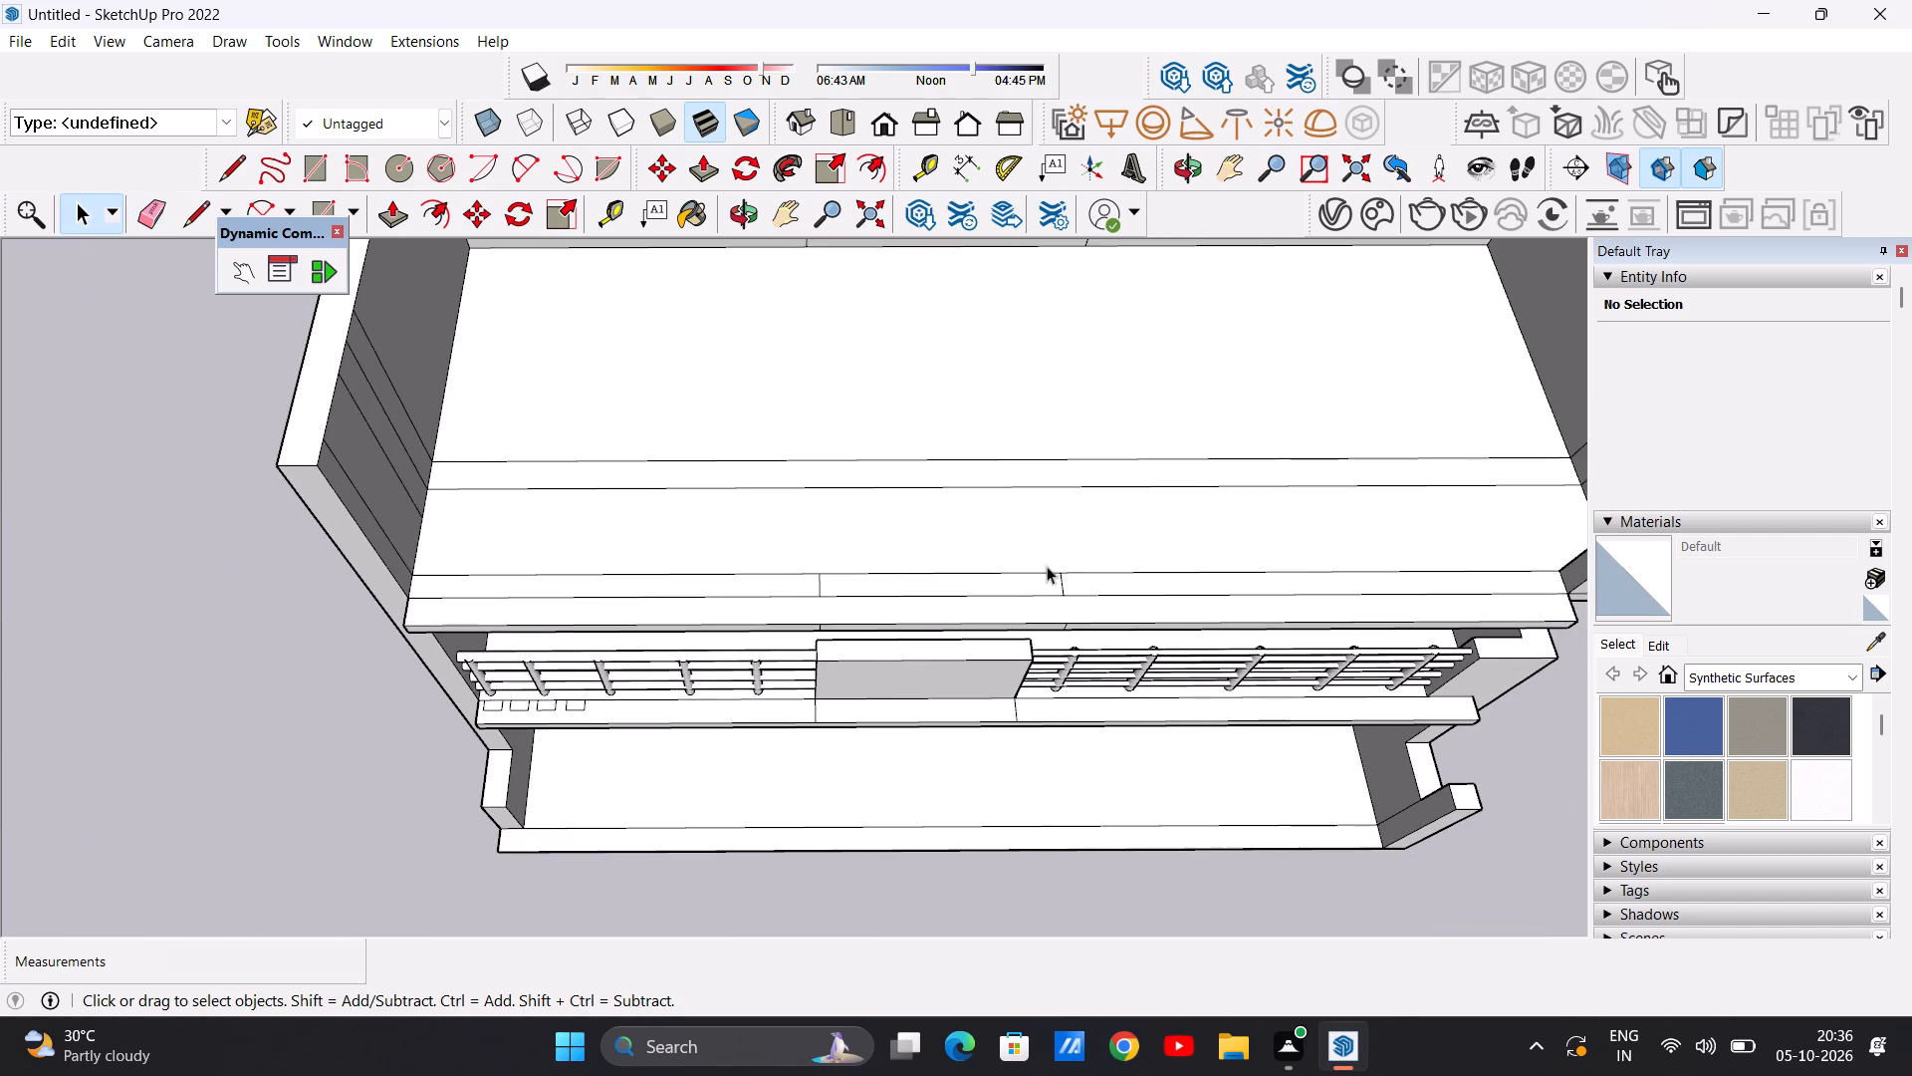
Copy the small rectangle nearest the side wall on the balcony slab's edge about 54' 9" up onto the roof slab's front strip.
{"action": "middle_click_drag", "start_coordinate": [1035, 581], "coordinate": [1030, 433]}
{"action": "scroll", "coordinate": [910, 597], "scroll_direction": "down", "scroll_amount": 11}
{"action": "scroll", "coordinate": [930, 617], "scroll_direction": "up", "scroll_amount": 2}
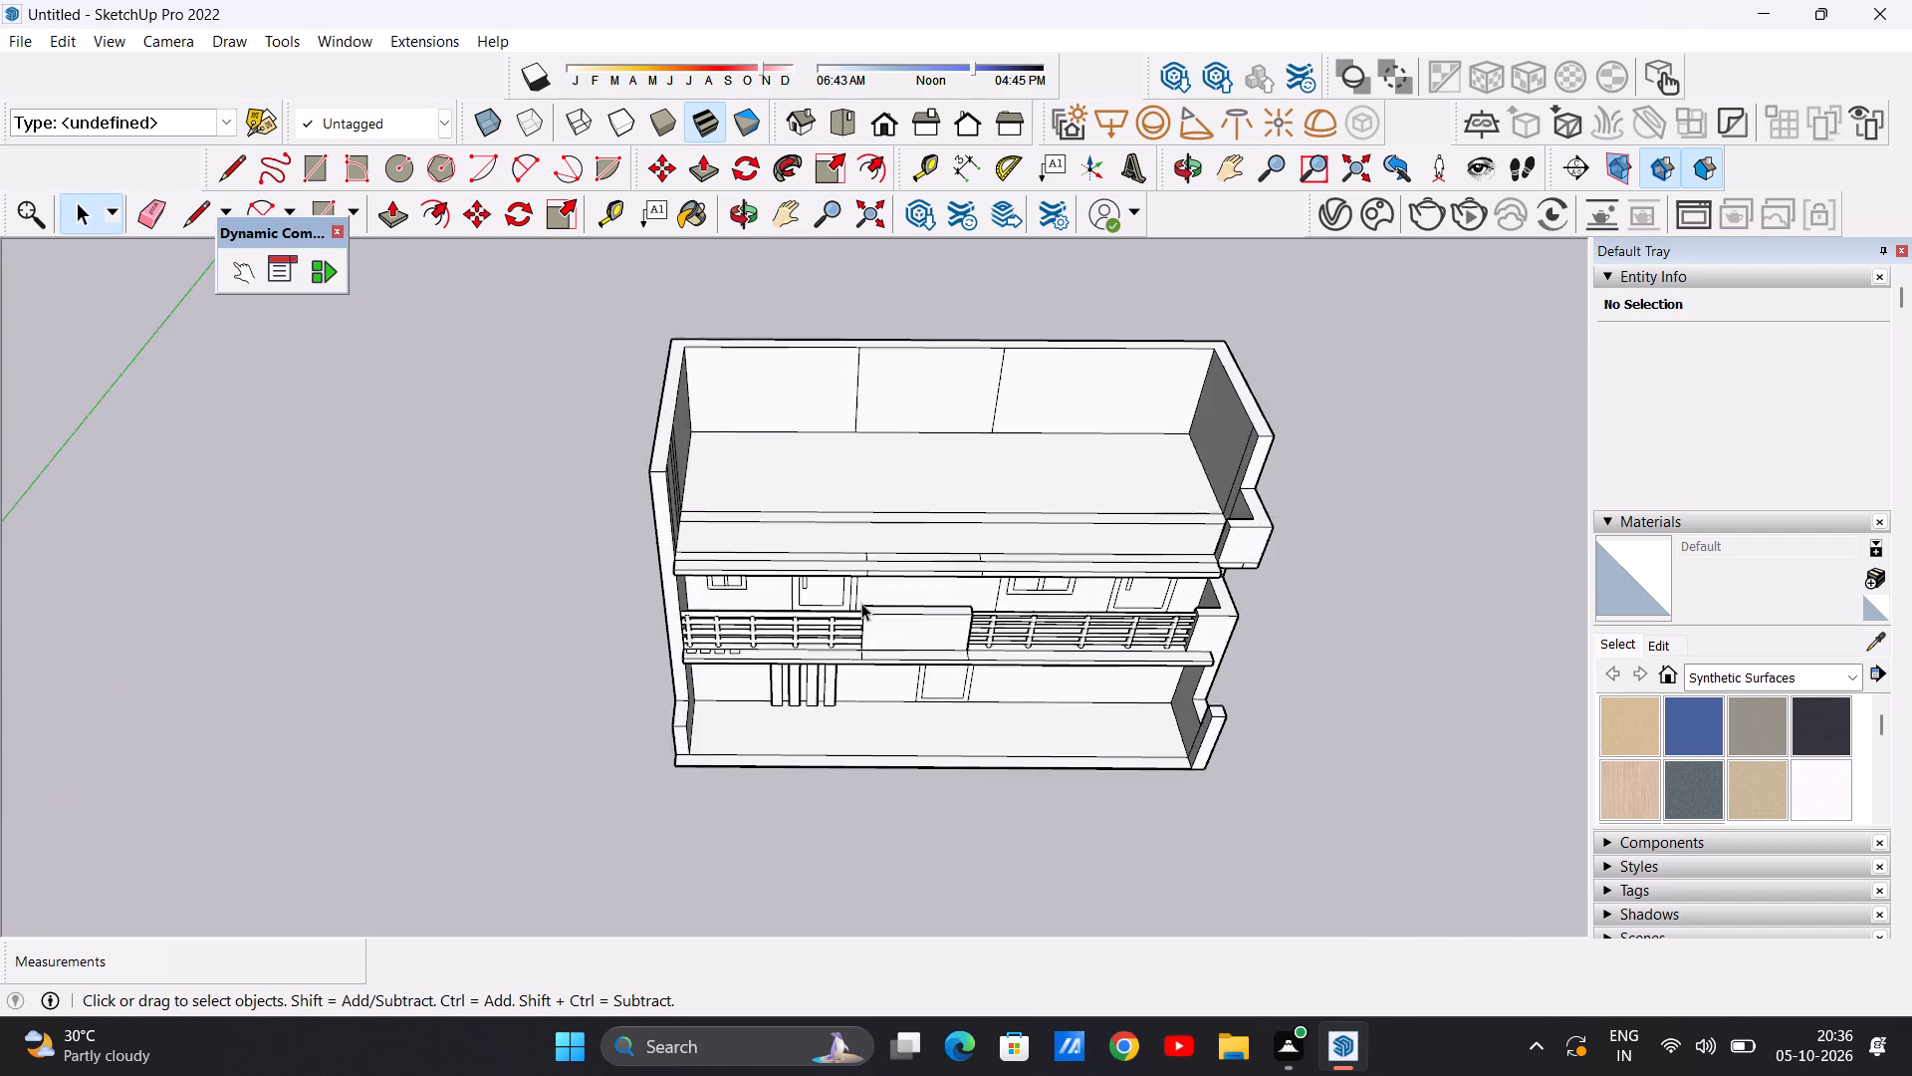
{"action": "scroll", "coordinate": [861, 603], "scroll_direction": "up", "scroll_amount": 9}
{"action": "middle_click_drag", "start_coordinate": [524, 739], "coordinate": [503, 841]}
{"action": "scroll", "coordinate": [532, 714], "scroll_direction": "up", "scroll_amount": 12}
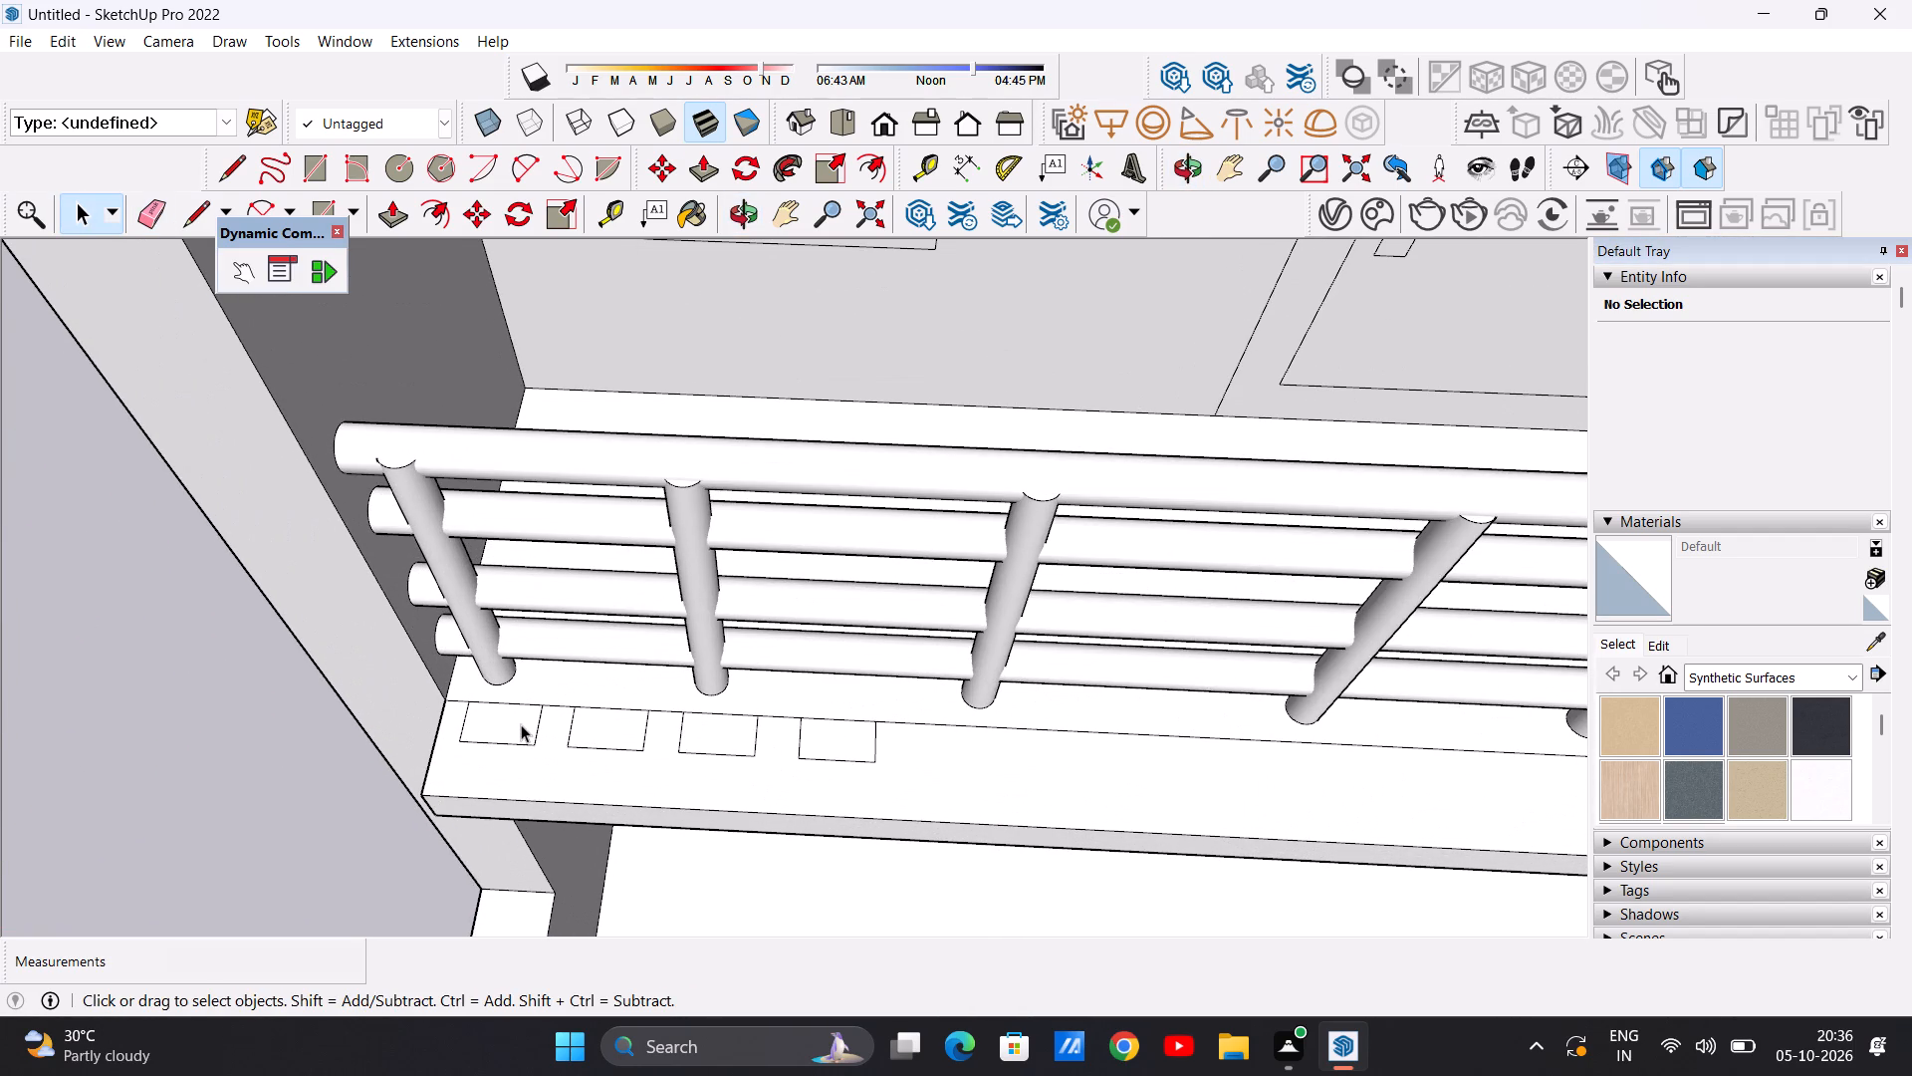
{"action": "double_click", "coordinate": [521, 724]}
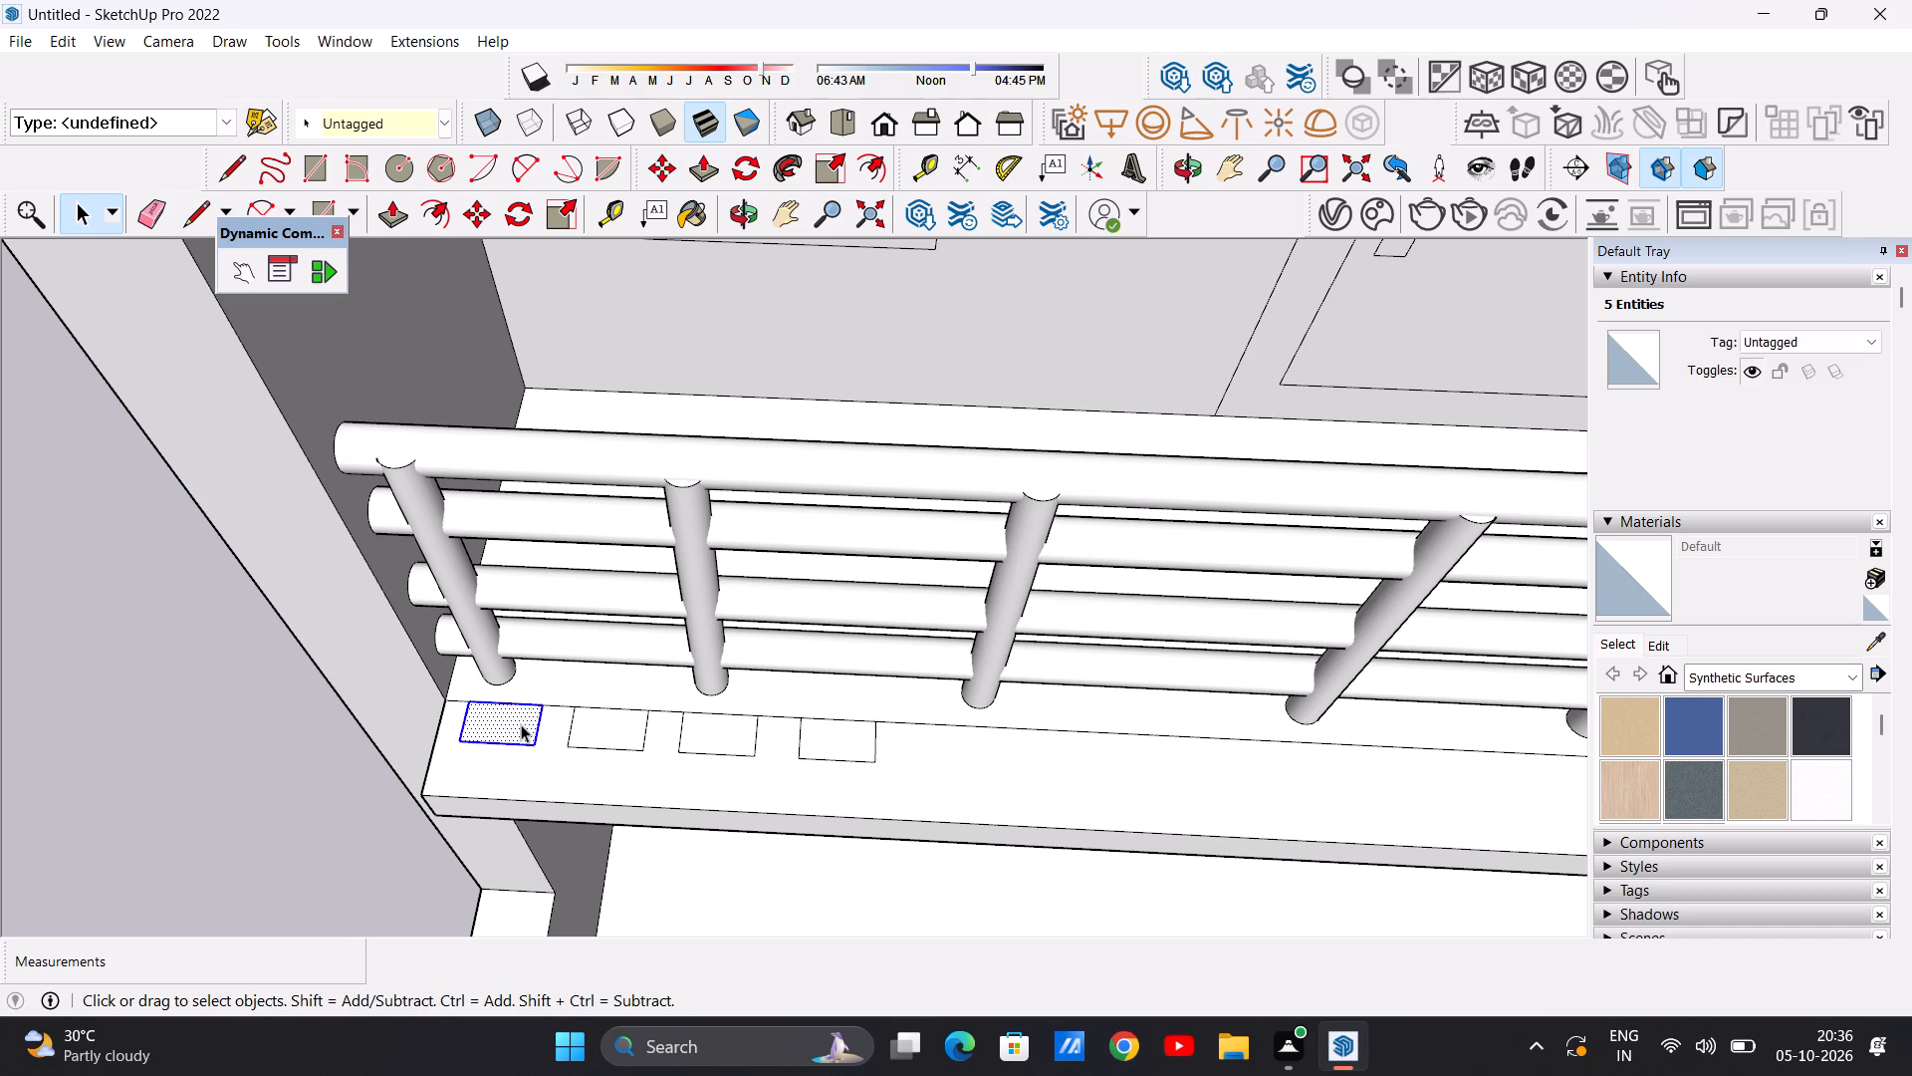
{"action": "key", "text": "m"}
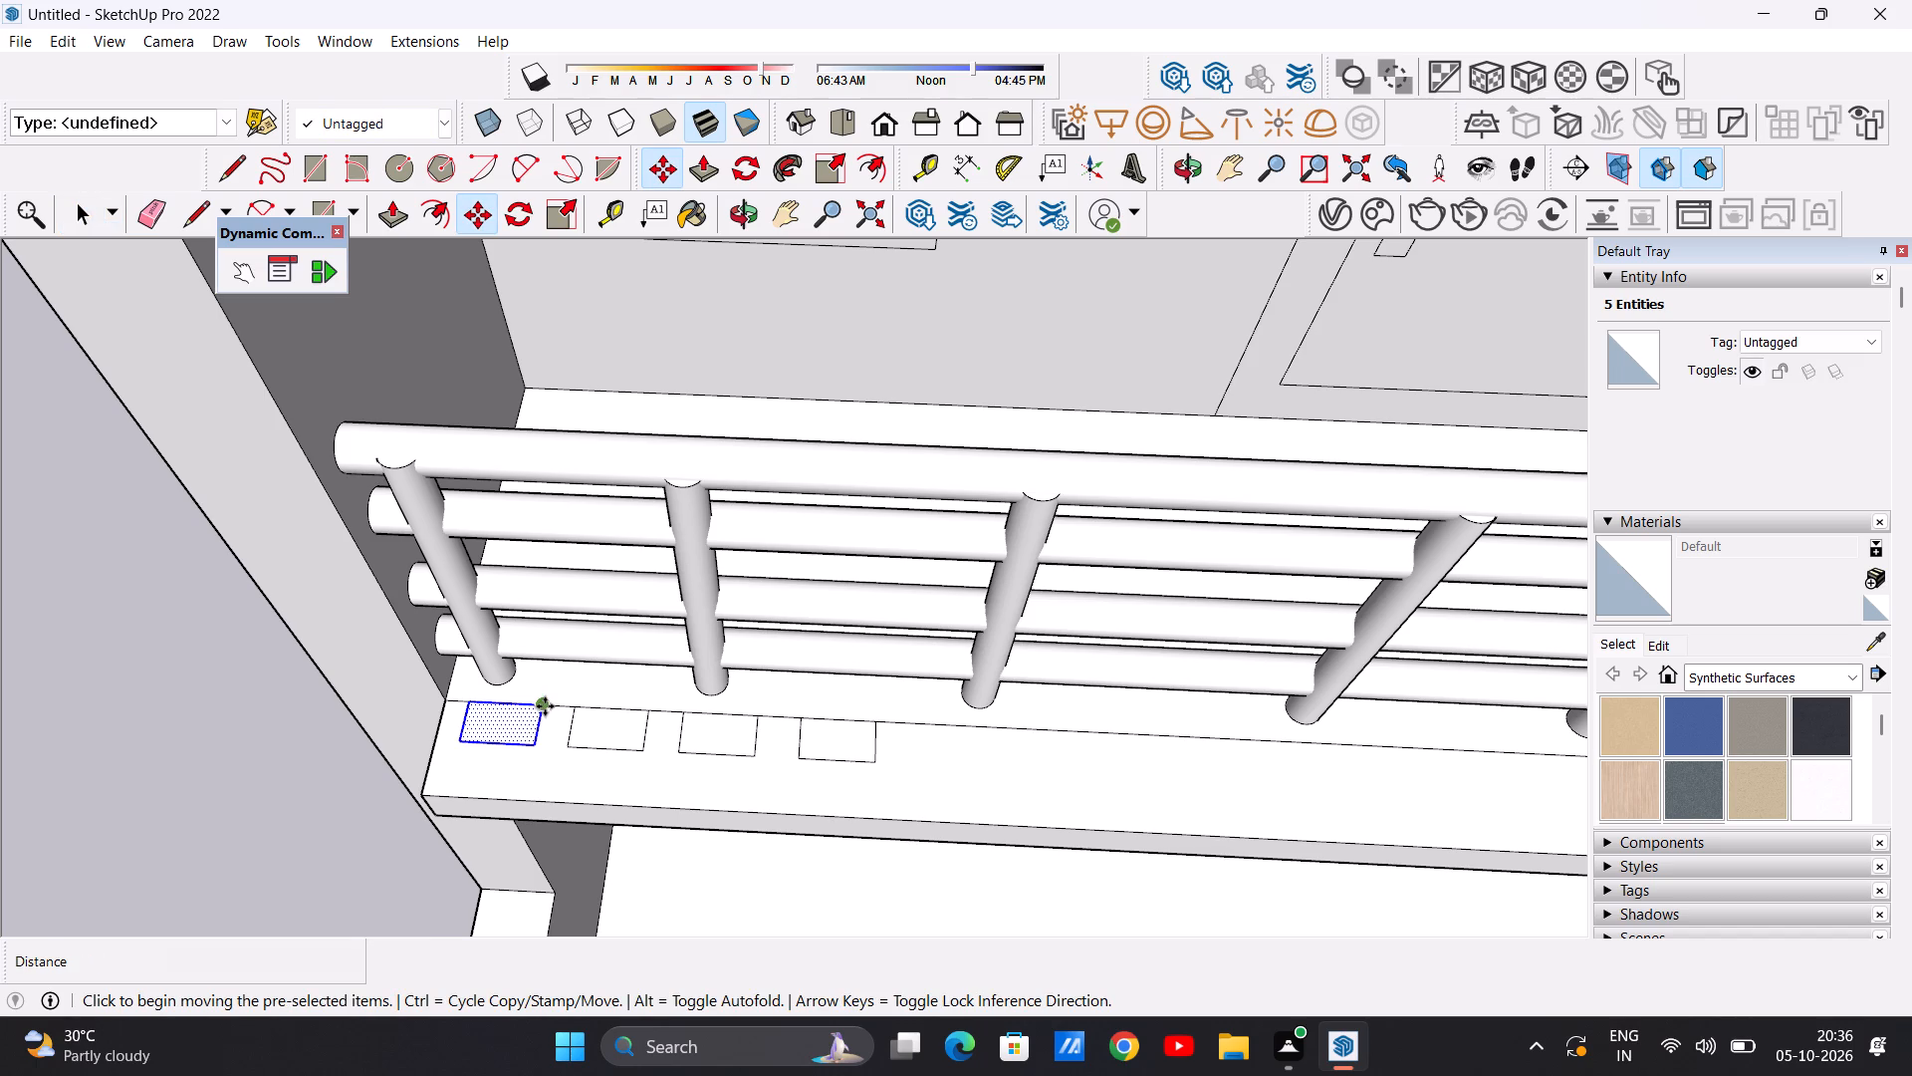
{"action": "left_click", "coordinate": [545, 706]}
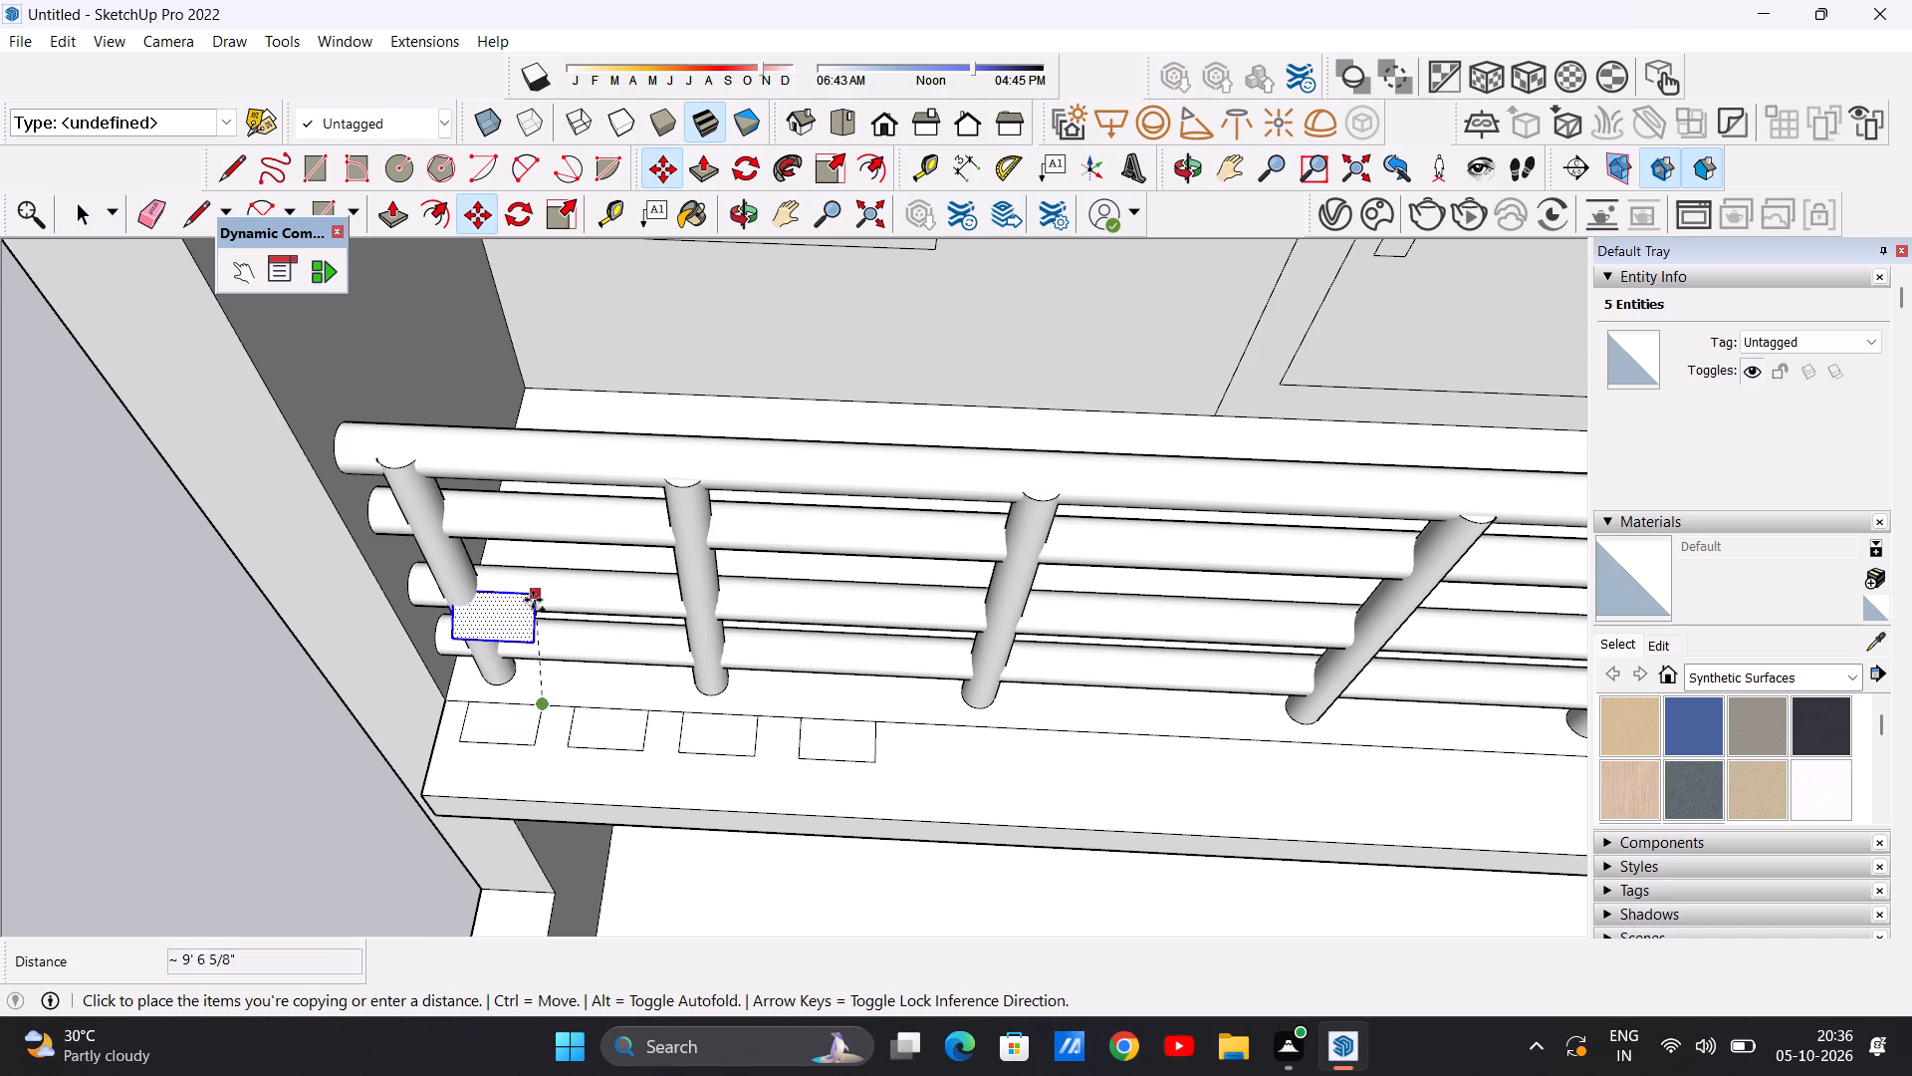
{"action": "scroll", "coordinate": [519, 605], "scroll_direction": "down", "scroll_amount": 13}
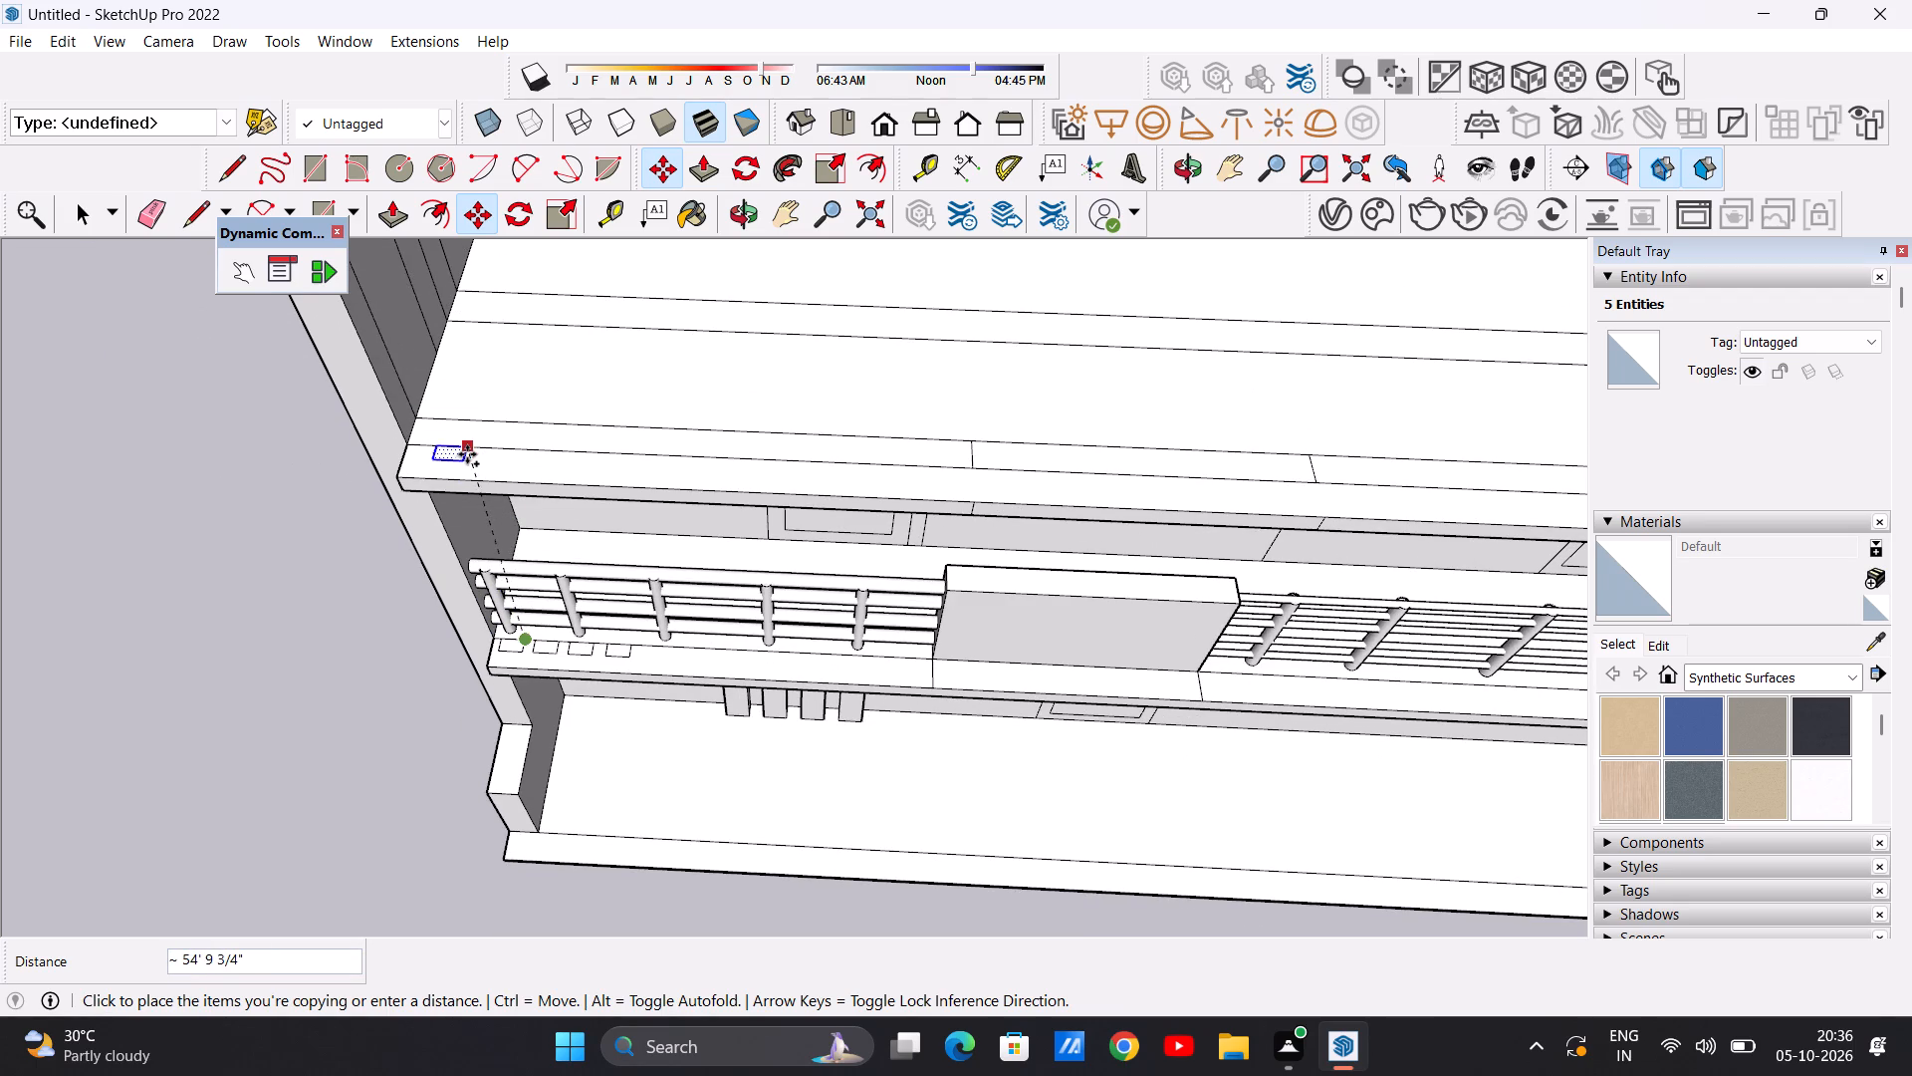
{"action": "scroll", "coordinate": [467, 454], "scroll_direction": "up", "scroll_amount": 4}
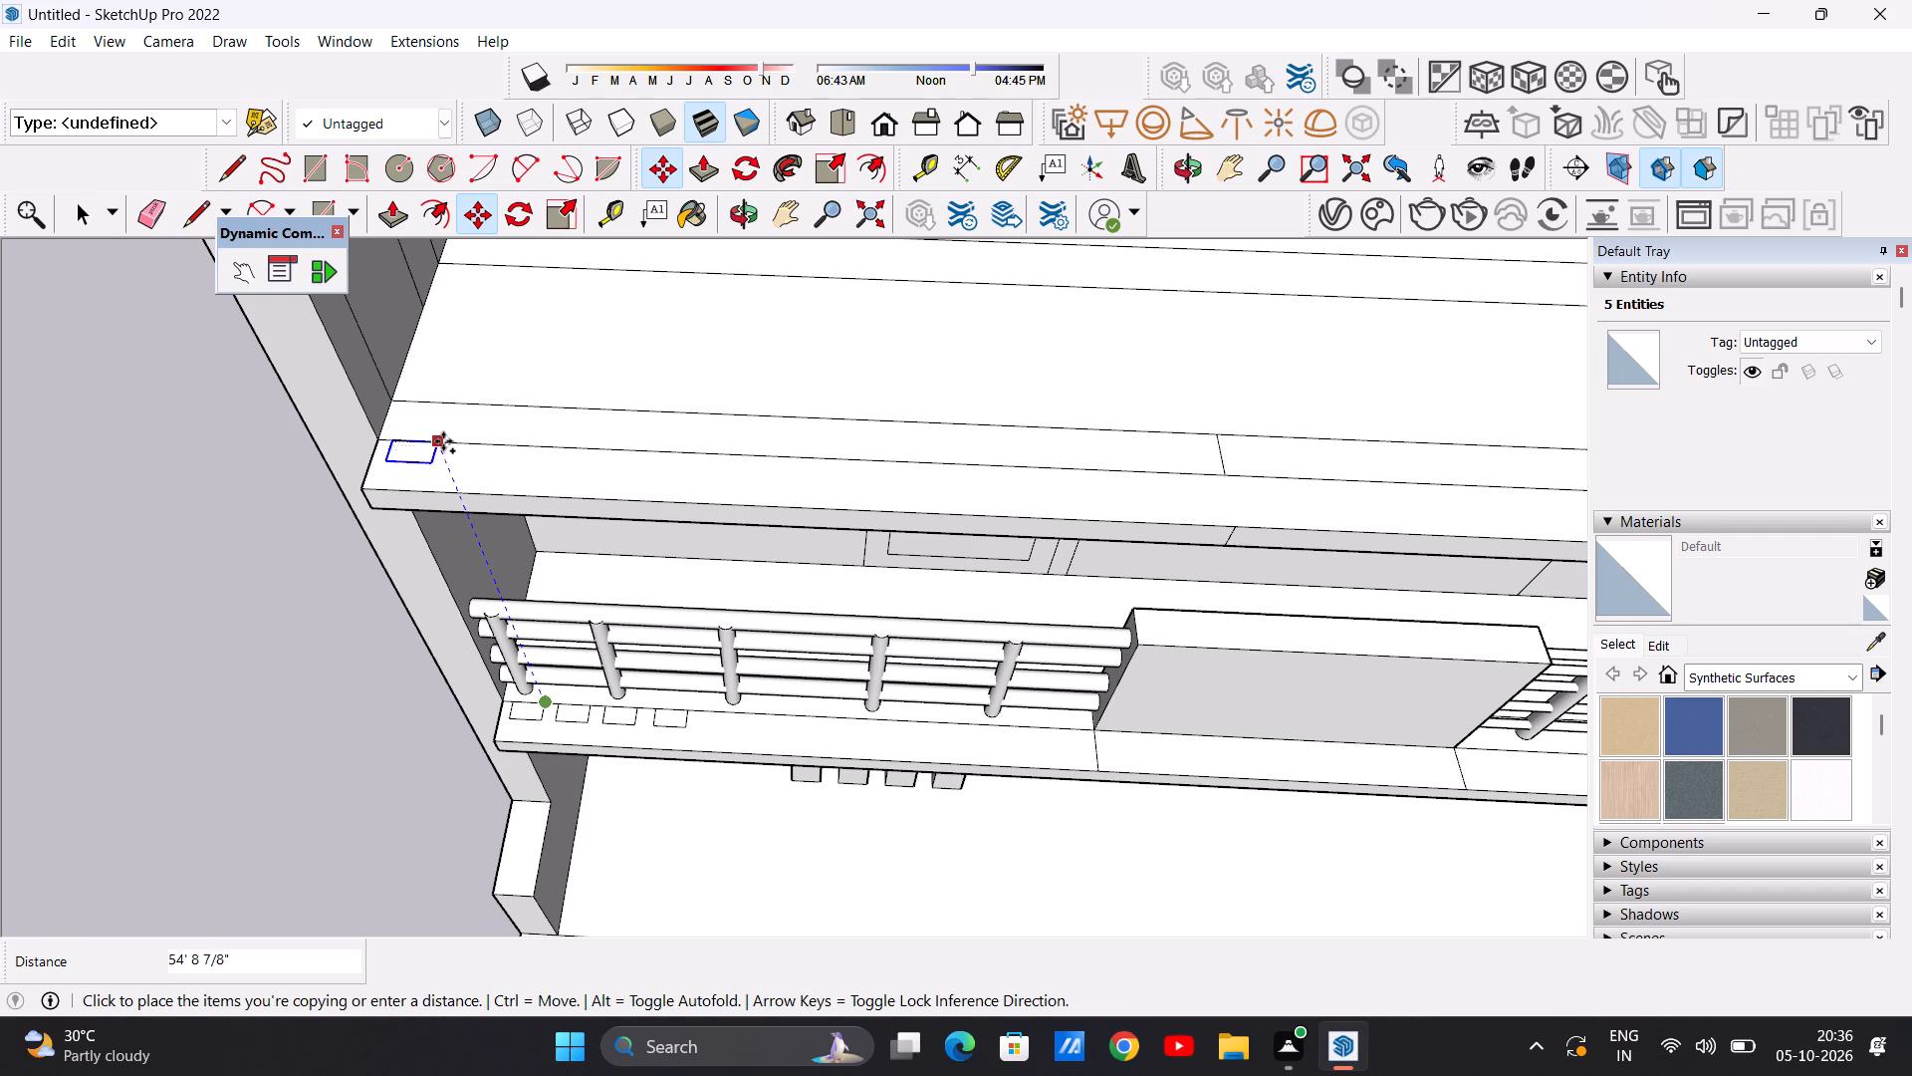
{"action": "left_click", "coordinate": [447, 441]}
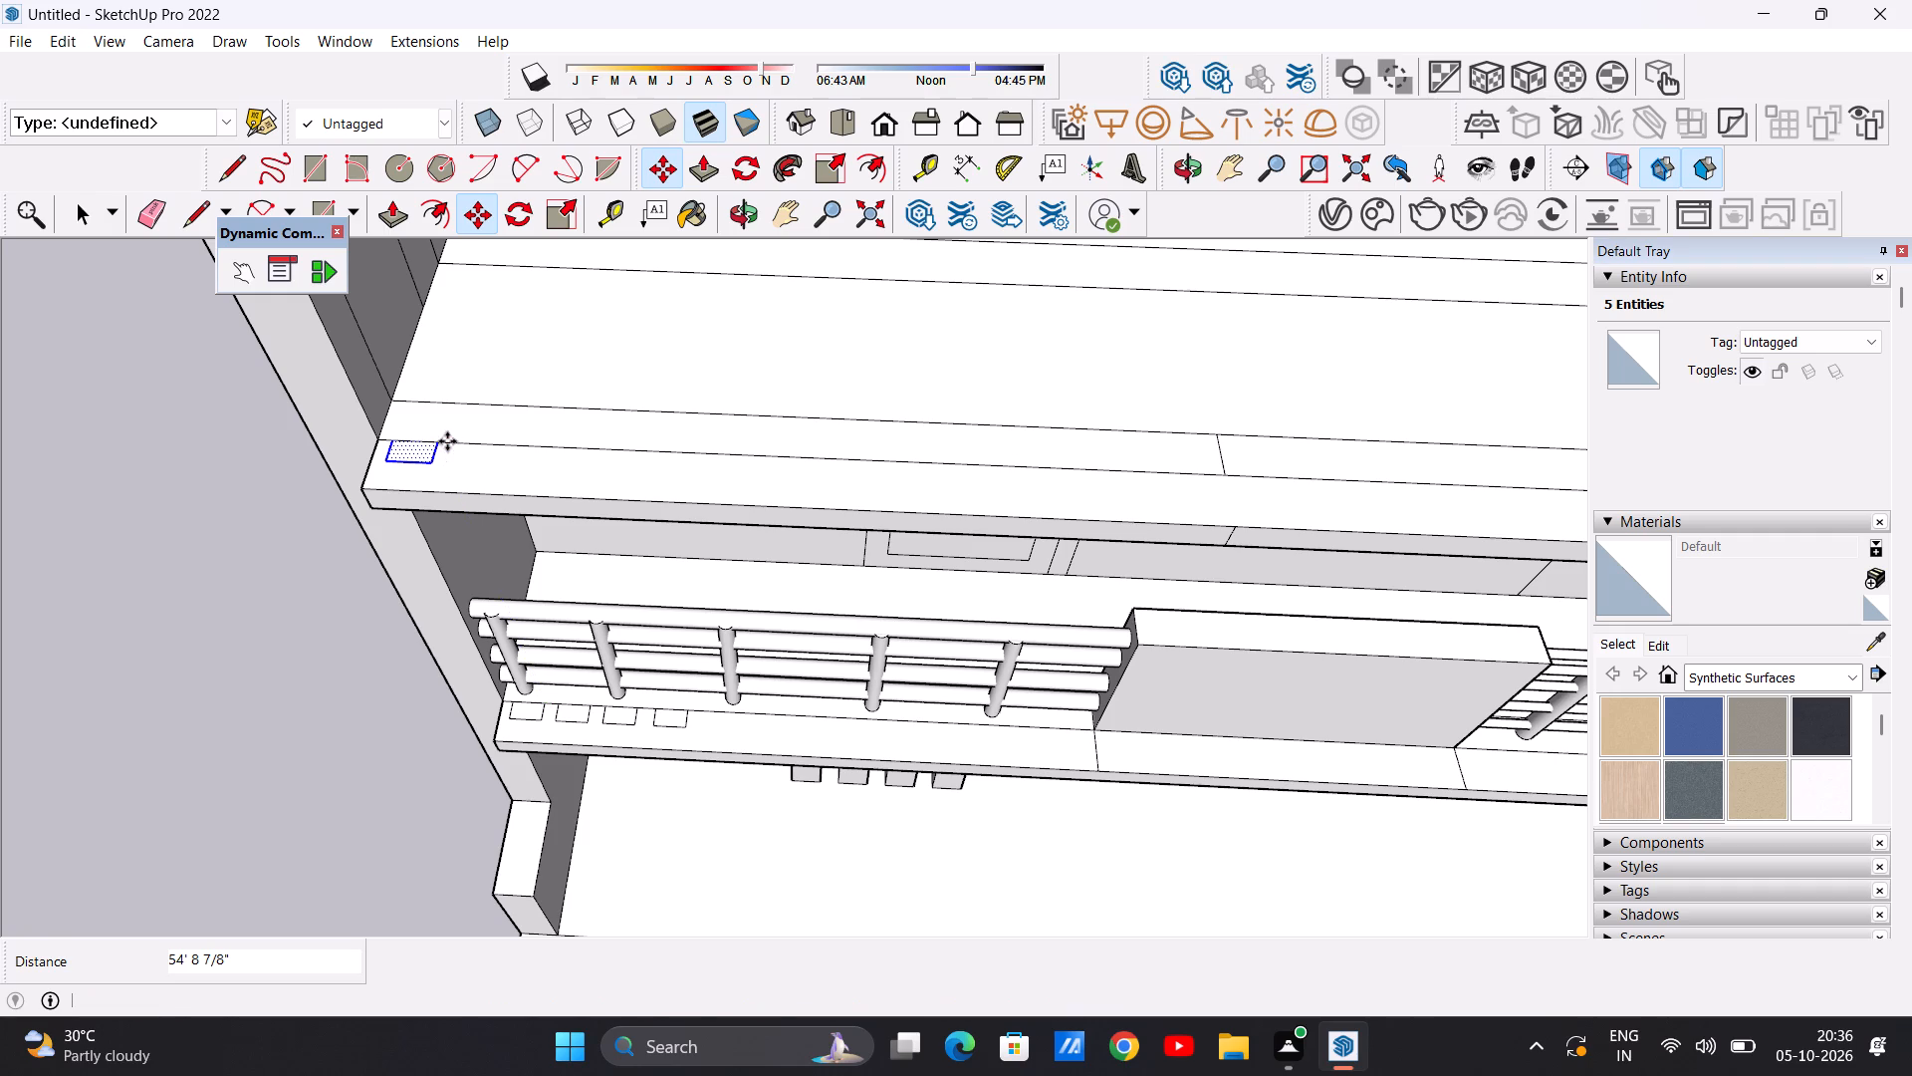
Copy the rectangle three more times along the roof slab's front strip, spaced about 6' 3" apart, for a row of four.
{"action": "scroll", "coordinate": [420, 446], "scroll_direction": "up", "scroll_amount": 11}
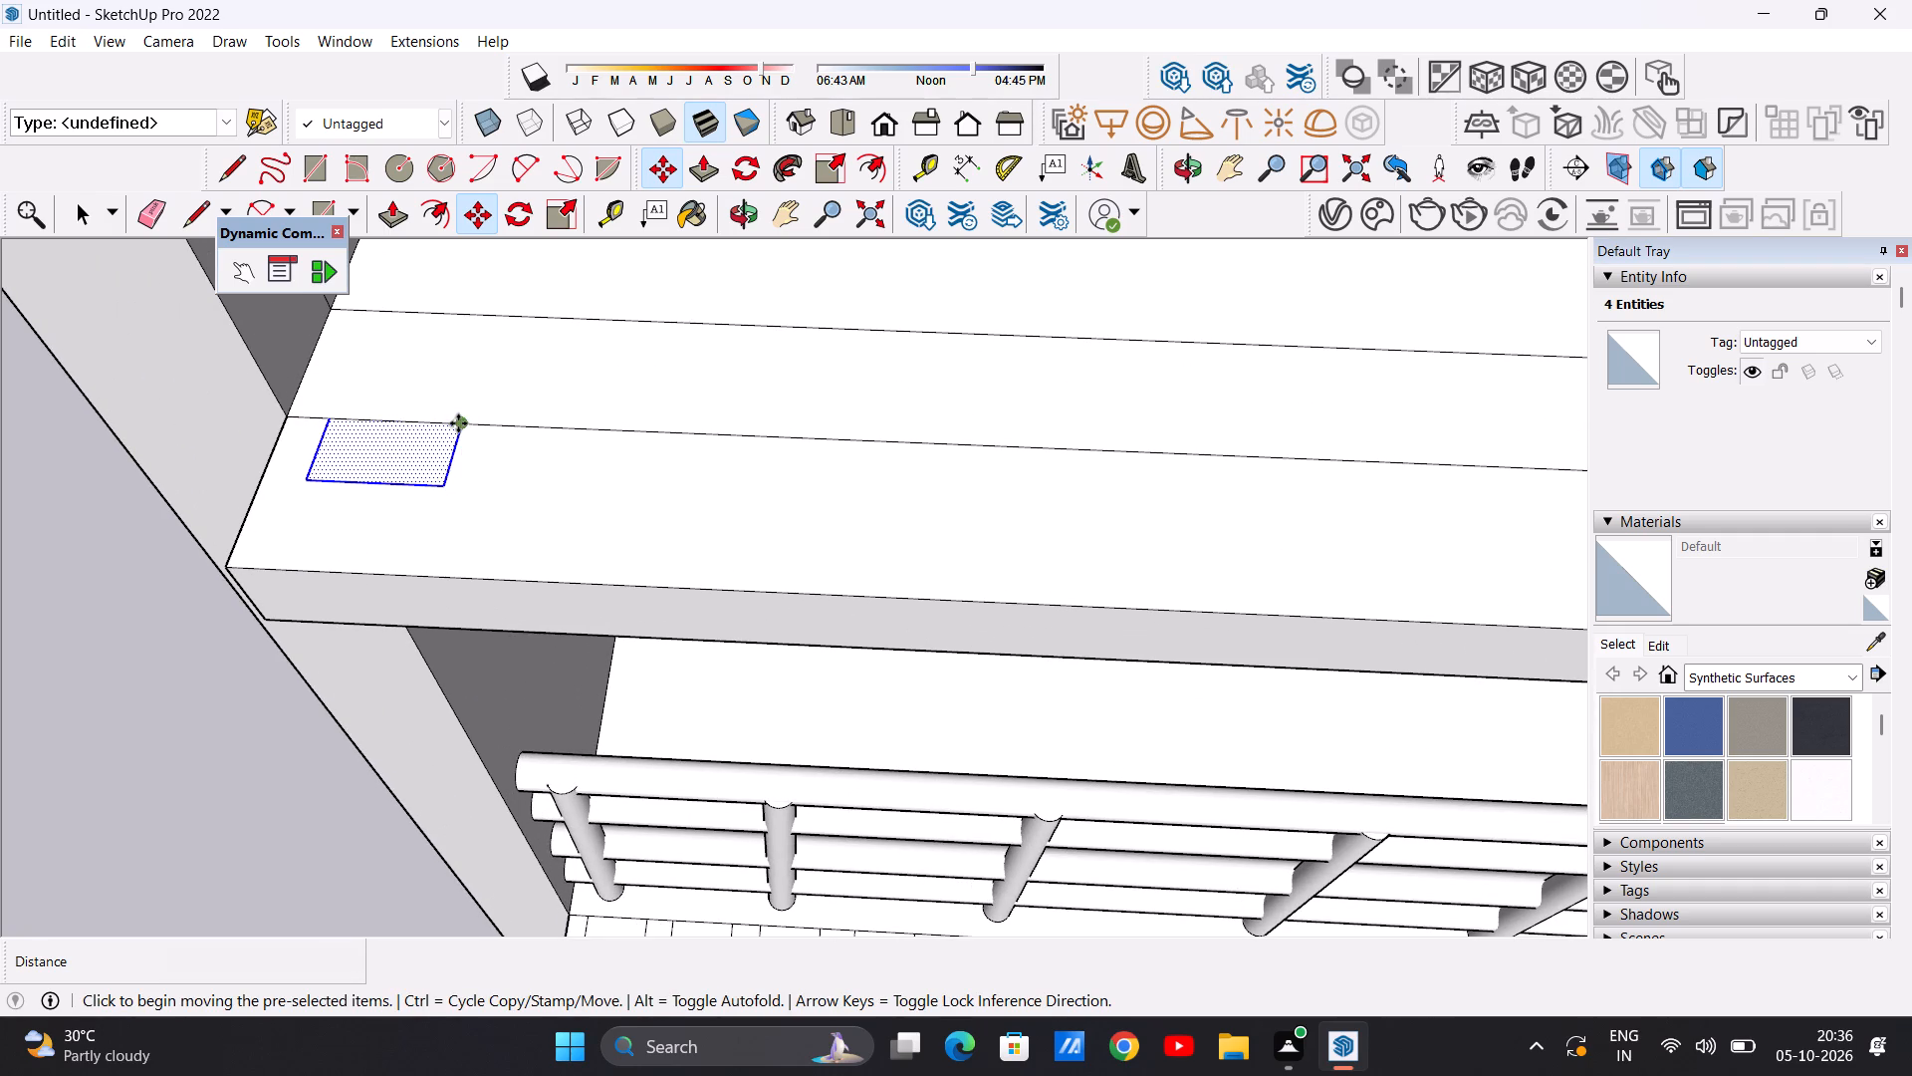
{"action": "left_click", "coordinate": [458, 423]}
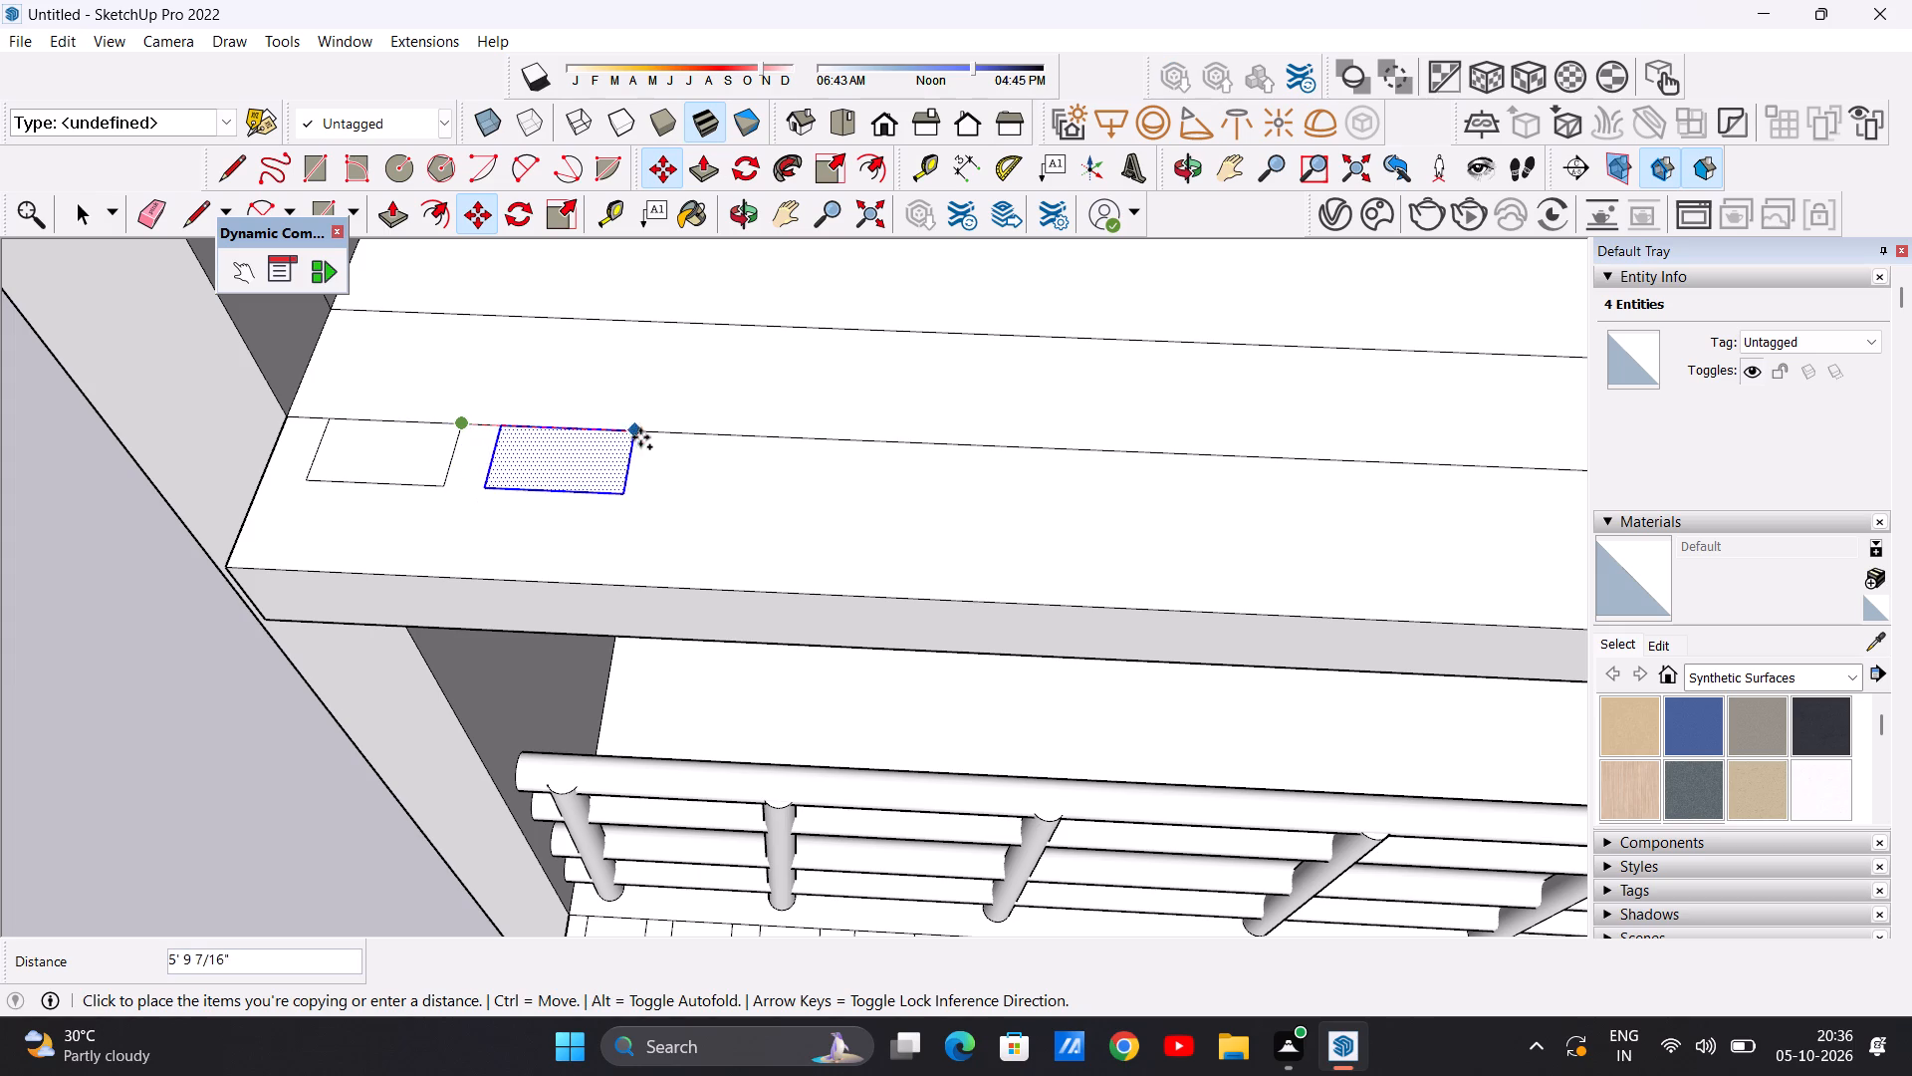
{"action": "left_click", "coordinate": [650, 431]}
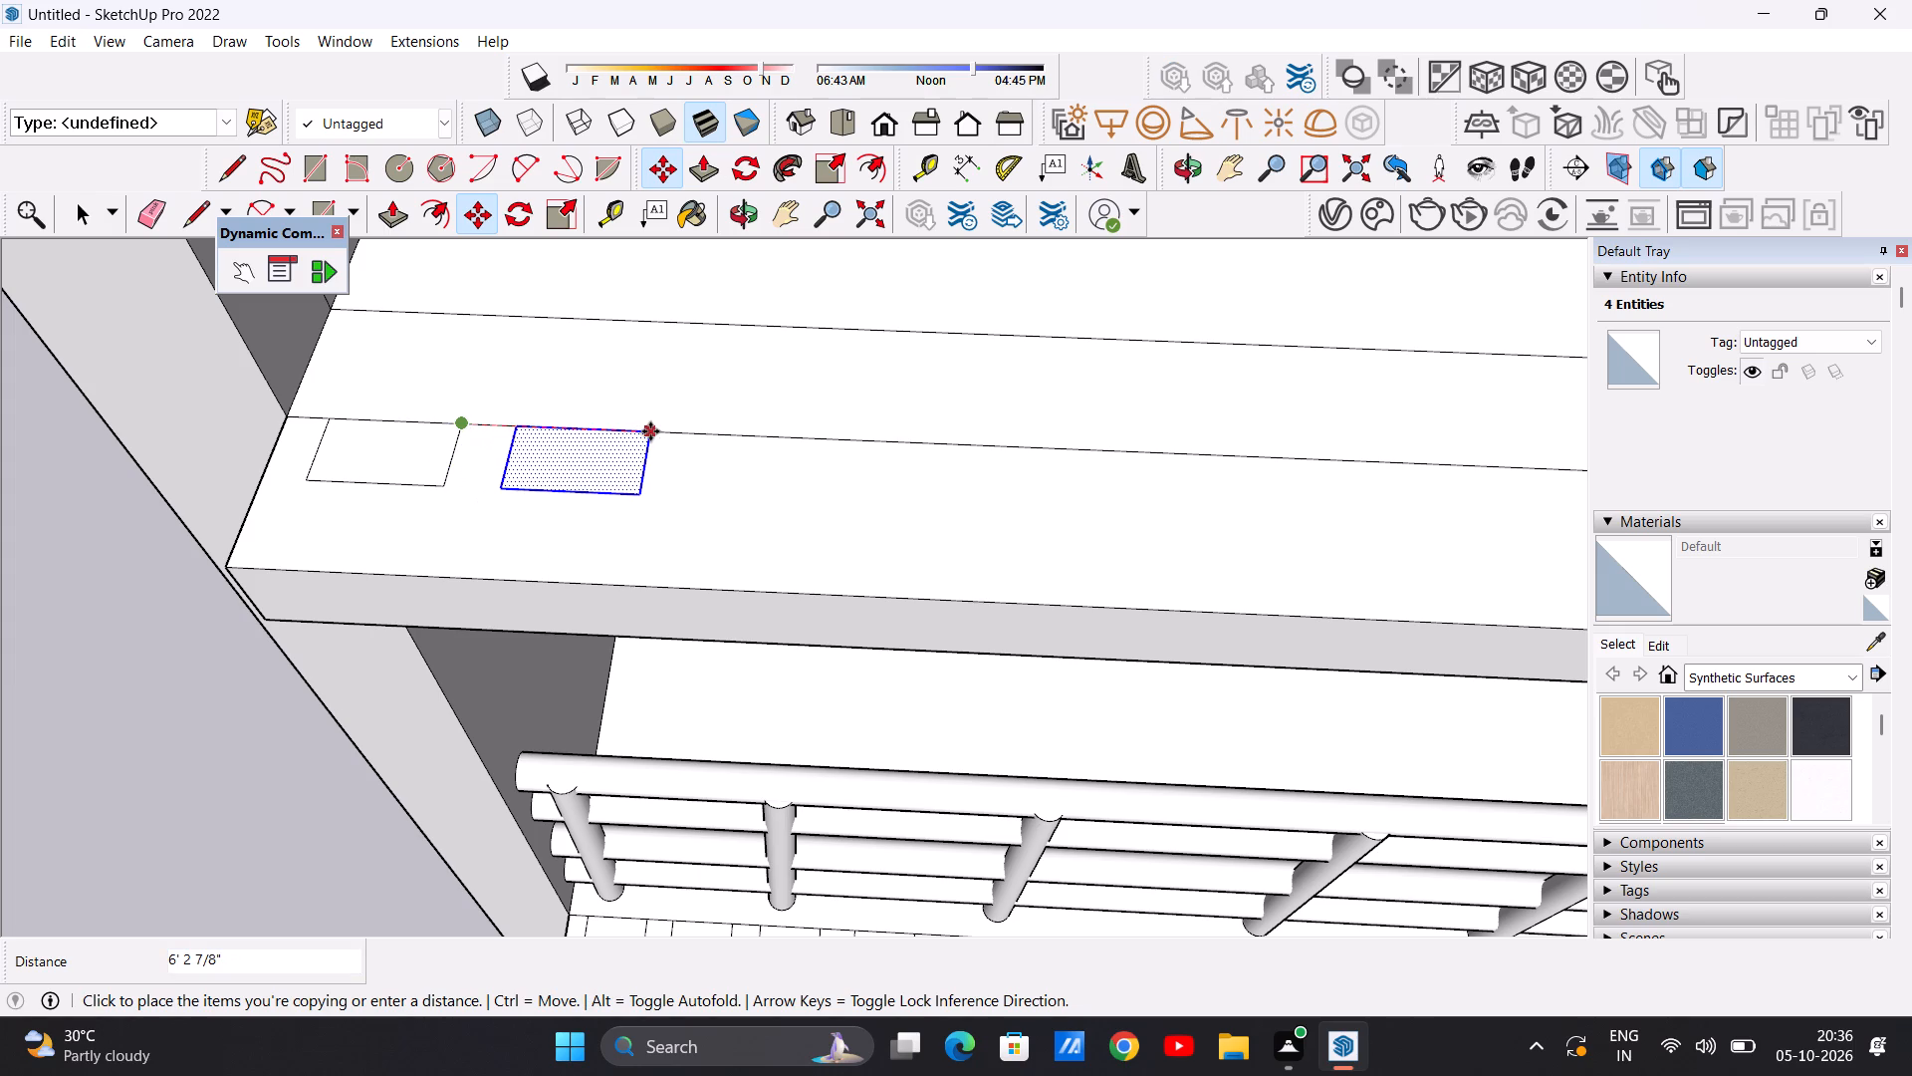
{"action": "left_click", "coordinate": [650, 427]}
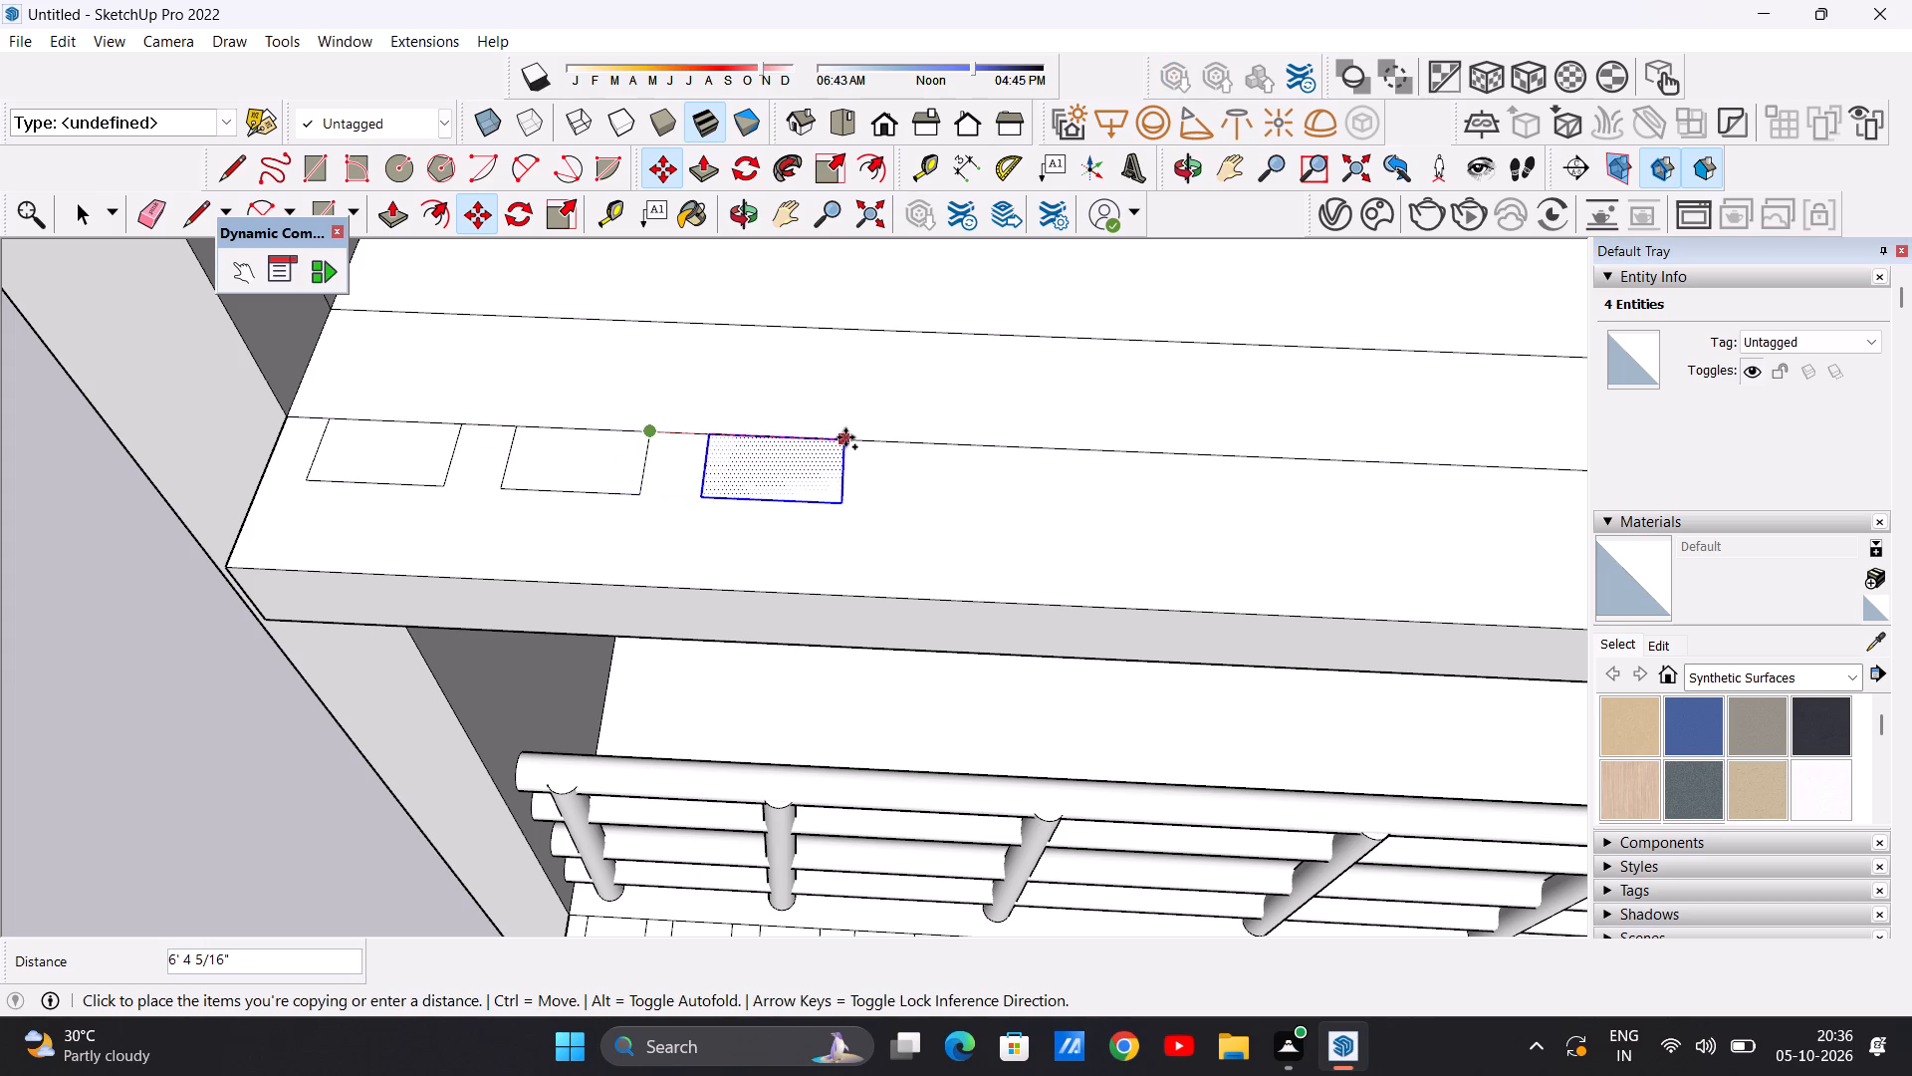
{"action": "left_click", "coordinate": [843, 437]}
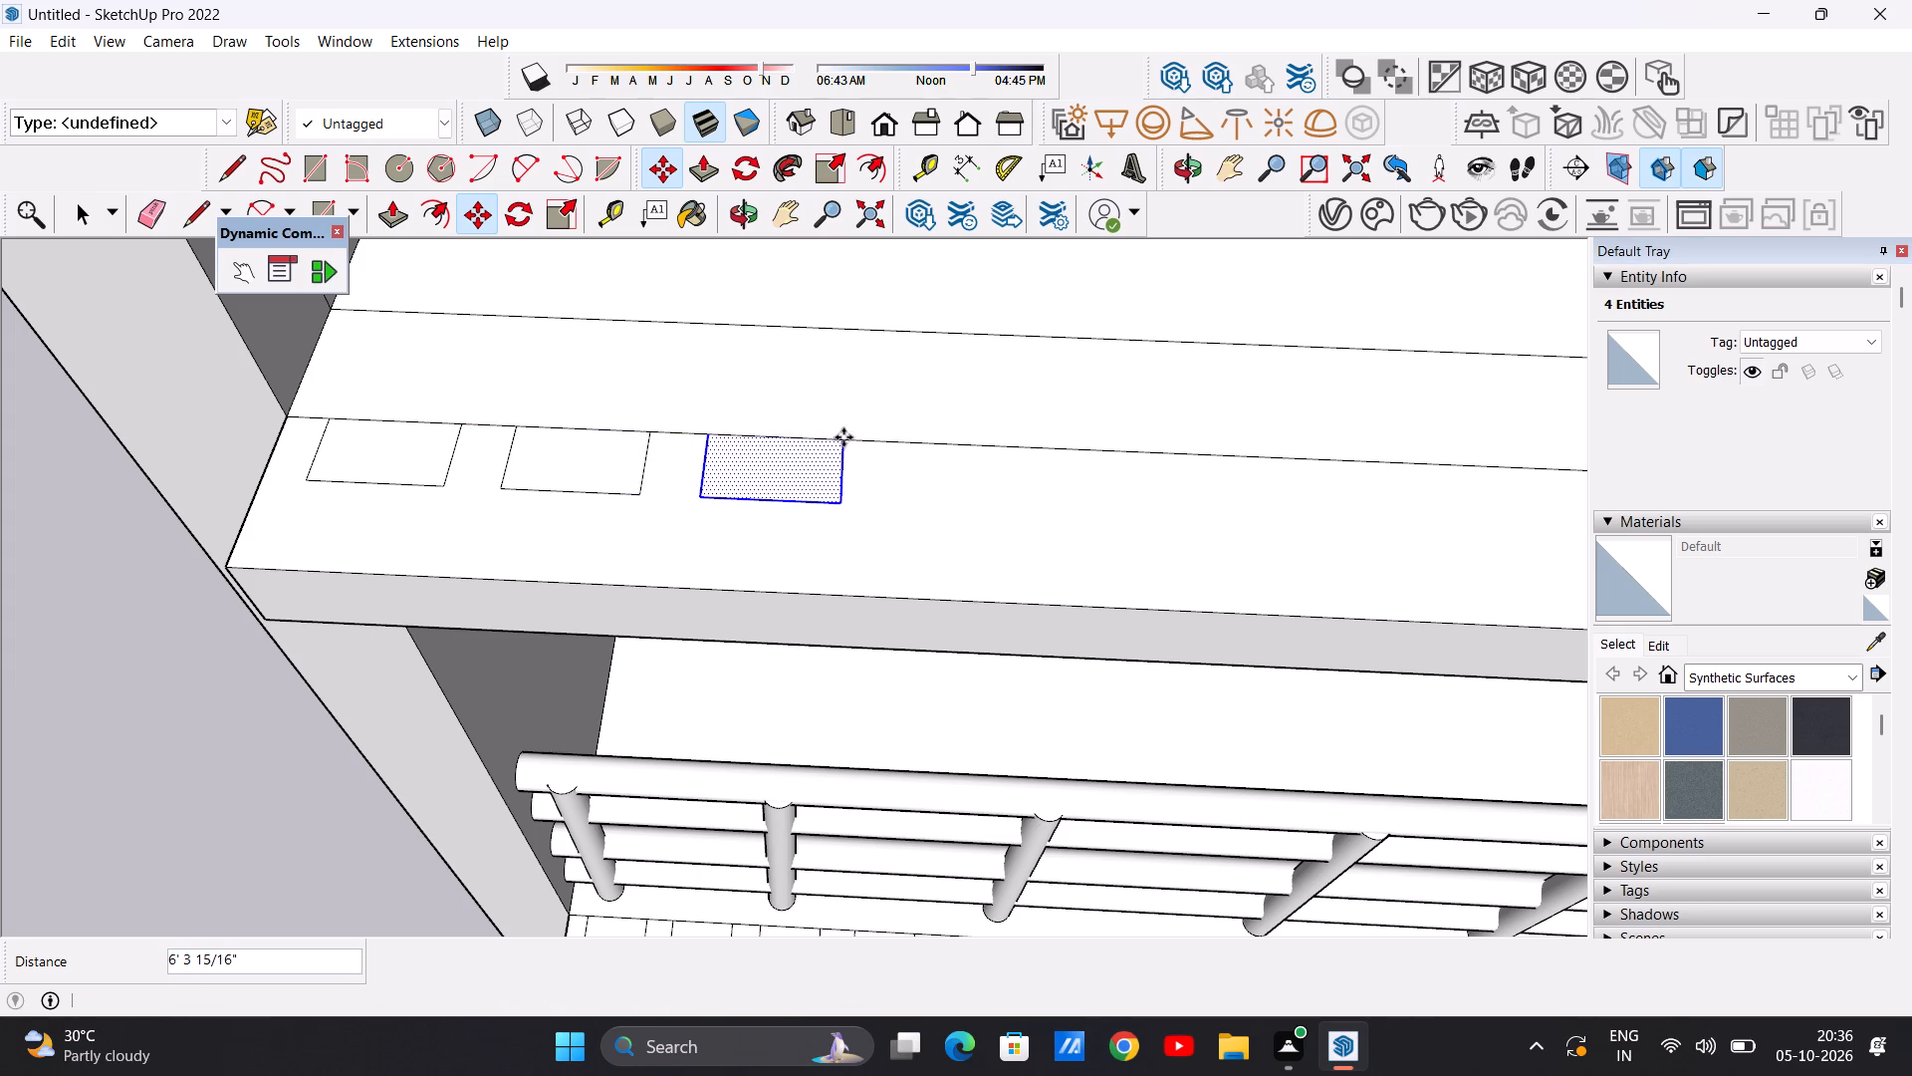
{"action": "left_click", "coordinate": [844, 440]}
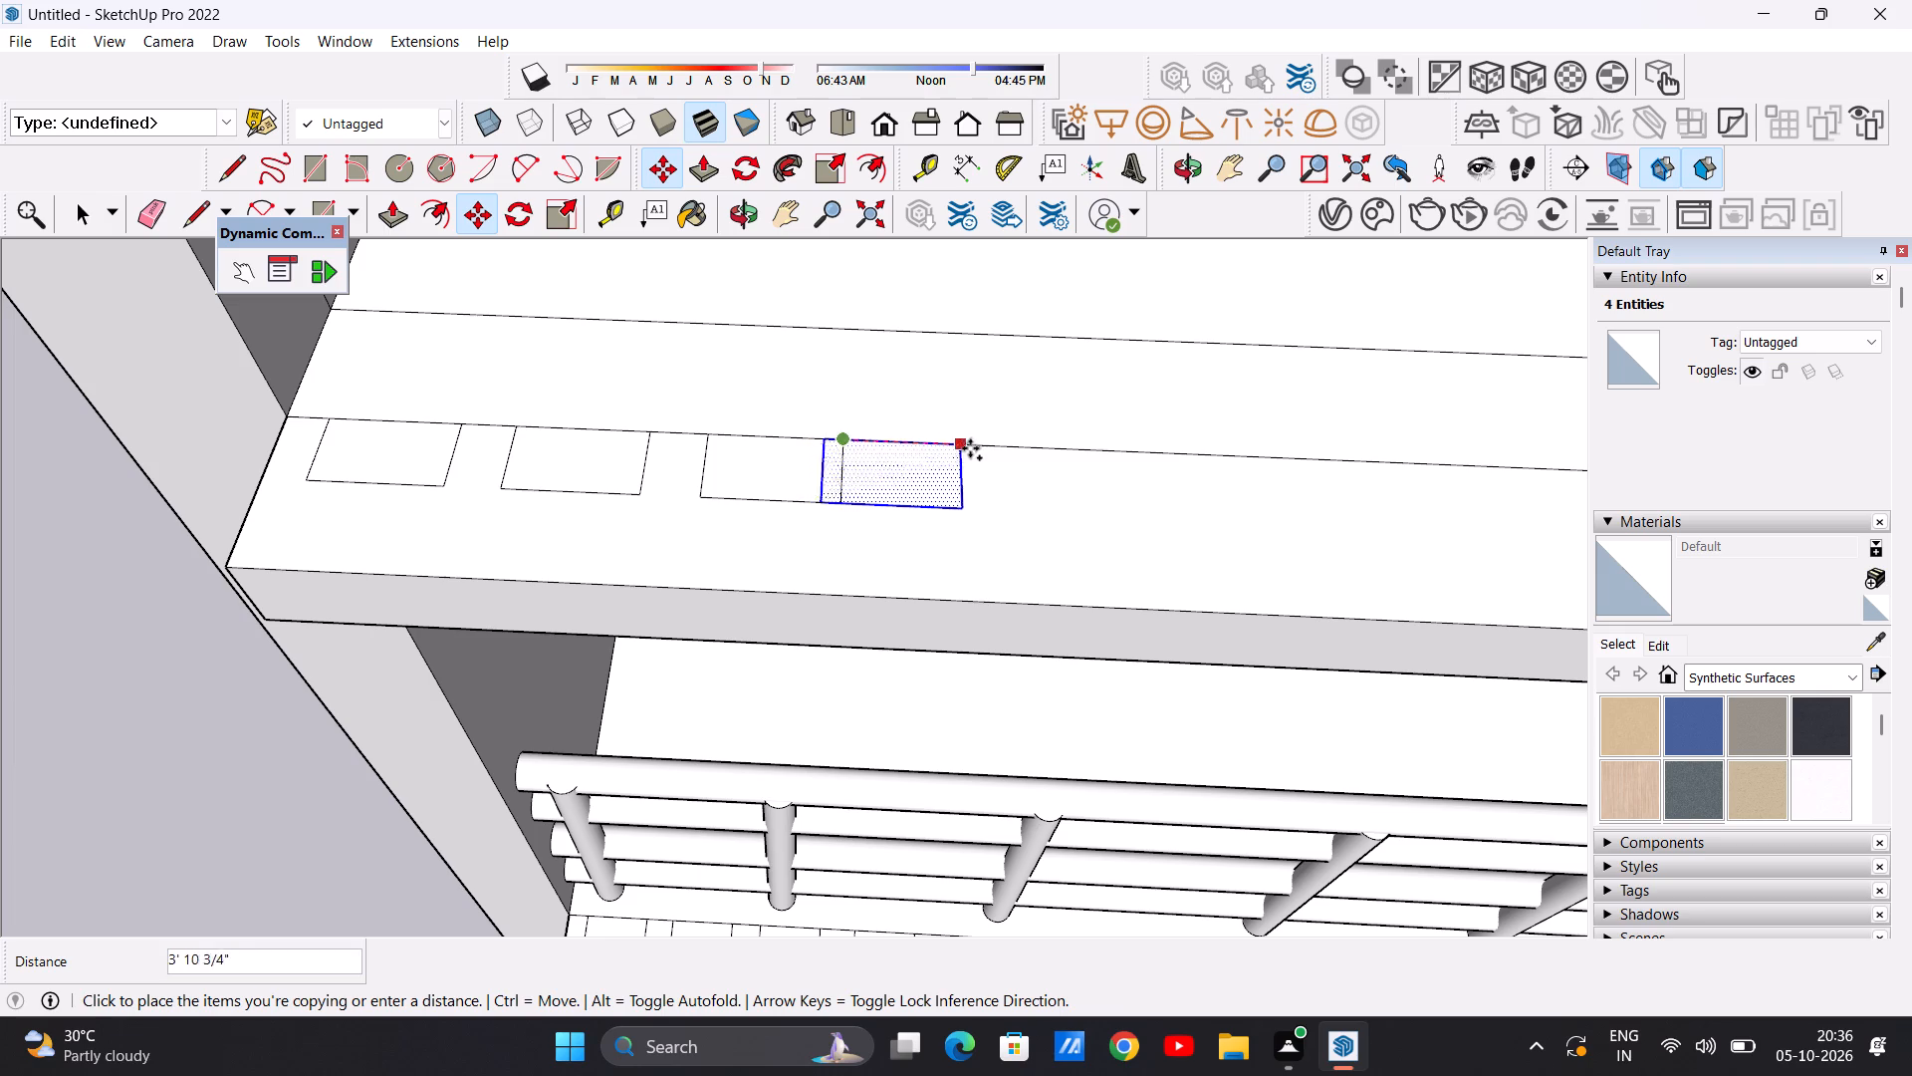
{"action": "left_click", "coordinate": [1036, 454]}
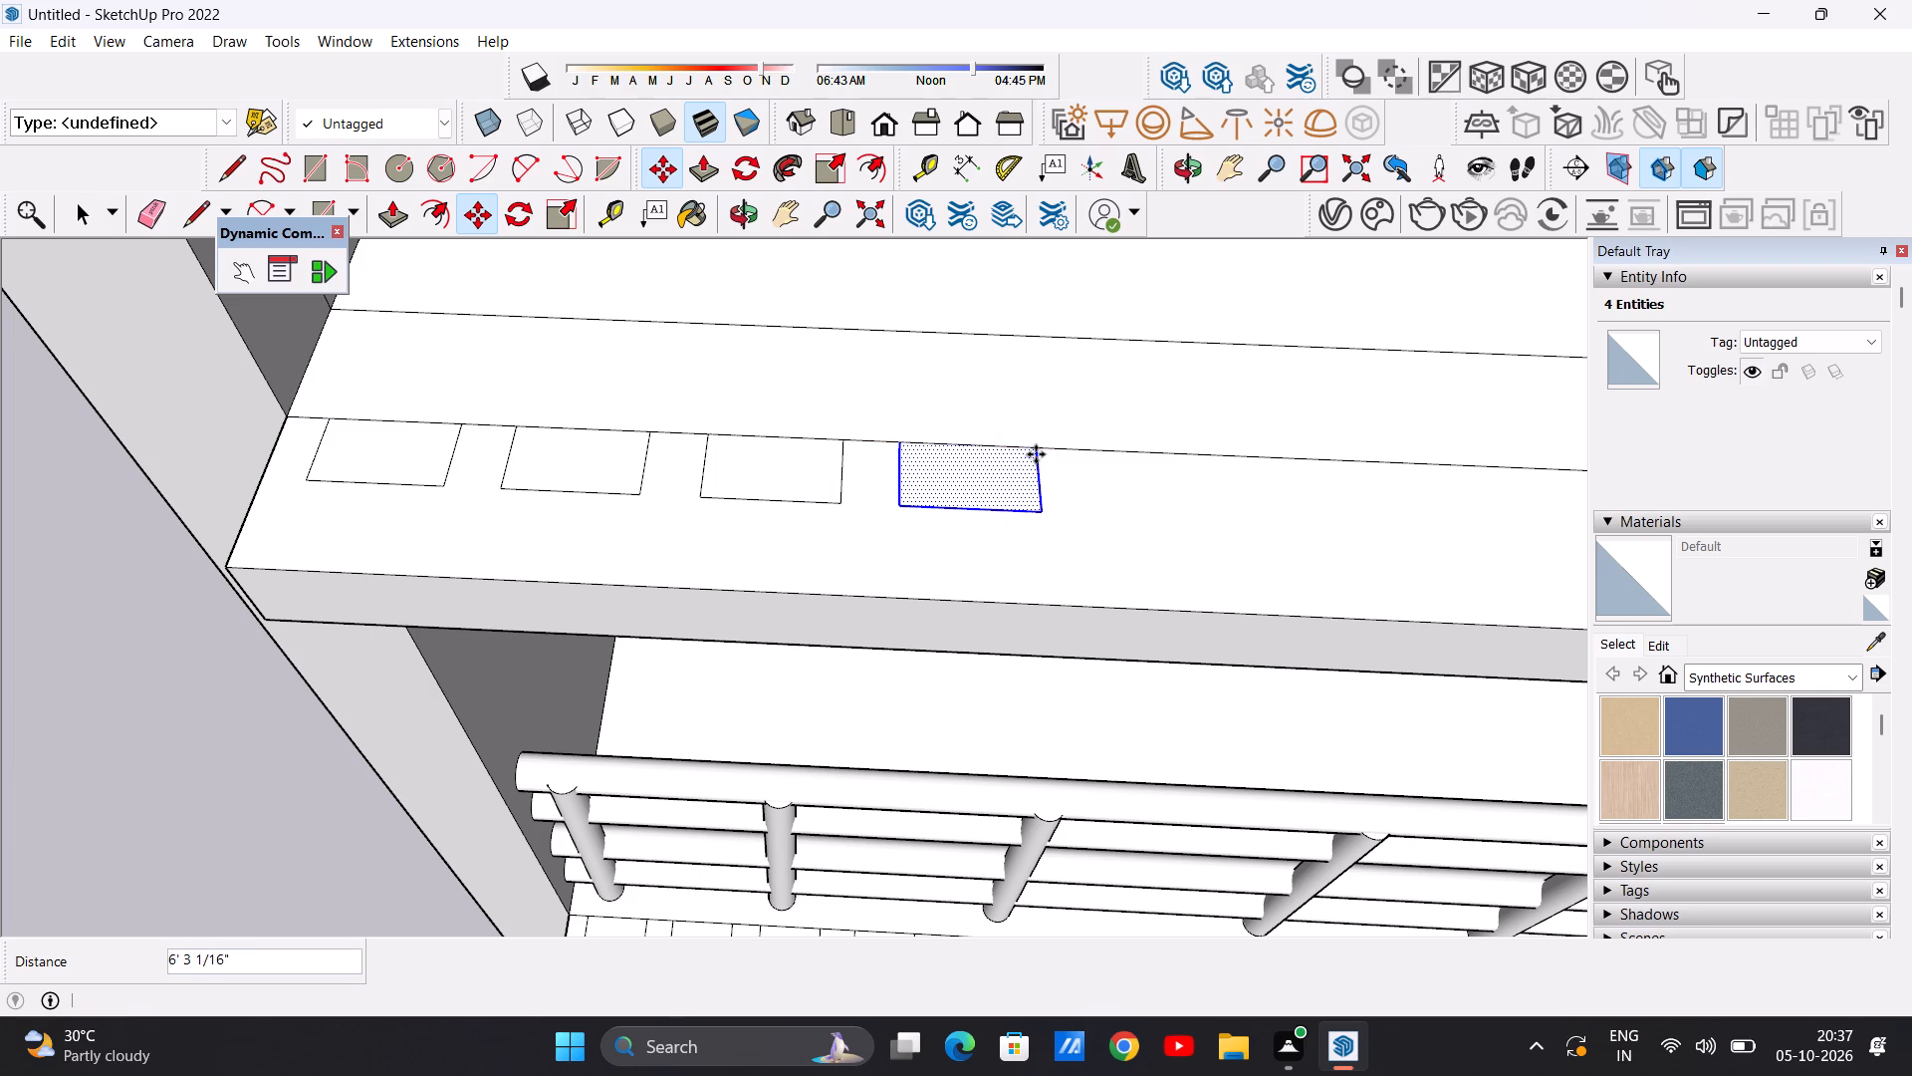
{"action": "key", "text": "space"}
{"action": "scroll", "coordinate": [747, 466], "scroll_direction": "down", "scroll_amount": 14}
{"action": "left_click", "coordinate": [428, 542]}
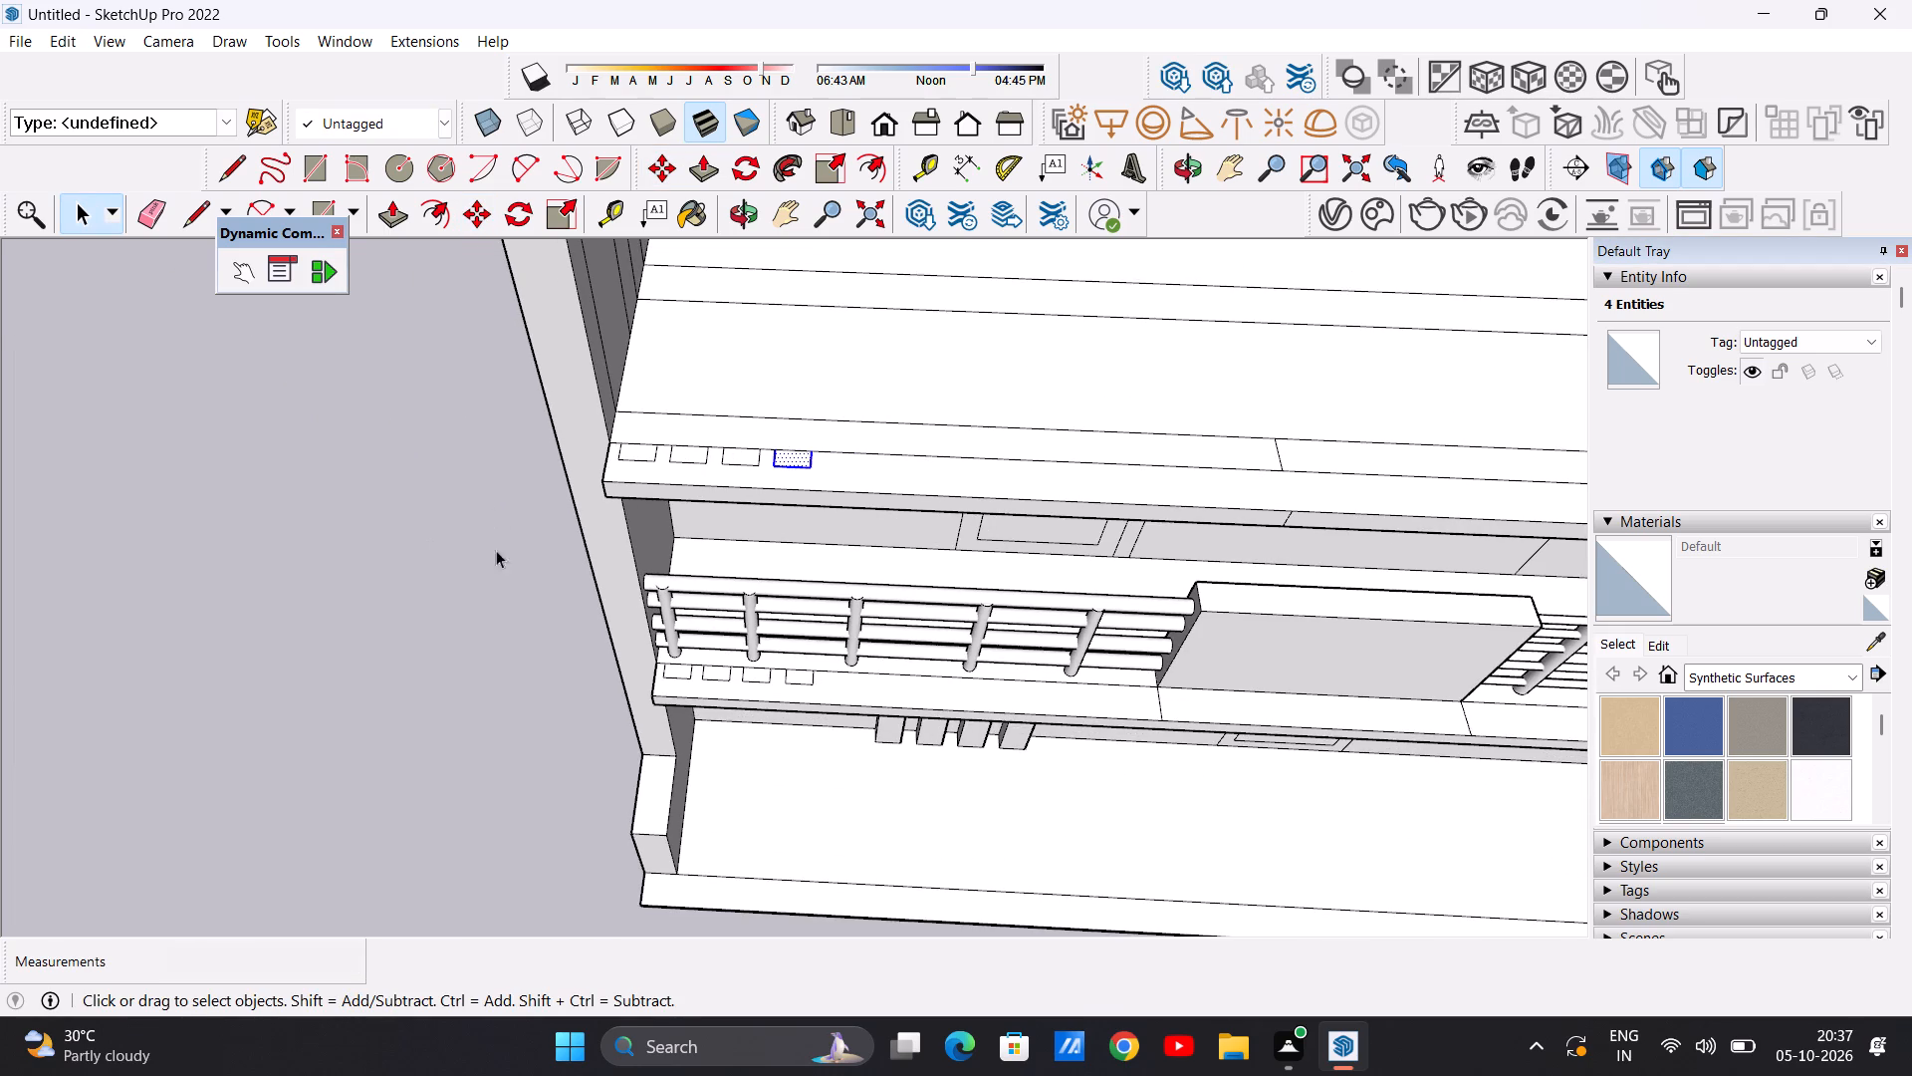
Erase the two vertical seam lines on the inner face of the upper floor's back wall.
{"action": "scroll", "coordinate": [563, 588], "scroll_direction": "down", "scroll_amount": 8}
{"action": "scroll", "coordinate": [908, 583], "scroll_direction": "down", "scroll_amount": 3}
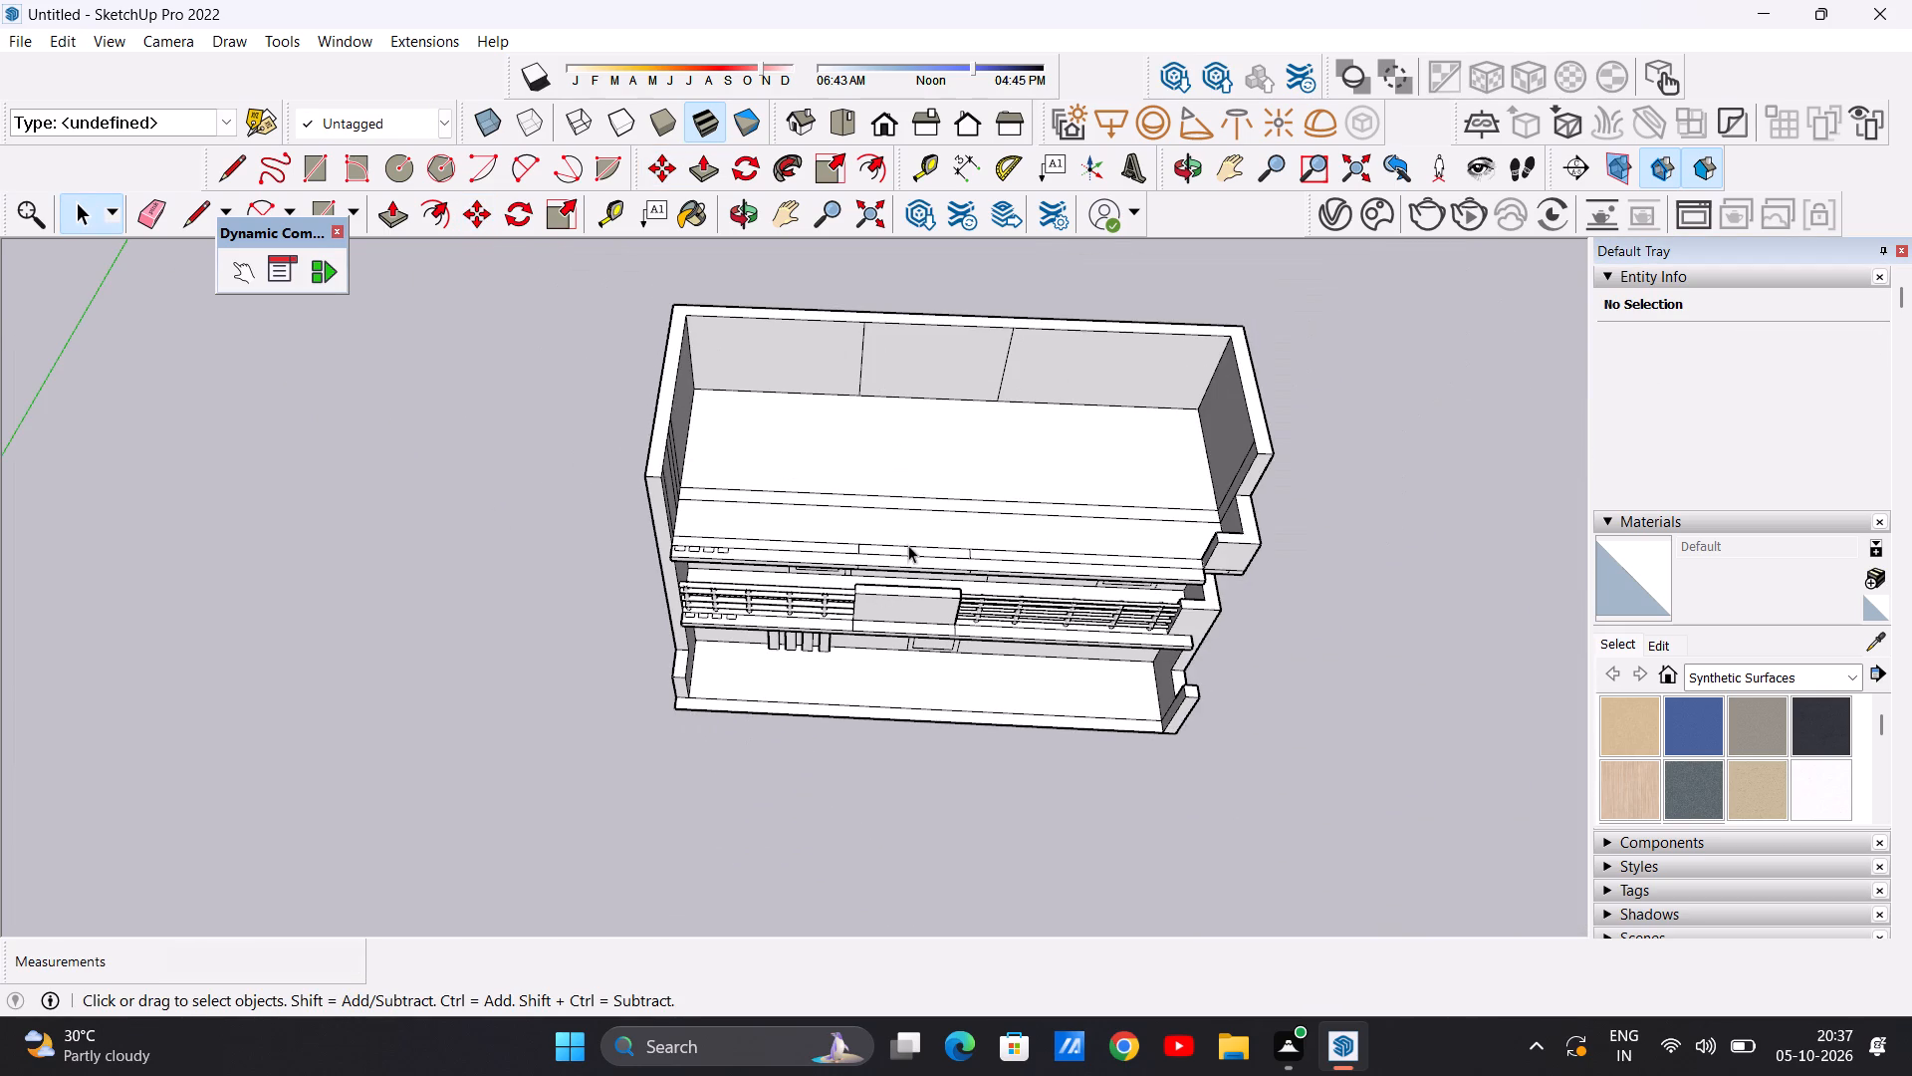
{"action": "scroll", "coordinate": [910, 543], "scroll_direction": "up", "scroll_amount": 7}
{"action": "scroll", "coordinate": [930, 493], "scroll_direction": "down", "scroll_amount": 9}
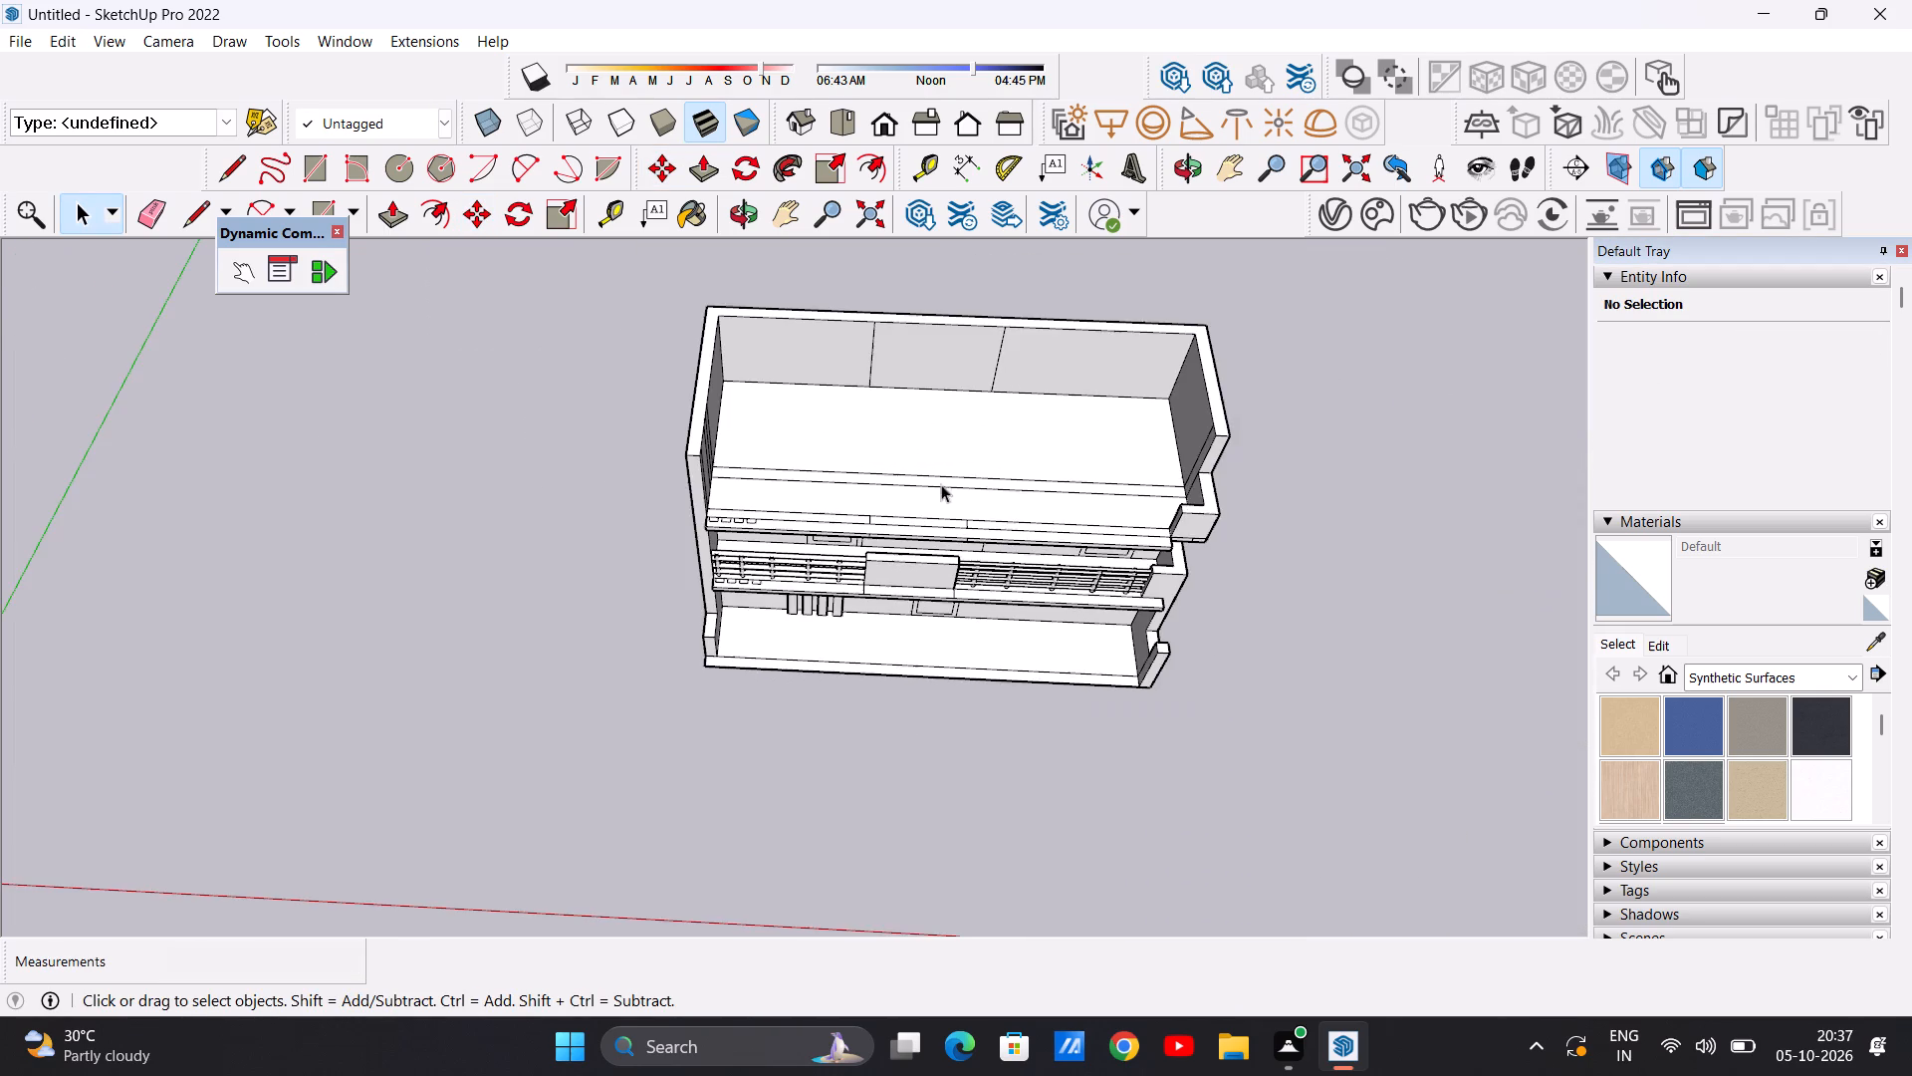
{"action": "scroll", "coordinate": [1183, 488], "scroll_direction": "up", "scroll_amount": 6}
{"action": "scroll", "coordinate": [975, 501], "scroll_direction": "down", "scroll_amount": 5}
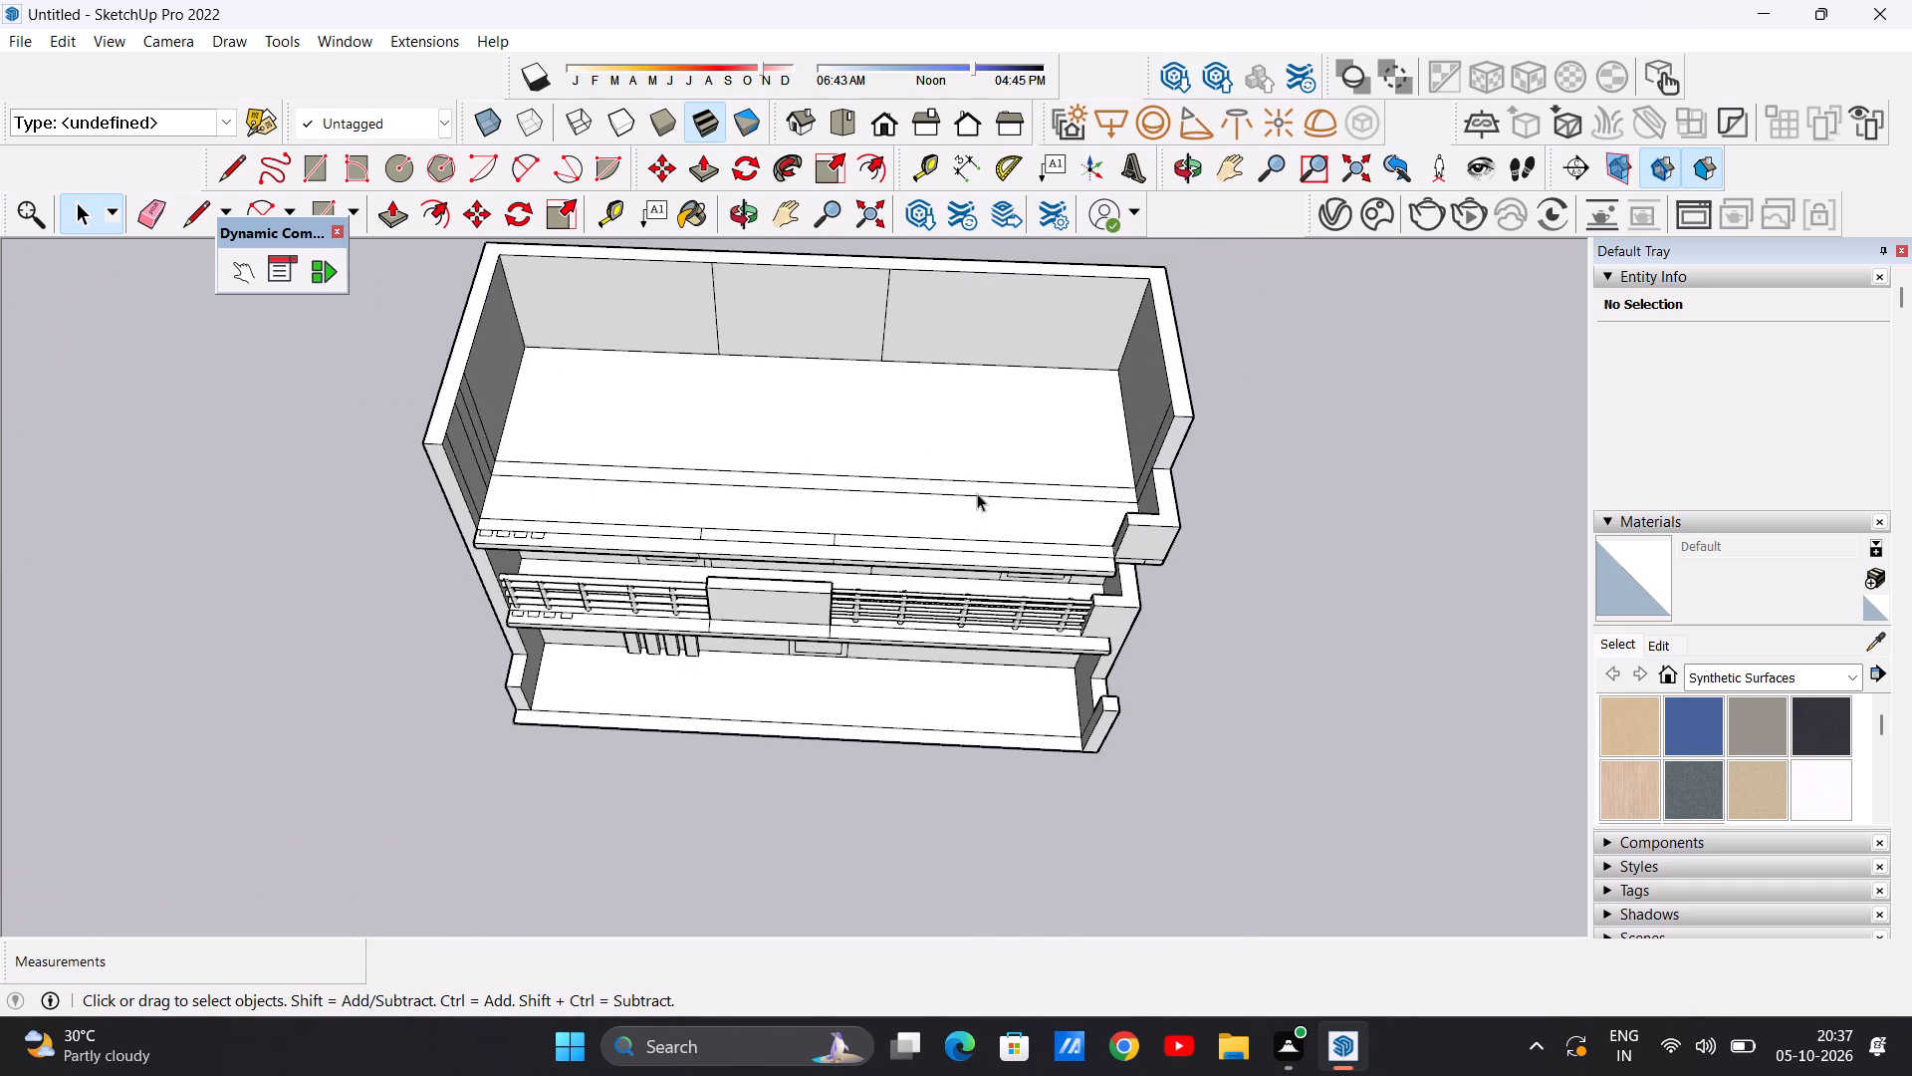
{"action": "scroll", "coordinate": [977, 493], "scroll_direction": "down", "scroll_amount": 2}
{"action": "scroll", "coordinate": [855, 397], "scroll_direction": "up", "scroll_amount": 3}
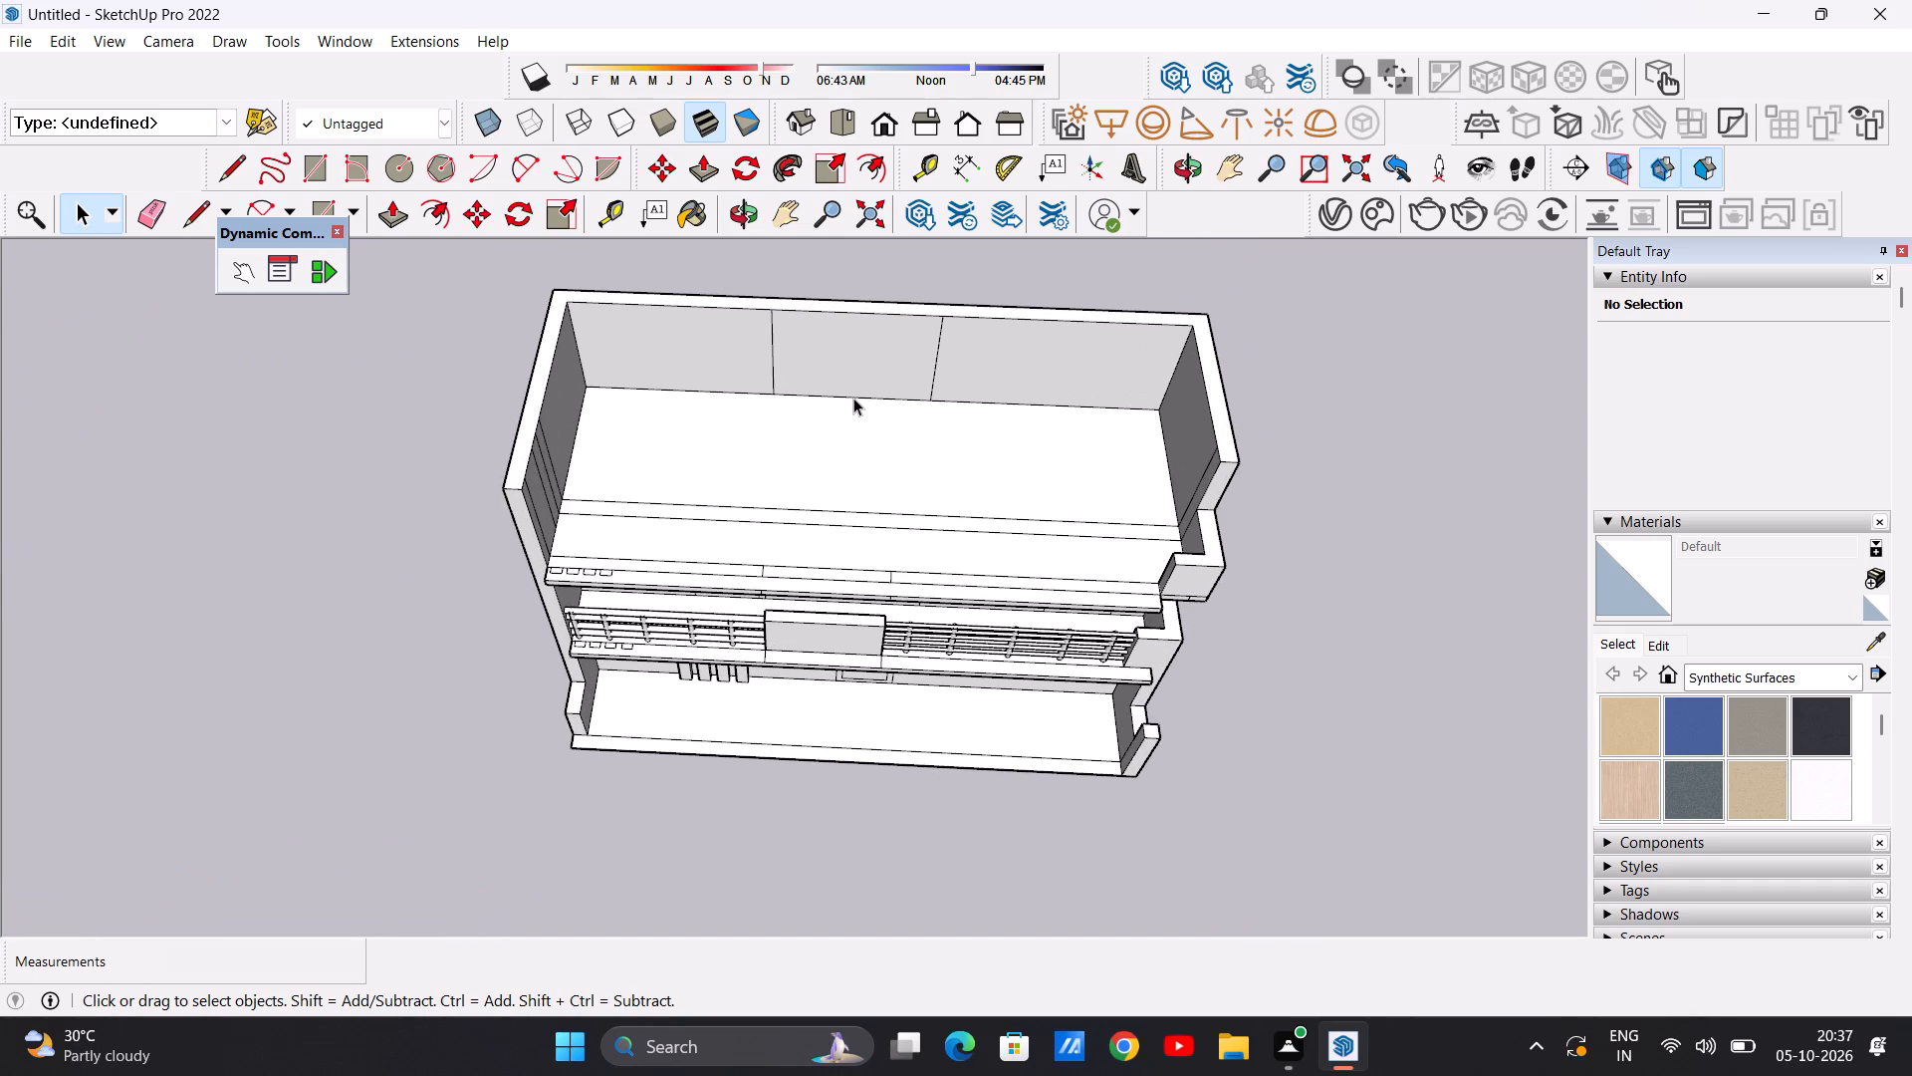
{"action": "key", "text": "e"}
{"action": "scroll", "coordinate": [830, 342], "scroll_direction": "up", "scroll_amount": 6}
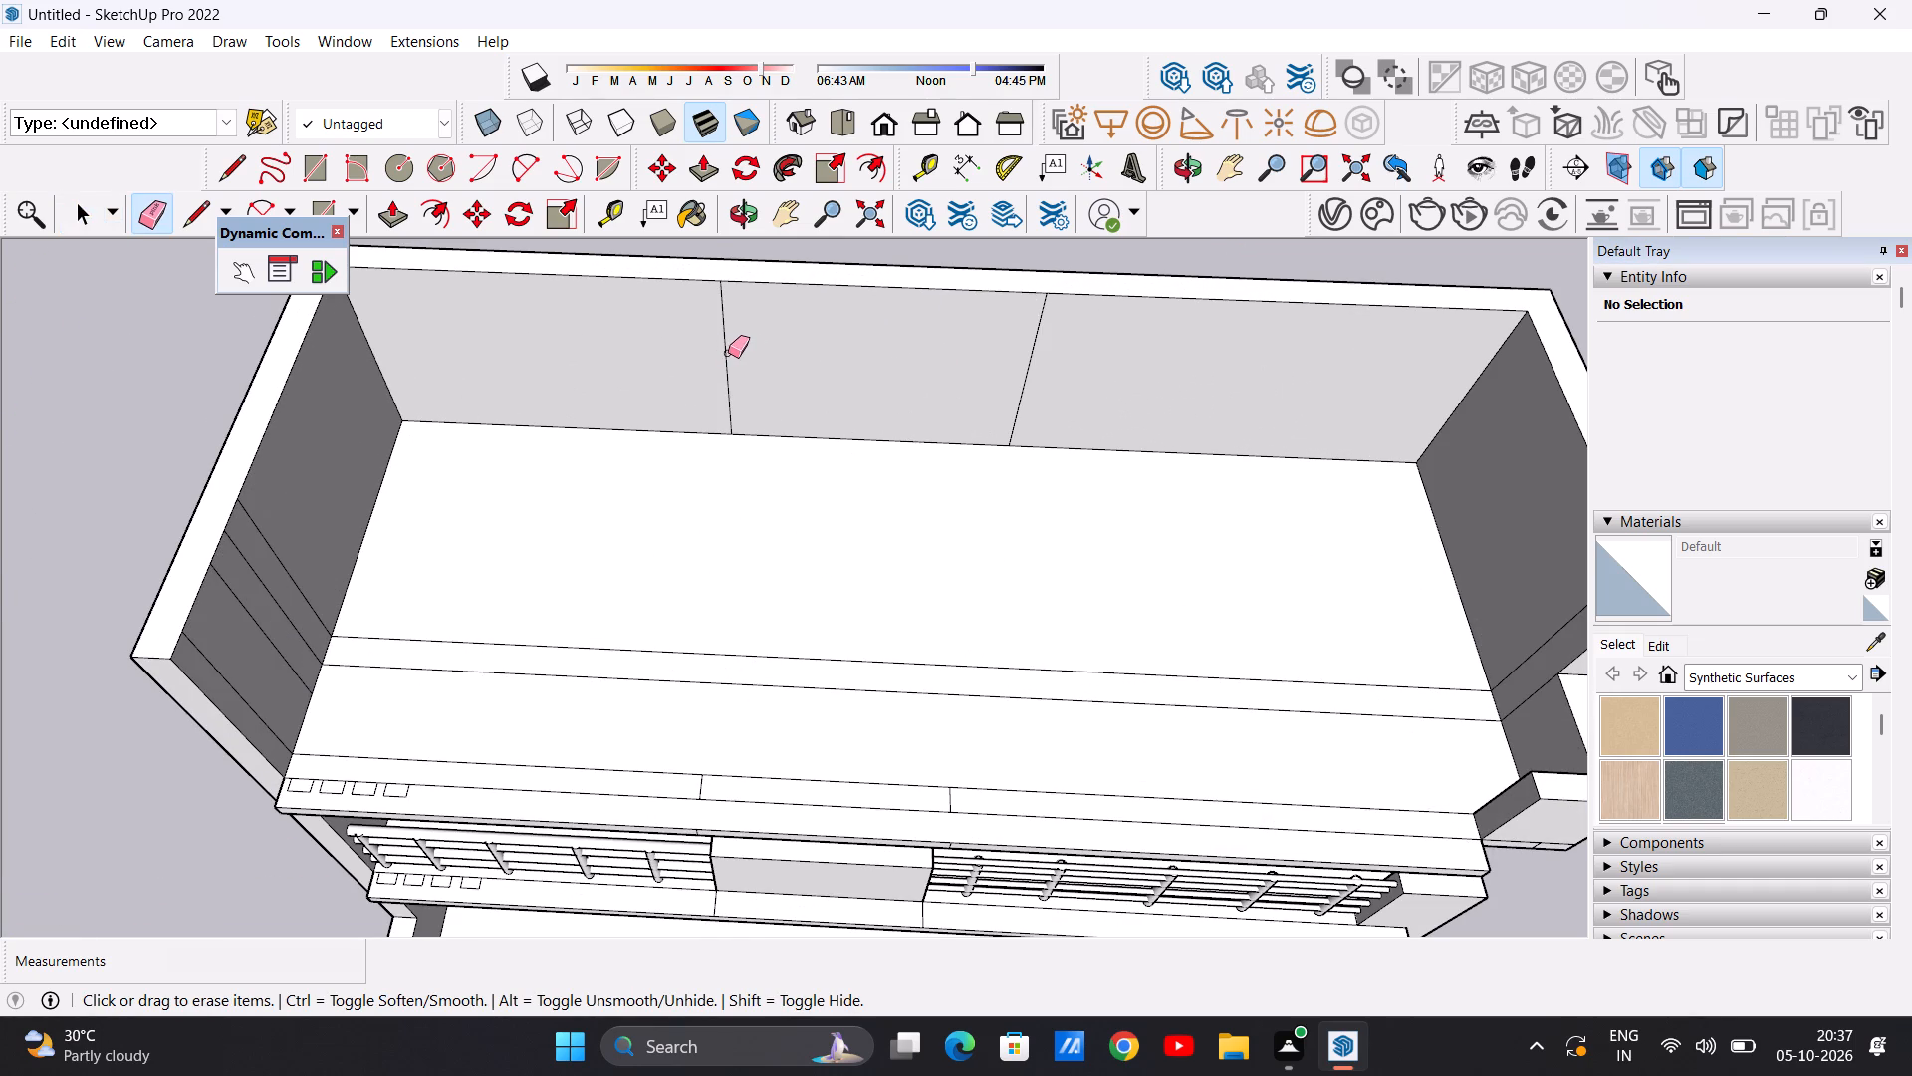
{"action": "left_click", "coordinate": [728, 353]}
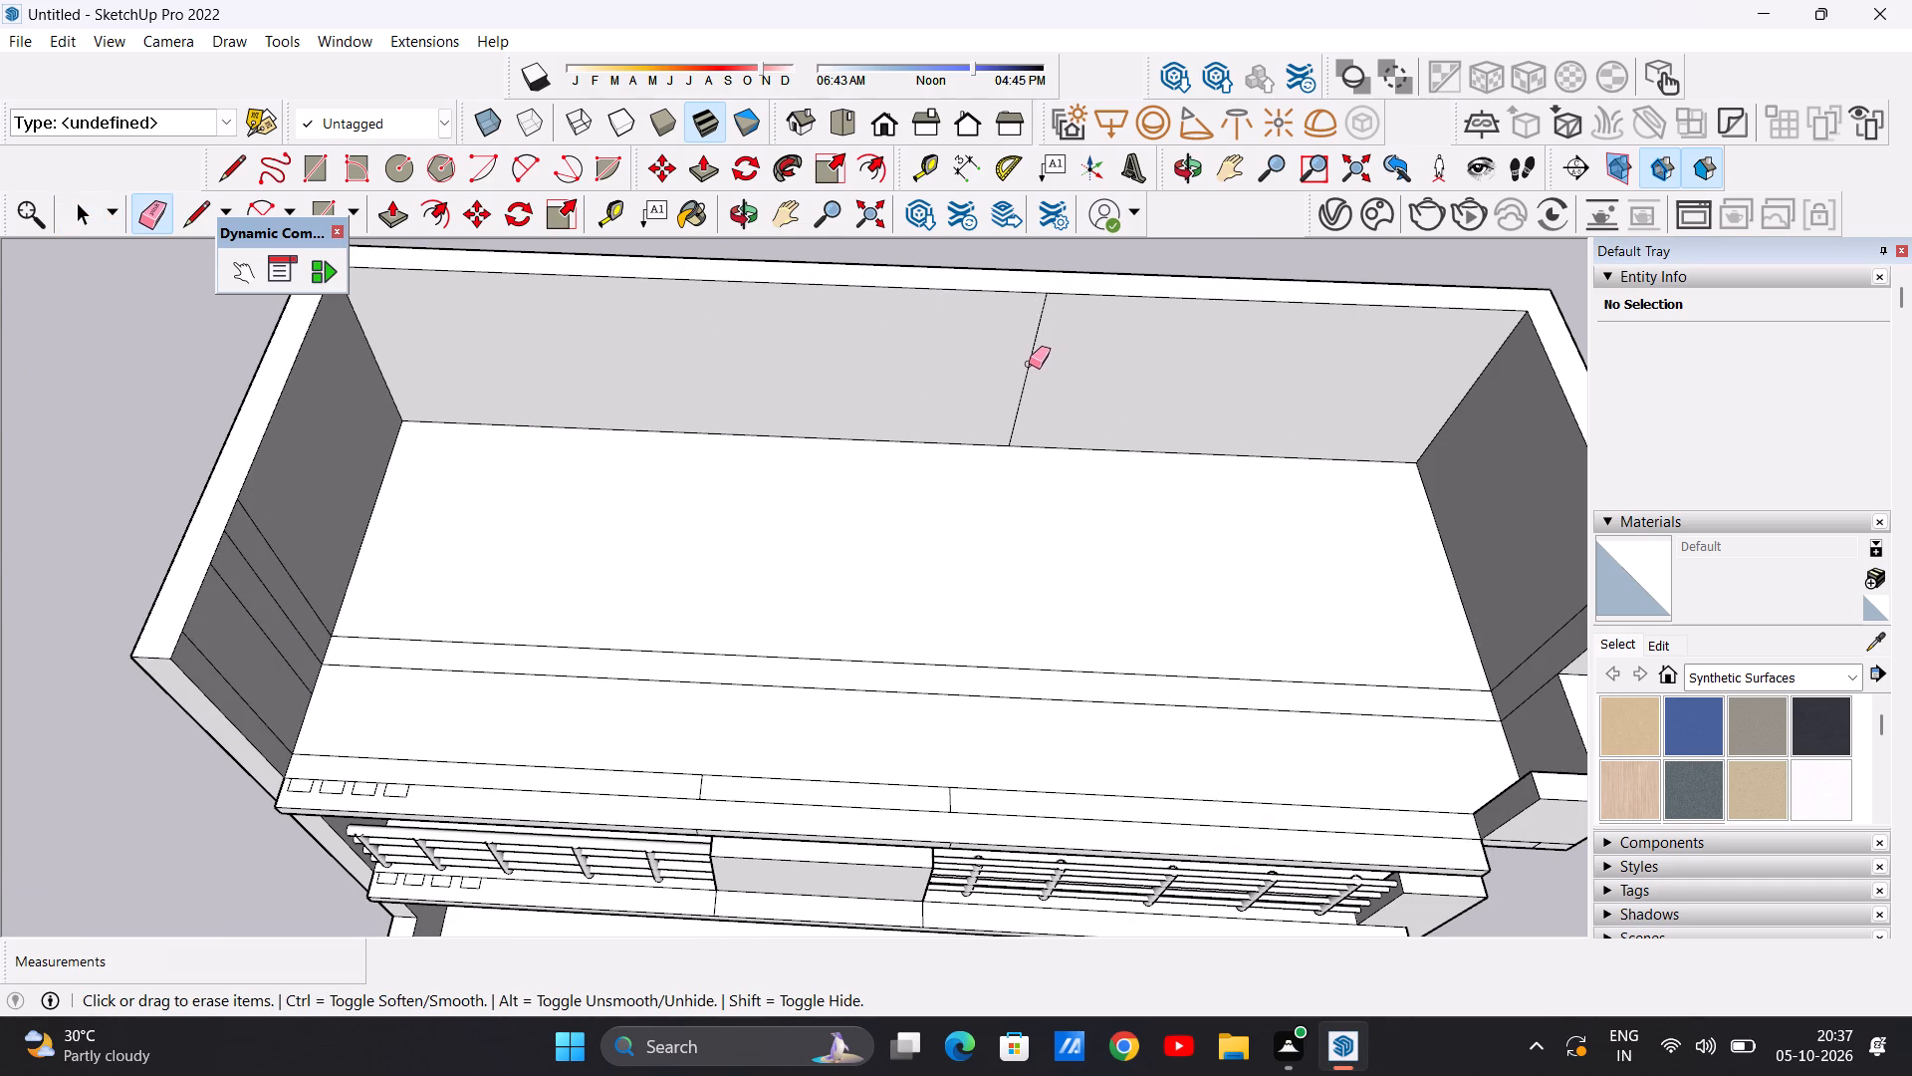
{"action": "left_click", "coordinate": [1030, 362]}
Erase the vertical line on the upper side wall's inner face that does not meet any lengthwise floor line.
{"action": "scroll", "coordinate": [1054, 456], "scroll_direction": "down", "scroll_amount": 10}
{"action": "middle_click_drag", "start_coordinate": [1072, 466], "coordinate": [709, 426]}
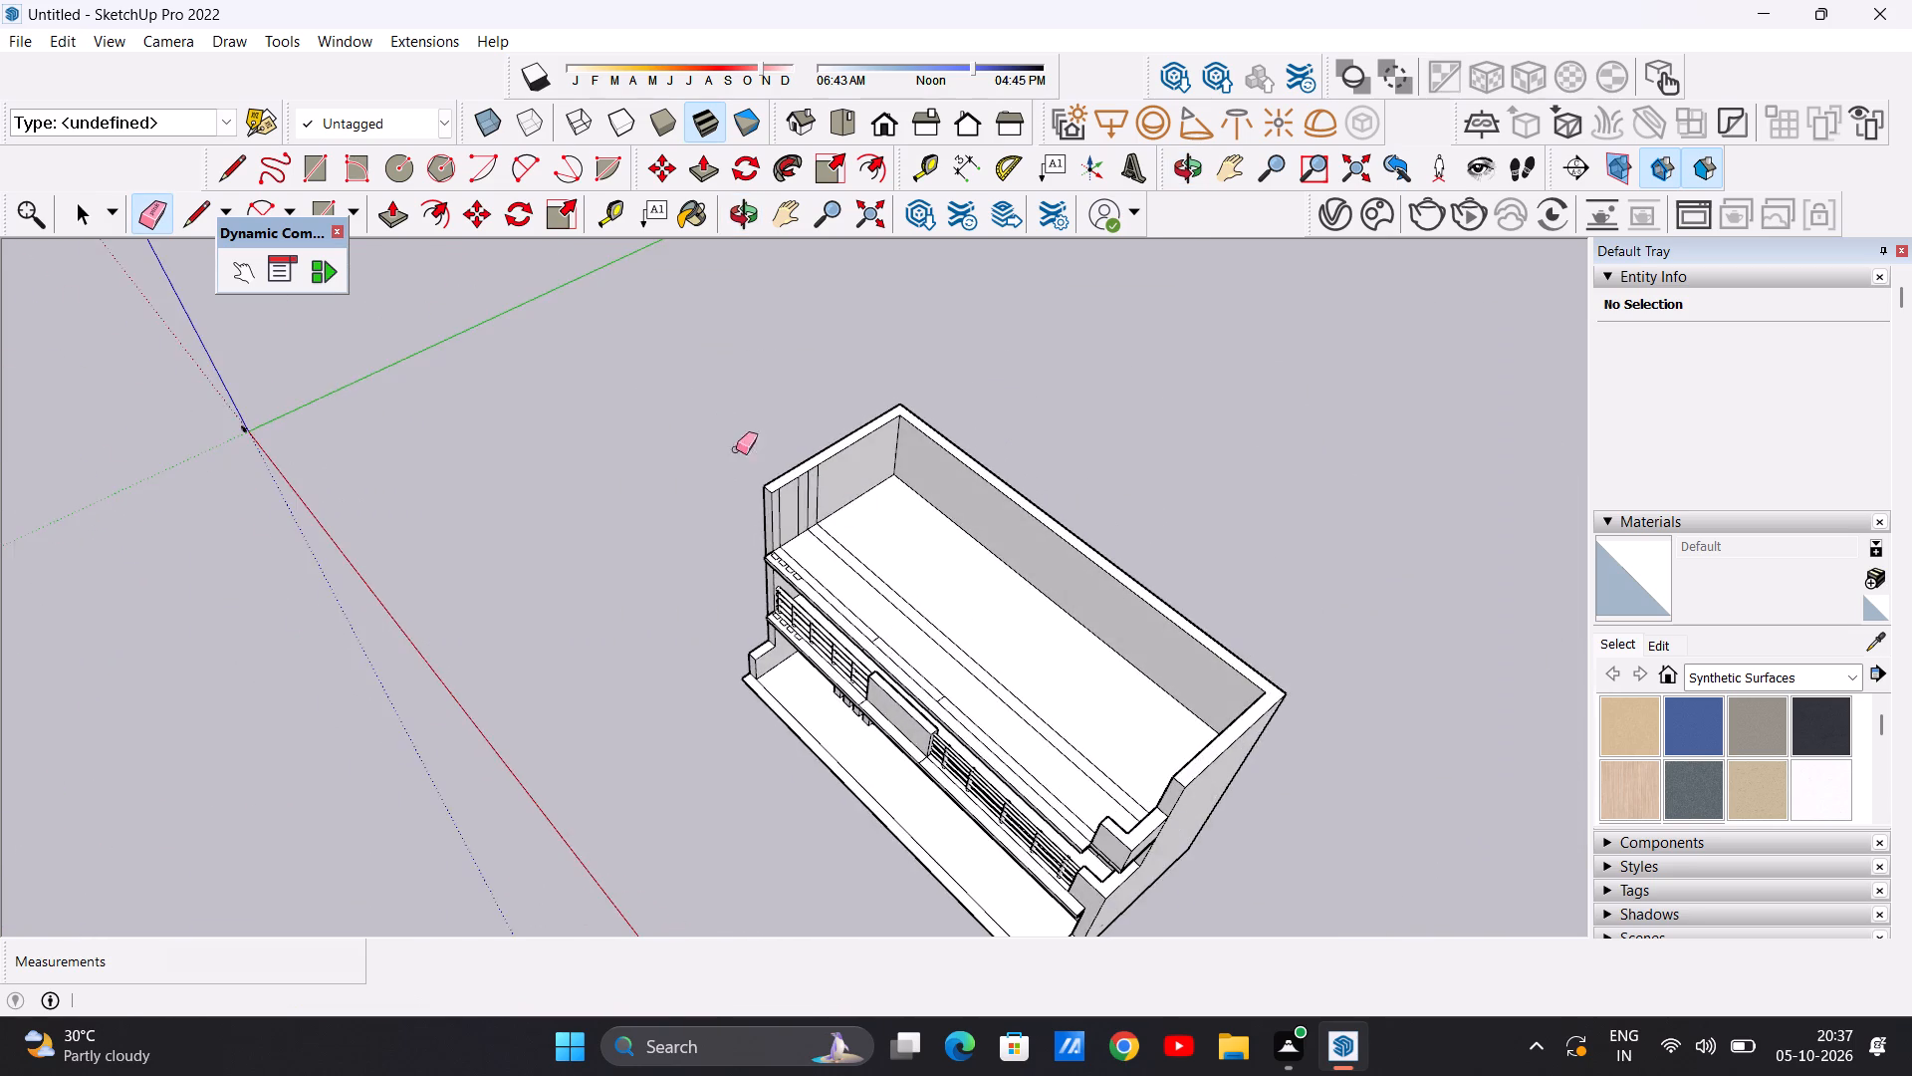
{"action": "scroll", "coordinate": [869, 530], "scroll_direction": "up", "scroll_amount": 8}
{"action": "scroll", "coordinate": [711, 512], "scroll_direction": "up", "scroll_amount": 6}
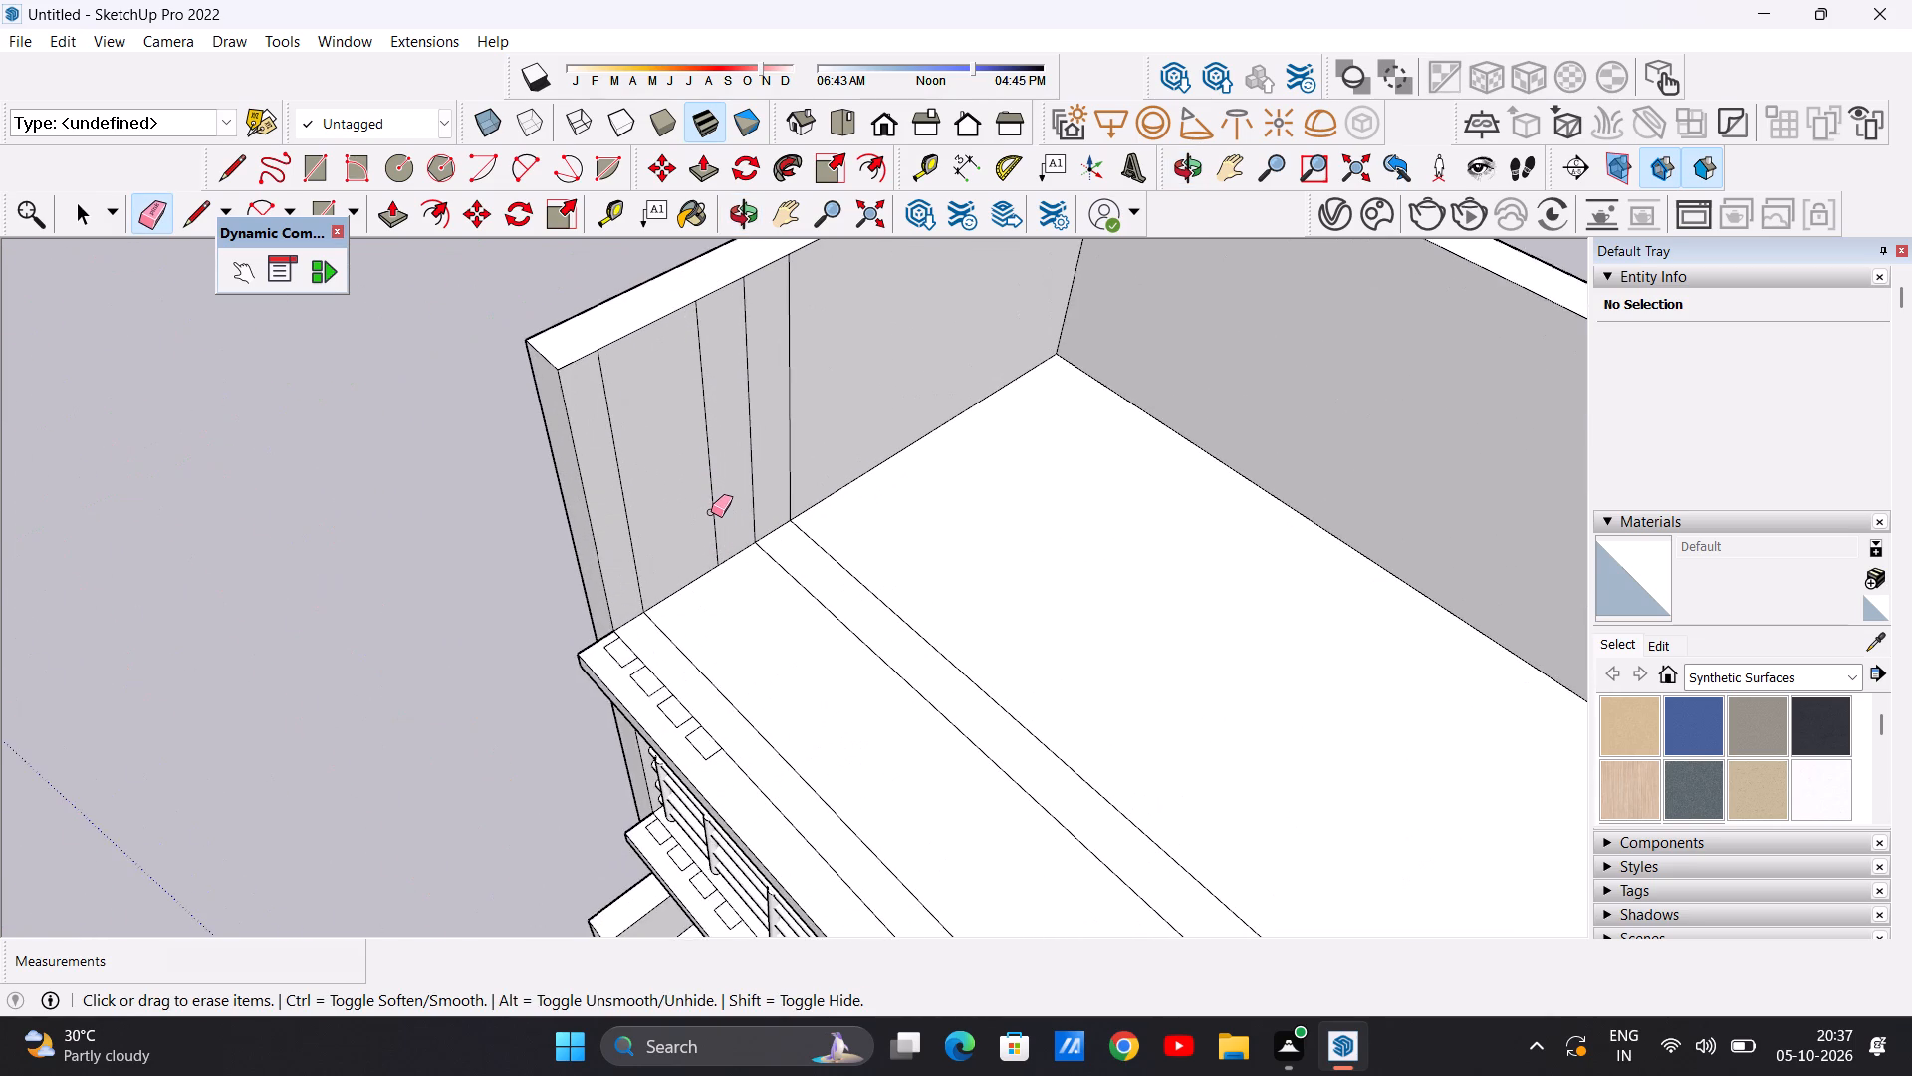
{"action": "scroll", "coordinate": [711, 512], "scroll_direction": "up", "scroll_amount": 2}
{"action": "scroll", "coordinate": [706, 515], "scroll_direction": "down", "scroll_amount": 18}
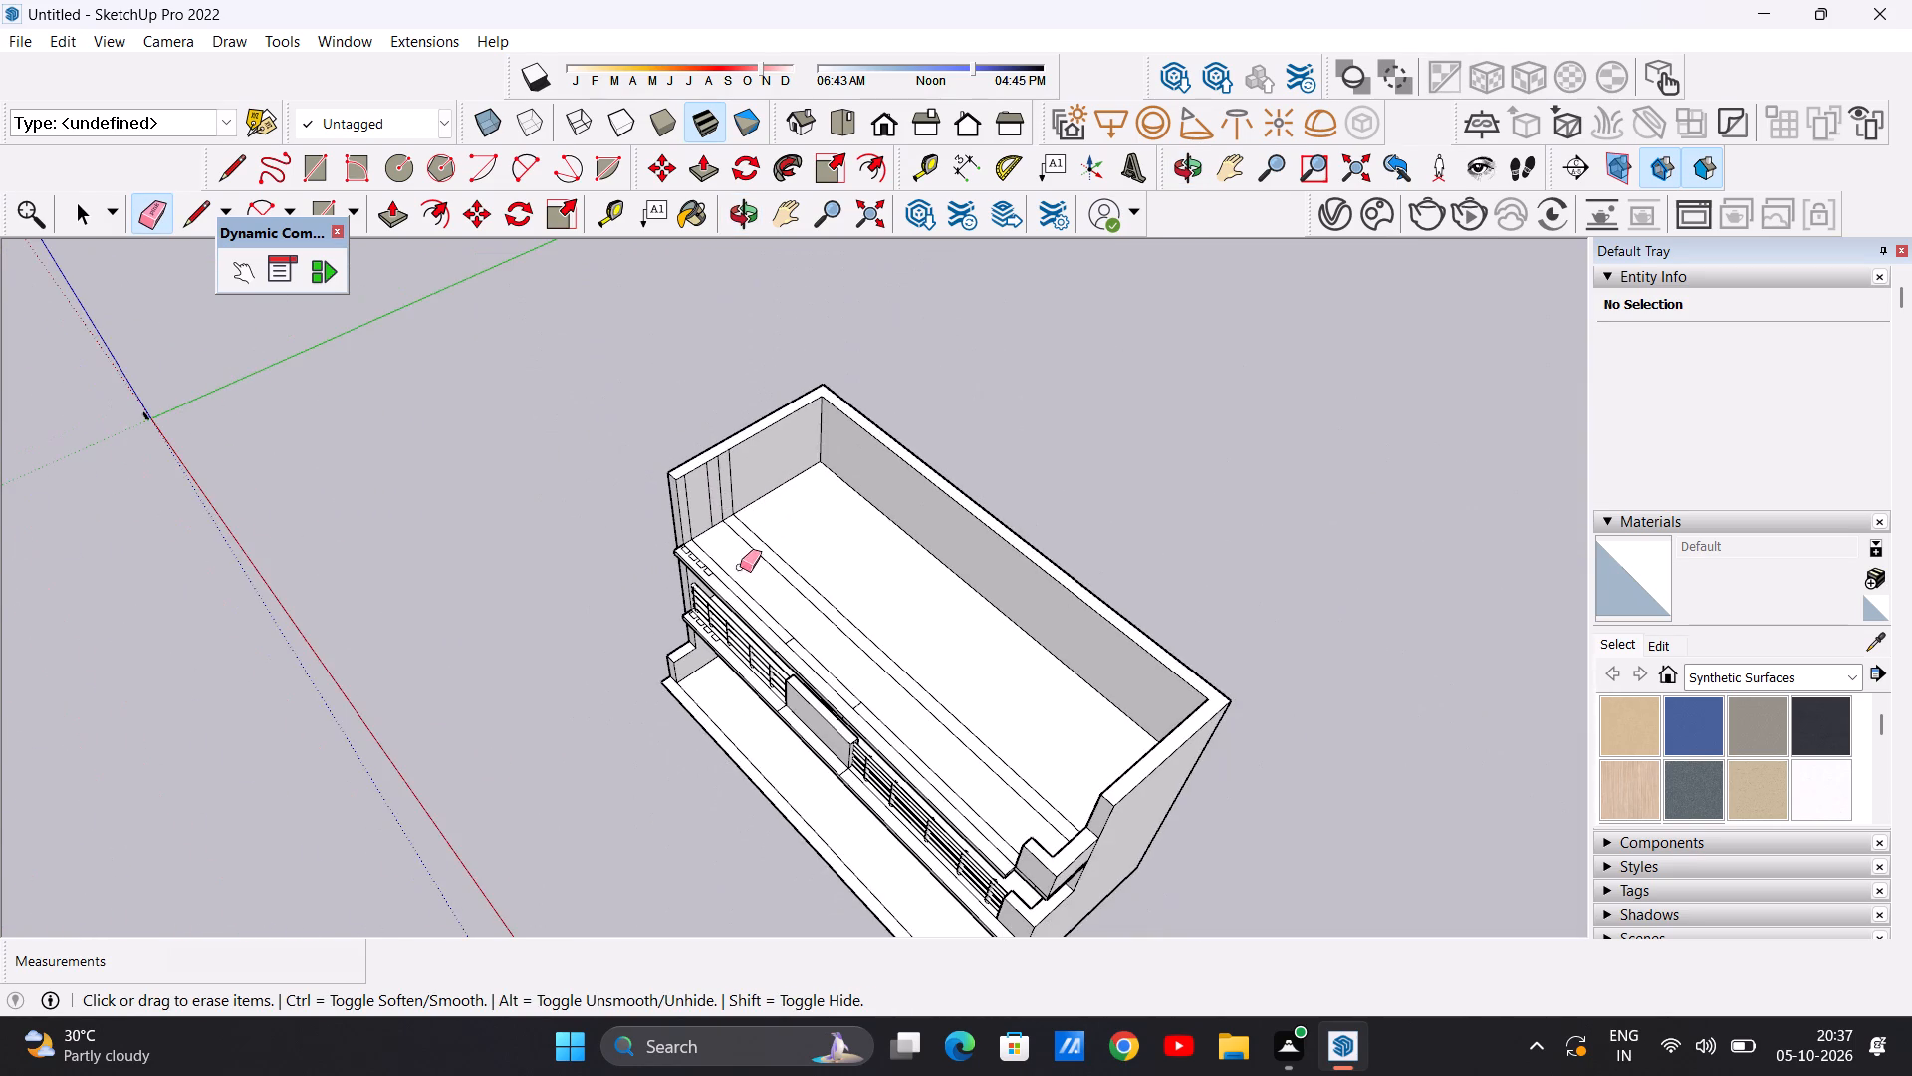
{"action": "middle_click_drag", "start_coordinate": [740, 567], "coordinate": [663, 548]}
{"action": "scroll", "coordinate": [749, 482], "scroll_direction": "up", "scroll_amount": 13}
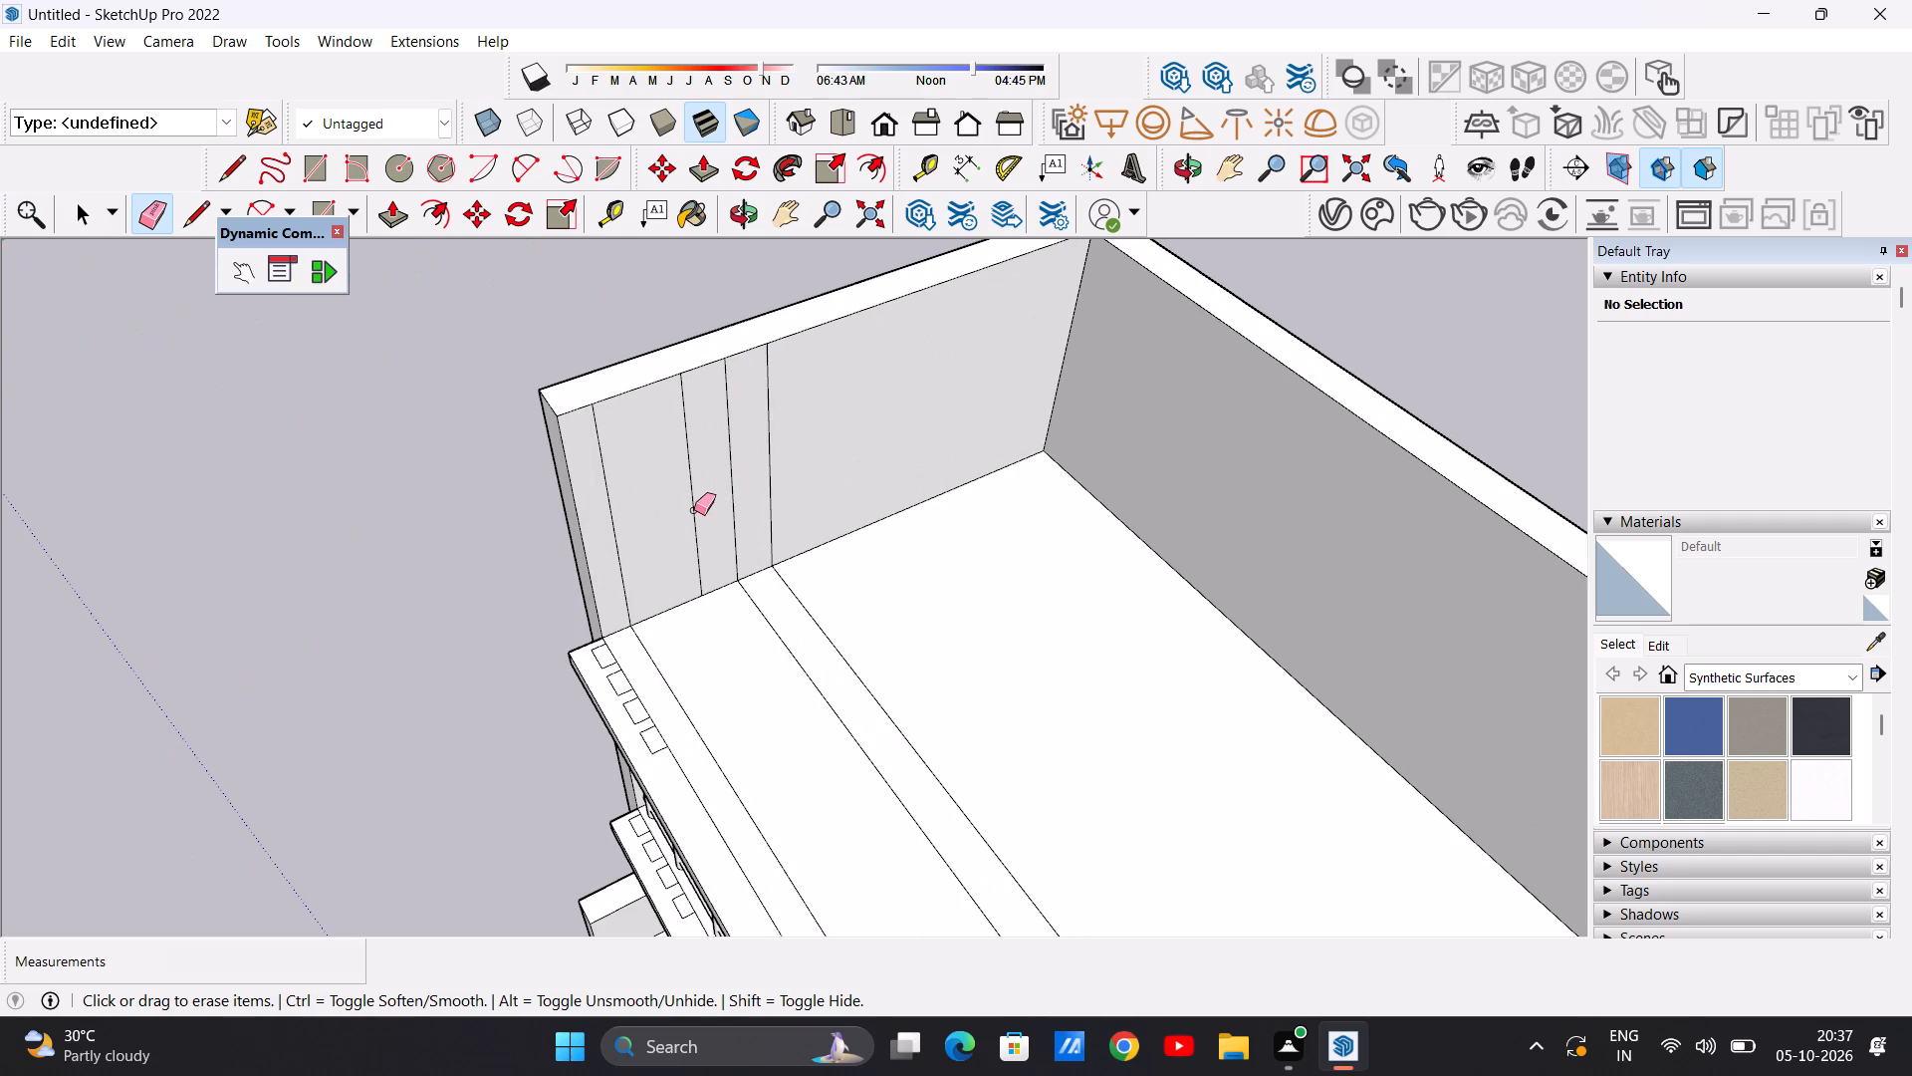
{"action": "left_click", "coordinate": [692, 505]}
{"action": "key", "text": "space"}
Push/Pull the narrow lengthwise strip on the upper floor up about 46' 11", level with the tops of the surrounding walls.
{"action": "scroll", "coordinate": [731, 669], "scroll_direction": "down", "scroll_amount": 13}
{"action": "middle_click_drag", "start_coordinate": [784, 724], "coordinate": [1032, 689]}
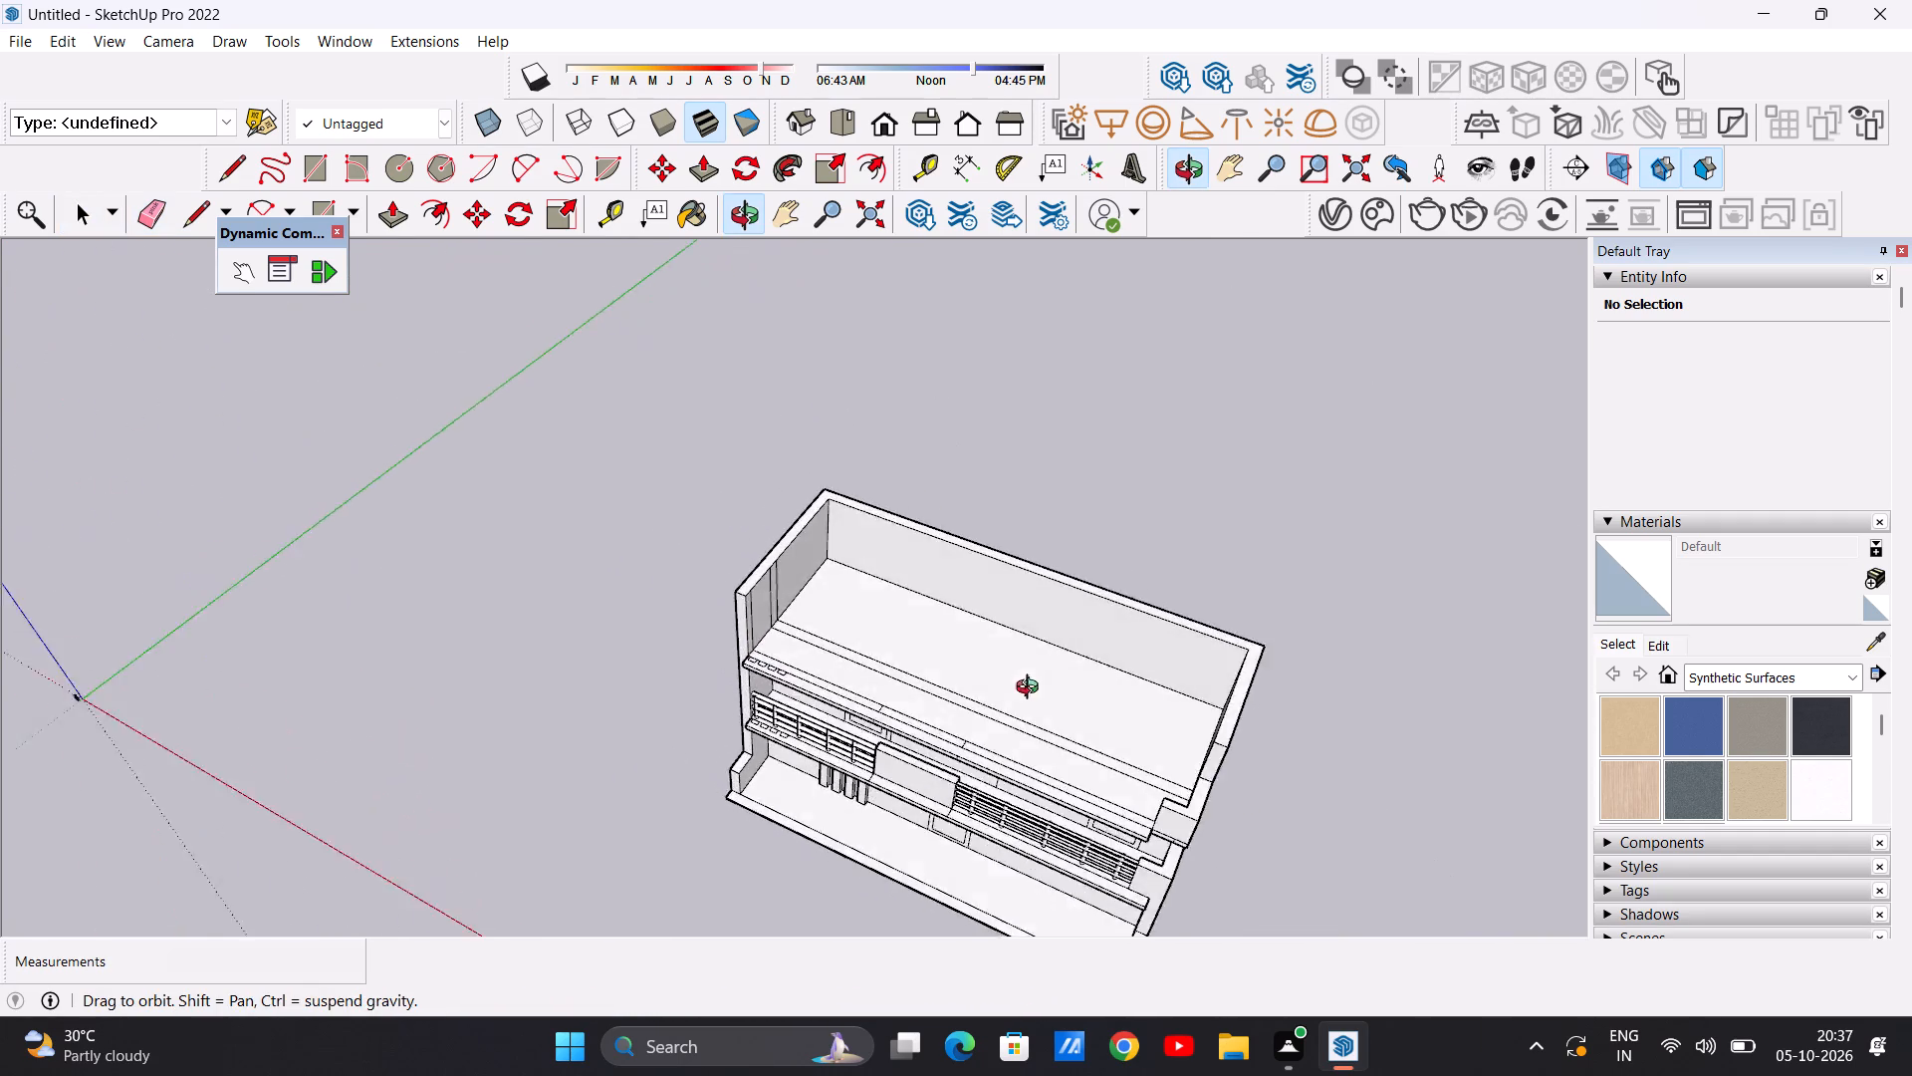
{"action": "middle_click_drag", "start_coordinate": [1032, 689], "coordinate": [1213, 654]}
{"action": "scroll", "coordinate": [1213, 650], "scroll_direction": "up", "scroll_amount": 13}
{"action": "scroll", "coordinate": [1113, 655], "scroll_direction": "down", "scroll_amount": 1}
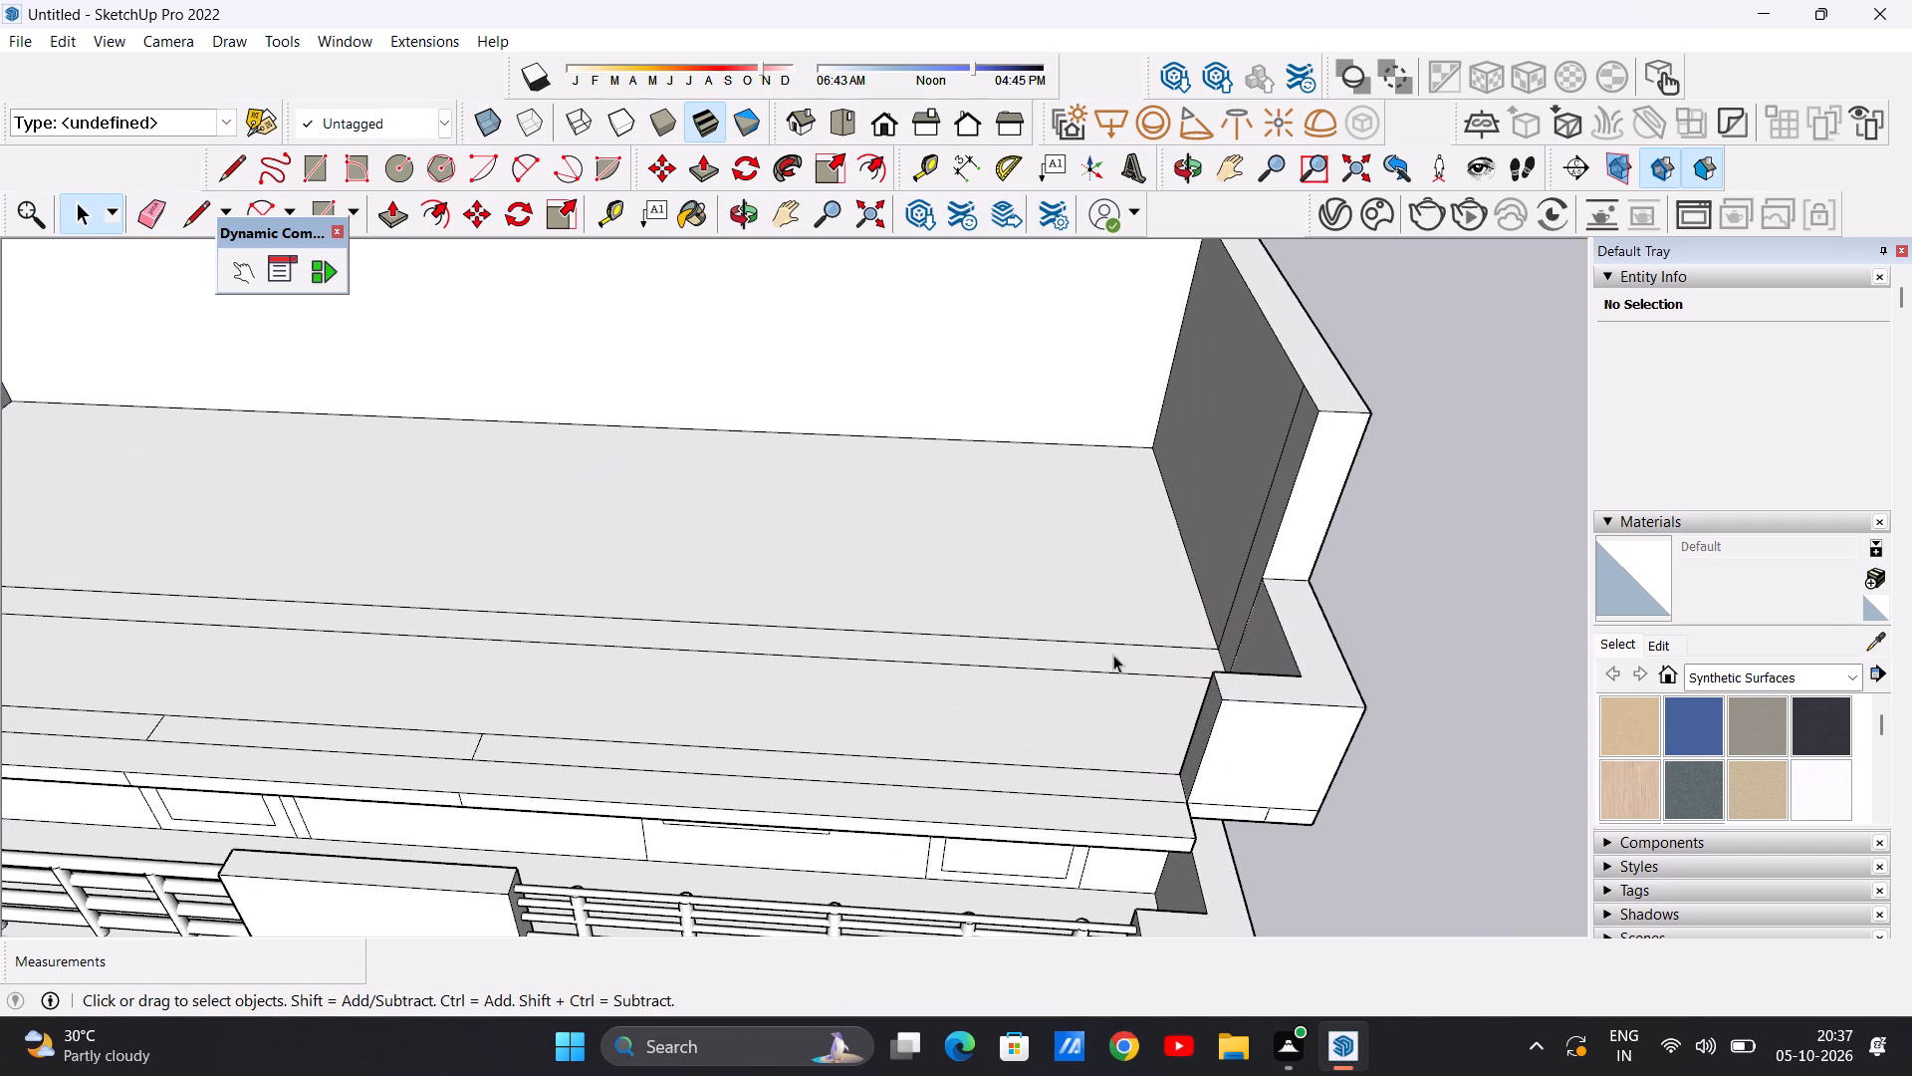
{"action": "scroll", "coordinate": [1113, 655], "scroll_direction": "down", "scroll_amount": 3}
{"action": "scroll", "coordinate": [1192, 644], "scroll_direction": "up", "scroll_amount": 4}
{"action": "key", "text": "p"}
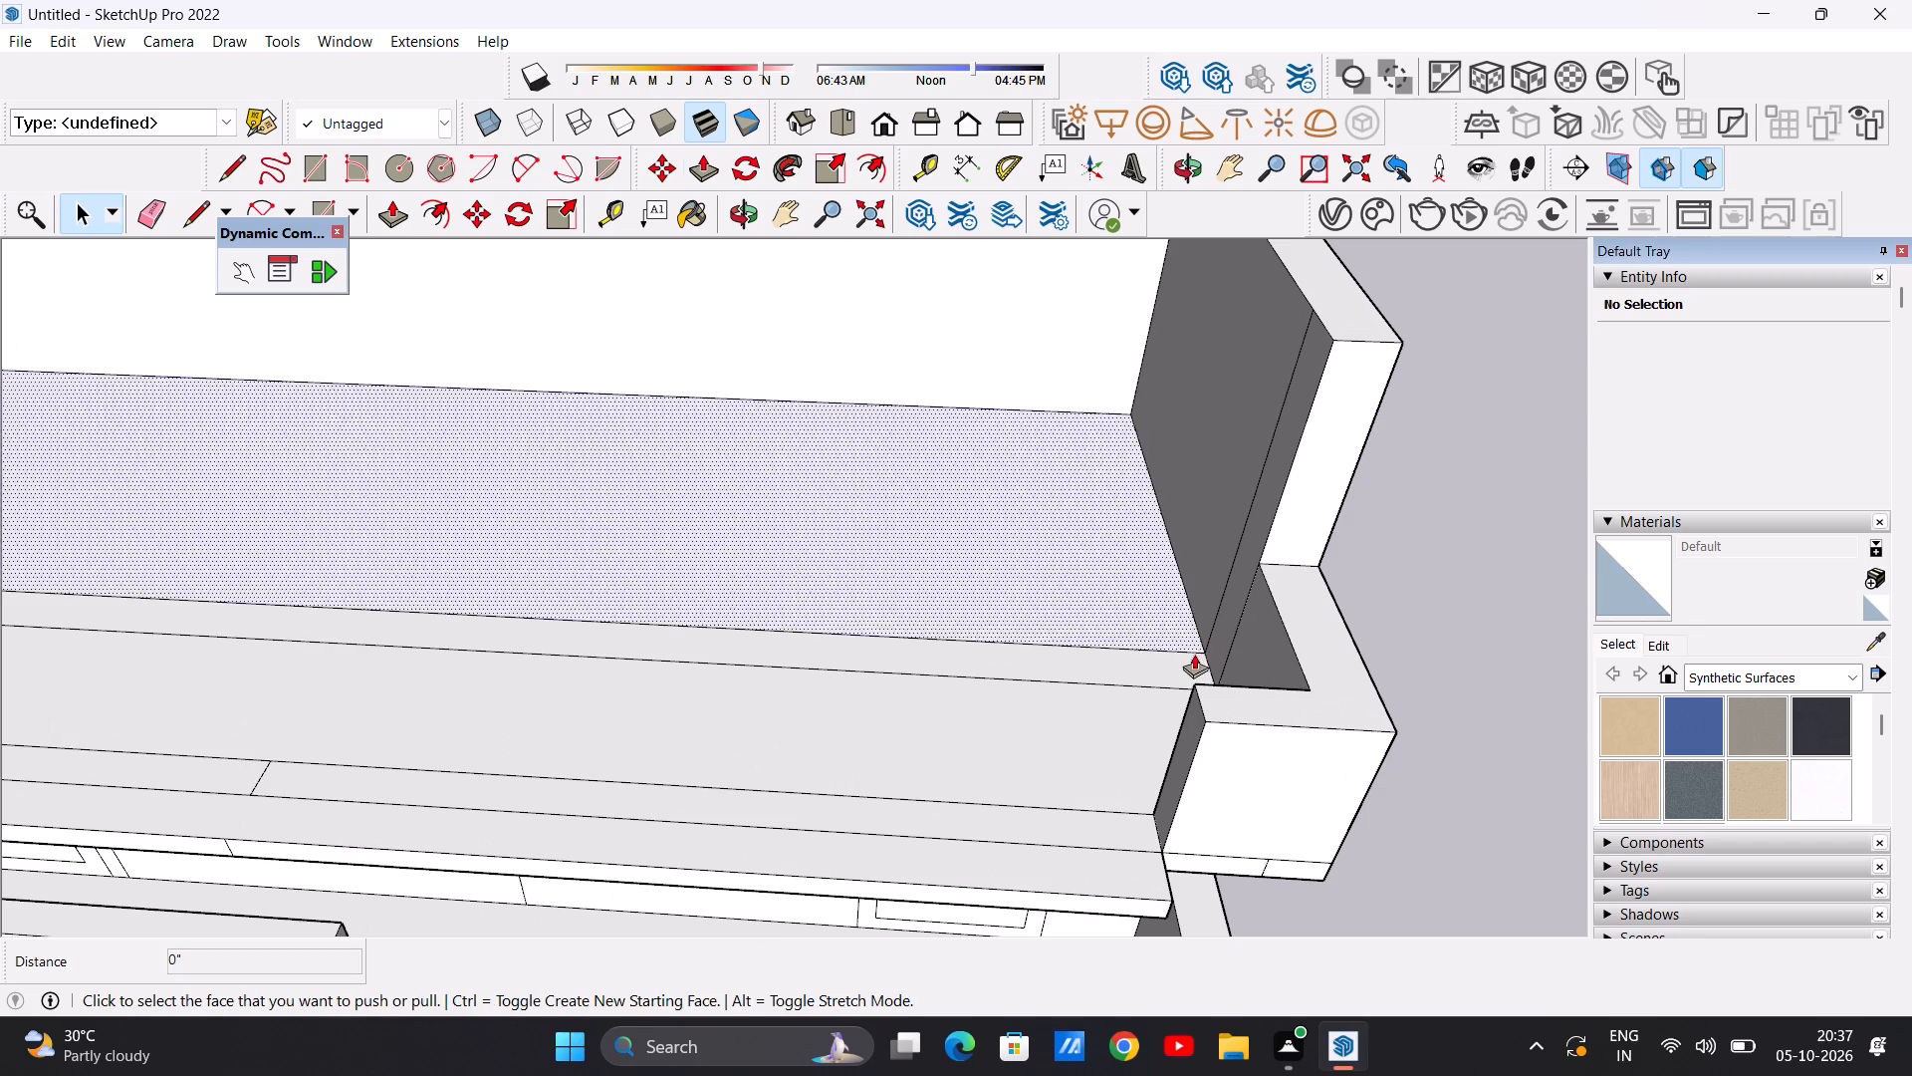
{"action": "scroll", "coordinate": [1194, 654], "scroll_direction": "up", "scroll_amount": 4}
{"action": "left_click", "coordinate": [1192, 671]}
{"action": "scroll", "coordinate": [1250, 472], "scroll_direction": "down", "scroll_amount": 8}
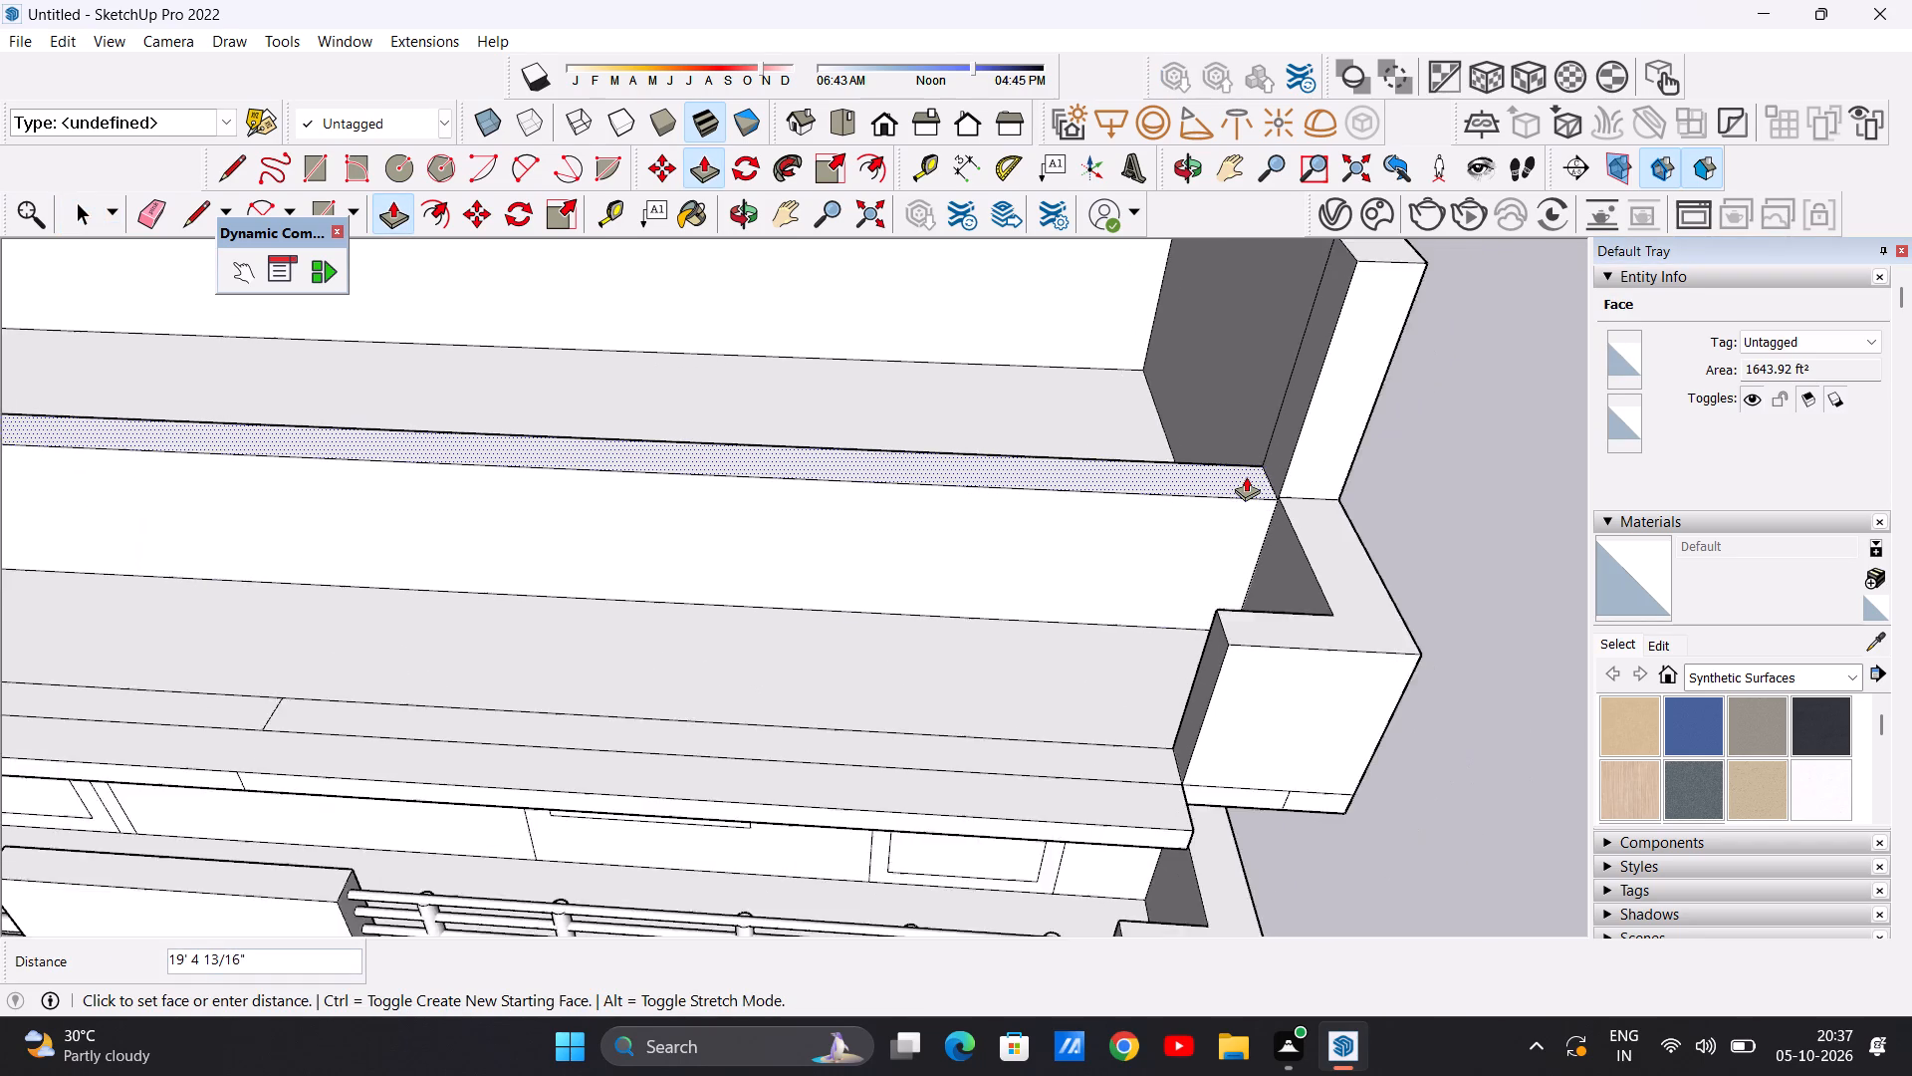
{"action": "scroll", "coordinate": [1246, 476], "scroll_direction": "down", "scroll_amount": 3}
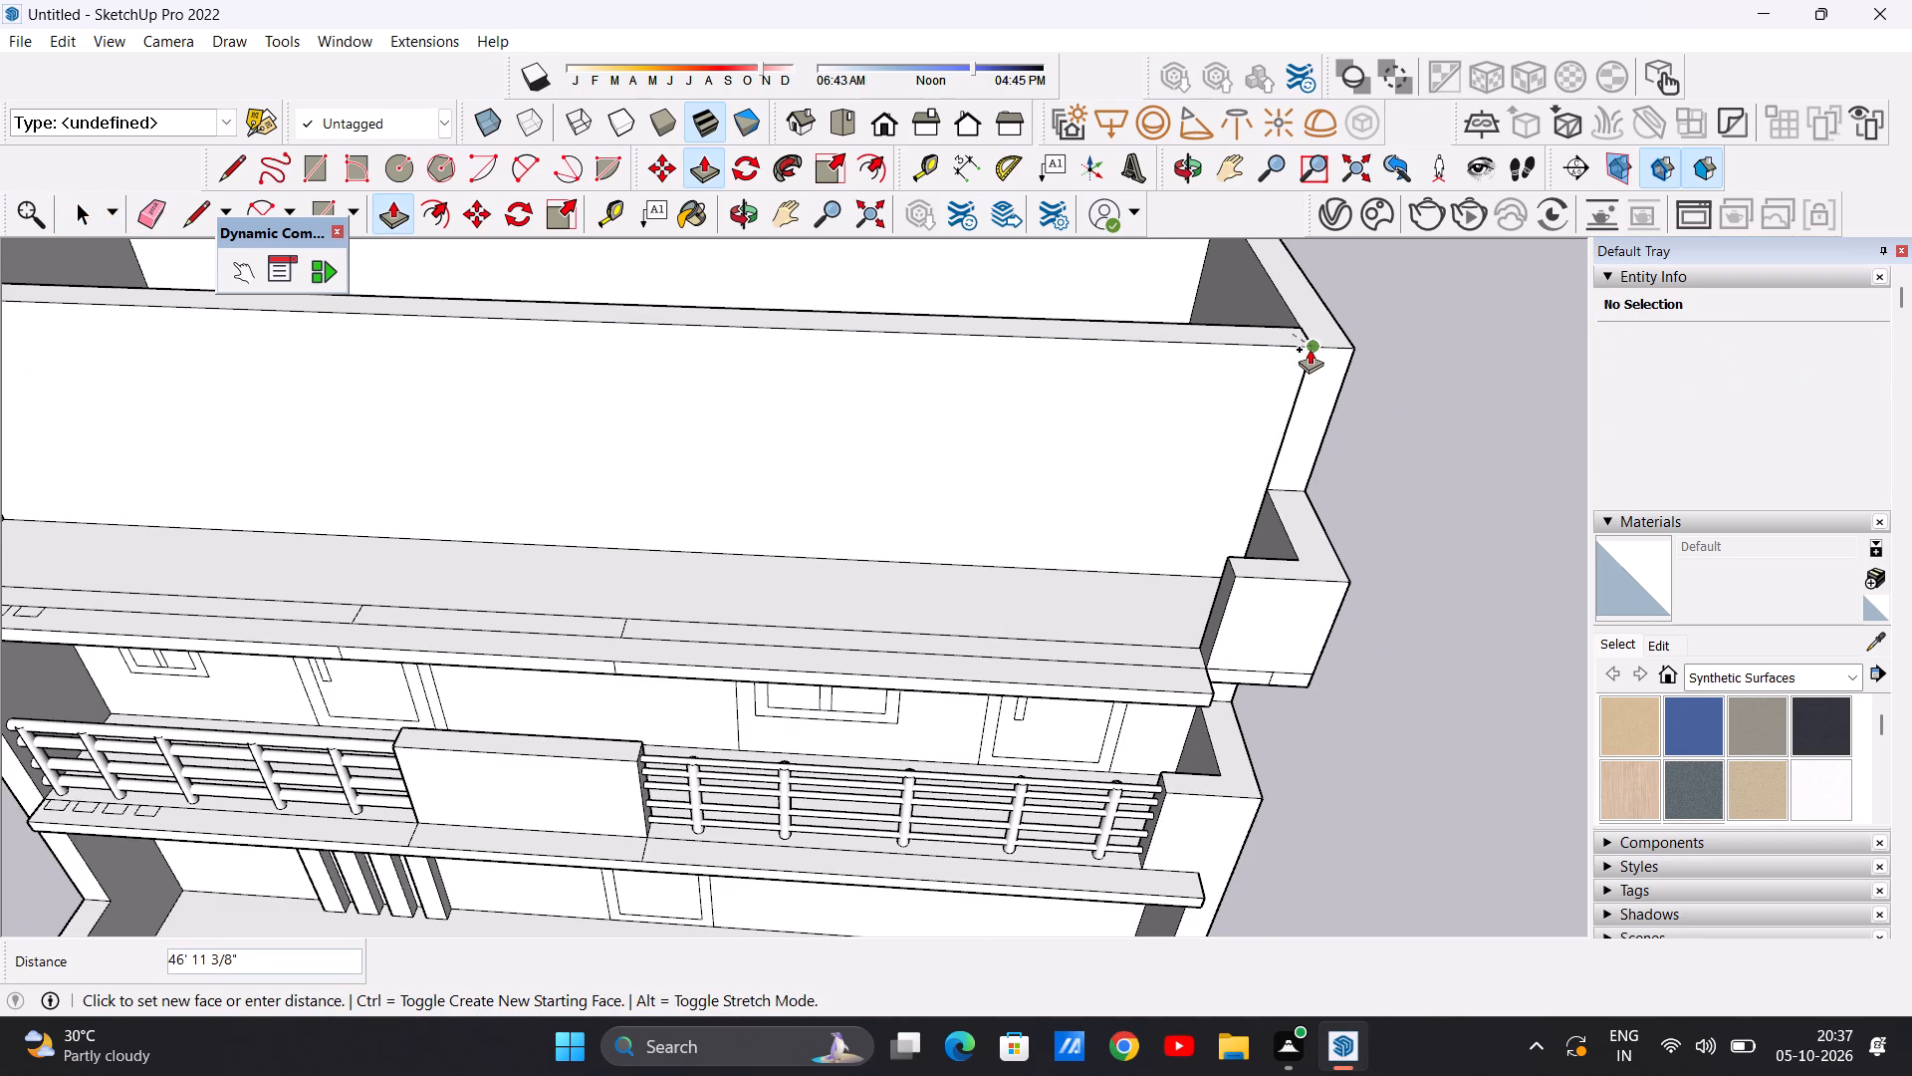
{"action": "left_click", "coordinate": [1310, 348]}
{"action": "key", "text": "space"}
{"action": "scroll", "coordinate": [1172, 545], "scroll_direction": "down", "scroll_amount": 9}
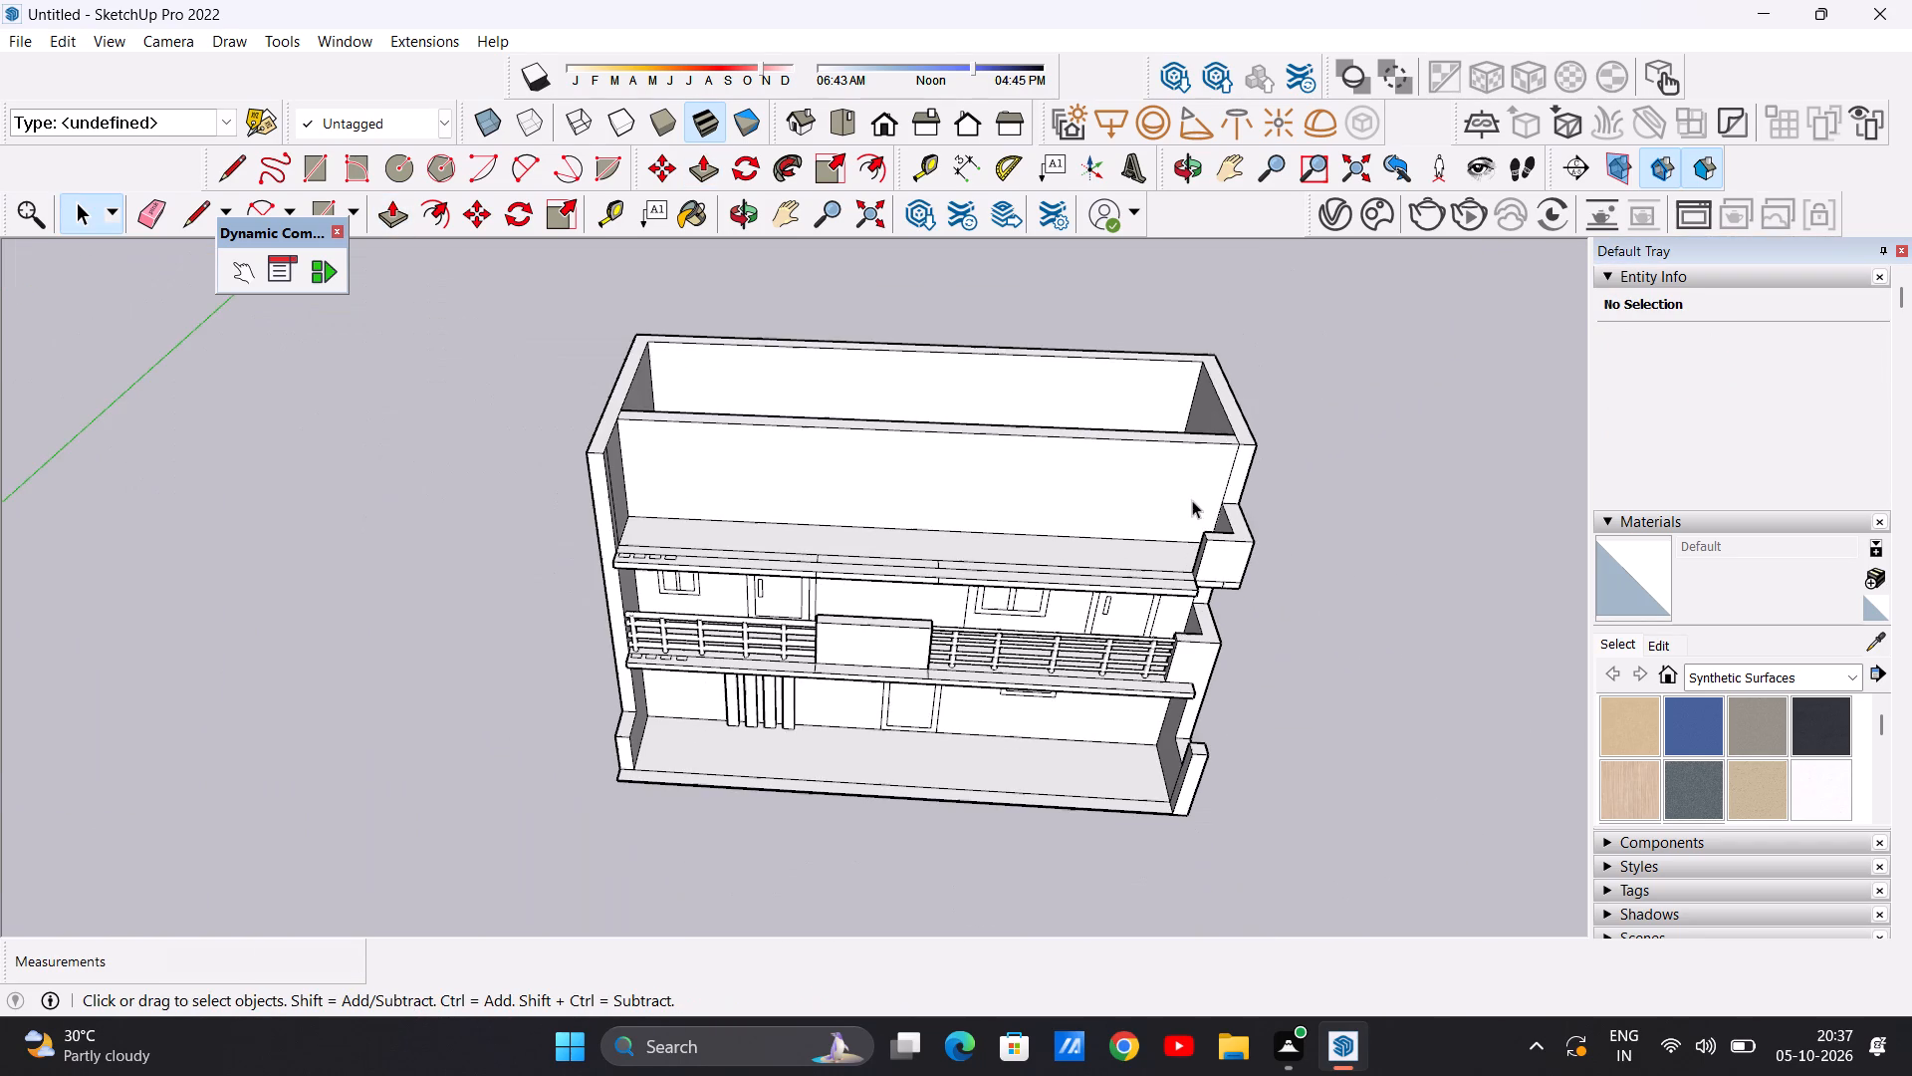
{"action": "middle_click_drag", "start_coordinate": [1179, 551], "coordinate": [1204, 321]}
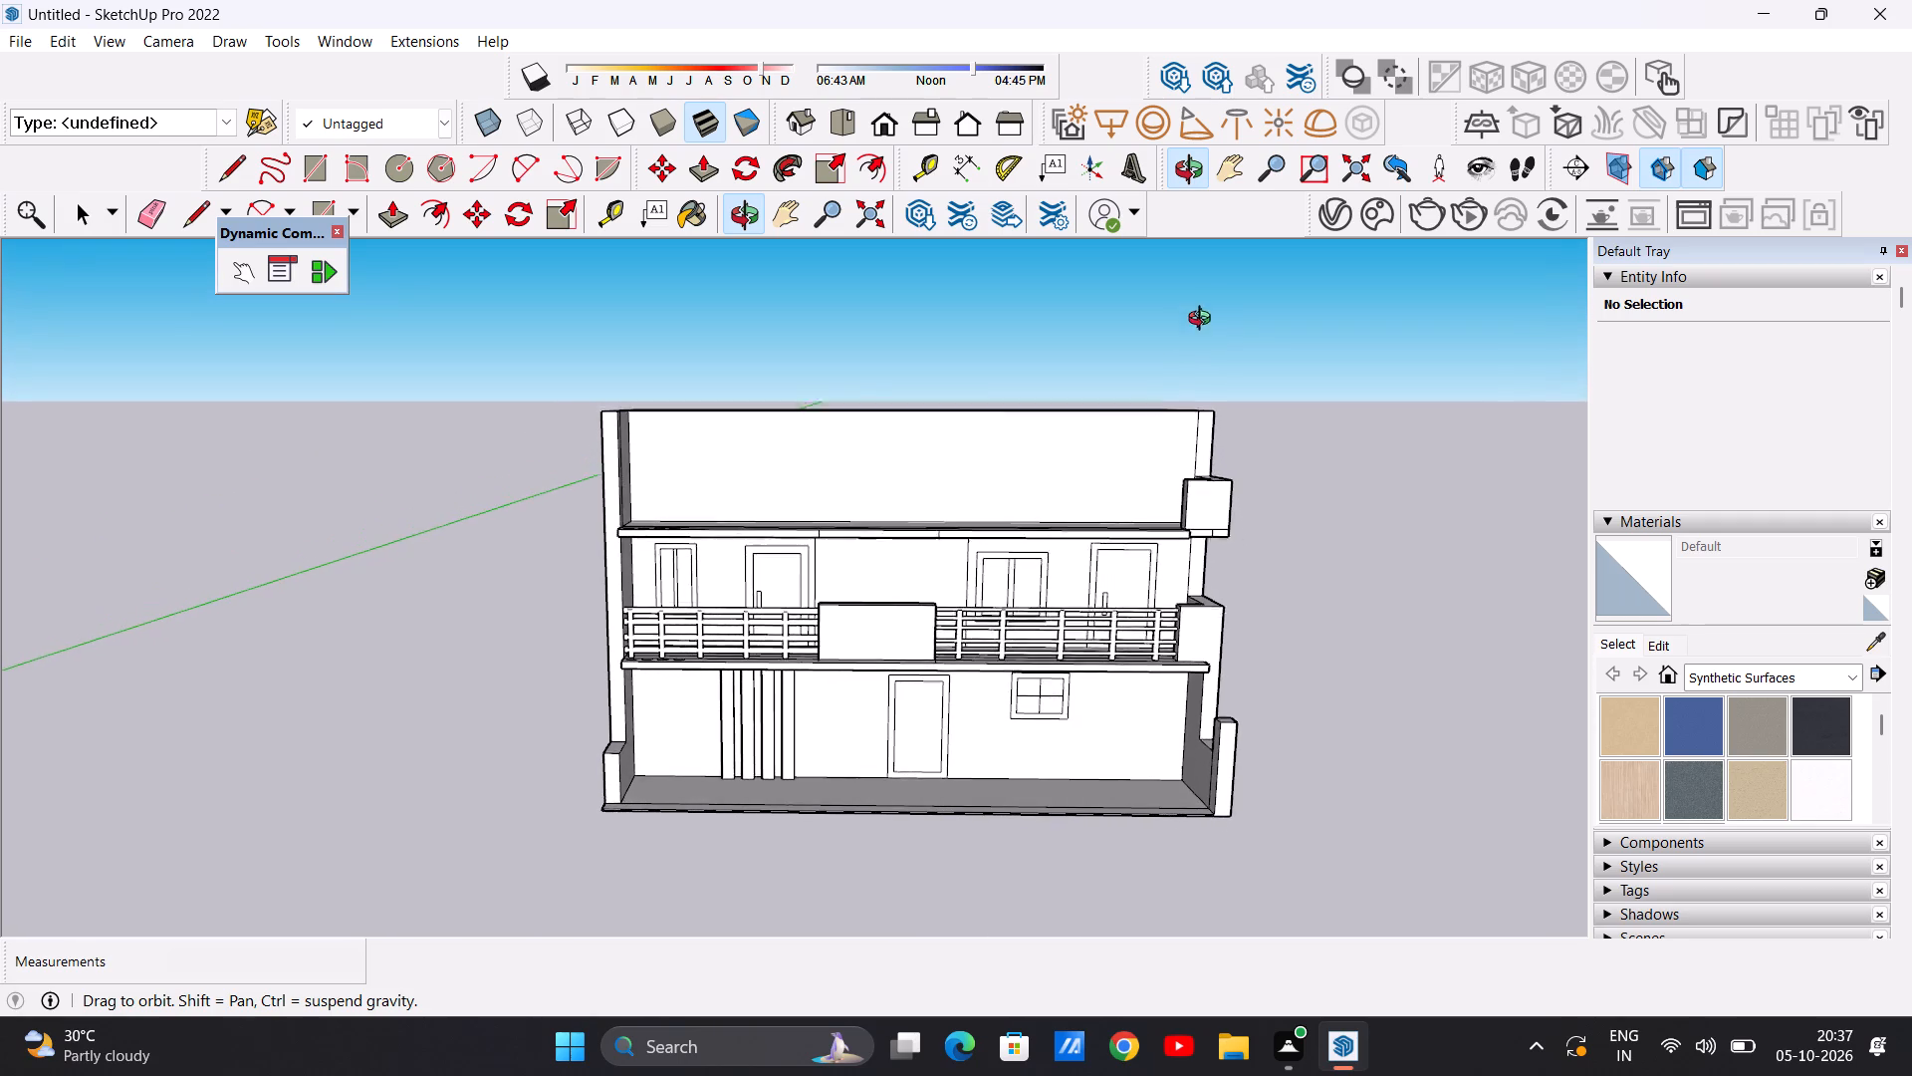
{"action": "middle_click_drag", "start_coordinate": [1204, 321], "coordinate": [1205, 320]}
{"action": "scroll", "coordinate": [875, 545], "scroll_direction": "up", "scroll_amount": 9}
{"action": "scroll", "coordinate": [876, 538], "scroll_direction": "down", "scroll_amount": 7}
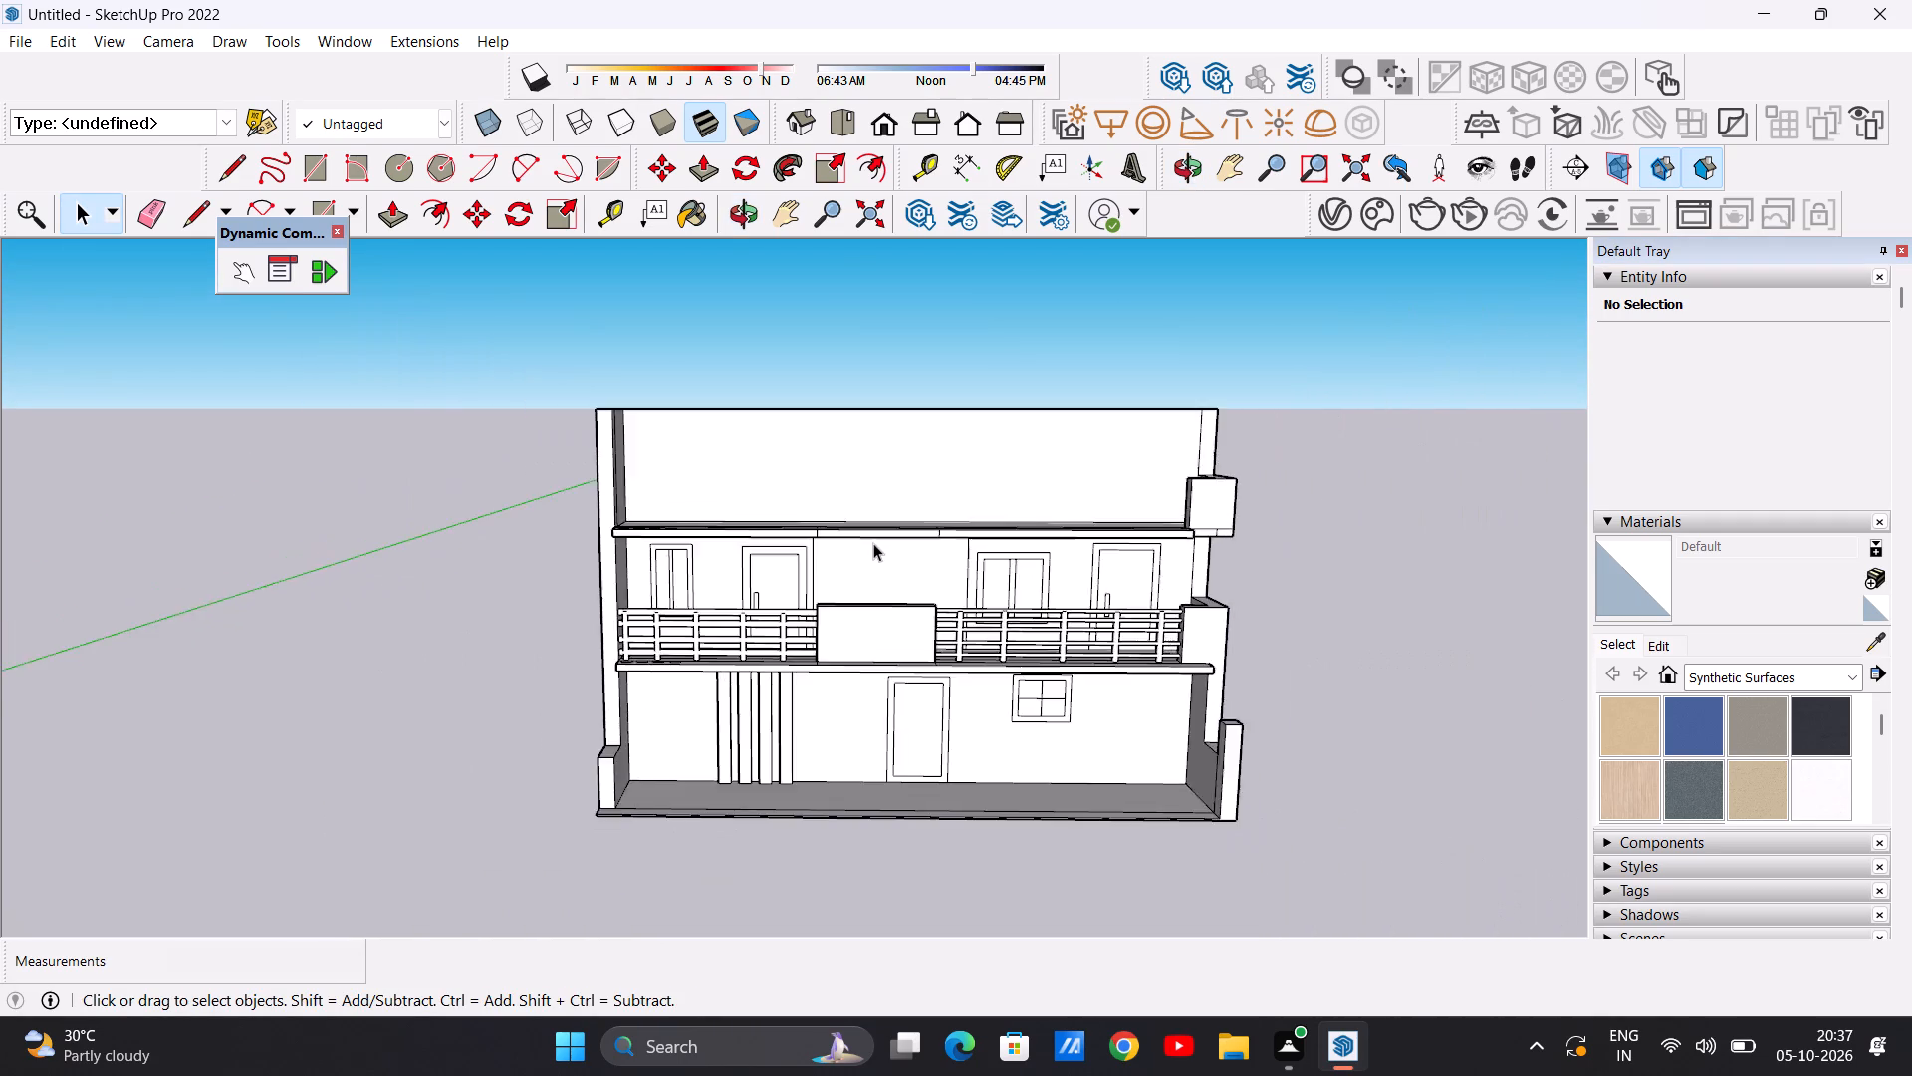
Push/Pull the central rectangle of the top floor slab's front strip up about 19' 9", level with the top of the low side wall.
{"action": "scroll", "coordinate": [873, 543], "scroll_direction": "down", "scroll_amount": 3}
{"action": "middle_click_drag", "start_coordinate": [855, 528], "coordinate": [852, 769]}
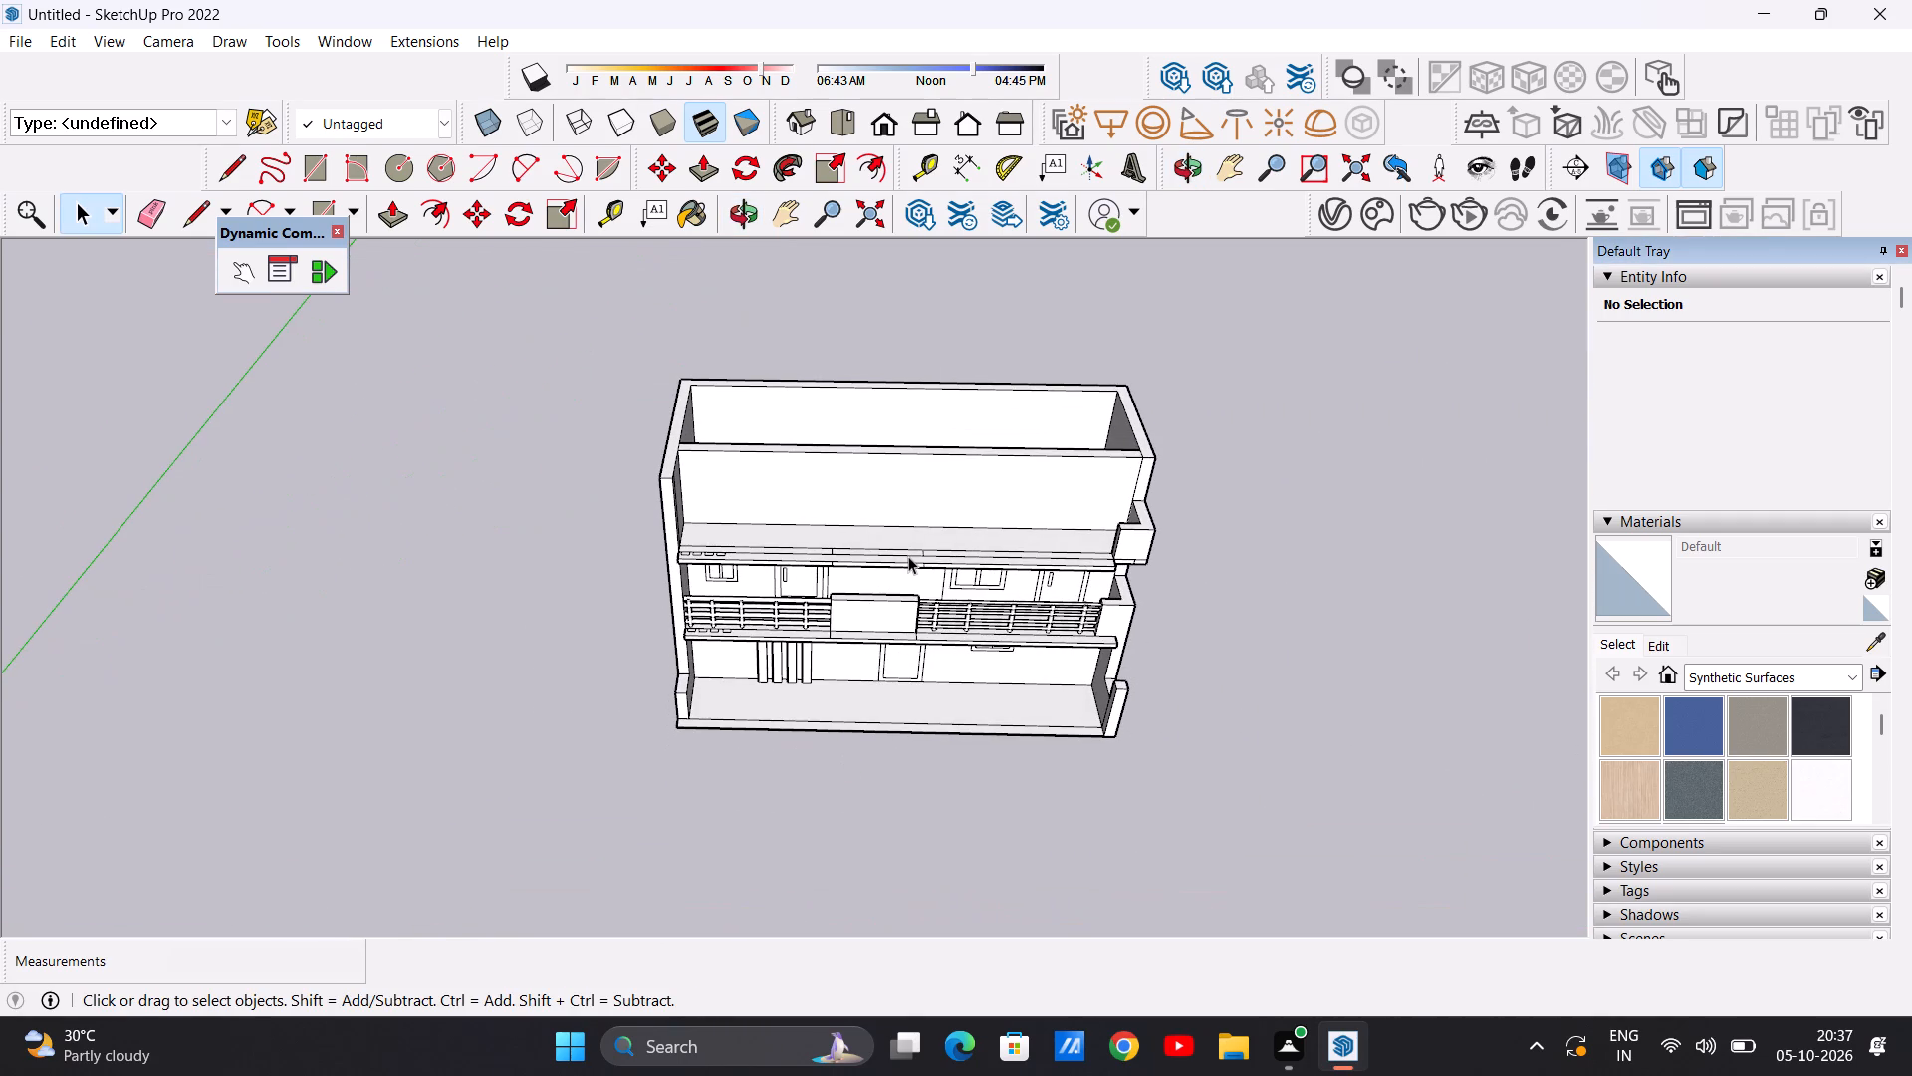
{"action": "scroll", "coordinate": [908, 556], "scroll_direction": "up", "scroll_amount": 14}
{"action": "scroll", "coordinate": [872, 557], "scroll_direction": "down", "scroll_amount": 5}
{"action": "scroll", "coordinate": [900, 553], "scroll_direction": "up", "scroll_amount": 3}
{"action": "key", "text": "p"}
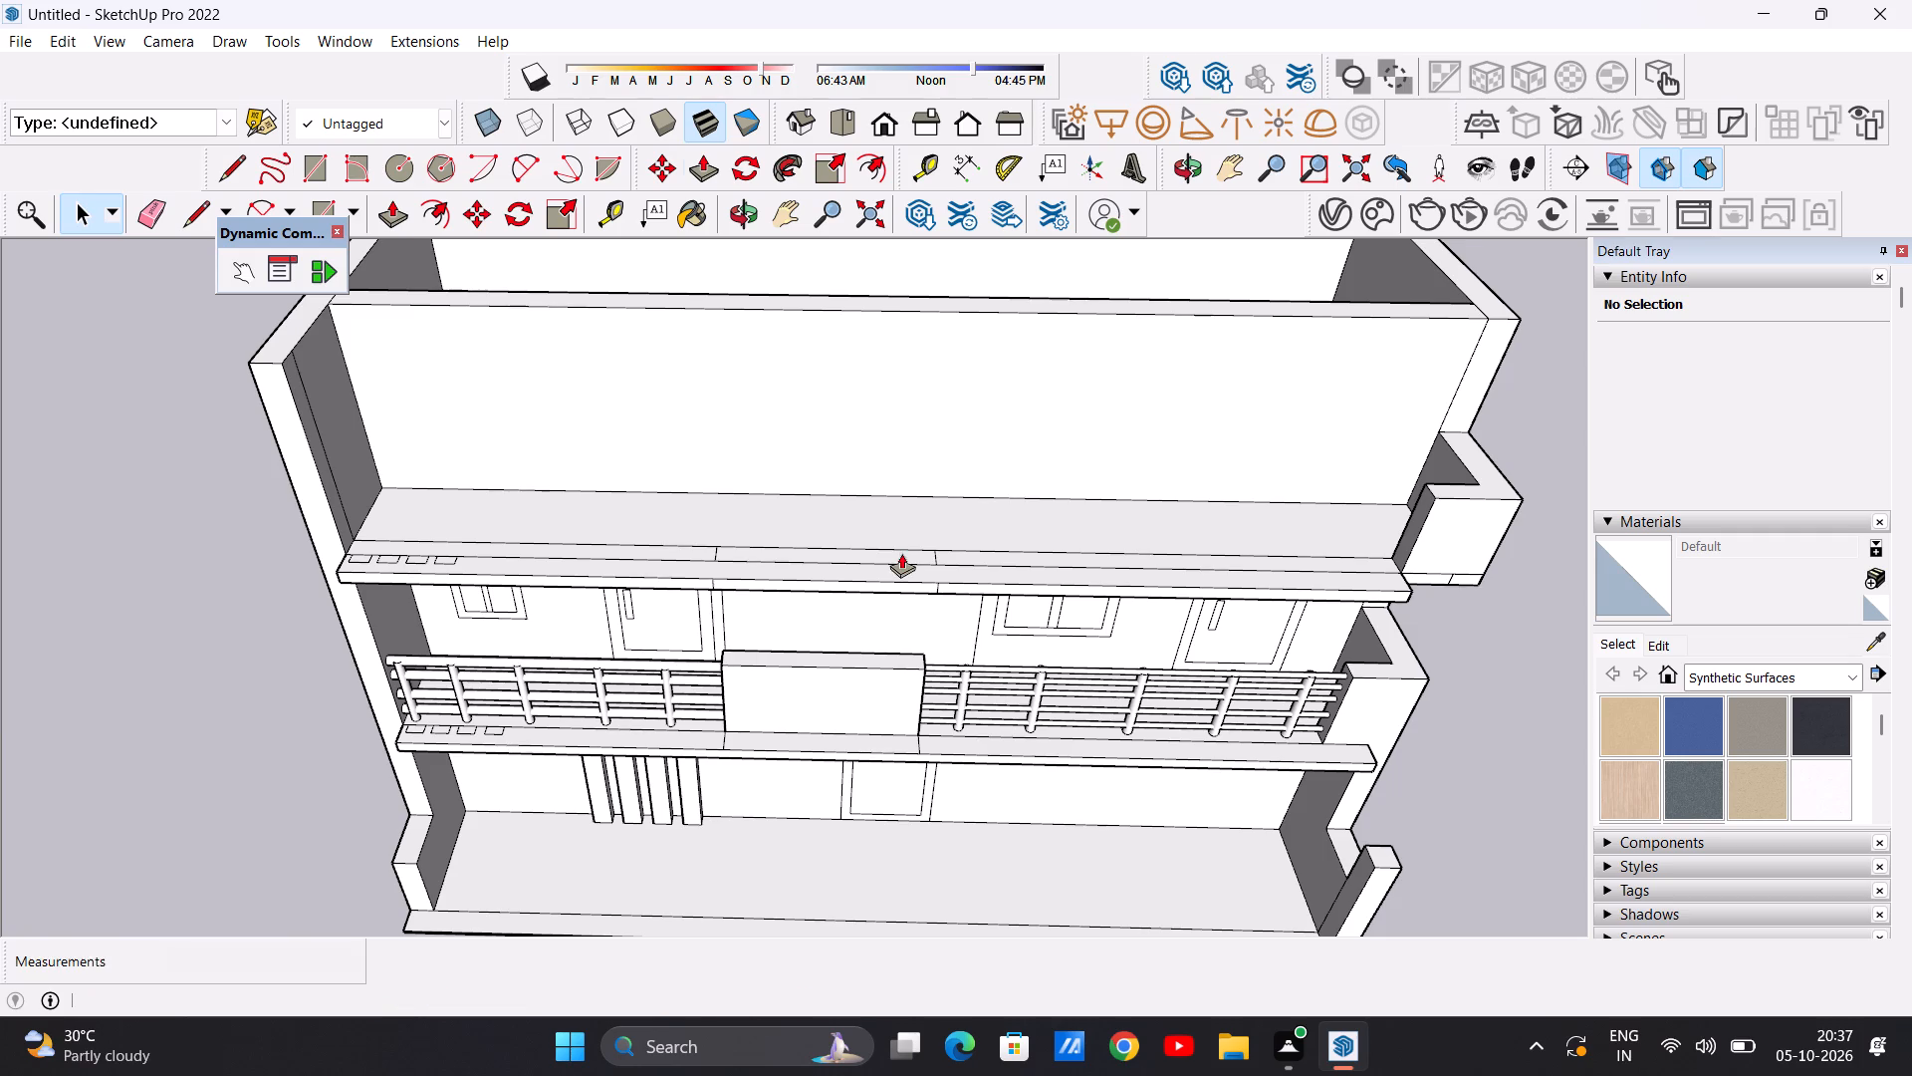
{"action": "scroll", "coordinate": [918, 549], "scroll_direction": "up", "scroll_amount": 10}
{"action": "left_click", "coordinate": [934, 565]}
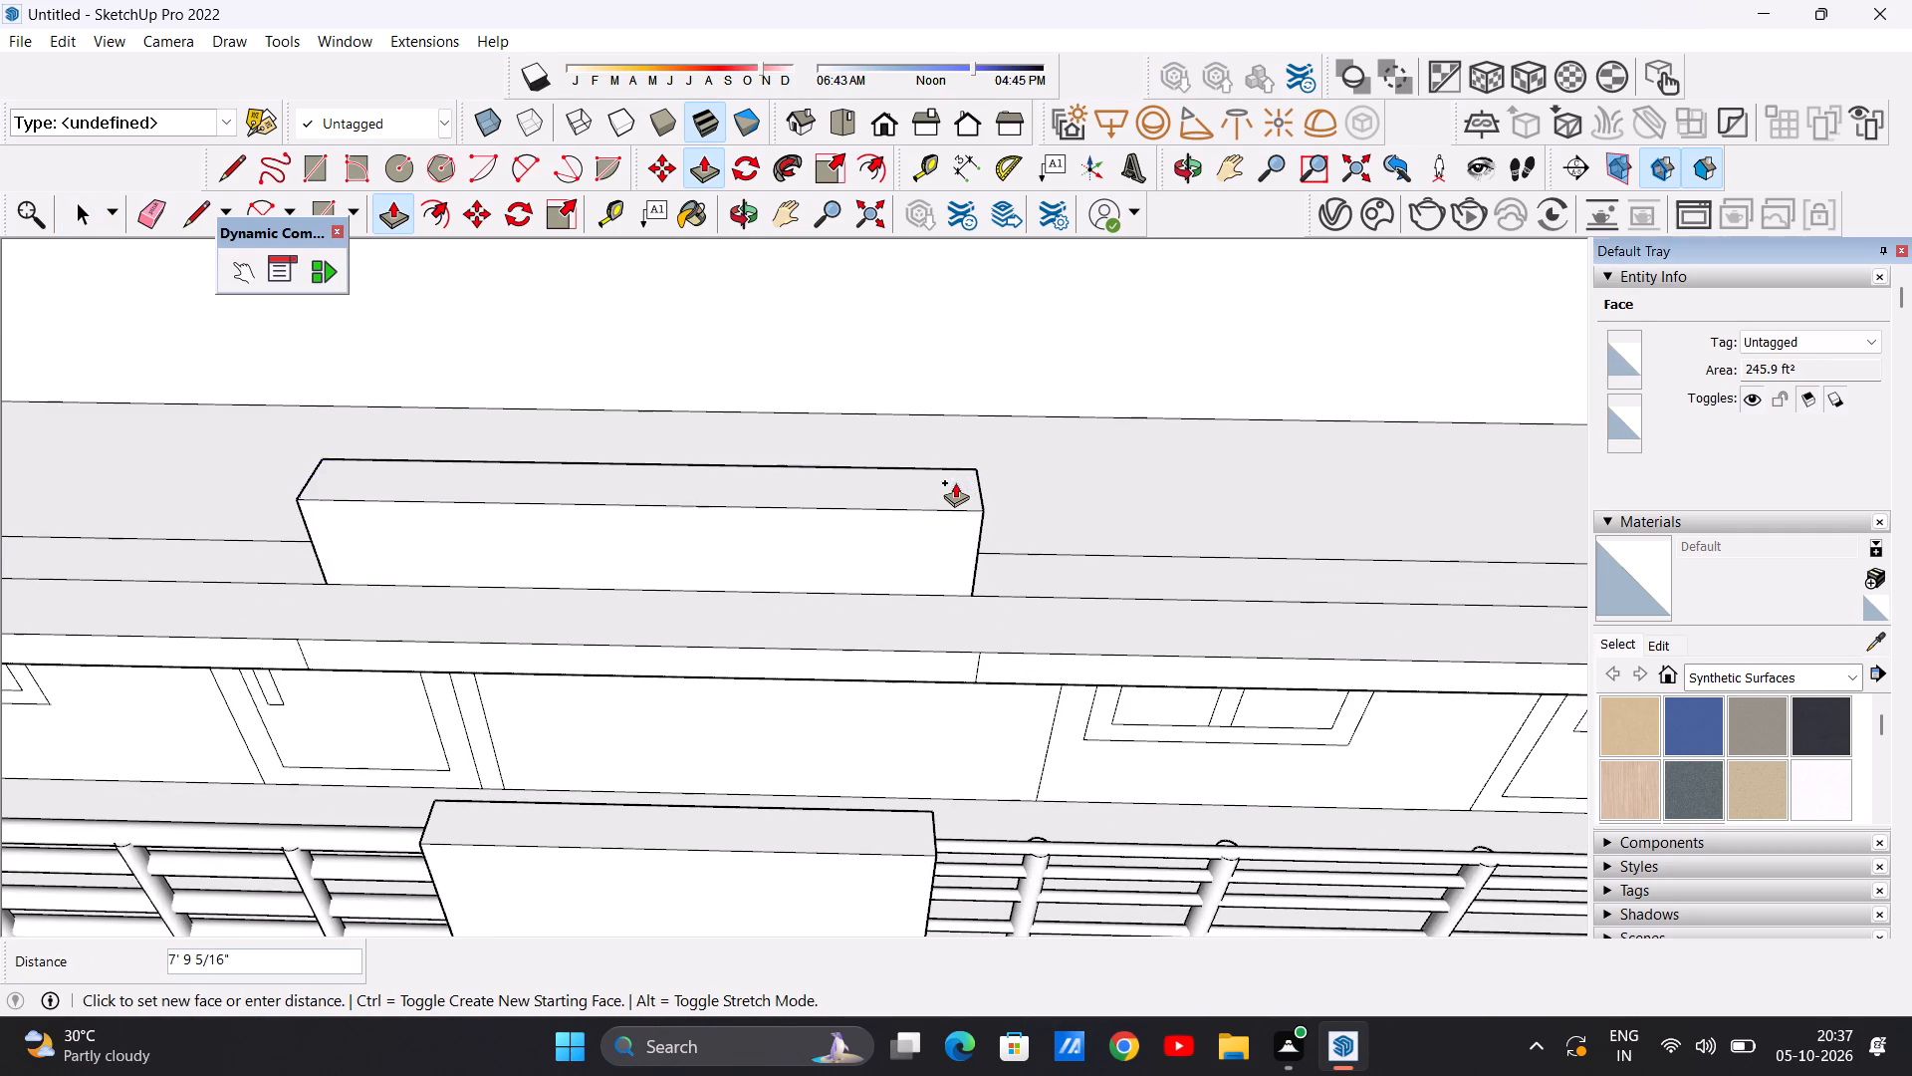
{"action": "scroll", "coordinate": [952, 443], "scroll_direction": "down", "scroll_amount": 8}
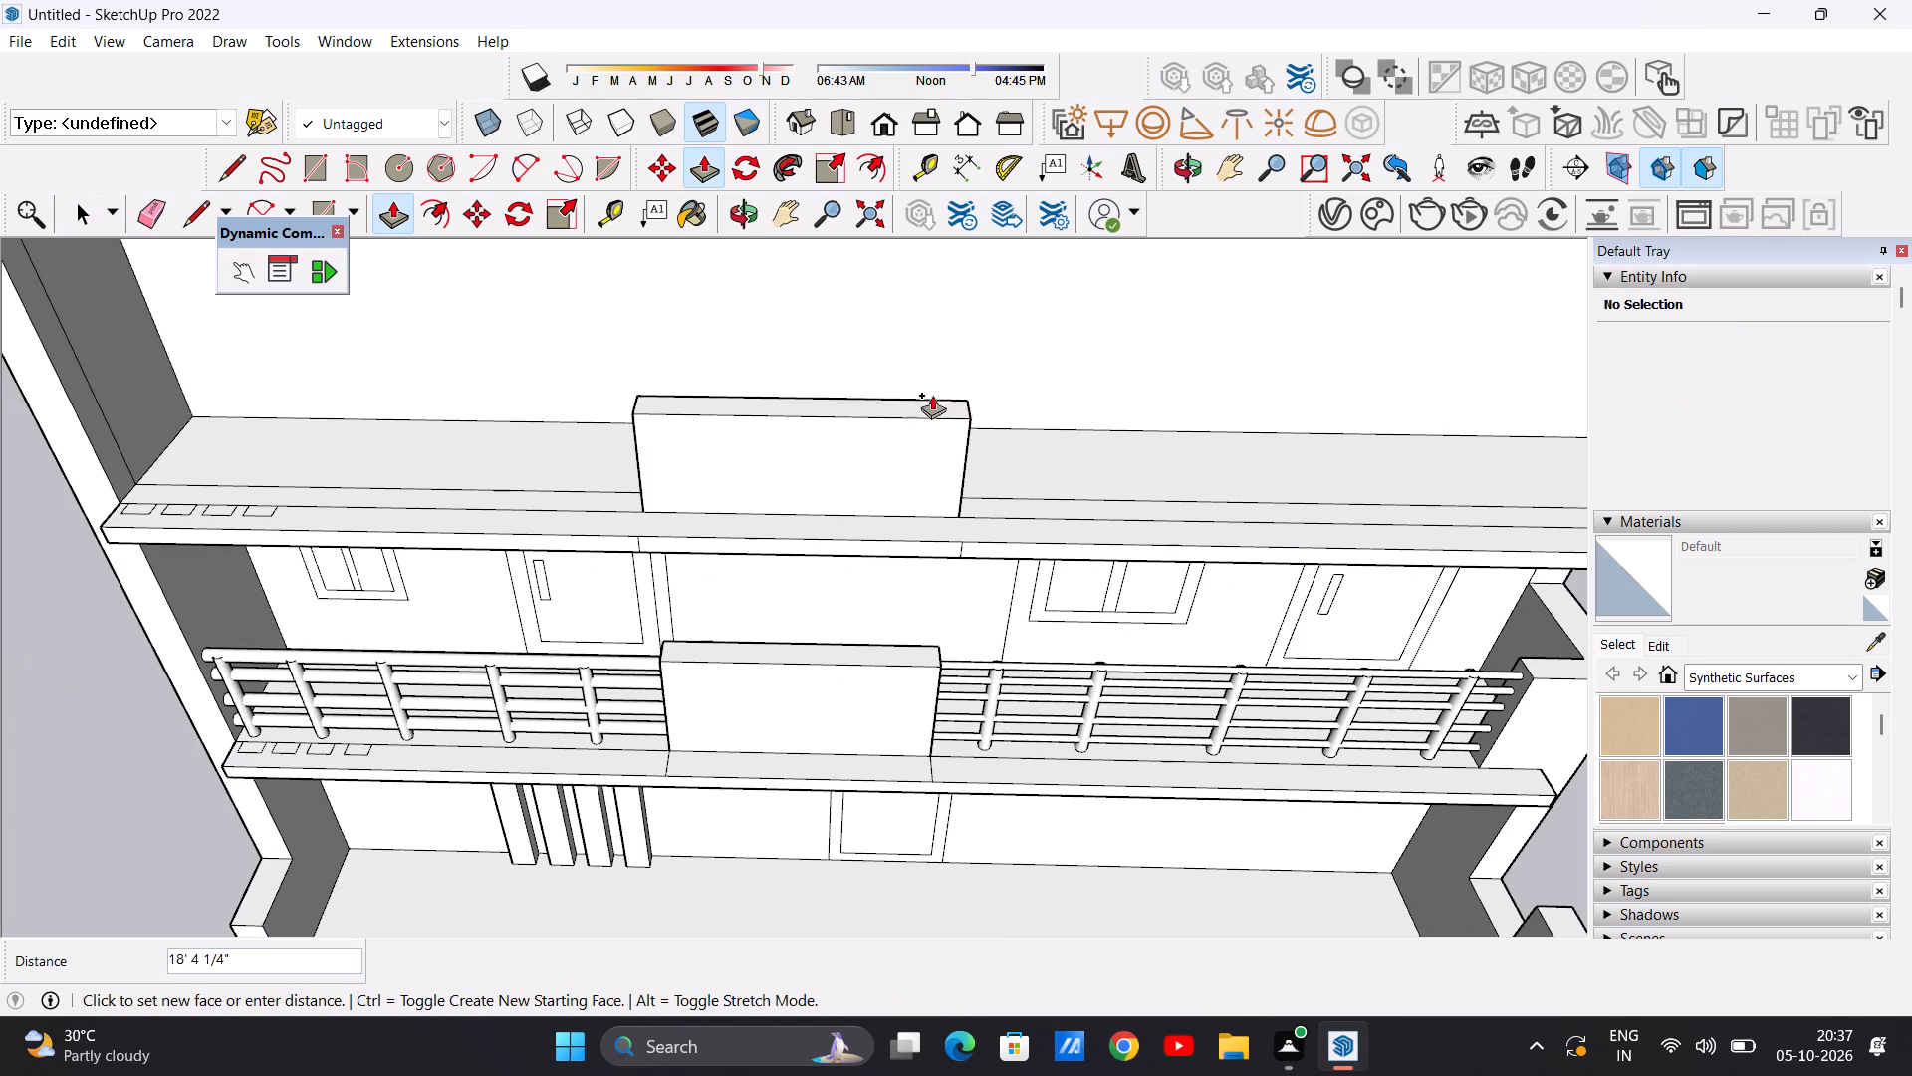
{"action": "scroll", "coordinate": [931, 380], "scroll_direction": "down", "scroll_amount": 12}
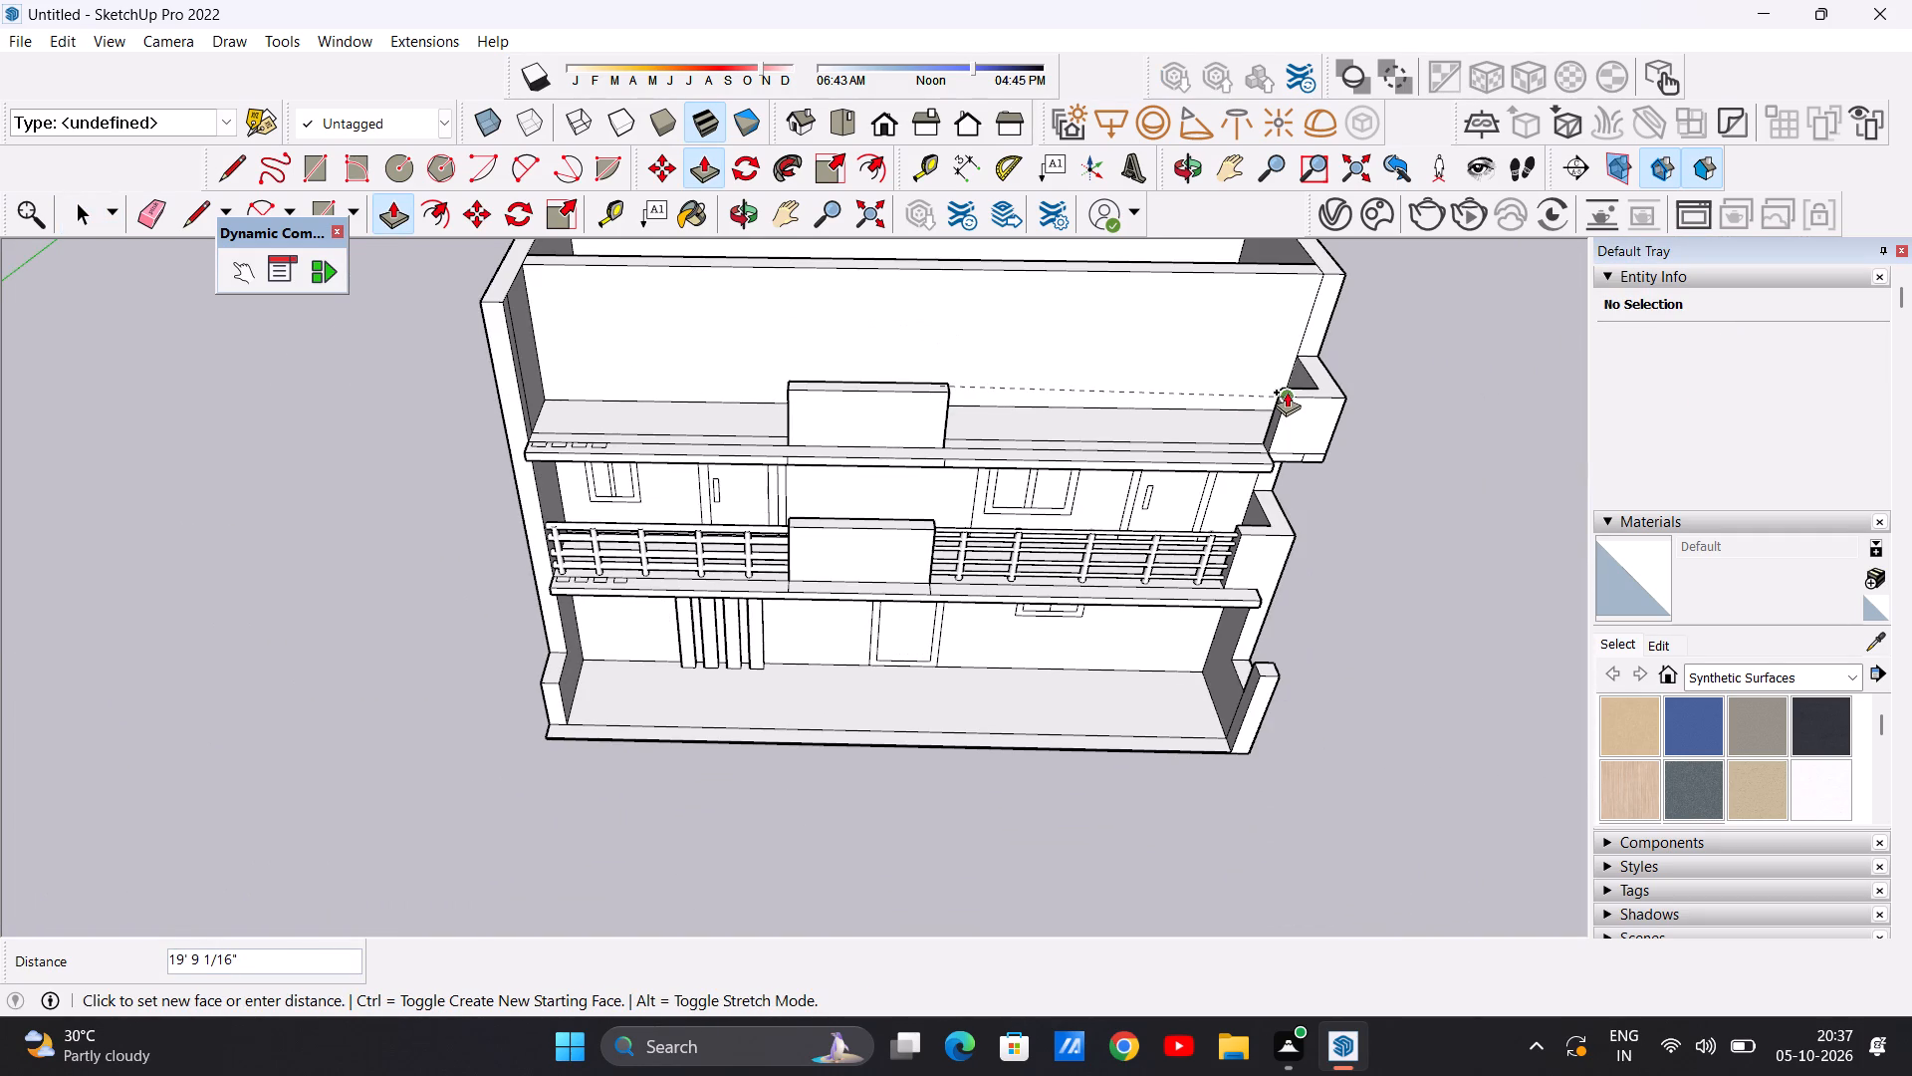
{"action": "left_click", "coordinate": [1287, 392]}
{"action": "key", "text": "space"}
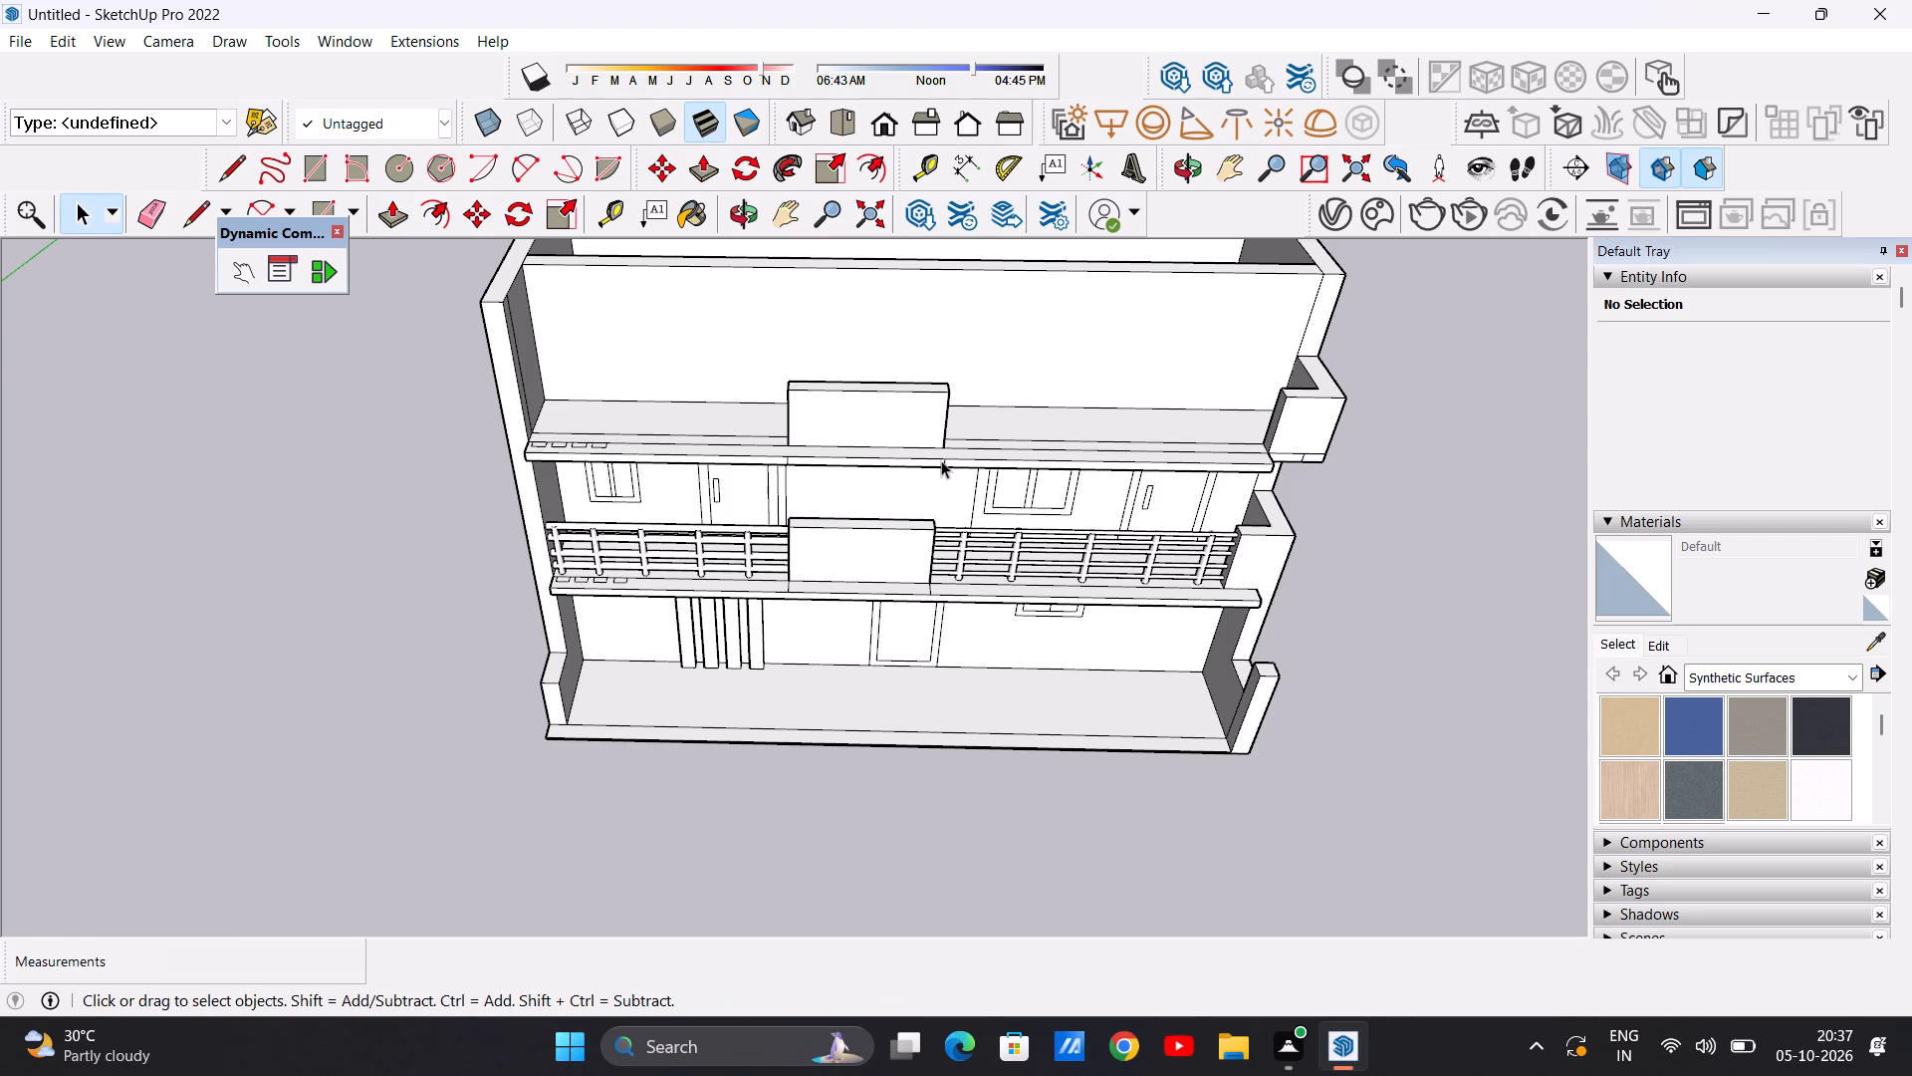
Examine the top floor's new front panel and blank wall against the doors and windows of the floor below.
{"action": "scroll", "coordinate": [942, 461], "scroll_direction": "down", "scroll_amount": 2}
{"action": "middle_click_drag", "start_coordinate": [960, 493], "coordinate": [963, 401]}
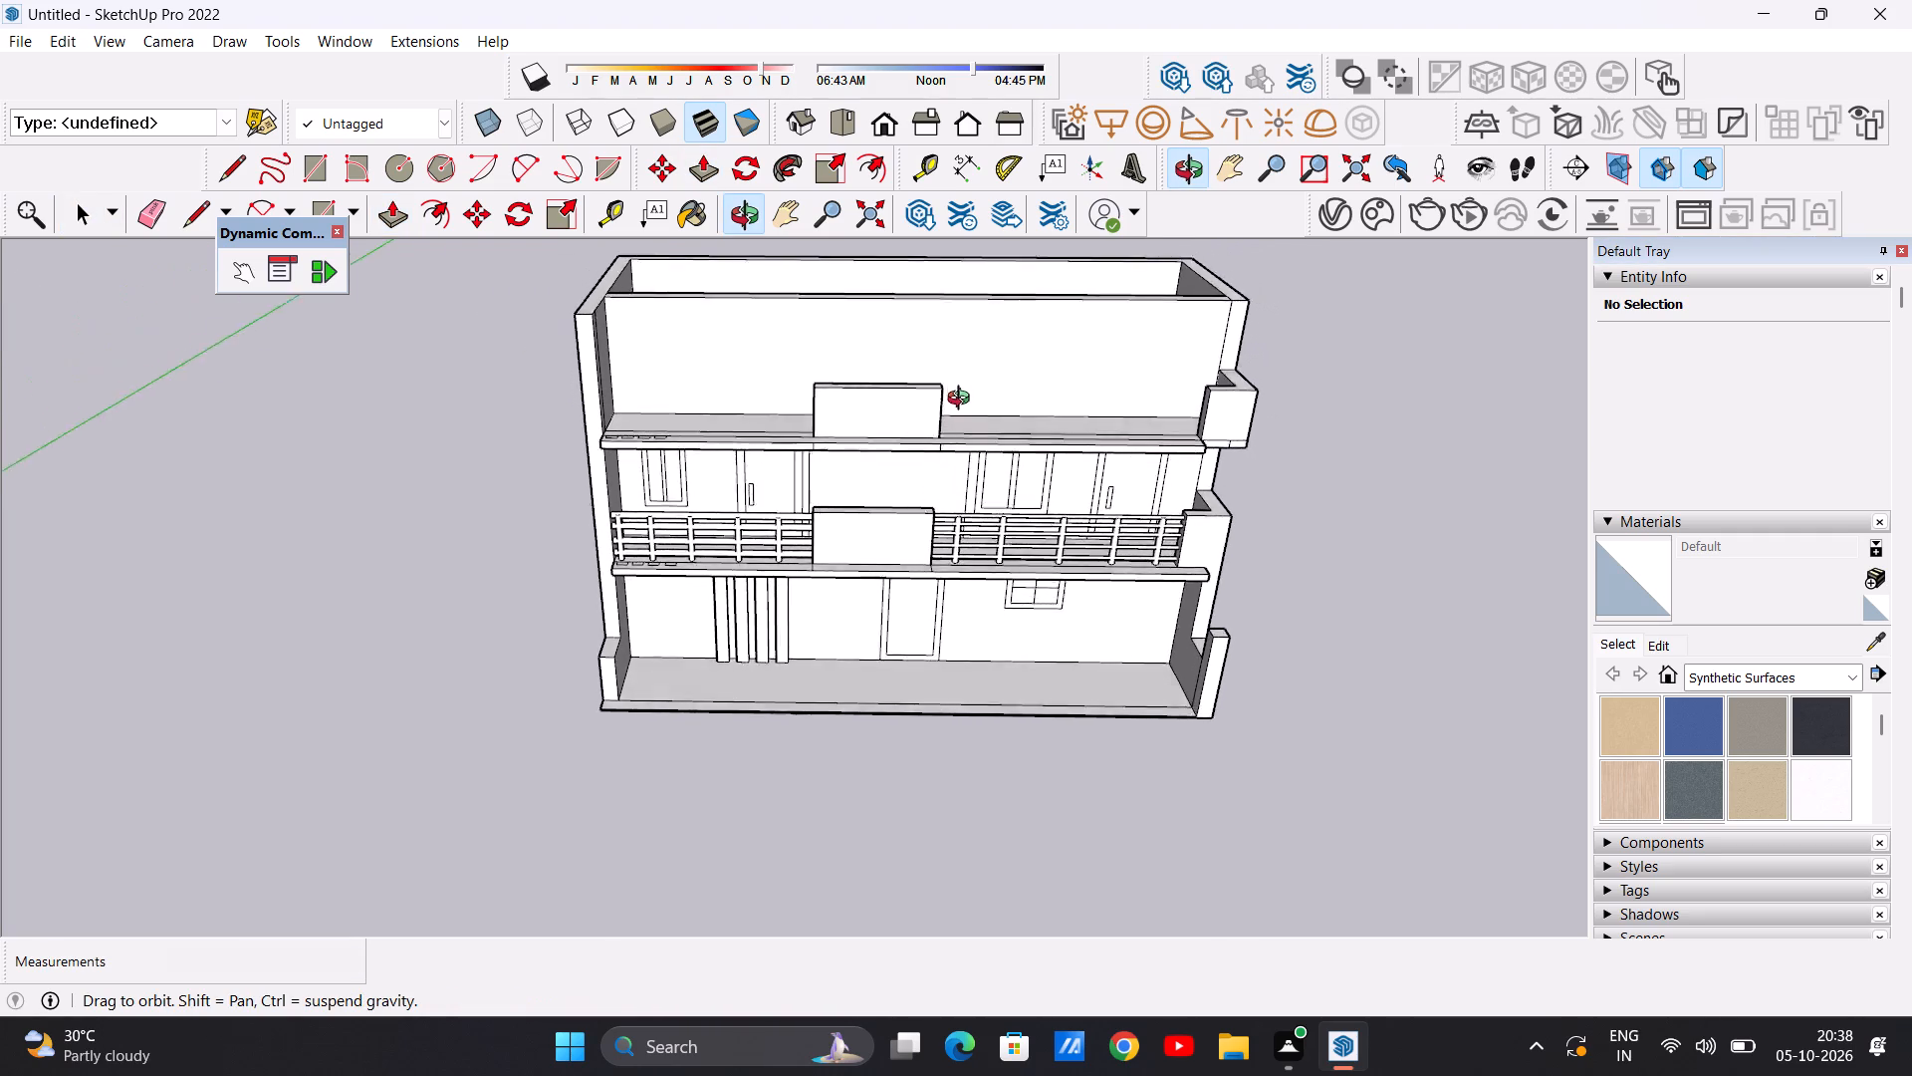
{"action": "middle_click_drag", "start_coordinate": [963, 401], "coordinate": [974, 347]}
{"action": "scroll", "coordinate": [913, 392], "scroll_direction": "up", "scroll_amount": 7}
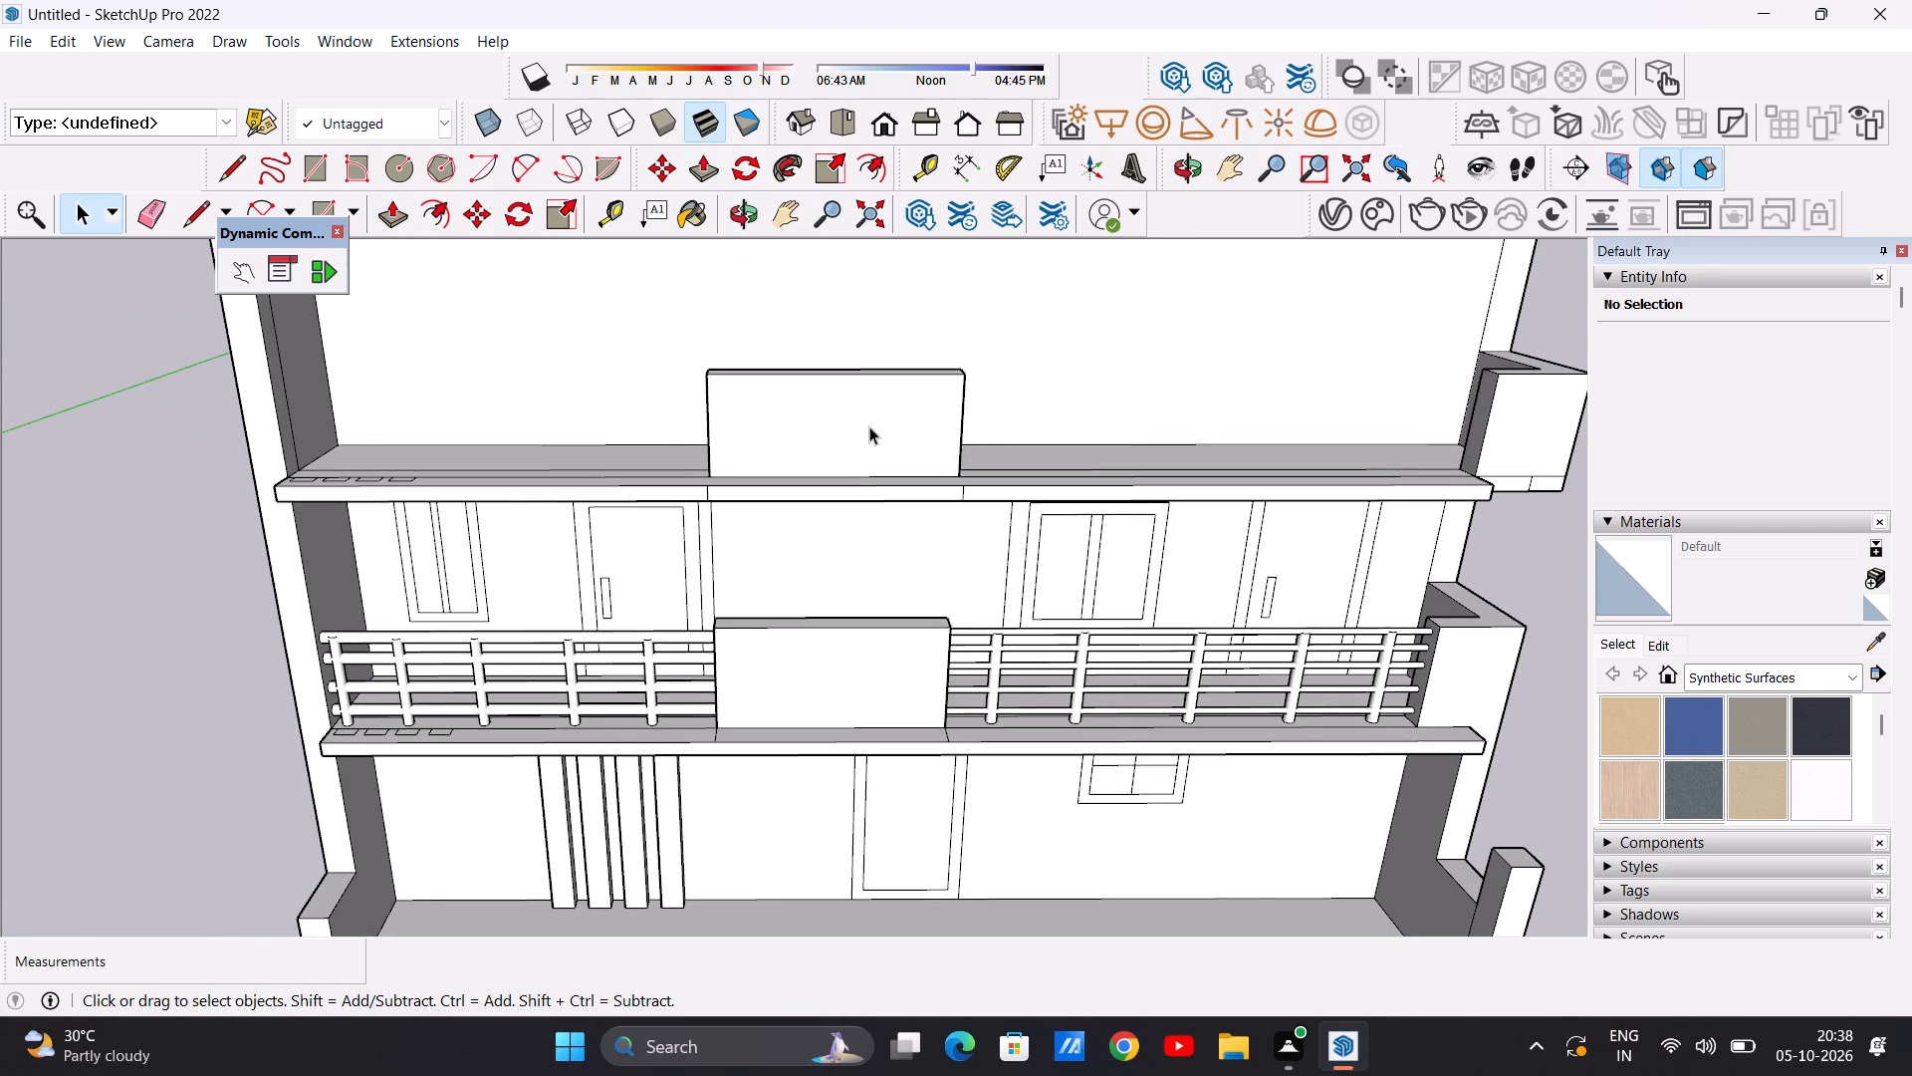
{"action": "scroll", "coordinate": [875, 433], "scroll_direction": "down", "scroll_amount": 4}
{"action": "middle_click_drag", "start_coordinate": [878, 439], "coordinate": [878, 394]}
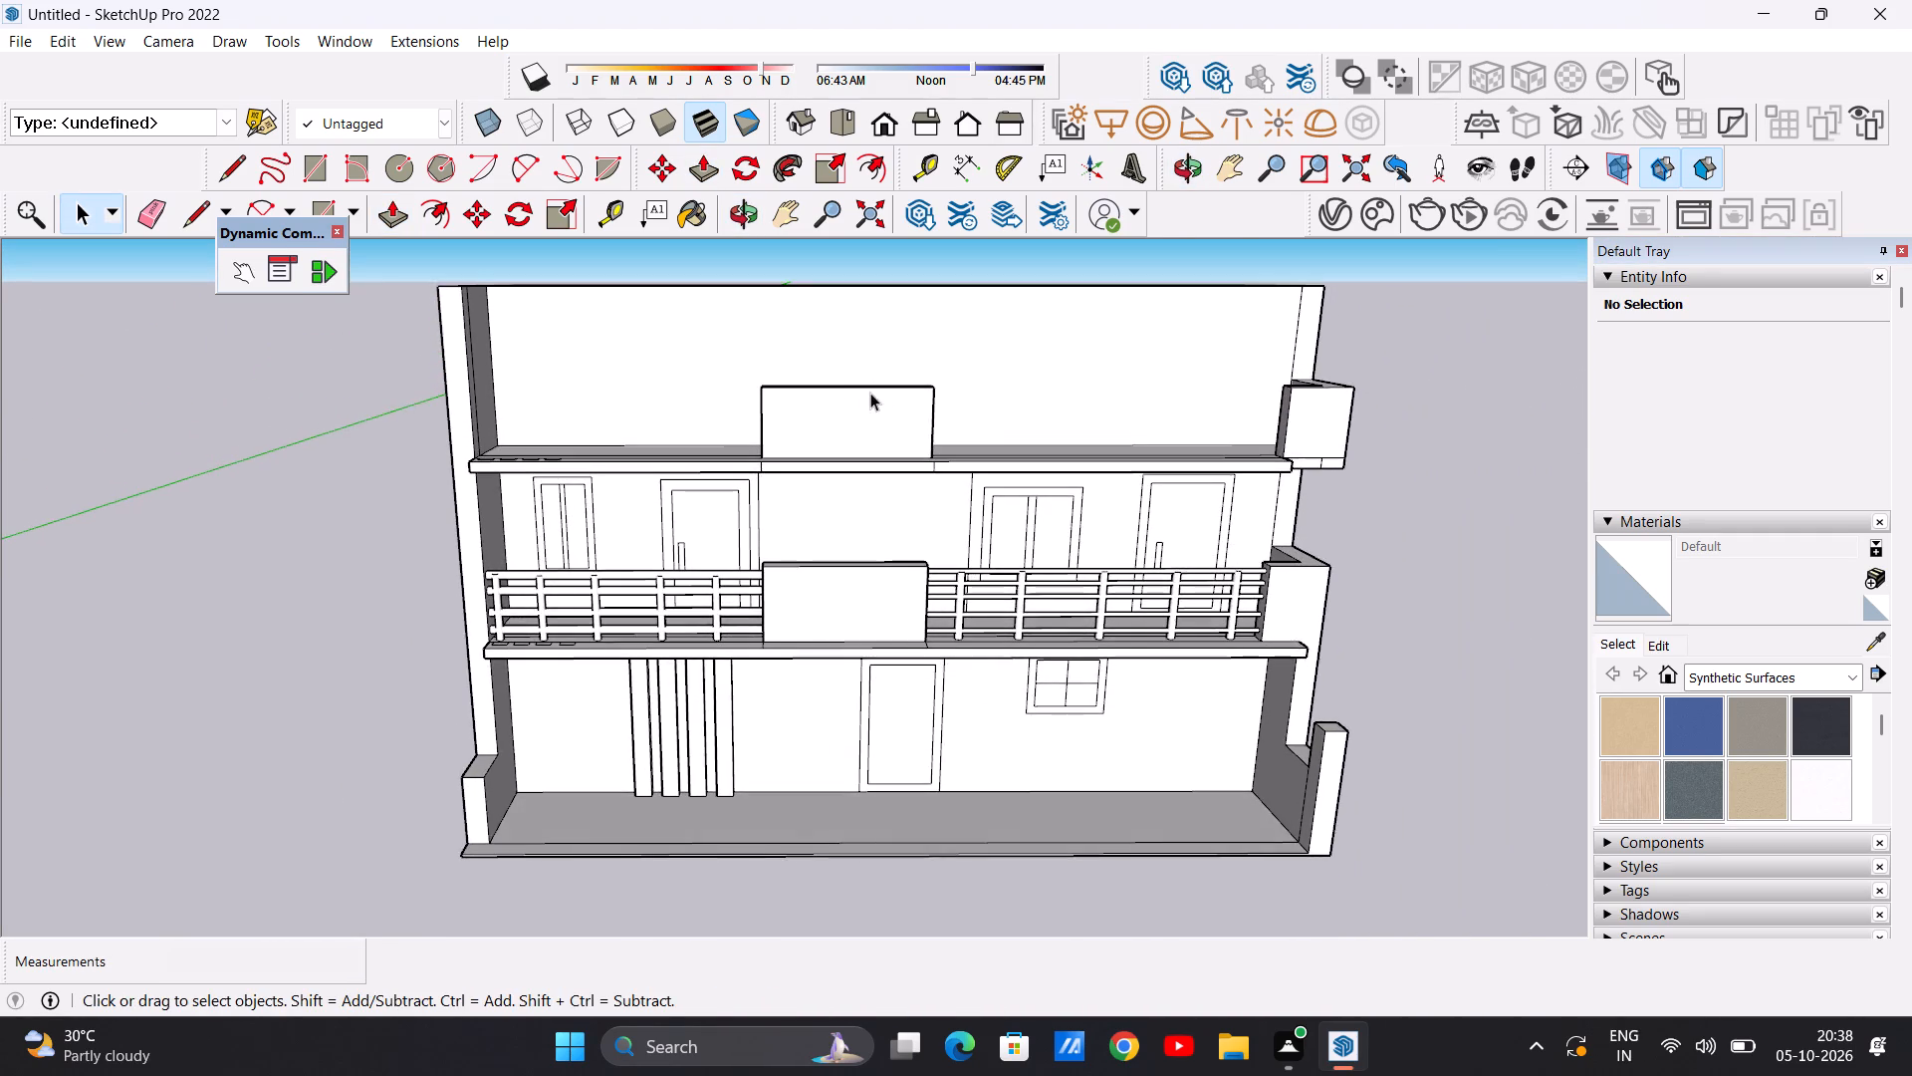
{"action": "scroll", "coordinate": [818, 398], "scroll_direction": "up", "scroll_amount": 7}
{"action": "scroll", "coordinate": [830, 437], "scroll_direction": "down", "scroll_amount": 8}
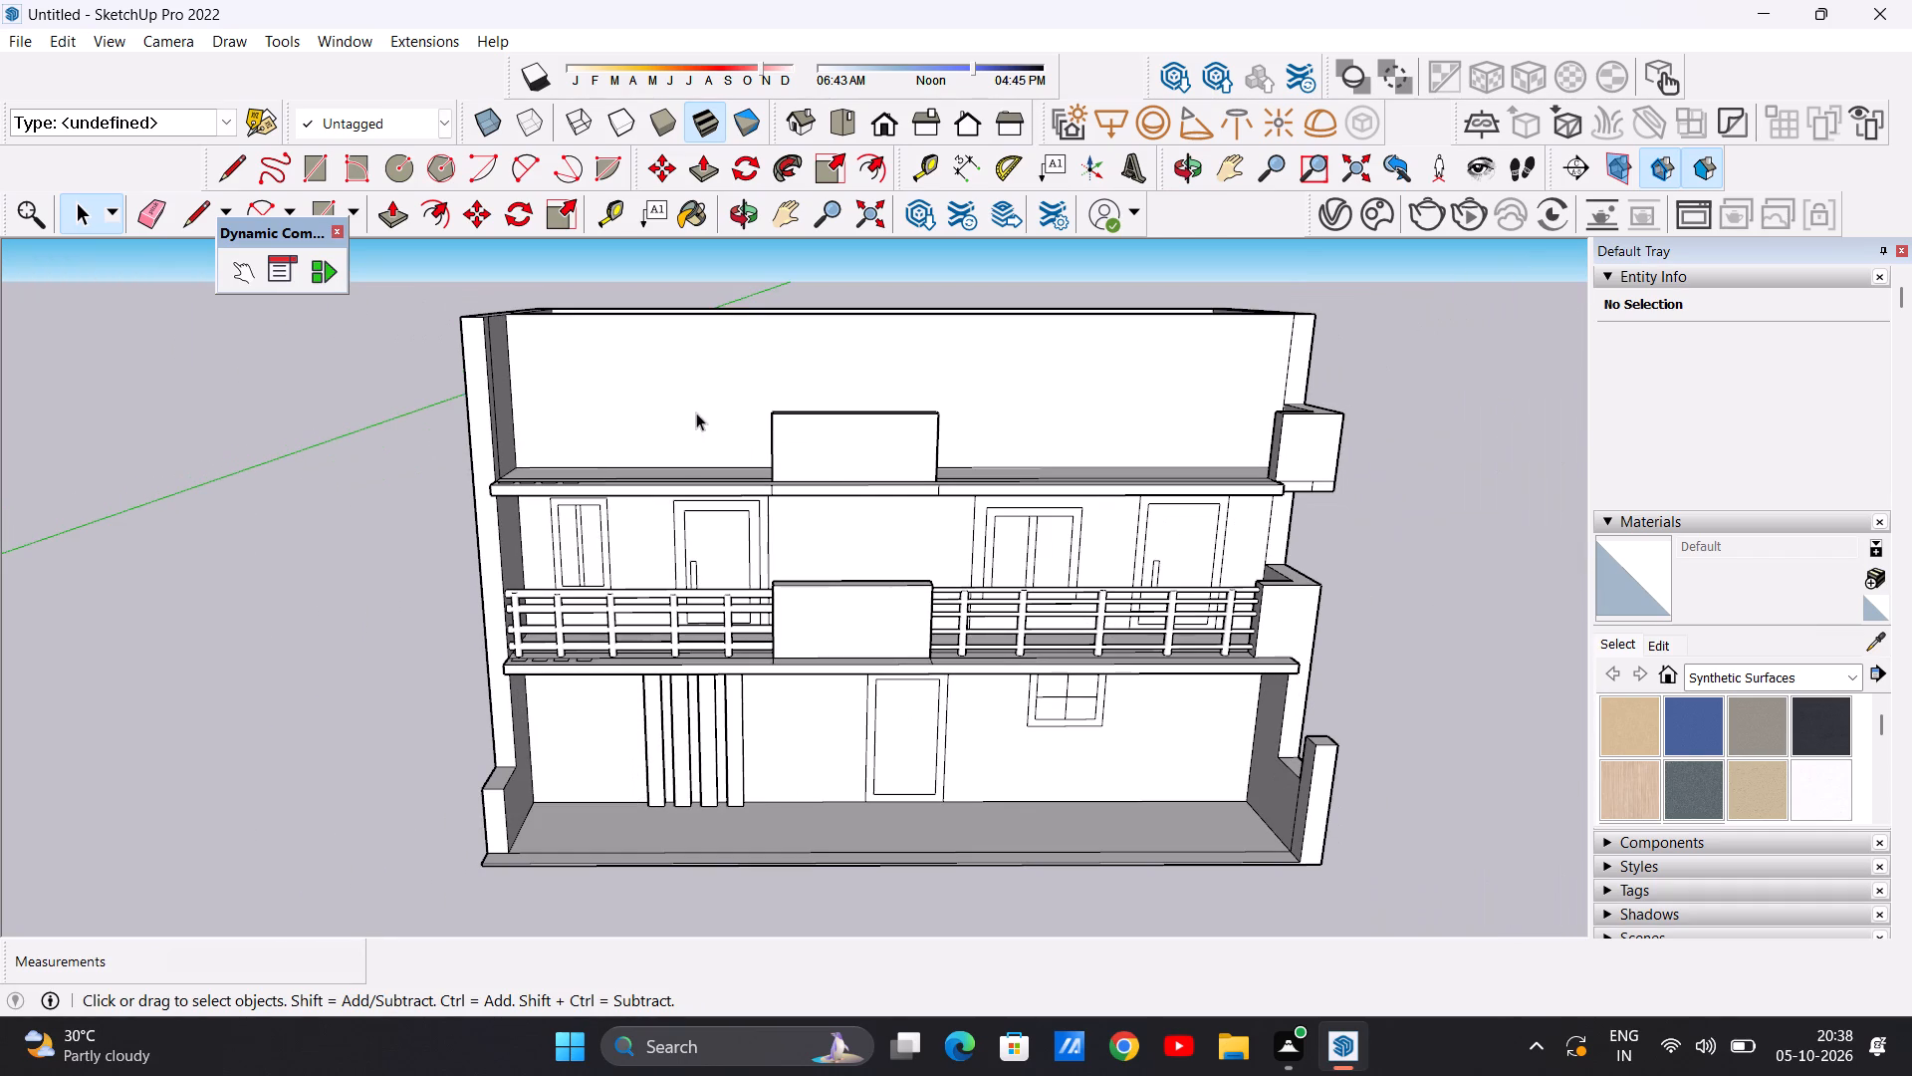
{"action": "middle_click_drag", "start_coordinate": [832, 446], "coordinate": [850, 401]}
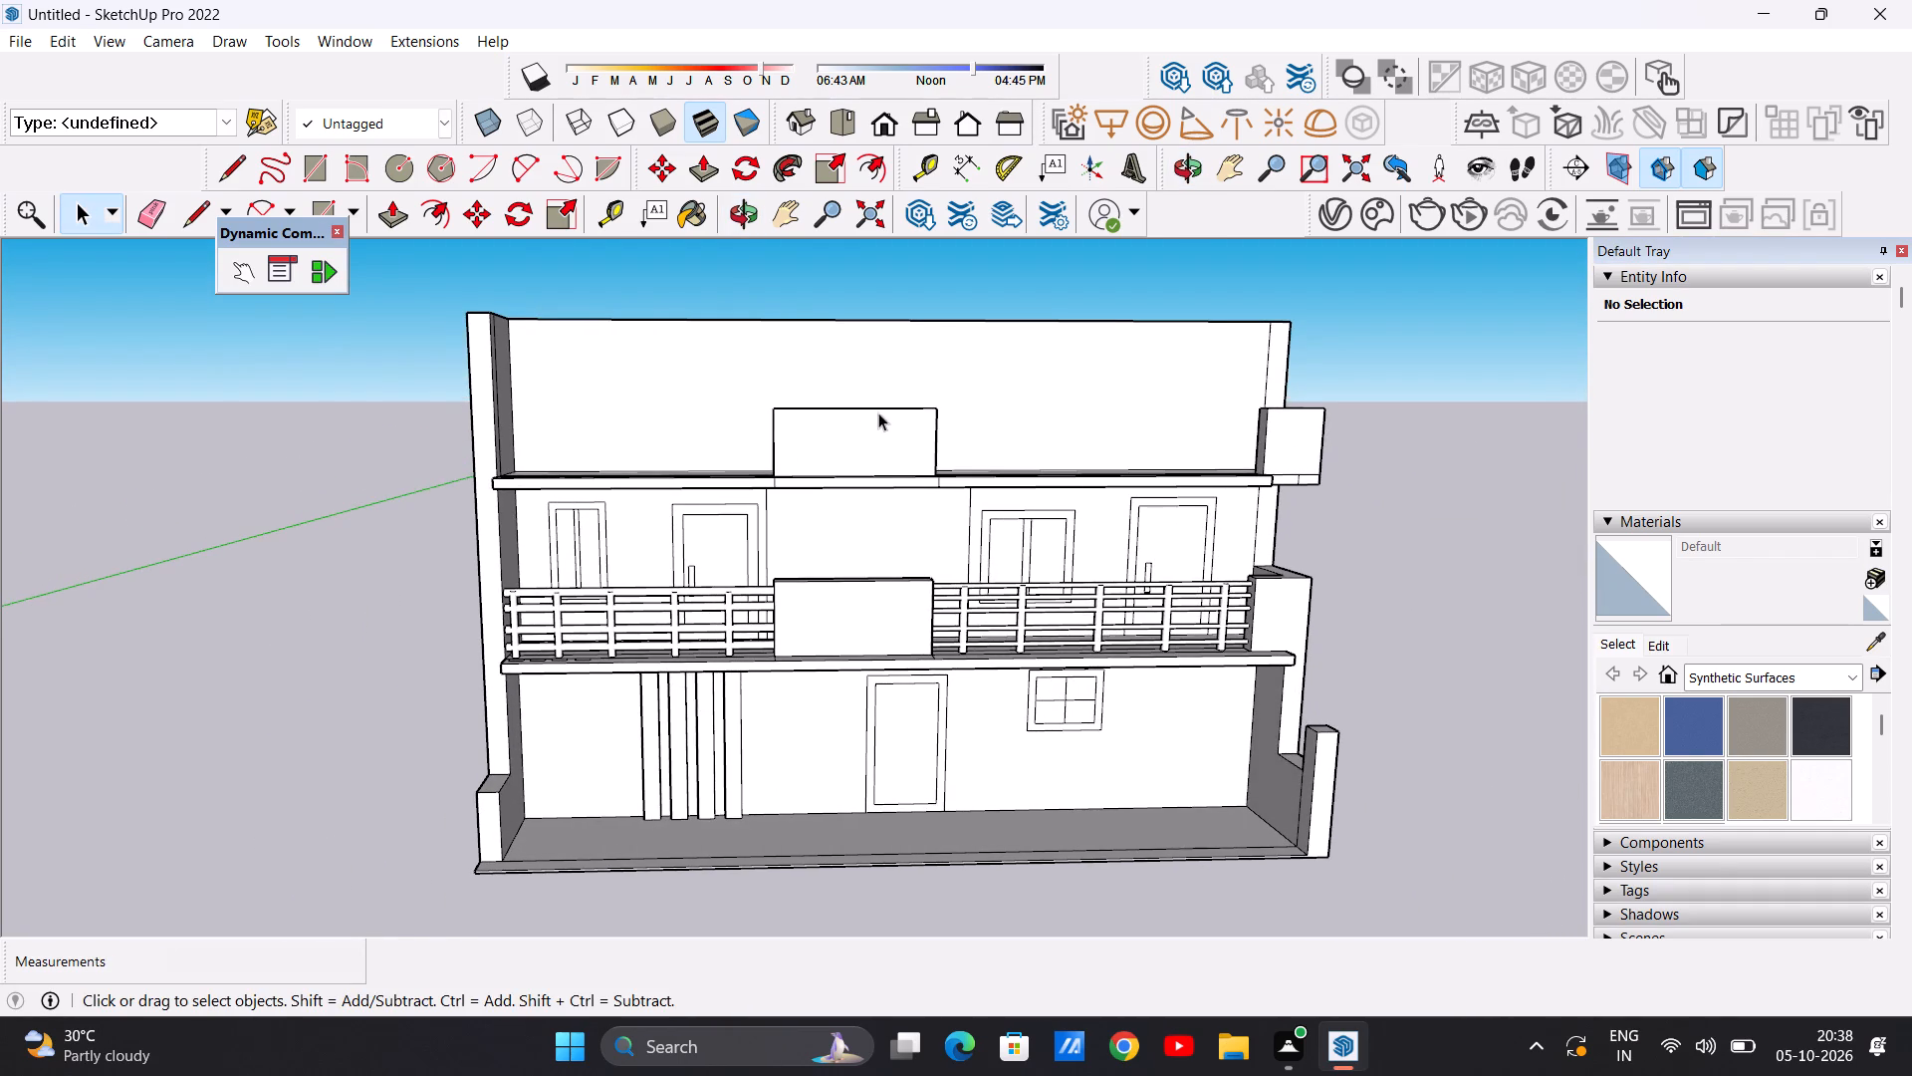
{"action": "middle_click_drag", "start_coordinate": [878, 414], "coordinate": [875, 403]}
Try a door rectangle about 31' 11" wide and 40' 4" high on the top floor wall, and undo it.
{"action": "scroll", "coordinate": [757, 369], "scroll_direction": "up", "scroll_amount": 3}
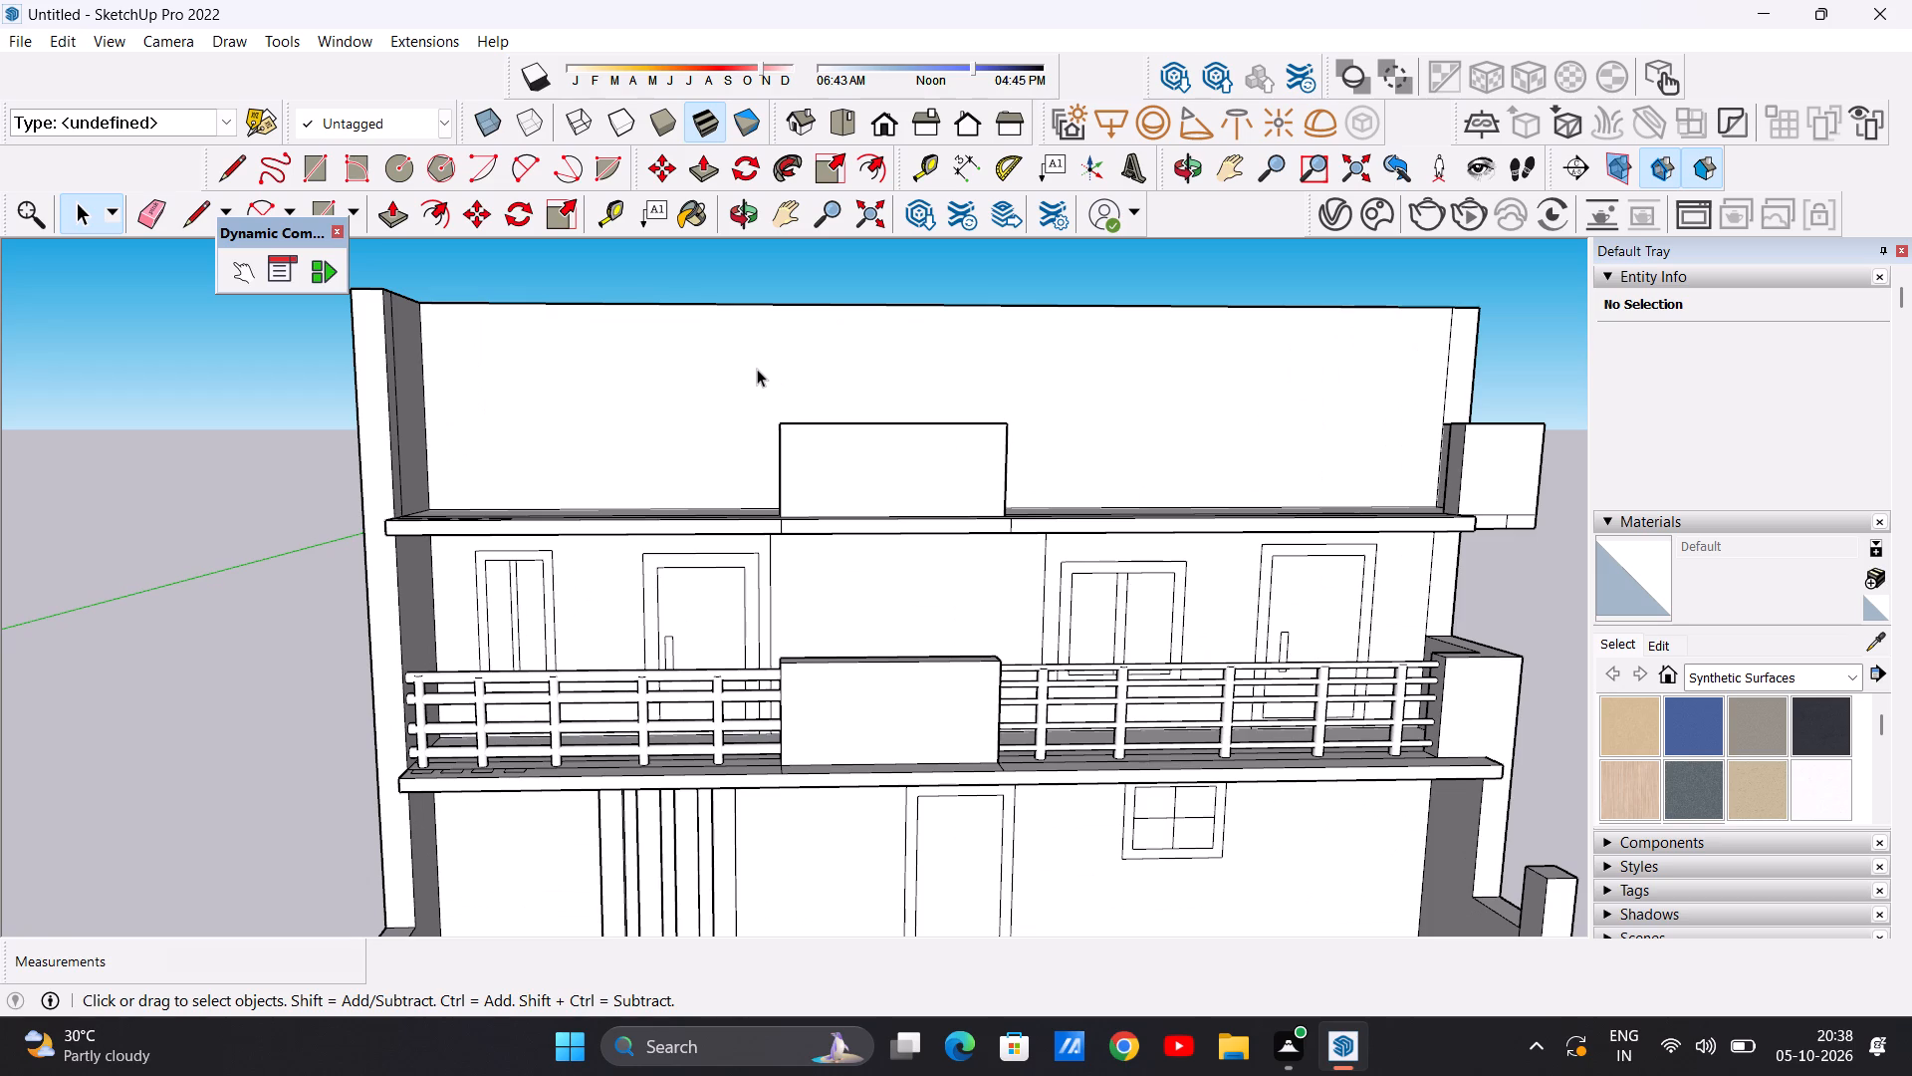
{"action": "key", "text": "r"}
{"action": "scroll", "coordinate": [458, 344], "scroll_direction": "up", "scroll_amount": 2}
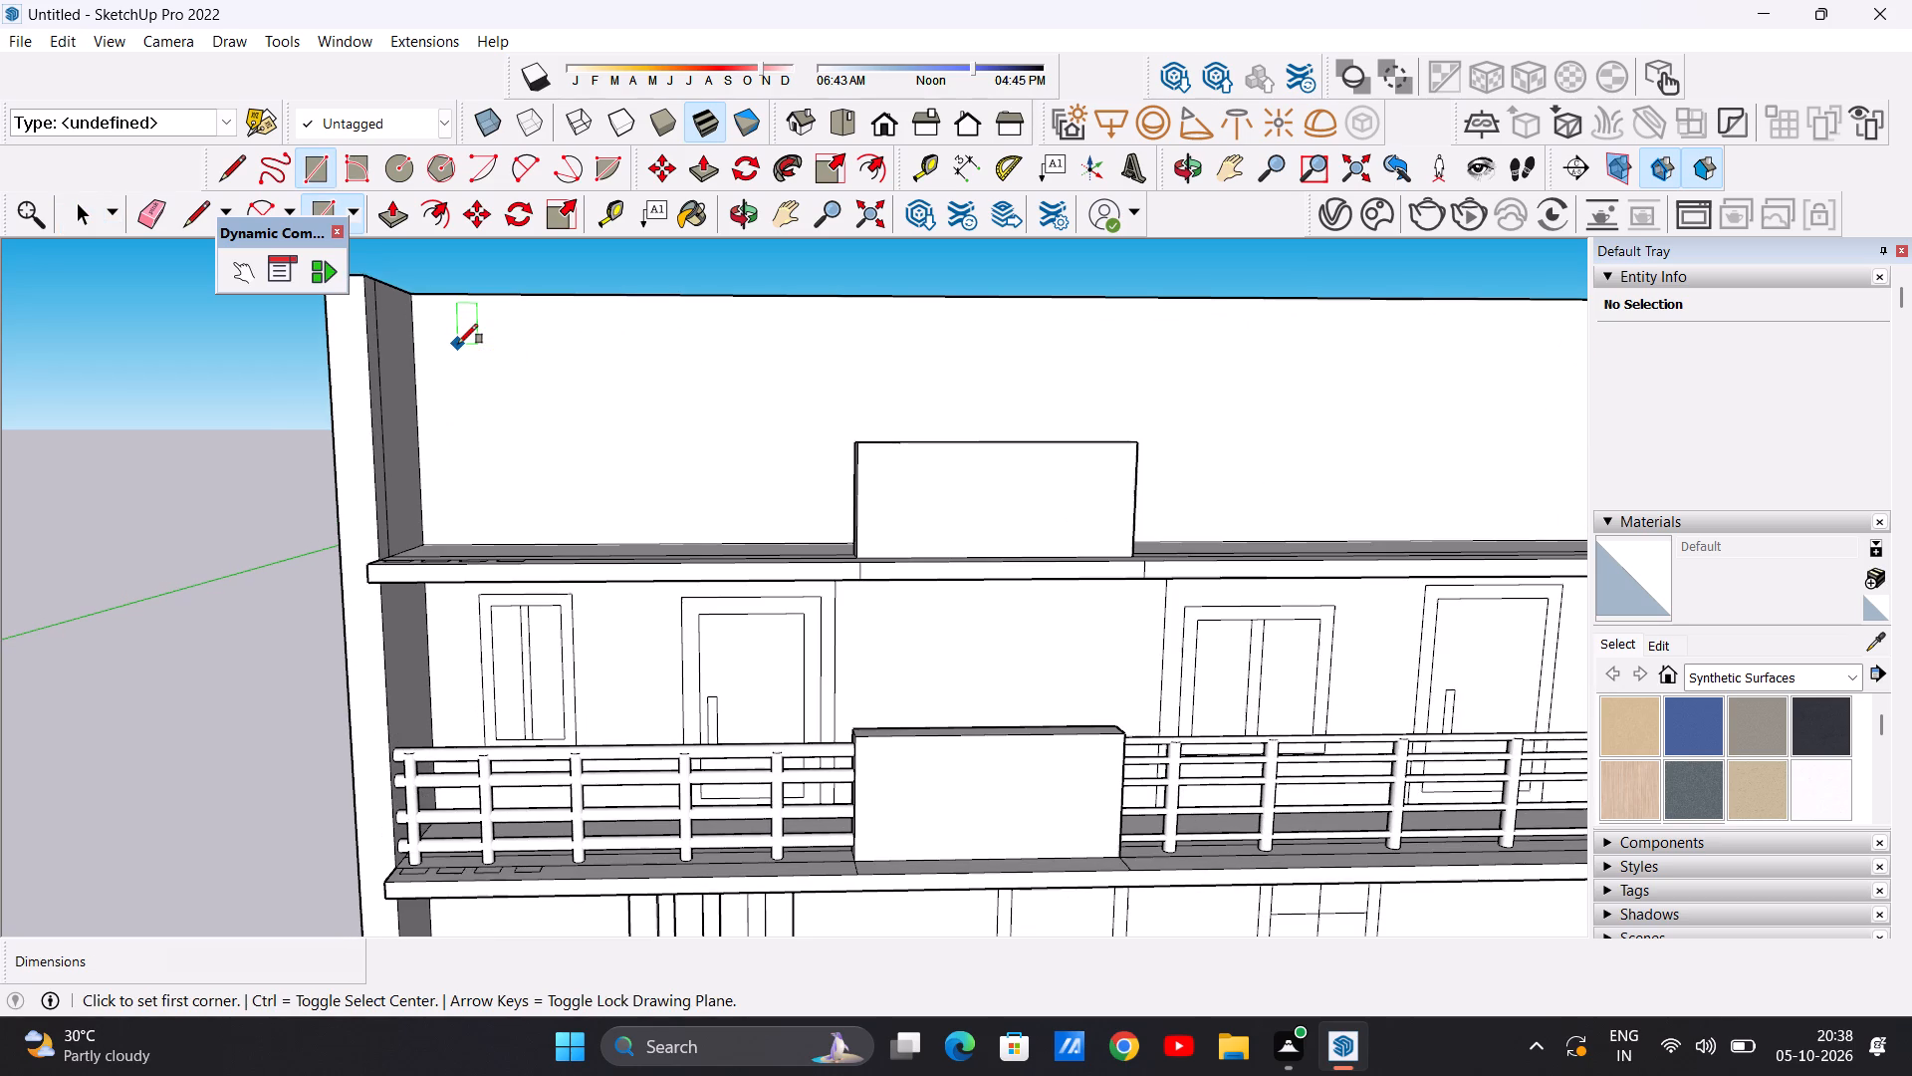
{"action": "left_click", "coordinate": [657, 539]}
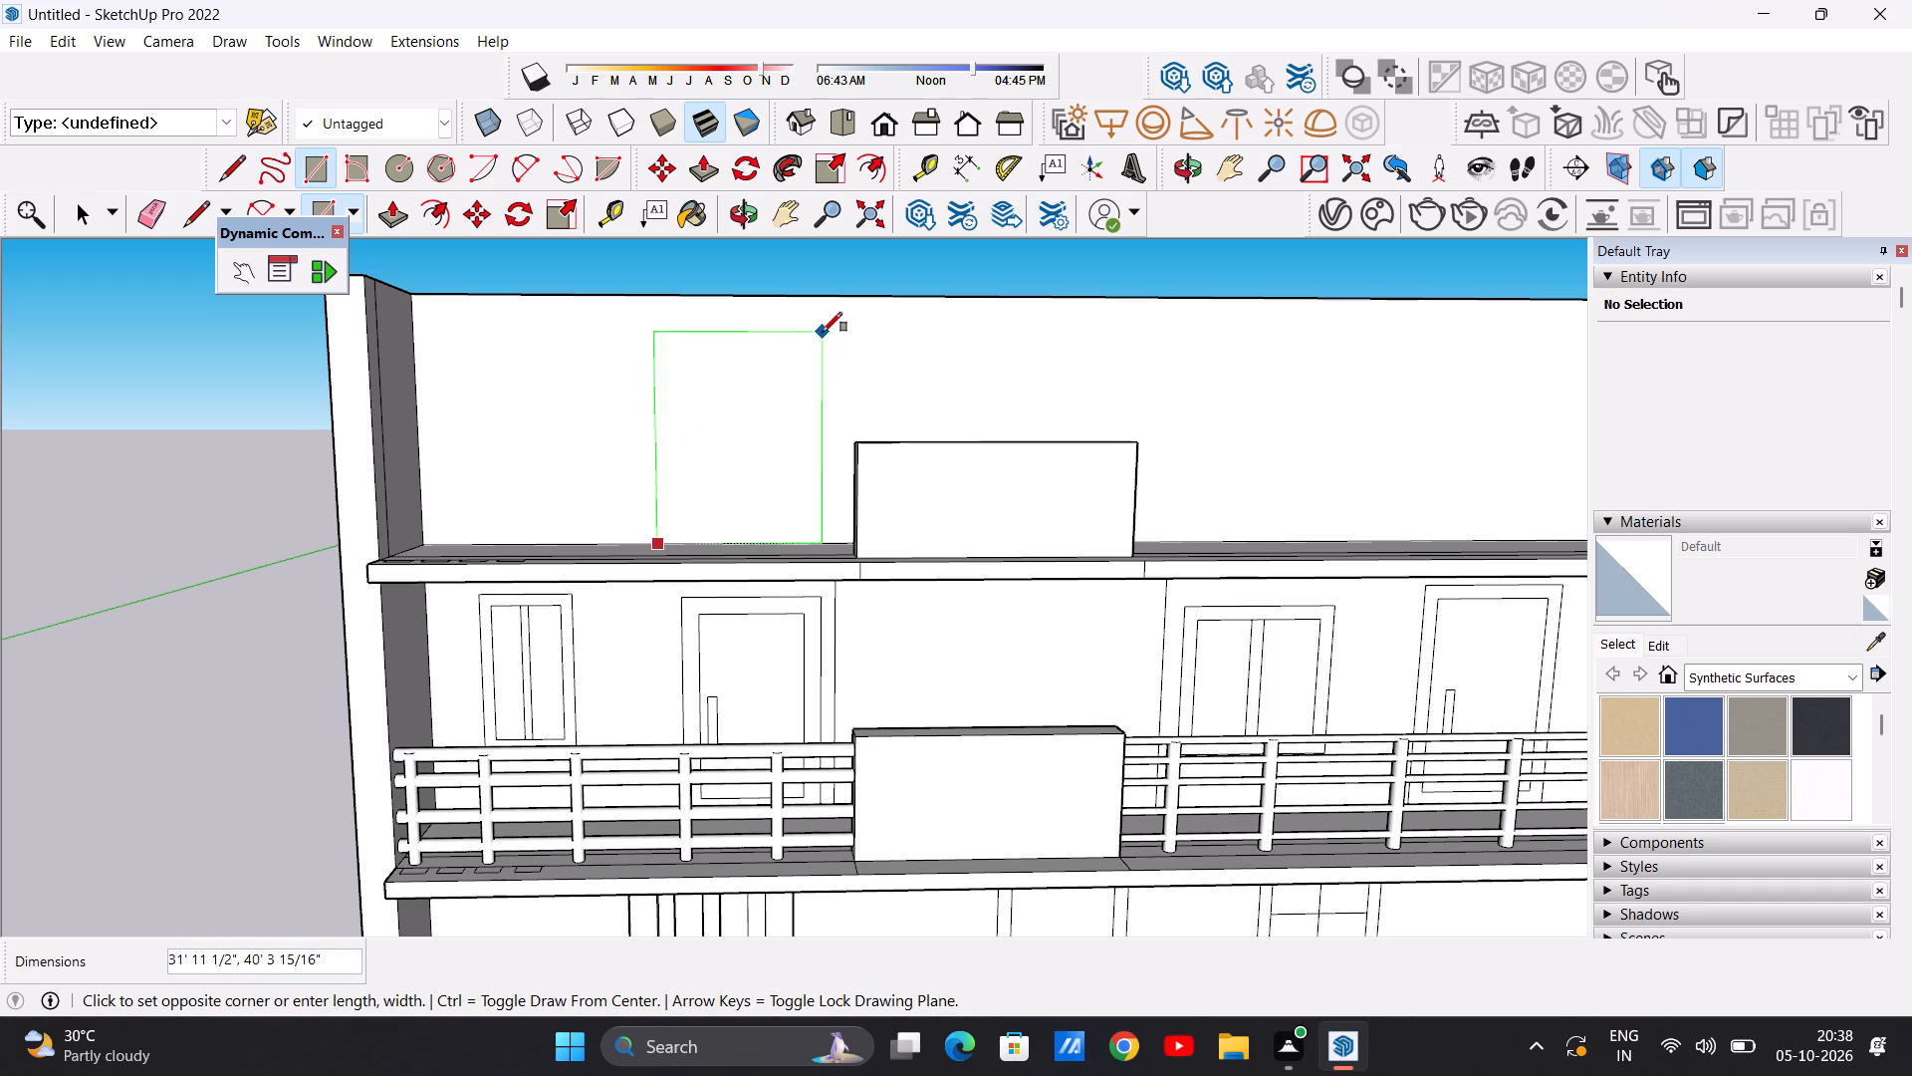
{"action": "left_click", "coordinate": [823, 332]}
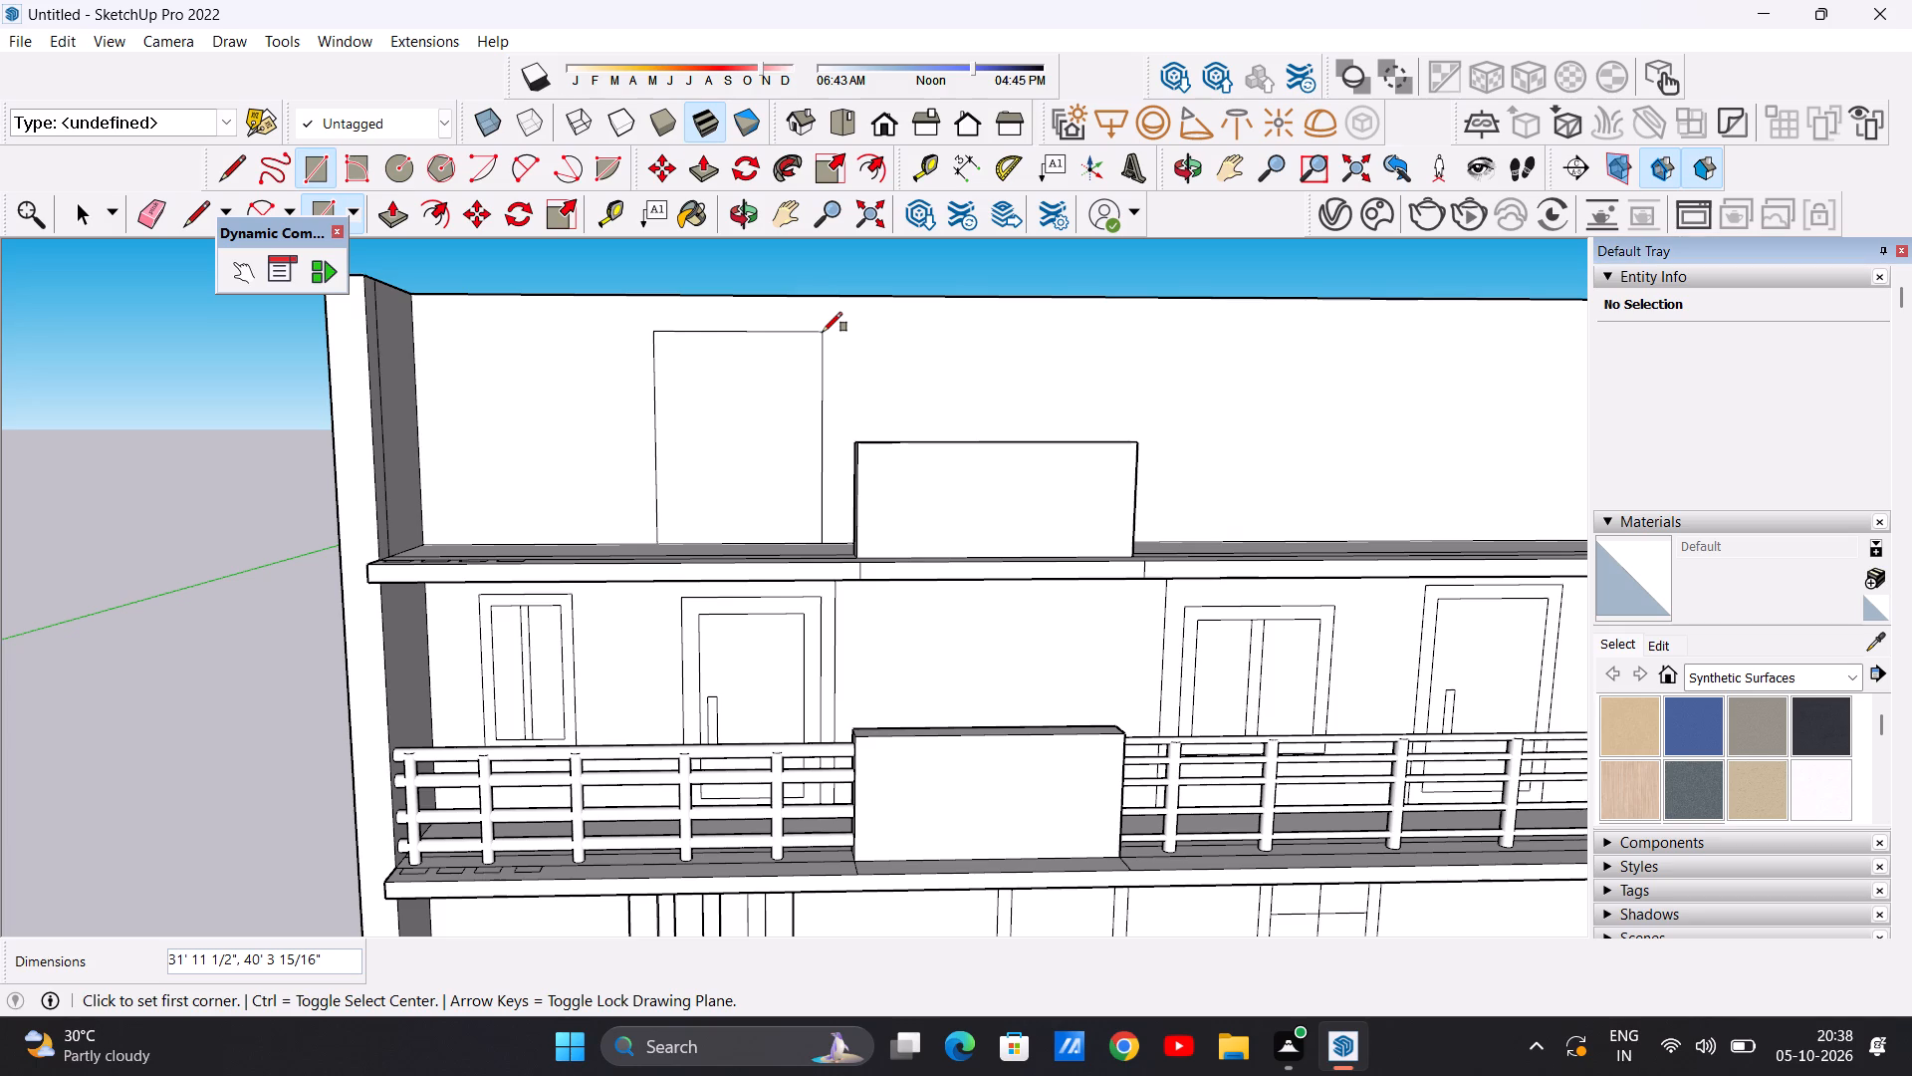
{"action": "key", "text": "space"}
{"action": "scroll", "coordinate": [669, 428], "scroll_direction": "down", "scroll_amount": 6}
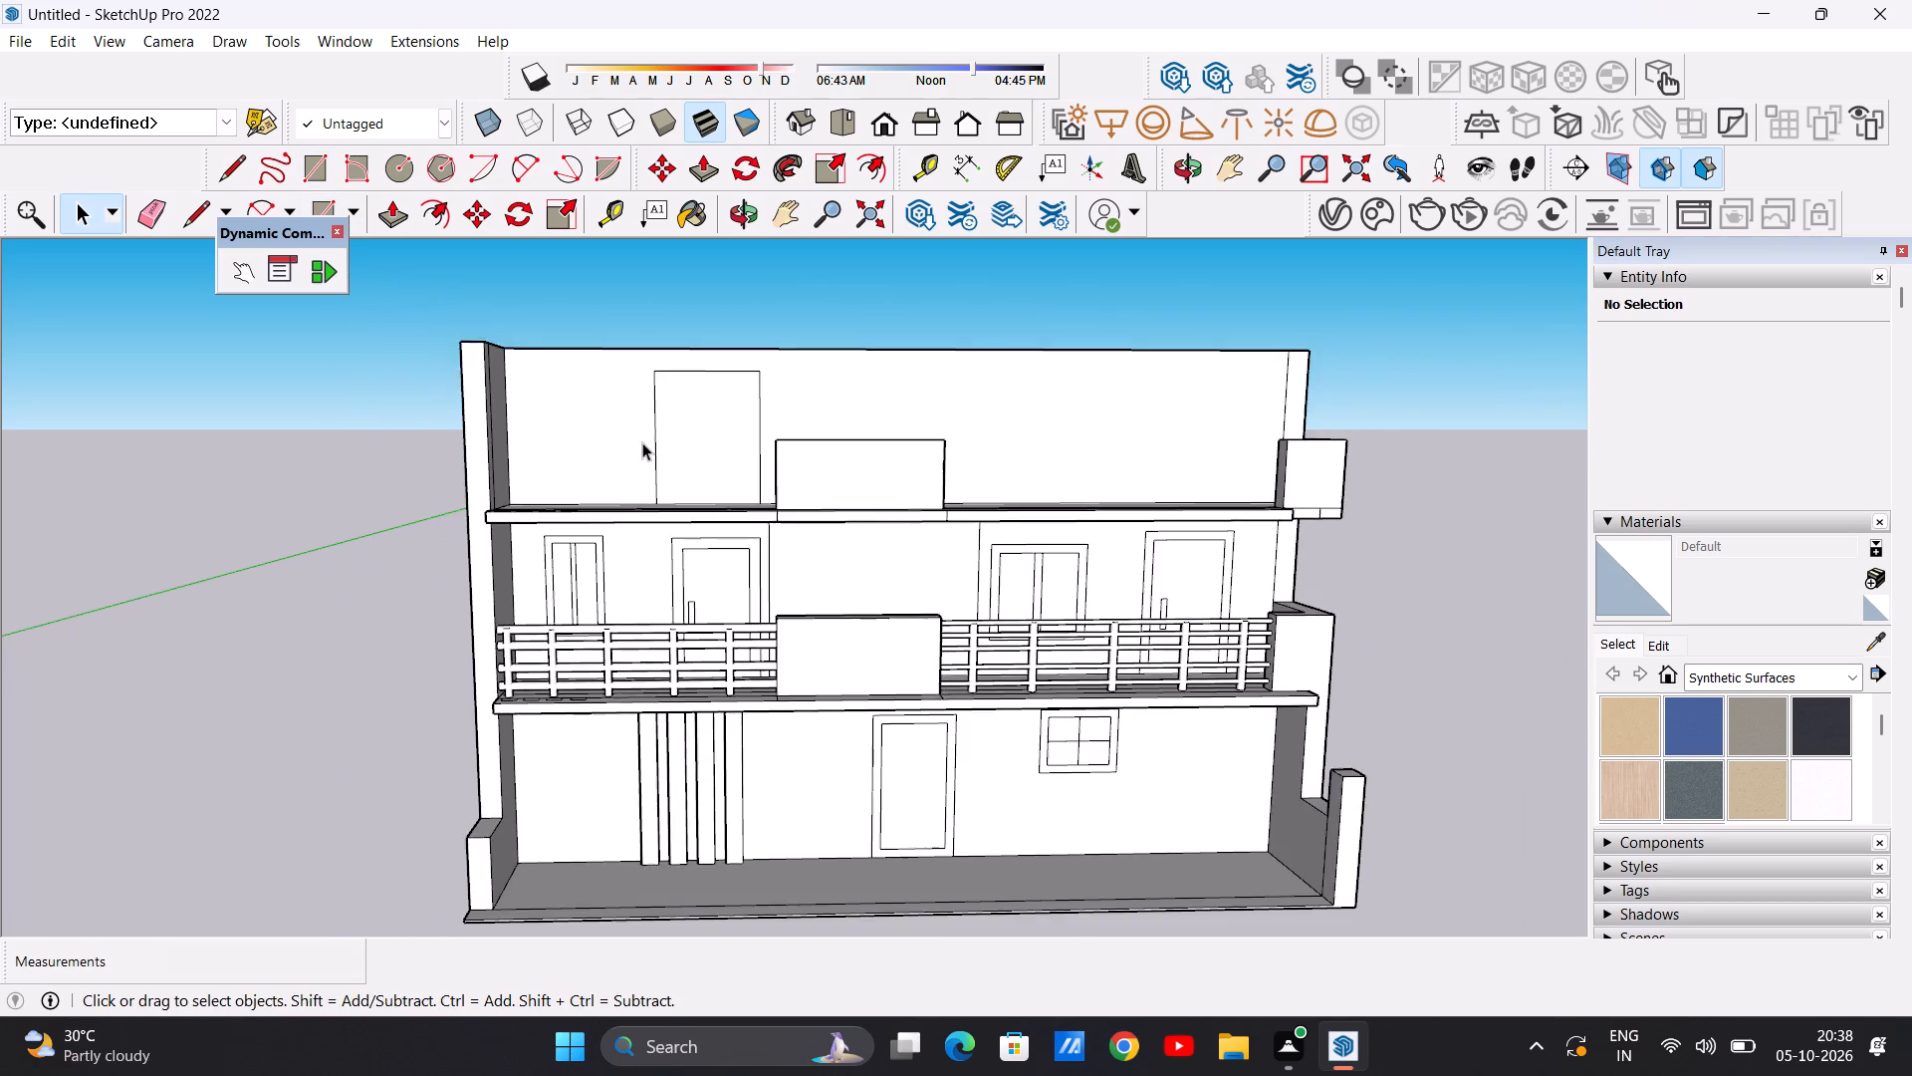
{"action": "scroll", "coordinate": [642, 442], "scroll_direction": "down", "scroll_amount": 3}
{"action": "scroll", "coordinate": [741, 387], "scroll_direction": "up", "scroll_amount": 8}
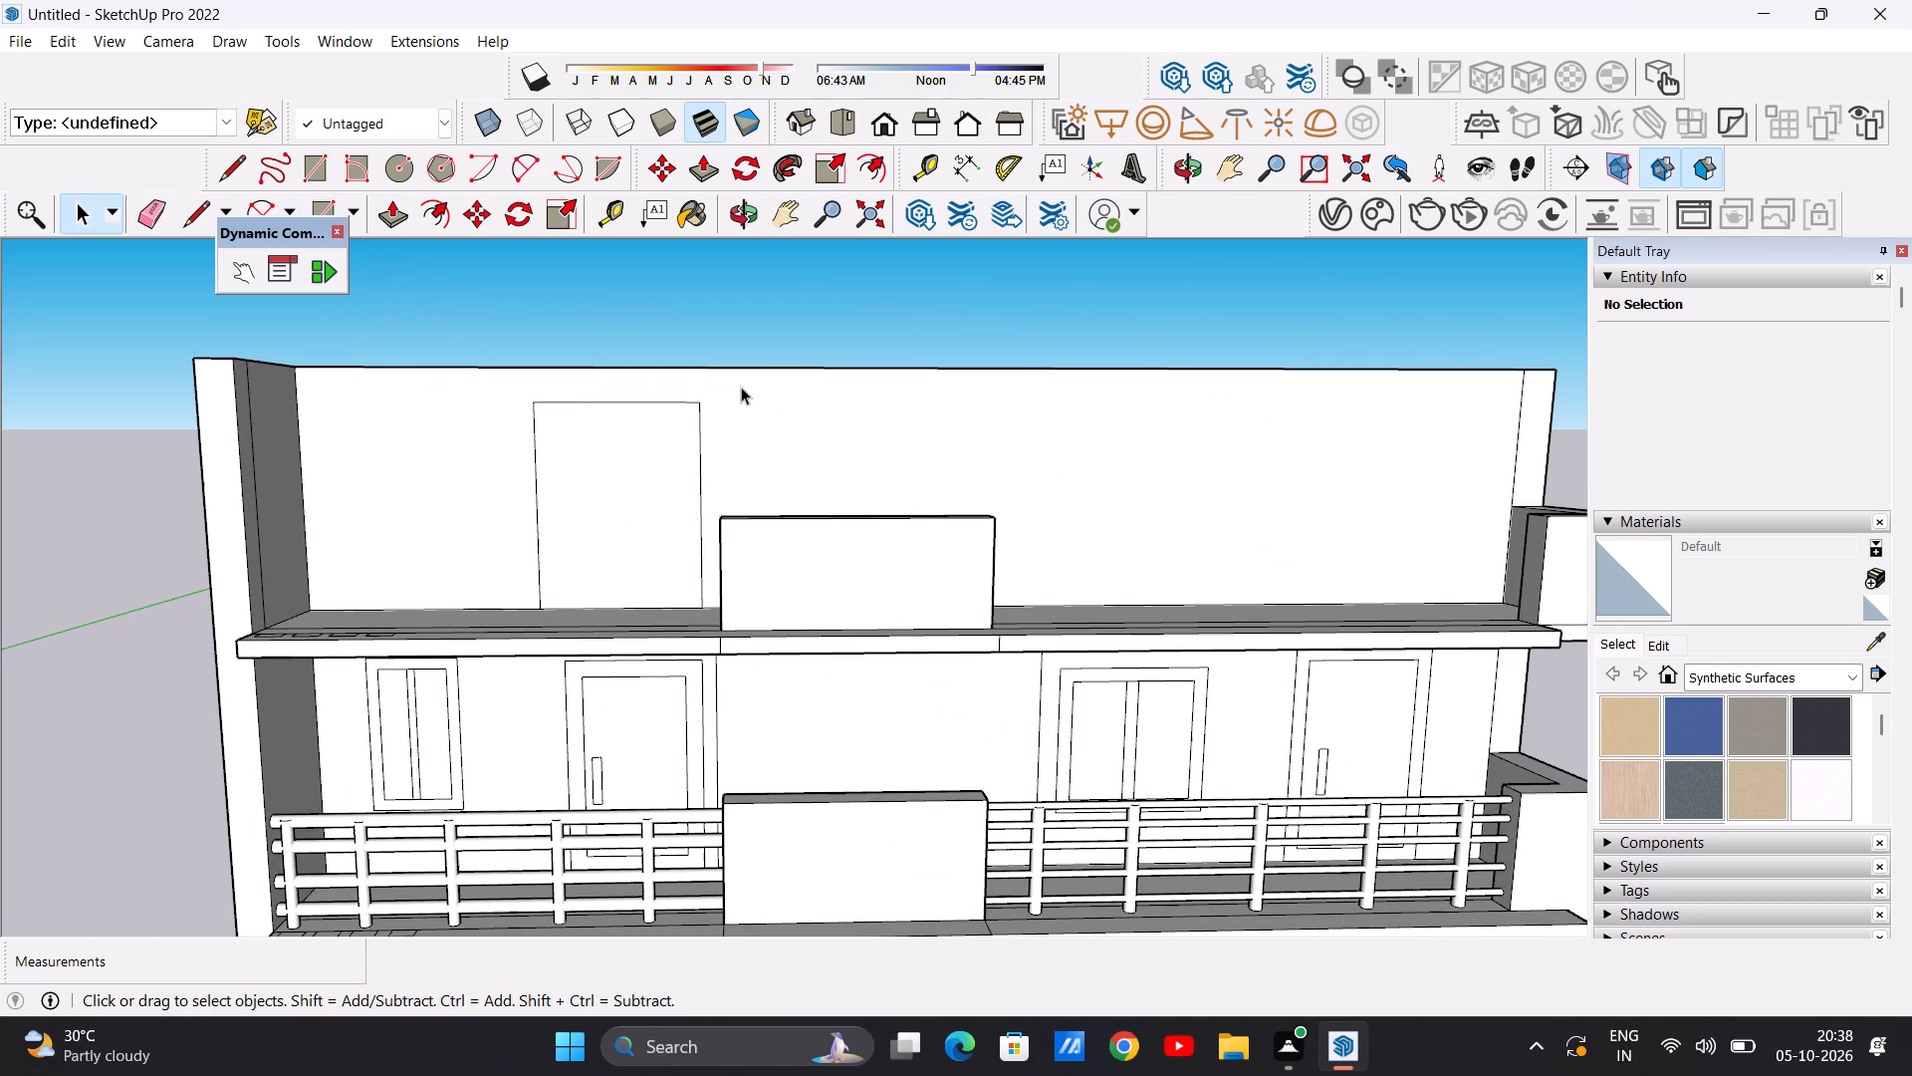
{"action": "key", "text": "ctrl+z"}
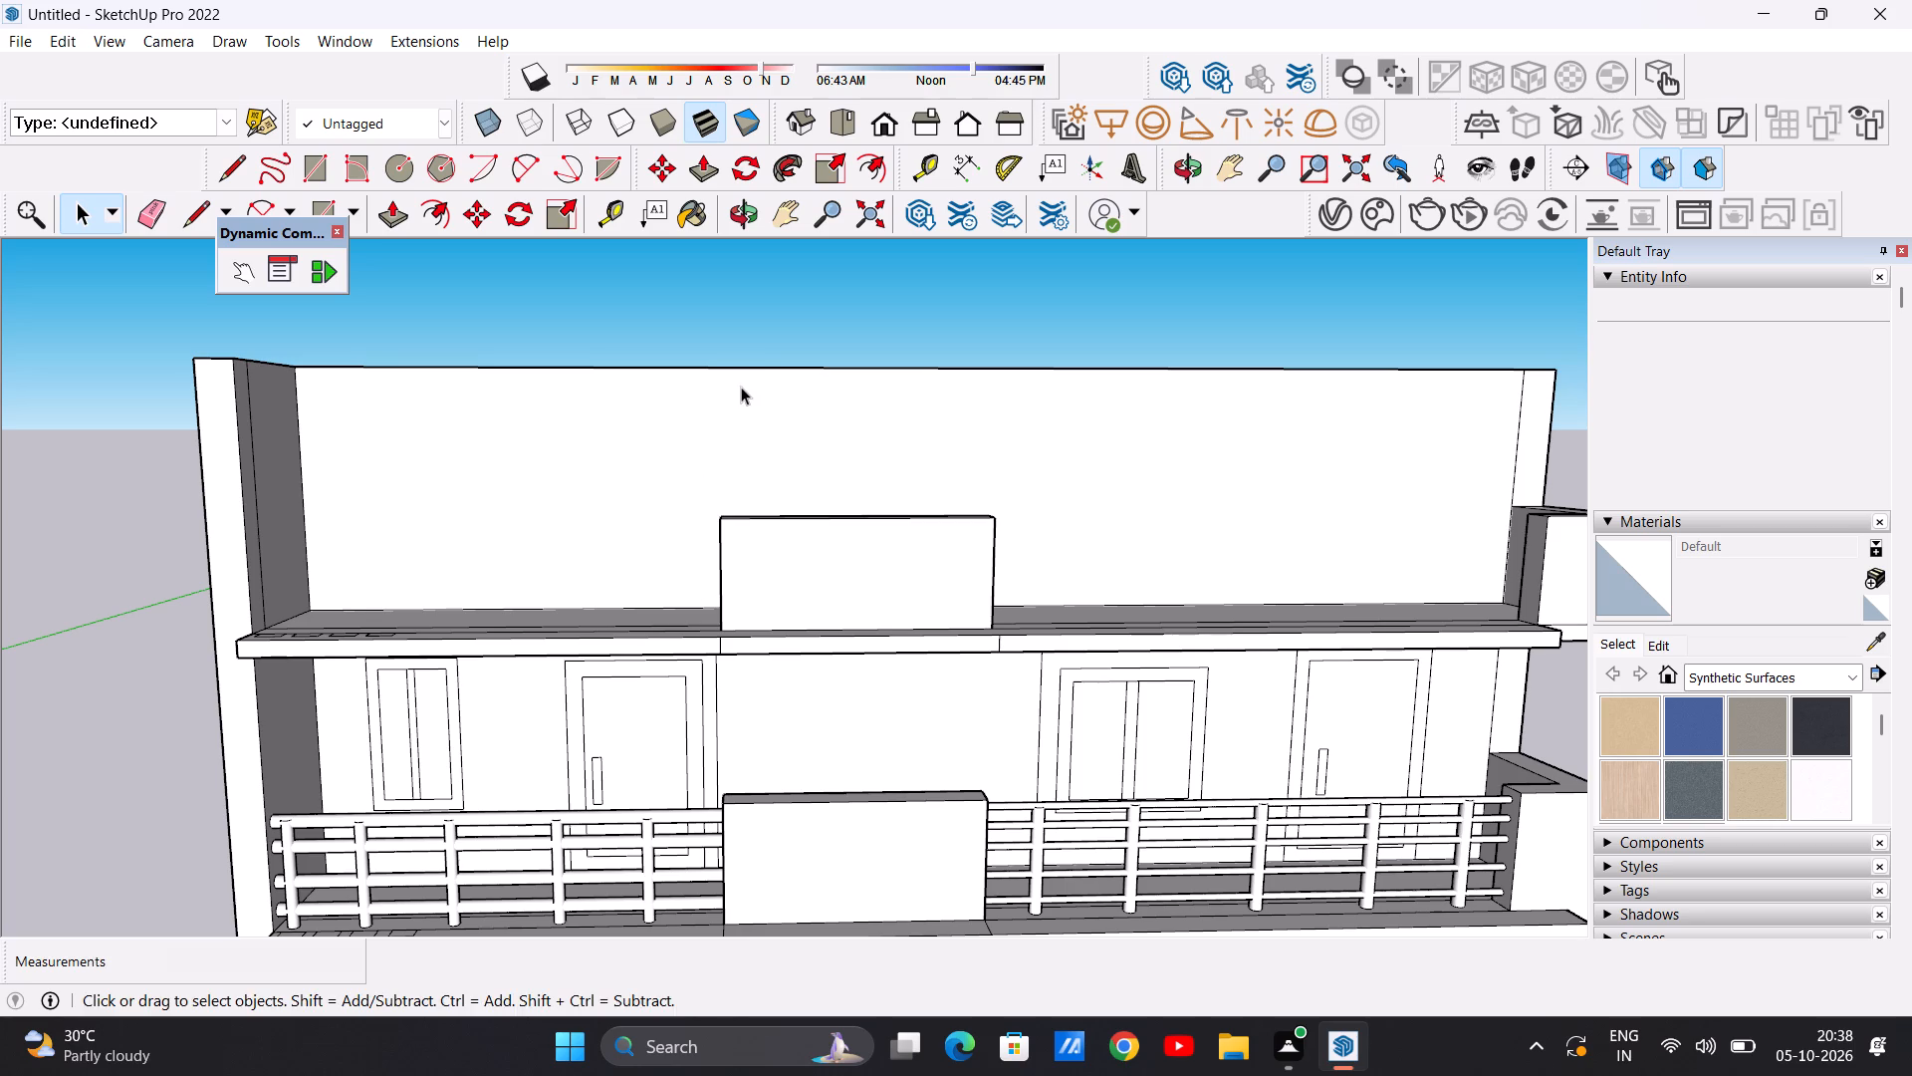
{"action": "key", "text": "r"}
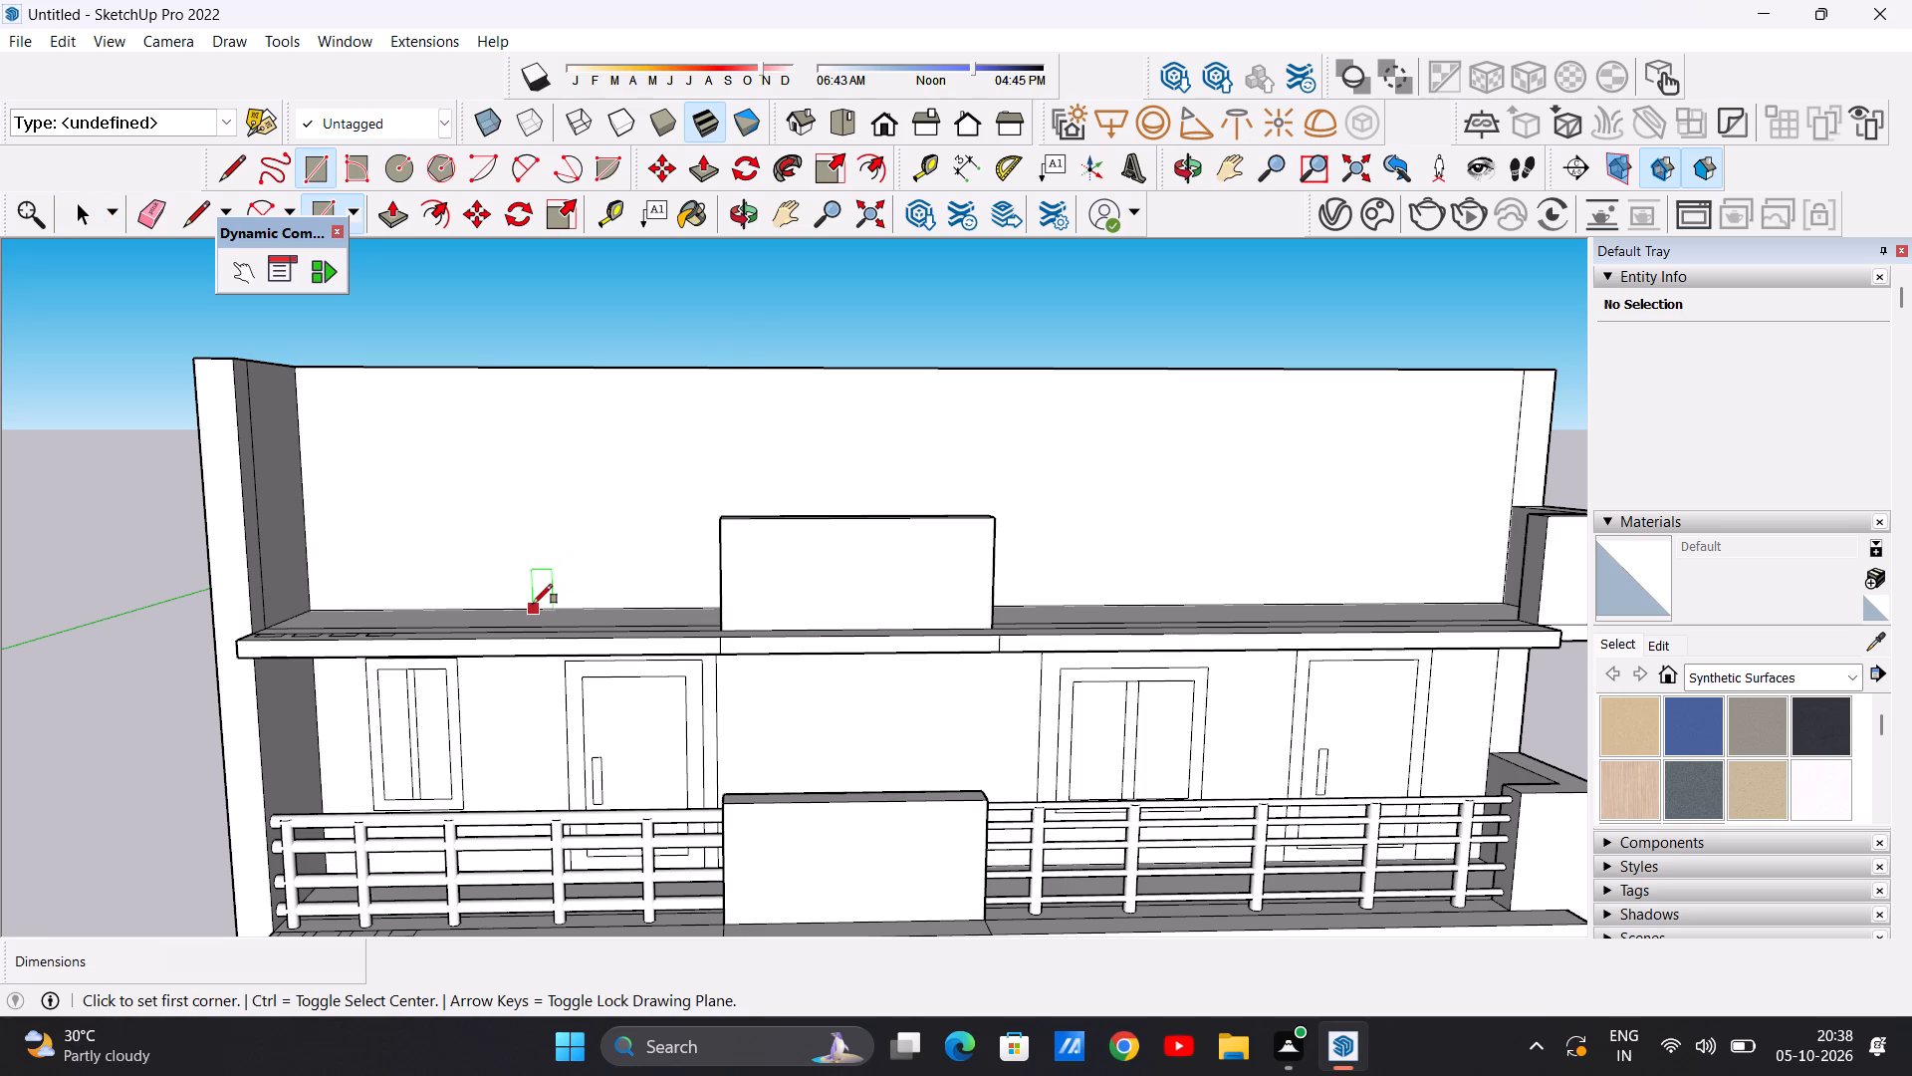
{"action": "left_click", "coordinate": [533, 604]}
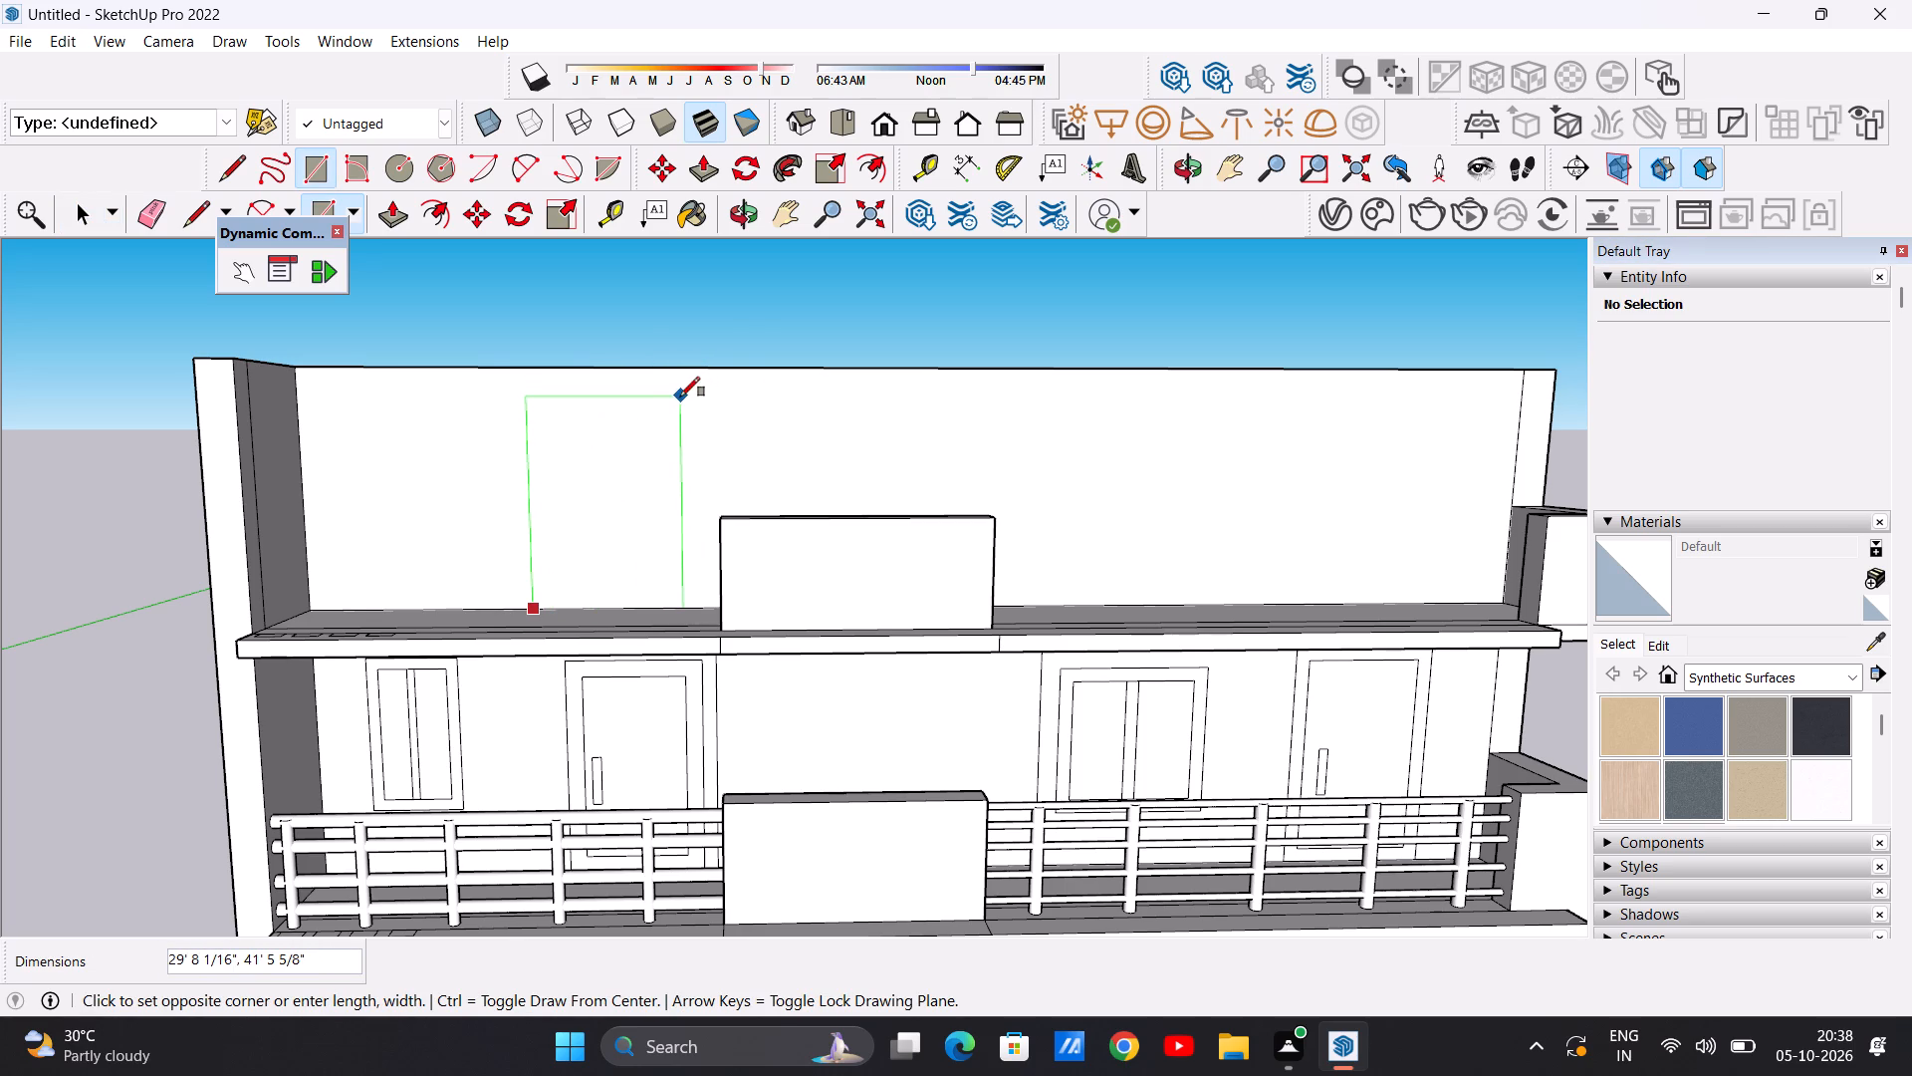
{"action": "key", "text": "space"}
Draw a door rectangle about 25' 3" wide and 40' 11" high on the top floor wall, rising from the floor beside the central panel.
{"action": "key", "text": "r"}
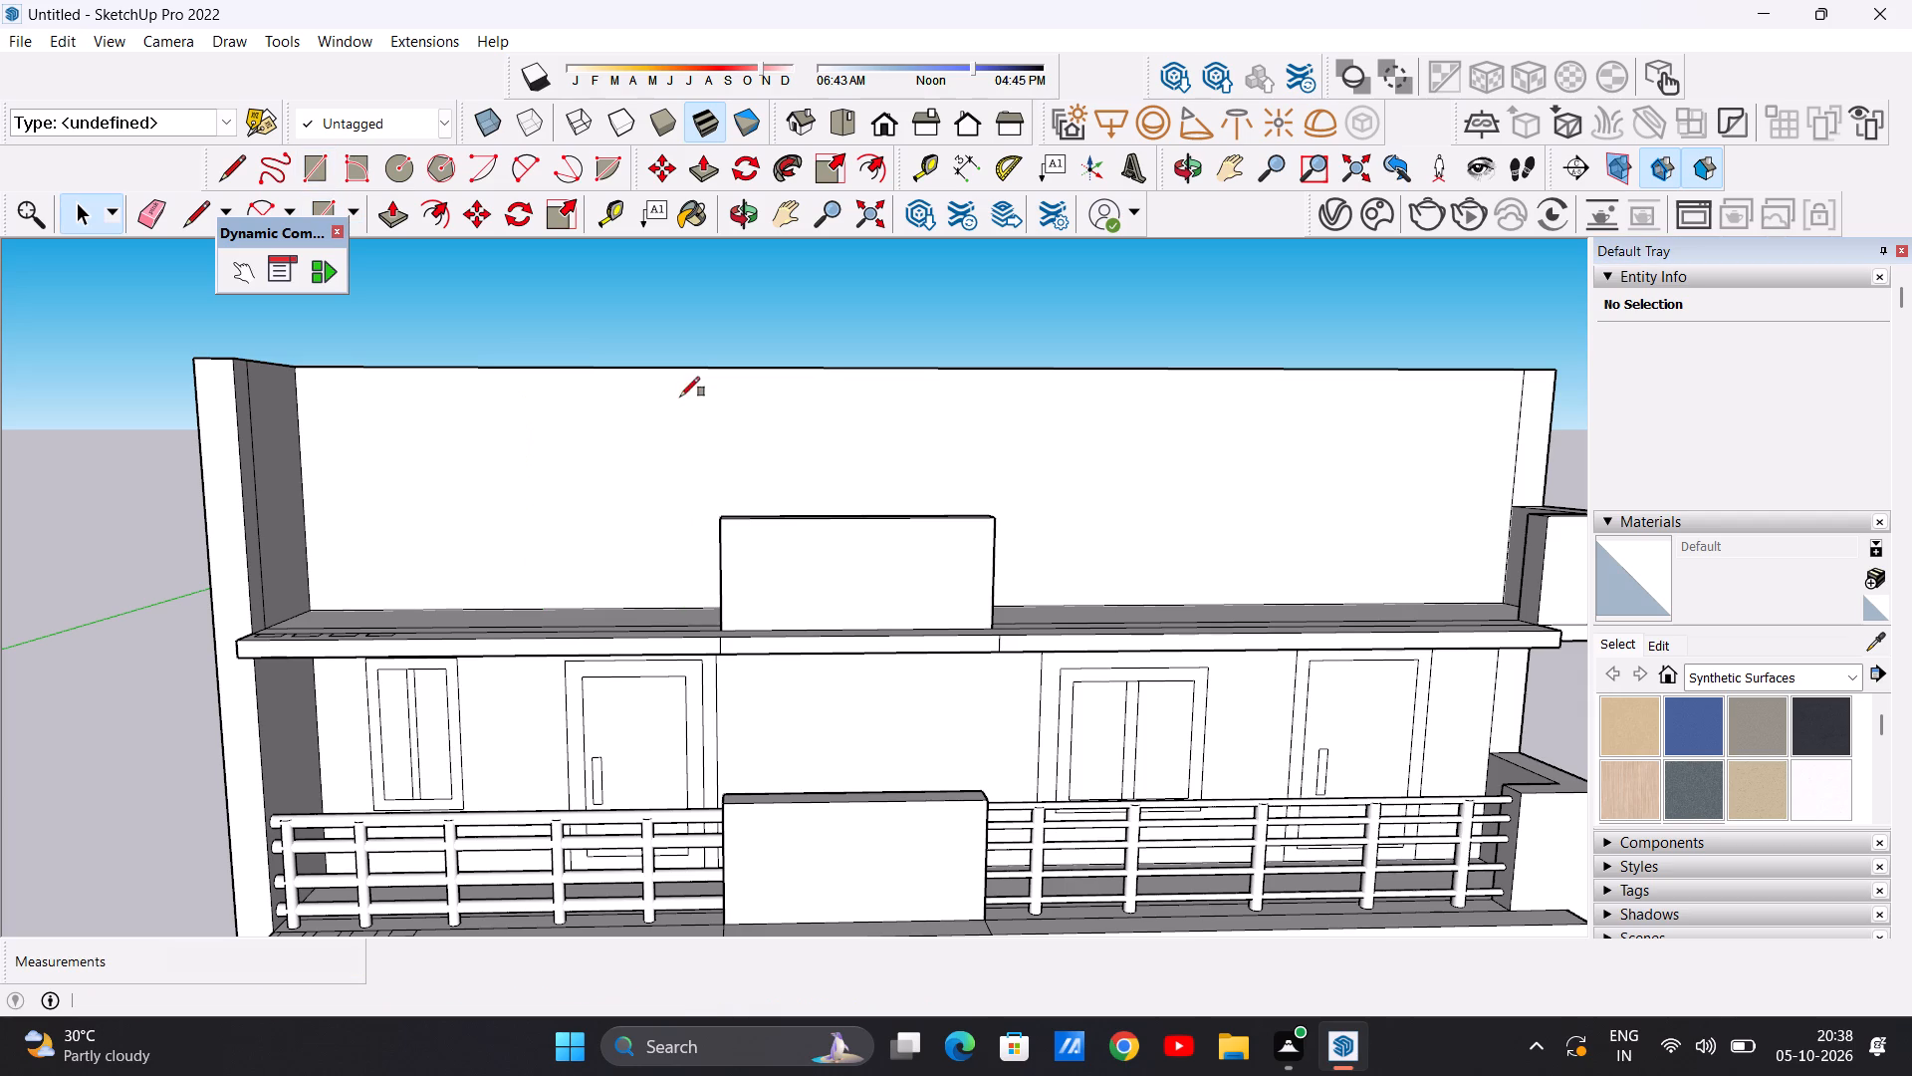
{"action": "left_click", "coordinate": [576, 607]}
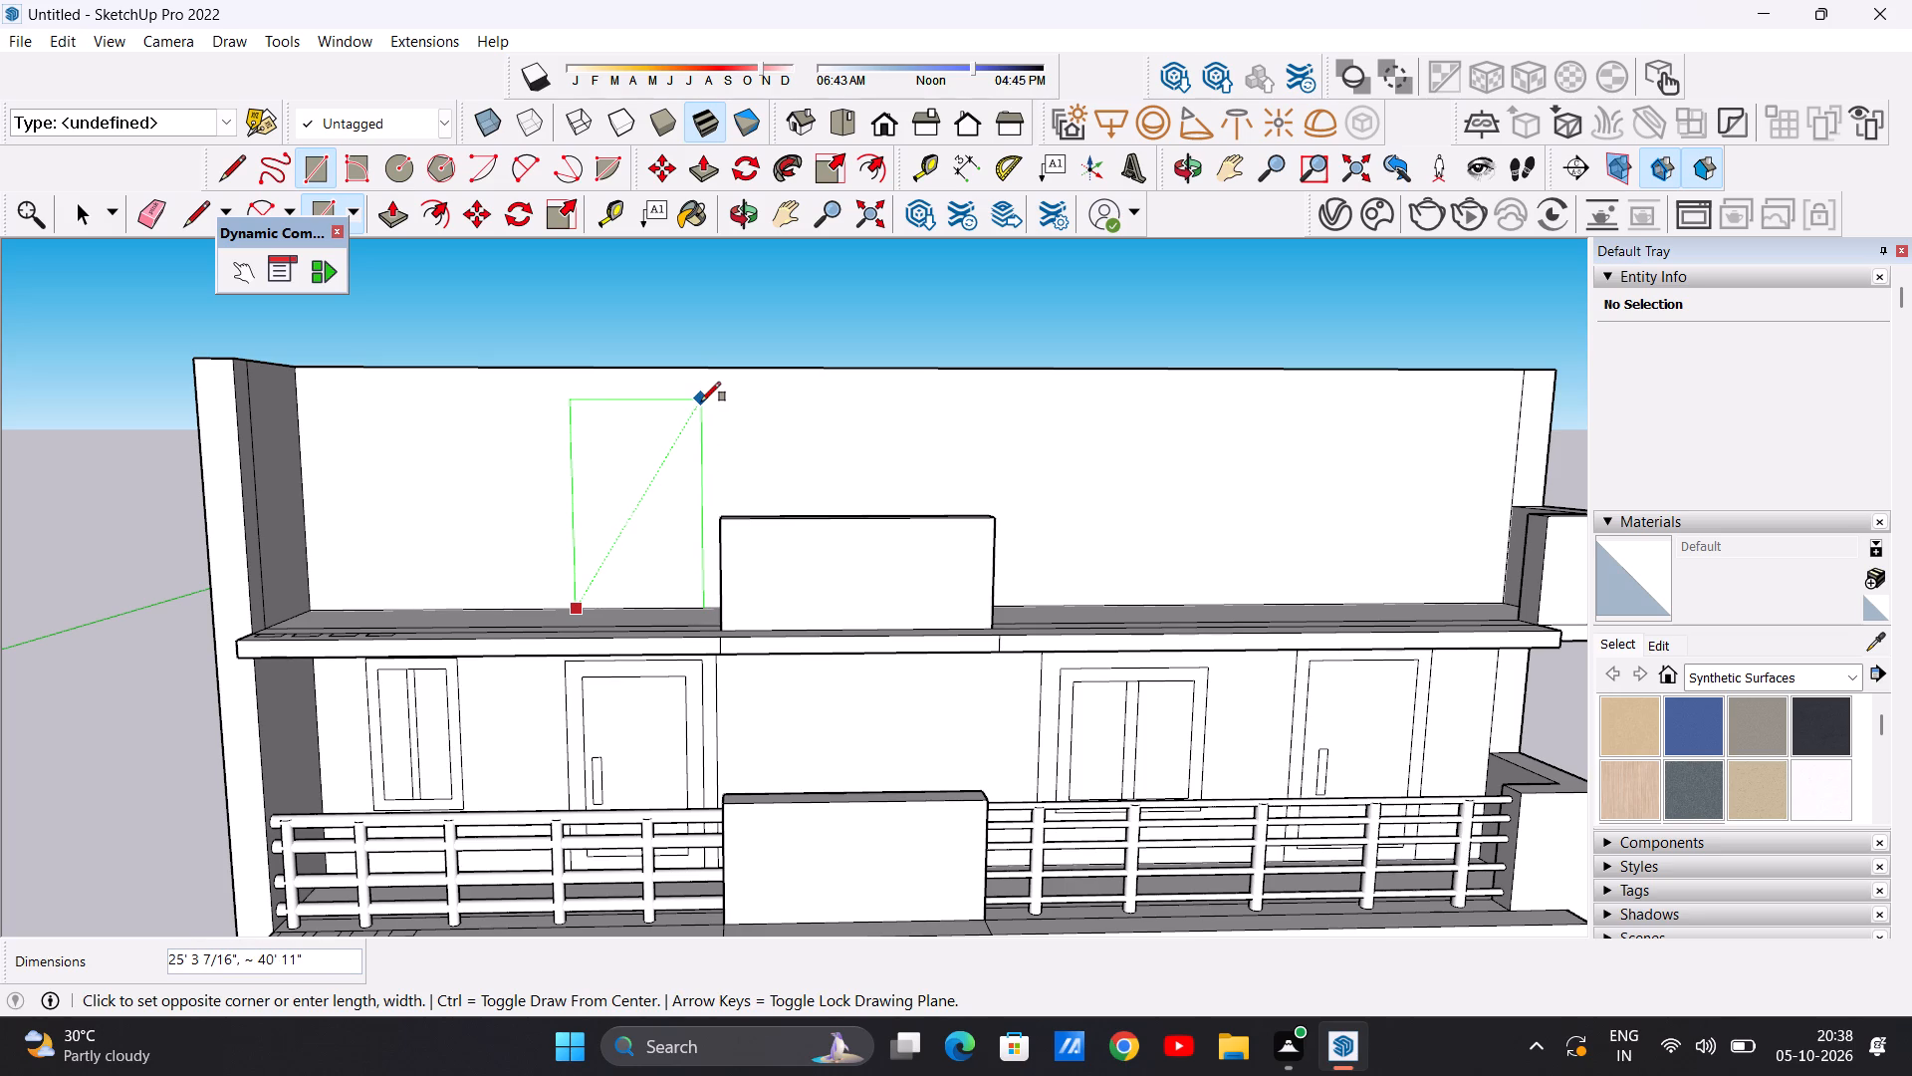
{"action": "left_click", "coordinate": [701, 402]}
{"action": "key", "text": "space"}
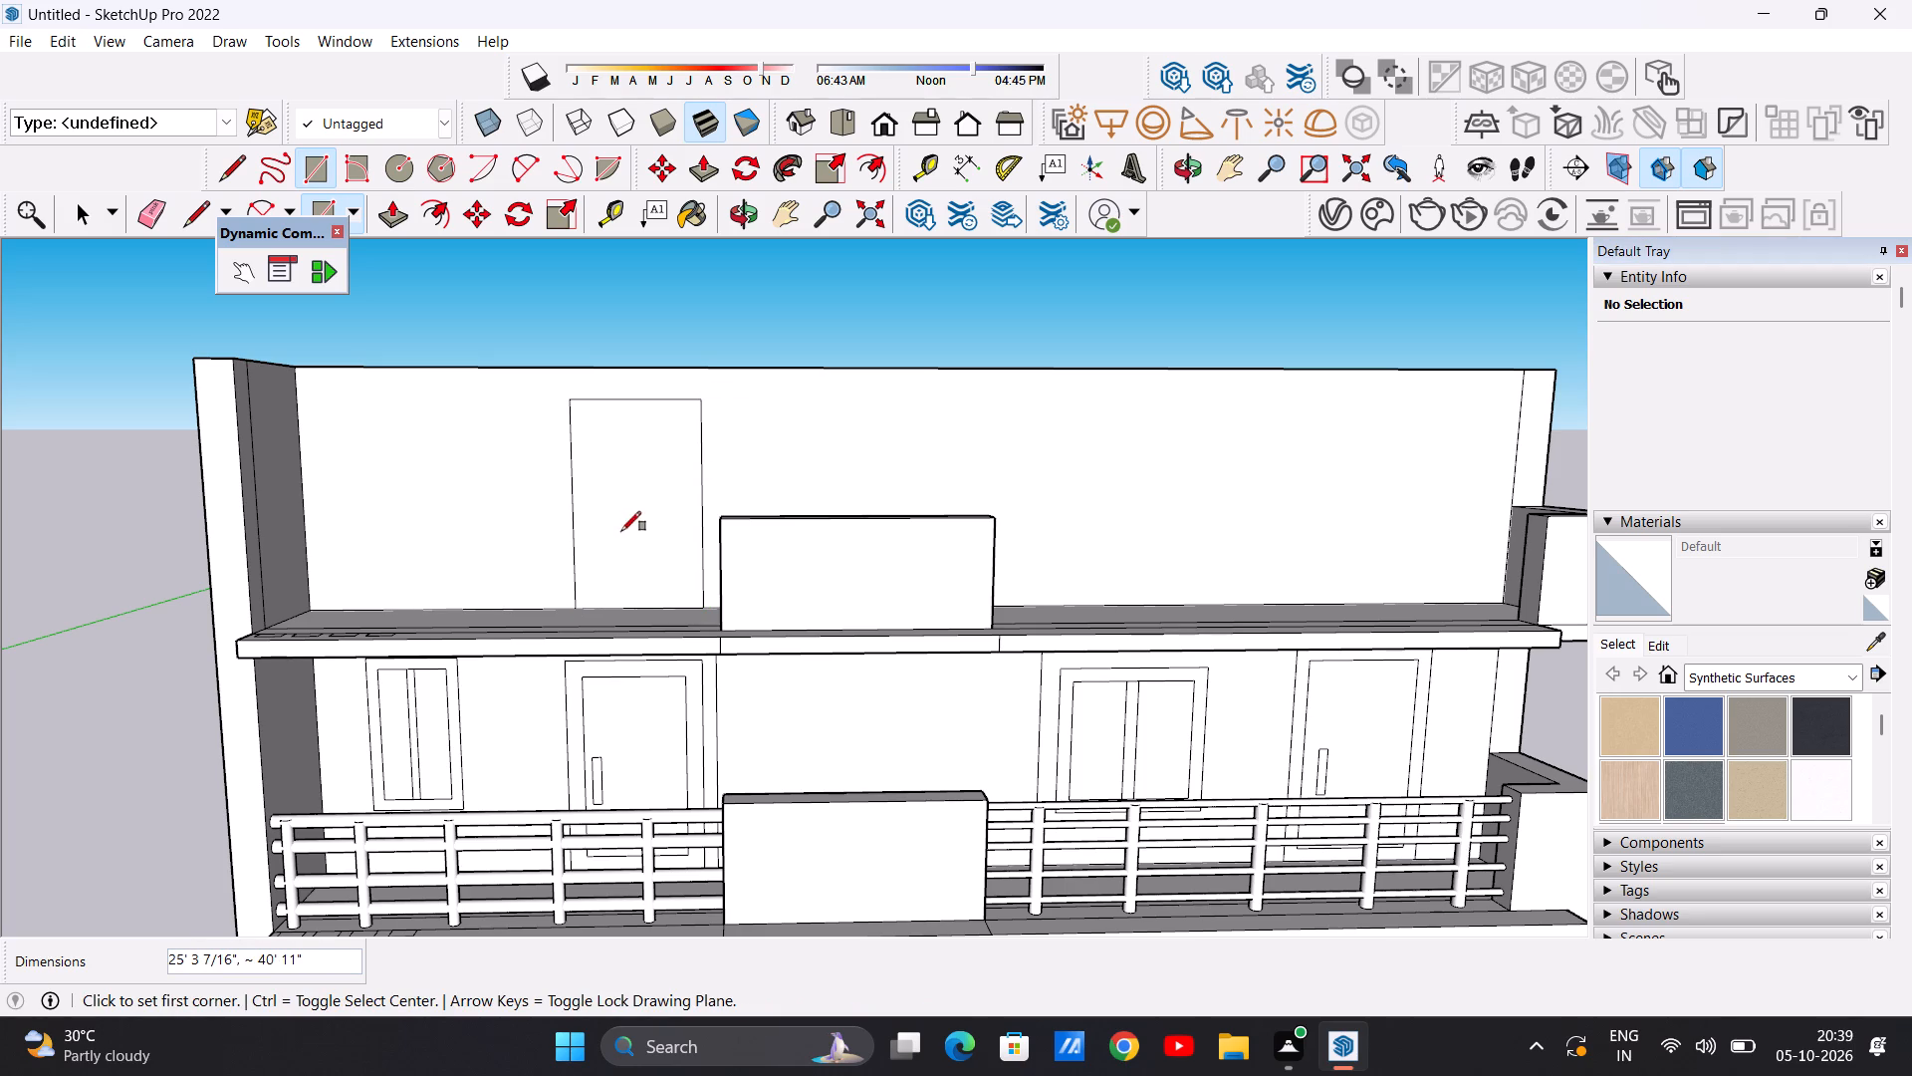
Draw a window rectangle about 17' 2" wide and 27' 9" high on the top floor wall, between the side wall and the door outline.
{"action": "scroll", "coordinate": [641, 485], "scroll_direction": "down", "scroll_amount": 6}
{"action": "scroll", "coordinate": [485, 451], "scroll_direction": "up", "scroll_amount": 6}
{"action": "scroll", "coordinate": [496, 459], "scroll_direction": "down", "scroll_amount": 4}
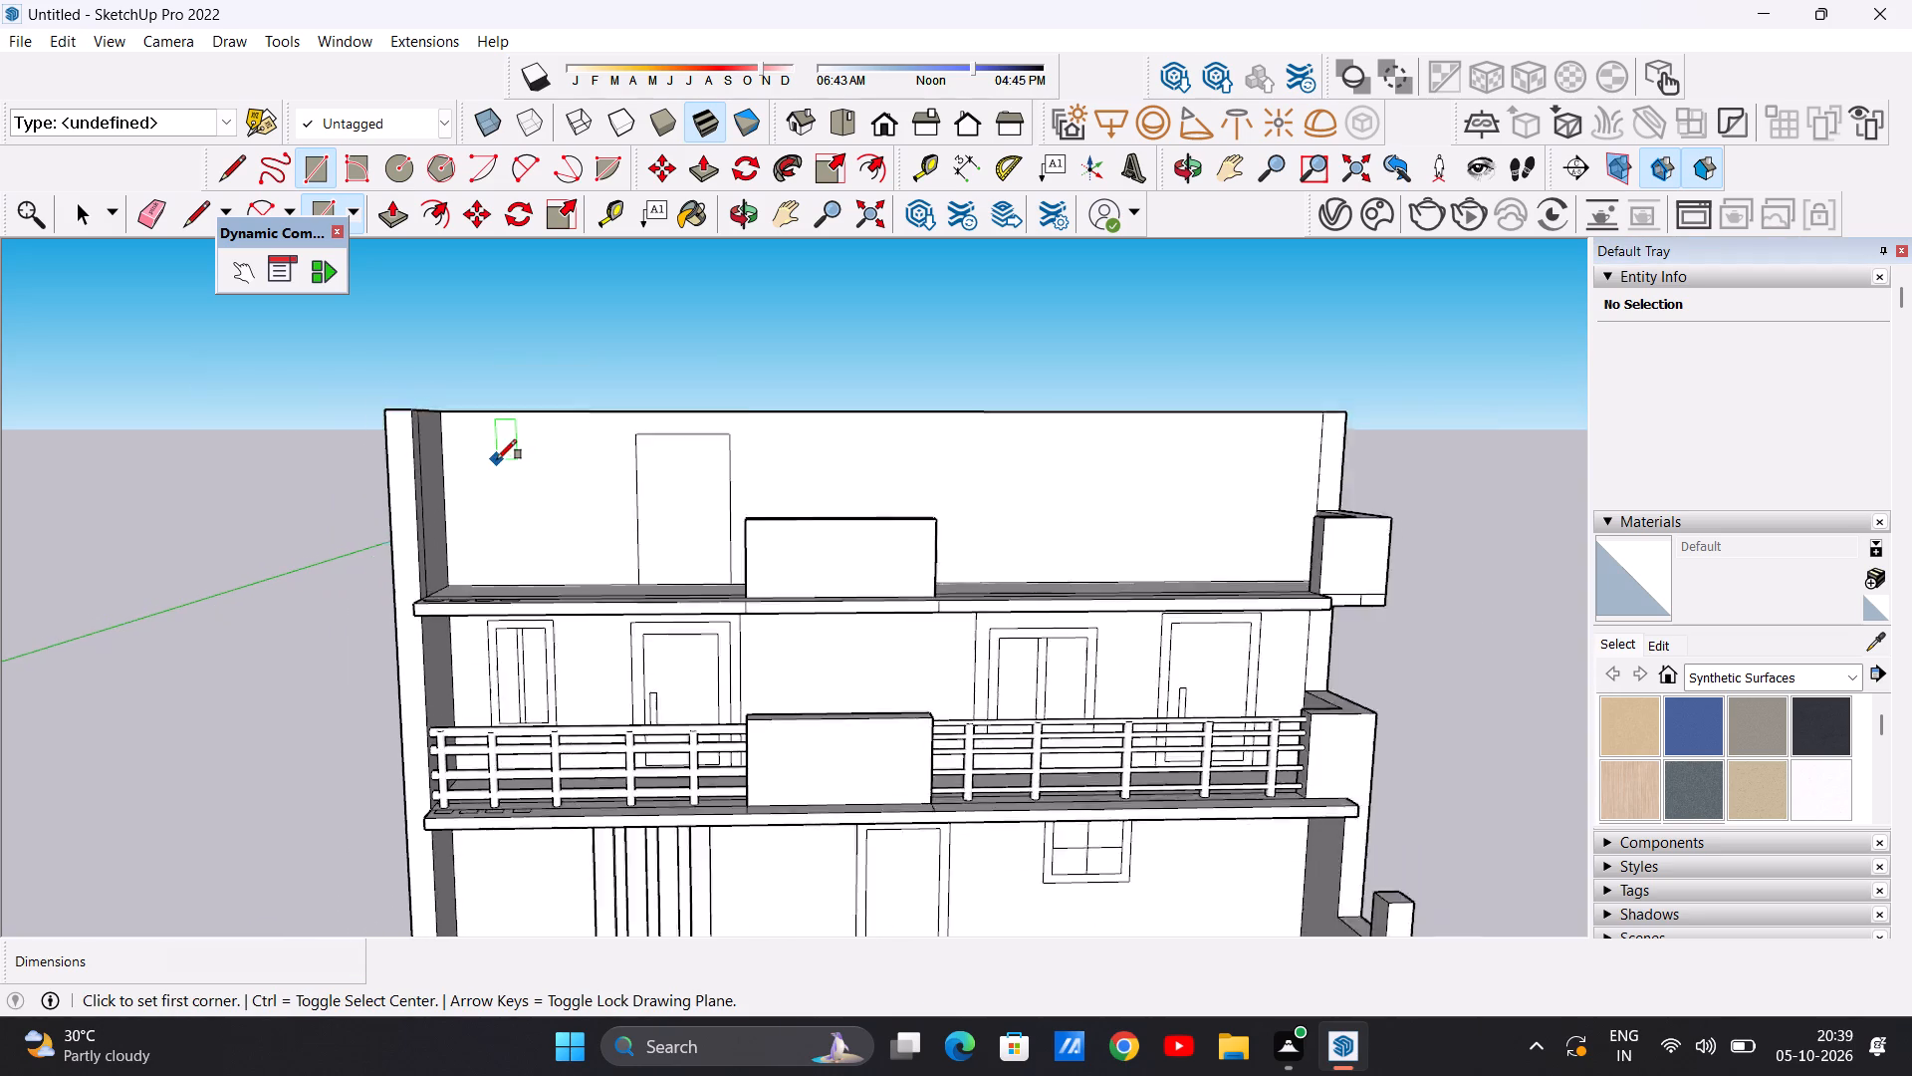
{"action": "scroll", "coordinate": [497, 459], "scroll_direction": "down", "scroll_amount": 2}
{"action": "scroll", "coordinate": [514, 428], "scroll_direction": "up", "scroll_amount": 7}
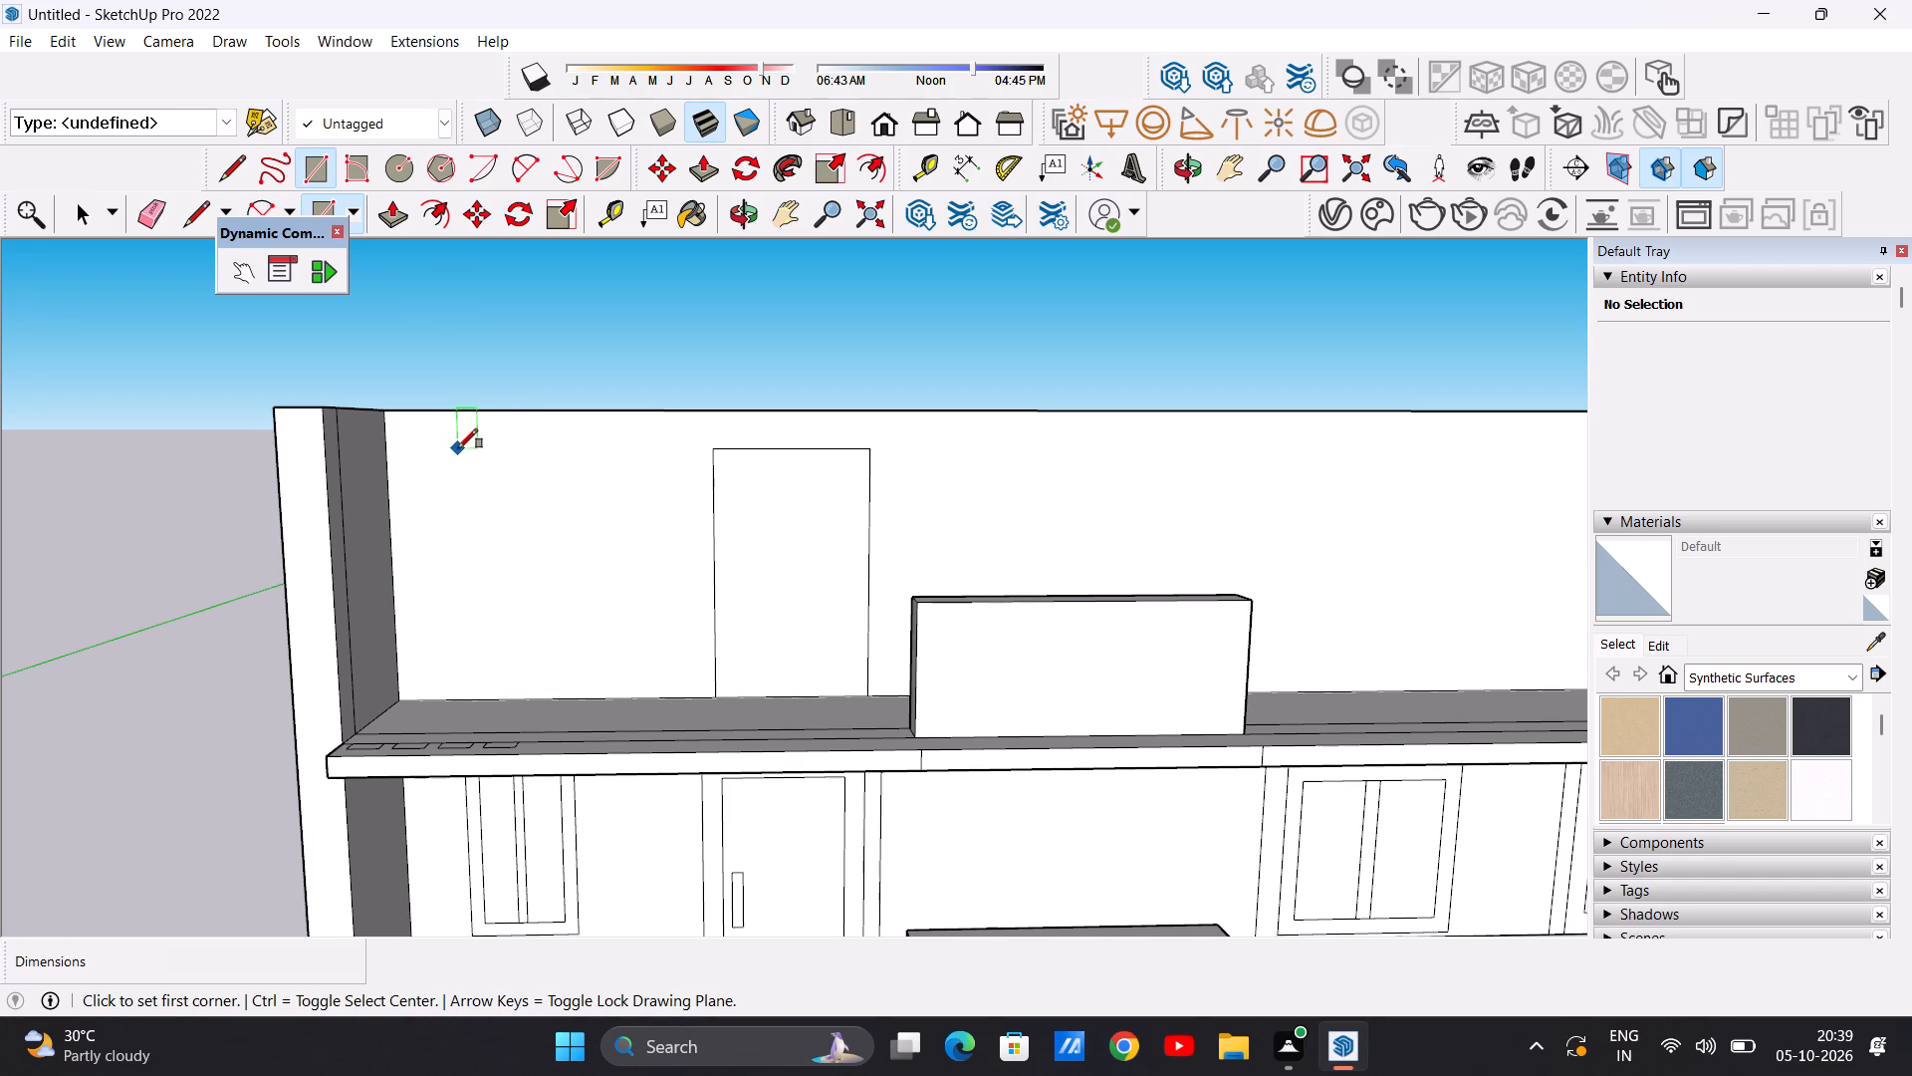
{"action": "left_click", "coordinate": [457, 456]}
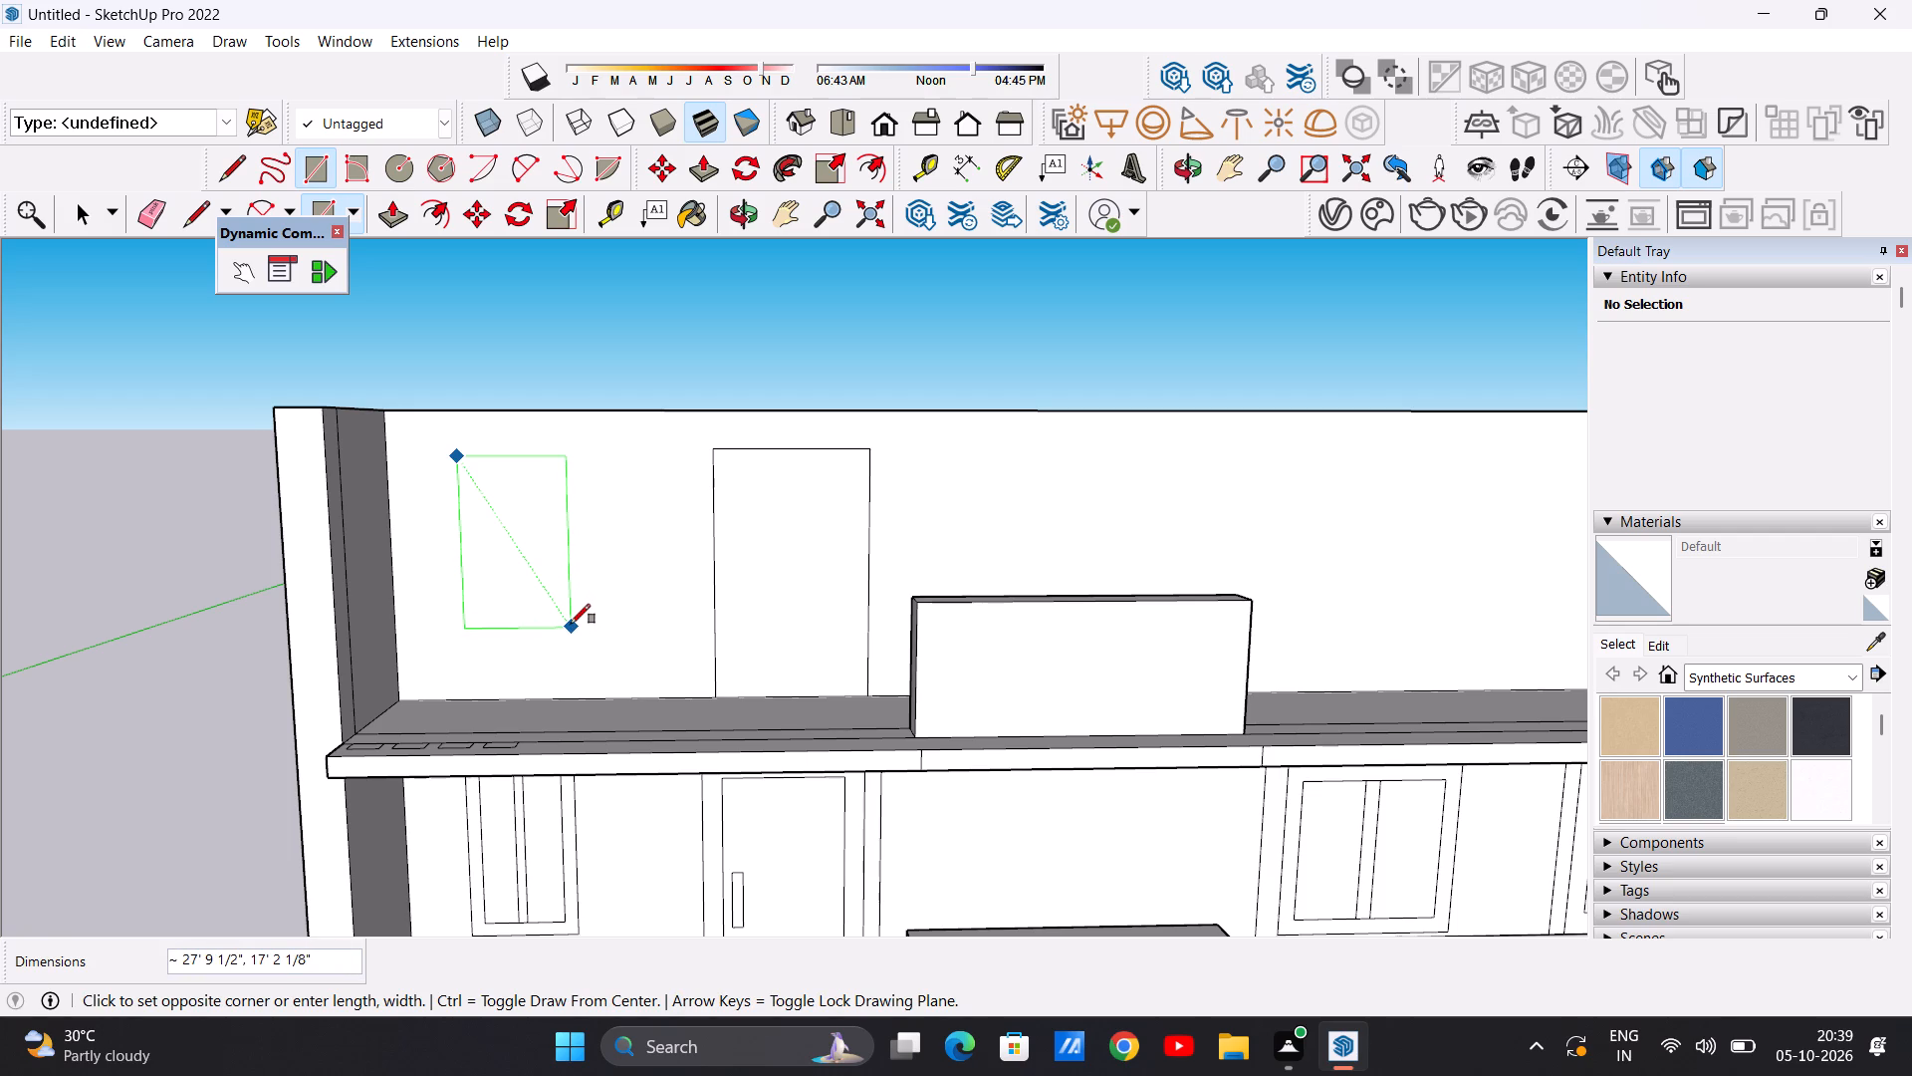
{"action": "left_click", "coordinate": [571, 624]}
{"action": "key", "text": "space"}
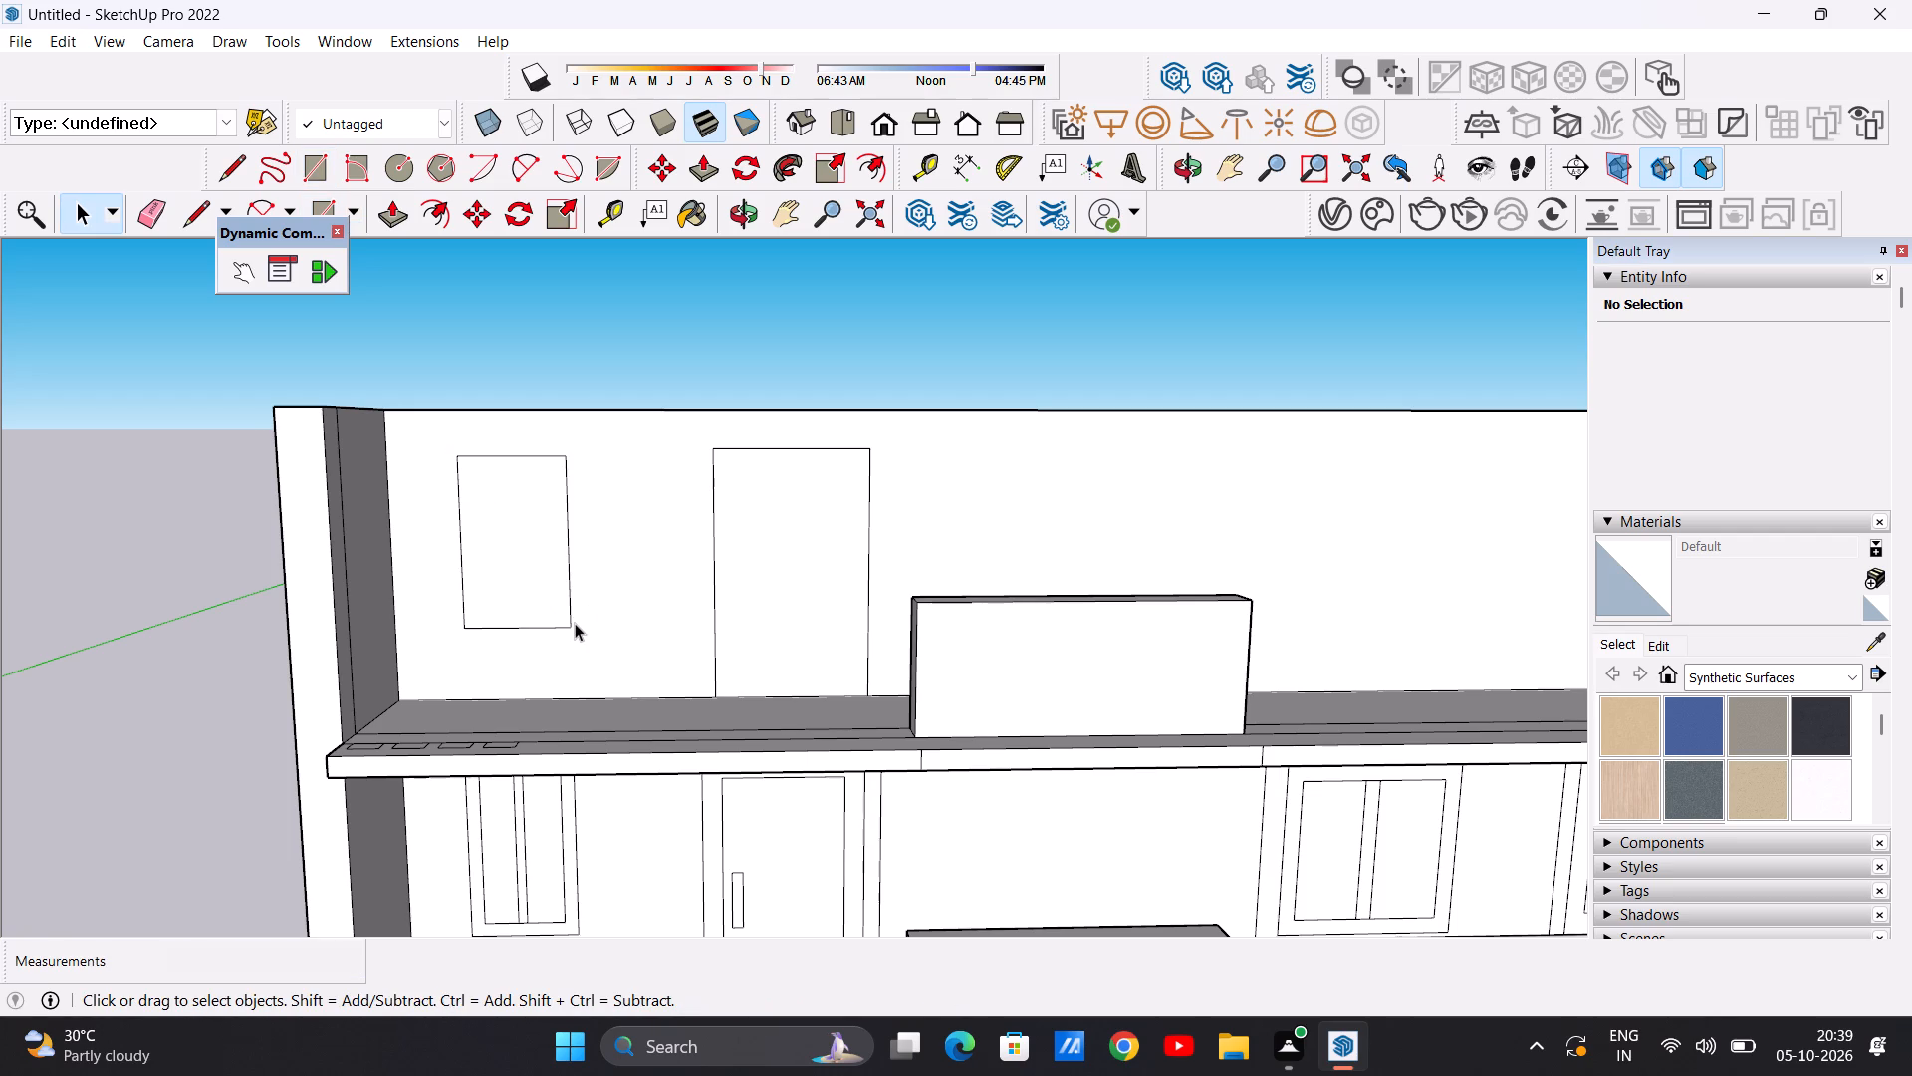
Offset the top floor window rectangle inward by about 2' 4 1/2" for its frame.
{"action": "type", "text": "OF"}
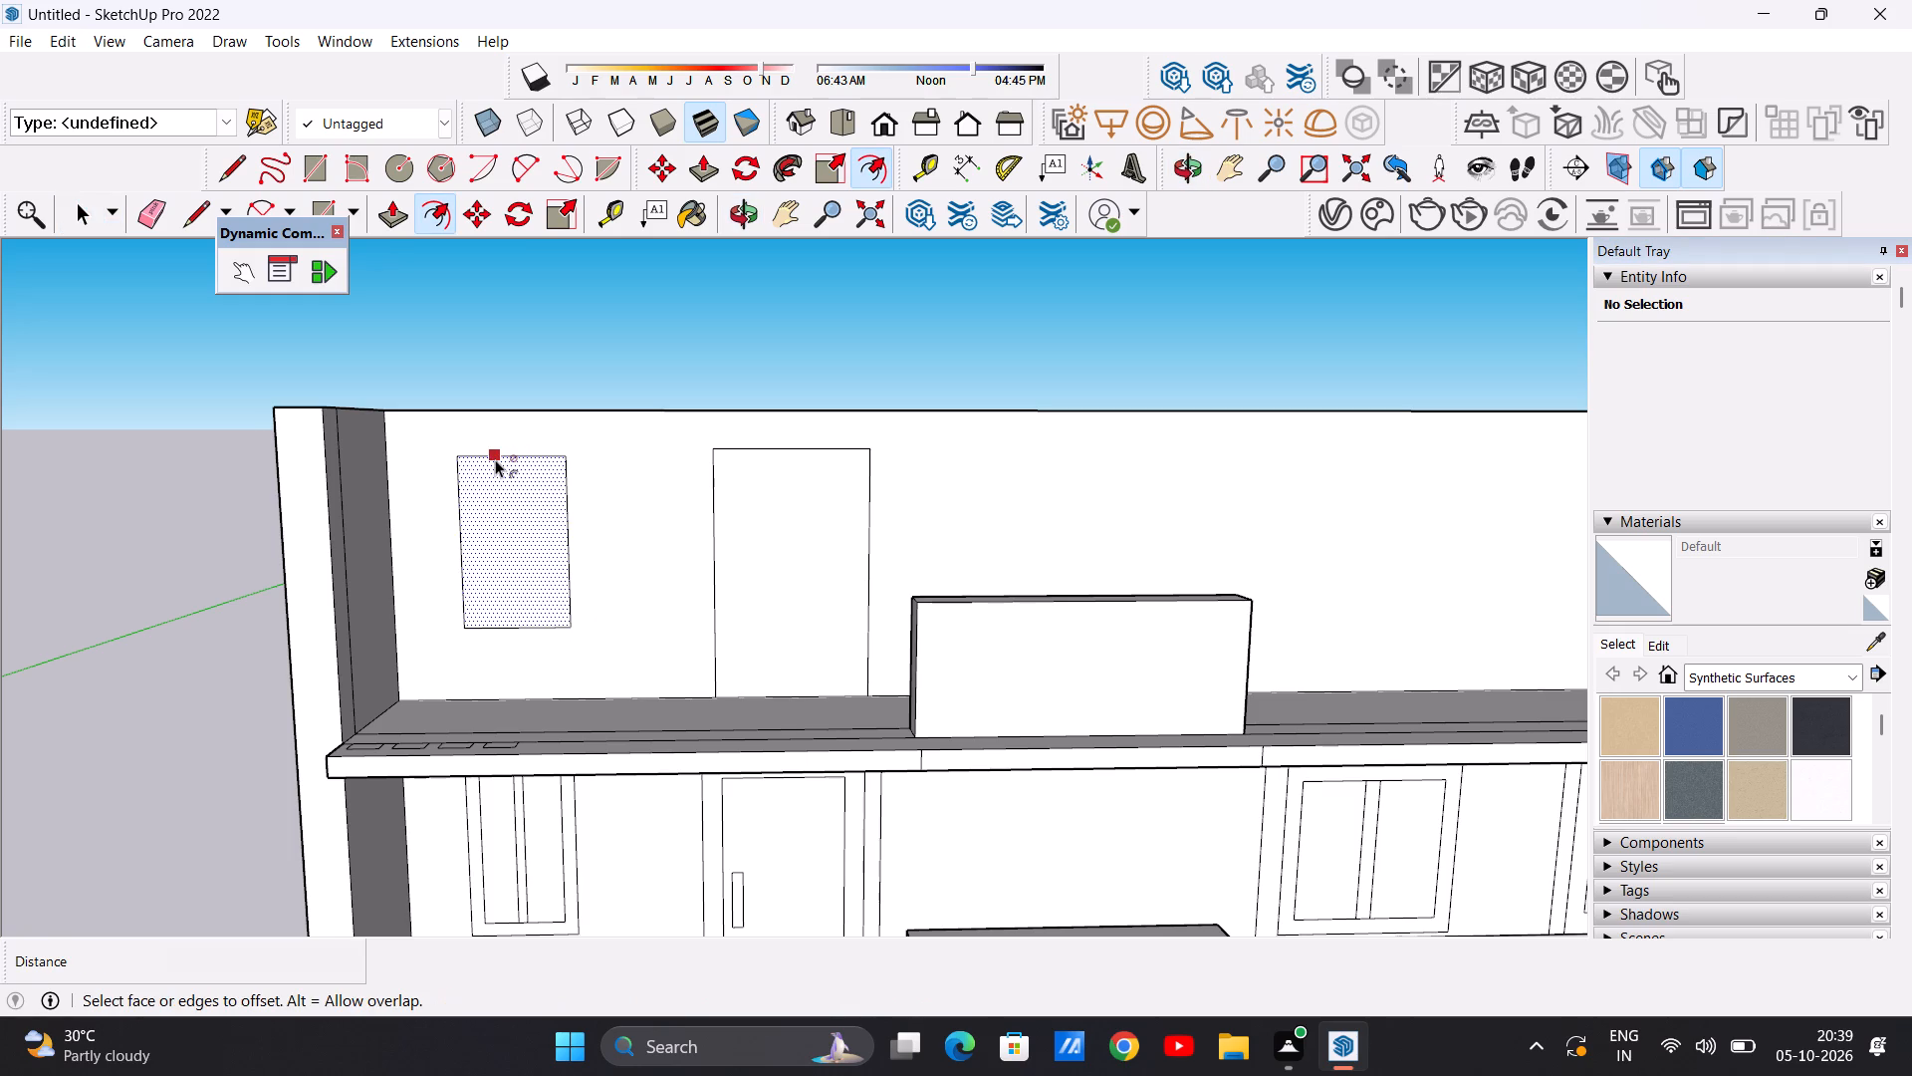
{"action": "left_click", "coordinate": [491, 463]}
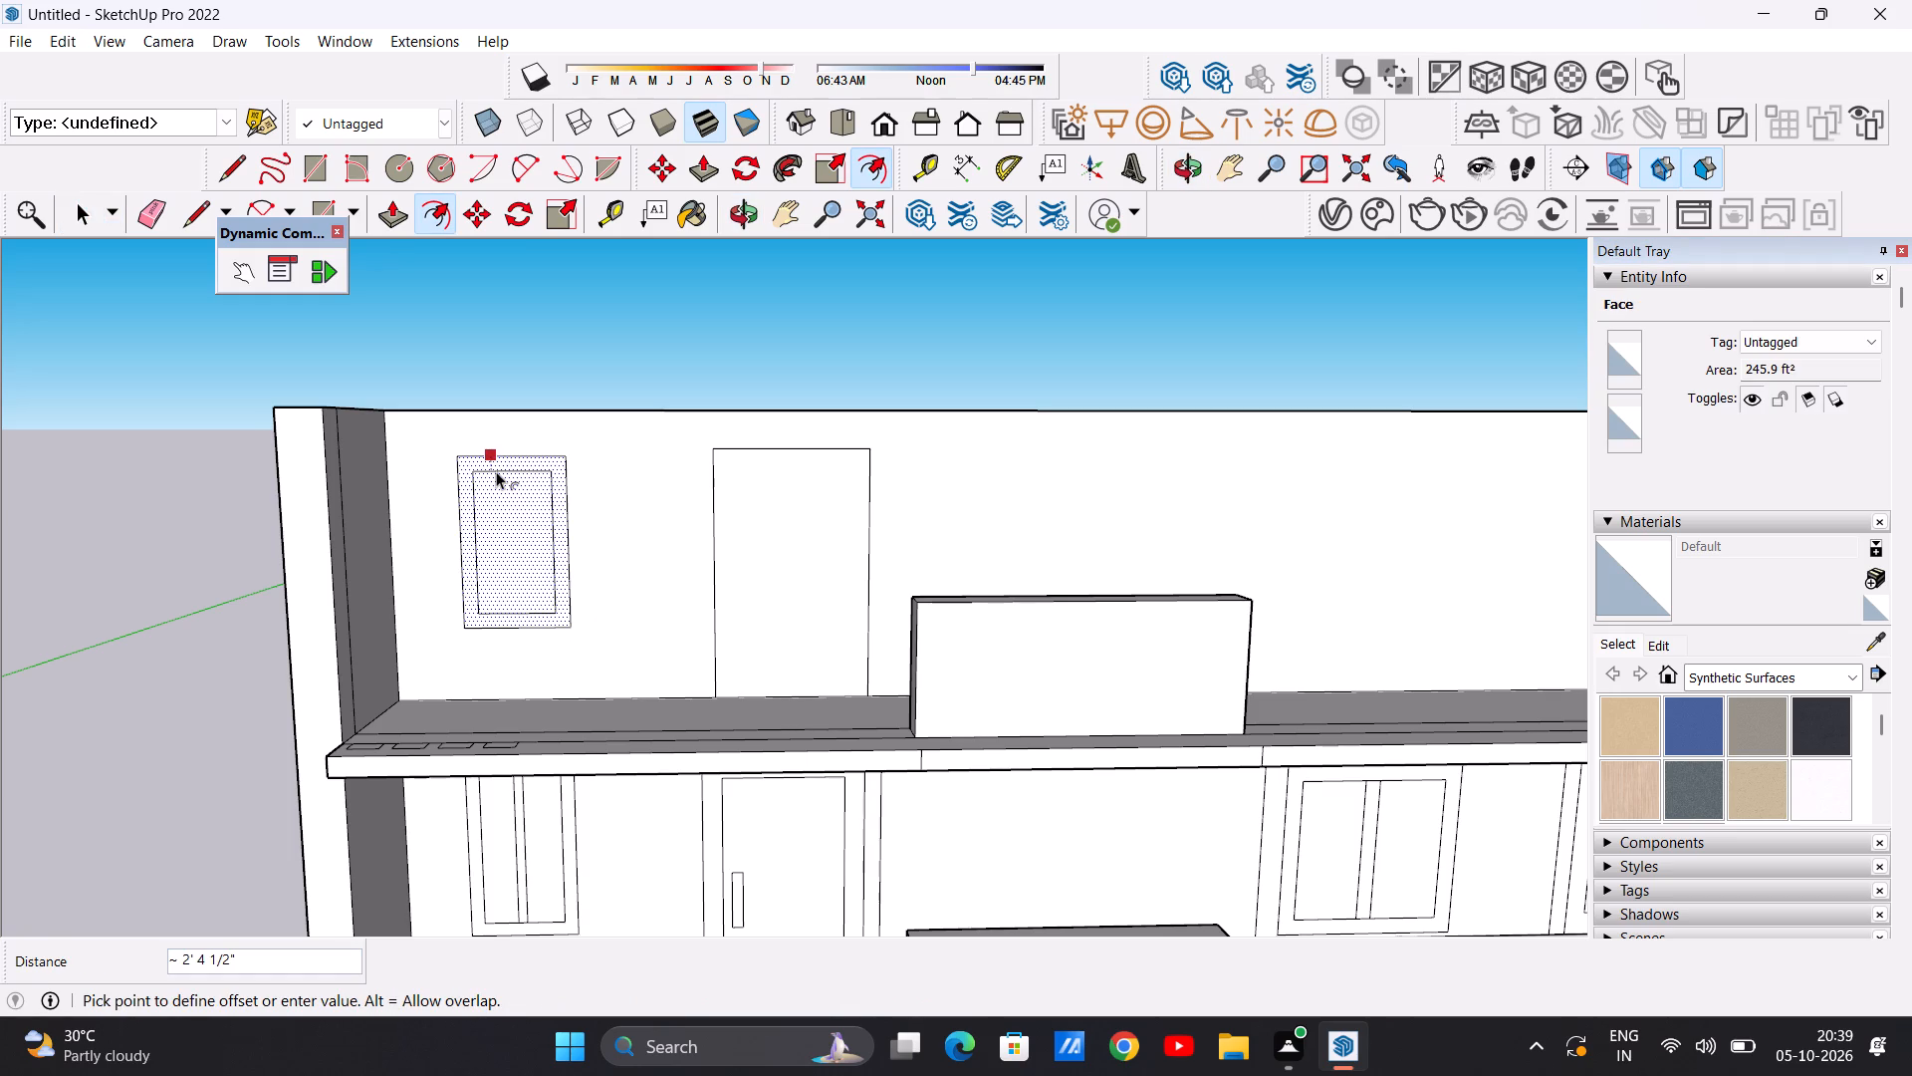
{"action": "left_click", "coordinate": [496, 471]}
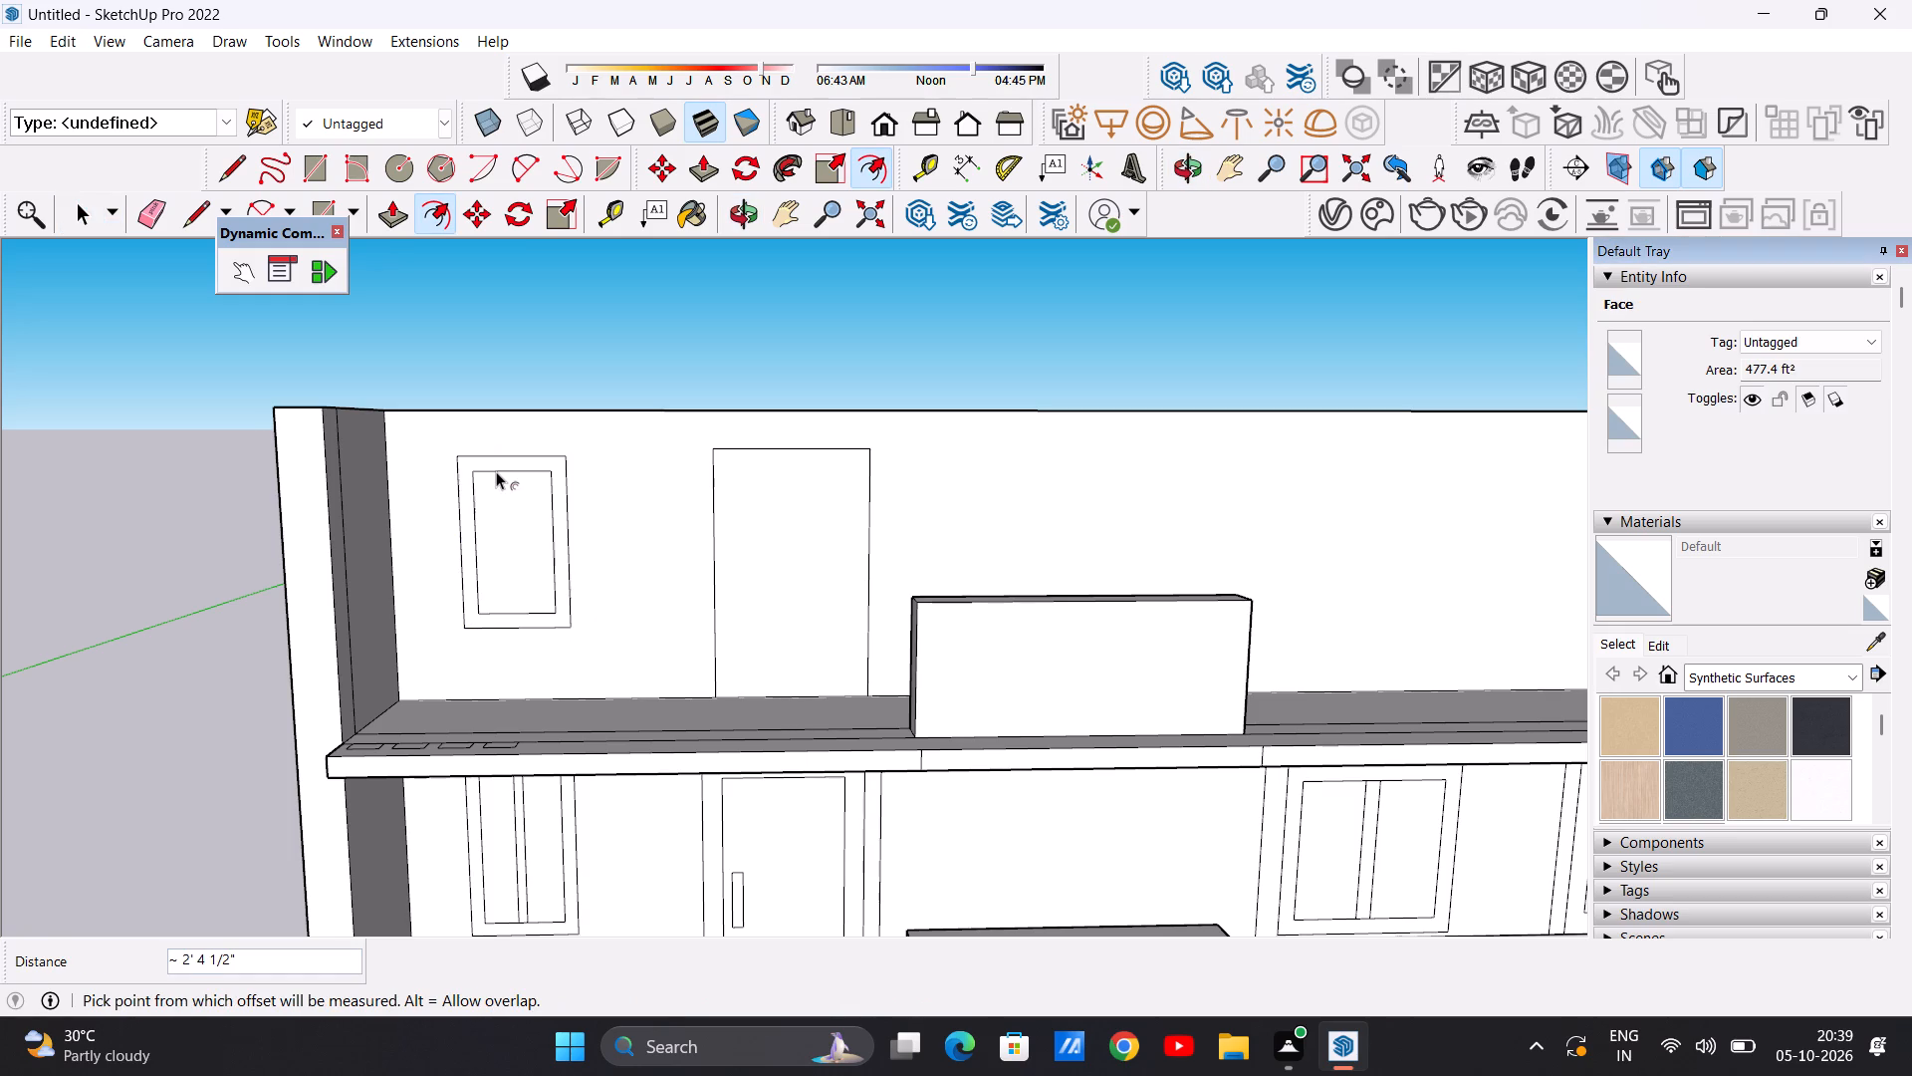
{"action": "key", "text": "space"}
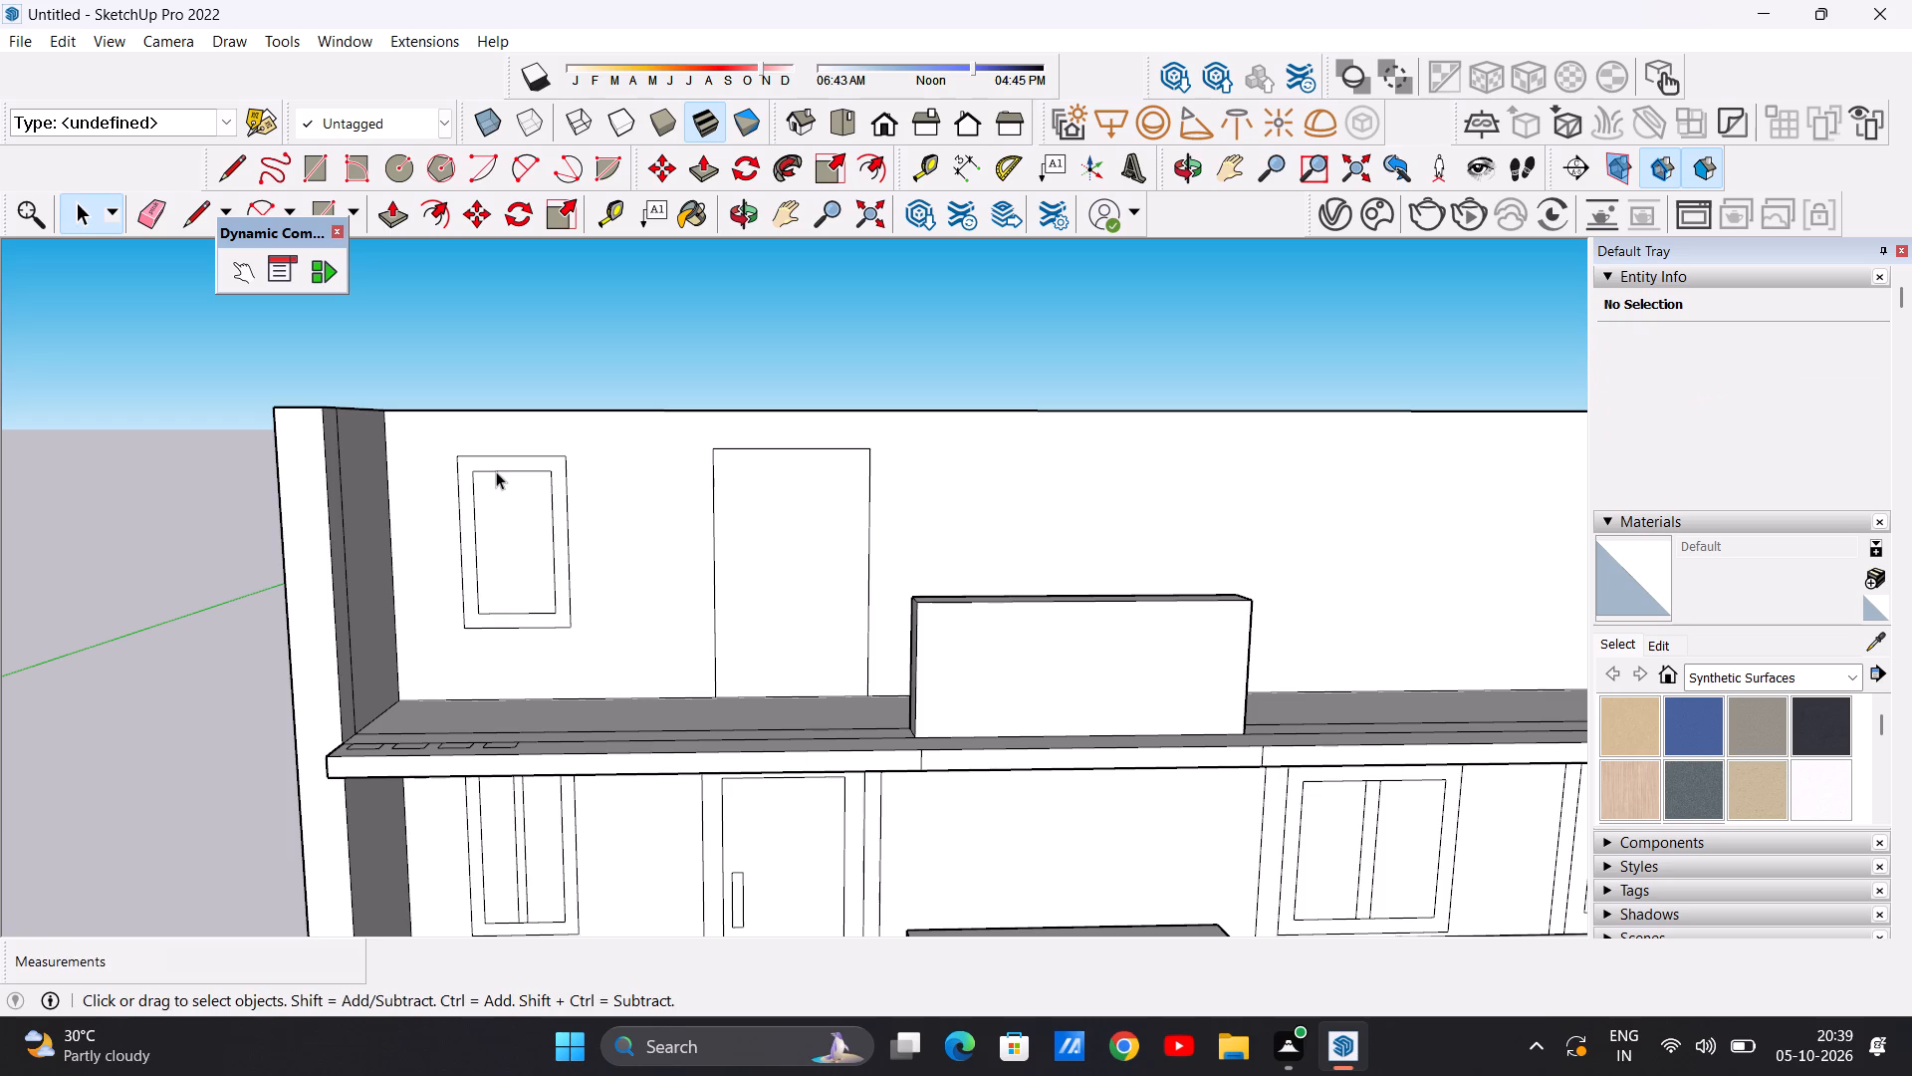
Draw two closely spaced vertical lines about 23' long inside the top floor window's inner rectangle, forming its central mullion.
{"action": "key", "text": "l"}
{"action": "scroll", "coordinate": [518, 499], "scroll_direction": "up", "scroll_amount": 5}
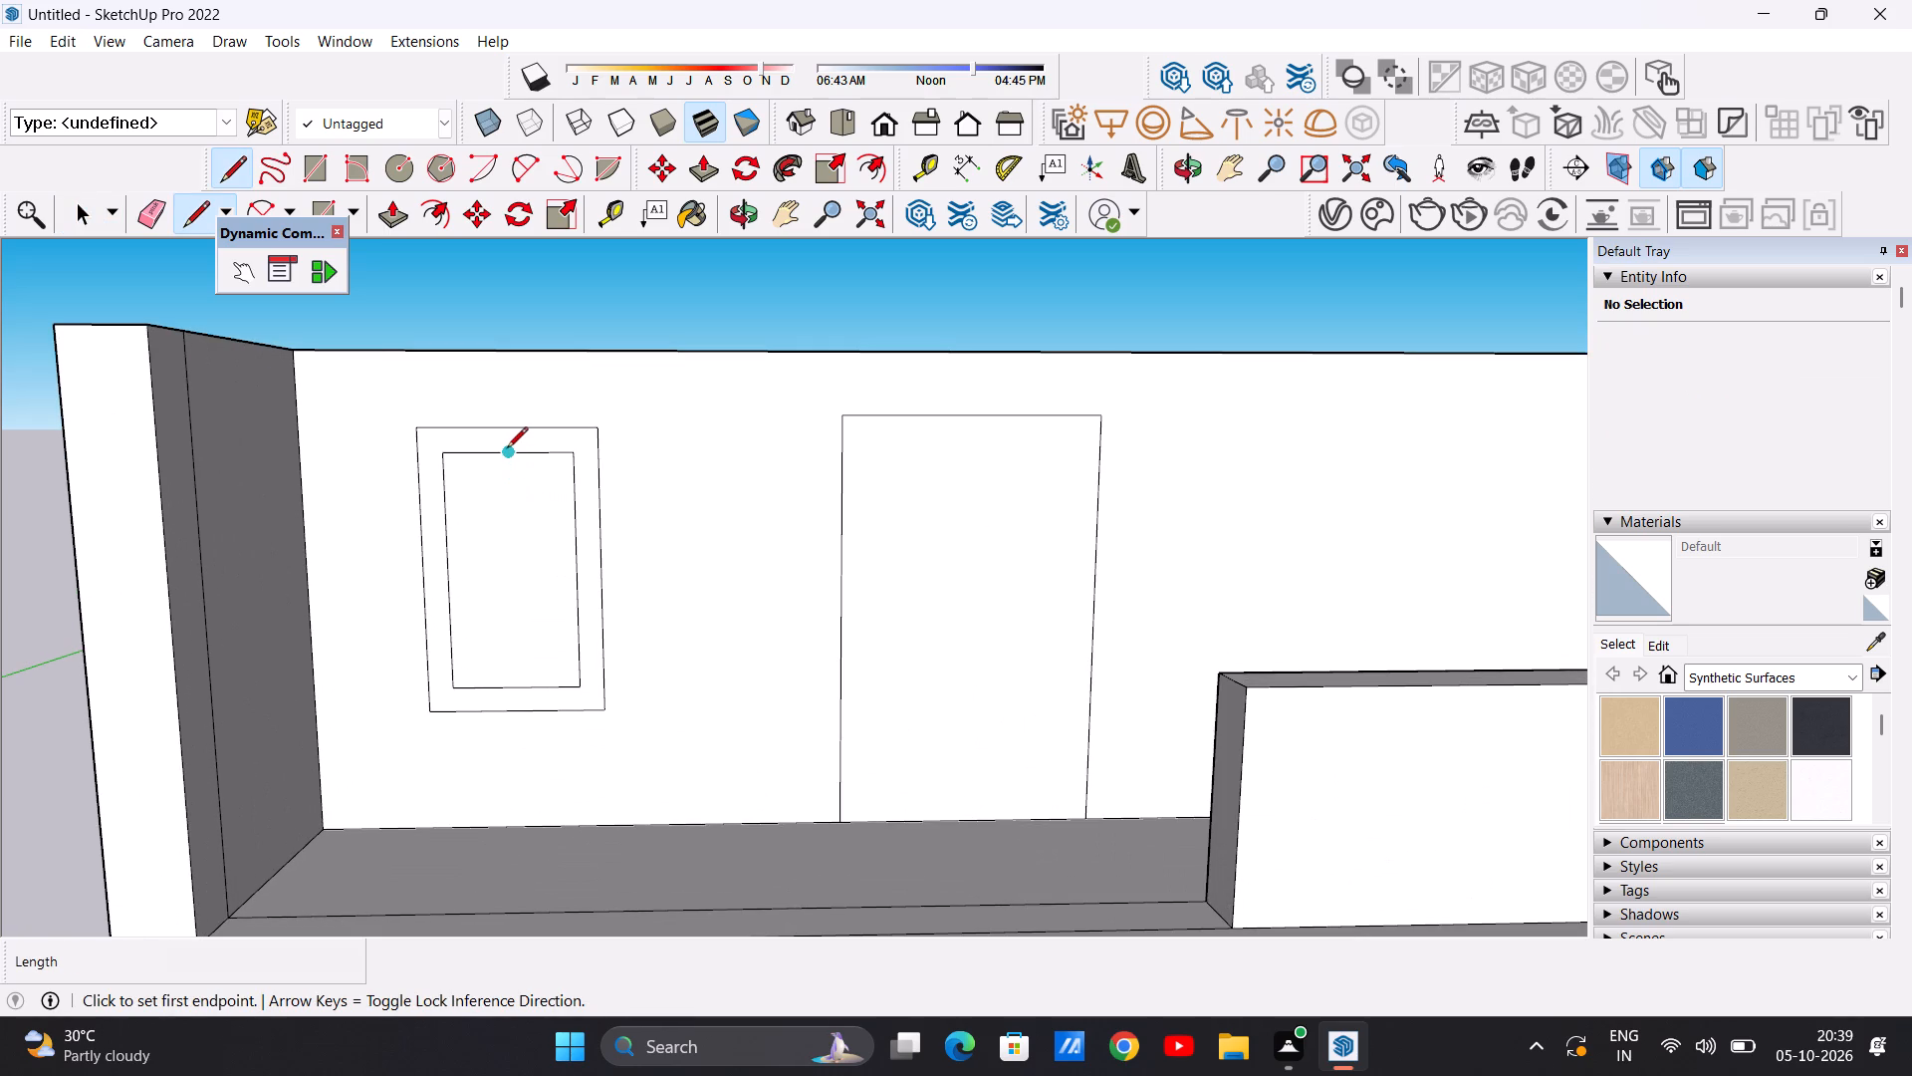
{"action": "scroll", "coordinate": [494, 458], "scroll_direction": "up", "scroll_amount": 5}
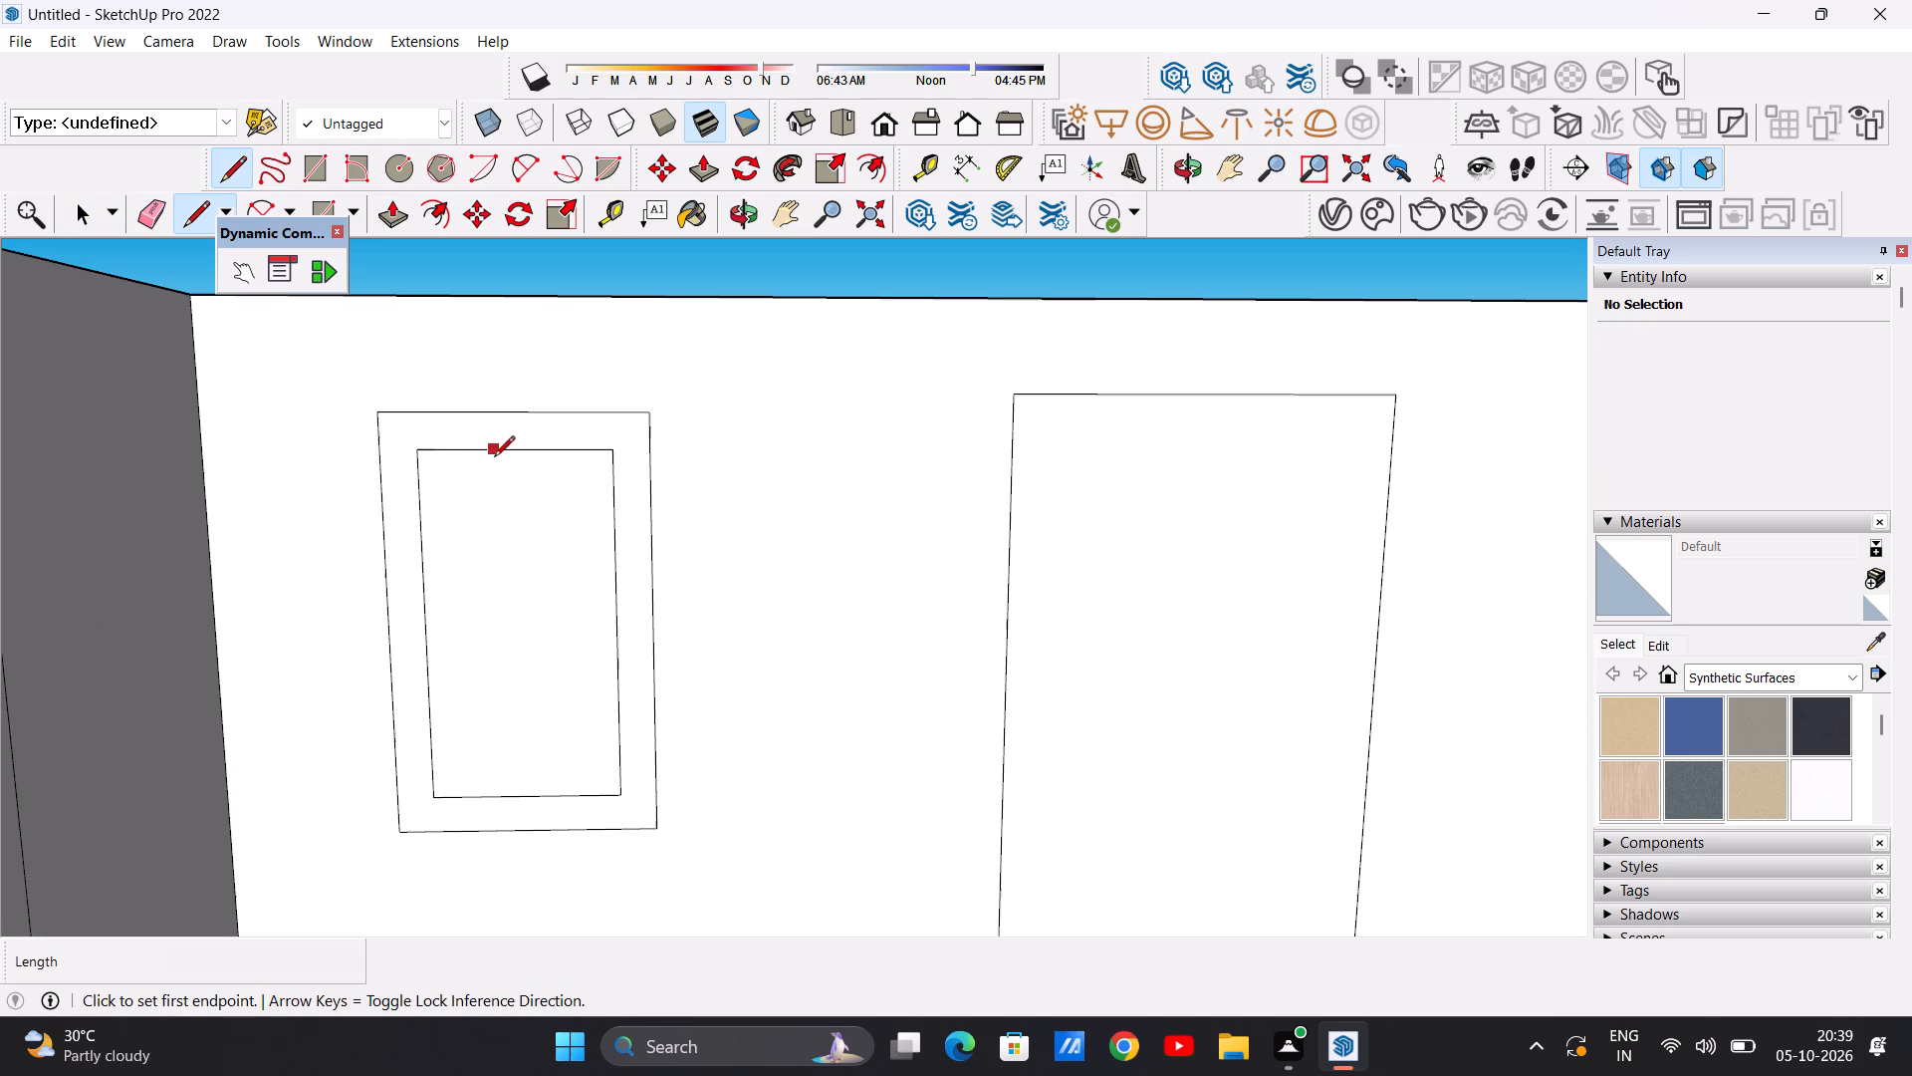
{"action": "left_click", "coordinate": [499, 452]}
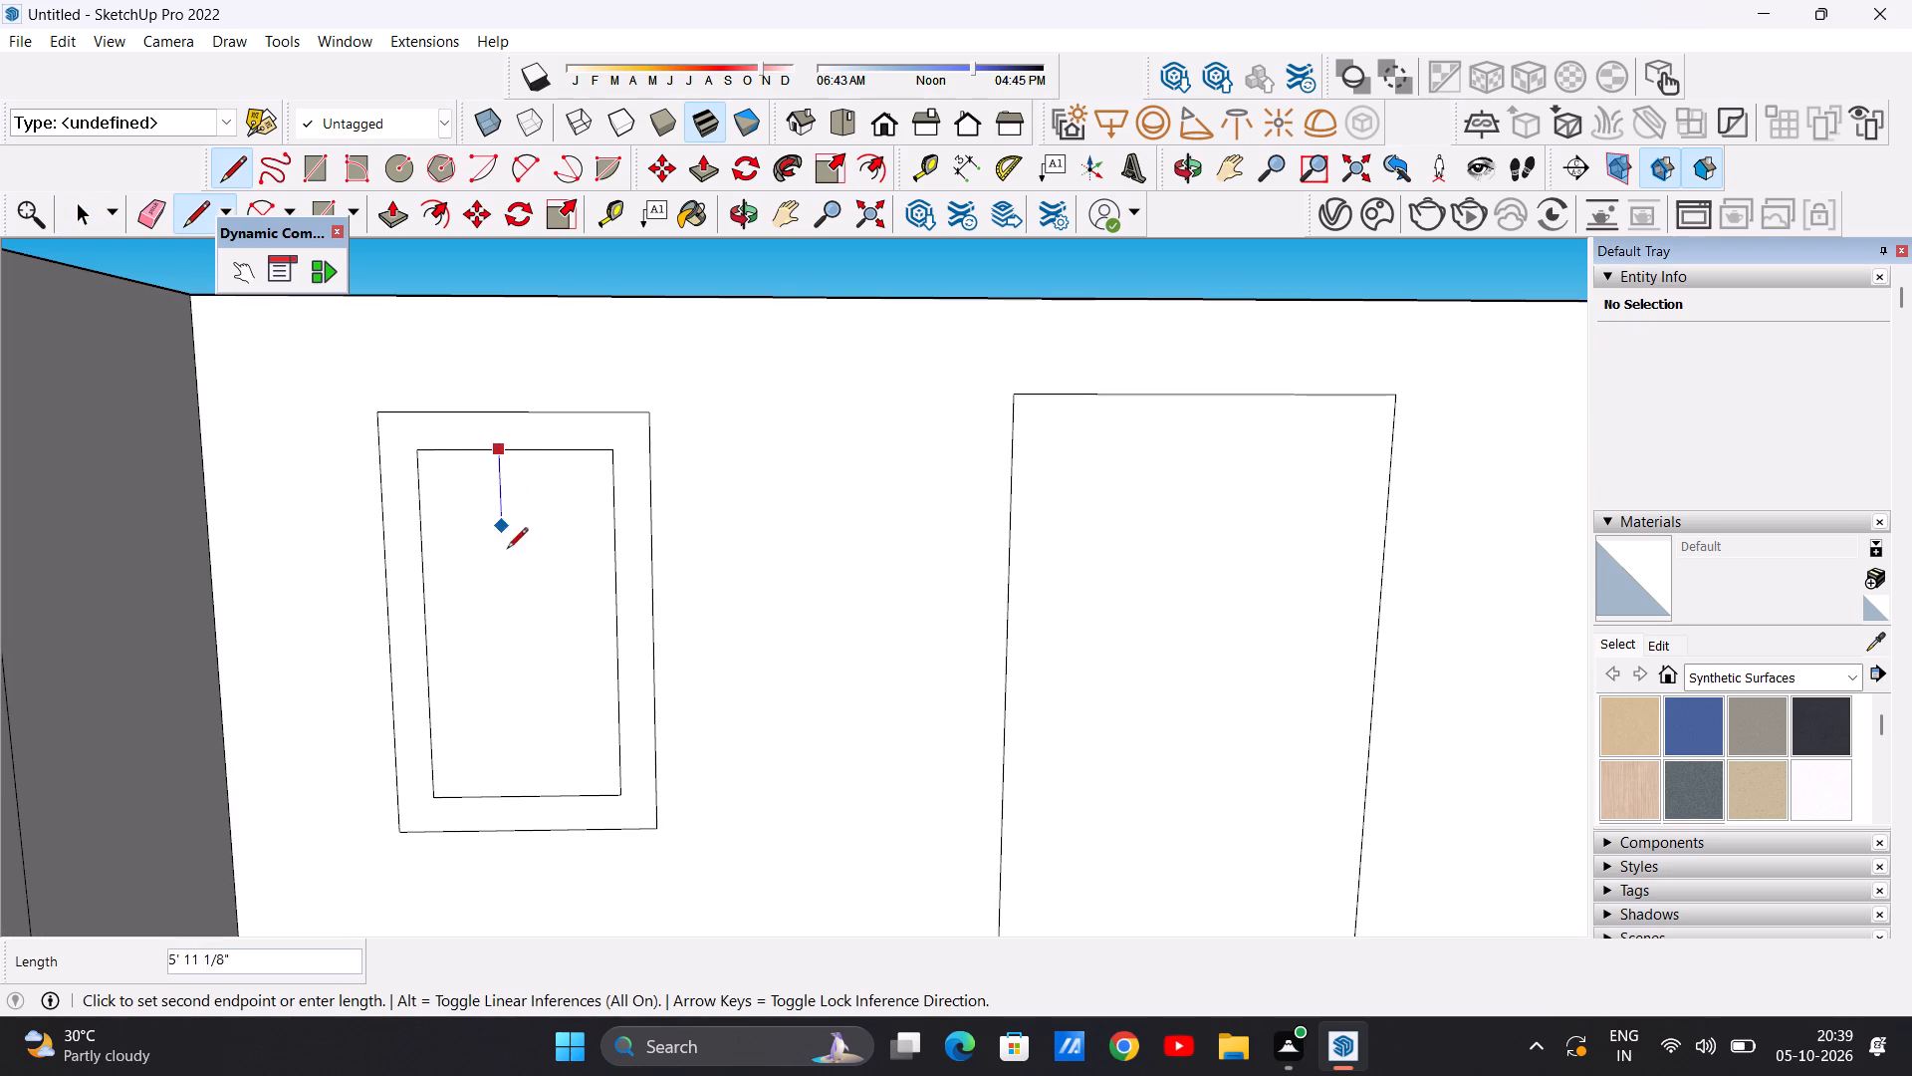
{"action": "left_click", "coordinate": [510, 791]}
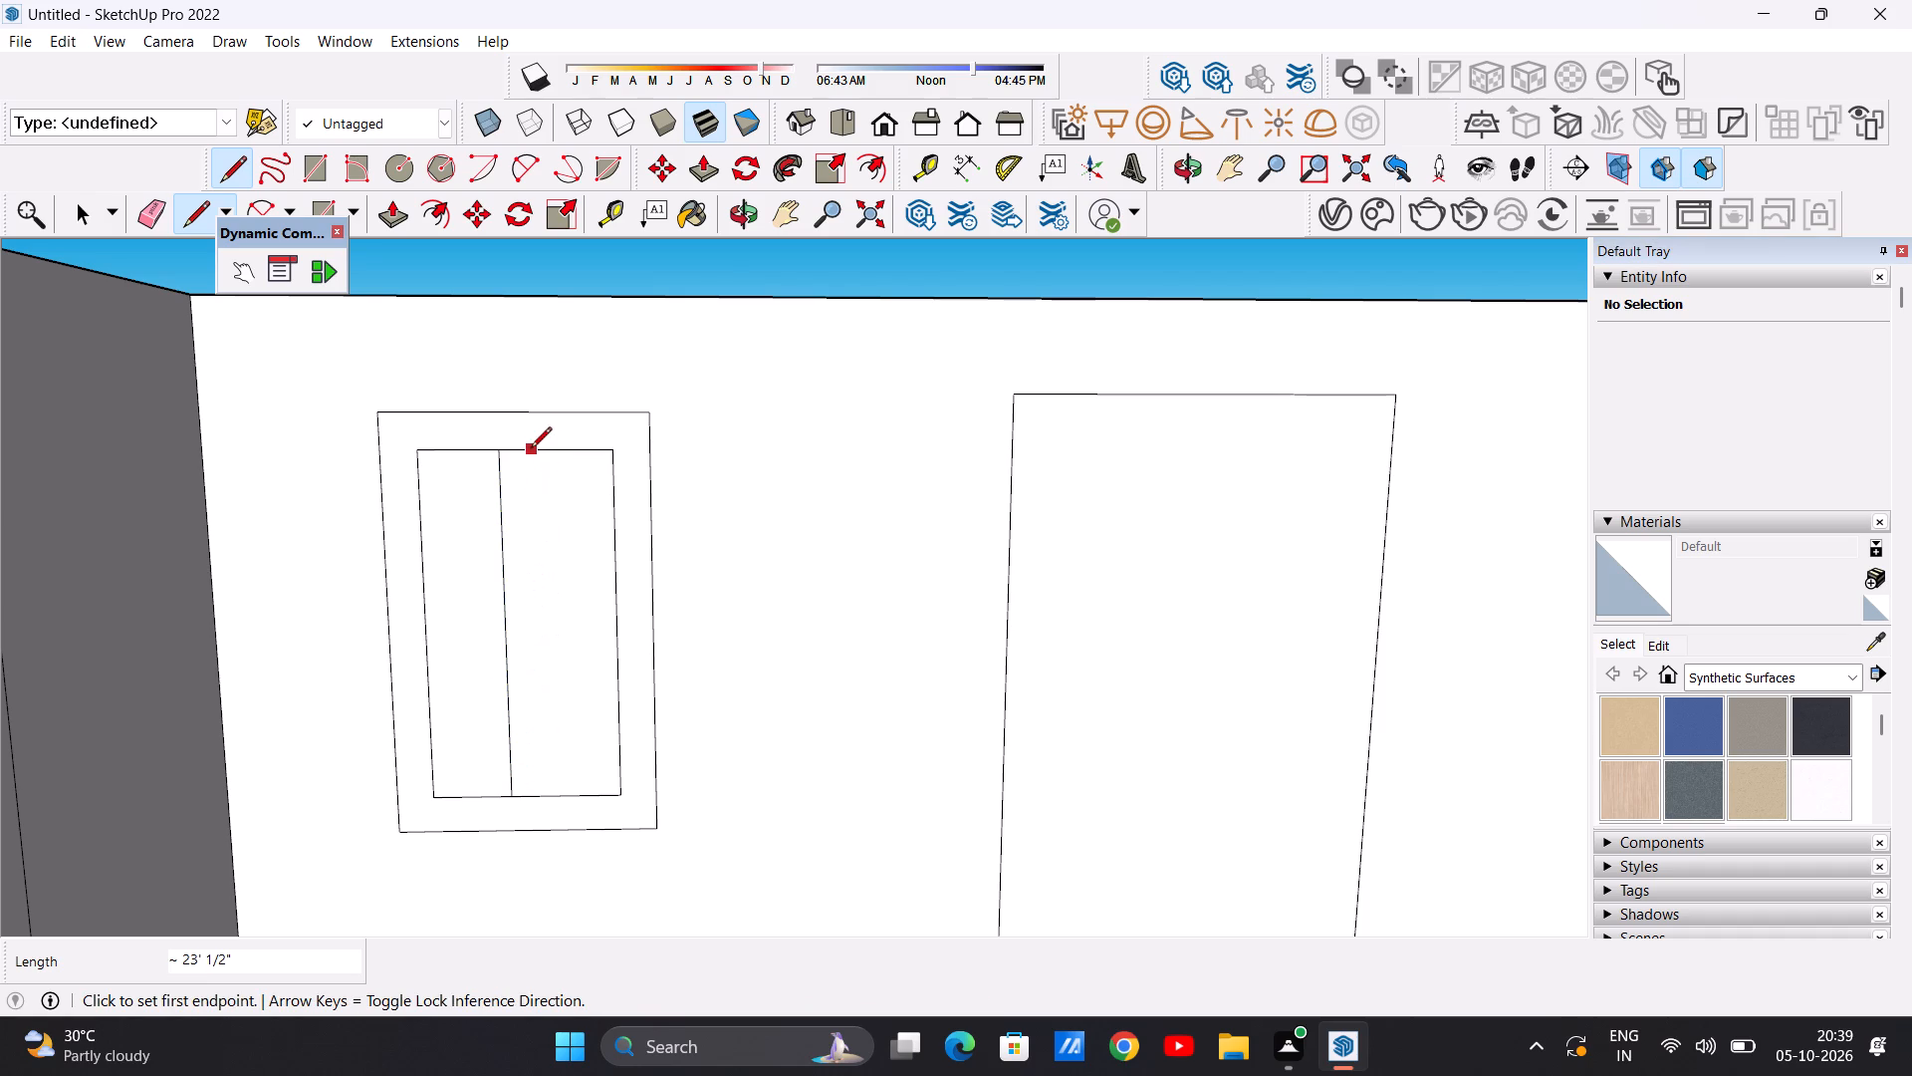
{"action": "left_click", "coordinate": [521, 453]}
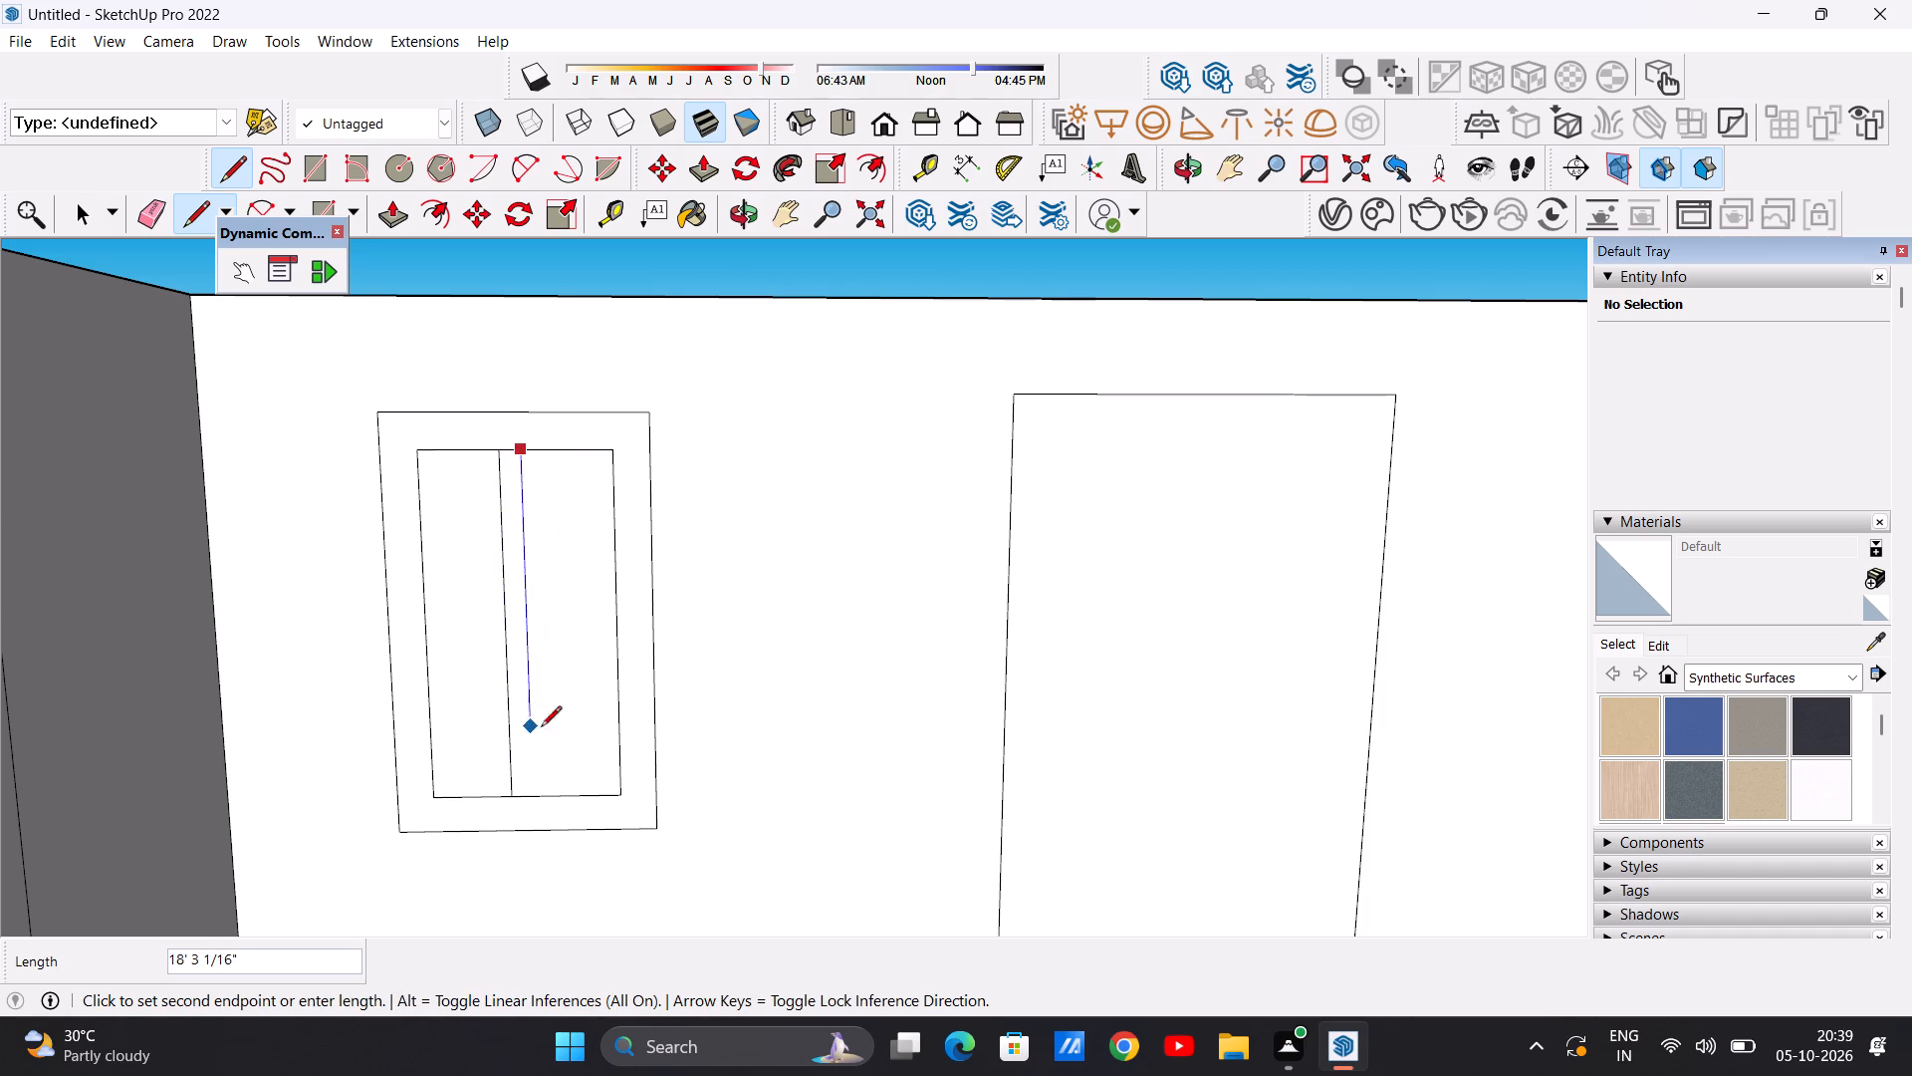
{"action": "left_click", "coordinate": [535, 805]}
{"action": "key", "text": "space"}
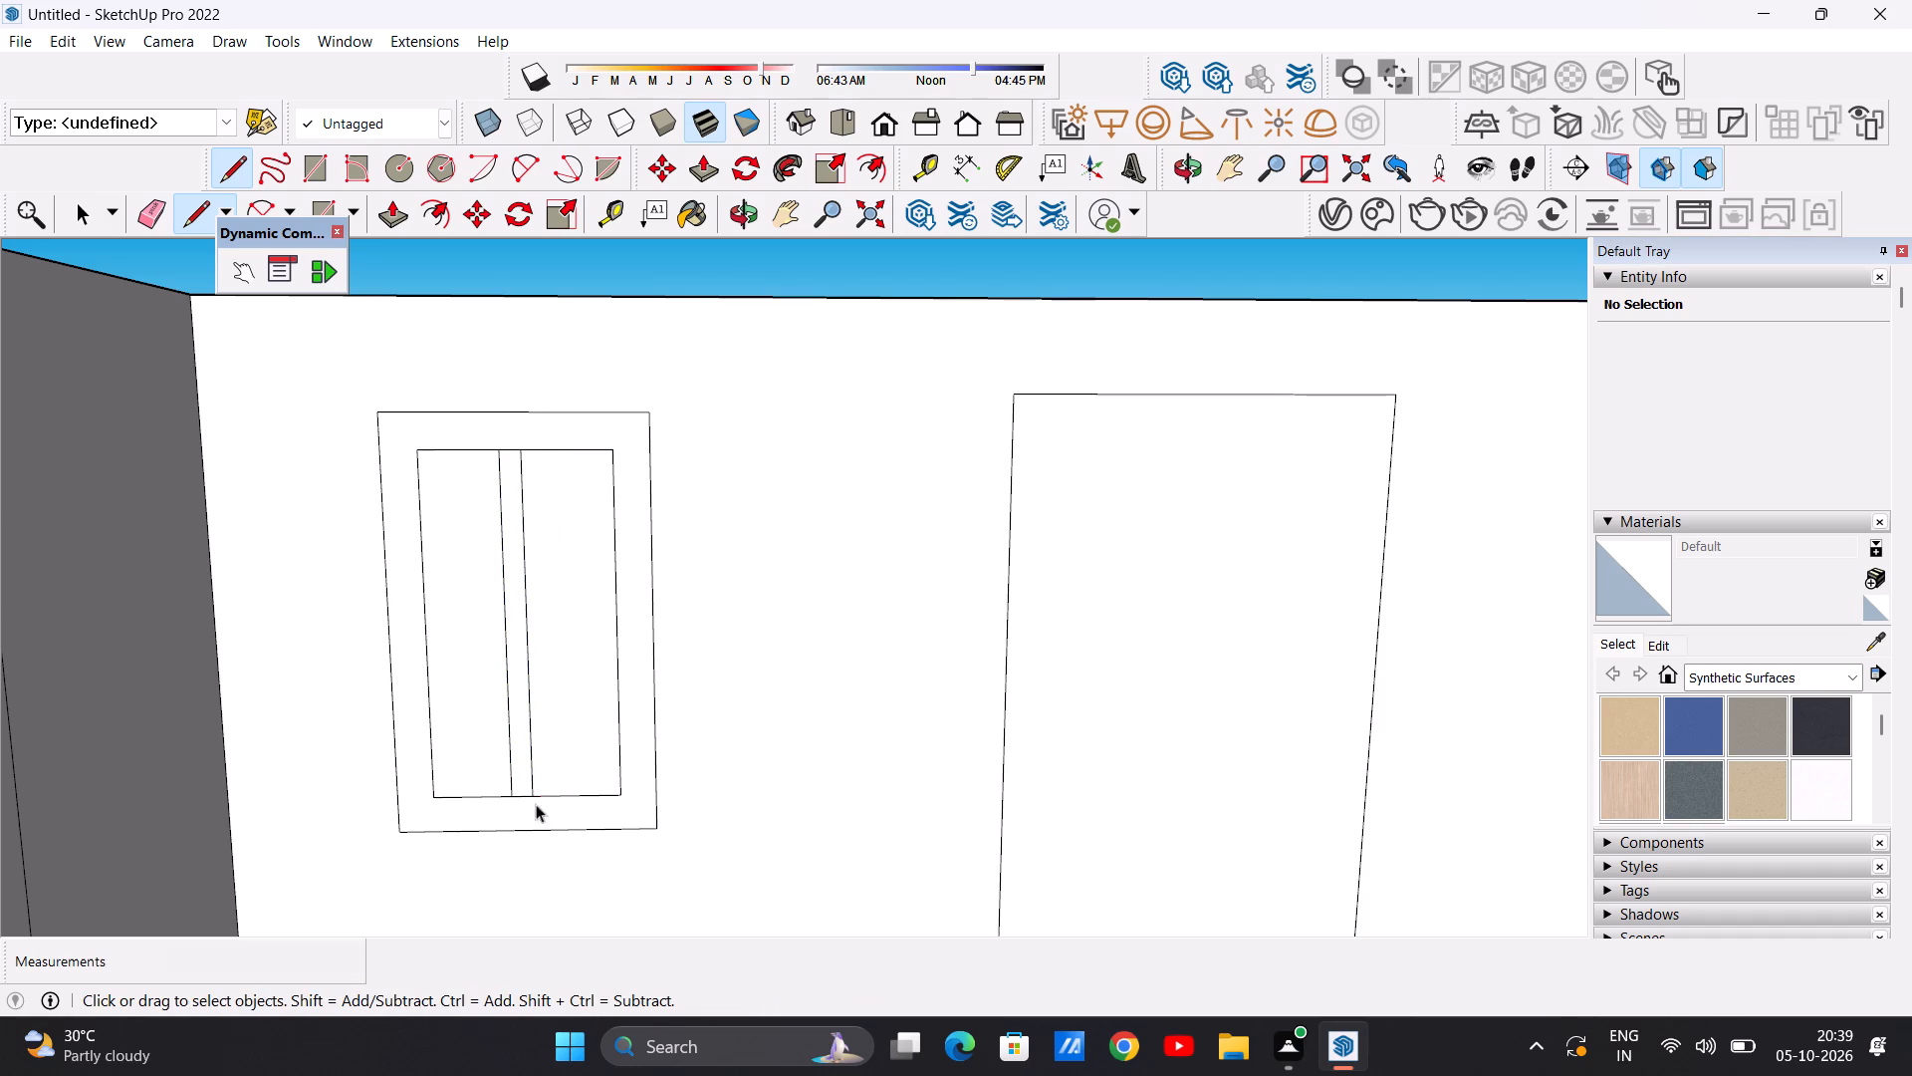
Offset the top floor door rectangle inward by about 3' for its frame.
{"action": "scroll", "coordinate": [650, 704], "scroll_direction": "down", "scroll_amount": 20}
{"action": "scroll", "coordinate": [650, 704], "scroll_direction": "down", "scroll_amount": 2}
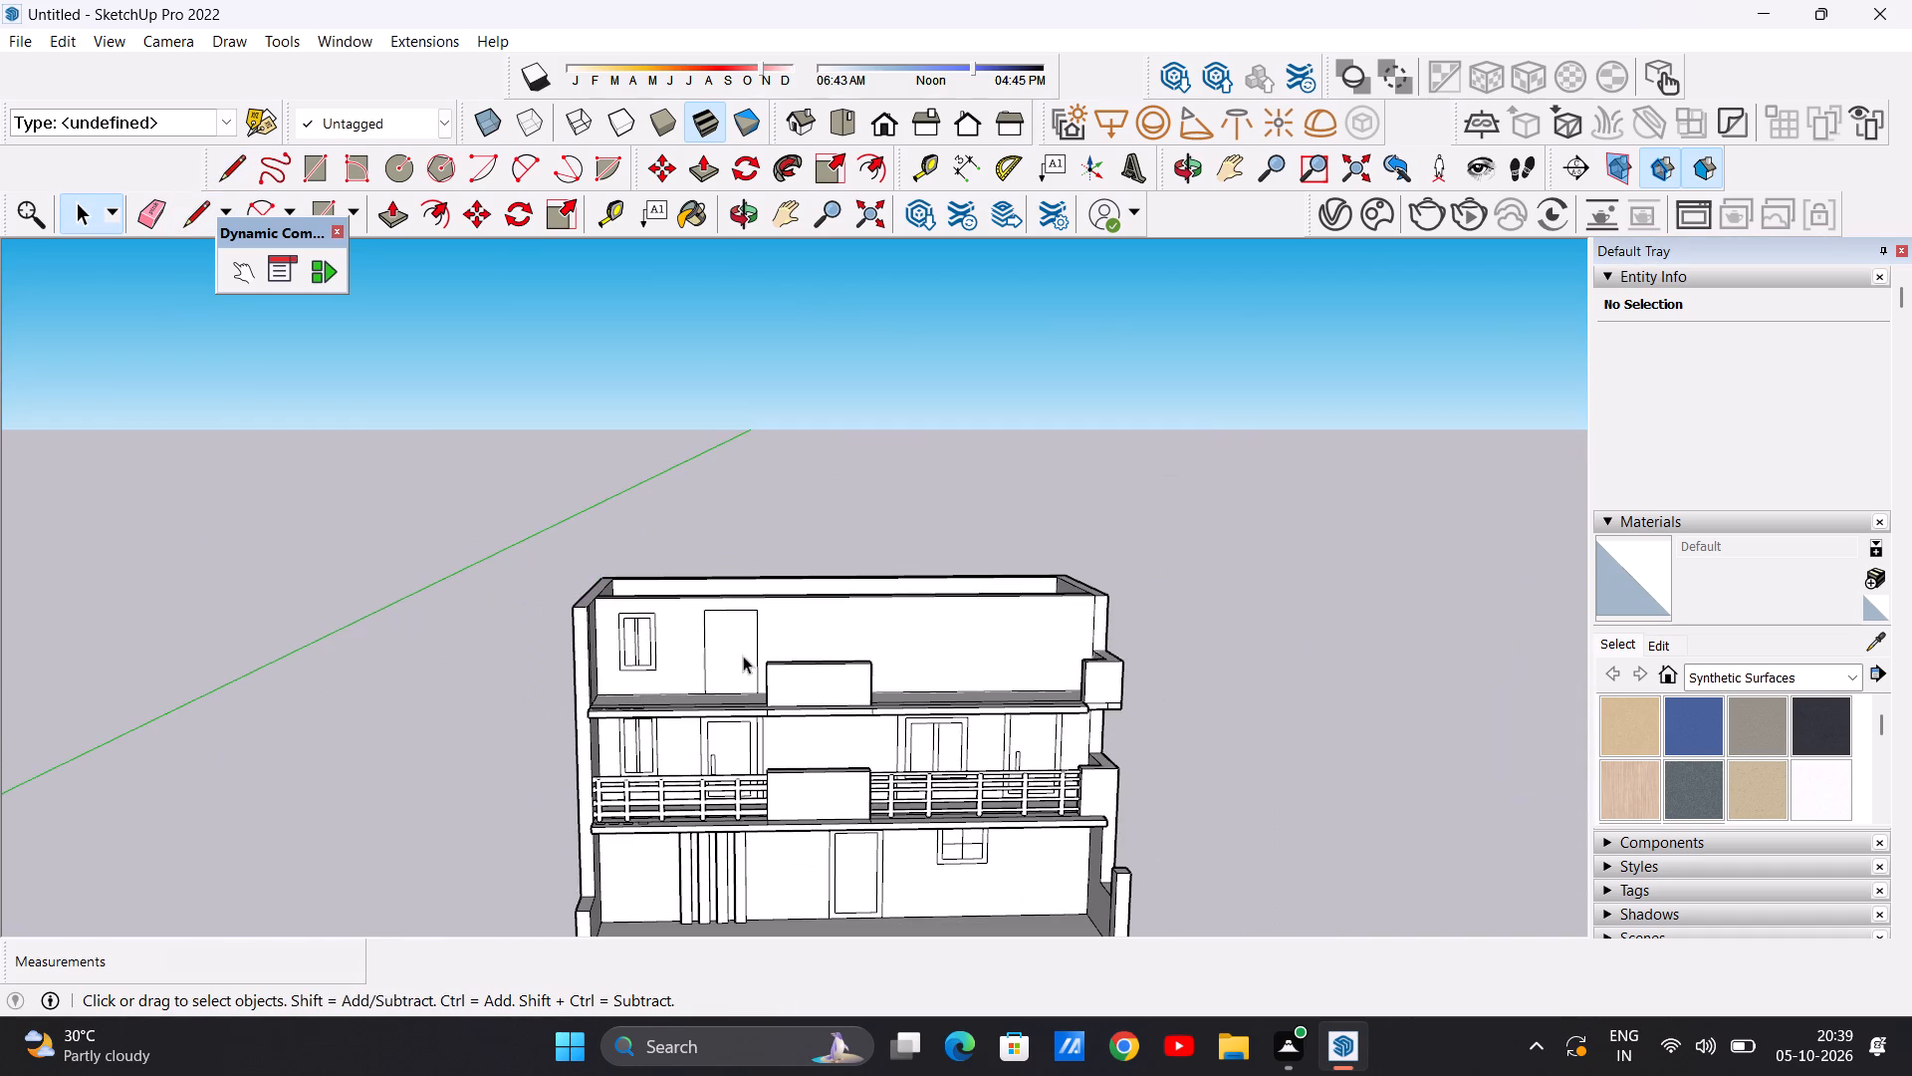
{"action": "scroll", "coordinate": [802, 662], "scroll_direction": "up", "scroll_amount": 4}
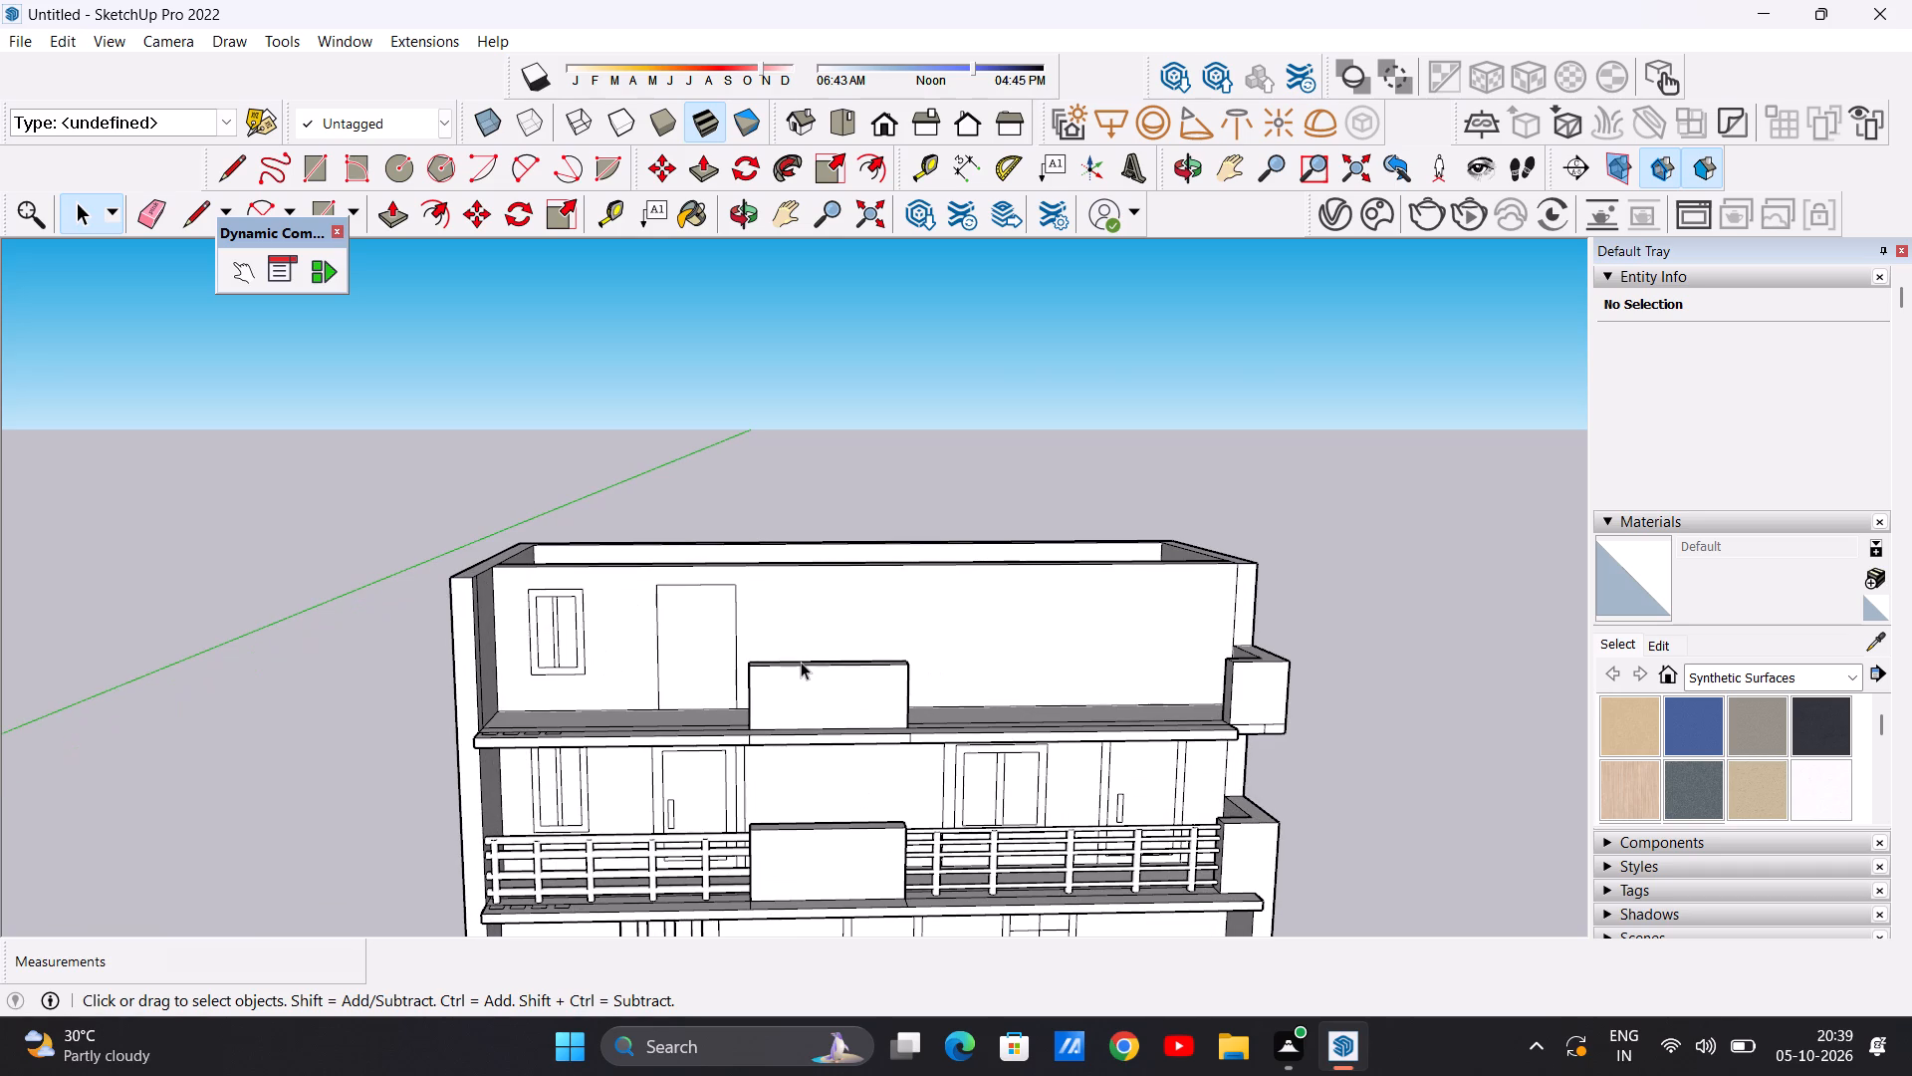
{"action": "scroll", "coordinate": [728, 646], "scroll_direction": "down", "scroll_amount": 2}
{"action": "scroll", "coordinate": [719, 634], "scroll_direction": "up", "scroll_amount": 6}
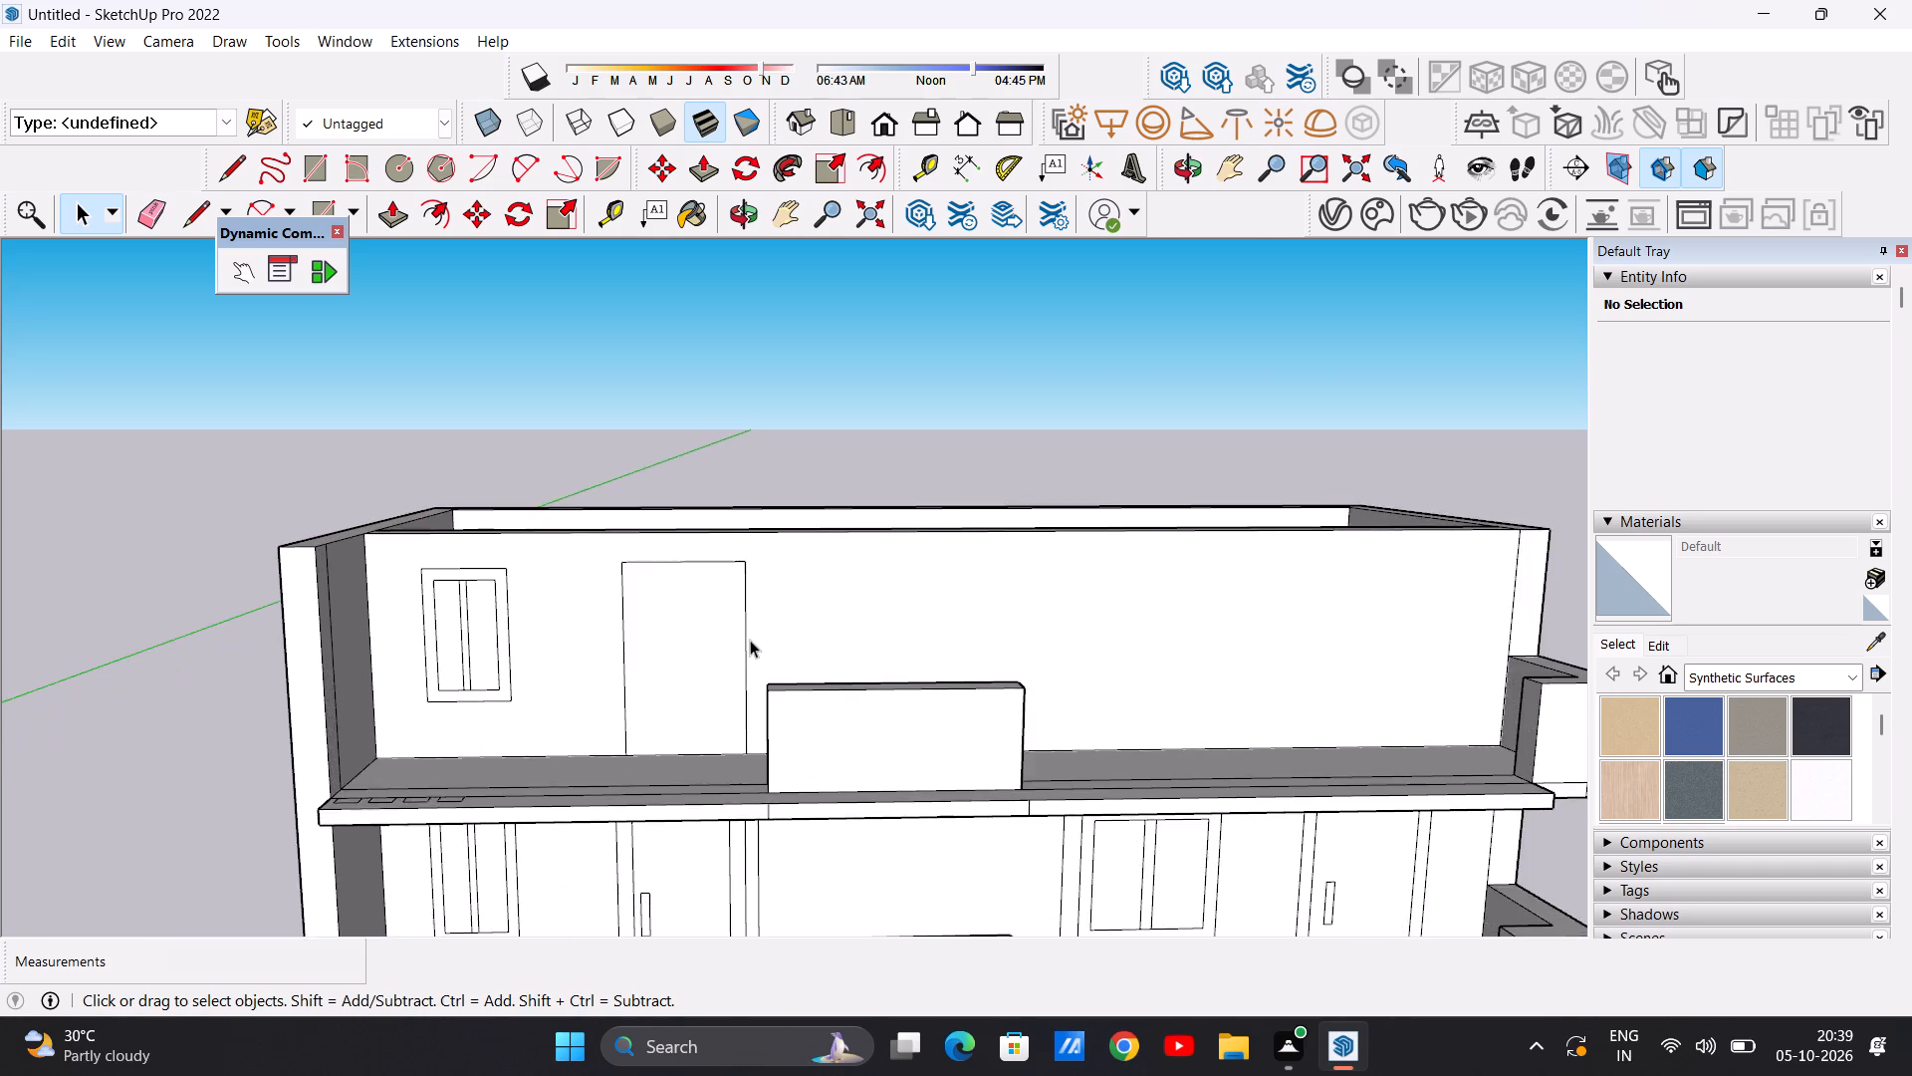
{"action": "scroll", "coordinate": [750, 640], "scroll_direction": "up", "scroll_amount": 3}
{"action": "type", "text": "OF"}
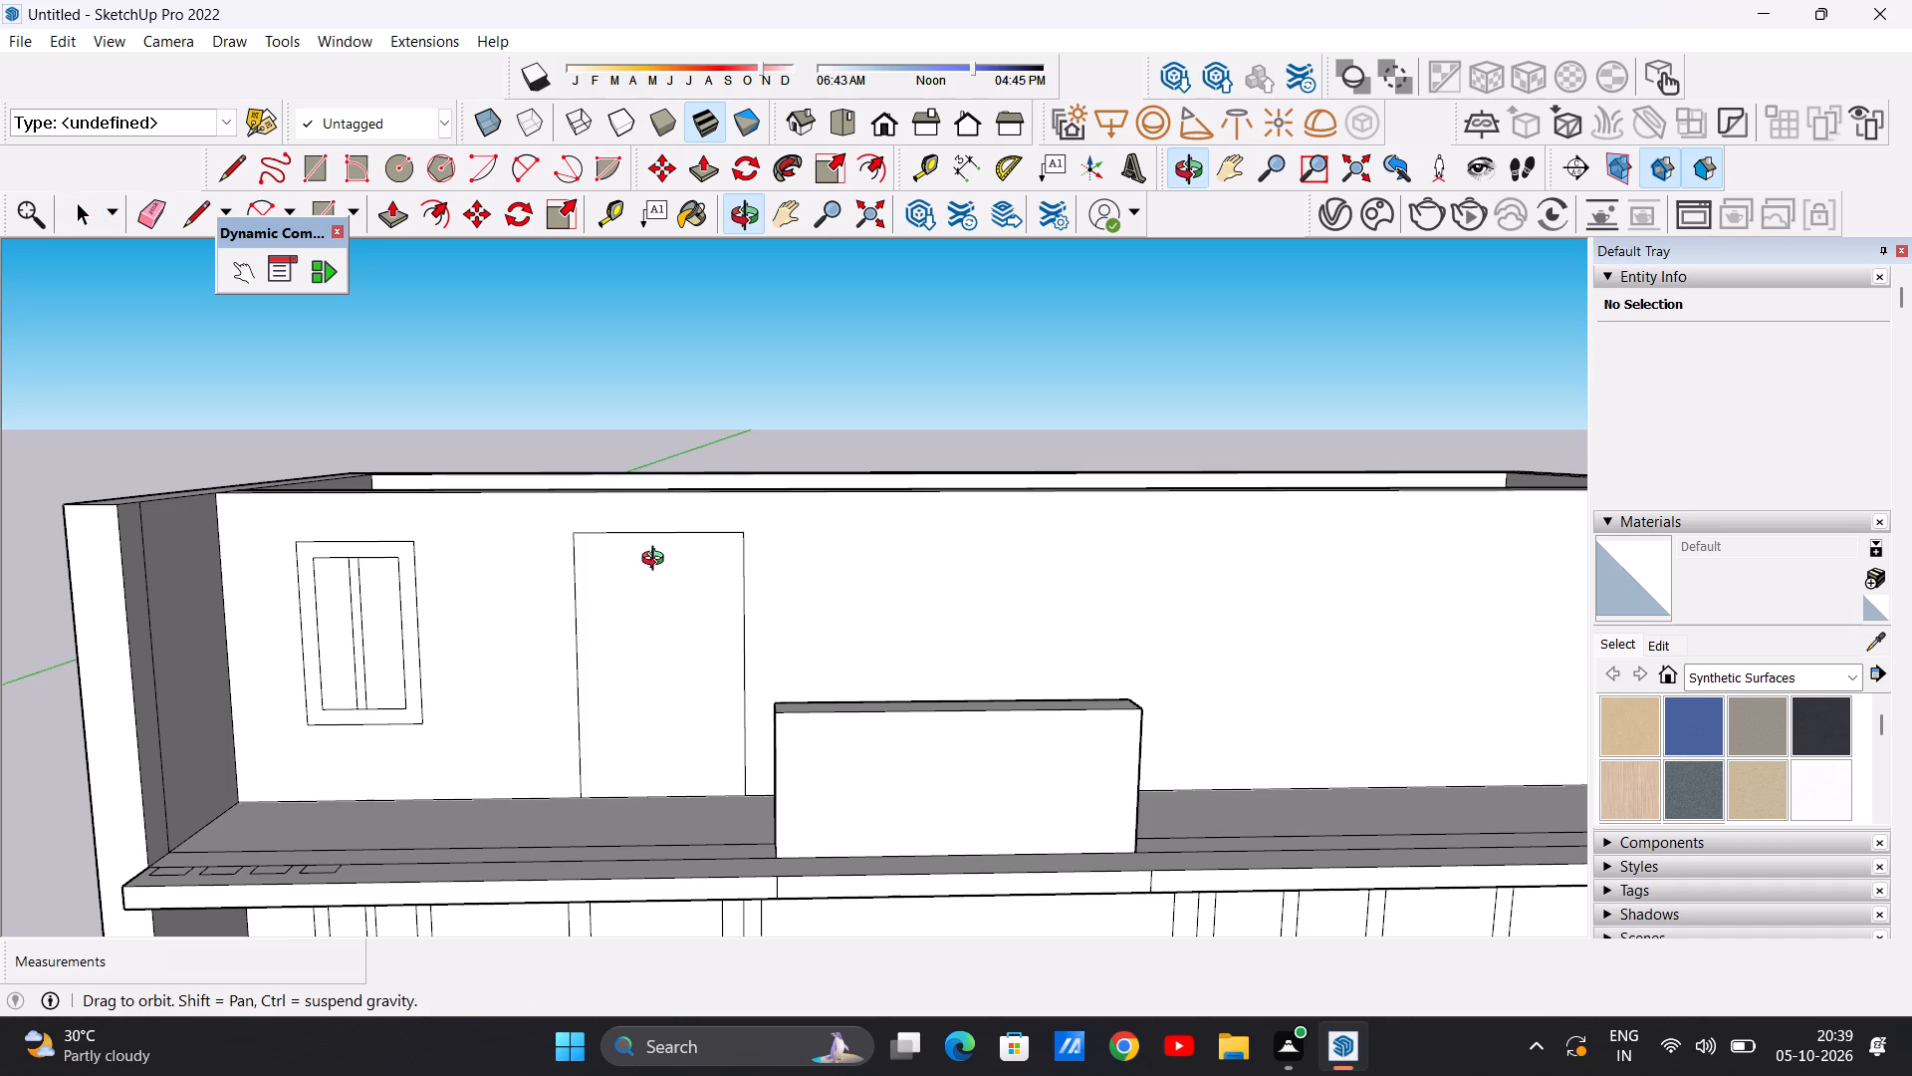
{"action": "type", "text": "OF"}
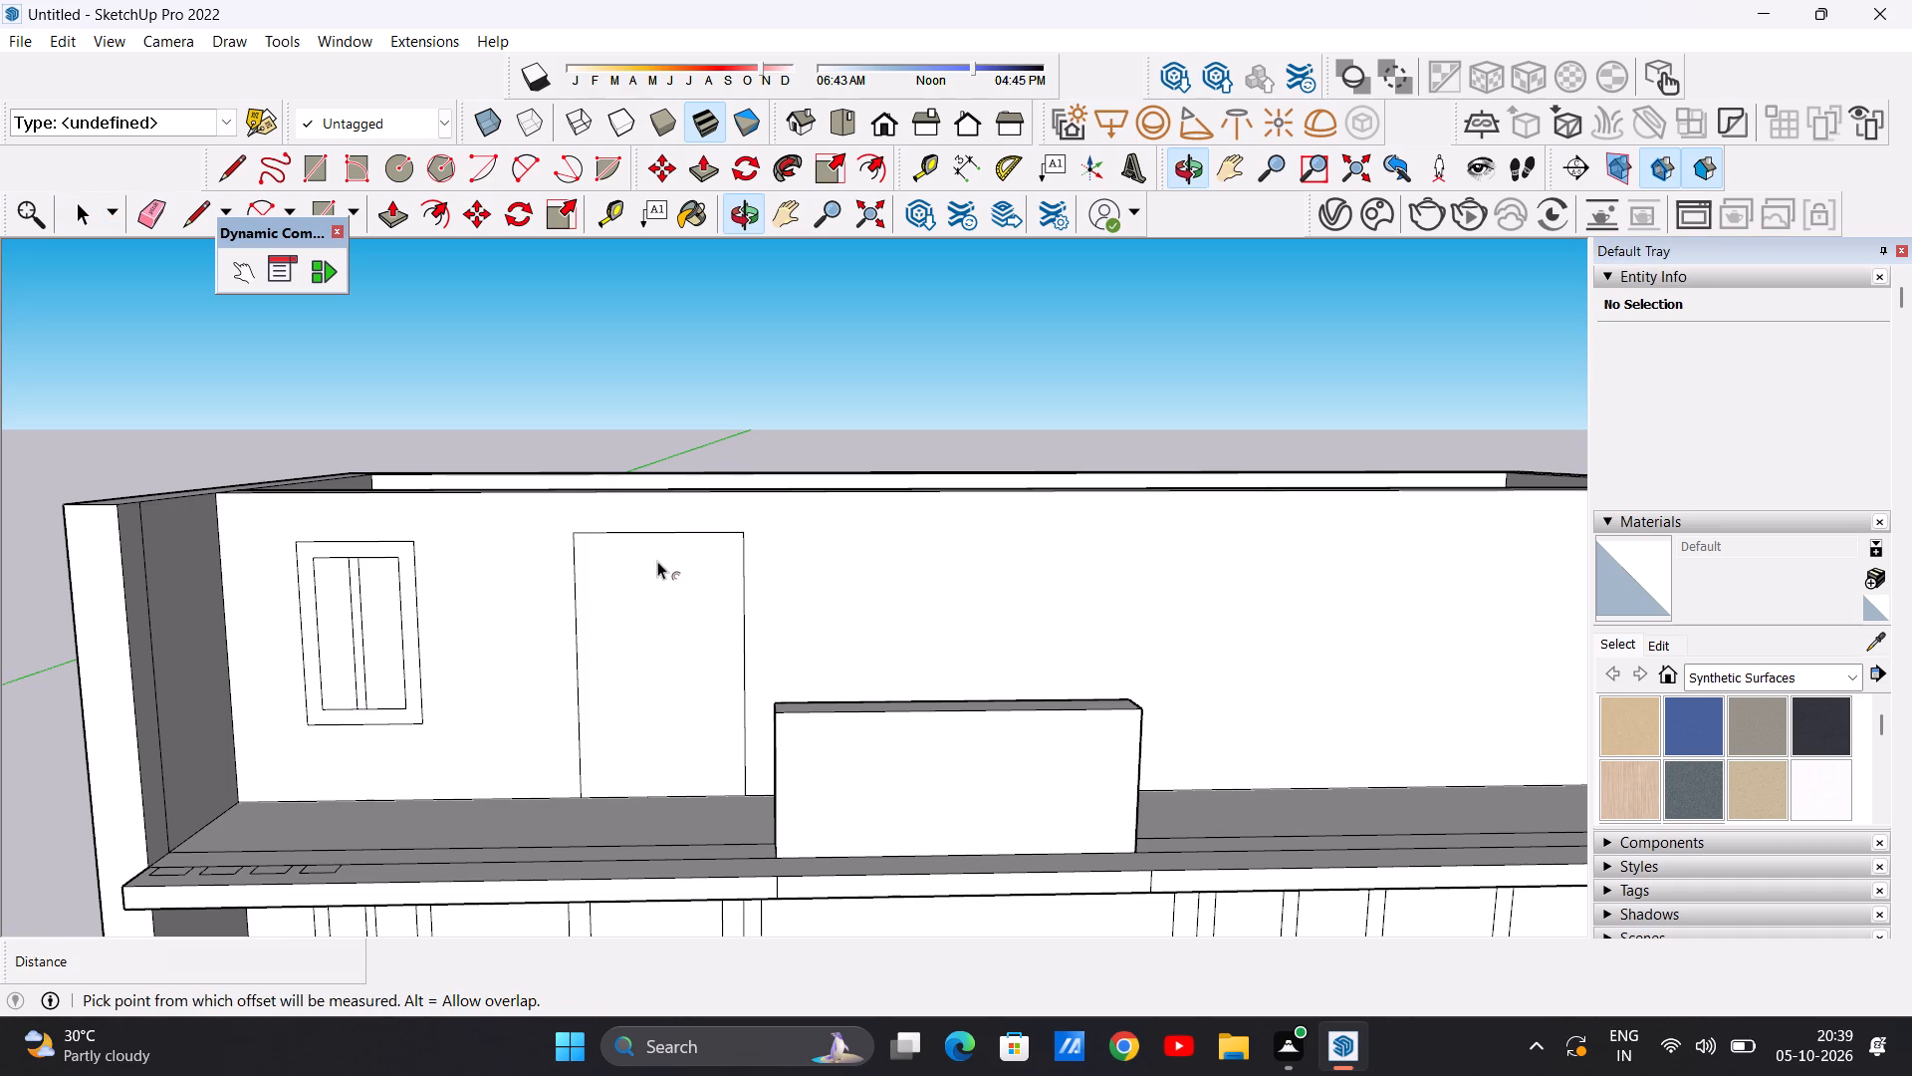
{"action": "left_click", "coordinate": [622, 542]}
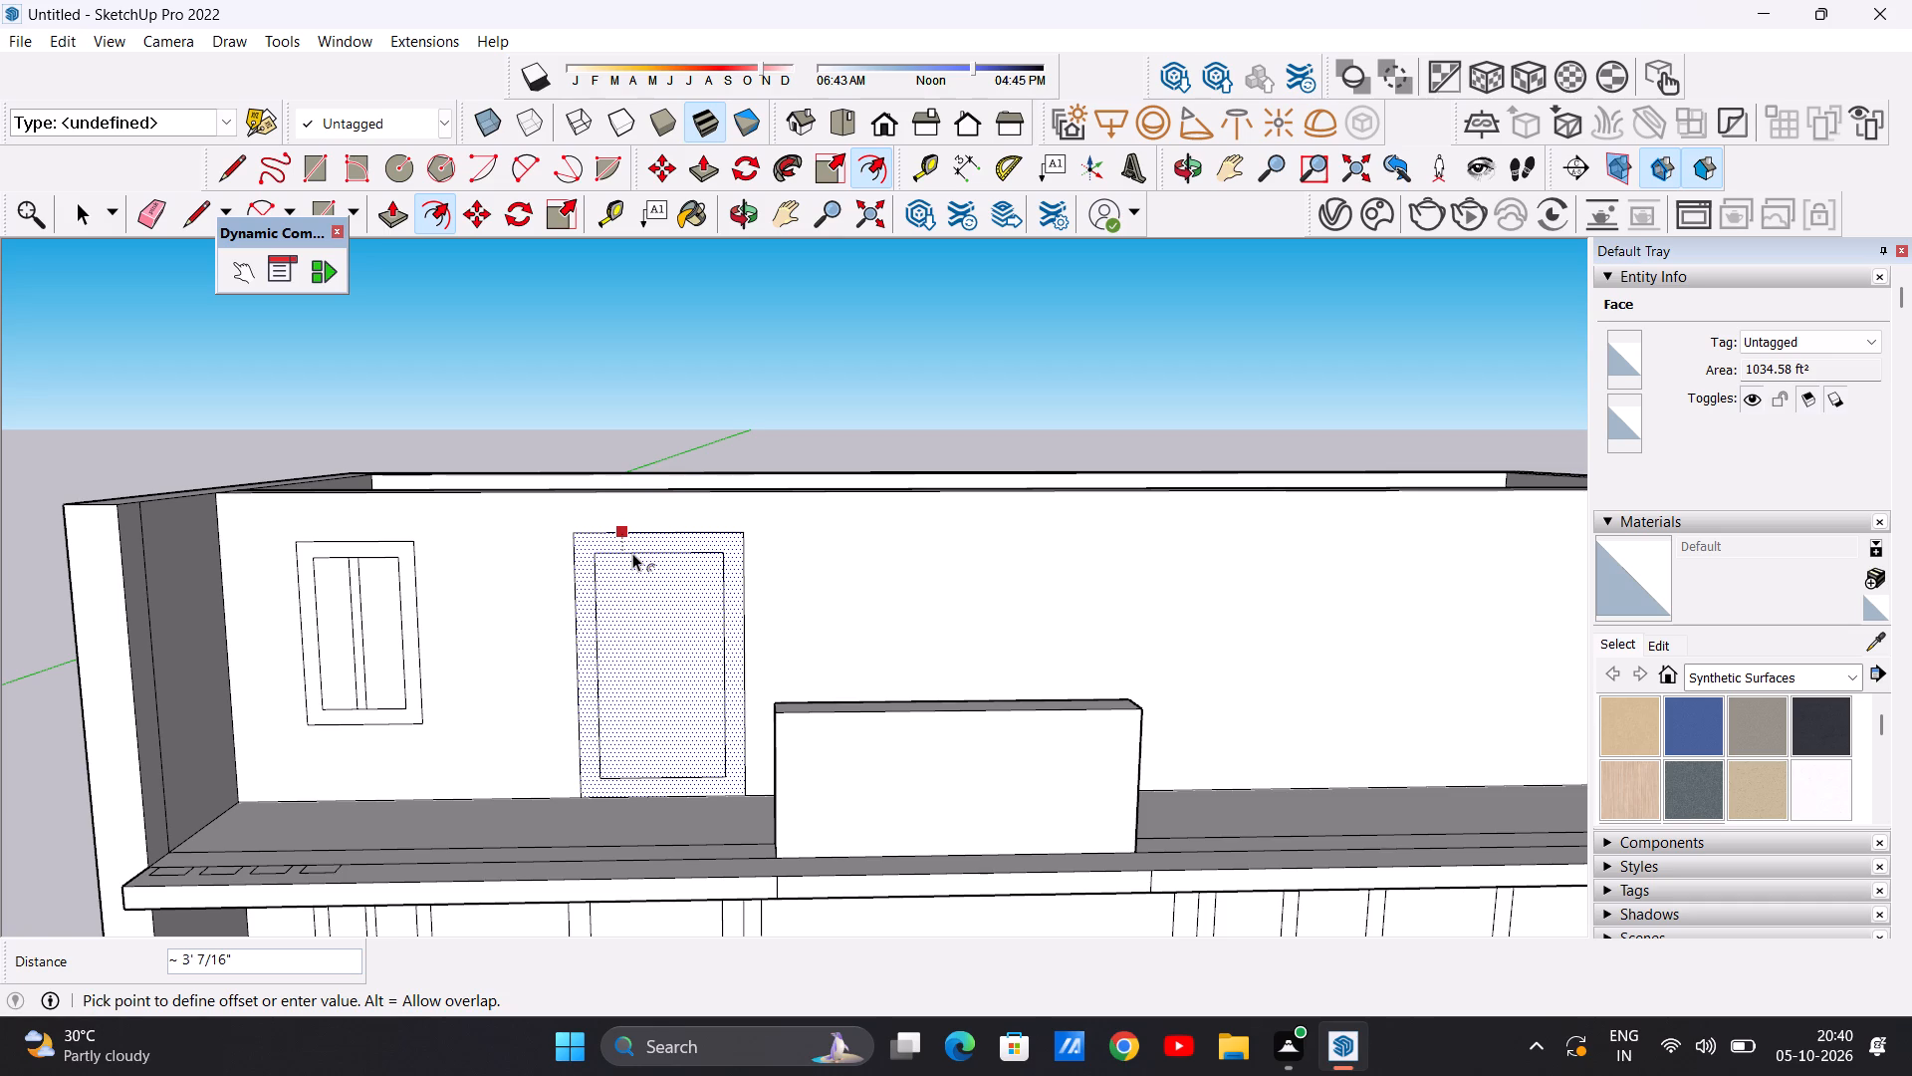
{"action": "left_click", "coordinate": [632, 553]}
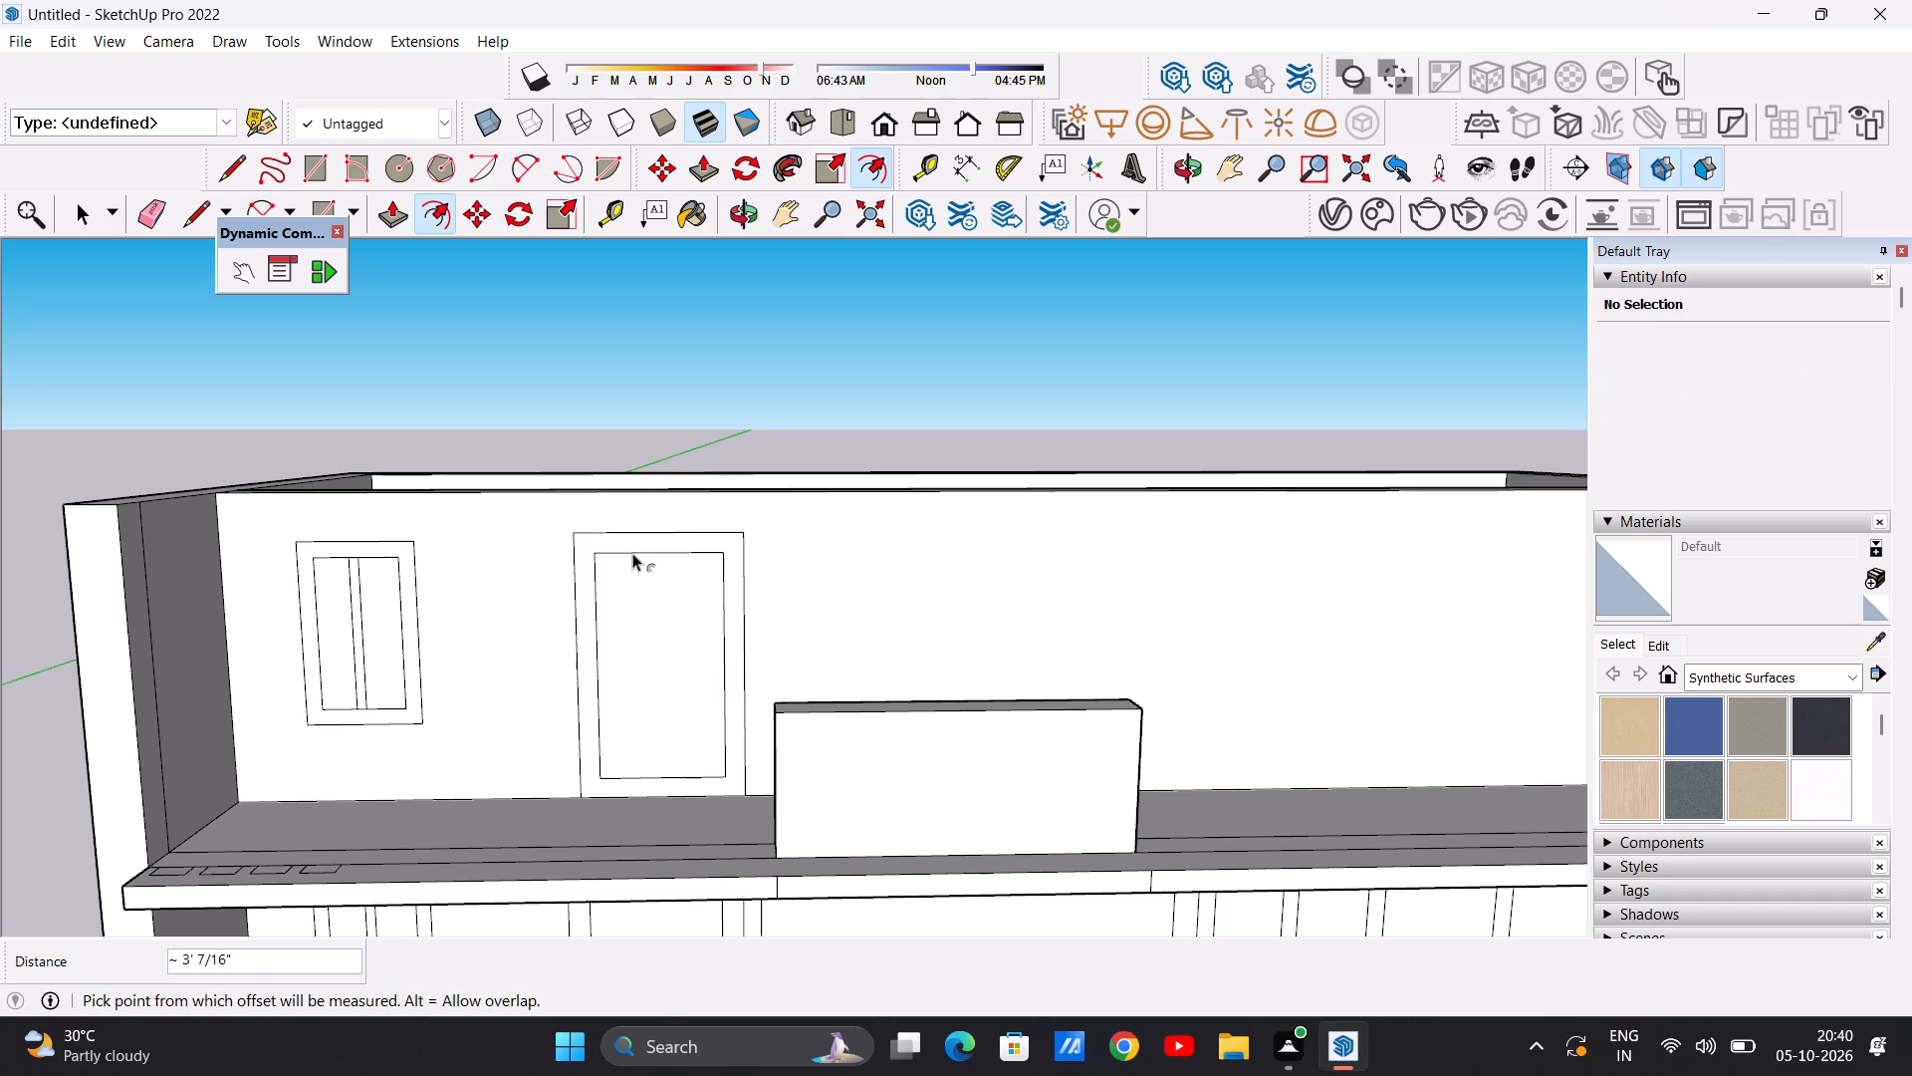
{"action": "key", "text": "space"}
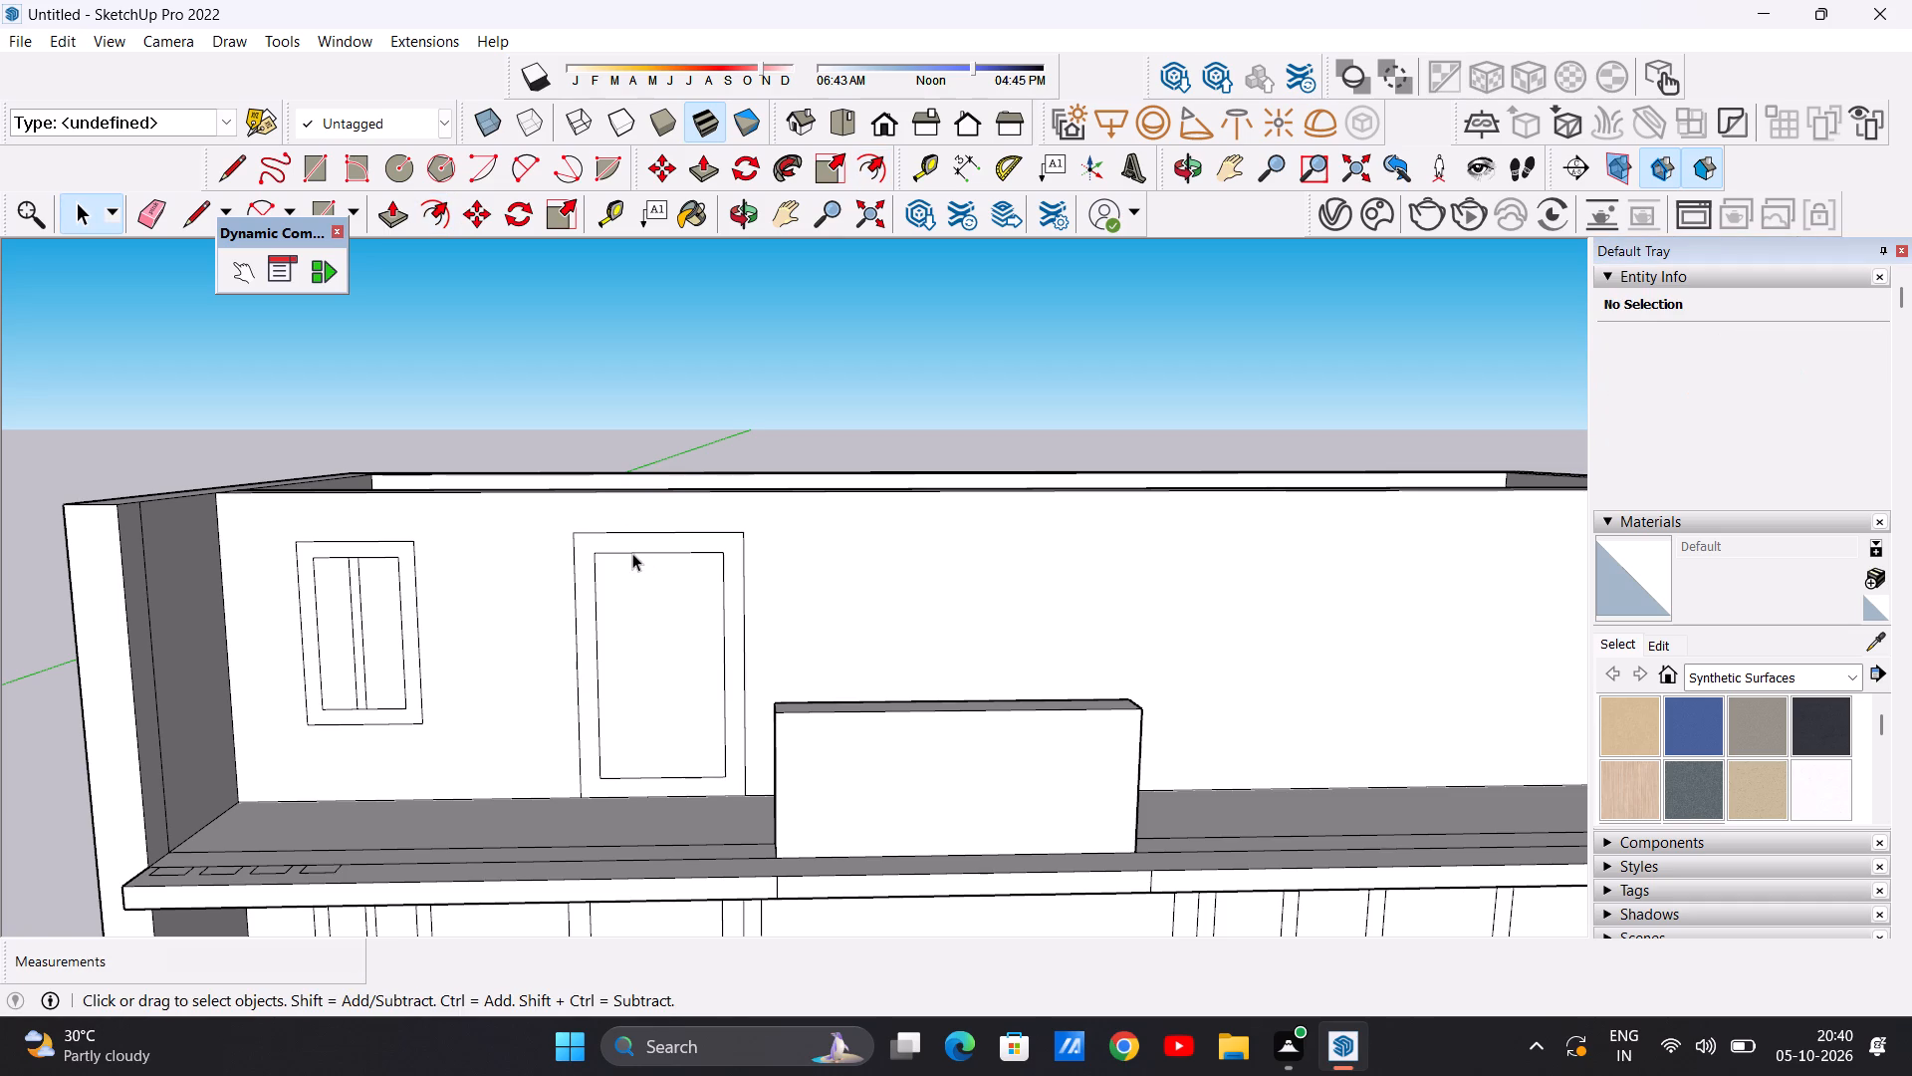
Draw a handle rectangle about 1' 8" wide and 8' 8" high on the top floor door, near the inner panel's window-side edge.
{"action": "key", "text": "r"}
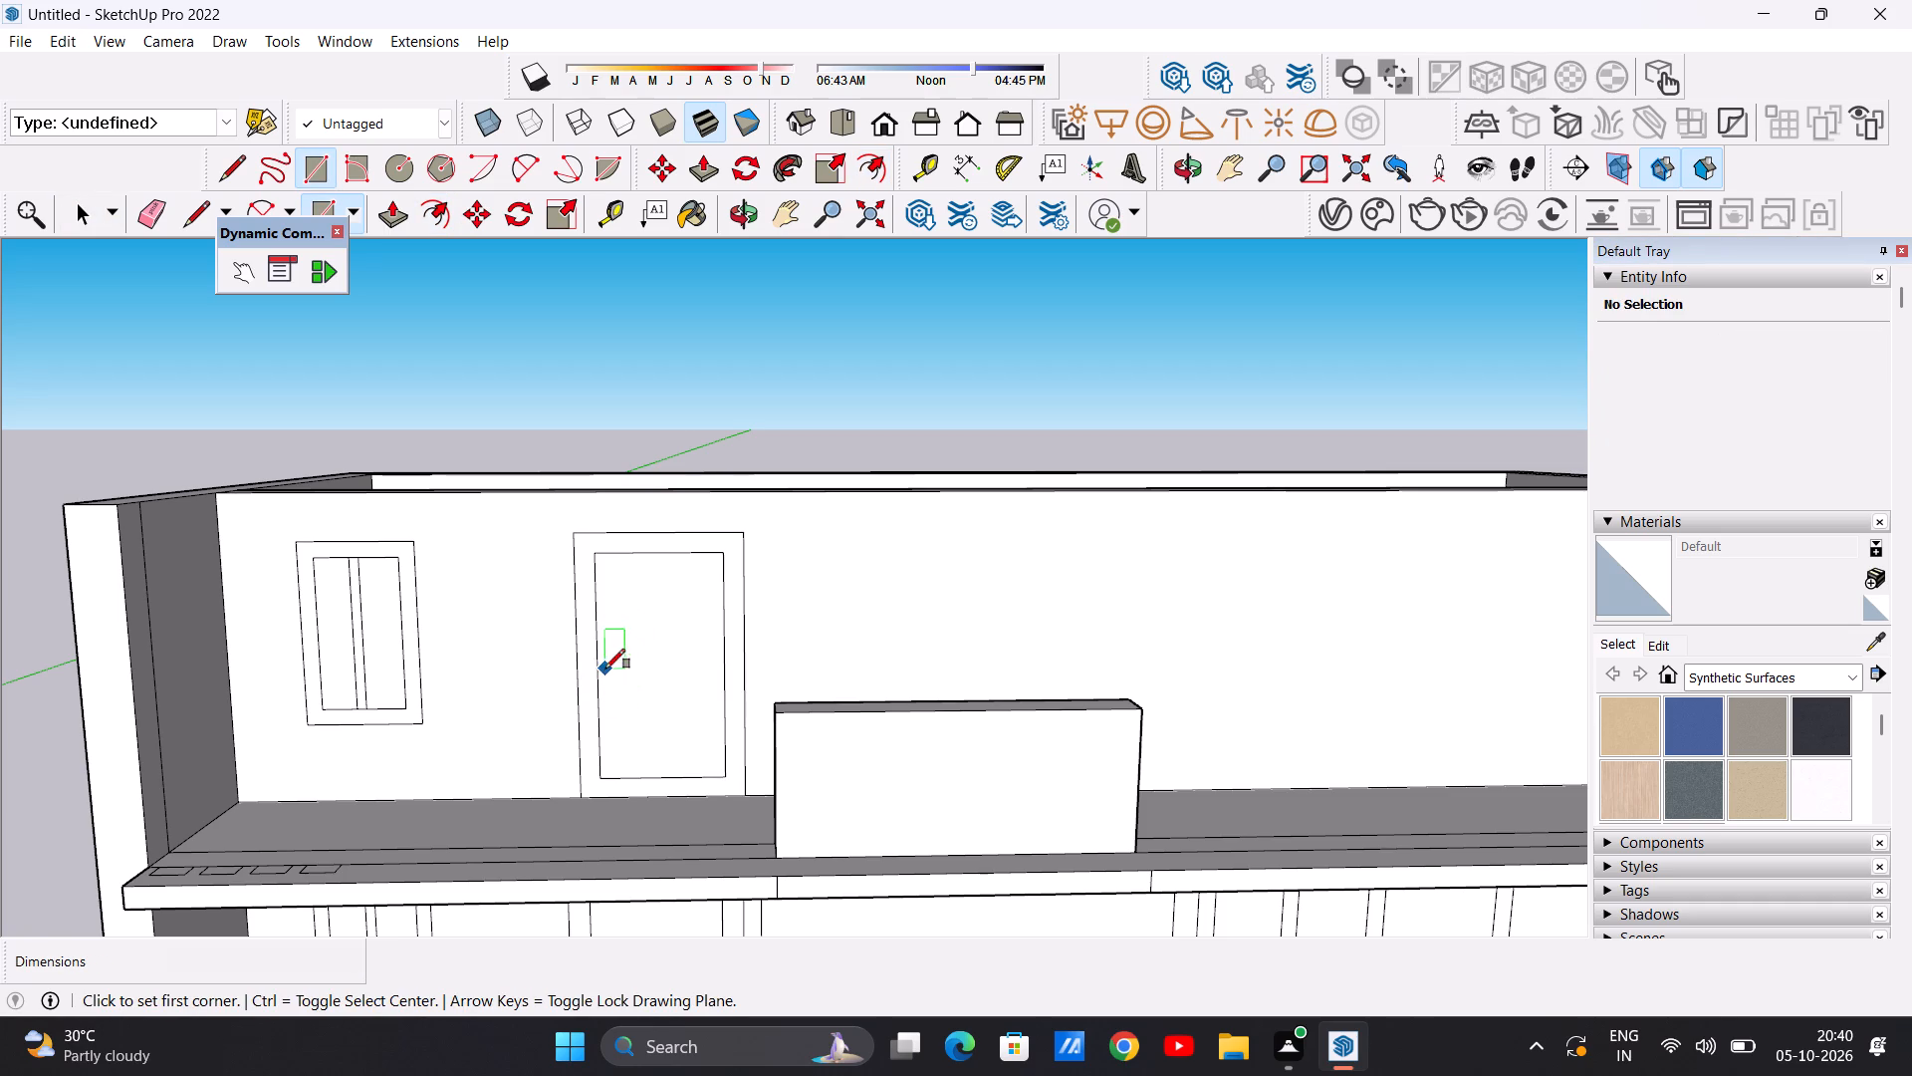
{"action": "scroll", "coordinate": [634, 673], "scroll_direction": "up", "scroll_amount": 5}
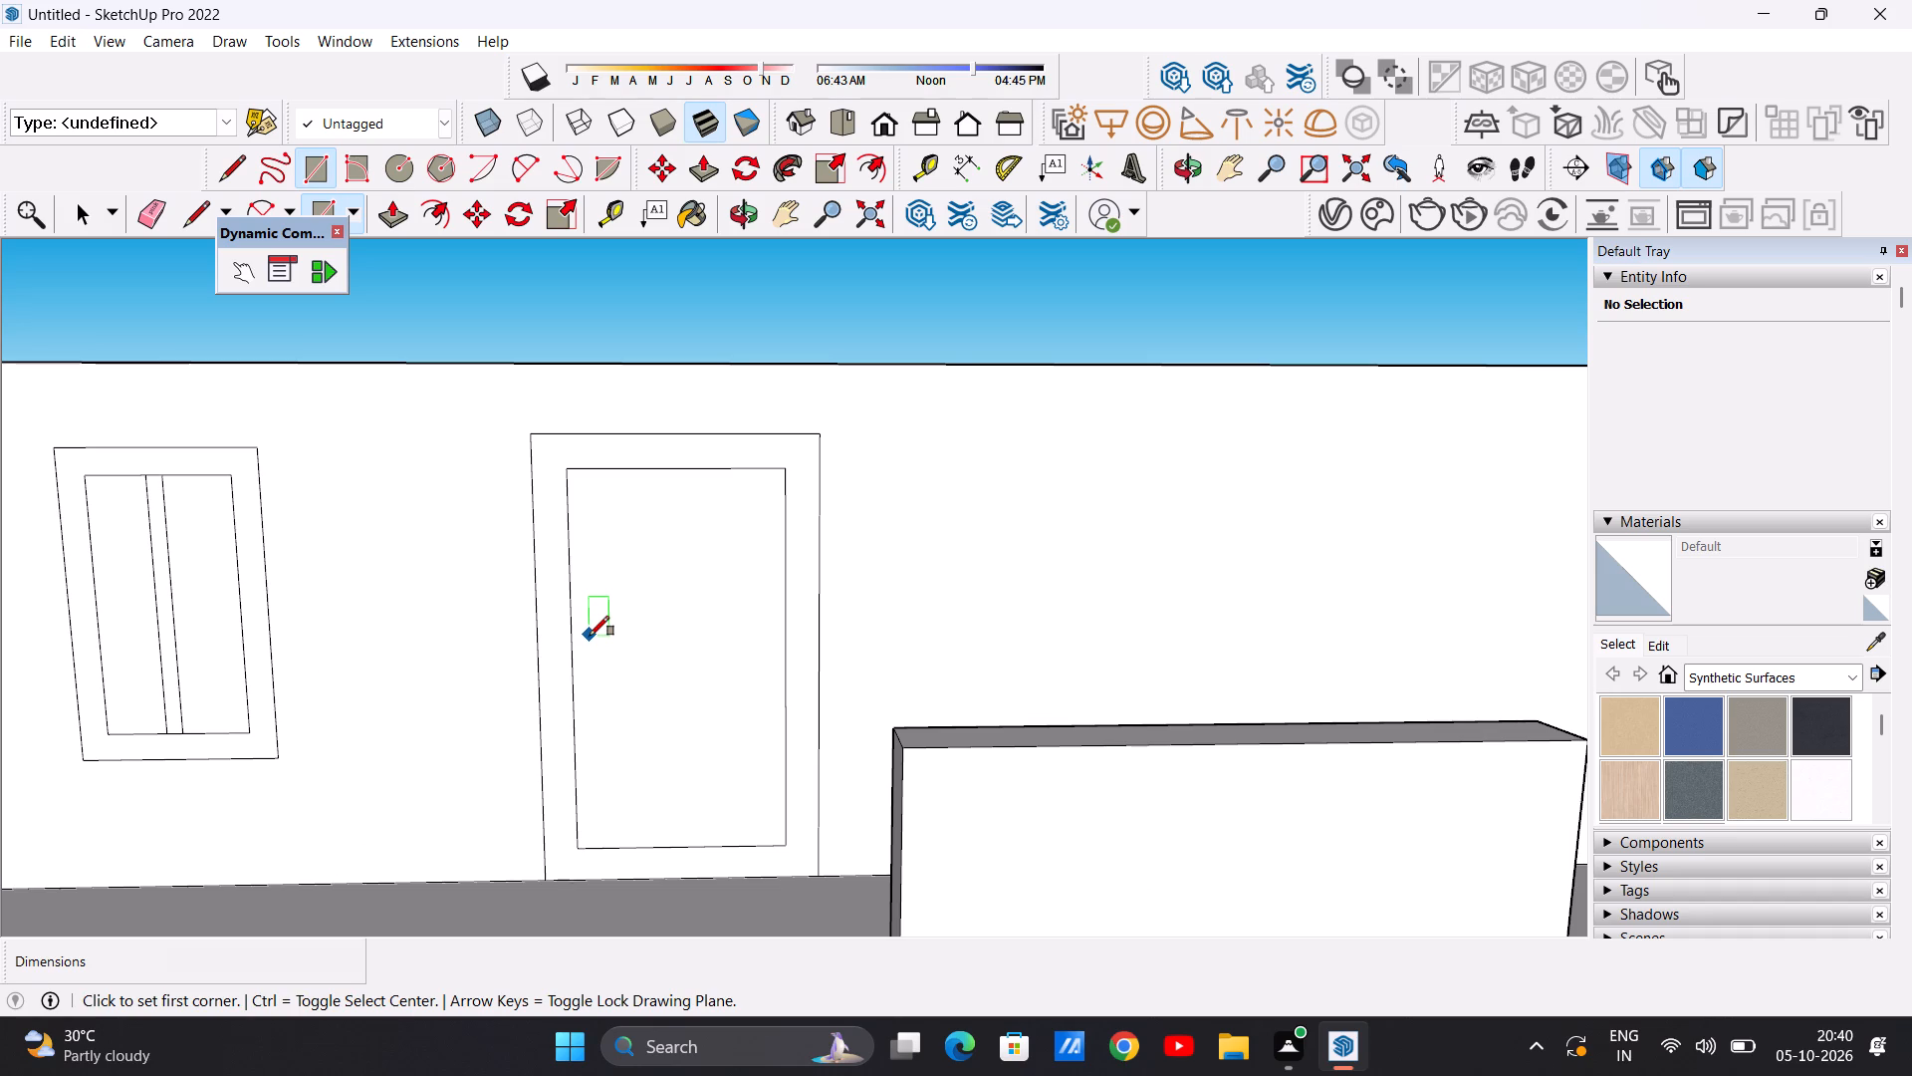
{"action": "left_click", "coordinate": [590, 636]}
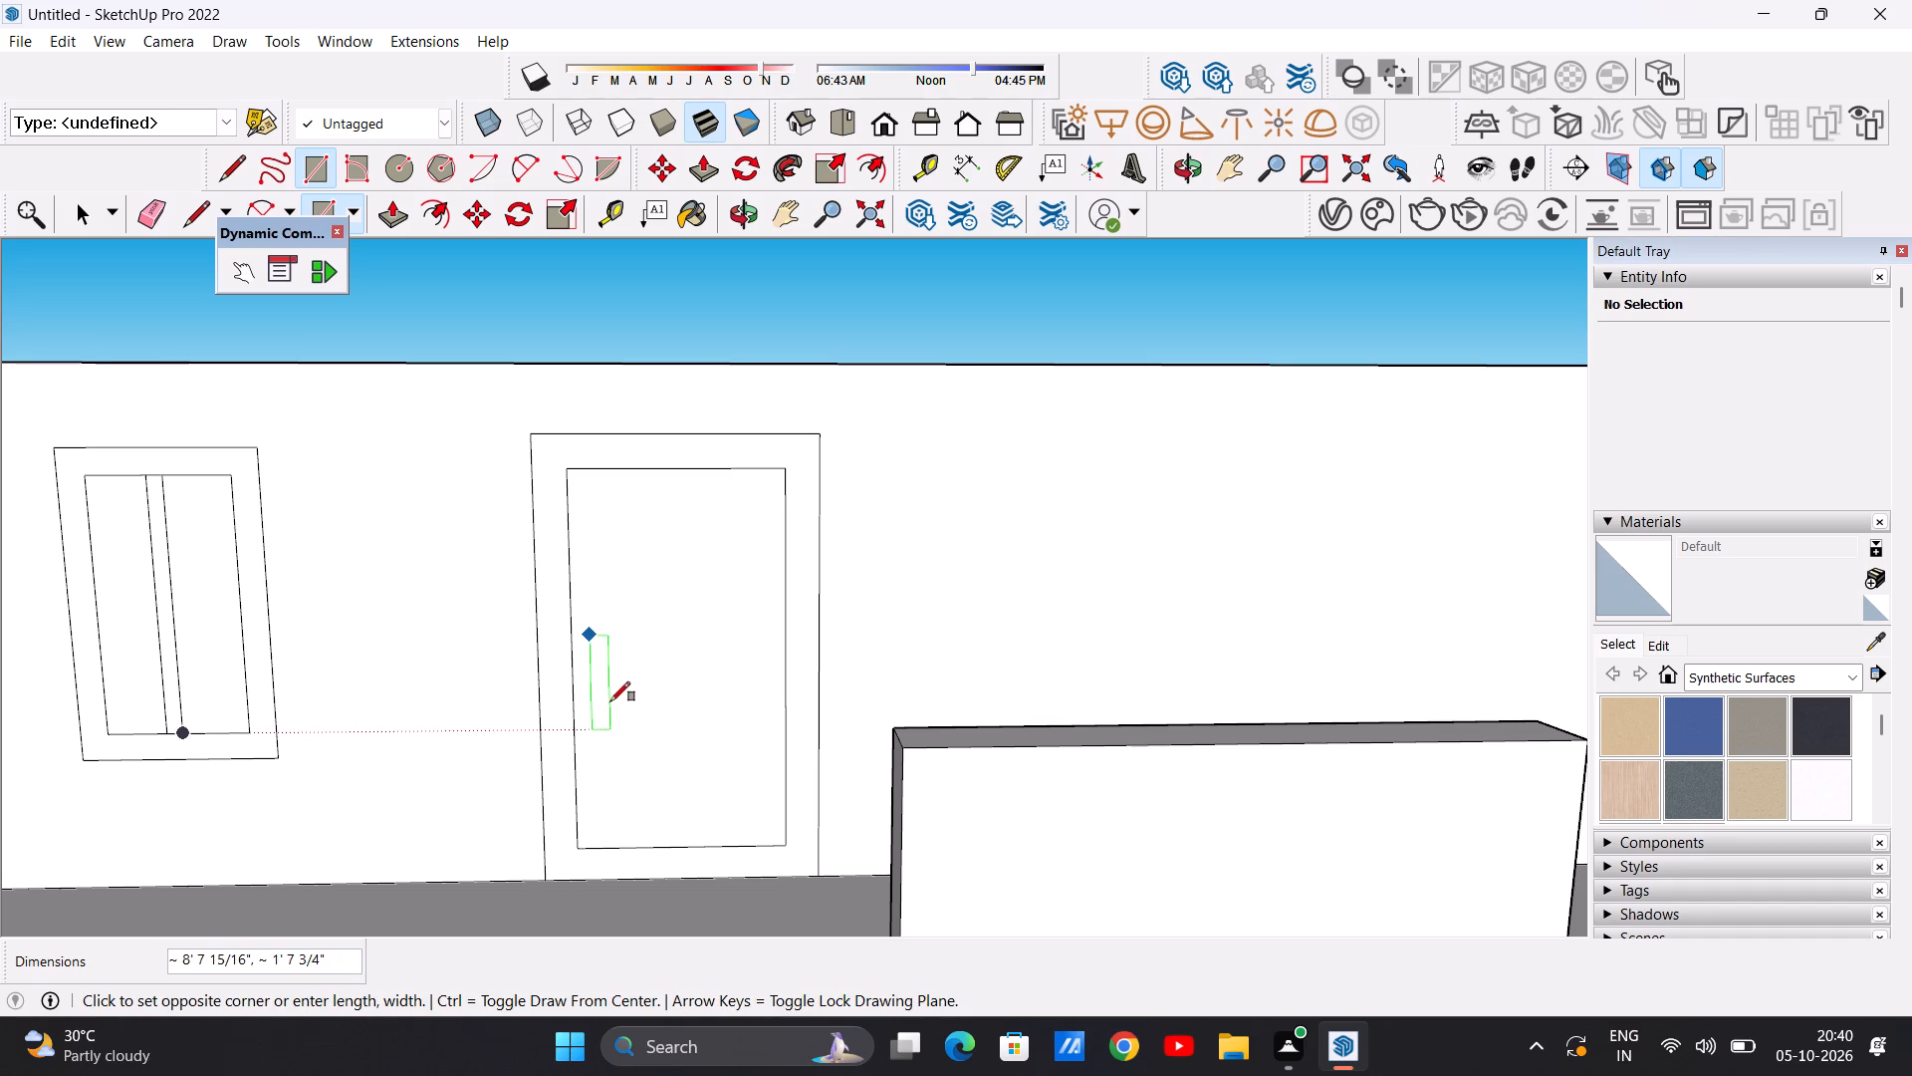
{"action": "left_click", "coordinate": [610, 701]}
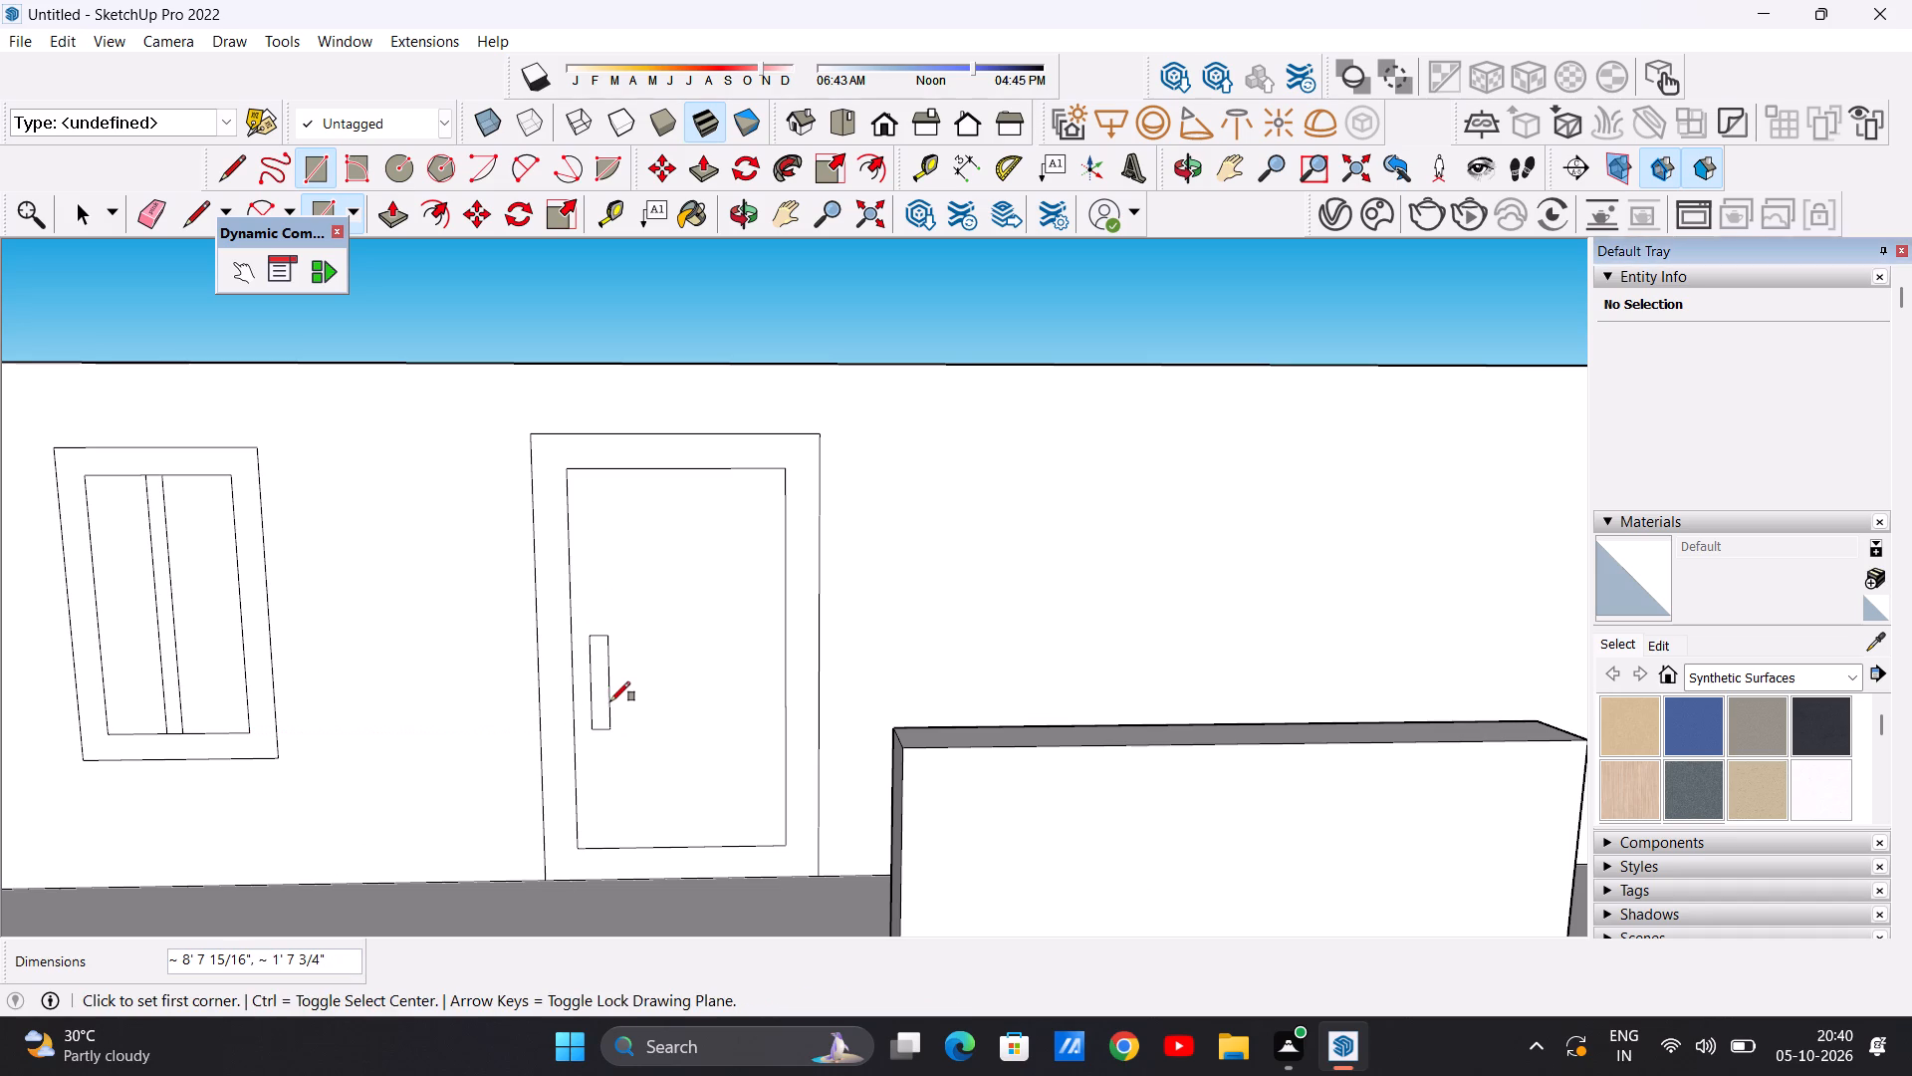
{"action": "key", "text": "space"}
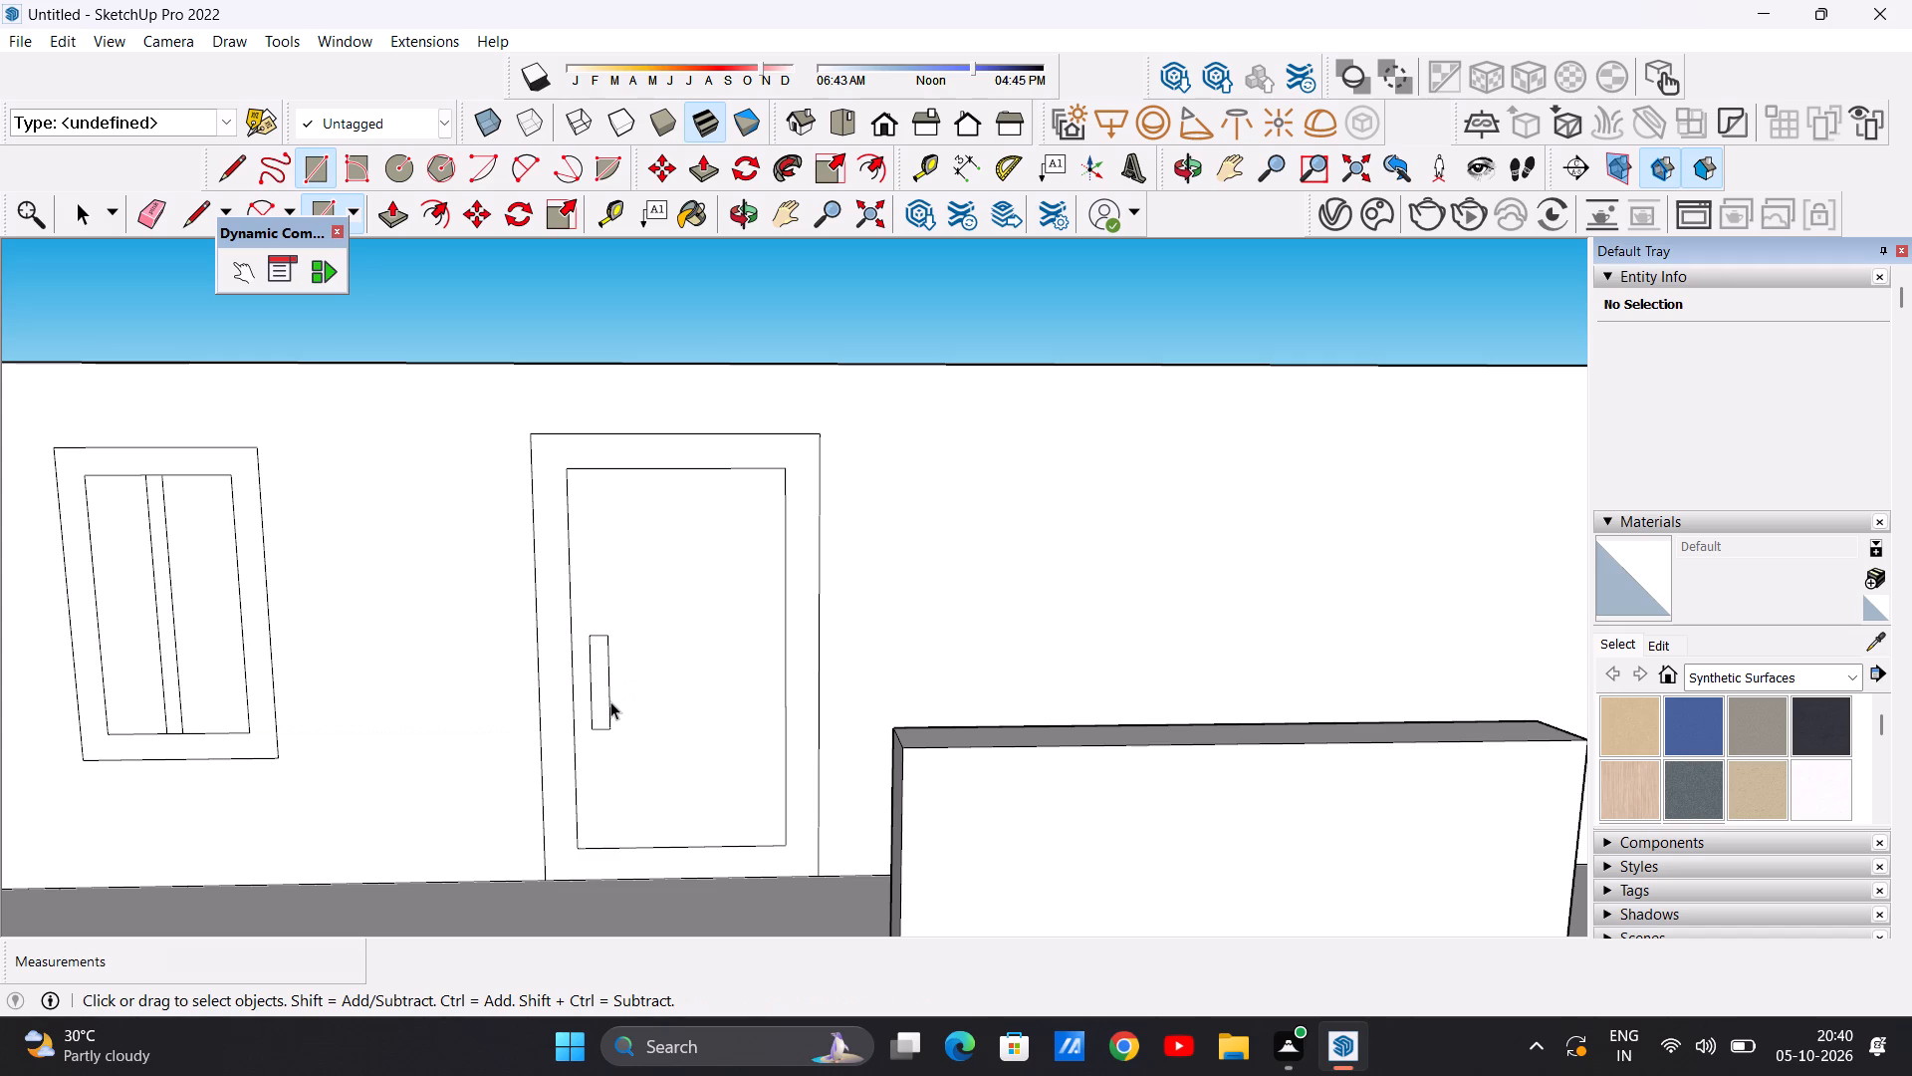
Examine the top floor facade against the floors below, including the blank wall between the central panel and the far side wall.
{"action": "scroll", "coordinate": [610, 701], "scroll_direction": "down", "scroll_amount": 14}
{"action": "scroll", "coordinate": [621, 664], "scroll_direction": "up", "scroll_amount": 2}
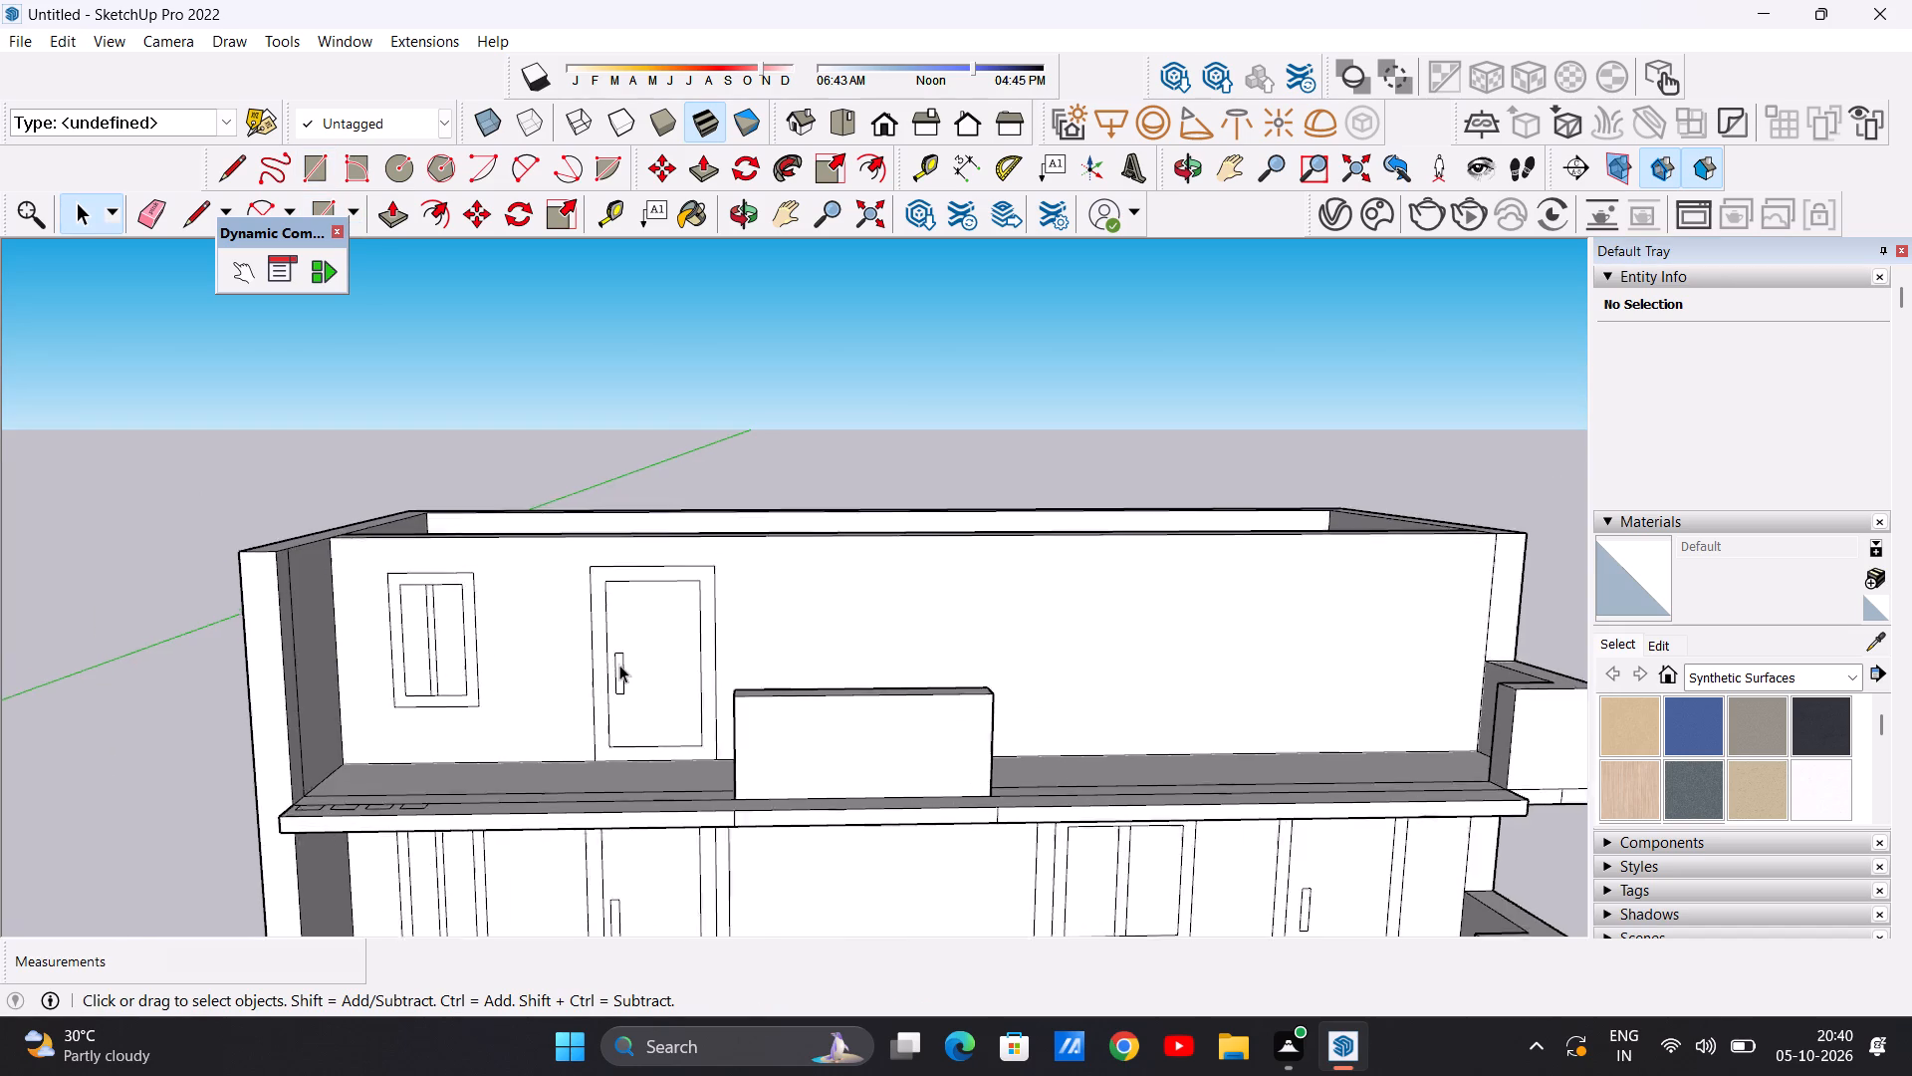
{"action": "scroll", "coordinate": [619, 665], "scroll_direction": "up", "scroll_amount": 3}
{"action": "scroll", "coordinate": [619, 665], "scroll_direction": "down", "scroll_amount": 8}
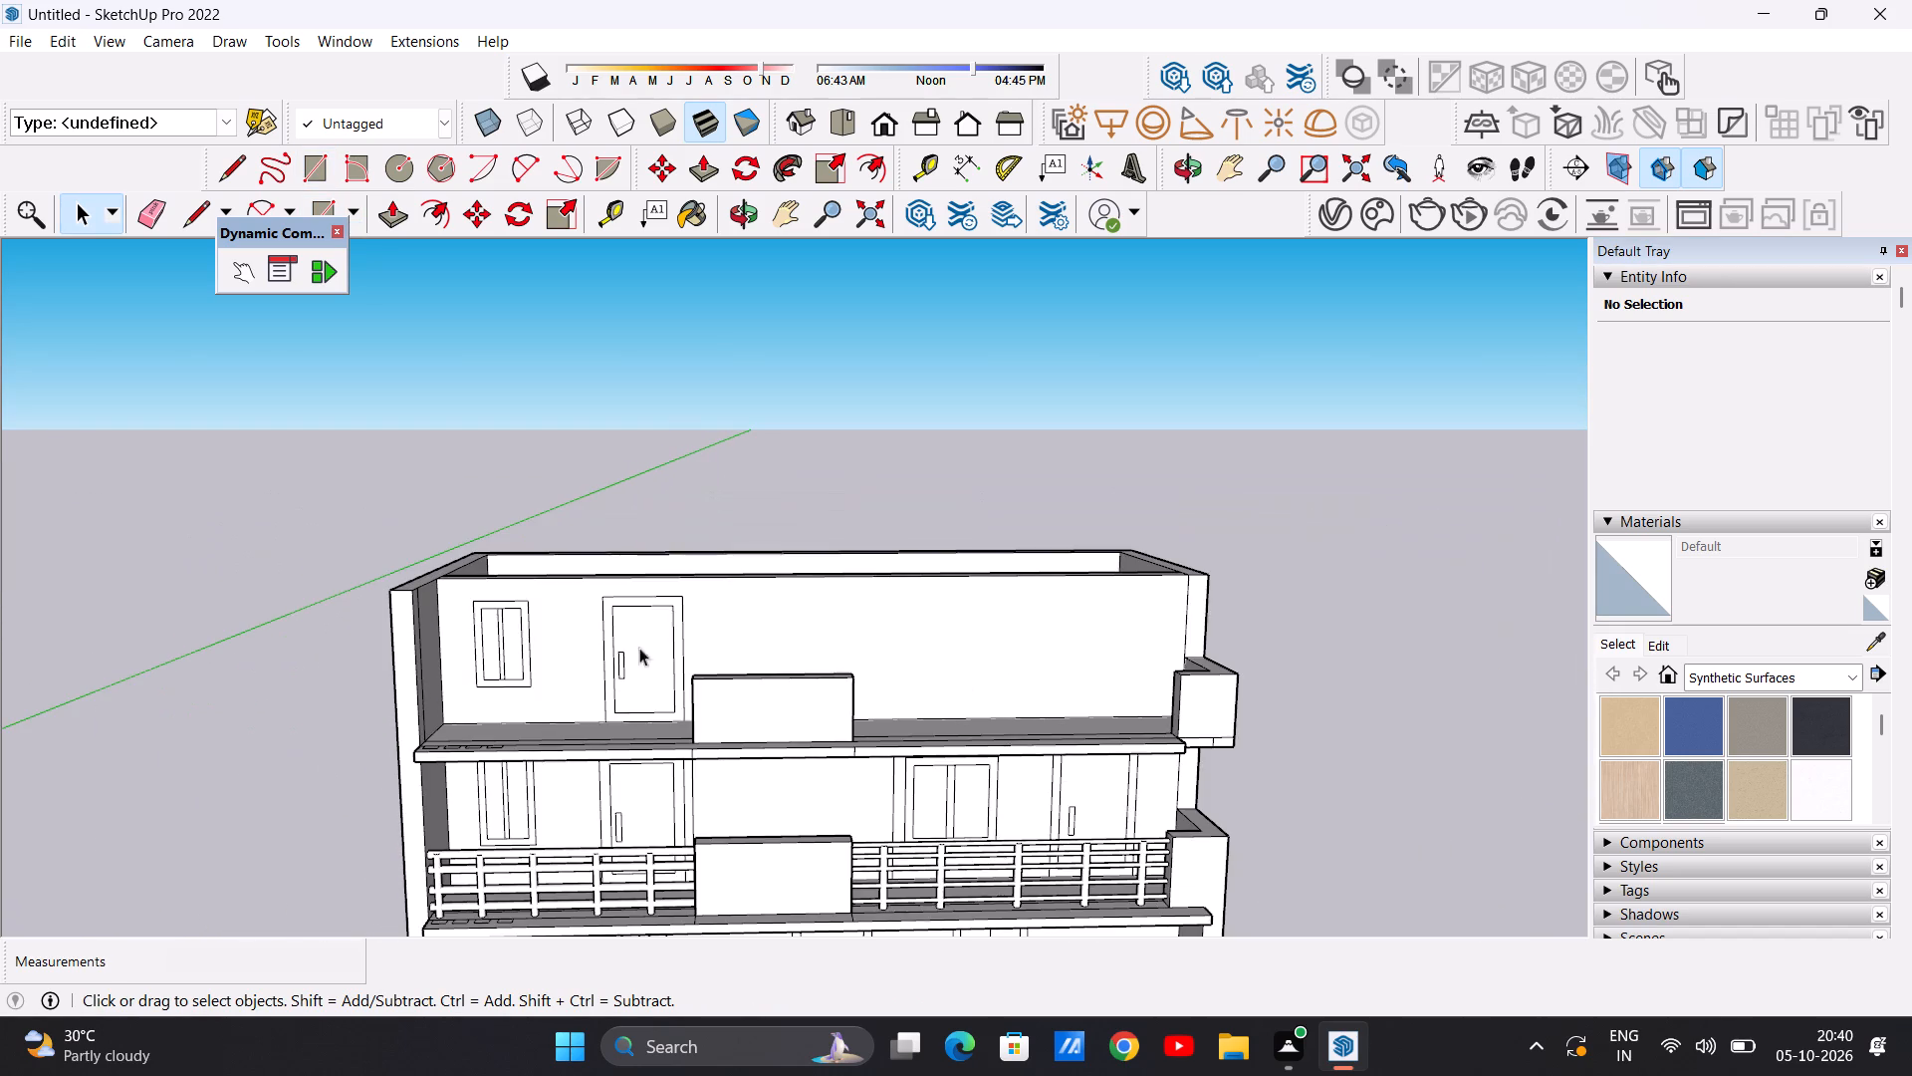
{"action": "scroll", "coordinate": [661, 648], "scroll_direction": "up", "scroll_amount": 3}
{"action": "scroll", "coordinate": [578, 655], "scroll_direction": "down", "scroll_amount": 8}
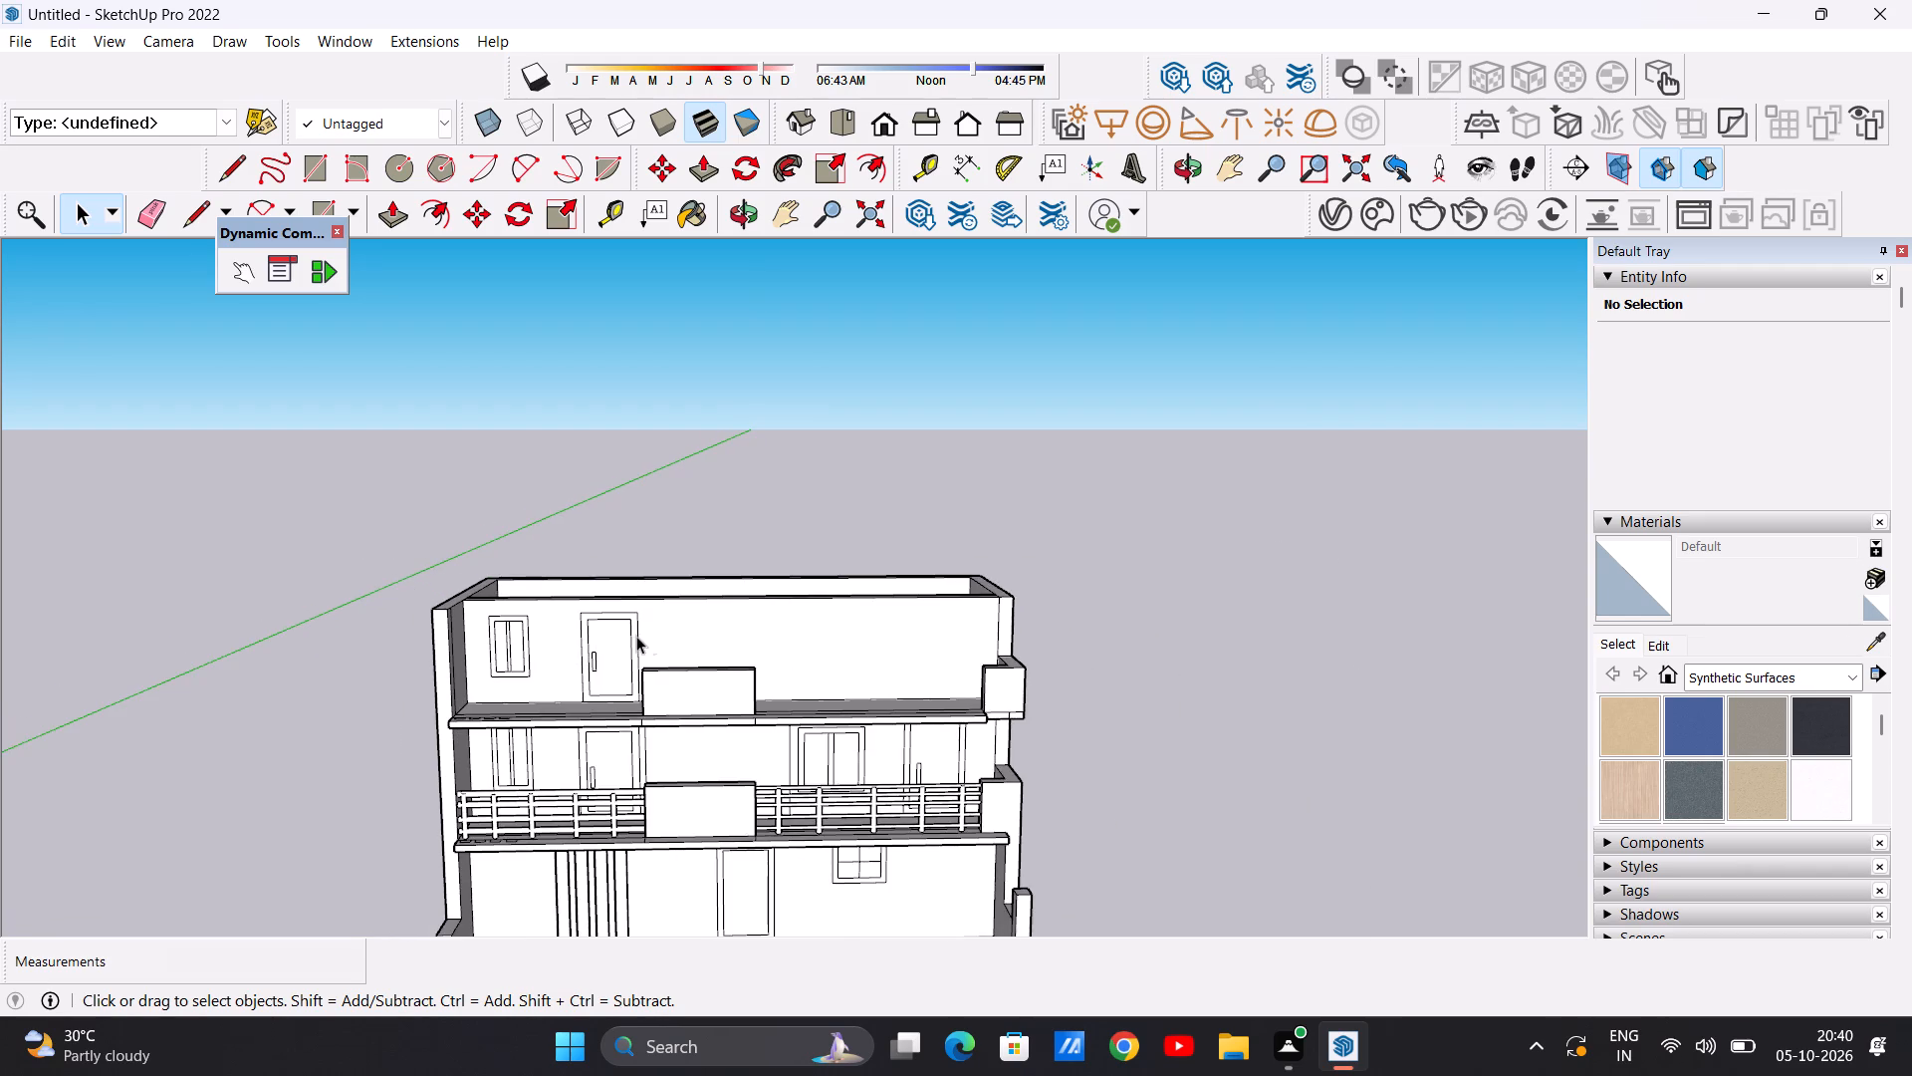
{"action": "scroll", "coordinate": [647, 636], "scroll_direction": "up", "scroll_amount": 10}
{"action": "scroll", "coordinate": [622, 644], "scroll_direction": "down", "scroll_amount": 9}
{"action": "scroll", "coordinate": [664, 641], "scroll_direction": "up", "scroll_amount": 5}
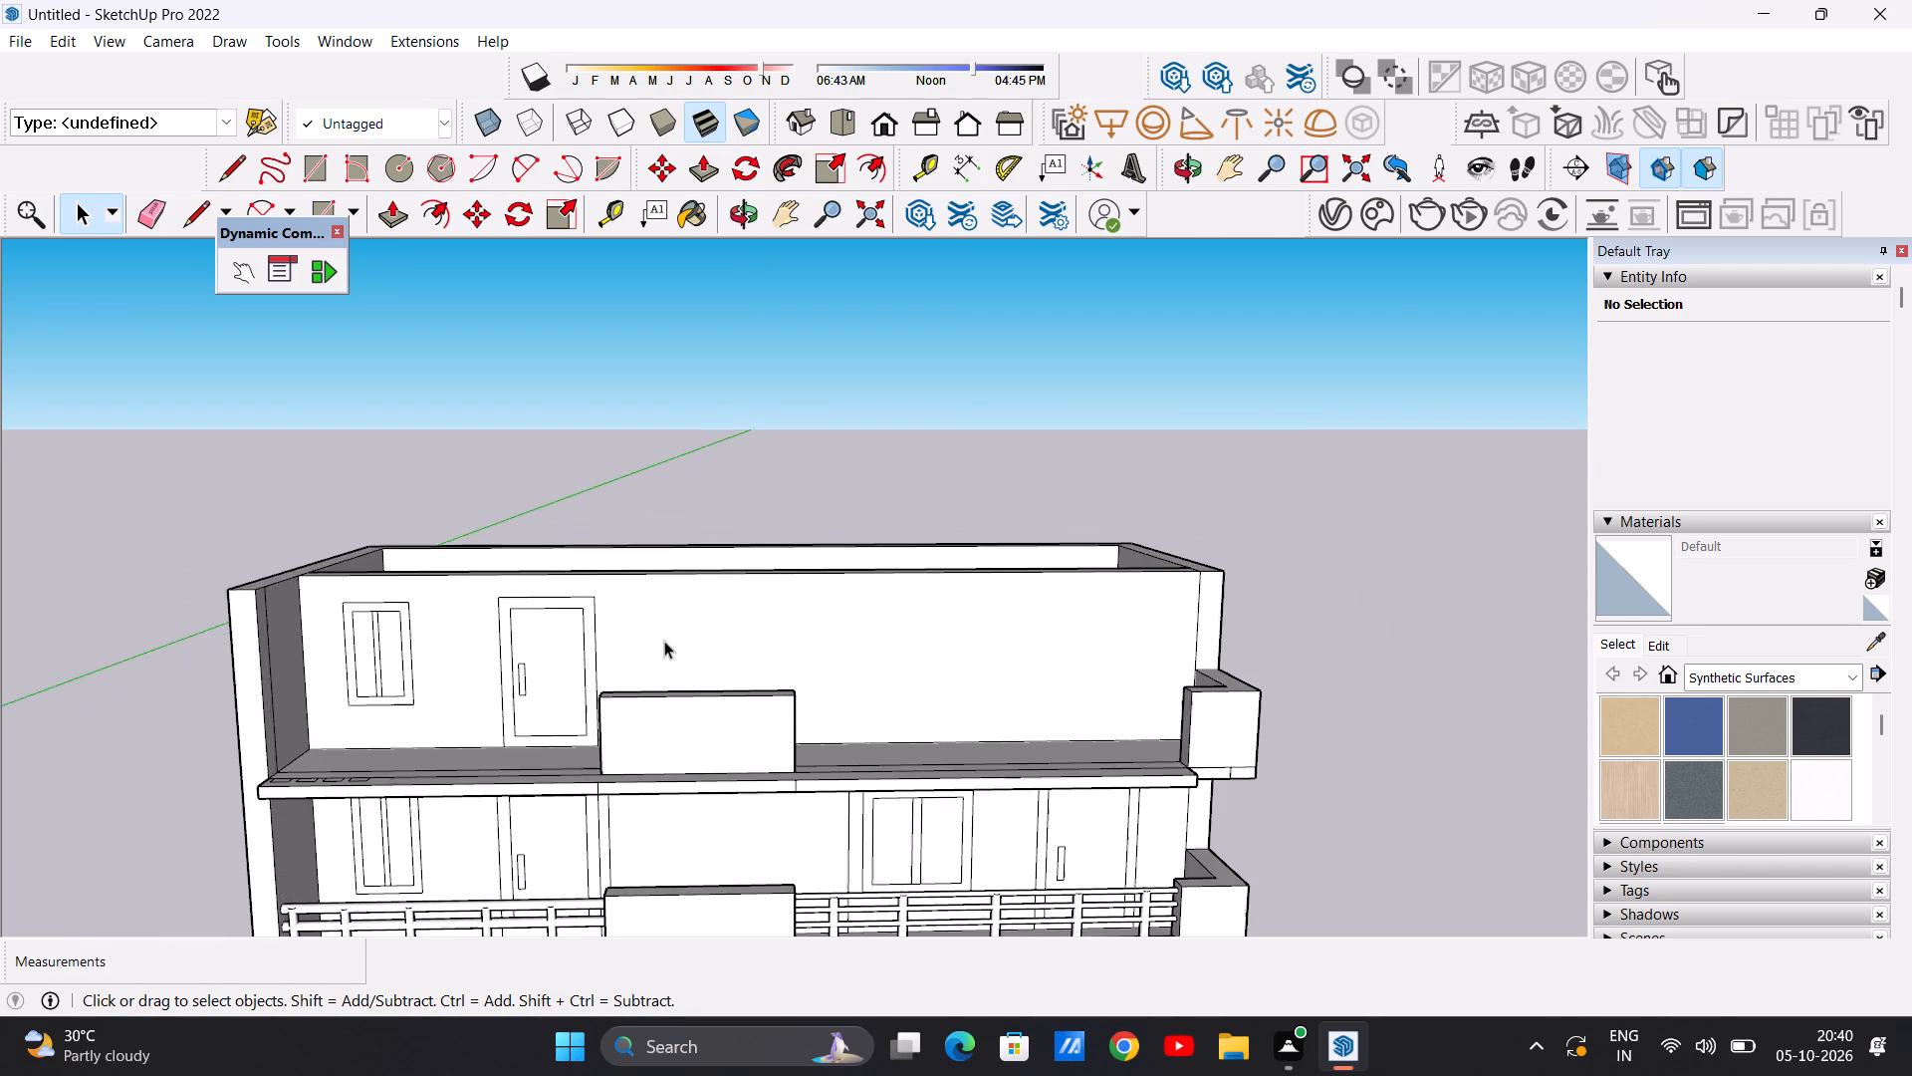
{"action": "scroll", "coordinate": [664, 641], "scroll_direction": "up", "scroll_amount": 1}
{"action": "scroll", "coordinate": [664, 641], "scroll_direction": "down", "scroll_amount": 13}
{"action": "scroll", "coordinate": [687, 646], "scroll_direction": "up", "scroll_amount": 6}
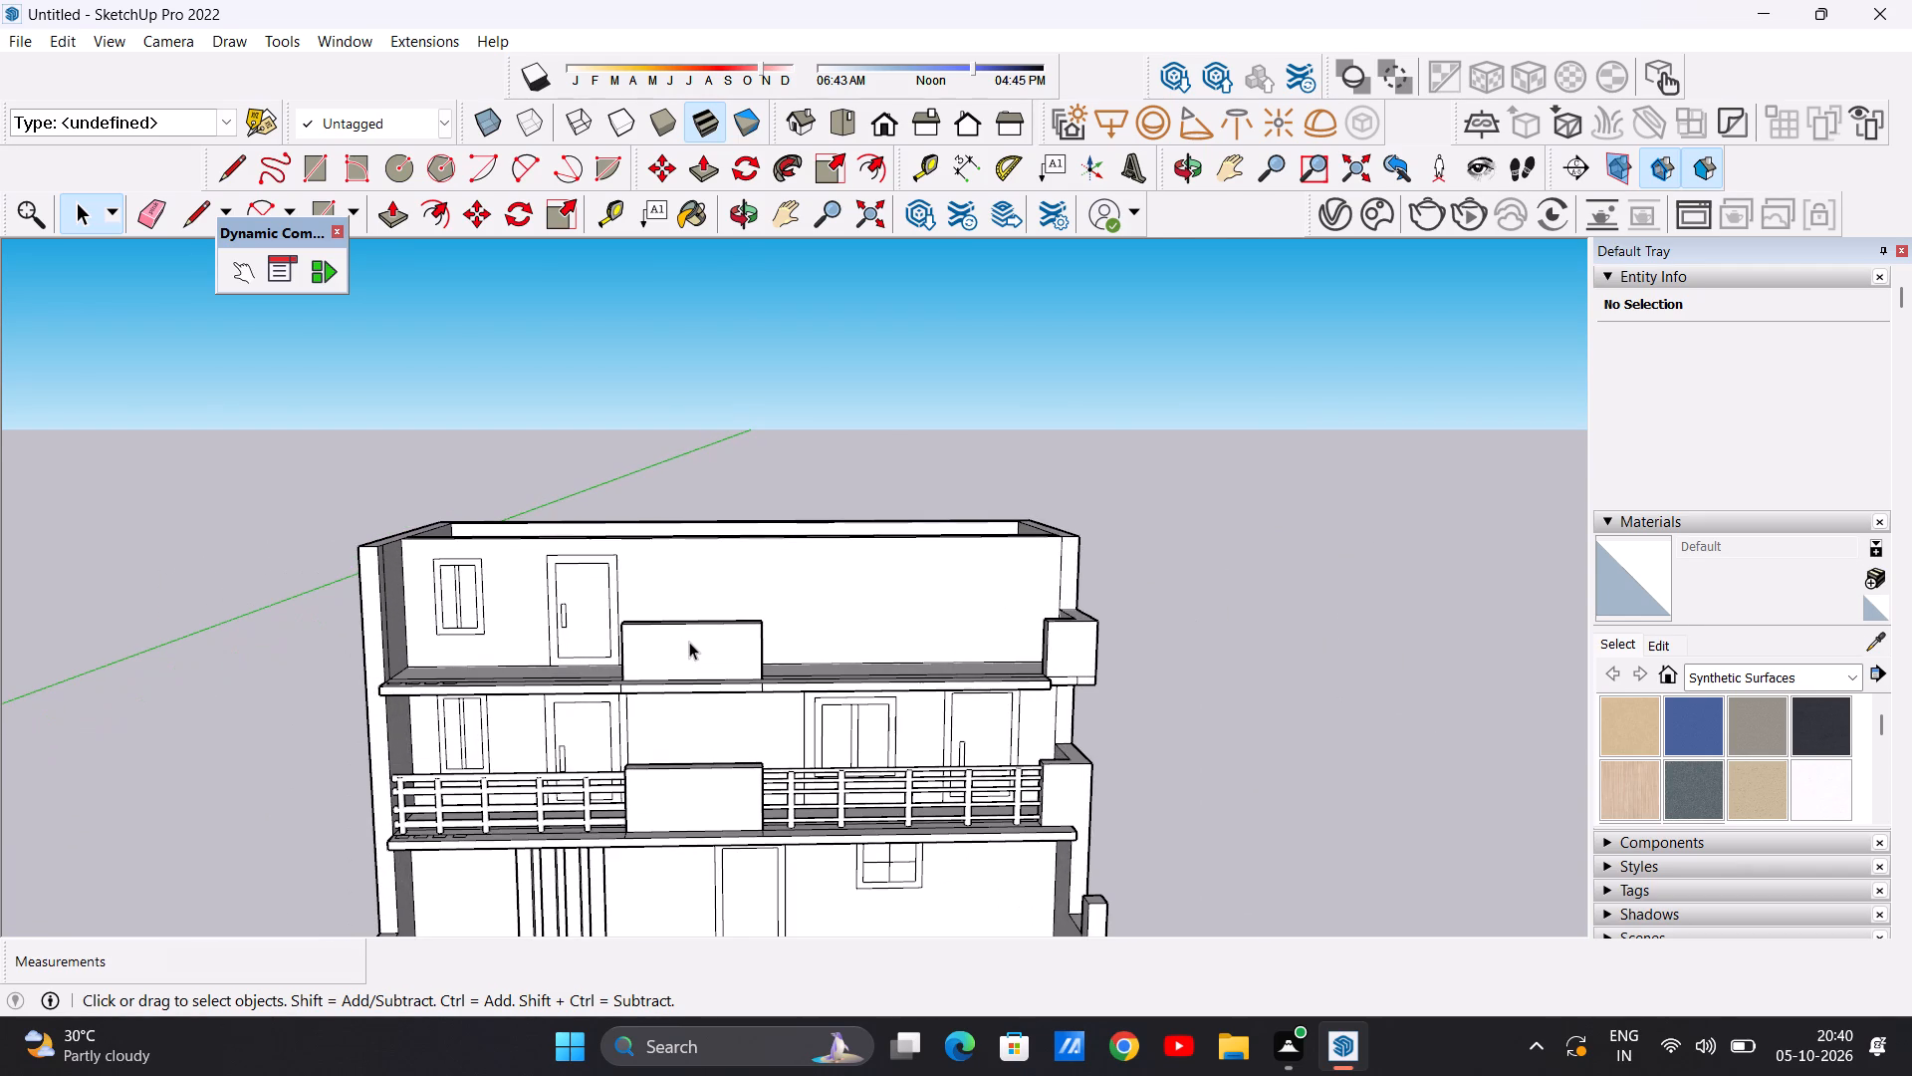
{"action": "scroll", "coordinate": [621, 621], "scroll_direction": "down", "scroll_amount": 5}
{"action": "scroll", "coordinate": [644, 590], "scroll_direction": "up", "scroll_amount": 7}
{"action": "scroll", "coordinate": [562, 607], "scroll_direction": "down", "scroll_amount": 2}
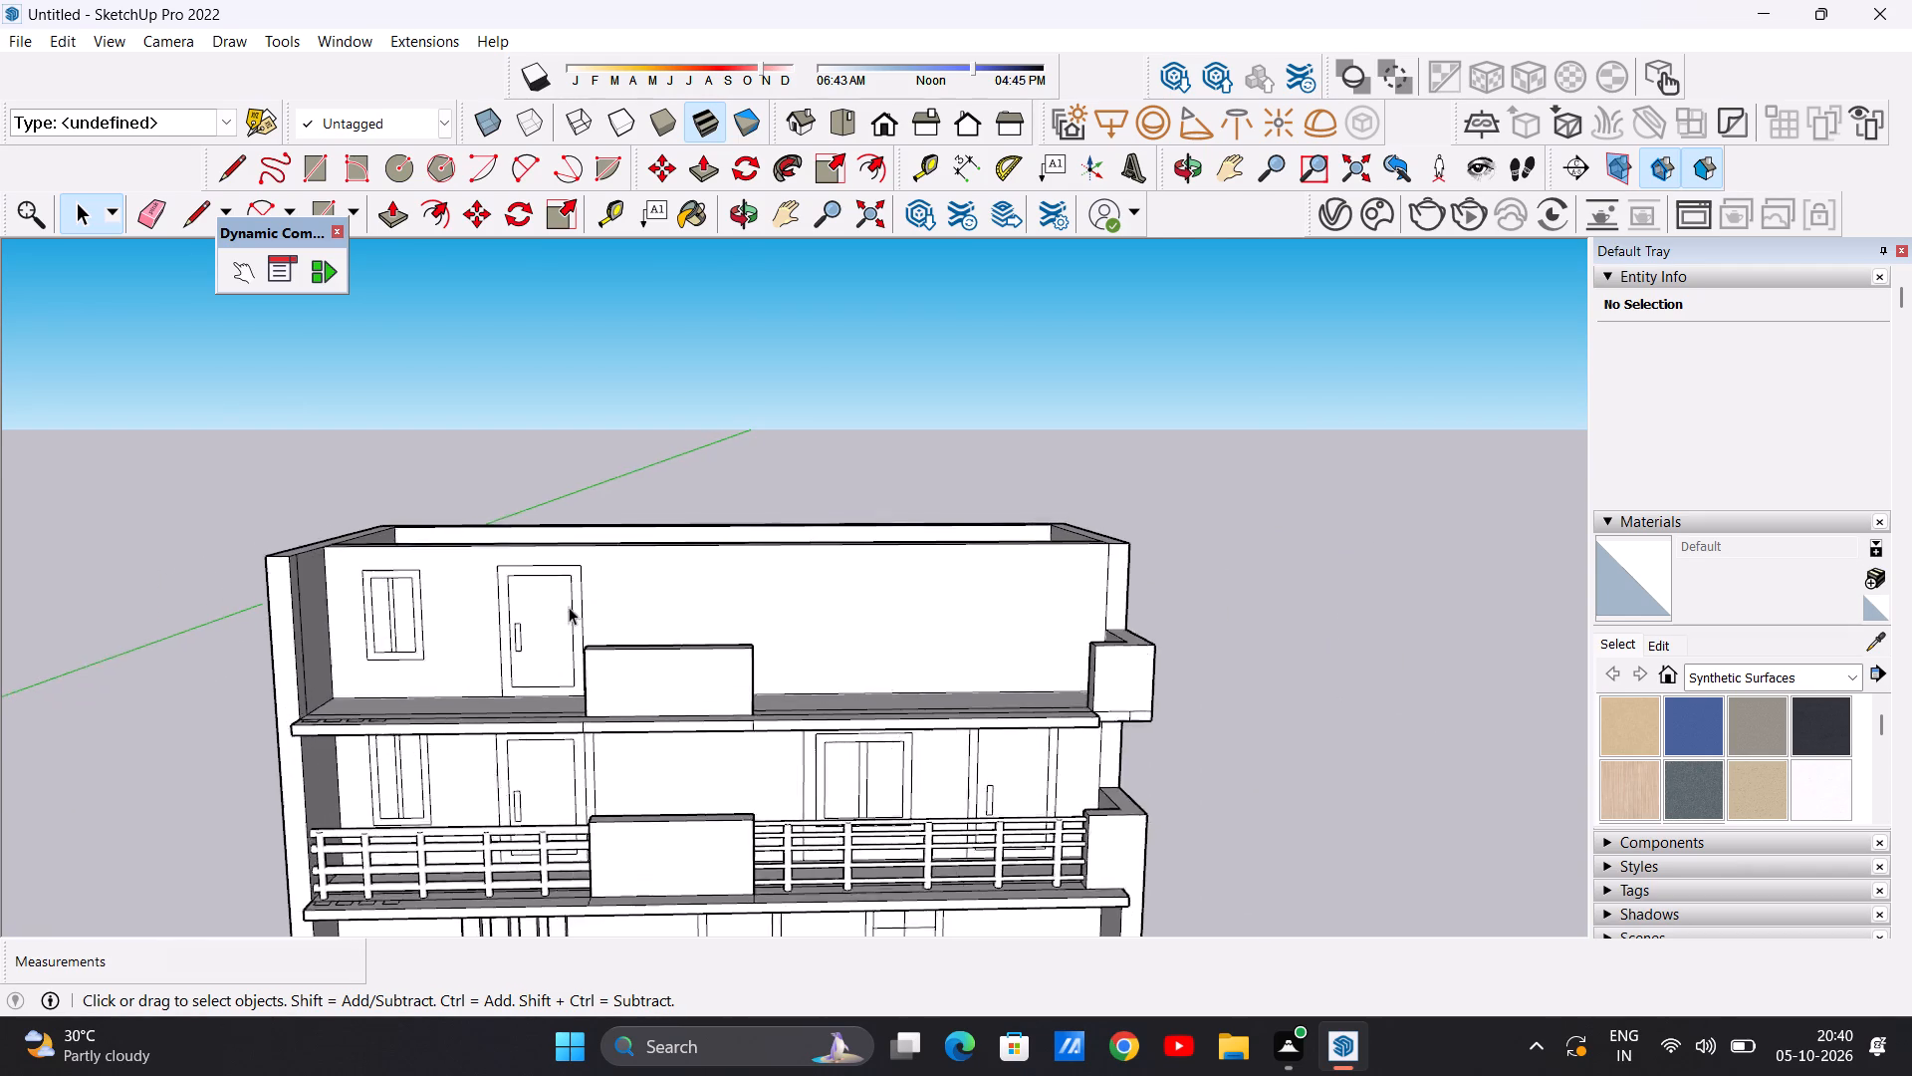
{"action": "scroll", "coordinate": [569, 607], "scroll_direction": "down", "scroll_amount": 2}
{"action": "middle_click_drag", "start_coordinate": [430, 594], "coordinate": [550, 685]}
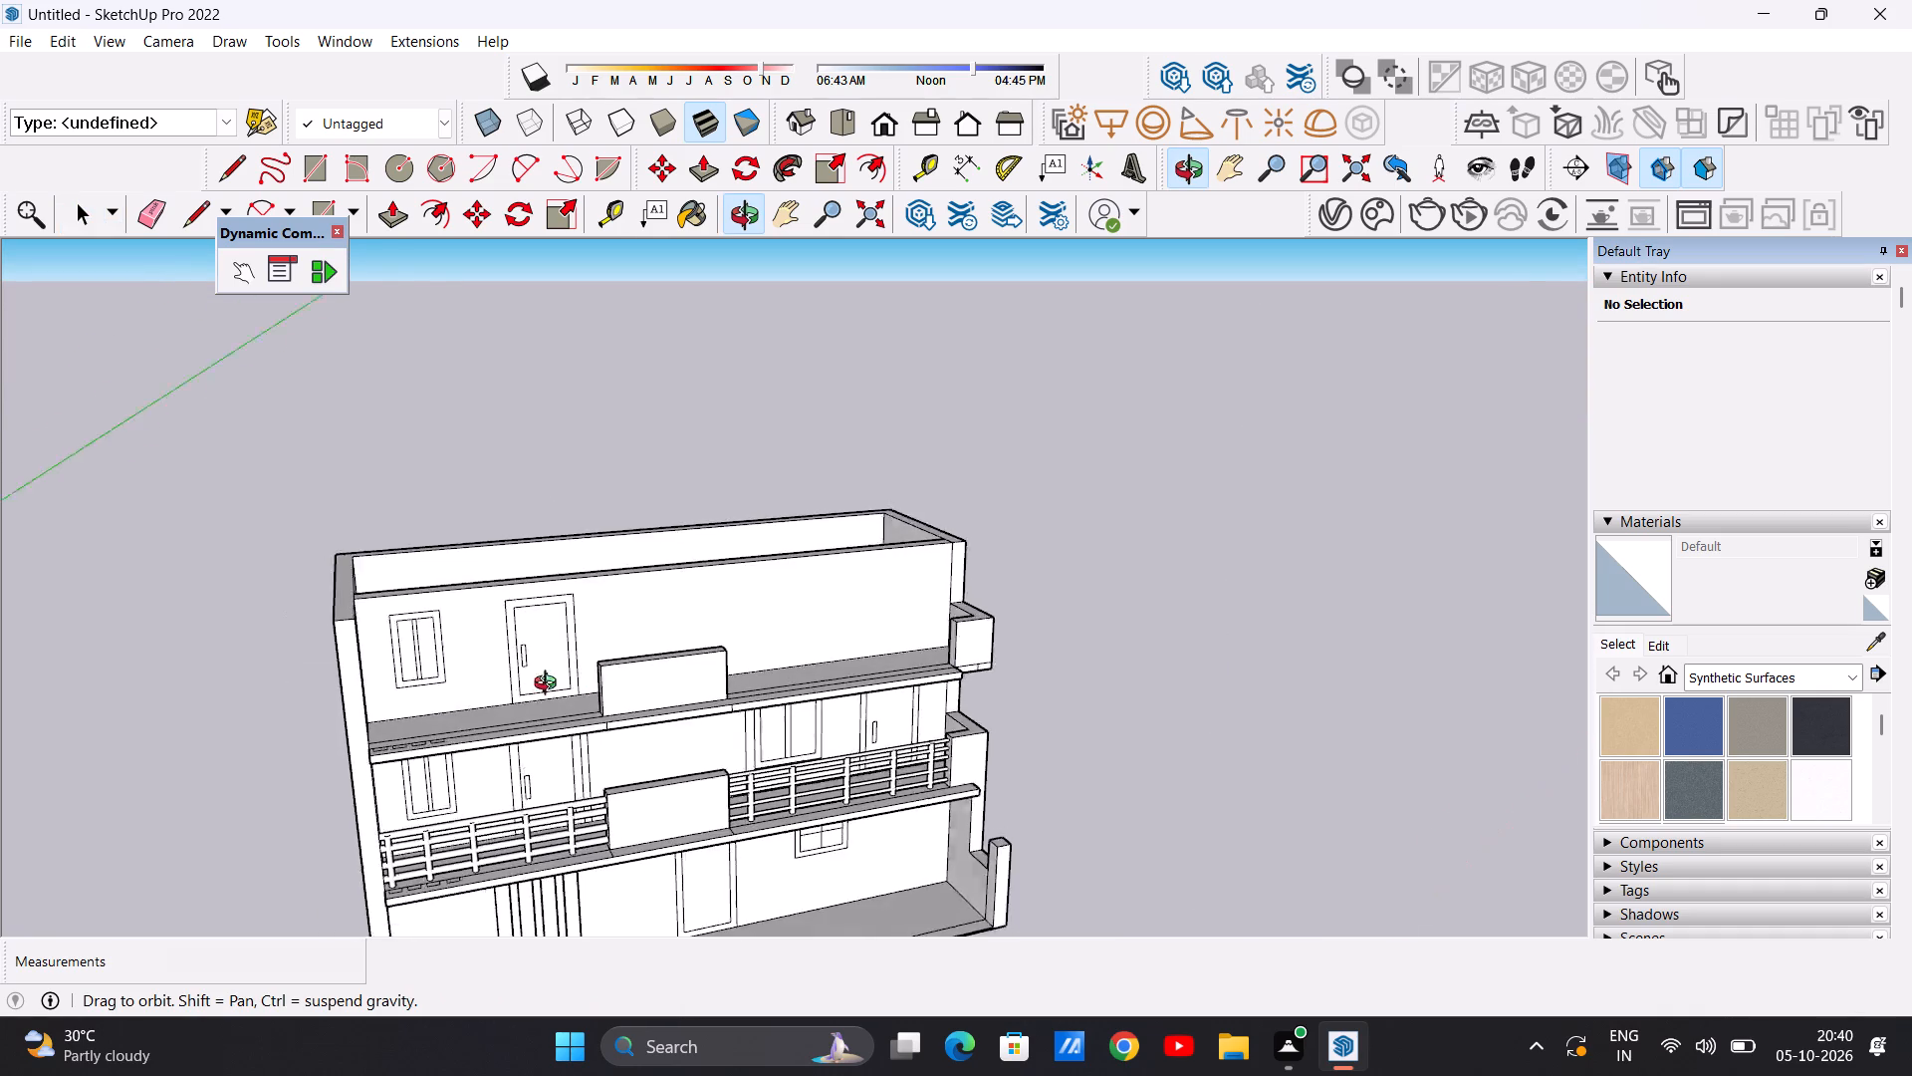
{"action": "middle_click_drag", "start_coordinate": [550, 685], "coordinate": [447, 579]}
{"action": "scroll", "coordinate": [440, 665], "scroll_direction": "down", "scroll_amount": 8}
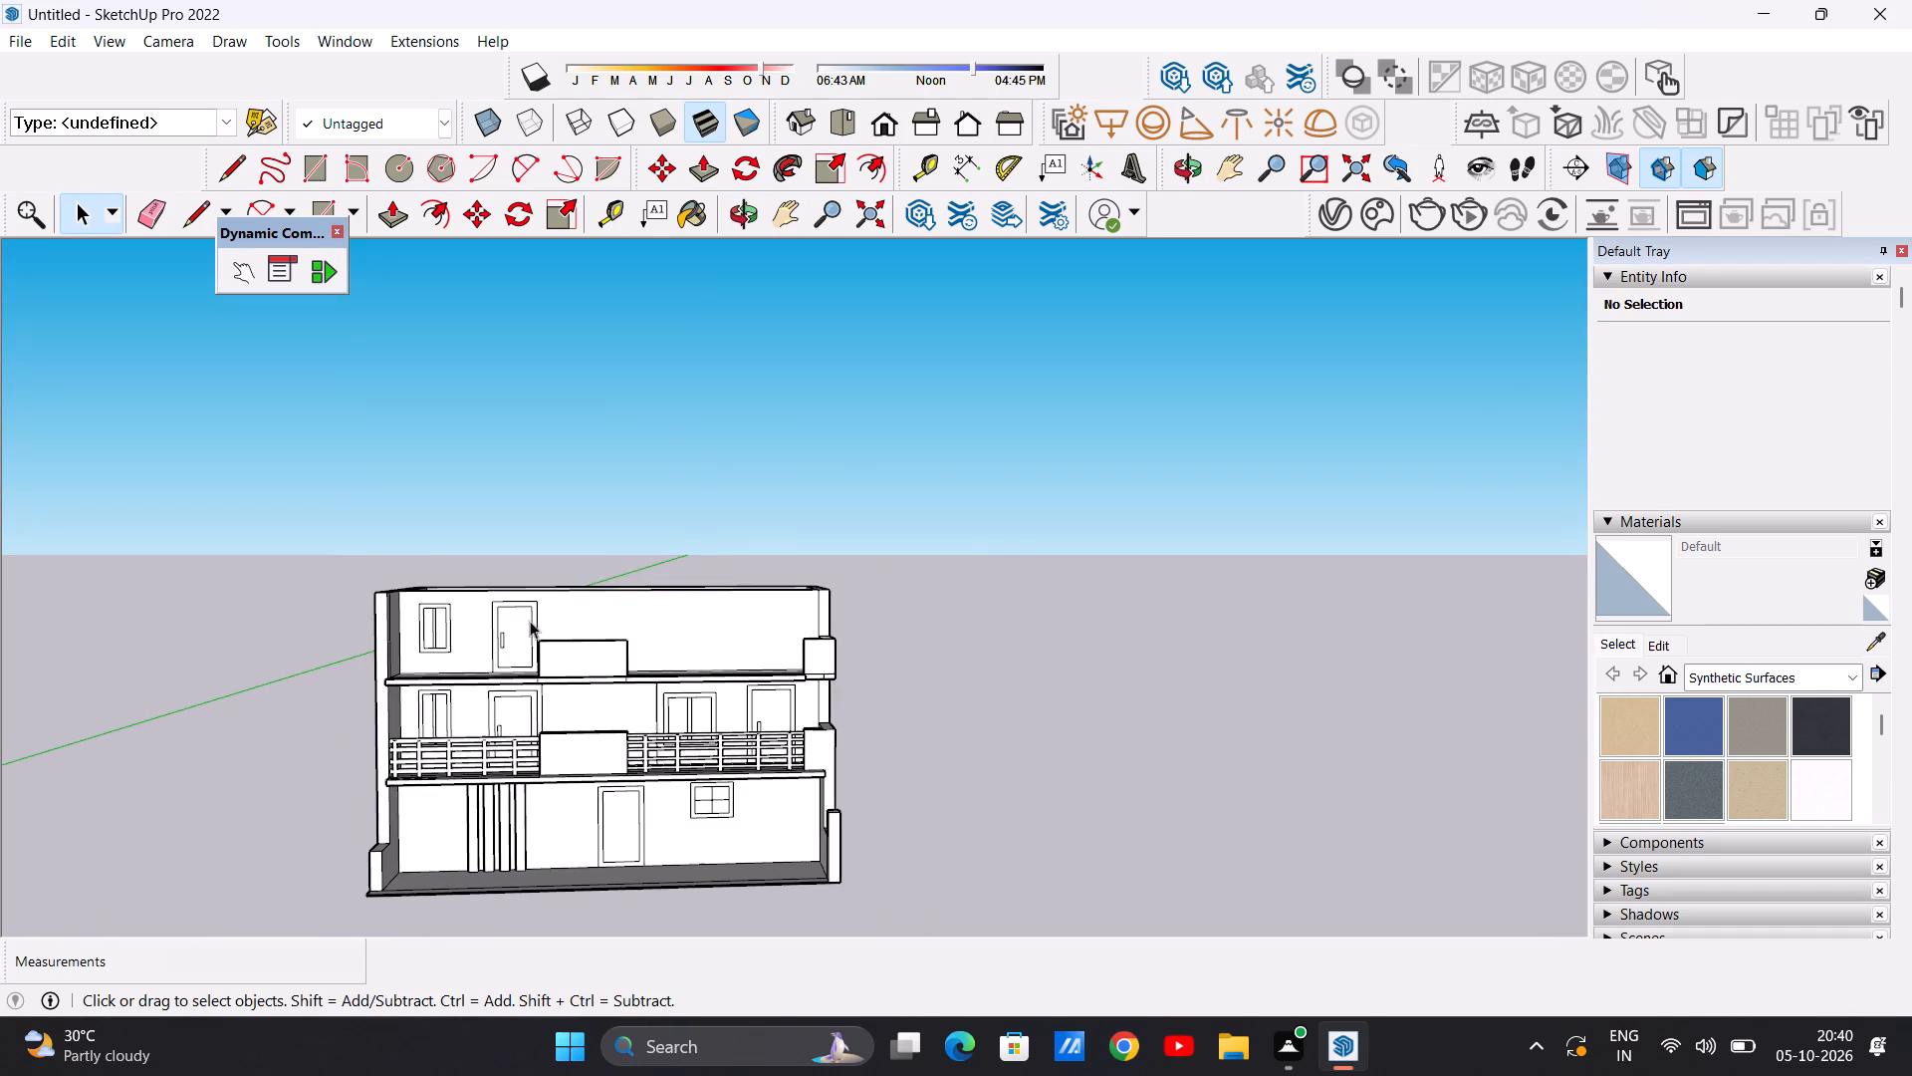
{"action": "scroll", "coordinate": [529, 627], "scroll_direction": "up", "scroll_amount": 6}
{"action": "scroll", "coordinate": [525, 628], "scroll_direction": "down", "scroll_amount": 4}
{"action": "scroll", "coordinate": [502, 628], "scroll_direction": "up", "scroll_amount": 7}
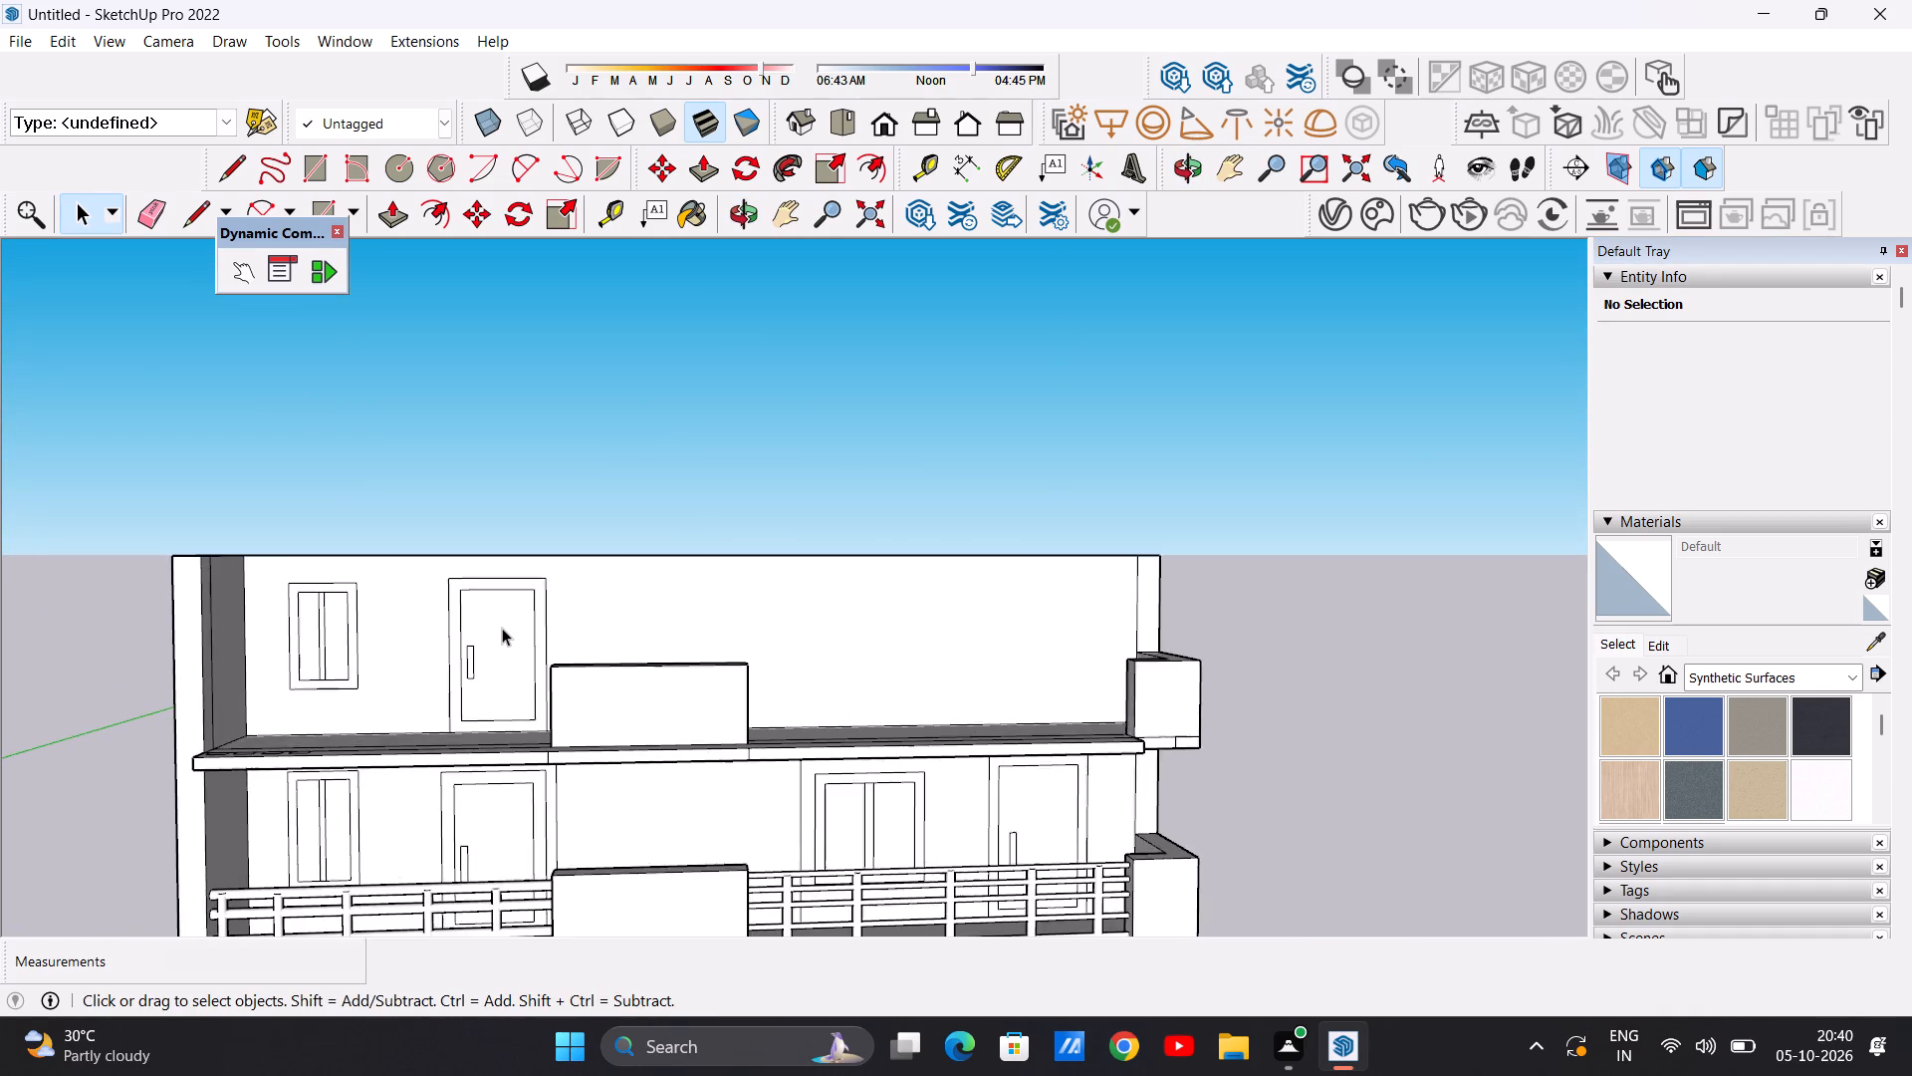
{"action": "scroll", "coordinate": [502, 628], "scroll_direction": "down", "scroll_amount": 6}
{"action": "middle_click_drag", "start_coordinate": [550, 629], "coordinate": [509, 651]}
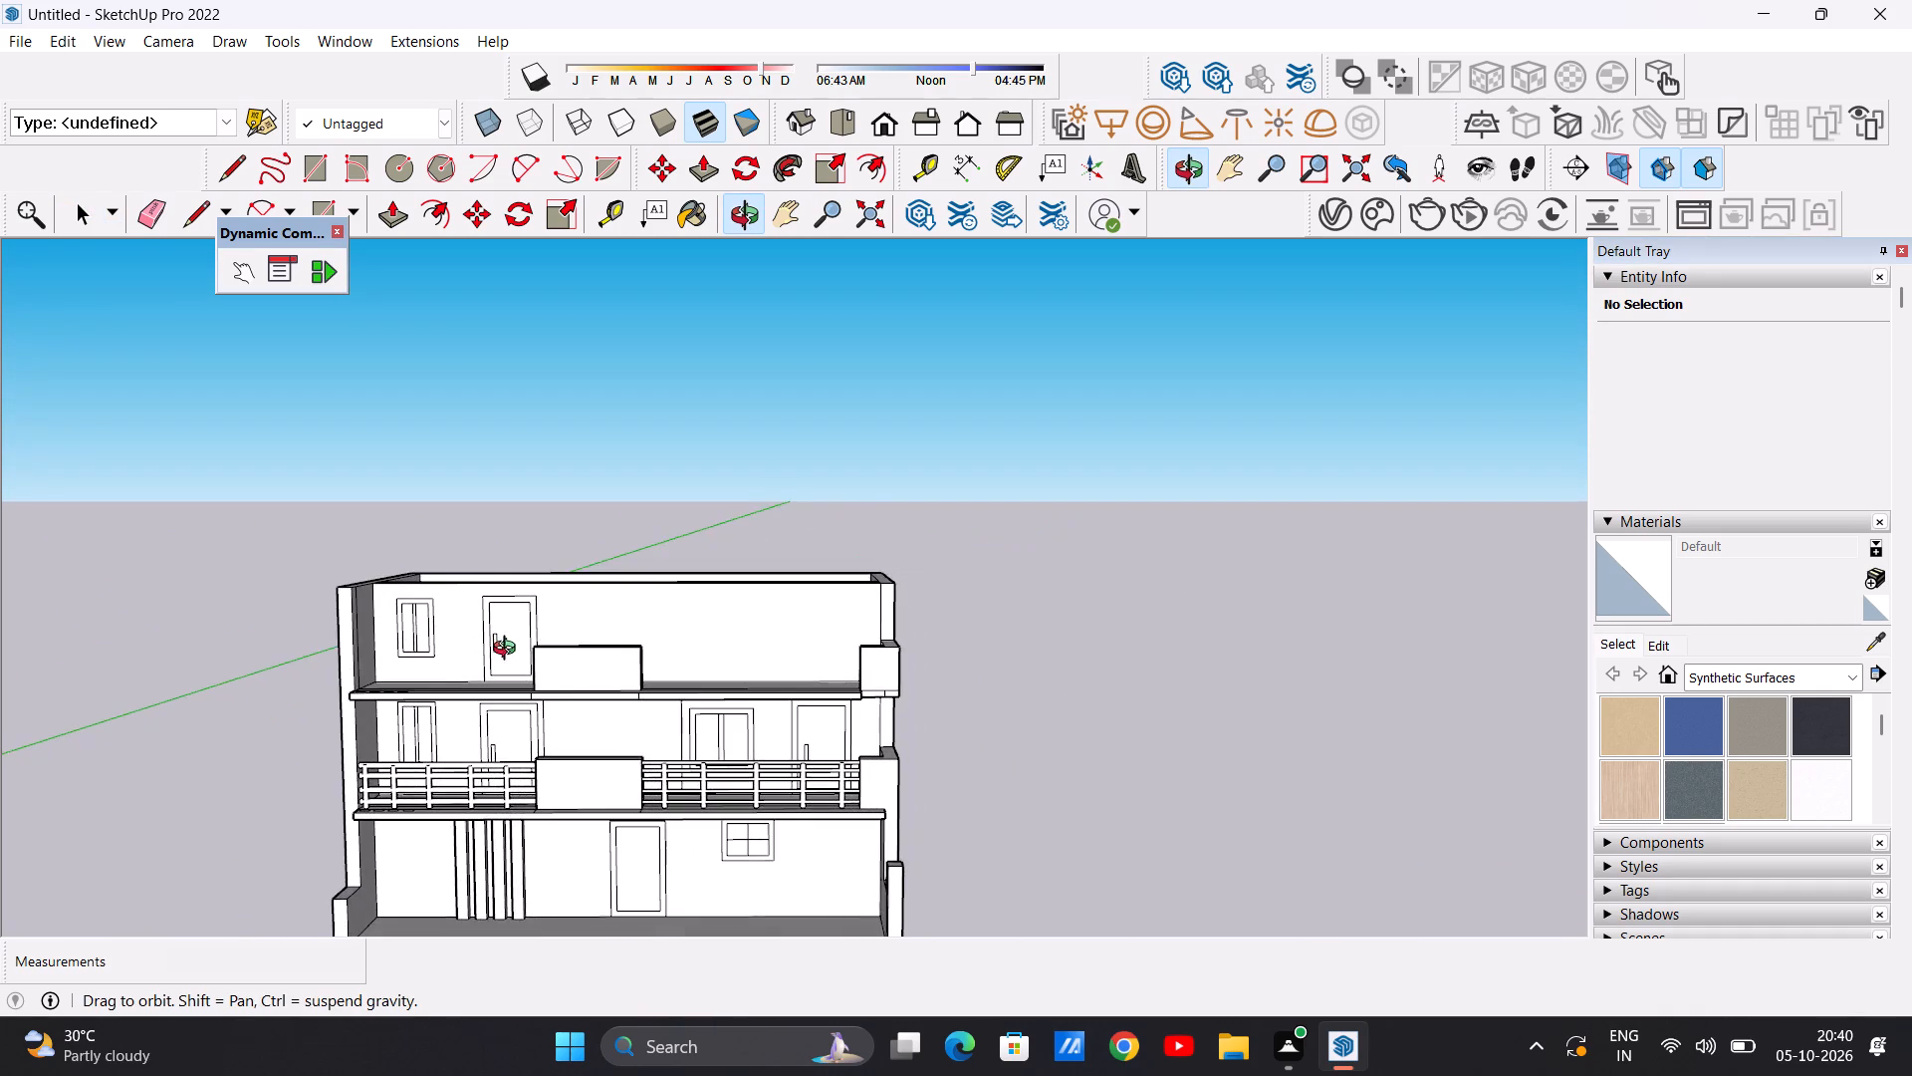
{"action": "middle_click_drag", "start_coordinate": [509, 651], "coordinate": [513, 640]}
{"action": "middle_click_drag", "start_coordinate": [517, 635], "coordinate": [544, 628]}
{"action": "scroll", "coordinate": [522, 628], "scroll_direction": "up", "scroll_amount": 7}
{"action": "scroll", "coordinate": [514, 628], "scroll_direction": "down", "scroll_amount": 10}
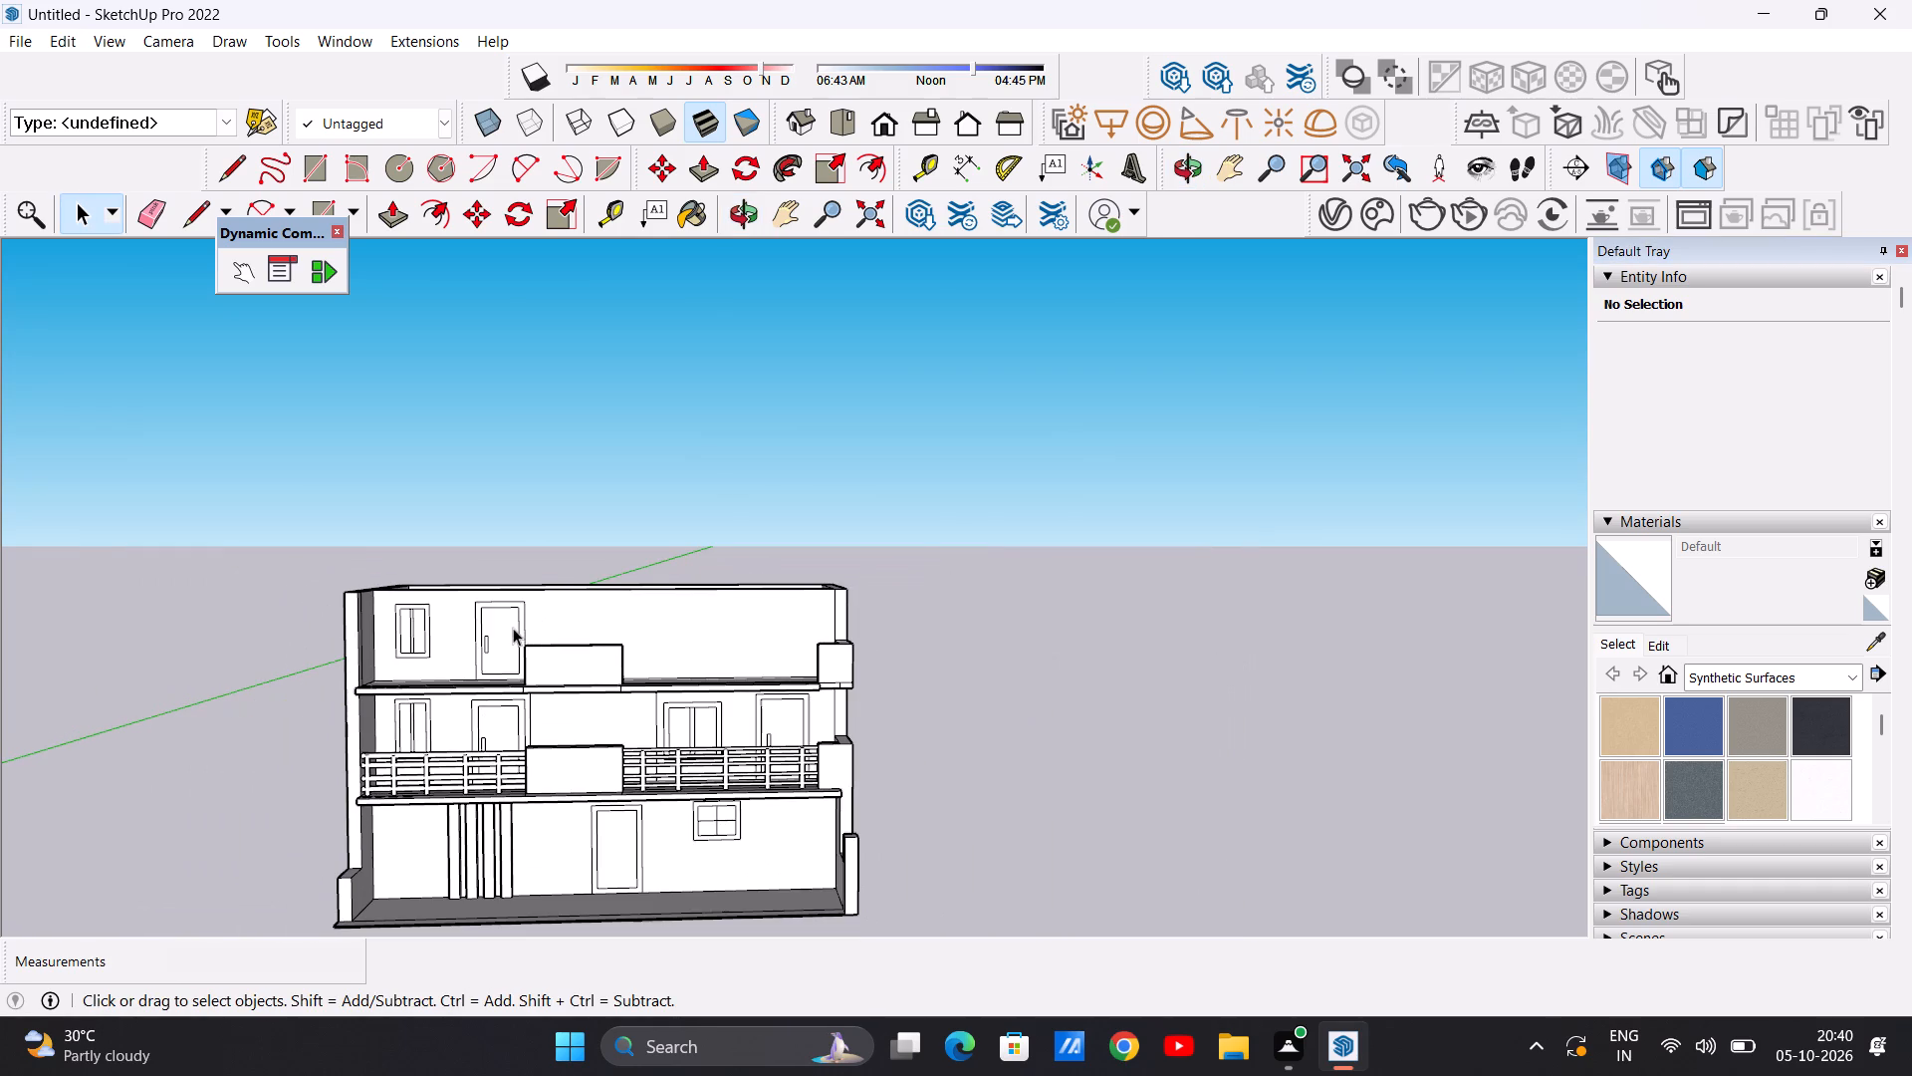
{"action": "scroll", "coordinate": [523, 630], "scroll_direction": "up", "scroll_amount": 10}
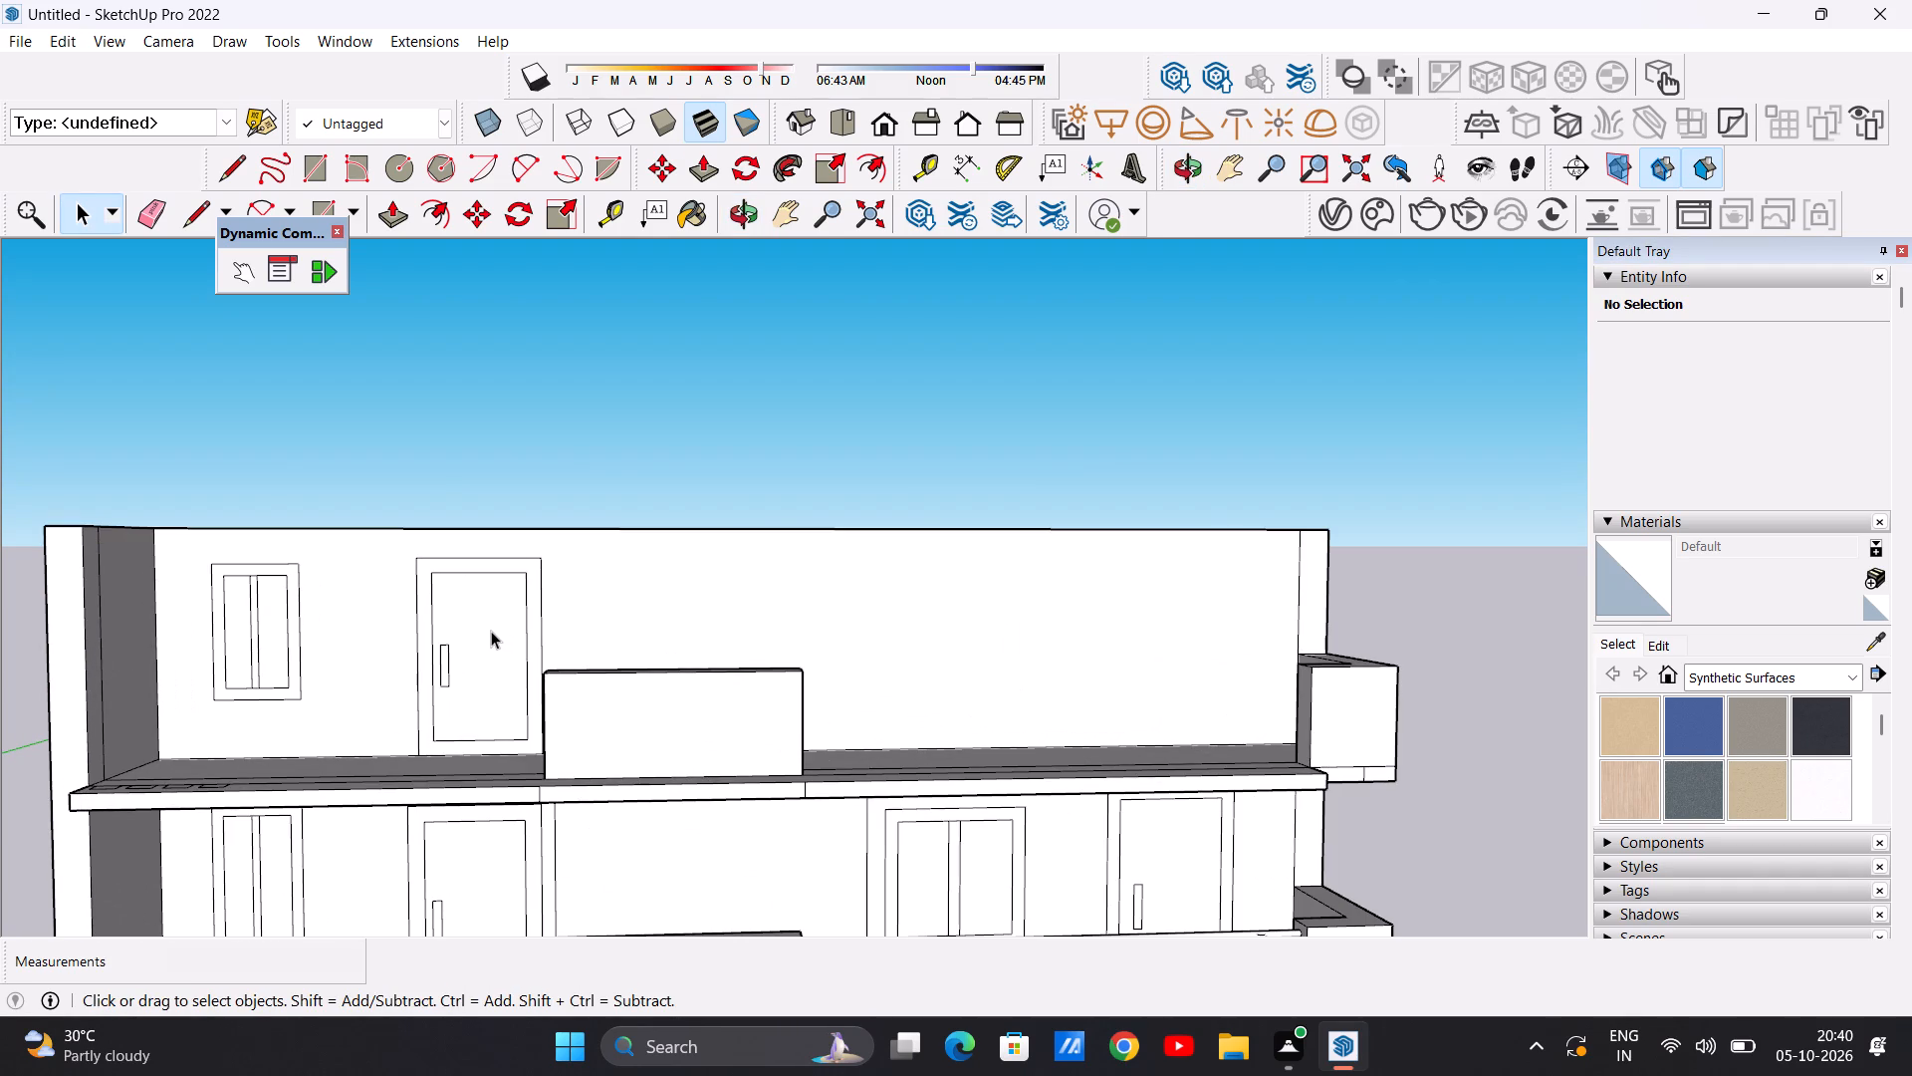
{"action": "scroll", "coordinate": [479, 628], "scroll_direction": "down", "scroll_amount": 14}
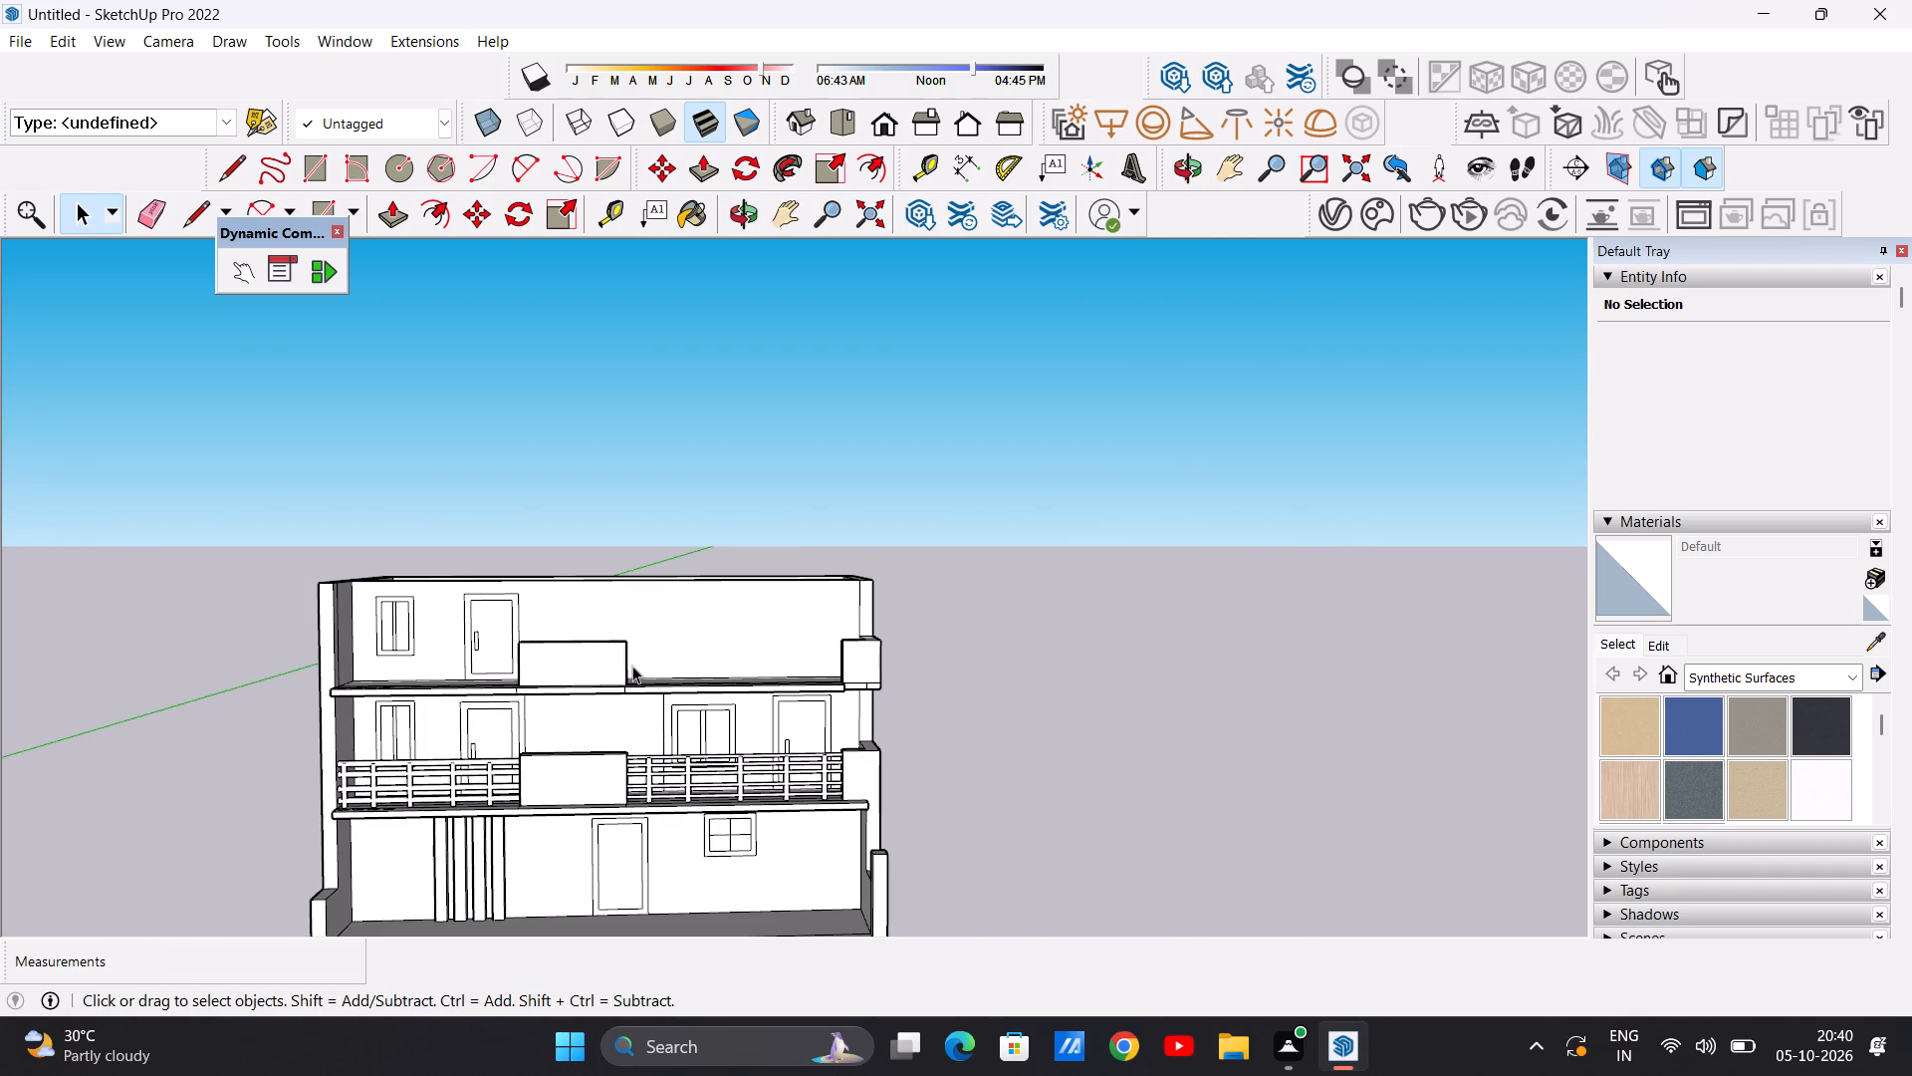
{"action": "scroll", "coordinate": [797, 637], "scroll_direction": "up", "scroll_amount": 4}
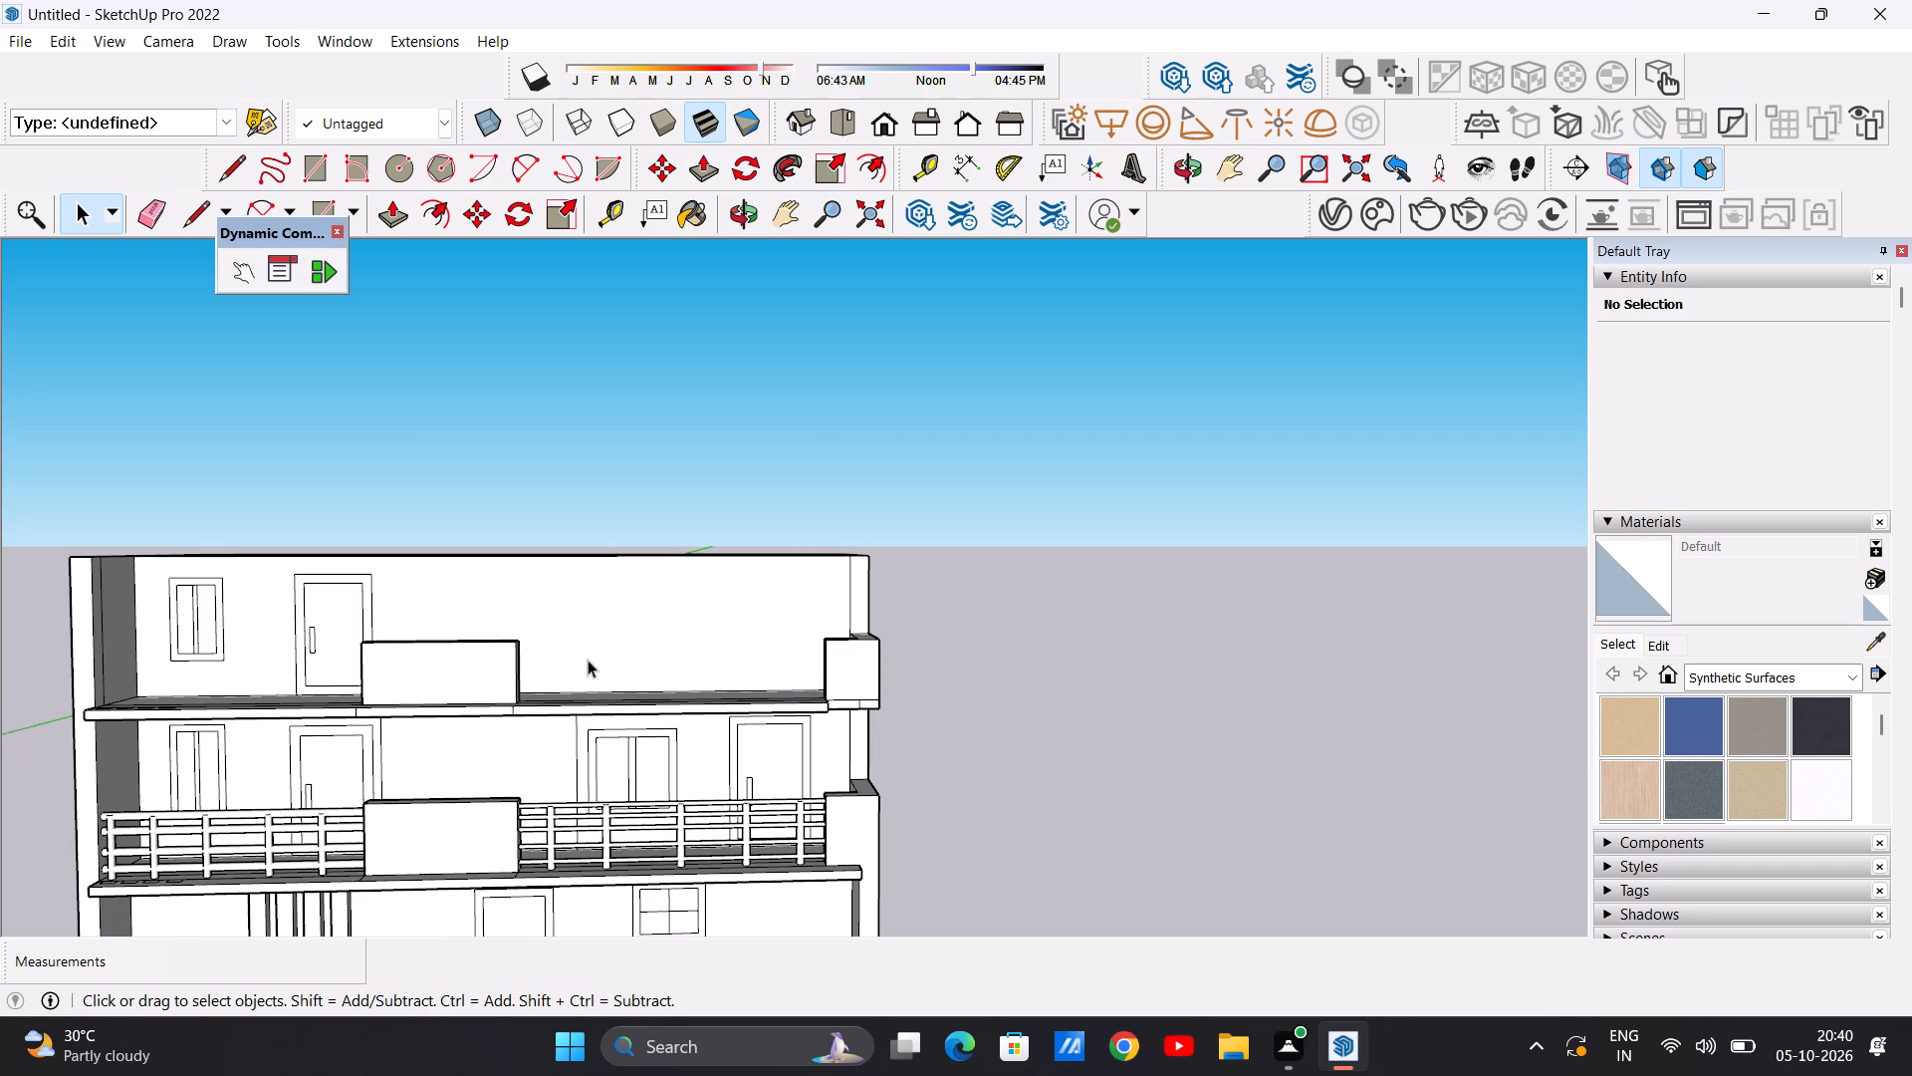
{"action": "scroll", "coordinate": [649, 634], "scroll_direction": "down", "scroll_amount": 4}
{"action": "scroll", "coordinate": [760, 626], "scroll_direction": "up", "scroll_amount": 9}
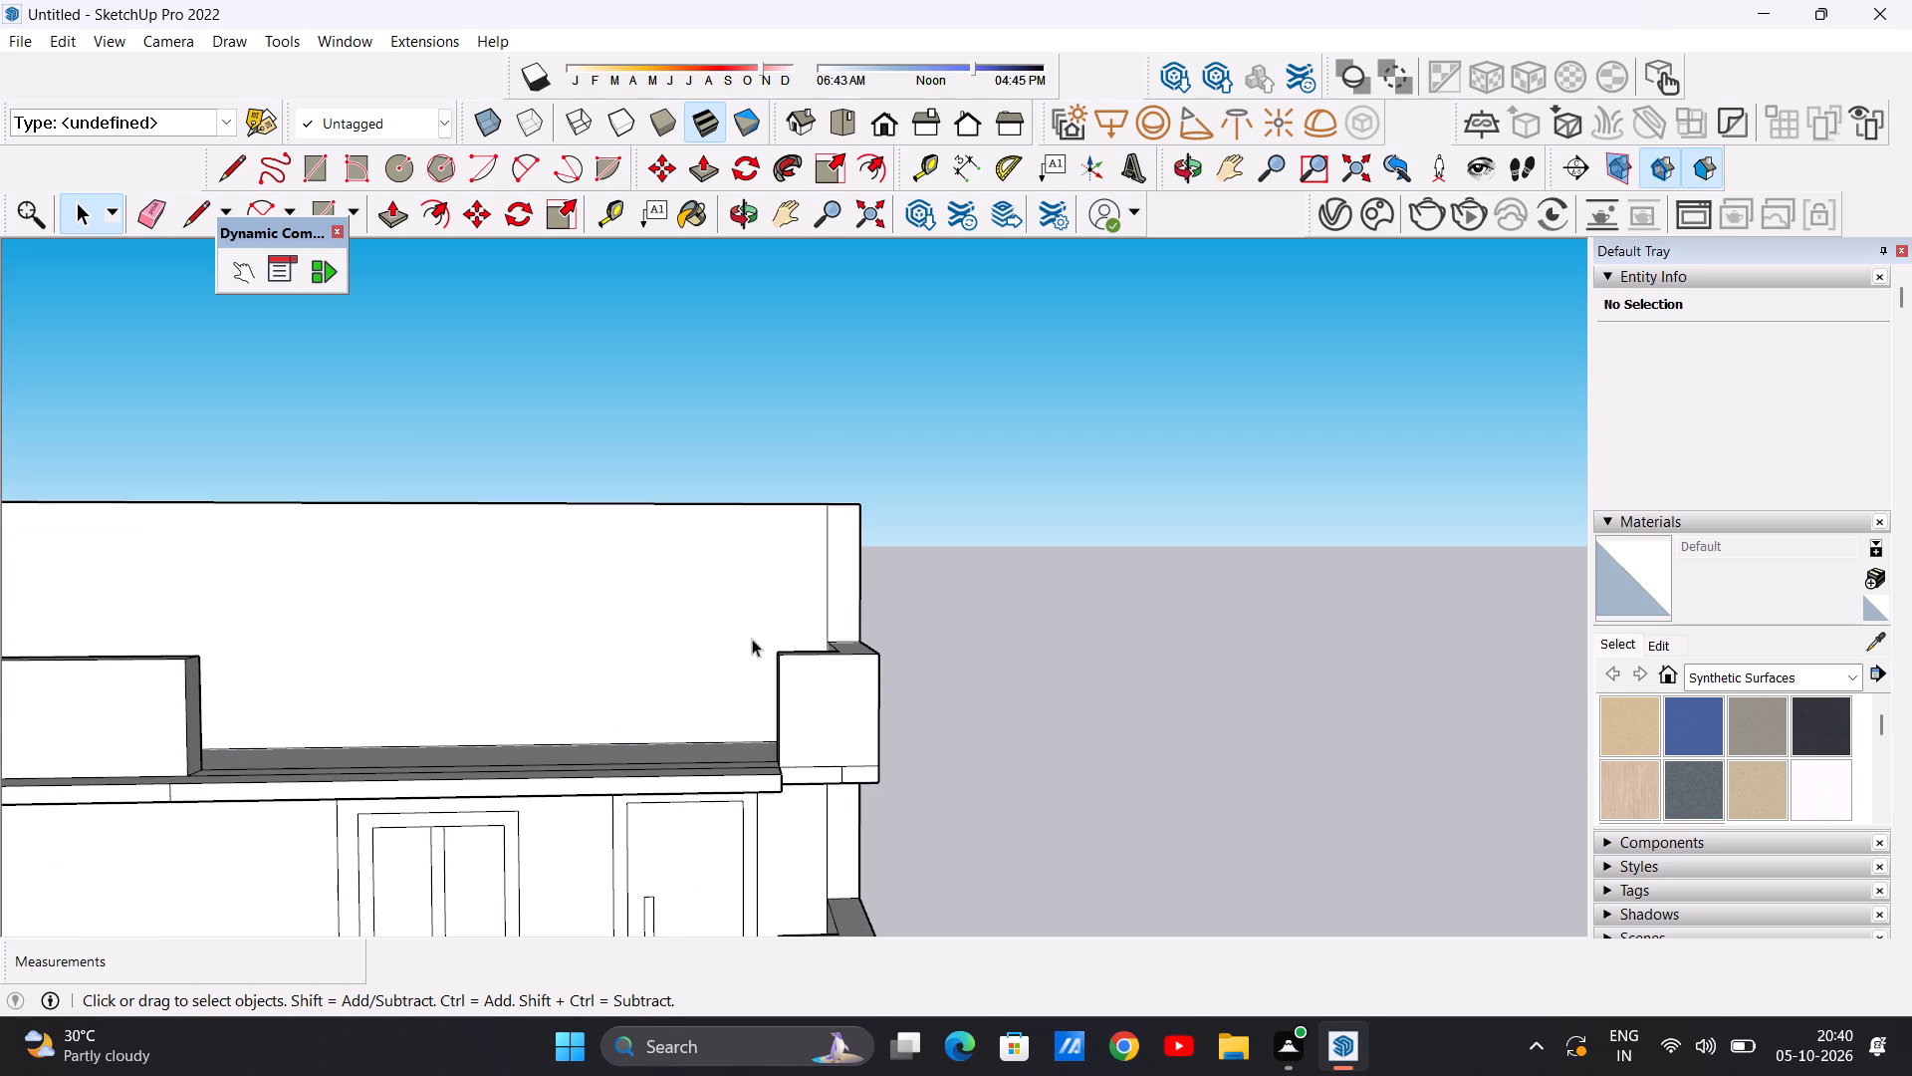
{"action": "middle_click_drag", "start_coordinate": [739, 646], "coordinate": [727, 834]}
{"action": "middle_click_drag", "start_coordinate": [733, 740], "coordinate": [731, 856]}
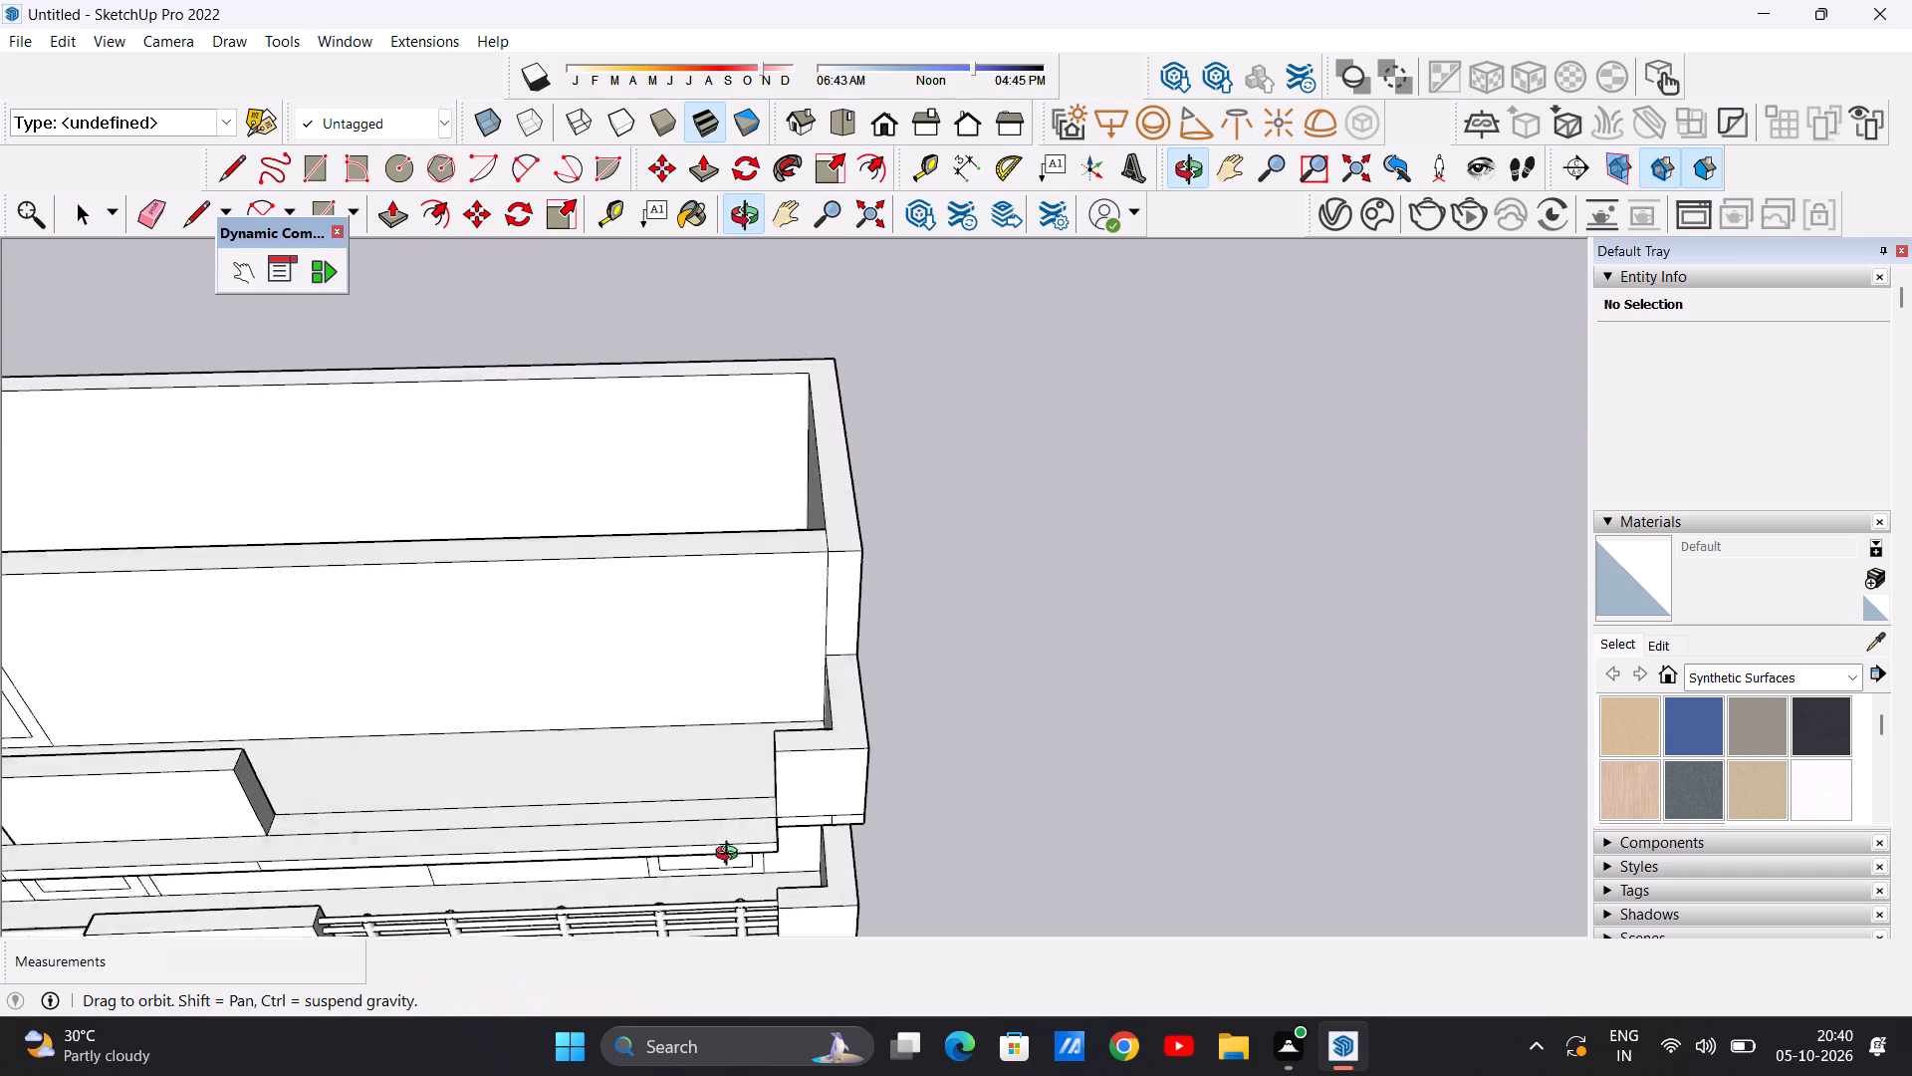
Draw a window rectangle about 29' 4" square on the blank top floor wall between the central panel and the far side wall.
{"action": "middle_click_drag", "start_coordinate": [731, 856], "coordinate": [725, 821]}
{"action": "scroll", "coordinate": [711, 710], "scroll_direction": "down", "scroll_amount": 7}
{"action": "middle_click_drag", "start_coordinate": [616, 726], "coordinate": [645, 659]}
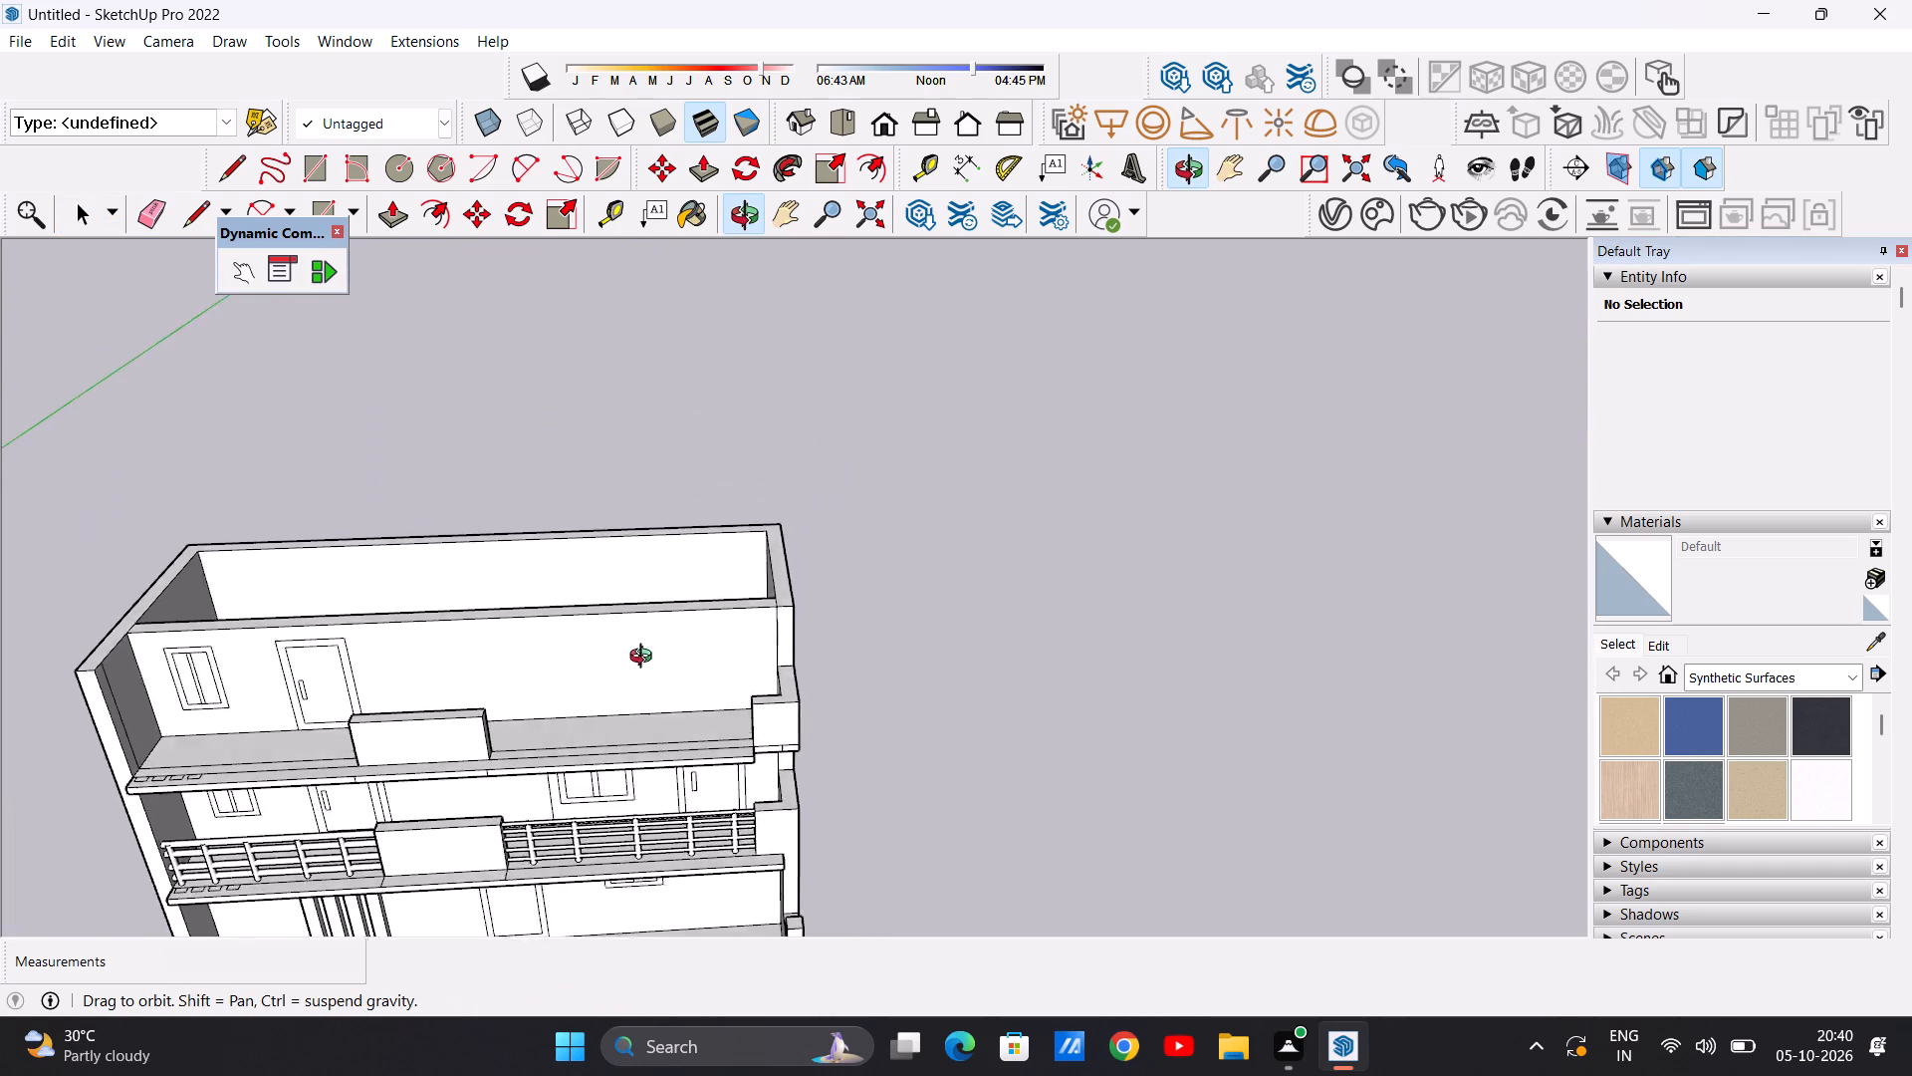
{"action": "middle_click_drag", "start_coordinate": [645, 659], "coordinate": [678, 615]}
{"action": "scroll", "coordinate": [637, 637], "scroll_direction": "down", "scroll_amount": 4}
{"action": "middle_click_drag", "start_coordinate": [616, 715], "coordinate": [579, 592]}
{"action": "scroll", "coordinate": [635, 659], "scroll_direction": "up", "scroll_amount": 3}
{"action": "scroll", "coordinate": [657, 638], "scroll_direction": "down", "scroll_amount": 5}
{"action": "middle_click_drag", "start_coordinate": [641, 688], "coordinate": [592, 623]}
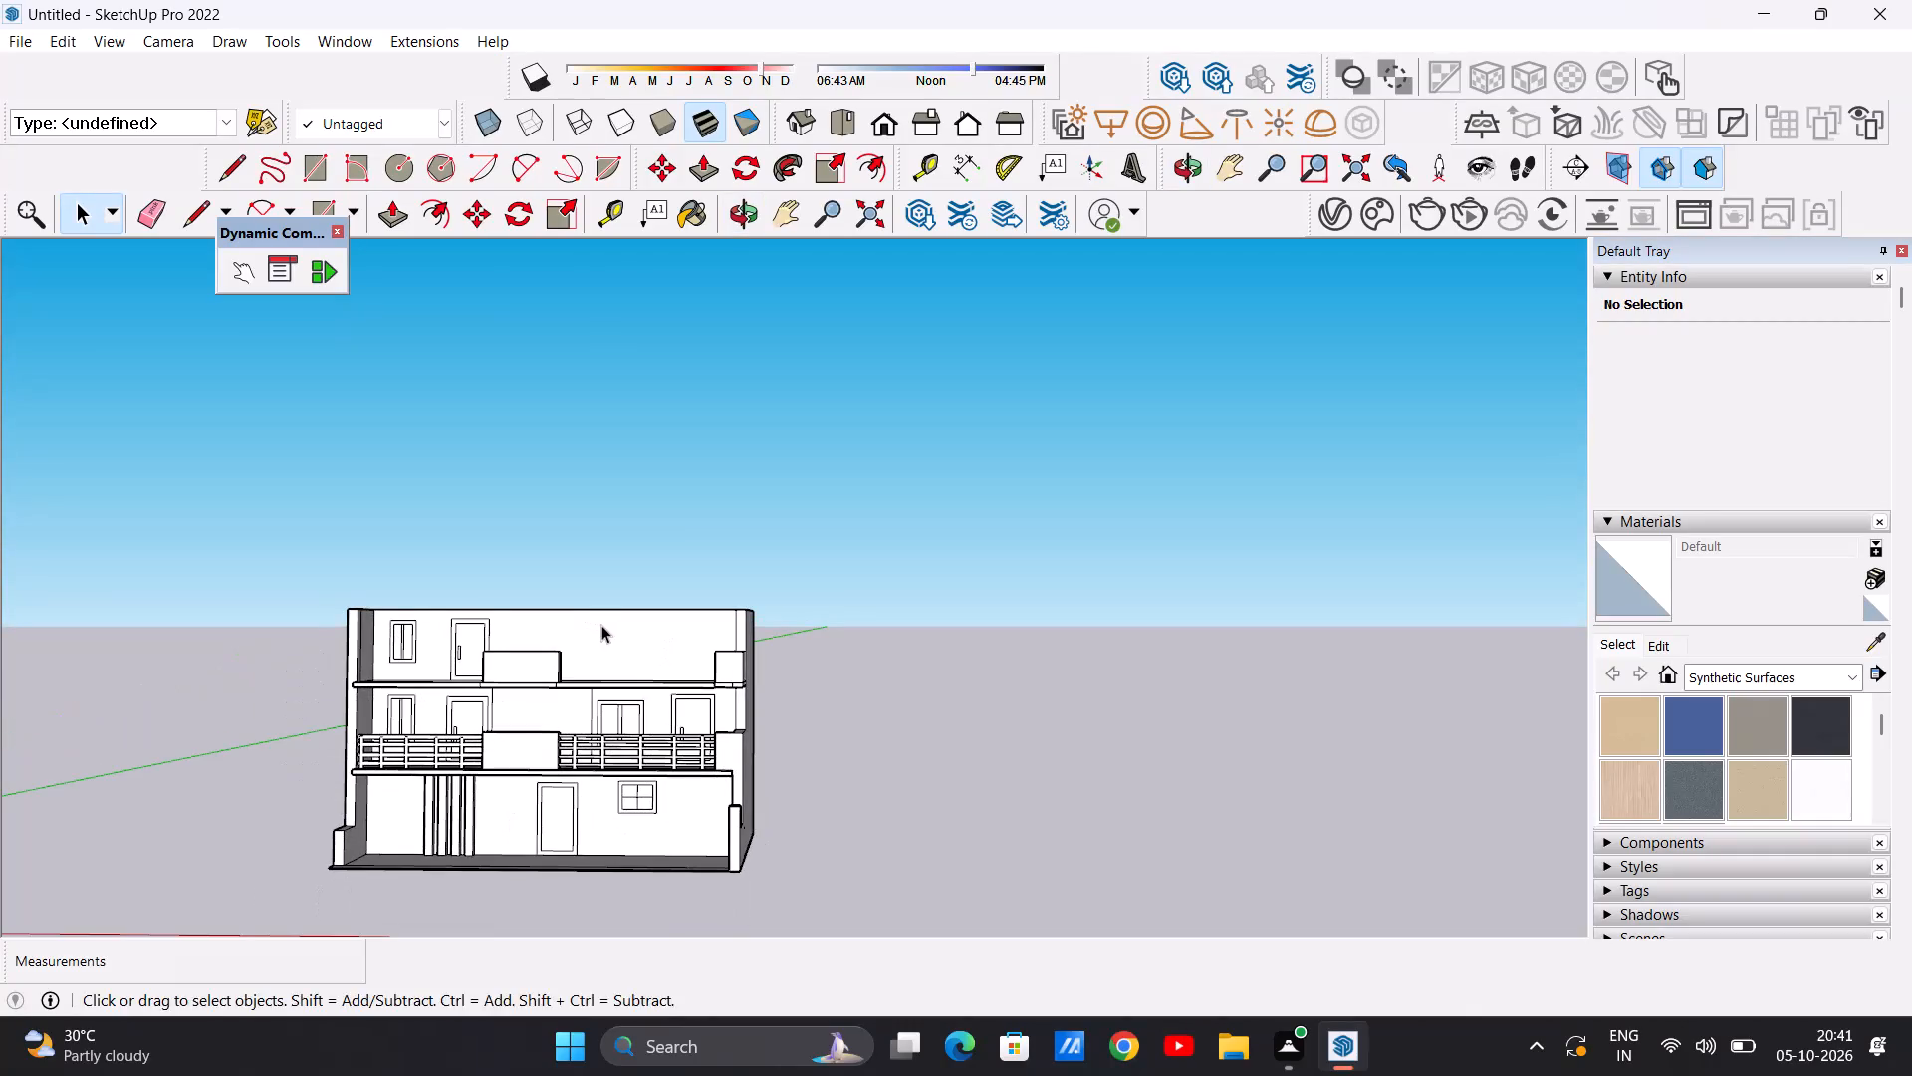
{"action": "middle_click_drag", "start_coordinate": [601, 636], "coordinate": [634, 634]}
{"action": "scroll", "coordinate": [619, 632], "scroll_direction": "up", "scroll_amount": 8}
{"action": "key", "text": "r"}
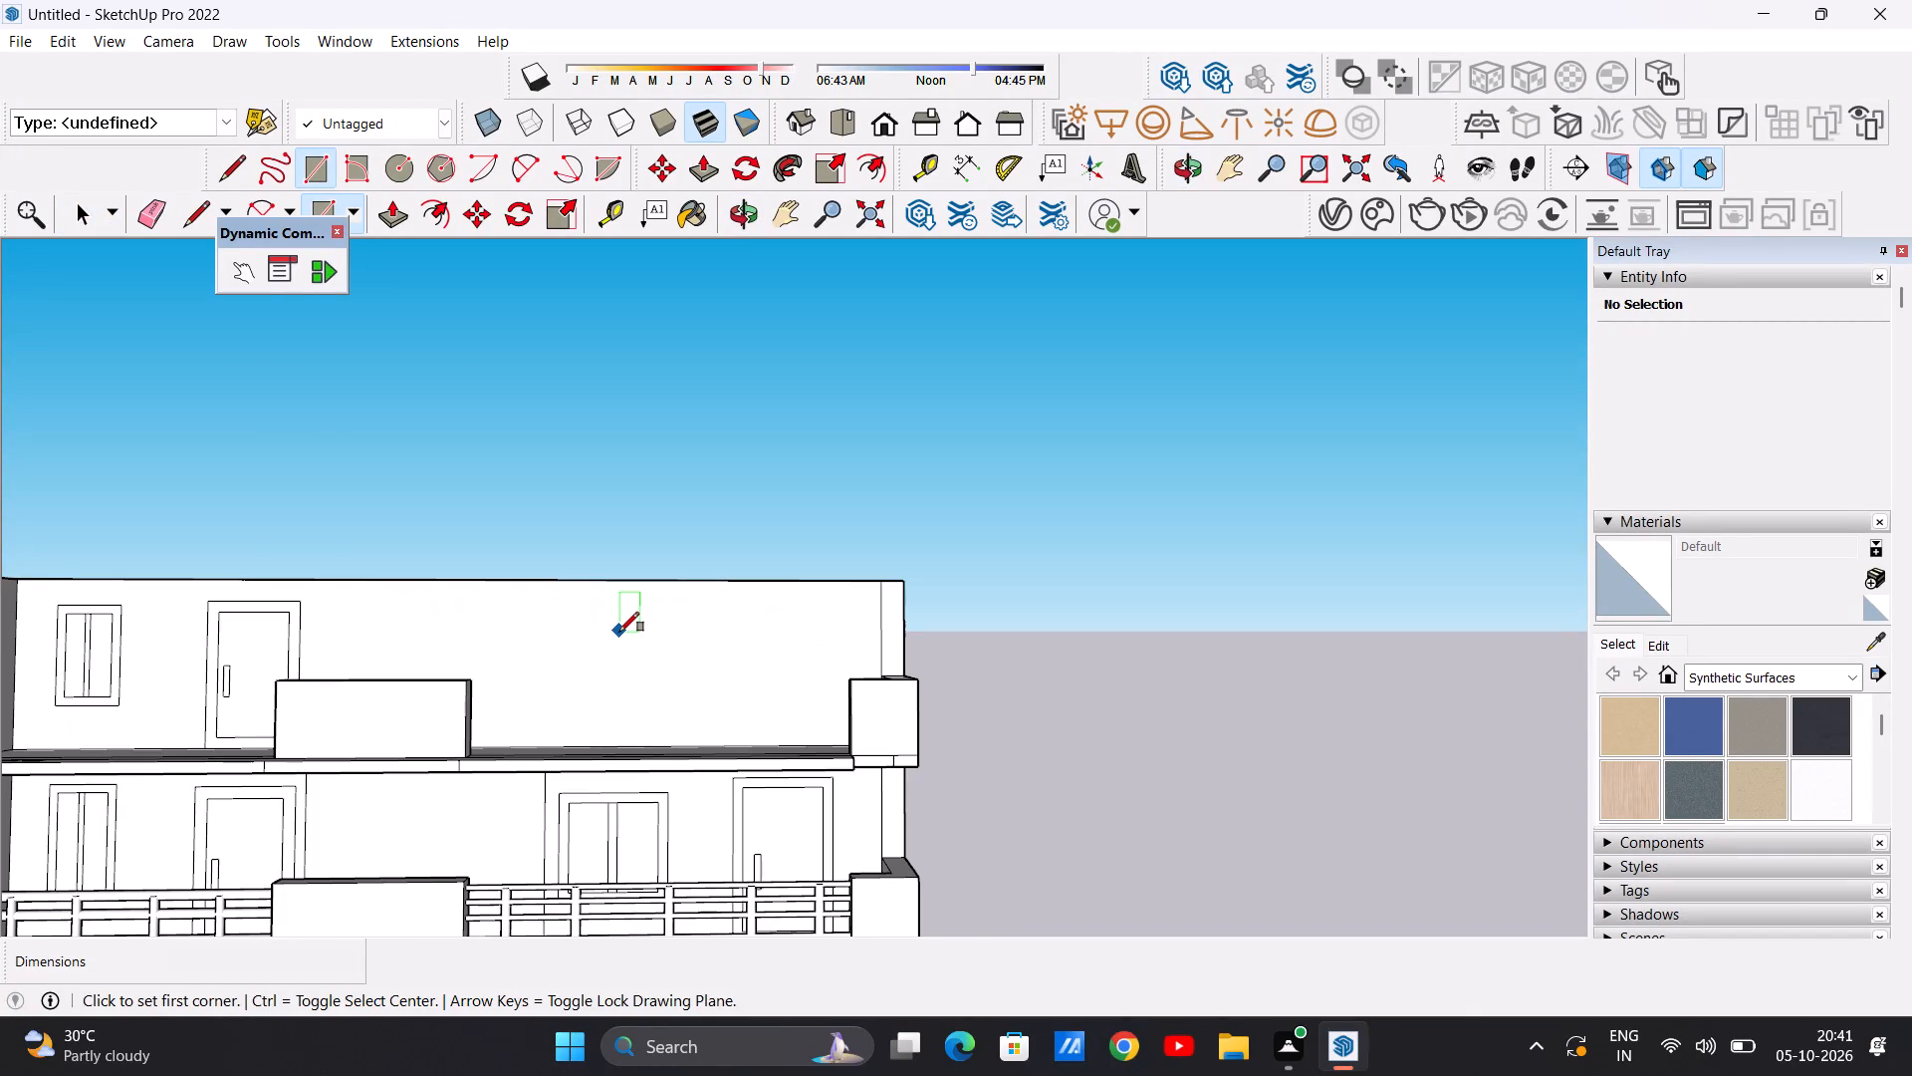
{"action": "left_click", "coordinate": [552, 610]}
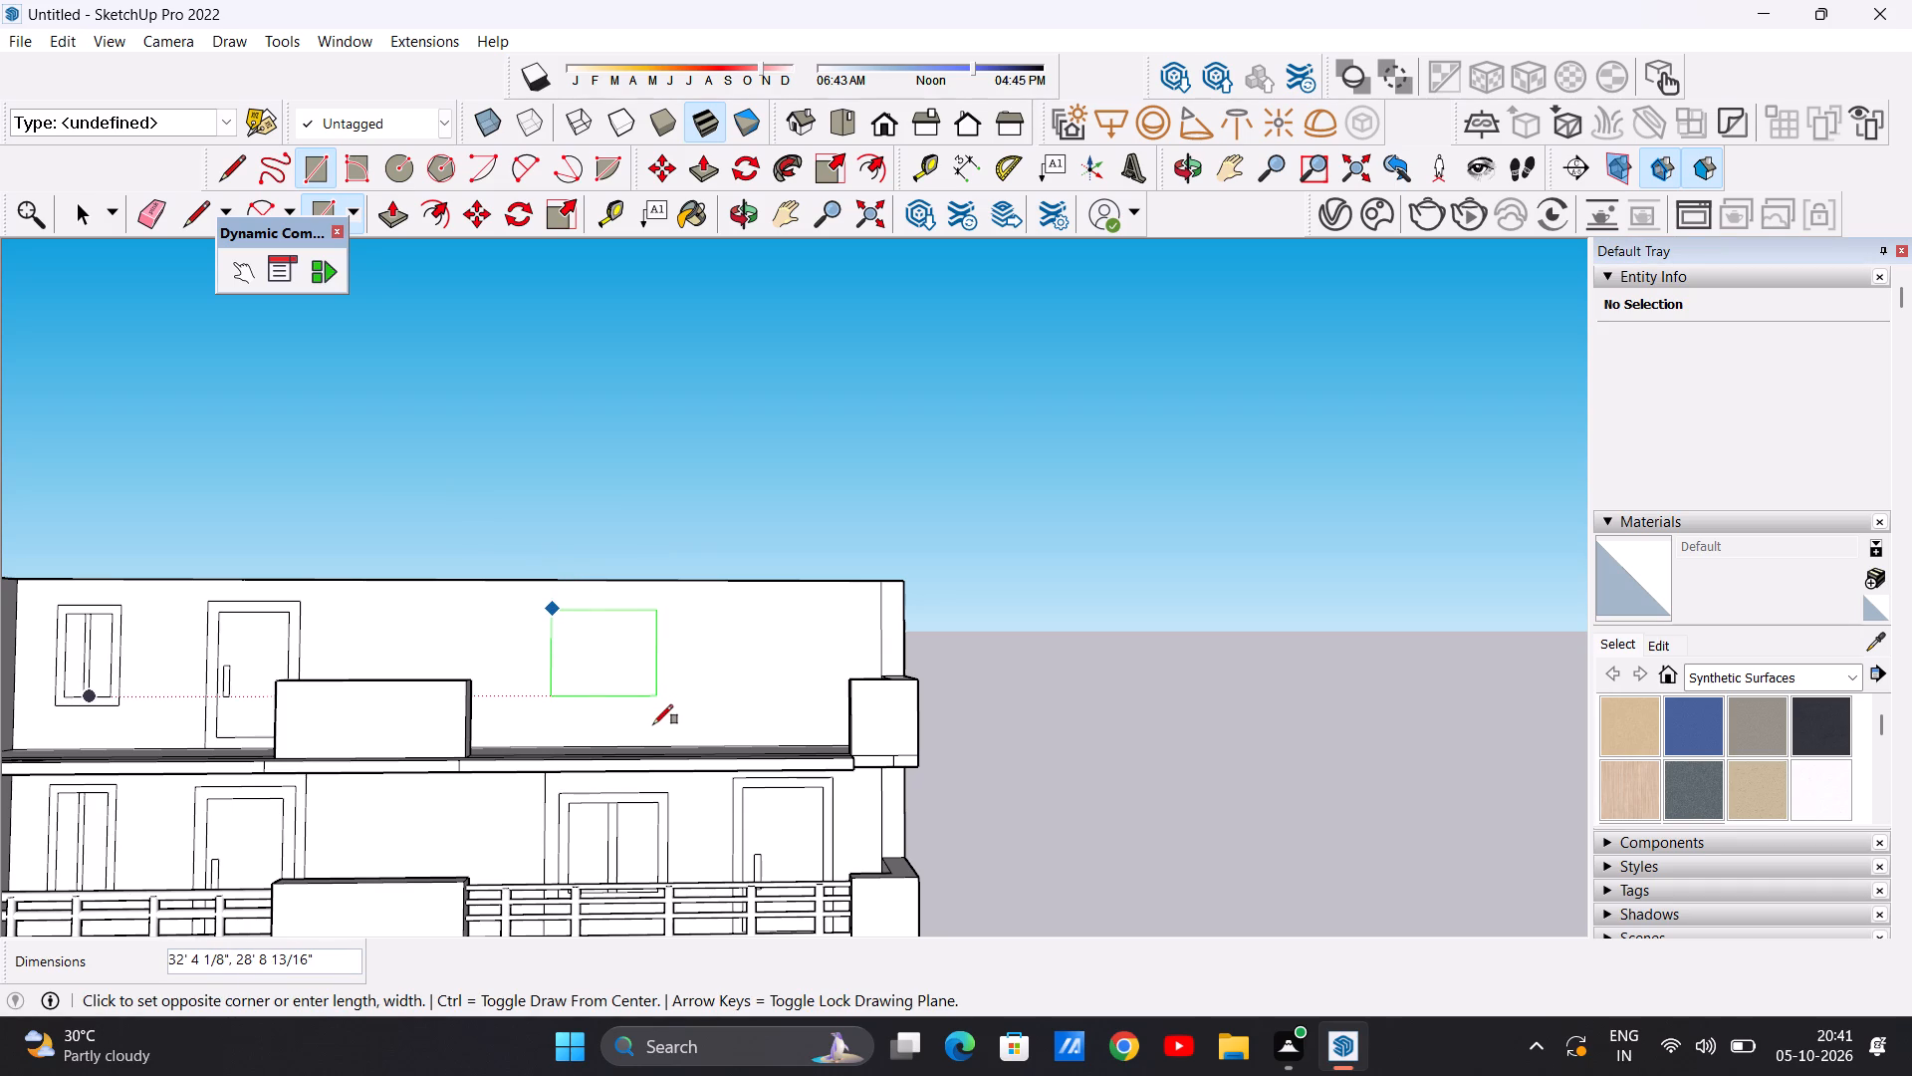
{"action": "scroll", "coordinate": [652, 721], "scroll_direction": "up", "scroll_amount": 4}
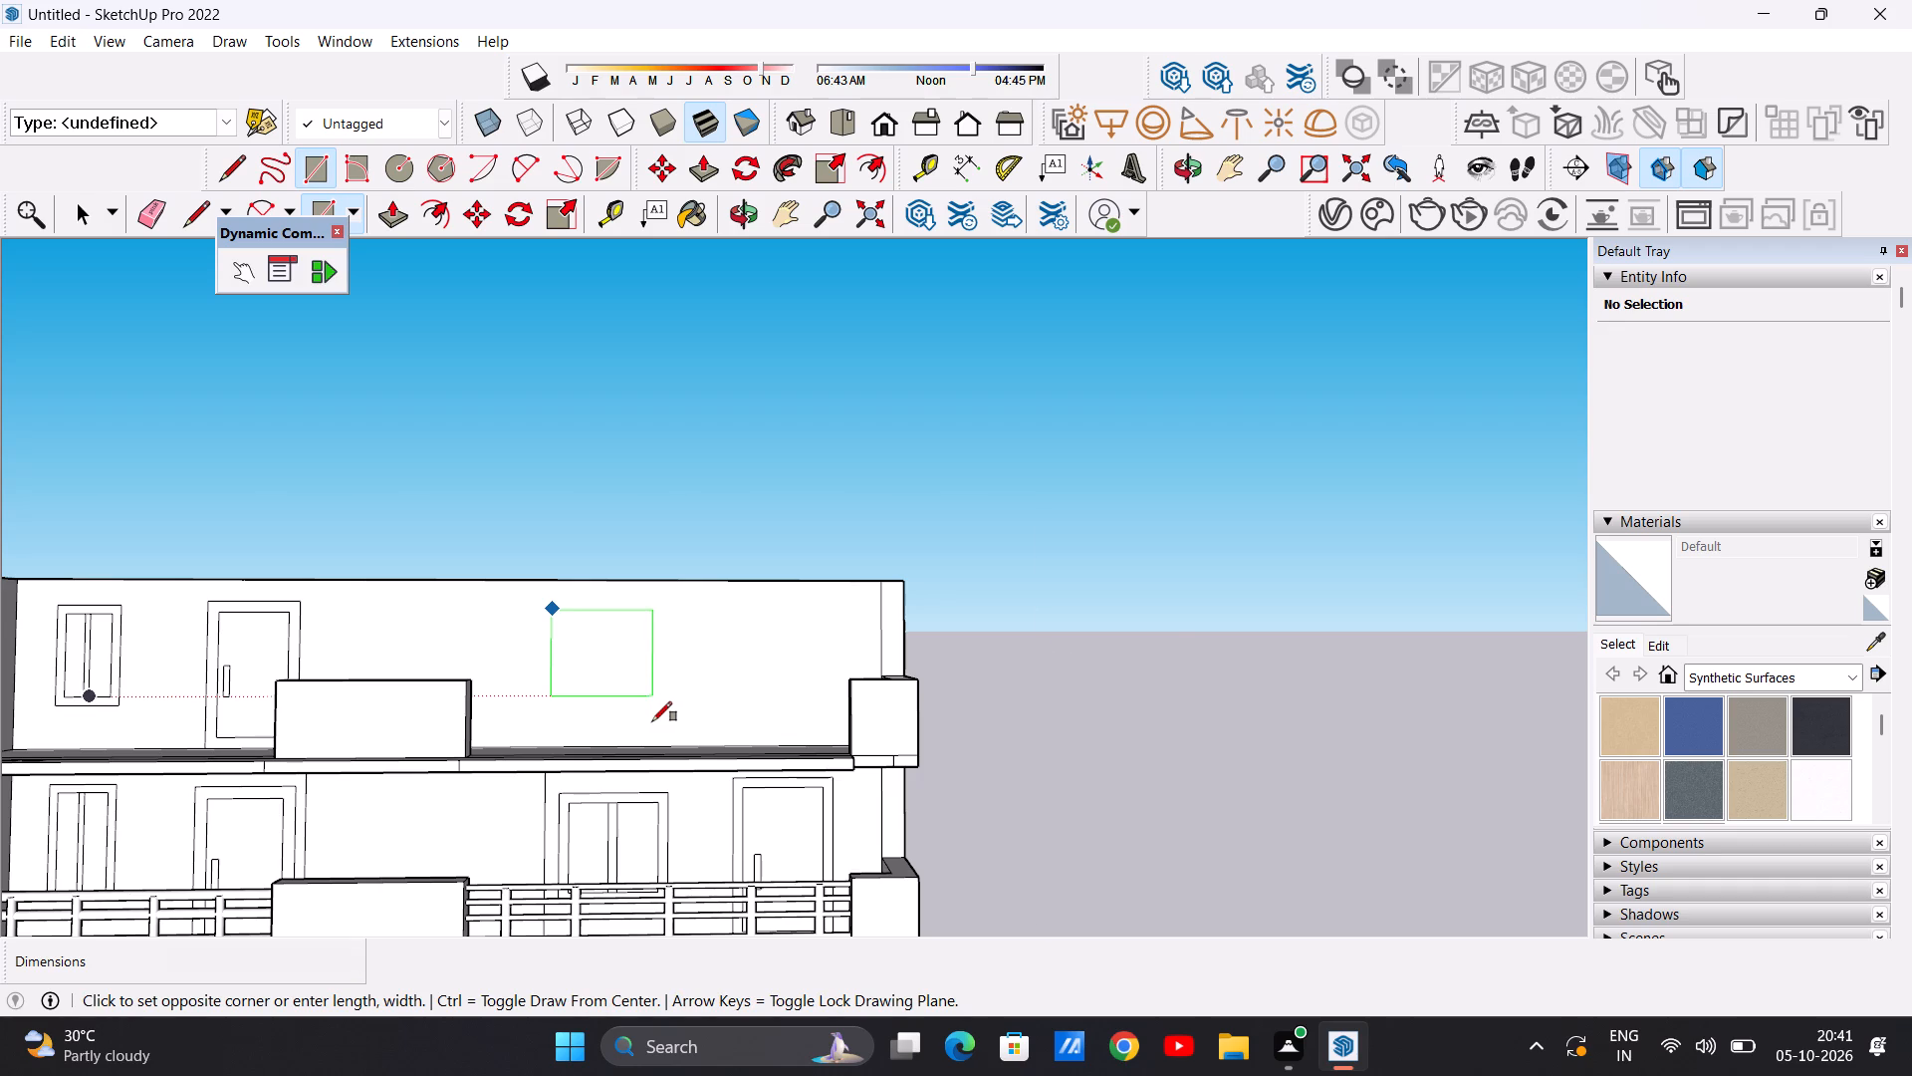
{"action": "scroll", "coordinate": [652, 721], "scroll_direction": "up", "scroll_amount": 3}
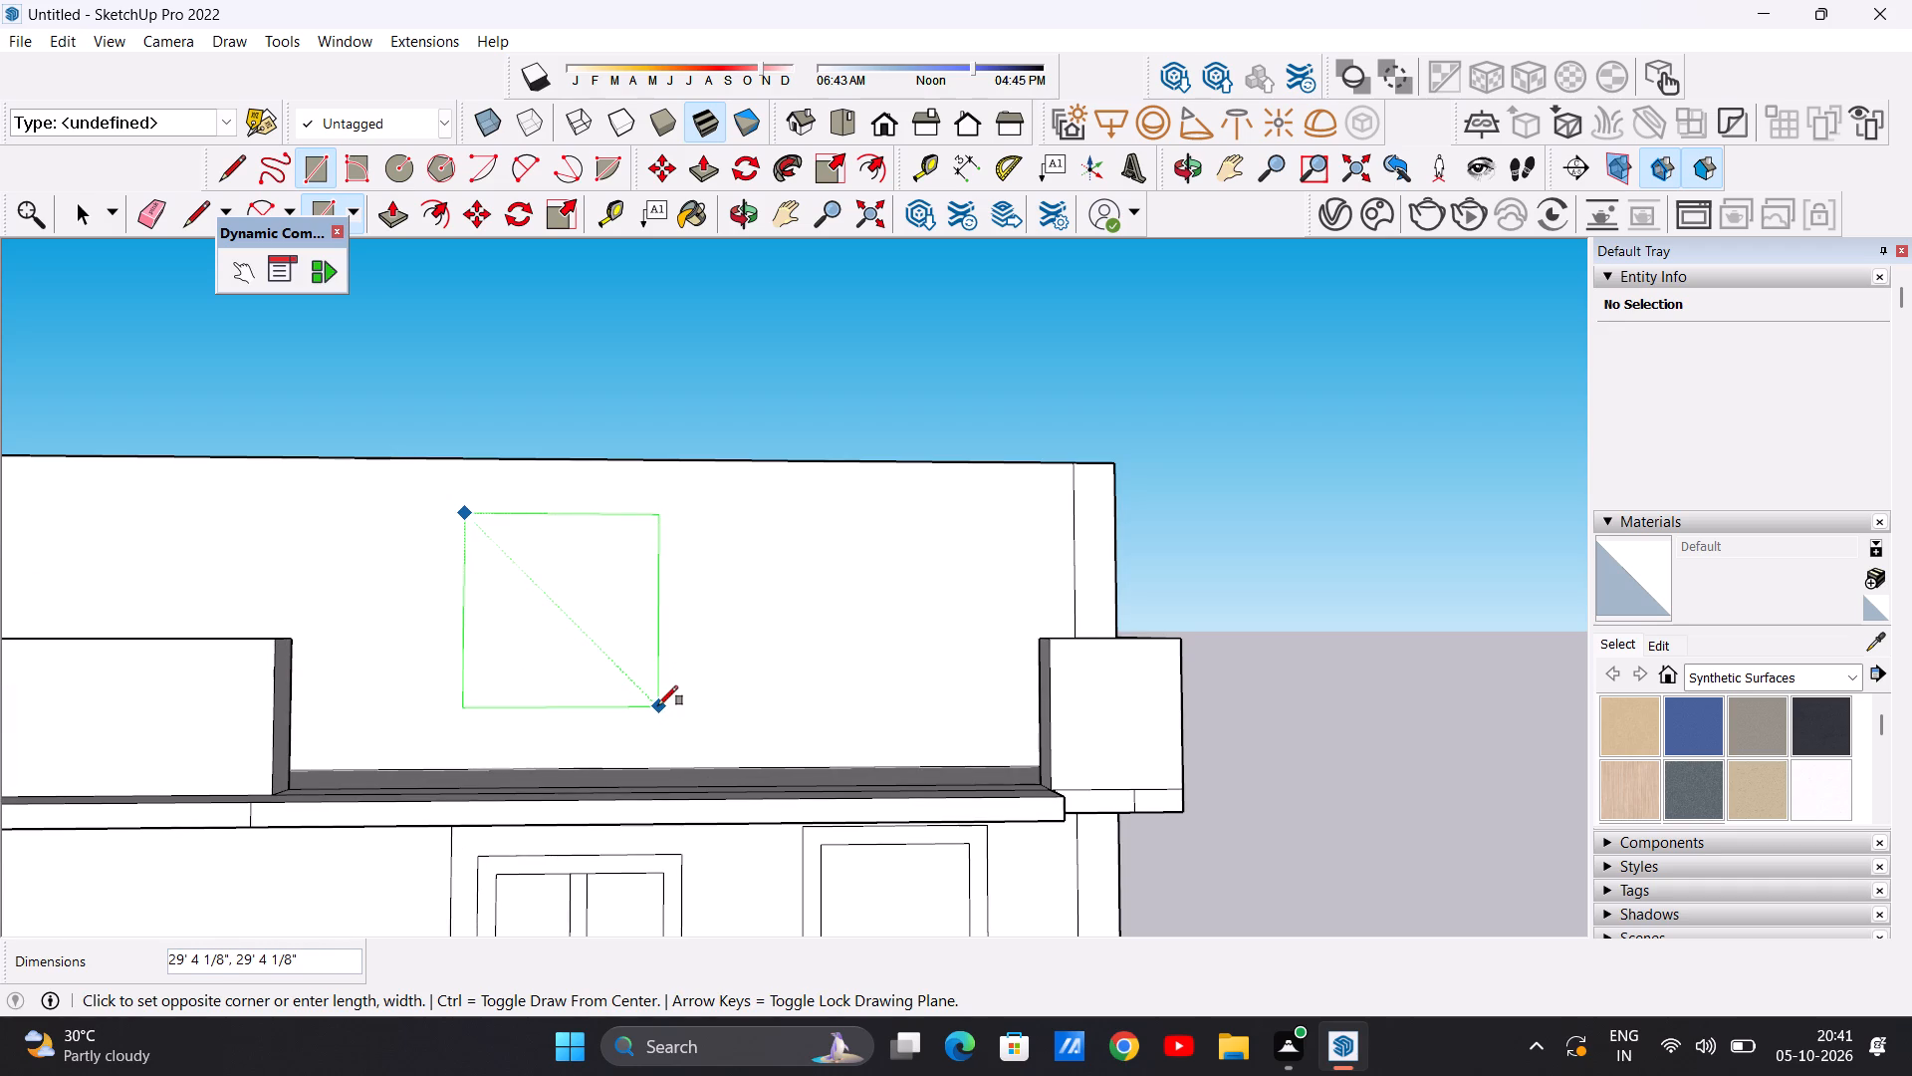
{"action": "left_click", "coordinate": [658, 703]}
{"action": "key", "text": "space"}
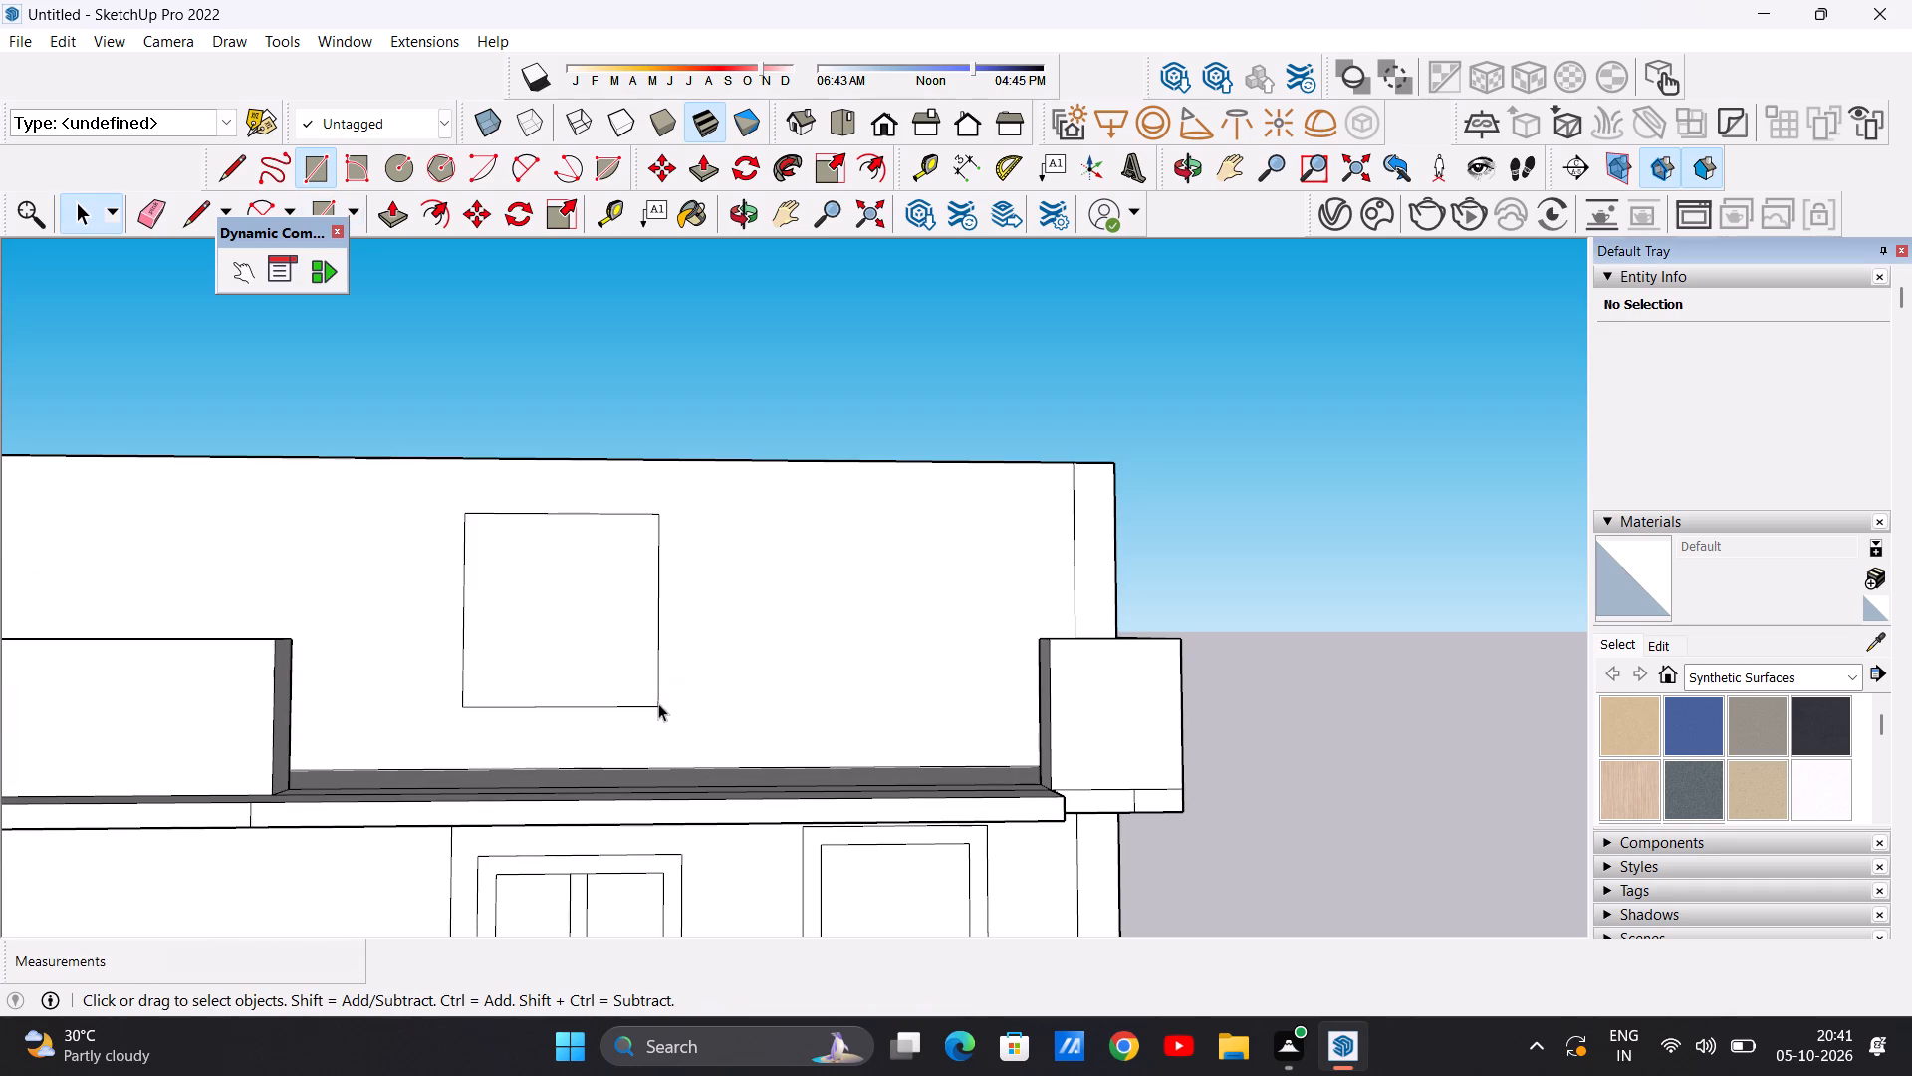
Offset the new top floor window rectangle inward by about 2' 8" for its frame.
{"action": "scroll", "coordinate": [618, 550], "scroll_direction": "down", "scroll_amount": 10}
{"action": "scroll", "coordinate": [639, 545], "scroll_direction": "up", "scroll_amount": 4}
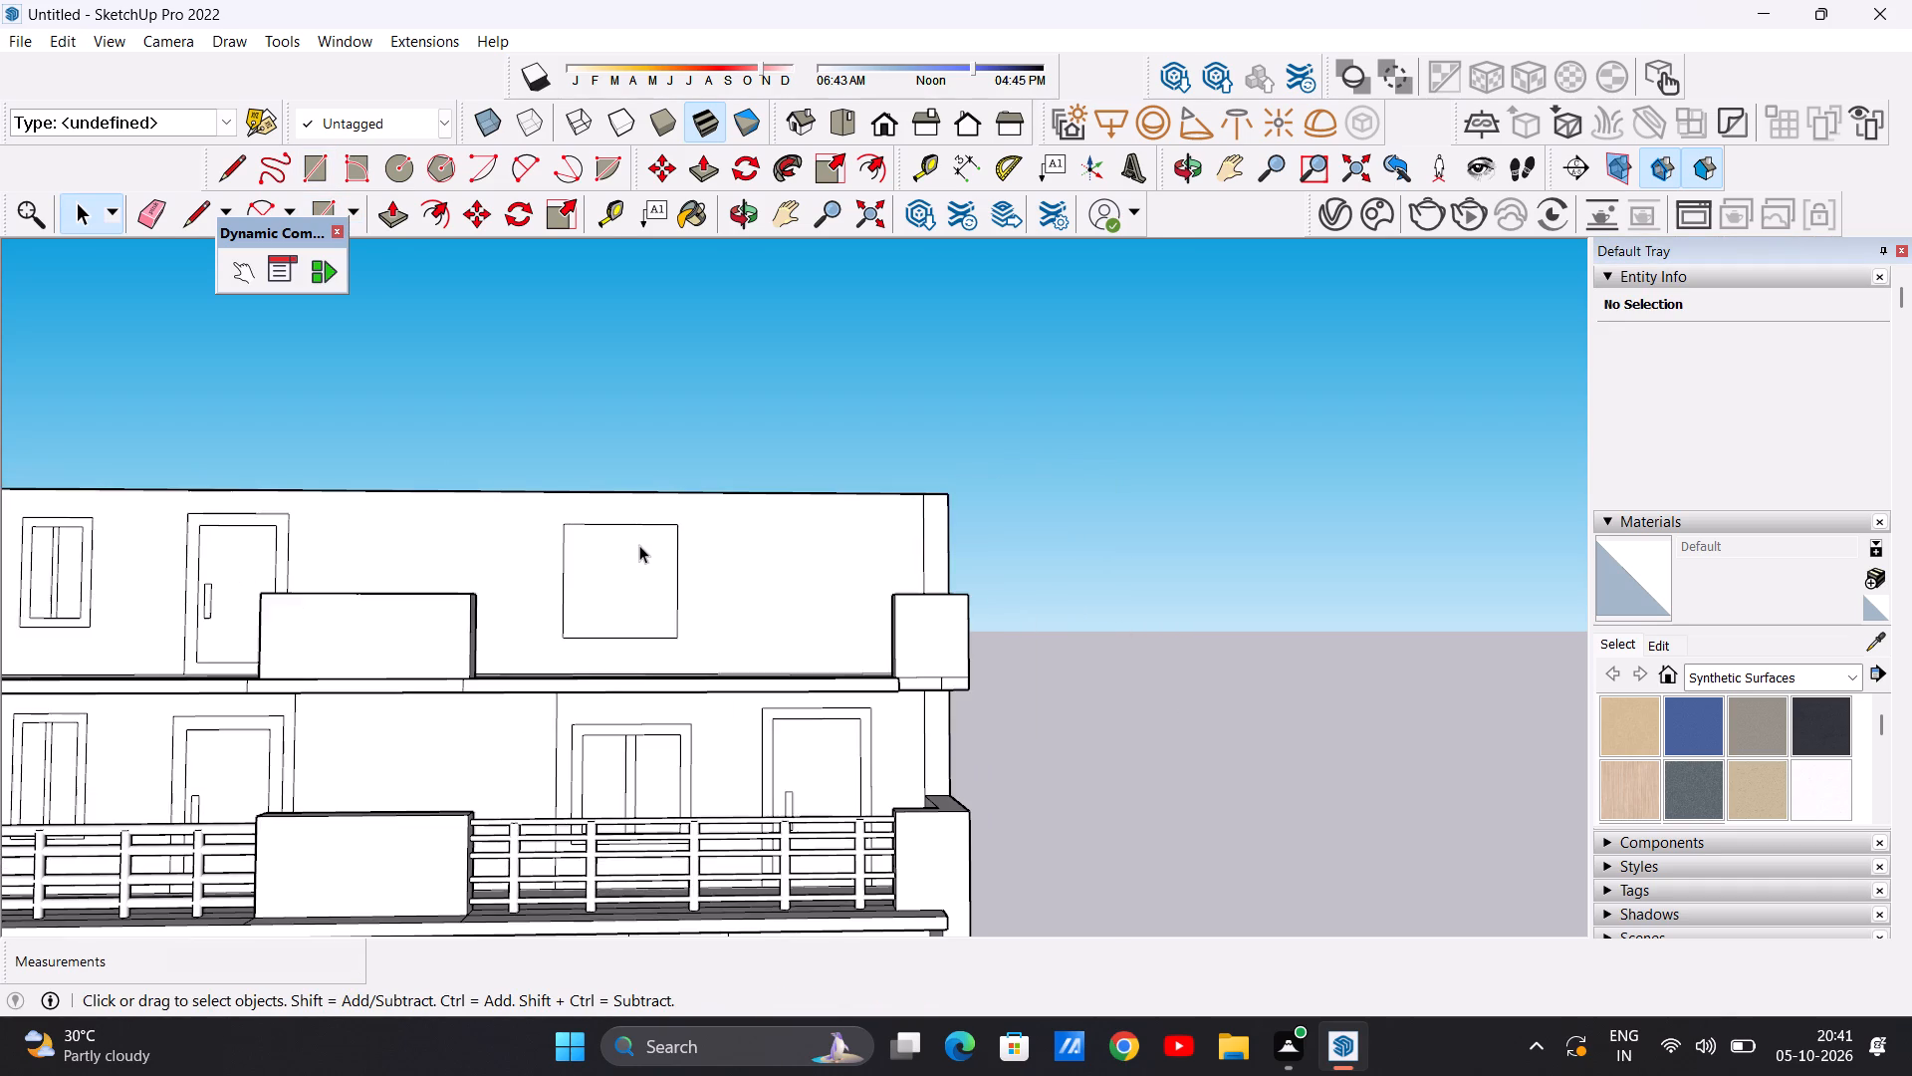
{"action": "scroll", "coordinate": [653, 539], "scroll_direction": "down", "scroll_amount": 5}
{"action": "scroll", "coordinate": [699, 566], "scroll_direction": "up", "scroll_amount": 4}
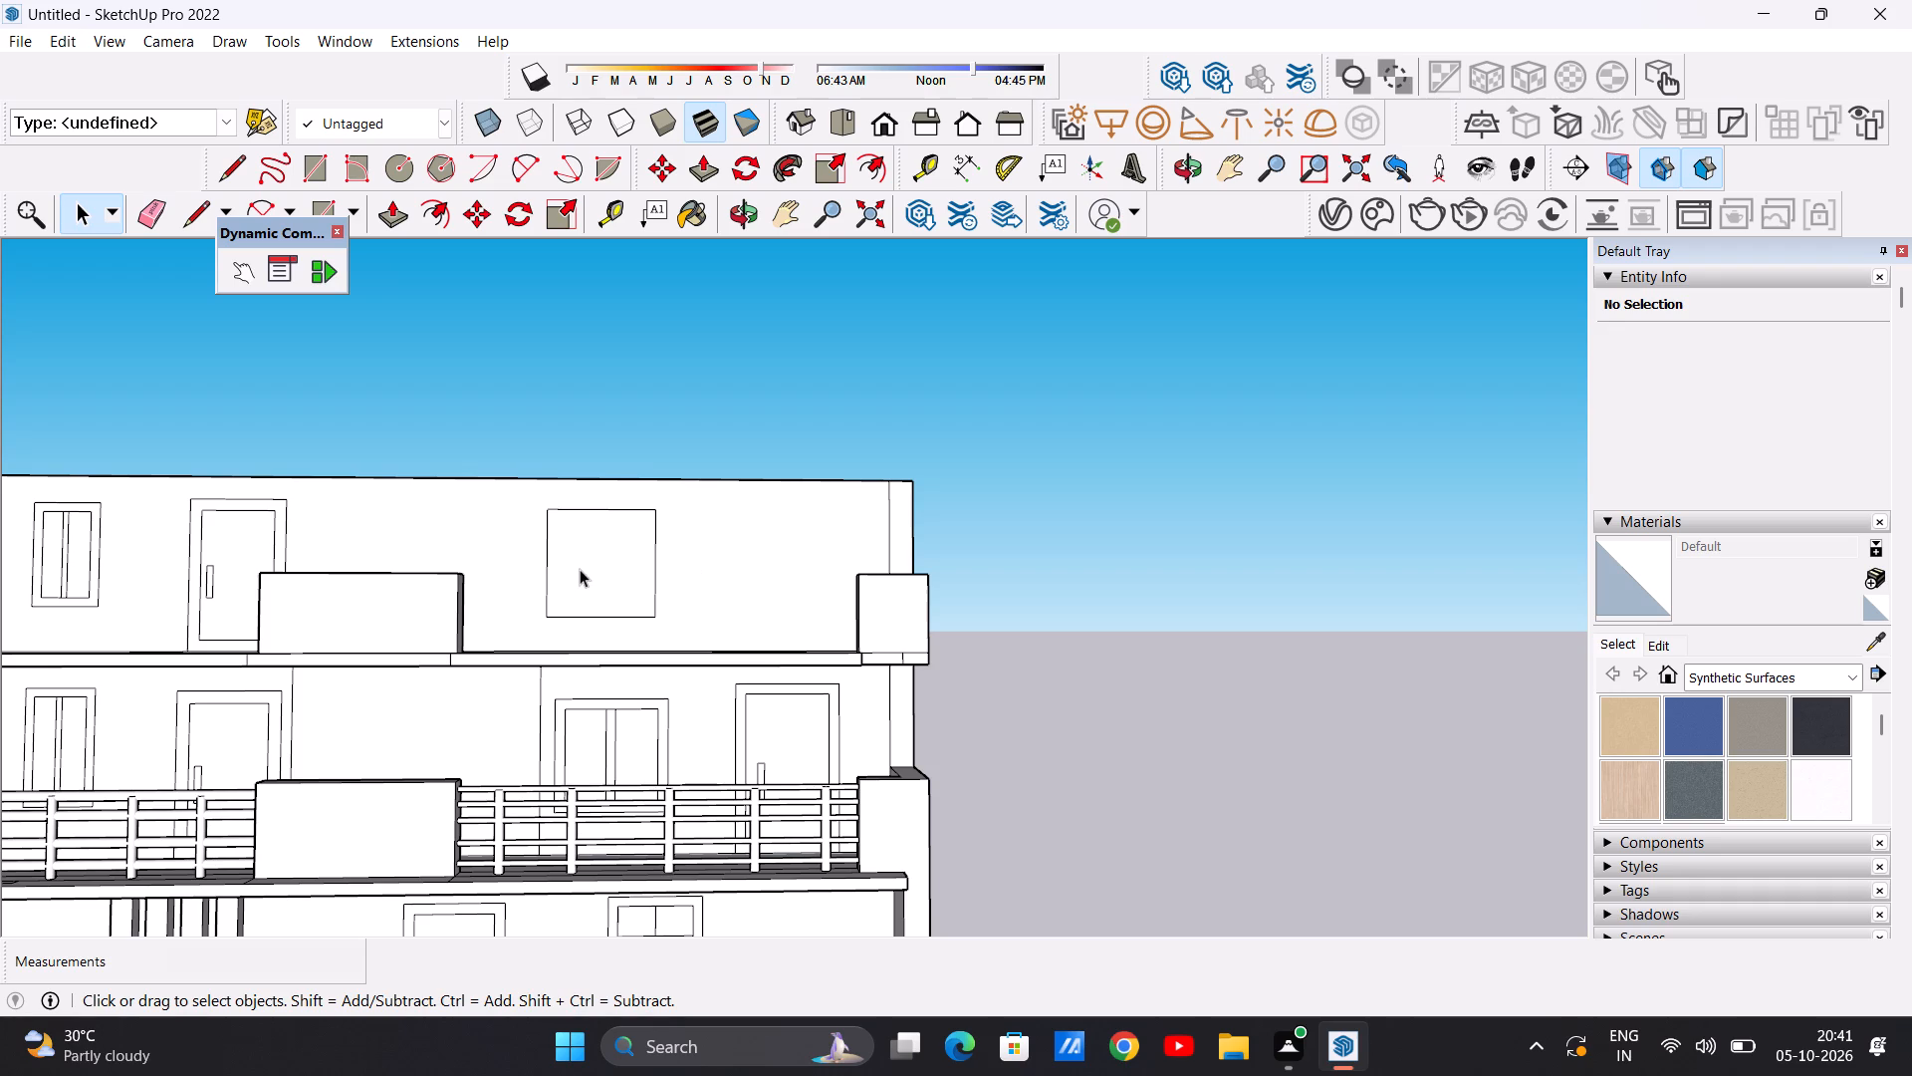
{"action": "scroll", "coordinate": [640, 541], "scroll_direction": "down", "scroll_amount": 2}
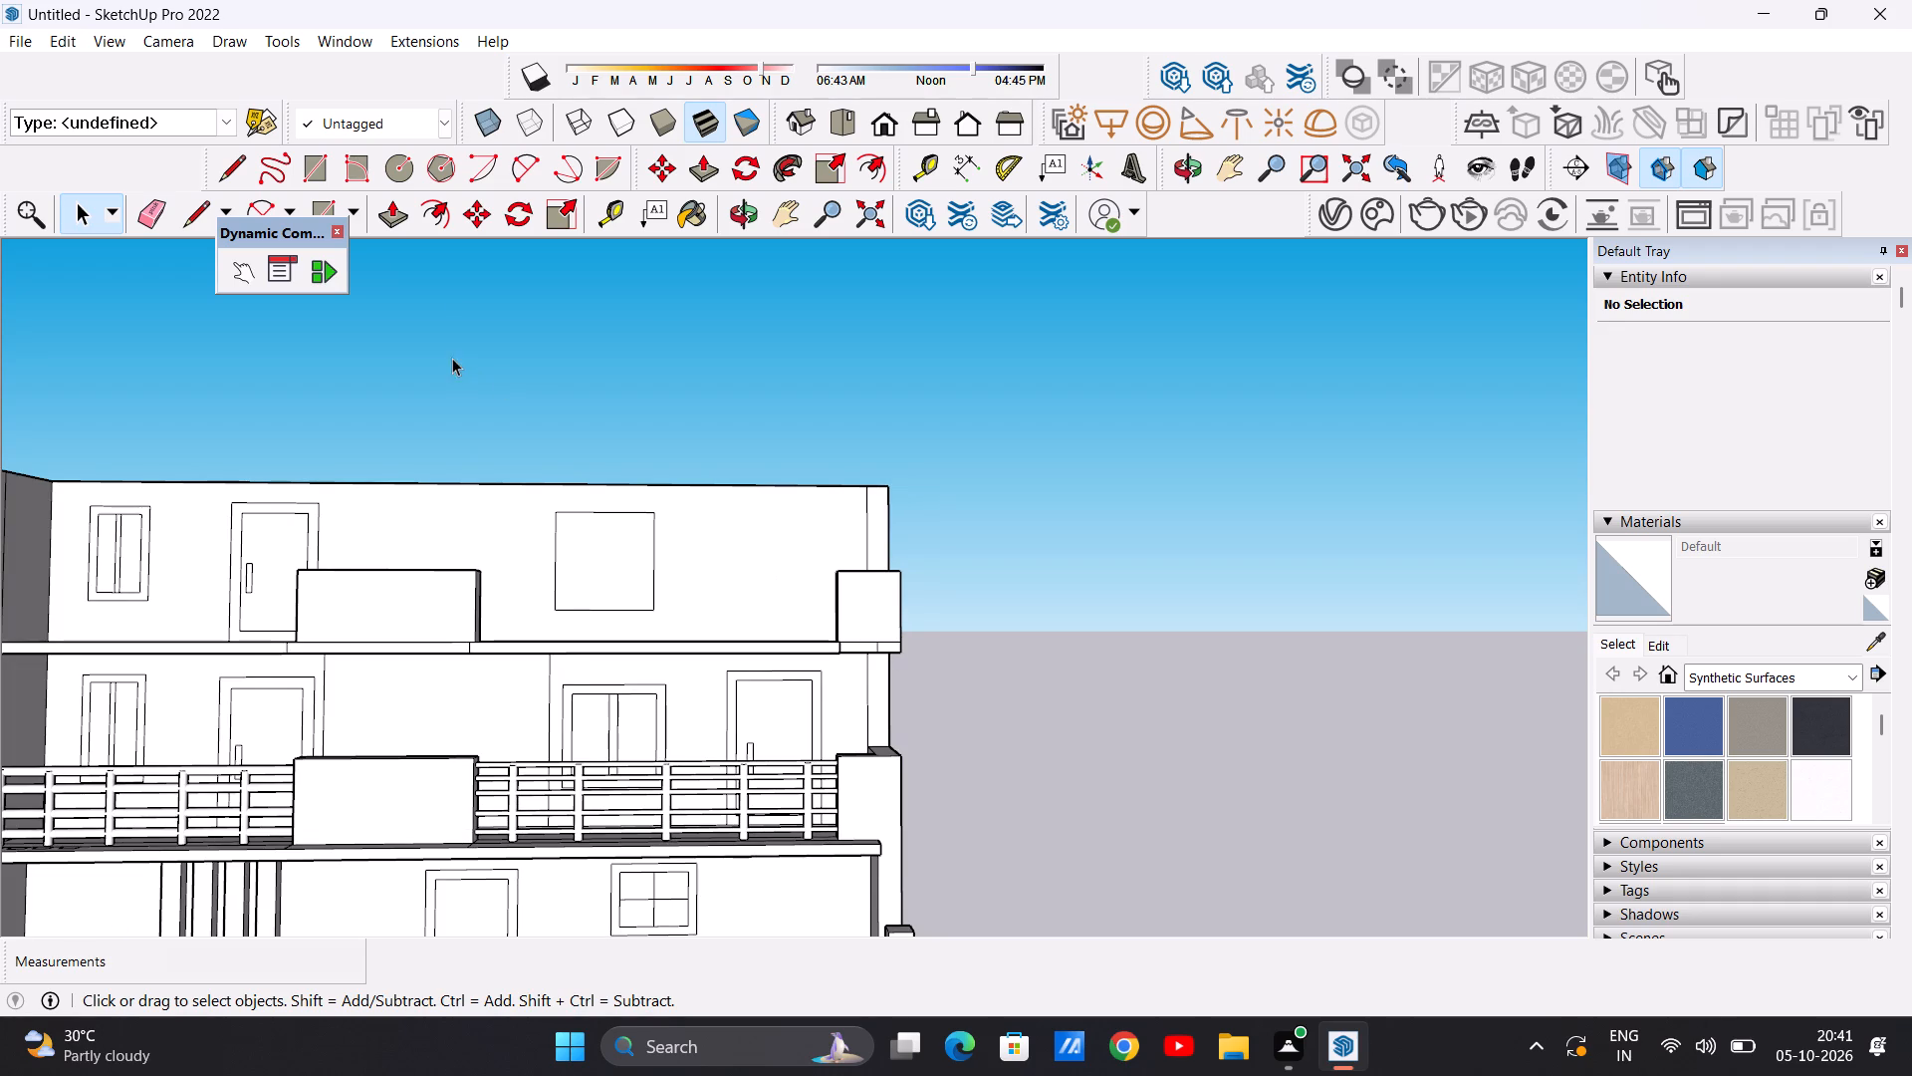
{"action": "left_click", "coordinate": [428, 214]}
{"action": "scroll", "coordinate": [614, 528], "scroll_direction": "up", "scroll_amount": 2}
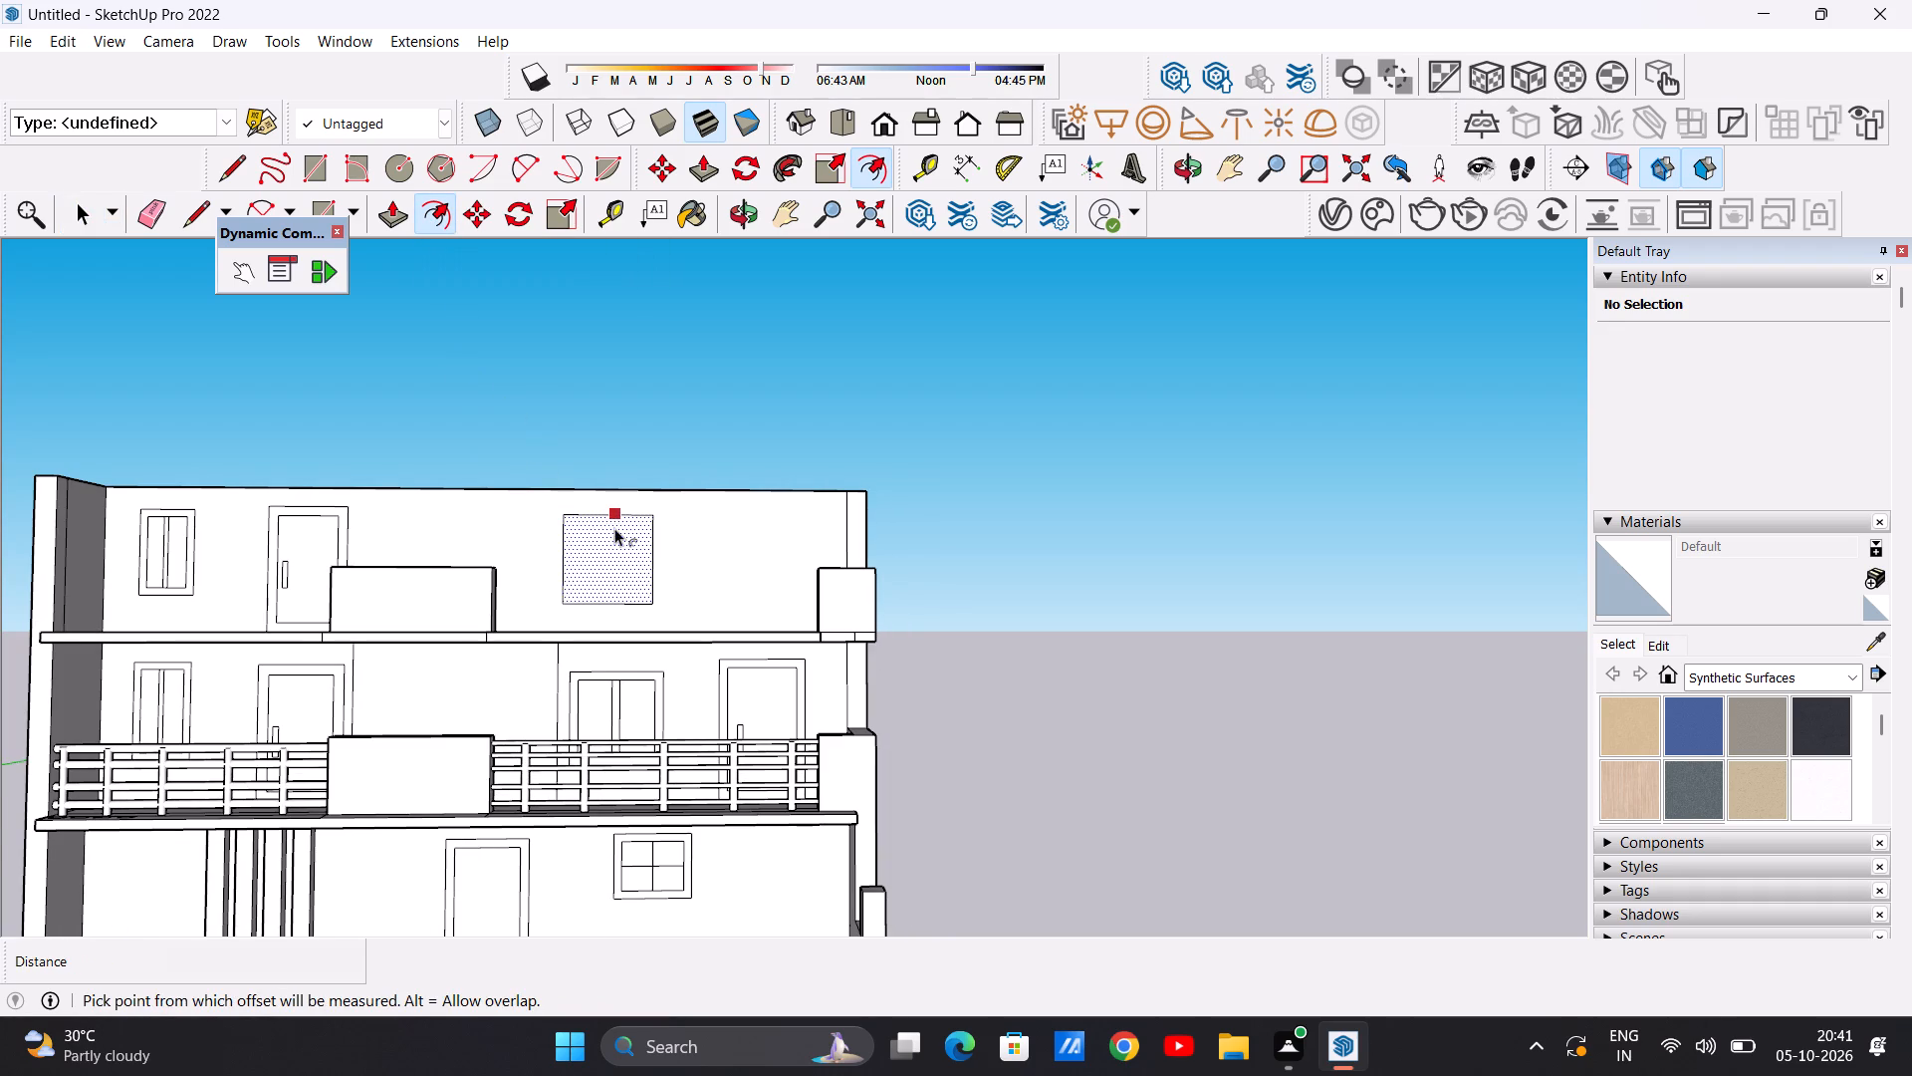
{"action": "scroll", "coordinate": [614, 528], "scroll_direction": "up", "scroll_amount": 7}
{"action": "left_click", "coordinate": [601, 517]}
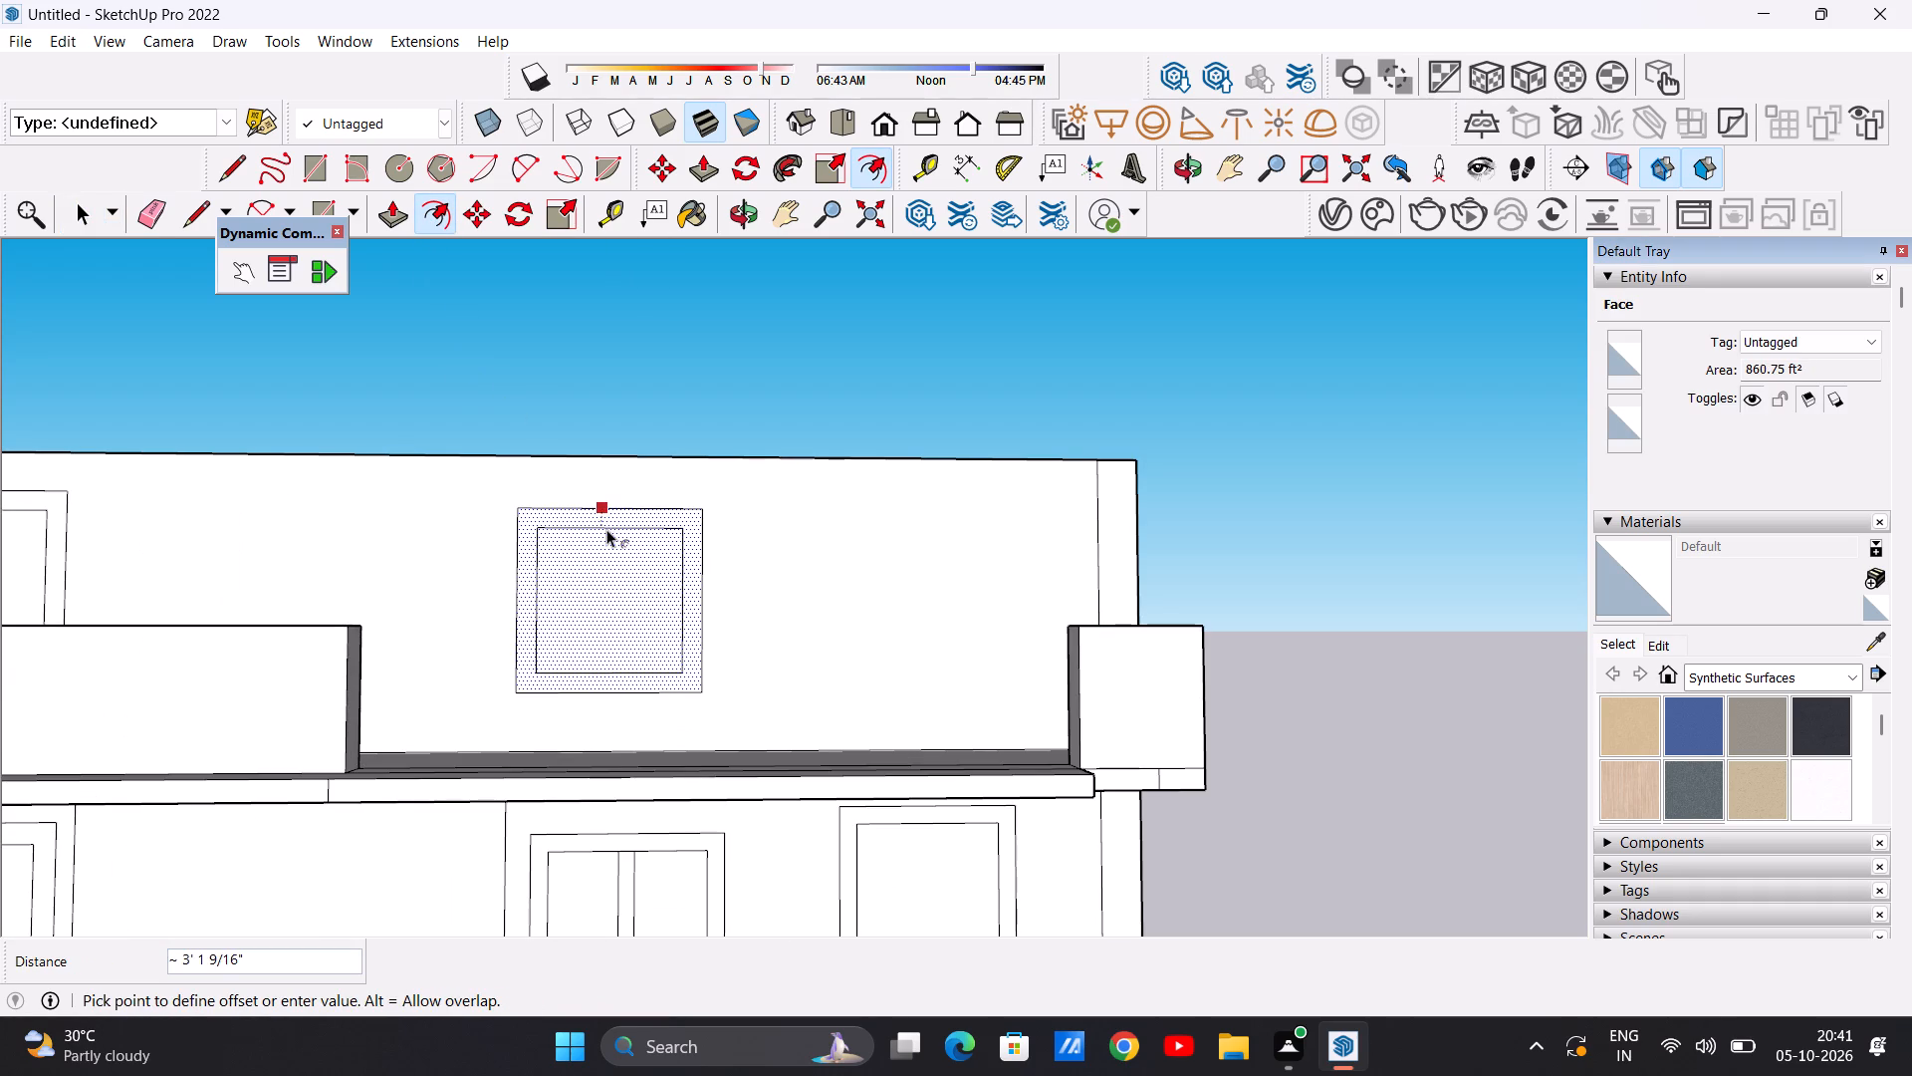
{"action": "left_click", "coordinate": [601, 525]}
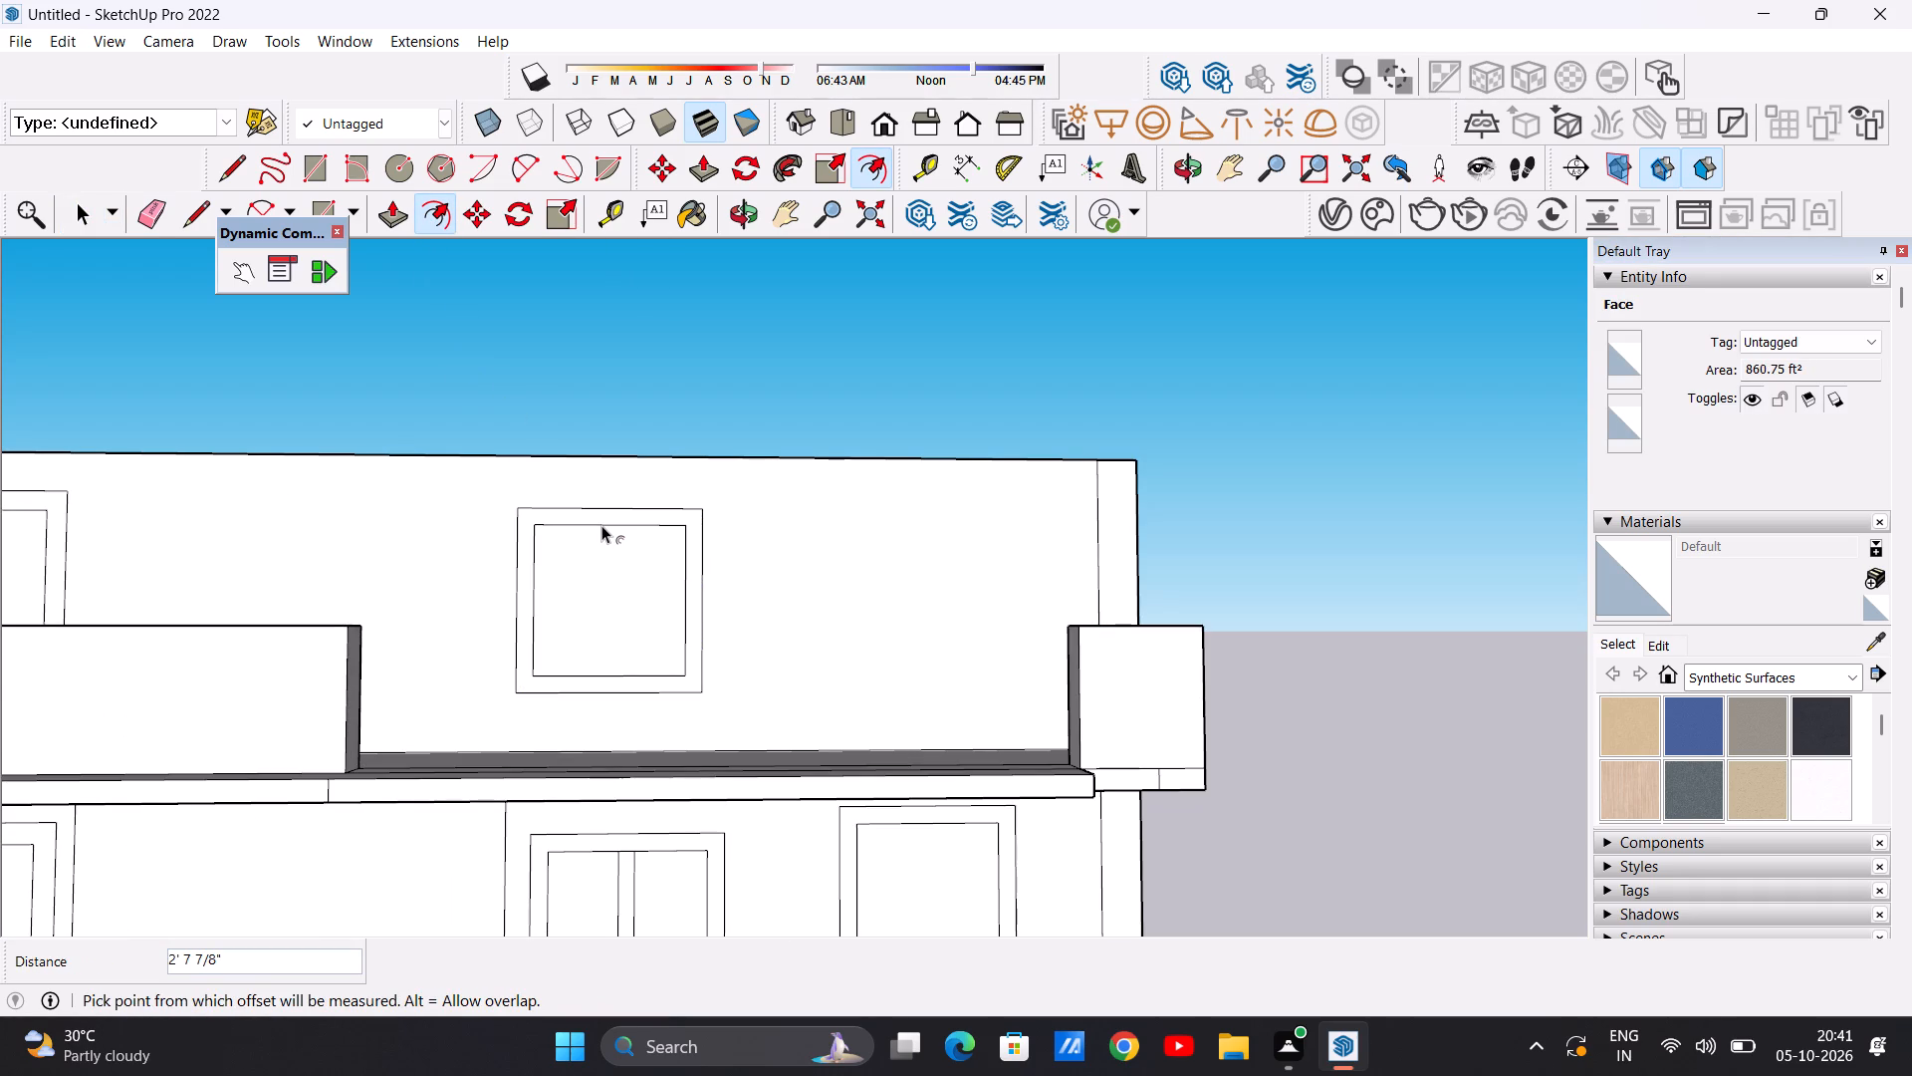
{"action": "key", "text": "space"}
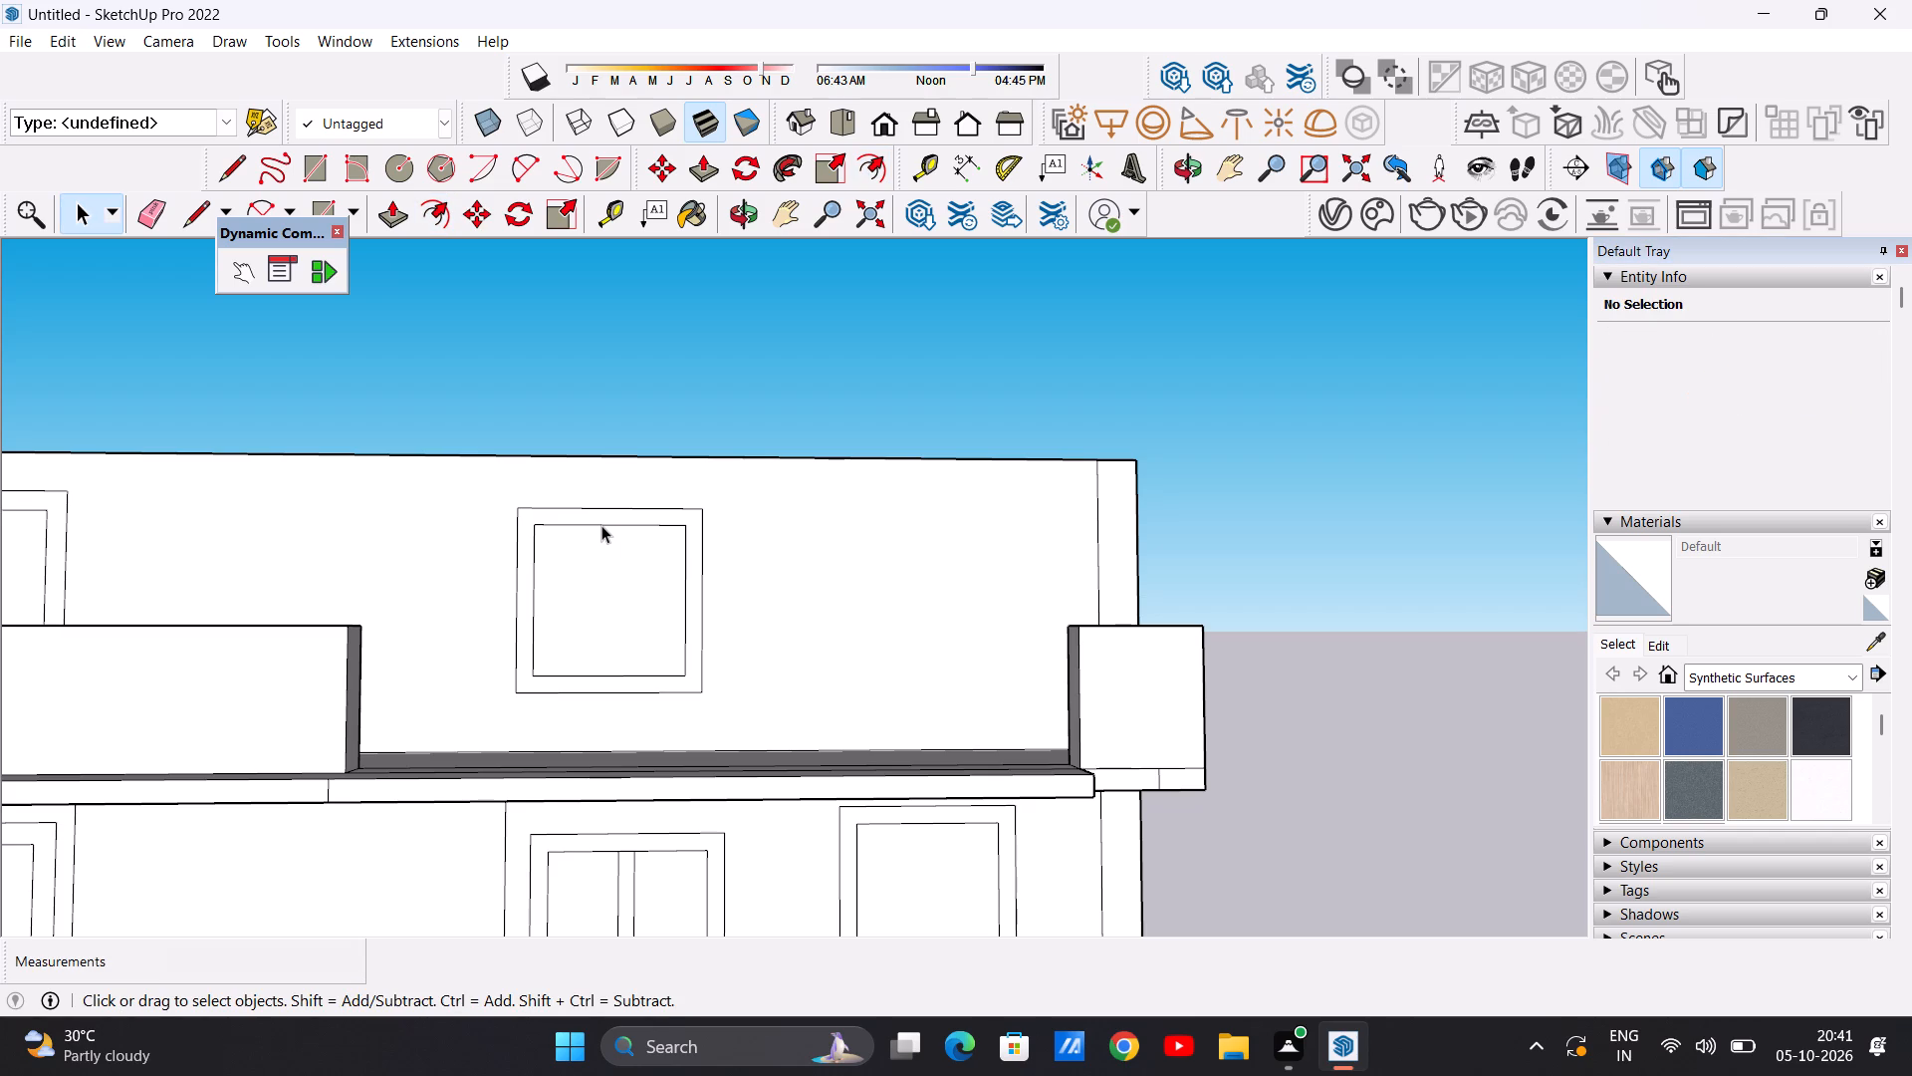
Draw two closely spaced vertical lines about 24' long inside the new window's inner rectangle, forming its central mullion.
{"action": "key", "text": "l"}
{"action": "scroll", "coordinate": [599, 618], "scroll_direction": "up", "scroll_amount": 6}
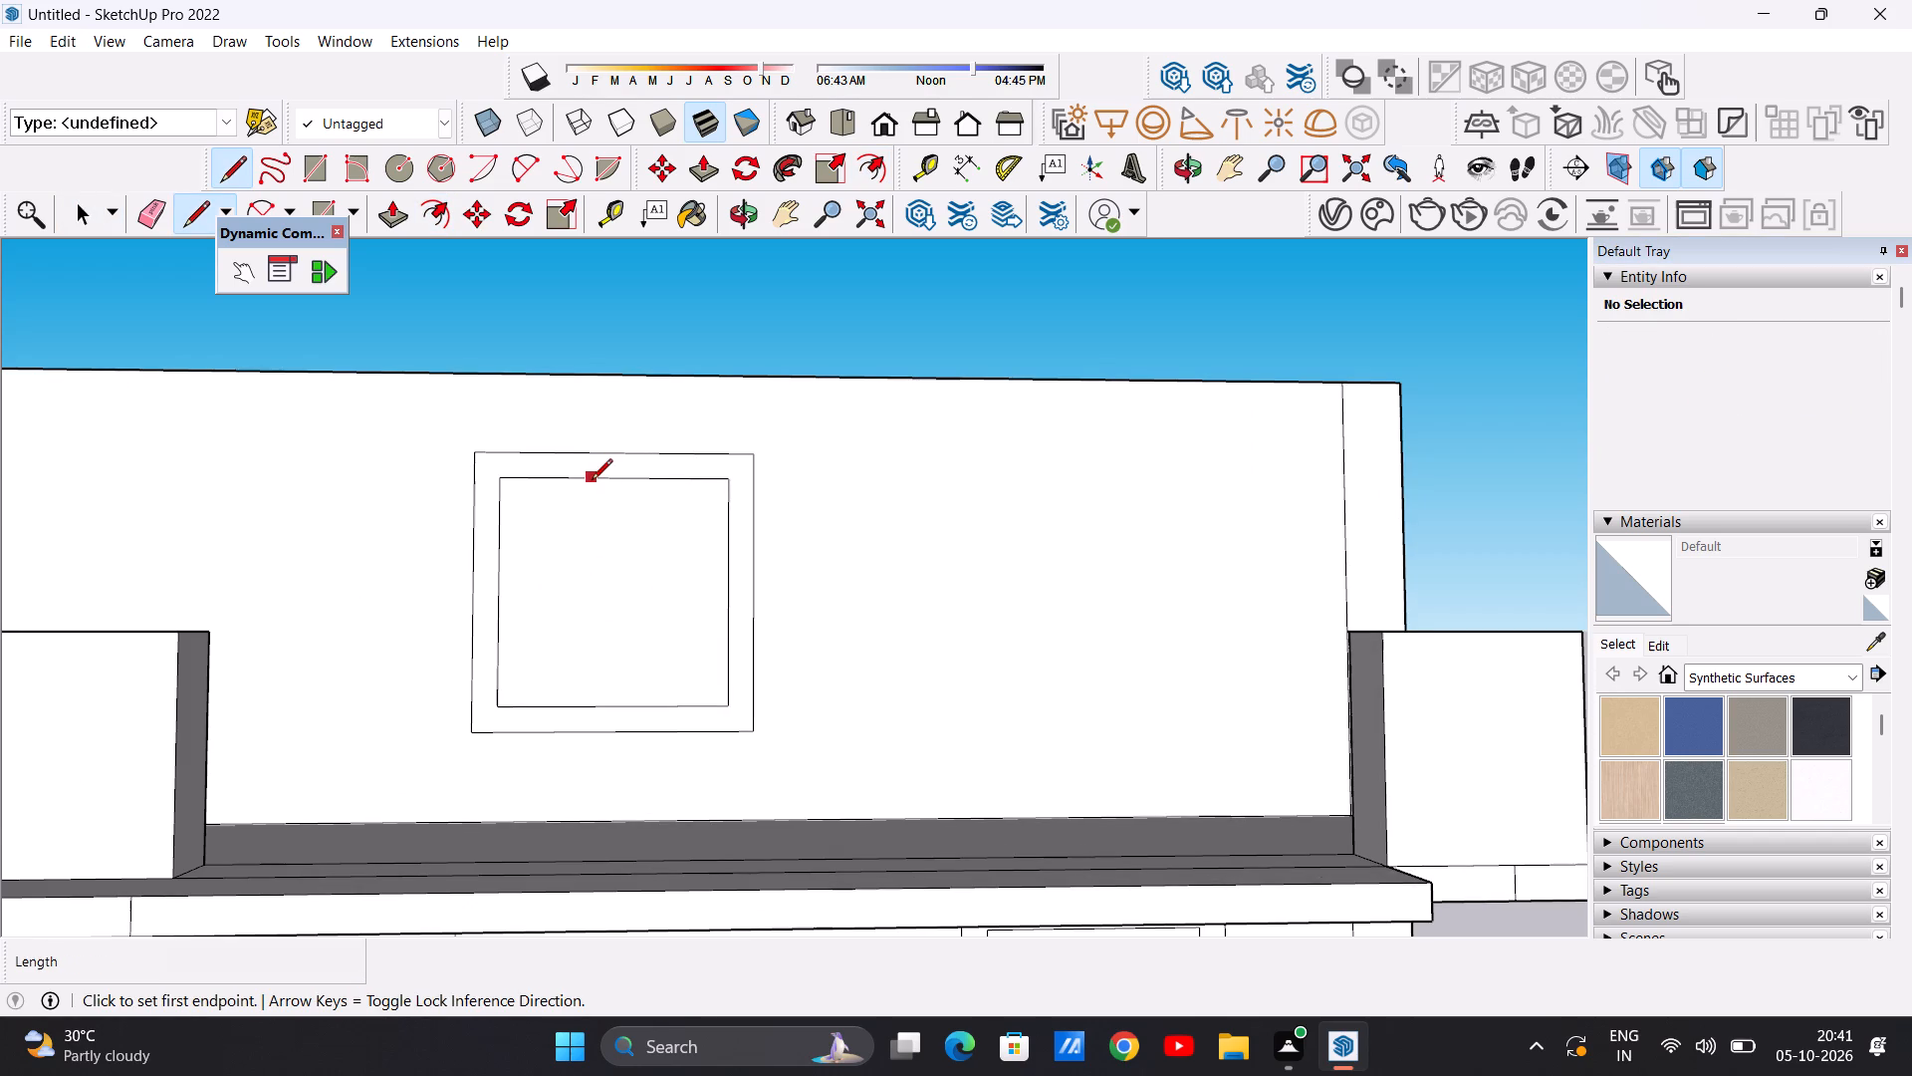
{"action": "left_click", "coordinate": [595, 481]}
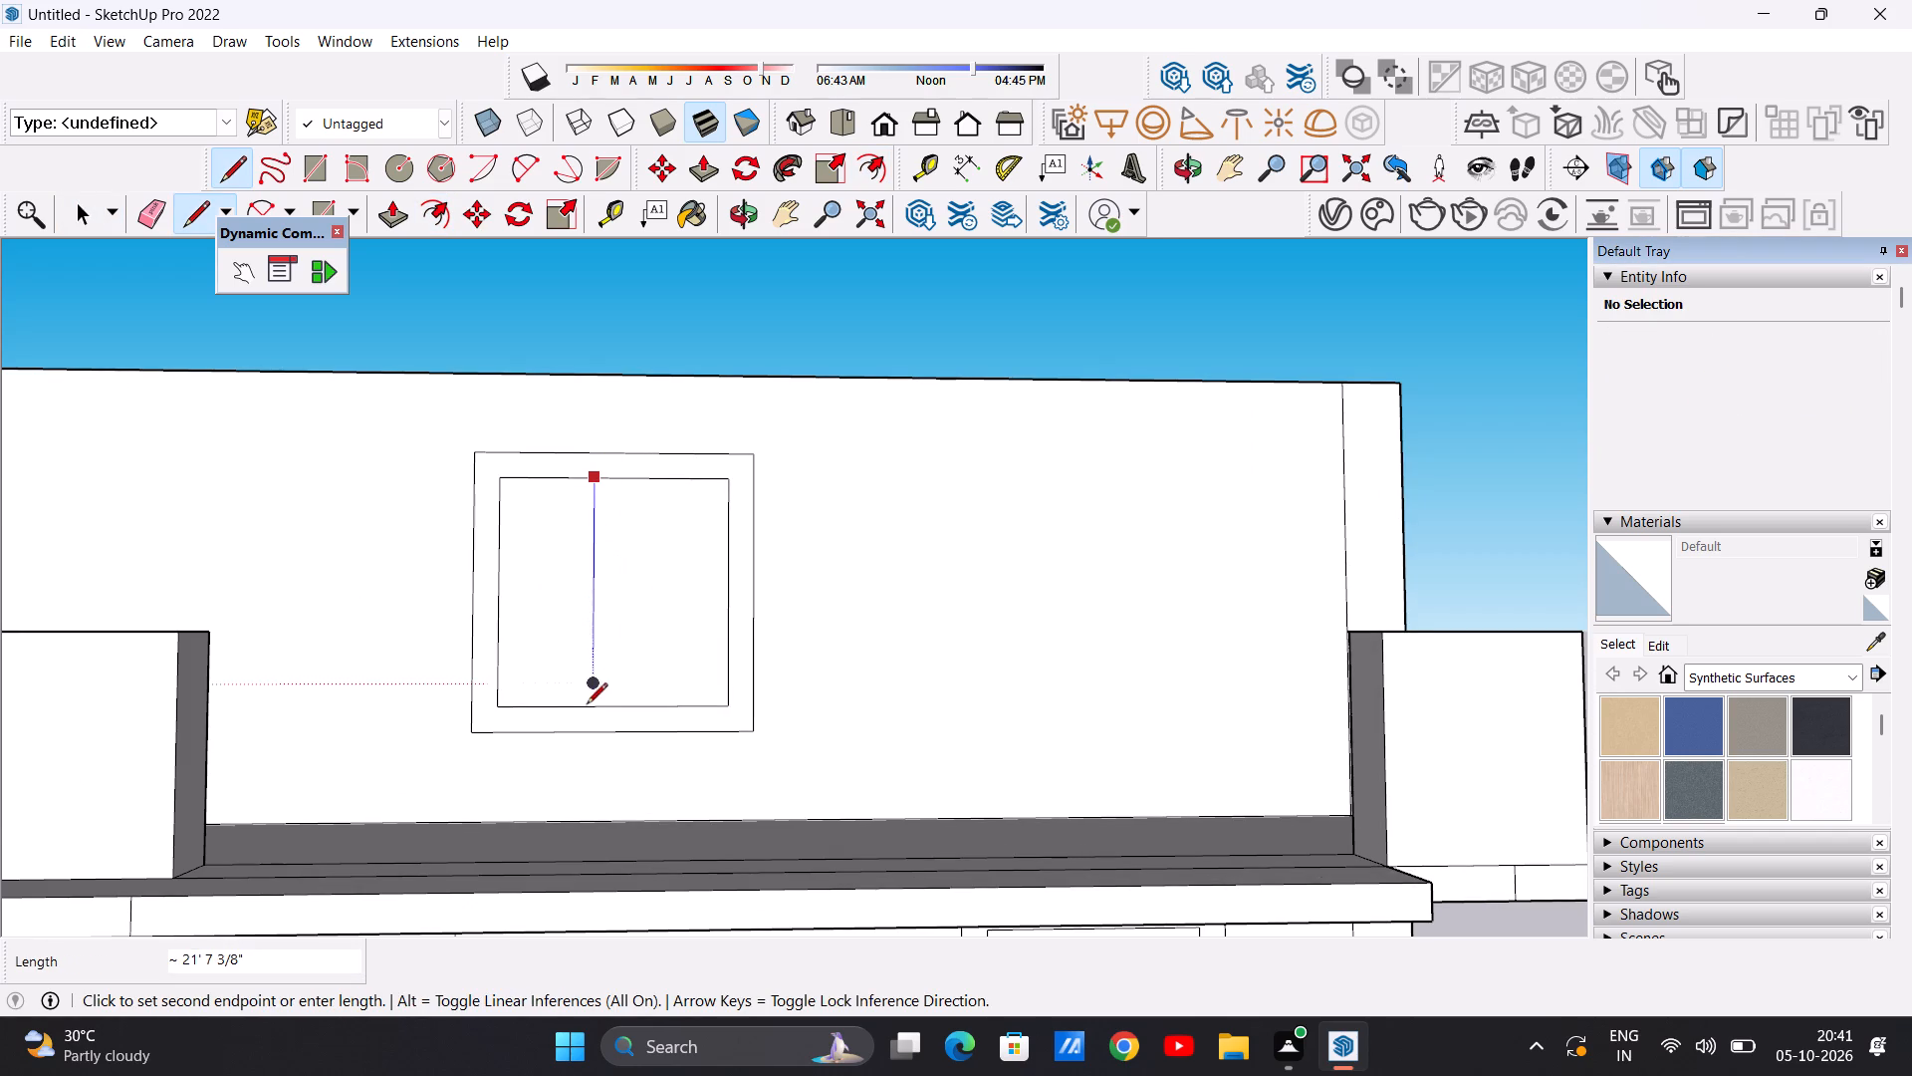
{"action": "left_click", "coordinate": [587, 709]}
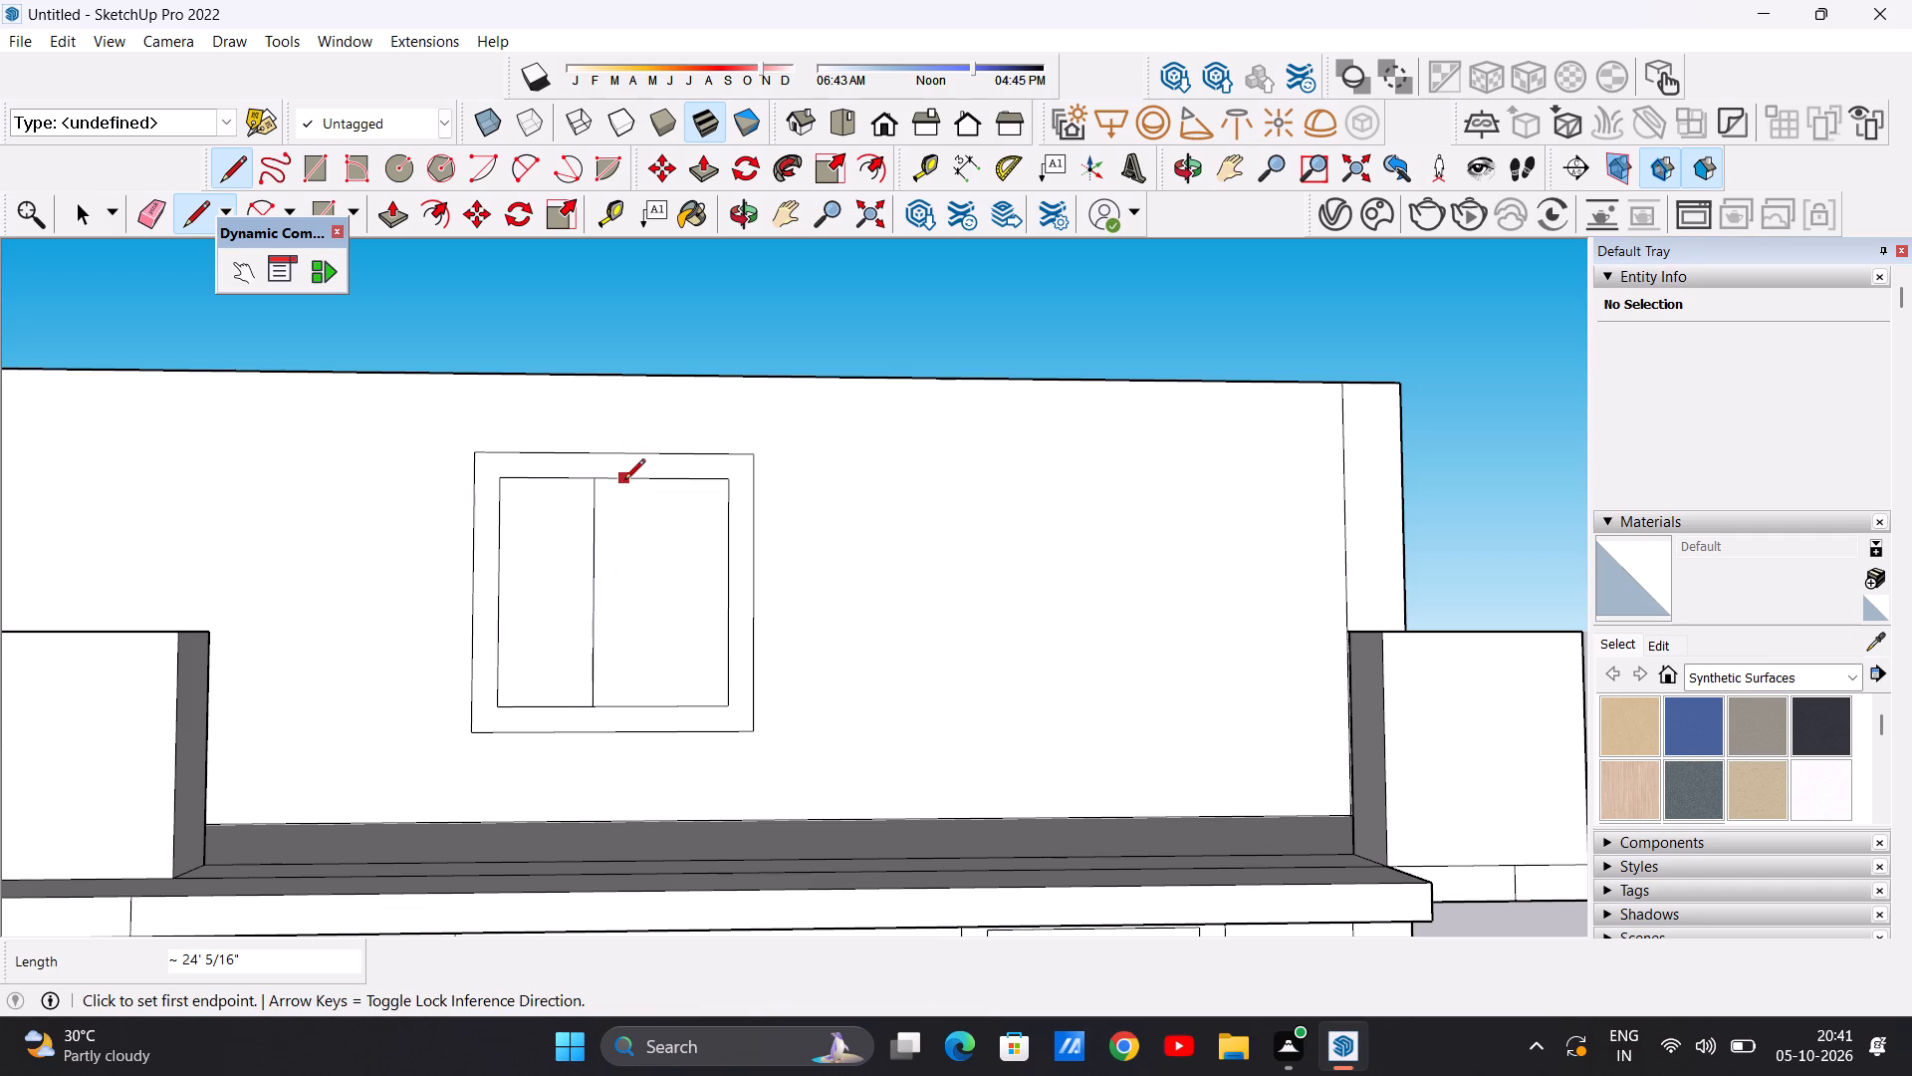
{"action": "left_click", "coordinate": [624, 481]}
{"action": "left_click", "coordinate": [622, 707]}
{"action": "key", "text": "space"}
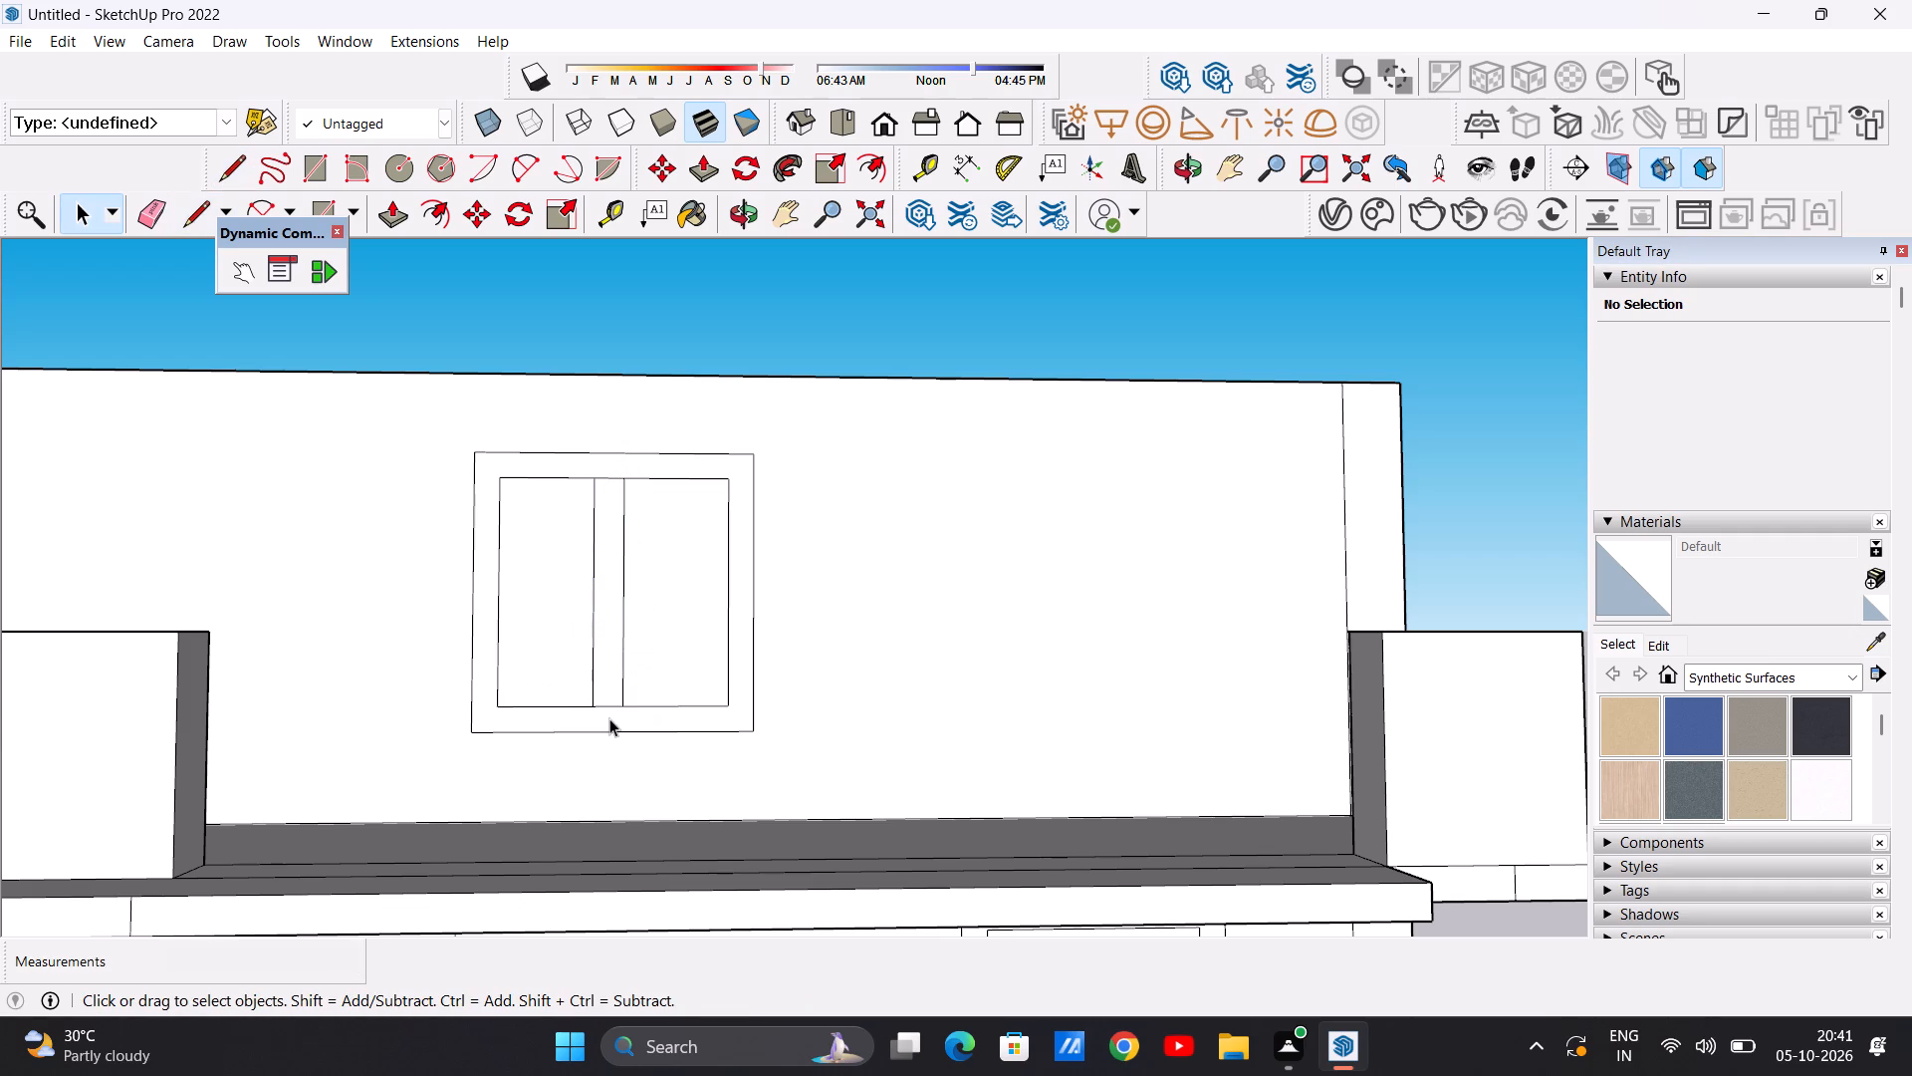
Draw a door rectangle about 25' wide and 40' 5" high from the top floor's base, between the new window and the side wall.
{"action": "scroll", "coordinate": [609, 718], "scroll_direction": "up", "scroll_amount": 1}
{"action": "scroll", "coordinate": [625, 701], "scroll_direction": "down", "scroll_amount": 18}
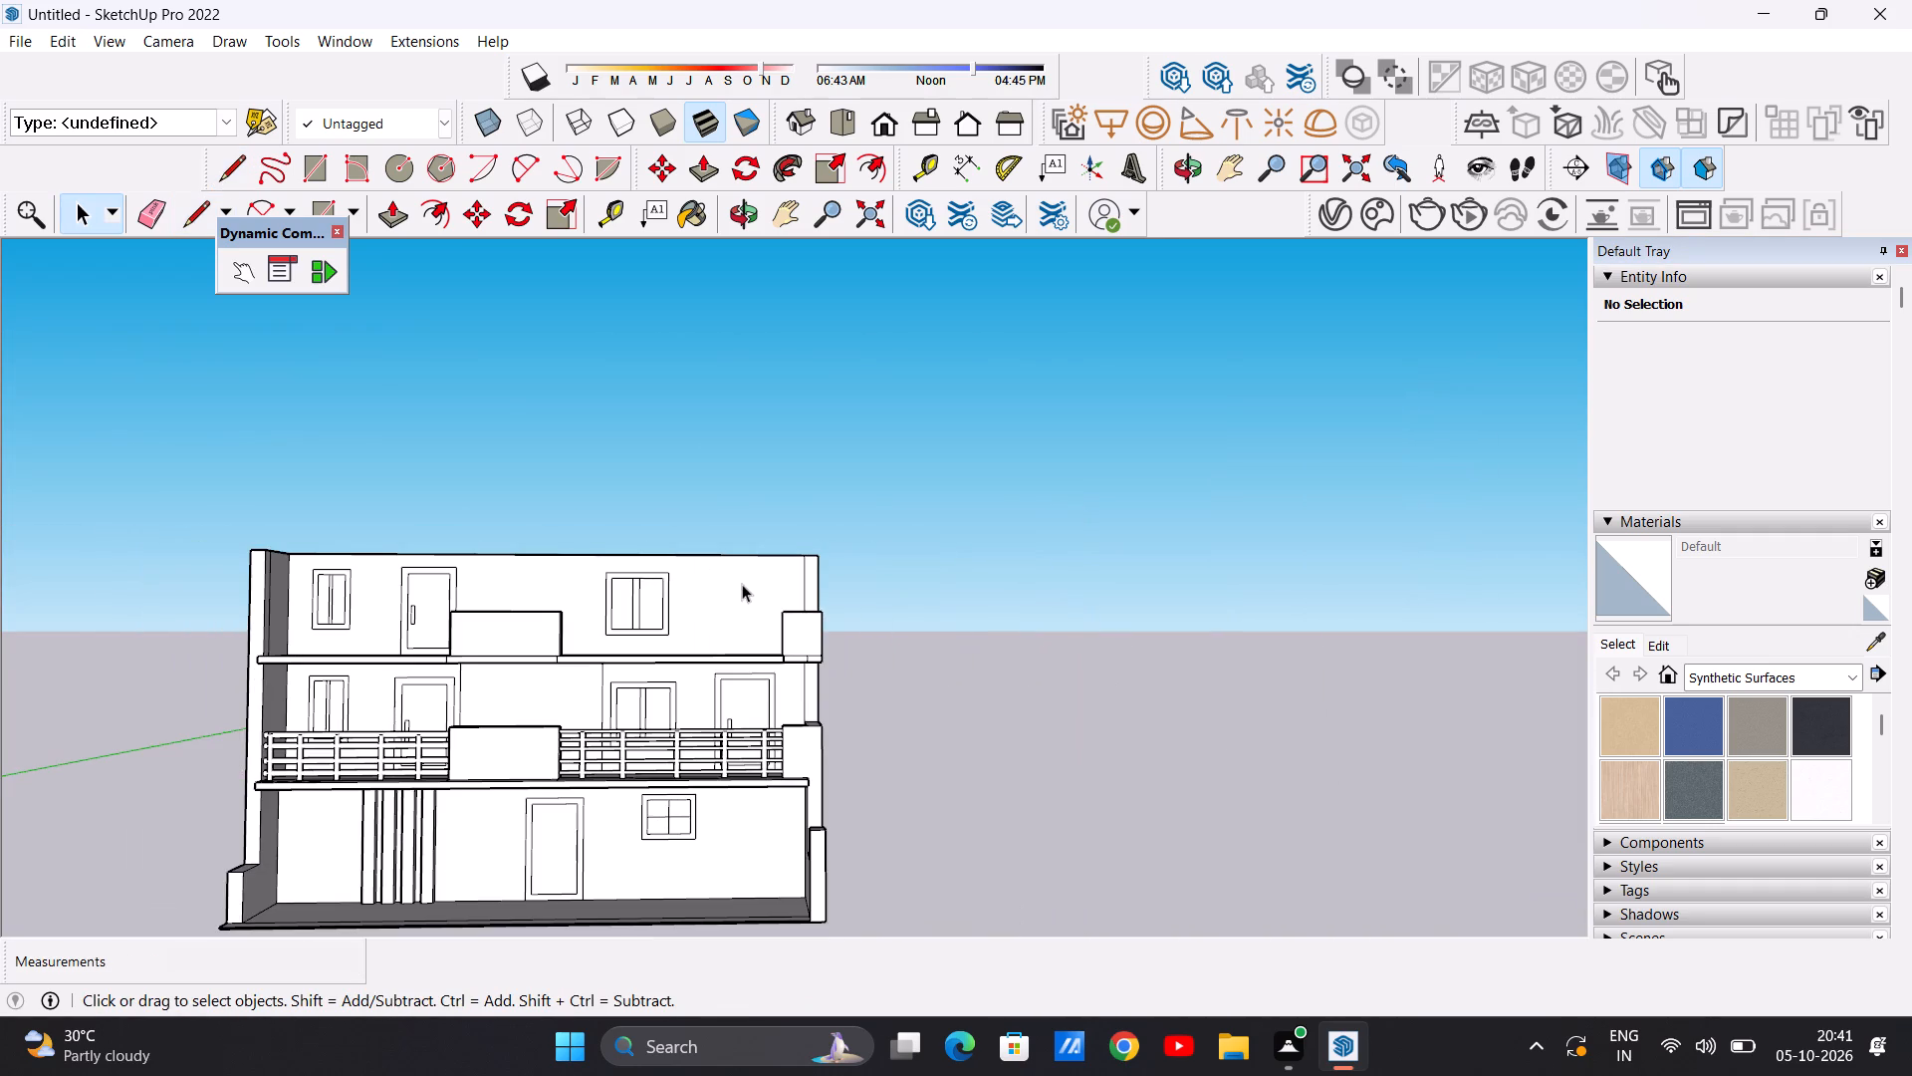
{"action": "scroll", "coordinate": [713, 597], "scroll_direction": "up", "scroll_amount": 10}
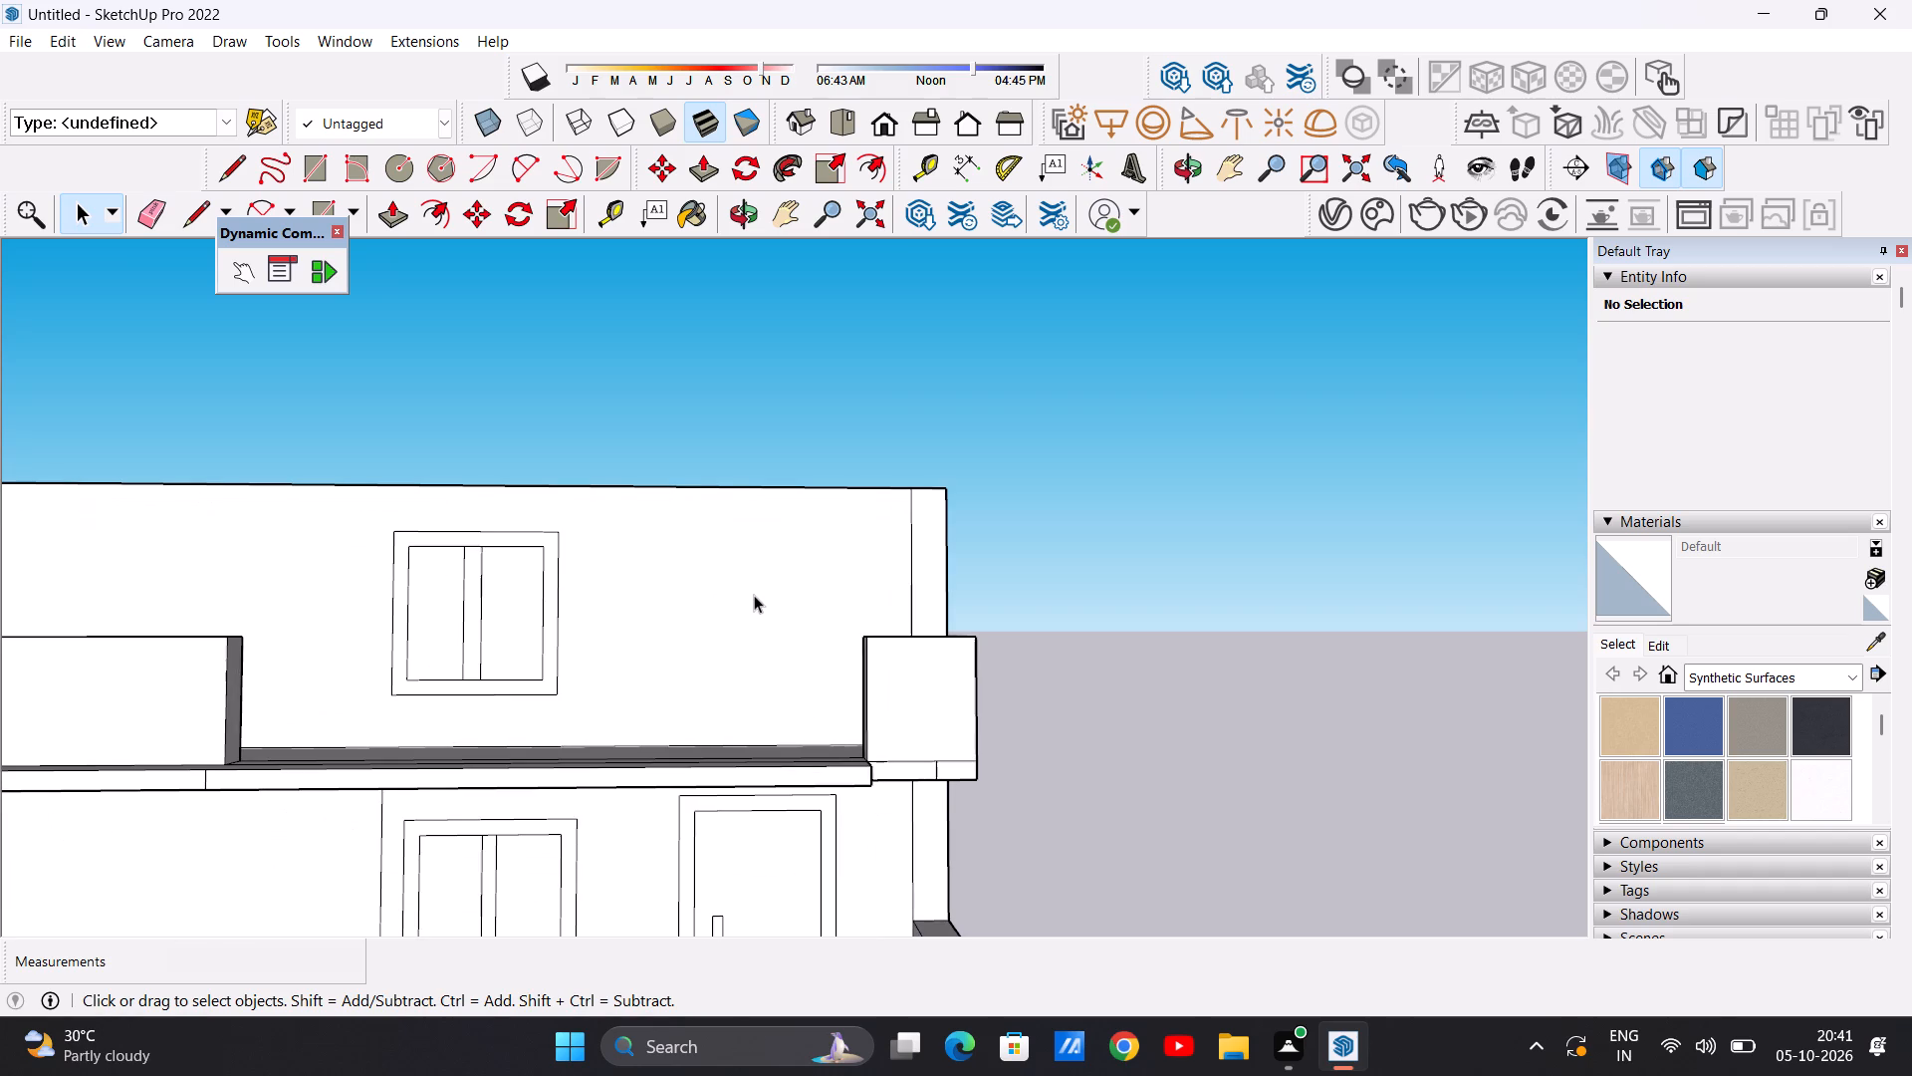
{"action": "key", "text": "r"}
{"action": "middle_click_drag", "start_coordinate": [694, 736], "coordinate": [698, 755]}
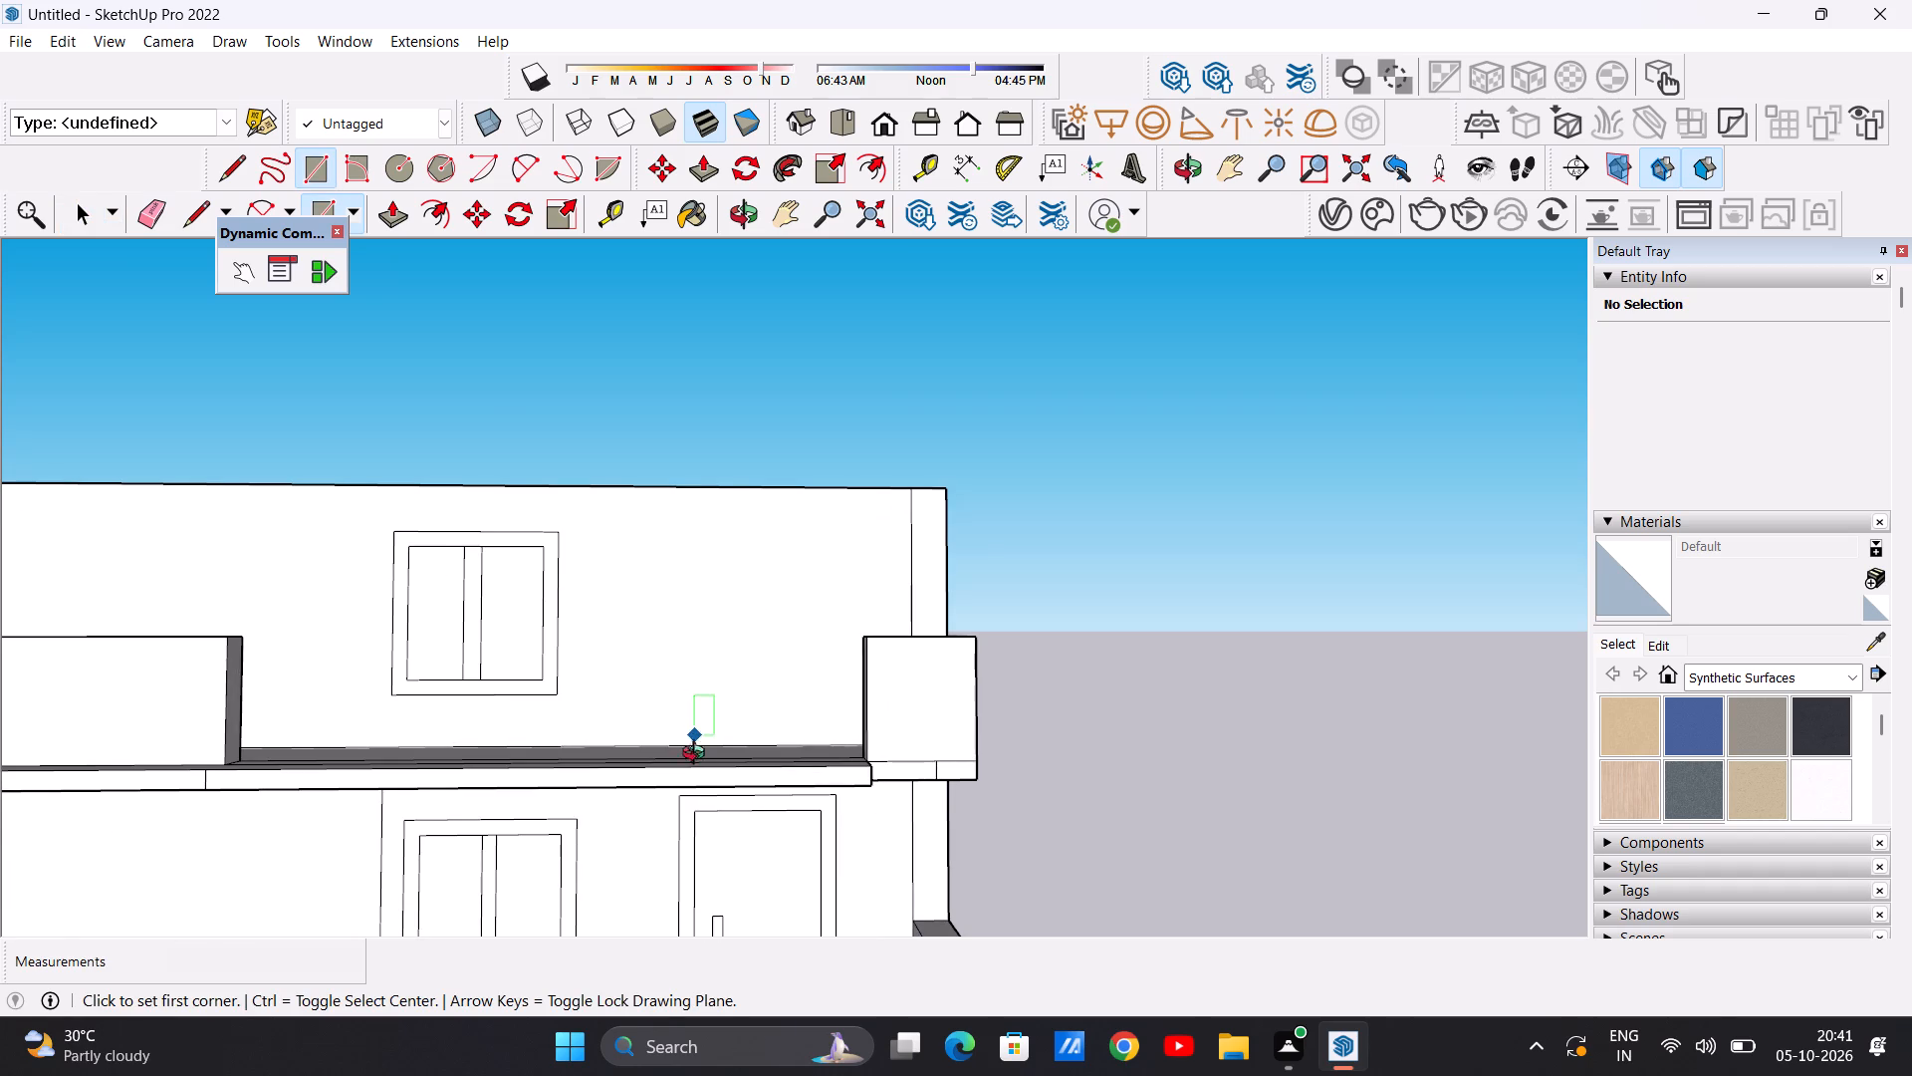
{"action": "middle_click_drag", "start_coordinate": [698, 755], "coordinate": [697, 859]}
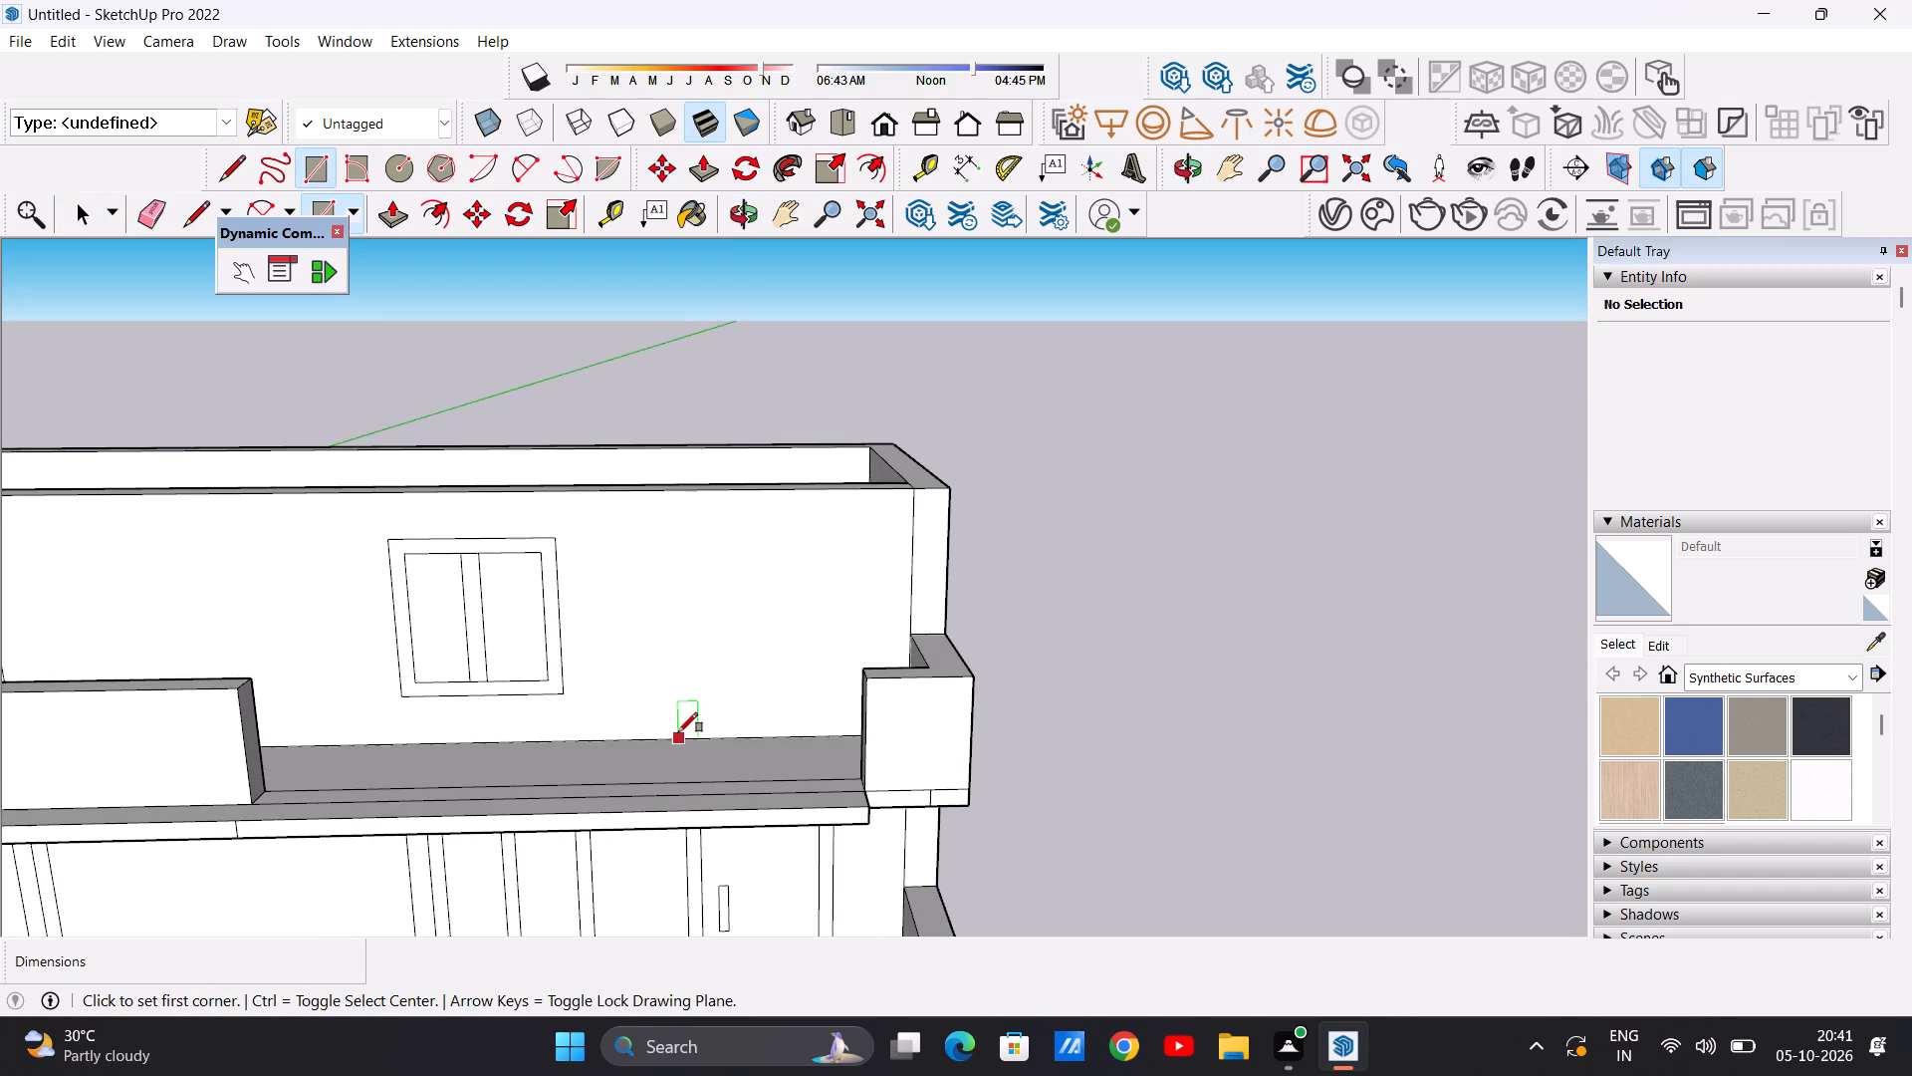
{"action": "left_click", "coordinate": [671, 735]}
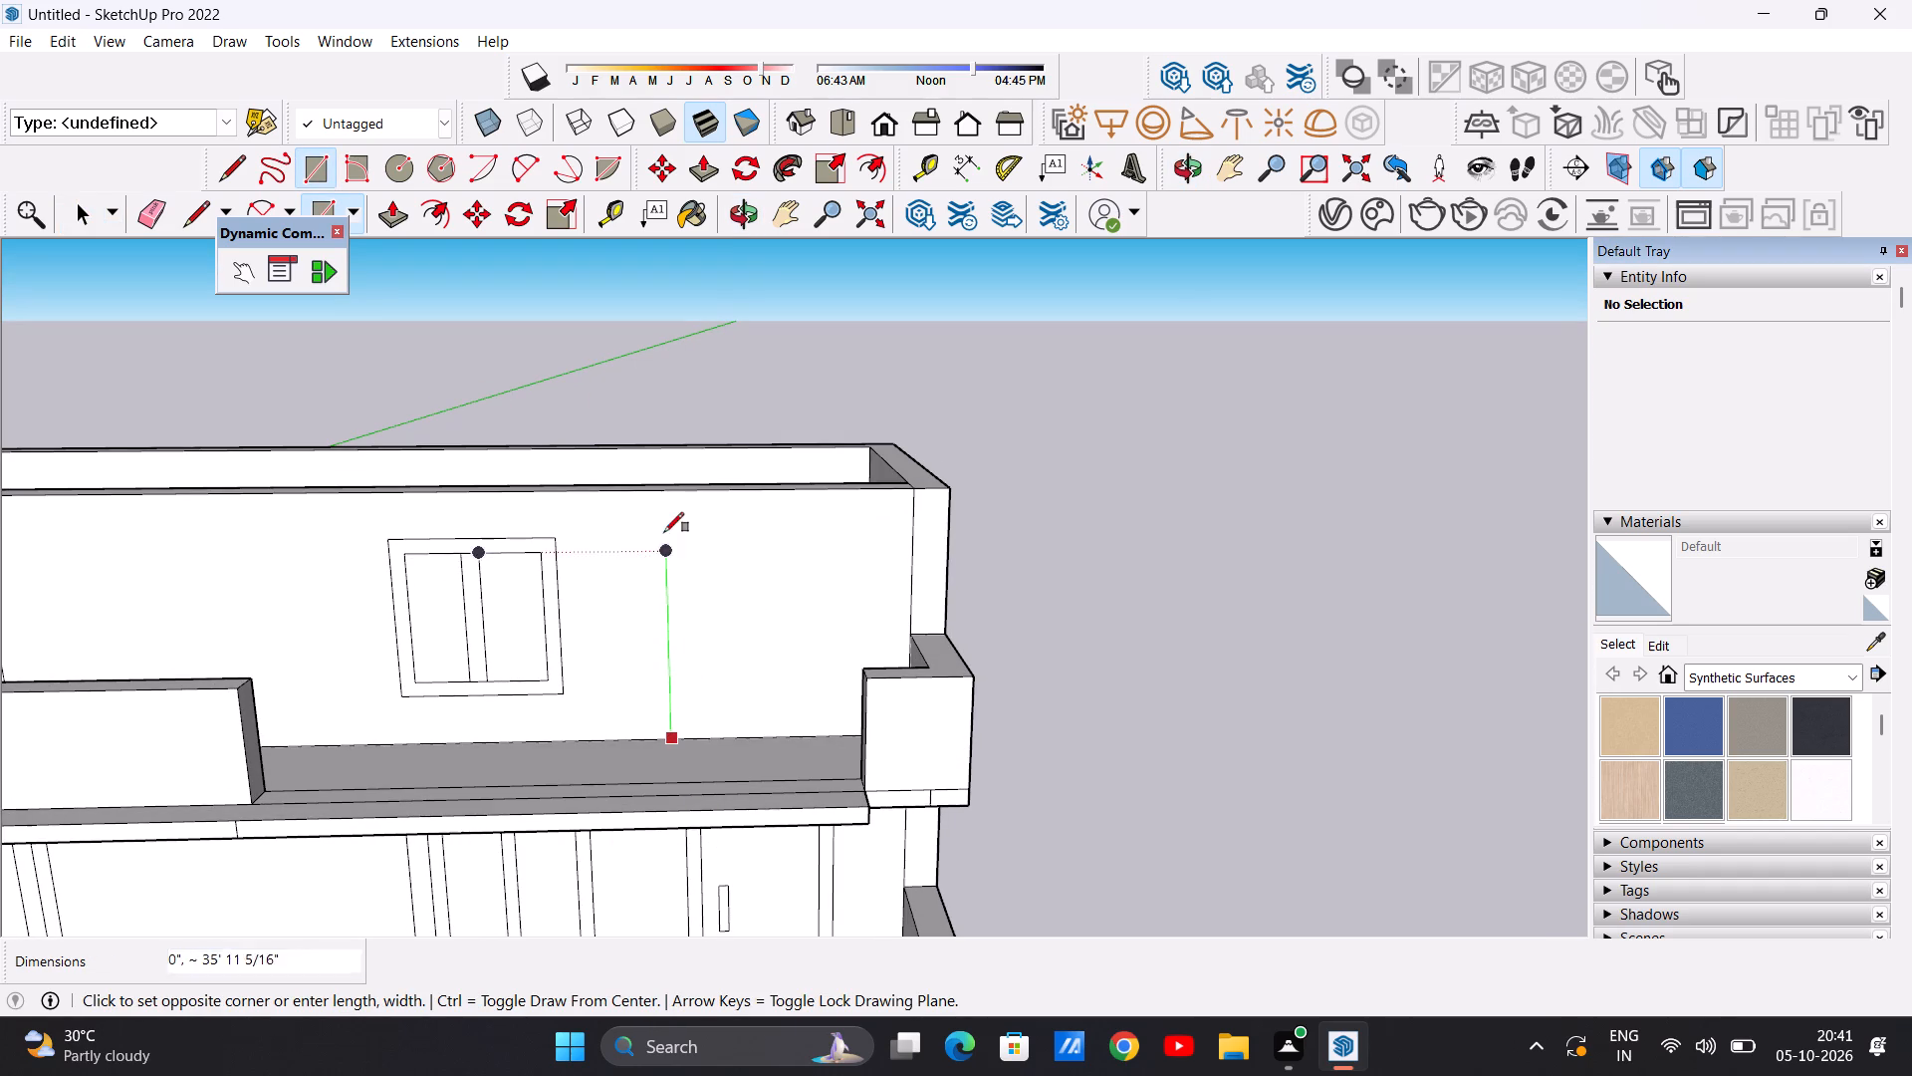
{"action": "left_click", "coordinate": [805, 523]}
{"action": "key", "text": "space"}
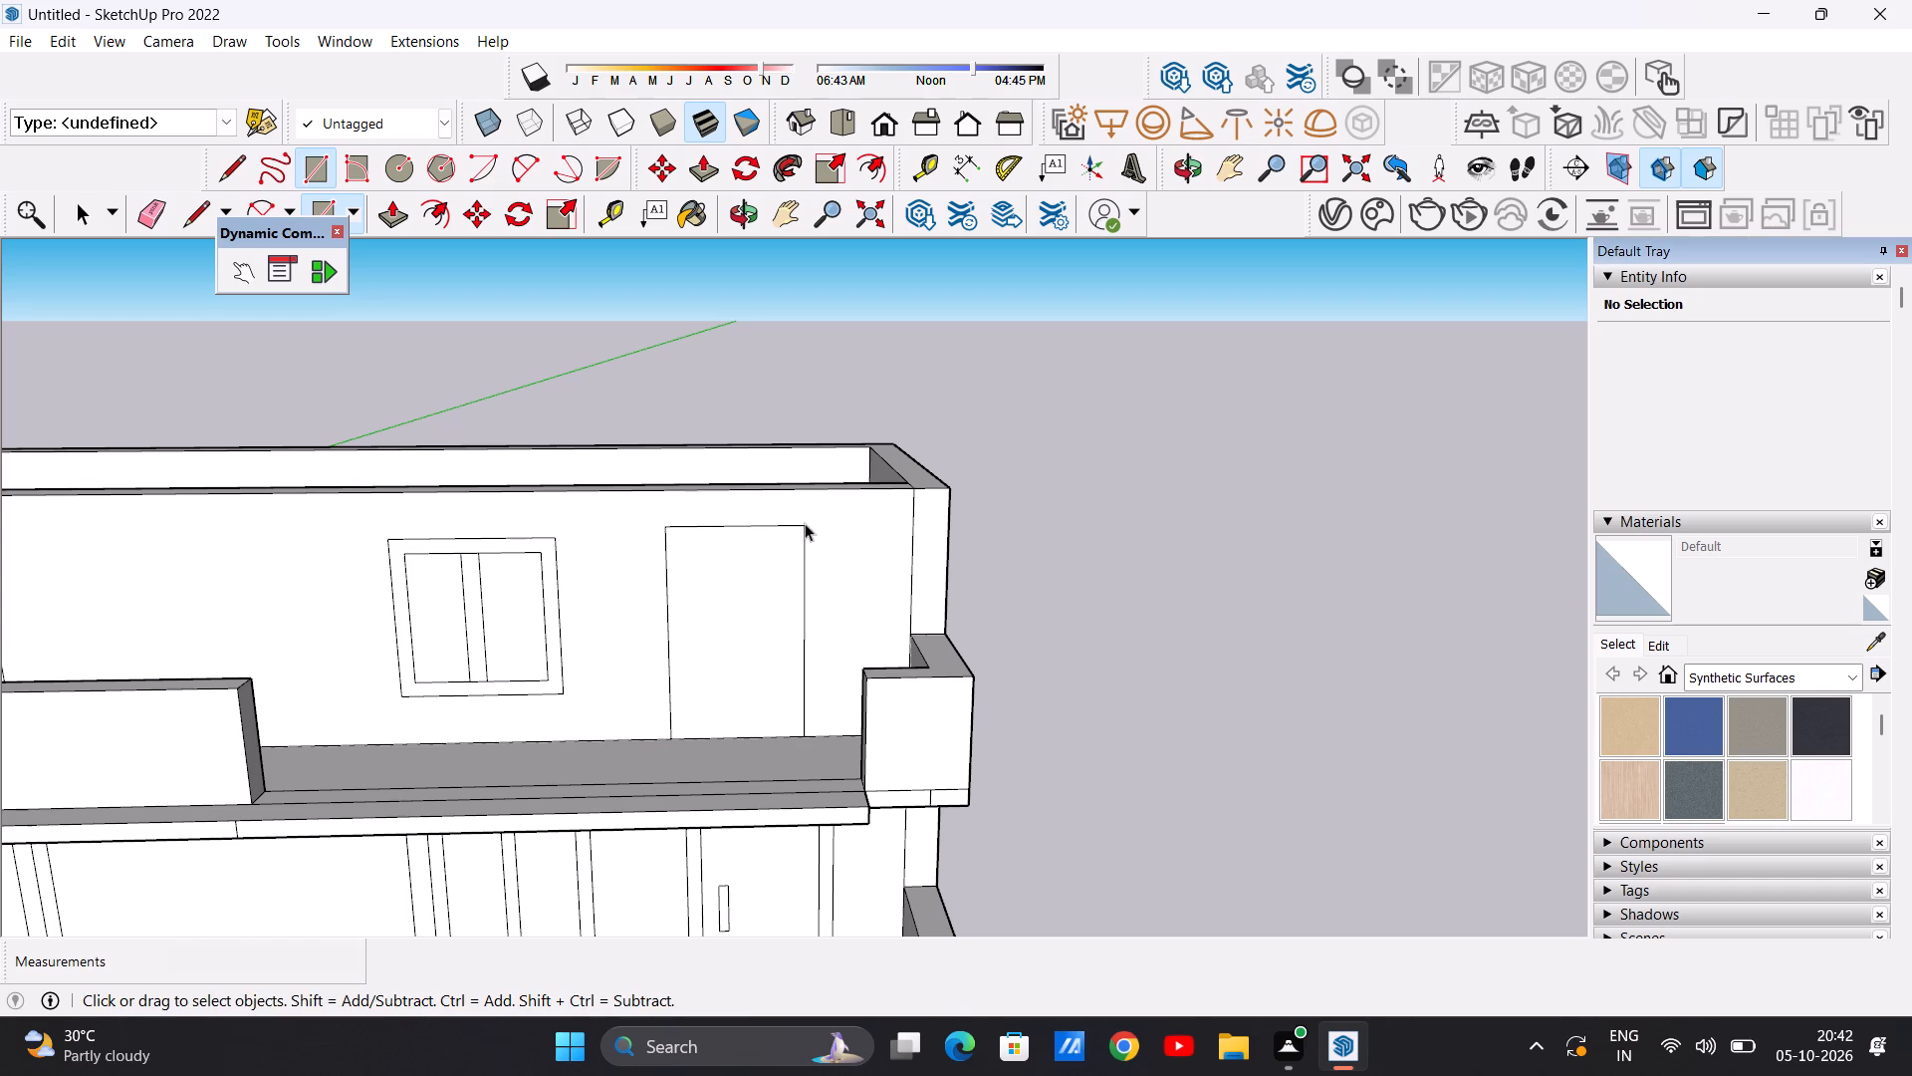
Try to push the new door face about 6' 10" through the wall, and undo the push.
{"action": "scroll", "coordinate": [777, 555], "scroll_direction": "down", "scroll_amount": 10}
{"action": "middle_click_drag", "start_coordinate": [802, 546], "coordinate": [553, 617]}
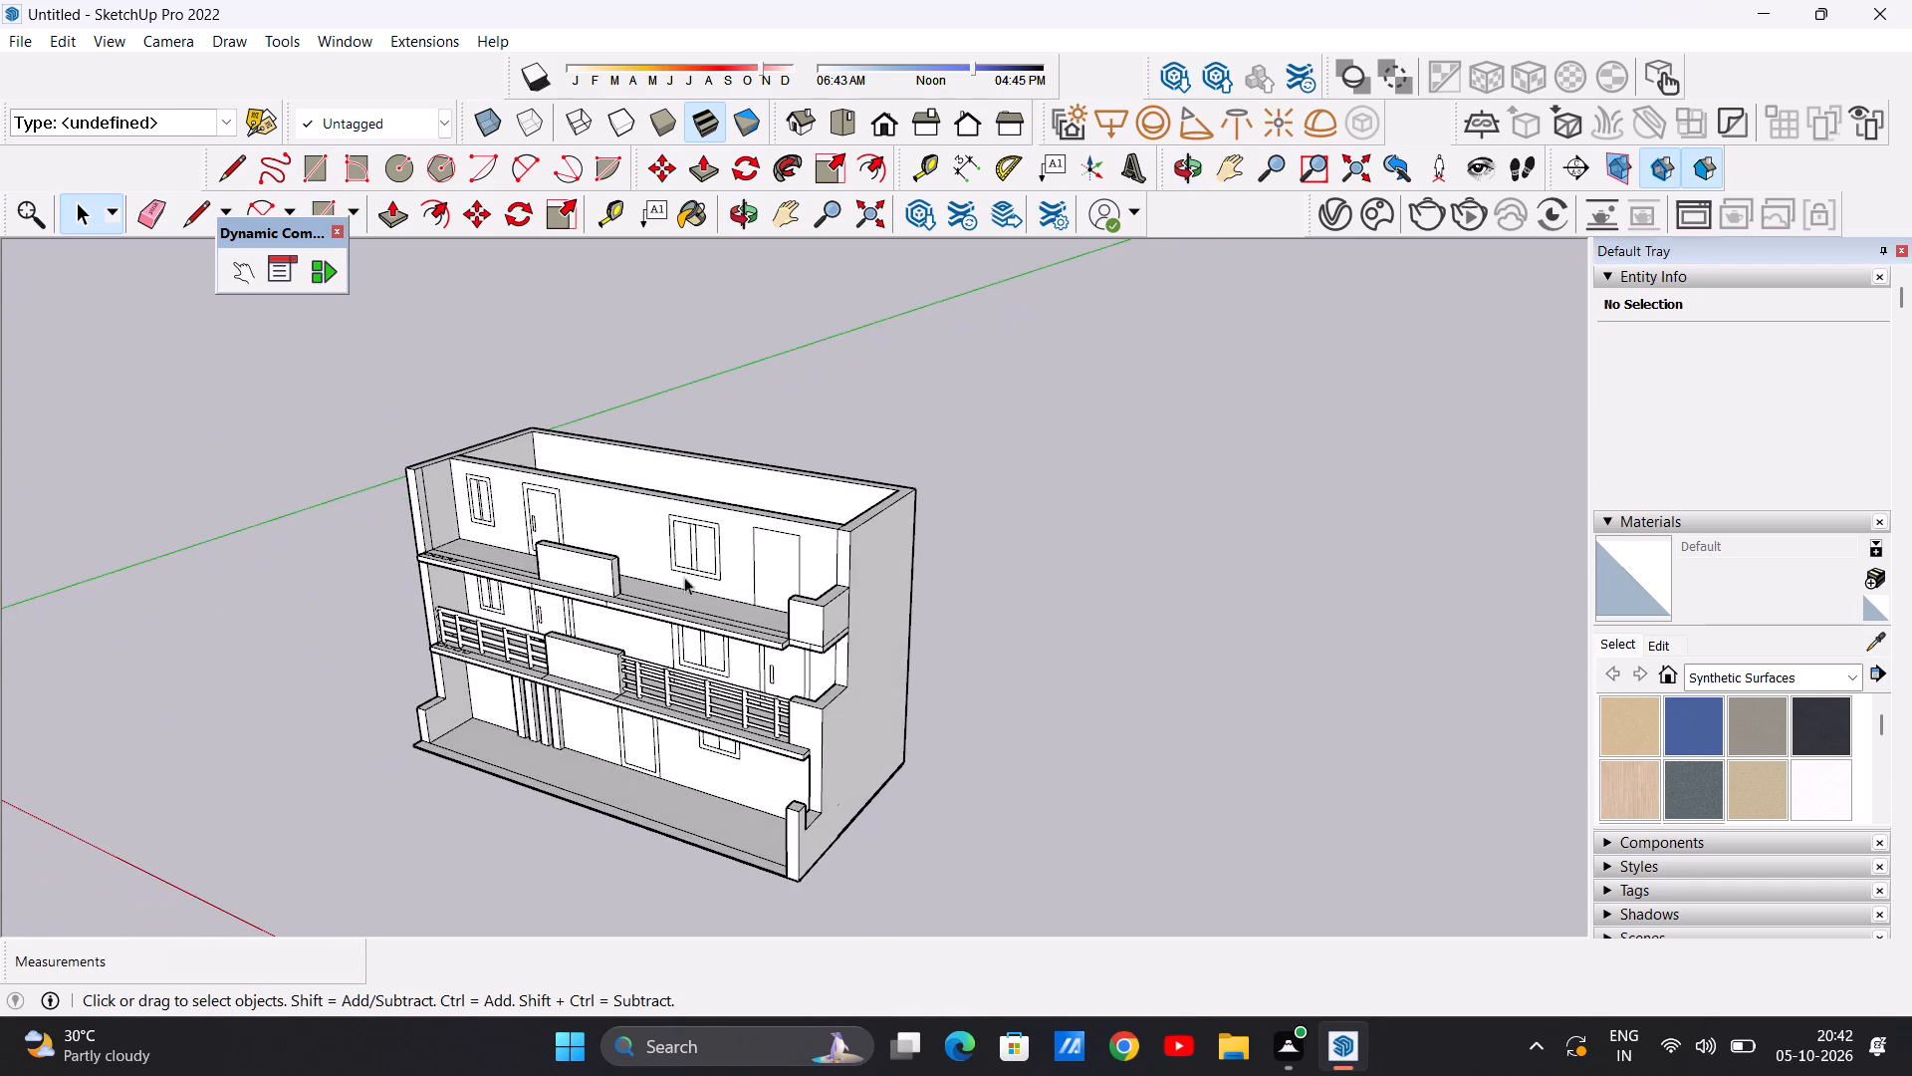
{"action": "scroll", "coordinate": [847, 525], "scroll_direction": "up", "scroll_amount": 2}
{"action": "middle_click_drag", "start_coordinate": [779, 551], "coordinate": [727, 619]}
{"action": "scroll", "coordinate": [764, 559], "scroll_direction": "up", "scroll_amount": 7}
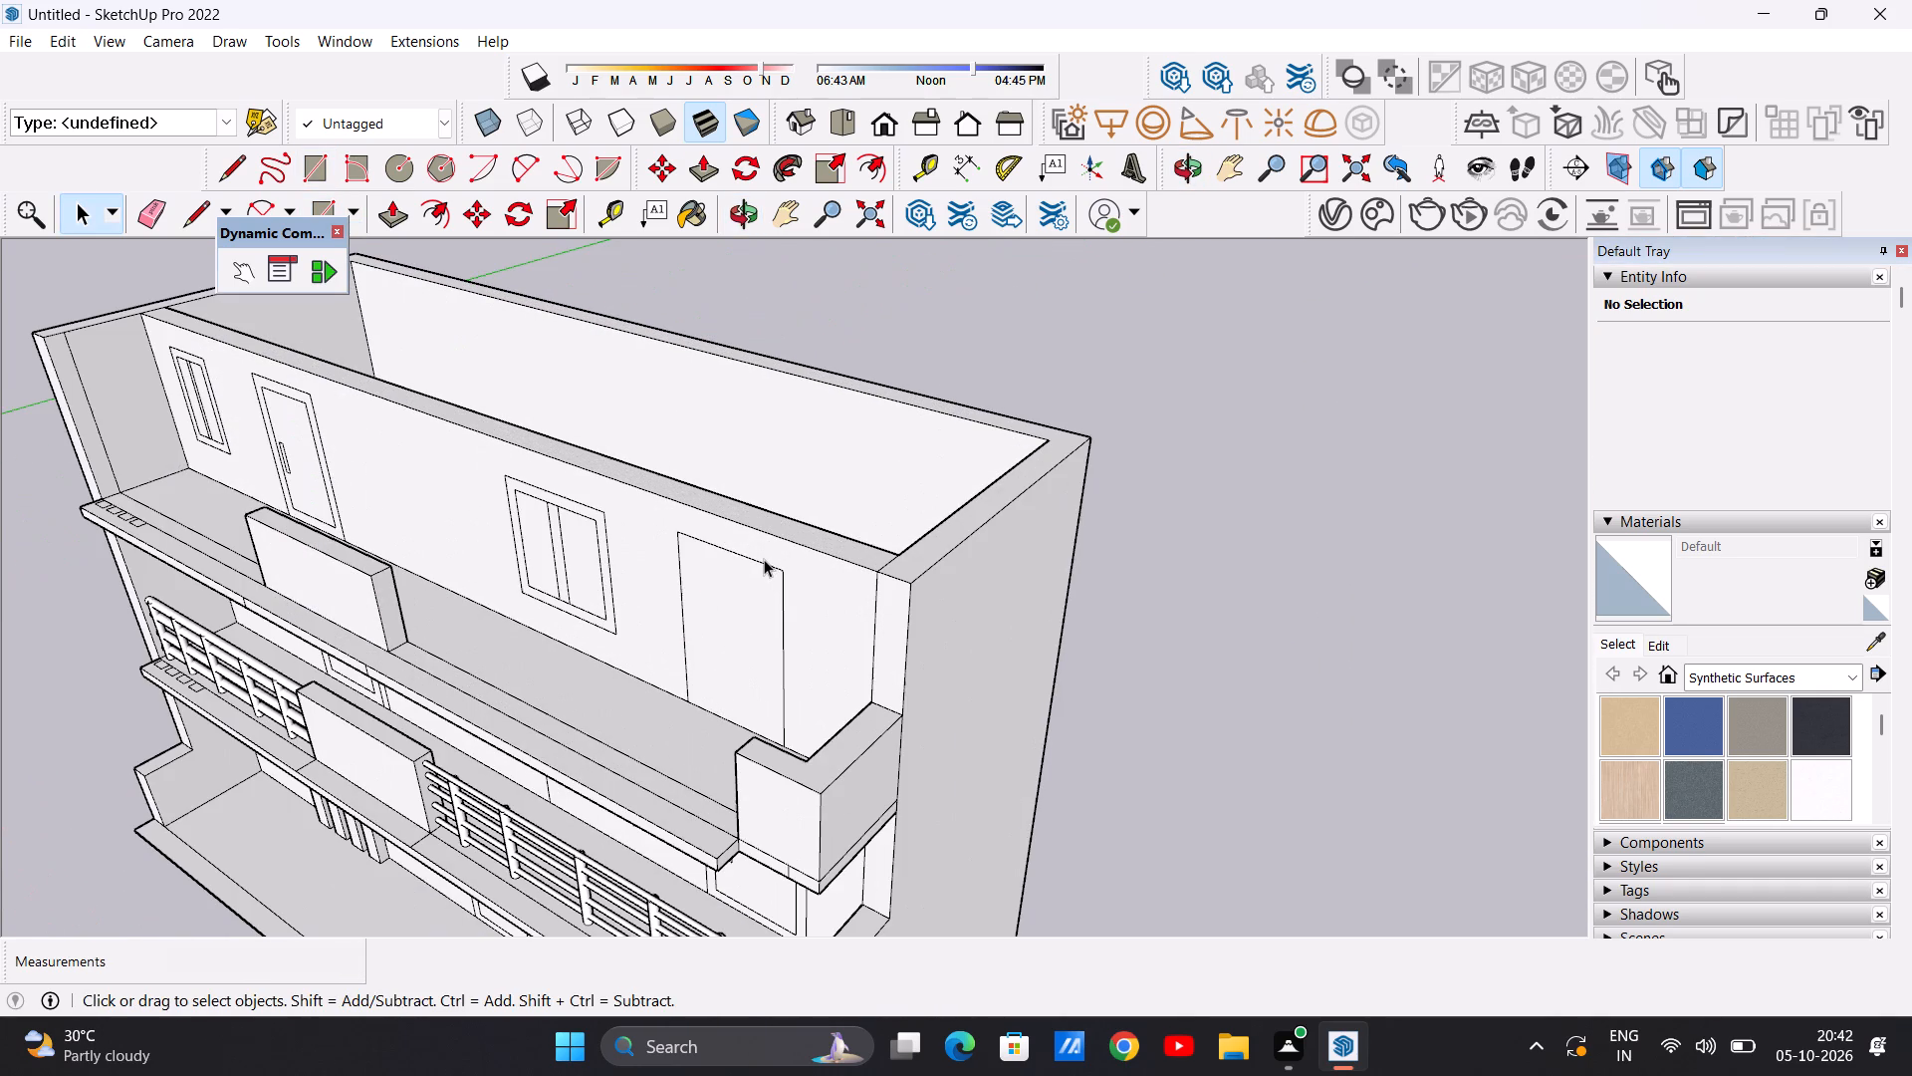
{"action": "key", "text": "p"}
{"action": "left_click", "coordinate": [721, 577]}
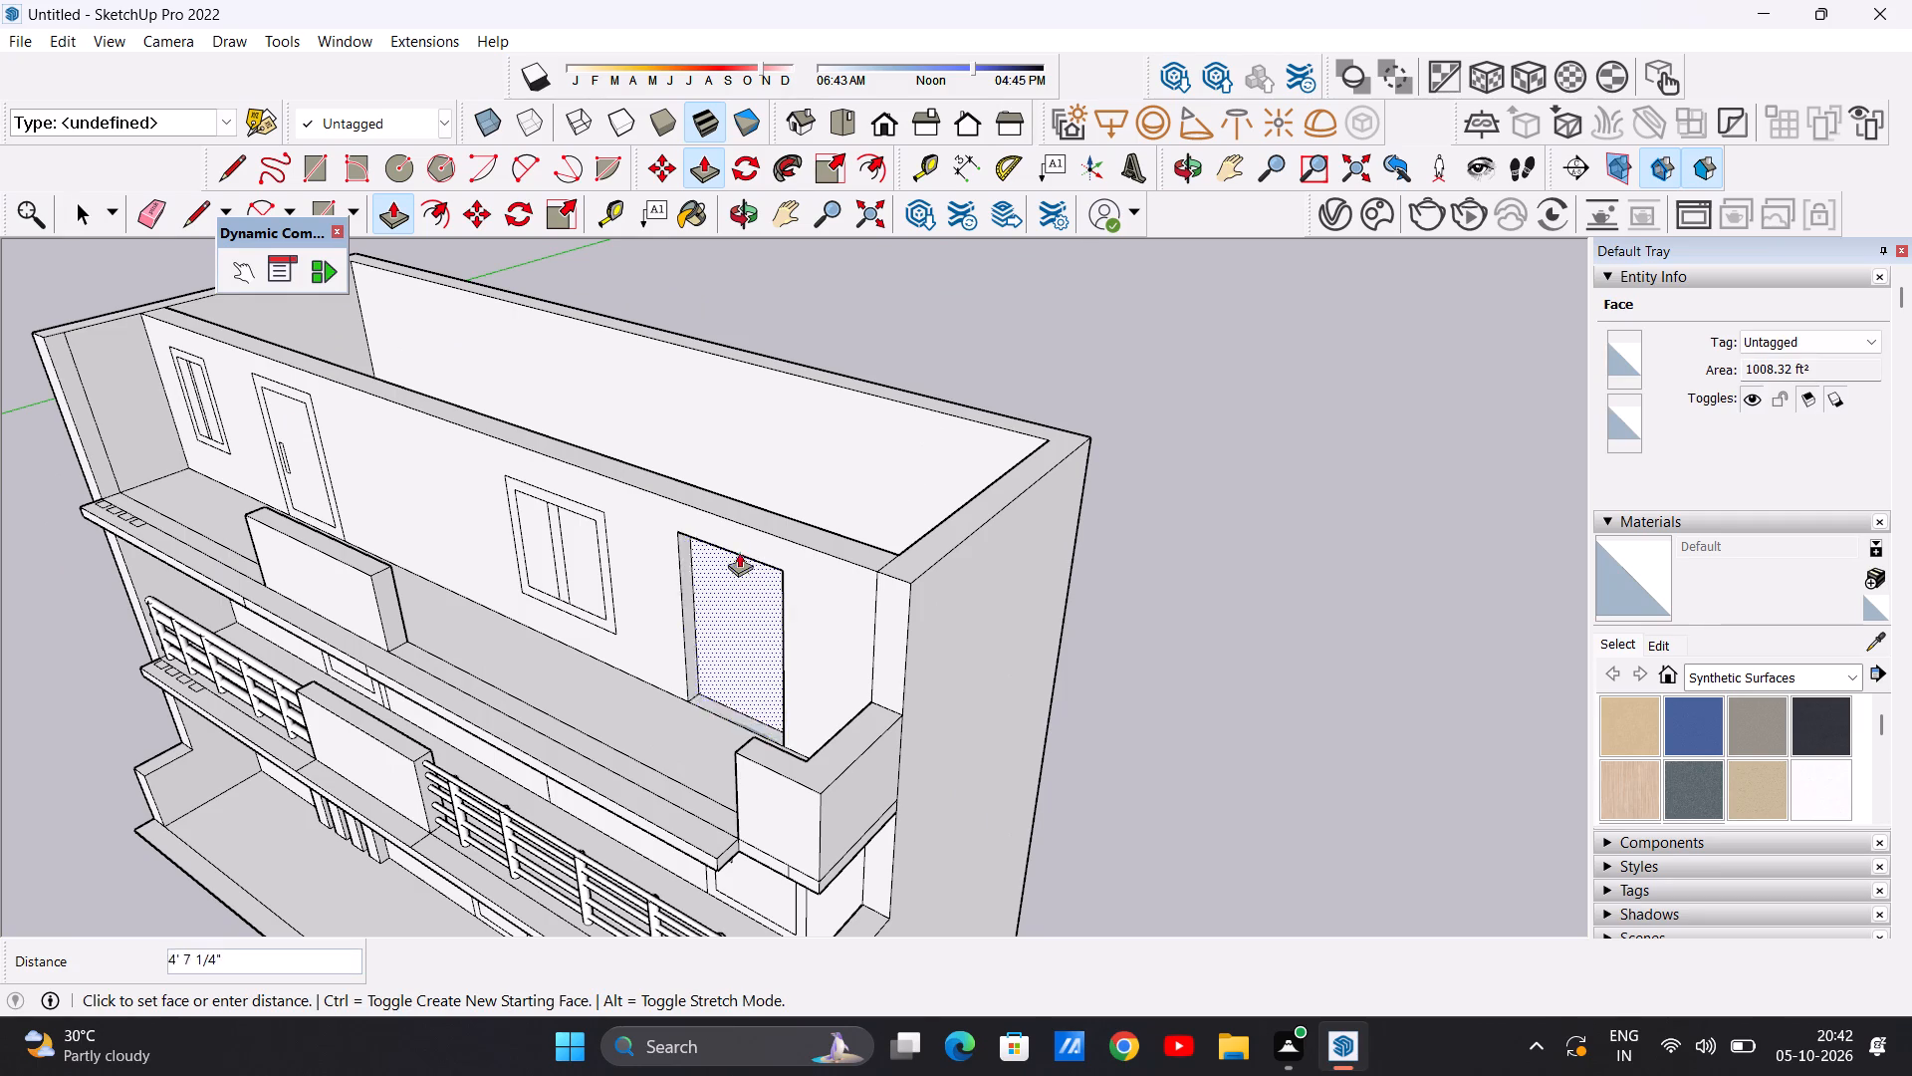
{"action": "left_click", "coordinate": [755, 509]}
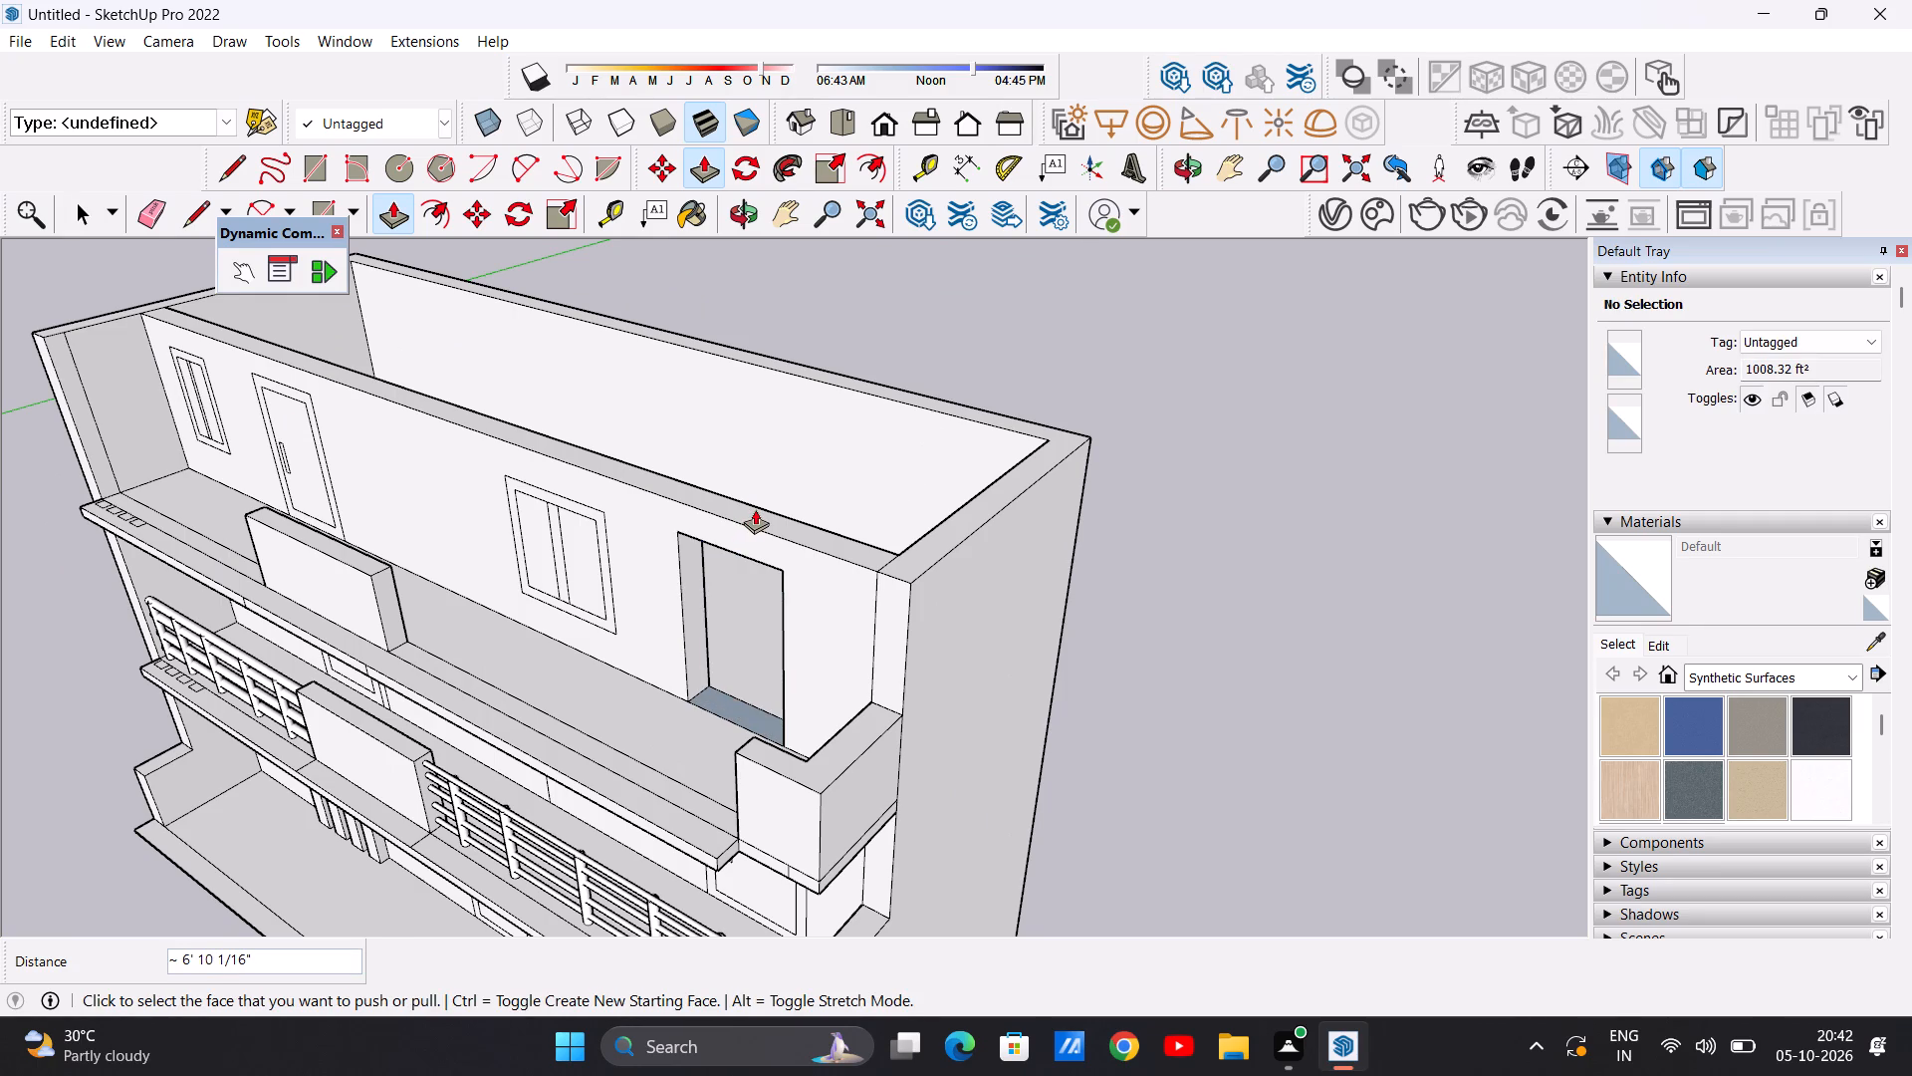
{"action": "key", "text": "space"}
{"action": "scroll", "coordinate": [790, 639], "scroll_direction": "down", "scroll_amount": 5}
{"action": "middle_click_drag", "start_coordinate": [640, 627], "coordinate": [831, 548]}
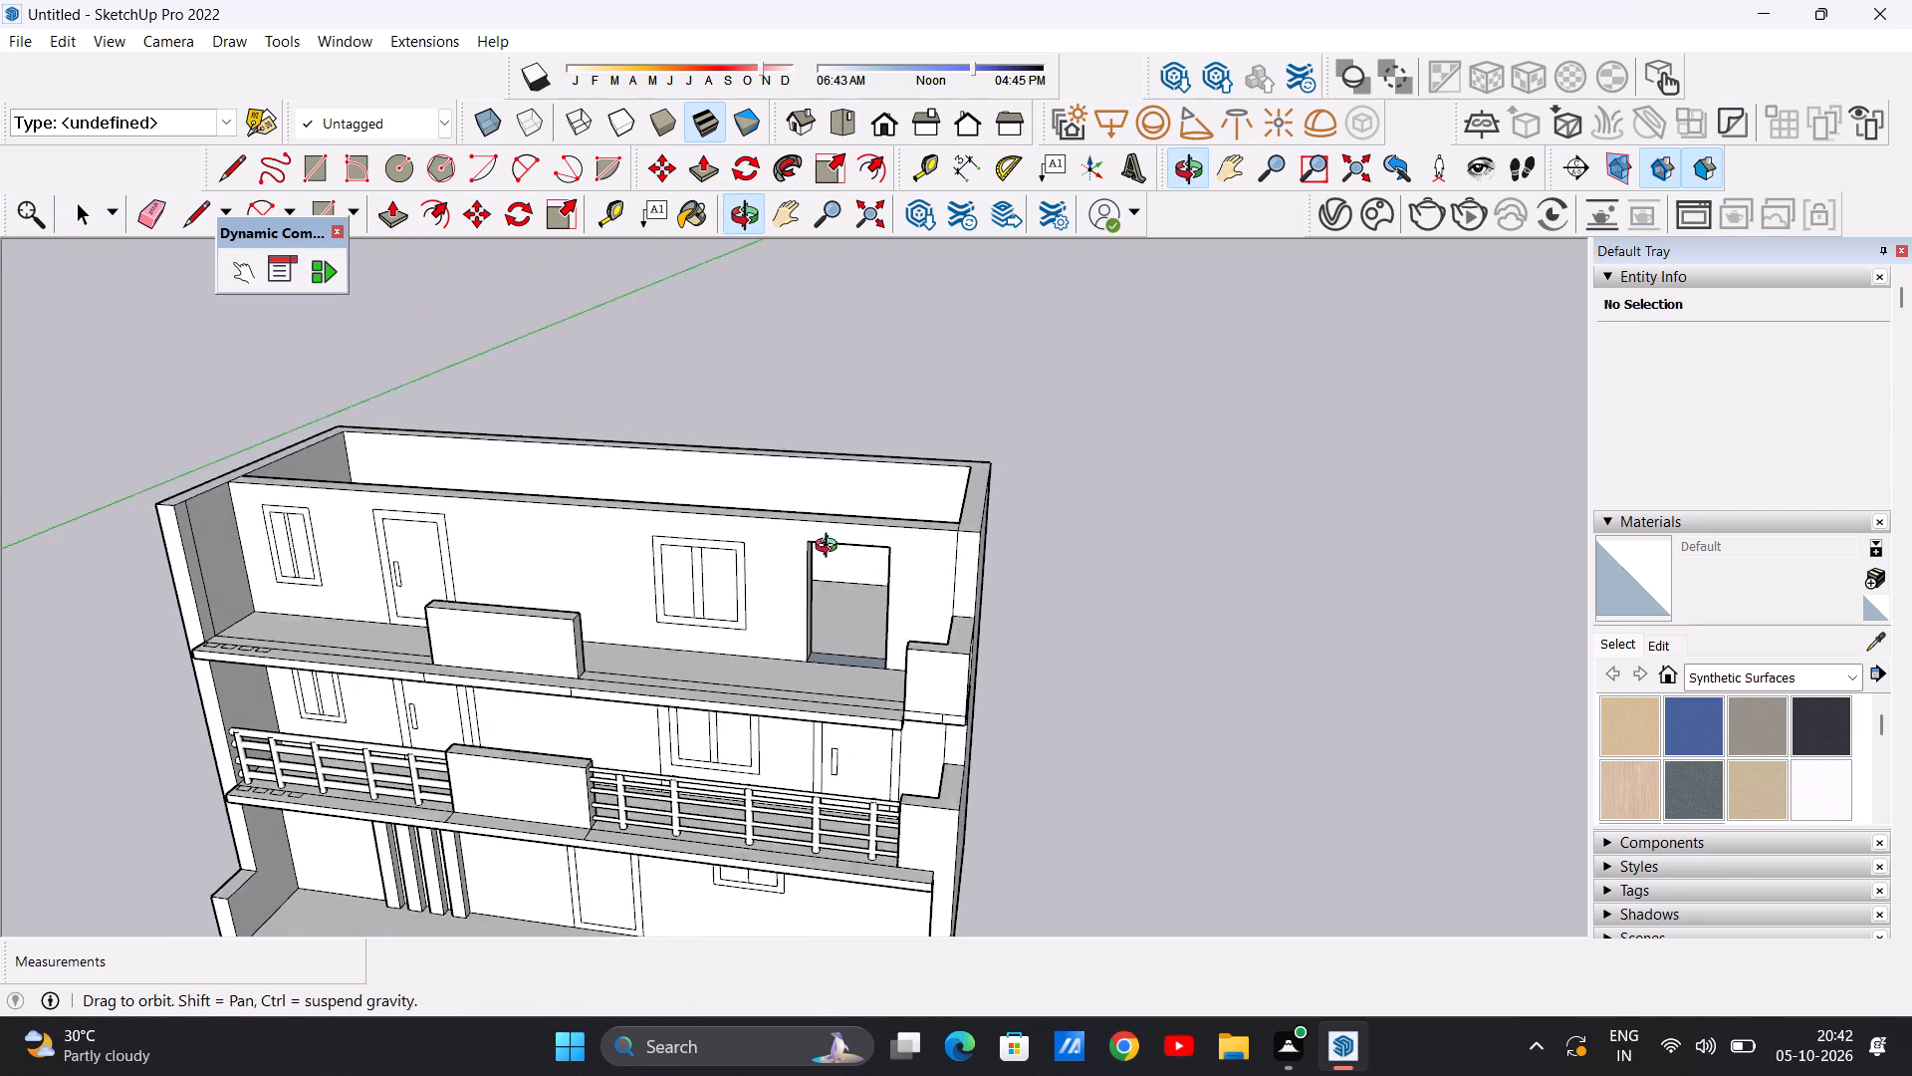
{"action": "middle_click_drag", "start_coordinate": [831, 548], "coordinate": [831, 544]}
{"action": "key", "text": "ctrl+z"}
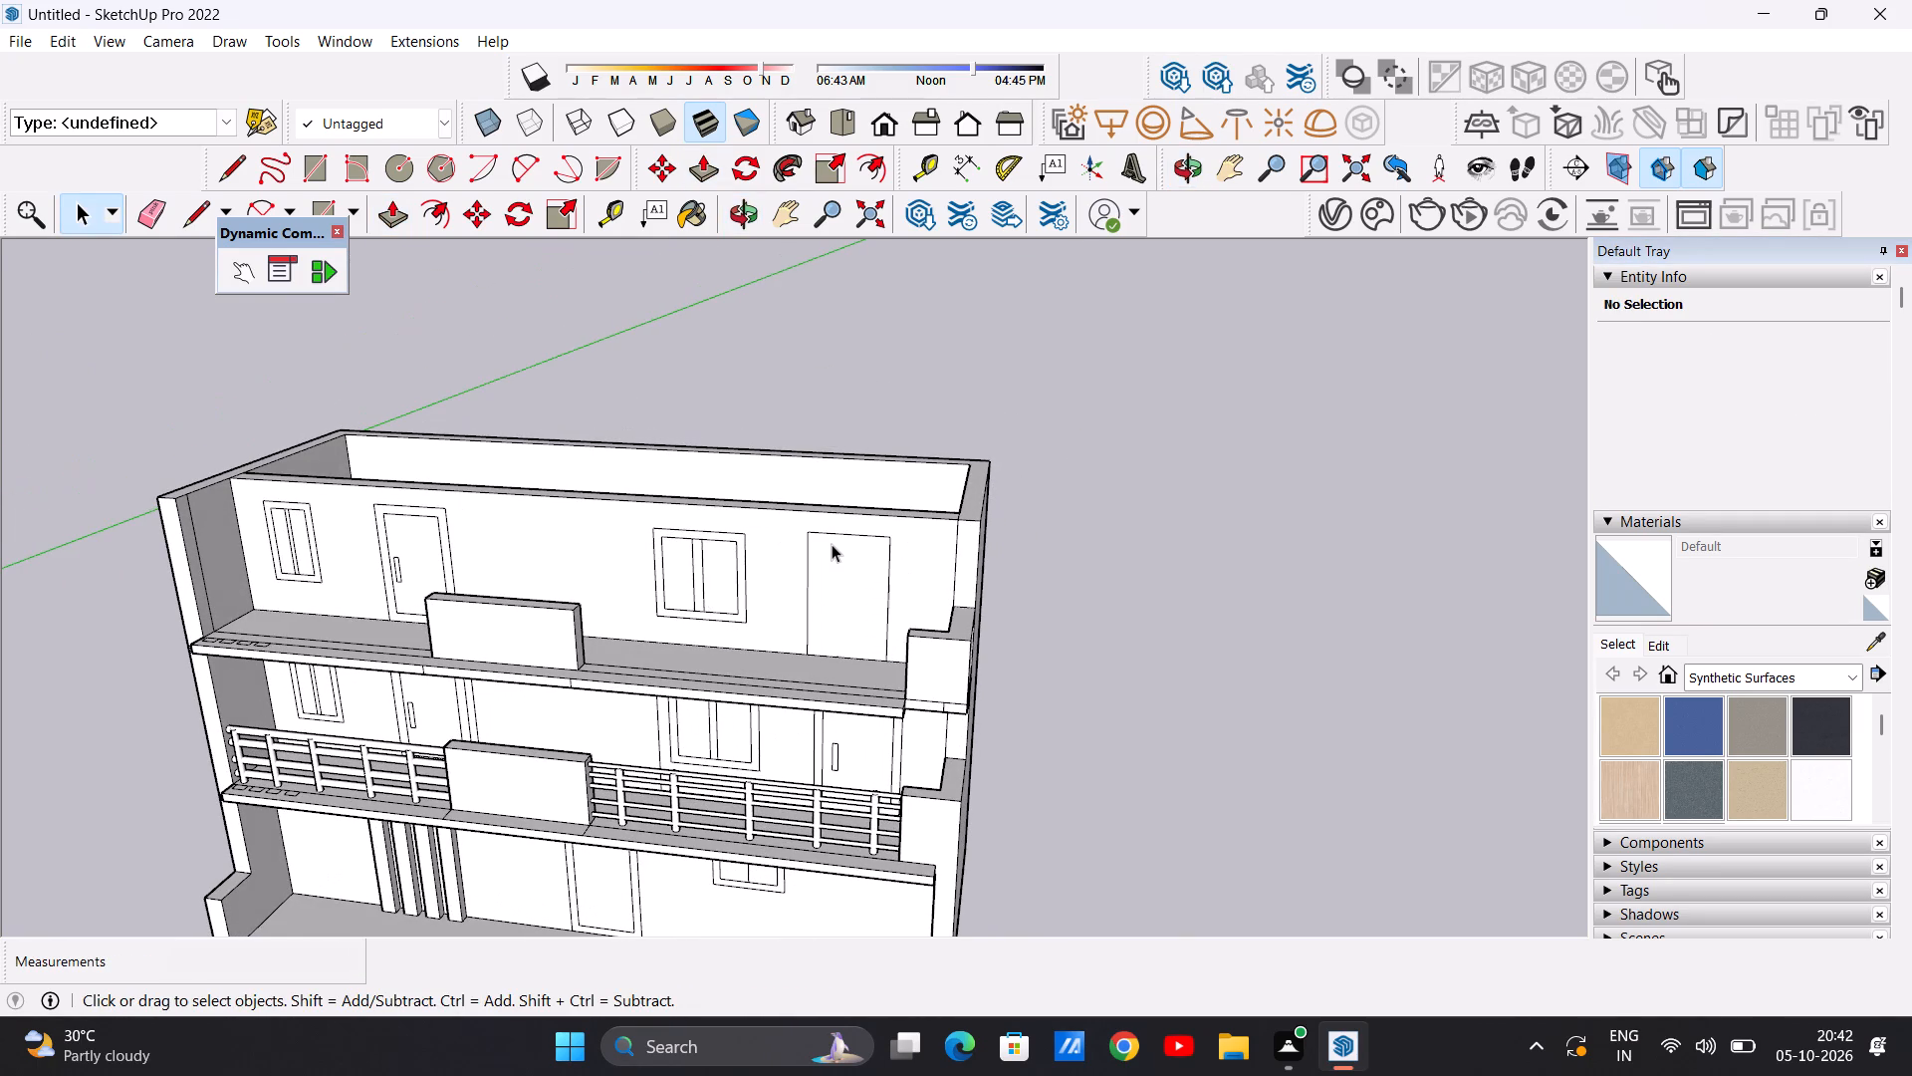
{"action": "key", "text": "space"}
Offset the new top floor door rectangle inward by about 2' 8" for its frame.
{"action": "scroll", "coordinate": [840, 559], "scroll_direction": "down", "scroll_amount": 4}
{"action": "middle_click_drag", "start_coordinate": [837, 587], "coordinate": [884, 521]}
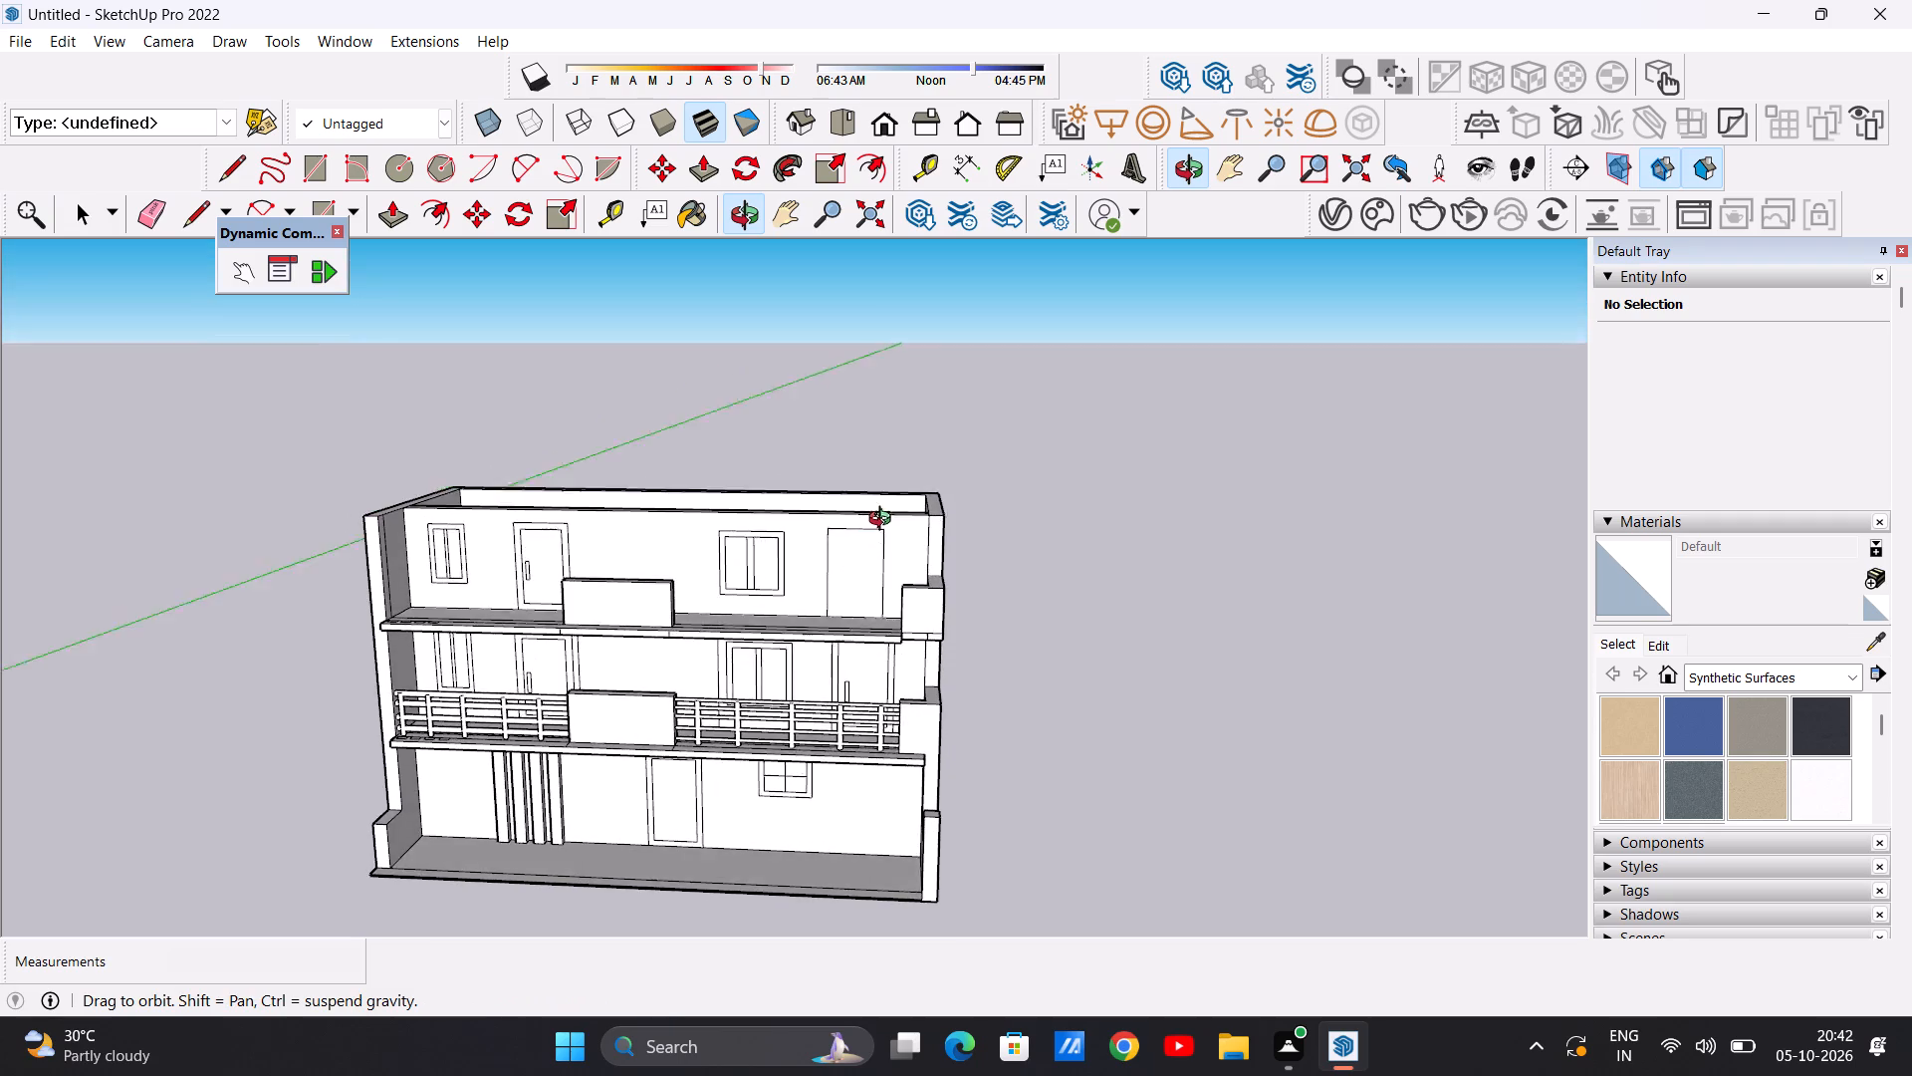
{"action": "middle_click_drag", "start_coordinate": [884, 521], "coordinate": [875, 505]}
{"action": "scroll", "coordinate": [863, 557], "scroll_direction": "up", "scroll_amount": 9}
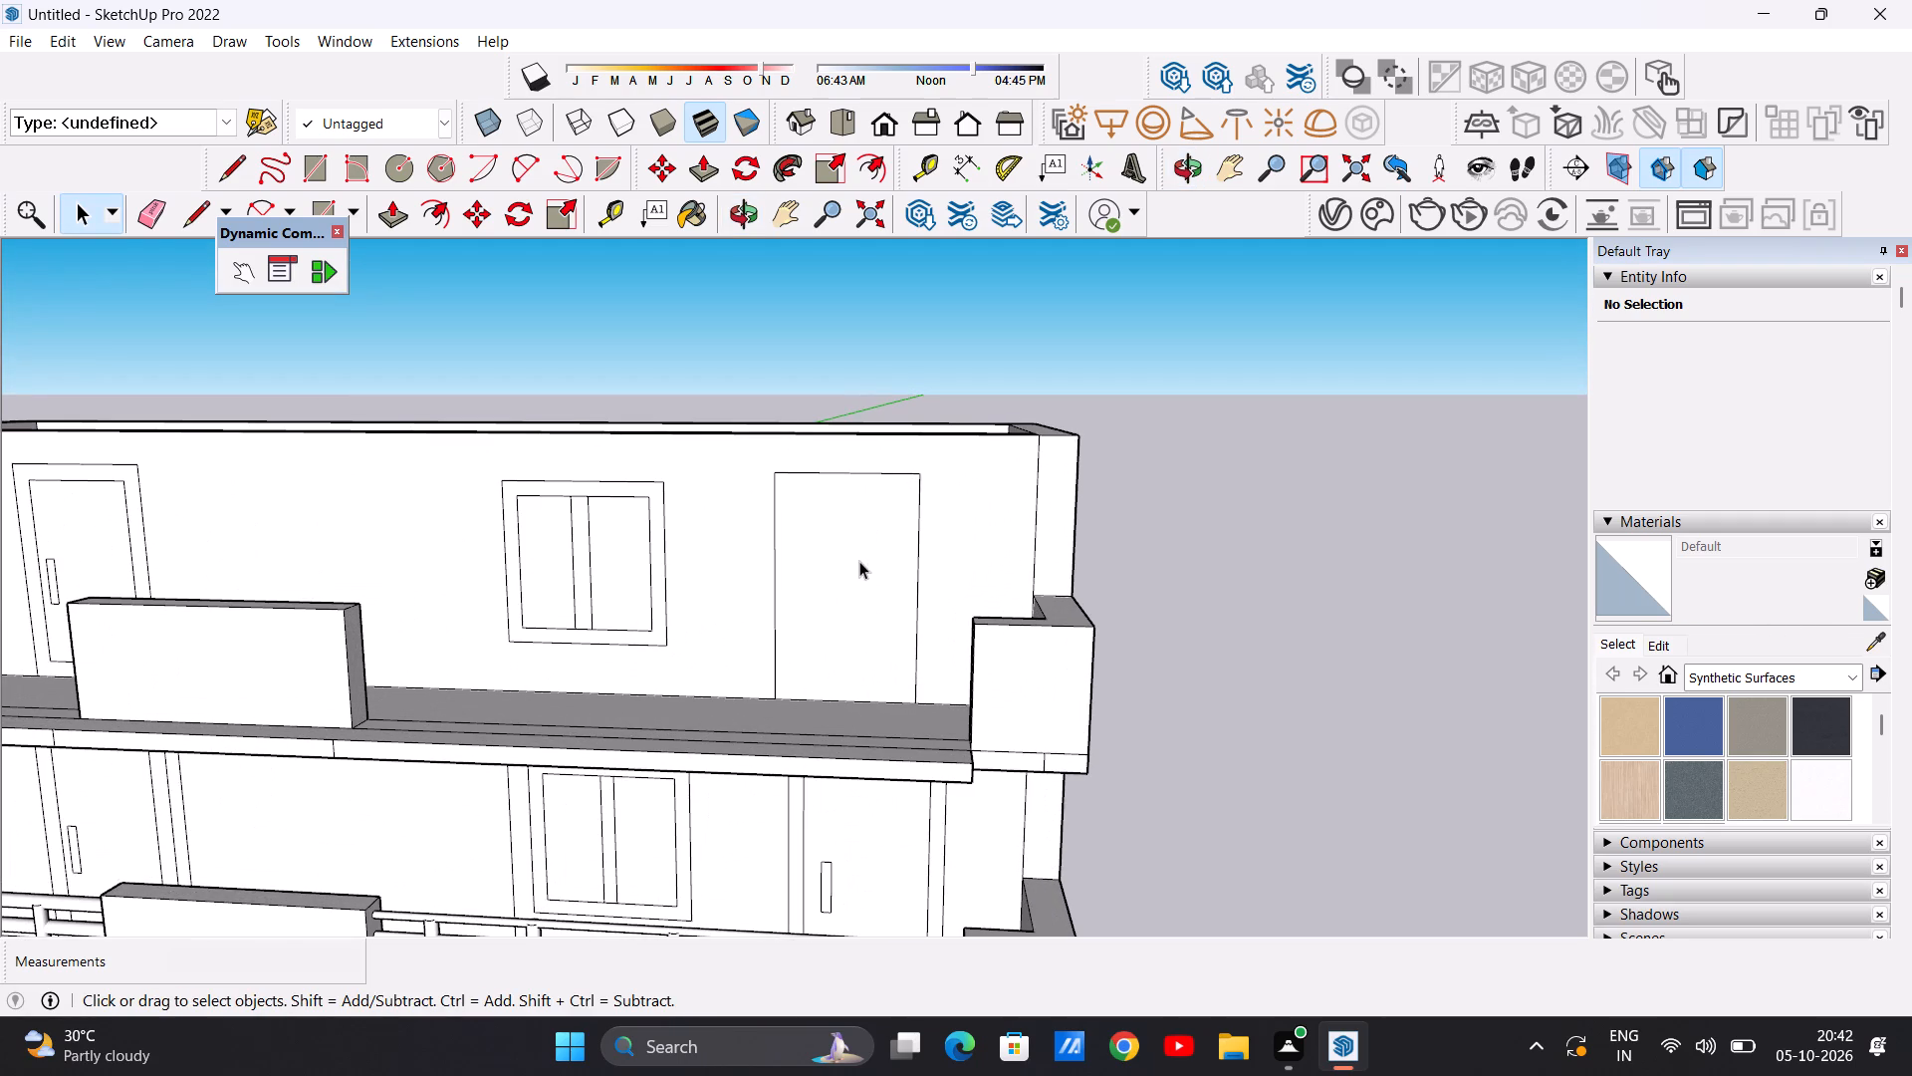
{"action": "left_click", "coordinate": [432, 216]}
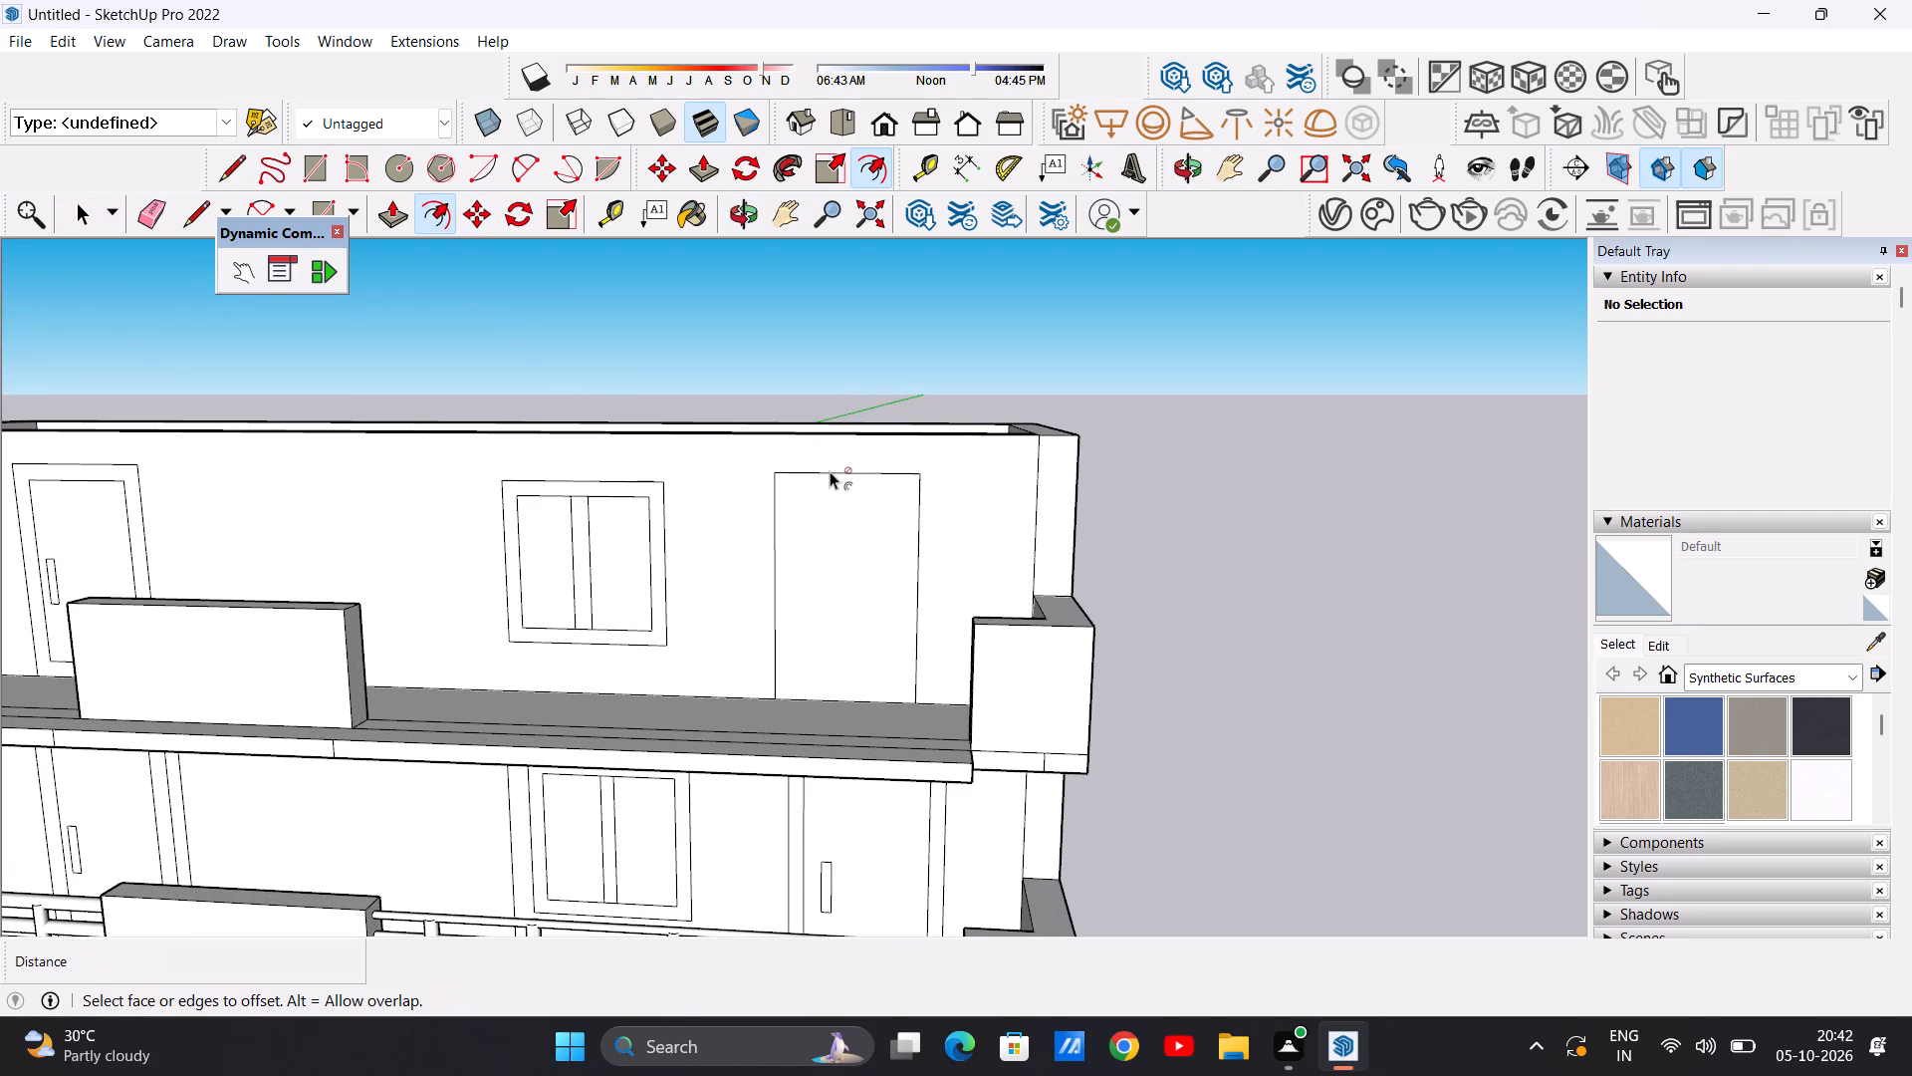
{"action": "left_click", "coordinate": [872, 482]}
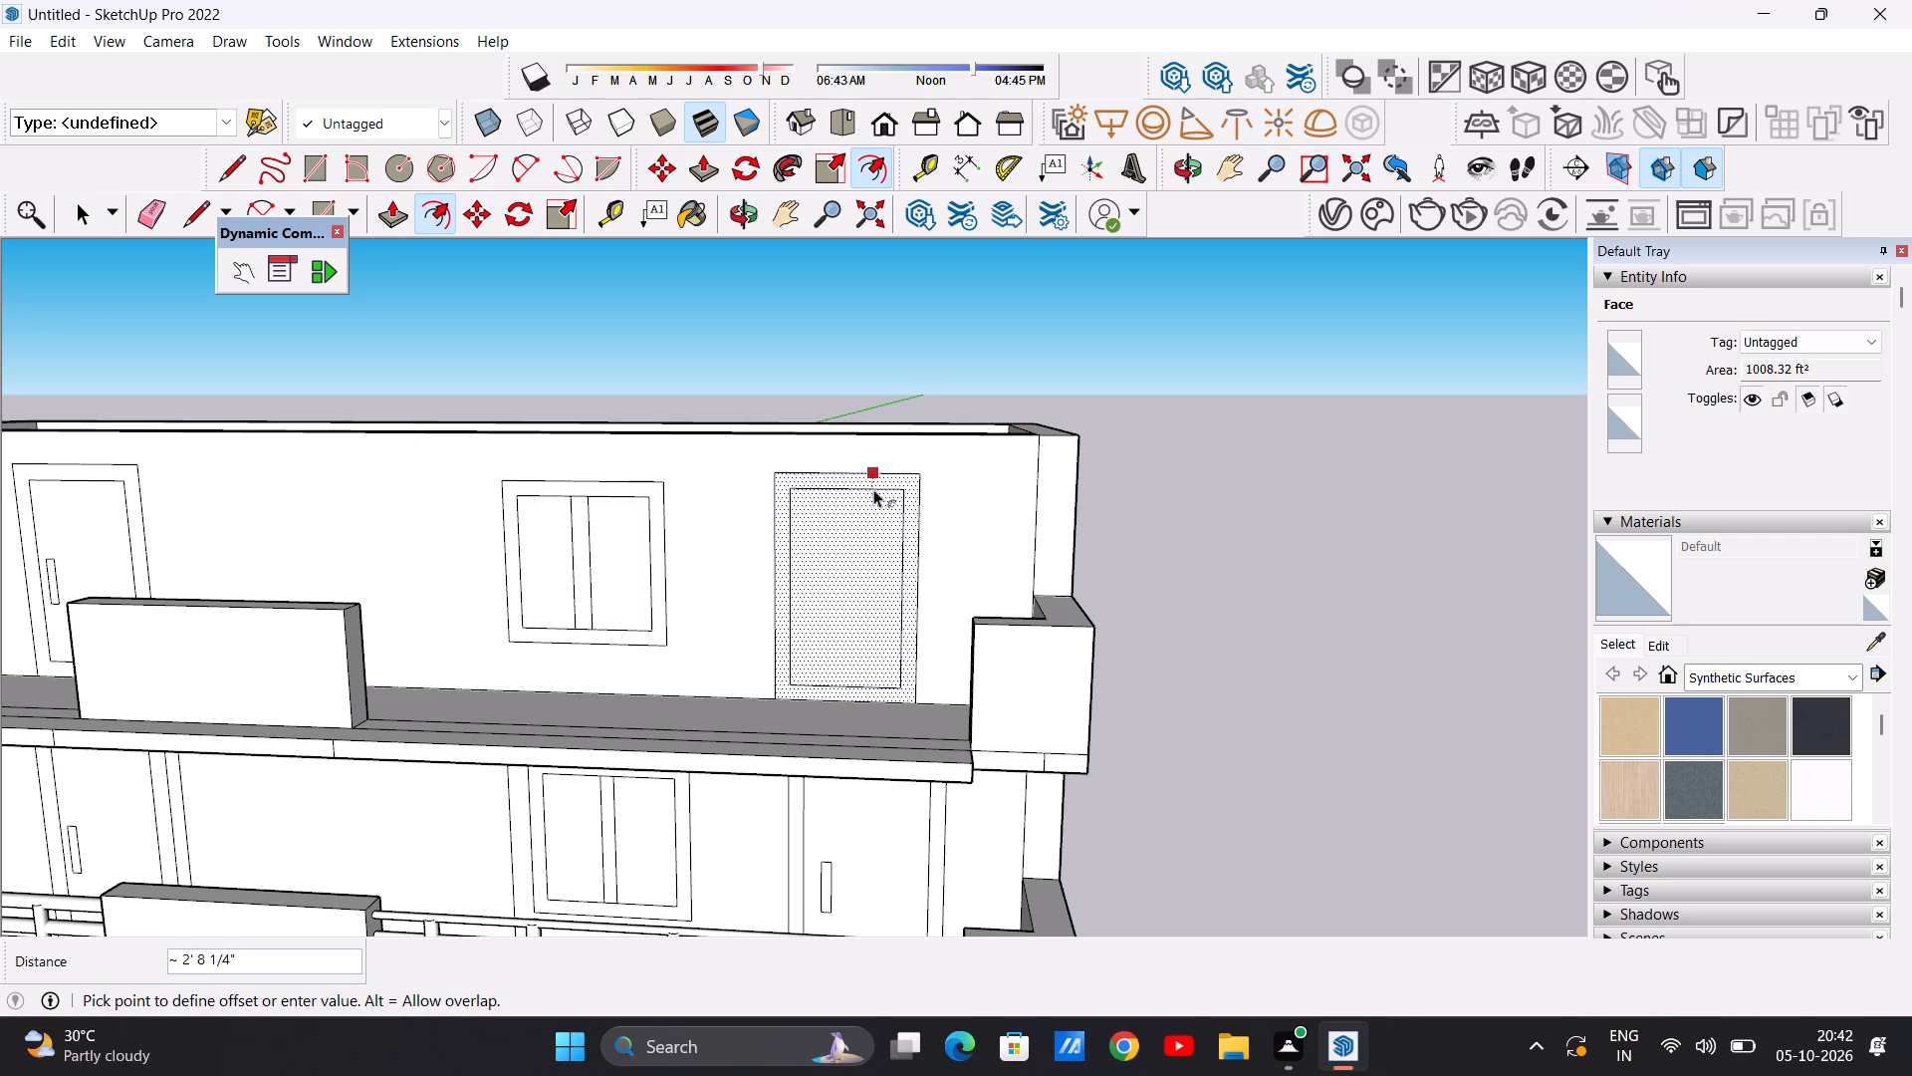
{"action": "left_click", "coordinate": [878, 491]}
{"action": "key", "text": "space"}
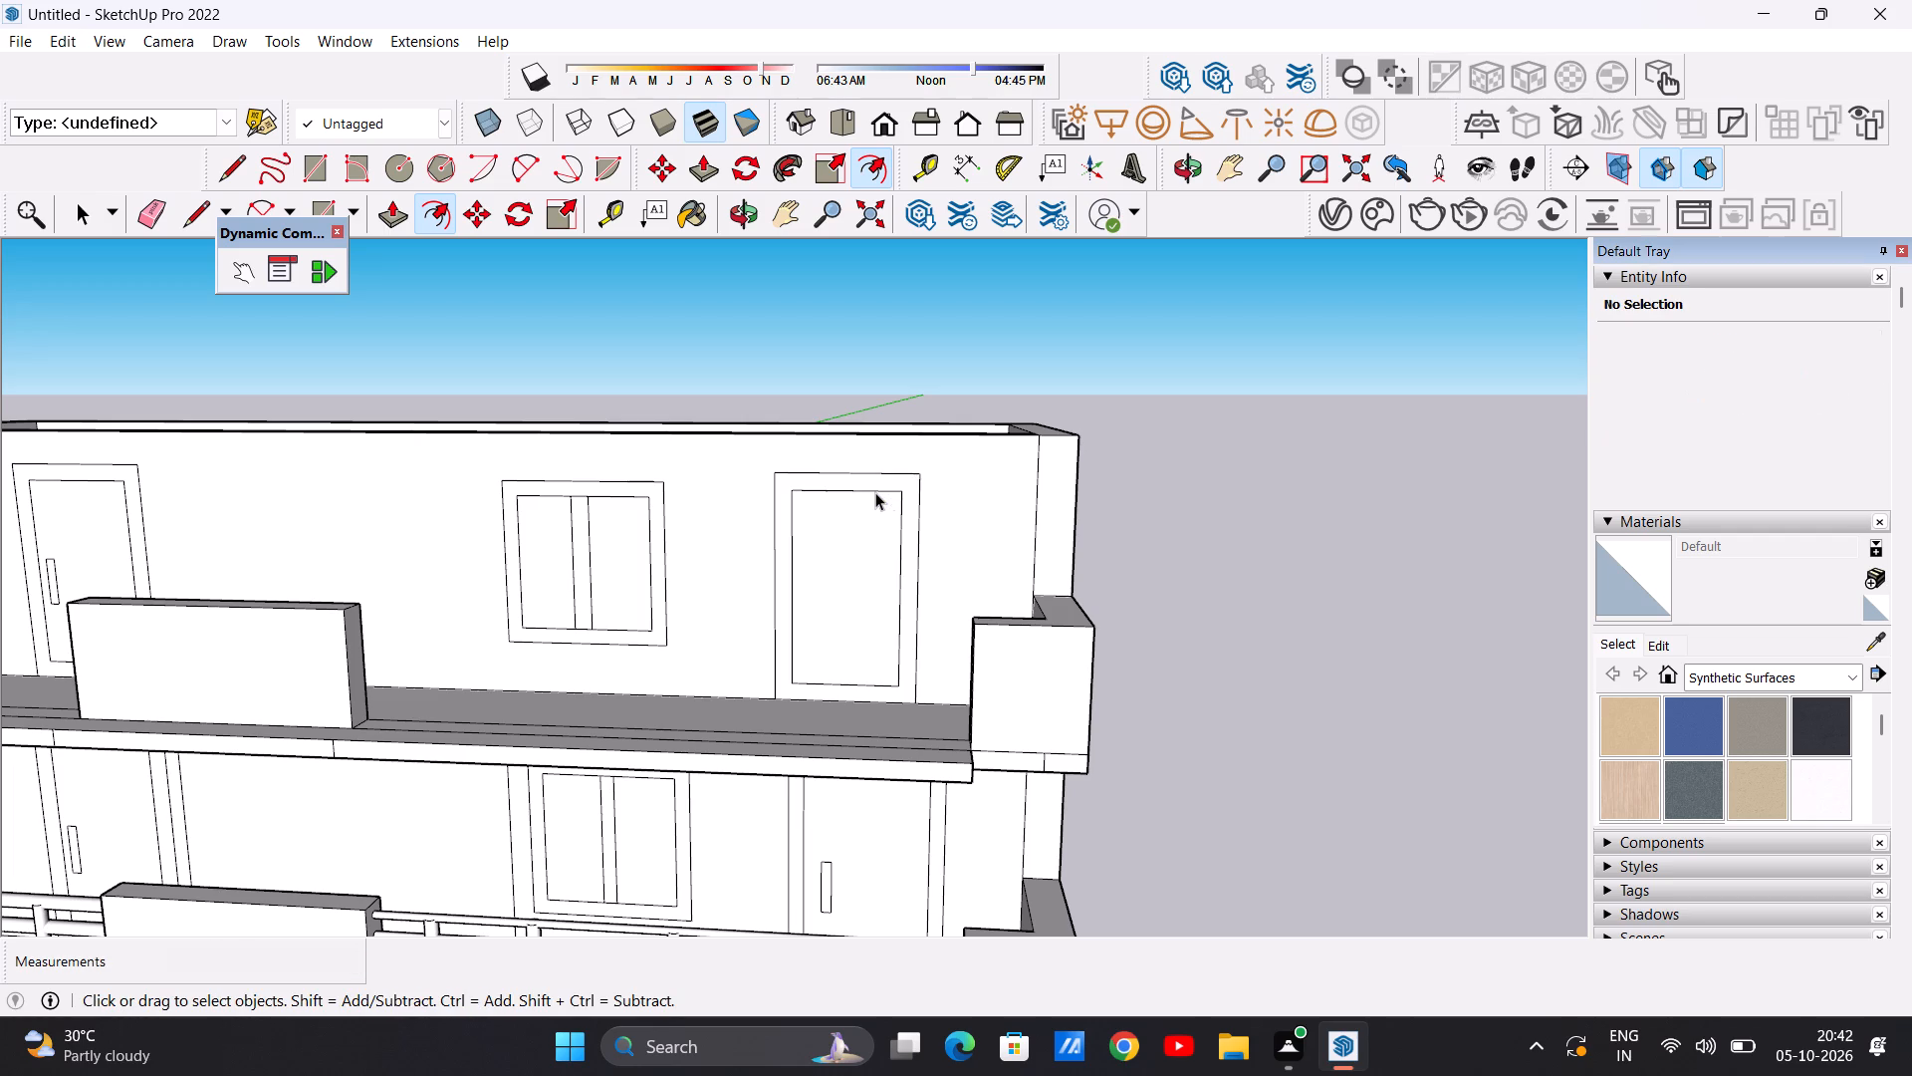
Copy the existing top floor door's handle about 144' 6" horizontally along the wall onto the new framed door.
{"action": "scroll", "coordinate": [883, 482], "scroll_direction": "down", "scroll_amount": 9}
{"action": "middle_click_drag", "start_coordinate": [893, 563], "coordinate": [902, 490]}
{"action": "scroll", "coordinate": [882, 506], "scroll_direction": "up", "scroll_amount": 3}
{"action": "scroll", "coordinate": [368, 530], "scroll_direction": "up", "scroll_amount": 10}
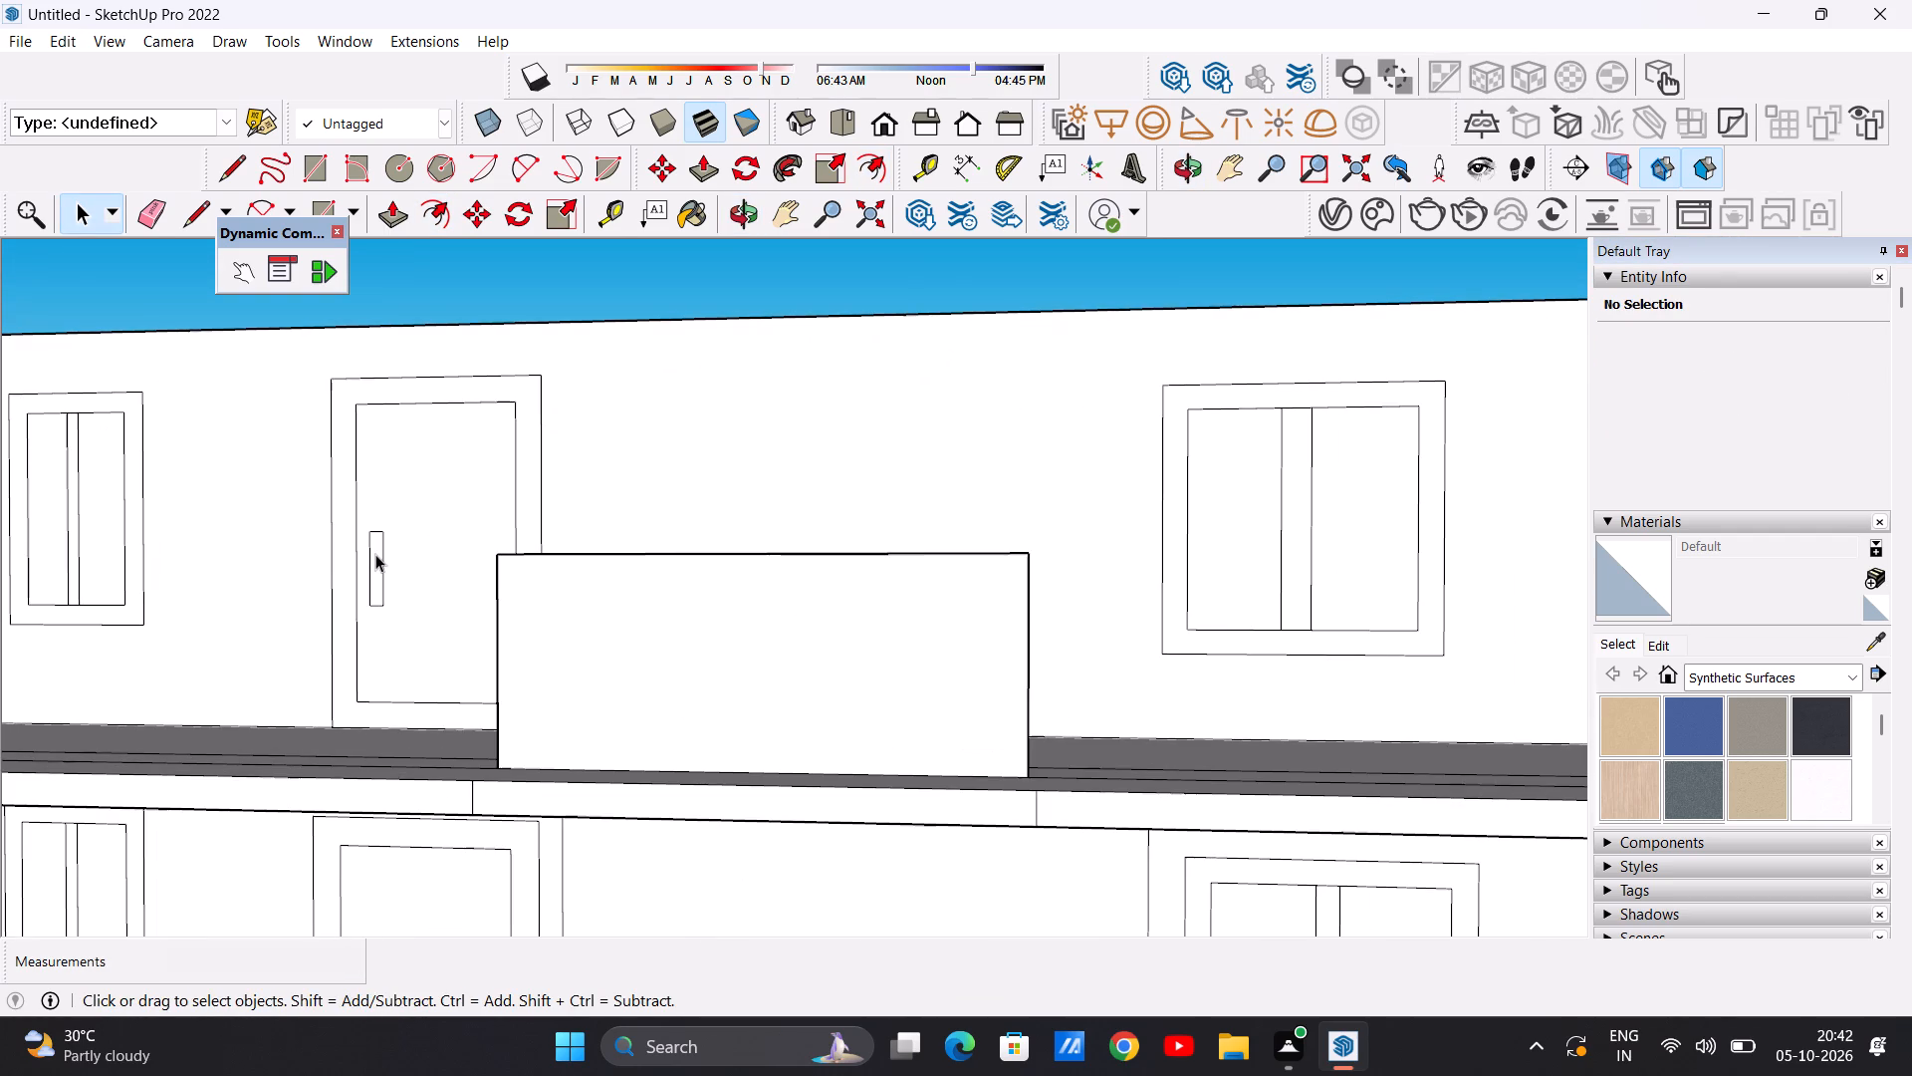
{"action": "double_click", "coordinate": [375, 554]}
{"action": "left_click", "coordinate": [467, 210]}
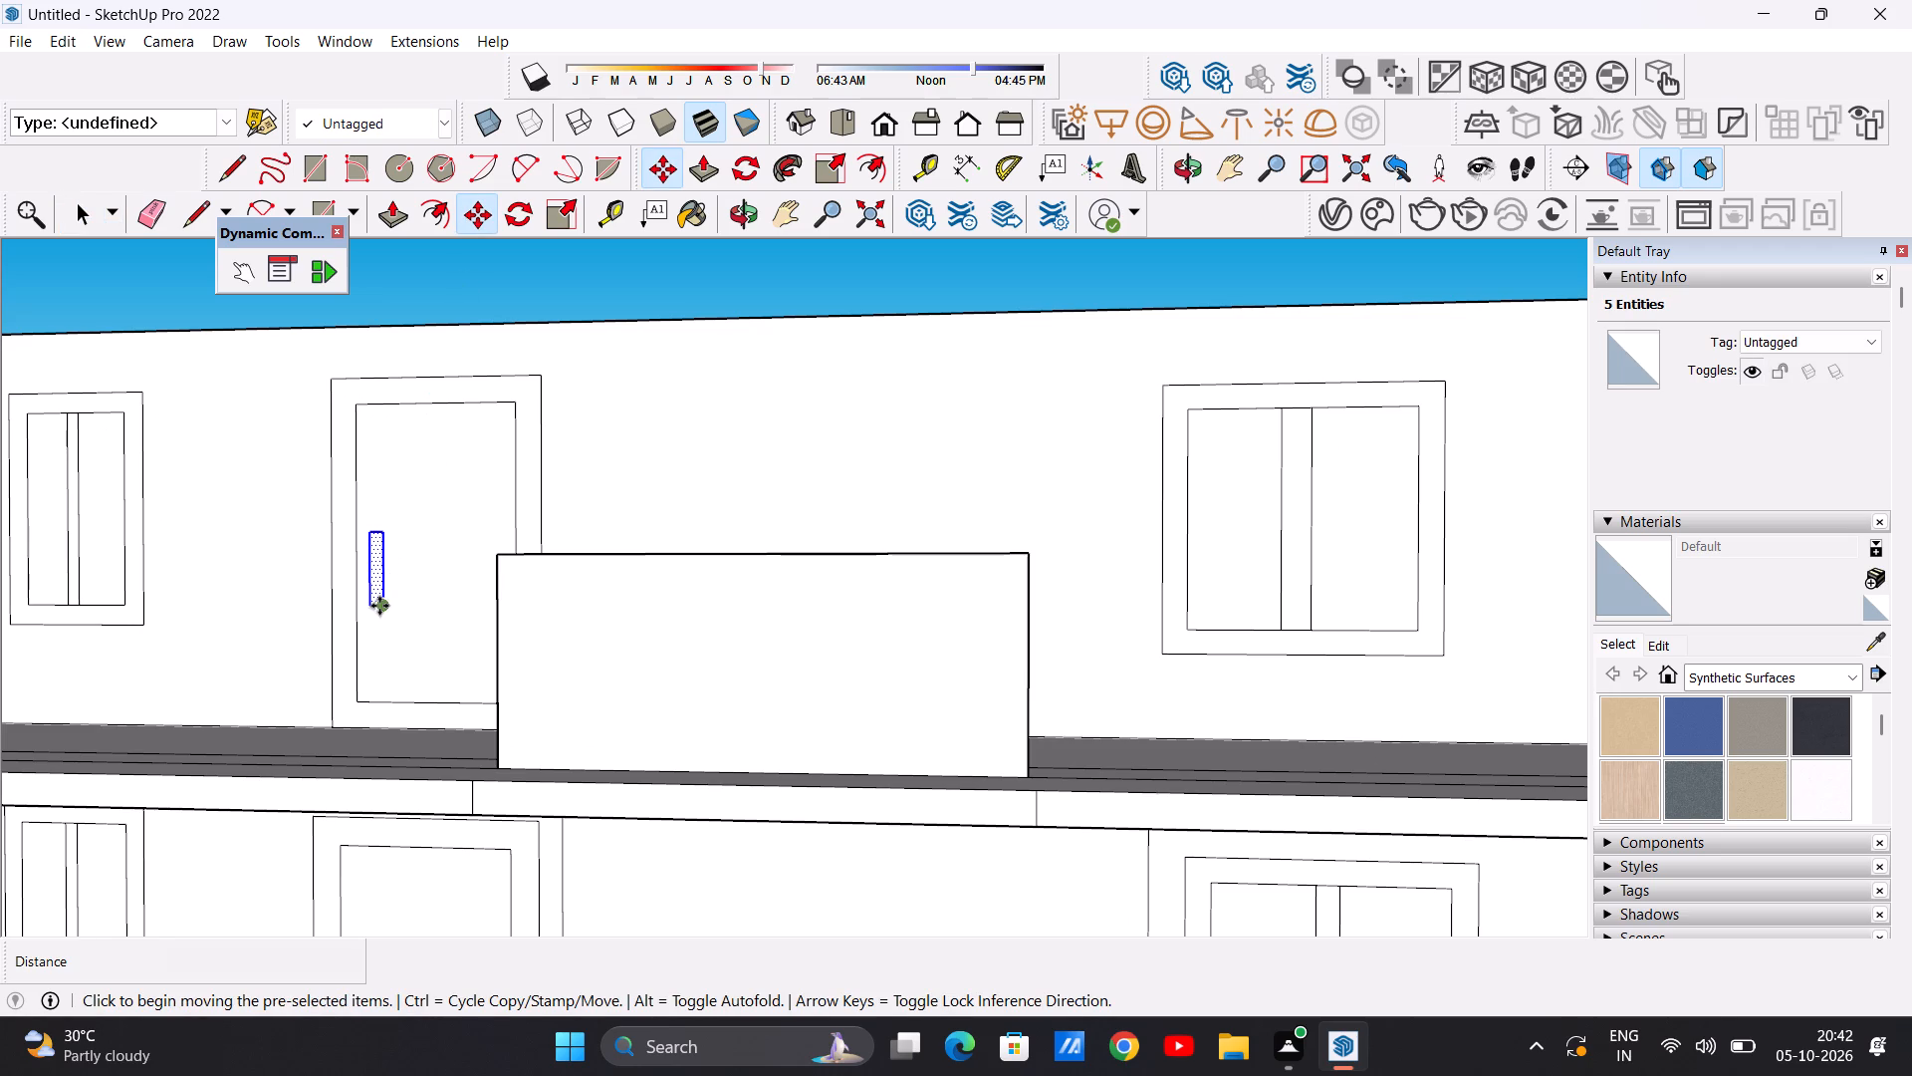
{"action": "left_click", "coordinate": [379, 606]}
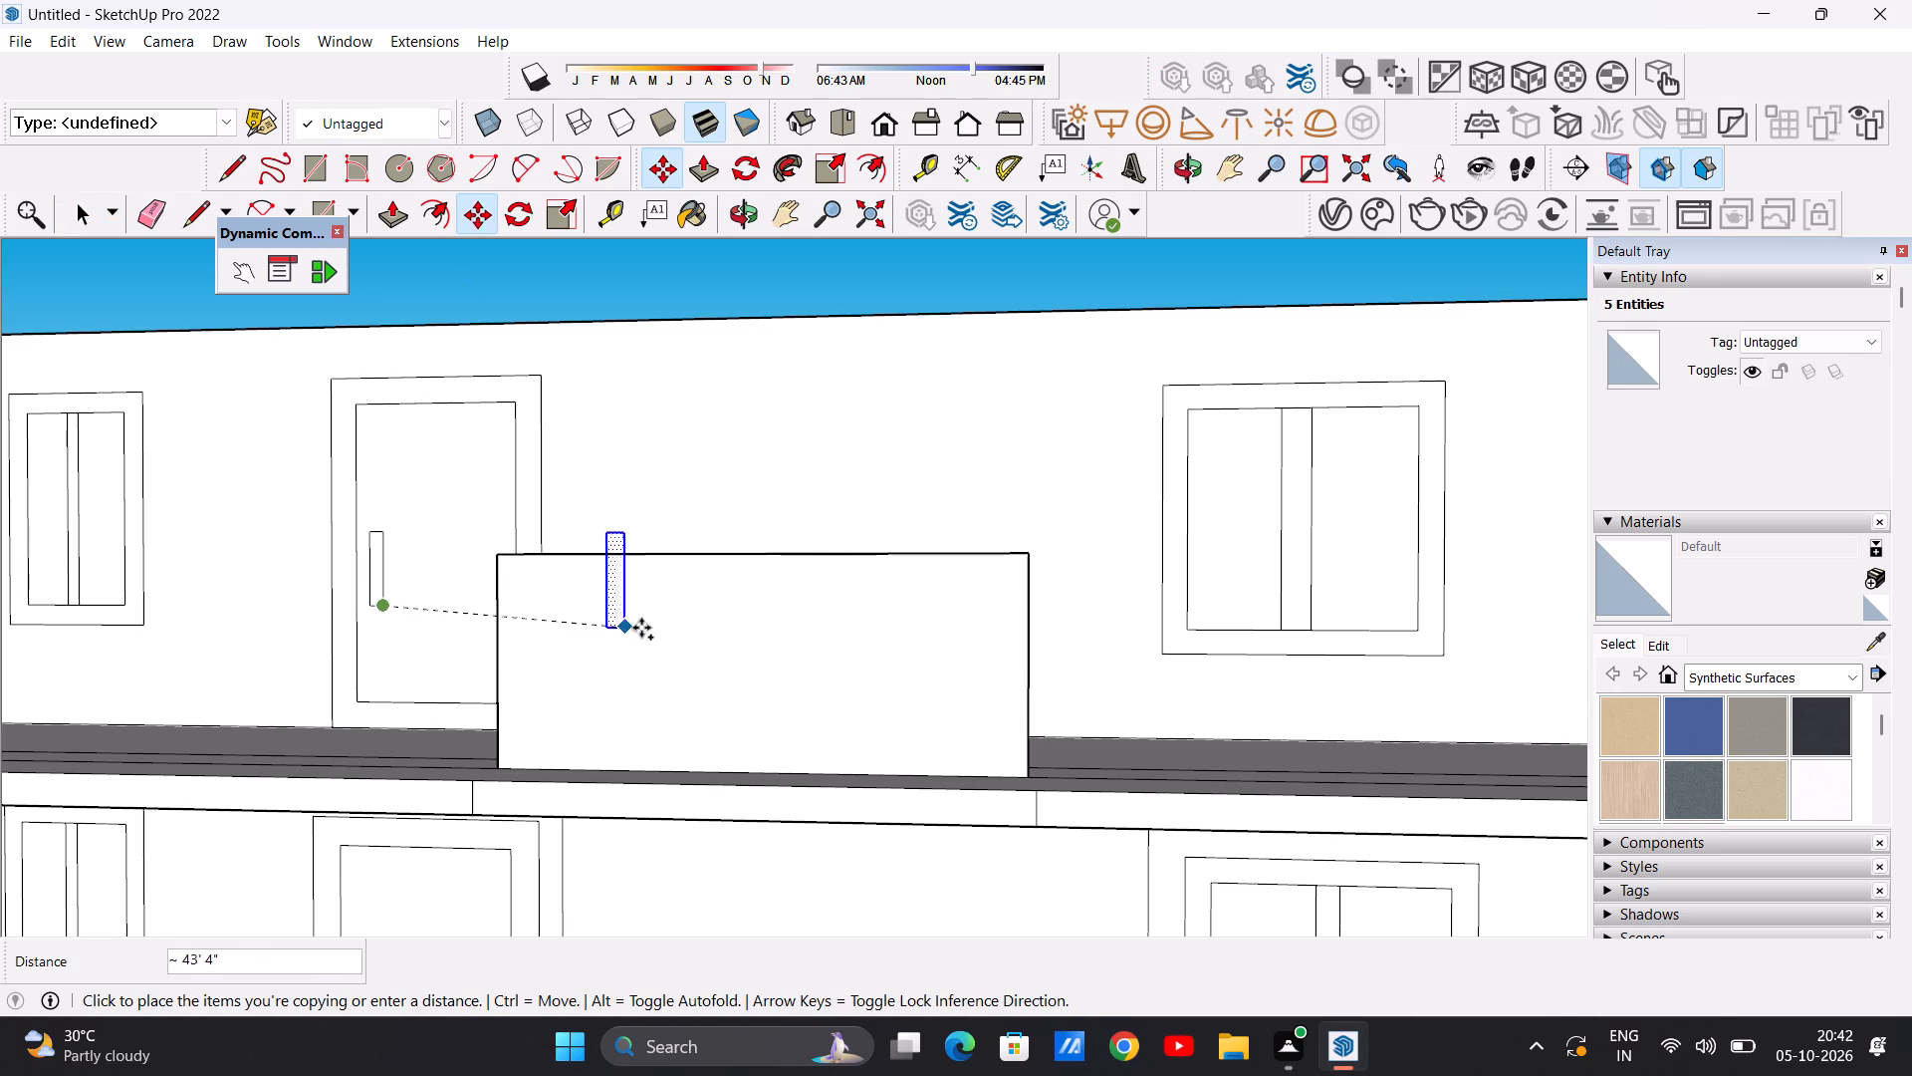
{"action": "scroll", "coordinate": [1021, 617], "scroll_direction": "down", "scroll_amount": 10}
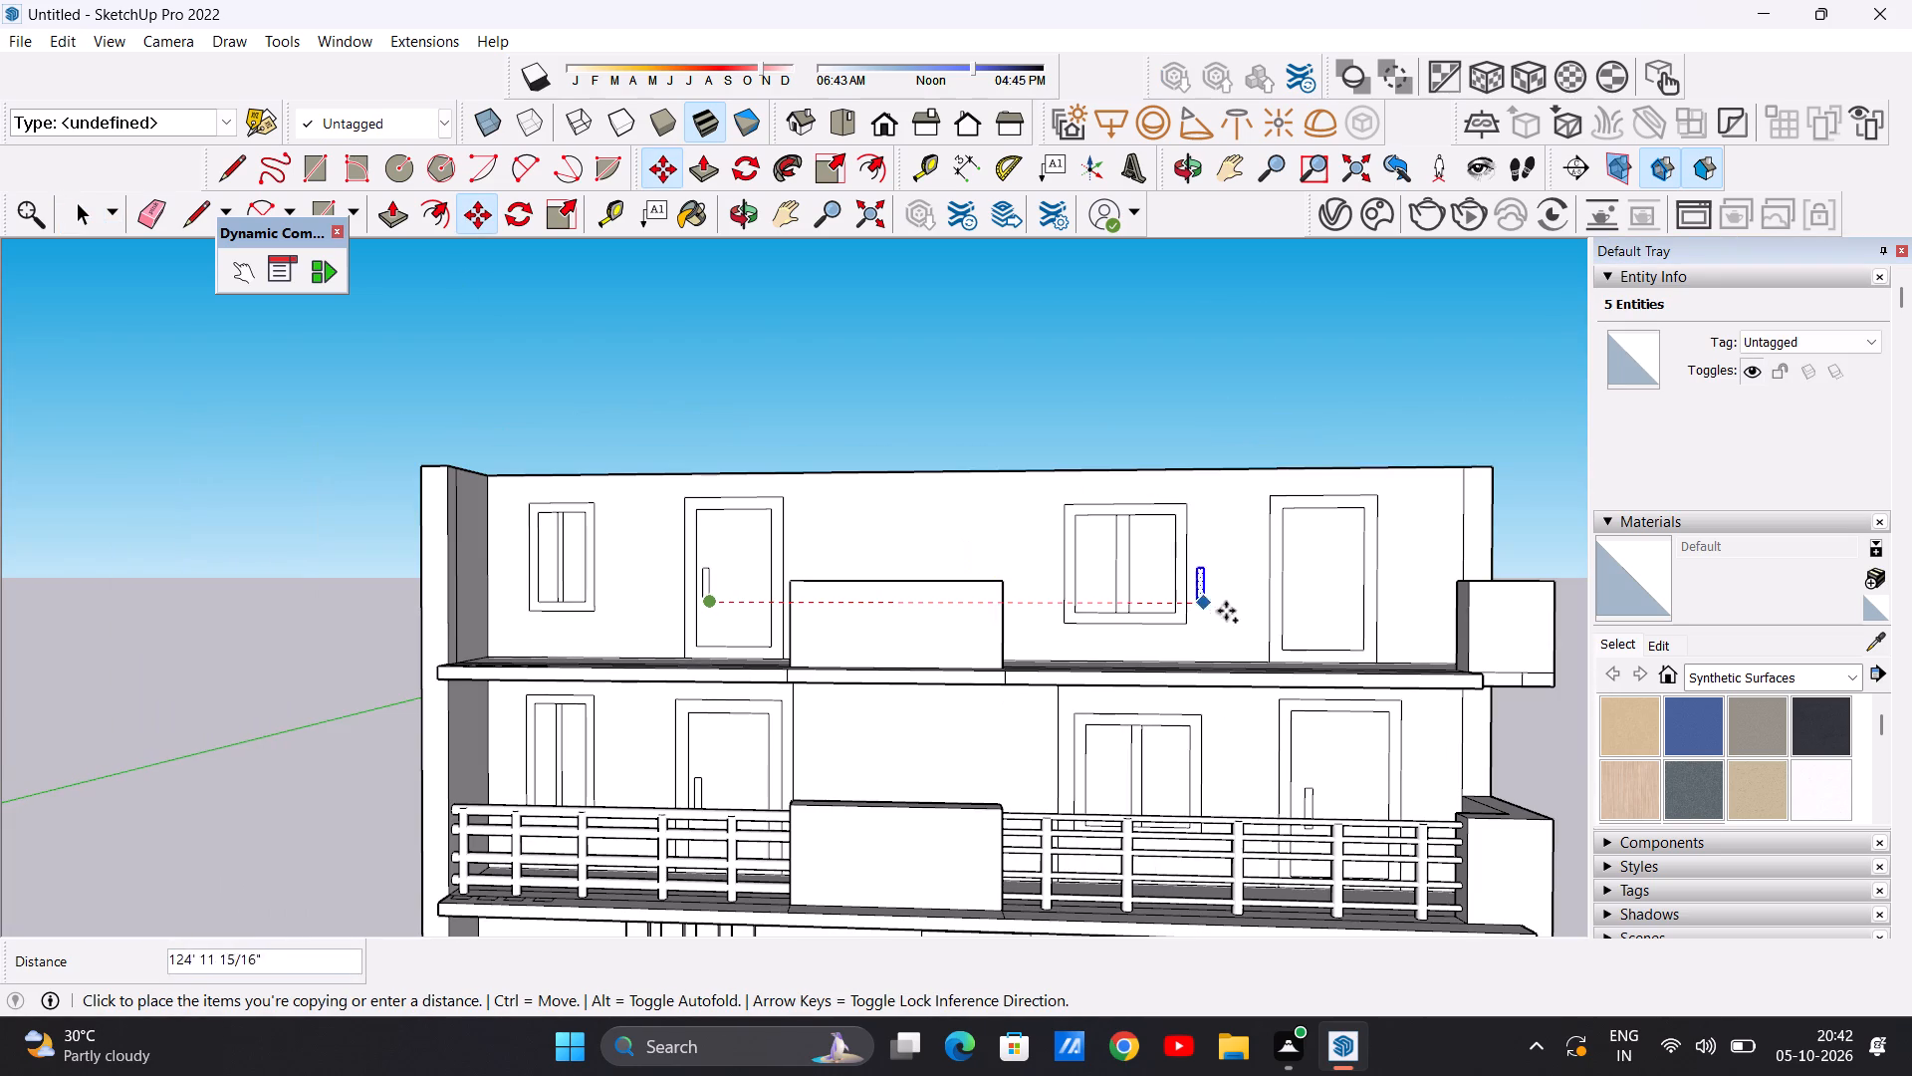
{"action": "scroll", "coordinate": [1307, 596], "scroll_direction": "up", "scroll_amount": 2}
{"action": "scroll", "coordinate": [1301, 596], "scroll_direction": "down", "scroll_amount": 1}
{"action": "scroll", "coordinate": [1301, 596], "scroll_direction": "up", "scroll_amount": 5}
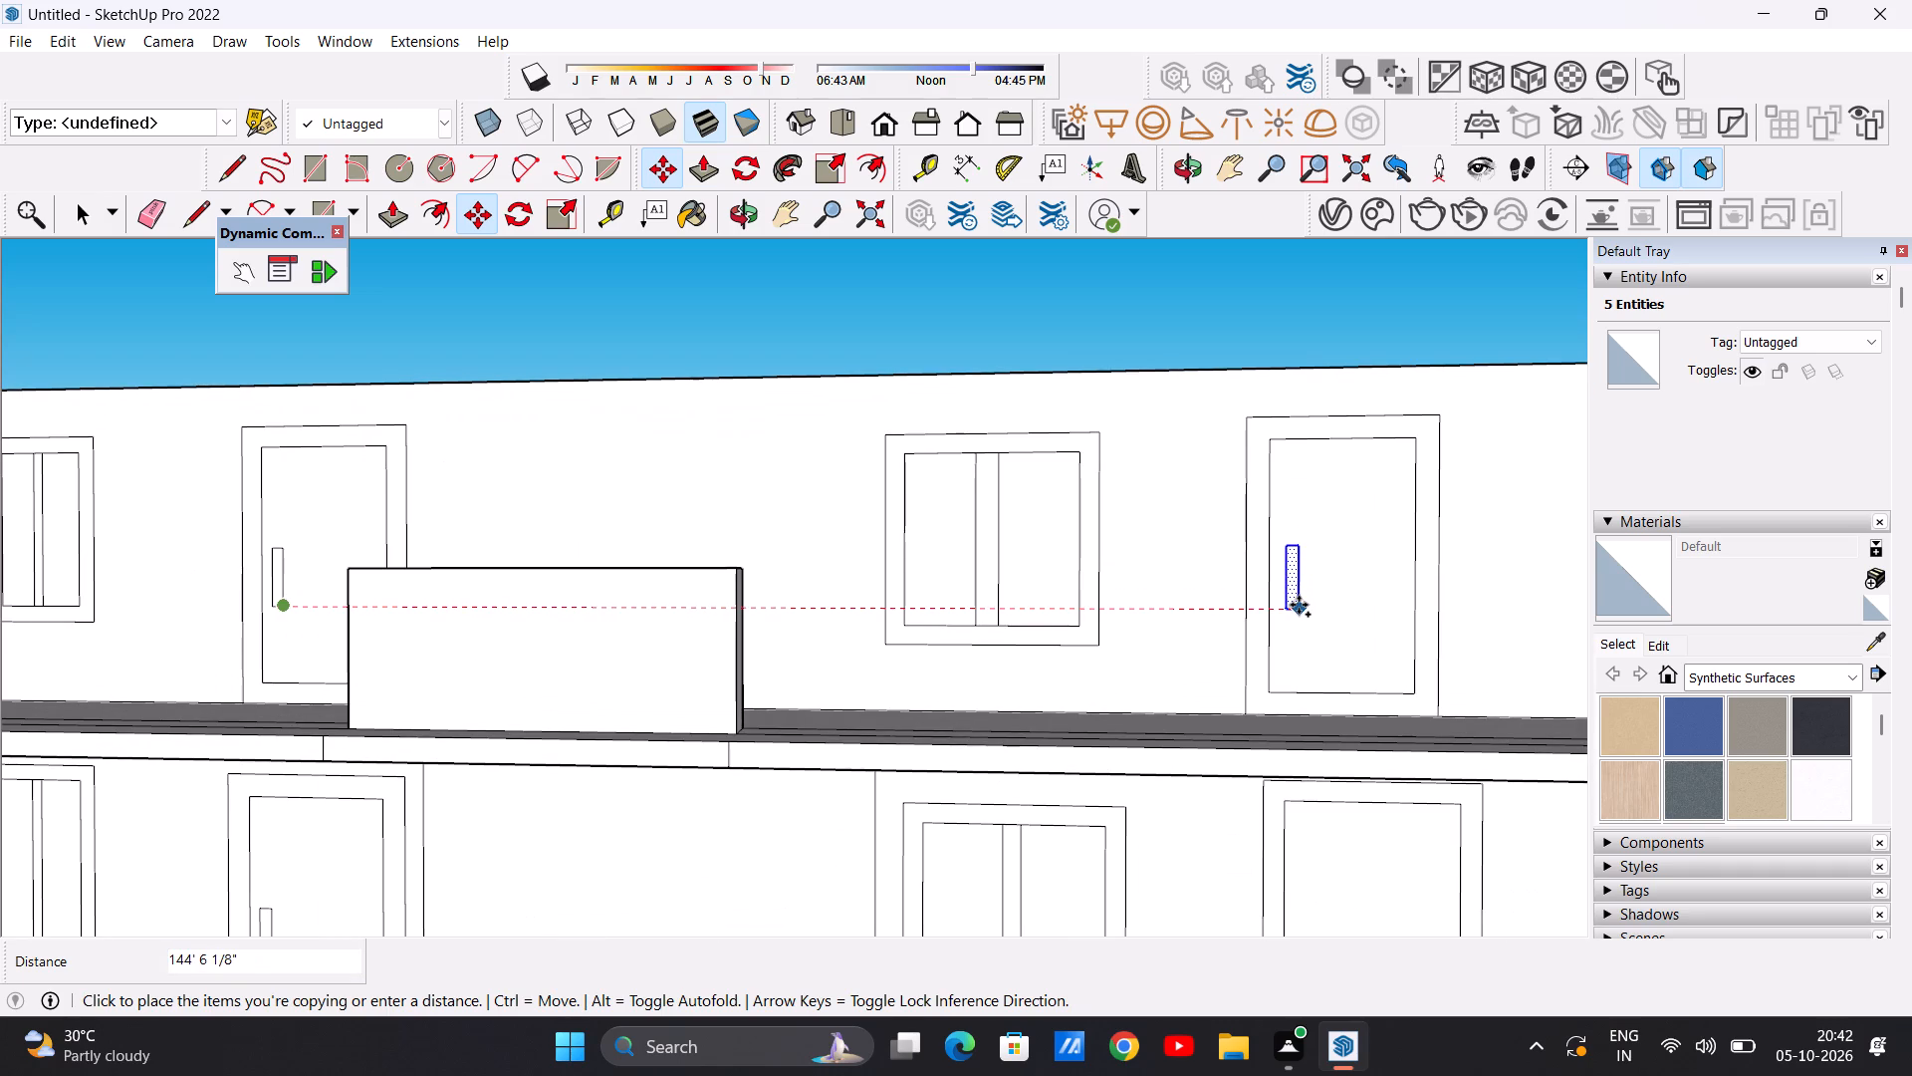
{"action": "left_click", "coordinate": [1299, 605]}
{"action": "key", "text": "space"}
{"action": "scroll", "coordinate": [1184, 591], "scroll_direction": "down", "scroll_amount": 6}
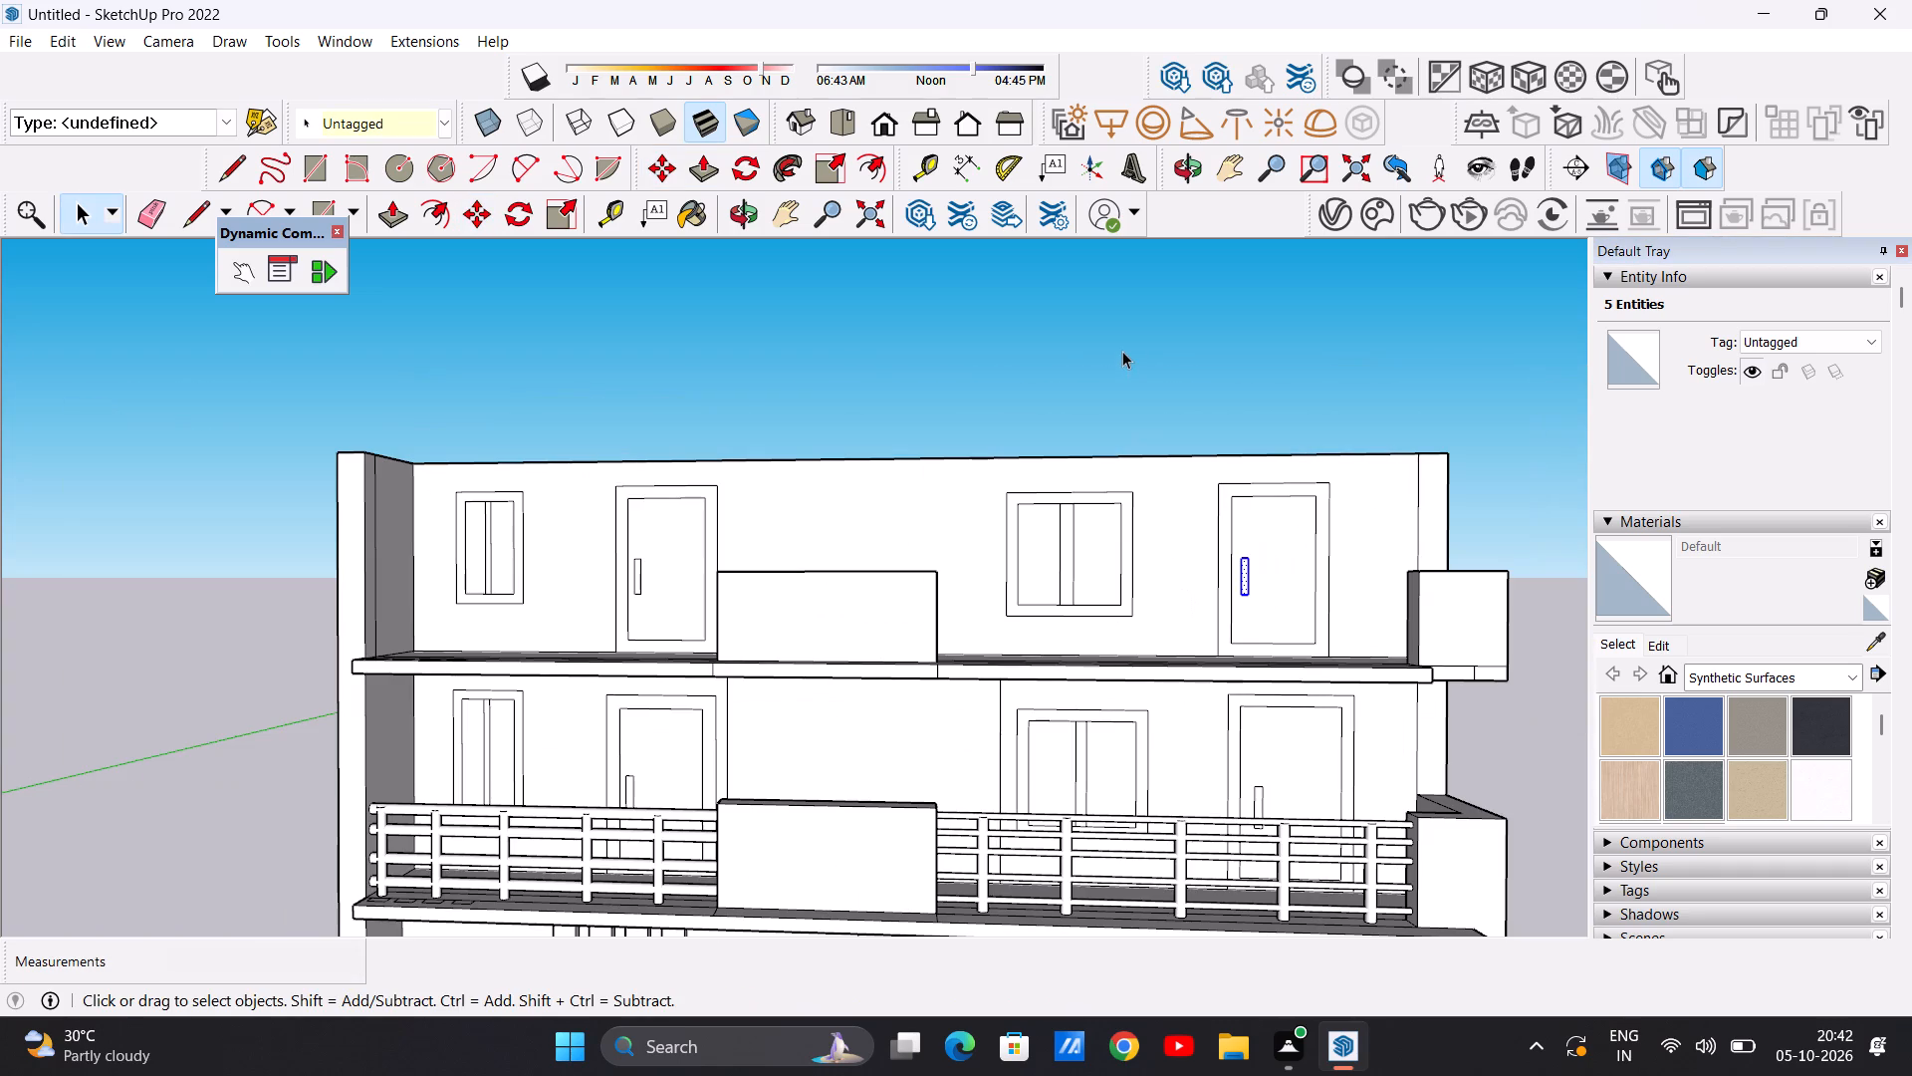
{"action": "left_click", "coordinate": [1122, 350]}
Examine the top floor balcony, its central front panel and the railing on the floor below from several angles.
{"action": "scroll", "coordinate": [1235, 573], "scroll_direction": "down", "scroll_amount": 8}
{"action": "scroll", "coordinate": [1272, 550], "scroll_direction": "up", "scroll_amount": 5}
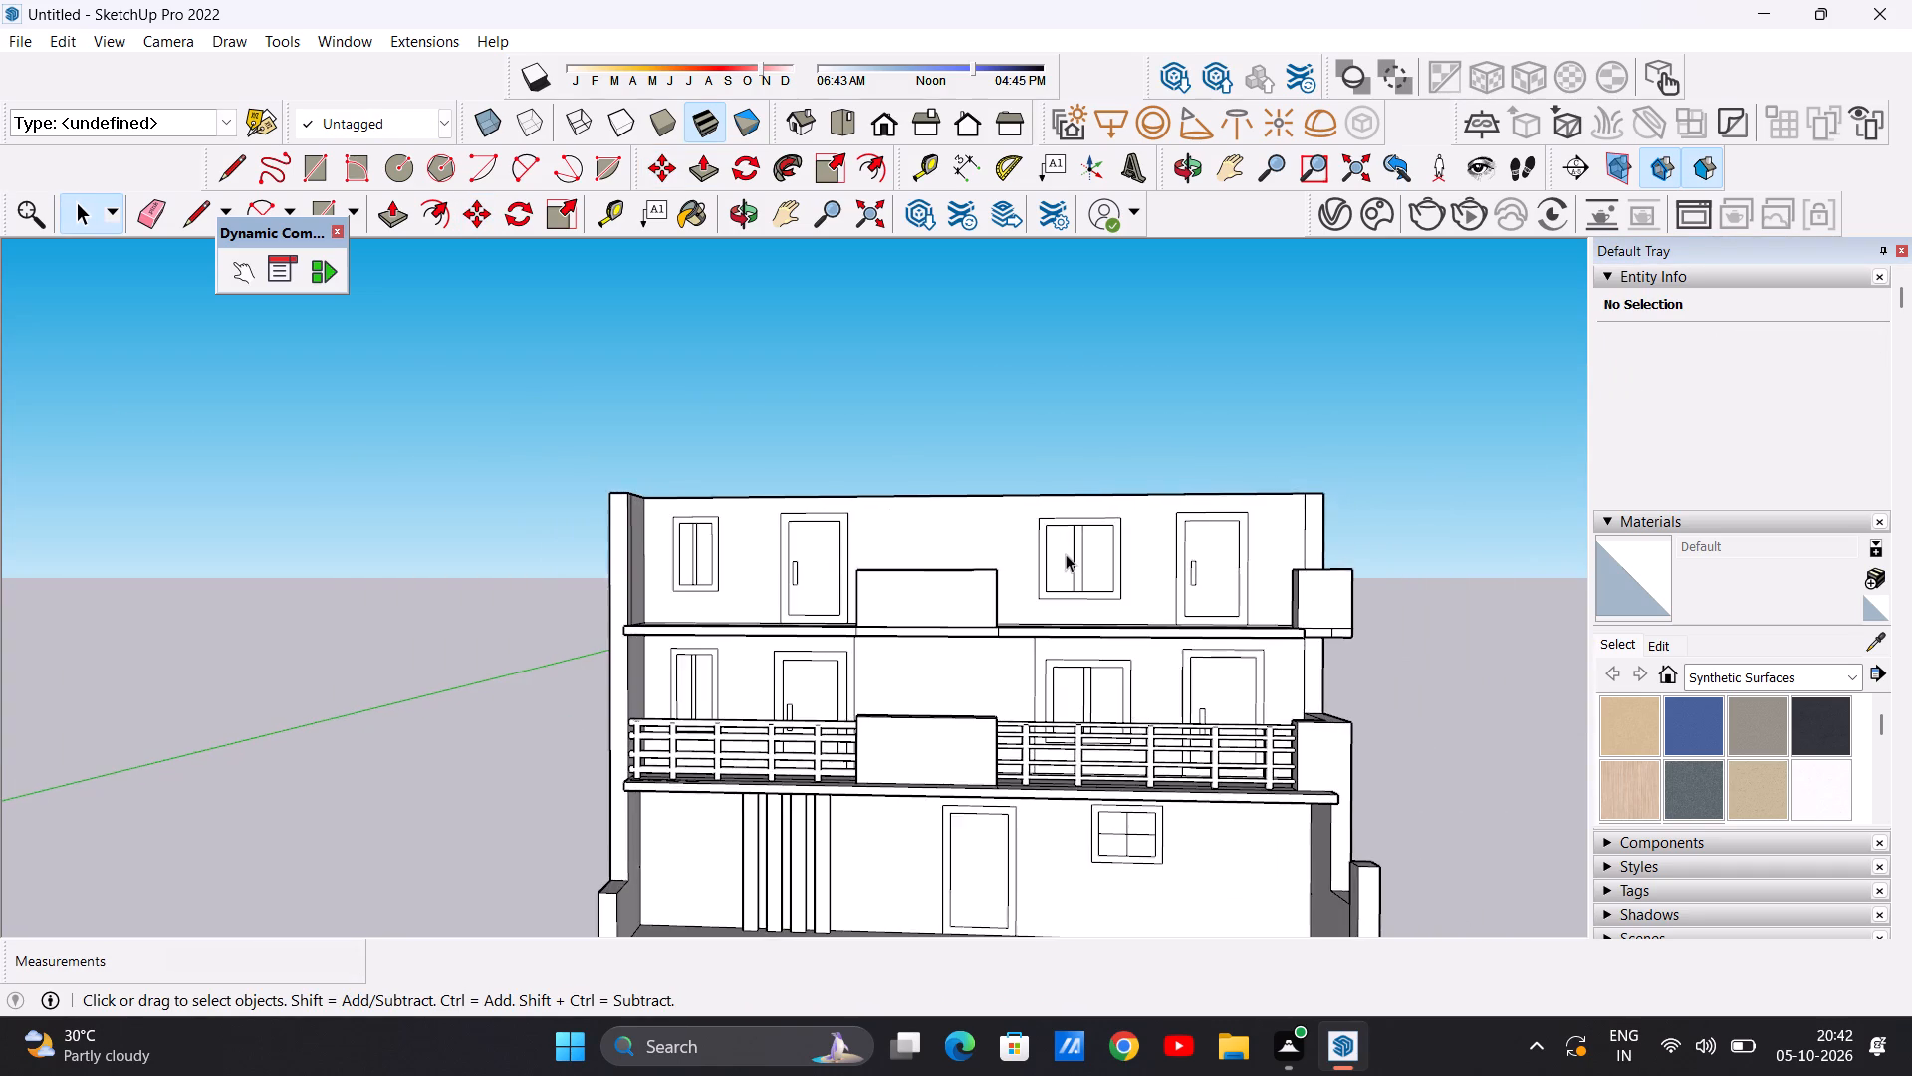
{"action": "scroll", "coordinate": [1067, 554], "scroll_direction": "down", "scroll_amount": 5}
{"action": "scroll", "coordinate": [984, 545], "scroll_direction": "up", "scroll_amount": 6}
{"action": "middle_click_drag", "start_coordinate": [870, 601], "coordinate": [1262, 691]}
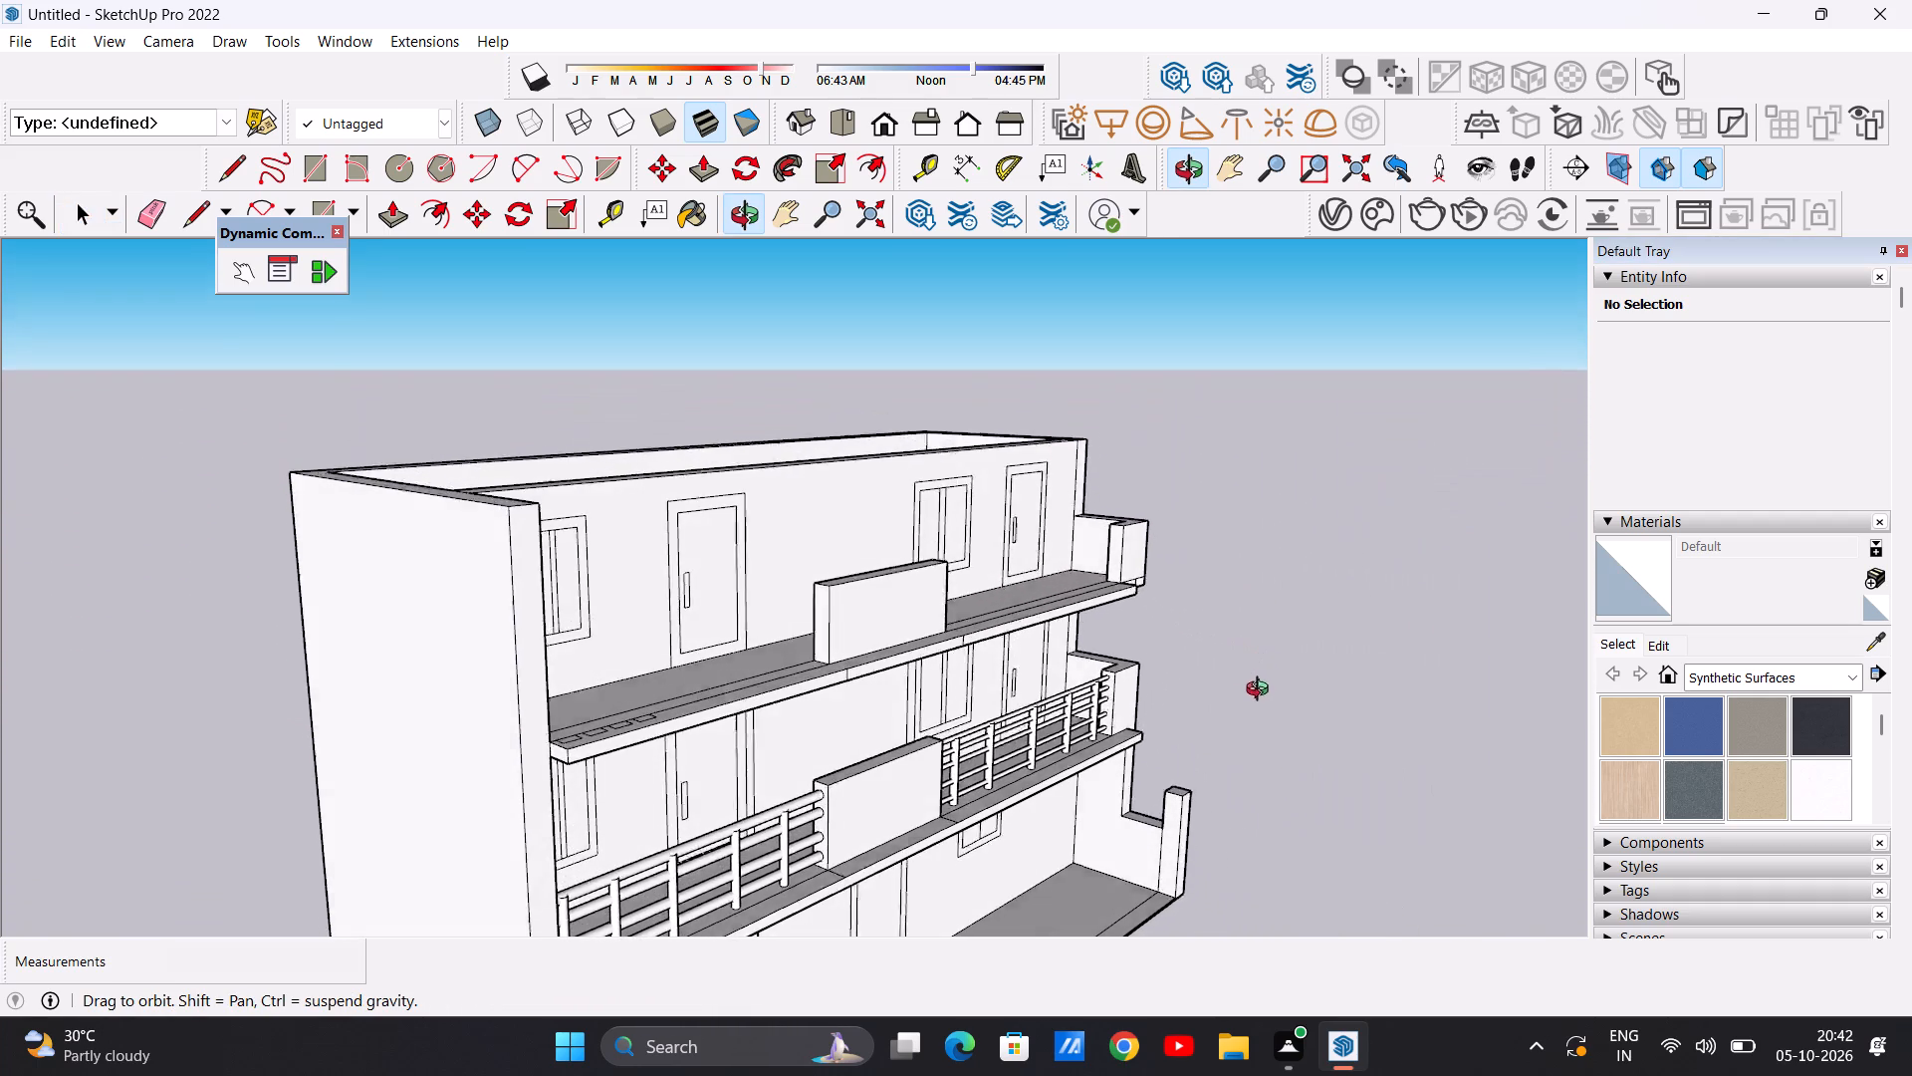
{"action": "middle_click_drag", "start_coordinate": [1262, 691], "coordinate": [1032, 888]}
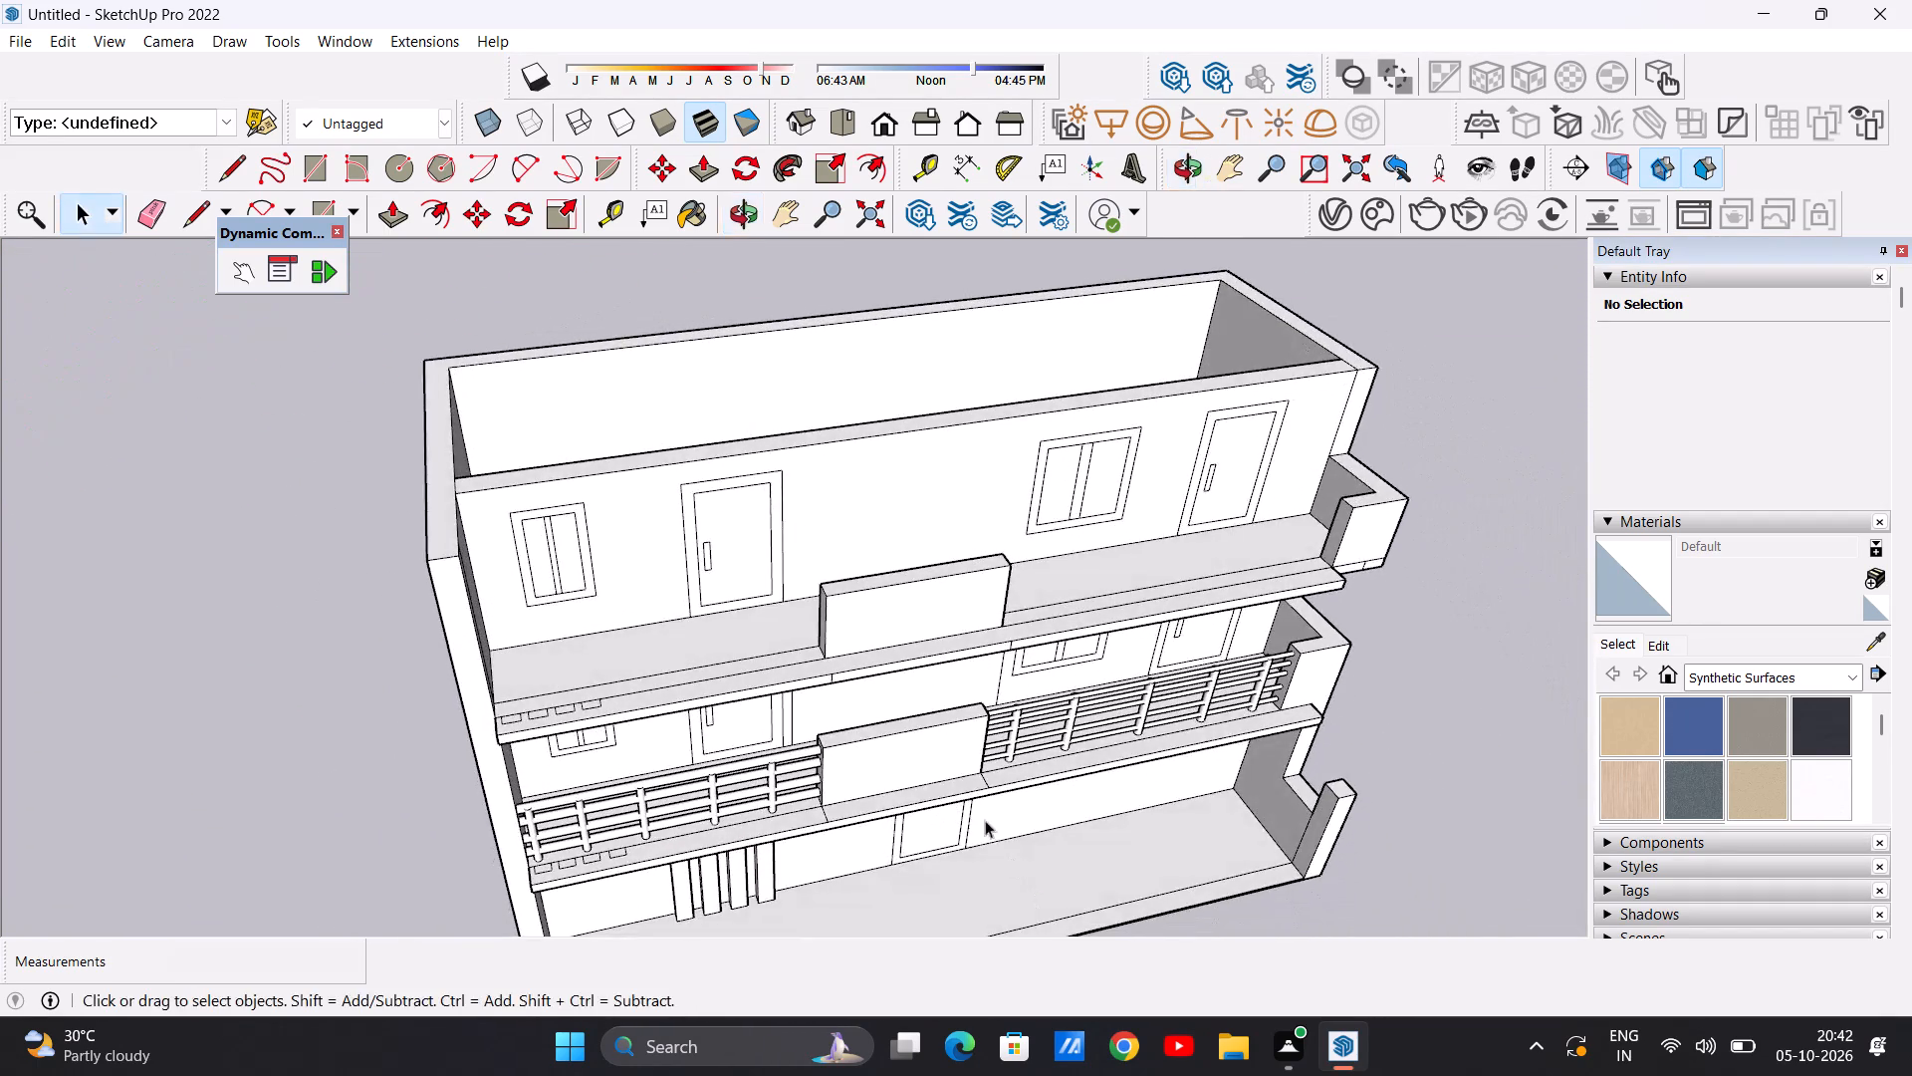
{"action": "scroll", "coordinate": [820, 601], "scroll_direction": "up", "scroll_amount": 7}
{"action": "middle_click_drag", "start_coordinate": [788, 734], "coordinate": [1106, 636]}
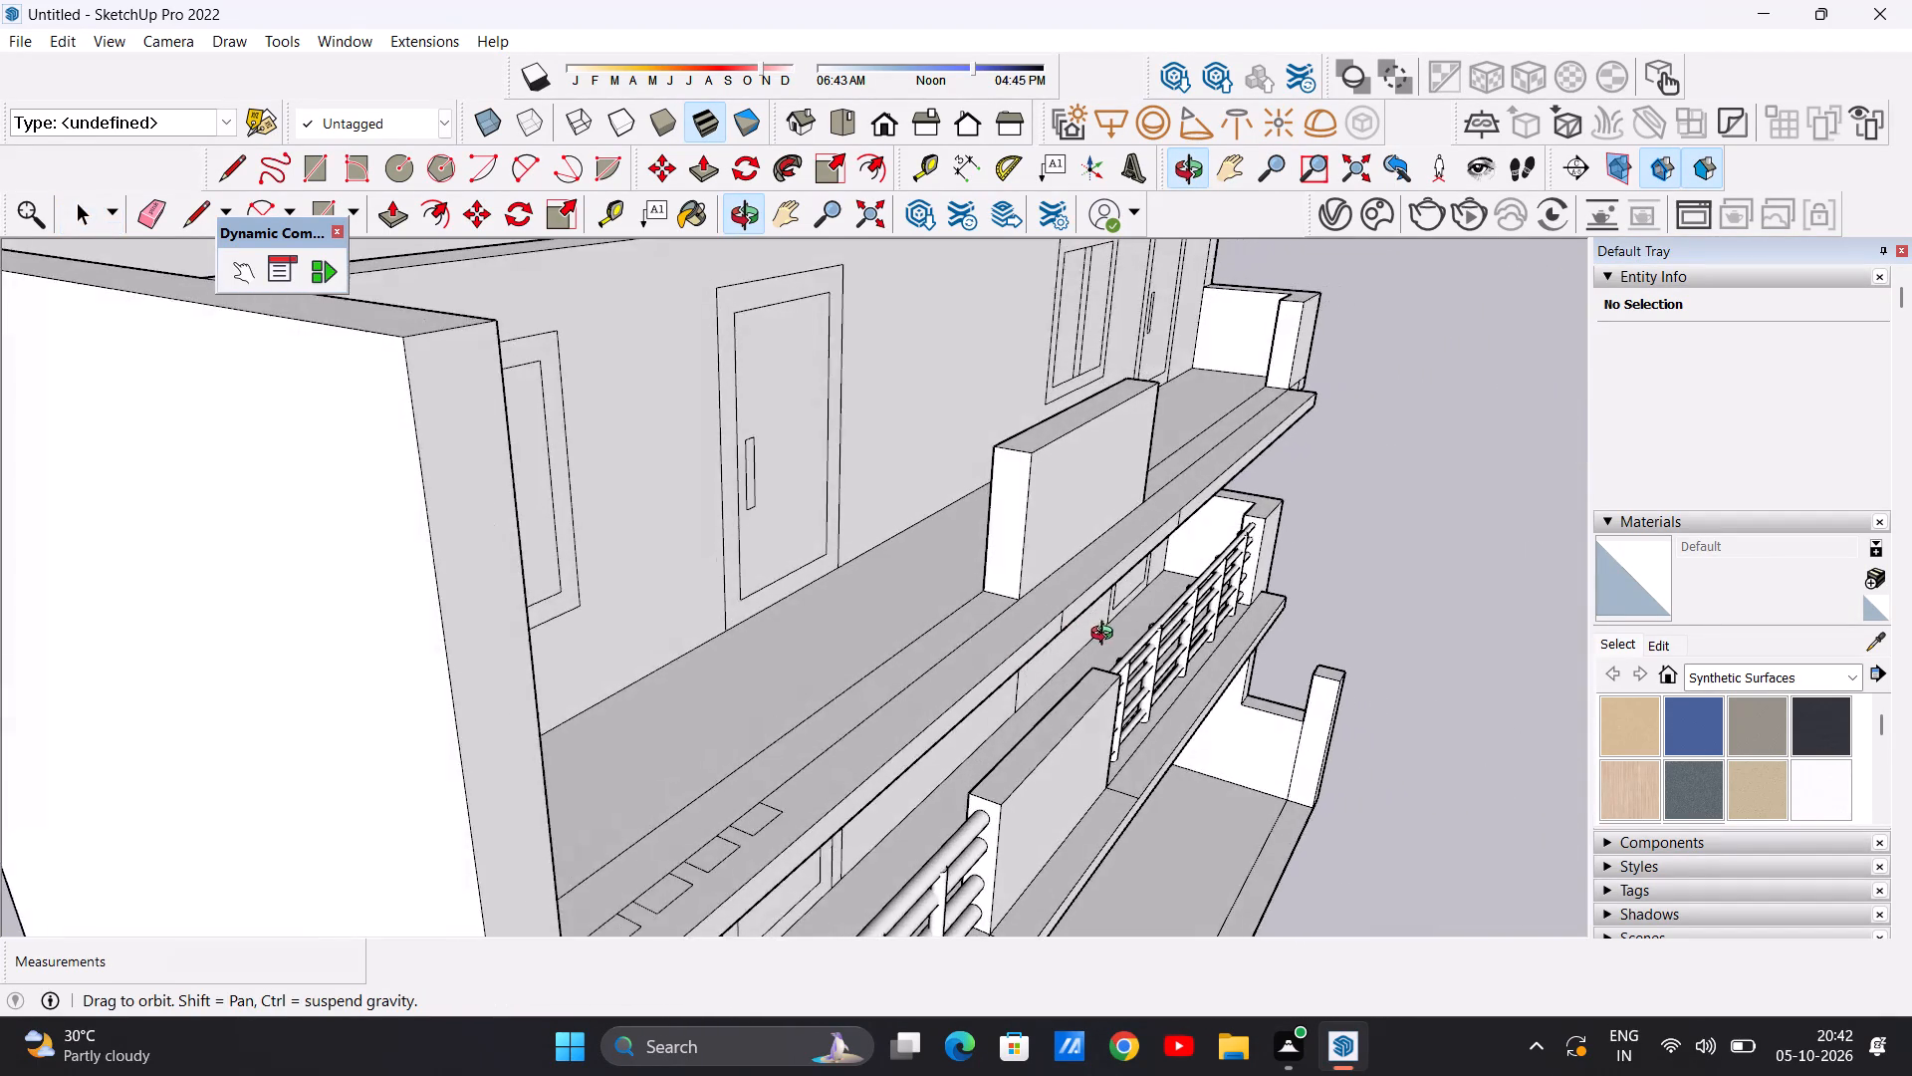
{"action": "middle_click_drag", "start_coordinate": [1106, 636], "coordinate": [698, 699]}
{"action": "scroll", "coordinate": [708, 691], "scroll_direction": "down", "scroll_amount": 12}
{"action": "scroll", "coordinate": [993, 670], "scroll_direction": "up", "scroll_amount": 6}
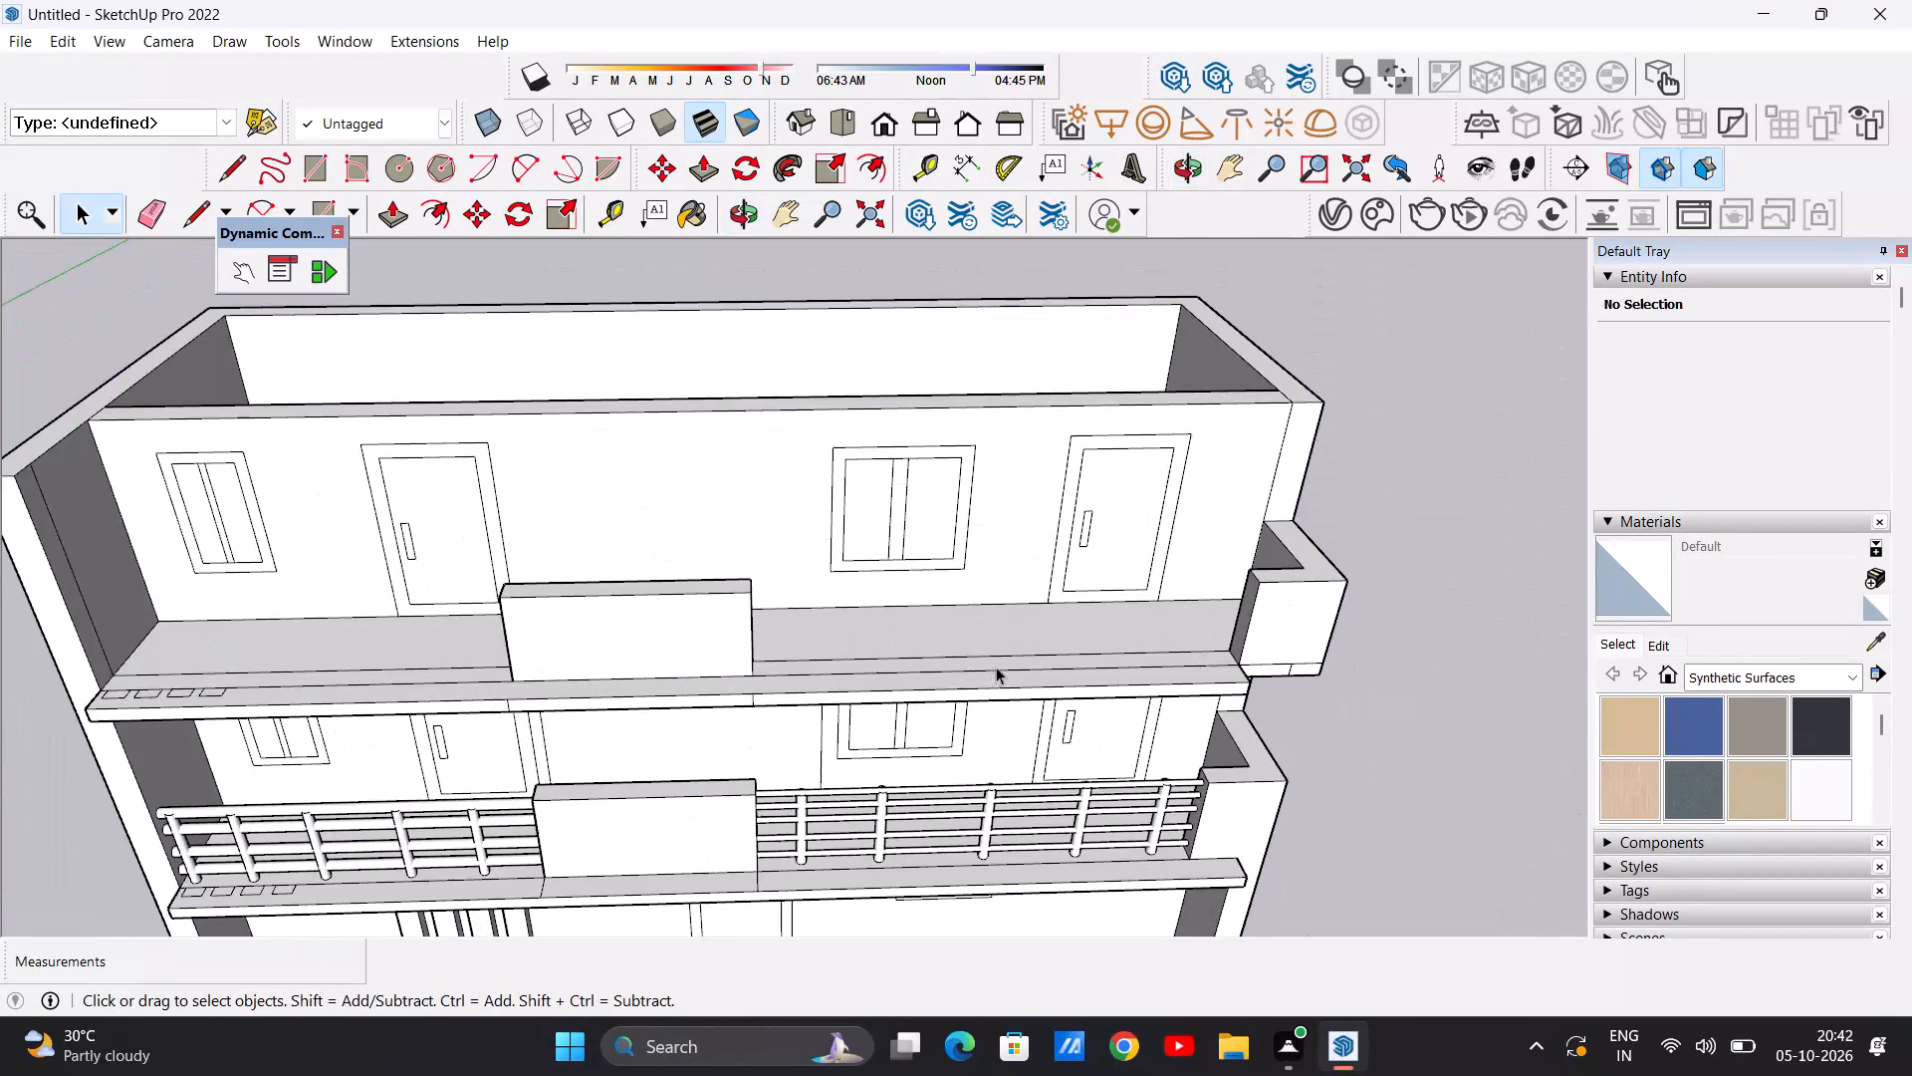
{"action": "scroll", "coordinate": [1096, 664], "scroll_direction": "down", "scroll_amount": 5}
{"action": "middle_click_drag", "start_coordinate": [706, 678], "coordinate": [1011, 530]}
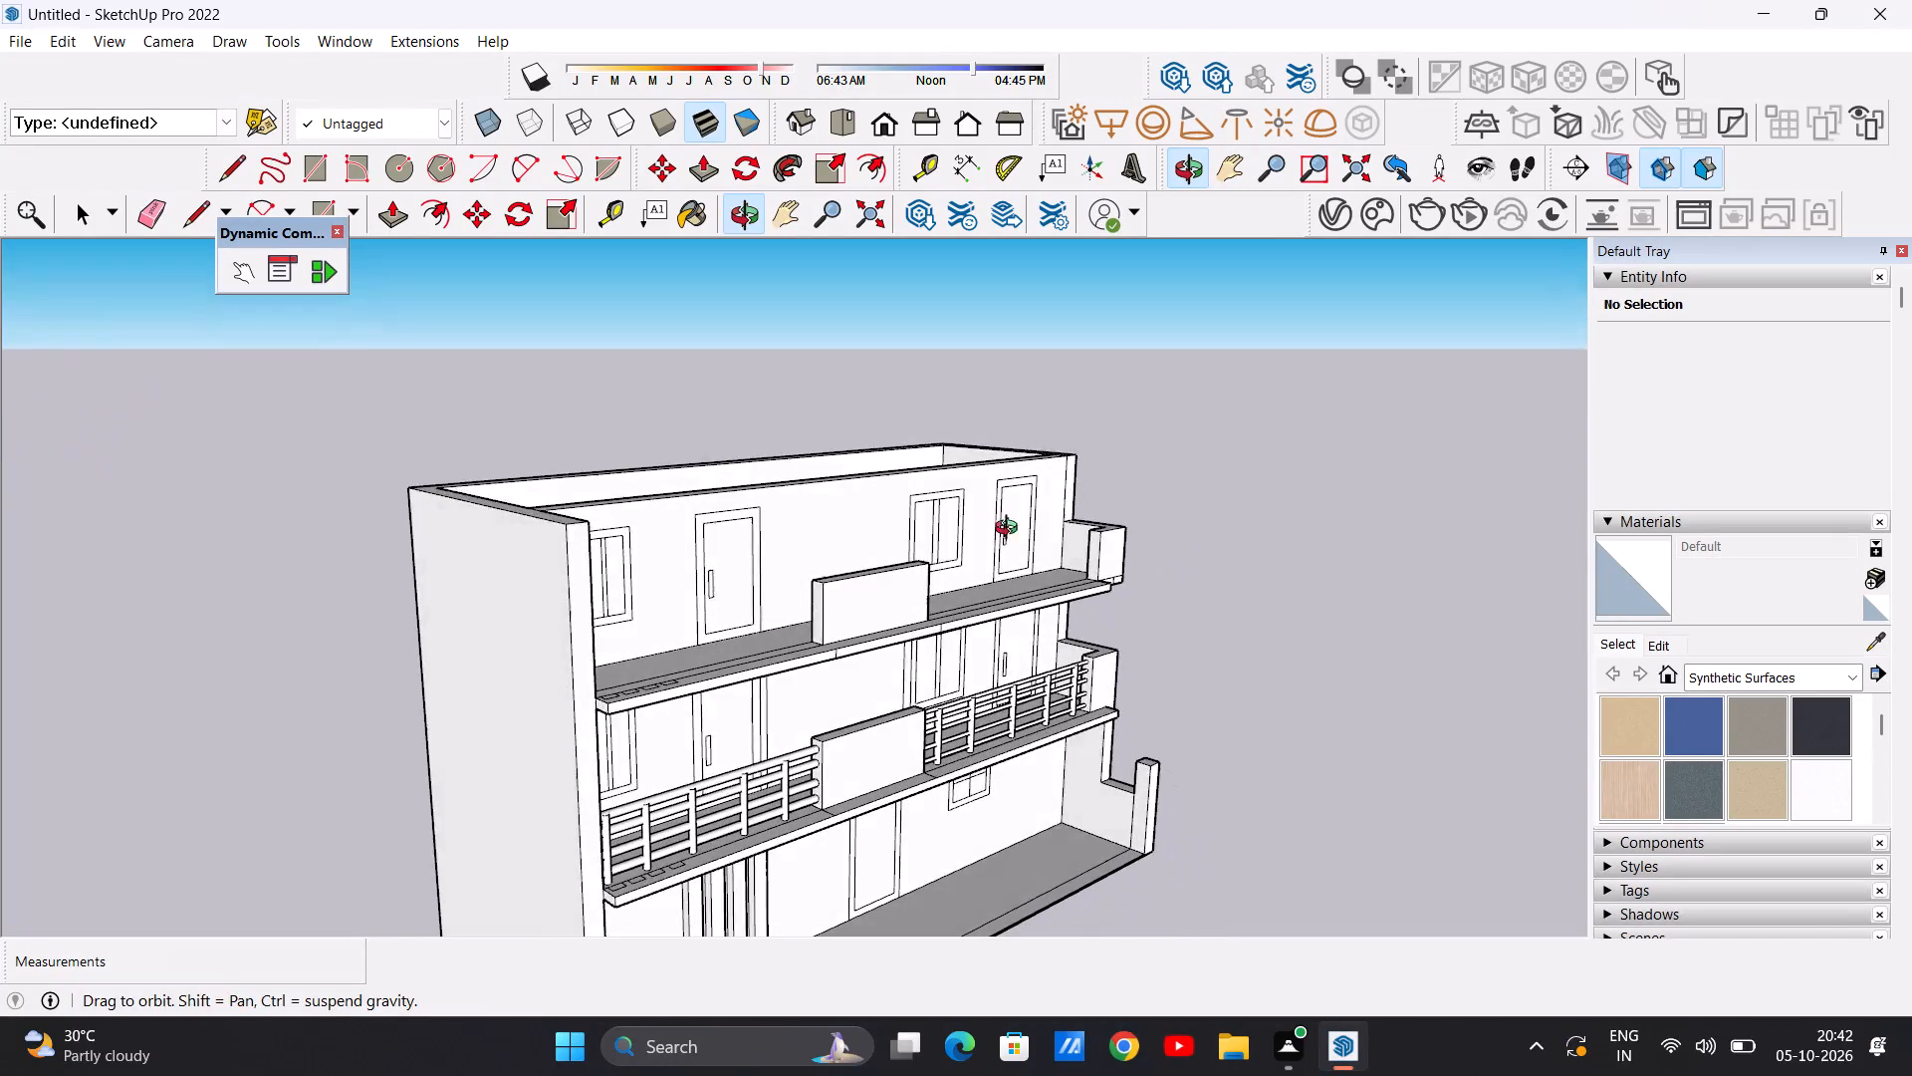
{"action": "middle_click_drag", "start_coordinate": [1011, 530], "coordinate": [1022, 517]}
{"action": "scroll", "coordinate": [839, 575], "scroll_direction": "up", "scroll_amount": 11}
{"action": "middle_click_drag", "start_coordinate": [794, 622], "coordinate": [874, 627]}
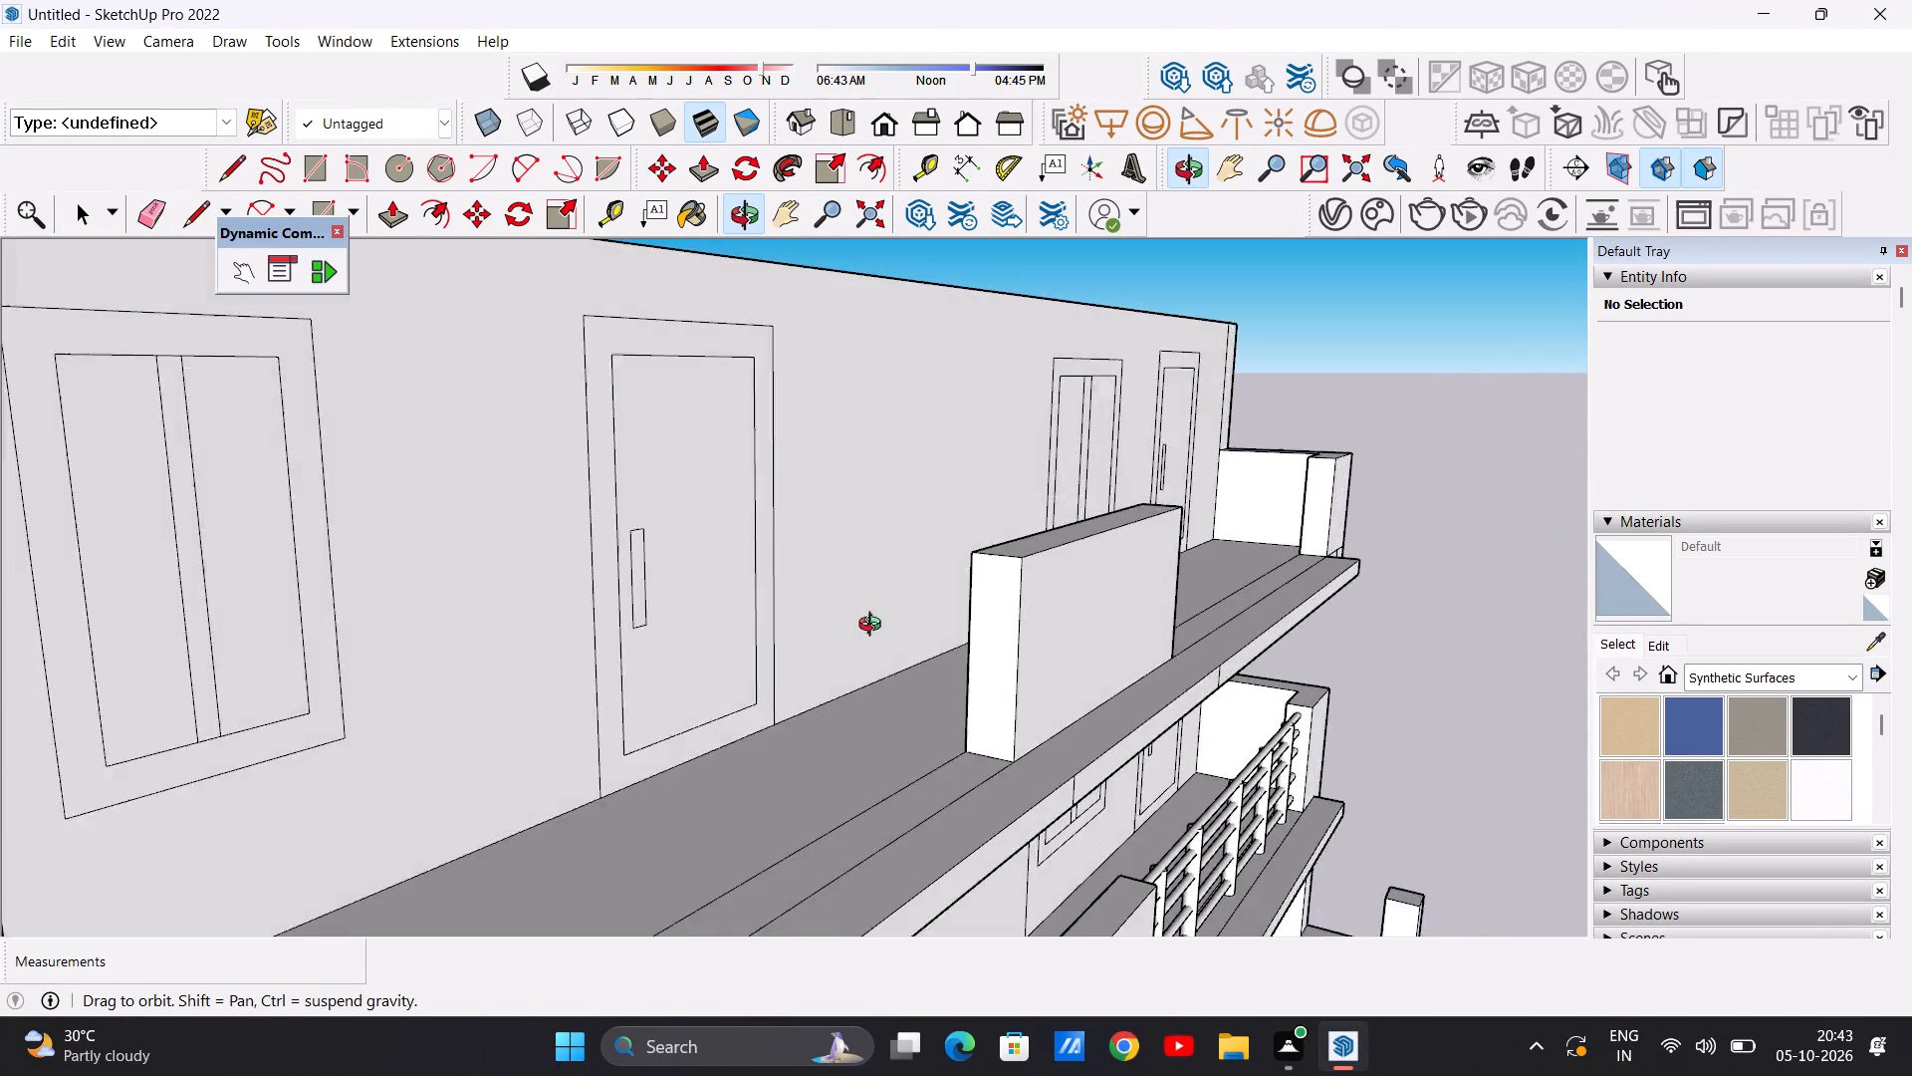
{"action": "middle_click_drag", "start_coordinate": [874, 627], "coordinate": [848, 627]}
{"action": "scroll", "coordinate": [836, 636], "scroll_direction": "down", "scroll_amount": 15}
{"action": "scroll", "coordinate": [888, 653], "scroll_direction": "up", "scroll_amount": 11}
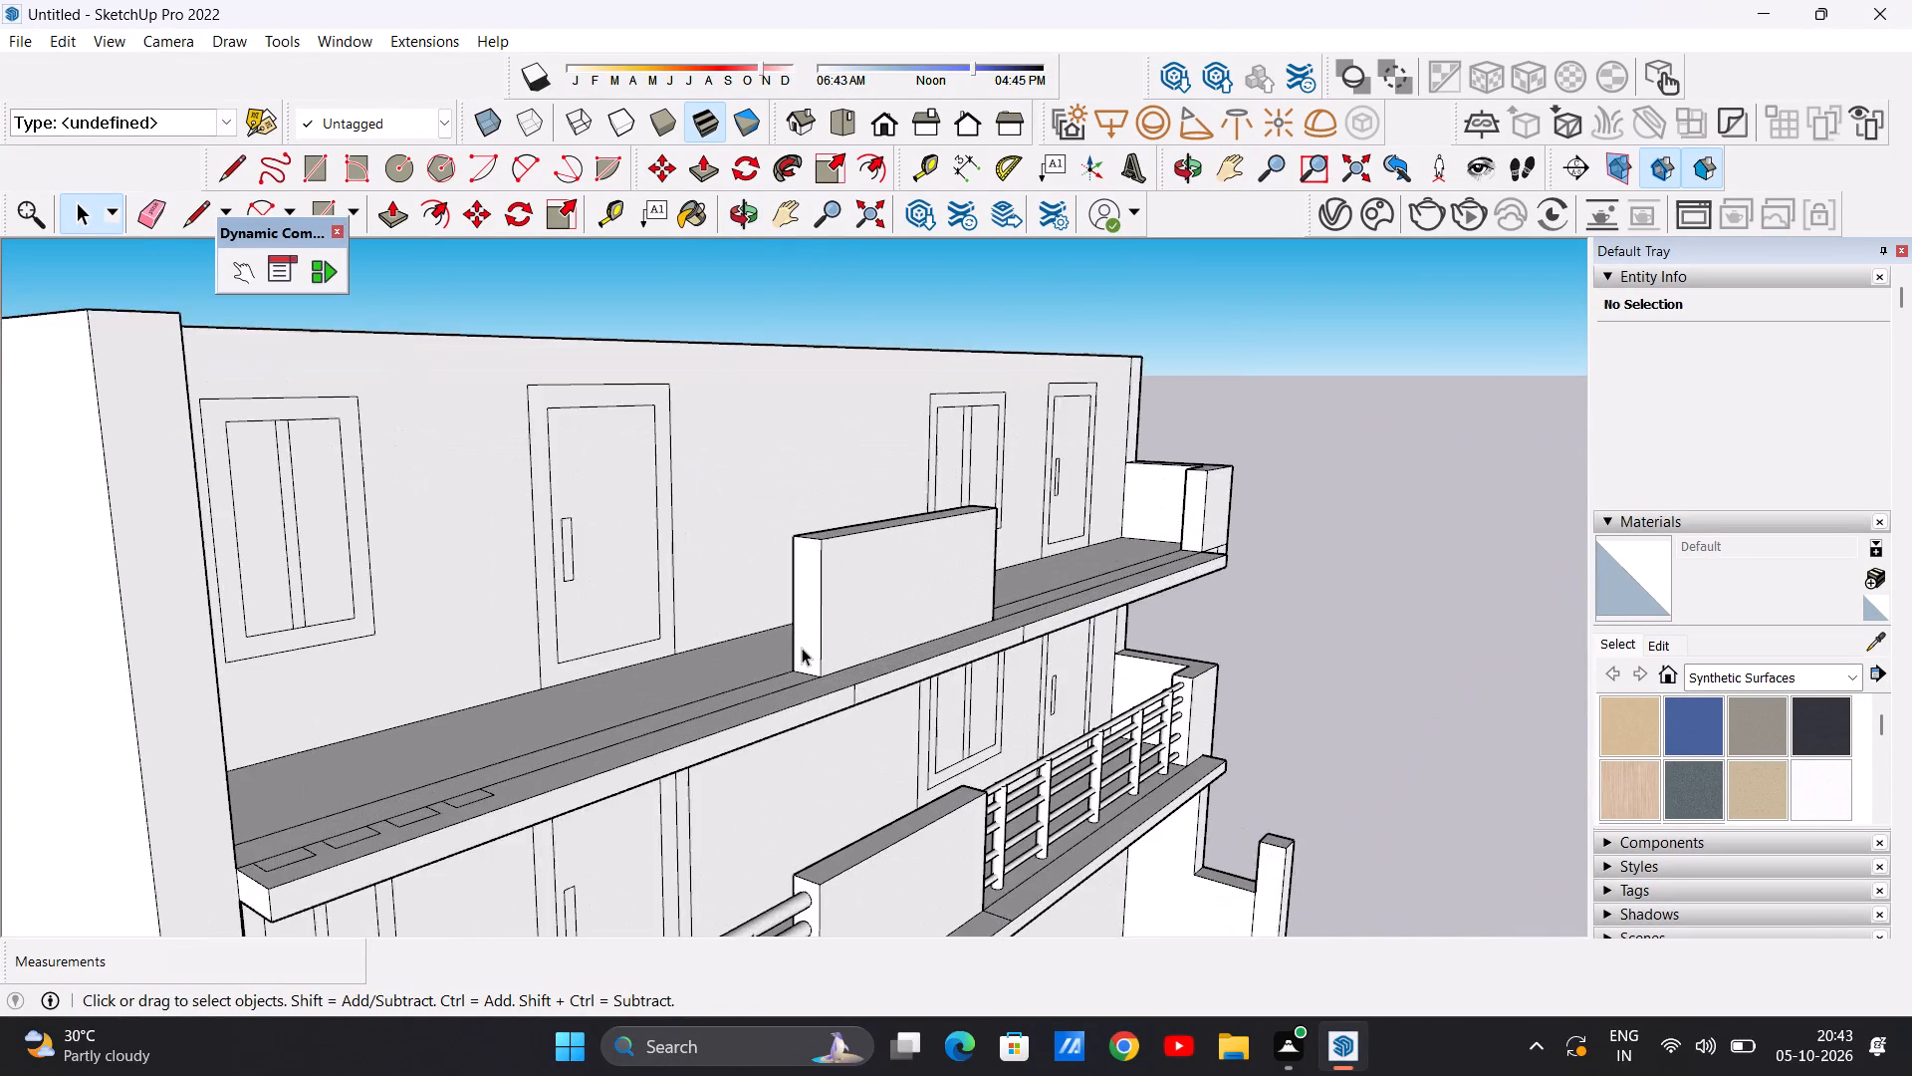
{"action": "middle_click_drag", "start_coordinate": [802, 648], "coordinate": [880, 686]}
{"action": "scroll", "coordinate": [885, 659], "scroll_direction": "up", "scroll_amount": 7}
{"action": "scroll", "coordinate": [830, 613], "scroll_direction": "down", "scroll_amount": 14}
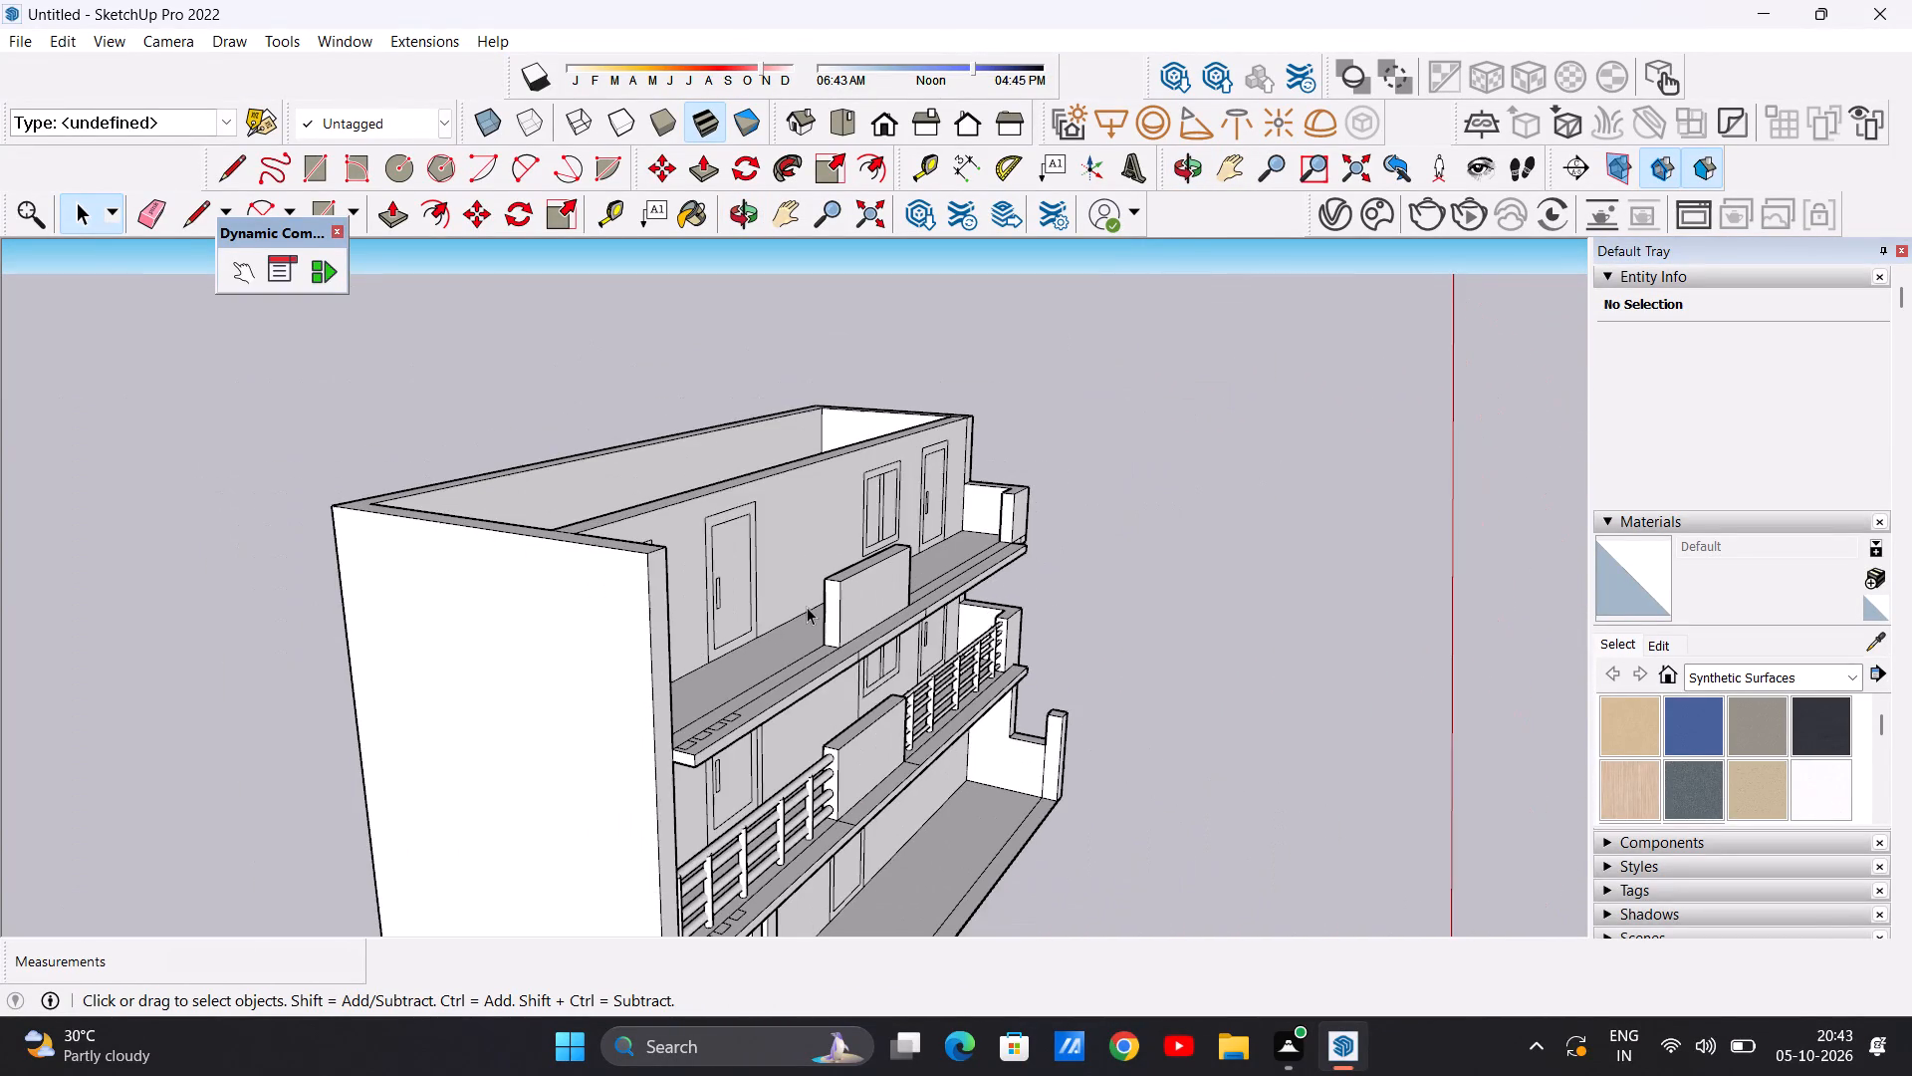
{"action": "scroll", "coordinate": [878, 623], "scroll_direction": "up", "scroll_amount": 2}
{"action": "middle_click_drag", "start_coordinate": [926, 634], "coordinate": [376, 653]}
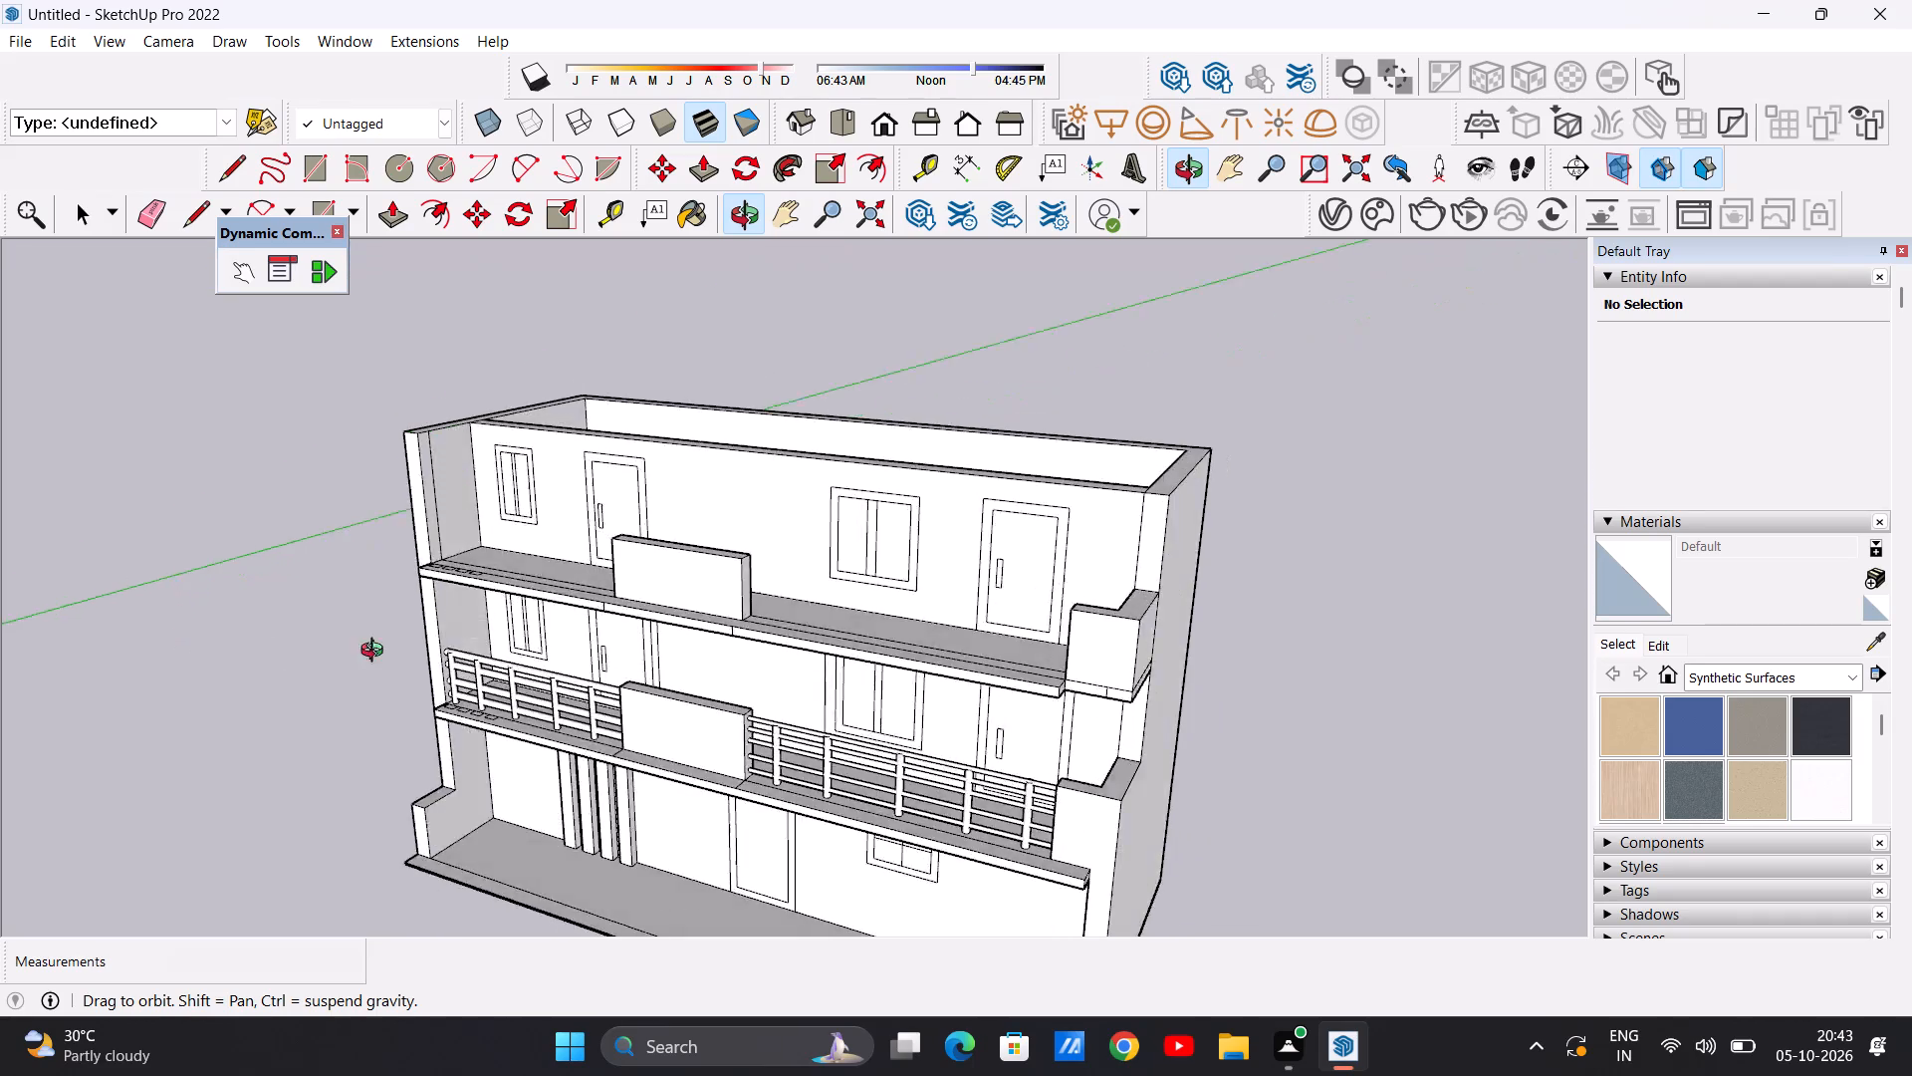
{"action": "middle_click_drag", "start_coordinate": [376, 653], "coordinate": [968, 606]}
Draw a circle of about 9 5/16" radius near the upper end of the top floor front panel's narrow side face.
{"action": "scroll", "coordinate": [846, 583], "scroll_direction": "up", "scroll_amount": 14}
{"action": "scroll", "coordinate": [730, 585], "scroll_direction": "down", "scroll_amount": 5}
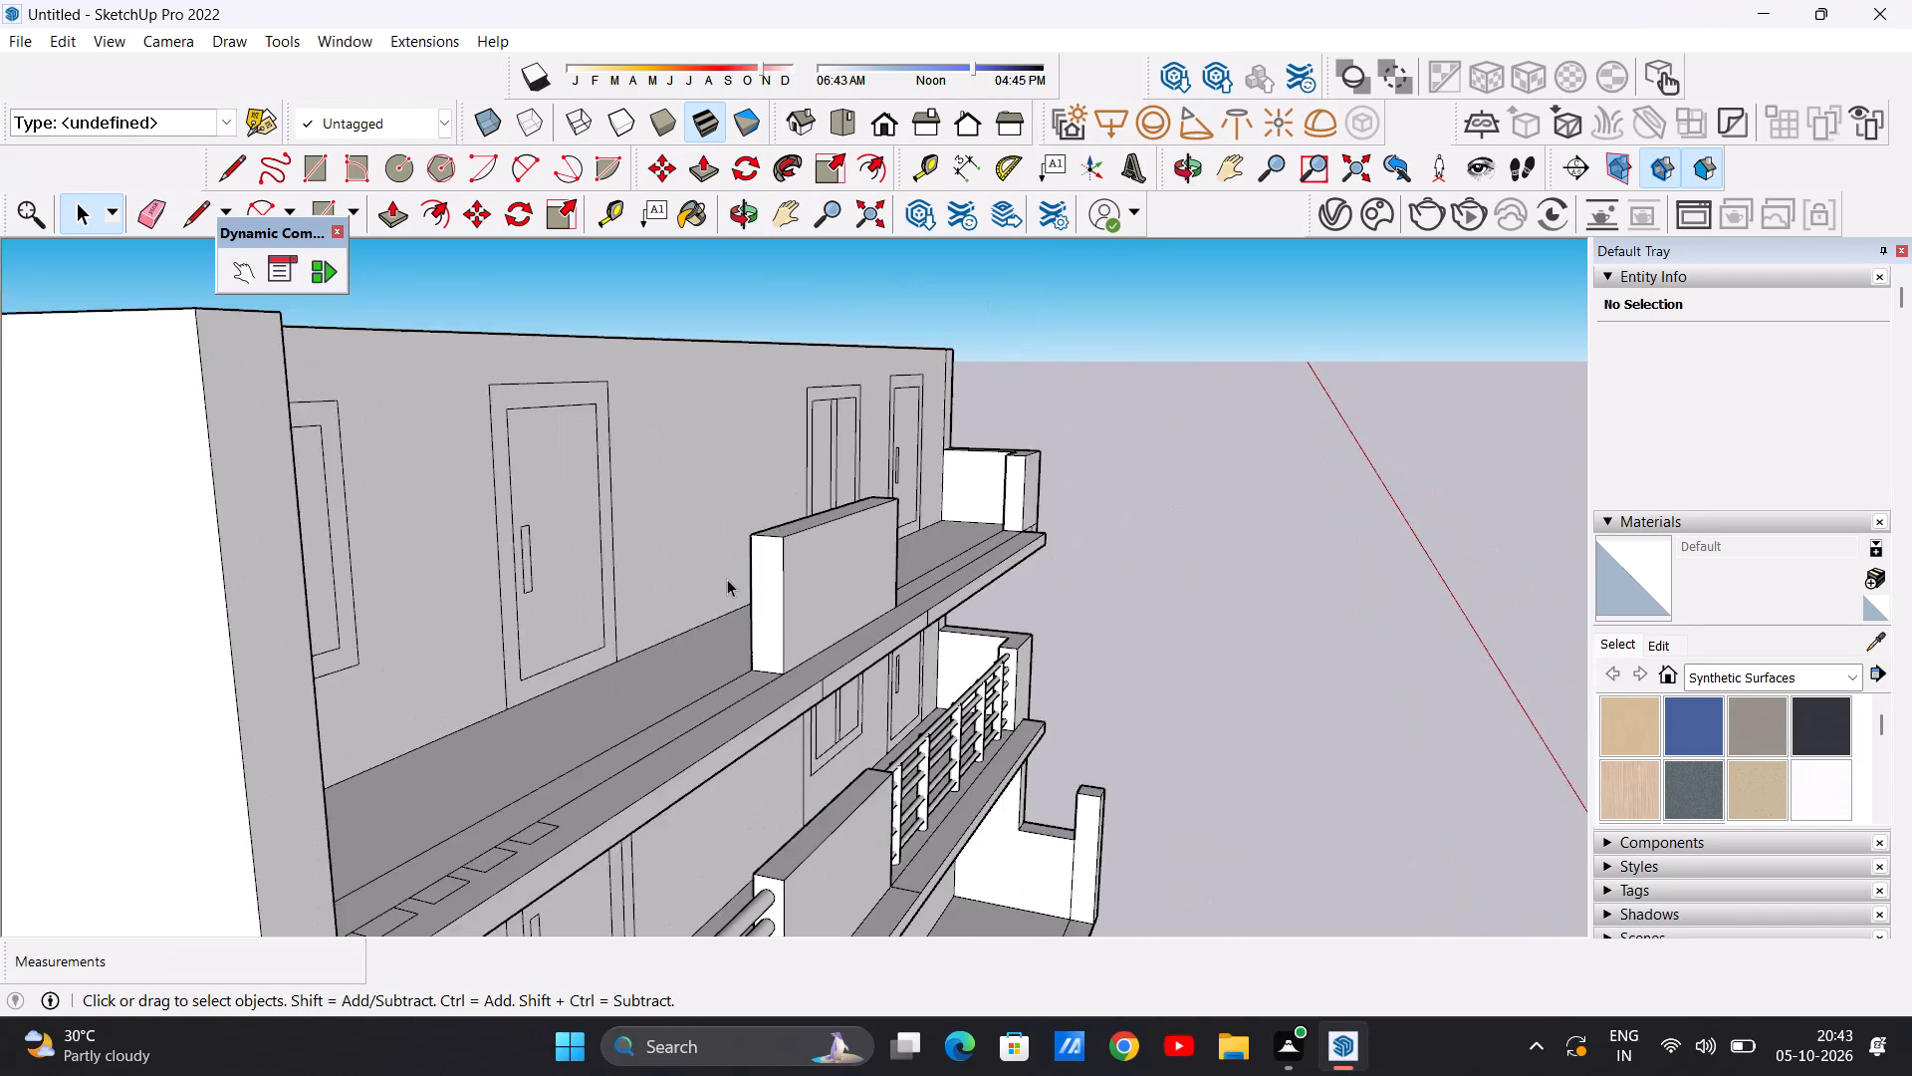
{"action": "scroll", "coordinate": [727, 579], "scroll_direction": "down", "scroll_amount": 4}
{"action": "scroll", "coordinate": [756, 572], "scroll_direction": "up", "scroll_amount": 6}
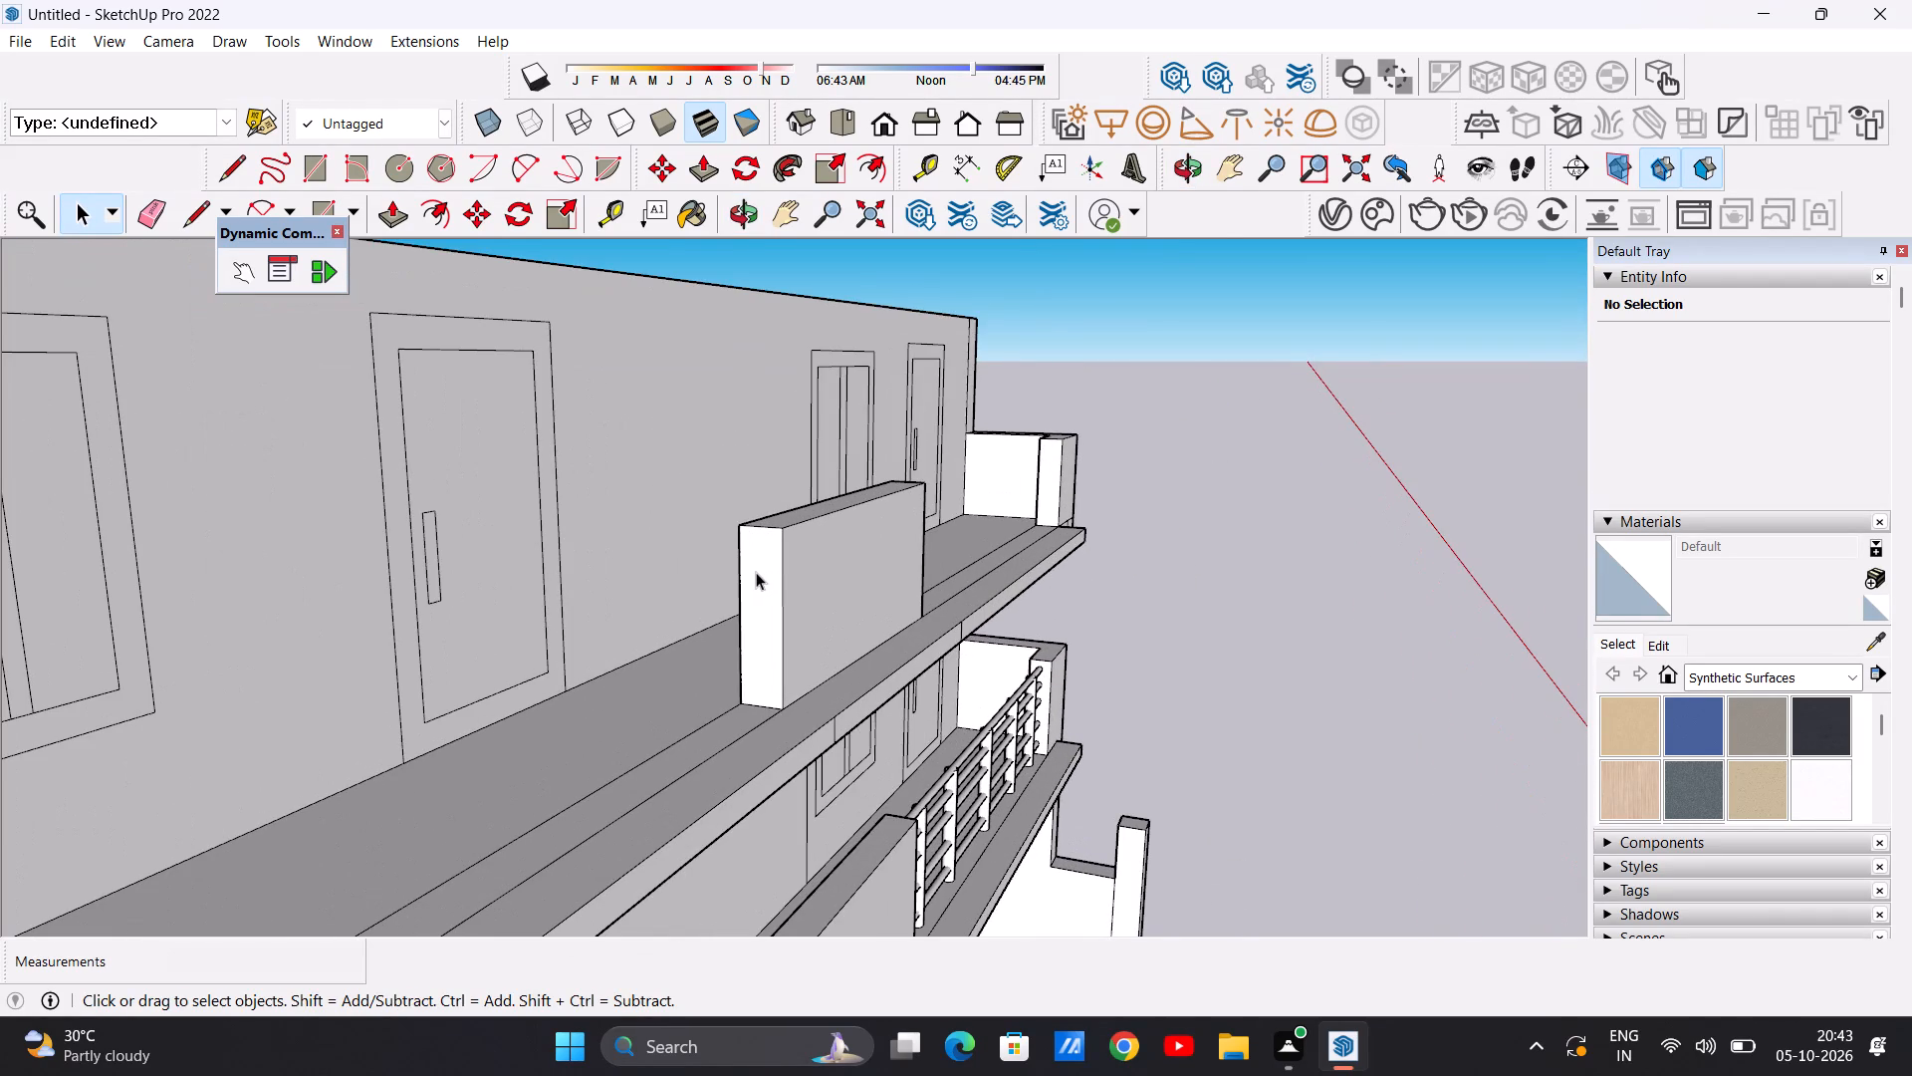
{"action": "key", "text": "c"}
{"action": "scroll", "coordinate": [775, 562], "scroll_direction": "up", "scroll_amount": 3}
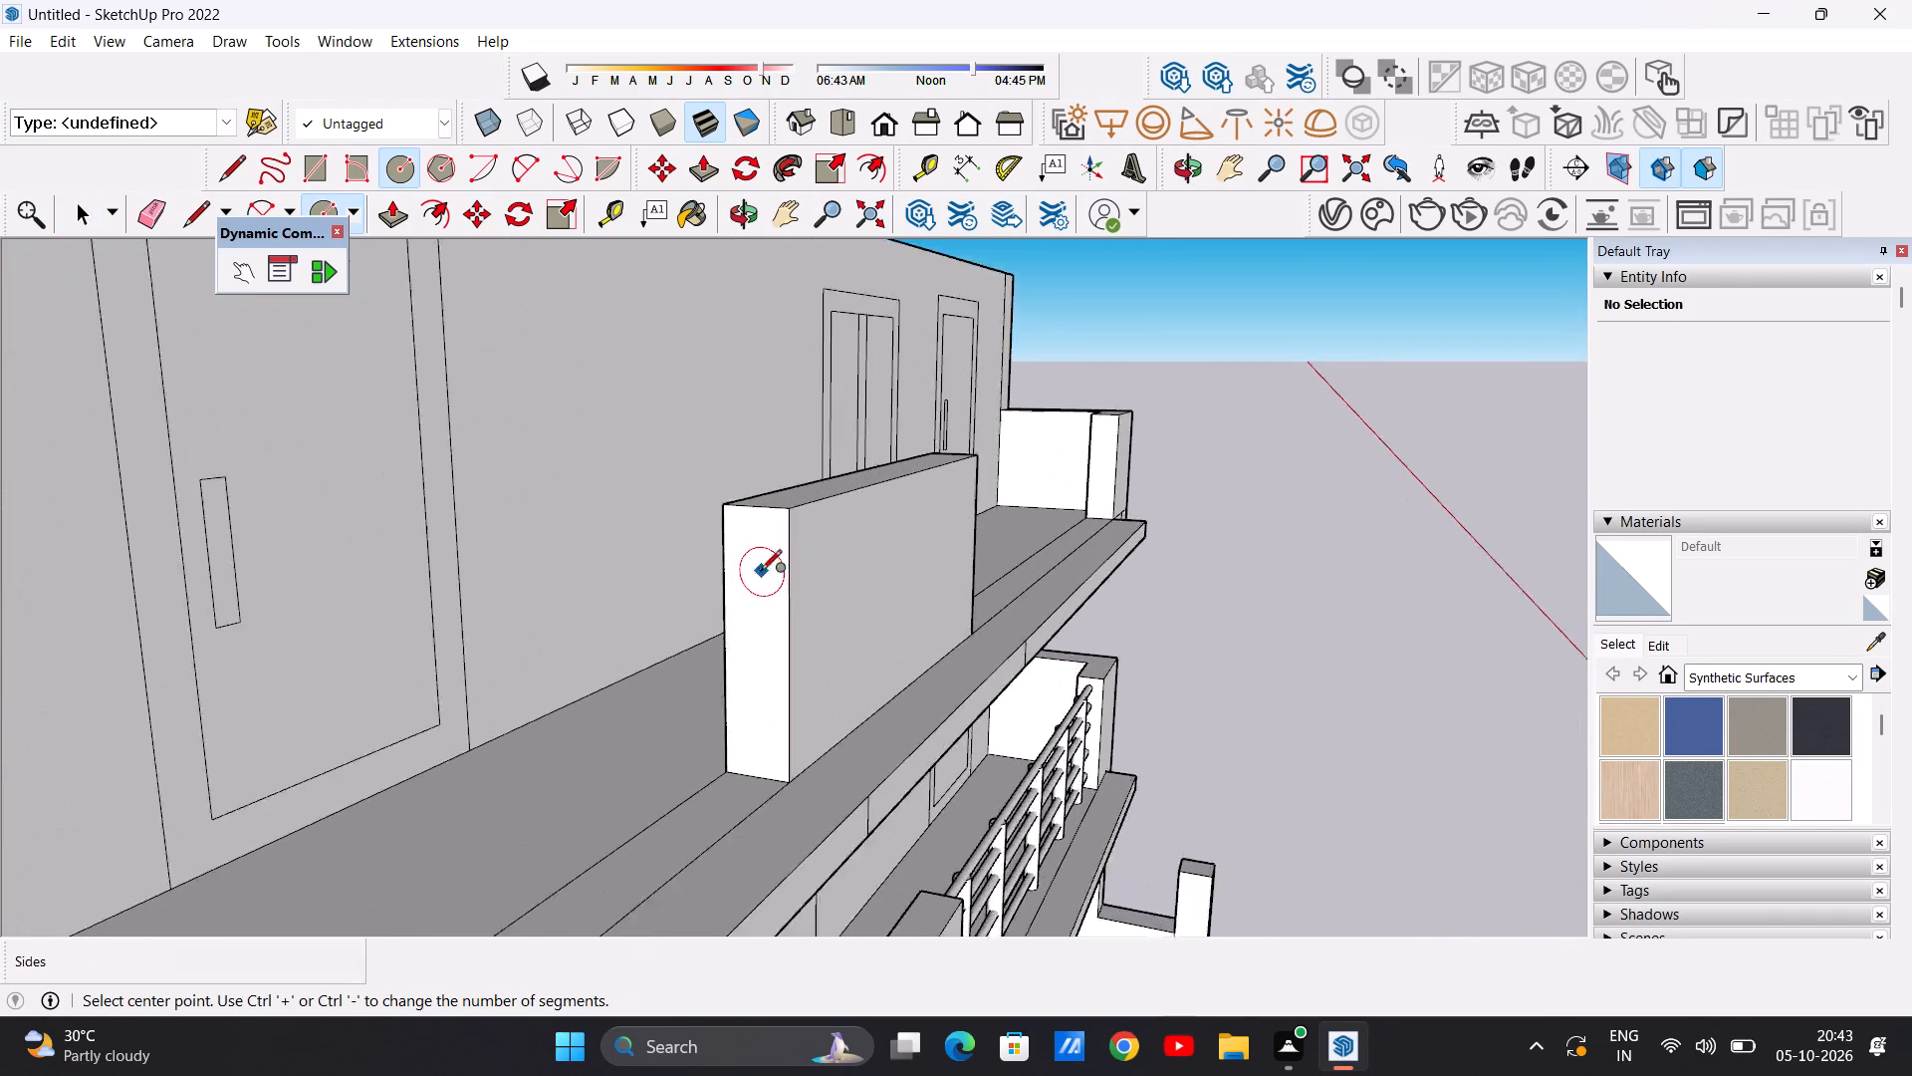
{"action": "scroll", "coordinate": [761, 572], "scroll_direction": "up", "scroll_amount": 7}
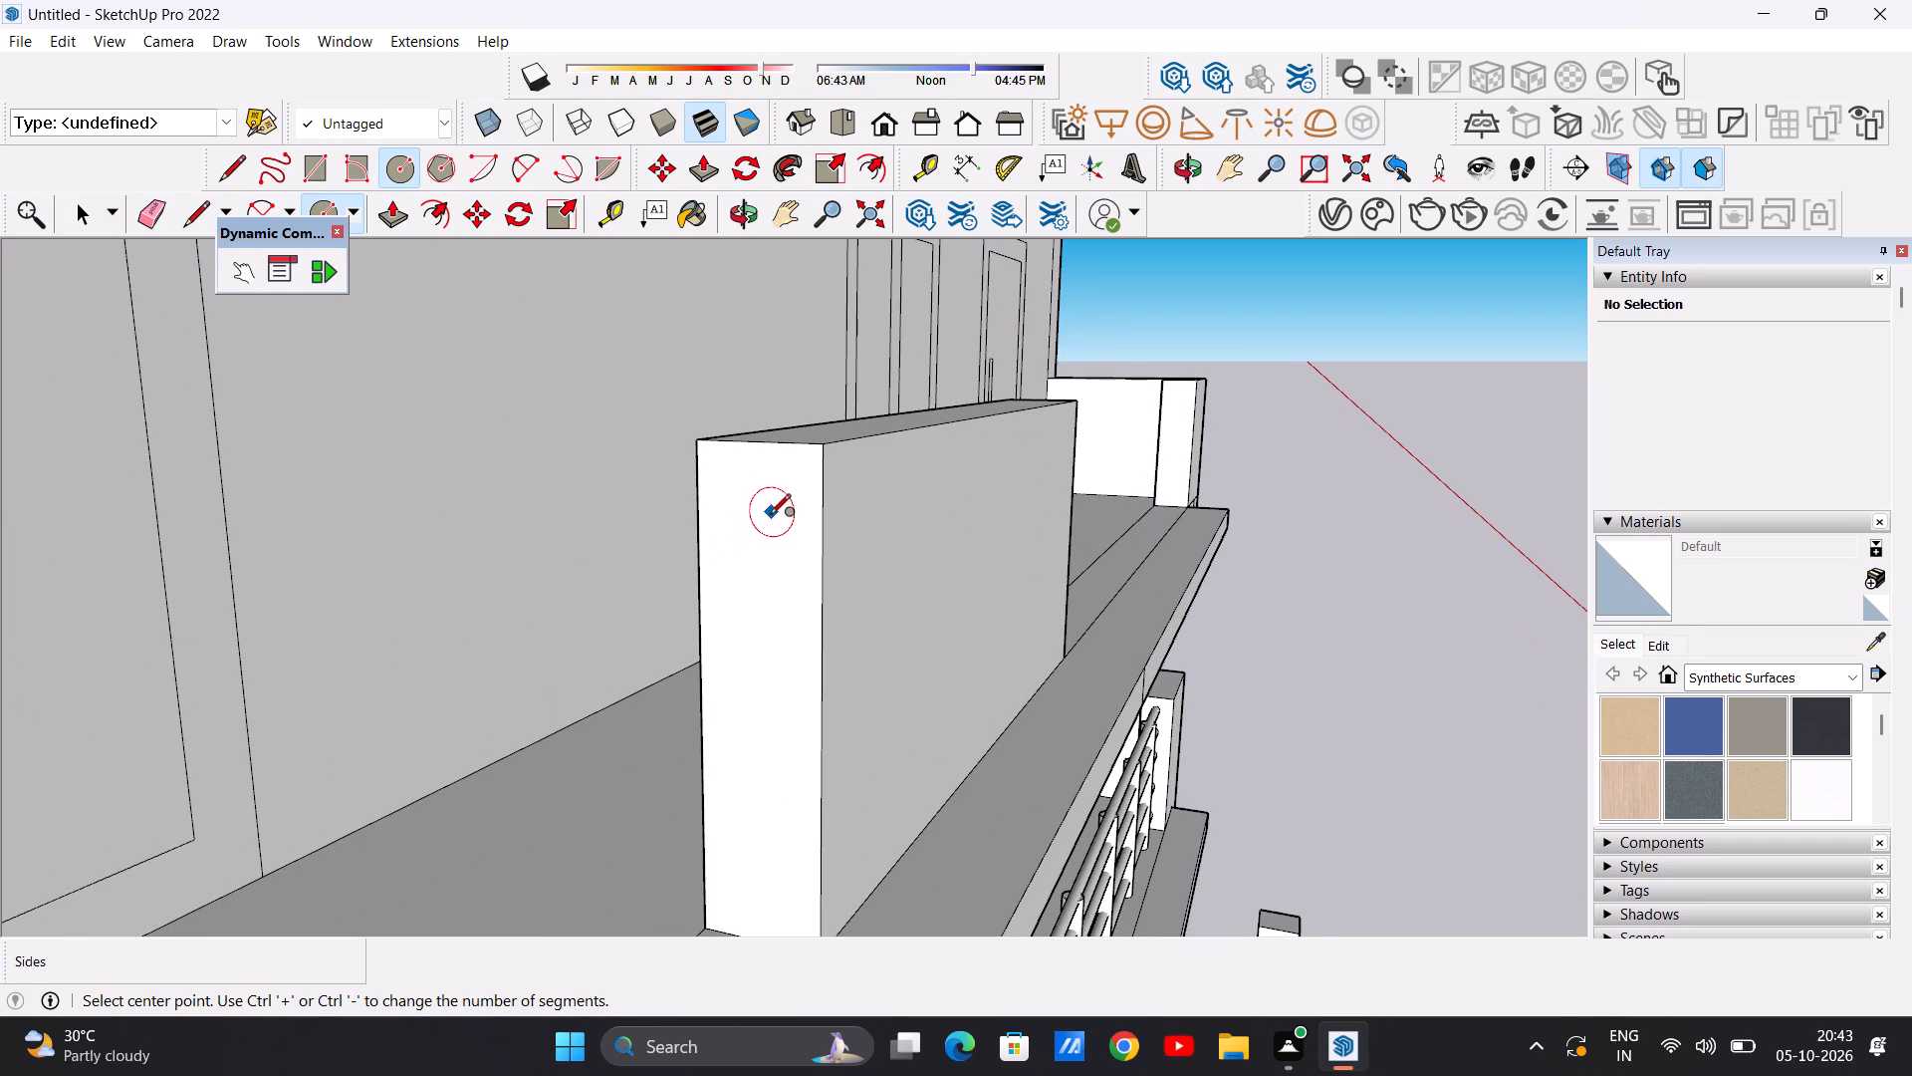
{"action": "scroll", "coordinate": [769, 516], "scroll_direction": "up", "scroll_amount": 3}
{"action": "left_click", "coordinate": [751, 511]}
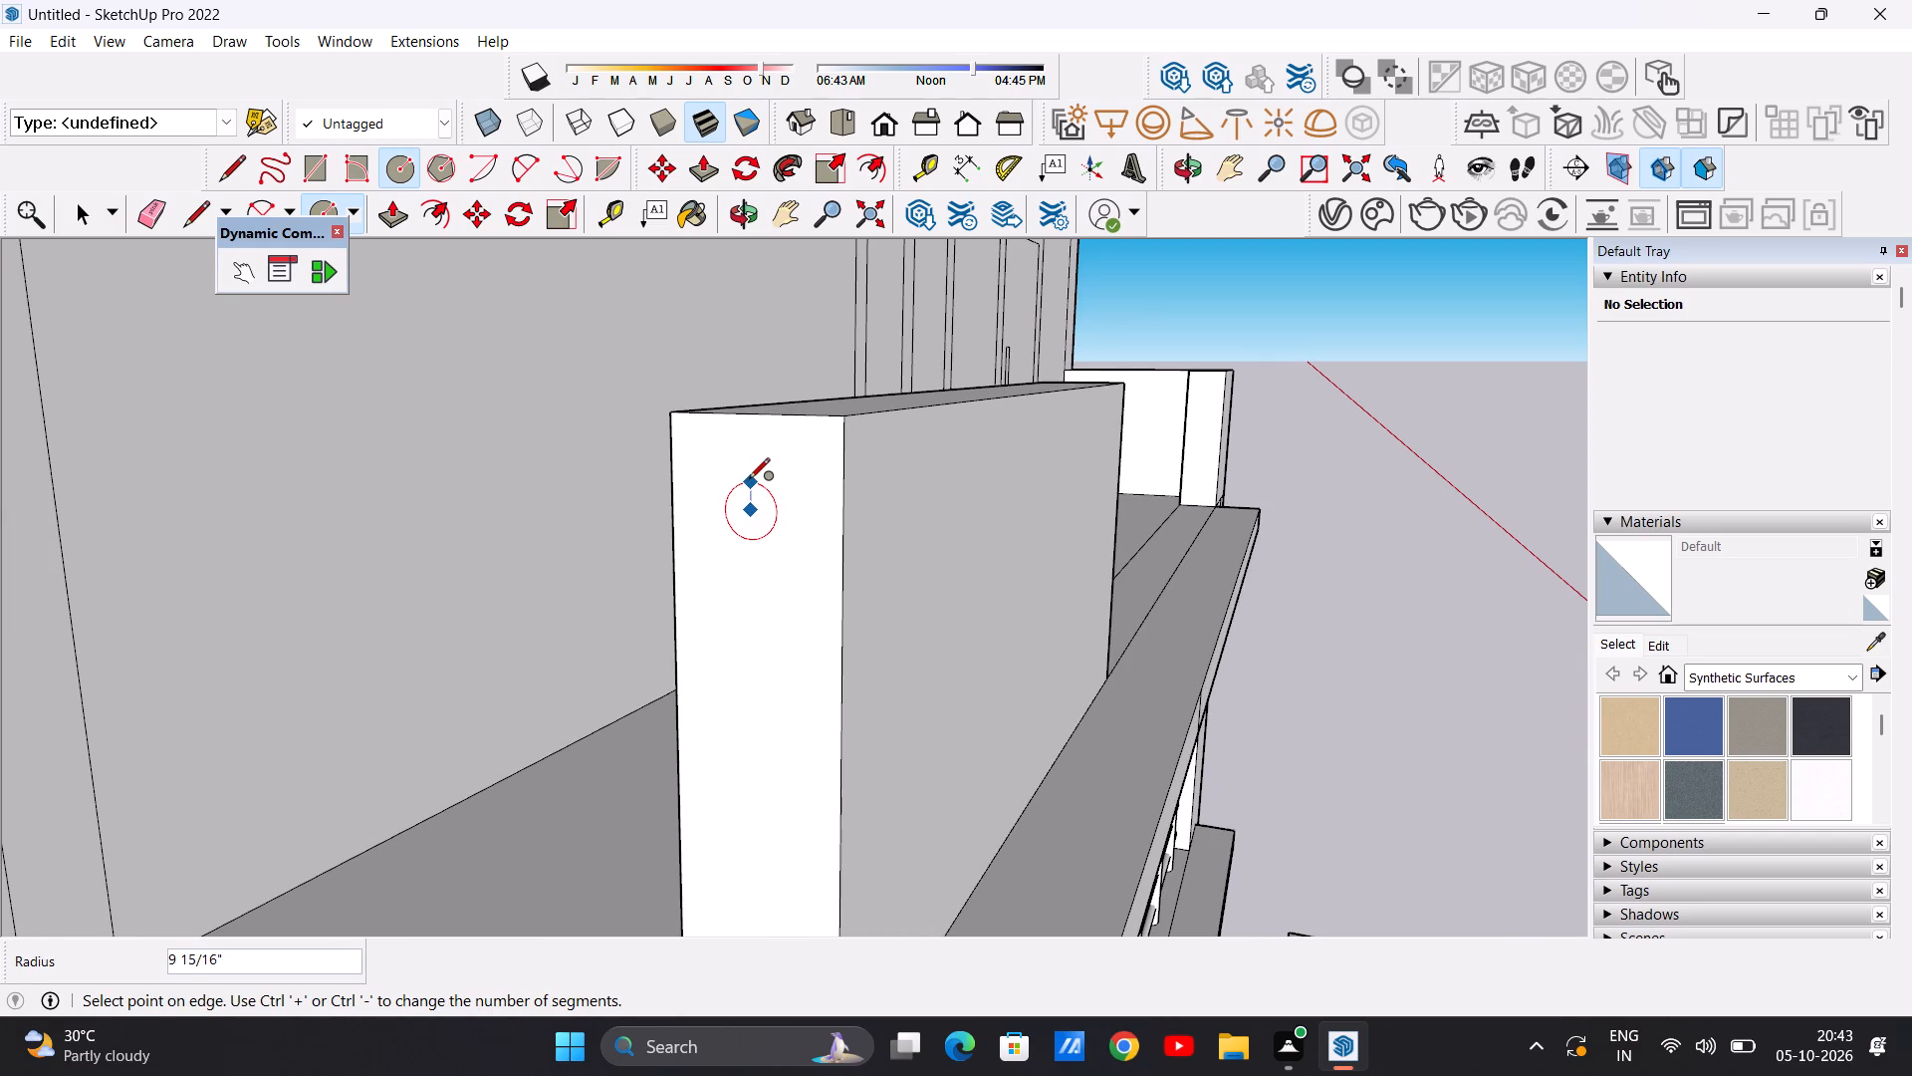
{"action": "left_click", "coordinate": [749, 482]}
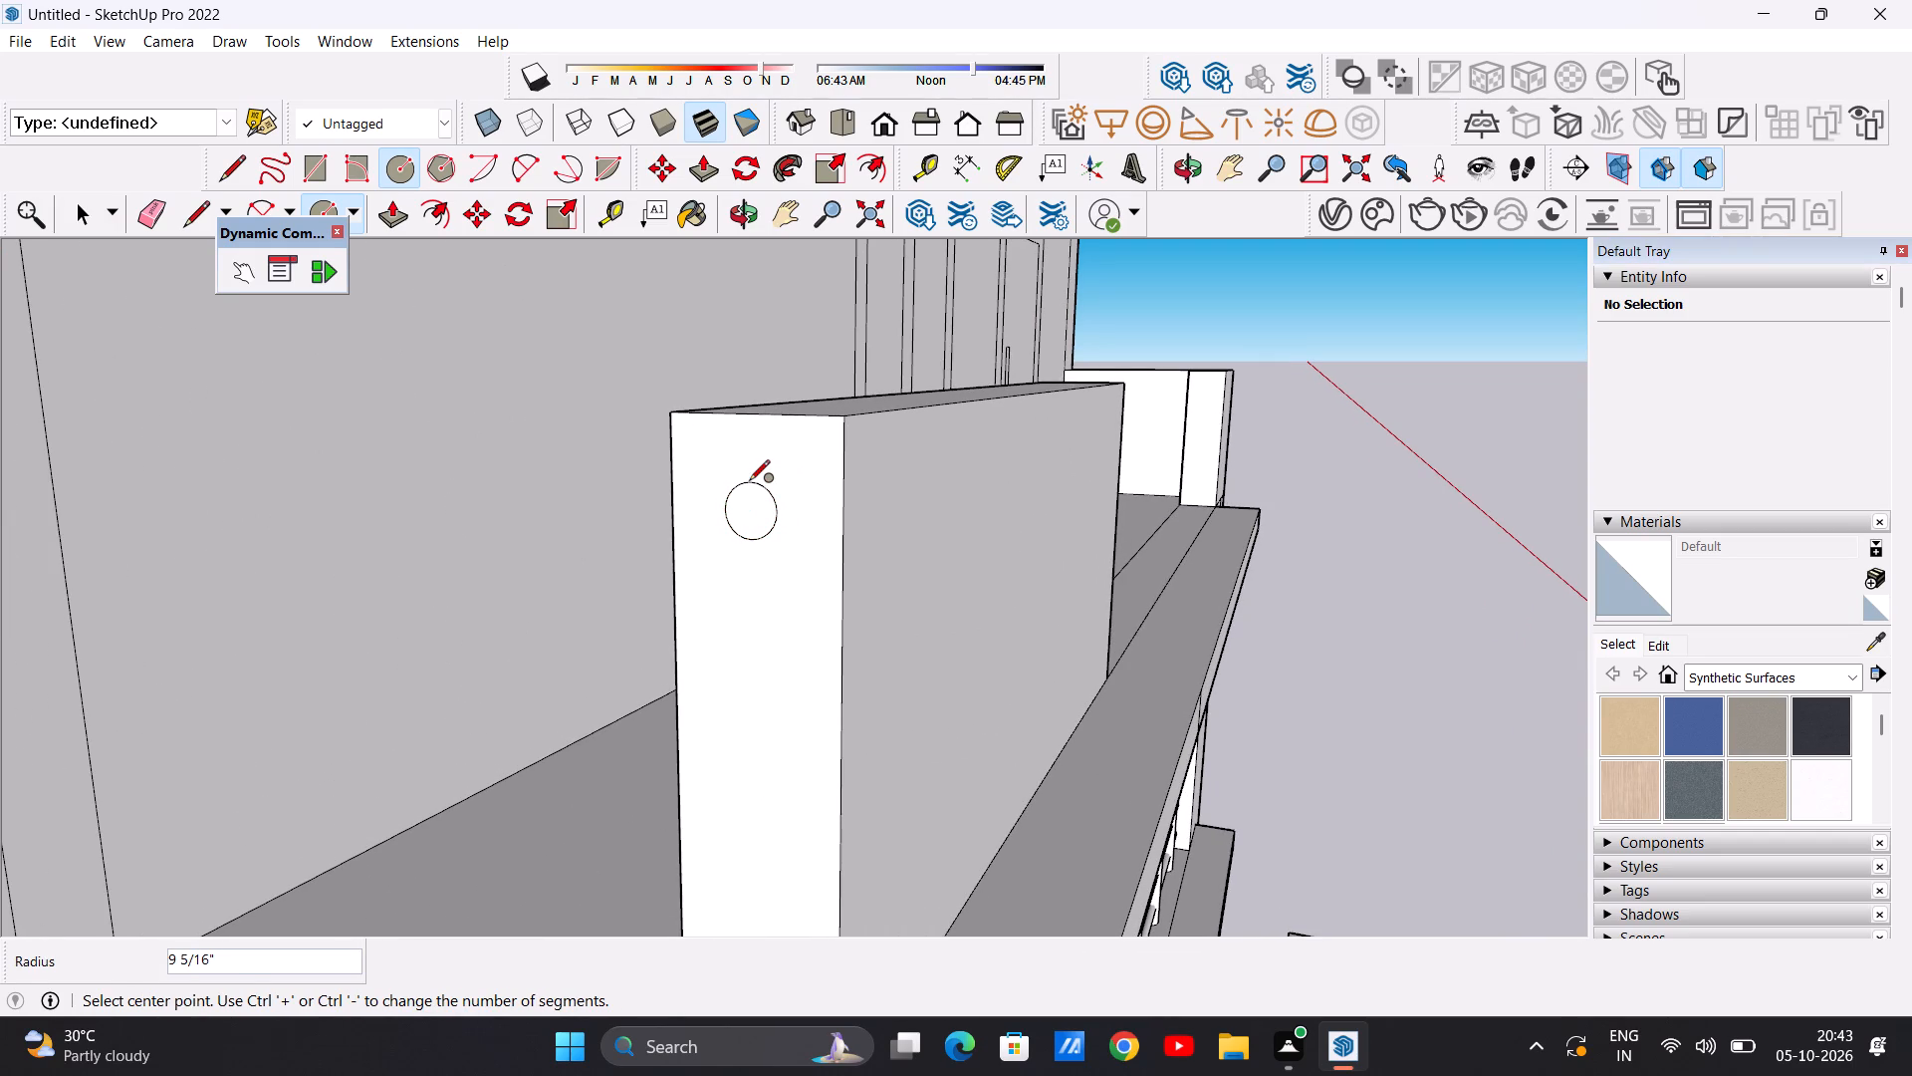
{"action": "key", "text": "space"}
Copy the circle about 14' 4" straight down the front panel's side face, close to the balcony floor.
{"action": "scroll", "coordinate": [685, 505], "scroll_direction": "down", "scroll_amount": 20}
{"action": "scroll", "coordinate": [685, 505], "scroll_direction": "down", "scroll_amount": 3}
{"action": "scroll", "coordinate": [727, 501], "scroll_direction": "up", "scroll_amount": 2}
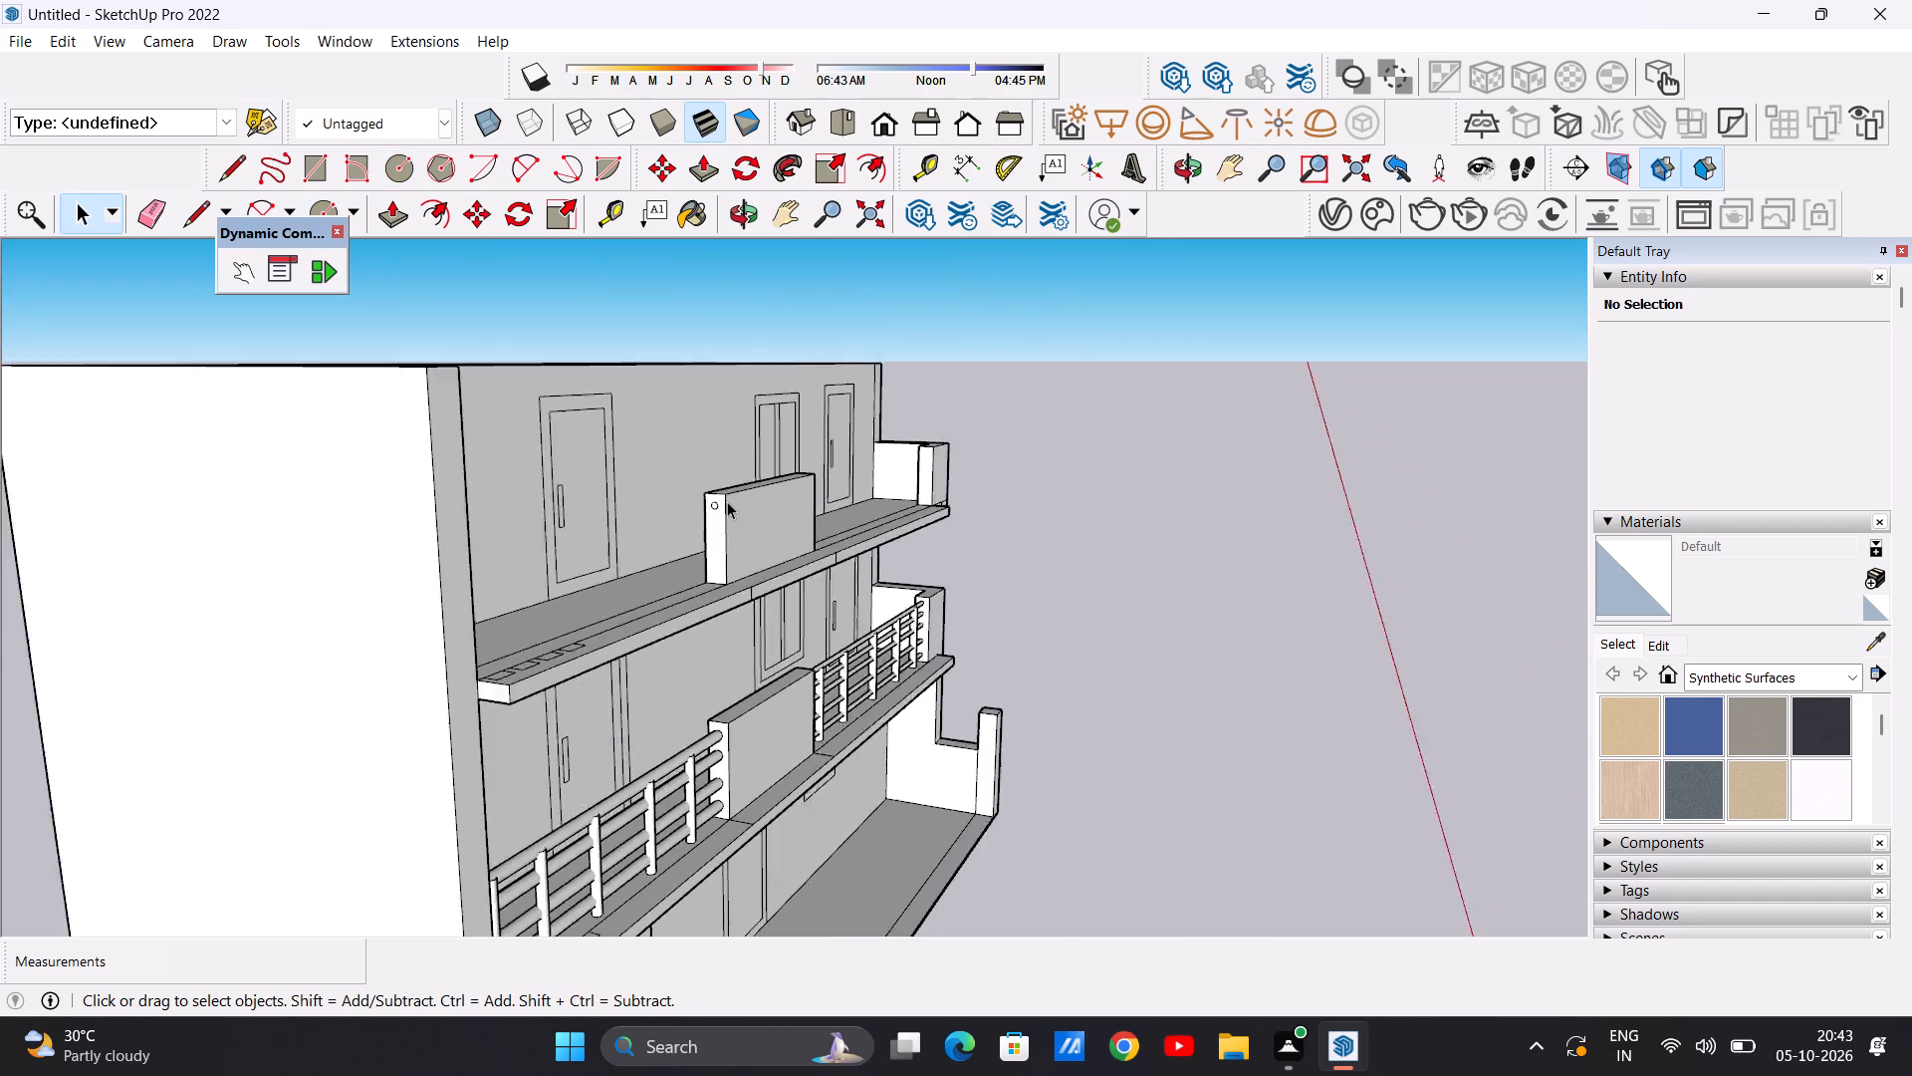
{"action": "scroll", "coordinate": [727, 501], "scroll_direction": "up", "scroll_amount": 19}
{"action": "scroll", "coordinate": [693, 547], "scroll_direction": "down", "scroll_amount": 20}
{"action": "scroll", "coordinate": [693, 547], "scroll_direction": "down", "scroll_amount": 3}
{"action": "scroll", "coordinate": [689, 538], "scroll_direction": "up", "scroll_amount": 7}
{"action": "middle_click_drag", "start_coordinate": [699, 555], "coordinate": [645, 610]}
{"action": "scroll", "coordinate": [622, 601], "scroll_direction": "up", "scroll_amount": 13}
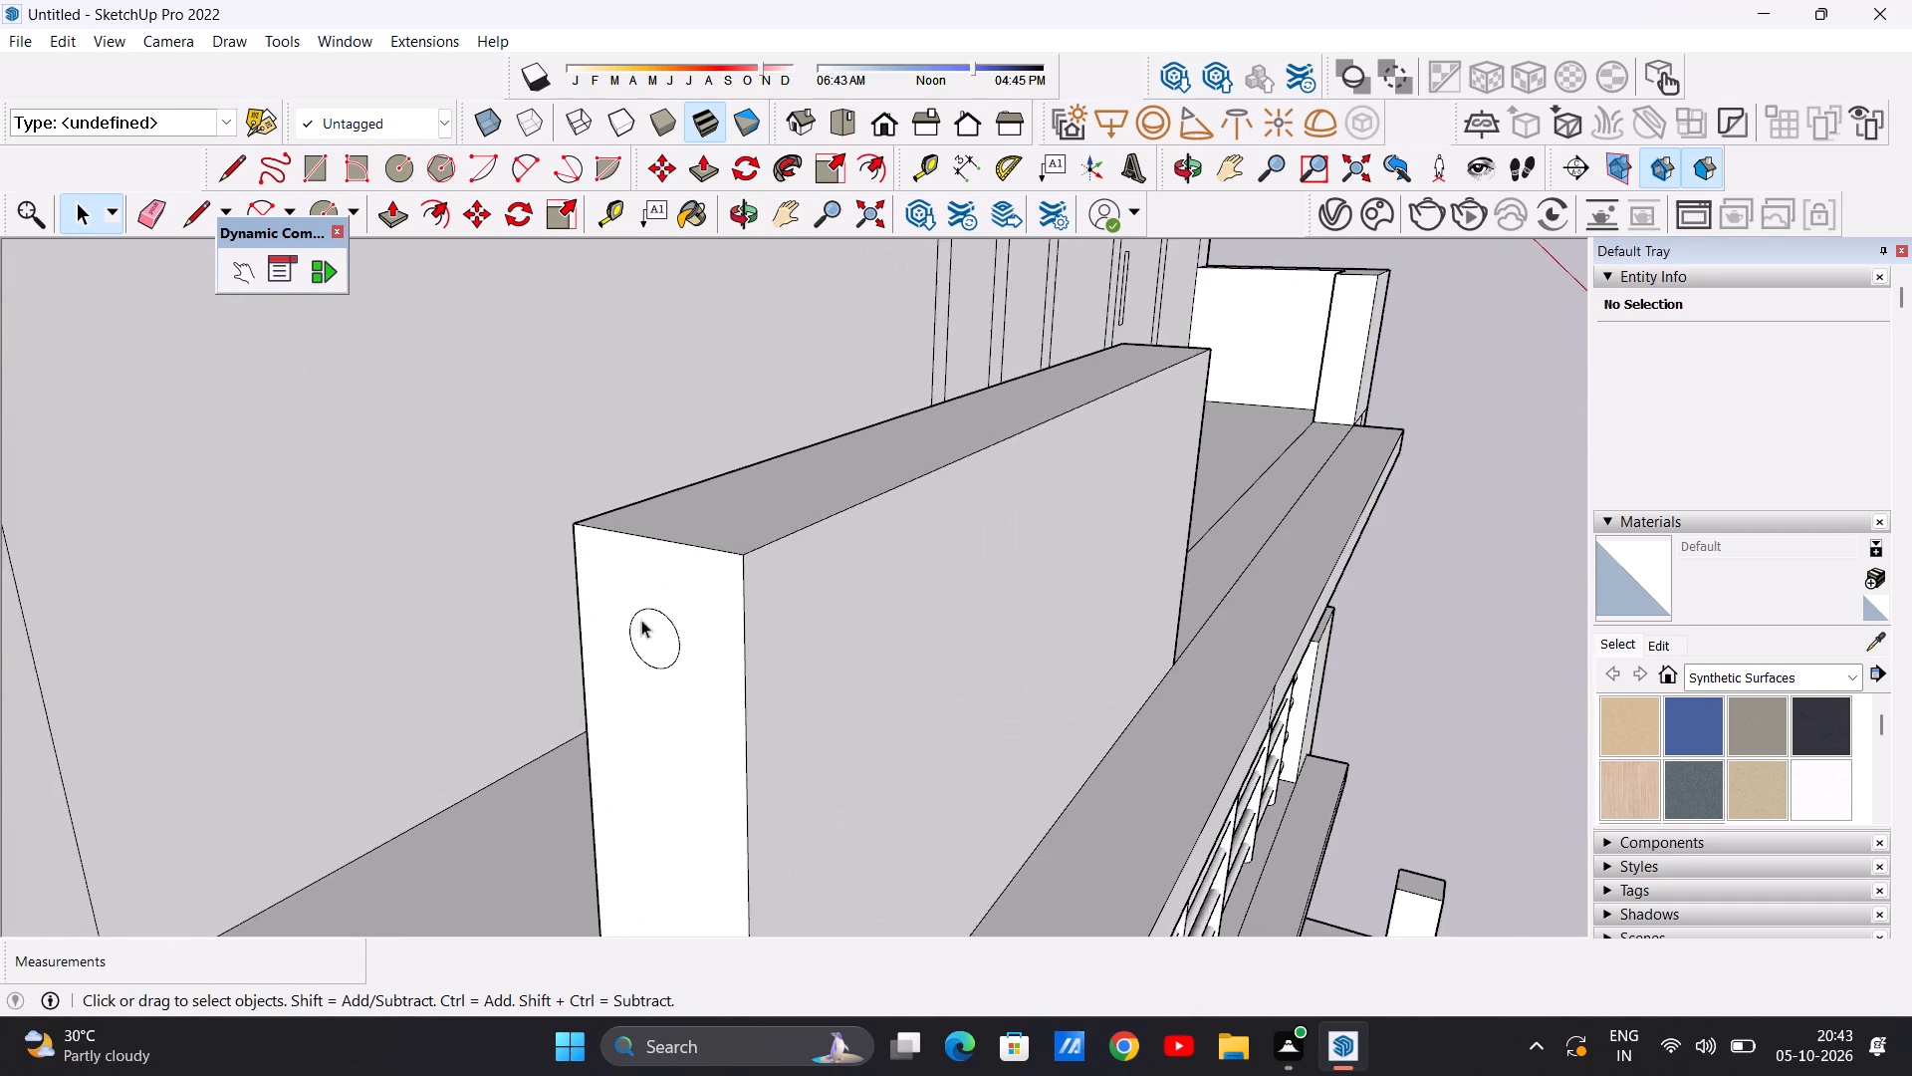
{"action": "scroll", "coordinate": [641, 620], "scroll_direction": "up", "scroll_amount": 8}
{"action": "double_click", "coordinate": [640, 651]}
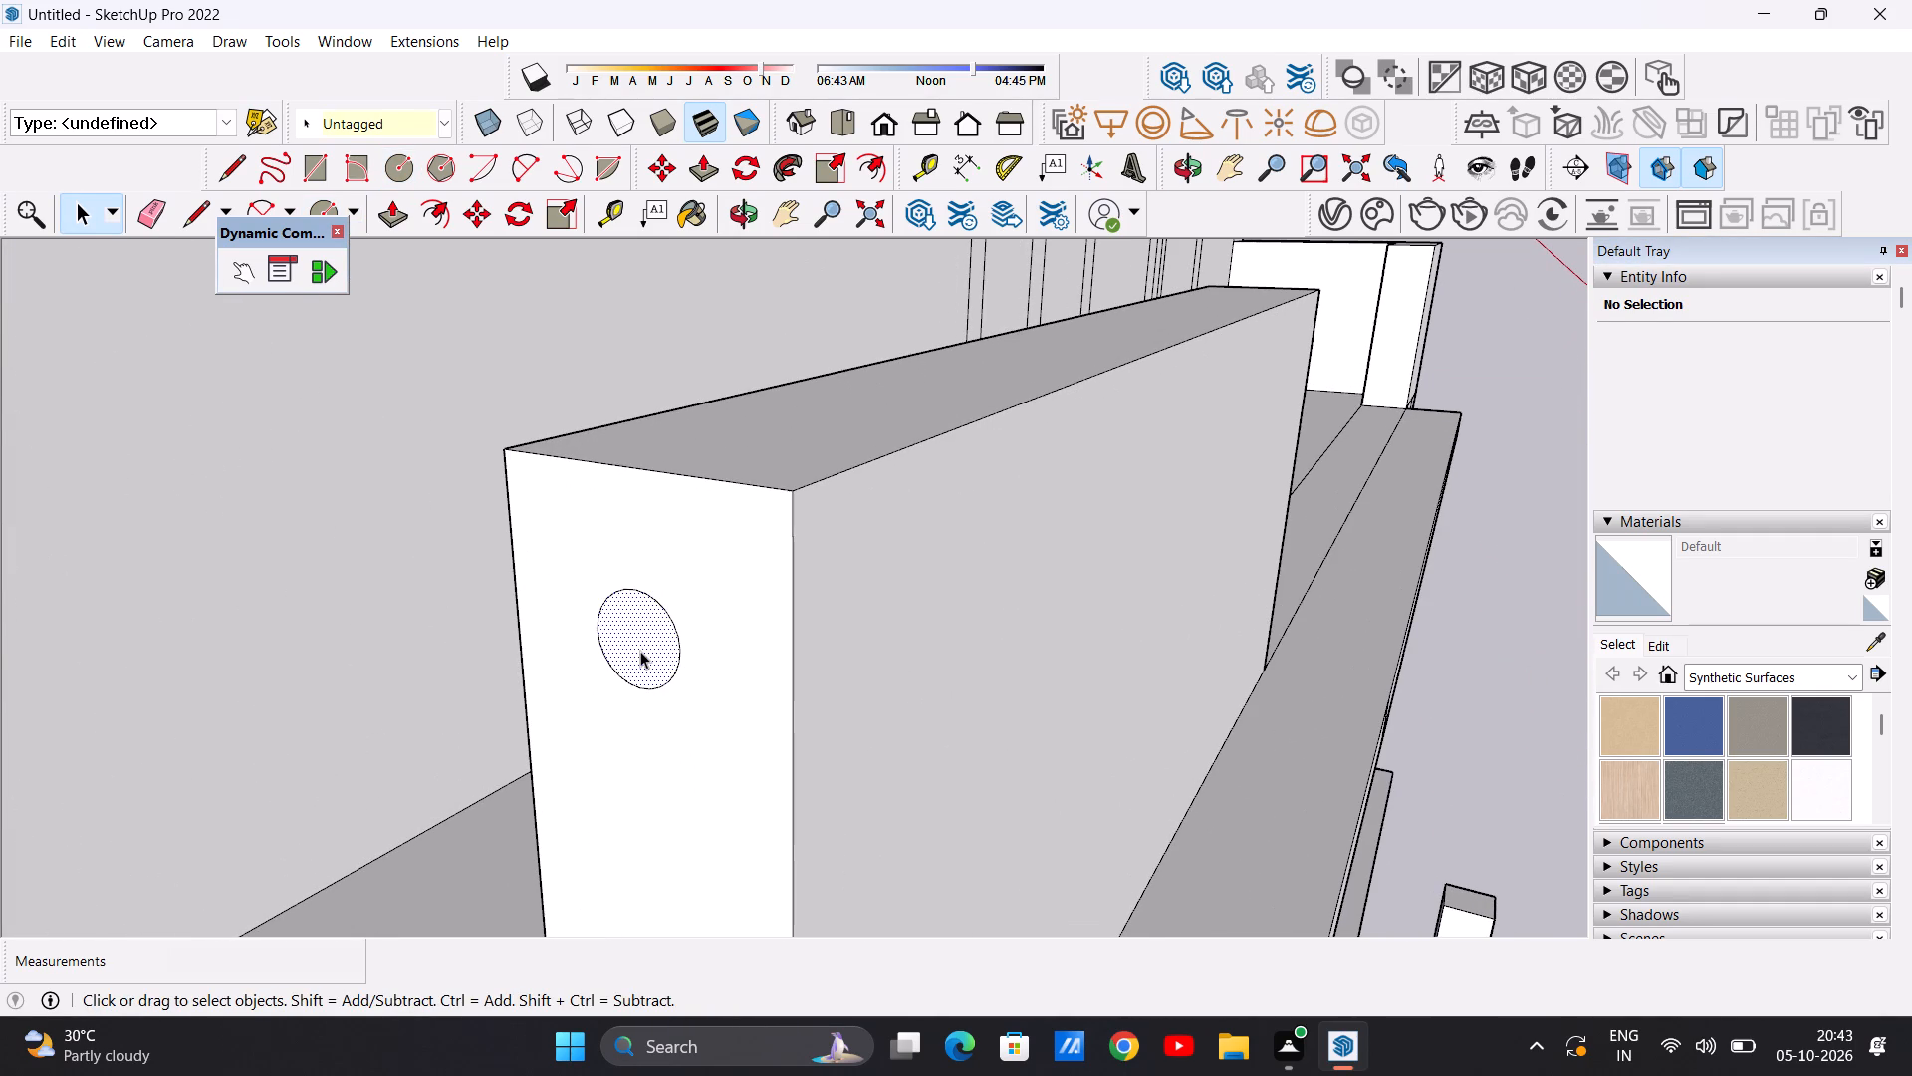
{"action": "key", "text": "m"}
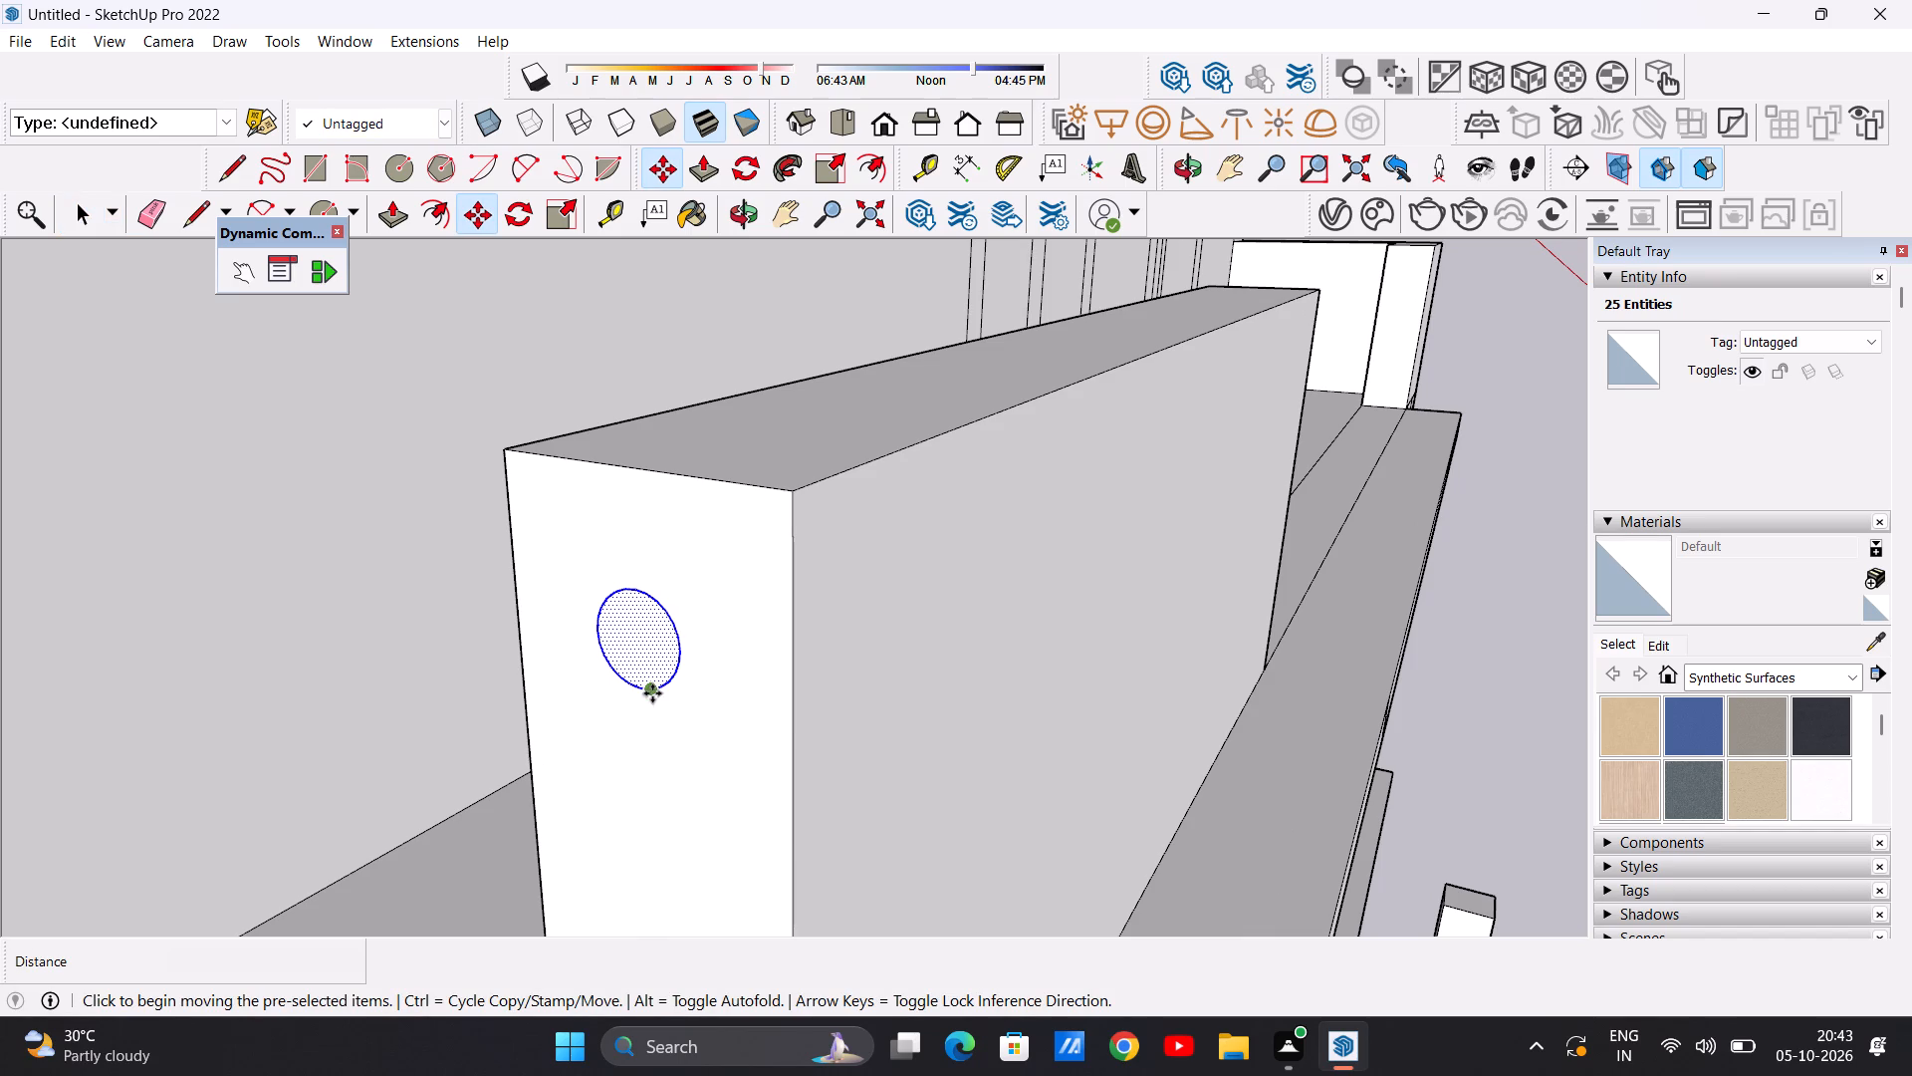
{"action": "left_click", "coordinate": [652, 693]}
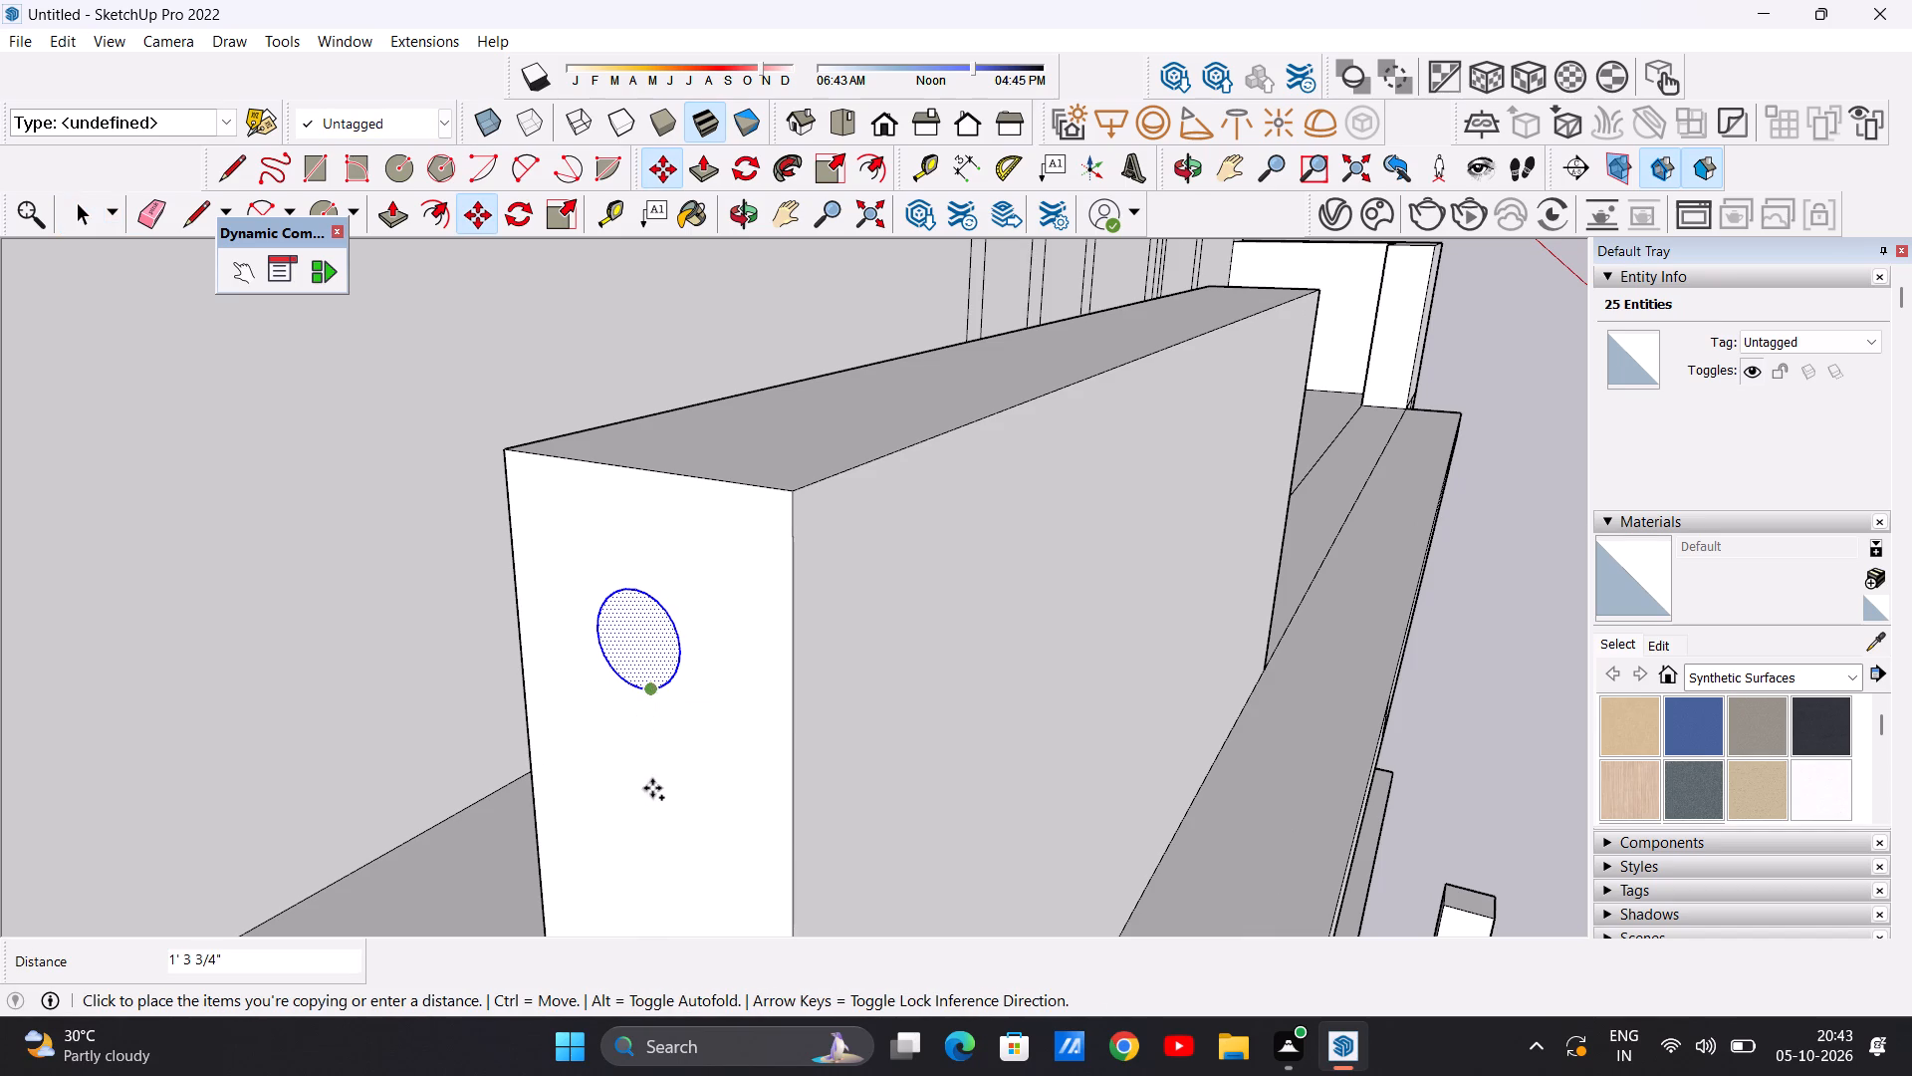
{"action": "scroll", "coordinate": [663, 757], "scroll_direction": "down", "scroll_amount": 17}
{"action": "scroll", "coordinate": [659, 776], "scroll_direction": "down", "scroll_amount": 6}
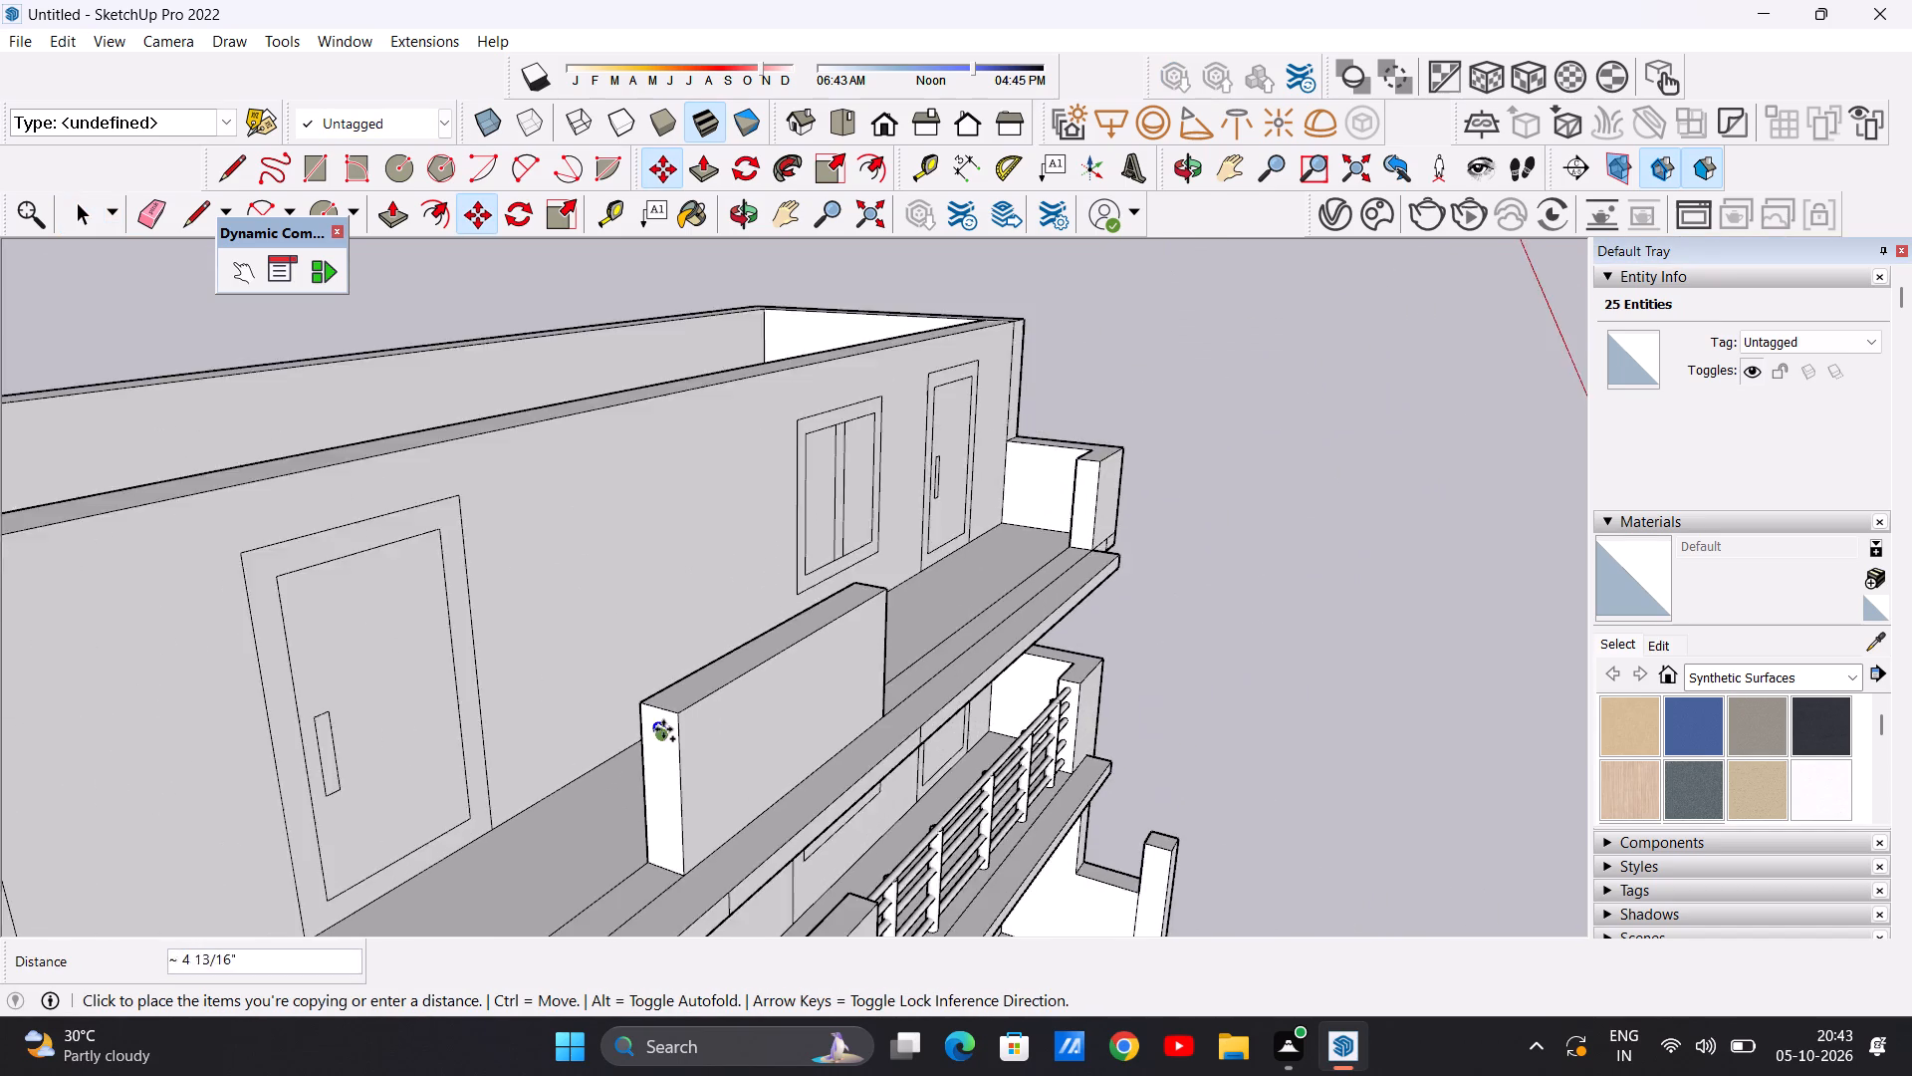
{"action": "scroll", "coordinate": [663, 729], "scroll_direction": "down", "scroll_amount": 5}
{"action": "scroll", "coordinate": [665, 811], "scroll_direction": "up", "scroll_amount": 13}
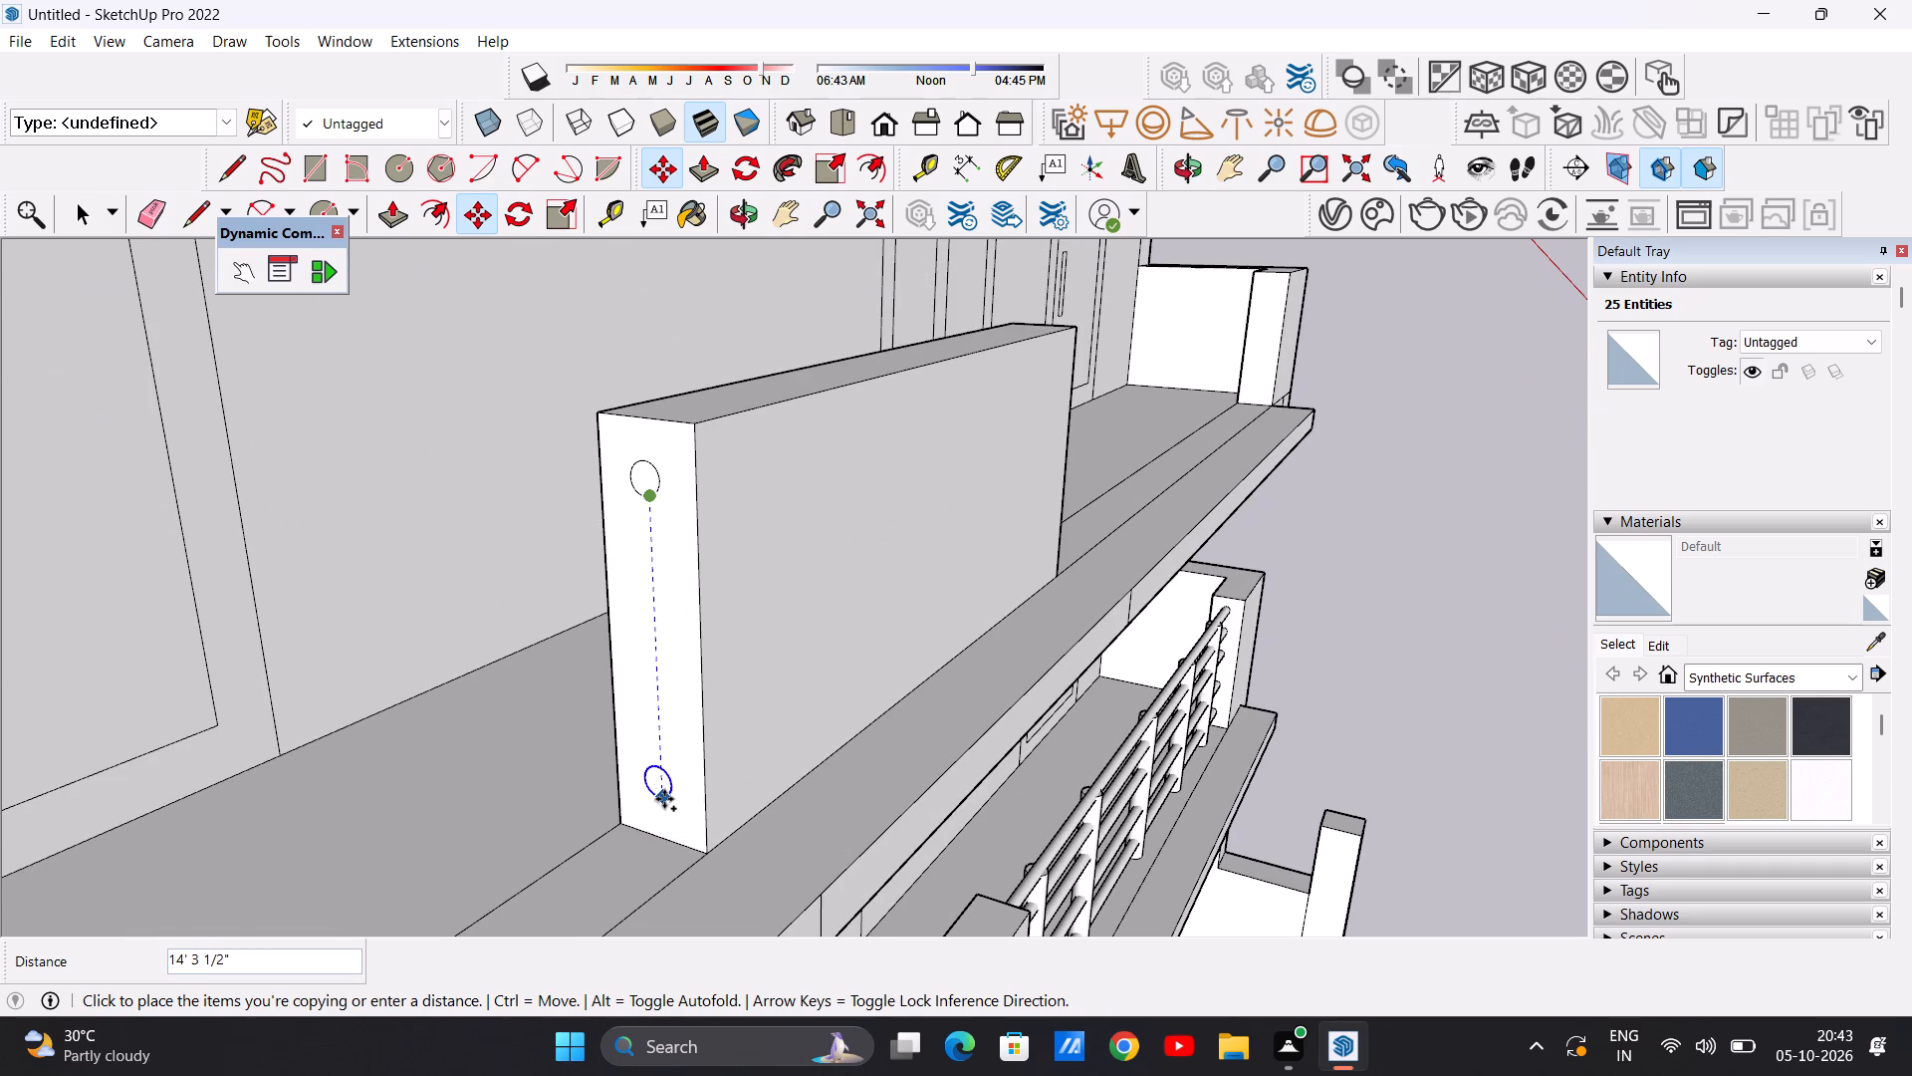
{"action": "left_click", "coordinate": [664, 799]}
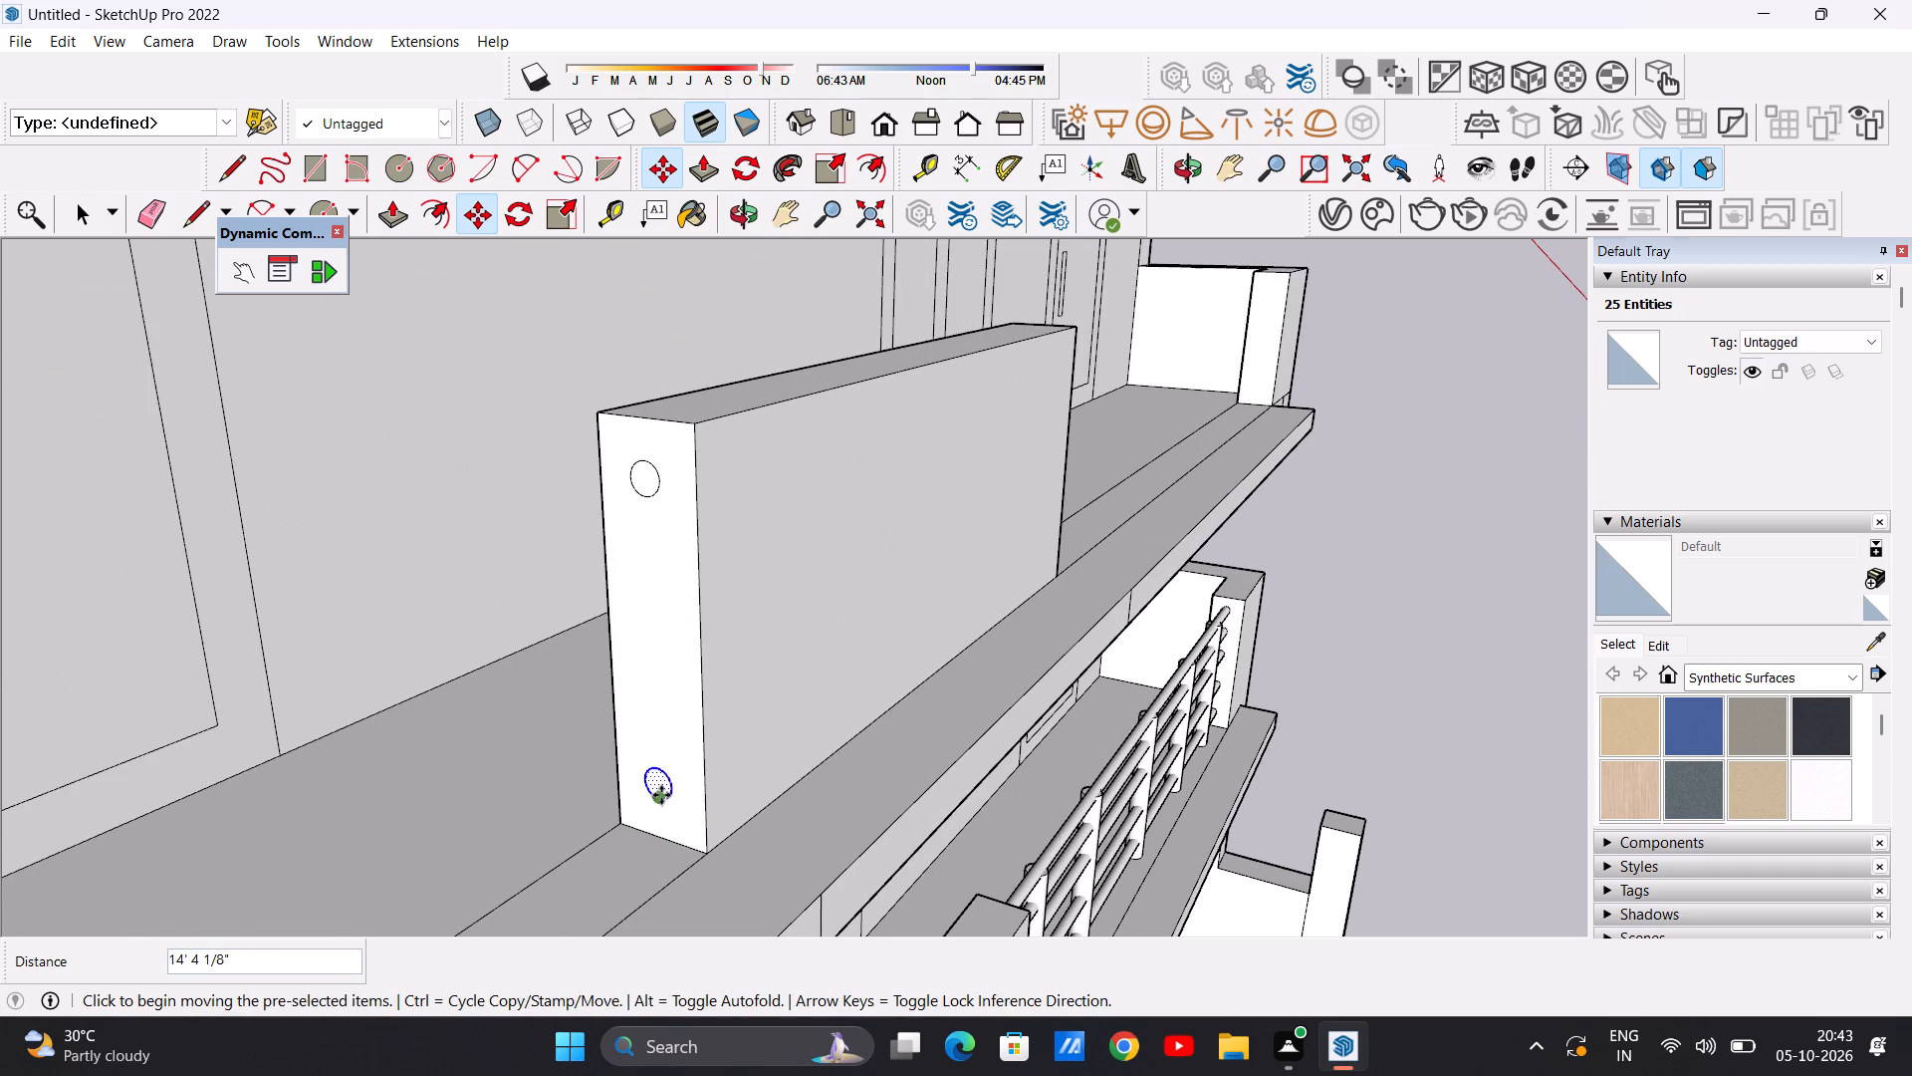
Copy the lowest circle about 10' 2 1/2" up the front panel's side face, then copy that one back down between the two.
{"action": "left_click", "coordinate": [661, 795]}
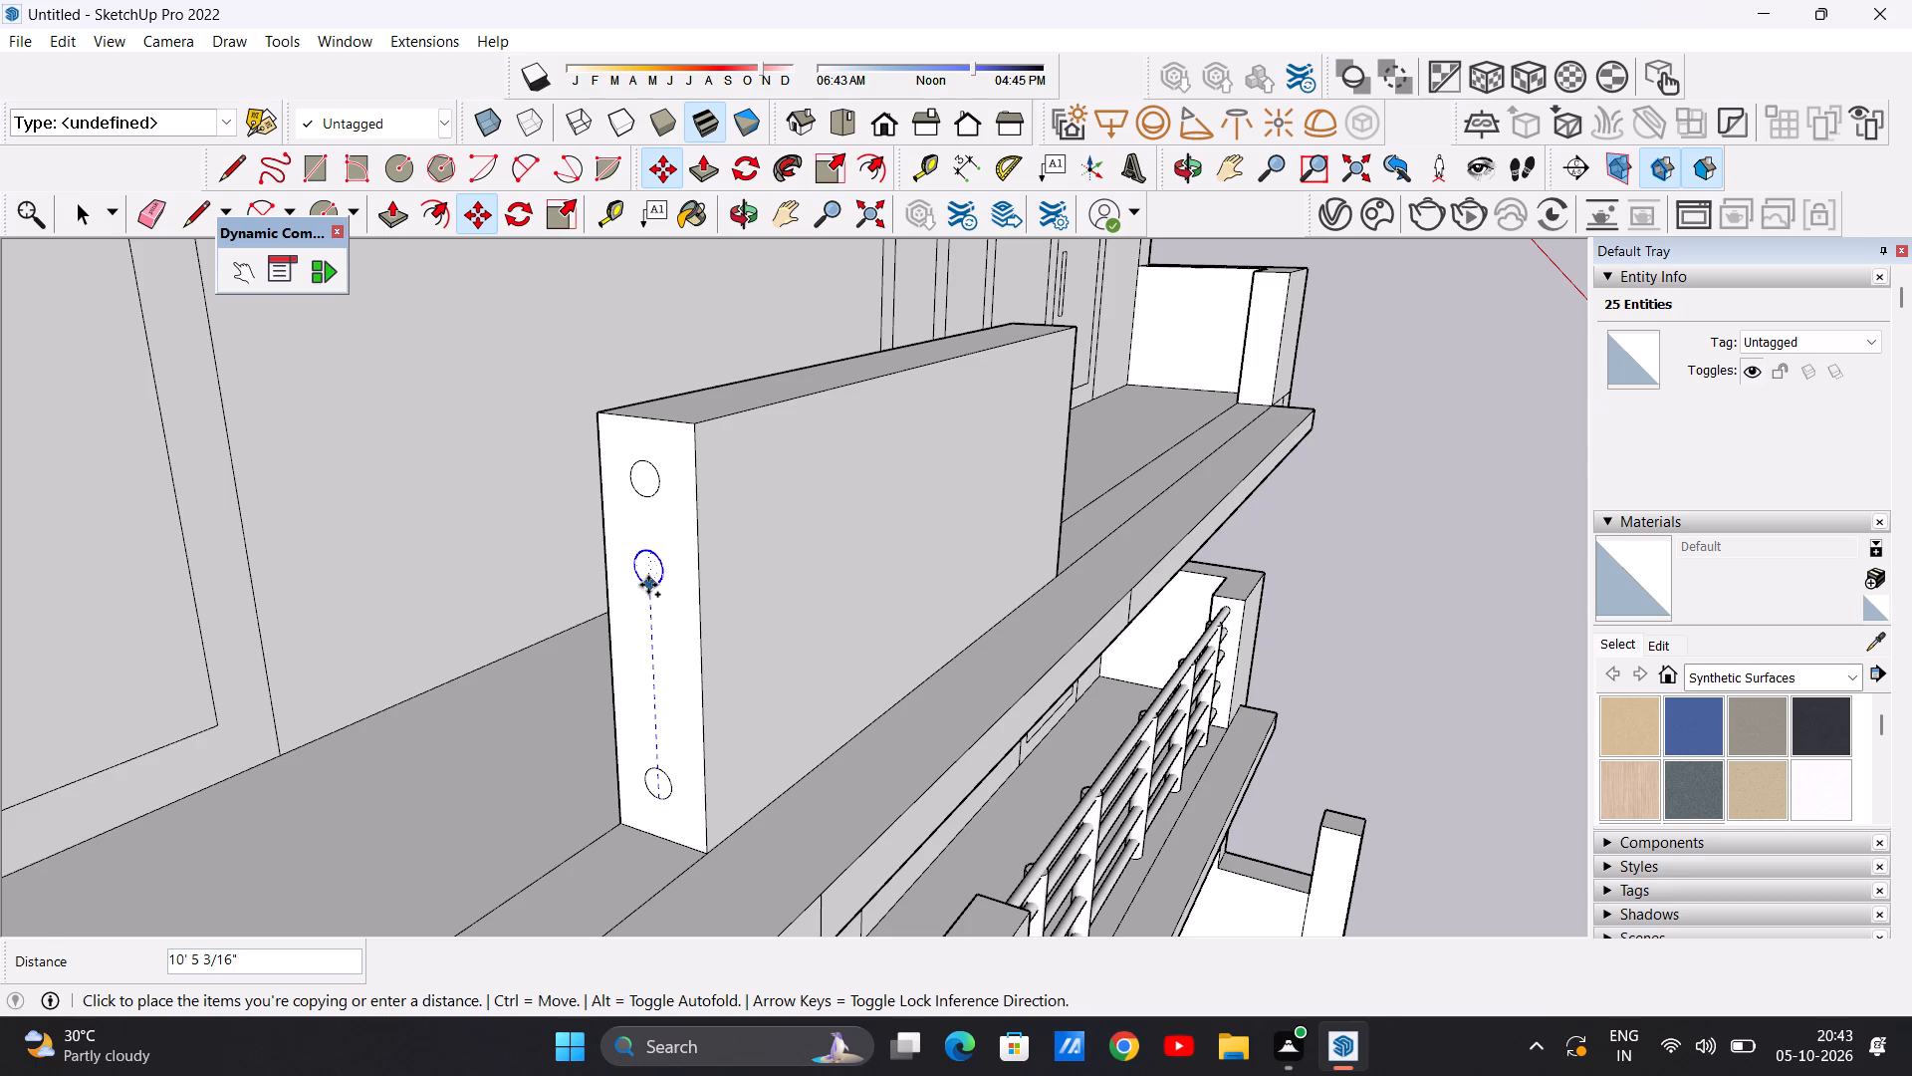
{"action": "left_click", "coordinate": [647, 590]}
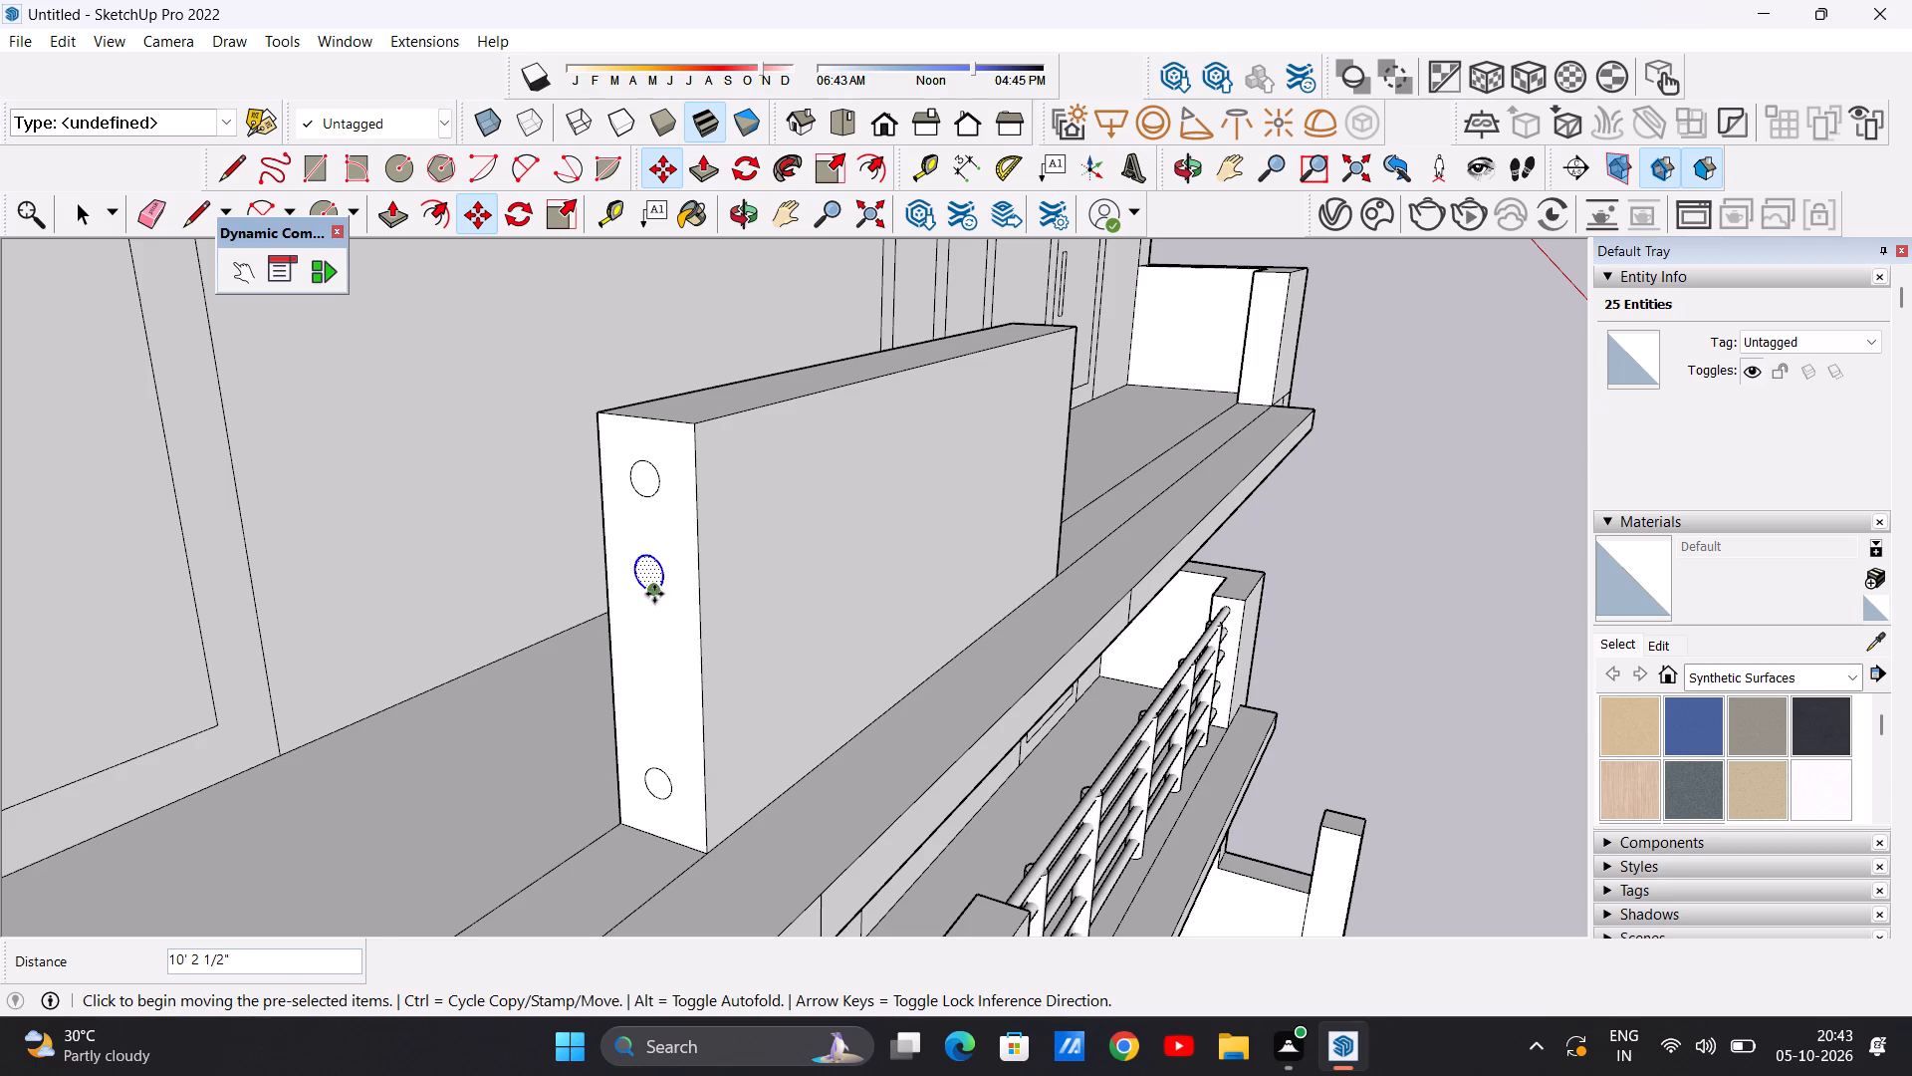
{"action": "left_click", "coordinate": [654, 594]}
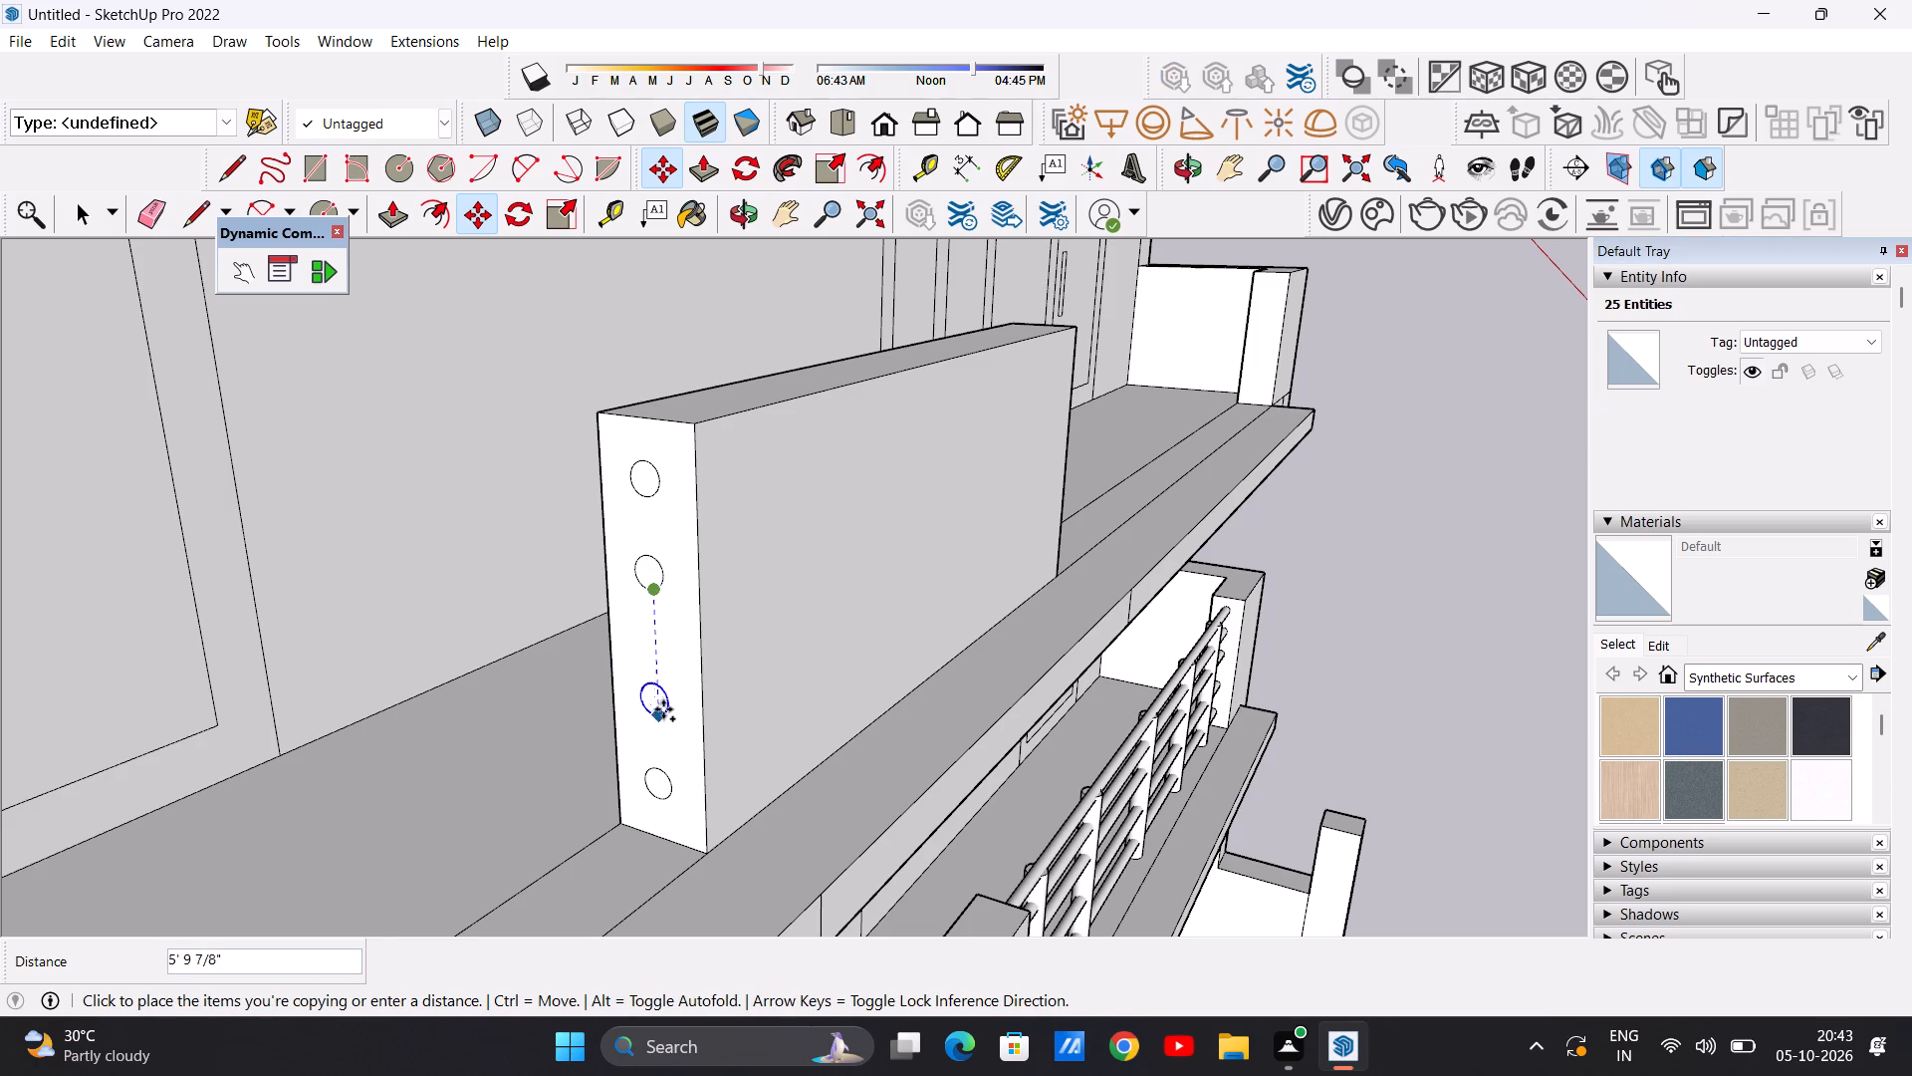
{"action": "left_click", "coordinate": [663, 701]}
{"action": "key", "text": "space"}
{"action": "scroll", "coordinate": [560, 678], "scroll_direction": "down", "scroll_amount": 2}
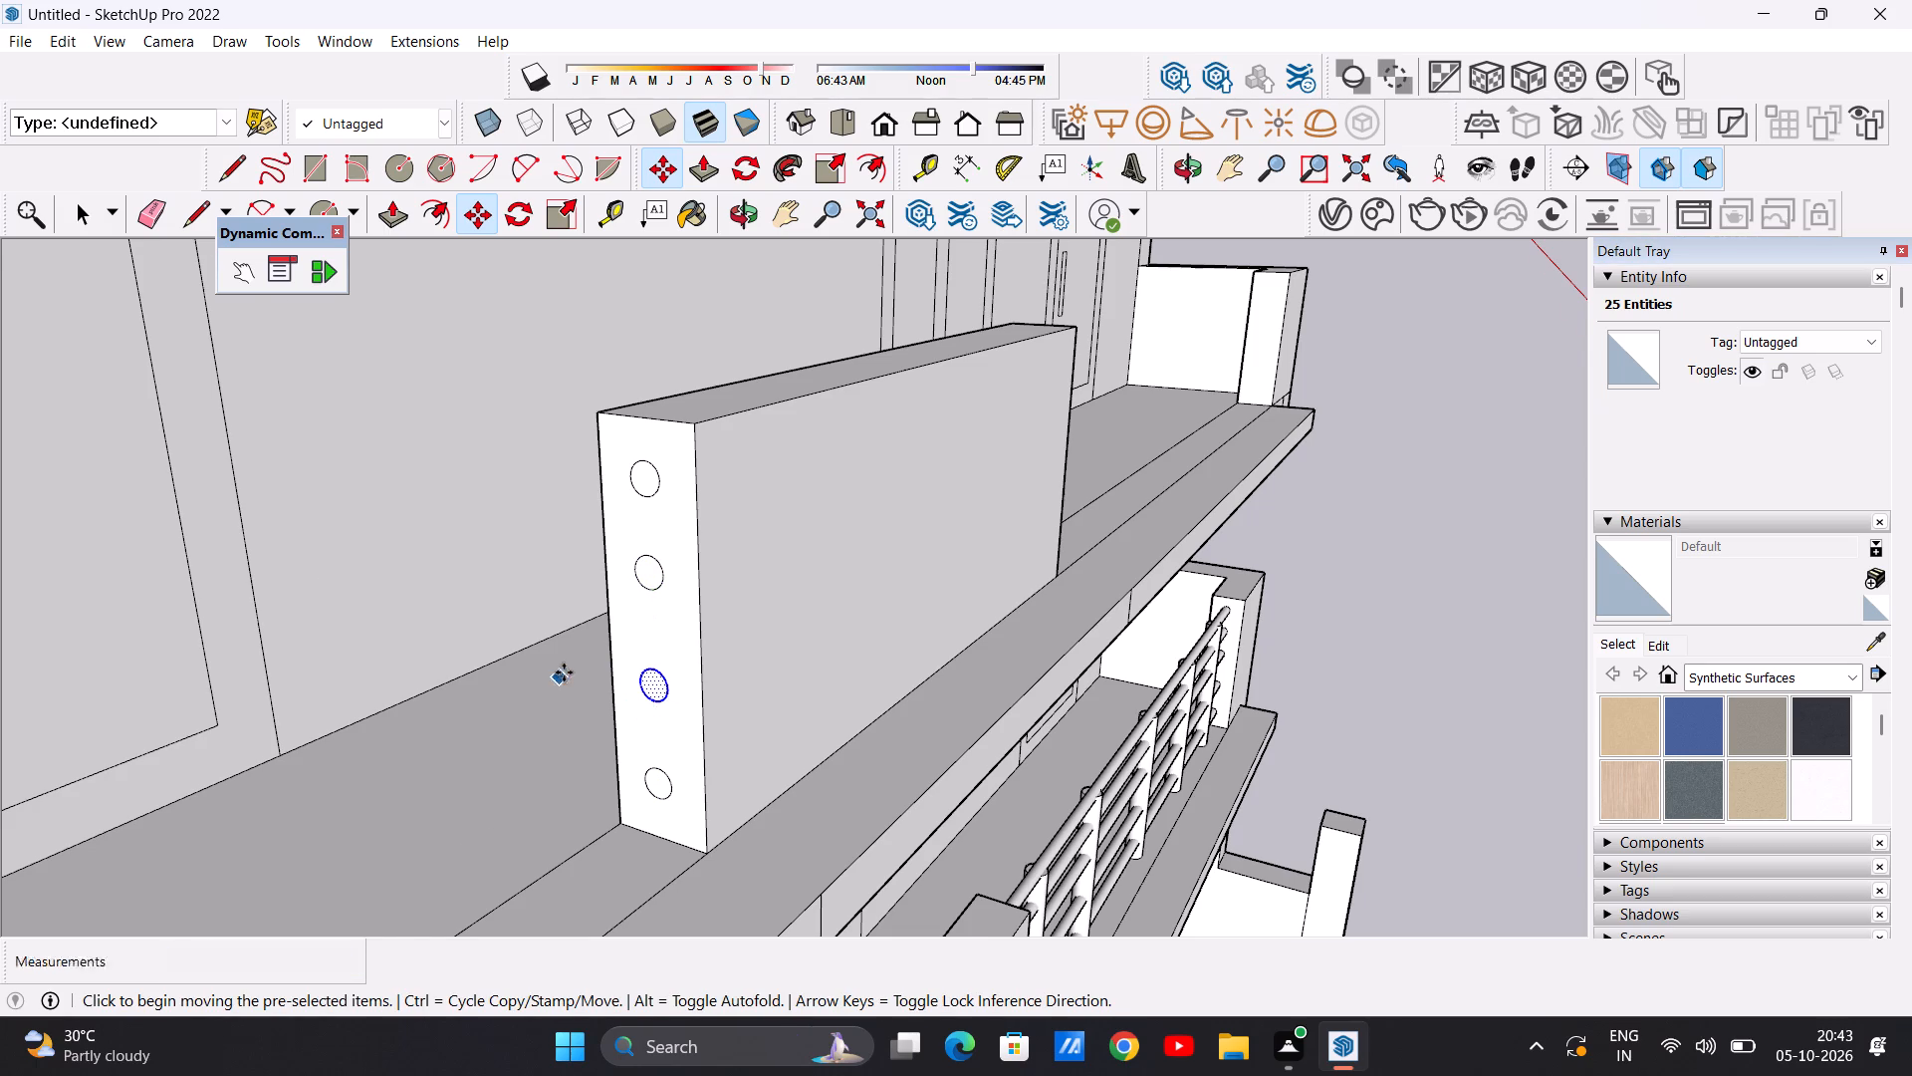
{"action": "scroll", "coordinate": [564, 672], "scroll_direction": "down", "scroll_amount": 16}
{"action": "left_click", "coordinate": [1163, 625]}
{"action": "key", "text": "space"}
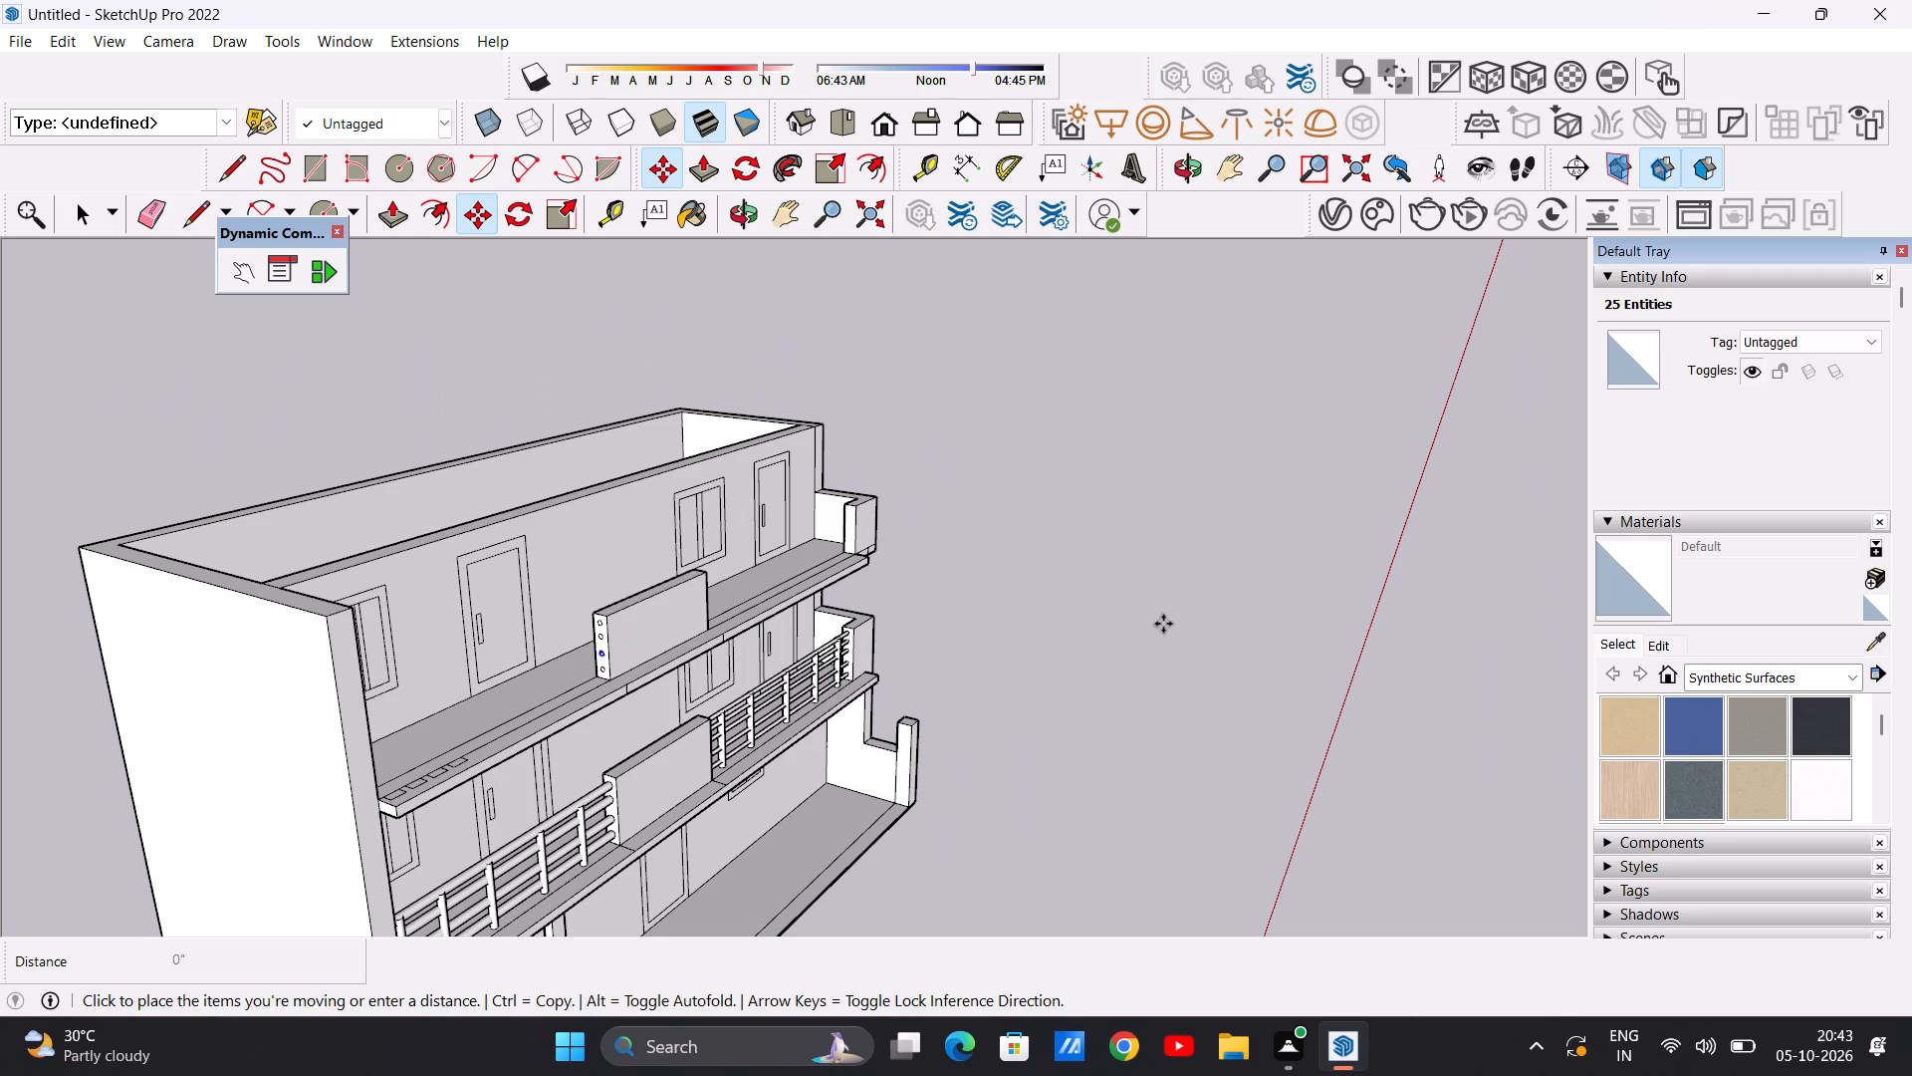
{"action": "key", "text": "space"}
{"action": "key", "text": "space"}
{"action": "key", "text": "space"}
{"action": "key", "text": "space"}
{"action": "scroll", "coordinate": [625, 641], "scroll_direction": "up", "scroll_amount": 6}
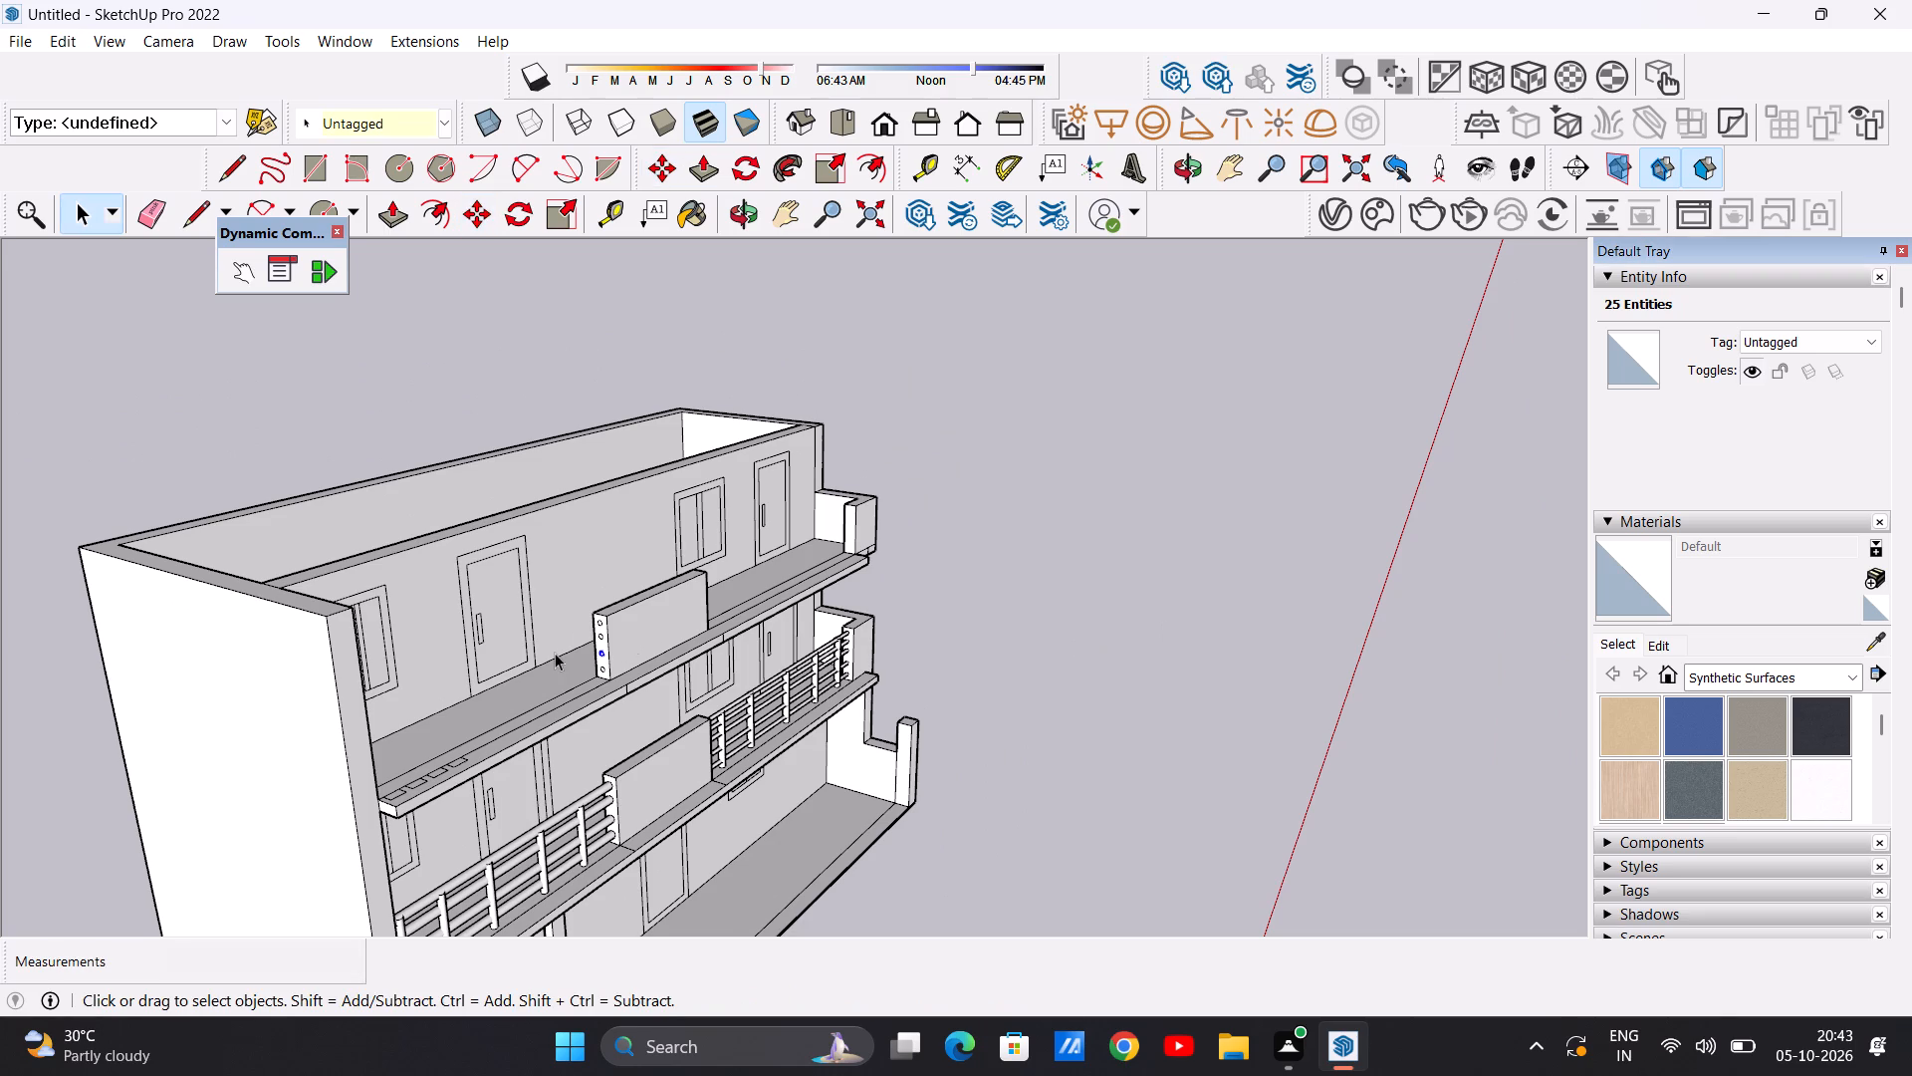
{"action": "scroll", "coordinate": [587, 657], "scroll_direction": "up", "scroll_amount": 10}
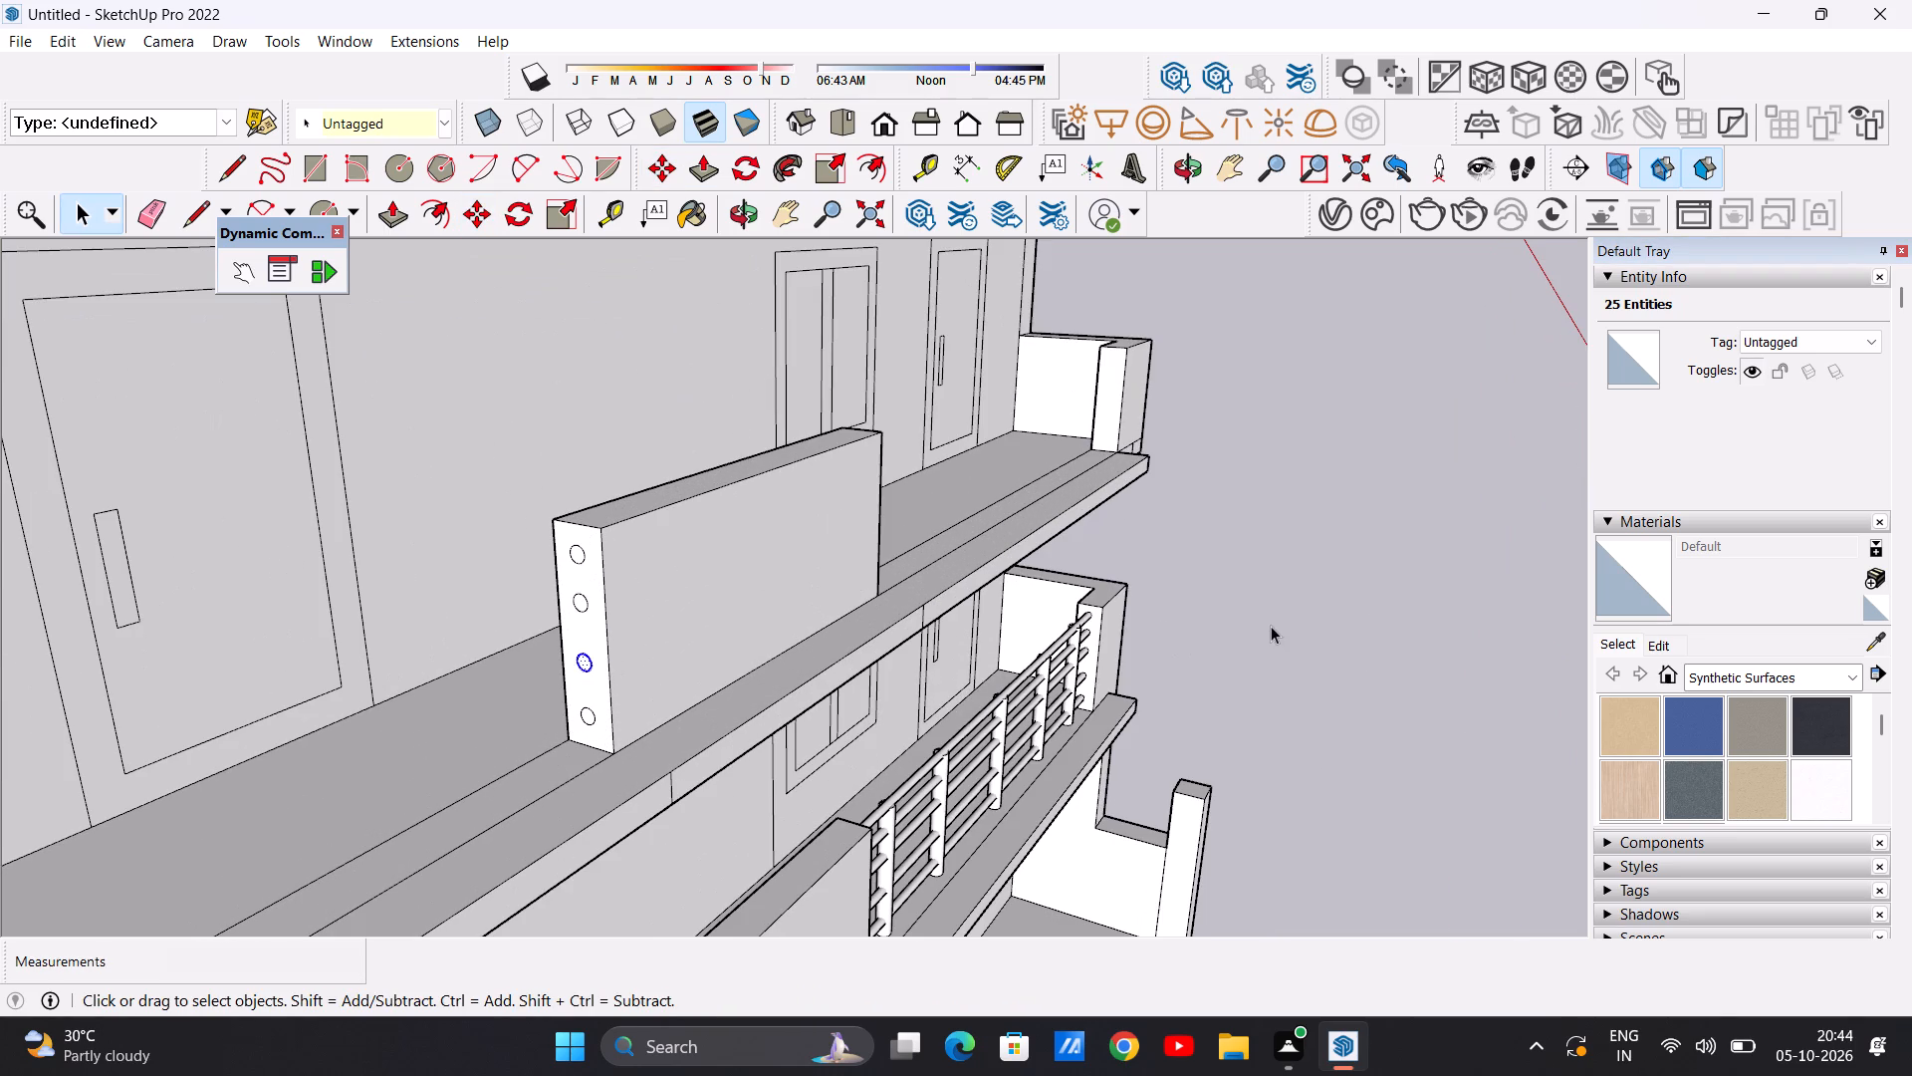
{"action": "left_click", "coordinate": [1275, 623]}
{"action": "scroll", "coordinate": [669, 619], "scroll_direction": "down", "scroll_amount": 16}
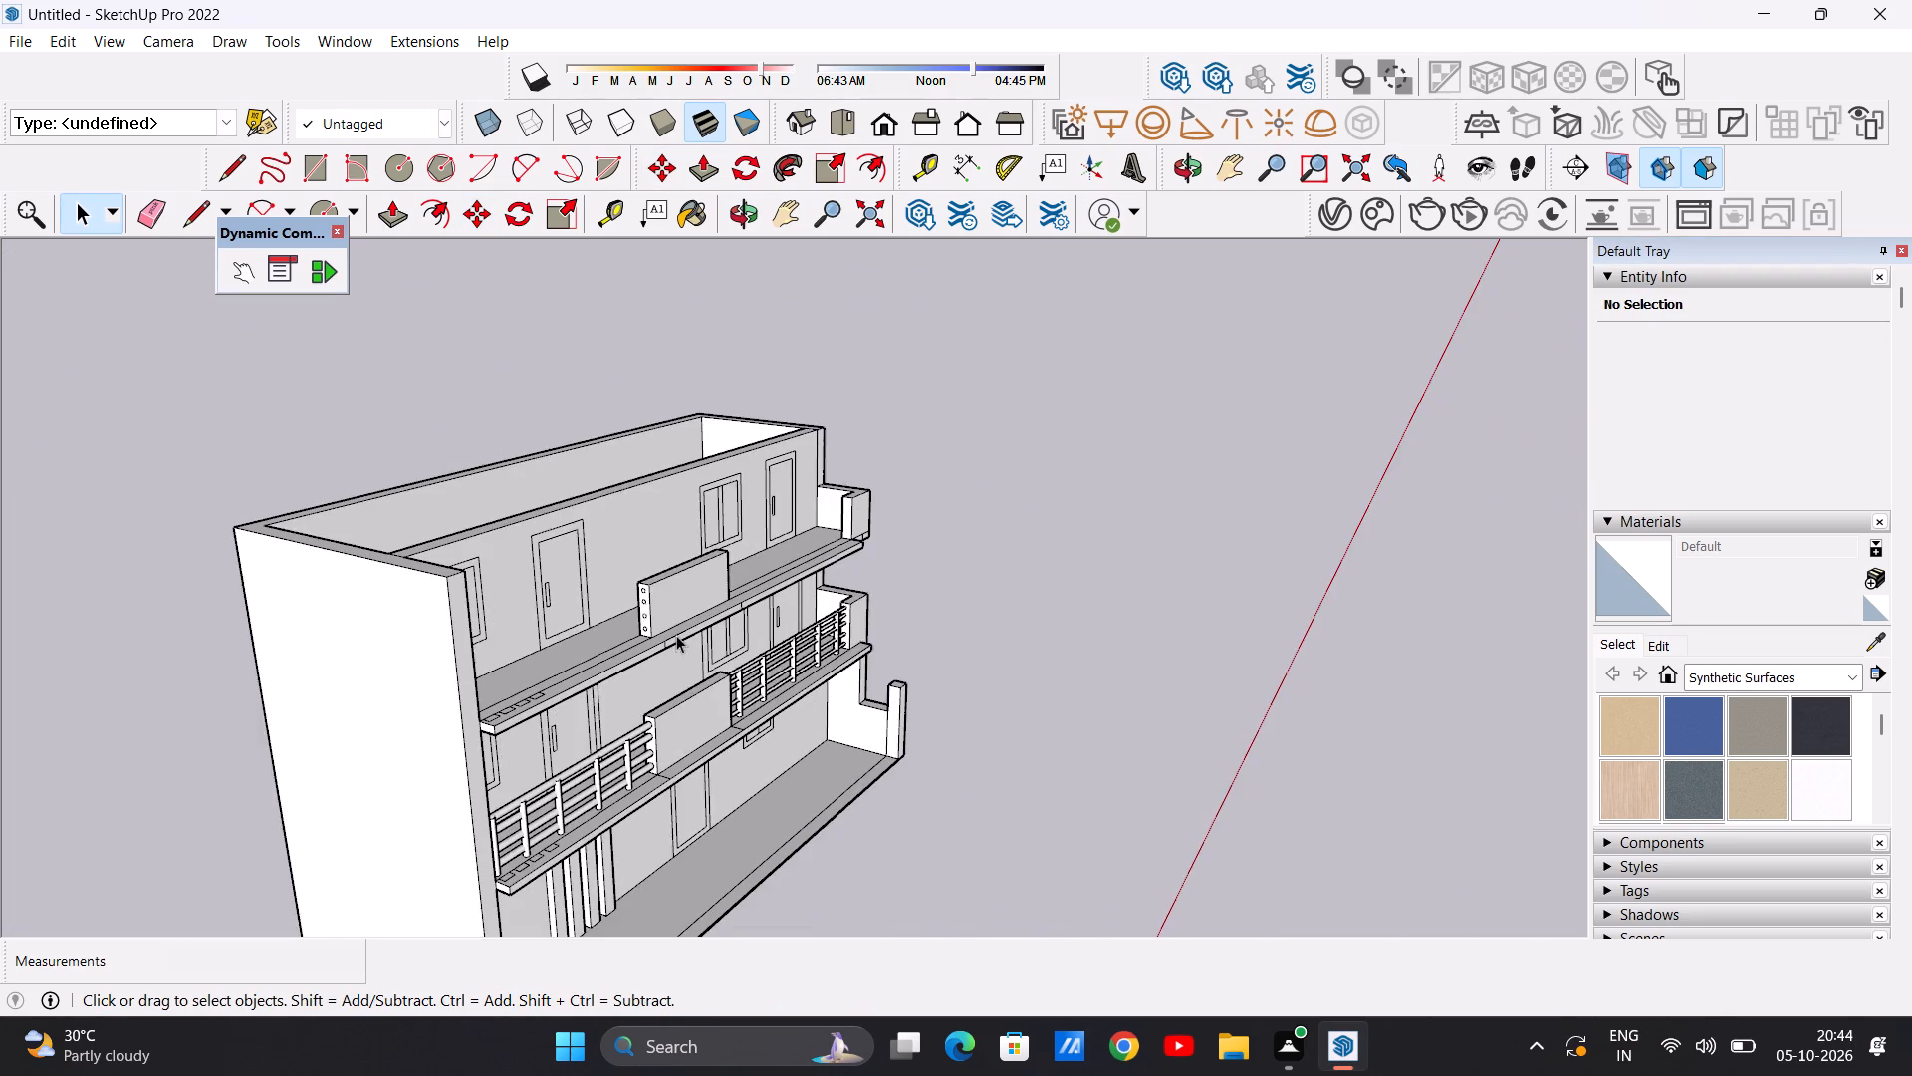
Examine the top floor balcony floor, its front panel and the railing on the floor below from above and several angles.
{"action": "middle_click_drag", "start_coordinate": [676, 635], "coordinate": [646, 661]}
{"action": "scroll", "coordinate": [636, 602], "scroll_direction": "up", "scroll_amount": 3}
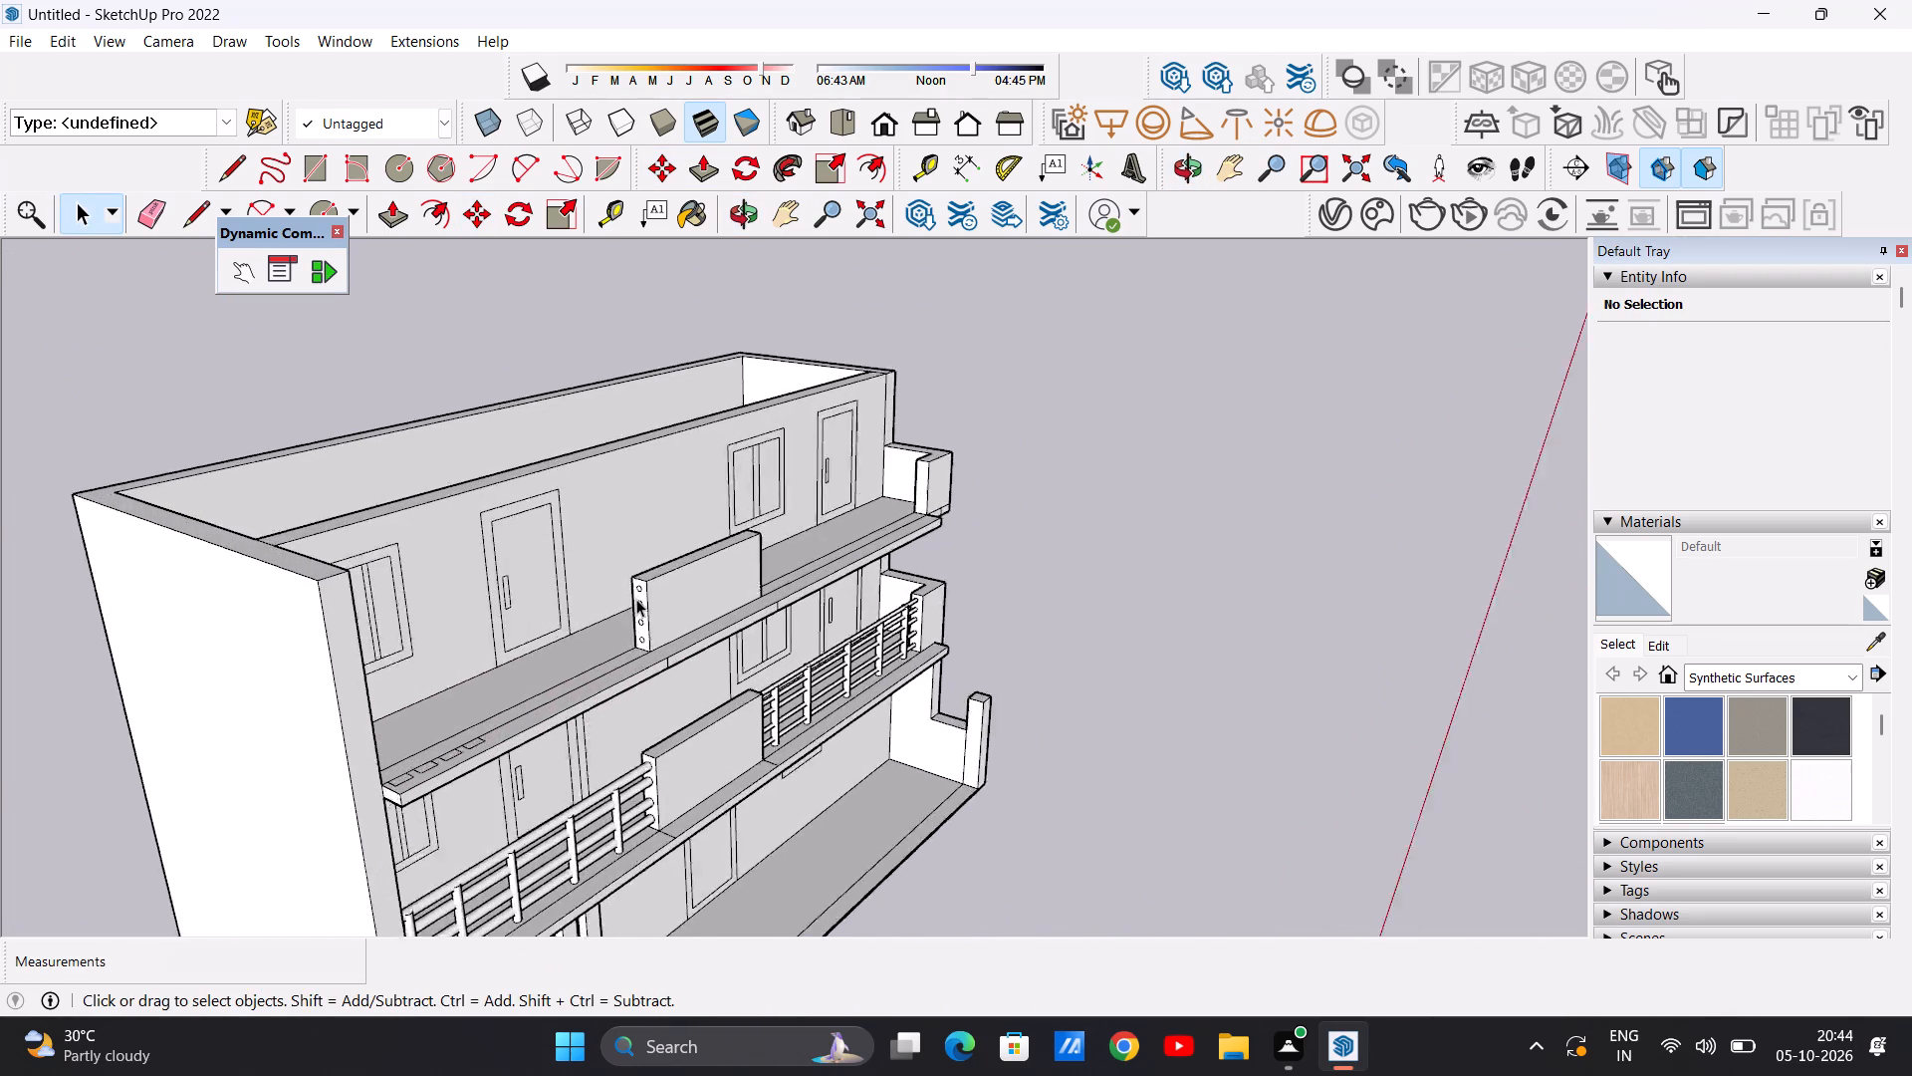
{"action": "scroll", "coordinate": [636, 599], "scroll_direction": "up", "scroll_amount": 3}
{"action": "middle_click_drag", "start_coordinate": [659, 668], "coordinate": [414, 920]}
{"action": "scroll", "coordinate": [485, 714], "scroll_direction": "up", "scroll_amount": 6}
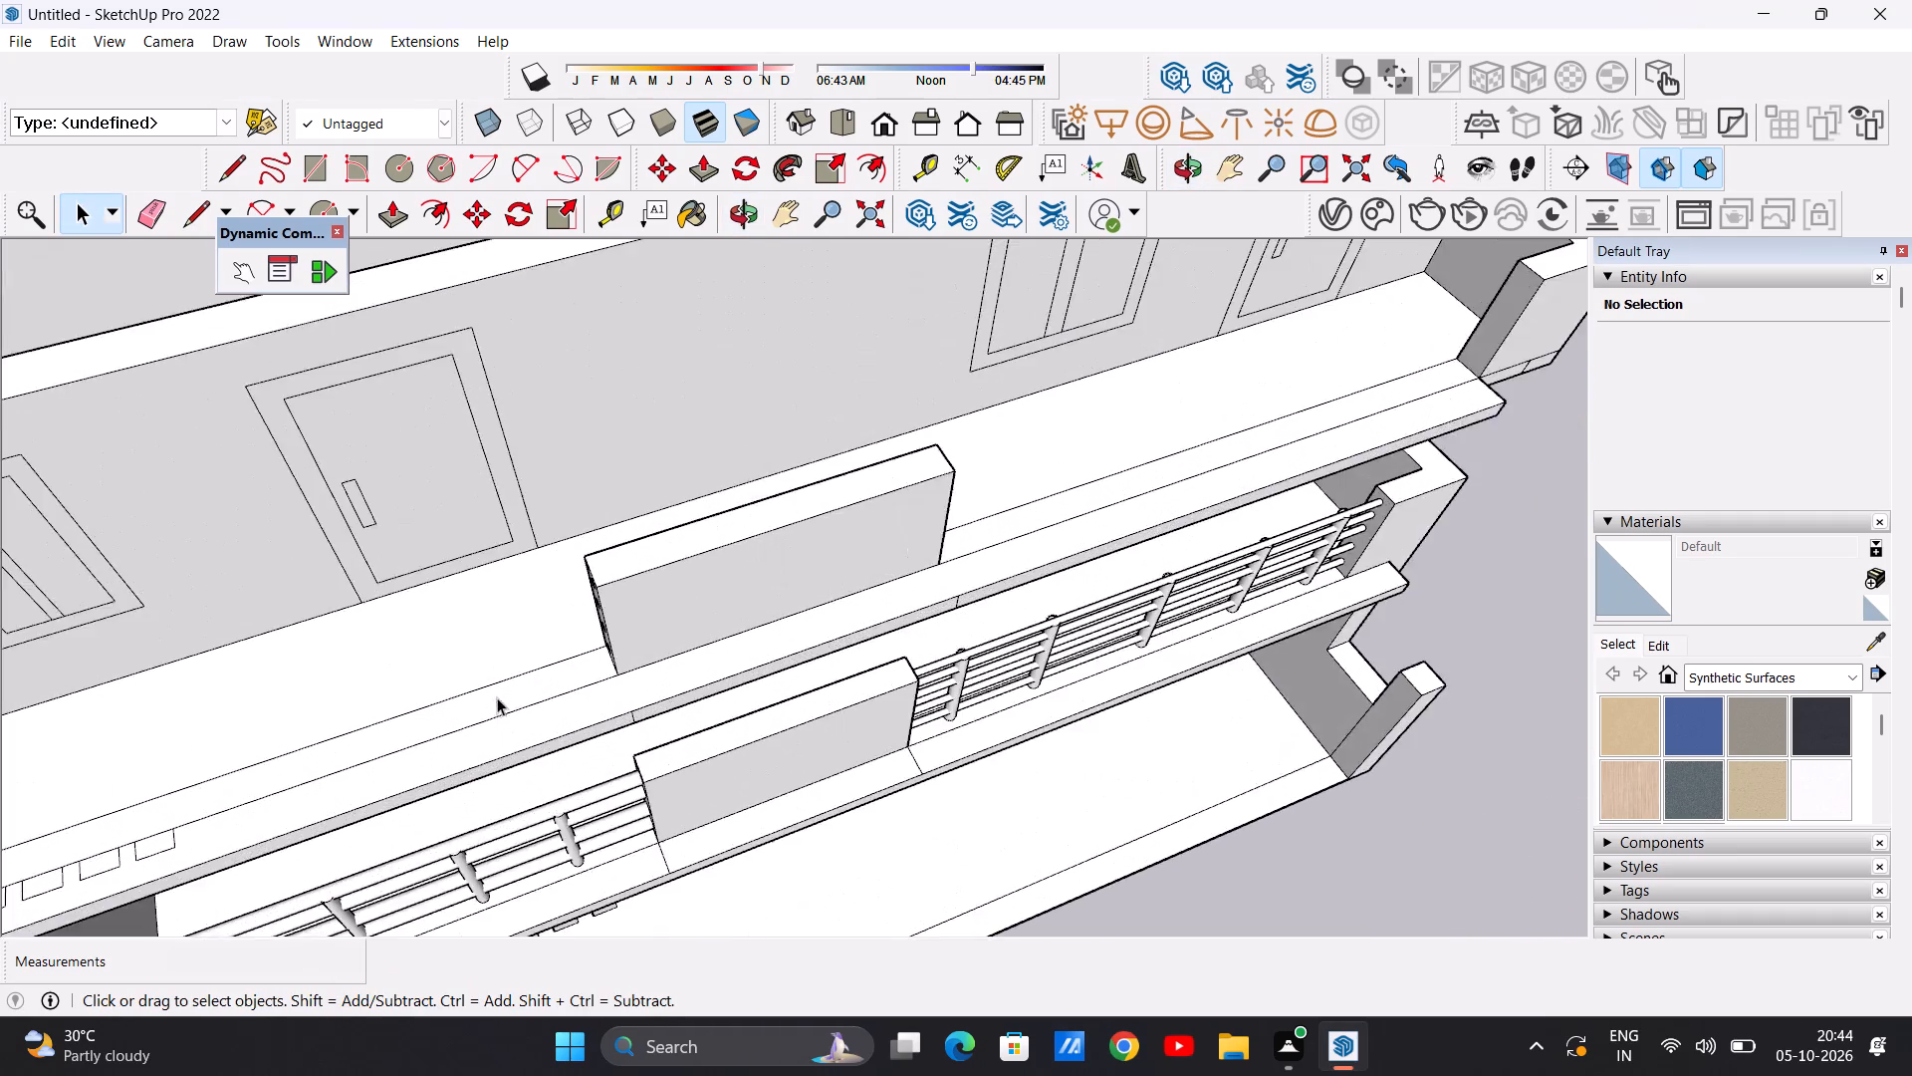
{"action": "scroll", "coordinate": [508, 688], "scroll_direction": "down", "scroll_amount": 15}
{"action": "middle_click_drag", "start_coordinate": [597, 696], "coordinate": [524, 823]}
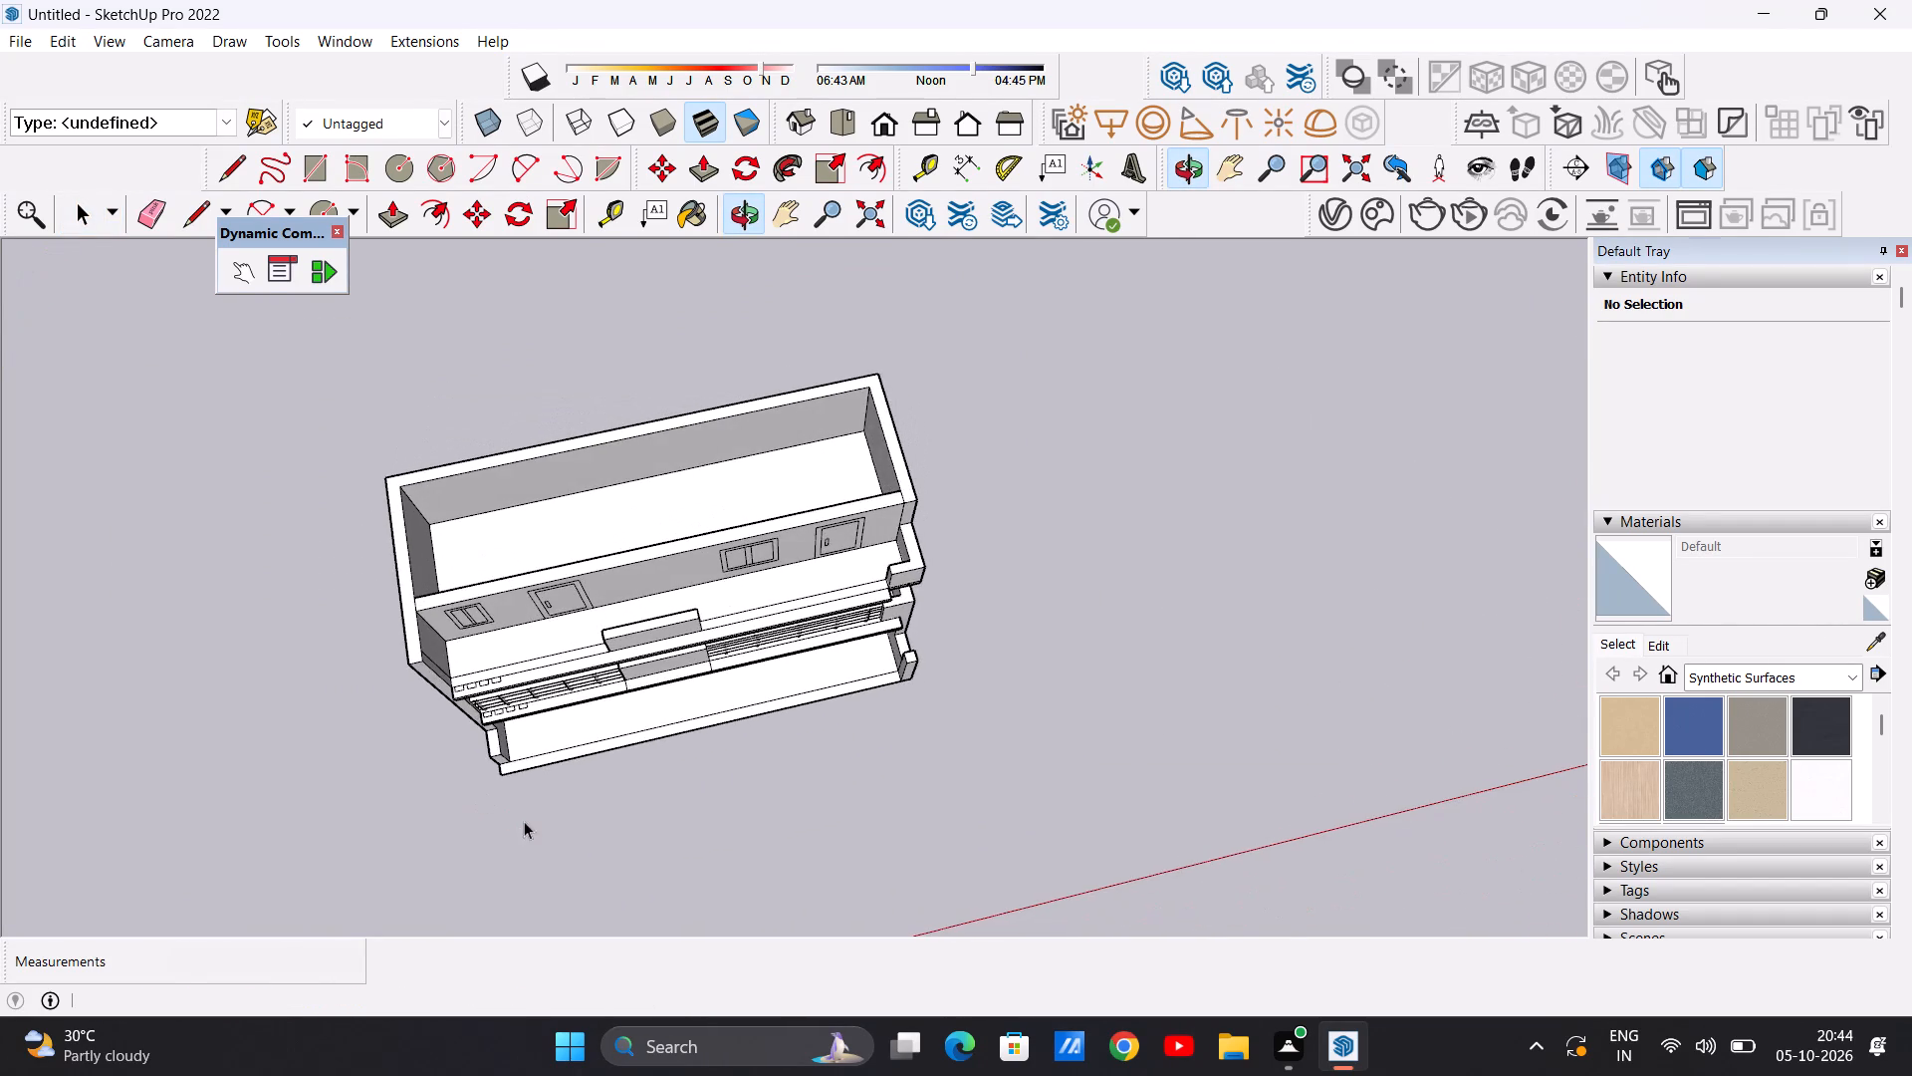
{"action": "scroll", "coordinate": [541, 686], "scroll_direction": "up", "scroll_amount": 8}
{"action": "scroll", "coordinate": [647, 692], "scroll_direction": "down", "scroll_amount": 10}
{"action": "scroll", "coordinate": [584, 636], "scroll_direction": "up", "scroll_amount": 4}
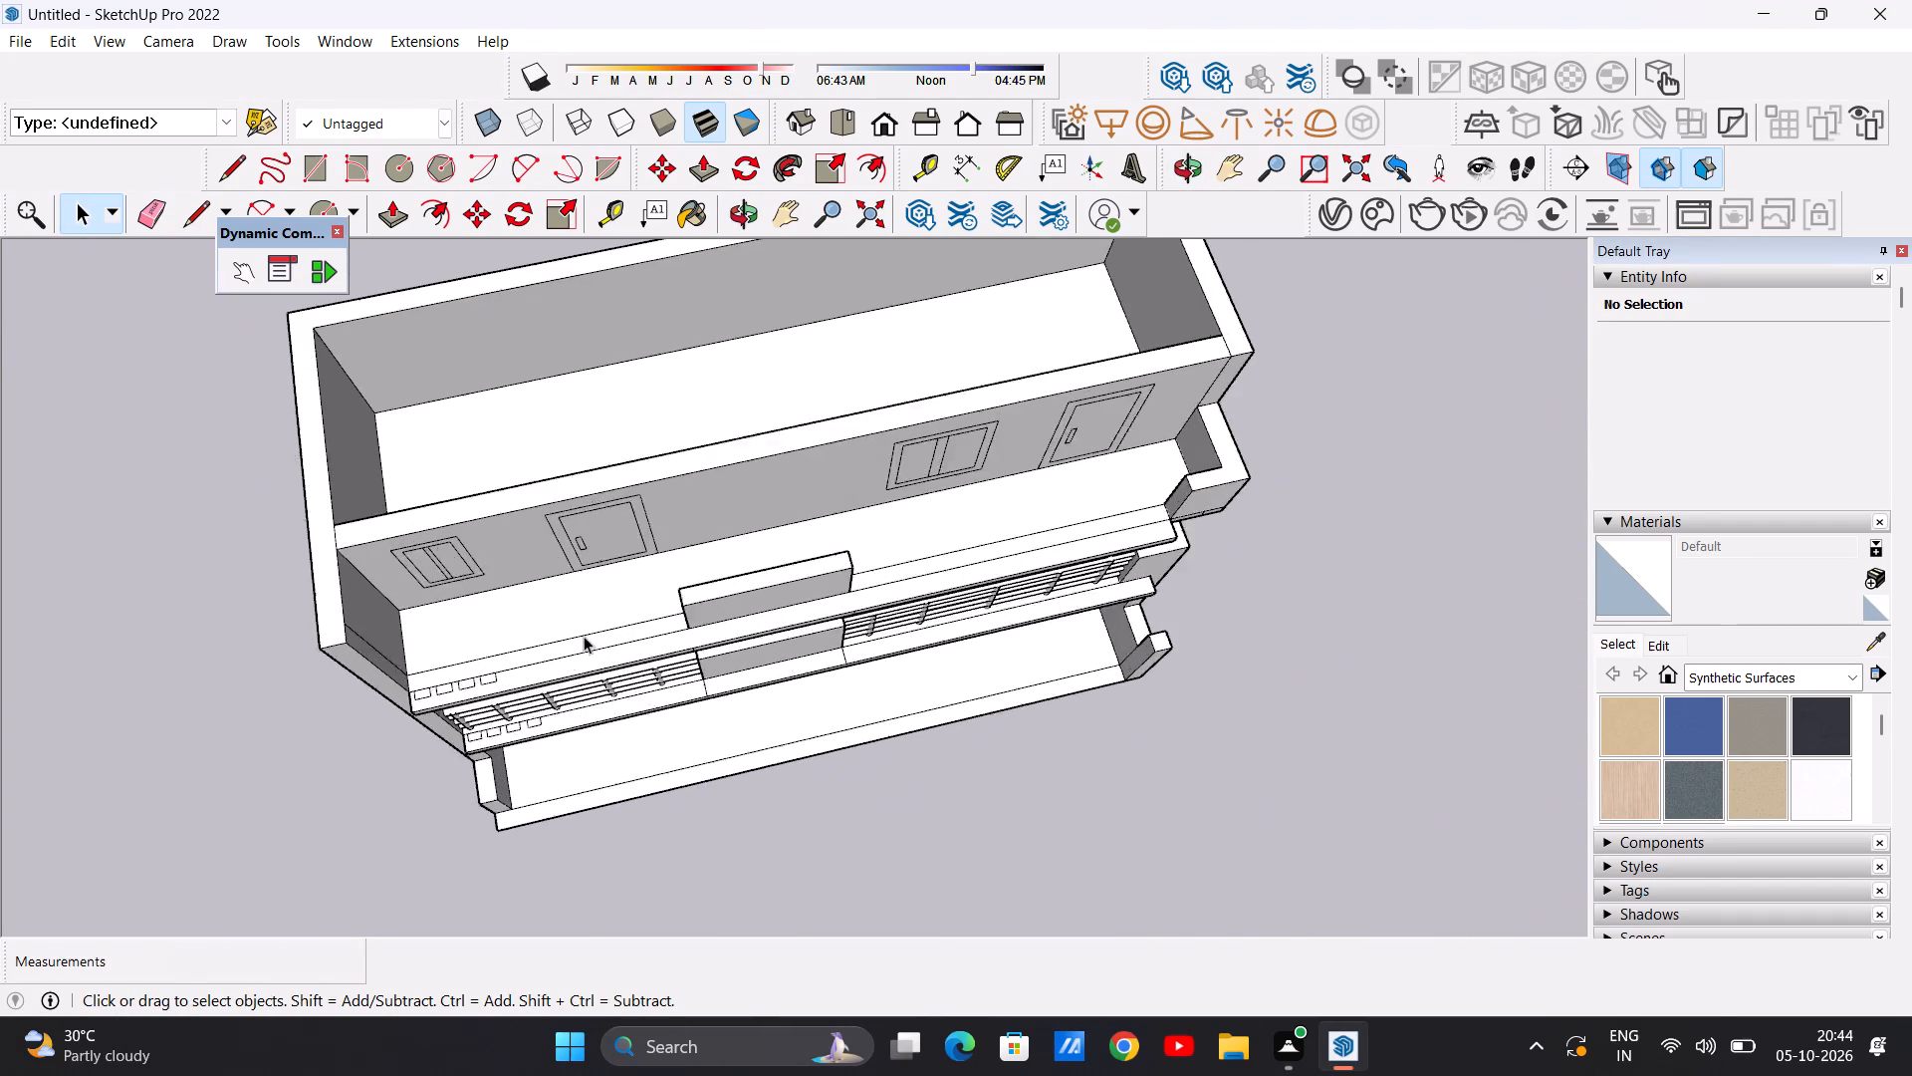
{"action": "scroll", "coordinate": [584, 636], "scroll_direction": "up", "scroll_amount": 10}
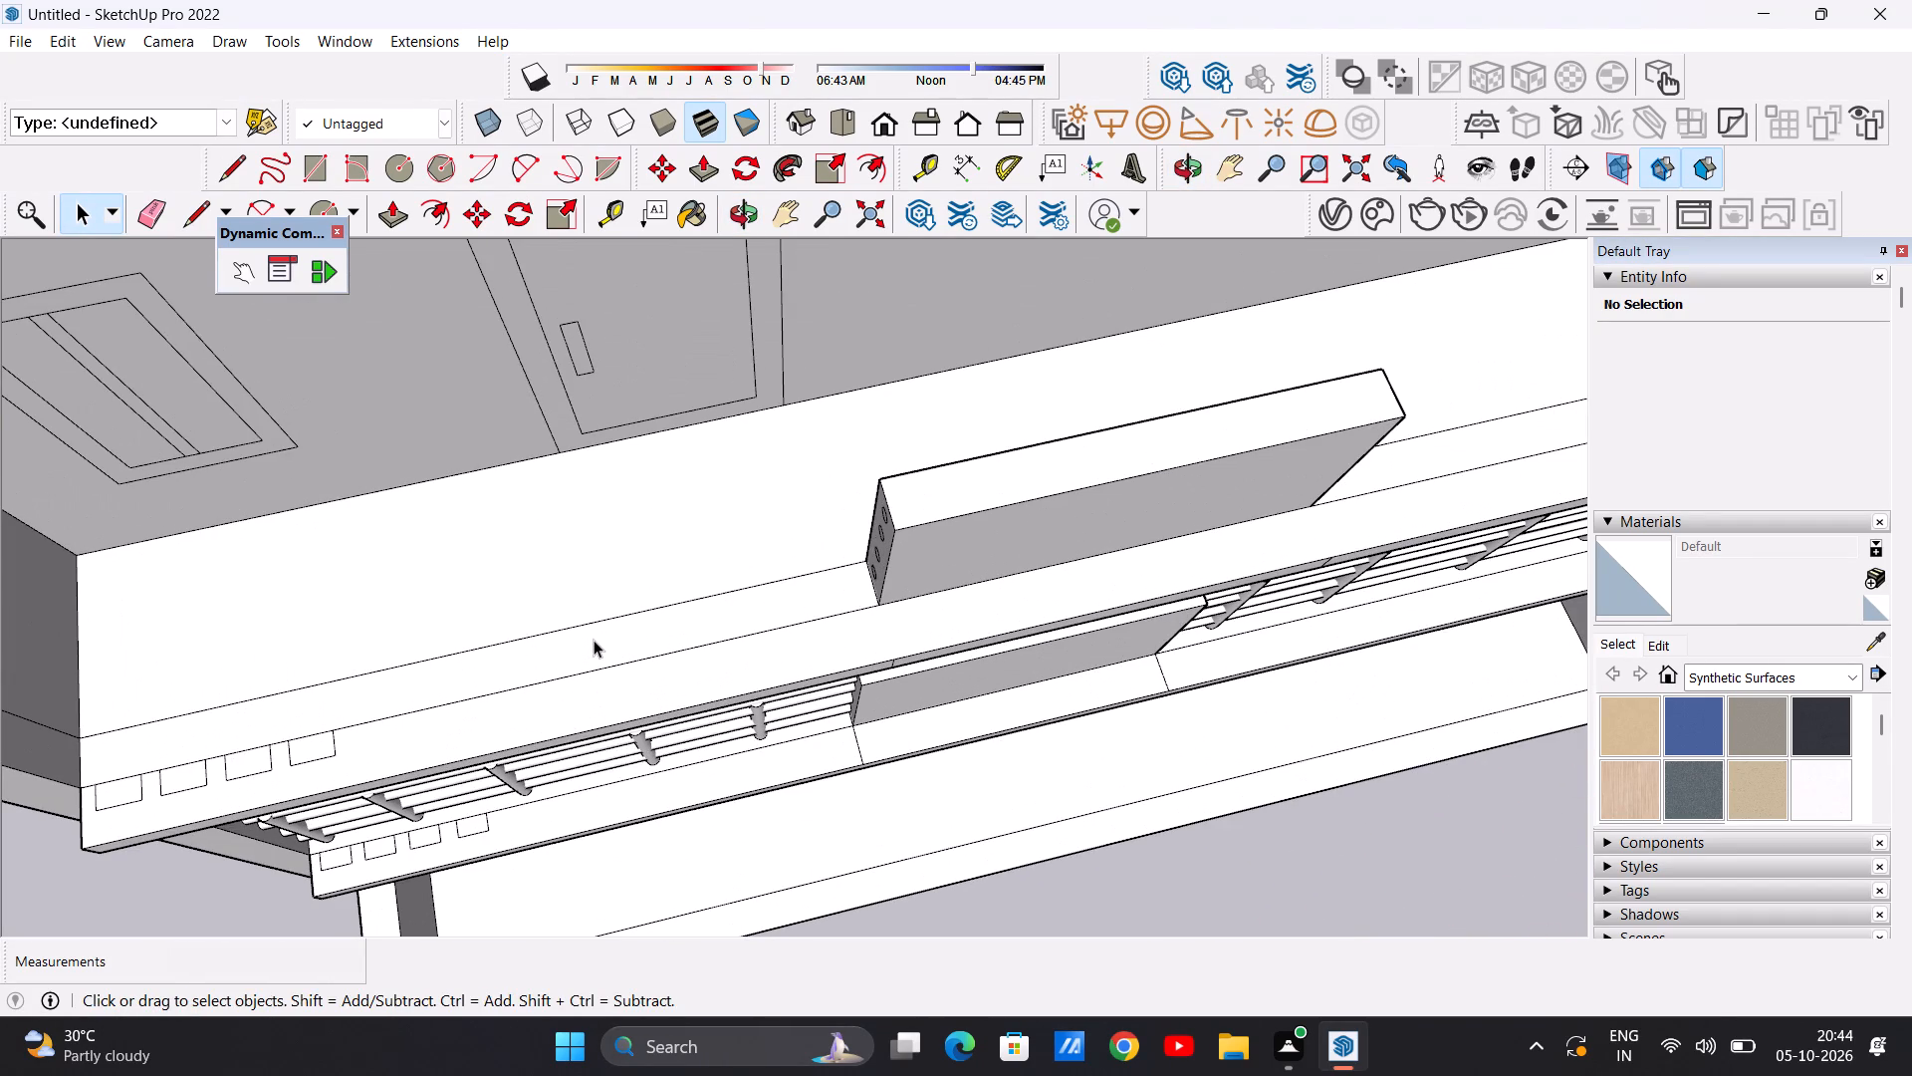
{"action": "scroll", "coordinate": [611, 631], "scroll_direction": "down", "scroll_amount": 8}
{"action": "middle_click_drag", "start_coordinate": [495, 651], "coordinate": [435, 649]}
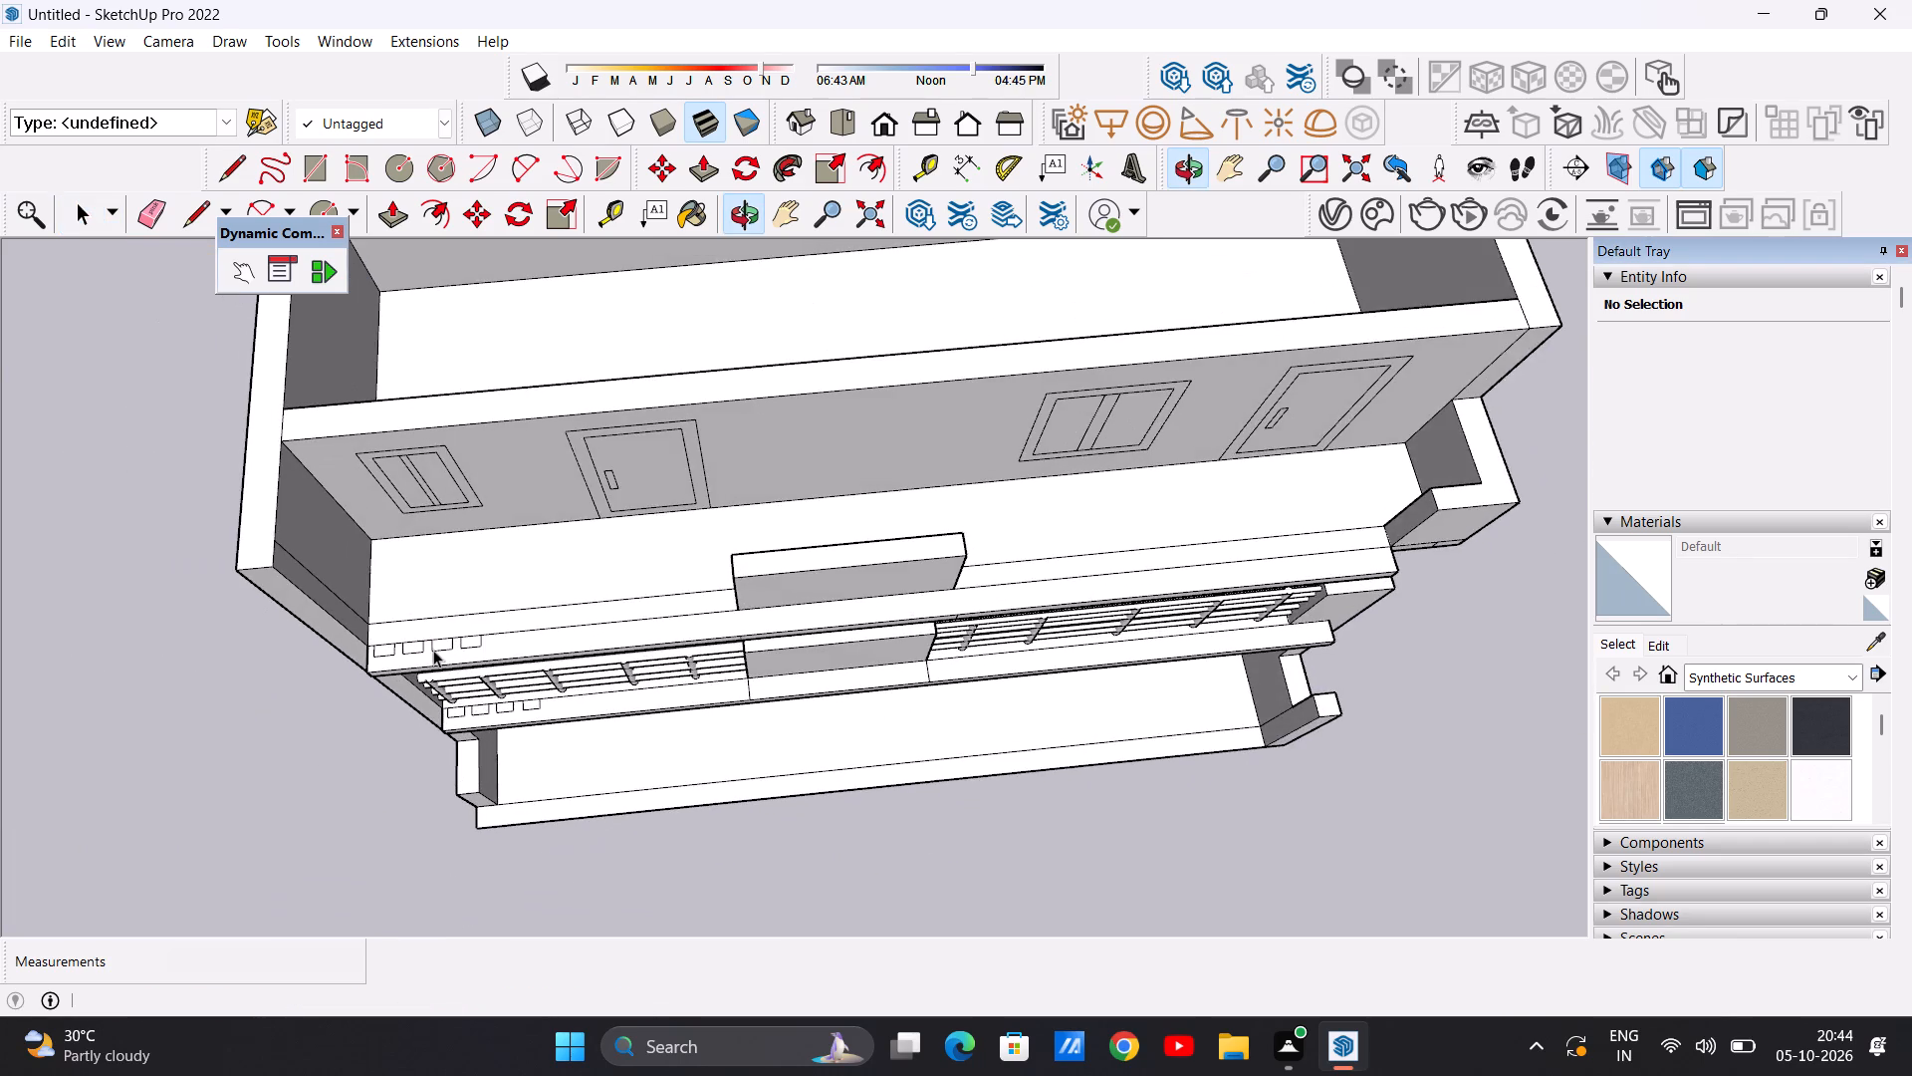
{"action": "scroll", "coordinate": [435, 637], "scroll_direction": "up", "scroll_amount": 4}
{"action": "middle_click_drag", "start_coordinate": [450, 650], "coordinate": [456, 709]}
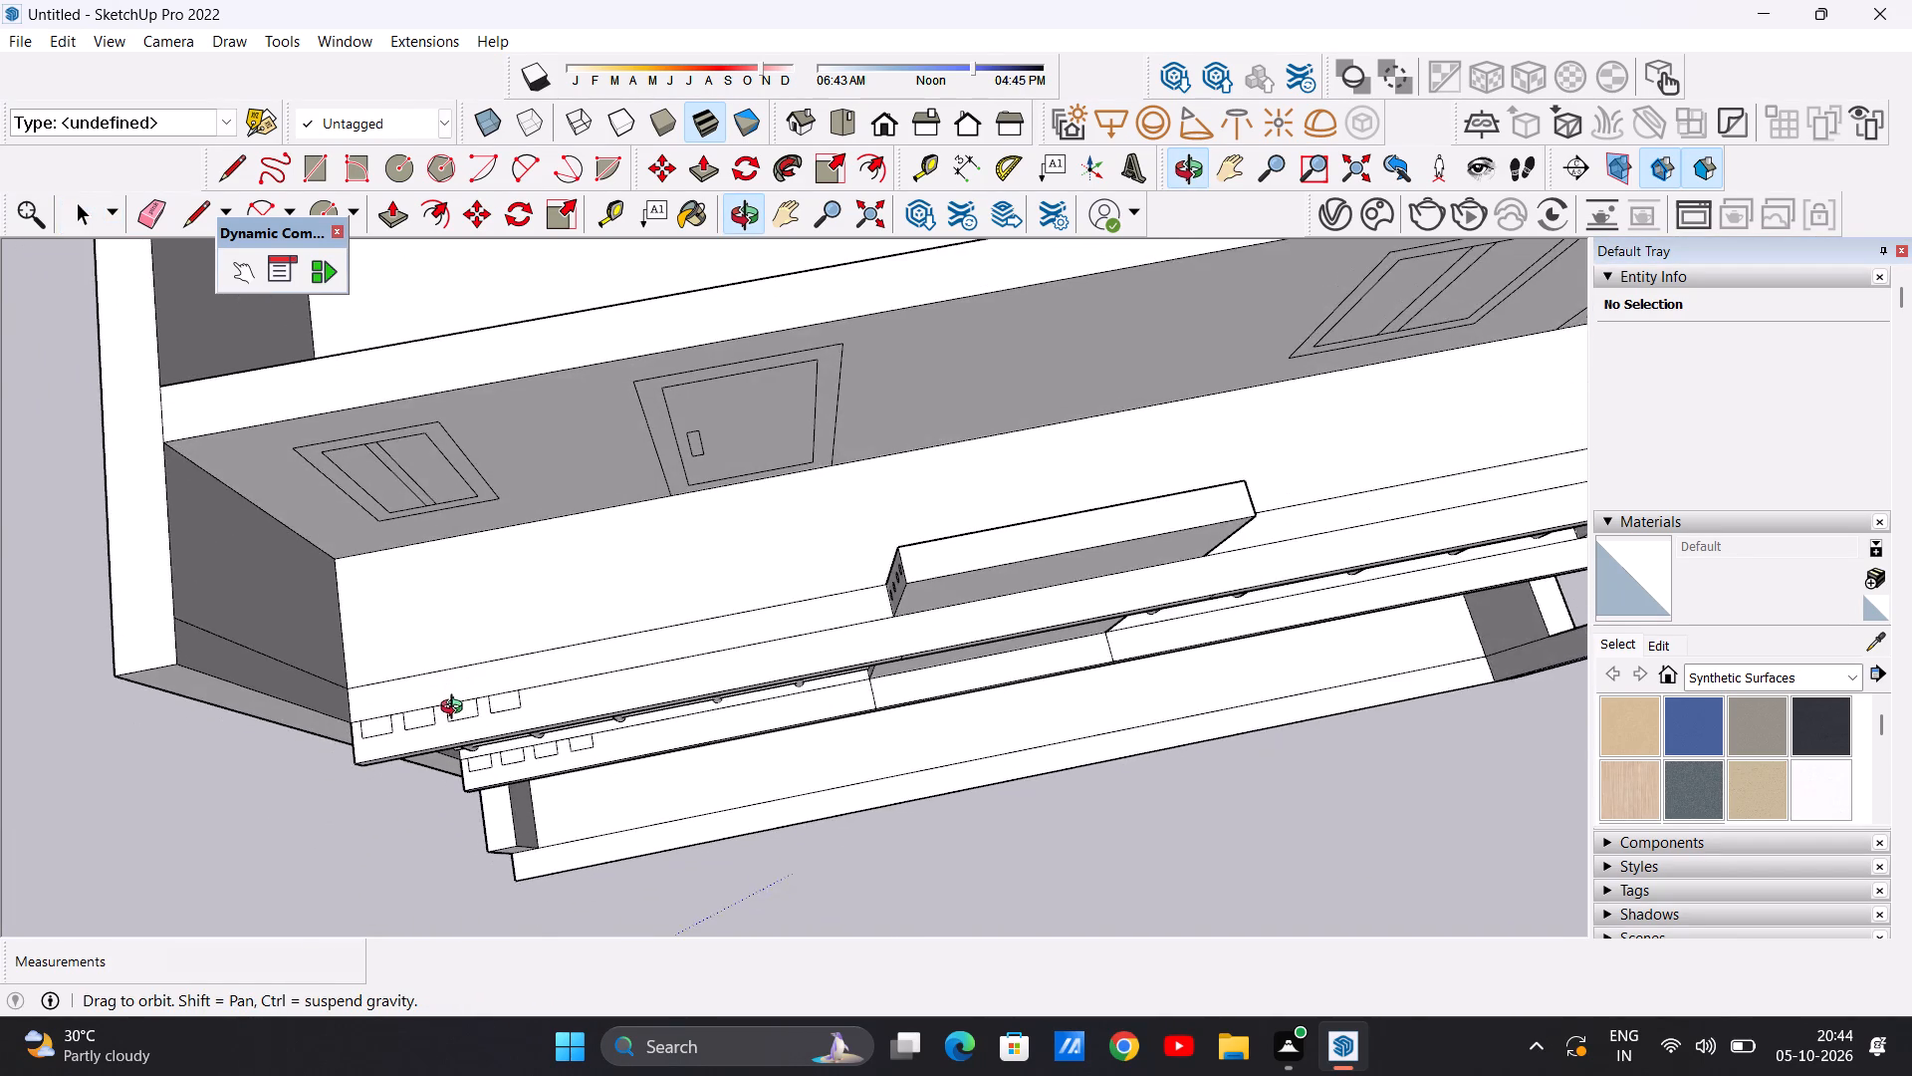
{"action": "middle_click_drag", "start_coordinate": [456, 709], "coordinate": [488, 667]}
{"action": "scroll", "coordinate": [485, 675], "scroll_direction": "down", "scroll_amount": 11}
{"action": "scroll", "coordinate": [515, 674], "scroll_direction": "up", "scroll_amount": 7}
{"action": "scroll", "coordinate": [597, 660], "scroll_direction": "up", "scroll_amount": 1}
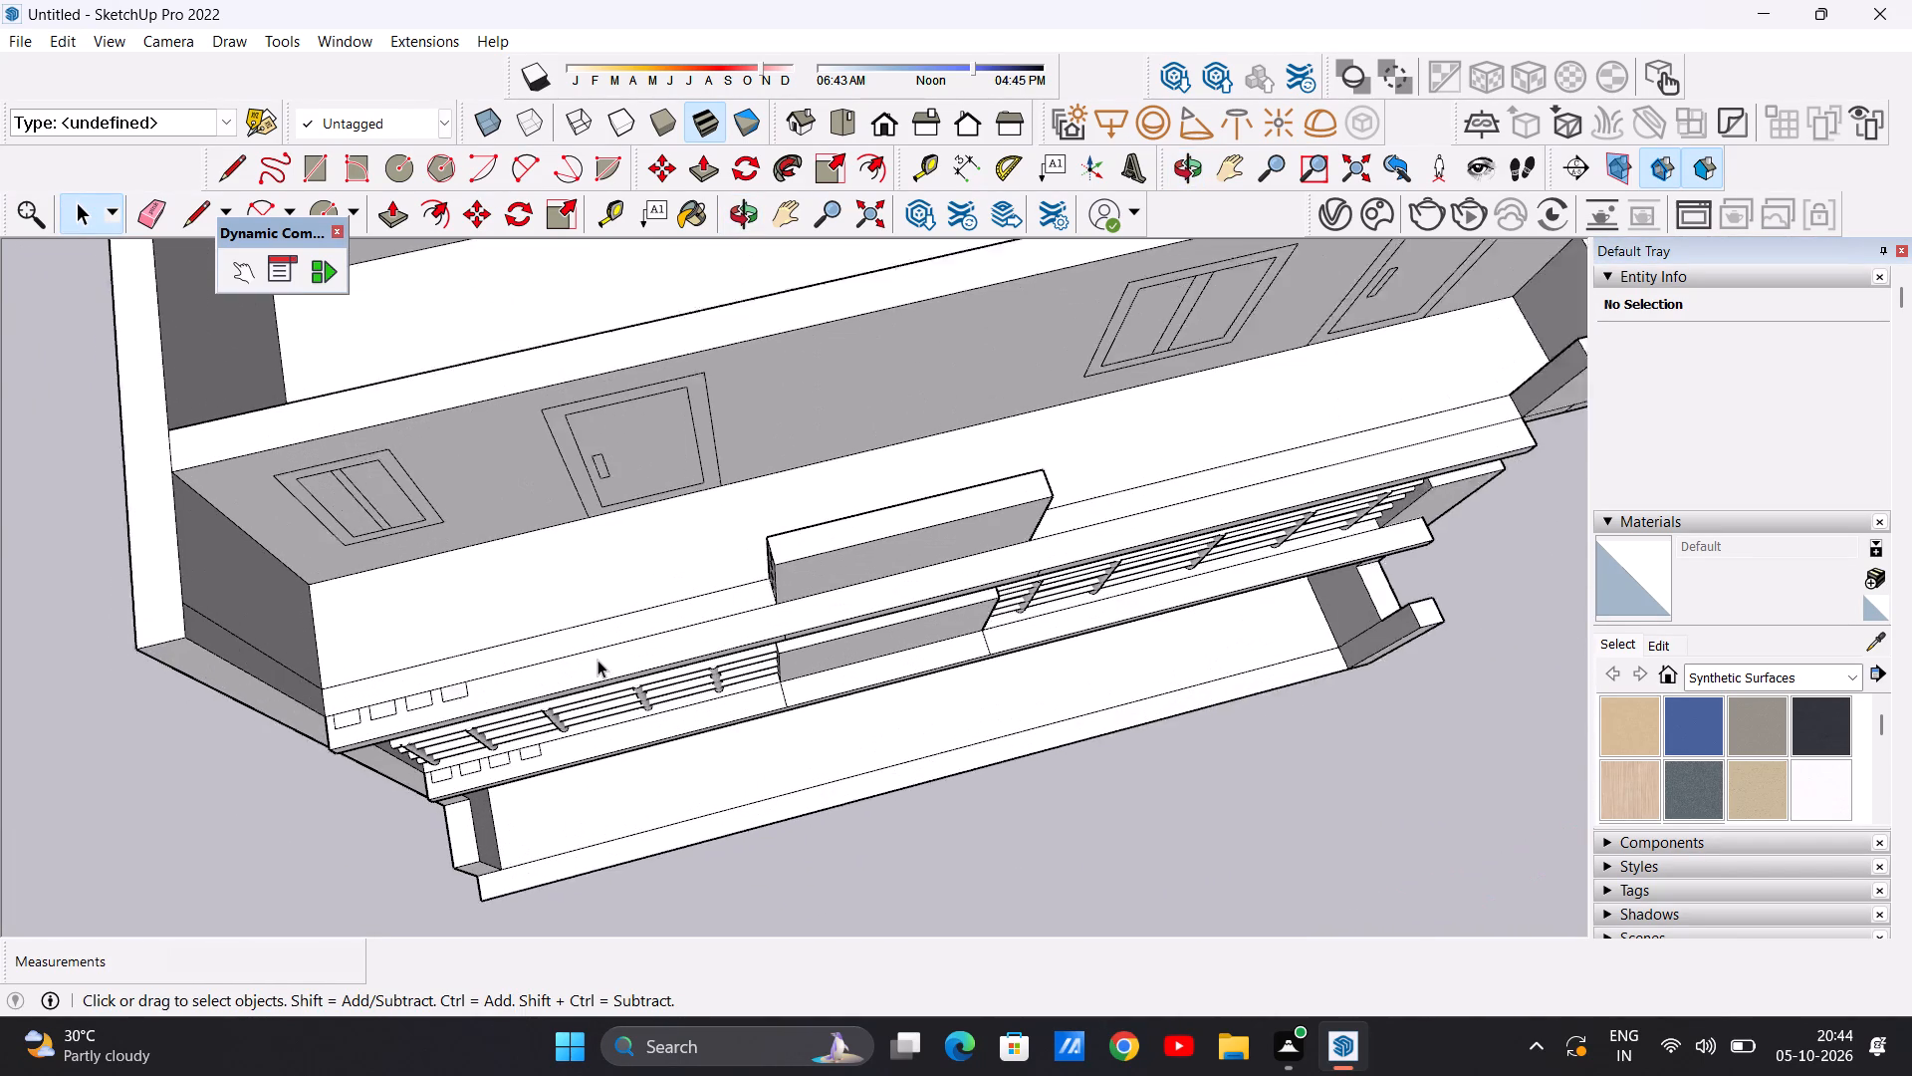
{"action": "scroll", "coordinate": [597, 660], "scroll_direction": "up", "scroll_amount": 1}
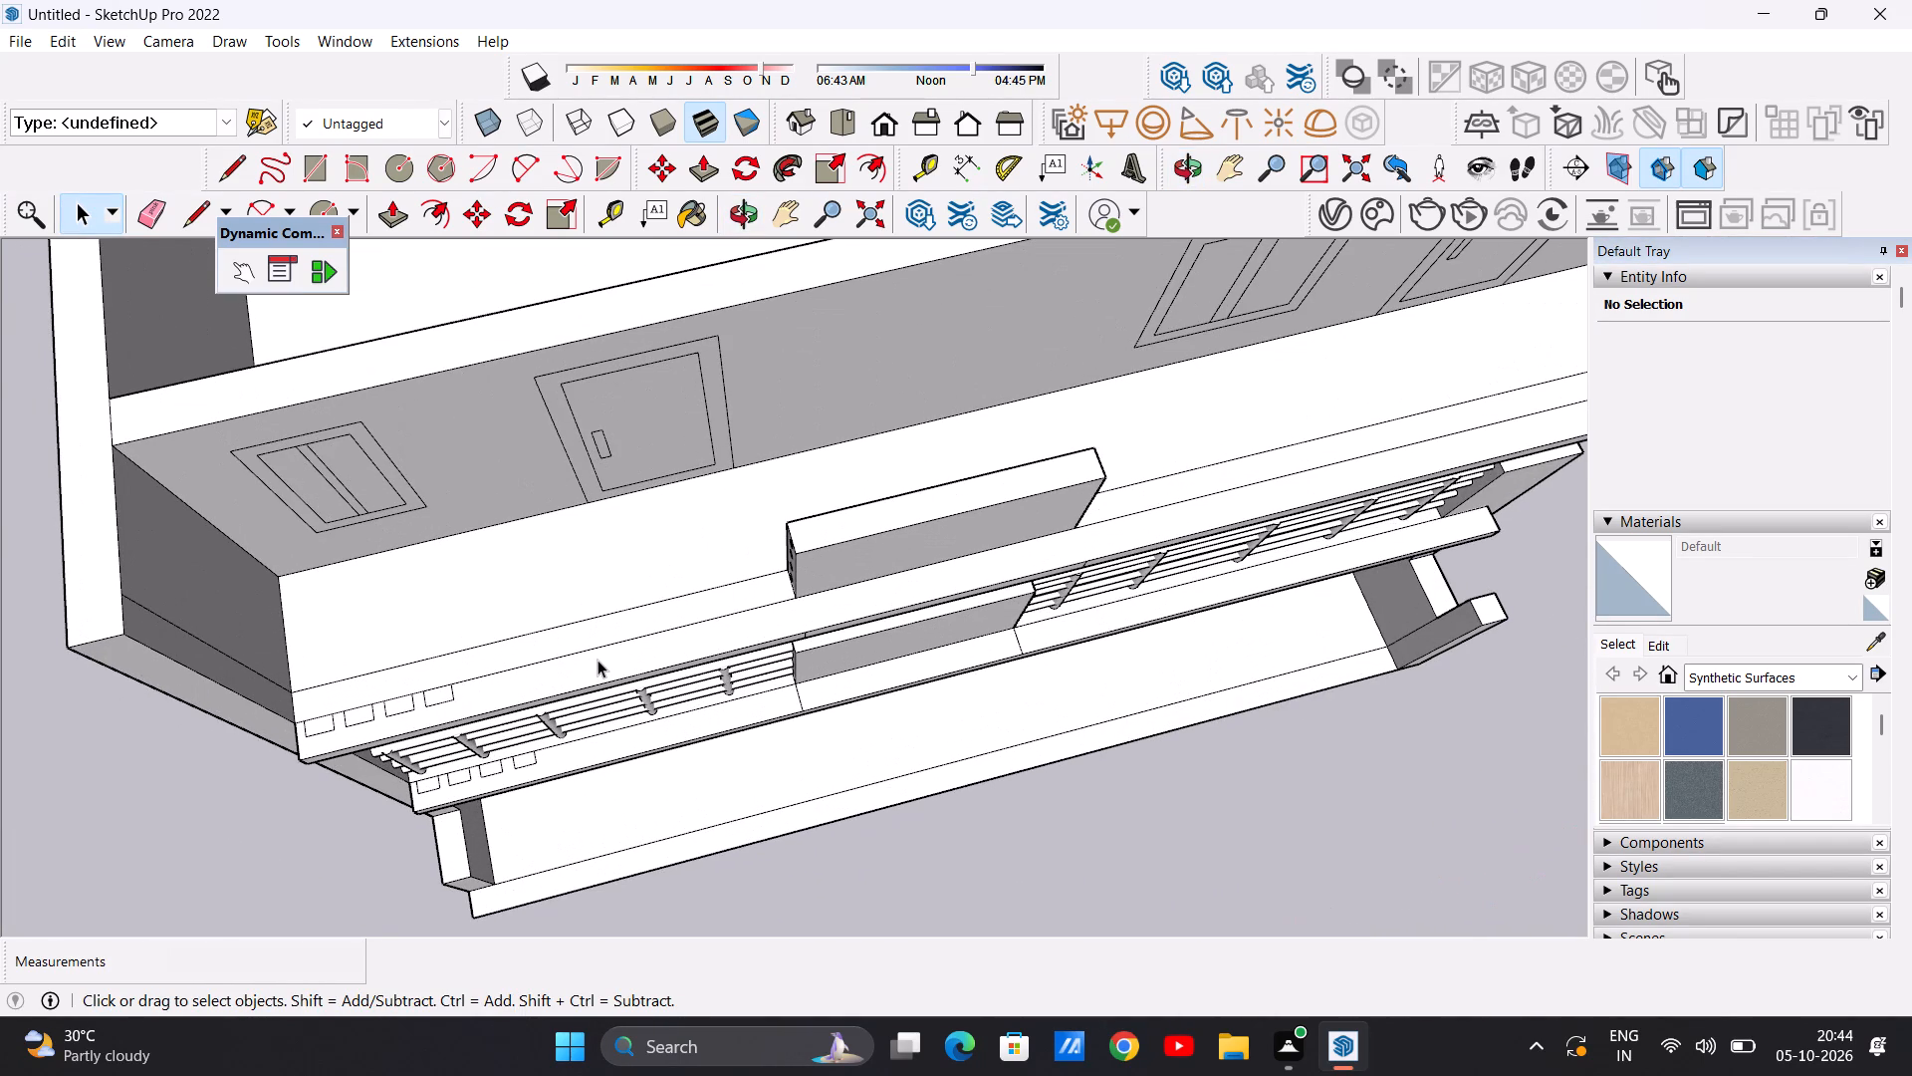
Draw a post circle of about 1.9 ft² on the top balcony floor, at the side wall end beside the row of small rectangles.
{"action": "key", "text": "c"}
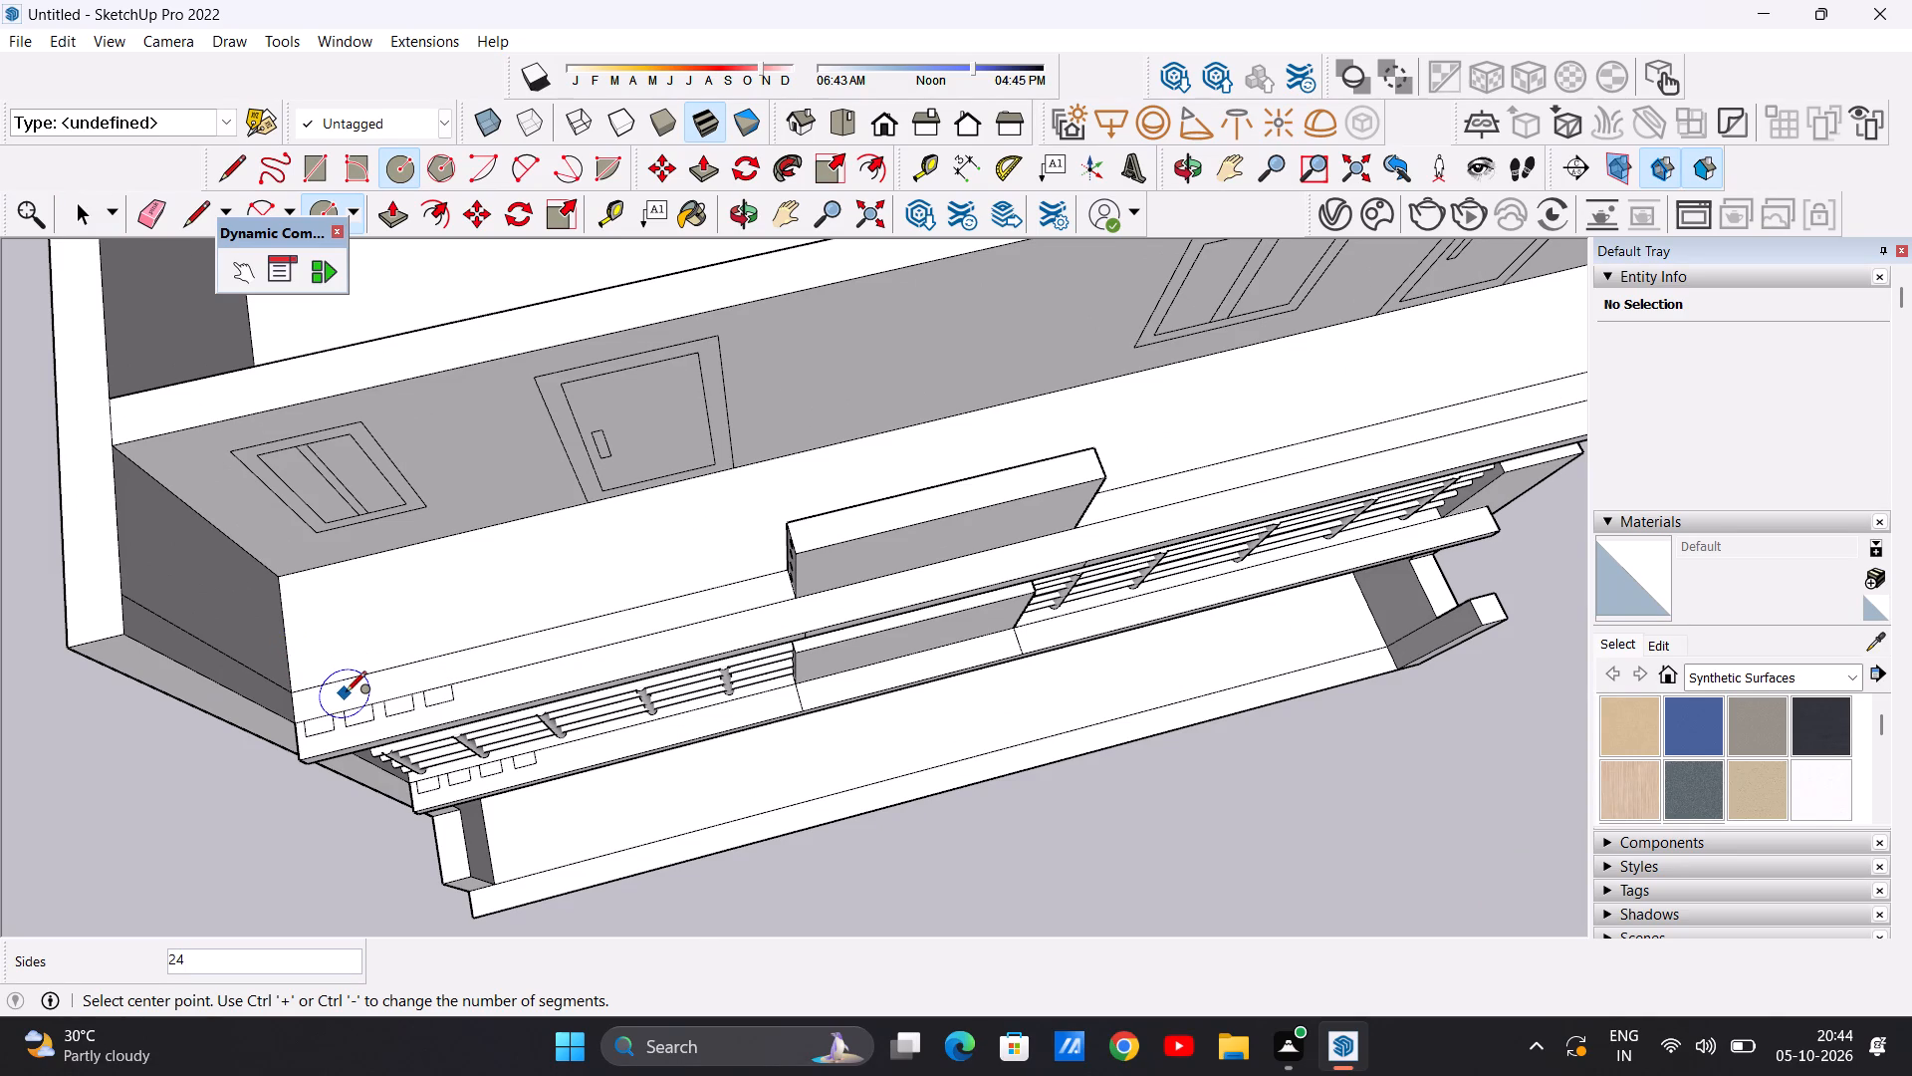
{"action": "scroll", "coordinate": [346, 693], "scroll_direction": "up", "scroll_amount": 18}
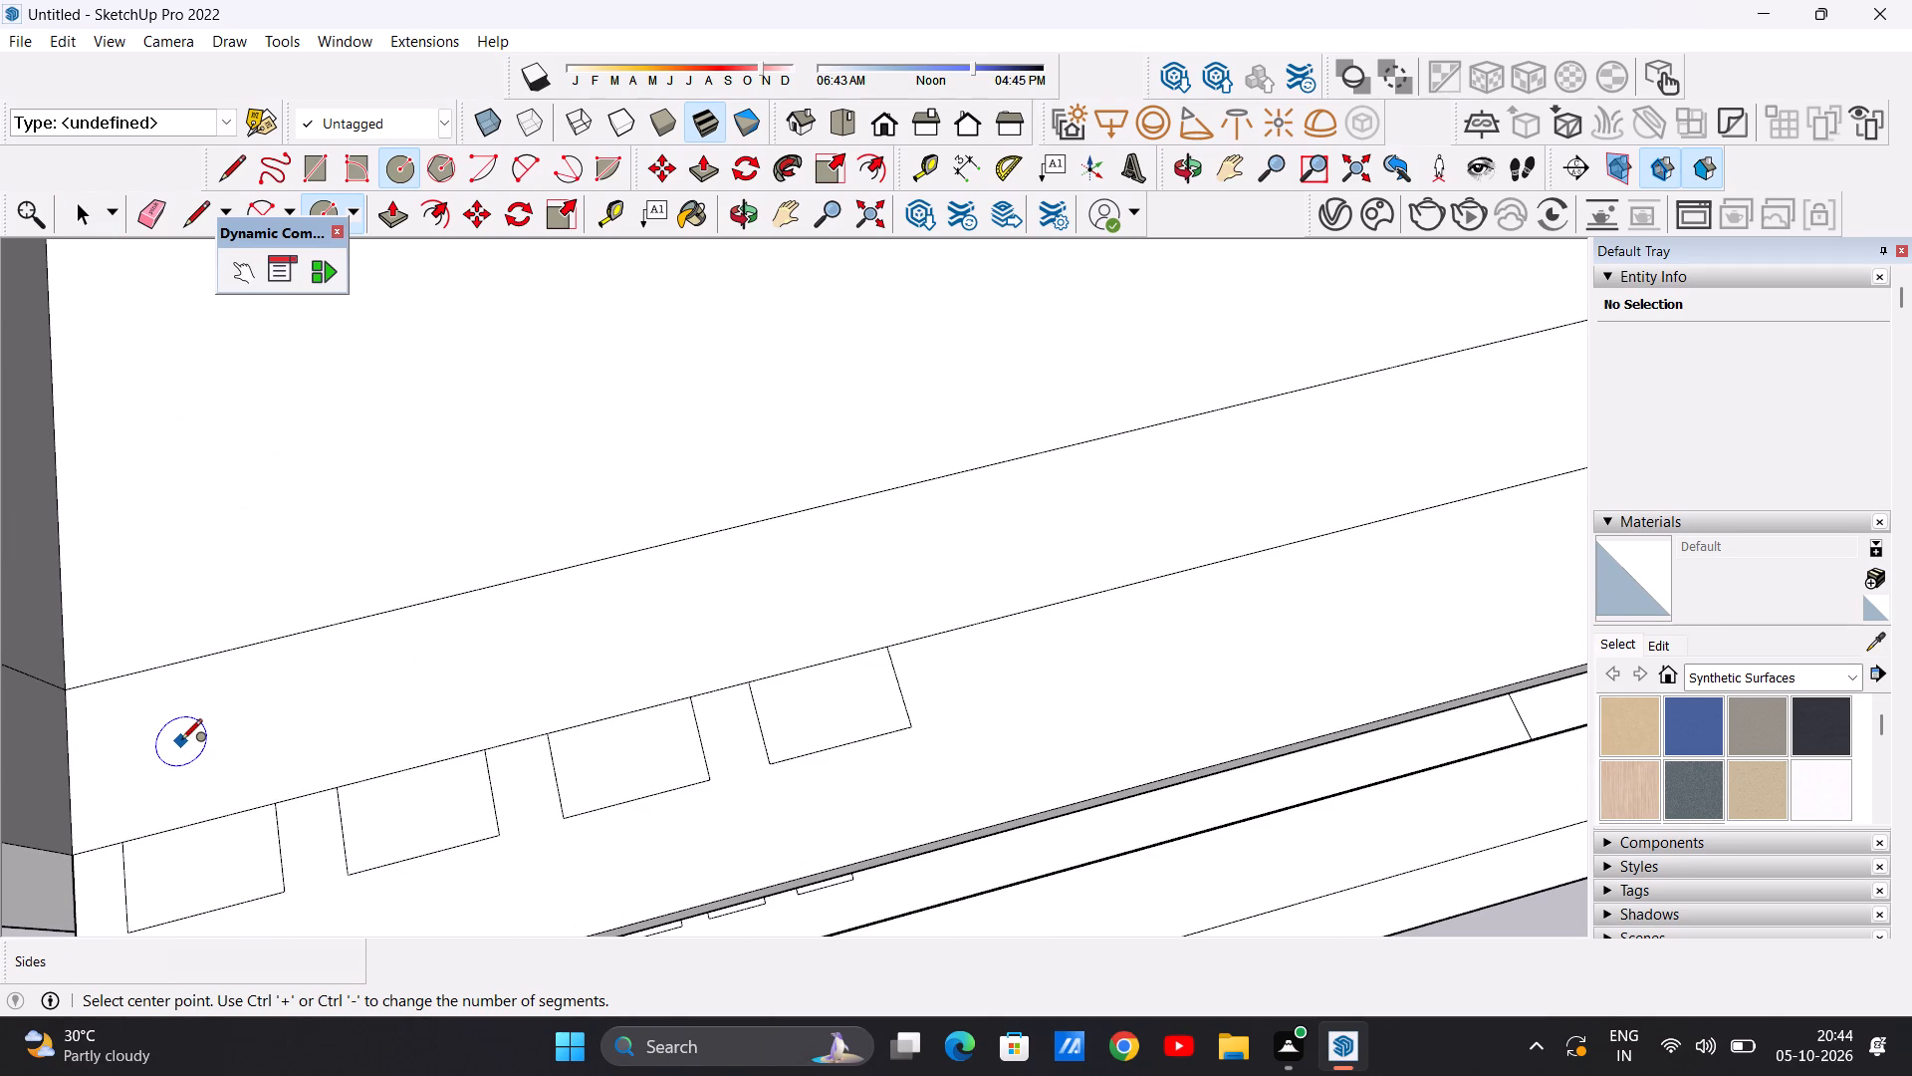
{"action": "left_click", "coordinate": [179, 744]}
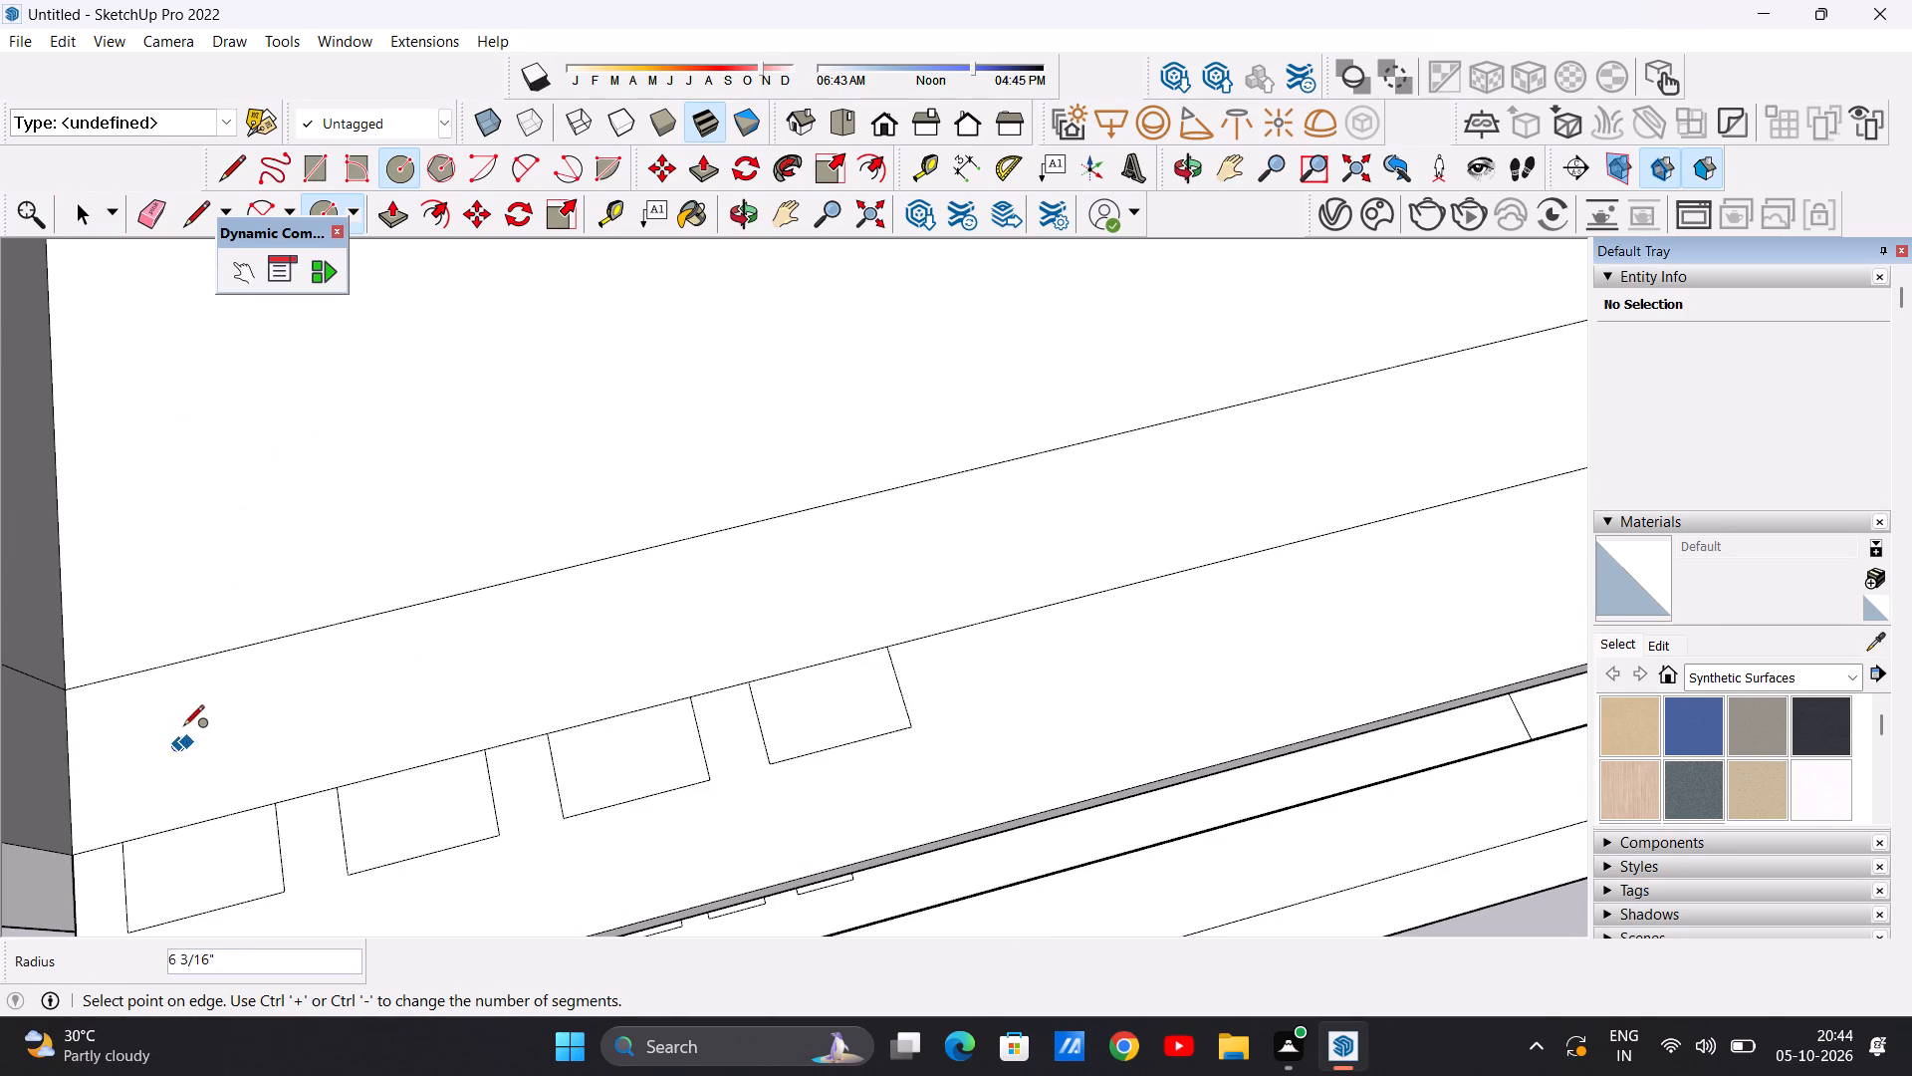
{"action": "left_click", "coordinate": [179, 719]}
{"action": "key", "text": "space"}
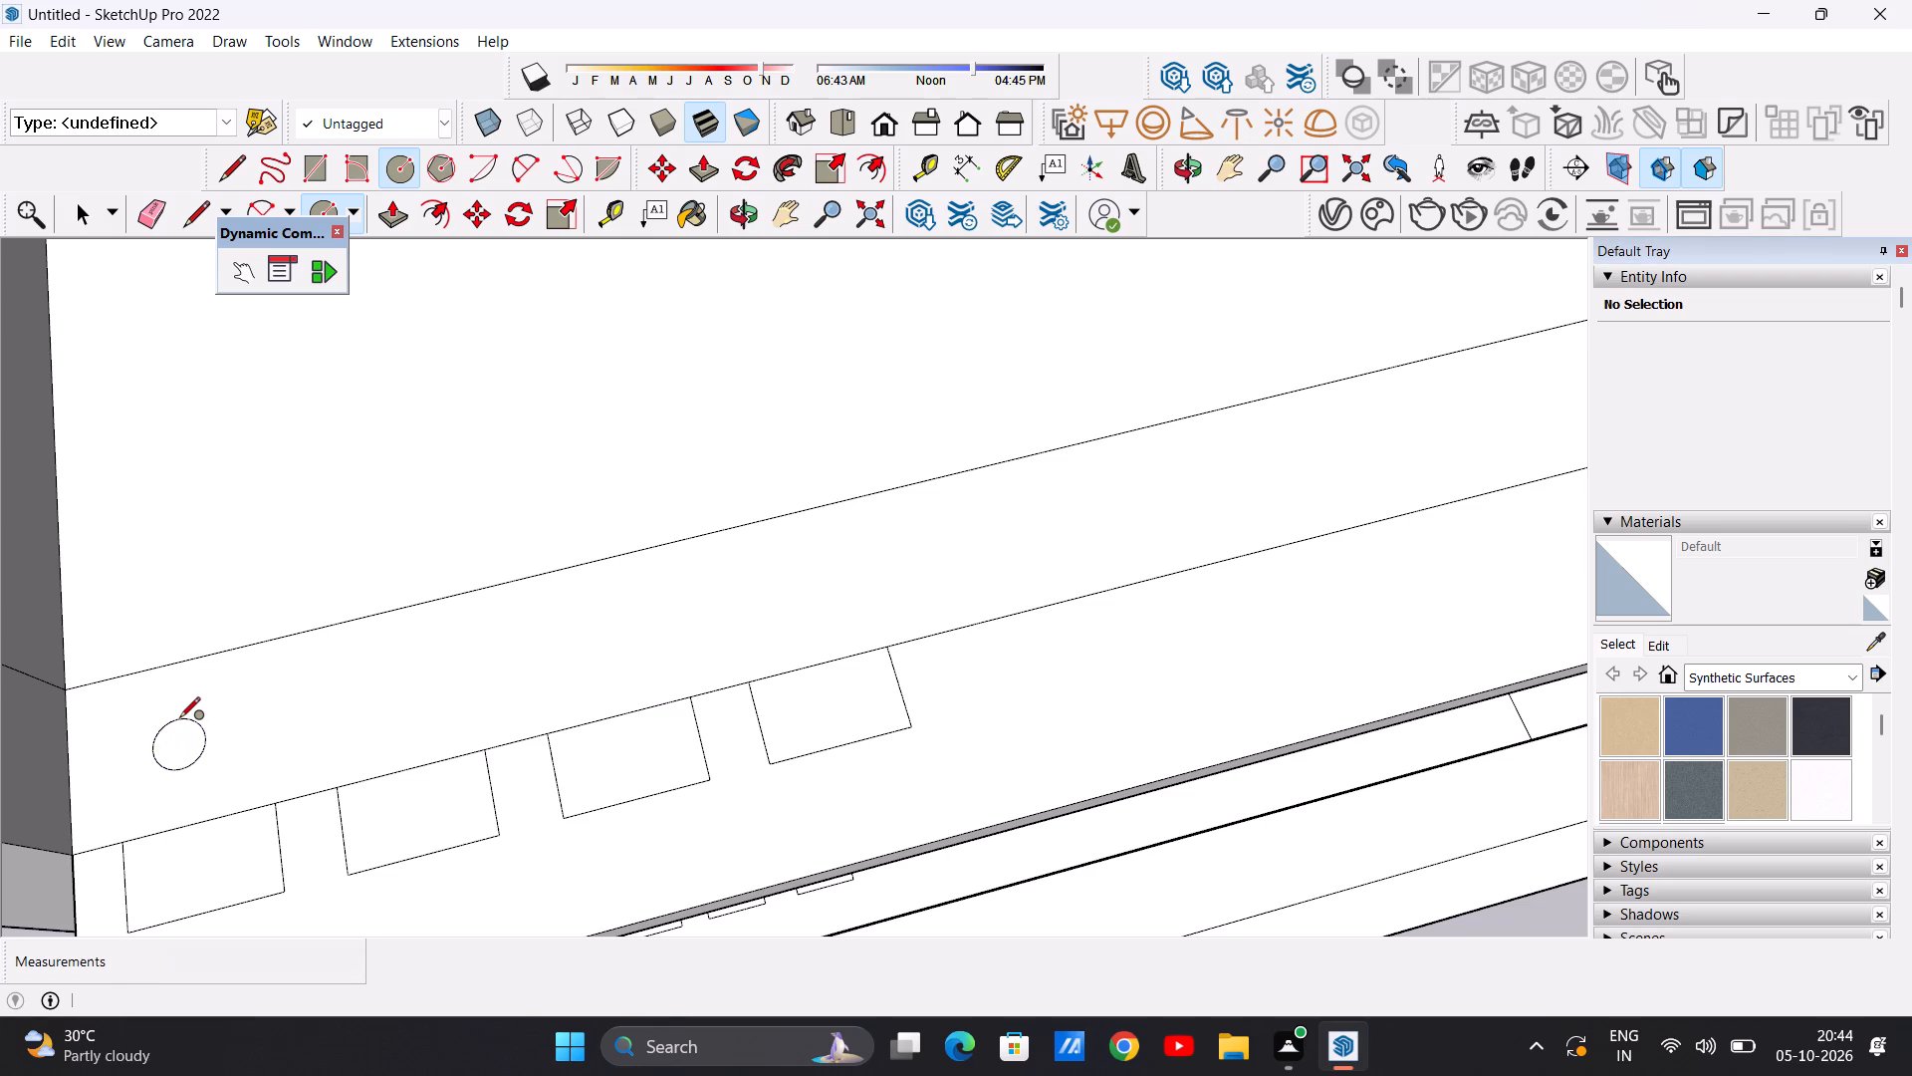
{"action": "scroll", "coordinate": [242, 794], "scroll_direction": "down", "scroll_amount": 20}
{"action": "scroll", "coordinate": [242, 794], "scroll_direction": "down", "scroll_amount": 2}
{"action": "scroll", "coordinate": [542, 726], "scroll_direction": "up", "scroll_amount": 3}
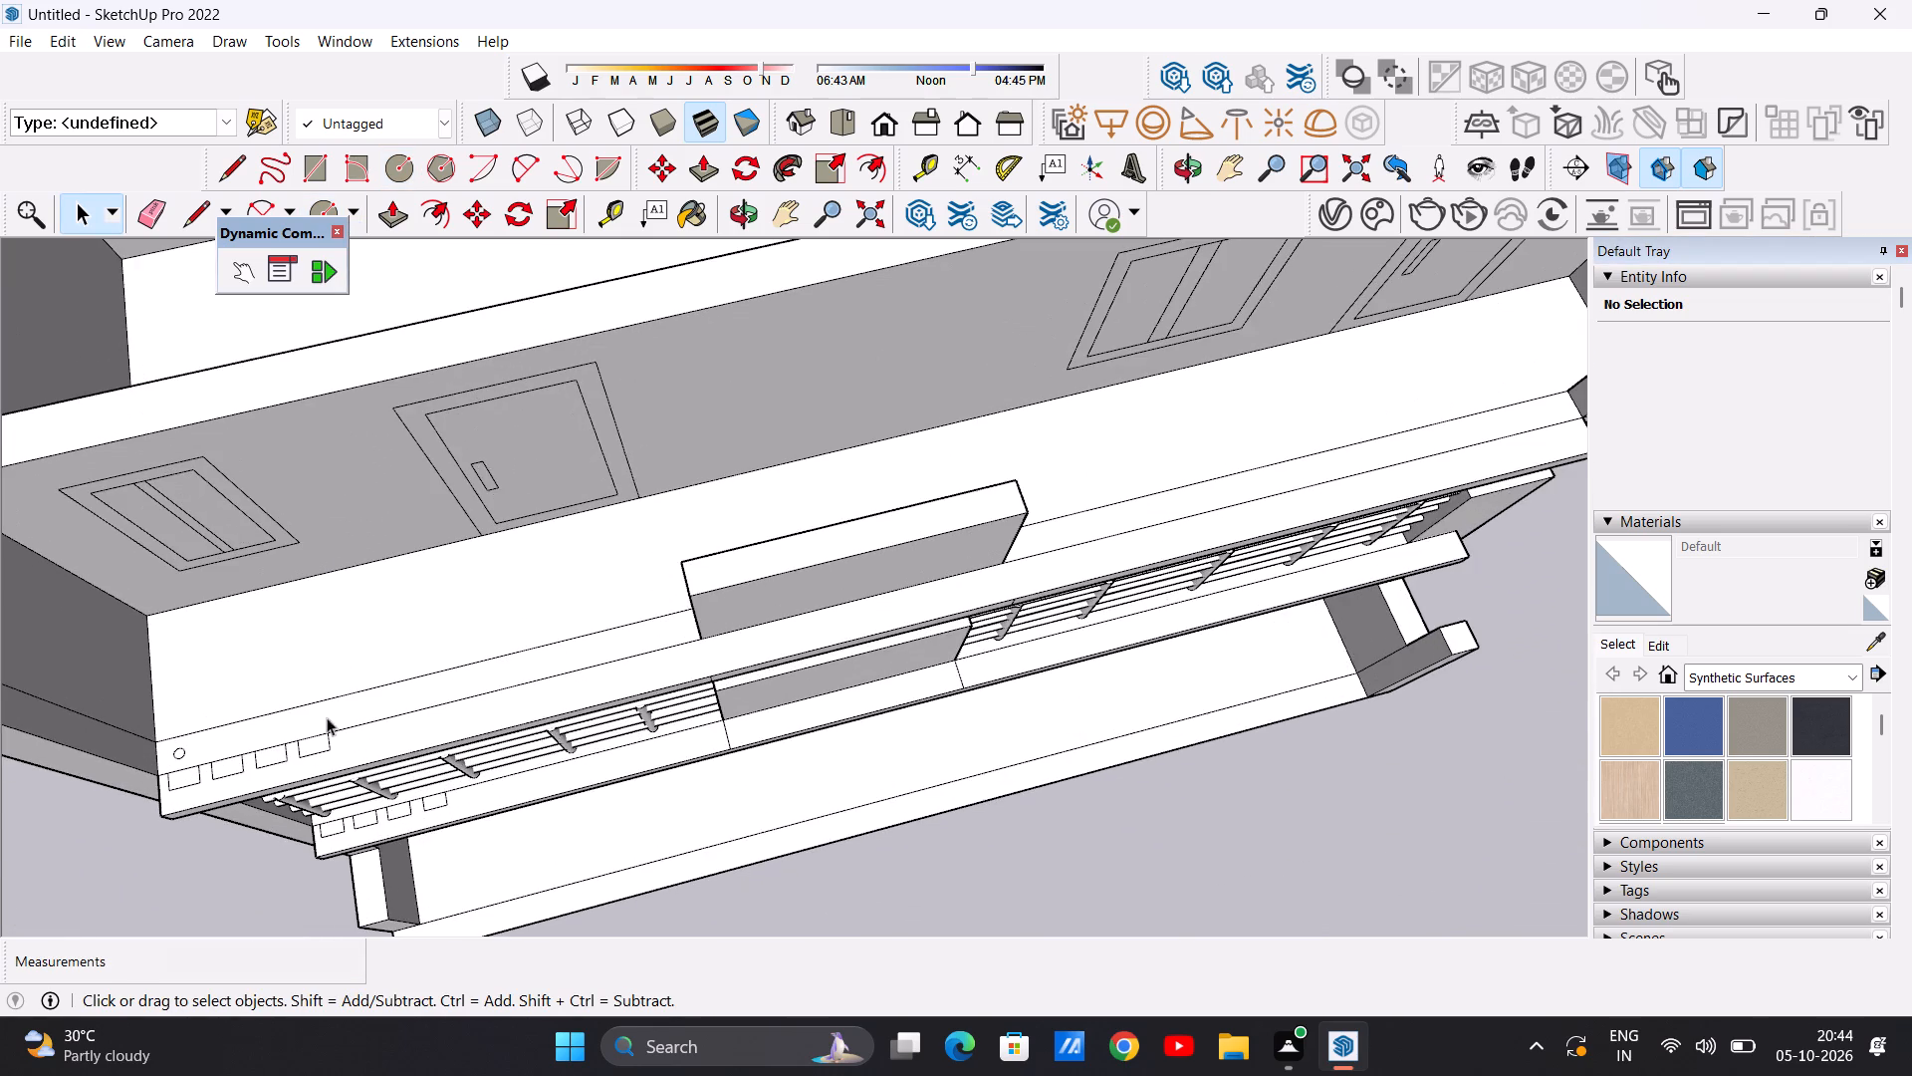
{"action": "scroll", "coordinate": [206, 723], "scroll_direction": "up", "scroll_amount": 16}
{"action": "double_click", "coordinate": [157, 784]}
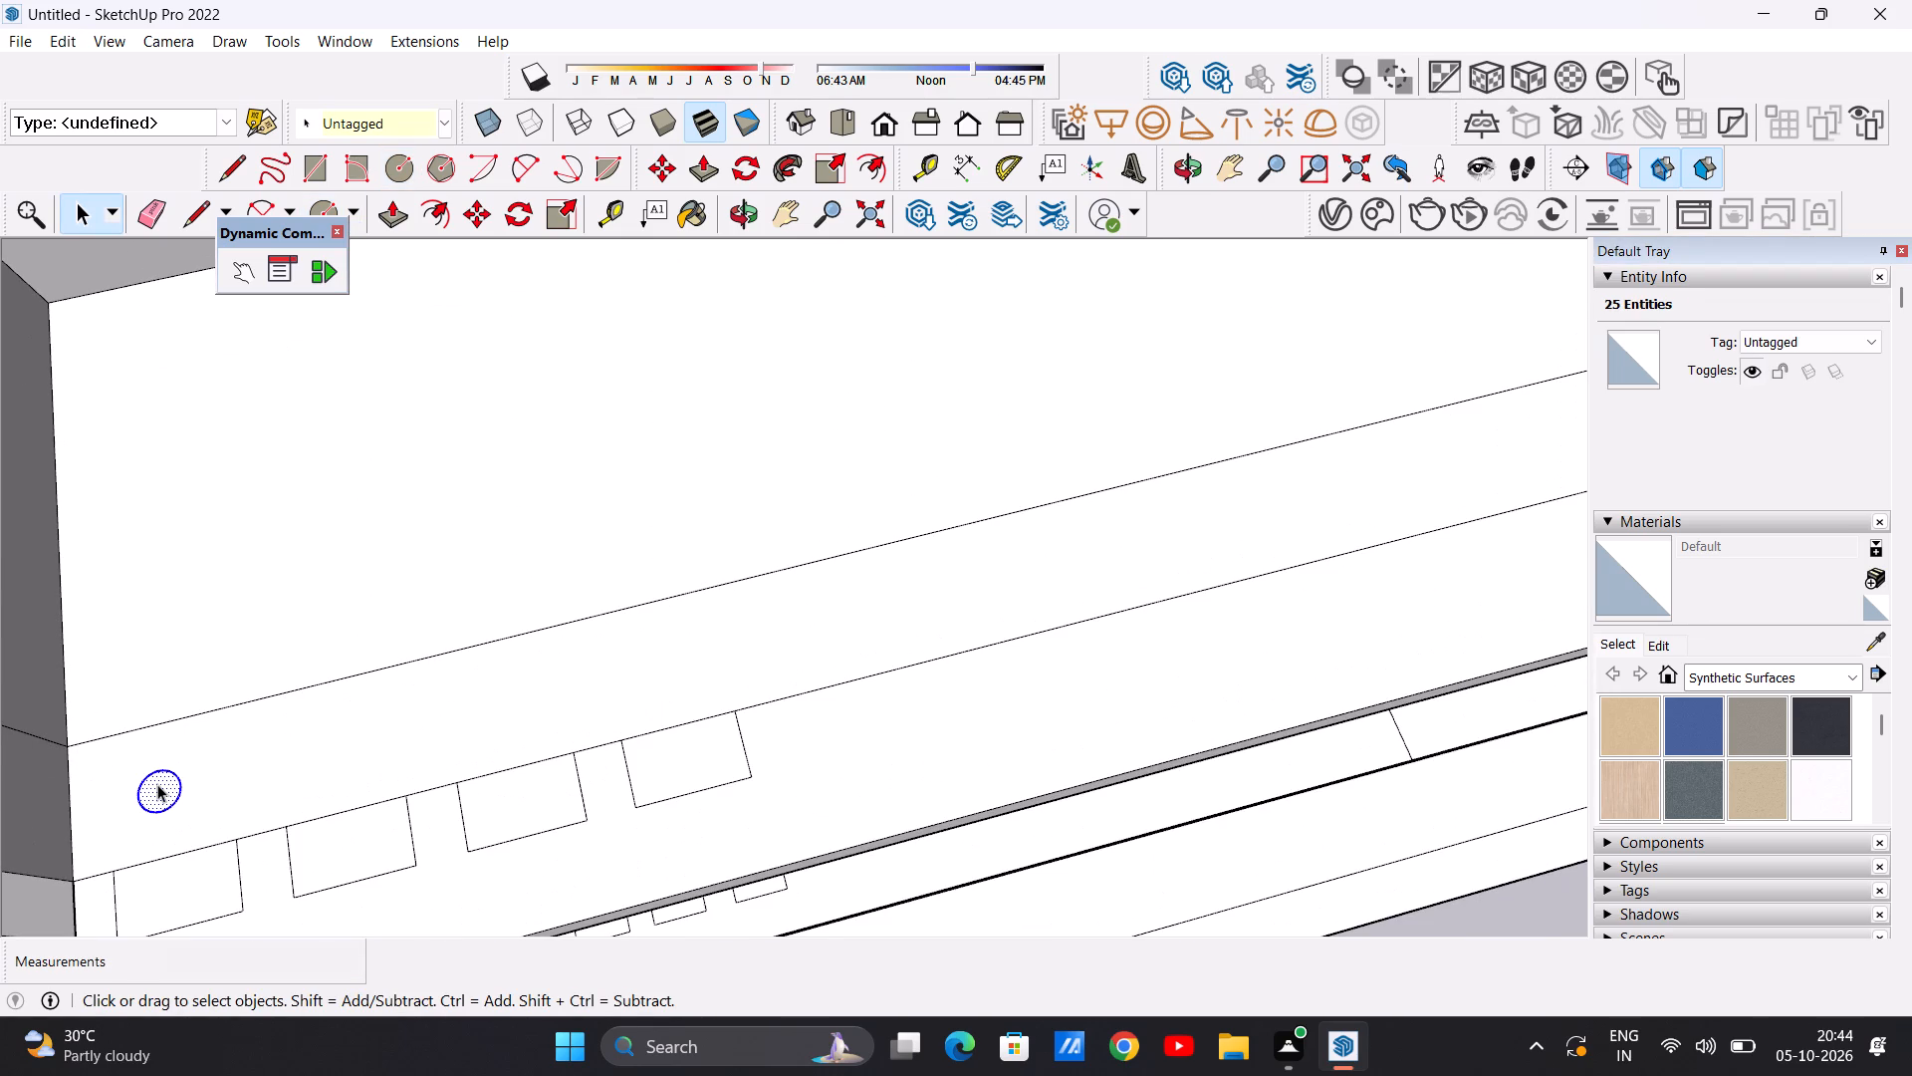
{"action": "key", "text": "space"}
{"action": "scroll", "coordinate": [289, 763], "scroll_direction": "down", "scroll_amount": 17}
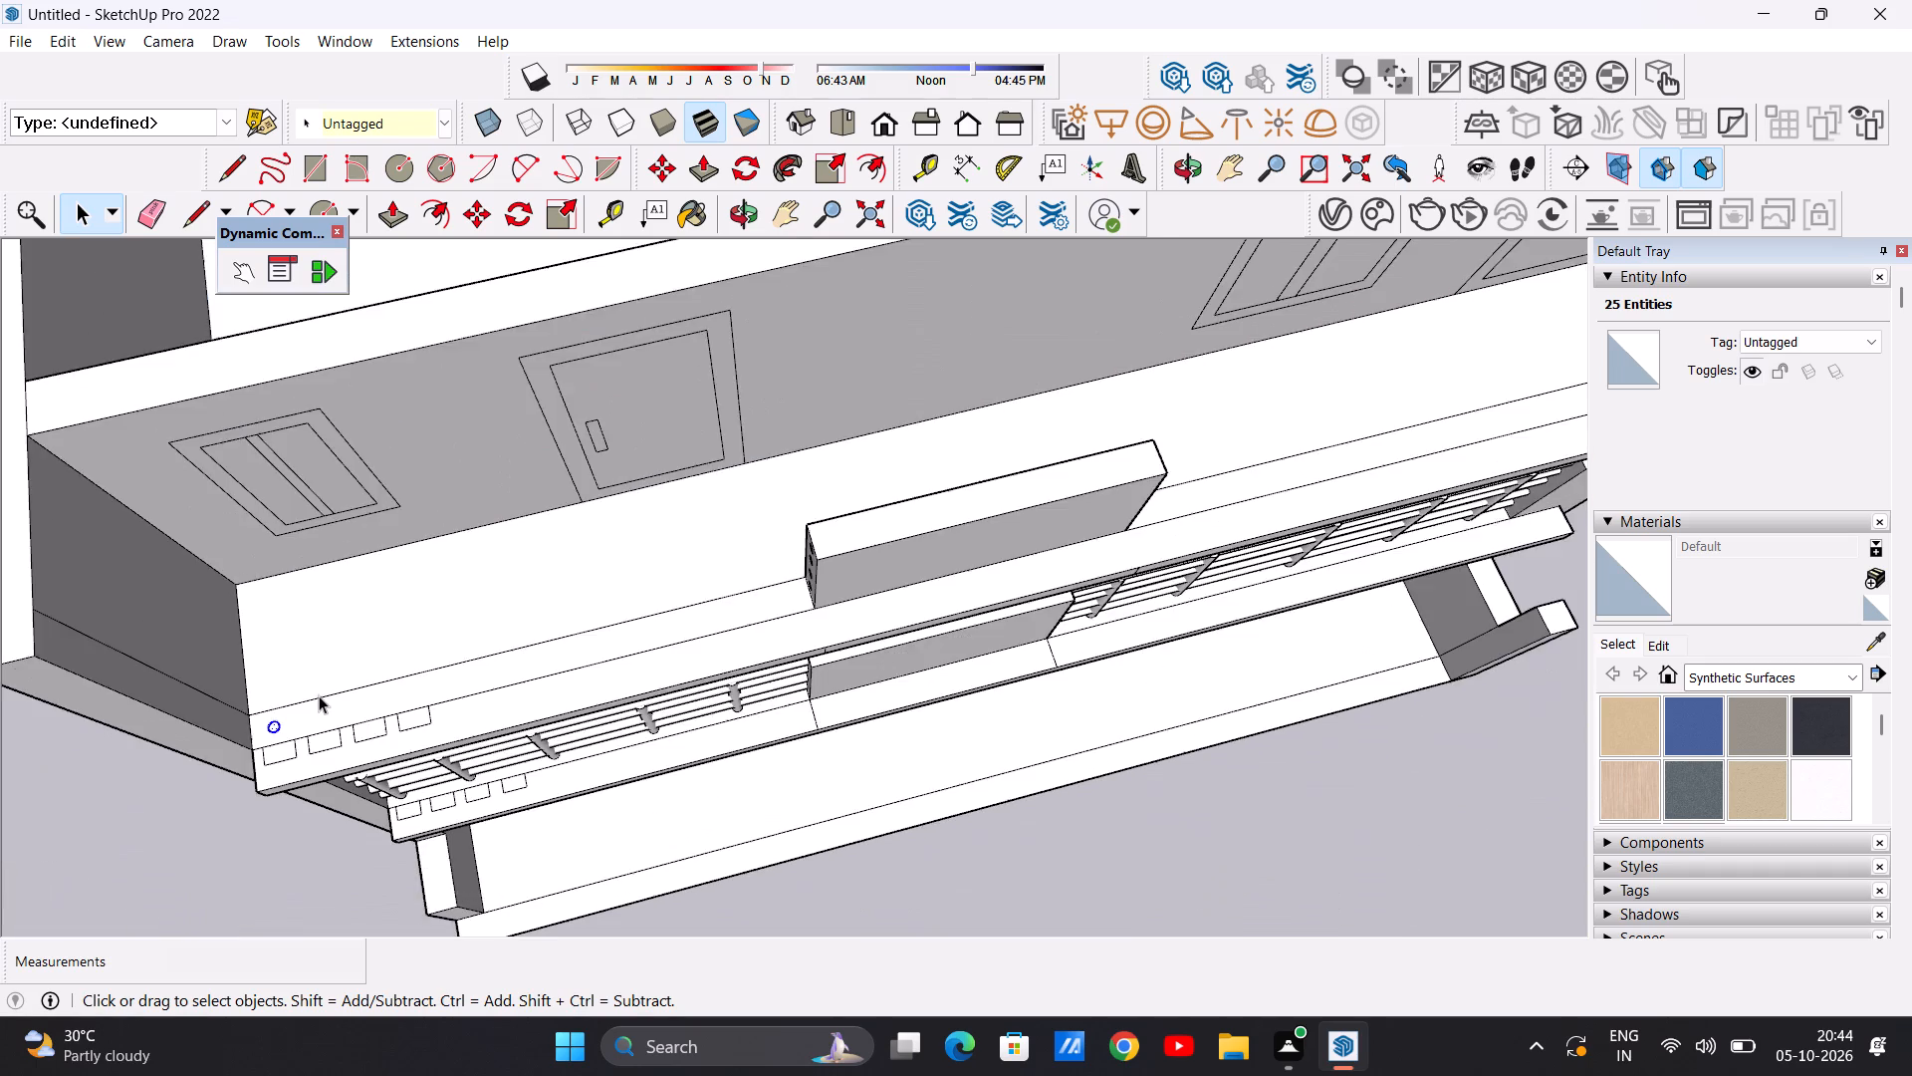
{"action": "scroll", "coordinate": [319, 695], "scroll_direction": "down", "scroll_amount": 7}
{"action": "left_click", "coordinate": [765, 877]}
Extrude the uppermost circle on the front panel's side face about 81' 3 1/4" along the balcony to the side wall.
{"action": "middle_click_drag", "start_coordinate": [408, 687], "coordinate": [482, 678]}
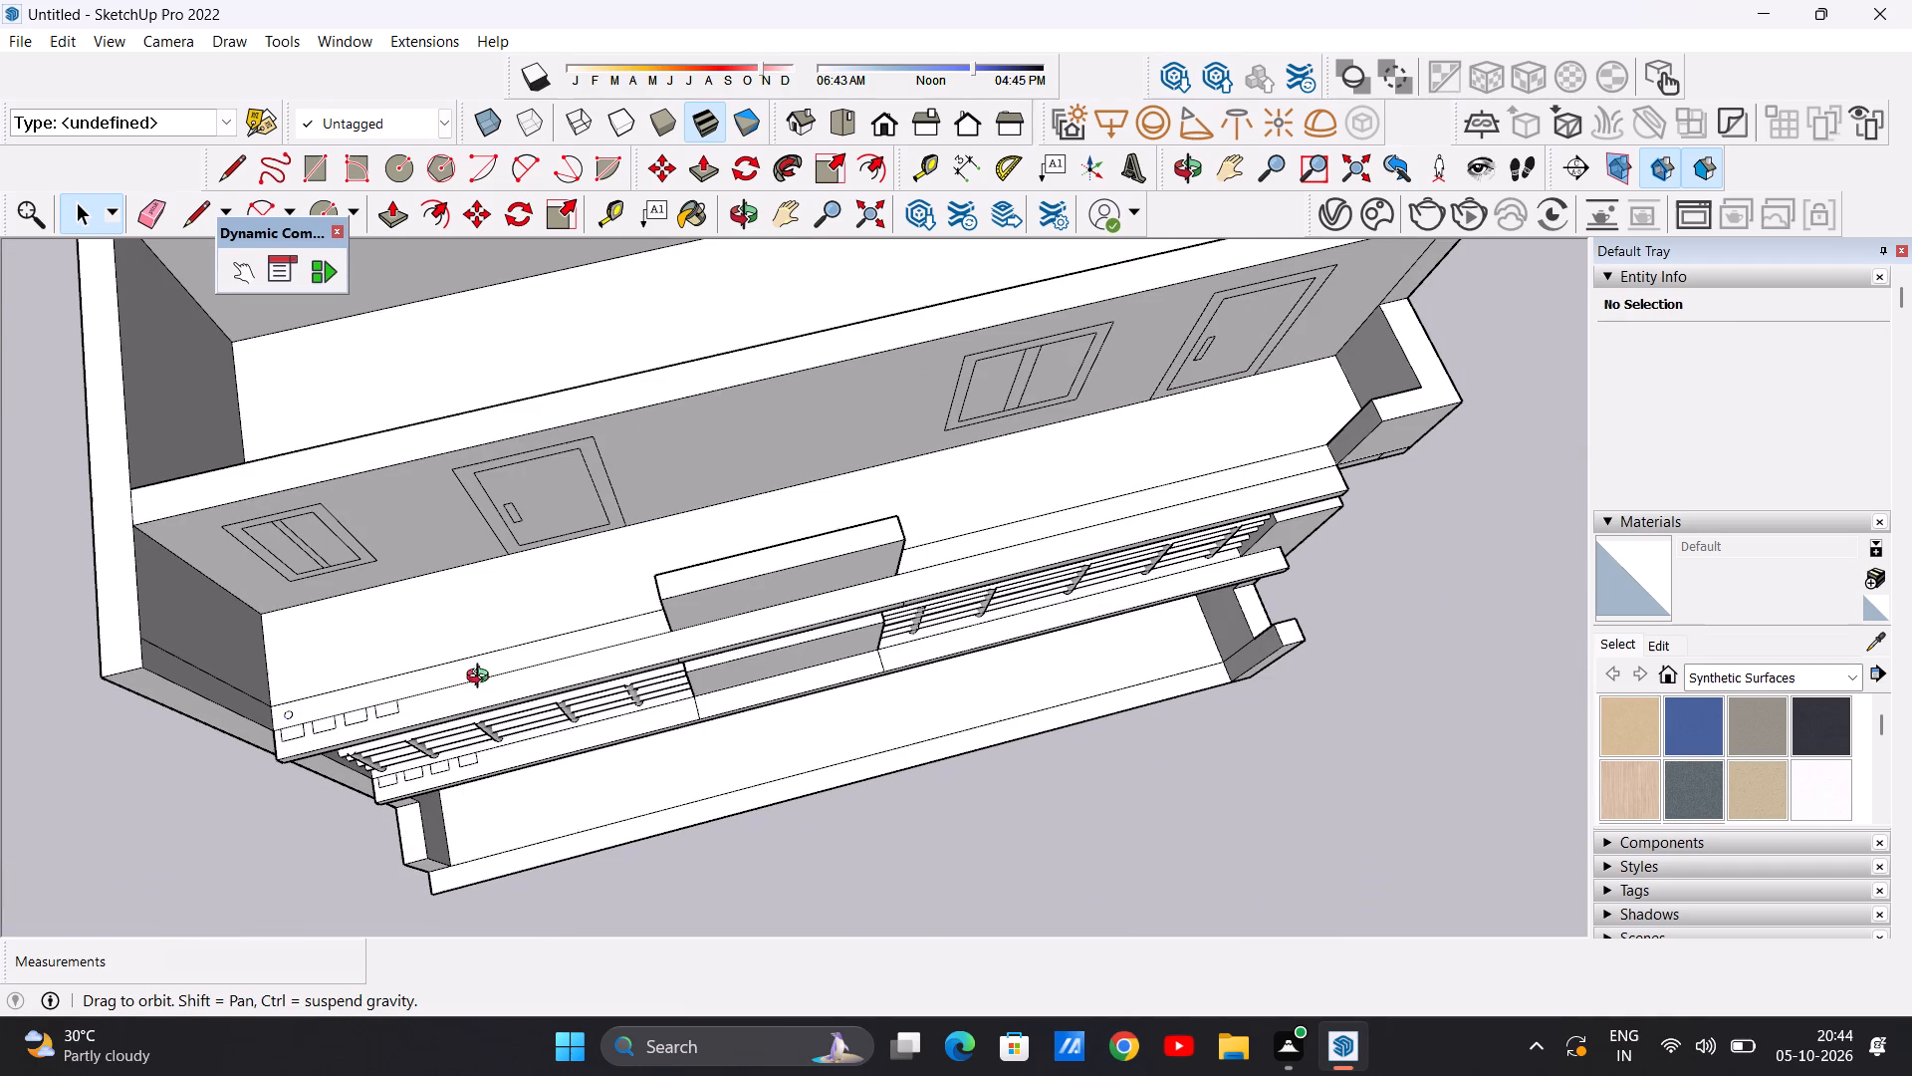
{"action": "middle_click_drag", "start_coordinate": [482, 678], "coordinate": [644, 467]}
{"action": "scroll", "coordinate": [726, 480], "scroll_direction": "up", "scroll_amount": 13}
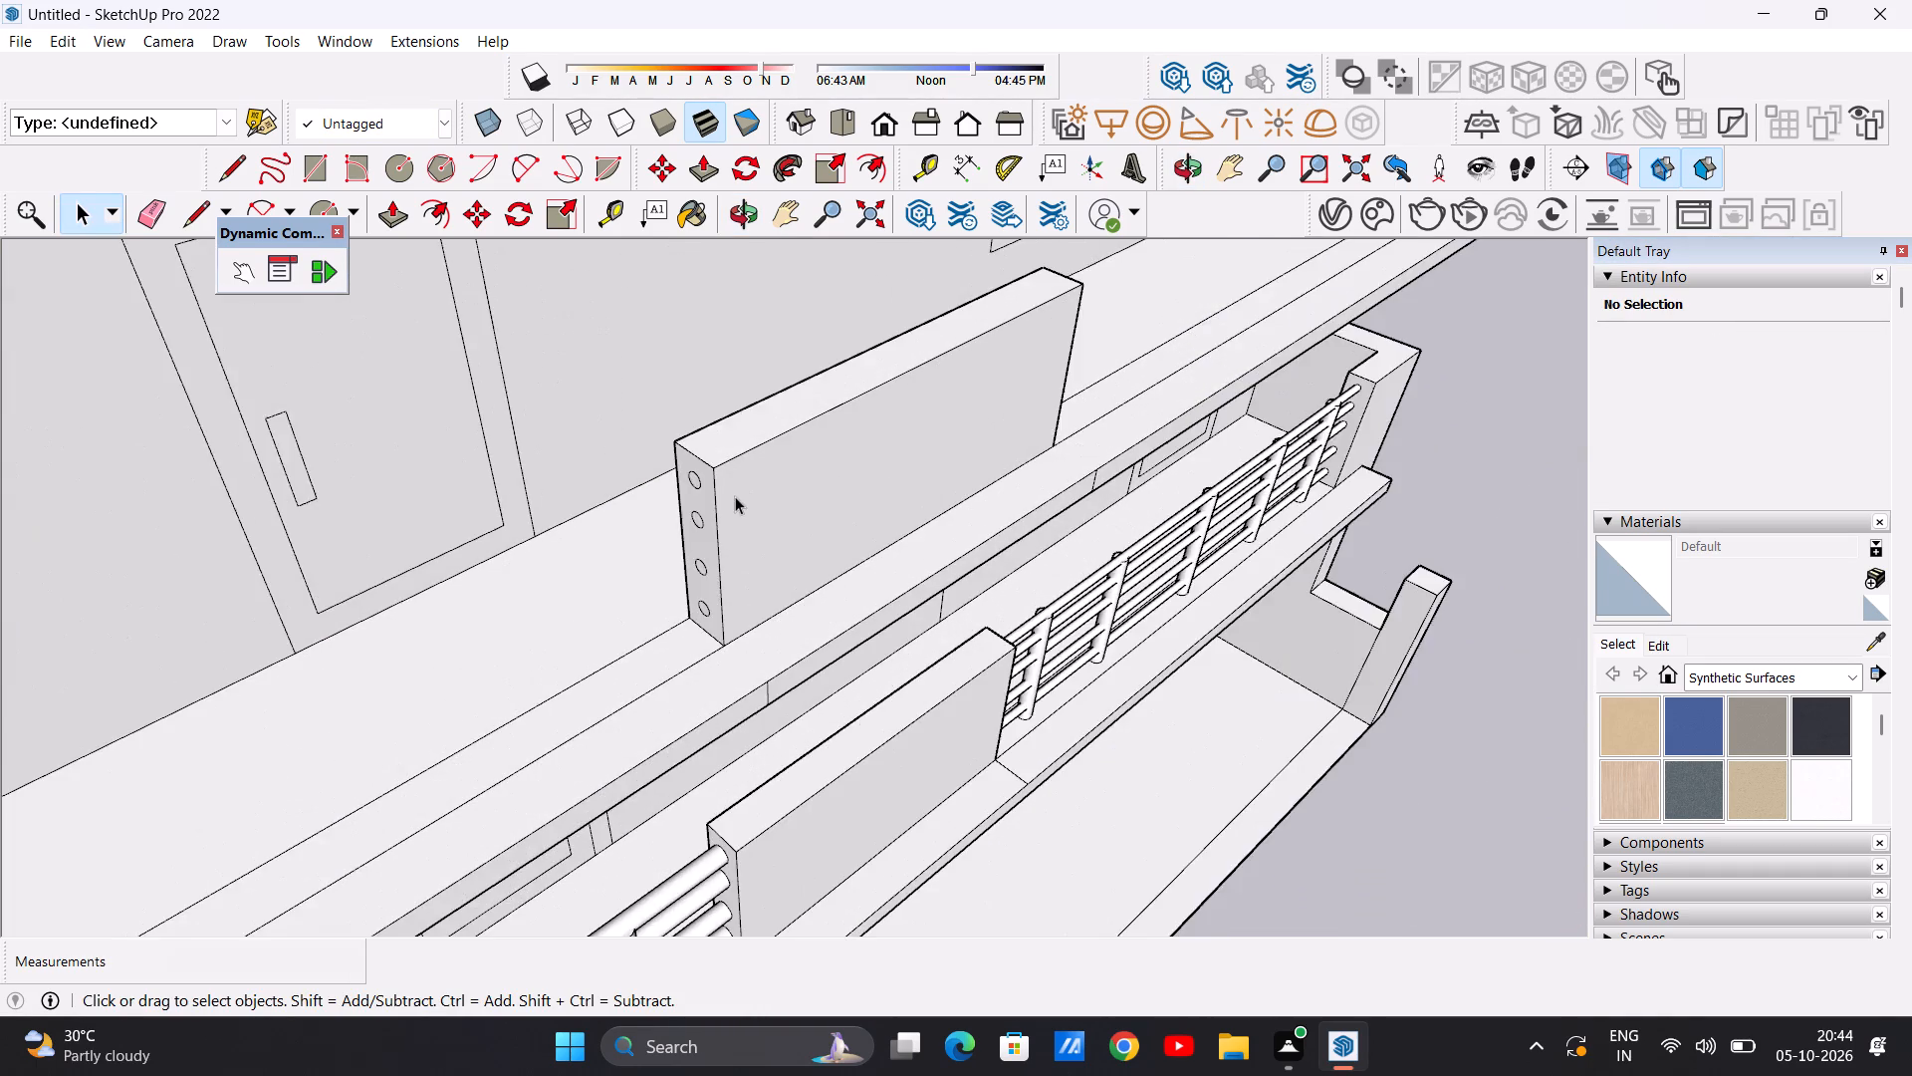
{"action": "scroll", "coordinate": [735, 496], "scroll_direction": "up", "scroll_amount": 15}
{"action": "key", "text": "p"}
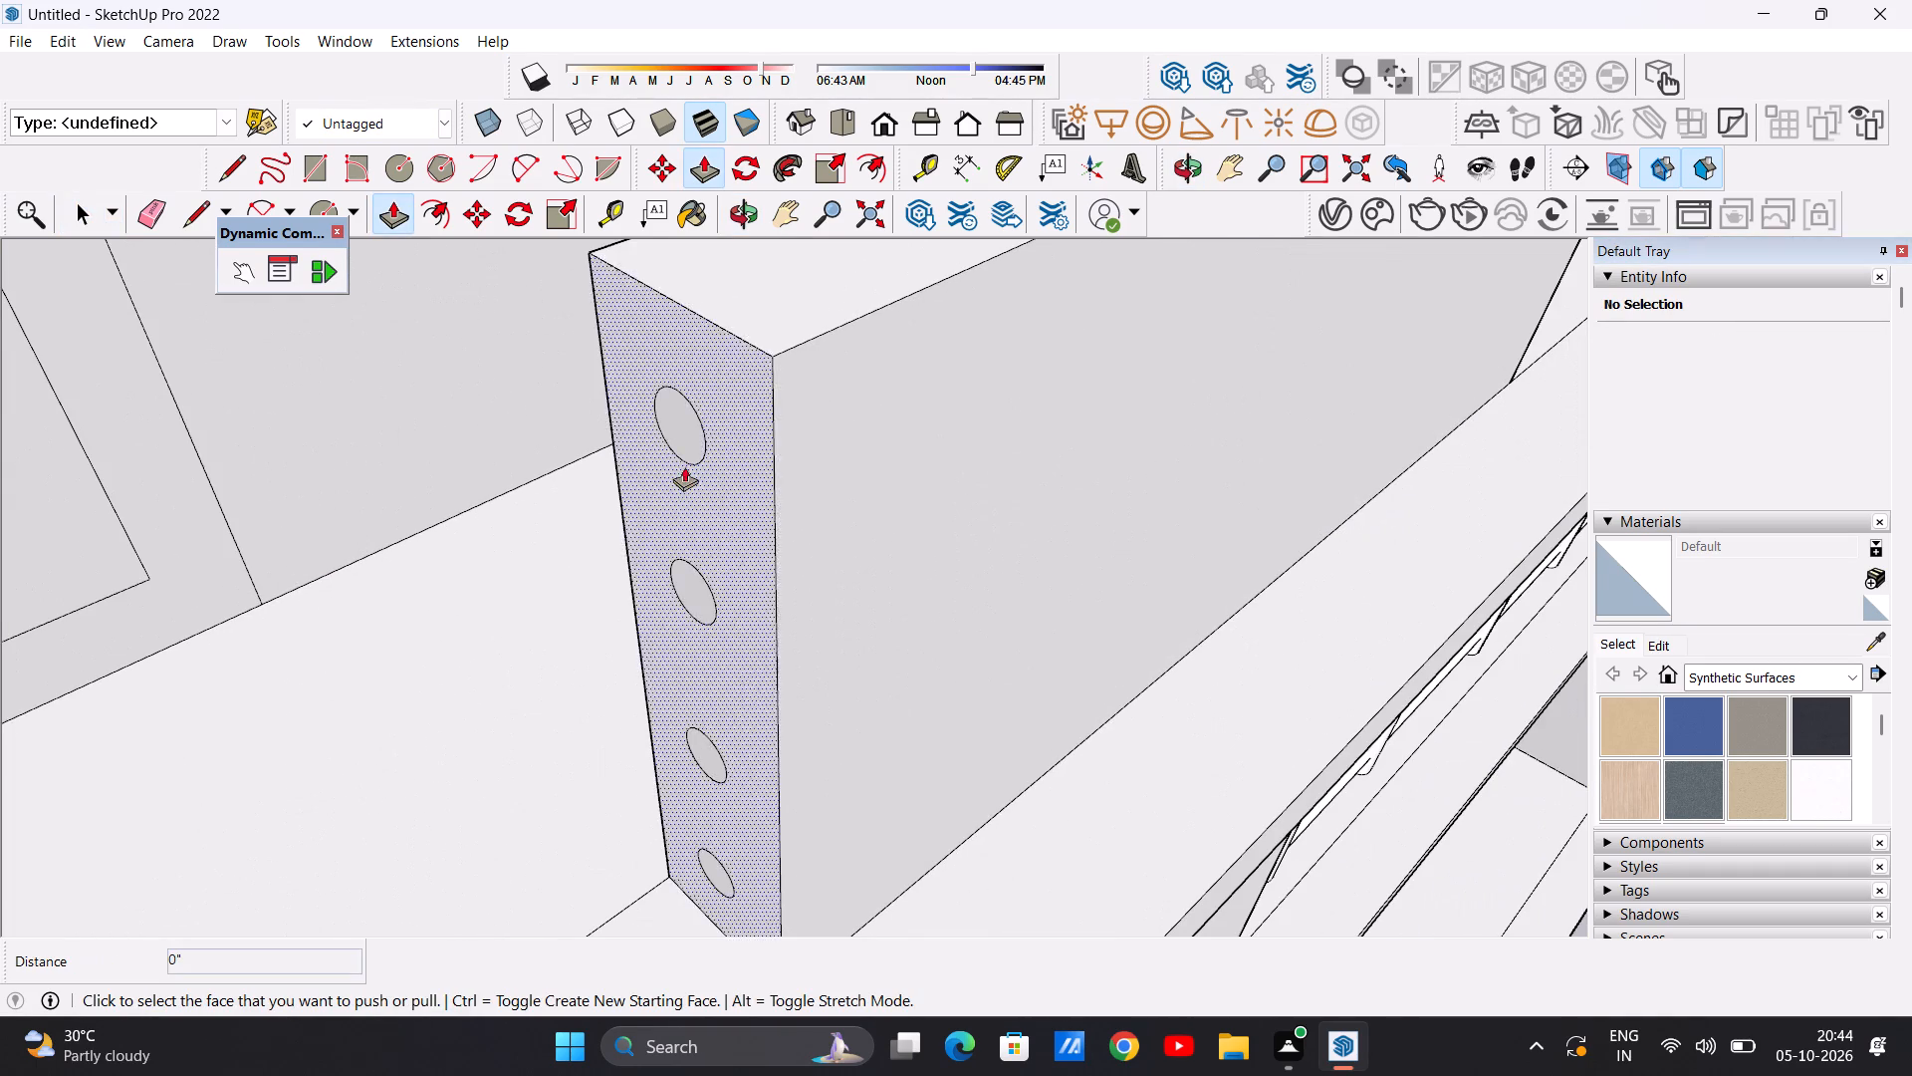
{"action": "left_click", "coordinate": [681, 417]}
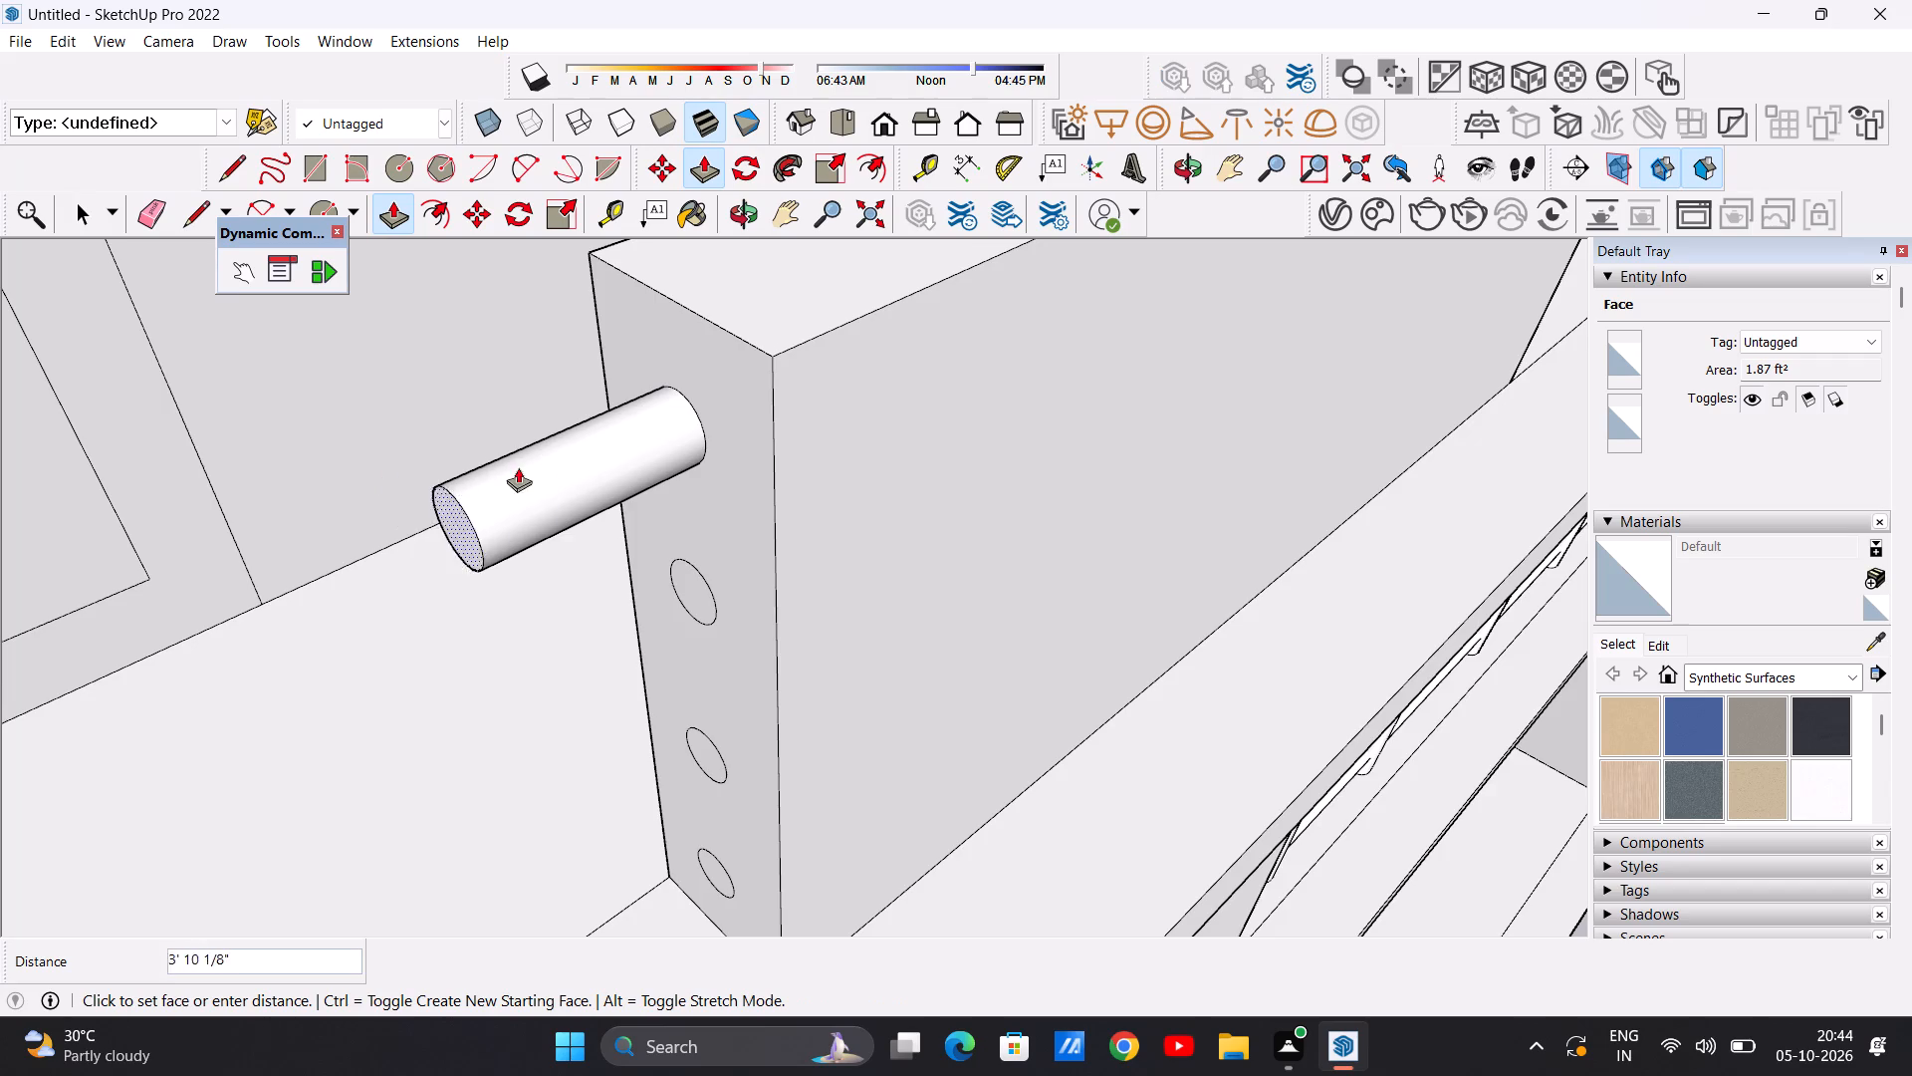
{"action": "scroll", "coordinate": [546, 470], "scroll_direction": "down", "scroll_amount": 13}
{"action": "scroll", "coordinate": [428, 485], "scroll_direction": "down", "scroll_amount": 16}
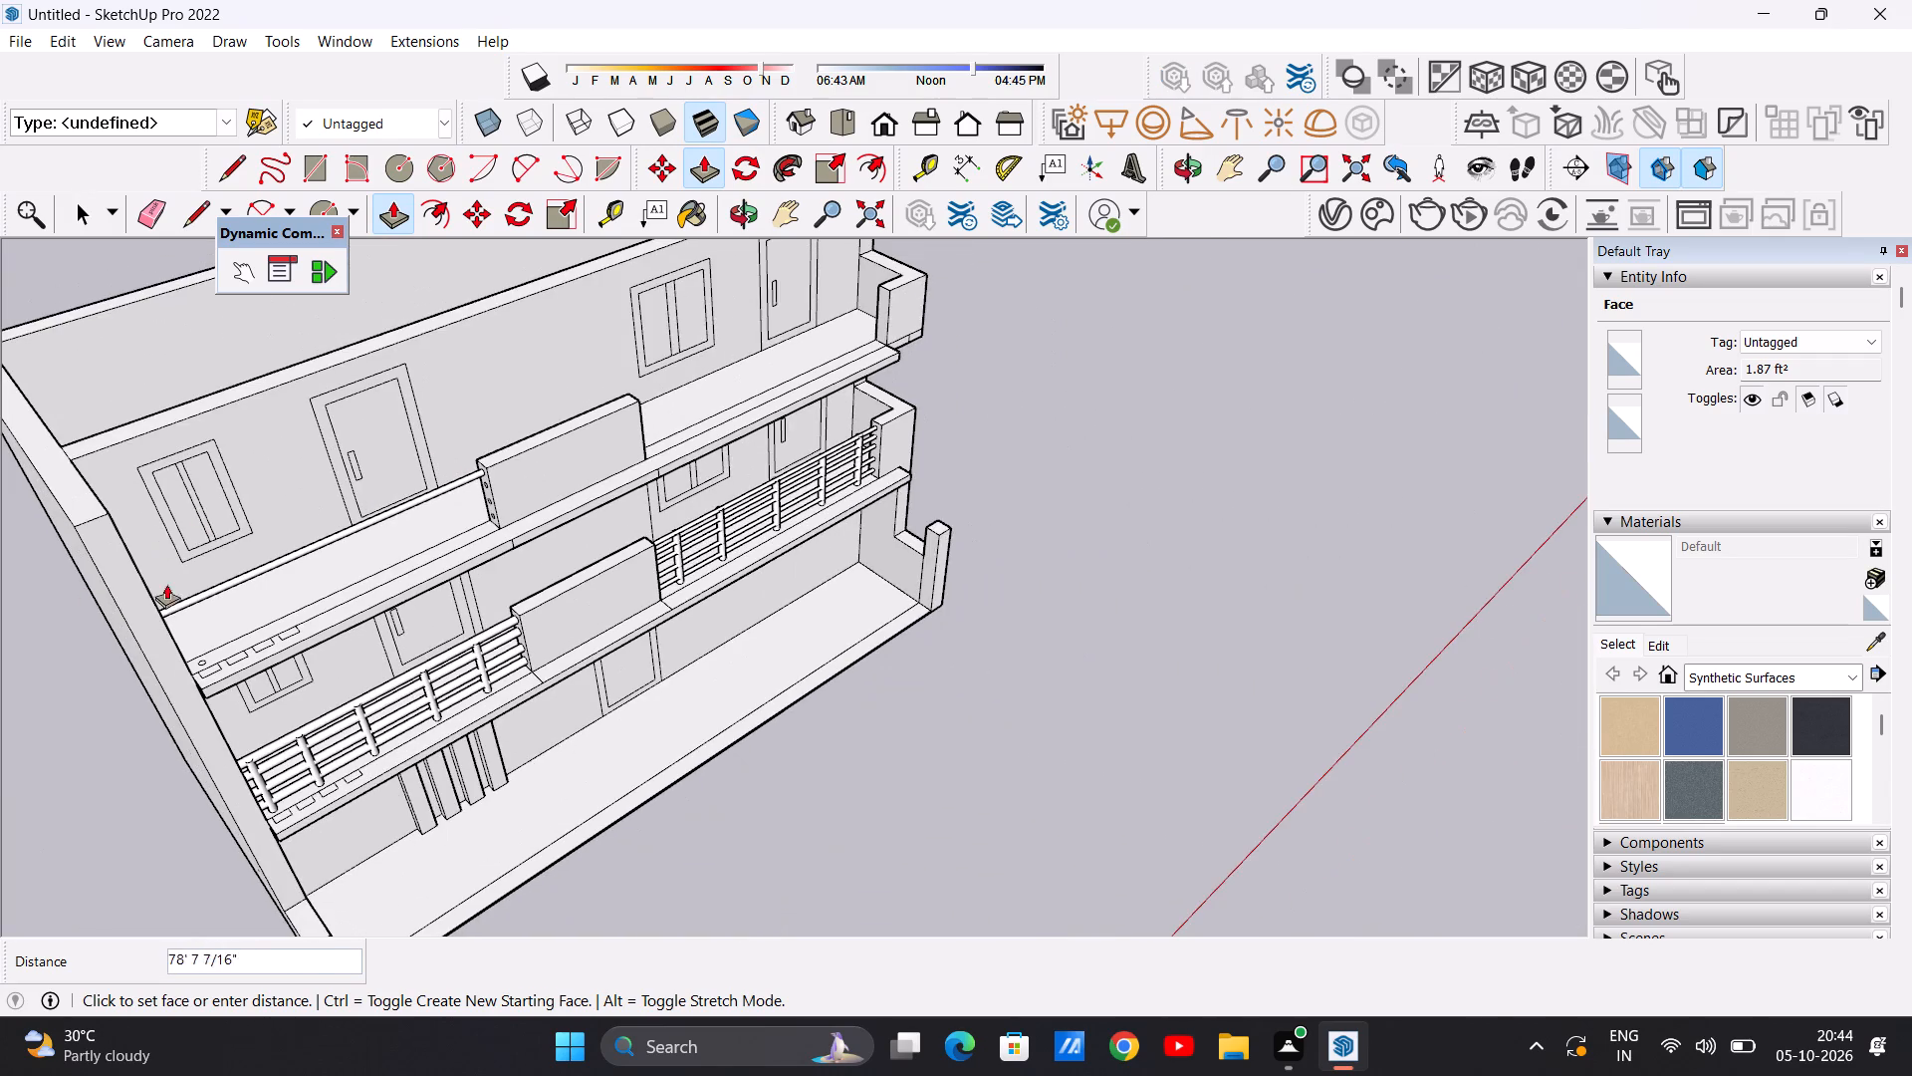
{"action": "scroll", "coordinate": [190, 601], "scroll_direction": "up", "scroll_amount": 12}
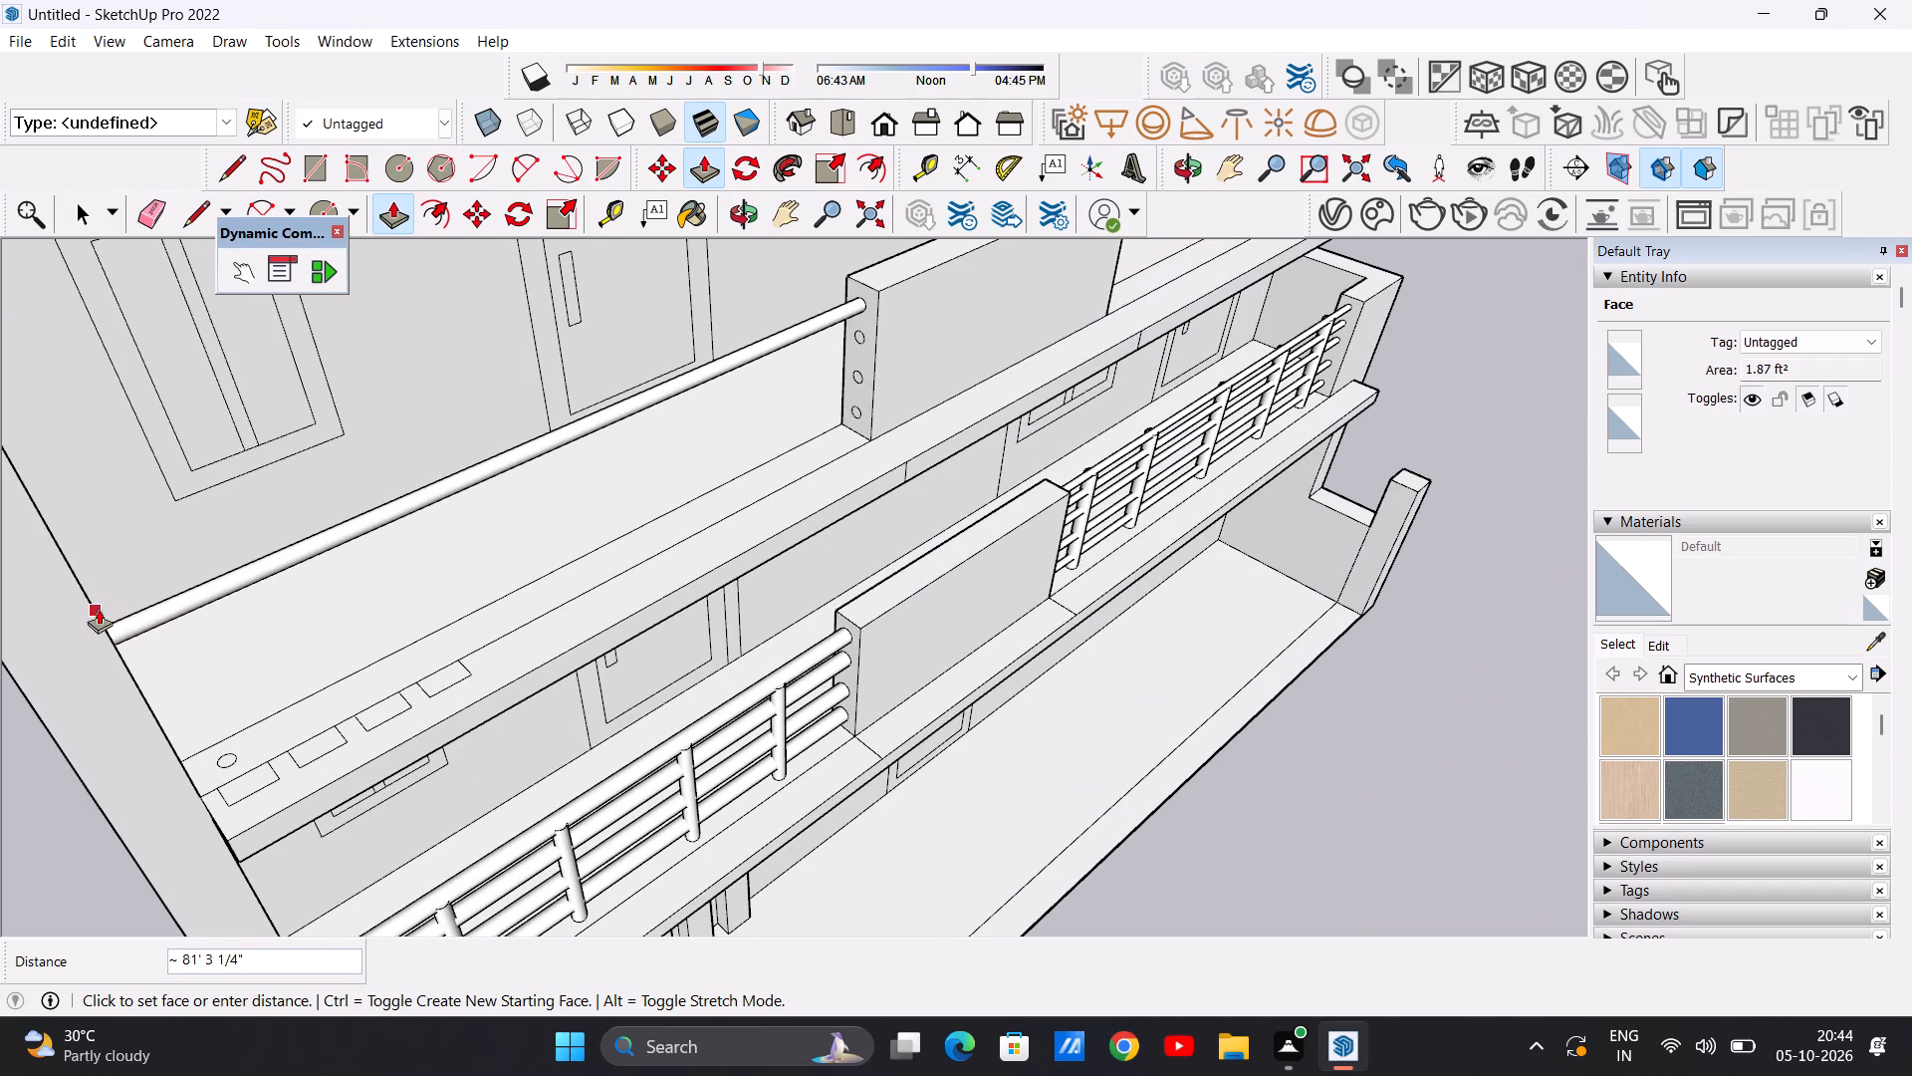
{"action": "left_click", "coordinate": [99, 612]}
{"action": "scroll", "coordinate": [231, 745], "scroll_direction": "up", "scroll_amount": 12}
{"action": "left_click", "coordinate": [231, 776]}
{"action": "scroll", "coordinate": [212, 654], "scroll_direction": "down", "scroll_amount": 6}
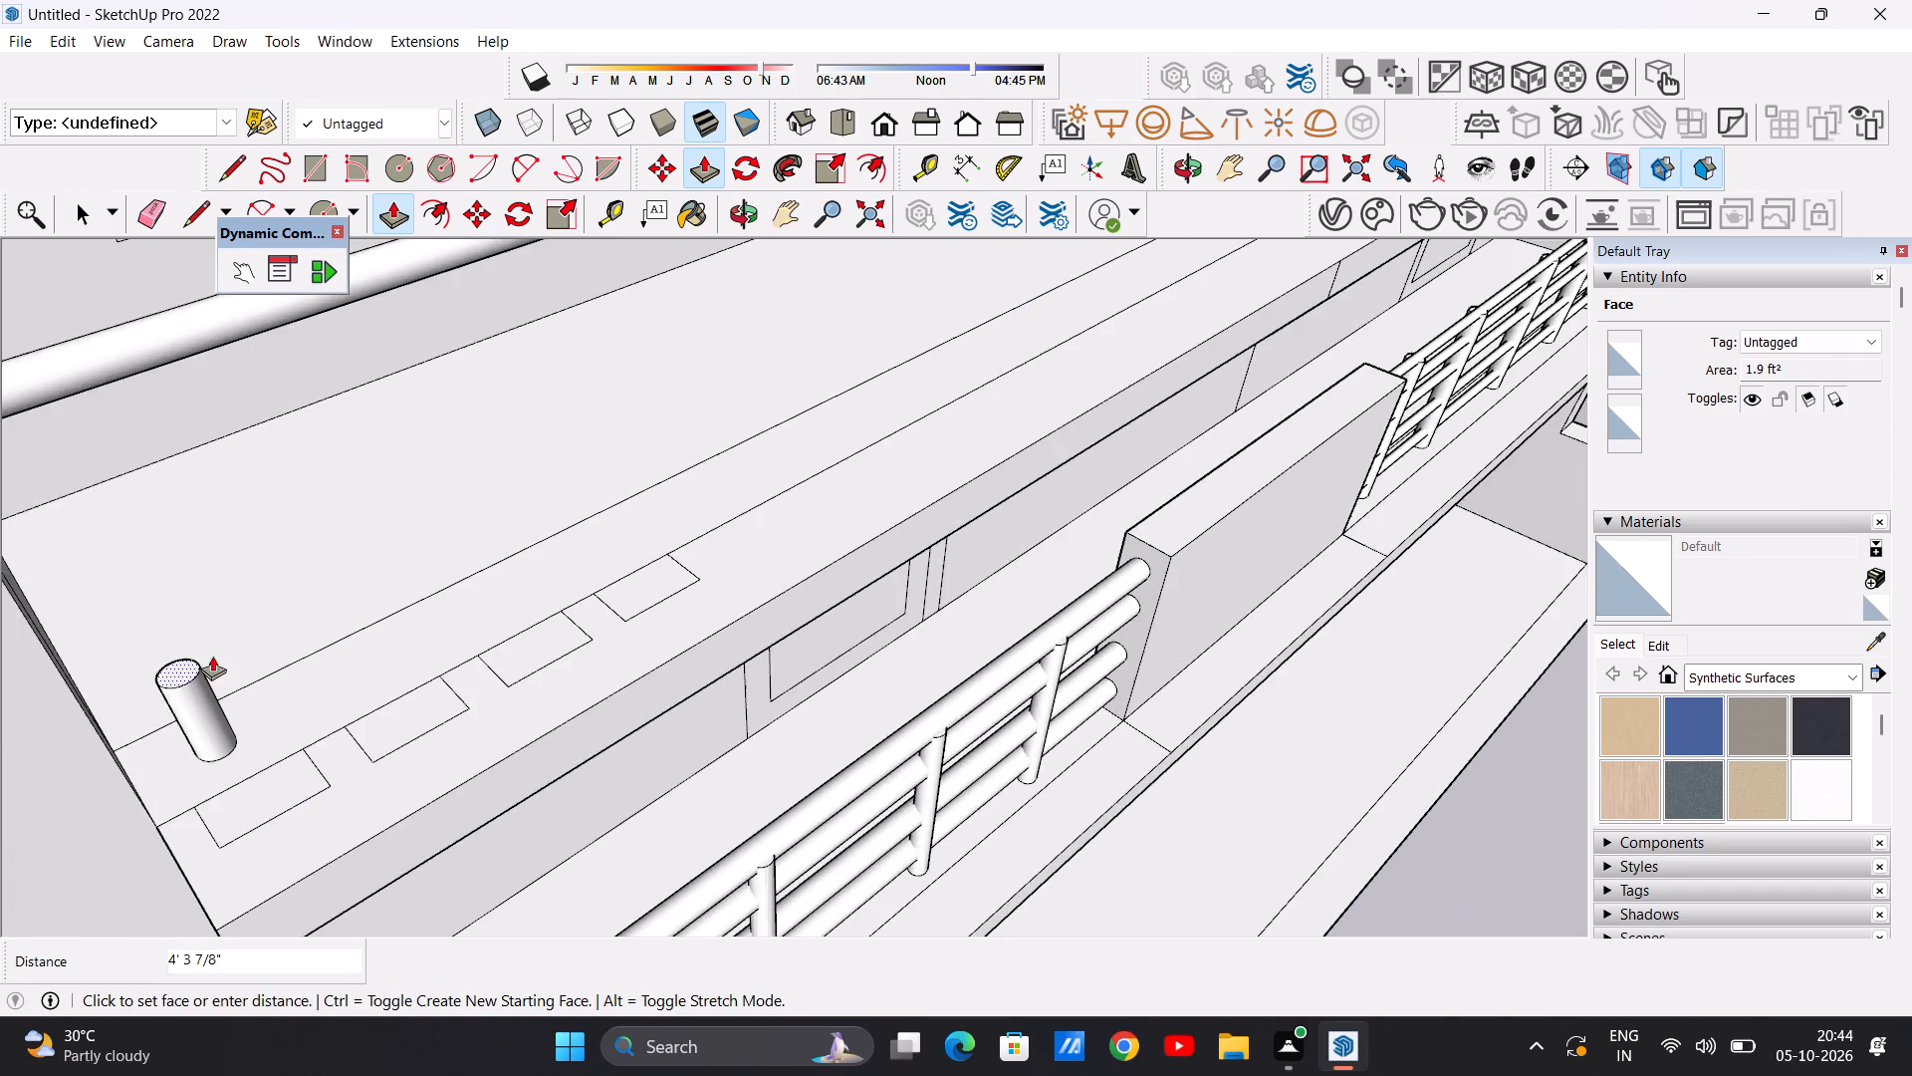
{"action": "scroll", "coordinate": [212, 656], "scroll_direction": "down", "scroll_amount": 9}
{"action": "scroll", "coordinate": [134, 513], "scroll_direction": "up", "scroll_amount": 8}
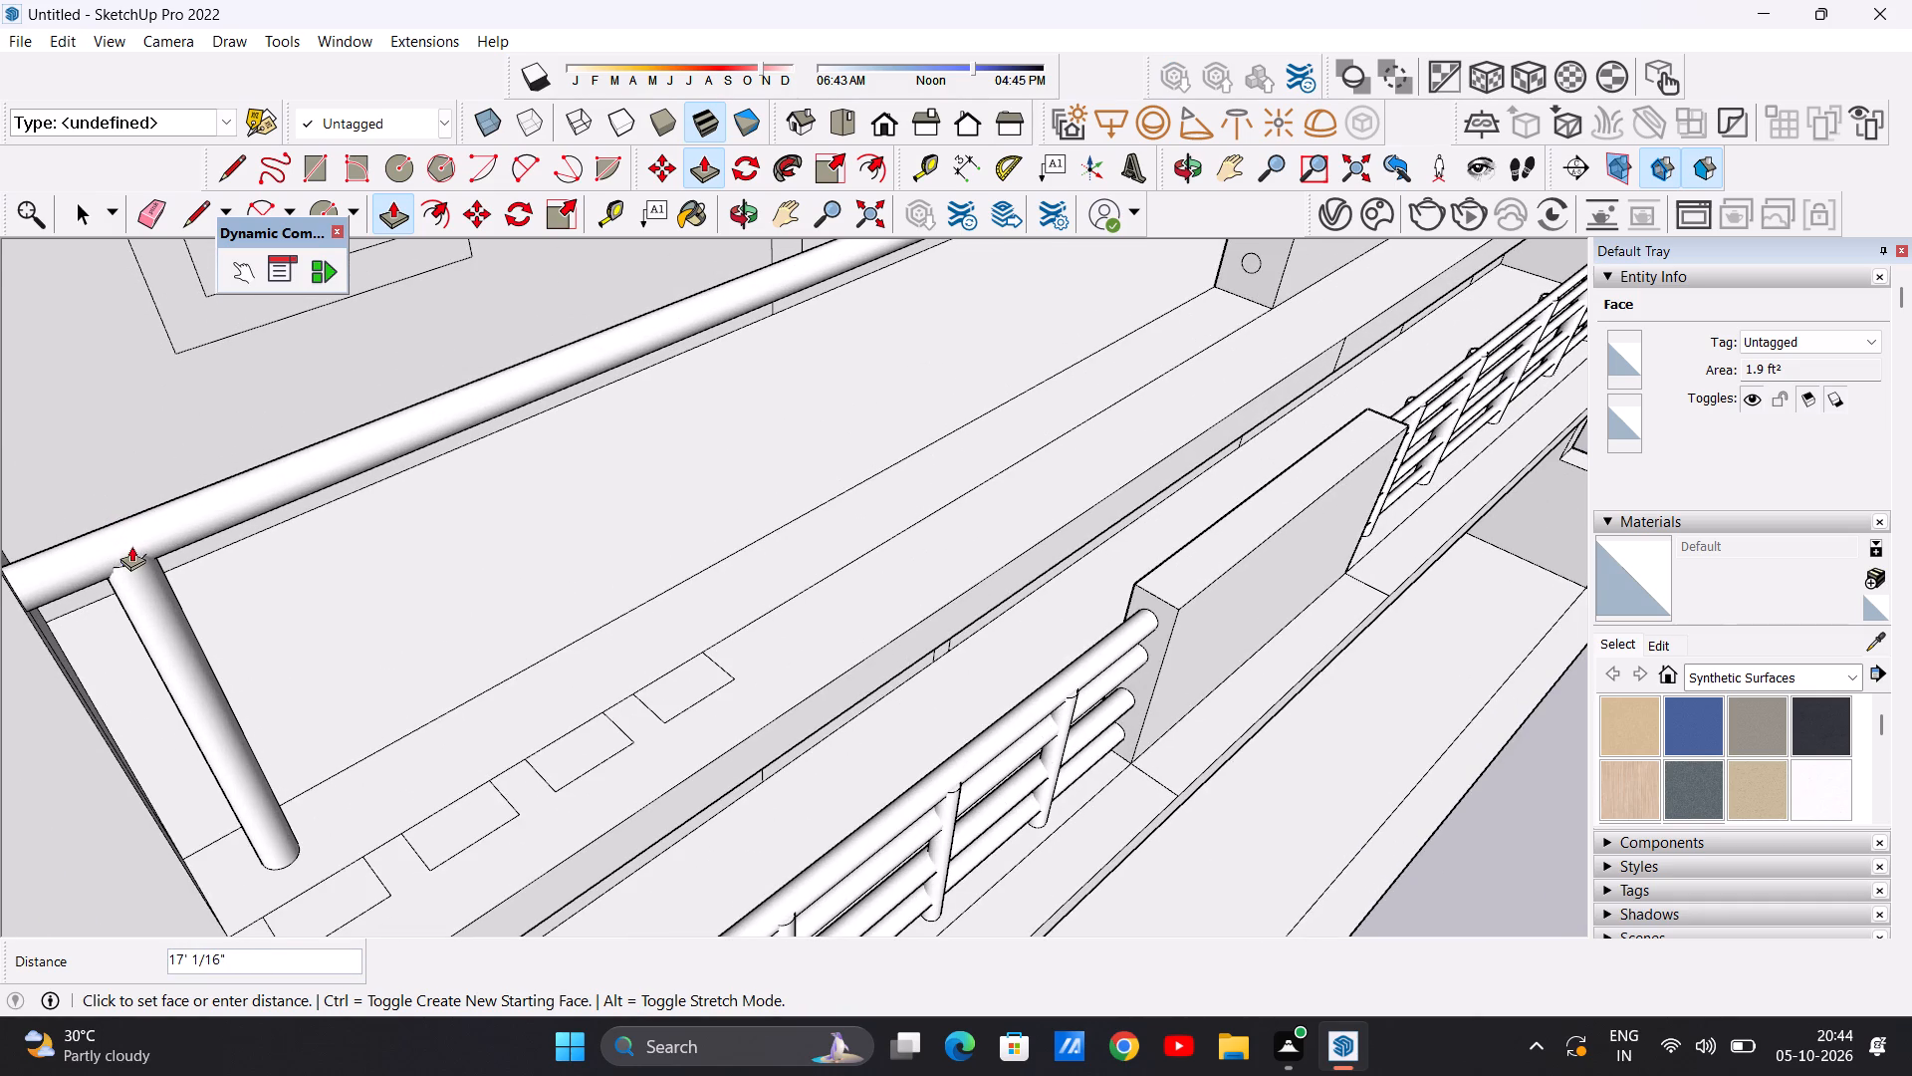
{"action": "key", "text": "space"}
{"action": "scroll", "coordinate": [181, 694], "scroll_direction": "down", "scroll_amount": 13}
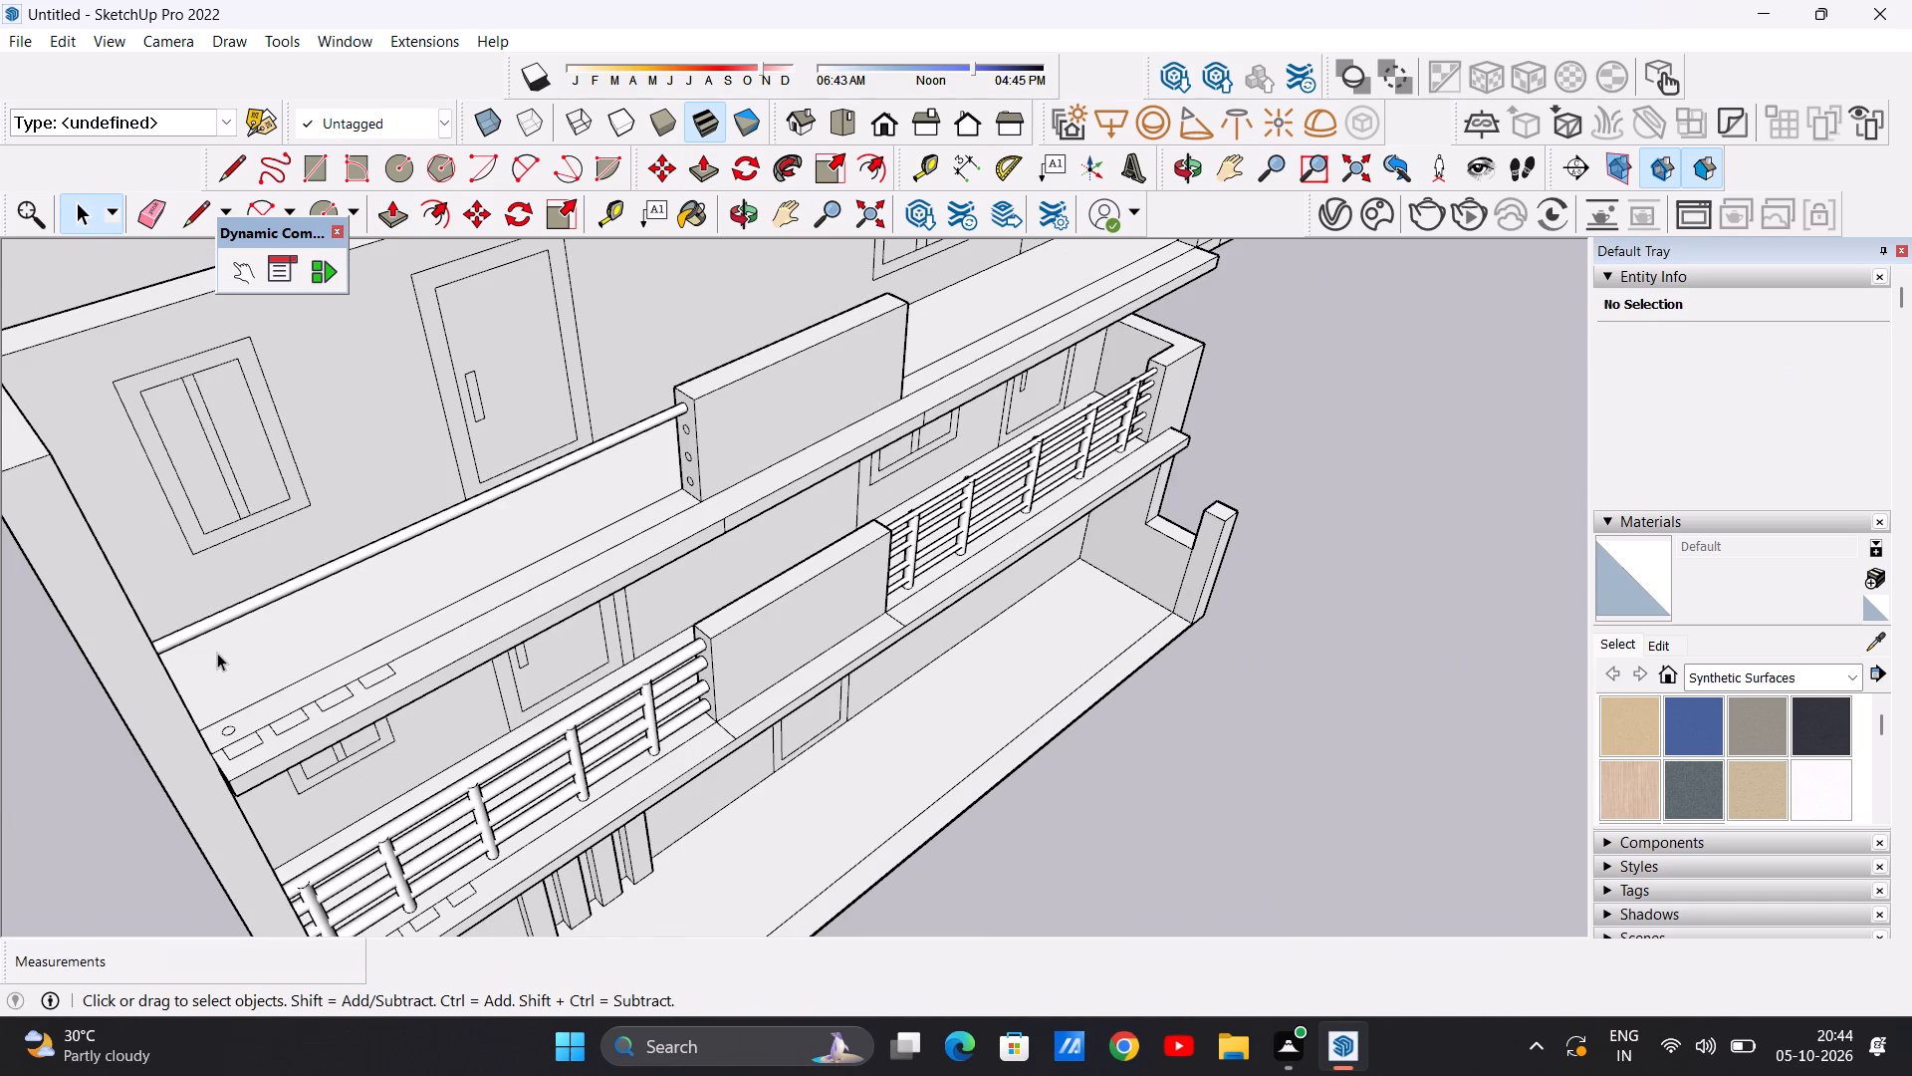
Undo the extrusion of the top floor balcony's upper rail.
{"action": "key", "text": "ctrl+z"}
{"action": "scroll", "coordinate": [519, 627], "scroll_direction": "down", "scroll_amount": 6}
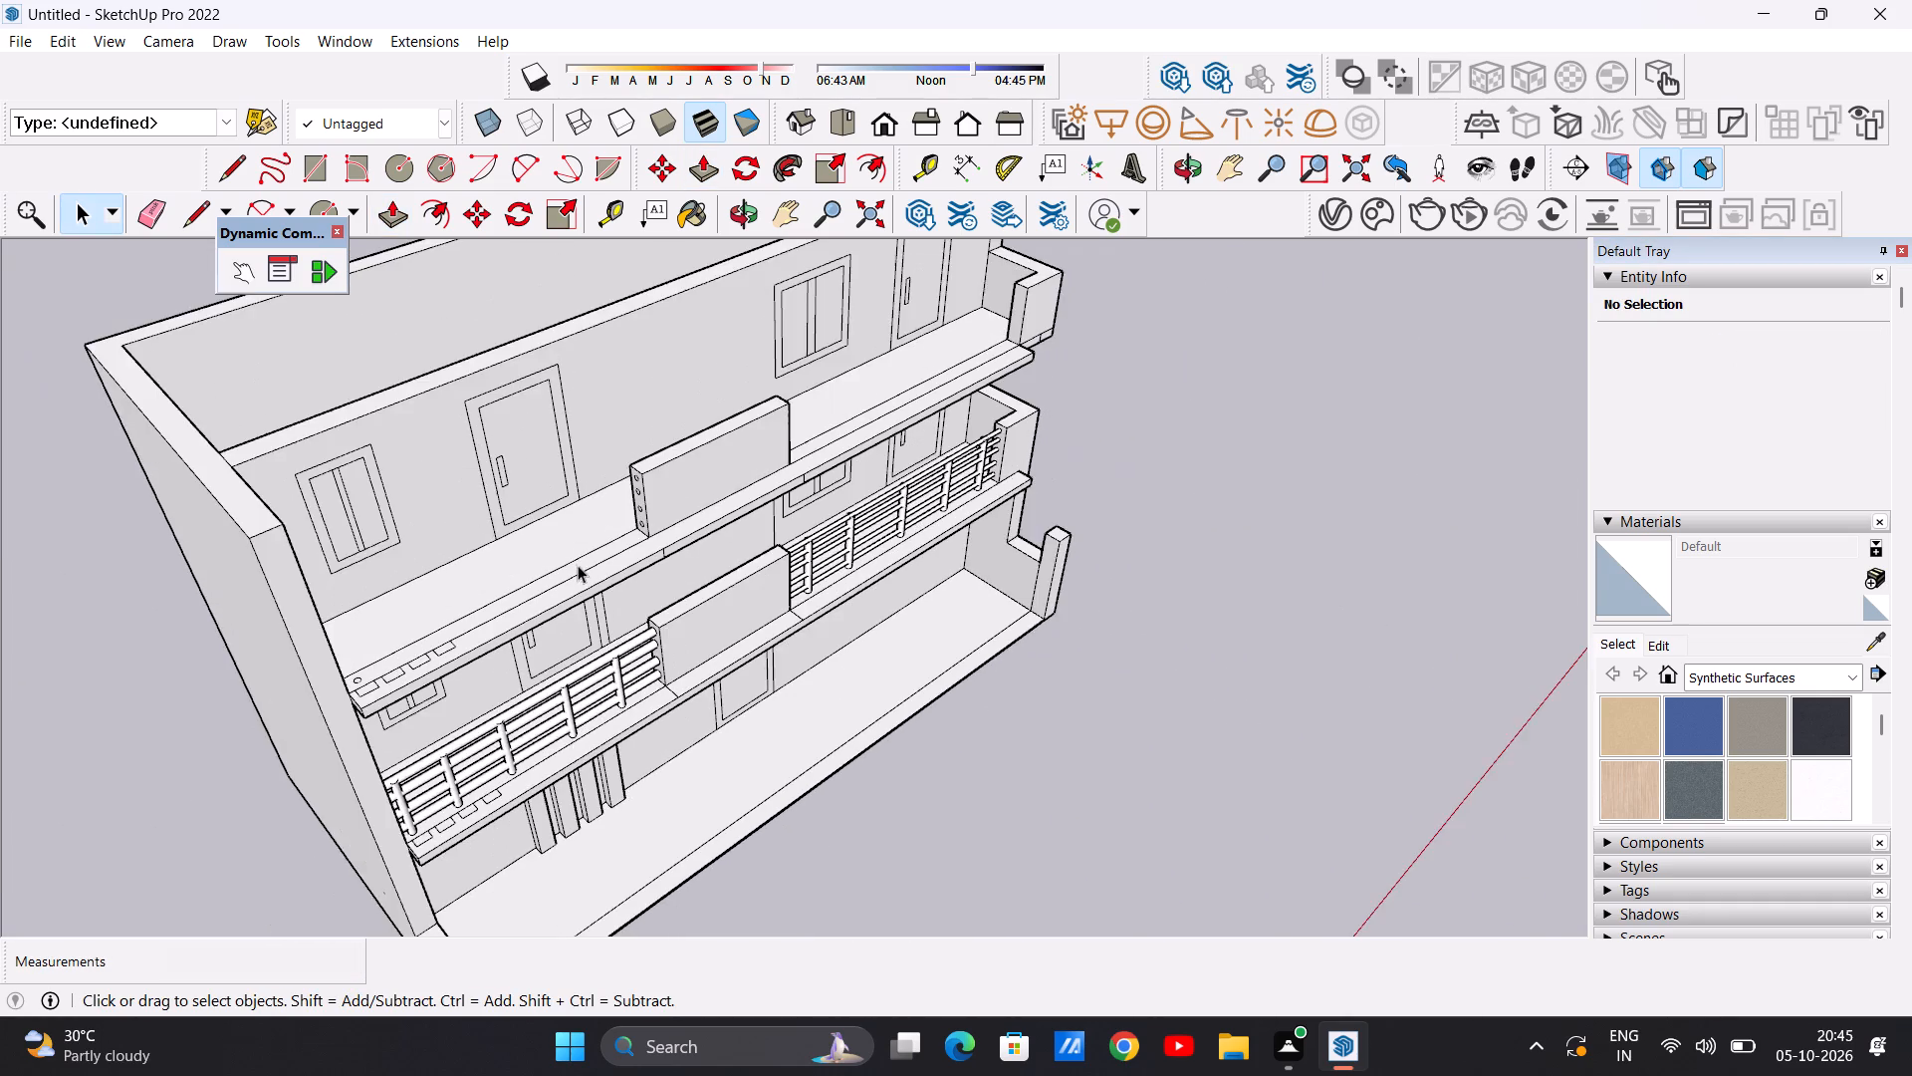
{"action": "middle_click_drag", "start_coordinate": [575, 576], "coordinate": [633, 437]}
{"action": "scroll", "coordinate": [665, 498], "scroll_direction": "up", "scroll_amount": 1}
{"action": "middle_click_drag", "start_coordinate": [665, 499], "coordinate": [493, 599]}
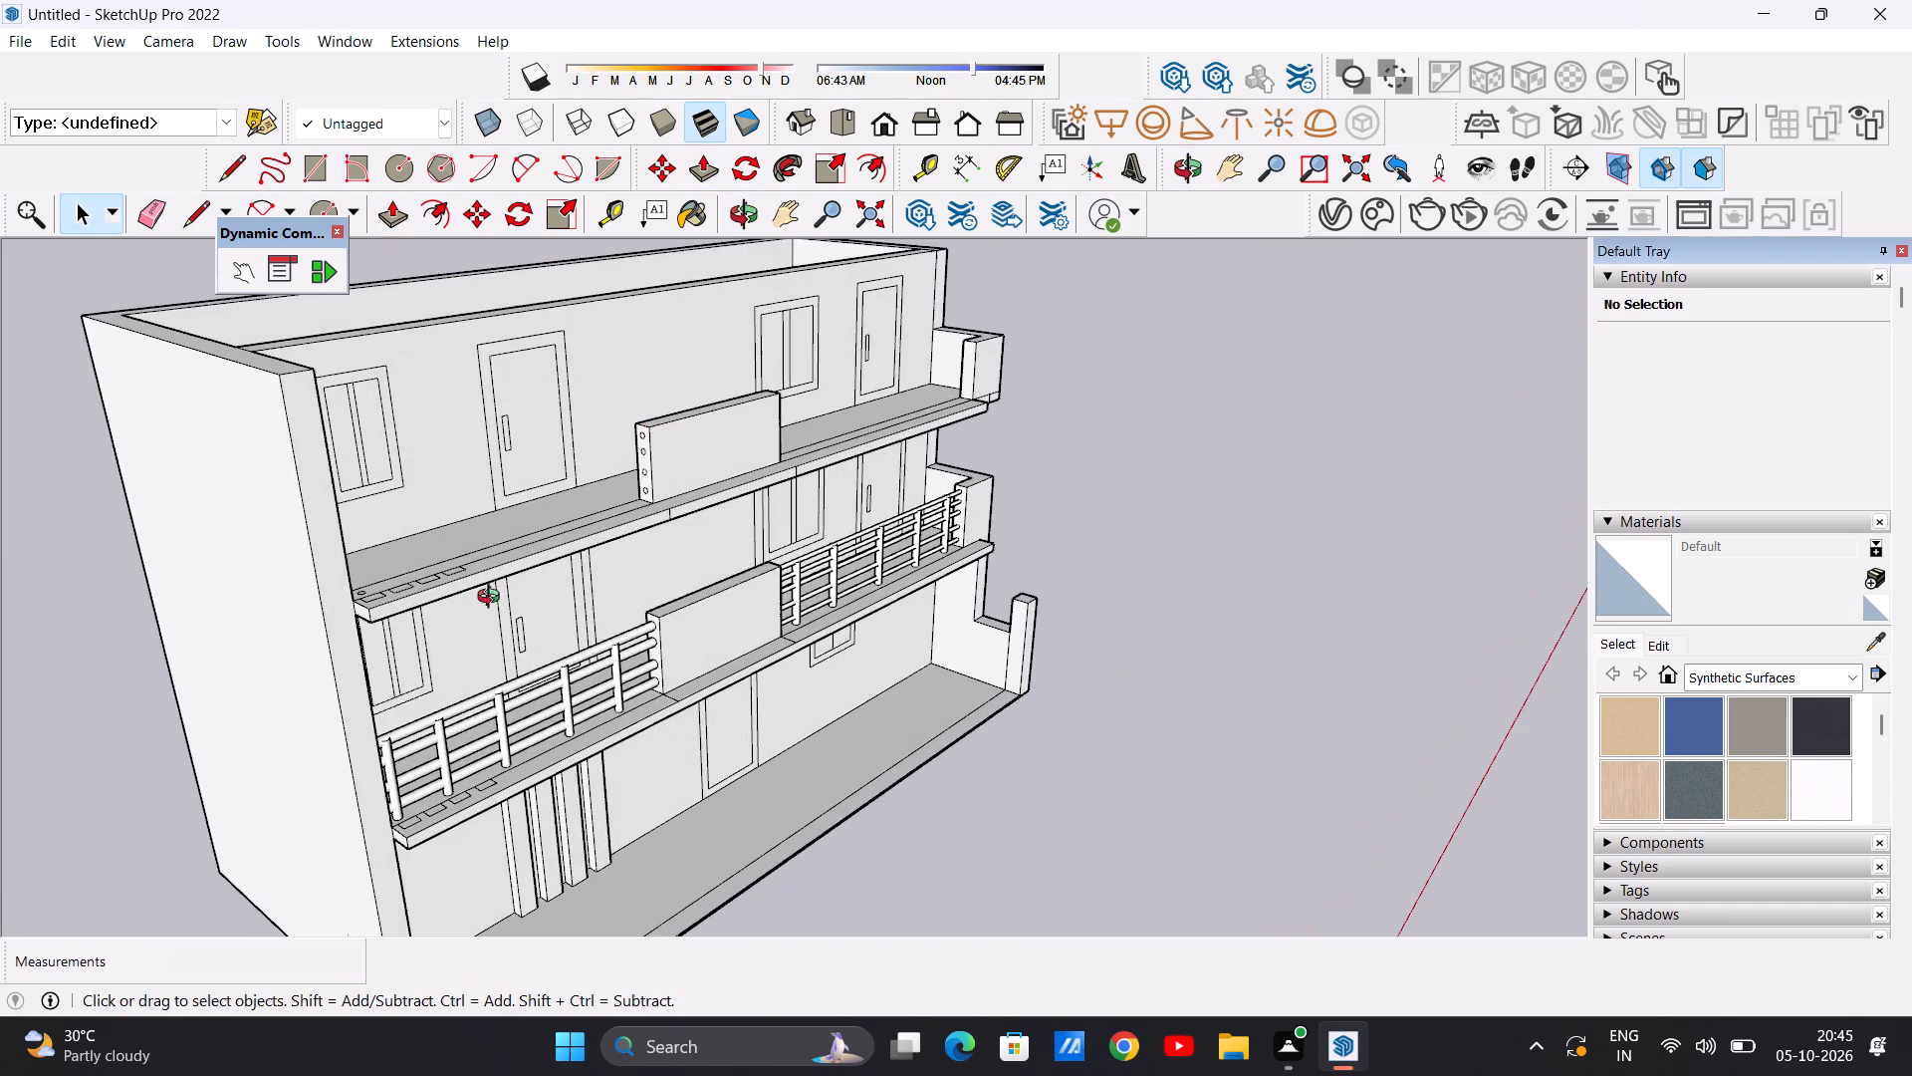
Copy the post circle on the top balcony floor about 72' 3" along the balcony, ending just before the central front panel.
{"action": "middle_click_drag", "start_coordinate": [493, 599], "coordinate": [462, 844]}
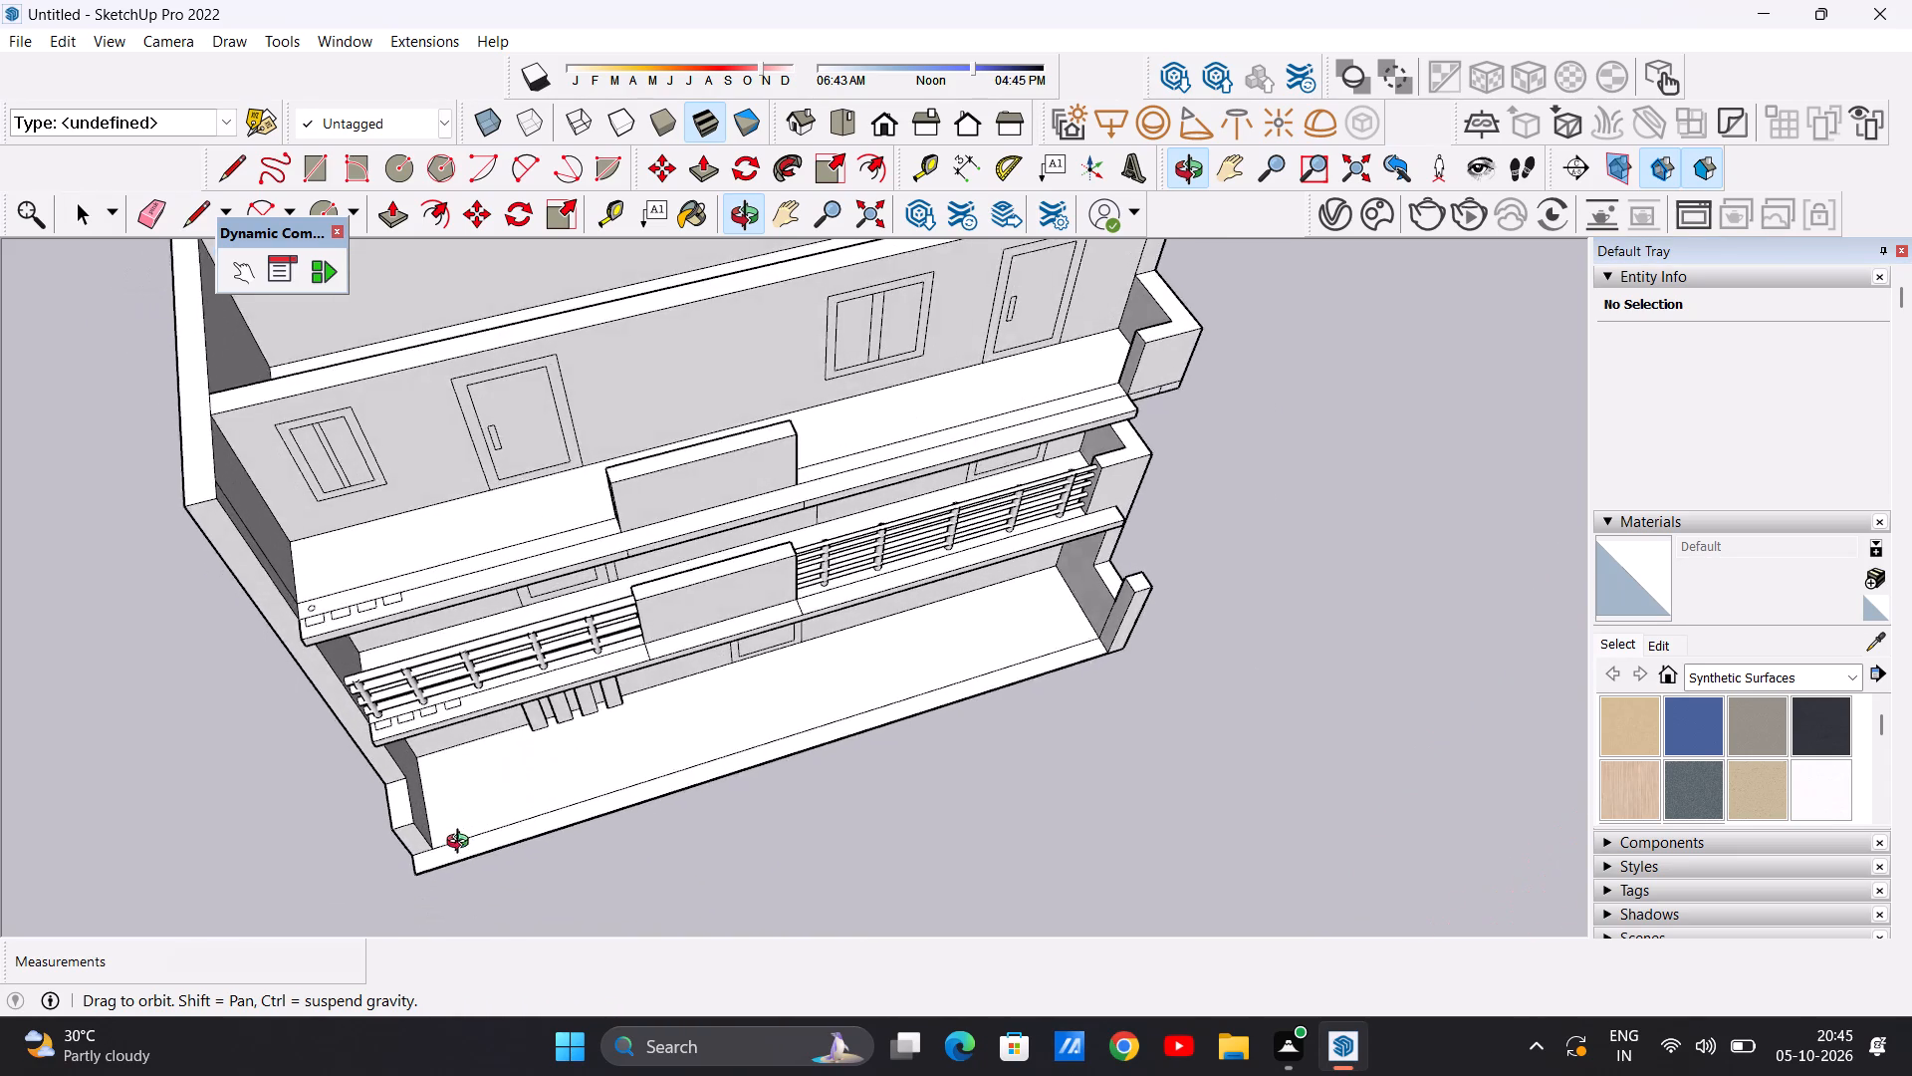
{"action": "middle_click_drag", "start_coordinate": [462, 844], "coordinate": [410, 860]}
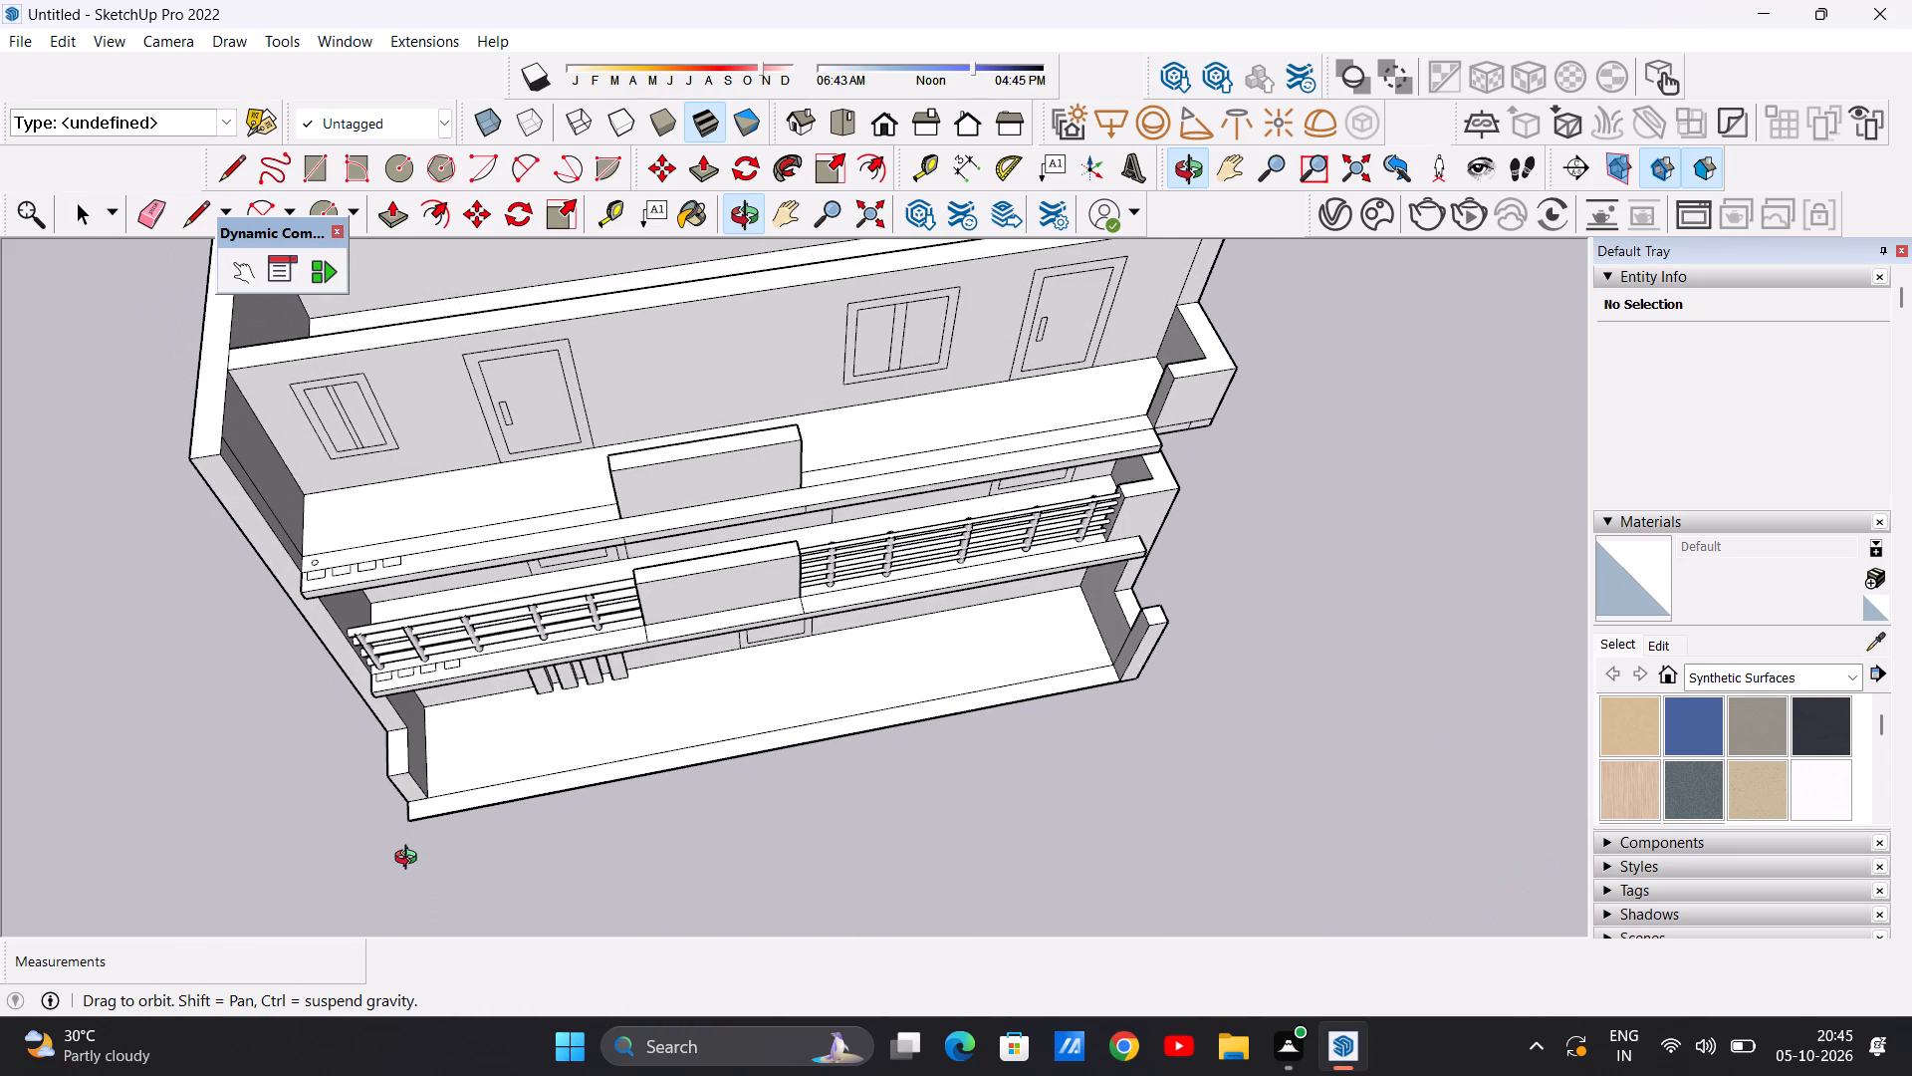
{"action": "middle_click_drag", "start_coordinate": [410, 860], "coordinate": [409, 863]}
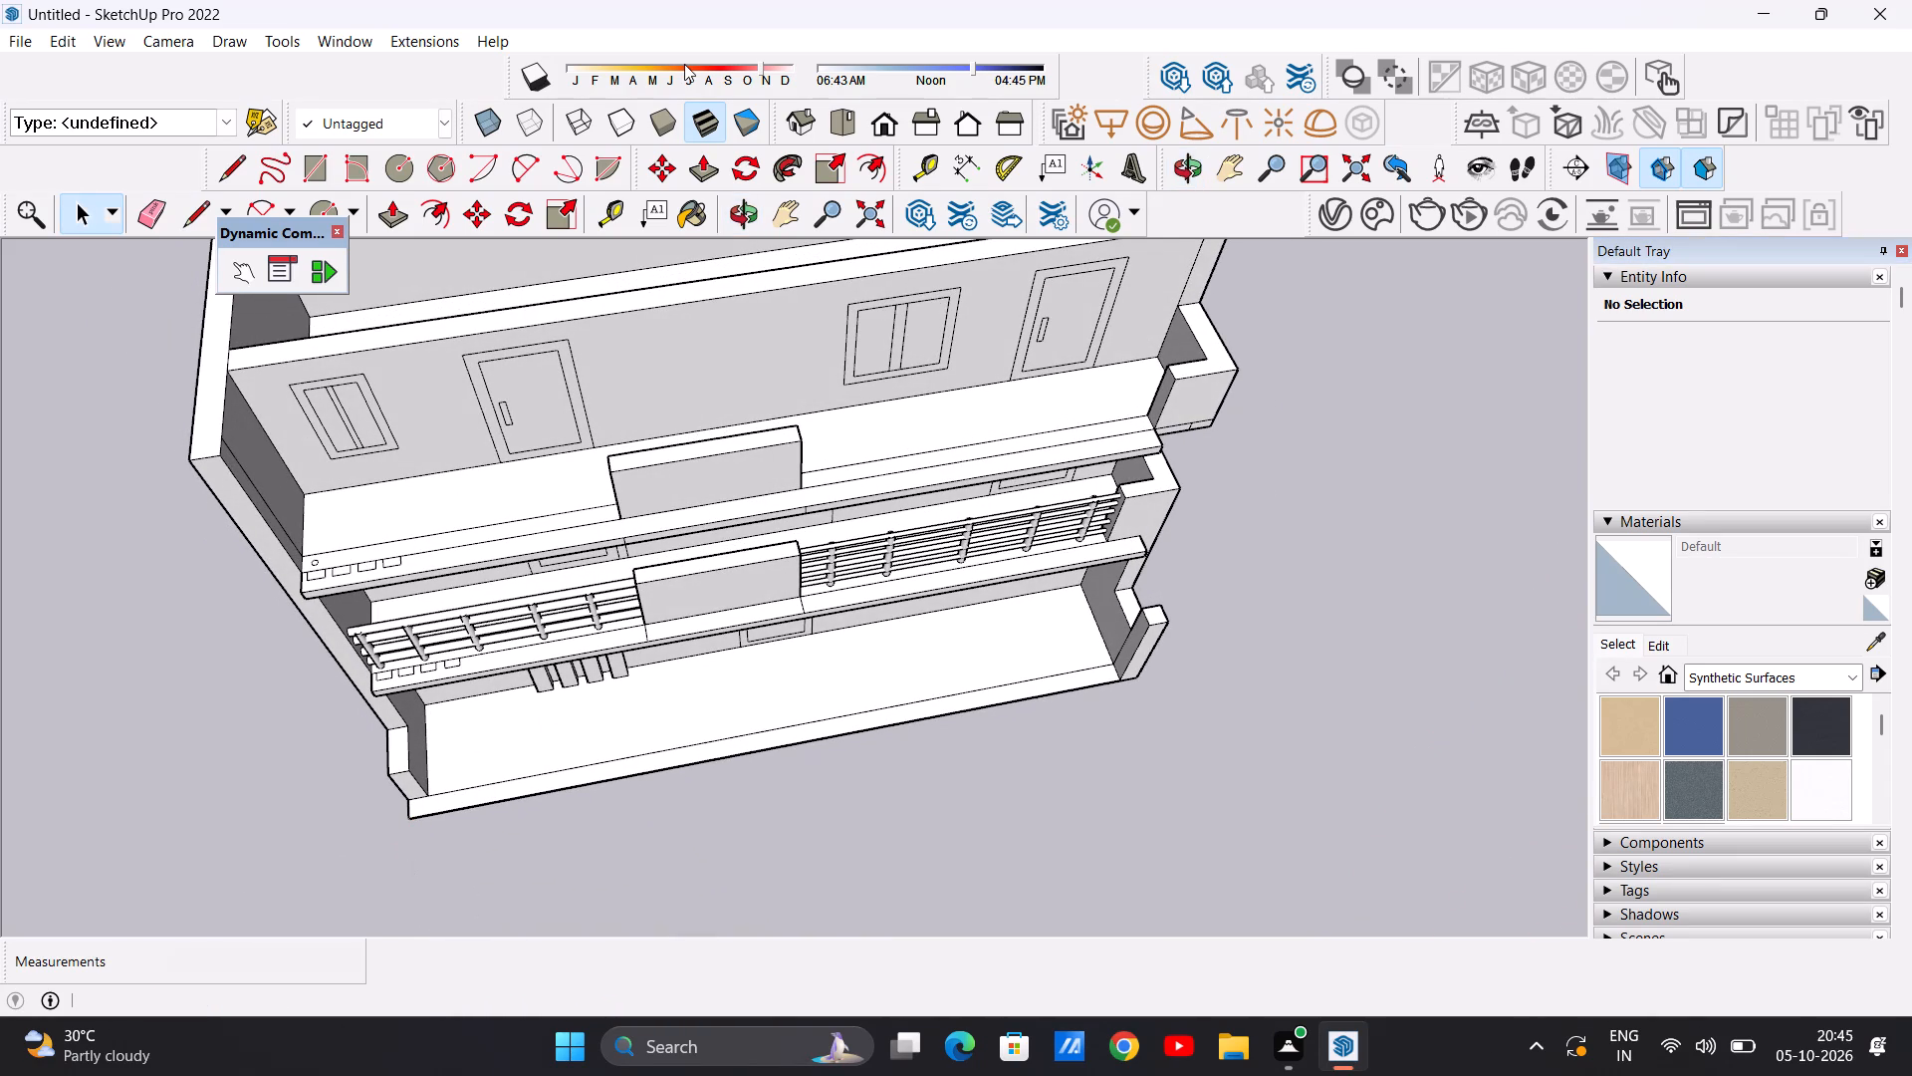
{"action": "scroll", "coordinate": [716, 490], "scroll_direction": "down", "scroll_amount": 5}
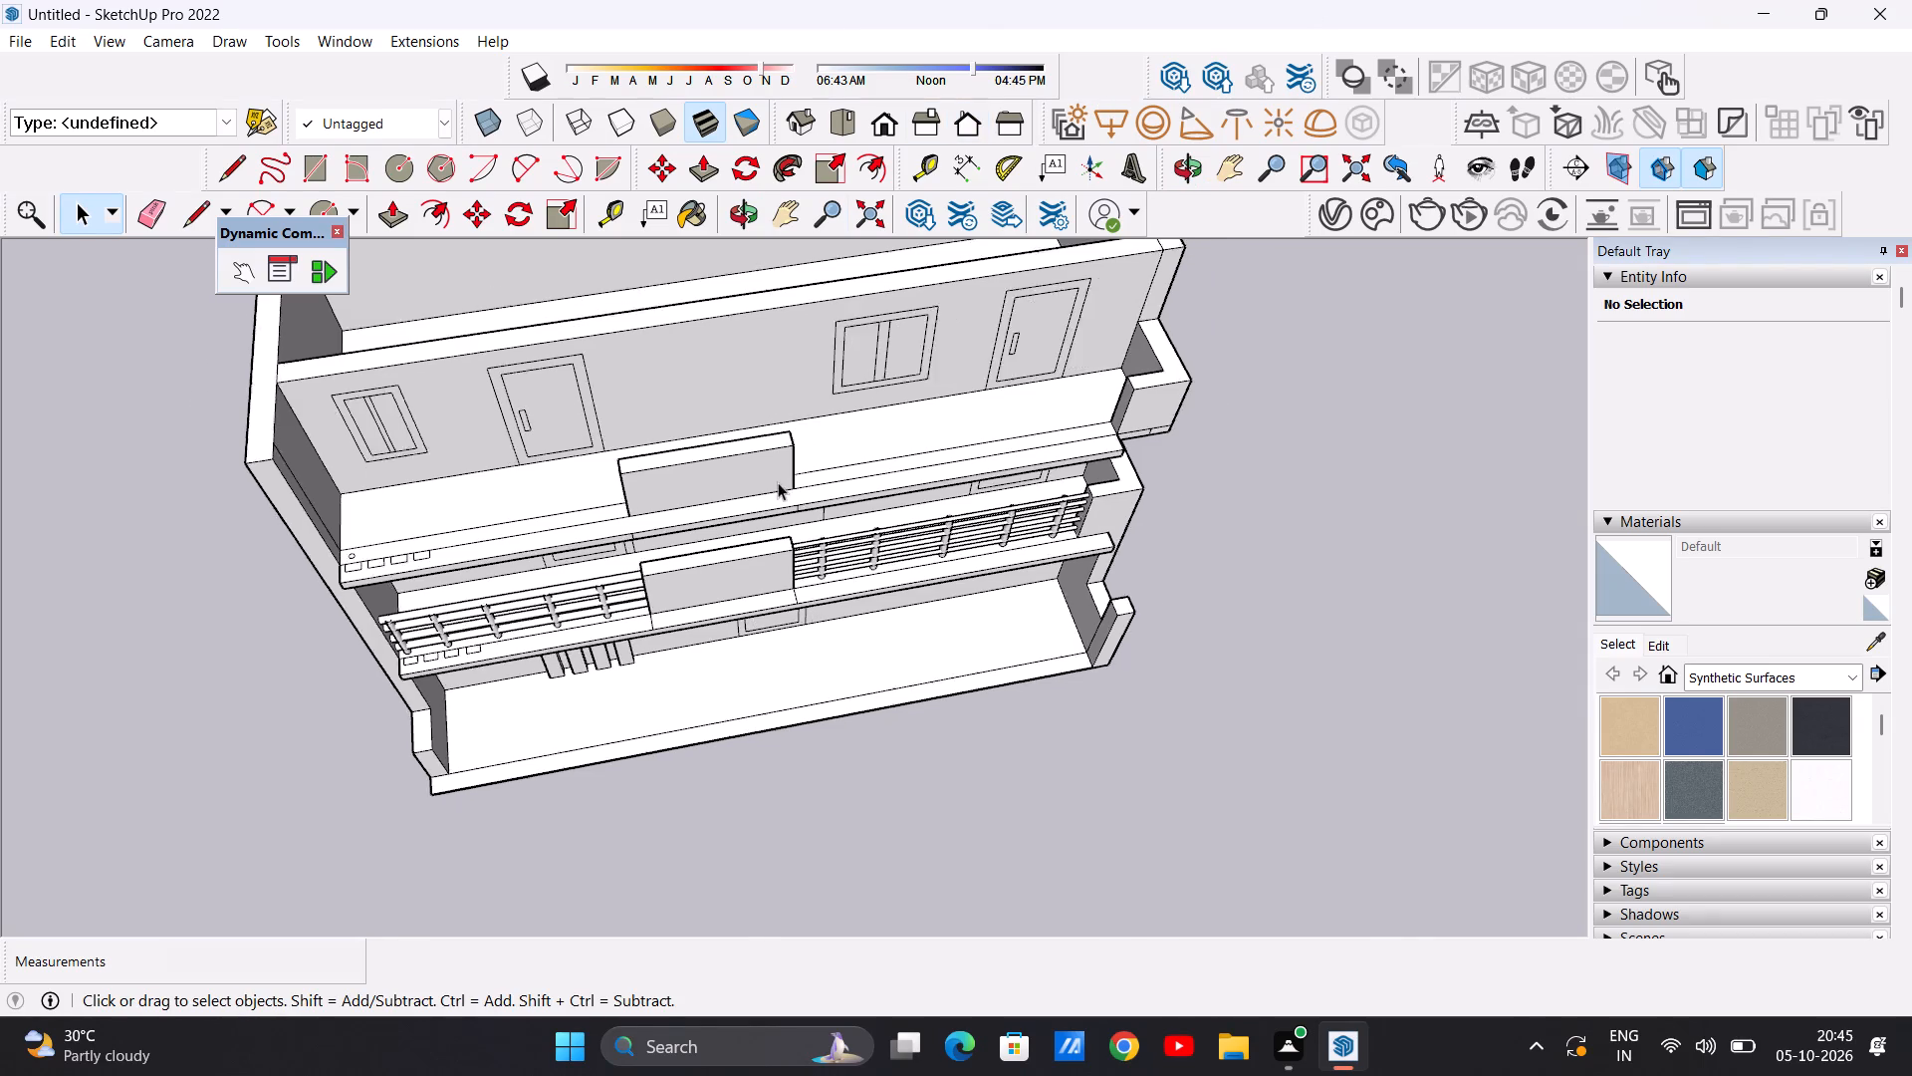
{"action": "scroll", "coordinate": [778, 482], "scroll_direction": "down", "scroll_amount": 5}
{"action": "scroll", "coordinate": [617, 529], "scroll_direction": "up", "scroll_amount": 6}
{"action": "middle_click_drag", "start_coordinate": [738, 529], "coordinate": [646, 638]}
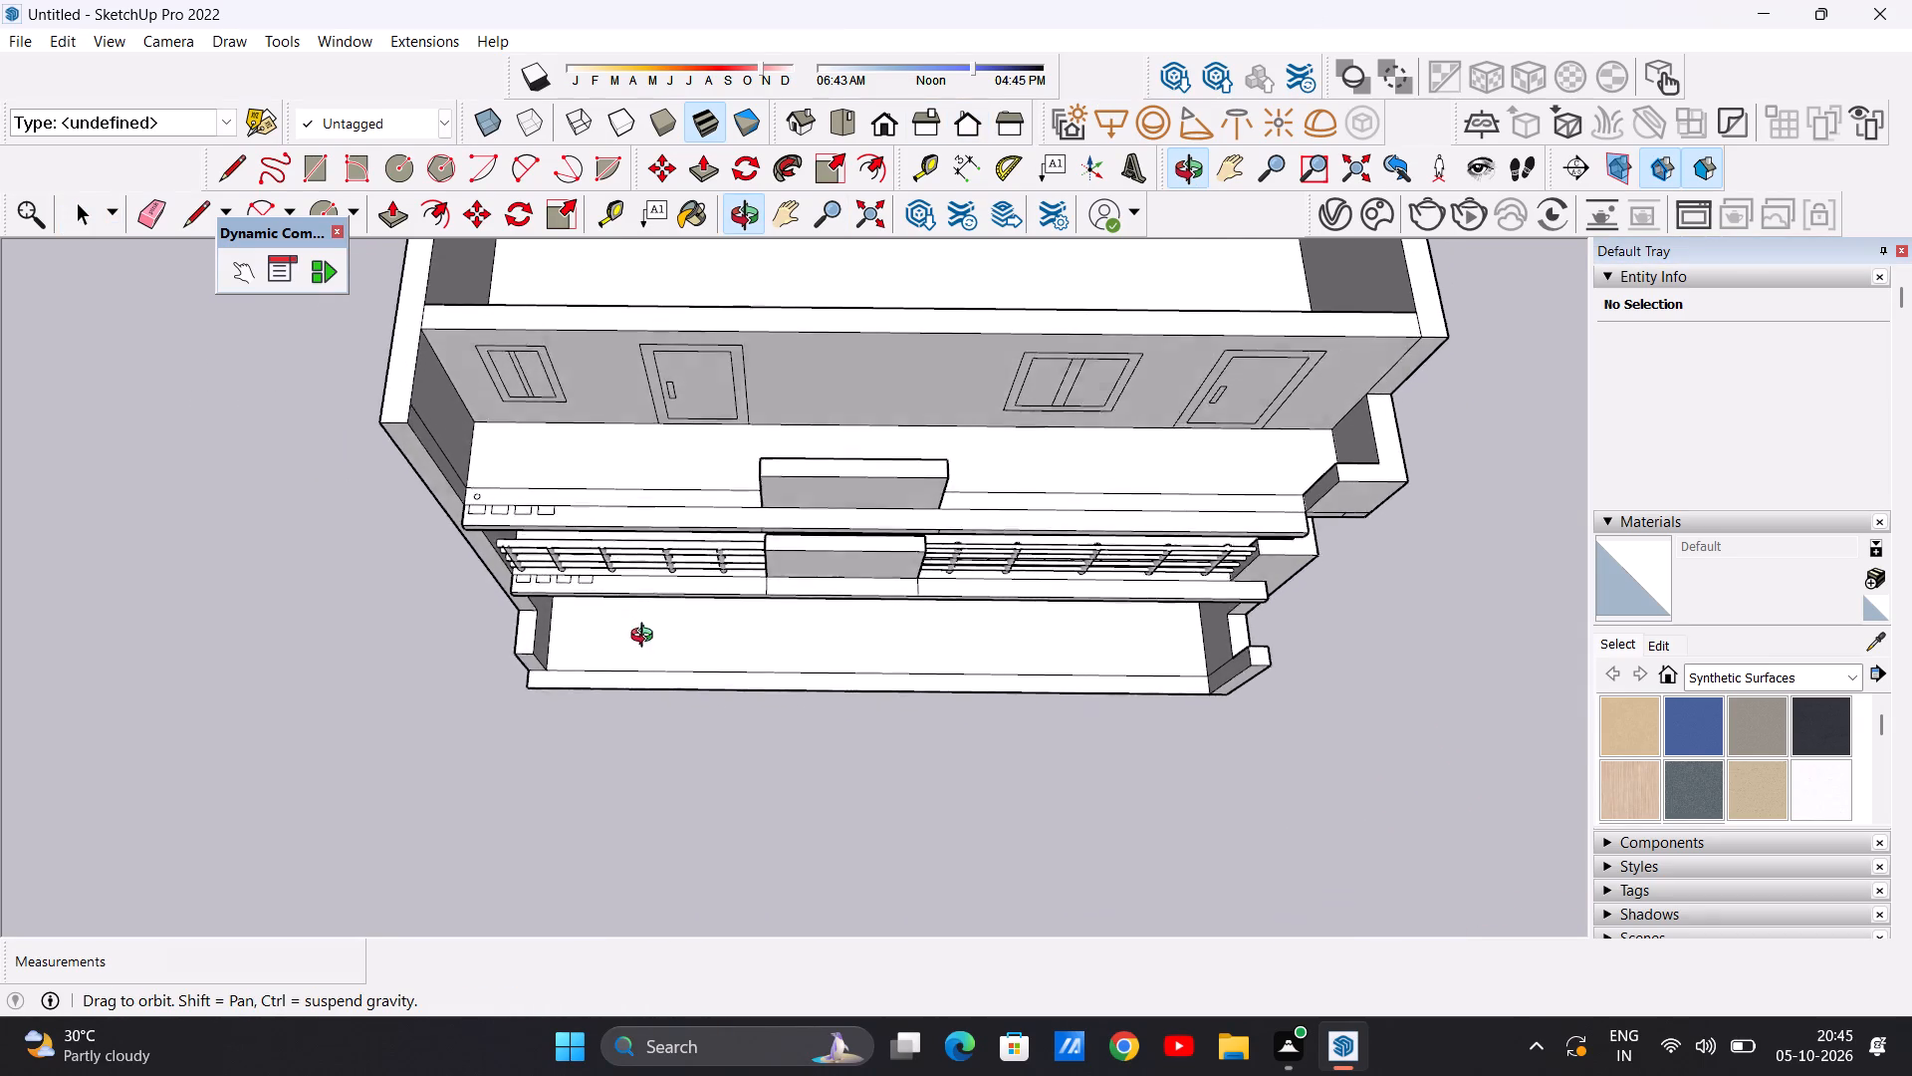
{"action": "middle_click_drag", "start_coordinate": [646, 638], "coordinate": [648, 643]}
{"action": "scroll", "coordinate": [512, 484], "scroll_direction": "up", "scroll_amount": 20}
{"action": "scroll", "coordinate": [512, 484], "scroll_direction": "up", "scroll_amount": 3}
{"action": "double_click", "coordinate": [440, 494]}
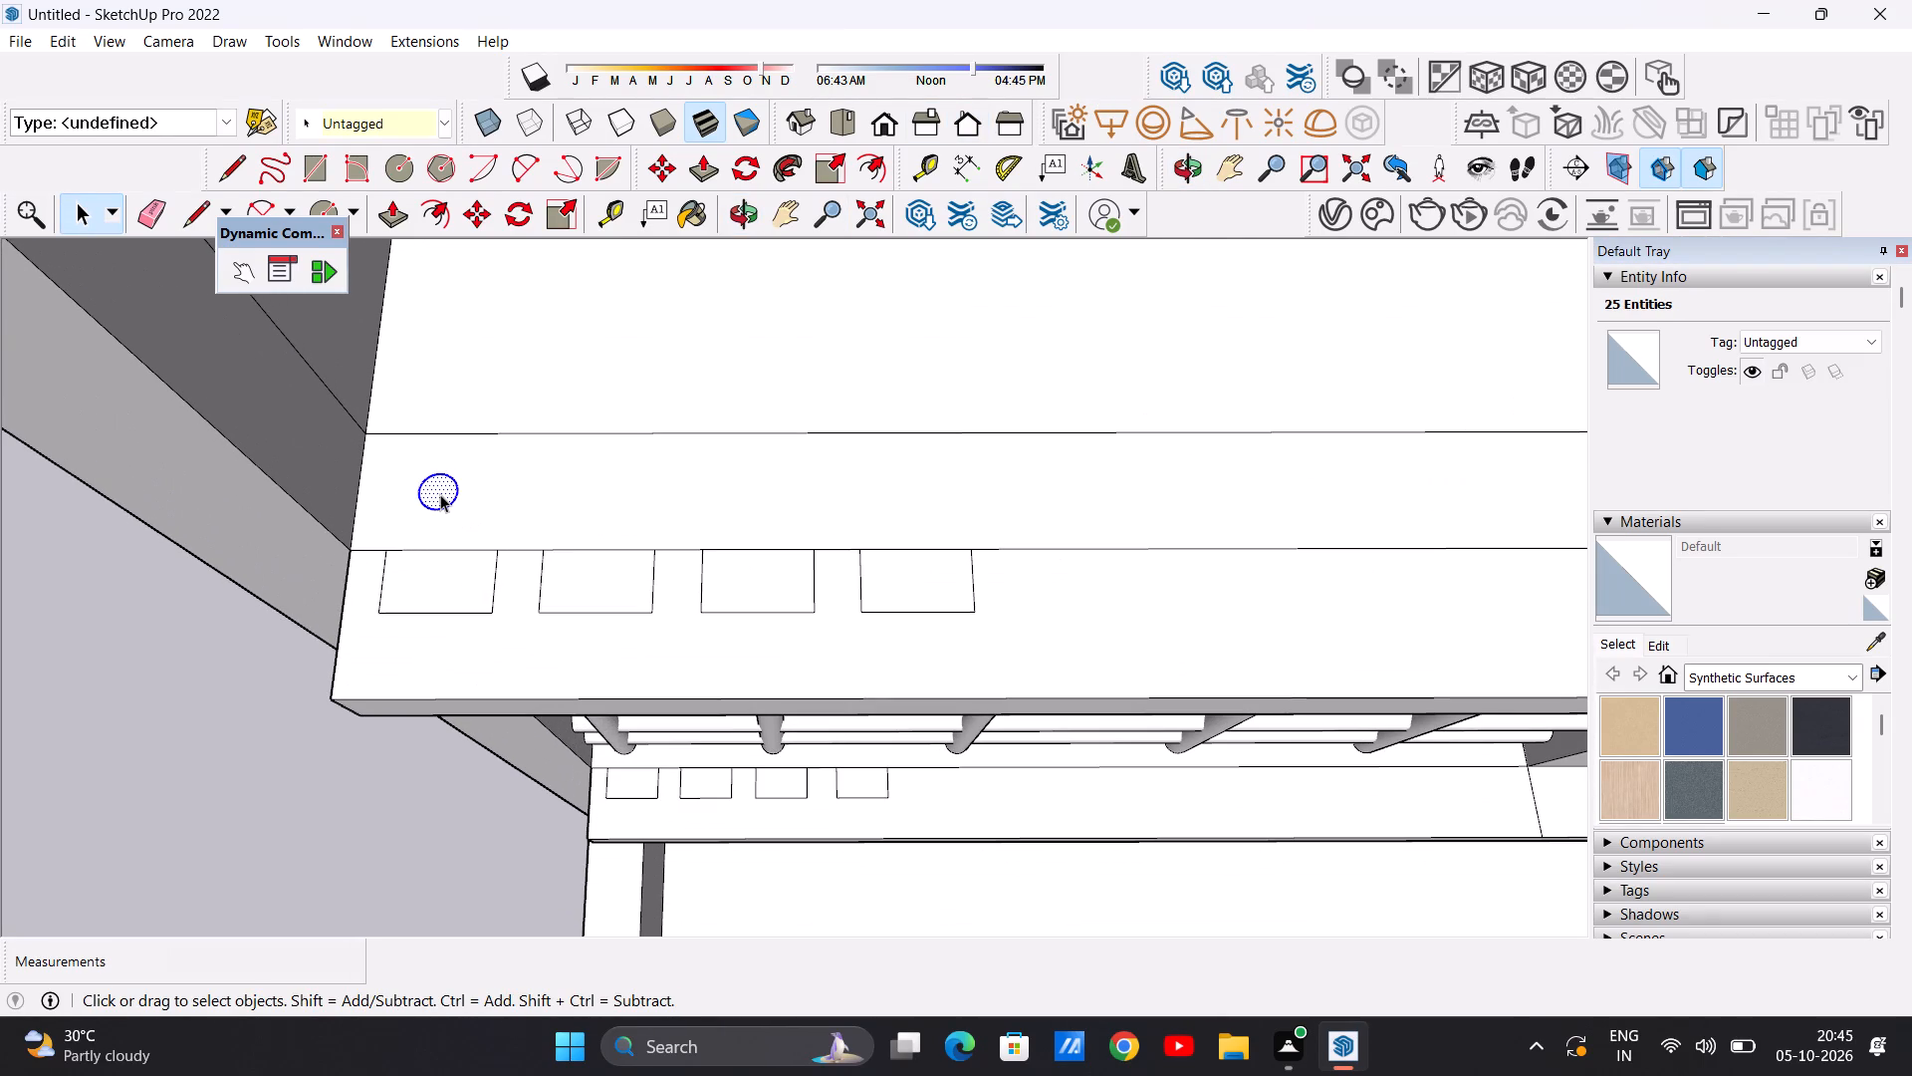
{"action": "key", "text": "m"}
{"action": "scroll", "coordinate": [484, 502], "scroll_direction": "up", "scroll_amount": 9}
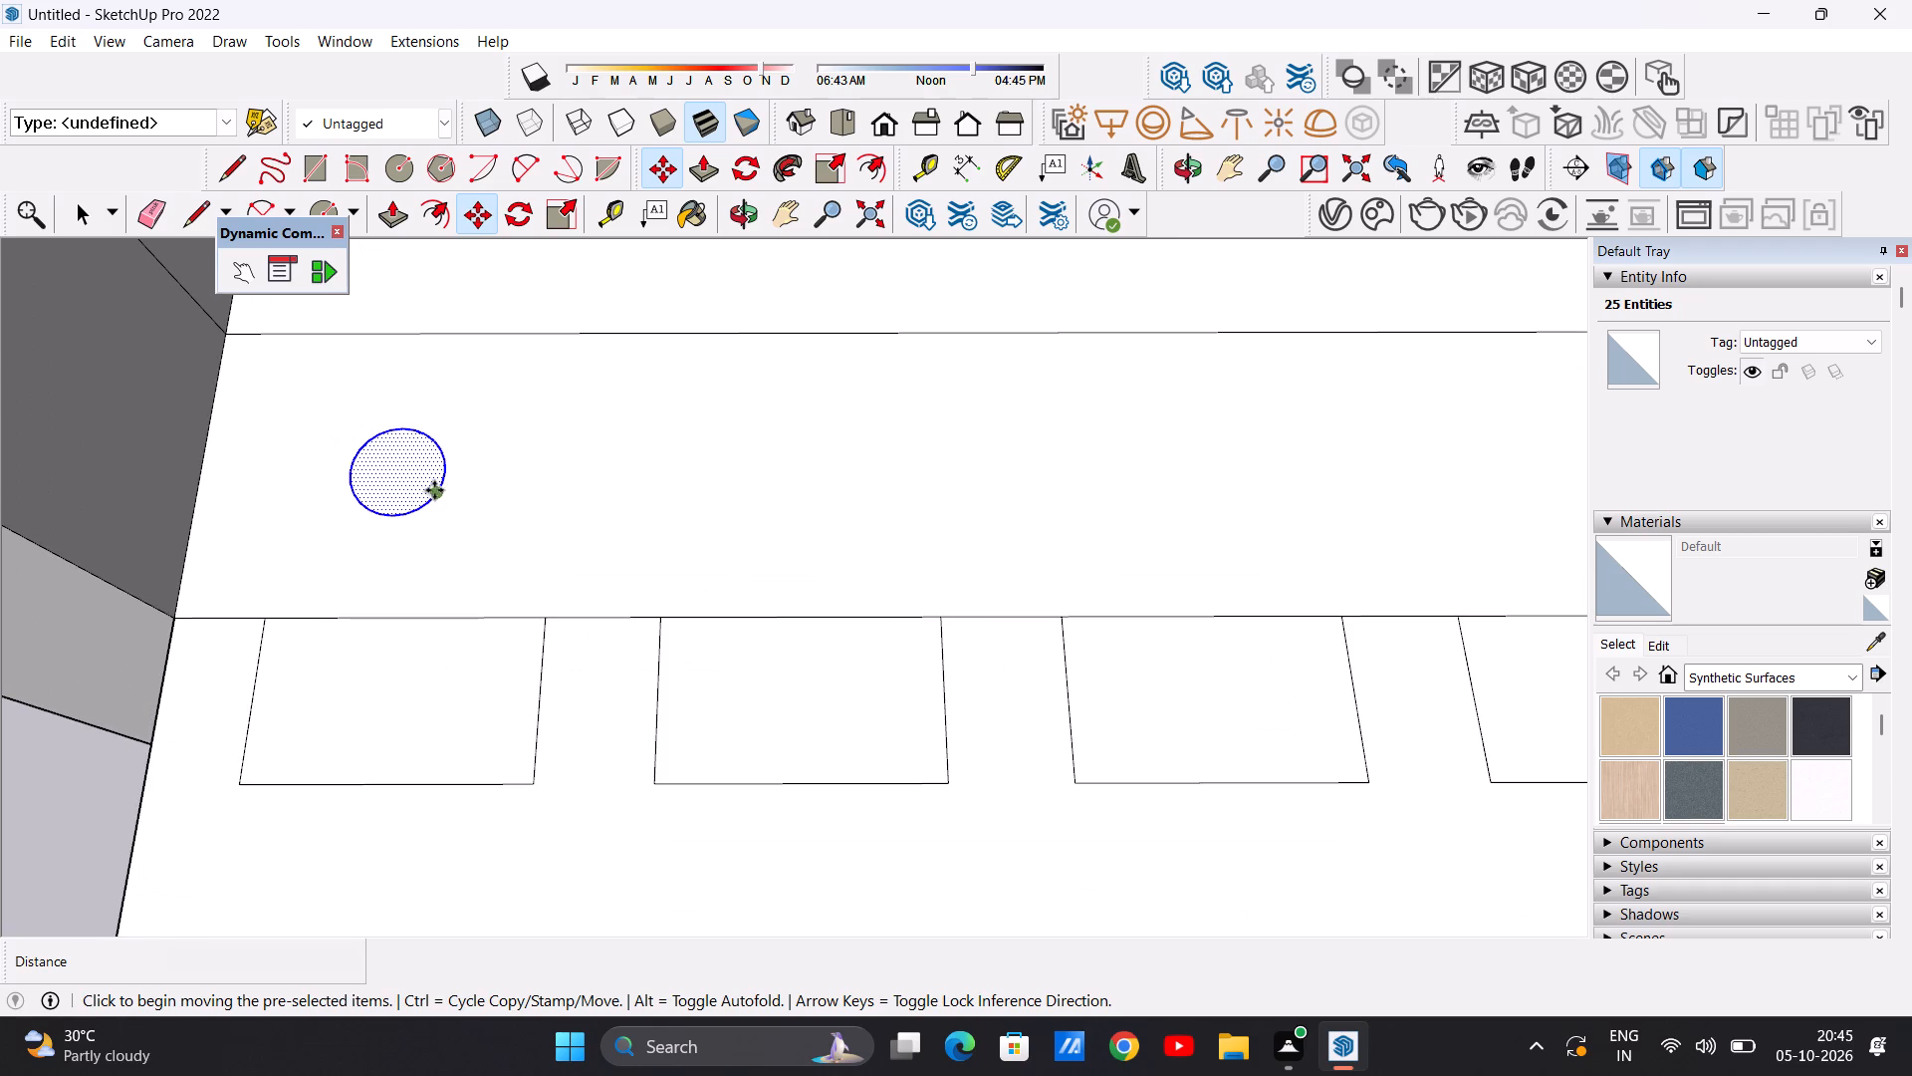
{"action": "left_click", "coordinate": [444, 494]}
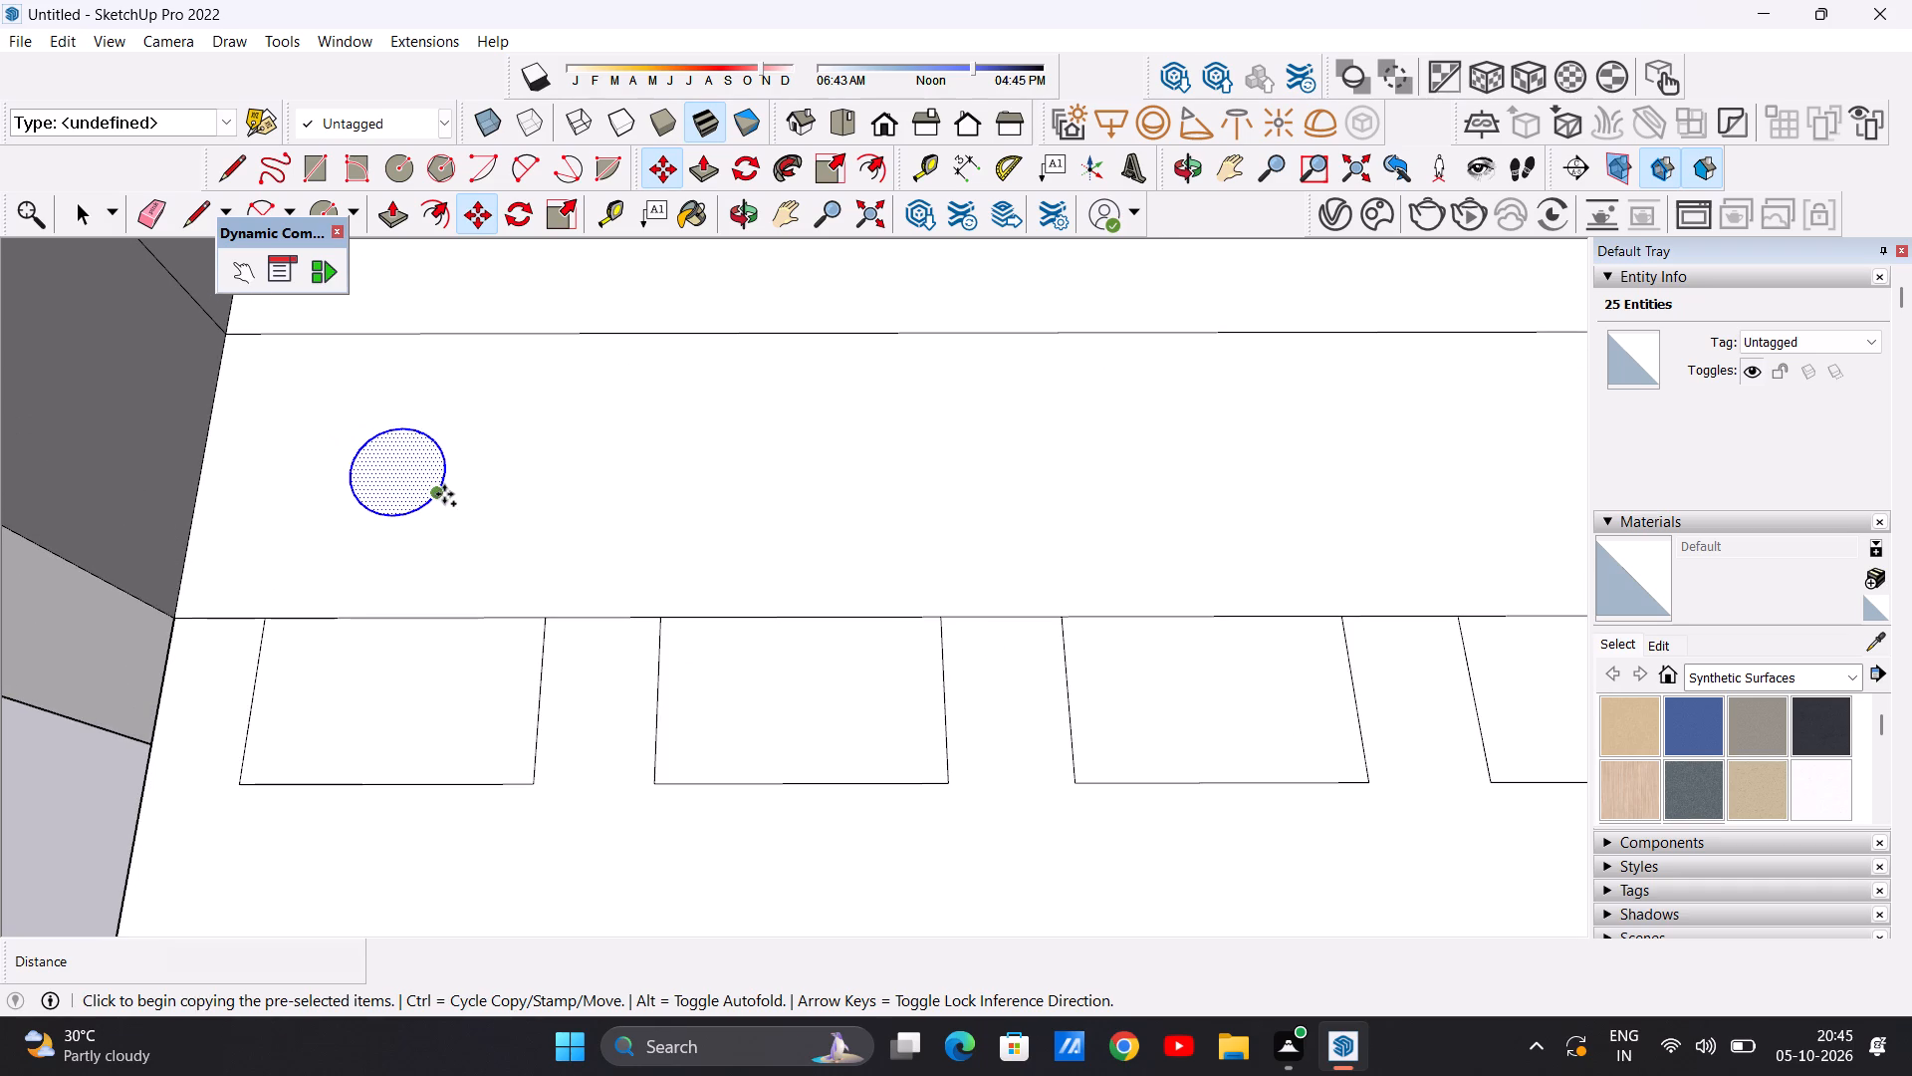
{"action": "scroll", "coordinate": [689, 503], "scroll_direction": "down", "scroll_amount": 12}
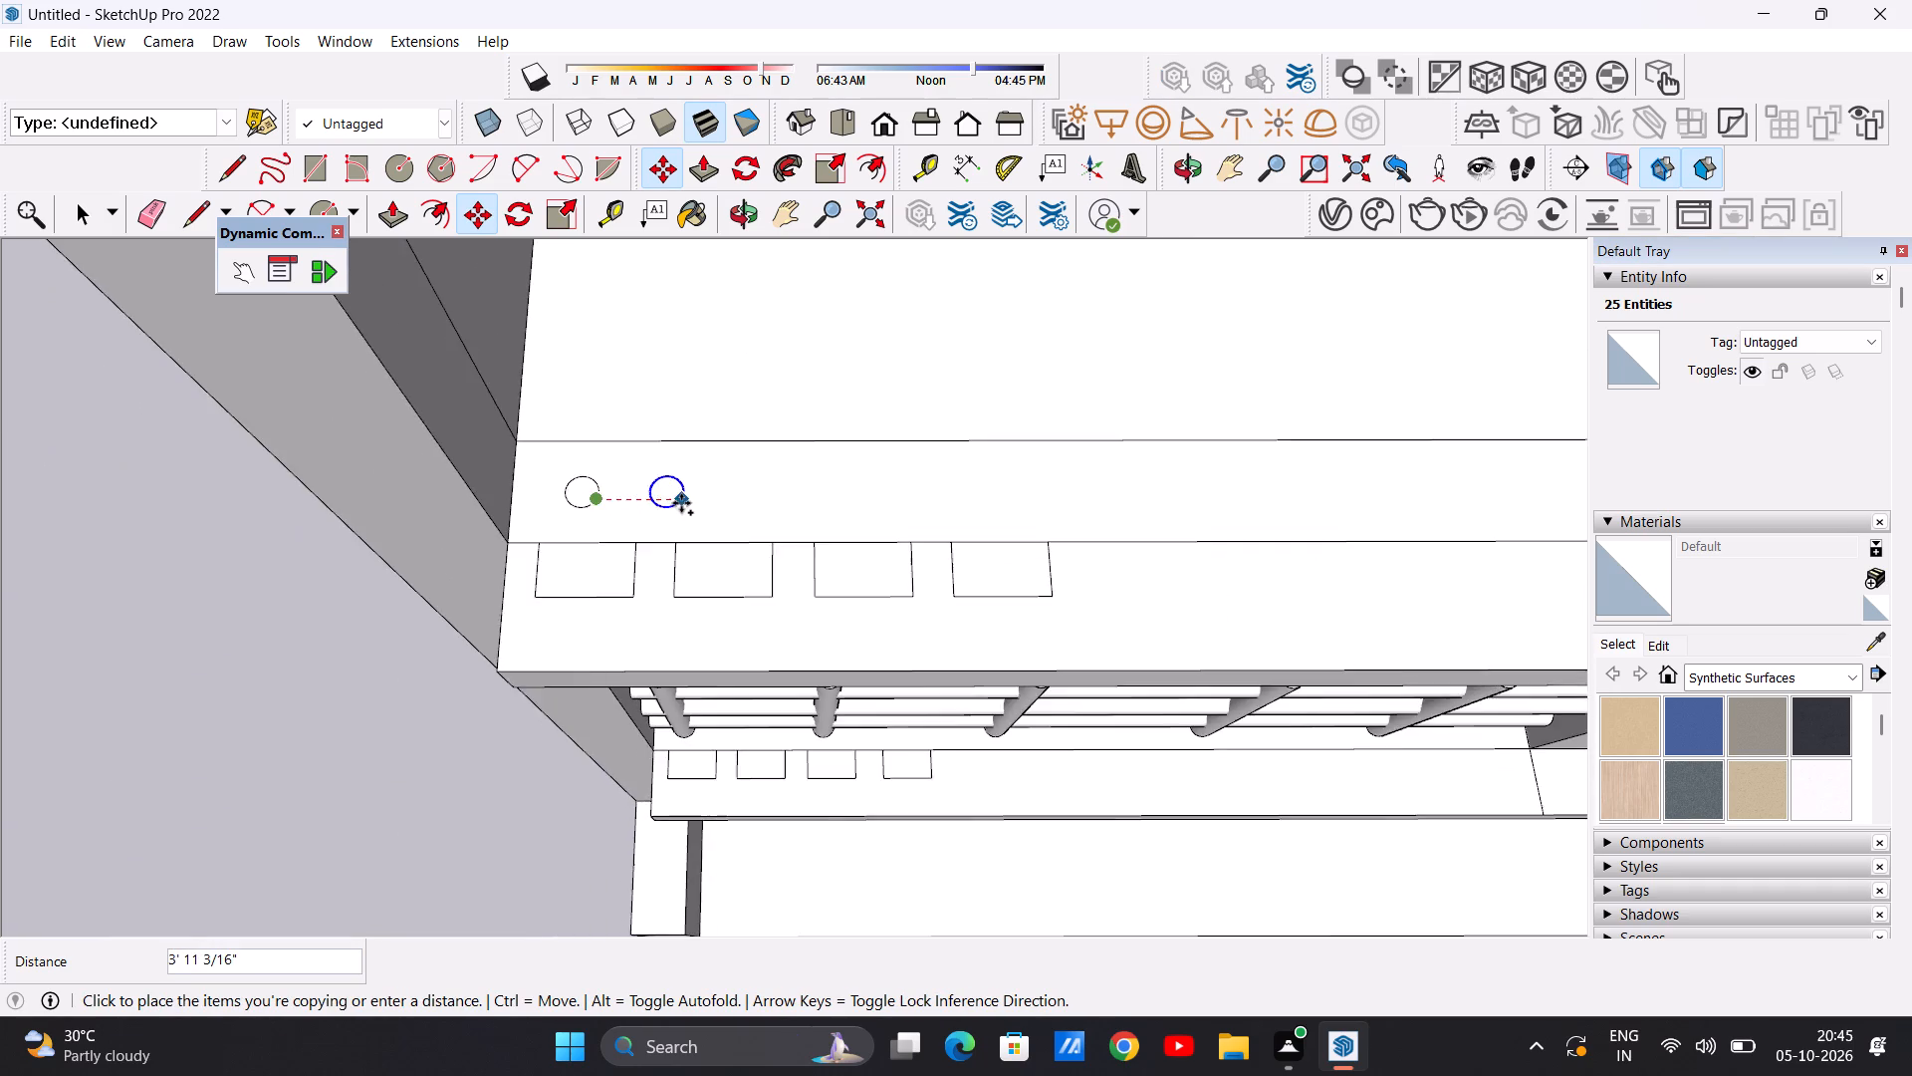
{"action": "scroll", "coordinate": [681, 503], "scroll_direction": "down", "scroll_amount": 4}
{"action": "scroll", "coordinate": [957, 504], "scroll_direction": "down", "scroll_amount": 8}
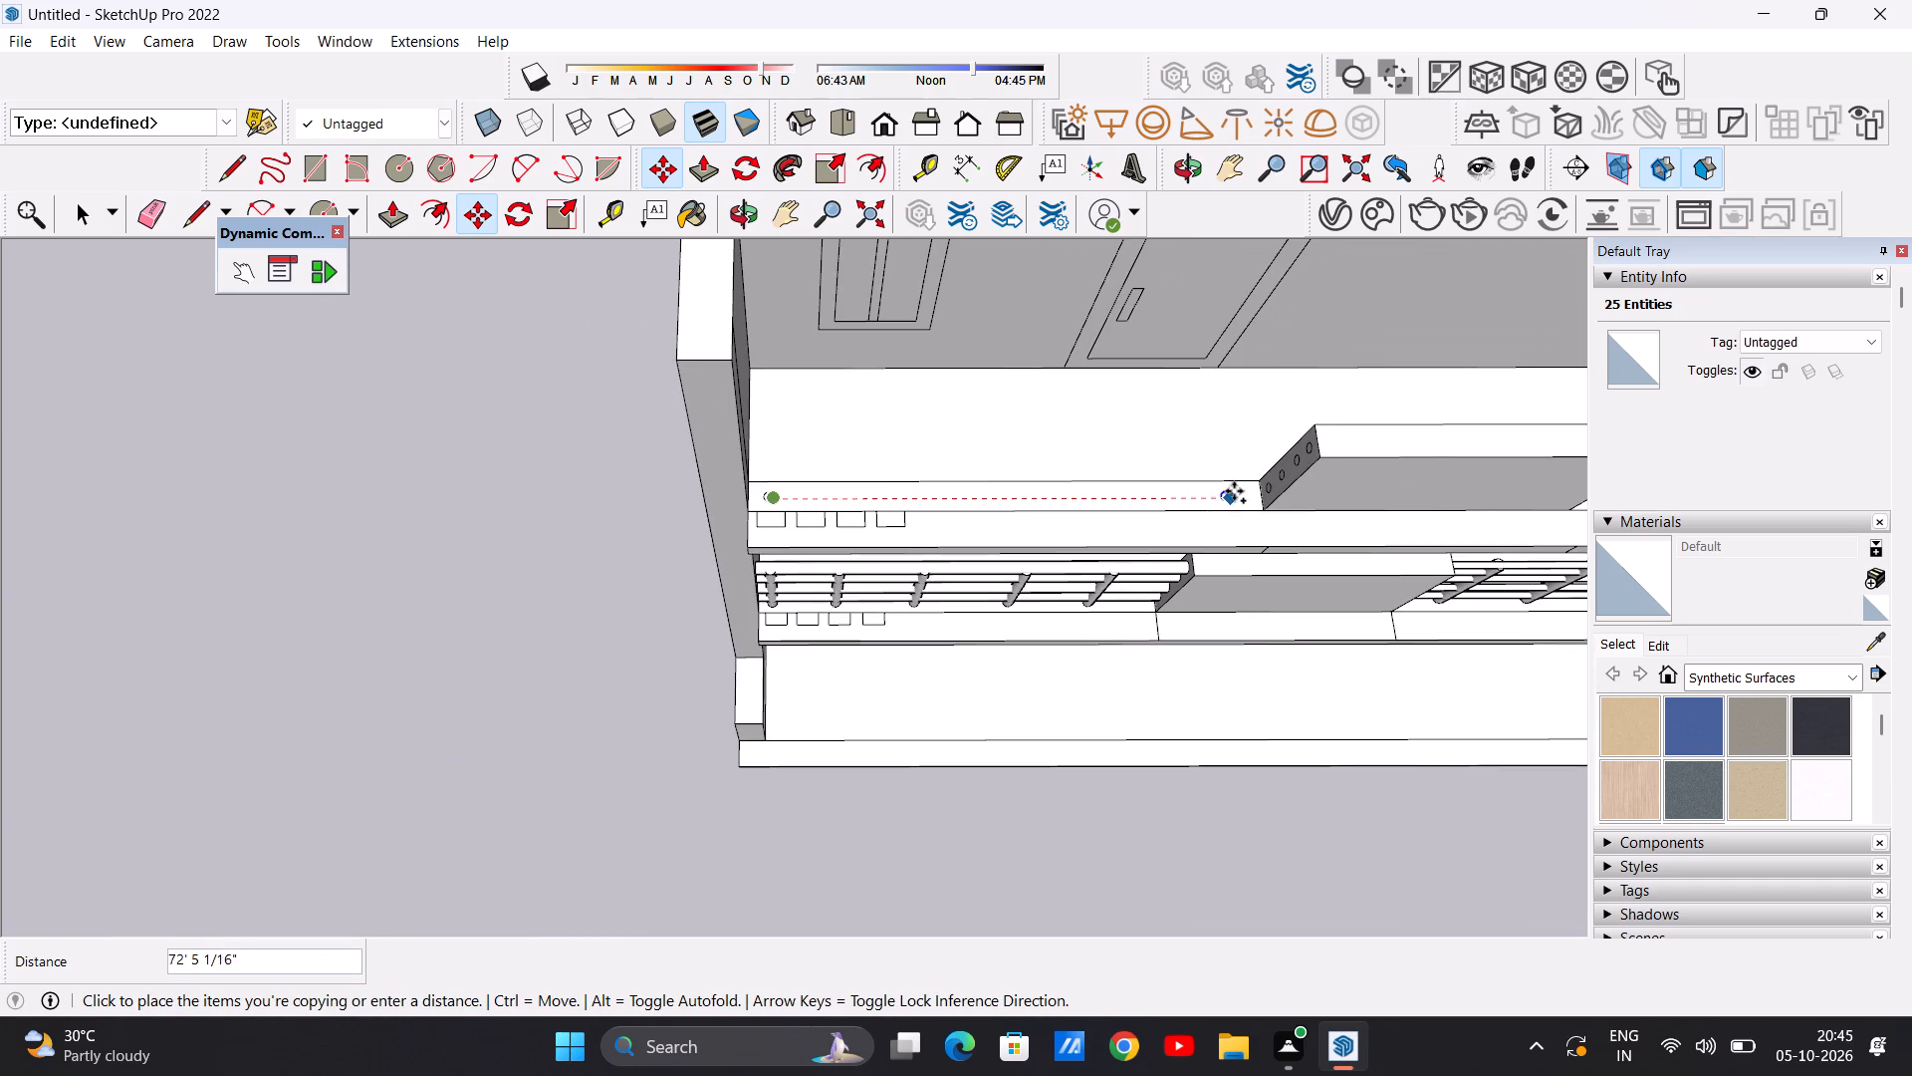
{"action": "scroll", "coordinate": [1234, 491], "scroll_direction": "up", "scroll_amount": 9}
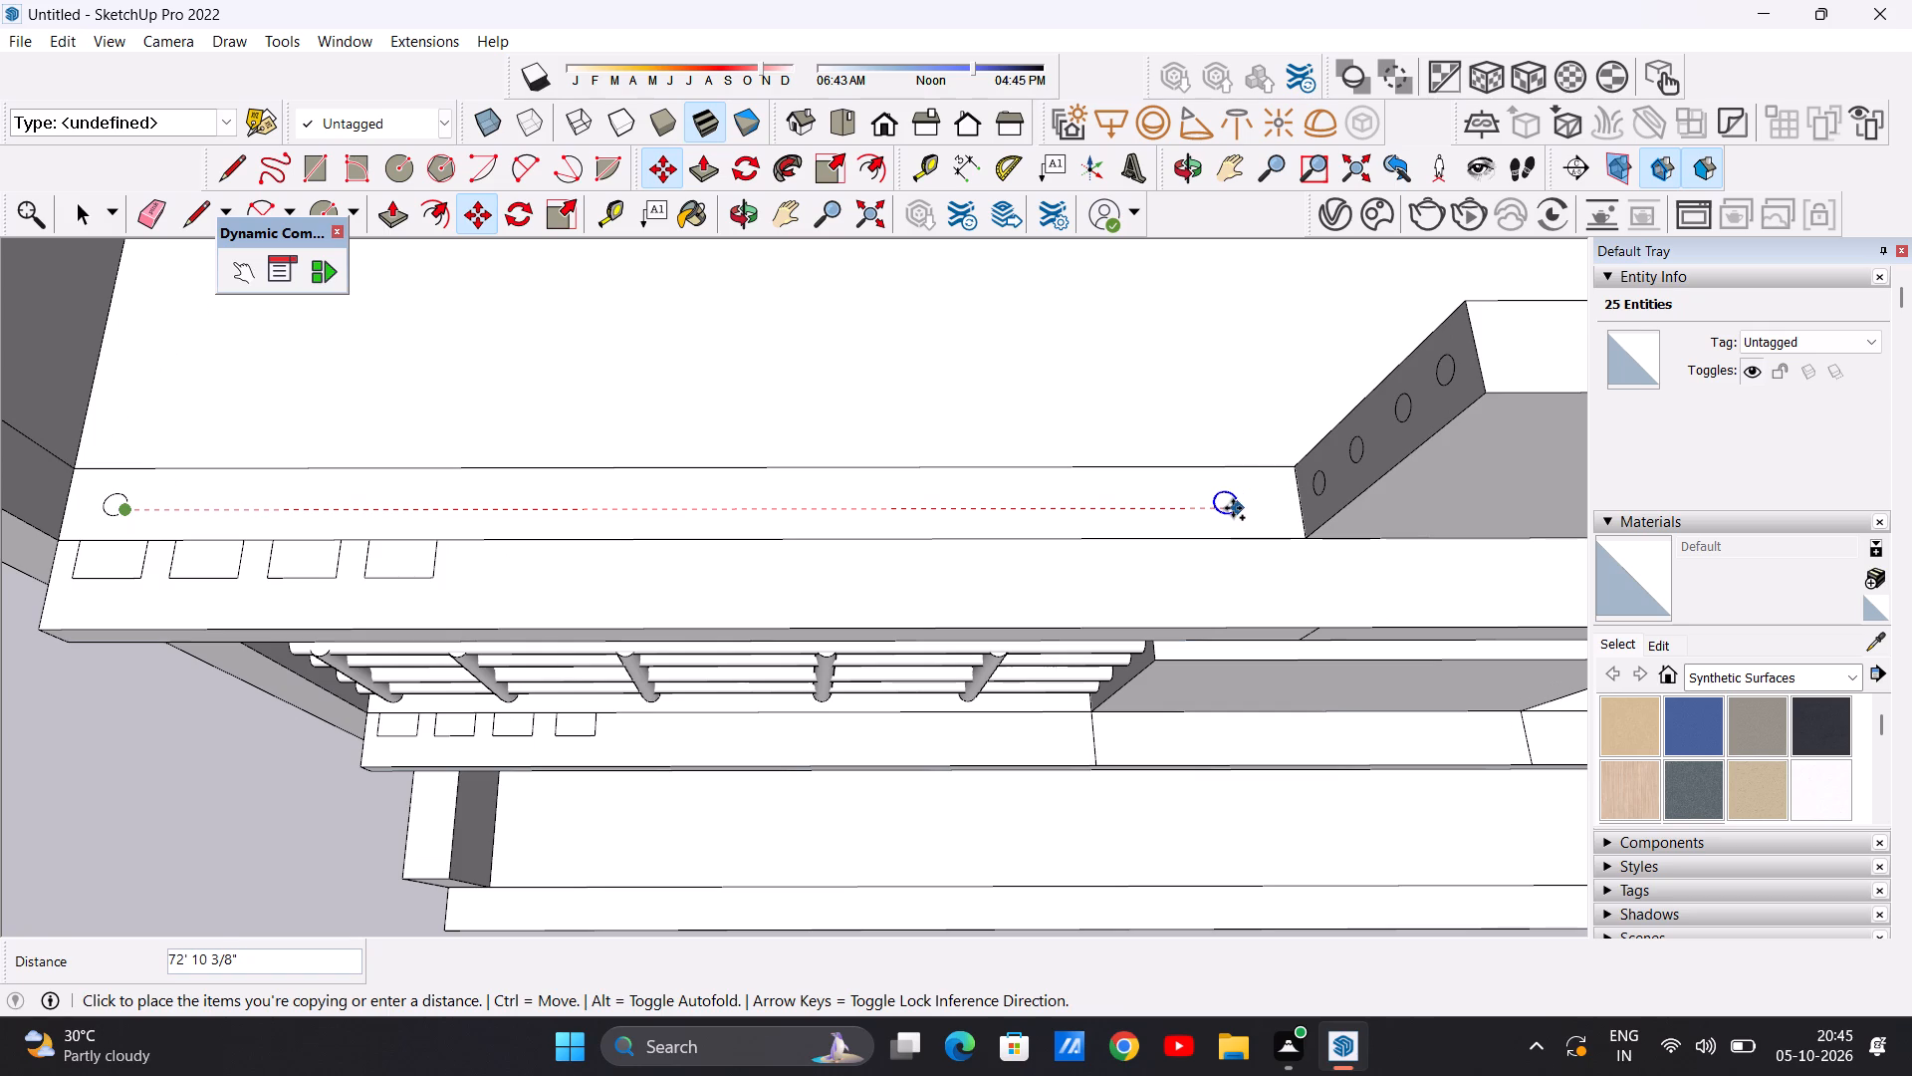
{"action": "left_click", "coordinate": [1224, 506]}
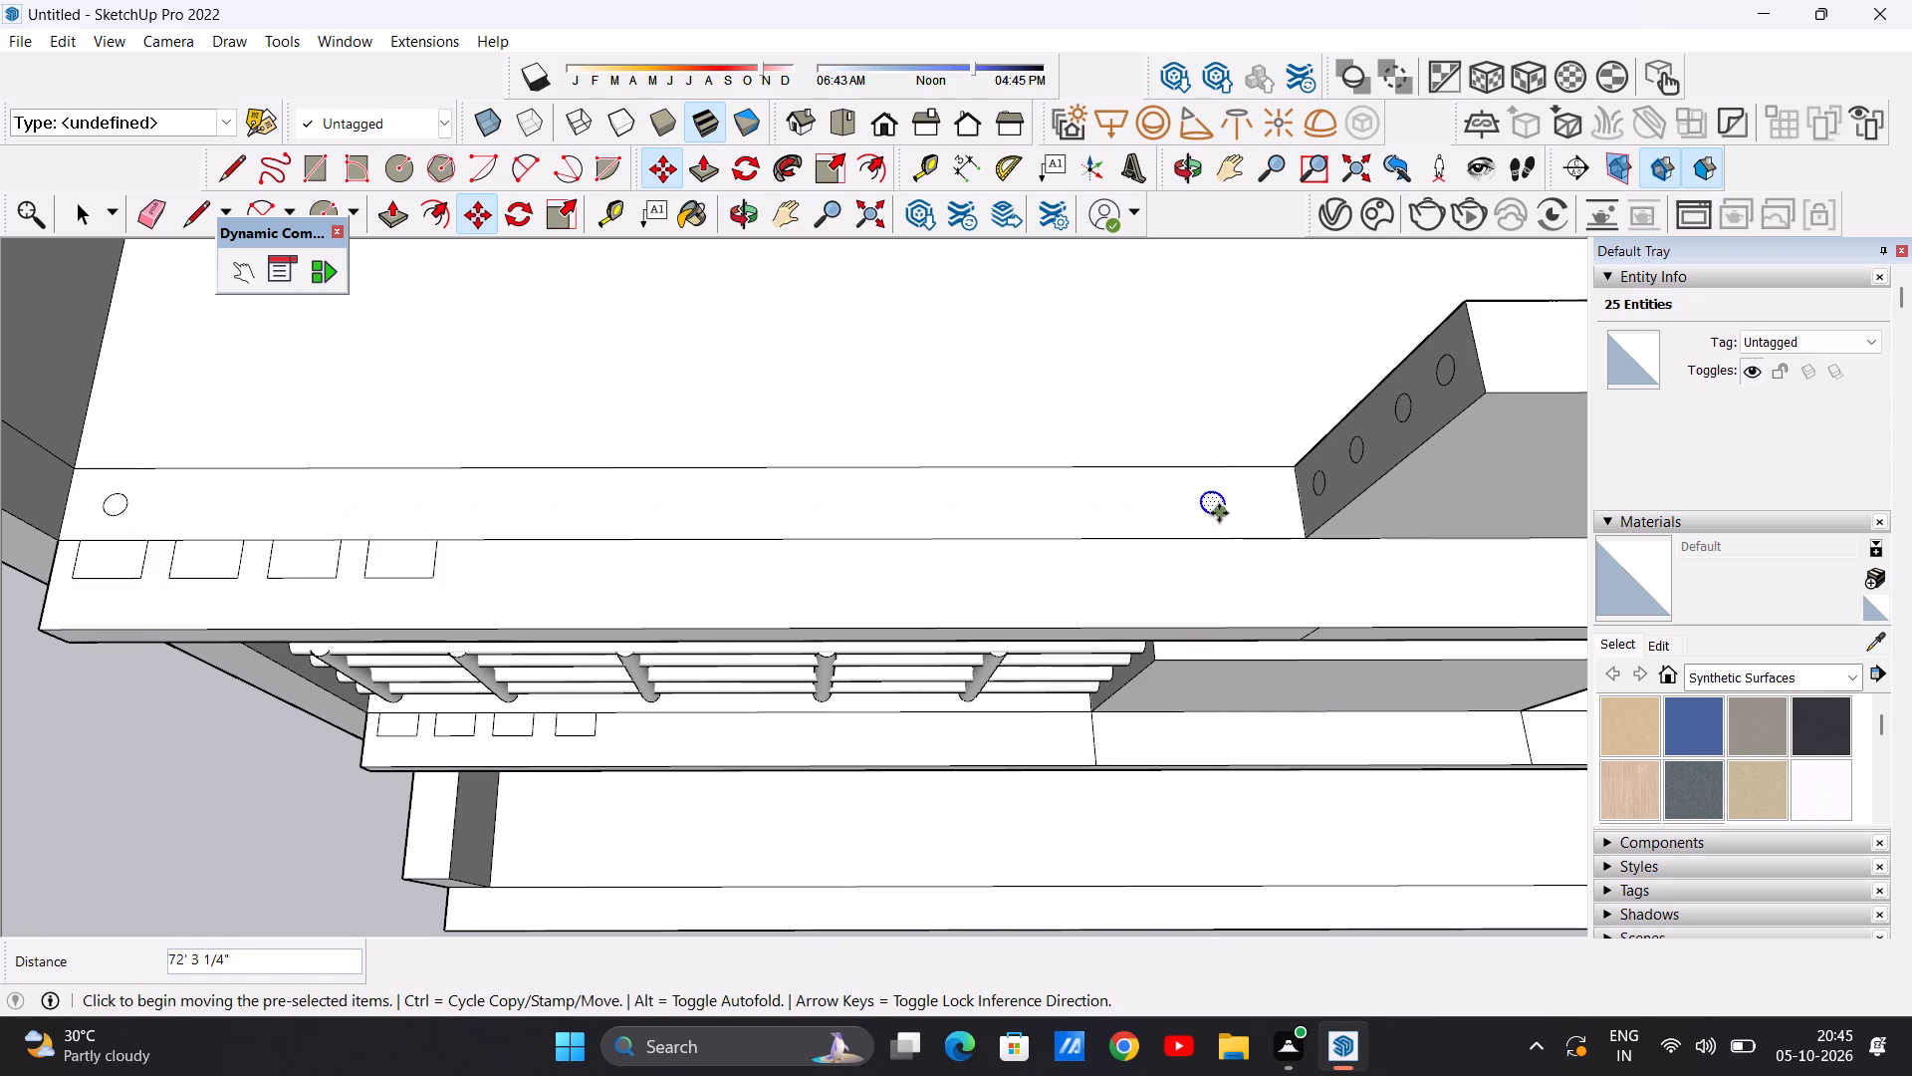
Add two intermediate post circles by copying about 55' 4" back towards the side wall, and that copy about 28' 8" towards the front panel.
{"action": "left_click", "coordinate": [1219, 513]}
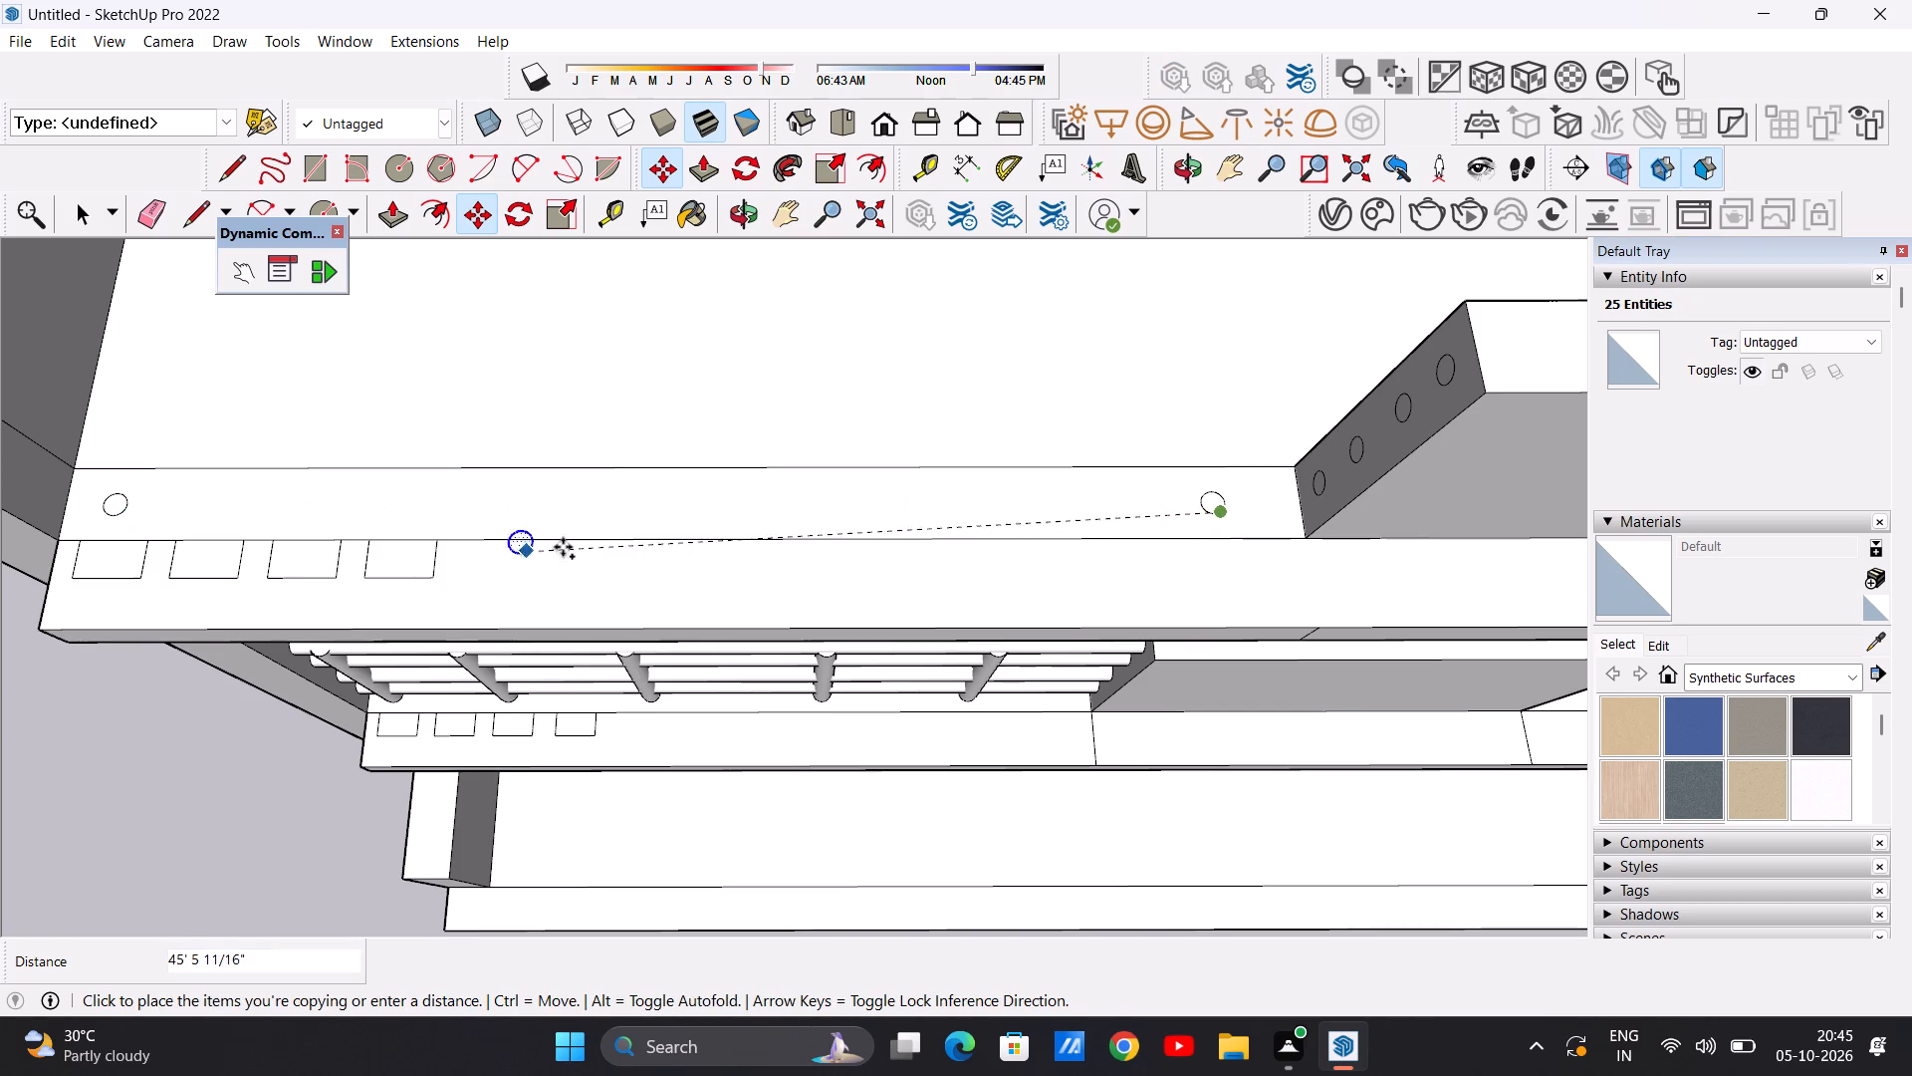
{"action": "scroll", "coordinate": [638, 511], "scroll_direction": "down", "scroll_amount": 5}
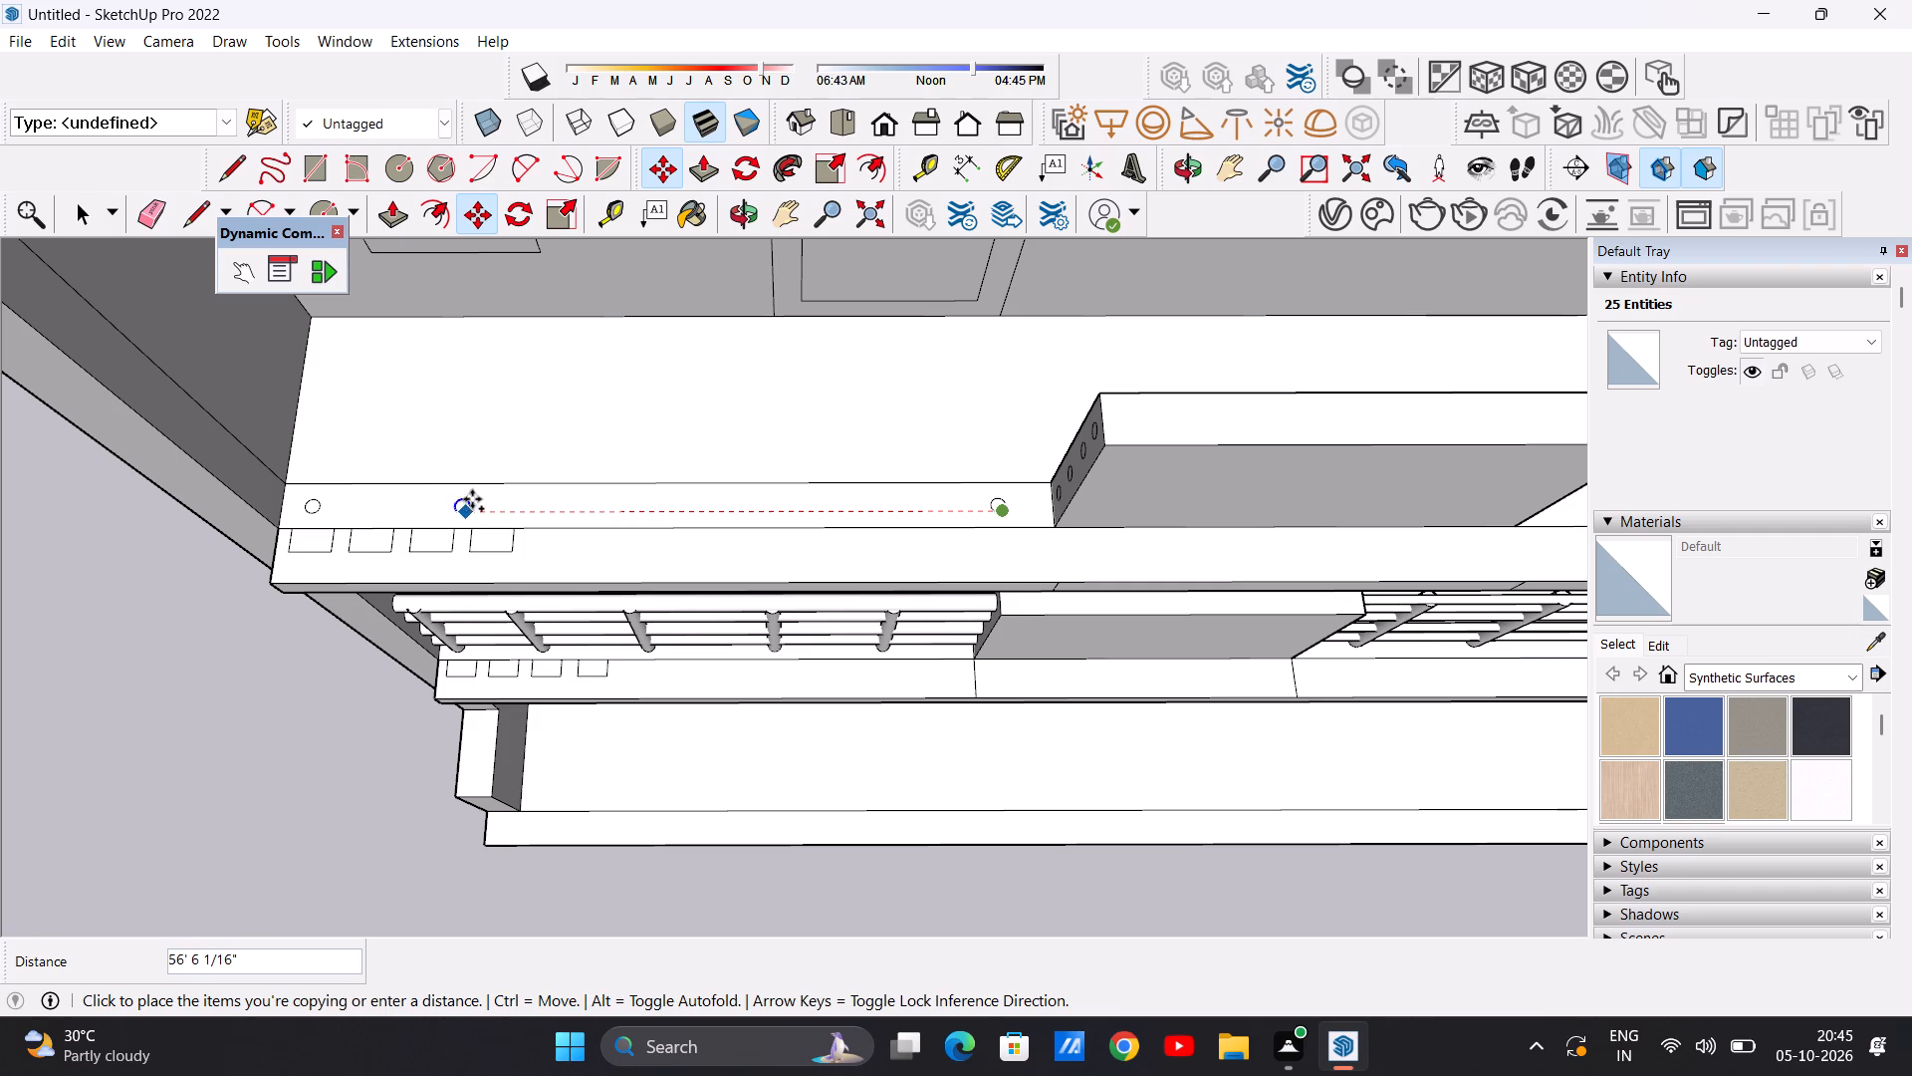
{"action": "left_click", "coordinate": [476, 499]}
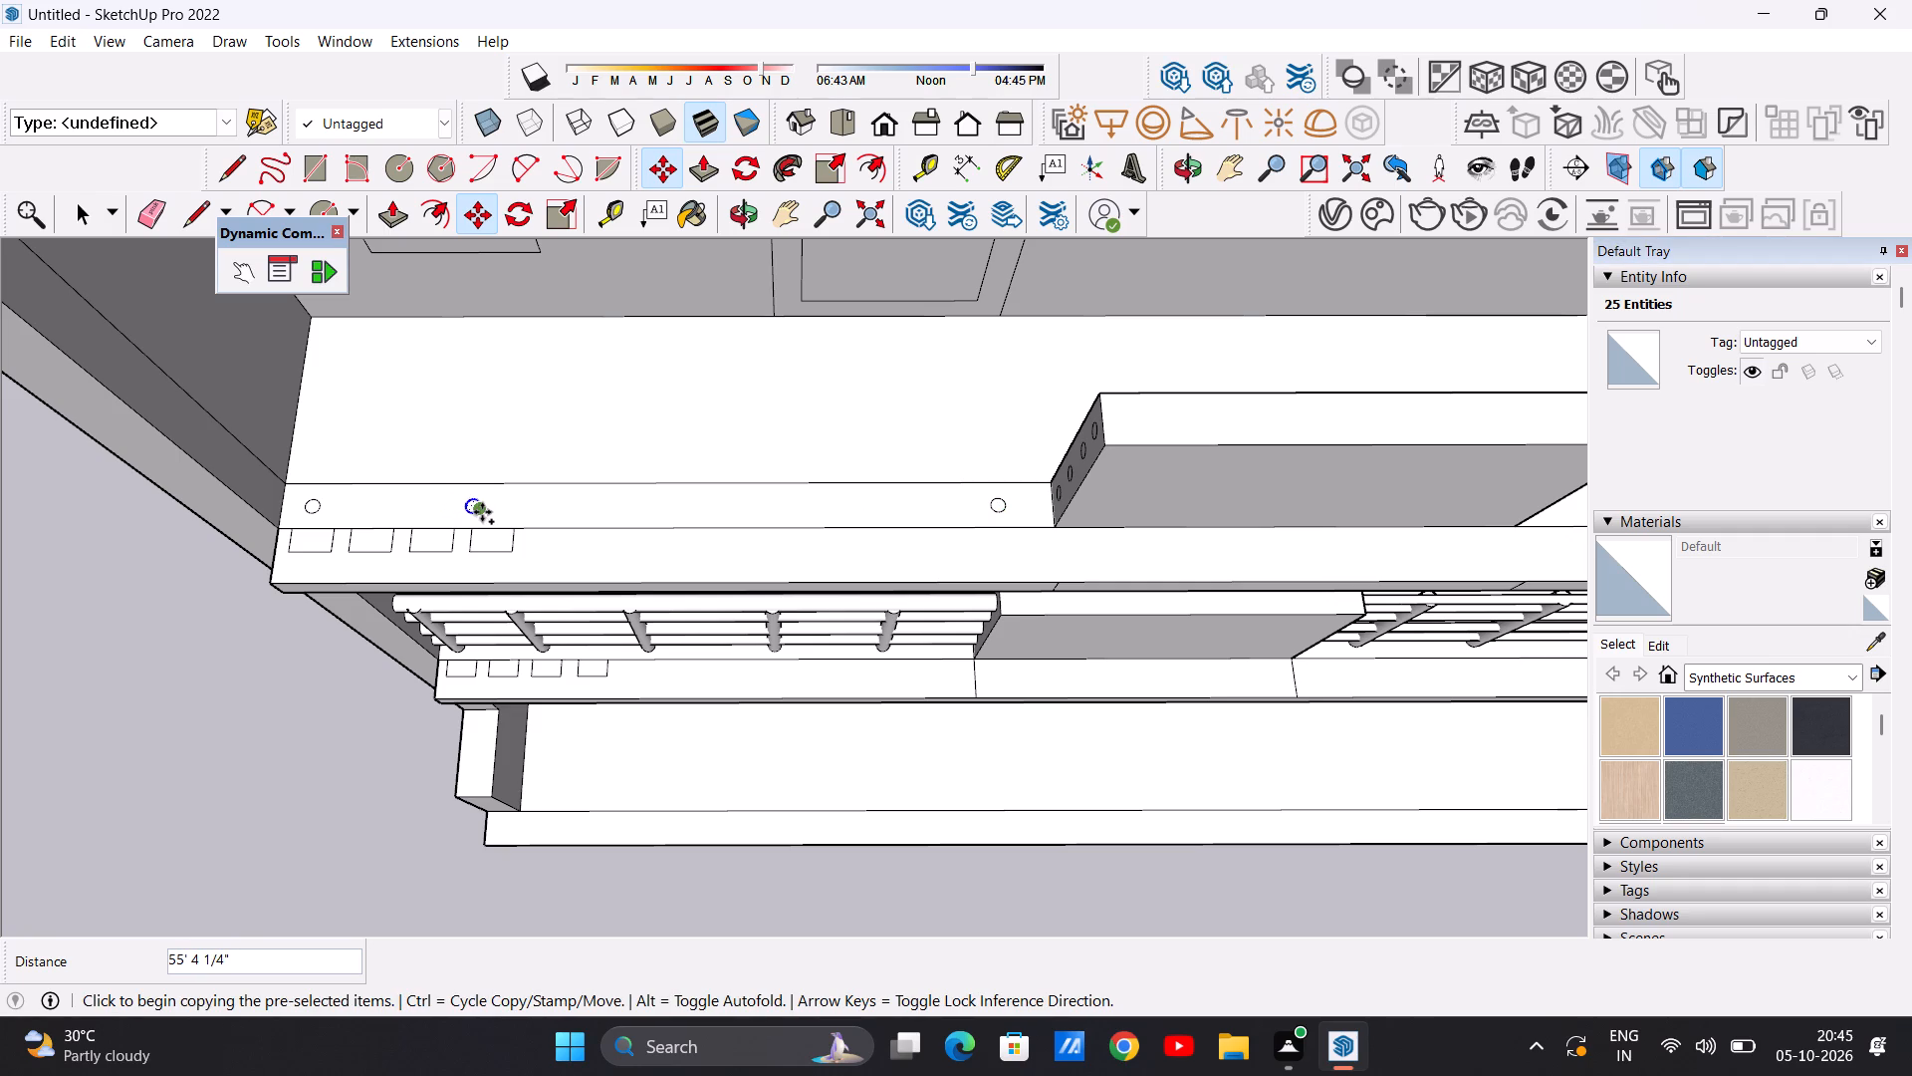
{"action": "left_click", "coordinate": [482, 512]}
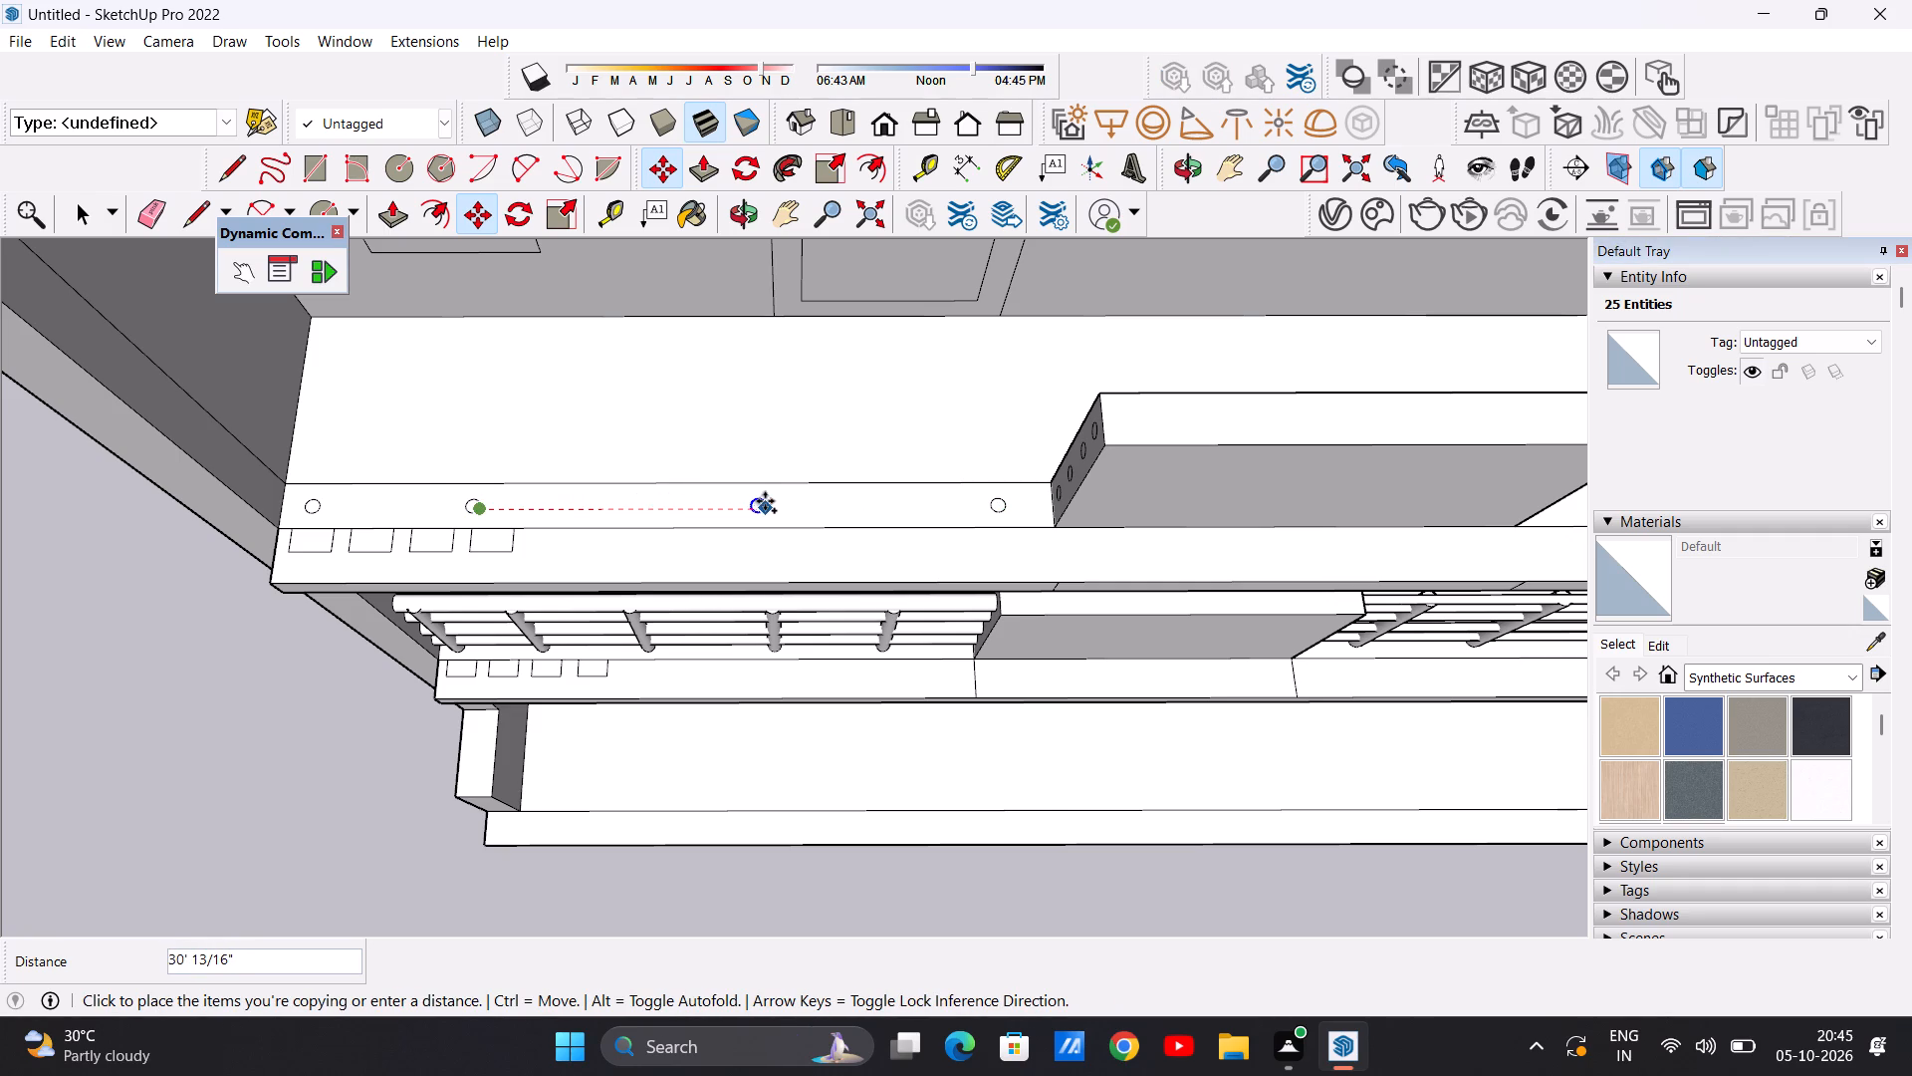
{"action": "left_click", "coordinate": [752, 503]}
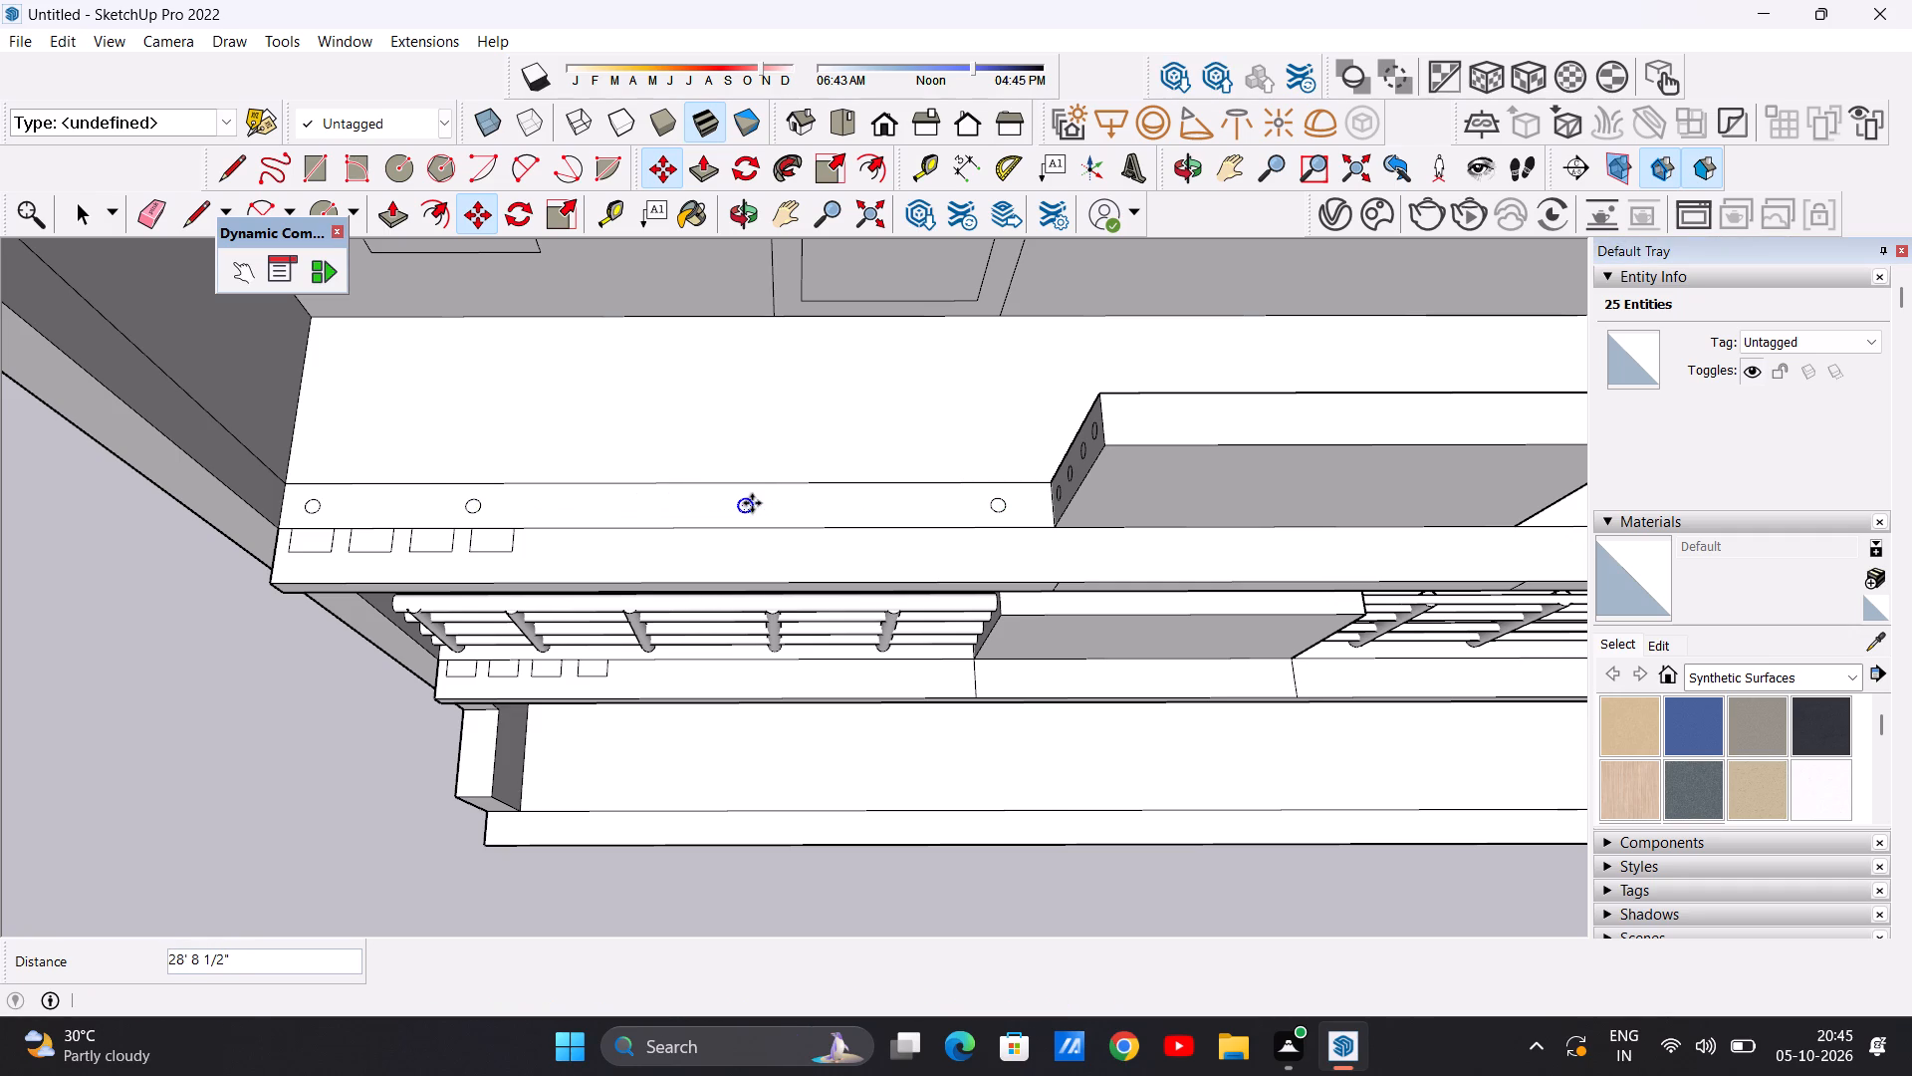
{"action": "key", "text": "space"}
Copy the last placed post circle about 173' along the top balcony, past the front panel to the far end.
{"action": "scroll", "coordinate": [438, 504], "scroll_direction": "down", "scroll_amount": 9}
{"action": "scroll", "coordinate": [586, 479], "scroll_direction": "up", "scroll_amount": 6}
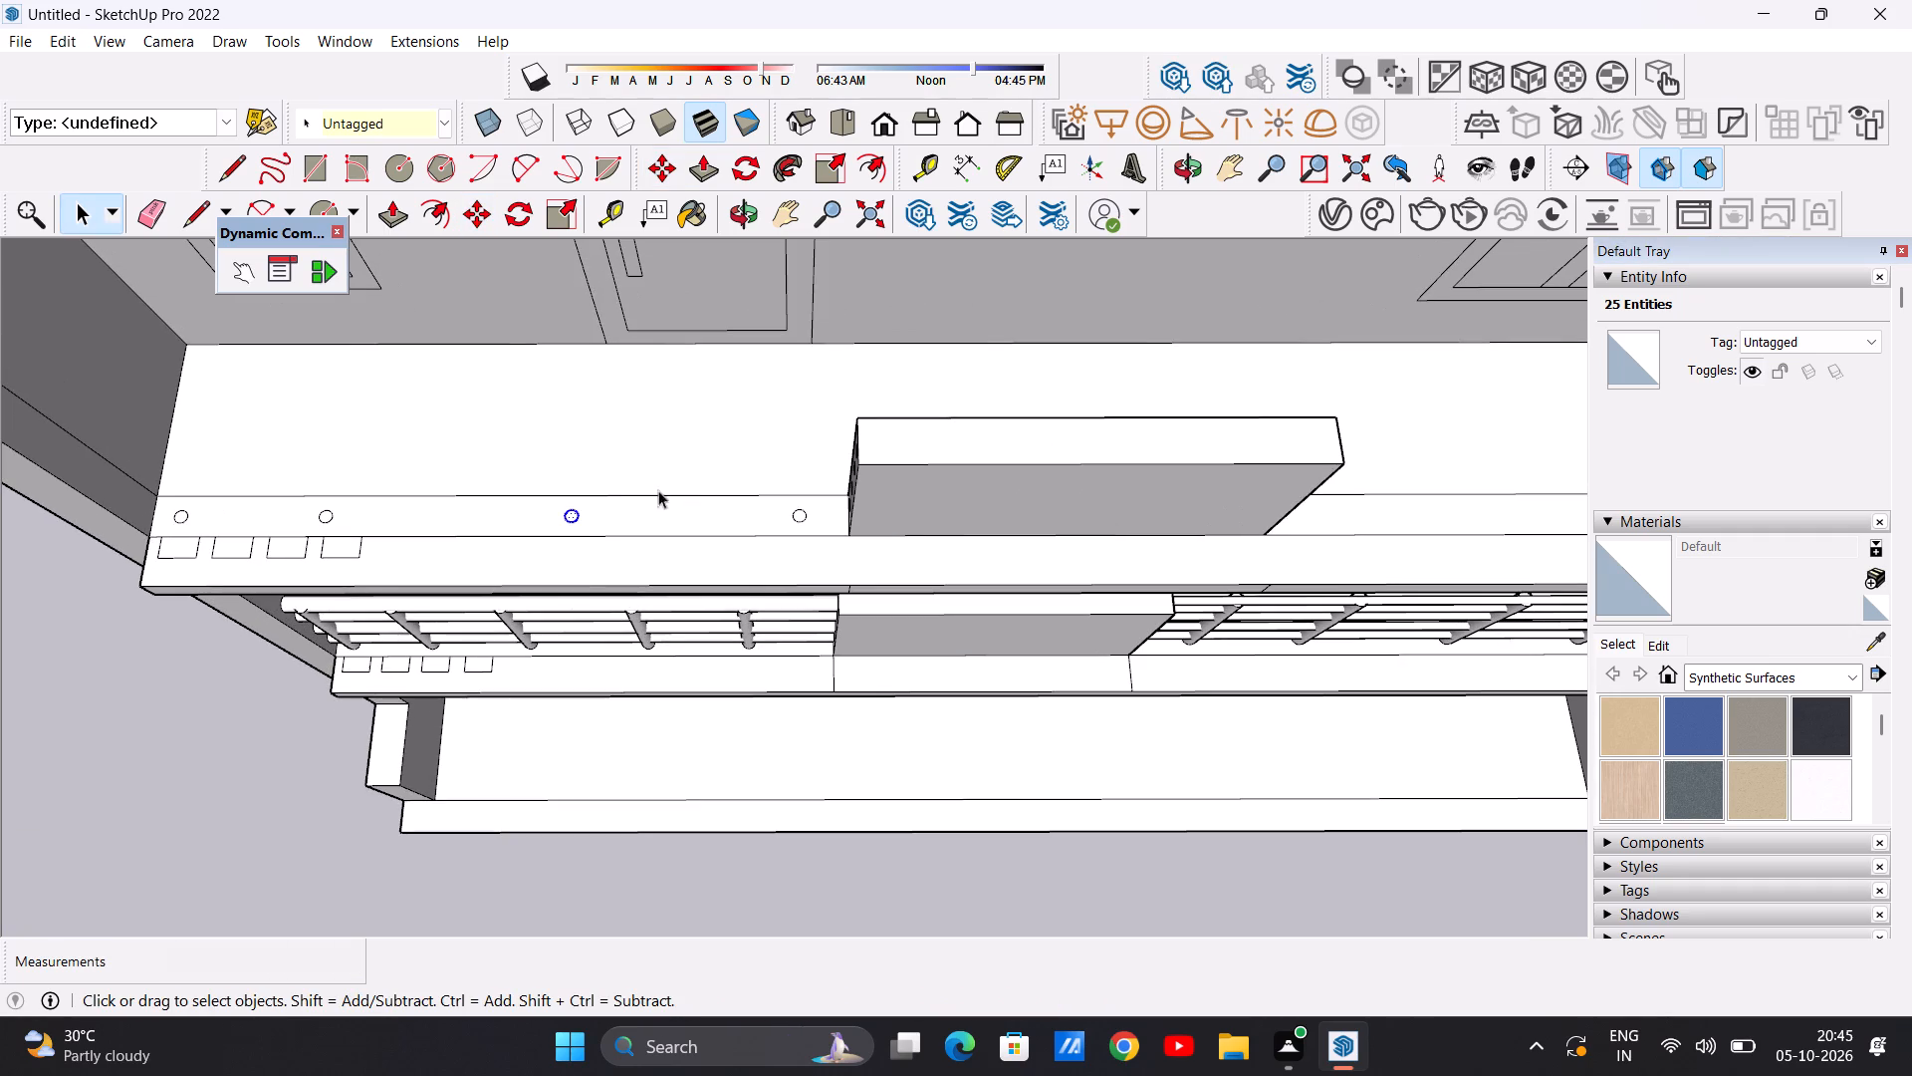
{"action": "scroll", "coordinate": [574, 518], "scroll_direction": "up", "scroll_amount": 11}
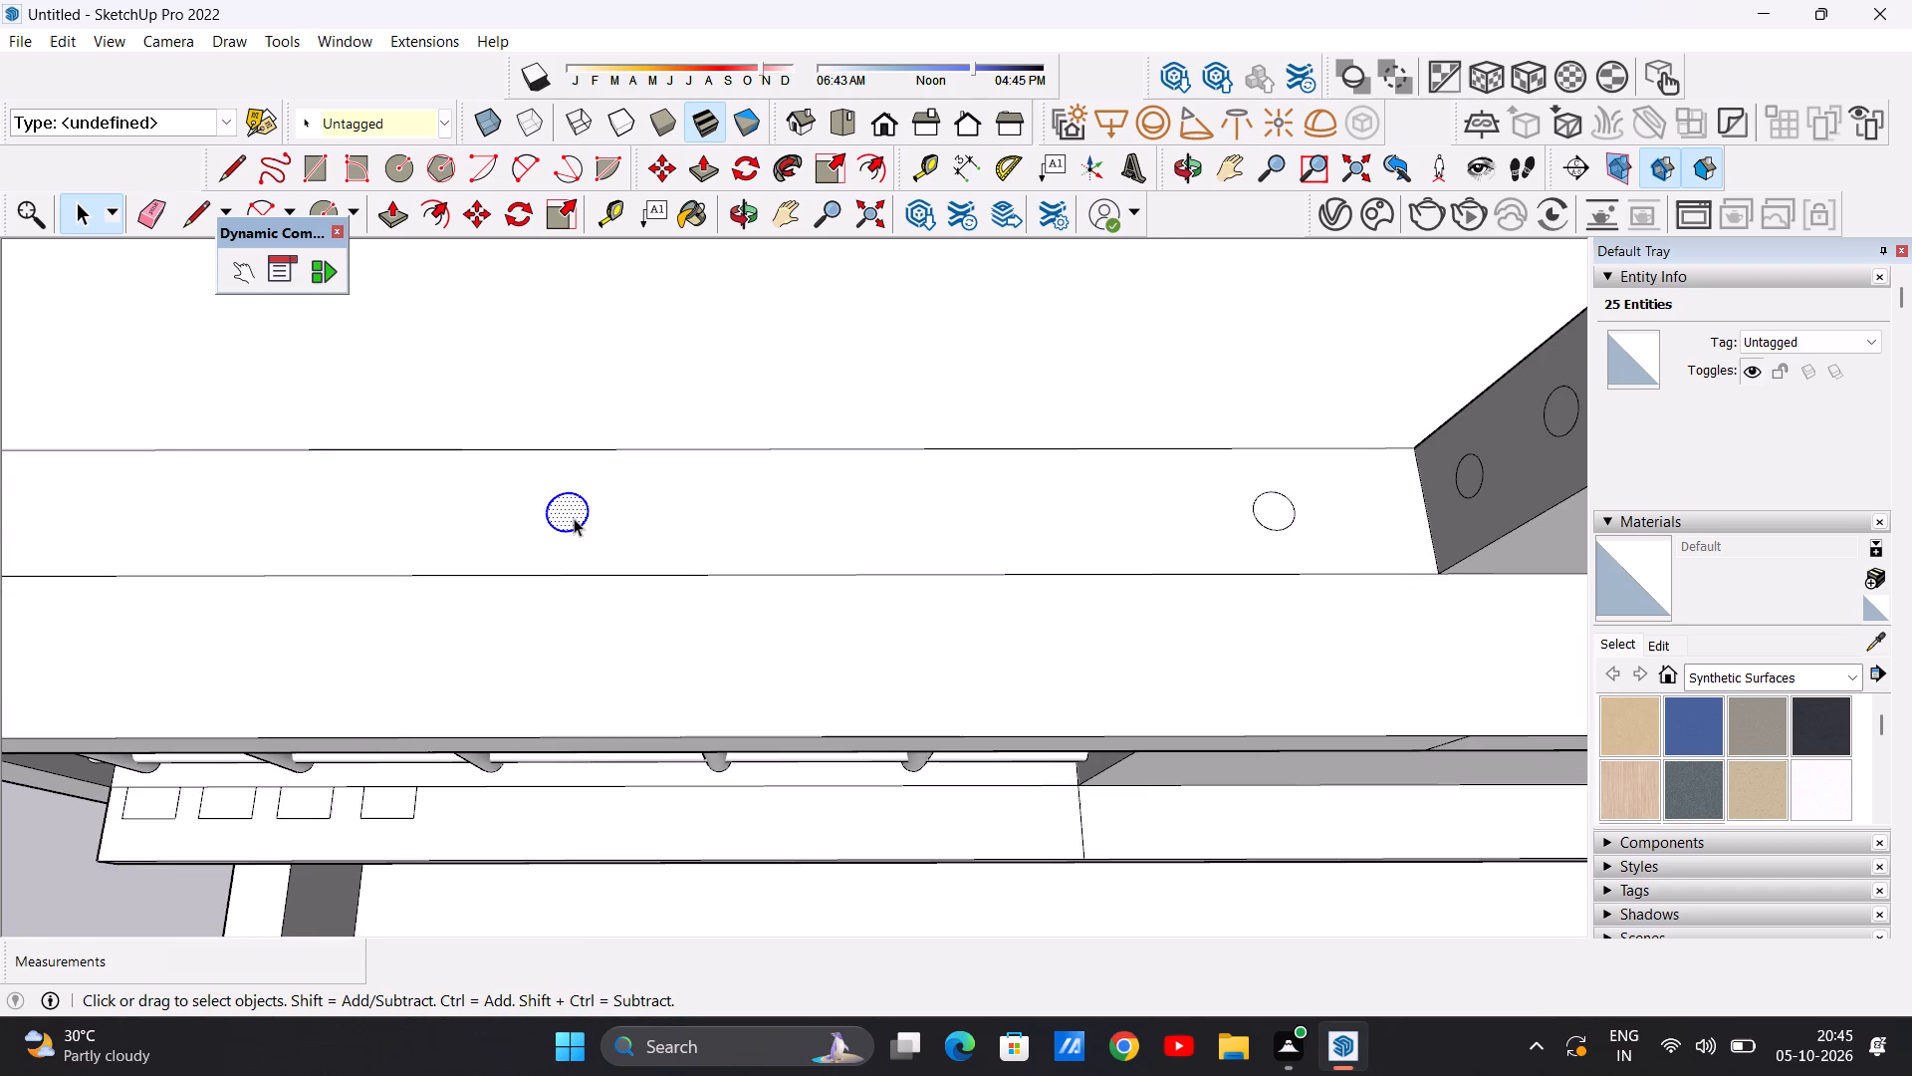
{"action": "key", "text": "m"}
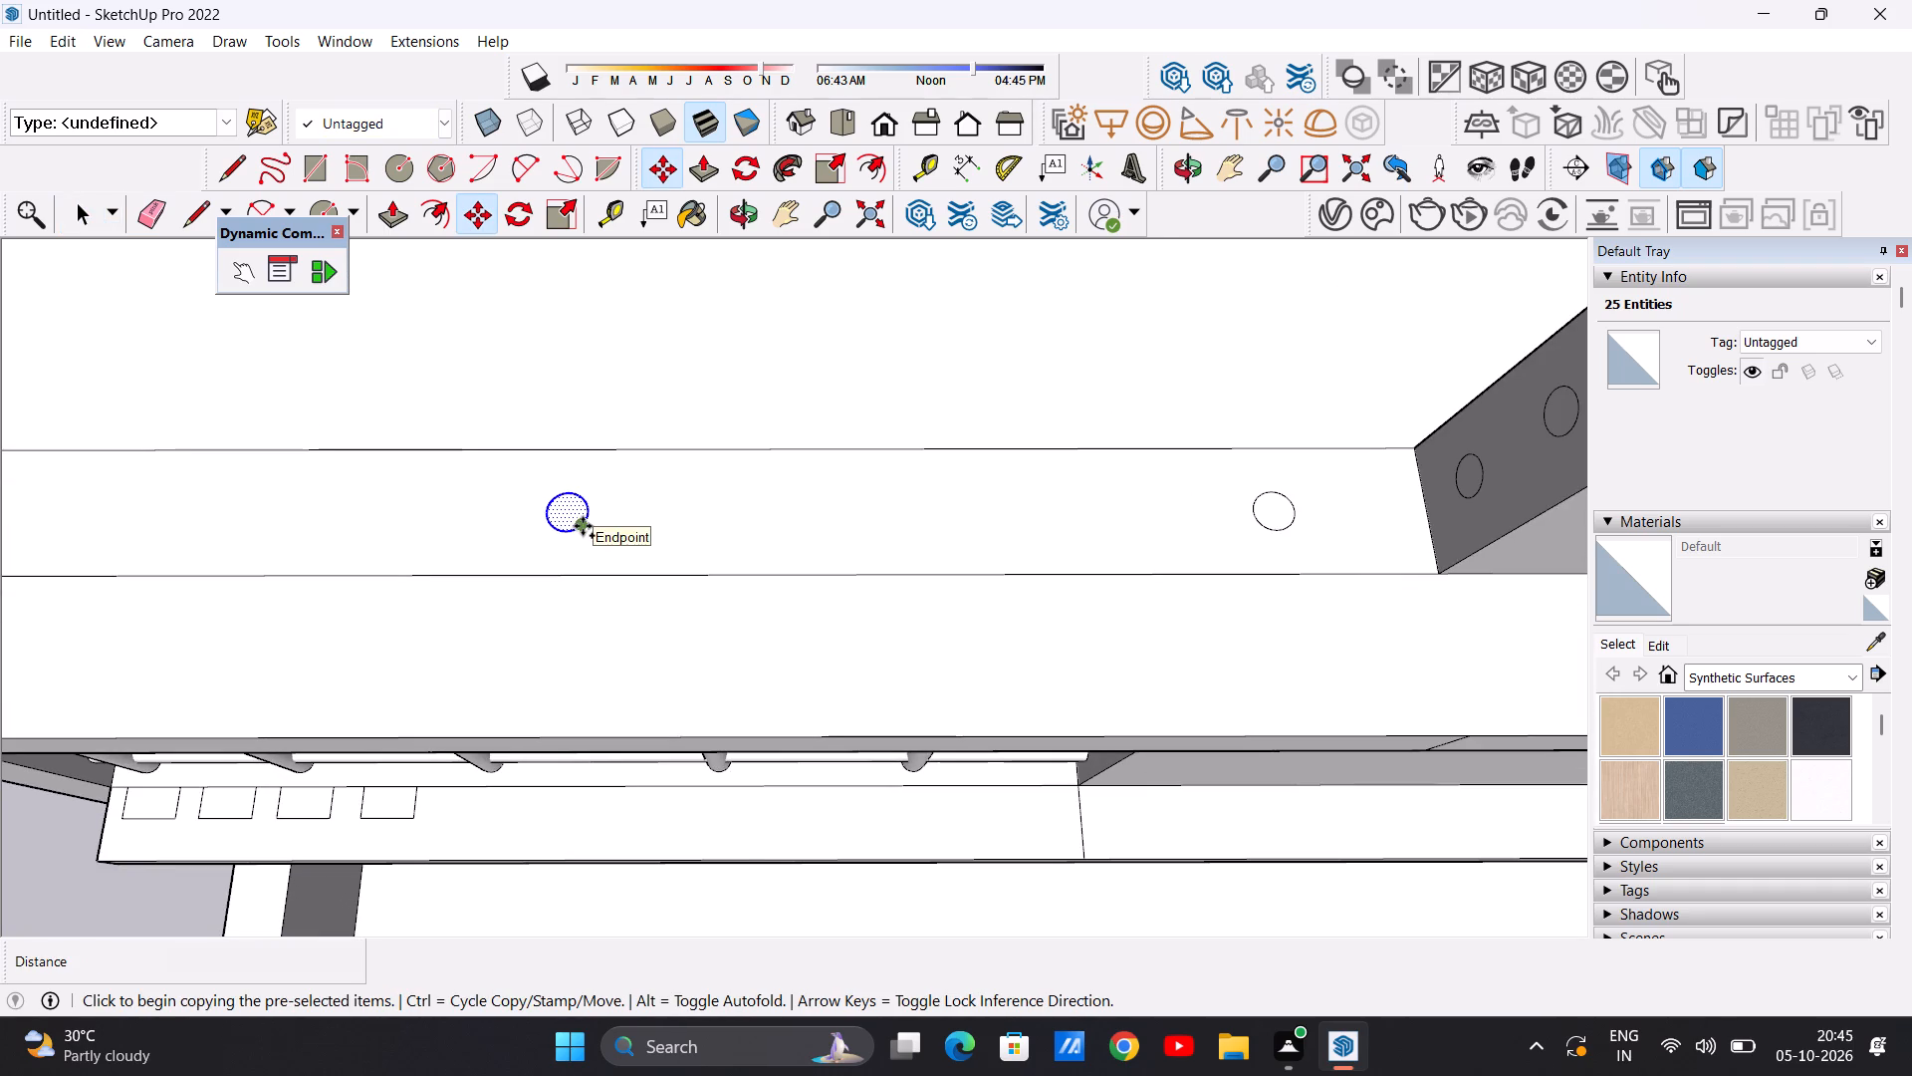
{"action": "left_click", "coordinate": [583, 526]}
{"action": "scroll", "coordinate": [657, 521], "scroll_direction": "down", "scroll_amount": 11}
{"action": "scroll", "coordinate": [842, 507], "scroll_direction": "down", "scroll_amount": 4}
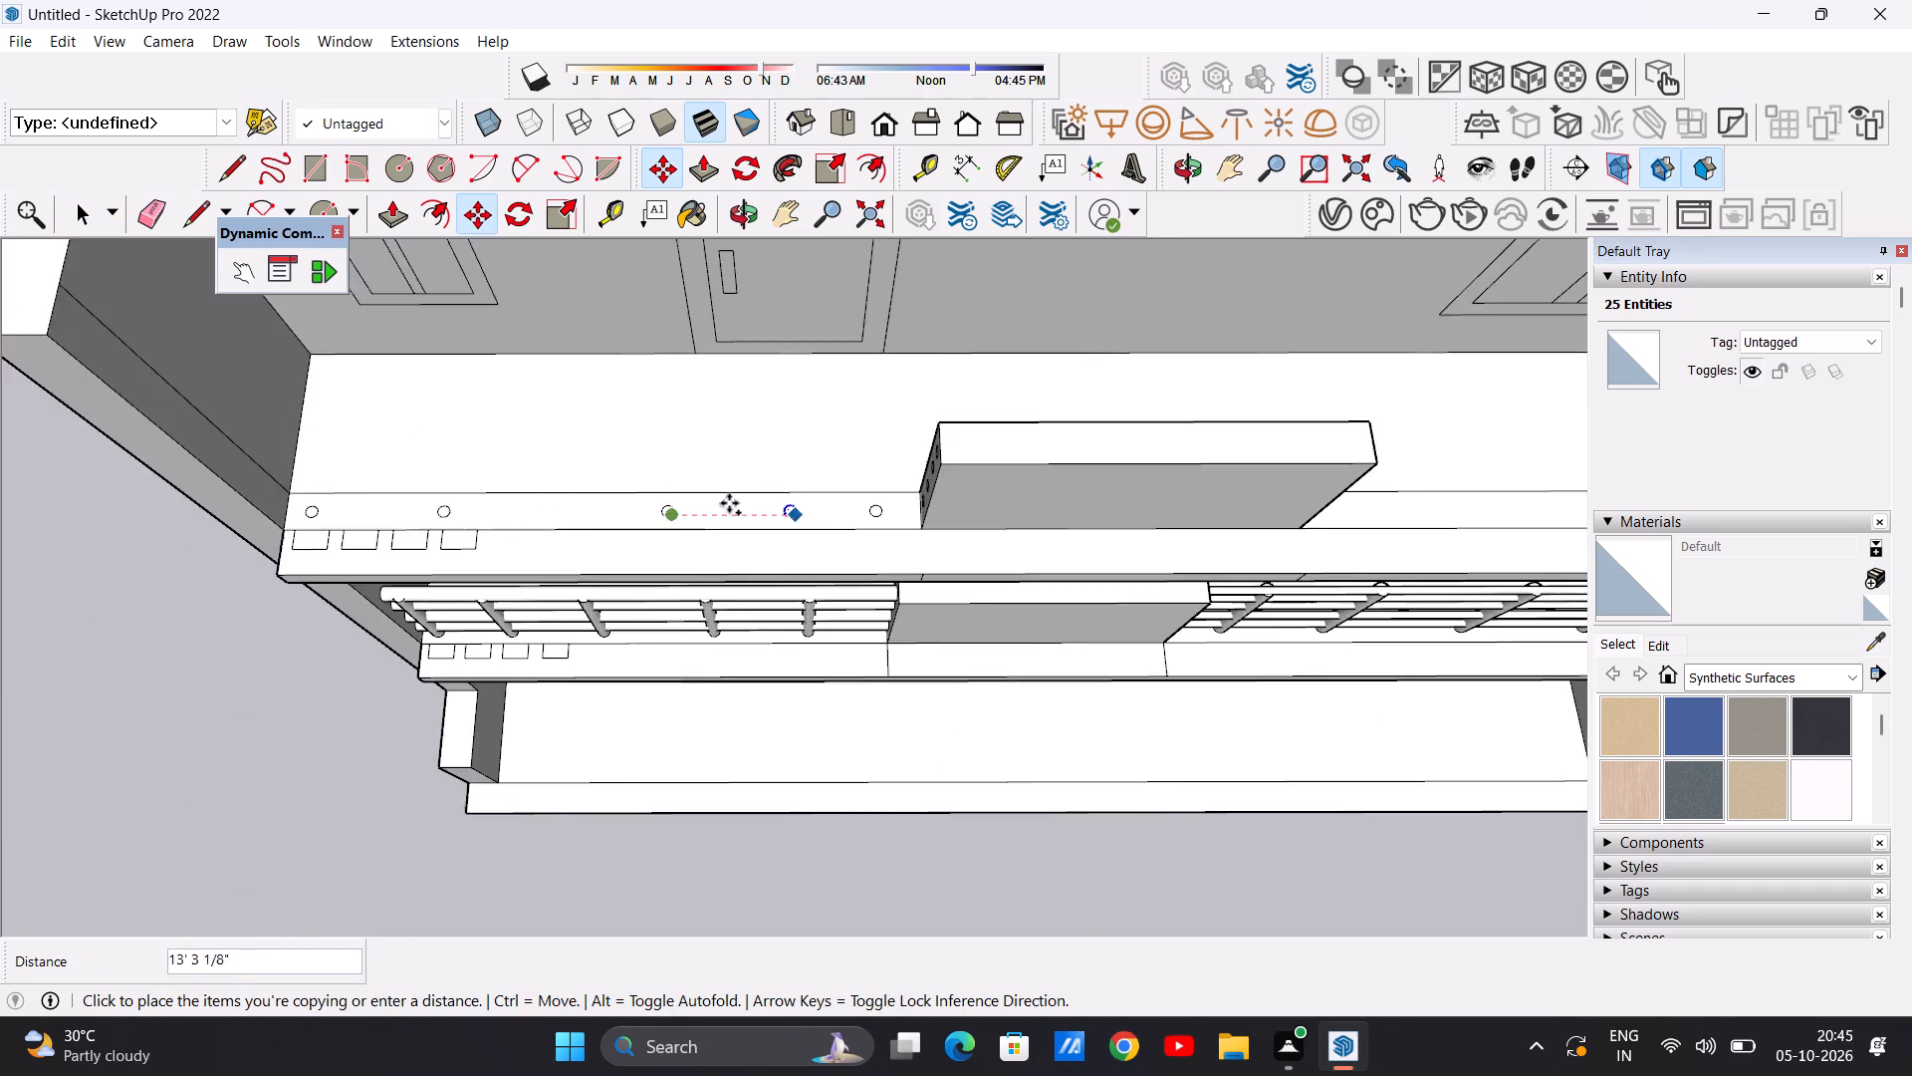
{"action": "scroll", "coordinate": [729, 503], "scroll_direction": "down", "scroll_amount": 5}
{"action": "scroll", "coordinate": [1249, 510], "scroll_direction": "up", "scroll_amount": 11}
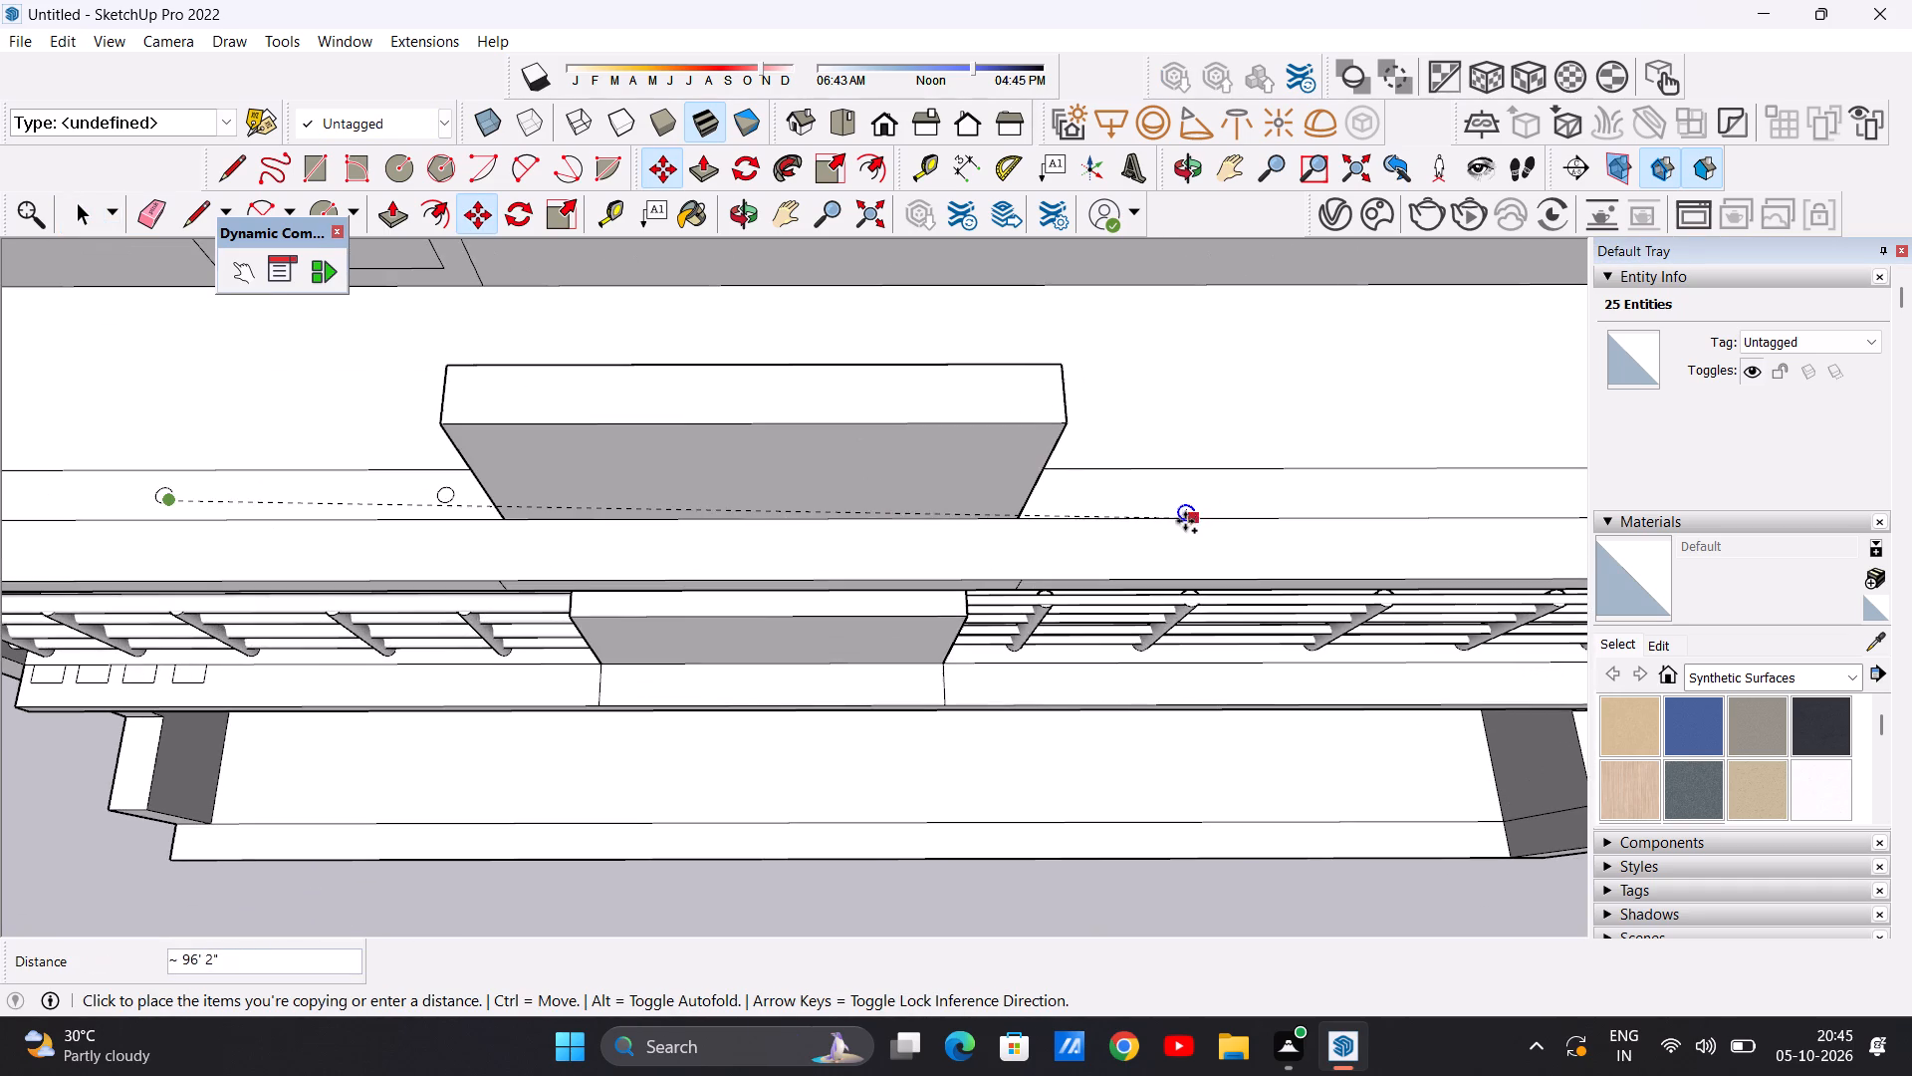
{"action": "scroll", "coordinate": [1169, 508], "scroll_direction": "up", "scroll_amount": 4}
{"action": "scroll", "coordinate": [1068, 507], "scroll_direction": "down", "scroll_amount": 10}
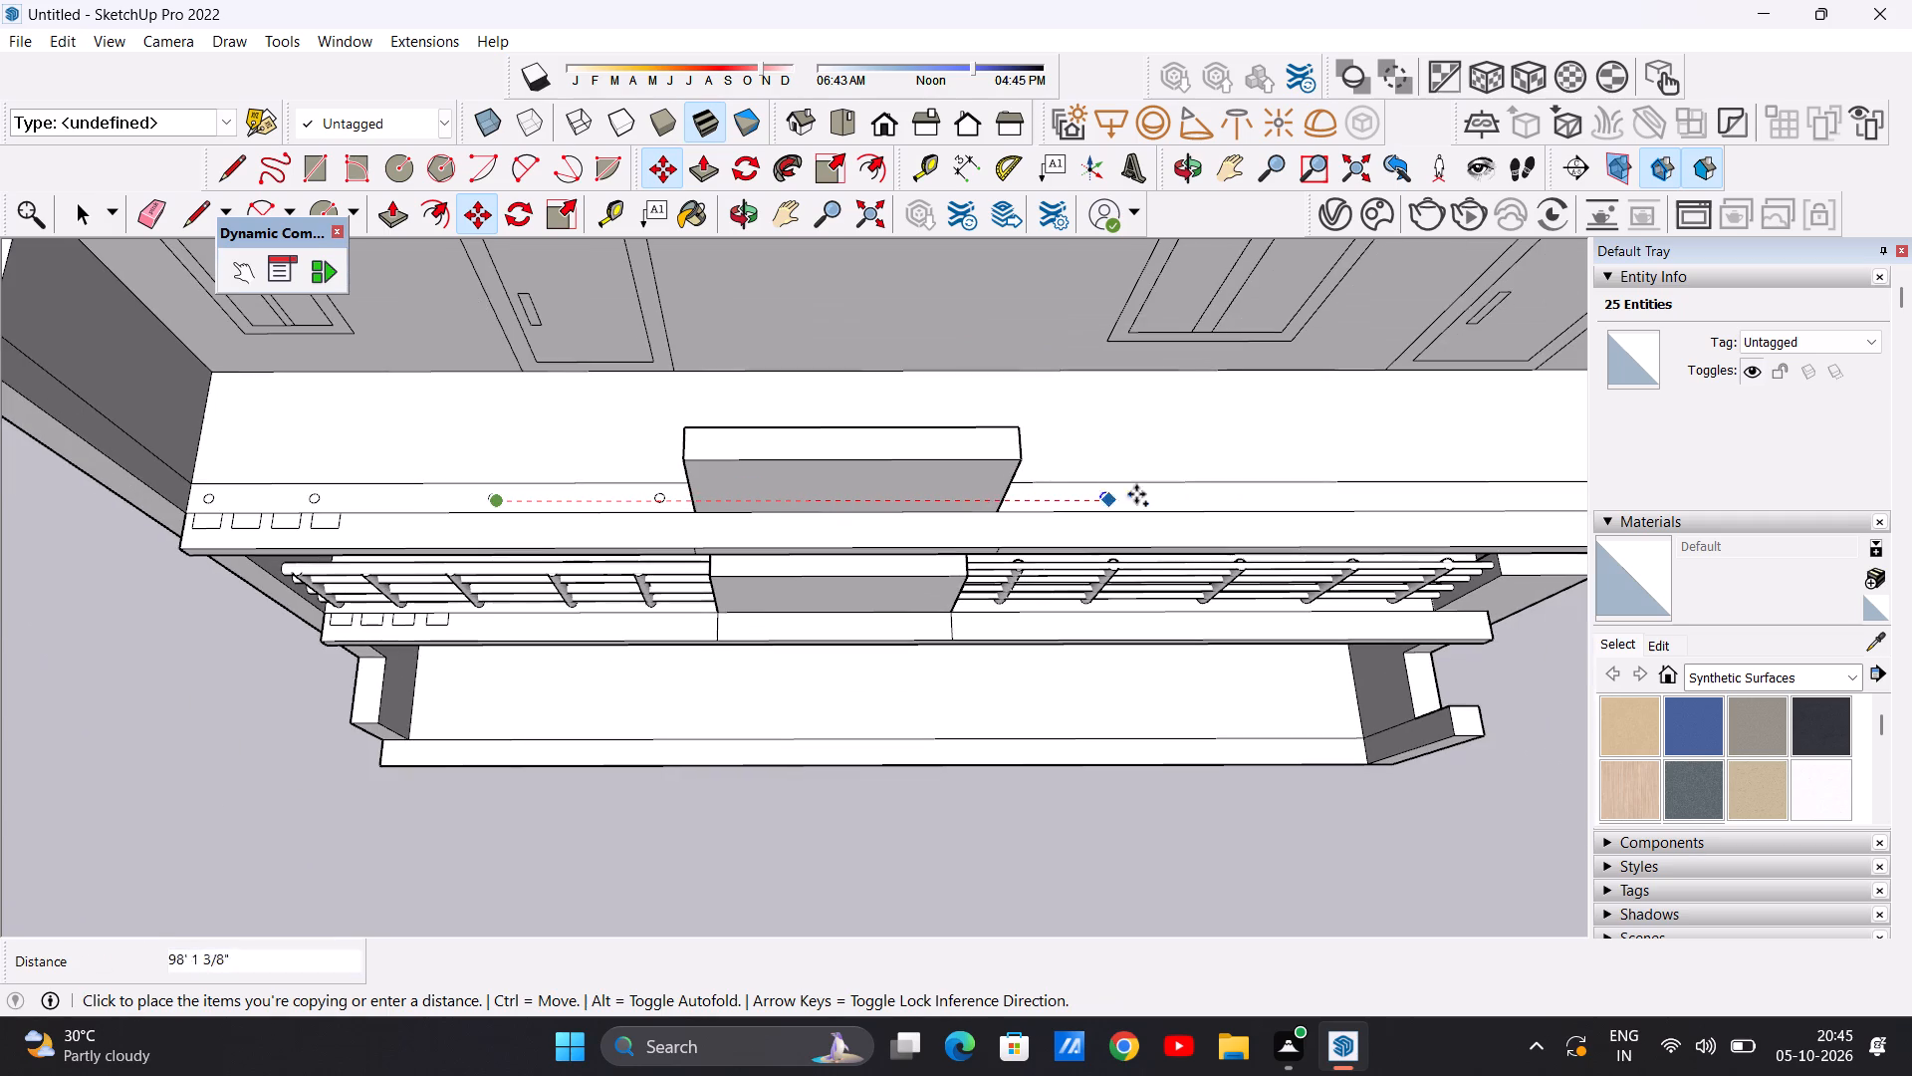
{"action": "scroll", "coordinate": [1182, 496], "scroll_direction": "down", "scroll_amount": 9}
{"action": "scroll", "coordinate": [1412, 498], "scroll_direction": "up", "scroll_amount": 4}
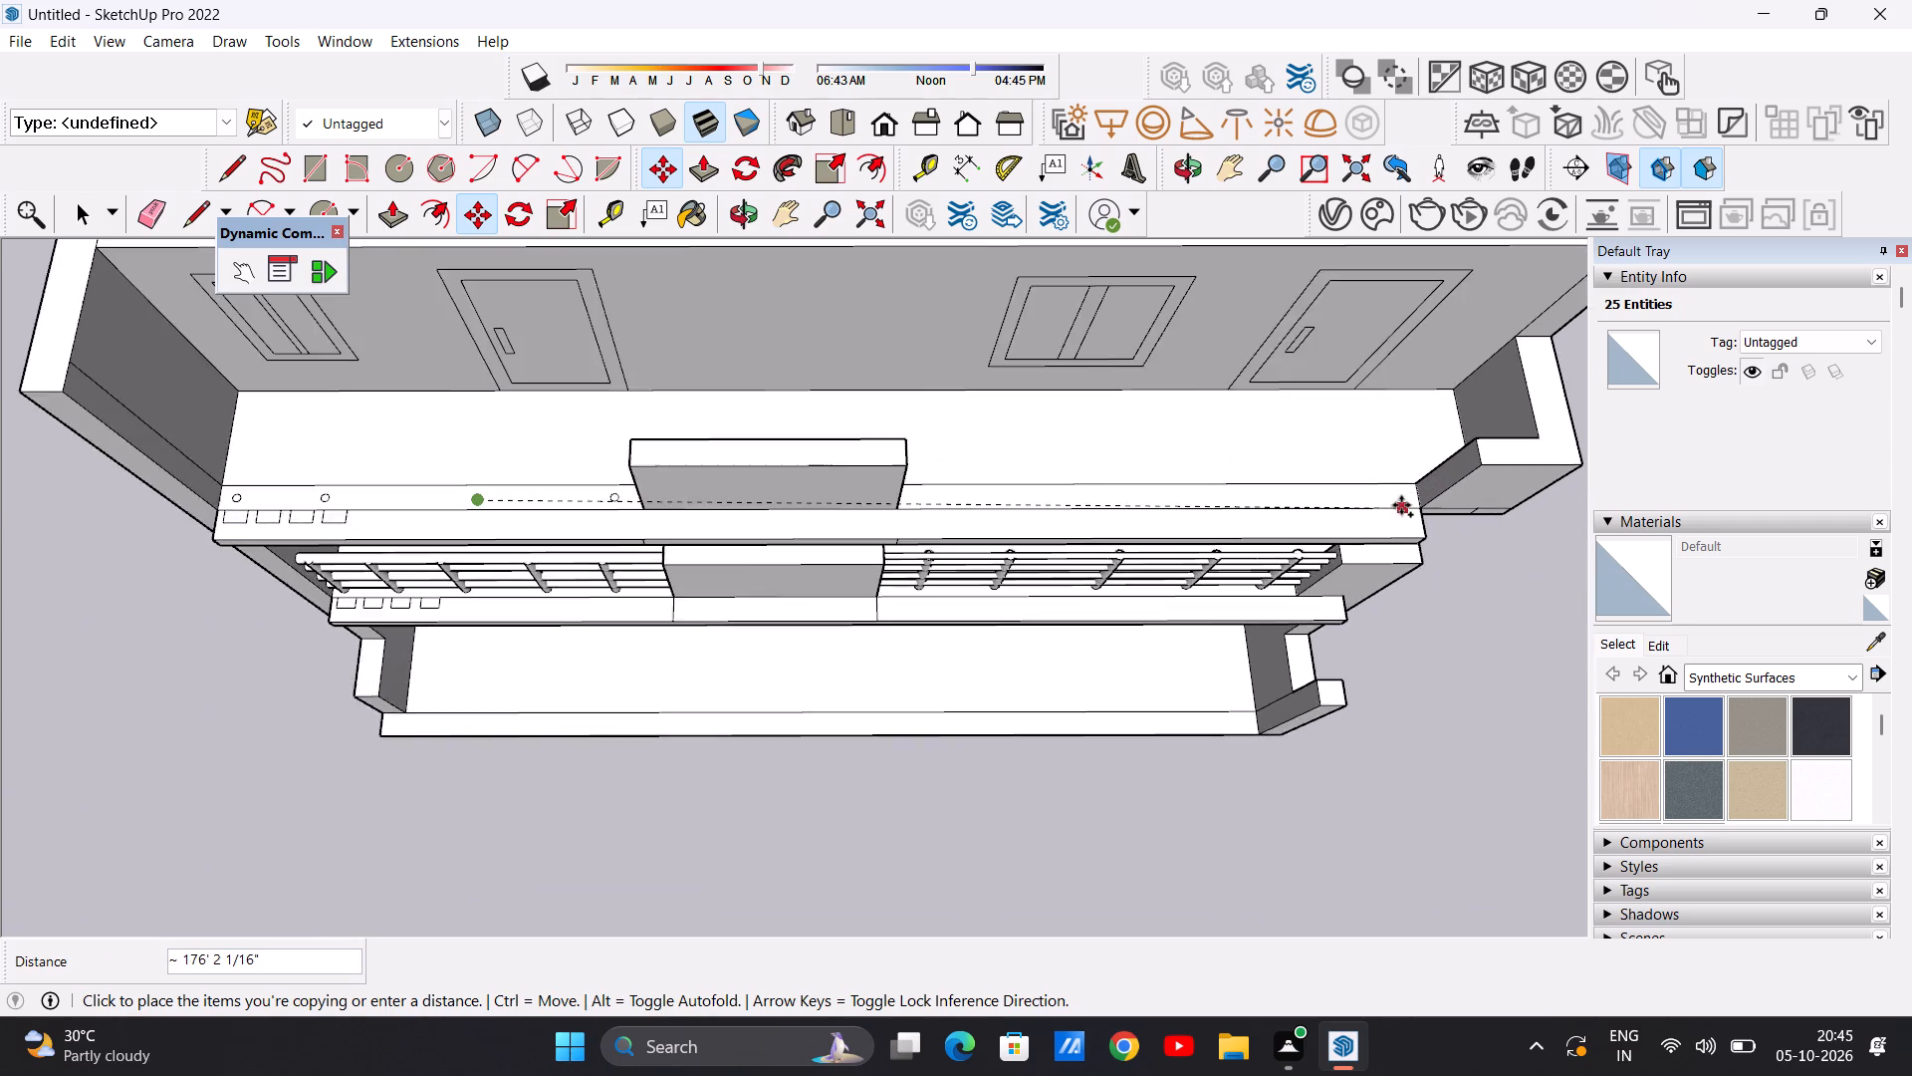
{"action": "scroll", "coordinate": [1401, 505], "scroll_direction": "up", "scroll_amount": 5}
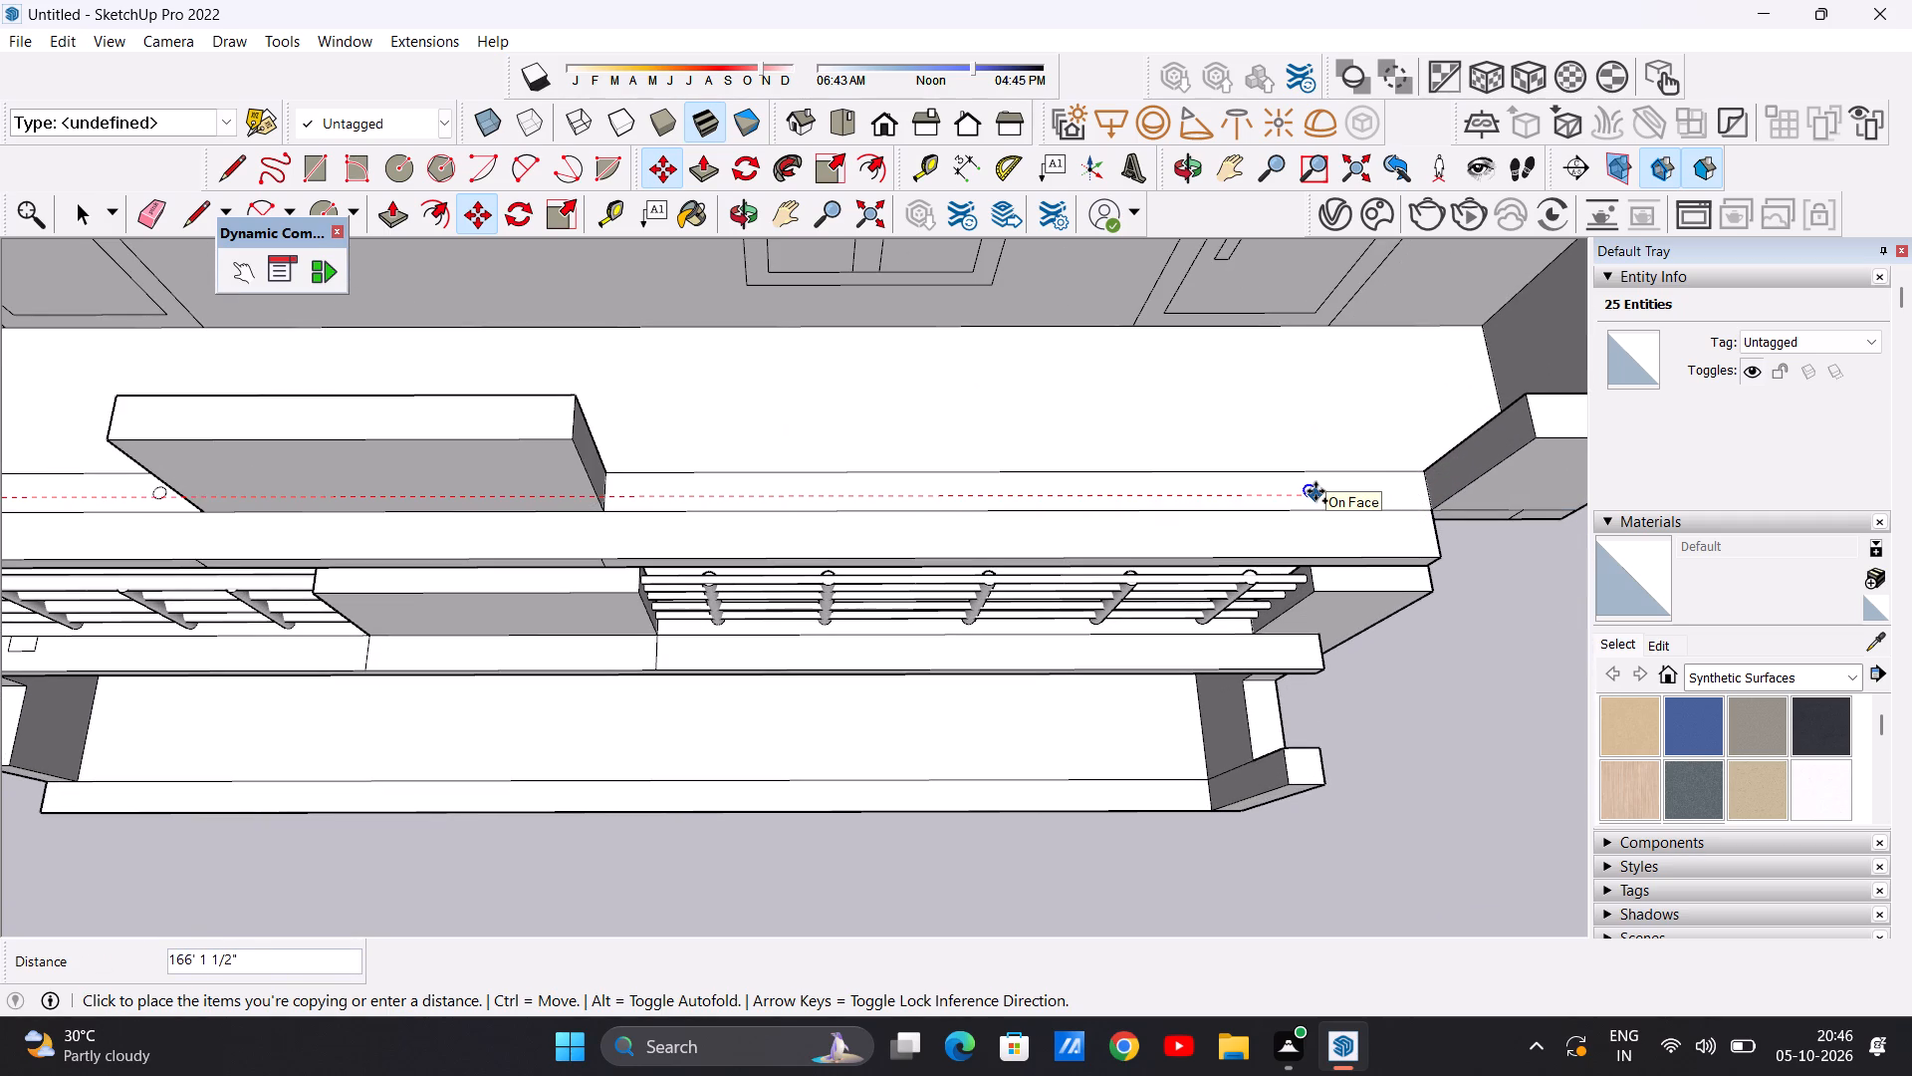
{"action": "left_click", "coordinate": [1372, 491]}
Copy the far-end post circle about 87' back along the balcony to just beside the front panel.
{"action": "scroll", "coordinate": [1366, 501], "scroll_direction": "up", "scroll_amount": 12}
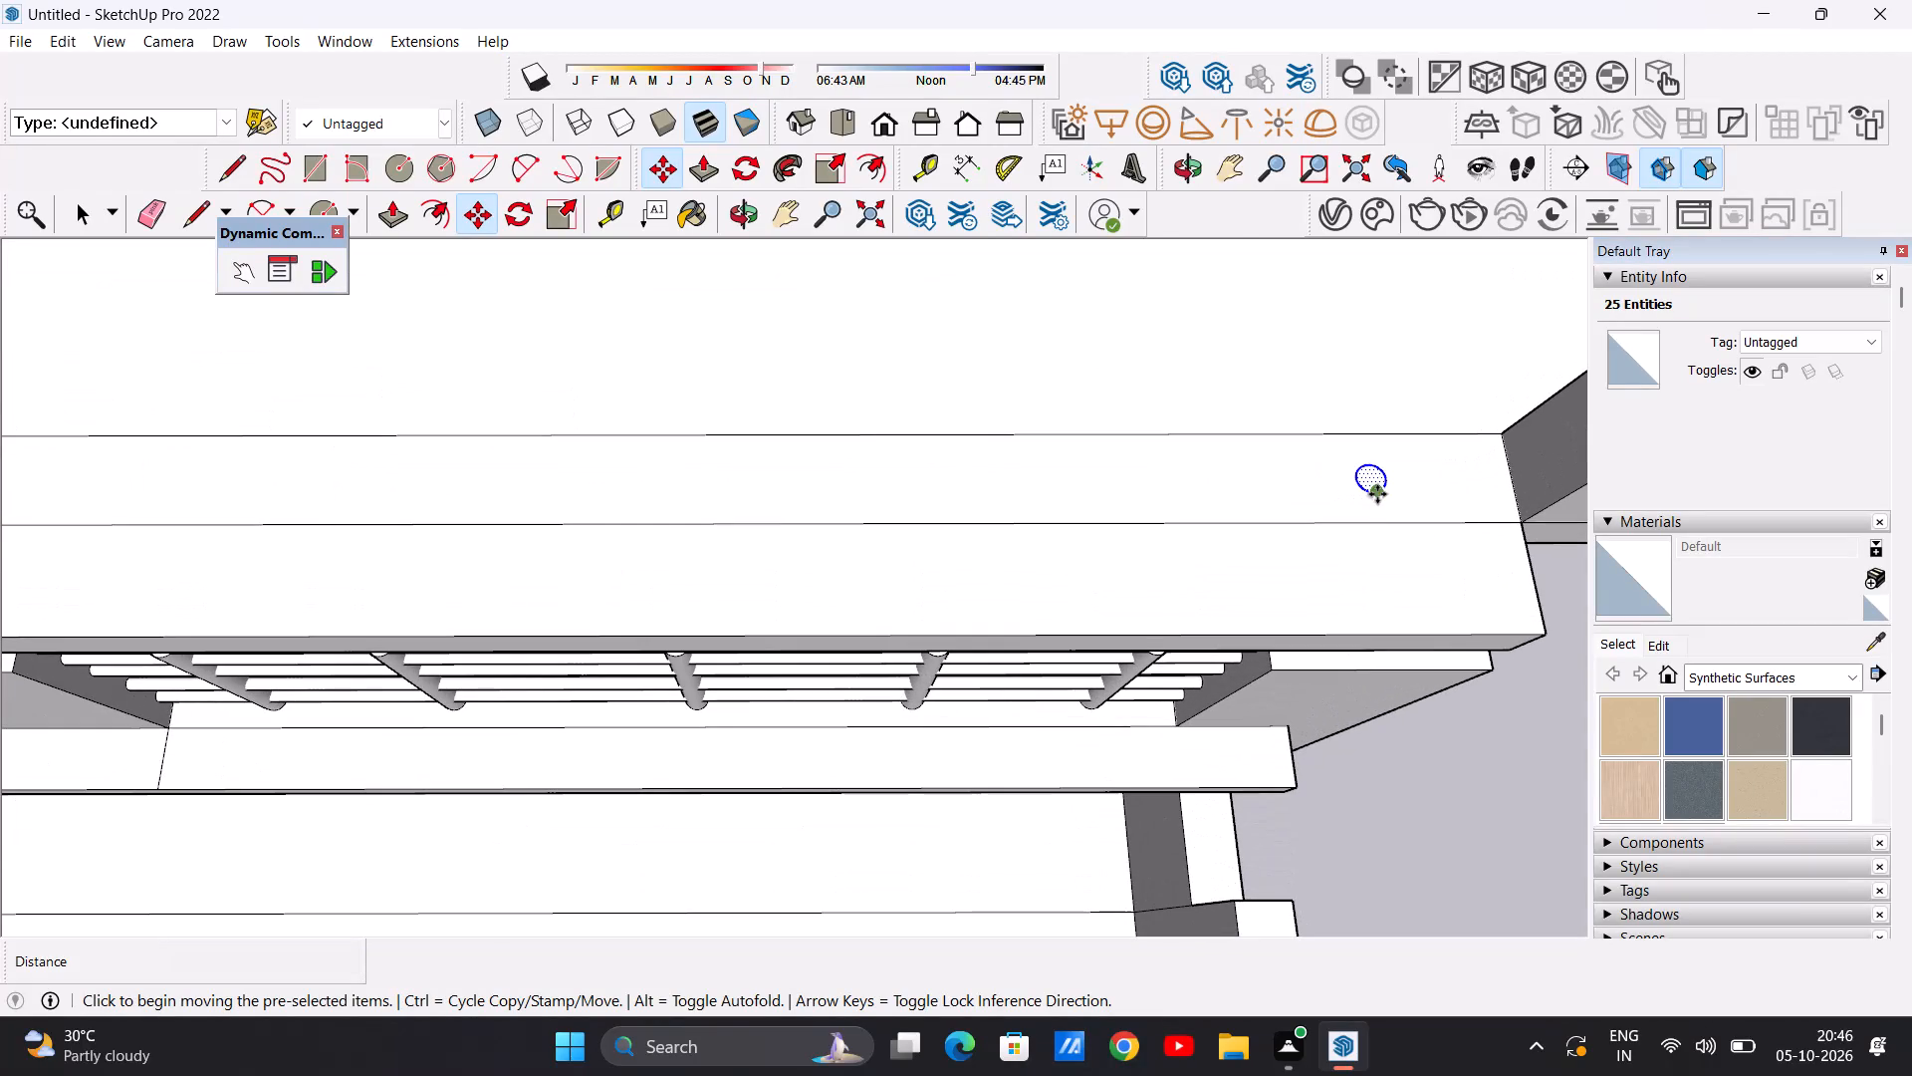
{"action": "left_click", "coordinate": [1377, 494]}
{"action": "scroll", "coordinate": [1239, 500], "scroll_direction": "down", "scroll_amount": 11}
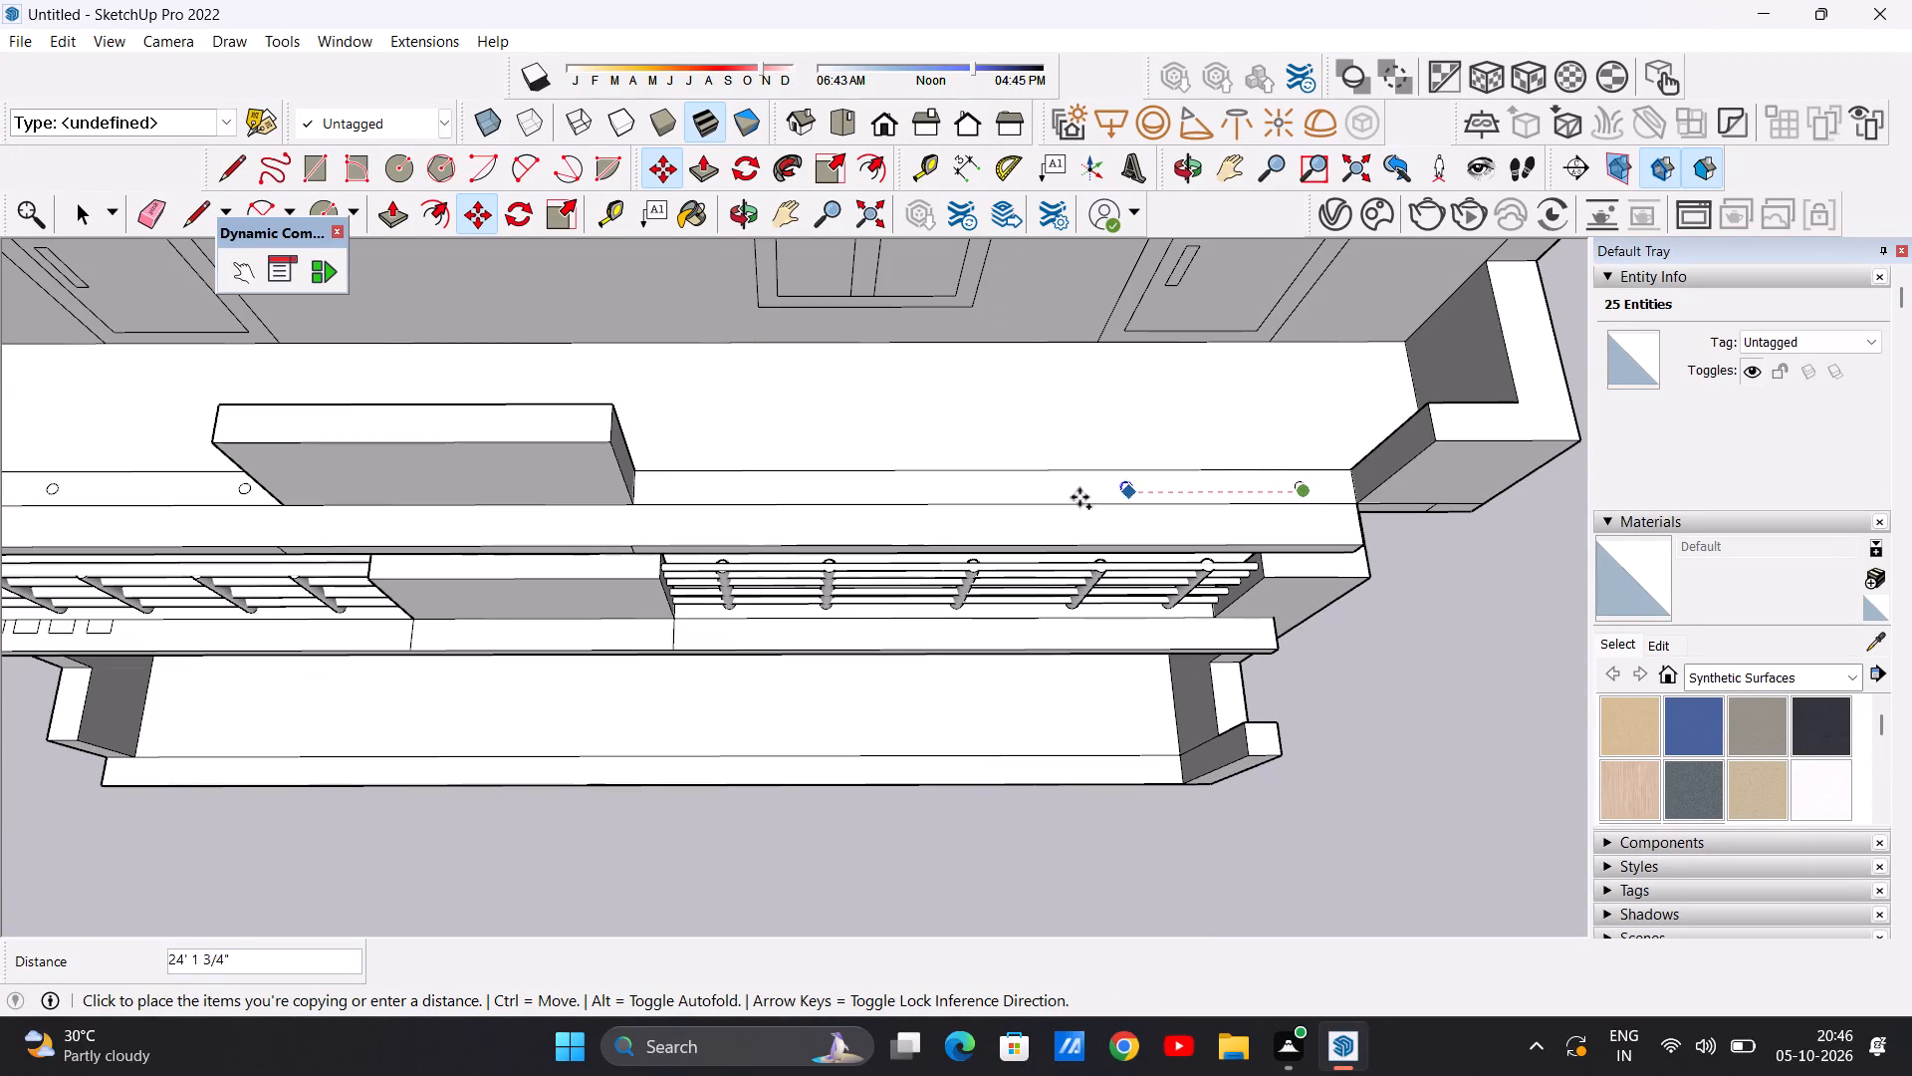
{"action": "scroll", "coordinate": [665, 481], "scroll_direction": "up", "scroll_amount": 6}
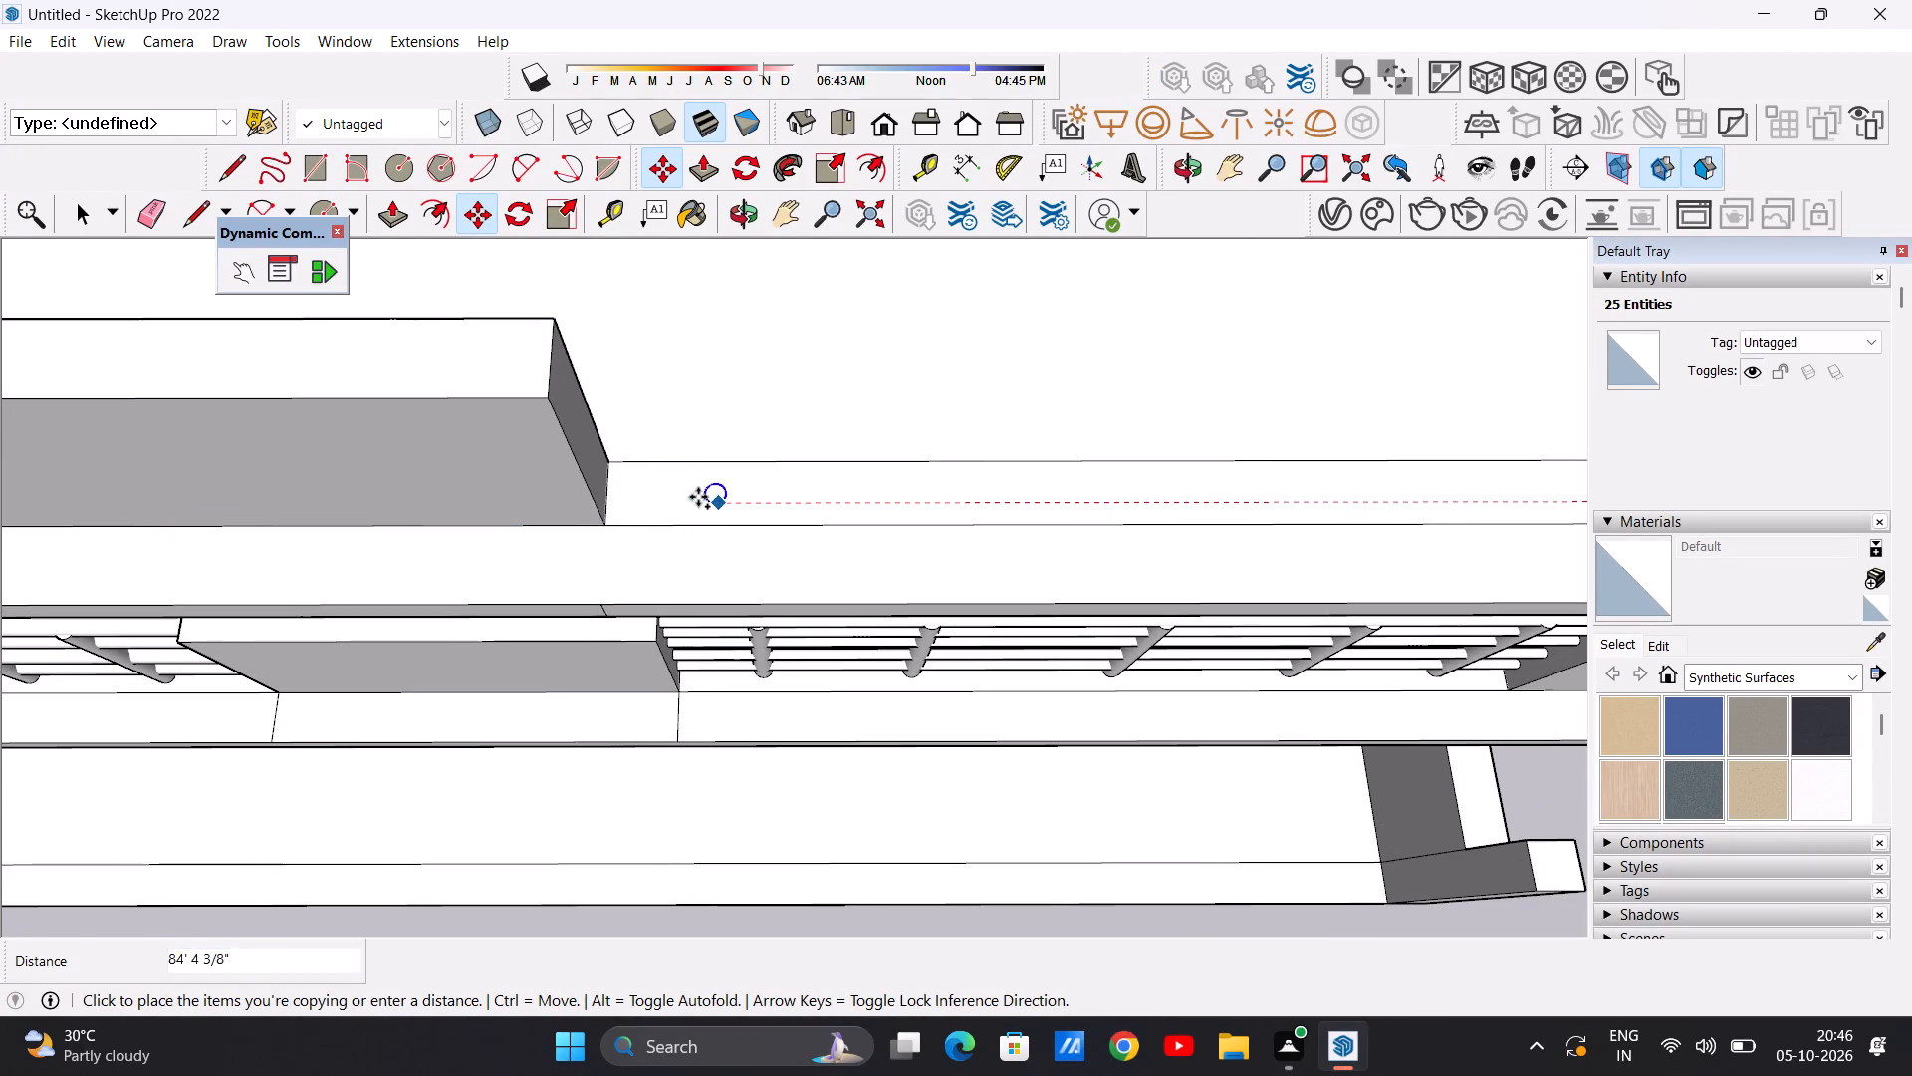
{"action": "left_click", "coordinate": [682, 494]}
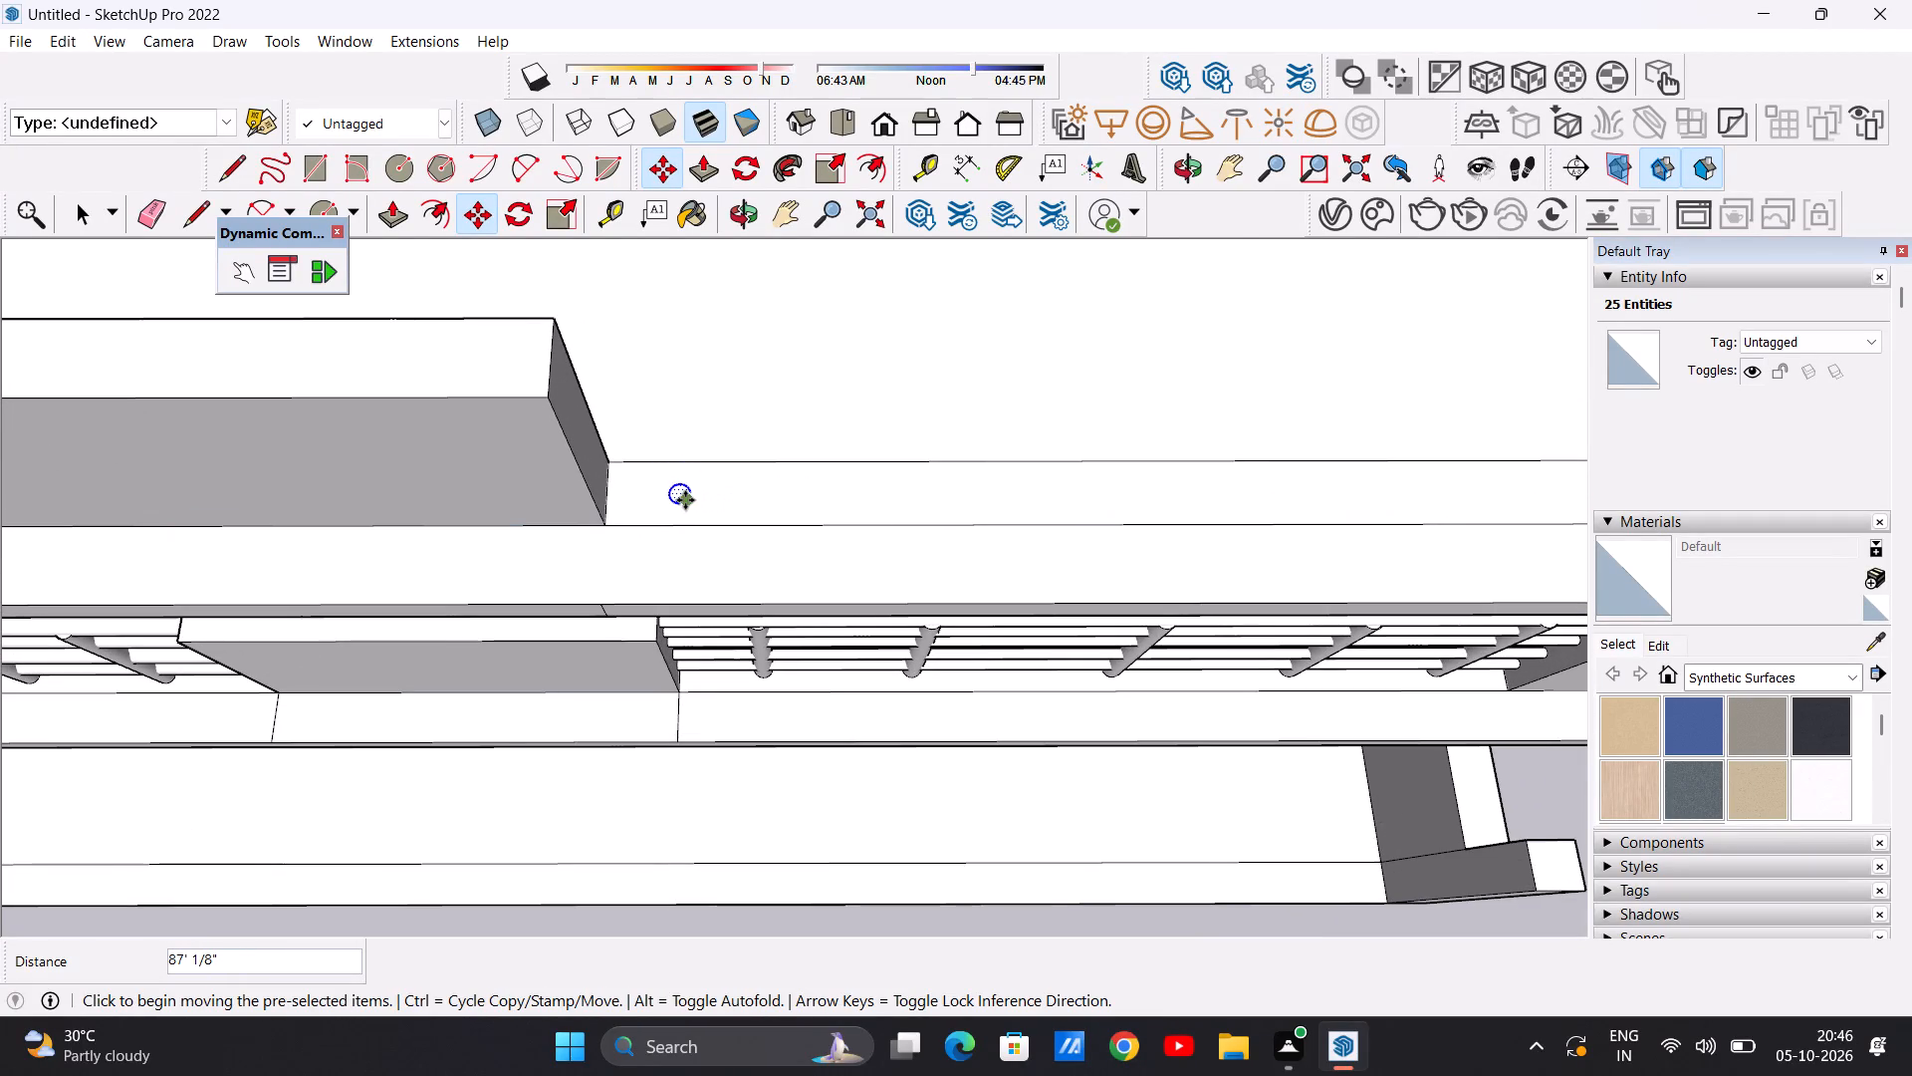
Add two intermediate post circles by copying the panel-side one about 58' 3" towards the far end, and that copy about 30' 4" back.
{"action": "left_click", "coordinate": [685, 500]}
{"action": "scroll", "coordinate": [890, 494], "scroll_direction": "down", "scroll_amount": 11}
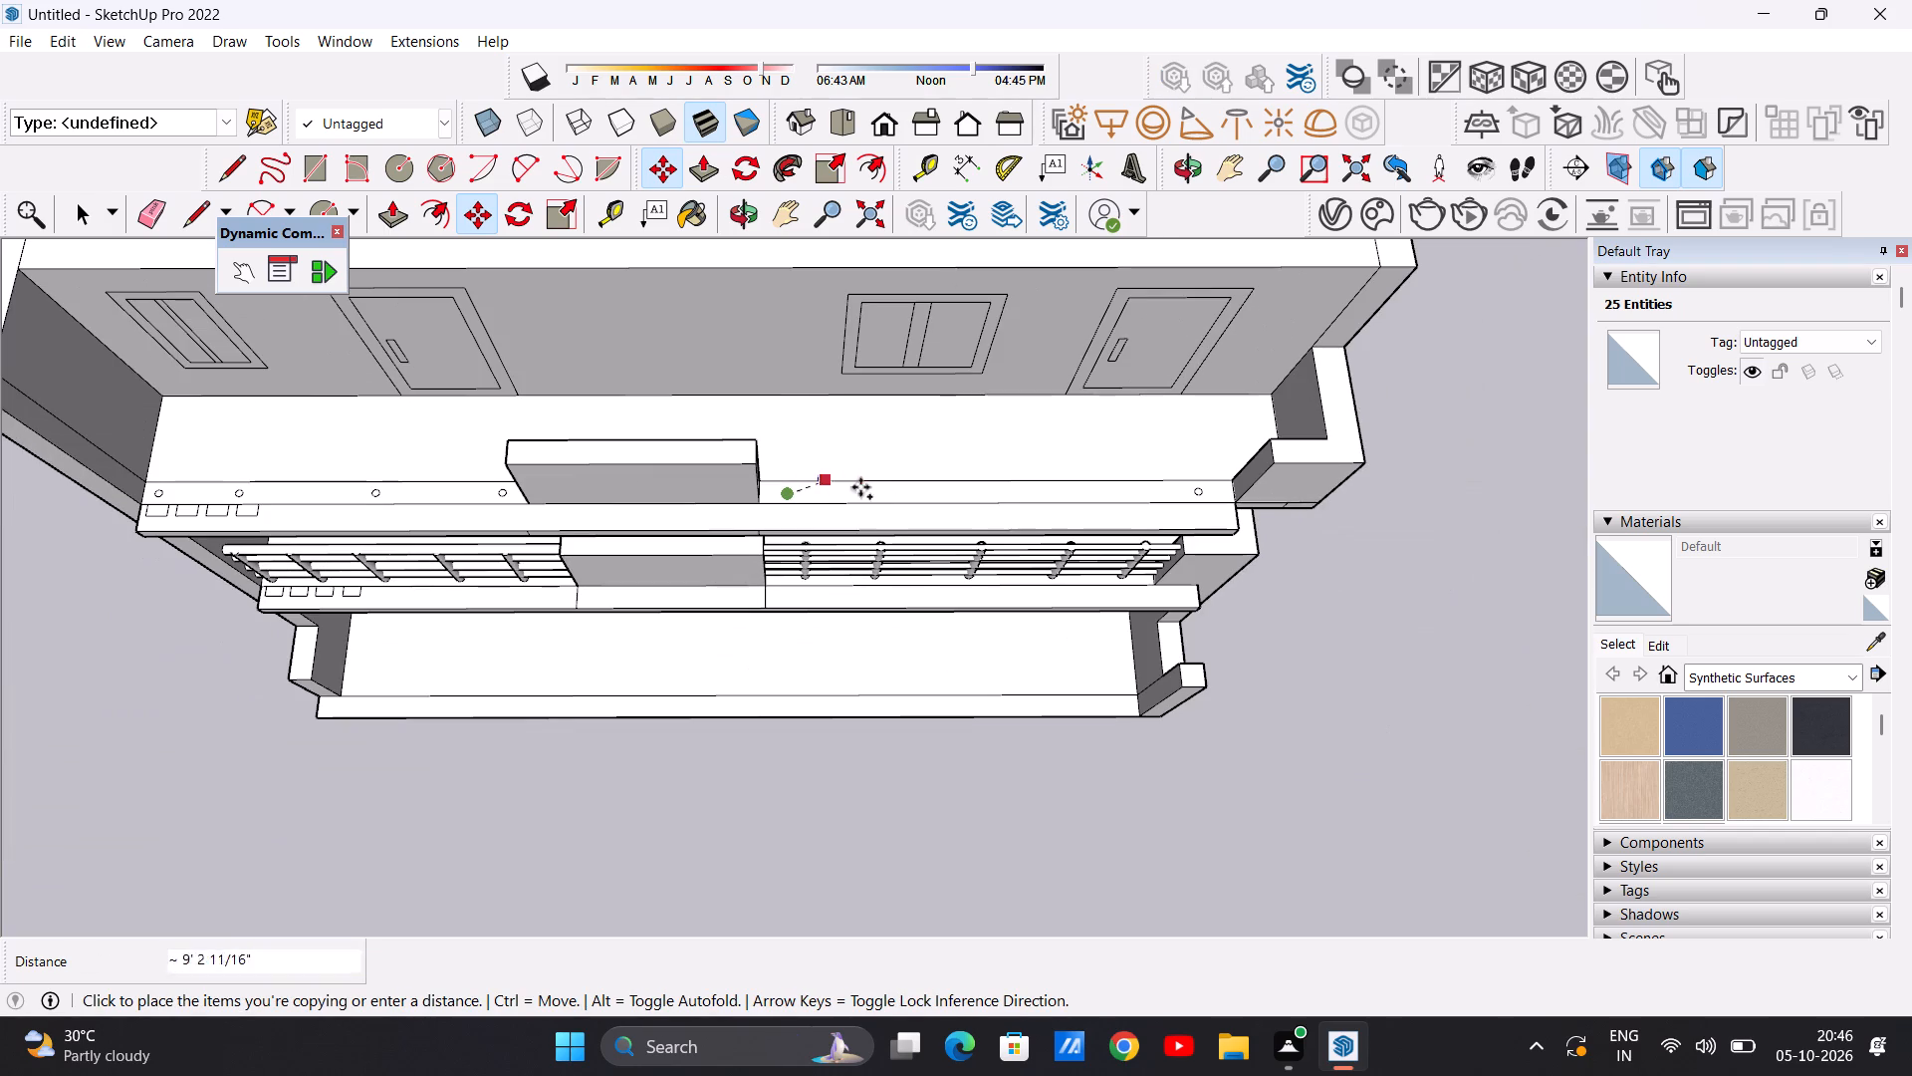
{"action": "scroll", "coordinate": [1086, 489], "scroll_direction": "up", "scroll_amount": 4}
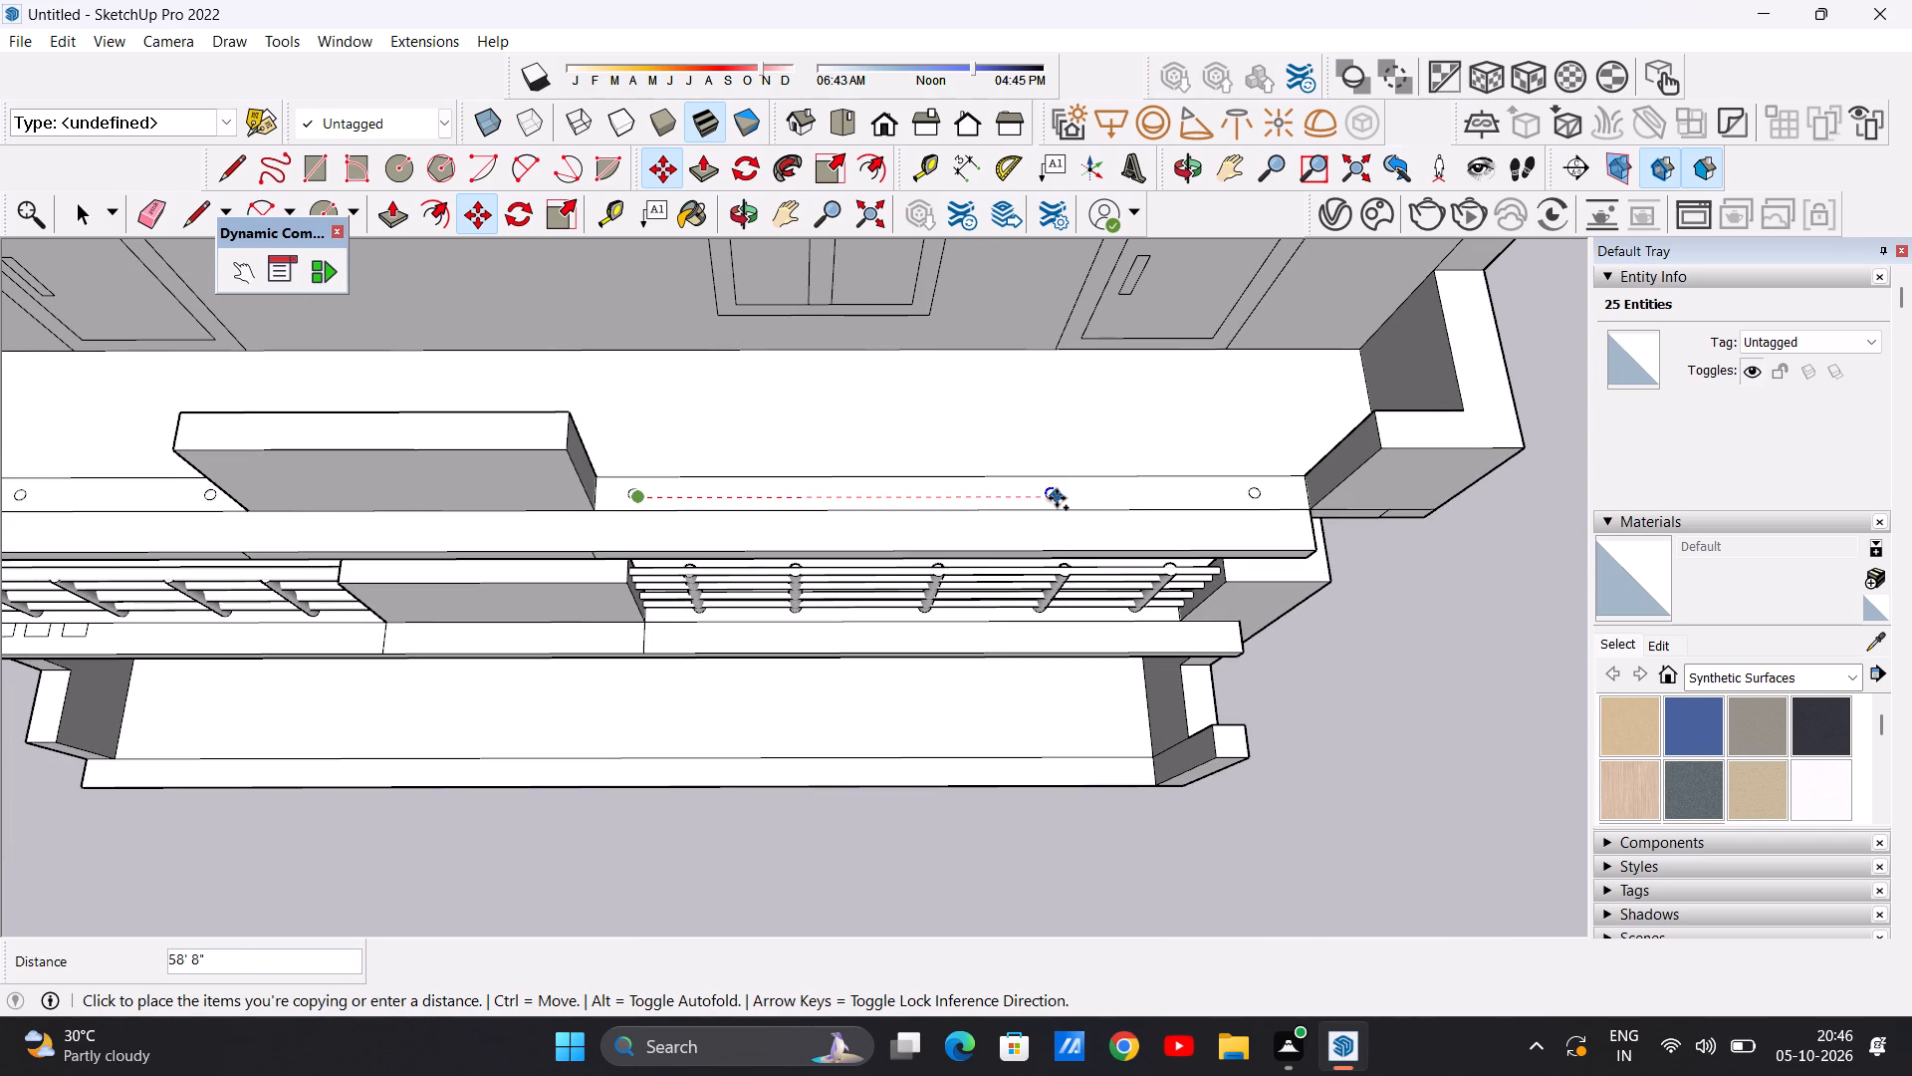
{"action": "left_click", "coordinate": [1054, 496]}
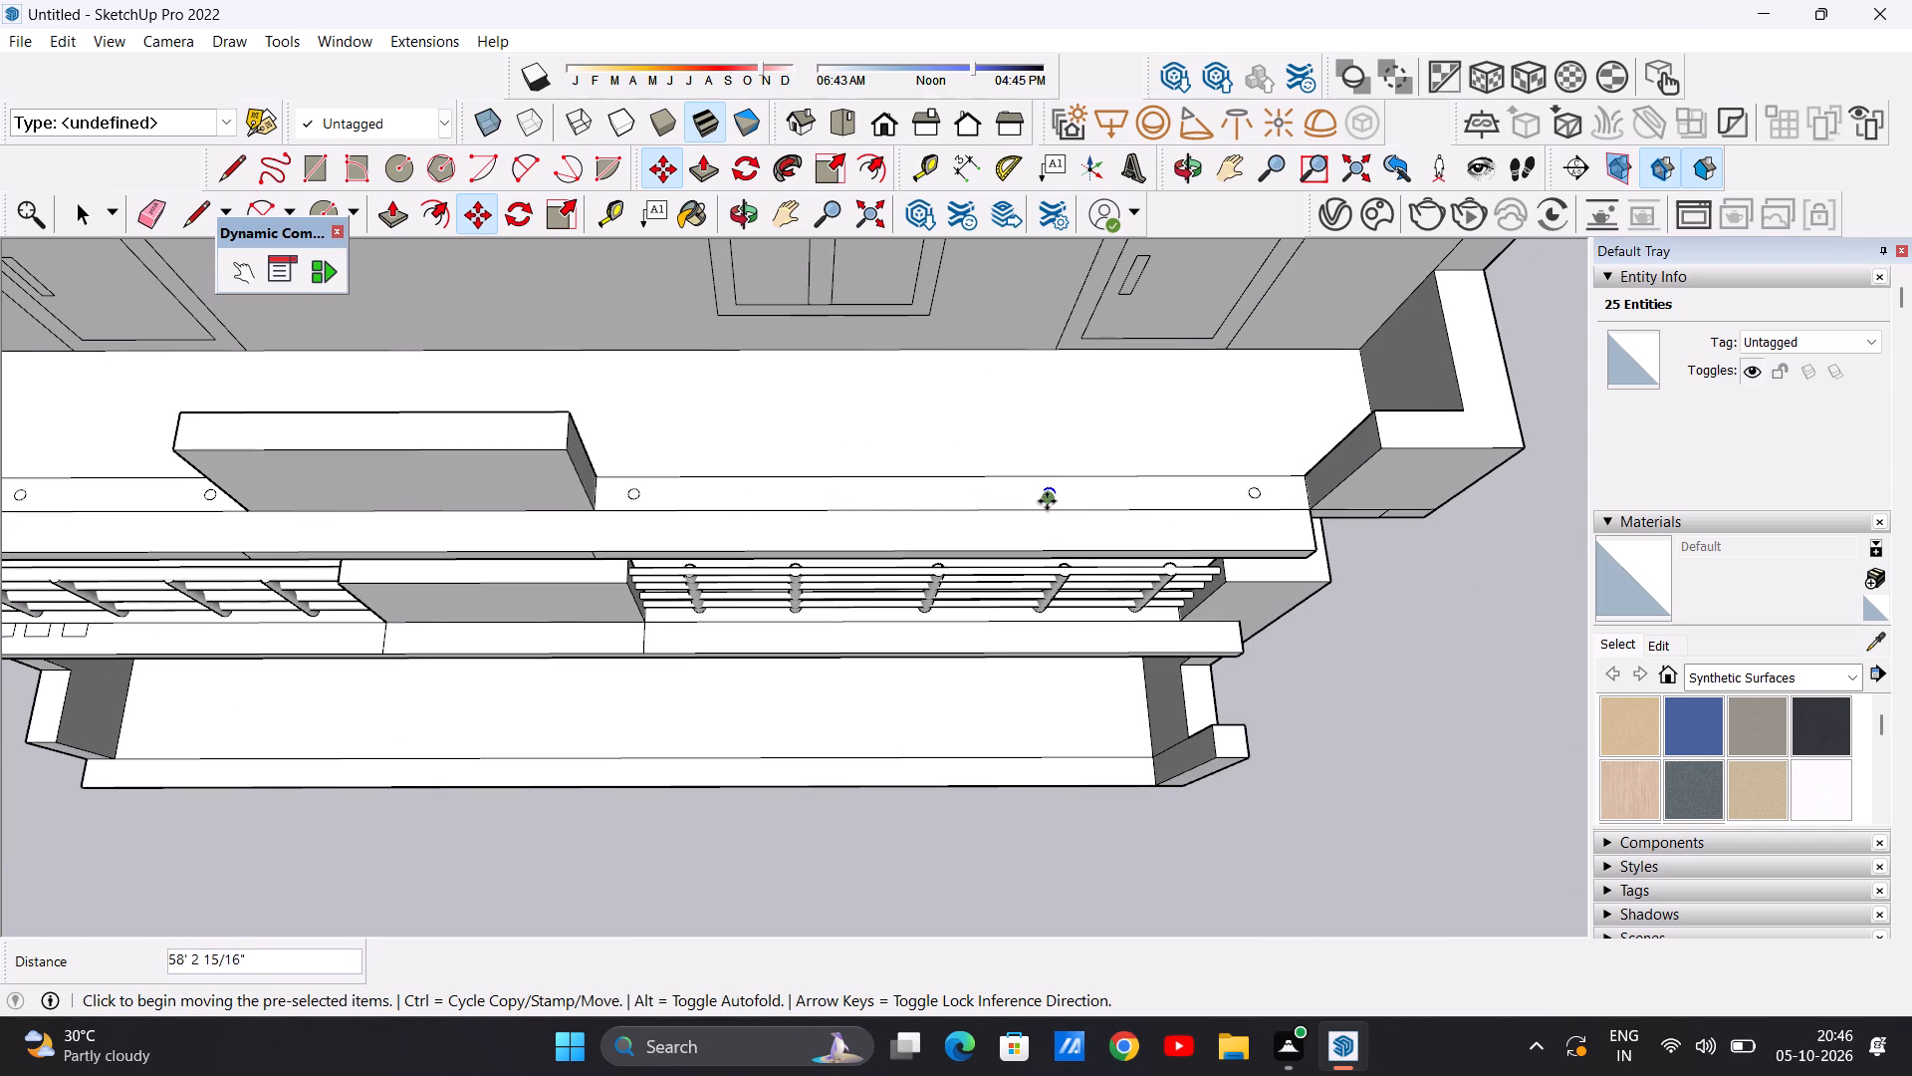
{"action": "left_click", "coordinate": [1047, 501]}
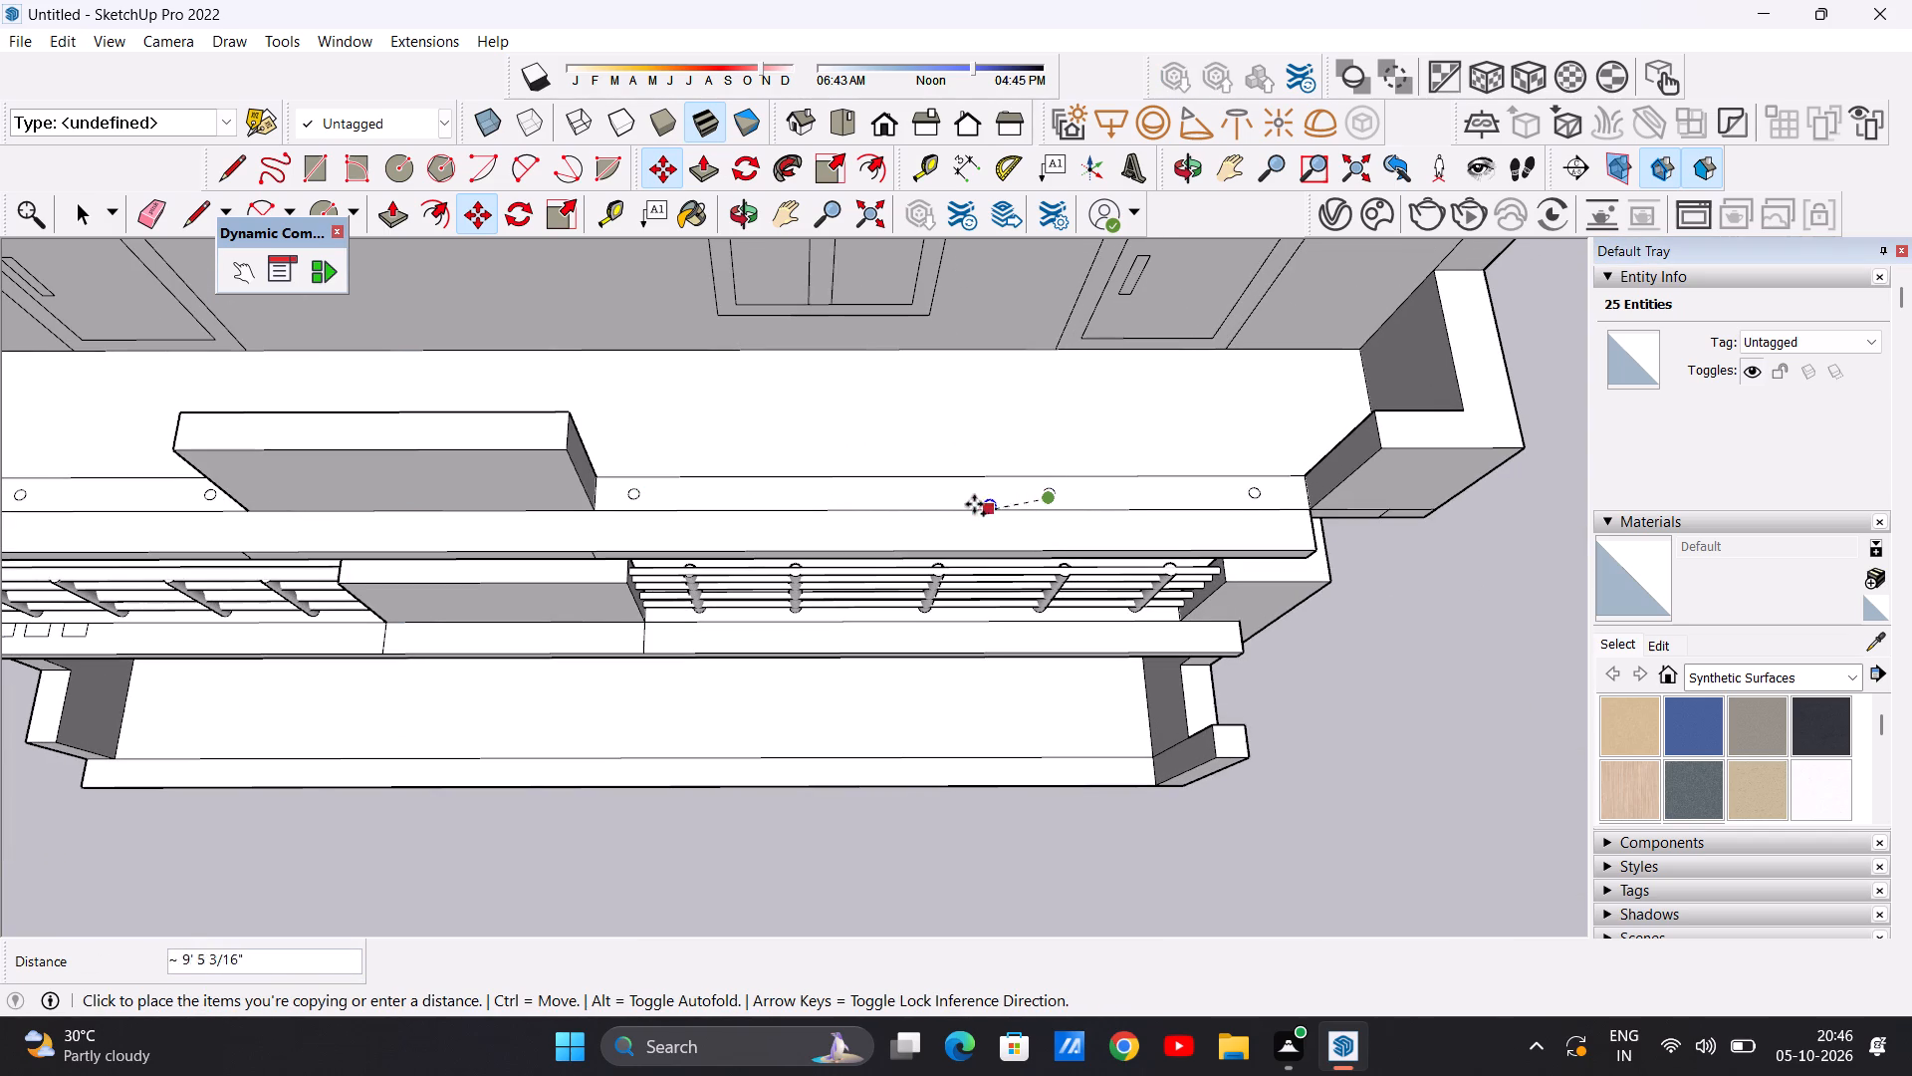
{"action": "left_click", "coordinate": [830, 497]}
{"action": "key", "text": "space"}
{"action": "scroll", "coordinate": [784, 517], "scroll_direction": "down", "scroll_amount": 11}
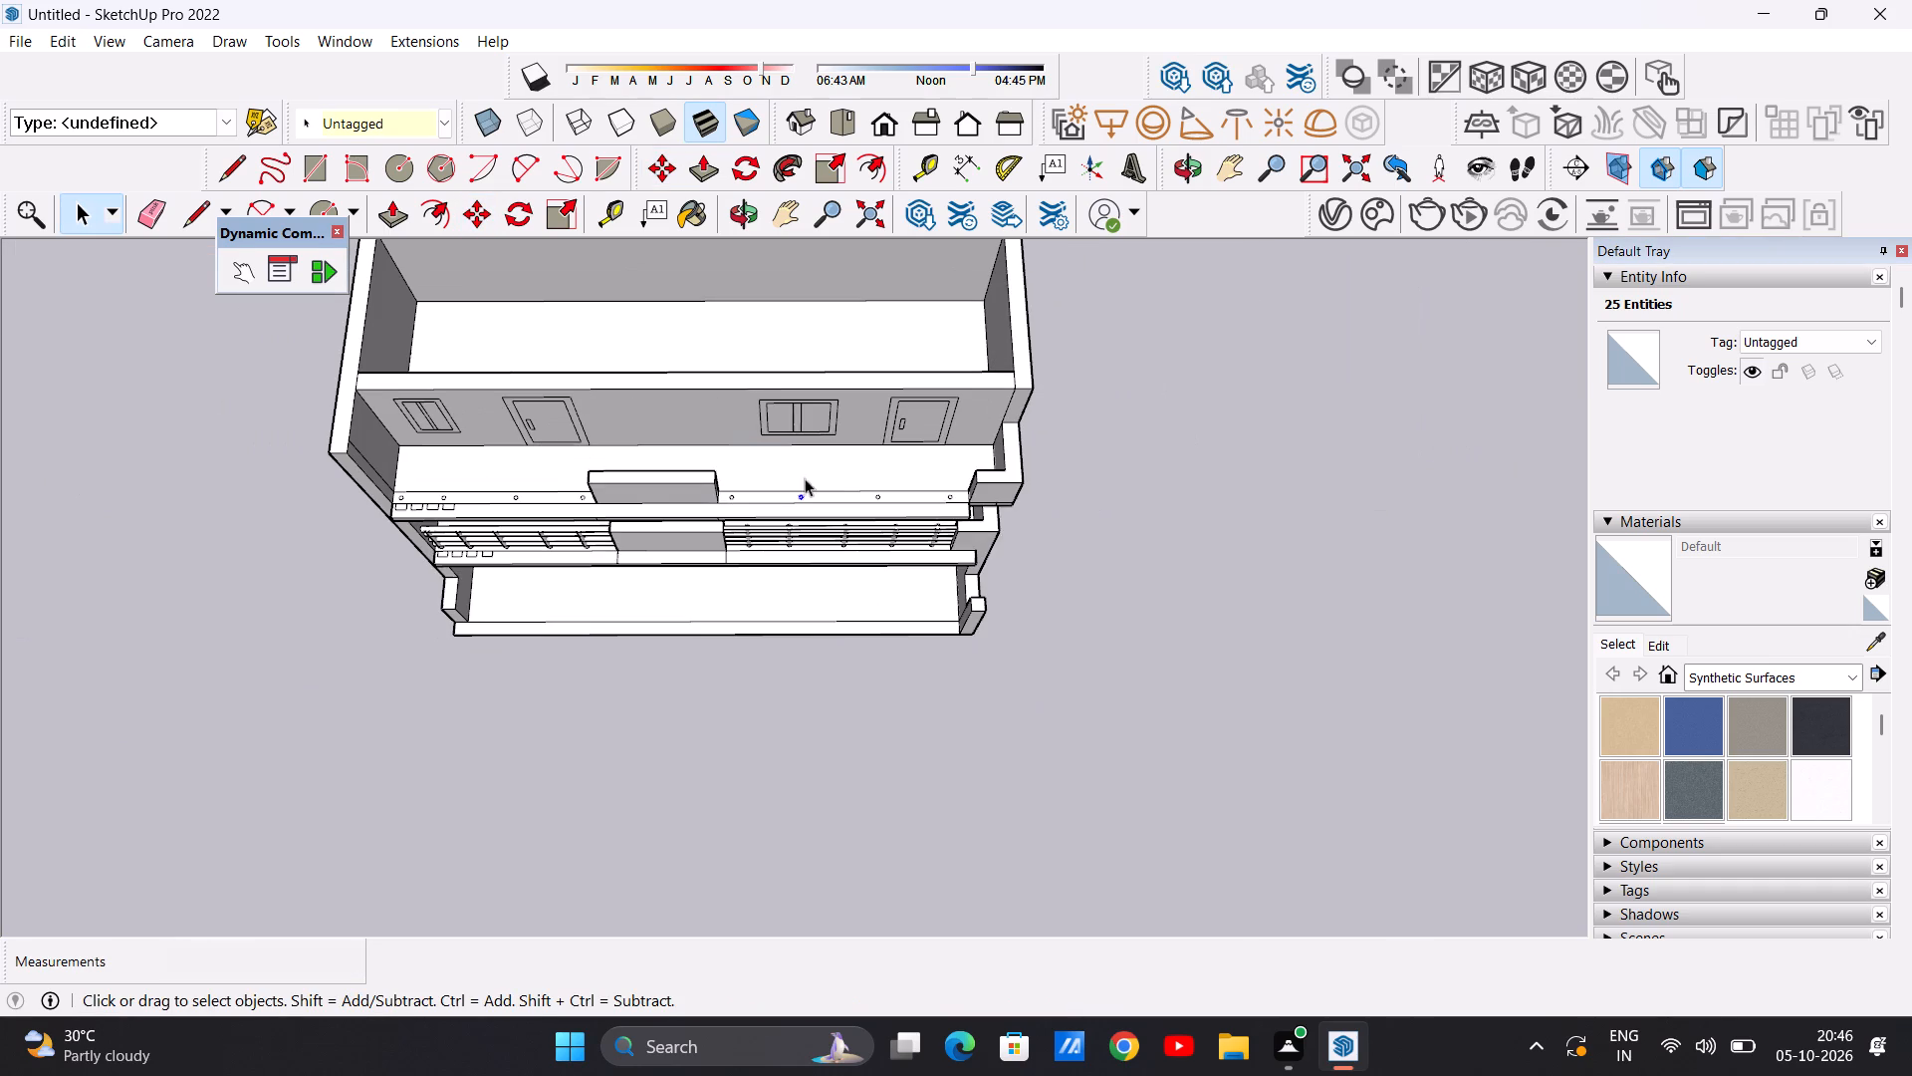
Copy the top rail circle on the top-floor front panel's side about 148' across to the facing side of the far-end balcony pillar.
{"action": "left_click", "coordinate": [1198, 534]}
{"action": "middle_click_drag", "start_coordinate": [872, 578], "coordinate": [945, 407]}
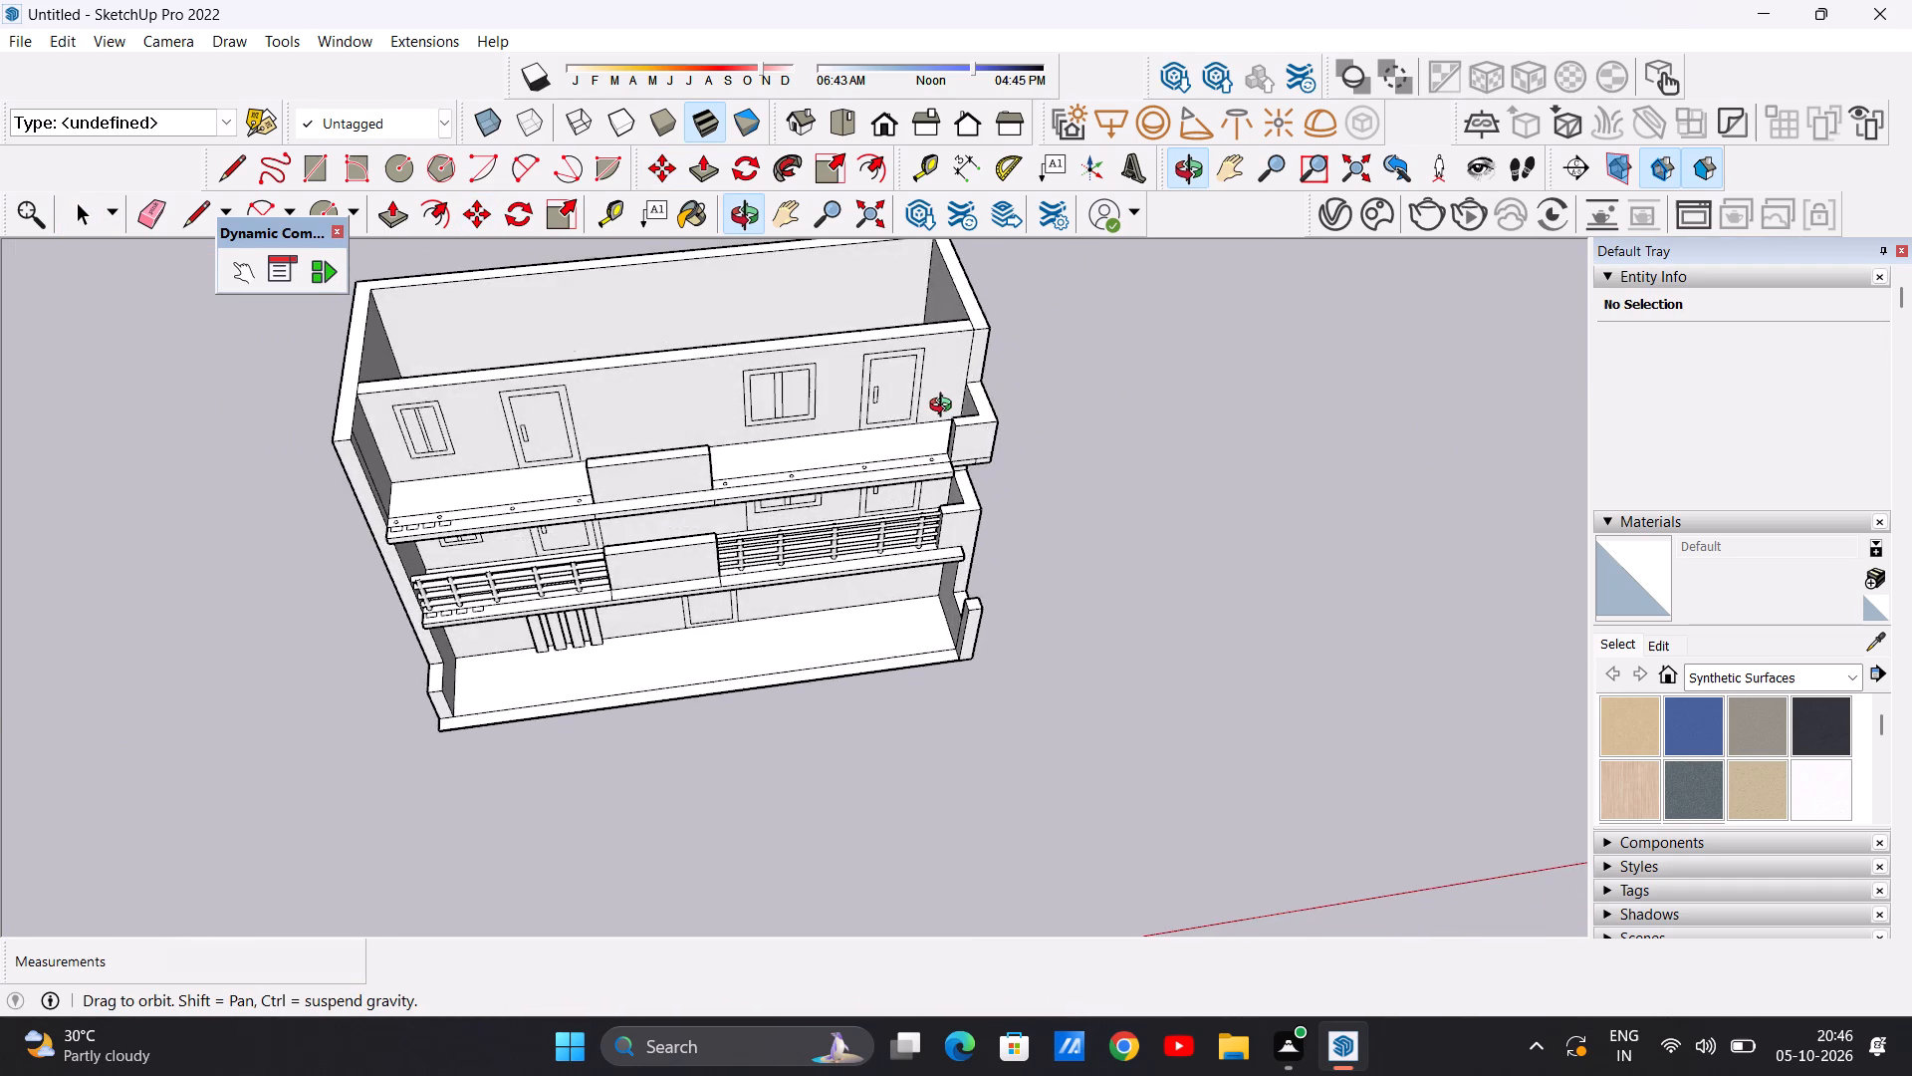
{"action": "middle_click_drag", "start_coordinate": [945, 407], "coordinate": [920, 311]}
{"action": "scroll", "coordinate": [911, 450], "scroll_direction": "up", "scroll_amount": 8}
{"action": "middle_click_drag", "start_coordinate": [911, 463], "coordinate": [913, 463]}
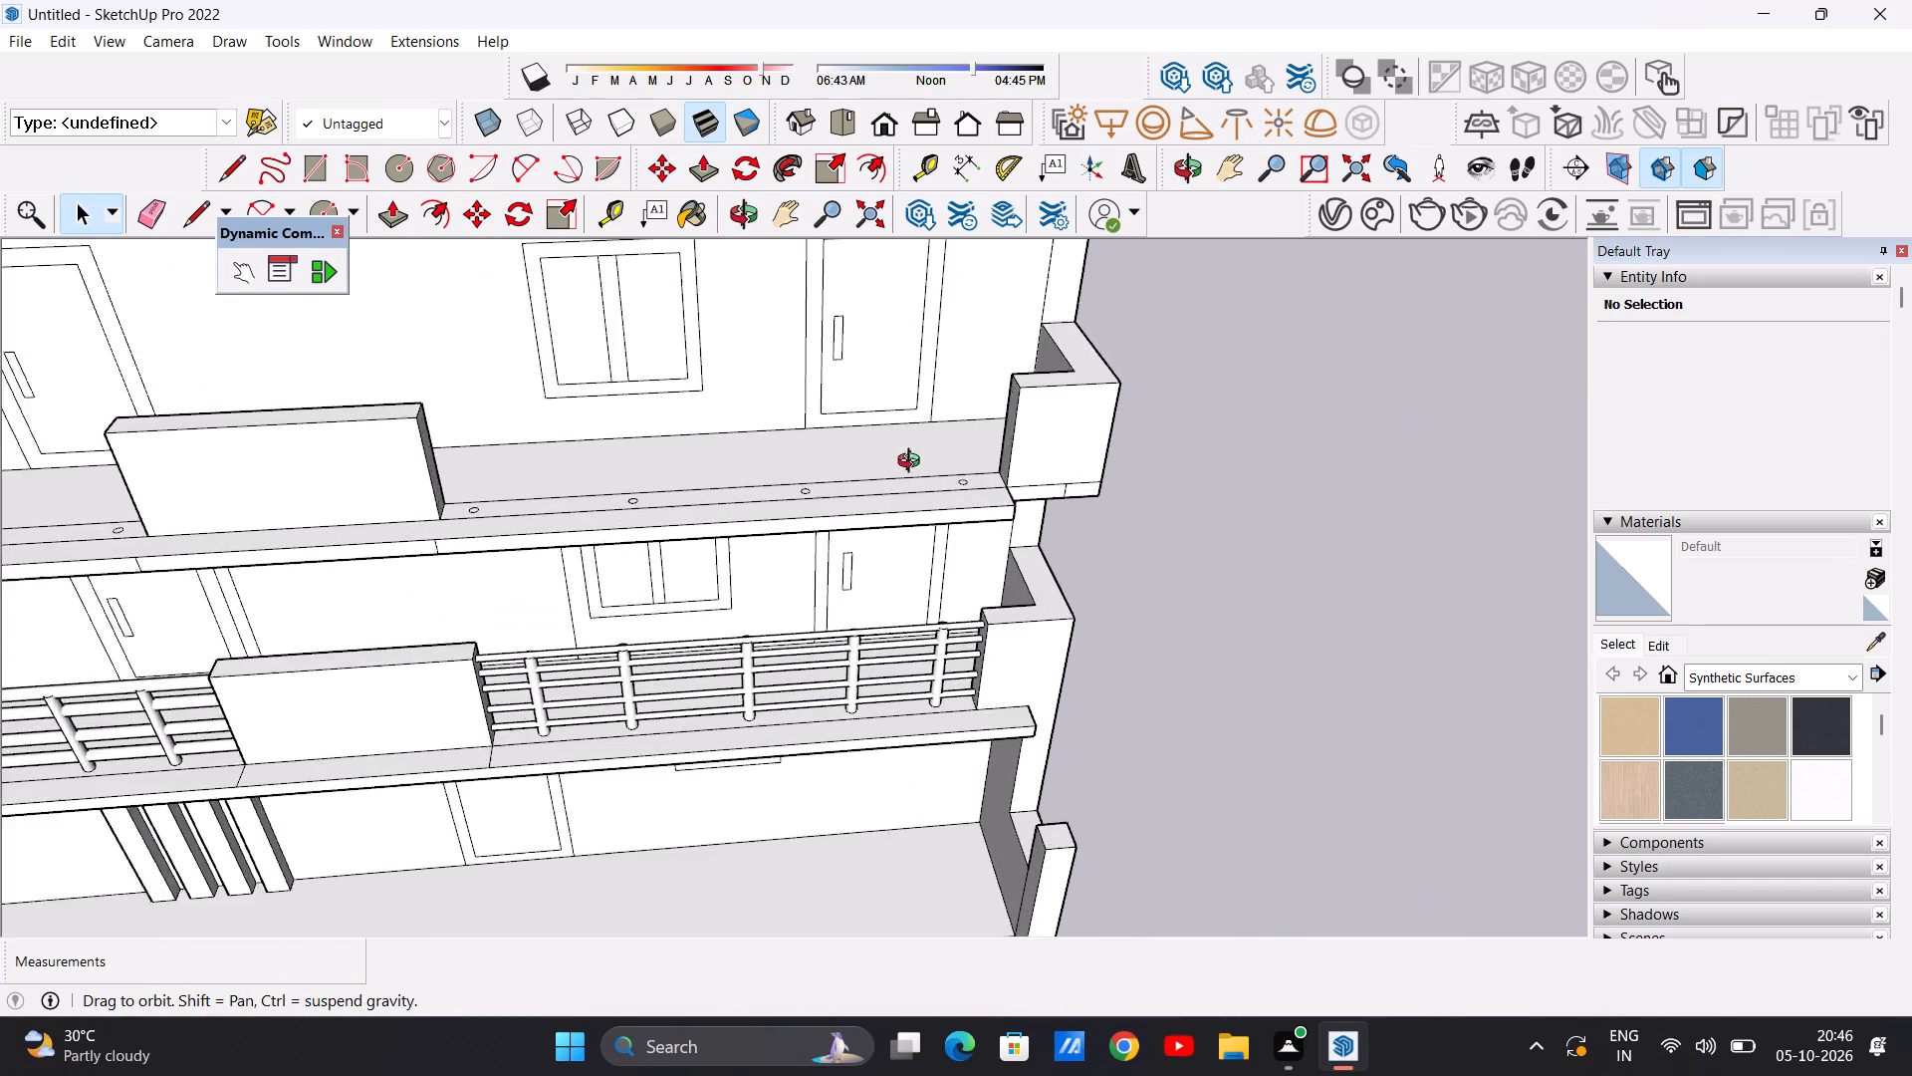
{"action": "middle_click_drag", "start_coordinate": [913, 463], "coordinate": [1078, 353]}
{"action": "scroll", "coordinate": [975, 364], "scroll_direction": "up", "scroll_amount": 8}
{"action": "scroll", "coordinate": [998, 413], "scroll_direction": "down", "scroll_amount": 13}
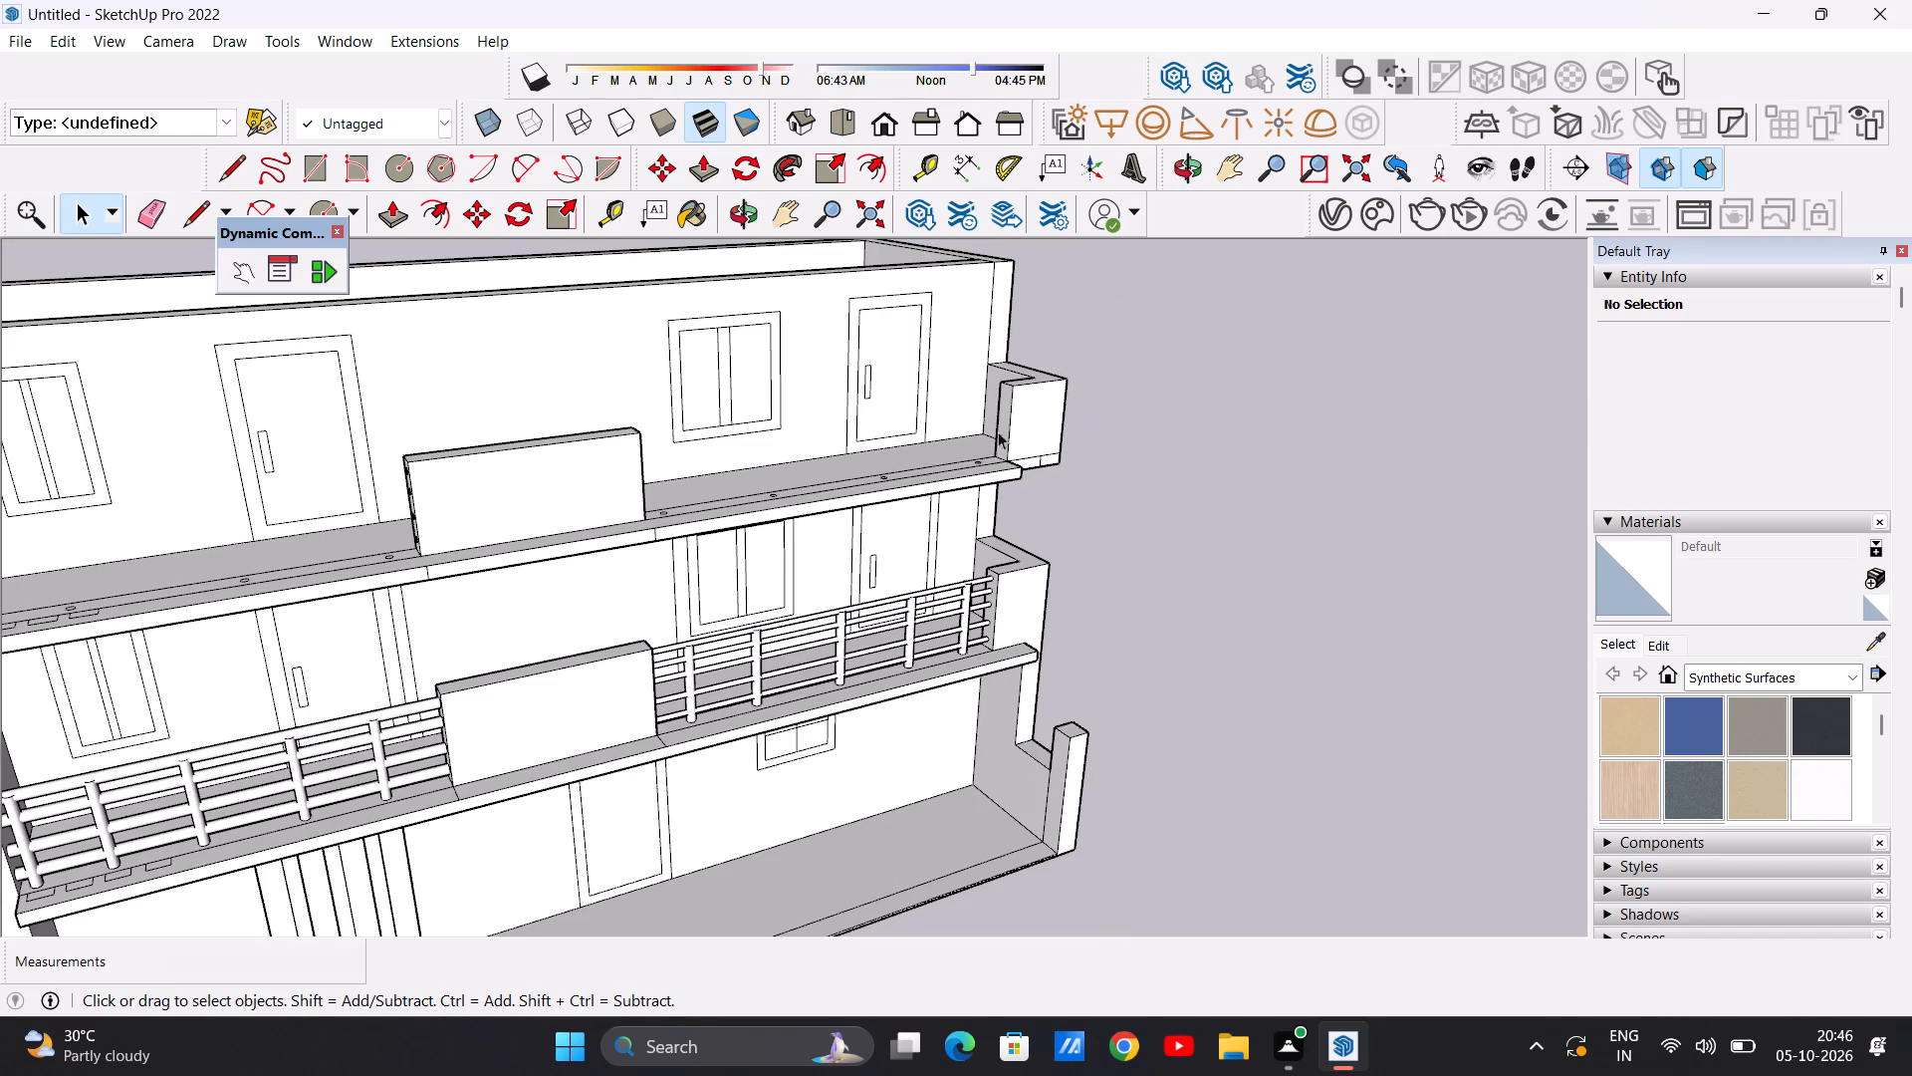
{"action": "middle_click_drag", "start_coordinate": [410, 548], "coordinate": [626, 491]}
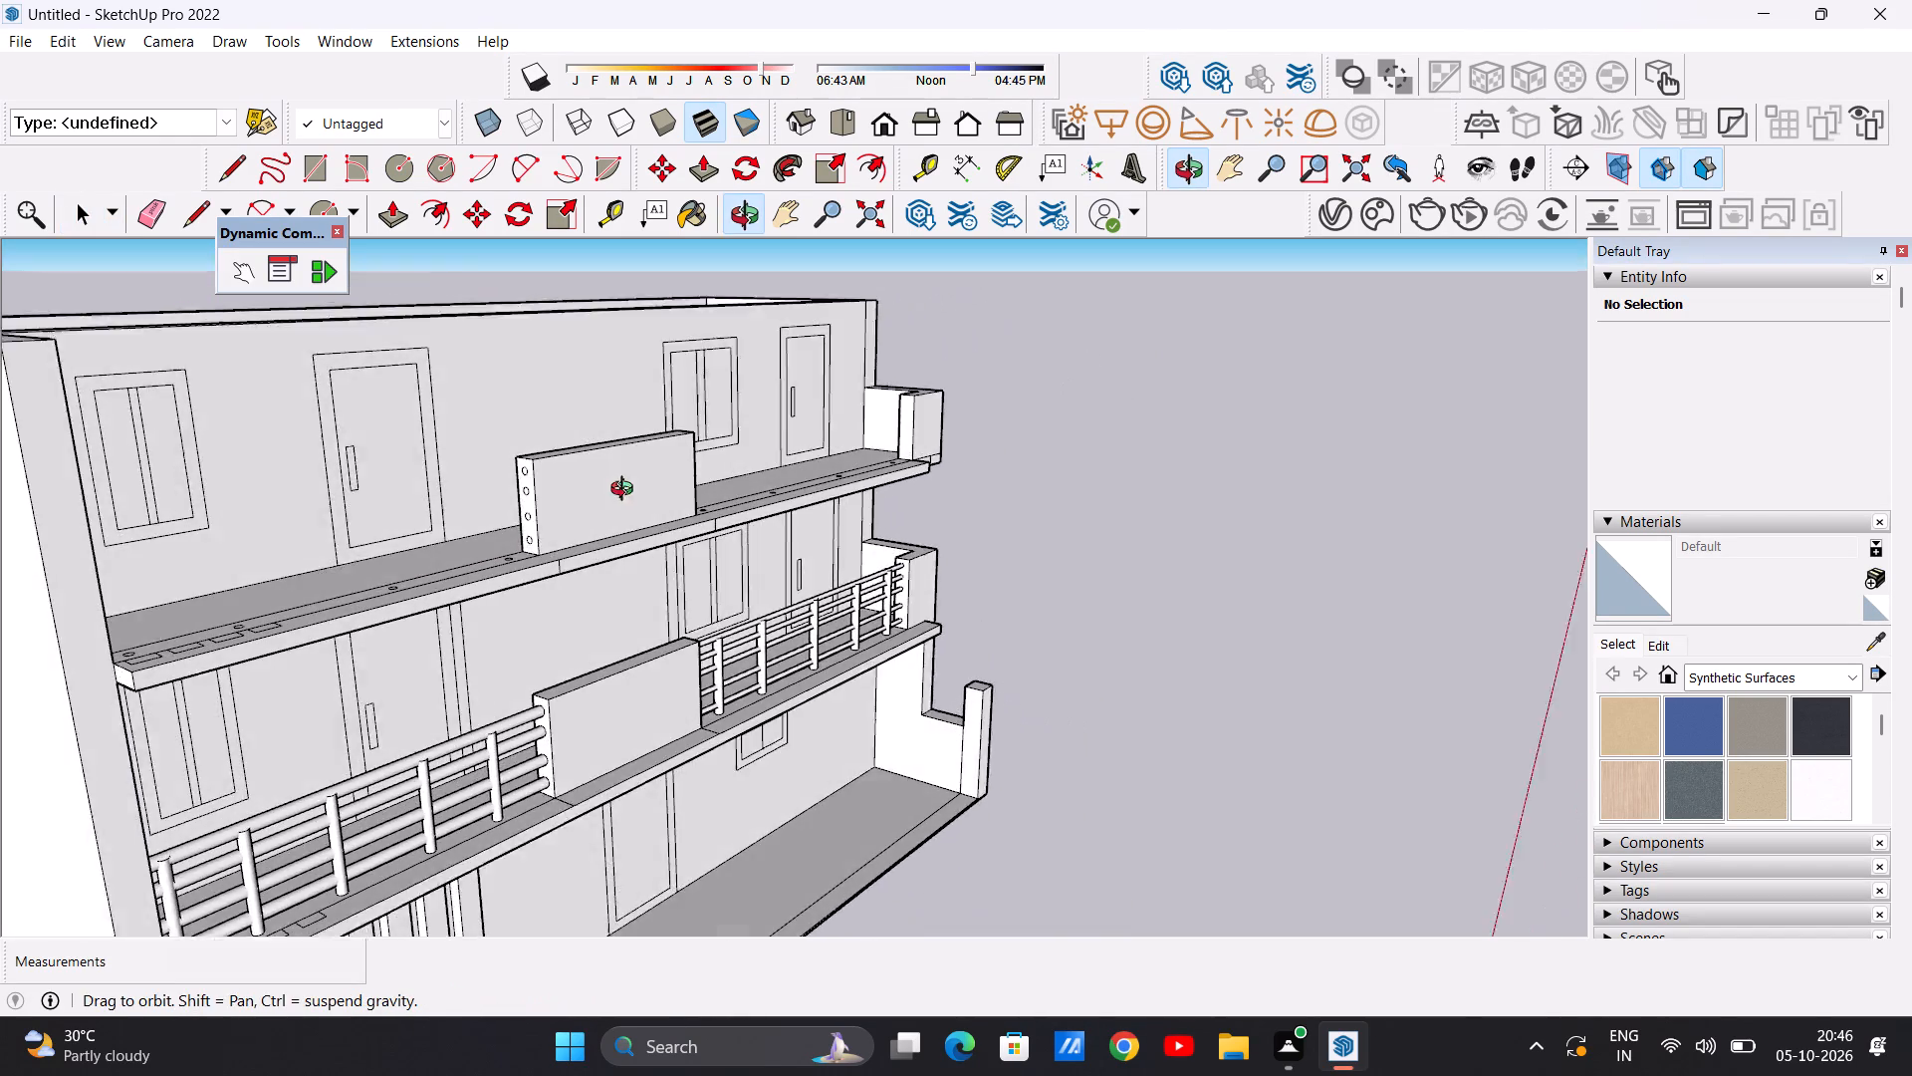
{"action": "middle_click_drag", "start_coordinate": [626, 491], "coordinate": [640, 483]}
{"action": "scroll", "coordinate": [546, 473], "scroll_direction": "up", "scroll_amount": 17}
{"action": "double_click", "coordinate": [519, 444]}
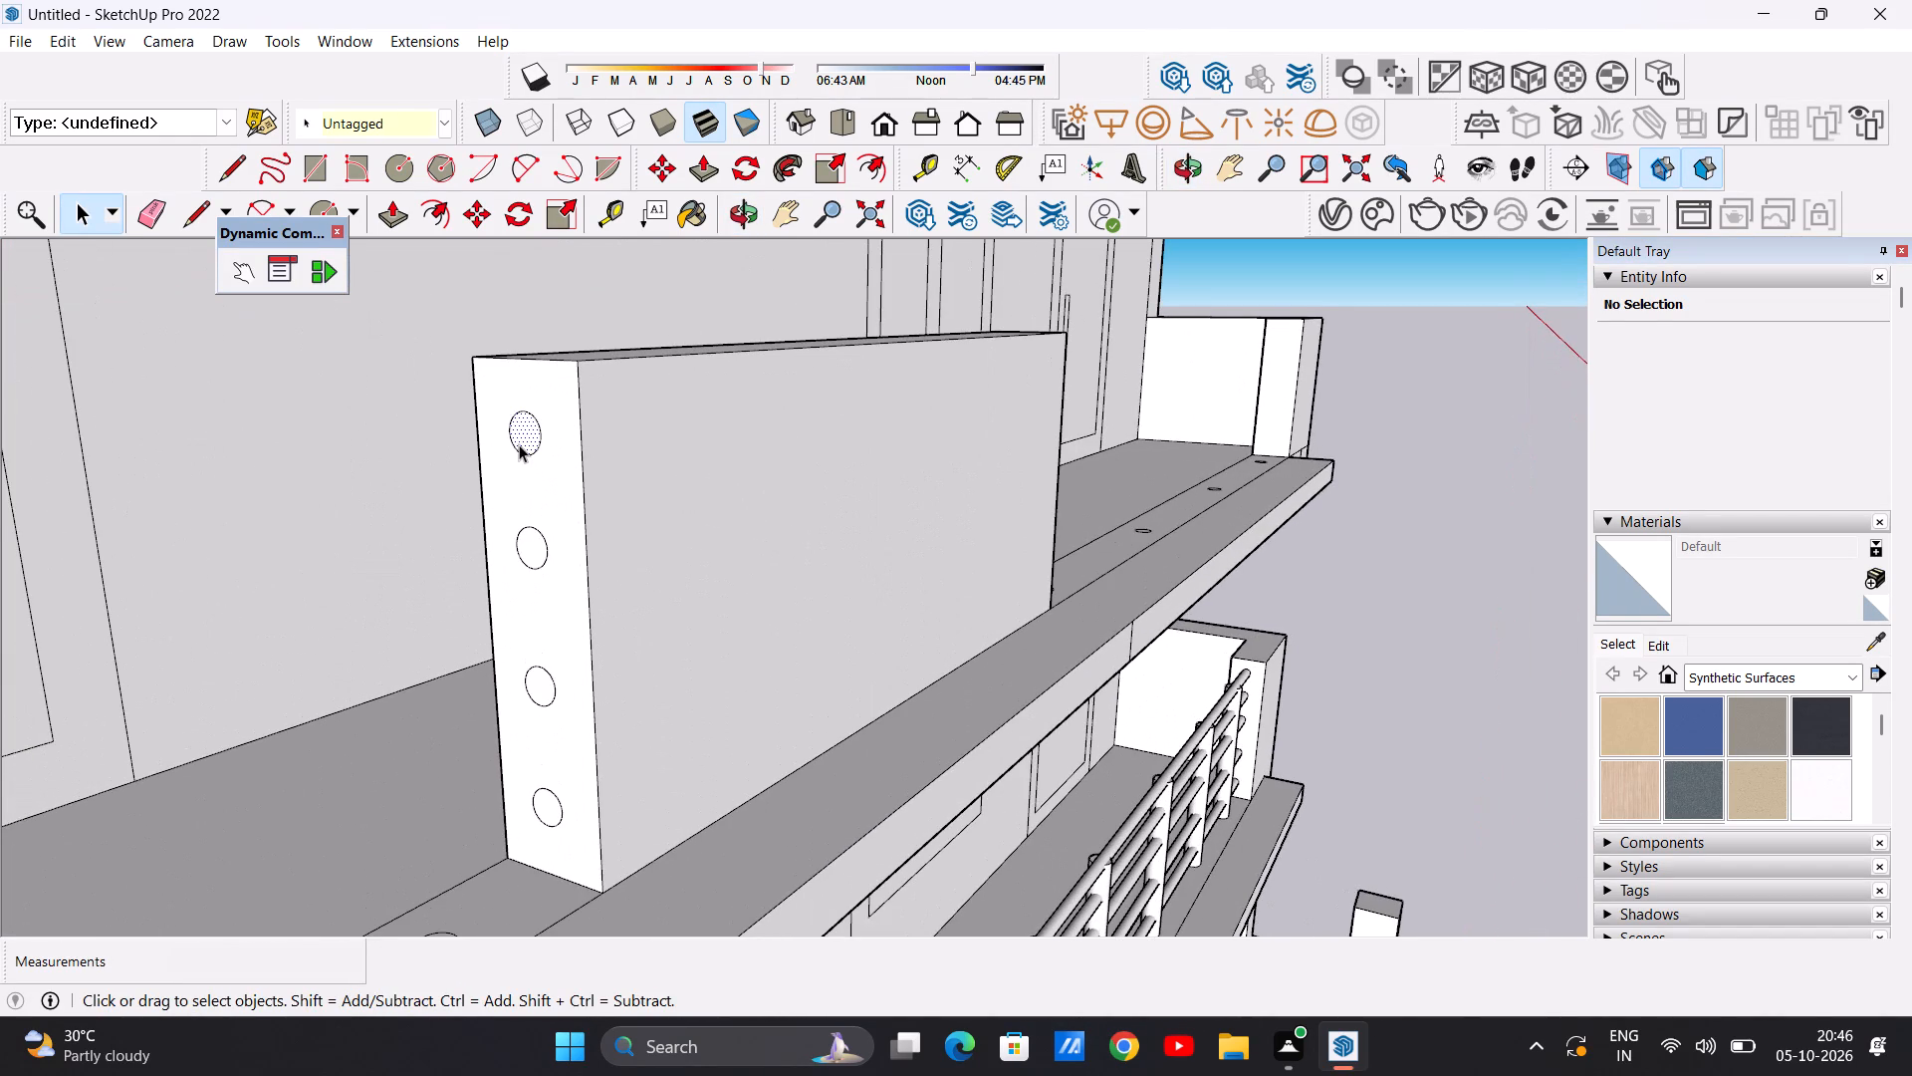
{"action": "key", "text": "m"}
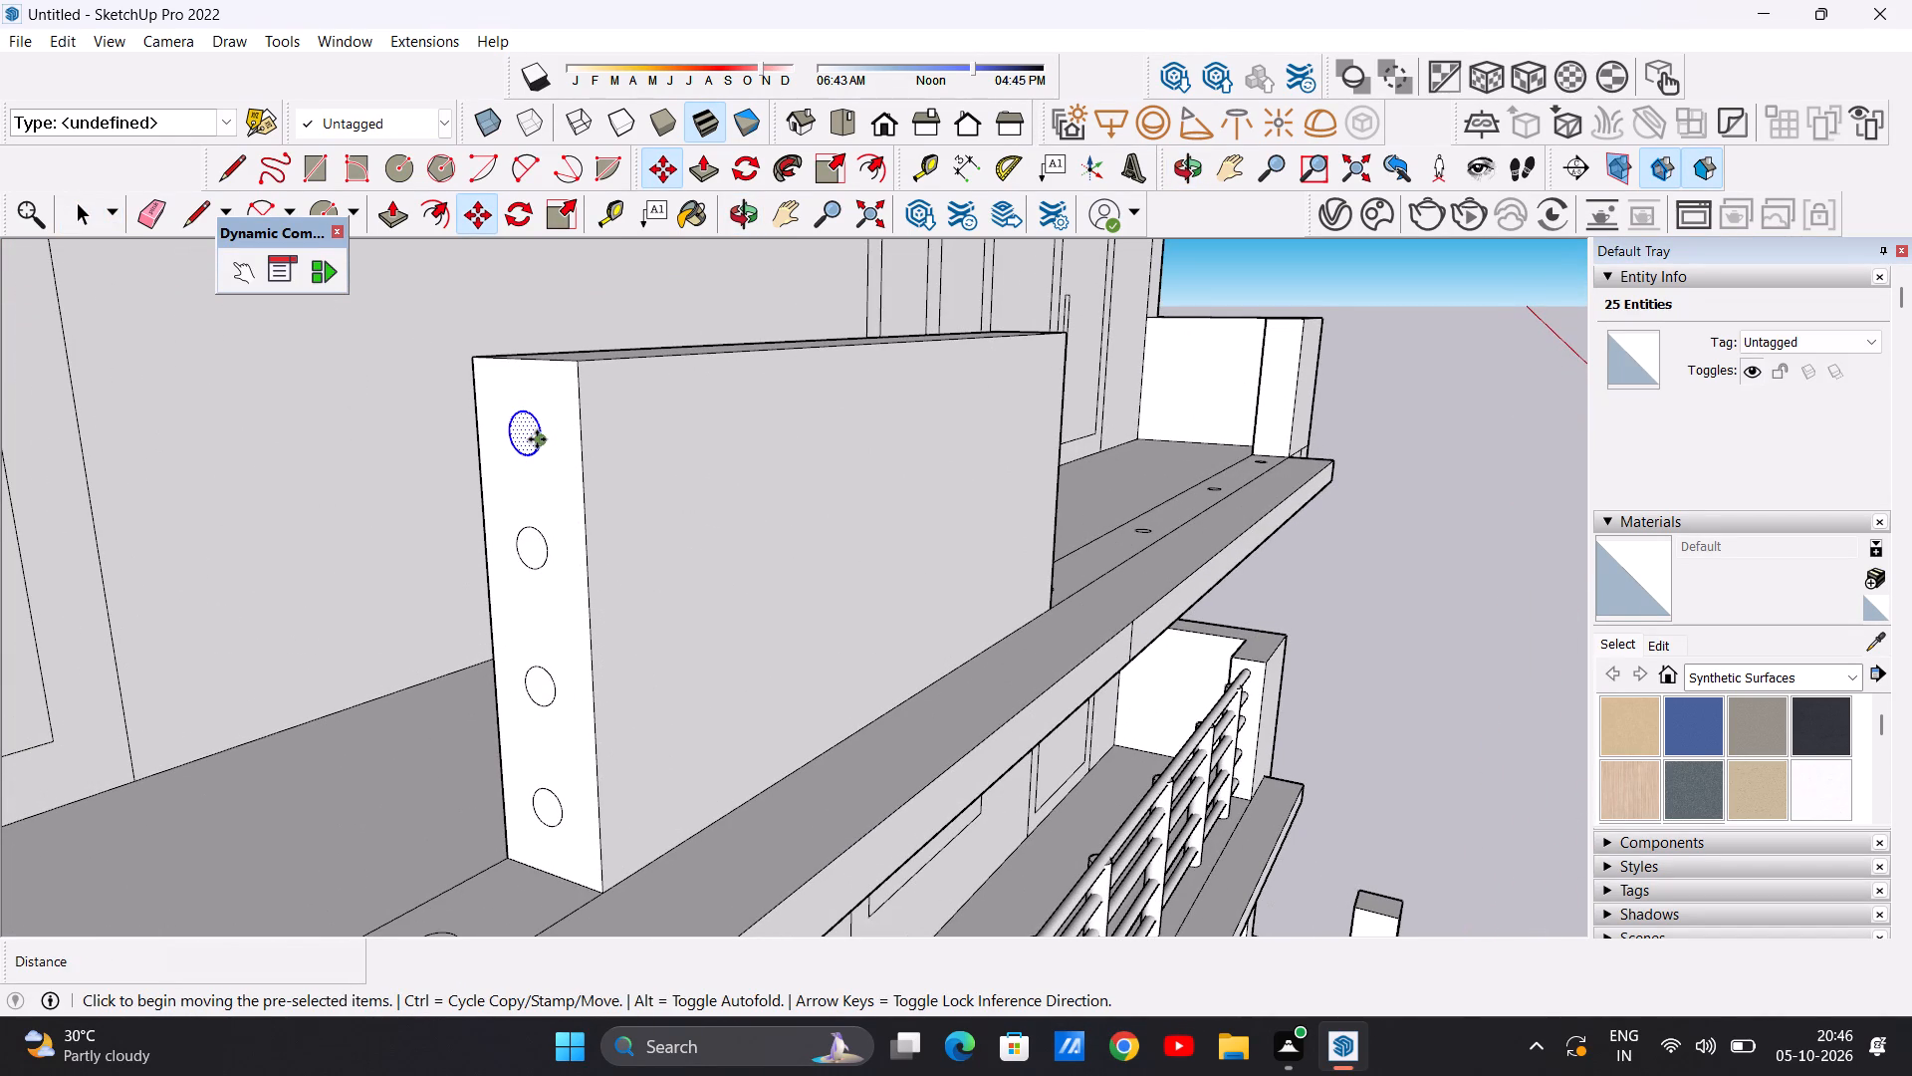
{"action": "left_click", "coordinate": [537, 439]}
{"action": "scroll", "coordinate": [793, 423], "scroll_direction": "down", "scroll_amount": 9}
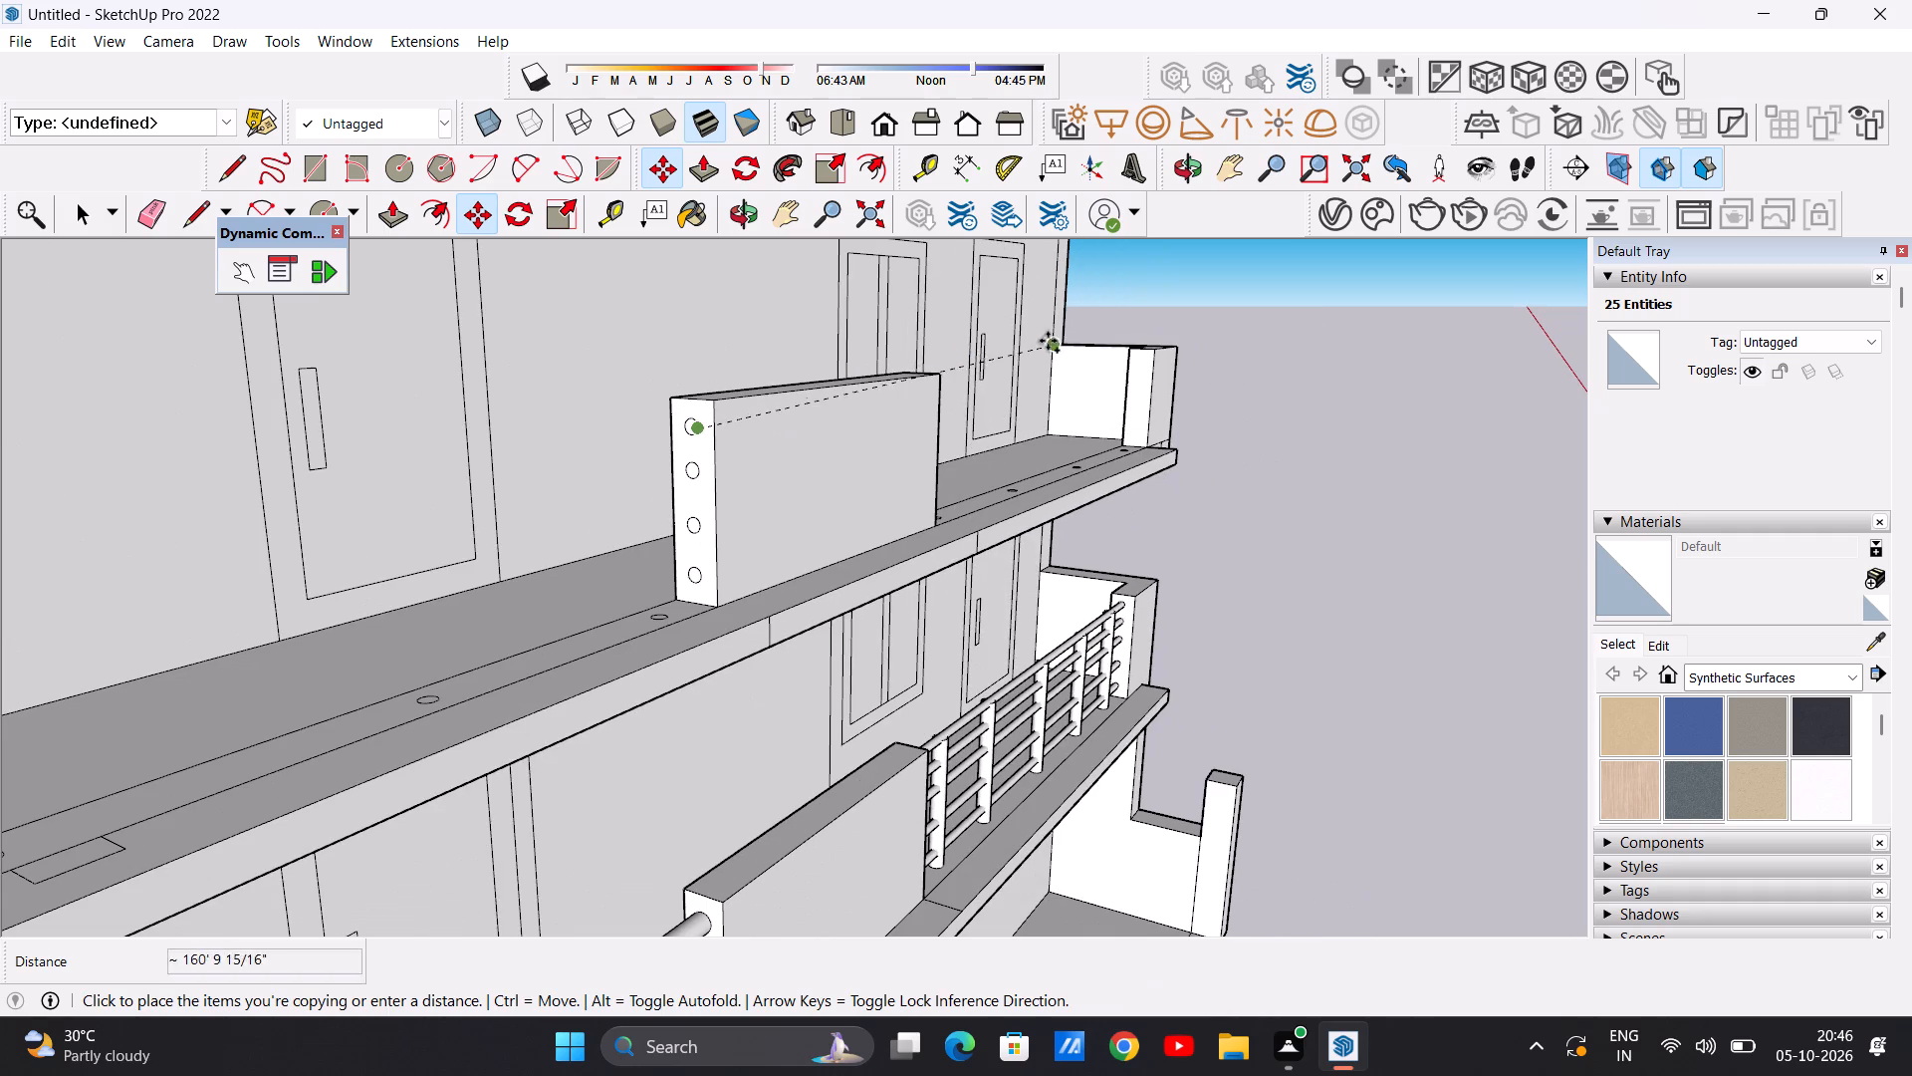
{"action": "middle_click_drag", "start_coordinate": [1123, 356], "coordinate": [927, 398]}
{"action": "scroll", "coordinate": [1270, 352], "scroll_direction": "up", "scroll_amount": 7}
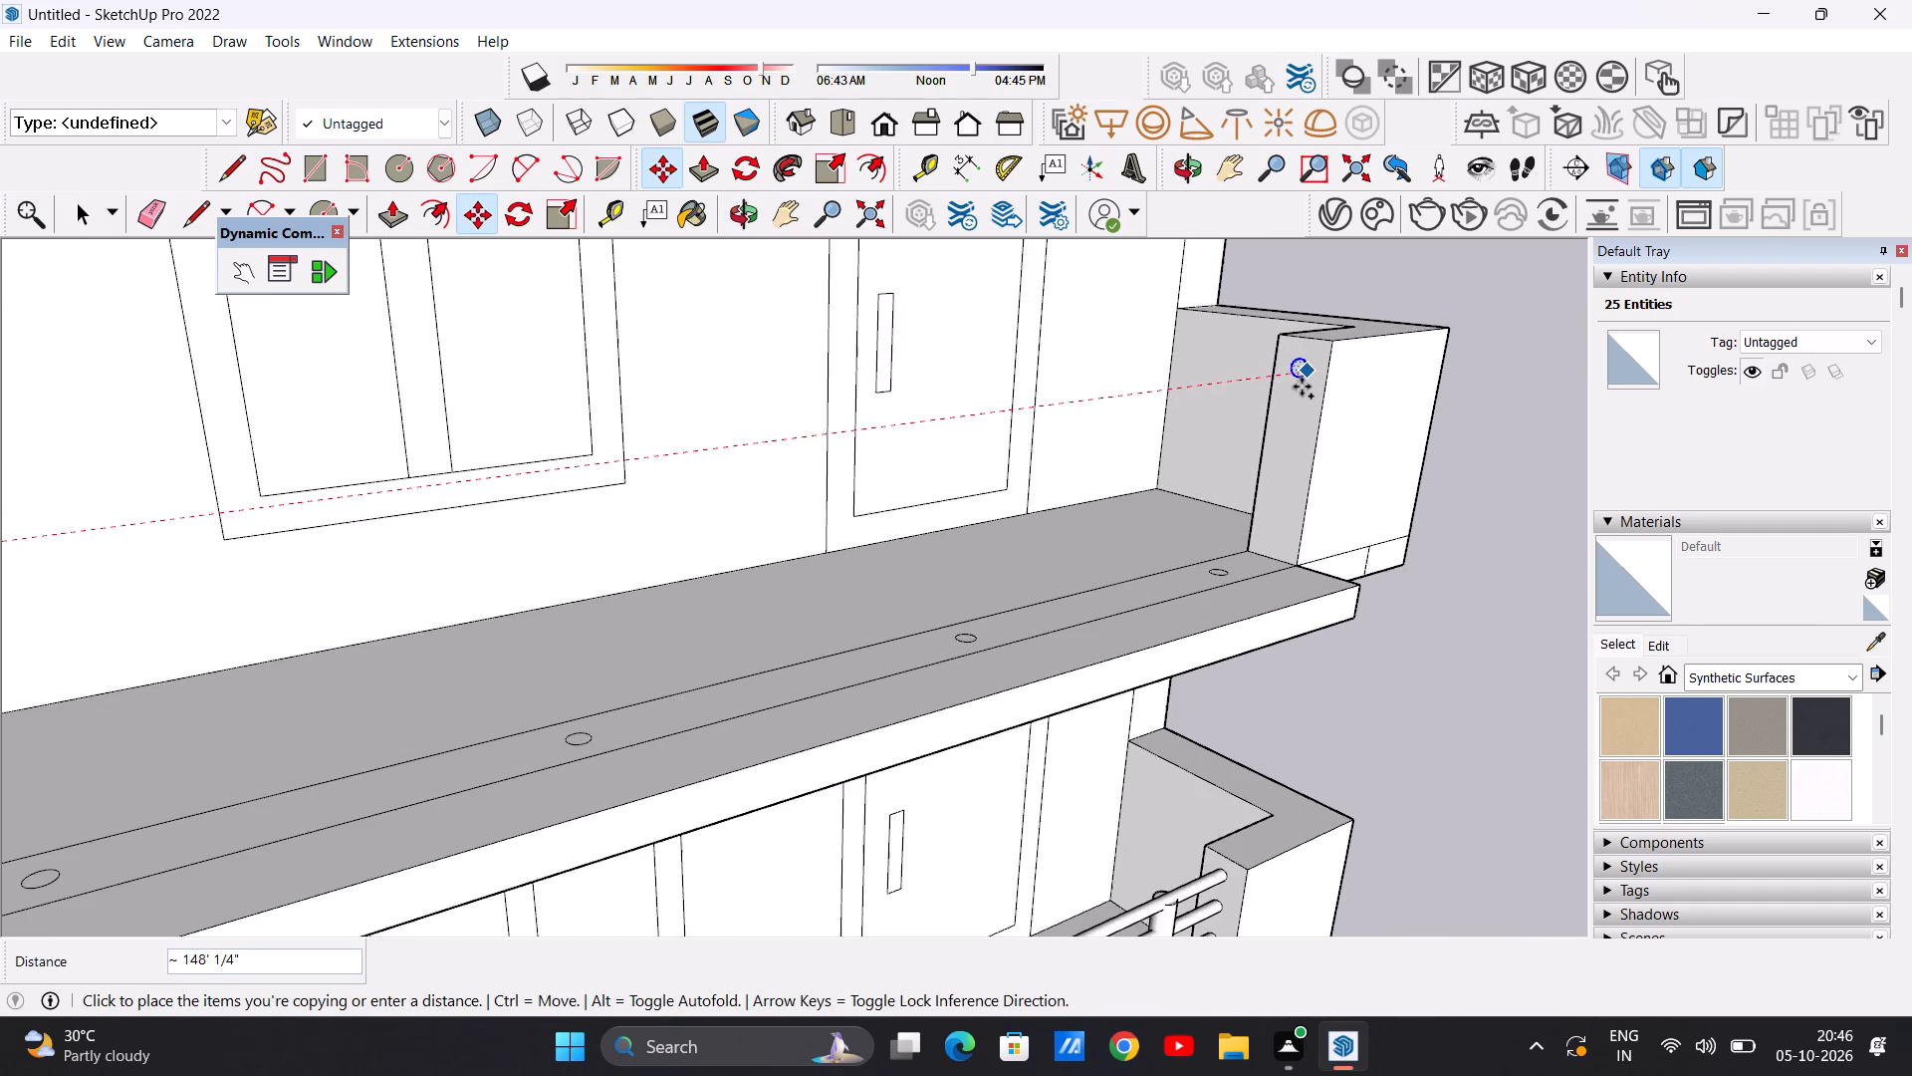
{"action": "scroll", "coordinate": [1302, 387], "scroll_direction": "up", "scroll_amount": 11}
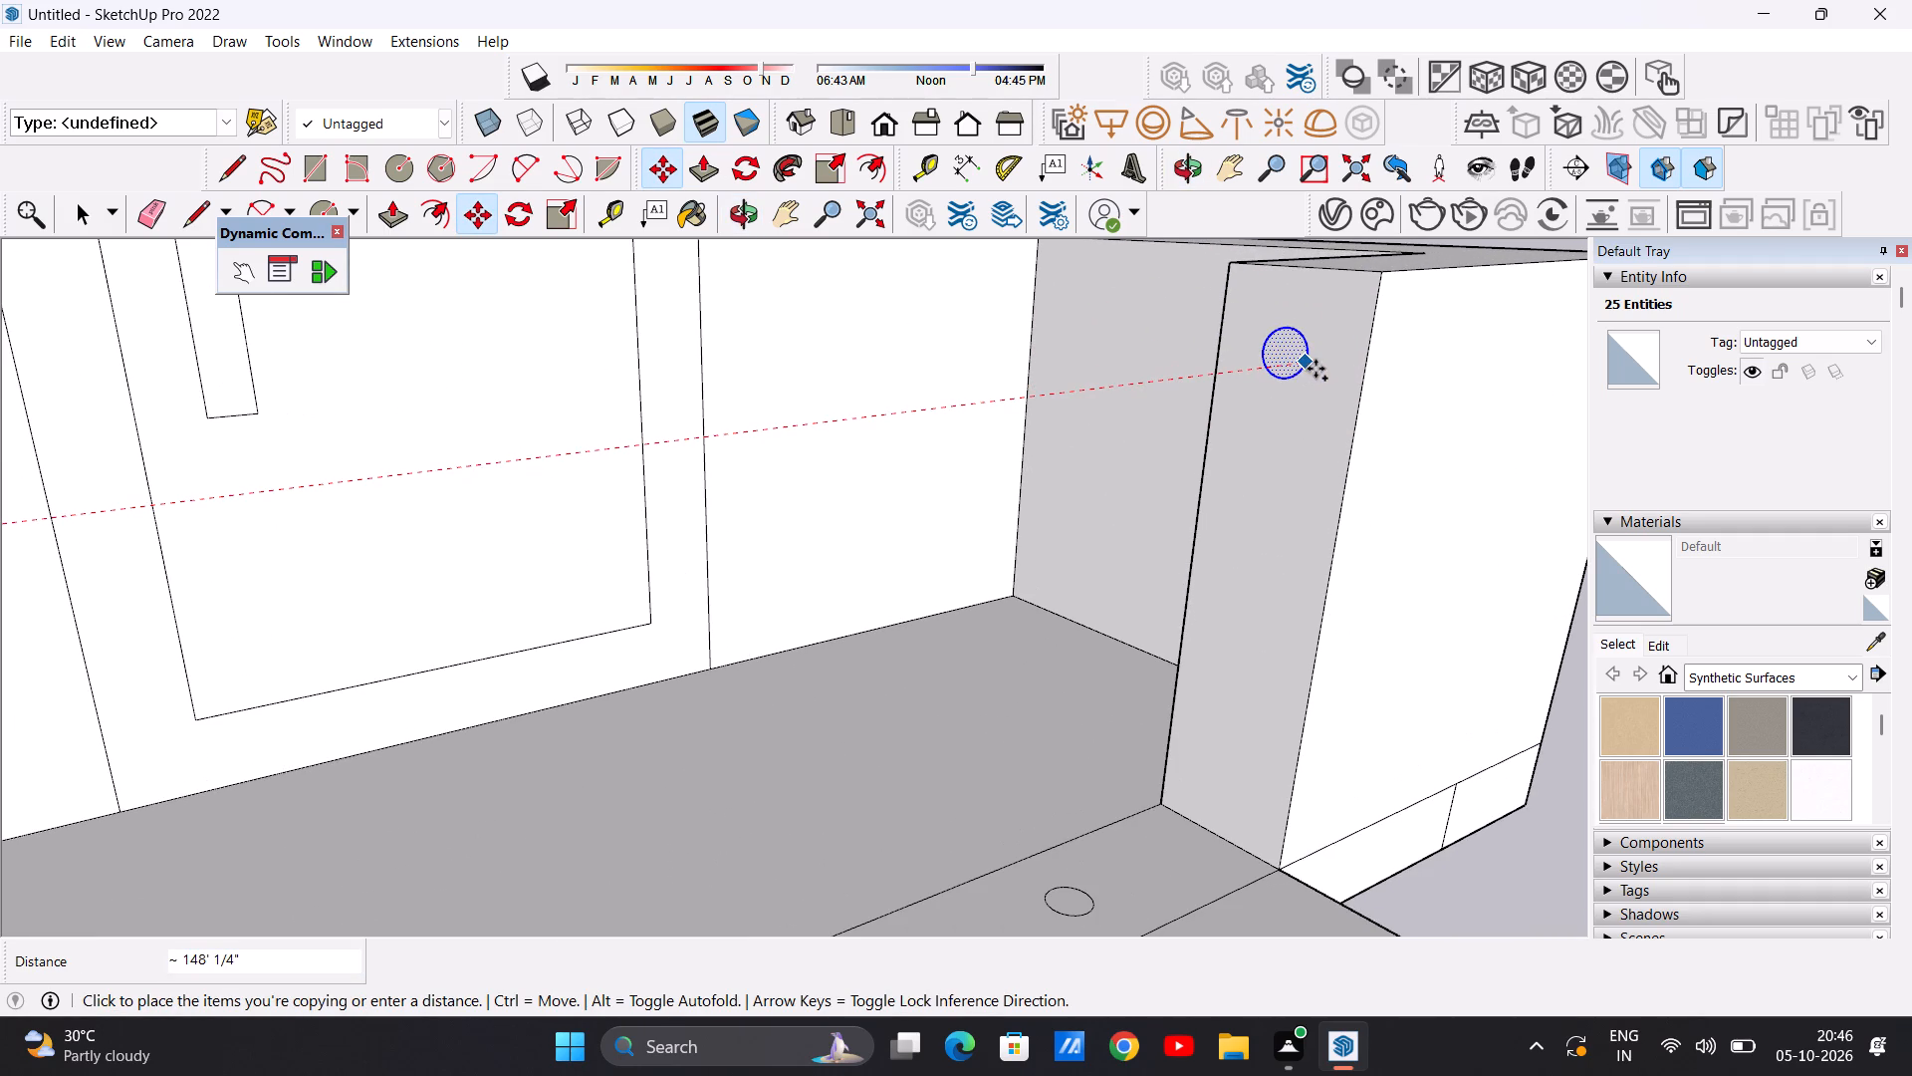
{"action": "left_click", "coordinate": [1312, 368]}
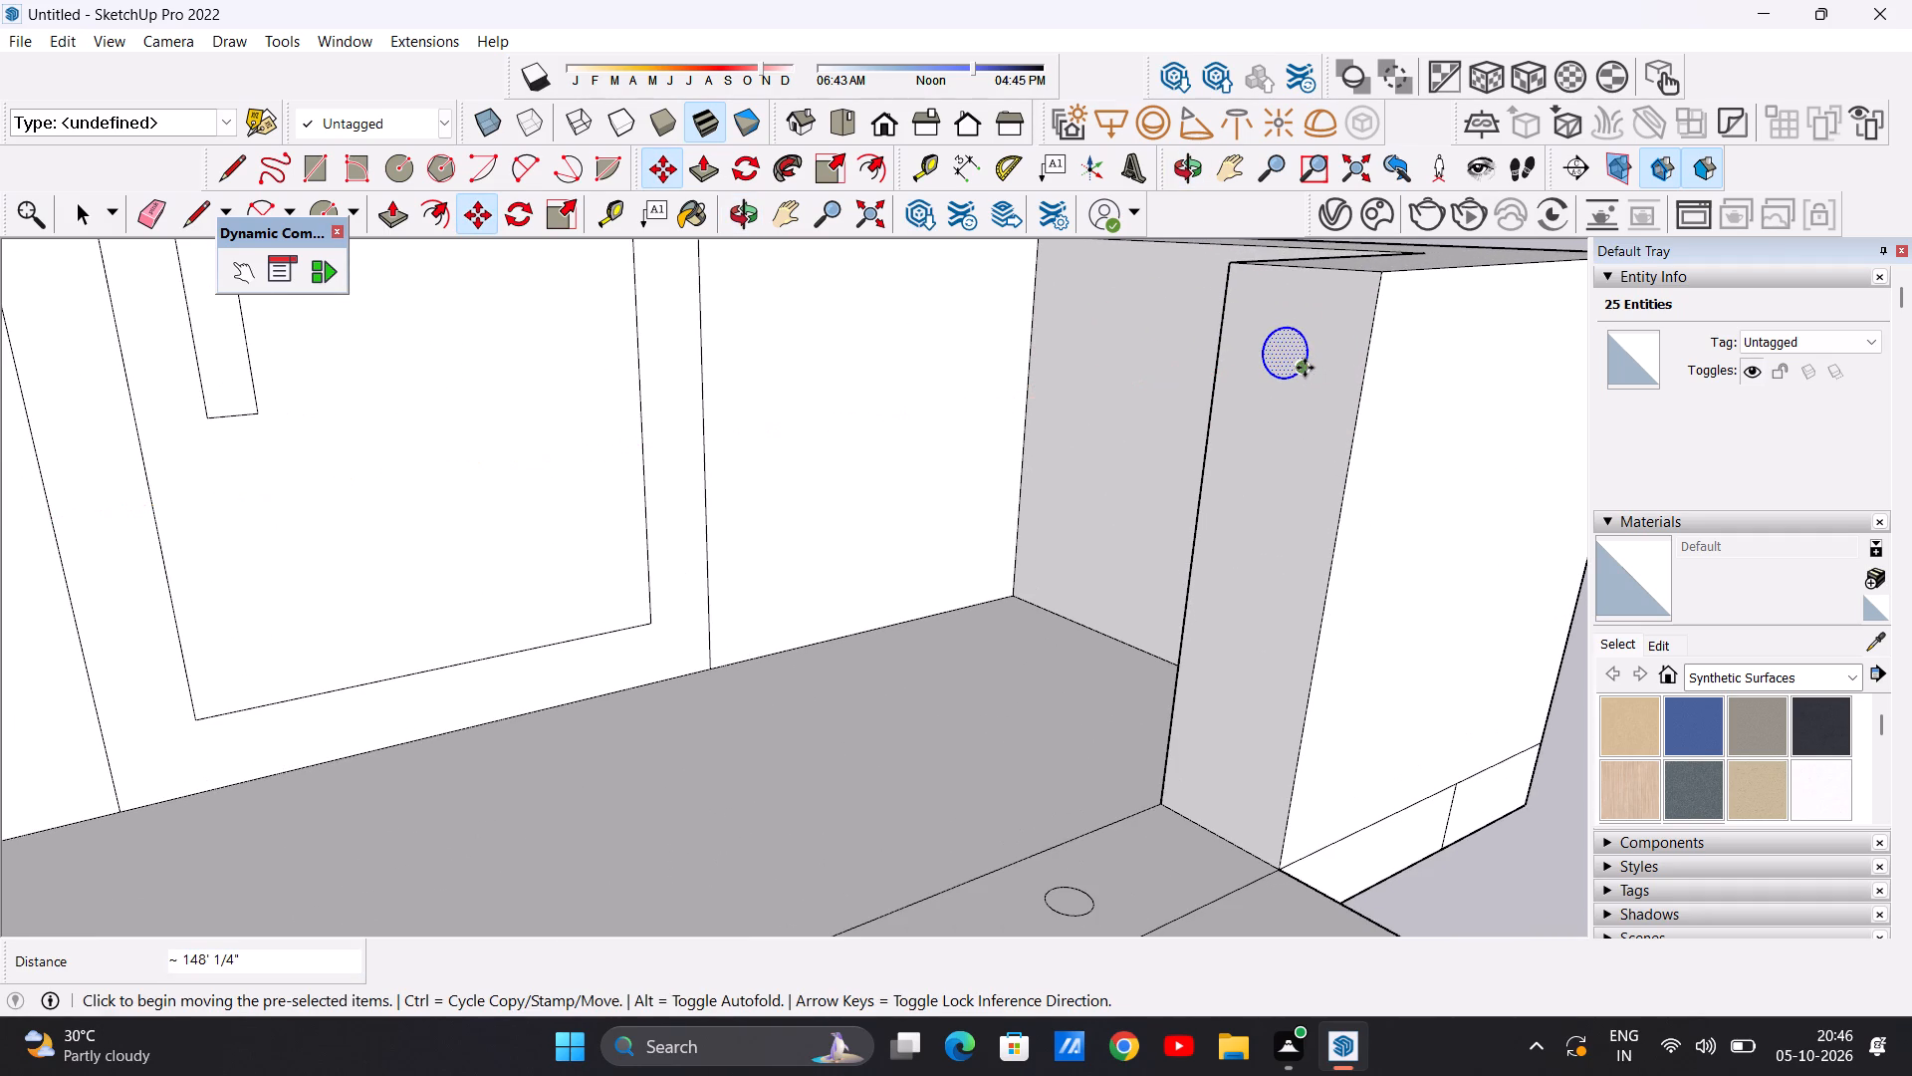
Add three rail circles below it on the pillar, copying successively about 13' 7" down, 9' 8" up and 5' 2" down.
{"action": "left_click", "coordinate": [1305, 368]}
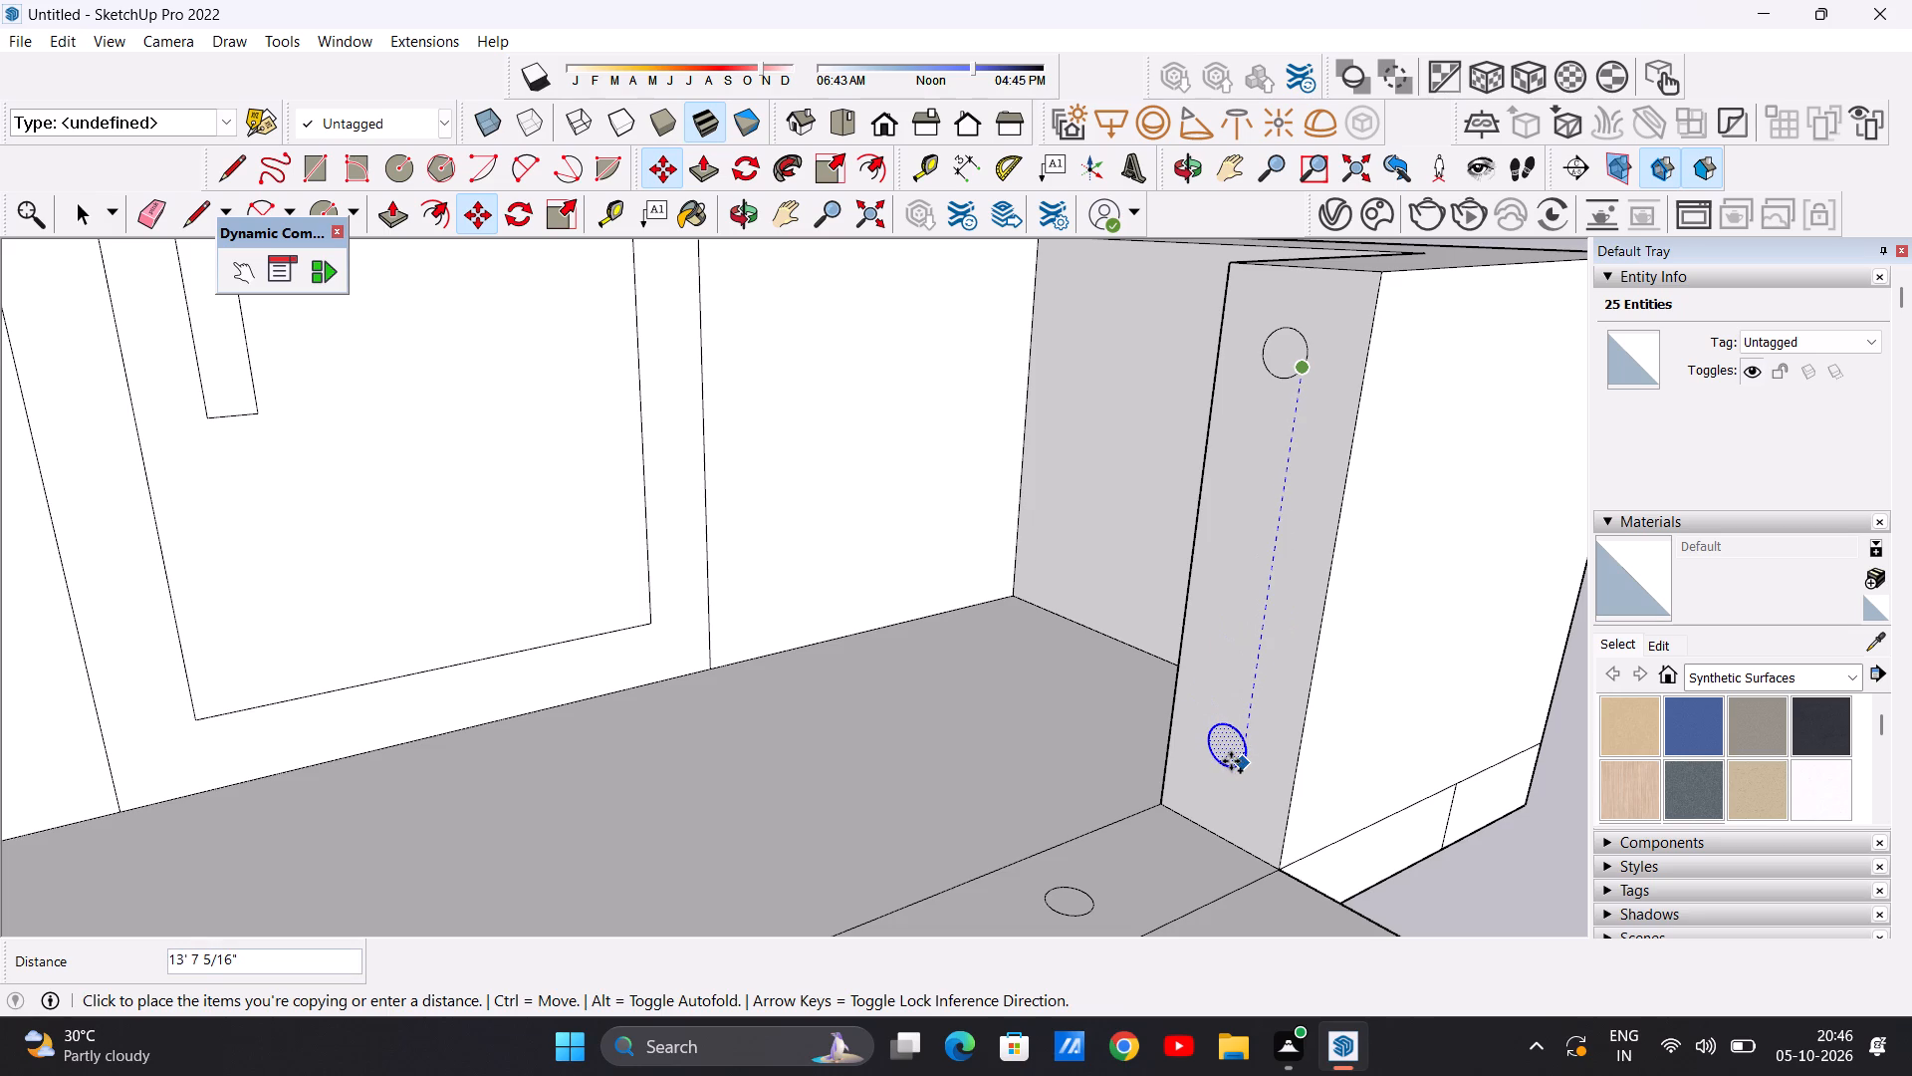
{"action": "left_click", "coordinate": [1231, 766]}
{"action": "left_click", "coordinate": [1239, 769]}
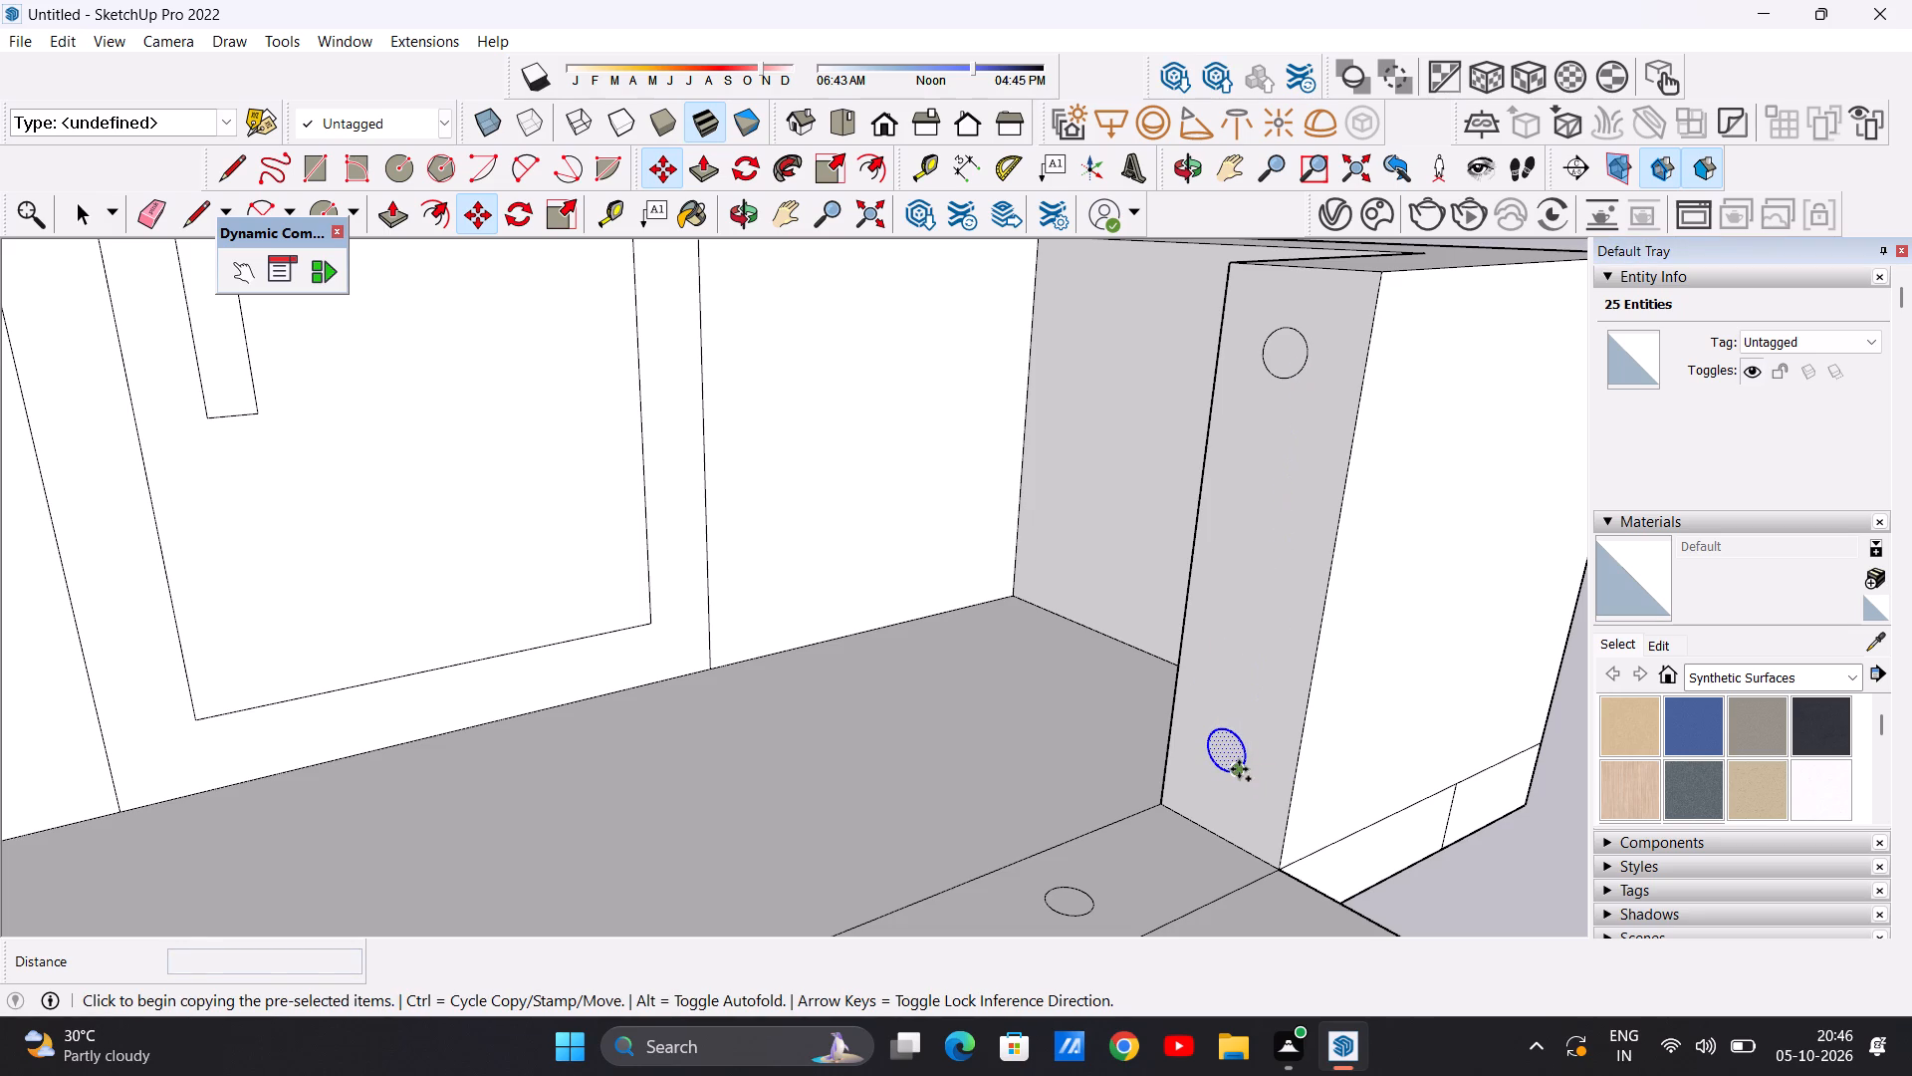
{"action": "left_click", "coordinate": [1268, 495]}
{"action": "left_click", "coordinate": [1285, 493]}
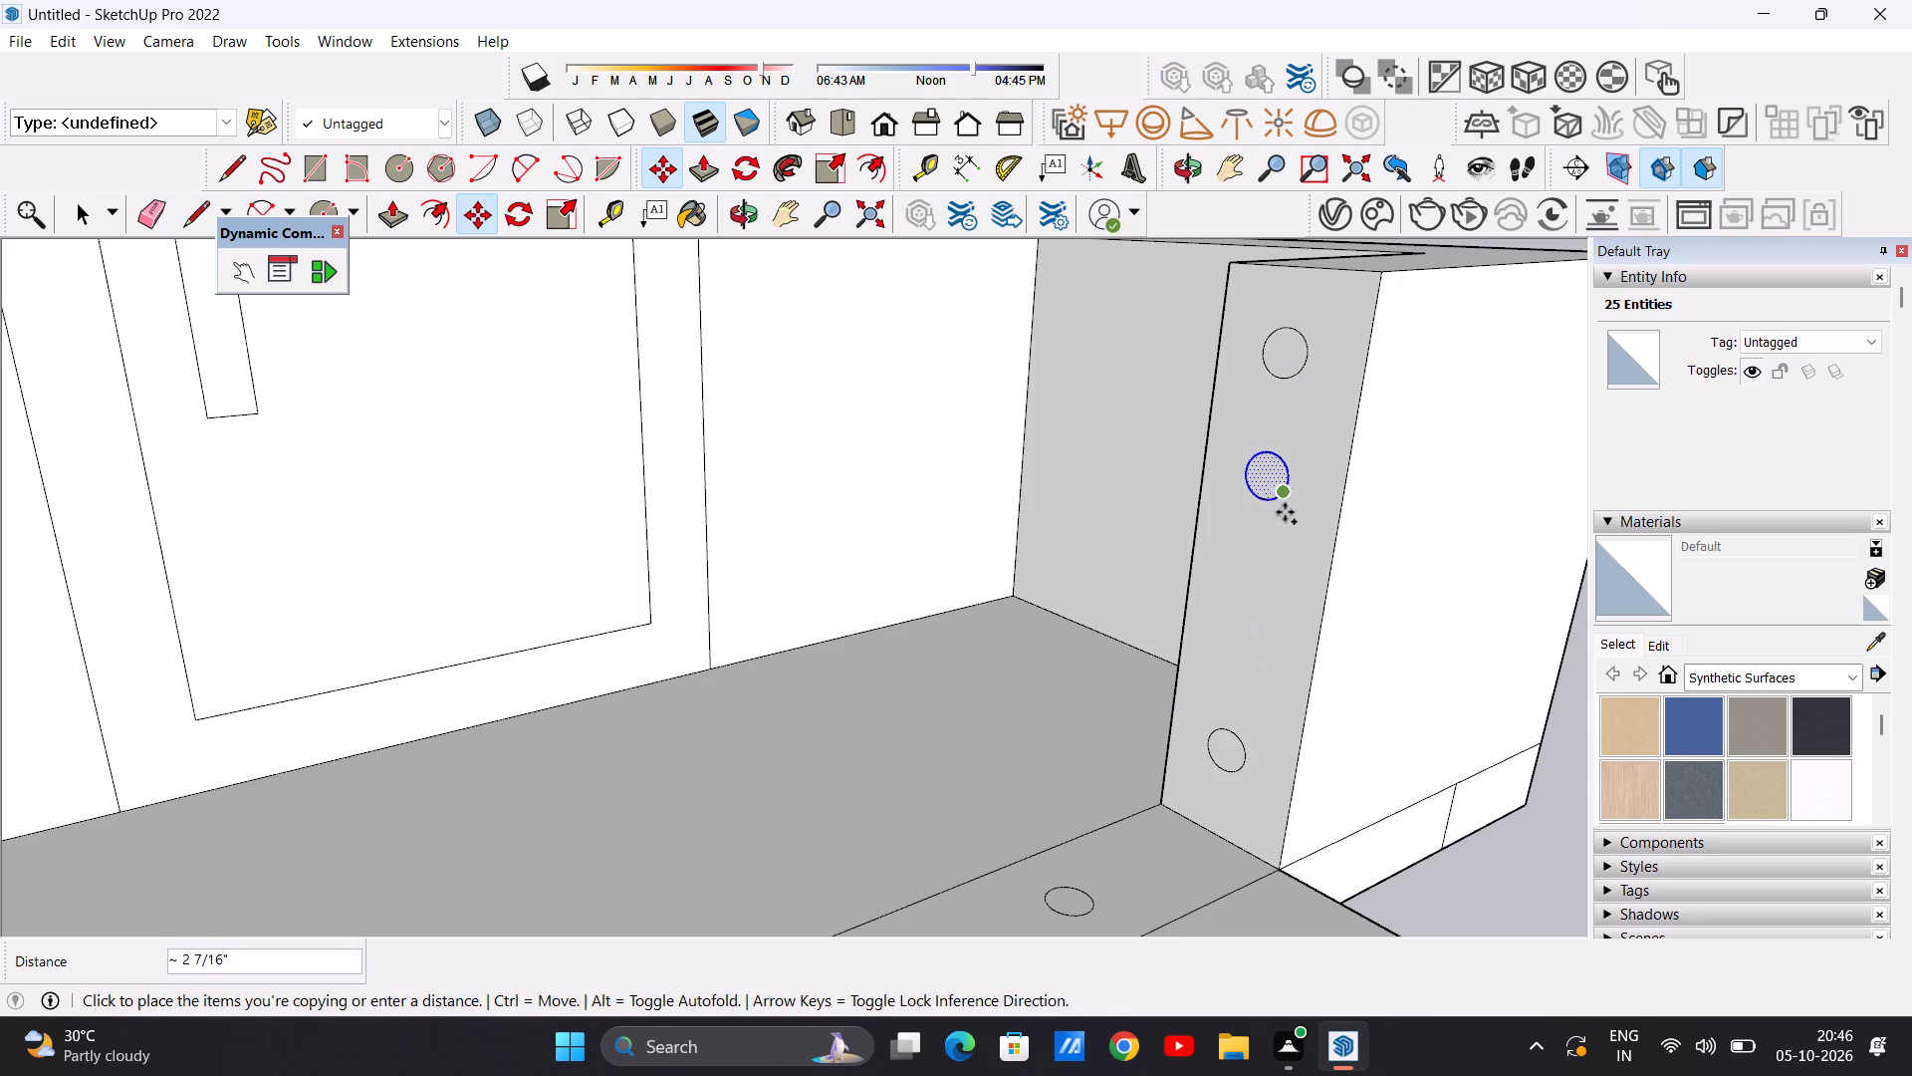
{"action": "left_click", "coordinate": [1257, 642]}
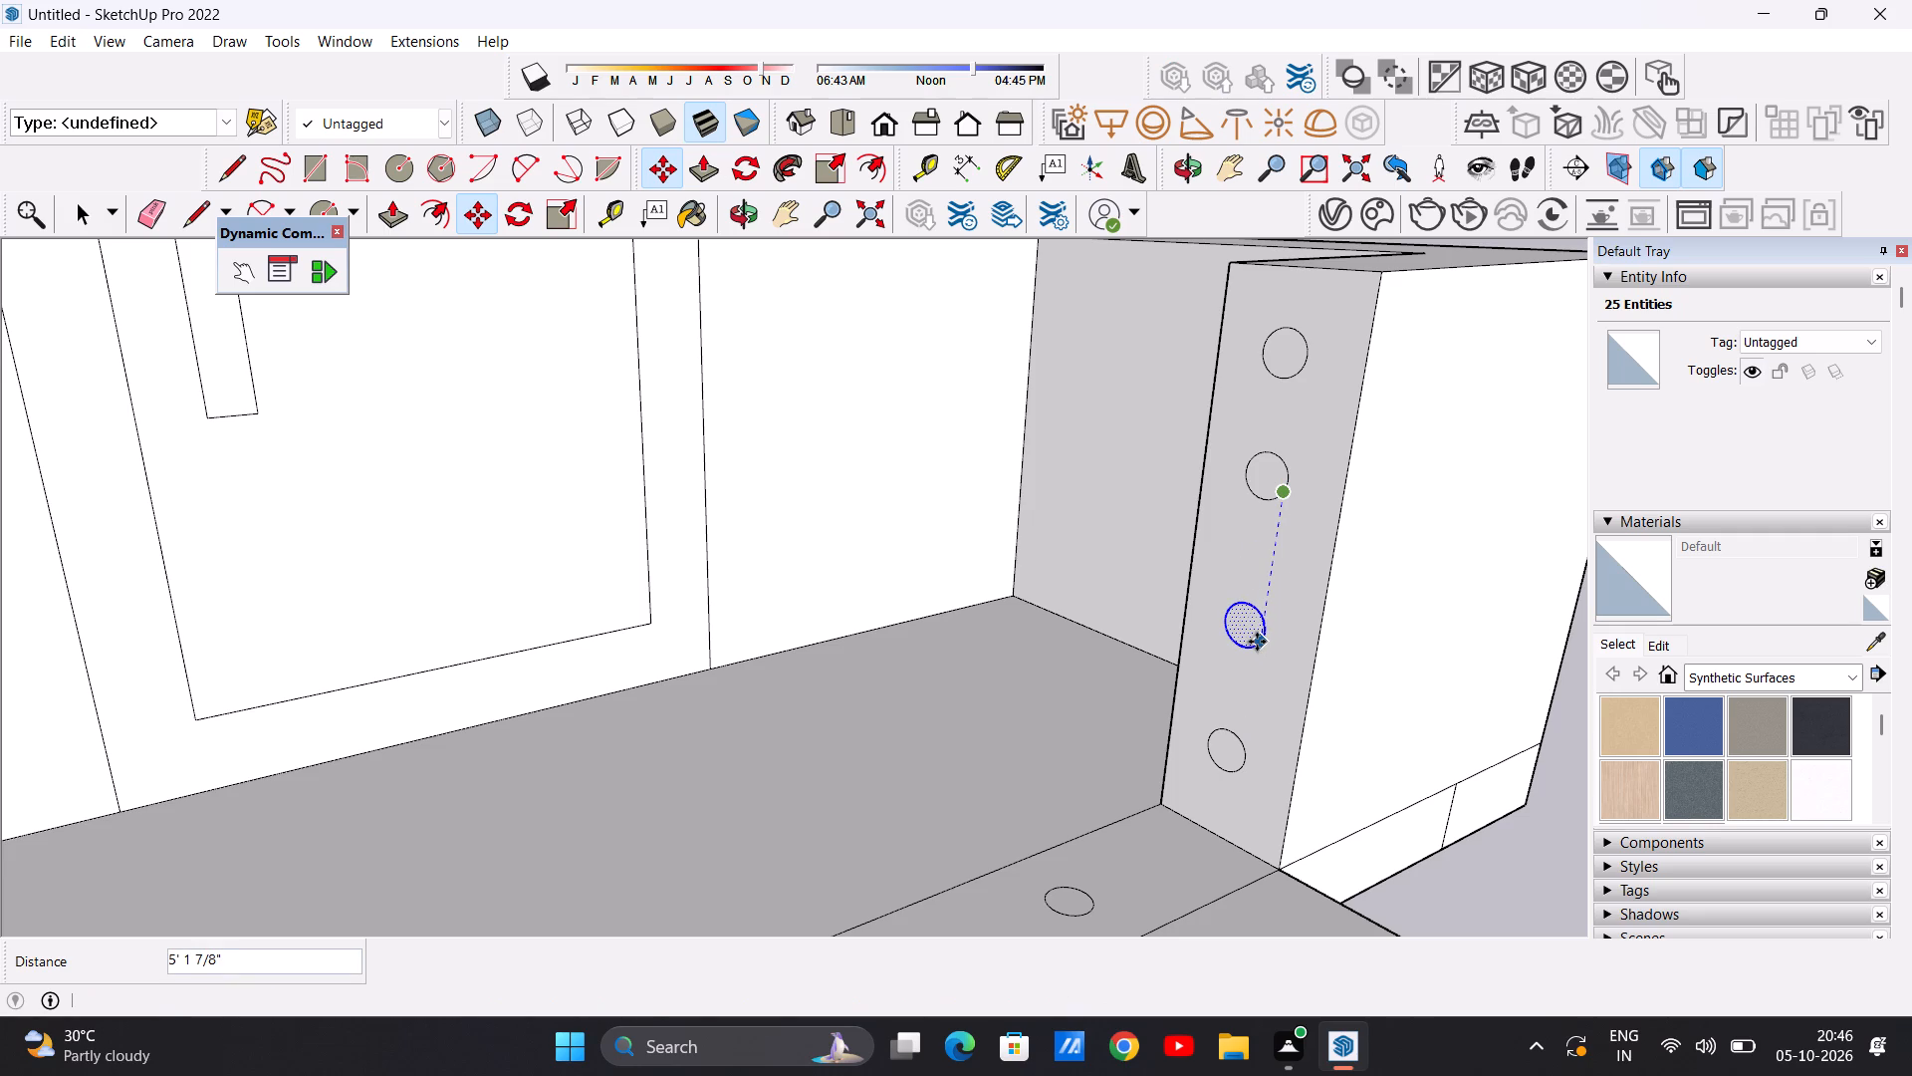
{"action": "key", "text": "space"}
{"action": "scroll", "coordinate": [1128, 591], "scroll_direction": "down", "scroll_amount": 17}
{"action": "left_click", "coordinate": [1355, 611]}
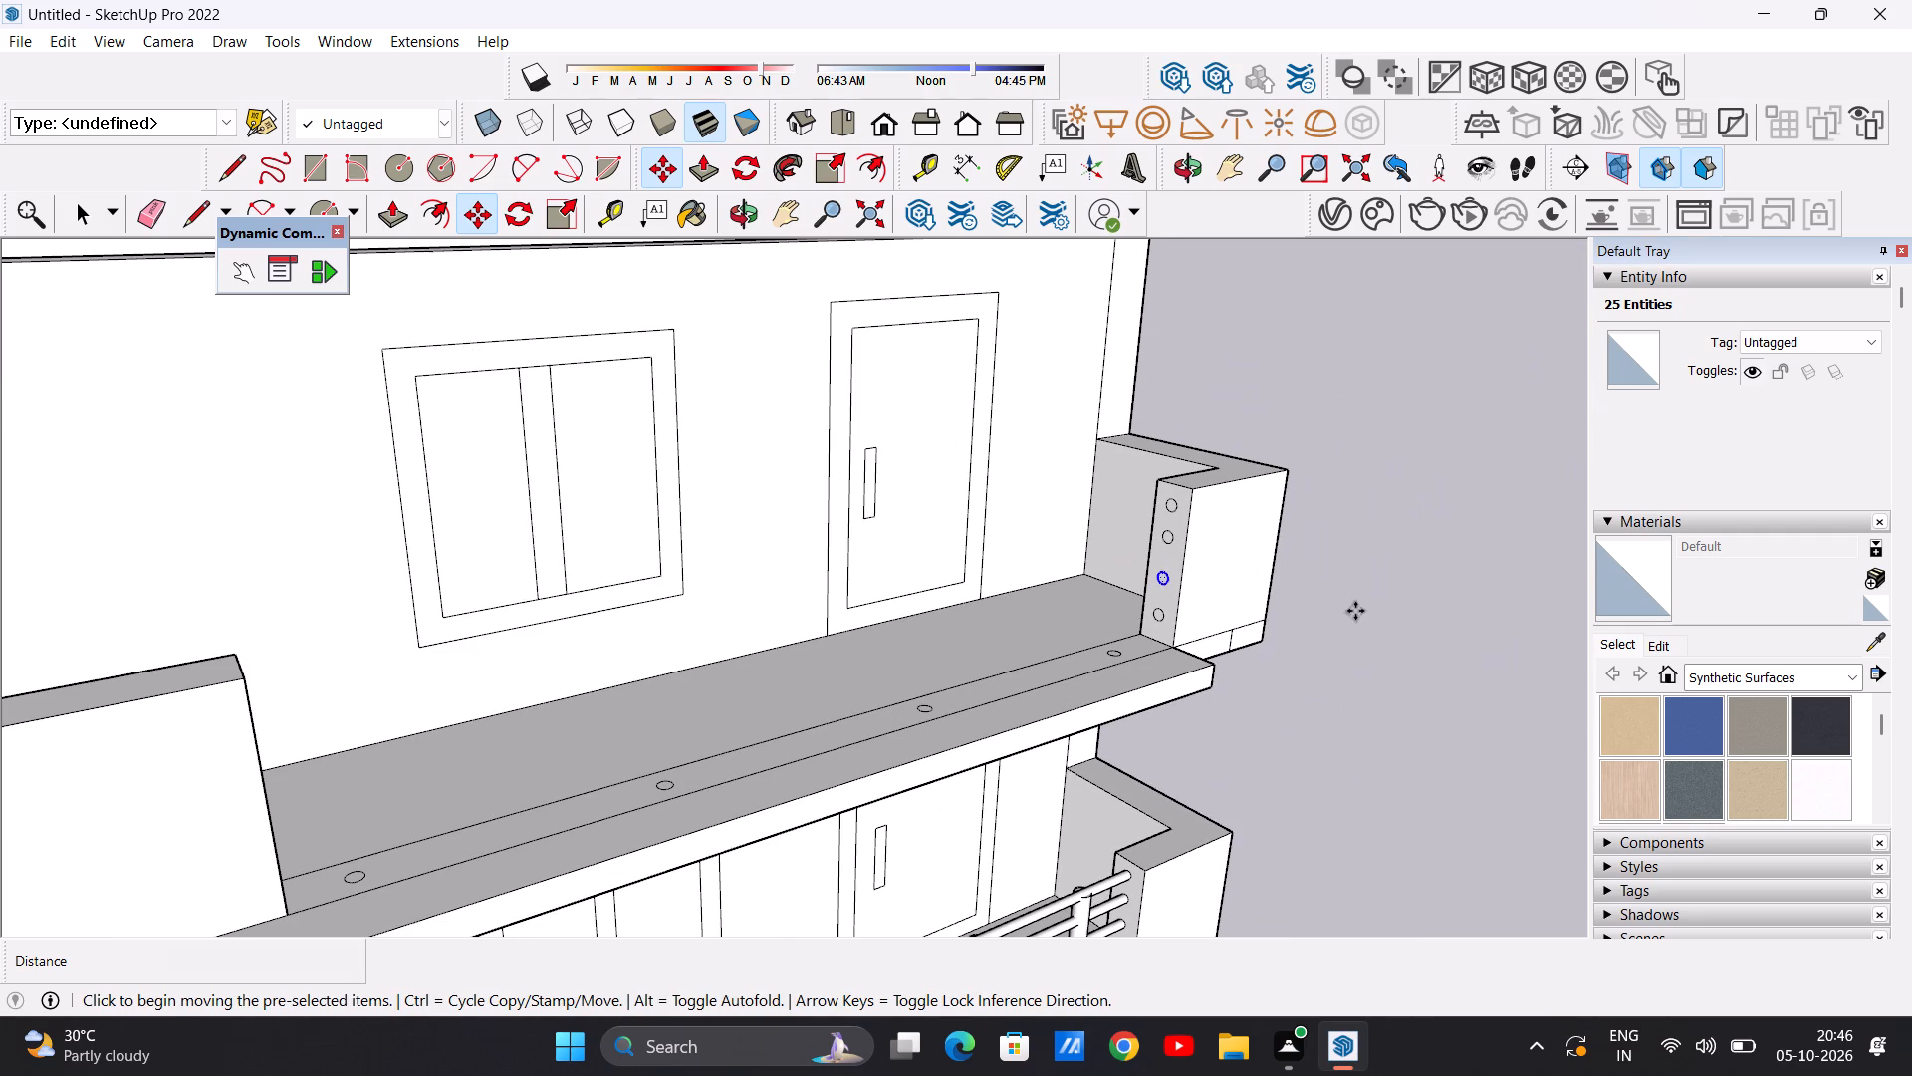
{"action": "key", "text": "space"}
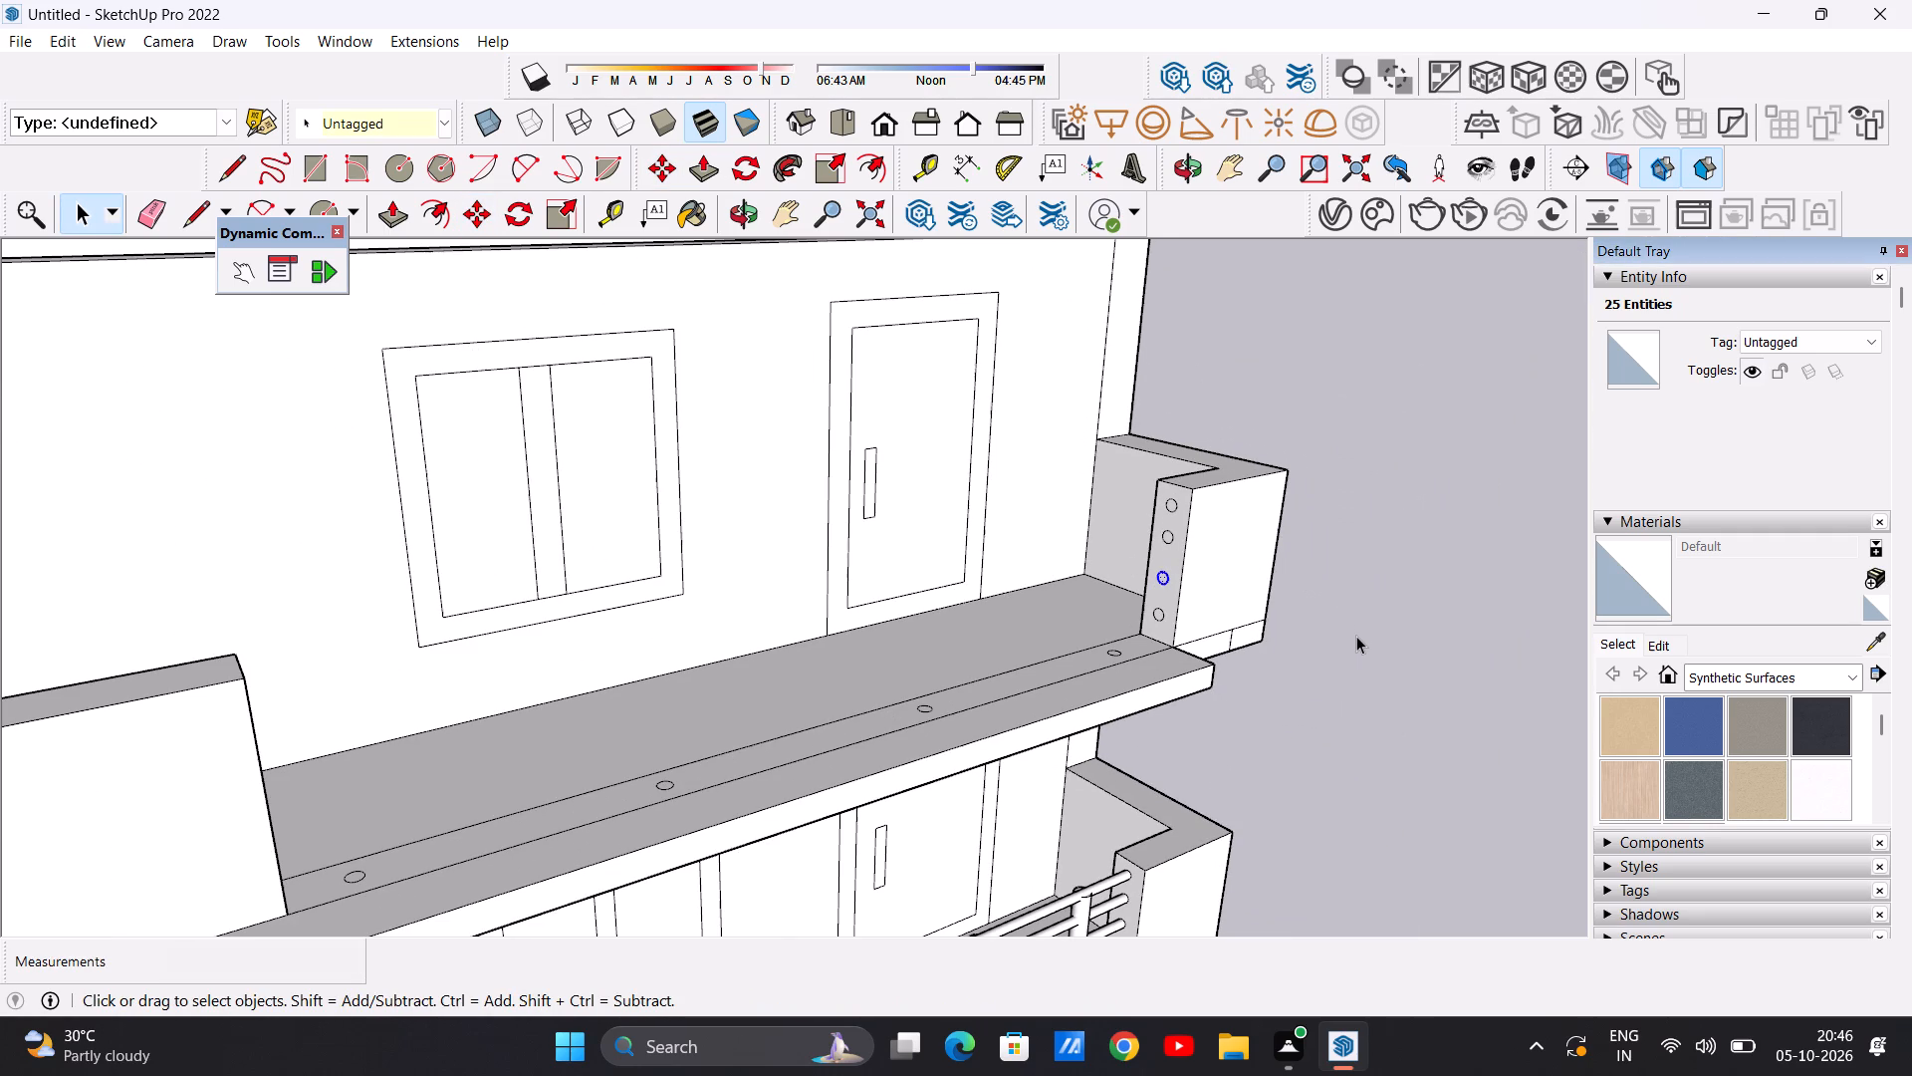
{"action": "left_click", "coordinate": [1356, 636]}
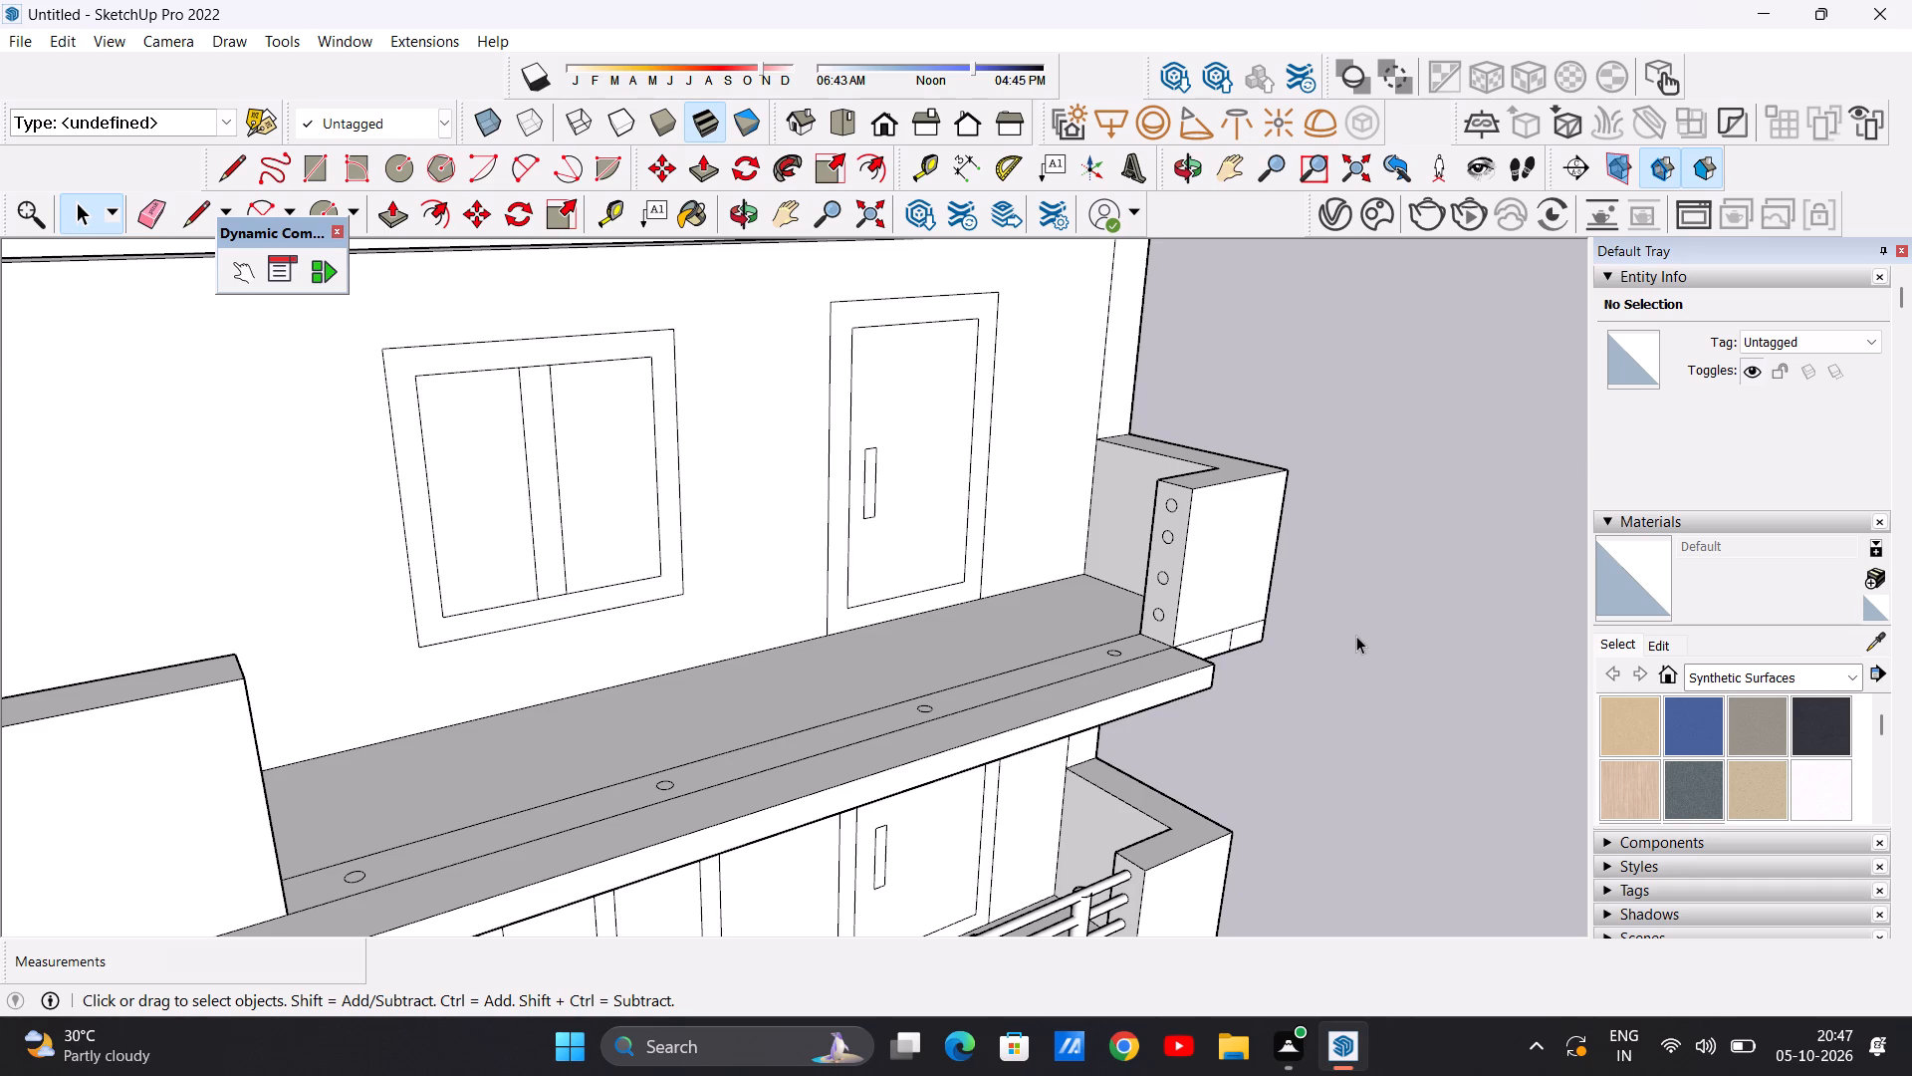
Extrude the top rail circle from the far-end pillar about 99' 10" along the balcony to the front panel's side.
{"action": "scroll", "coordinate": [1356, 636], "scroll_direction": "down", "scroll_amount": 5}
{"action": "scroll", "coordinate": [1137, 521], "scroll_direction": "down", "scroll_amount": 5}
{"action": "scroll", "coordinate": [1224, 549], "scroll_direction": "up", "scroll_amount": 13}
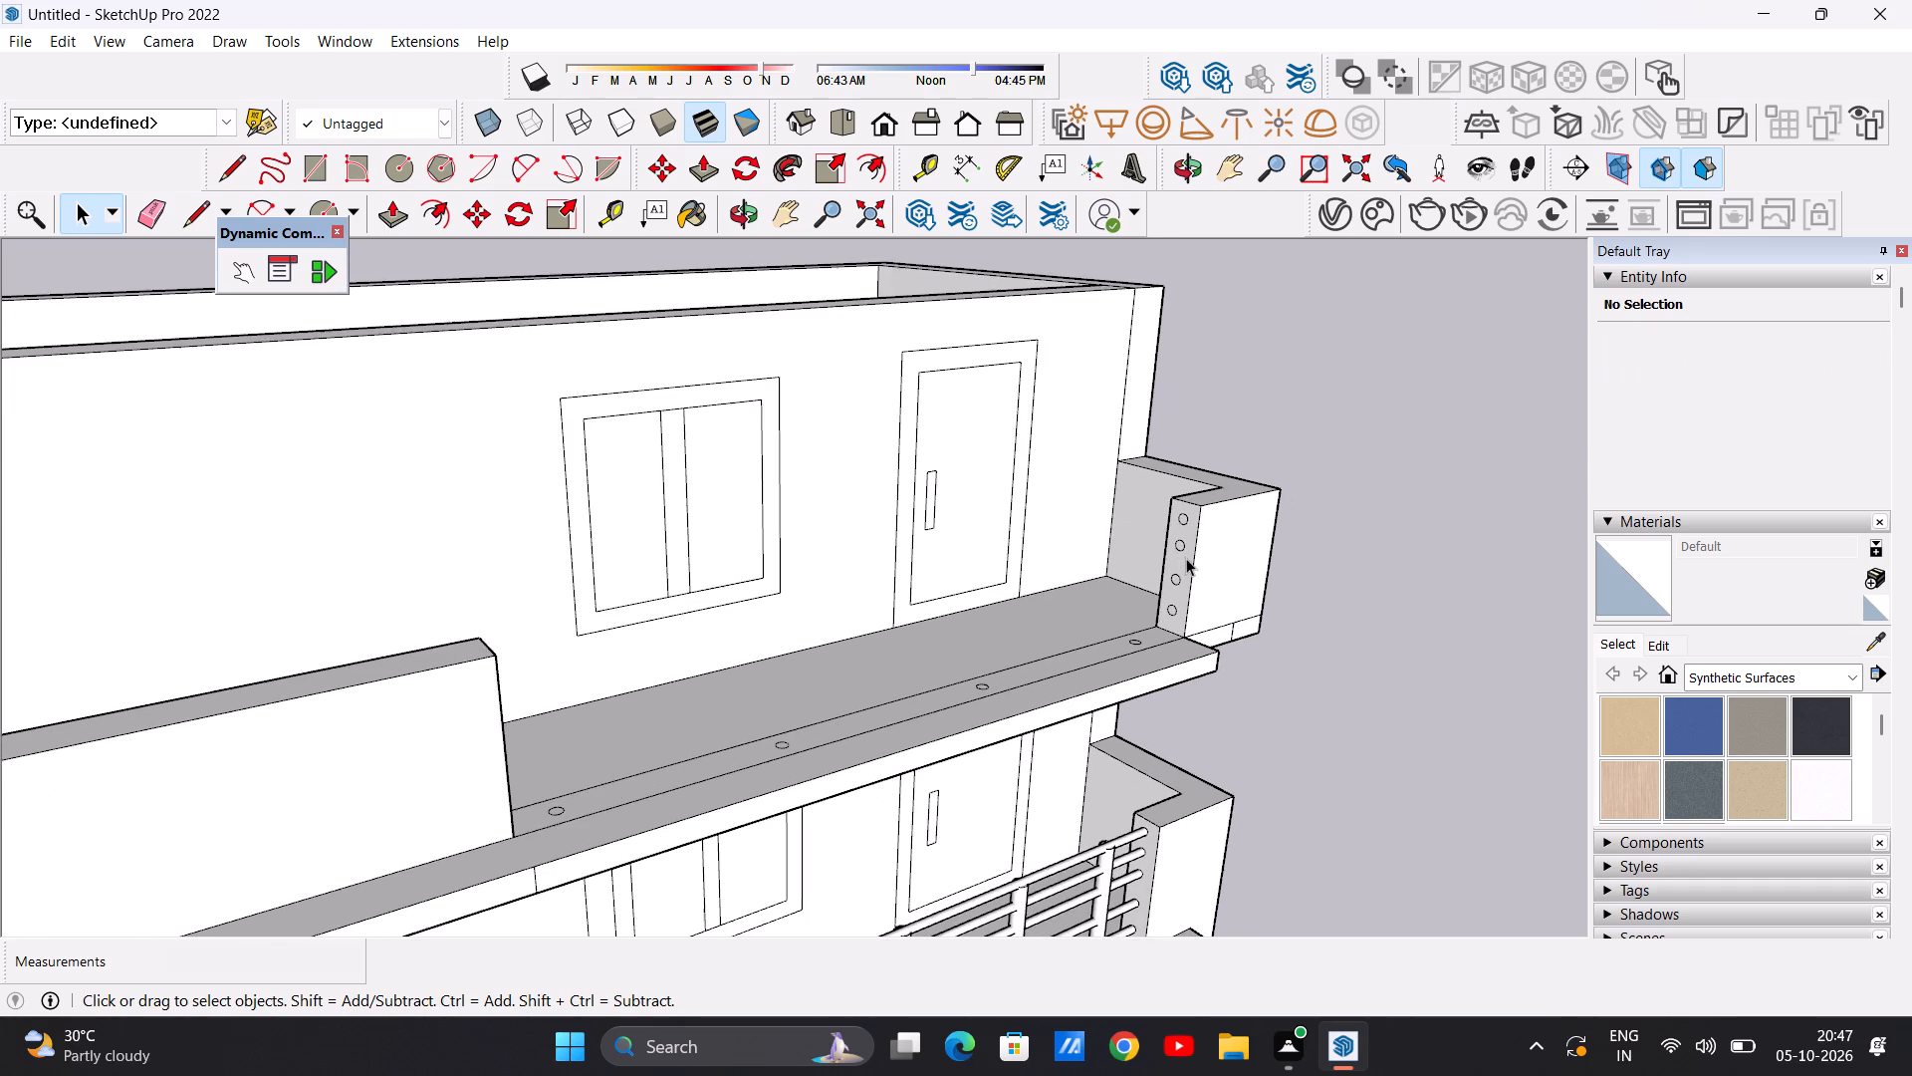
{"action": "scroll", "coordinate": [1186, 558], "scroll_direction": "up", "scroll_amount": 10}
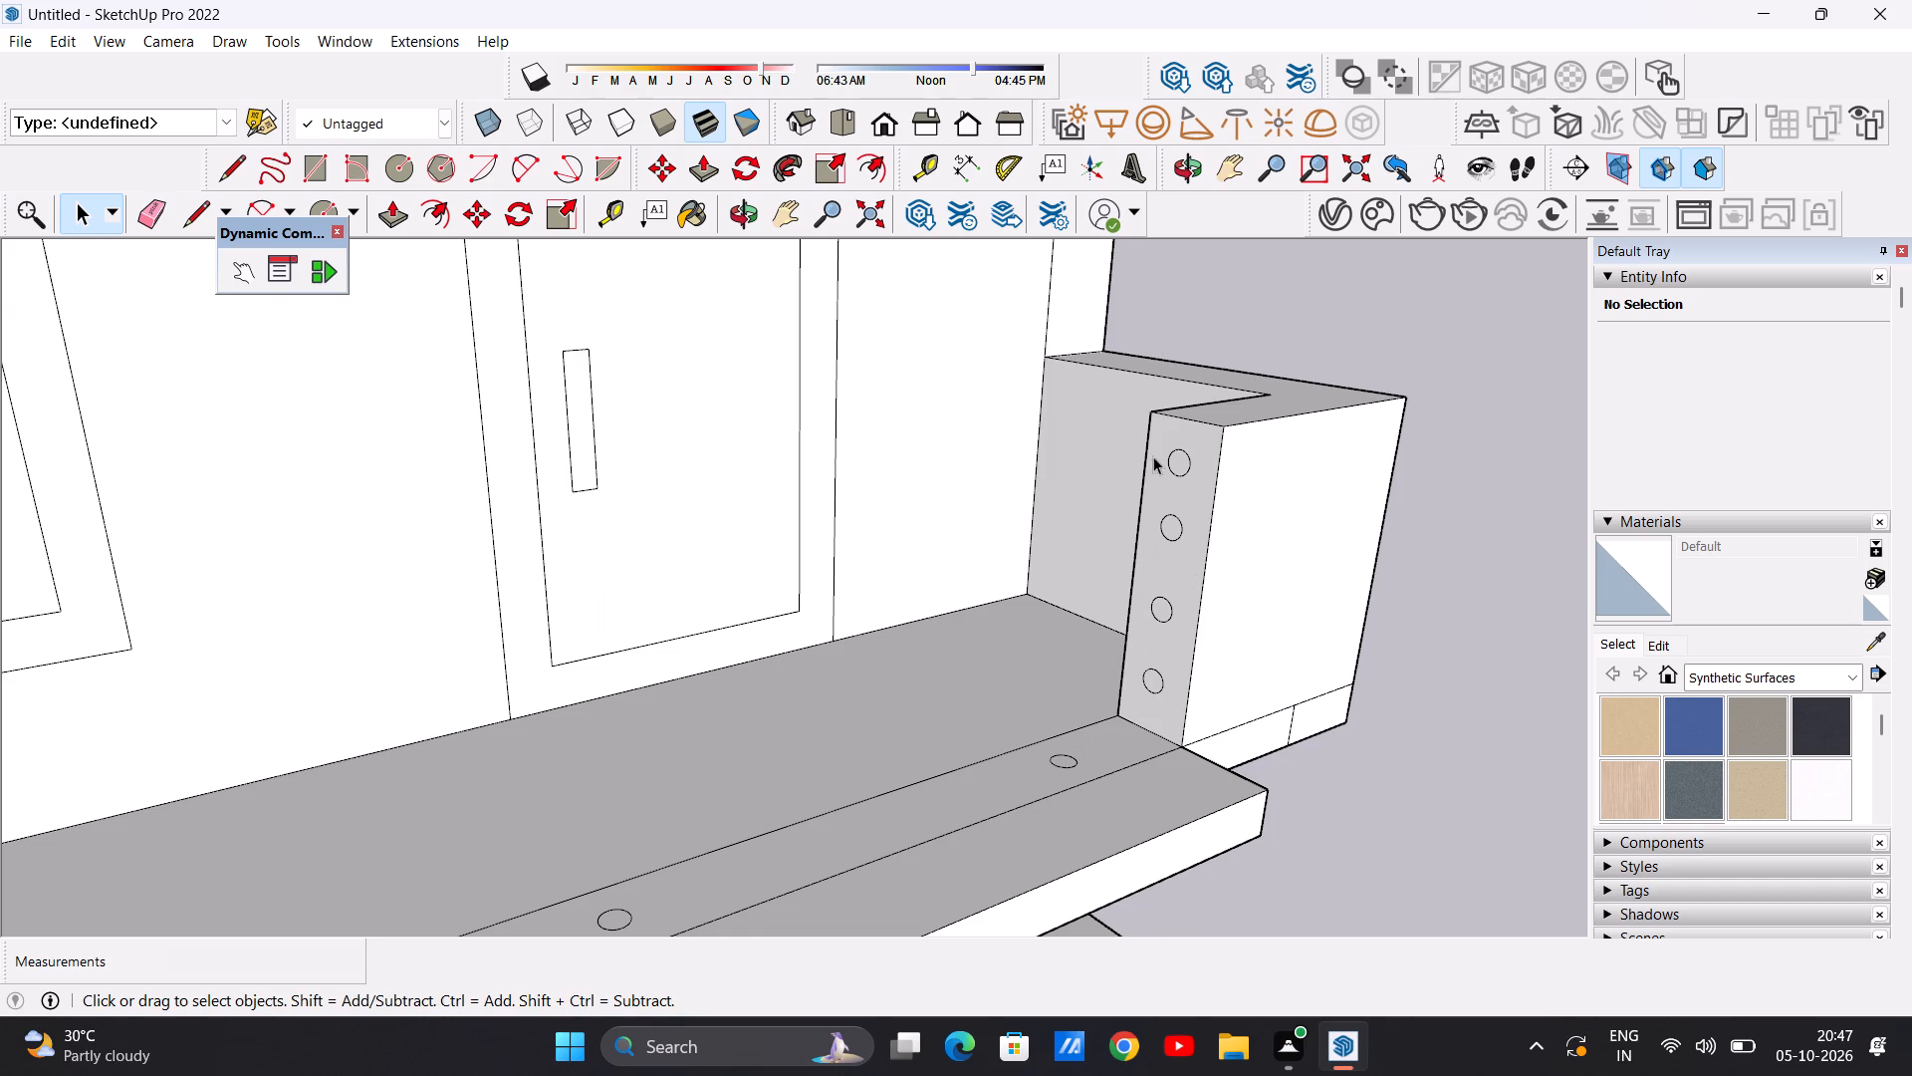
{"action": "scroll", "coordinate": [1124, 494], "scroll_direction": "down", "scroll_amount": 20}
{"action": "scroll", "coordinate": [1124, 494], "scroll_direction": "down", "scroll_amount": 8}
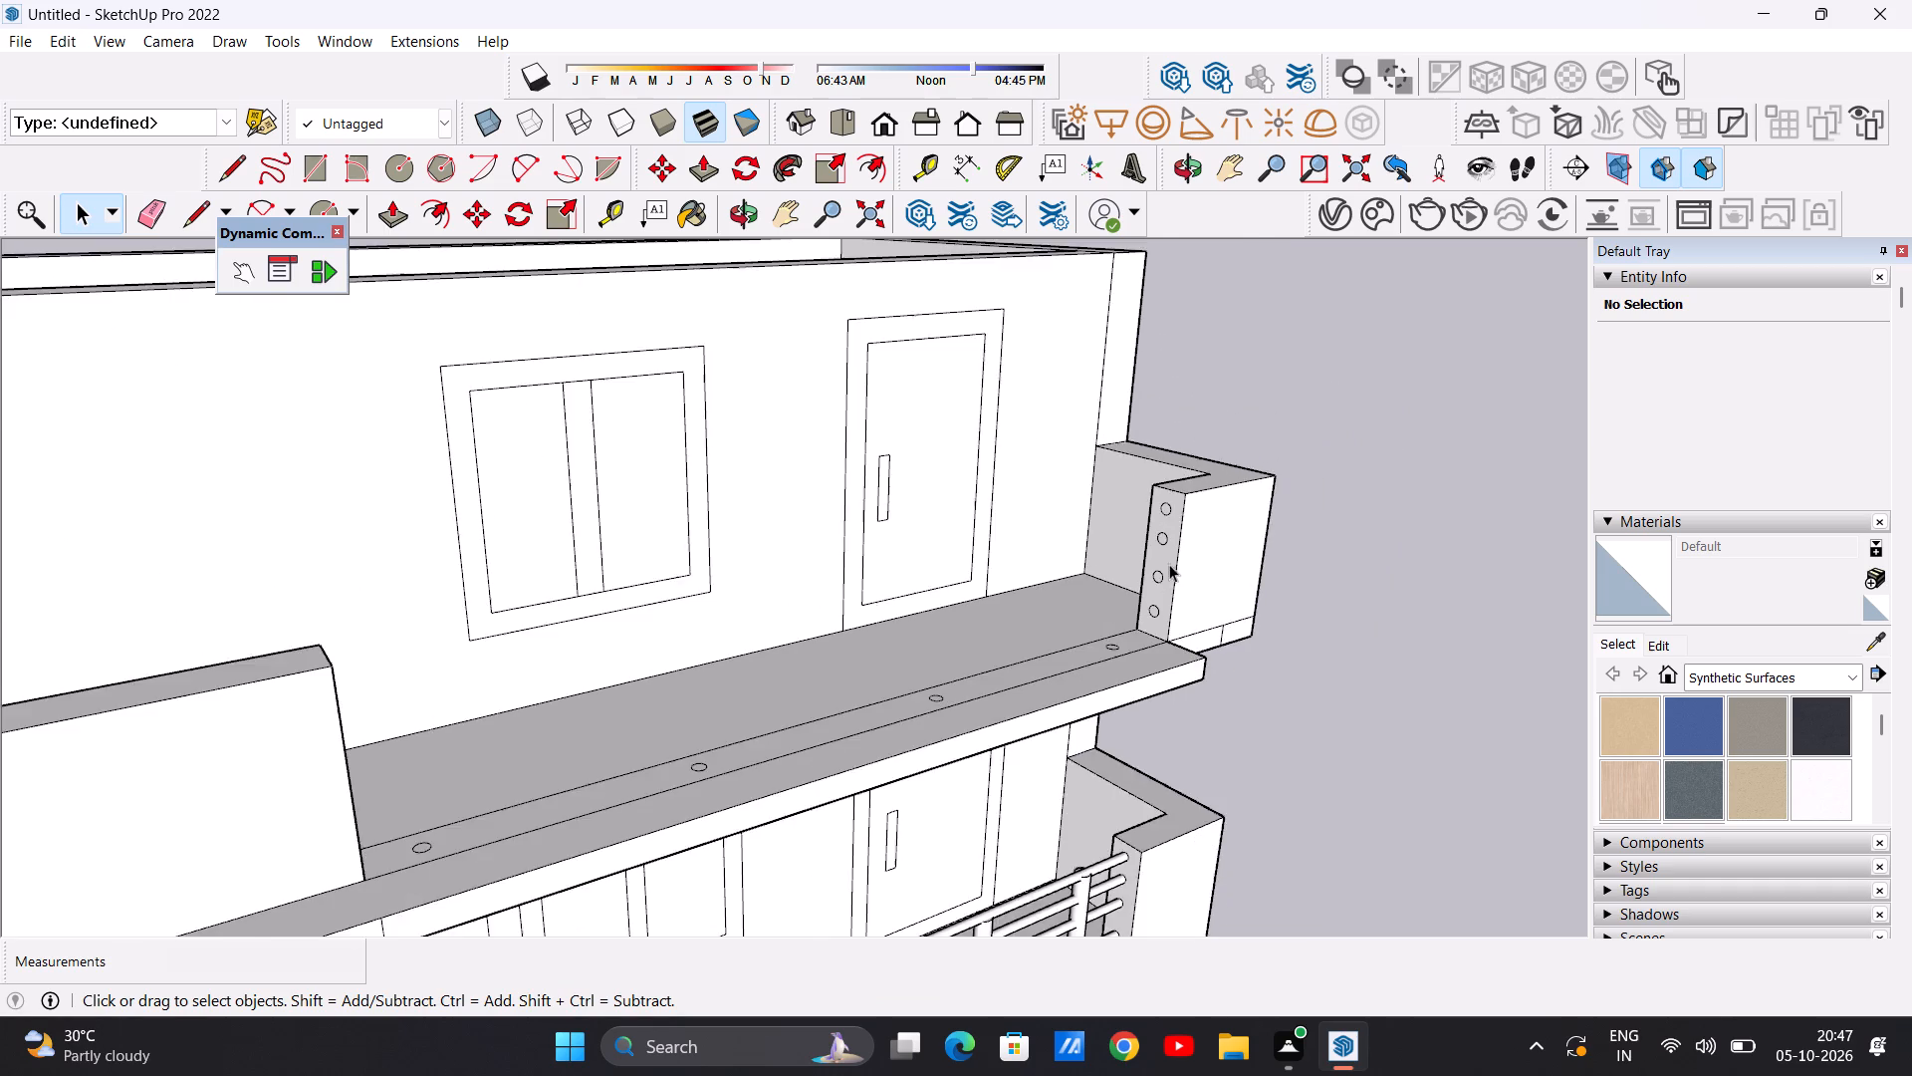
{"action": "scroll", "coordinate": [1169, 564], "scroll_direction": "down", "scroll_amount": 4}
{"action": "scroll", "coordinate": [1157, 600], "scroll_direction": "up", "scroll_amount": 19}
{"action": "scroll", "coordinate": [1171, 521], "scroll_direction": "down", "scroll_amount": 8}
{"action": "scroll", "coordinate": [1175, 355], "scroll_direction": "up", "scroll_amount": 1}
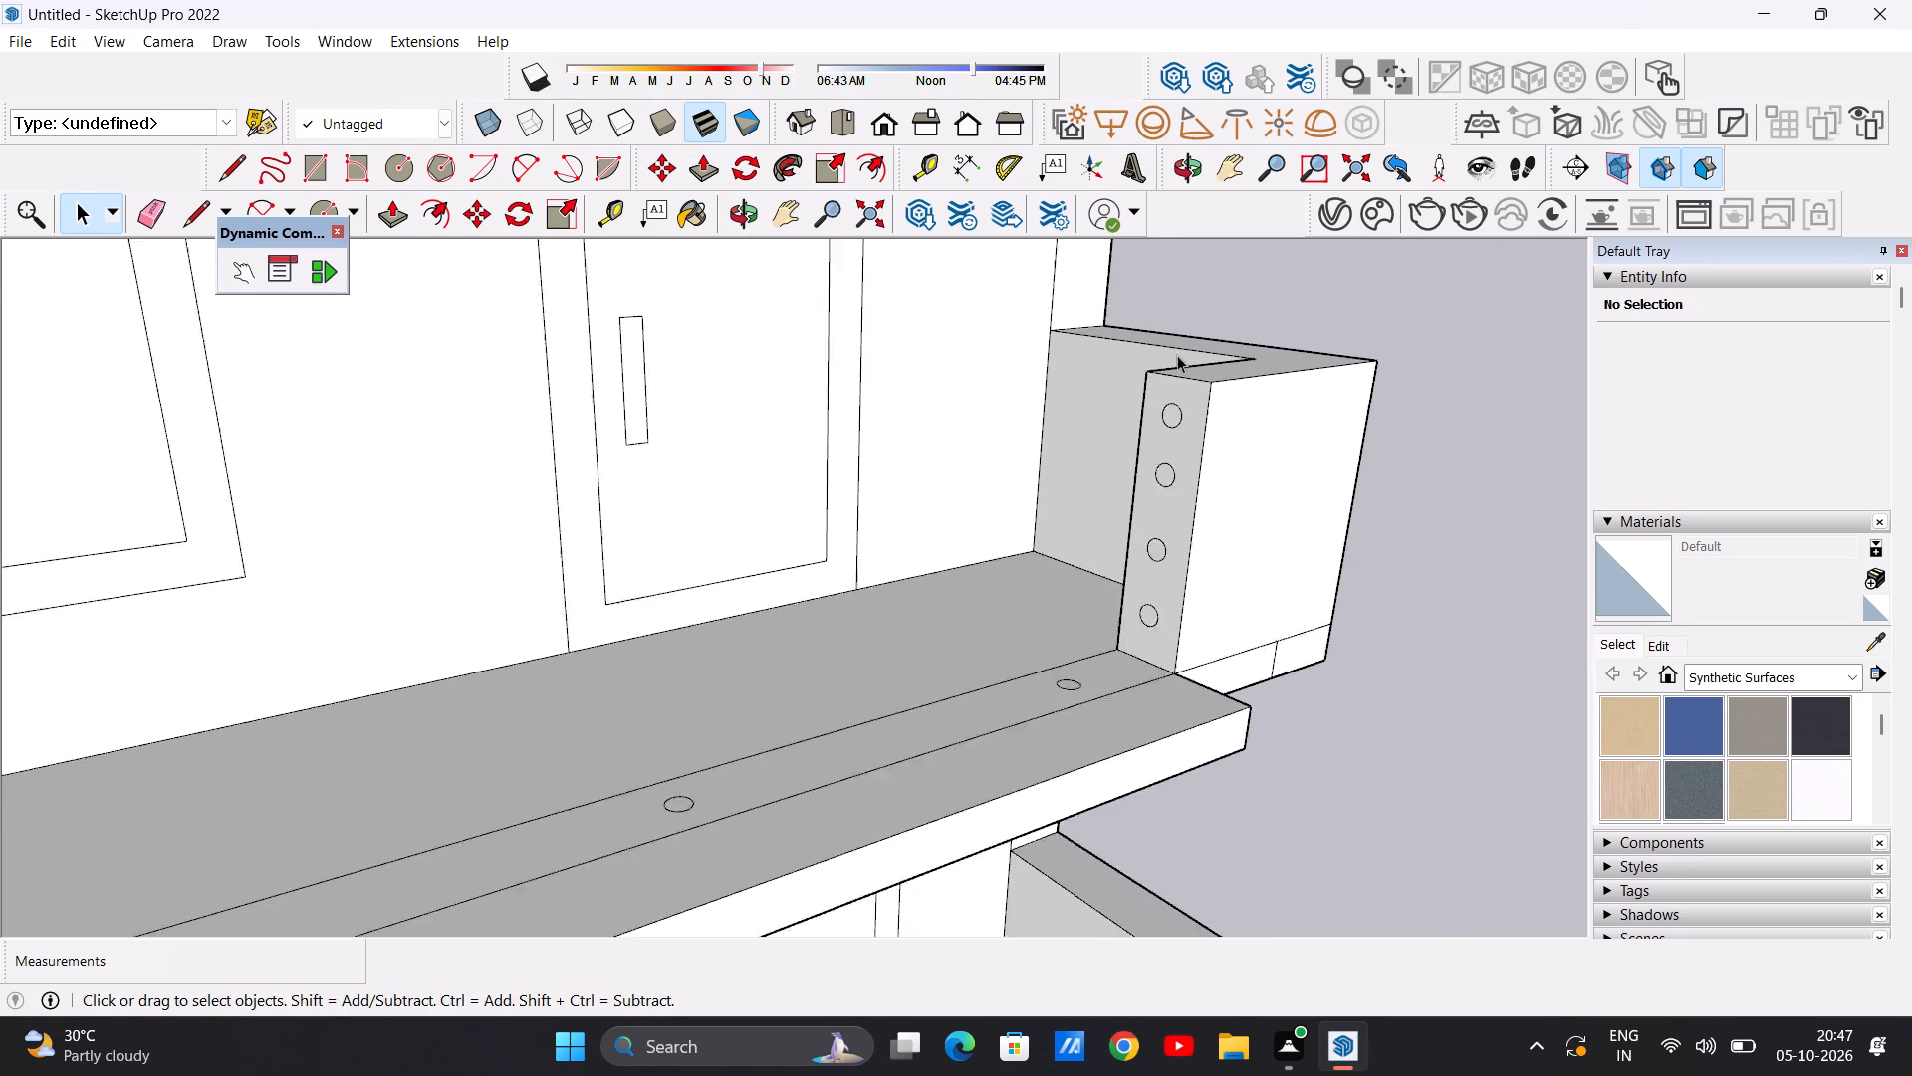
{"action": "scroll", "coordinate": [1177, 355], "scroll_direction": "up", "scroll_amount": 10}
{"action": "key", "text": "p"}
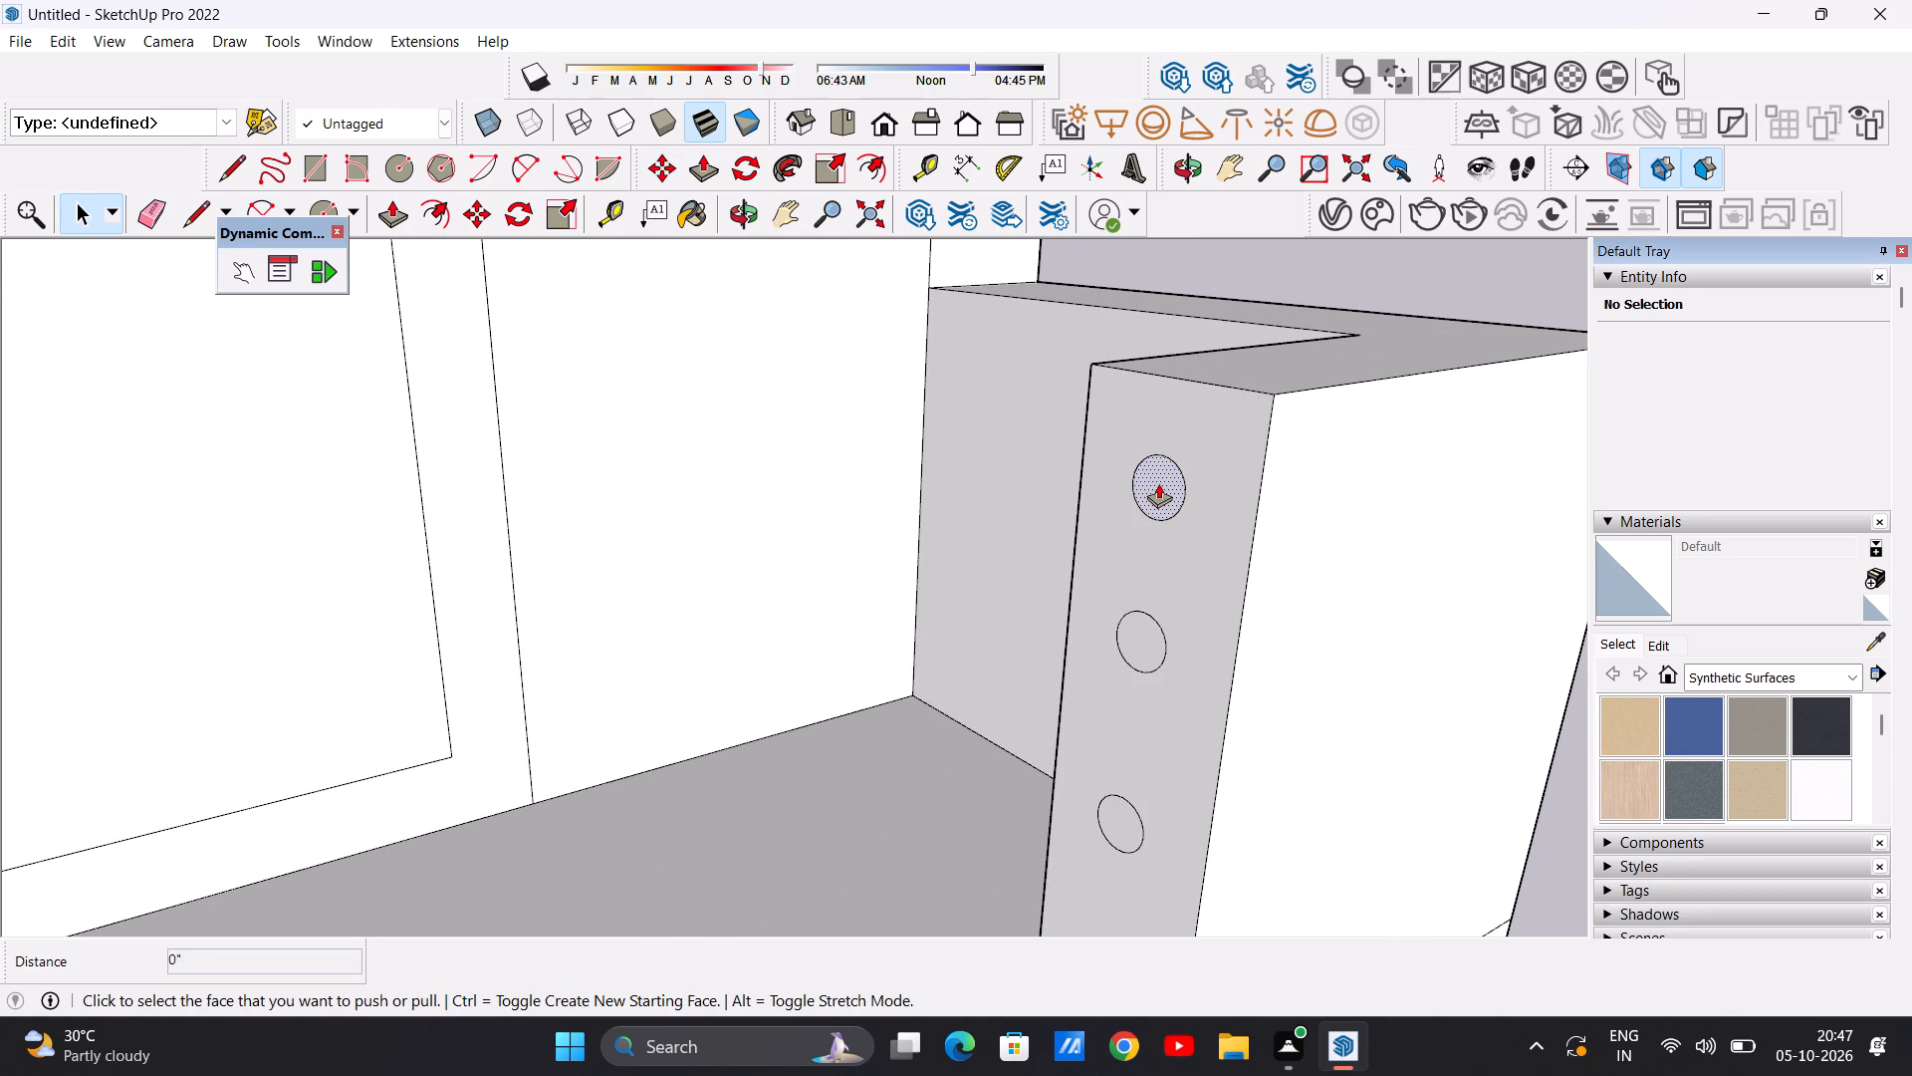
{"action": "left_click", "coordinate": [1158, 483]}
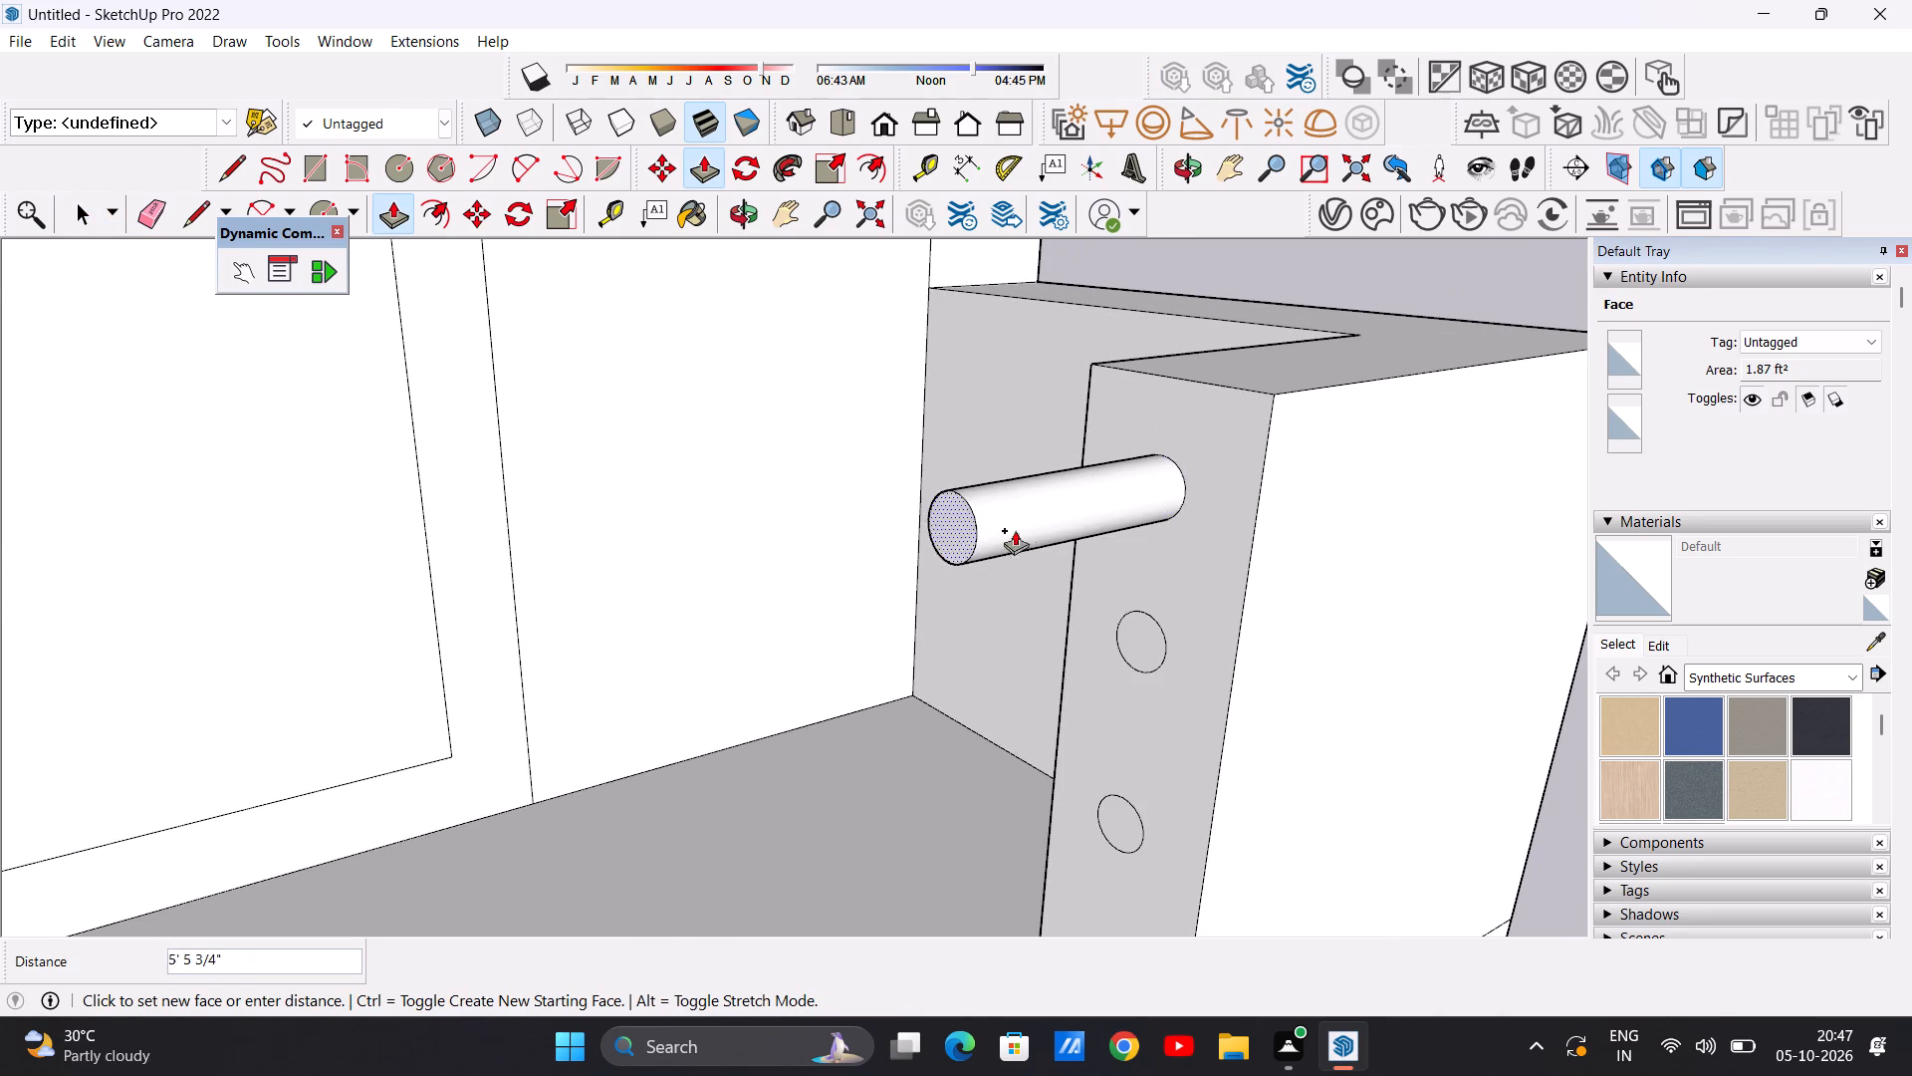
{"action": "scroll", "coordinate": [1125, 523], "scroll_direction": "down", "scroll_amount": 13}
{"action": "middle_click_drag", "start_coordinate": [1070, 533], "coordinate": [787, 560]}
{"action": "scroll", "coordinate": [1064, 535], "scroll_direction": "down", "scroll_amount": 1}
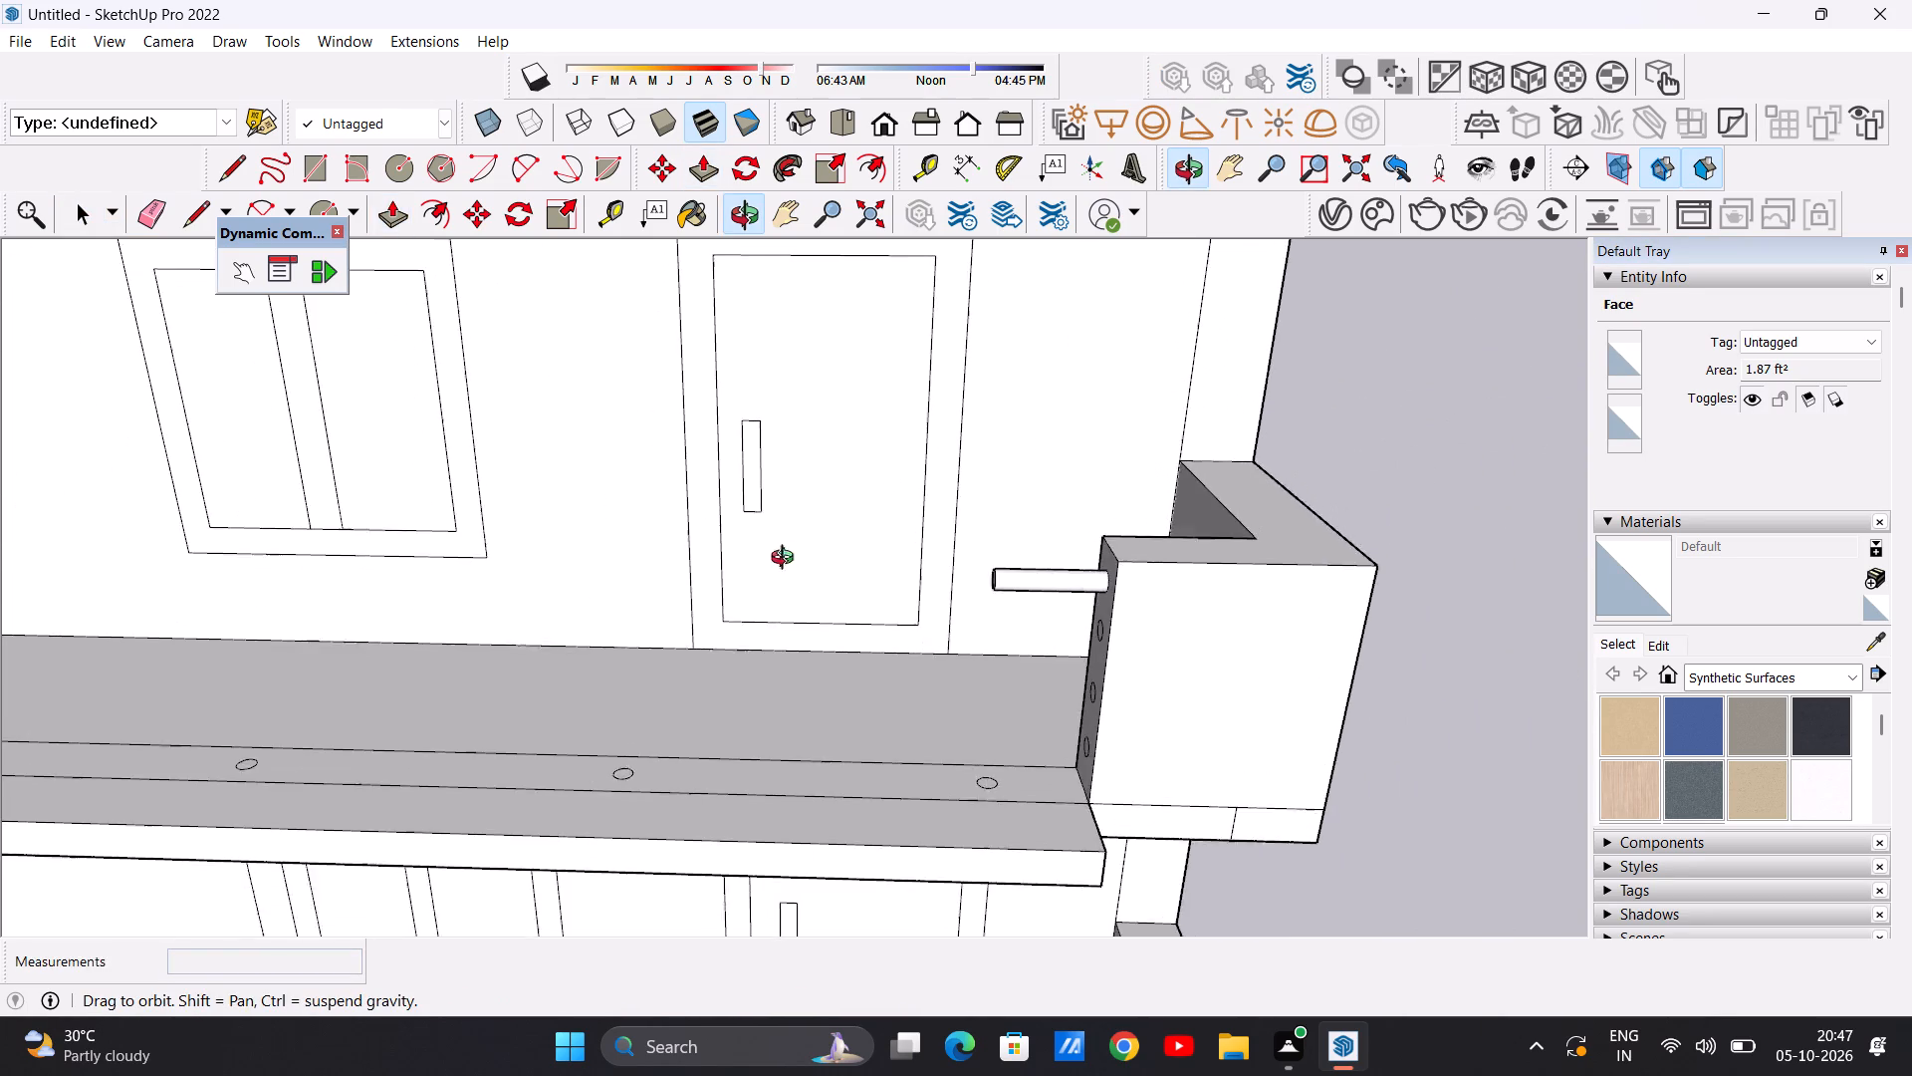
{"action": "middle_click_drag", "start_coordinate": [787, 560], "coordinate": [785, 560]}
{"action": "scroll", "coordinate": [1139, 501], "scroll_direction": "down", "scroll_amount": 5}
{"action": "scroll", "coordinate": [159, 531], "scroll_direction": "up", "scroll_amount": 13}
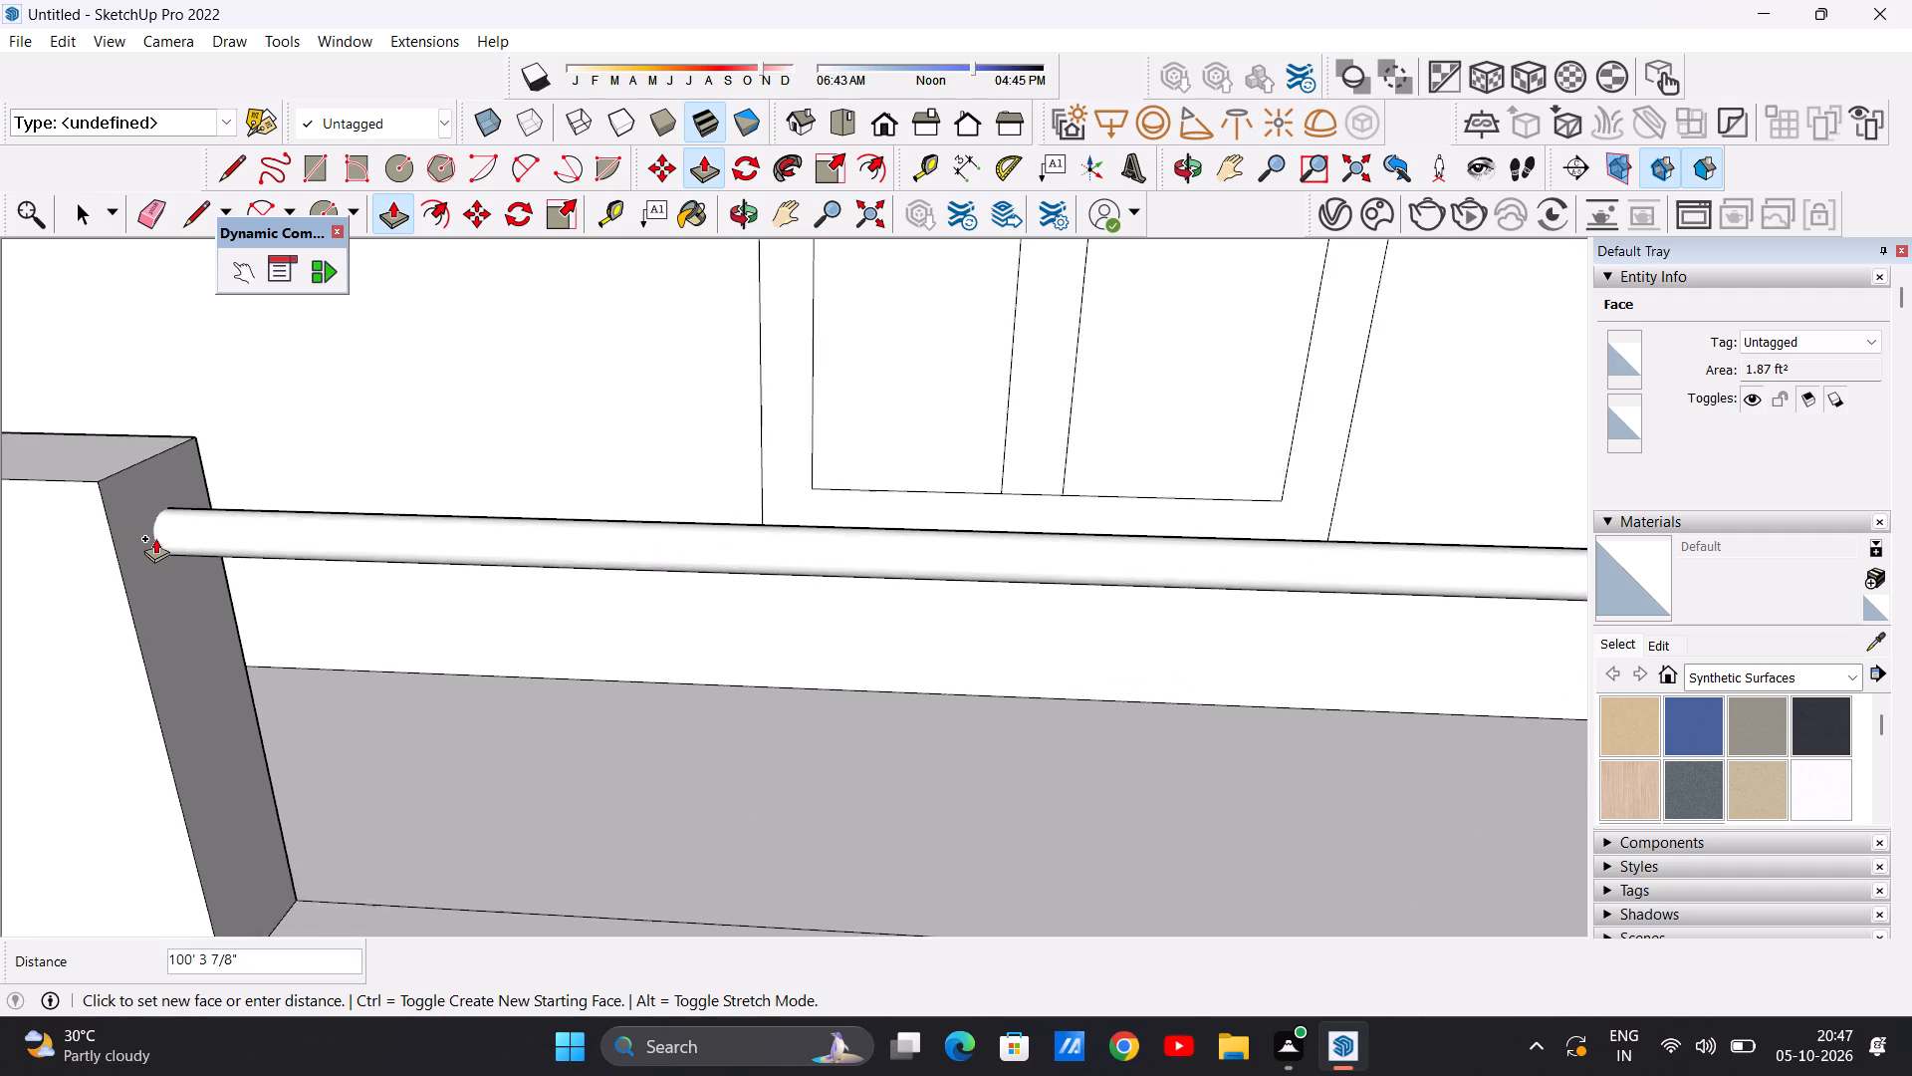
{"action": "scroll", "coordinate": [155, 538], "scroll_direction": "up", "scroll_amount": 4}
{"action": "left_click", "coordinate": [144, 488]}
Extrude the post circle beside the front panel about 16' 11" up to the top rail.
{"action": "scroll", "coordinate": [252, 521], "scroll_direction": "down", "scroll_amount": 14}
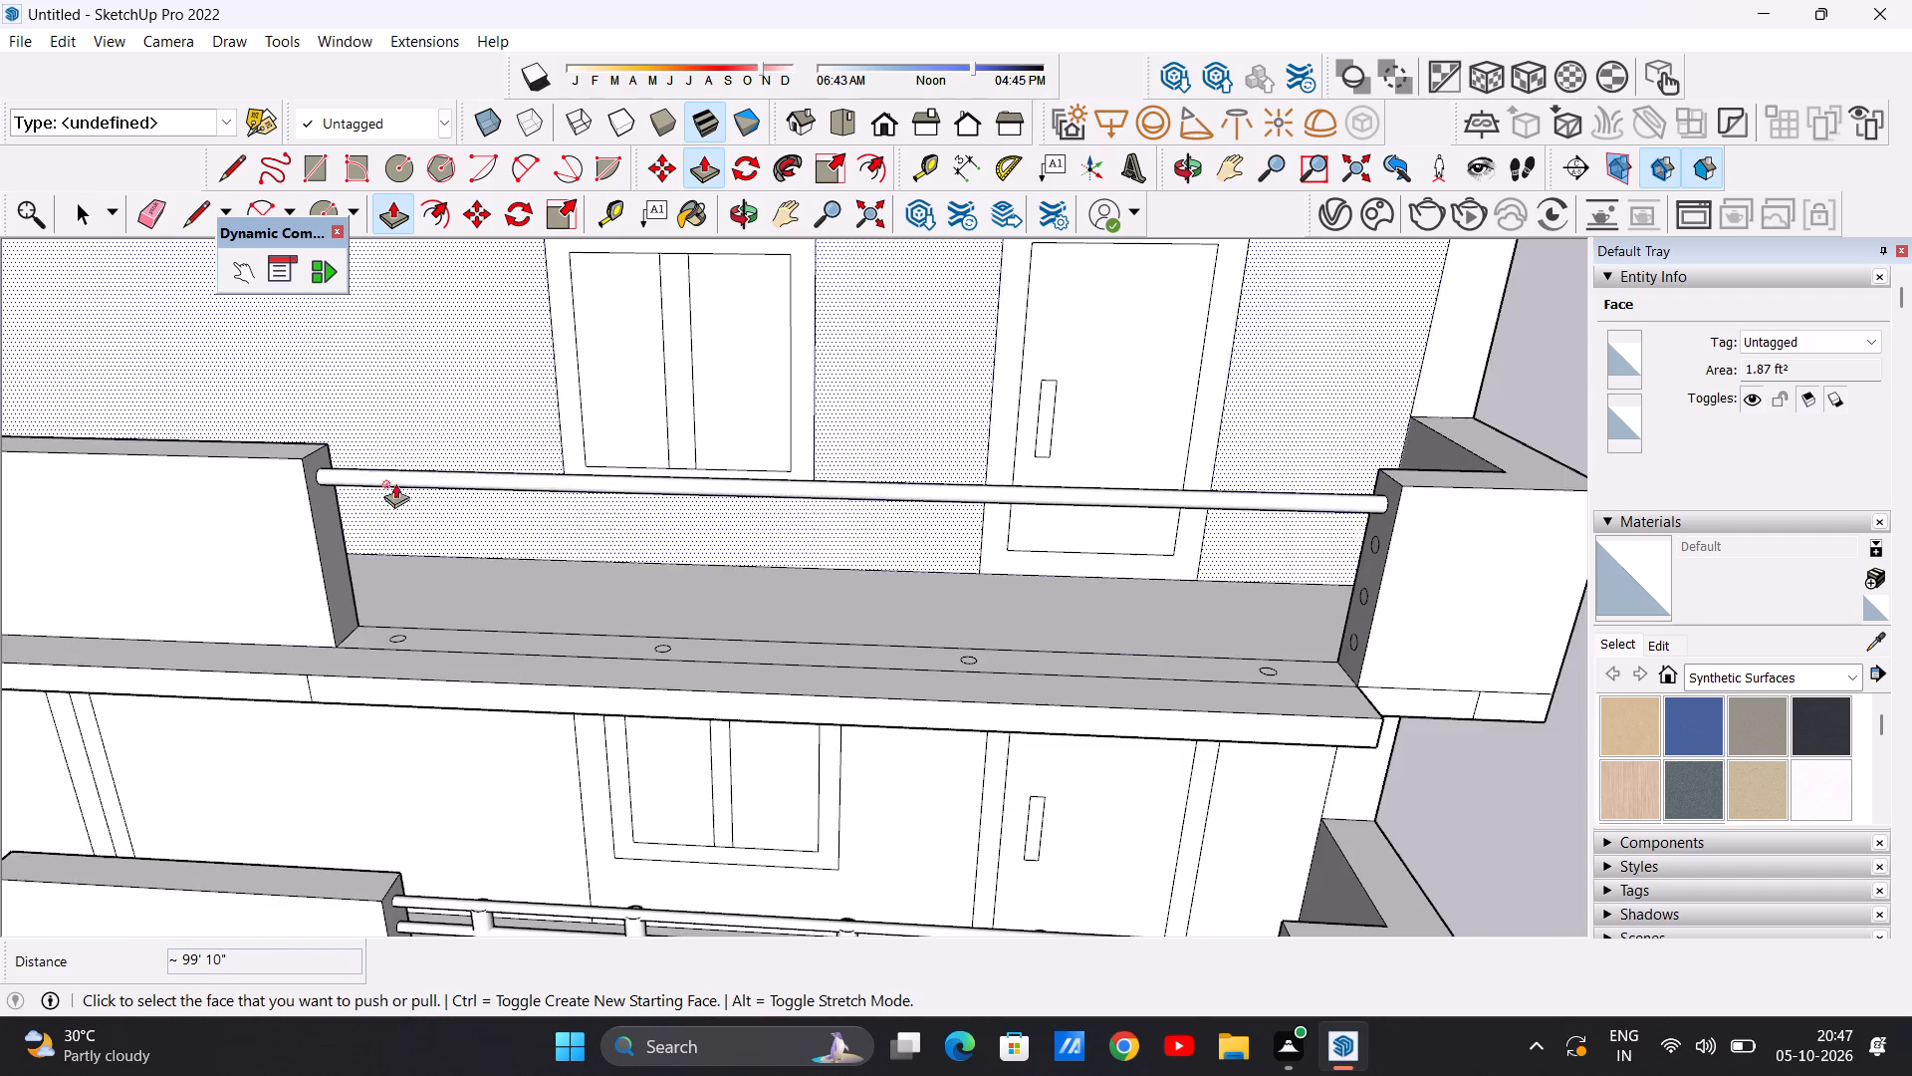
{"action": "scroll", "coordinate": [412, 637], "scroll_direction": "up", "scroll_amount": 20}
{"action": "scroll", "coordinate": [412, 637], "scroll_direction": "up", "scroll_amount": 2}
{"action": "left_click", "coordinate": [449, 674]}
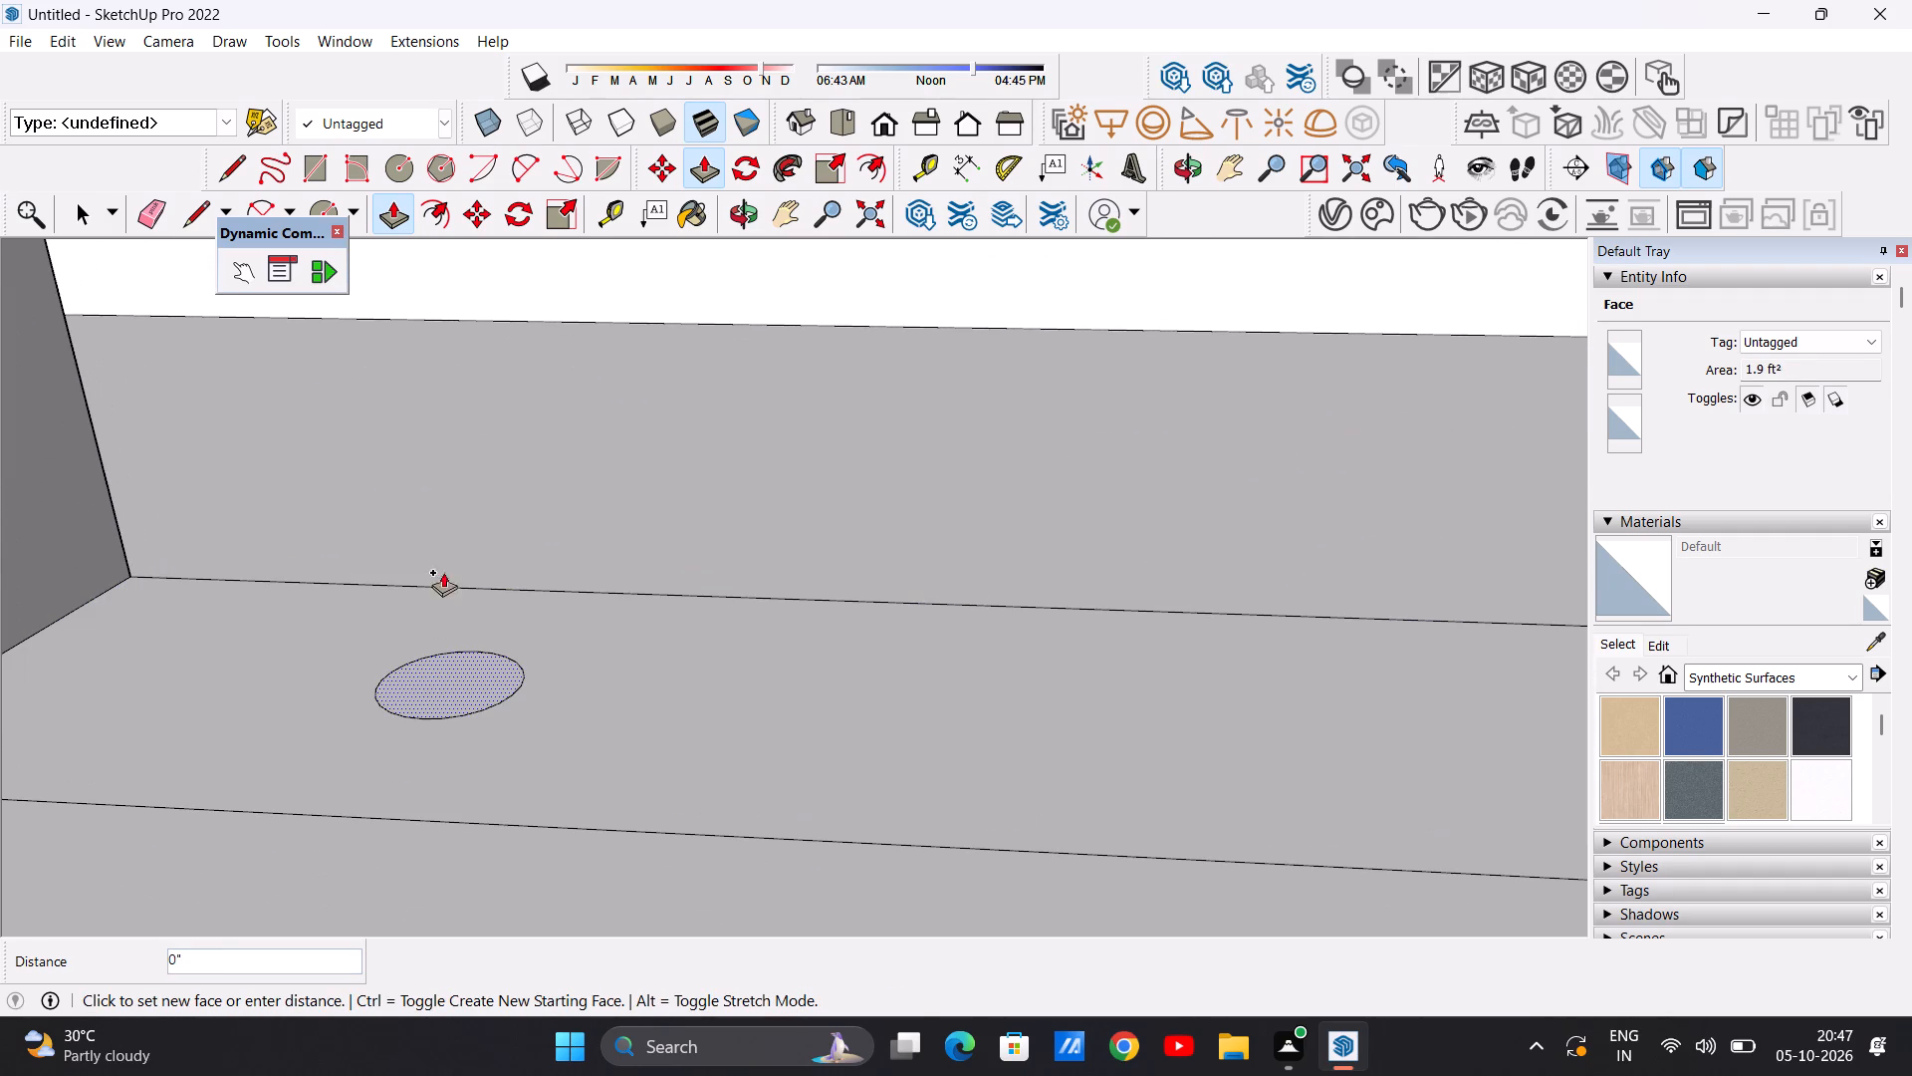
{"action": "scroll", "coordinate": [449, 535], "scroll_direction": "down", "scroll_amount": 20}
{"action": "scroll", "coordinate": [449, 535], "scroll_direction": "down", "scroll_amount": 11}
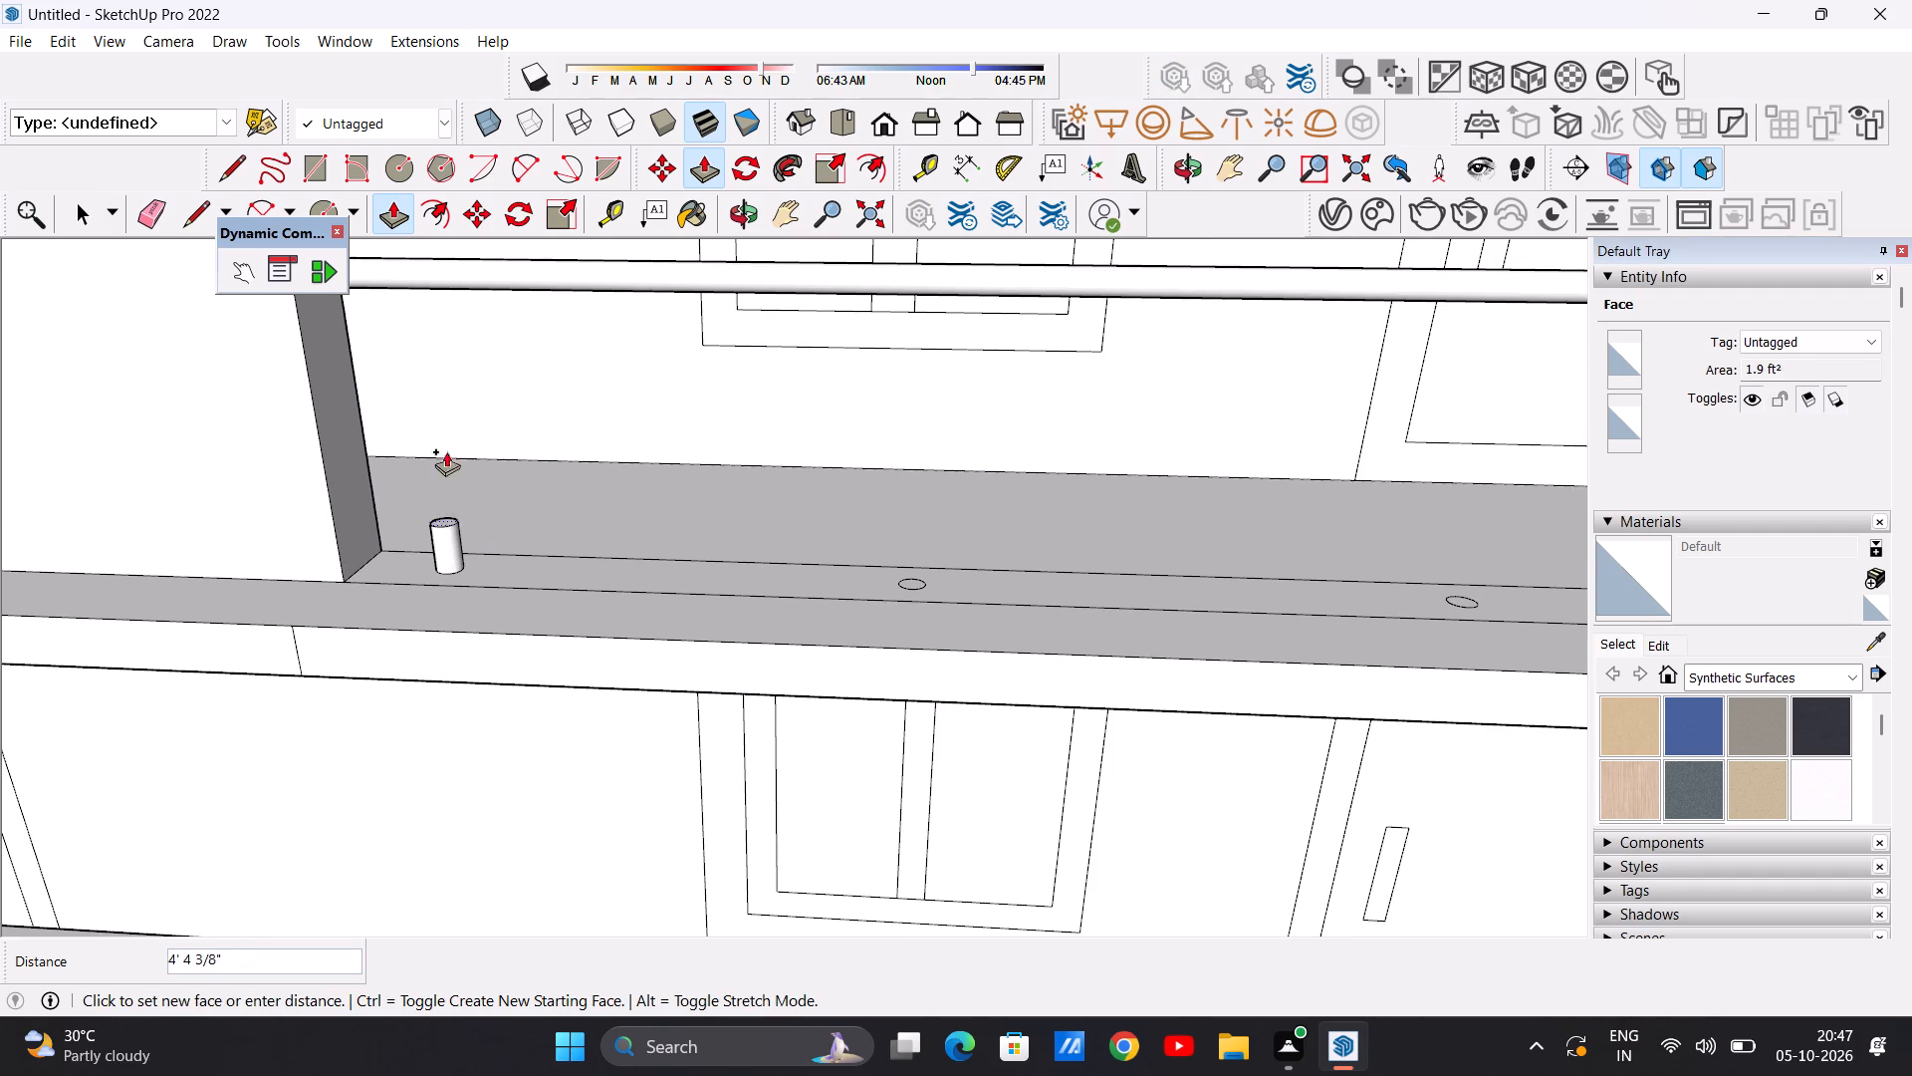
{"action": "scroll", "coordinate": [427, 265], "scroll_direction": "up", "scroll_amount": 15}
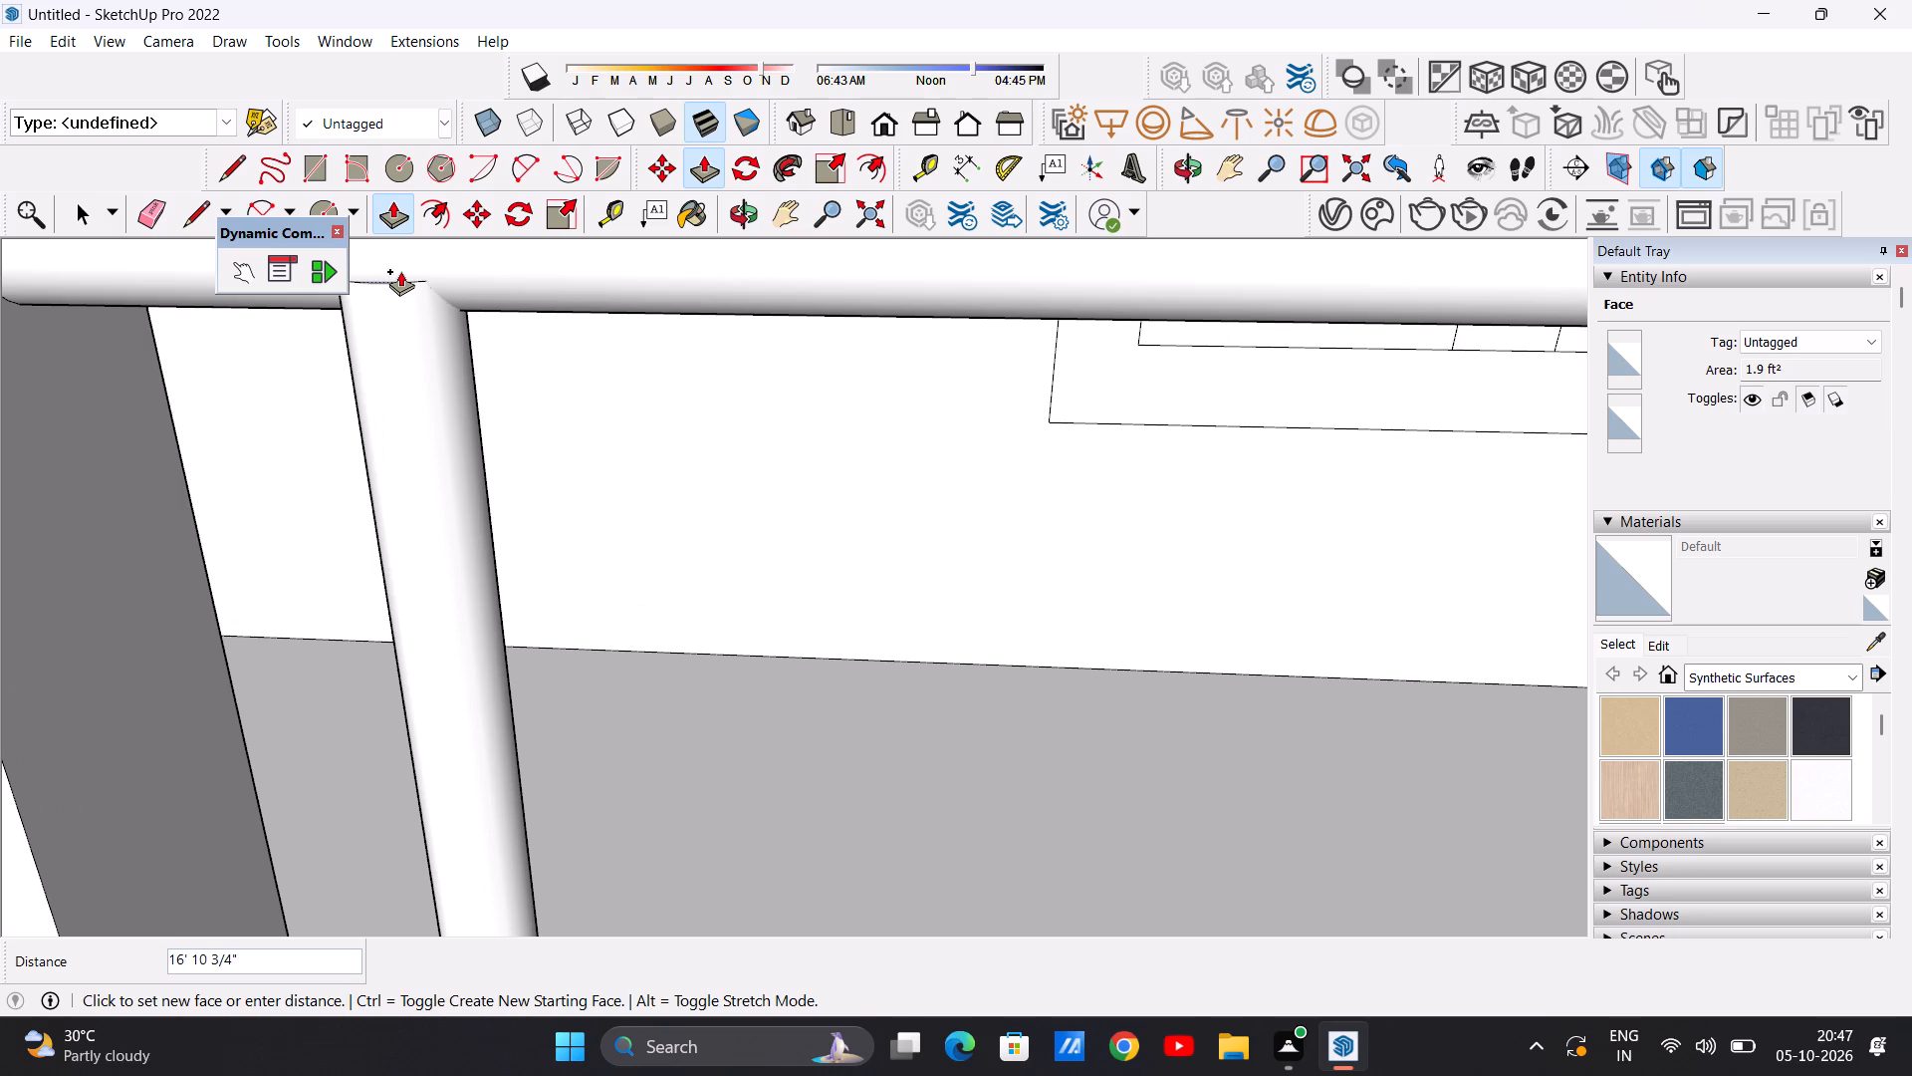
{"action": "left_click", "coordinate": [400, 271]}
Extrude the second-highest rail circle from the far-end balcony pillar about 99' 10" along the top-floor balcony to the front panel's side.
{"action": "scroll", "coordinate": [421, 531], "scroll_direction": "down", "scroll_amount": 20}
{"action": "scroll", "coordinate": [421, 531], "scroll_direction": "down", "scroll_amount": 2}
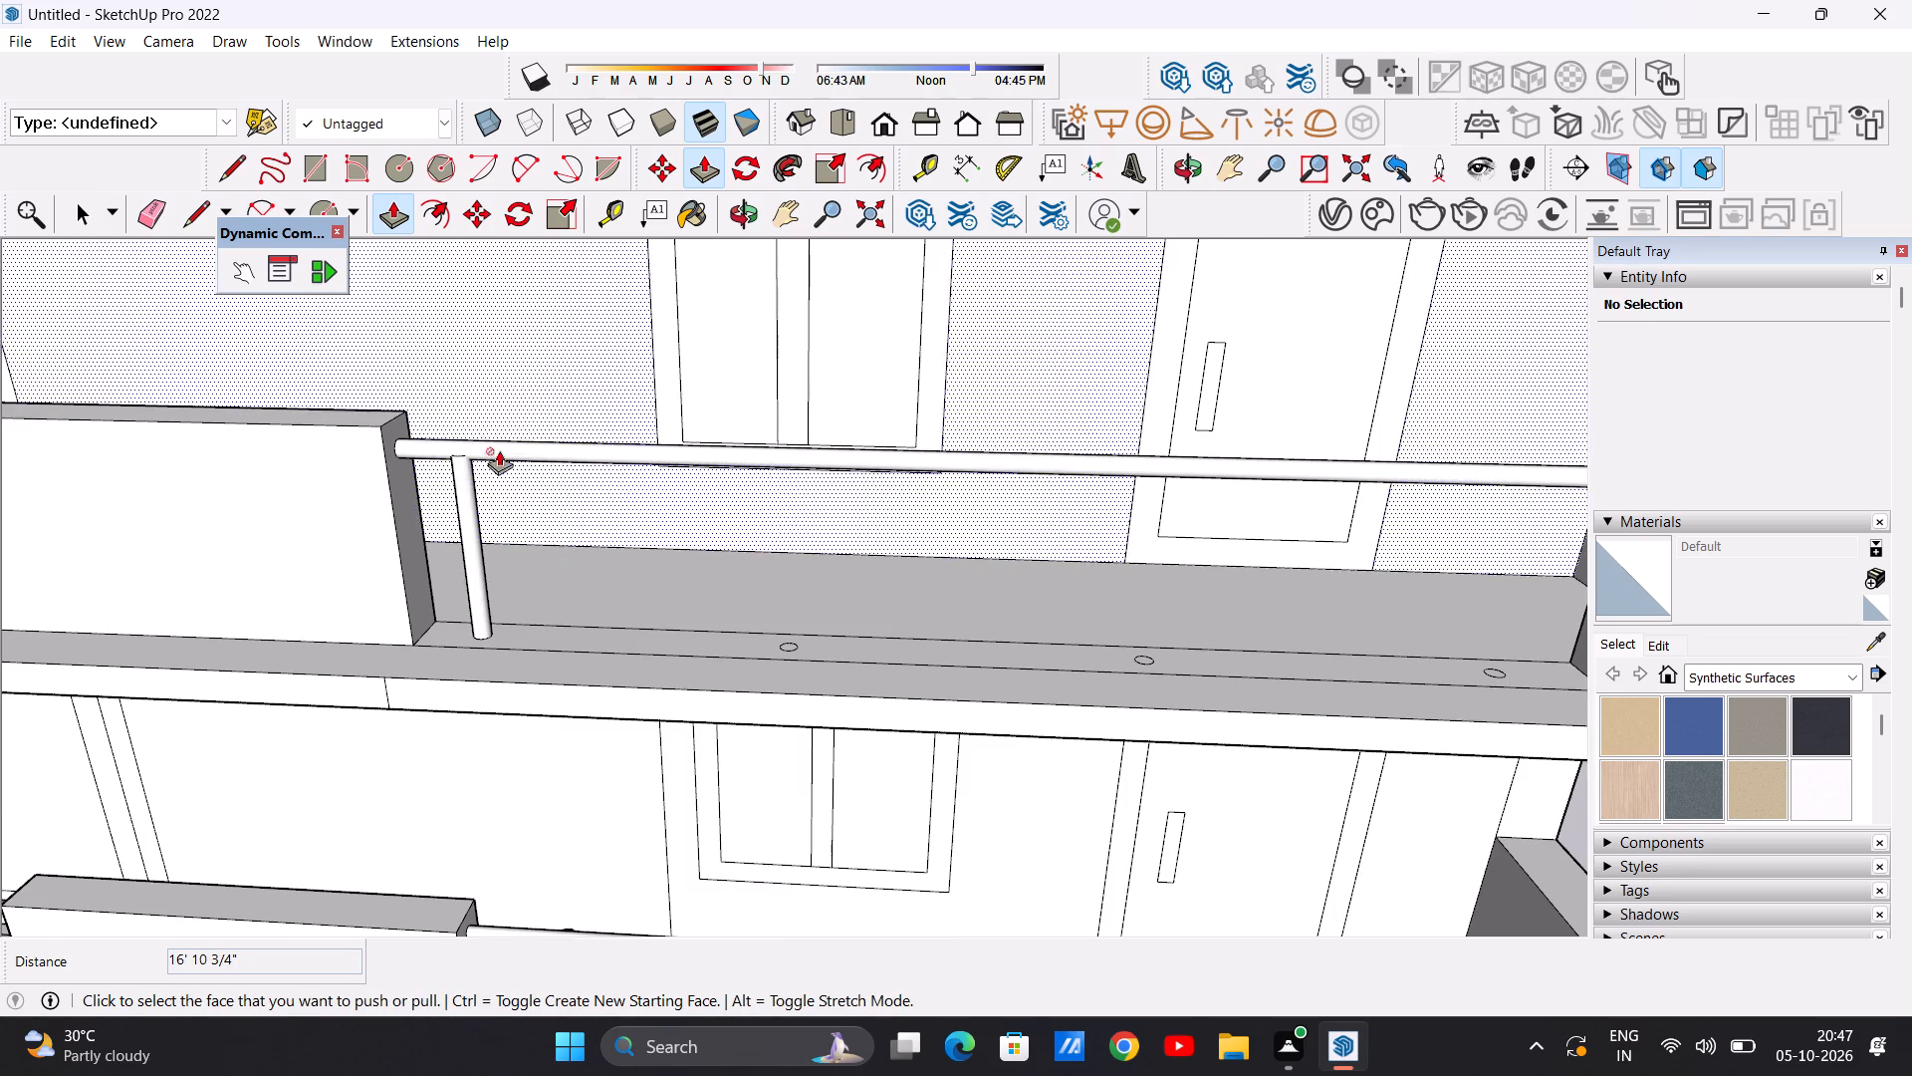
{"action": "scroll", "coordinate": [770, 522], "scroll_direction": "down", "scroll_amount": 8}
{"action": "middle_click_drag", "start_coordinate": [930, 554], "coordinate": [1283, 501]}
{"action": "scroll", "coordinate": [1009, 469], "scroll_direction": "up", "scroll_amount": 5}
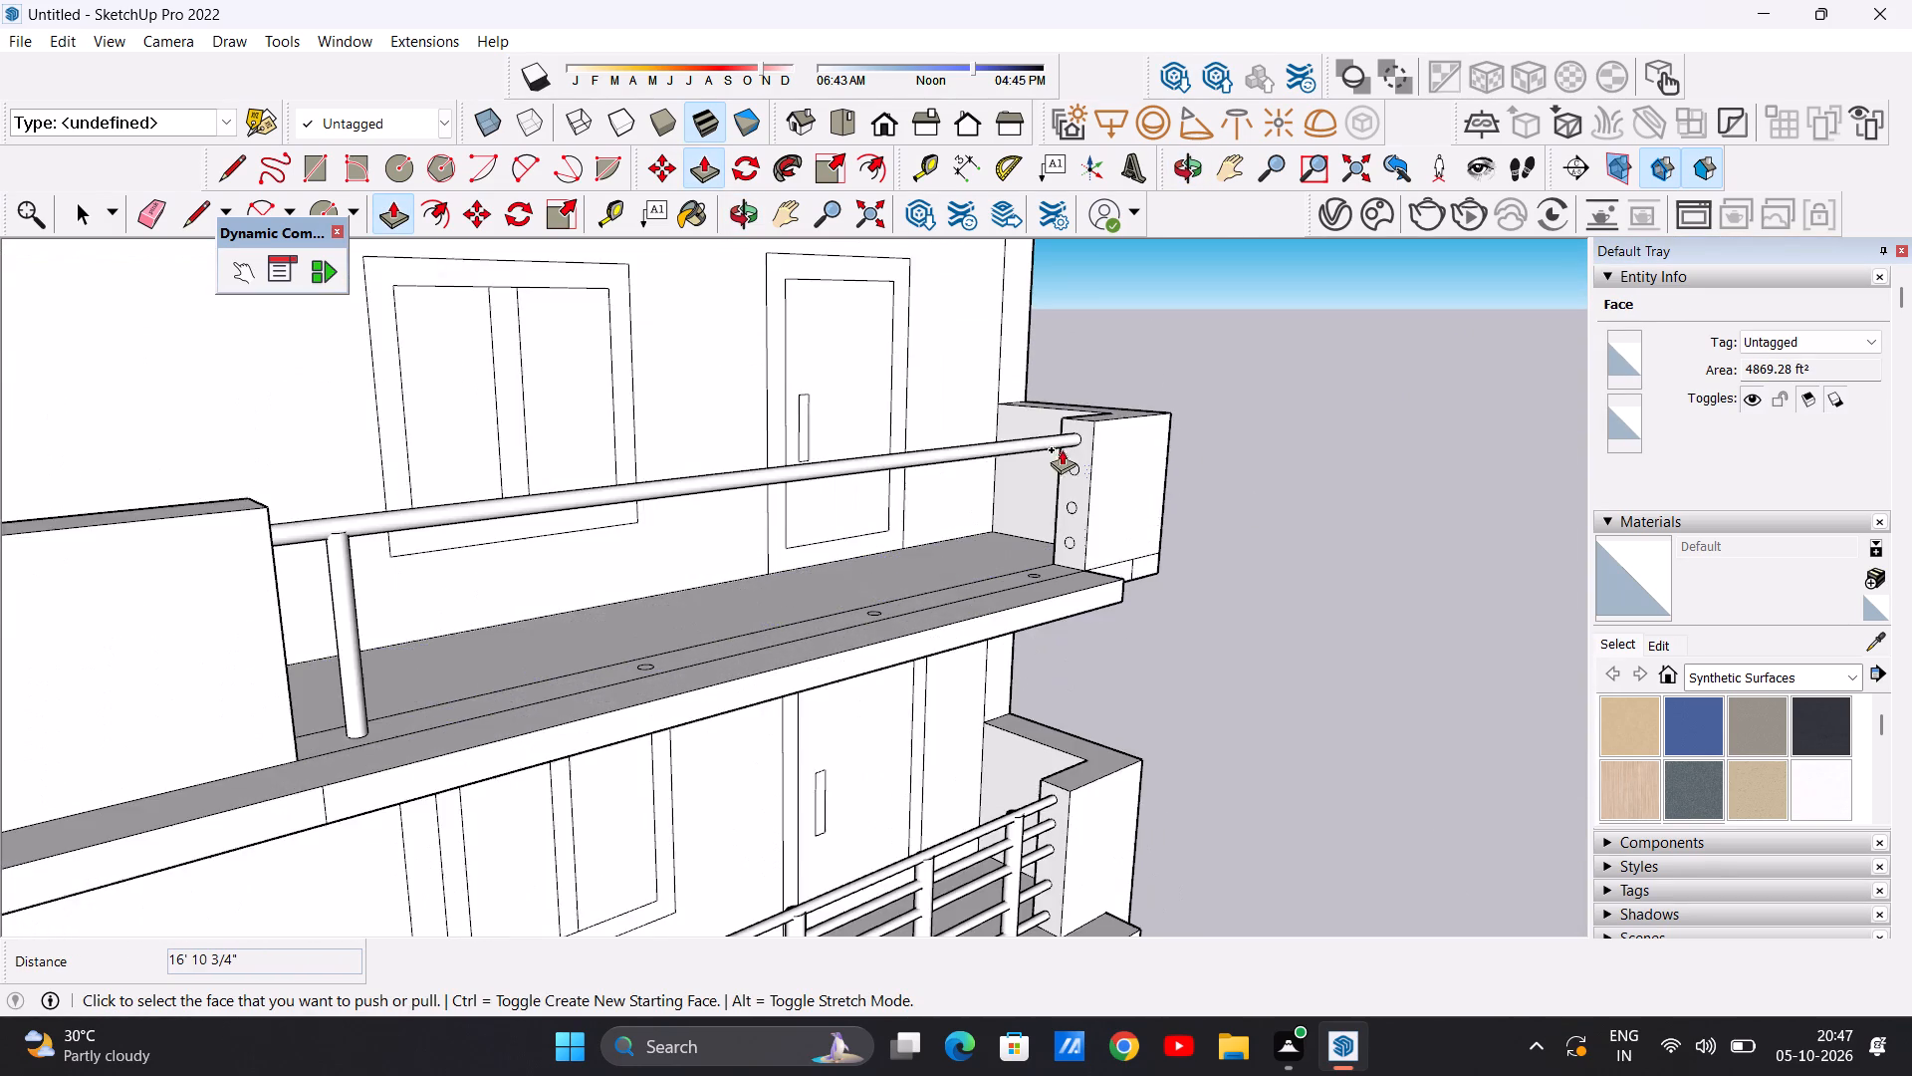
{"action": "scroll", "coordinate": [1062, 449], "scroll_direction": "up", "scroll_amount": 20}
{"action": "left_click", "coordinate": [1078, 488]}
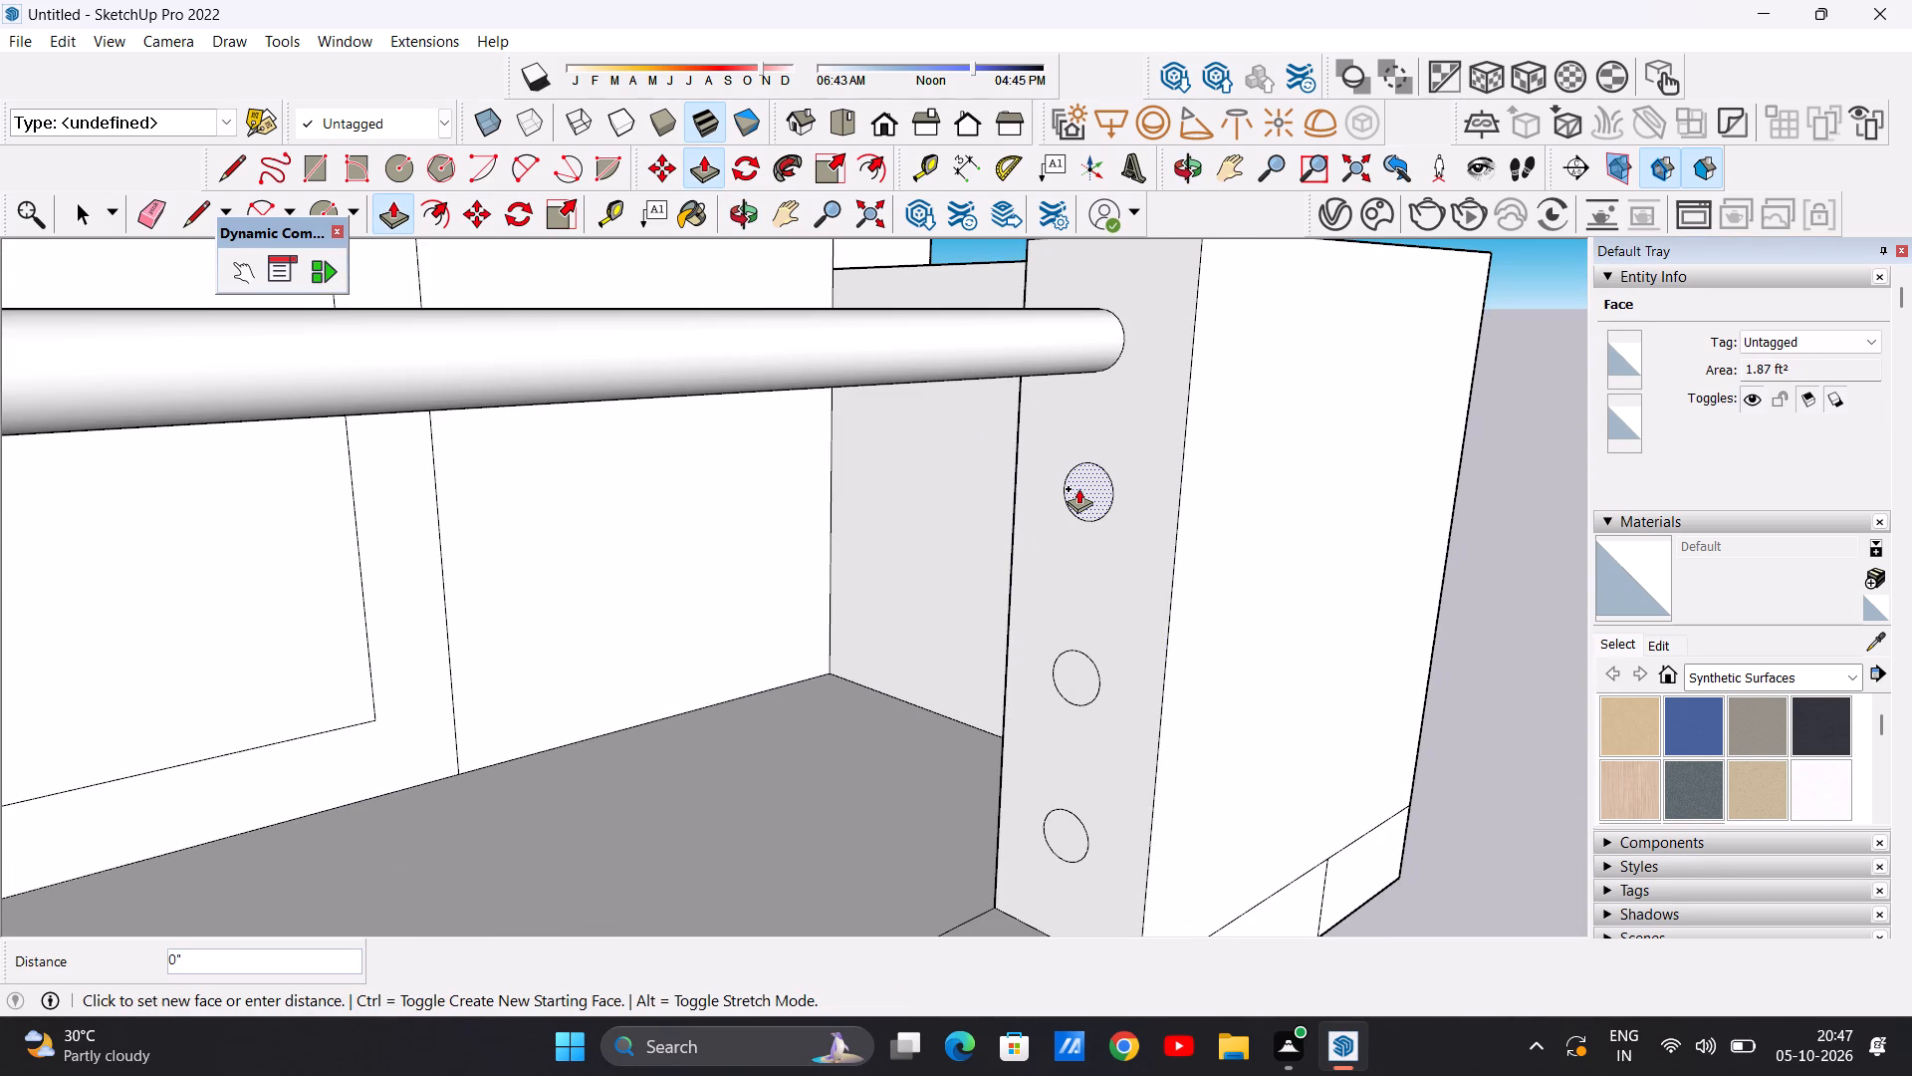
{"action": "scroll", "coordinate": [830, 592], "scroll_direction": "down", "scroll_amount": 20}
{"action": "scroll", "coordinate": [830, 592], "scroll_direction": "down", "scroll_amount": 1}
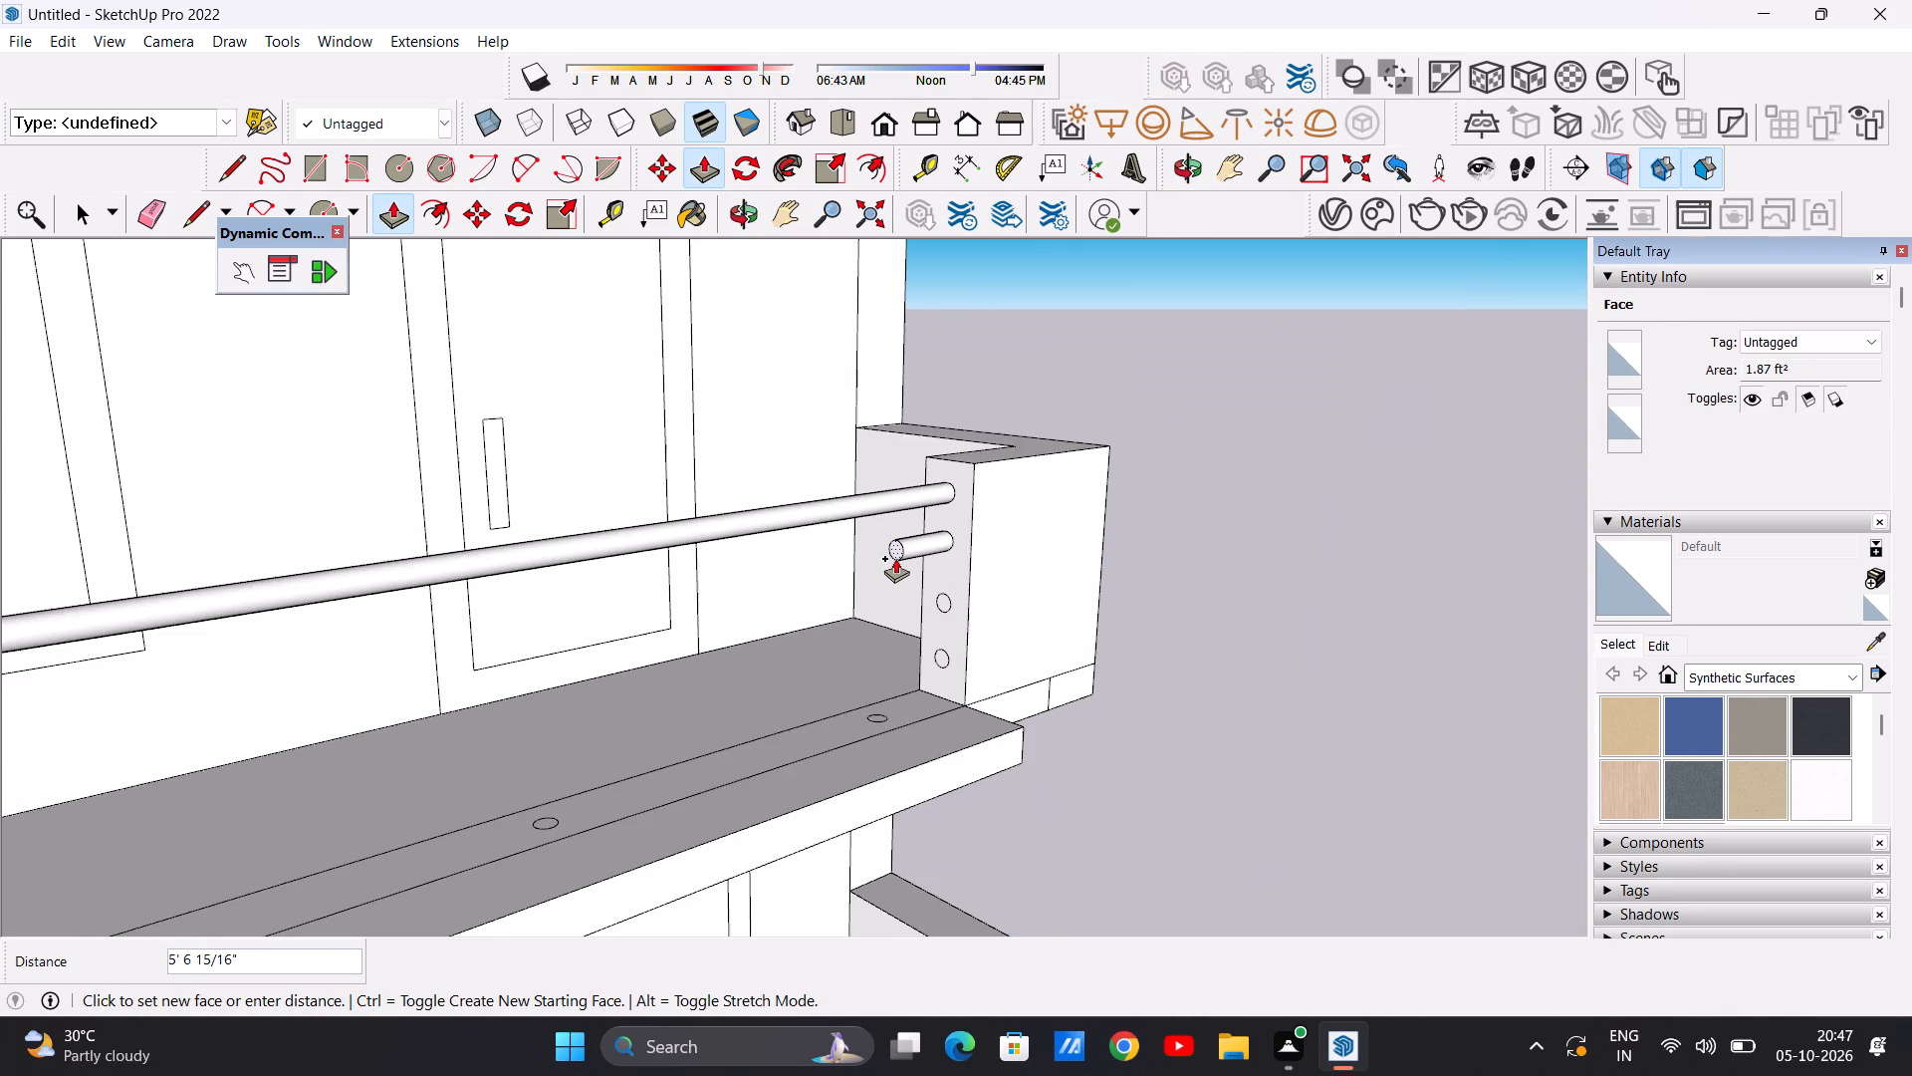
{"action": "scroll", "coordinate": [707, 599], "scroll_direction": "down", "scroll_amount": 19}
{"action": "scroll", "coordinate": [750, 581], "scroll_direction": "down", "scroll_amount": 8}
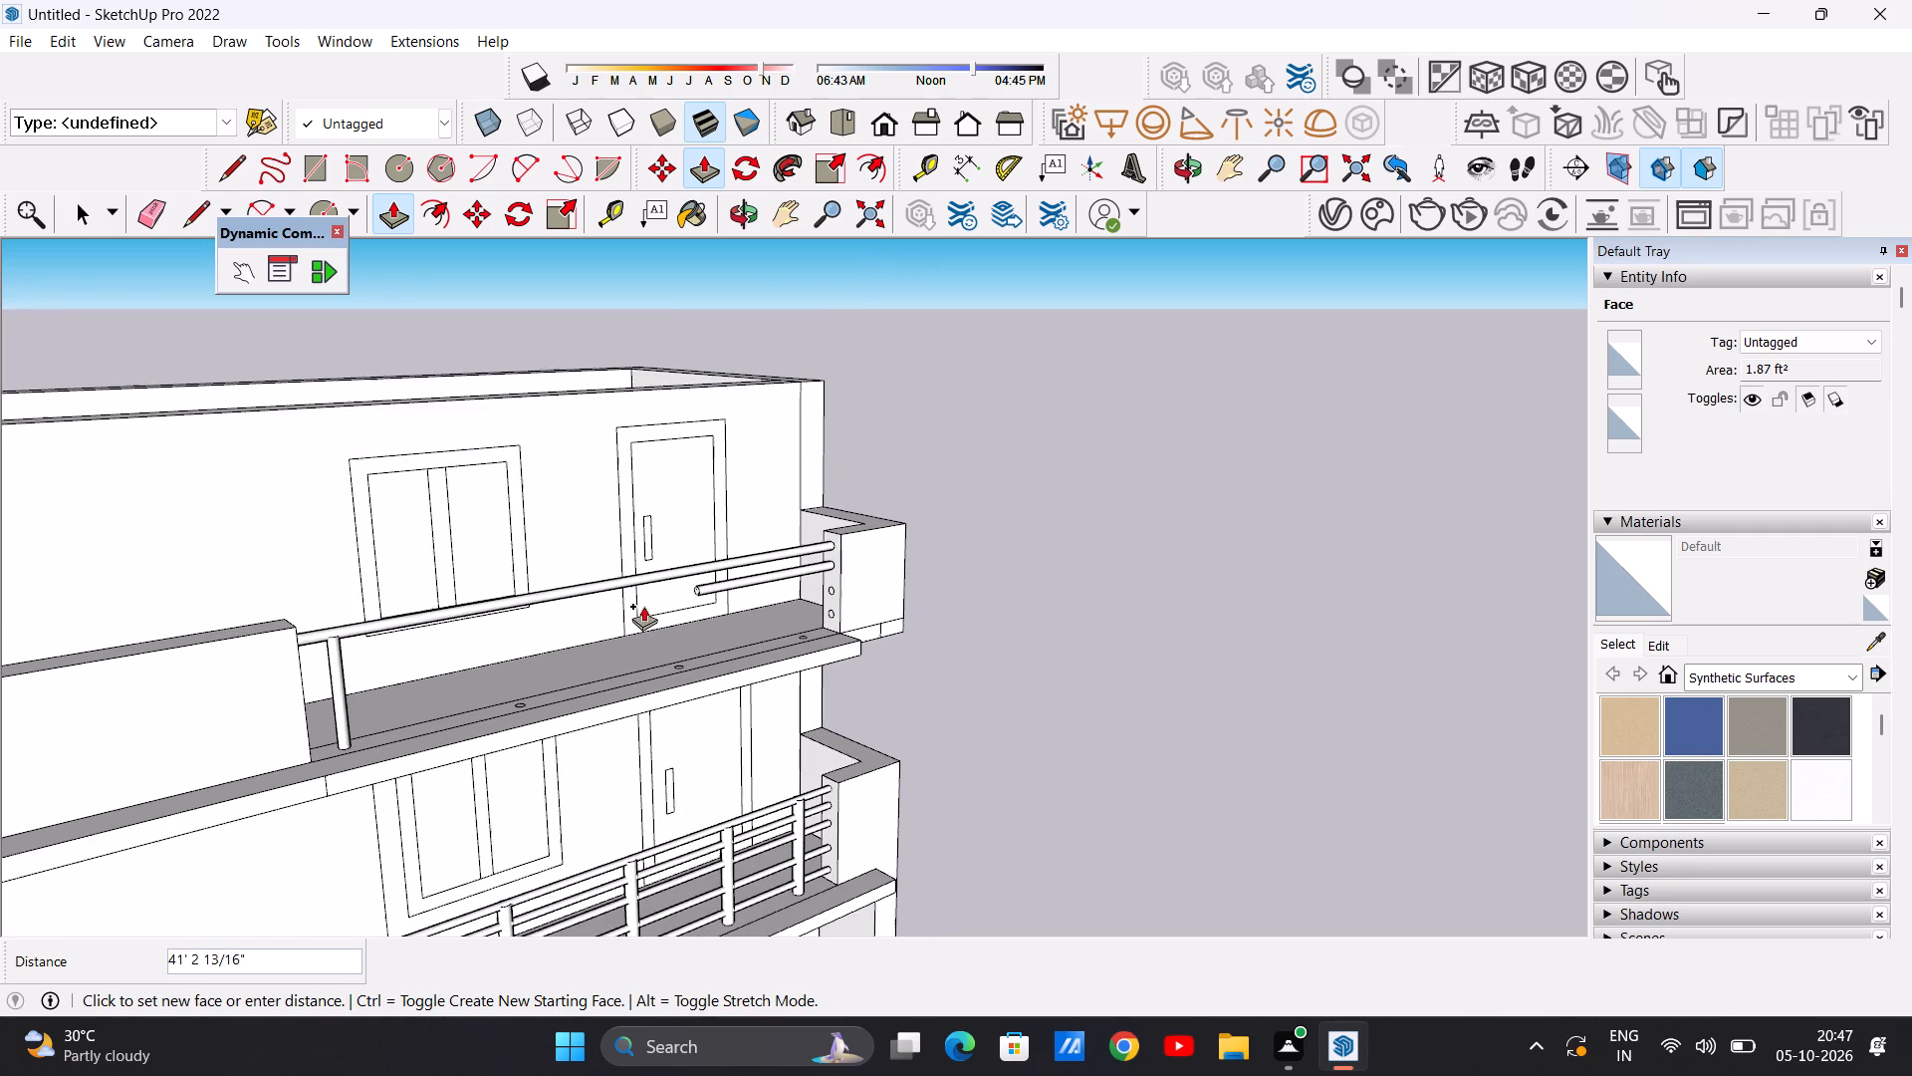
{"action": "middle_click_drag", "start_coordinate": [627, 610], "coordinate": [281, 641]}
{"action": "scroll", "coordinate": [468, 542], "scroll_direction": "up", "scroll_amount": 4}
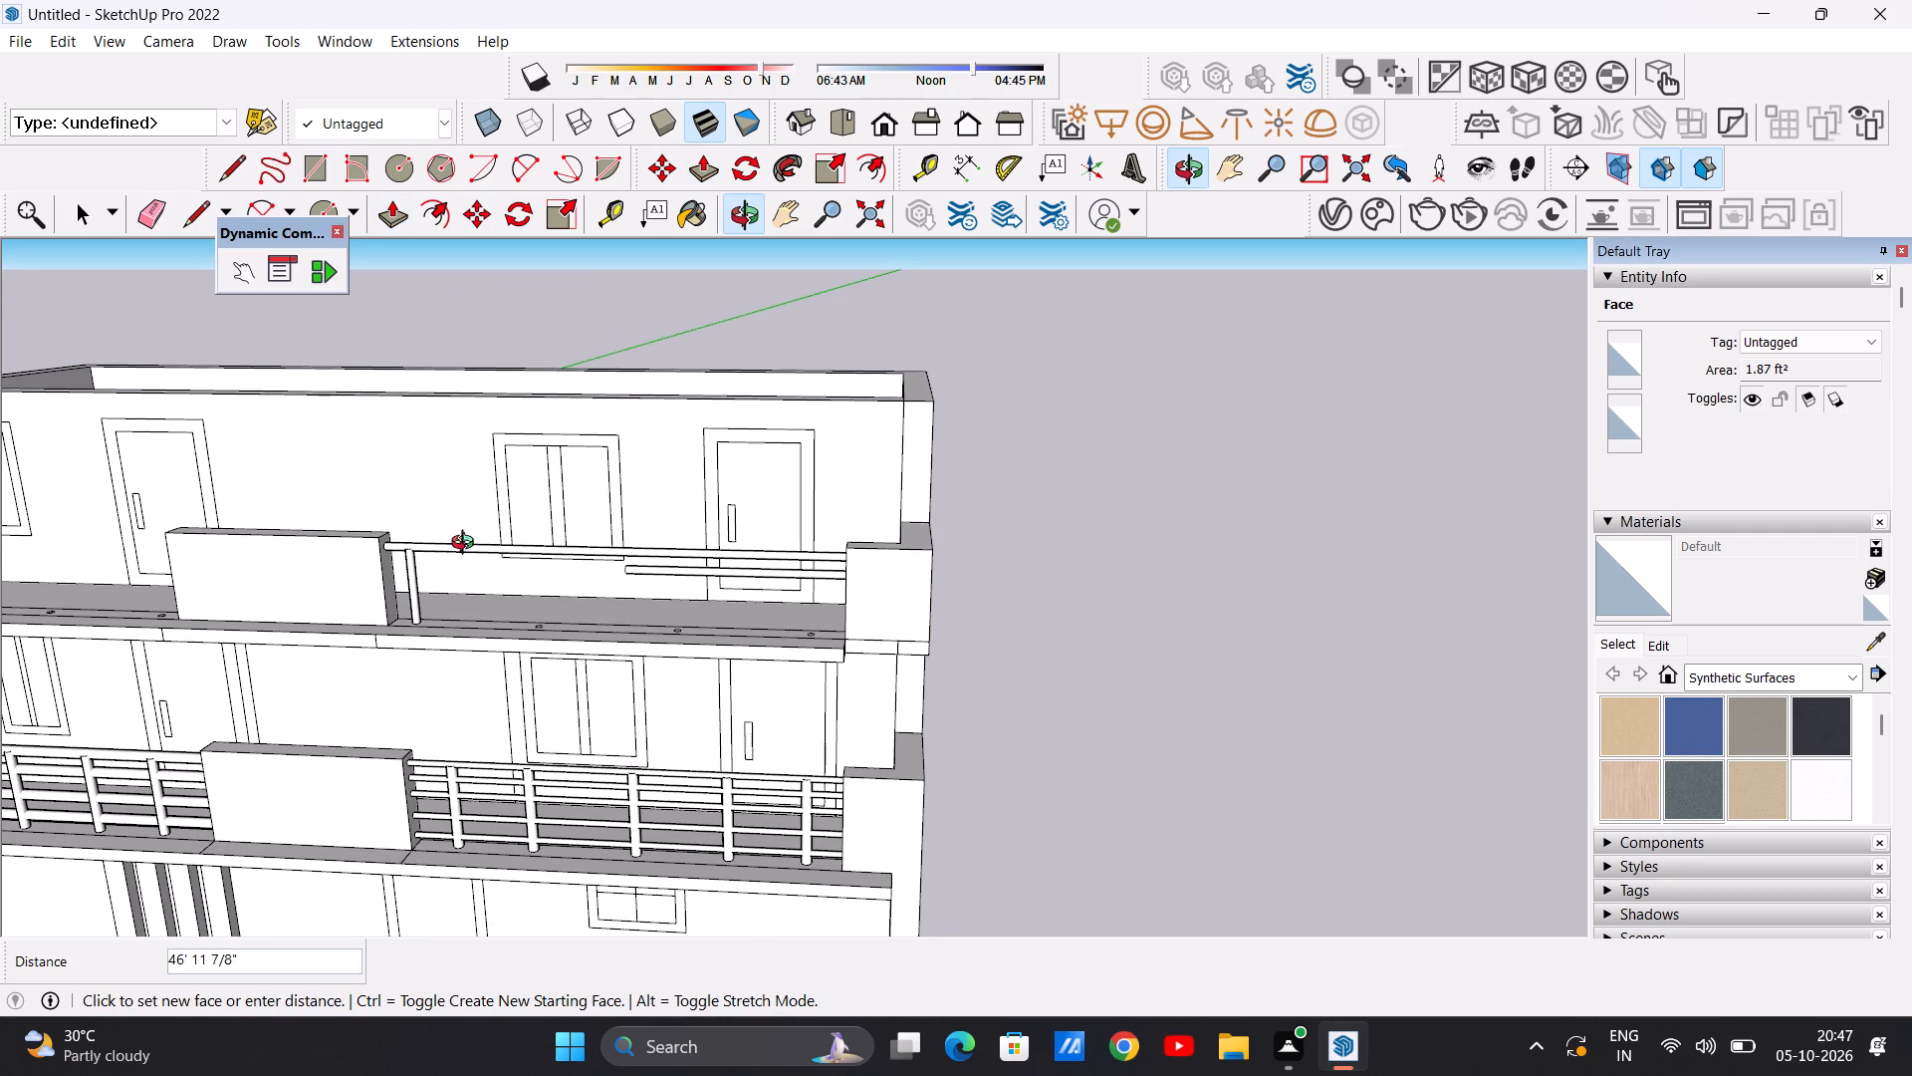
{"action": "scroll", "coordinate": [467, 545], "scroll_direction": "up", "scroll_amount": 10}
{"action": "scroll", "coordinate": [407, 580], "scroll_direction": "up", "scroll_amount": 11}
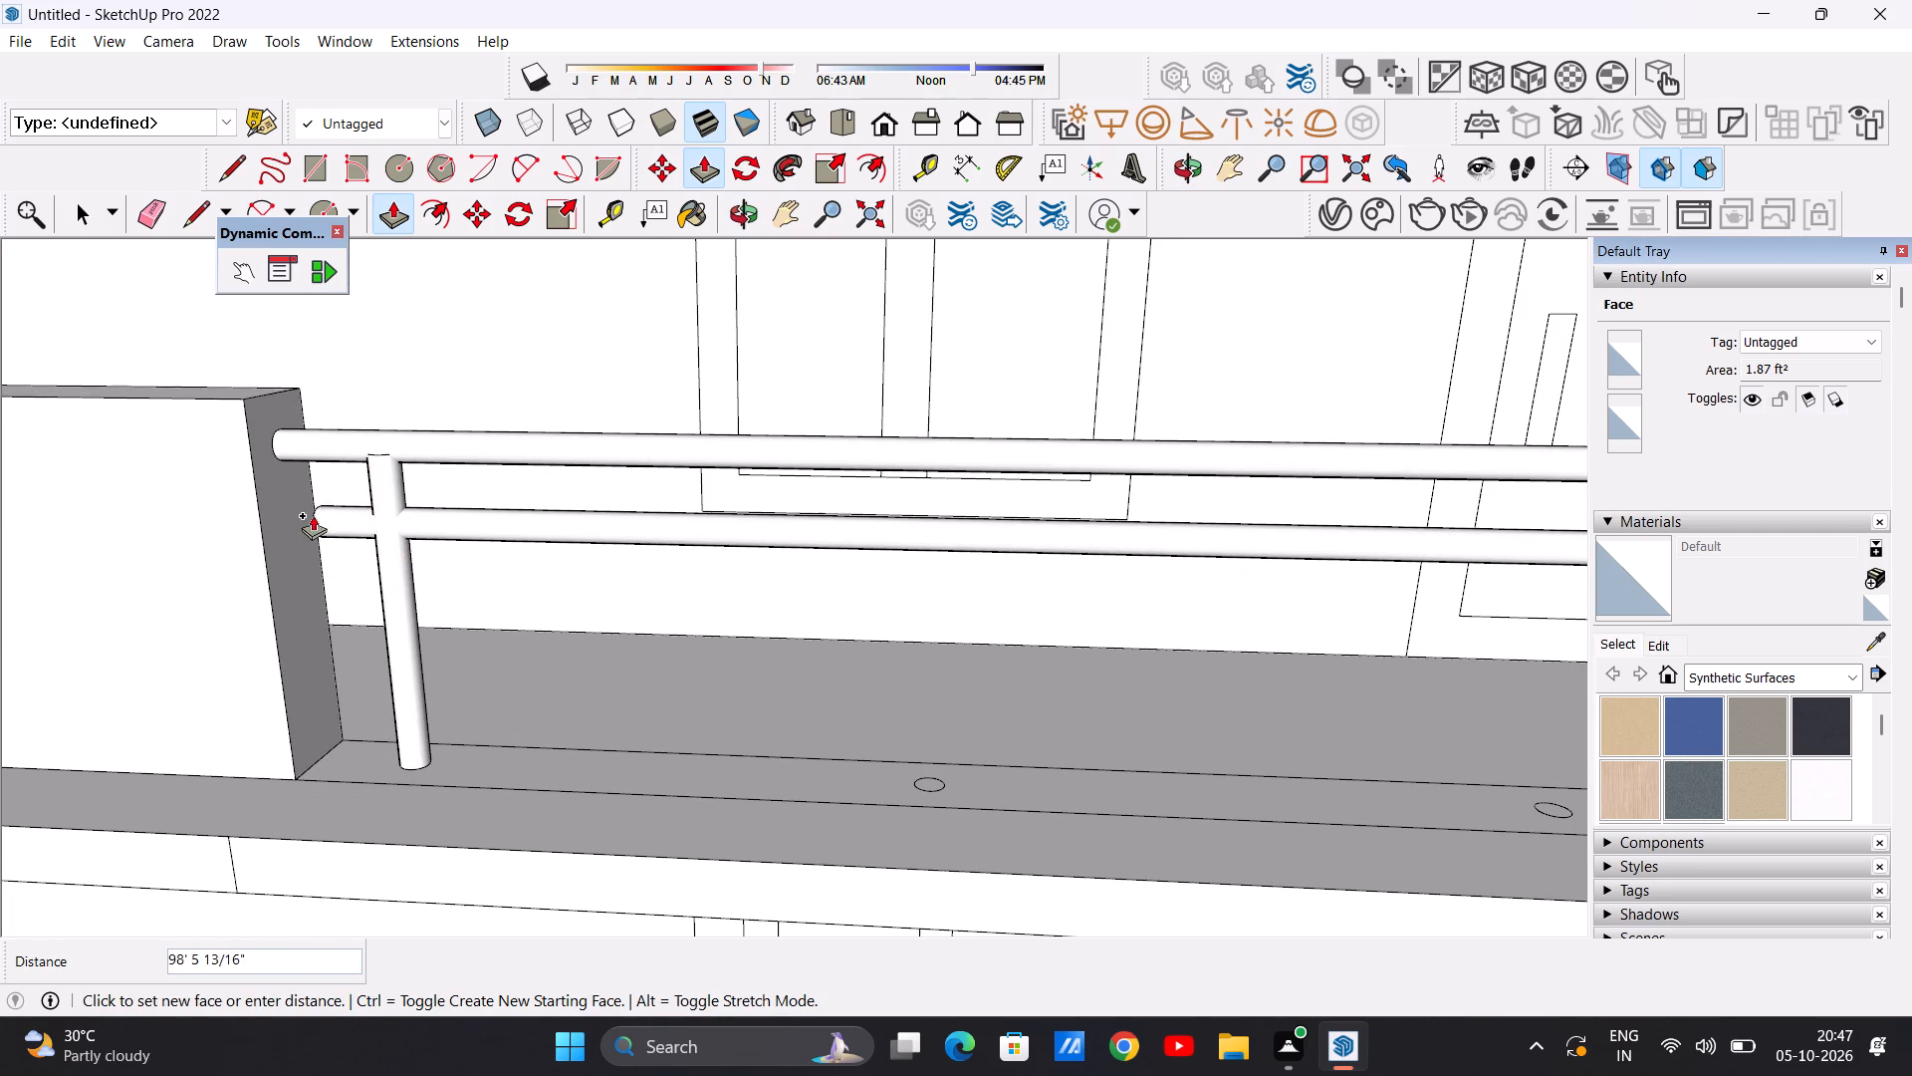
{"action": "left_click", "coordinate": [283, 488]}
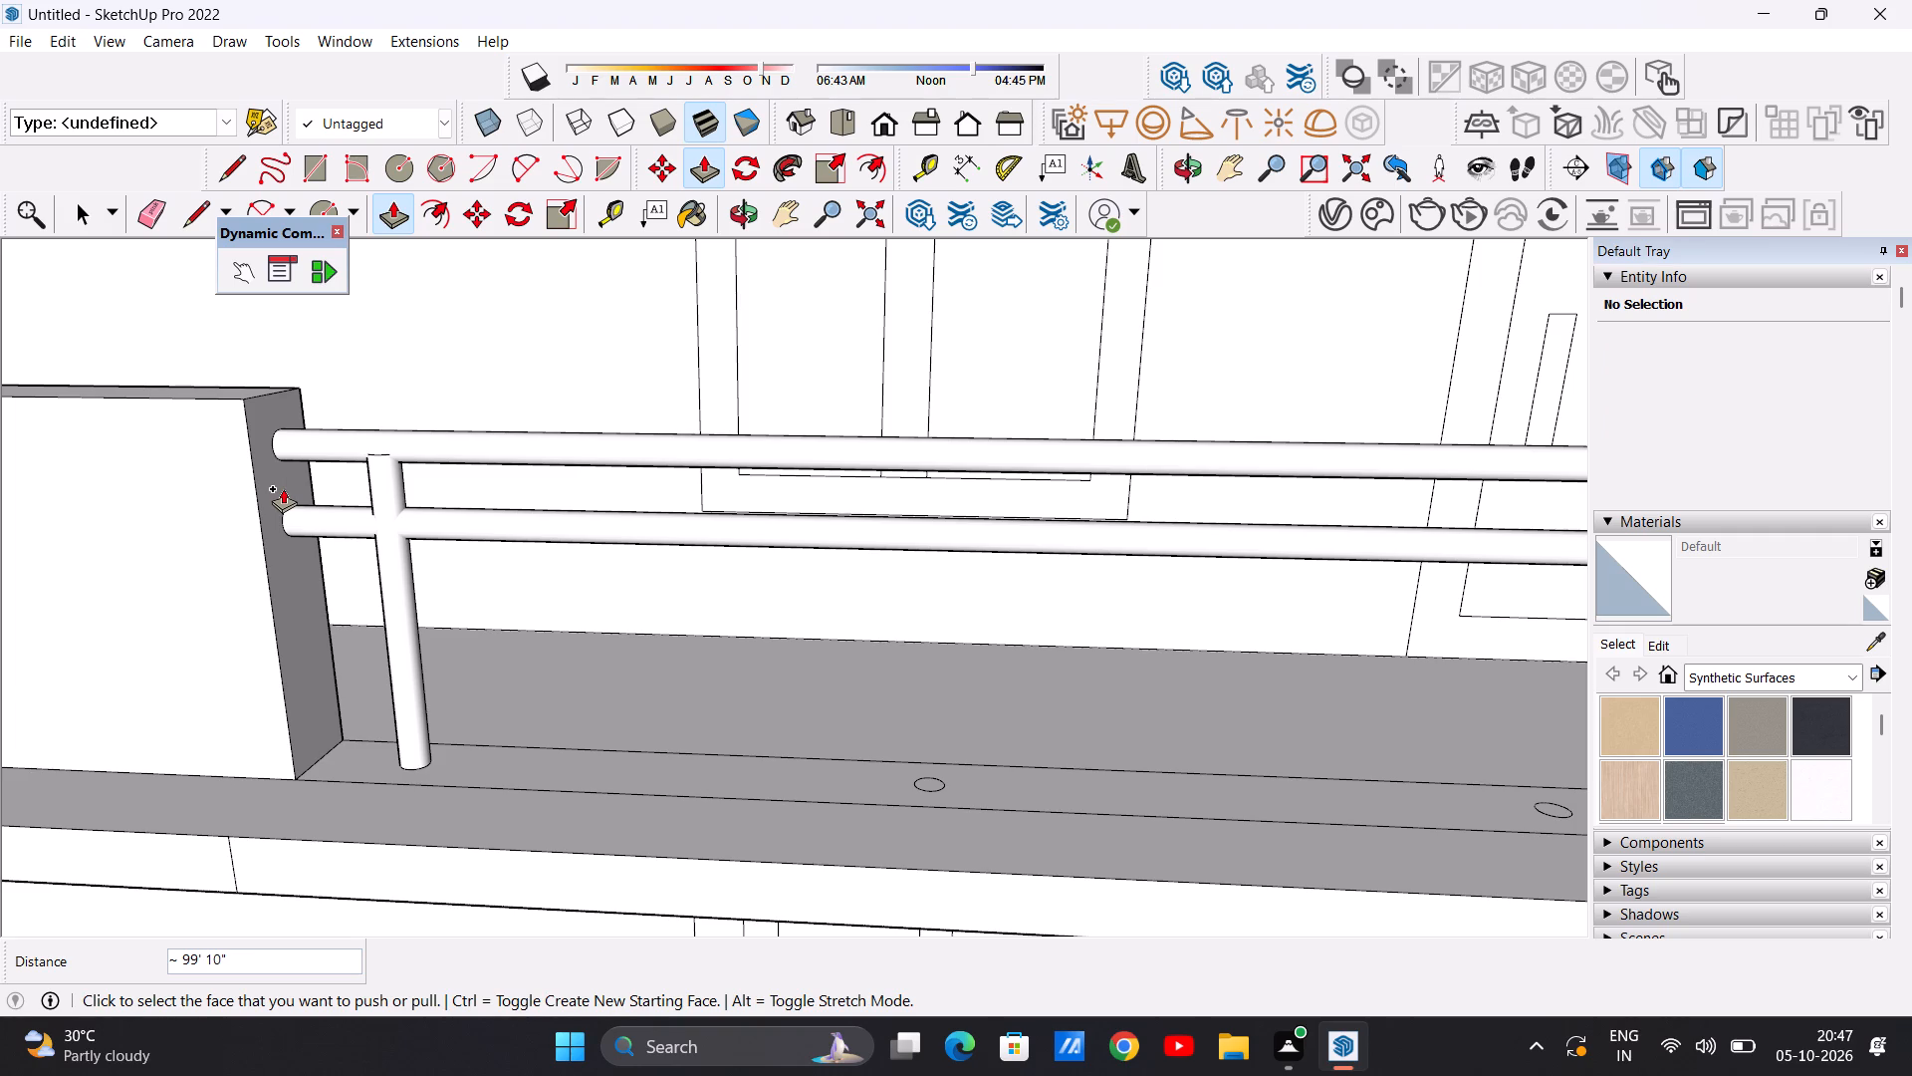
Examine the whole front facade, comparing the top-floor balcony railing with the completed railing on the floor below.
{"action": "scroll", "coordinate": [528, 575], "scroll_direction": "down", "scroll_amount": 7}
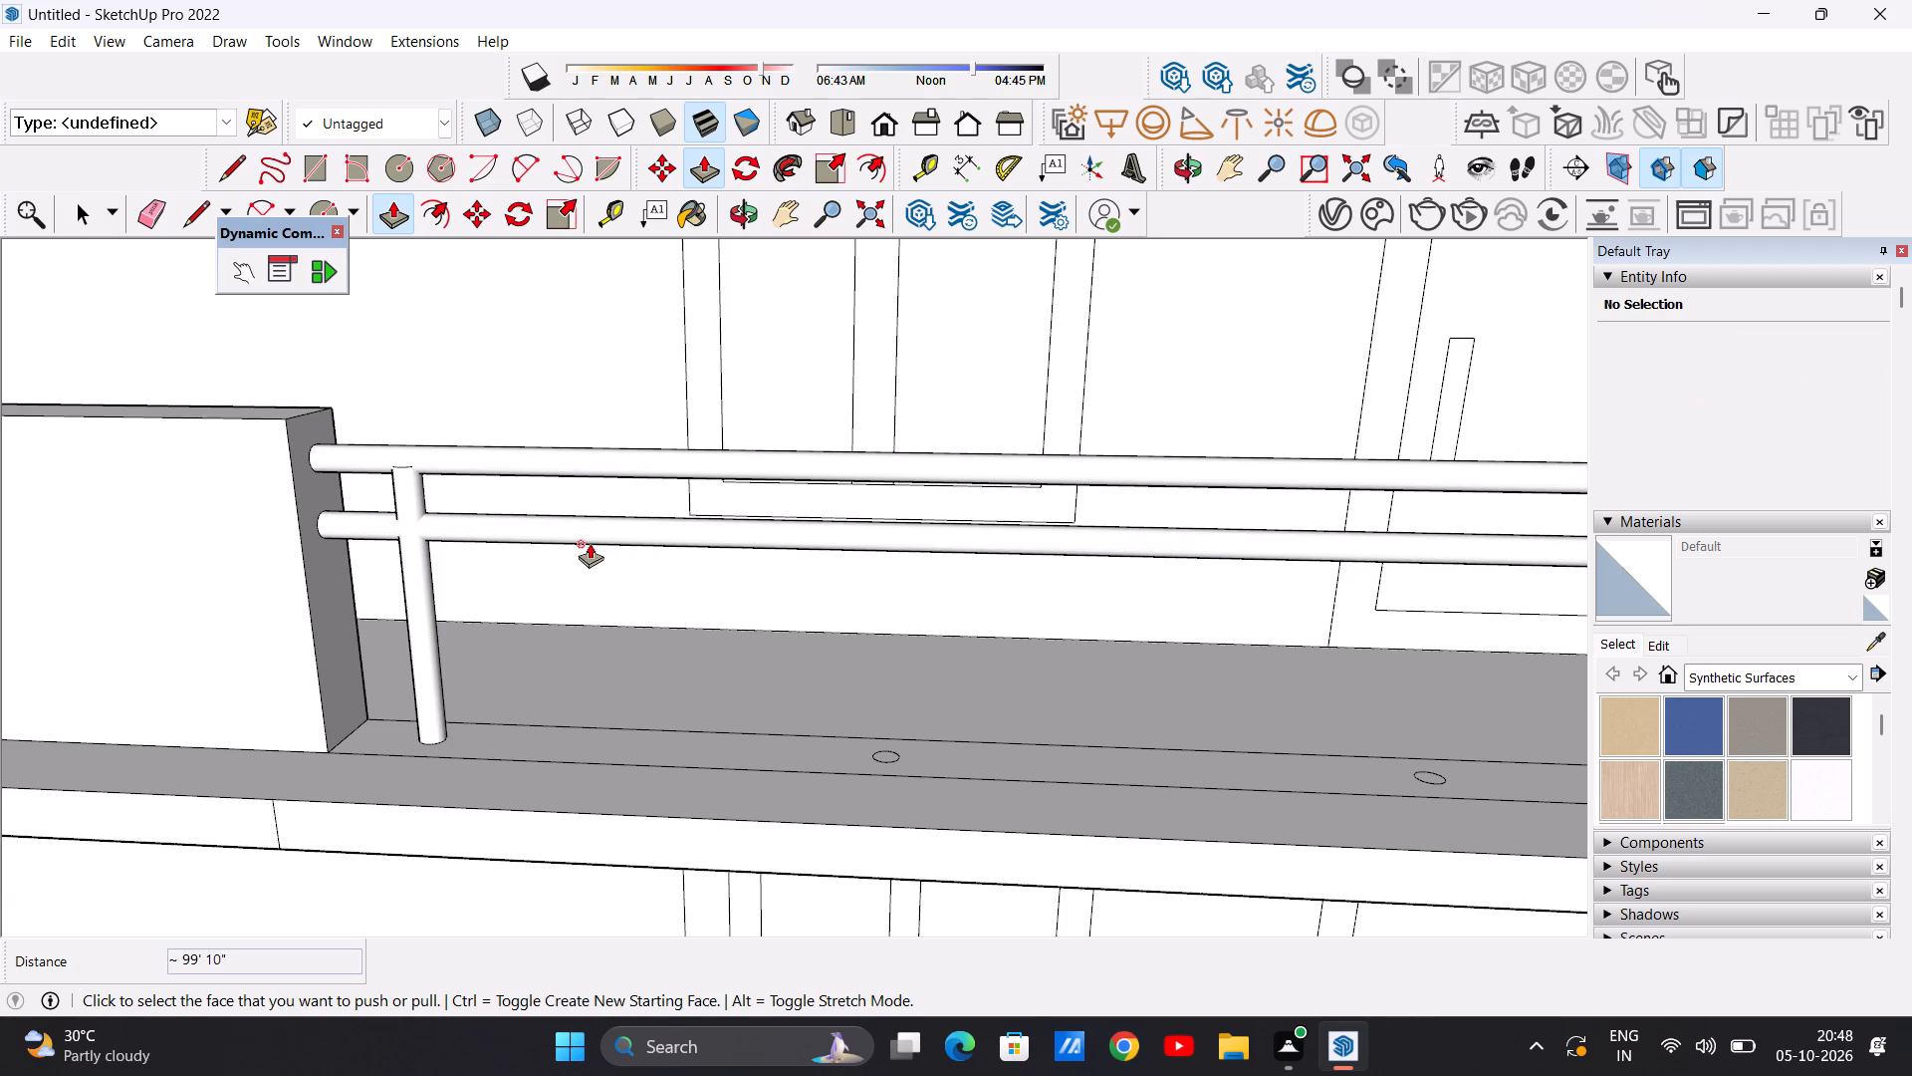
{"action": "key", "text": "space"}
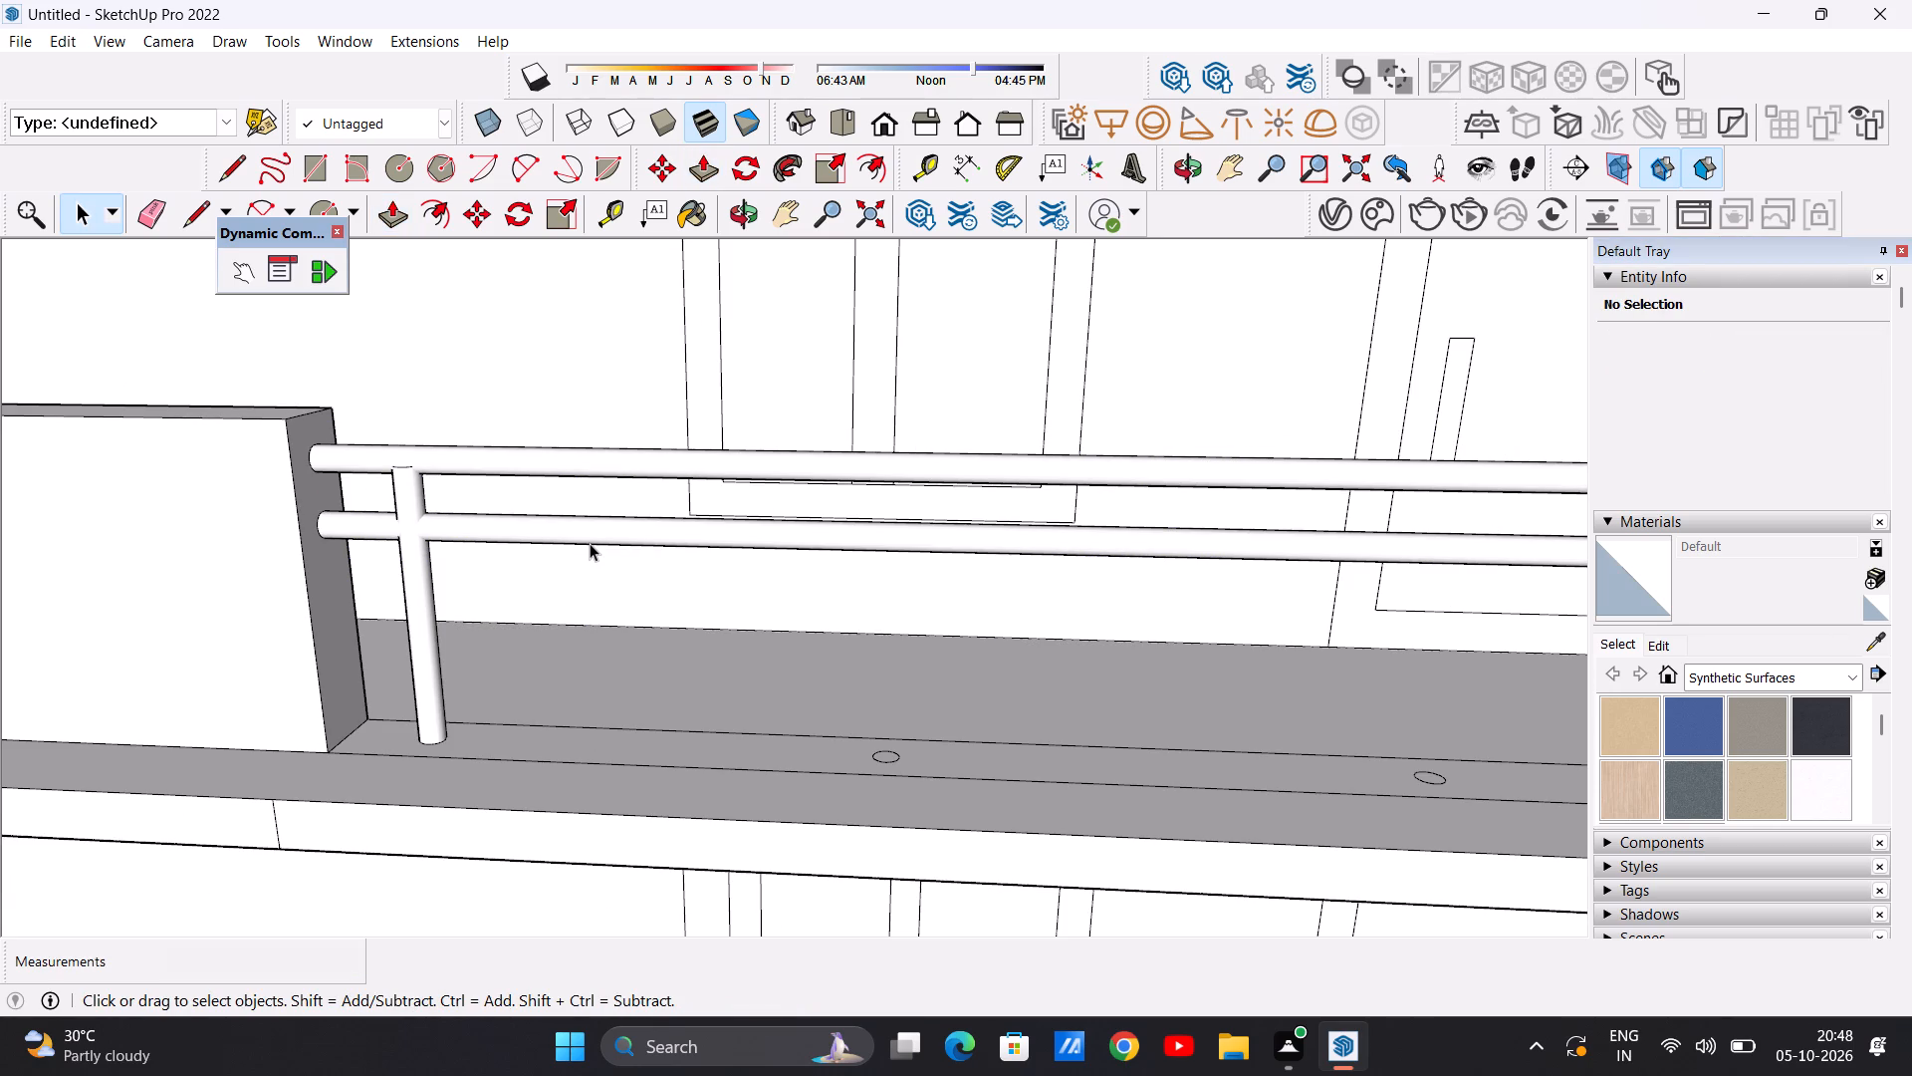
{"action": "scroll", "coordinate": [690, 658], "scroll_direction": "down", "scroll_amount": 3}
{"action": "scroll", "coordinate": [827, 662], "scroll_direction": "down", "scroll_amount": 20}
{"action": "scroll", "coordinate": [827, 662], "scroll_direction": "down", "scroll_amount": 3}
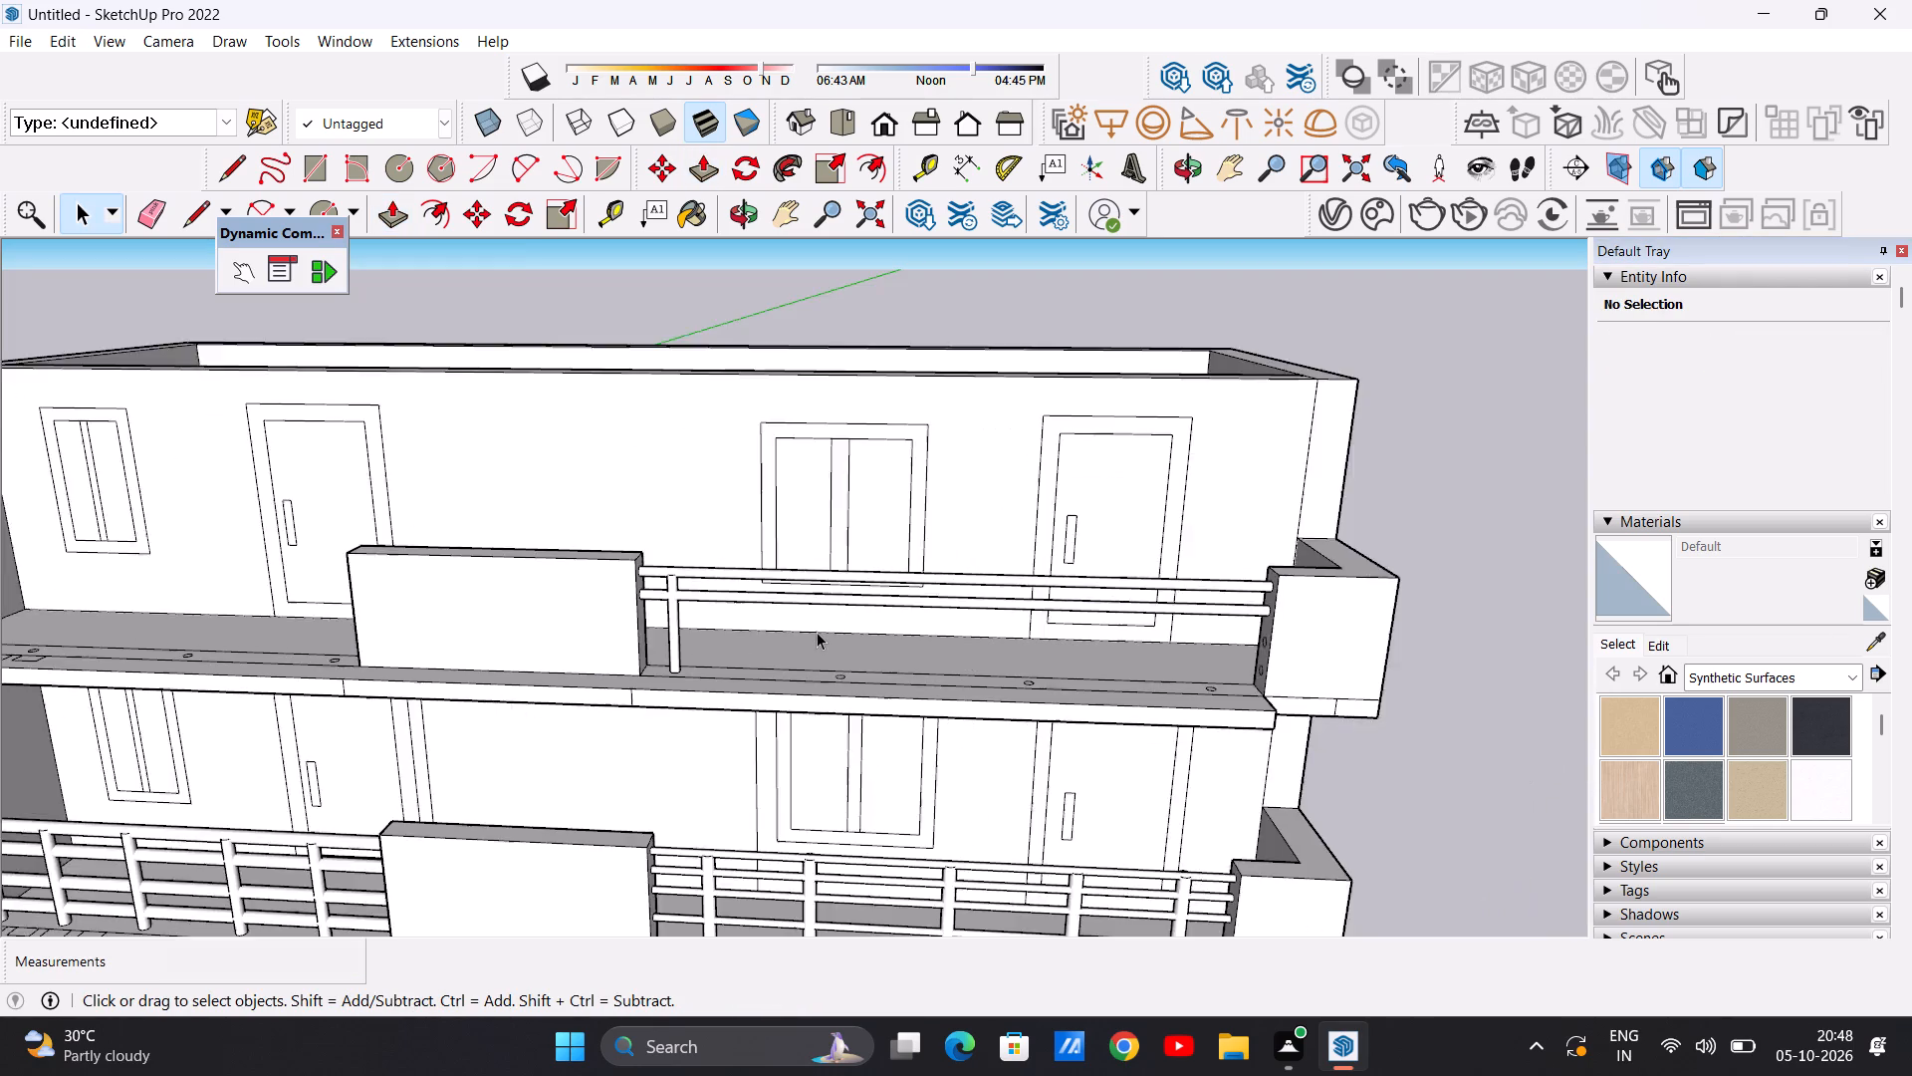
{"action": "scroll", "coordinate": [817, 632], "scroll_direction": "down", "scroll_amount": 14}
{"action": "scroll", "coordinate": [782, 631], "scroll_direction": "up", "scroll_amount": 6}
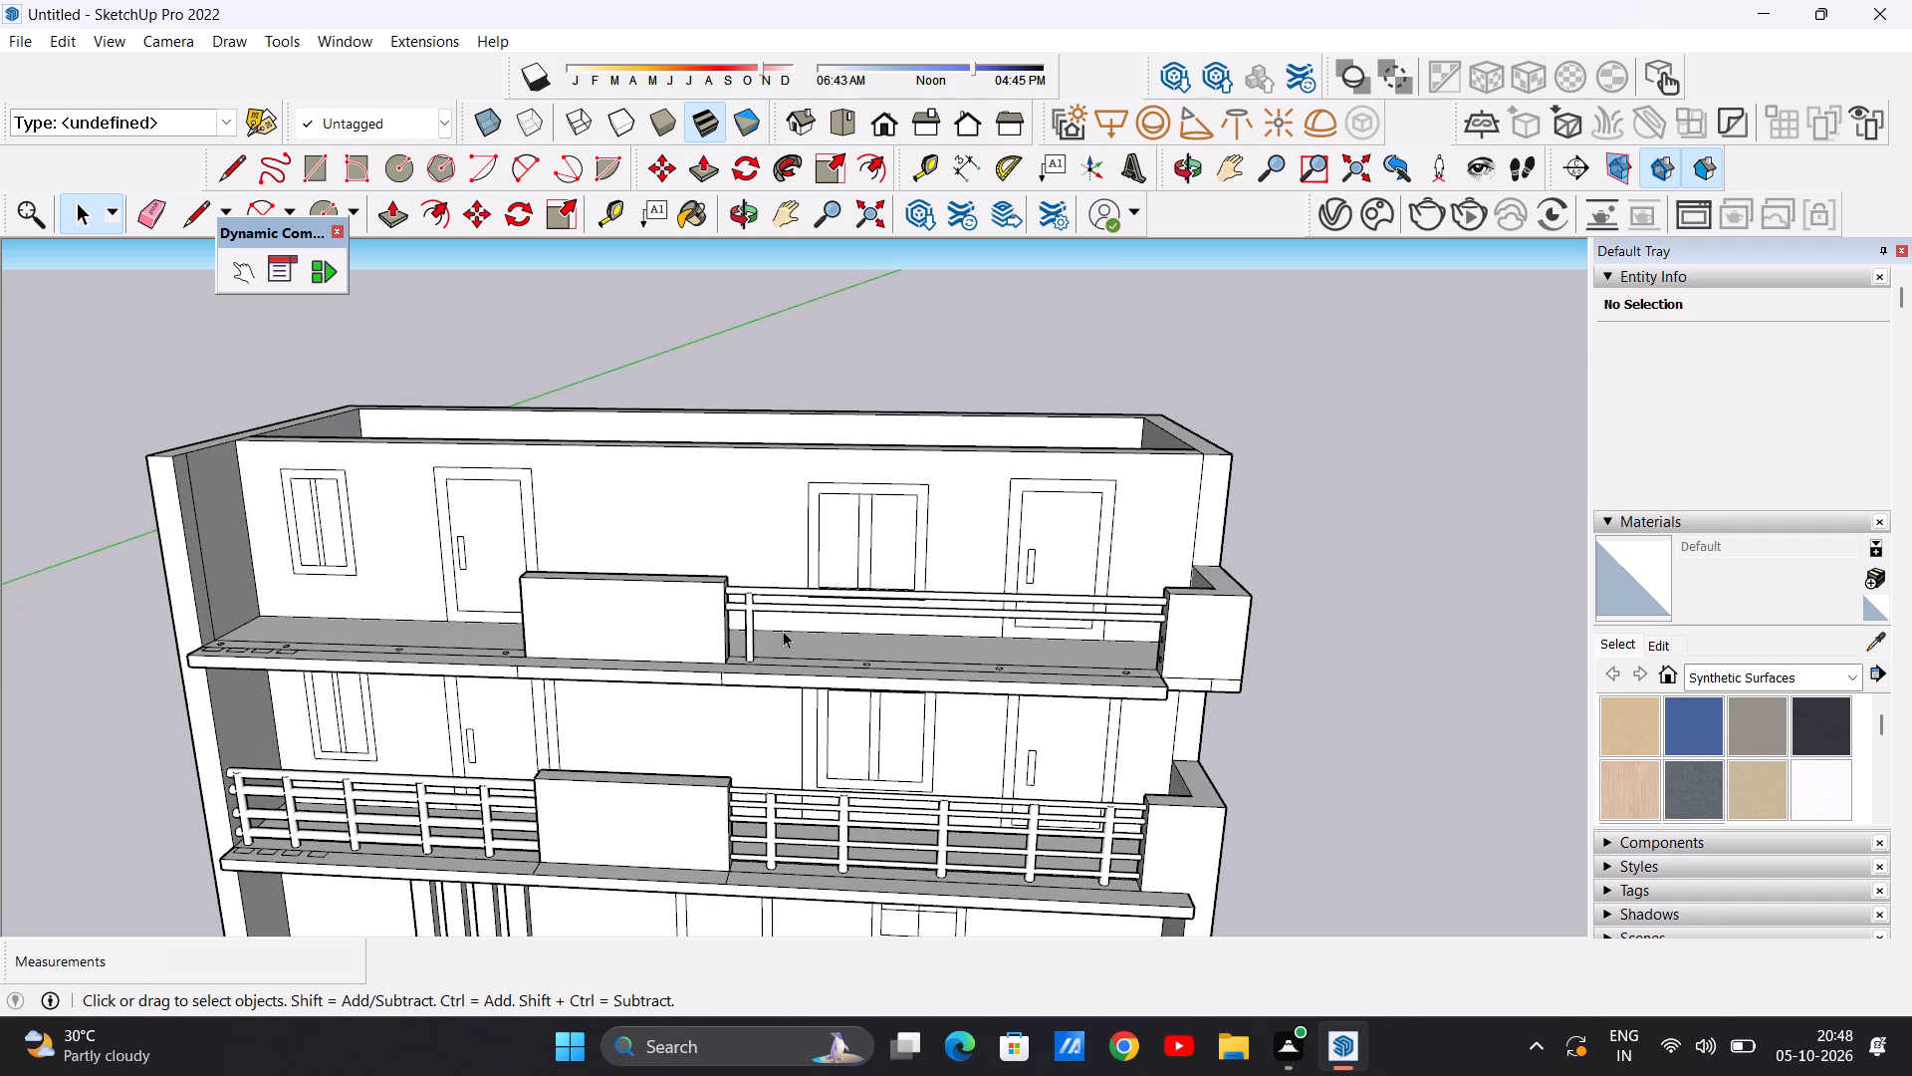
{"action": "scroll", "coordinate": [861, 646], "scroll_direction": "down", "scroll_amount": 3}
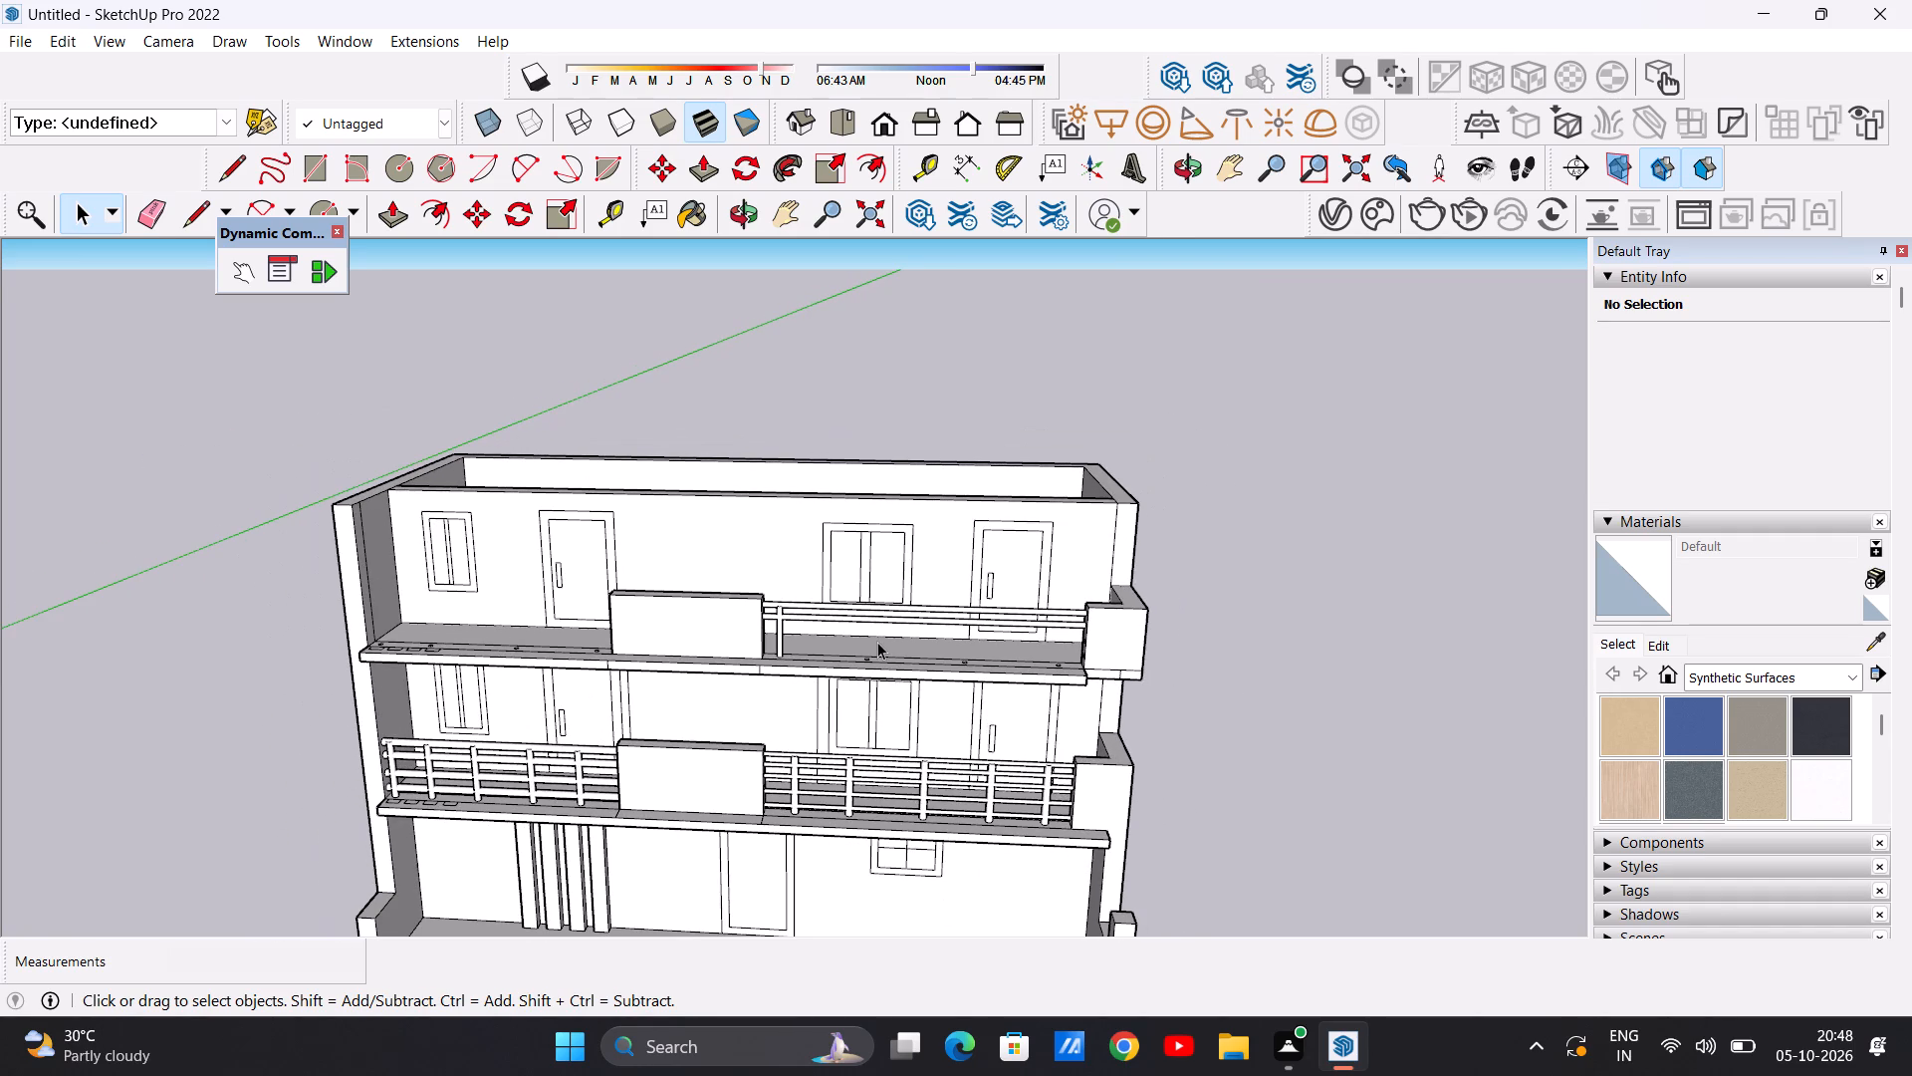
{"action": "scroll", "coordinate": [936, 615], "scroll_direction": "down", "scroll_amount": 3}
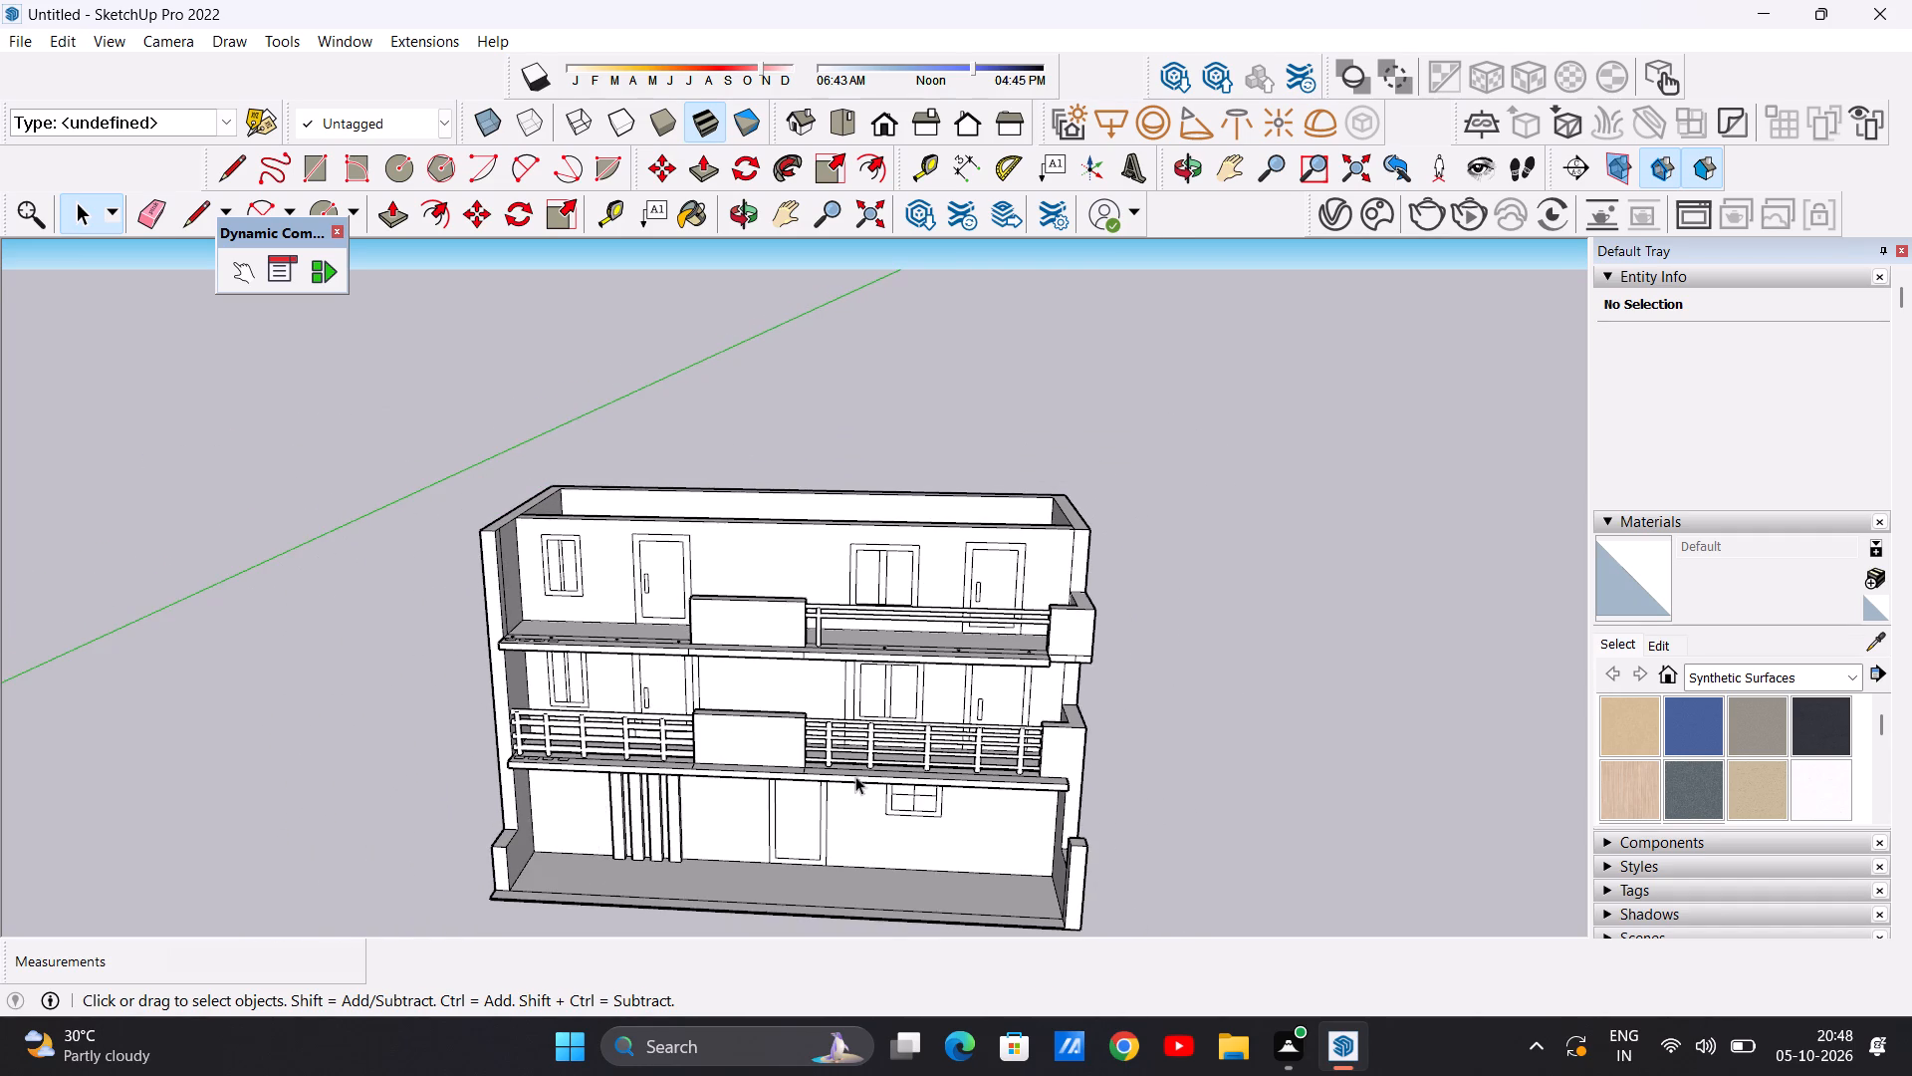
{"action": "scroll", "coordinate": [866, 854], "scroll_direction": "up", "scroll_amount": 5}
{"action": "scroll", "coordinate": [925, 611], "scroll_direction": "down", "scroll_amount": 4}
{"action": "middle_click_drag", "start_coordinate": [961, 777], "coordinate": [1105, 671]}
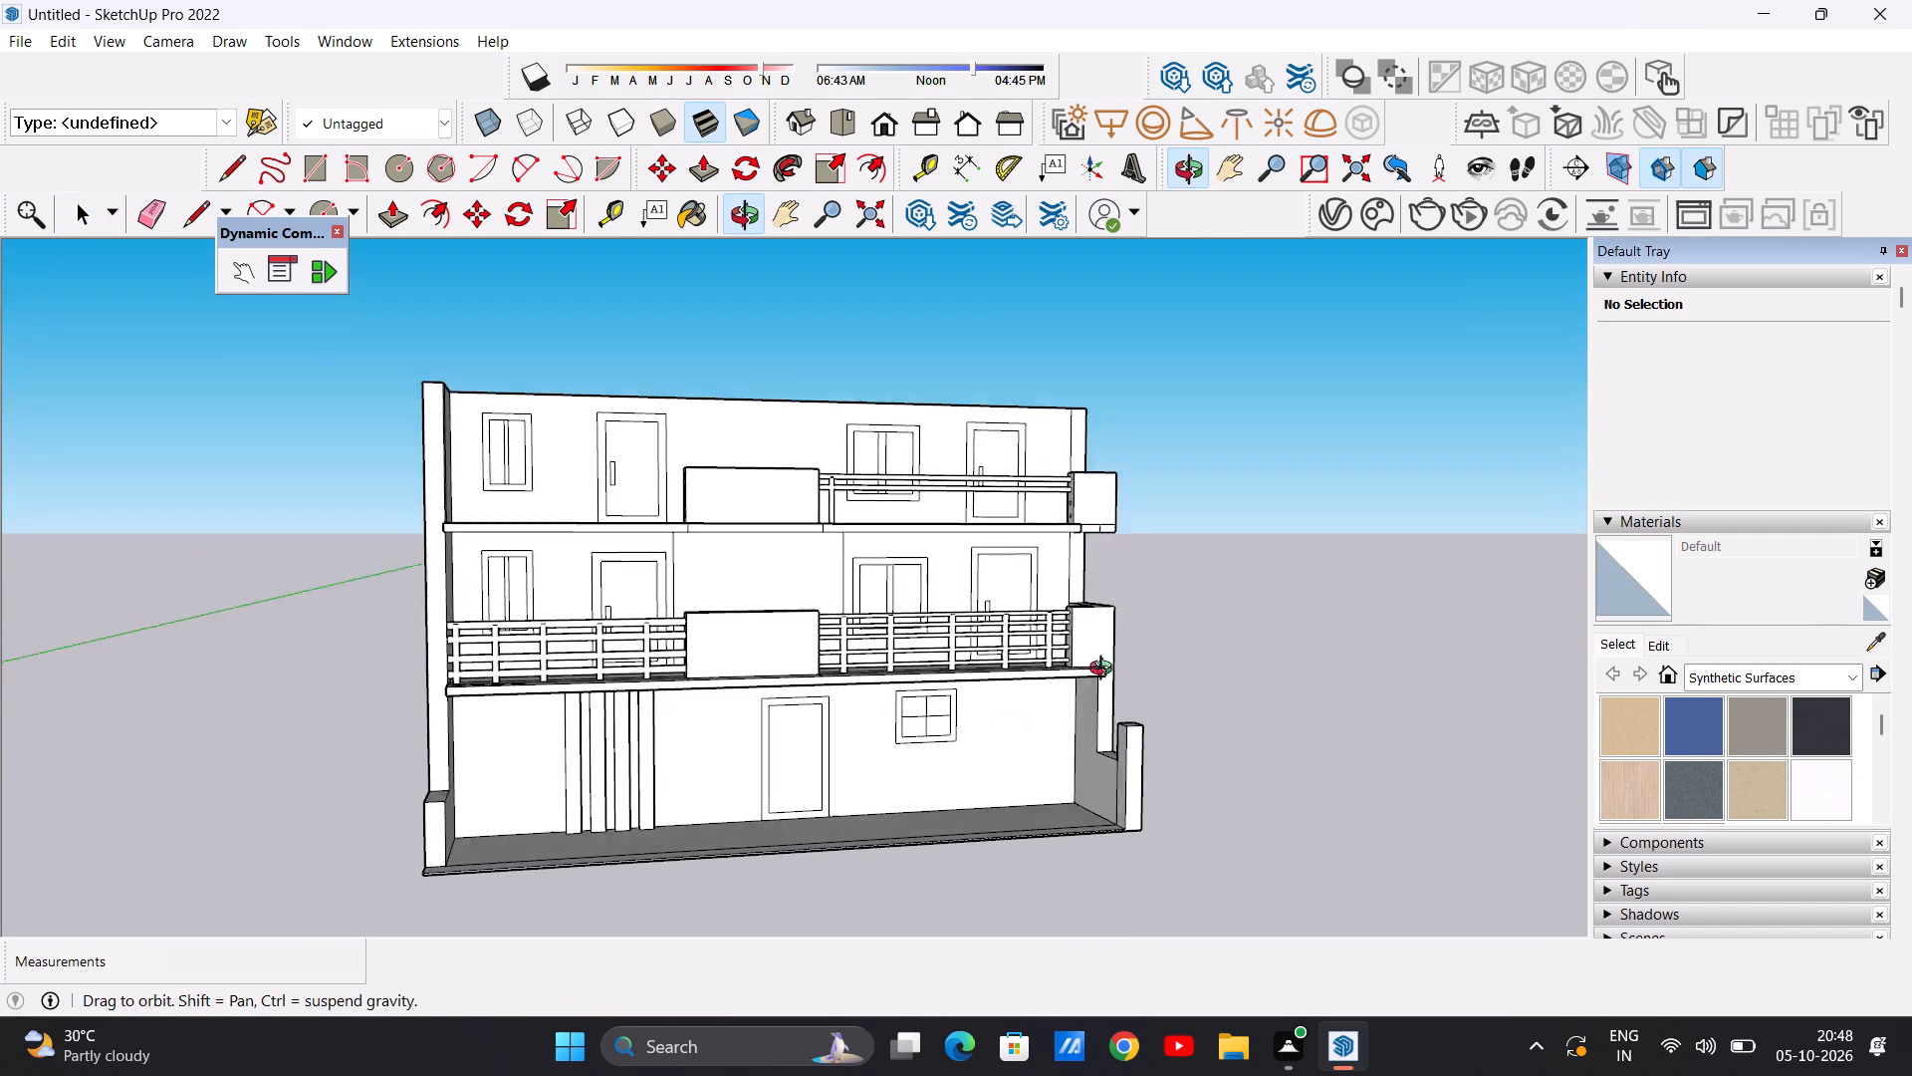
{"action": "middle_click_drag", "start_coordinate": [1105, 671], "coordinate": [985, 831]}
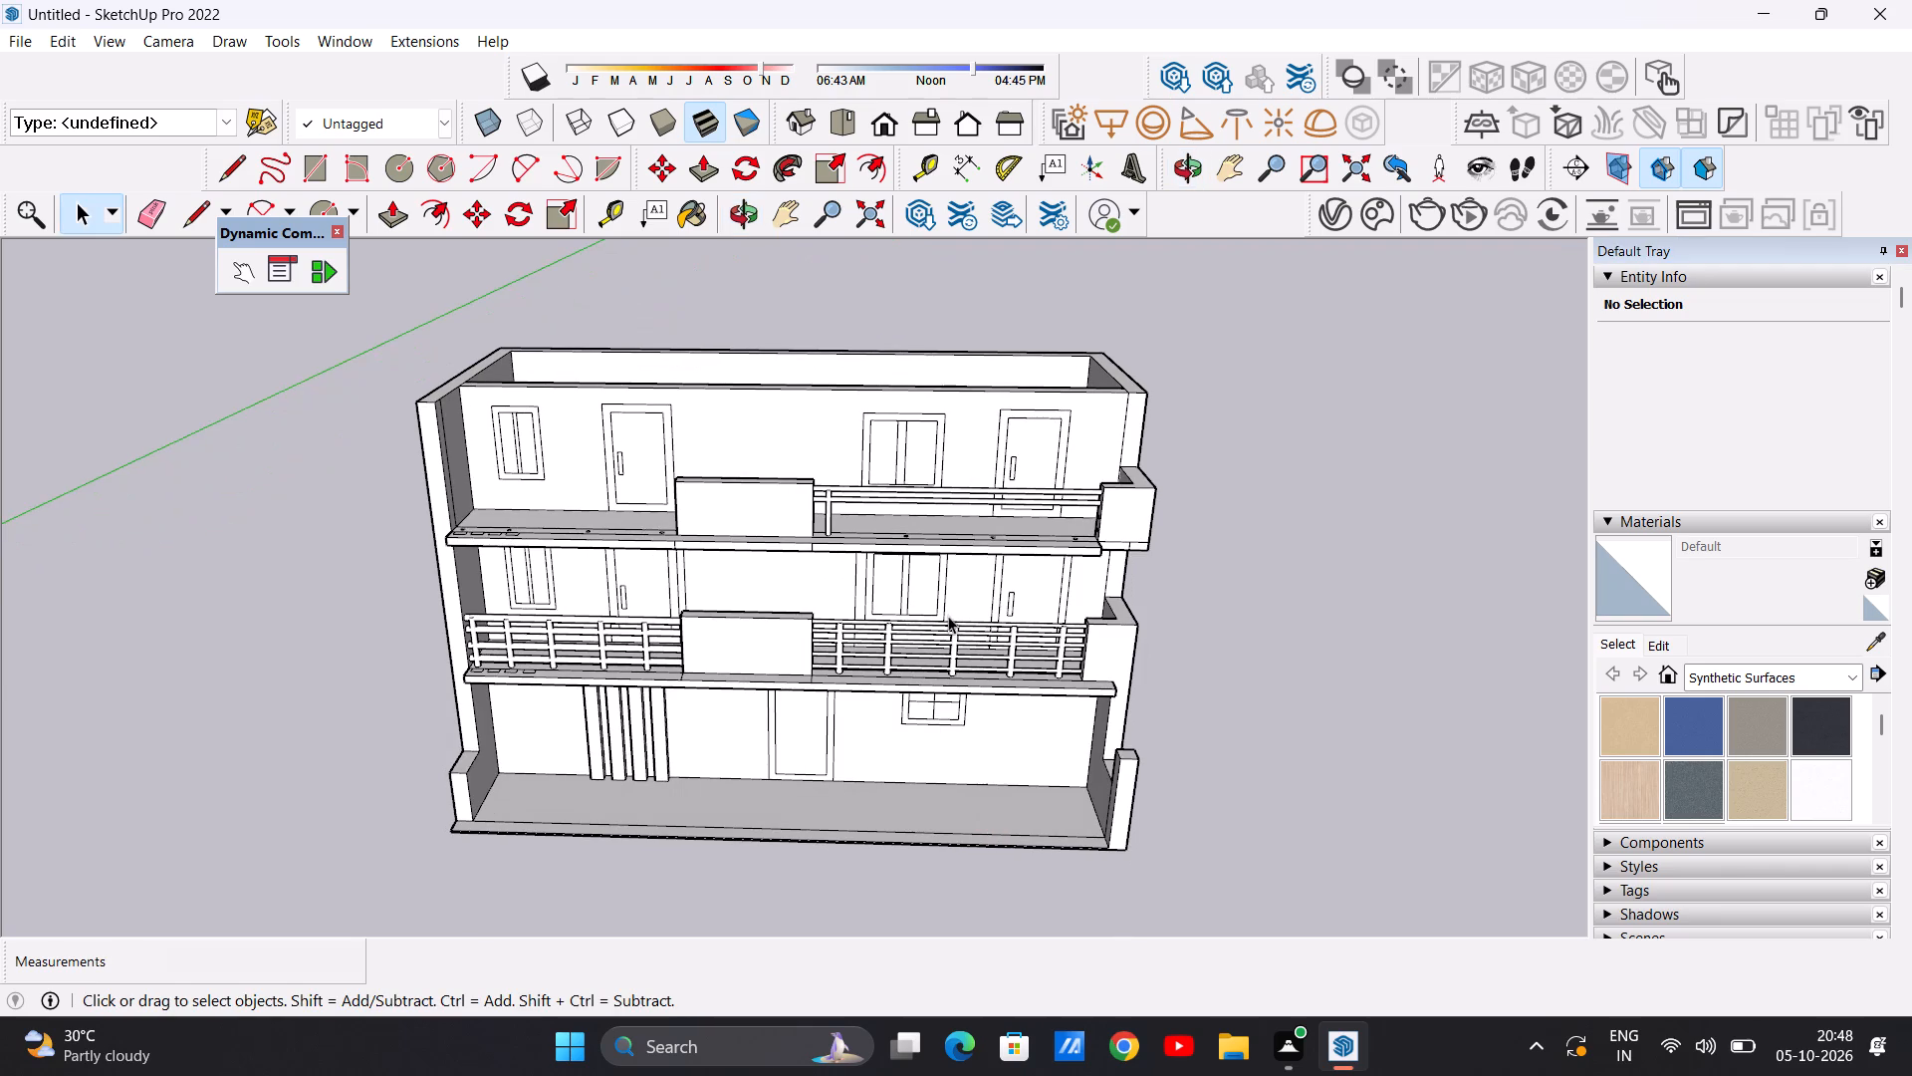
Extrude the second post circle from the front panel on the top-floor balcony about 17' 3" up to the top rail.
{"action": "scroll", "coordinate": [910, 541], "scroll_direction": "up", "scroll_amount": 6}
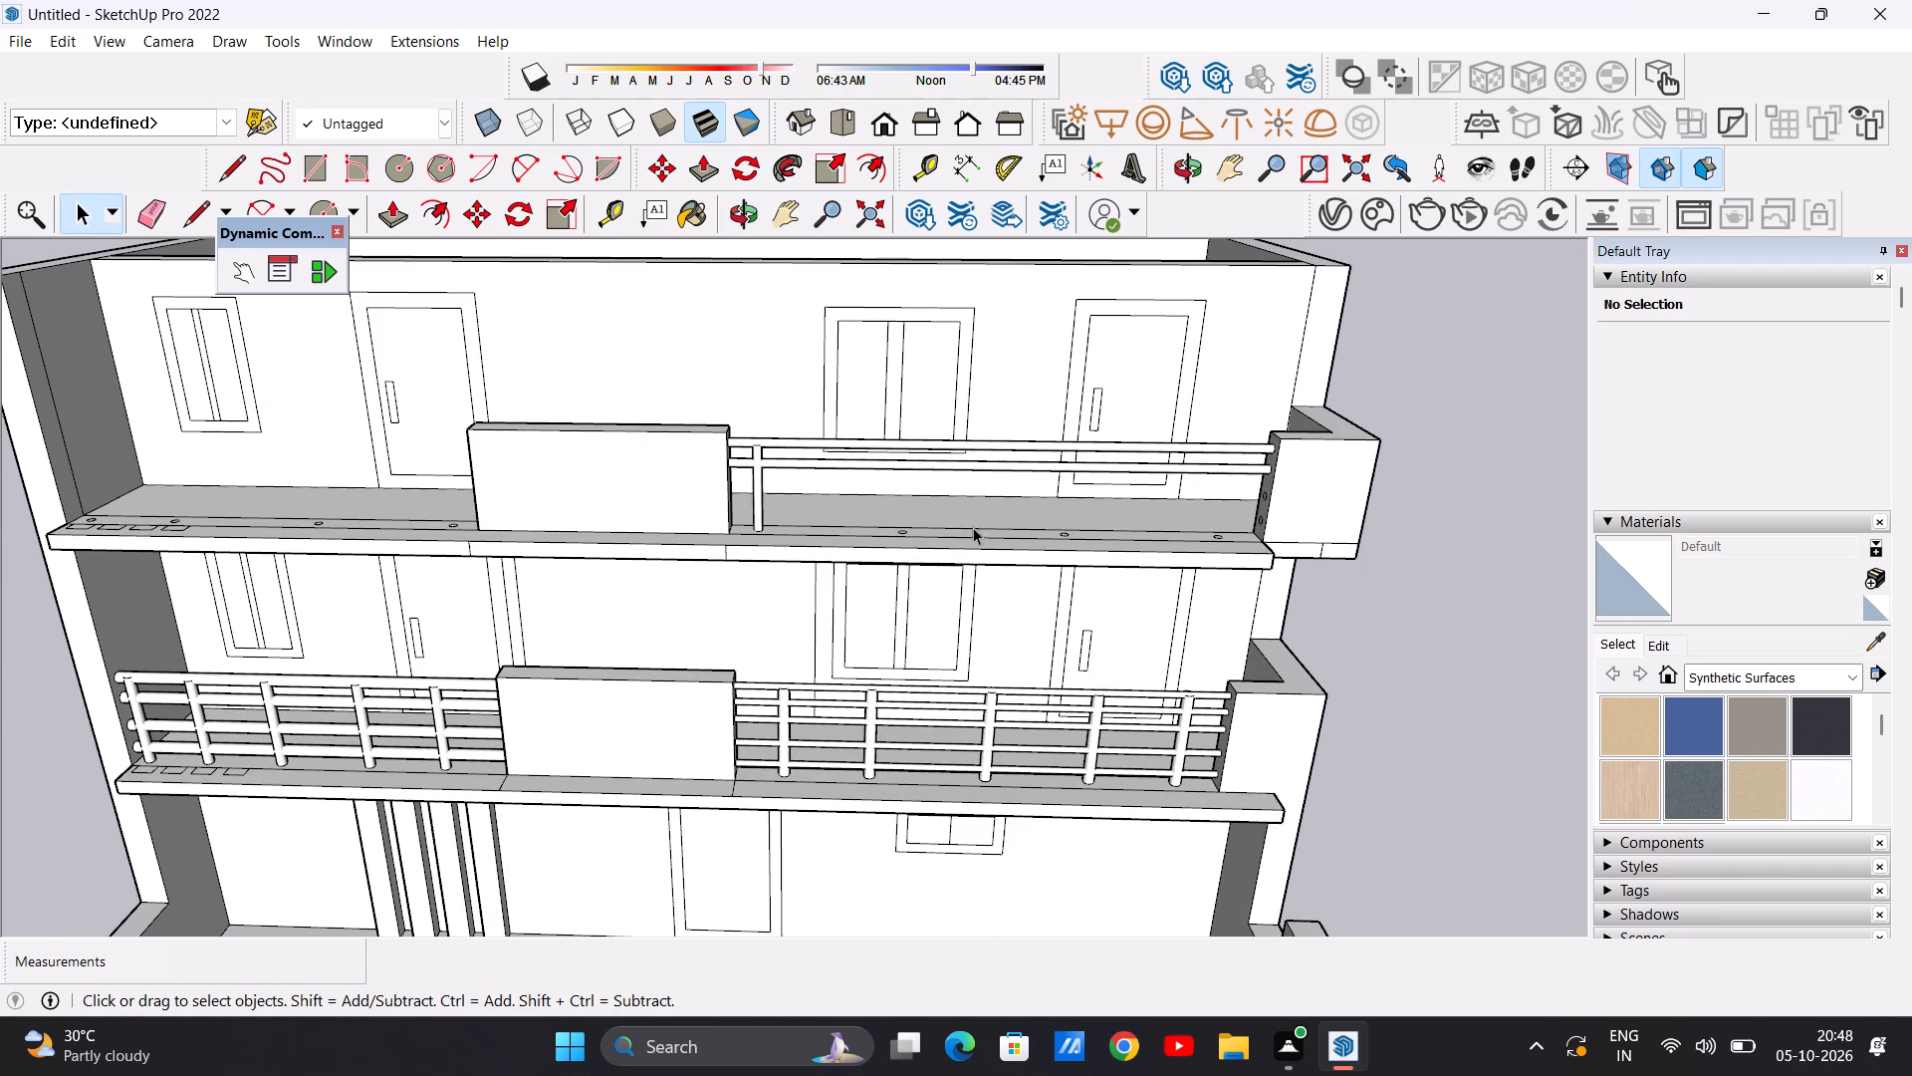
{"action": "scroll", "coordinate": [1016, 525], "scroll_direction": "up", "scroll_amount": 5}
{"action": "middle_click_drag", "start_coordinate": [852, 499], "coordinate": [875, 646]}
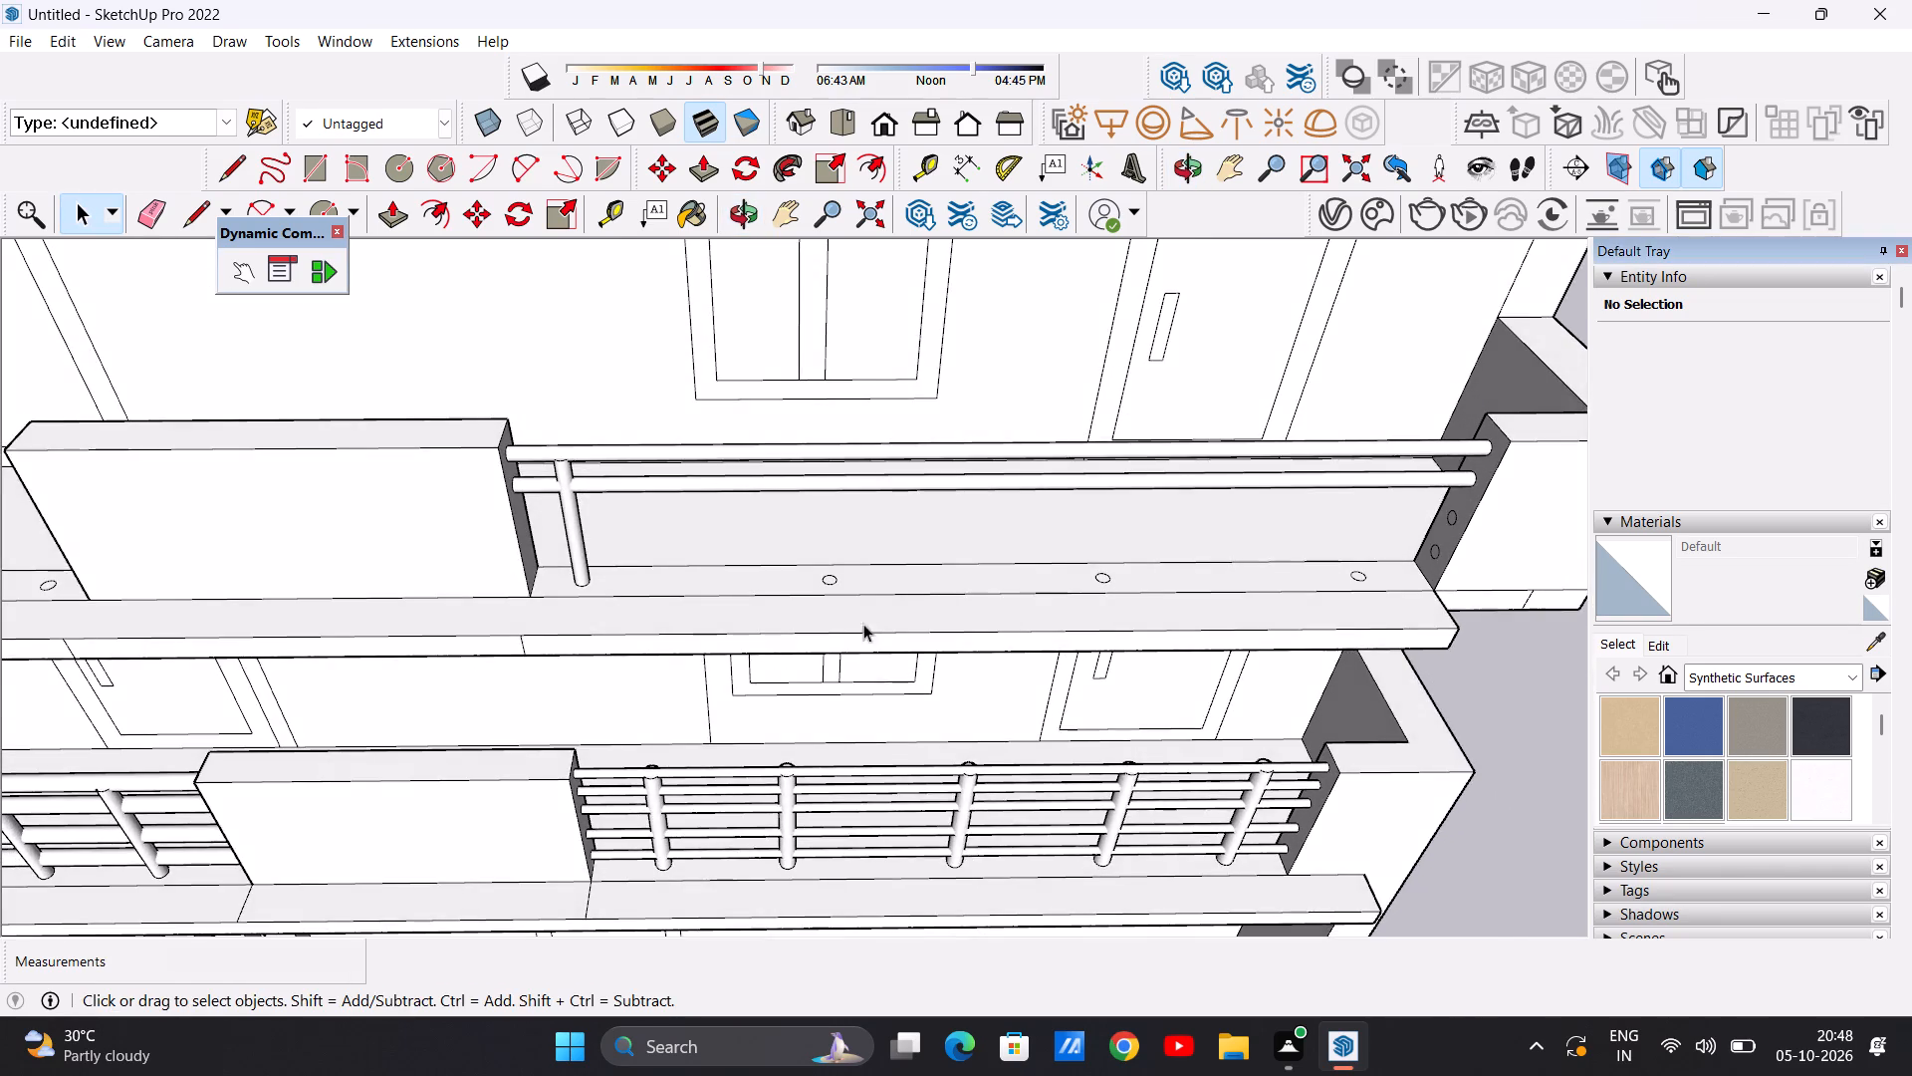
{"action": "scroll", "coordinate": [863, 590], "scroll_direction": "up", "scroll_amount": 3}
{"action": "key", "text": "p"}
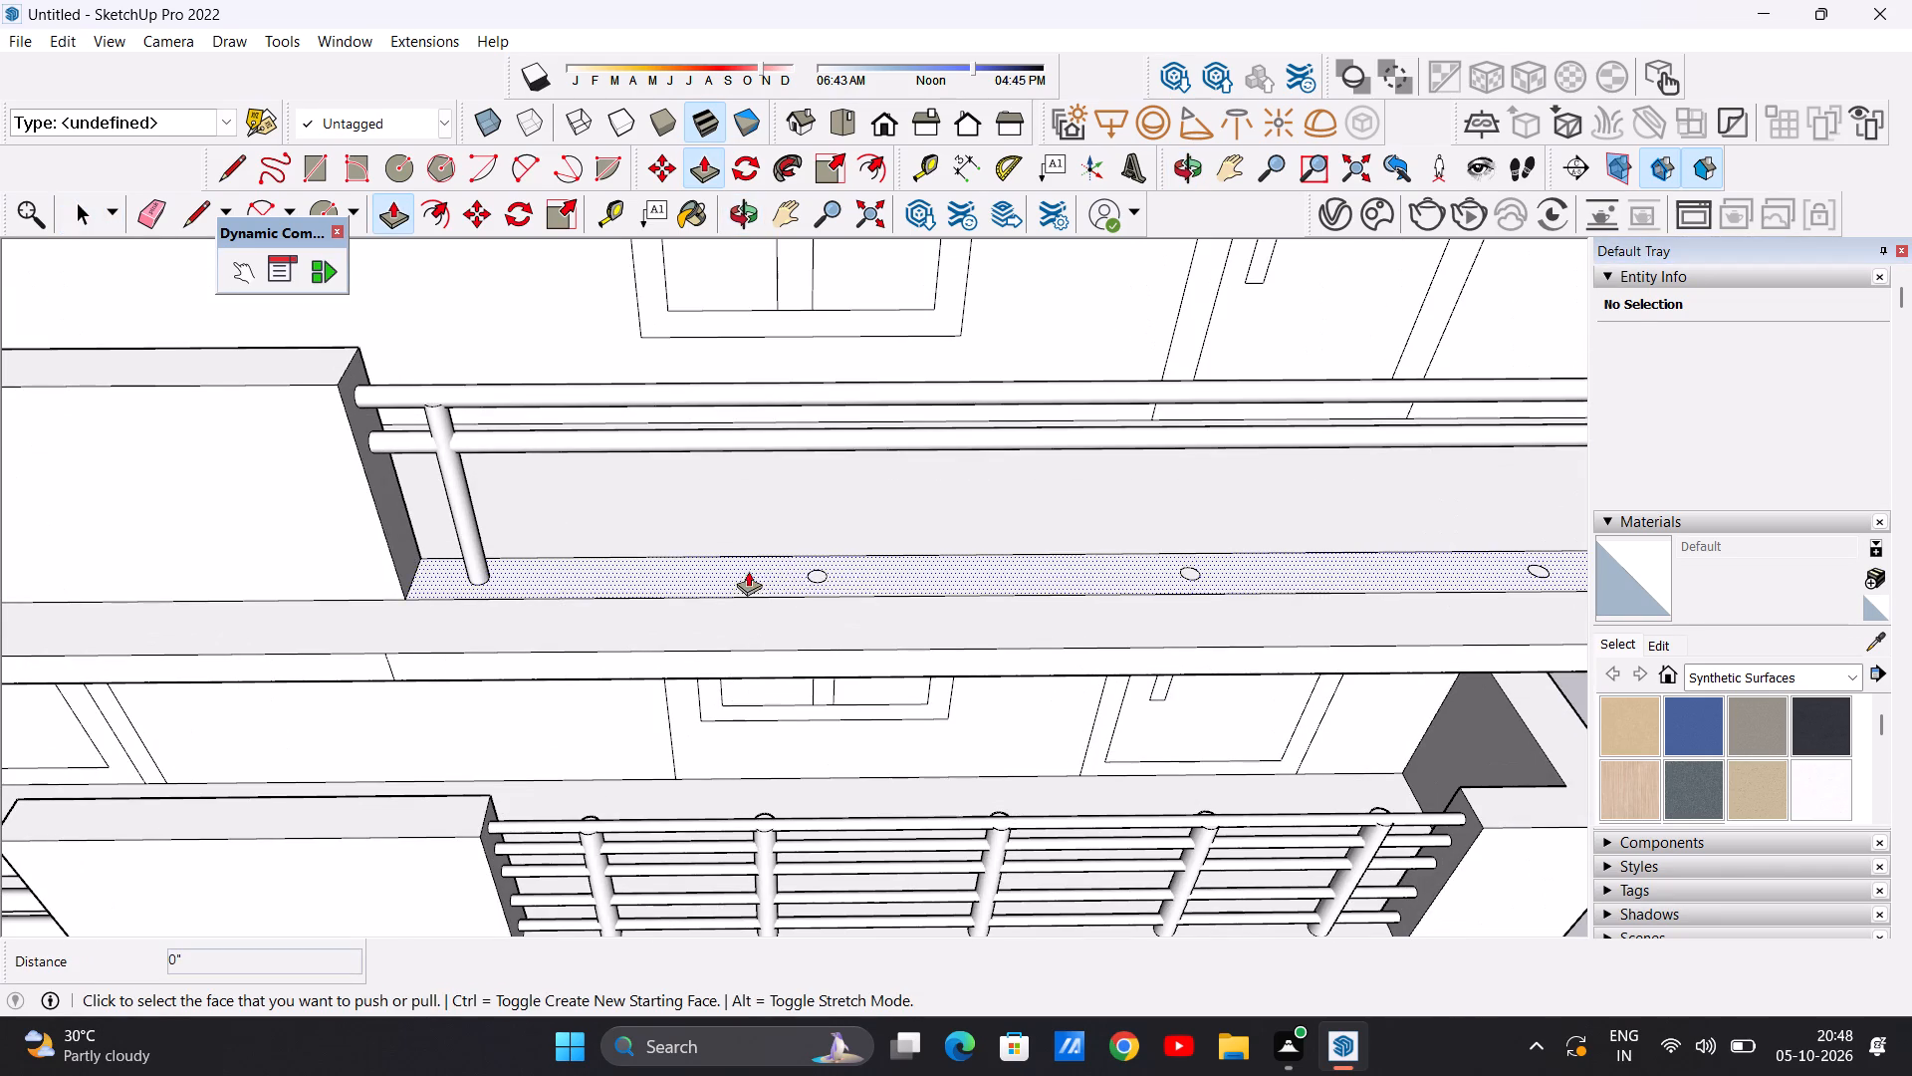
{"action": "scroll", "coordinate": [761, 573], "scroll_direction": "up", "scroll_amount": 15}
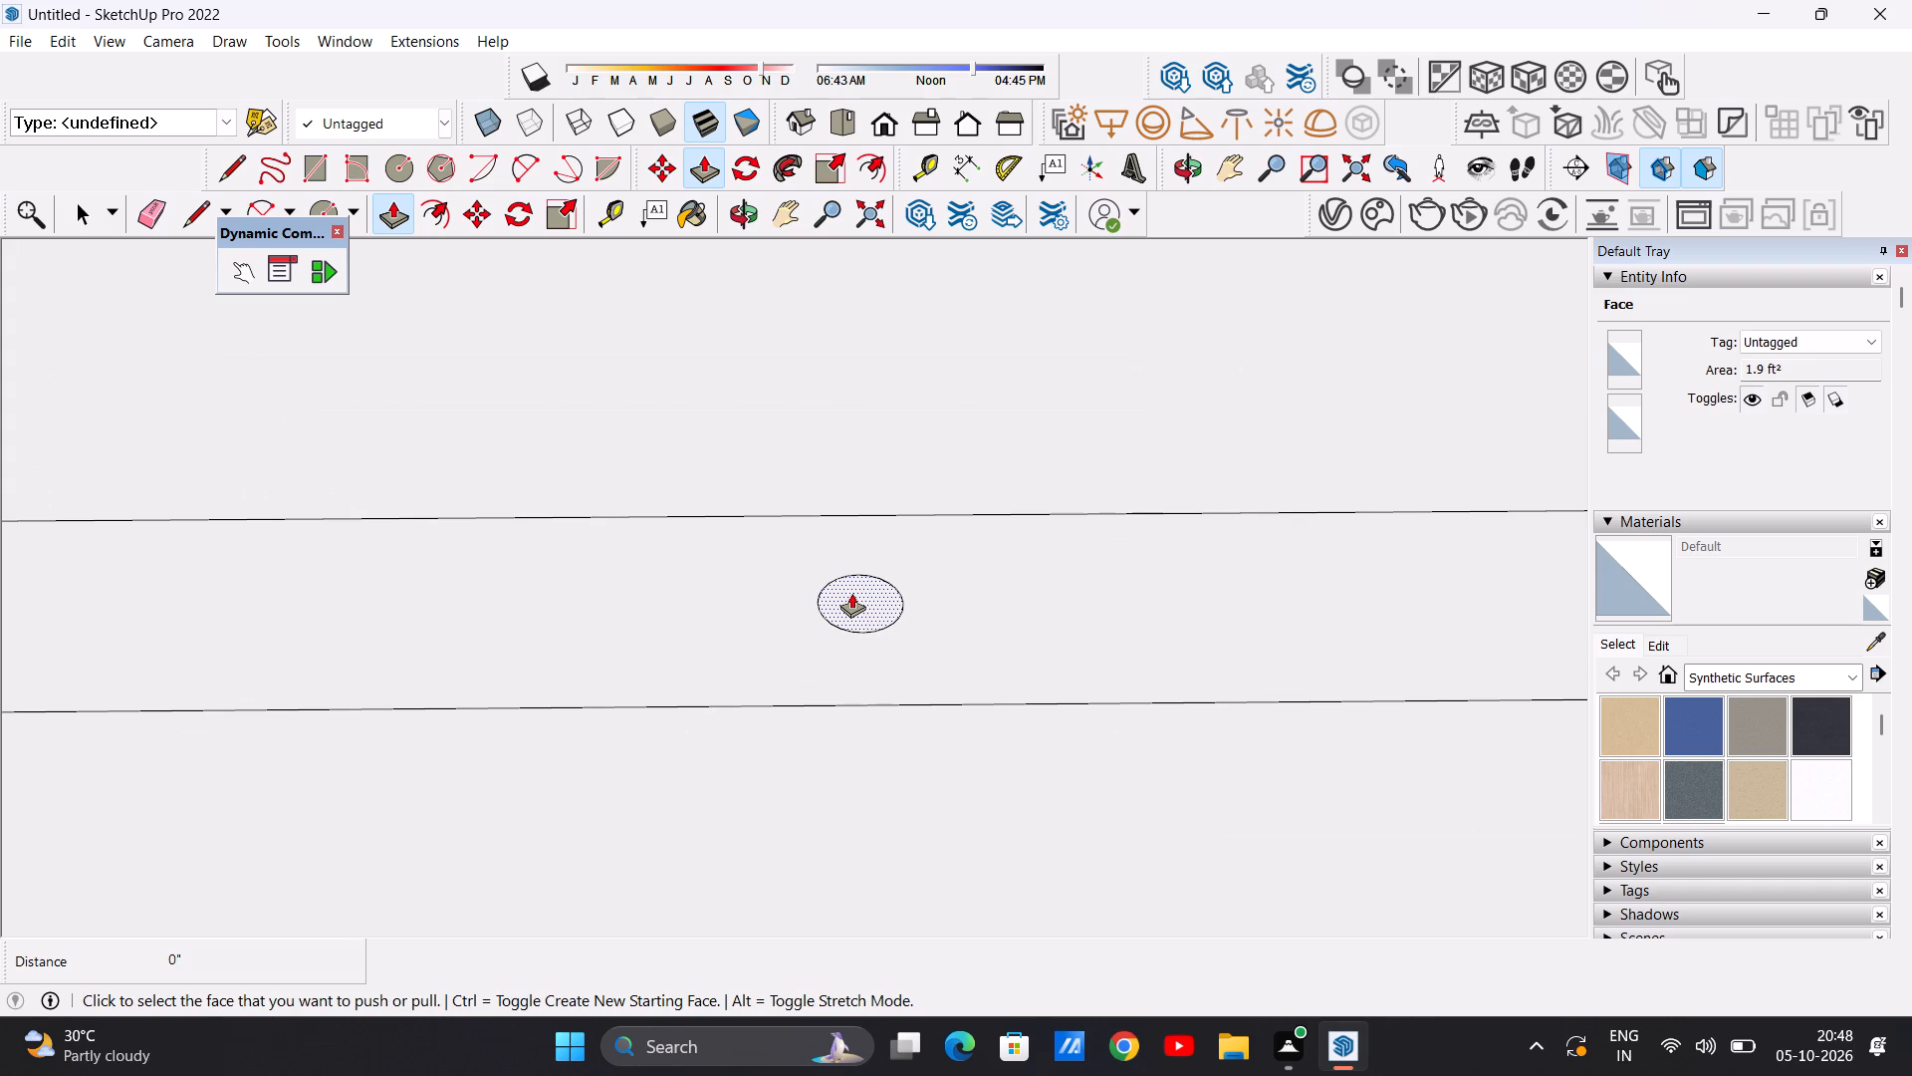
{"action": "left_click_drag", "start_coordinate": [854, 607], "coordinate": [856, 620]}
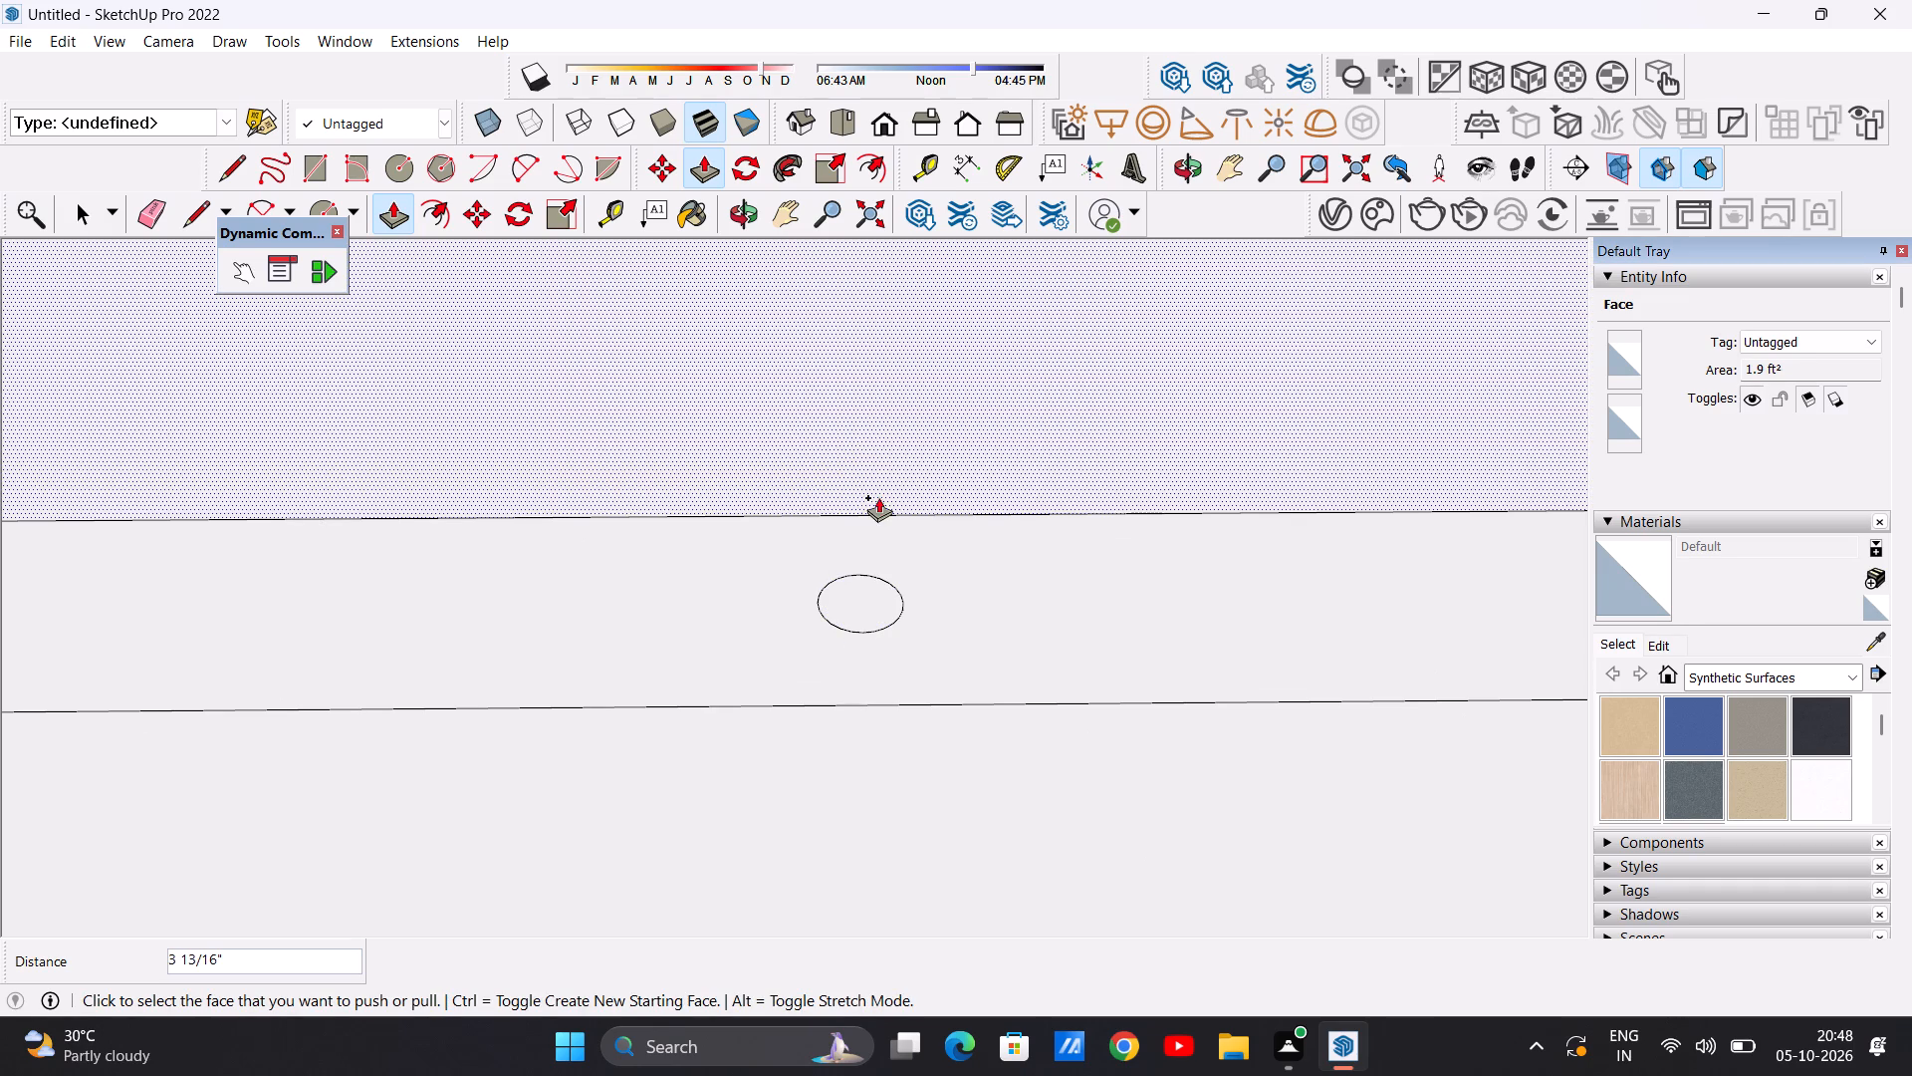
{"action": "left_click", "coordinate": [861, 598]}
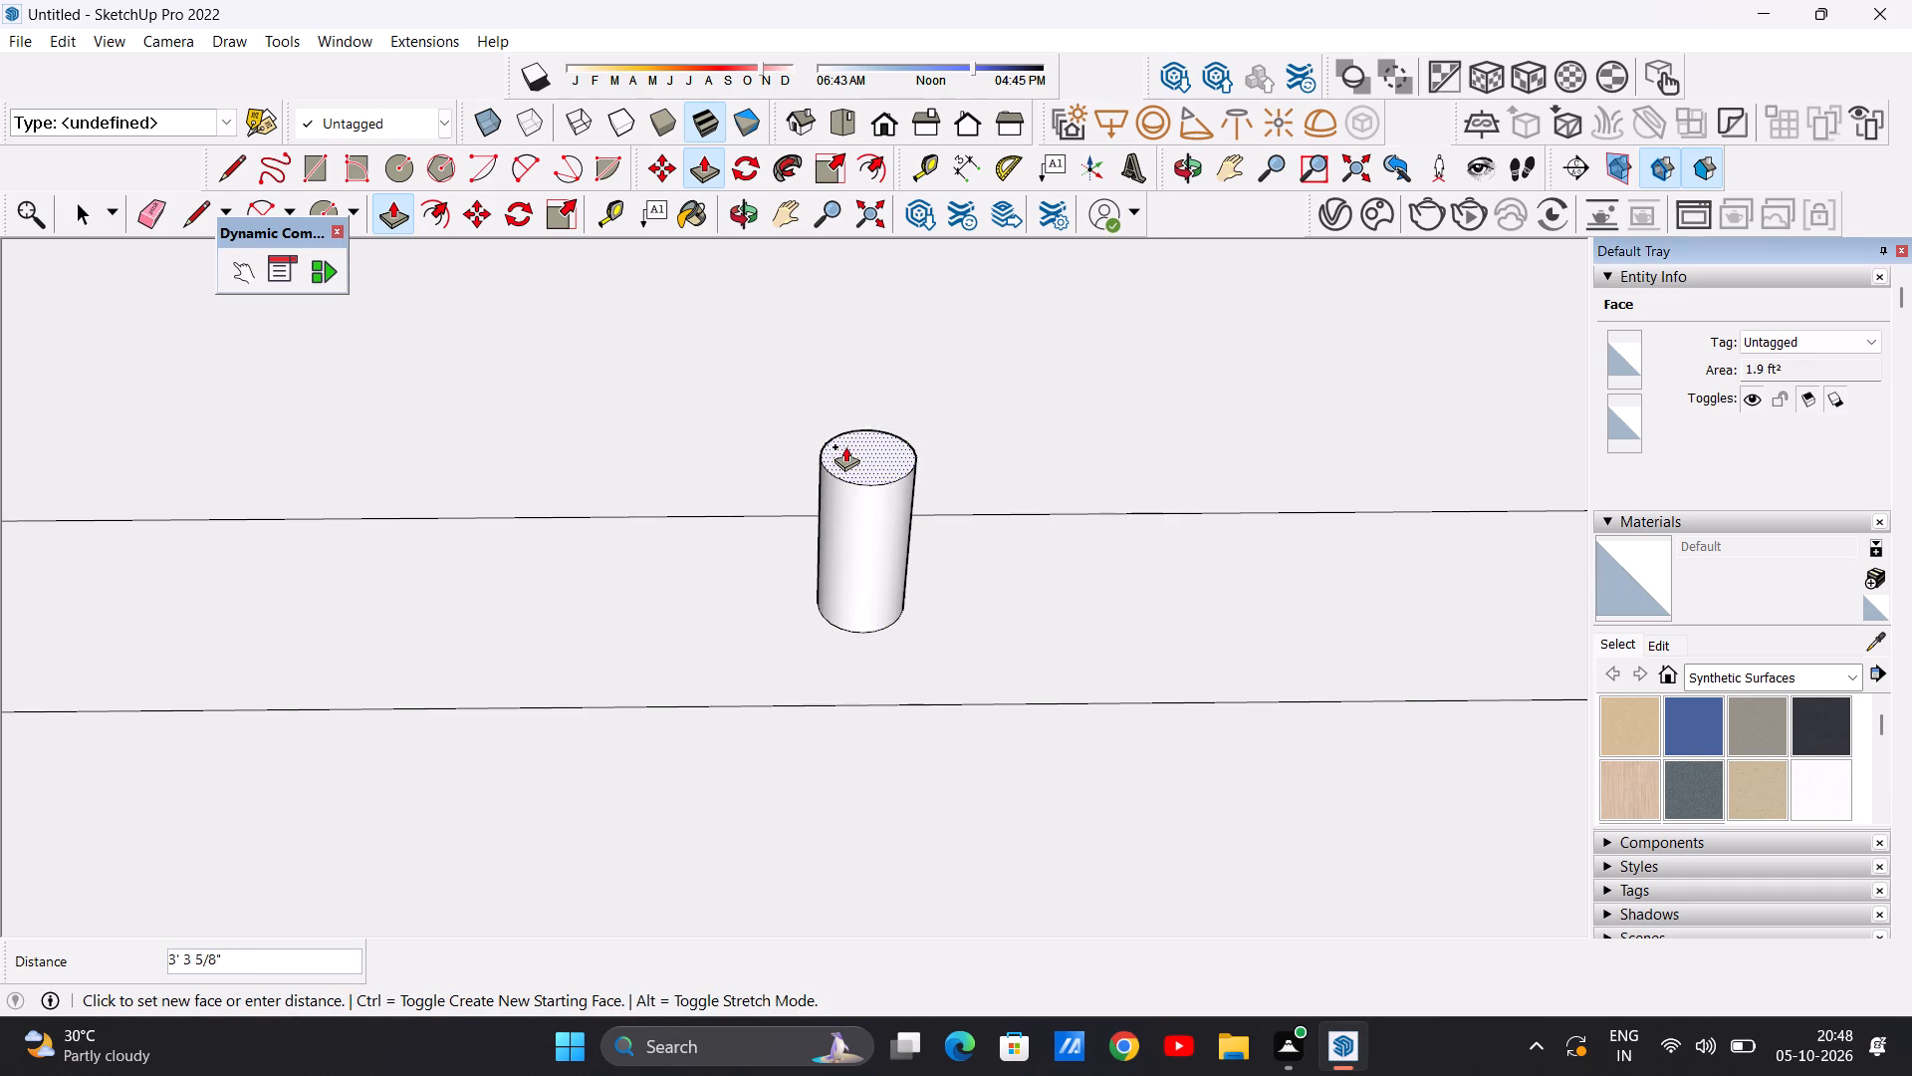
{"action": "scroll", "coordinate": [844, 435], "scroll_direction": "down", "scroll_amount": 20}
{"action": "scroll", "coordinate": [844, 435], "scroll_direction": "down", "scroll_amount": 6}
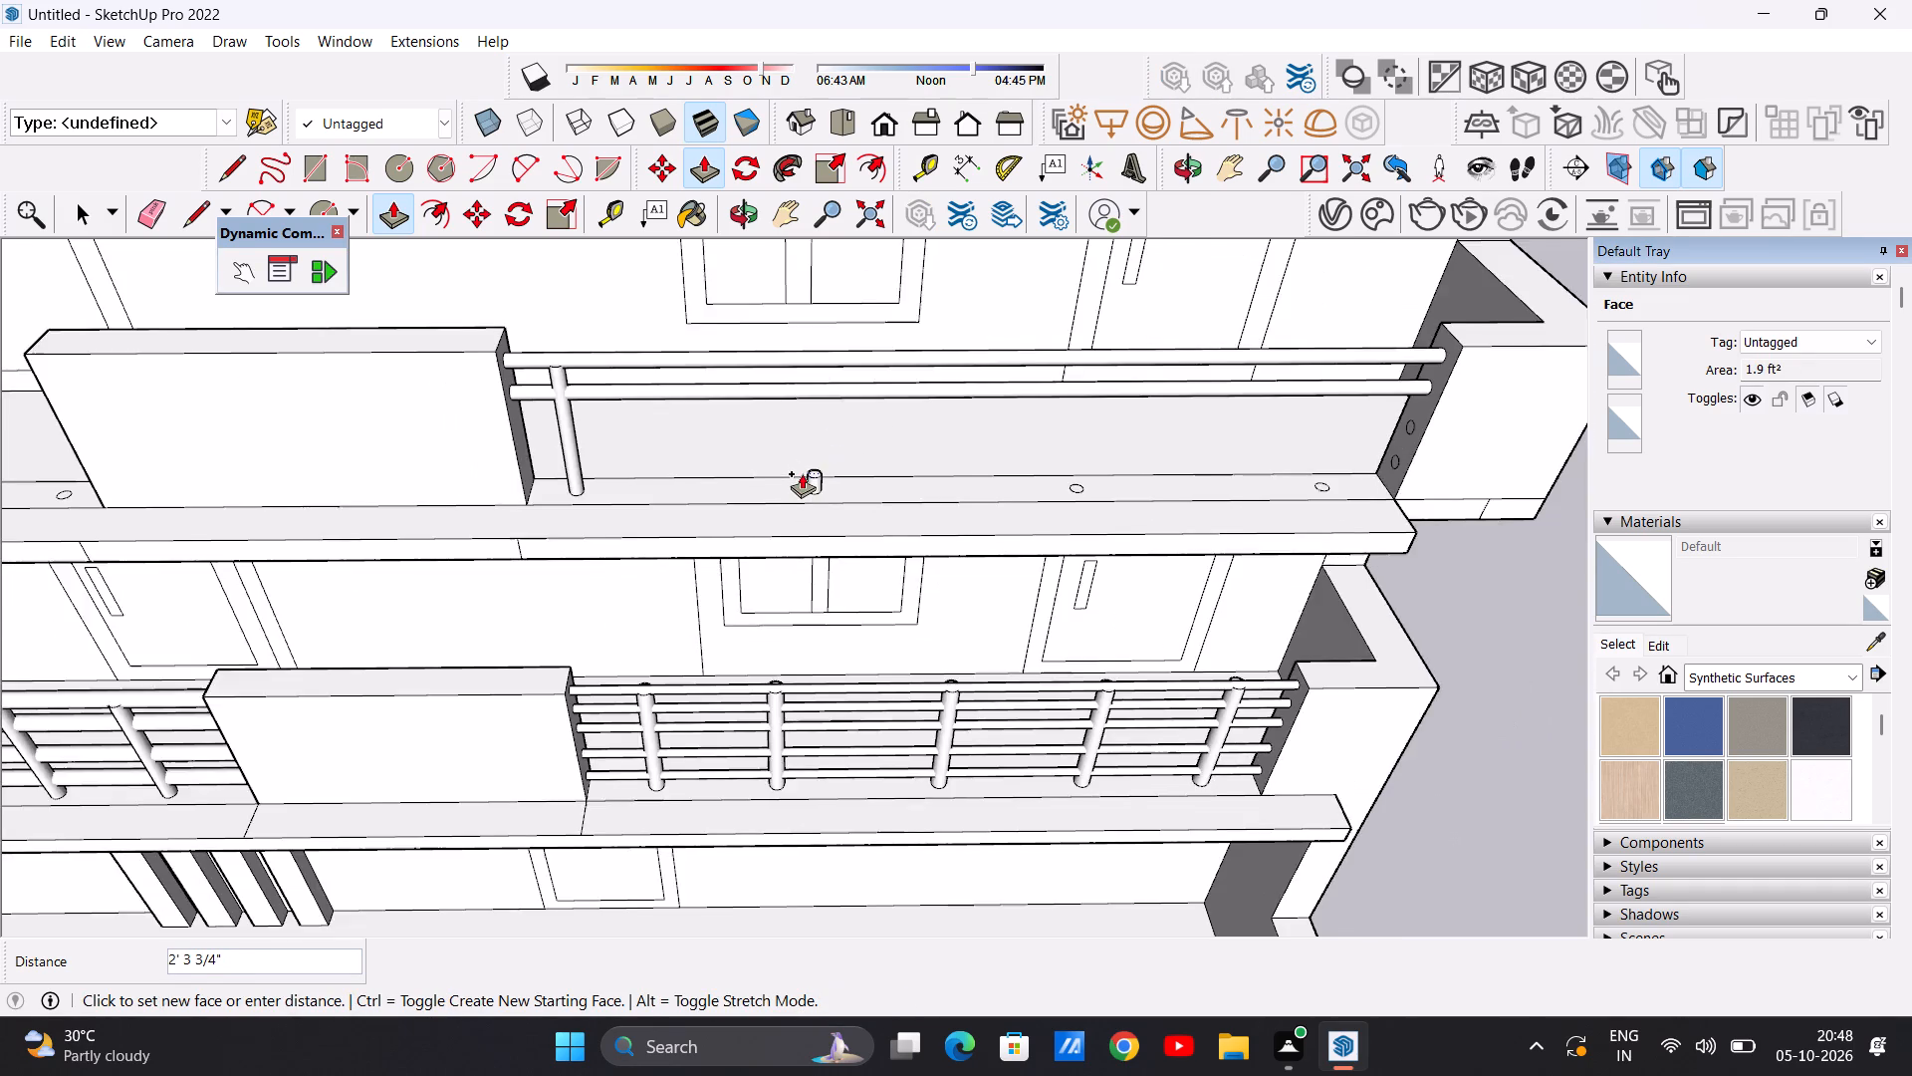
{"action": "scroll", "coordinate": [811, 365], "scroll_direction": "up", "scroll_amount": 11}
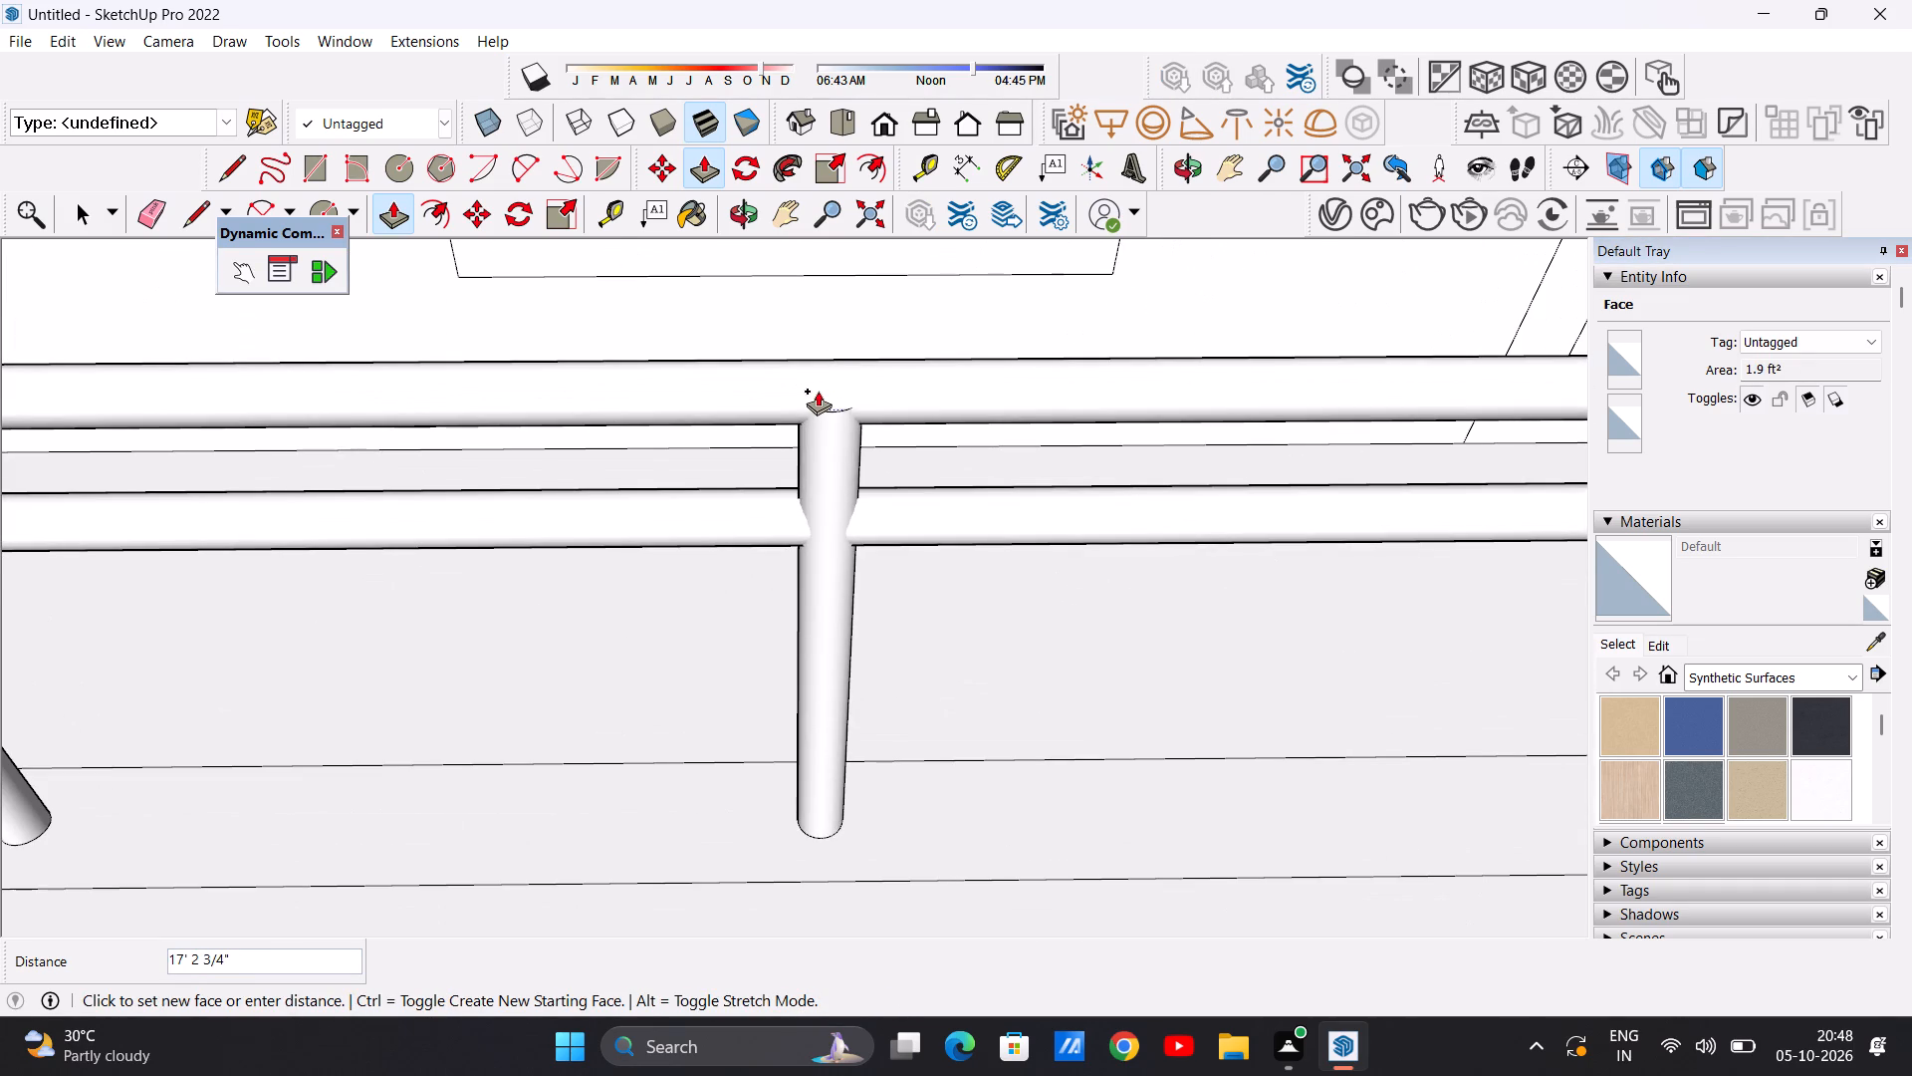
{"action": "left_click", "coordinate": [818, 391]}
Extrude the third post circle from the front panel about 16' 11" up to the top rail.
{"action": "scroll", "coordinate": [798, 438], "scroll_direction": "down", "scroll_amount": 12}
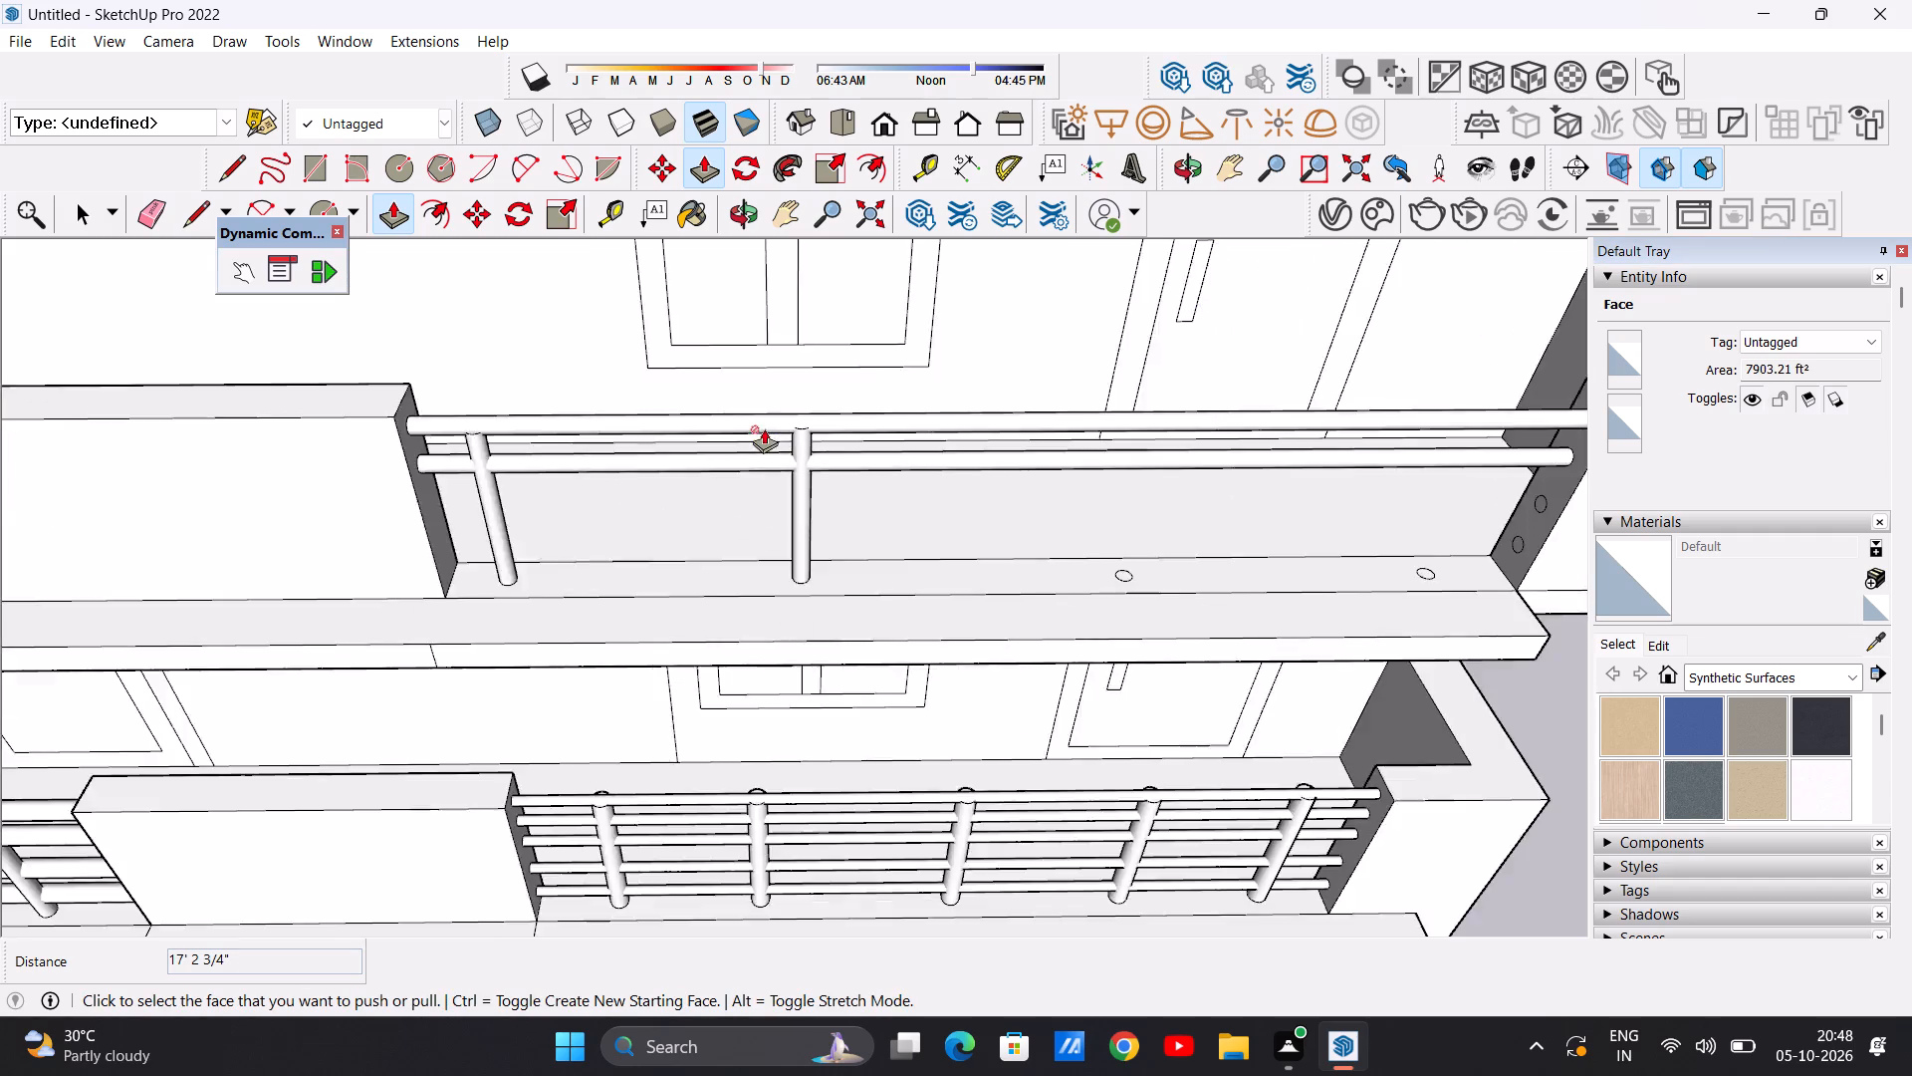
{"action": "scroll", "coordinate": [764, 428], "scroll_direction": "down", "scroll_amount": 8}
{"action": "scroll", "coordinate": [923, 502], "scroll_direction": "up", "scroll_amount": 16}
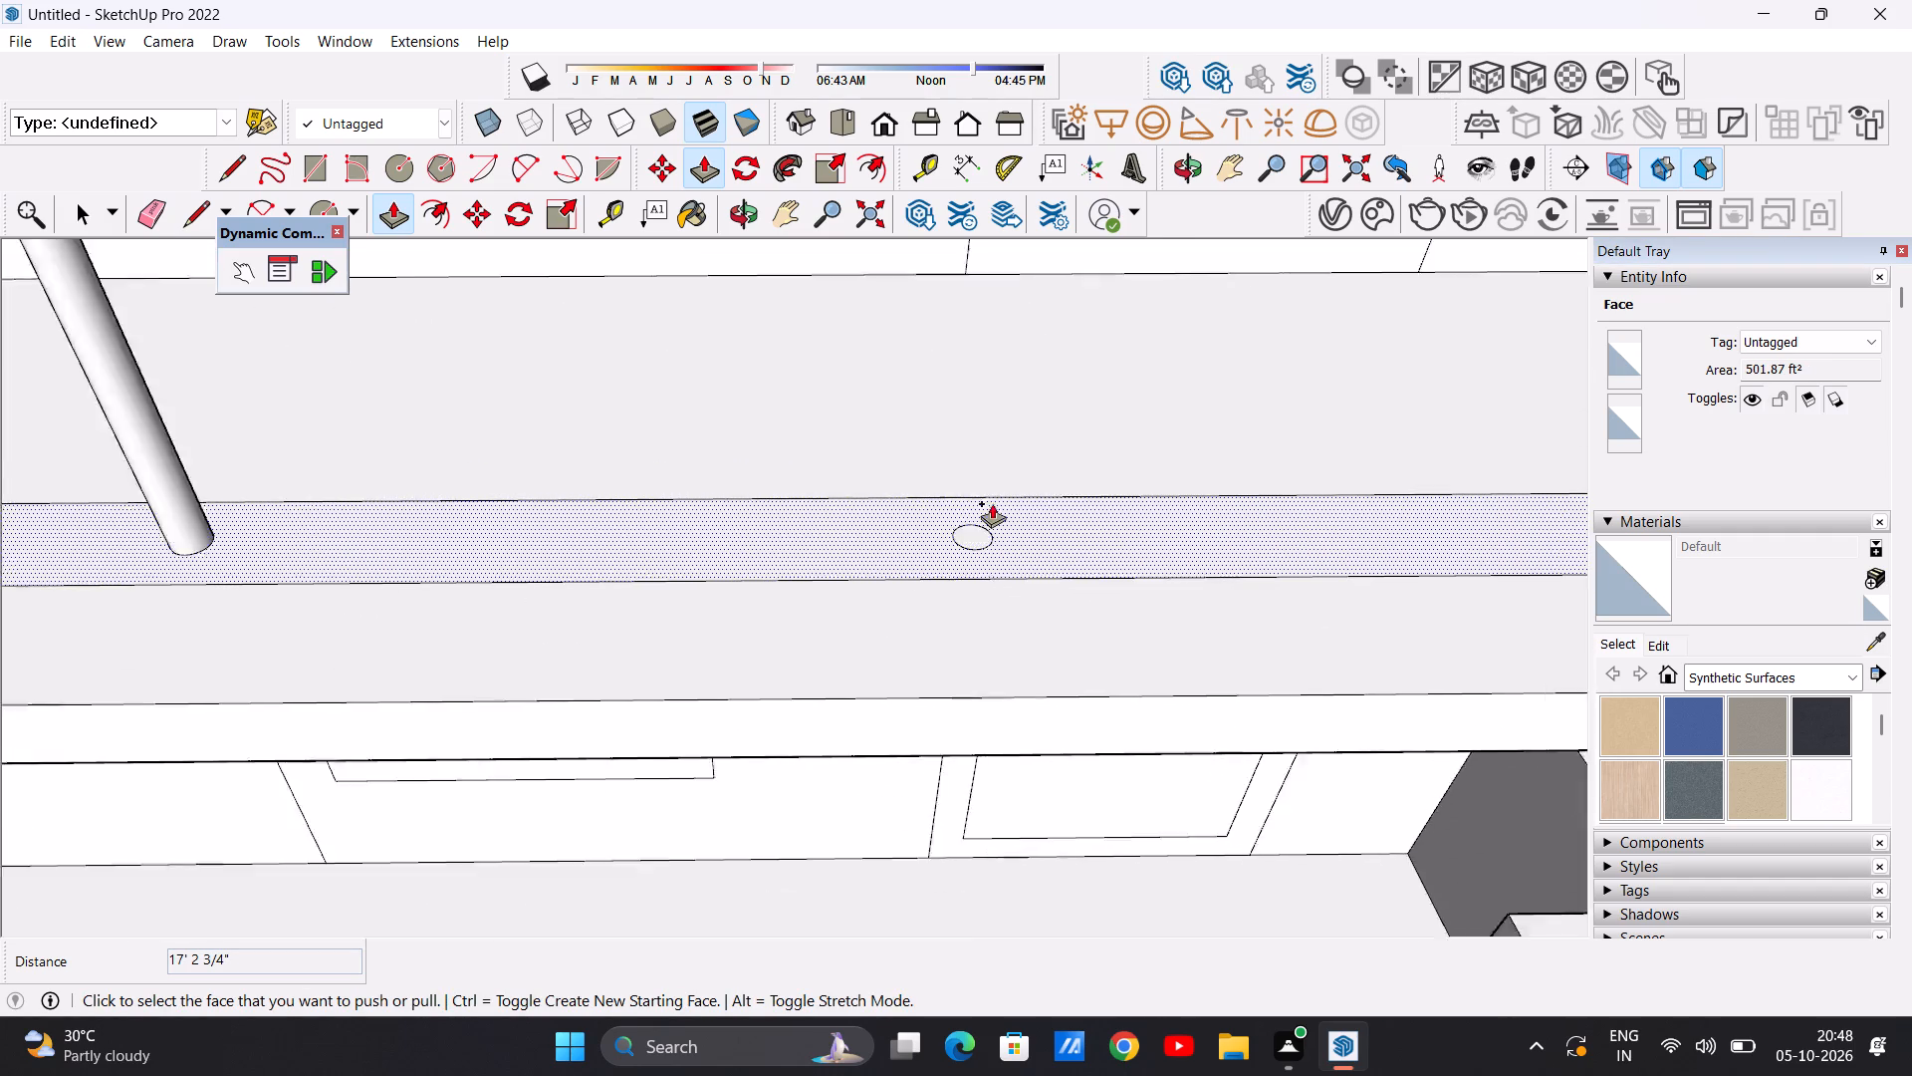
{"action": "scroll", "coordinate": [992, 503], "scroll_direction": "up", "scroll_amount": 8}
{"action": "left_click", "coordinate": [953, 576]}
{"action": "scroll", "coordinate": [951, 434], "scroll_direction": "down", "scroll_amount": 6}
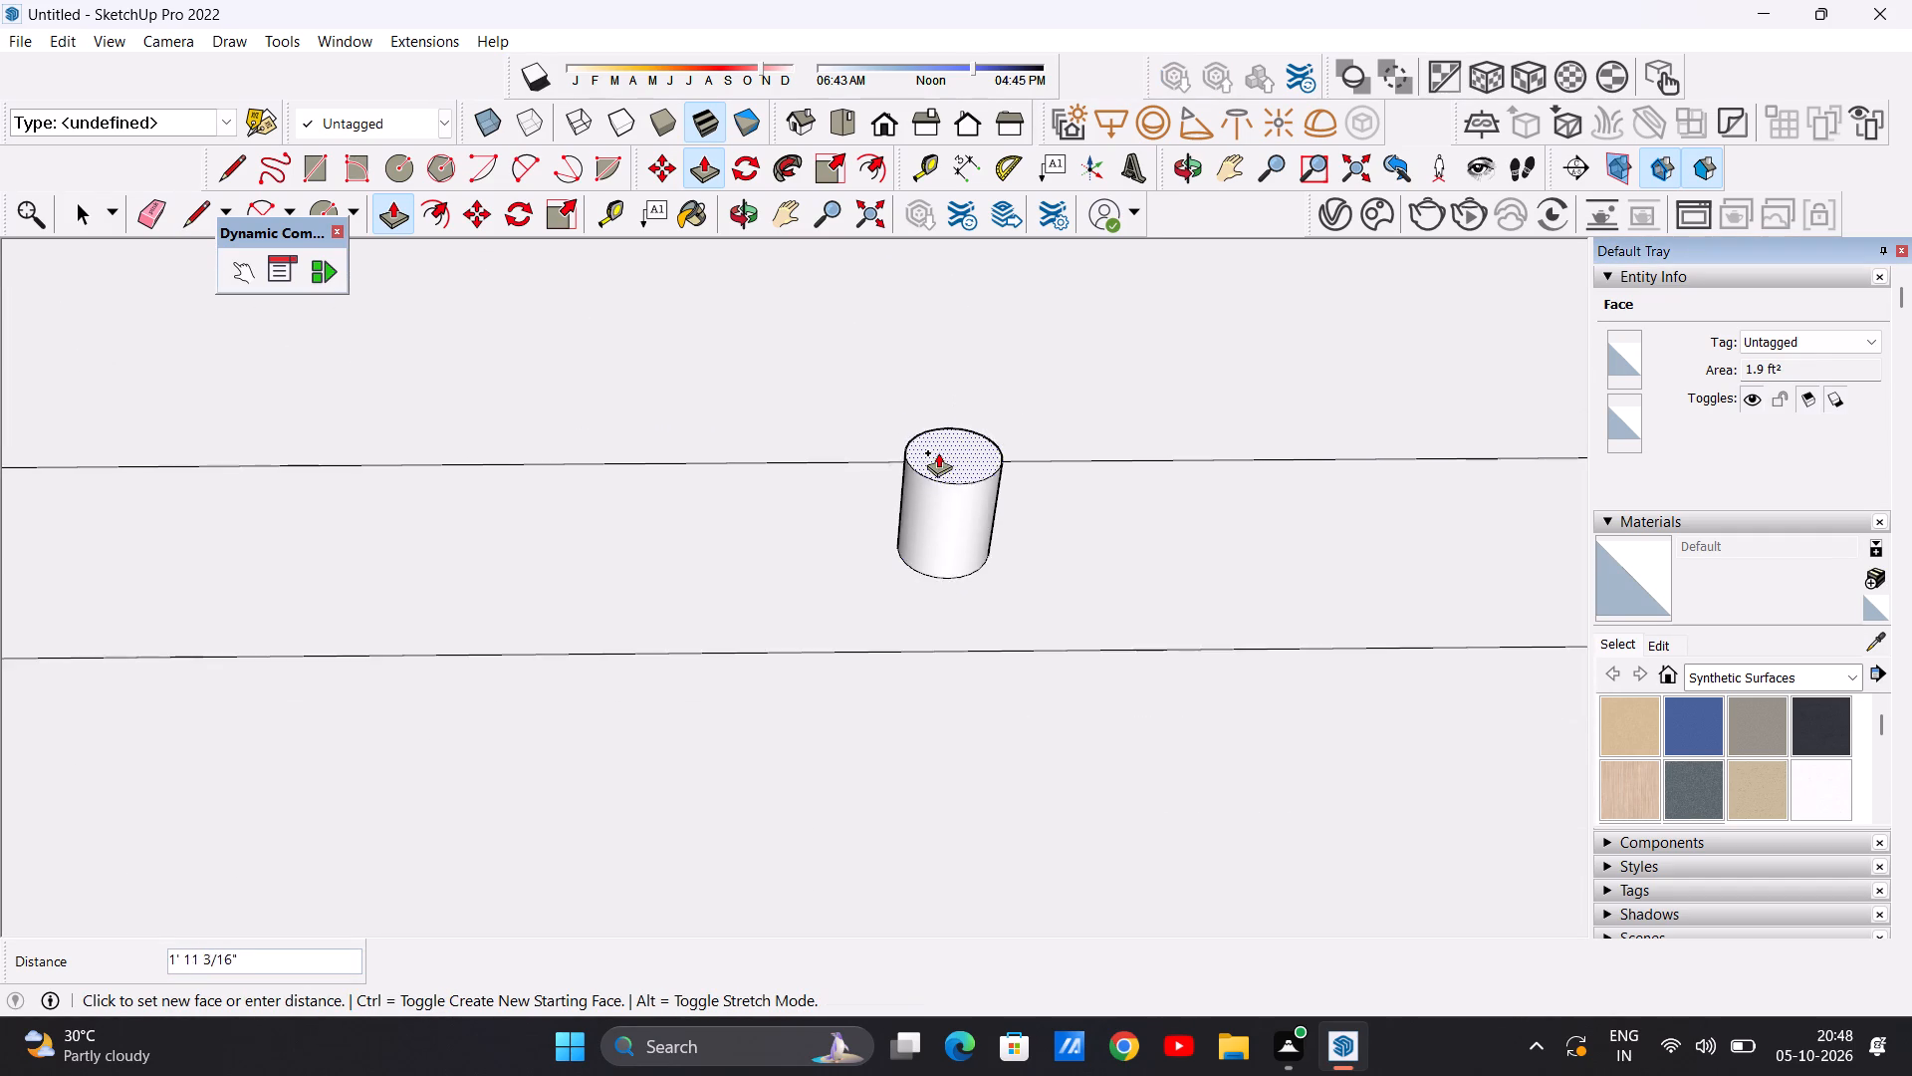
{"action": "scroll", "coordinate": [938, 452], "scroll_direction": "down", "scroll_amount": 20}
{"action": "scroll", "coordinate": [938, 452], "scroll_direction": "down", "scroll_amount": 1}
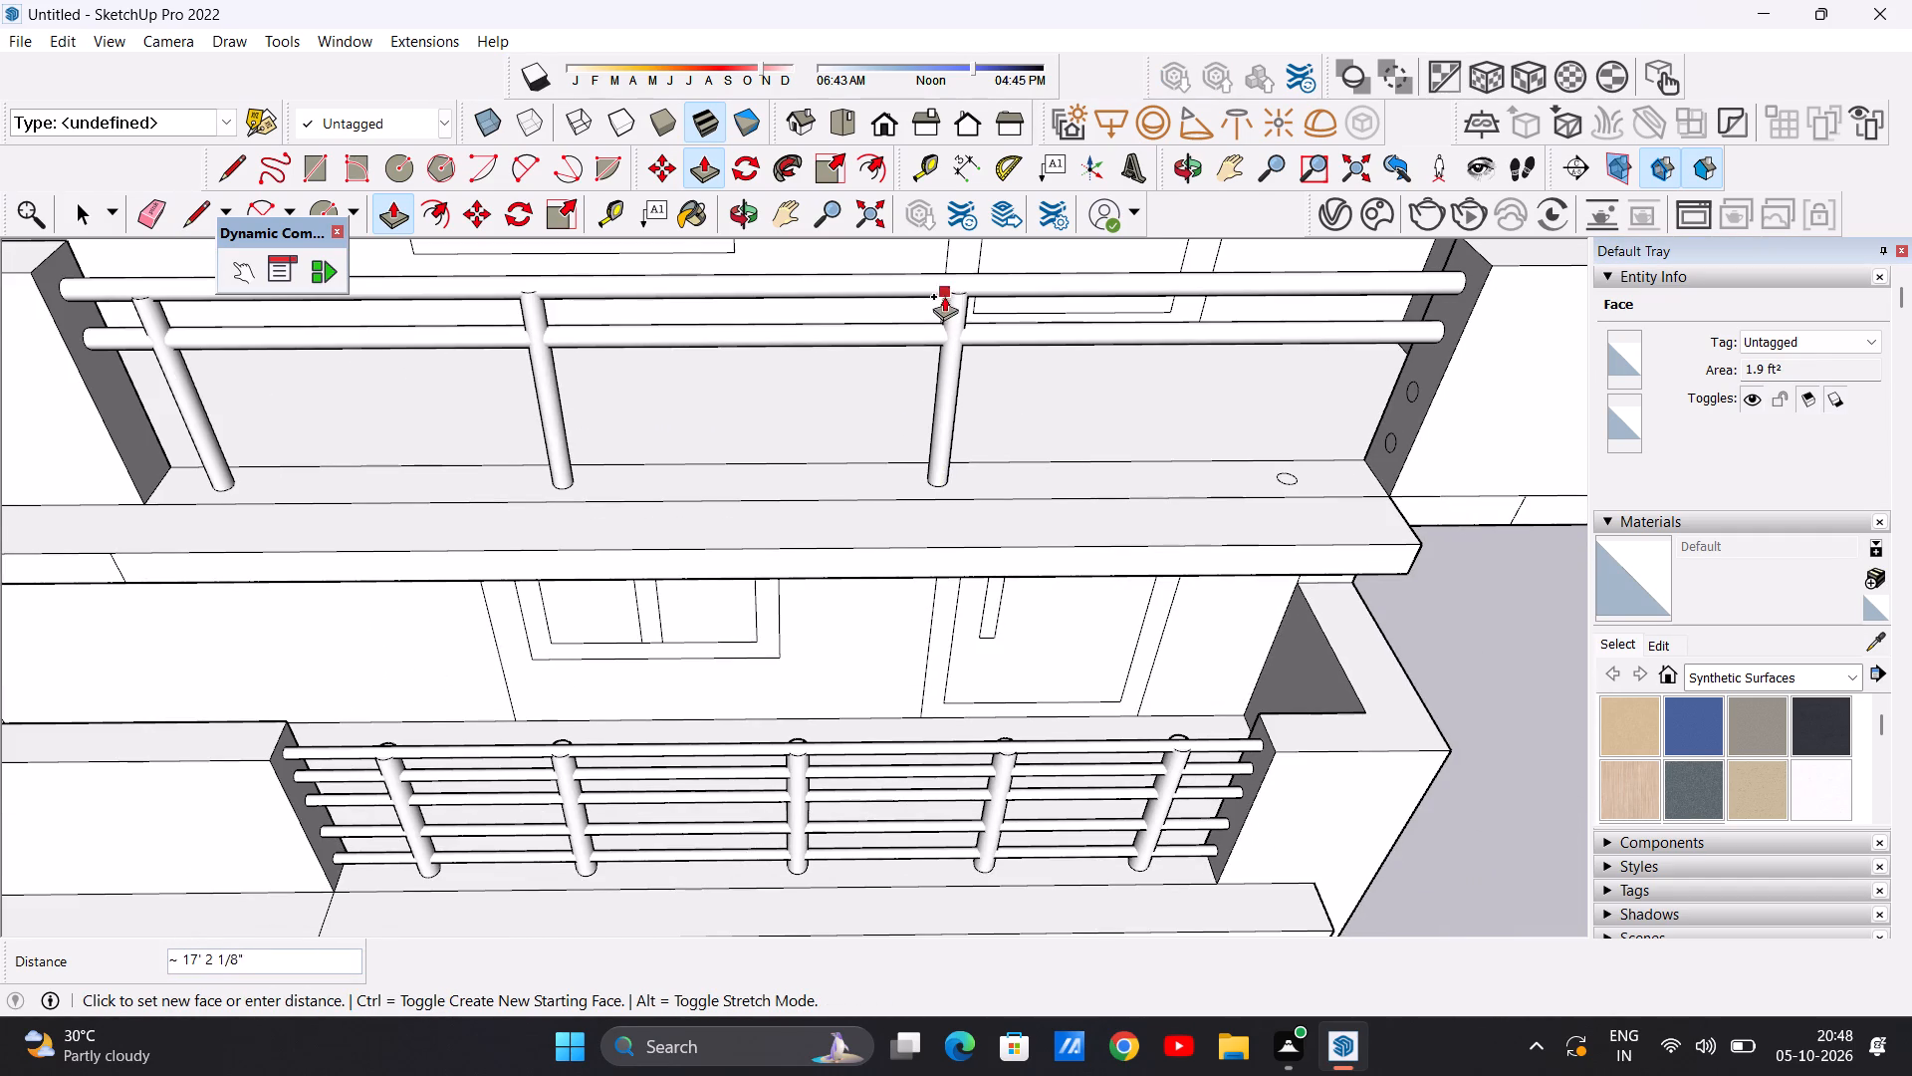
{"action": "scroll", "coordinate": [946, 289], "scroll_direction": "up", "scroll_amount": 11}
{"action": "left_click", "coordinate": [964, 290]}
Extrude the last post circle, nearest the far-end balcony pillar, about 17' 1 1/2" up to the top rail.
{"action": "scroll", "coordinate": [848, 356], "scroll_direction": "down", "scroll_amount": 5}
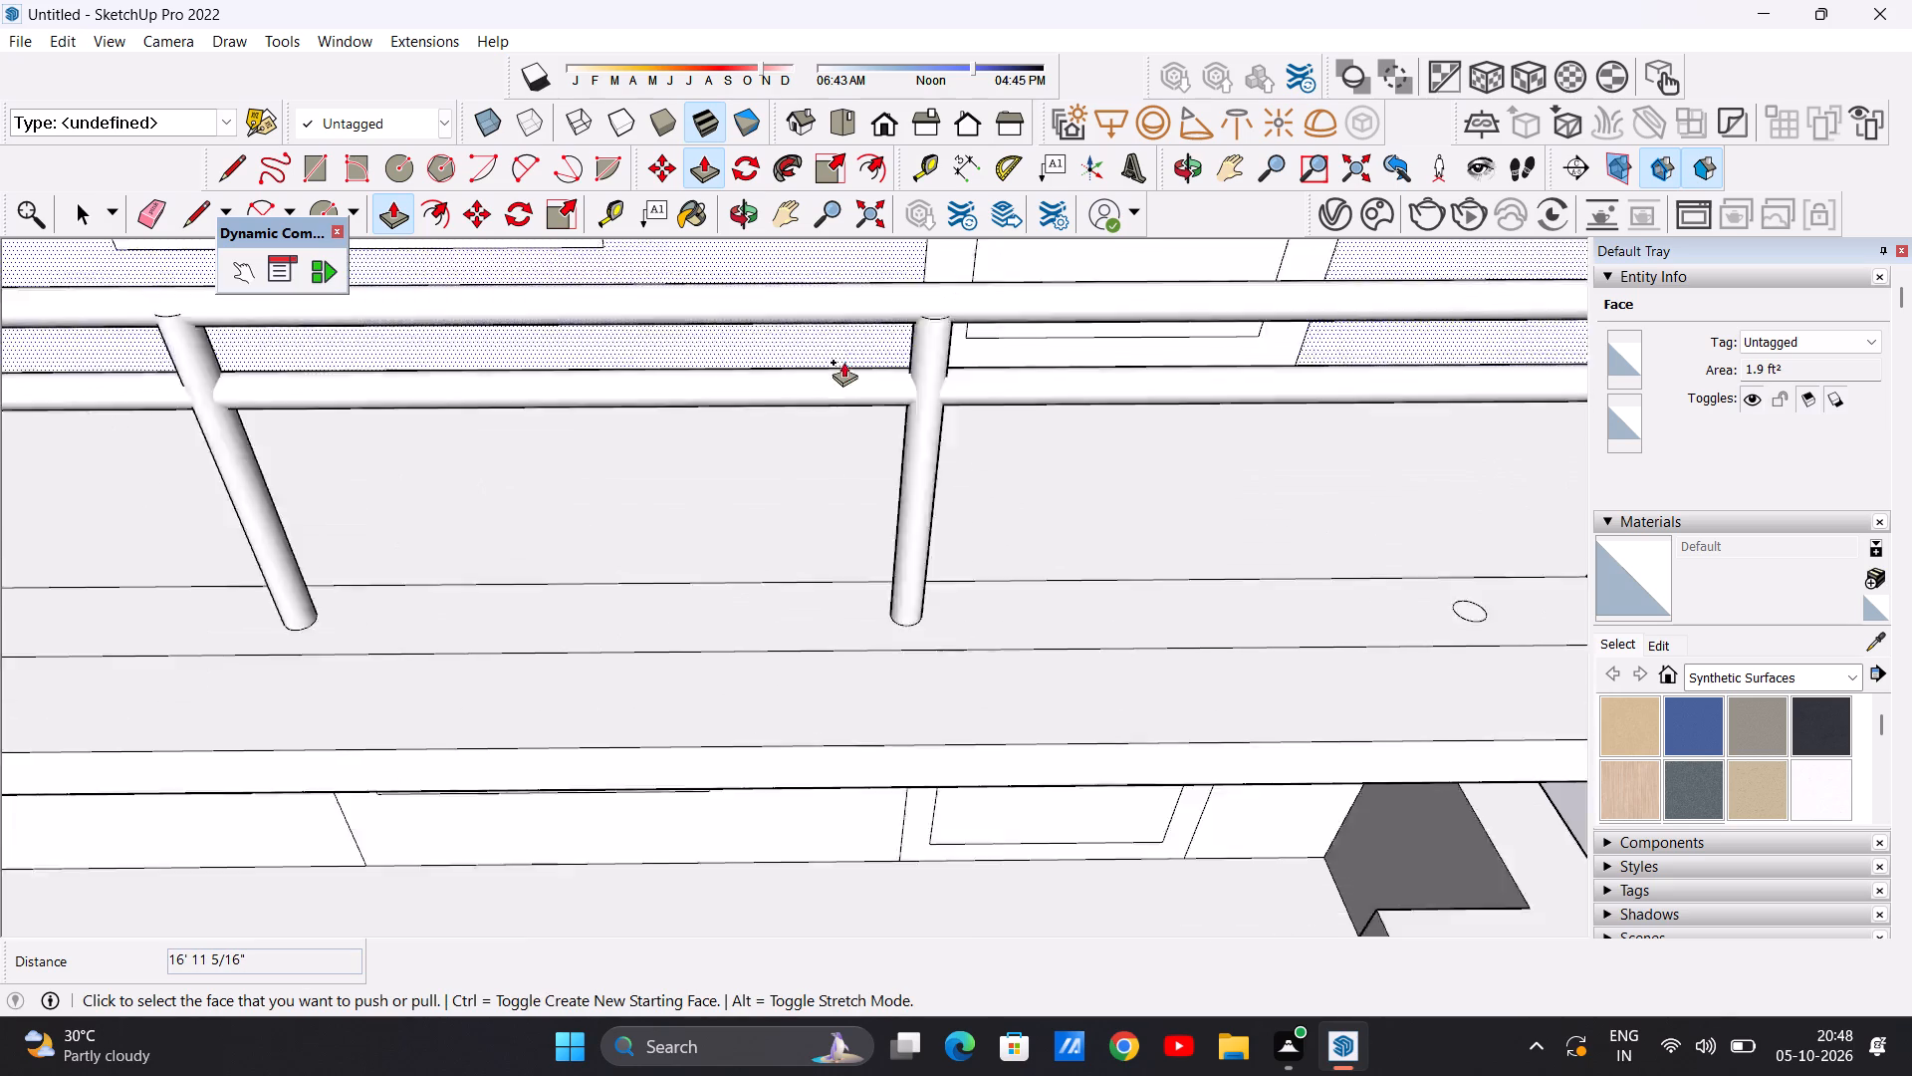
{"action": "scroll", "coordinate": [843, 362], "scroll_direction": "down", "scroll_amount": 10}
{"action": "scroll", "coordinate": [1168, 474], "scroll_direction": "up", "scroll_amount": 6}
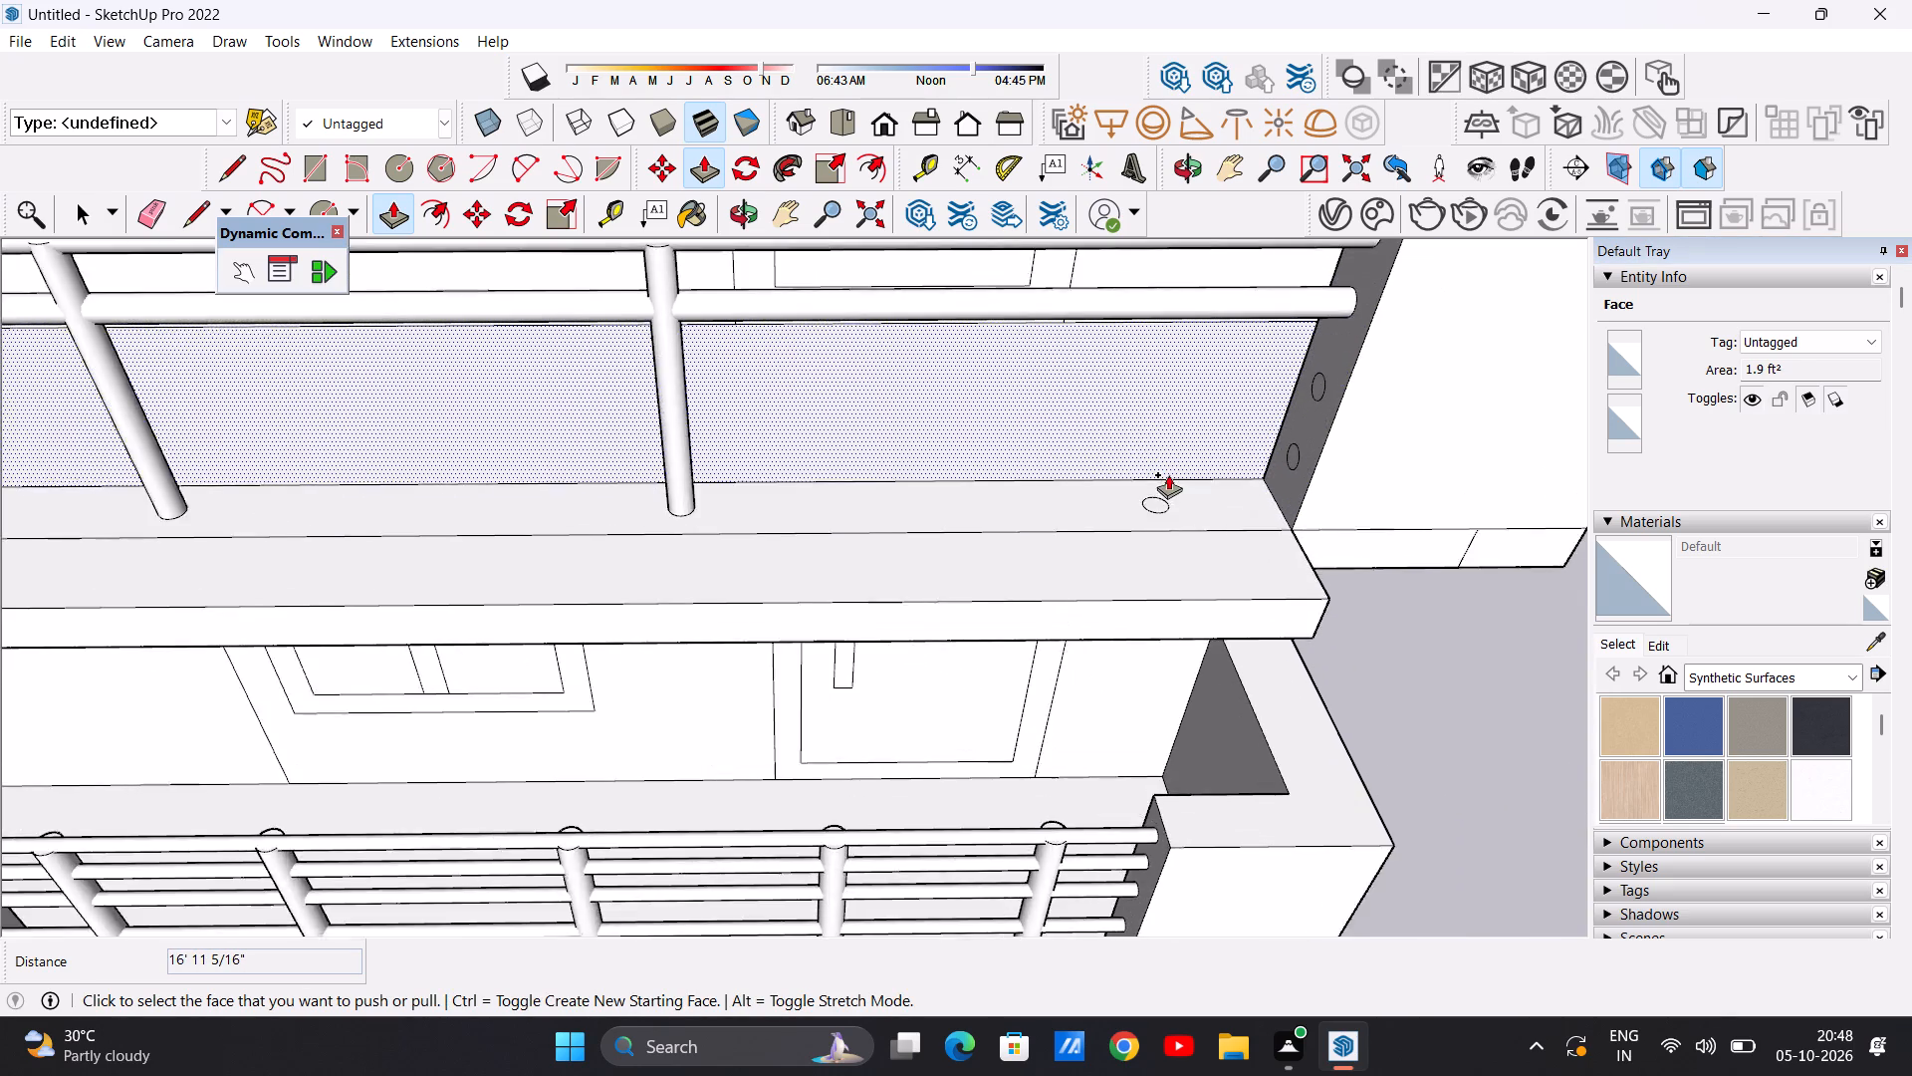
{"action": "scroll", "coordinate": [1168, 474], "scroll_direction": "up", "scroll_amount": 15}
{"action": "left_click", "coordinate": [1132, 554]}
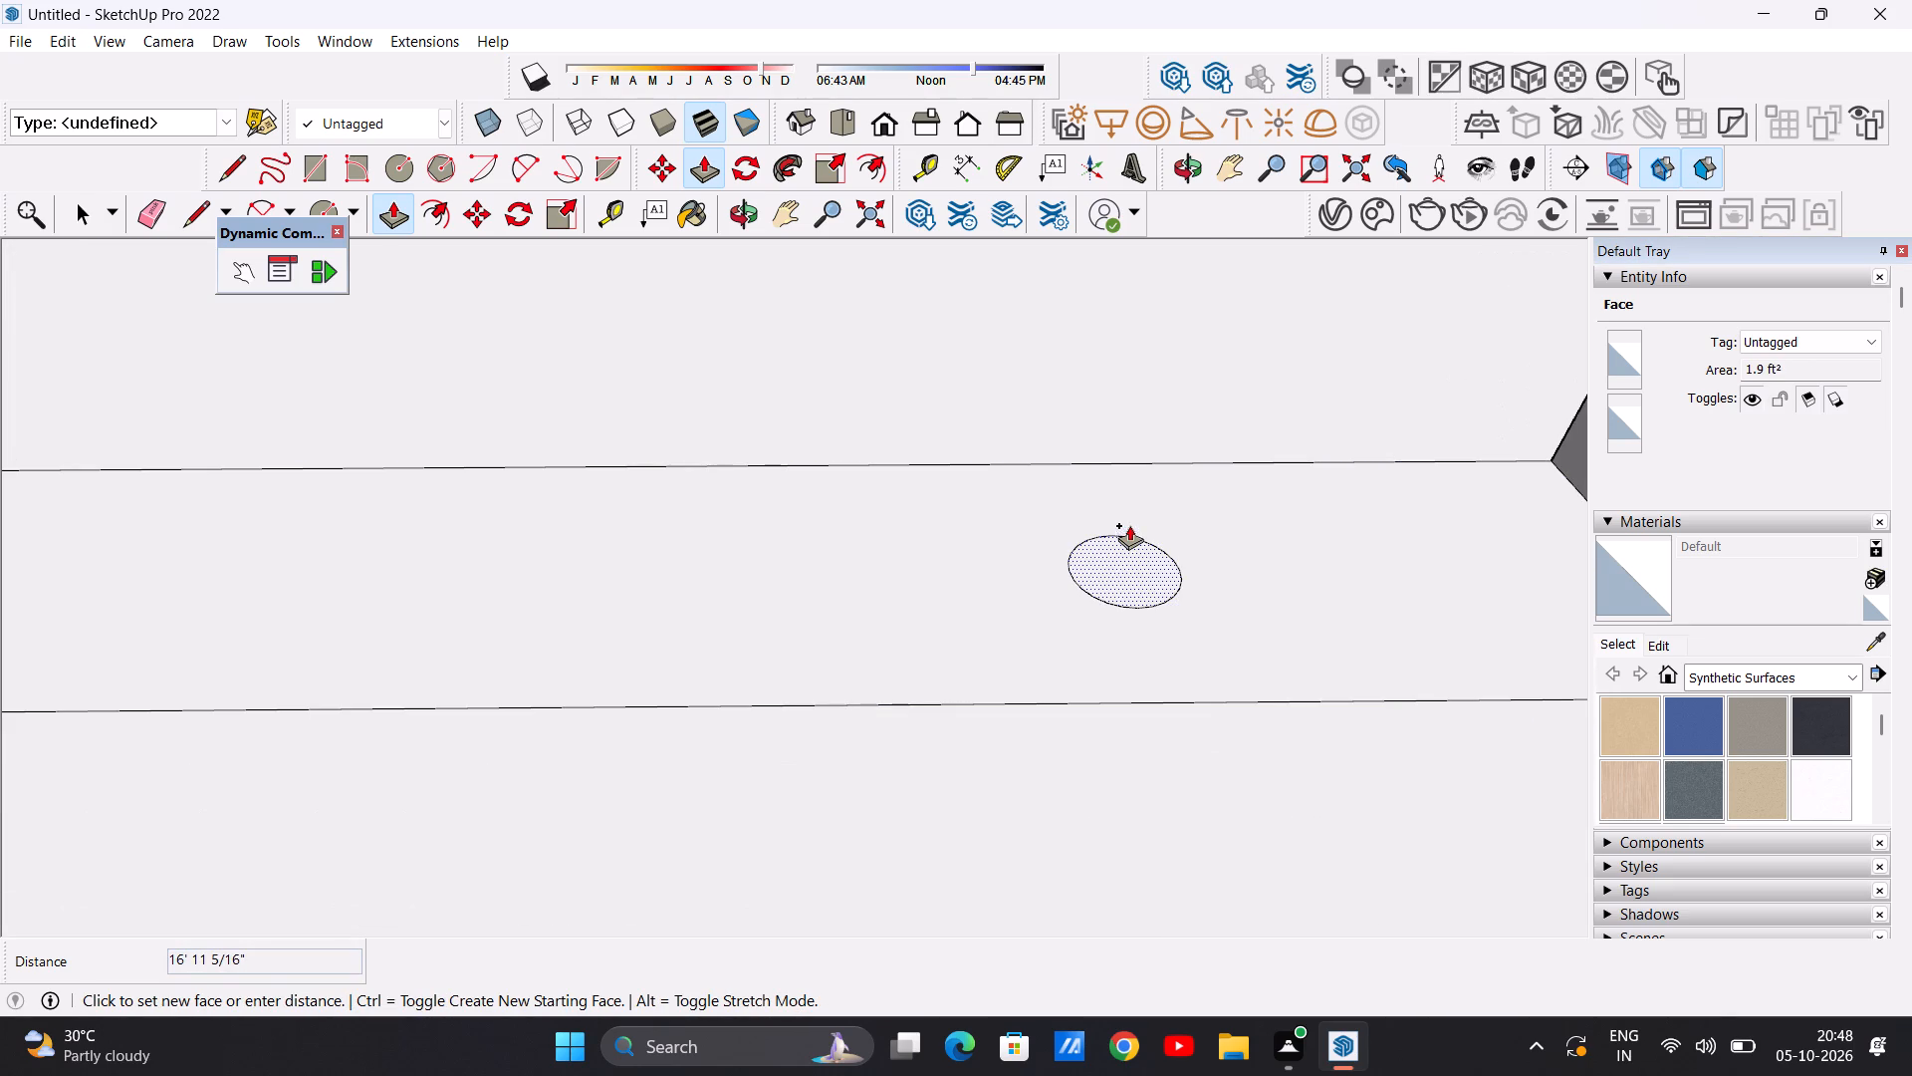
{"action": "scroll", "coordinate": [1071, 446], "scroll_direction": "down", "scroll_amount": 20}
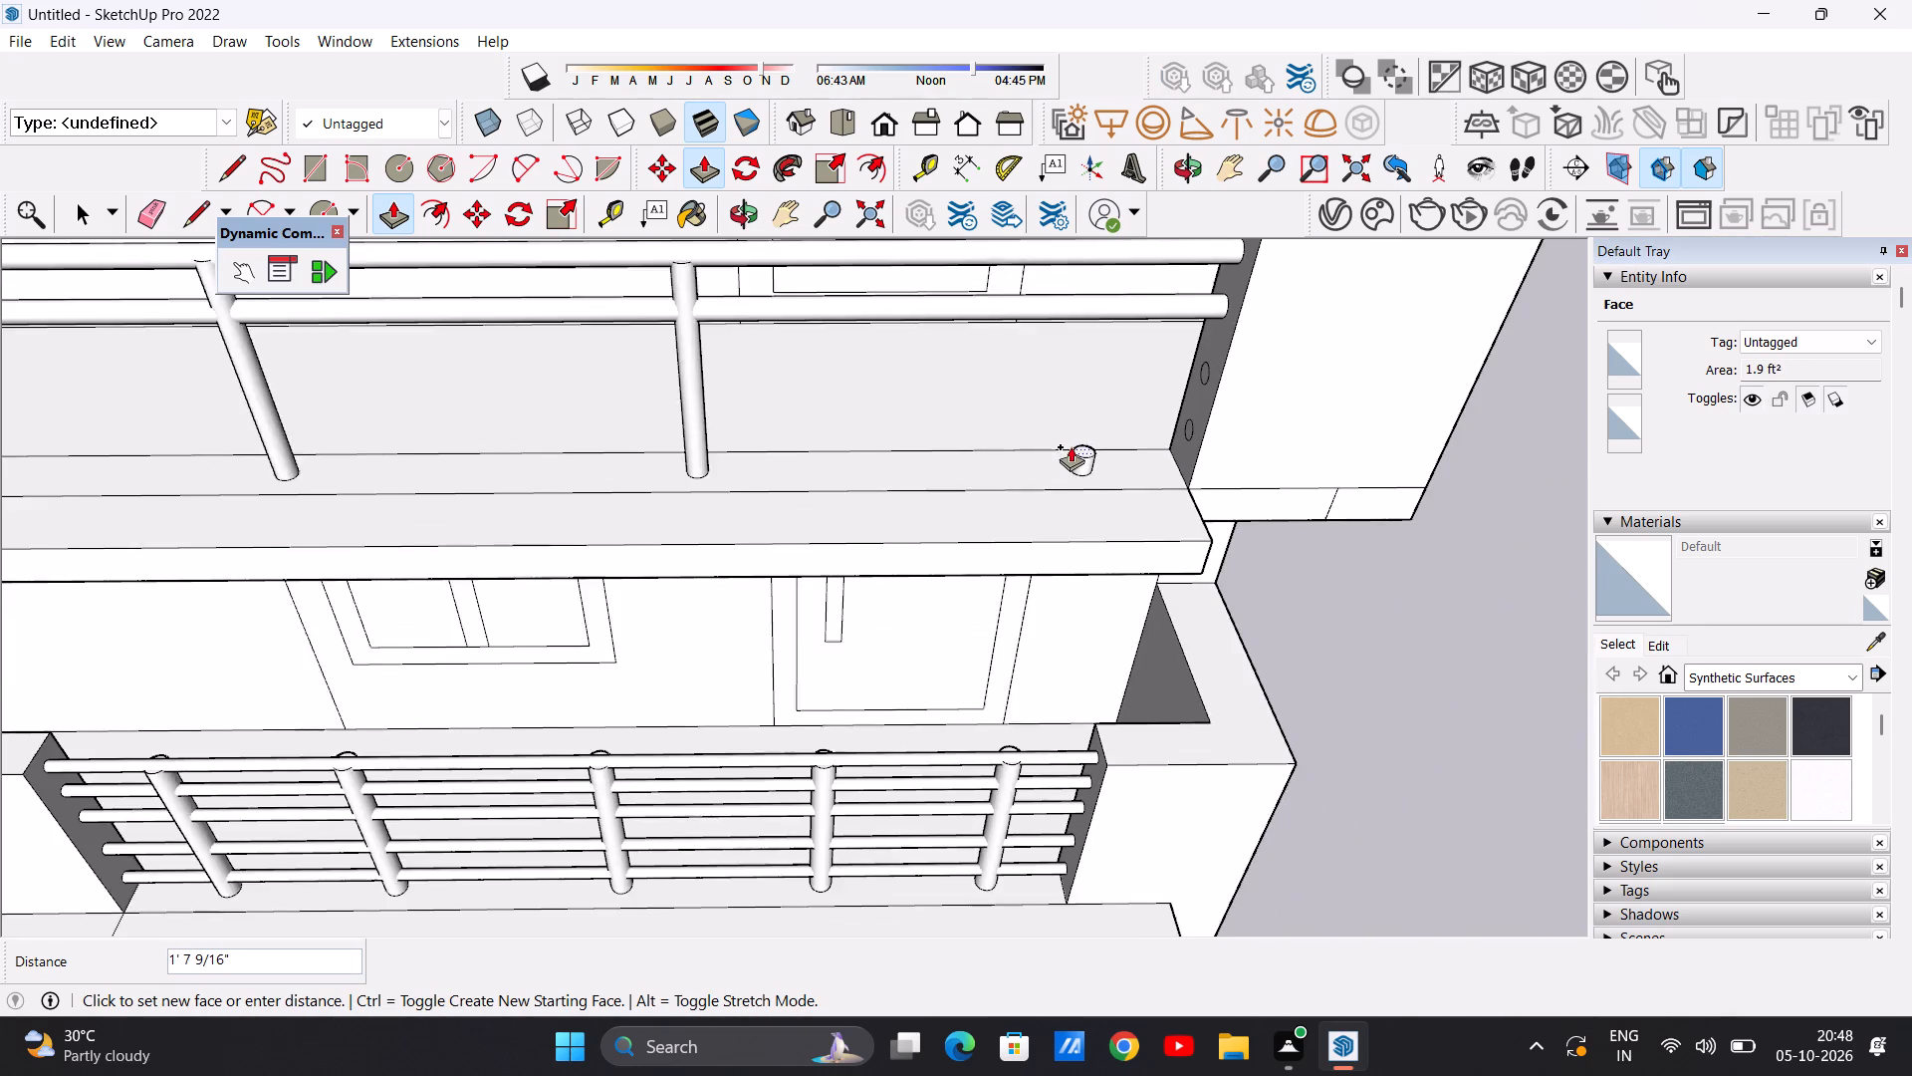
{"action": "scroll", "coordinate": [1088, 343], "scroll_direction": "down", "scroll_amount": 5}
{"action": "scroll", "coordinate": [1115, 282], "scroll_direction": "up", "scroll_amount": 15}
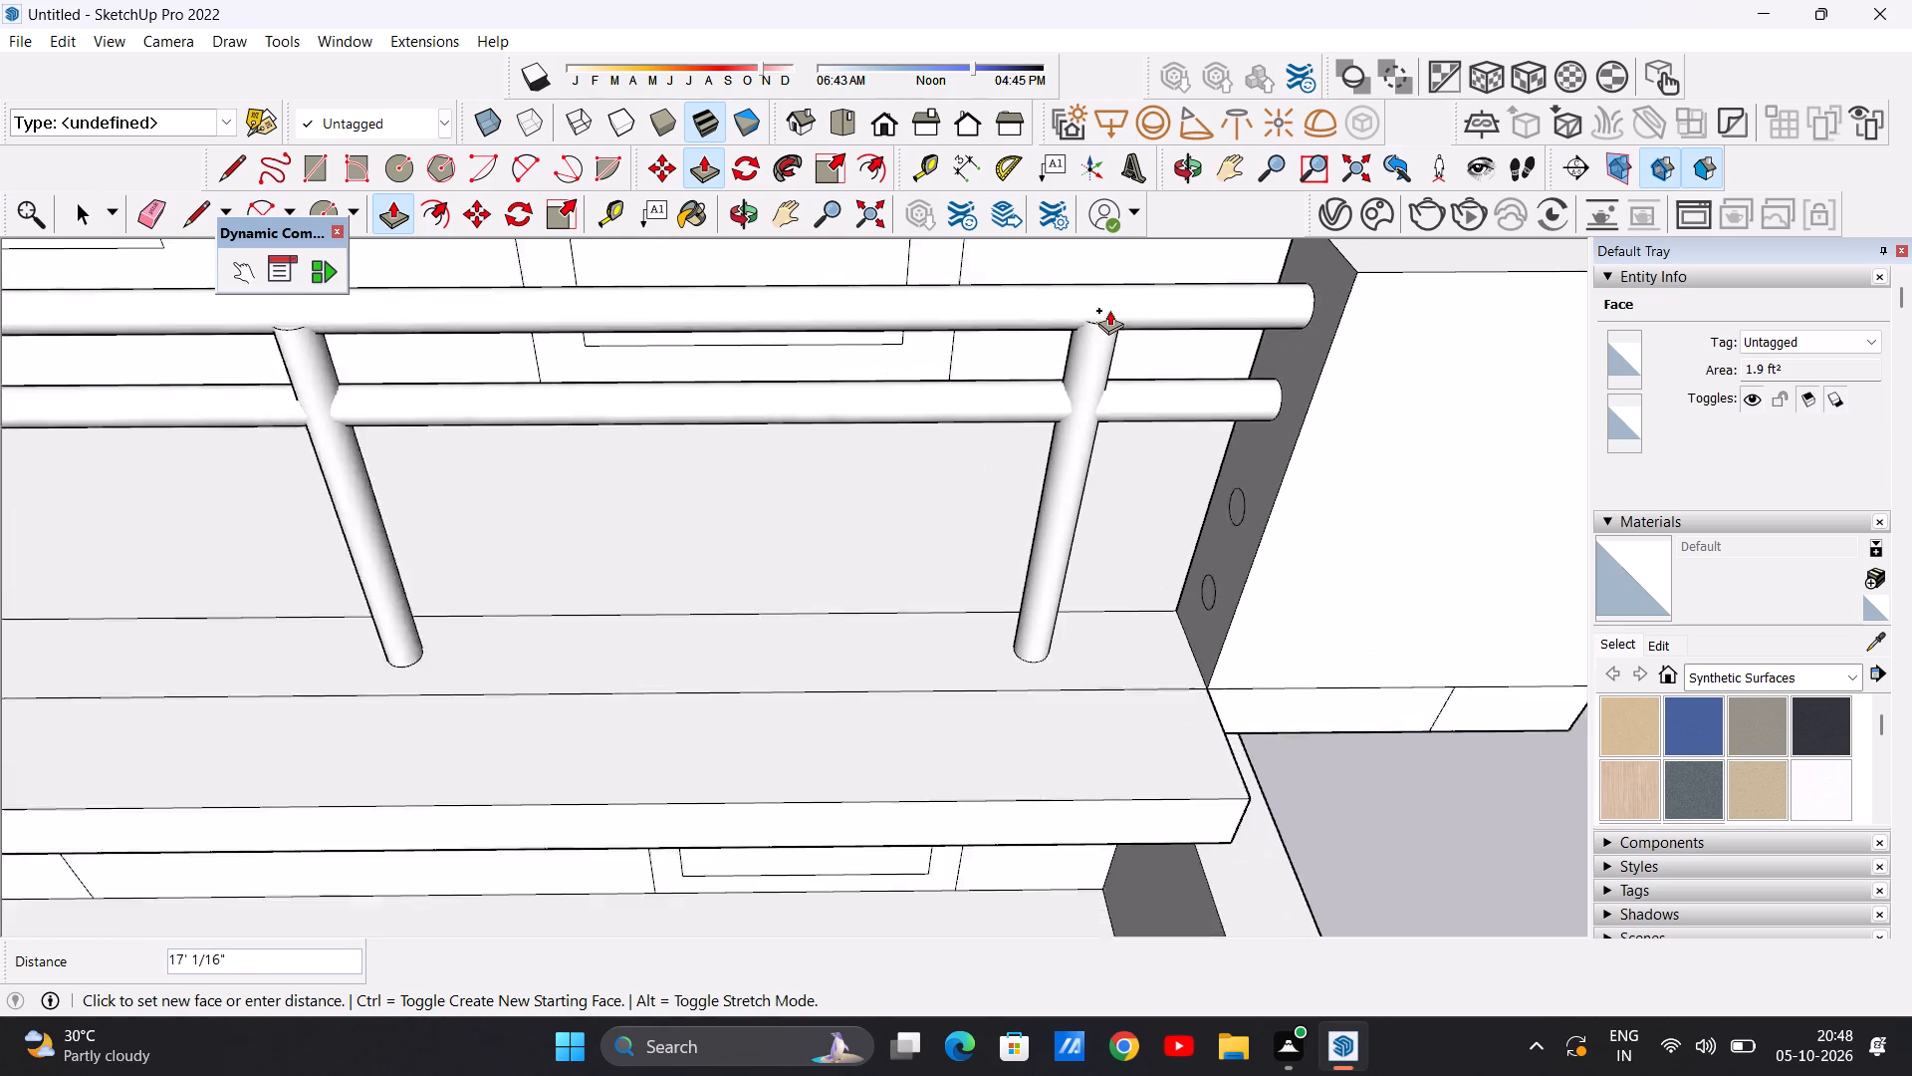
{"action": "scroll", "coordinate": [1109, 310], "scroll_direction": "up", "scroll_amount": 2}
{"action": "left_click", "coordinate": [1087, 302]}
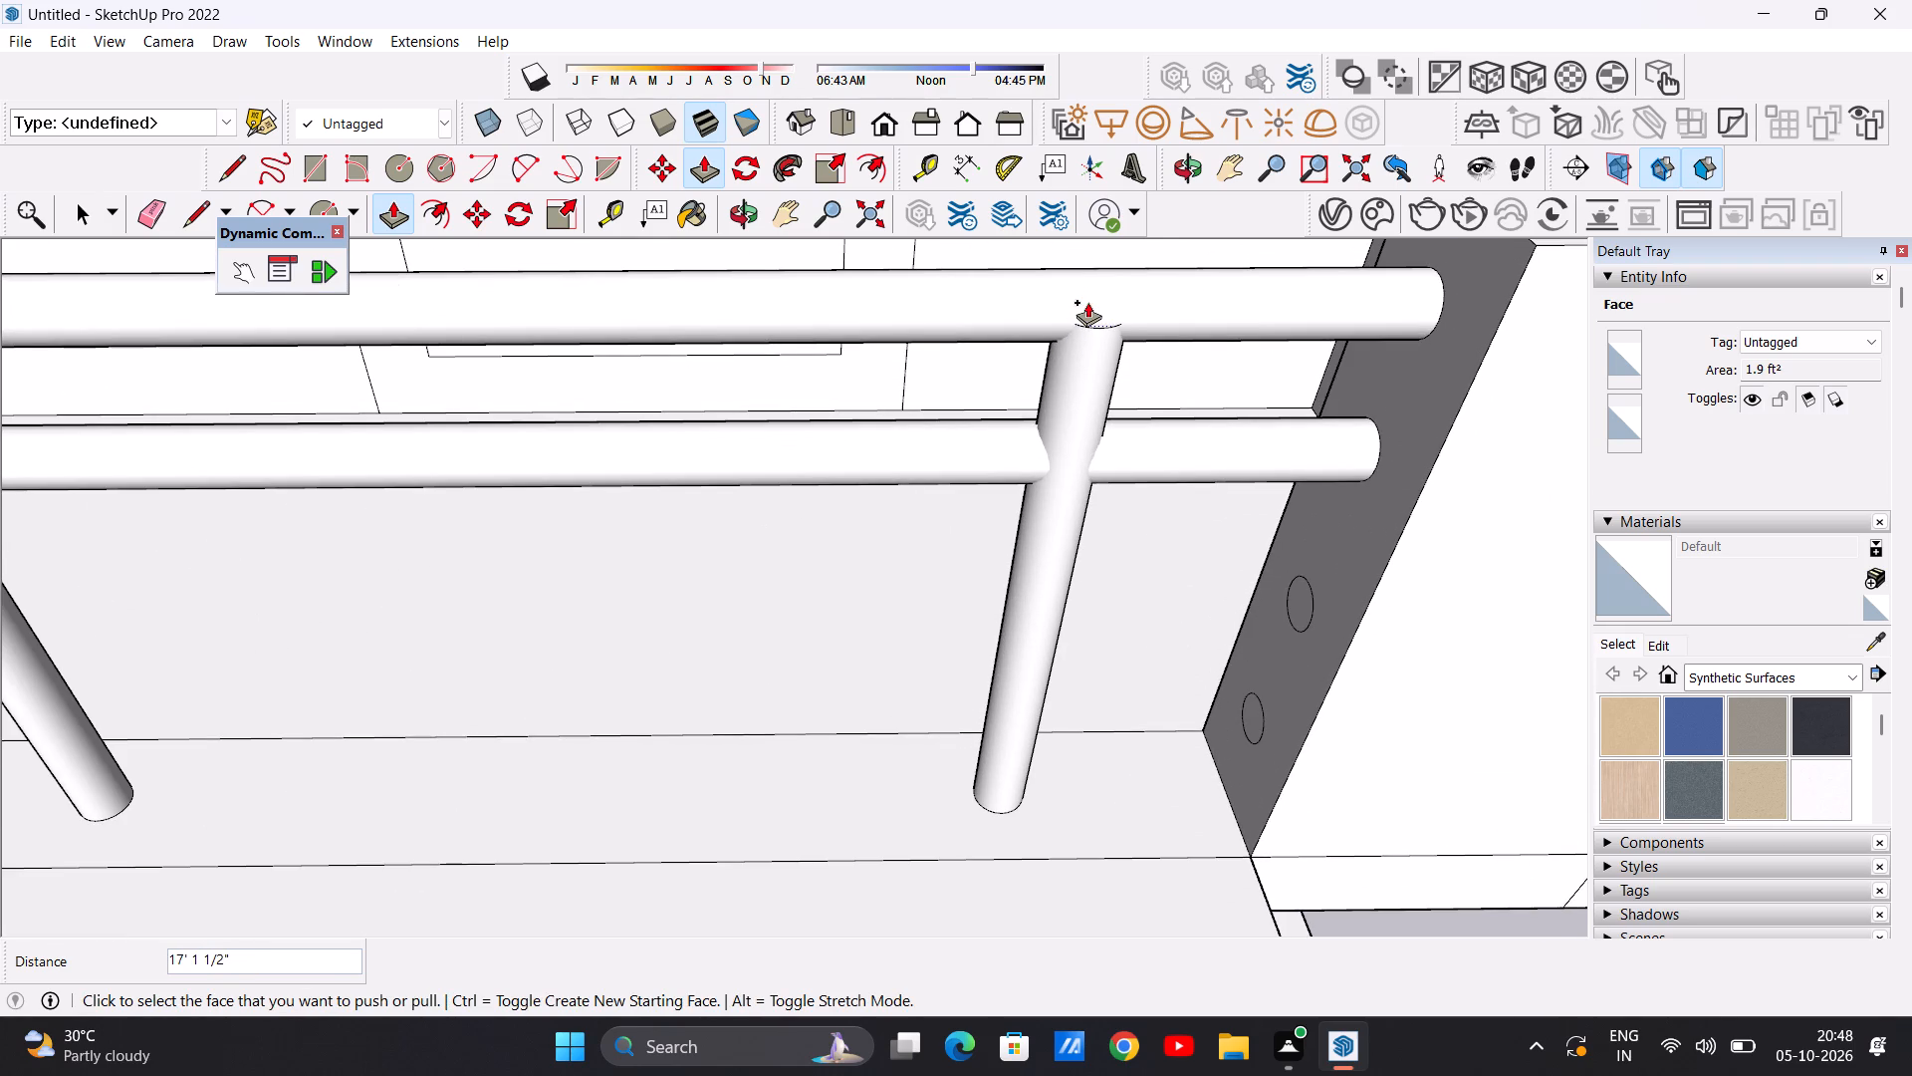
{"action": "scroll", "coordinate": [1132, 459], "scroll_direction": "down", "scroll_amount": 17}
{"action": "middle_click_drag", "start_coordinate": [1147, 510], "coordinate": [1198, 463]}
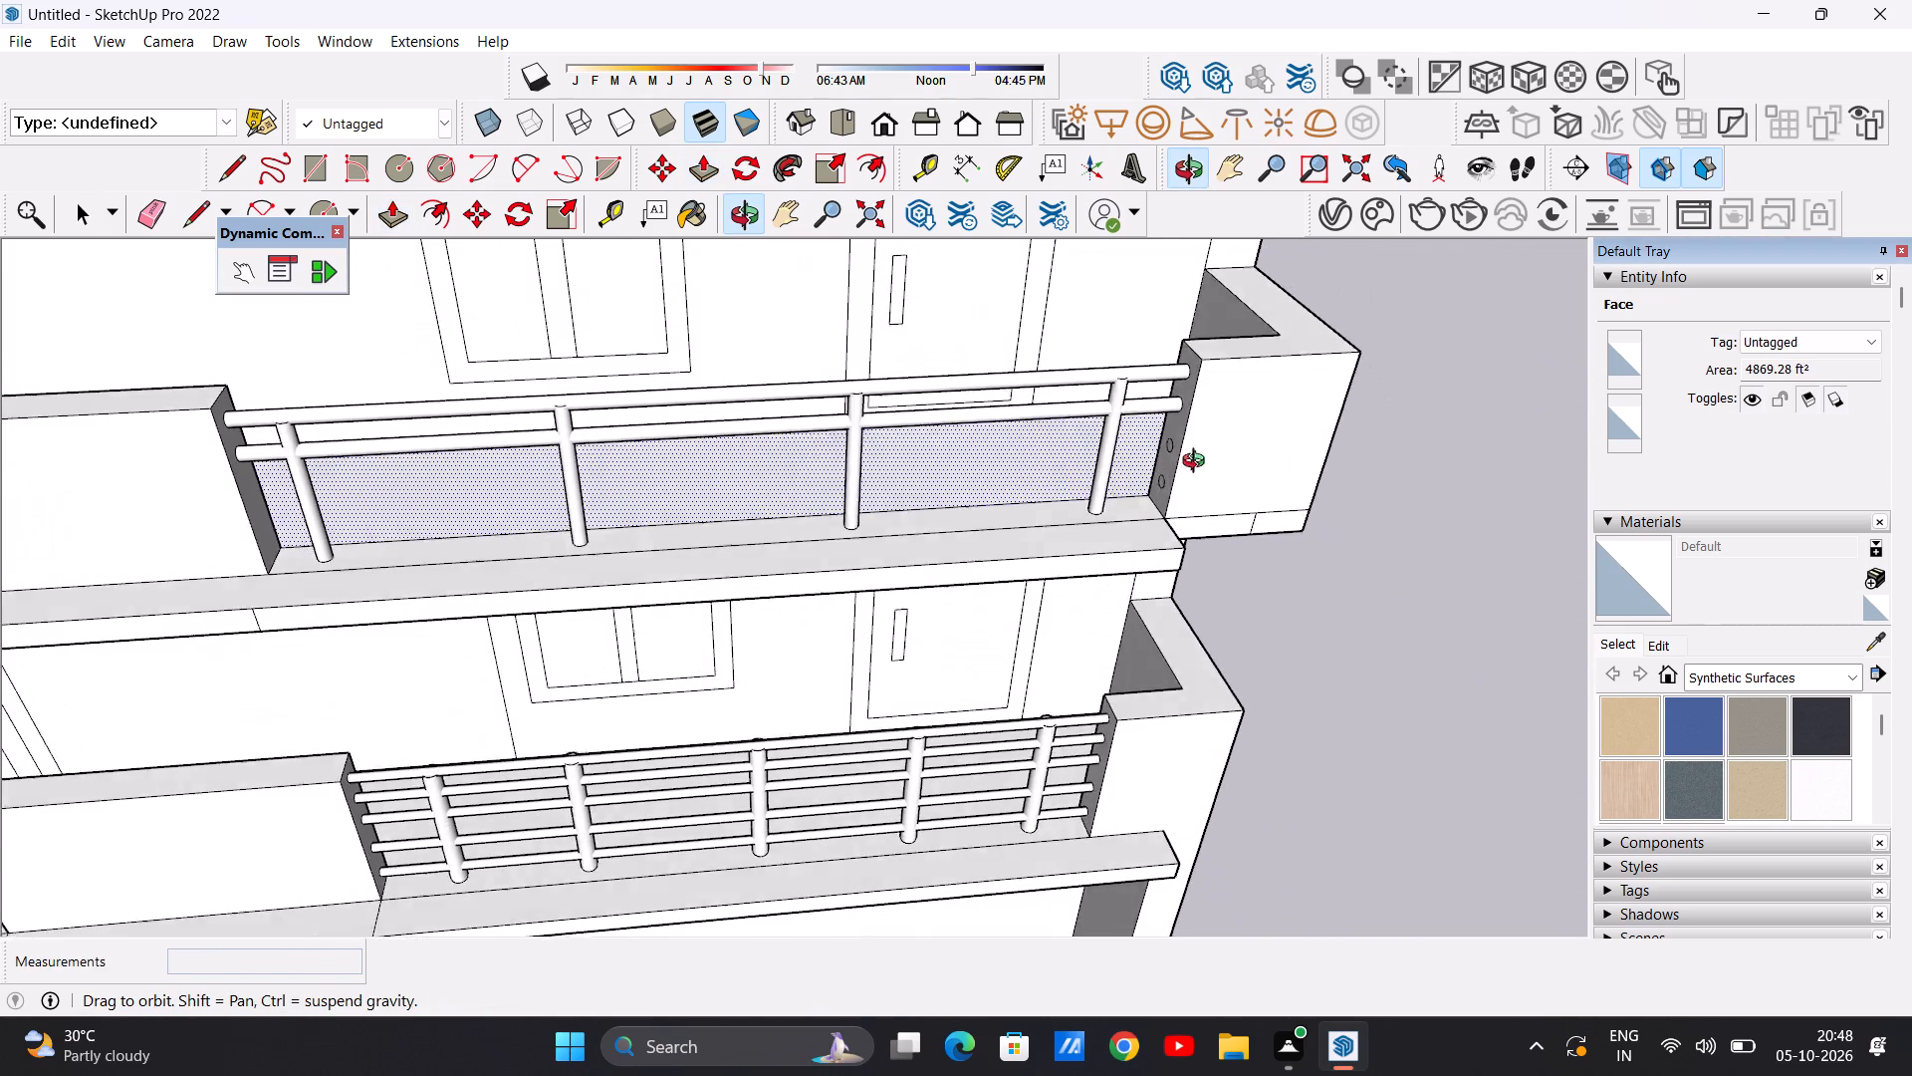
Extrude the upper of the two remaining rail circles on the top-floor balcony's end pillar about 99' 10" to the central front panel.
{"action": "middle_click_drag", "start_coordinate": [1198, 463], "coordinate": [1223, 442]}
{"action": "scroll", "coordinate": [1142, 403], "scroll_direction": "up", "scroll_amount": 17}
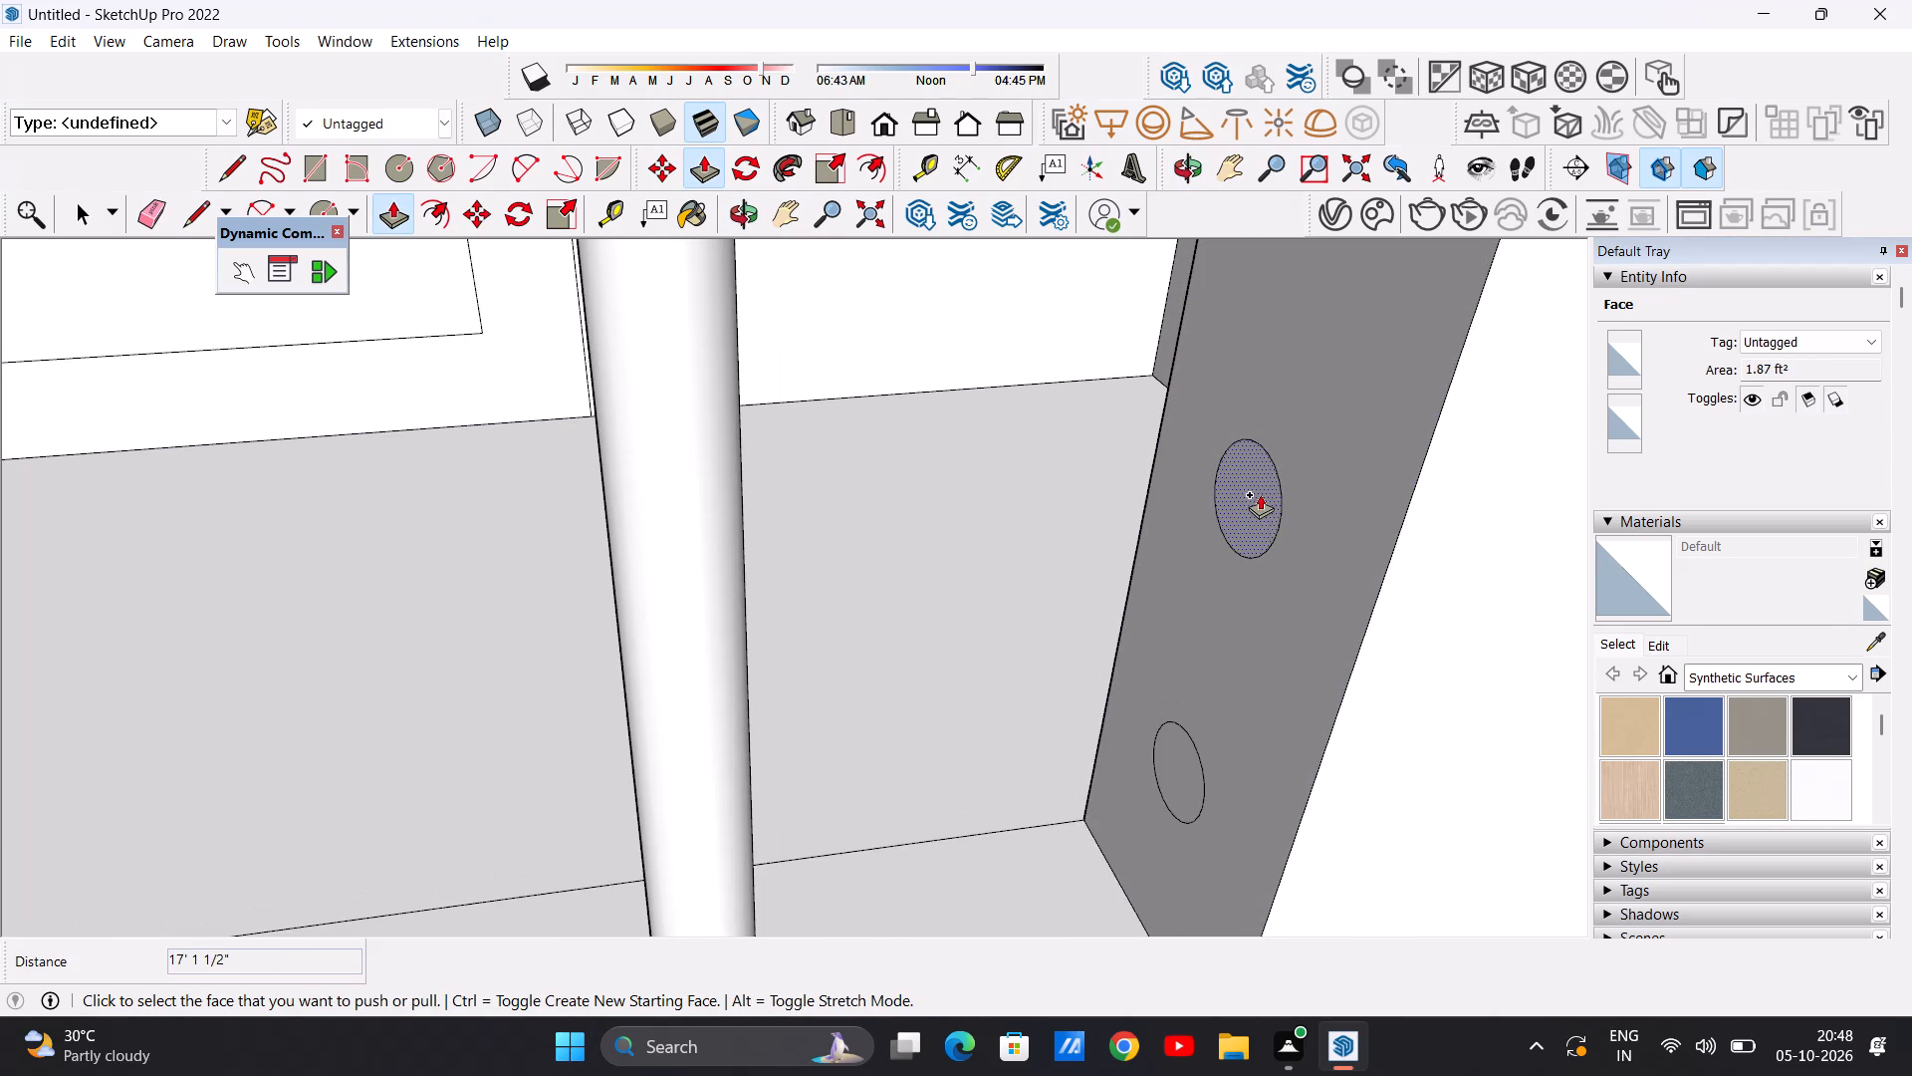
{"action": "left_click", "coordinate": [1260, 494]}
{"action": "scroll", "coordinate": [923, 511], "scroll_direction": "down", "scroll_amount": 19}
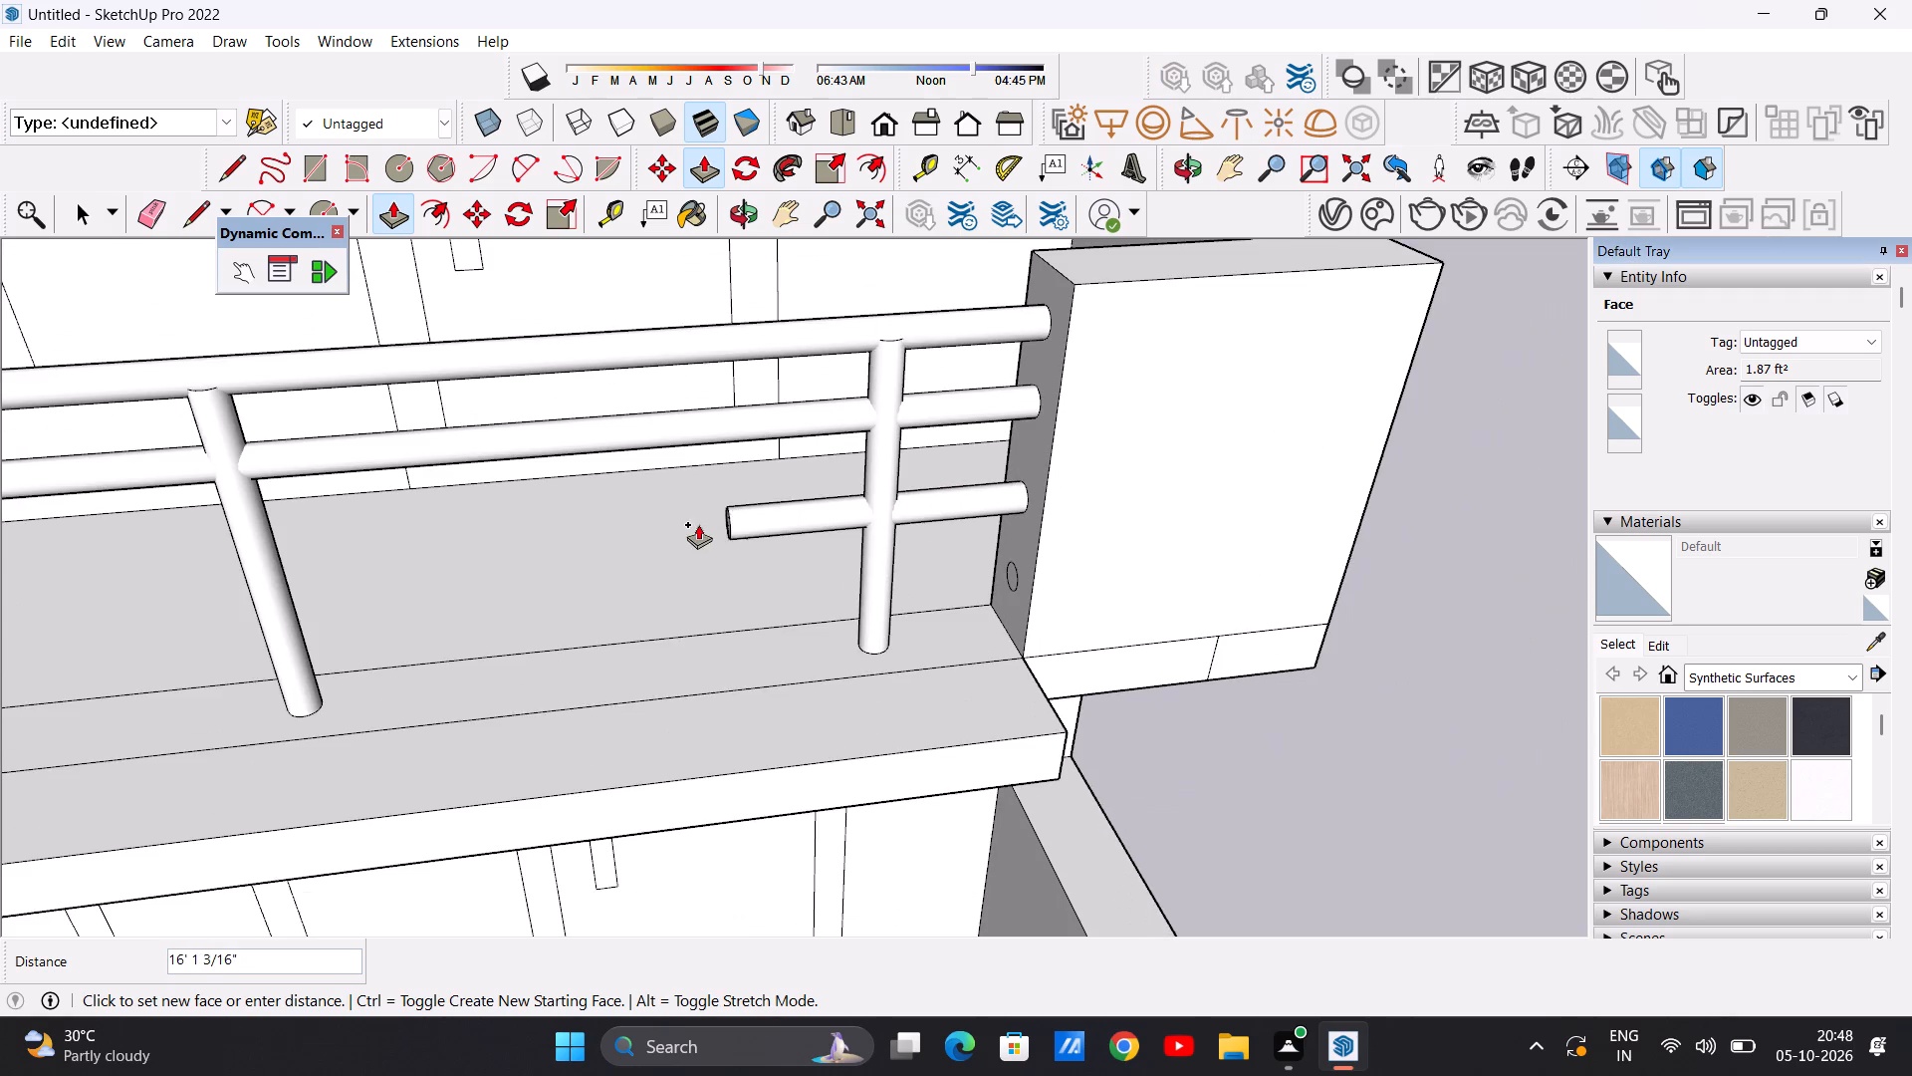
{"action": "scroll", "coordinate": [704, 521], "scroll_direction": "down", "scroll_amount": 11}
{"action": "scroll", "coordinate": [254, 543], "scroll_direction": "down", "scroll_amount": 8}
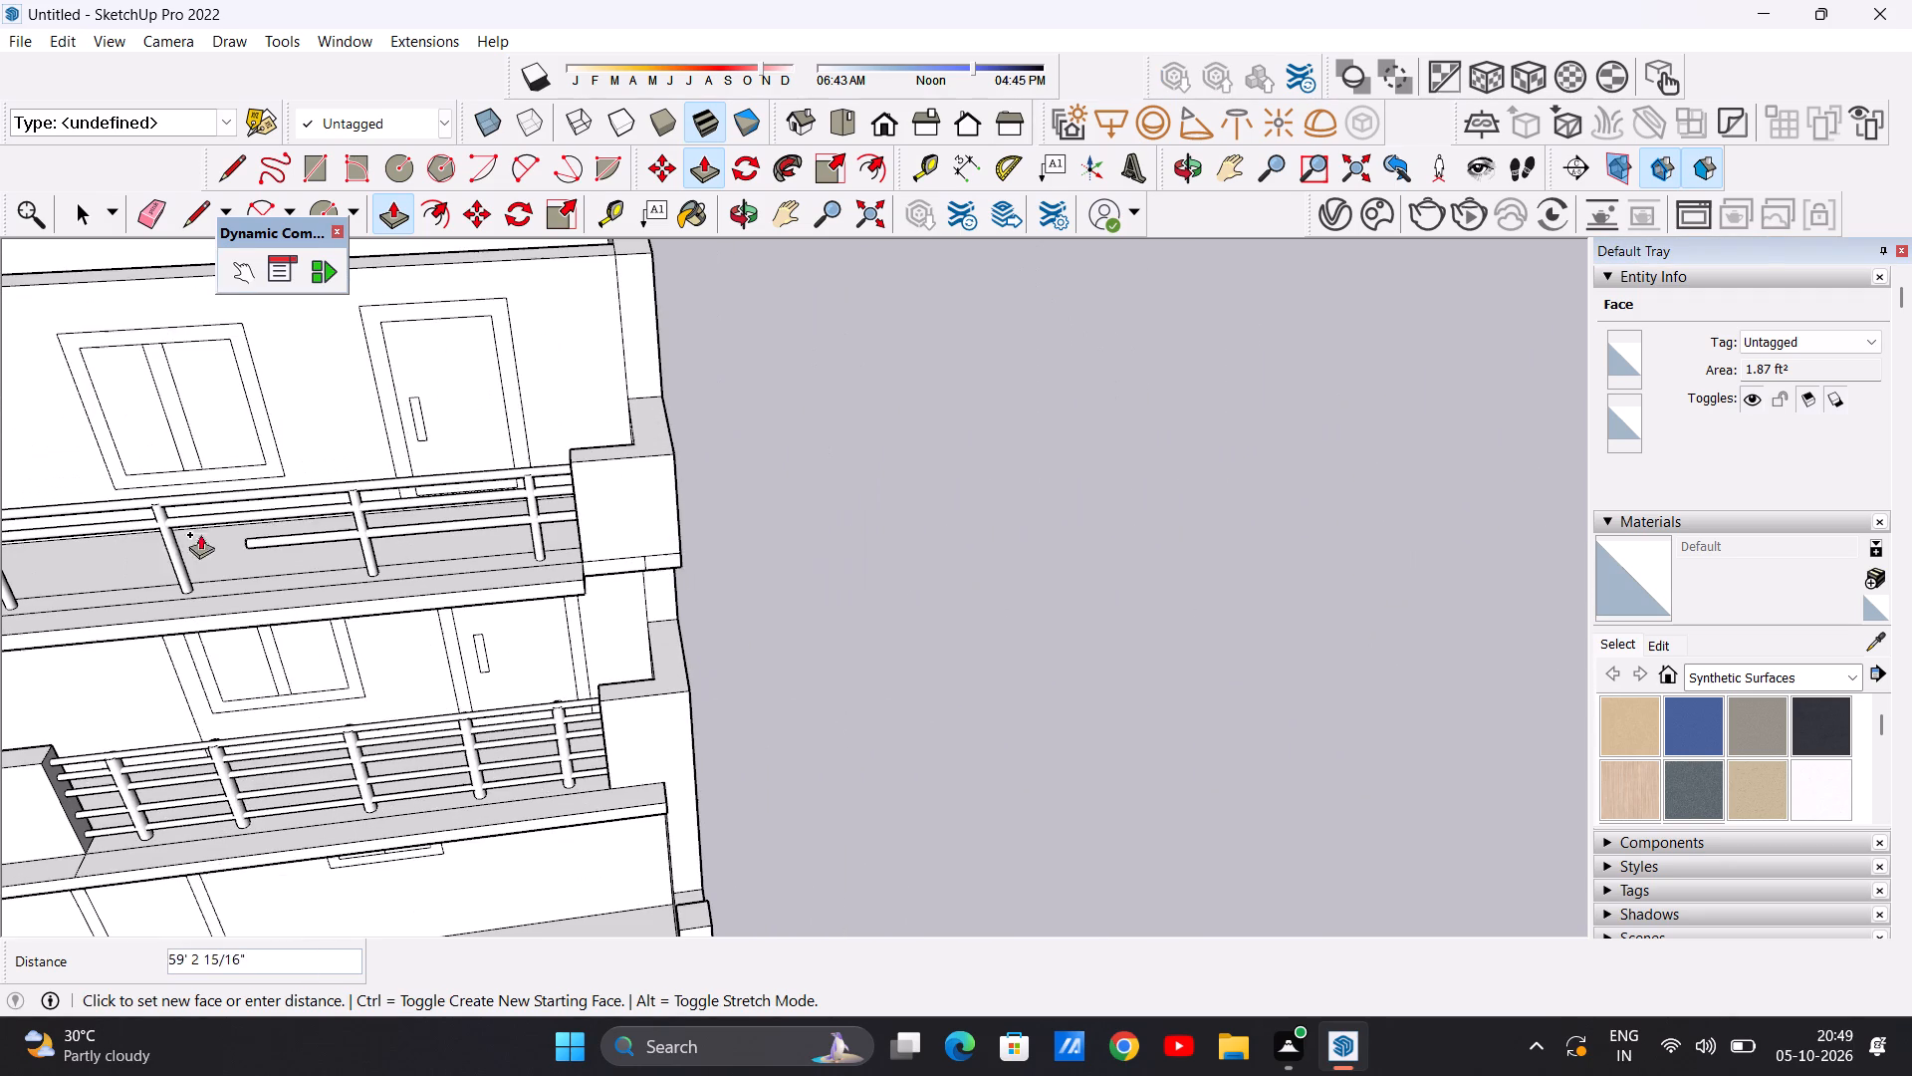
{"action": "scroll", "coordinate": [197, 544], "scroll_direction": "down", "scroll_amount": 9}
{"action": "scroll", "coordinate": [82, 540], "scroll_direction": "up", "scroll_amount": 16}
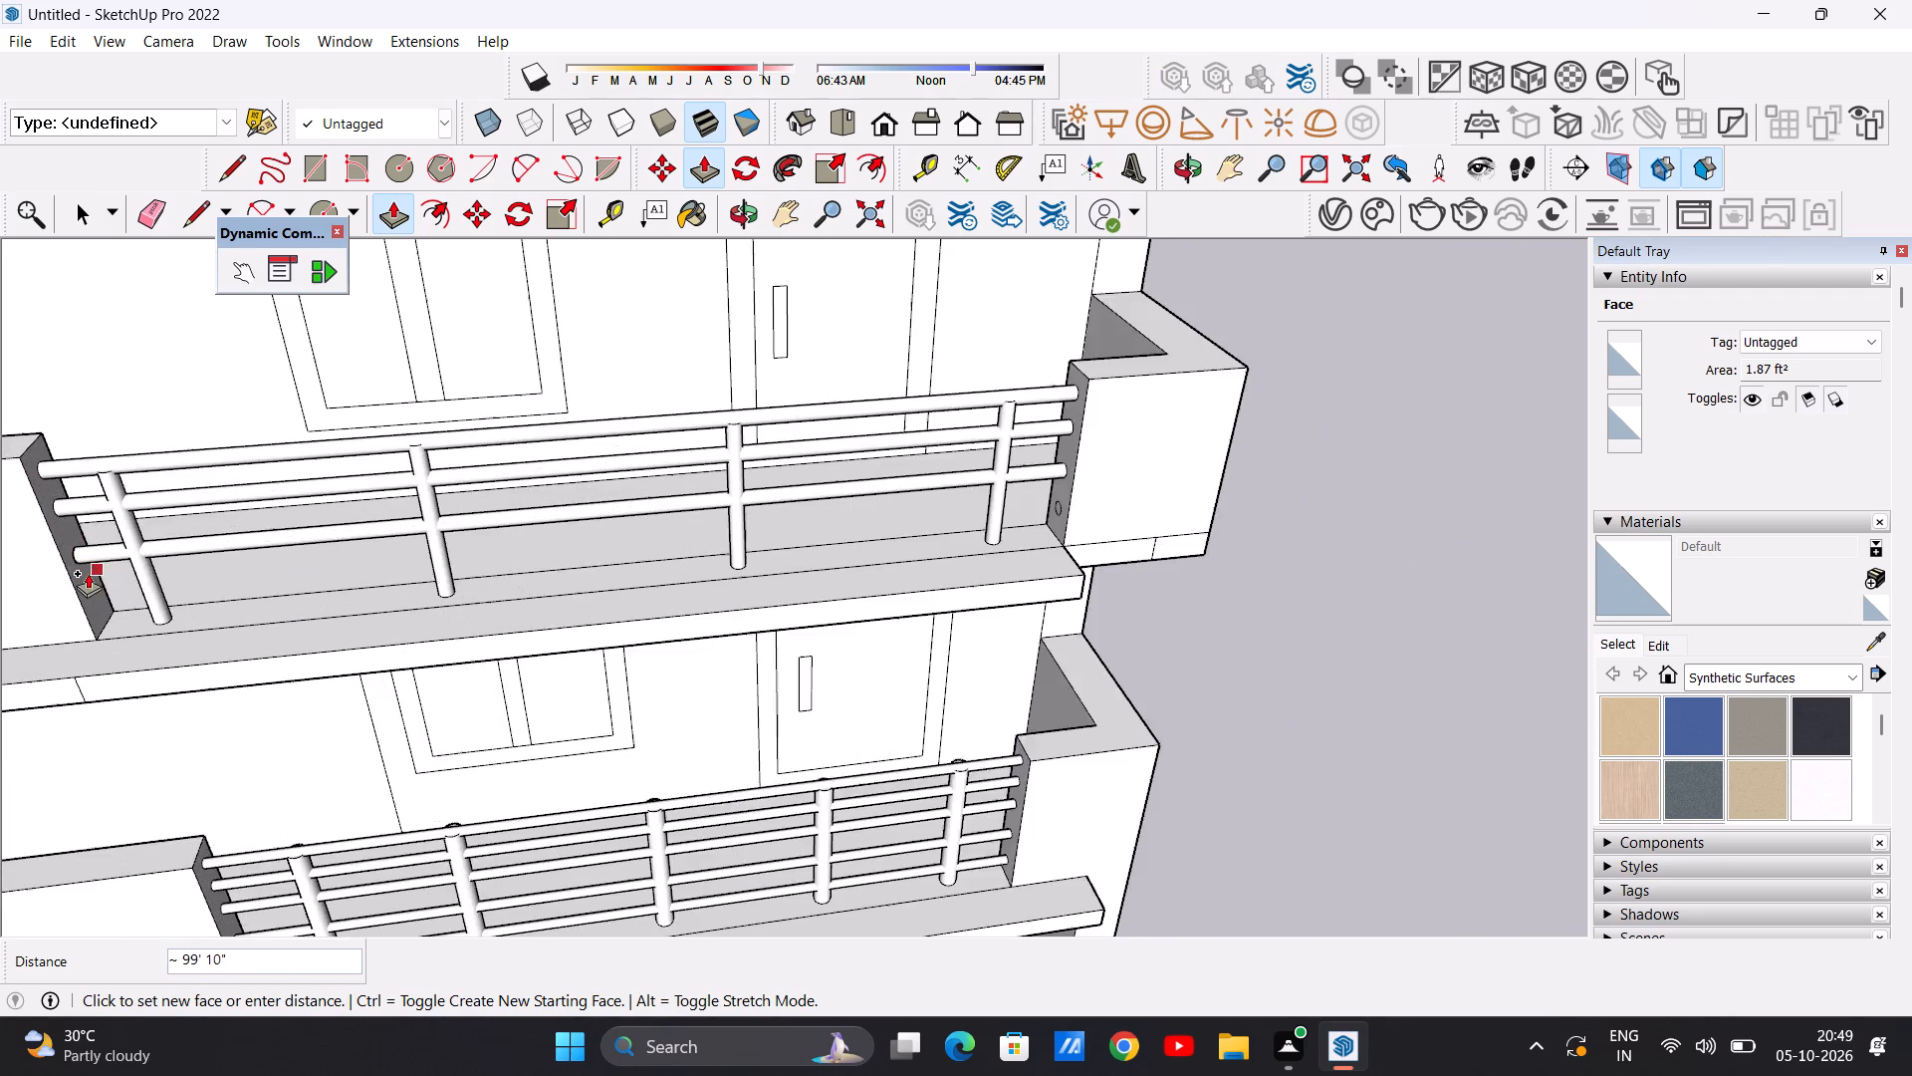
{"action": "scroll", "coordinate": [88, 573], "scroll_direction": "up", "scroll_amount": 5}
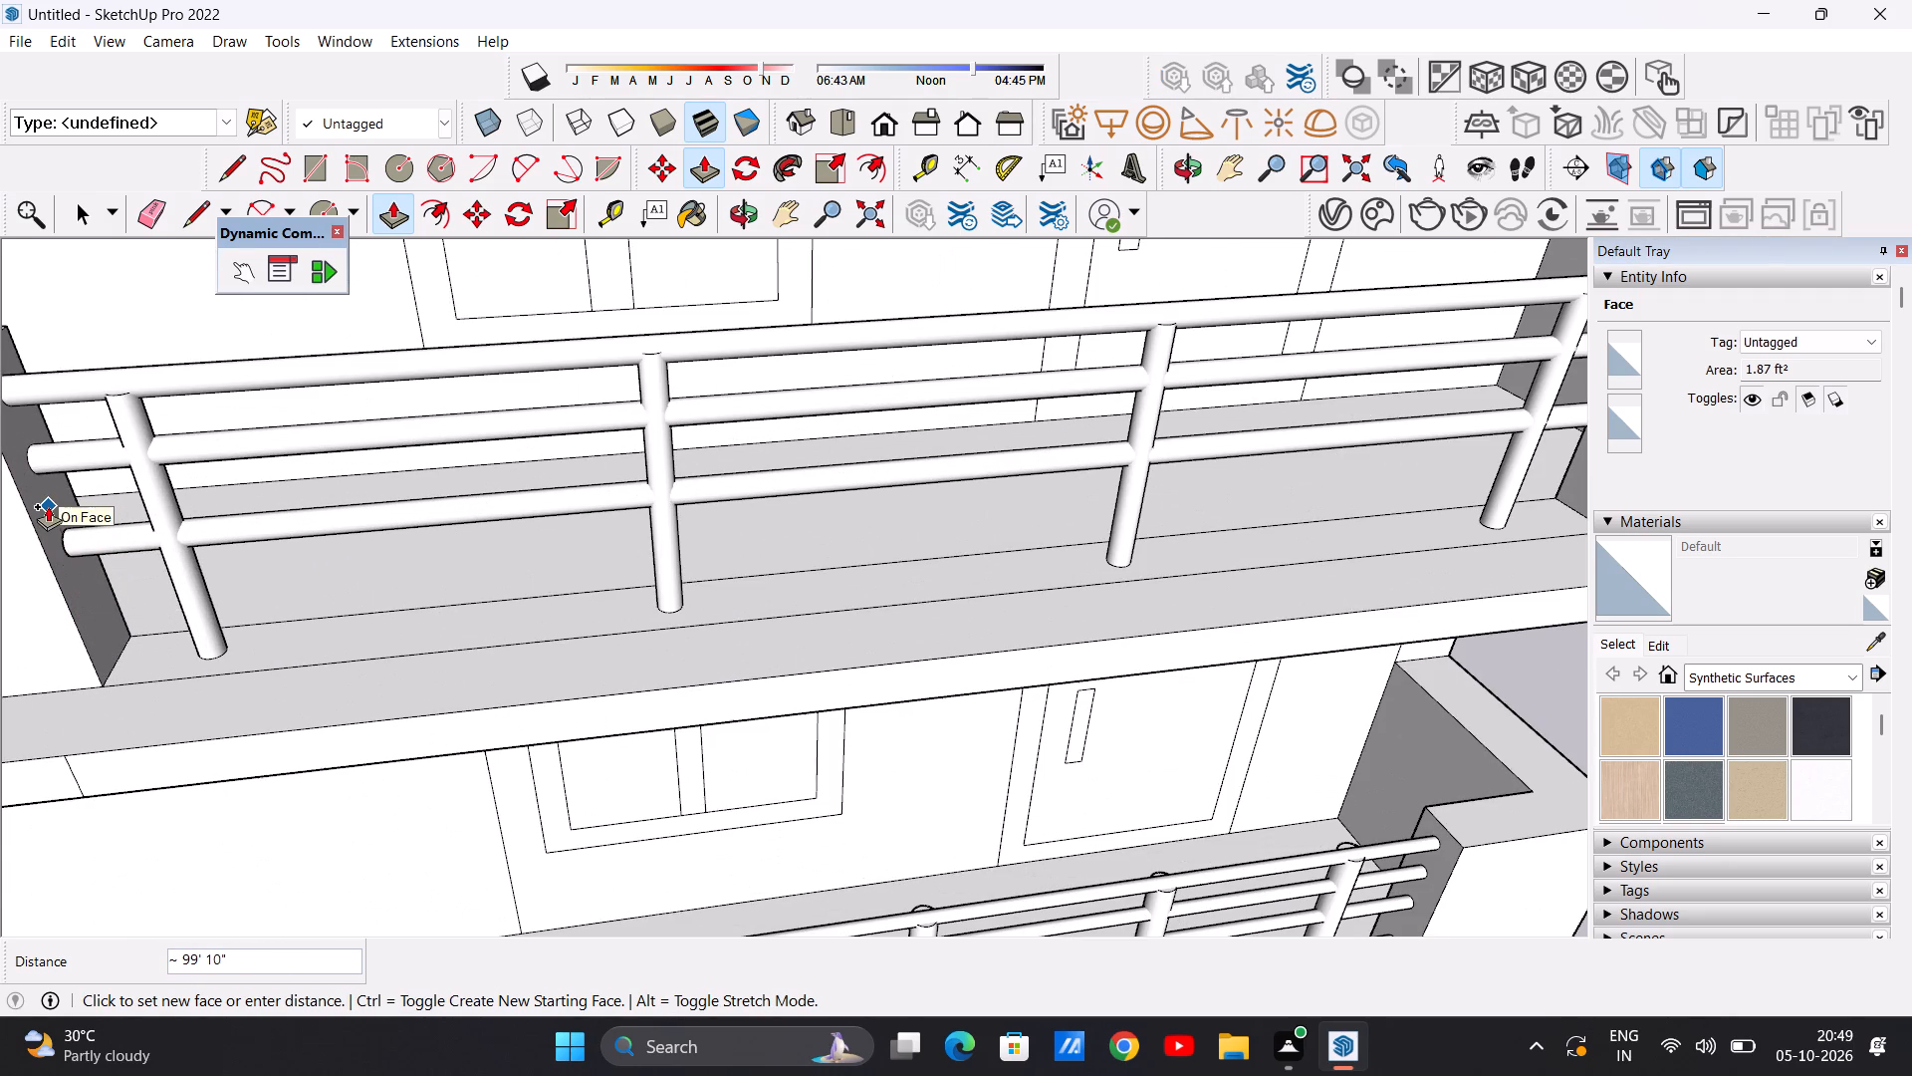
{"action": "left_click", "coordinate": [48, 506]}
Extrude the lowest rail circle on the top-floor balcony's end pillar about 99' 10" to the central front panel.
{"action": "scroll", "coordinate": [199, 604], "scroll_direction": "down", "scroll_amount": 16}
{"action": "scroll", "coordinate": [750, 512], "scroll_direction": "up", "scroll_amount": 7}
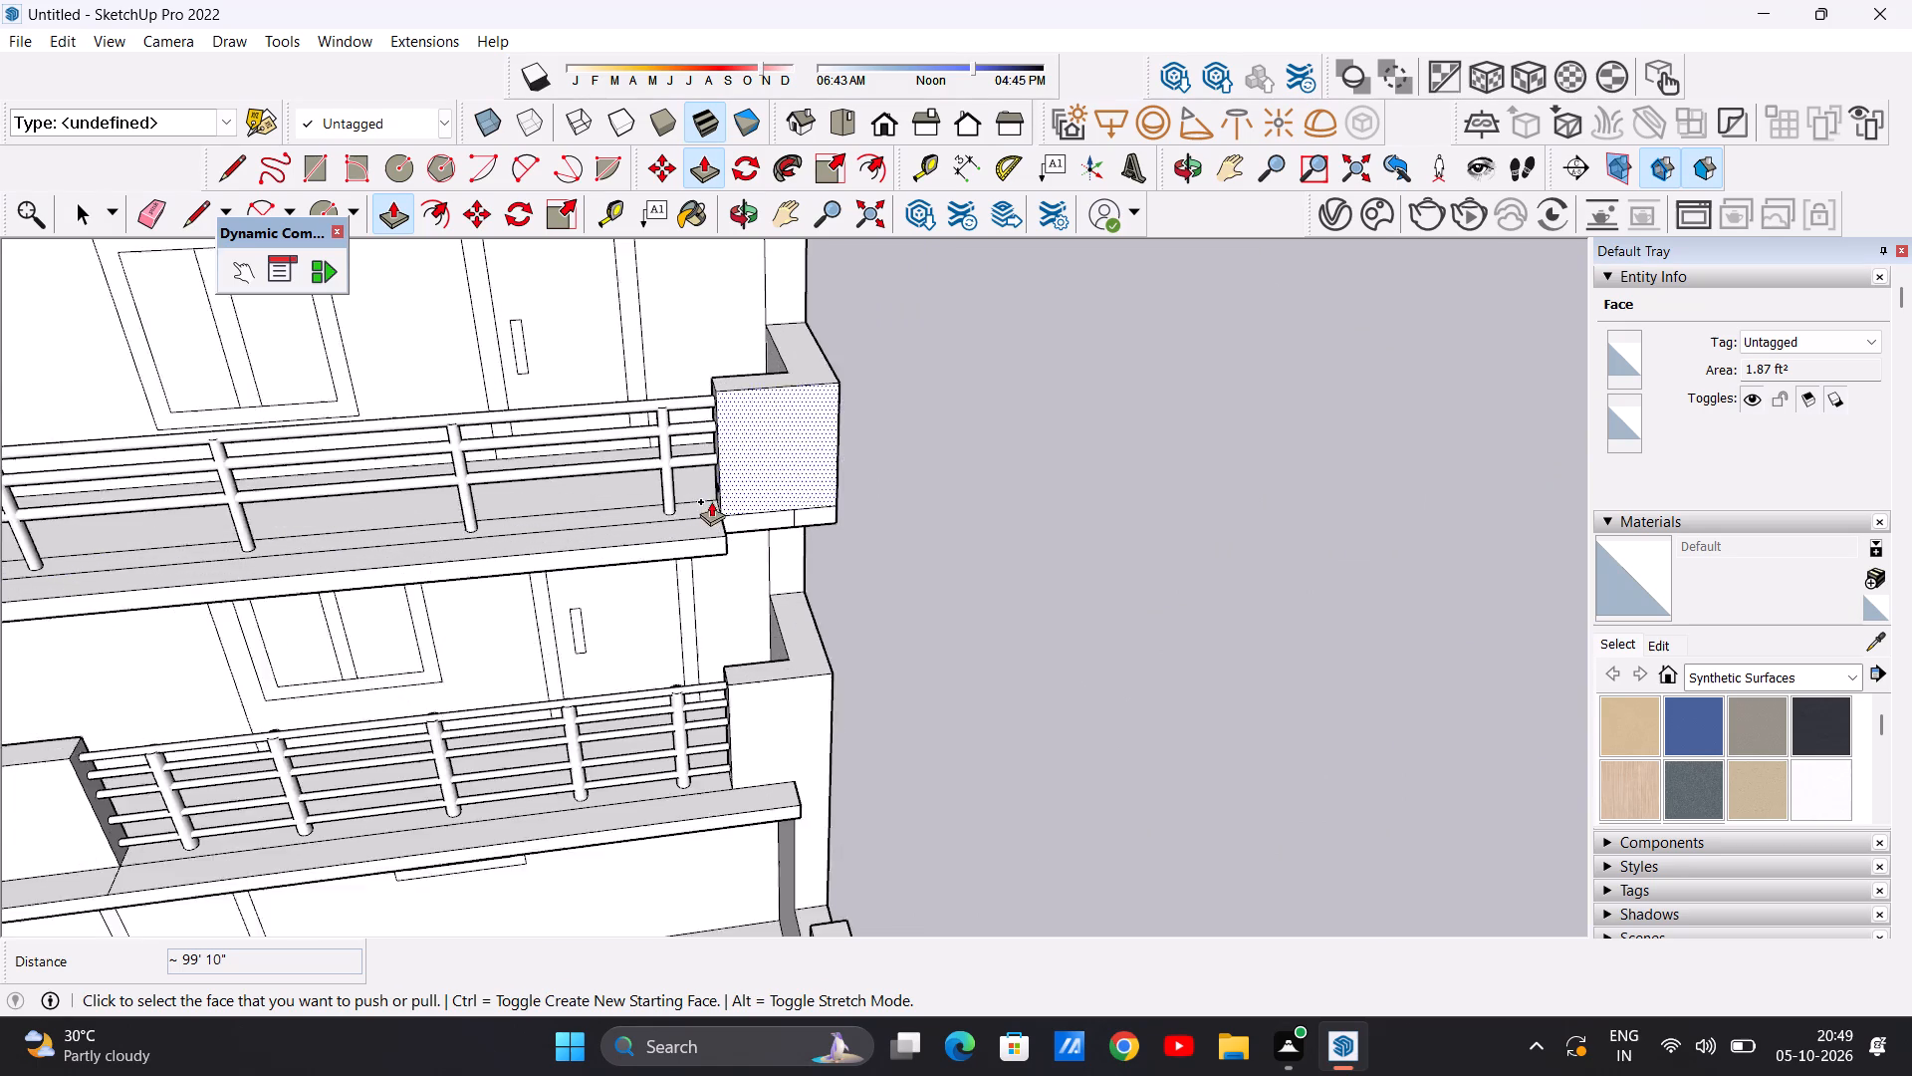
{"action": "middle_click_drag", "start_coordinate": [561, 505], "coordinate": [799, 453]}
{"action": "scroll", "coordinate": [739, 493], "scroll_direction": "up", "scroll_amount": 19}
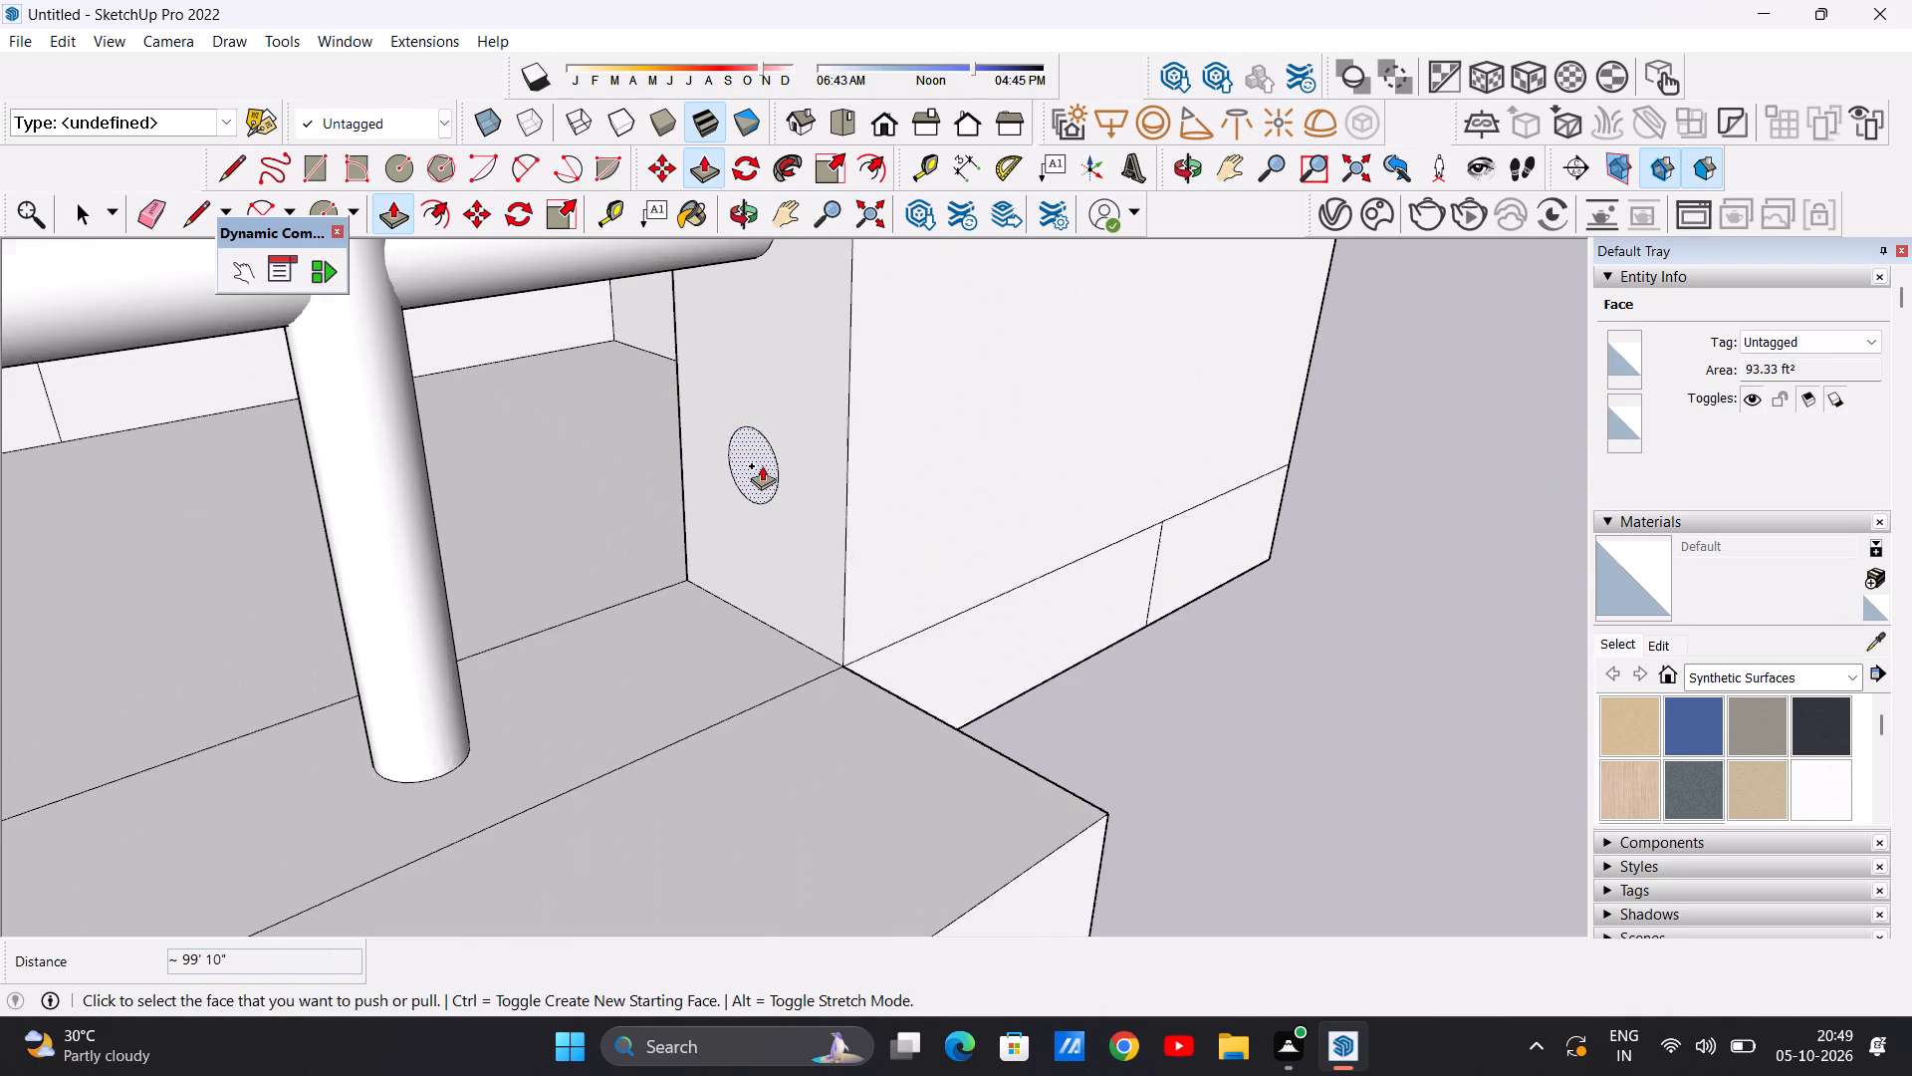
{"action": "left_click", "coordinate": [755, 463]}
{"action": "scroll", "coordinate": [457, 529], "scroll_direction": "down", "scroll_amount": 13}
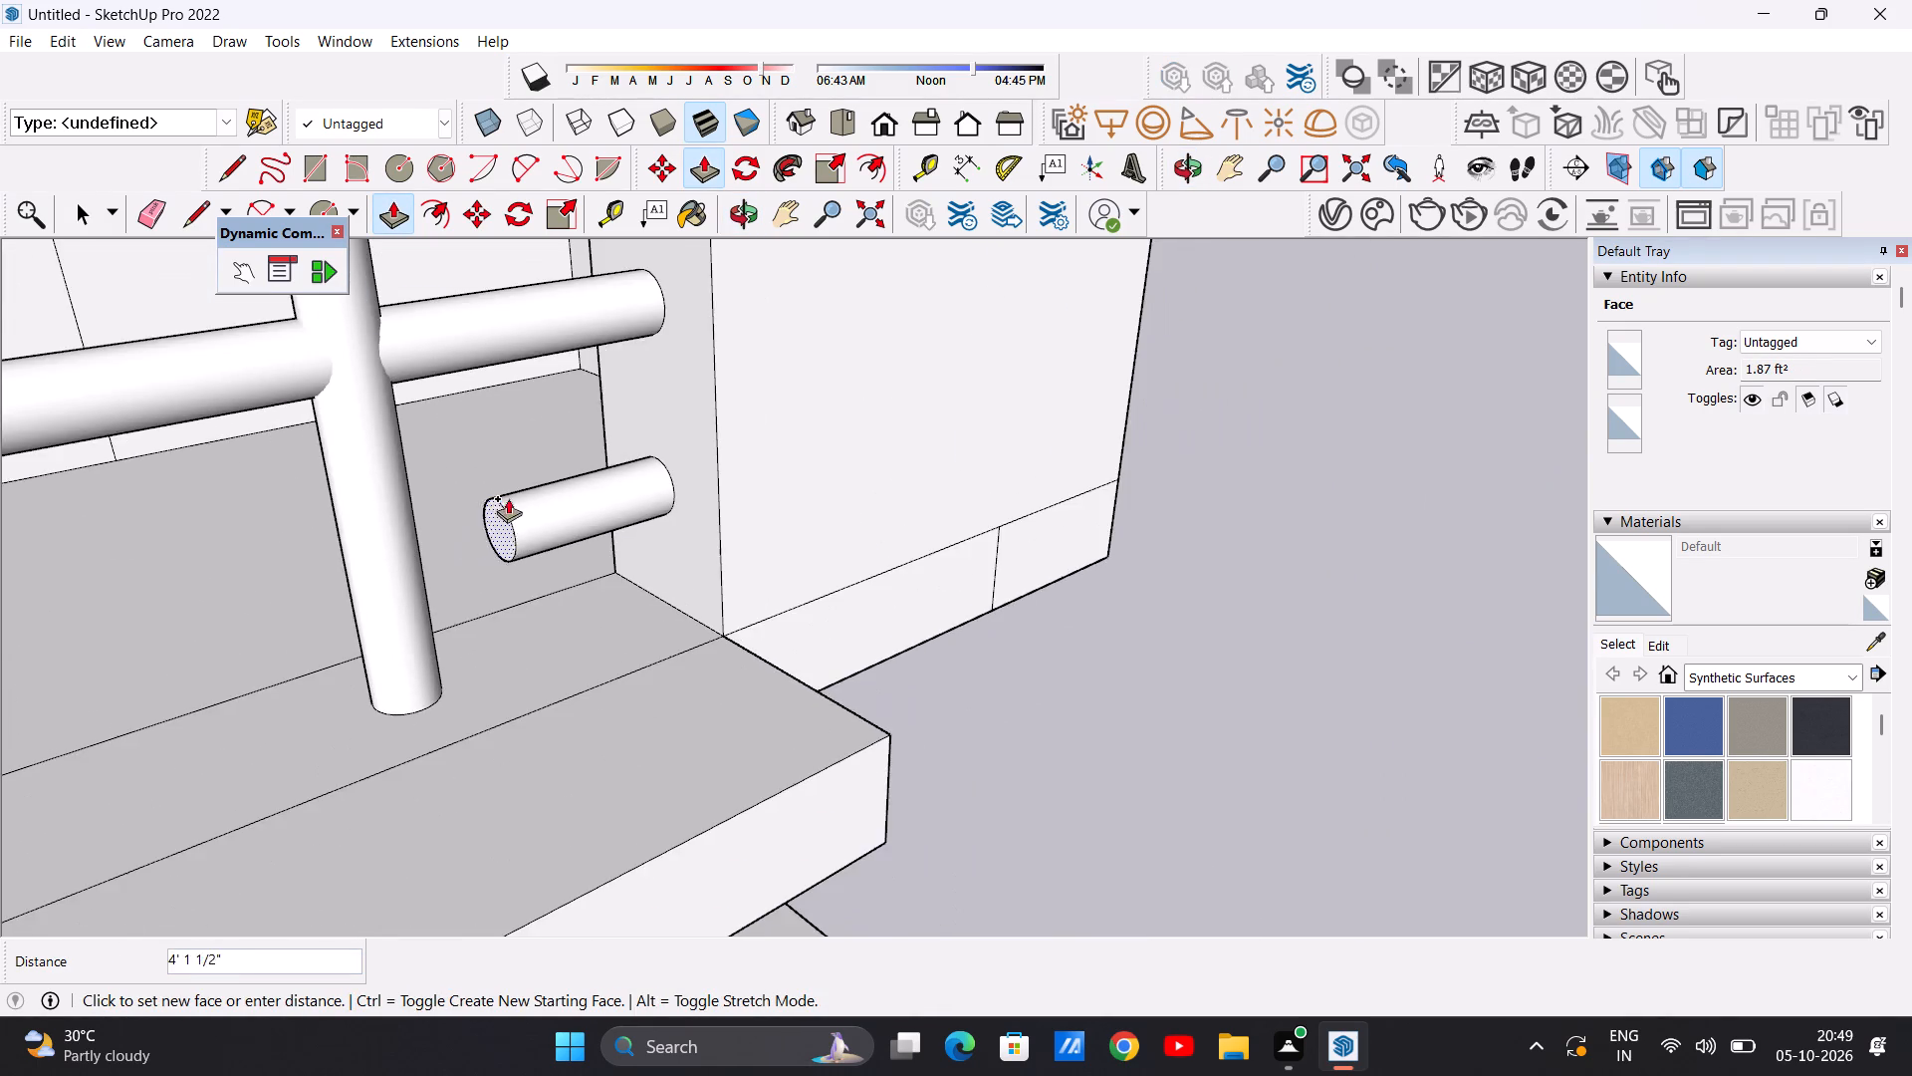
{"action": "scroll", "coordinate": [508, 498], "scroll_direction": "down", "scroll_amount": 20}
{"action": "scroll", "coordinate": [508, 498], "scroll_direction": "down", "scroll_amount": 3}
{"action": "scroll", "coordinate": [289, 524], "scroll_direction": "down", "scroll_amount": 12}
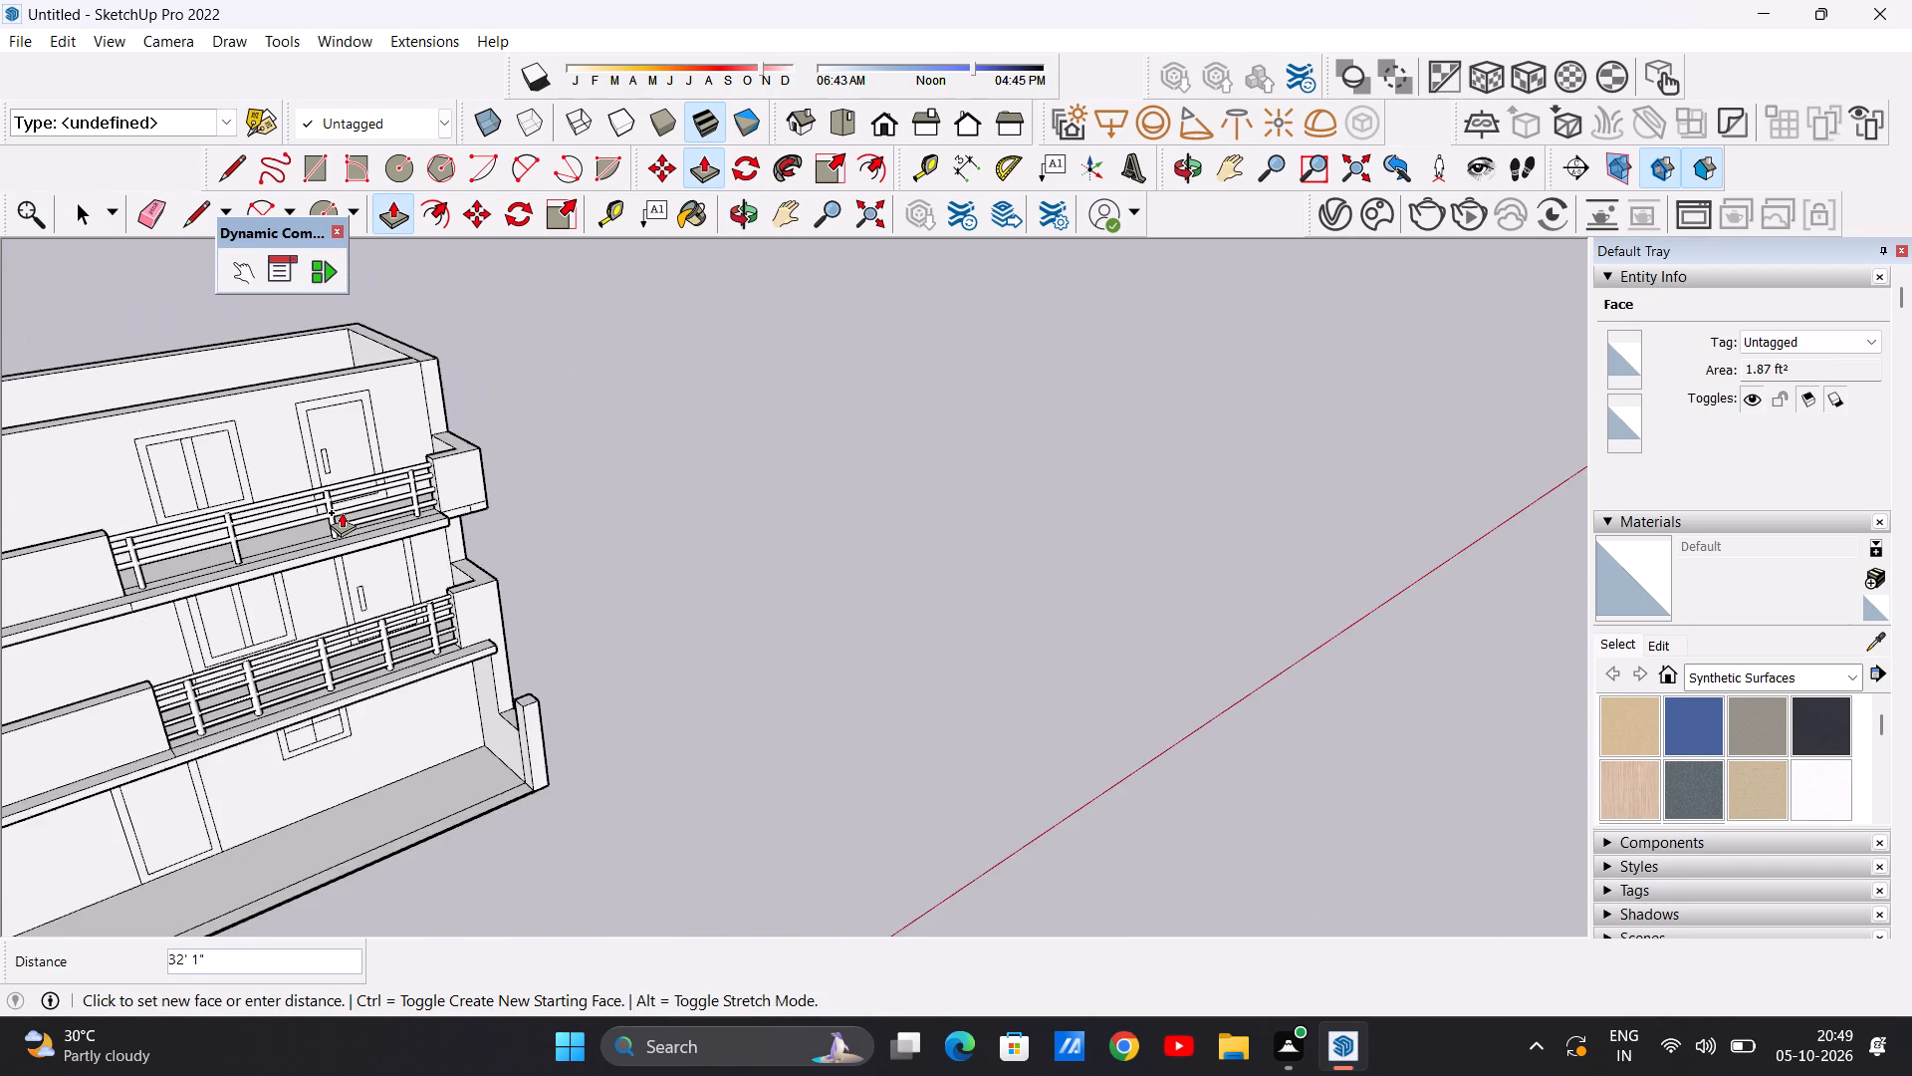
{"action": "middle_click_drag", "start_coordinate": [335, 517], "coordinate": [180, 544]}
{"action": "scroll", "coordinate": [280, 486], "scroll_direction": "up", "scroll_amount": 16}
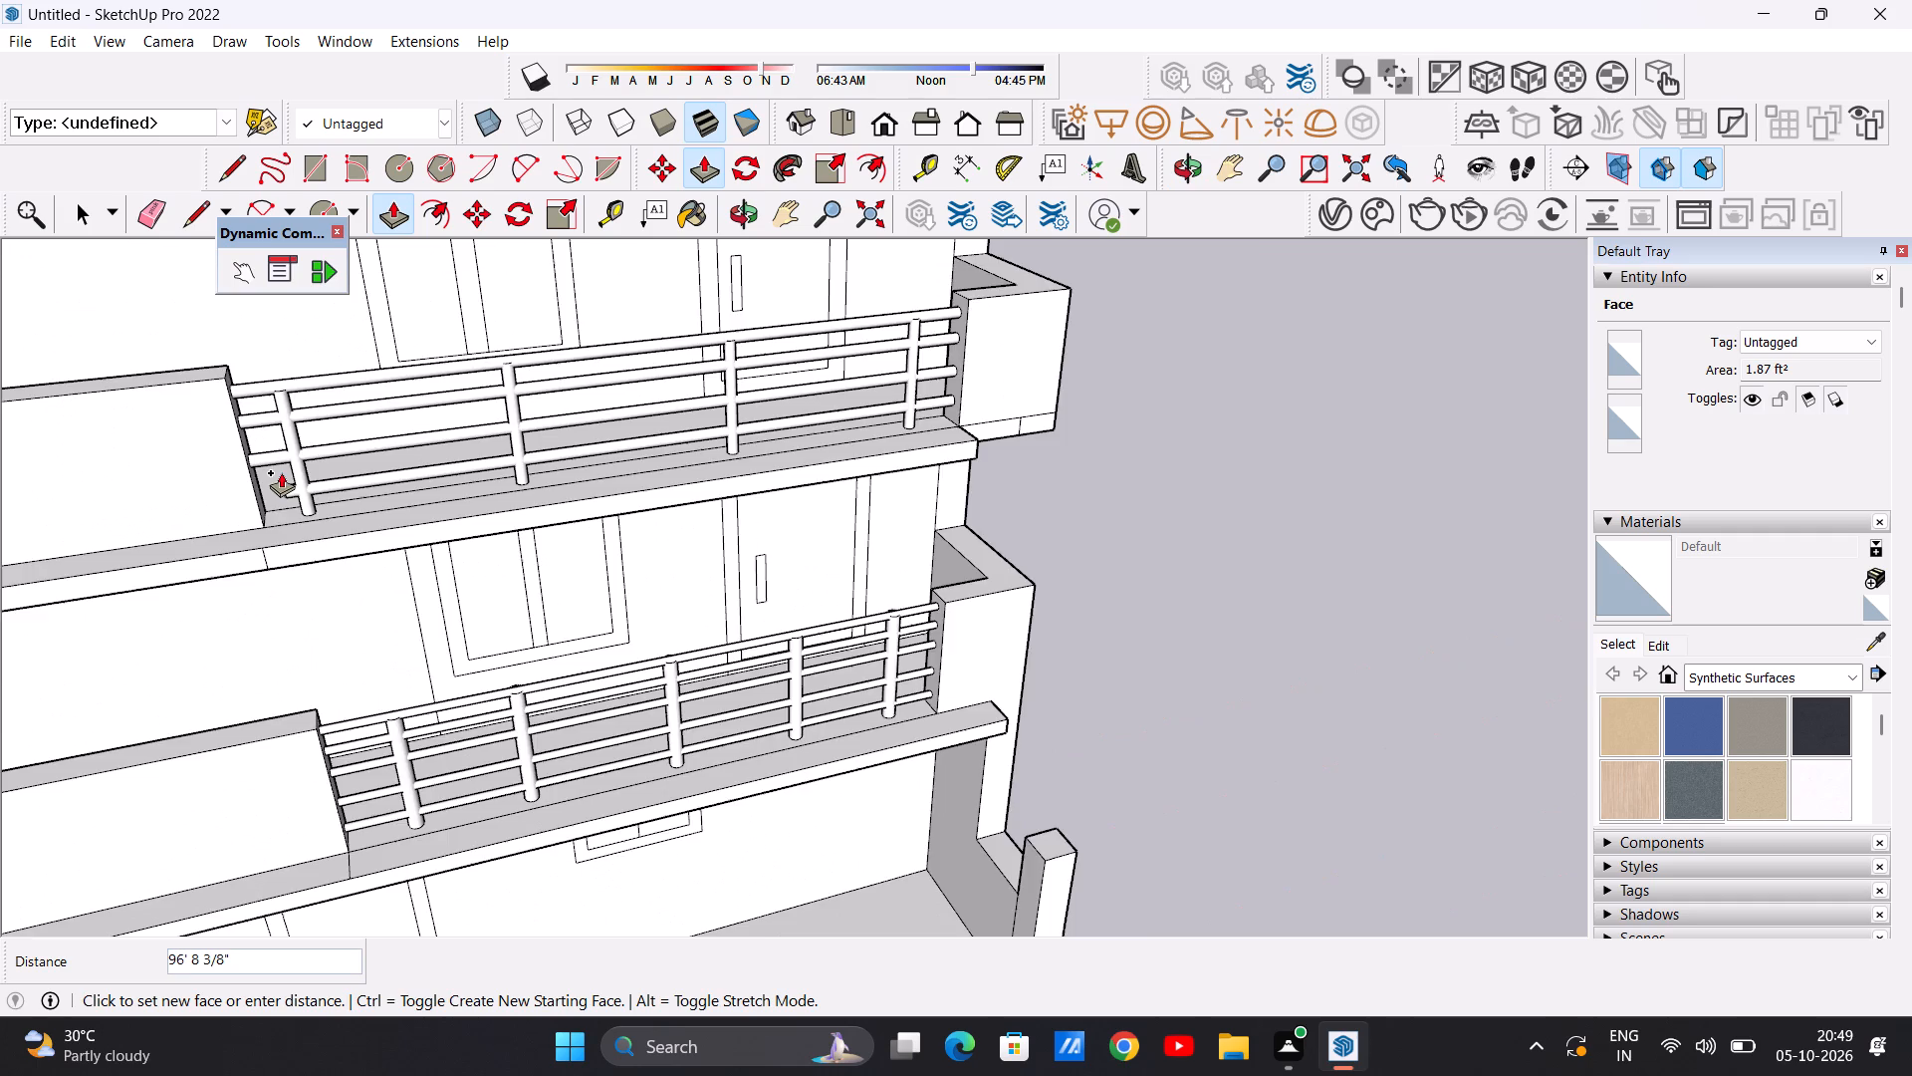
{"action": "scroll", "coordinate": [281, 472], "scroll_direction": "up", "scroll_amount": 11}
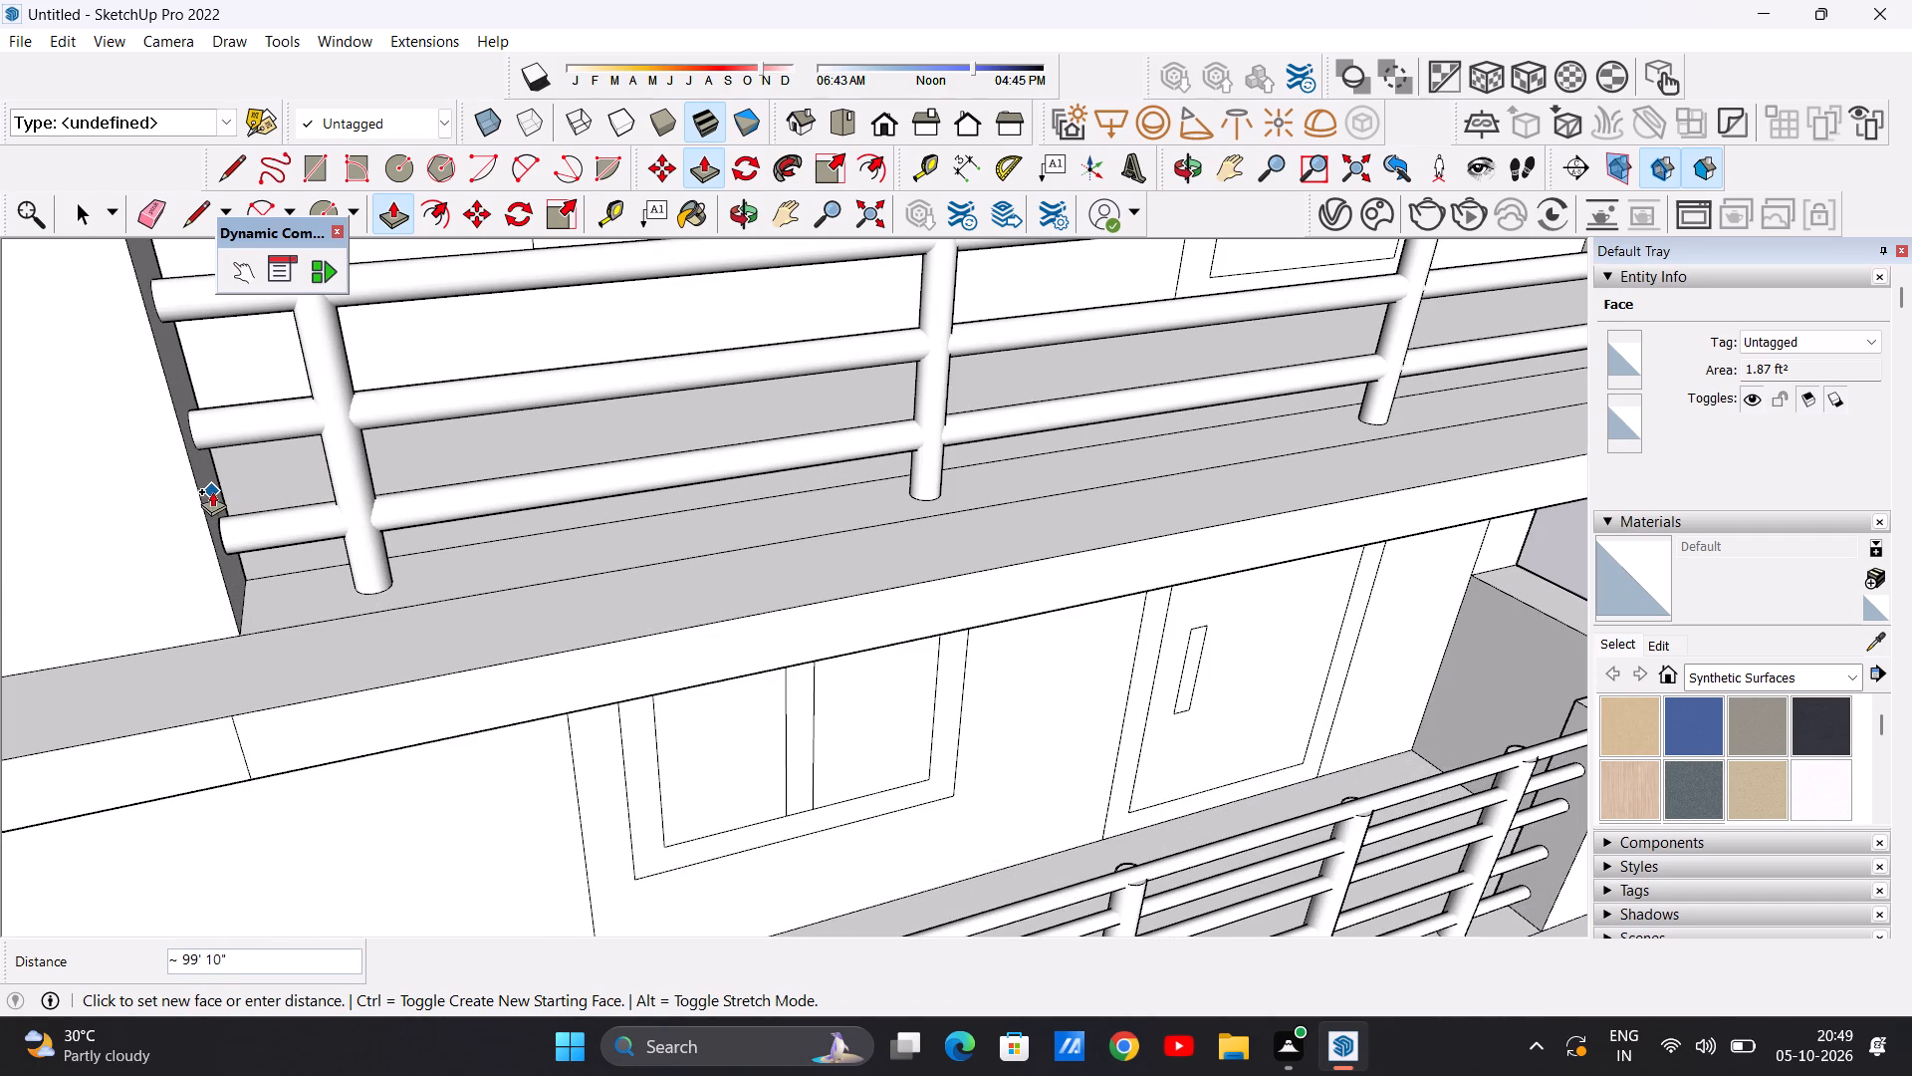
{"action": "left_click", "coordinate": [212, 491]}
{"action": "key", "text": "space"}
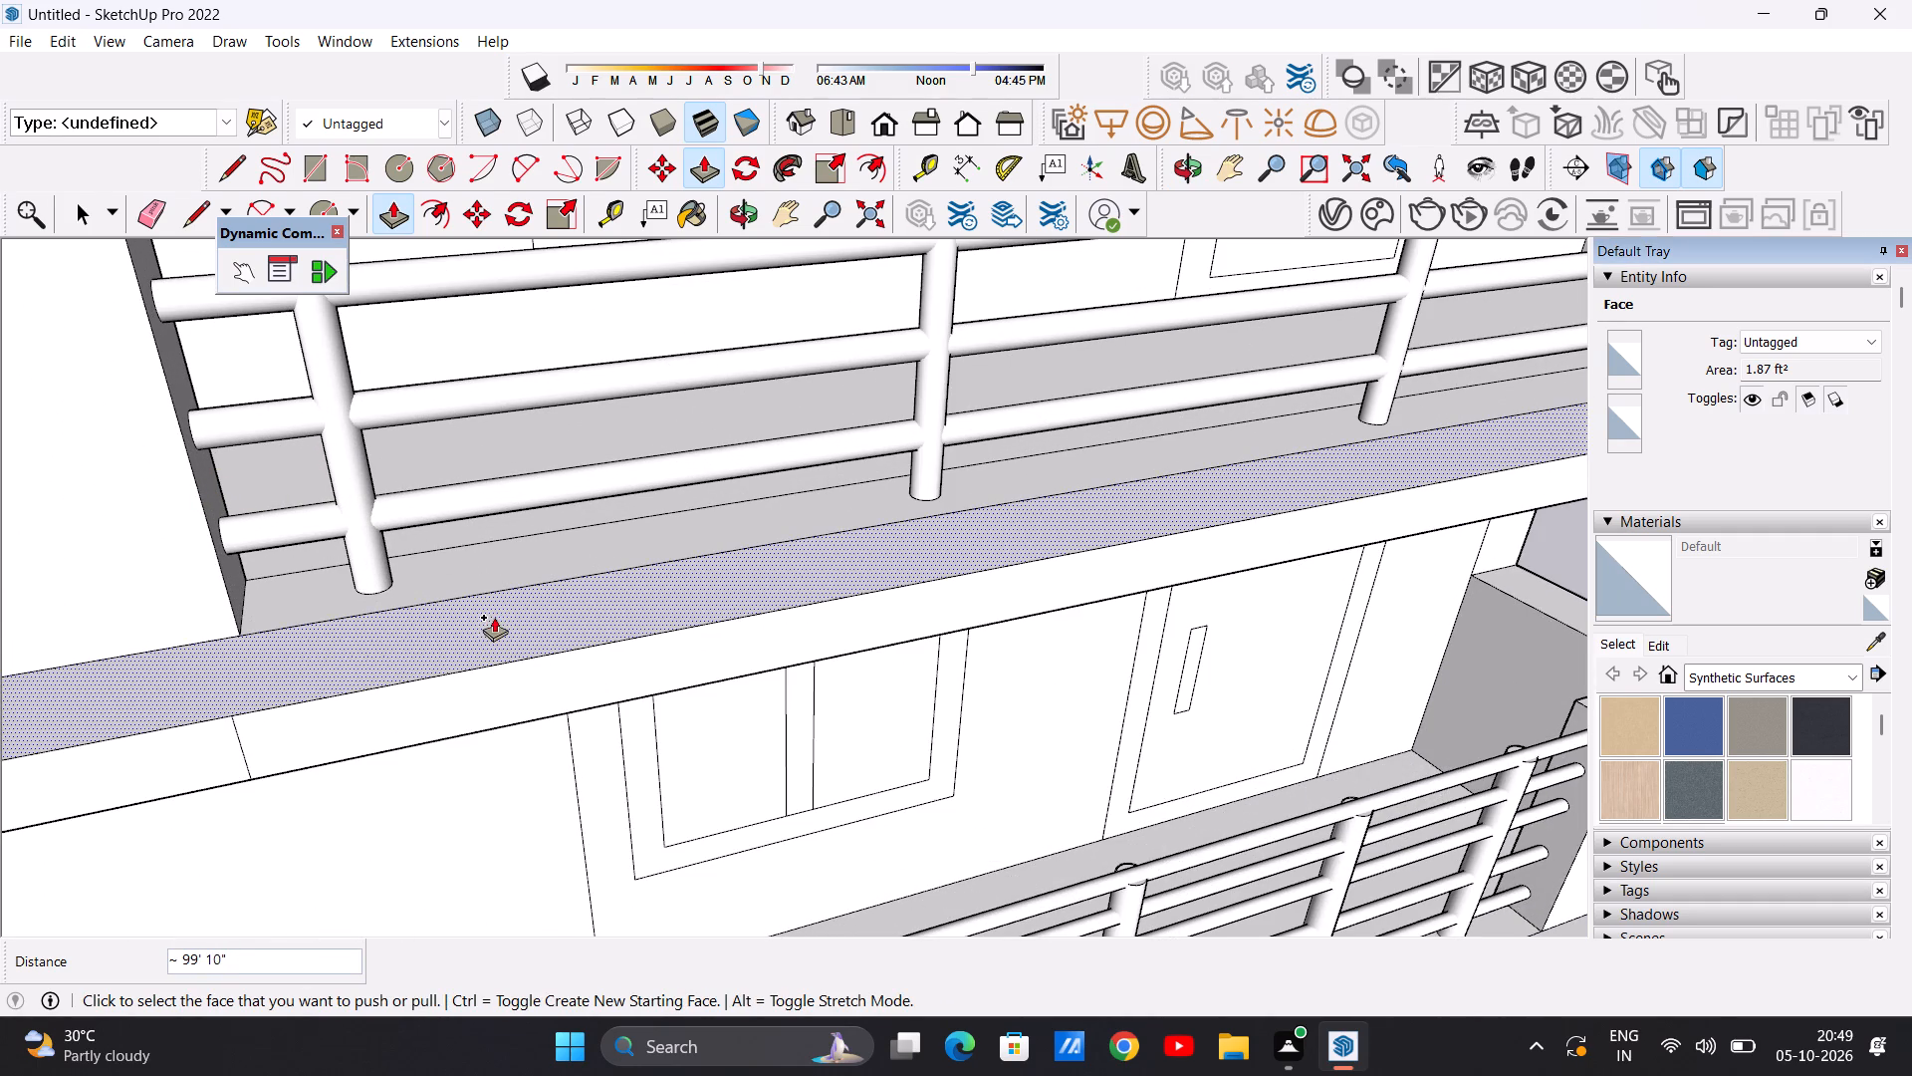
{"action": "key", "text": "space"}
{"action": "key", "text": "space"}
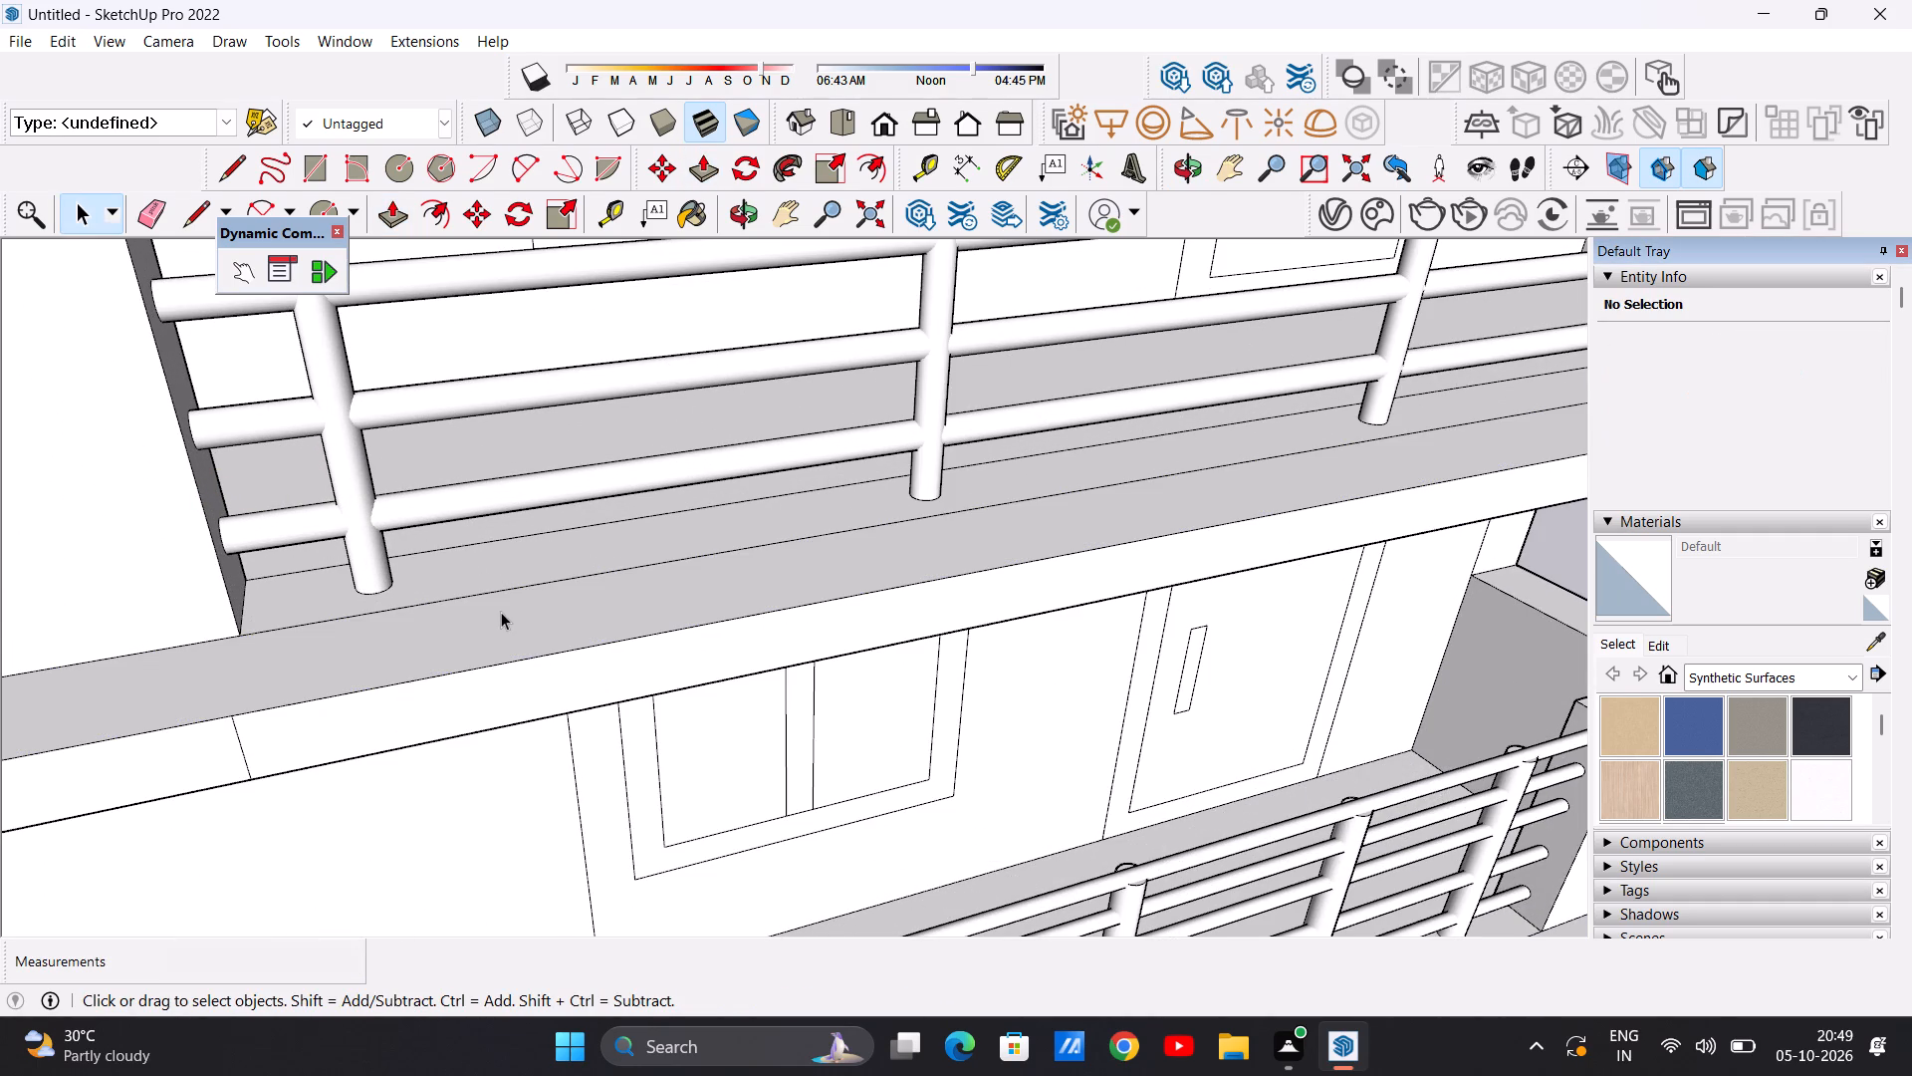
Draw a vertical line 46' 11 3/8" long on the top-floor wall beside the door behind the front panel, from balcony floor to wall top.
{"action": "scroll", "coordinate": [693, 583], "scroll_direction": "down", "scroll_amount": 5}
{"action": "scroll", "coordinate": [707, 584], "scroll_direction": "down", "scroll_amount": 20}
{"action": "scroll", "coordinate": [707, 584], "scroll_direction": "down", "scroll_amount": 5}
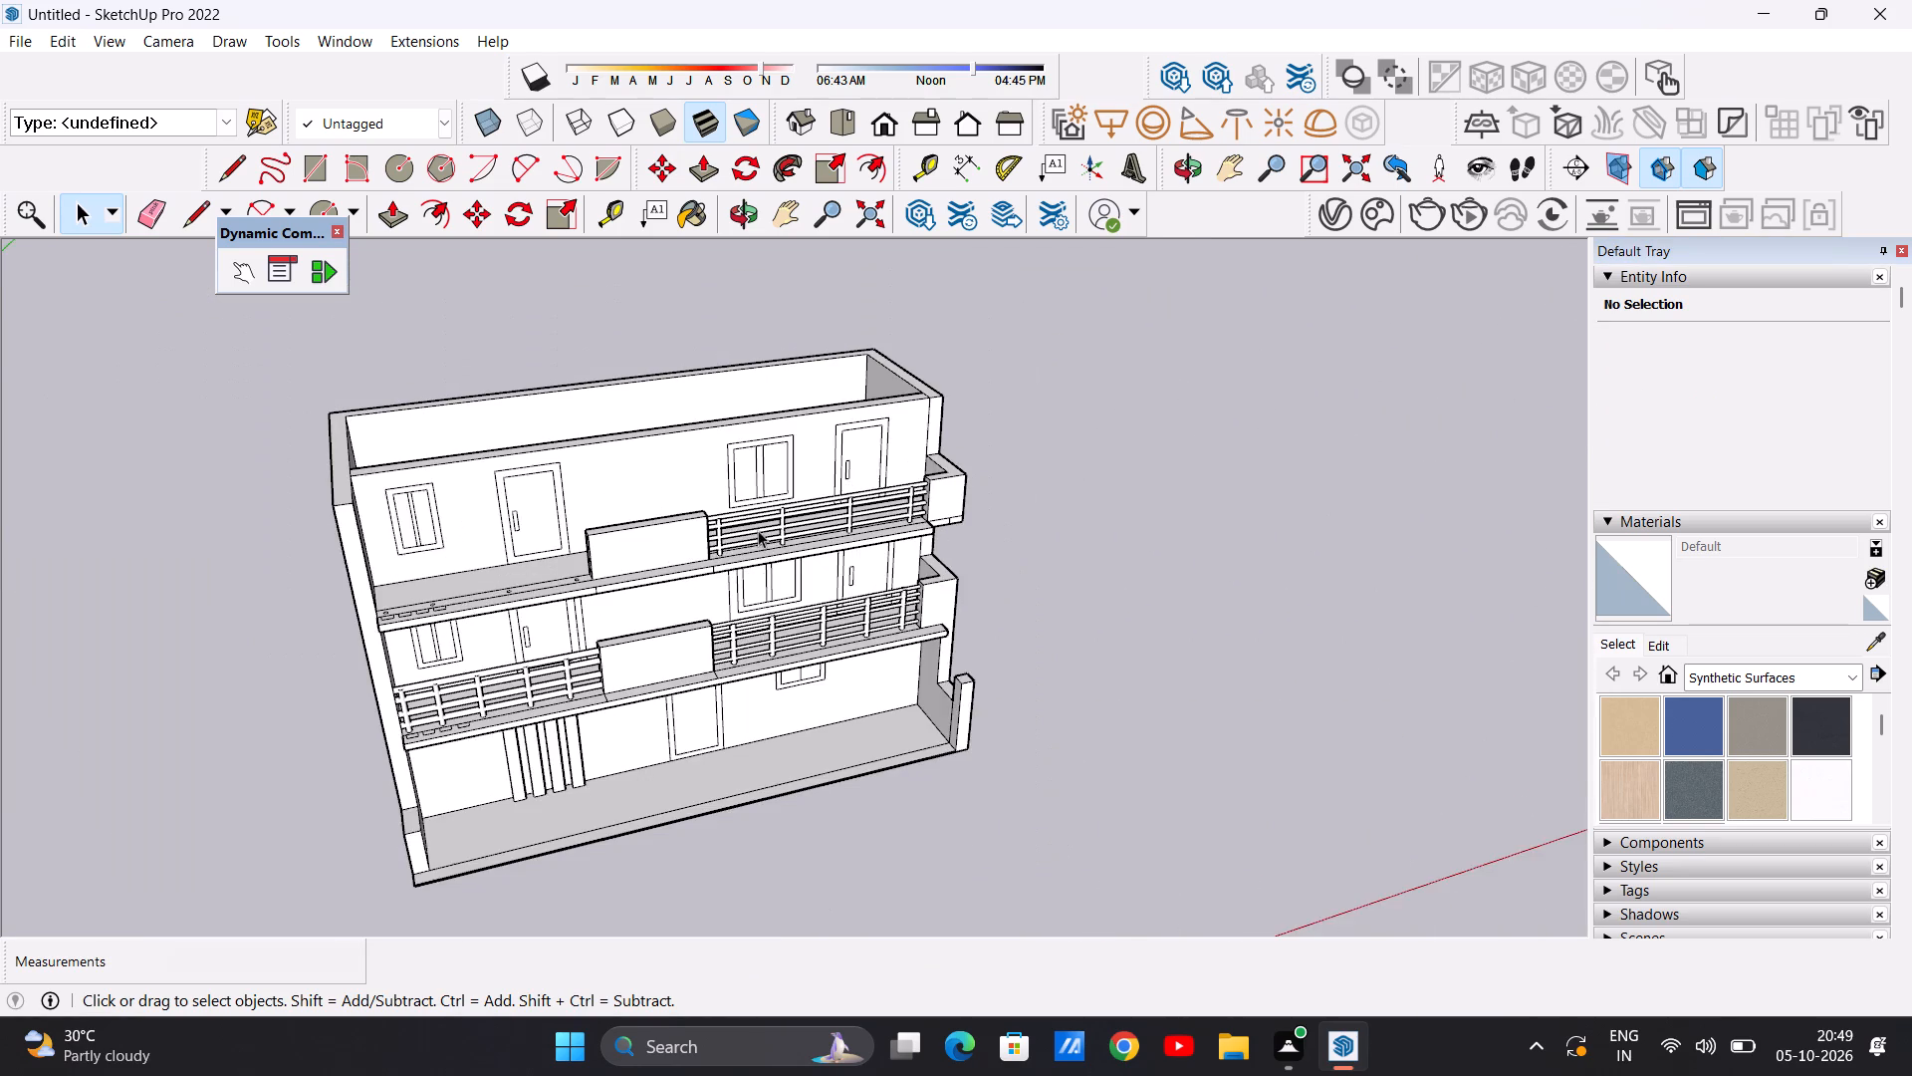
{"action": "scroll", "coordinate": [758, 530], "scroll_direction": "down", "scroll_amount": 3}
{"action": "middle_click_drag", "start_coordinate": [660, 617], "coordinate": [556, 457]}
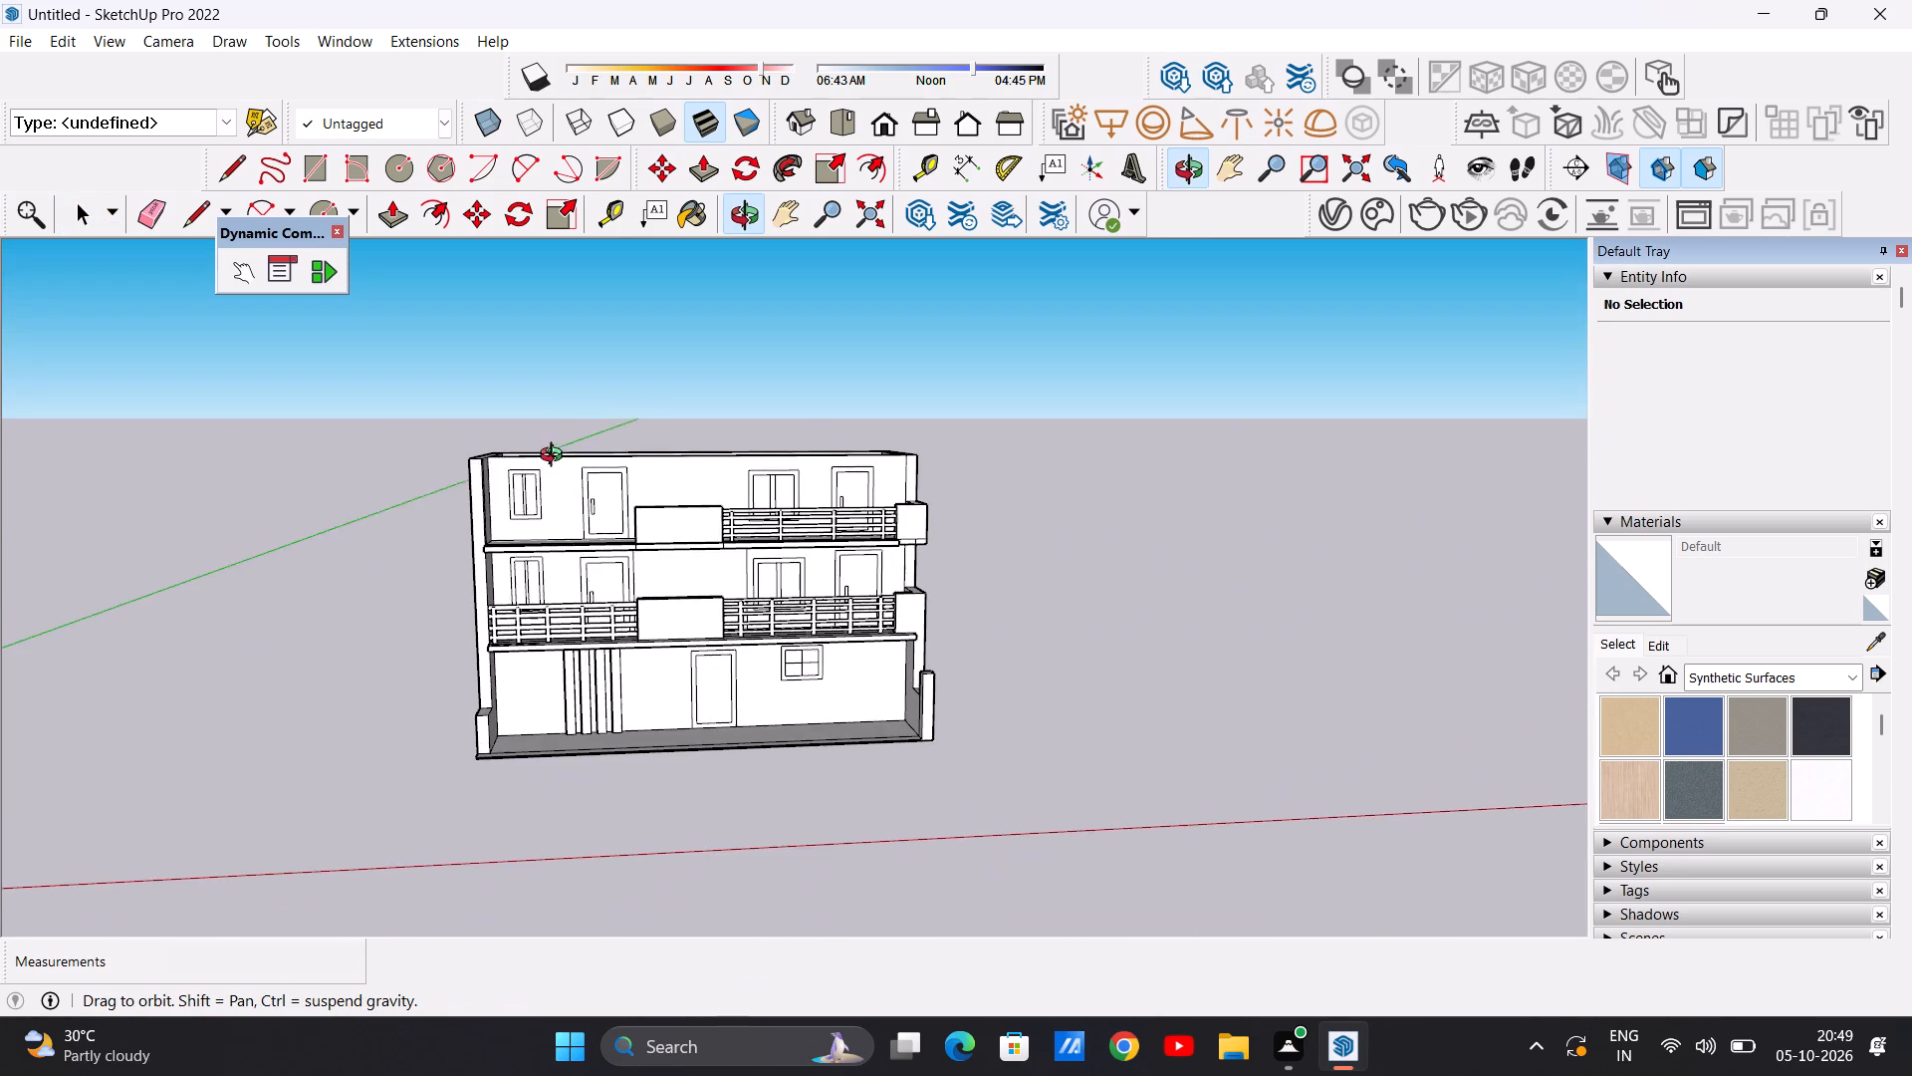
{"action": "middle_click_drag", "start_coordinate": [556, 457], "coordinate": [586, 596]}
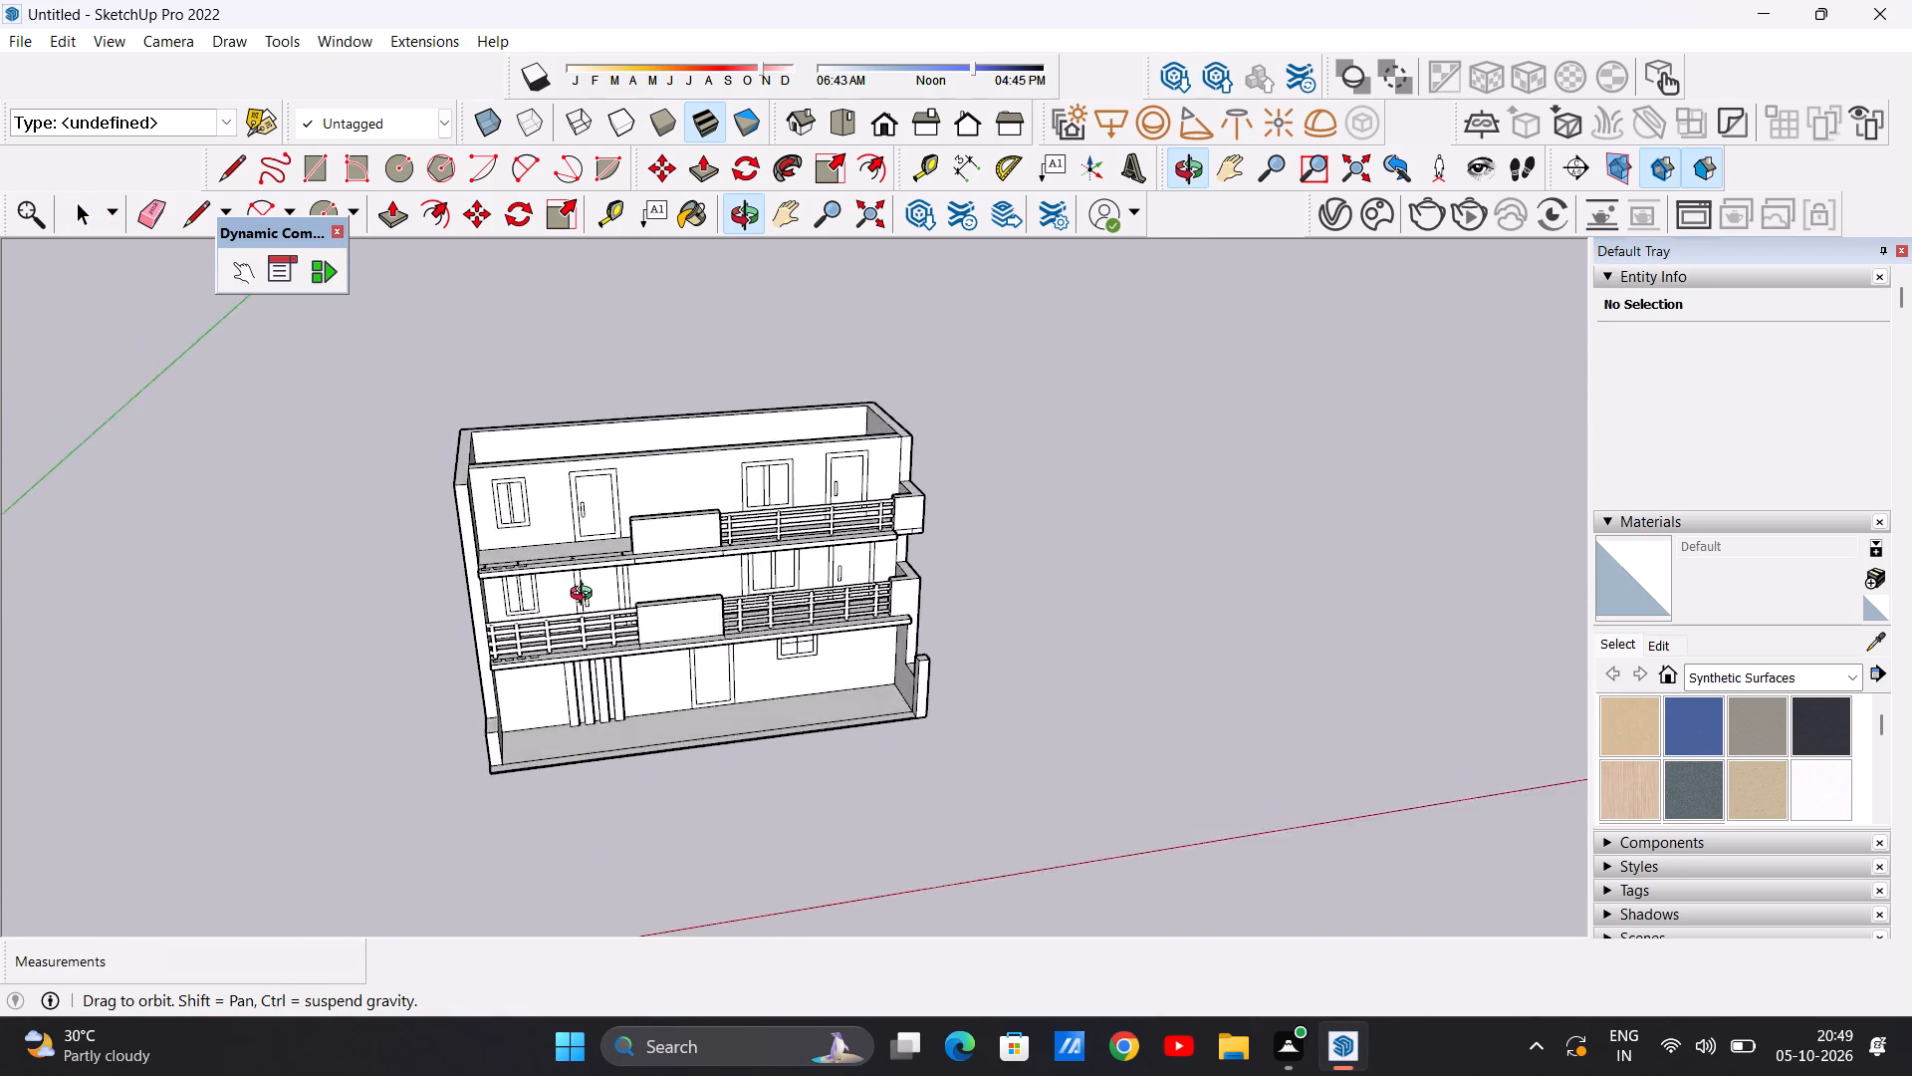
{"action": "middle_click_drag", "start_coordinate": [586, 596], "coordinate": [527, 632]}
{"action": "scroll", "coordinate": [659, 476], "scroll_direction": "up", "scroll_amount": 13}
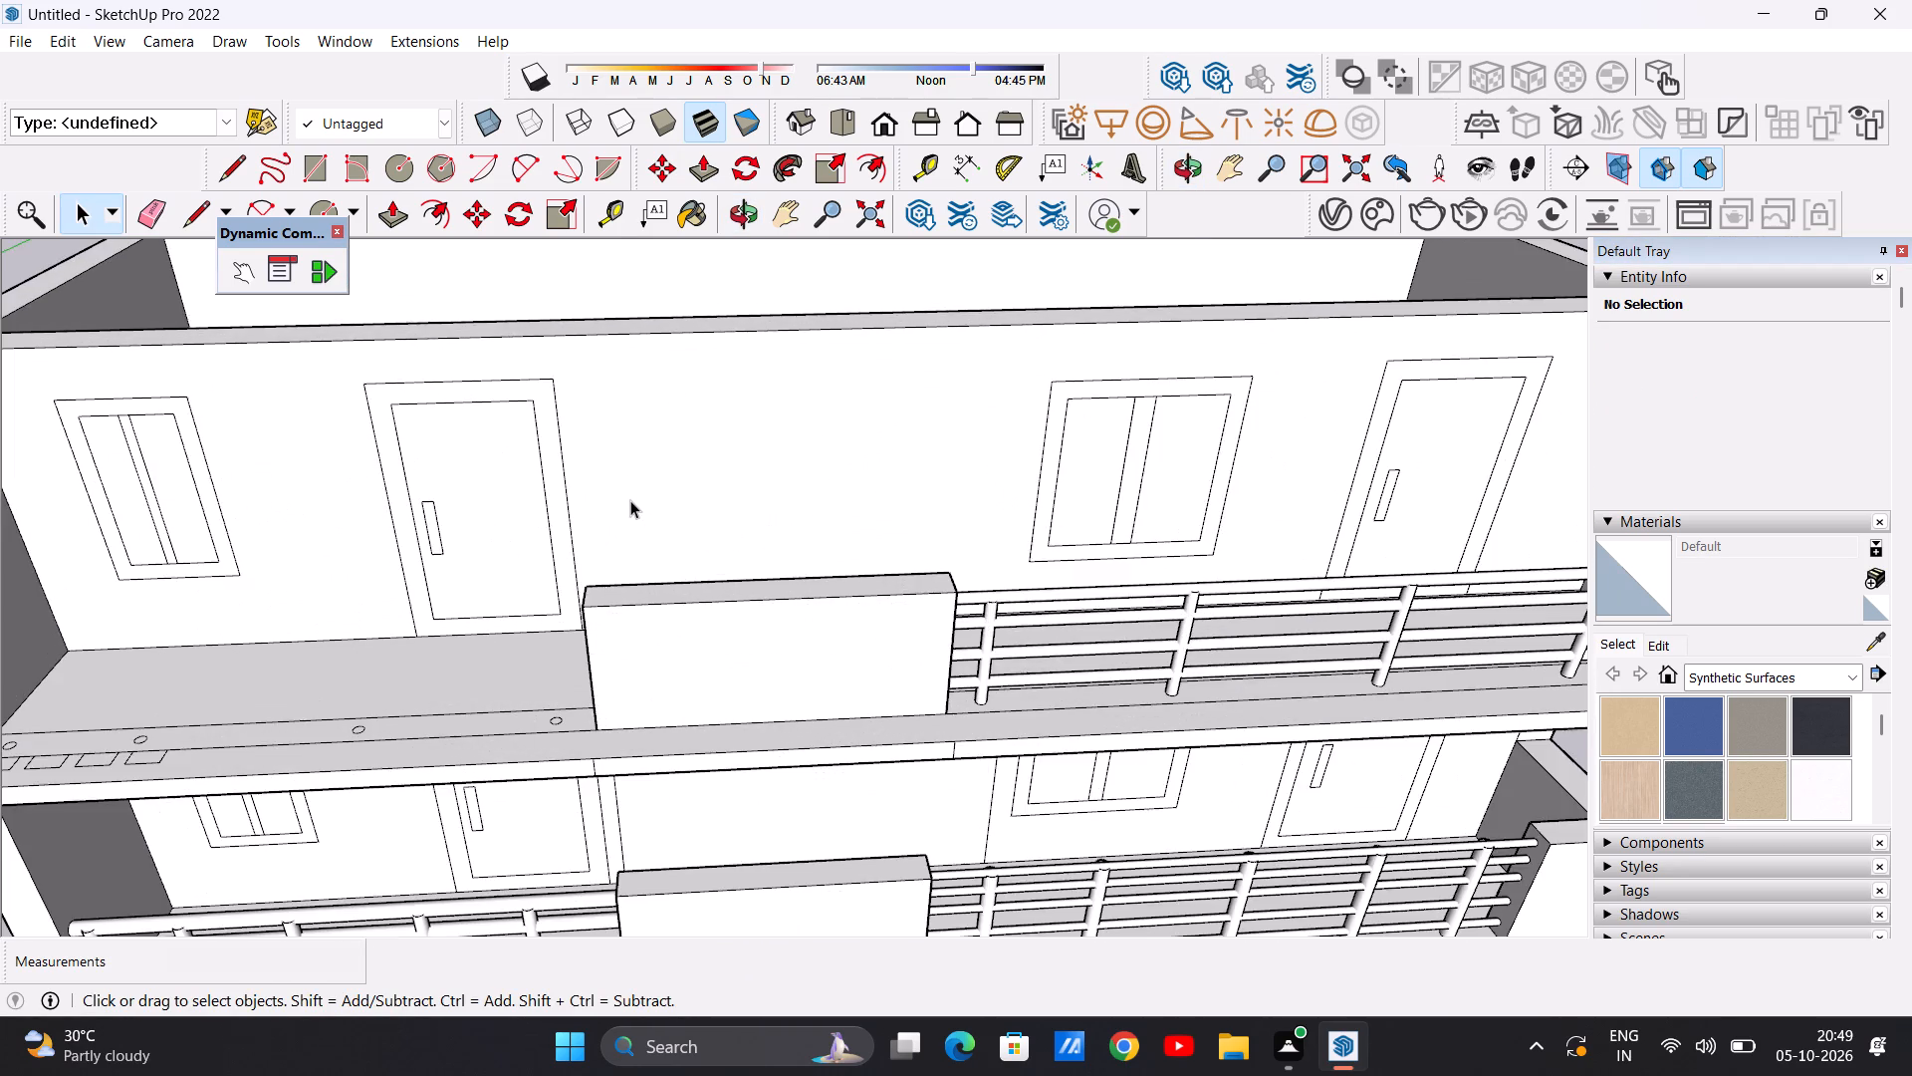
{"action": "middle_click_drag", "start_coordinate": [621, 515], "coordinate": [575, 667]}
{"action": "key", "text": "l"}
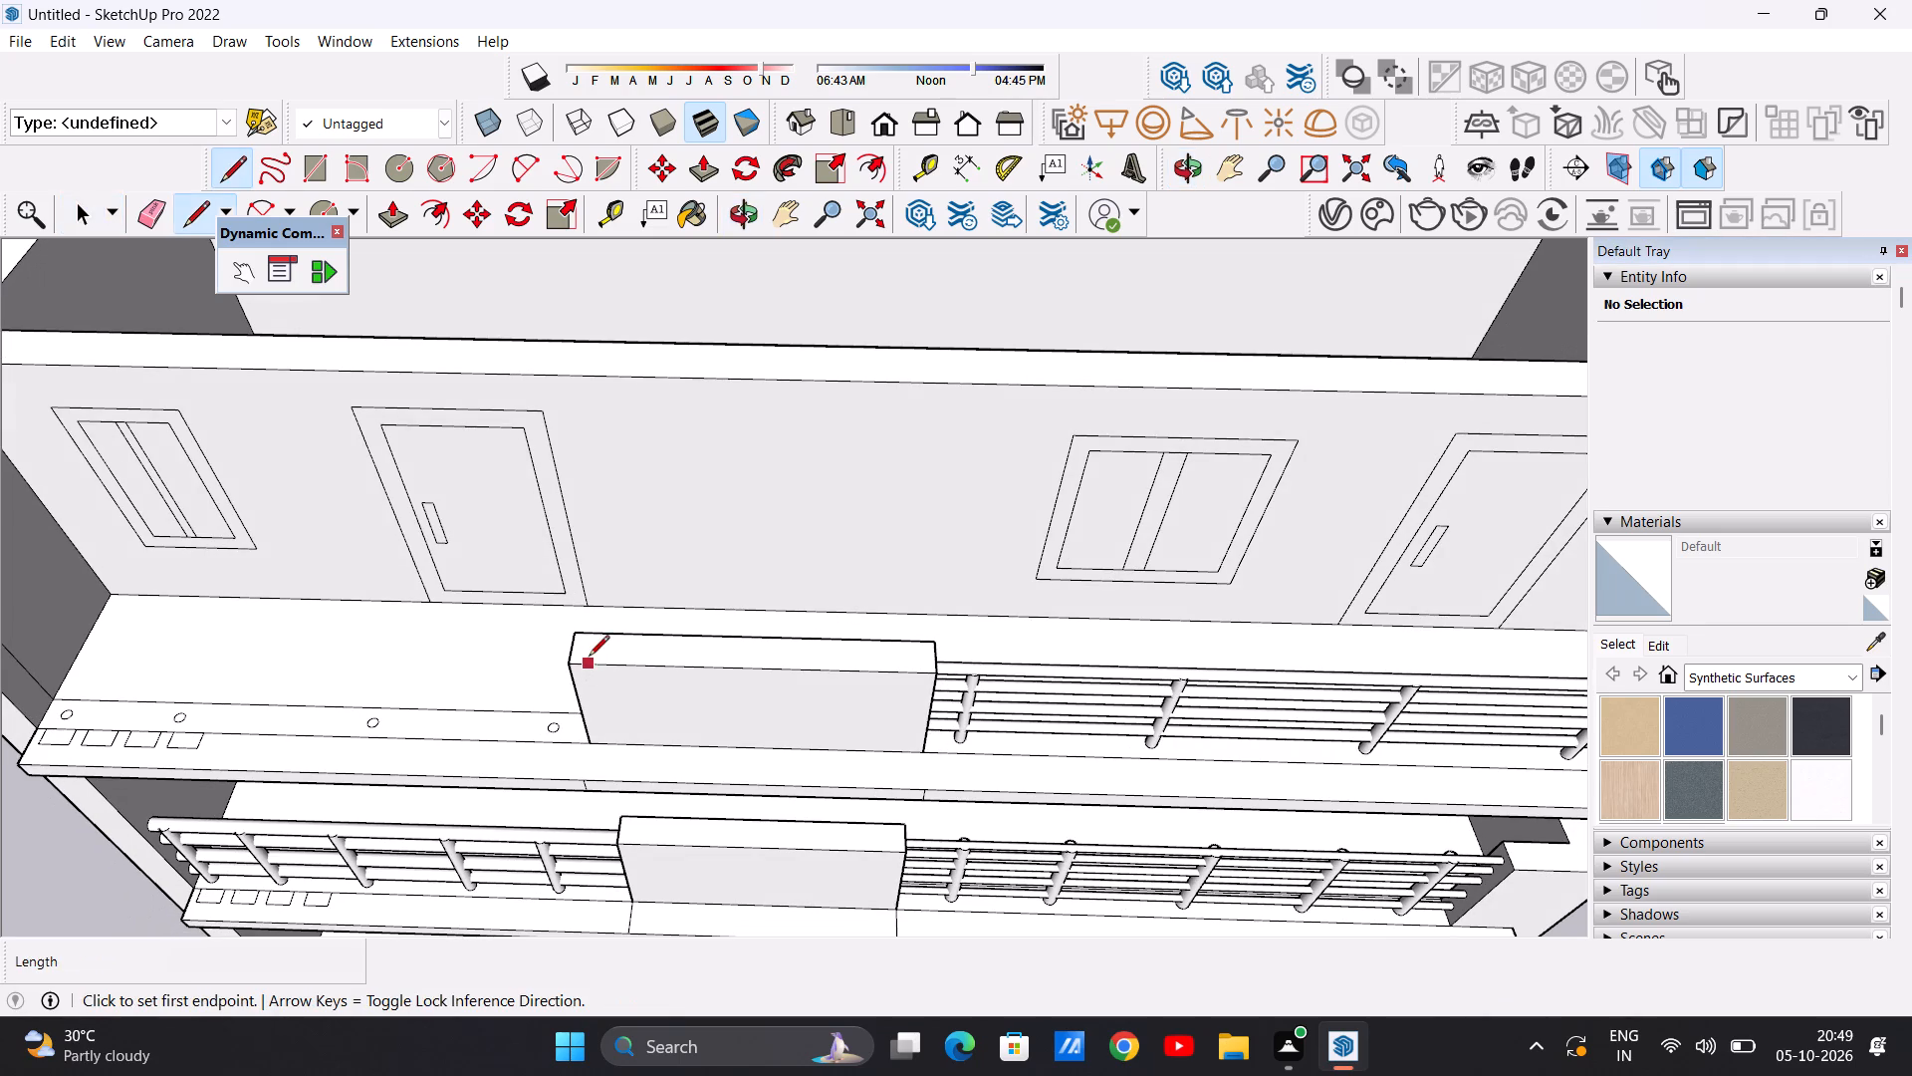
{"action": "left_click", "coordinate": [606, 602]}
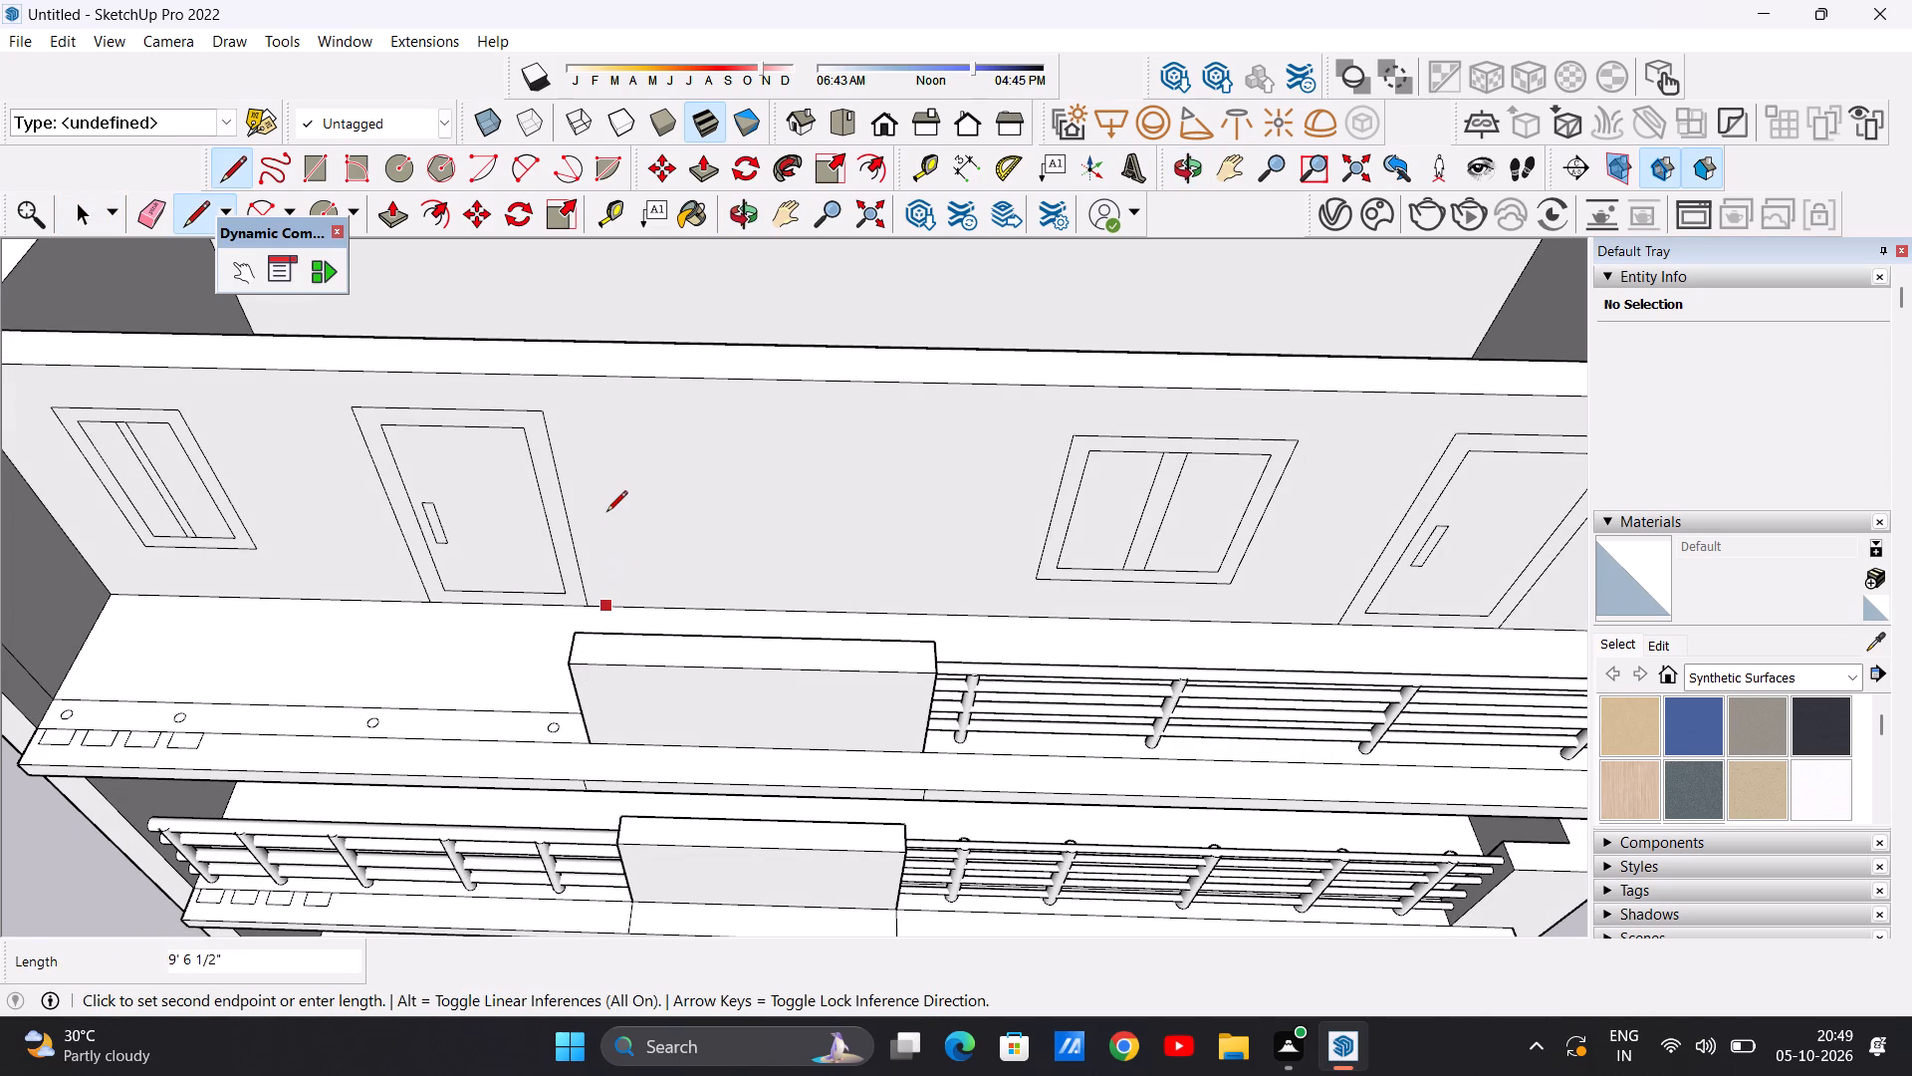
{"action": "left_click", "coordinate": [557, 380]}
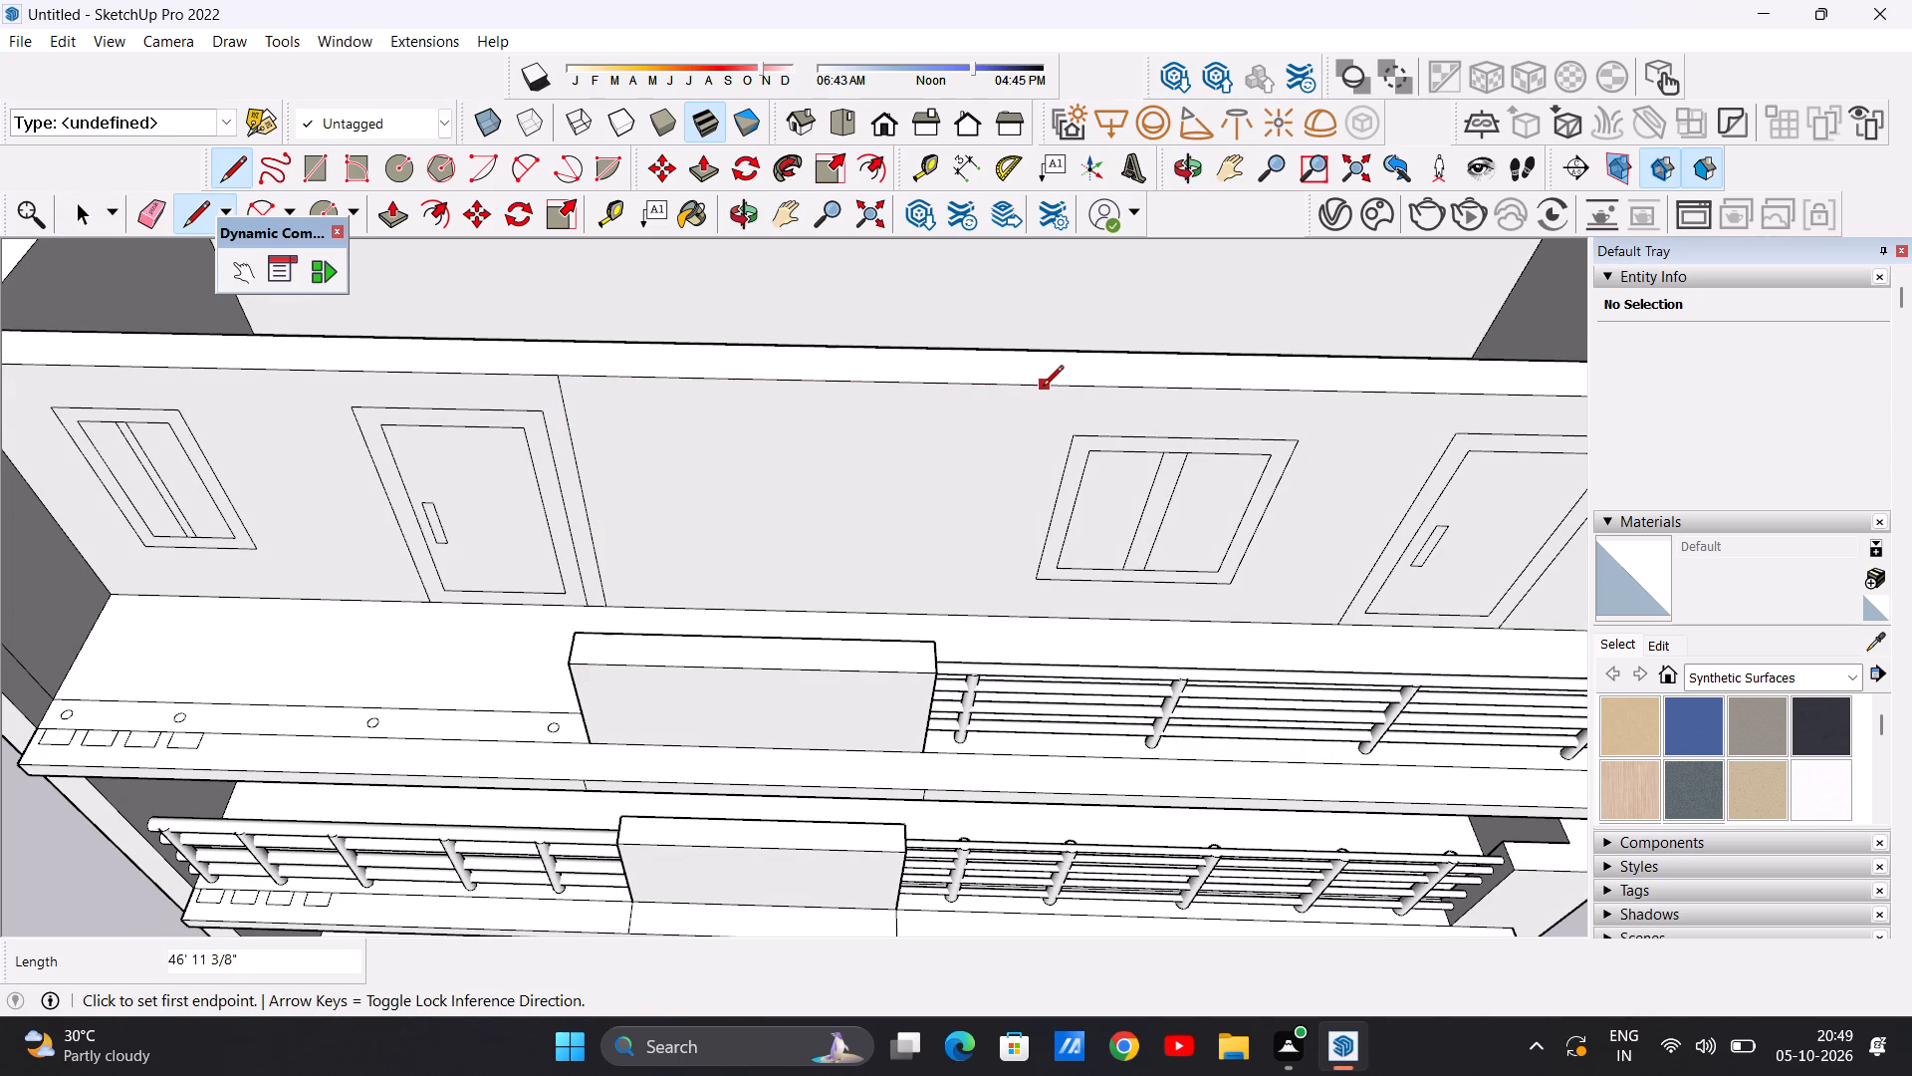
Draw a second vertical line 46' 11 3/8" long beside the window past the front panel, from the wall's top edge to the balcony floor.
{"action": "left_click", "coordinate": [1049, 386]}
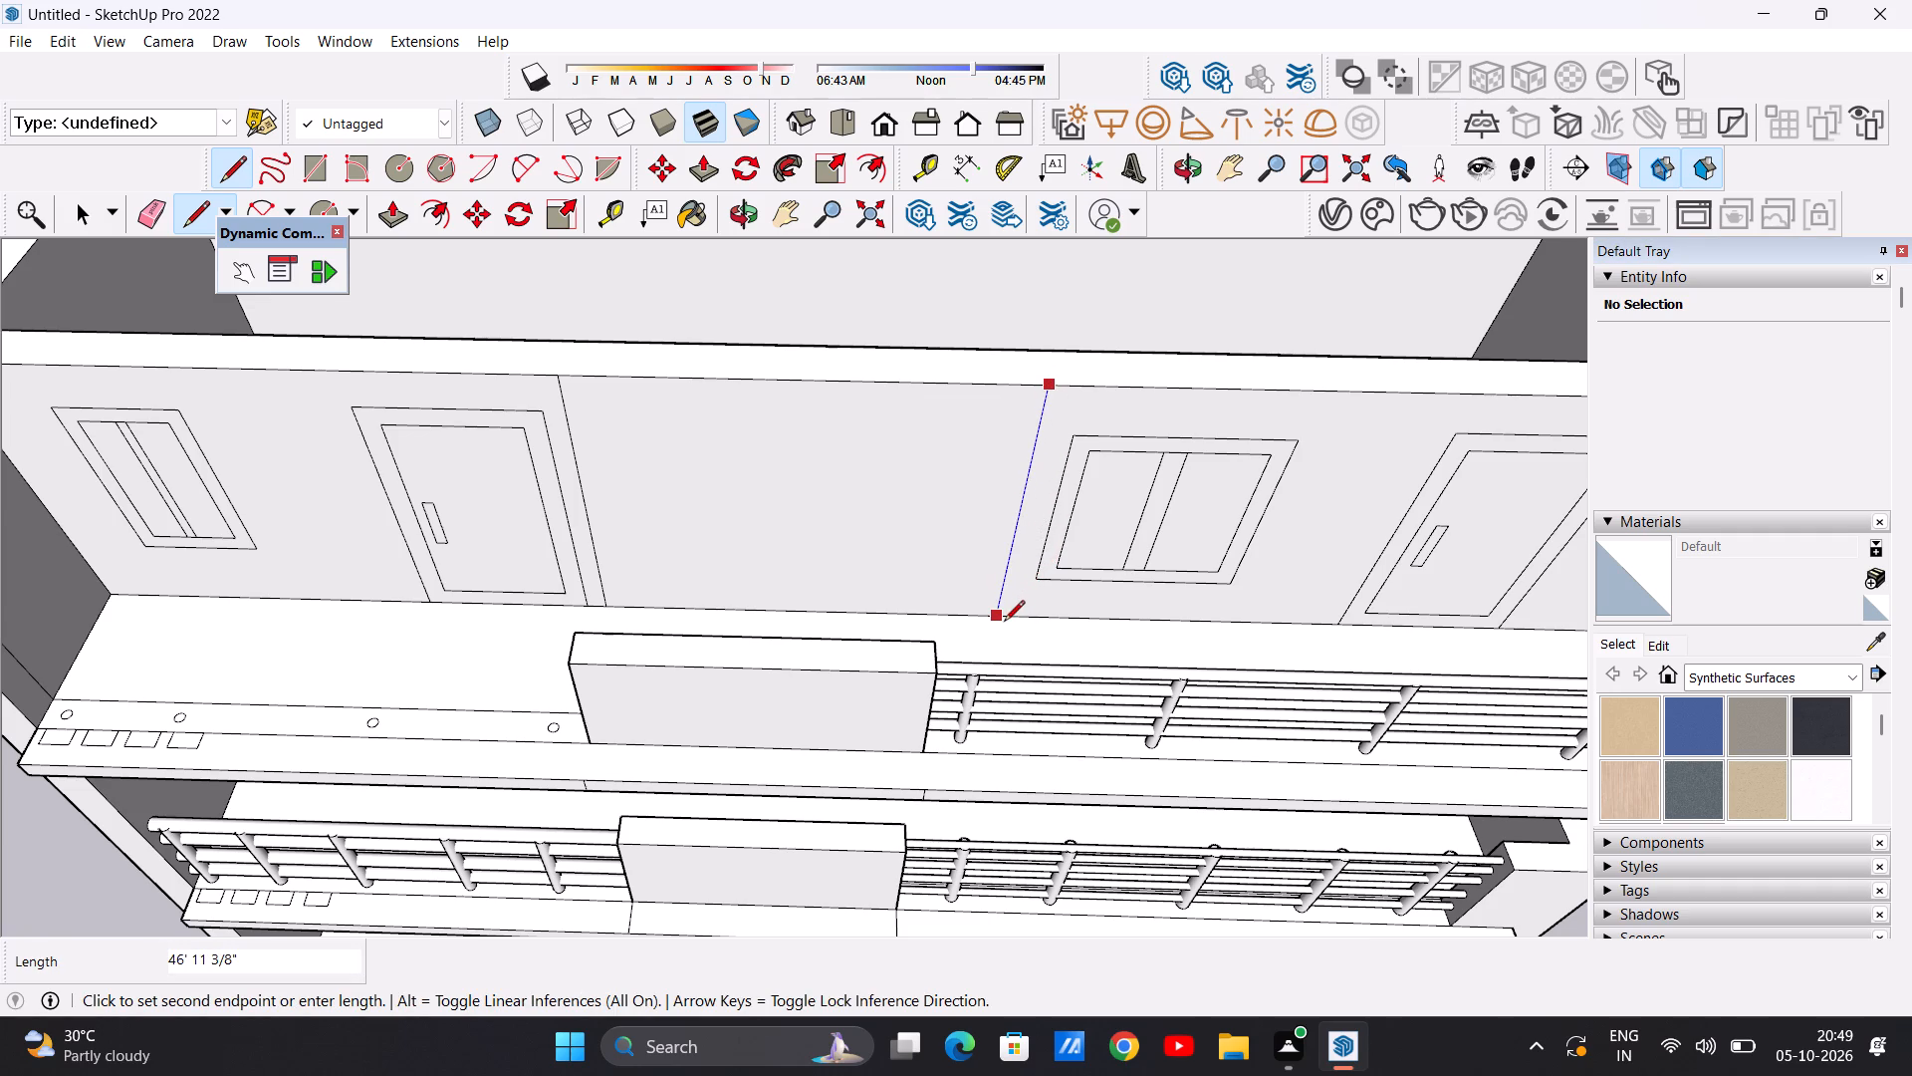
{"action": "key", "text": "space"}
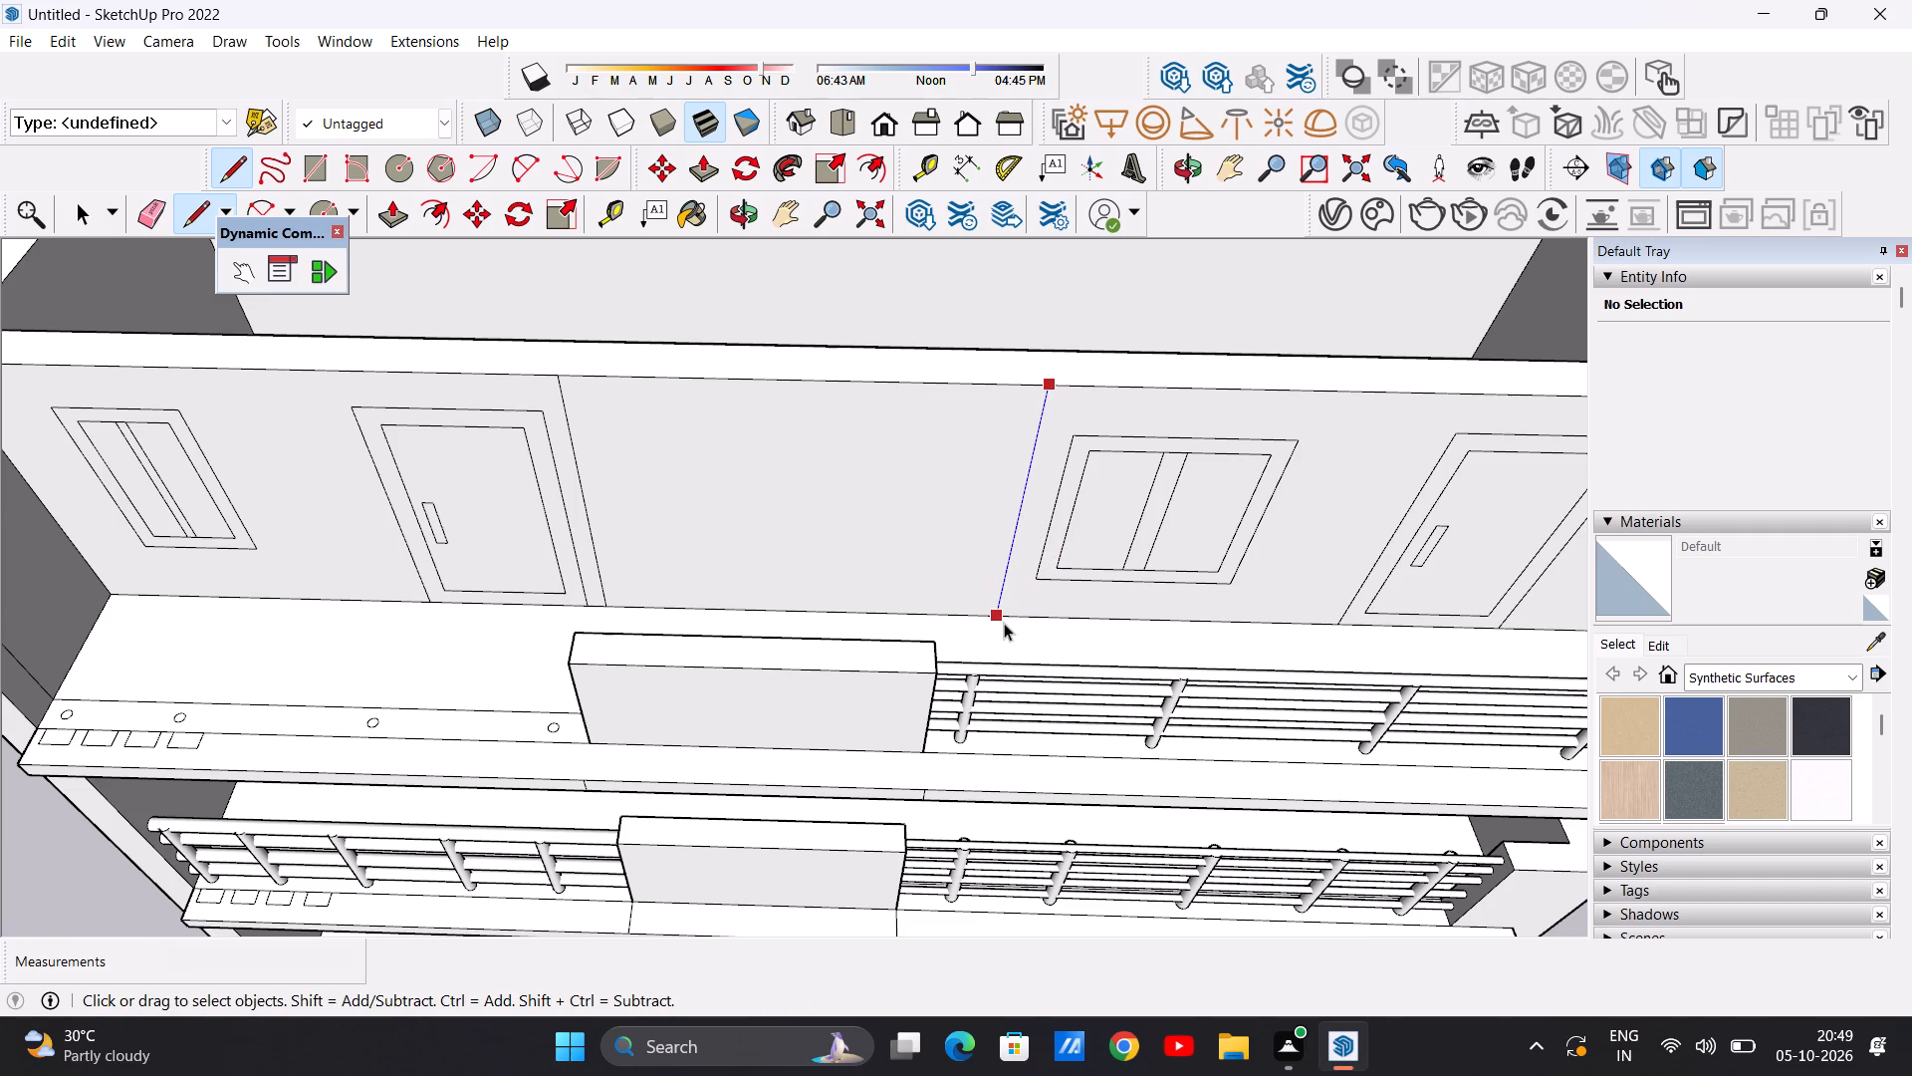
{"action": "key", "text": "l"}
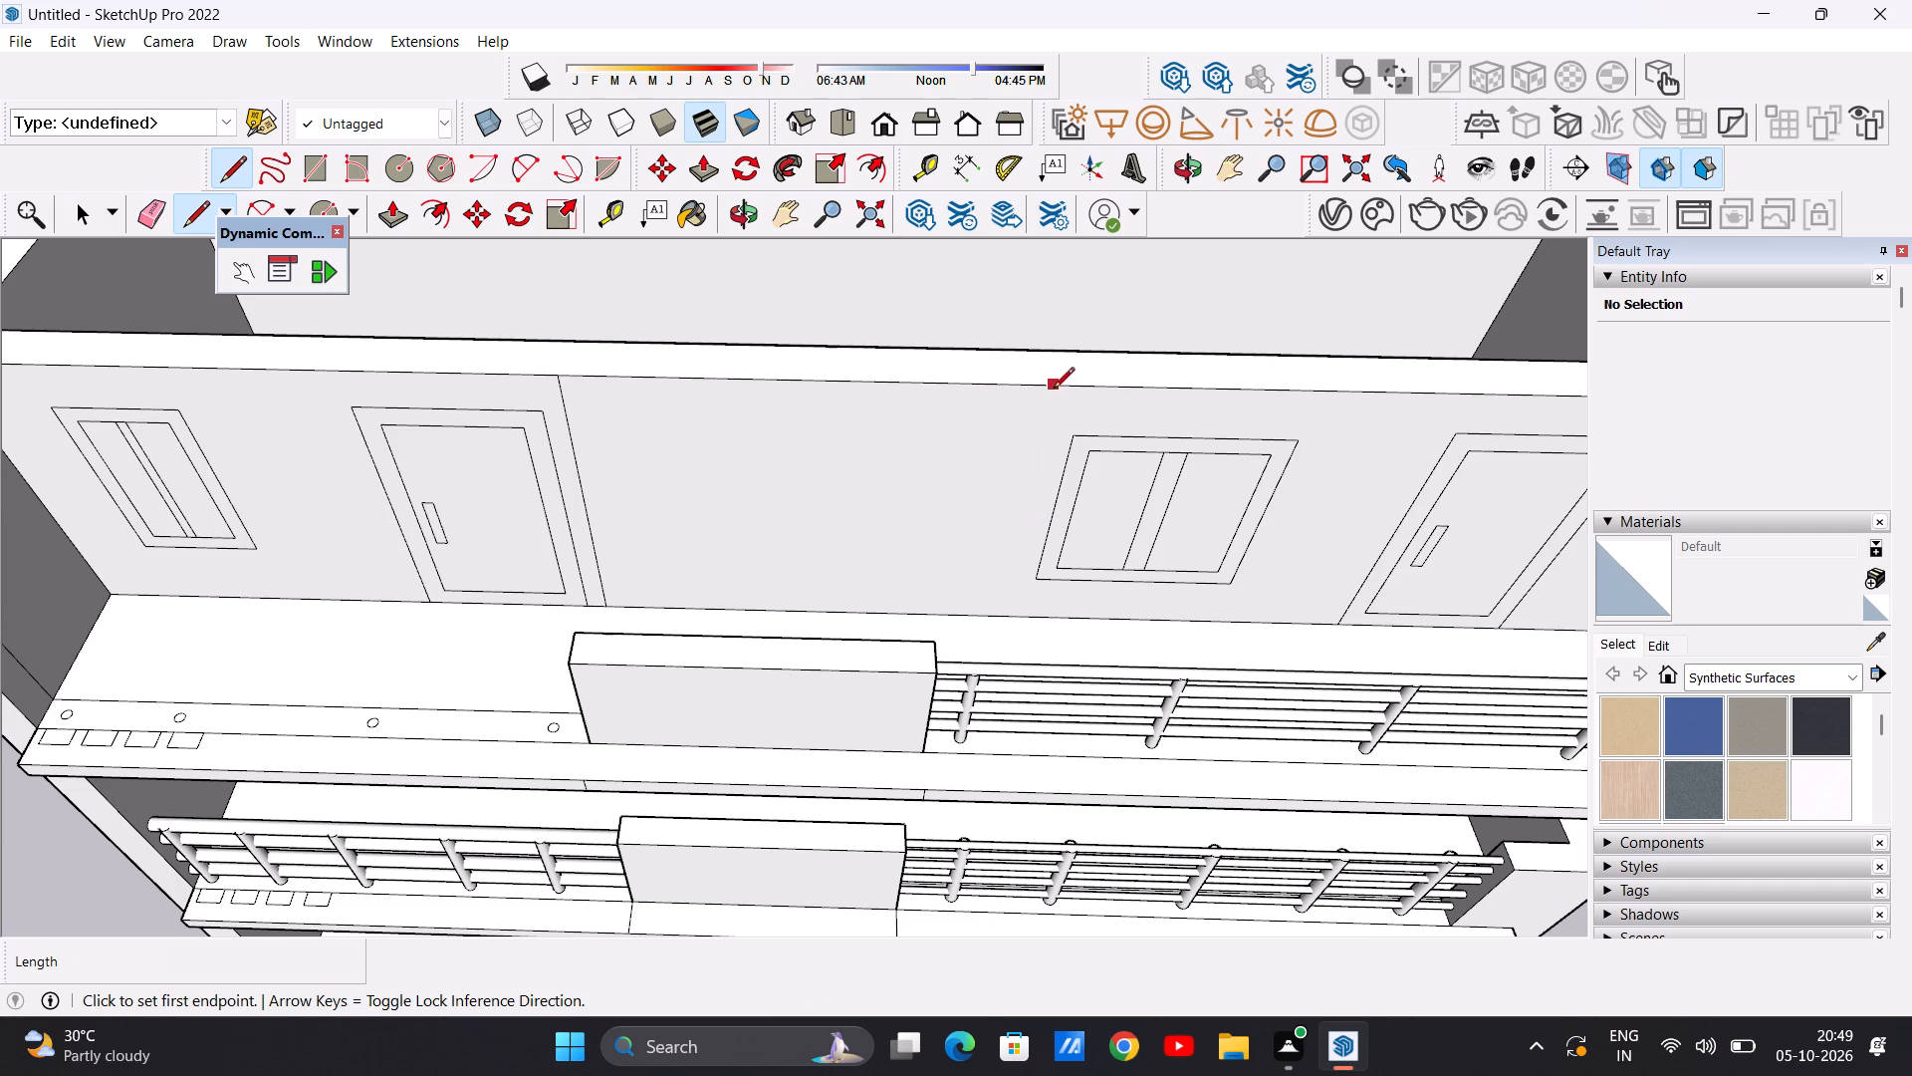
{"action": "left_click", "coordinate": [1057, 388]}
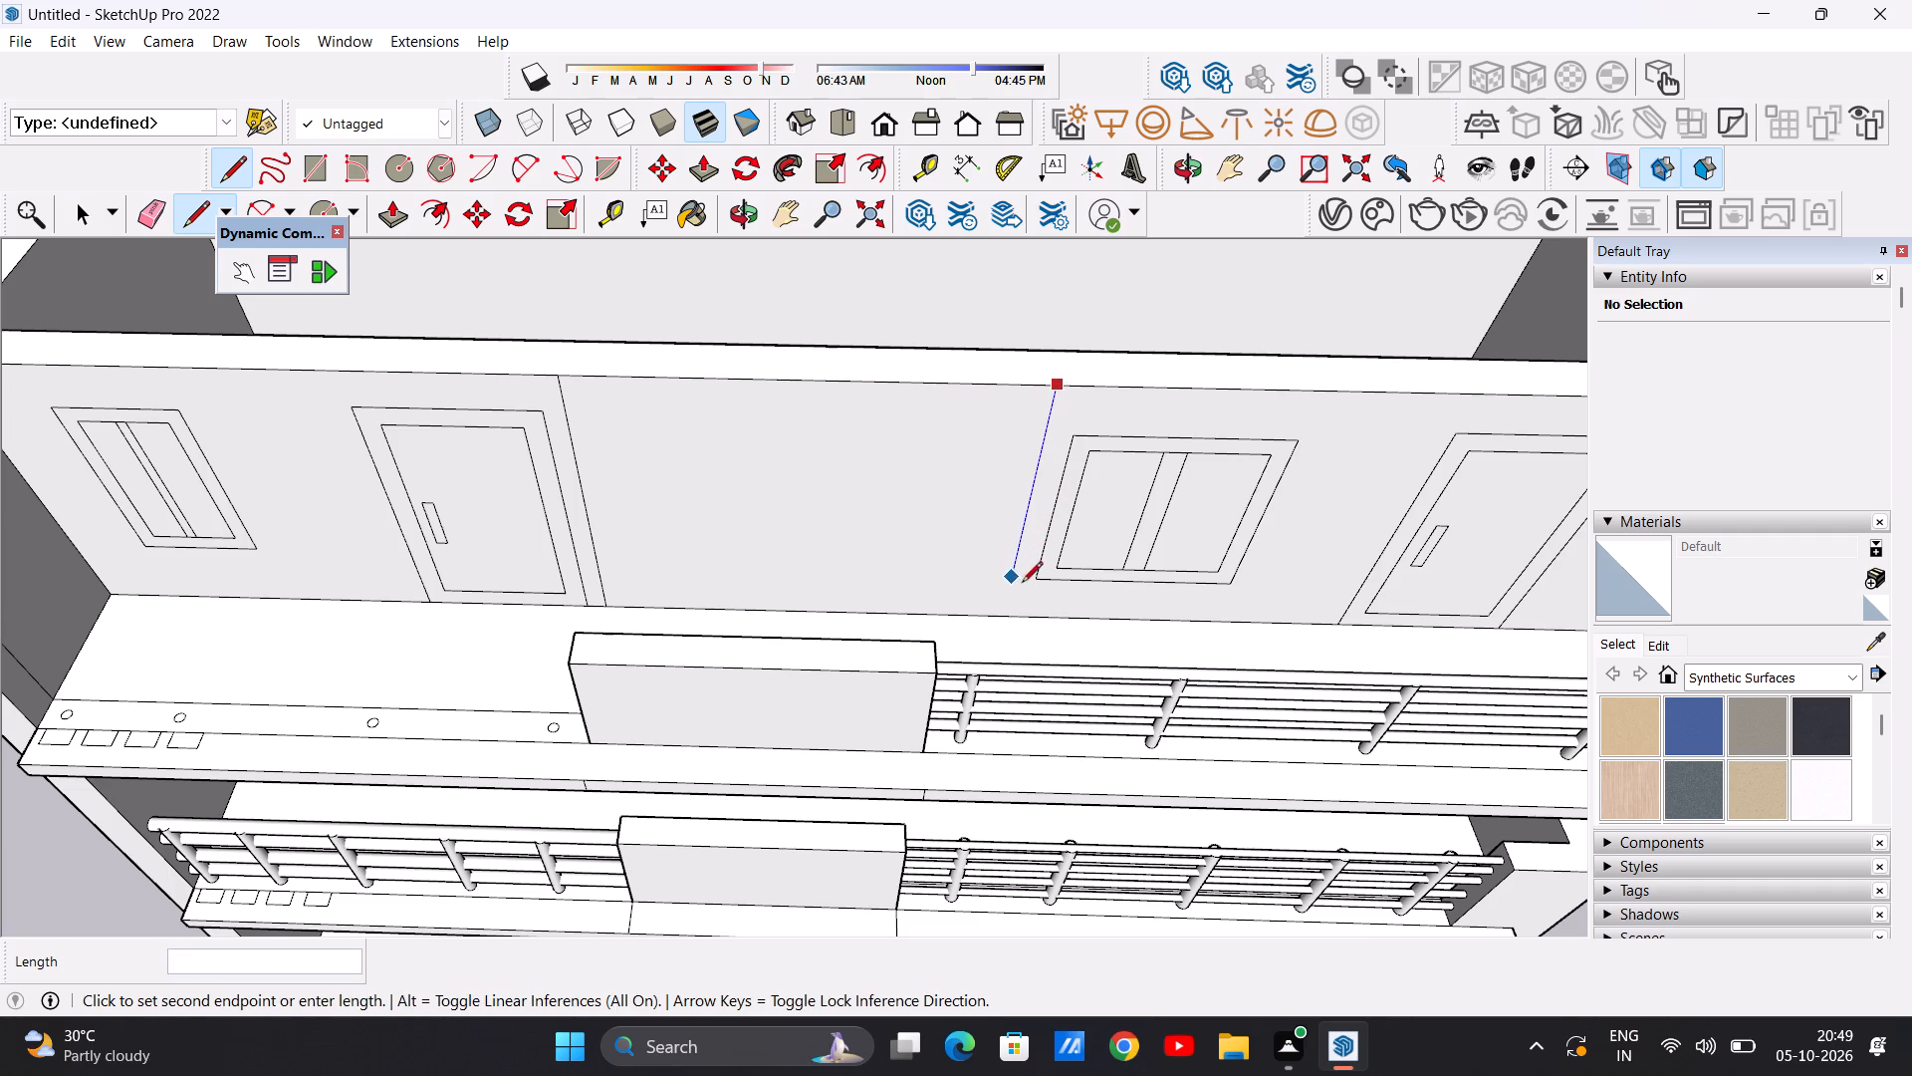
{"action": "left_click", "coordinate": [998, 615]}
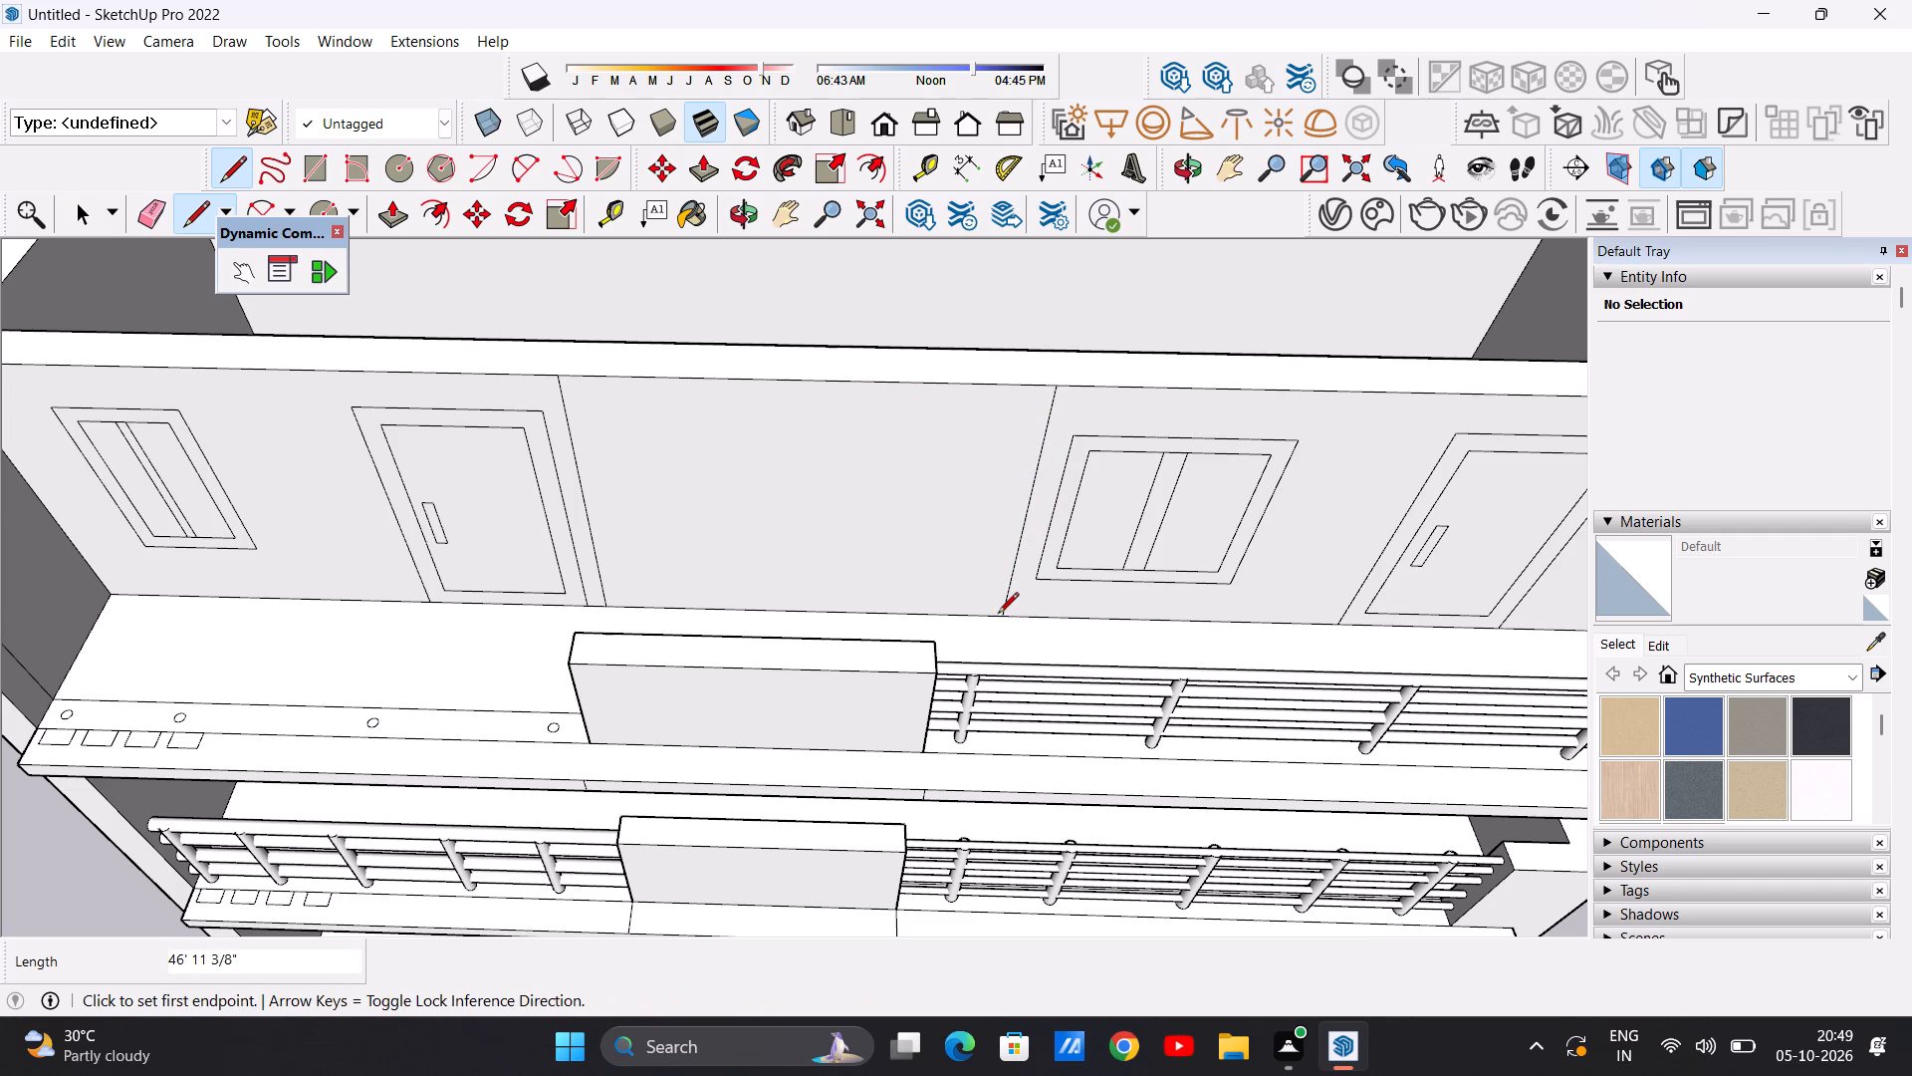
{"action": "key", "text": "space"}
Examine the front facade, comparing the vertical wall lines on the top floor with those on the floor below.
{"action": "middle_click_drag", "start_coordinate": [993, 571], "coordinate": [1015, 324]}
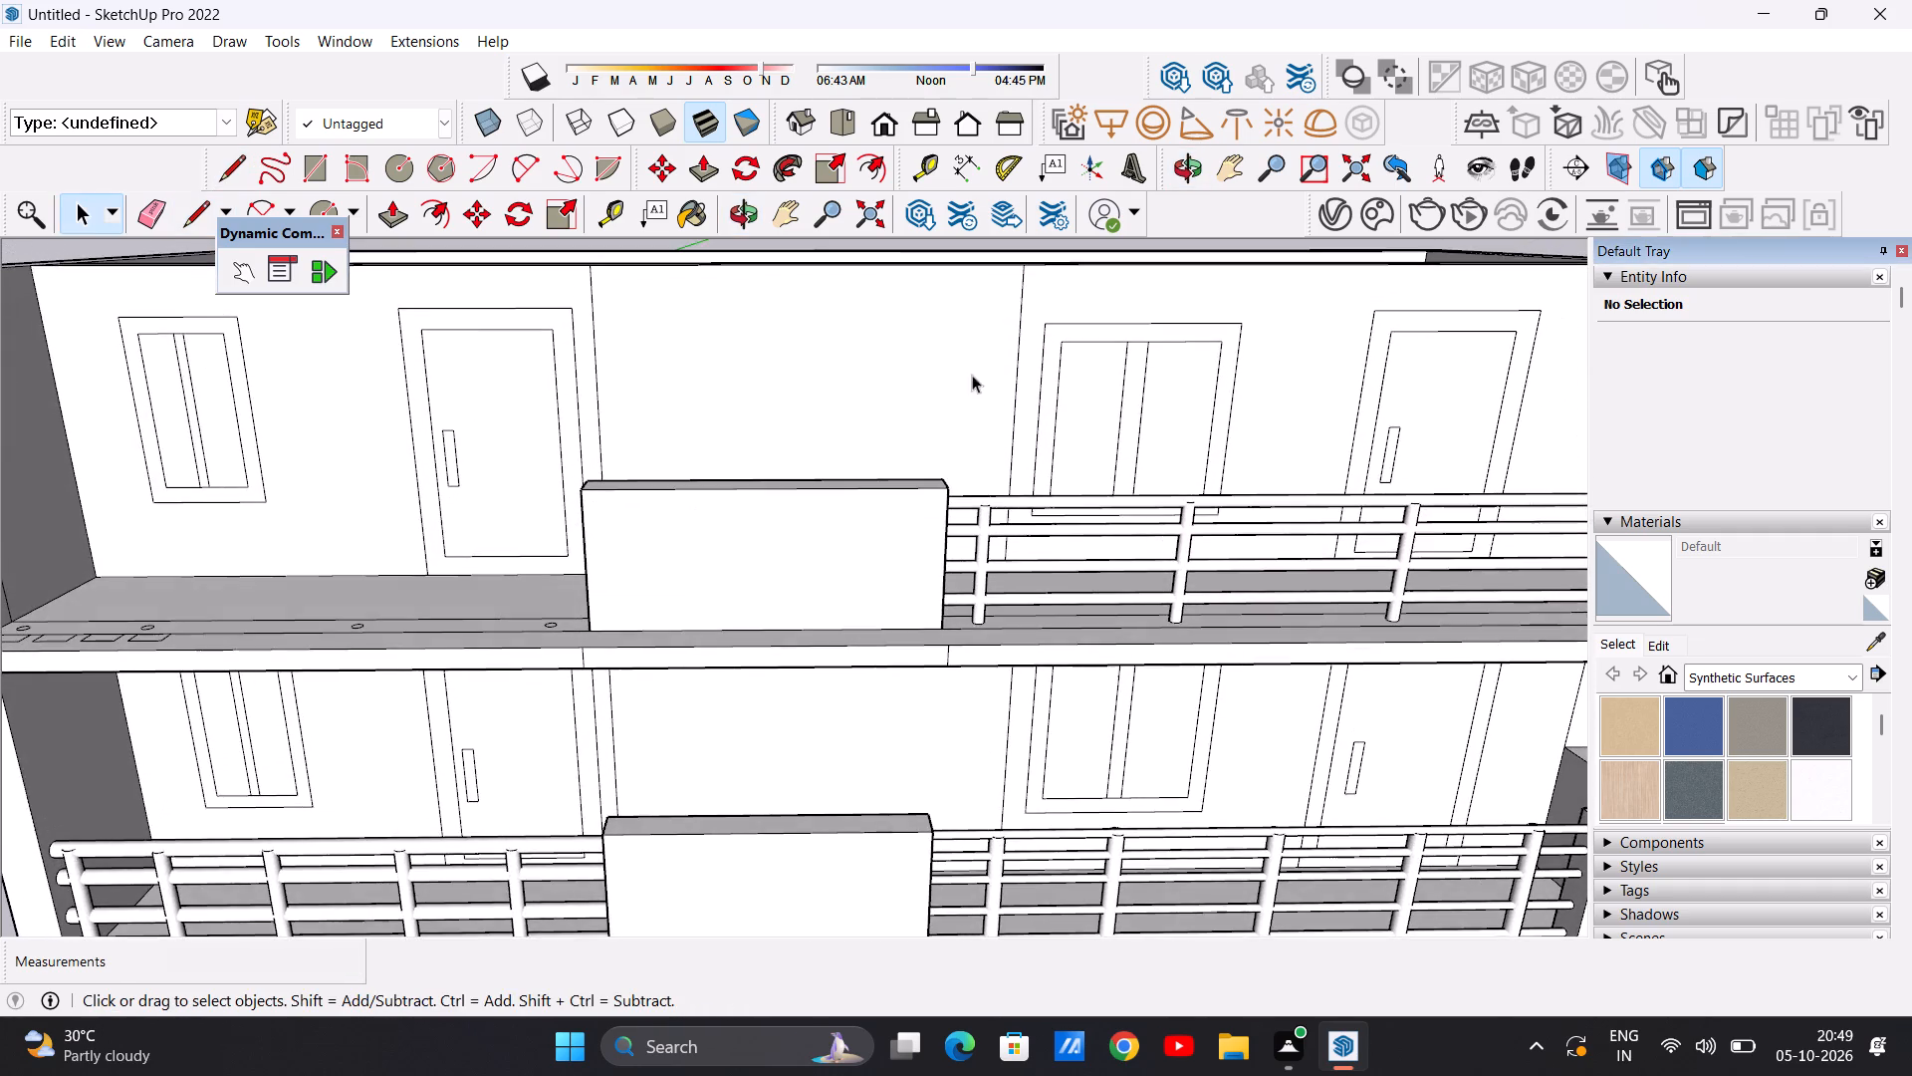
{"action": "scroll", "coordinate": [889, 513], "scroll_direction": "down", "scroll_amount": 10}
{"action": "middle_click_drag", "start_coordinate": [912, 542], "coordinate": [923, 434]}
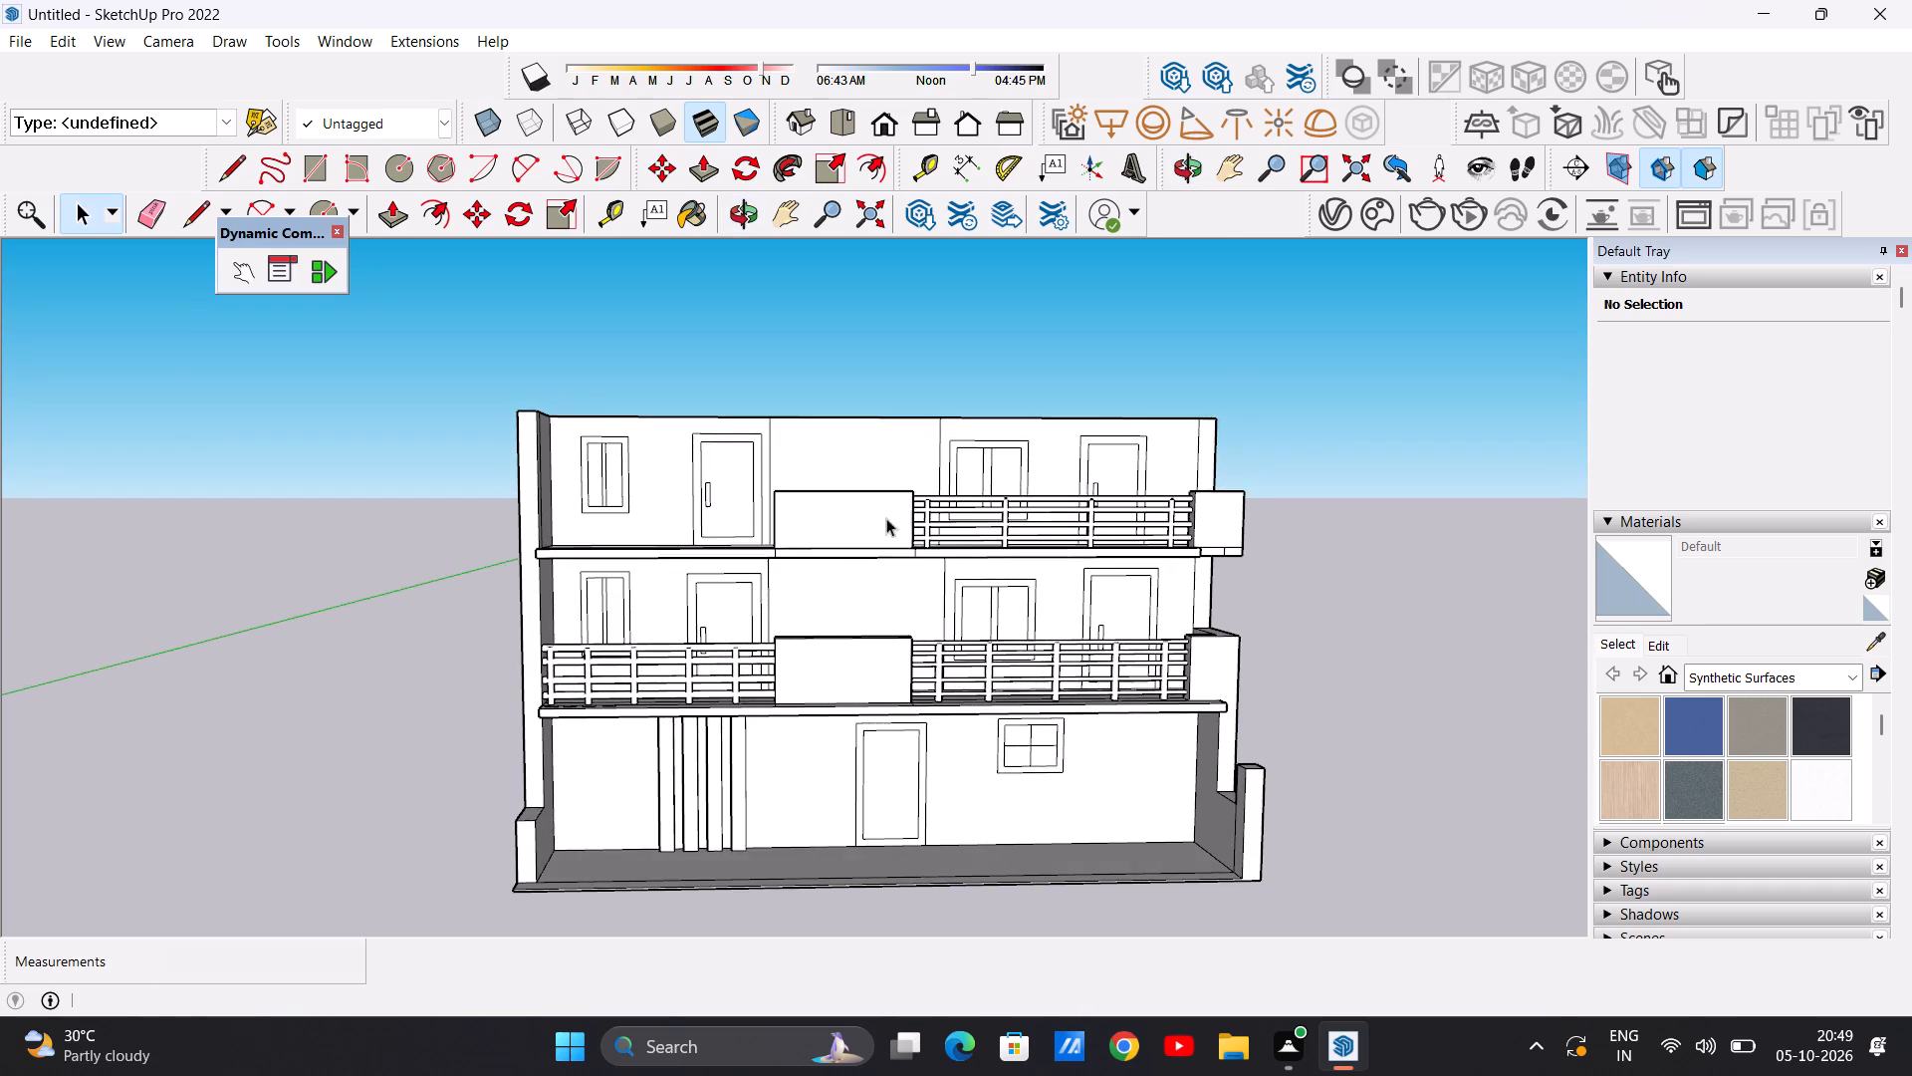
{"action": "scroll", "coordinate": [886, 530], "scroll_direction": "down", "scroll_amount": 8}
{"action": "scroll", "coordinate": [917, 543], "scroll_direction": "up", "scroll_amount": 7}
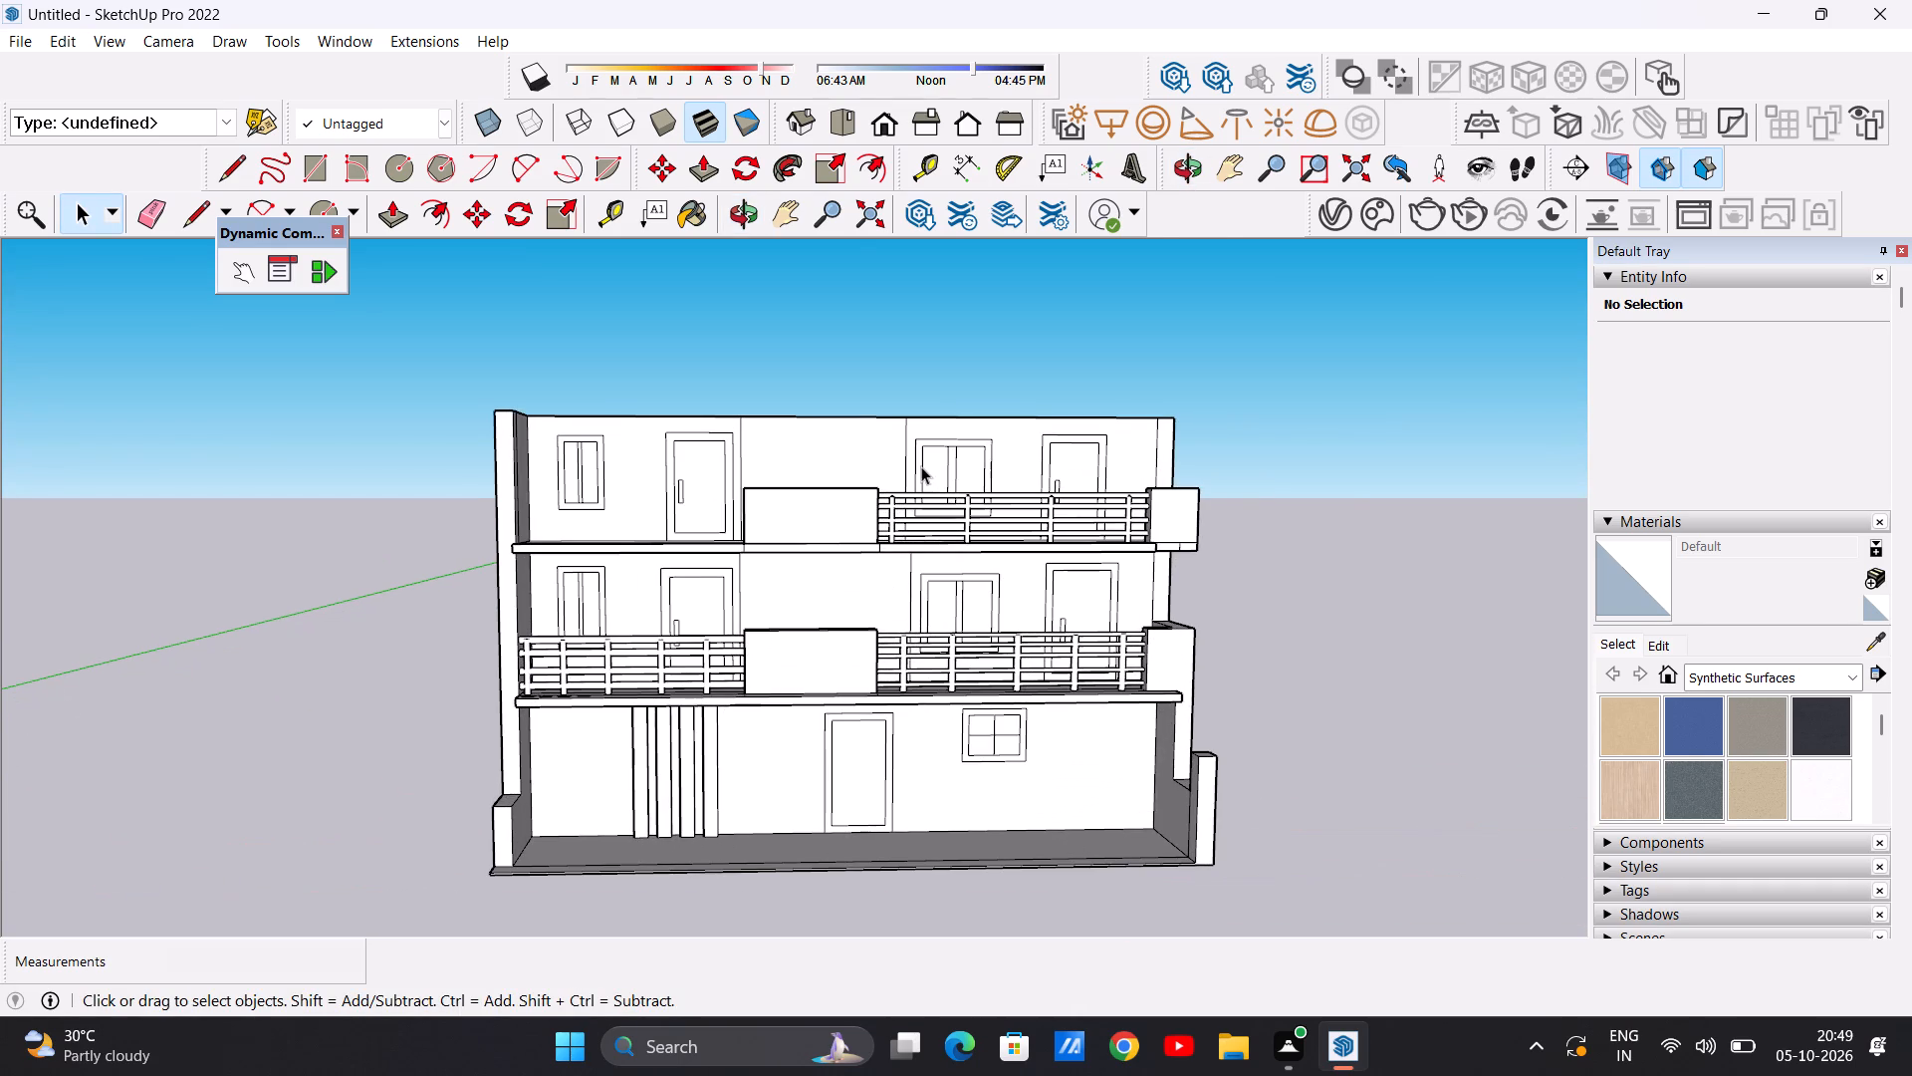
{"action": "scroll", "coordinate": [923, 462], "scroll_direction": "up", "scroll_amount": 4}
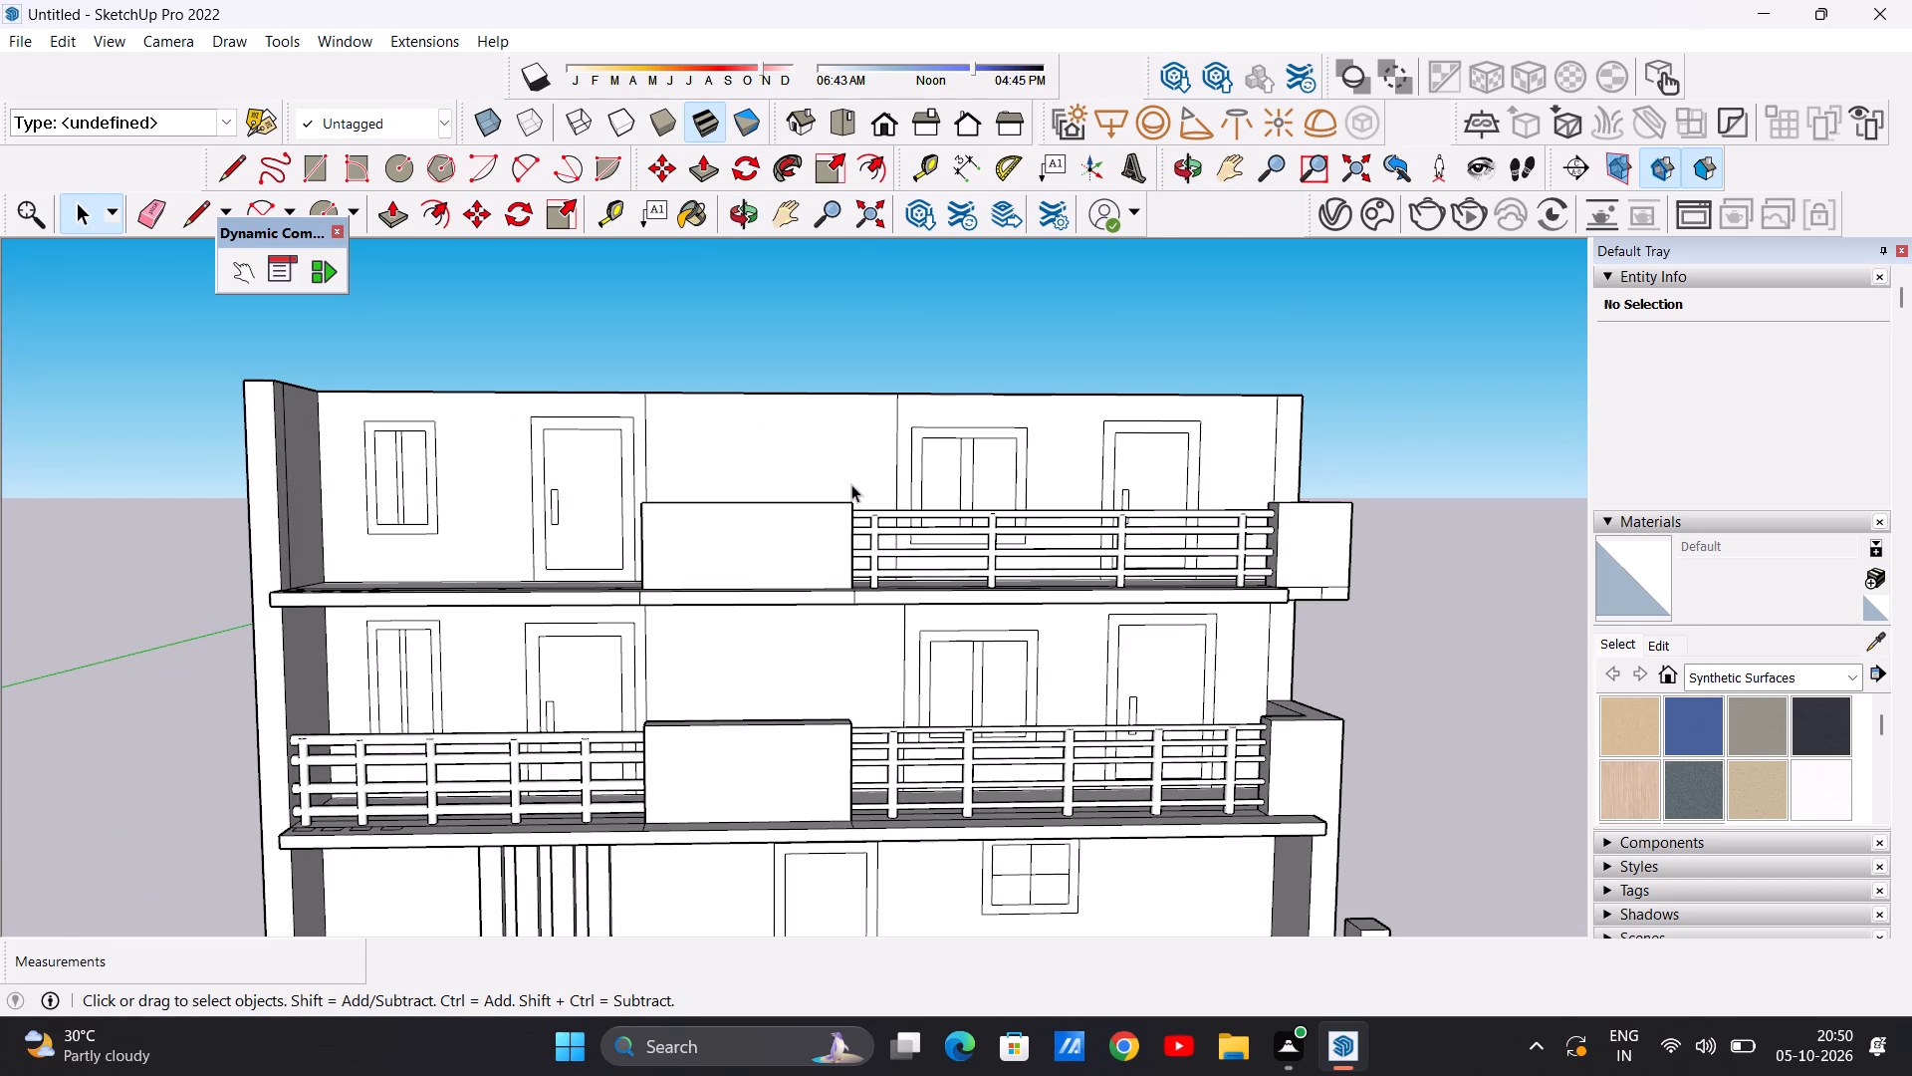
{"action": "scroll", "coordinate": [851, 484], "scroll_direction": "down", "scroll_amount": 4}
{"action": "scroll", "coordinate": [886, 448], "scroll_direction": "up", "scroll_amount": 8}
Move the top floor's vertical wall line past the front panel along the wall's top edge, close to the adjacent window frame.
{"action": "middle_click_drag", "start_coordinate": [873, 467], "coordinate": [874, 616]}
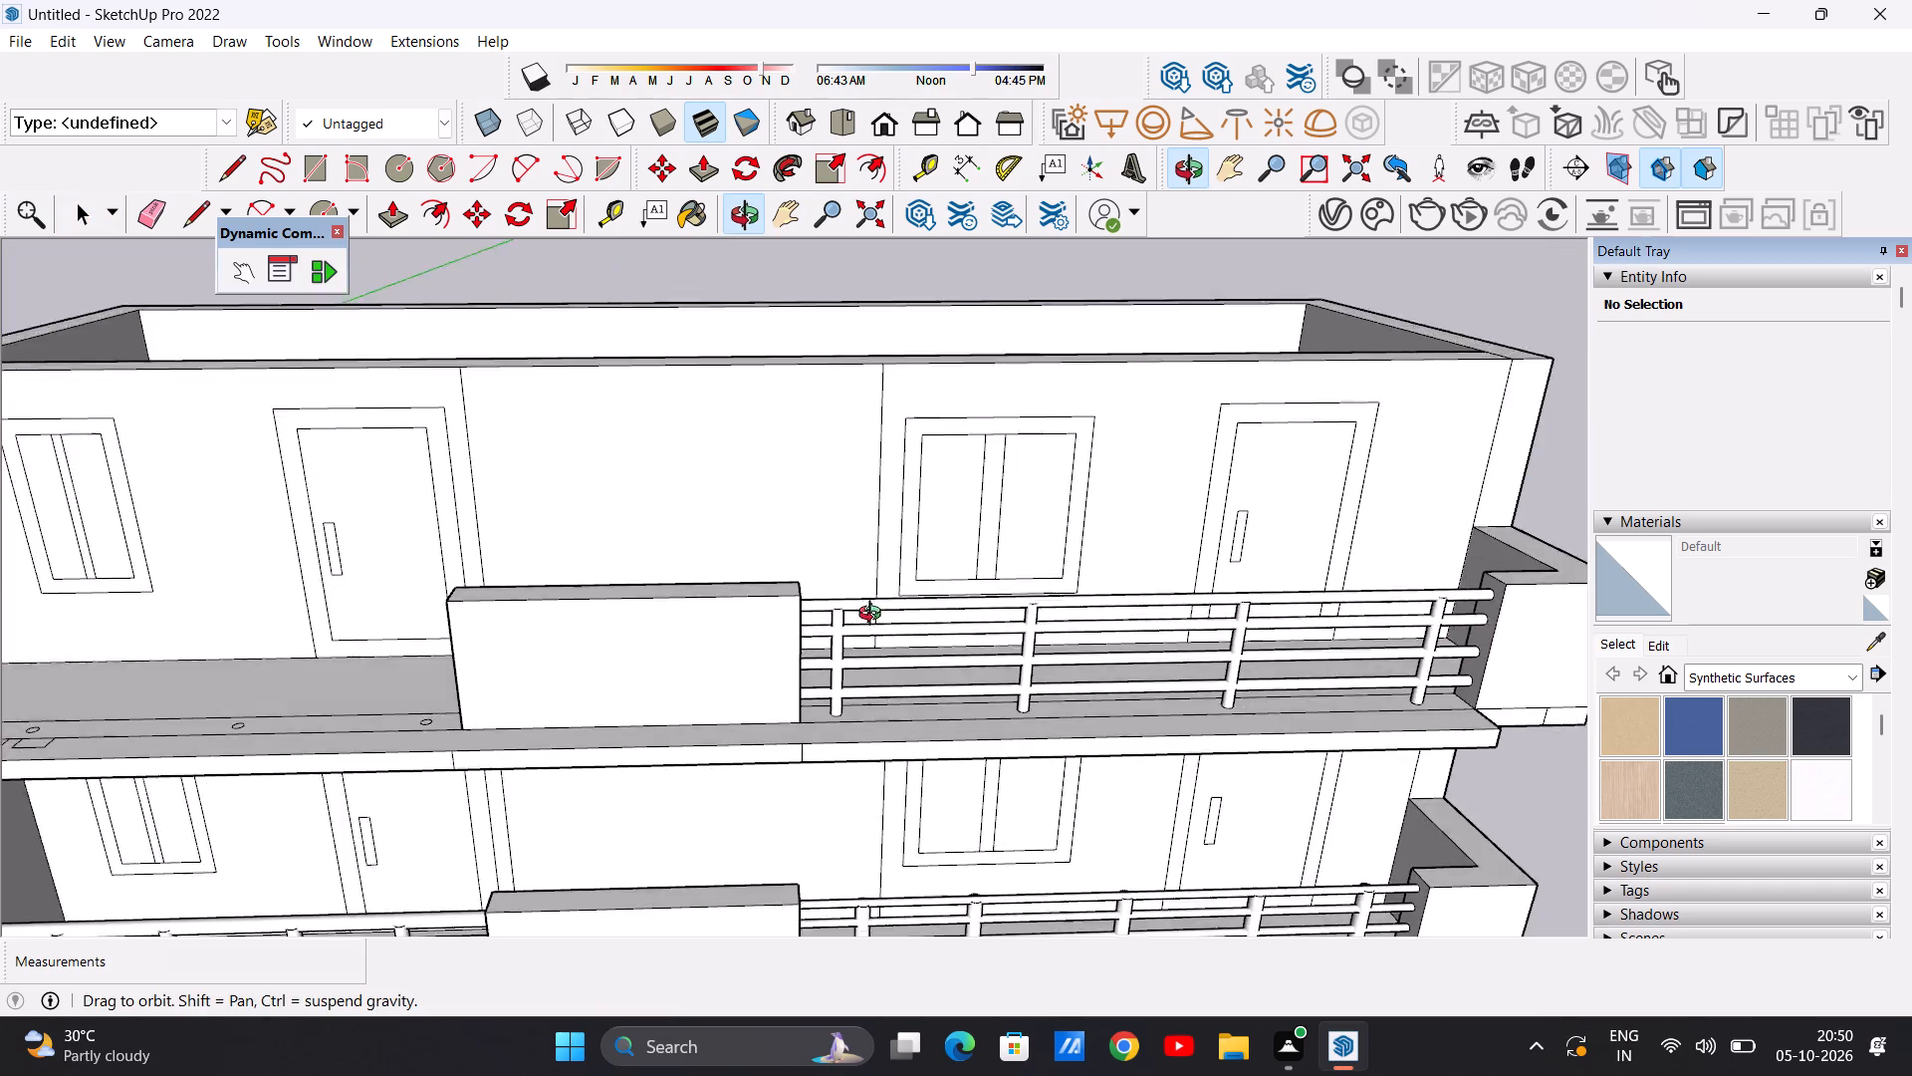
{"action": "middle_click_drag", "start_coordinate": [874, 616], "coordinate": [874, 692]}
{"action": "scroll", "coordinate": [910, 460], "scroll_direction": "up", "scroll_amount": 9}
{"action": "scroll", "coordinate": [855, 449], "scroll_direction": "down", "scroll_amount": 12}
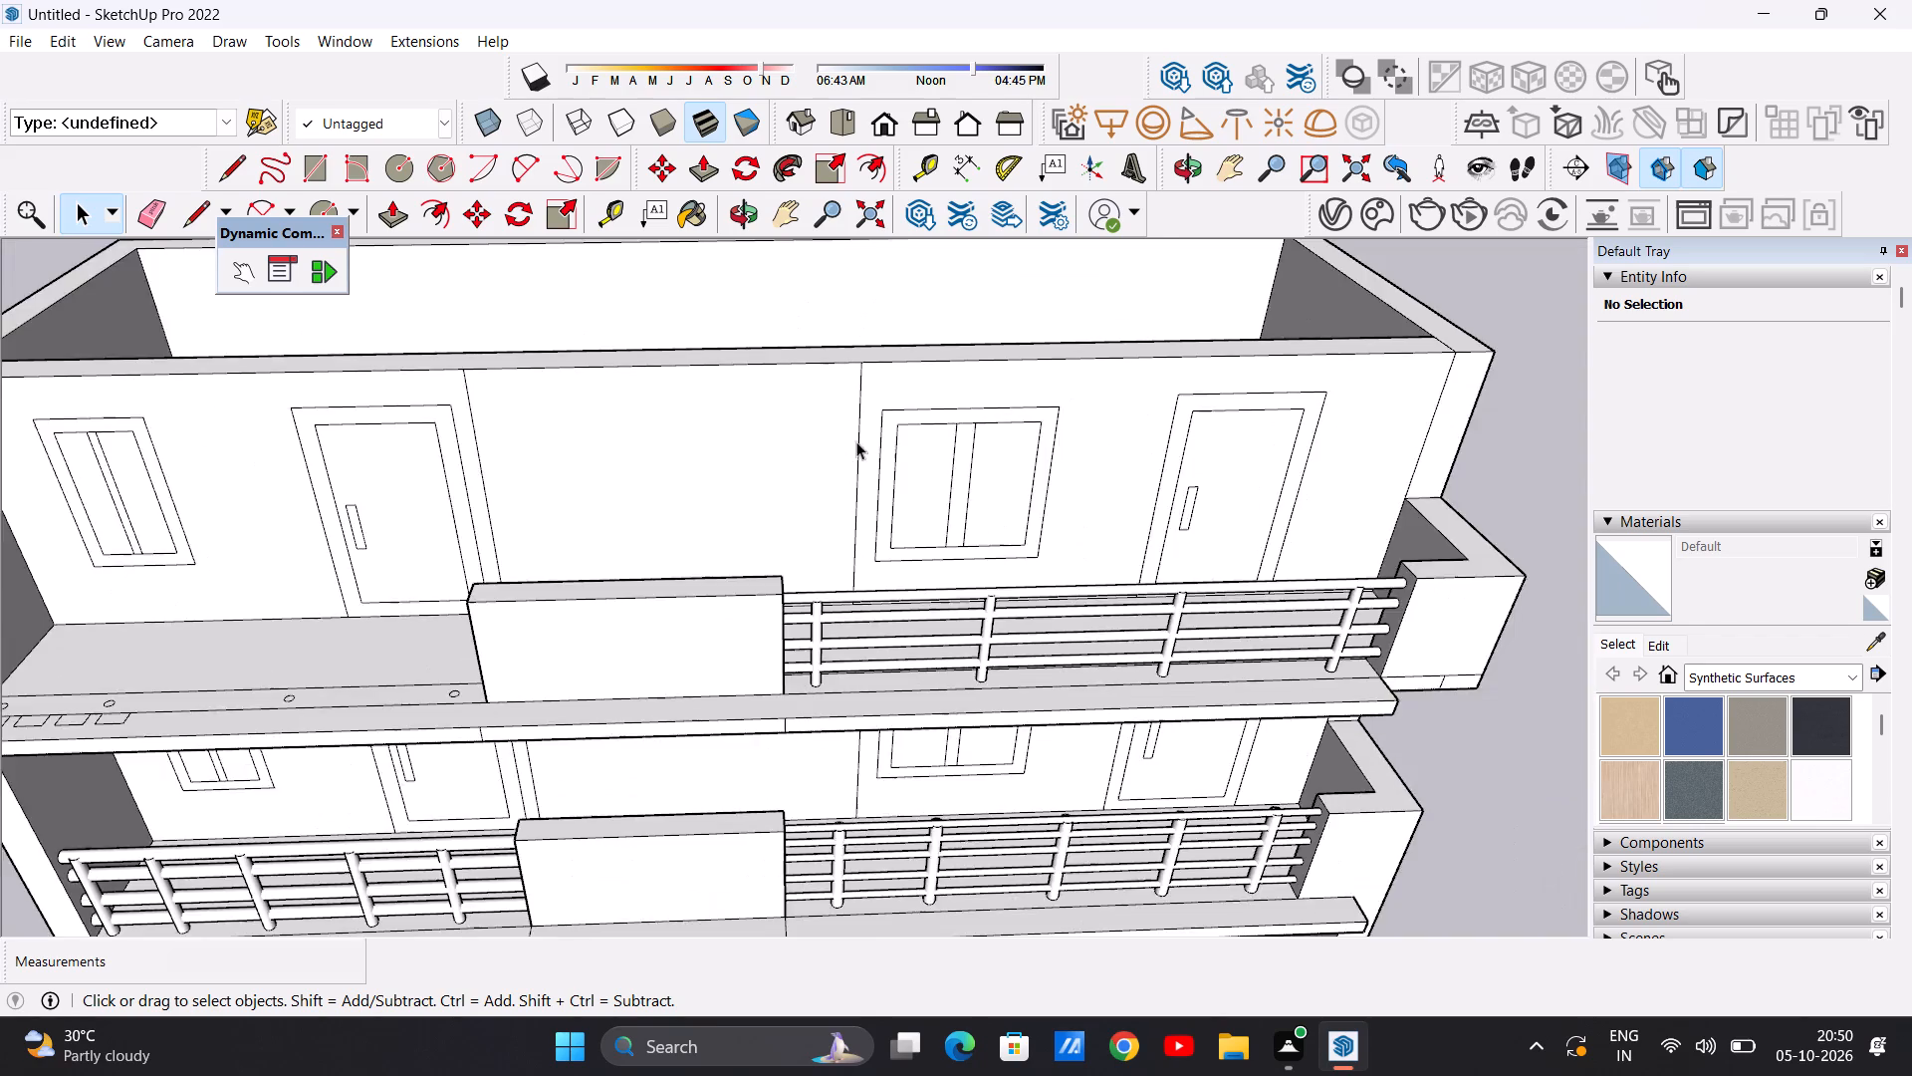
{"action": "scroll", "coordinate": [871, 416], "scroll_direction": "up", "scroll_amount": 5}
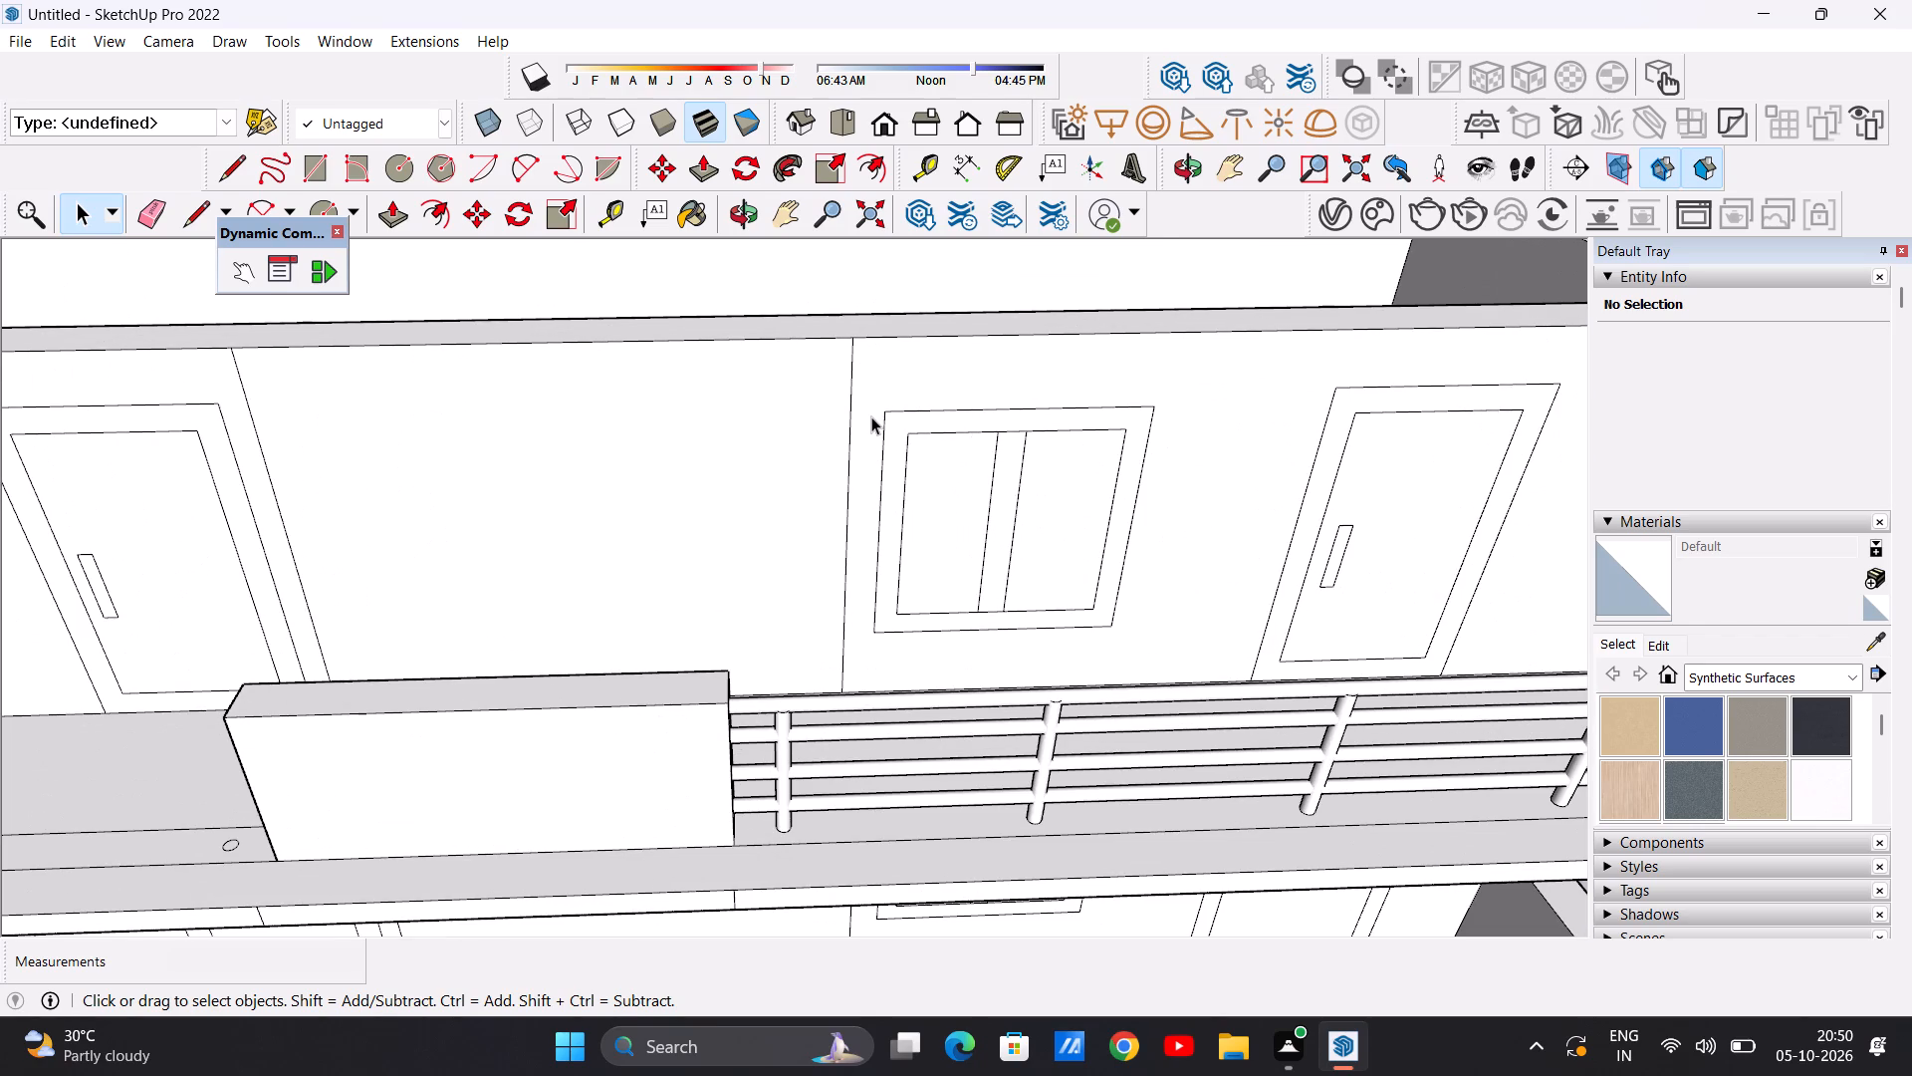
{"action": "key", "text": "space"}
{"action": "scroll", "coordinate": [852, 376], "scroll_direction": "up", "scroll_amount": 5}
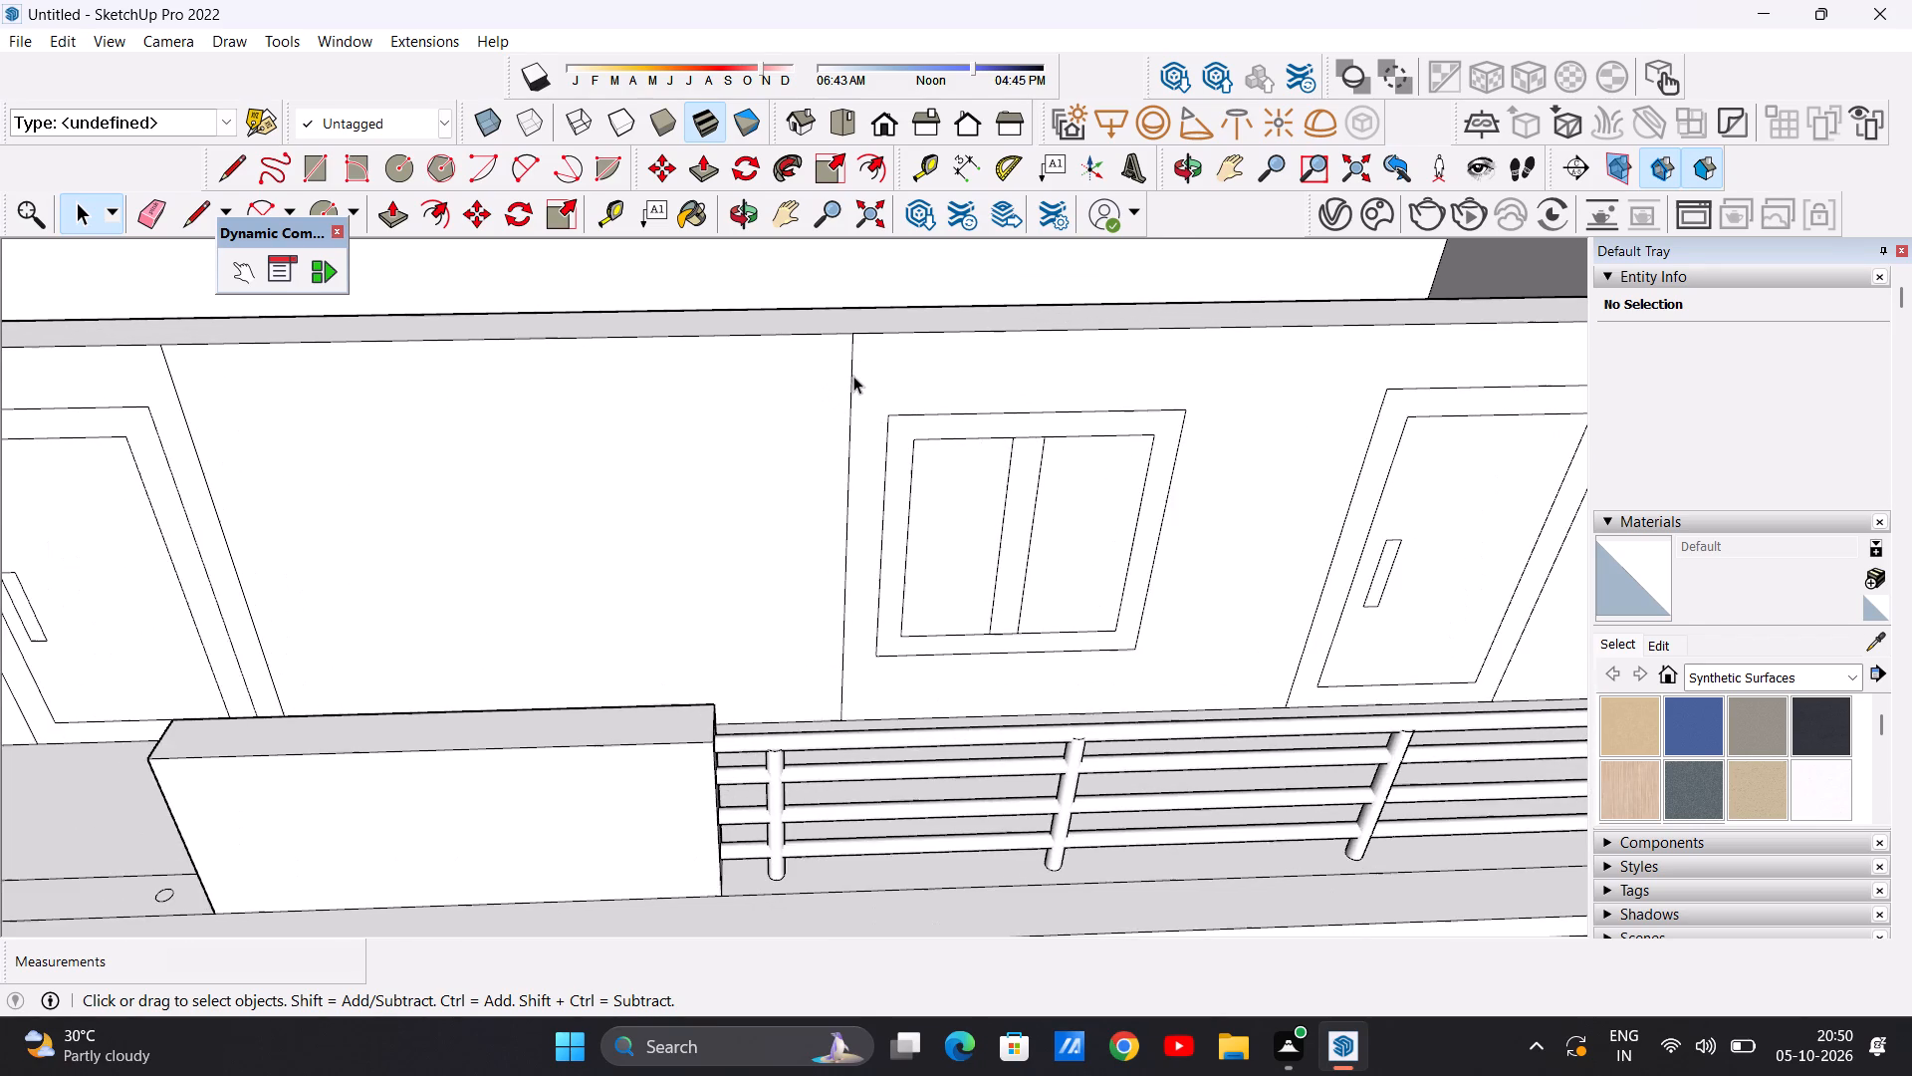
{"action": "scroll", "coordinate": [853, 376], "scroll_direction": "up", "scroll_amount": 6}
{"action": "left_click", "coordinate": [850, 388]}
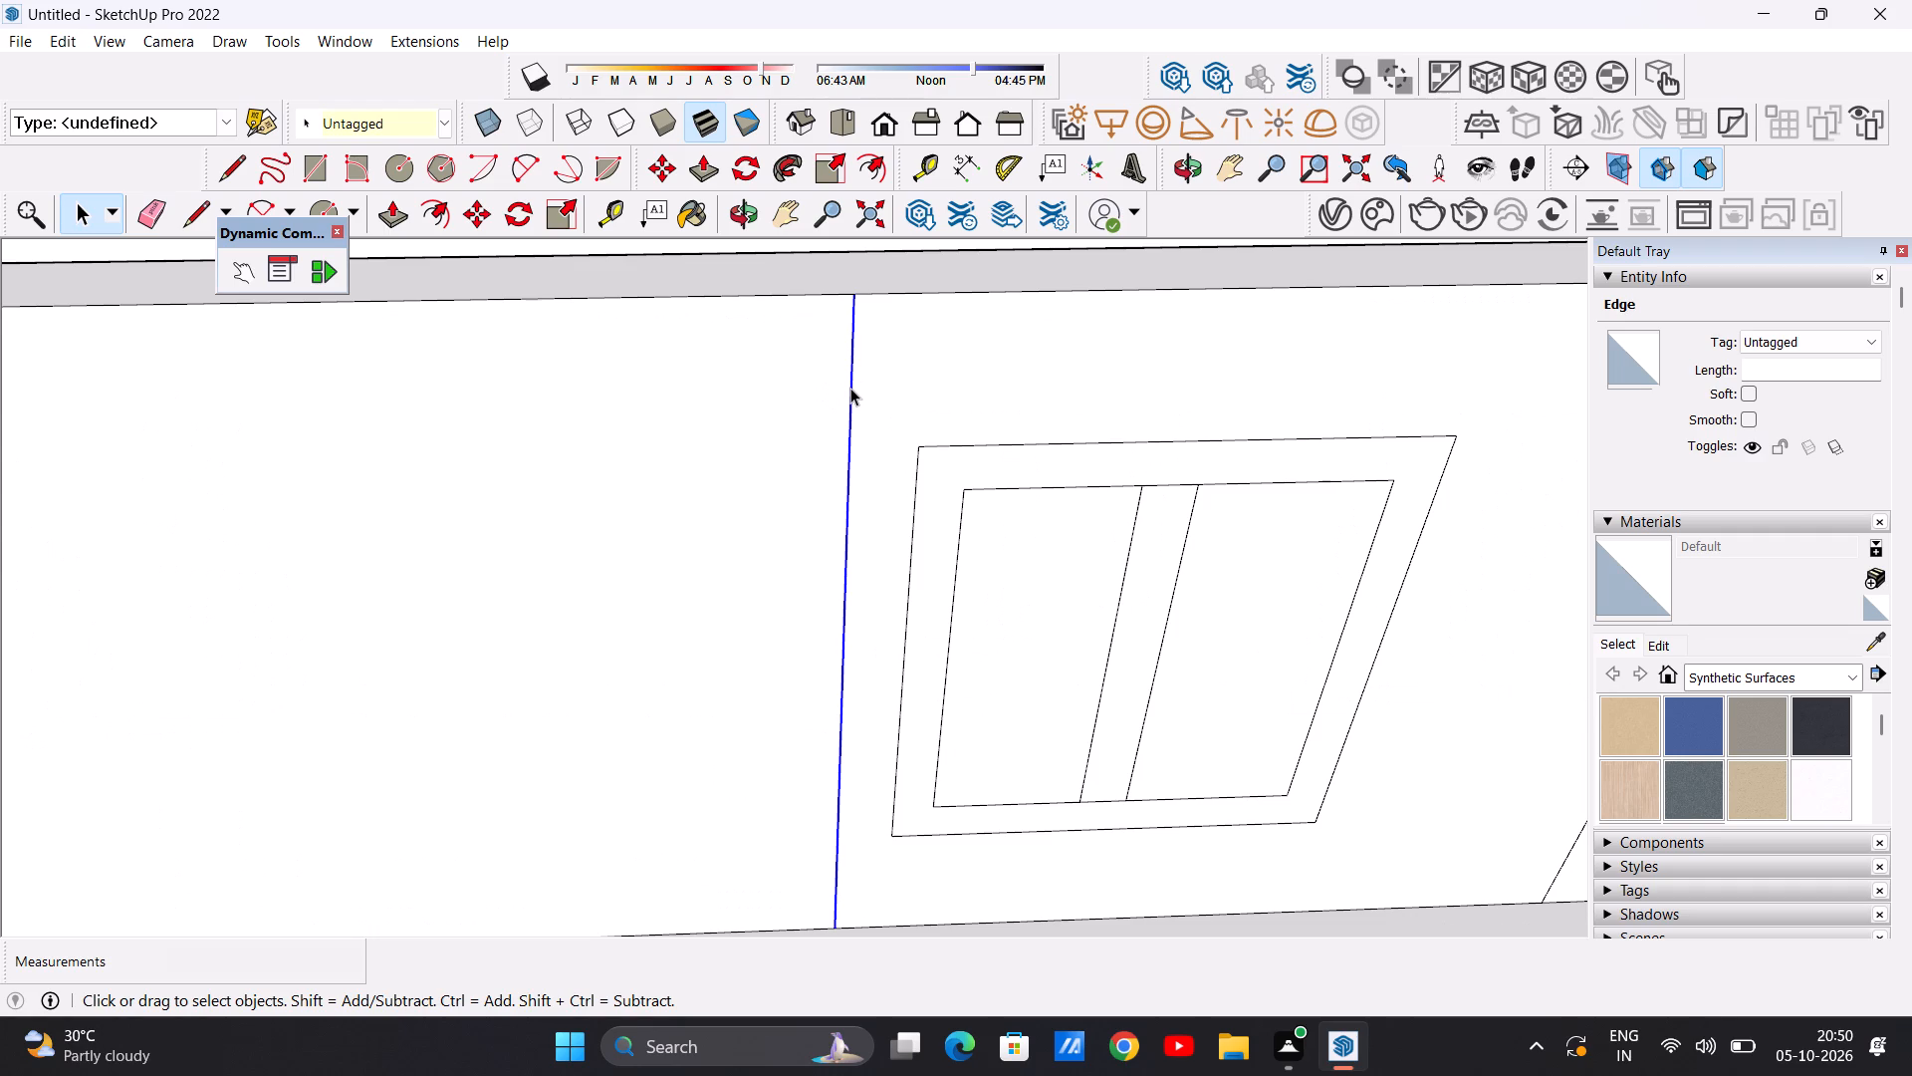
{"action": "key", "text": "m"}
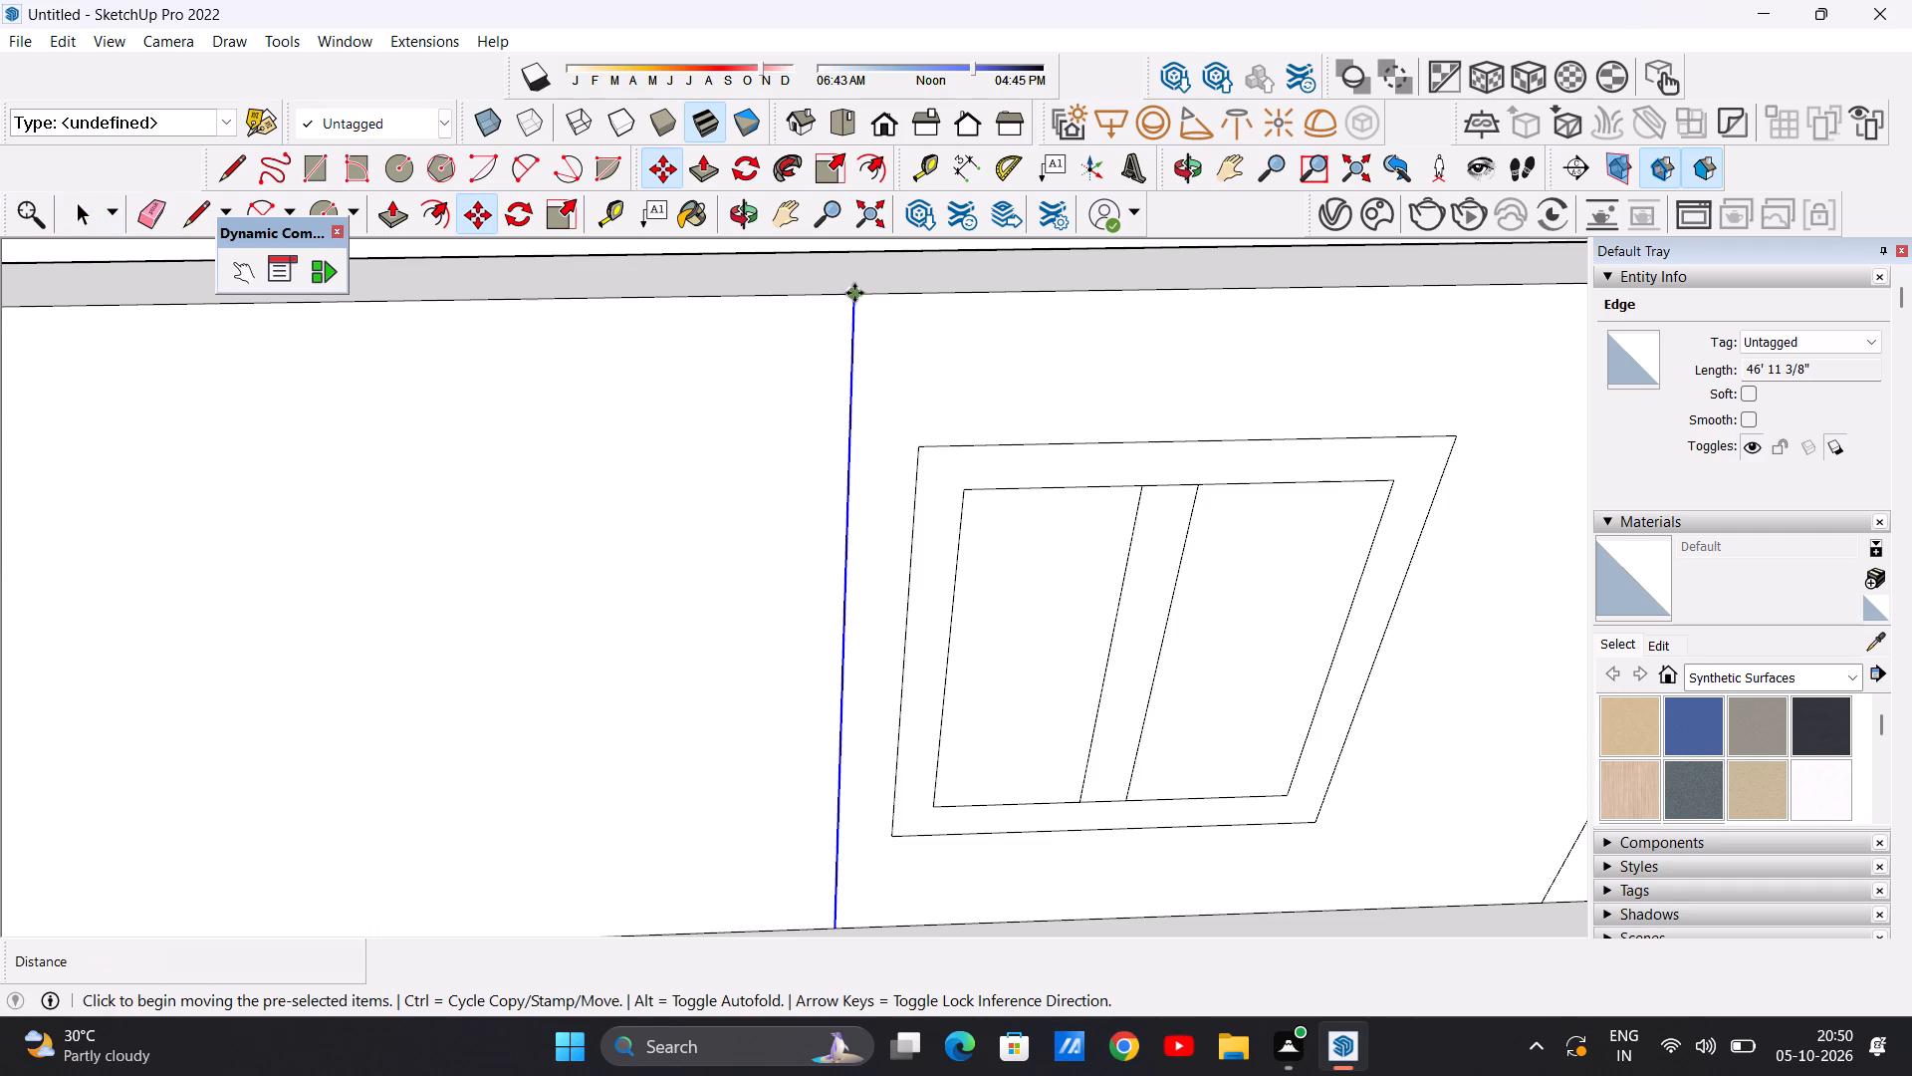
{"action": "left_click", "coordinate": [854, 293]}
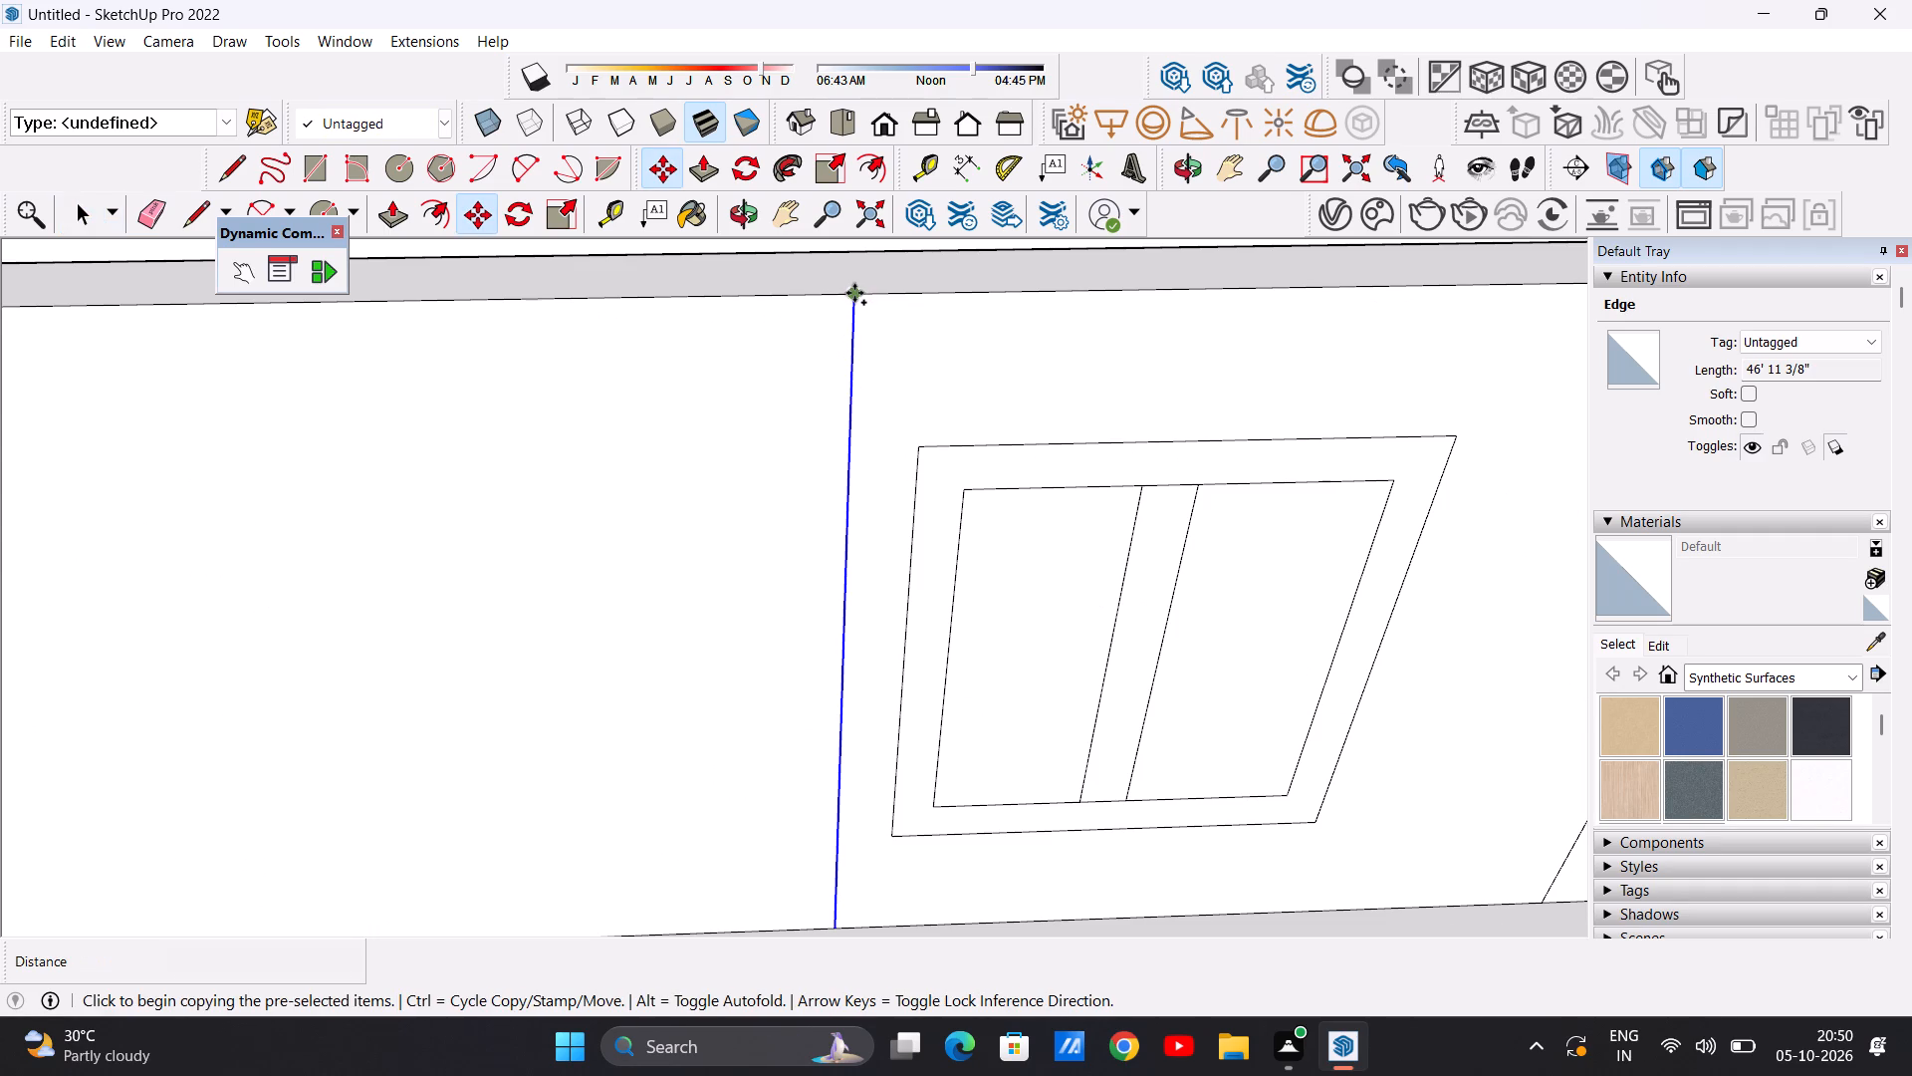
{"action": "left_click", "coordinate": [911, 291]}
{"action": "key", "text": "space"}
{"action": "scroll", "coordinate": [827, 413], "scroll_direction": "down", "scroll_amount": 13}
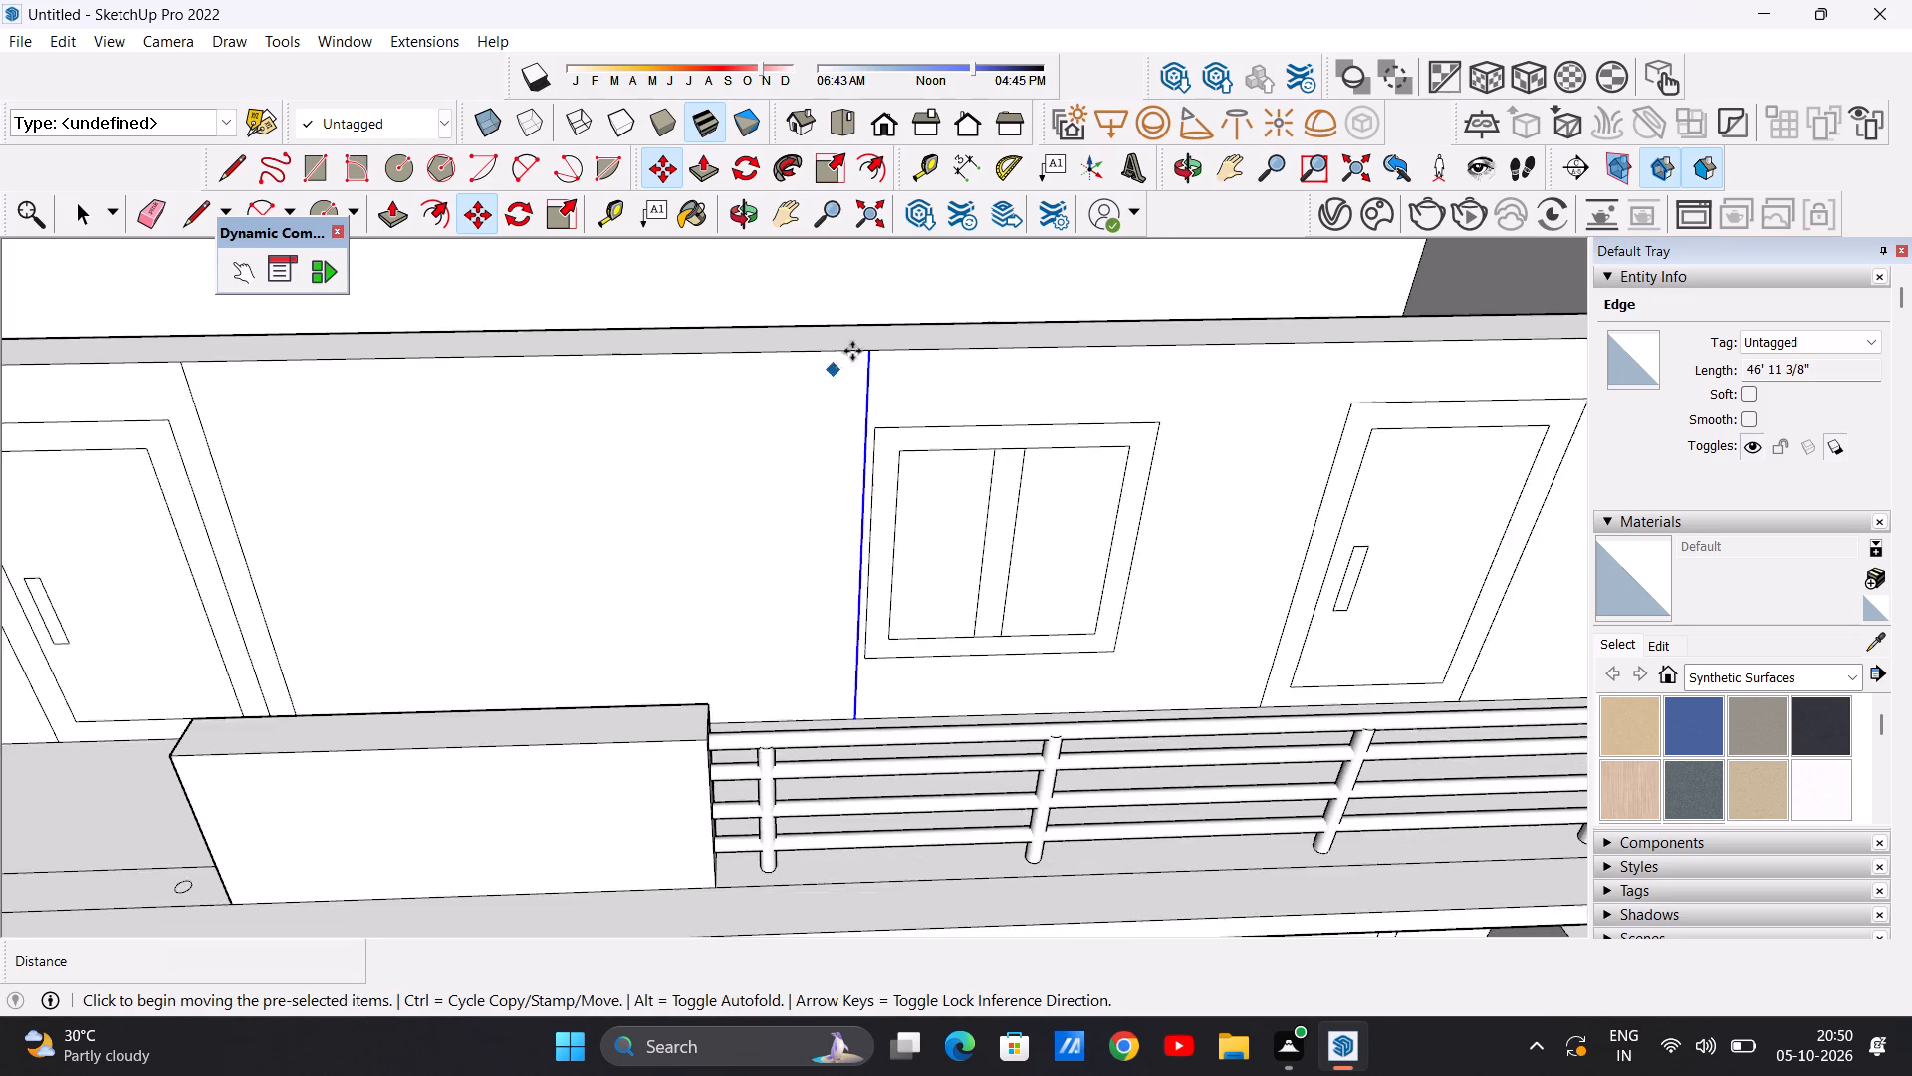
{"action": "scroll", "coordinate": [852, 351], "scroll_direction": "down", "scroll_amount": 10}
{"action": "key", "text": "space"}
{"action": "key", "text": "space"}
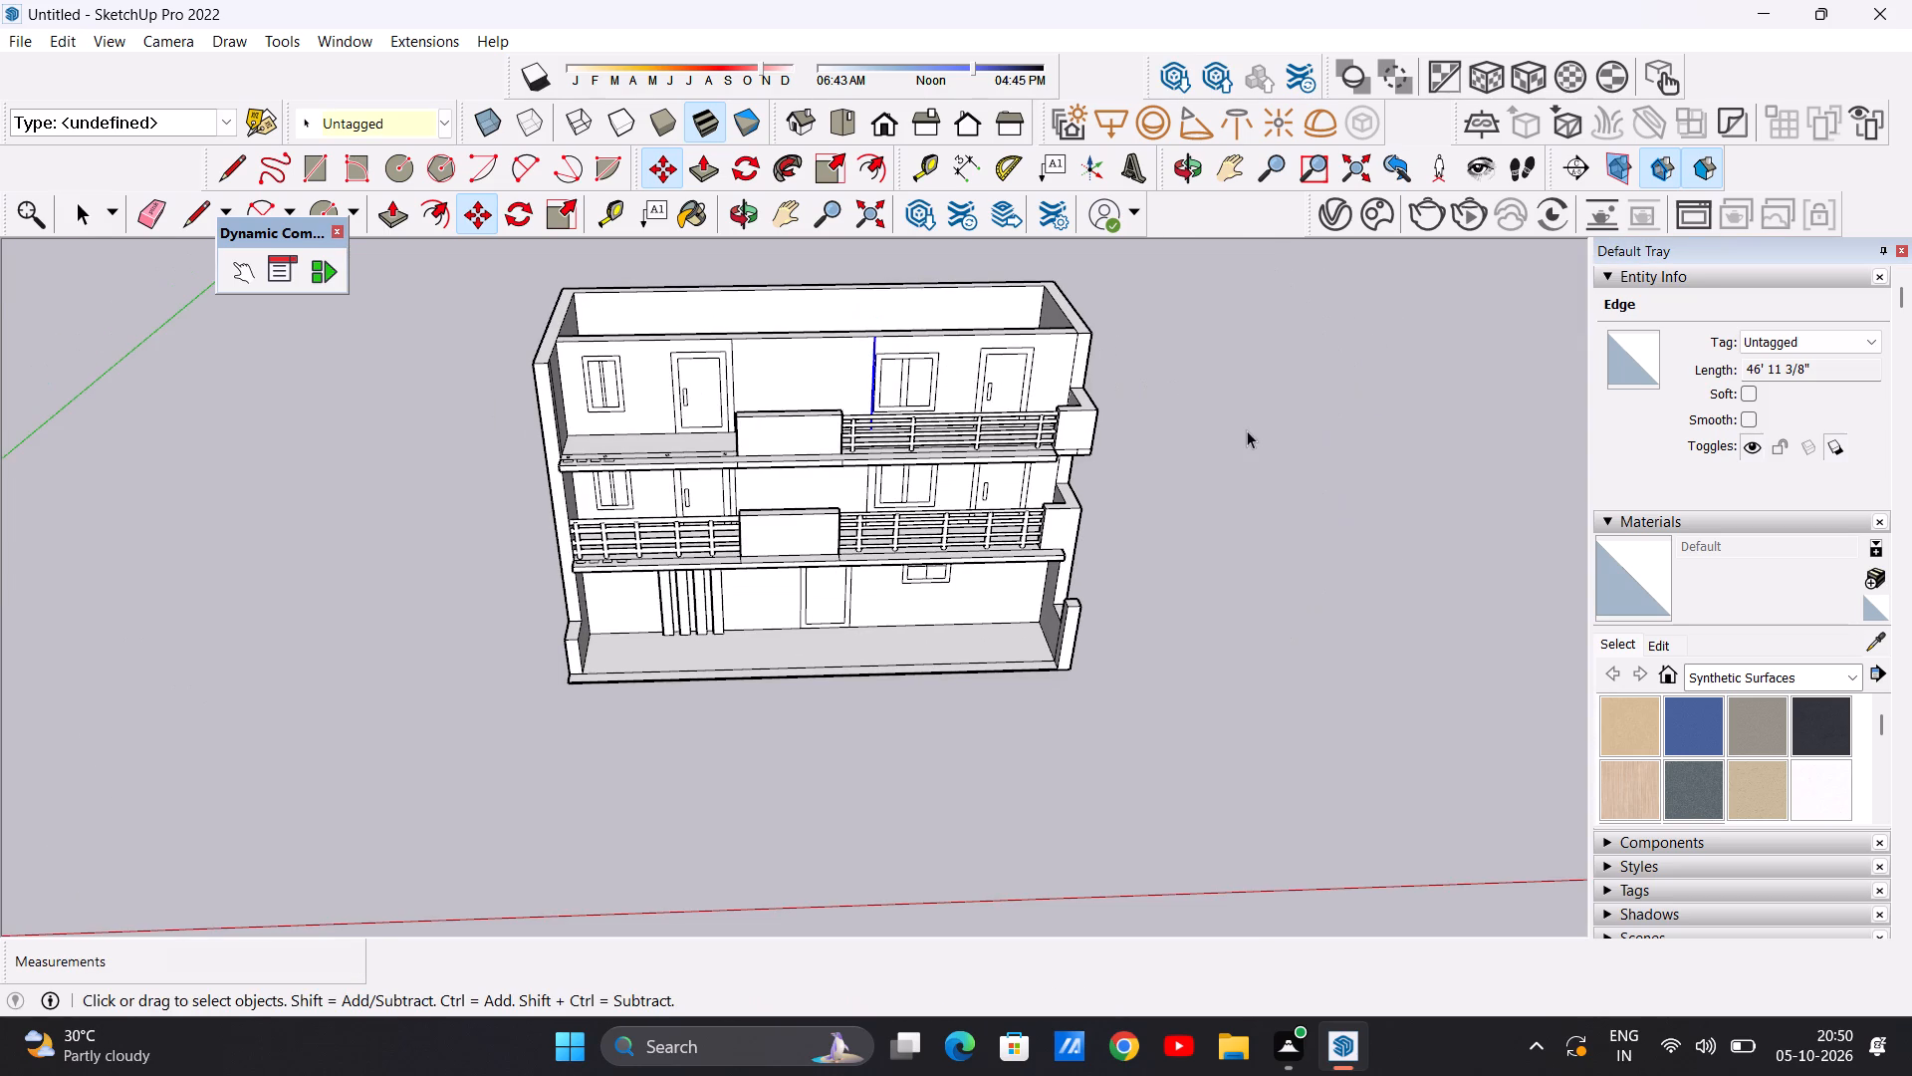
{"action": "left_click", "coordinate": [1247, 430]}
Move the matching vertical wall line on the floor below 2' 10 3/4" along the ceiling edge toward the adjacent window frame.
{"action": "scroll", "coordinate": [915, 376], "scroll_direction": "up", "scroll_amount": 13}
{"action": "scroll", "coordinate": [842, 414], "scroll_direction": "down", "scroll_amount": 15}
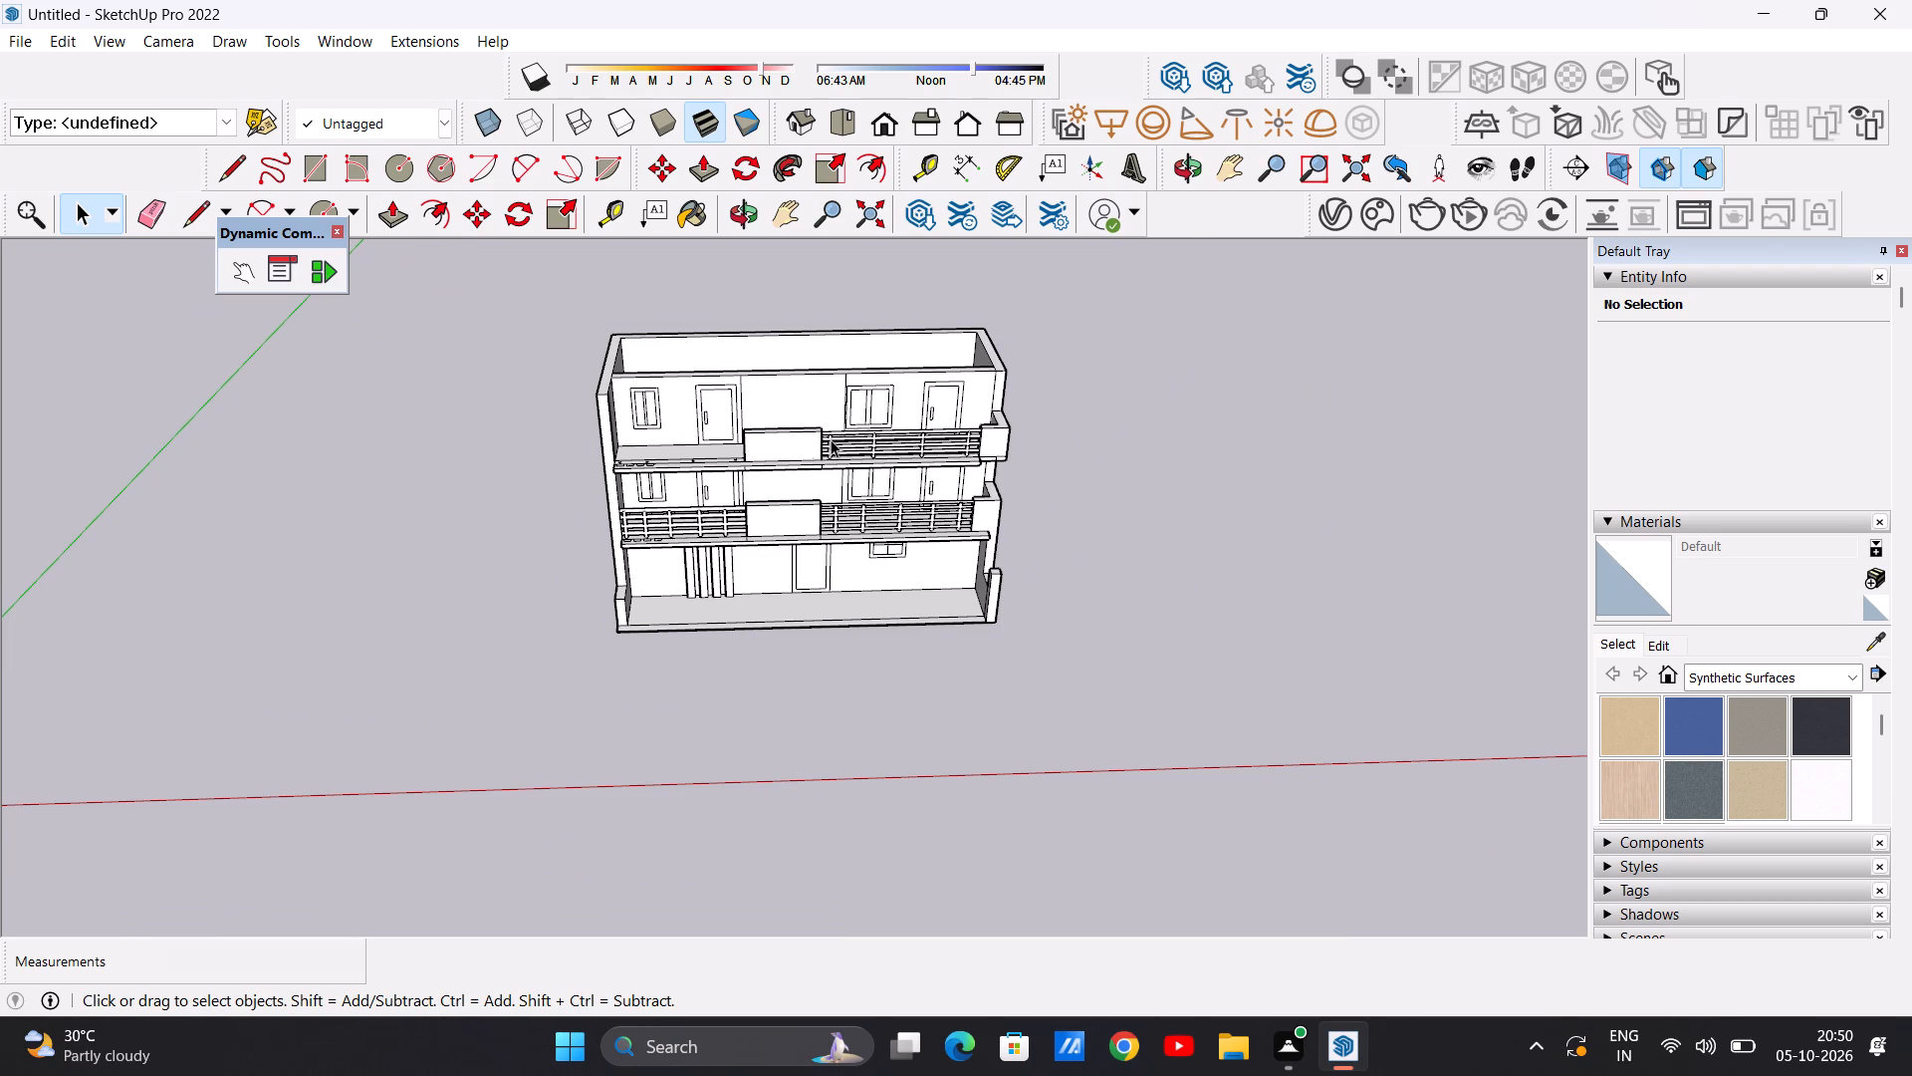
{"action": "scroll", "coordinate": [831, 439], "scroll_direction": "down", "scroll_amount": 5}
{"action": "scroll", "coordinate": [816, 503], "scroll_direction": "up", "scroll_amount": 13}
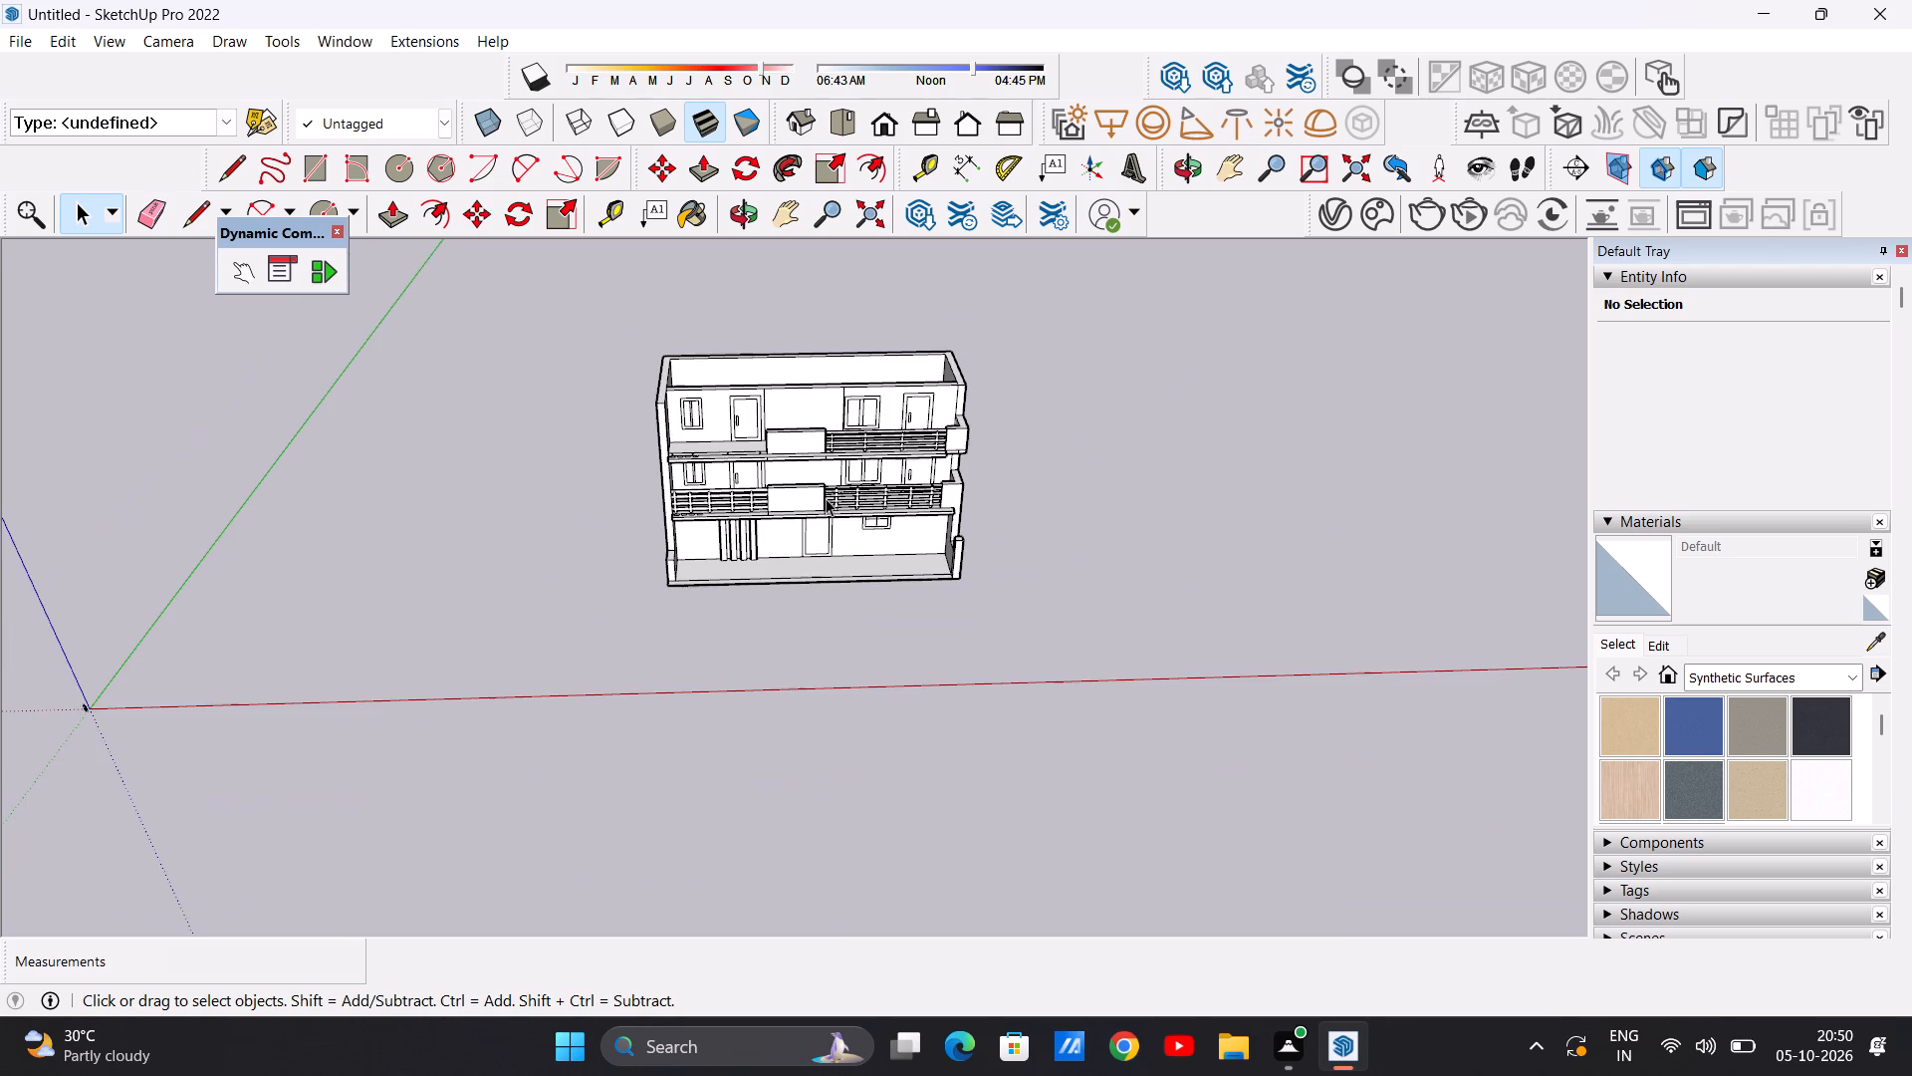
{"action": "scroll", "coordinate": [826, 498], "scroll_direction": "up", "scroll_amount": 12}
{"action": "scroll", "coordinate": [825, 509], "scroll_direction": "down", "scroll_amount": 10}
{"action": "middle_click_drag", "start_coordinate": [833, 510], "coordinate": [833, 509]}
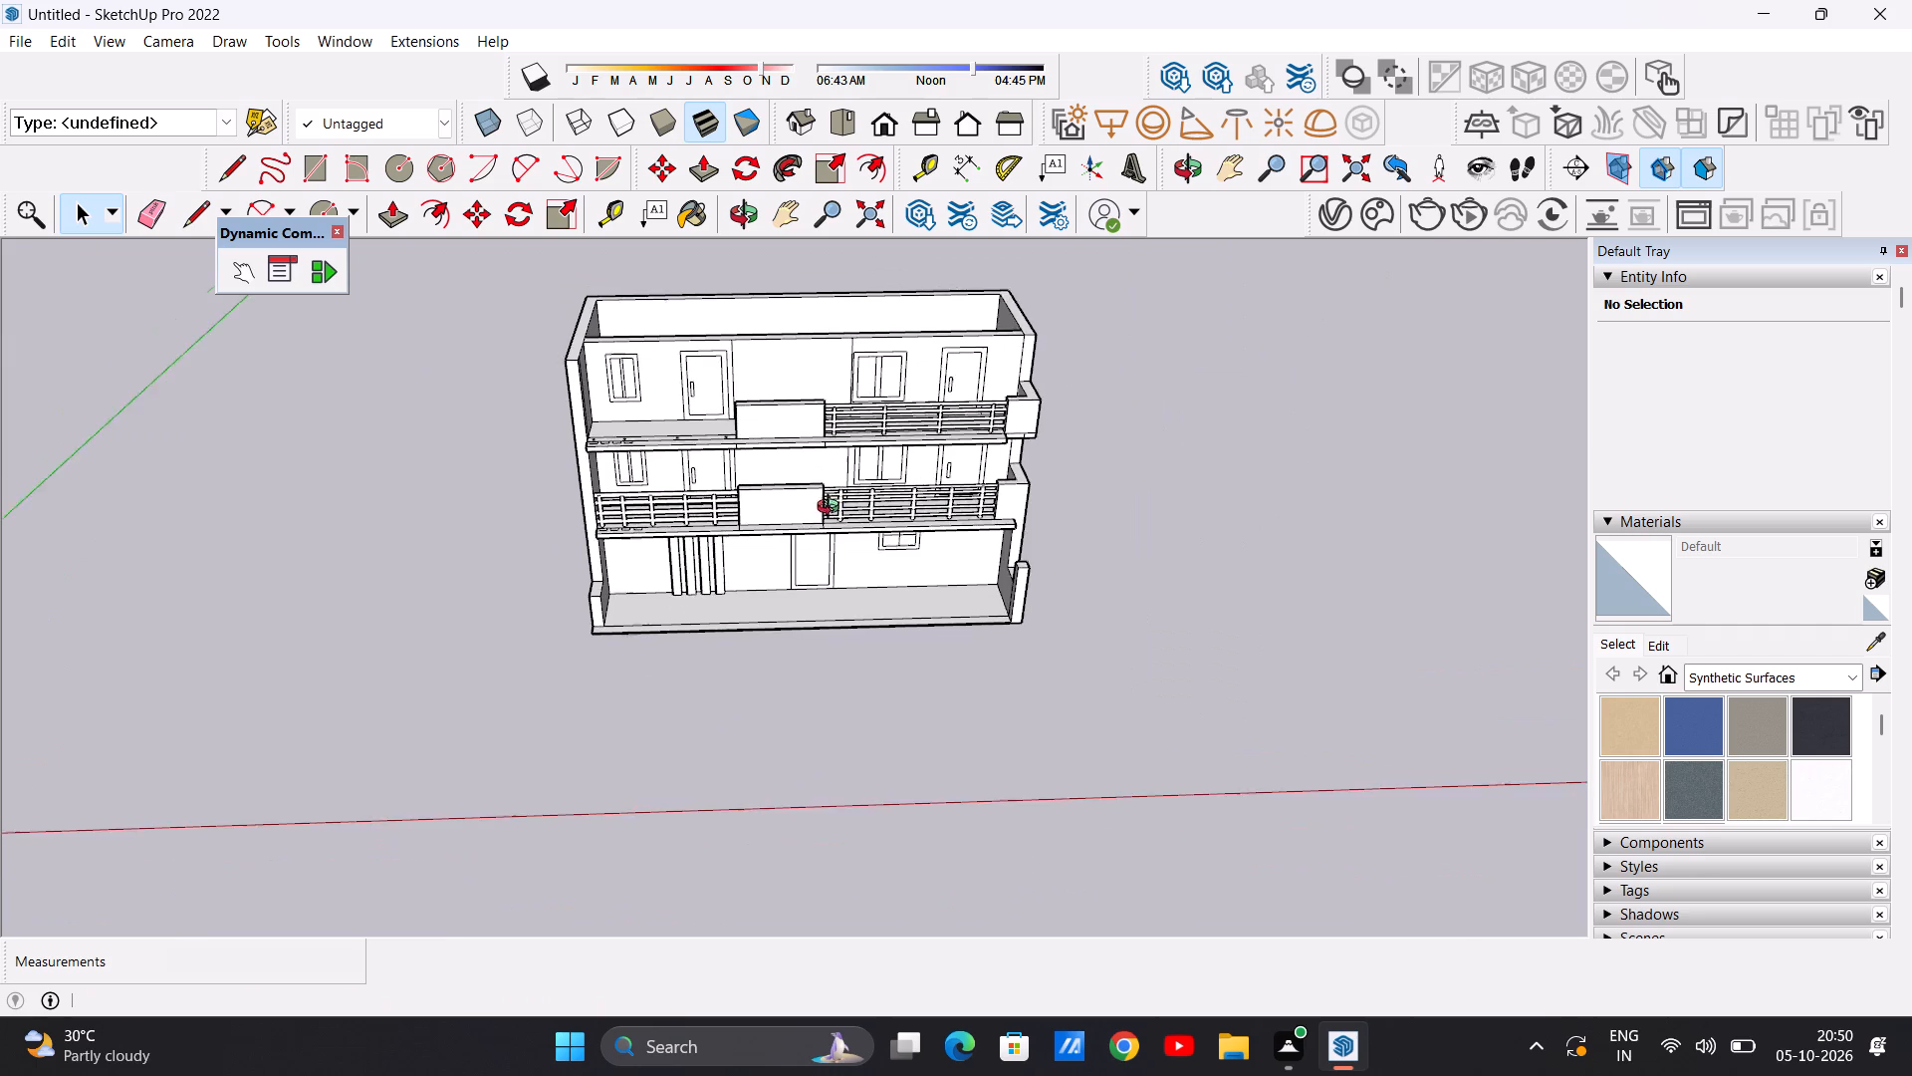
{"action": "middle_click_drag", "start_coordinate": [833, 509], "coordinate": [815, 317]}
{"action": "scroll", "coordinate": [849, 349], "scroll_direction": "up", "scroll_amount": 9}
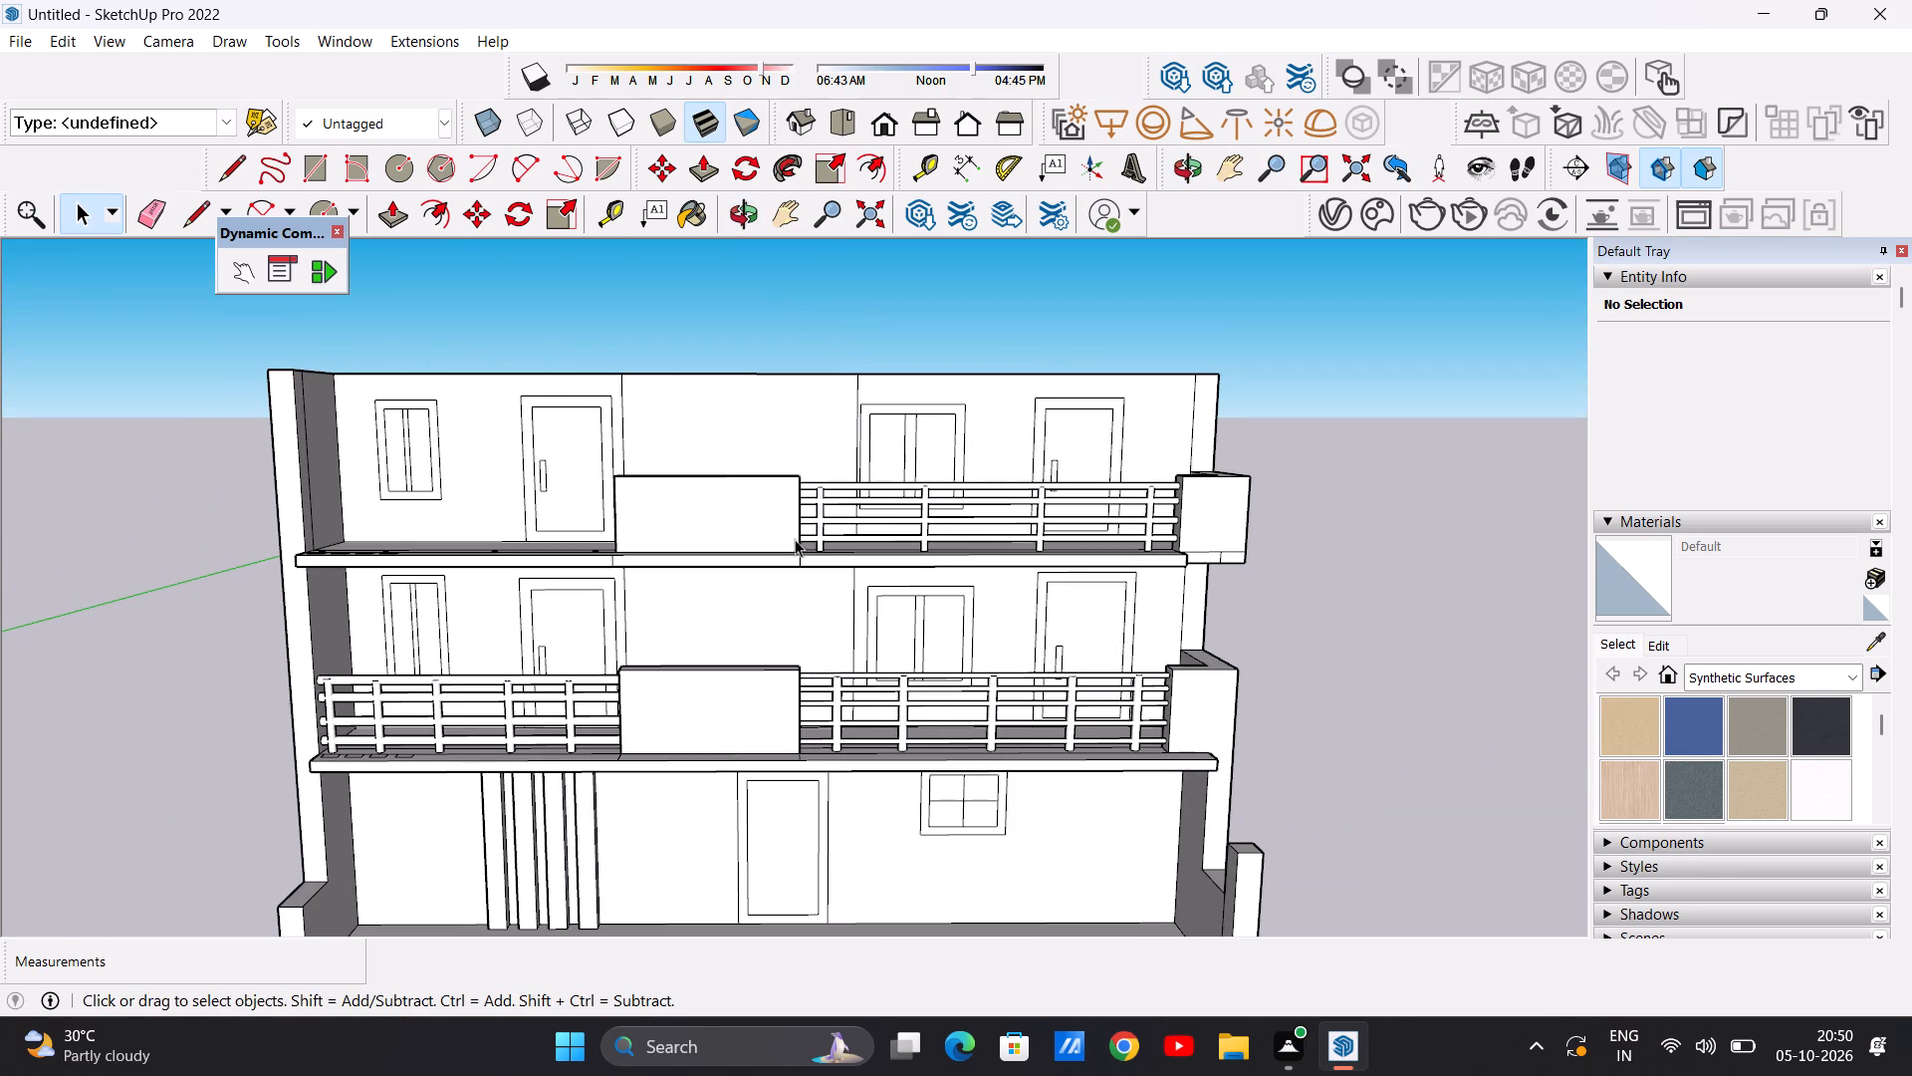
{"action": "scroll", "coordinate": [873, 636], "scroll_direction": "up", "scroll_amount": 5}
{"action": "scroll", "coordinate": [759, 615], "scroll_direction": "down", "scroll_amount": 5}
{"action": "scroll", "coordinate": [831, 618], "scroll_direction": "up", "scroll_amount": 2}
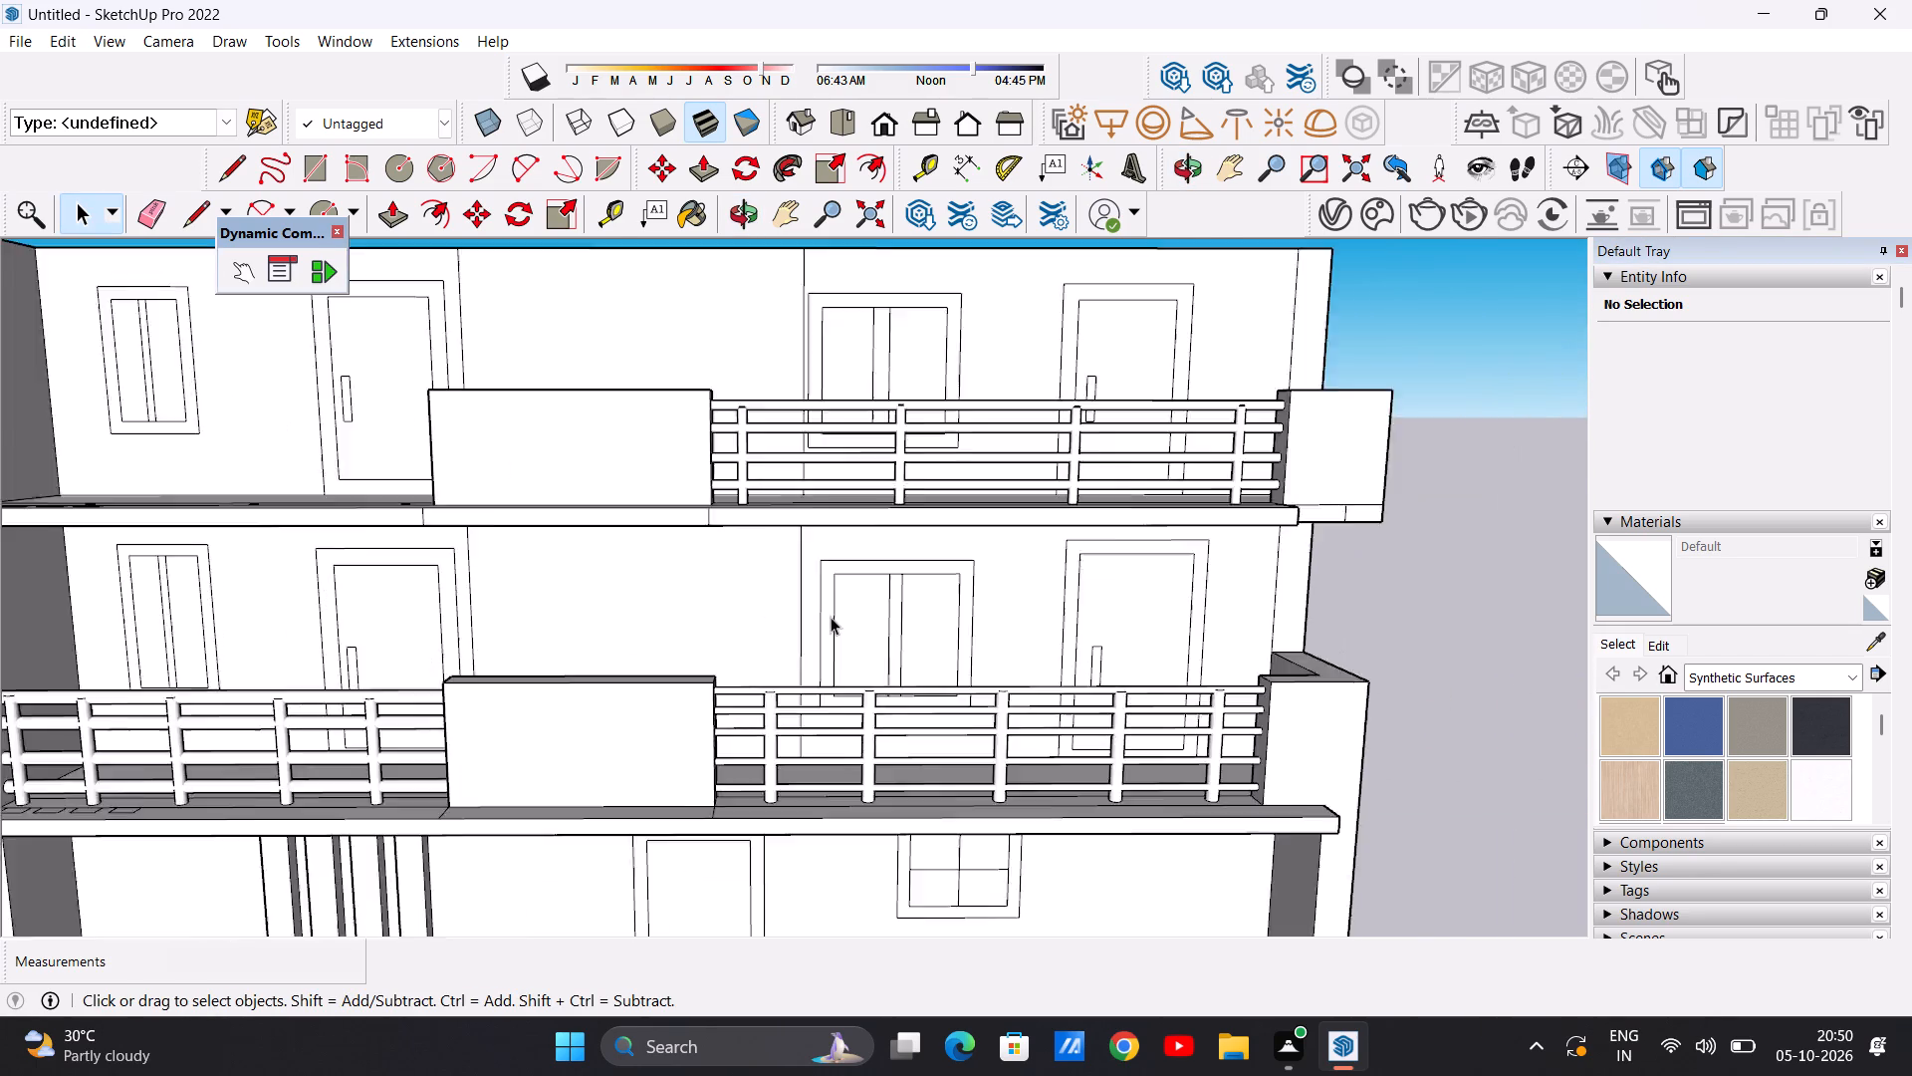
{"action": "scroll", "coordinate": [831, 617], "scroll_direction": "up", "scroll_amount": 10}
{"action": "middle_click_drag", "start_coordinate": [804, 603], "coordinate": [813, 485]}
{"action": "scroll", "coordinate": [815, 524], "scroll_direction": "up", "scroll_amount": 2}
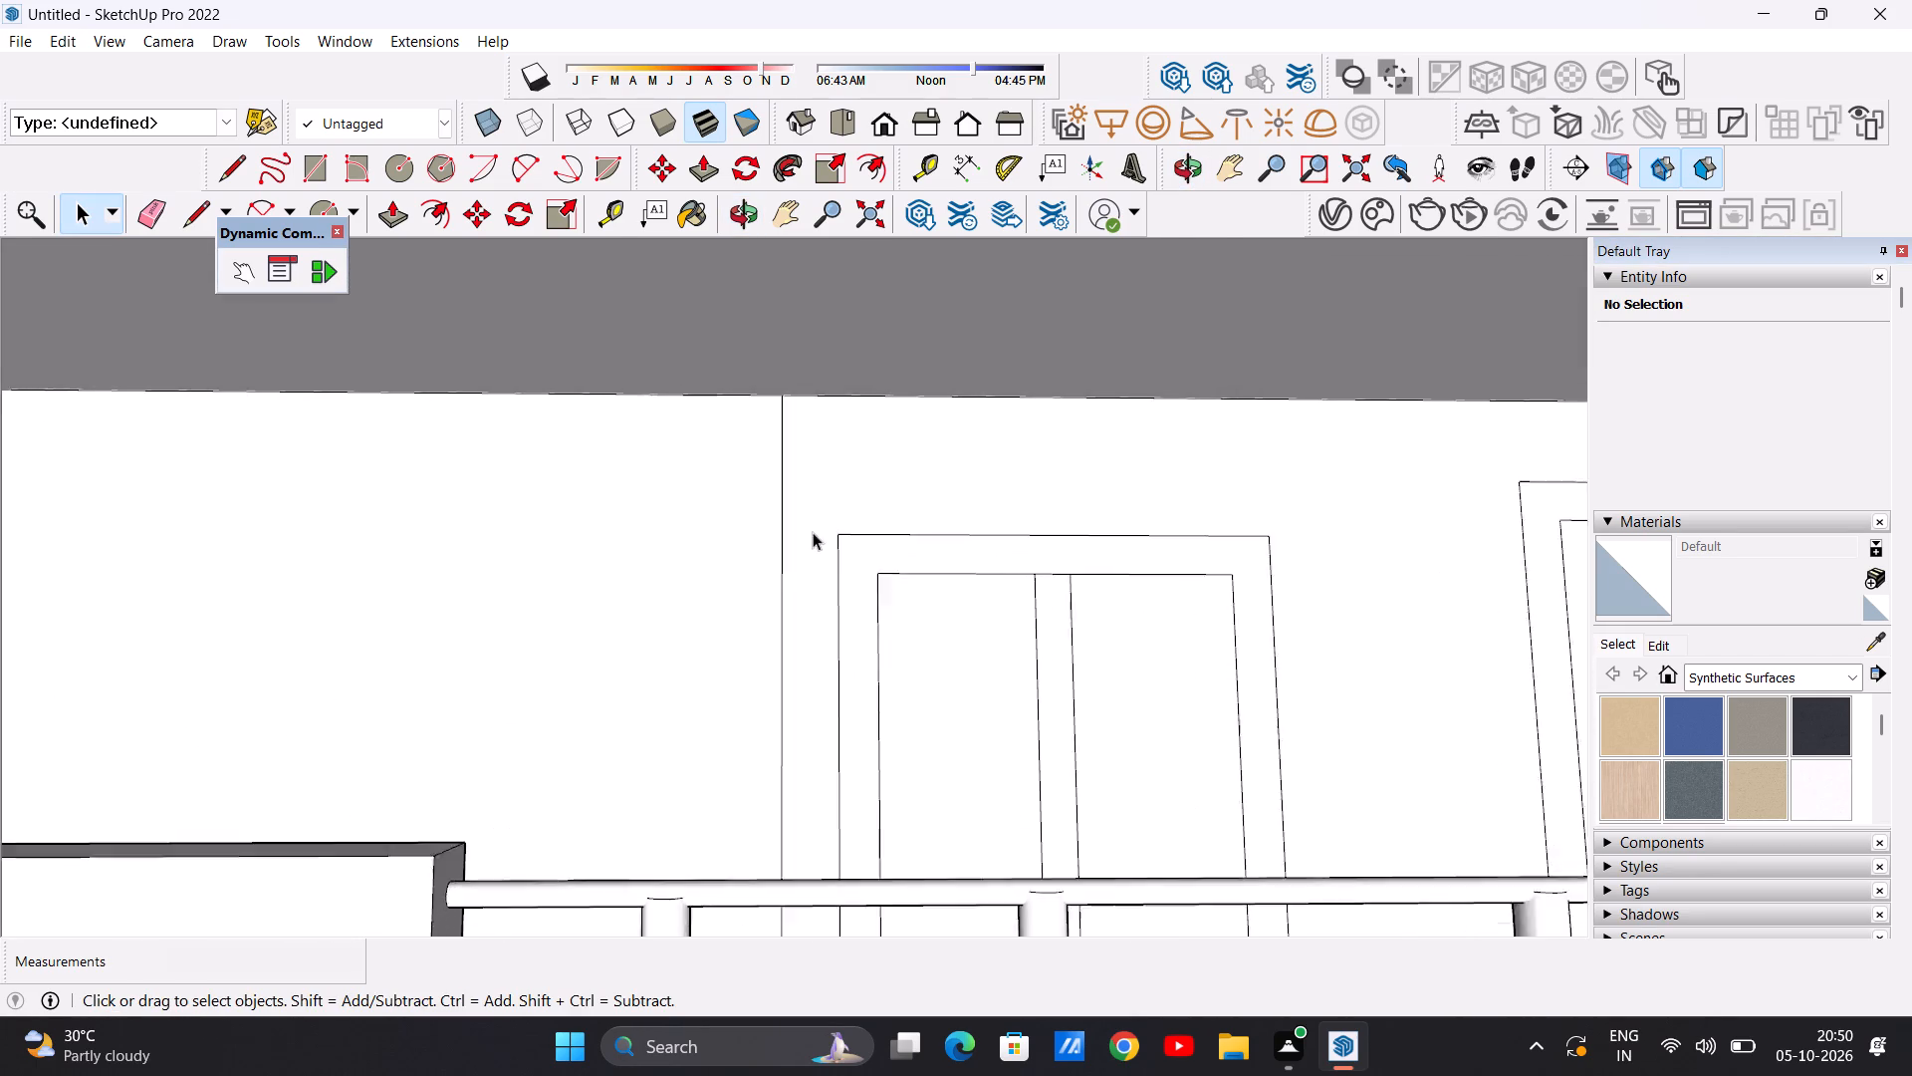
{"action": "scroll", "coordinate": [813, 532], "scroll_direction": "up", "scroll_amount": 2}
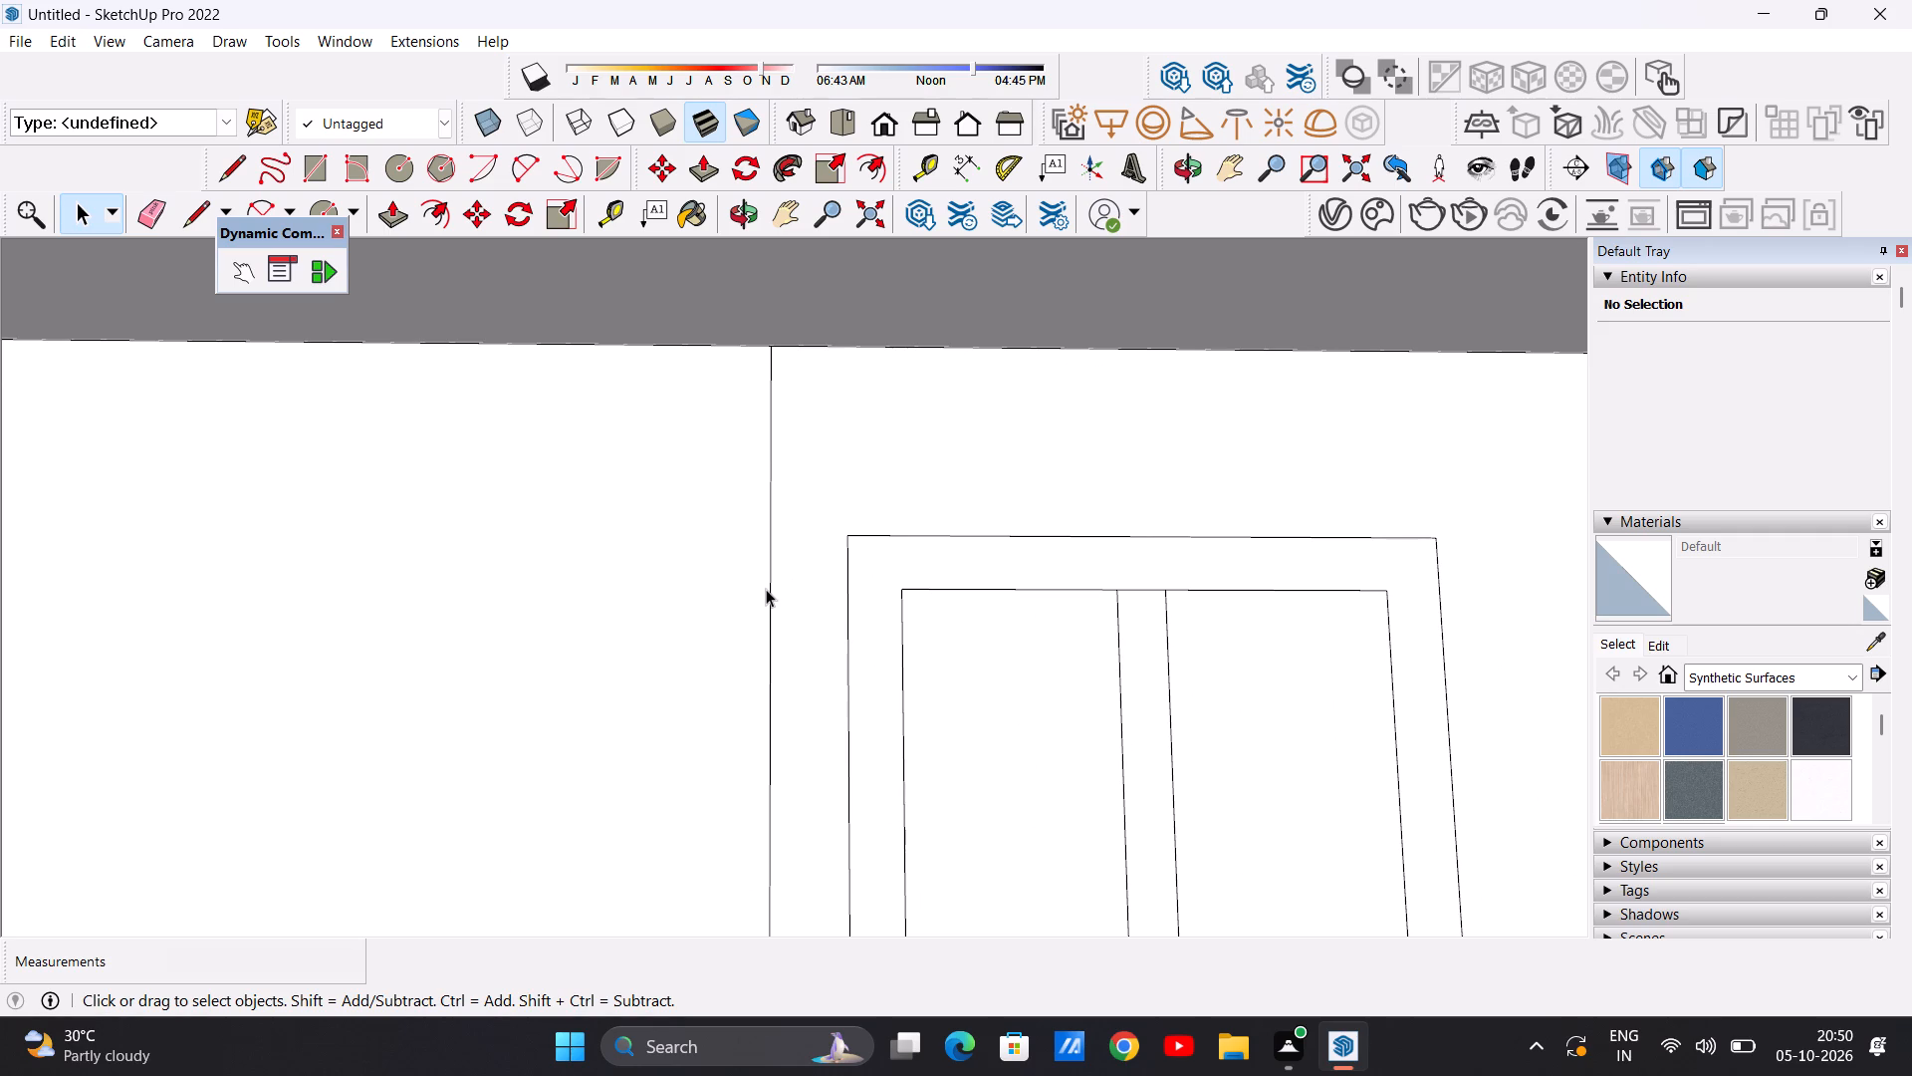
{"action": "left_click", "coordinate": [768, 588]}
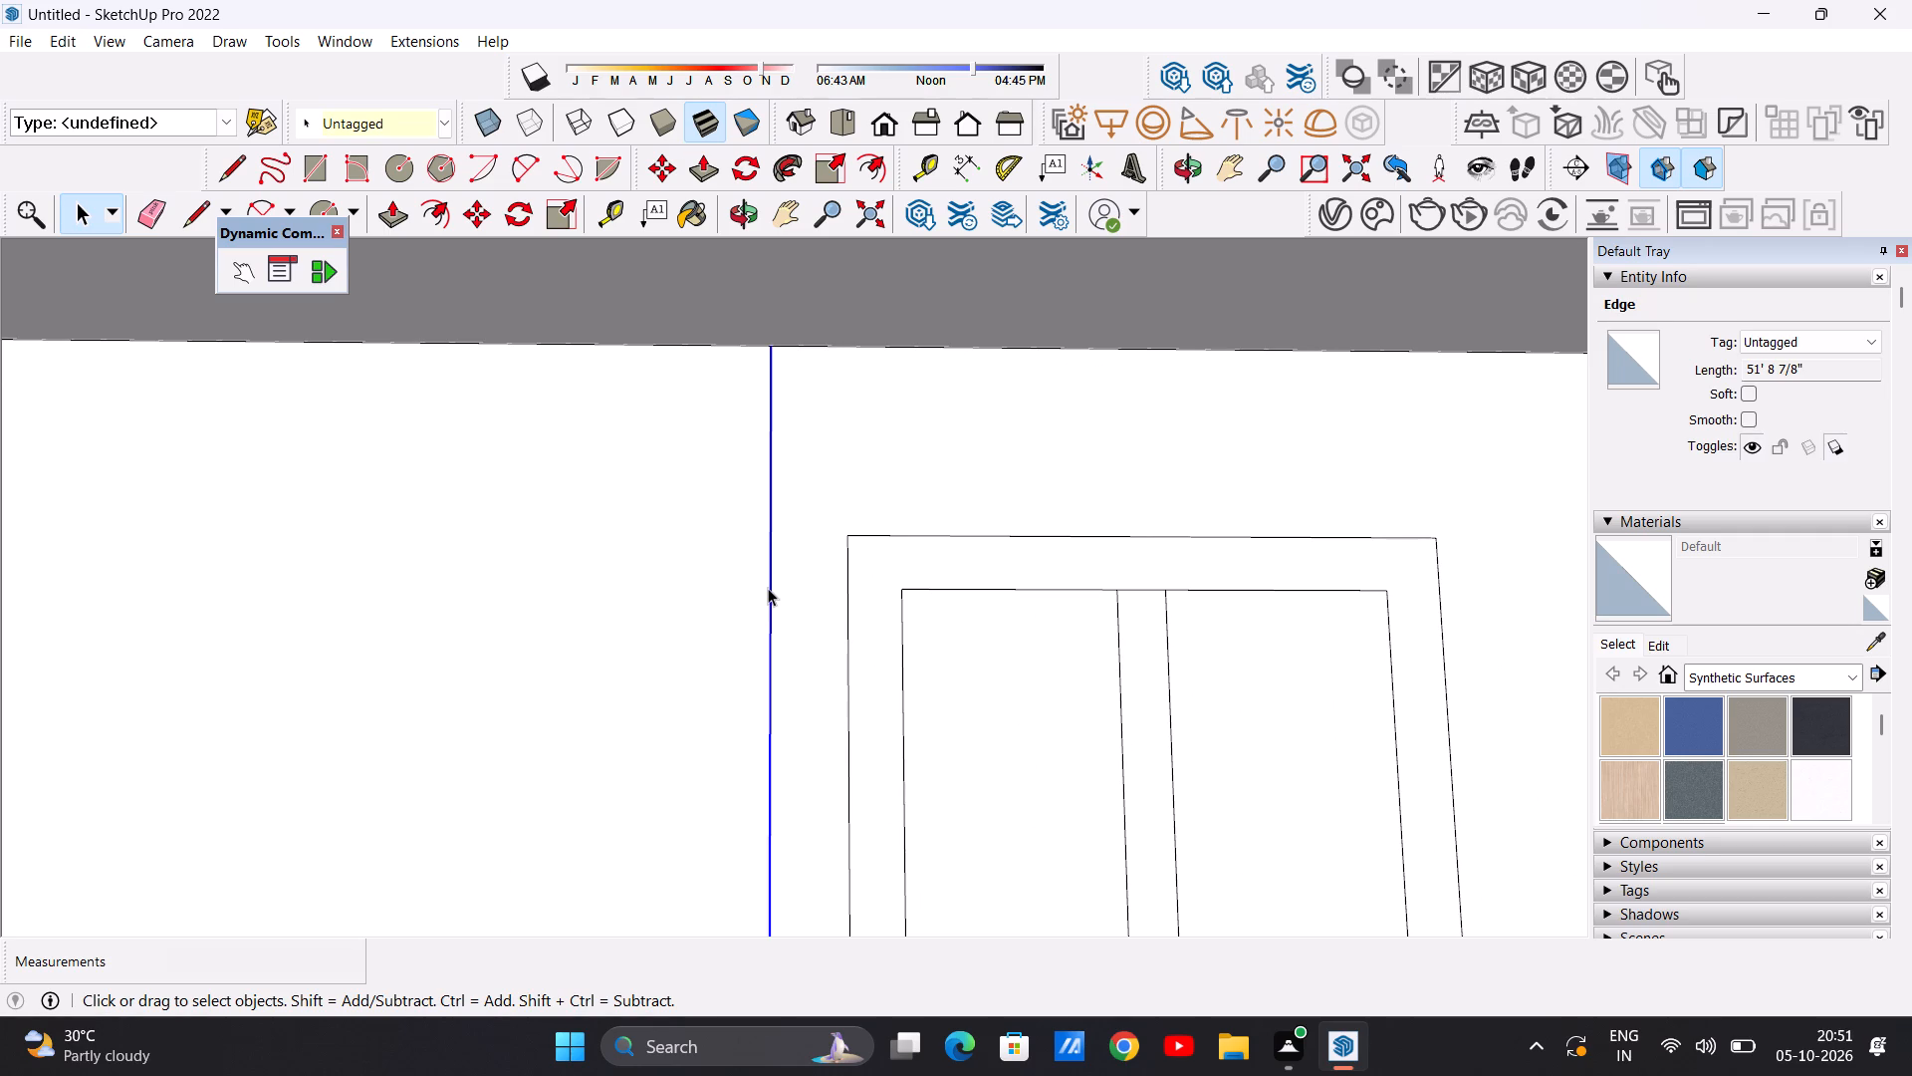
{"action": "key", "text": "m"}
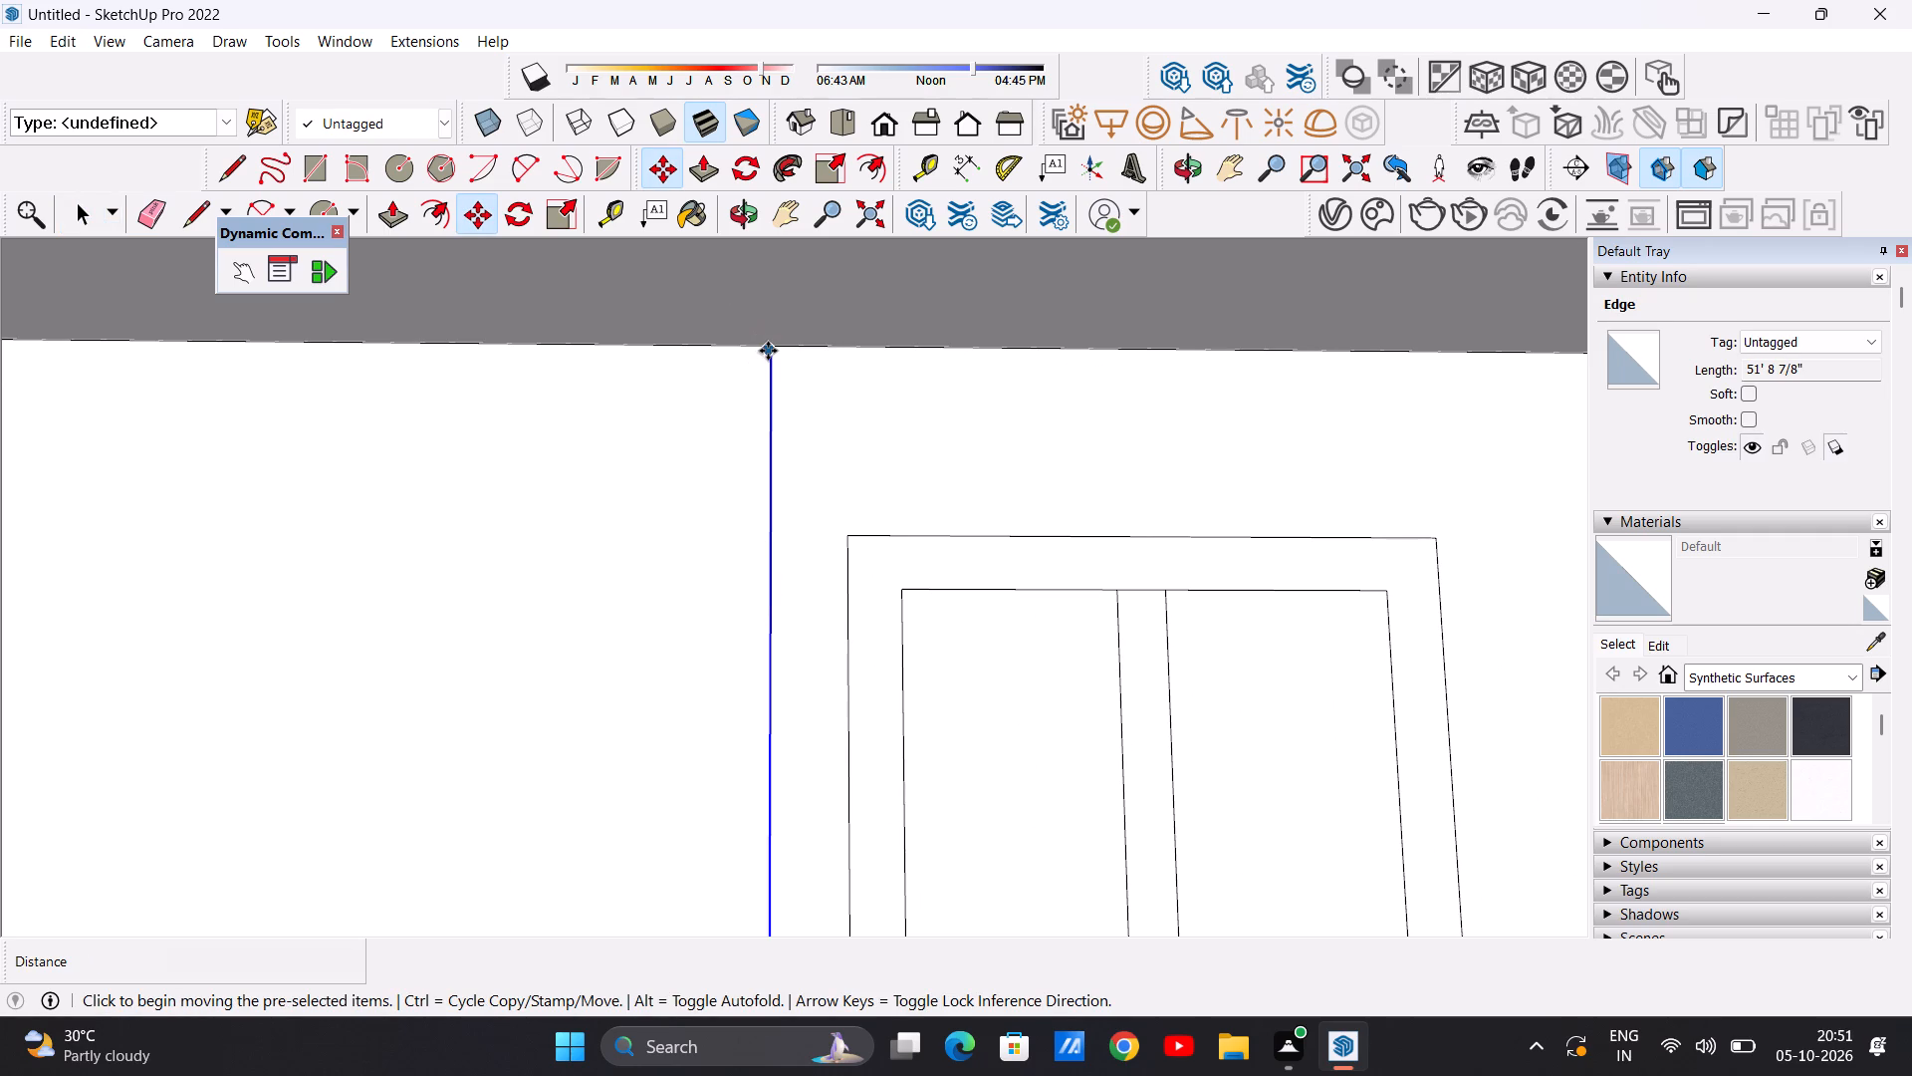
{"action": "left_click", "coordinate": [768, 351]}
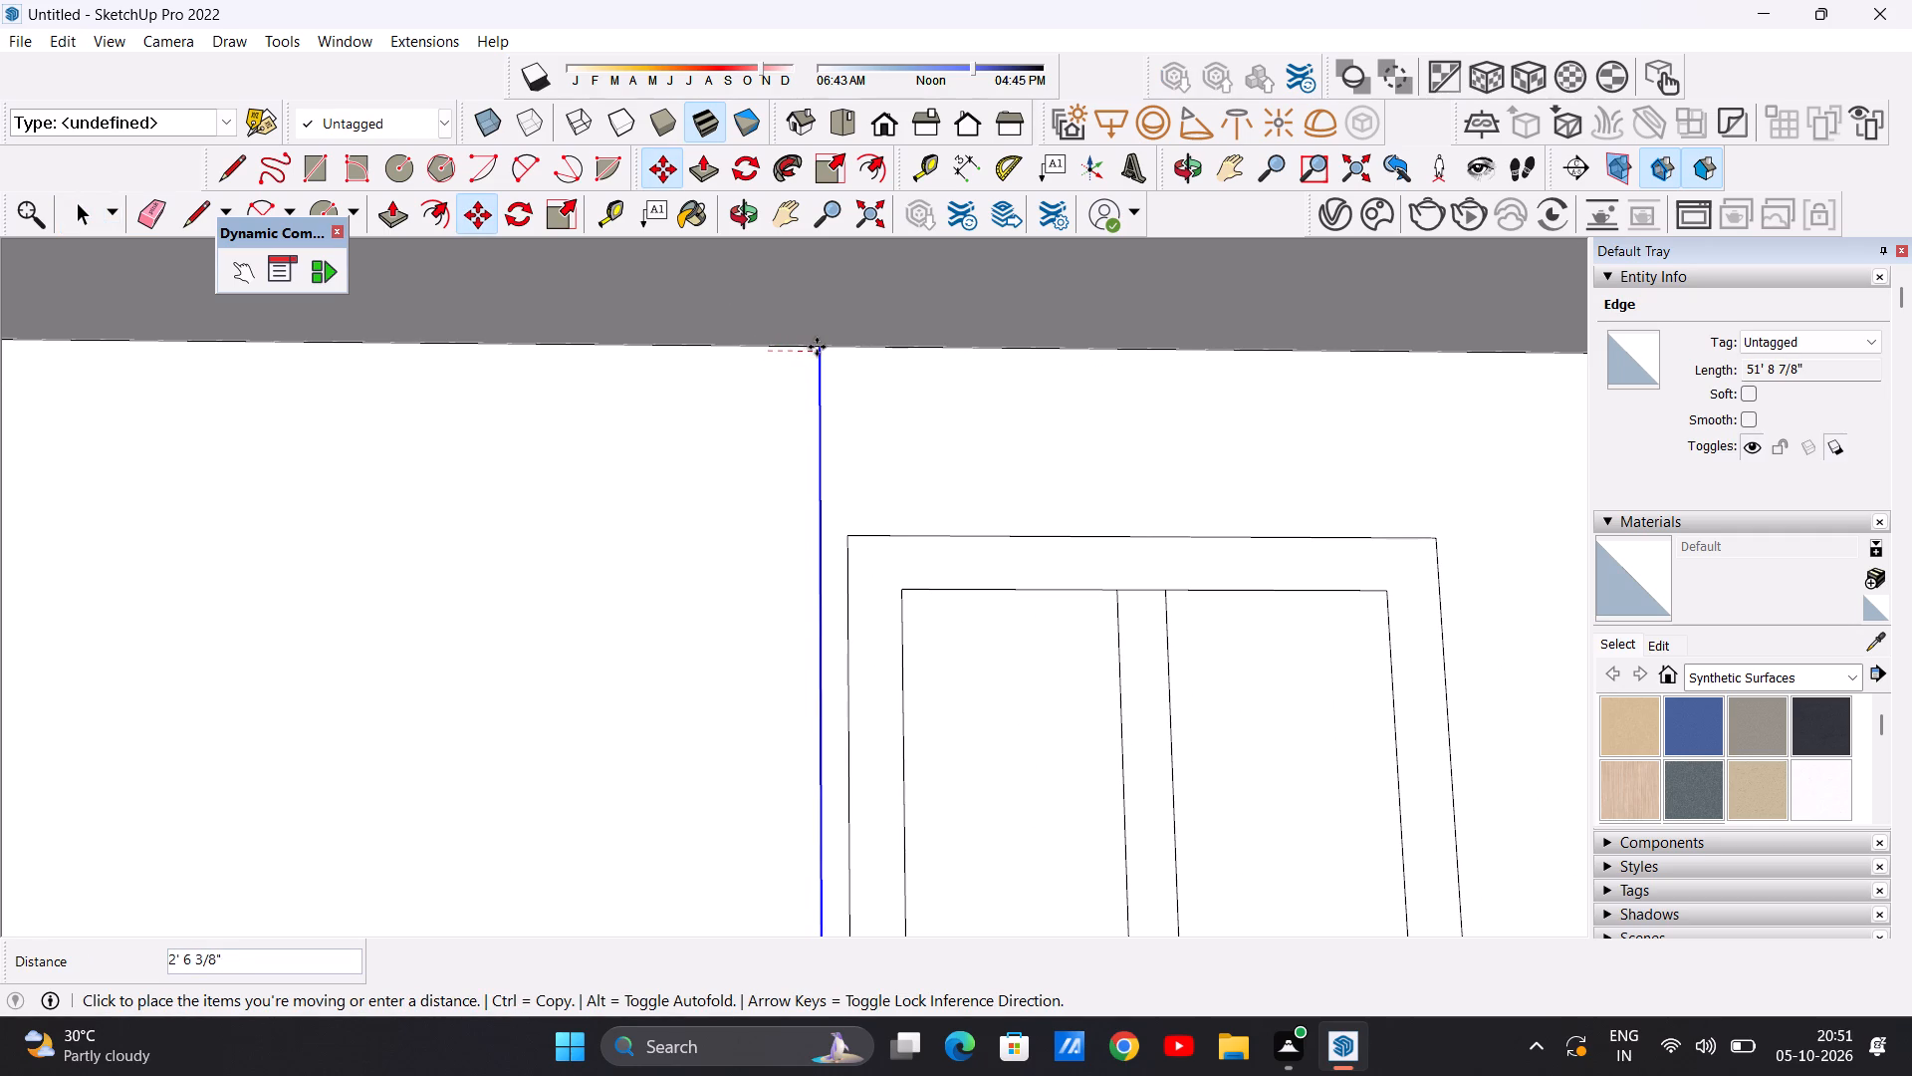
{"action": "left_click", "coordinate": [824, 346]}
{"action": "key", "text": "space"}
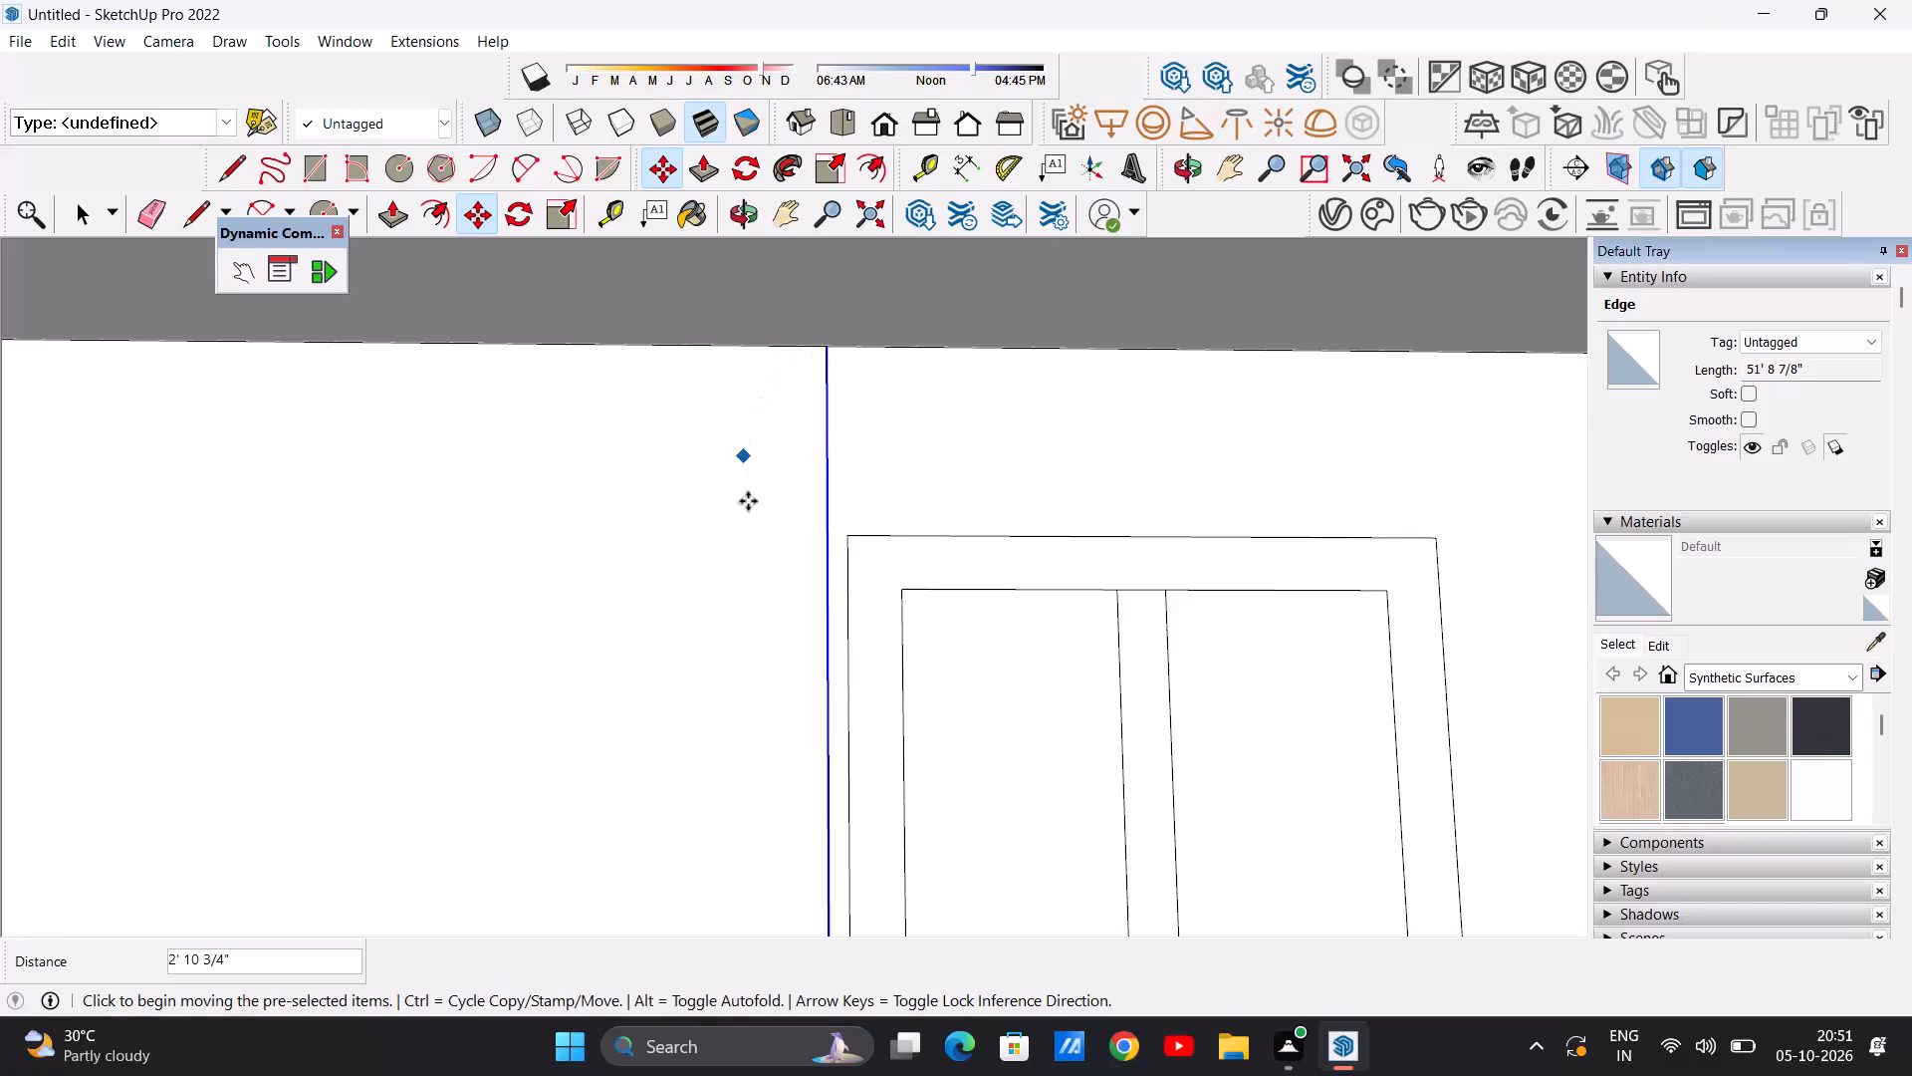
{"action": "scroll", "coordinate": [749, 510], "scroll_direction": "down", "scroll_amount": 20}
{"action": "scroll", "coordinate": [749, 510], "scroll_direction": "down", "scroll_amount": 5}
{"action": "key", "text": "space"}
{"action": "key", "text": "space"}
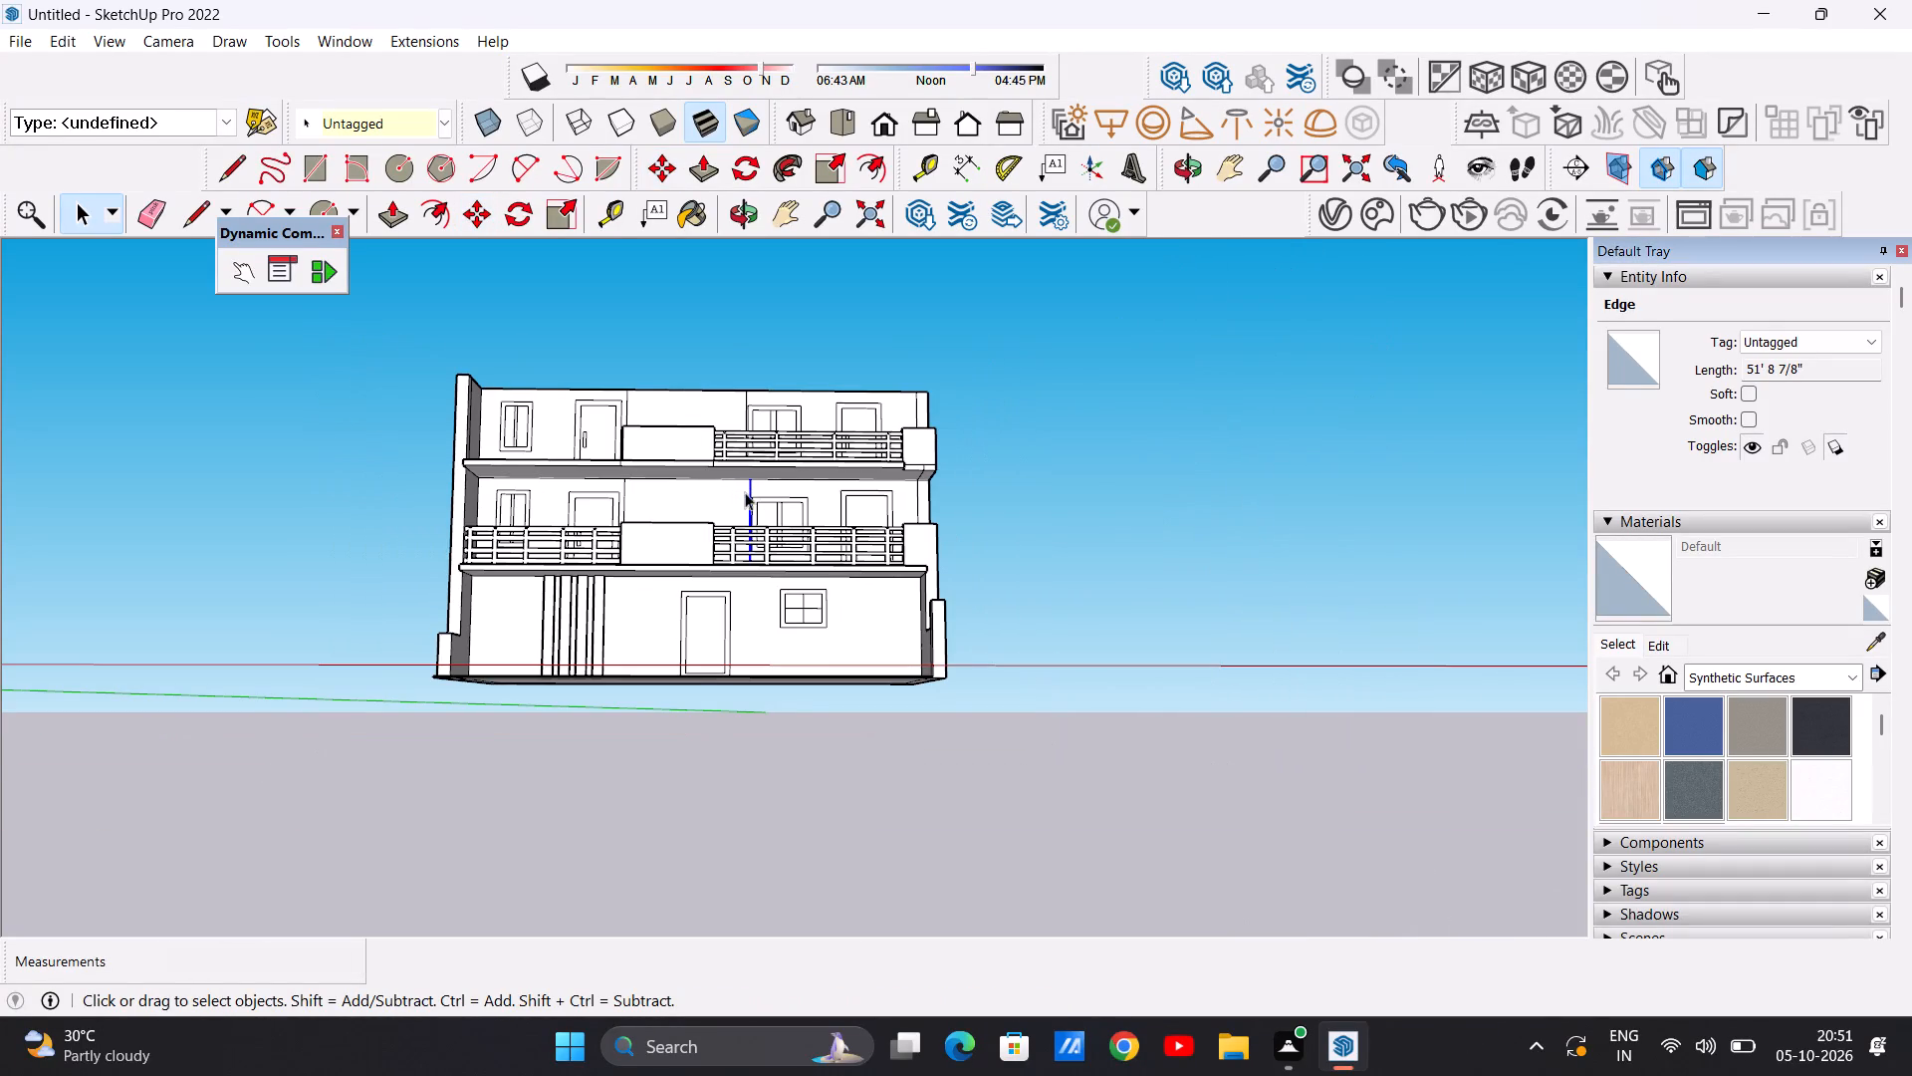
{"action": "left_click", "coordinate": [1114, 500]}
Examine the whole front facade from several angles, comparing the wall lines and balcony railings of the two upper floors.
{"action": "middle_click_drag", "start_coordinate": [758, 490], "coordinate": [753, 618]}
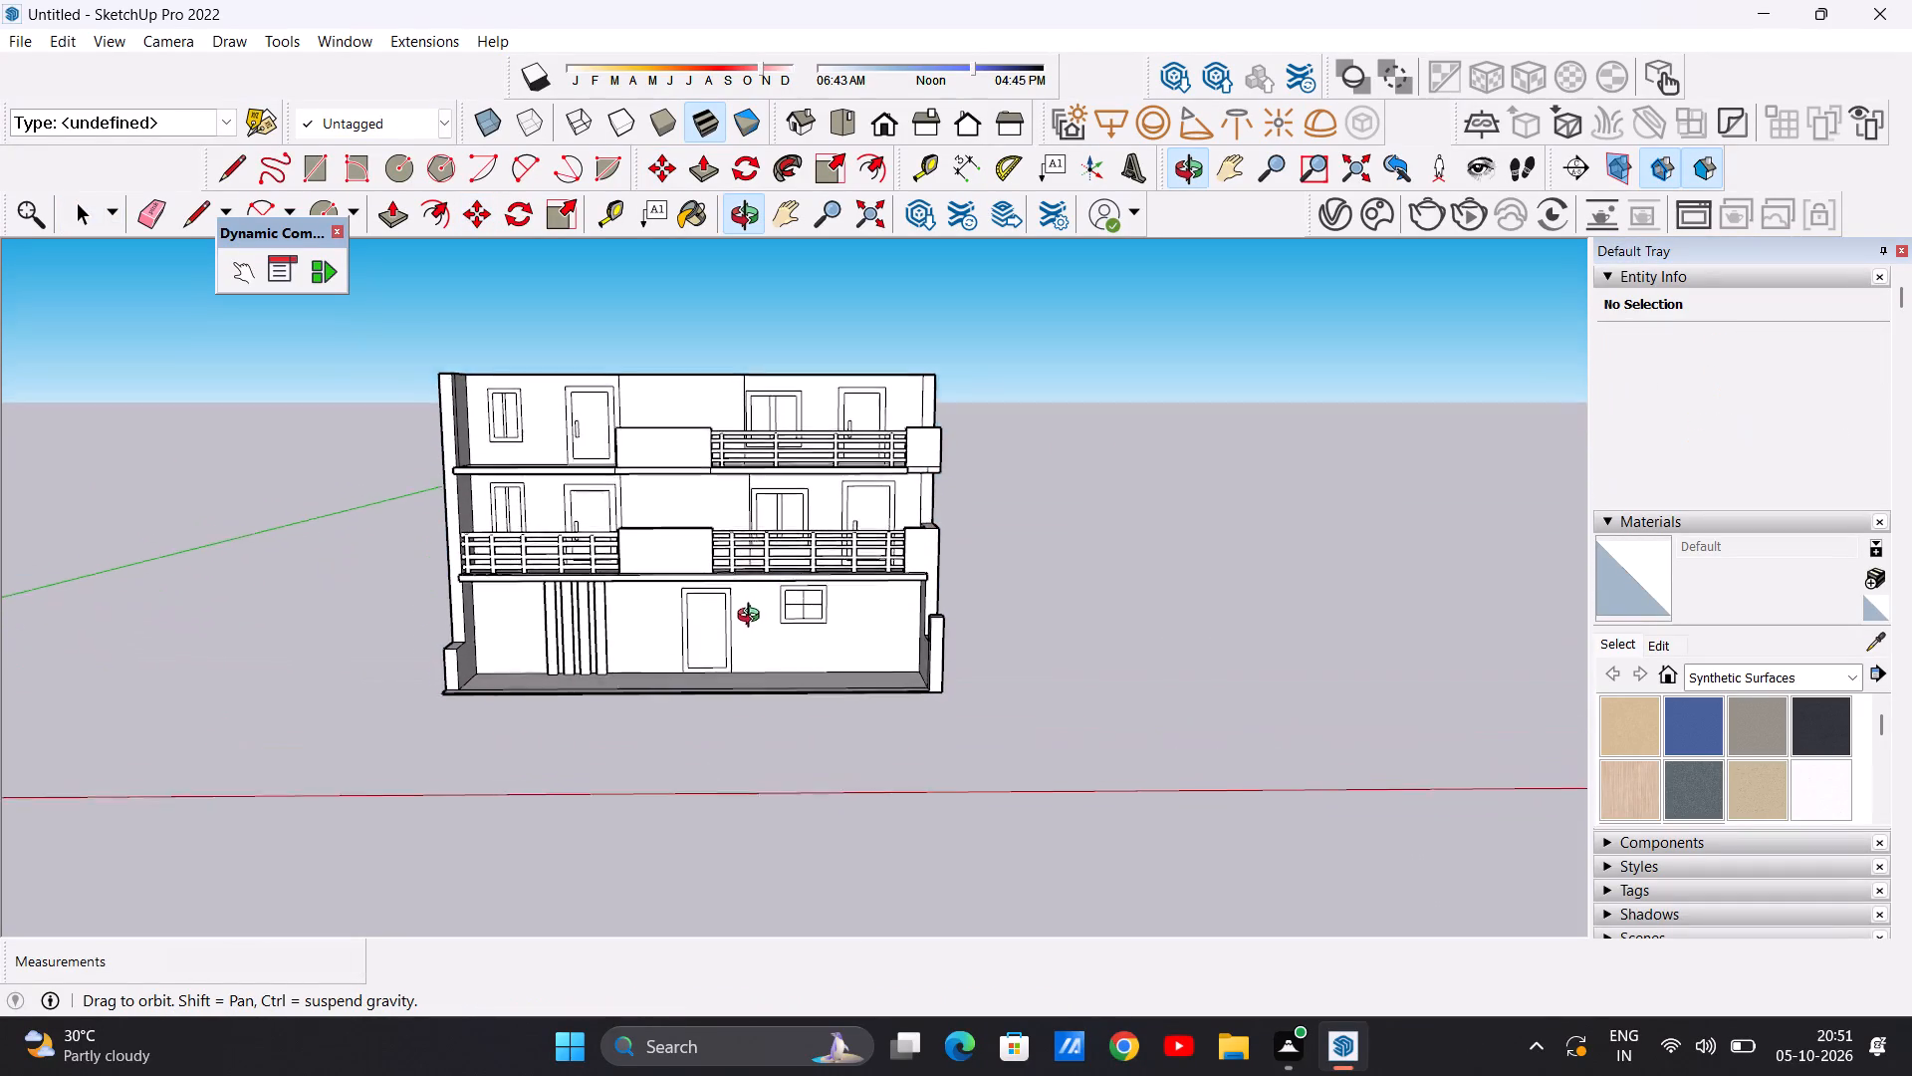
{"action": "middle_click_drag", "start_coordinate": [753, 618], "coordinate": [744, 630]}
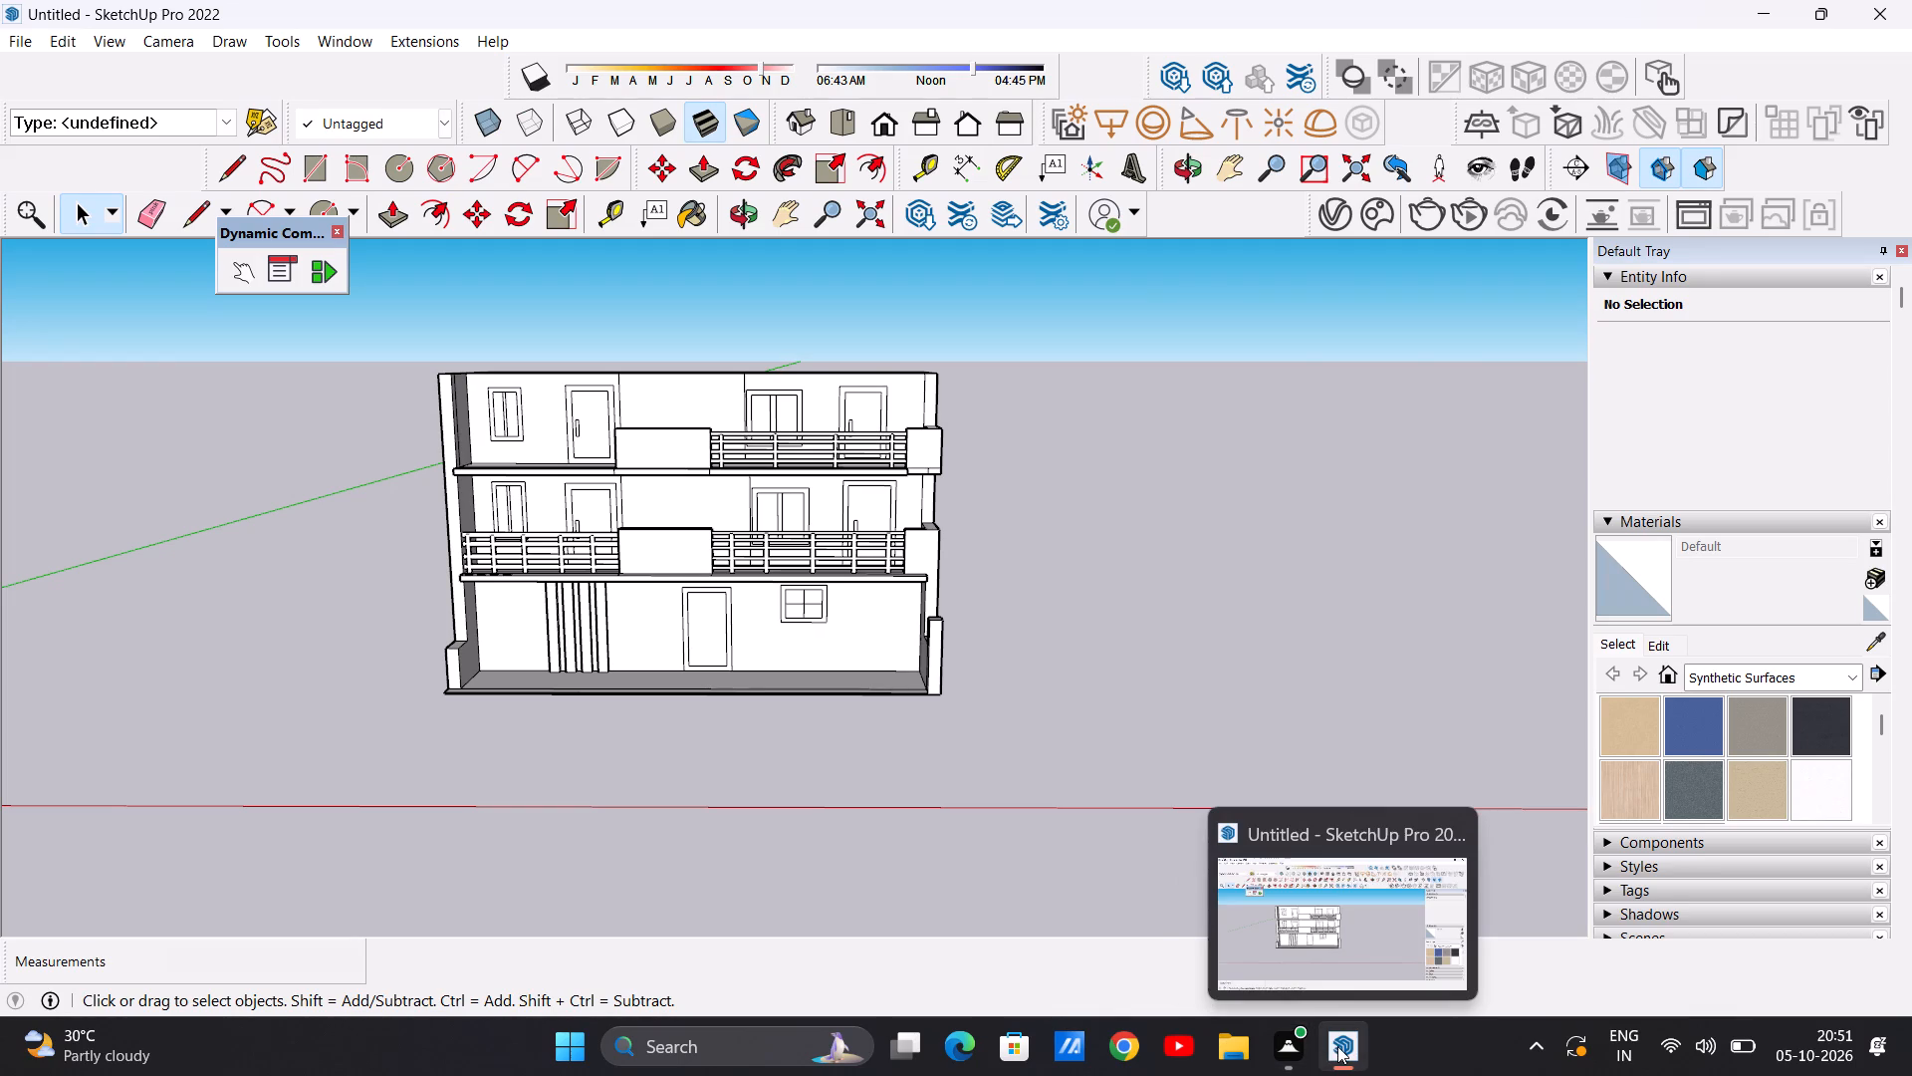
{"action": "left_click", "coordinate": [1294, 940]}
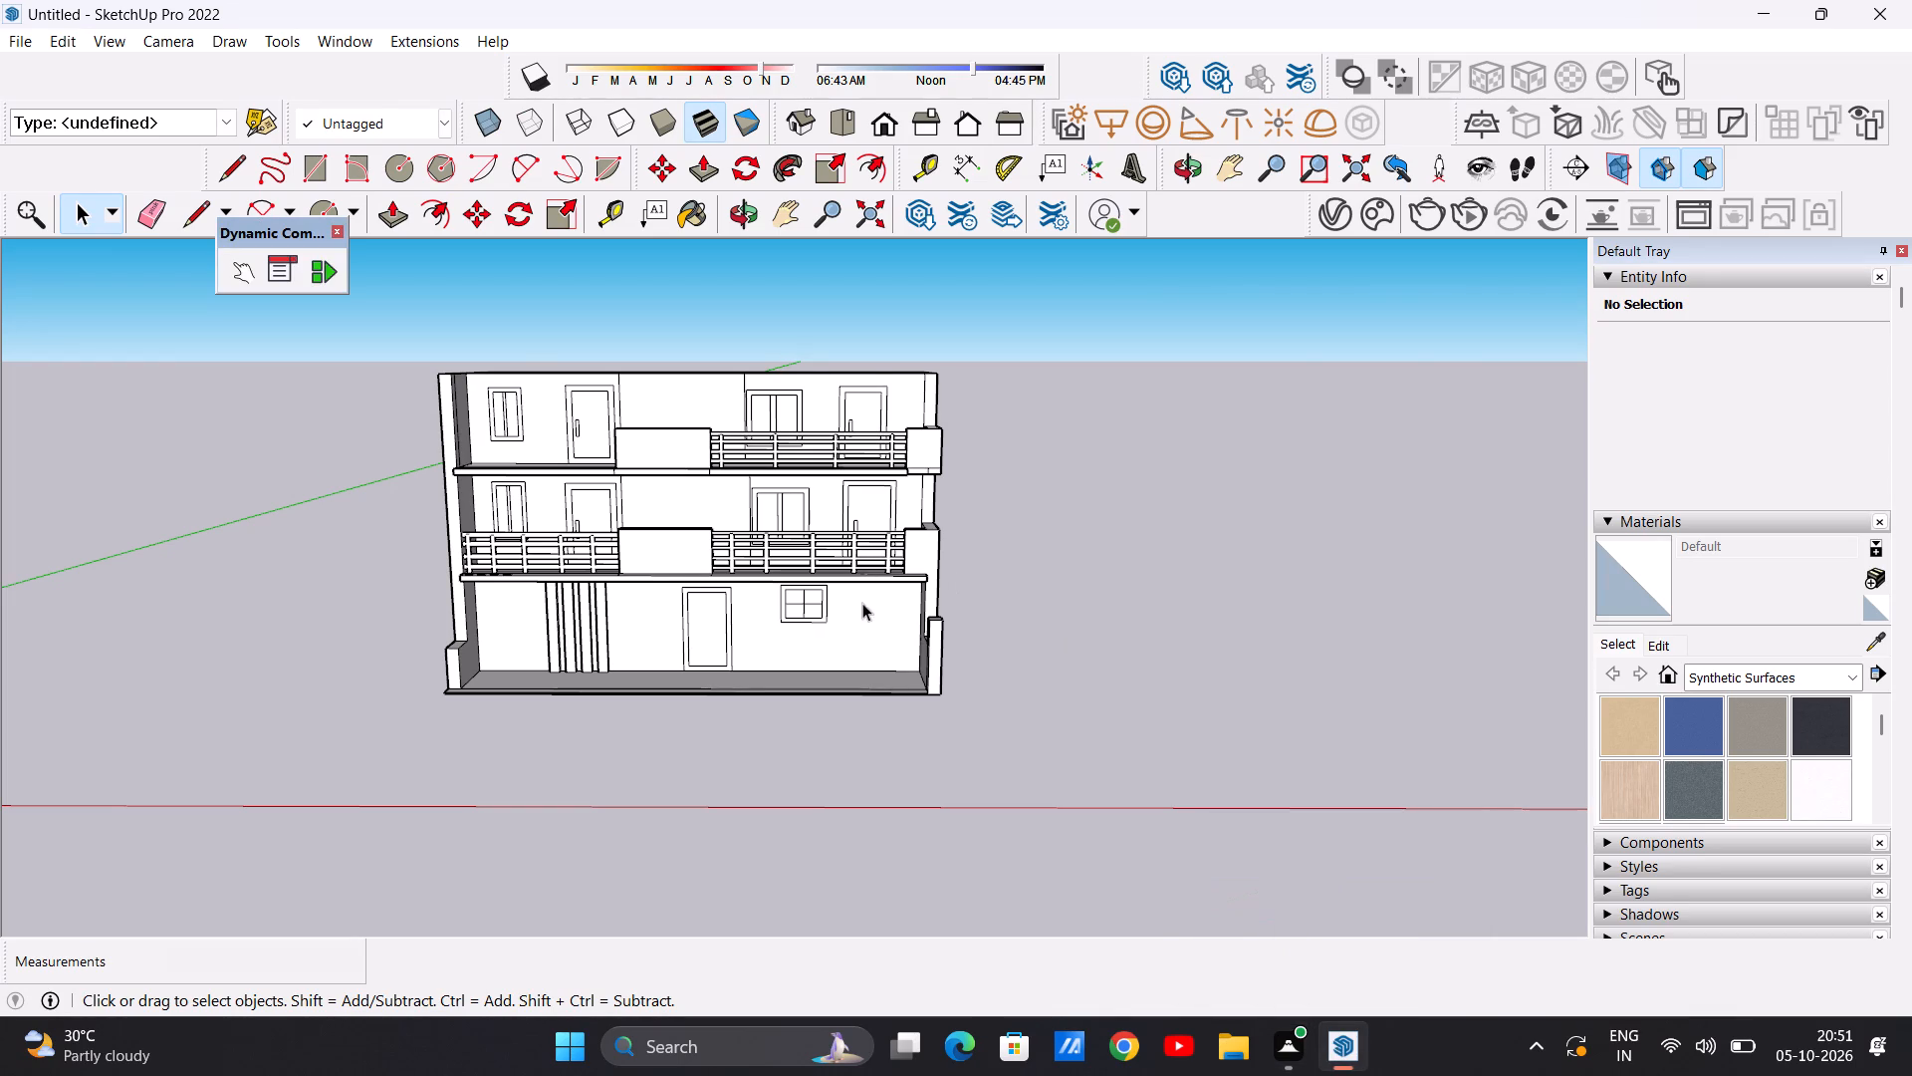
{"action": "scroll", "coordinate": [864, 605], "scroll_direction": "down", "scroll_amount": 4}
{"action": "scroll", "coordinate": [838, 514], "scroll_direction": "up", "scroll_amount": 6}
{"action": "scroll", "coordinate": [809, 524], "scroll_direction": "down", "scroll_amount": 3}
{"action": "middle_click_drag", "start_coordinate": [870, 528], "coordinate": [769, 534]}
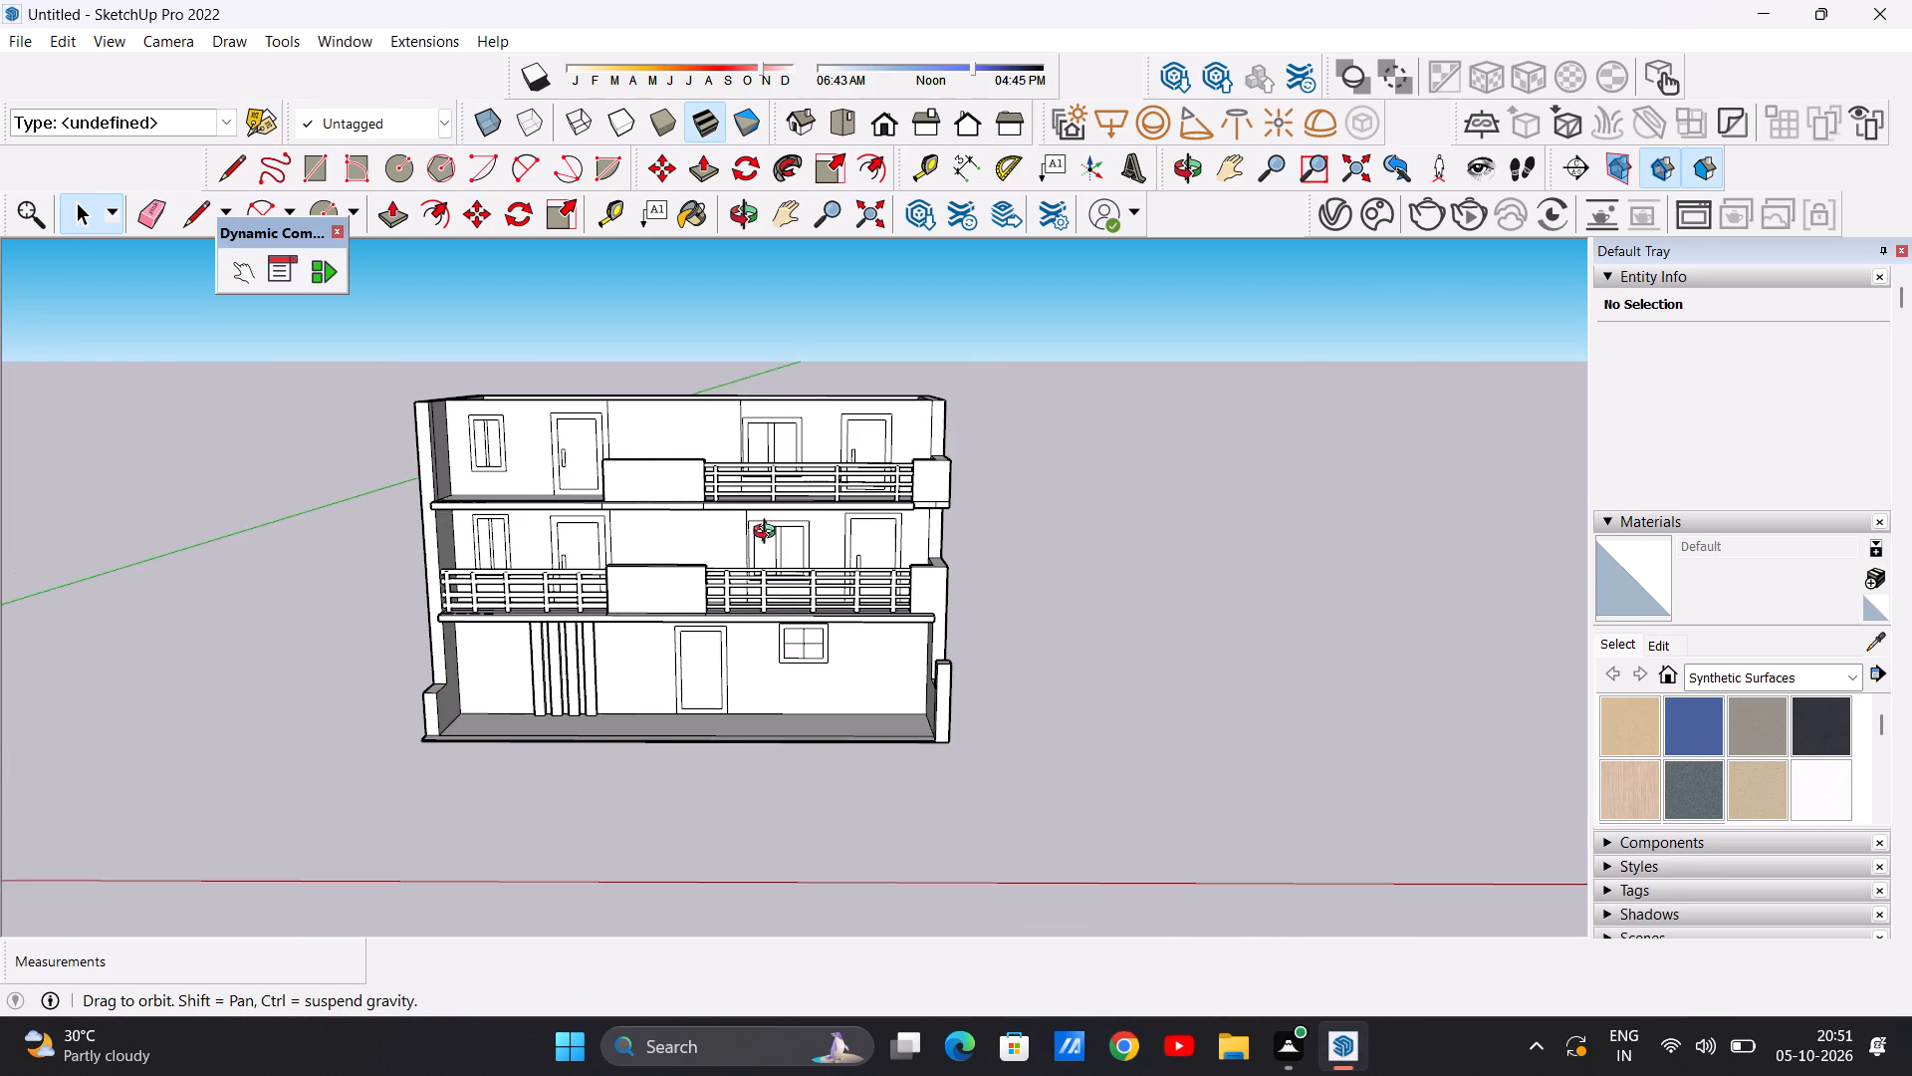
{"action": "middle_click_drag", "start_coordinate": [769, 534], "coordinate": [899, 619]}
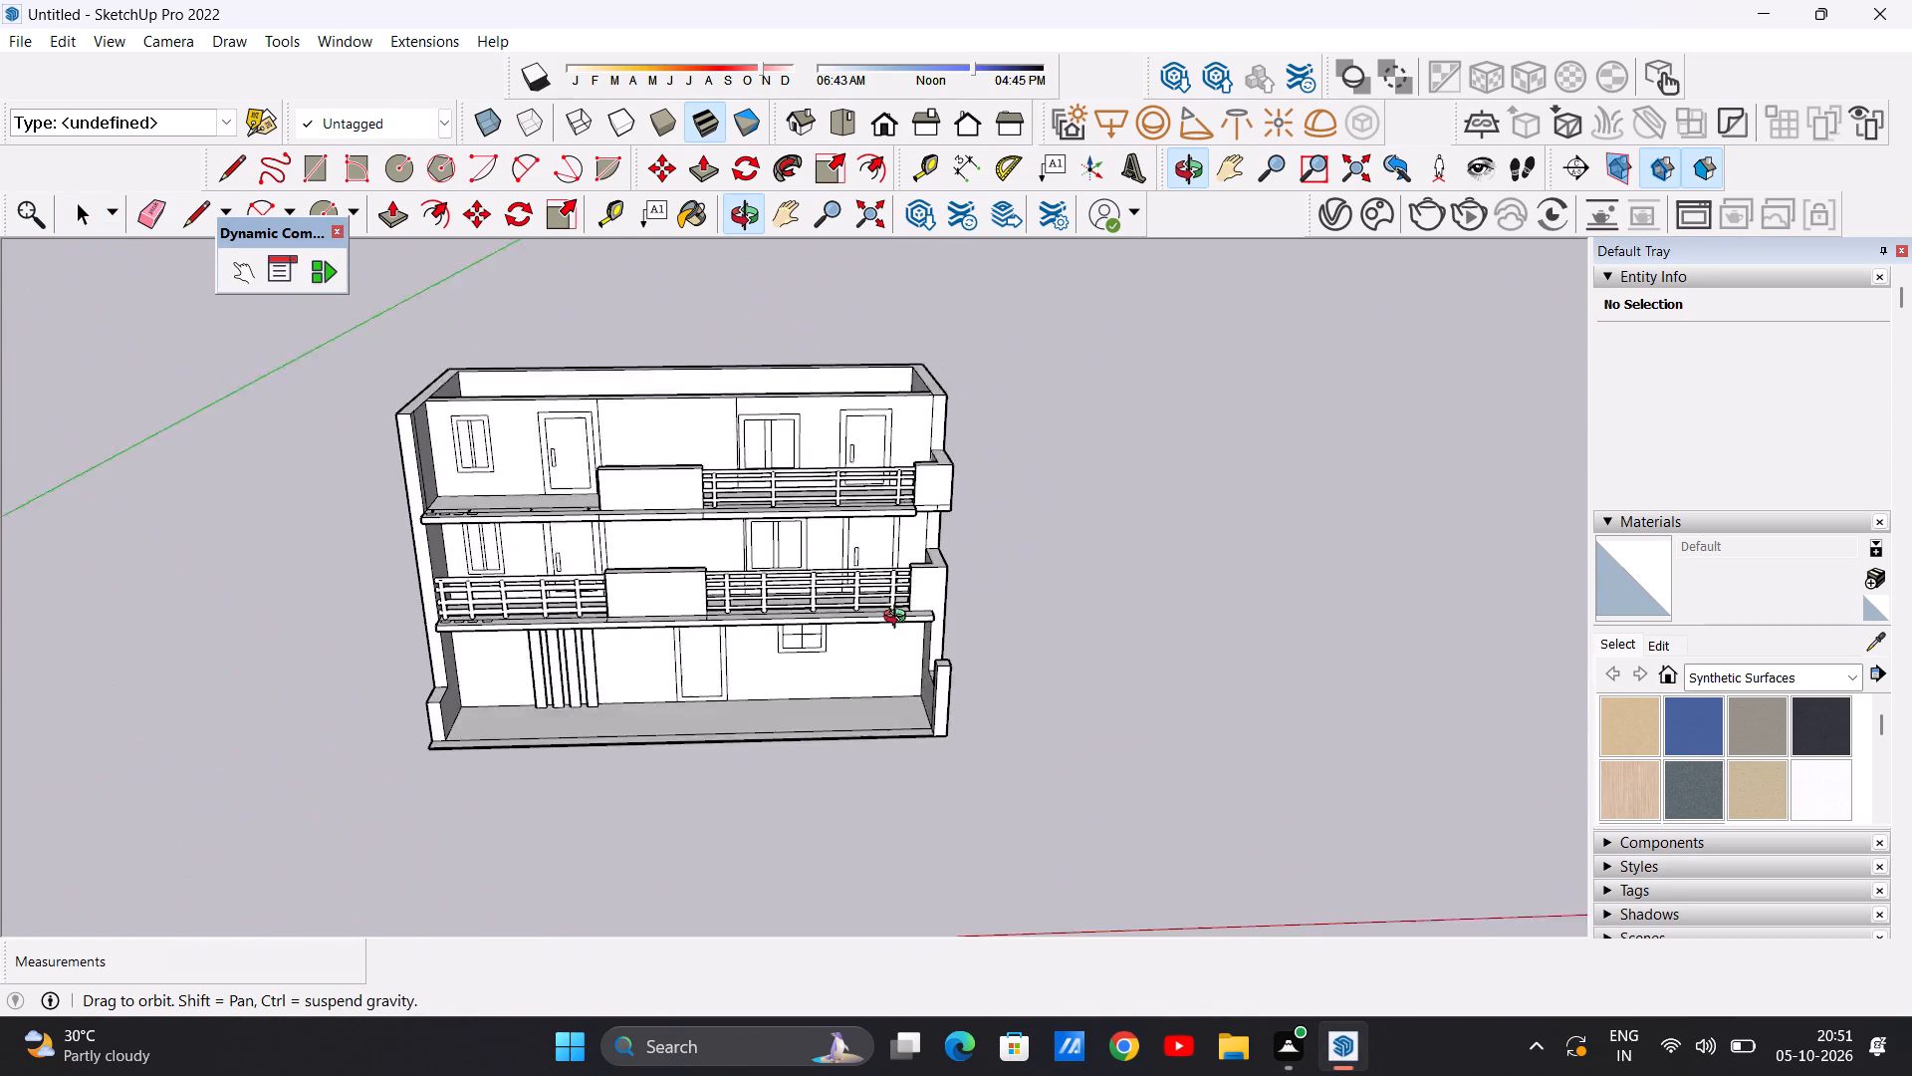
{"action": "middle_click_drag", "start_coordinate": [899, 619], "coordinate": [896, 537]}
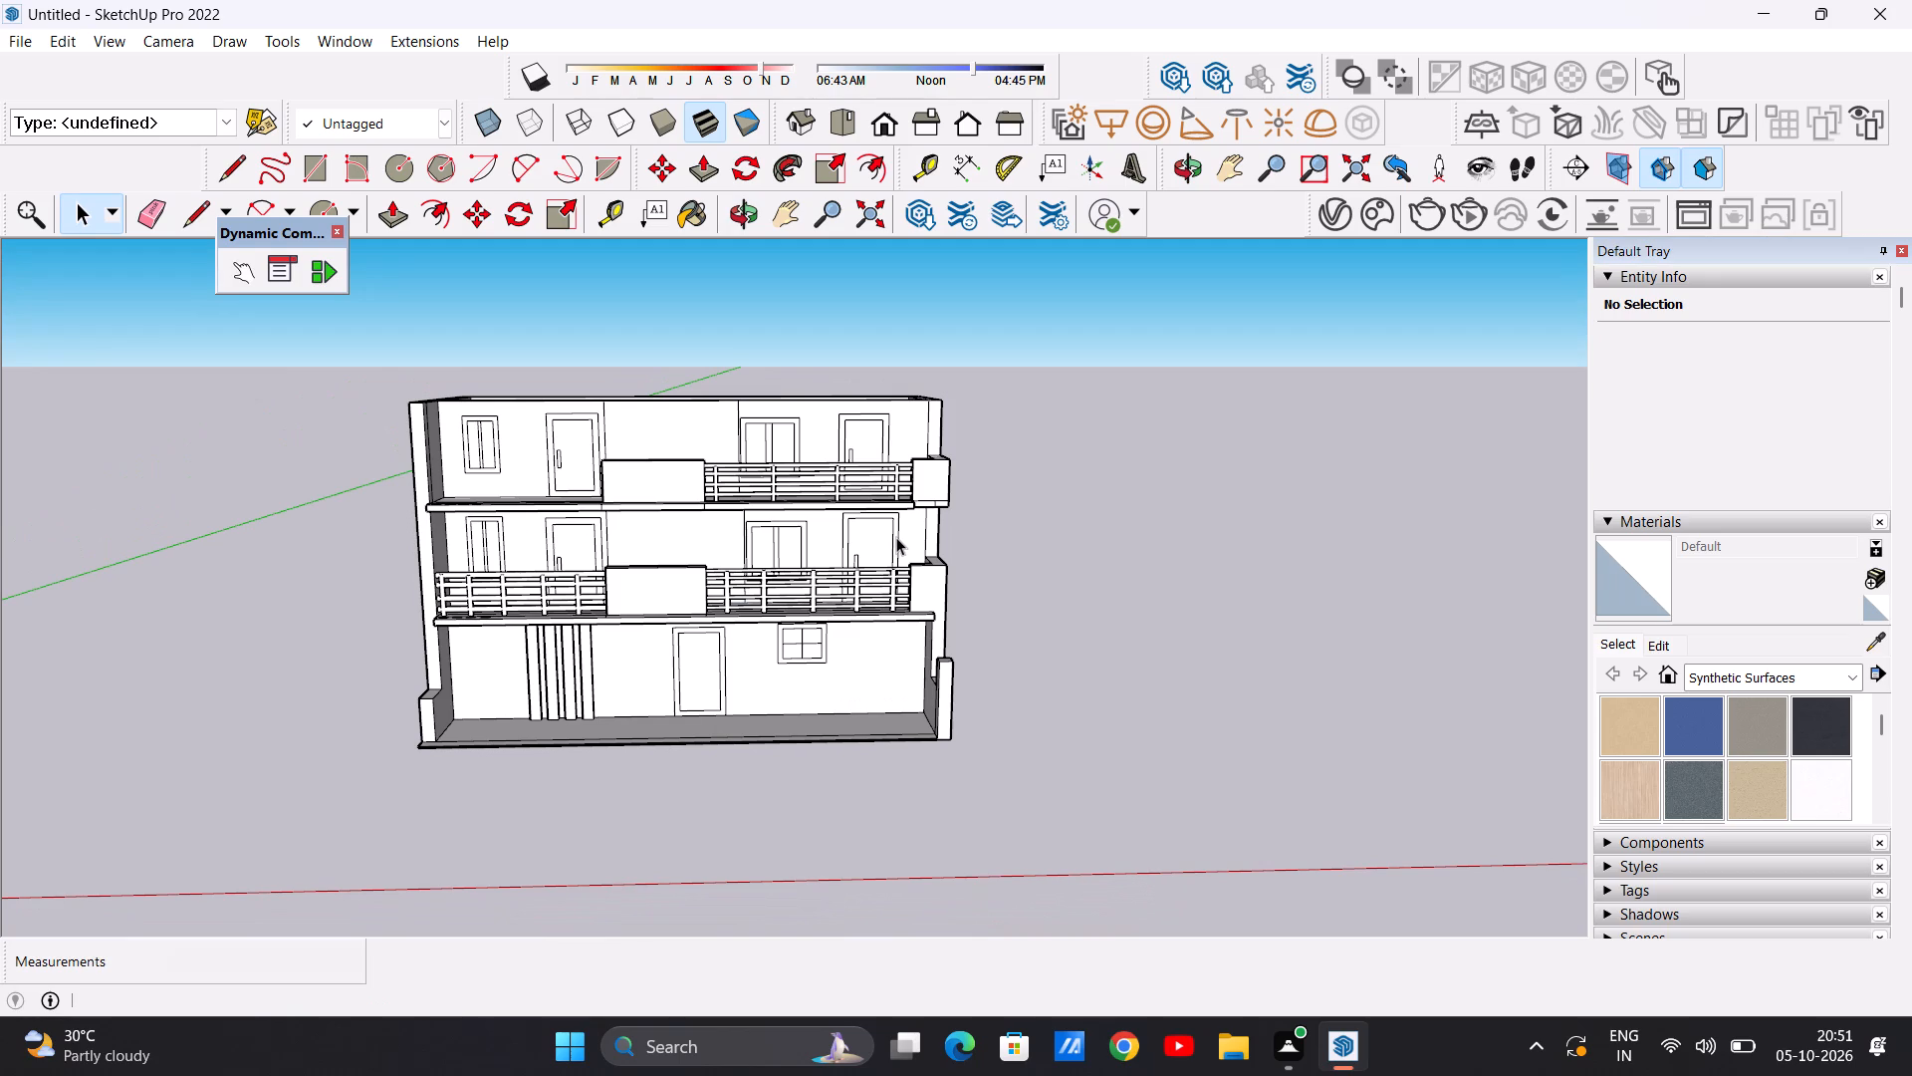
{"action": "scroll", "coordinate": [732, 544], "scroll_direction": "down", "scroll_amount": 4}
{"action": "scroll", "coordinate": [696, 452], "scroll_direction": "up", "scroll_amount": 7}
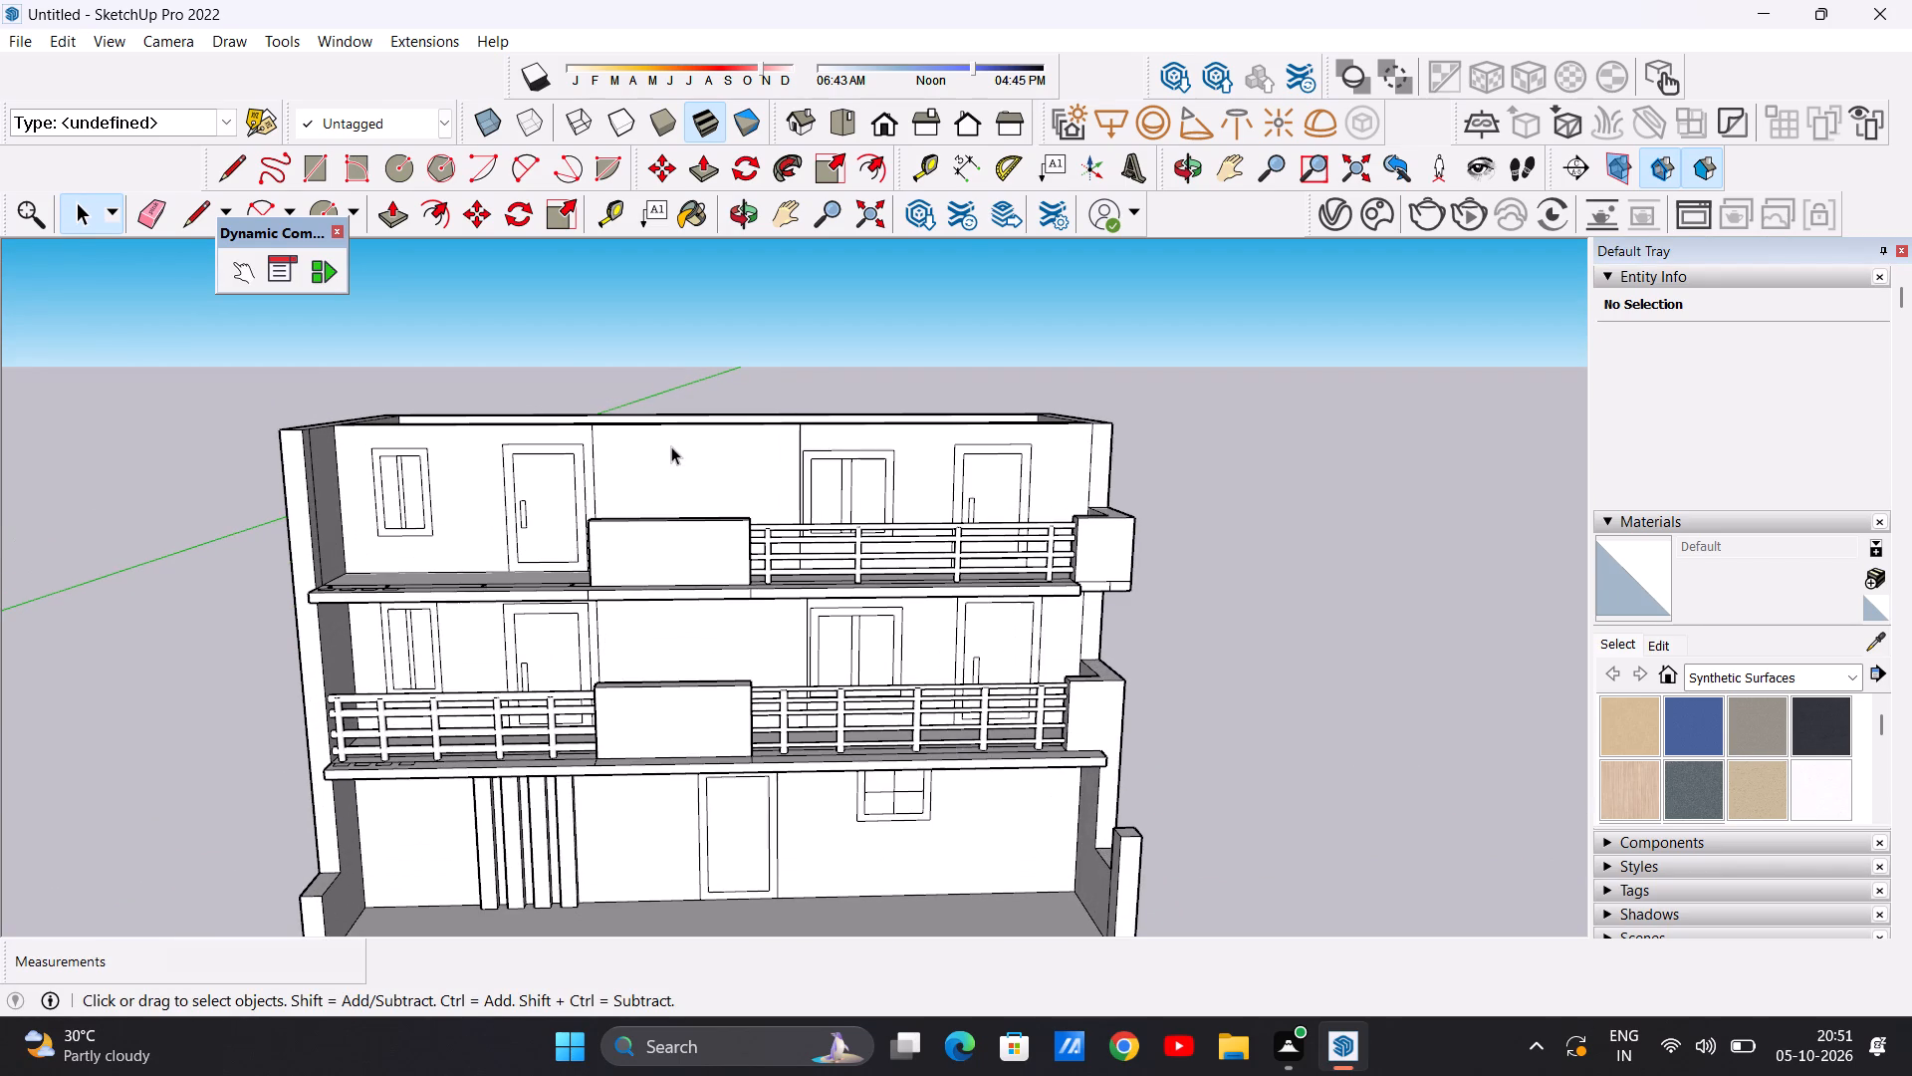
Push/Pull the topmost circle on the top floor panel's end face about 81' 3 1/4" to the side wall as a handrail.
{"action": "scroll", "coordinate": [516, 527], "scroll_direction": "up", "scroll_amount": 6}
{"action": "middle_click_drag", "start_coordinate": [545, 592], "coordinate": [540, 719]}
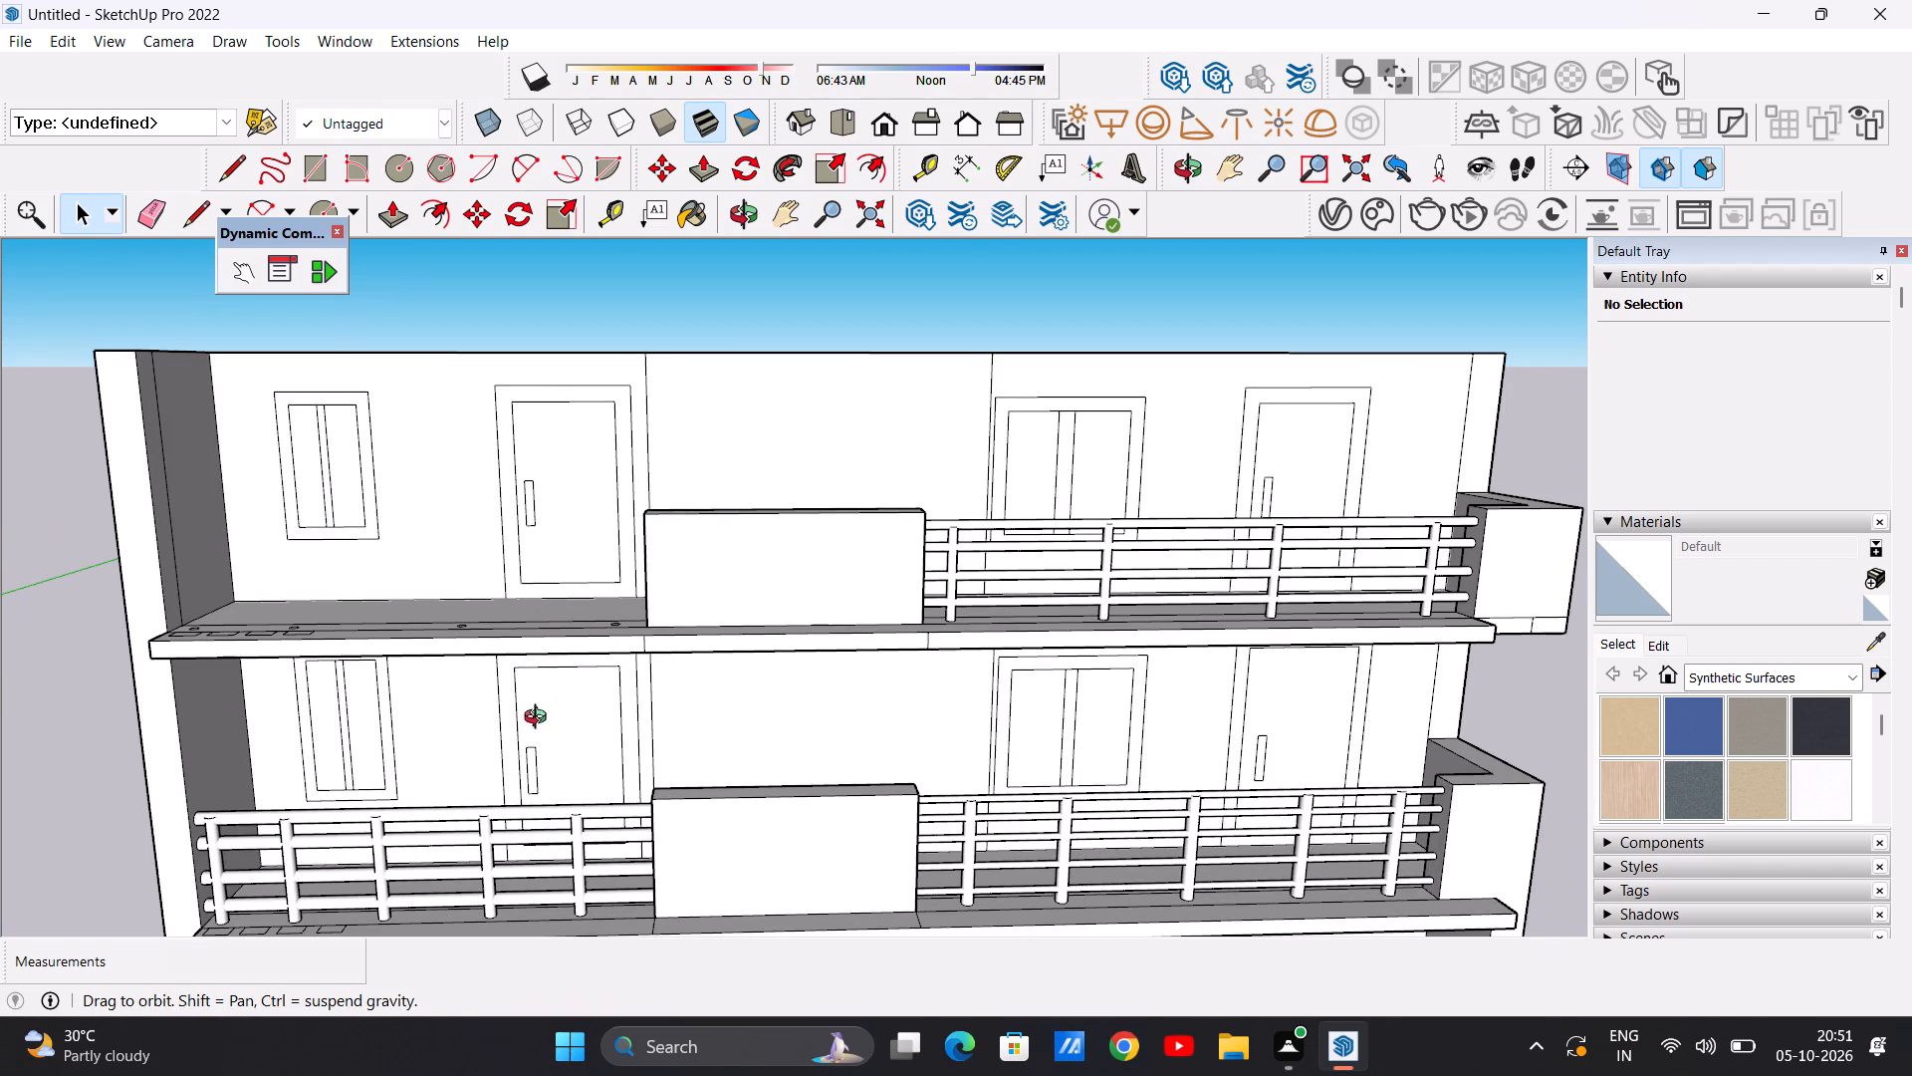
{"action": "middle_click_drag", "start_coordinate": [540, 719], "coordinate": [528, 781]}
{"action": "scroll", "coordinate": [219, 650], "scroll_direction": "up", "scroll_amount": 6}
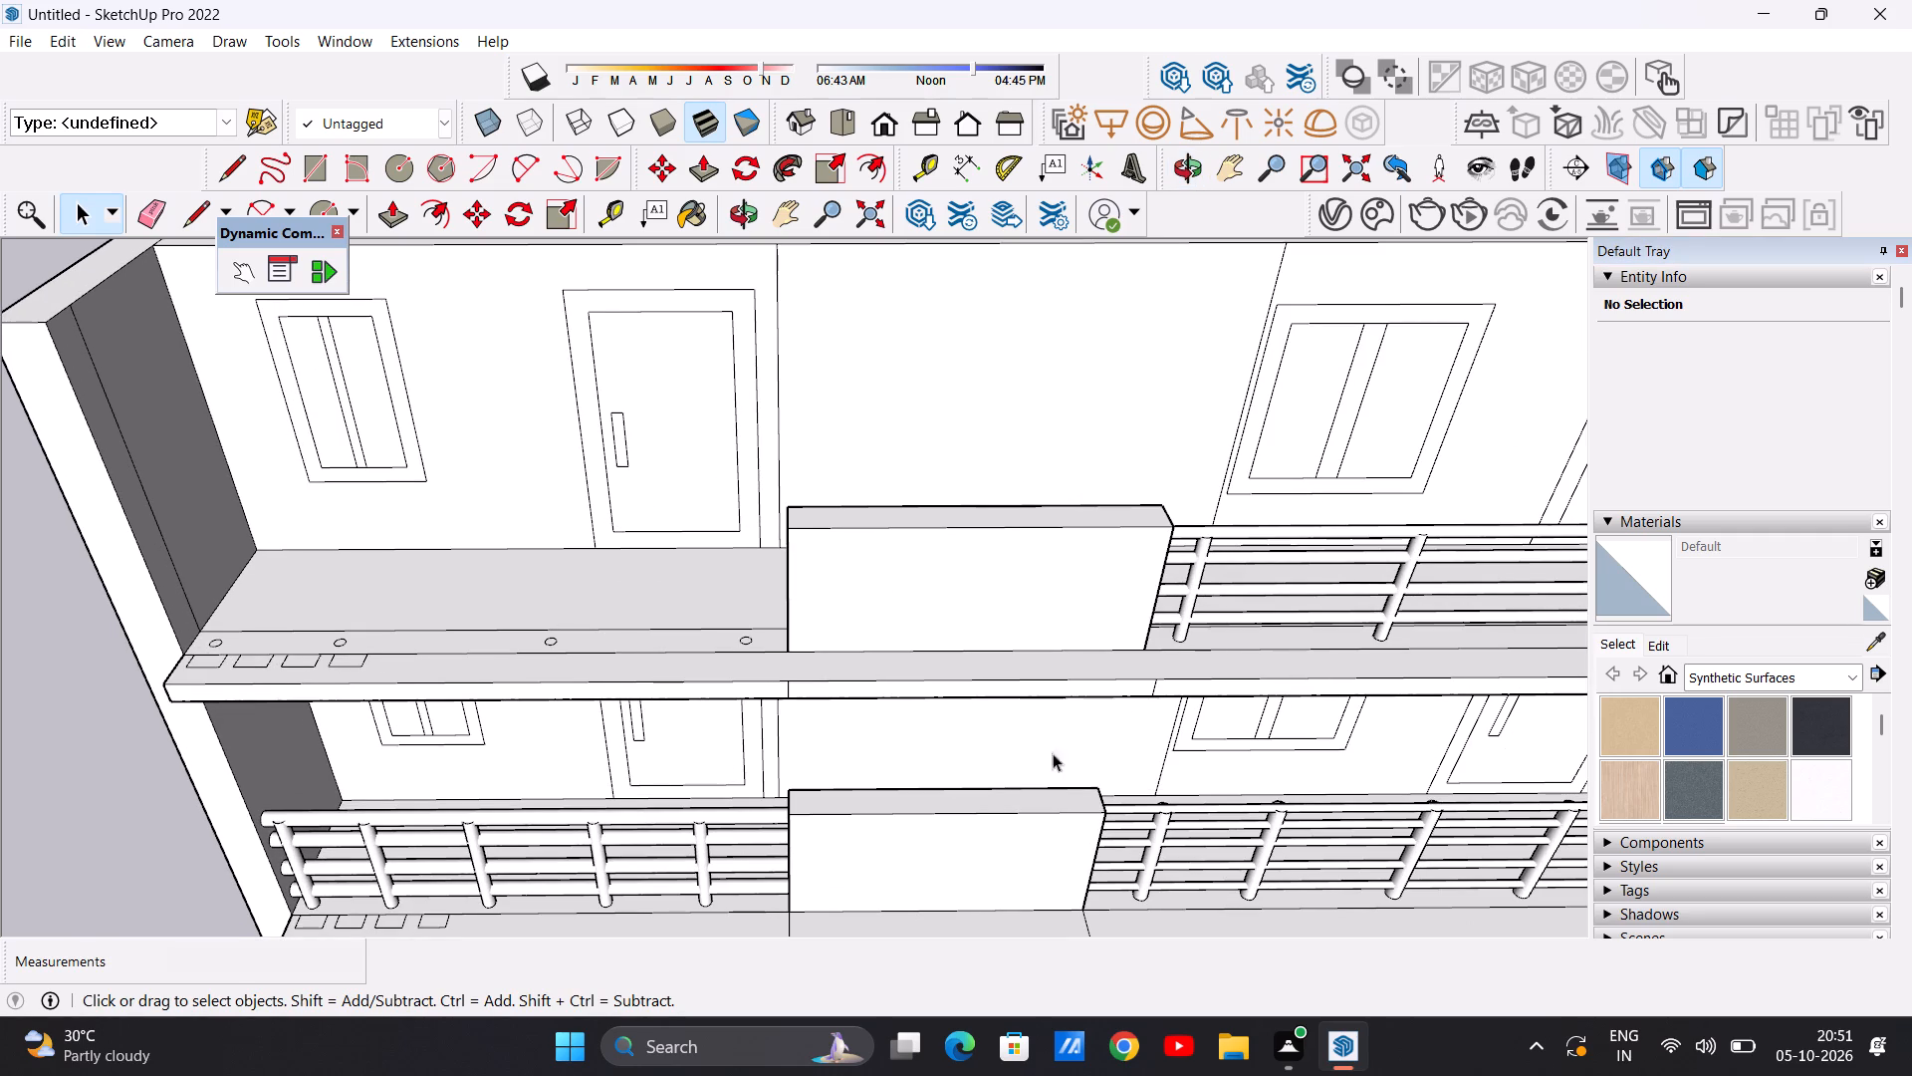
{"action": "middle_click_drag", "start_coordinate": [619, 568], "coordinate": [1111, 472]}
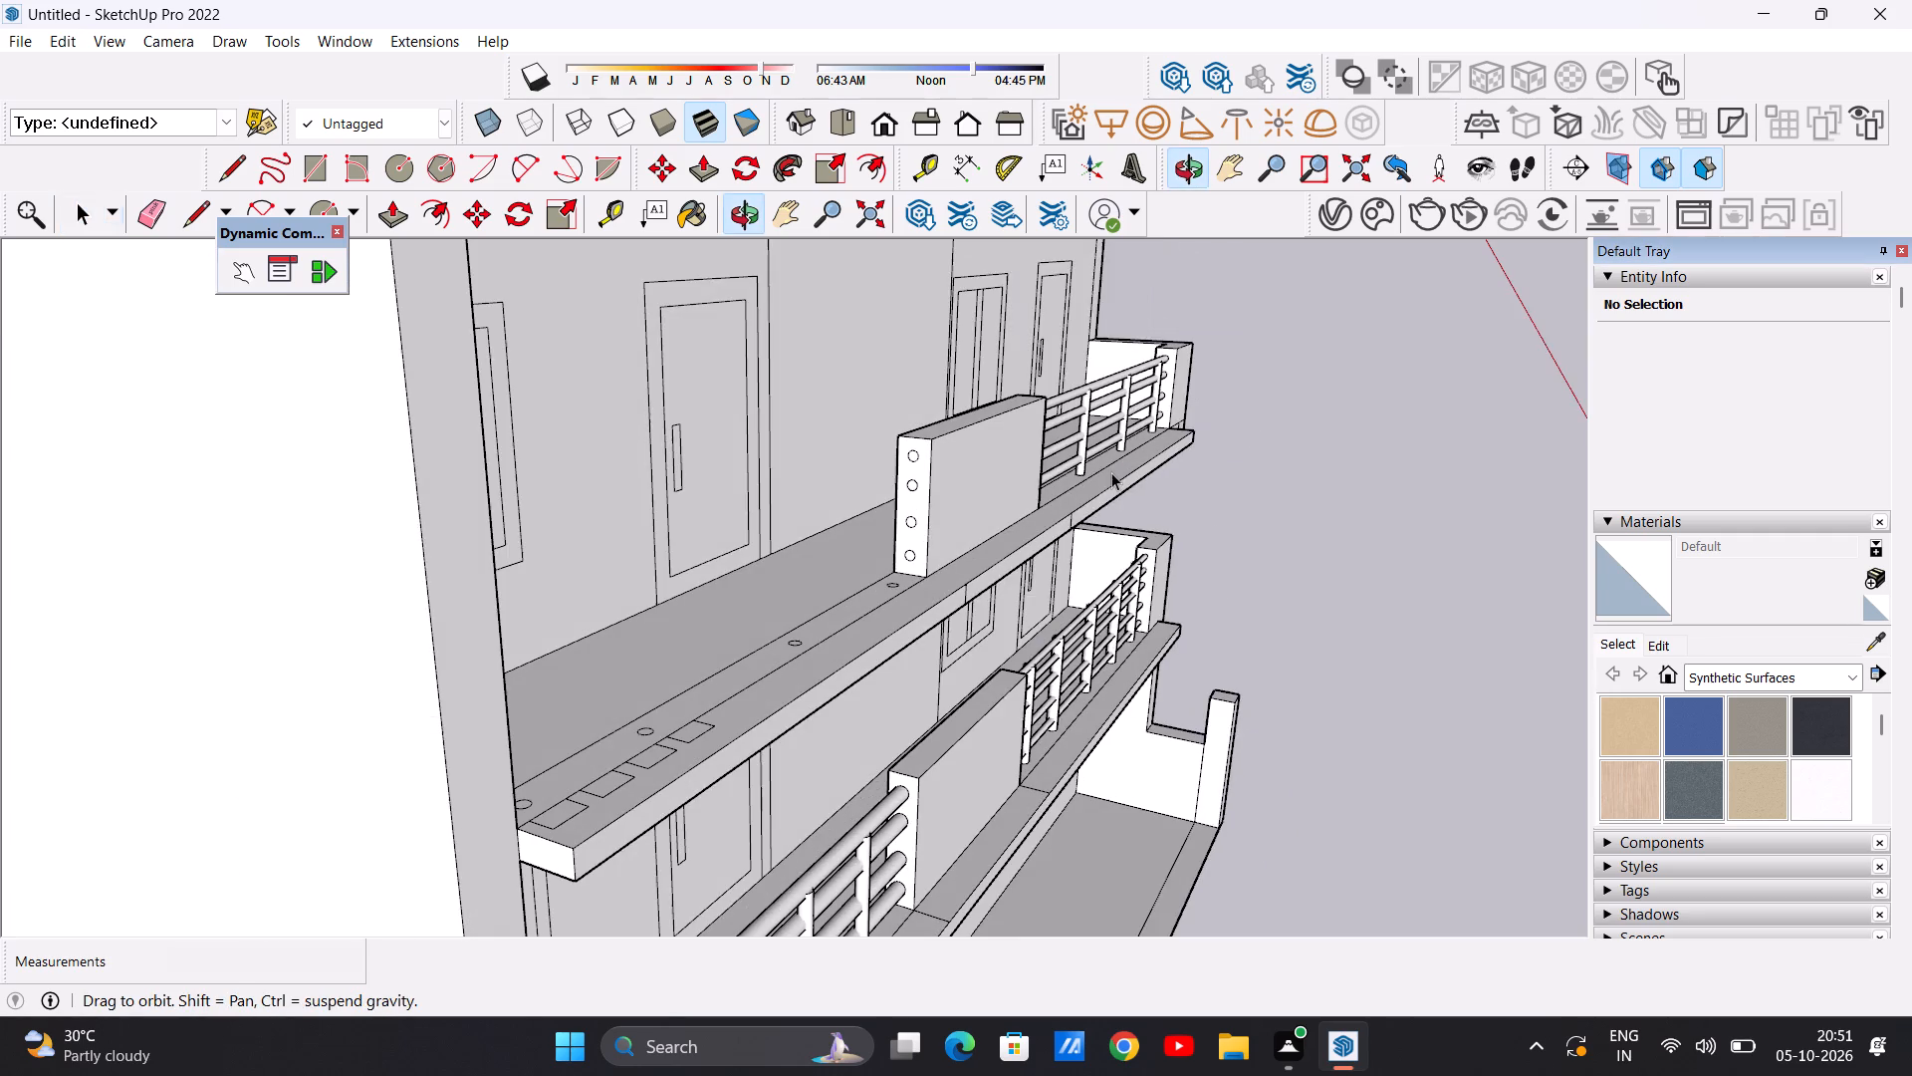
{"action": "scroll", "coordinate": [948, 448], "scroll_direction": "up", "scroll_amount": 11}
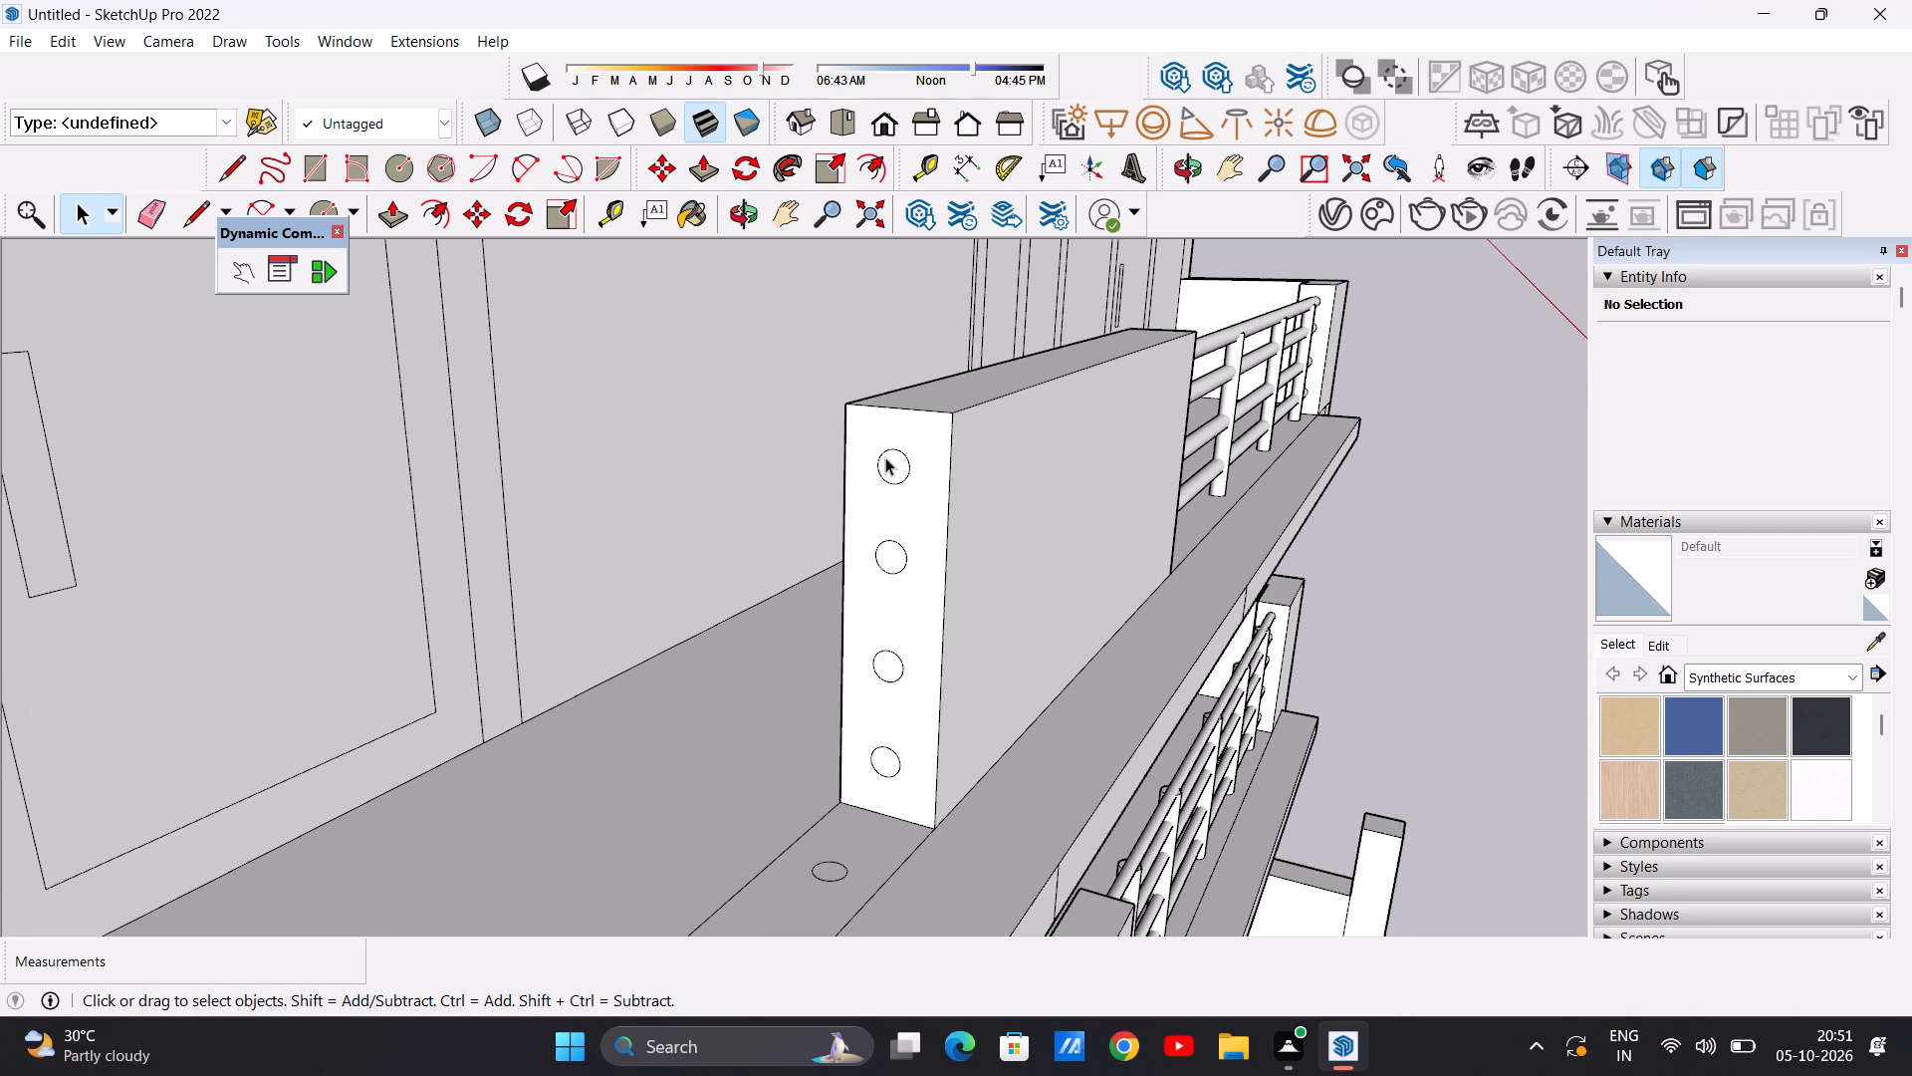
{"action": "key", "text": "p"}
{"action": "scroll", "coordinate": [896, 446], "scroll_direction": "up", "scroll_amount": 11}
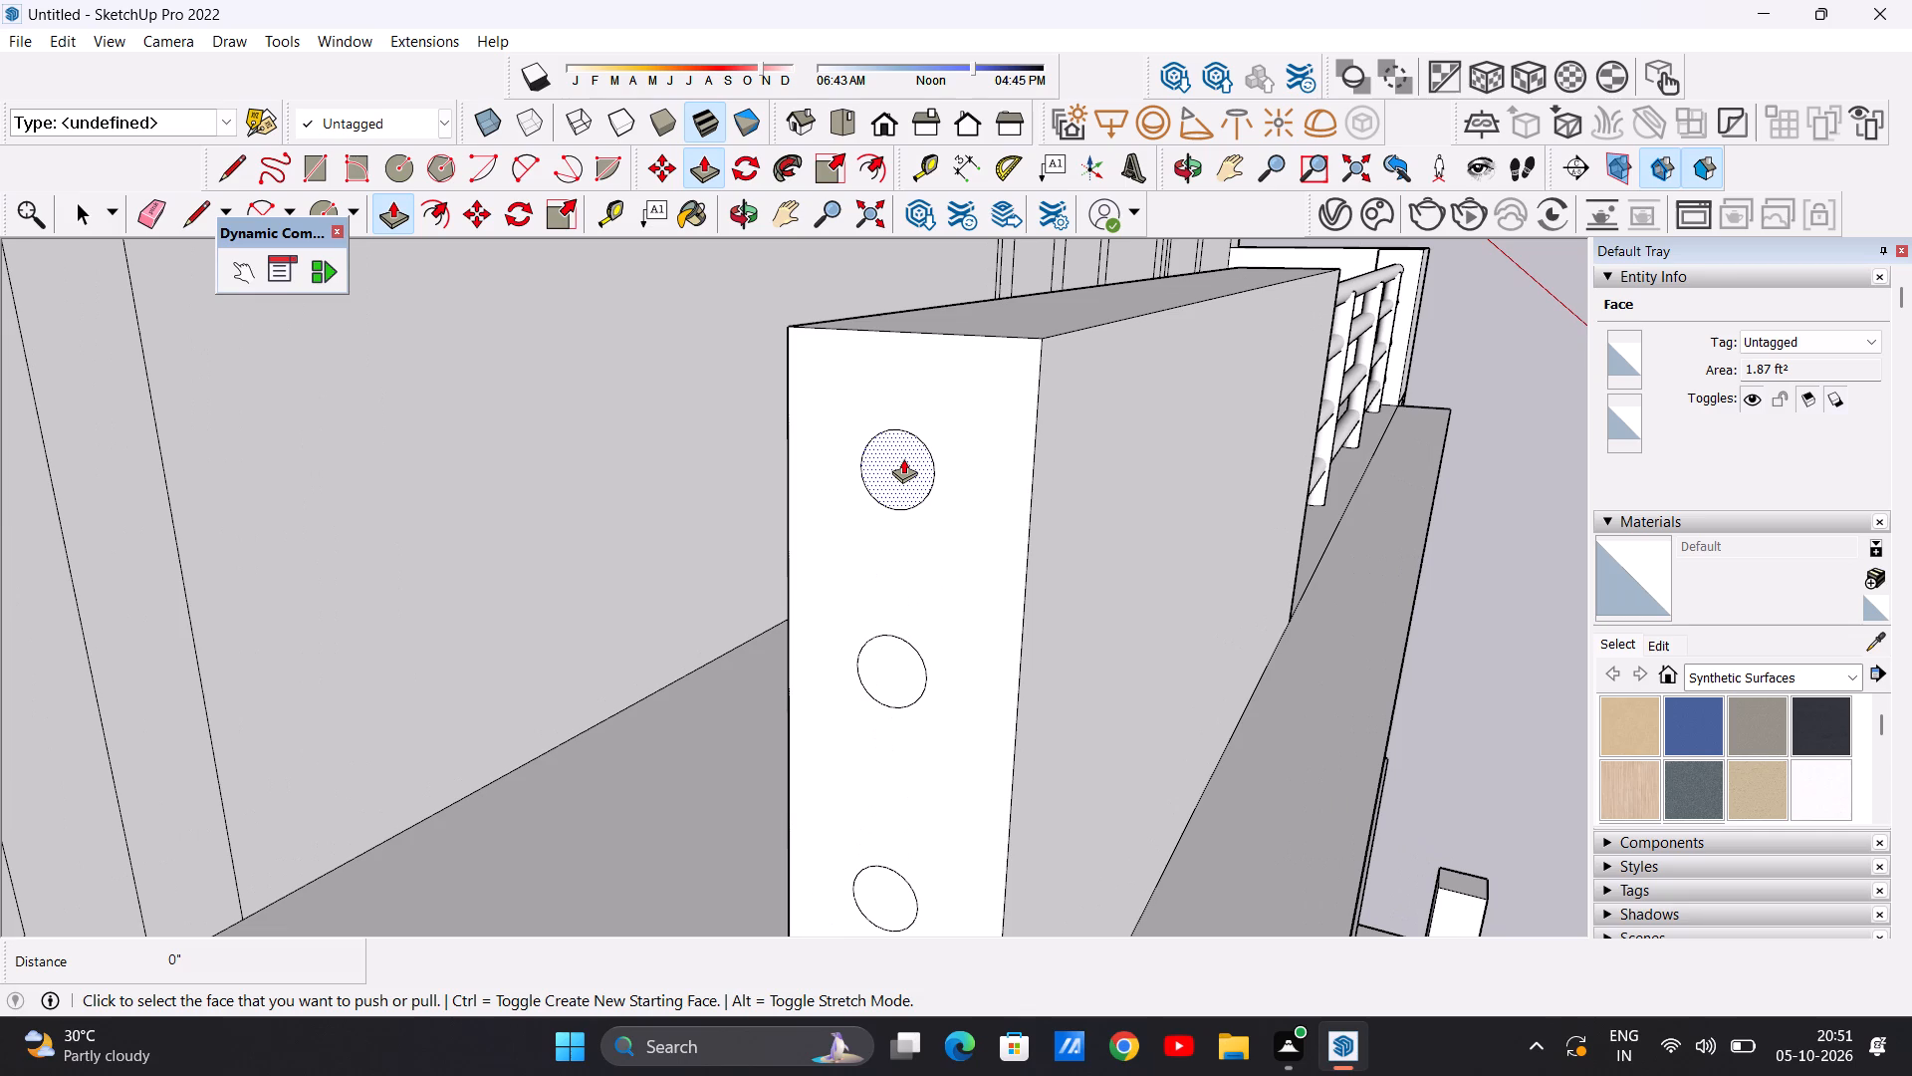
{"action": "left_click", "coordinate": [903, 458]}
{"action": "scroll", "coordinate": [761, 499], "scroll_direction": "down", "scroll_amount": 3}
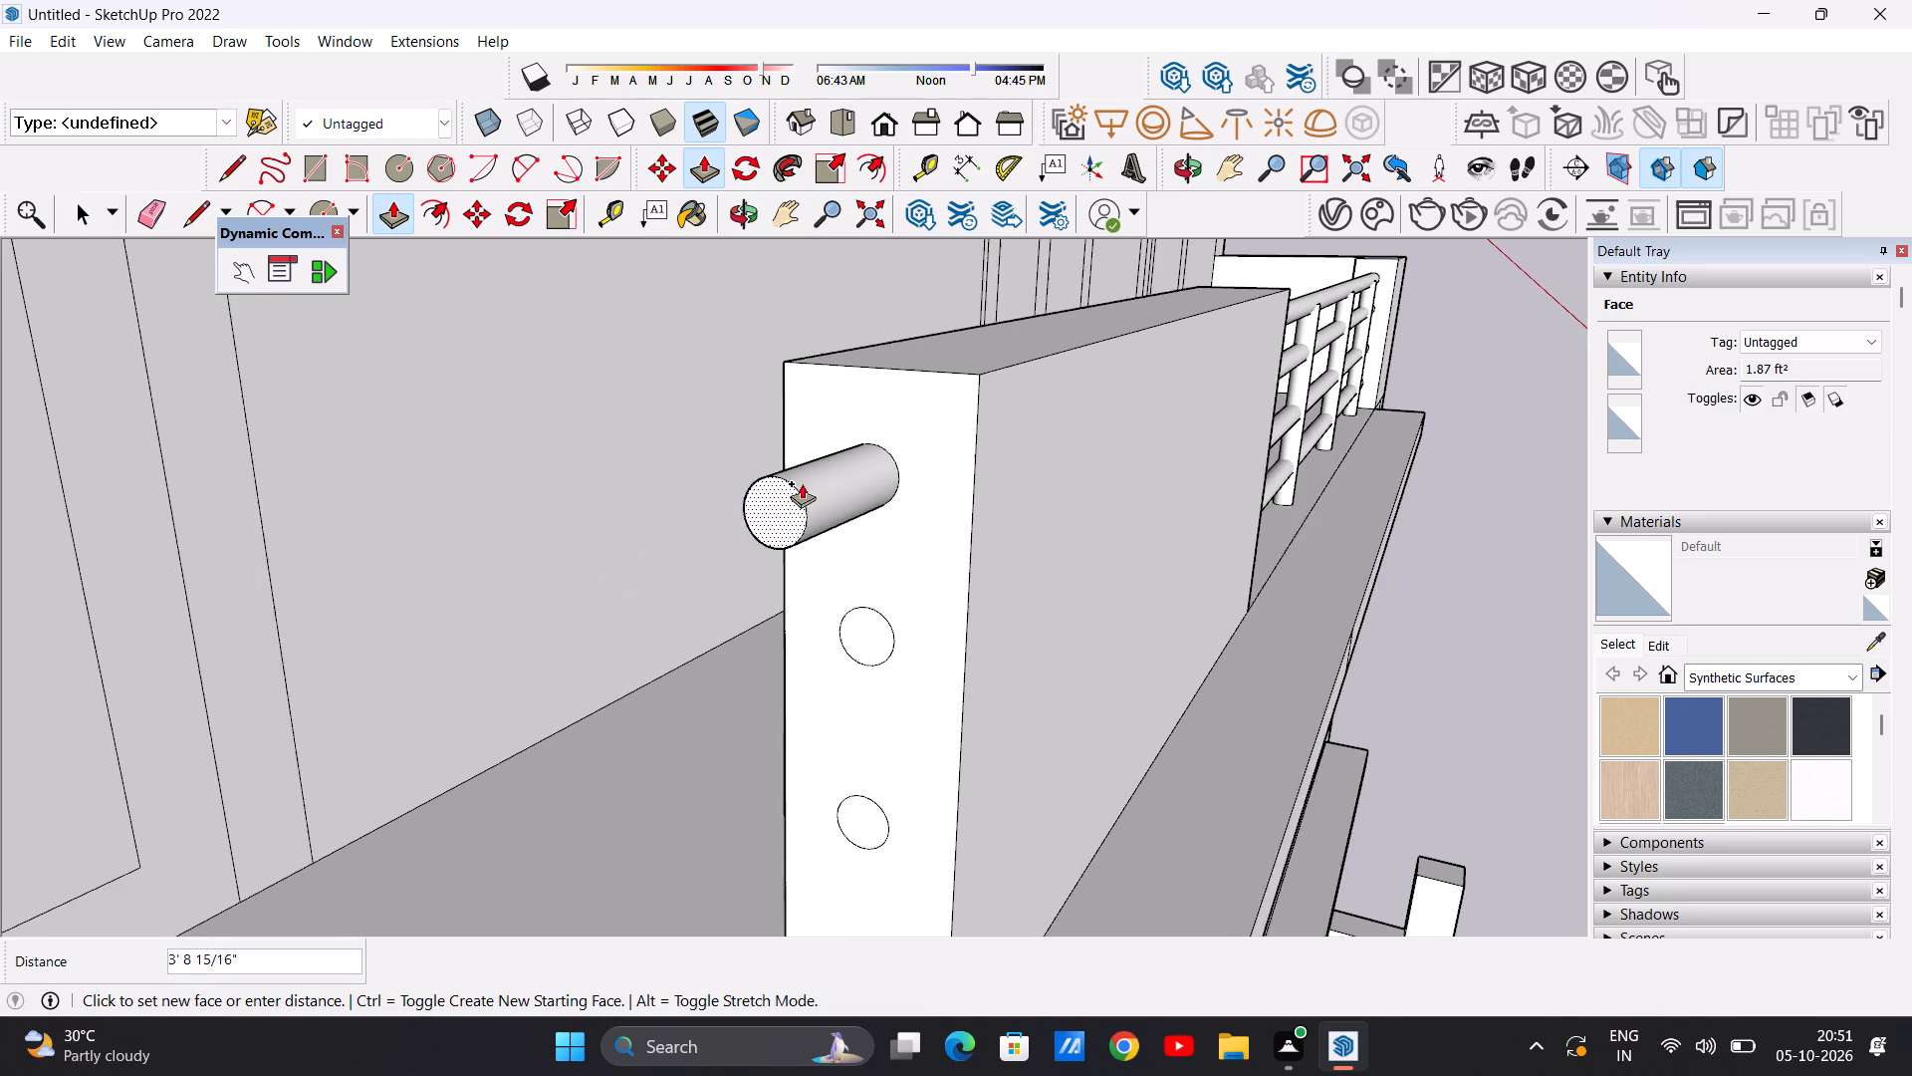
{"action": "scroll", "coordinate": [802, 483], "scroll_direction": "down", "scroll_amount": 20}
{"action": "scroll", "coordinate": [802, 483], "scroll_direction": "down", "scroll_amount": 3}
{"action": "scroll", "coordinate": [653, 490], "scroll_direction": "down", "scroll_amount": 12}
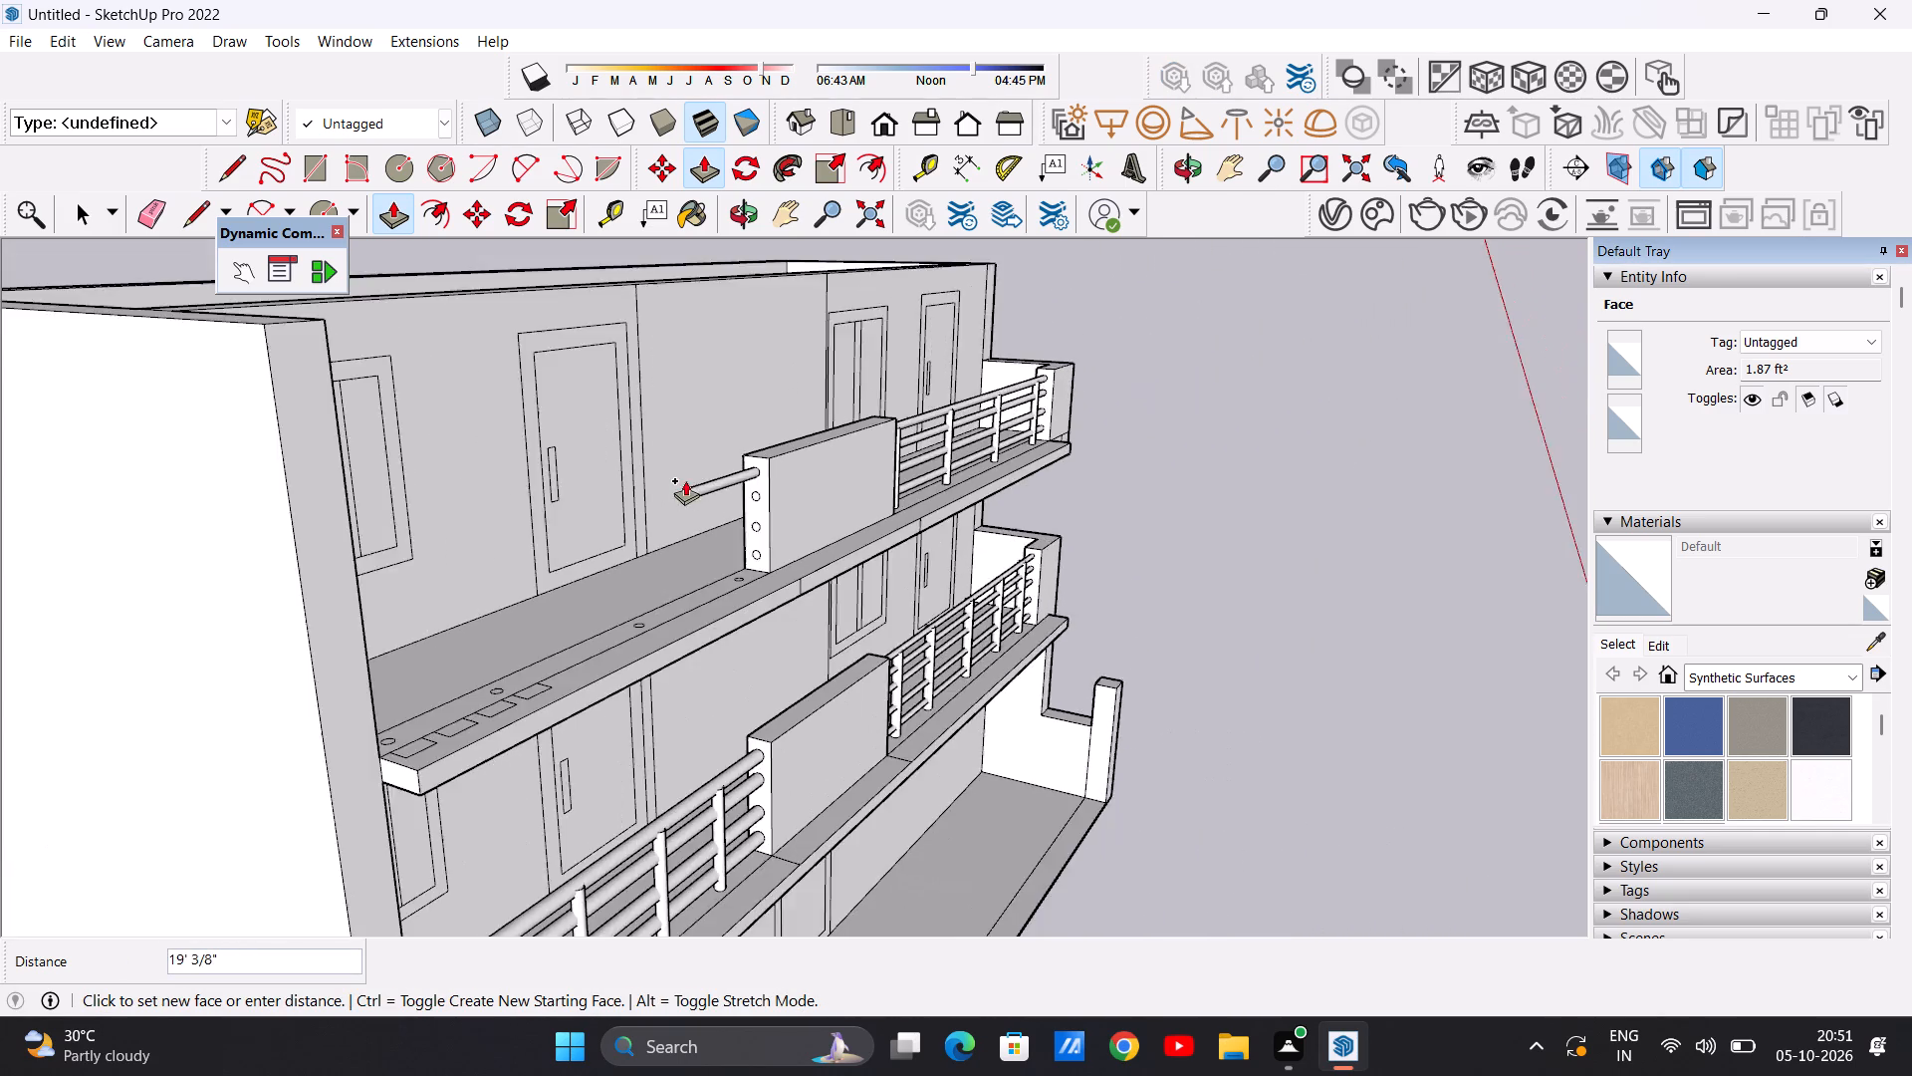
{"action": "scroll", "coordinate": [685, 480], "scroll_direction": "down", "scroll_amount": 7}
{"action": "middle_click_drag", "start_coordinate": [640, 504], "coordinate": [397, 512]}
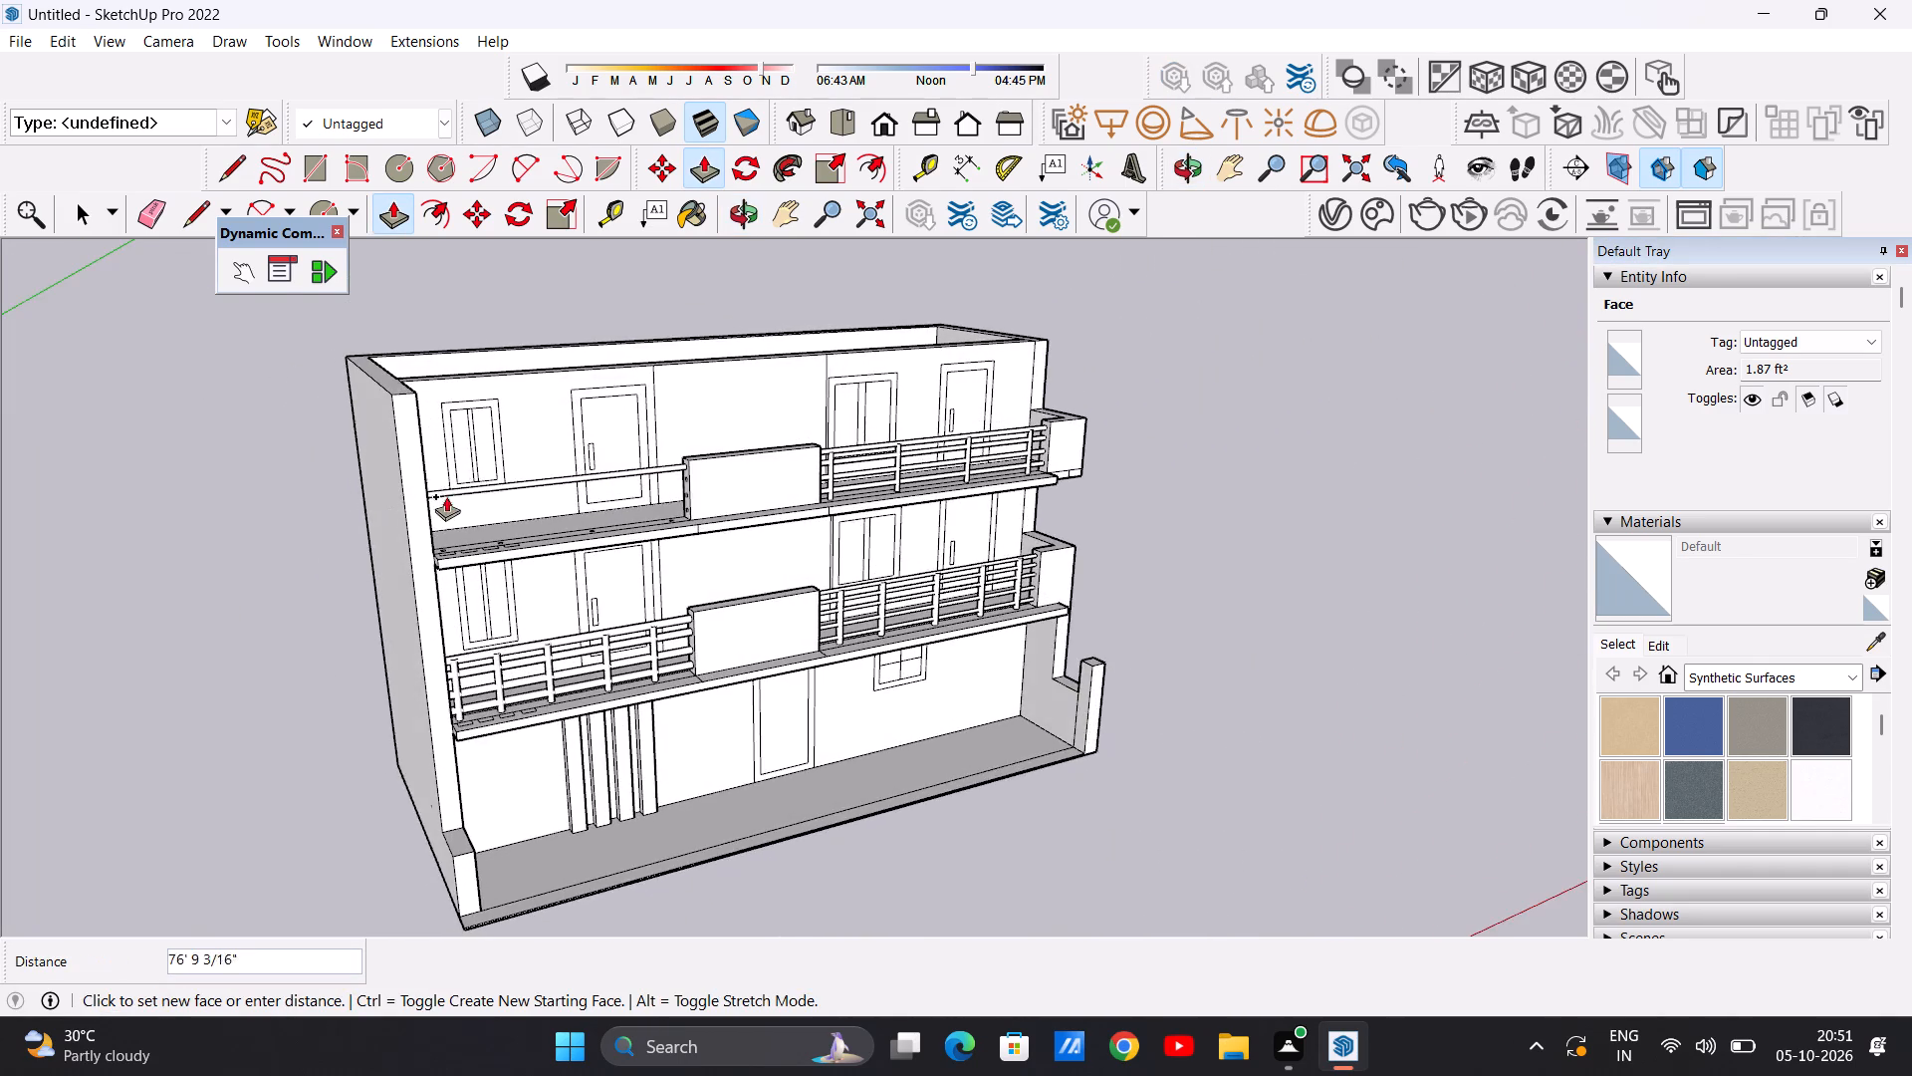
{"action": "scroll", "coordinate": [456, 490], "scroll_direction": "up", "scroll_amount": 9}
{"action": "middle_click_drag", "start_coordinate": [406, 462], "coordinate": [281, 466]}
{"action": "scroll", "coordinate": [338, 464], "scroll_direction": "up", "scroll_amount": 7}
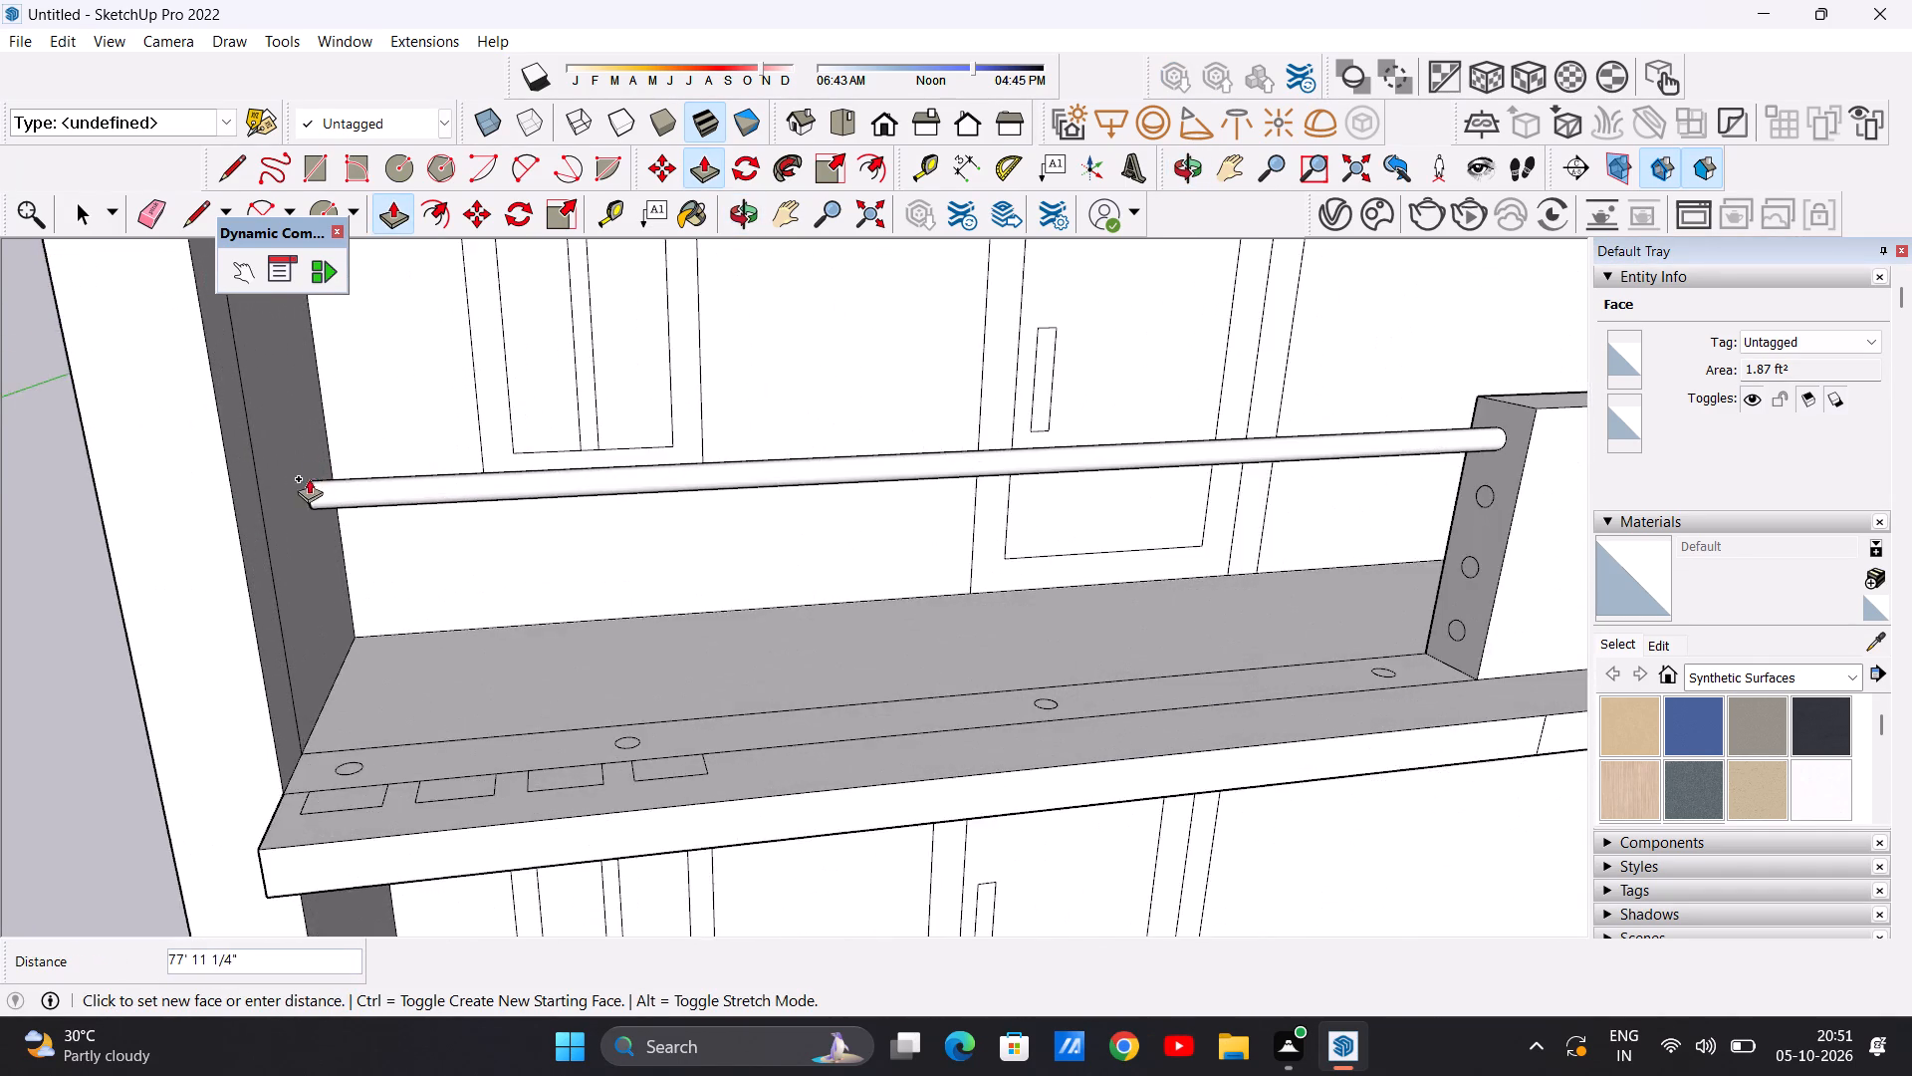
{"action": "scroll", "coordinate": [307, 478], "scroll_direction": "up", "scroll_amount": 4}
{"action": "left_click", "coordinate": [217, 457]}
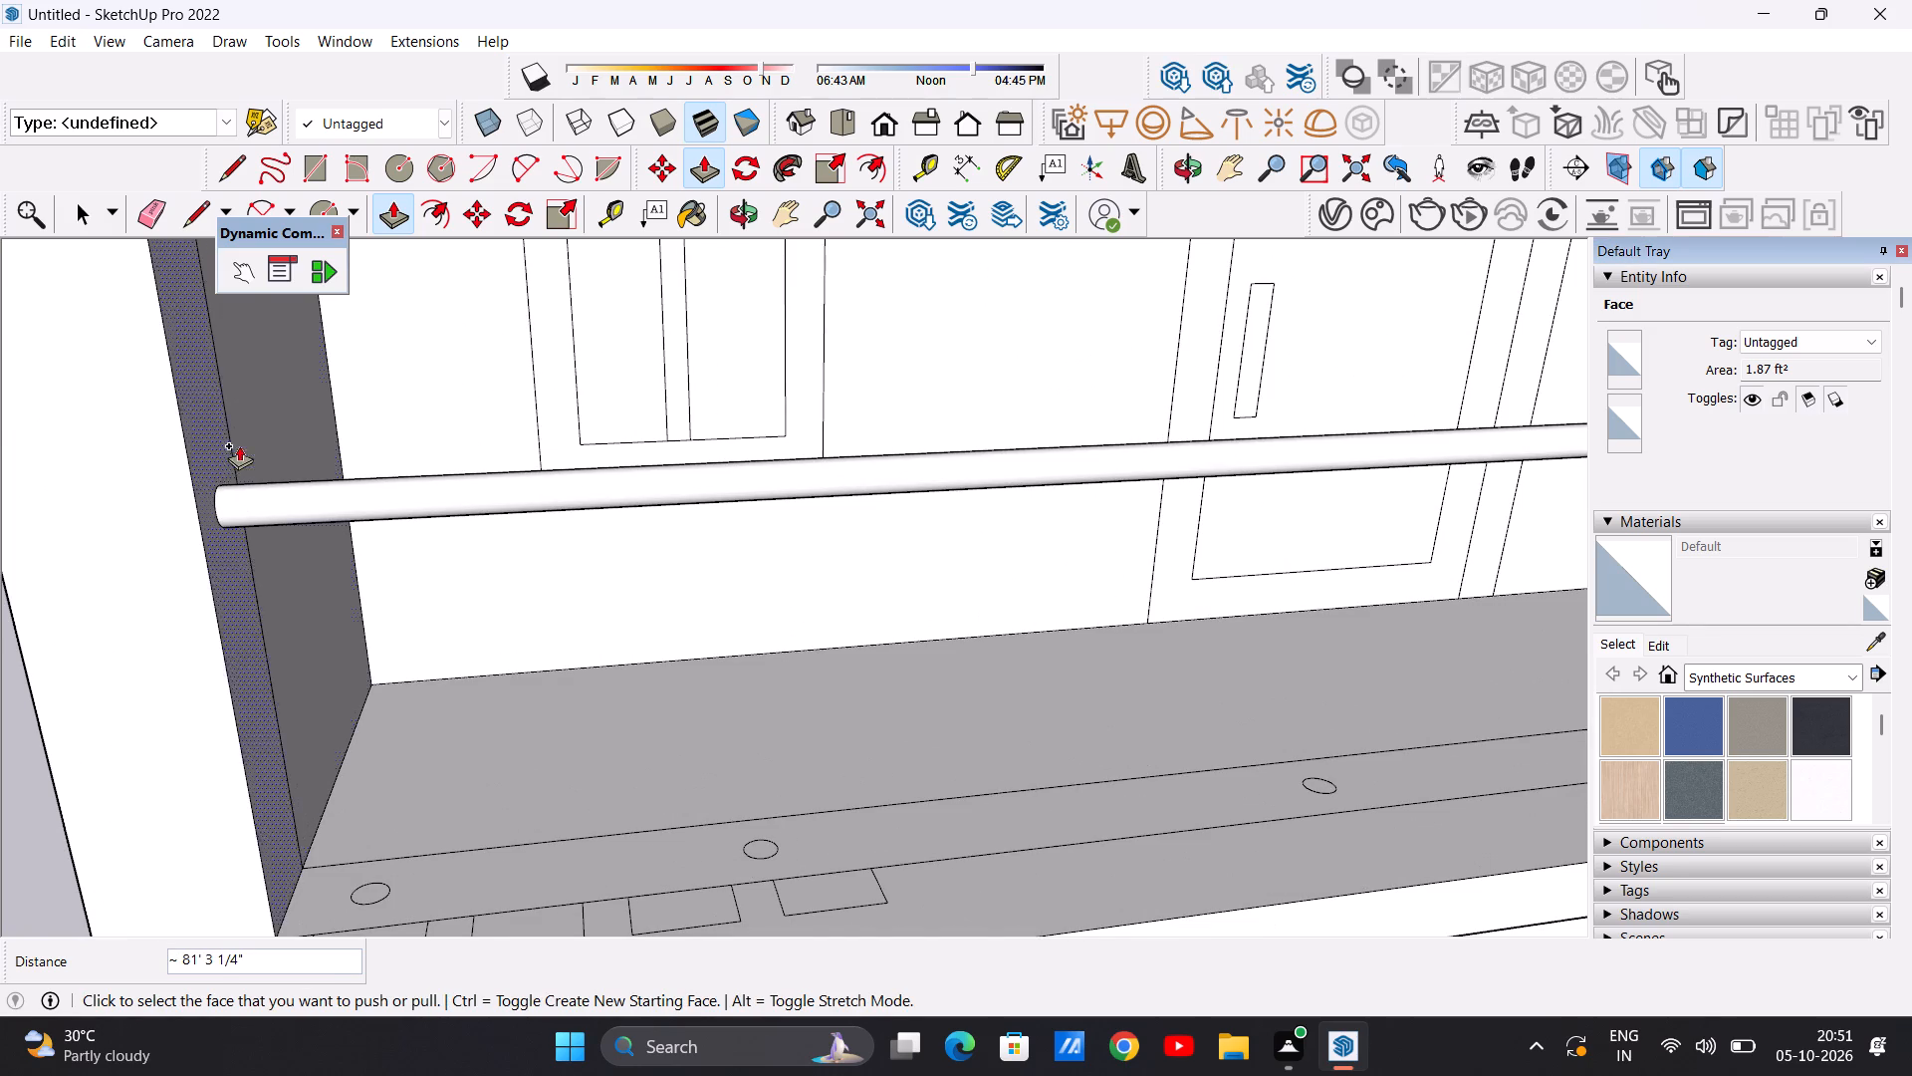
Push/Pull the floor circle nearest the top floor's central panel up about 17' 2 1/8" into the handrail as a post.
{"action": "scroll", "coordinate": [373, 447], "scroll_direction": "down", "scroll_amount": 15}
{"action": "scroll", "coordinate": [569, 553], "scroll_direction": "up", "scroll_amount": 6}
{"action": "scroll", "coordinate": [1000, 513], "scroll_direction": "up", "scroll_amount": 5}
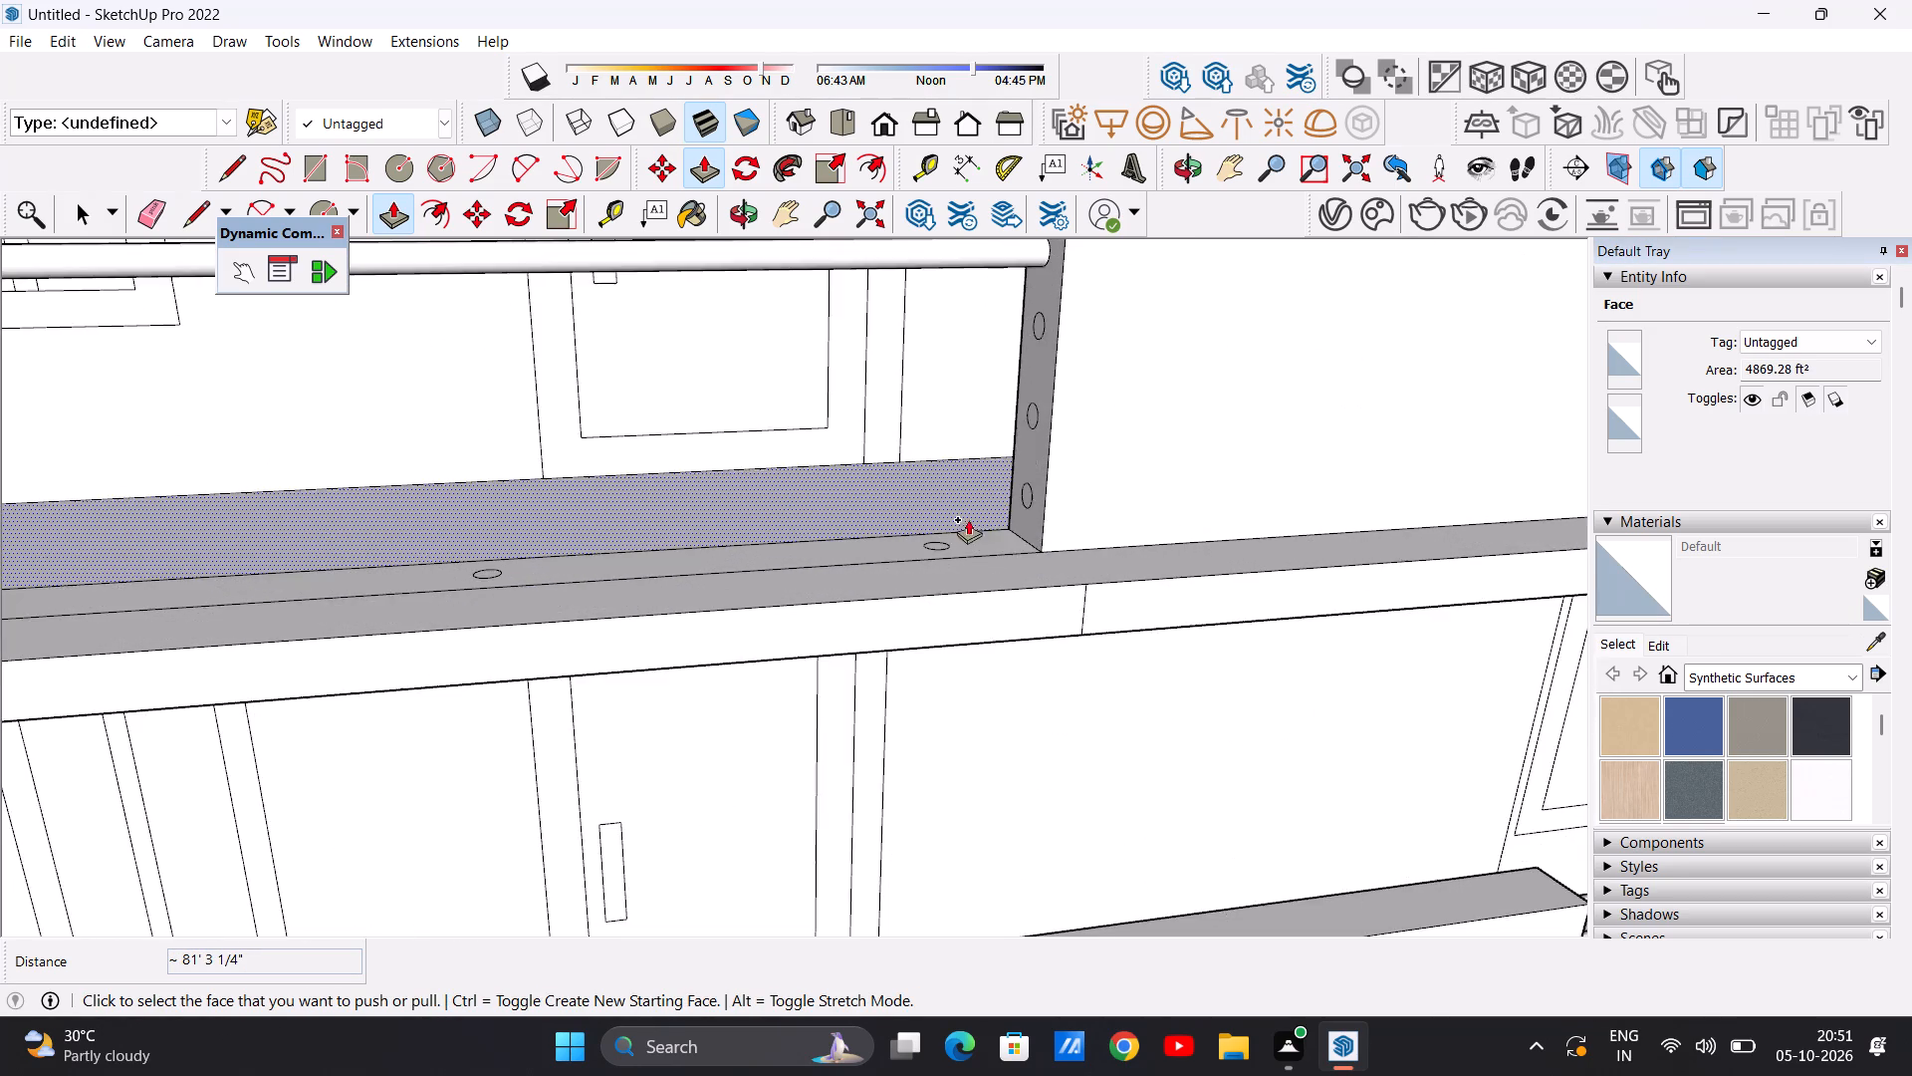
{"action": "scroll", "coordinate": [944, 527], "scroll_direction": "up", "scroll_amount": 13}
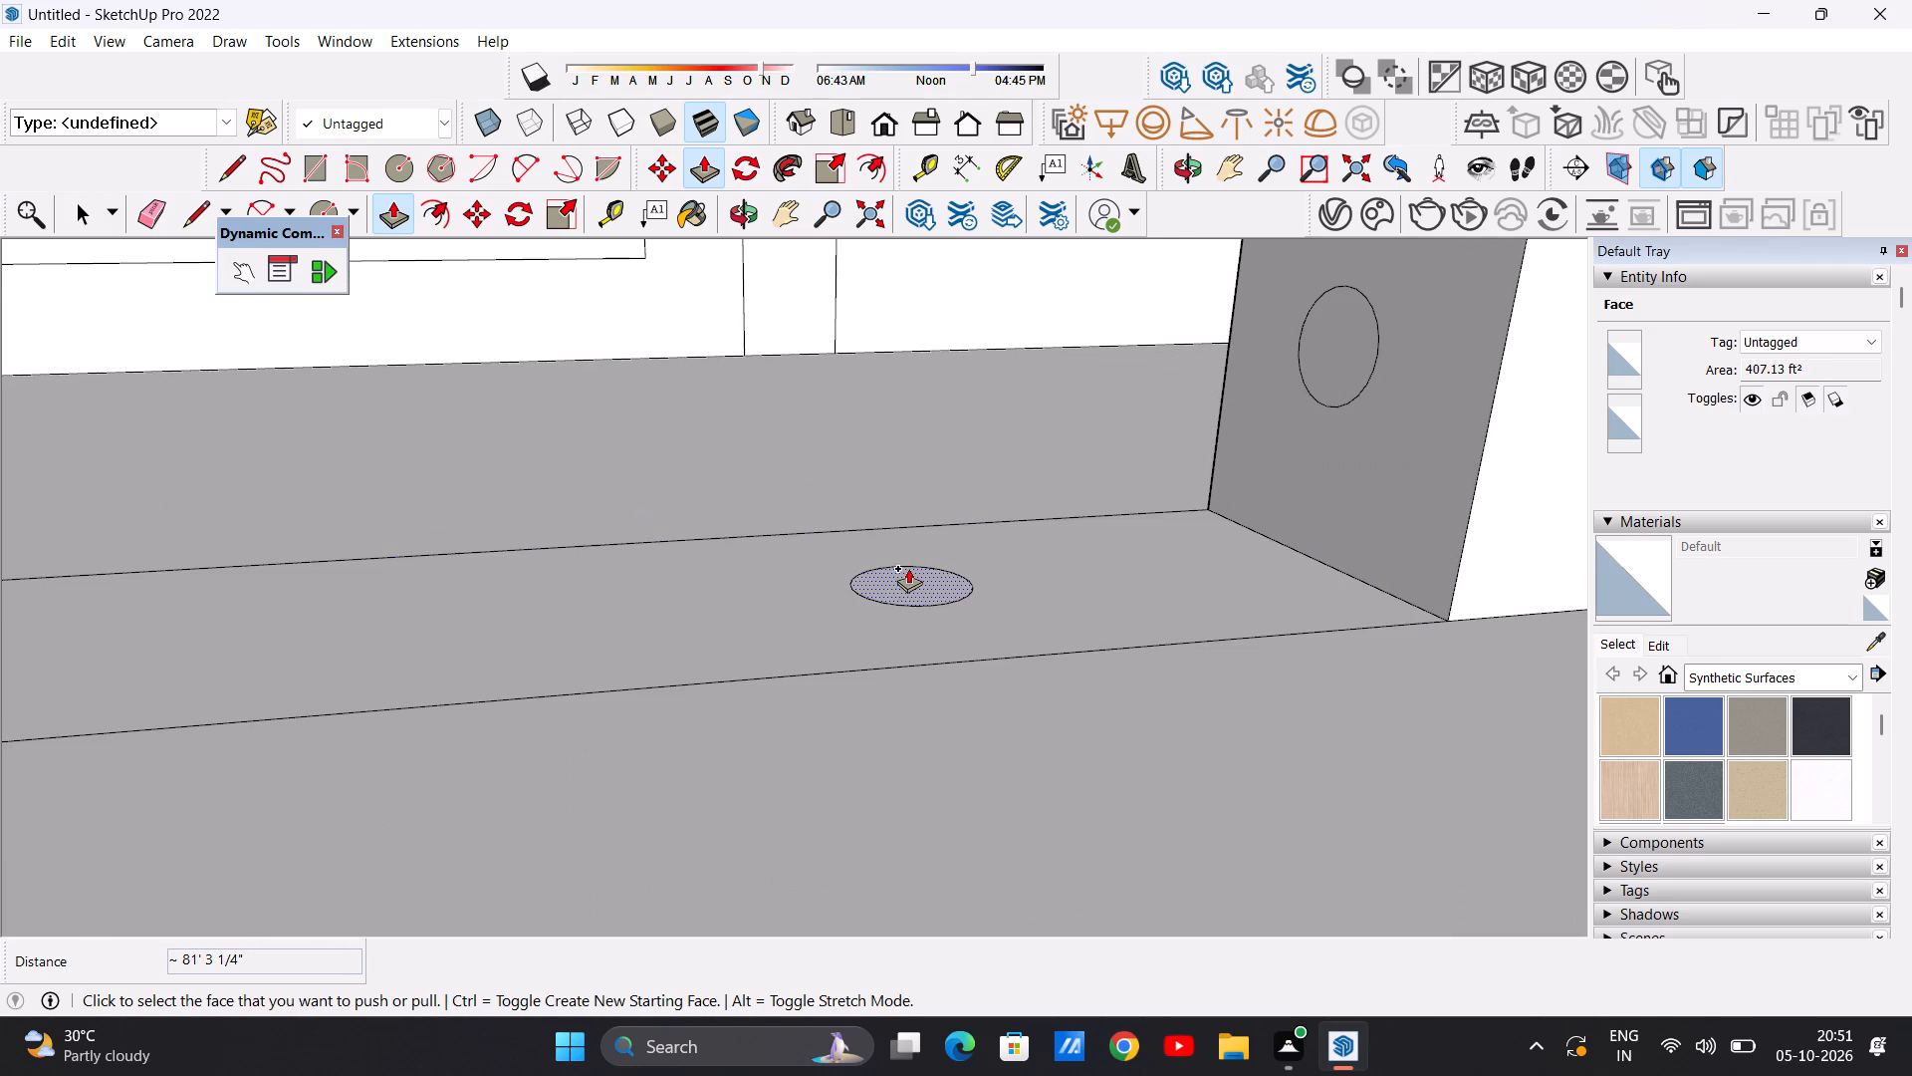
{"action": "left_click", "coordinate": [910, 569]}
{"action": "scroll", "coordinate": [910, 449], "scroll_direction": "down", "scroll_amount": 18}
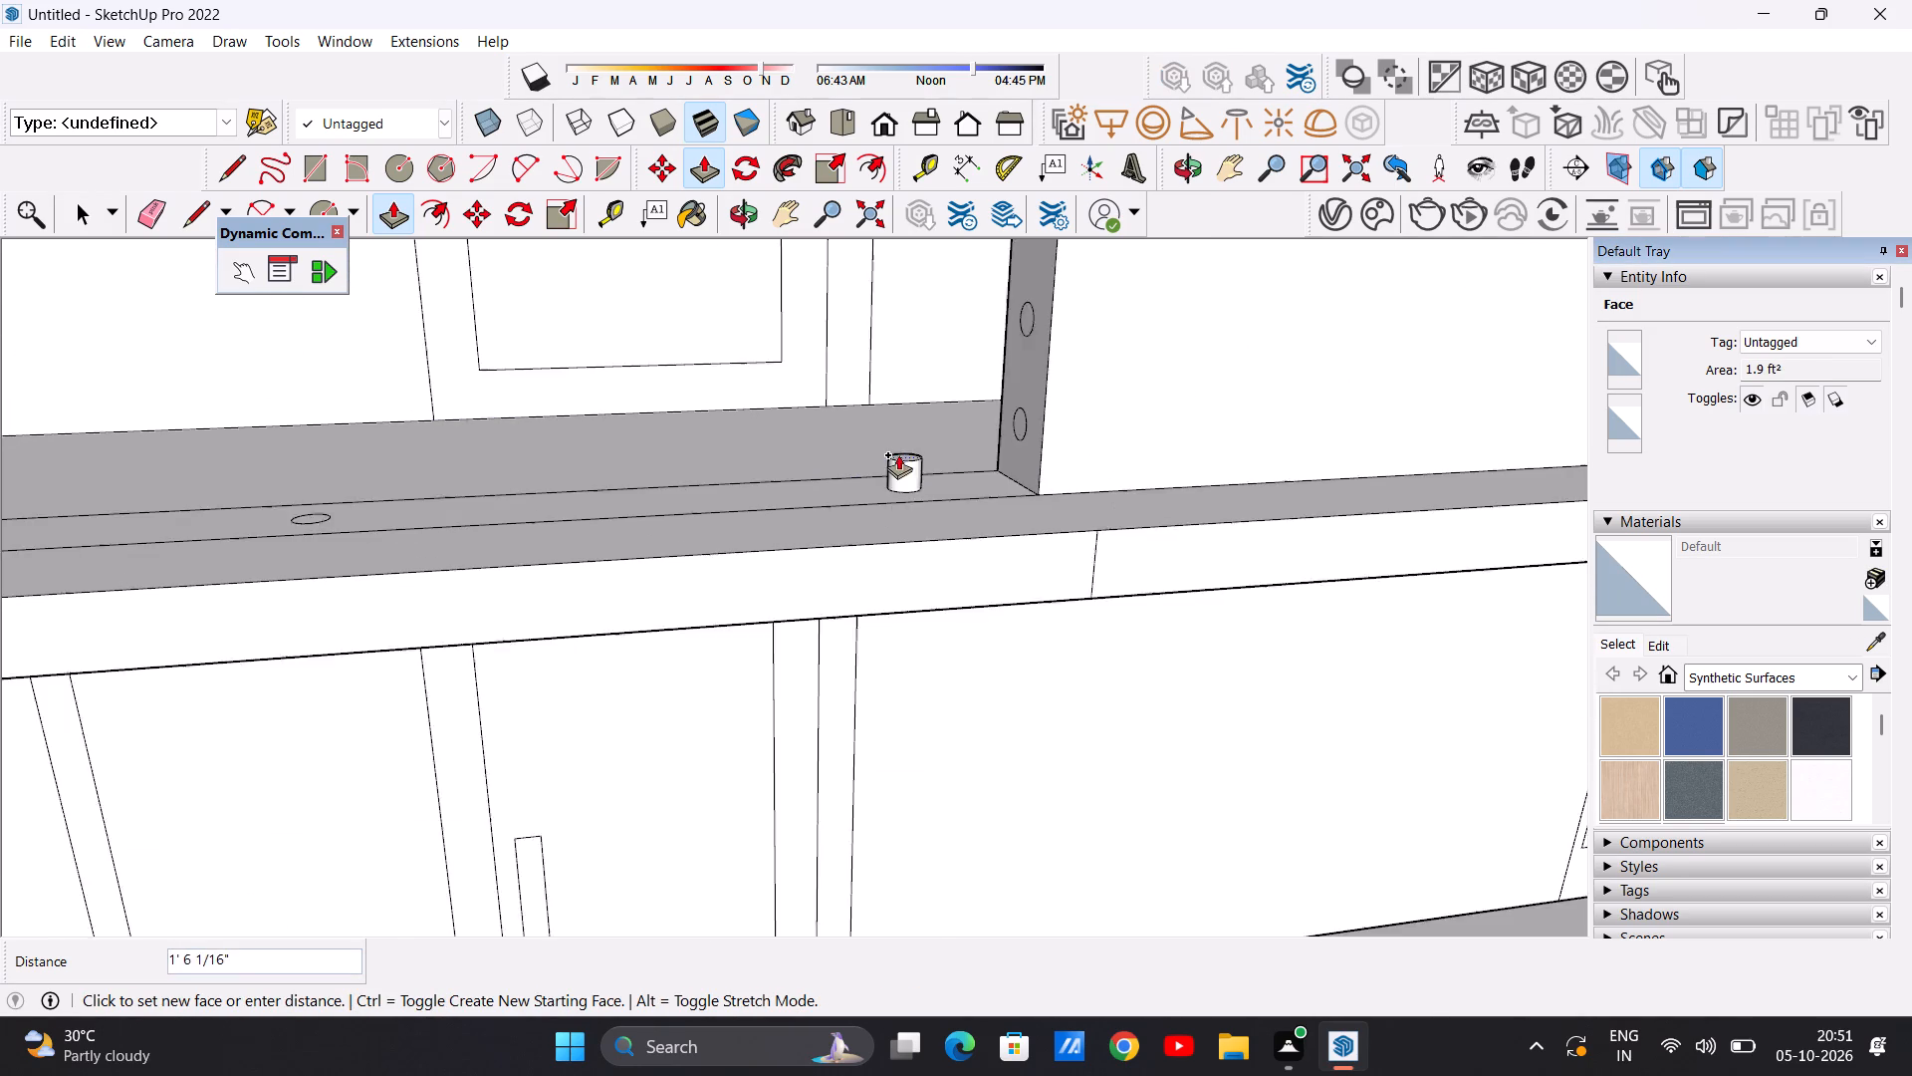
{"action": "scroll", "coordinate": [898, 454], "scroll_direction": "down", "scroll_amount": 3}
{"action": "scroll", "coordinate": [908, 271], "scroll_direction": "up", "scroll_amount": 9}
{"action": "scroll", "coordinate": [901, 286], "scroll_direction": "down", "scroll_amount": 7}
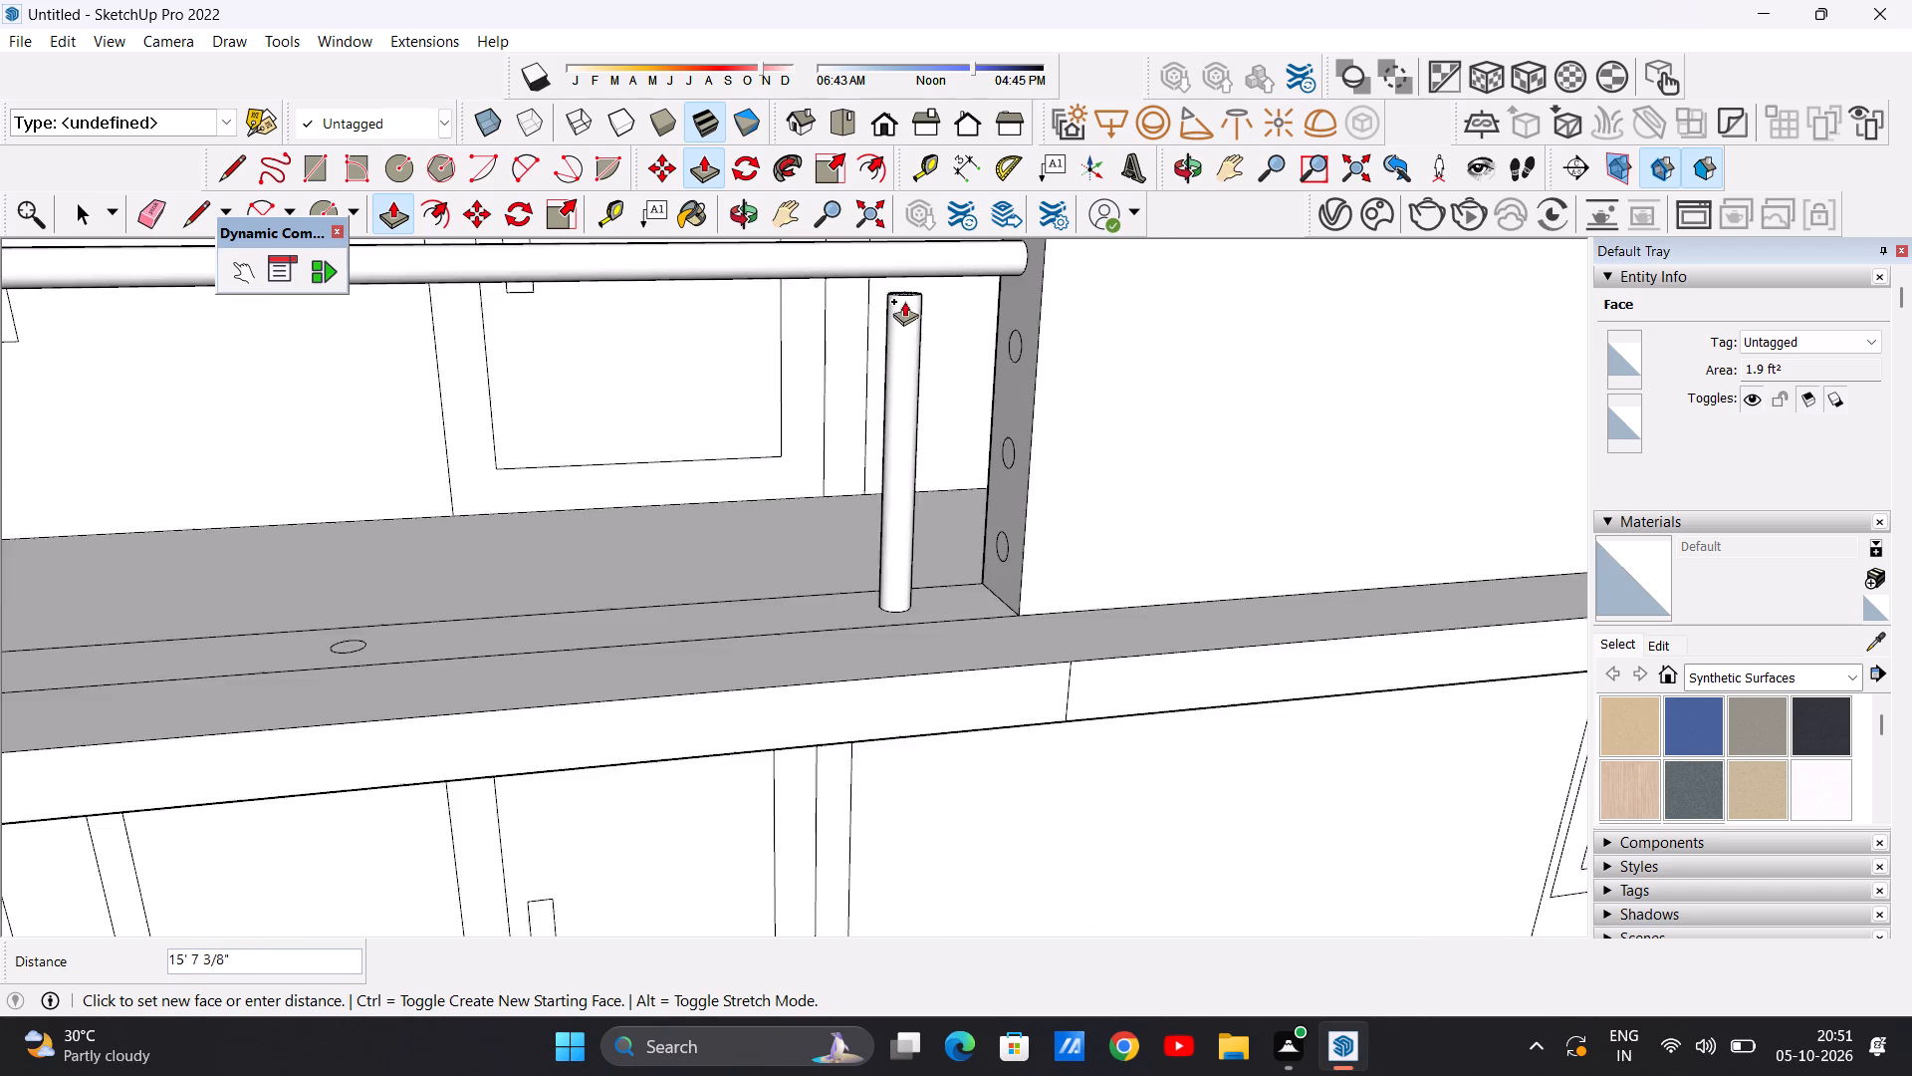
{"action": "scroll", "coordinate": [904, 301], "scroll_direction": "down", "scroll_amount": 1}
{"action": "scroll", "coordinate": [909, 267], "scroll_direction": "up", "scroll_amount": 12}
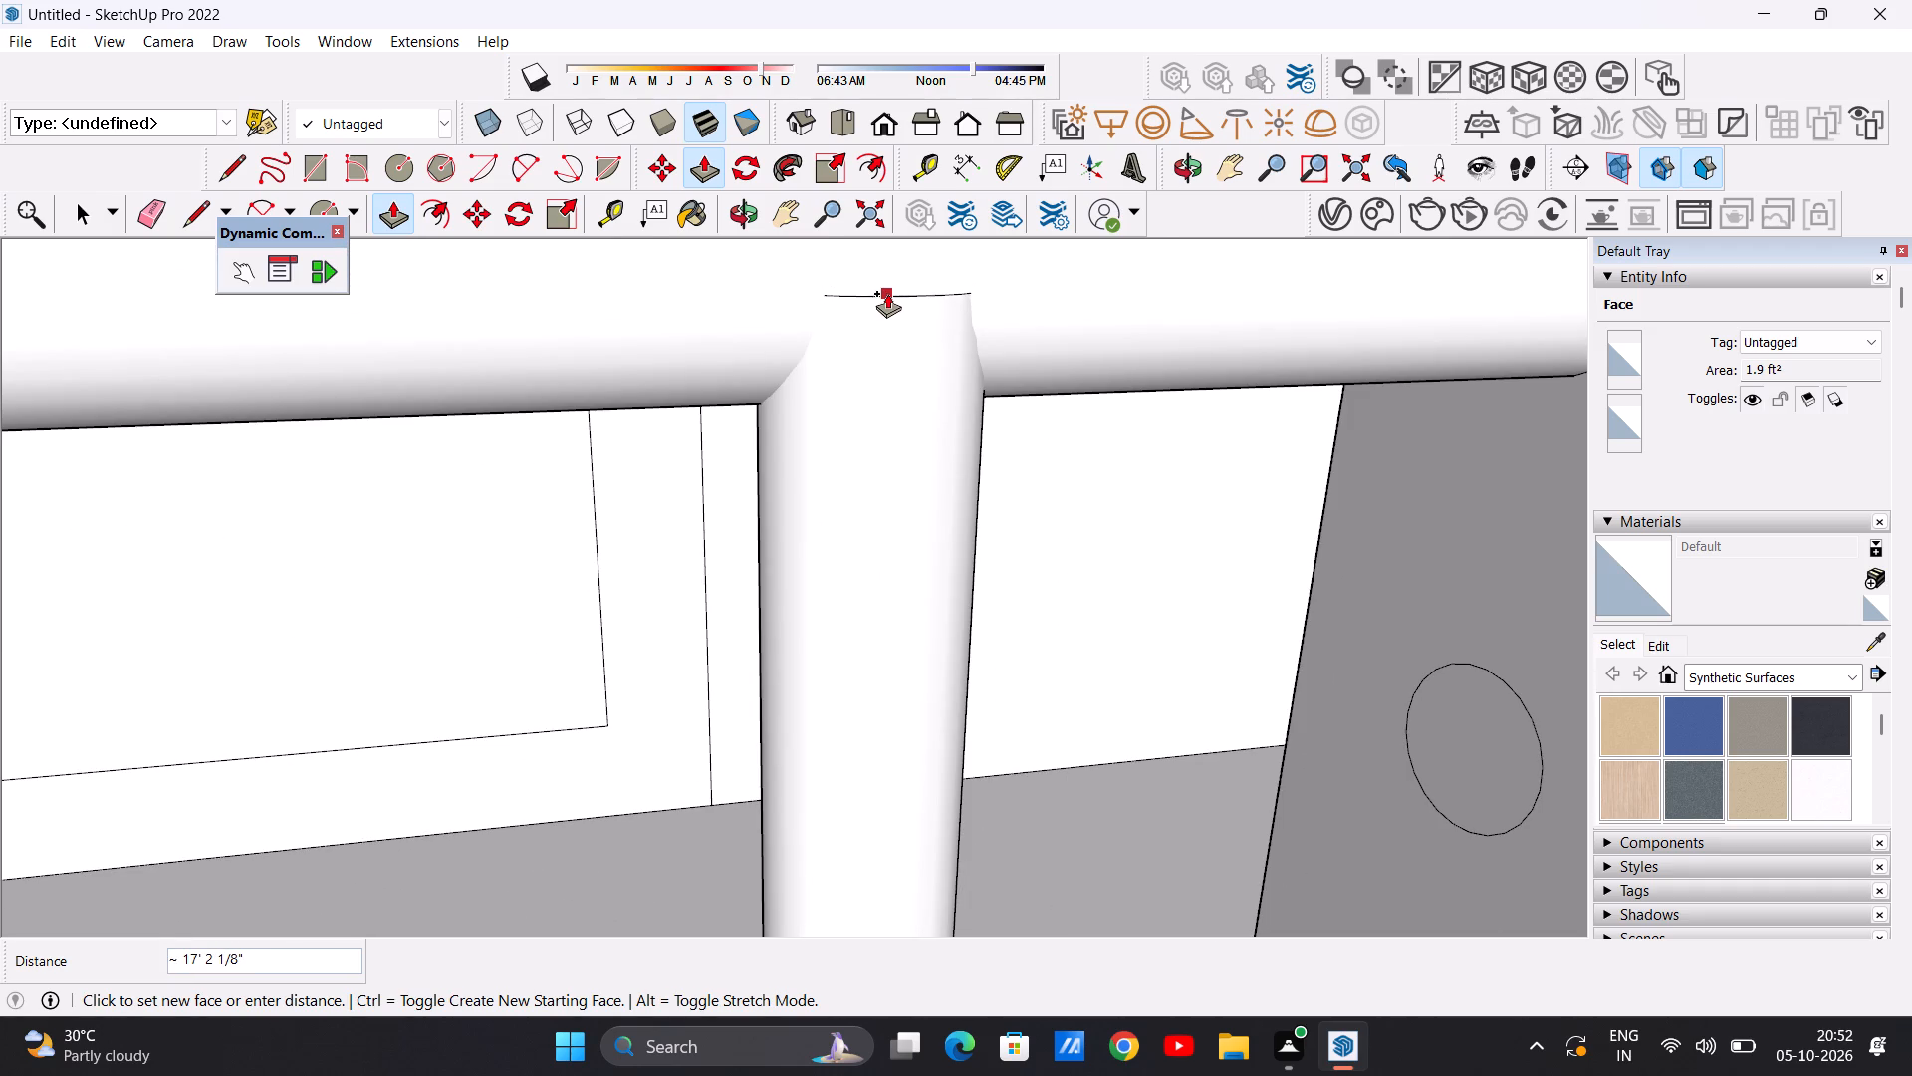
{"action": "left_click", "coordinate": [887, 293]}
Extrude the next floor circle away from the panel up about 17' 5/16" into the top floor handrail as a second post.
{"action": "scroll", "coordinate": [887, 385], "scroll_direction": "down", "scroll_amount": 19}
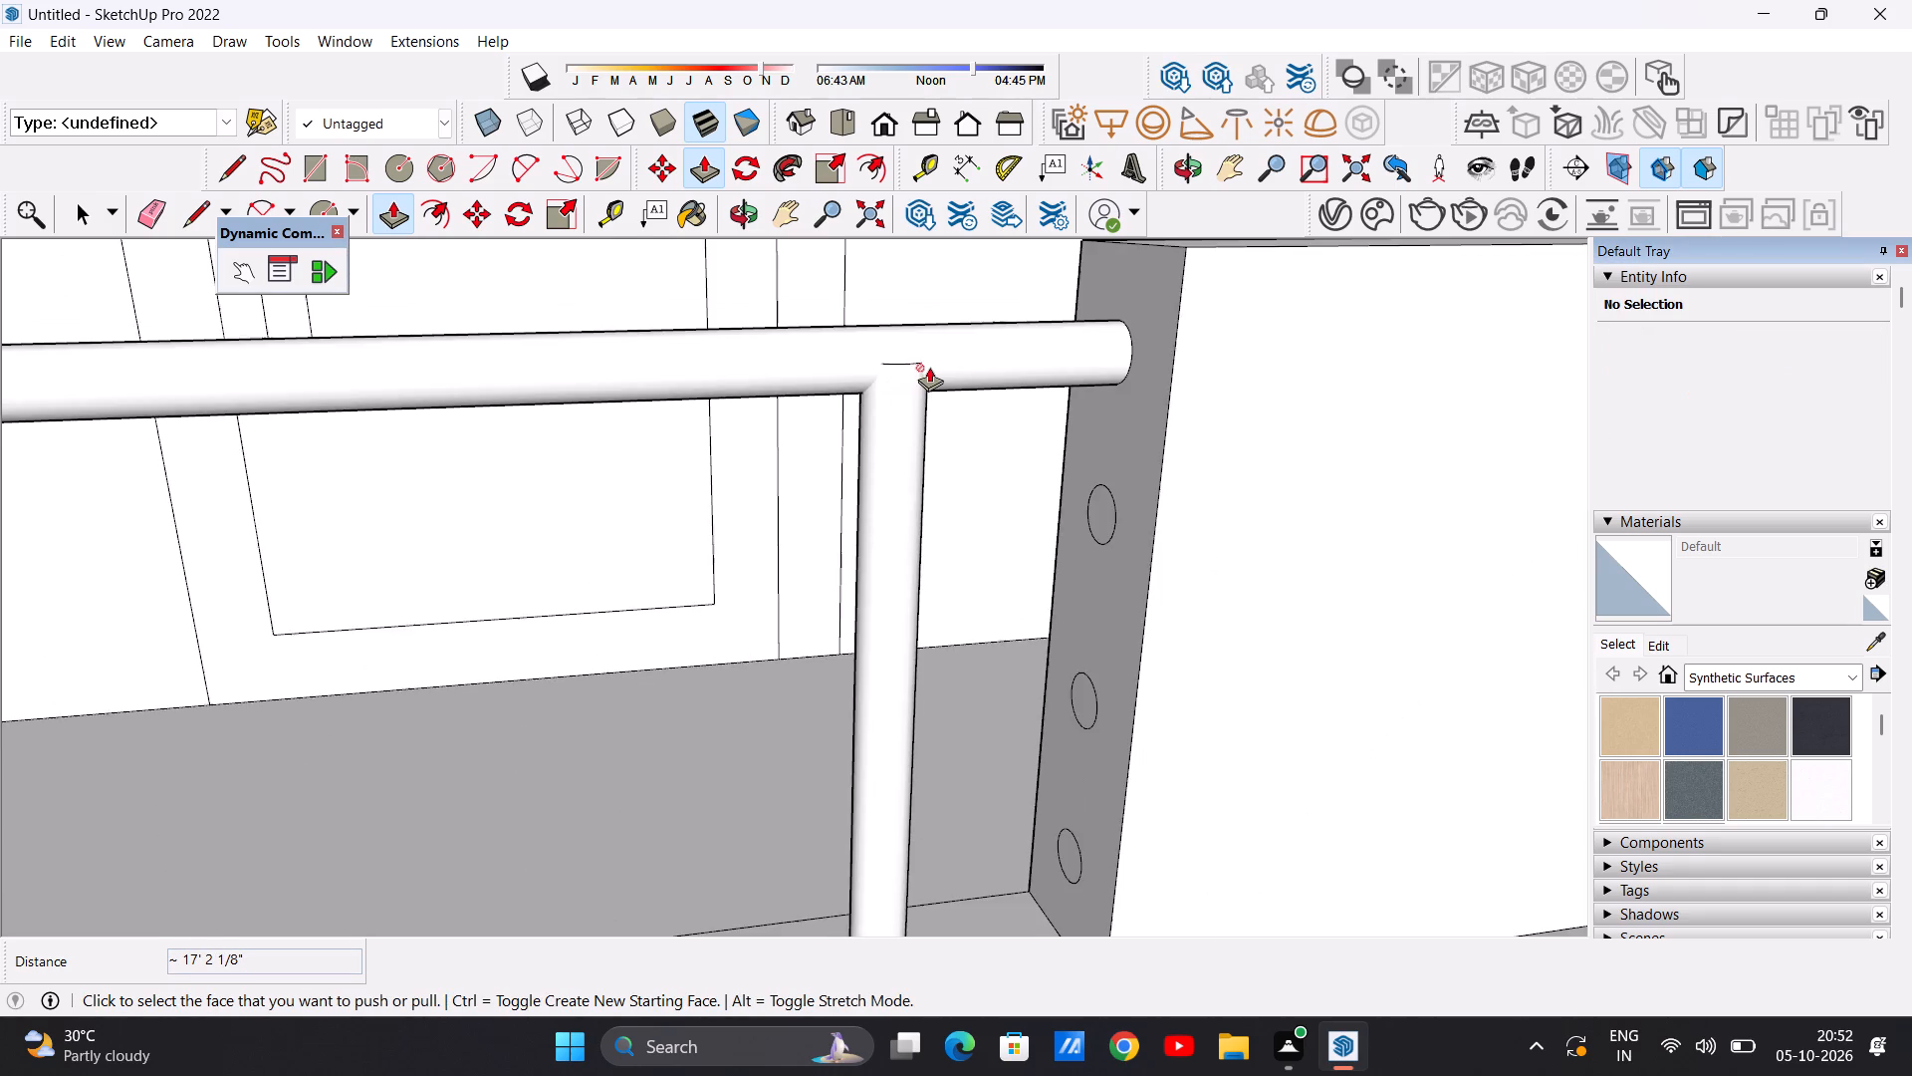
{"action": "scroll", "coordinate": [906, 386], "scroll_direction": "down", "scroll_amount": 17}
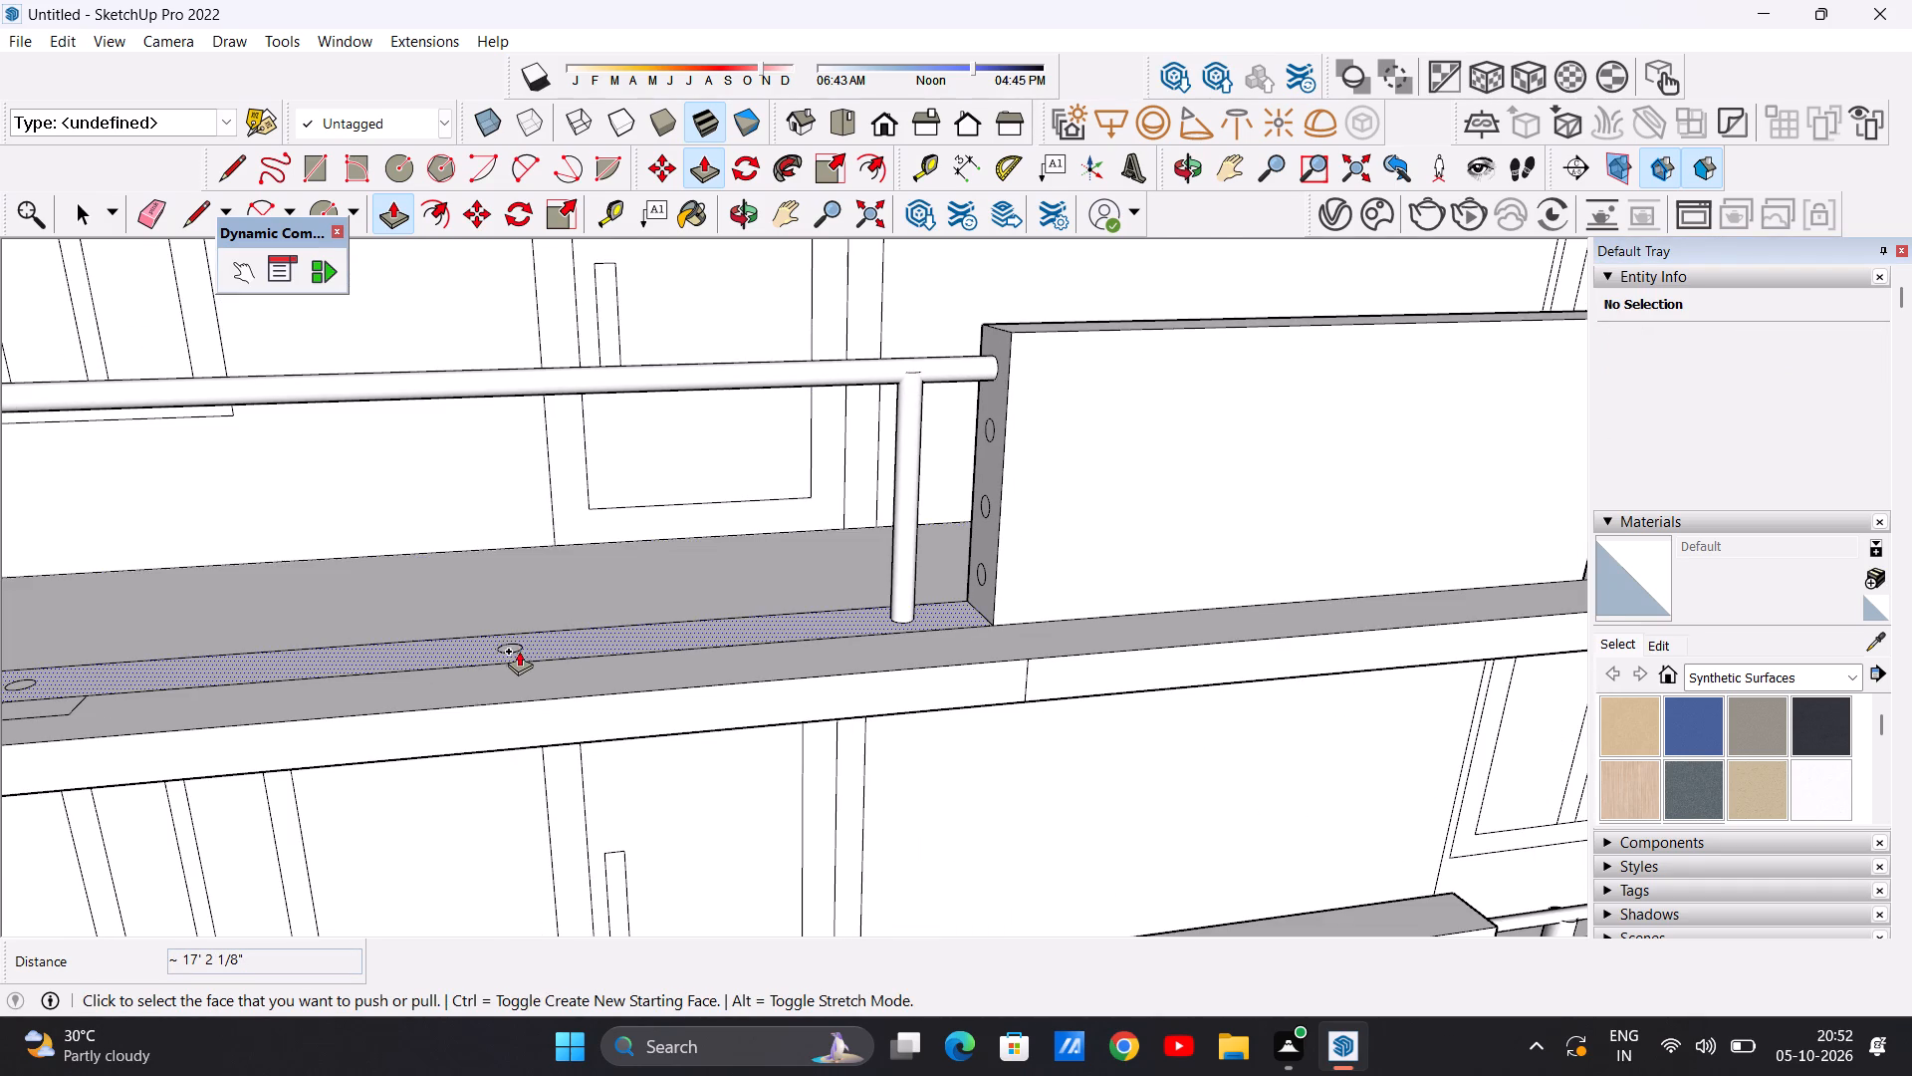
{"action": "scroll", "coordinate": [511, 637], "scroll_direction": "up", "scroll_amount": 7}
{"action": "scroll", "coordinate": [511, 638], "scroll_direction": "up", "scroll_amount": 15}
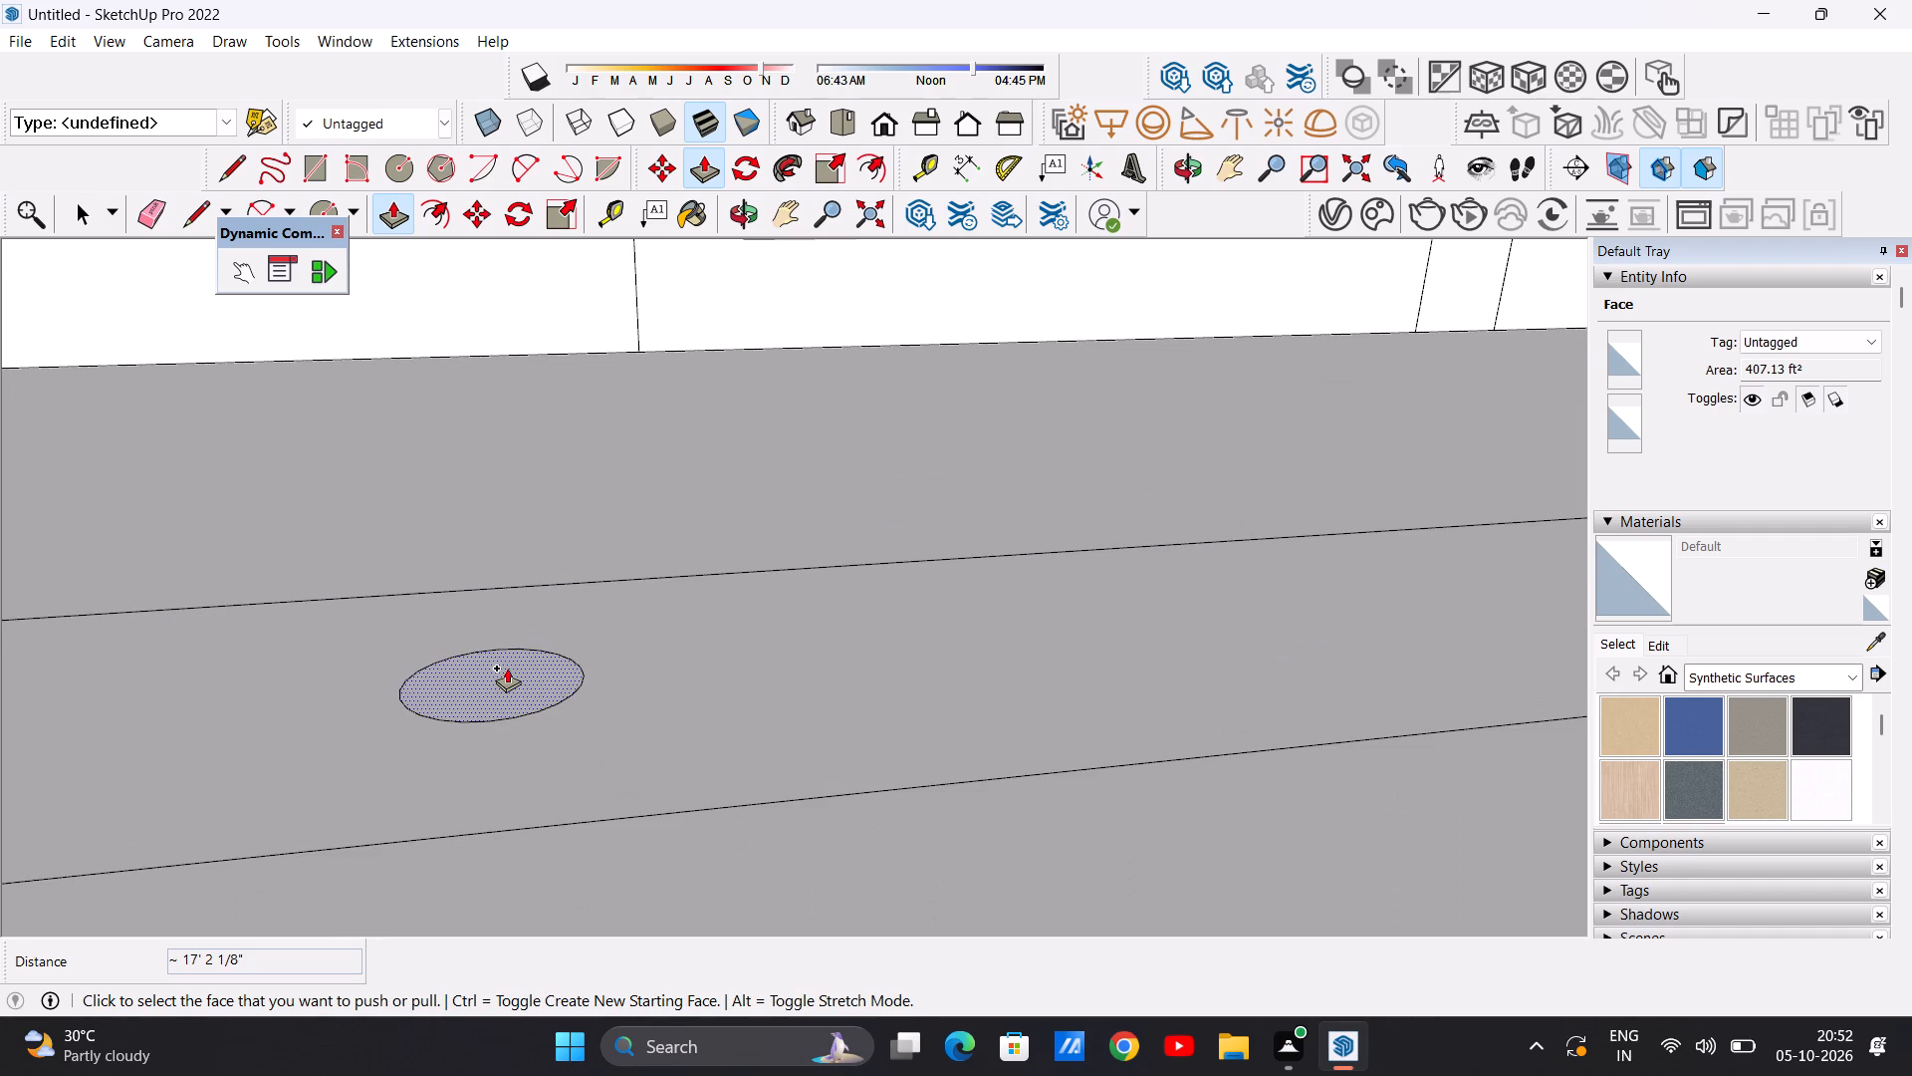
{"action": "left_click", "coordinate": [507, 668]}
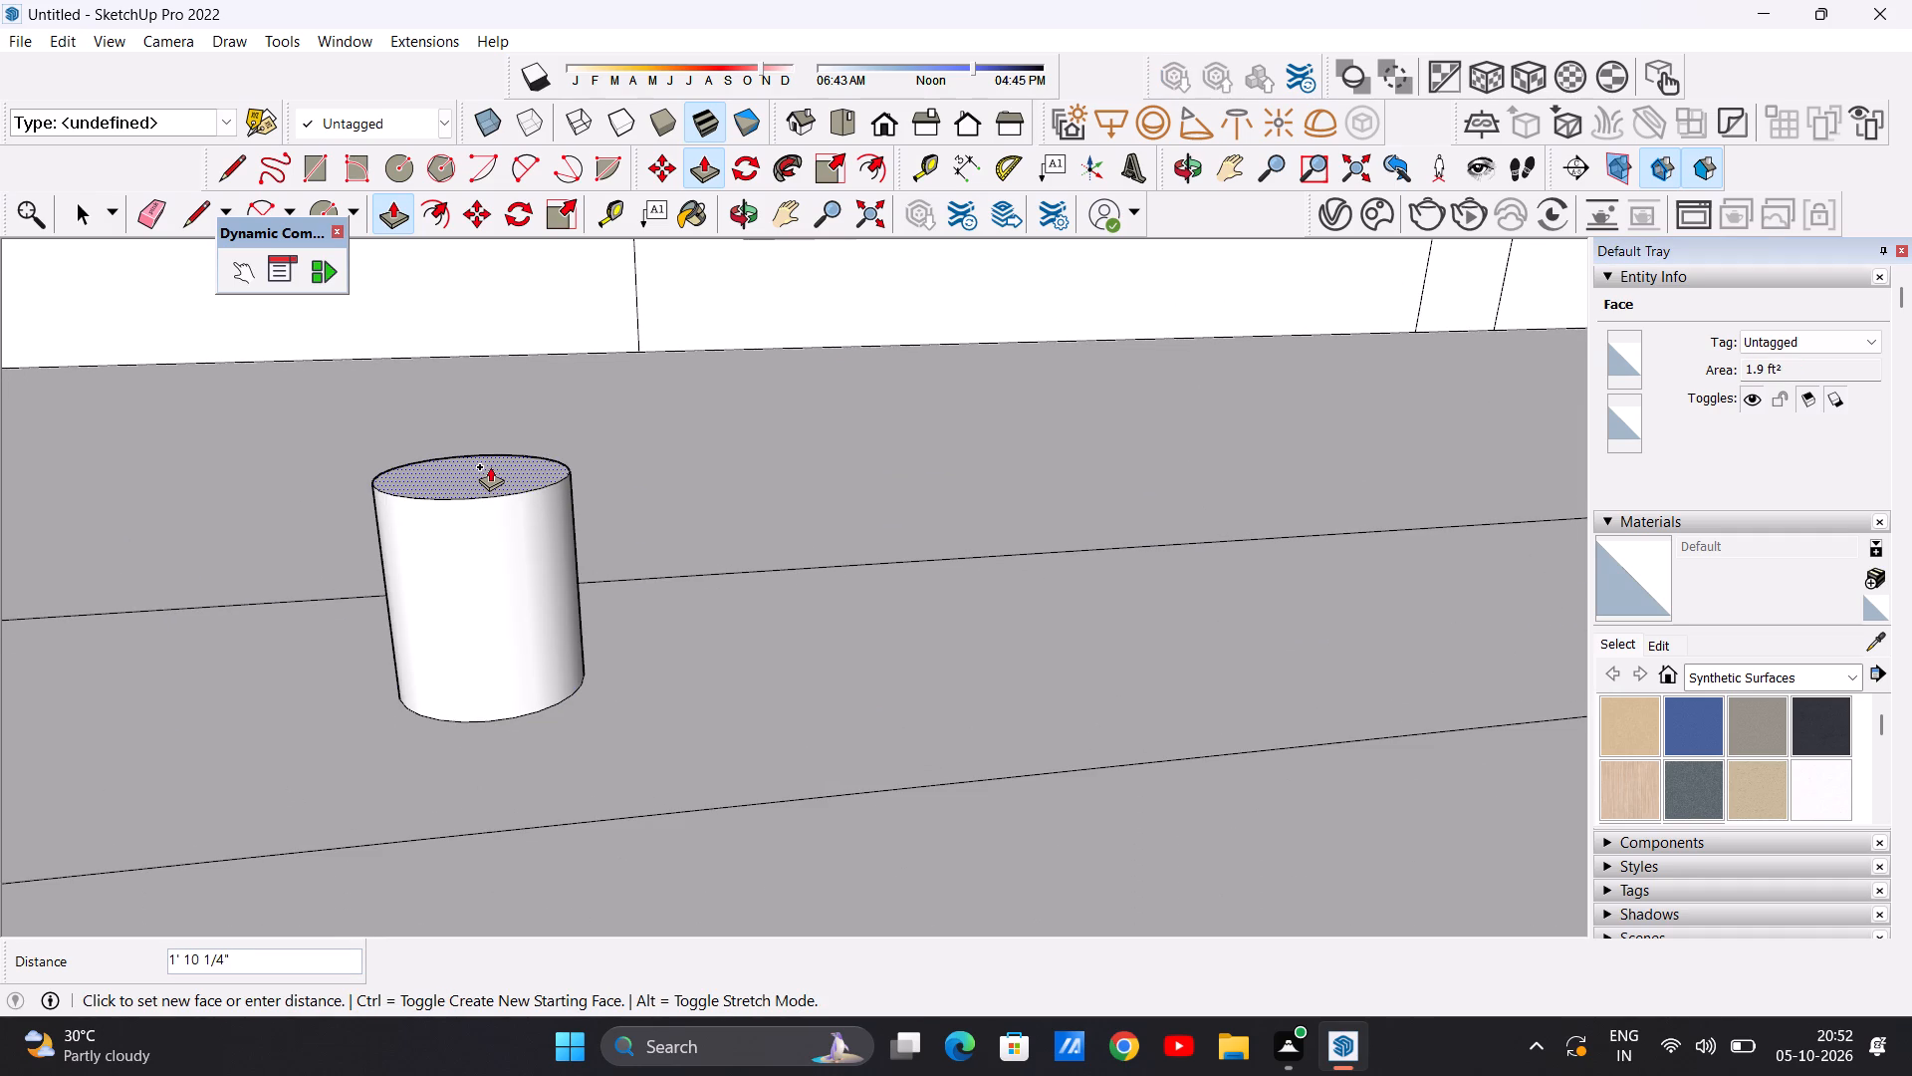
{"action": "scroll", "coordinate": [480, 458], "scroll_direction": "down", "scroll_amount": 4}
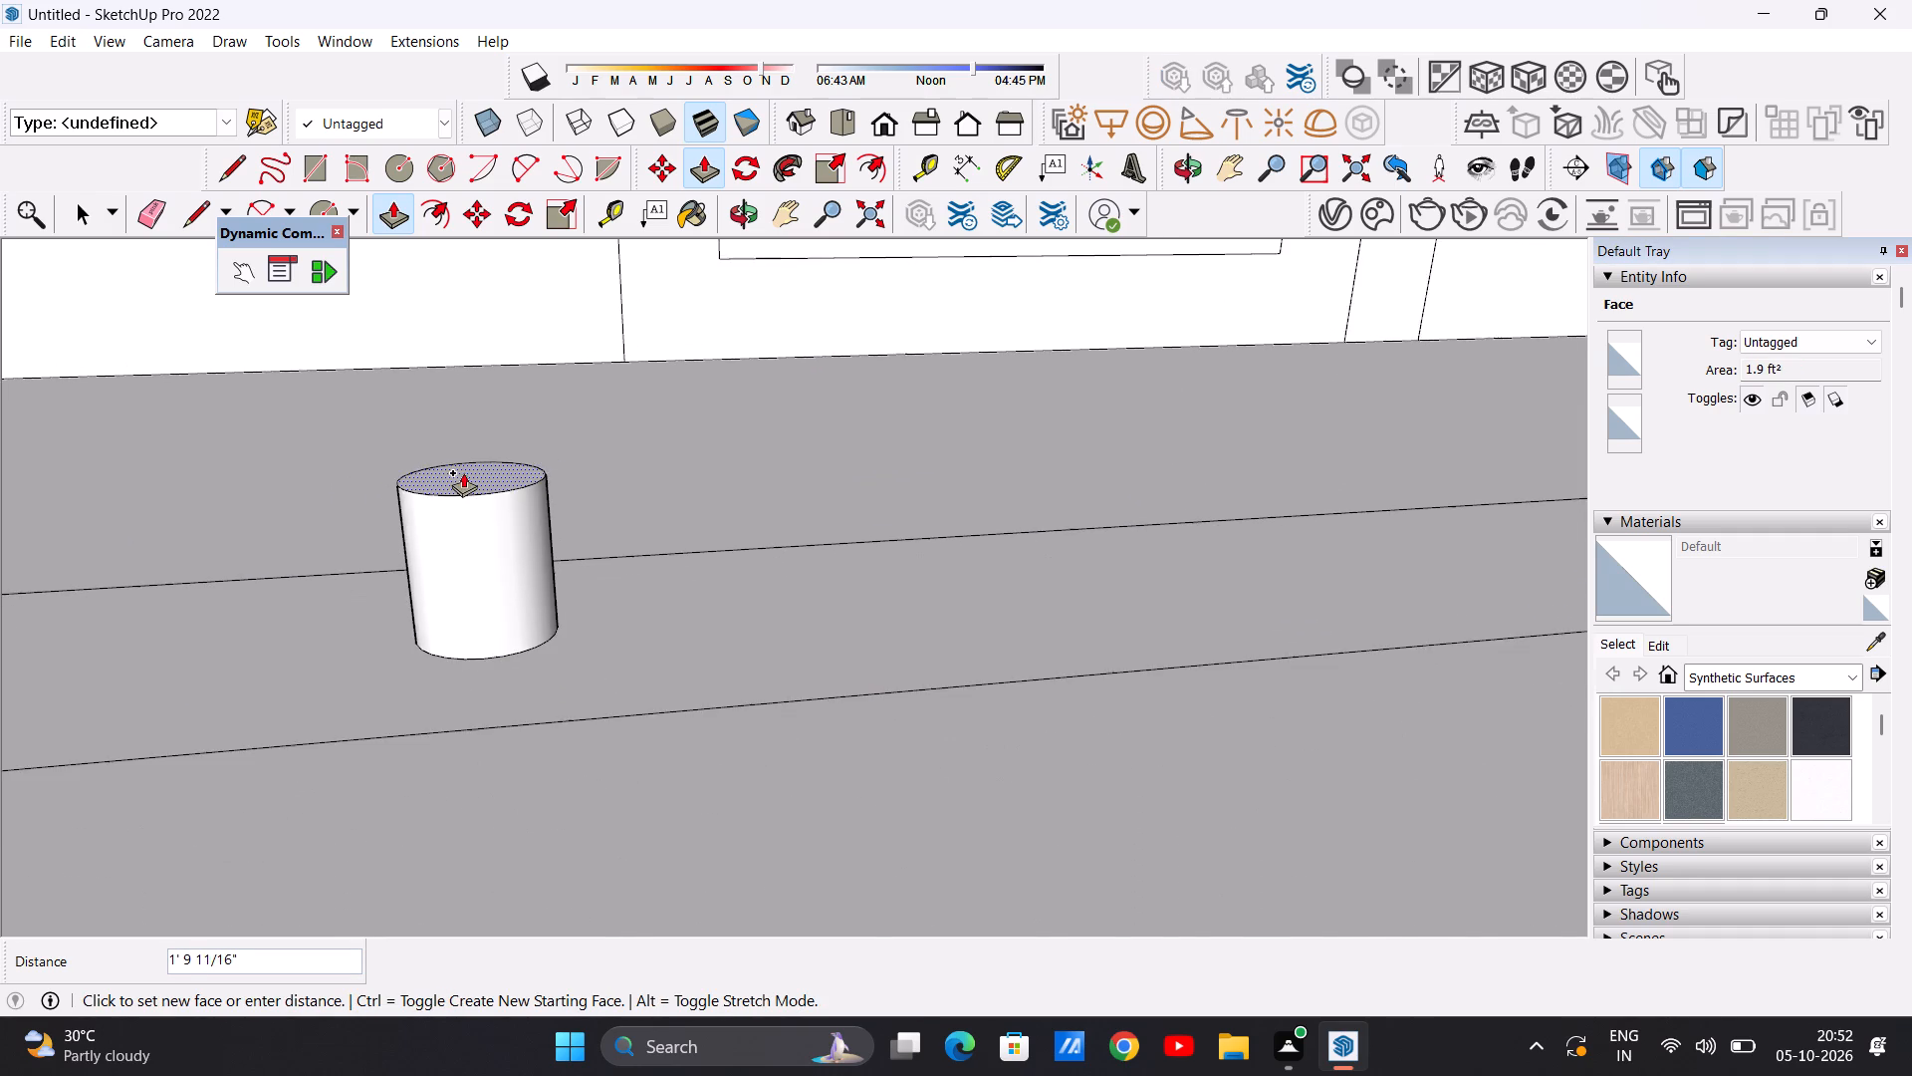
{"action": "scroll", "coordinate": [463, 475], "scroll_direction": "down", "scroll_amount": 20}
{"action": "scroll", "coordinate": [462, 491], "scroll_direction": "down", "scroll_amount": 6}
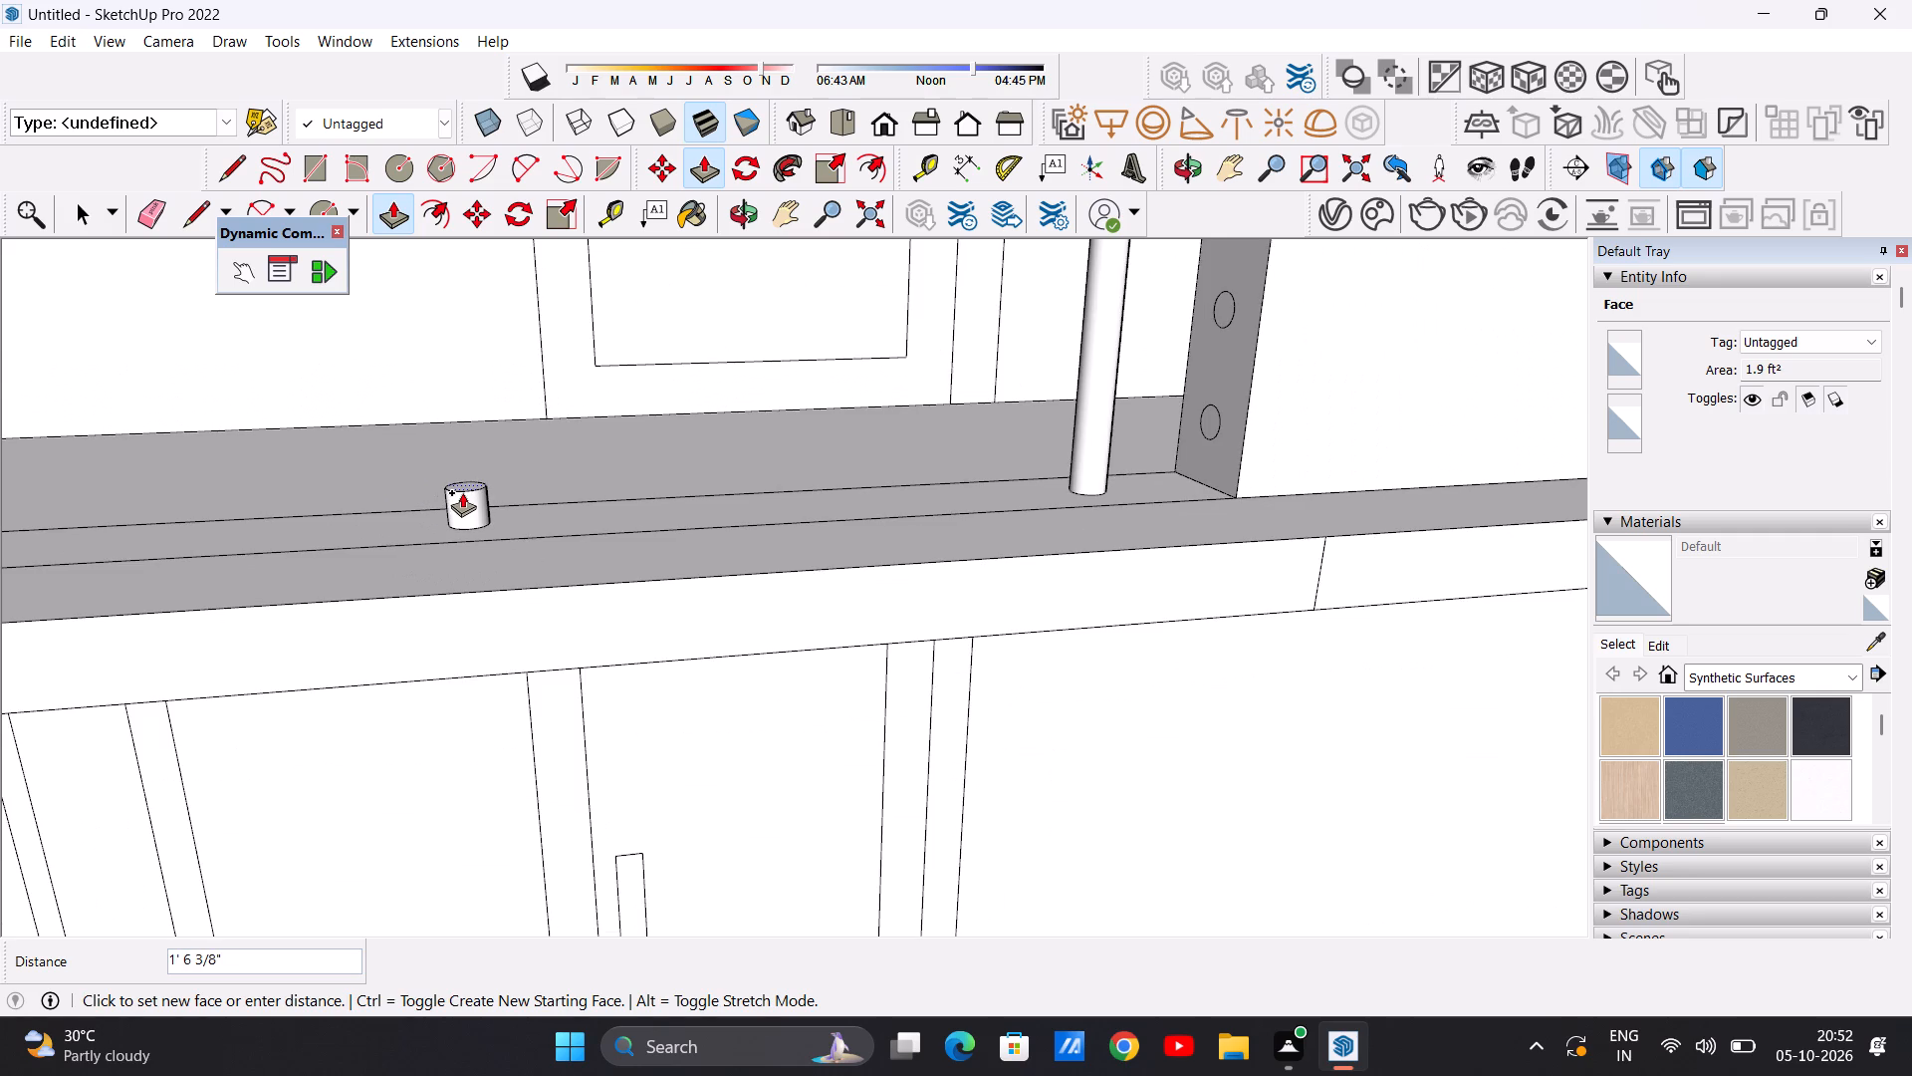
{"action": "scroll", "coordinate": [469, 498], "scroll_direction": "down", "scroll_amount": 6}
{"action": "scroll", "coordinate": [438, 416], "scroll_direction": "down", "scroll_amount": 17}
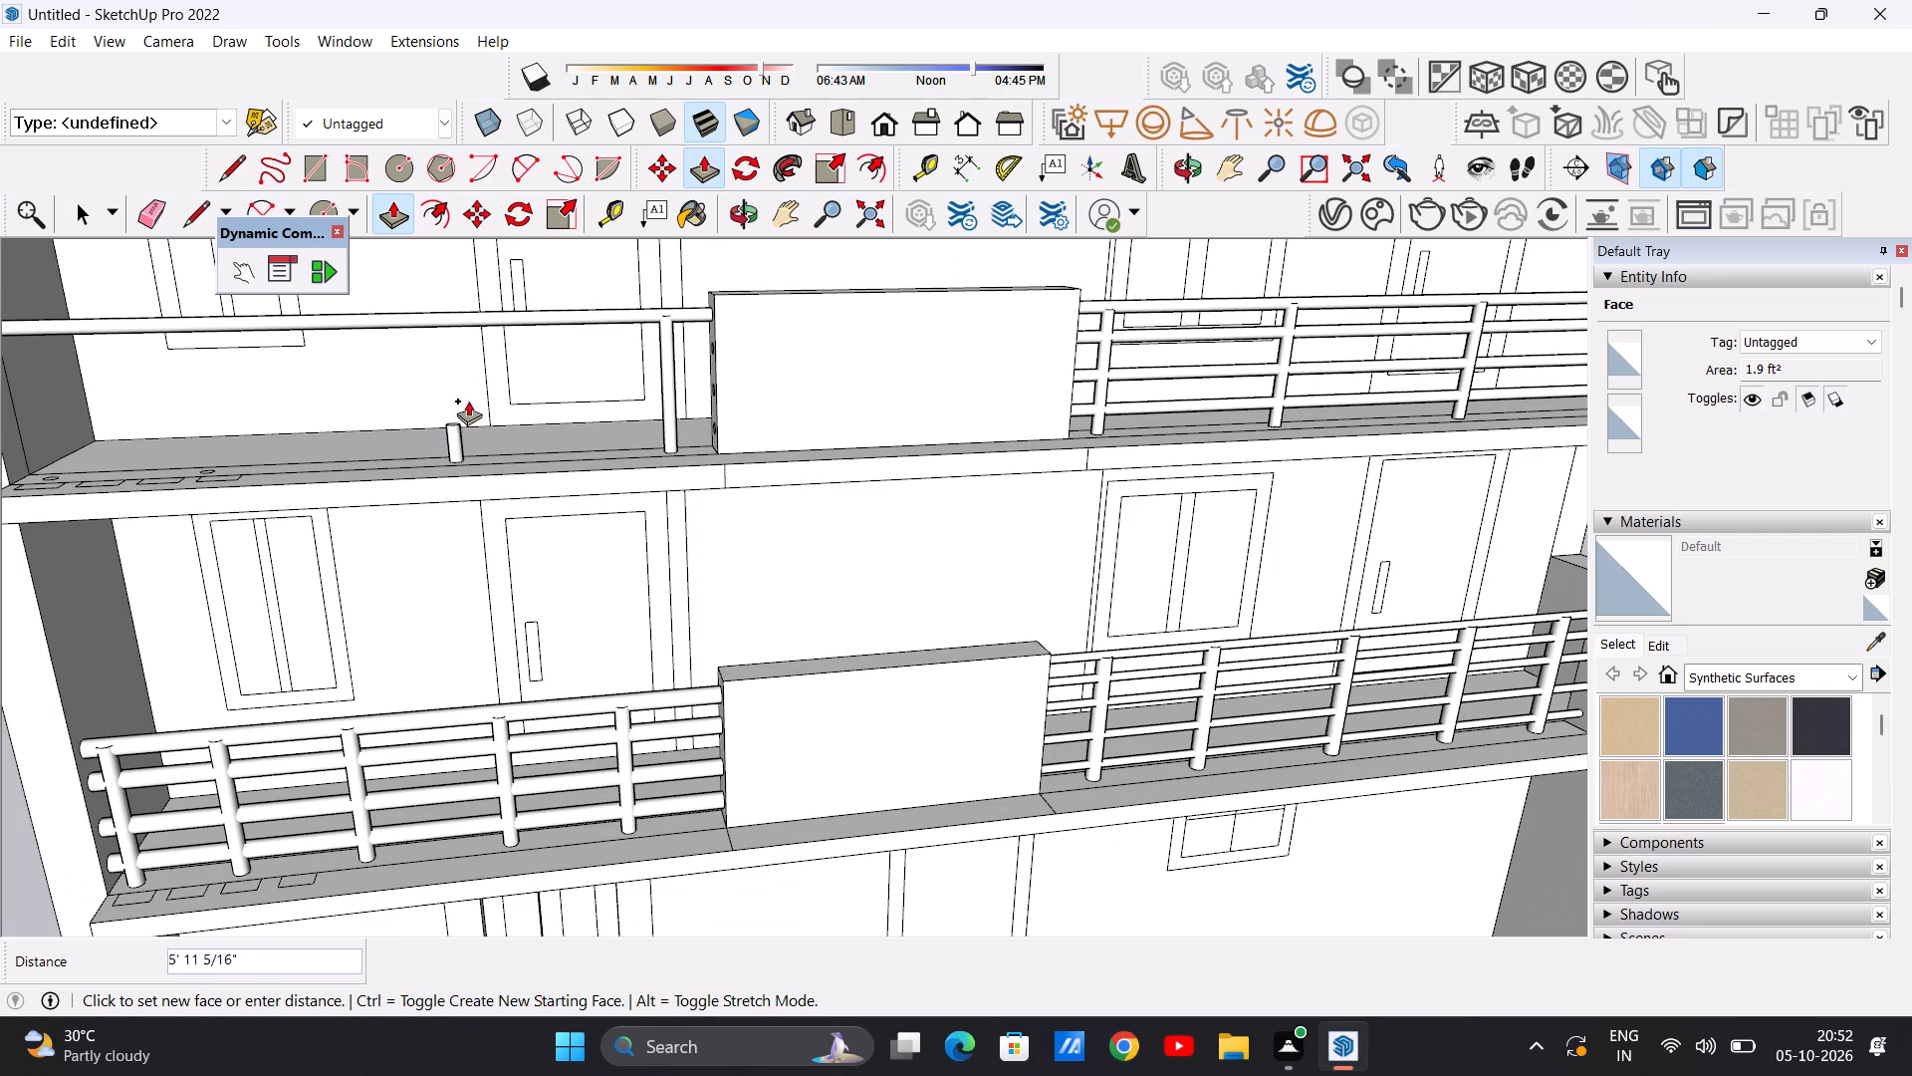
{"action": "scroll", "coordinate": [445, 311], "scroll_direction": "up", "scroll_amount": 15}
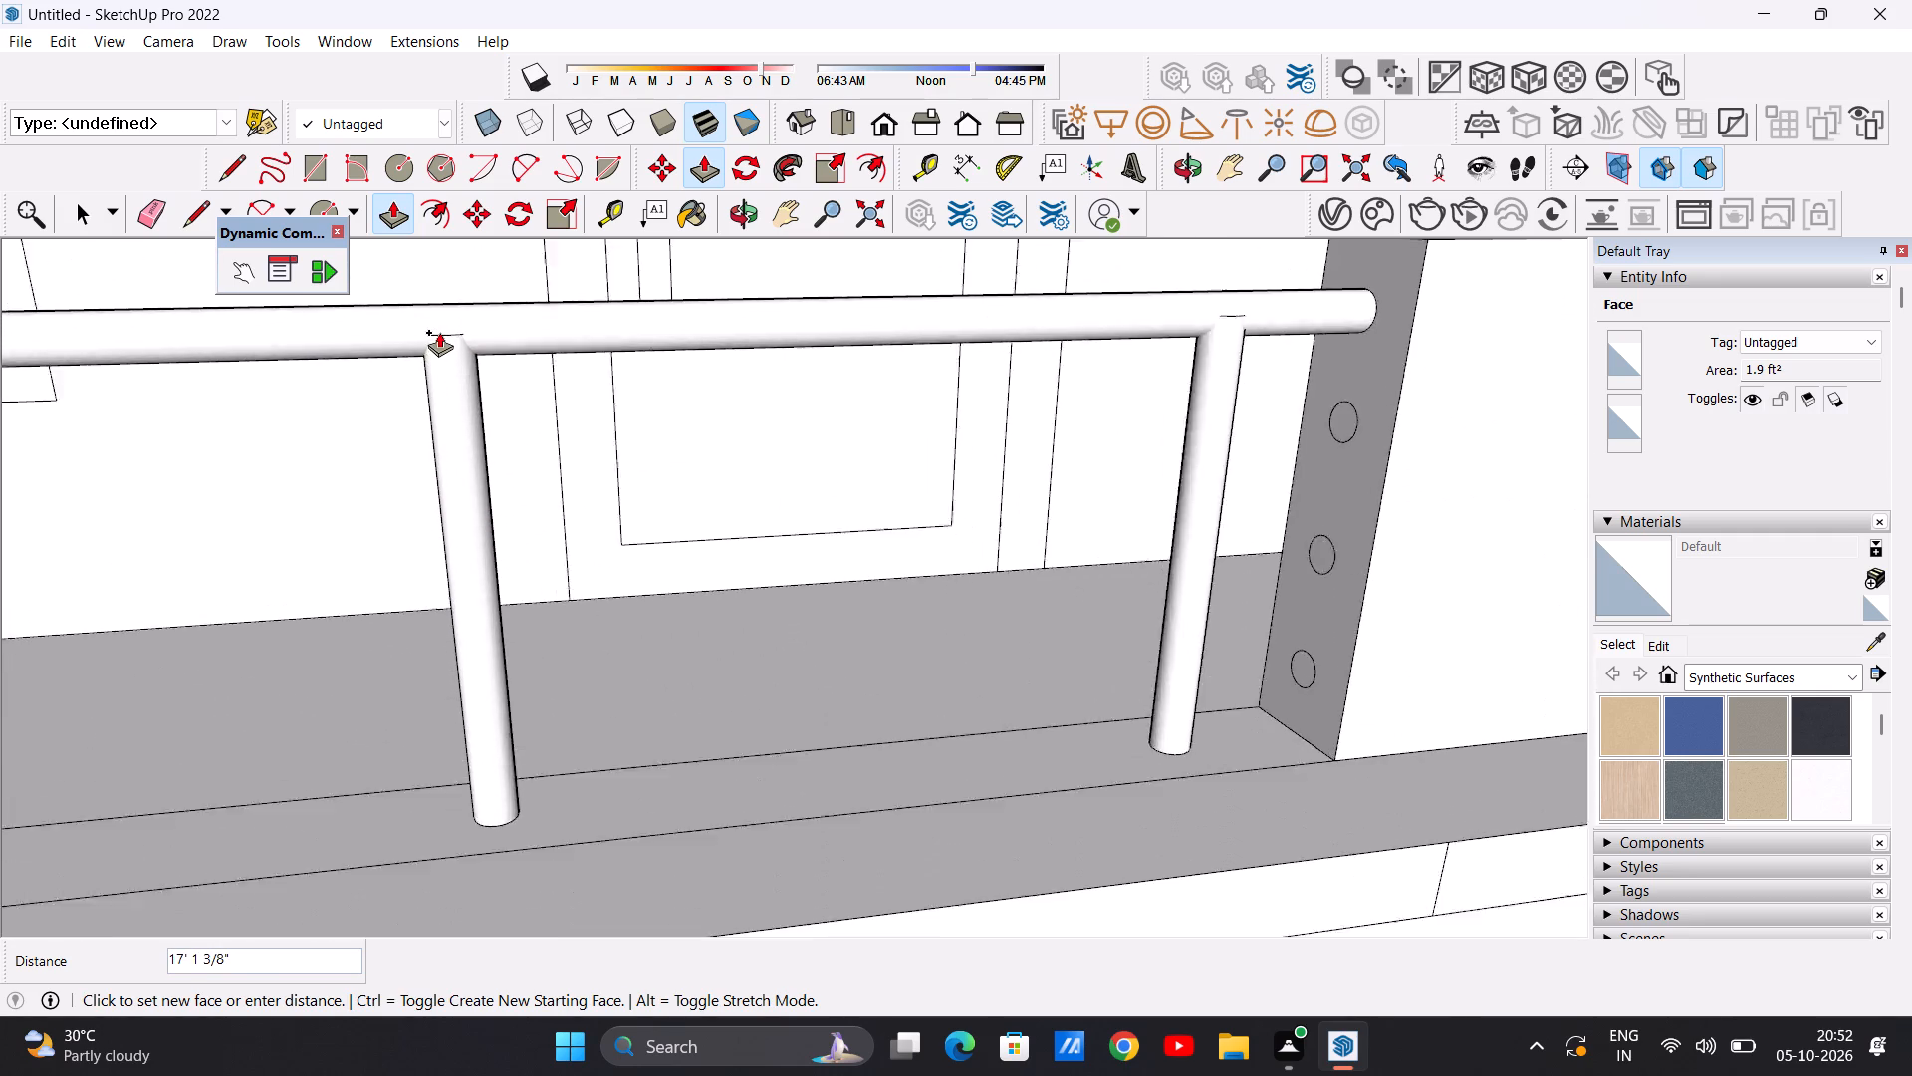
{"action": "scroll", "coordinate": [439, 332], "scroll_direction": "up", "scroll_amount": 3}
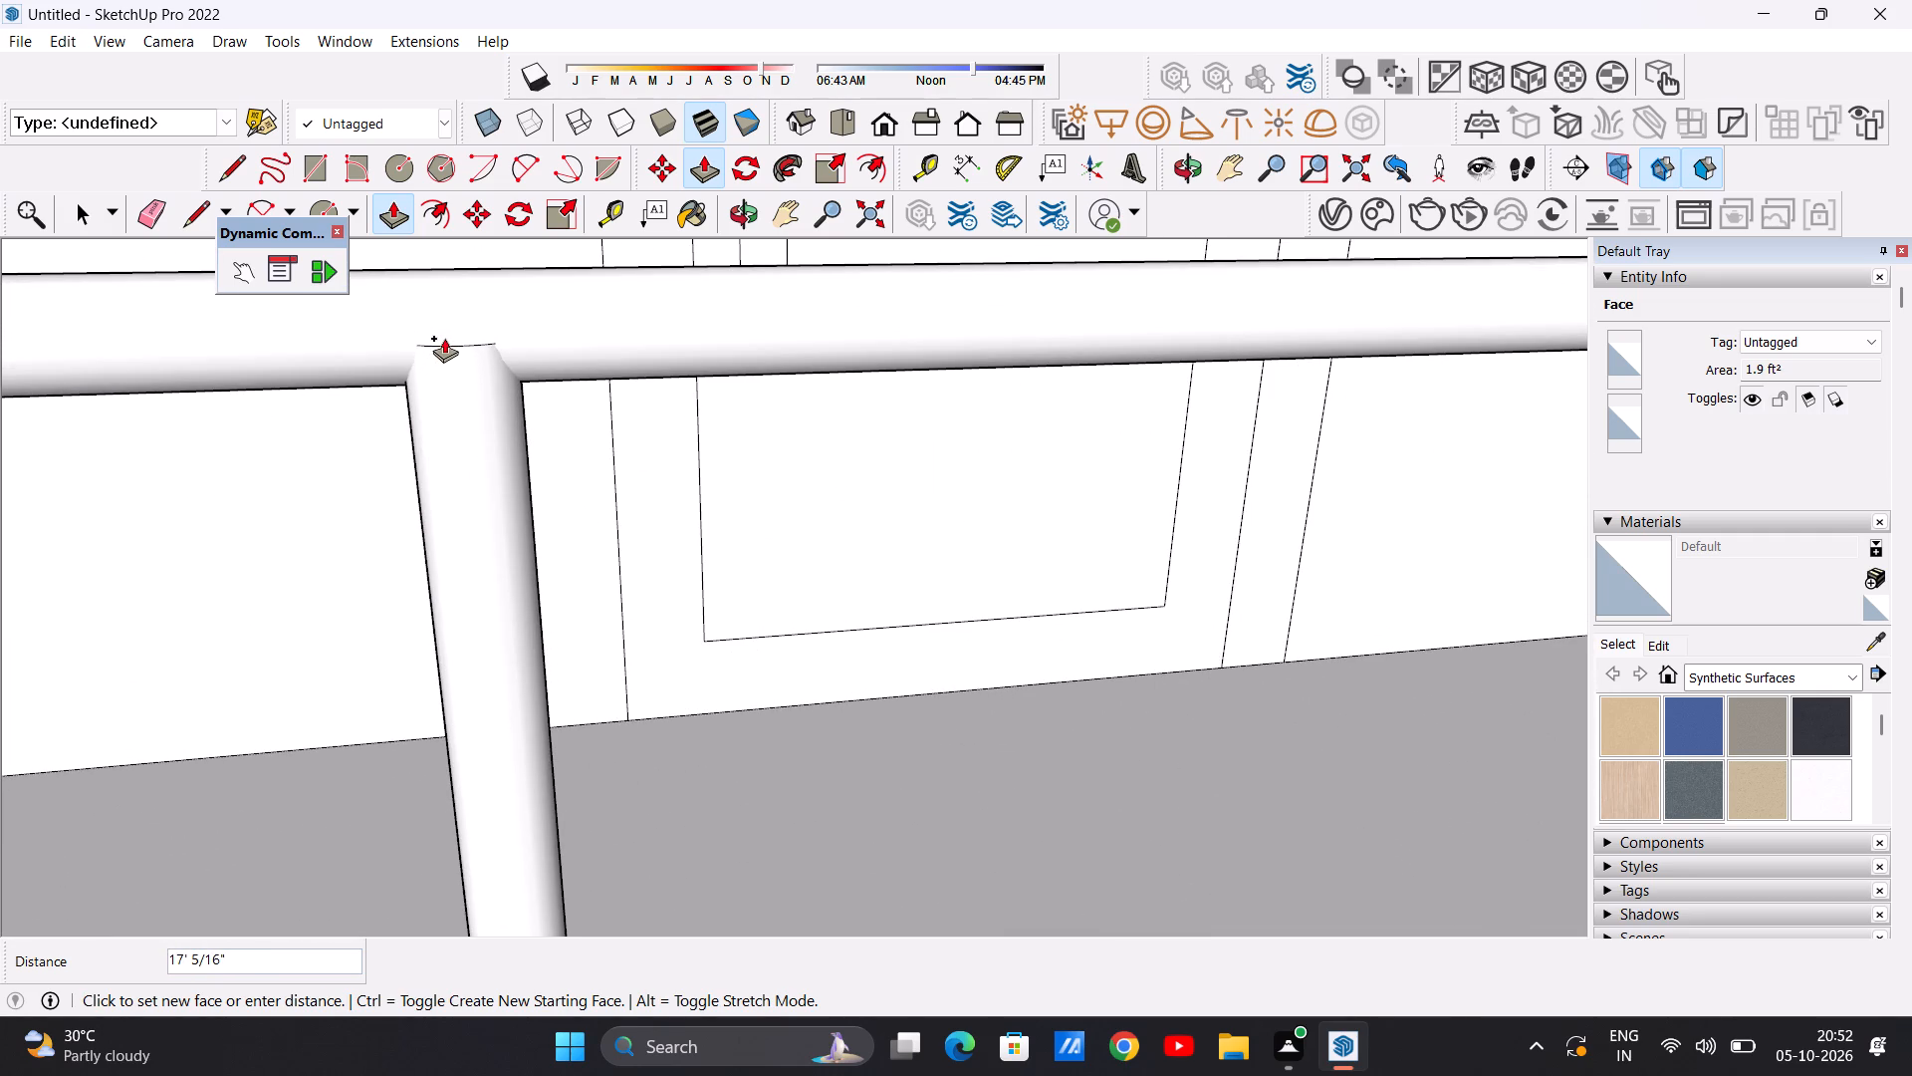
{"action": "left_click", "coordinate": [444, 338]}
Extrude the floor circle beside the side wall up about 16' 11 15/16" into the top floor handrail as an end post.
{"action": "scroll", "coordinate": [477, 411], "scroll_direction": "down", "scroll_amount": 20}
{"action": "scroll", "coordinate": [477, 411], "scroll_direction": "down", "scroll_amount": 7}
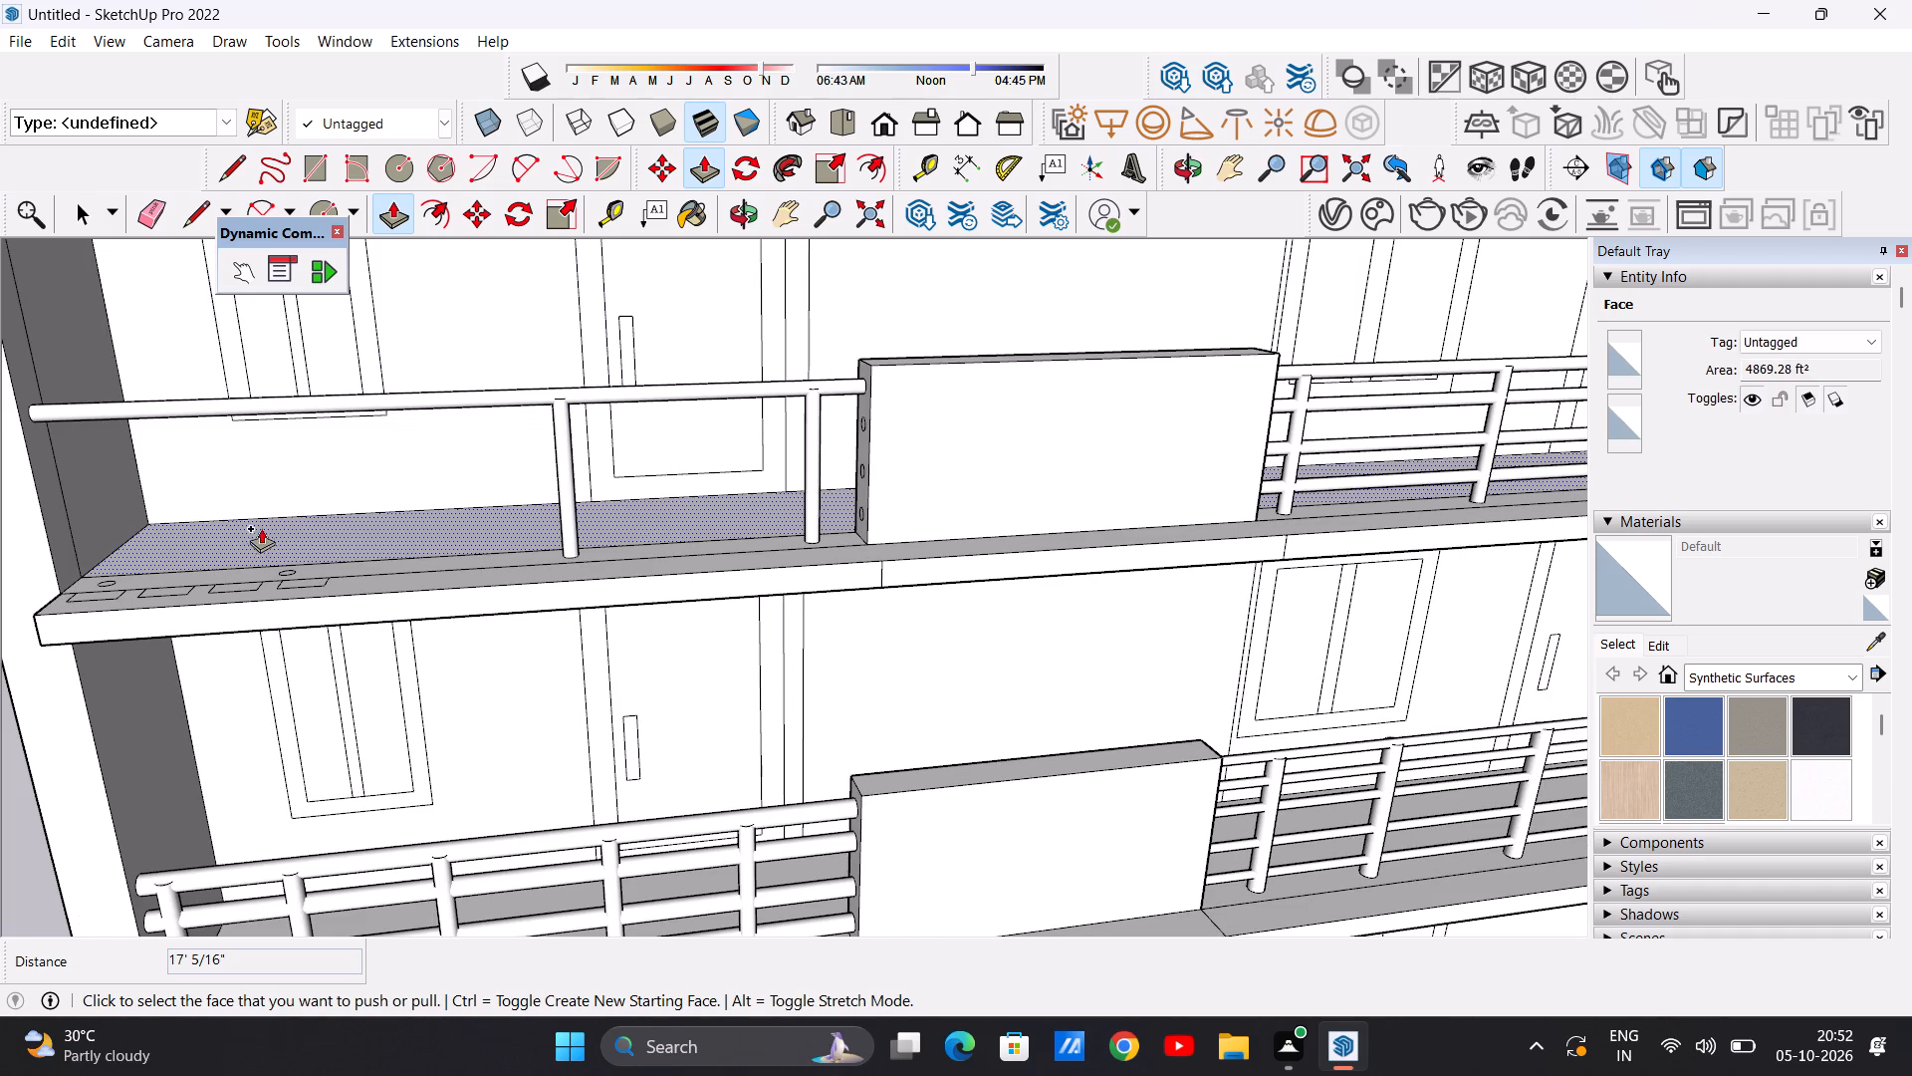
{"action": "scroll", "coordinate": [98, 570], "scroll_direction": "up", "scroll_amount": 20}
{"action": "scroll", "coordinate": [98, 570], "scroll_direction": "up", "scroll_amount": 5}
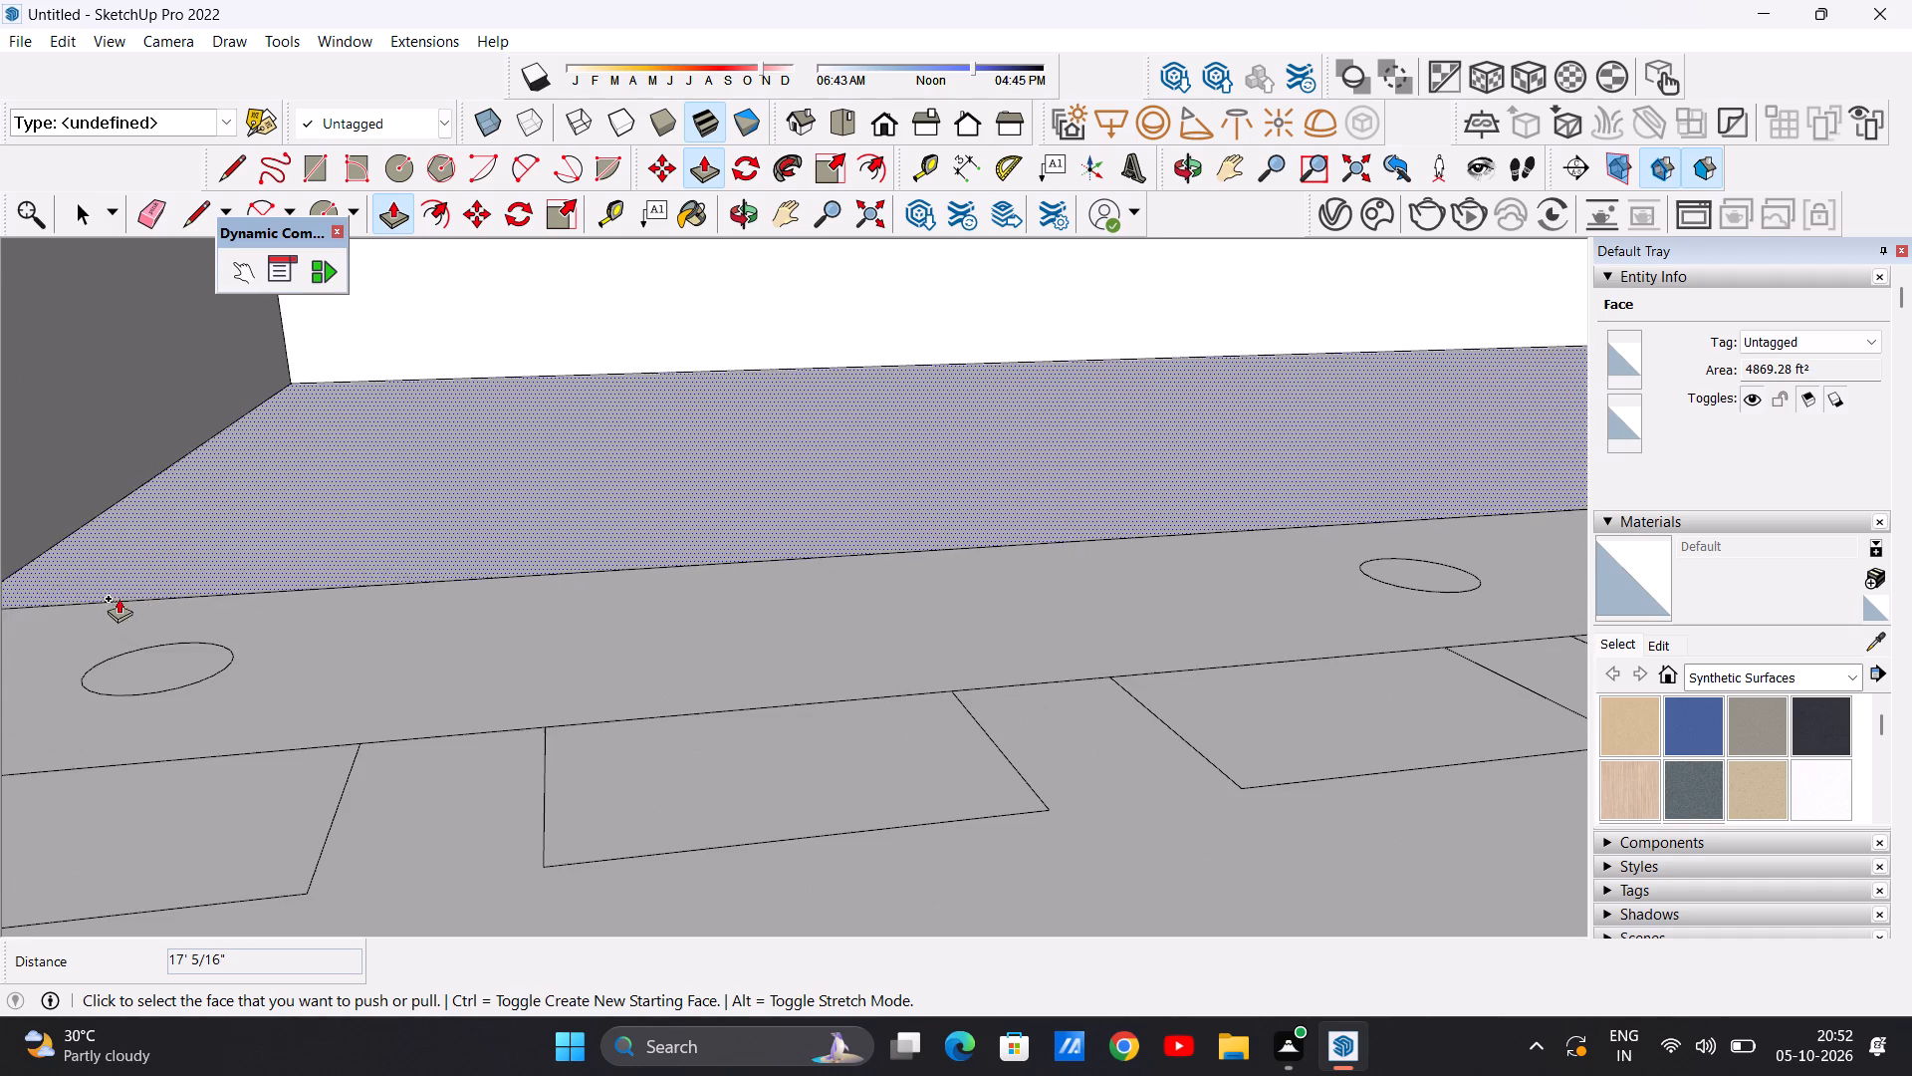
{"action": "left_click", "coordinate": [150, 653]}
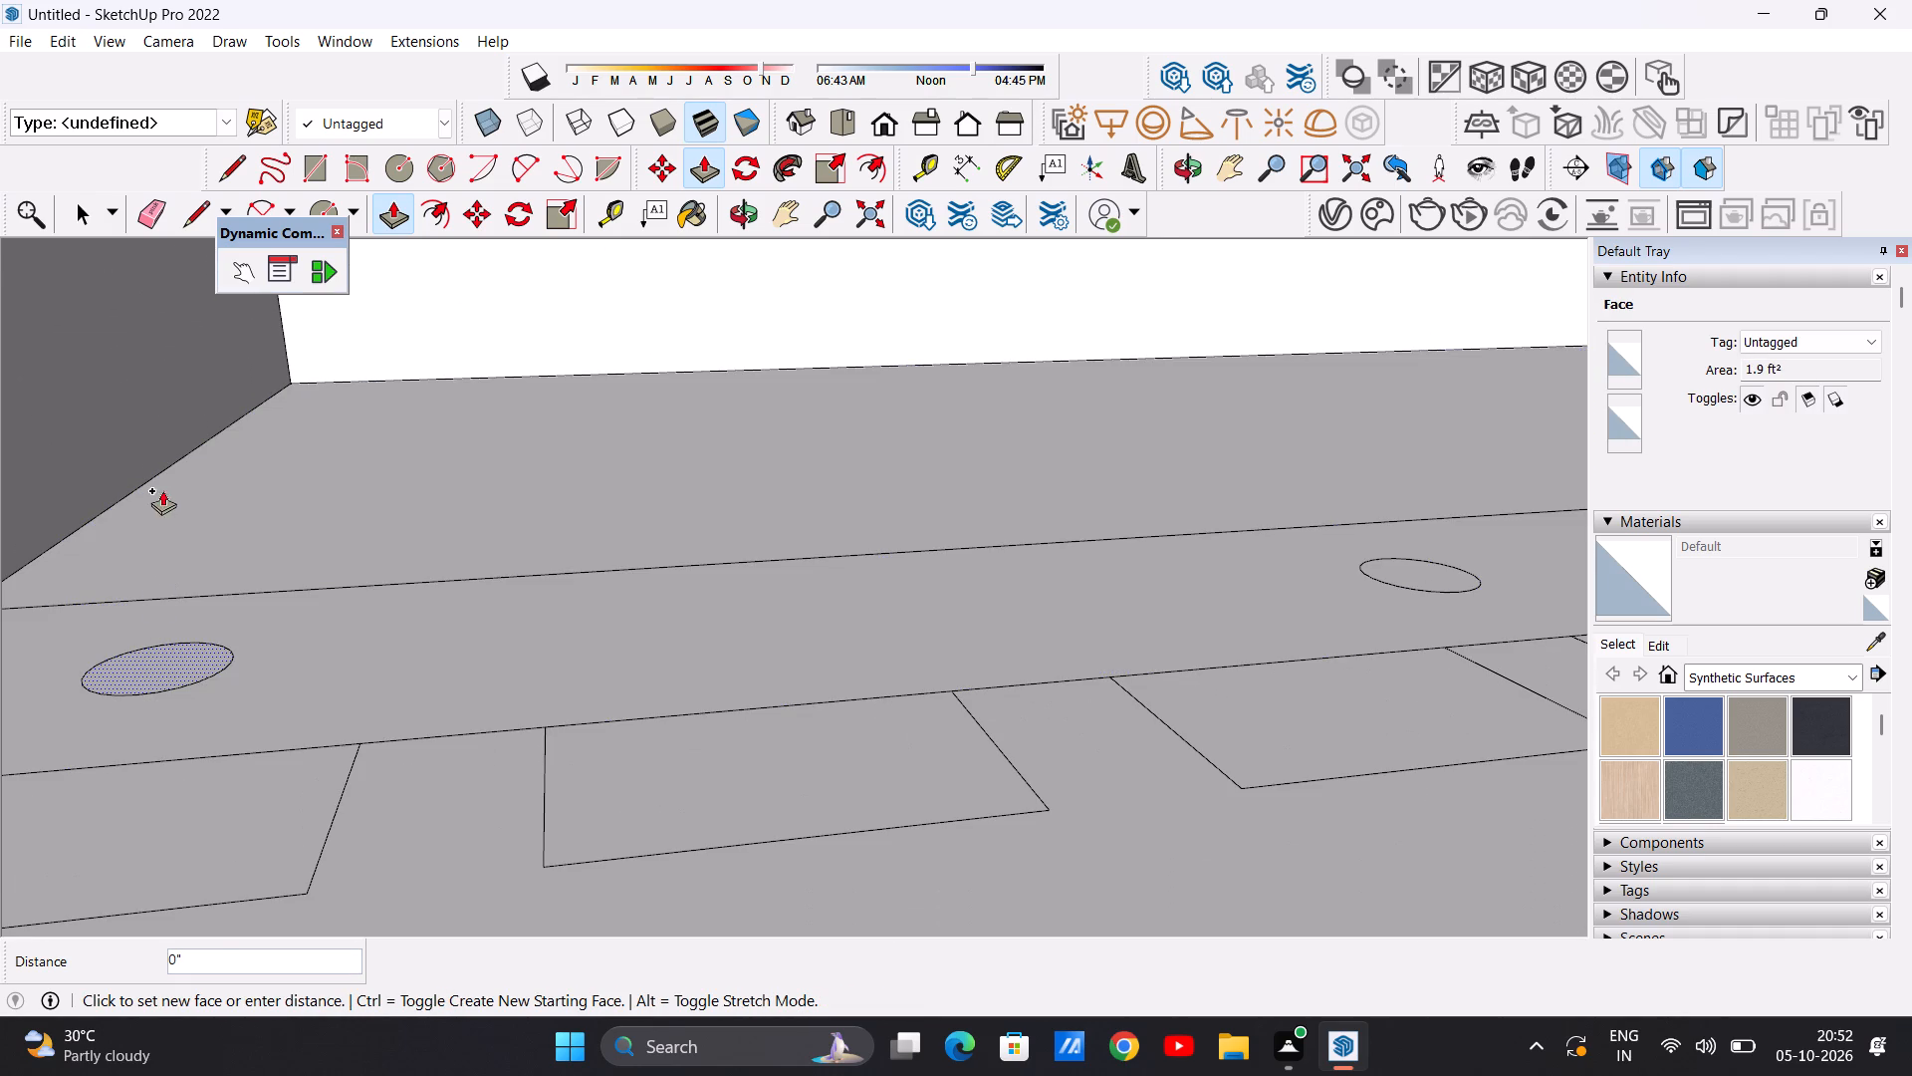
{"action": "scroll", "coordinate": [146, 472], "scroll_direction": "down", "scroll_amount": 8}
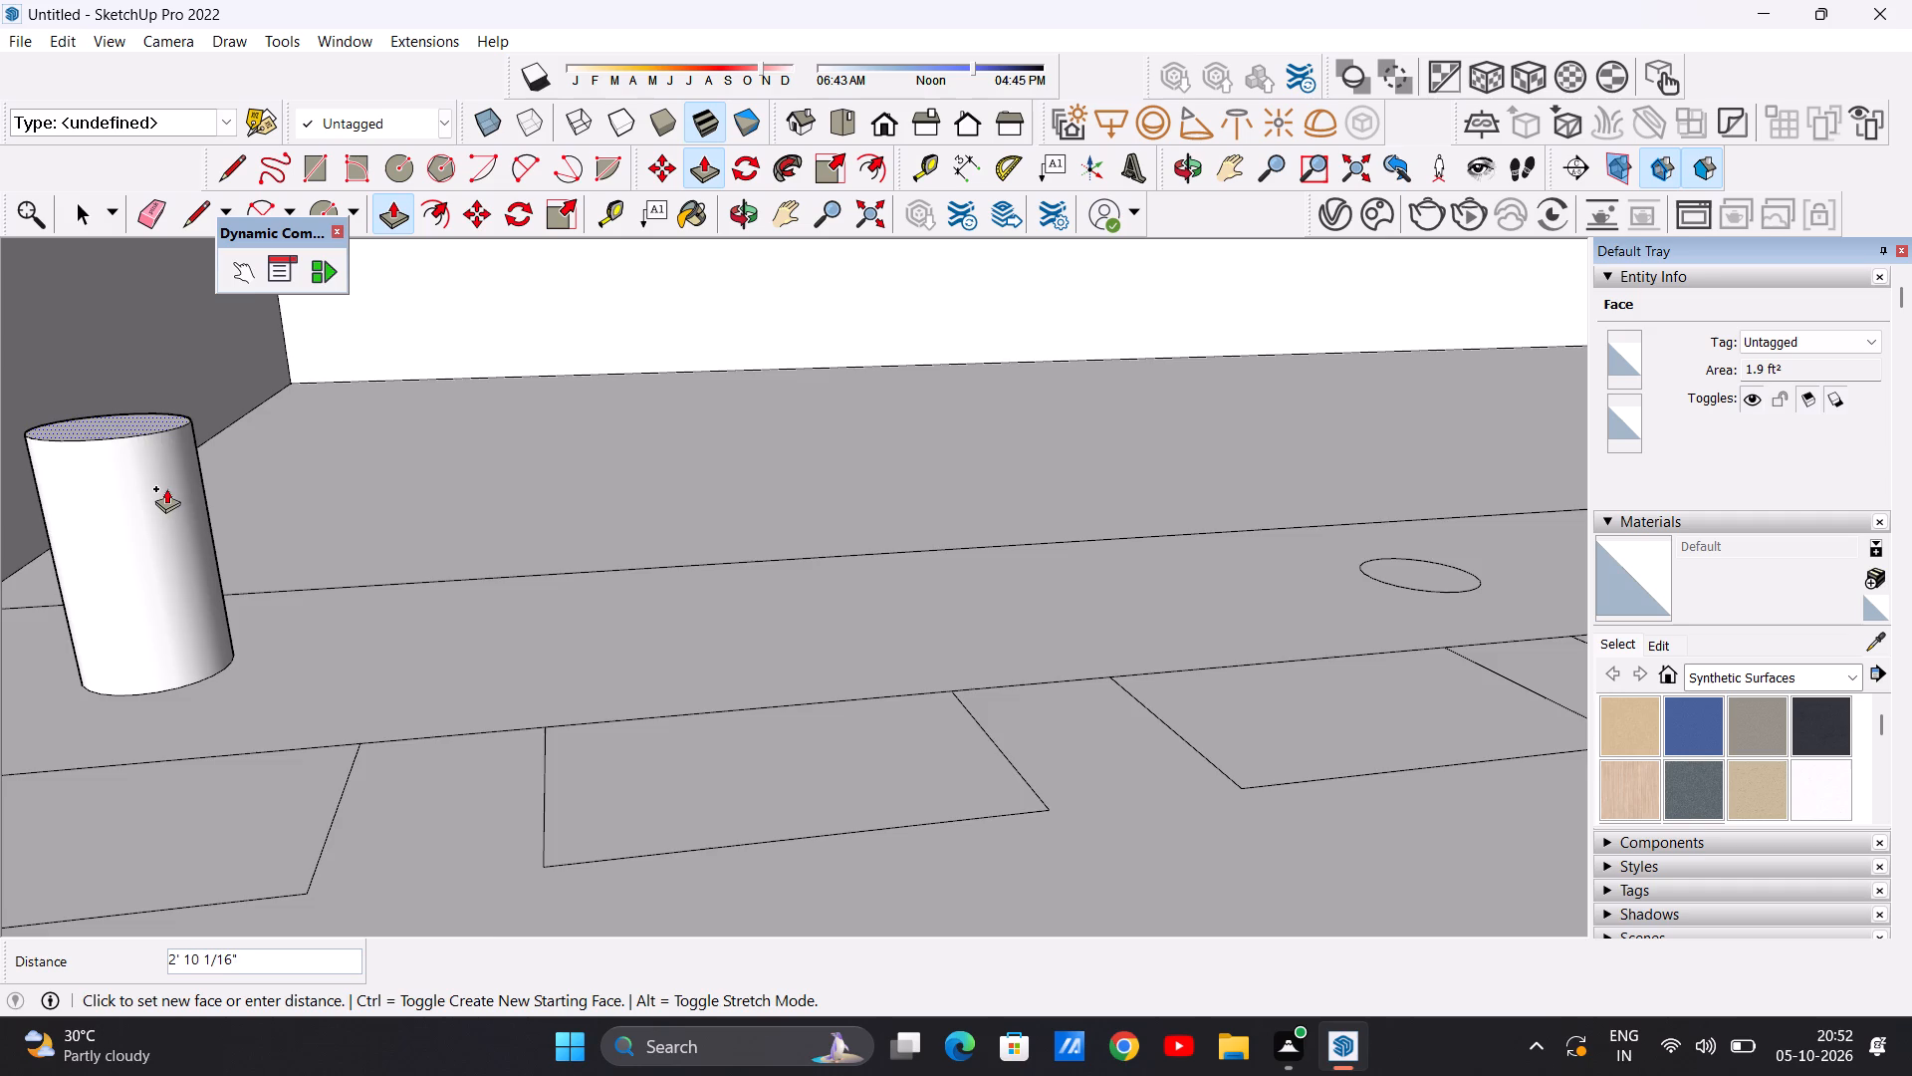
{"action": "scroll", "coordinate": [166, 488], "scroll_direction": "down", "scroll_amount": 4}
{"action": "scroll", "coordinate": [170, 490], "scroll_direction": "down", "scroll_amount": 20}
{"action": "scroll", "coordinate": [170, 490], "scroll_direction": "down", "scroll_amount": 18}
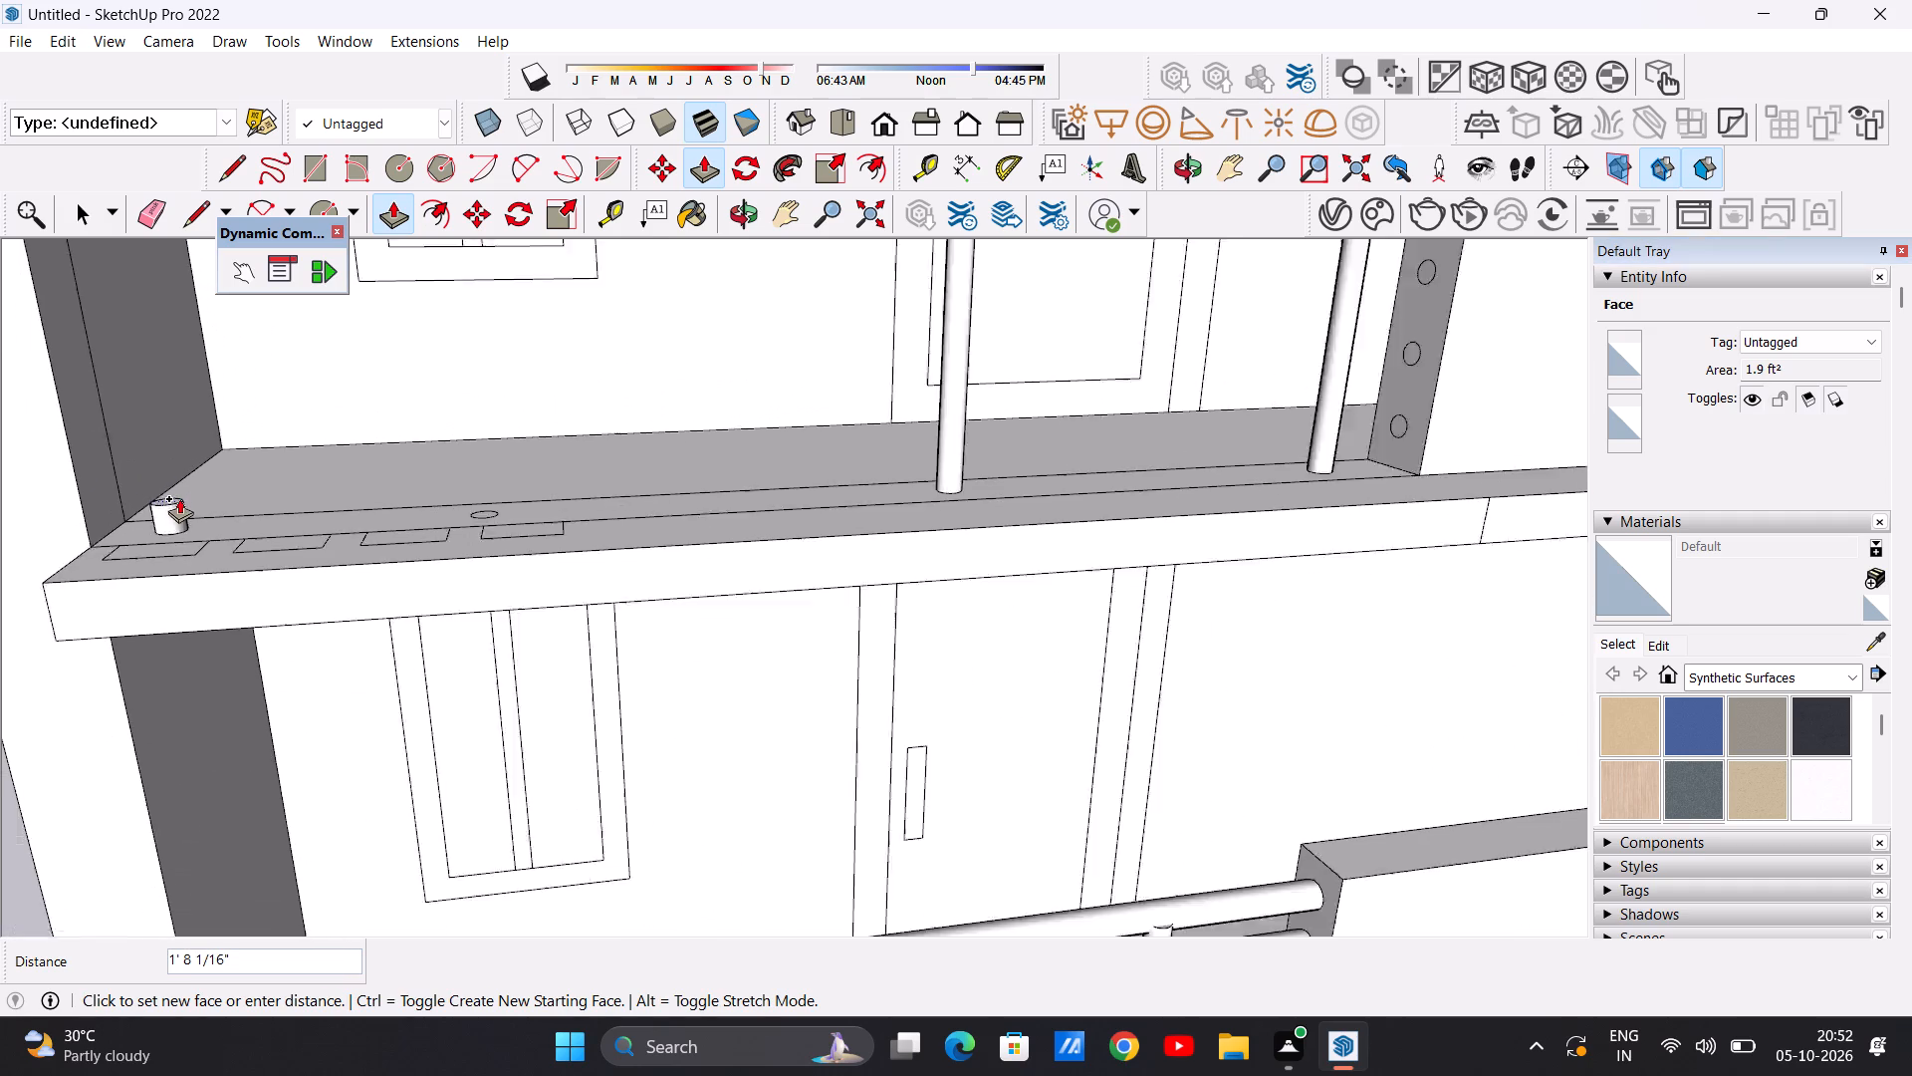
{"action": "scroll", "coordinate": [179, 498], "scroll_direction": "down", "scroll_amount": 10}
{"action": "scroll", "coordinate": [157, 342], "scroll_direction": "up", "scroll_amount": 14}
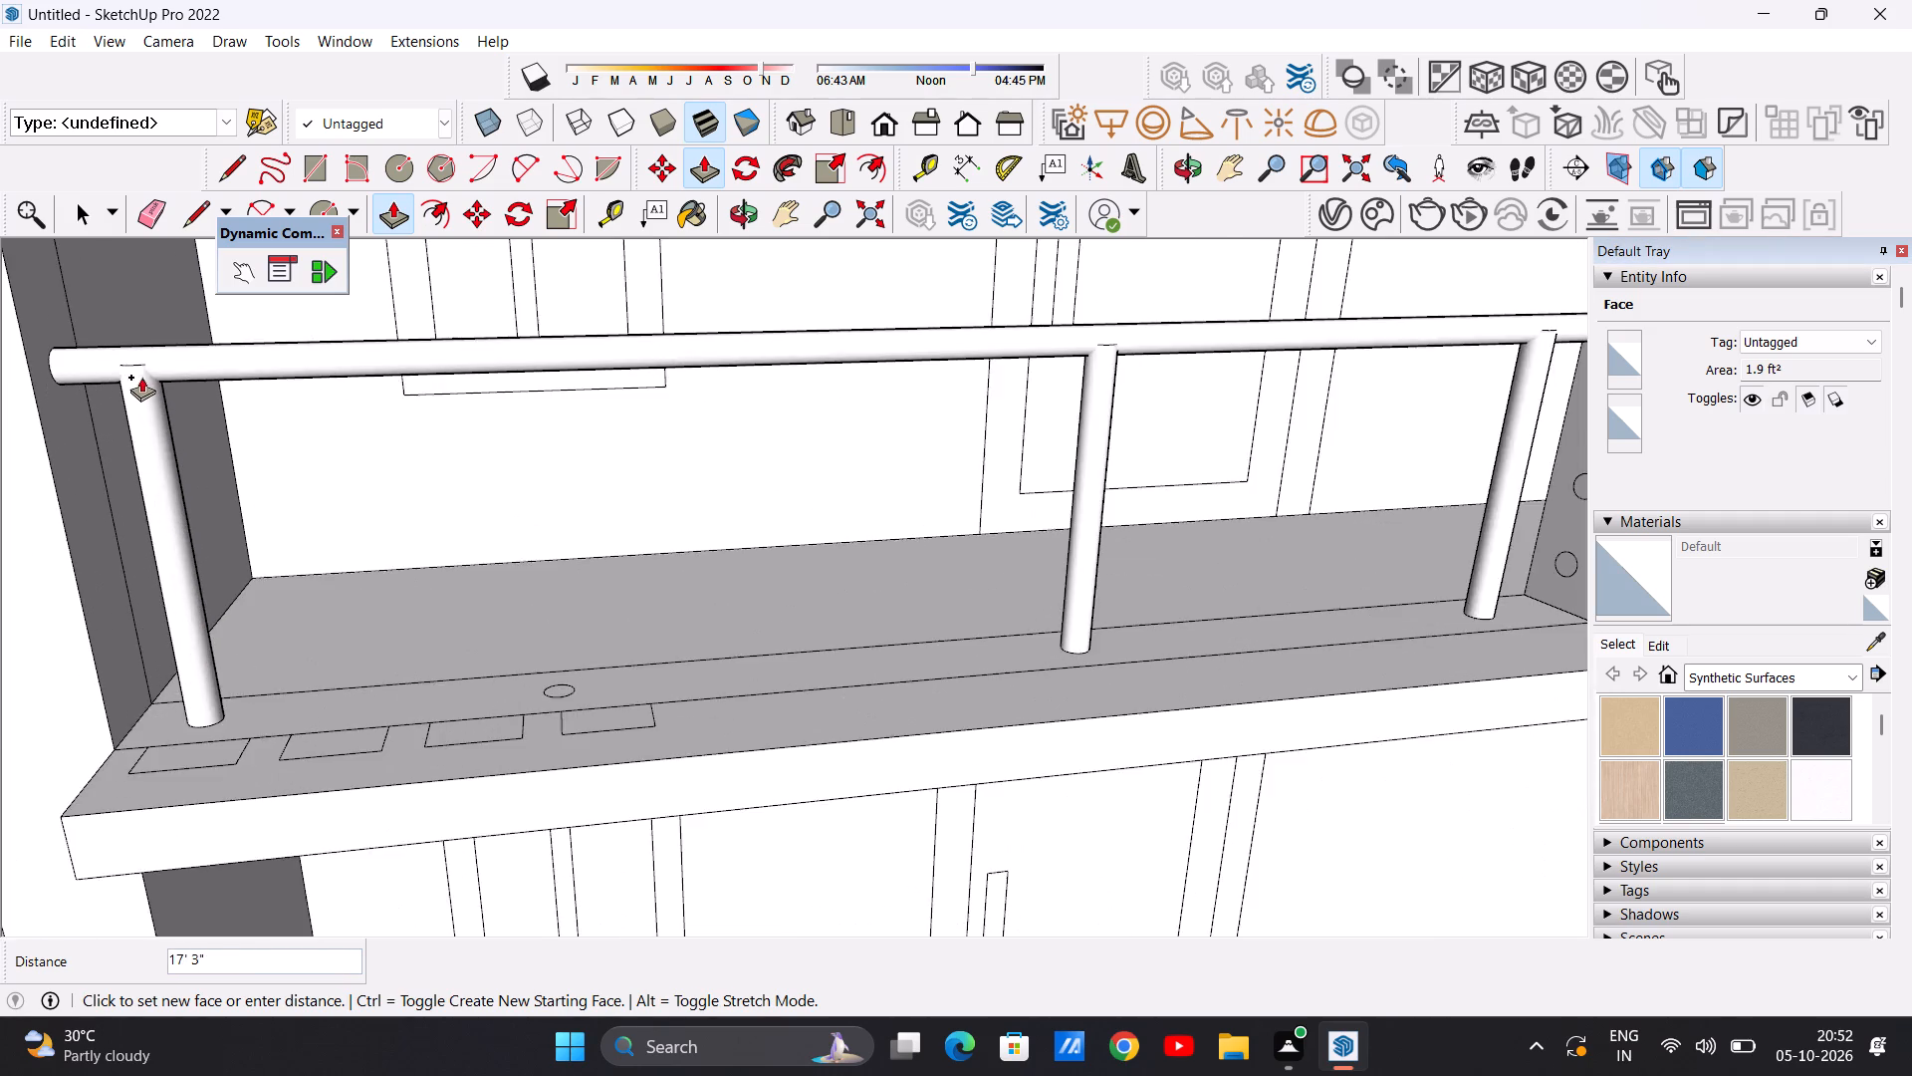
{"action": "scroll", "coordinate": [141, 377], "scroll_direction": "up", "scroll_amount": 5}
{"action": "left_click", "coordinate": [126, 354]}
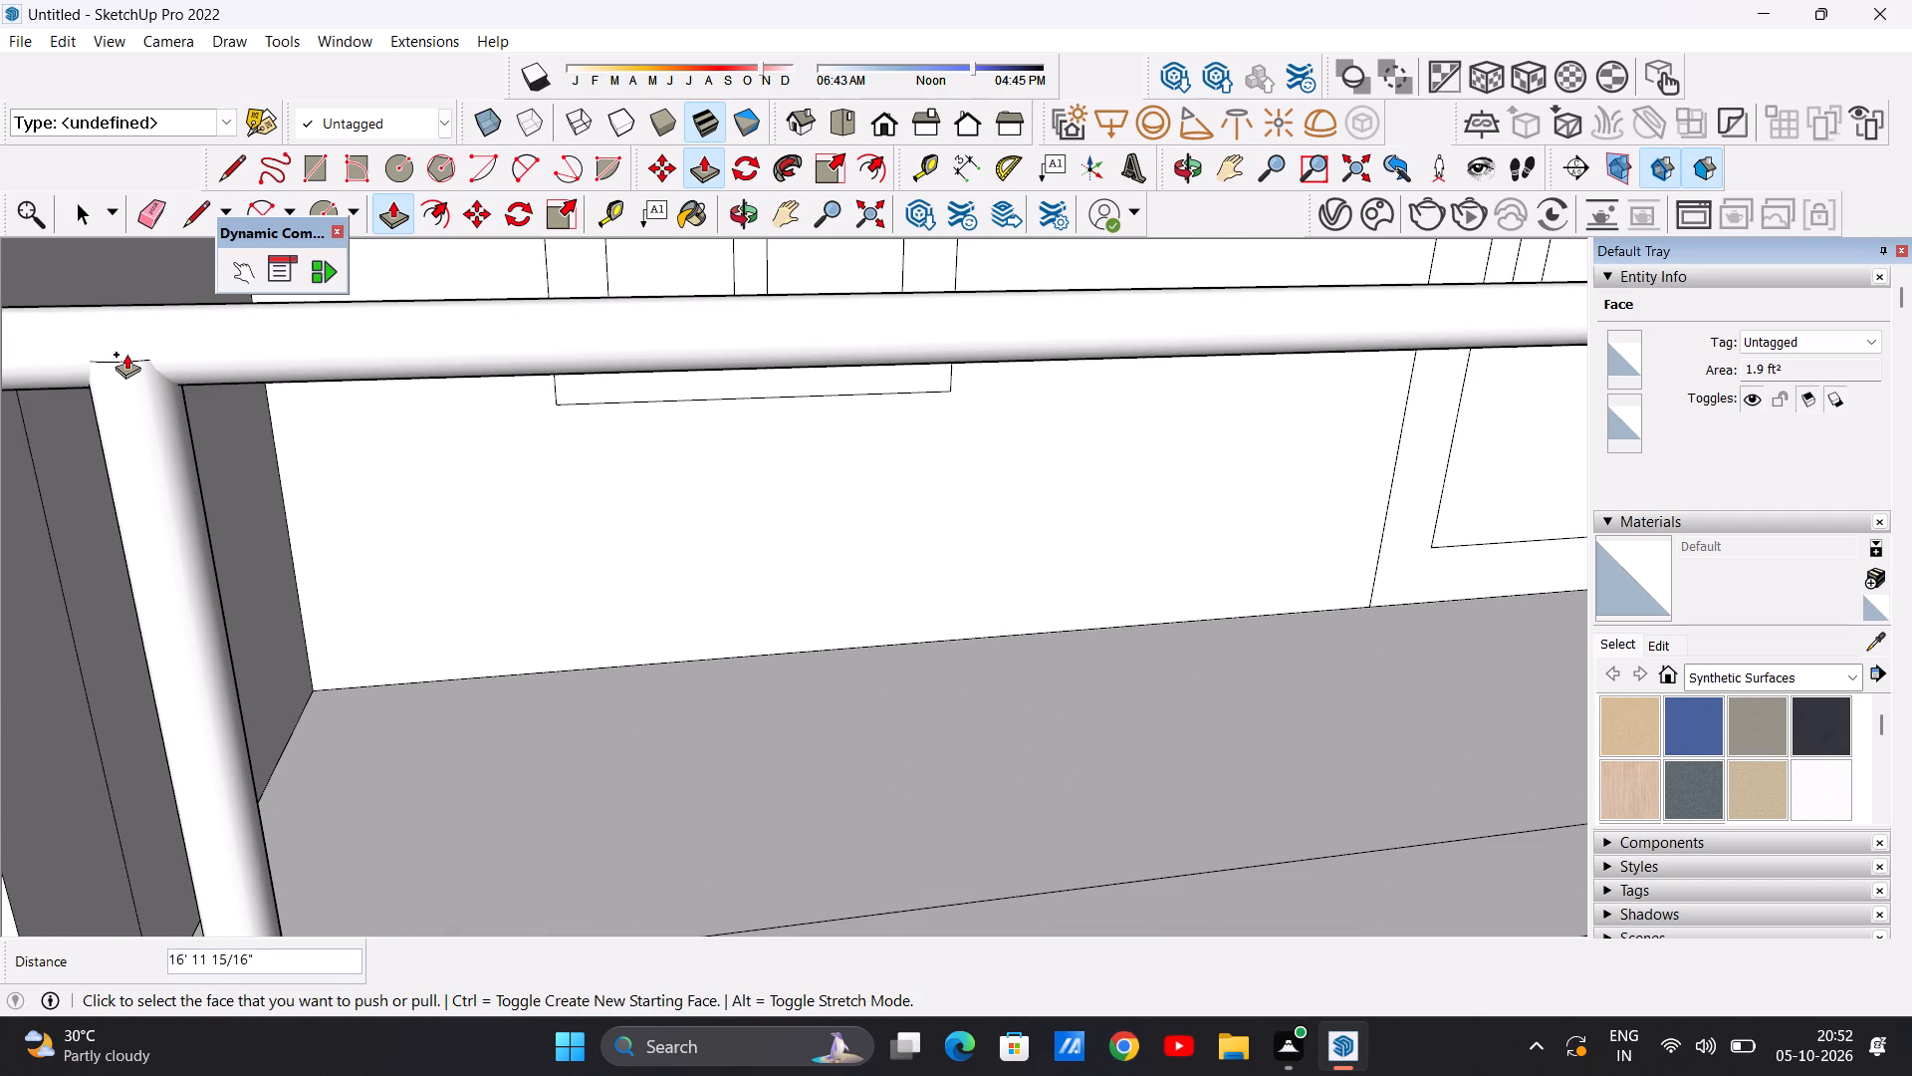
Push/Pull the remaining floor circle, between the end post and its neighbour, up about 17' 3 3/8" into the top floor handrail as a post.
{"action": "scroll", "coordinate": [726, 520], "scroll_direction": "down", "scroll_amount": 12}
{"action": "scroll", "coordinate": [469, 554], "scroll_direction": "down", "scroll_amount": 1}
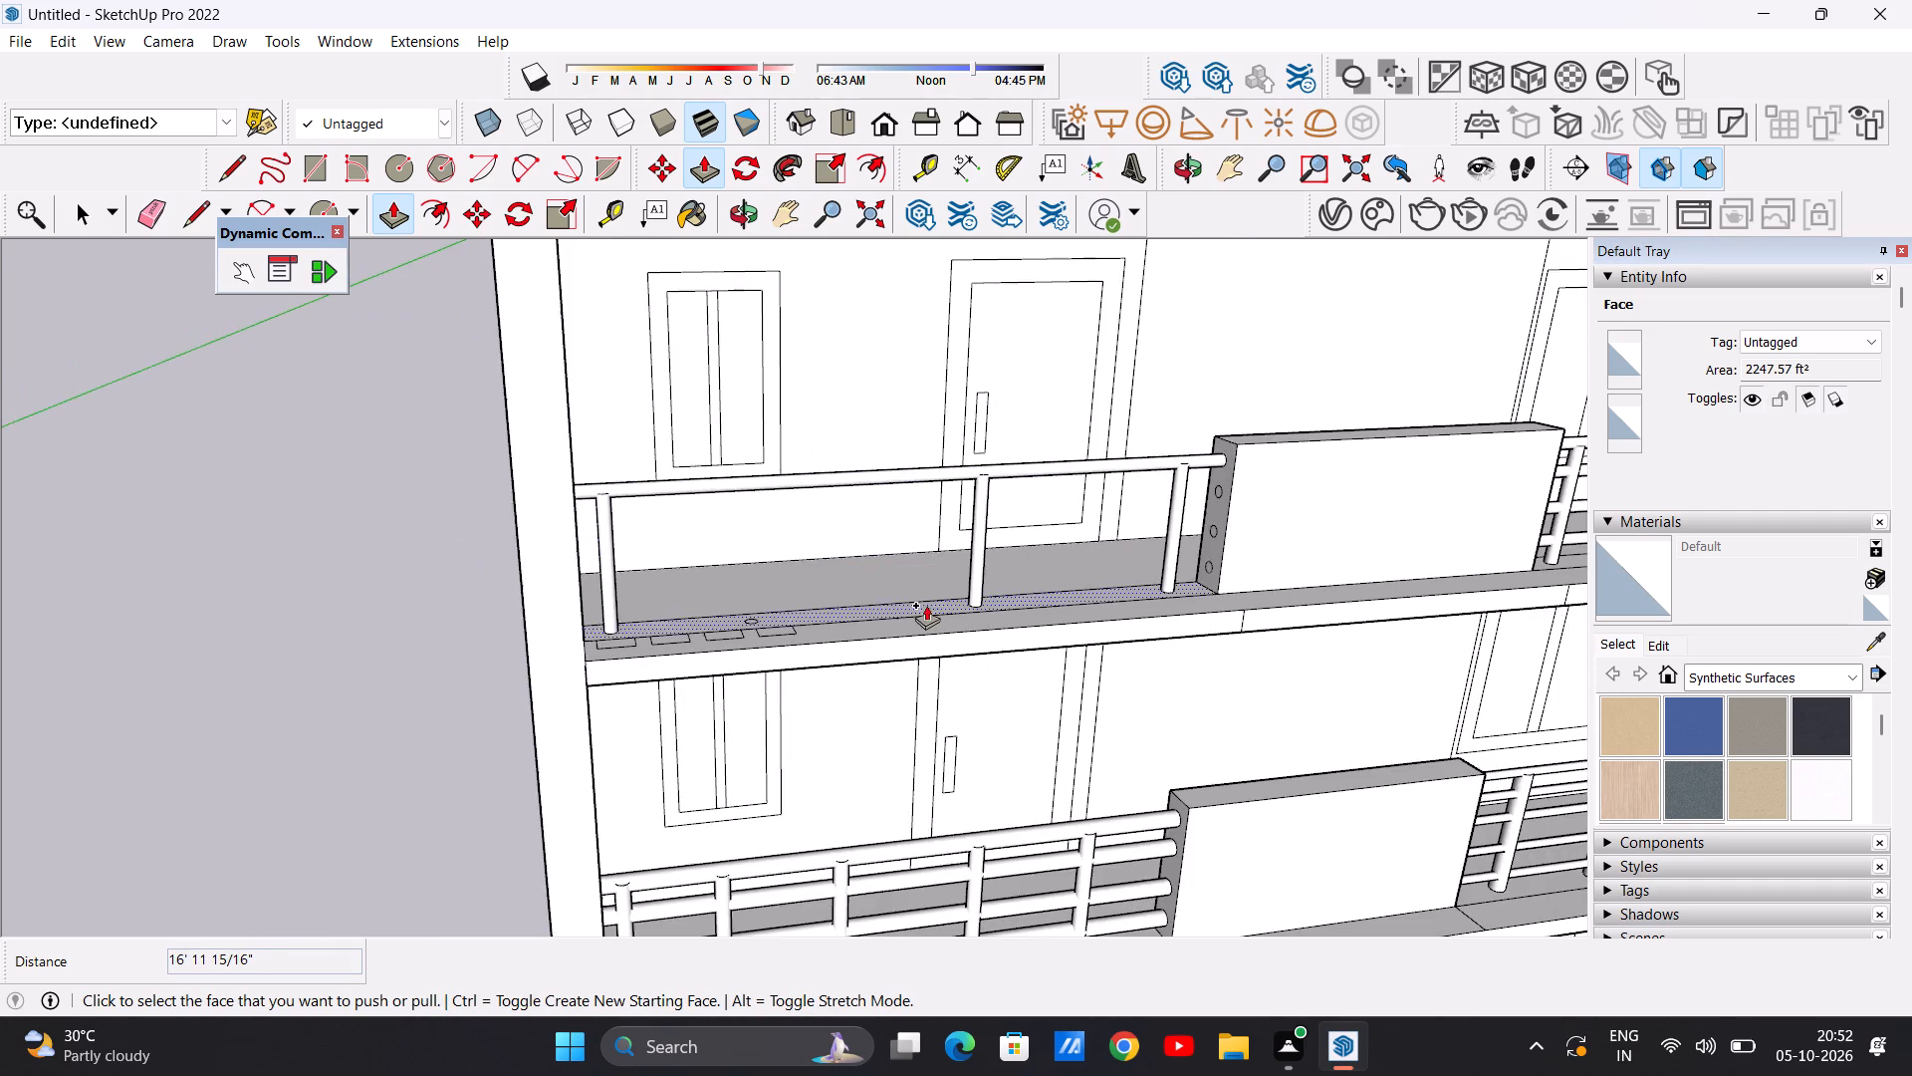
{"action": "scroll", "coordinate": [880, 595], "scroll_direction": "up", "scroll_amount": 6}
{"action": "scroll", "coordinate": [704, 613], "scroll_direction": "up", "scroll_amount": 14}
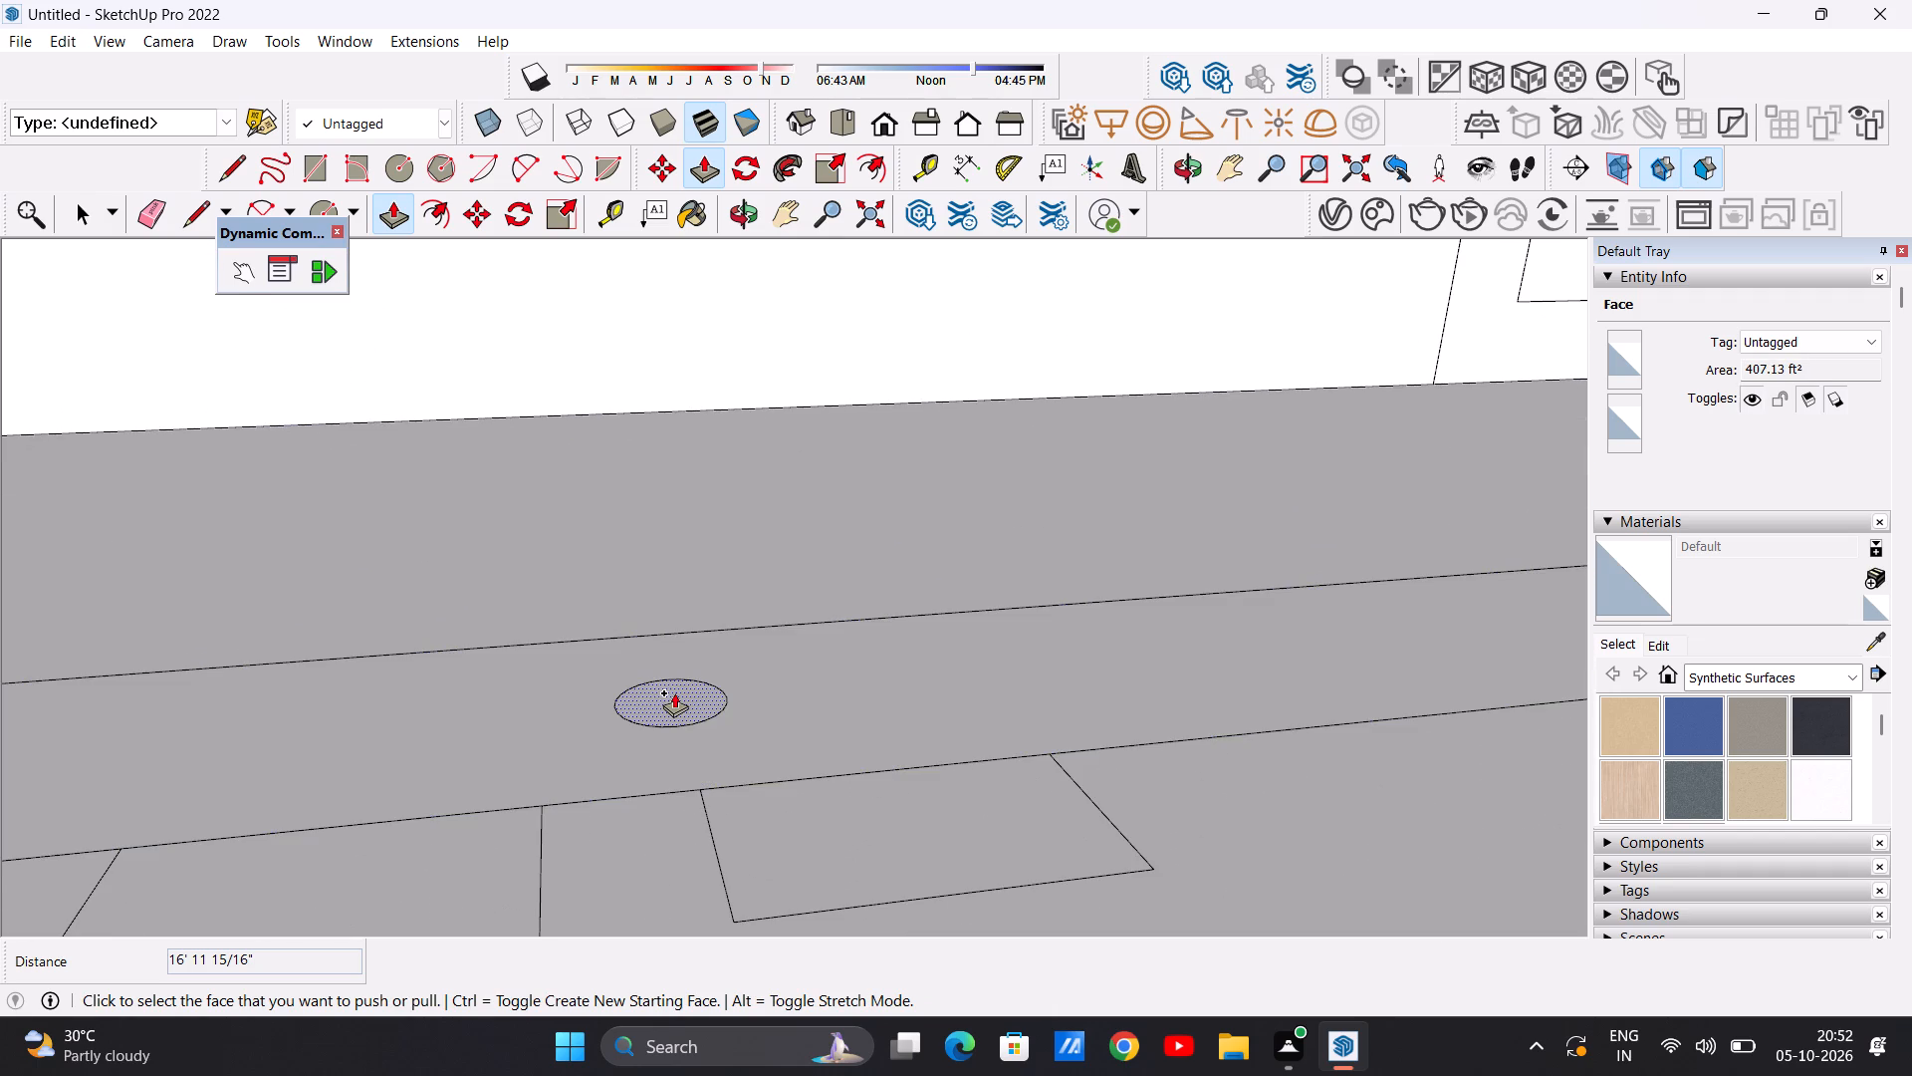
{"action": "left_click", "coordinate": [674, 692]}
{"action": "scroll", "coordinate": [686, 596], "scroll_direction": "down", "scroll_amount": 20}
{"action": "scroll", "coordinate": [686, 596], "scroll_direction": "down", "scroll_amount": 4}
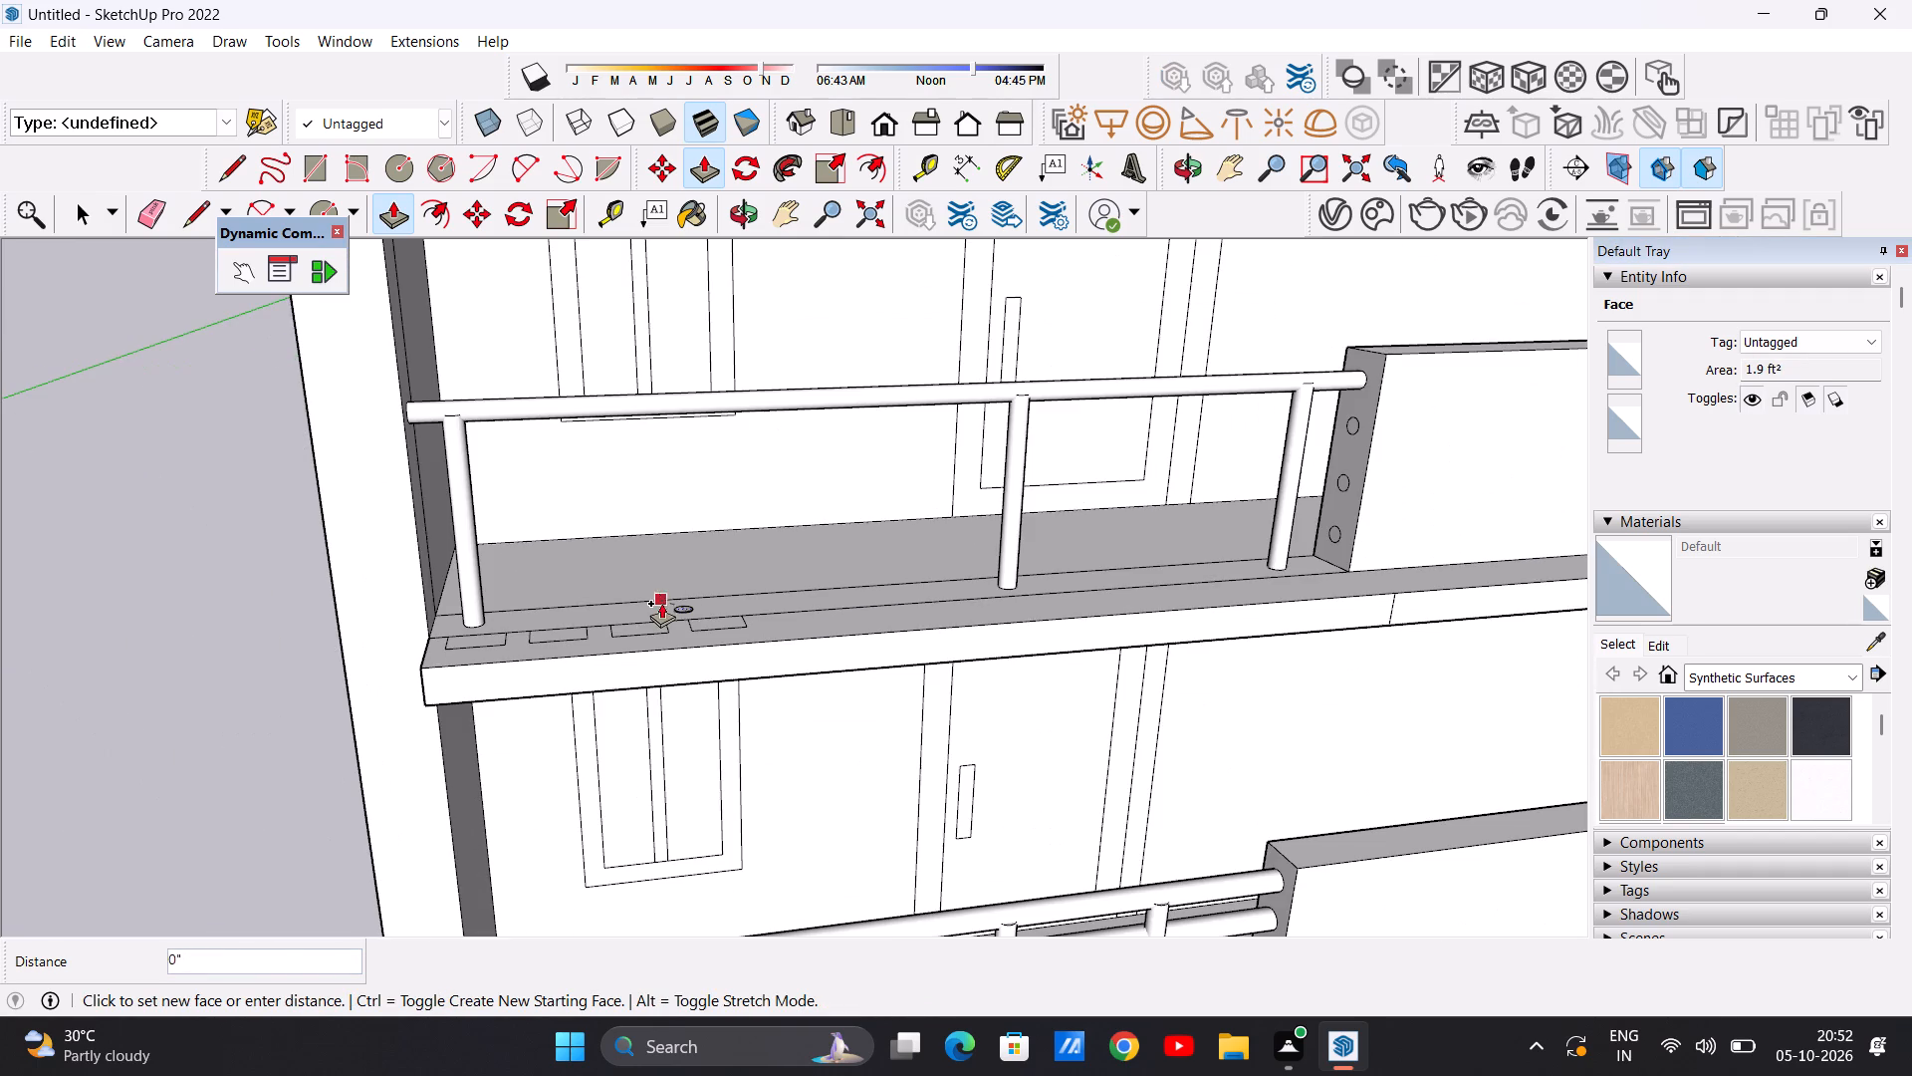
{"action": "scroll", "coordinate": [678, 397], "scroll_direction": "up", "scroll_amount": 17}
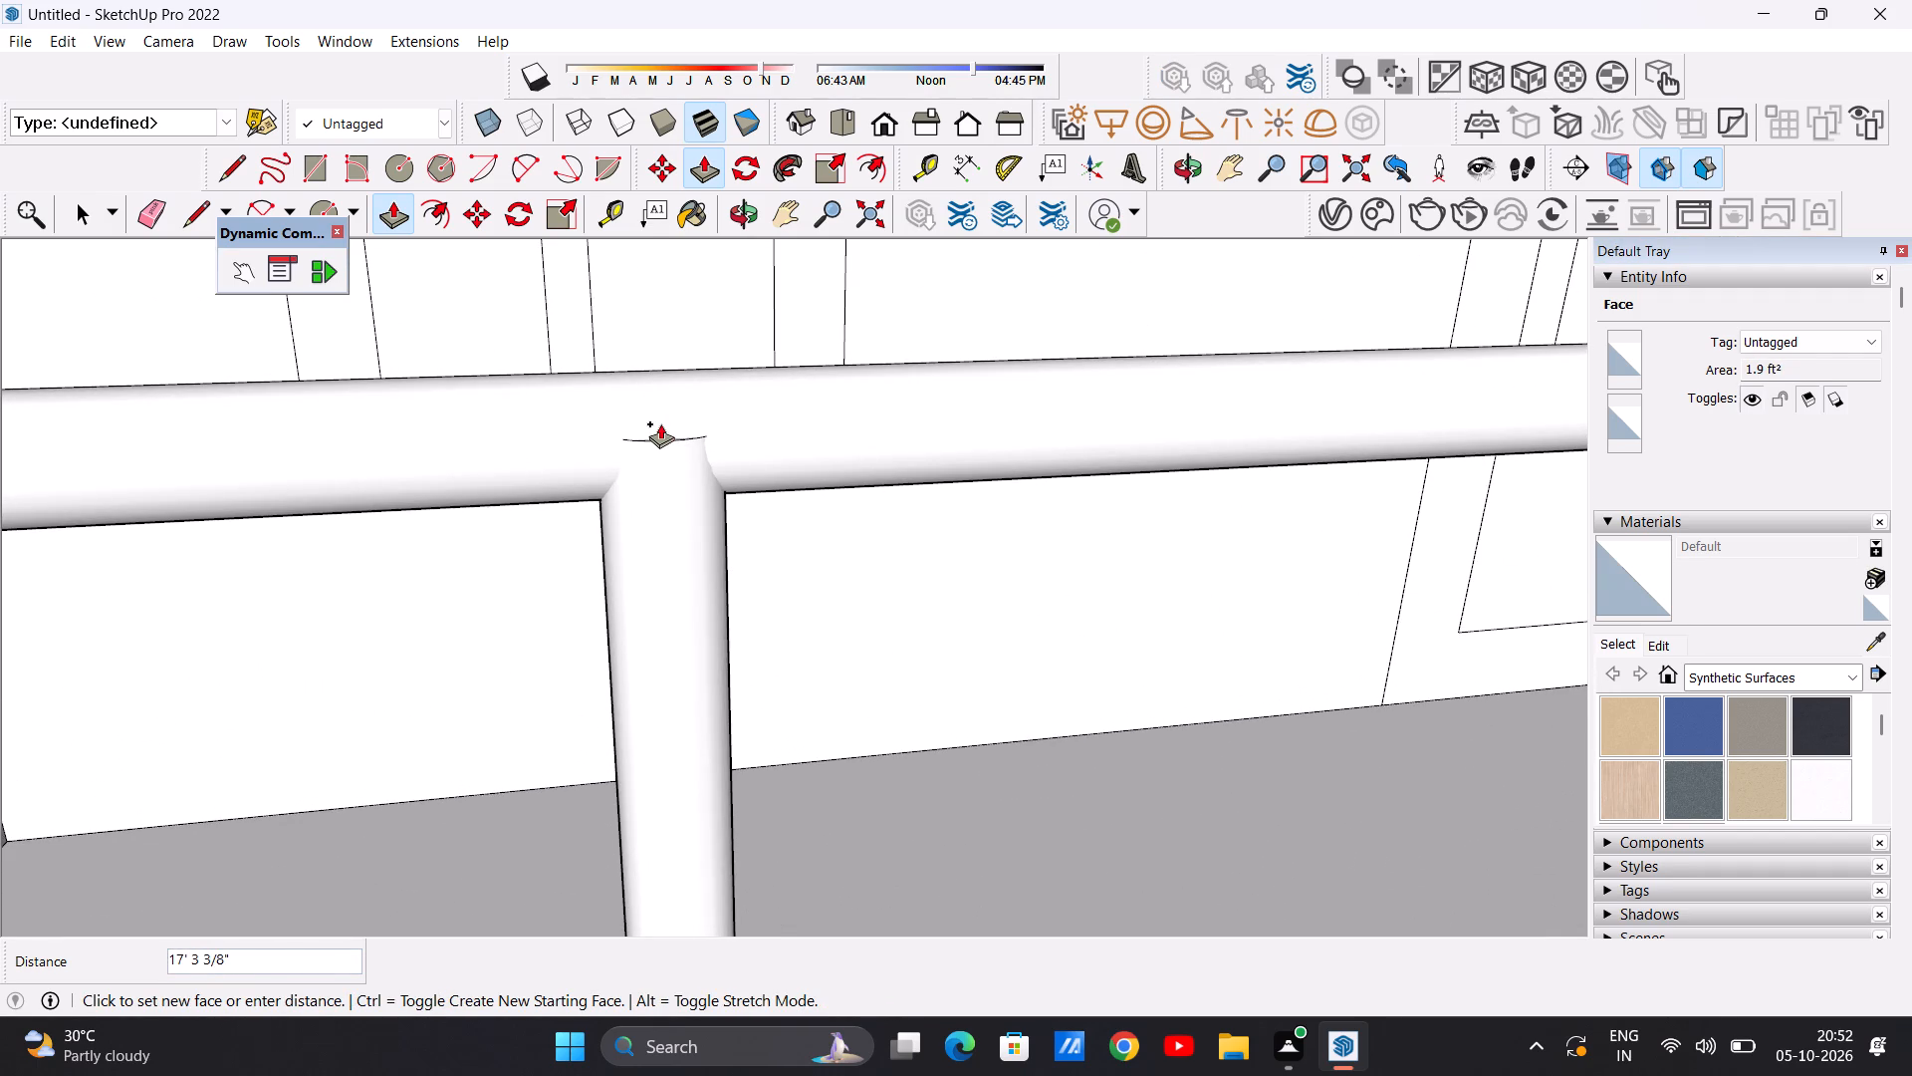
{"action": "left_click", "coordinate": [660, 423]}
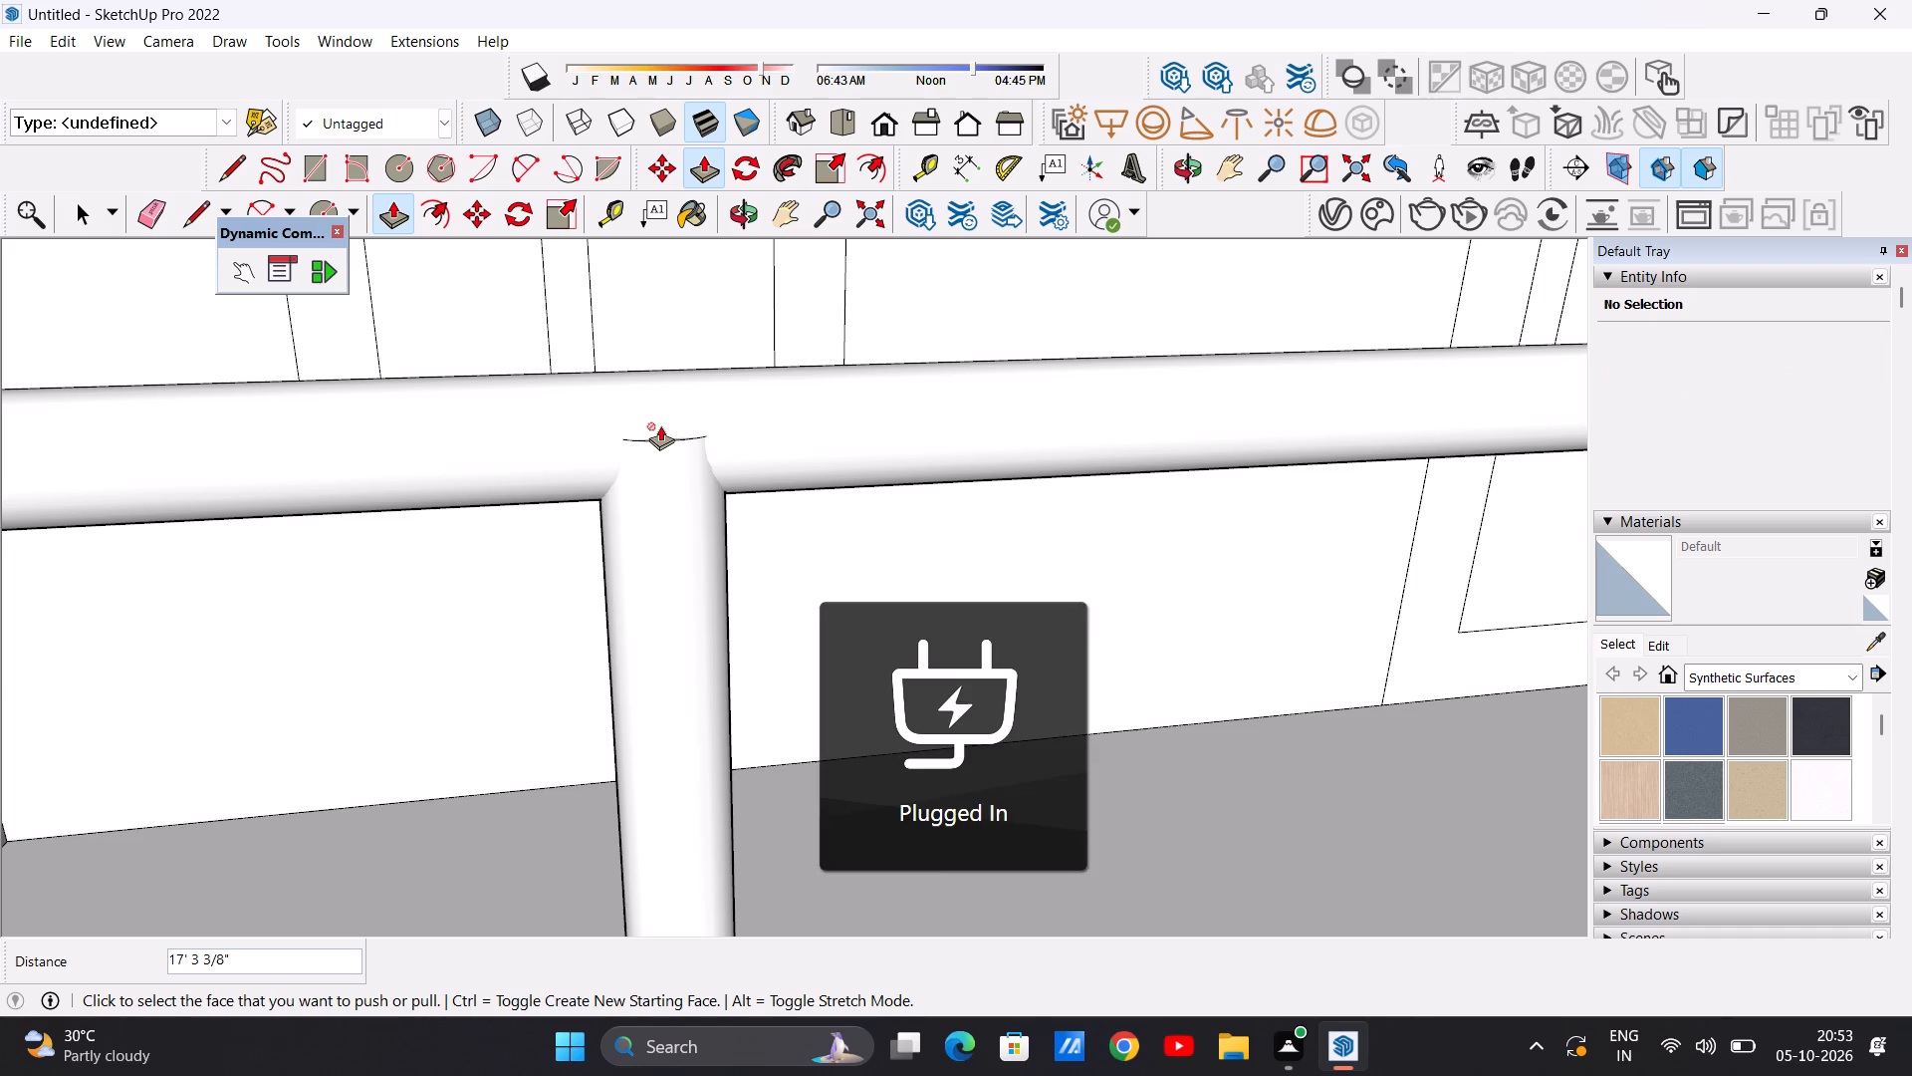
Push/Pull the circle just below the handrail on the top floor panel's end face about 81' 3 1/4" to the side wall as a rail.
{"action": "scroll", "coordinate": [690, 440], "scroll_direction": "down", "scroll_amount": 2}
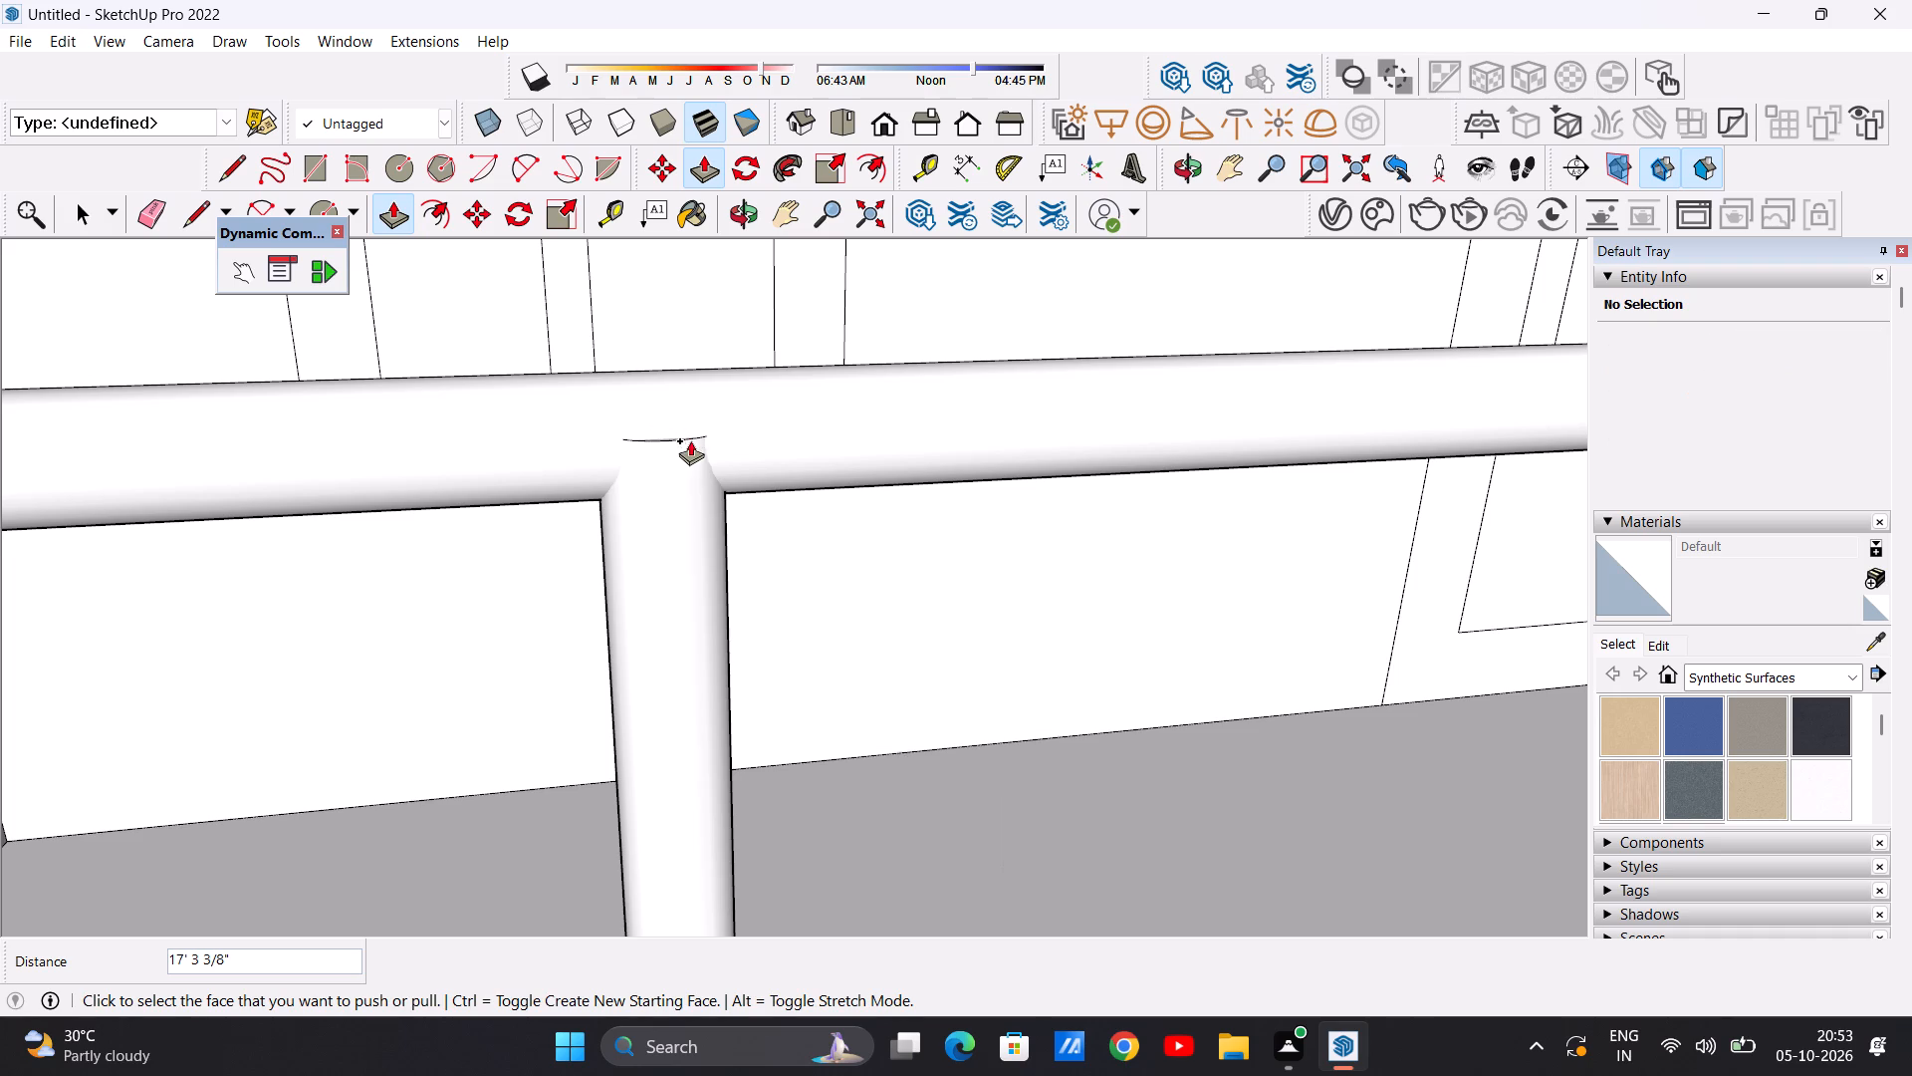
{"action": "scroll", "coordinate": [690, 440], "scroll_direction": "down", "scroll_amount": 20}
{"action": "scroll", "coordinate": [690, 440], "scroll_direction": "down", "scroll_amount": 3}
{"action": "scroll", "coordinate": [803, 551], "scroll_direction": "up", "scroll_amount": 7}
{"action": "scroll", "coordinate": [787, 589], "scroll_direction": "down", "scroll_amount": 9}
{"action": "scroll", "coordinate": [1110, 504], "scroll_direction": "up", "scroll_amount": 5}
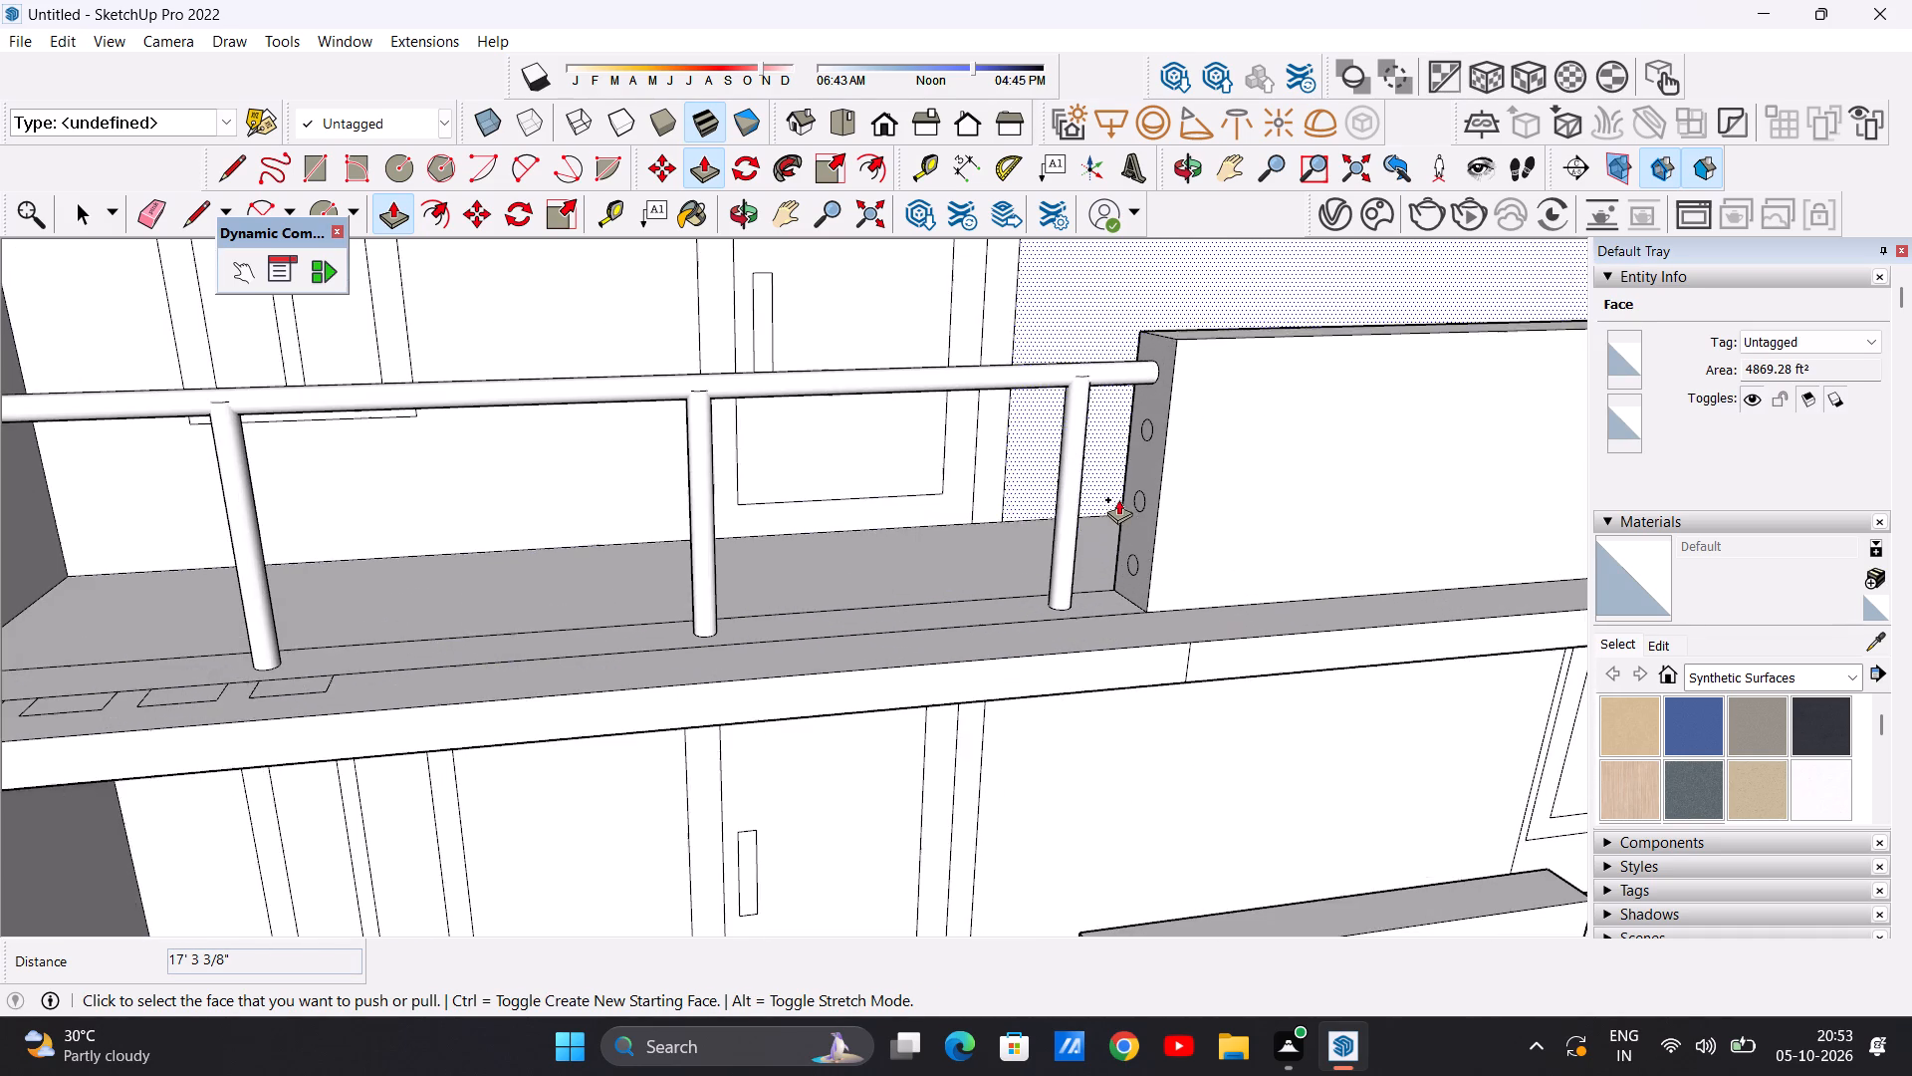
{"action": "middle_click_drag", "start_coordinate": [1076, 505], "coordinate": [1191, 475]}
{"action": "scroll", "coordinate": [1106, 412], "scroll_direction": "up", "scroll_amount": 6}
{"action": "left_click", "coordinate": [1111, 412]}
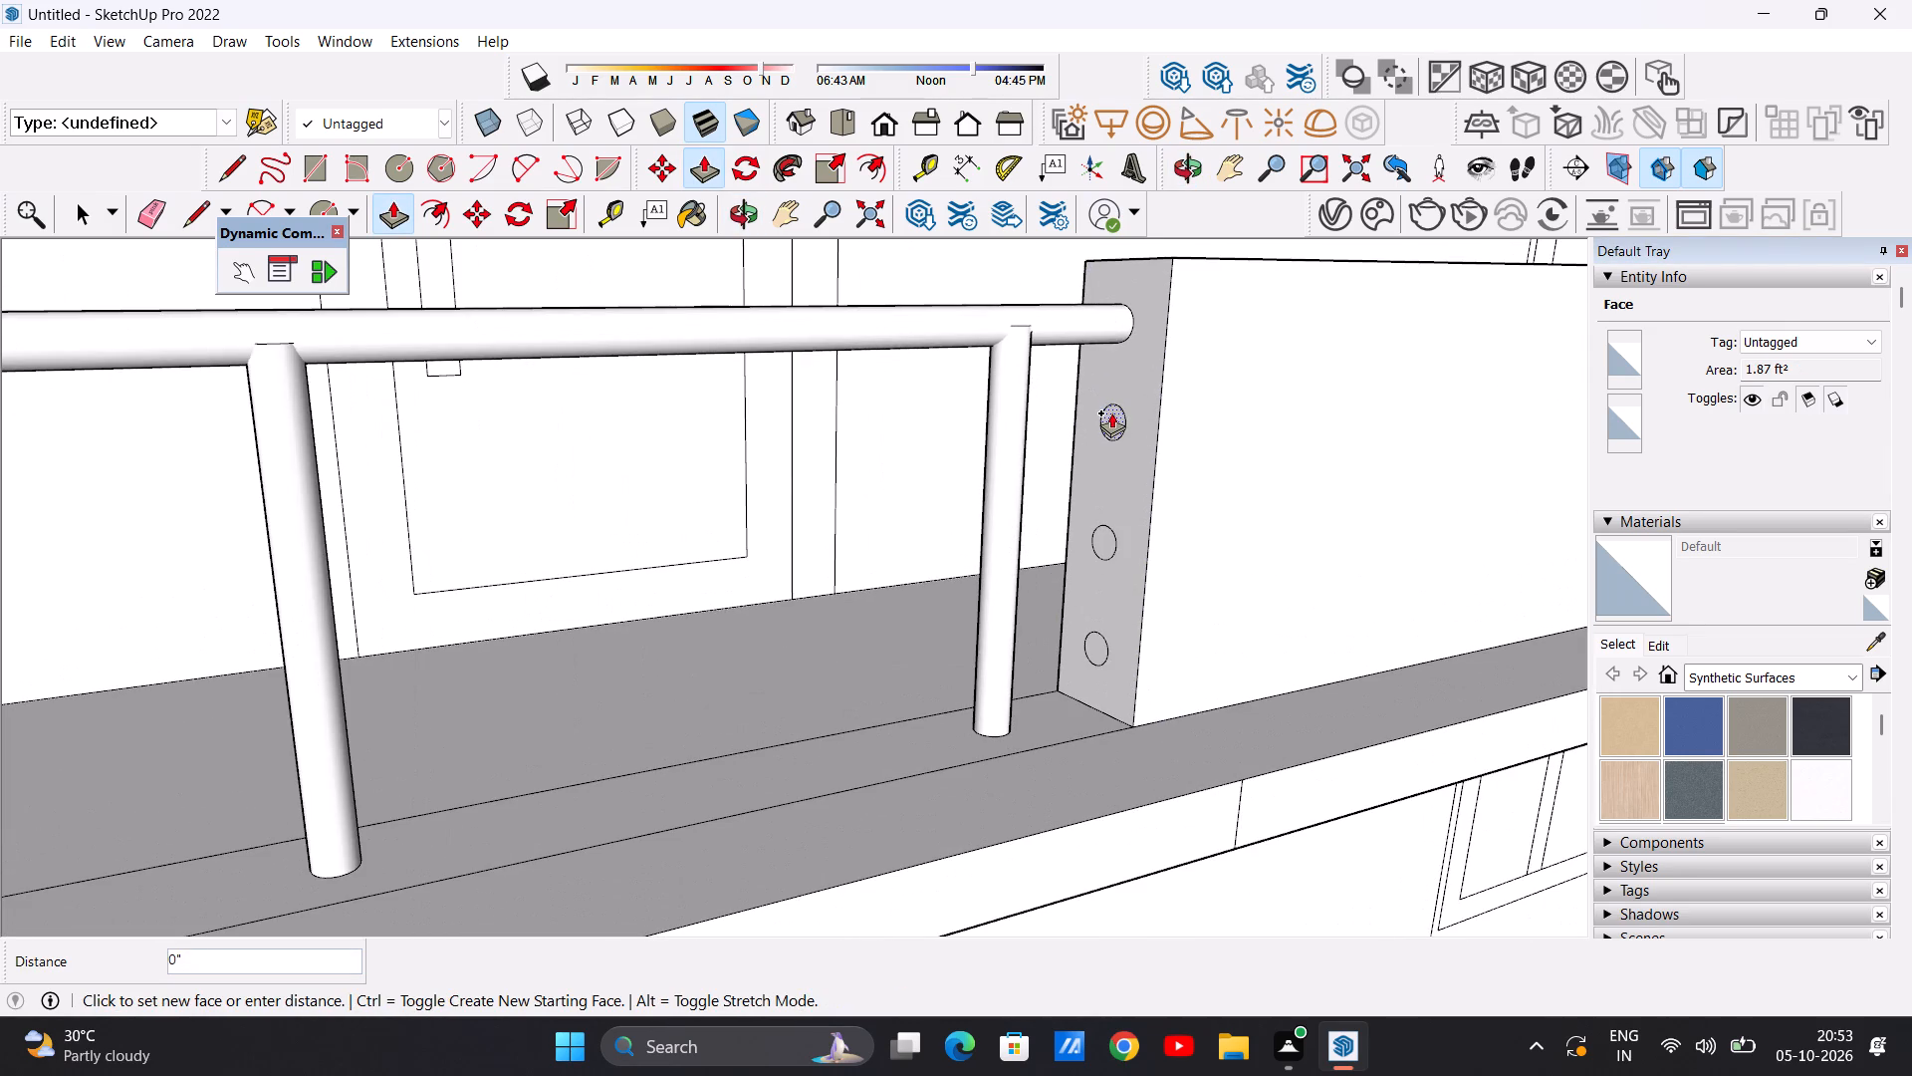
{"action": "scroll", "coordinate": [901, 461], "scroll_direction": "down", "scroll_amount": 10}
{"action": "scroll", "coordinate": [614, 514], "scroll_direction": "down", "scroll_amount": 10}
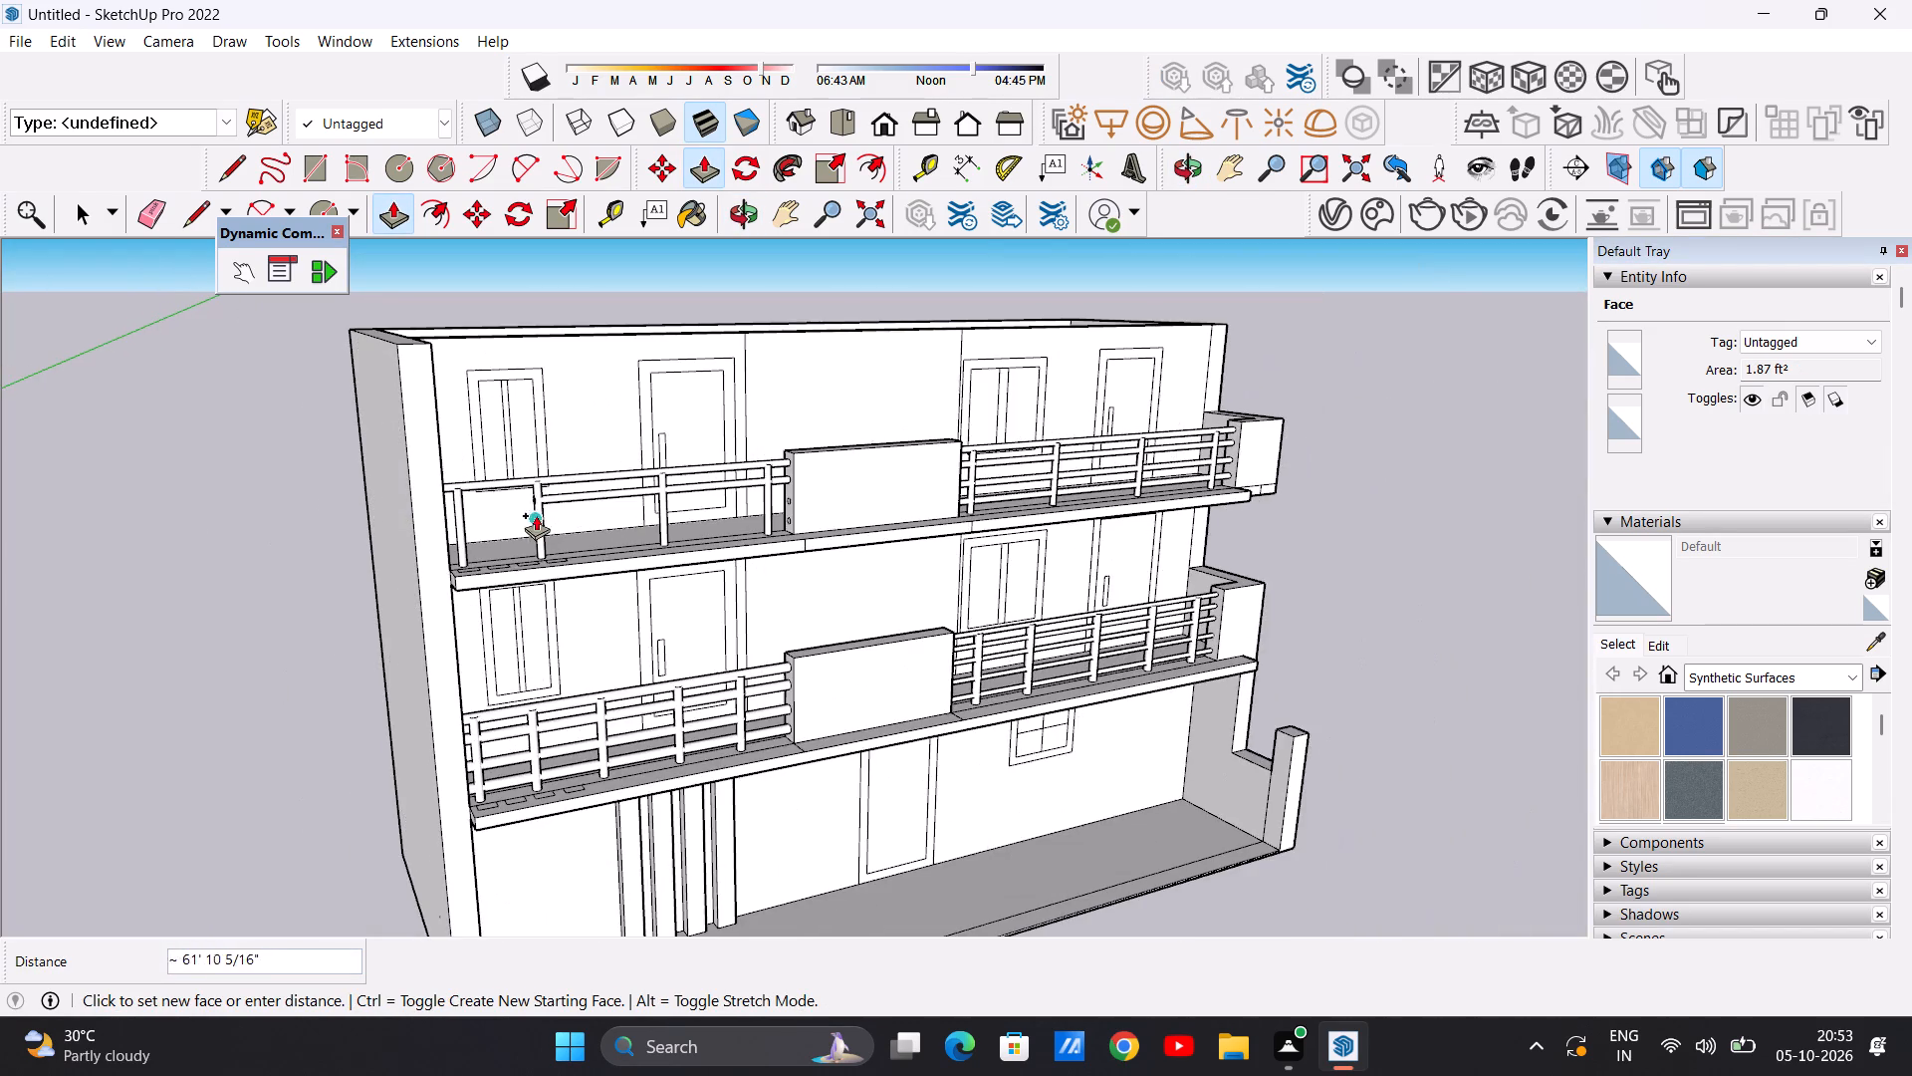
{"action": "scroll", "coordinate": [488, 495], "scroll_direction": "up", "scroll_amount": 4}
{"action": "middle_click_drag", "start_coordinate": [493, 491], "coordinate": [388, 503]}
{"action": "scroll", "coordinate": [388, 503], "scroll_direction": "up", "scroll_amount": 8}
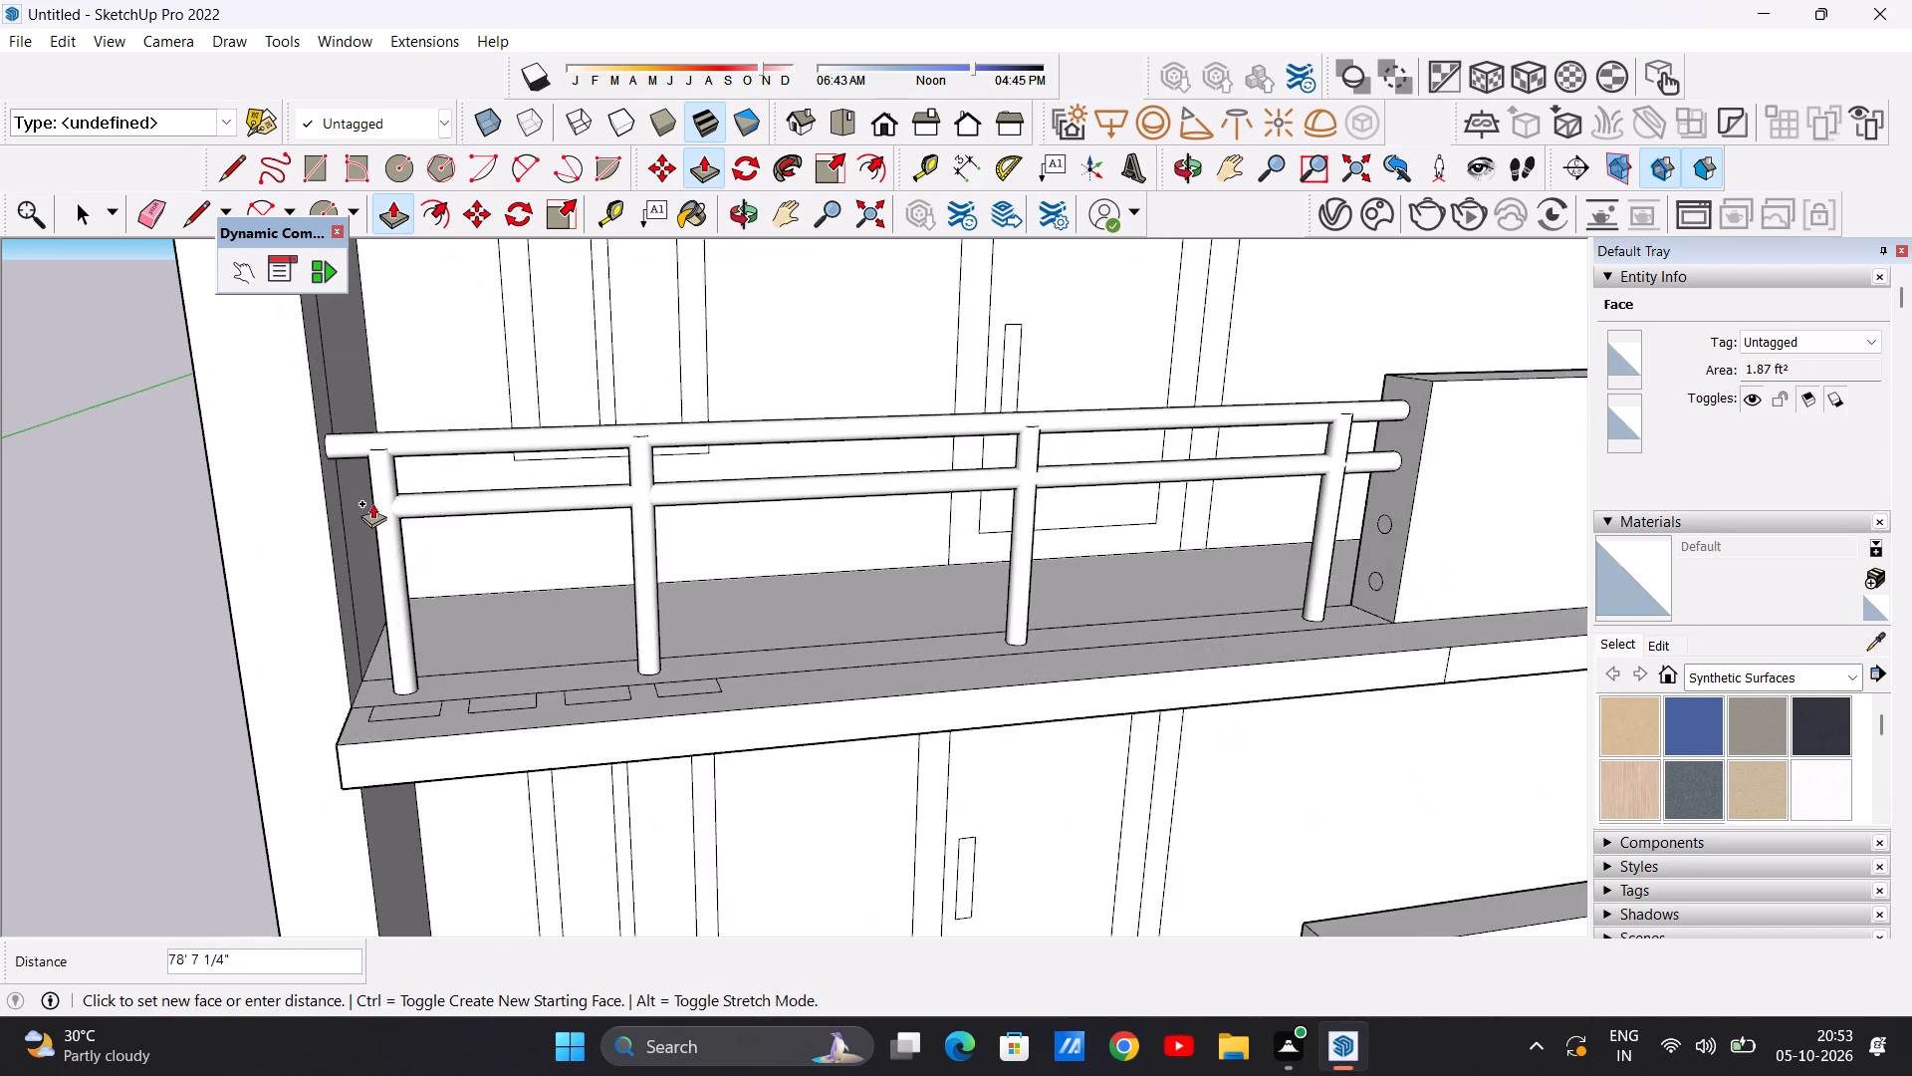
{"action": "scroll", "coordinate": [372, 503], "scroll_direction": "up", "scroll_amount": 5}
{"action": "left_click", "coordinate": [320, 479]}
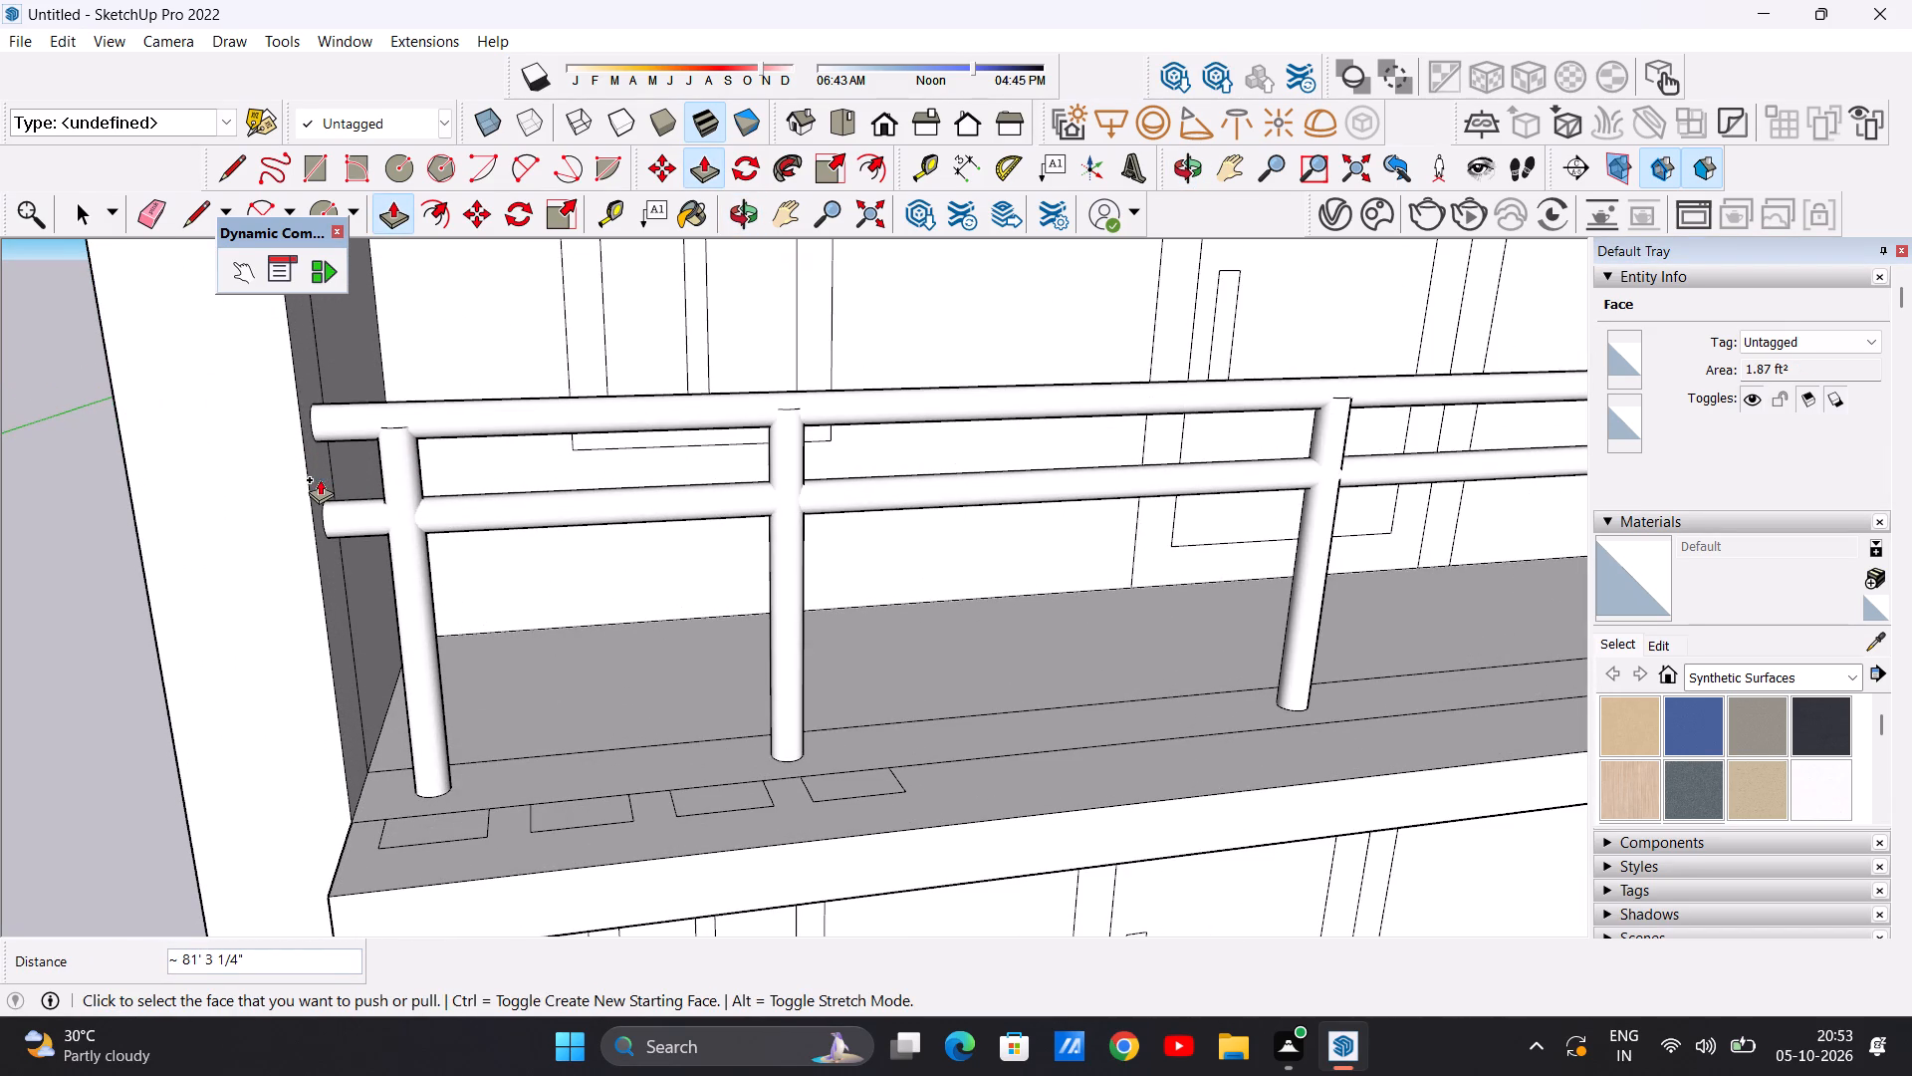
Extrude the third circle down on the top floor panel's end face about 81' 3 1/4" to the side wall as another rail.
{"action": "scroll", "coordinate": [442, 535], "scroll_direction": "down", "scroll_amount": 15}
{"action": "middle_click_drag", "start_coordinate": [636, 551], "coordinate": [886, 551]}
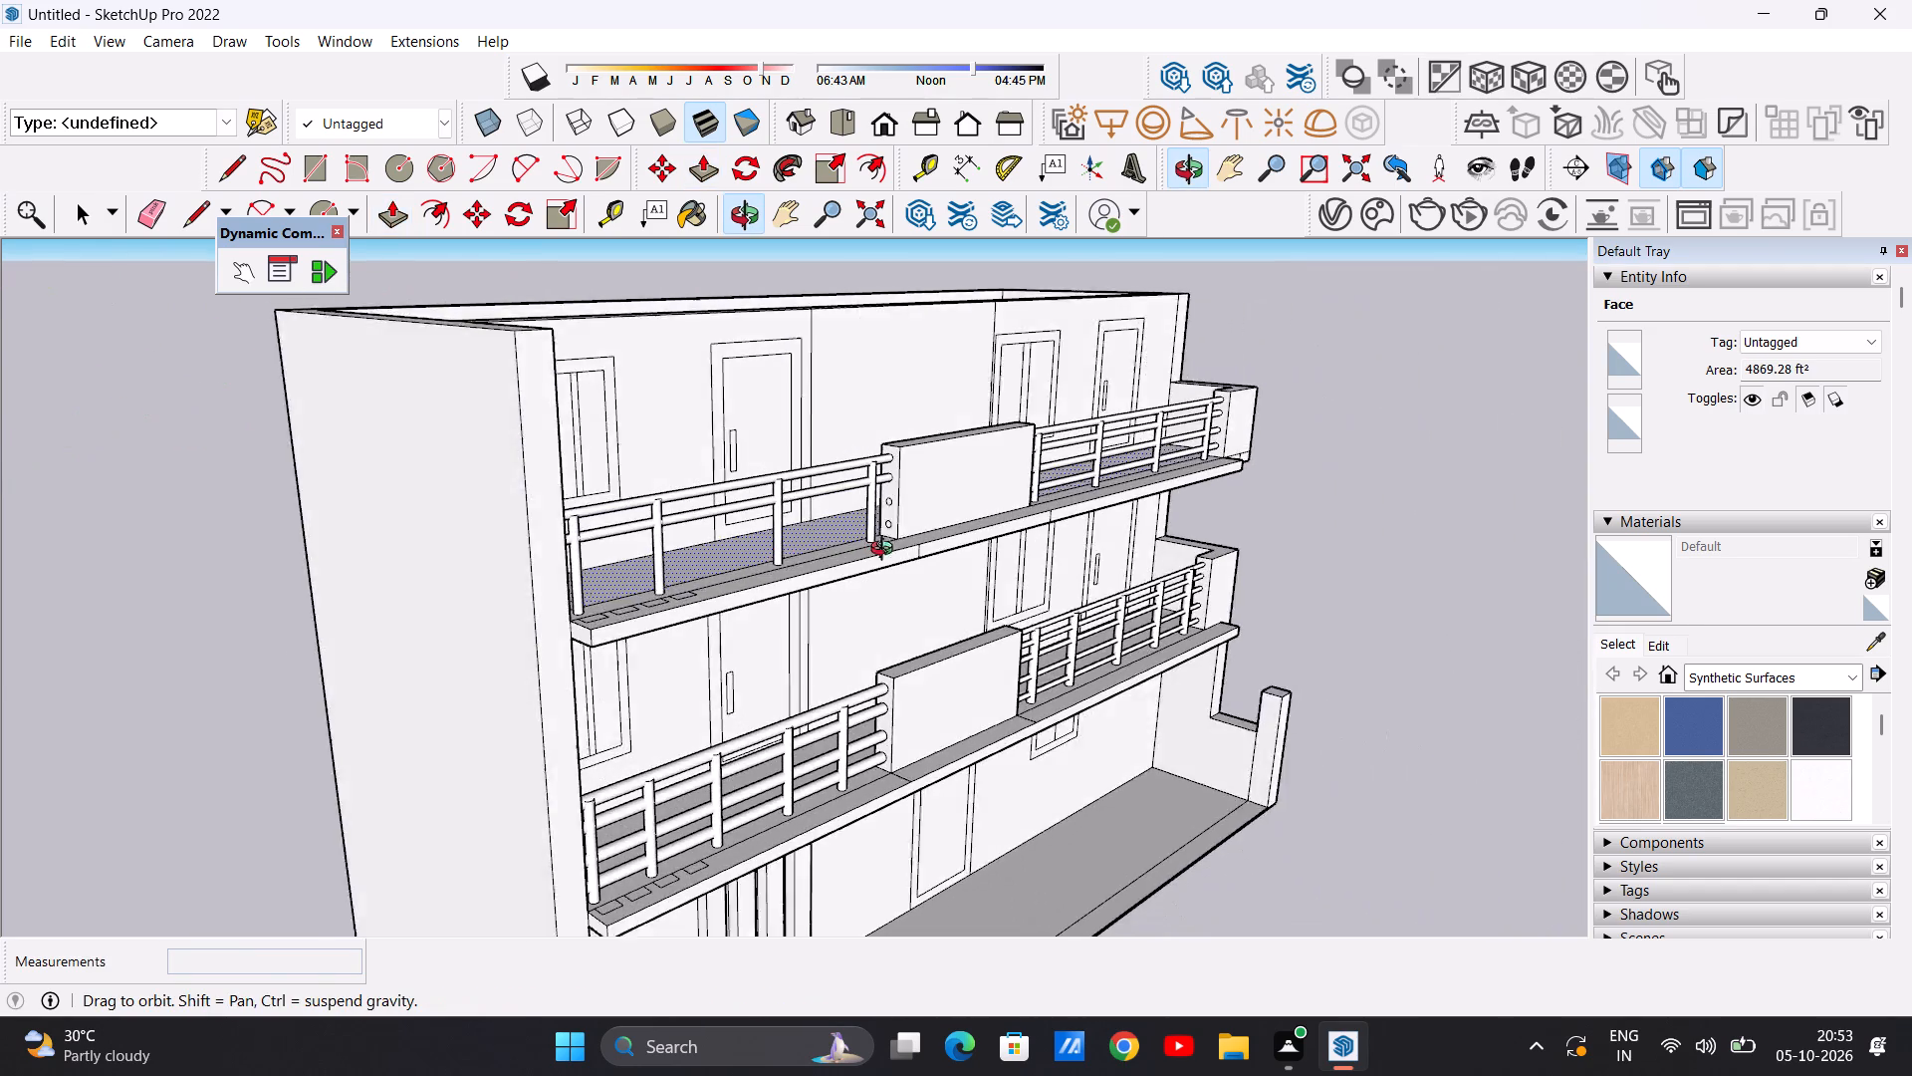
{"action": "middle_click_drag", "start_coordinate": [886, 551], "coordinate": [915, 538]}
{"action": "scroll", "coordinate": [892, 484], "scroll_direction": "up", "scroll_amount": 17}
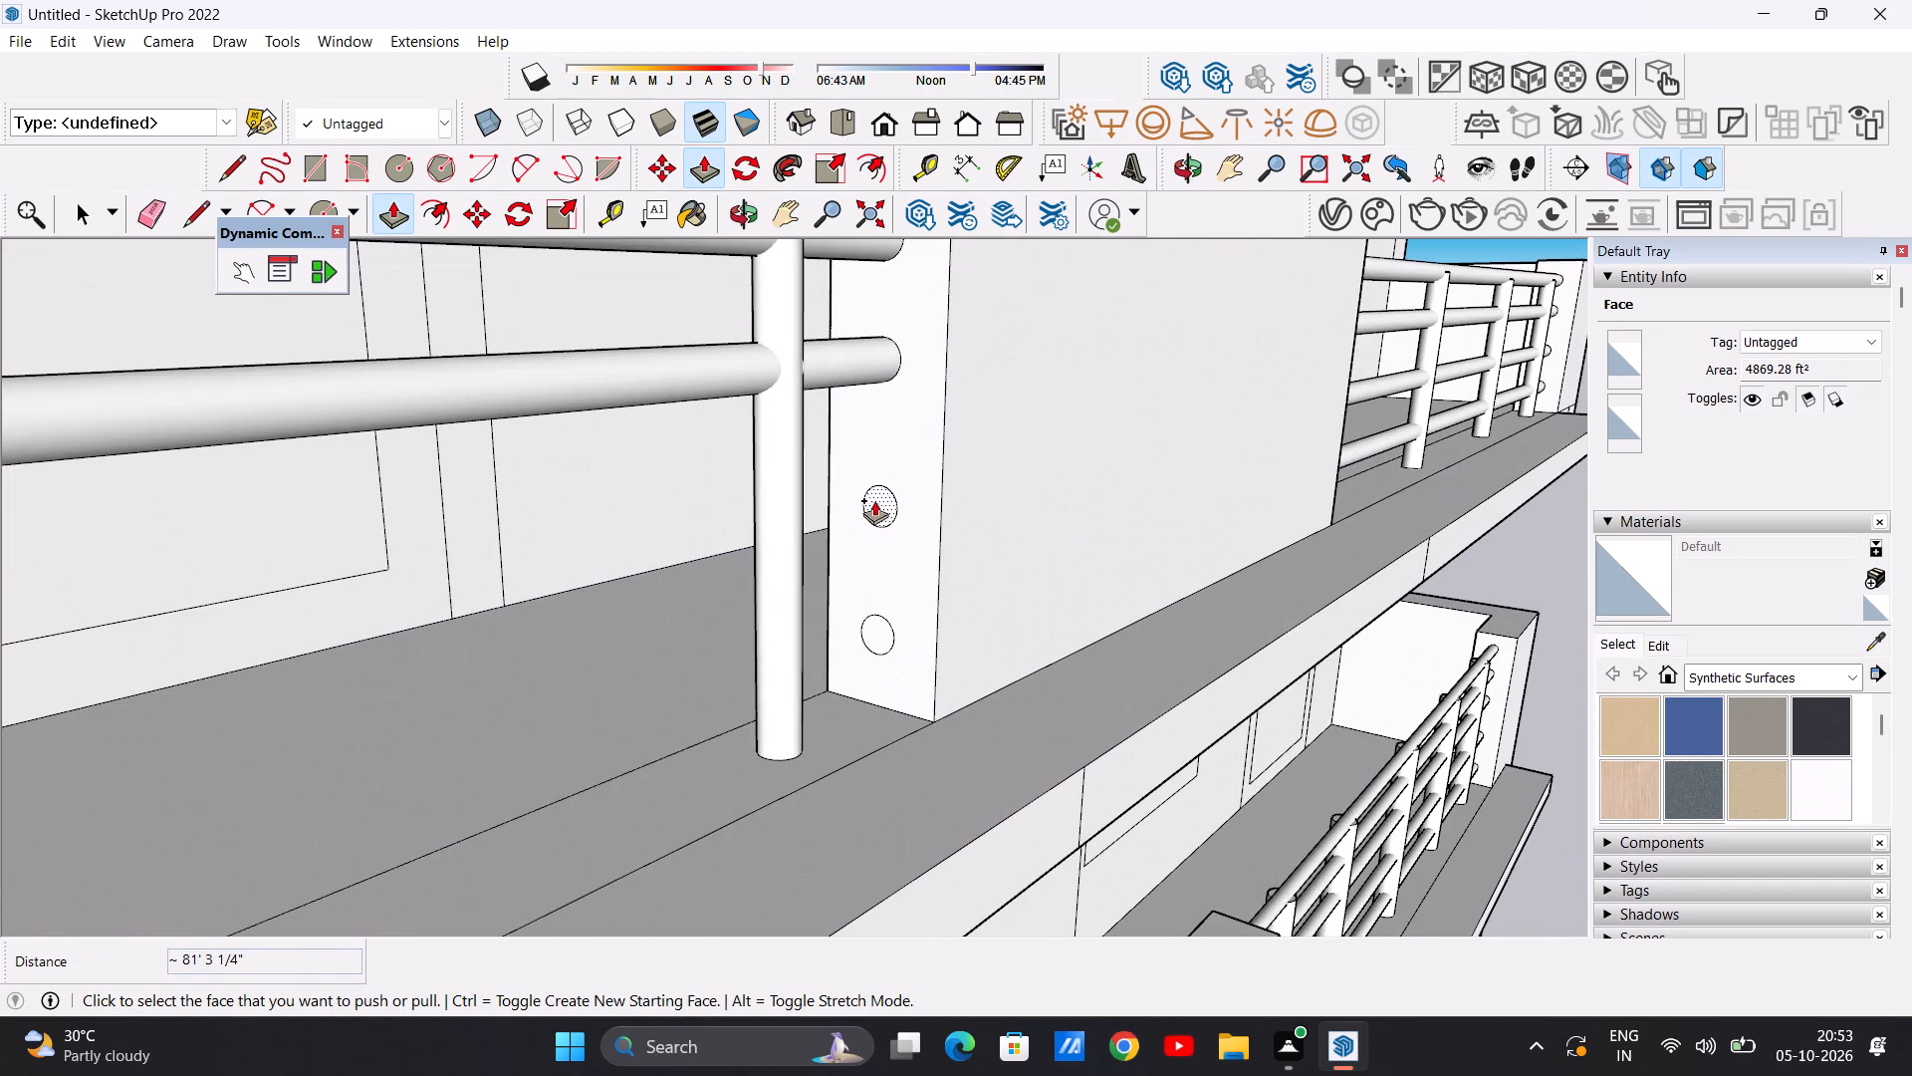
{"action": "left_click", "coordinate": [875, 494]}
{"action": "scroll", "coordinate": [700, 539], "scroll_direction": "down", "scroll_amount": 11}
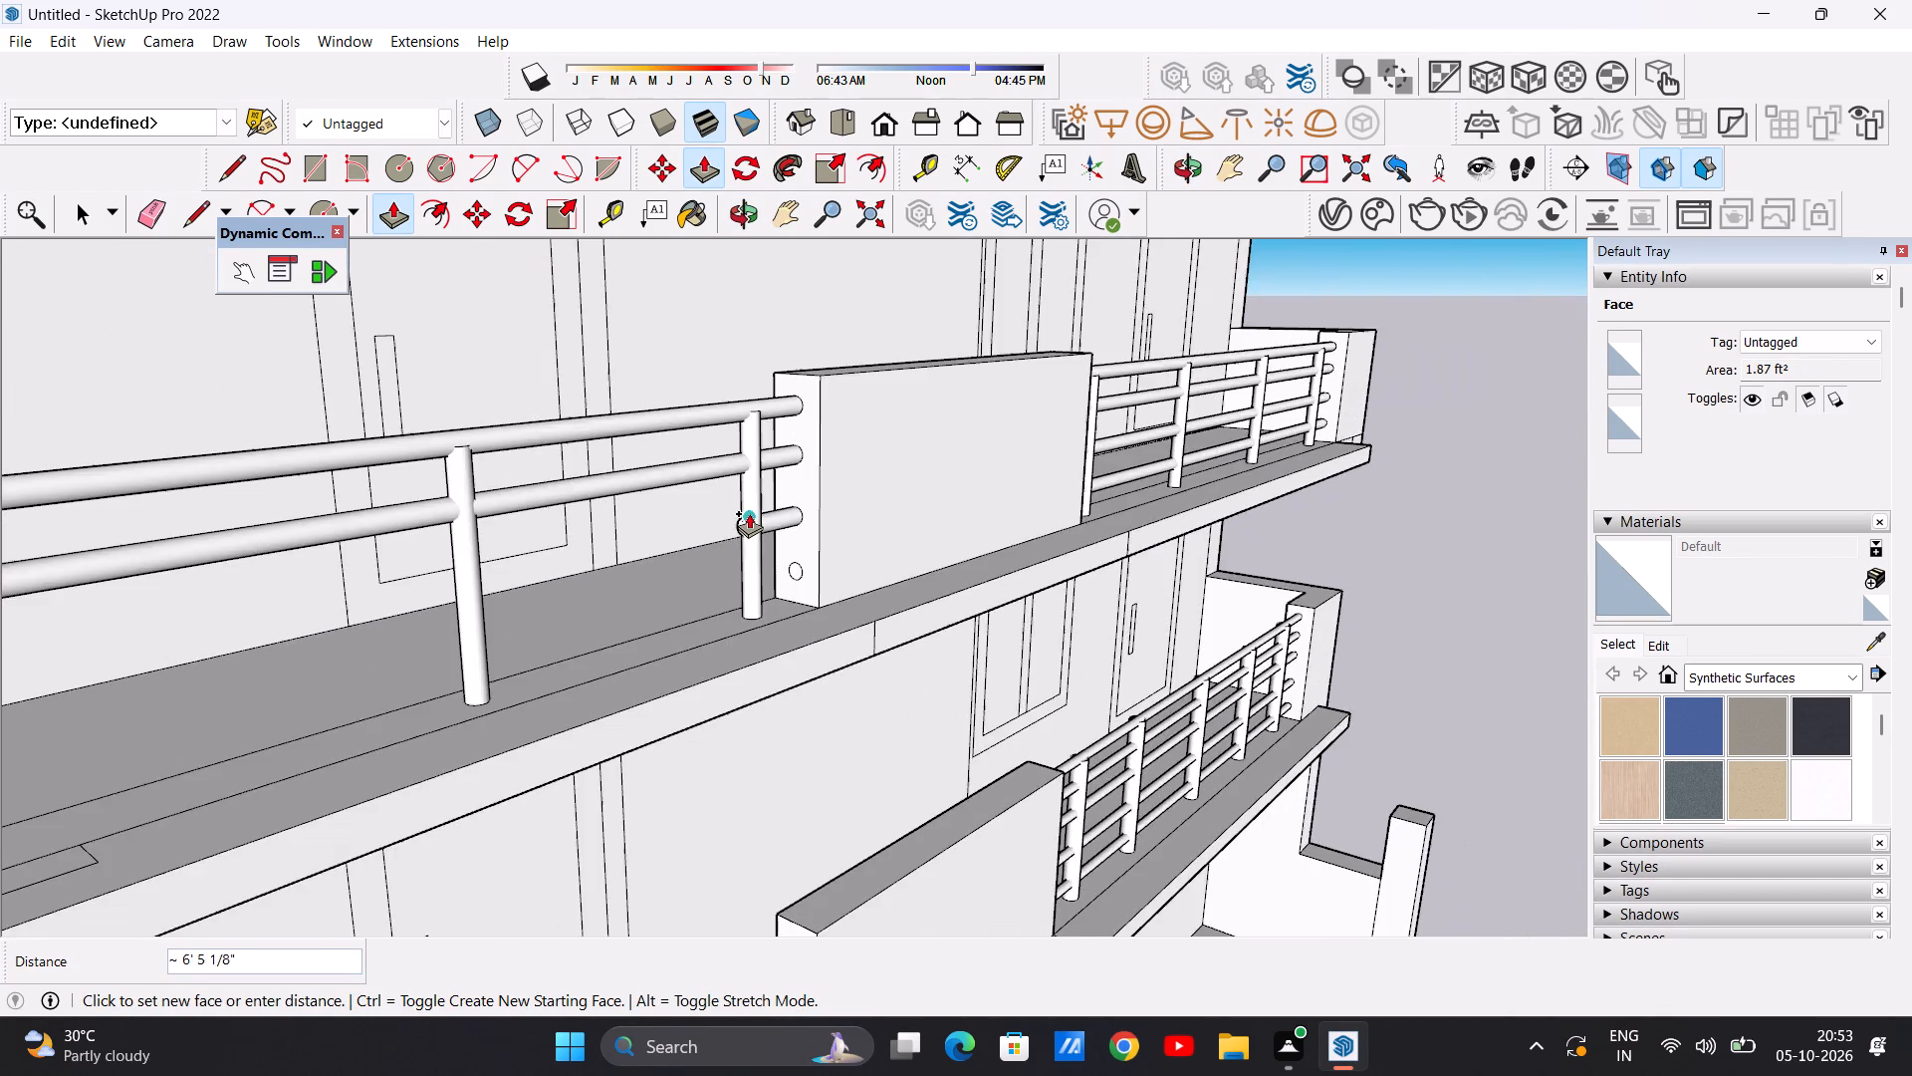
{"action": "scroll", "coordinate": [749, 513], "scroll_direction": "down", "scroll_amount": 8}
{"action": "middle_click_drag", "start_coordinate": [737, 514], "coordinate": [278, 551]}
{"action": "scroll", "coordinate": [336, 506], "scroll_direction": "up", "scroll_amount": 6}
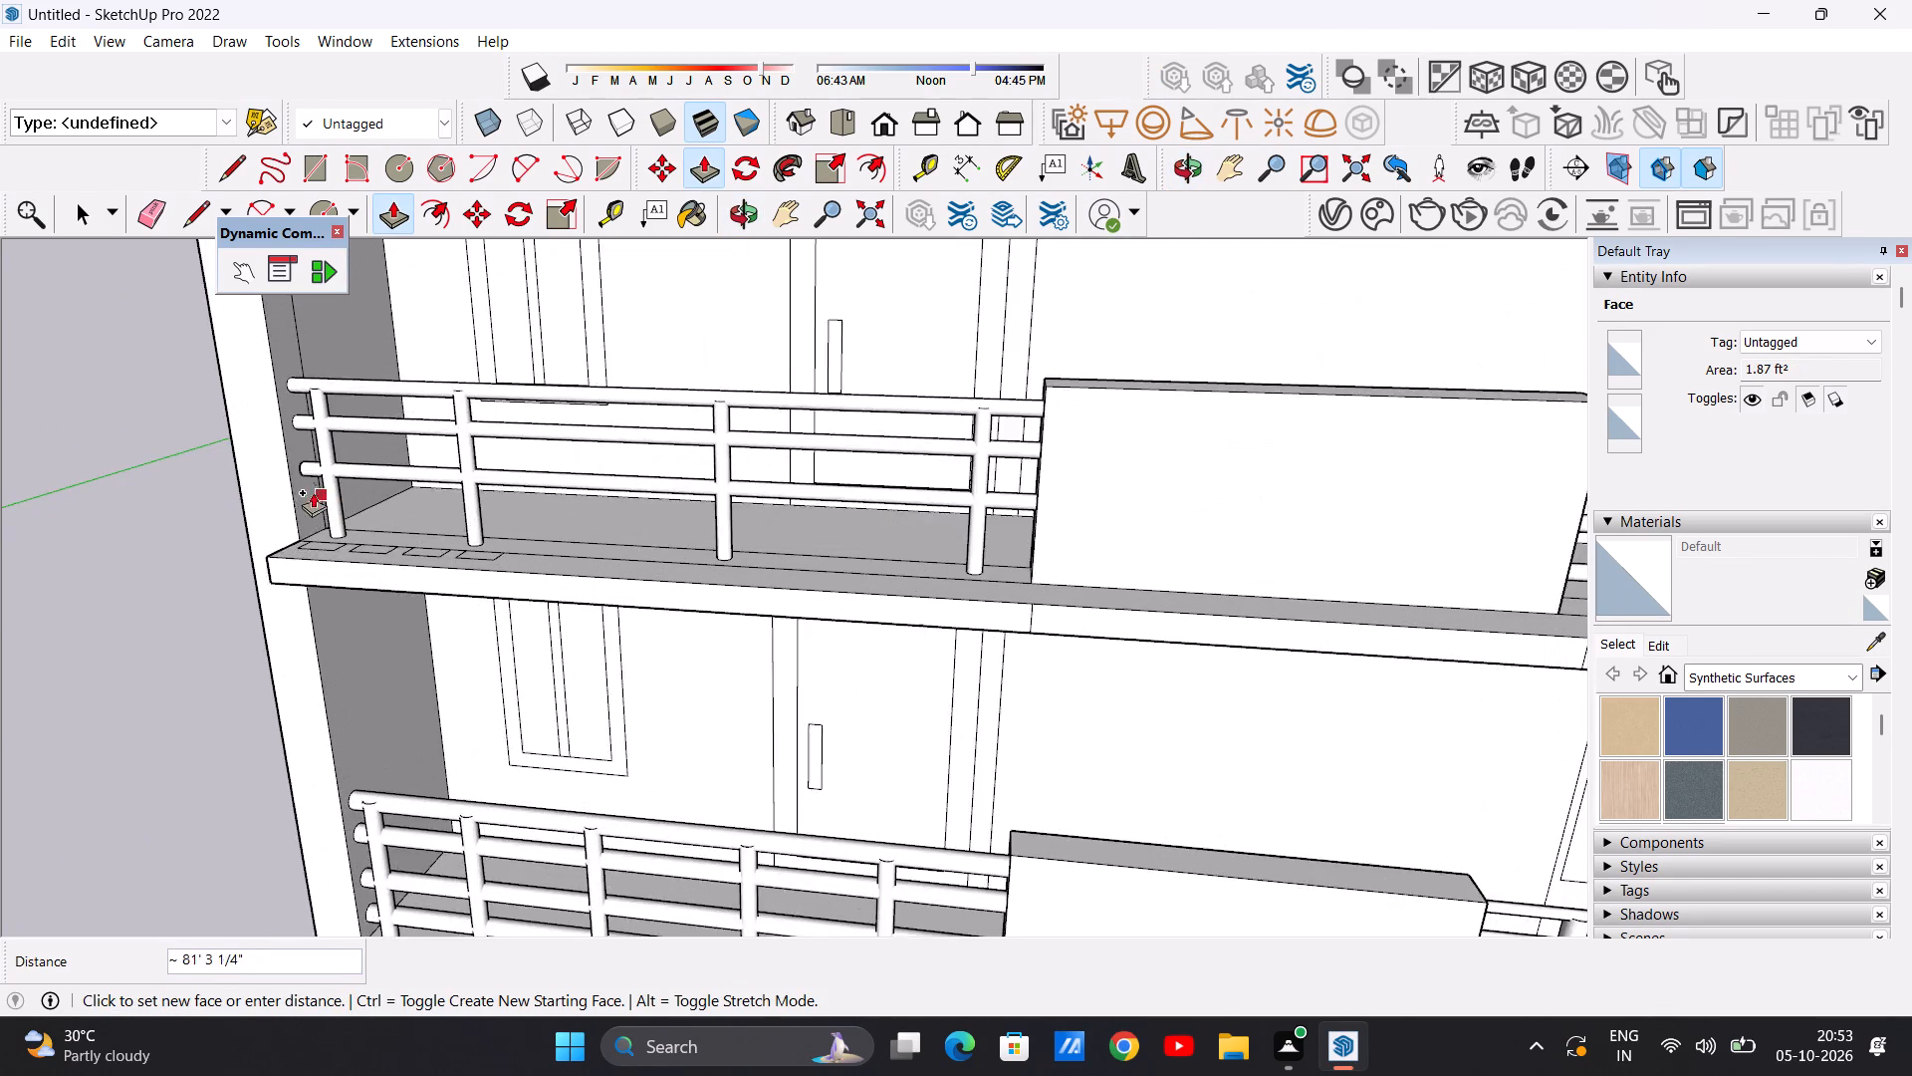
{"action": "scroll", "coordinate": [313, 492], "scroll_direction": "up", "scroll_amount": 12}
{"action": "left_click", "coordinate": [288, 431]}
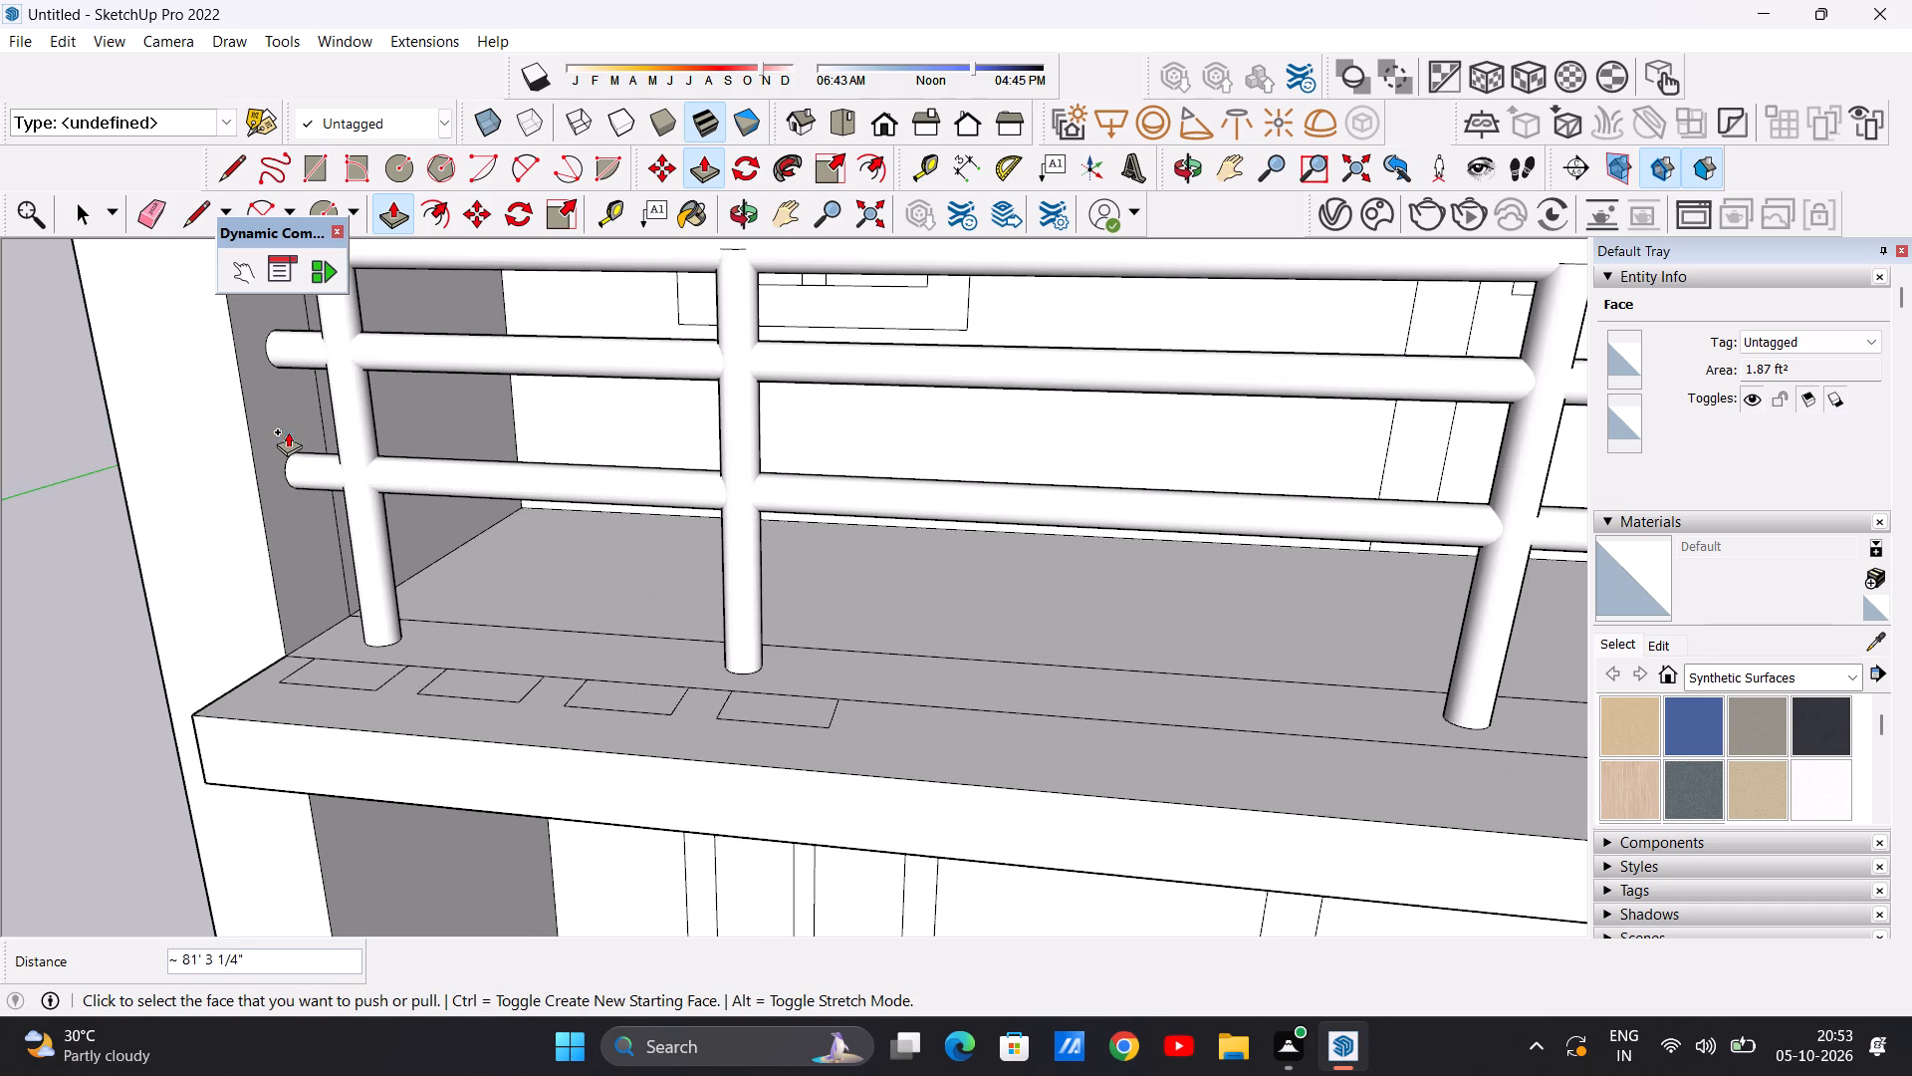
Extrude the lowest circle on the top floor panel's end face about 81' 3 1/4" to the side wall as the bottom rail.
{"action": "scroll", "coordinate": [477, 524], "scroll_direction": "down", "scroll_amount": 10}
{"action": "middle_click_drag", "start_coordinate": [526, 546], "coordinate": [999, 533]}
{"action": "scroll", "coordinate": [995, 489], "scroll_direction": "up", "scroll_amount": 2}
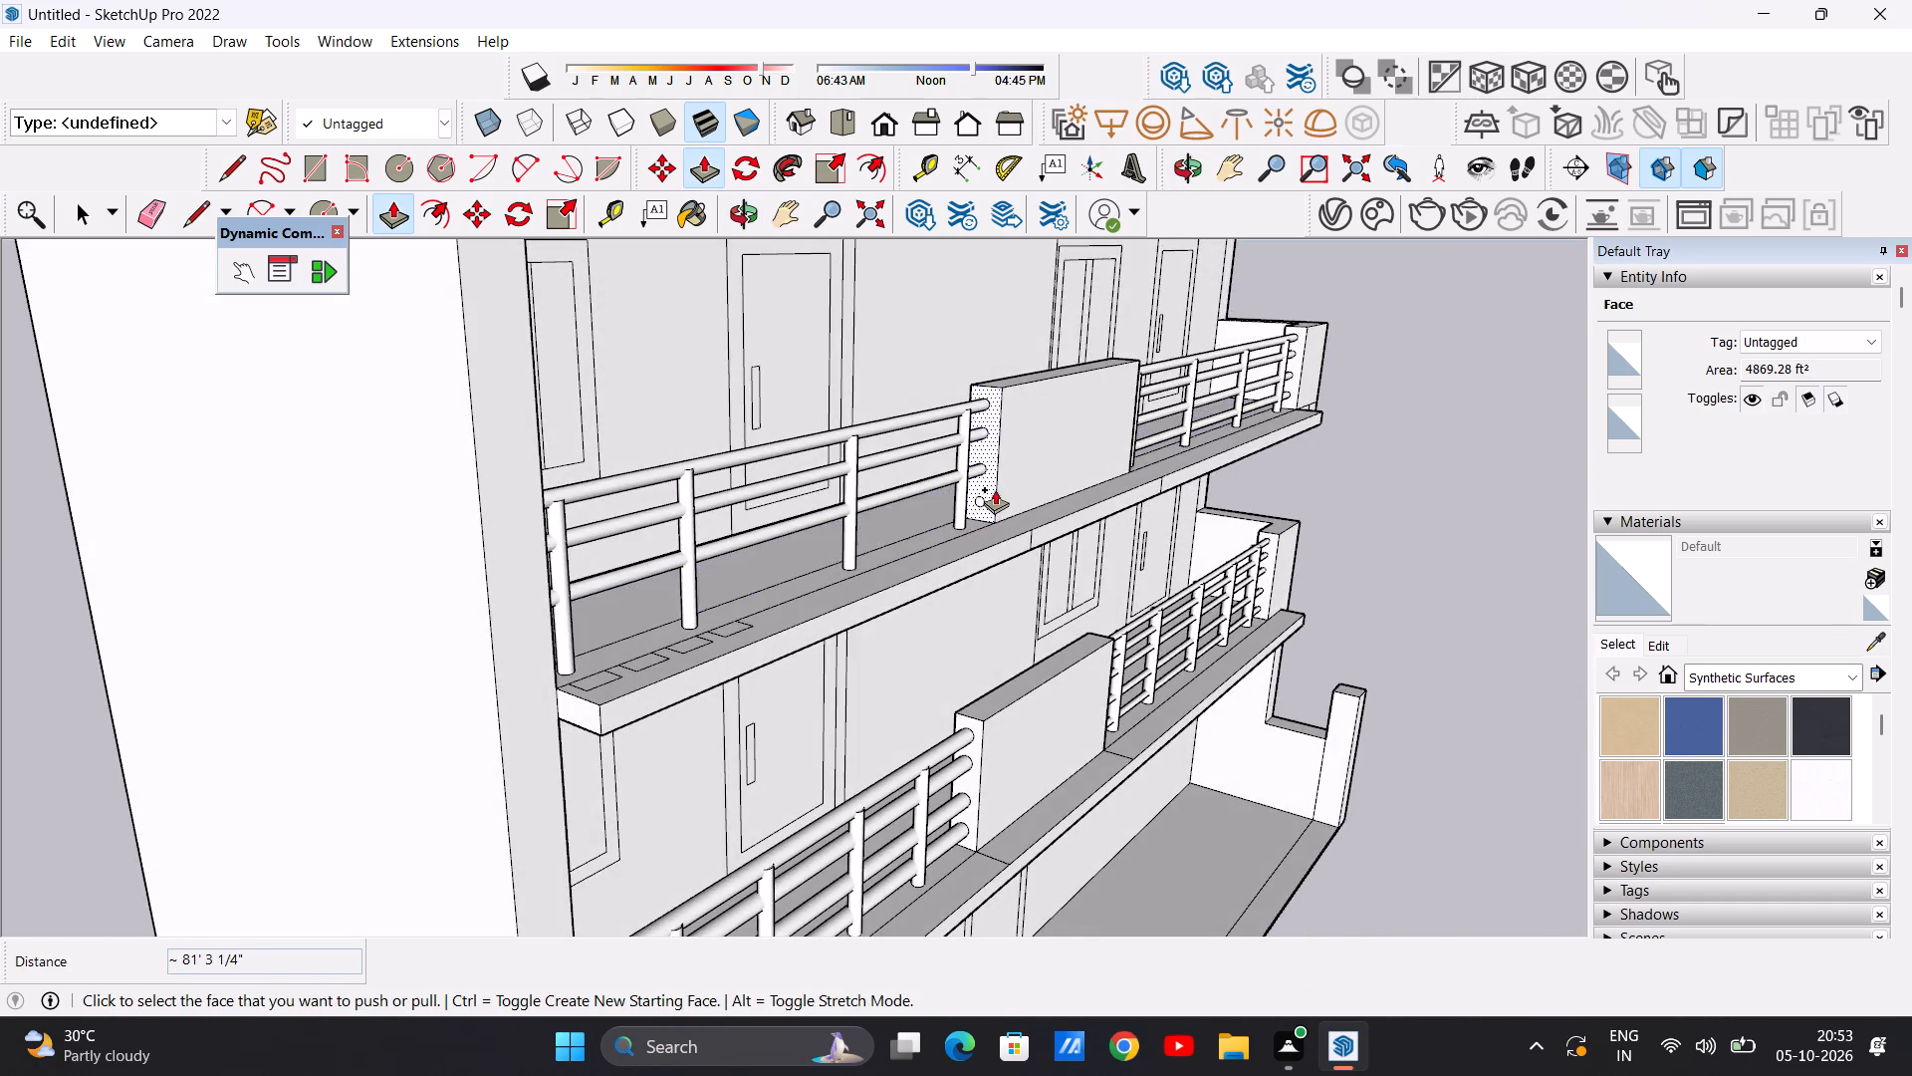
{"action": "scroll", "coordinate": [995, 489], "scroll_direction": "up", "scroll_amount": 19}
{"action": "left_click", "coordinate": [953, 511]}
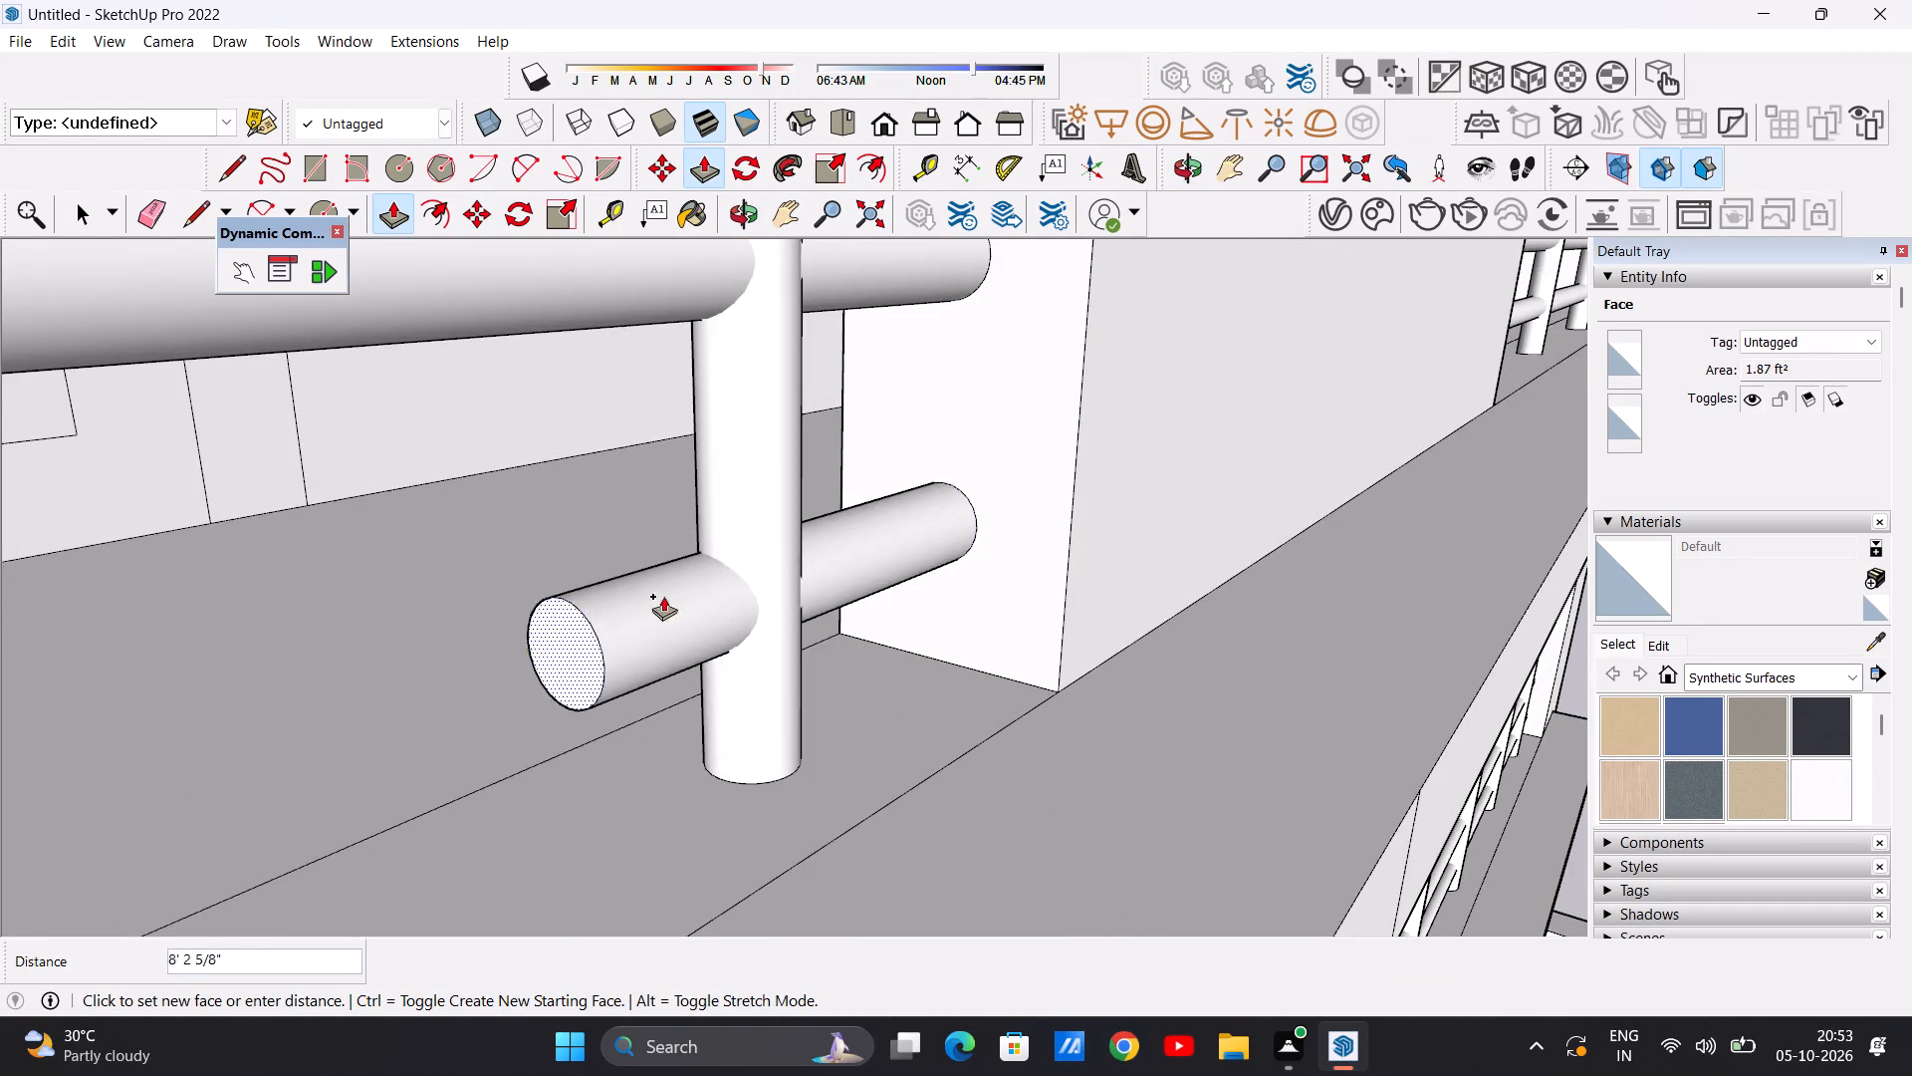
{"action": "scroll", "coordinate": [679, 589], "scroll_direction": "down", "scroll_amount": 20}
{"action": "scroll", "coordinate": [679, 589], "scroll_direction": "down", "scroll_amount": 3}
{"action": "middle_click_drag", "start_coordinate": [710, 567], "coordinate": [405, 601]}
{"action": "scroll", "coordinate": [489, 577], "scroll_direction": "down", "scroll_amount": 11}
{"action": "scroll", "coordinate": [204, 553], "scroll_direction": "up", "scroll_amount": 20}
{"action": "scroll", "coordinate": [204, 553], "scroll_direction": "up", "scroll_amount": 1}
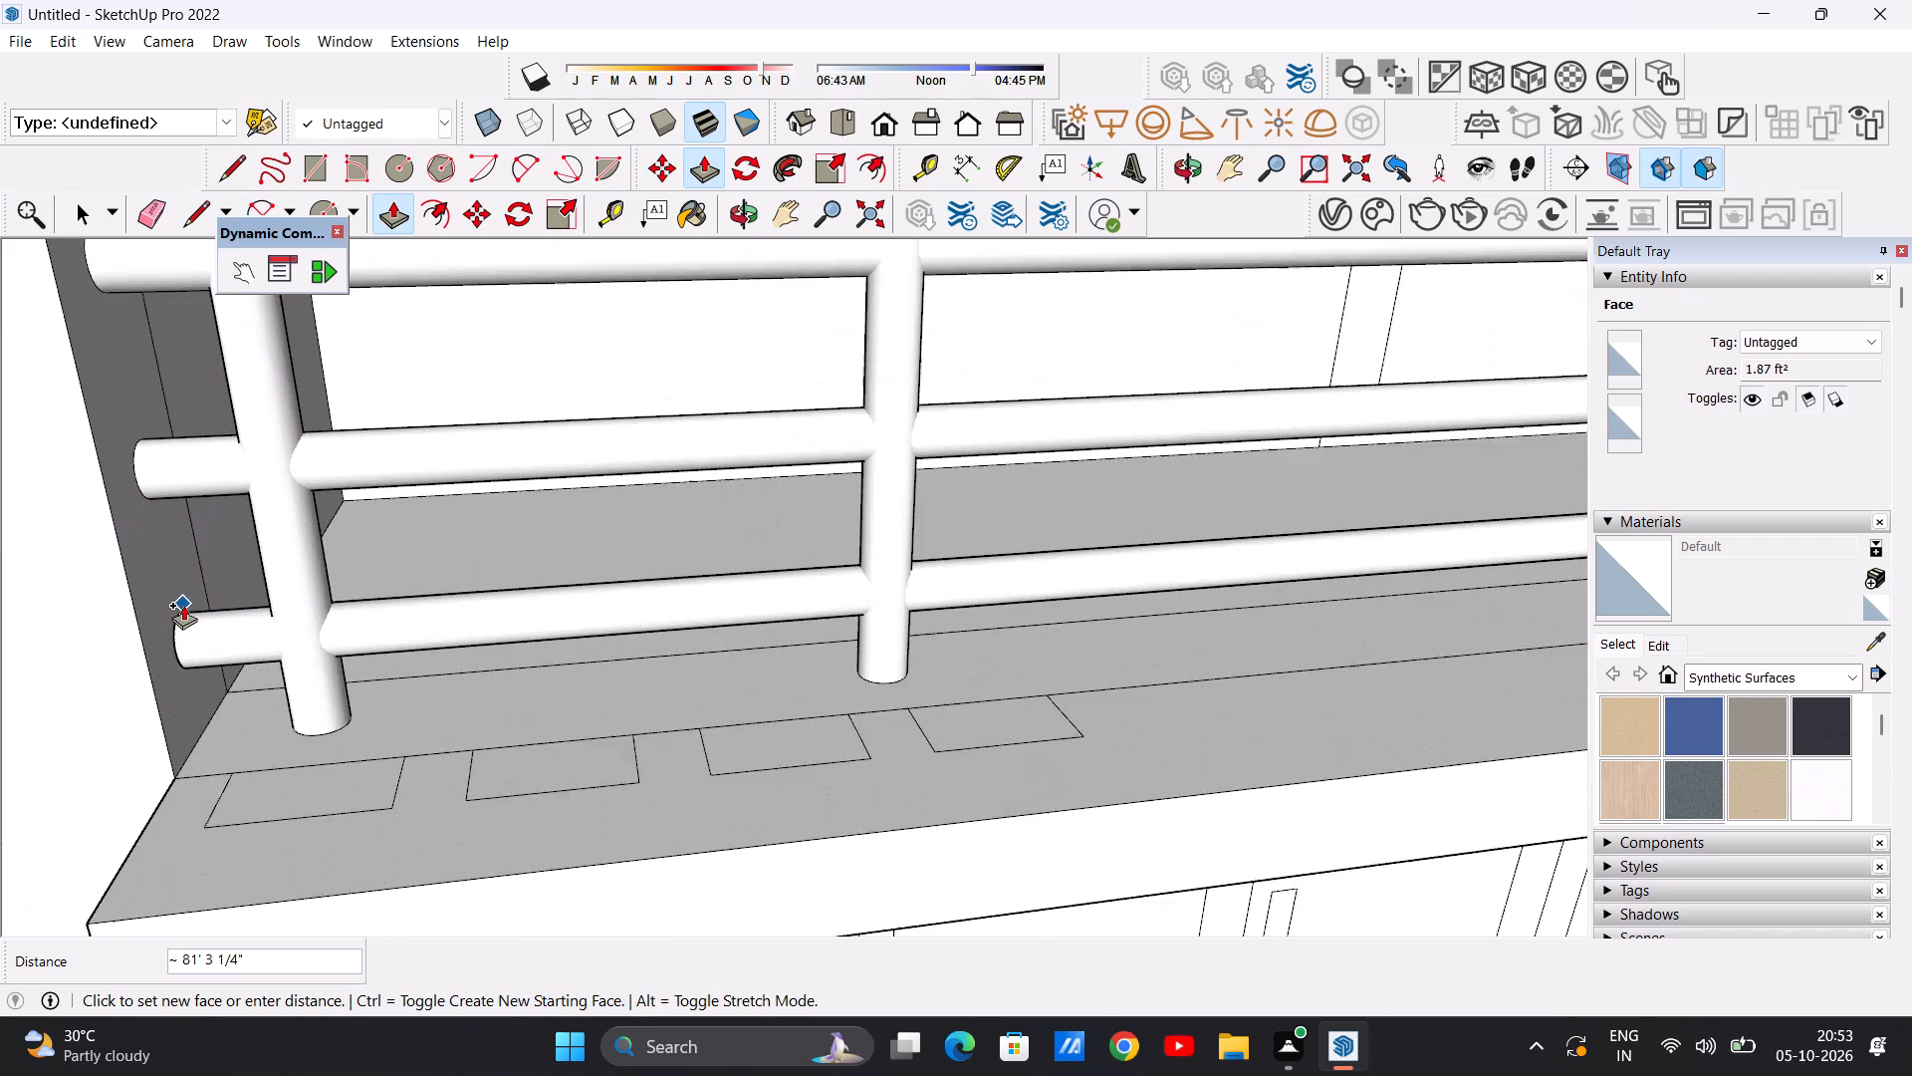
{"action": "scroll", "coordinate": [183, 605], "scroll_direction": "up", "scroll_amount": 2}
{"action": "left_click", "coordinate": [164, 580]}
{"action": "scroll", "coordinate": [272, 598], "scroll_direction": "down", "scroll_amount": 19}
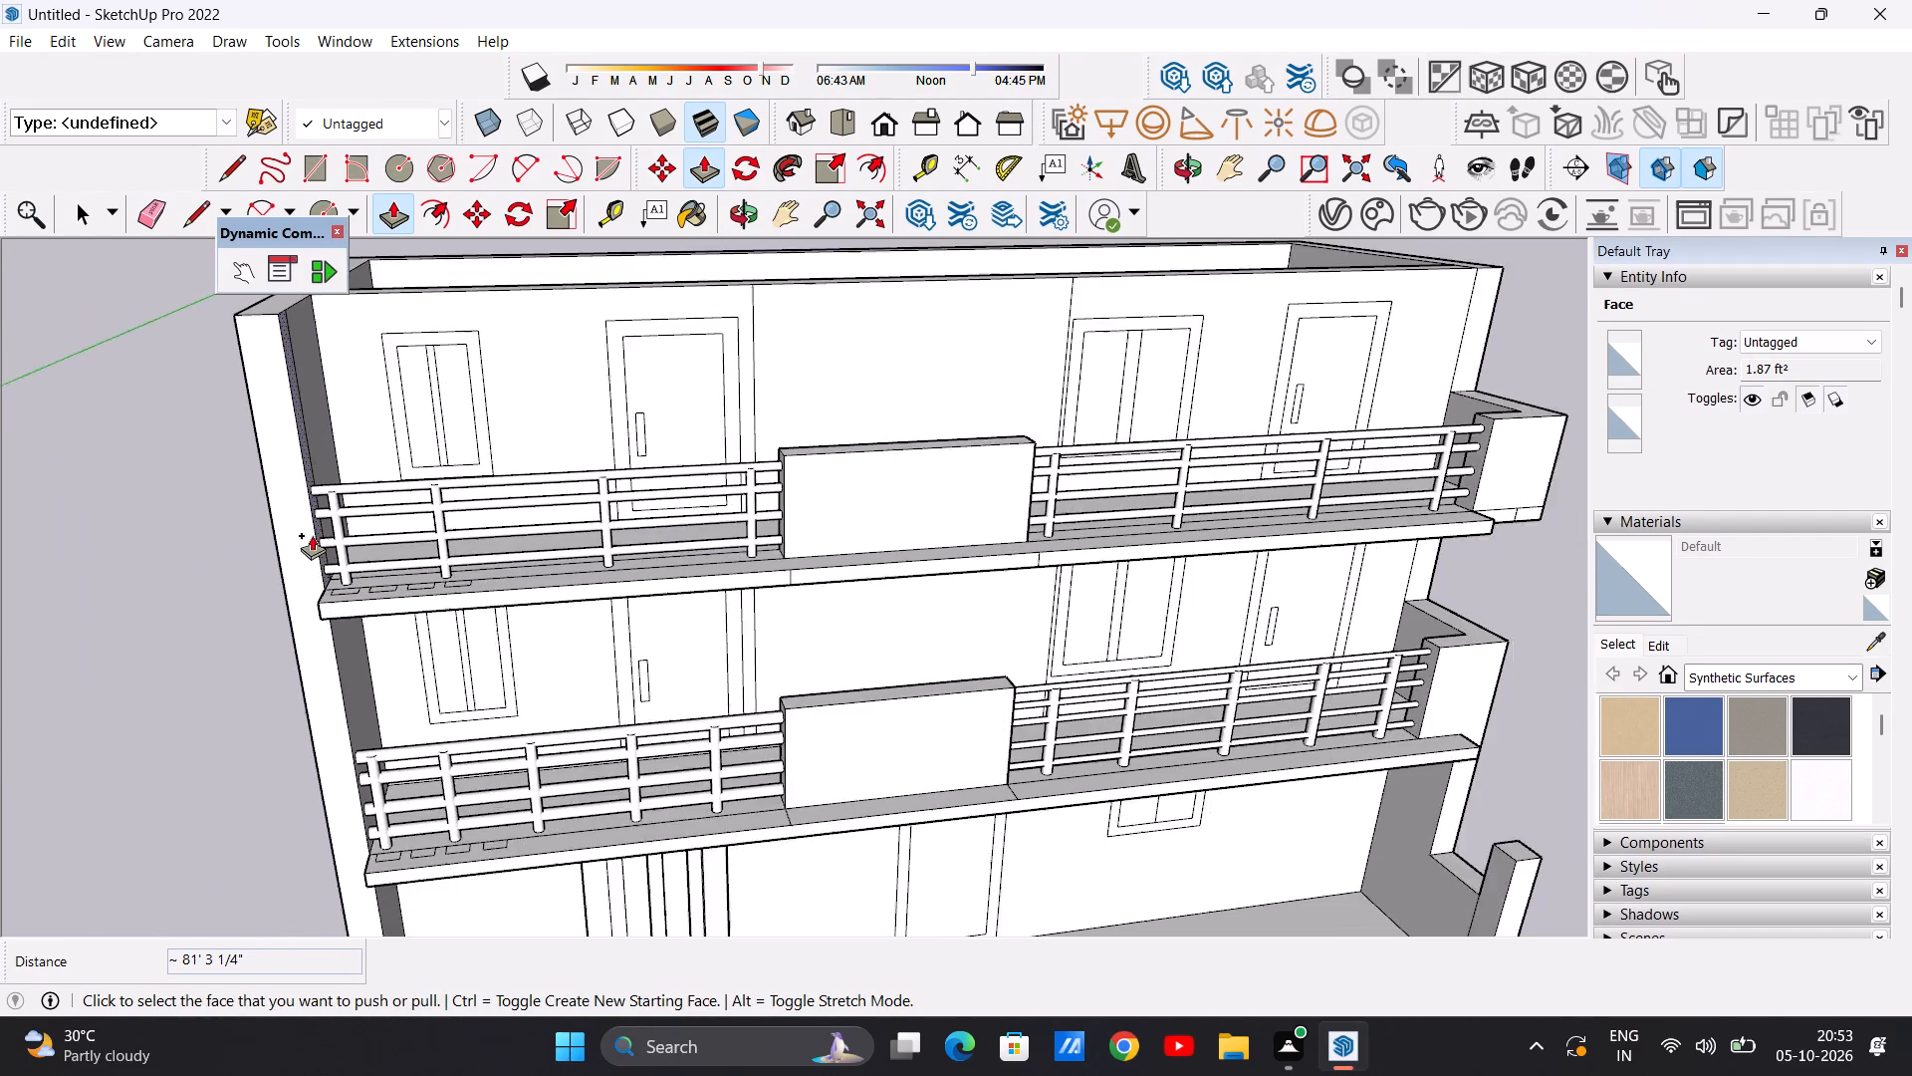
{"action": "scroll", "coordinate": [312, 535], "scroll_direction": "down", "scroll_amount": 5}
{"action": "scroll", "coordinate": [652, 532], "scroll_direction": "up", "scroll_amount": 3}
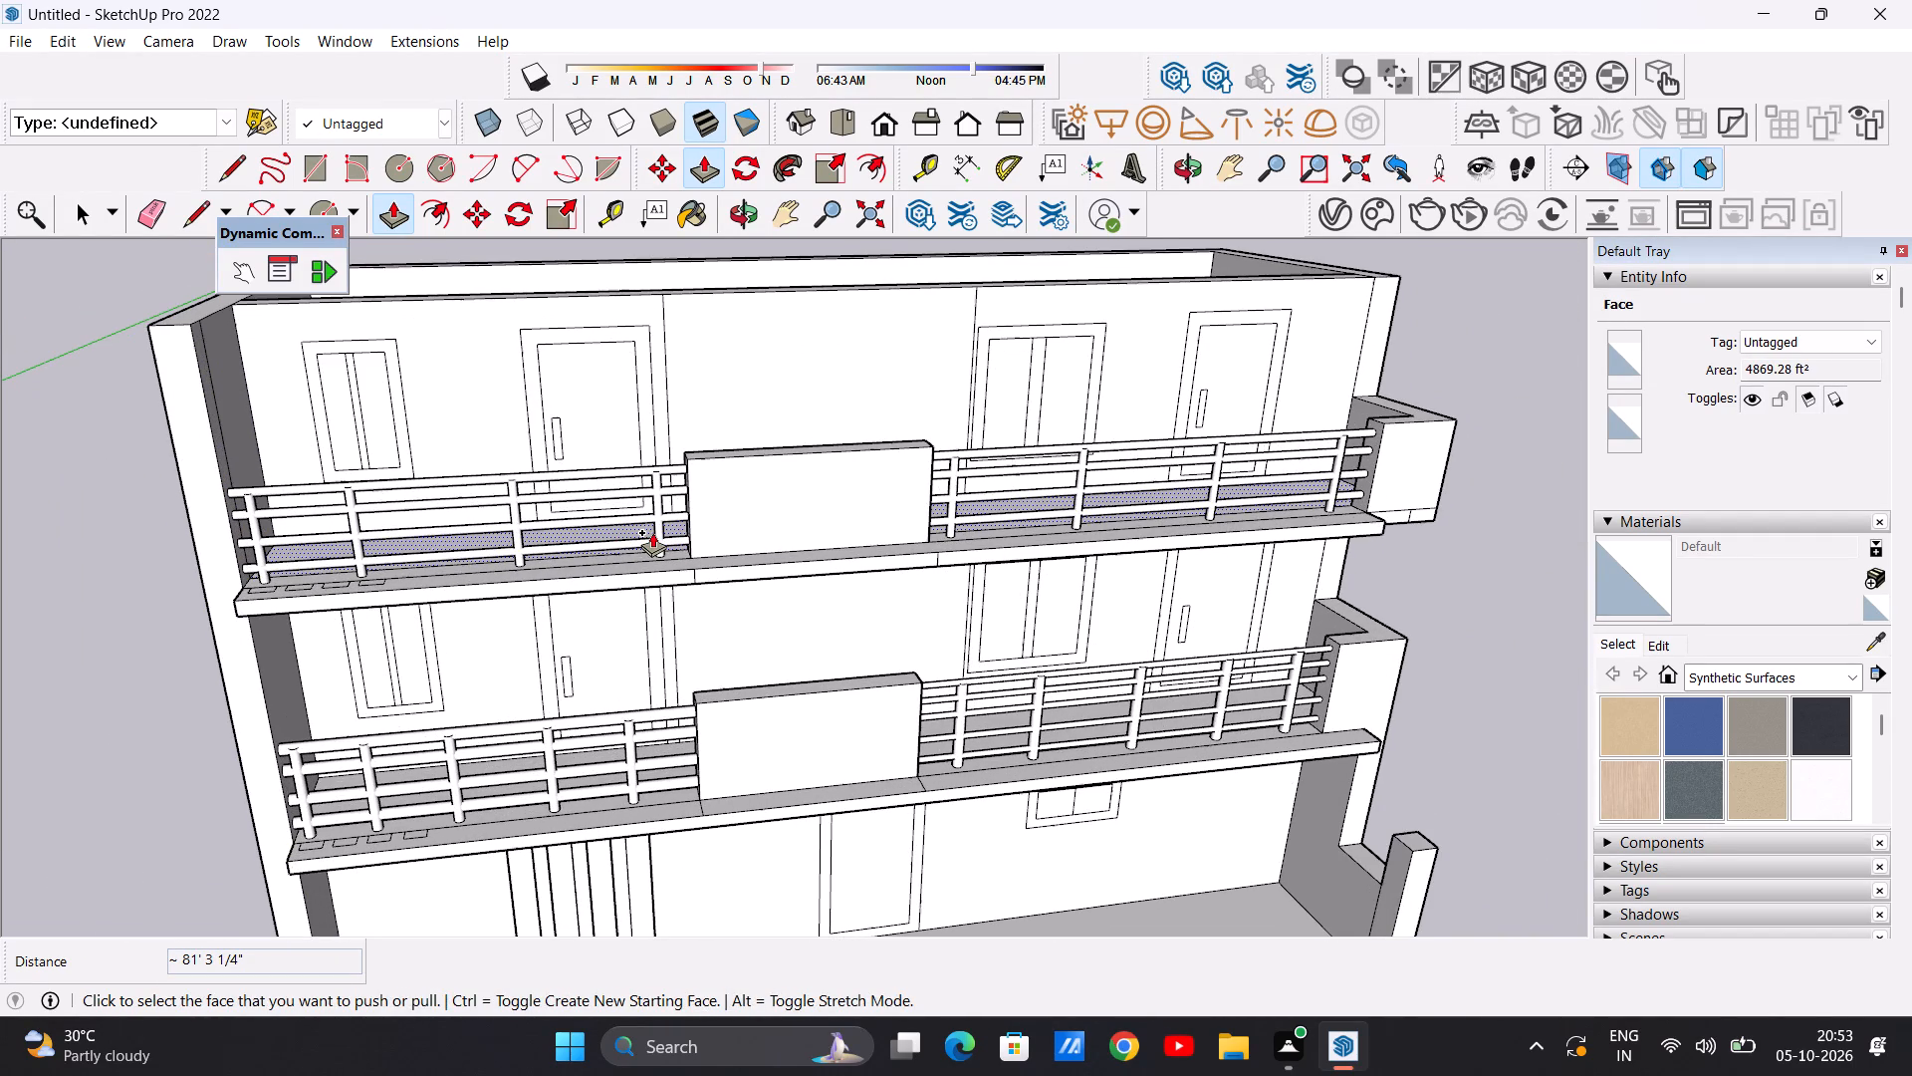
{"action": "key", "text": "space"}
Examine the whole building from above, the front and both sides, comparing the balcony railings on both upper floors.
{"action": "scroll", "coordinate": [753, 550], "scroll_direction": "down", "scroll_amount": 3}
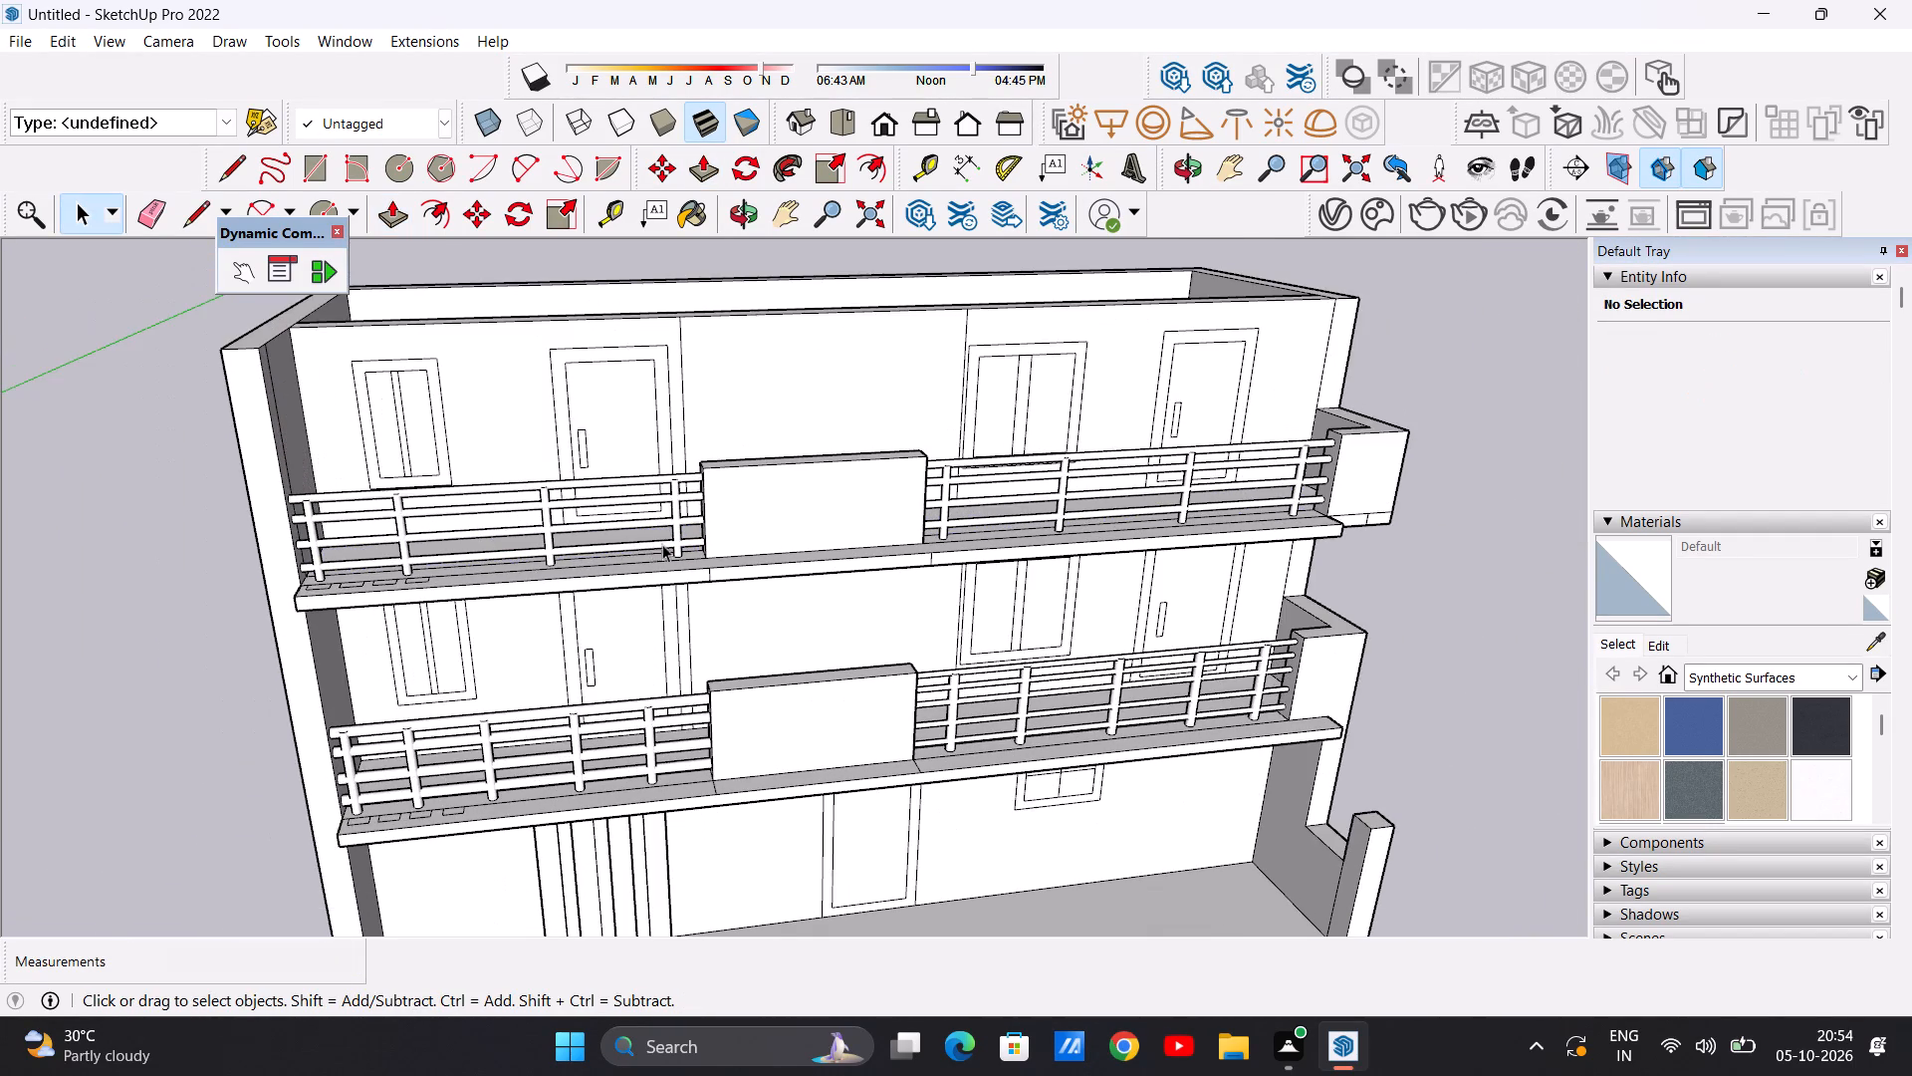
{"action": "scroll", "coordinate": [776, 533], "scroll_direction": "down", "scroll_amount": 4}
{"action": "middle_click_drag", "start_coordinate": [552, 546], "coordinate": [443, 704]}
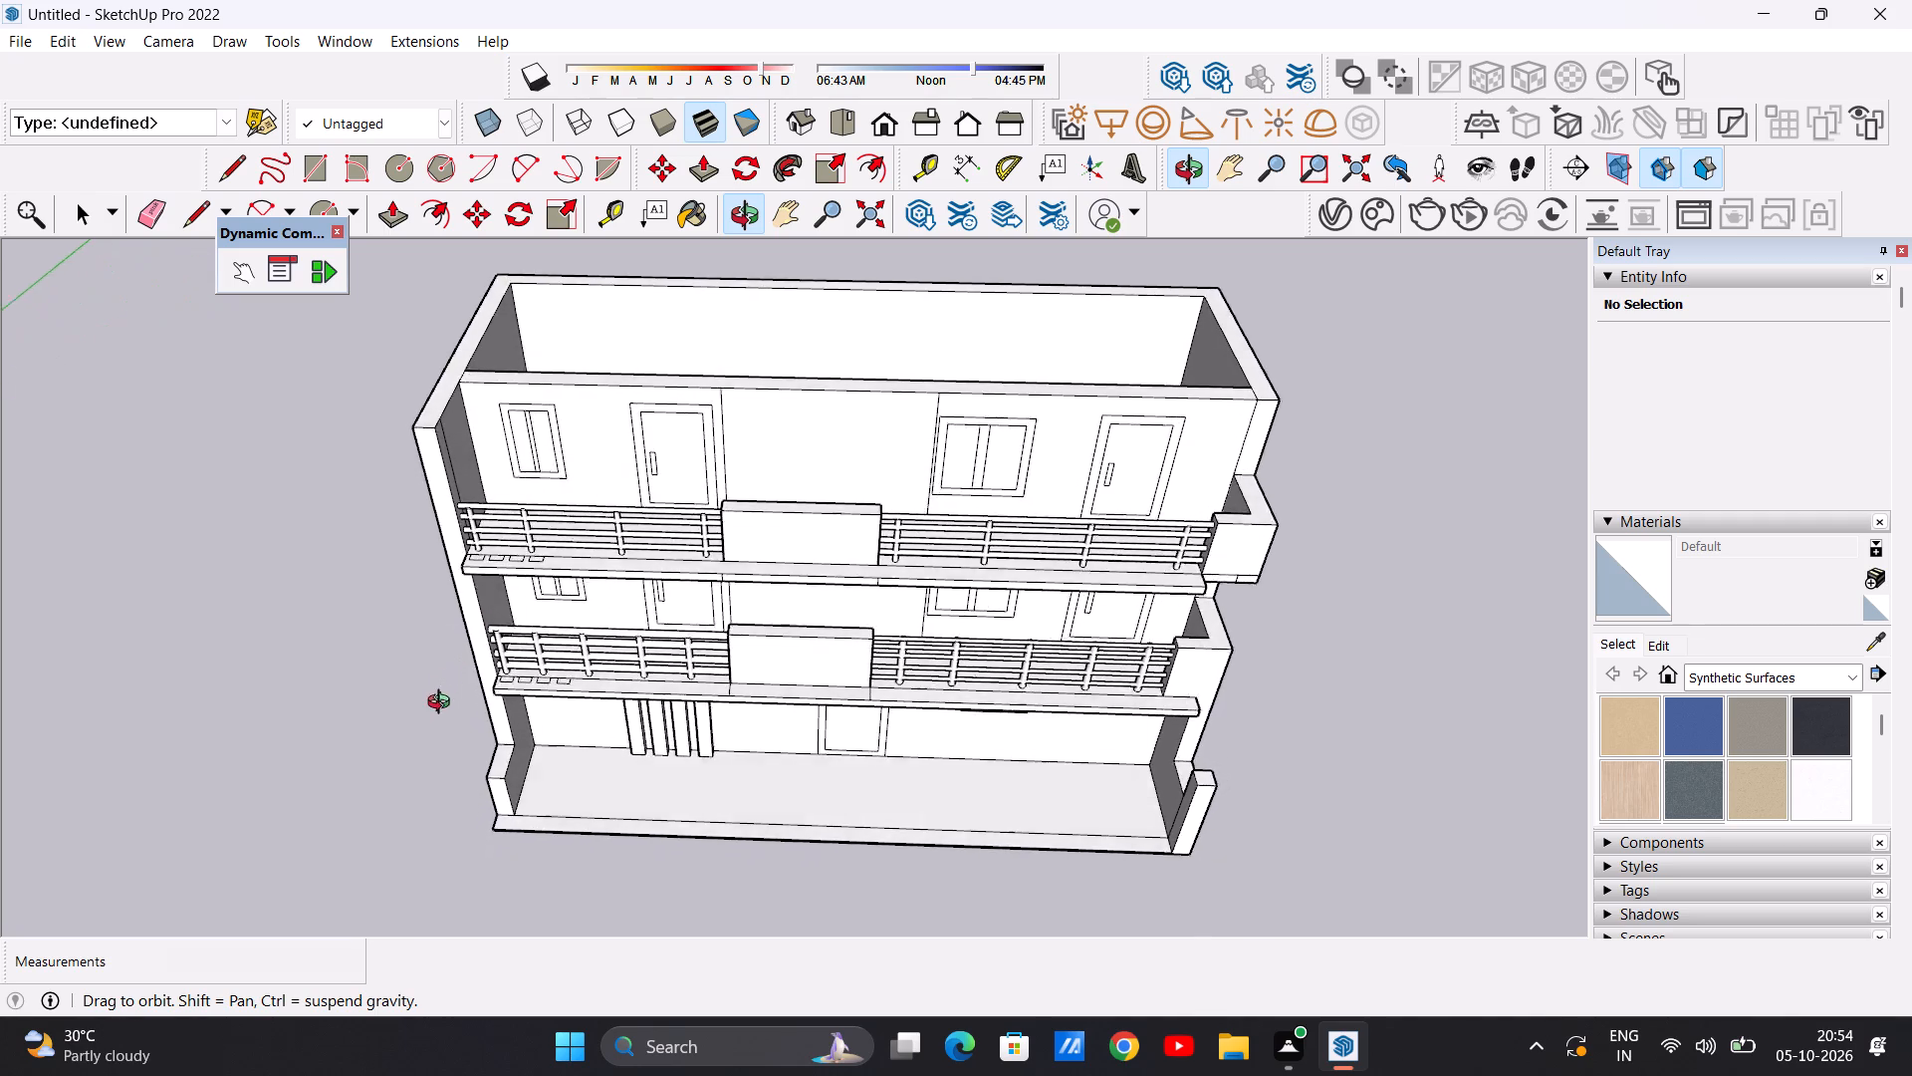
{"action": "middle_click_drag", "start_coordinate": [443, 704], "coordinate": [439, 728]}
{"action": "scroll", "coordinate": [808, 522], "scroll_direction": "down", "scroll_amount": 7}
{"action": "scroll", "coordinate": [794, 501], "scroll_direction": "up", "scroll_amount": 3}
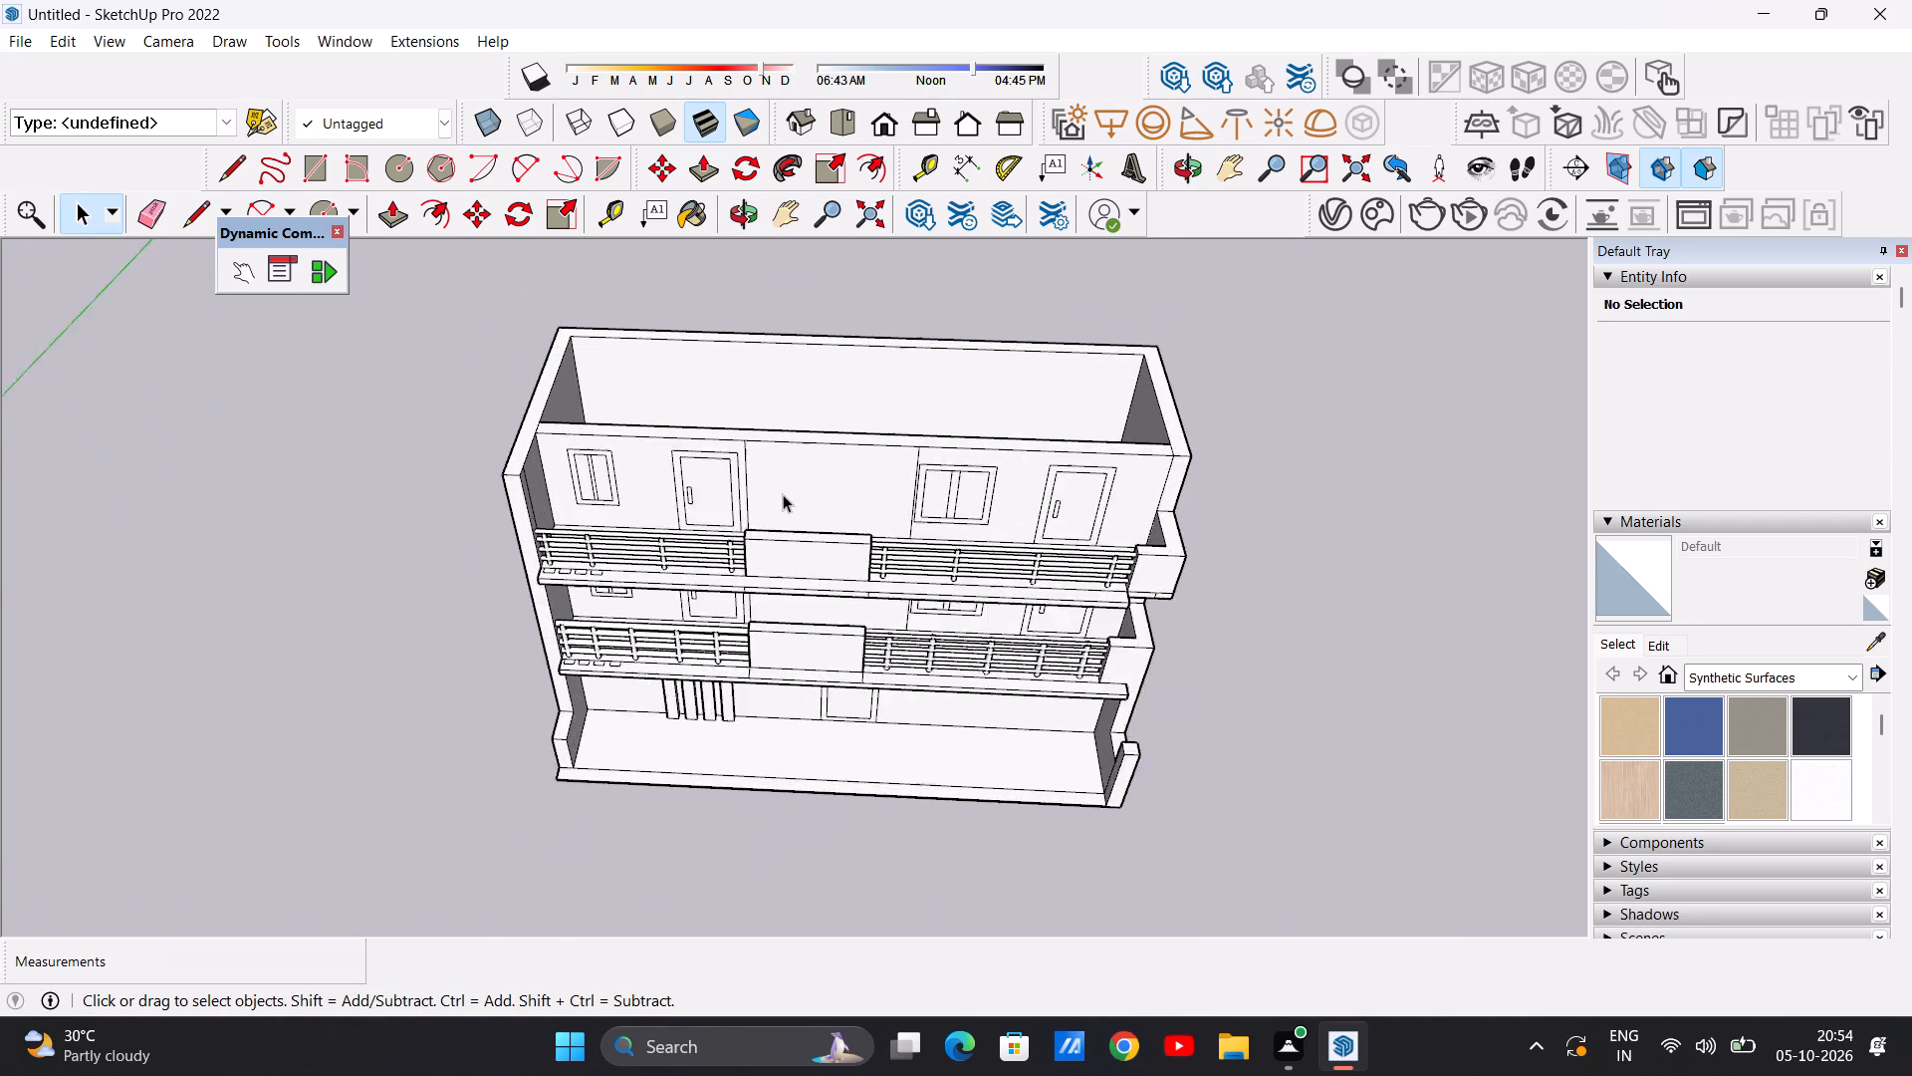
{"action": "scroll", "coordinate": [783, 494], "scroll_direction": "up", "scroll_amount": 5}
{"action": "scroll", "coordinate": [790, 436], "scroll_direction": "down", "scroll_amount": 9}
{"action": "middle_click_drag", "start_coordinate": [813, 583], "coordinate": [830, 501]}
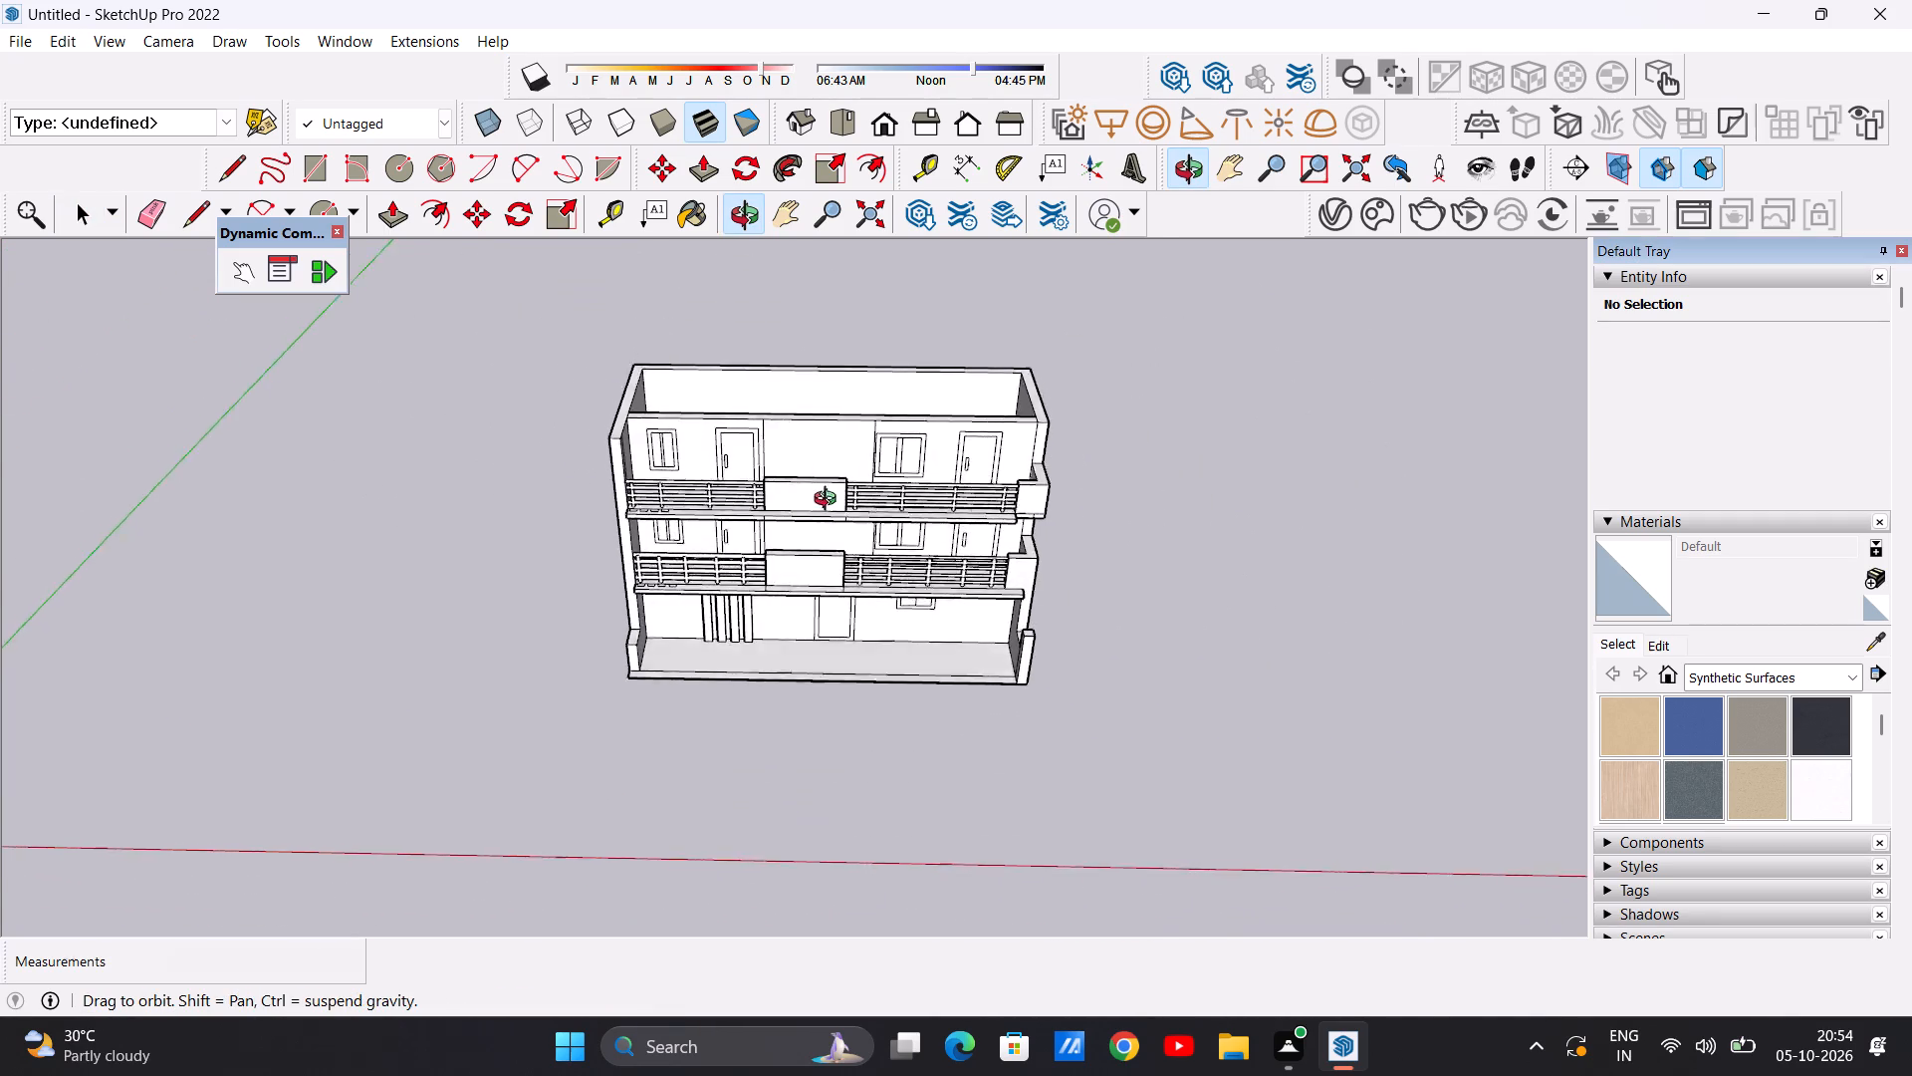
{"action": "middle_click_drag", "start_coordinate": [830, 501], "coordinate": [832, 343]}
{"action": "scroll", "coordinate": [926, 548], "scroll_direction": "up", "scroll_amount": 7}
{"action": "scroll", "coordinate": [769, 559], "scroll_direction": "up", "scroll_amount": 6}
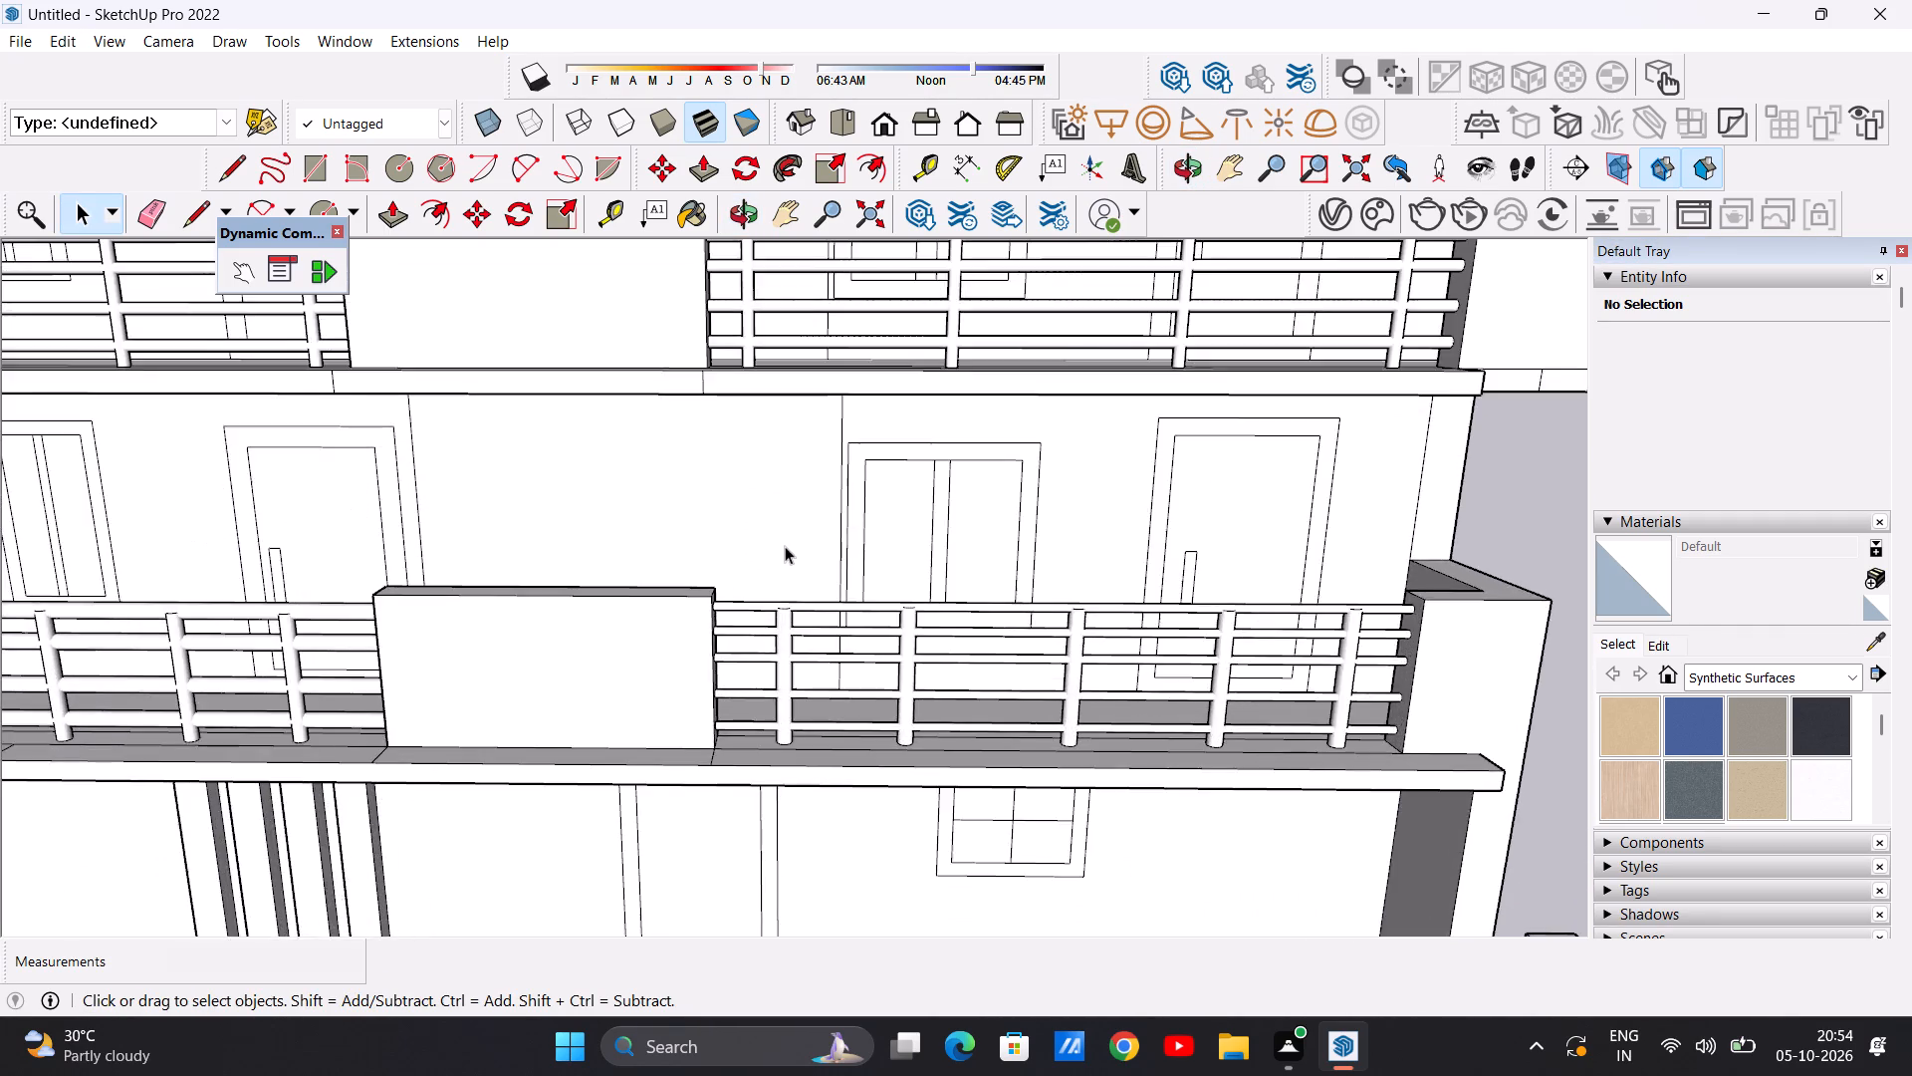
{"action": "scroll", "coordinate": [836, 537], "scroll_direction": "down", "scroll_amount": 11}
{"action": "middle_click_drag", "start_coordinate": [410, 591], "coordinate": [971, 606]}
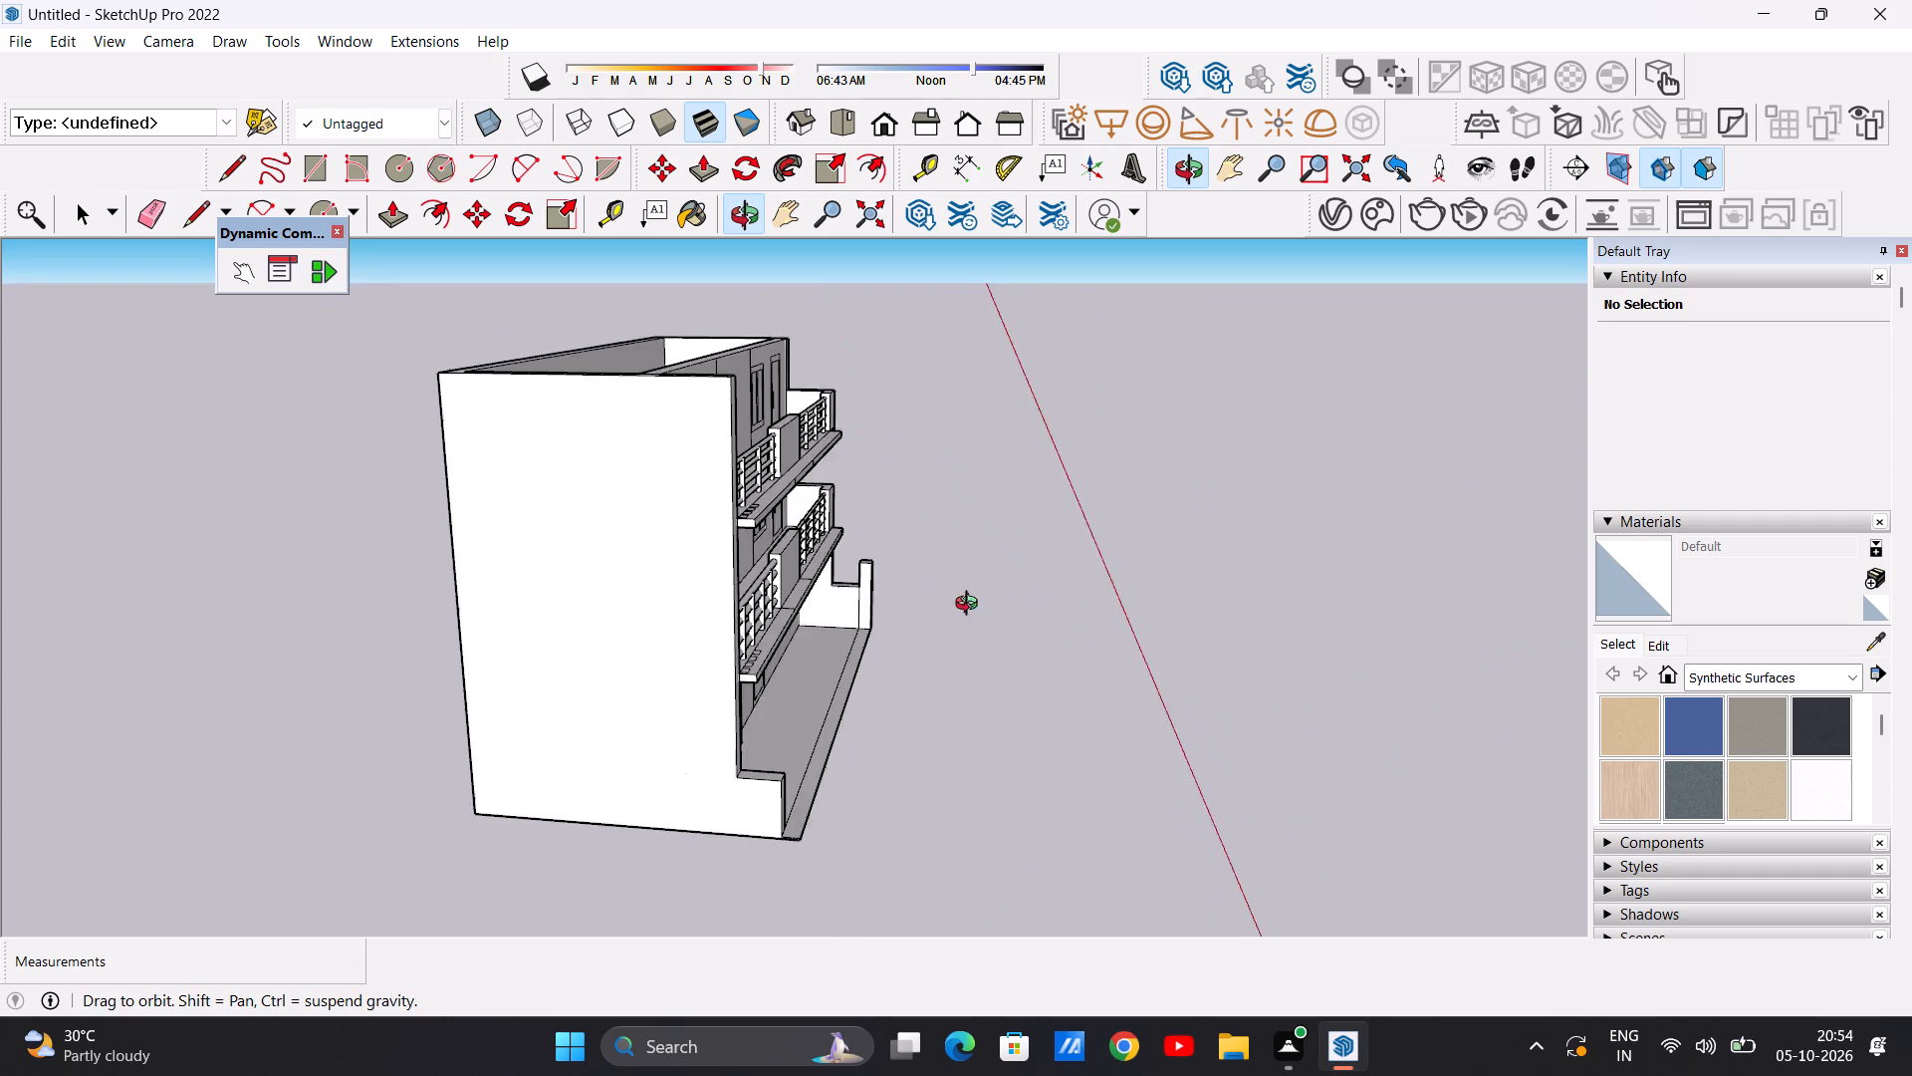
{"action": "middle_click_drag", "start_coordinate": [971, 606], "coordinate": [285, 615]}
{"action": "middle_click_drag", "start_coordinate": [1175, 629], "coordinate": [762, 623]}
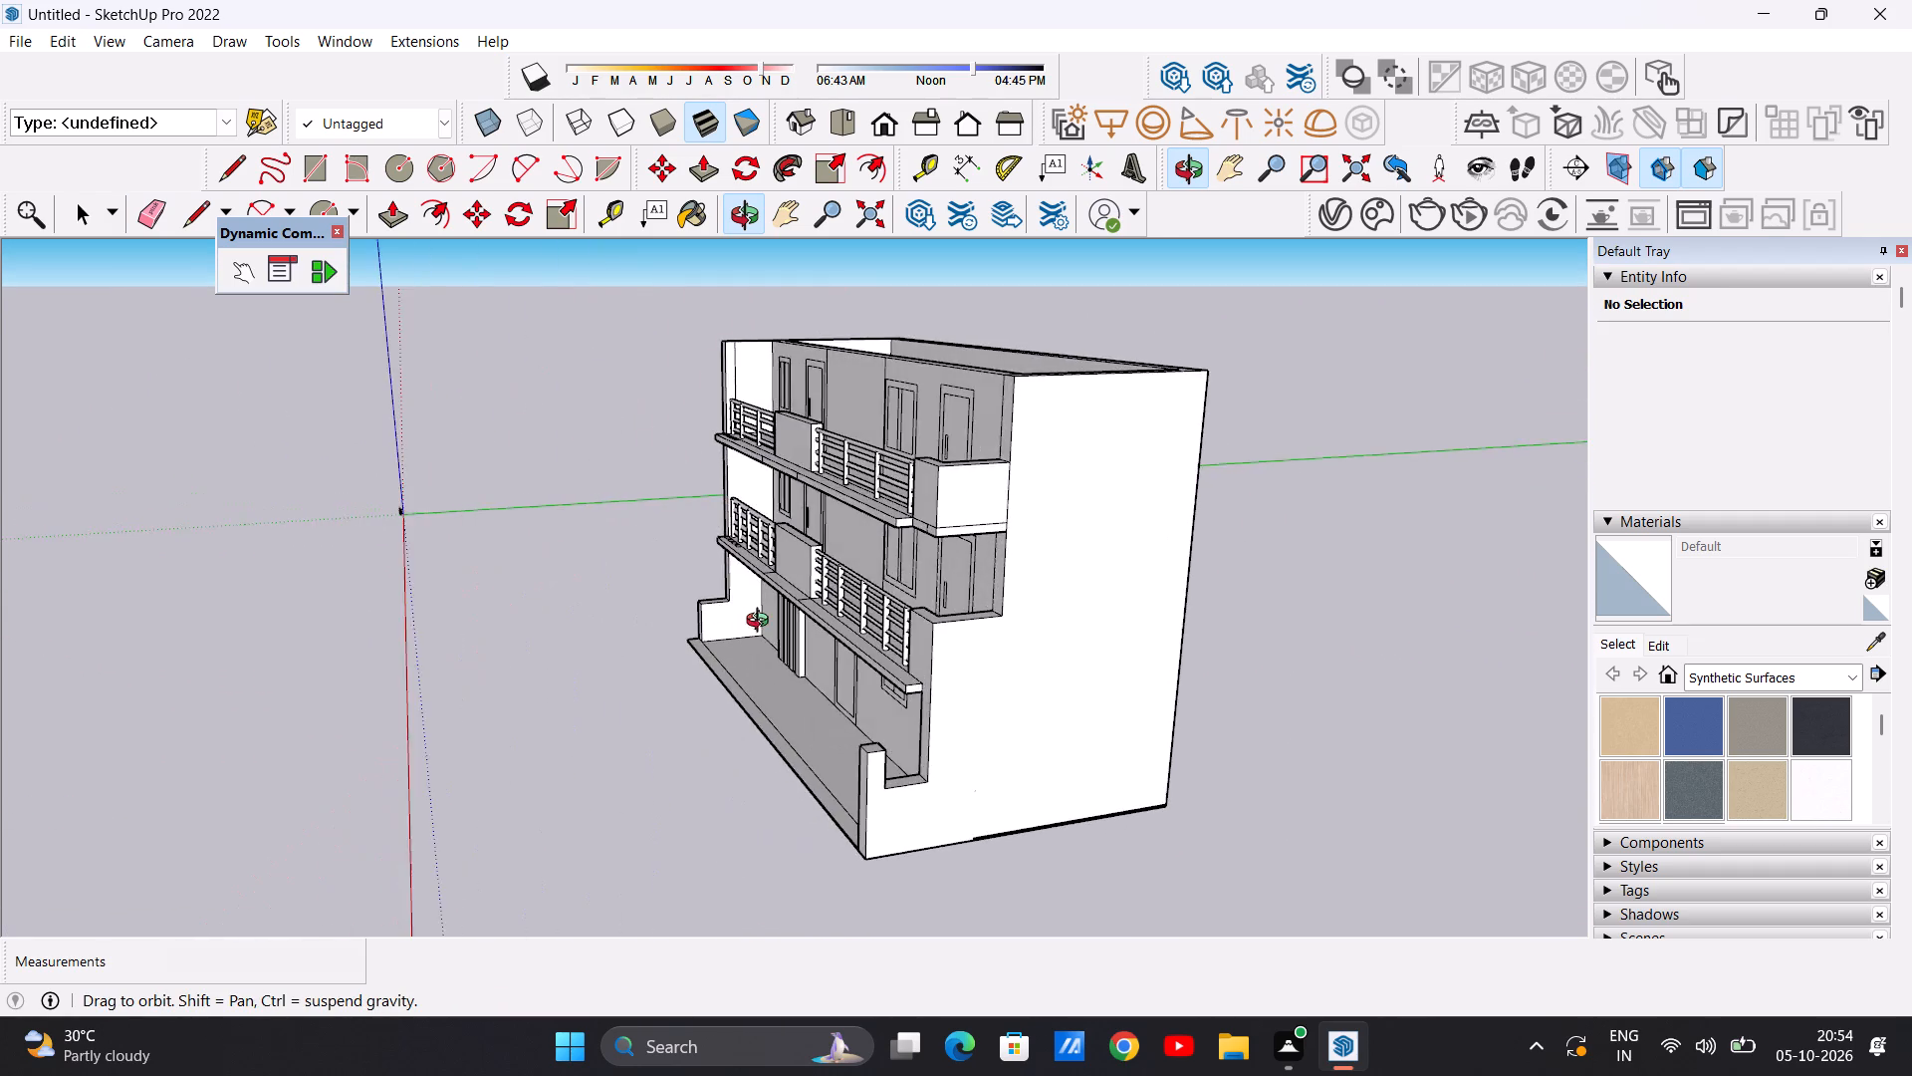
{"action": "middle_click_drag", "start_coordinate": [762, 623], "coordinate": [746, 621]}
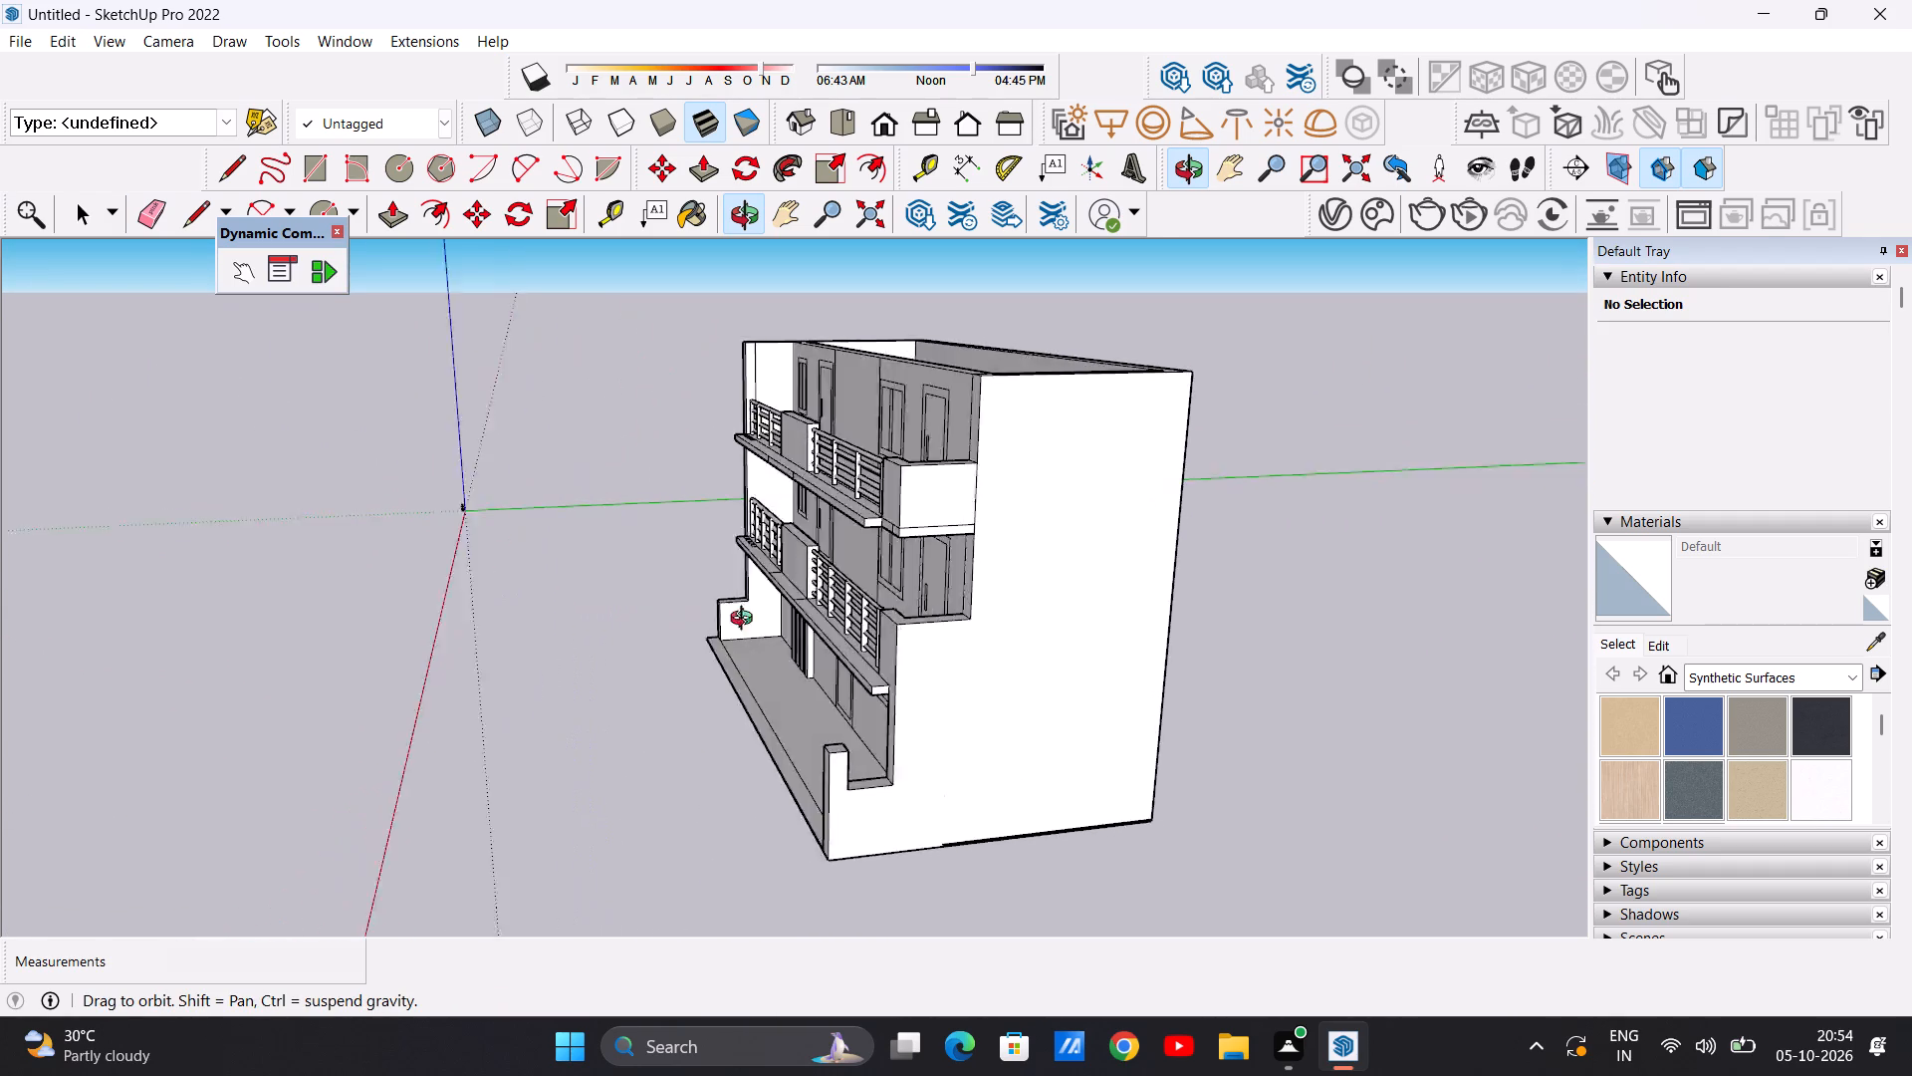
{"action": "middle_click_drag", "start_coordinate": [746, 621], "coordinate": [1231, 561]}
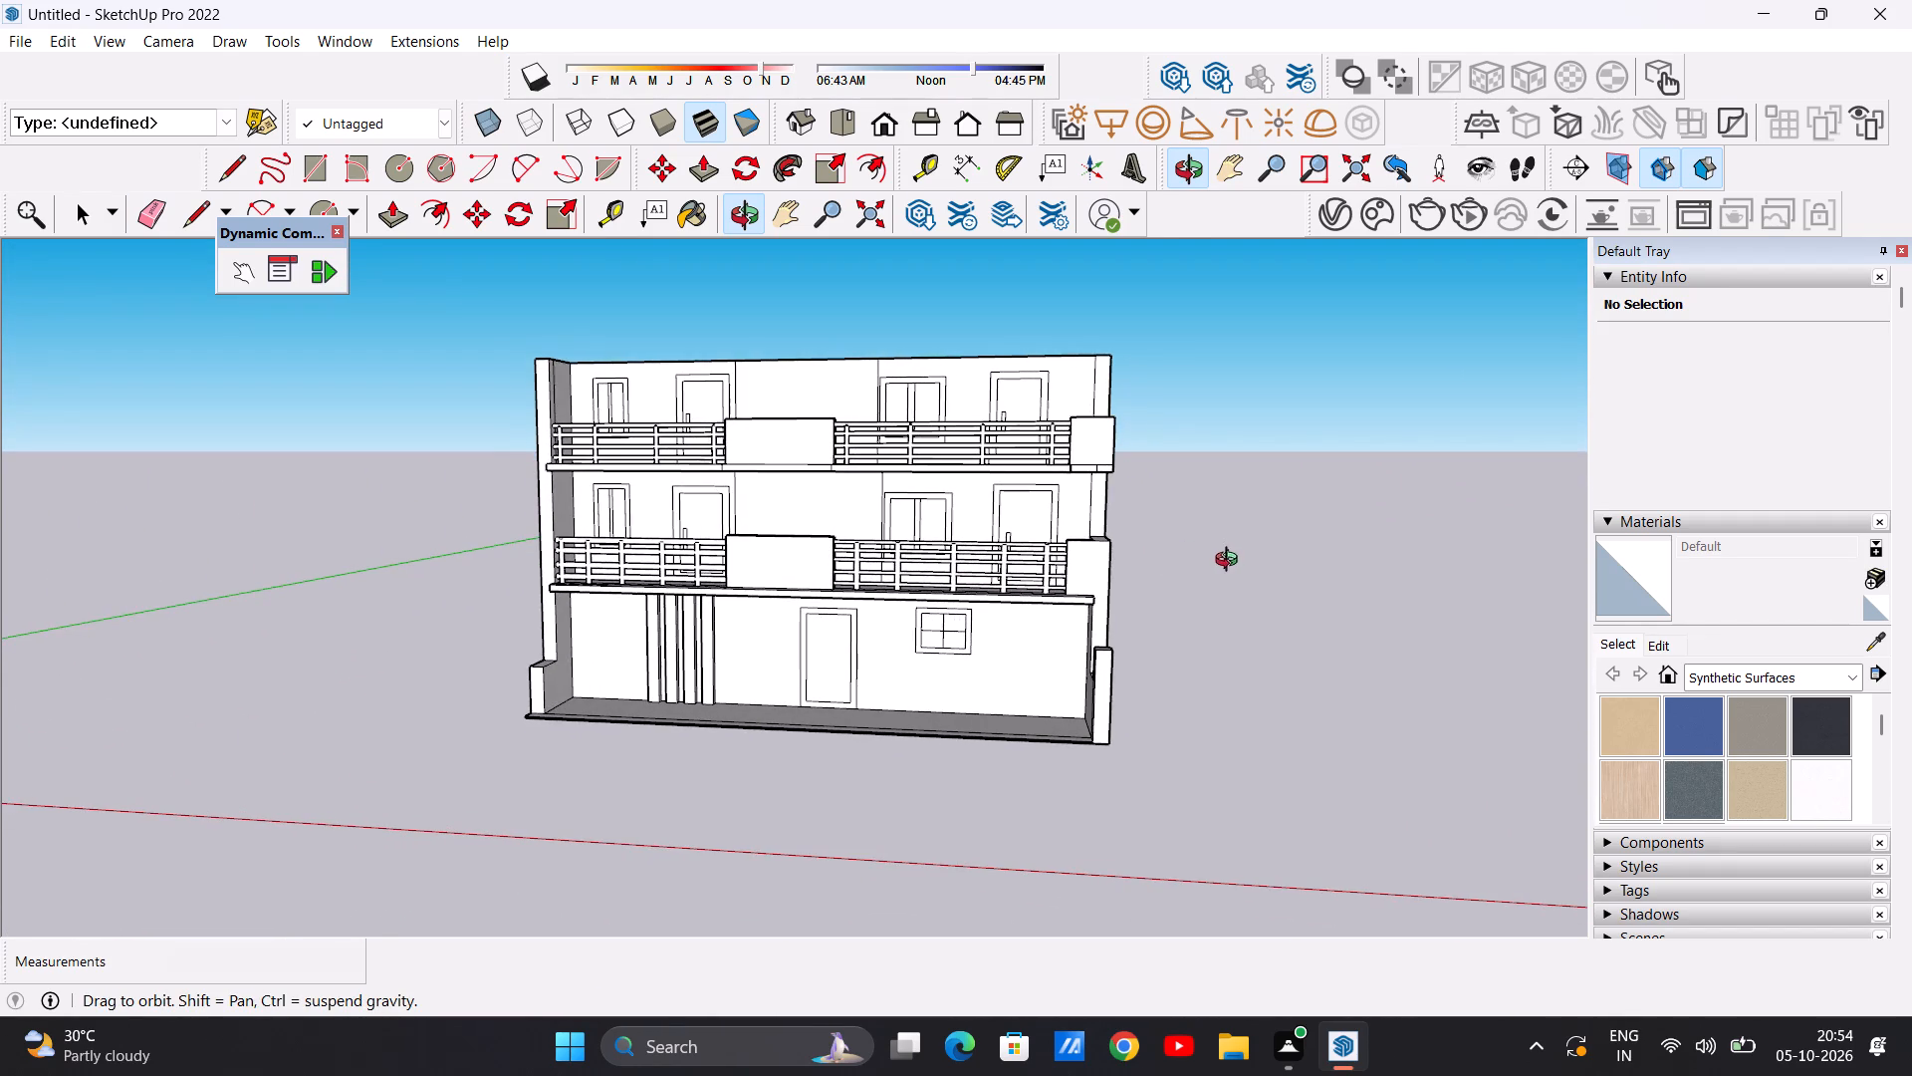
Inspect the projecting end of the lower balcony slab where it meets the side wall above the ground-floor pillar.
{"action": "scroll", "coordinate": [1146, 617], "scroll_direction": "up", "scroll_amount": 7}
{"action": "middle_click_drag", "start_coordinate": [1073, 610], "coordinate": [867, 638]}
{"action": "scroll", "coordinate": [888, 628], "scroll_direction": "down", "scroll_amount": 2}
{"action": "scroll", "coordinate": [1014, 623], "scroll_direction": "up", "scroll_amount": 6}
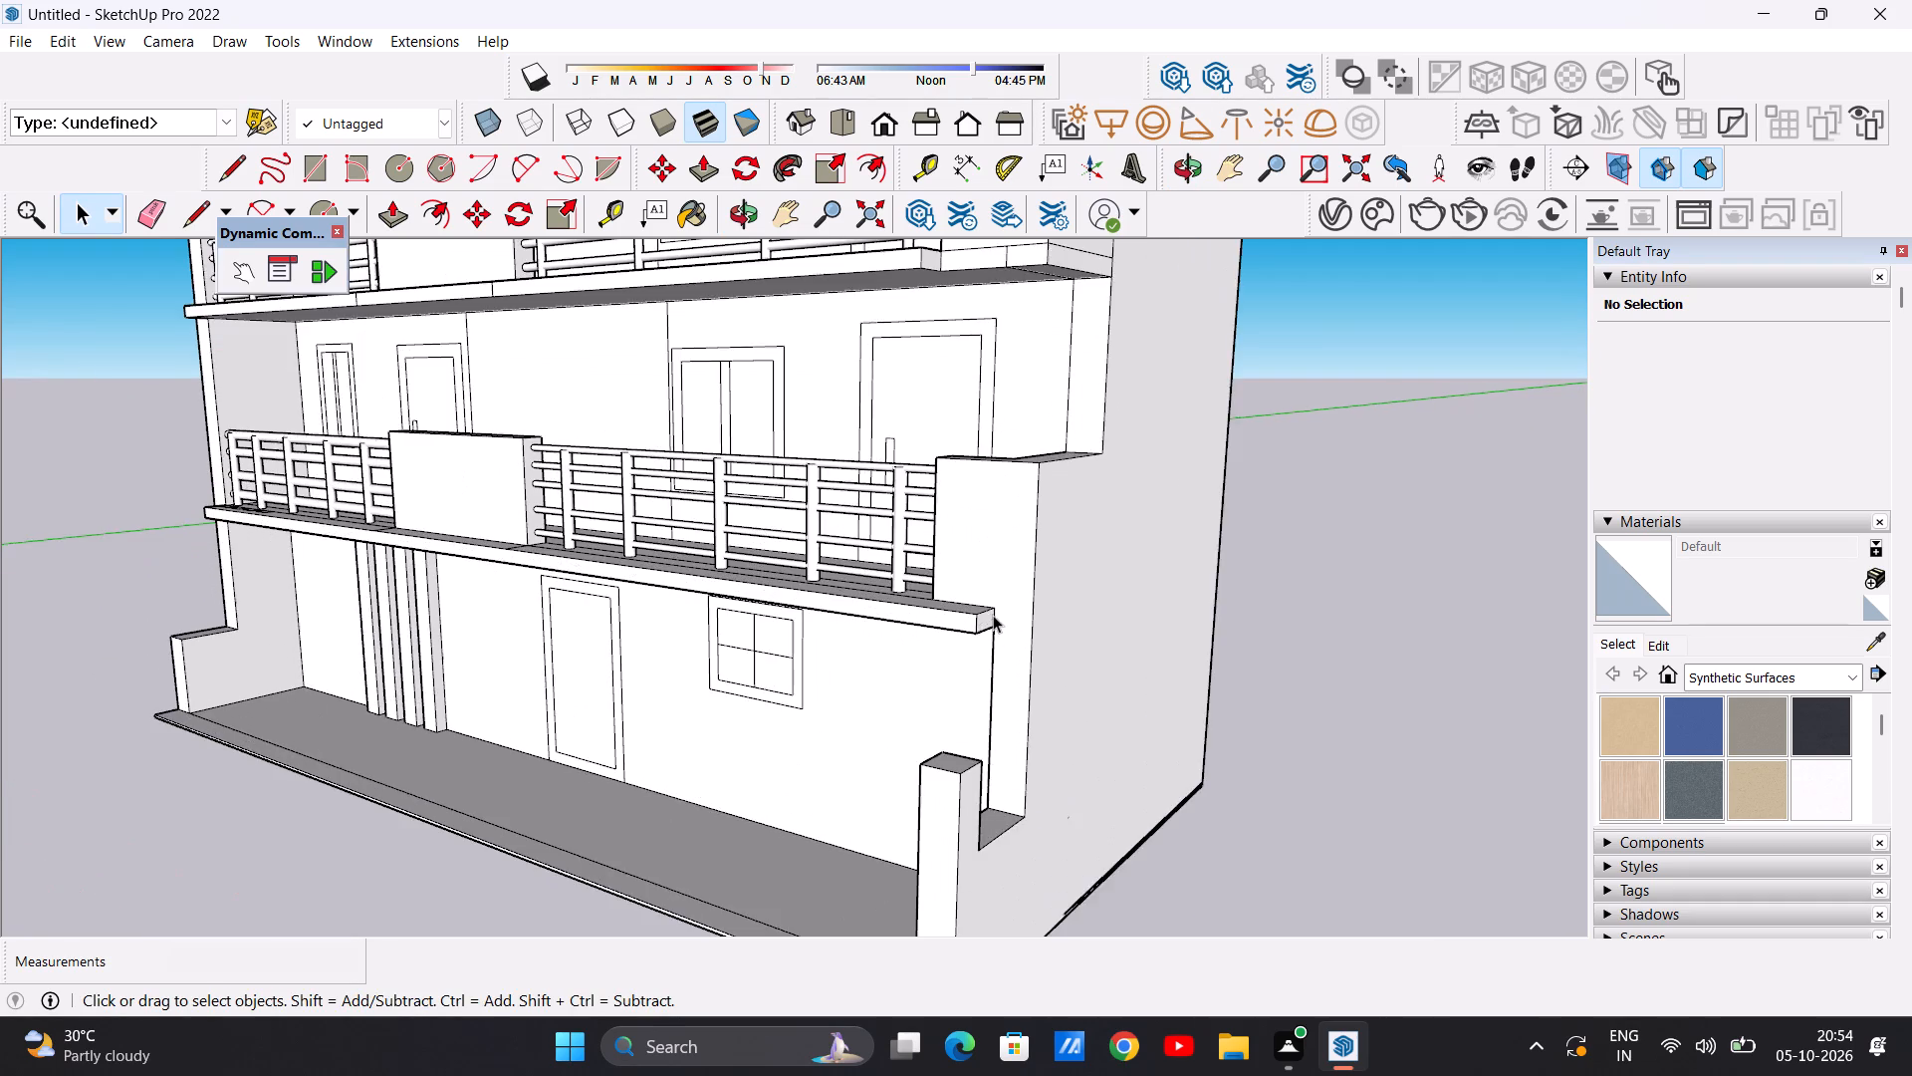
{"action": "scroll", "coordinate": [992, 615], "scroll_direction": "up", "scroll_amount": 2}
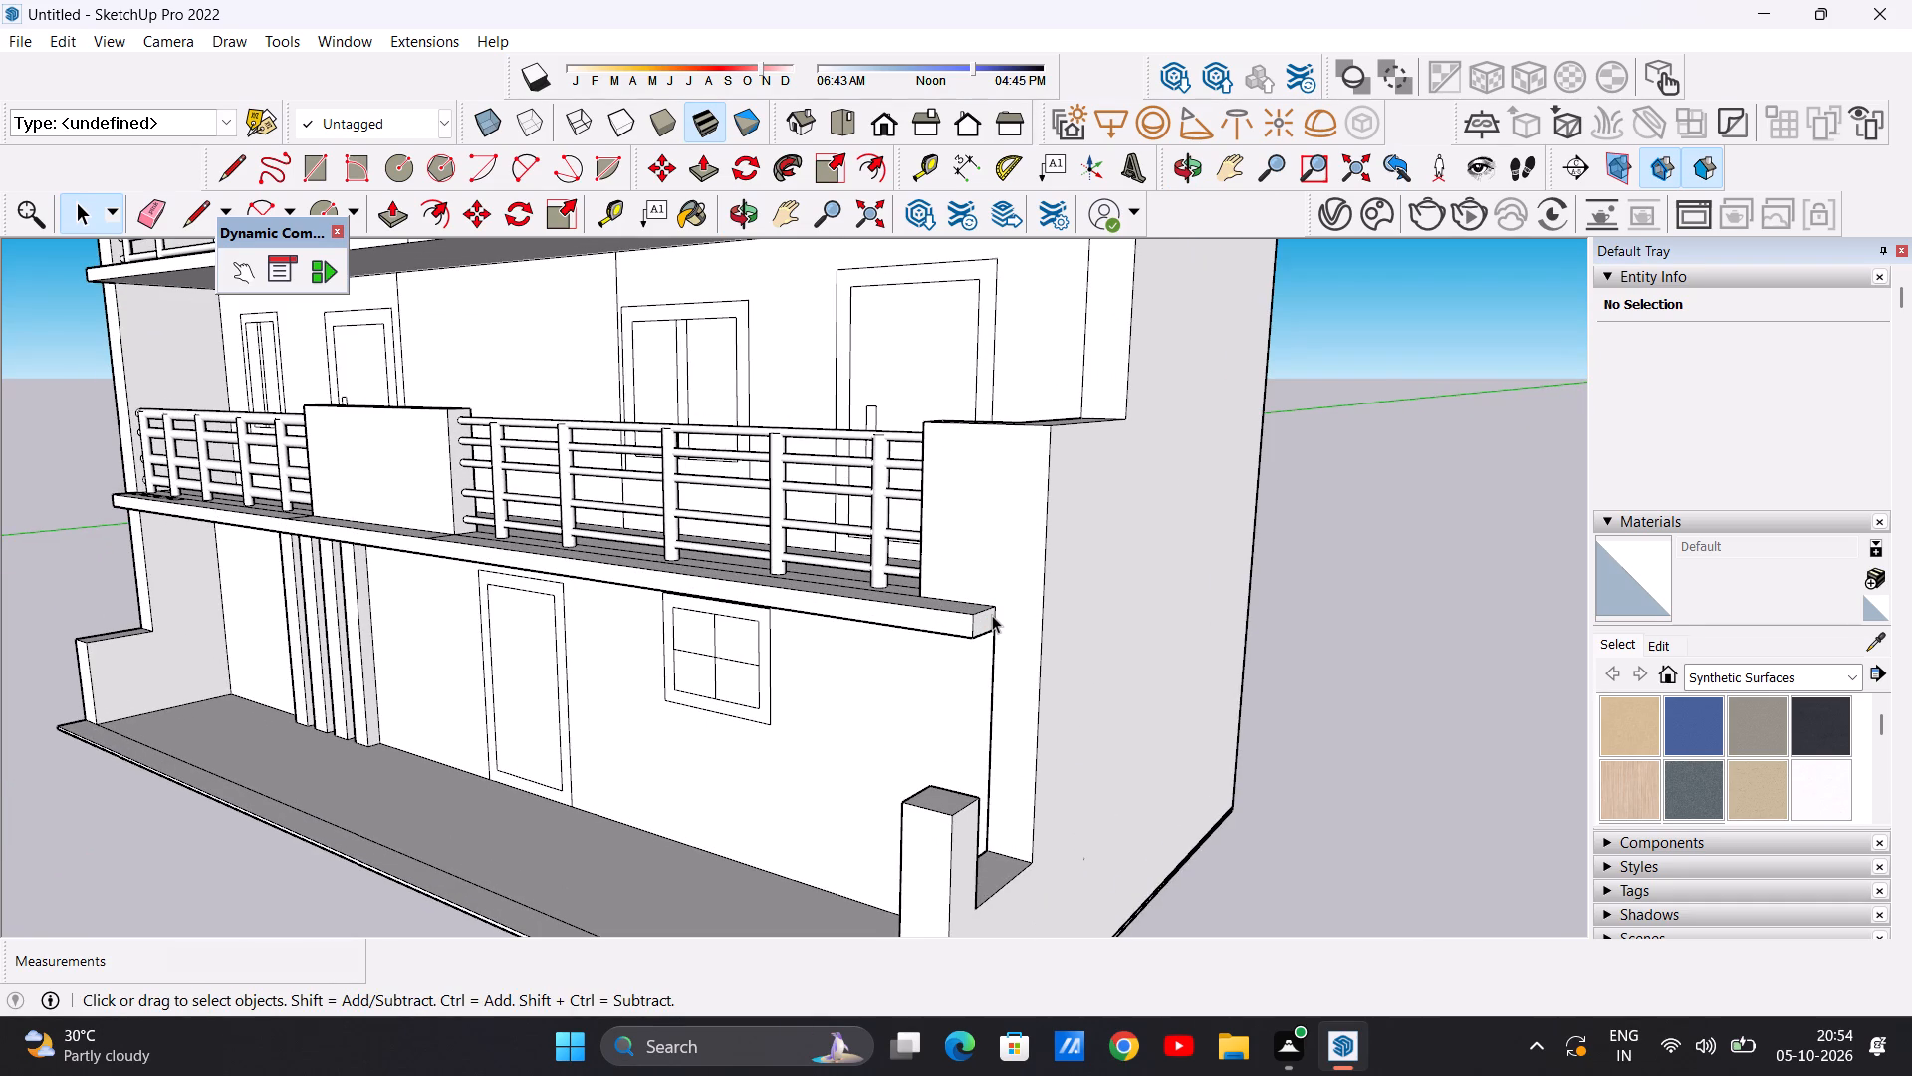
{"action": "scroll", "coordinate": [991, 616], "scroll_direction": "up", "scroll_amount": 5}
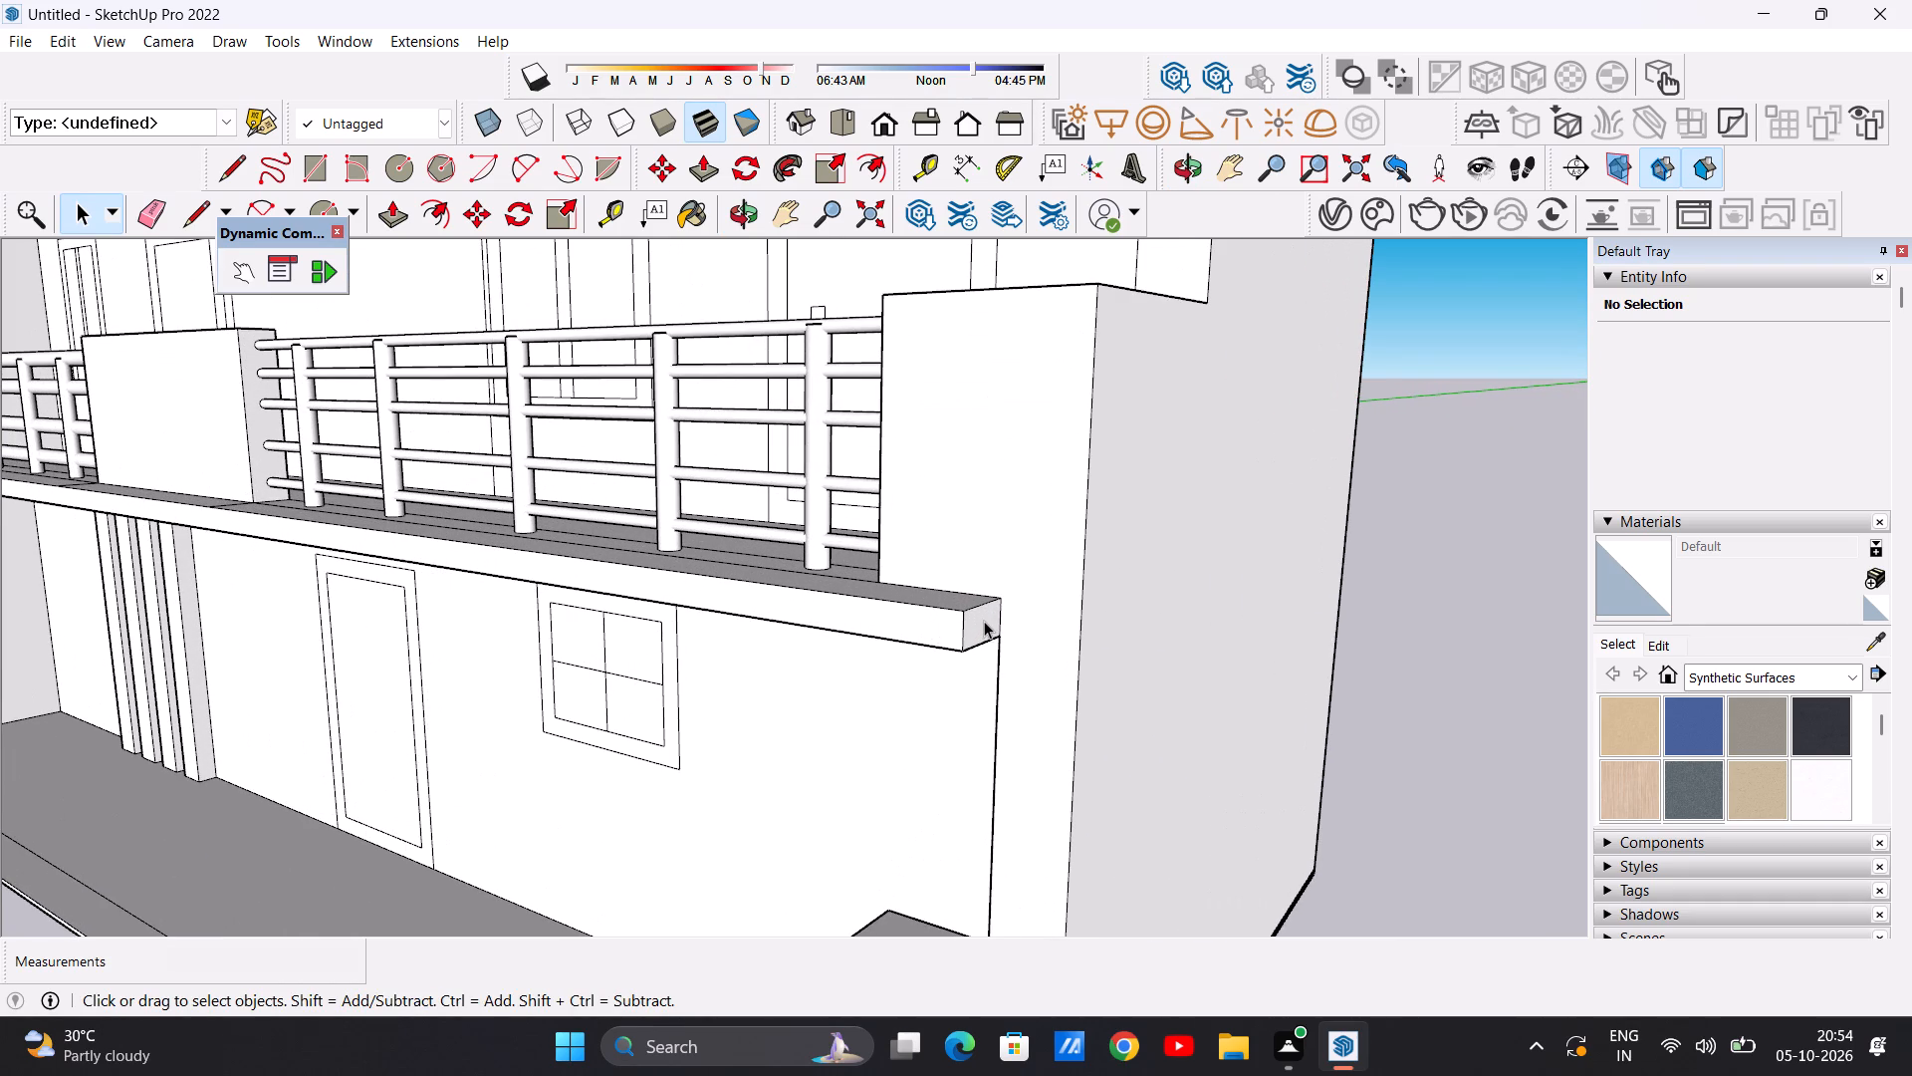
{"action": "scroll", "coordinate": [984, 621], "scroll_direction": "down", "scroll_amount": 6}
{"action": "scroll", "coordinate": [1001, 619], "scroll_direction": "up", "scroll_amount": 4}
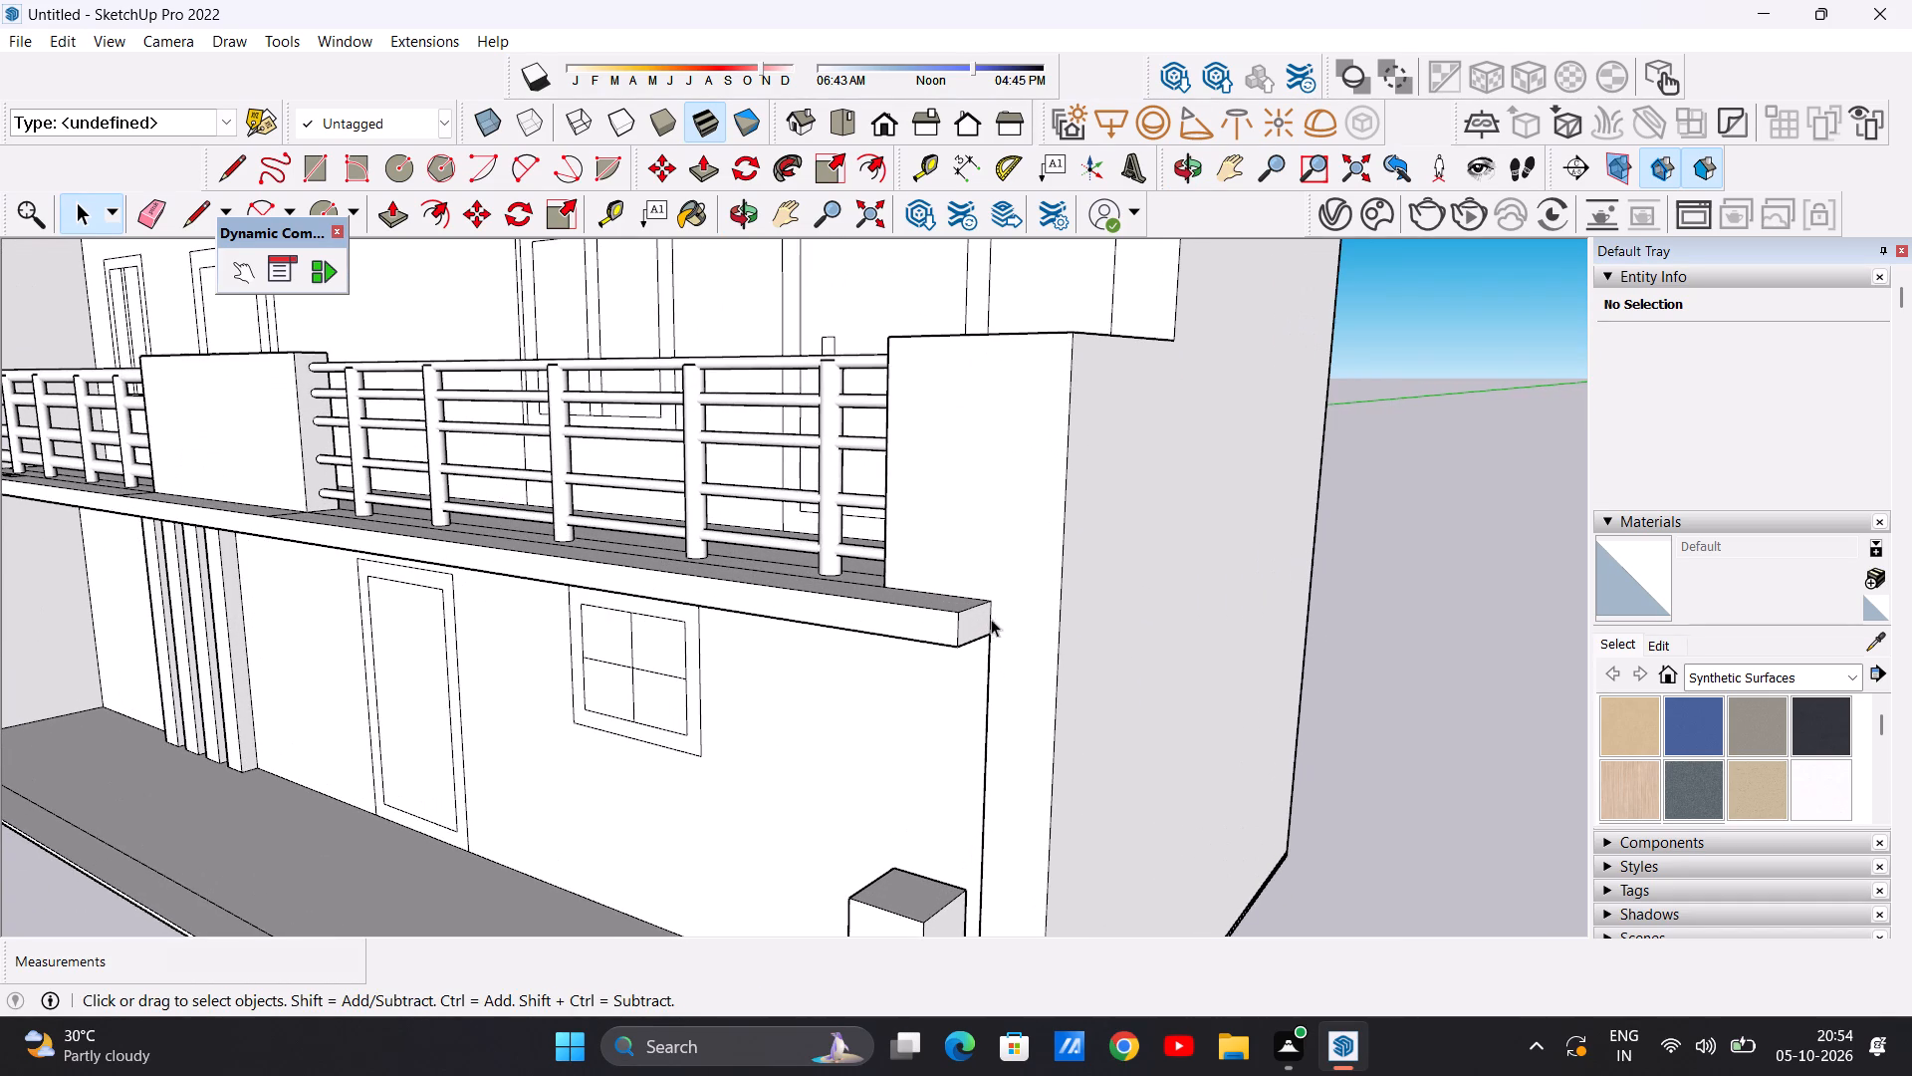
{"action": "middle_click_drag", "start_coordinate": [985, 620], "coordinate": [922, 697]}
{"action": "scroll", "coordinate": [912, 706], "scroll_direction": "up", "scroll_amount": 6}
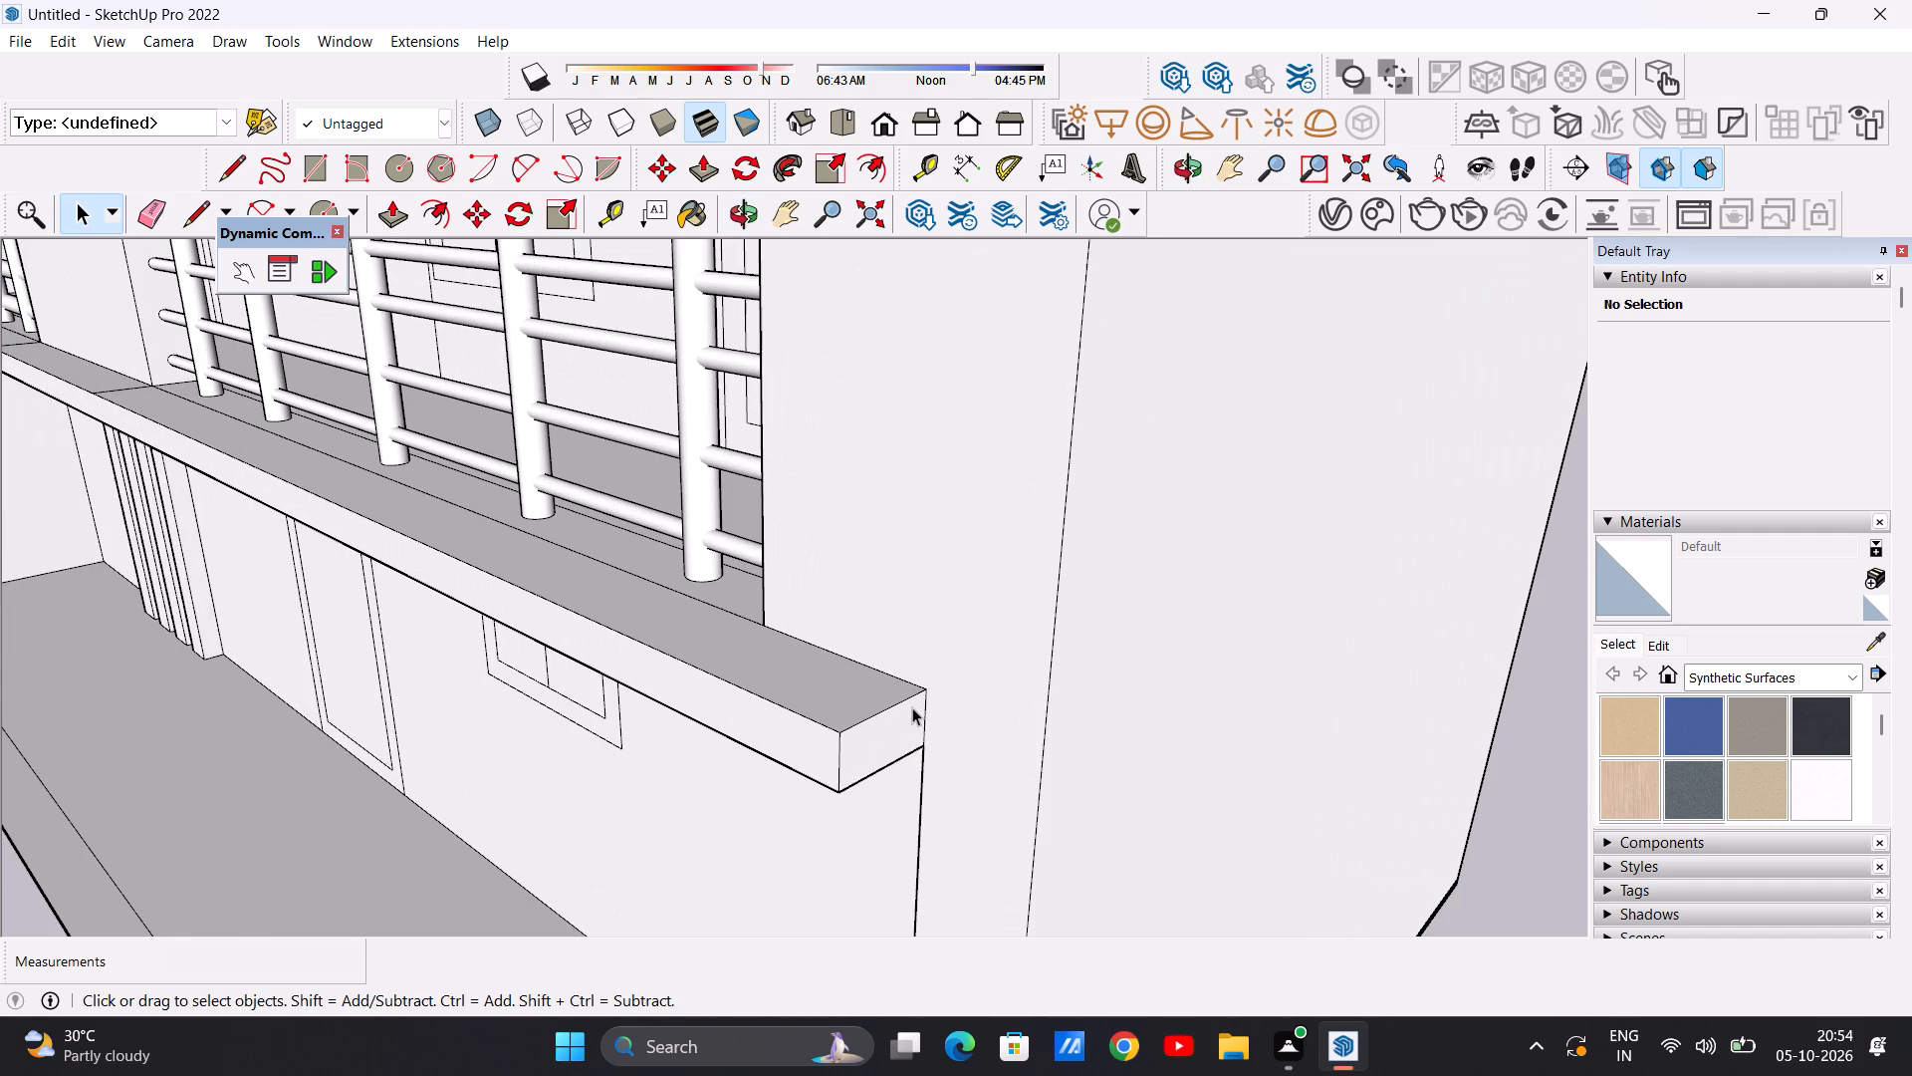
Extrude the end face of the lower balcony slab about 6' 5 15/16" to the side wall's vertical edge.
{"action": "key", "text": "p"}
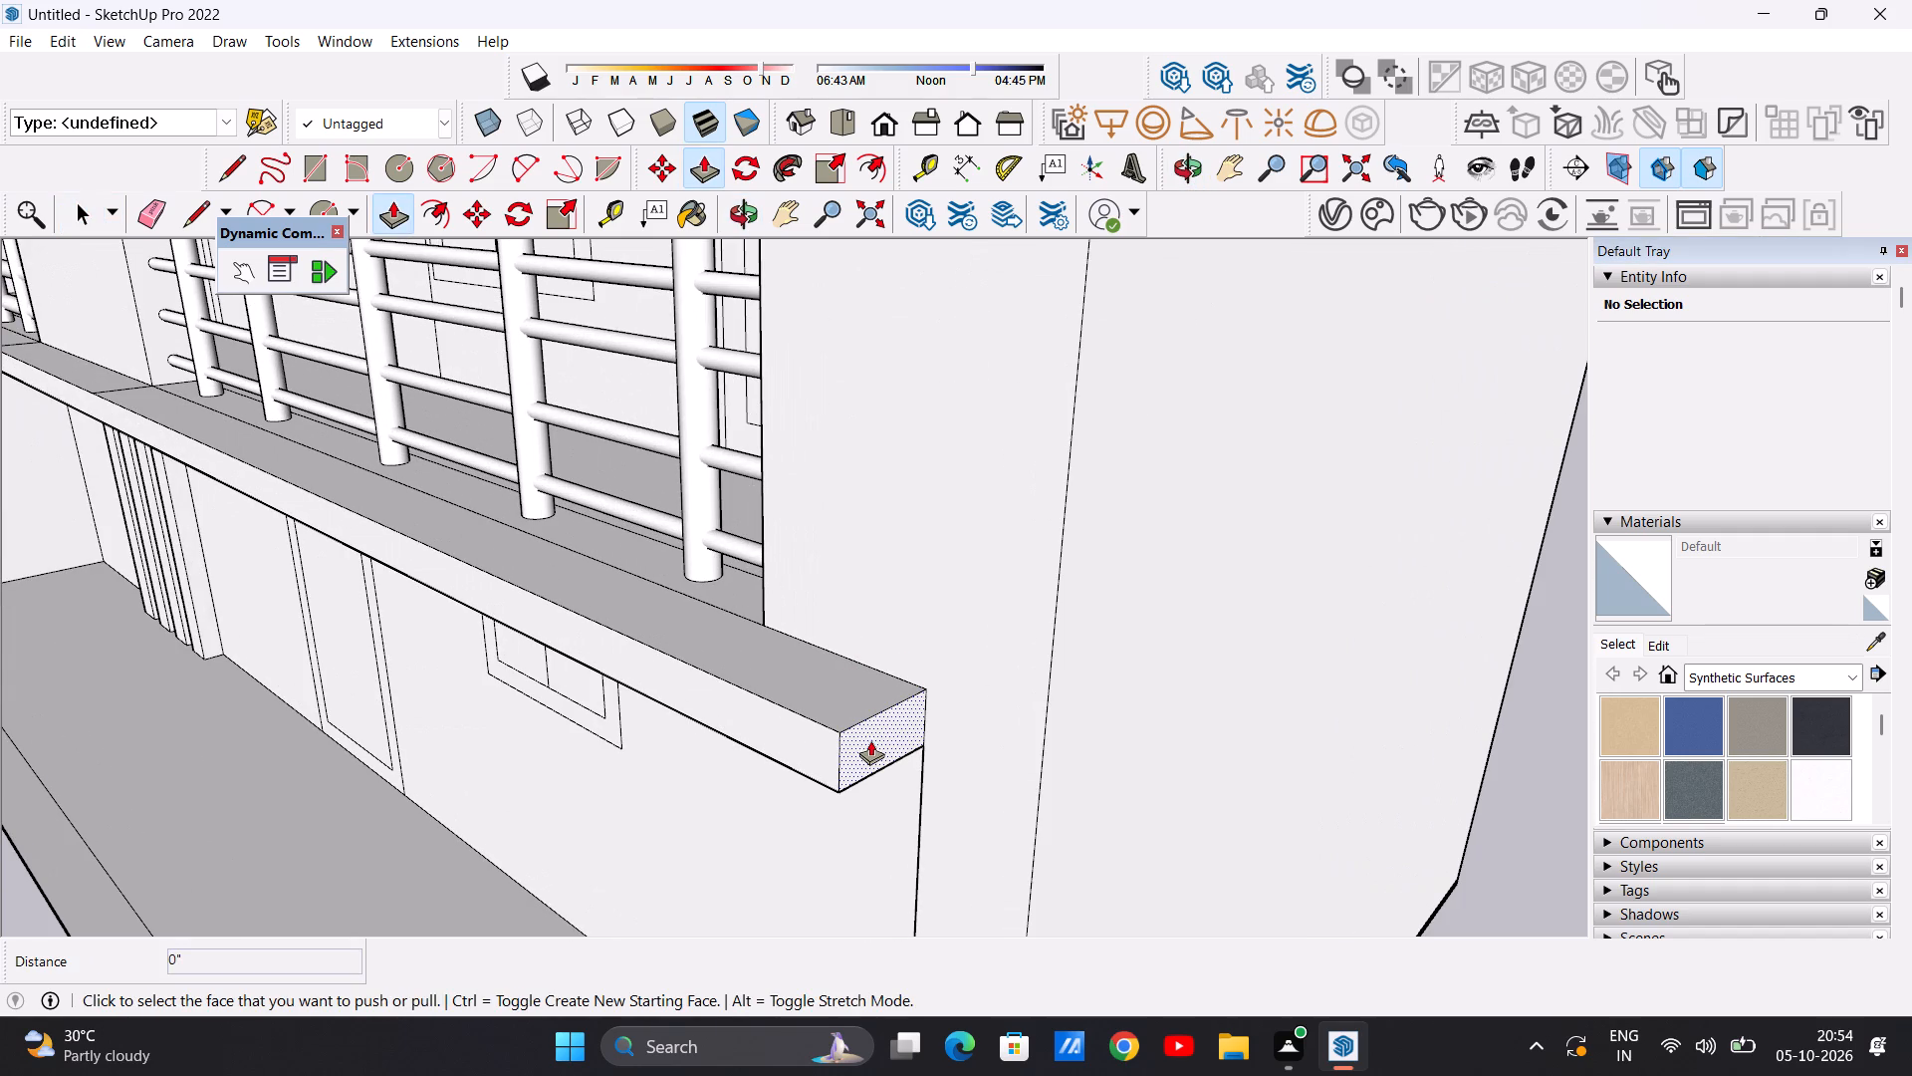
{"action": "left_click", "coordinate": [868, 736]}
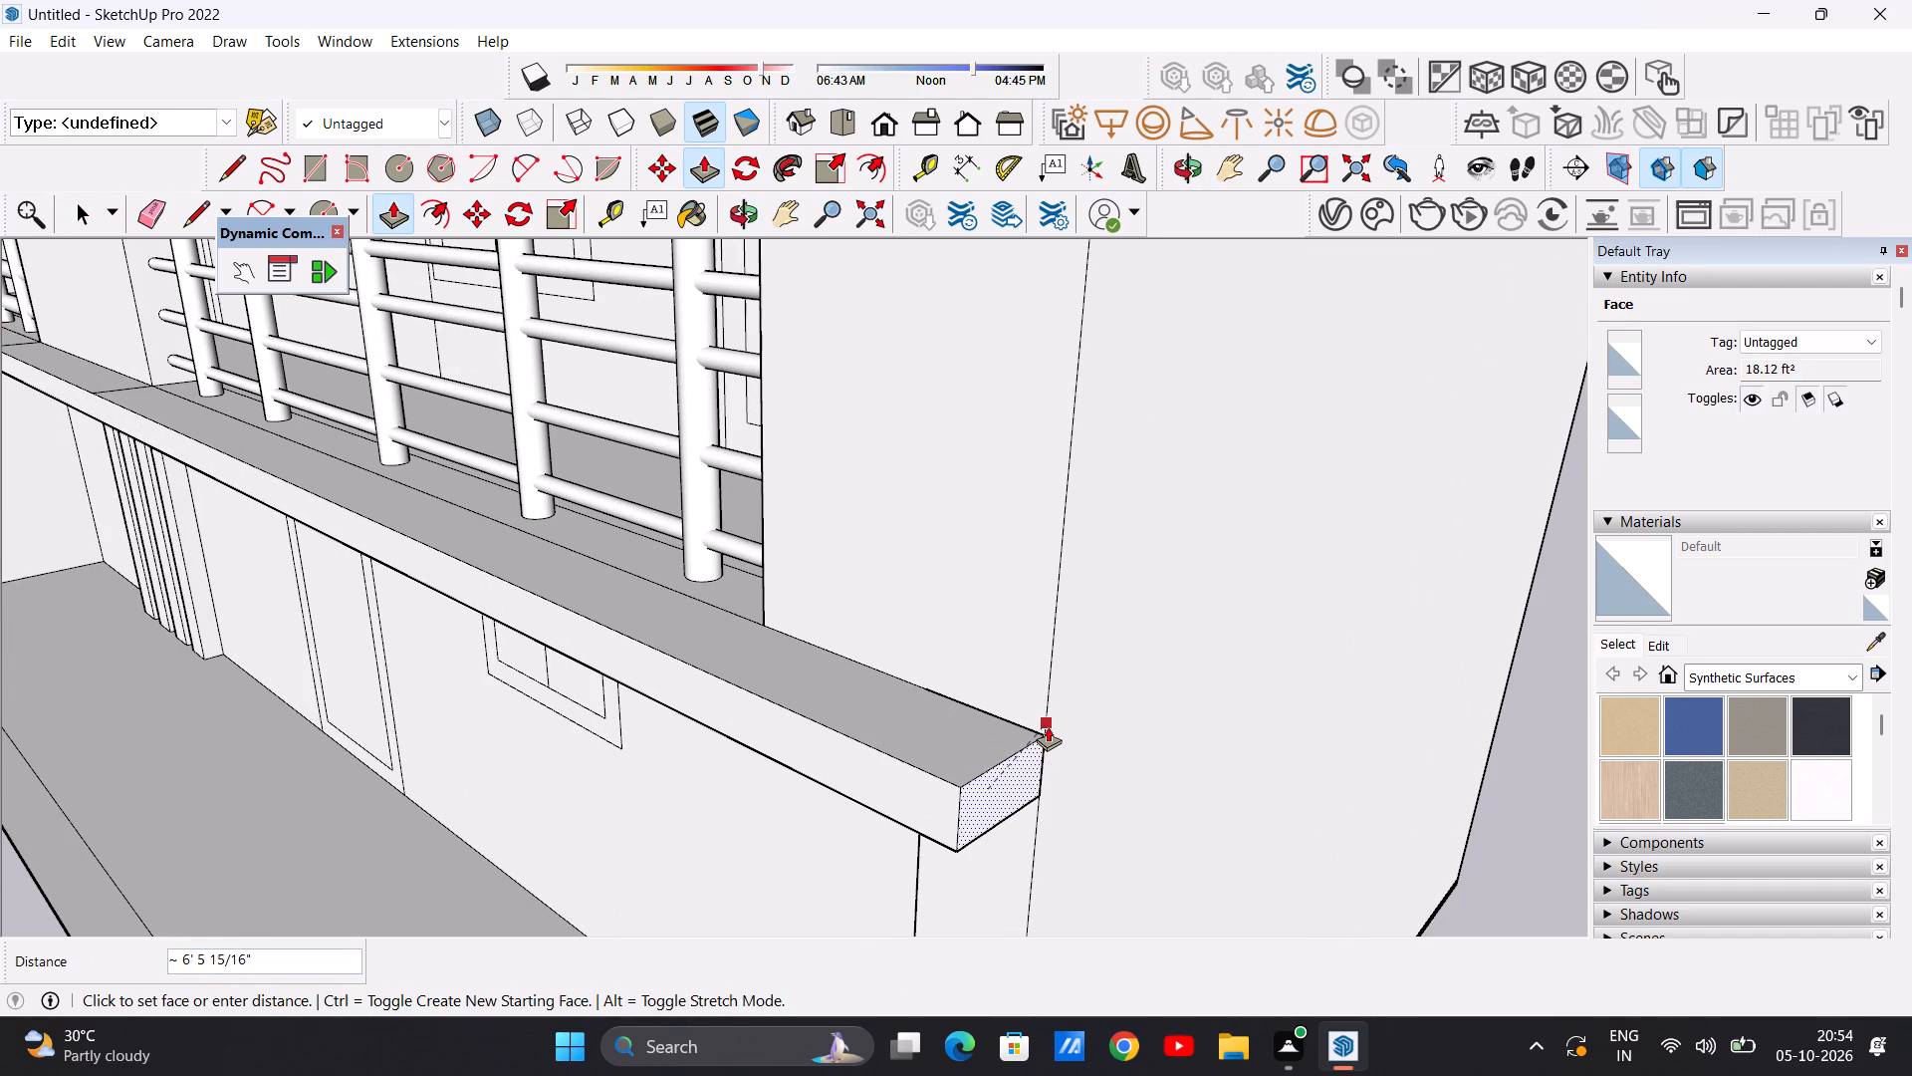
{"action": "left_click", "coordinate": [1047, 729]}
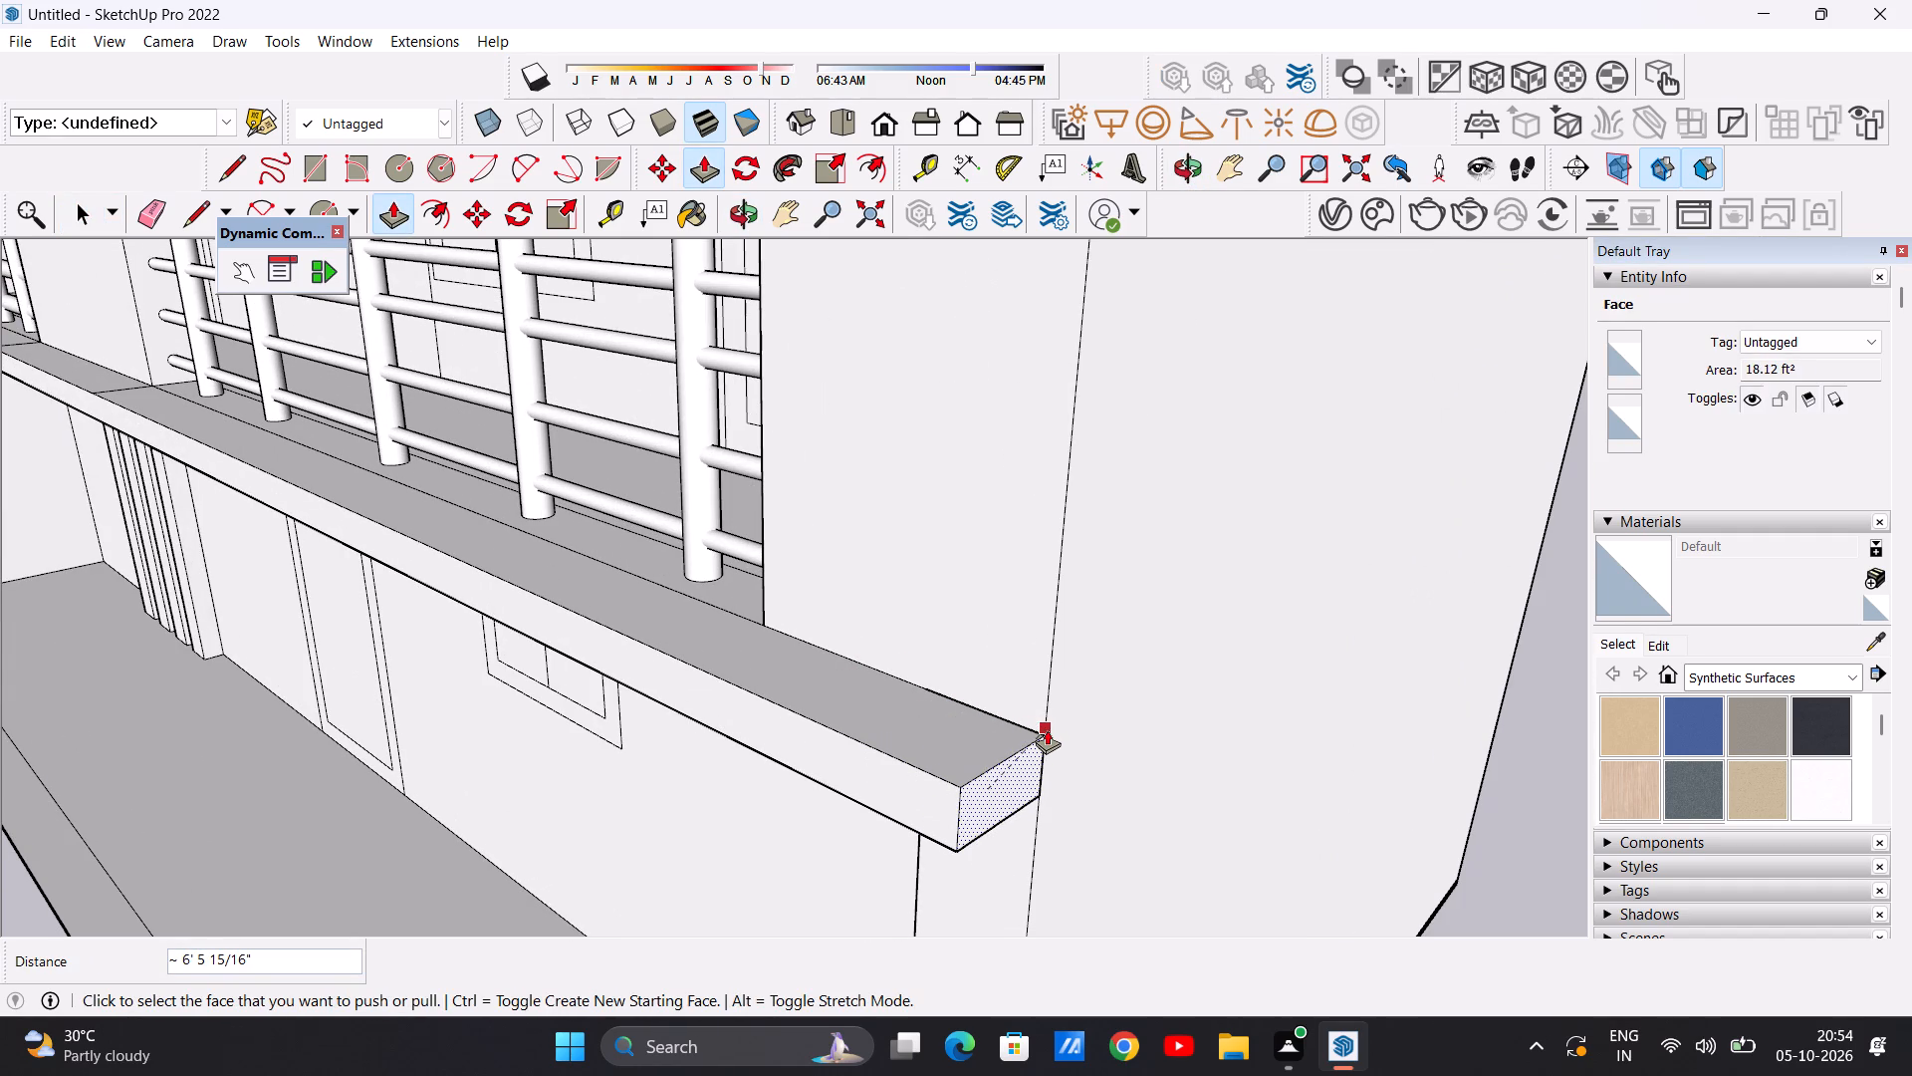
{"action": "key", "text": "space"}
Examine the whole building from the front, above and the side, checking the facade, balconies and open top.
{"action": "scroll", "coordinate": [1058, 663], "scroll_direction": "down", "scroll_amount": 12}
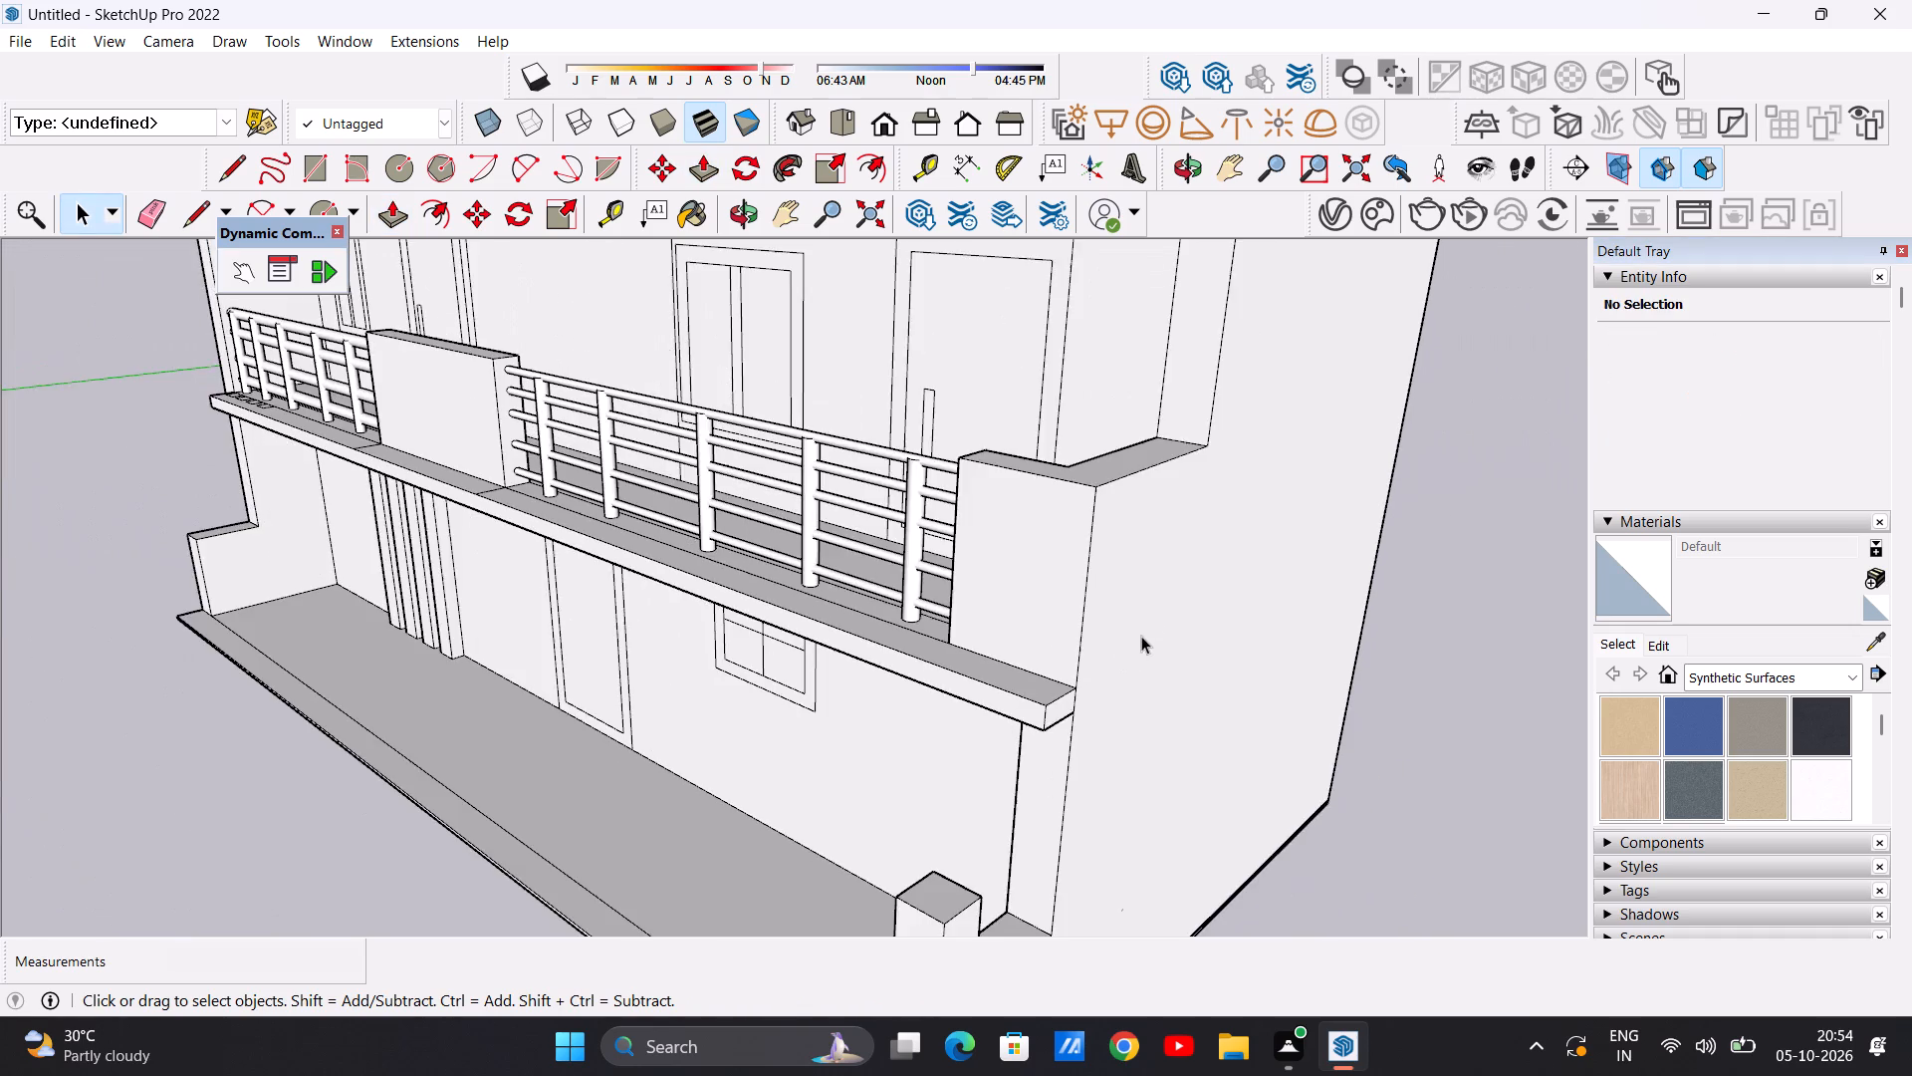
{"action": "scroll", "coordinate": [1141, 636], "scroll_direction": "down", "scroll_amount": 19}
{"action": "scroll", "coordinate": [1019, 550], "scroll_direction": "up", "scroll_amount": 6}
{"action": "middle_click_drag", "start_coordinate": [995, 561], "coordinate": [1146, 542]}
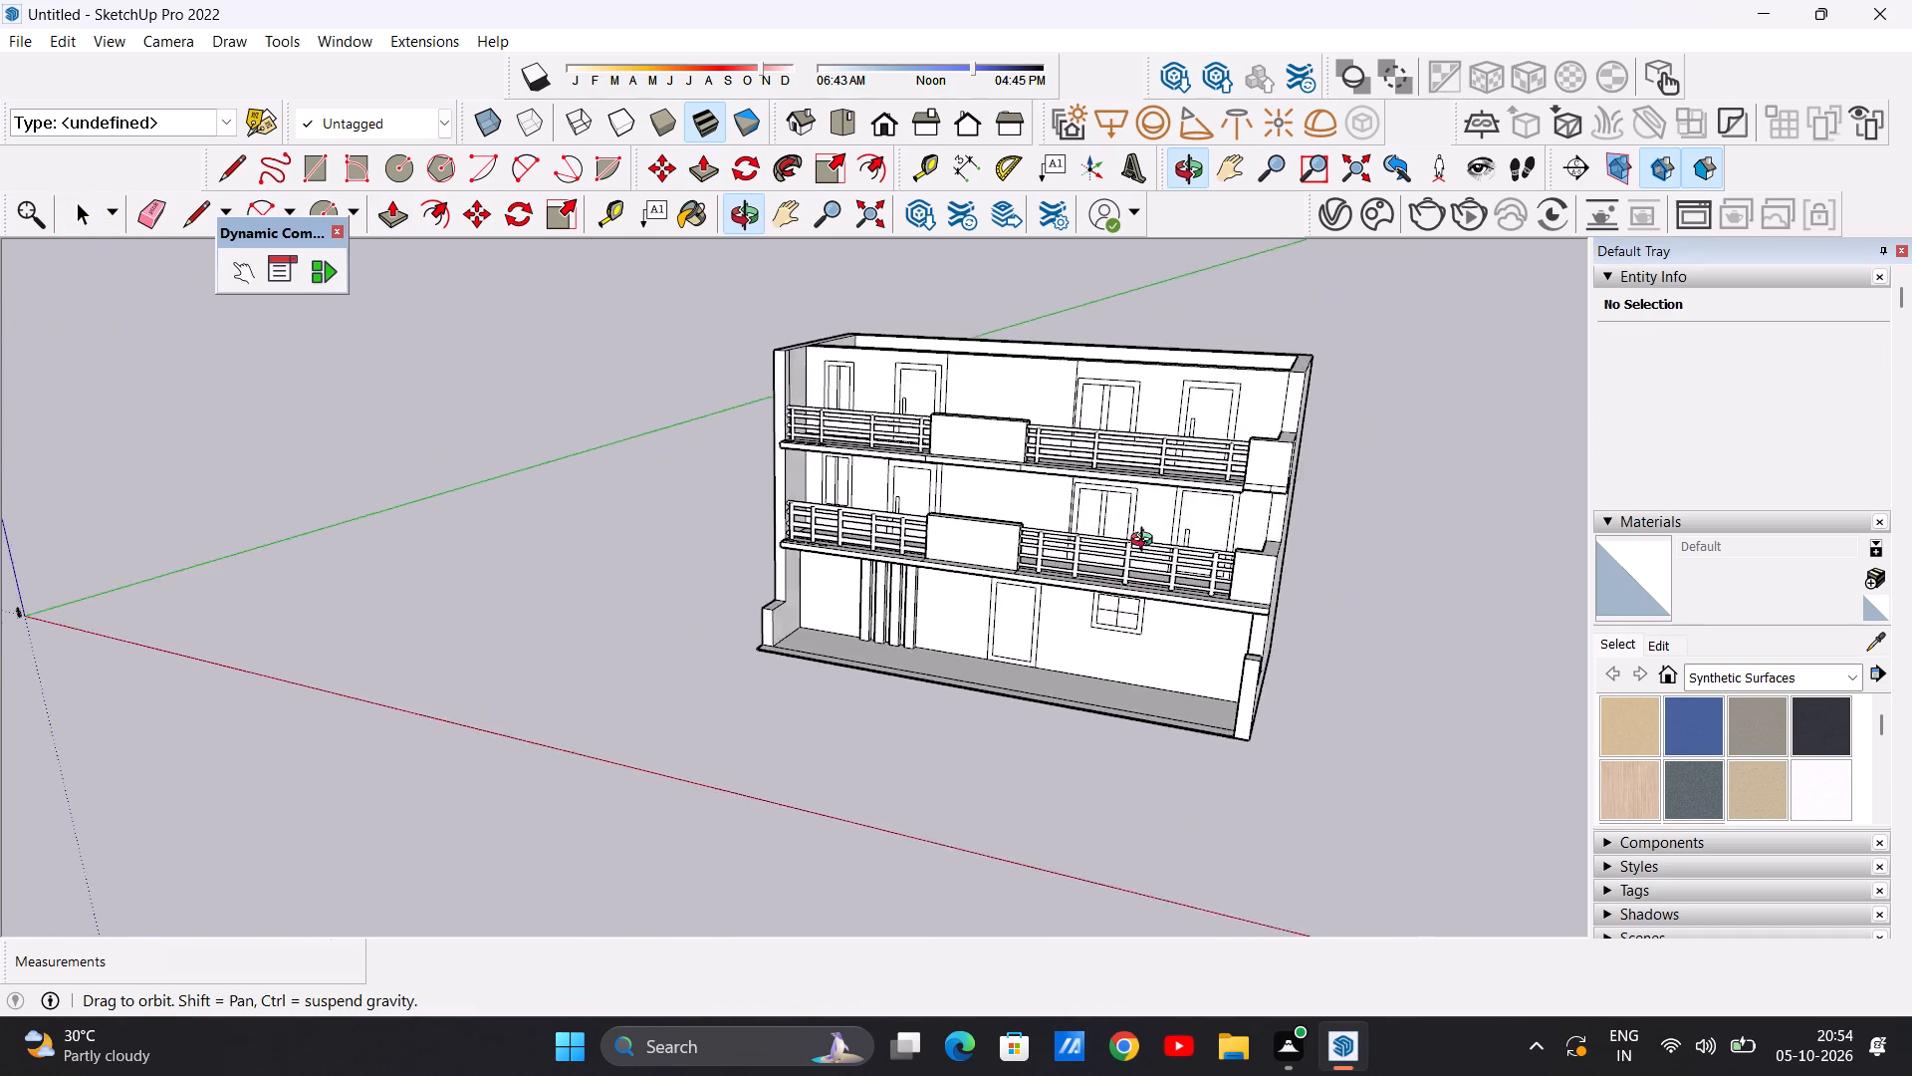
{"action": "middle_click_drag", "start_coordinate": [1146, 542], "coordinate": [1262, 506]}
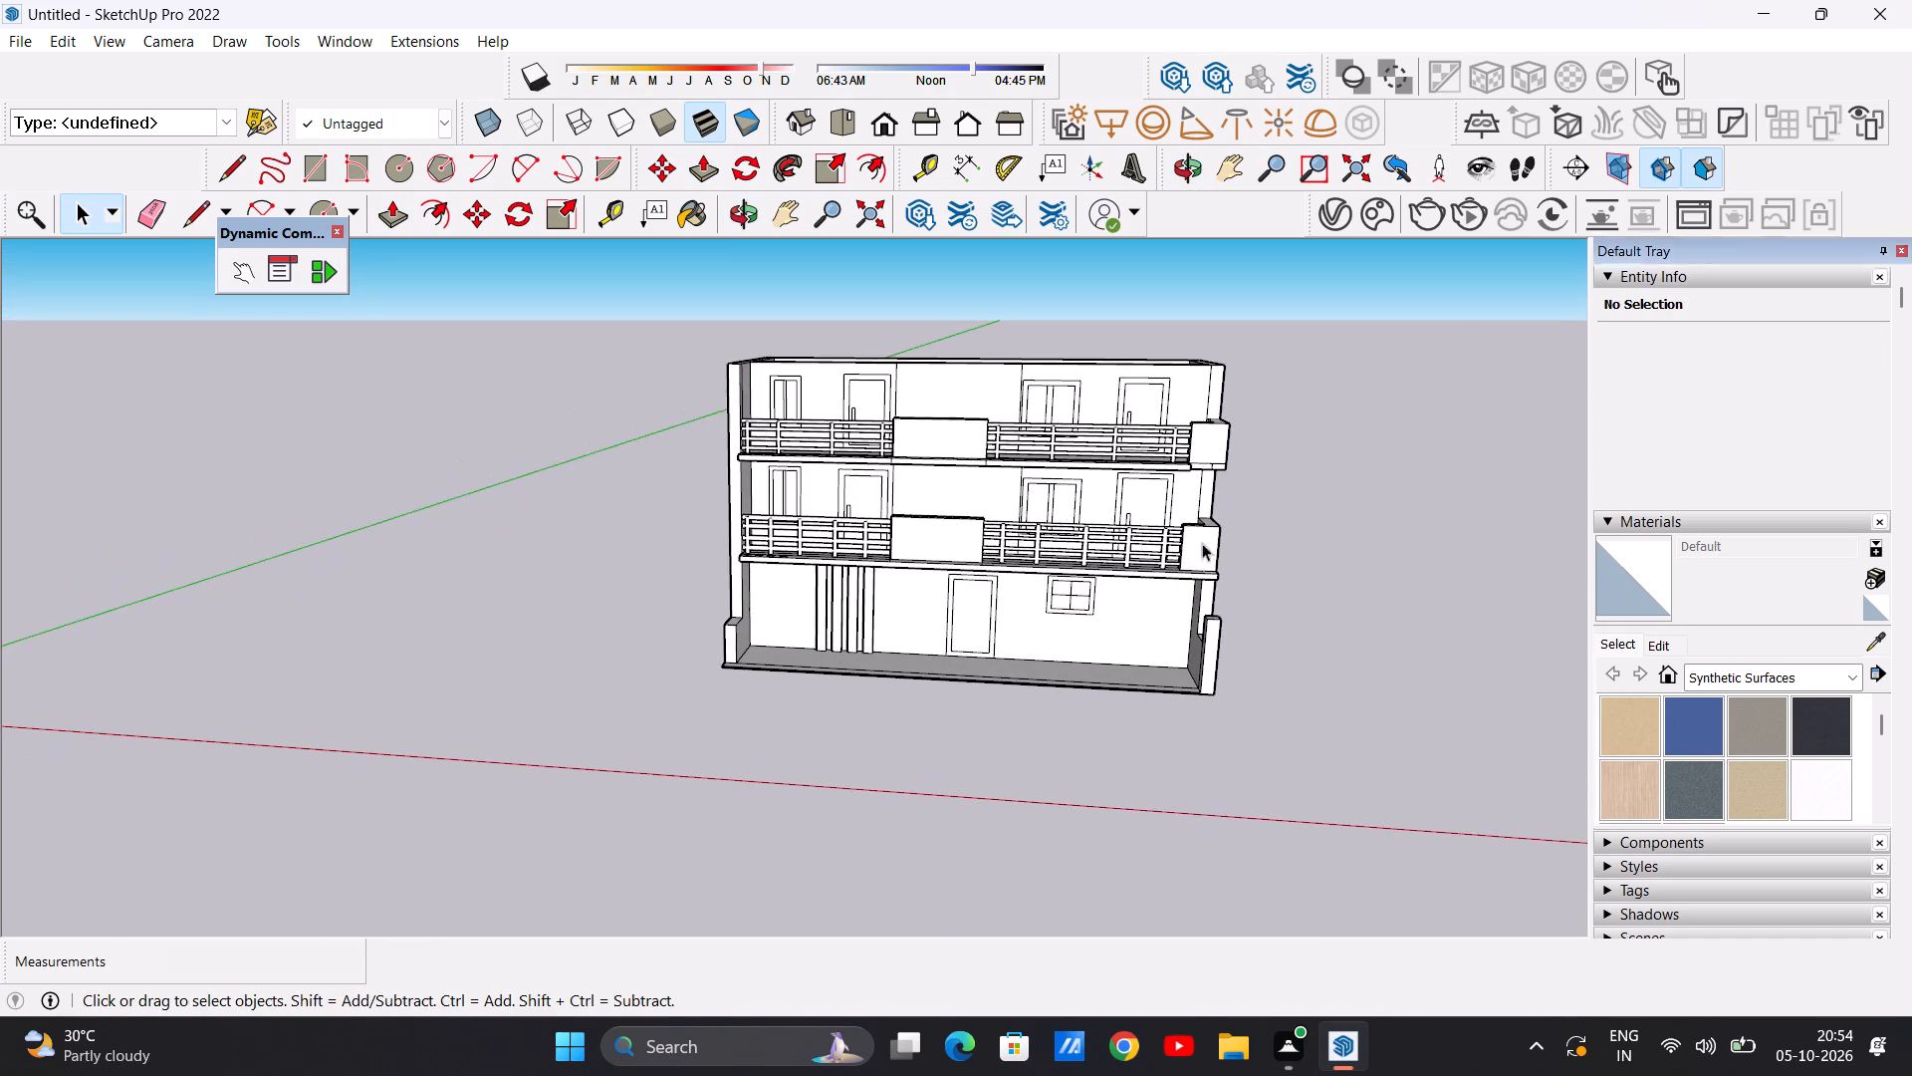
{"action": "scroll", "coordinate": [1092, 545], "scroll_direction": "down", "scroll_amount": 3}
{"action": "scroll", "coordinate": [1106, 495], "scroll_direction": "up", "scroll_amount": 7}
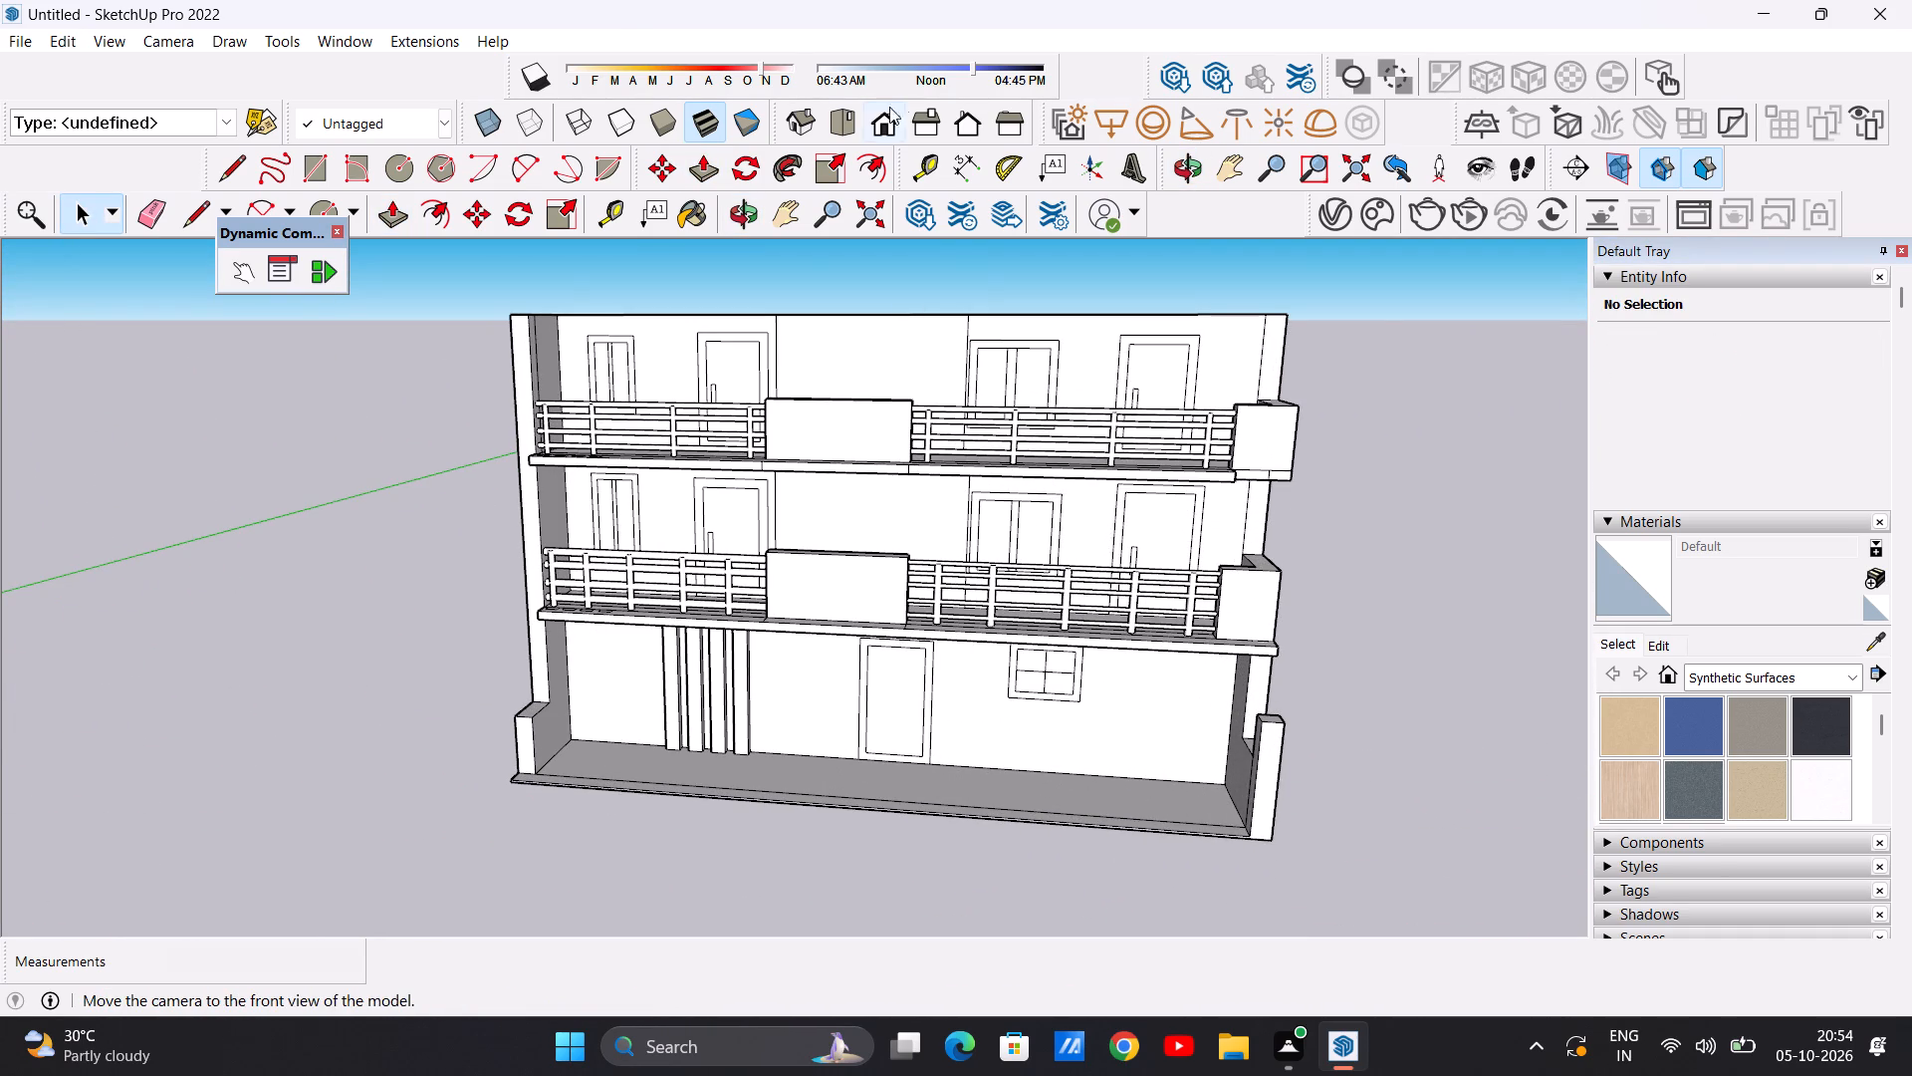
{"action": "left_click", "coordinate": [879, 121]}
{"action": "scroll", "coordinate": [874, 528], "scroll_direction": "down", "scroll_amount": 3}
{"action": "scroll", "coordinate": [967, 462], "scroll_direction": "up", "scroll_amount": 4}
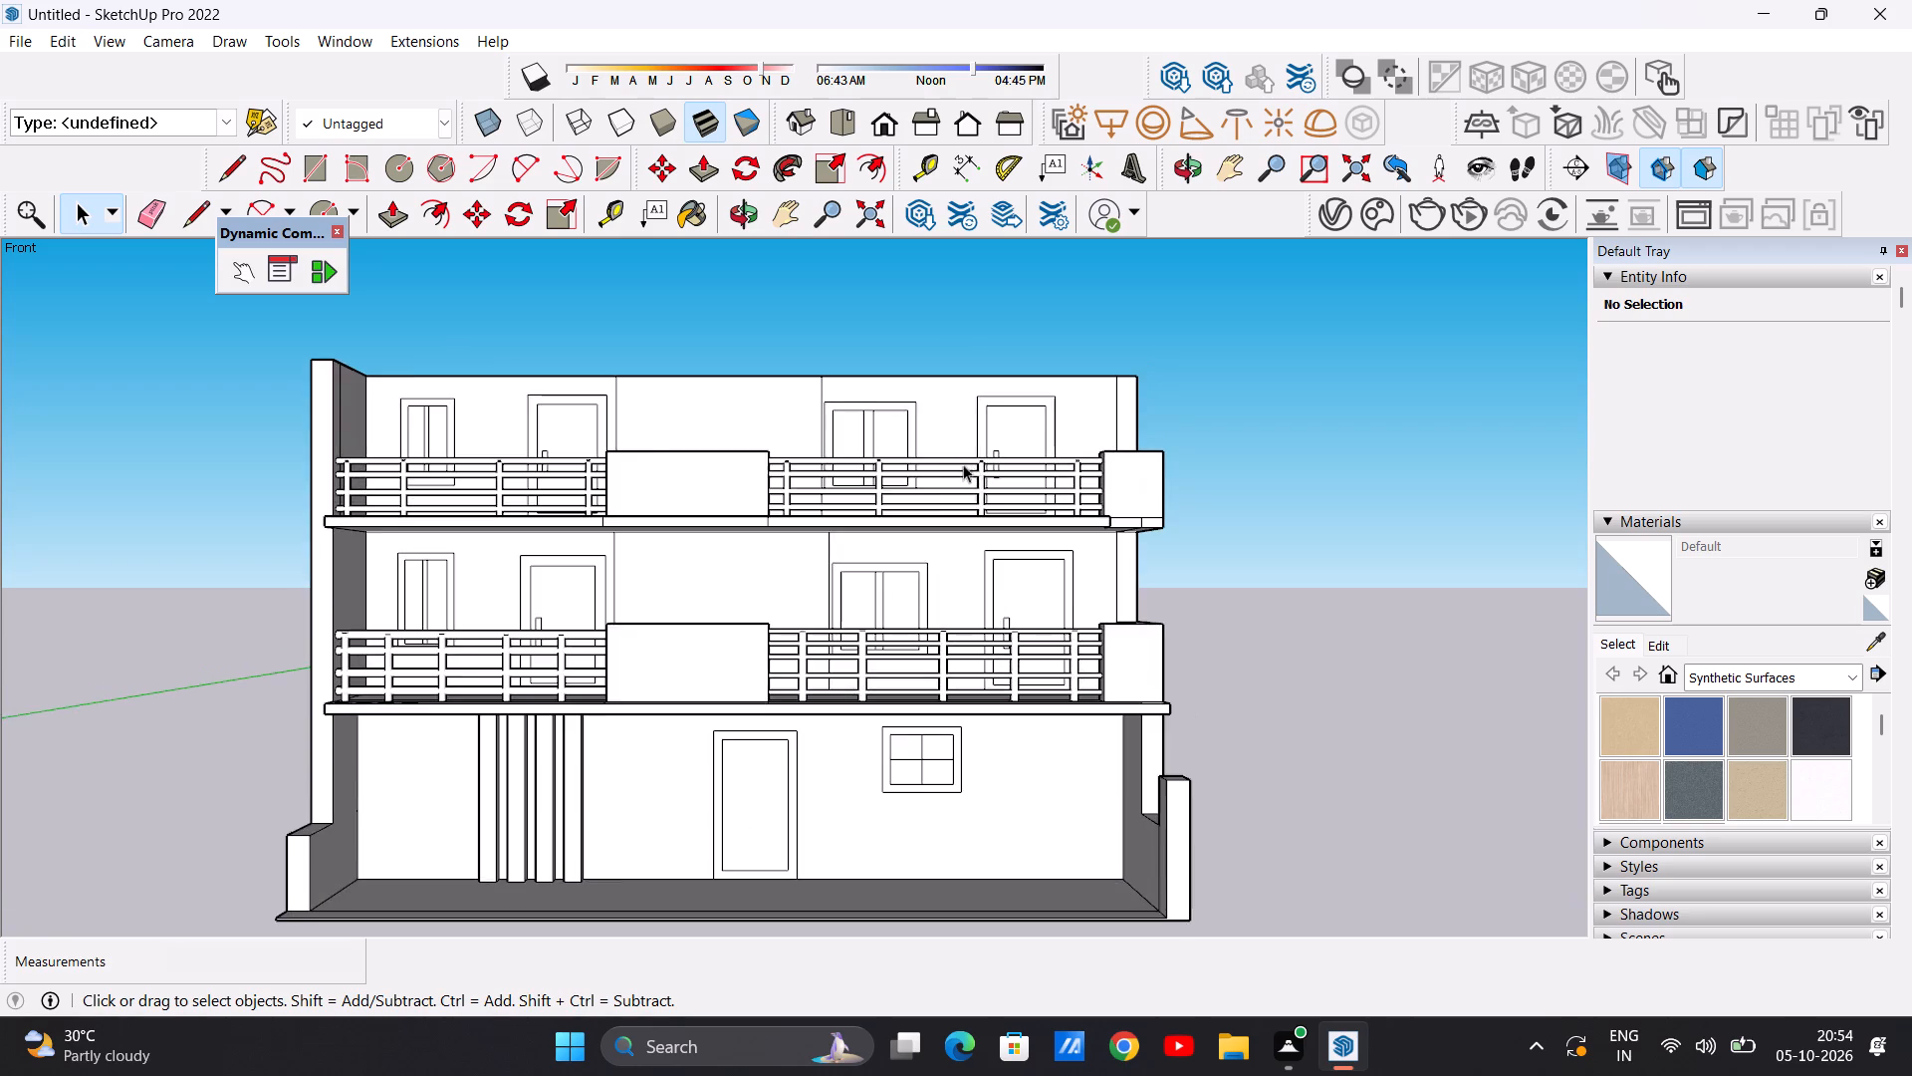
{"action": "scroll", "coordinate": [936, 485], "scroll_direction": "down", "scroll_amount": 3}
{"action": "middle_click_drag", "start_coordinate": [910, 453], "coordinate": [780, 778]}
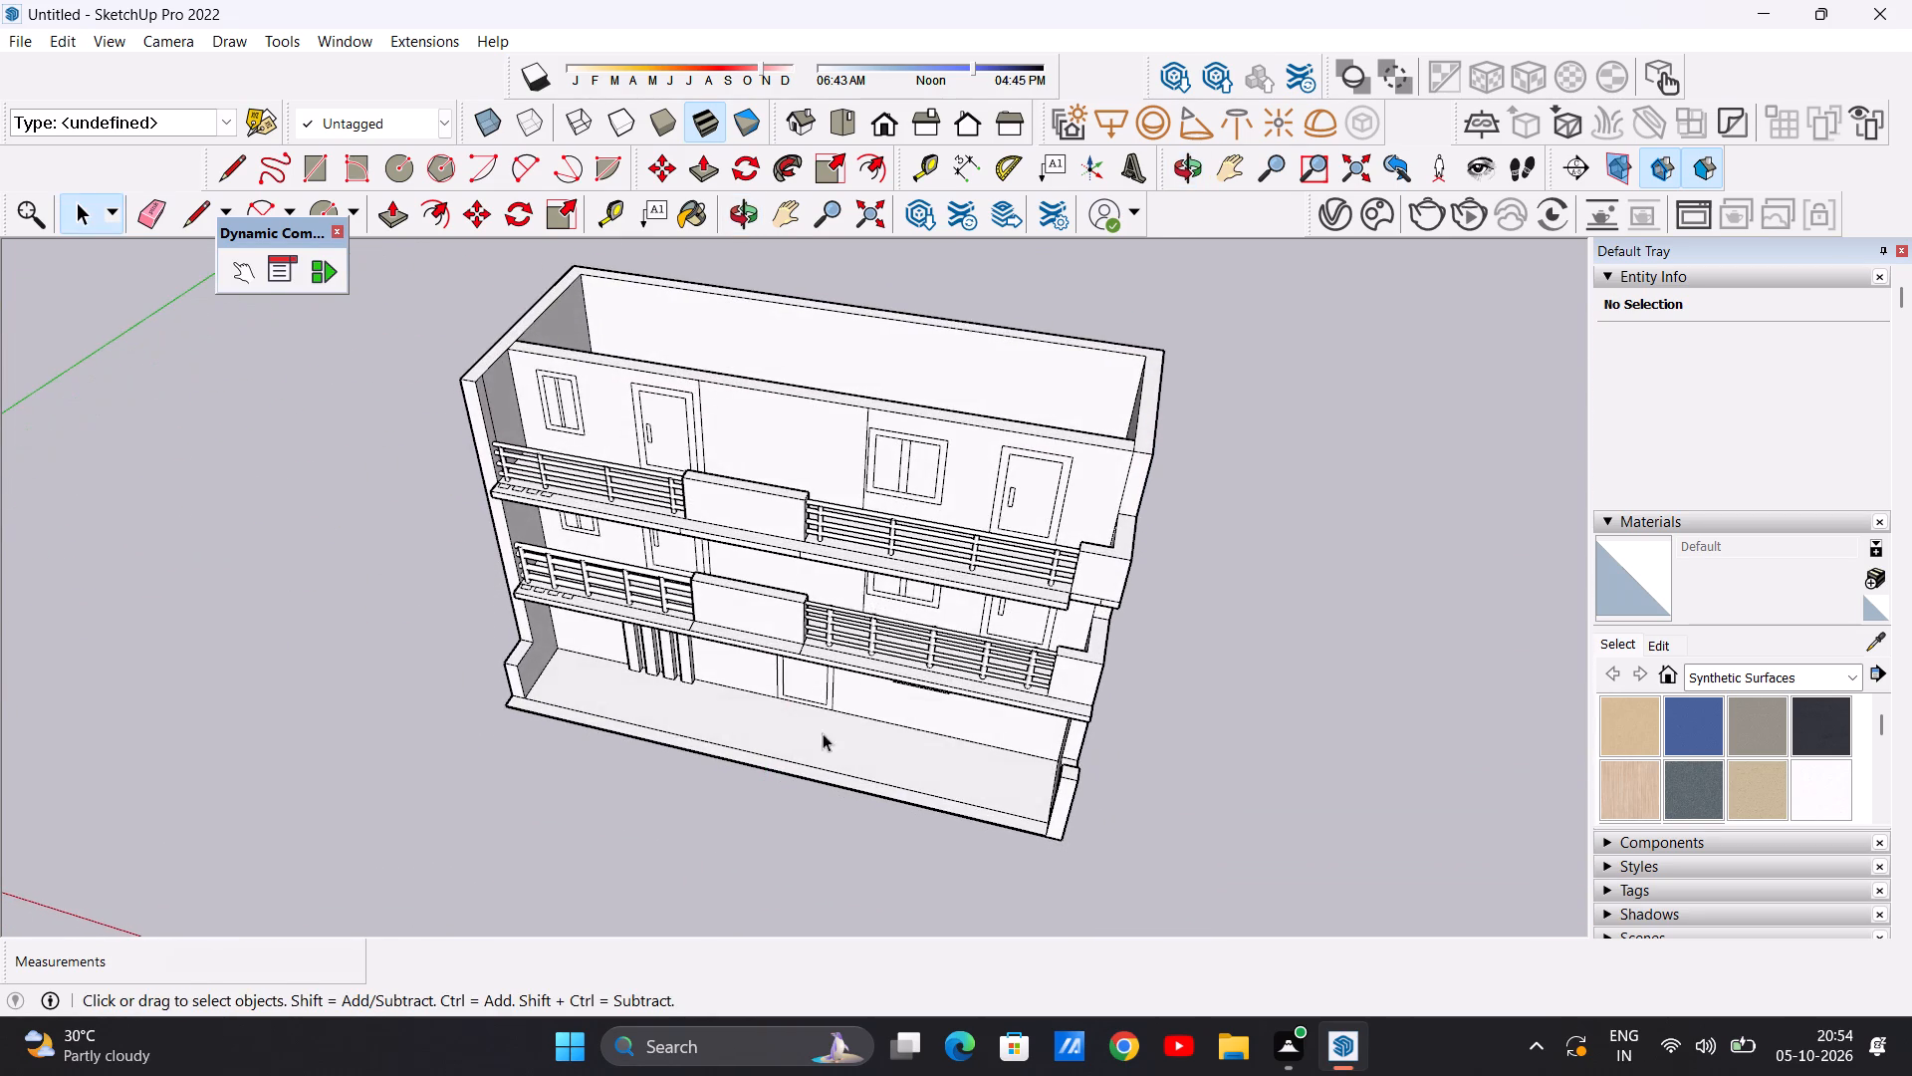
{"action": "scroll", "coordinate": [816, 475], "scroll_direction": "down", "scroll_amount": 3}
{"action": "middle_click_drag", "start_coordinate": [829, 454], "coordinate": [709, 672]}
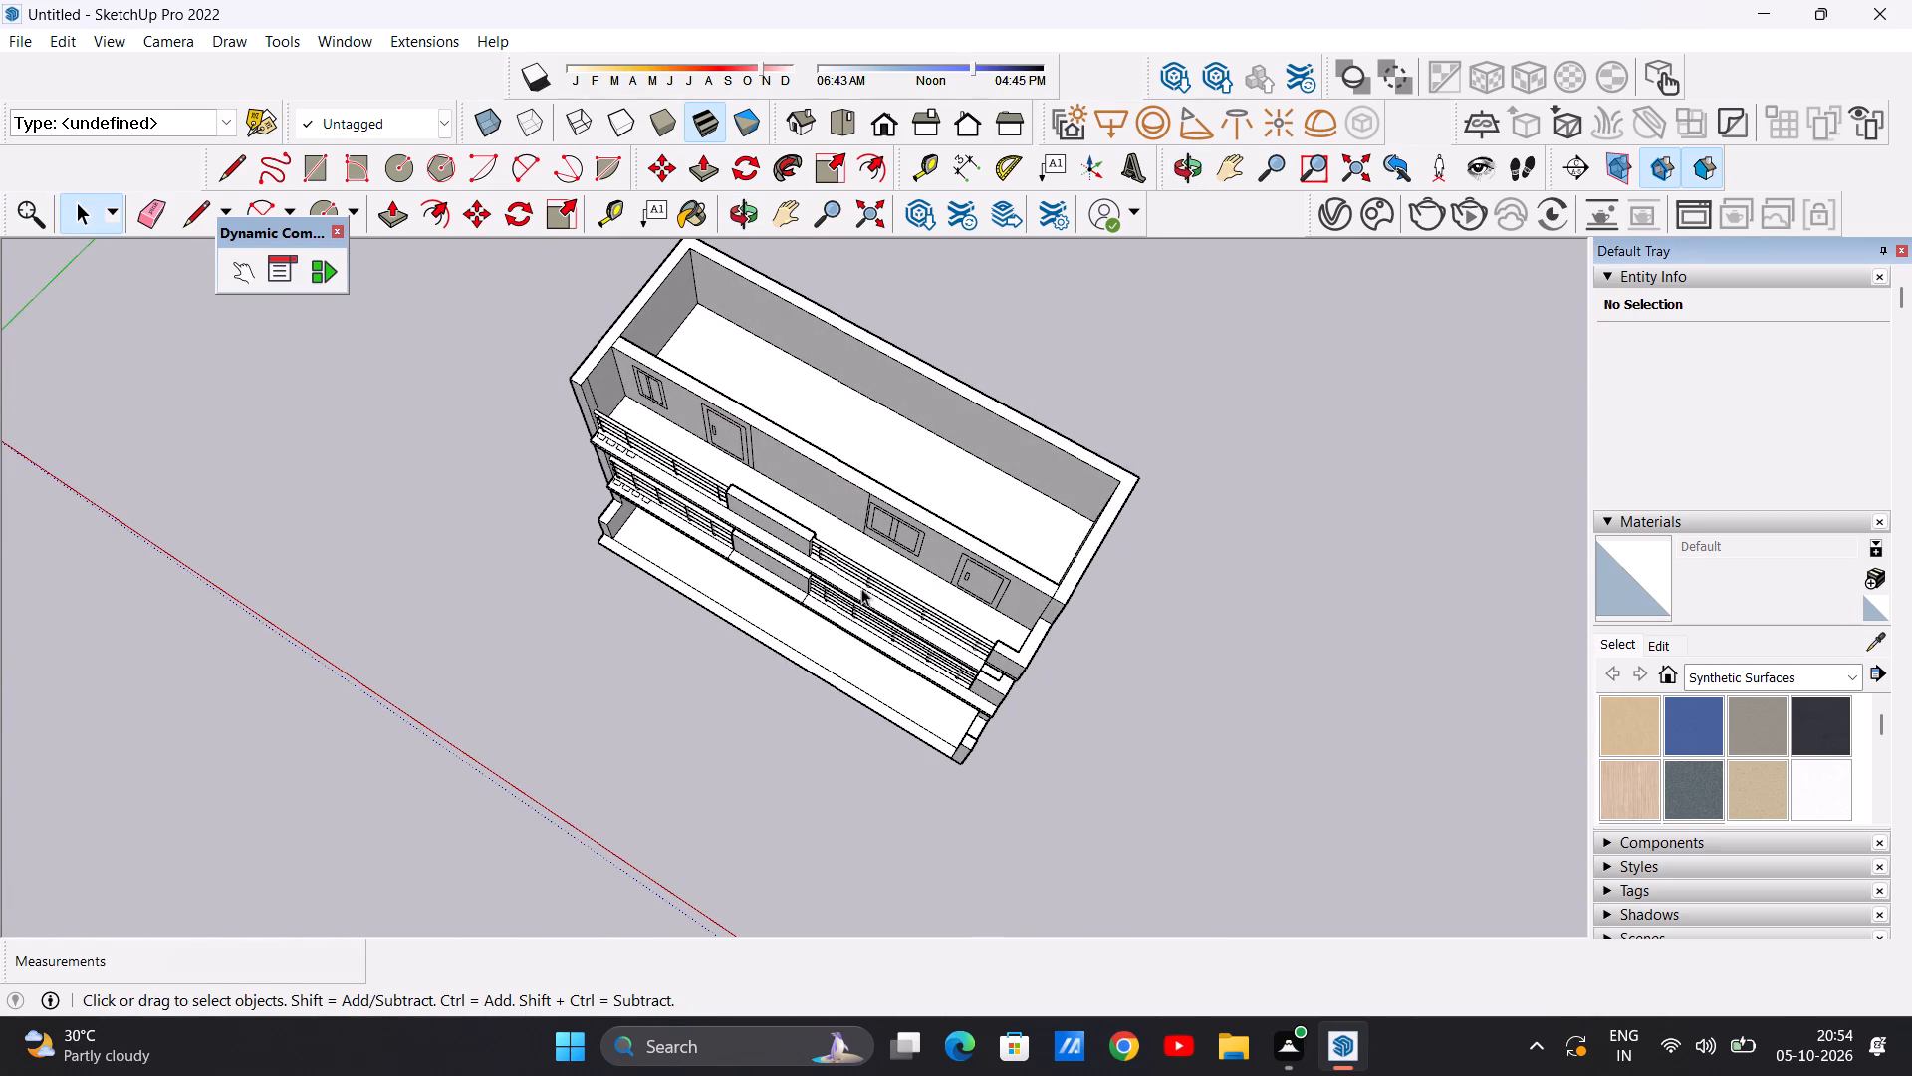
{"action": "scroll", "coordinate": [844, 474], "scroll_direction": "down", "scroll_amount": 2}
{"action": "middle_click_drag", "start_coordinate": [824, 468], "coordinate": [782, 605]}
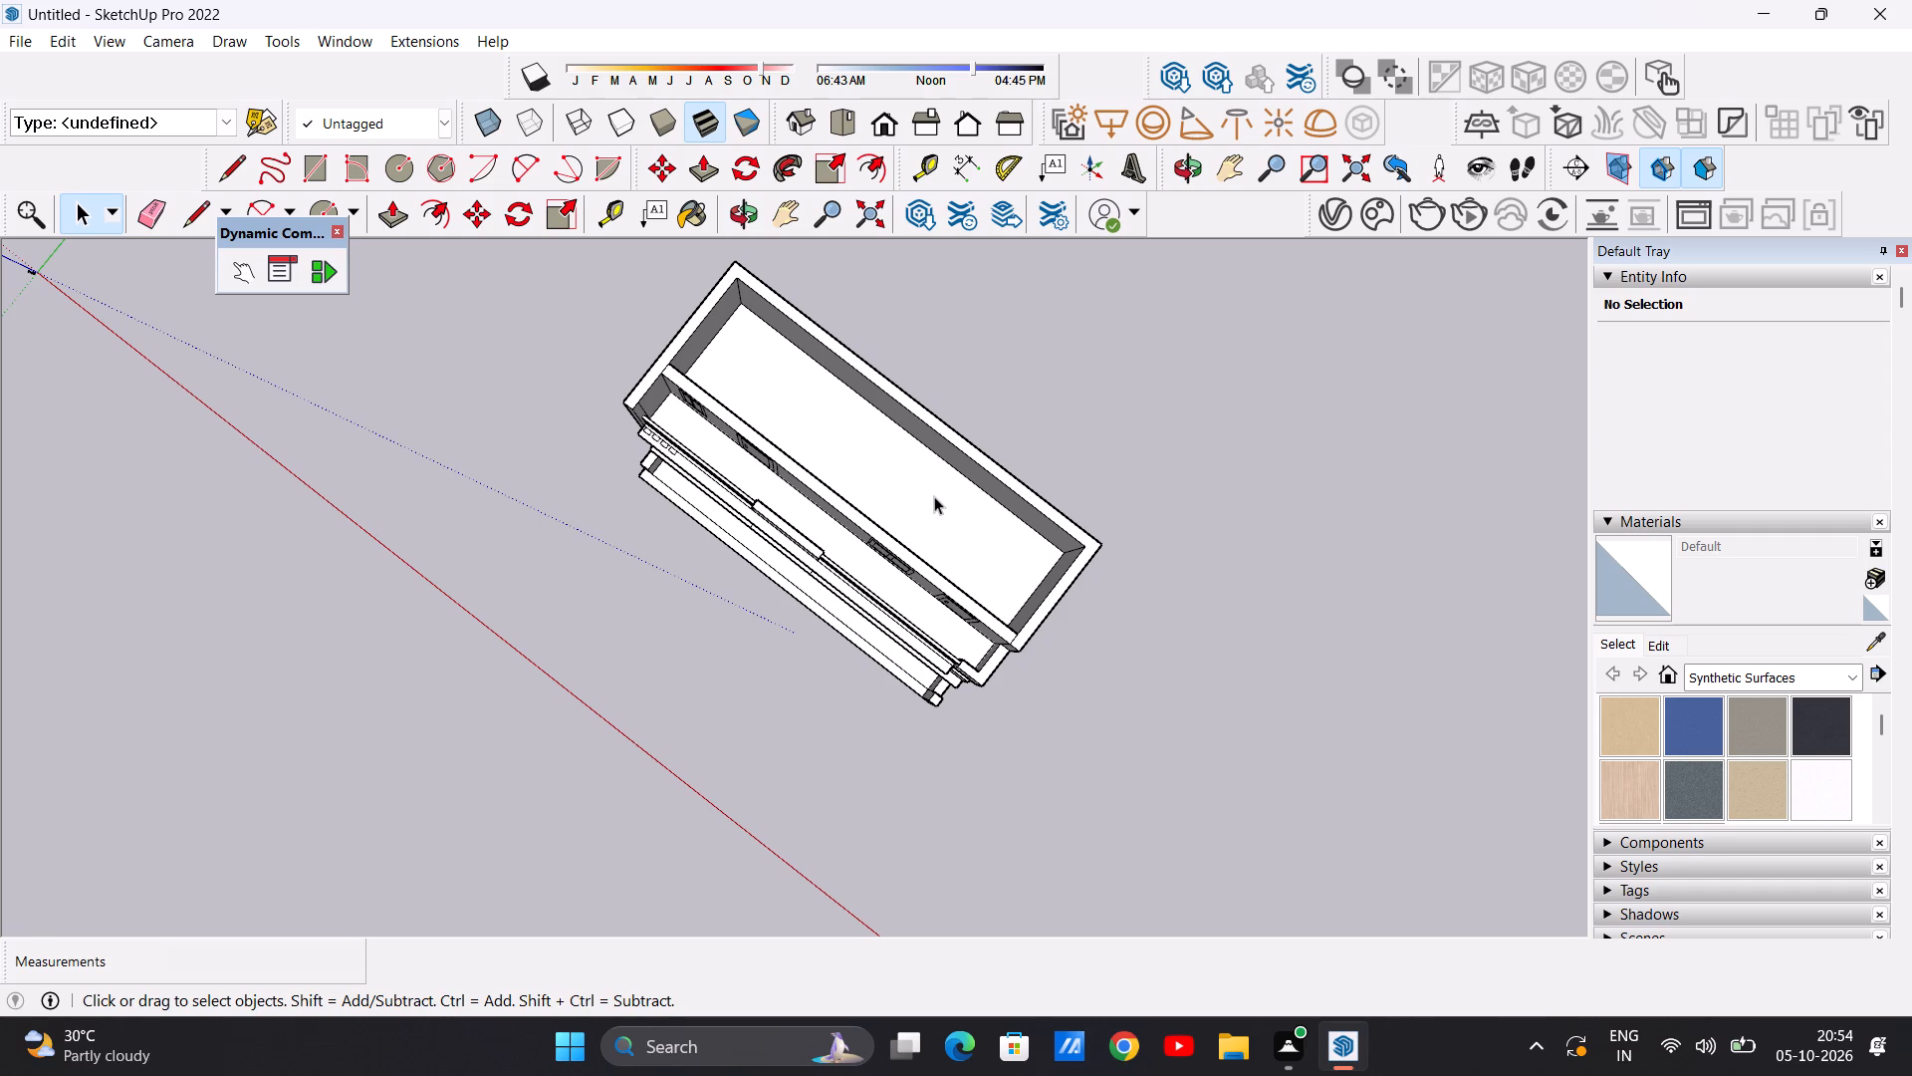
{"action": "scroll", "coordinate": [927, 496], "scroll_direction": "down", "scroll_amount": 5}
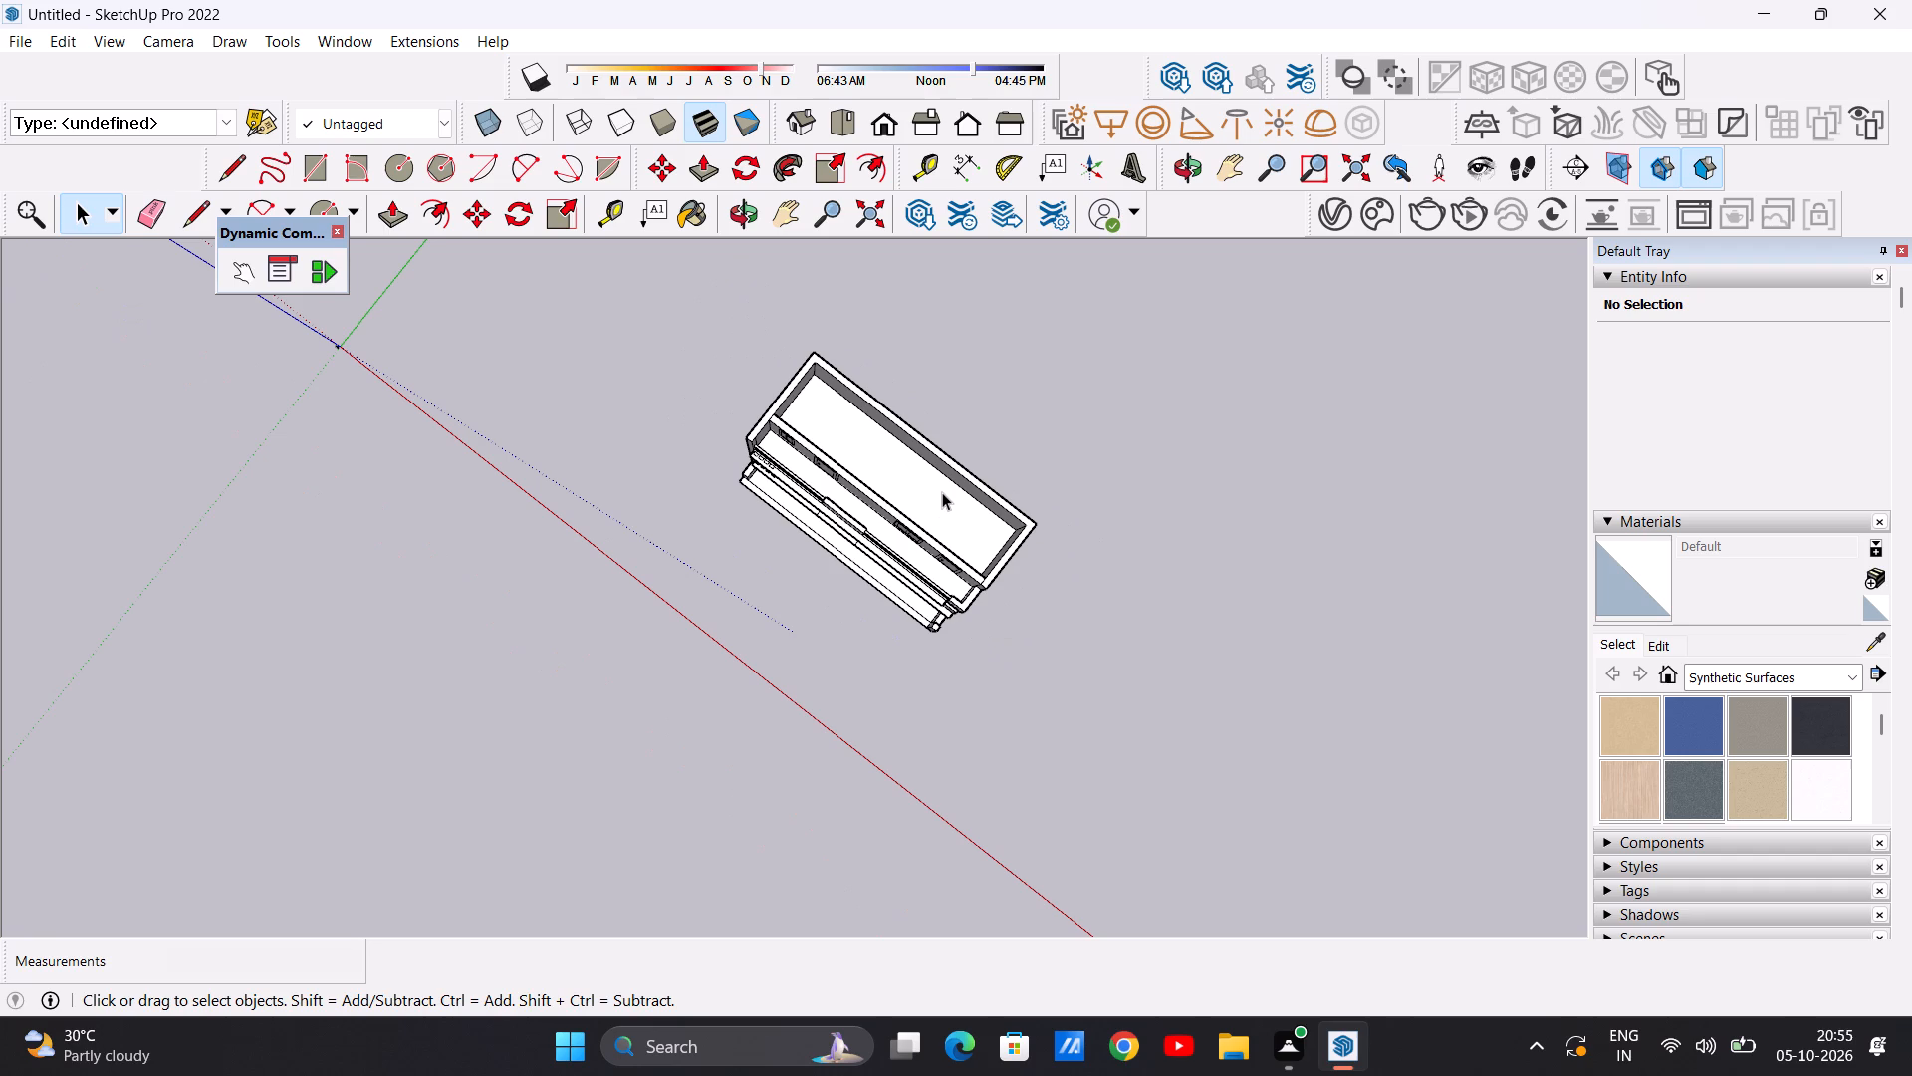
{"action": "scroll", "coordinate": [938, 485], "scroll_direction": "down", "scroll_amount": 5}
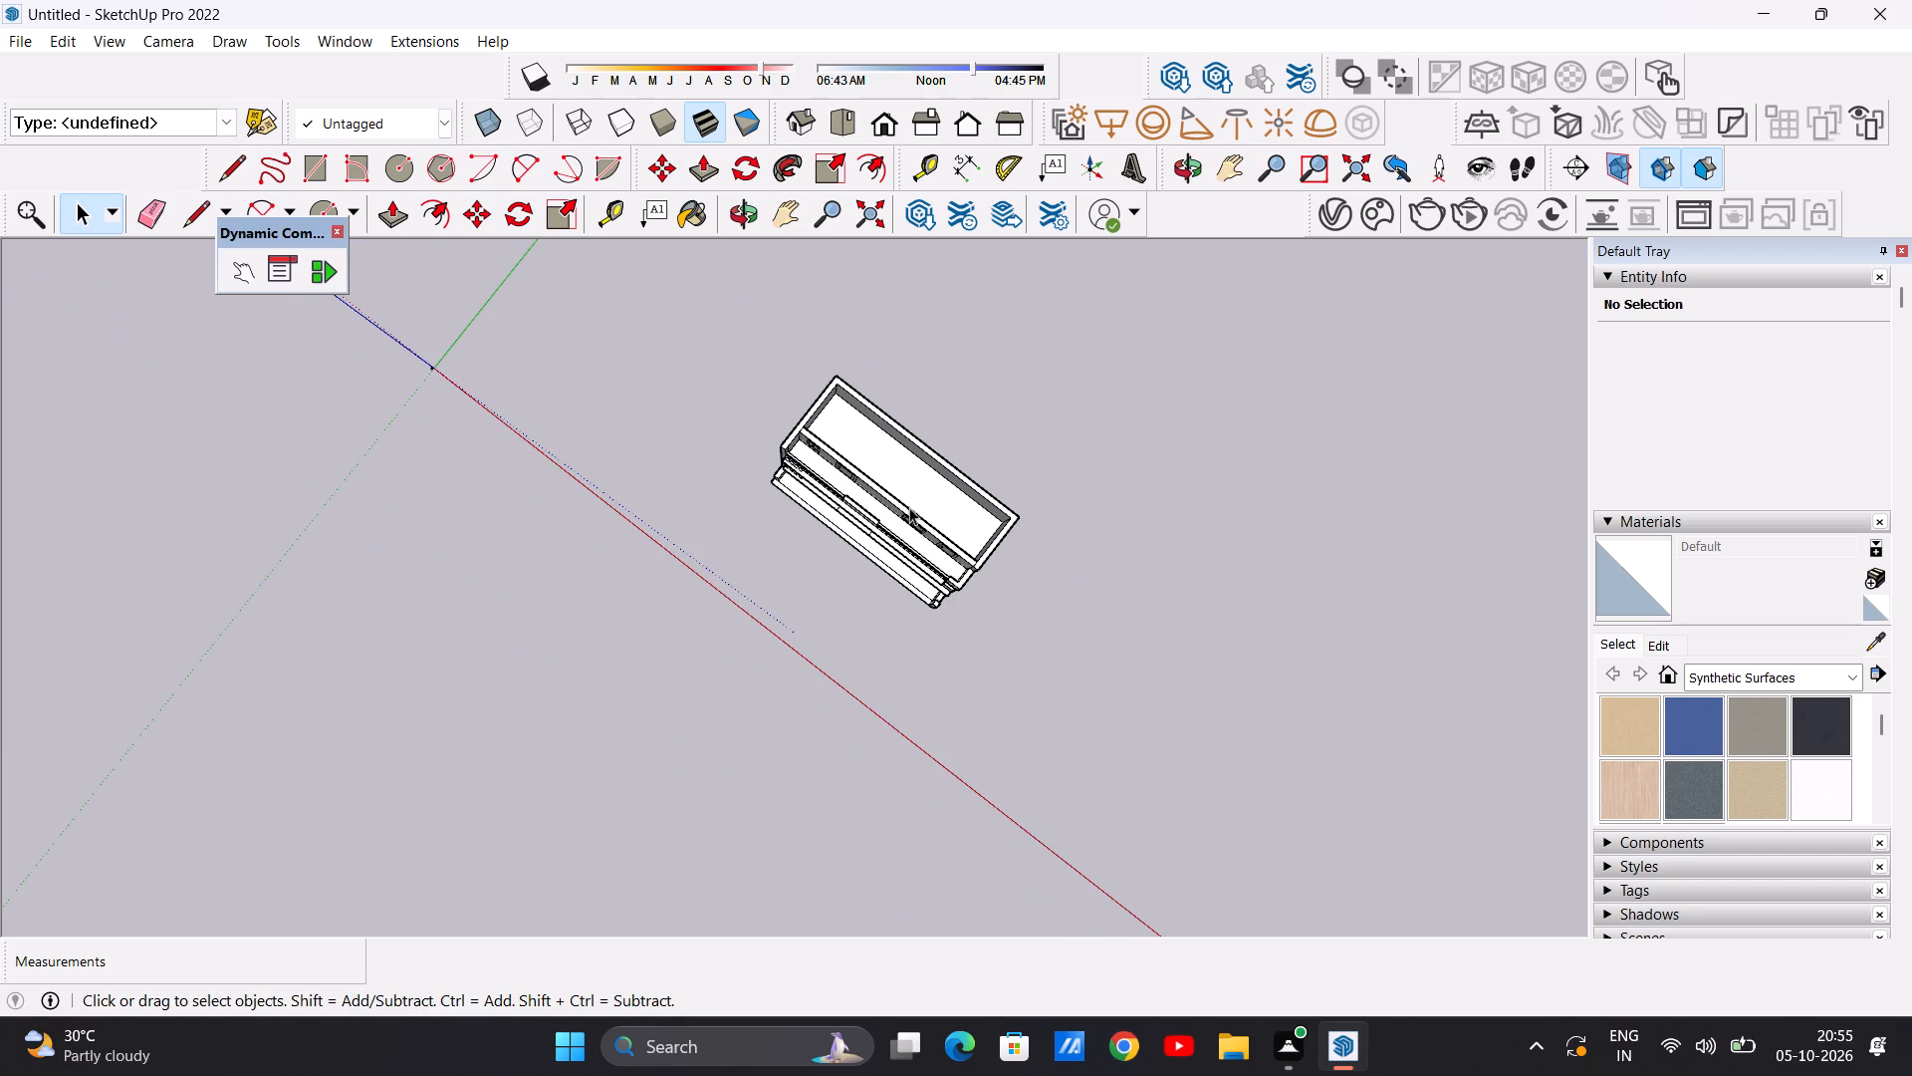
{"action": "scroll", "coordinate": [938, 522], "scroll_direction": "up", "scroll_amount": 5}
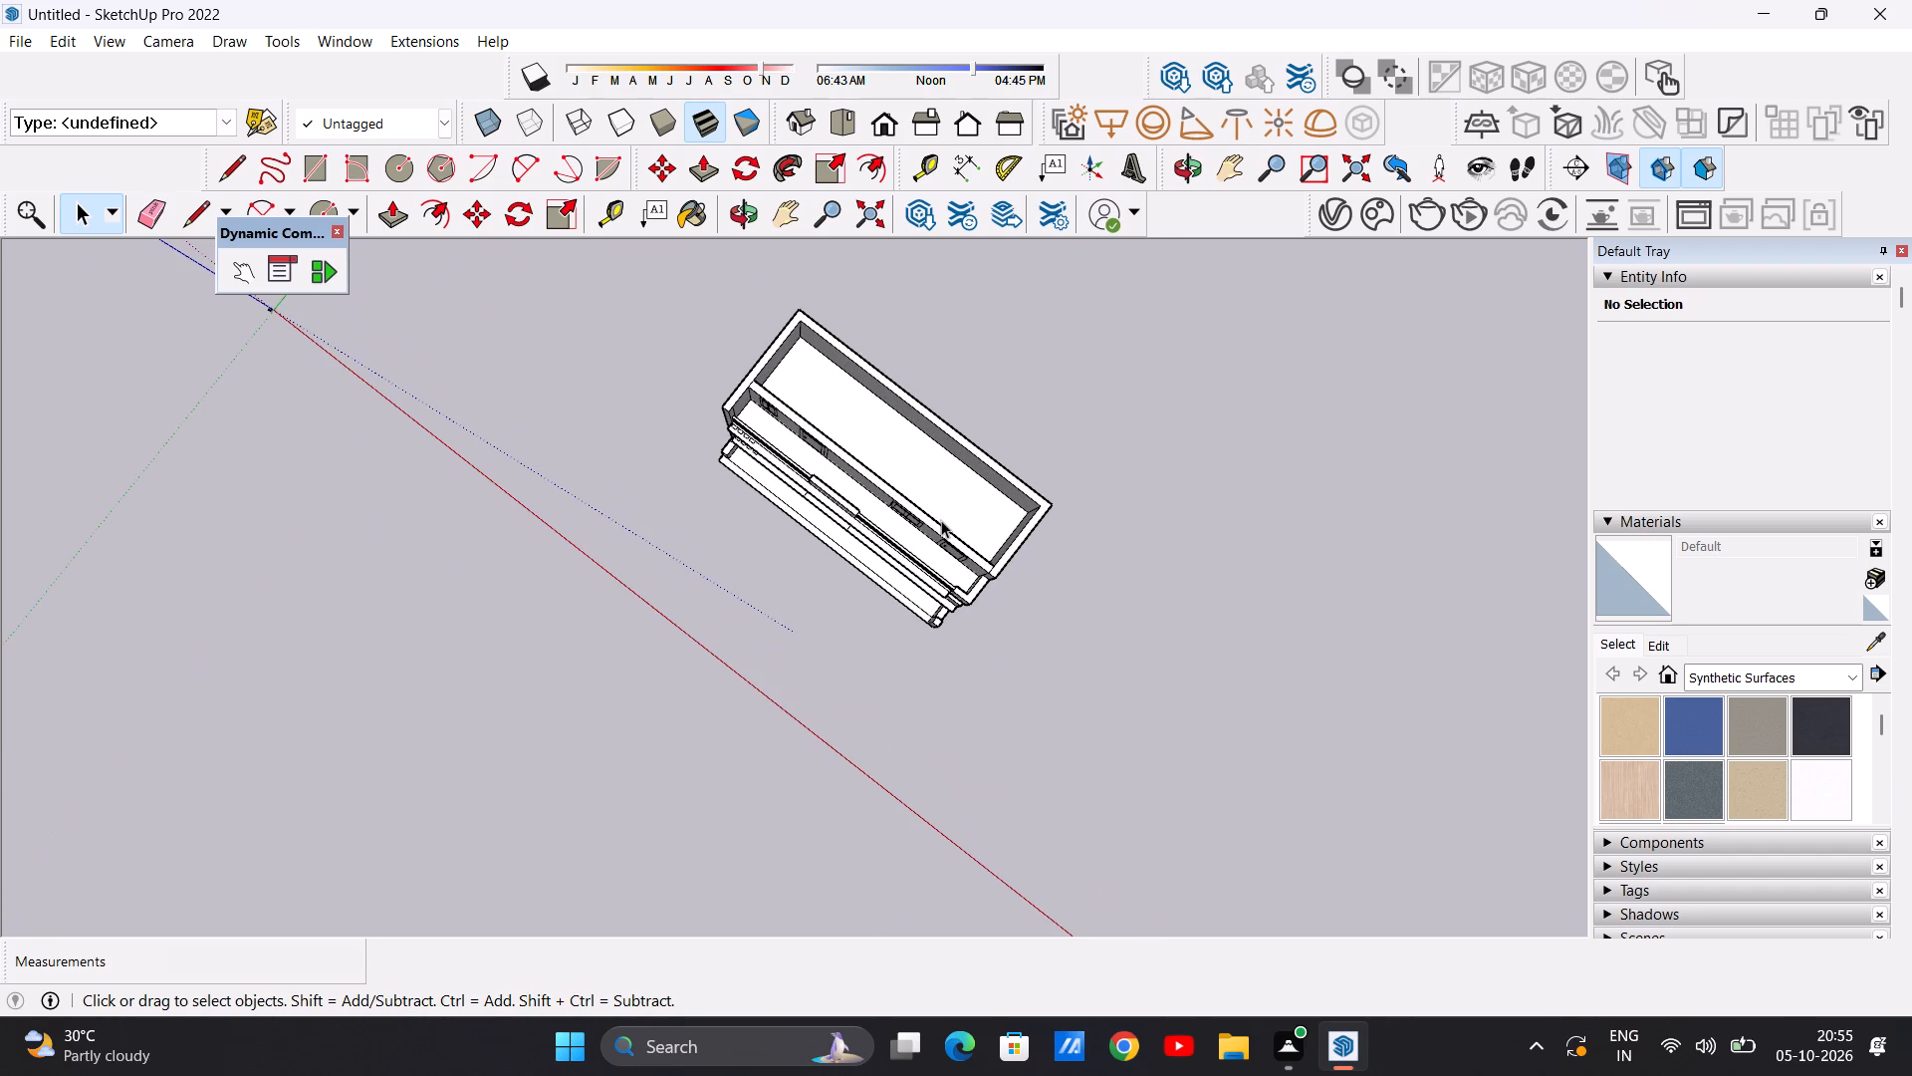
{"action": "scroll", "coordinate": [945, 514], "scroll_direction": "down", "scroll_amount": 4}
{"action": "middle_click_drag", "start_coordinate": [929, 552], "coordinate": [1085, 283]}
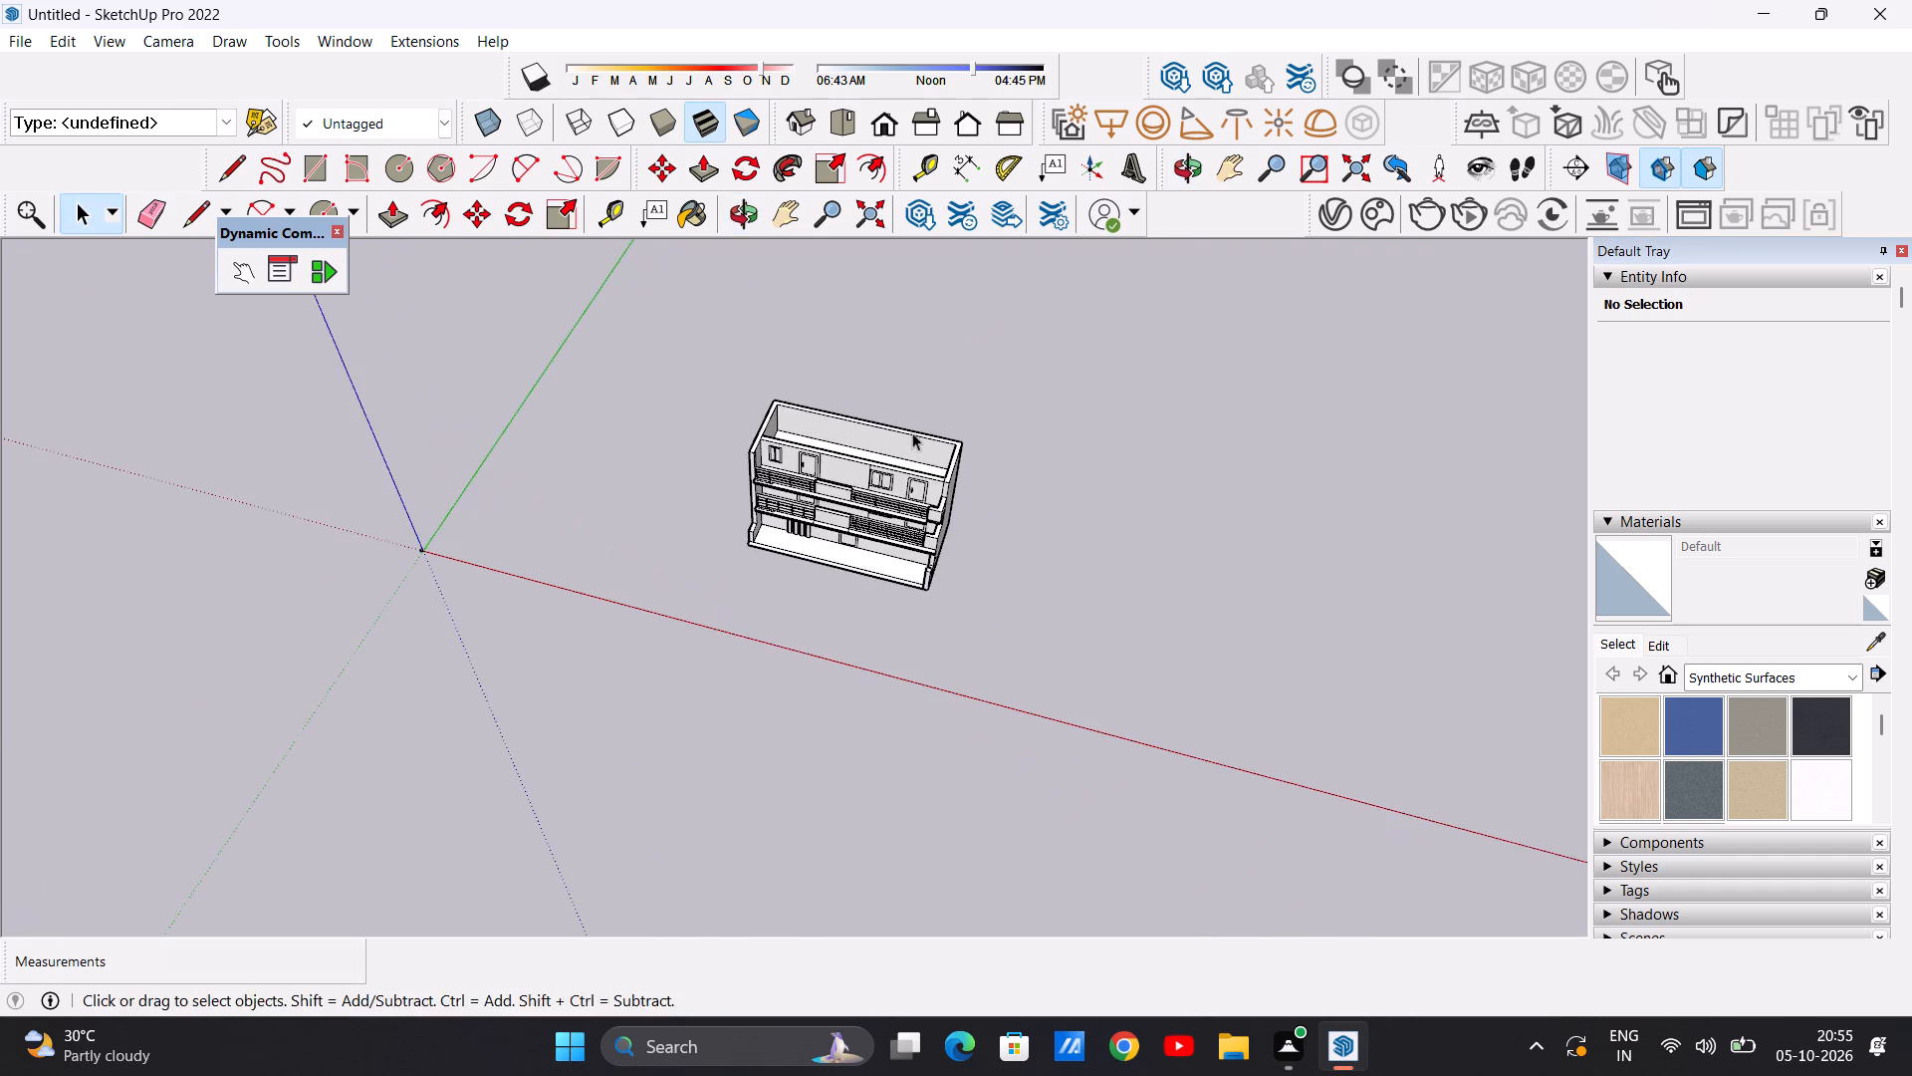
{"action": "middle_click_drag", "start_coordinate": [887, 483], "coordinate": [1023, 378]}
{"action": "scroll", "coordinate": [898, 488], "scroll_direction": "up", "scroll_amount": 14}
{"action": "scroll", "coordinate": [806, 547], "scroll_direction": "down", "scroll_amount": 3}
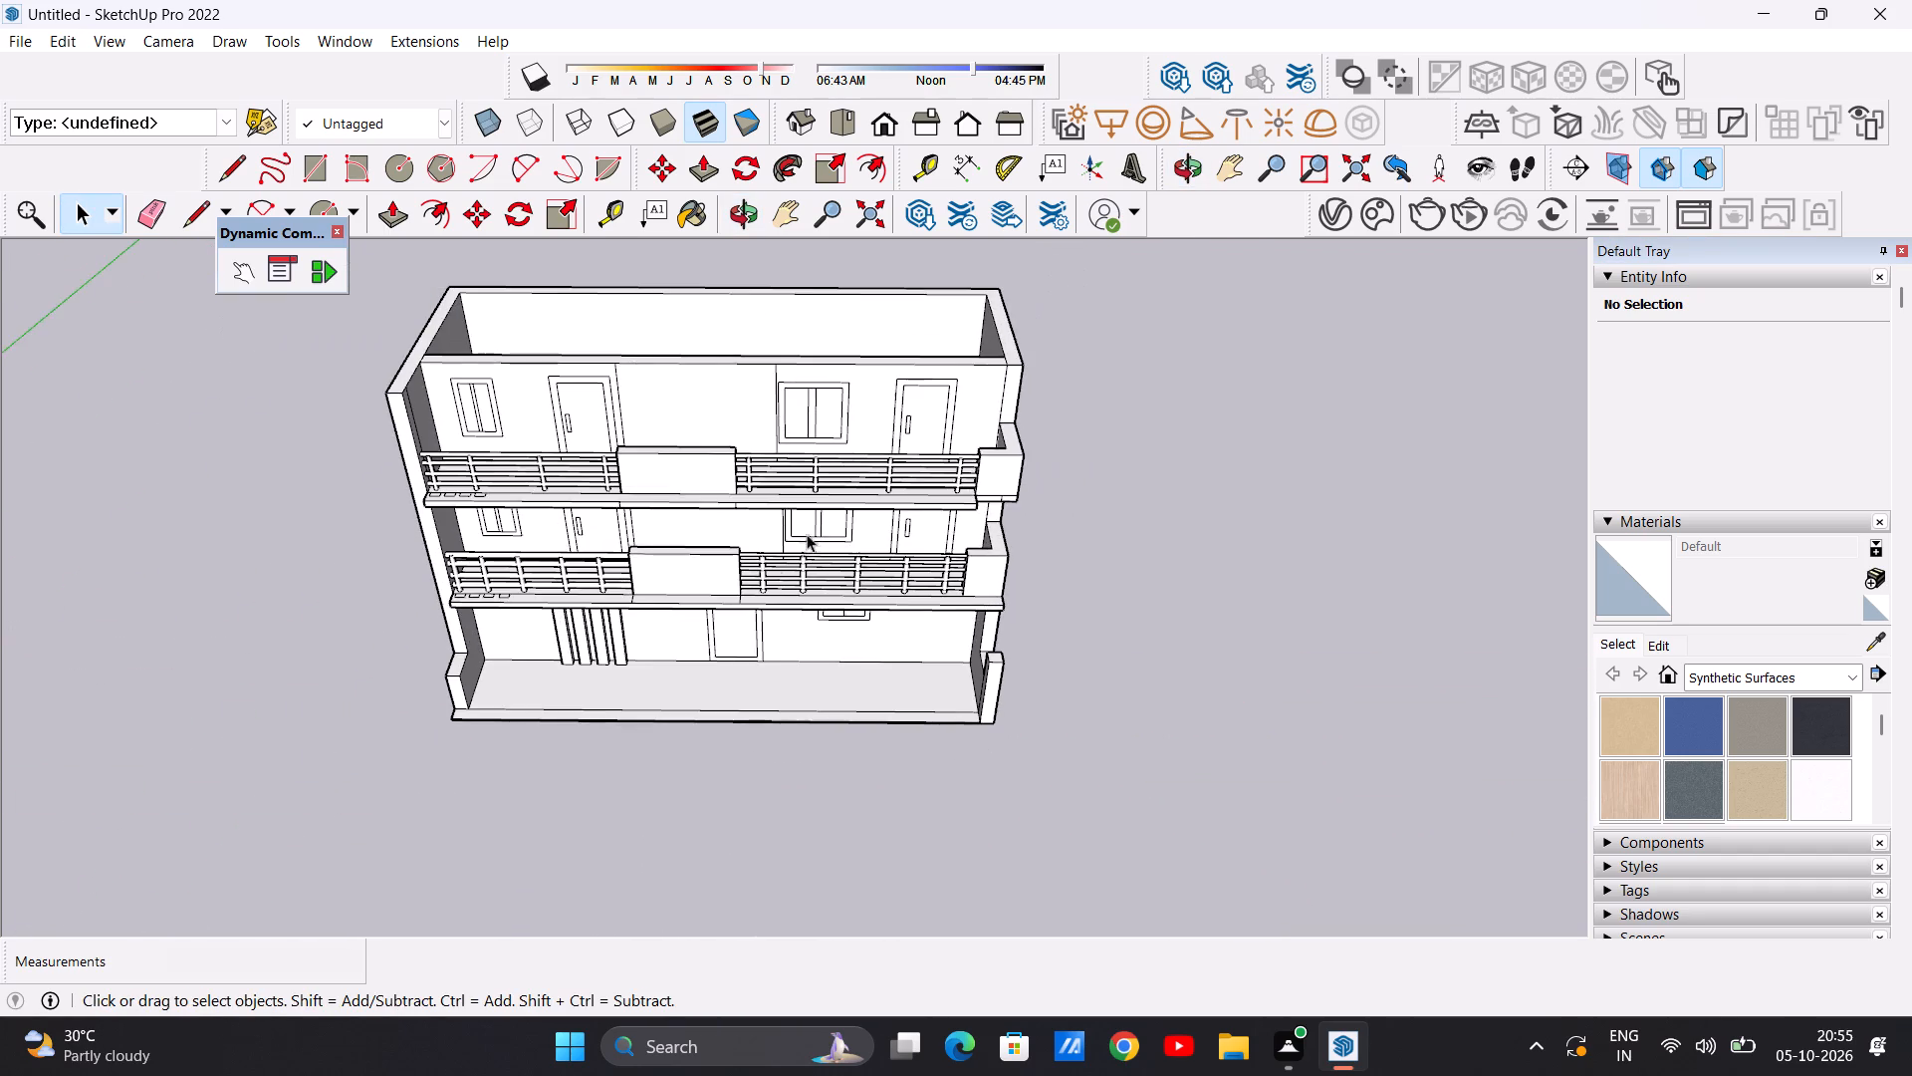
{"action": "middle_click_drag", "start_coordinate": [713, 626], "coordinate": [711, 430]}
{"action": "scroll", "coordinate": [596, 397], "scroll_direction": "up", "scroll_amount": 8}
{"action": "scroll", "coordinate": [648, 465], "scroll_direction": "up", "scroll_amount": 2}
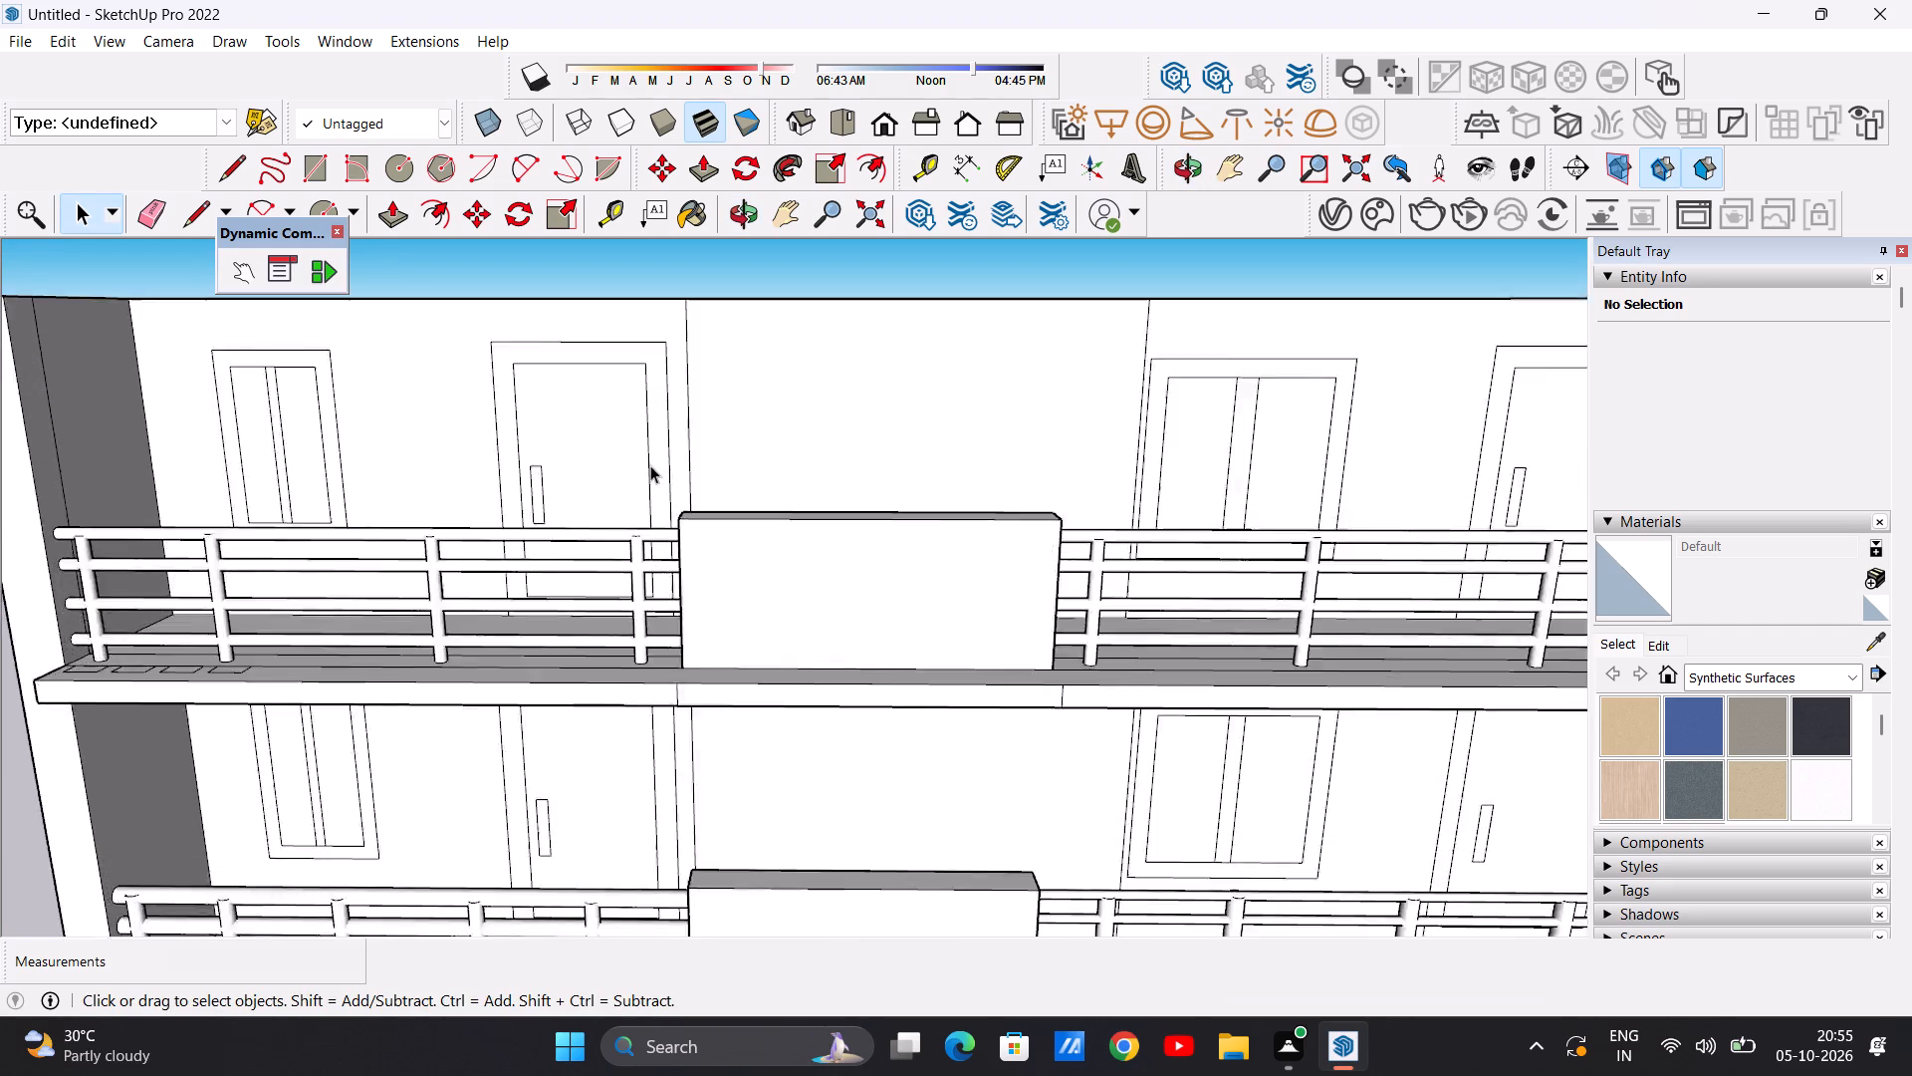
{"action": "scroll", "coordinate": [650, 465], "scroll_direction": "up", "scroll_amount": 3}
{"action": "scroll", "coordinate": [652, 480], "scroll_direction": "down", "scroll_amount": 20}
{"action": "scroll", "coordinate": [652, 480], "scroll_direction": "down", "scroll_amount": 1}
{"action": "middle_click_drag", "start_coordinate": [819, 469], "coordinate": [654, 599]}
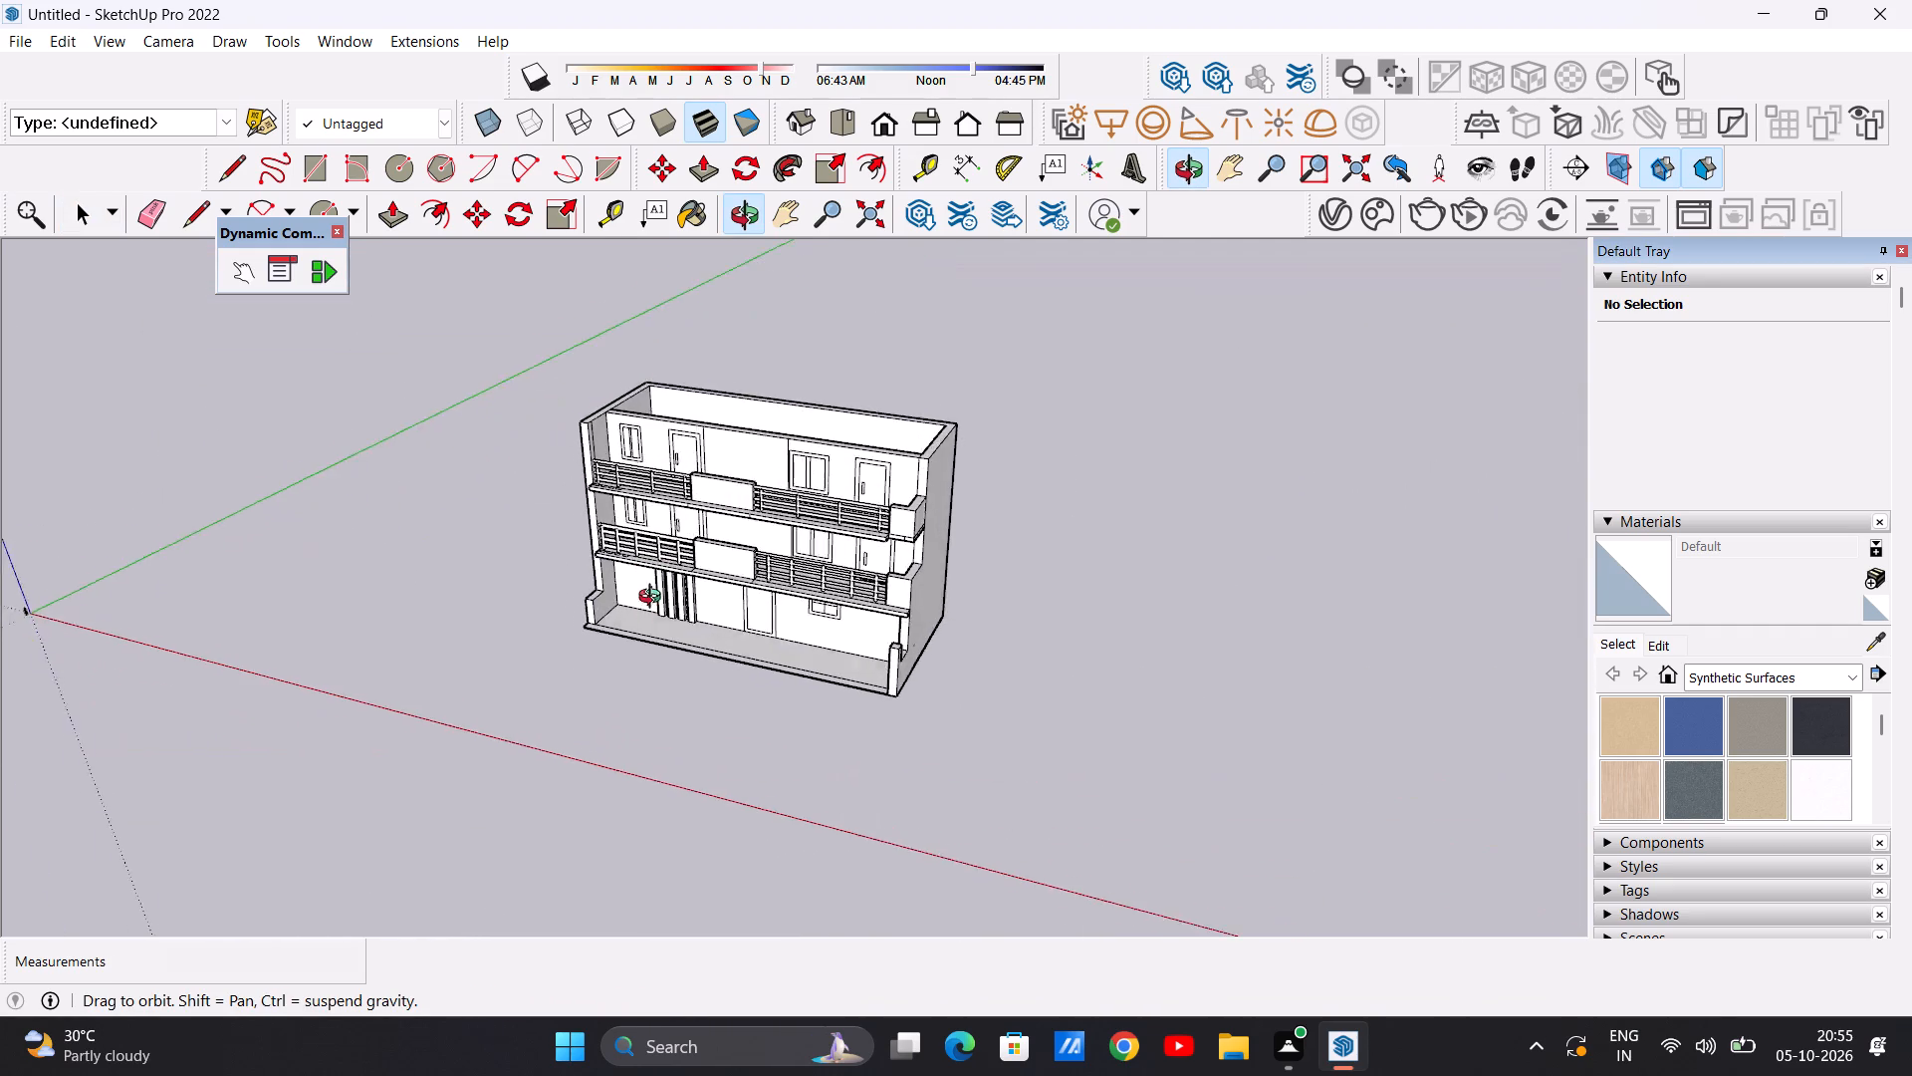
{"action": "middle_click_drag", "start_coordinate": [654, 599], "coordinate": [699, 753]}
{"action": "middle_click_drag", "start_coordinate": [790, 487], "coordinate": [780, 547]}
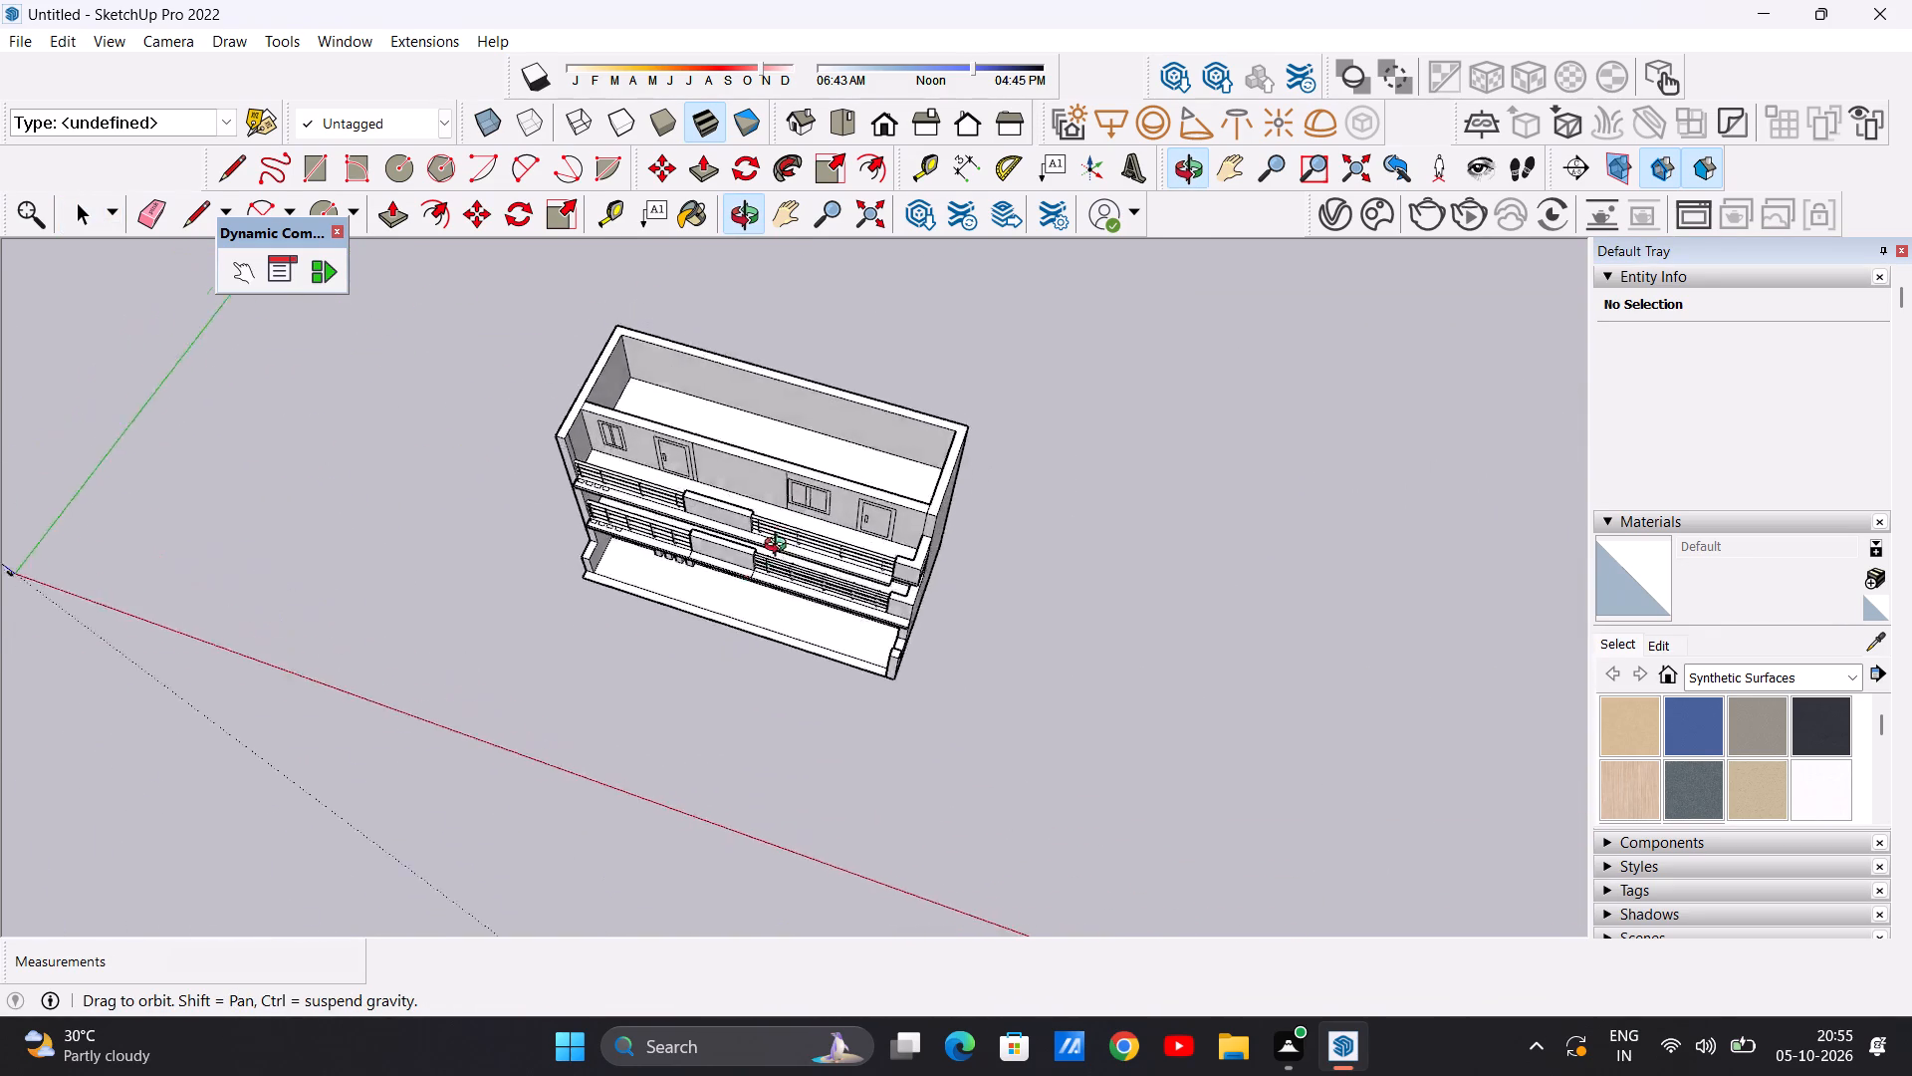
{"action": "middle_click_drag", "start_coordinate": [780, 547], "coordinate": [885, 353]}
{"action": "middle_click_drag", "start_coordinate": [606, 593], "coordinate": [718, 474]}
{"action": "scroll", "coordinate": [839, 498], "scroll_direction": "up", "scroll_amount": 8}
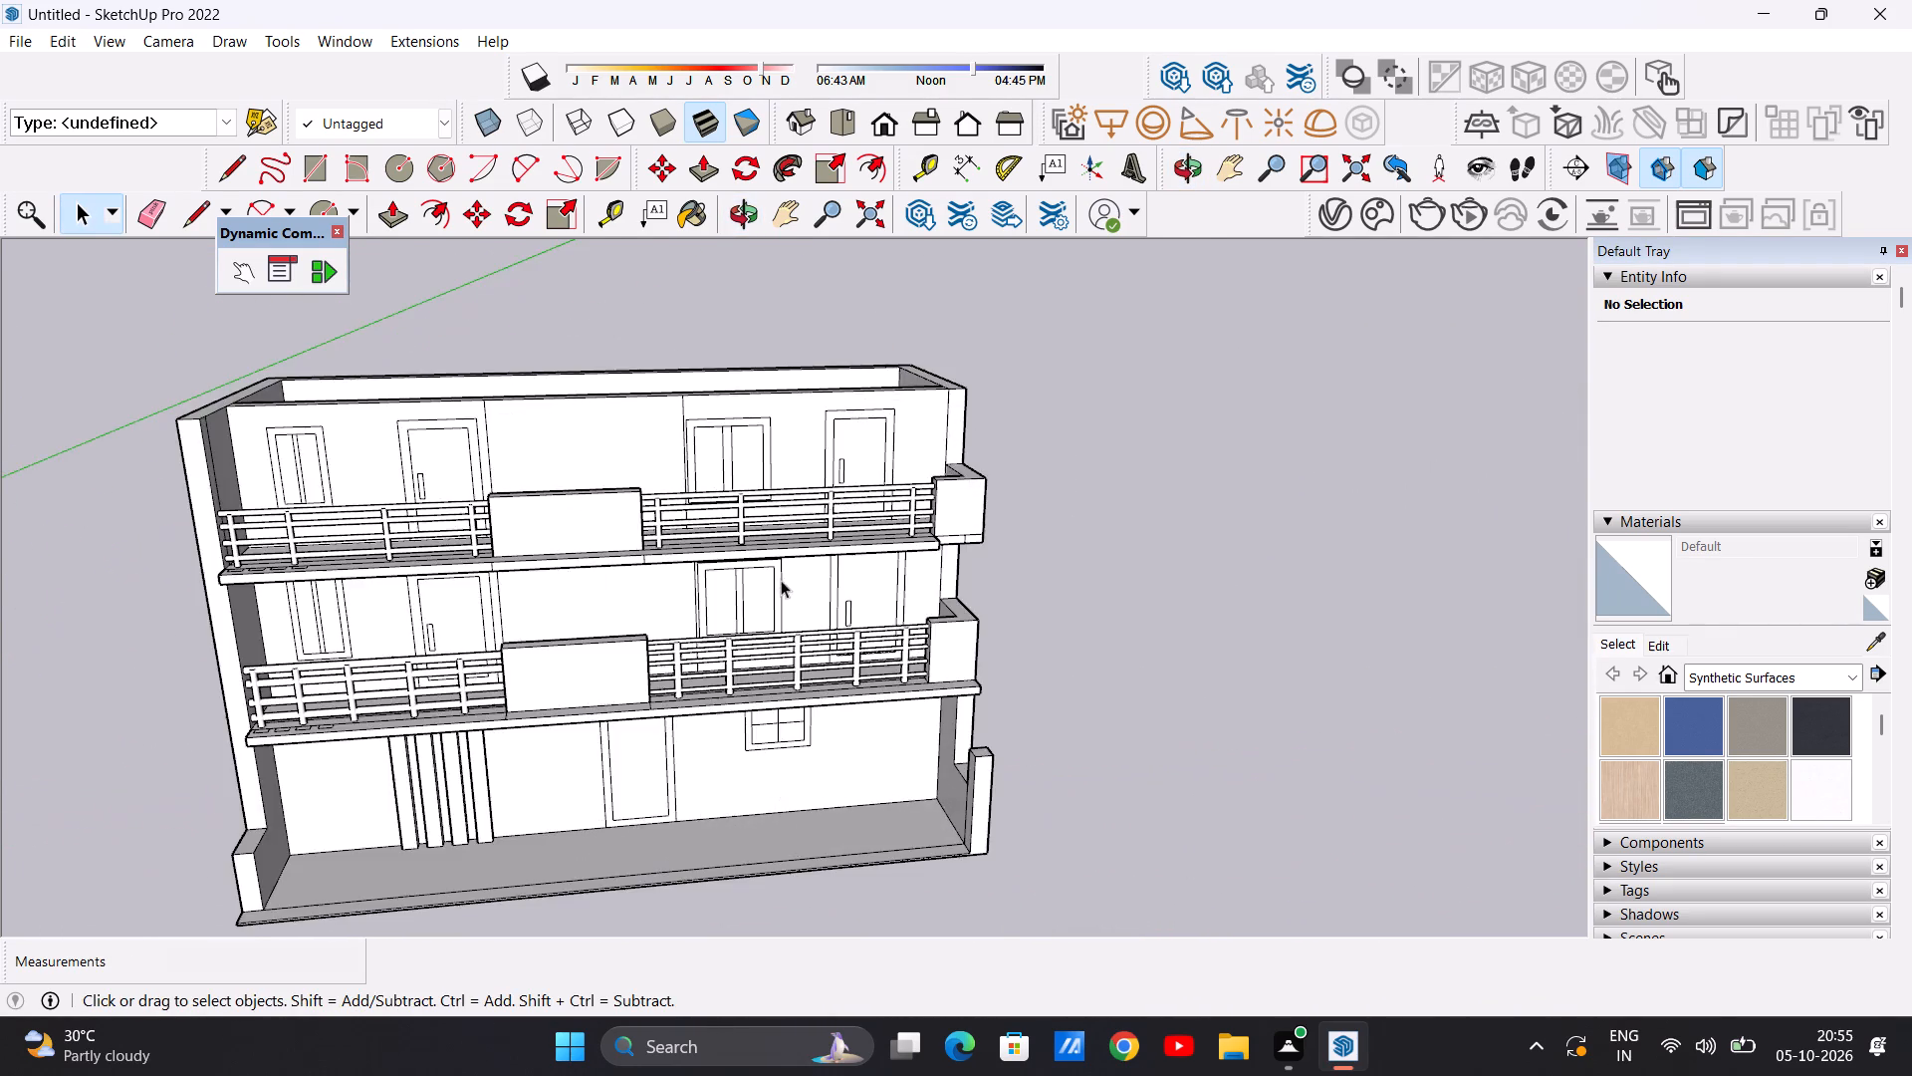
{"action": "scroll", "coordinate": [778, 607], "scroll_direction": "down", "scroll_amount": 5}
{"action": "middle_click_drag", "start_coordinate": [966, 663], "coordinate": [479, 746]}
{"action": "scroll", "coordinate": [827, 515], "scroll_direction": "up", "scroll_amount": 2}
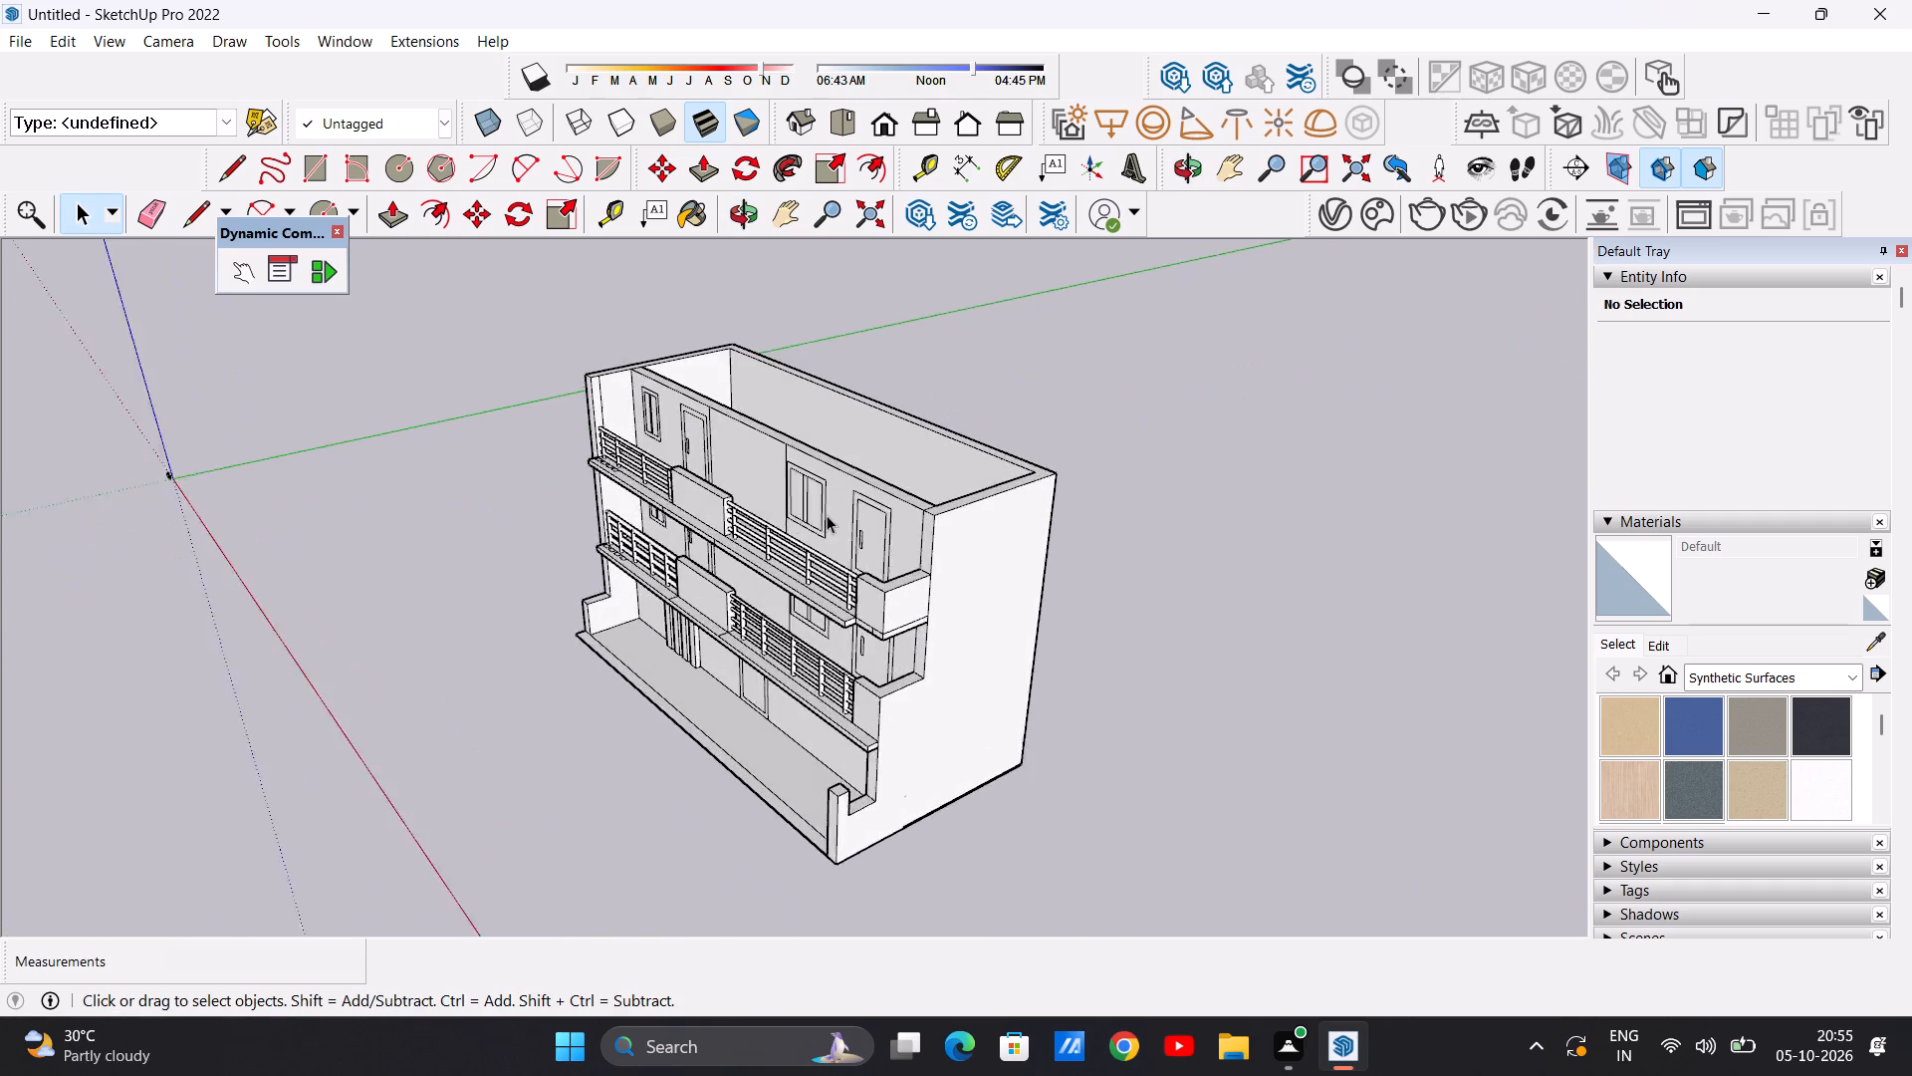
{"action": "scroll", "coordinate": [827, 515], "scroll_direction": "up", "scroll_amount": 4}
Copy the top storey's main room floor face 46' 11 3/8" straight up to the wall tops as a roof surface.
{"action": "middle_click_drag", "start_coordinate": [782, 482], "coordinate": [709, 778]}
{"action": "scroll", "coordinate": [841, 597], "scroll_direction": "down", "scroll_amount": 6}
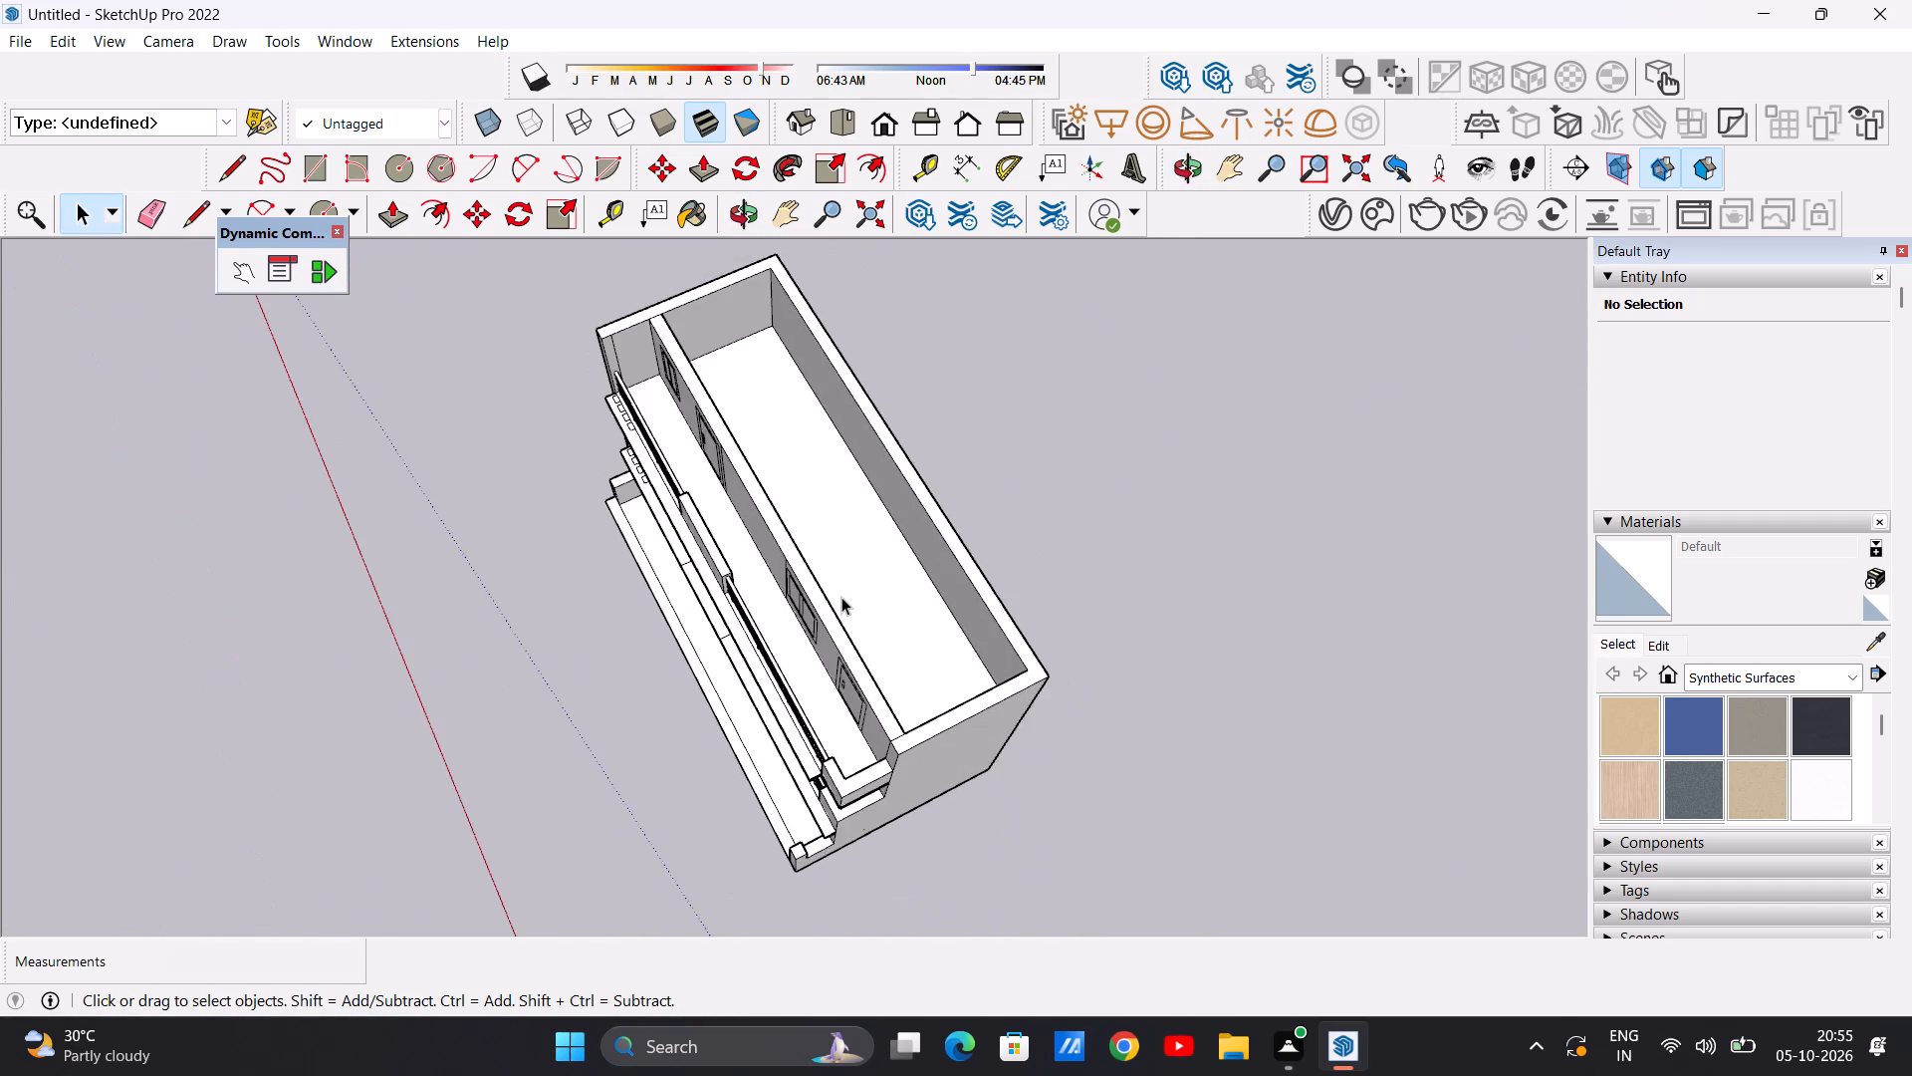
{"action": "scroll", "coordinate": [841, 597], "scroll_direction": "down", "scroll_amount": 4}
{"action": "scroll", "coordinate": [856, 567], "scroll_direction": "up", "scroll_amount": 6}
{"action": "scroll", "coordinate": [825, 570], "scroll_direction": "down", "scroll_amount": 7}
{"action": "scroll", "coordinate": [909, 582], "scroll_direction": "up", "scroll_amount": 7}
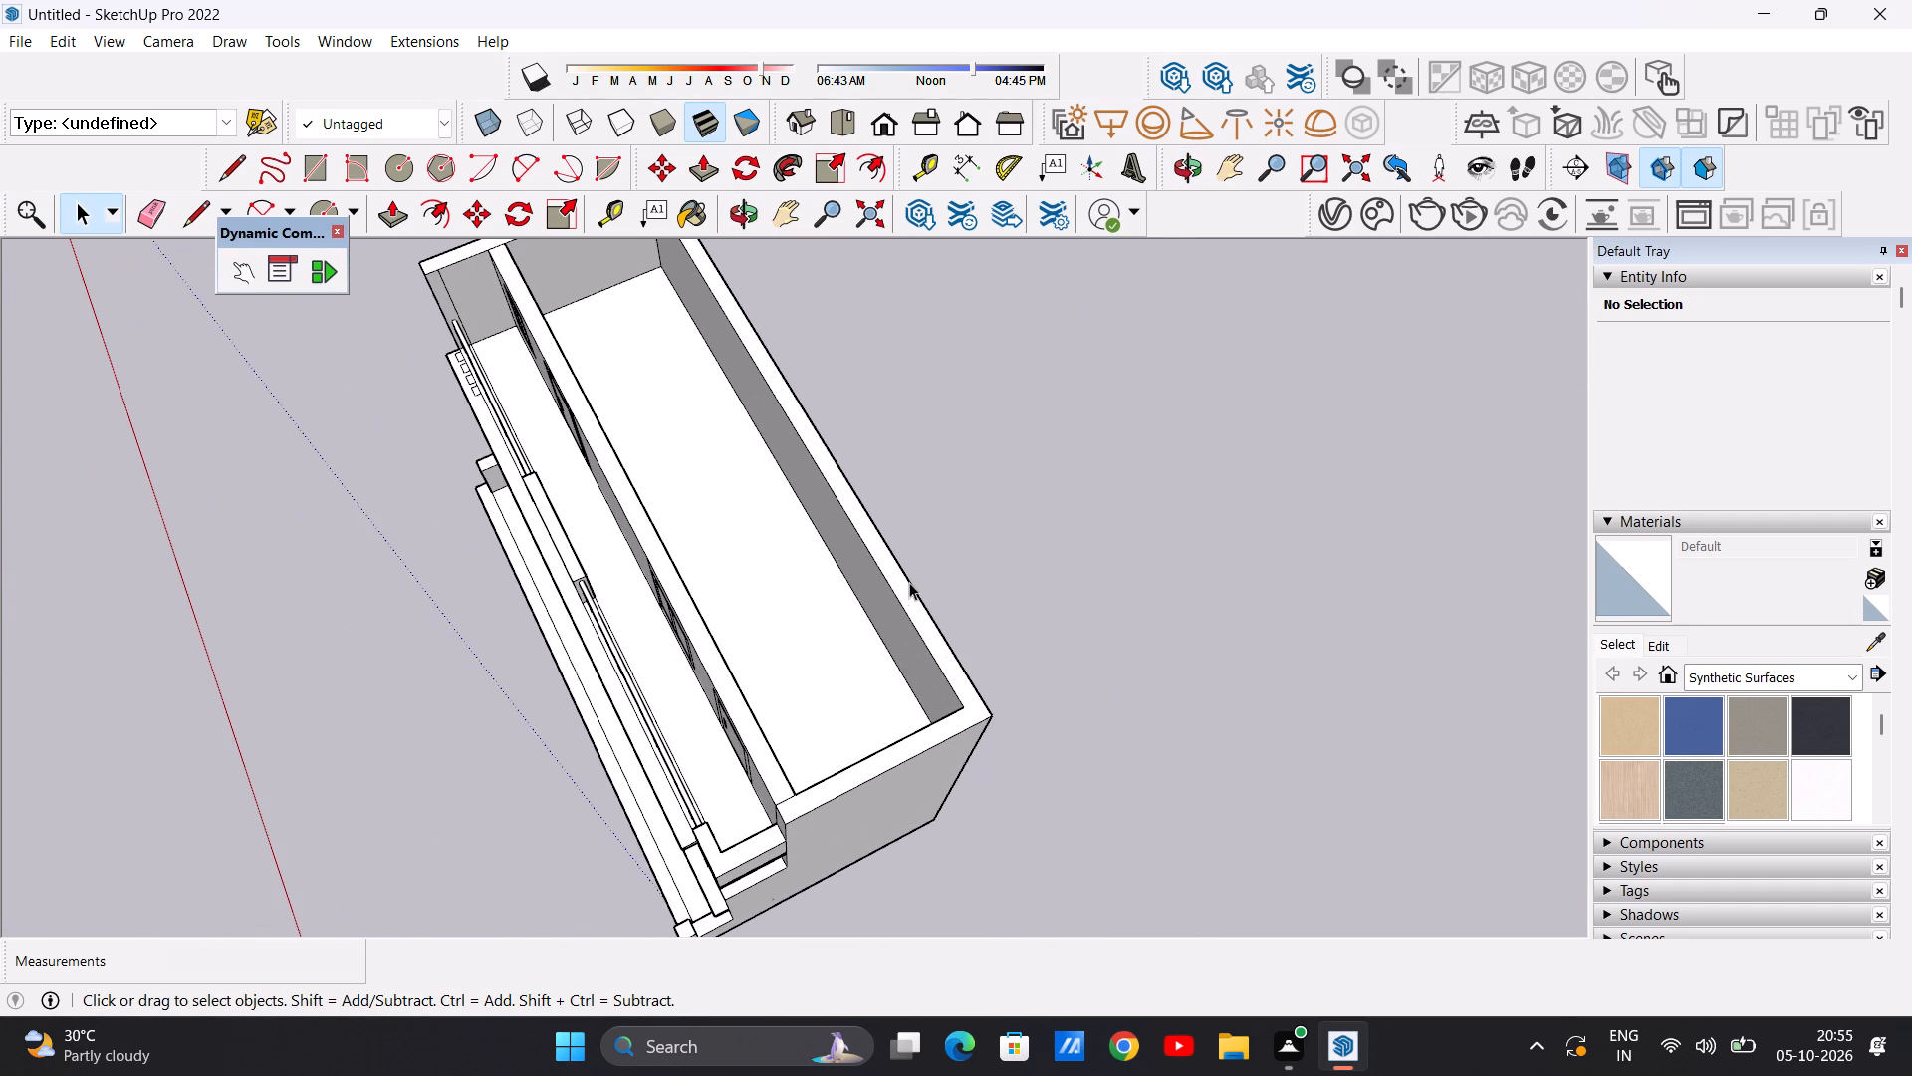
{"action": "double_click", "coordinate": [752, 559]}
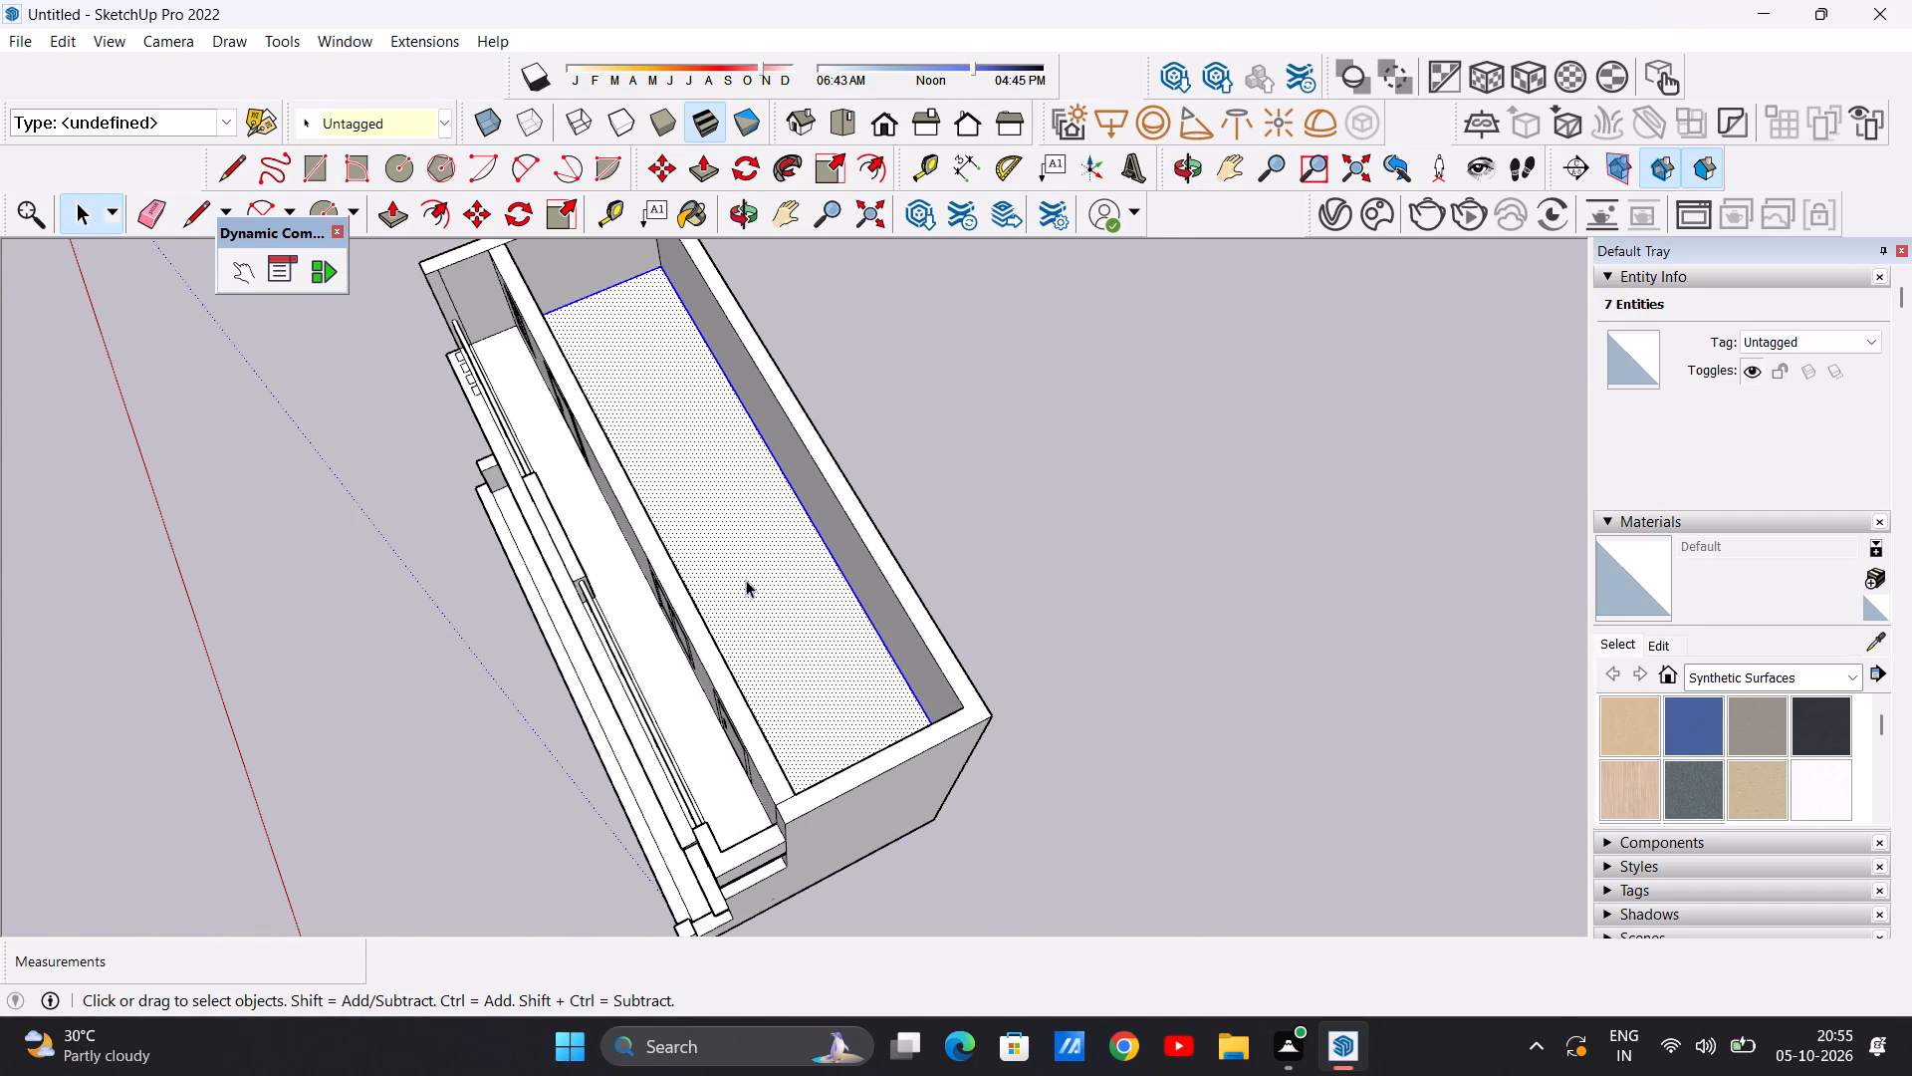
{"action": "key", "text": "m"}
{"action": "scroll", "coordinate": [733, 469], "scroll_direction": "down", "scroll_amount": 4}
{"action": "scroll", "coordinate": [666, 334], "scroll_direction": "up", "scroll_amount": 9}
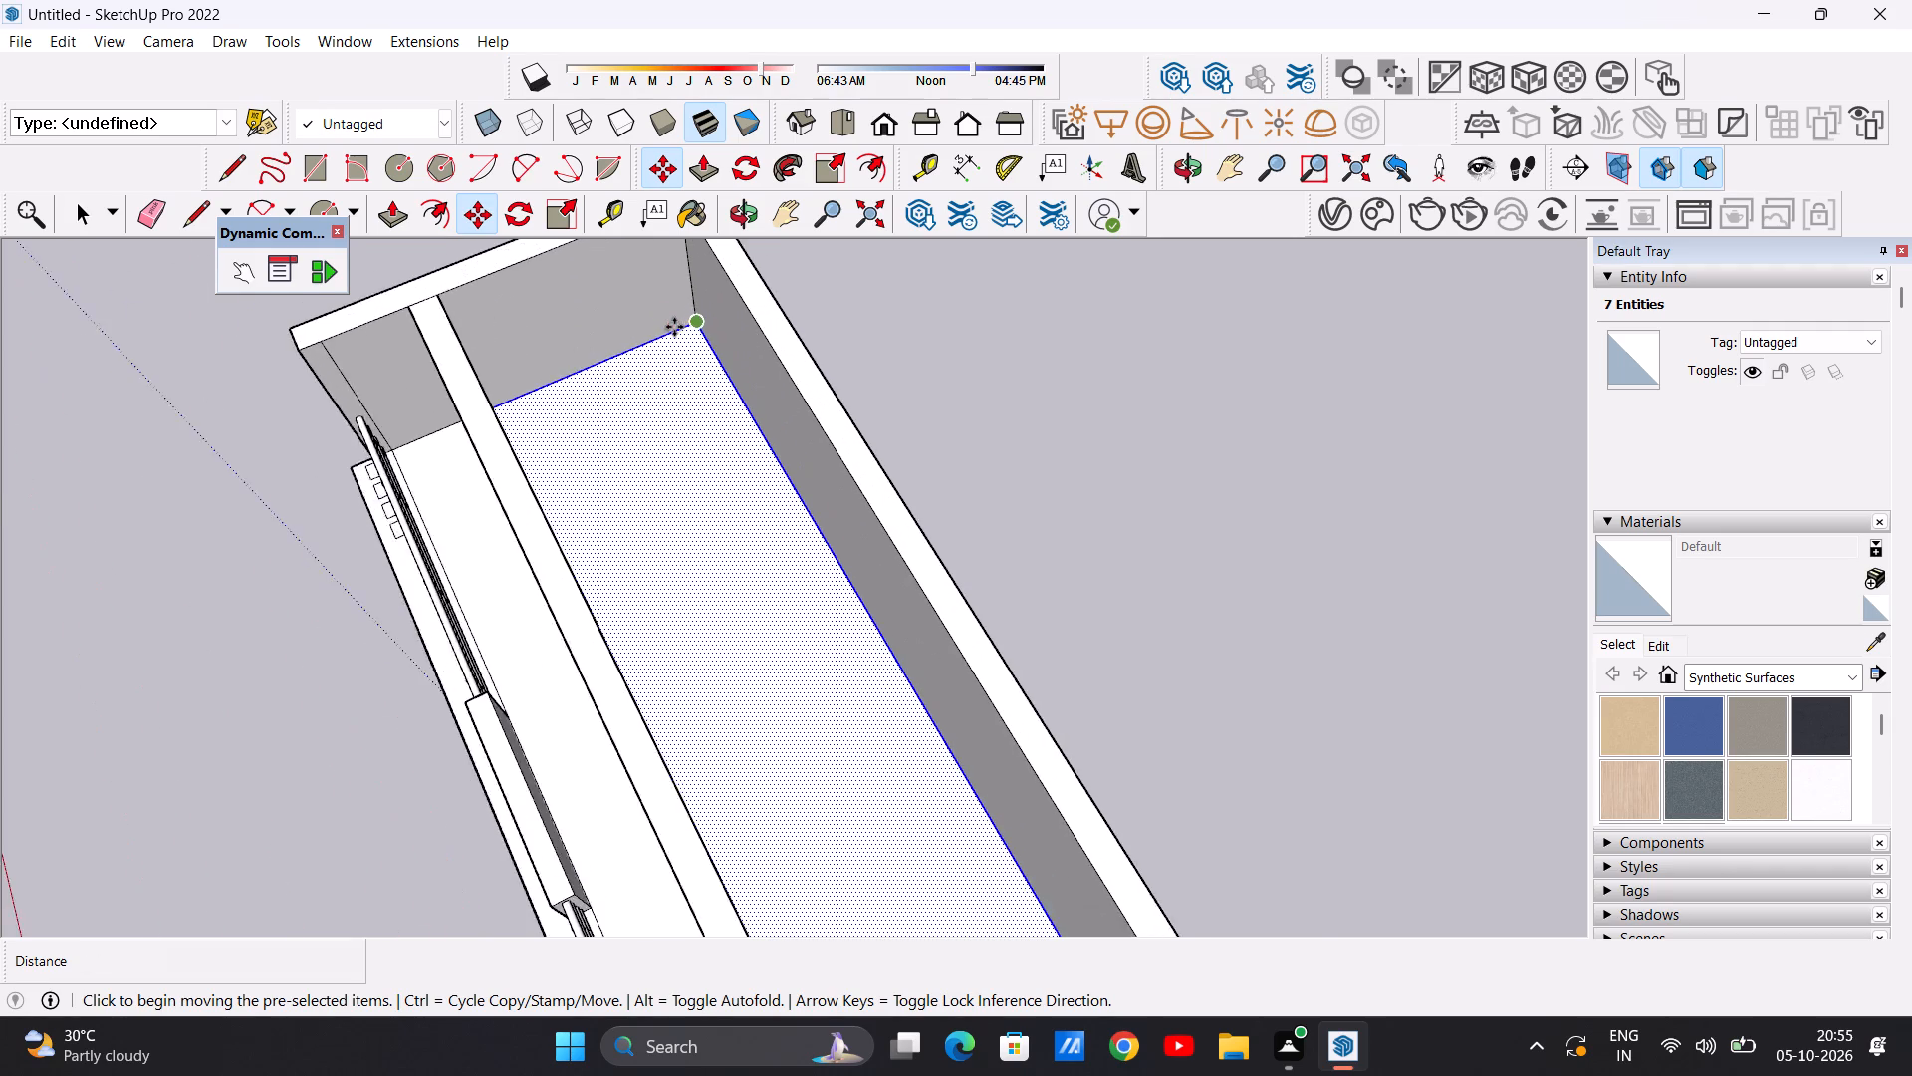
{"action": "scroll", "coordinate": [674, 327], "scroll_direction": "up", "scroll_amount": 4}
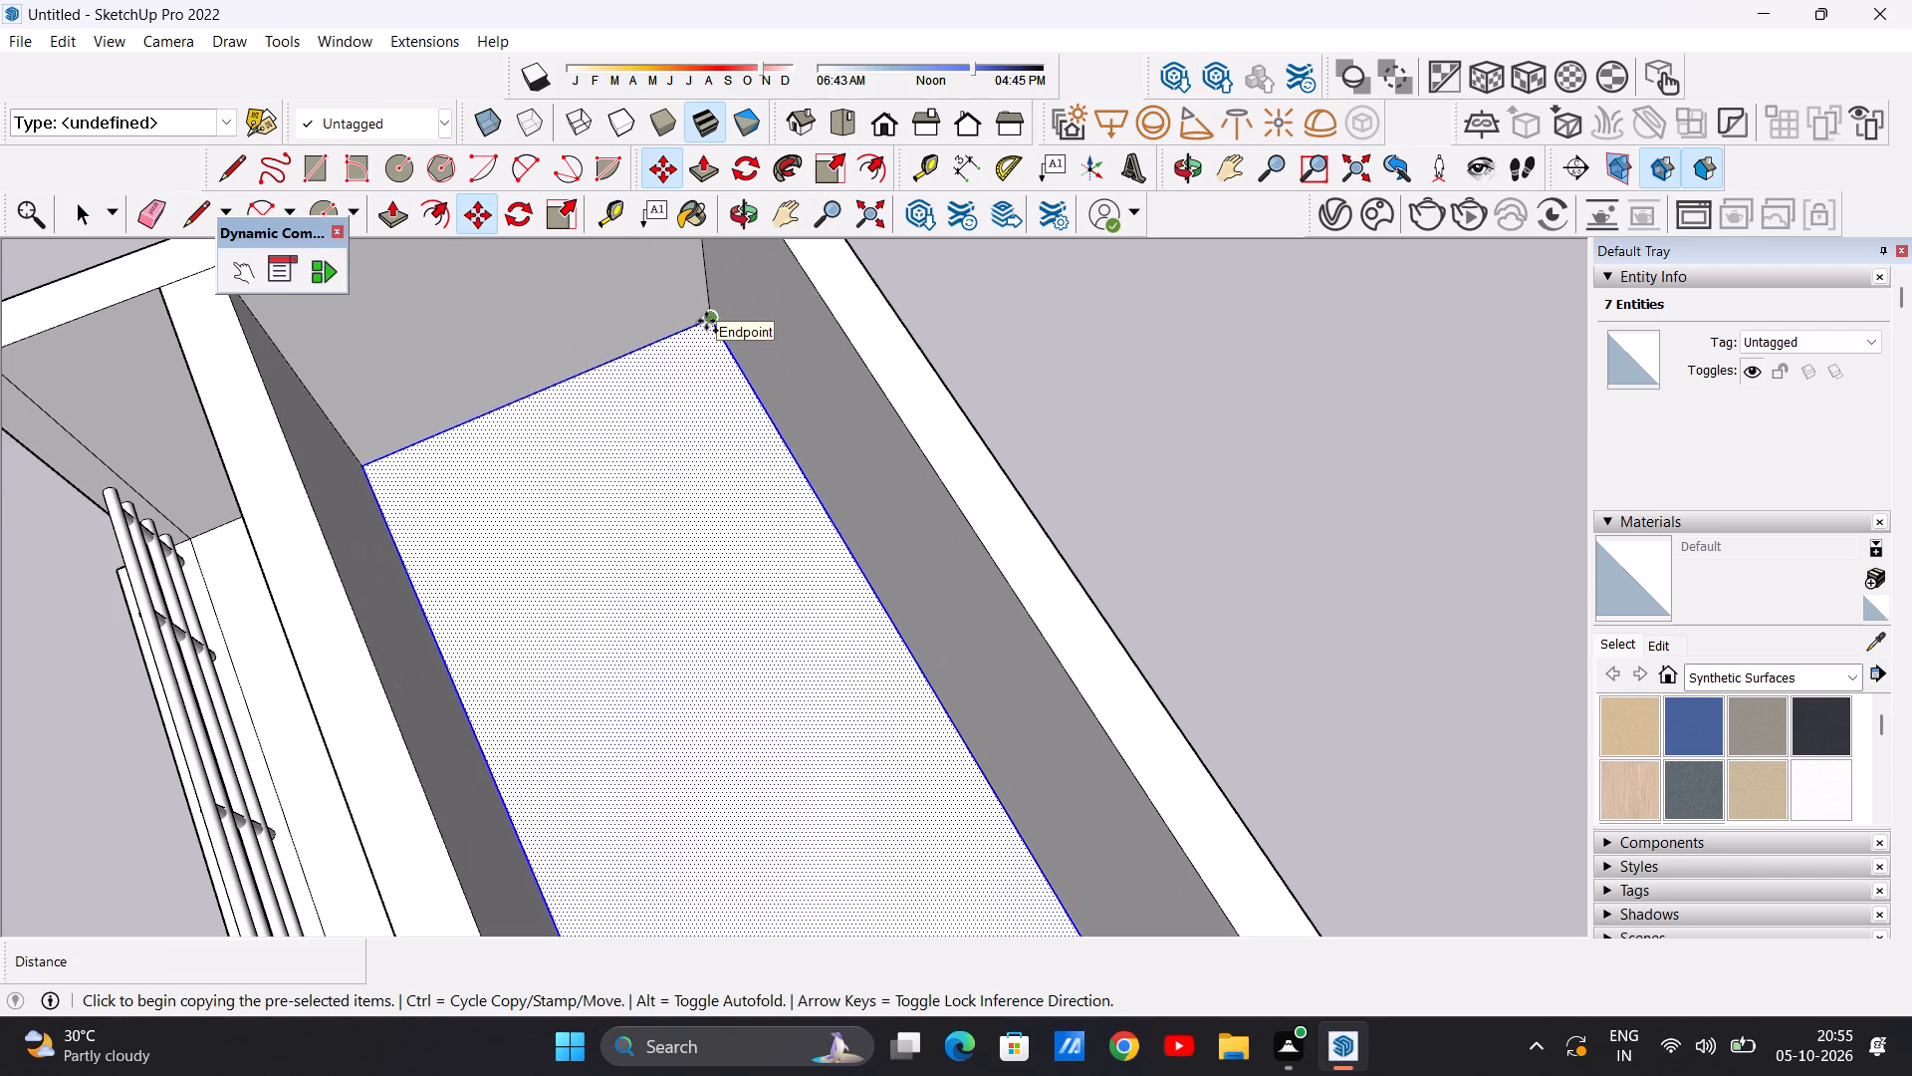
{"action": "left_click", "coordinate": [706, 321]}
{"action": "scroll", "coordinate": [670, 354], "scroll_direction": "down", "scroll_amount": 13}
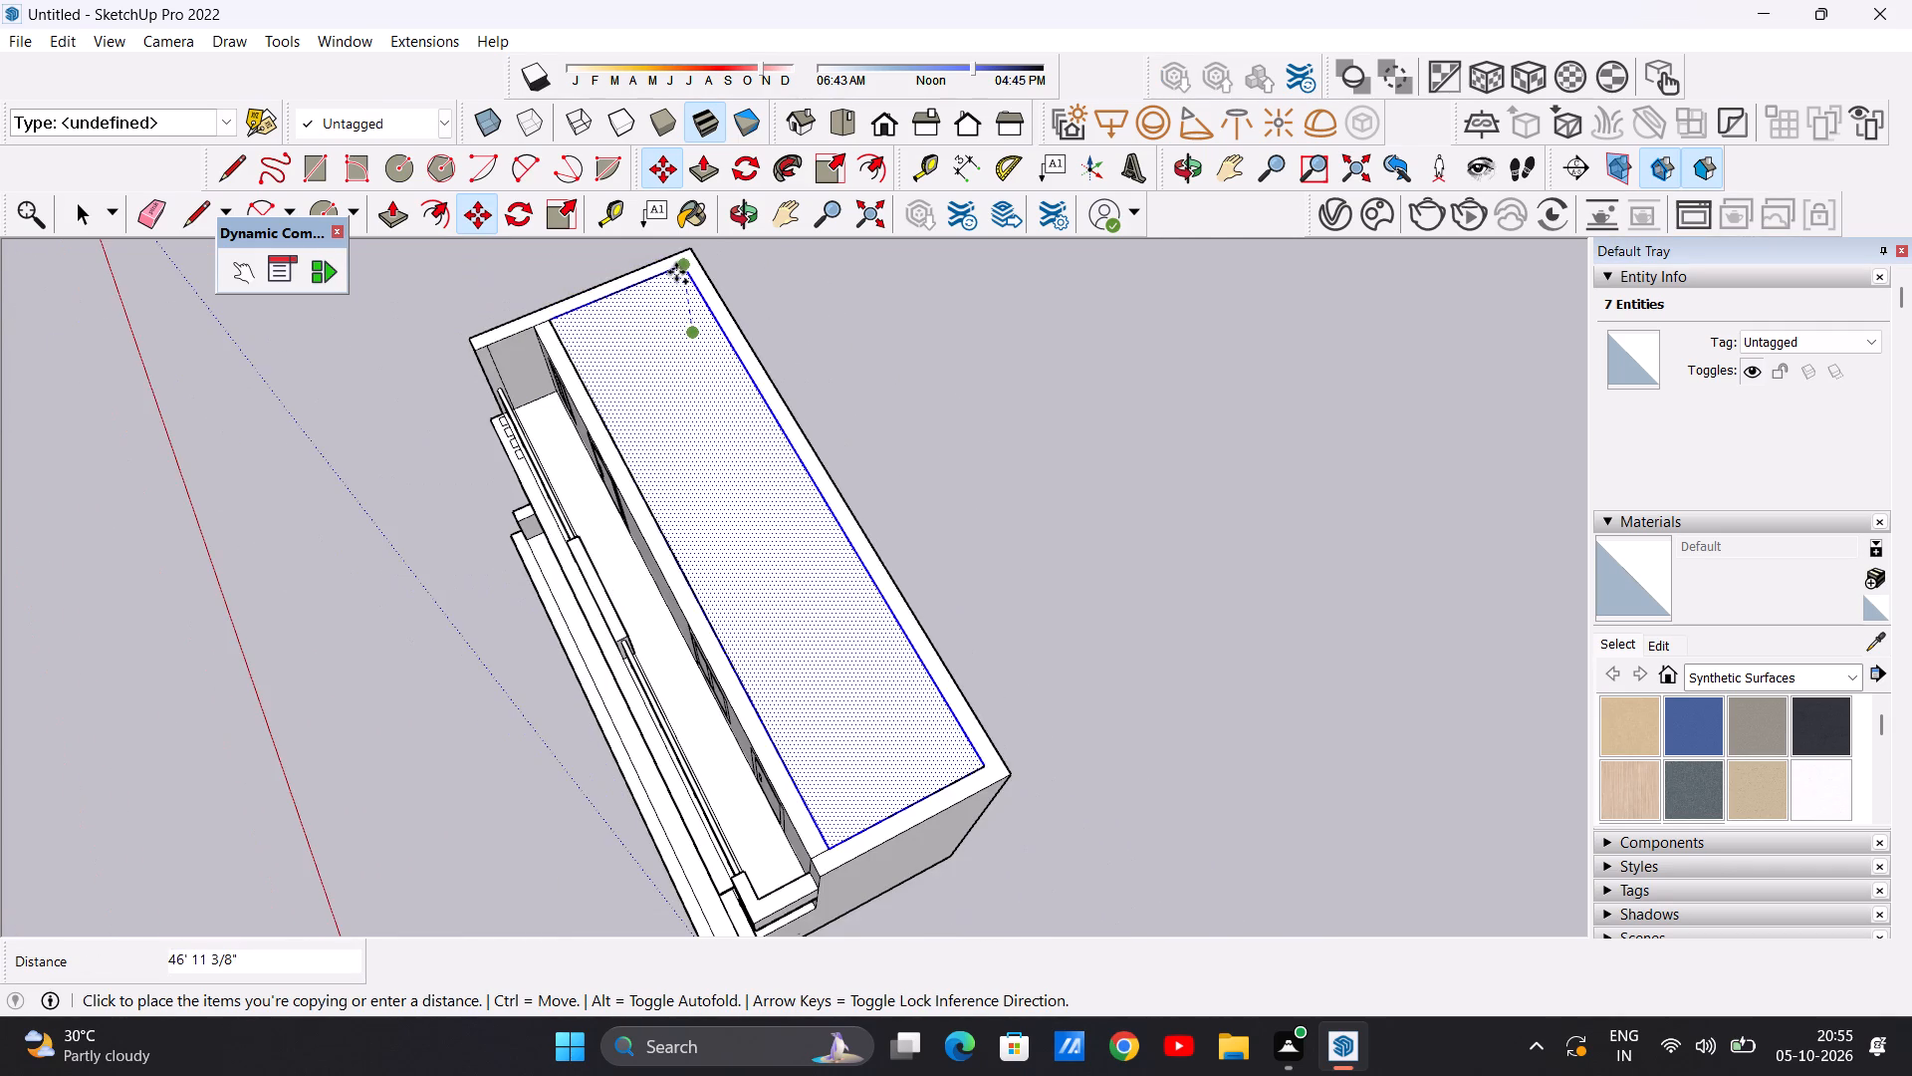
{"action": "scroll", "coordinate": [676, 266], "scroll_direction": "up", "scroll_amount": 11}
{"action": "left_click", "coordinate": [697, 264]}
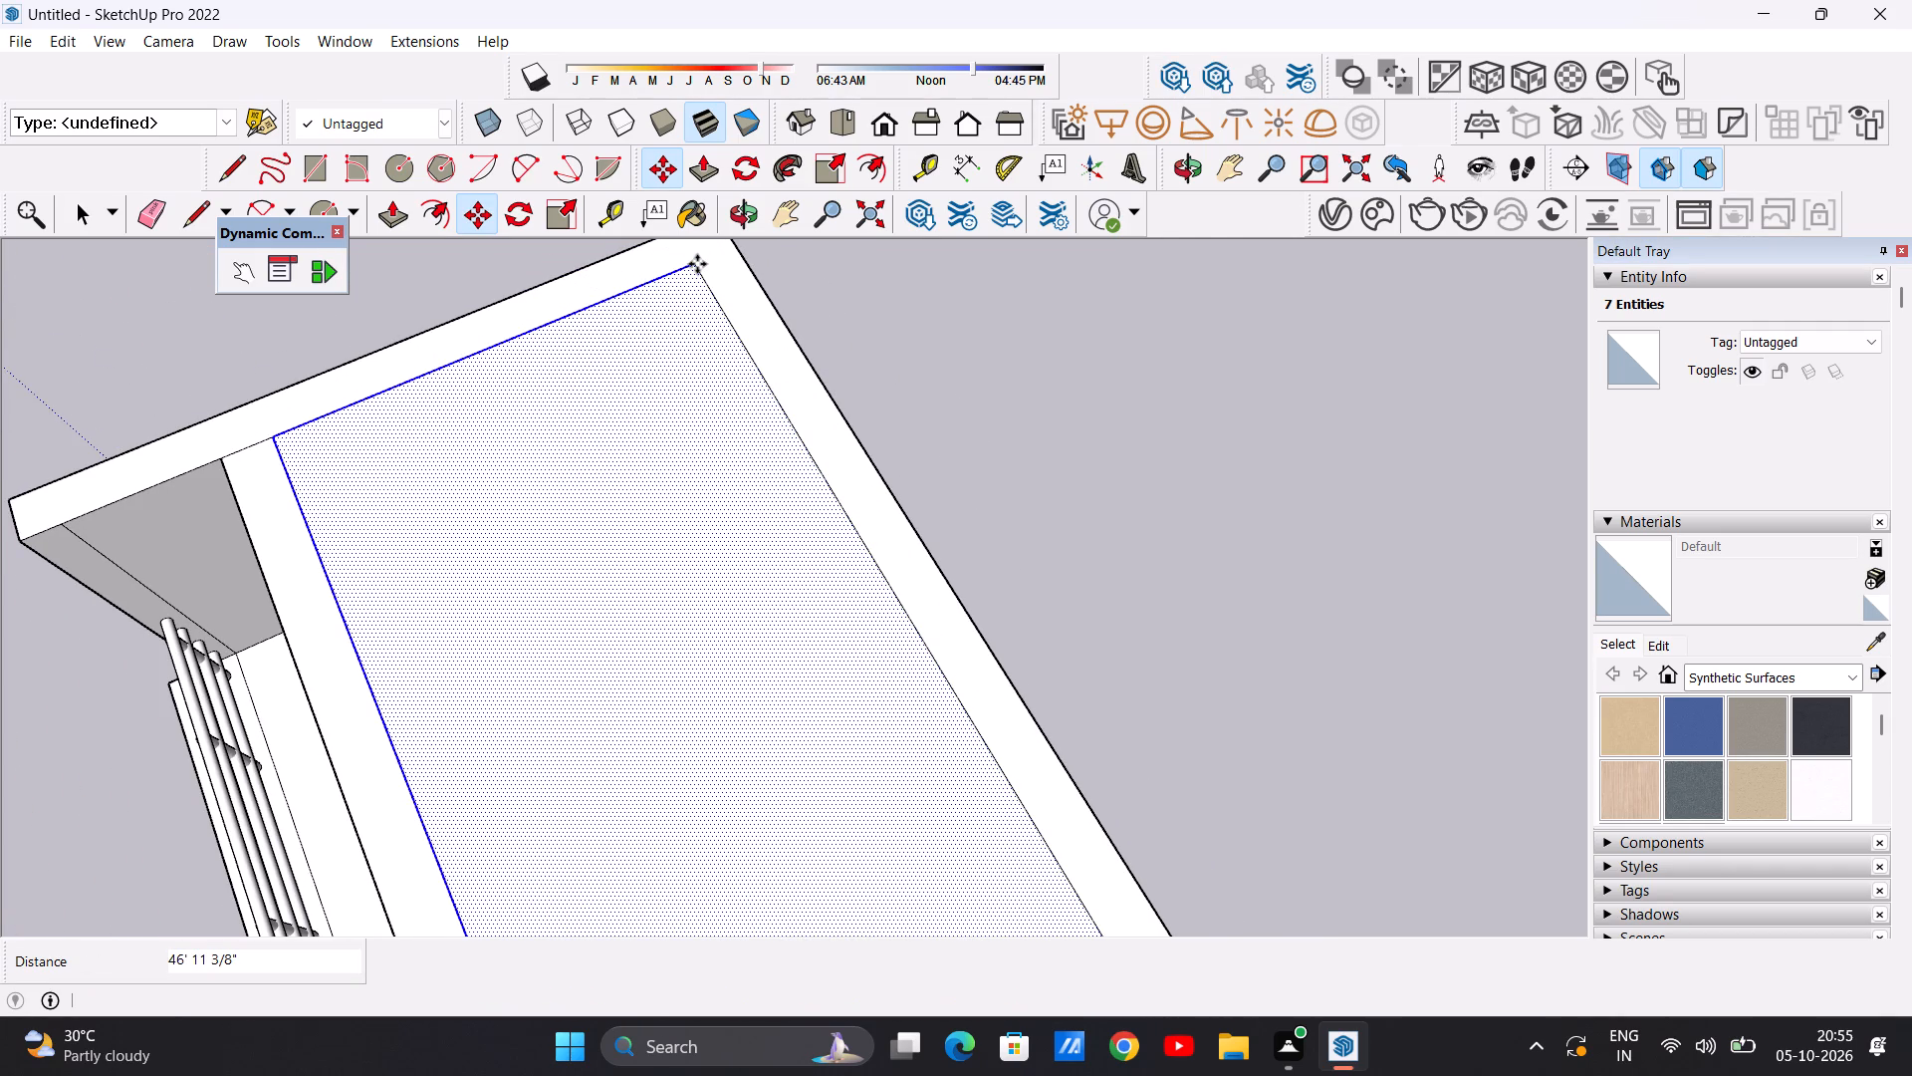
{"action": "key", "text": "space"}
Copy the top floor balcony's floor face 46' 11 3/8" up to the wall-top corner to cover the balcony.
{"action": "scroll", "coordinate": [739, 564], "scroll_direction": "down", "scroll_amount": 12}
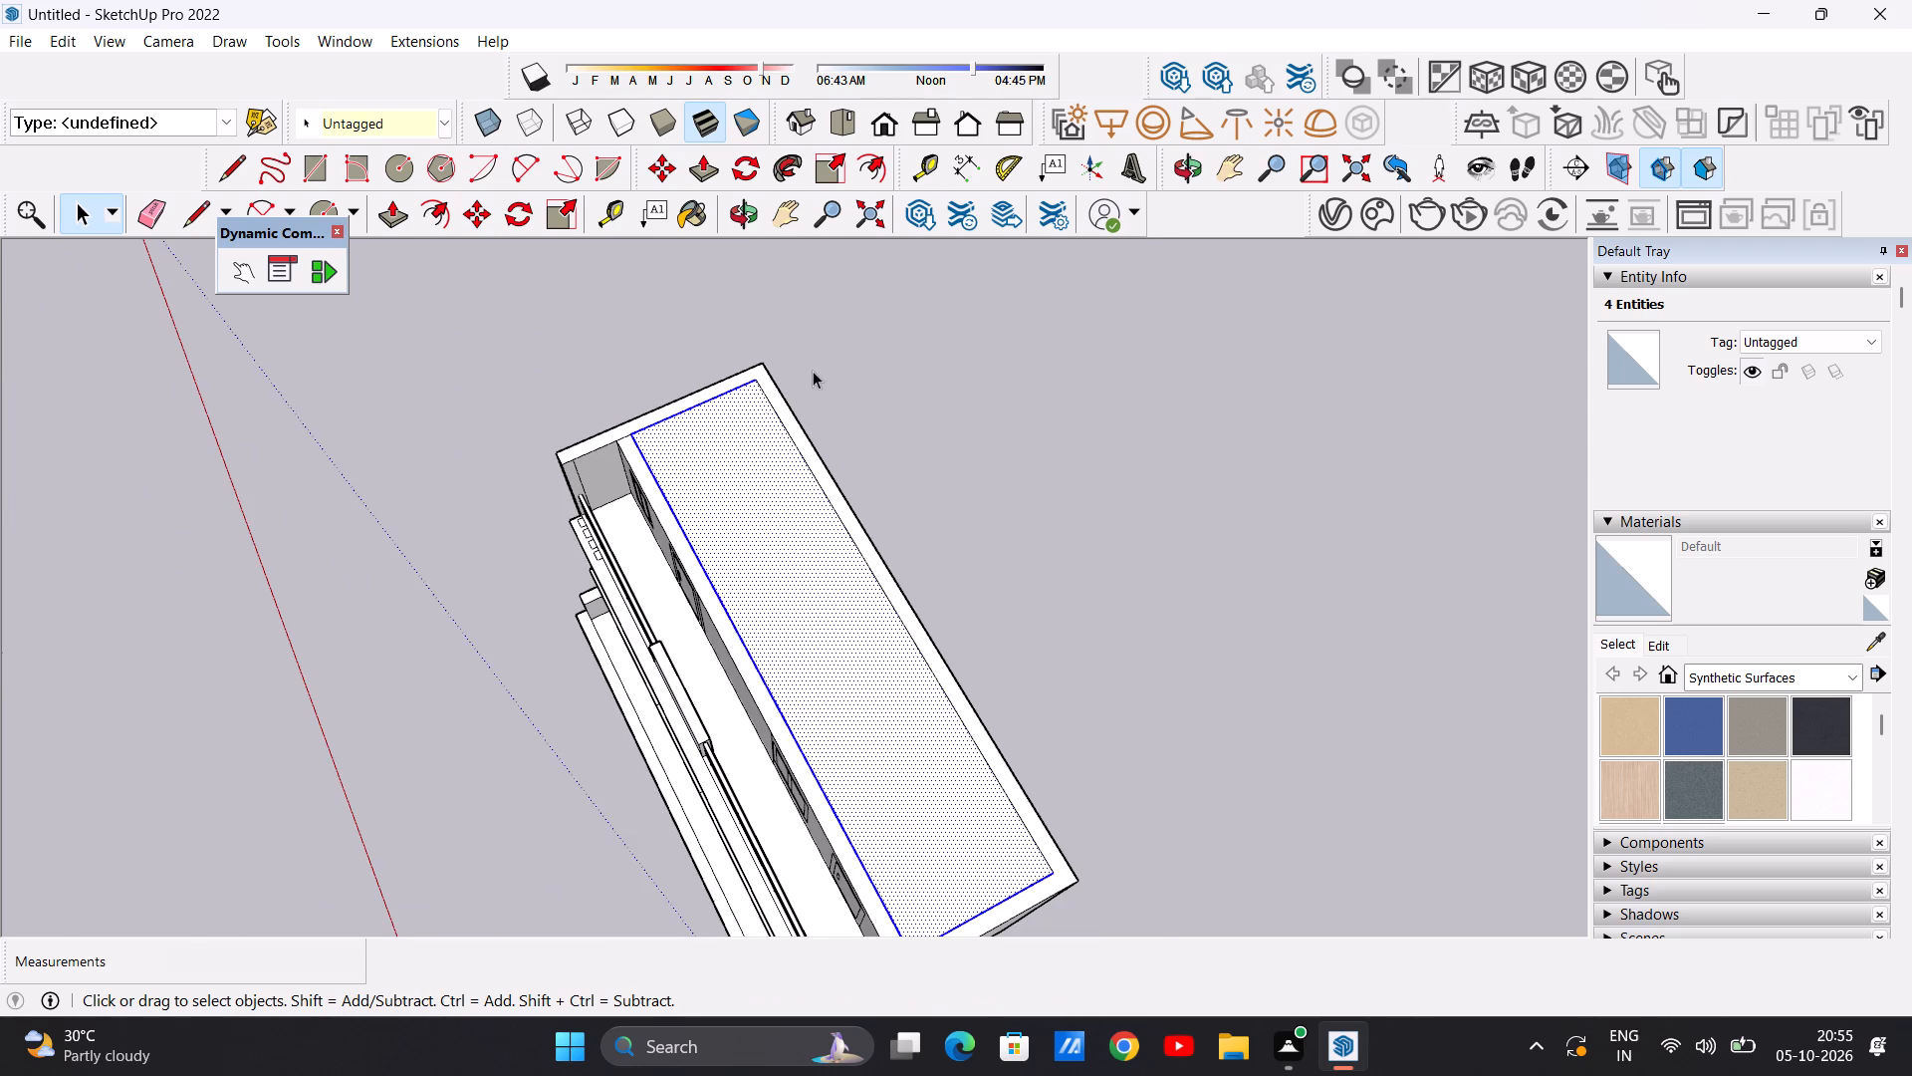
{"action": "scroll", "coordinate": [744, 793], "scroll_direction": "up", "scroll_amount": 12}
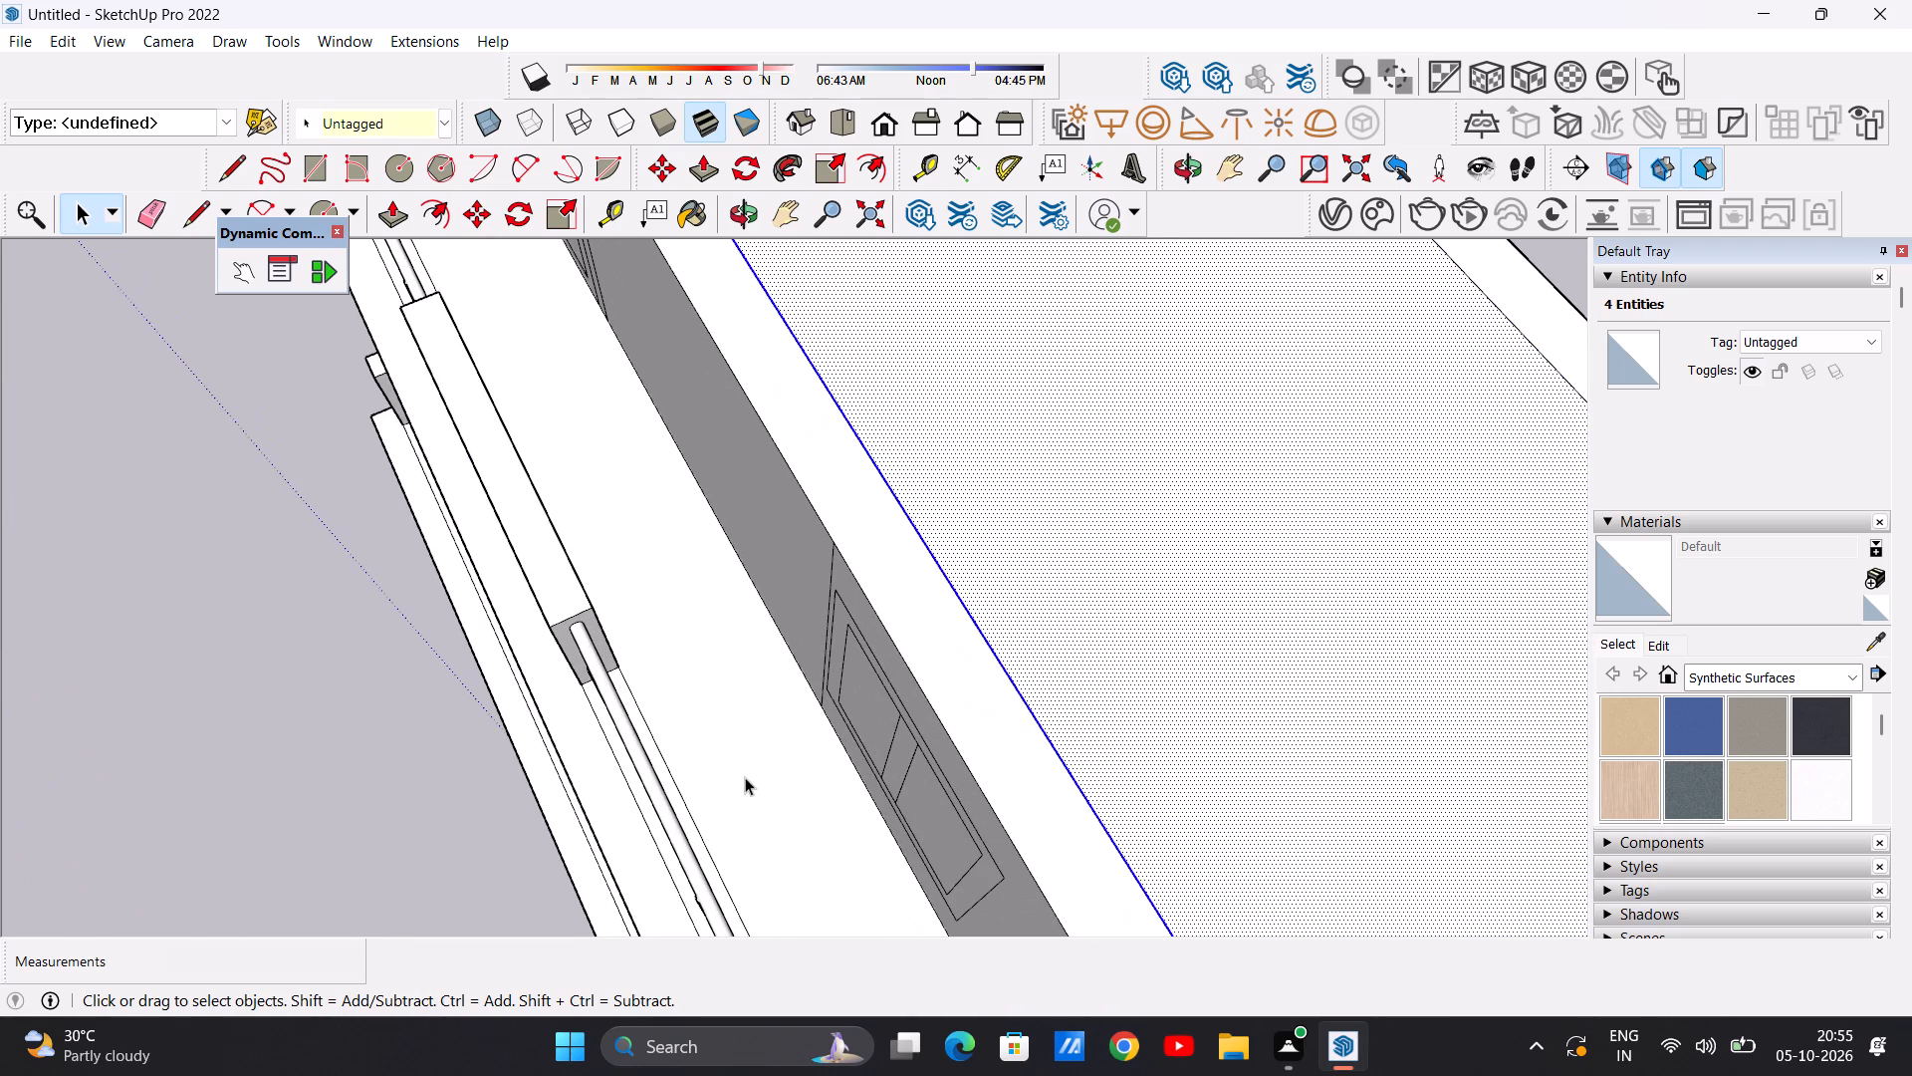
{"action": "double_click", "coordinate": [745, 777]}
{"action": "scroll", "coordinate": [709, 783], "scroll_direction": "down", "scroll_amount": 15}
{"action": "scroll", "coordinate": [616, 445], "scroll_direction": "up", "scroll_amount": 5}
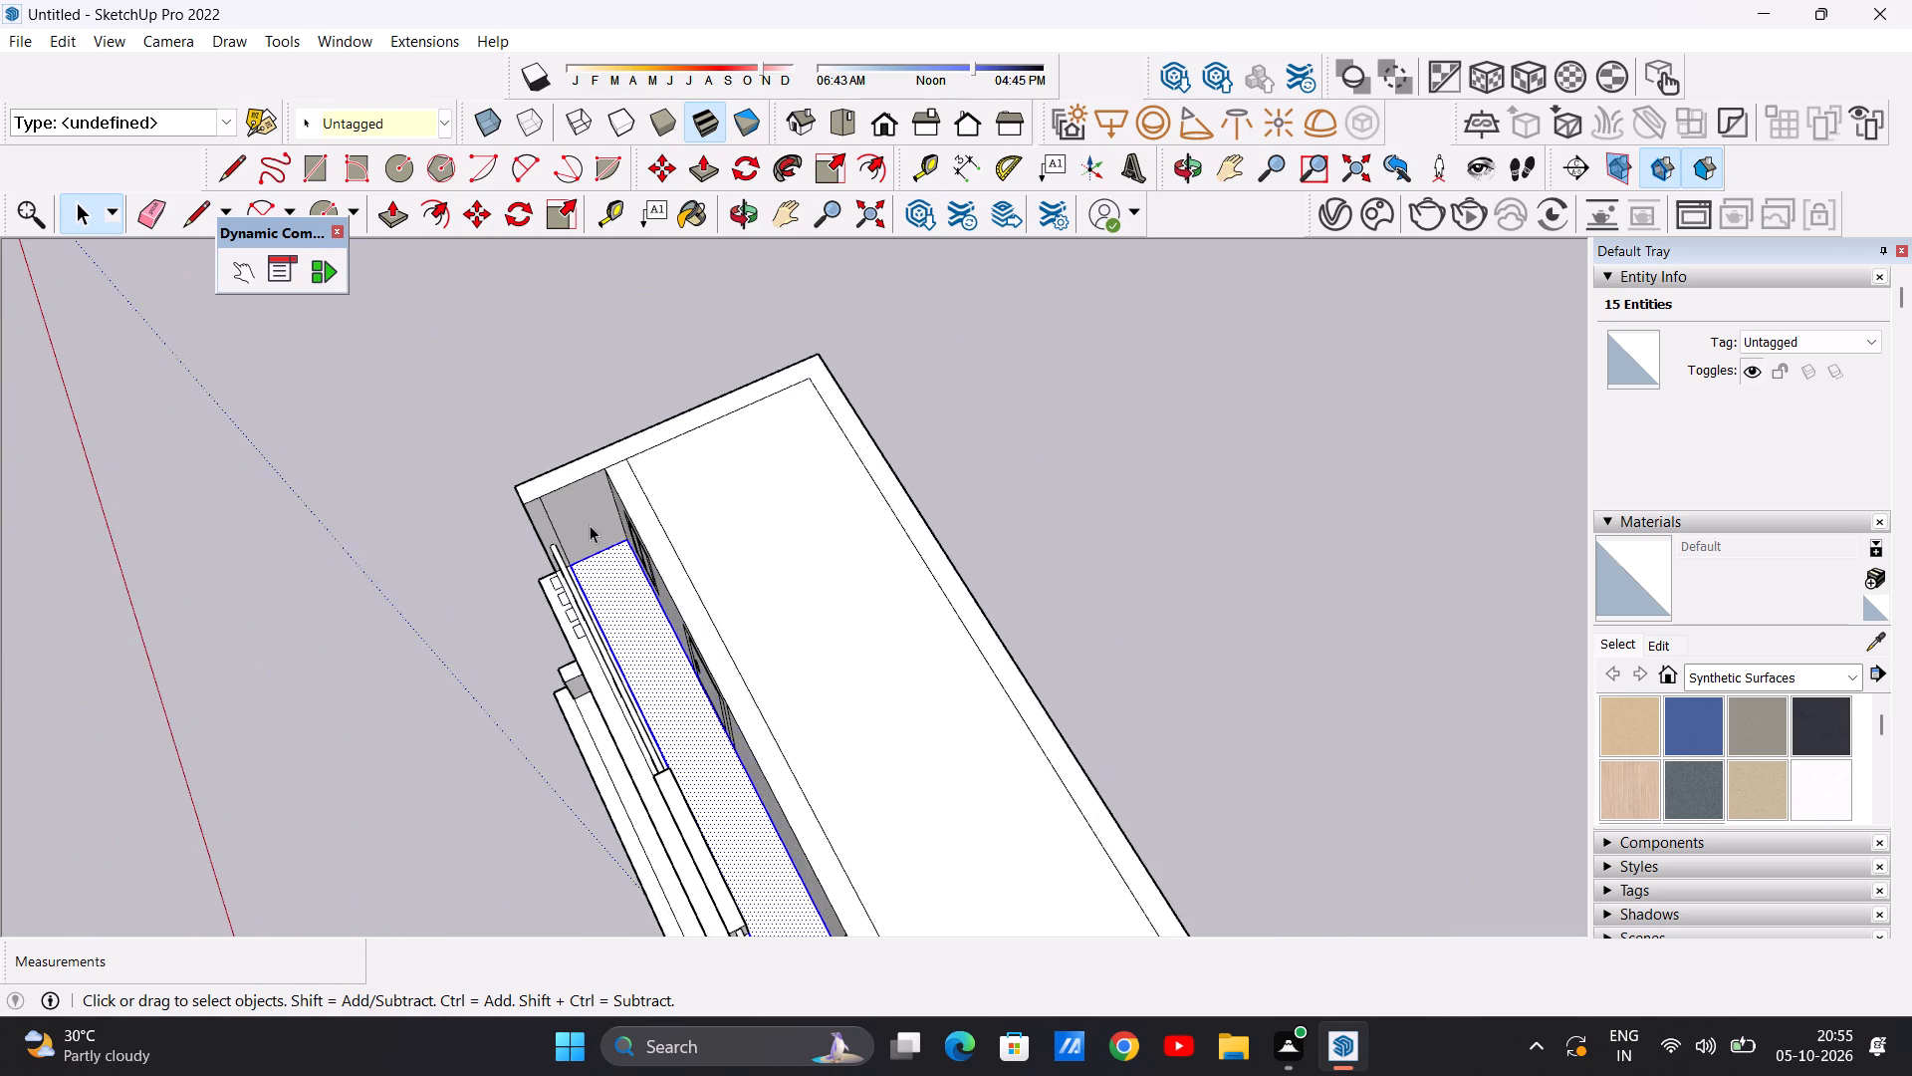
{"action": "scroll", "coordinate": [590, 525], "scroll_direction": "up", "scroll_amount": 12}
{"action": "key", "text": "m"}
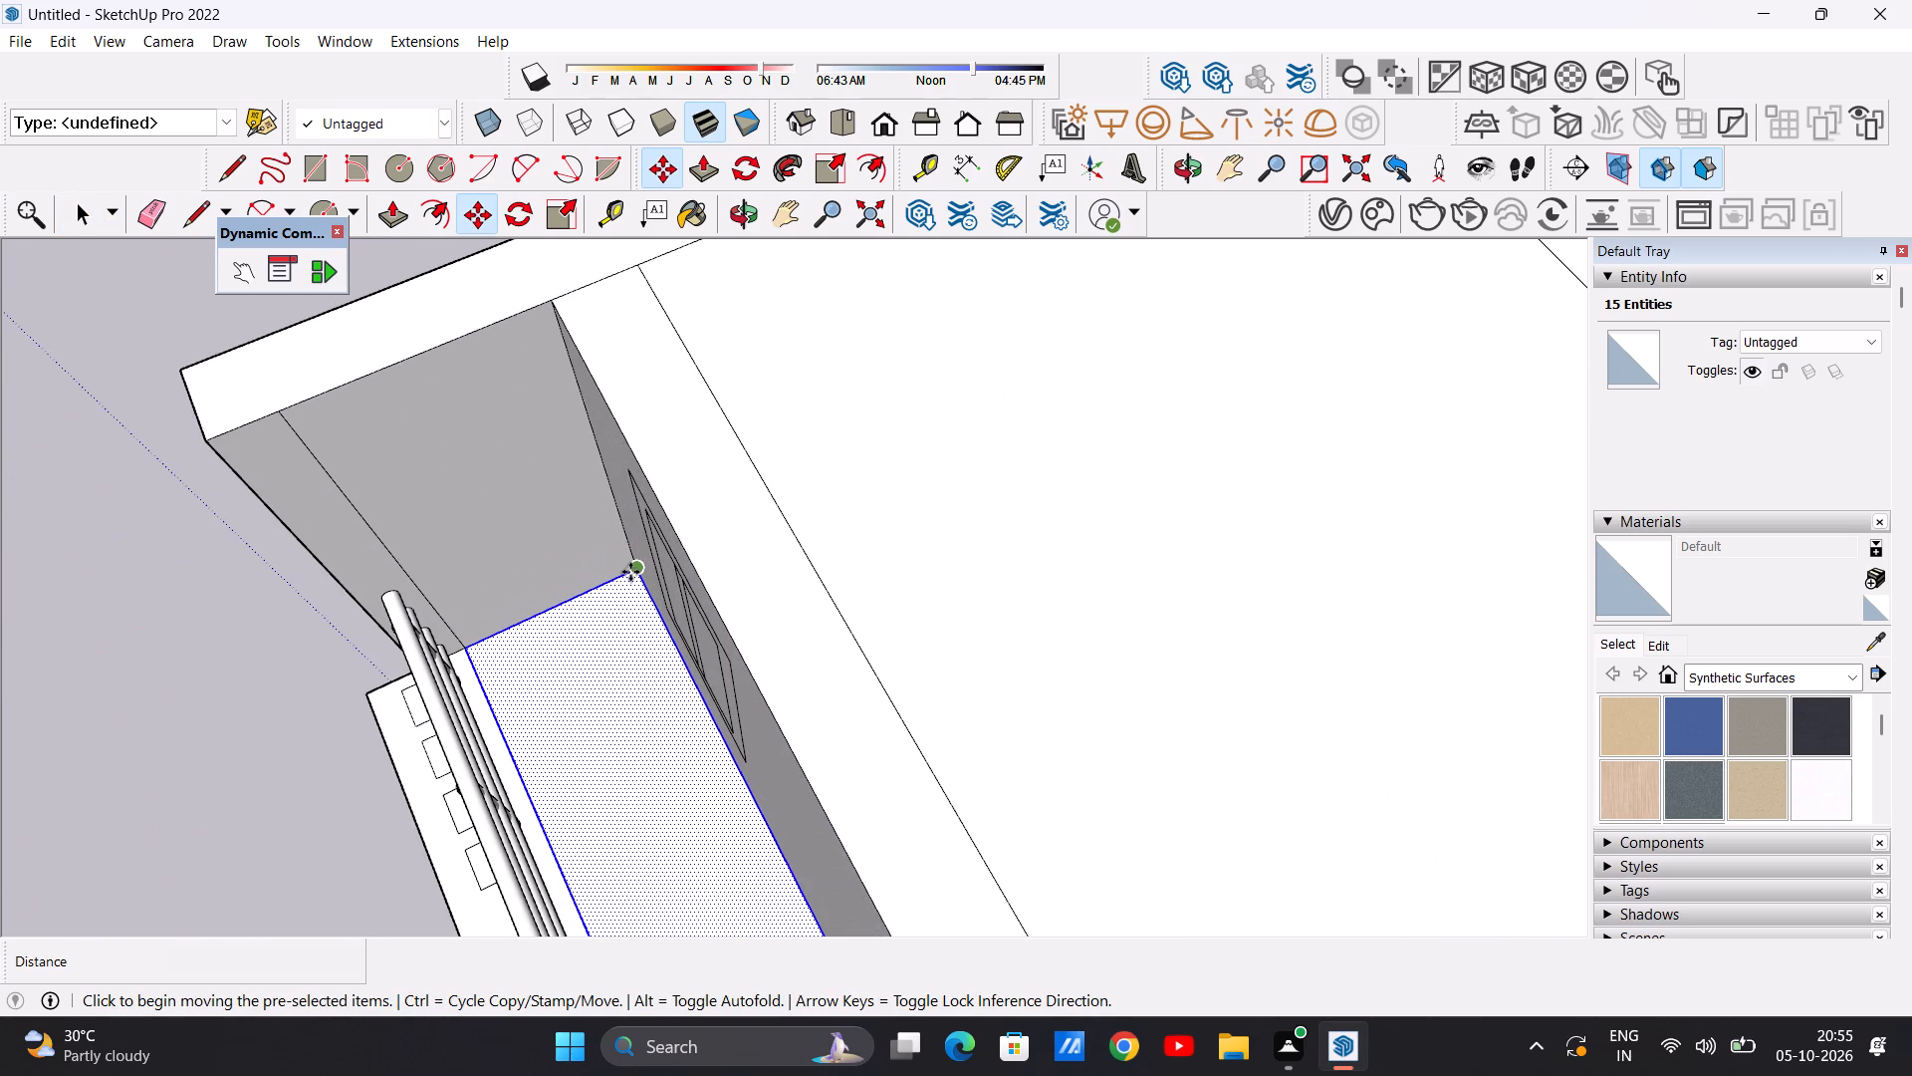
{"action": "left_click", "coordinate": [635, 572]}
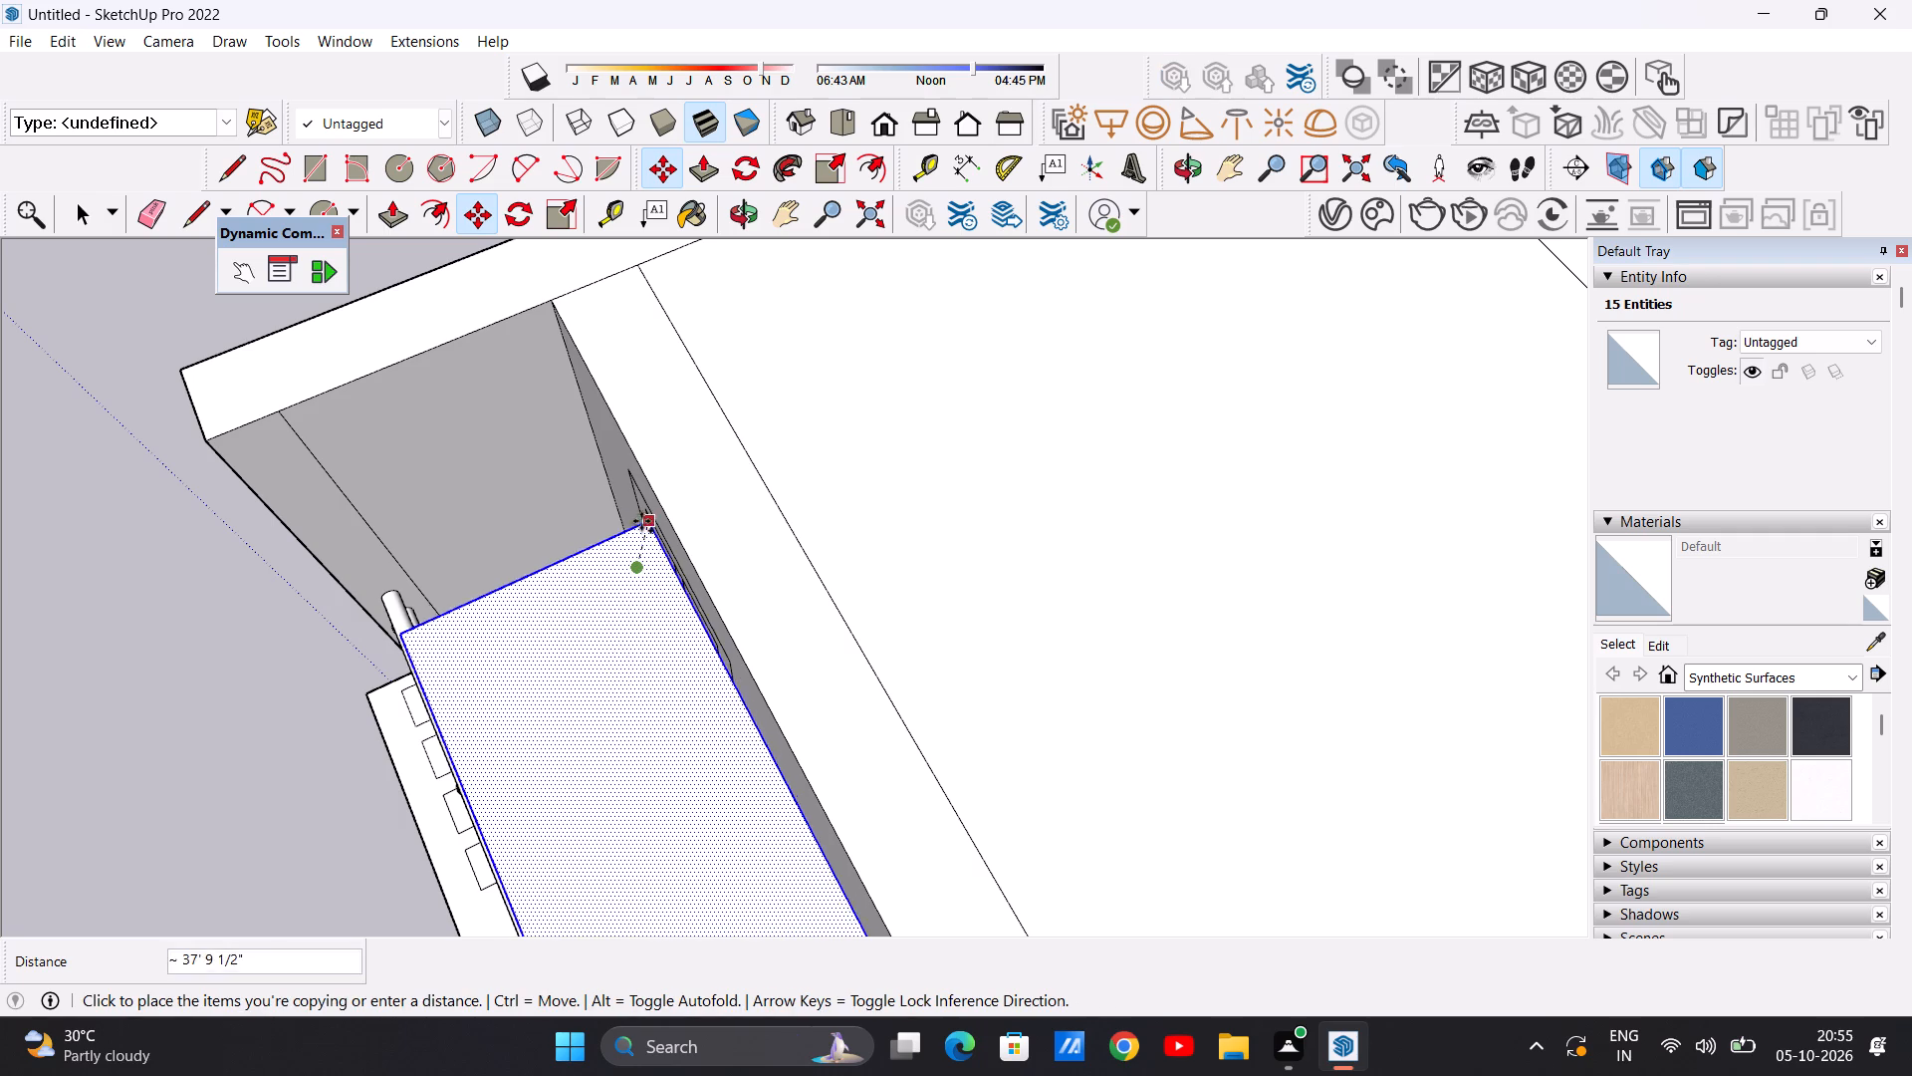
{"action": "left_click", "coordinate": [556, 308]}
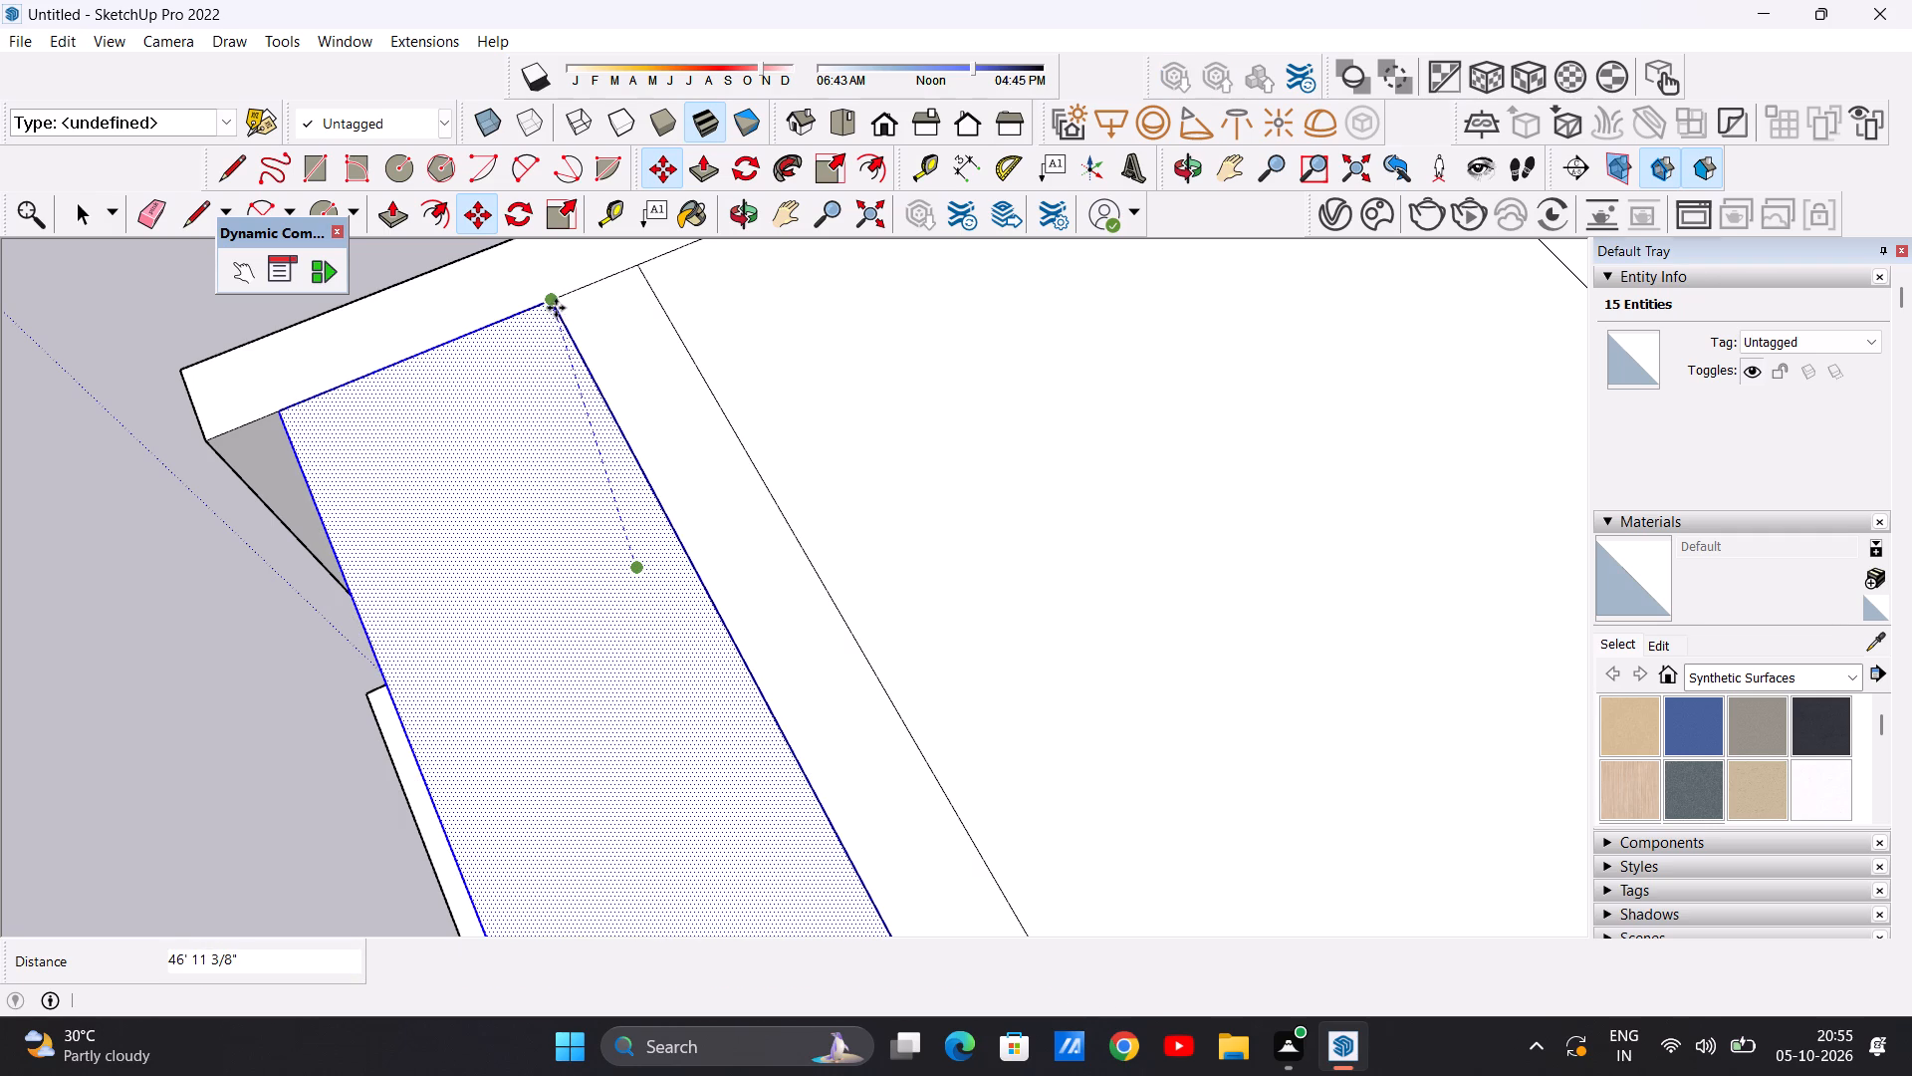
{"action": "key", "text": "space"}
{"action": "scroll", "coordinate": [566, 528], "scroll_direction": "down", "scroll_amount": 17}
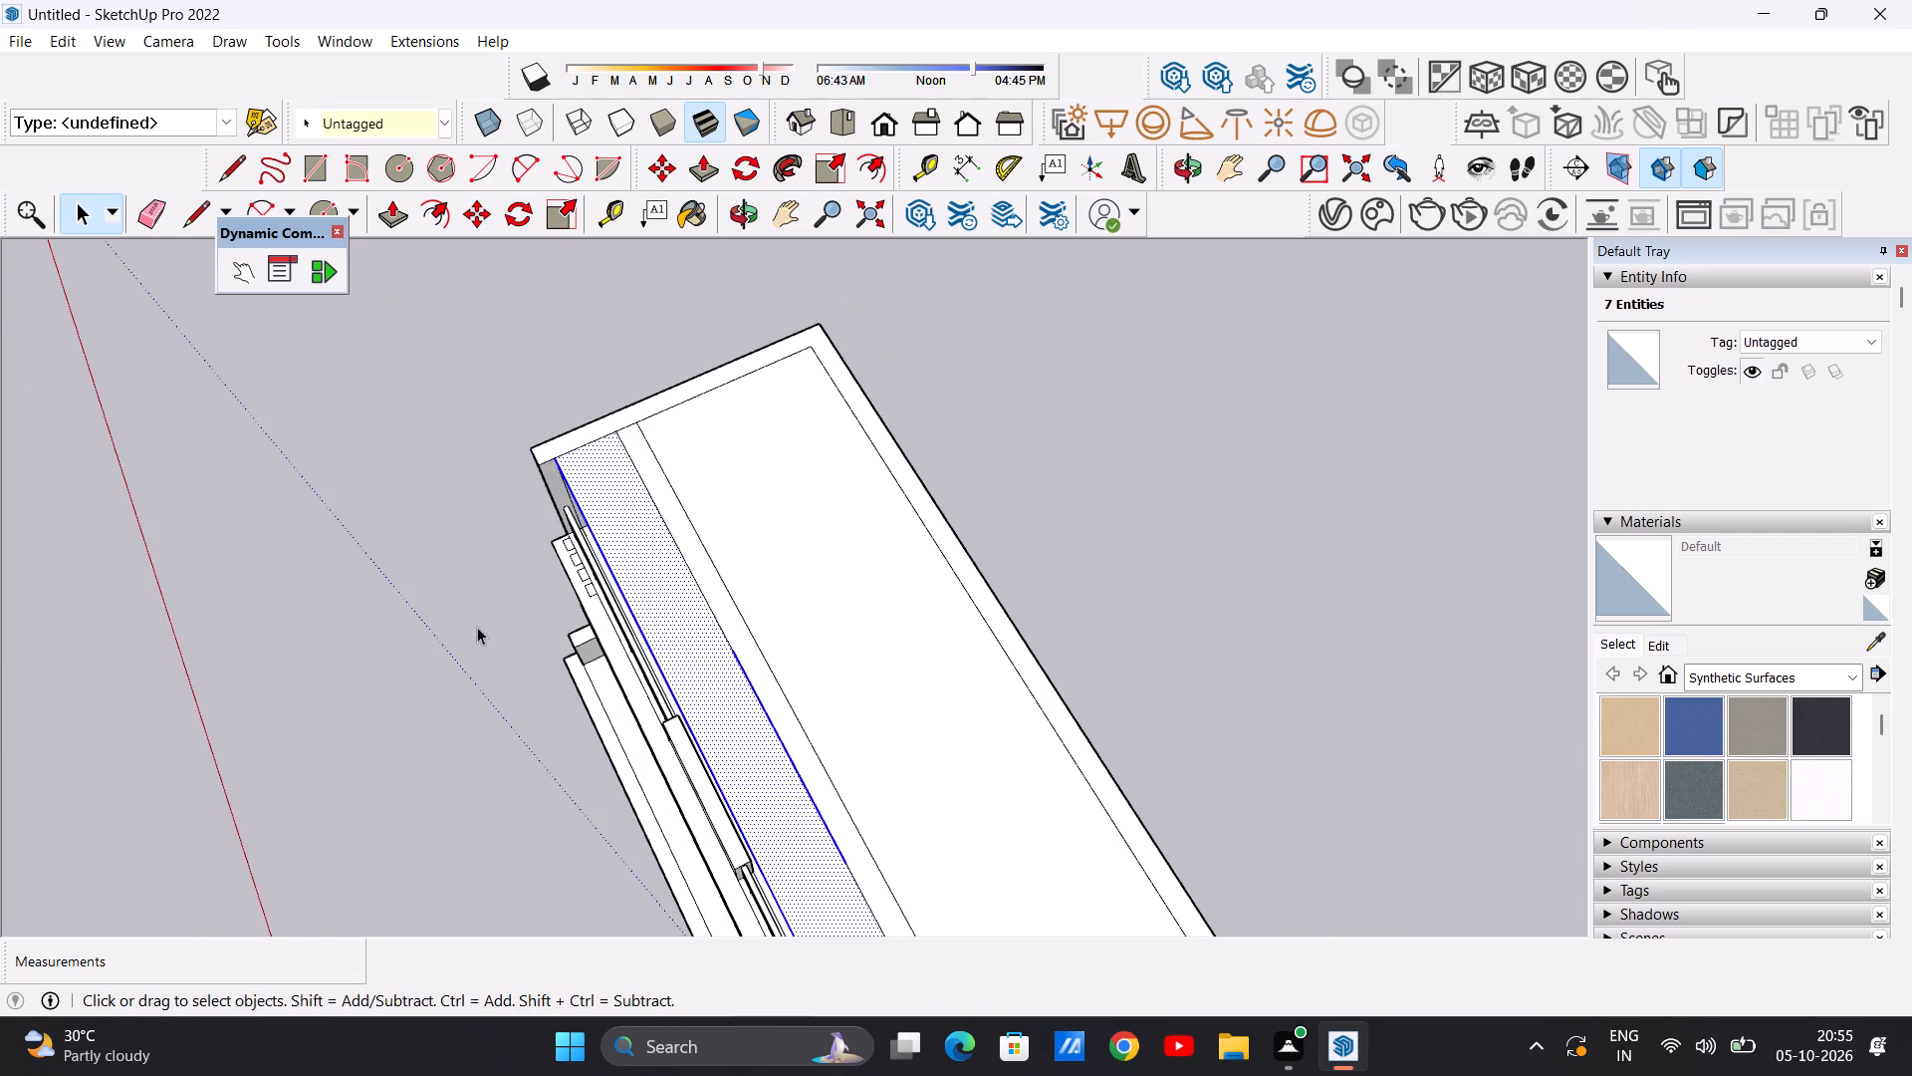
Examine the new roof surfaces from the front, above and the side, focusing on the open corner beside the balcony roof.
{"action": "middle_click_drag", "start_coordinate": [477, 627], "coordinate": [663, 452]}
{"action": "left_click", "coordinate": [393, 506]}
{"action": "scroll", "coordinate": [759, 523], "scroll_direction": "down", "scroll_amount": 4}
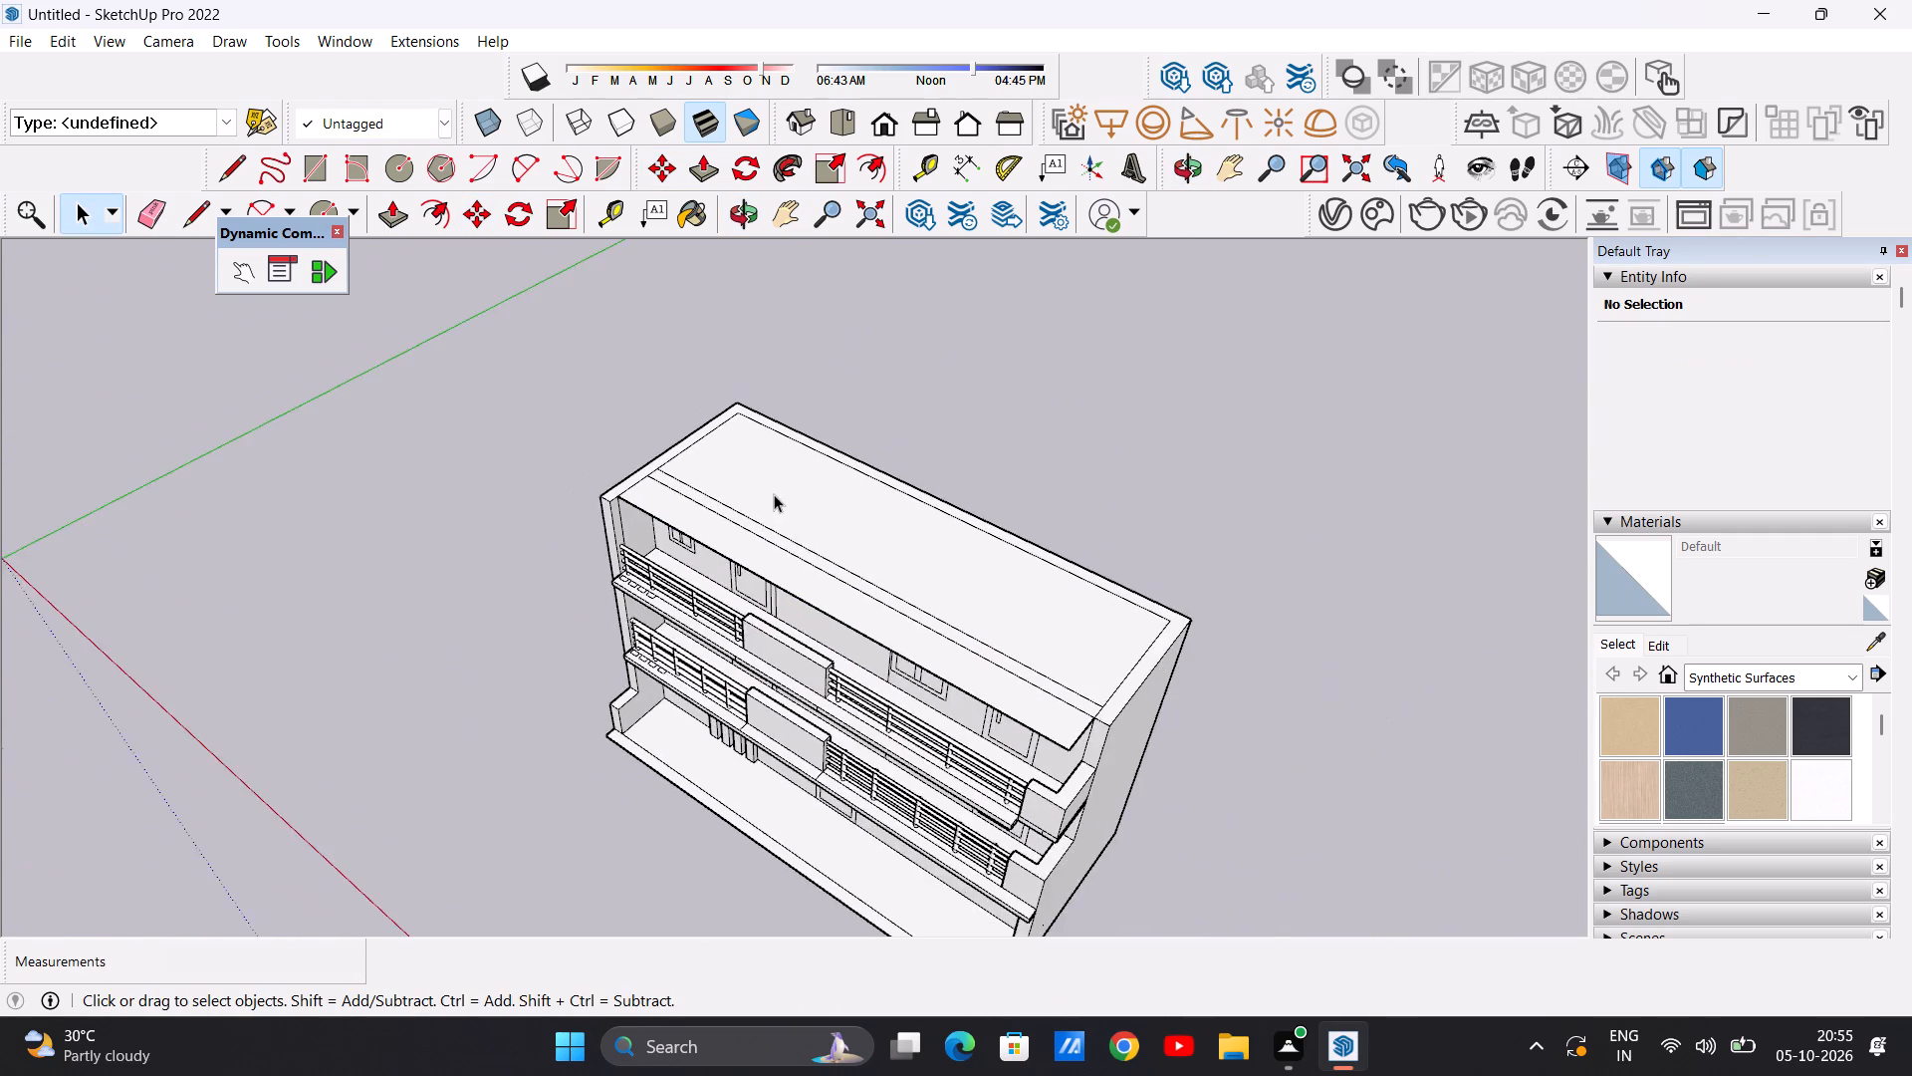
{"action": "scroll", "coordinate": [850, 619], "scroll_direction": "up", "scroll_amount": 7}
{"action": "middle_click_drag", "start_coordinate": [867, 636], "coordinate": [896, 446]}
{"action": "scroll", "coordinate": [650, 483], "scroll_direction": "down", "scroll_amount": 6}
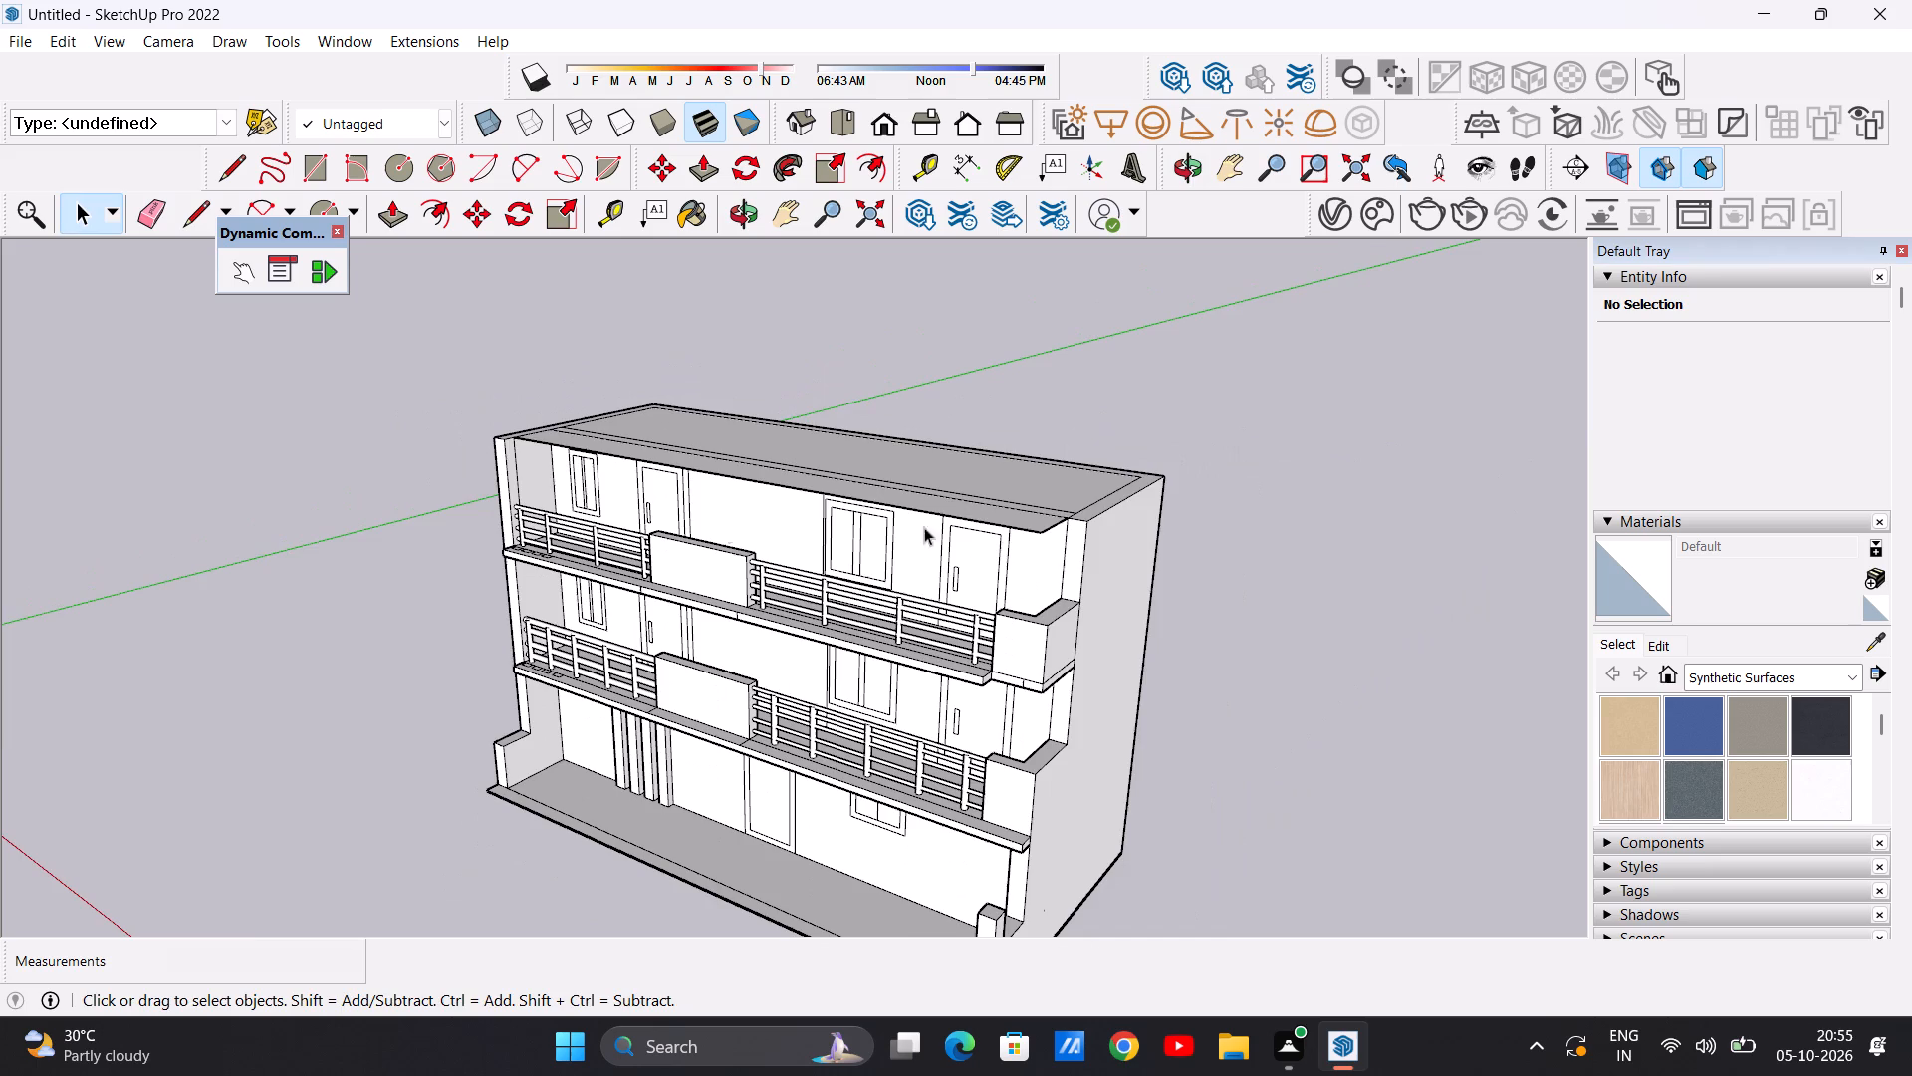
{"action": "middle_click_drag", "start_coordinate": [1032, 532], "coordinate": [935, 767]}
{"action": "scroll", "coordinate": [970, 689], "scroll_direction": "up", "scroll_amount": 5}
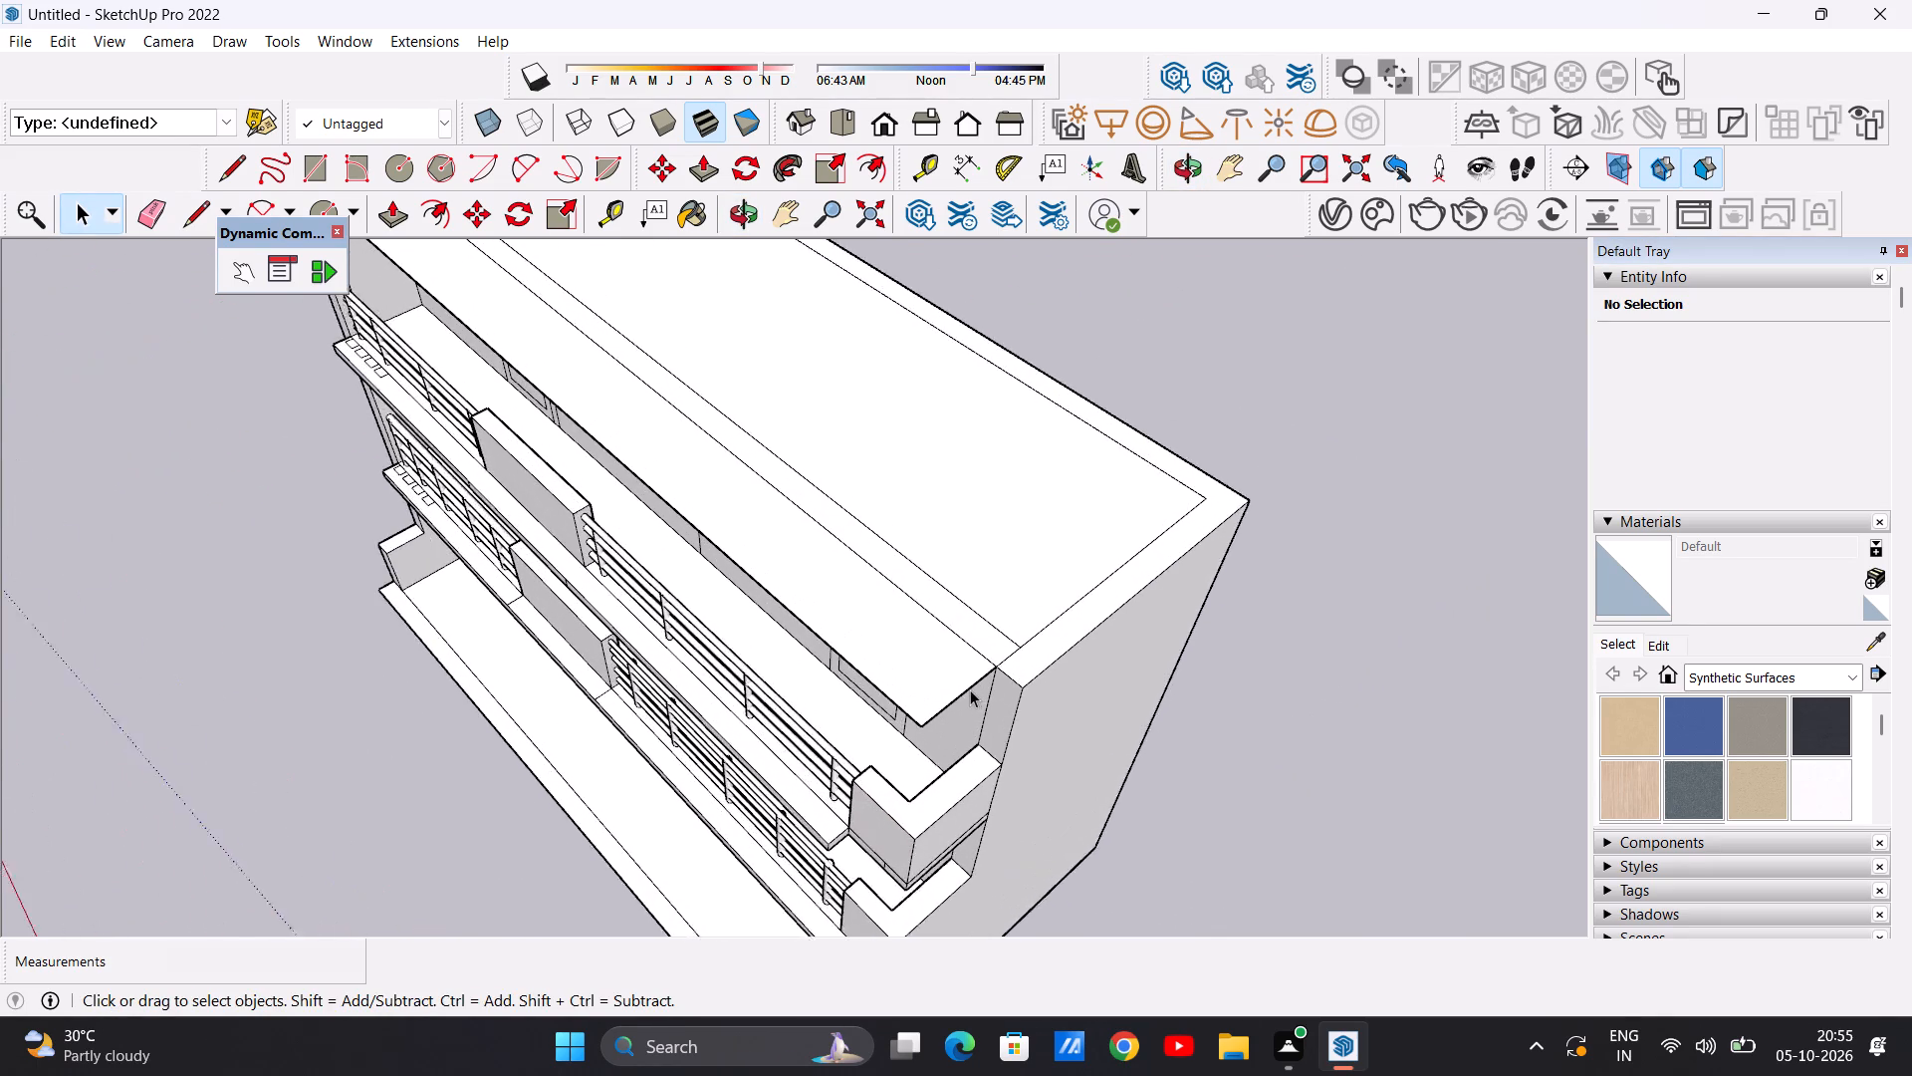
{"action": "scroll", "coordinate": [970, 689], "scroll_direction": "up", "scroll_amount": 4}
{"action": "scroll", "coordinate": [970, 689], "scroll_direction": "down", "scroll_amount": 6}
{"action": "scroll", "coordinate": [985, 672], "scroll_direction": "up", "scroll_amount": 6}
{"action": "middle_click_drag", "start_coordinate": [958, 714], "coordinate": [1096, 719]}
{"action": "scroll", "coordinate": [997, 718], "scroll_direction": "down", "scroll_amount": 3}
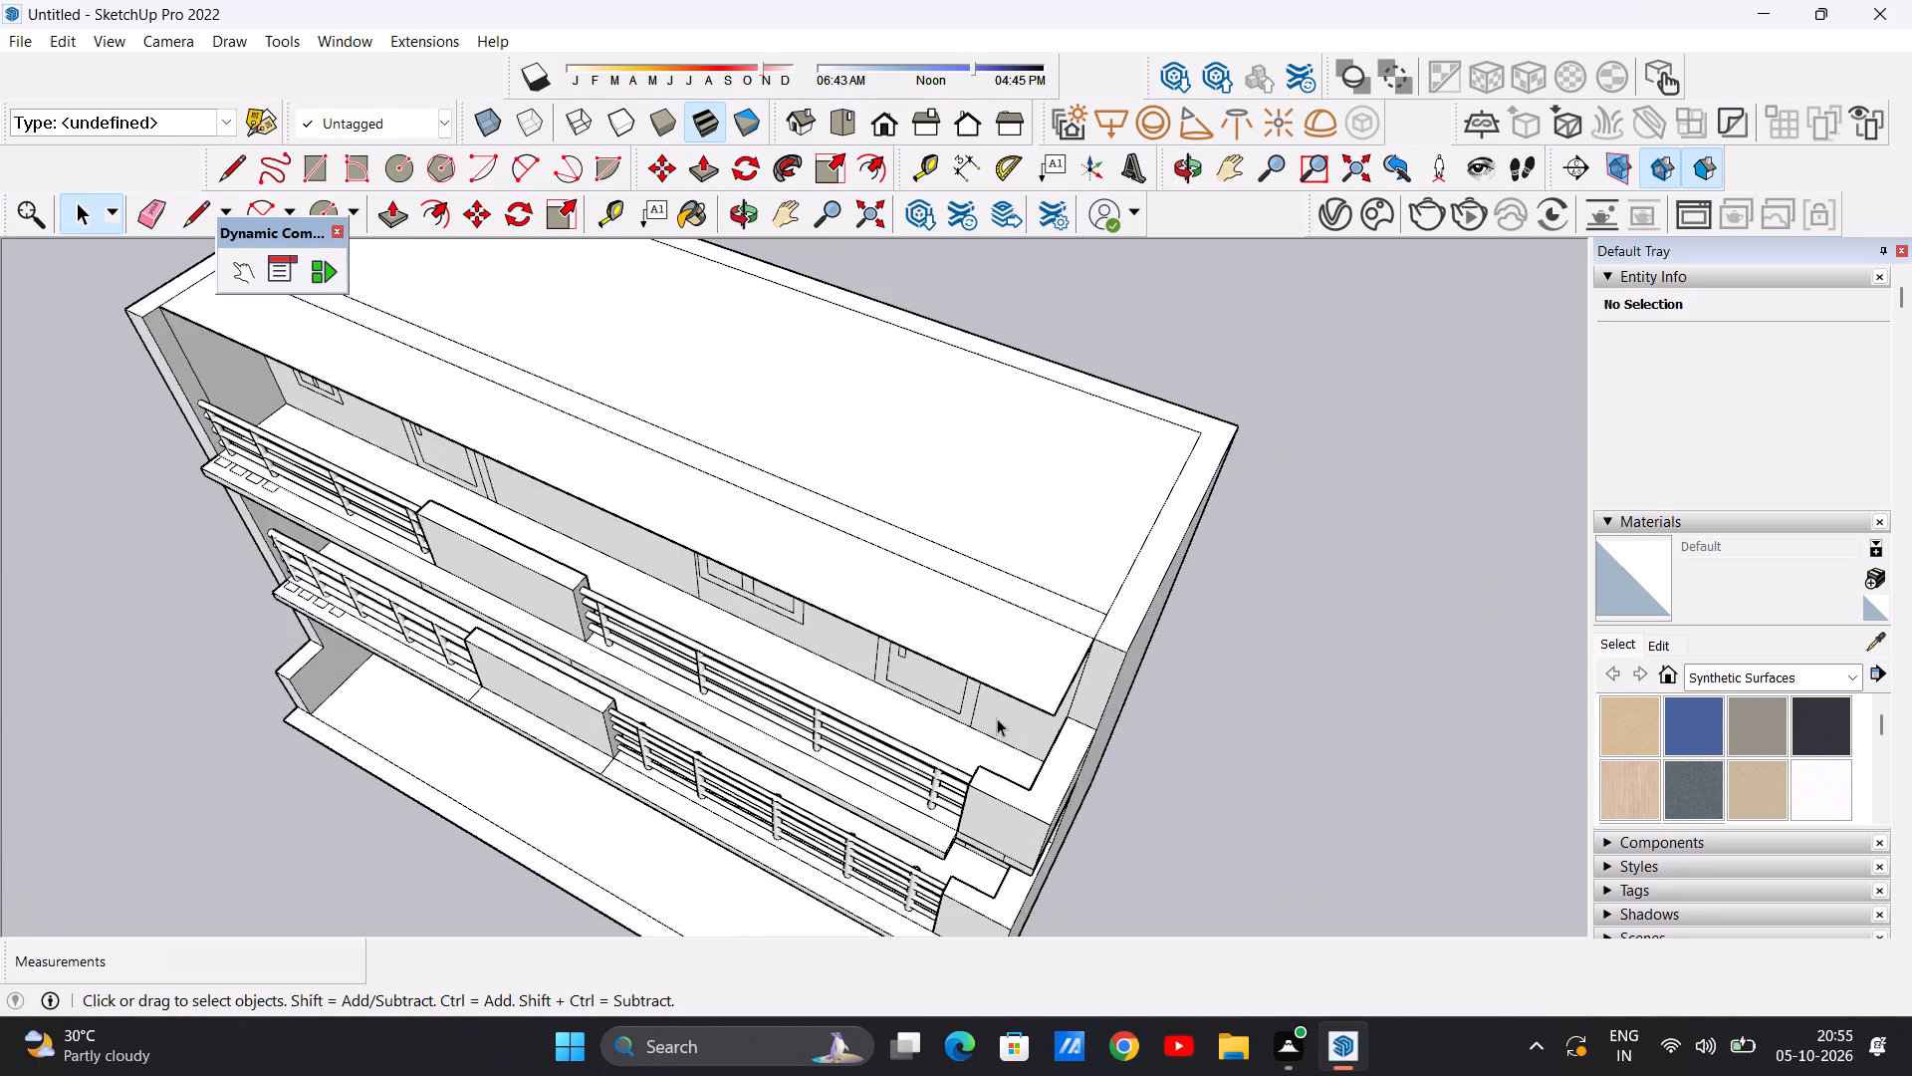
{"action": "scroll", "coordinate": [997, 718], "scroll_direction": "down", "scroll_amount": 4}
{"action": "scroll", "coordinate": [1080, 687], "scroll_direction": "up", "scroll_amount": 6}
{"action": "middle_click_drag", "start_coordinate": [1038, 691], "coordinate": [1082, 797]}
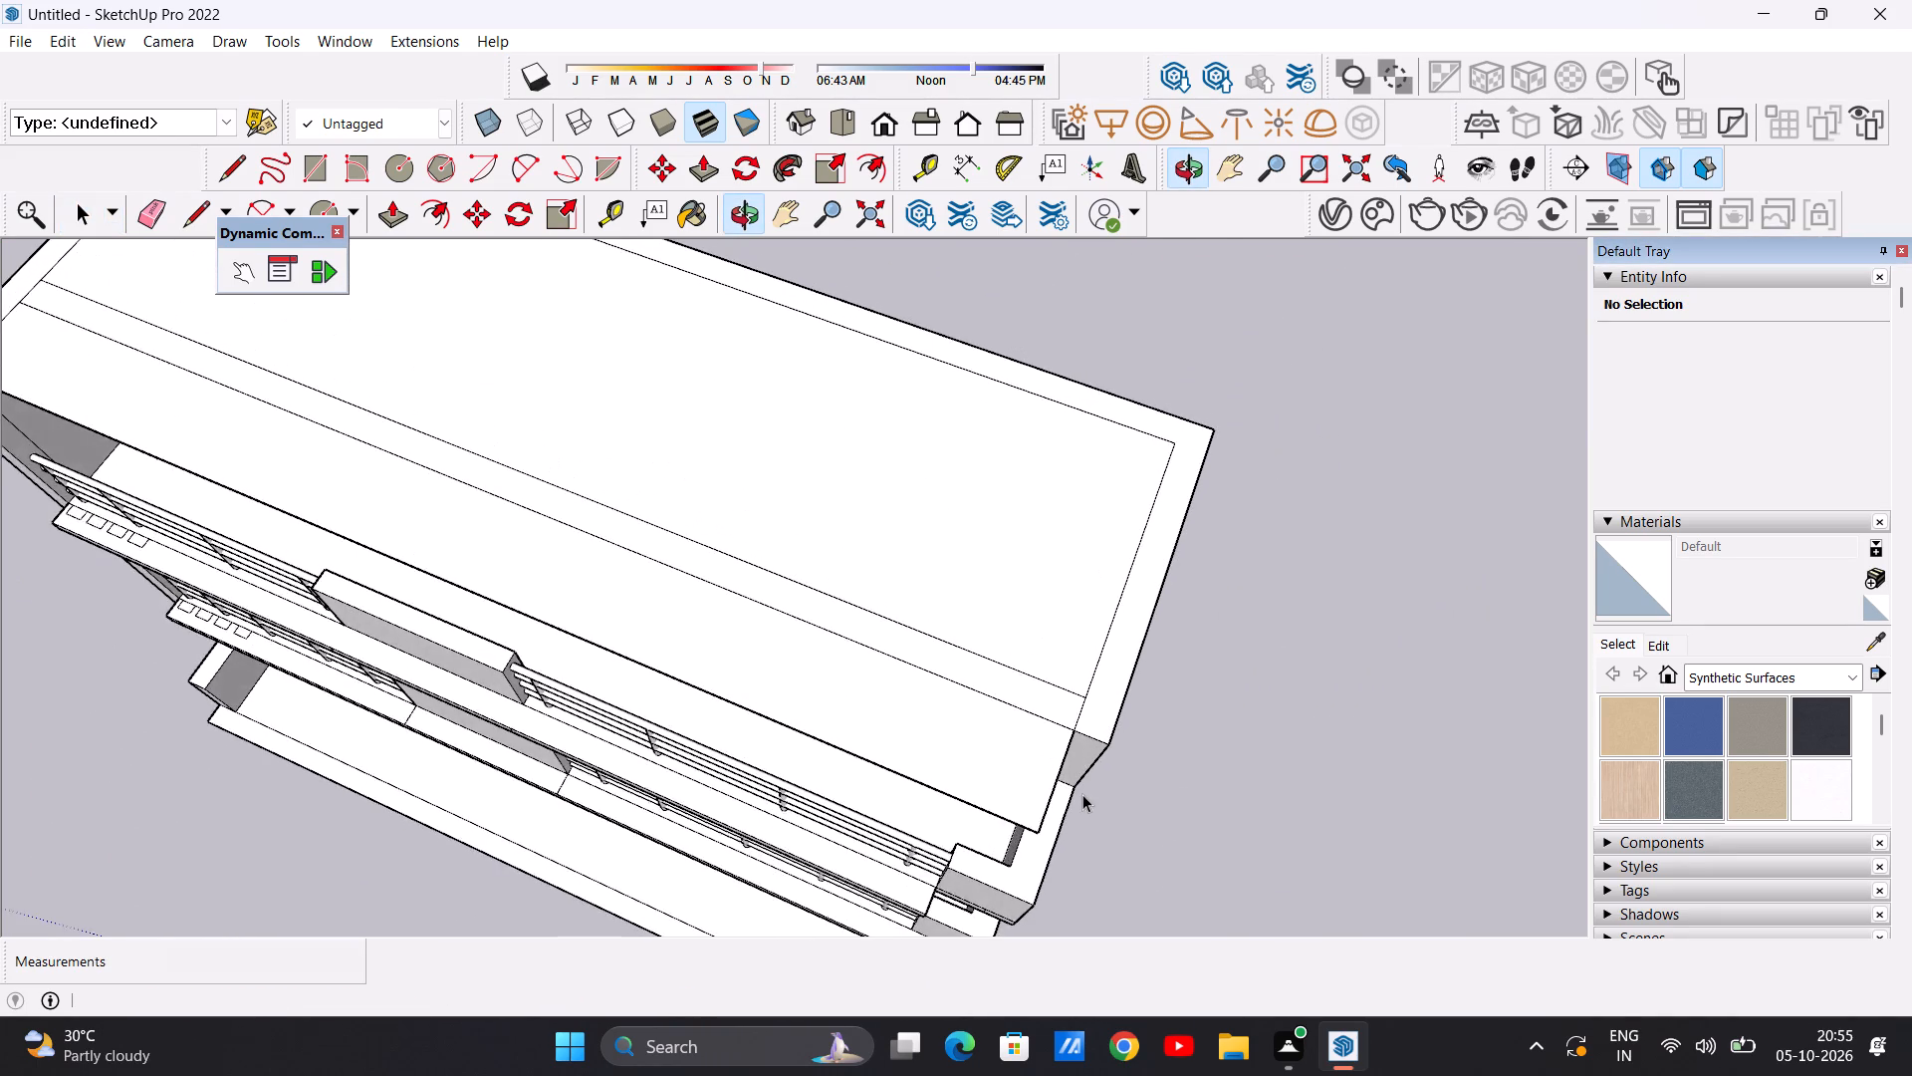
{"action": "scroll", "coordinate": [1096, 776], "scroll_direction": "up", "scroll_amount": 3}
{"action": "middle_click_drag", "start_coordinate": [1067, 775], "coordinate": [1029, 749]}
{"action": "scroll", "coordinate": [1051, 747], "scroll_direction": "down", "scroll_amount": 4}
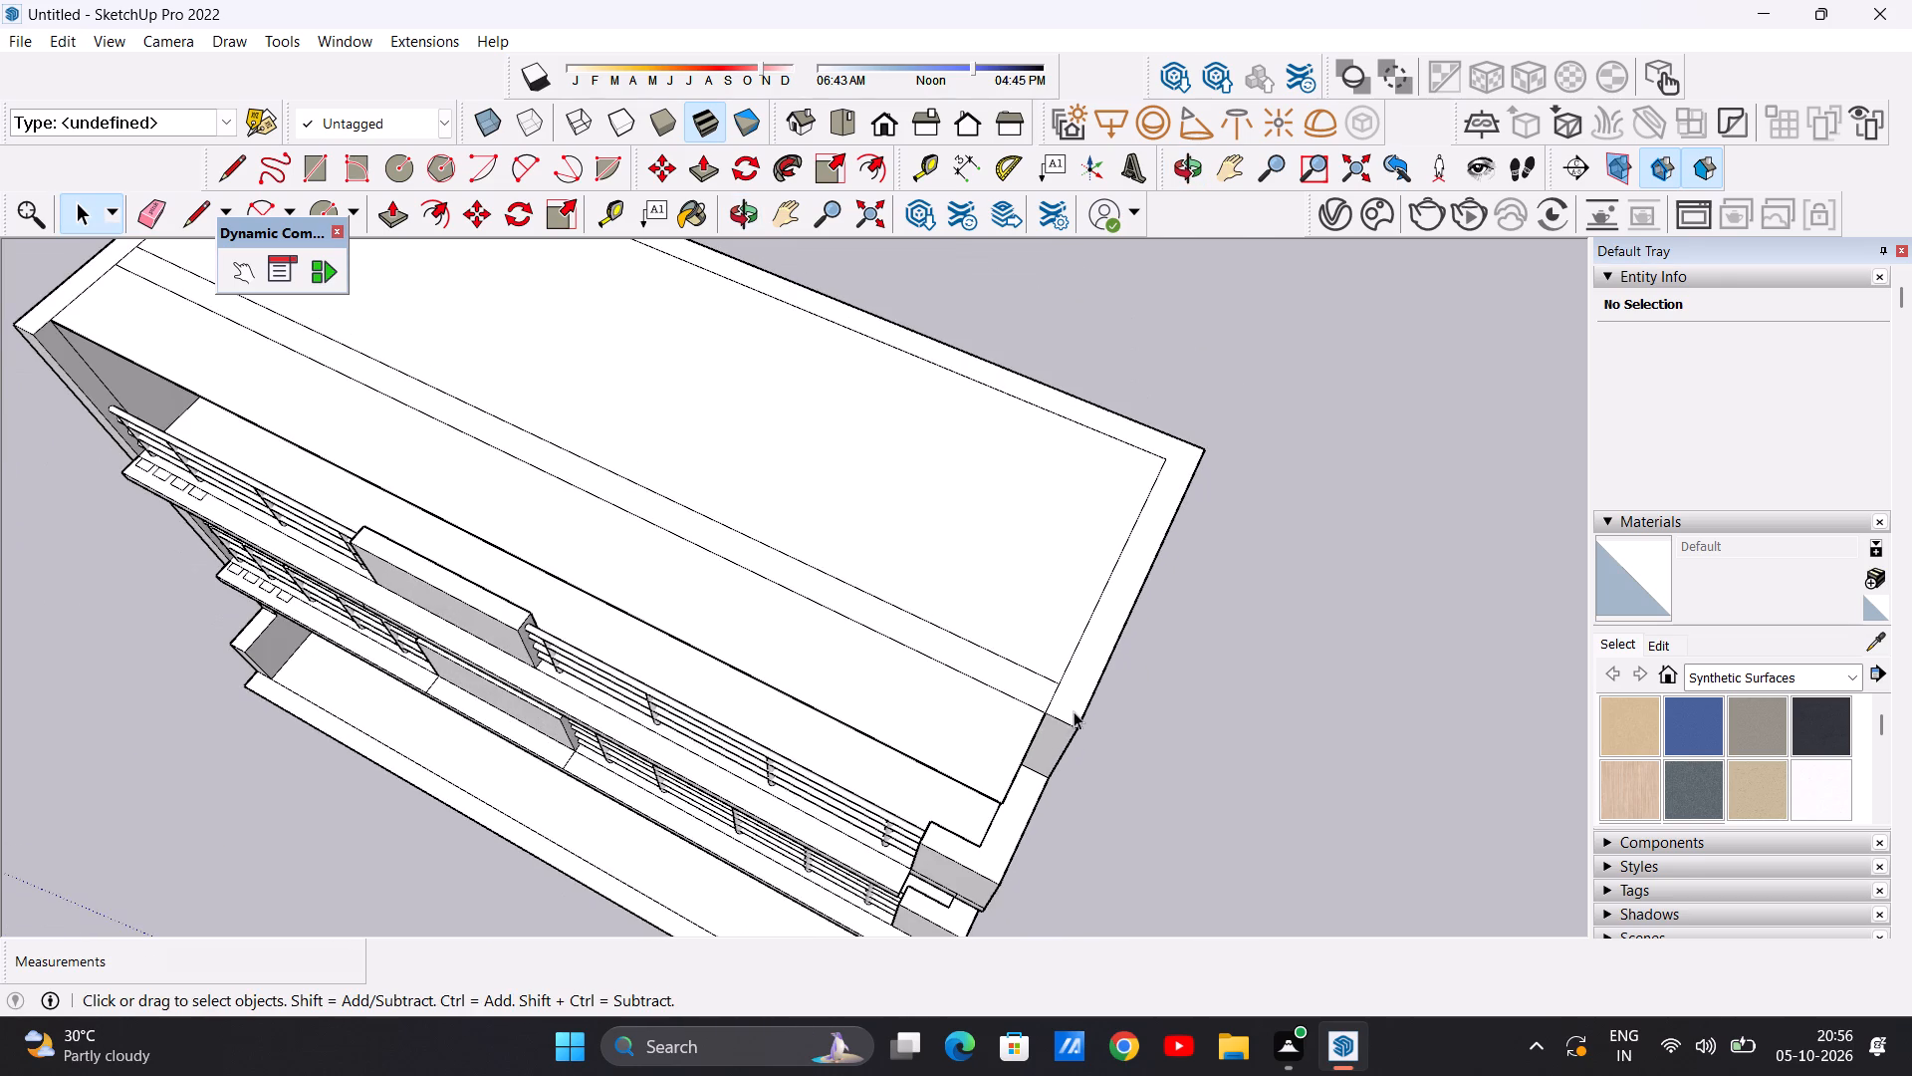
{"action": "middle_click_drag", "start_coordinate": [1011, 747], "coordinate": [1021, 780]}
{"action": "scroll", "coordinate": [1037, 795], "scroll_direction": "up", "scroll_amount": 3}
{"action": "scroll", "coordinate": [1046, 656], "scroll_direction": "down", "scroll_amount": 5}
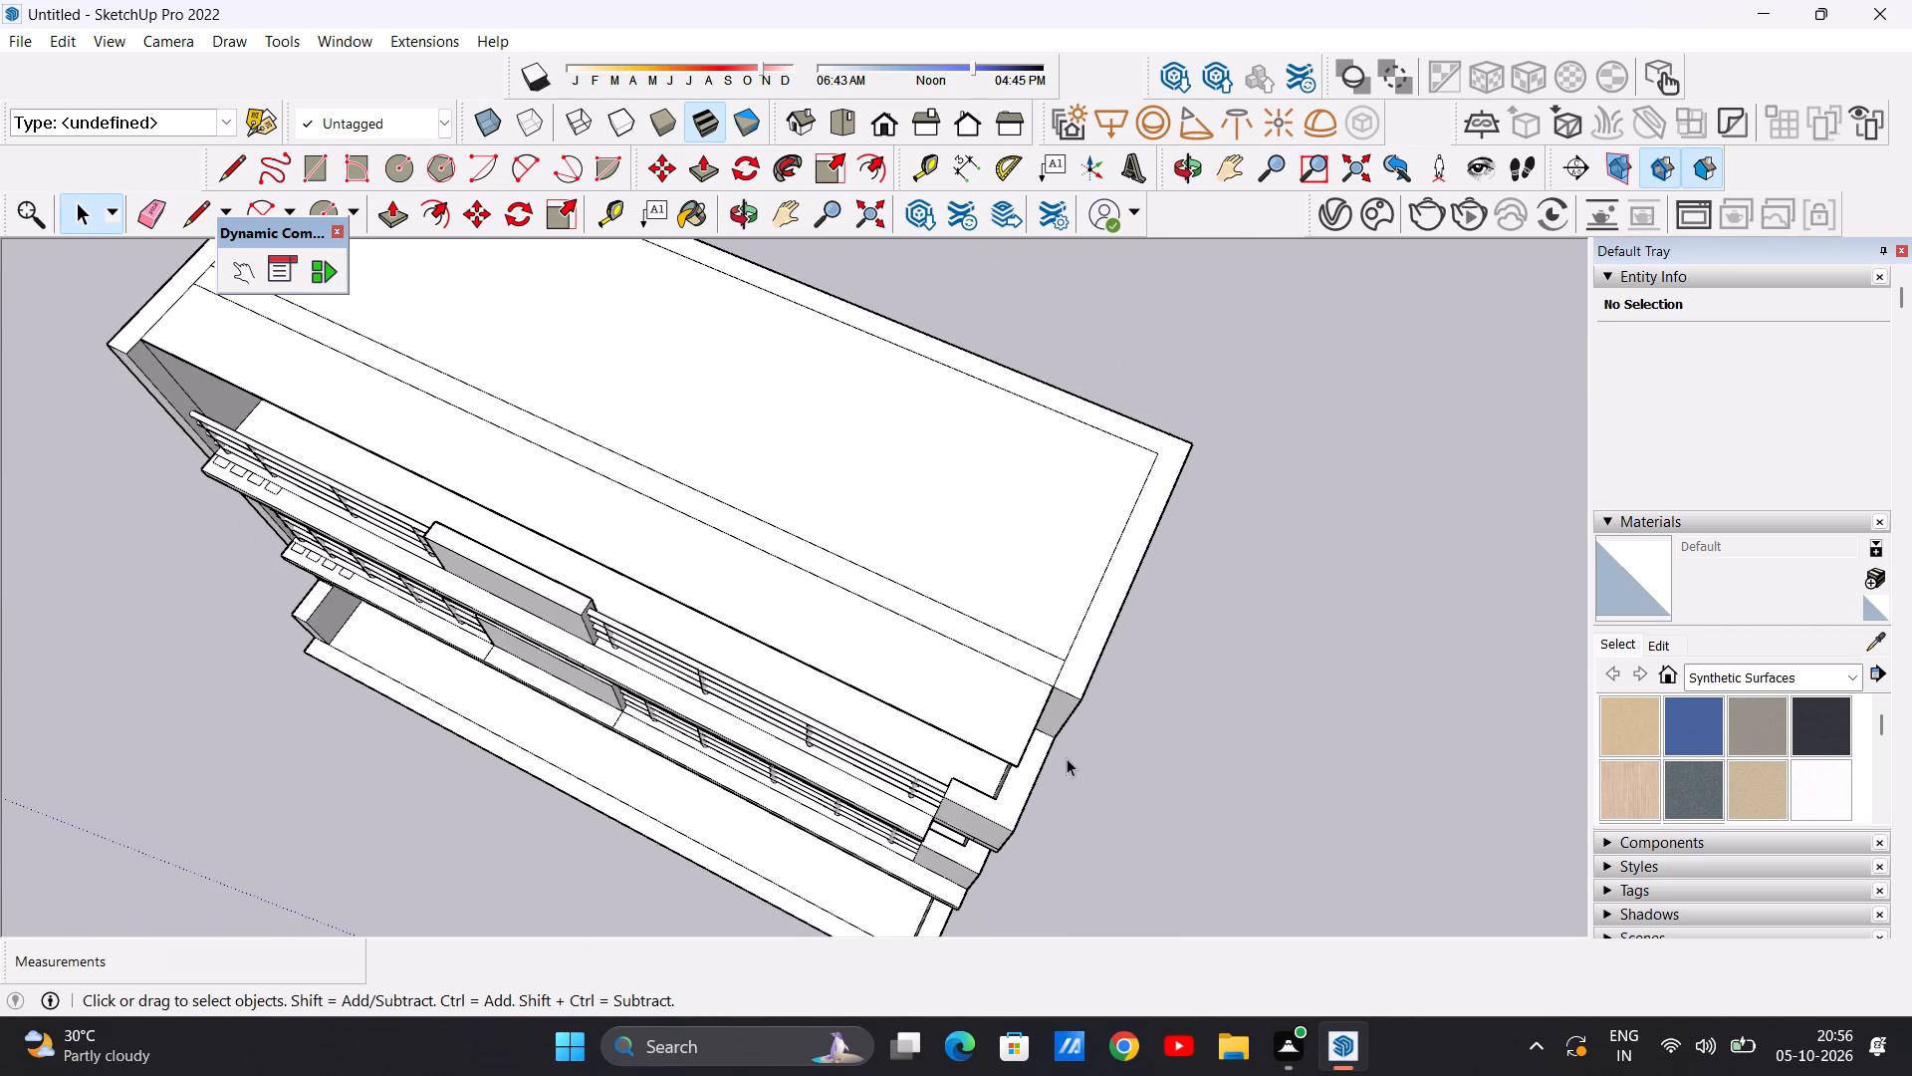
{"action": "scroll", "coordinate": [1075, 777], "scroll_direction": "up", "scroll_amount": 8}
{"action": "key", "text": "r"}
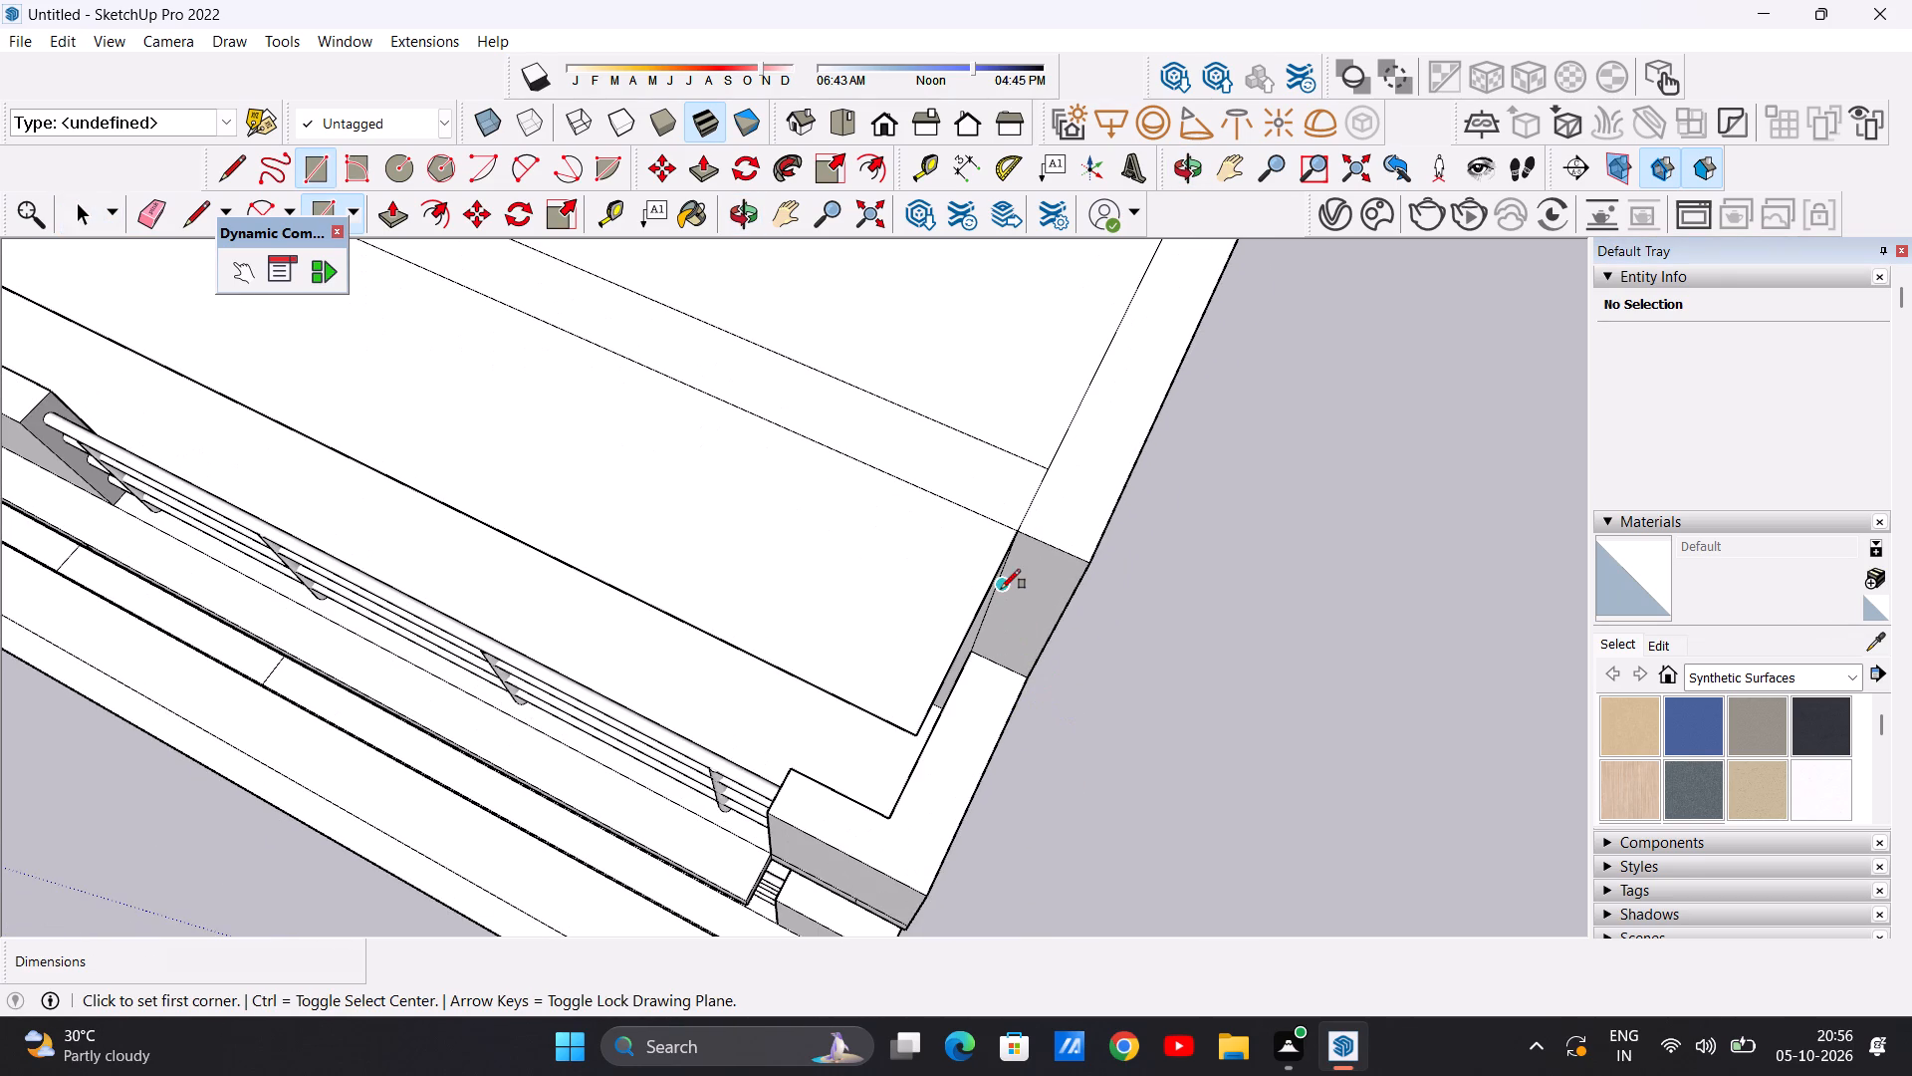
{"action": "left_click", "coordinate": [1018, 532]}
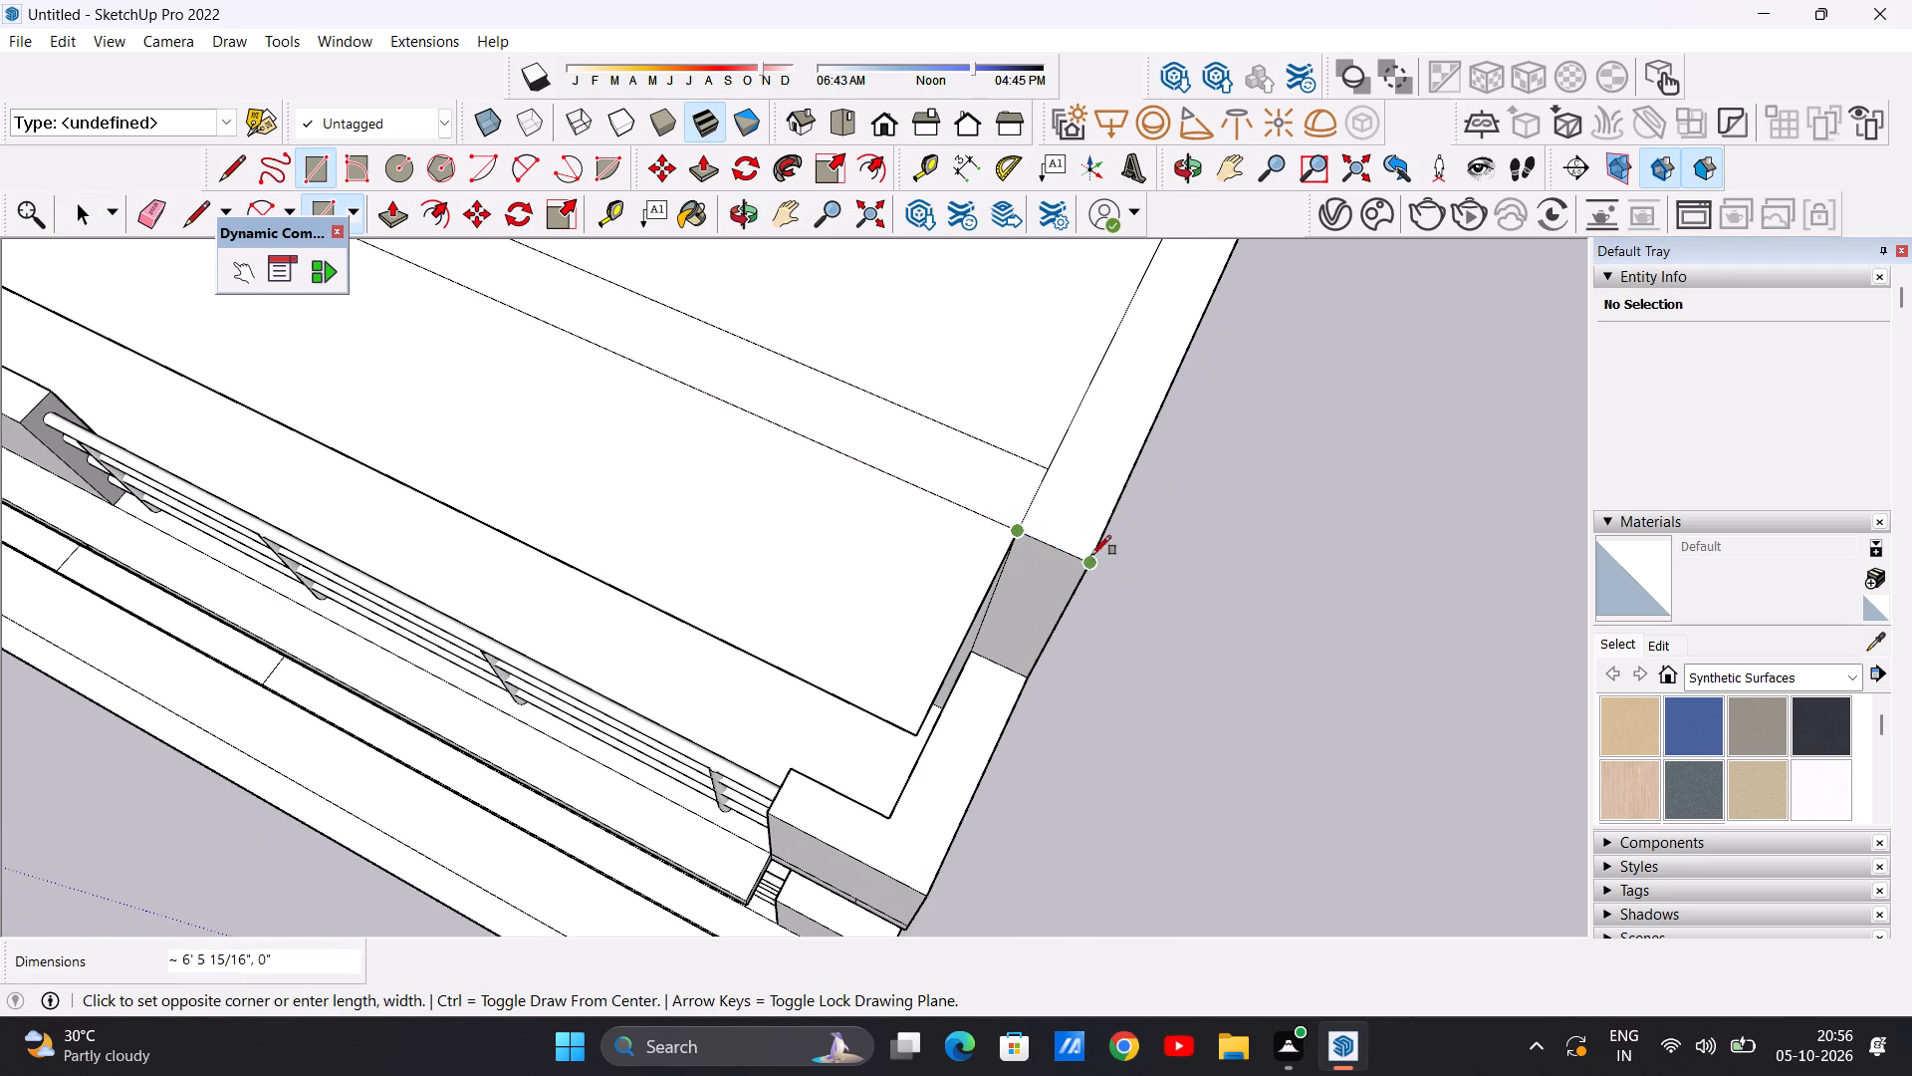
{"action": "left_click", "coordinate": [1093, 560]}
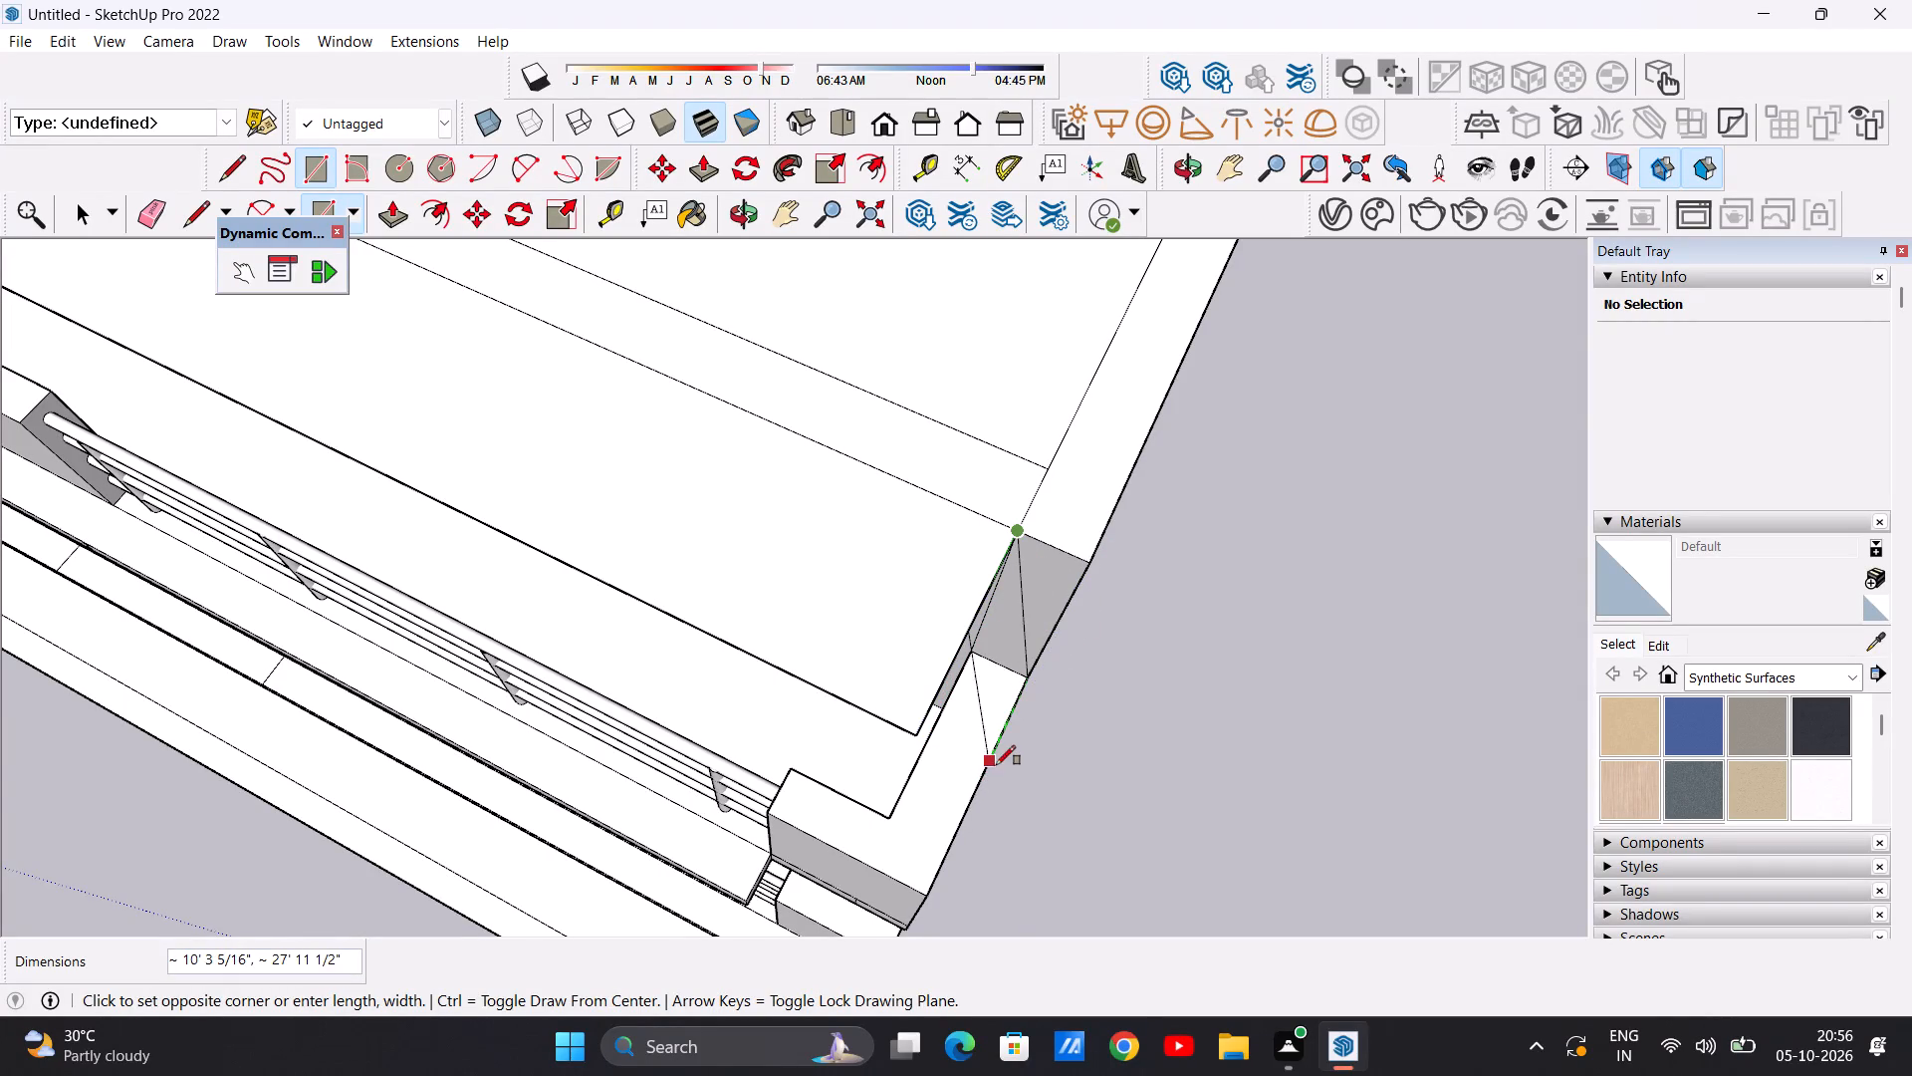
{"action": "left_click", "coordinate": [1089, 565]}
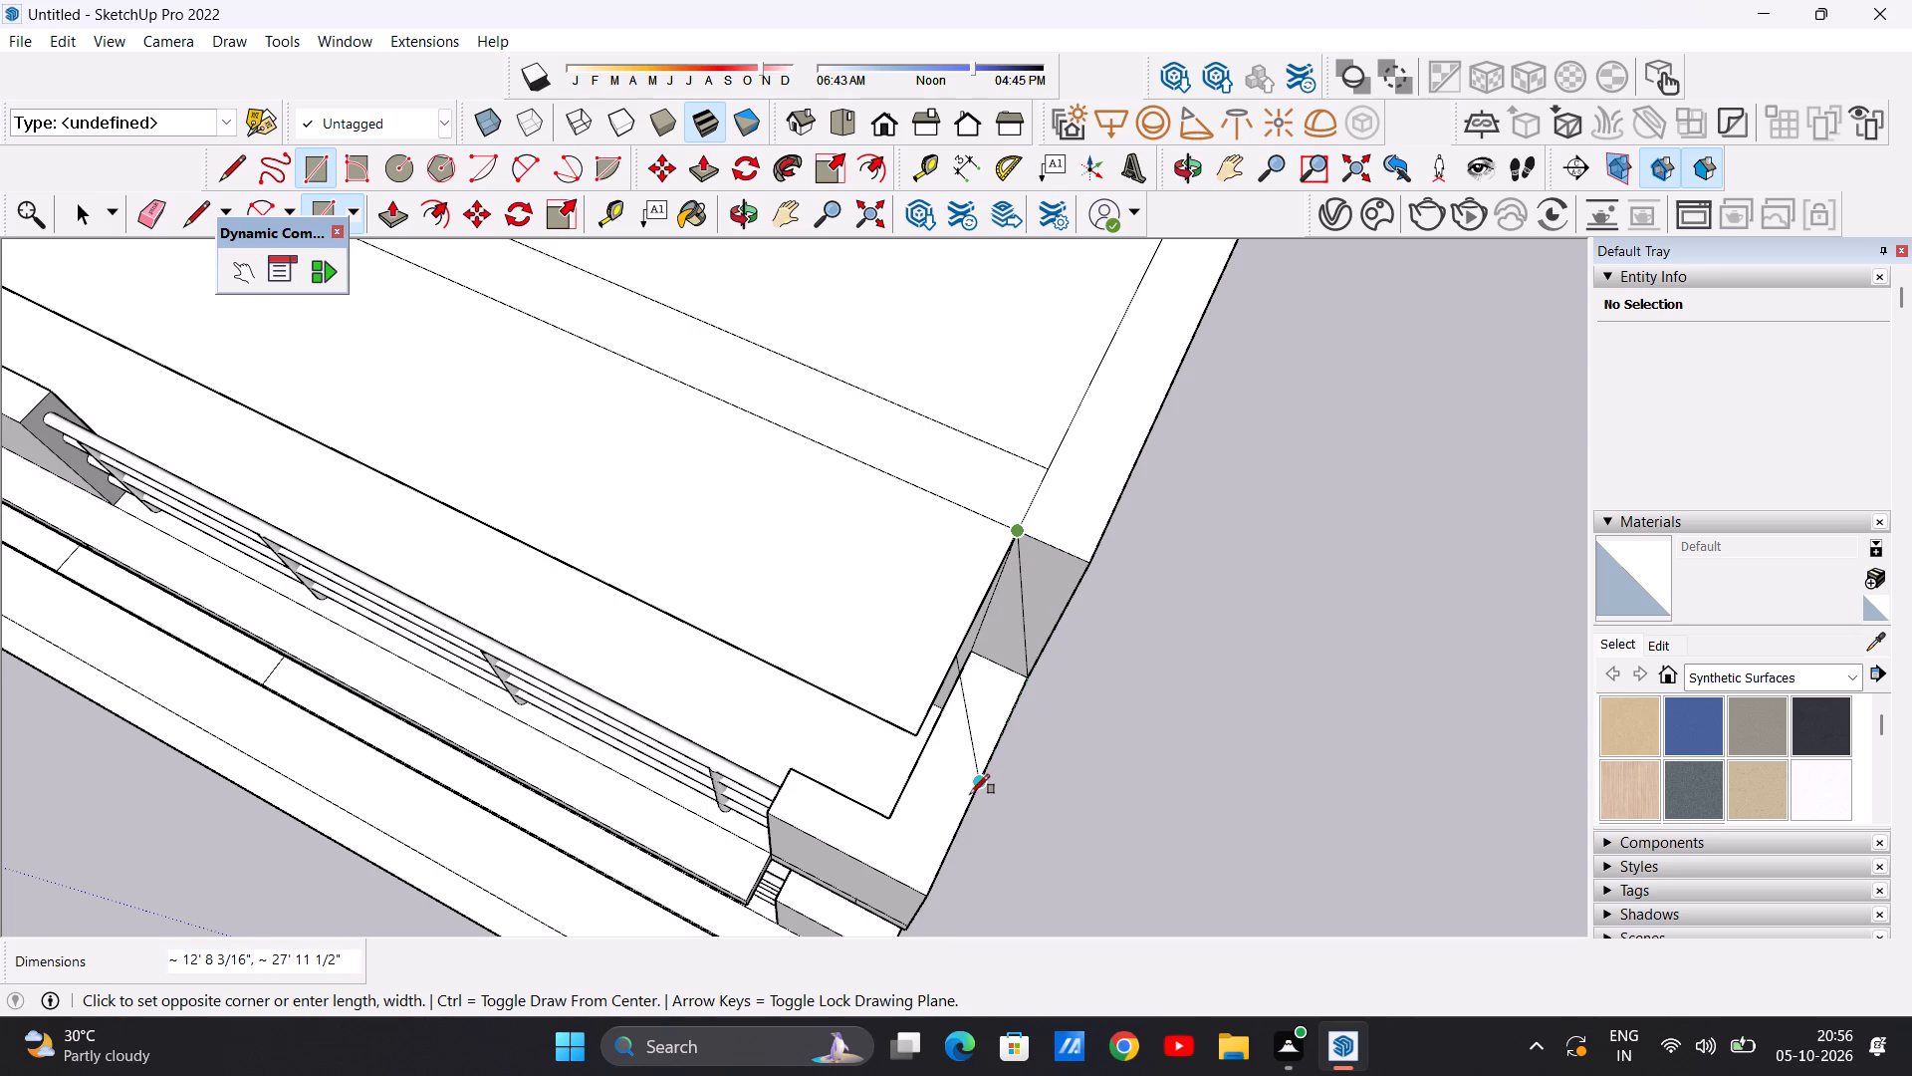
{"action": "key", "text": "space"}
Draw a rectangle about 20' 3 1/8" by 6' 6 1/16" extending the roof over the gap between the balcony roof and outer side wall.
{"action": "key", "text": "r"}
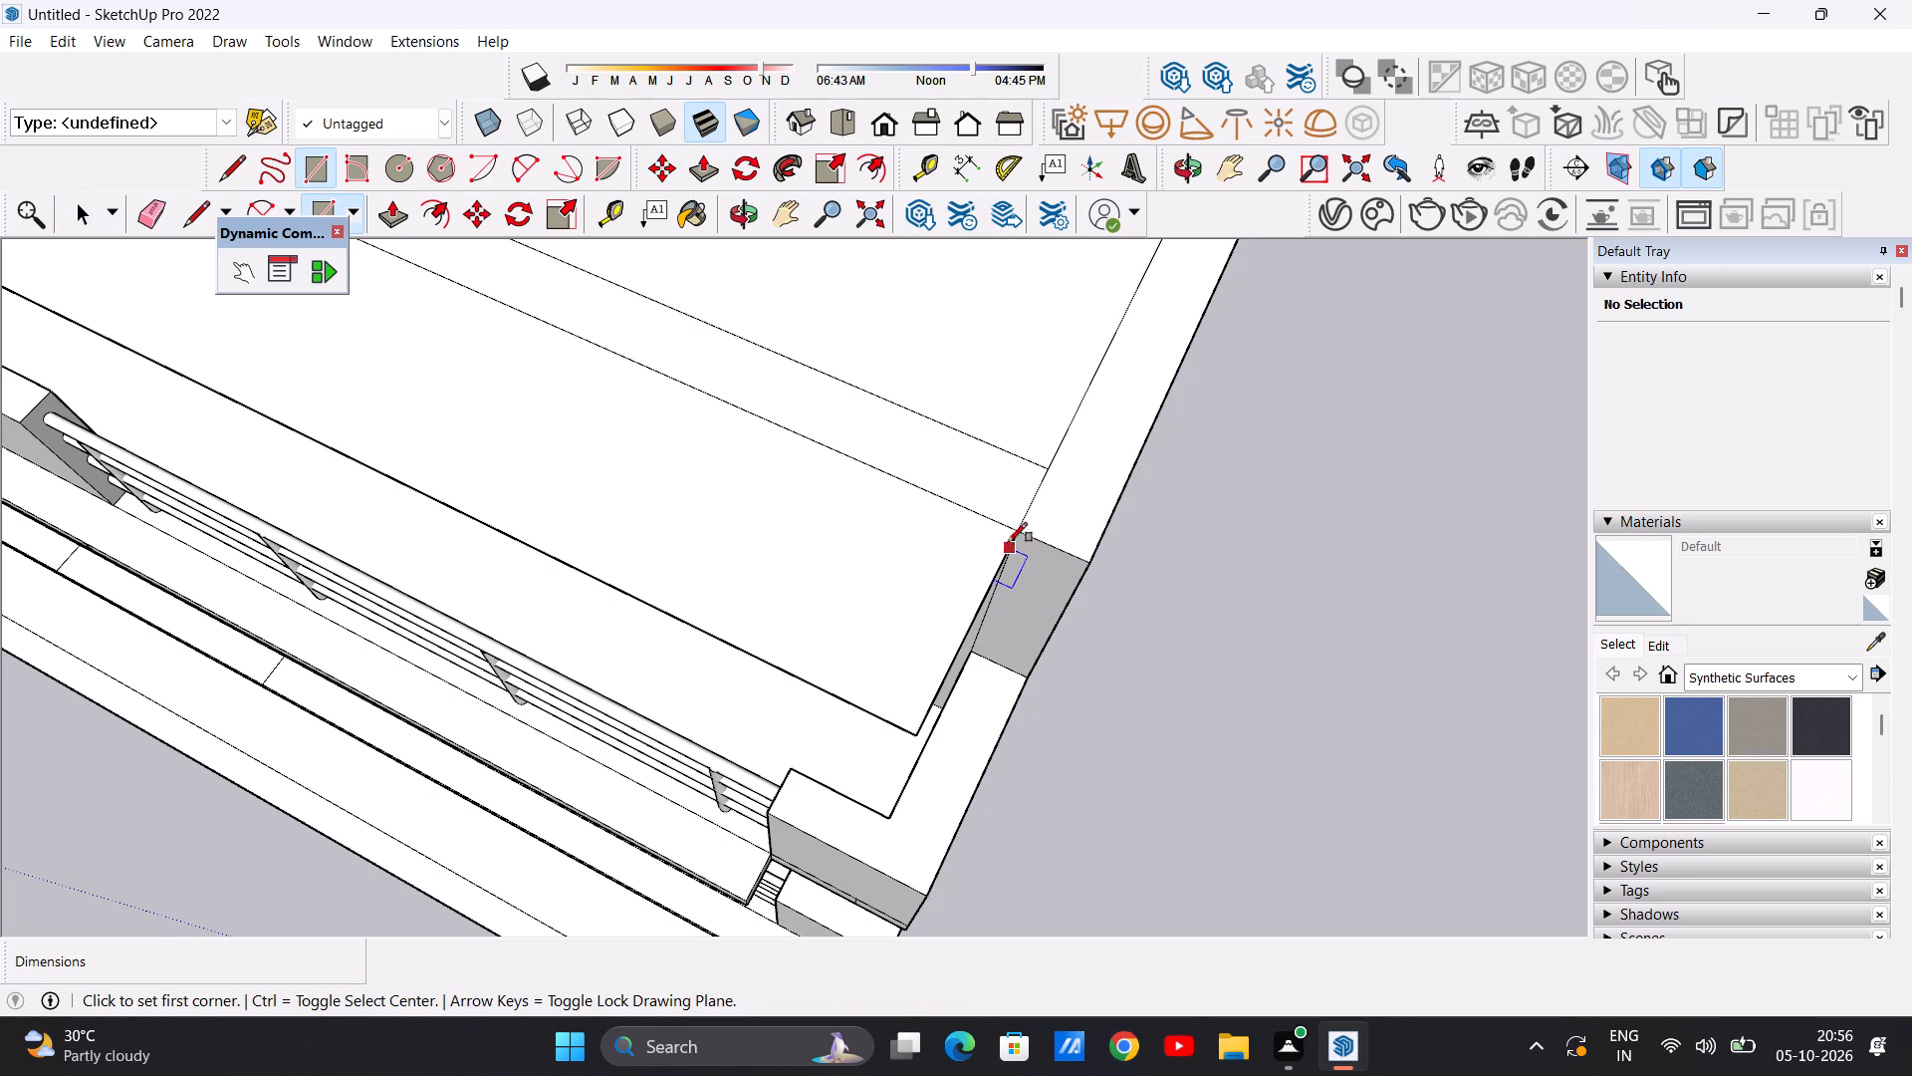
{"action": "left_click", "coordinate": [1018, 534]}
{"action": "left_click", "coordinate": [1092, 559]}
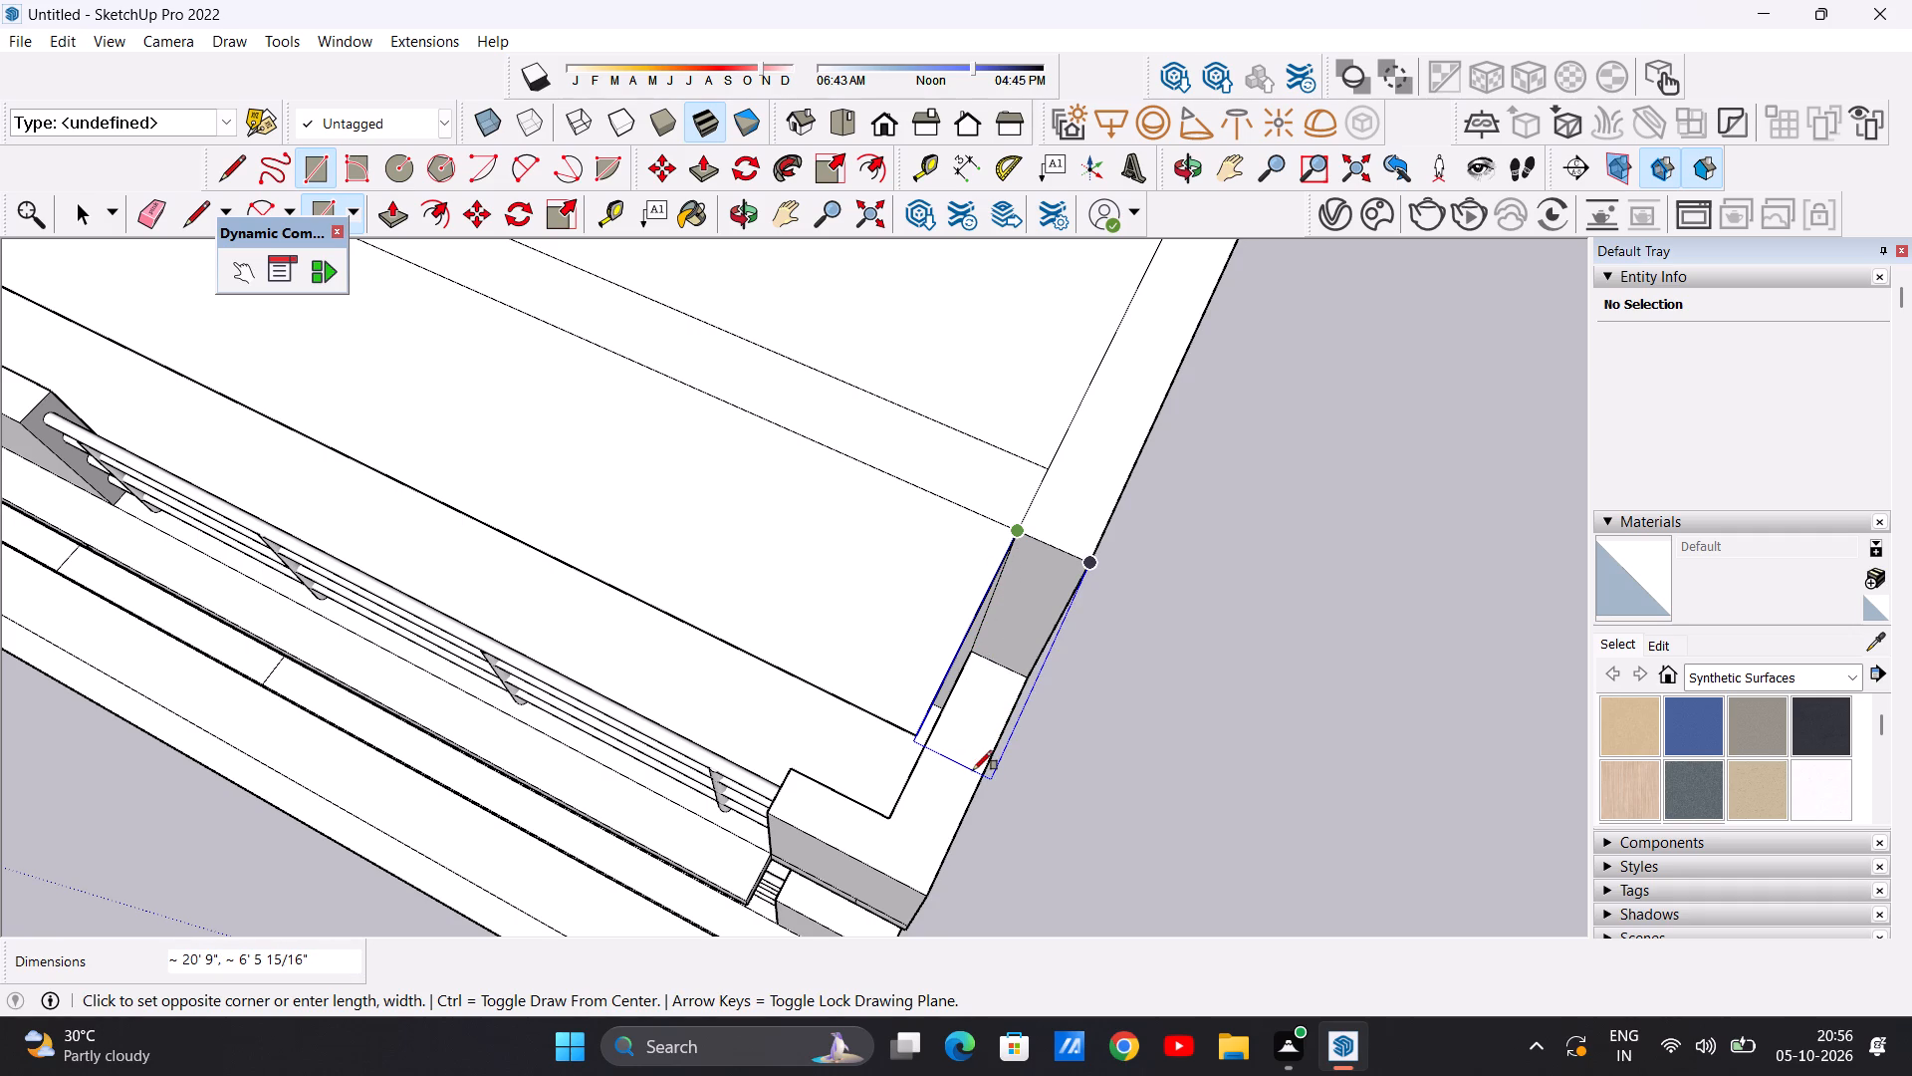
{"action": "left_click", "coordinate": [922, 737]}
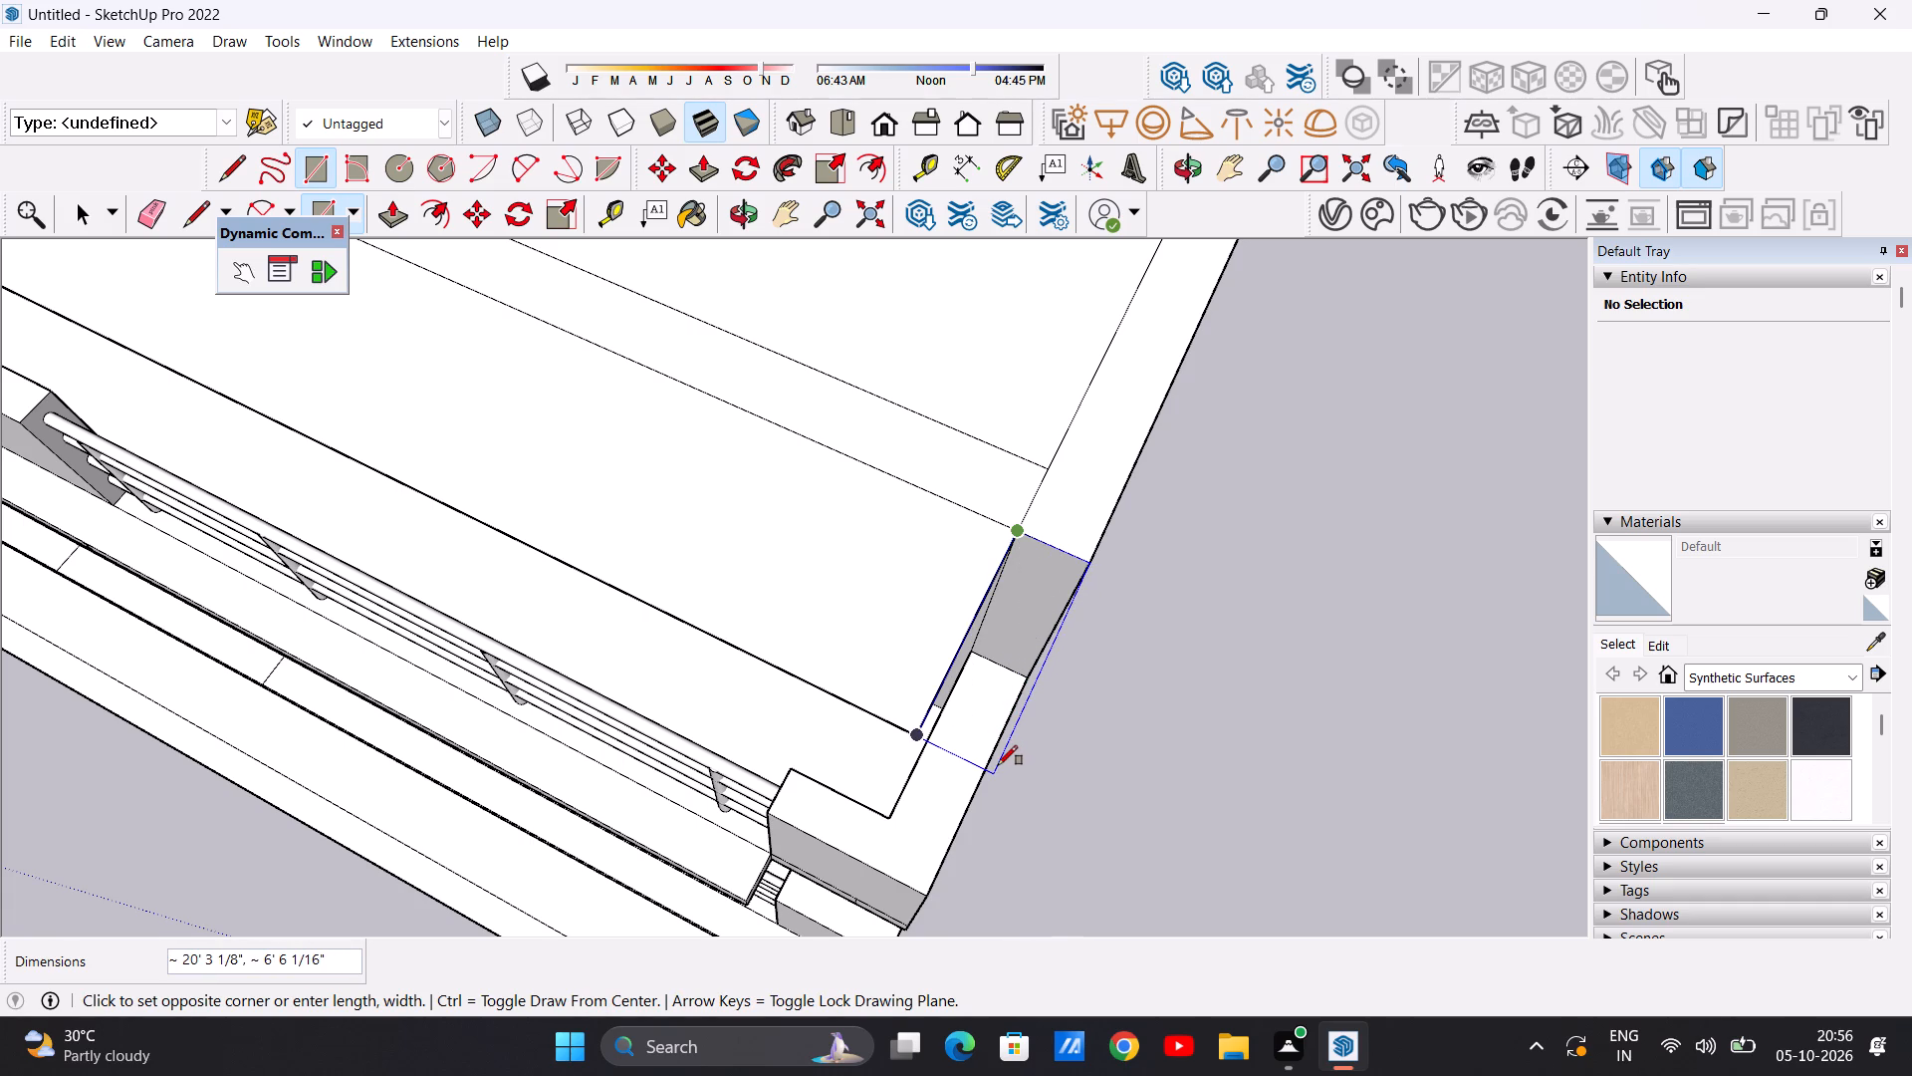
{"action": "left_click", "coordinate": [998, 765]}
{"action": "key", "text": "space"}
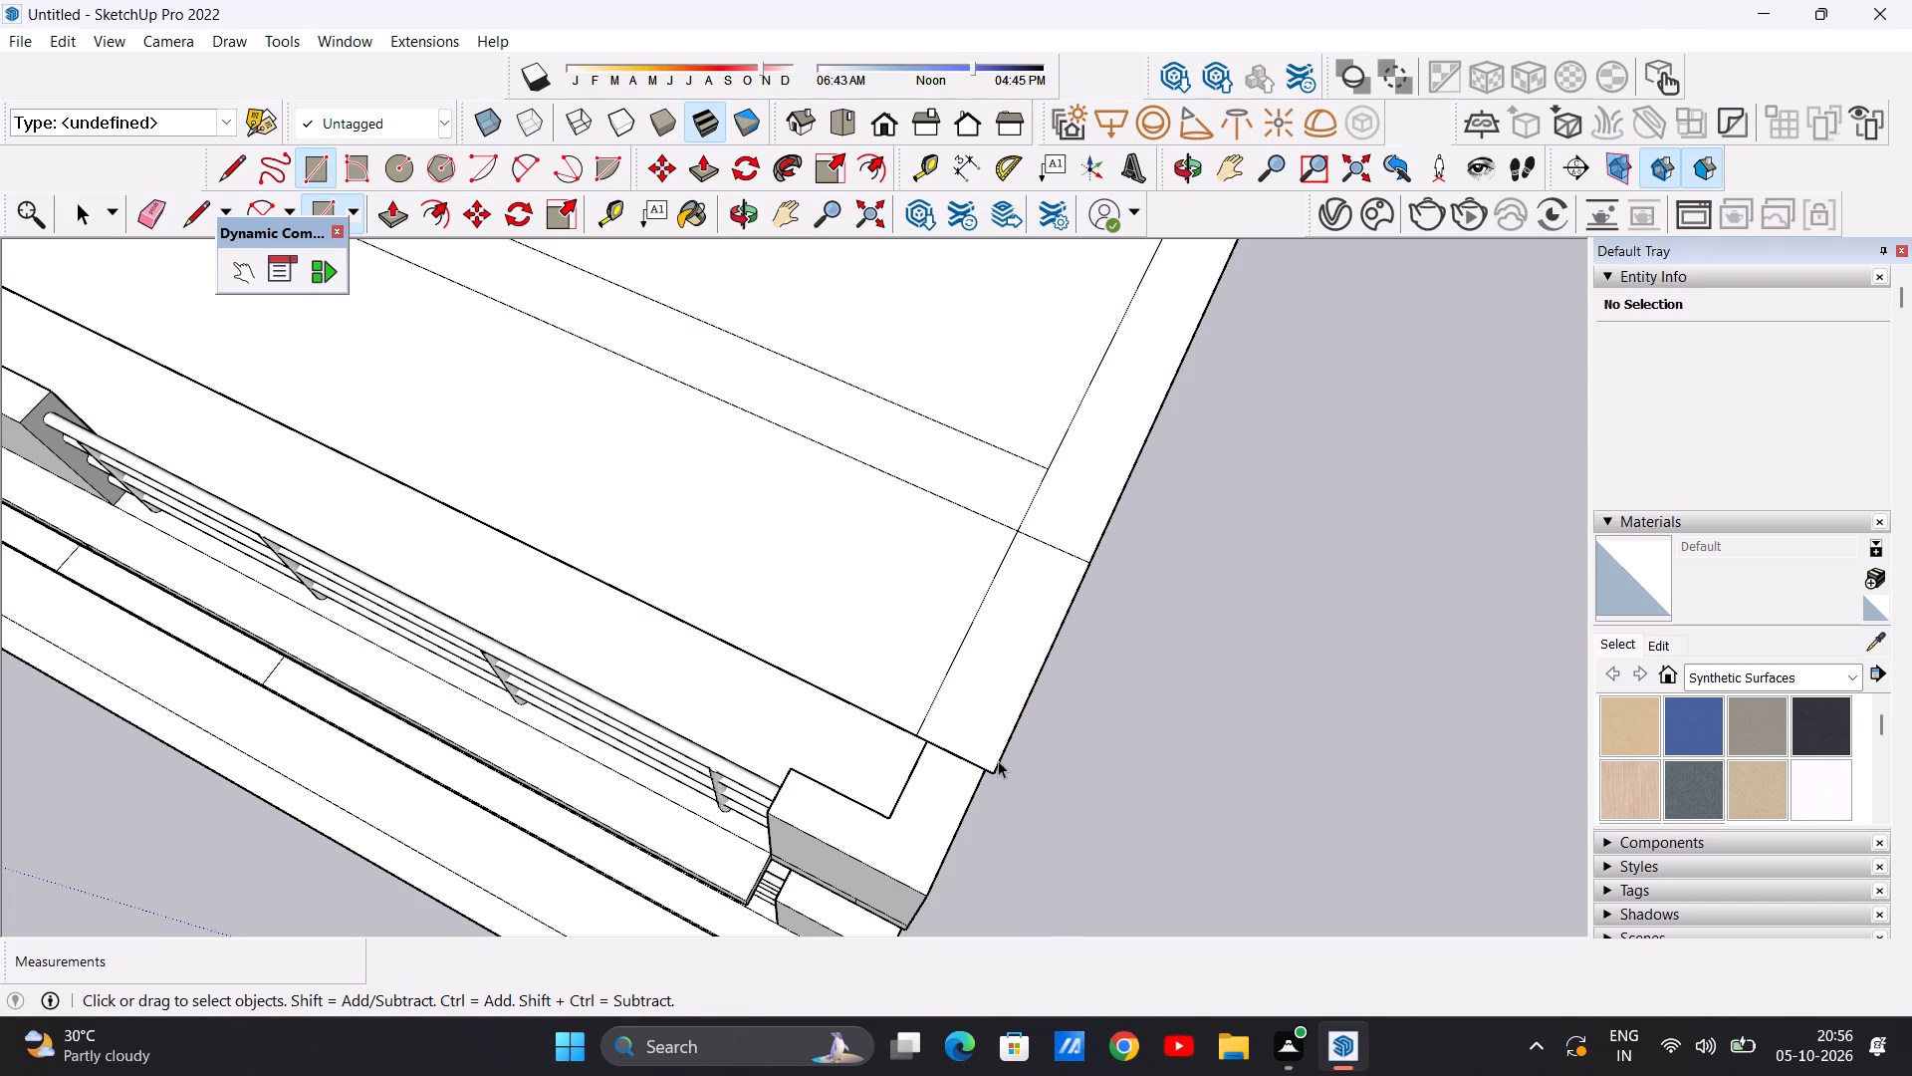
Draw a line about 20' 3 1/8" long from the side wall's top corner to the balcony roof's outer corner.
{"action": "scroll", "coordinate": [984, 521], "scroll_direction": "down", "scroll_amount": 6}
{"action": "middle_click_drag", "start_coordinate": [1085, 634], "coordinate": [796, 503]}
{"action": "scroll", "coordinate": [872, 488], "scroll_direction": "up", "scroll_amount": 6}
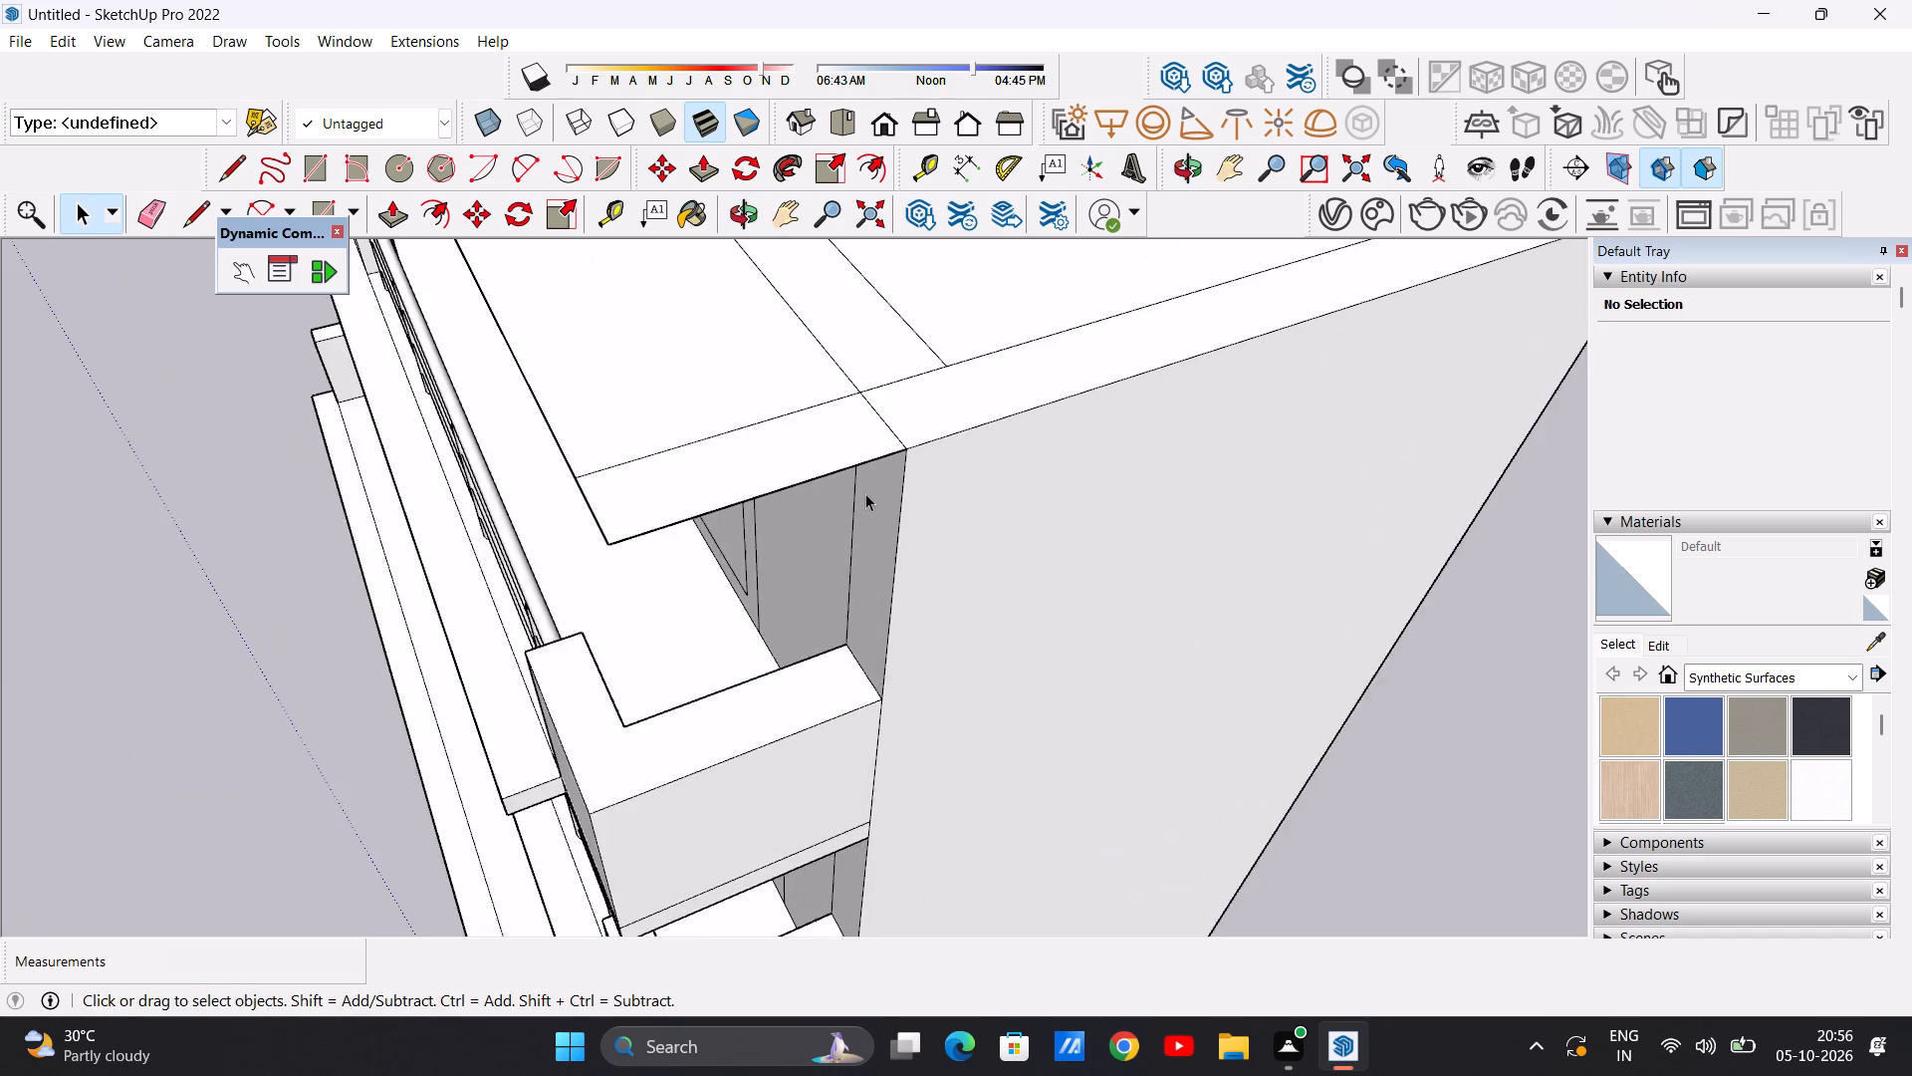
{"action": "scroll", "coordinate": [865, 493], "scroll_direction": "up", "scroll_amount": 20}
{"action": "scroll", "coordinate": [865, 493], "scroll_direction": "up", "scroll_amount": 6}
{"action": "scroll", "coordinate": [972, 478], "scroll_direction": "down", "scroll_amount": 16}
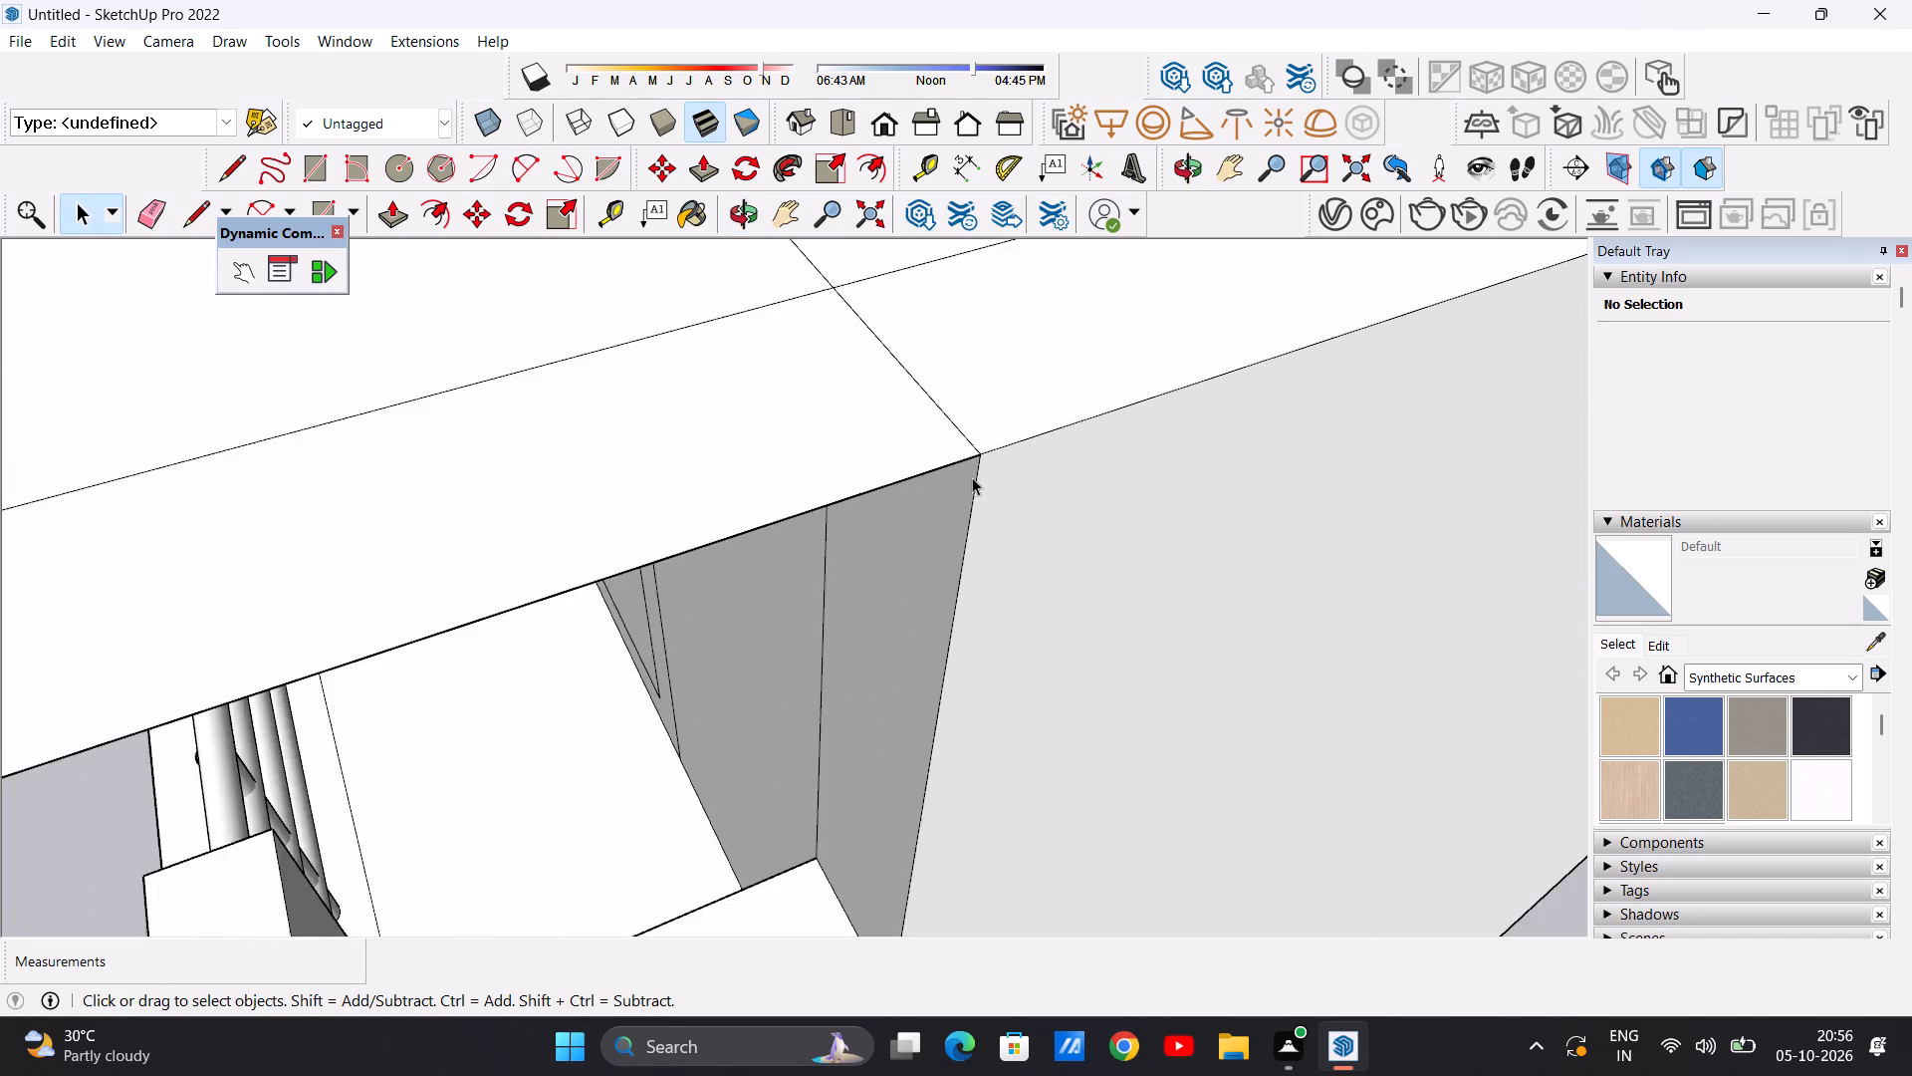
{"action": "middle_click_drag", "start_coordinate": [958, 465], "coordinate": [927, 637]}
{"action": "scroll", "coordinate": [947, 604], "scroll_direction": "up", "scroll_amount": 9}
{"action": "scroll", "coordinate": [1054, 458], "scroll_direction": "up", "scroll_amount": 16}
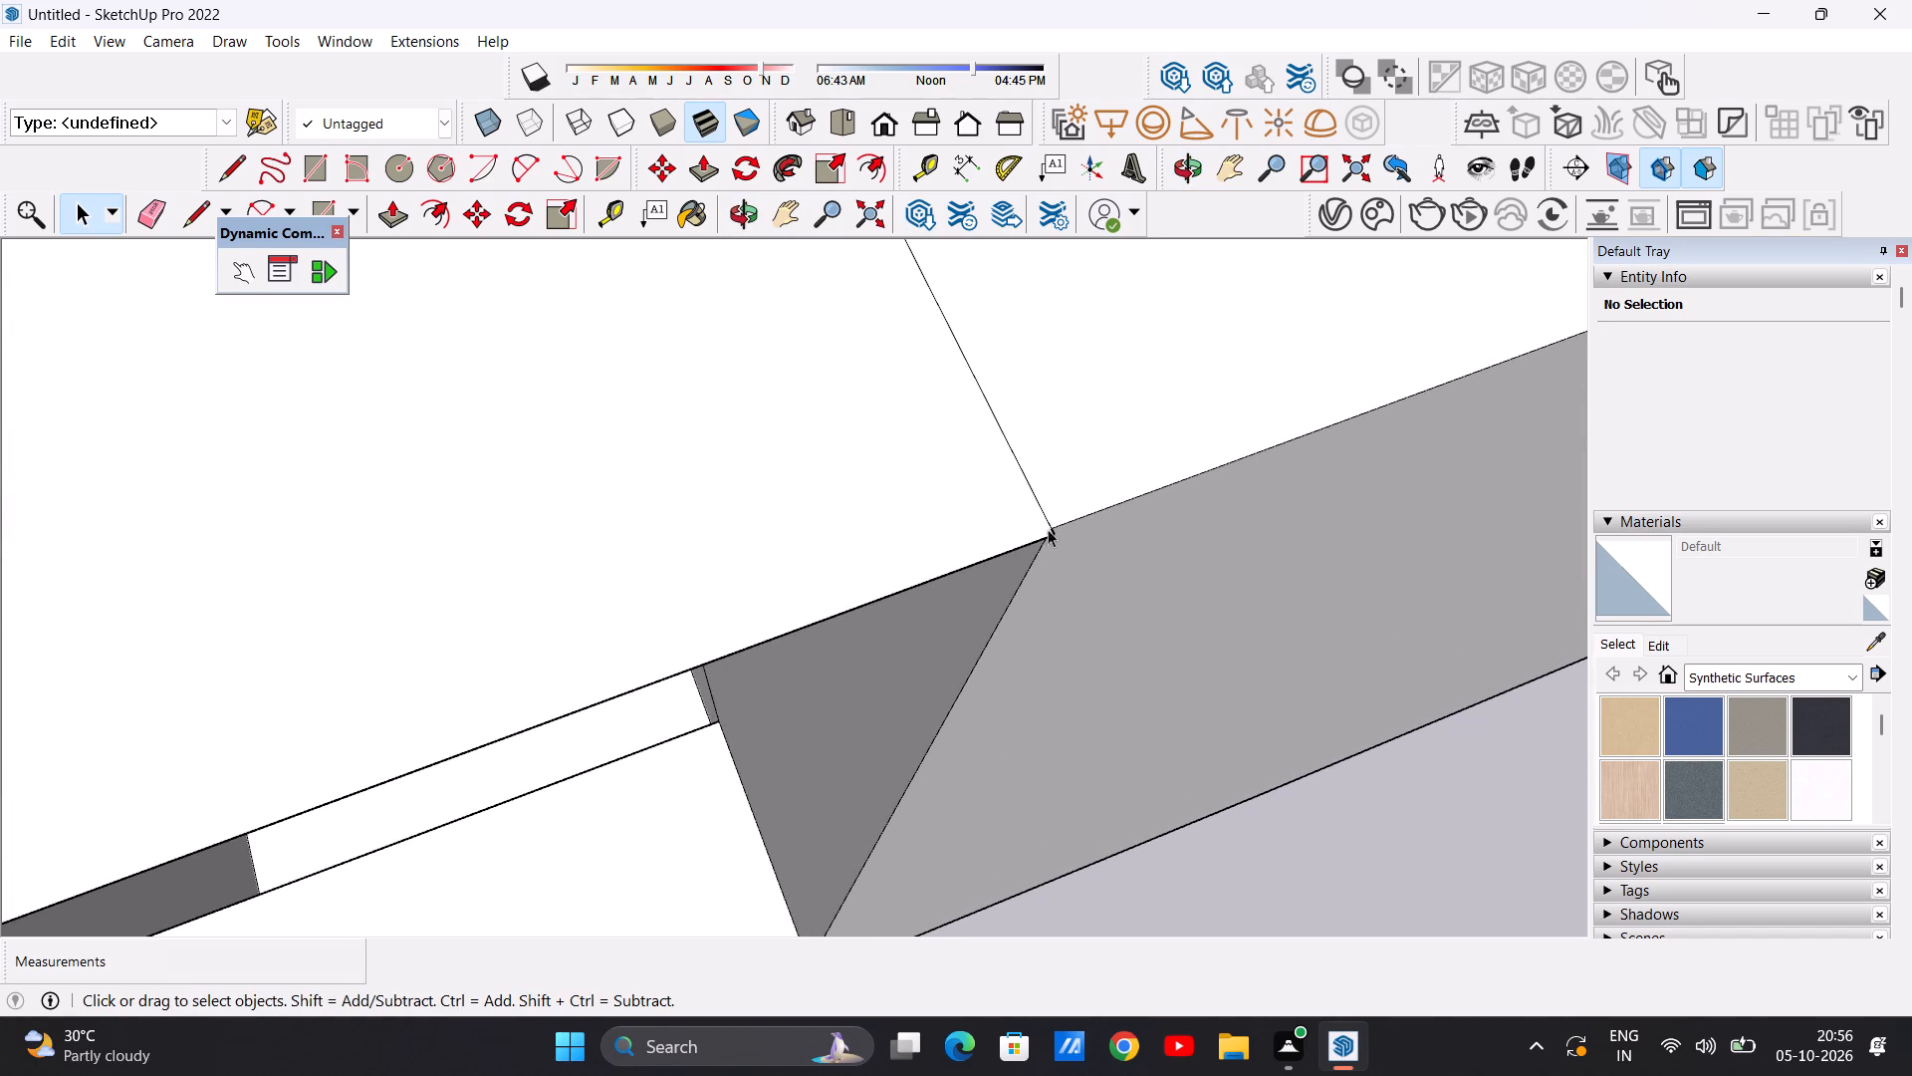
{"action": "scroll", "coordinate": [1048, 529], "scroll_direction": "up", "scroll_amount": 9}
{"action": "scroll", "coordinate": [1050, 538], "scroll_direction": "up", "scroll_amount": 20}
{"action": "scroll", "coordinate": [1050, 538], "scroll_direction": "up", "scroll_amount": 1}
{"action": "scroll", "coordinate": [1053, 567], "scroll_direction": "down", "scroll_amount": 14}
{"action": "scroll", "coordinate": [1056, 596], "scroll_direction": "up", "scroll_amount": 4}
{"action": "scroll", "coordinate": [1030, 581], "scroll_direction": "down", "scroll_amount": 8}
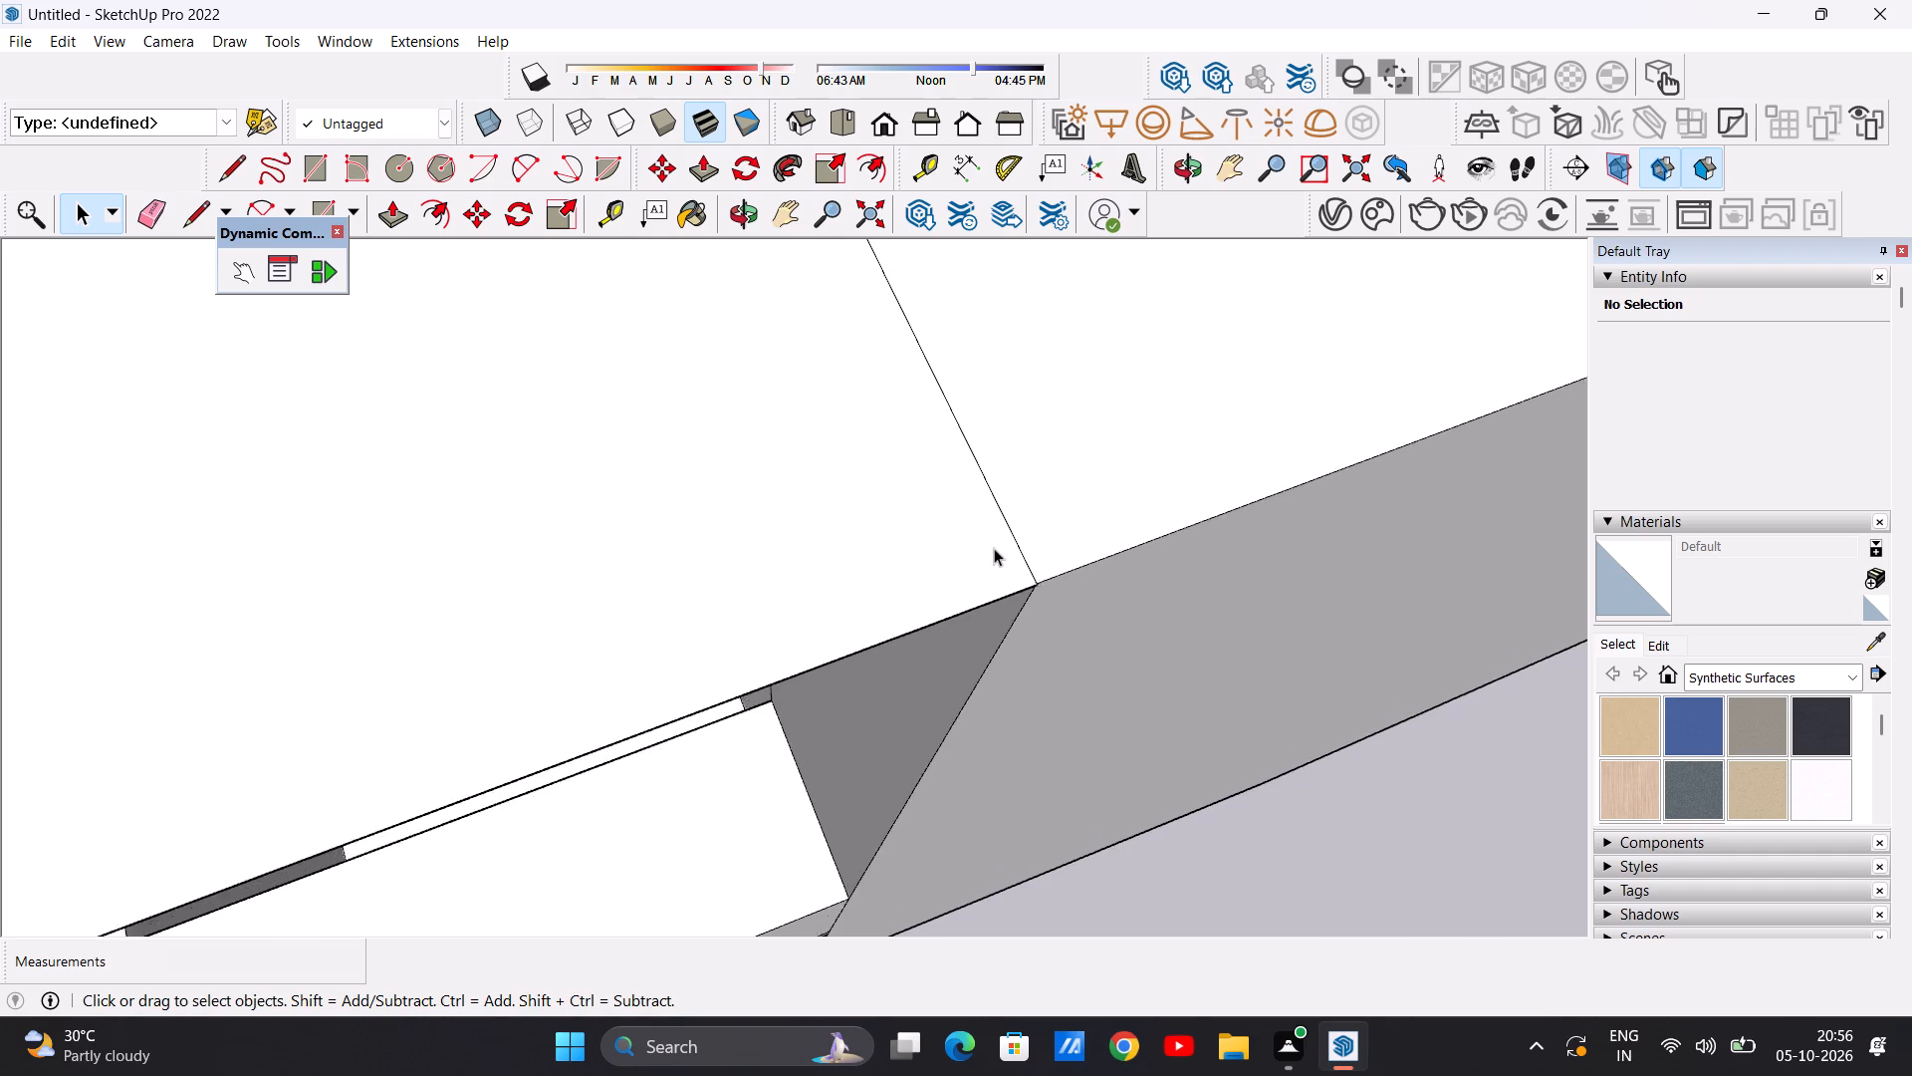
{"action": "scroll", "coordinate": [994, 548], "scroll_direction": "down", "scroll_amount": 20}
{"action": "scroll", "coordinate": [994, 548], "scroll_direction": "down", "scroll_amount": 1}
{"action": "scroll", "coordinate": [990, 565], "scroll_direction": "up", "scroll_amount": 11}
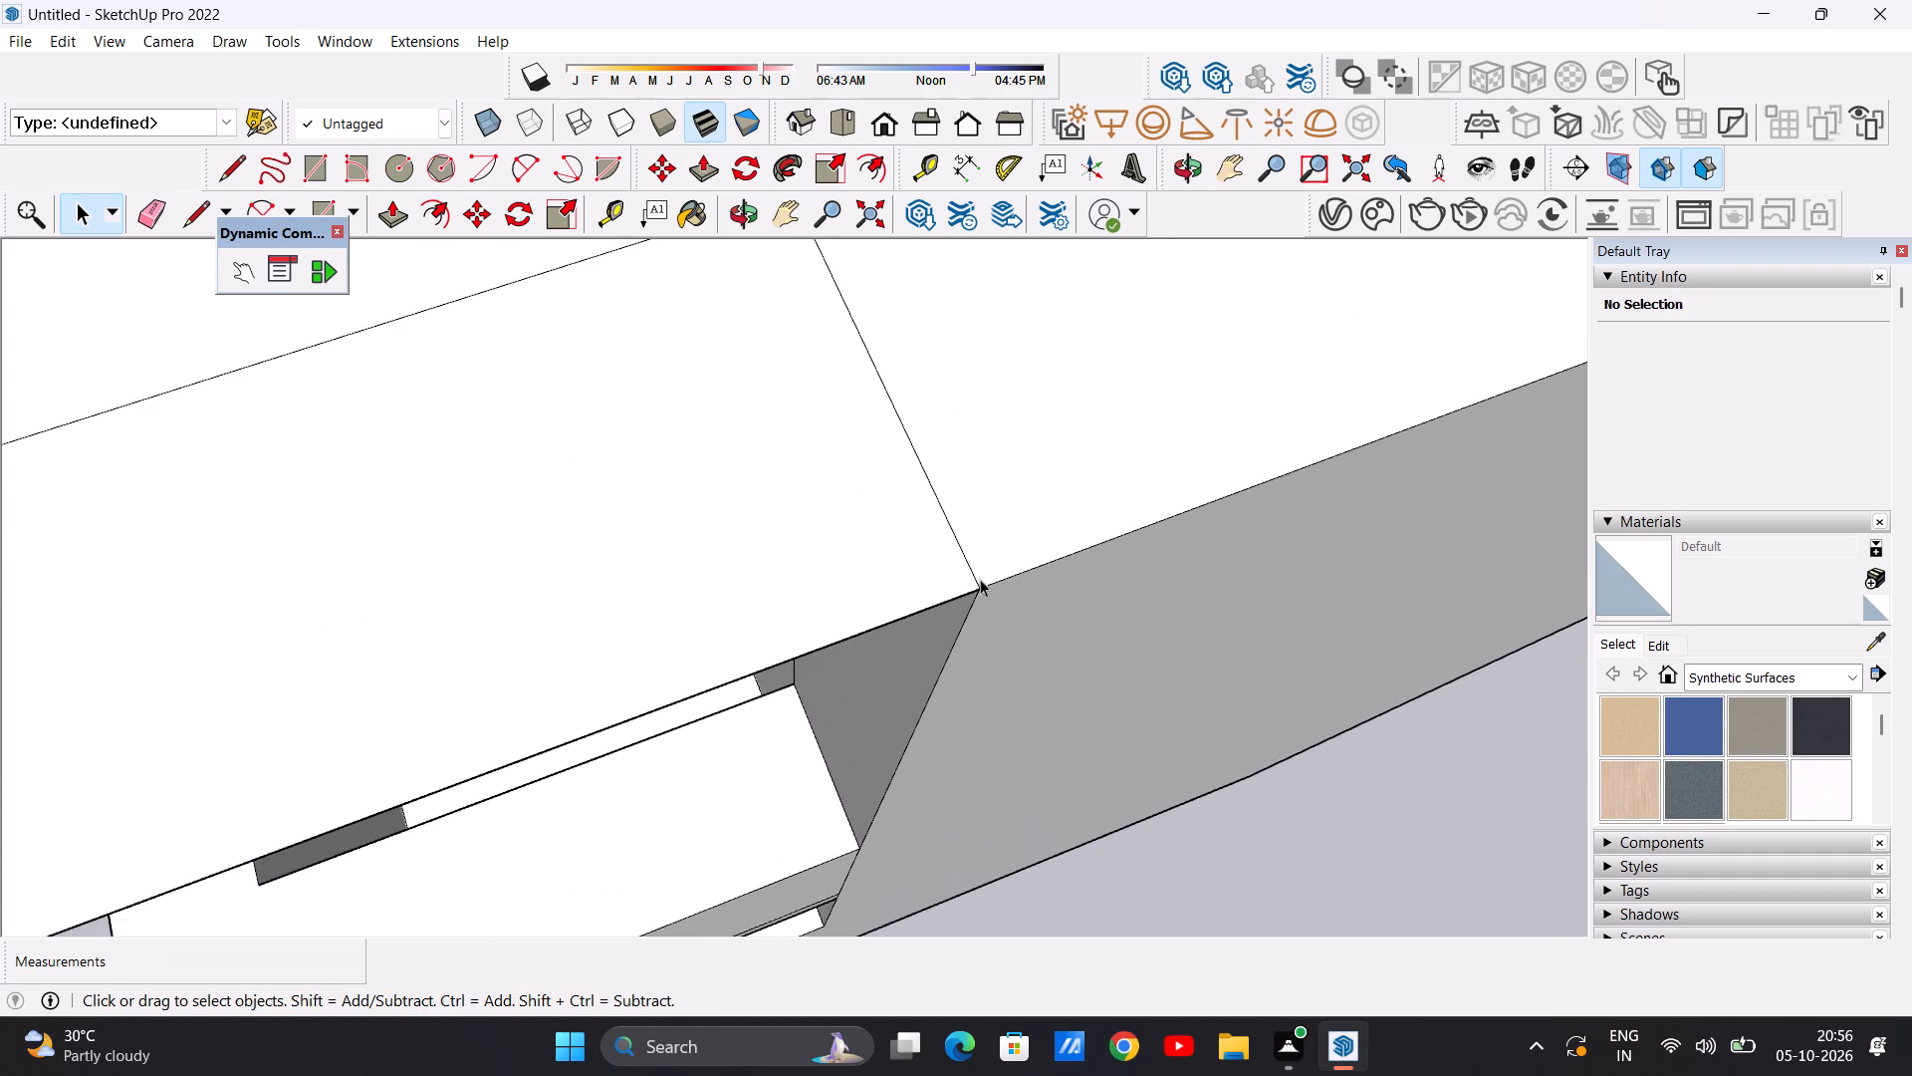
{"action": "scroll", "coordinate": [980, 579], "scroll_direction": "up", "scroll_amount": 4}
{"action": "scroll", "coordinate": [984, 595], "scroll_direction": "down", "scroll_amount": 1}
{"action": "scroll", "coordinate": [984, 595], "scroll_direction": "up", "scroll_amount": 20}
{"action": "scroll", "coordinate": [984, 595], "scroll_direction": "up", "scroll_amount": 11}
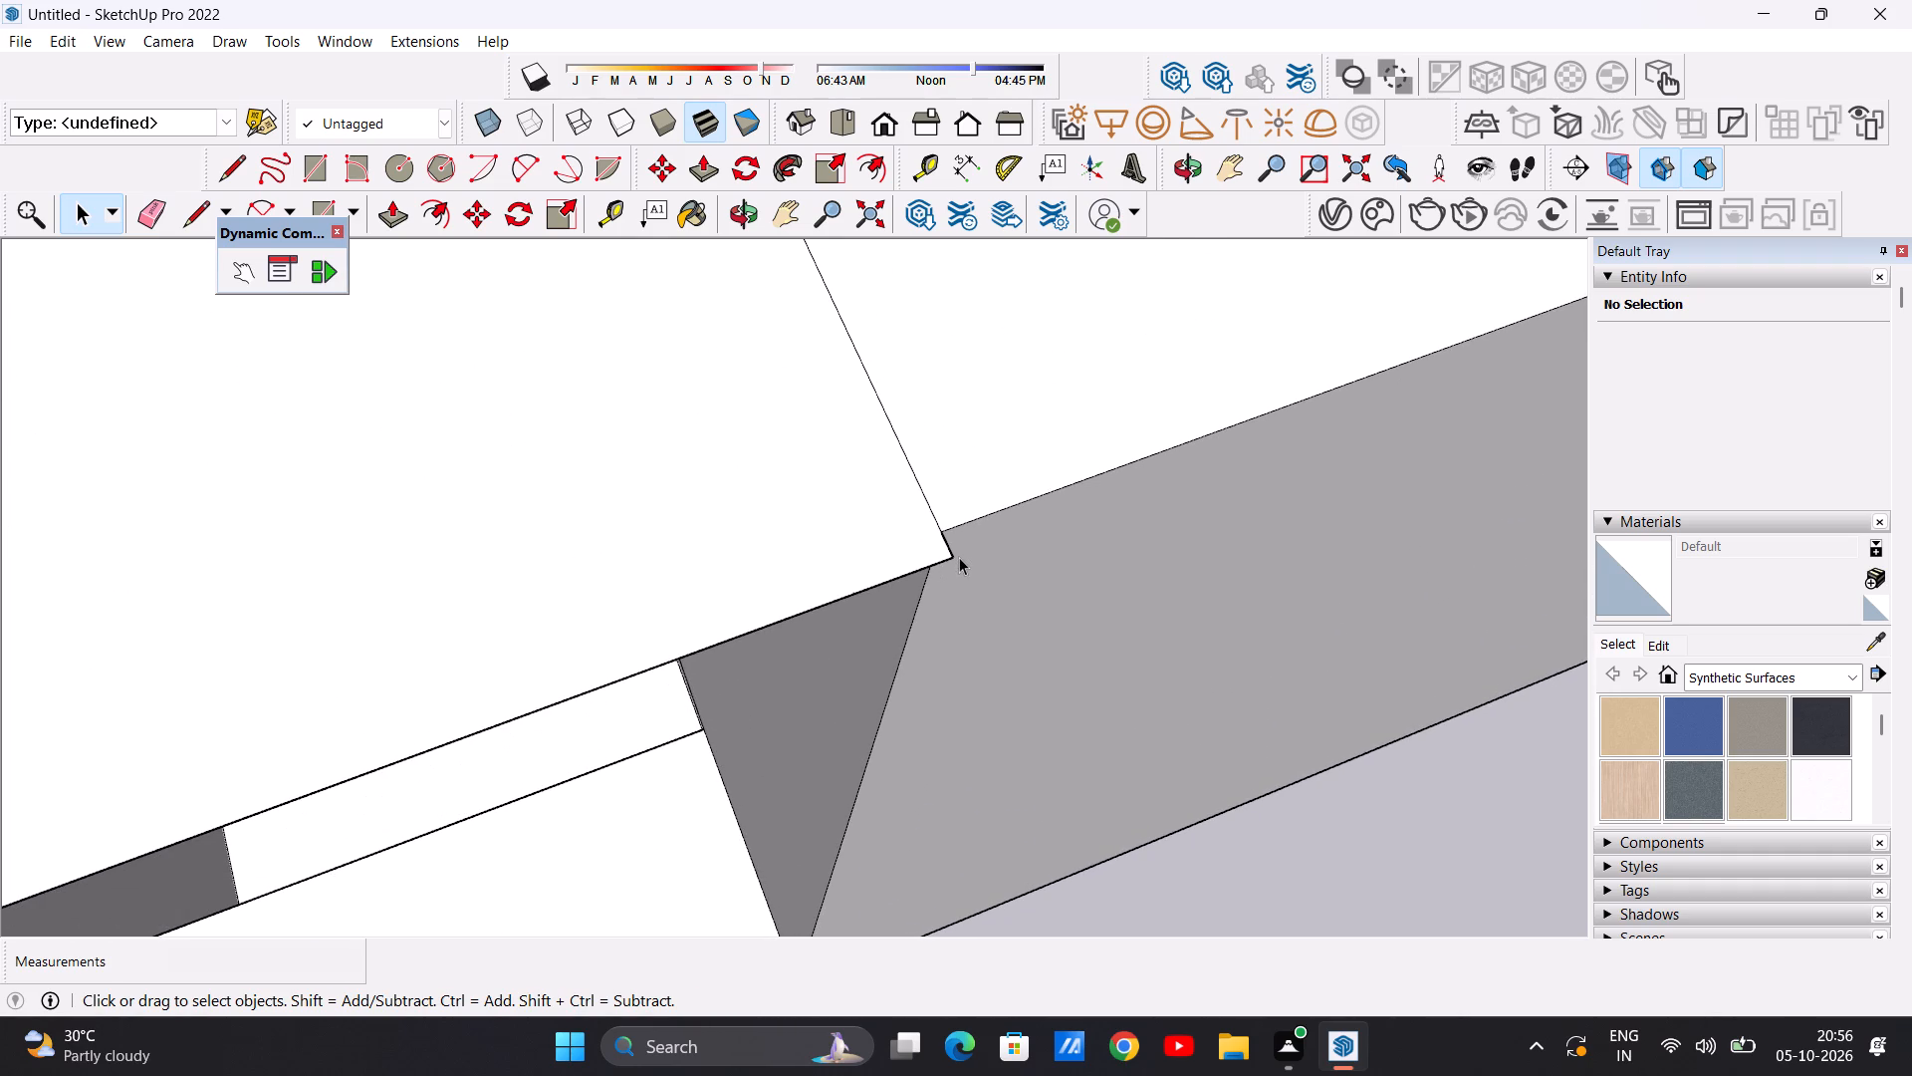
{"action": "key", "text": "l"}
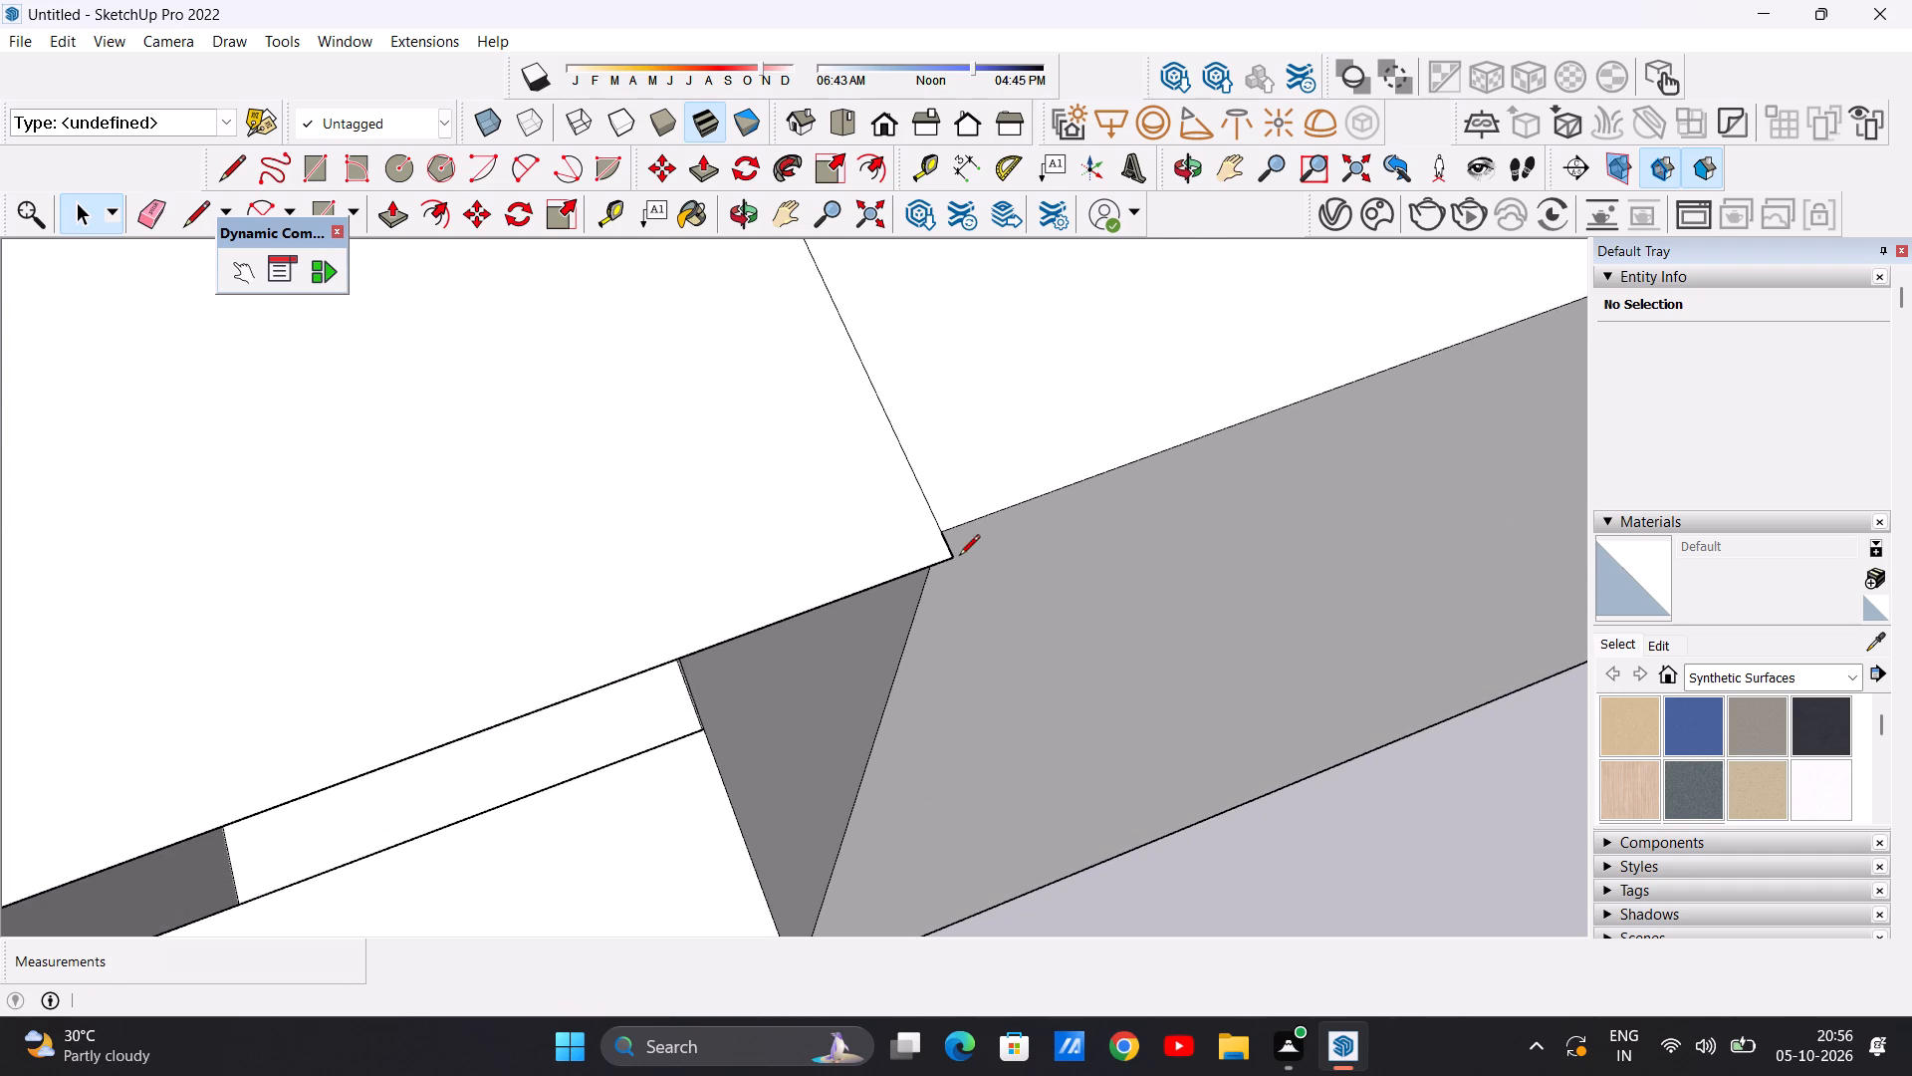
{"action": "left_click", "coordinate": [938, 533]}
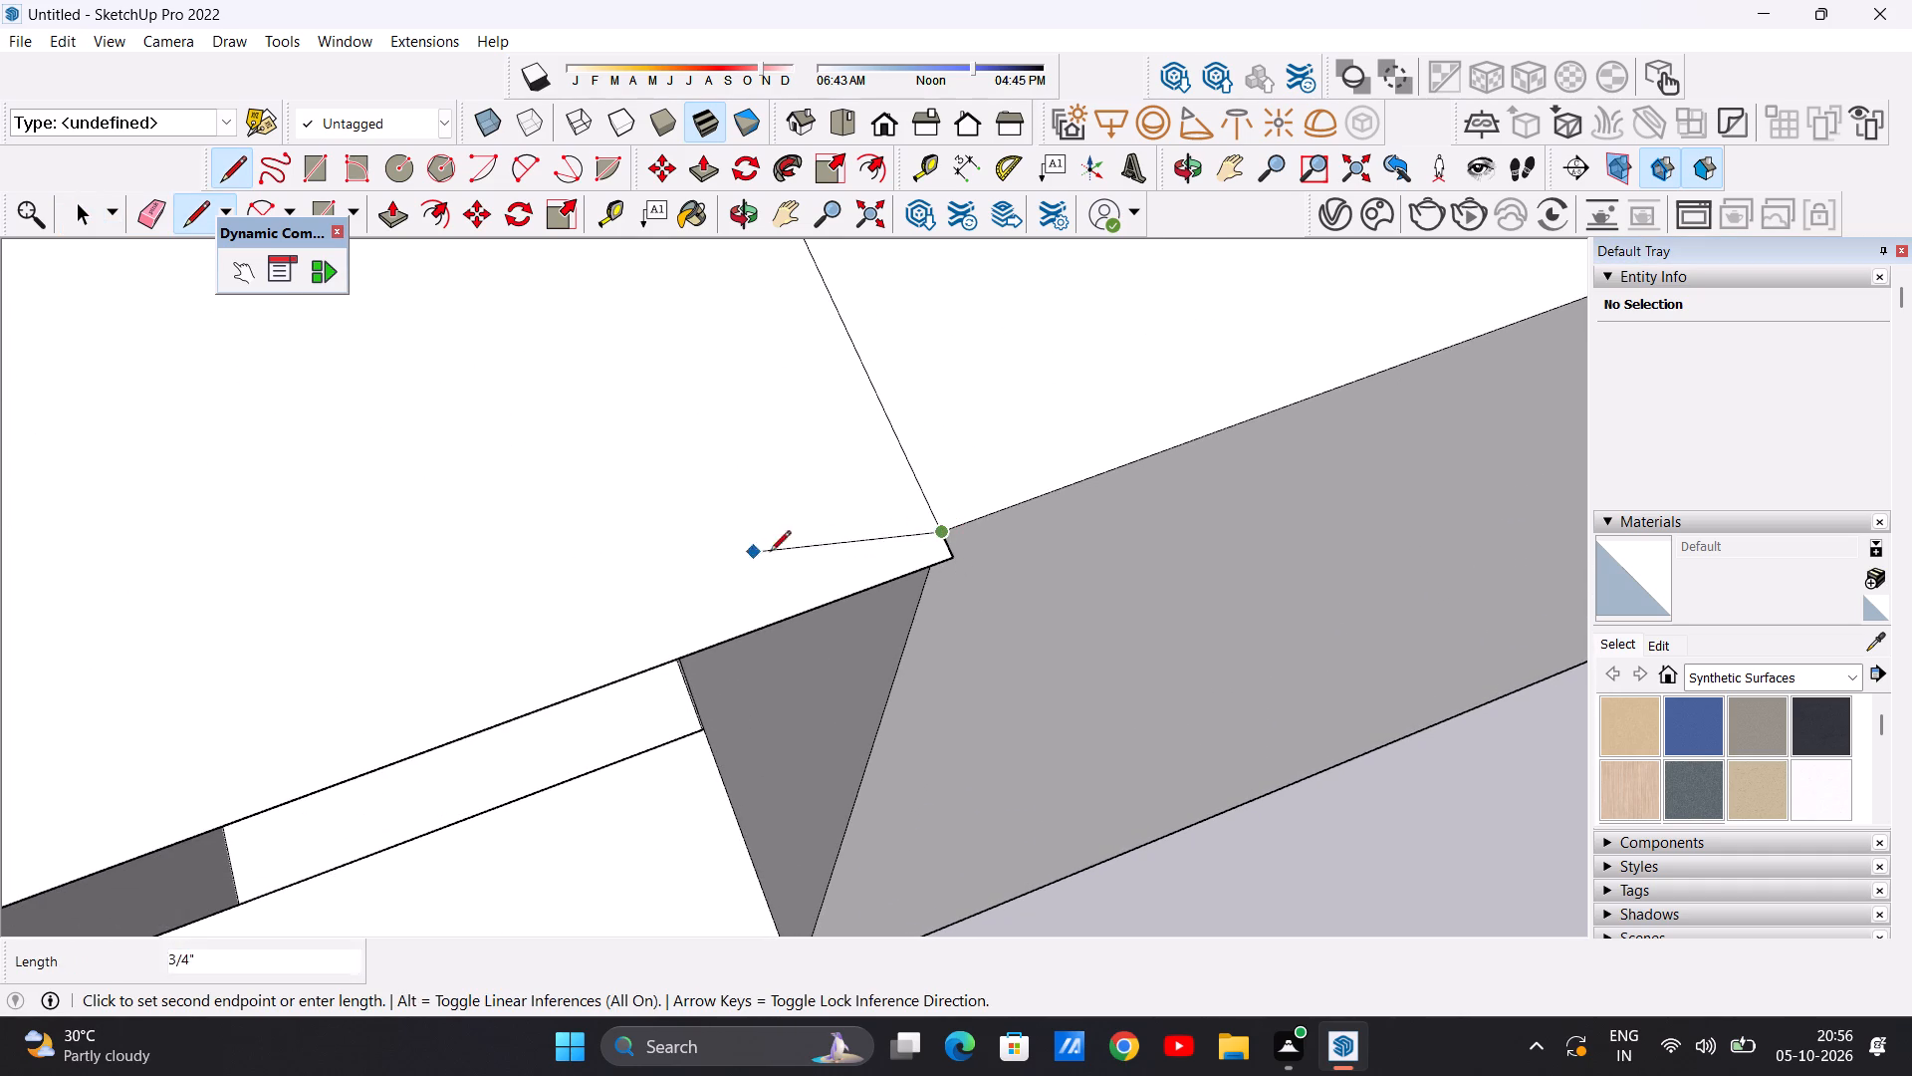
{"action": "scroll", "coordinate": [860, 553], "scroll_direction": "down", "scroll_amount": 10}
{"action": "scroll", "coordinate": [521, 630], "scroll_direction": "down", "scroll_amount": 9}
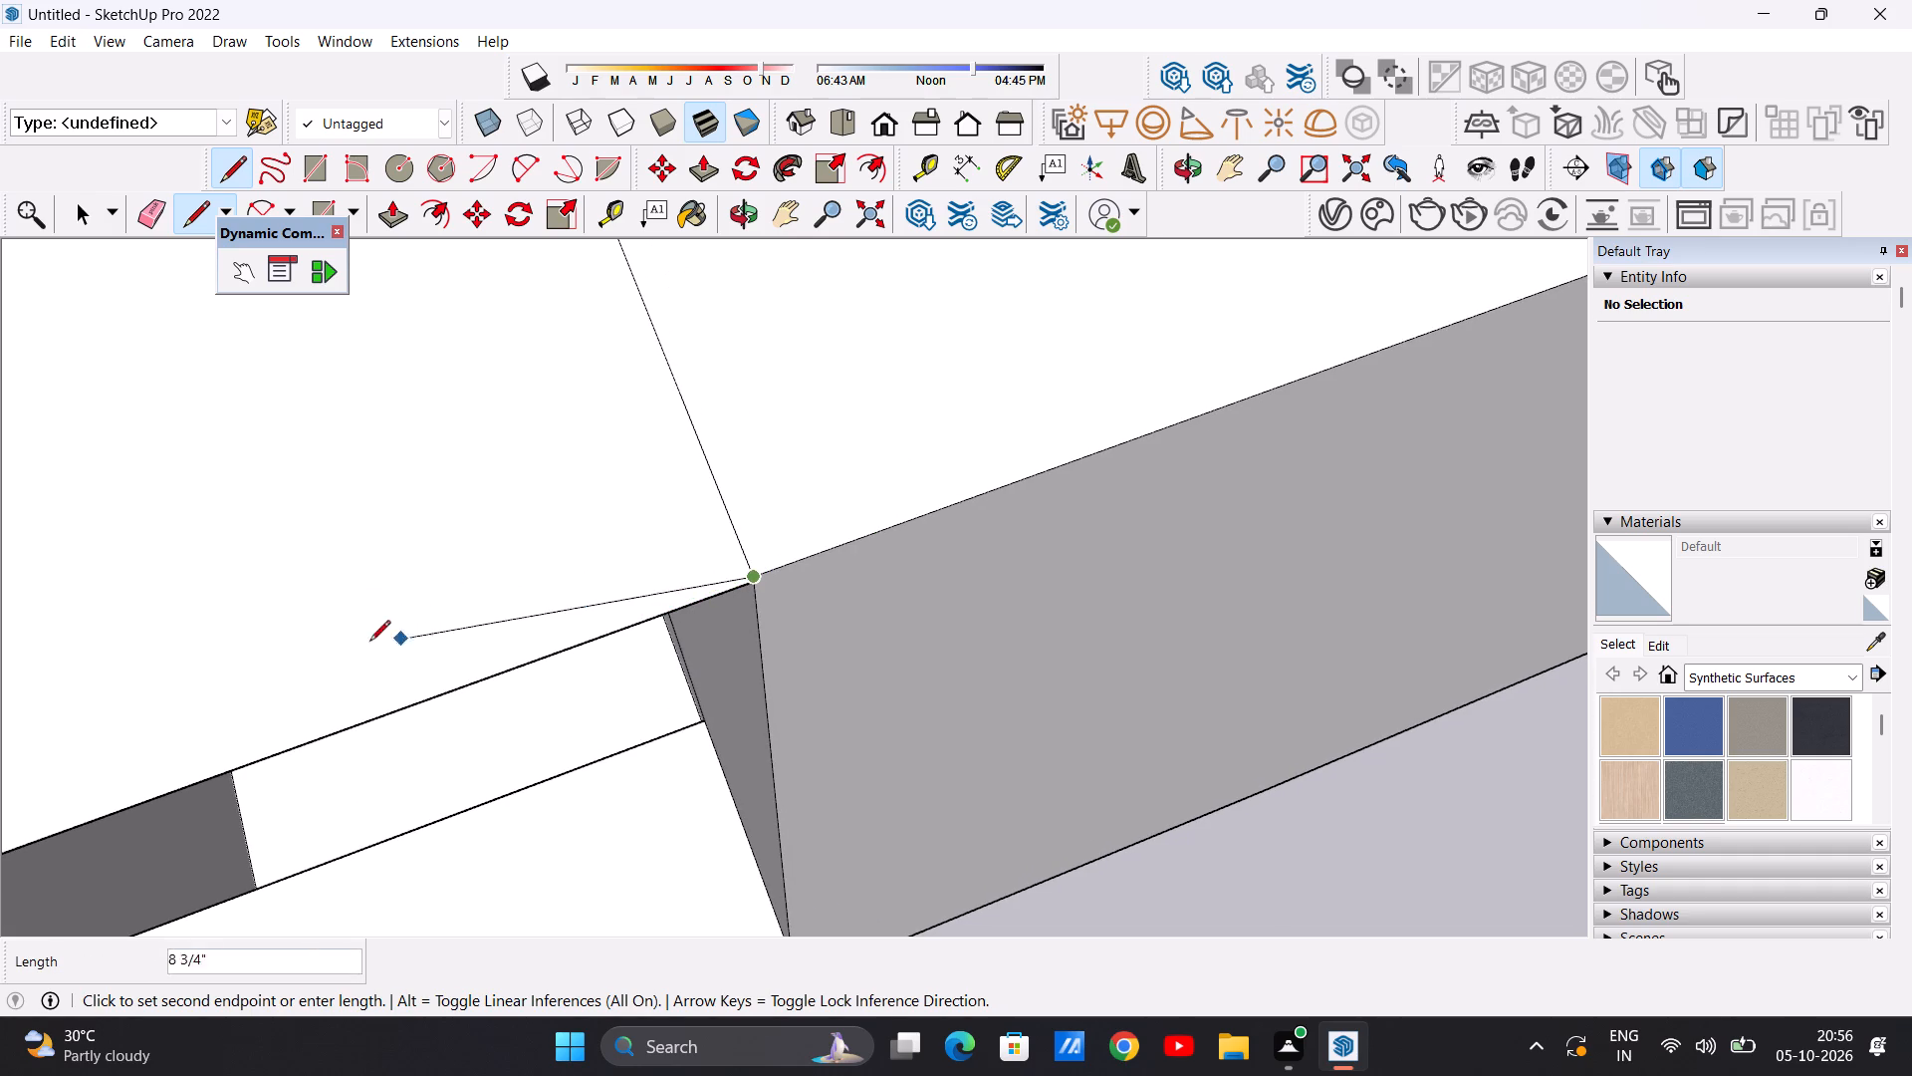
{"action": "scroll", "coordinate": [468, 633], "scroll_direction": "down", "scroll_amount": 9}
{"action": "scroll", "coordinate": [320, 643], "scroll_direction": "down", "scroll_amount": 12}
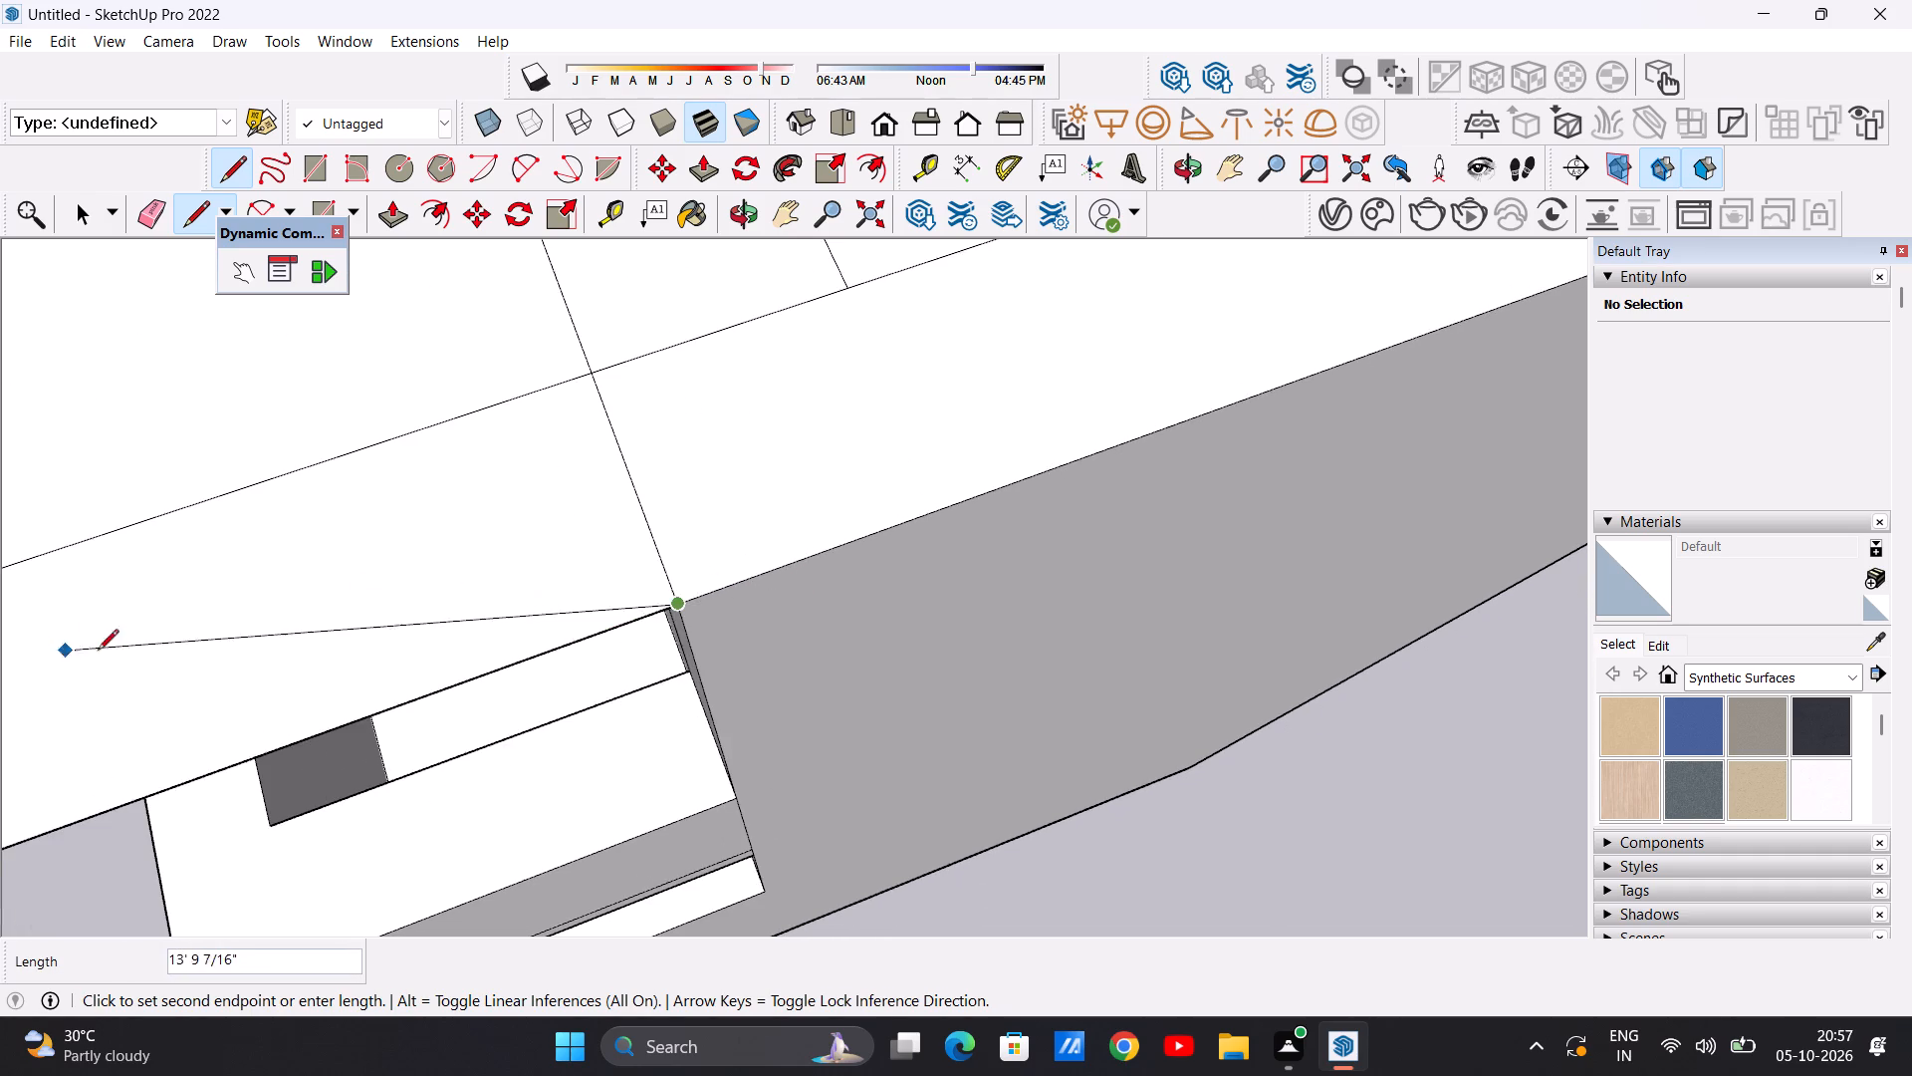
{"action": "scroll", "coordinate": [343, 654], "scroll_direction": "down", "scroll_amount": 16}
{"action": "scroll", "coordinate": [568, 653], "scroll_direction": "up", "scroll_amount": 12}
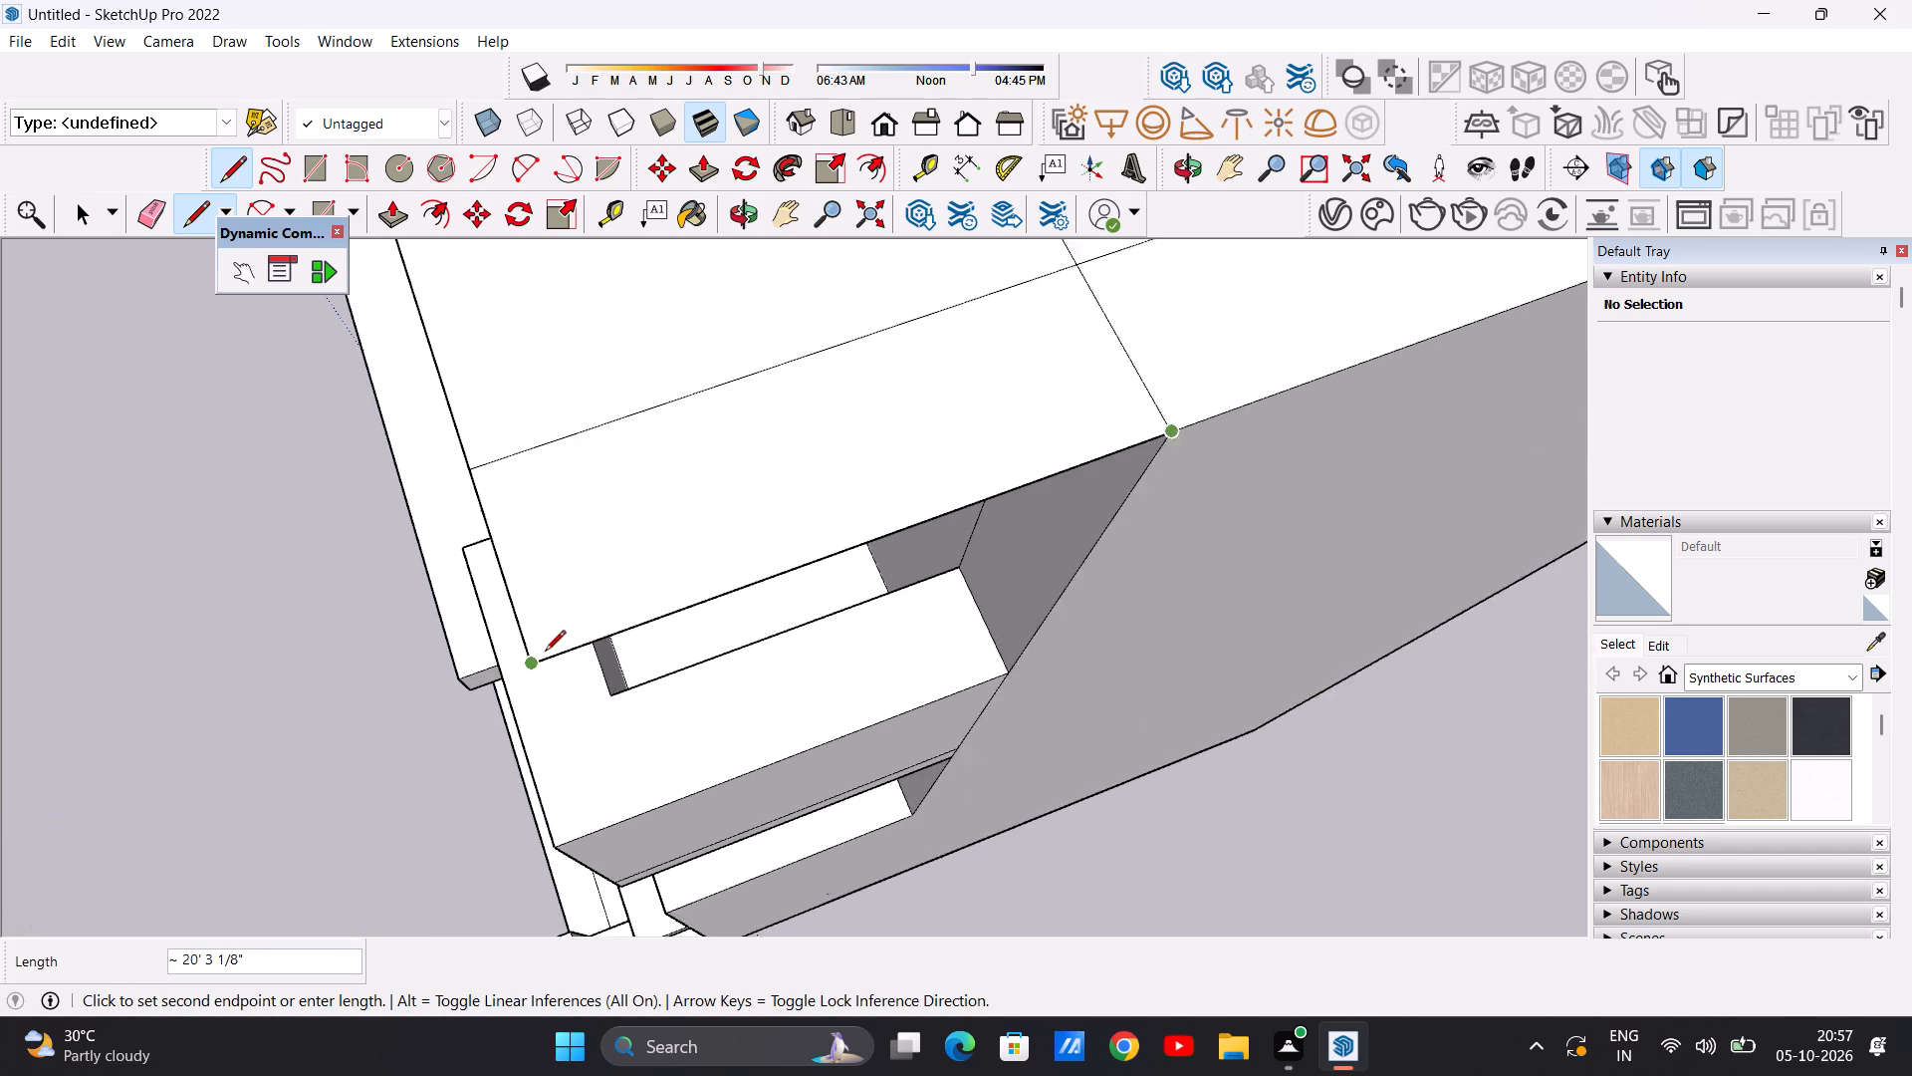
{"action": "scroll", "coordinate": [545, 653], "scroll_direction": "up", "scroll_amount": 16}
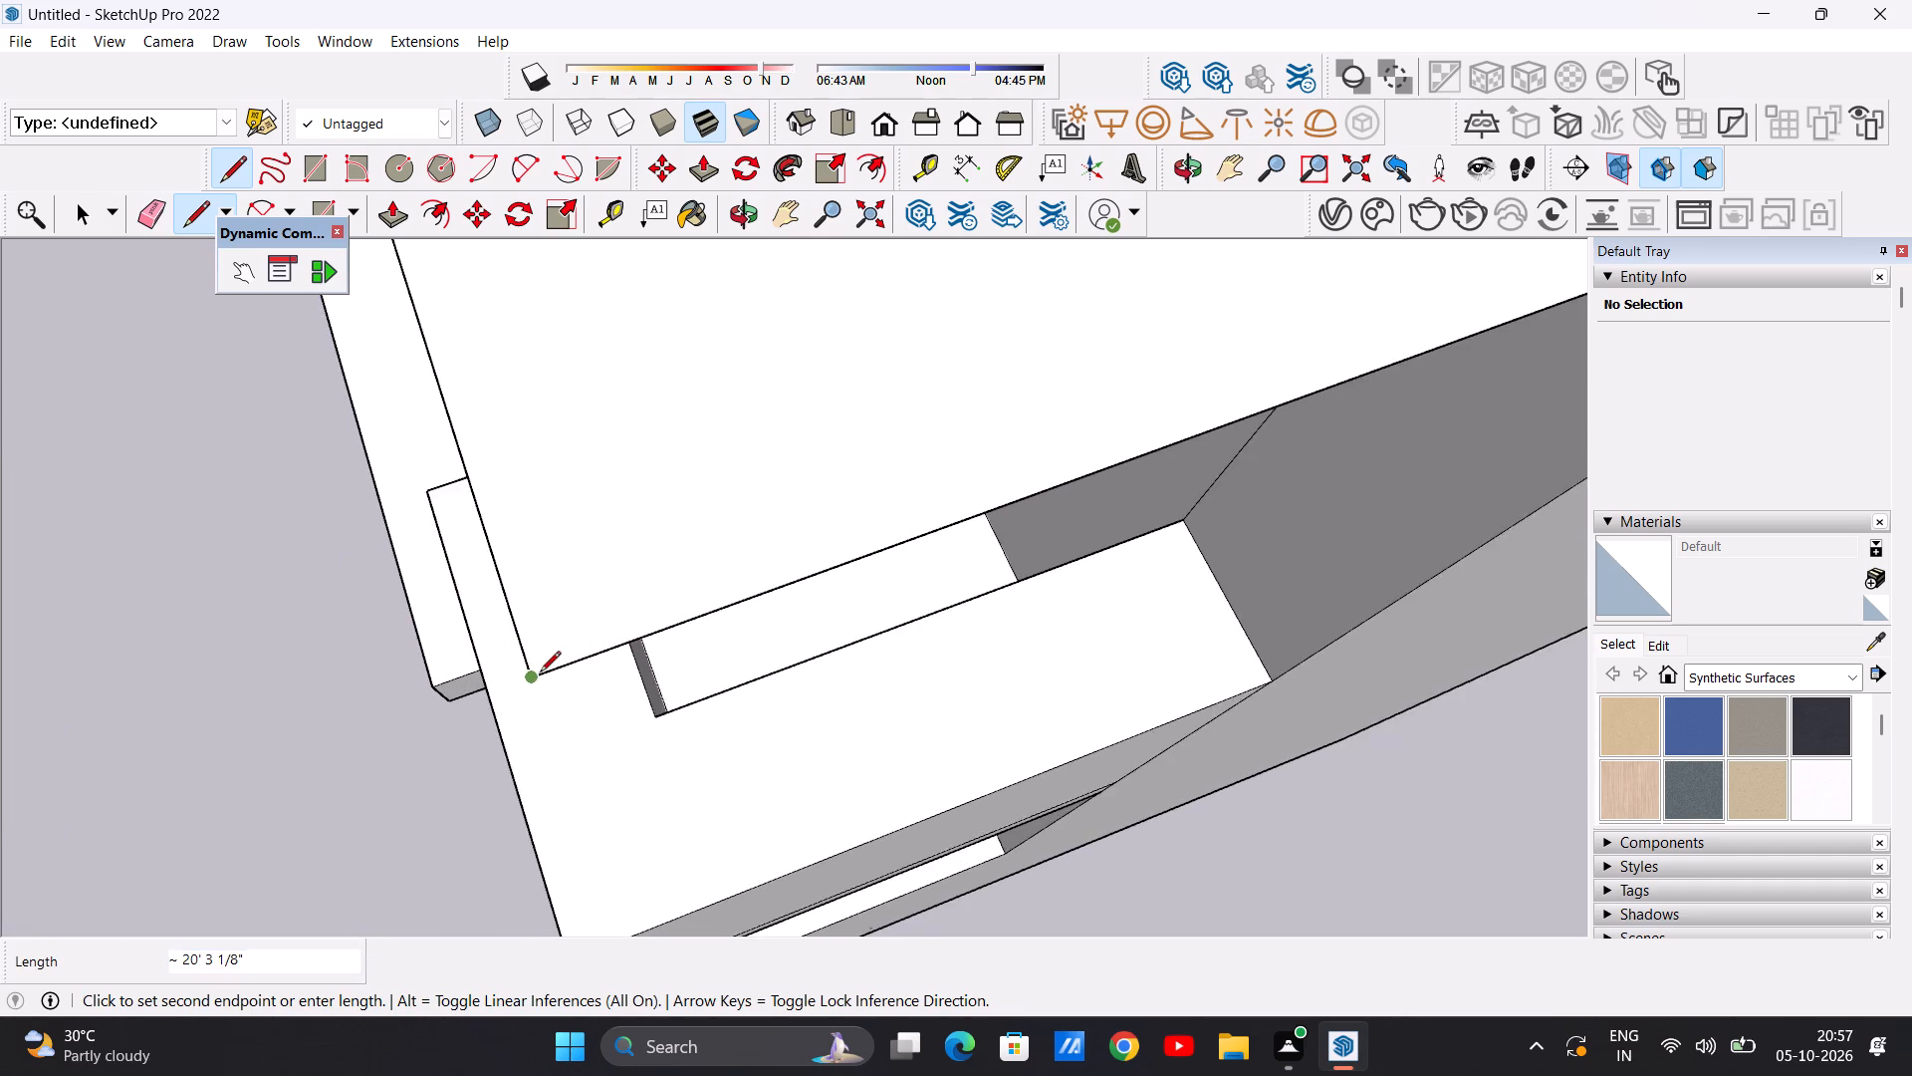
{"action": "scroll", "coordinate": [540, 673], "scroll_direction": "up", "scroll_amount": 12}
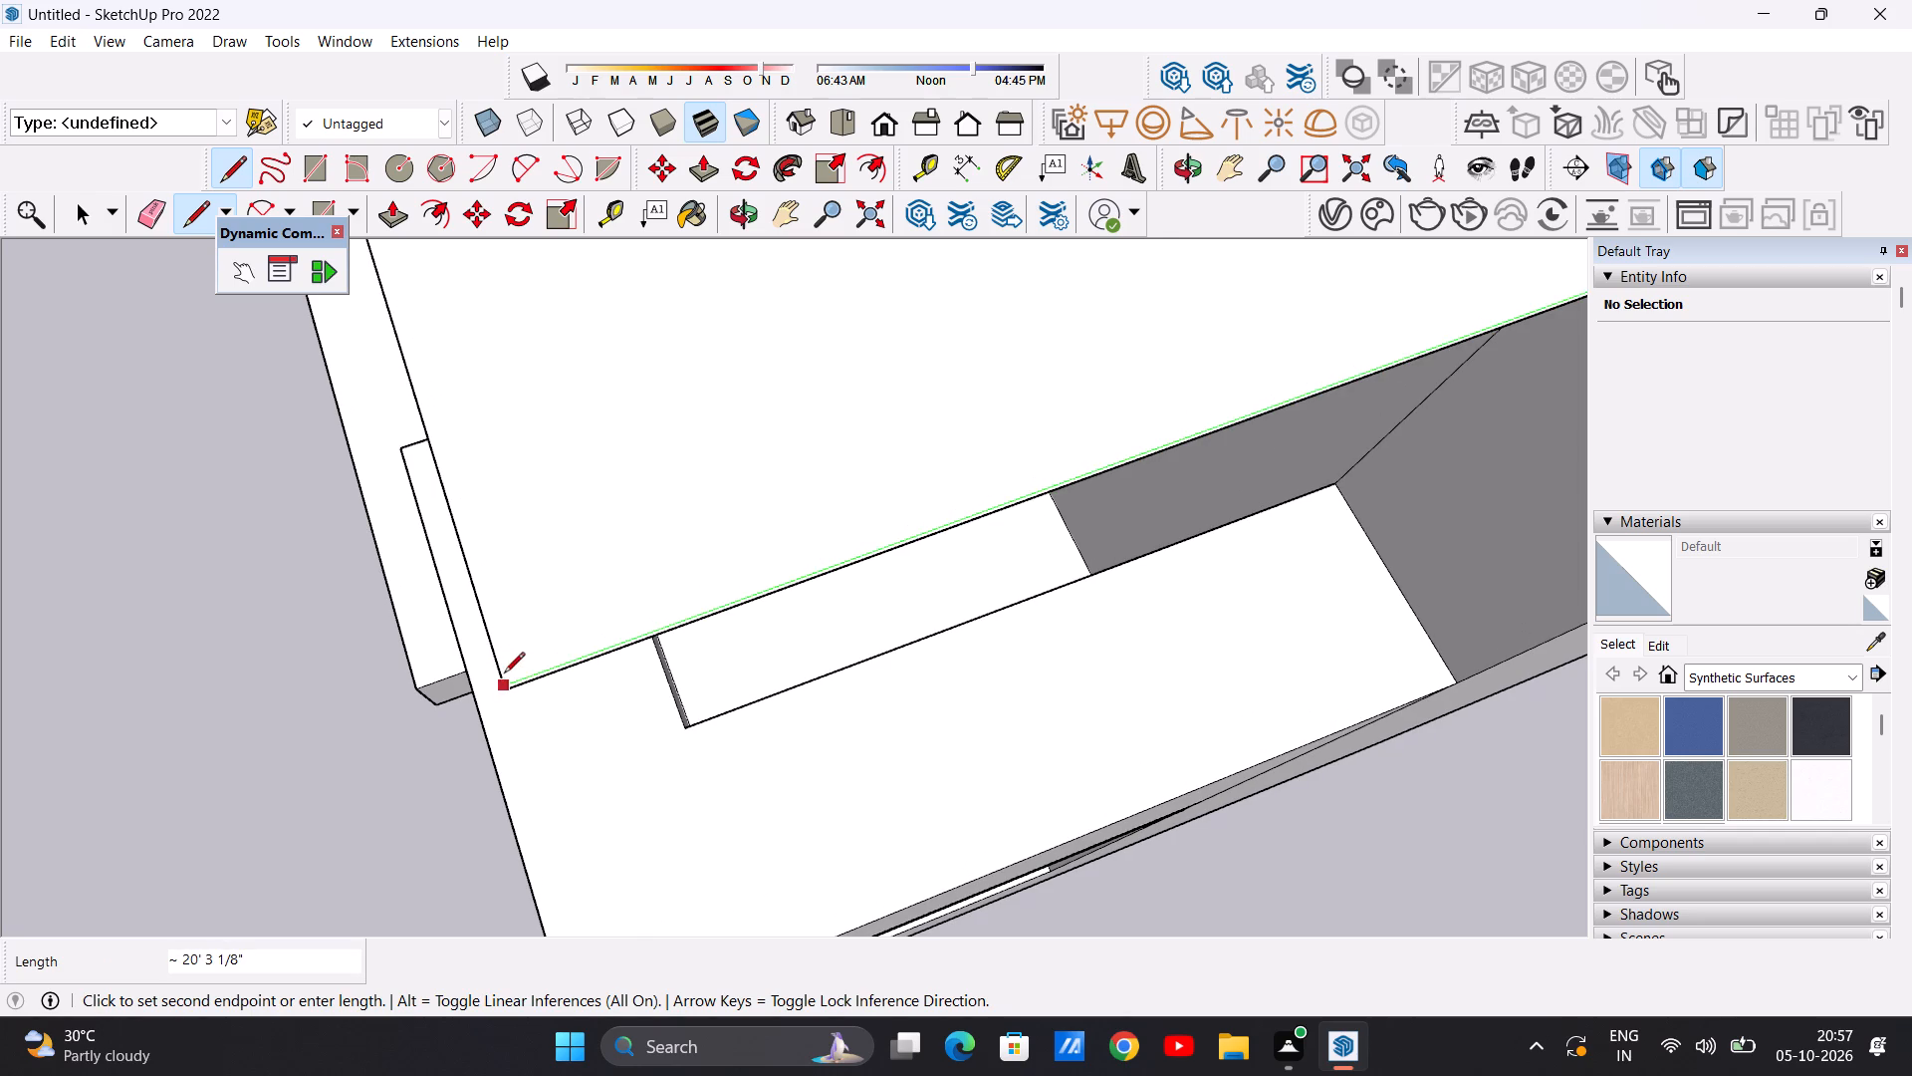
{"action": "left_click", "coordinate": [504, 673]}
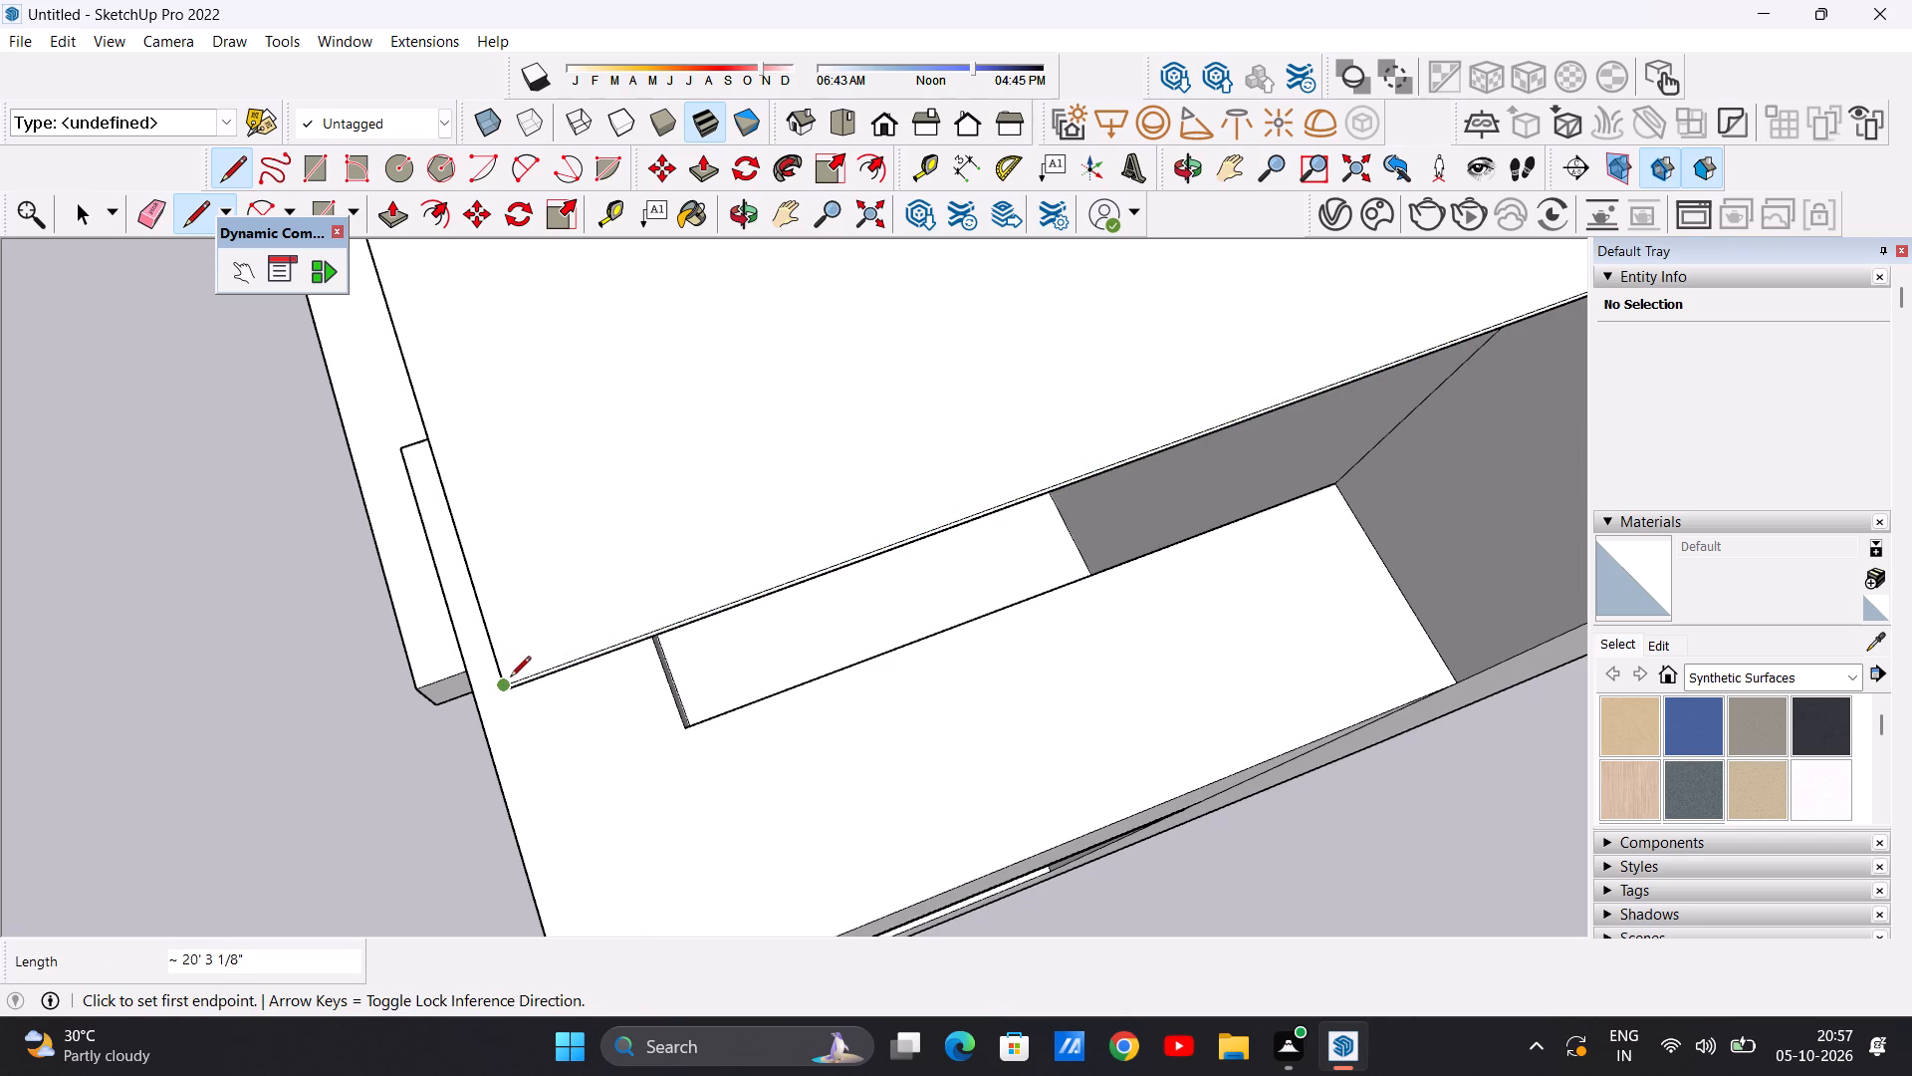
{"action": "key", "text": "space"}
Erase the edges of the thin roof strip overhanging the side wall beyond the new line.
{"action": "scroll", "coordinate": [797, 690], "scroll_direction": "down", "scroll_amount": 7}
{"action": "scroll", "coordinate": [1285, 471], "scroll_direction": "up", "scroll_amount": 2}
{"action": "scroll", "coordinate": [1300, 465], "scroll_direction": "down", "scroll_amount": 1}
{"action": "scroll", "coordinate": [1307, 463], "scroll_direction": "up", "scroll_amount": 1}
{"action": "scroll", "coordinate": [1310, 463], "scroll_direction": "down", "scroll_amount": 1}
{"action": "scroll", "coordinate": [1311, 463], "scroll_direction": "up", "scroll_amount": 8}
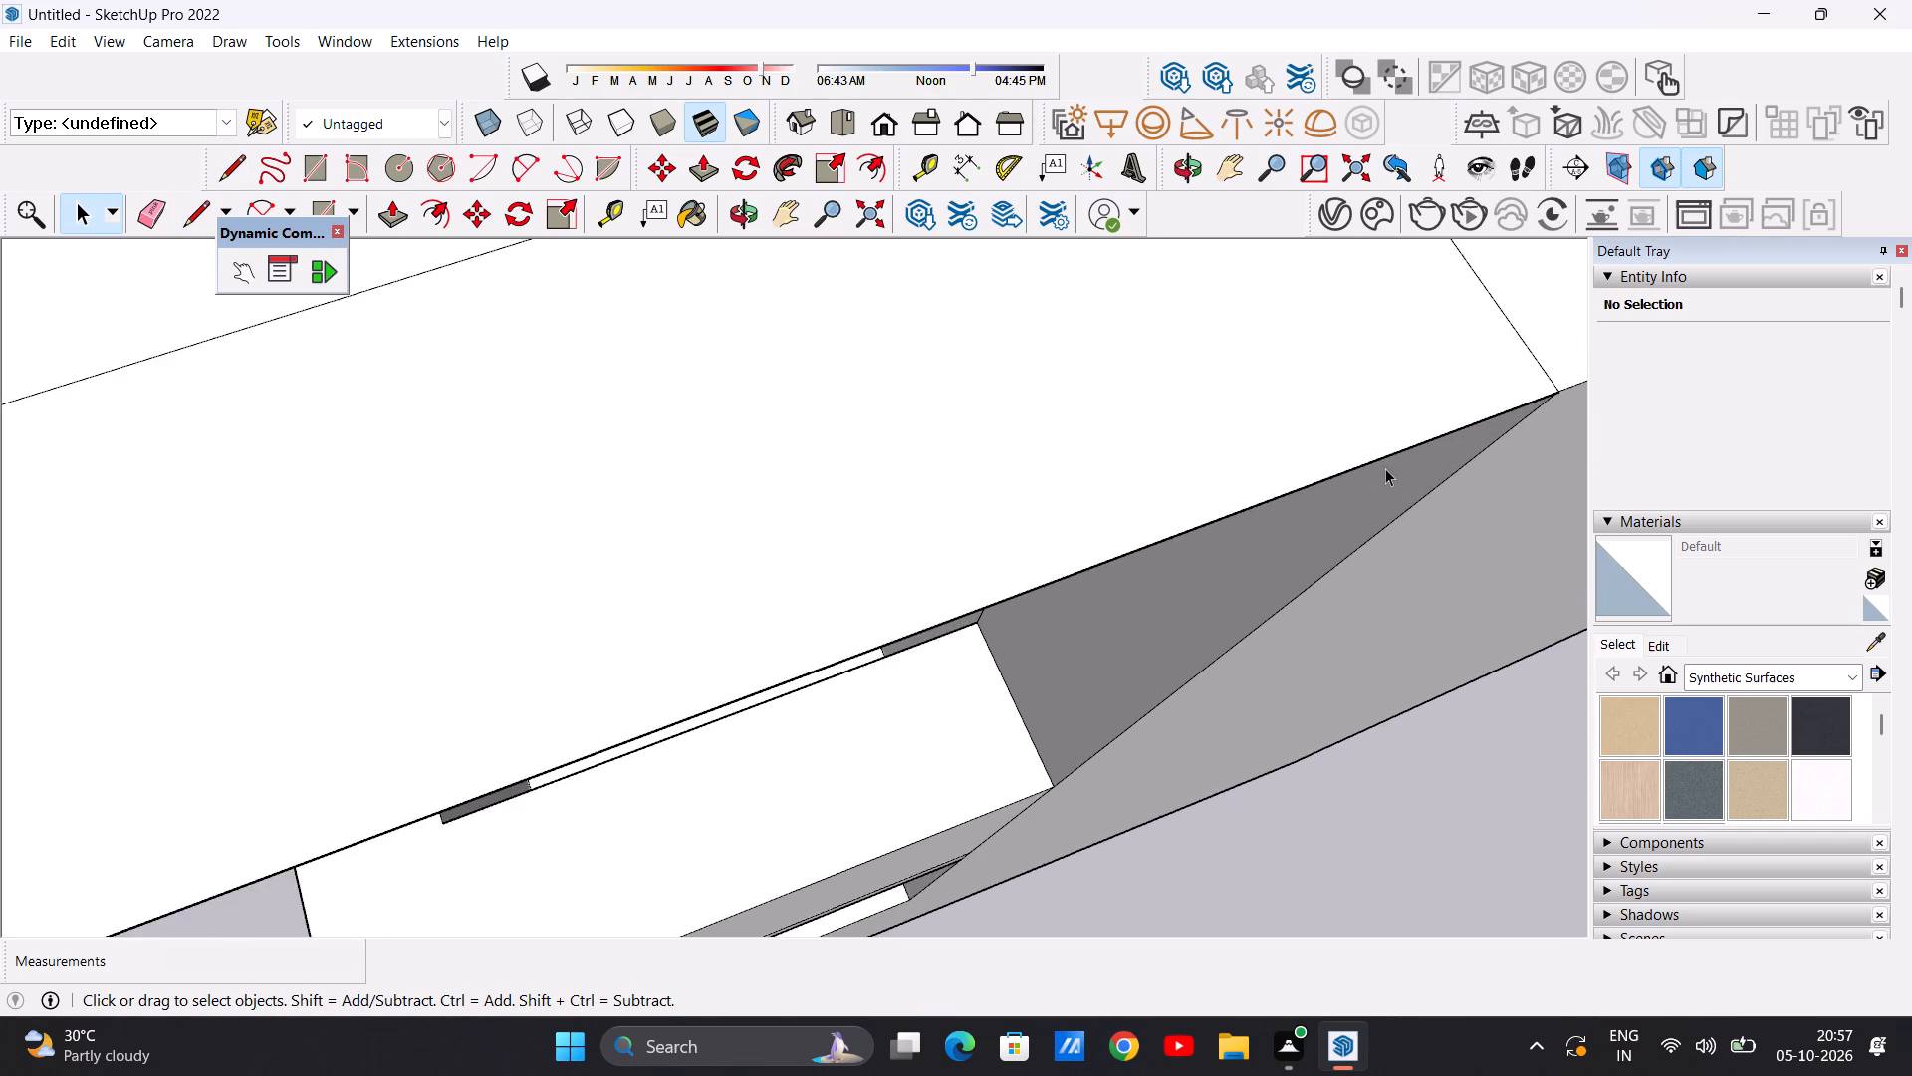
{"action": "scroll", "coordinate": [1385, 468], "scroll_direction": "up", "scroll_amount": 9}
{"action": "scroll", "coordinate": [1168, 507], "scroll_direction": "up", "scroll_amount": 1}
{"action": "scroll", "coordinate": [1164, 600], "scroll_direction": "down", "scroll_amount": 15}
{"action": "scroll", "coordinate": [1299, 522], "scroll_direction": "up", "scroll_amount": 9}
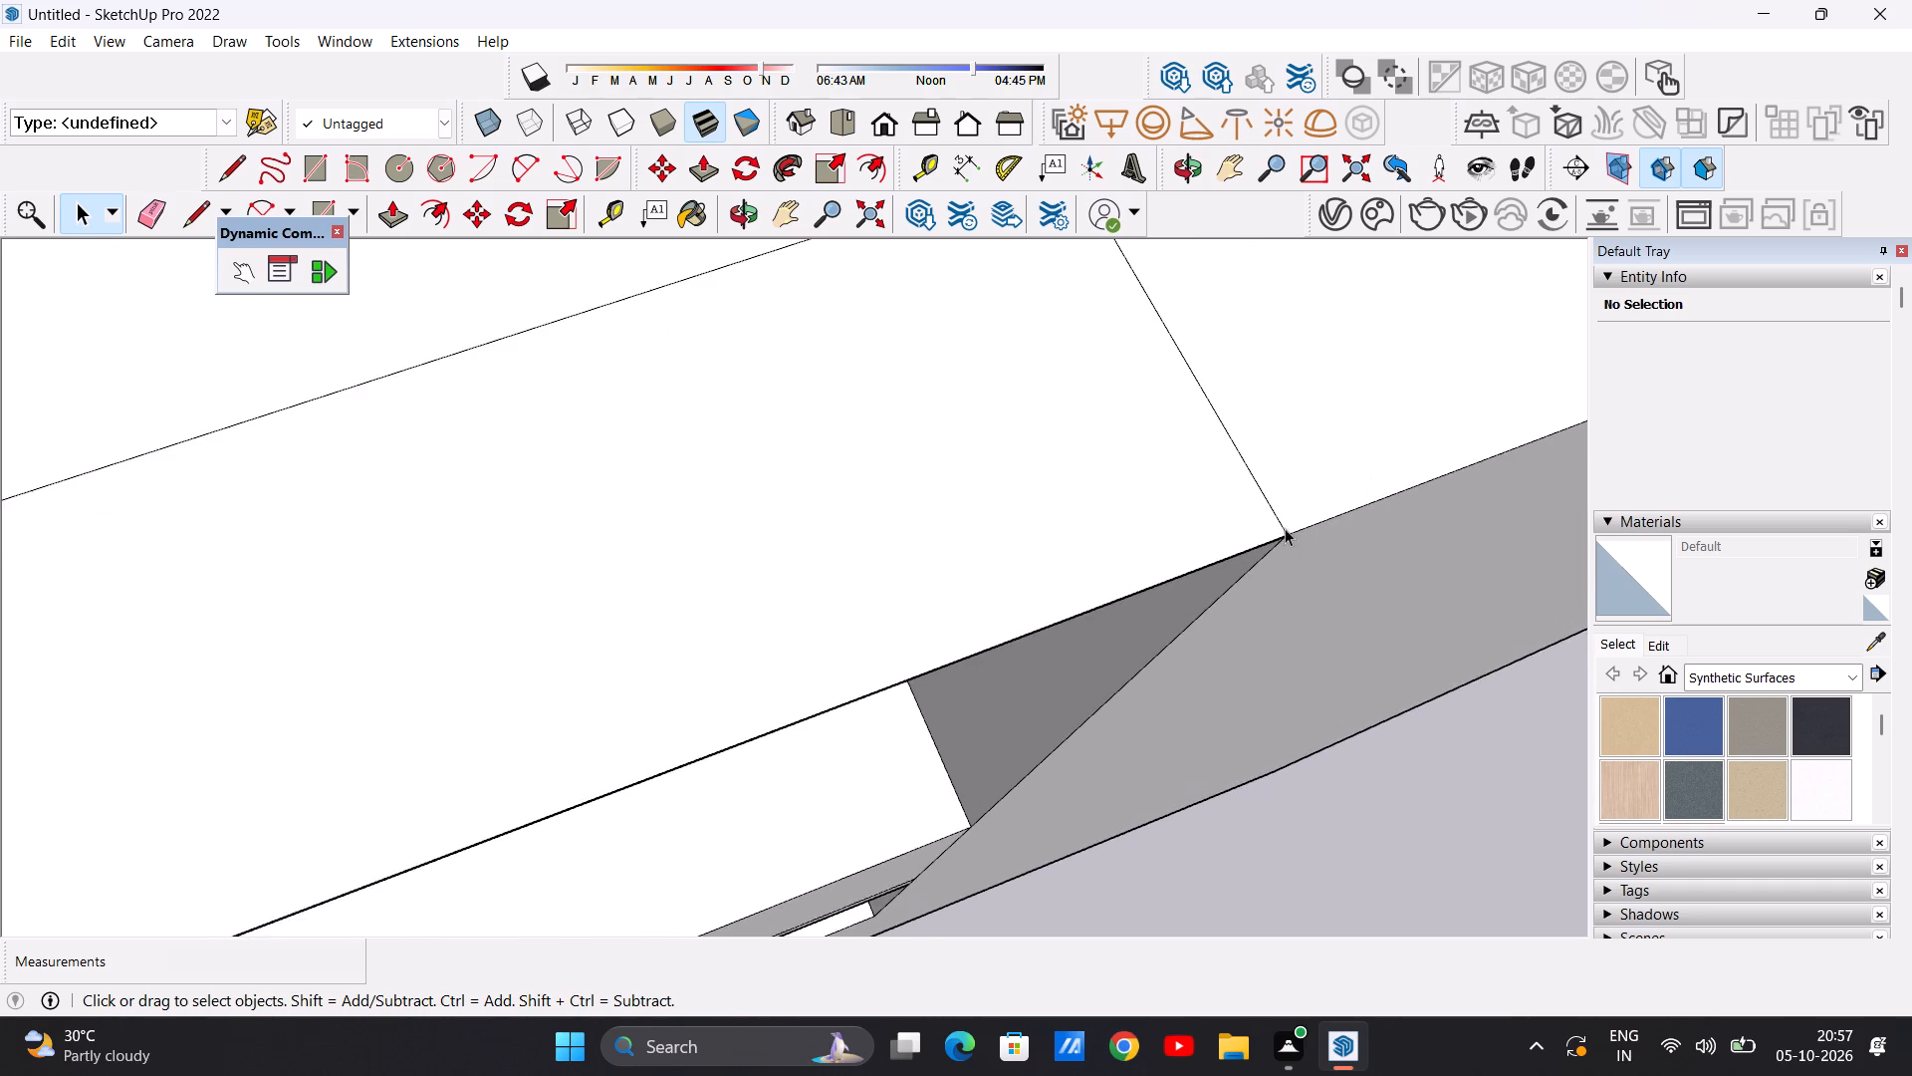
{"action": "scroll", "coordinate": [1285, 528], "scroll_direction": "up", "scroll_amount": 20}
{"action": "scroll", "coordinate": [1285, 528], "scroll_direction": "up", "scroll_amount": 18}
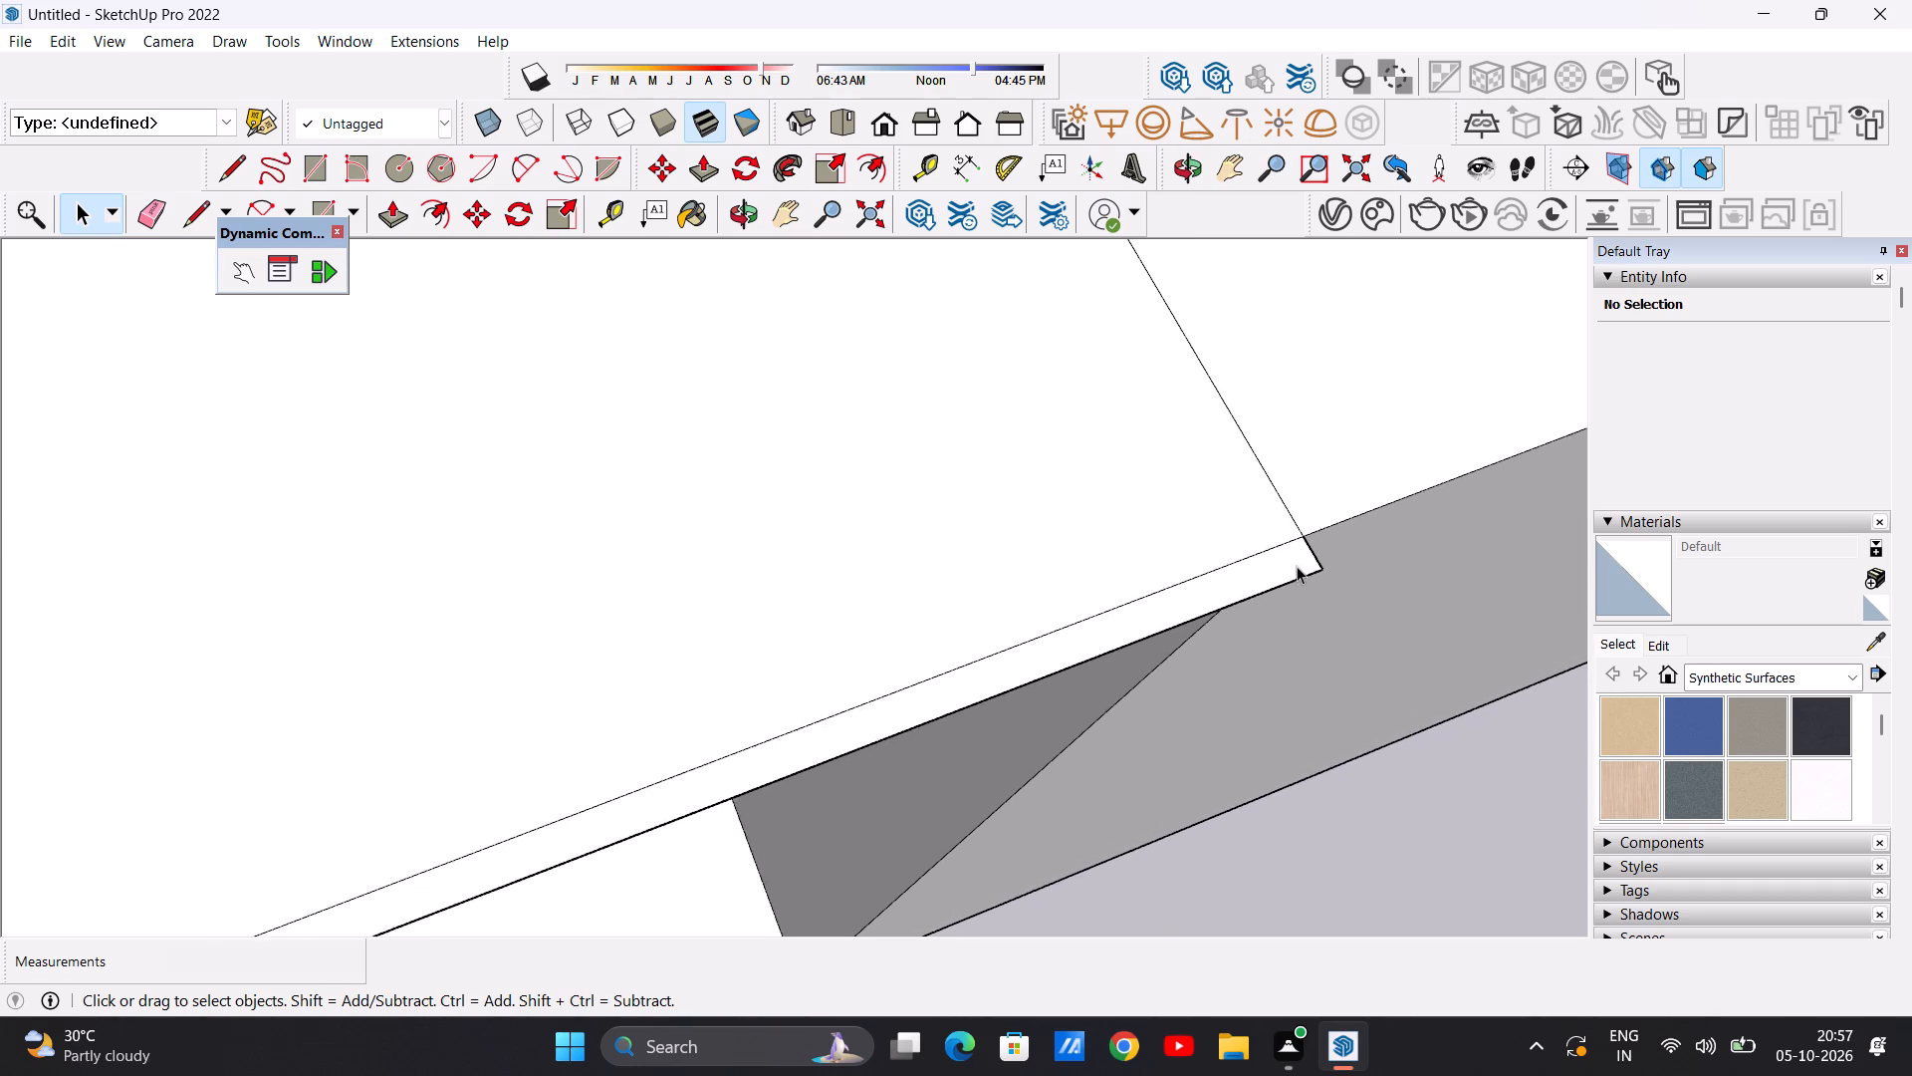
{"action": "scroll", "coordinate": [1297, 566], "scroll_direction": "up", "scroll_amount": 2}
{"action": "key", "text": "e"}
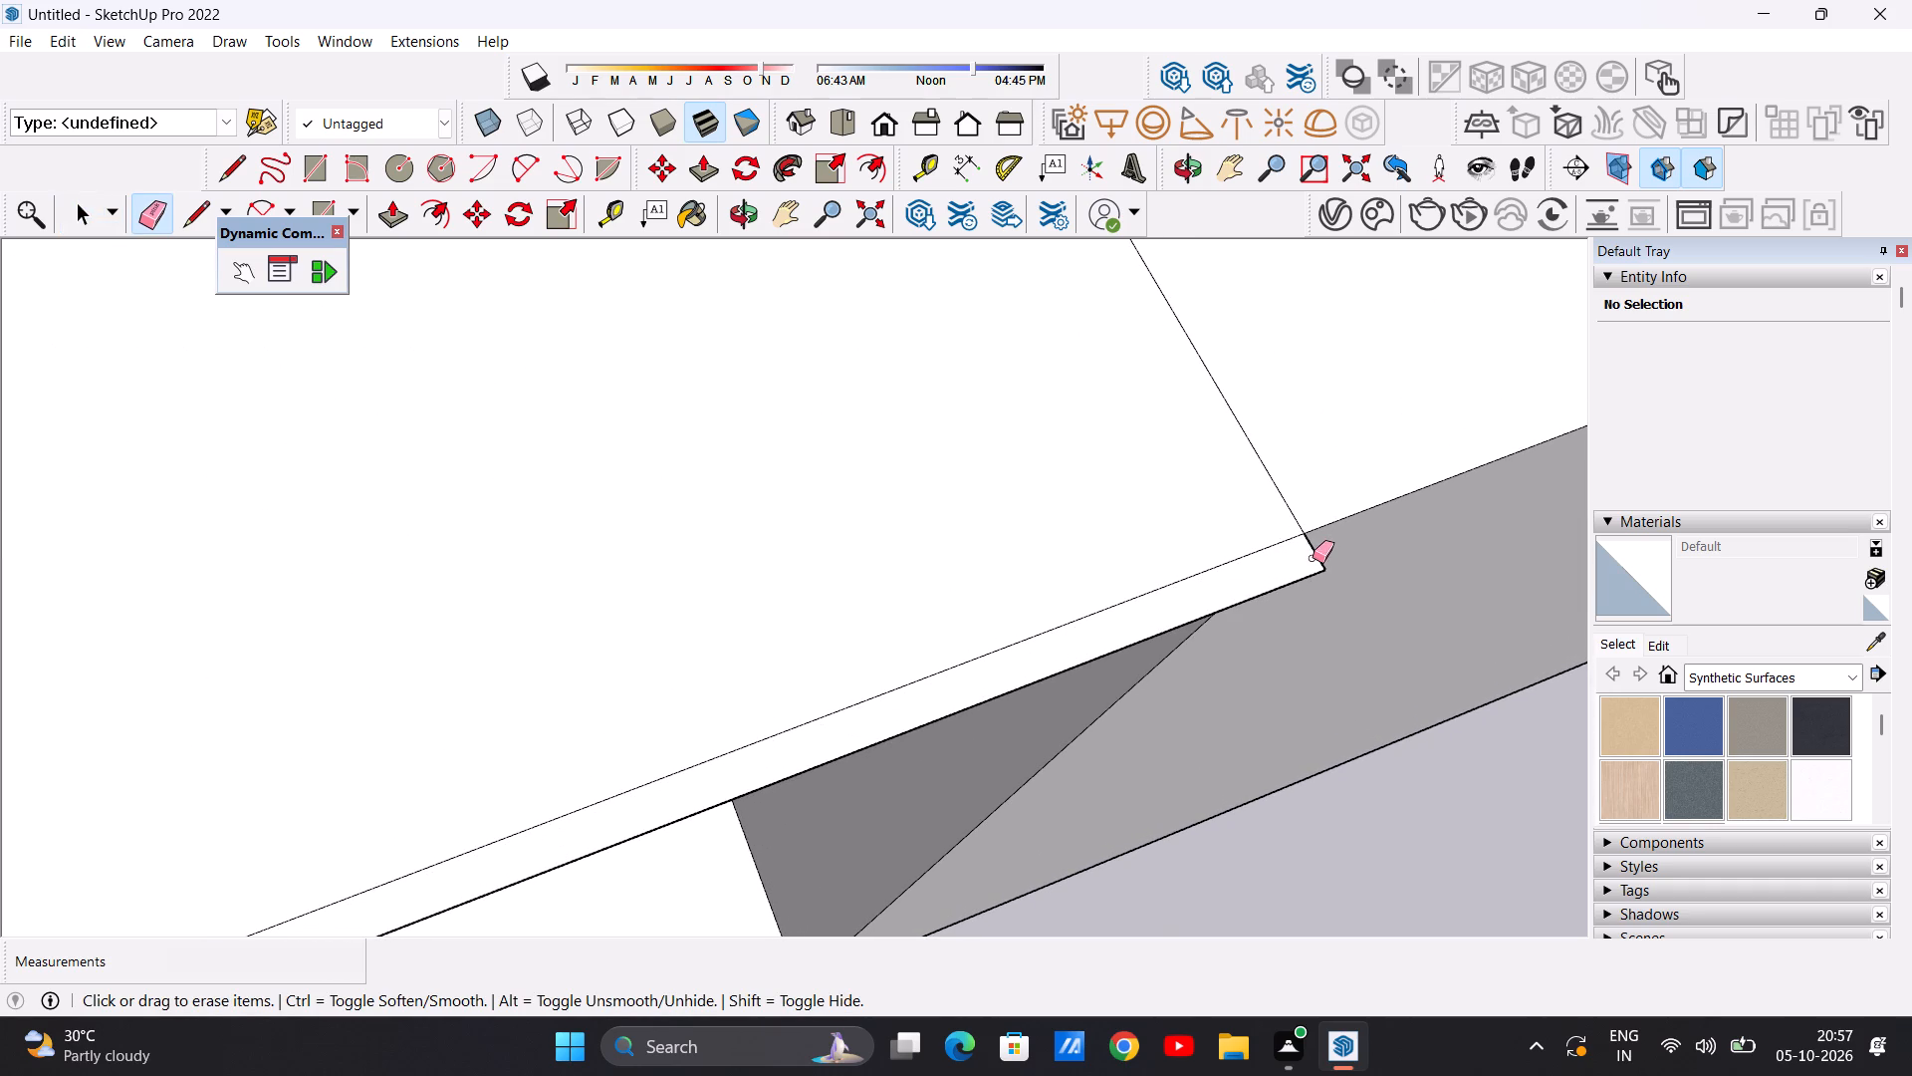
{"action": "left_click_drag", "start_coordinate": [1319, 552], "coordinate": [1314, 572]}
{"action": "scroll", "coordinate": [1333, 561], "scroll_direction": "down", "scroll_amount": 18}
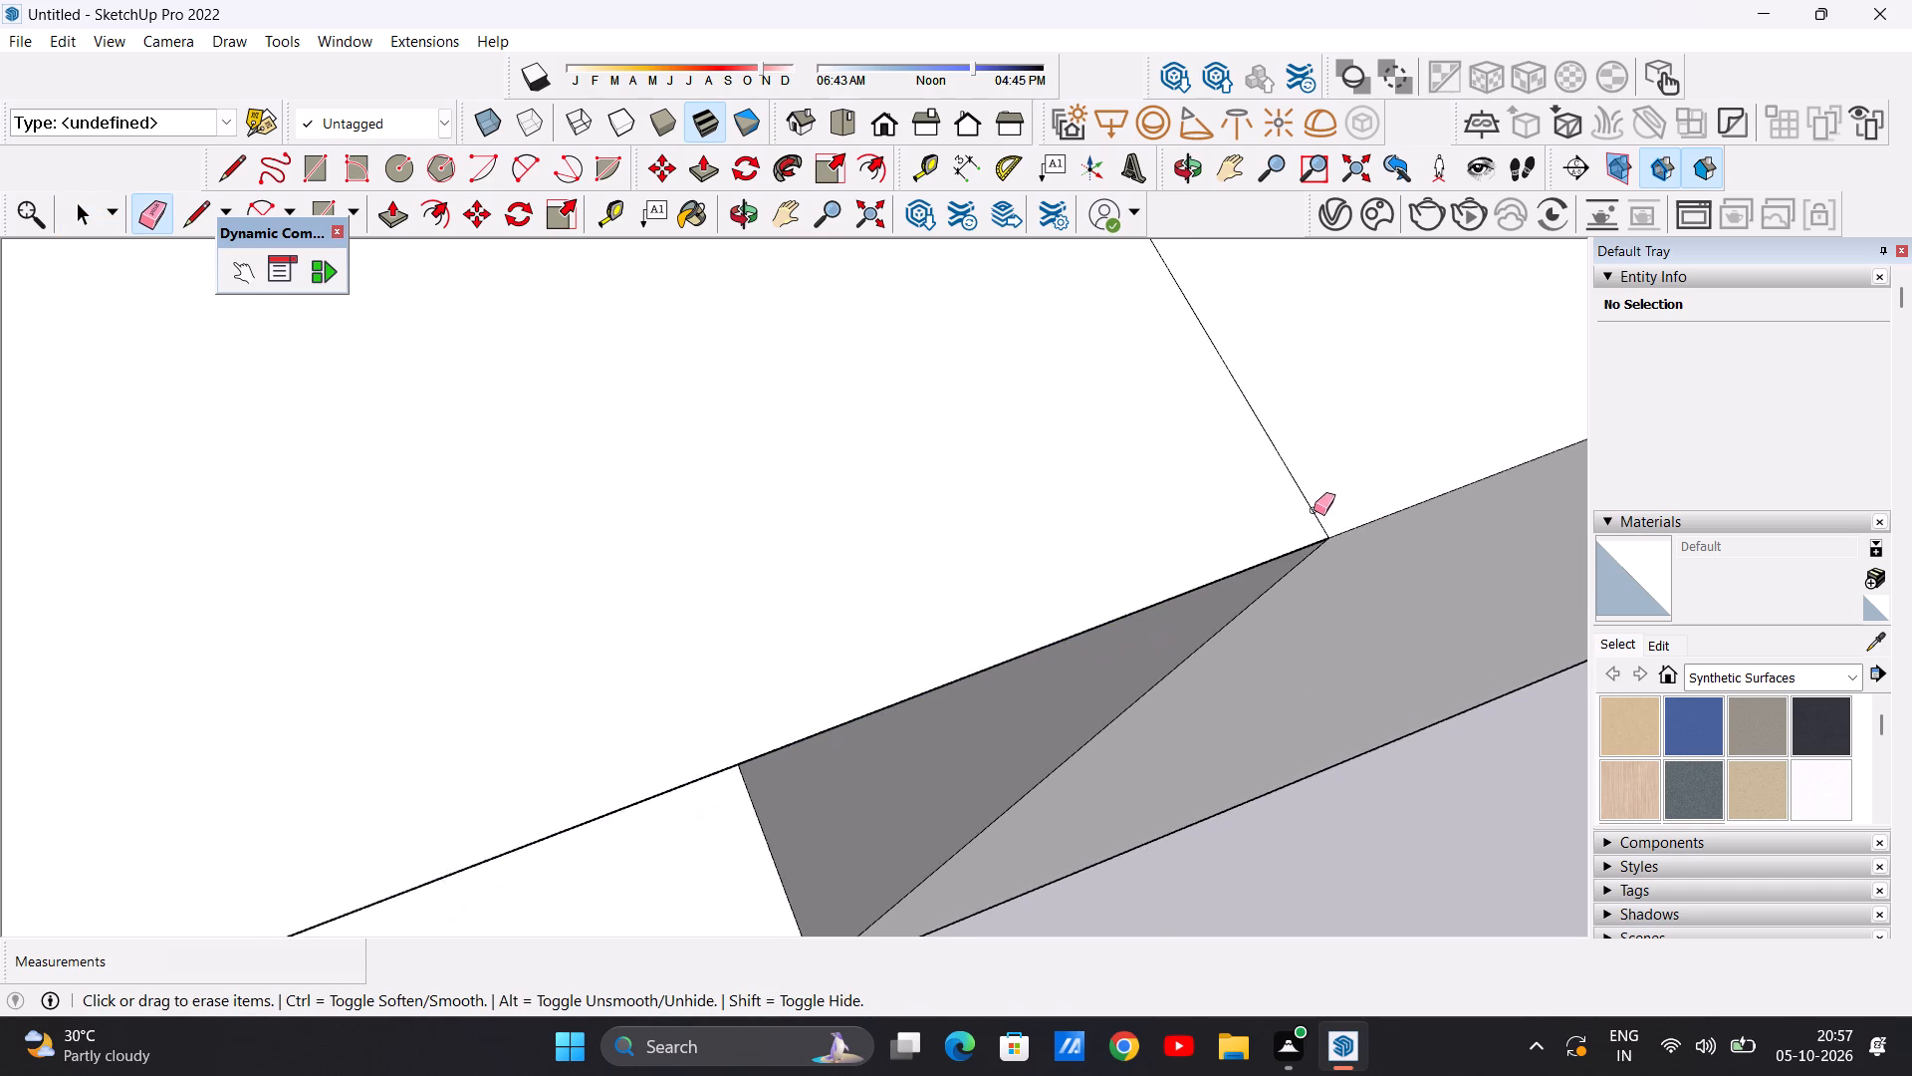
{"action": "scroll", "coordinate": [1314, 510], "scroll_direction": "down", "scroll_amount": 20}
{"action": "scroll", "coordinate": [1314, 510], "scroll_direction": "down", "scroll_amount": 19}
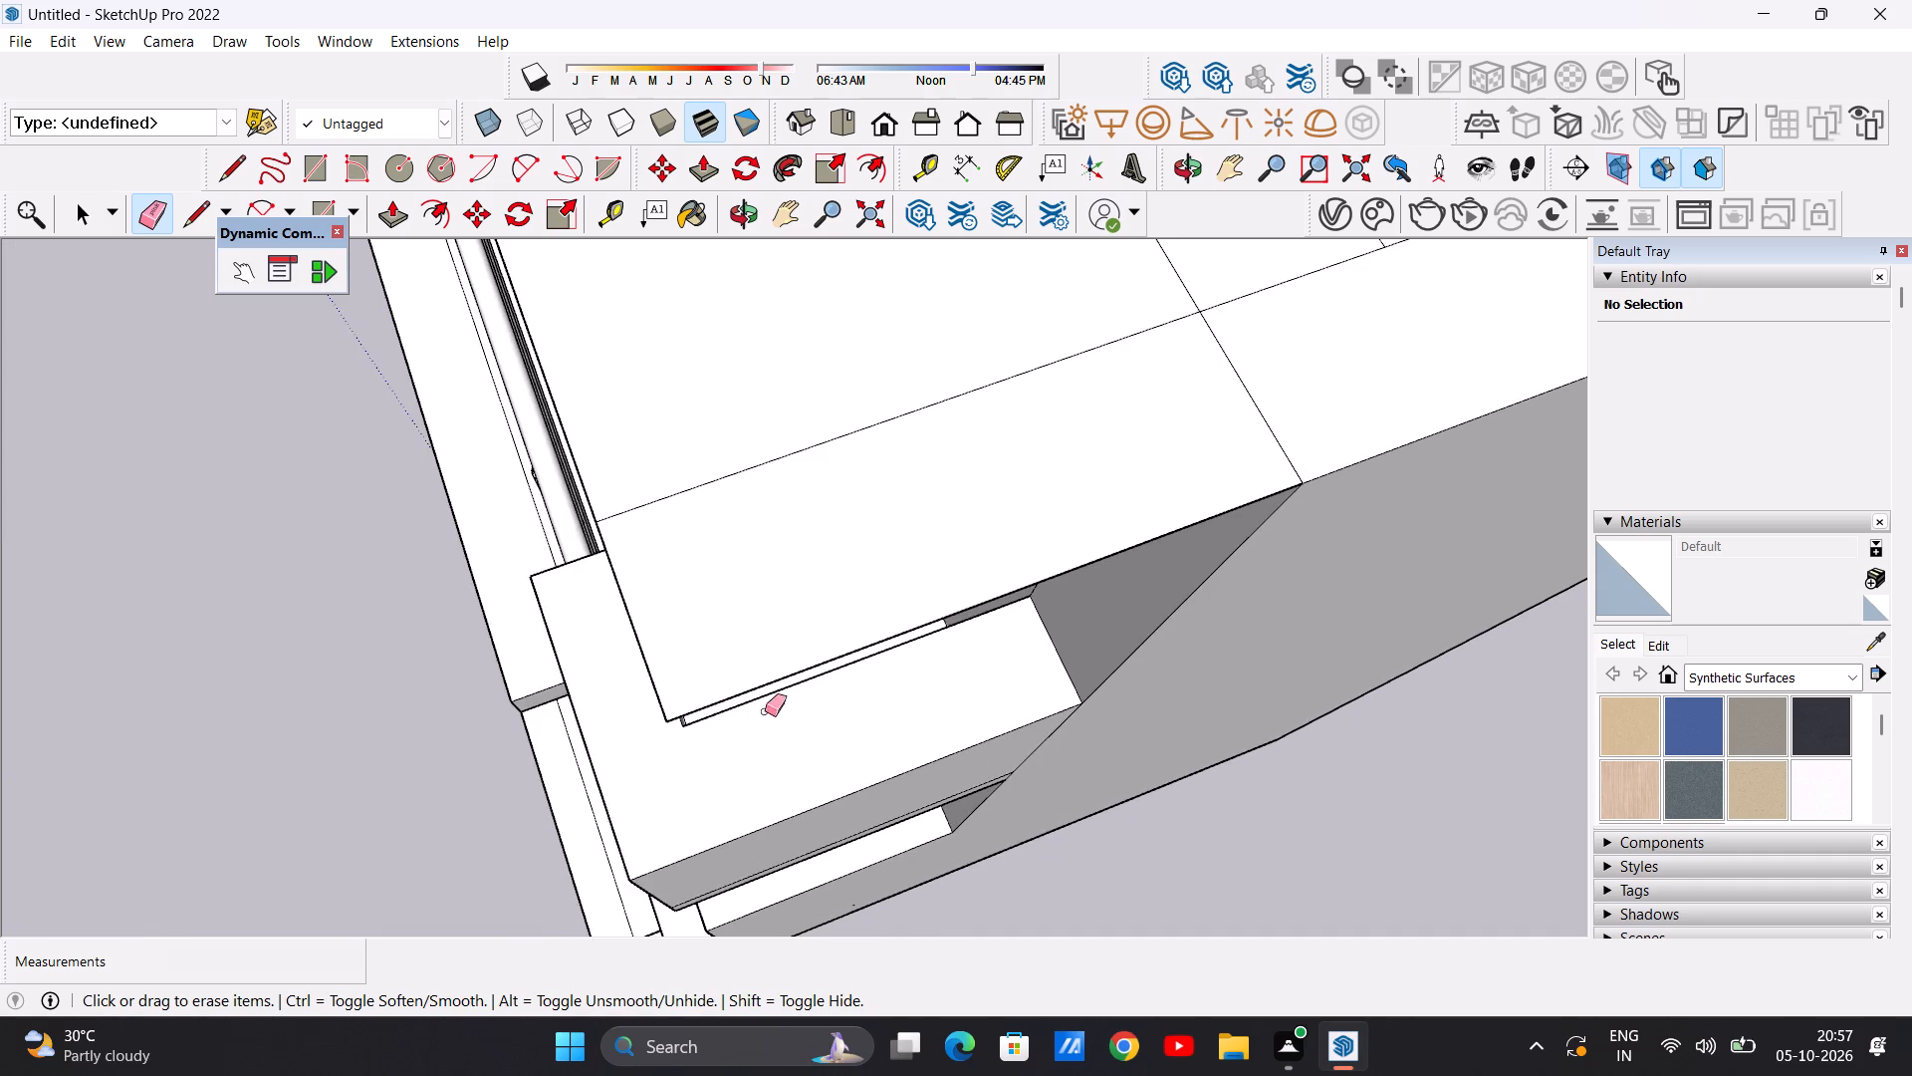
Examine the trimmed roof corner up close, and the building's whole top from above.
{"action": "scroll", "coordinate": [818, 685], "scroll_direction": "up", "scroll_amount": 7}
{"action": "scroll", "coordinate": [777, 653], "scroll_direction": "down", "scroll_amount": 5}
{"action": "scroll", "coordinate": [719, 656], "scroll_direction": "up", "scroll_amount": 12}
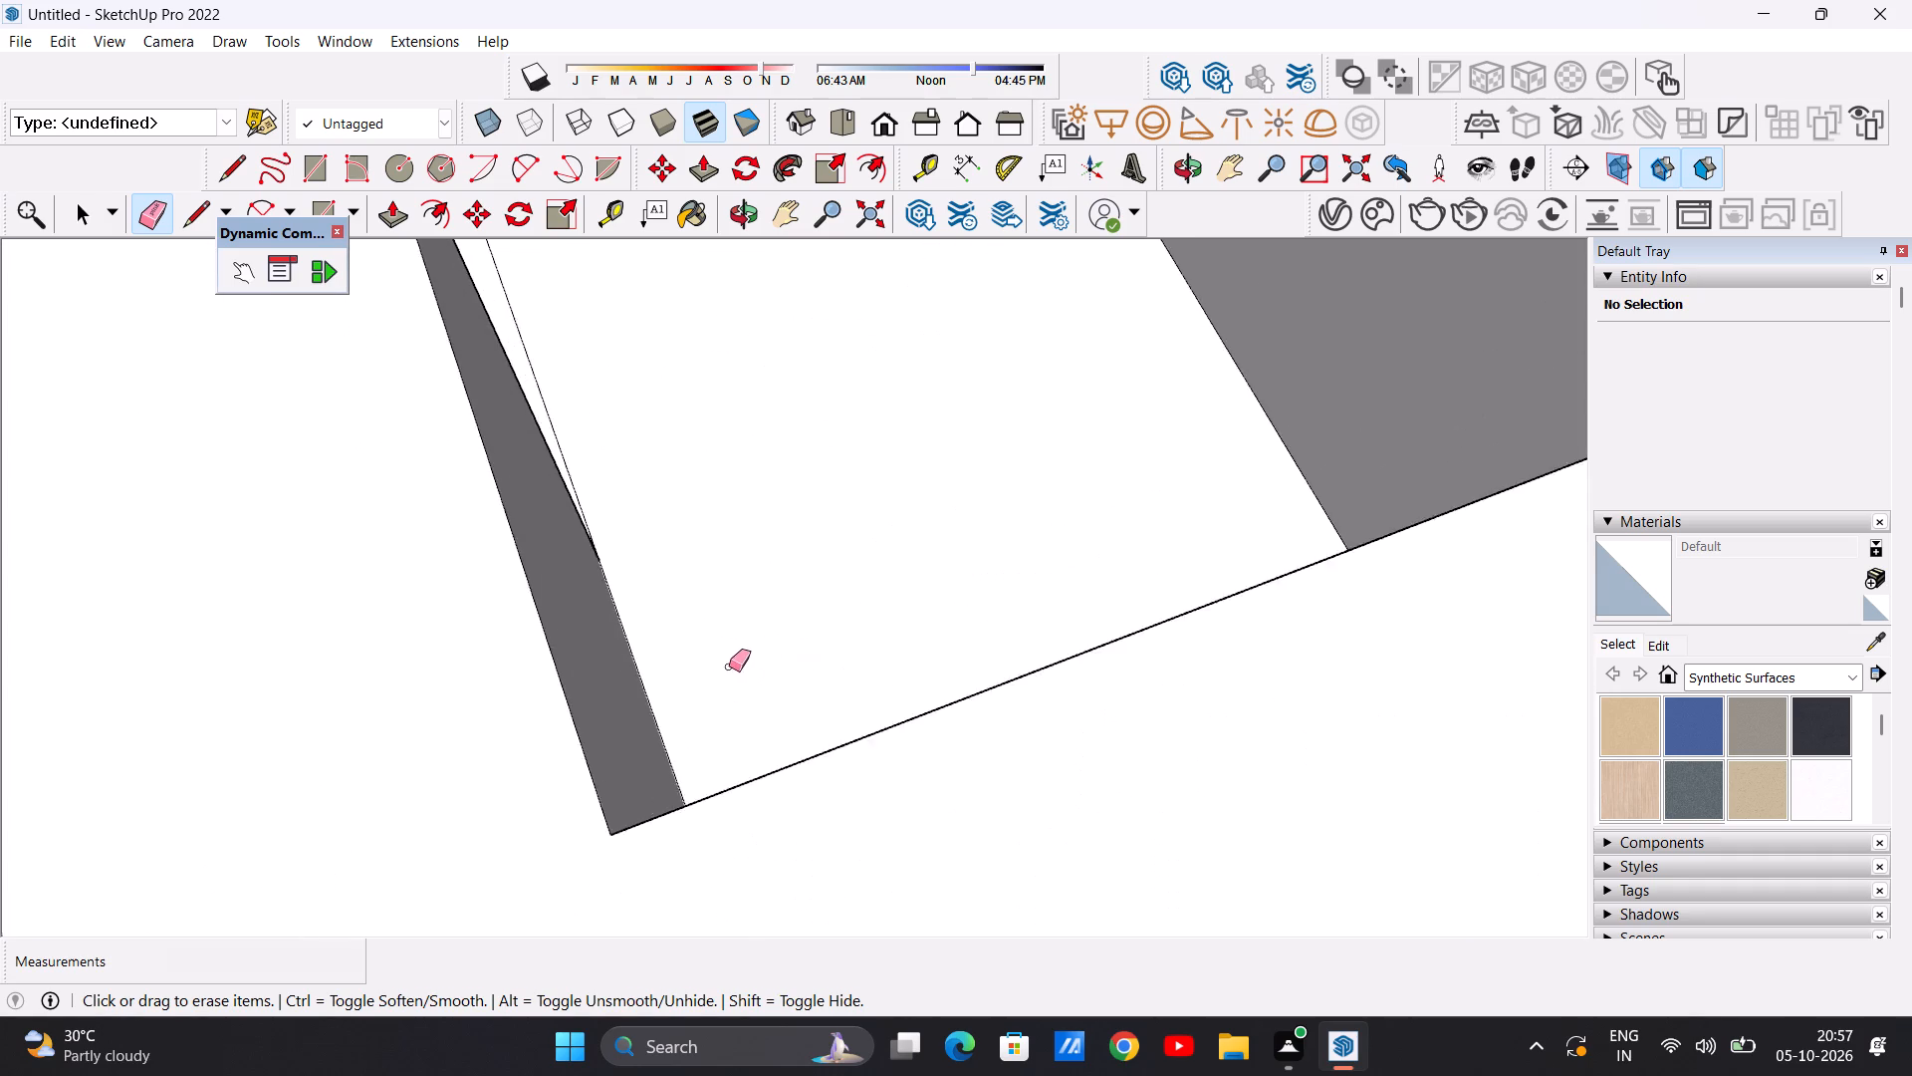
{"action": "scroll", "coordinate": [729, 667], "scroll_direction": "up", "scroll_amount": 2}
{"action": "scroll", "coordinate": [717, 665], "scroll_direction": "down", "scroll_amount": 5}
{"action": "key", "text": "space"}
{"action": "scroll", "coordinate": [774, 773], "scroll_direction": "down", "scroll_amount": 12}
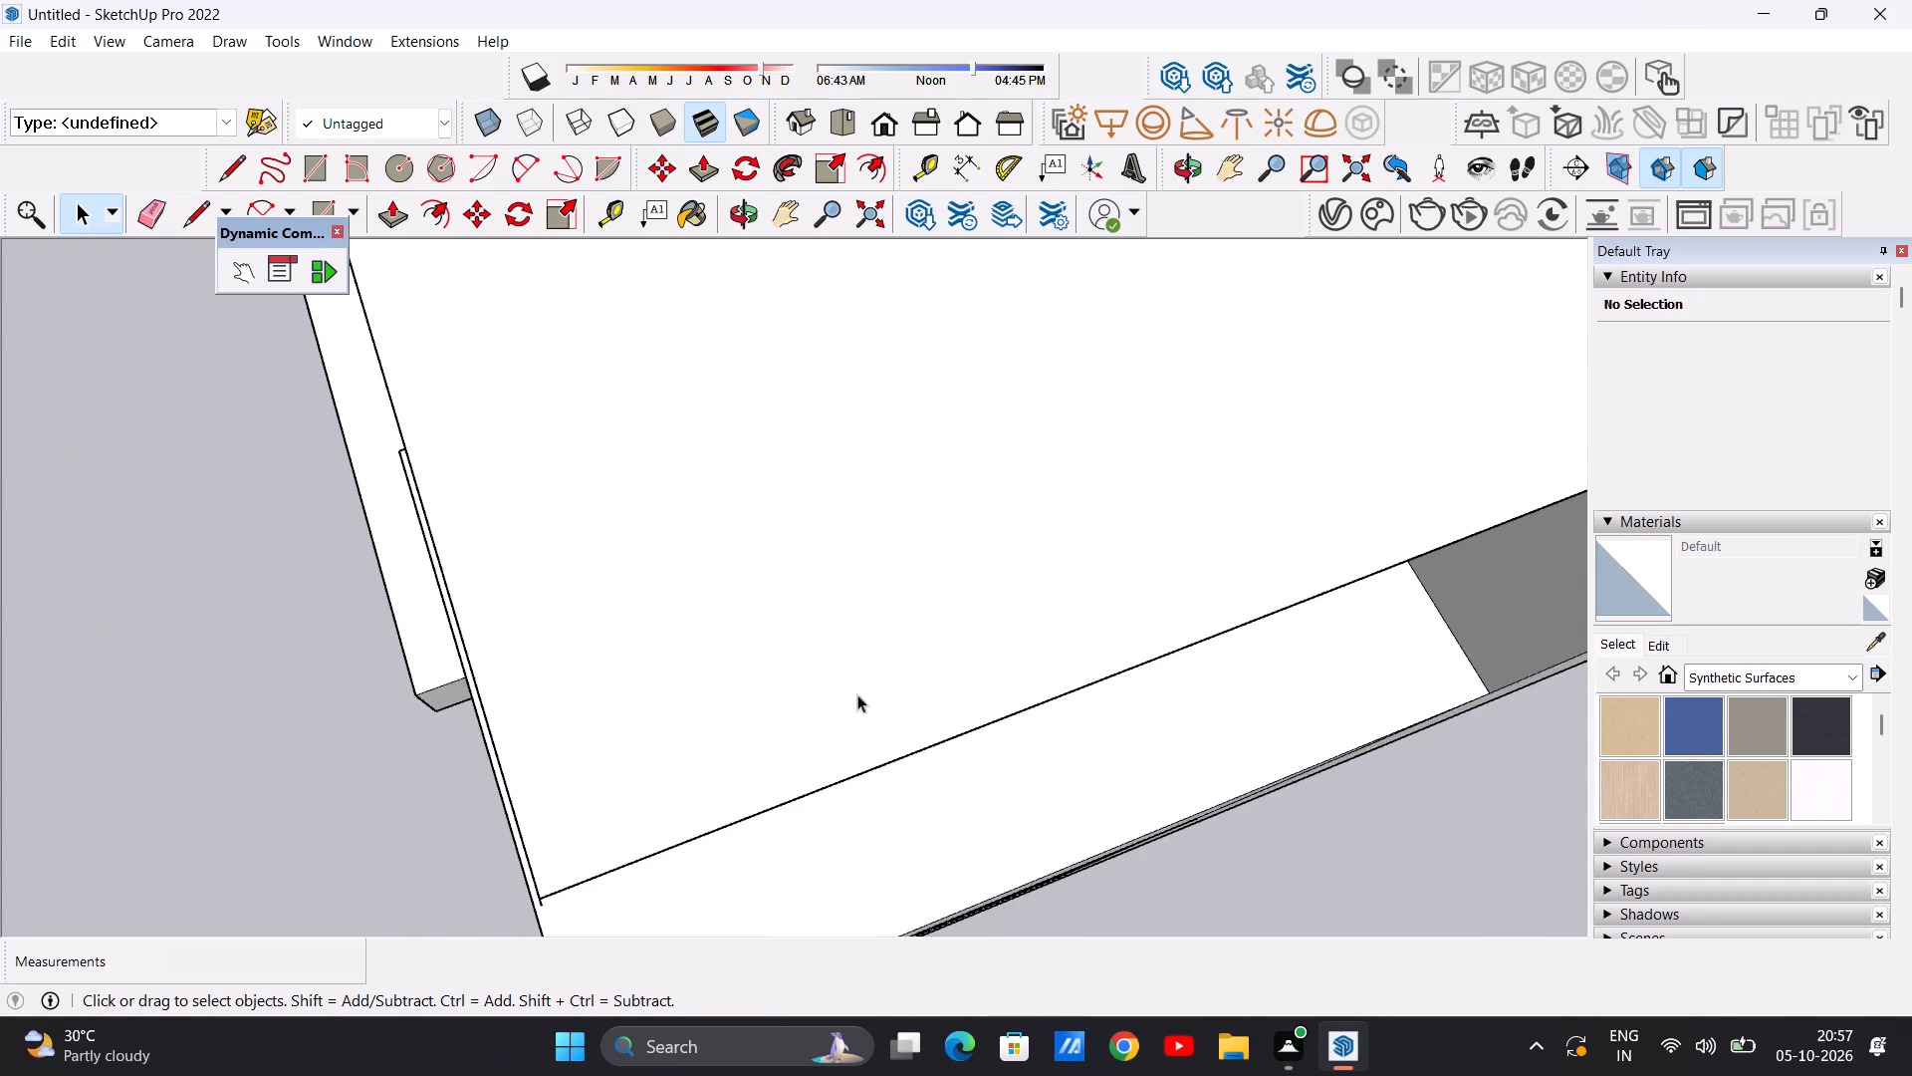
{"action": "scroll", "coordinate": [857, 694], "scroll_direction": "down", "scroll_amount": 20}
{"action": "scroll", "coordinate": [994, 649], "scroll_direction": "down", "scroll_amount": 15}
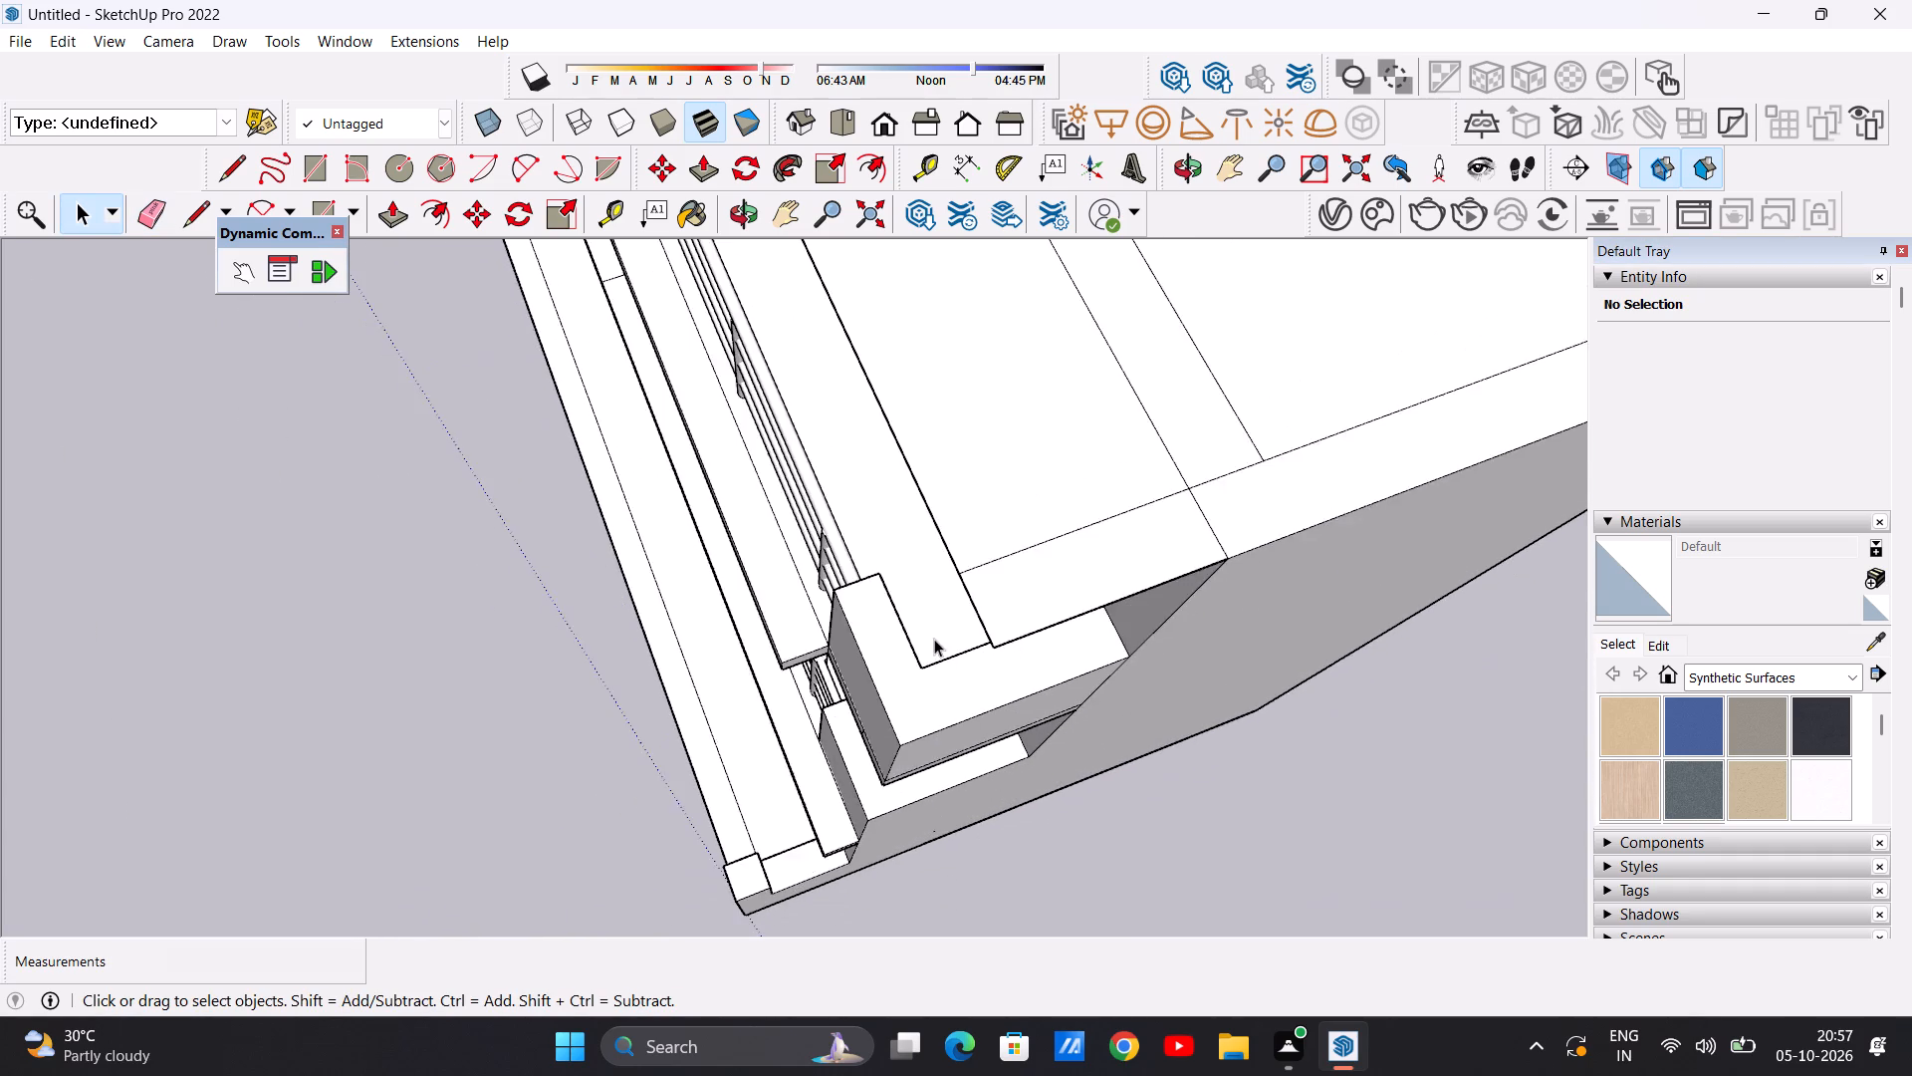
{"action": "scroll", "coordinate": [934, 639], "scroll_direction": "down", "scroll_amount": 20}
{"action": "scroll", "coordinate": [934, 639], "scroll_direction": "down", "scroll_amount": 3}
{"action": "middle_click_drag", "start_coordinate": [1003, 583], "coordinate": [1012, 424]}
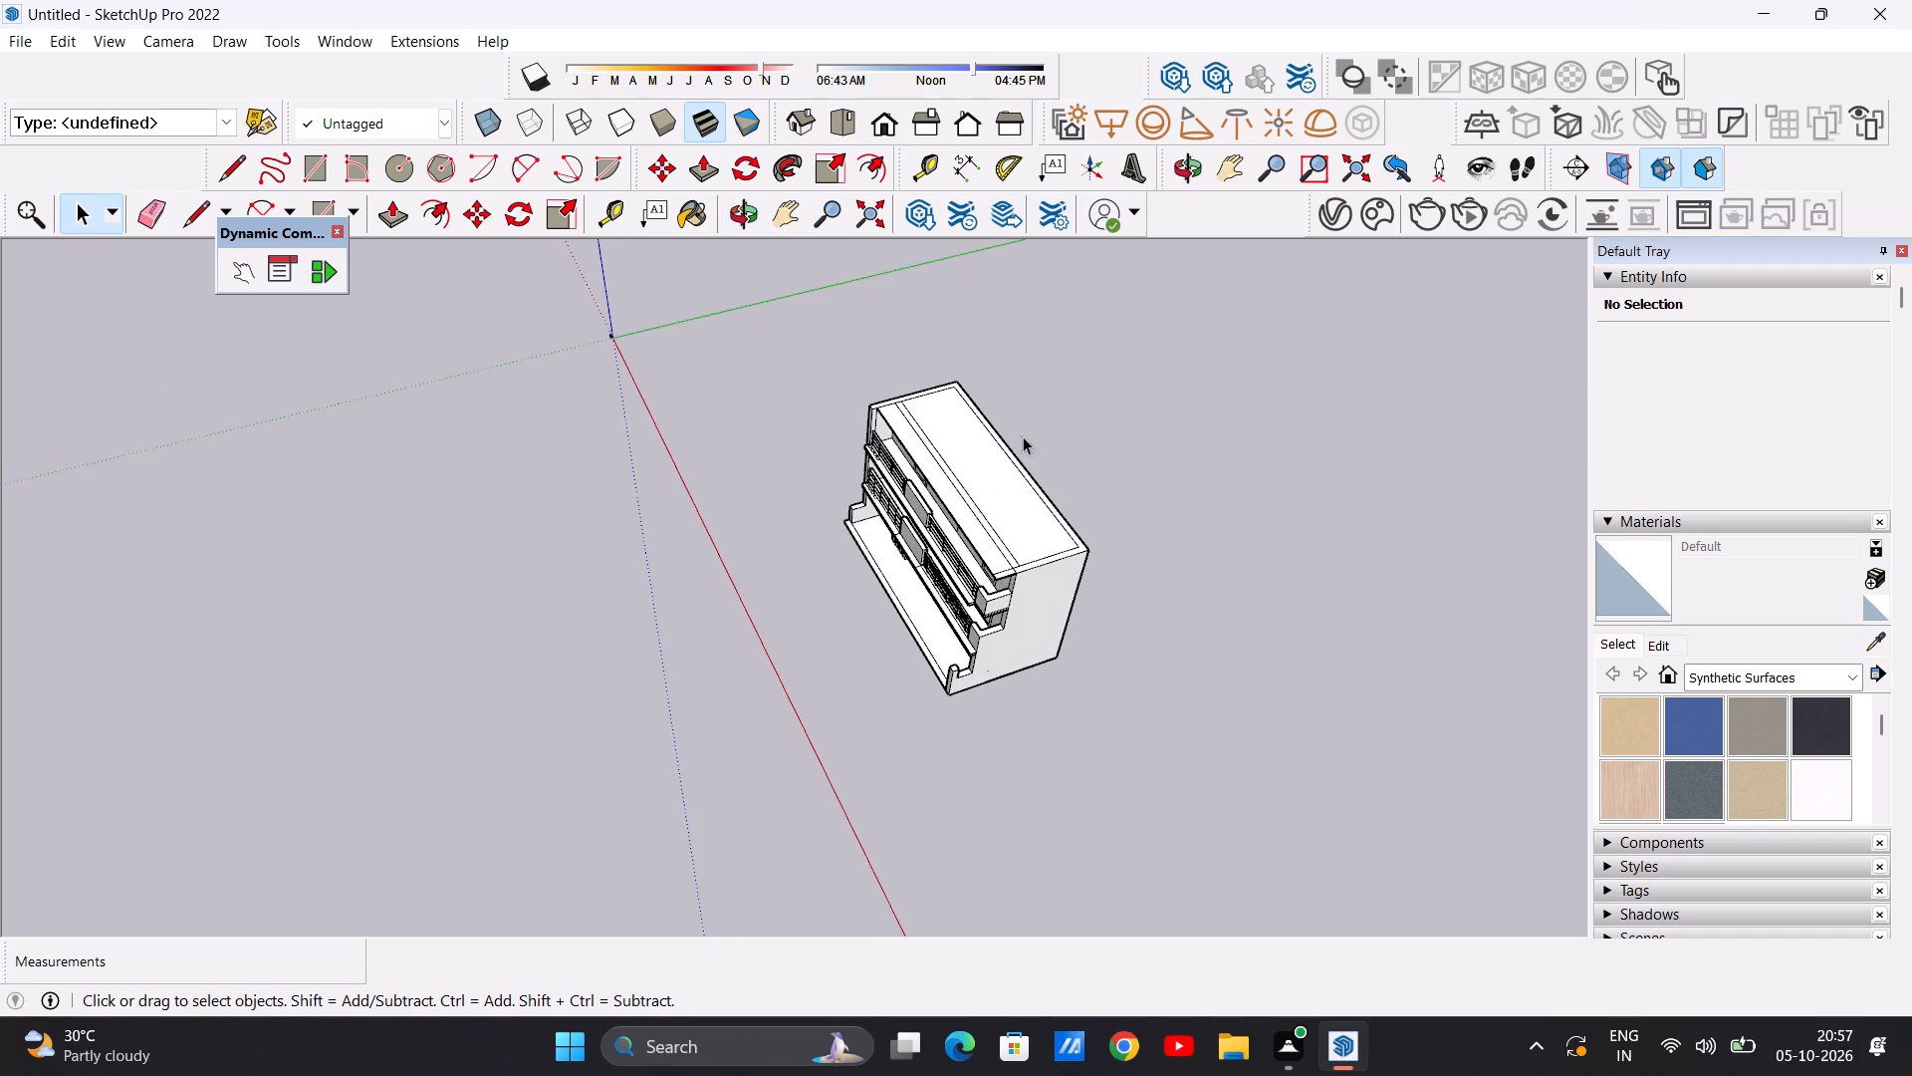
{"action": "scroll", "coordinate": [1039, 510], "scroll_direction": "up", "scroll_amount": 8}
{"action": "scroll", "coordinate": [930, 520], "scroll_direction": "down", "scroll_amount": 4}
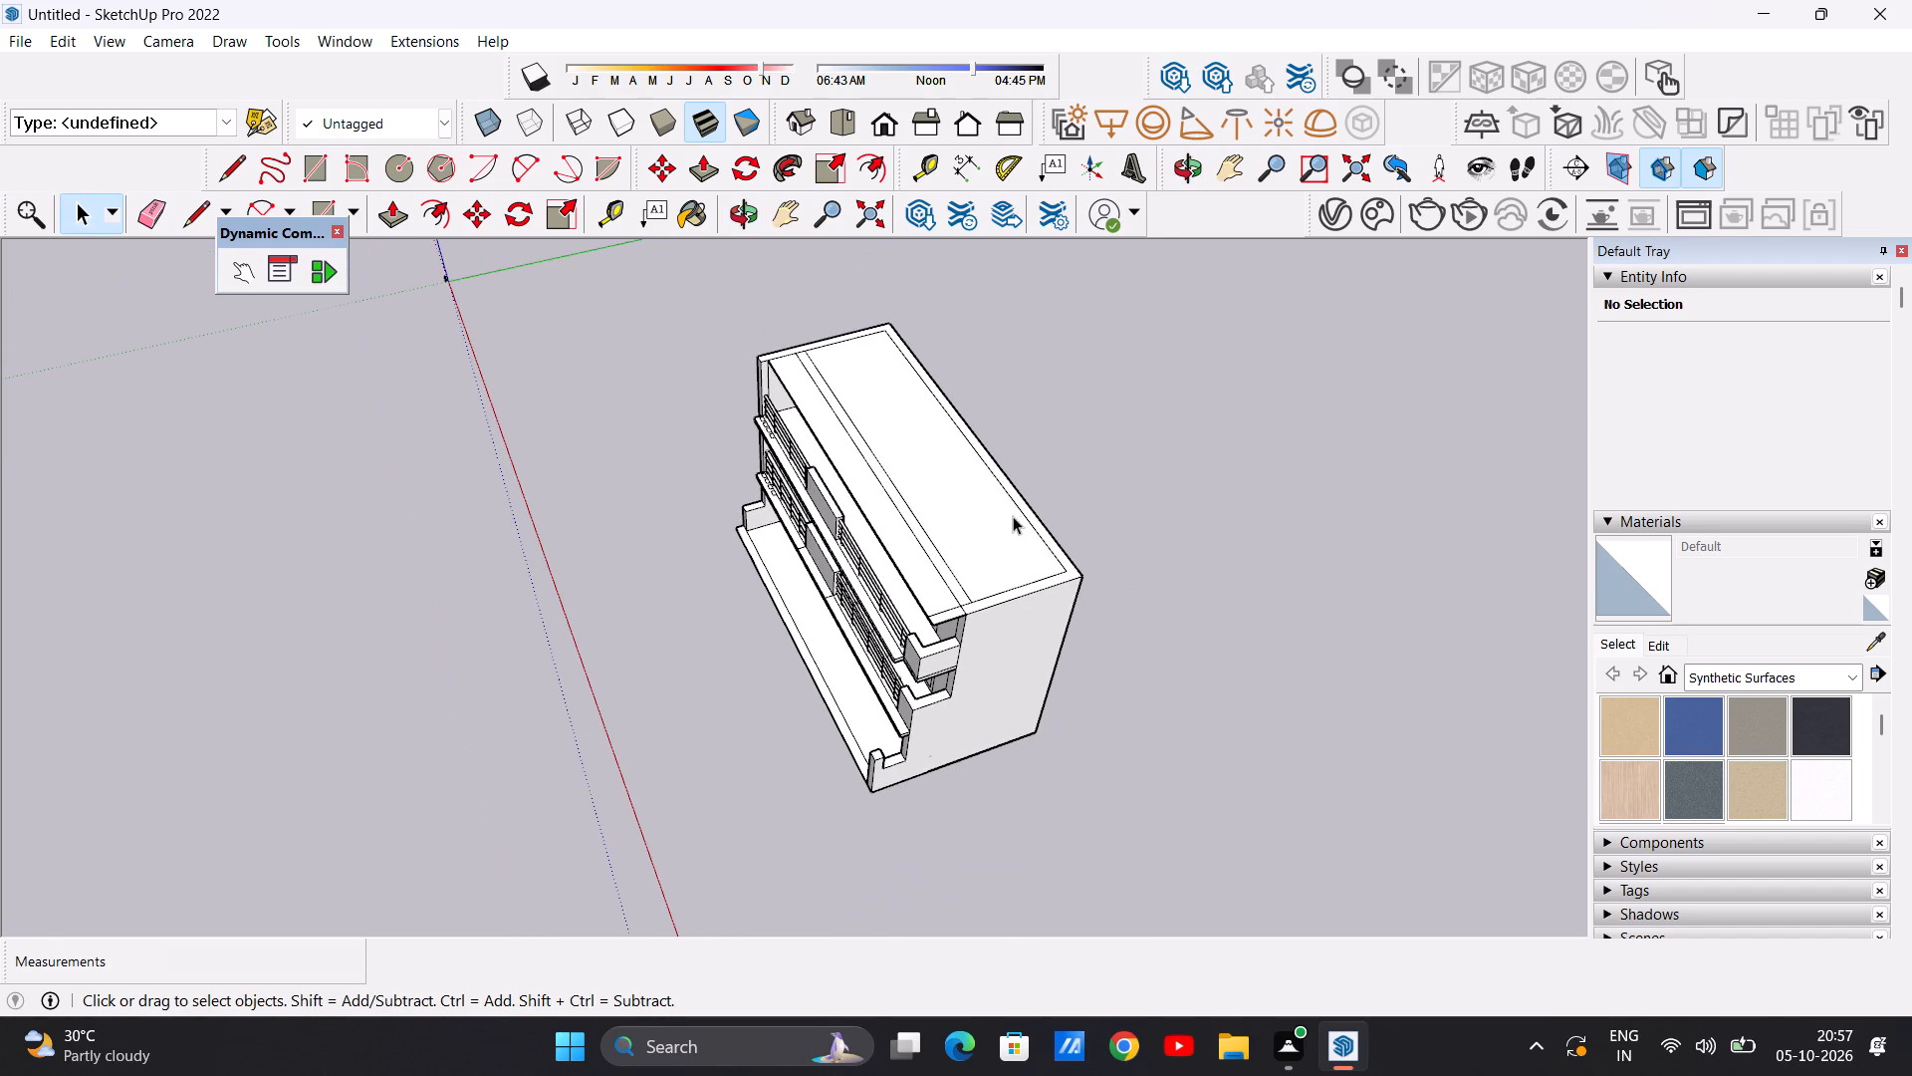
{"action": "scroll", "coordinate": [1013, 516], "scroll_direction": "up", "scroll_amount": 5}
{"action": "scroll", "coordinate": [913, 595], "scroll_direction": "up", "scroll_amount": 6}
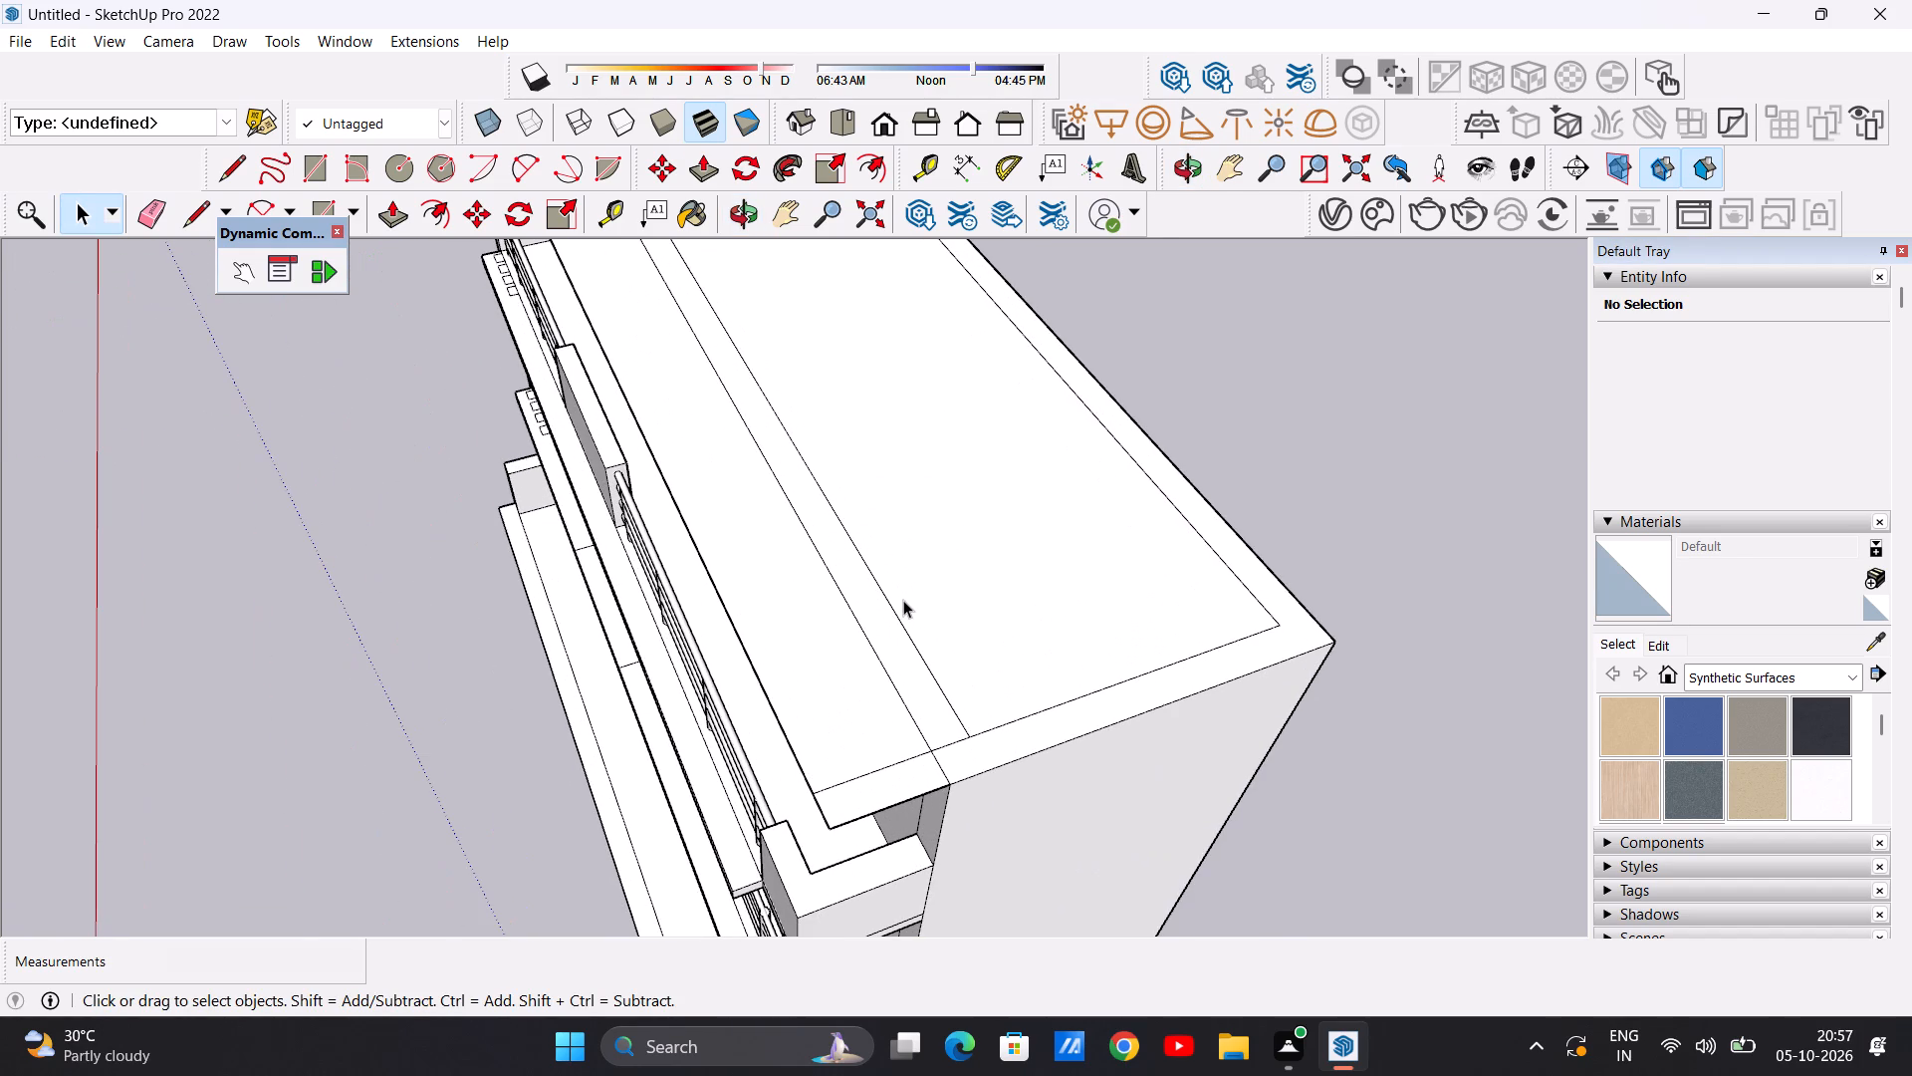
{"action": "scroll", "coordinate": [766, 584], "scroll_direction": "down", "scroll_amount": 14}
{"action": "scroll", "coordinate": [823, 477], "scroll_direction": "up", "scroll_amount": 2}
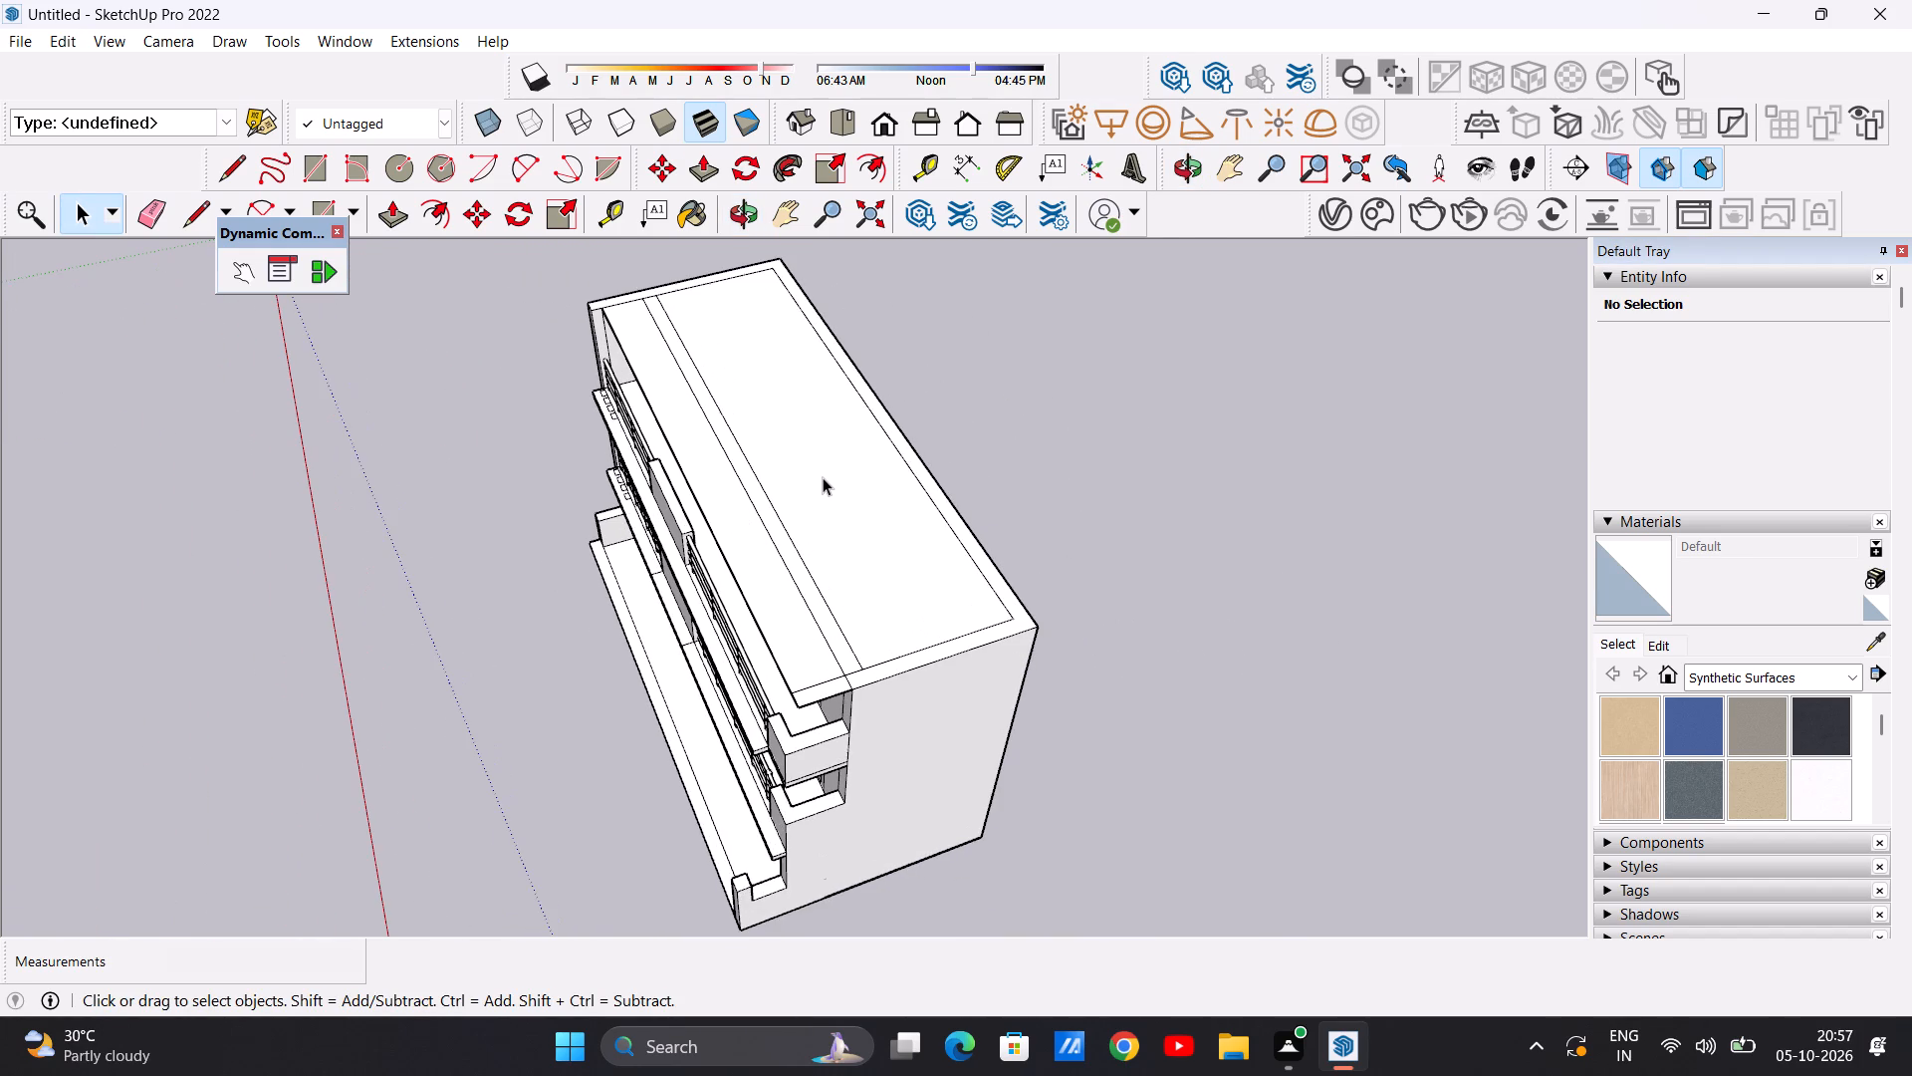
Push/Pull the long roof strip above the balconies upward by 3'.
{"action": "key", "text": "p"}
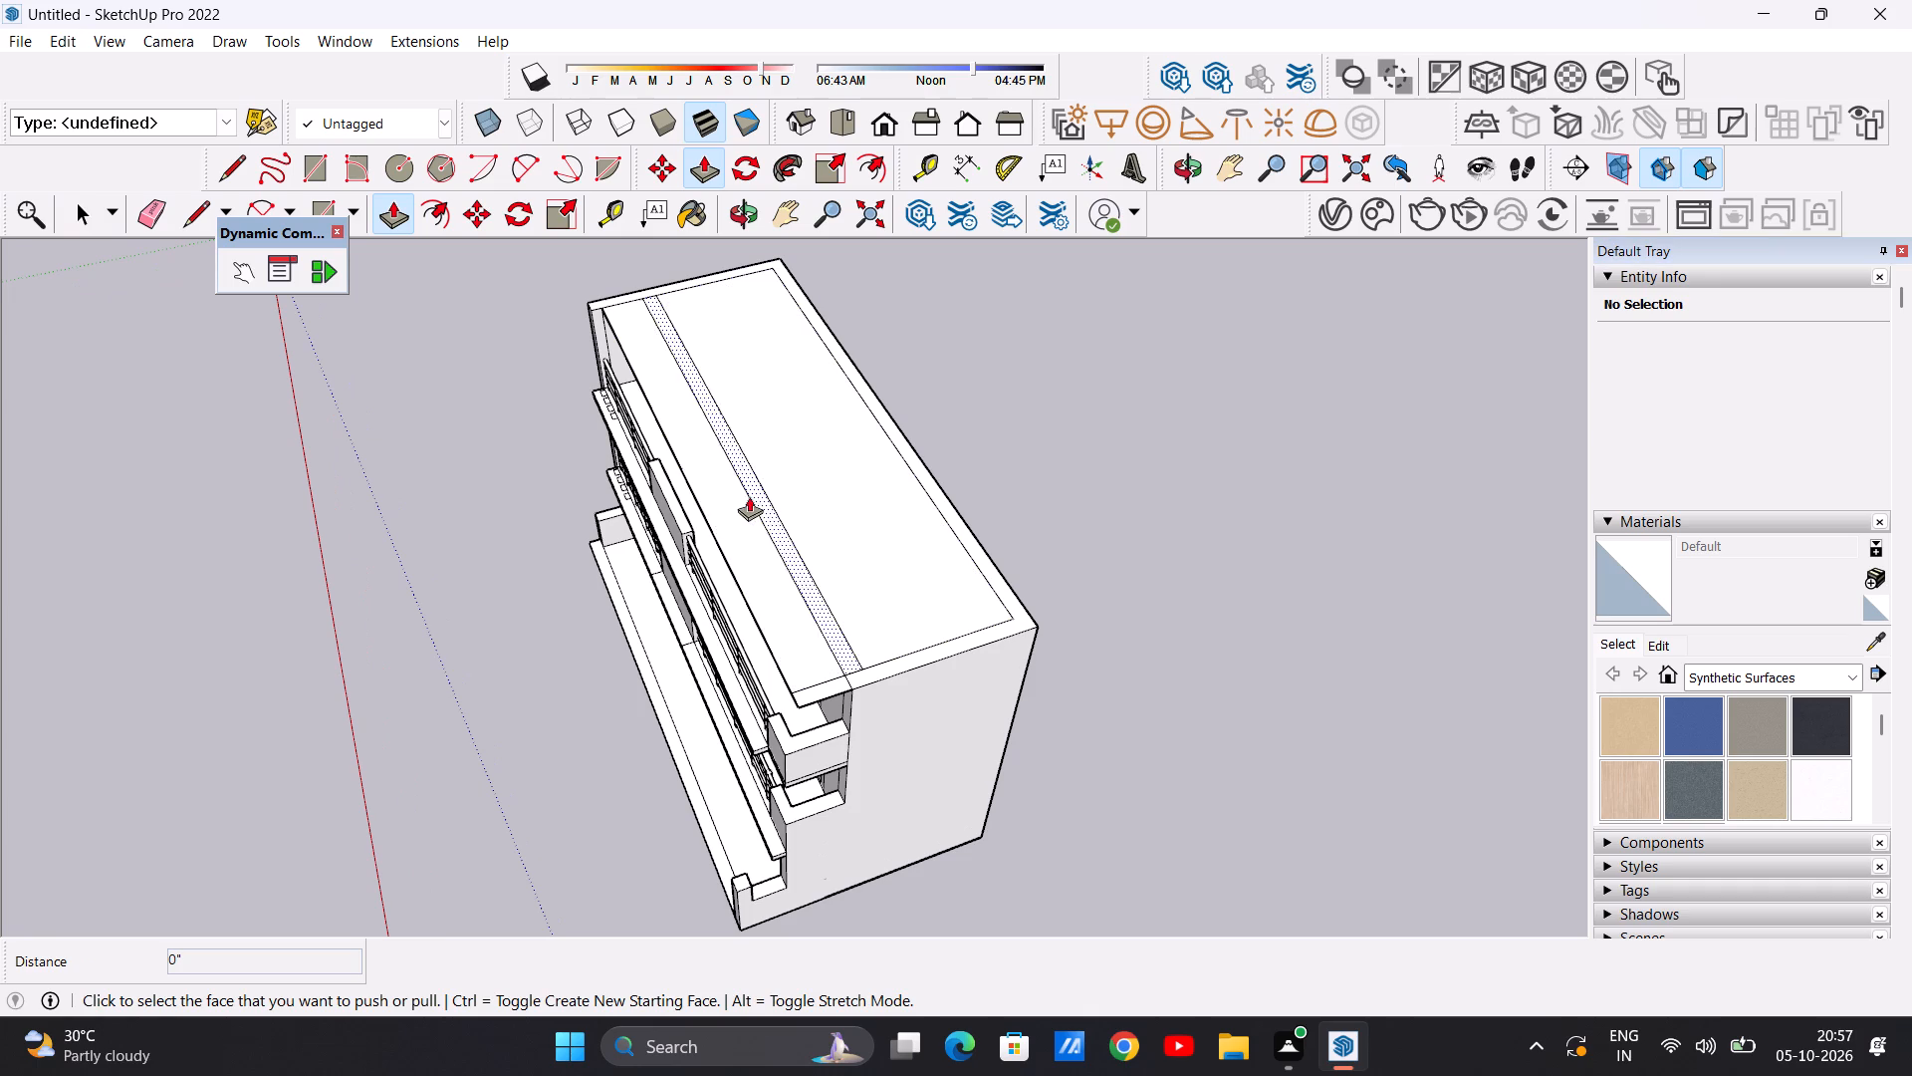
{"action": "scroll", "coordinate": [728, 522], "scroll_direction": "up", "scroll_amount": 11}
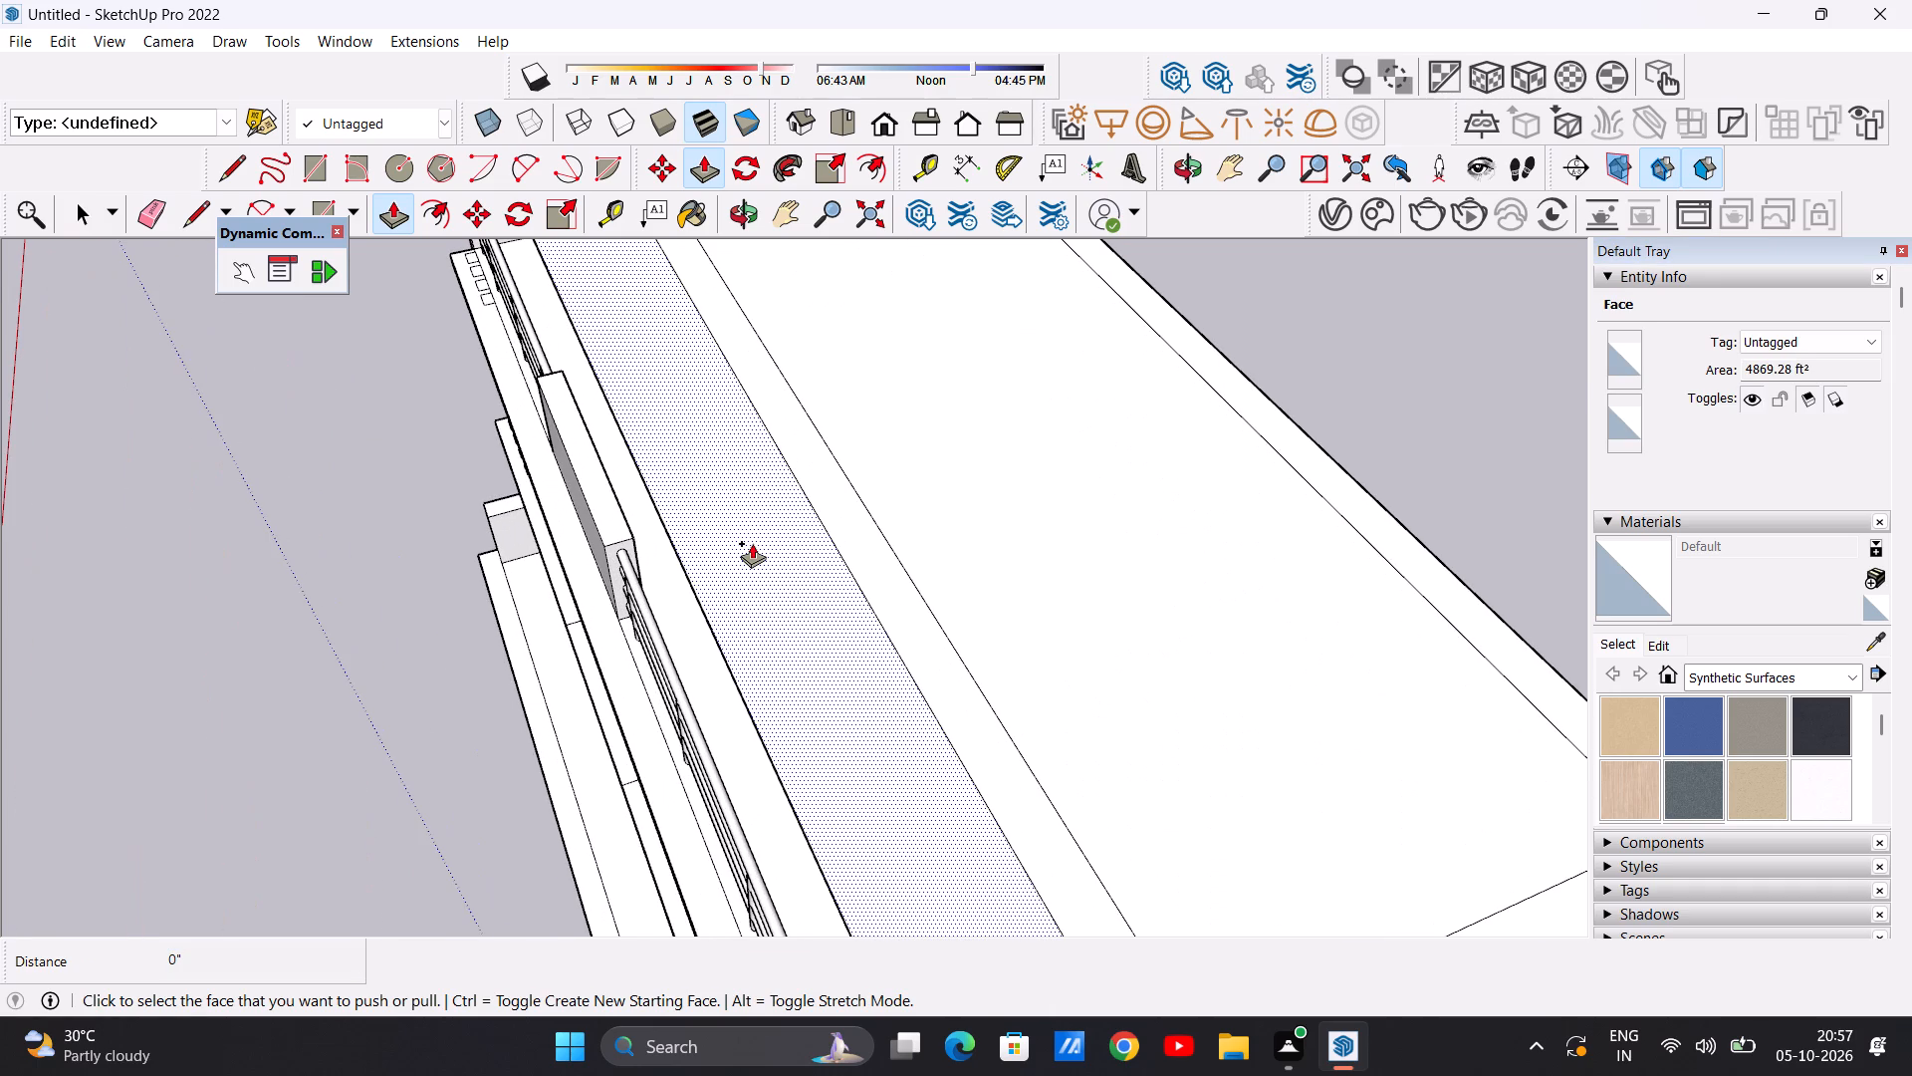
{"action": "left_click", "coordinate": [752, 543]}
{"action": "middle_click_drag", "start_coordinate": [776, 499], "coordinate": [812, 452]}
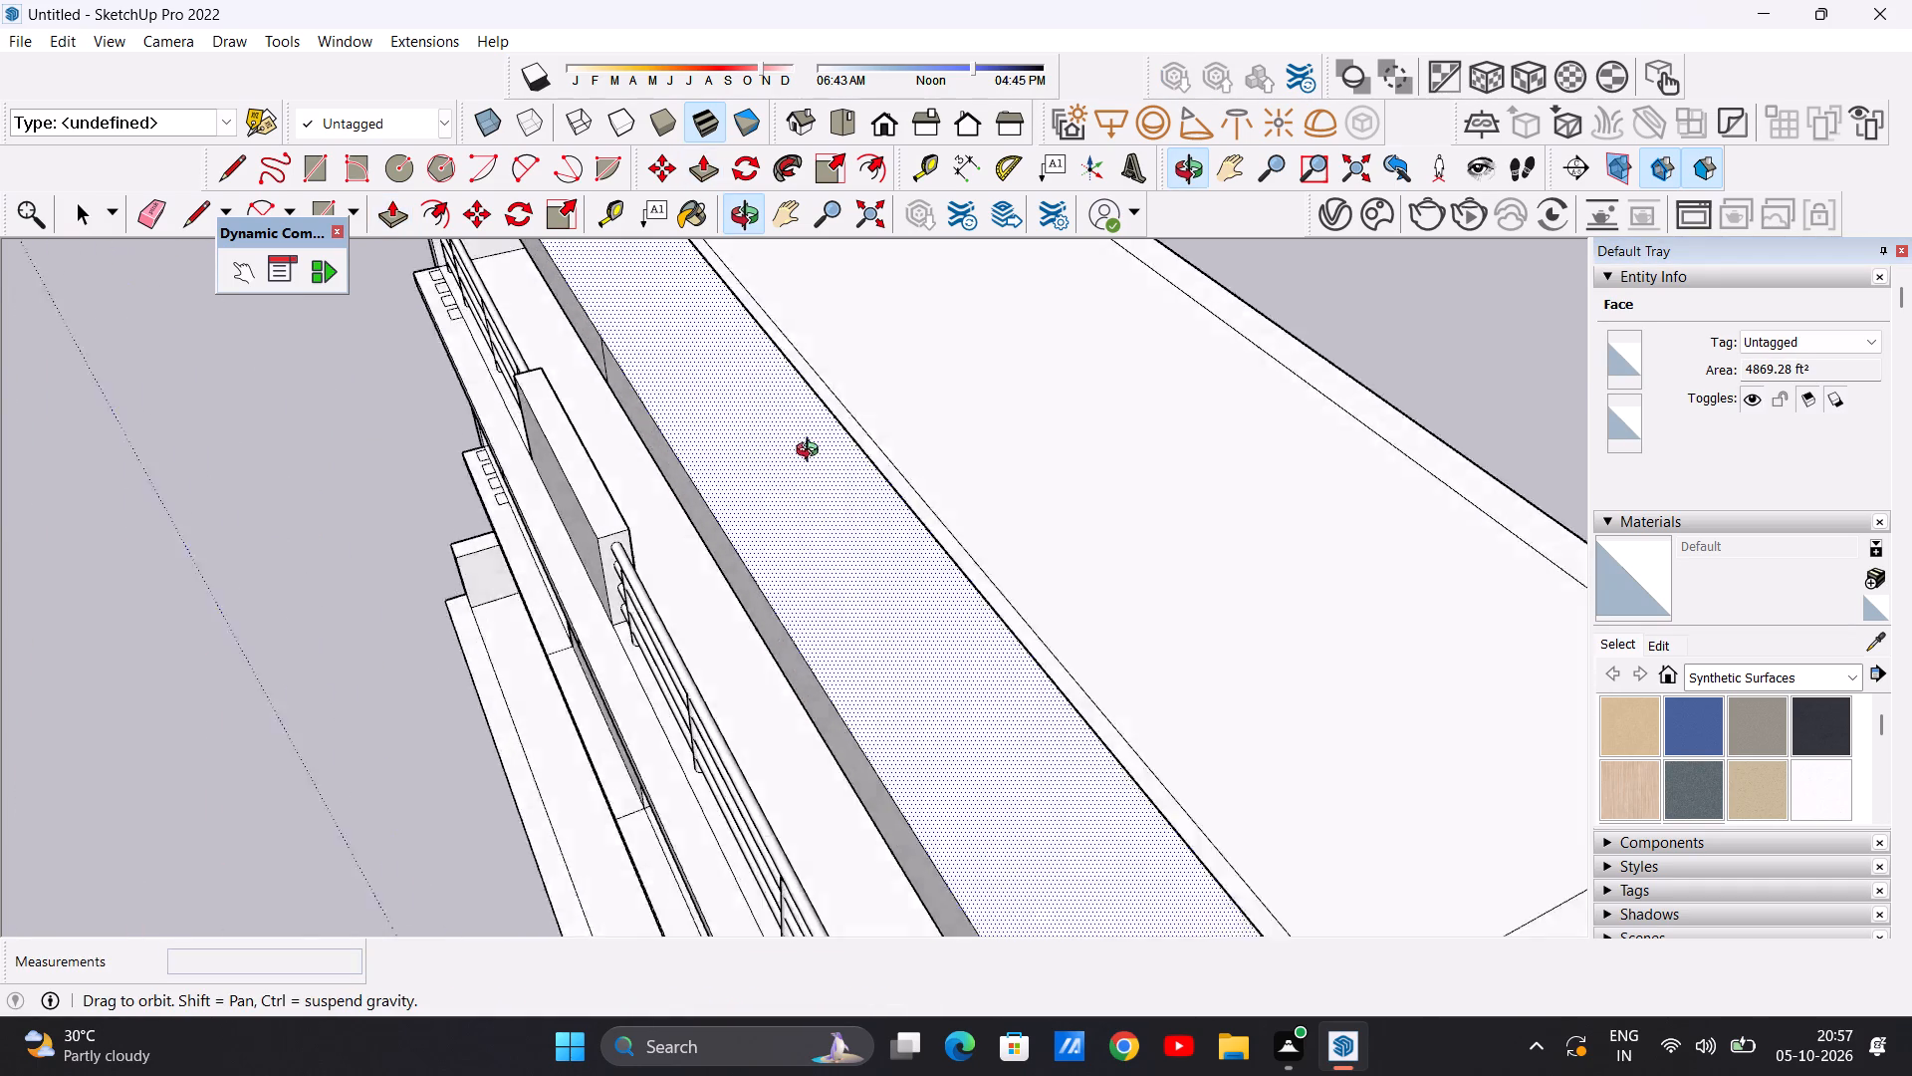
{"action": "middle_click_drag", "start_coordinate": [812, 452], "coordinate": [887, 383]}
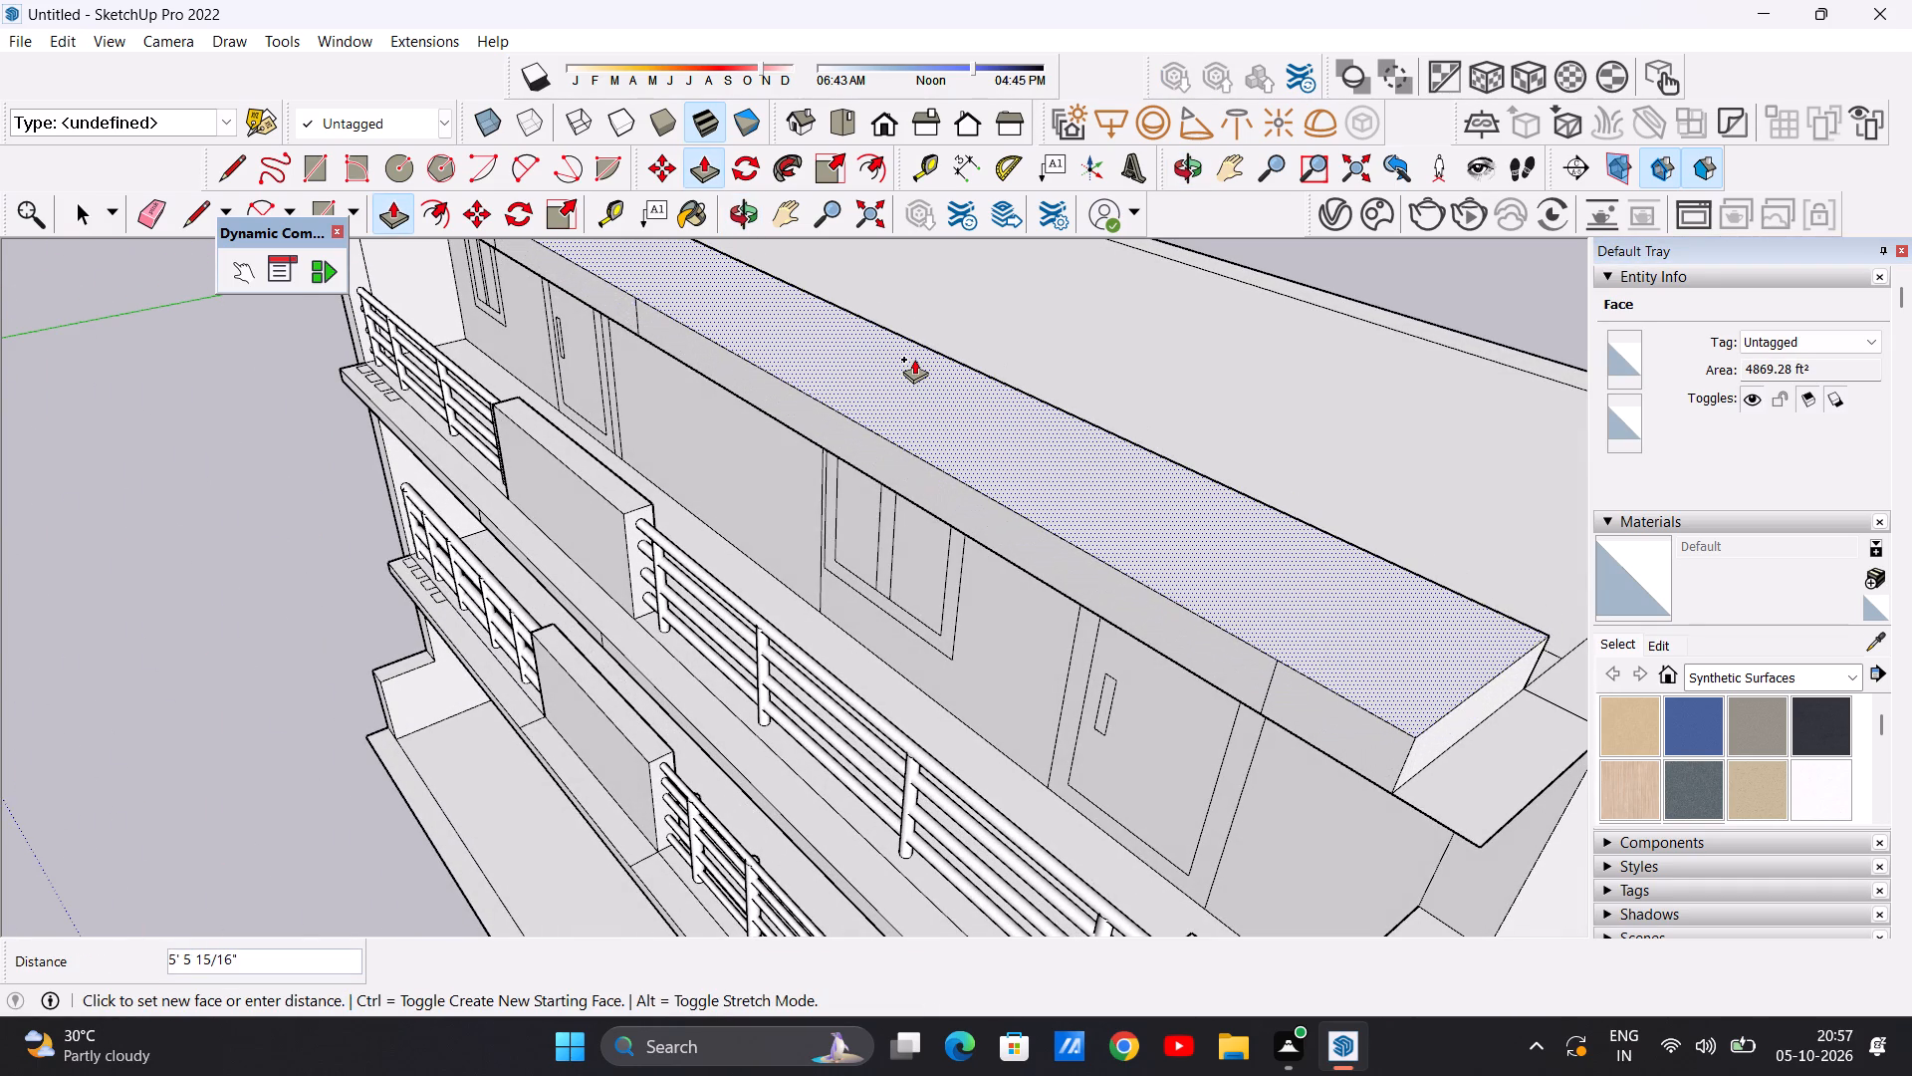
{"action": "scroll", "coordinate": [909, 371], "scroll_direction": "down", "scroll_amount": 5}
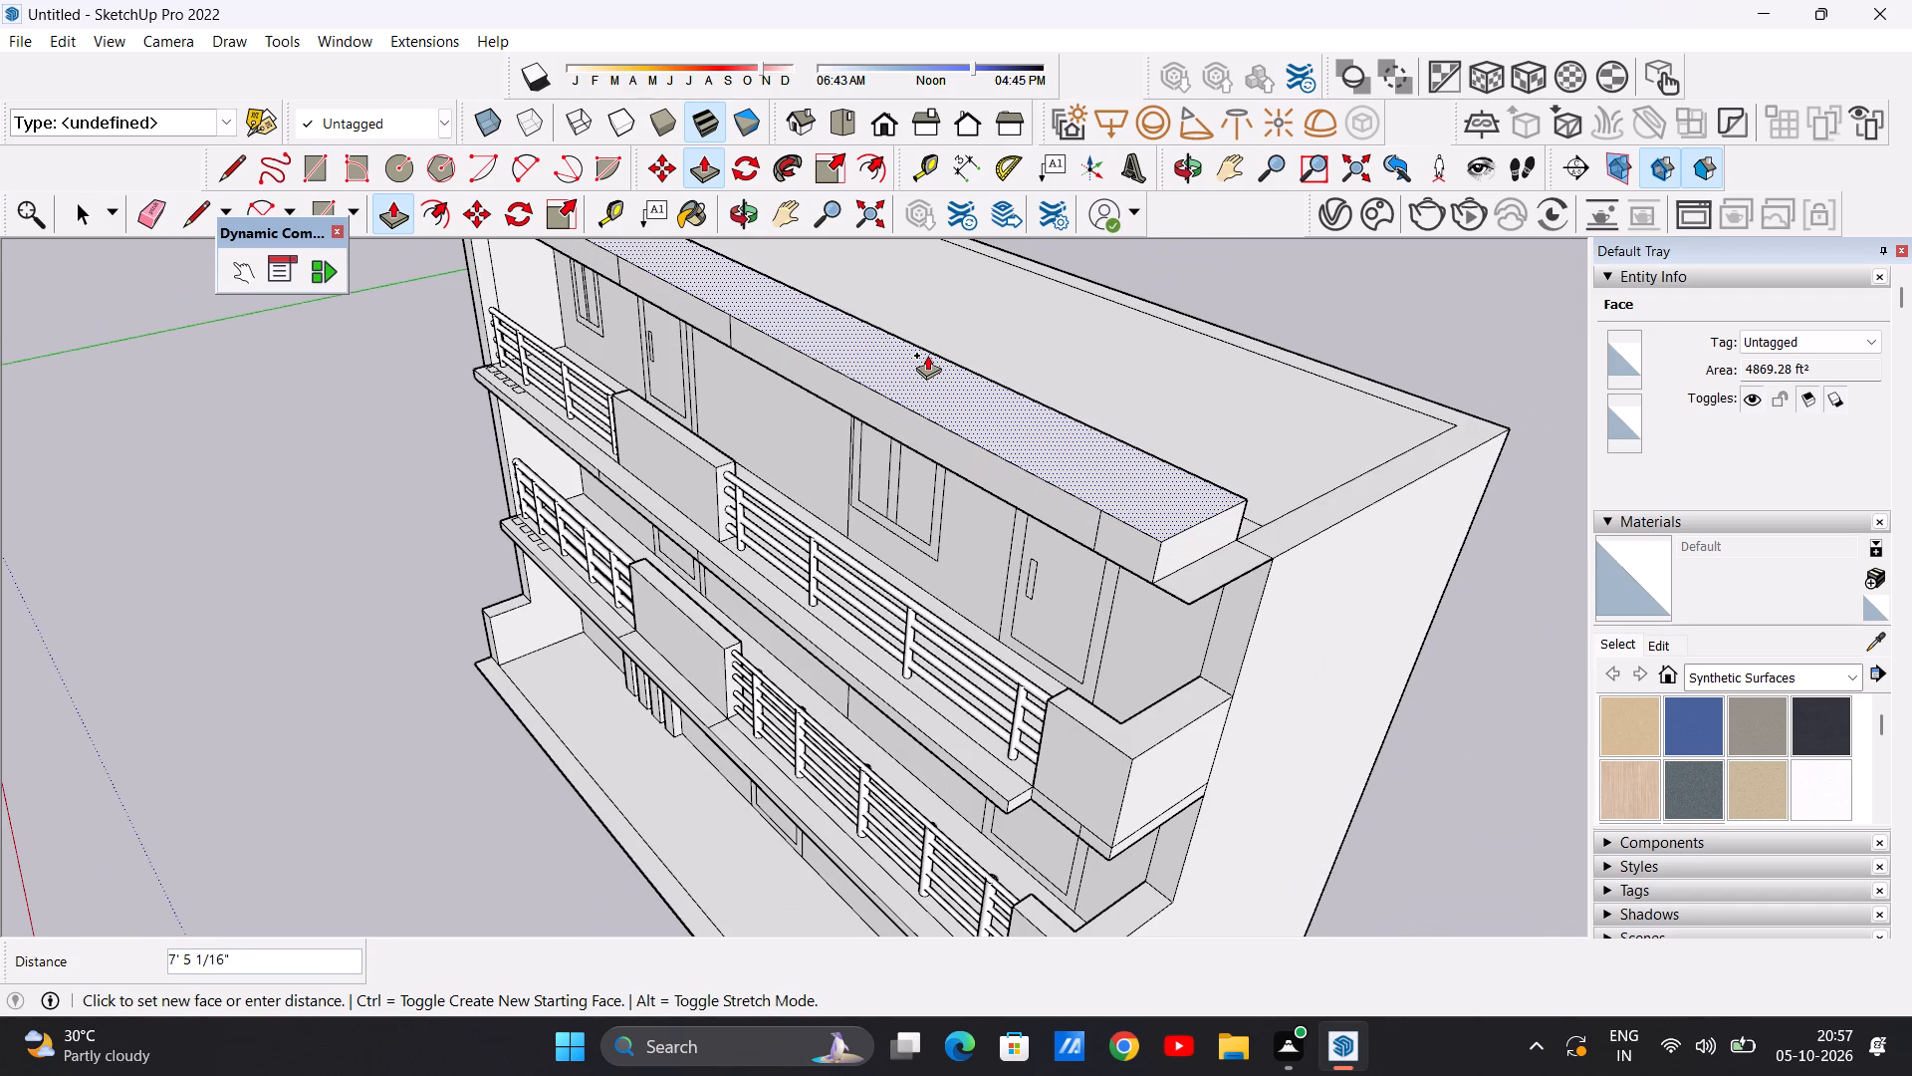
{"action": "type", "text": "3'"}
{"action": "key", "text": "Return"}
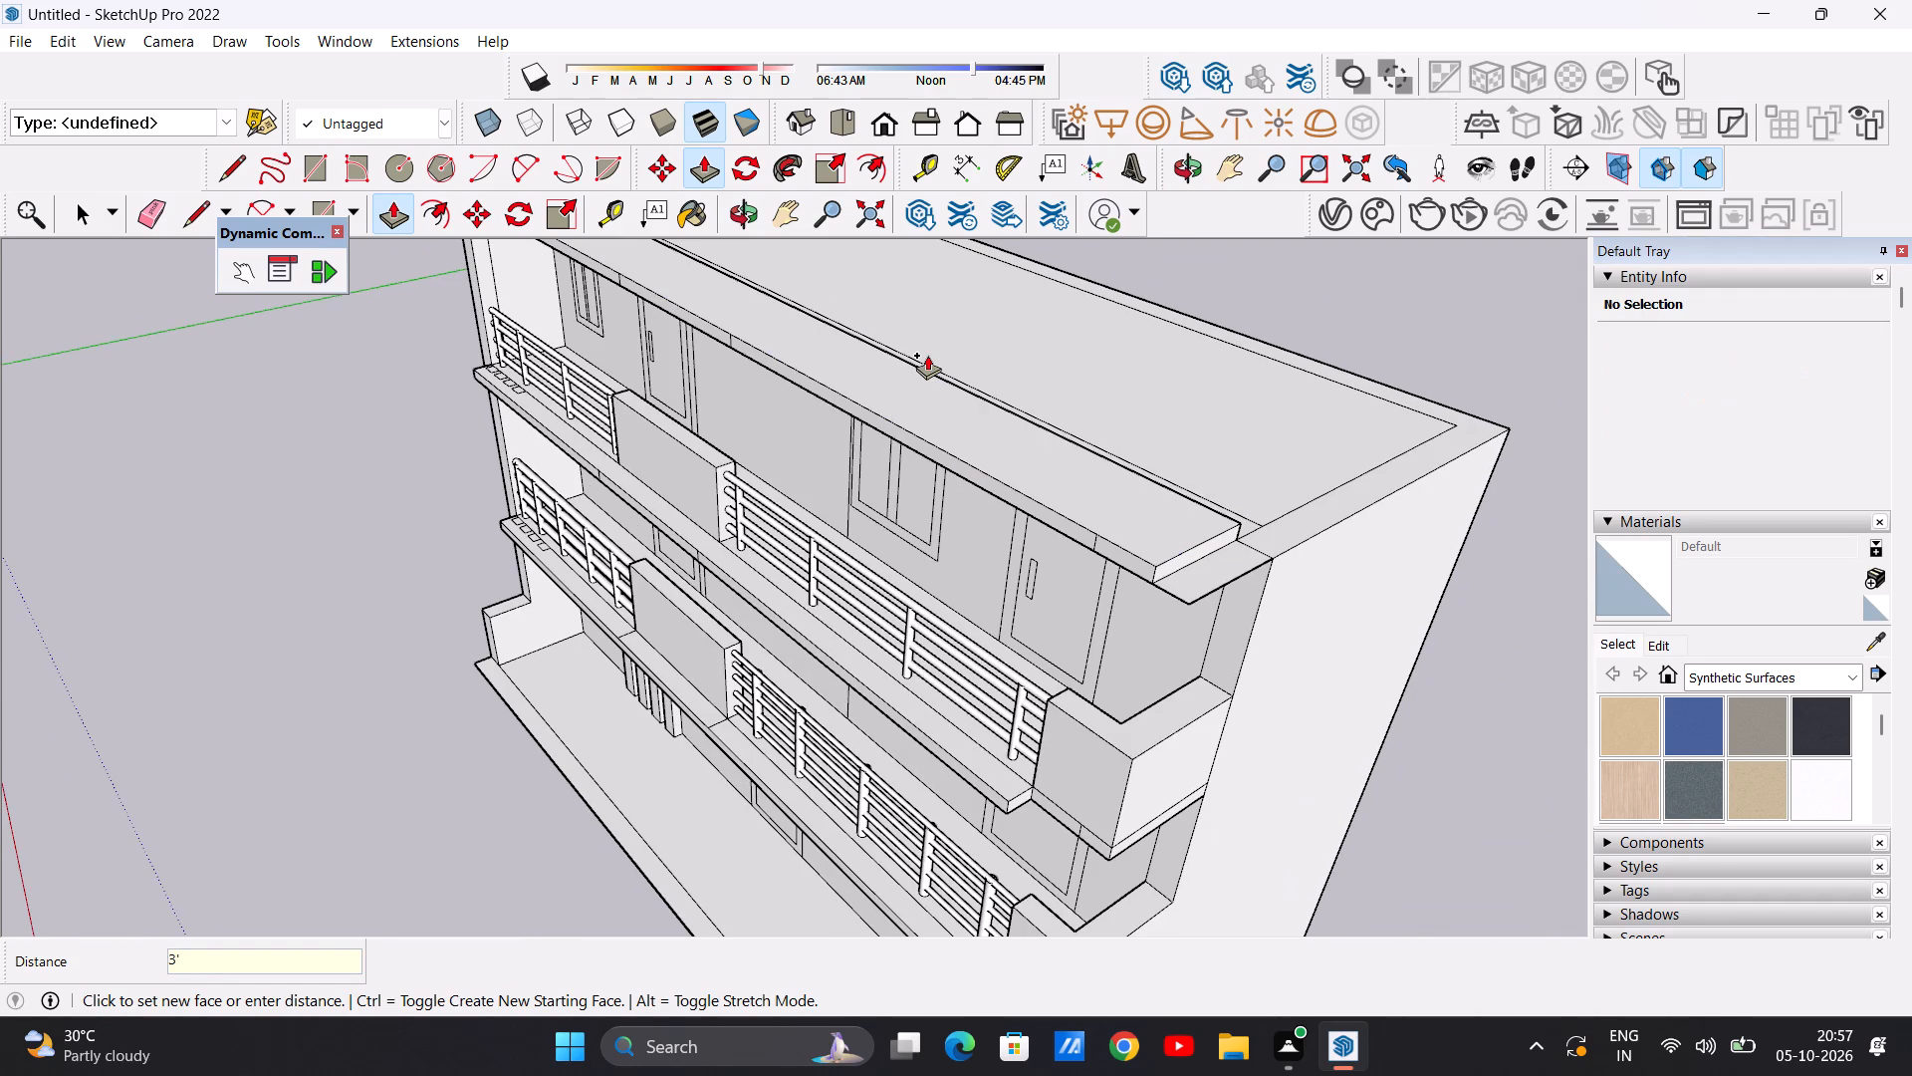
Erase the short vertical dividing lines along the raised strip's long inner face, leaving one continuous face.
{"action": "scroll", "coordinate": [867, 452], "scroll_direction": "down", "scroll_amount": 4}
{"action": "middle_click_drag", "start_coordinate": [1088, 391], "coordinate": [666, 433]}
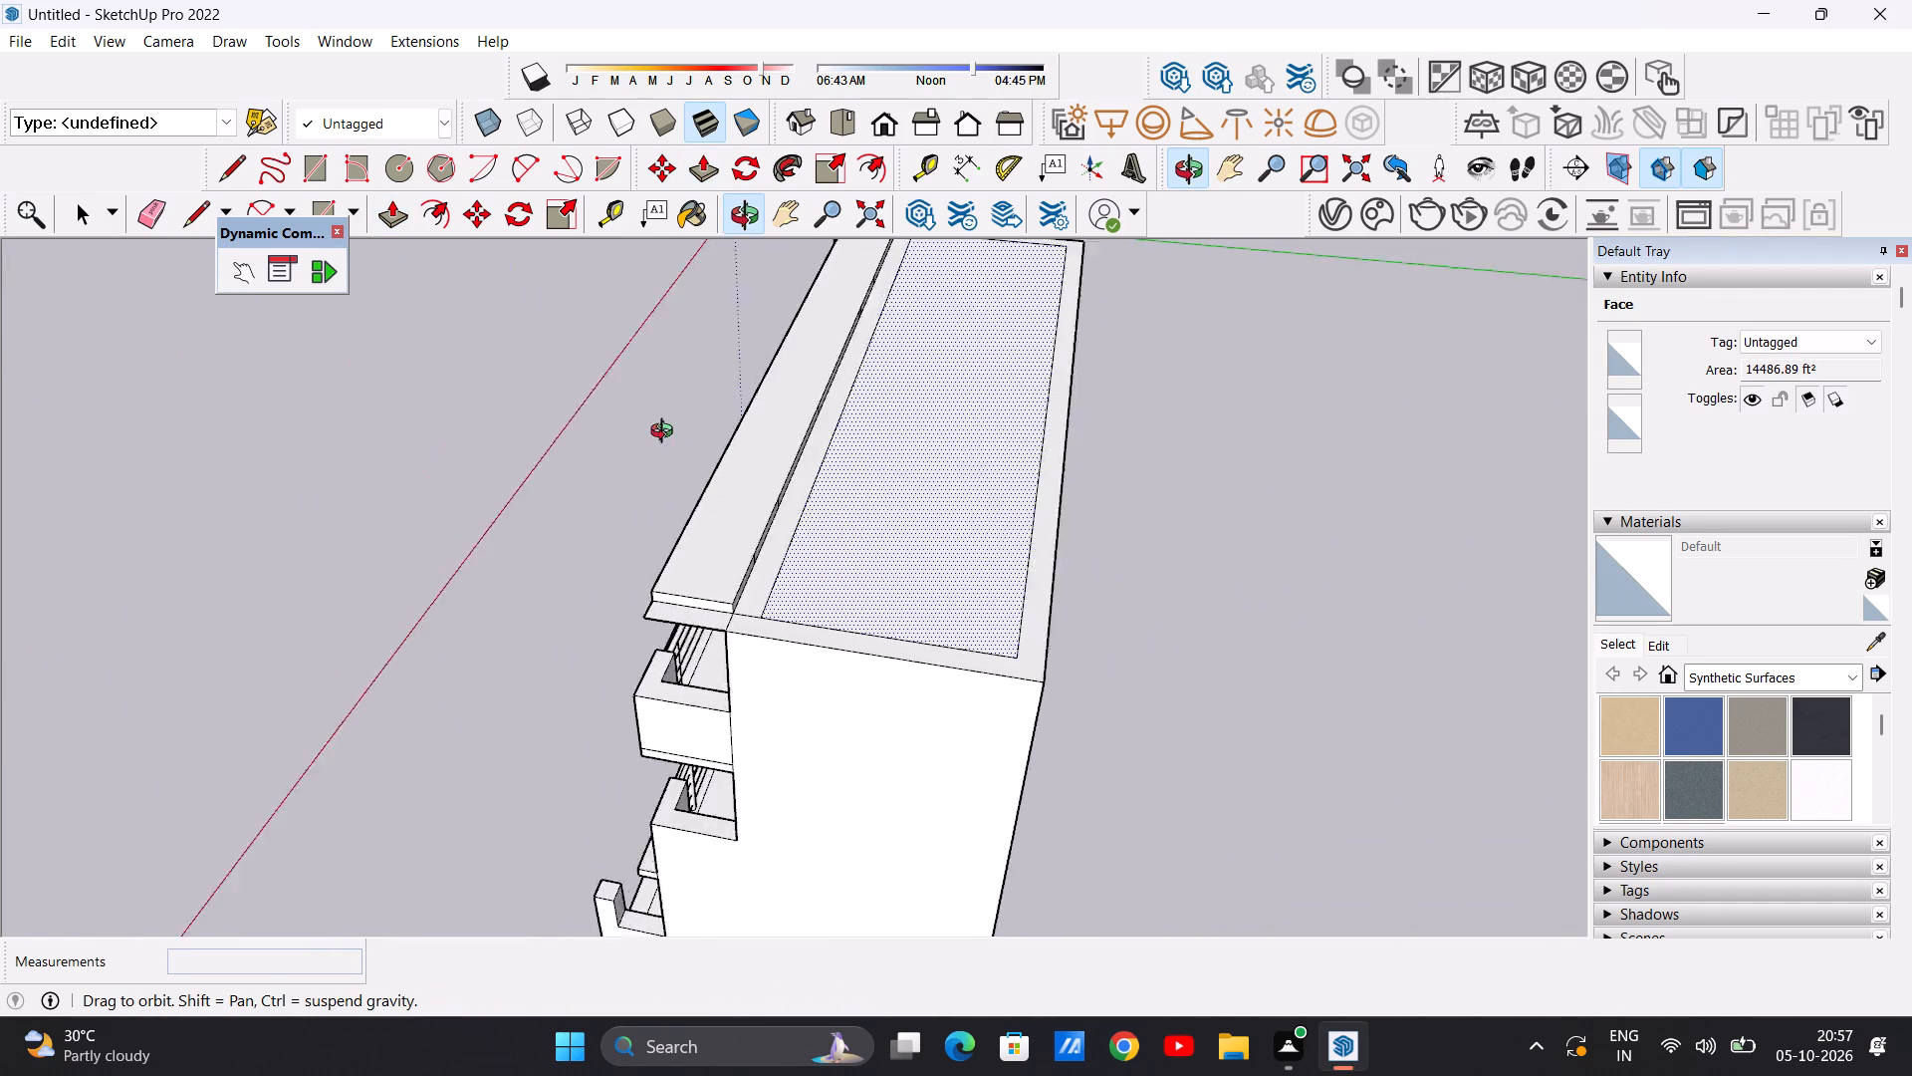
{"action": "middle_click_drag", "start_coordinate": [666, 433], "coordinate": [591, 416]}
{"action": "scroll", "coordinate": [733, 479], "scroll_direction": "up", "scroll_amount": 7}
{"action": "key", "text": "space"}
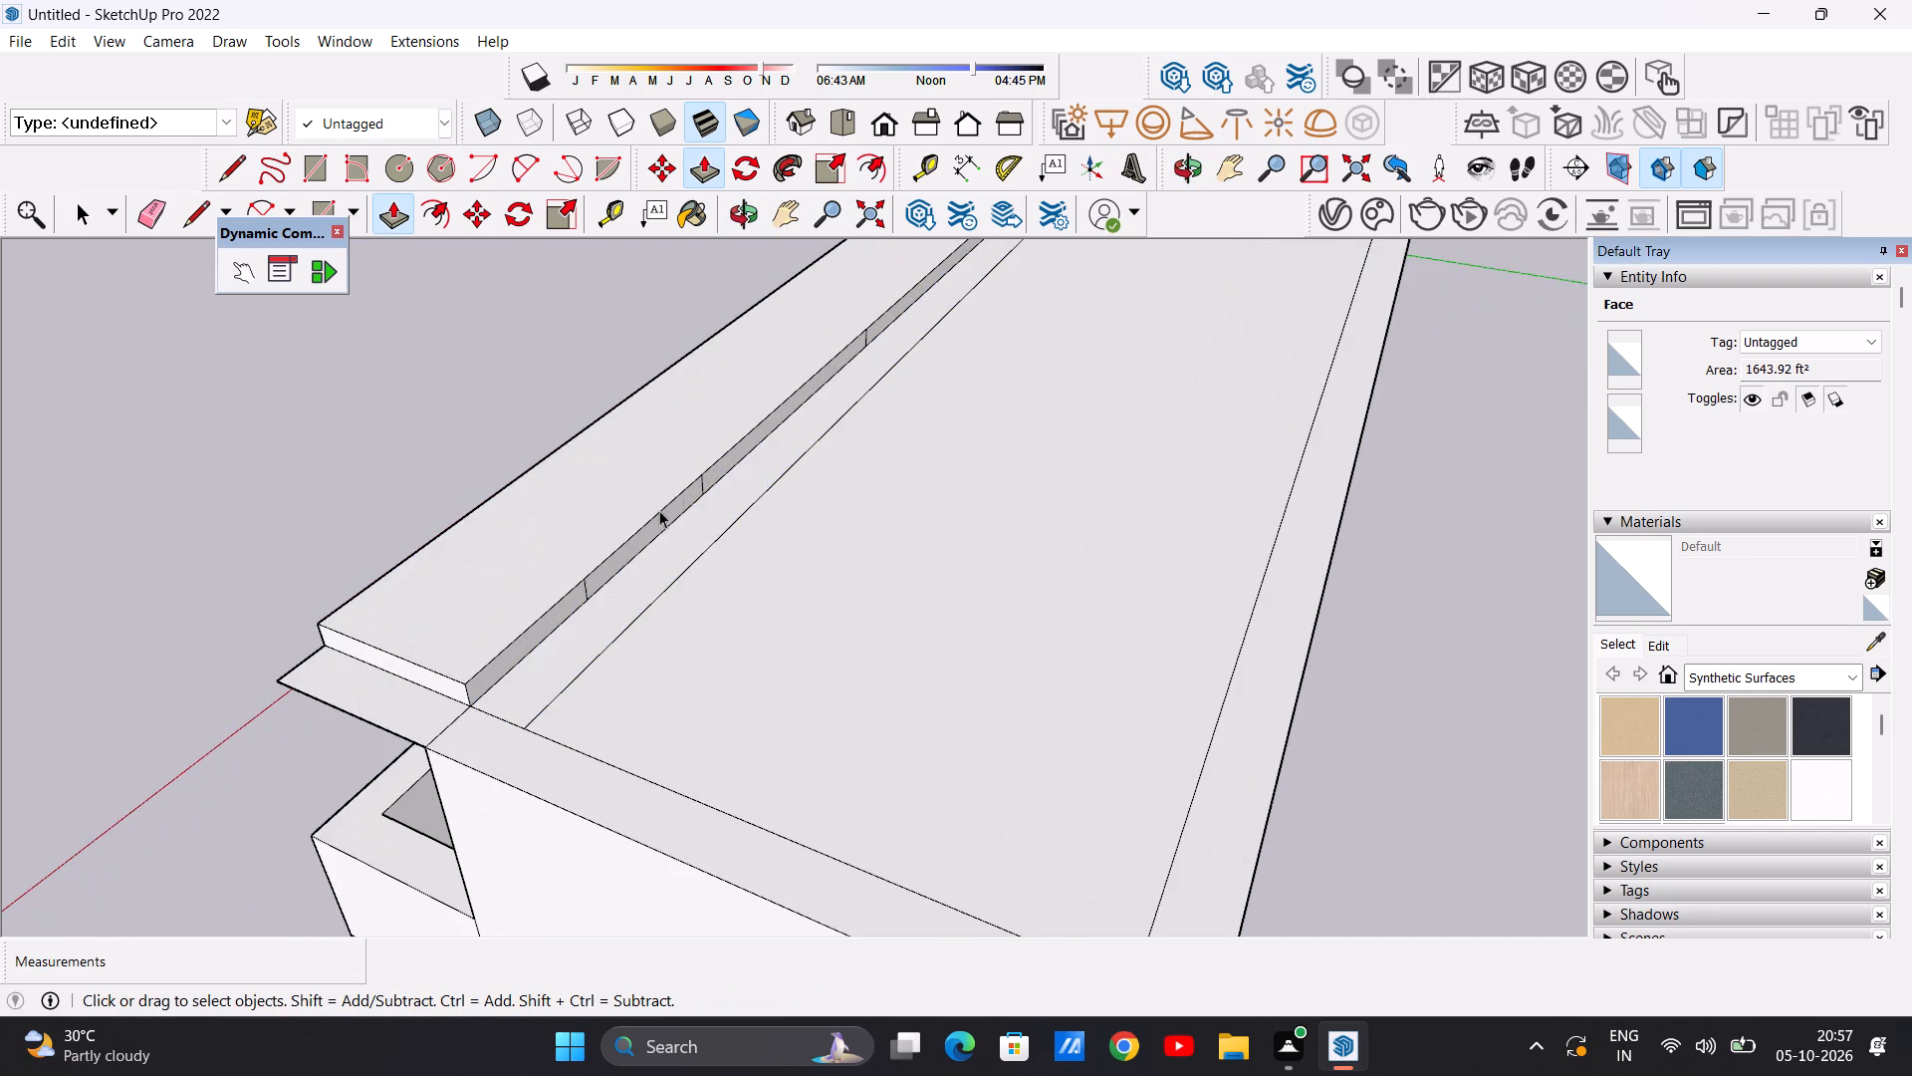
{"action": "scroll", "coordinate": [654, 514], "scroll_direction": "down", "scroll_amount": 9}
{"action": "middle_click_drag", "start_coordinate": [873, 471], "coordinate": [497, 415]}
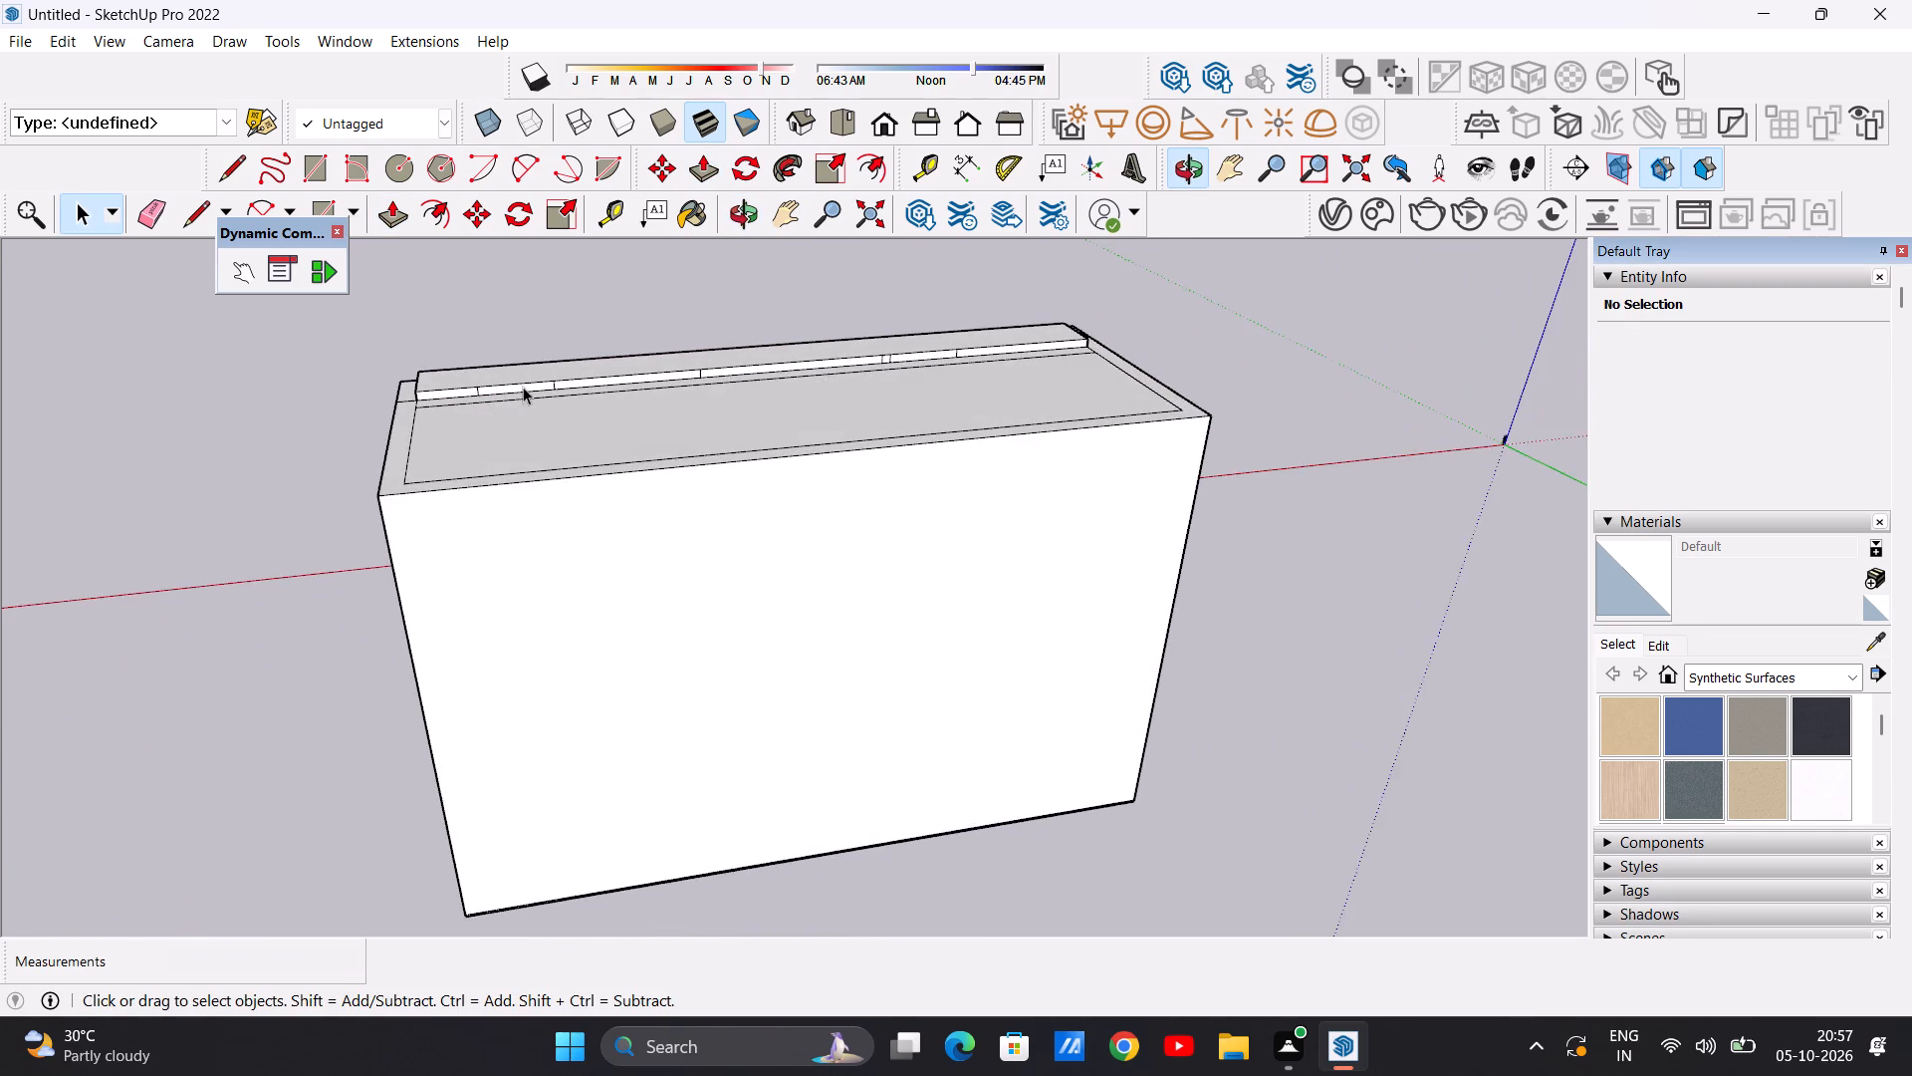
{"action": "scroll", "coordinate": [523, 387], "scroll_direction": "up", "scroll_amount": 6}
{"action": "key", "text": "e"}
{"action": "scroll", "coordinate": [446, 401], "scroll_direction": "up", "scroll_amount": 6}
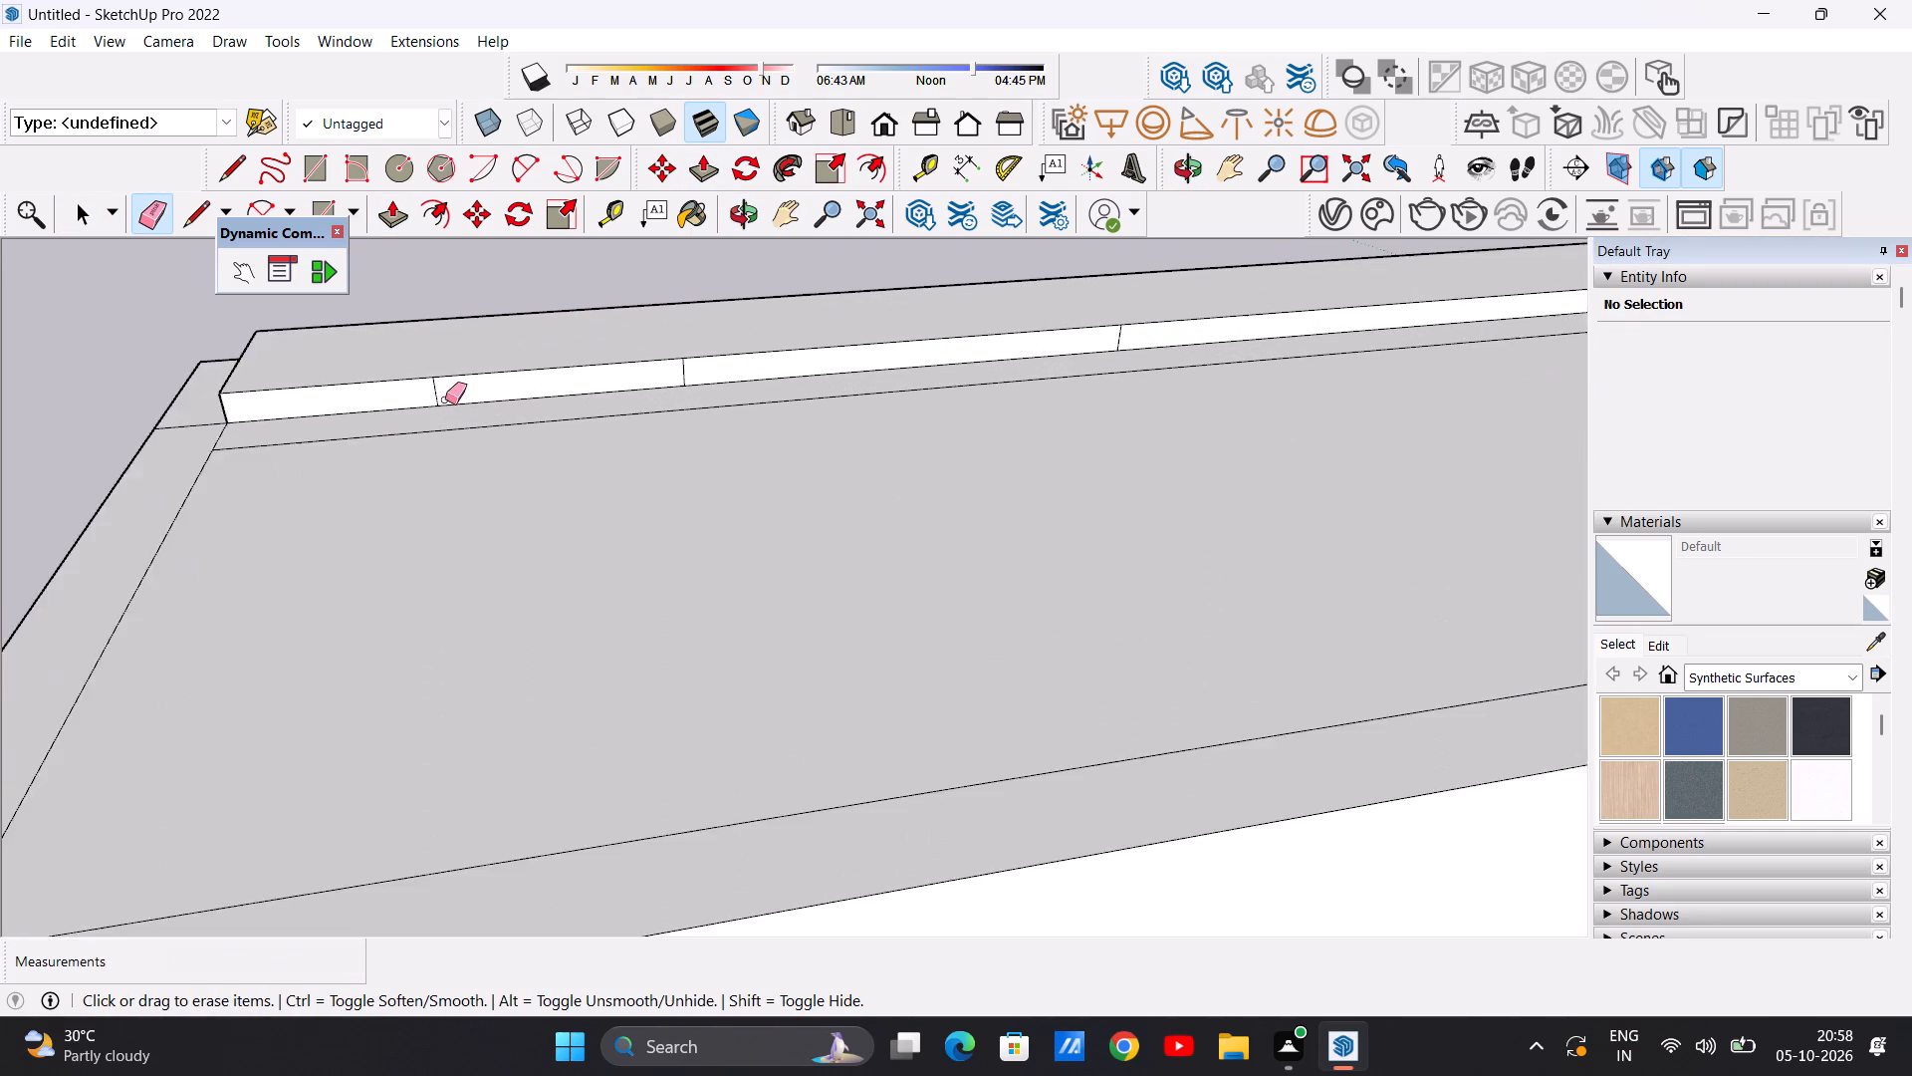
{"action": "scroll", "coordinate": [445, 400], "scroll_direction": "up", "scroll_amount": 7}
{"action": "left_click", "coordinate": [425, 389]}
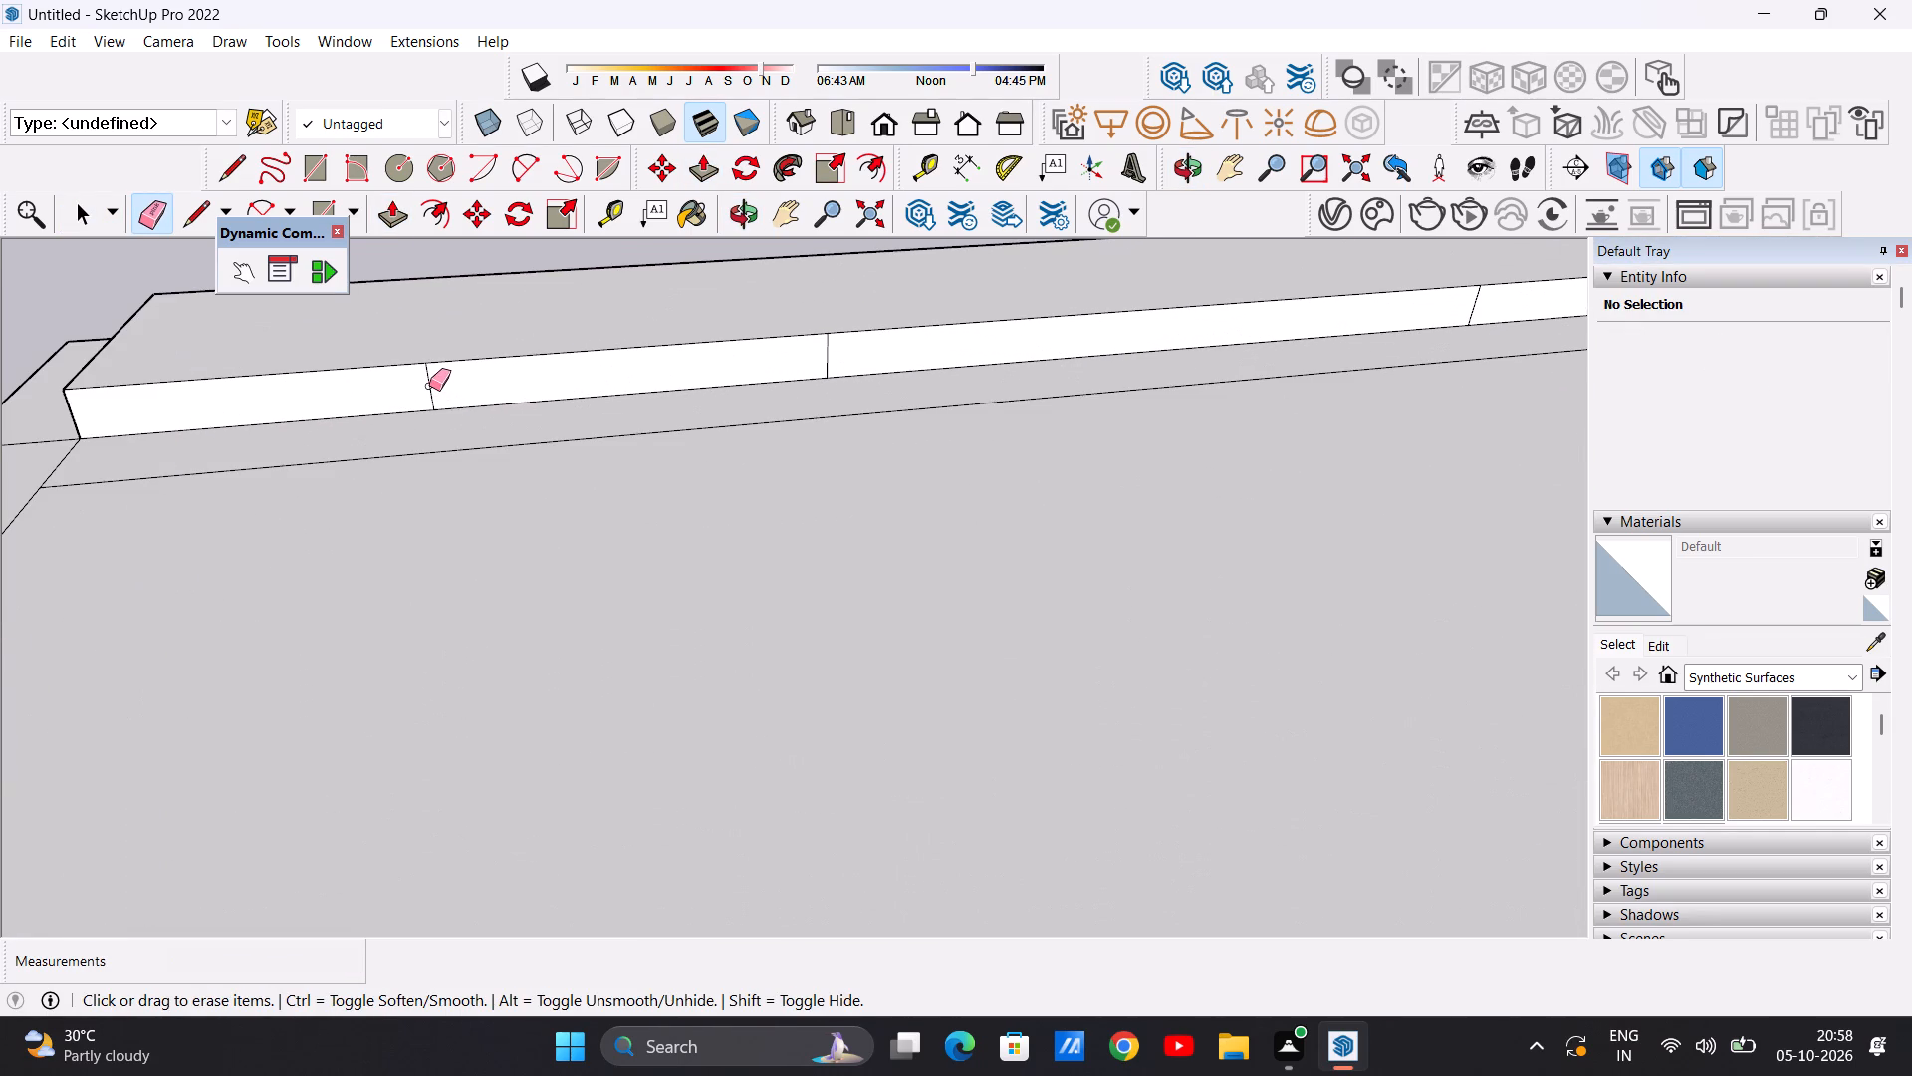
{"action": "left_click", "coordinate": [429, 386]}
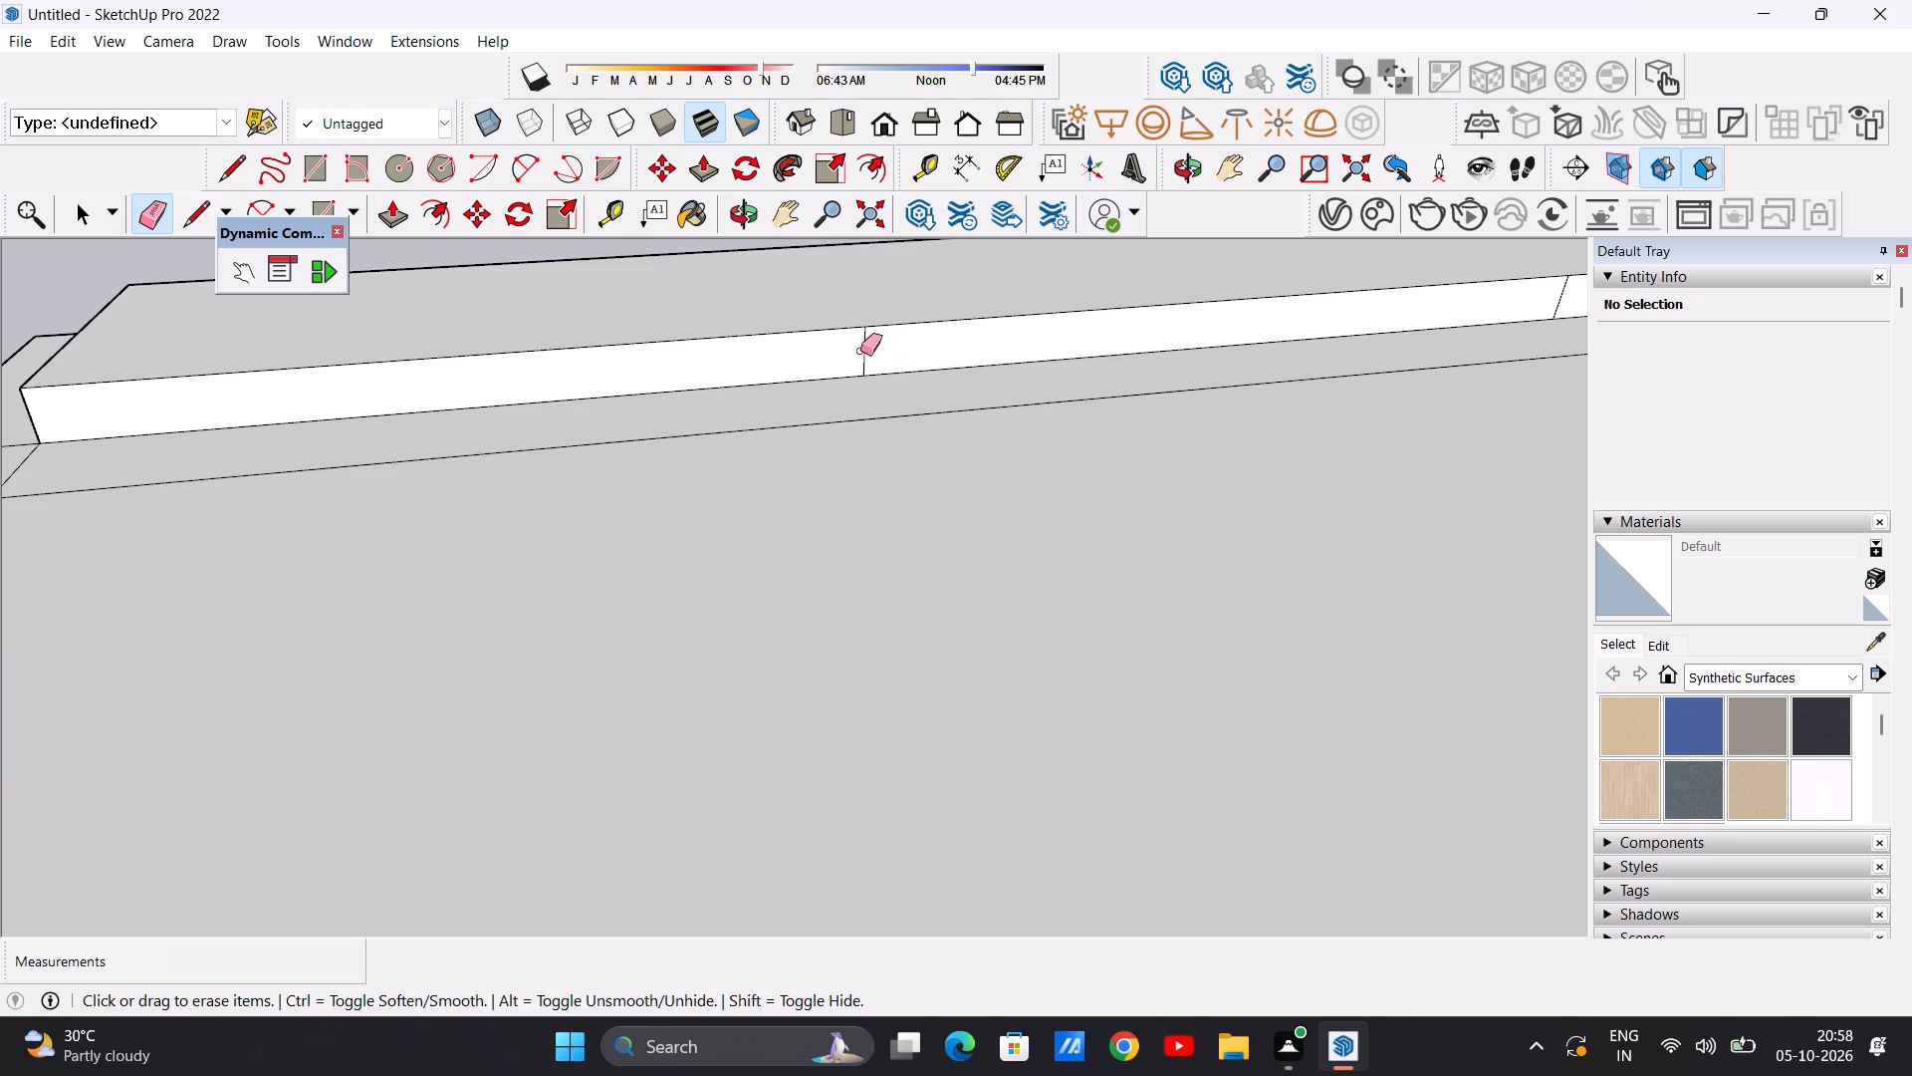
{"action": "left_click", "coordinate": [865, 352]}
{"action": "scroll", "coordinate": [792, 399], "scroll_direction": "down", "scroll_amount": 8}
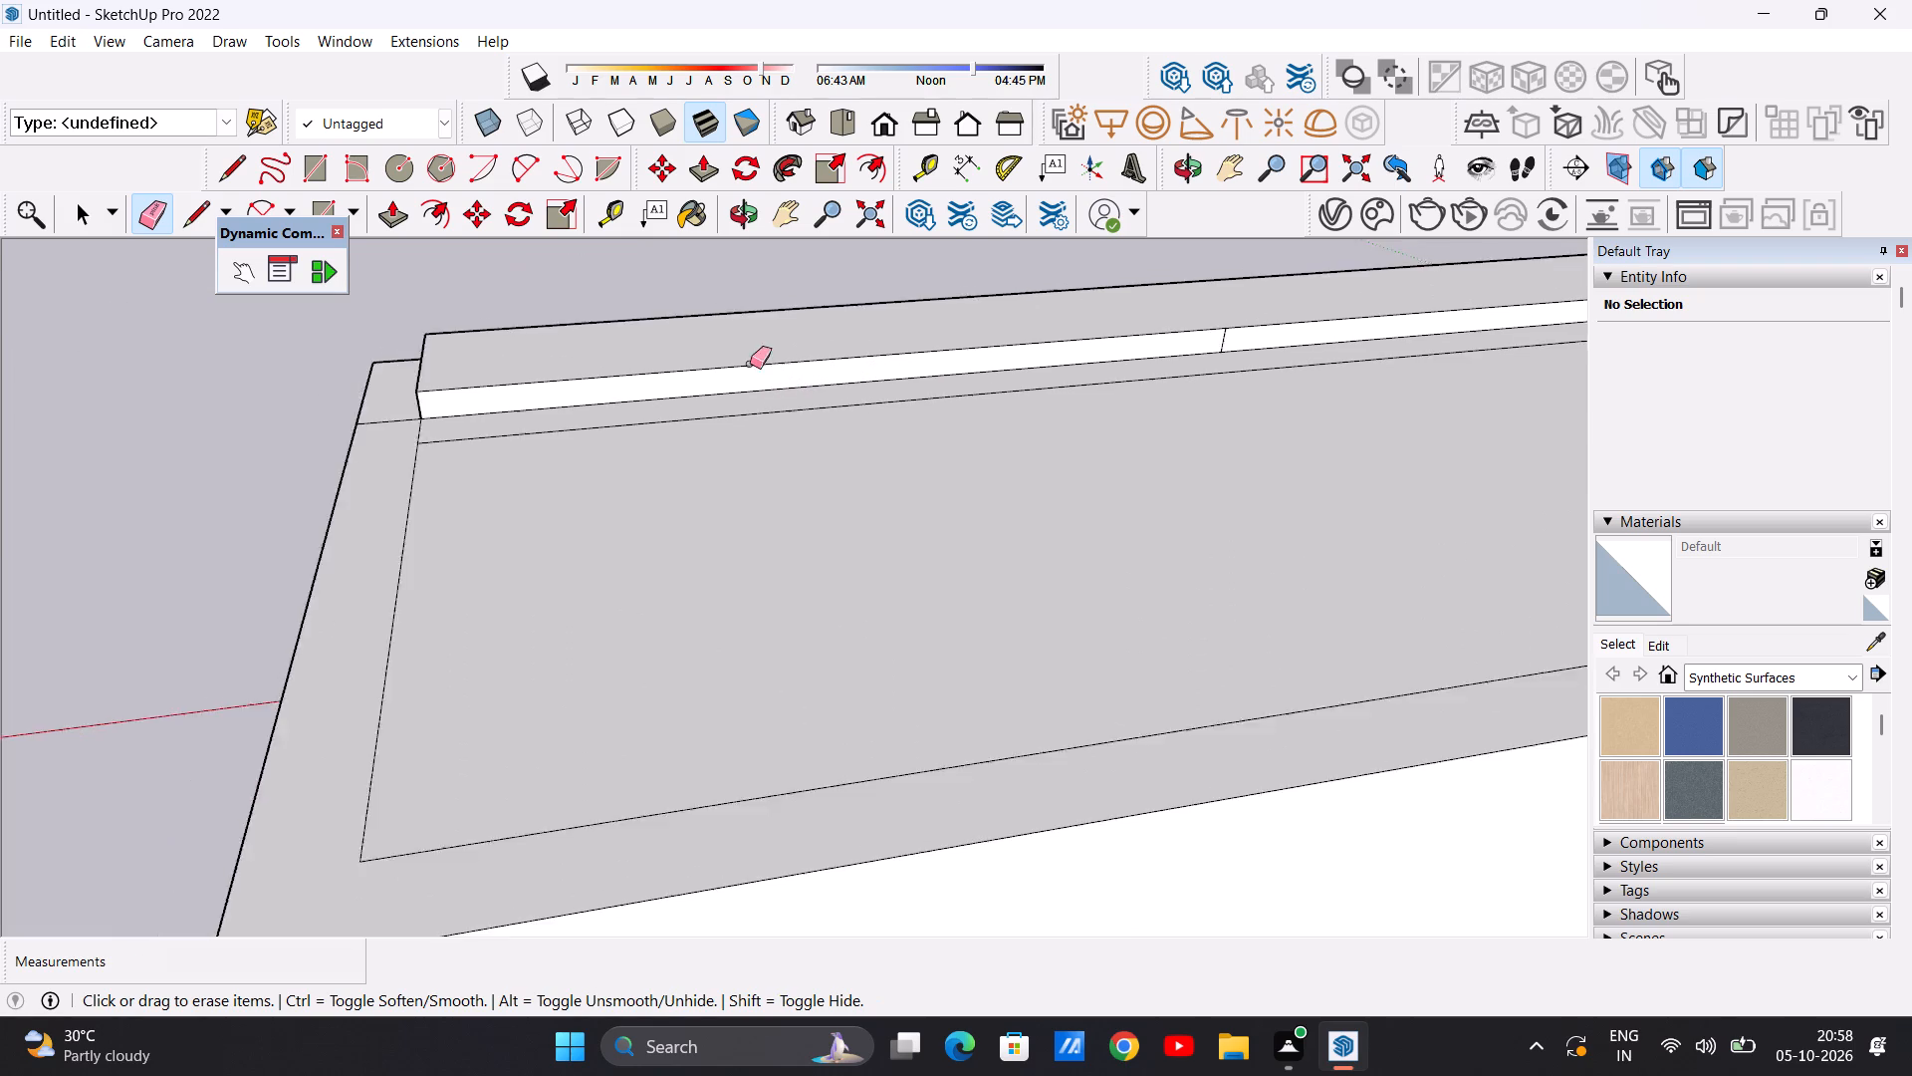
{"action": "scroll", "coordinate": [750, 364], "scroll_direction": "down", "scroll_amount": 13}
{"action": "scroll", "coordinate": [1318, 329], "scroll_direction": "up", "scroll_amount": 6}
{"action": "scroll", "coordinate": [864, 356], "scroll_direction": "up", "scroll_amount": 10}
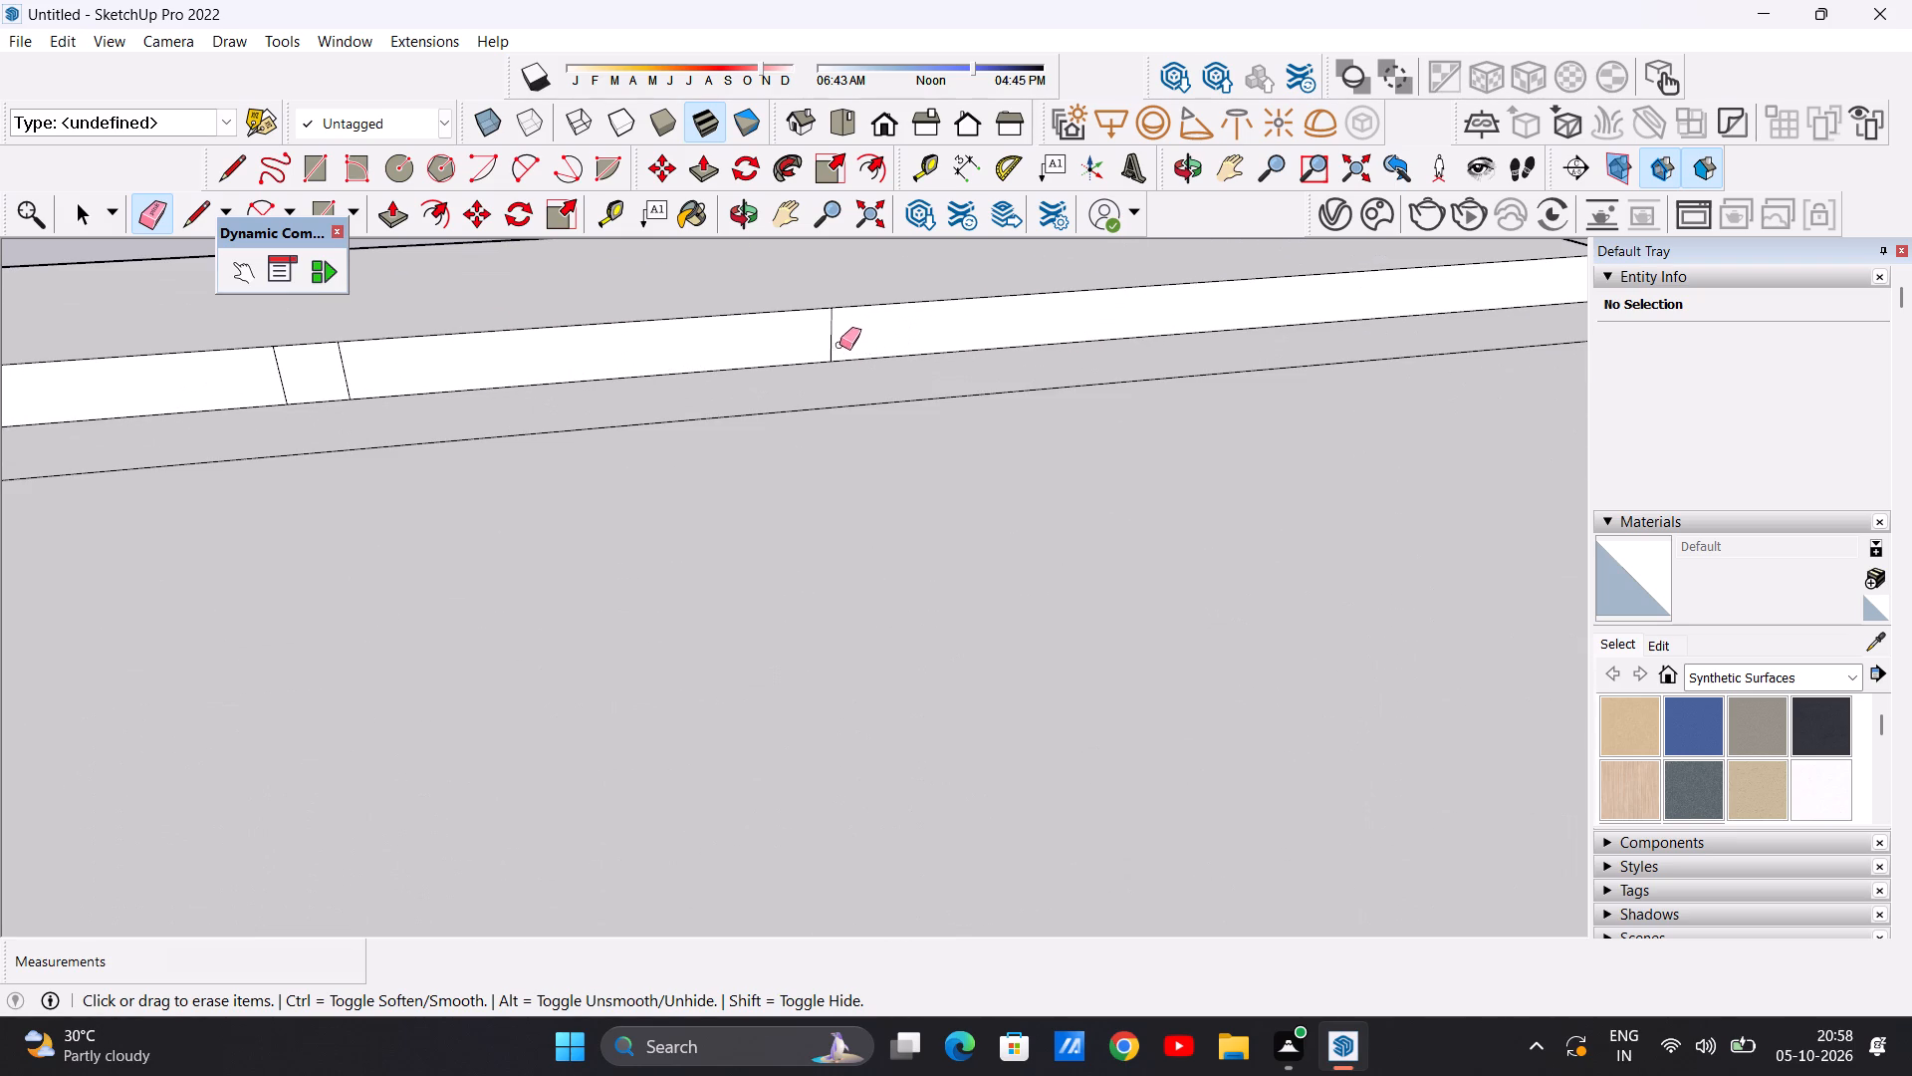
{"action": "left_click", "coordinate": [834, 340]}
{"action": "scroll", "coordinate": [974, 359], "scroll_direction": "down", "scroll_amount": 13}
{"action": "scroll", "coordinate": [798, 359], "scroll_direction": "up", "scroll_amount": 12}
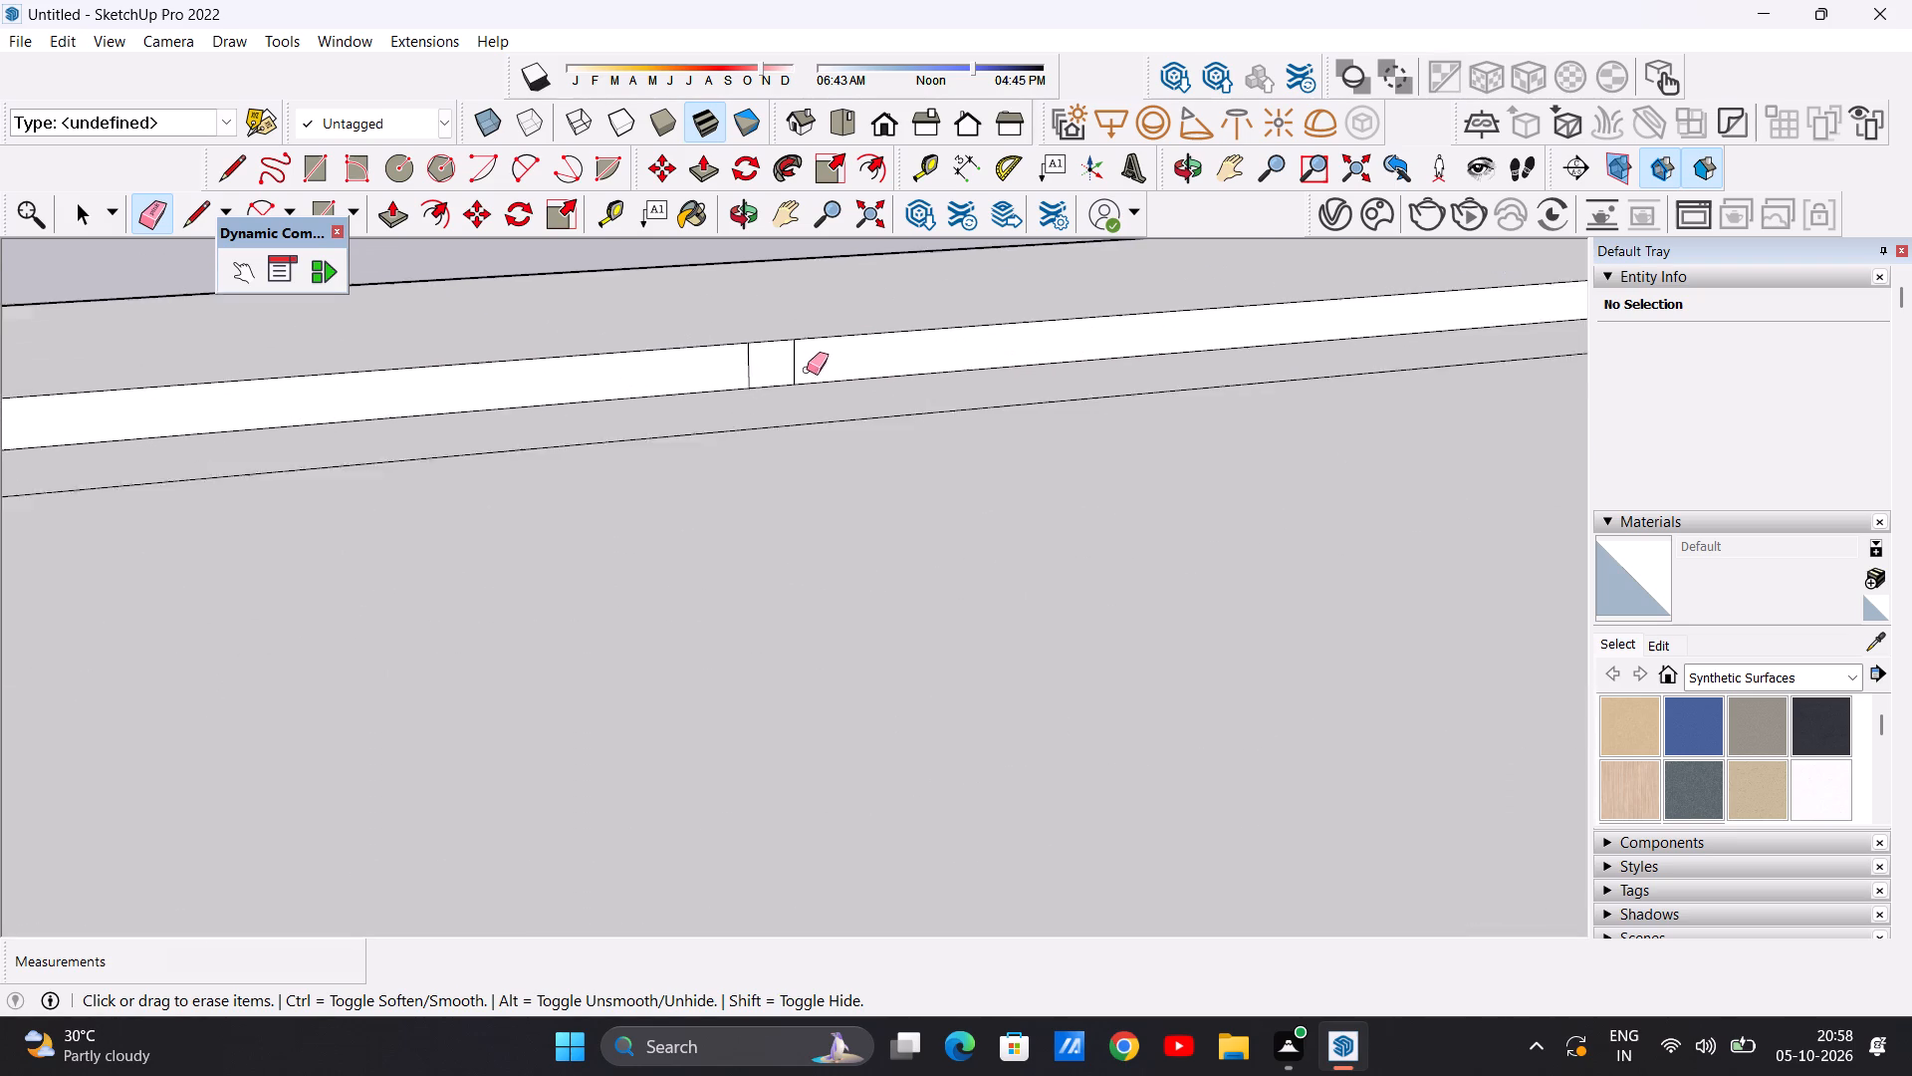
{"action": "scroll", "coordinate": [807, 370], "scroll_direction": "up", "scroll_amount": 9}
{"action": "left_click", "coordinate": [772, 361]}
{"action": "left_click", "coordinate": [768, 360]}
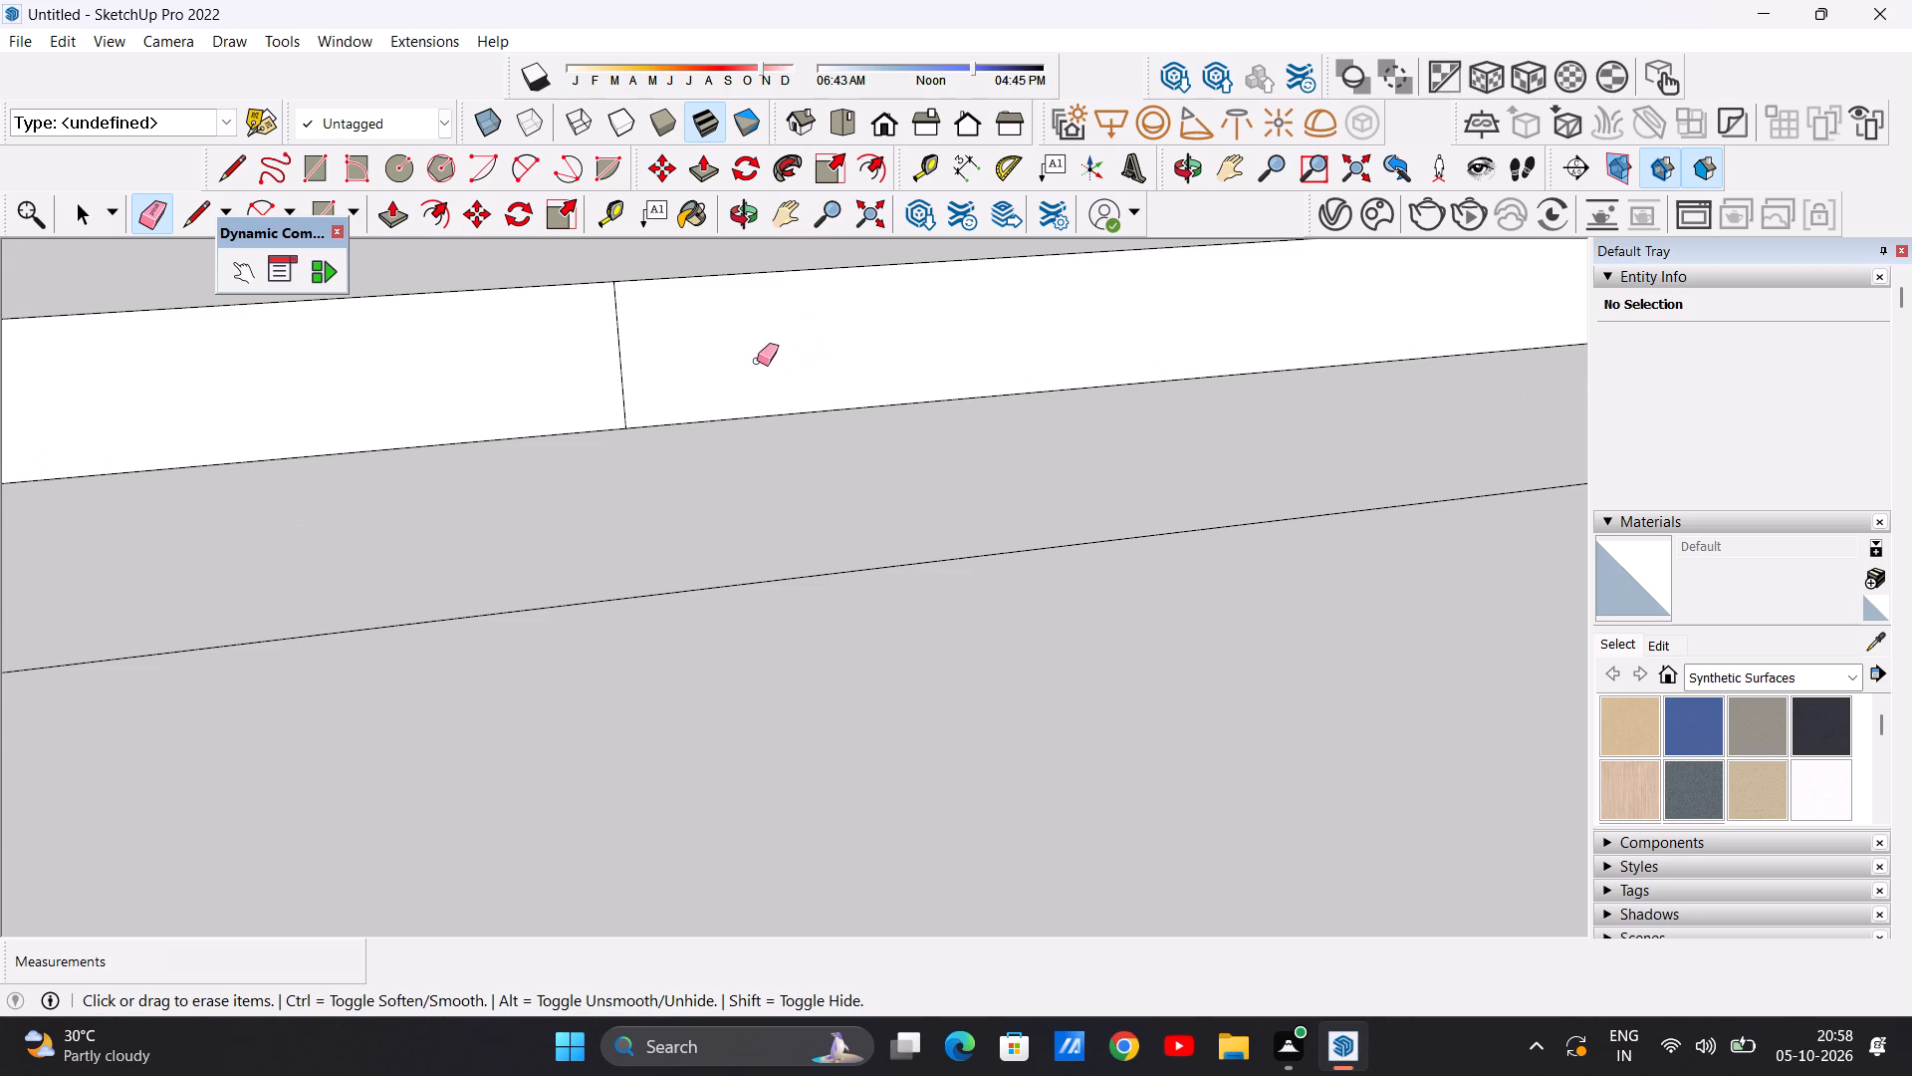
{"action": "left_click", "coordinate": [621, 378]}
{"action": "scroll", "coordinate": [868, 388], "scroll_direction": "down", "scroll_amount": 17}
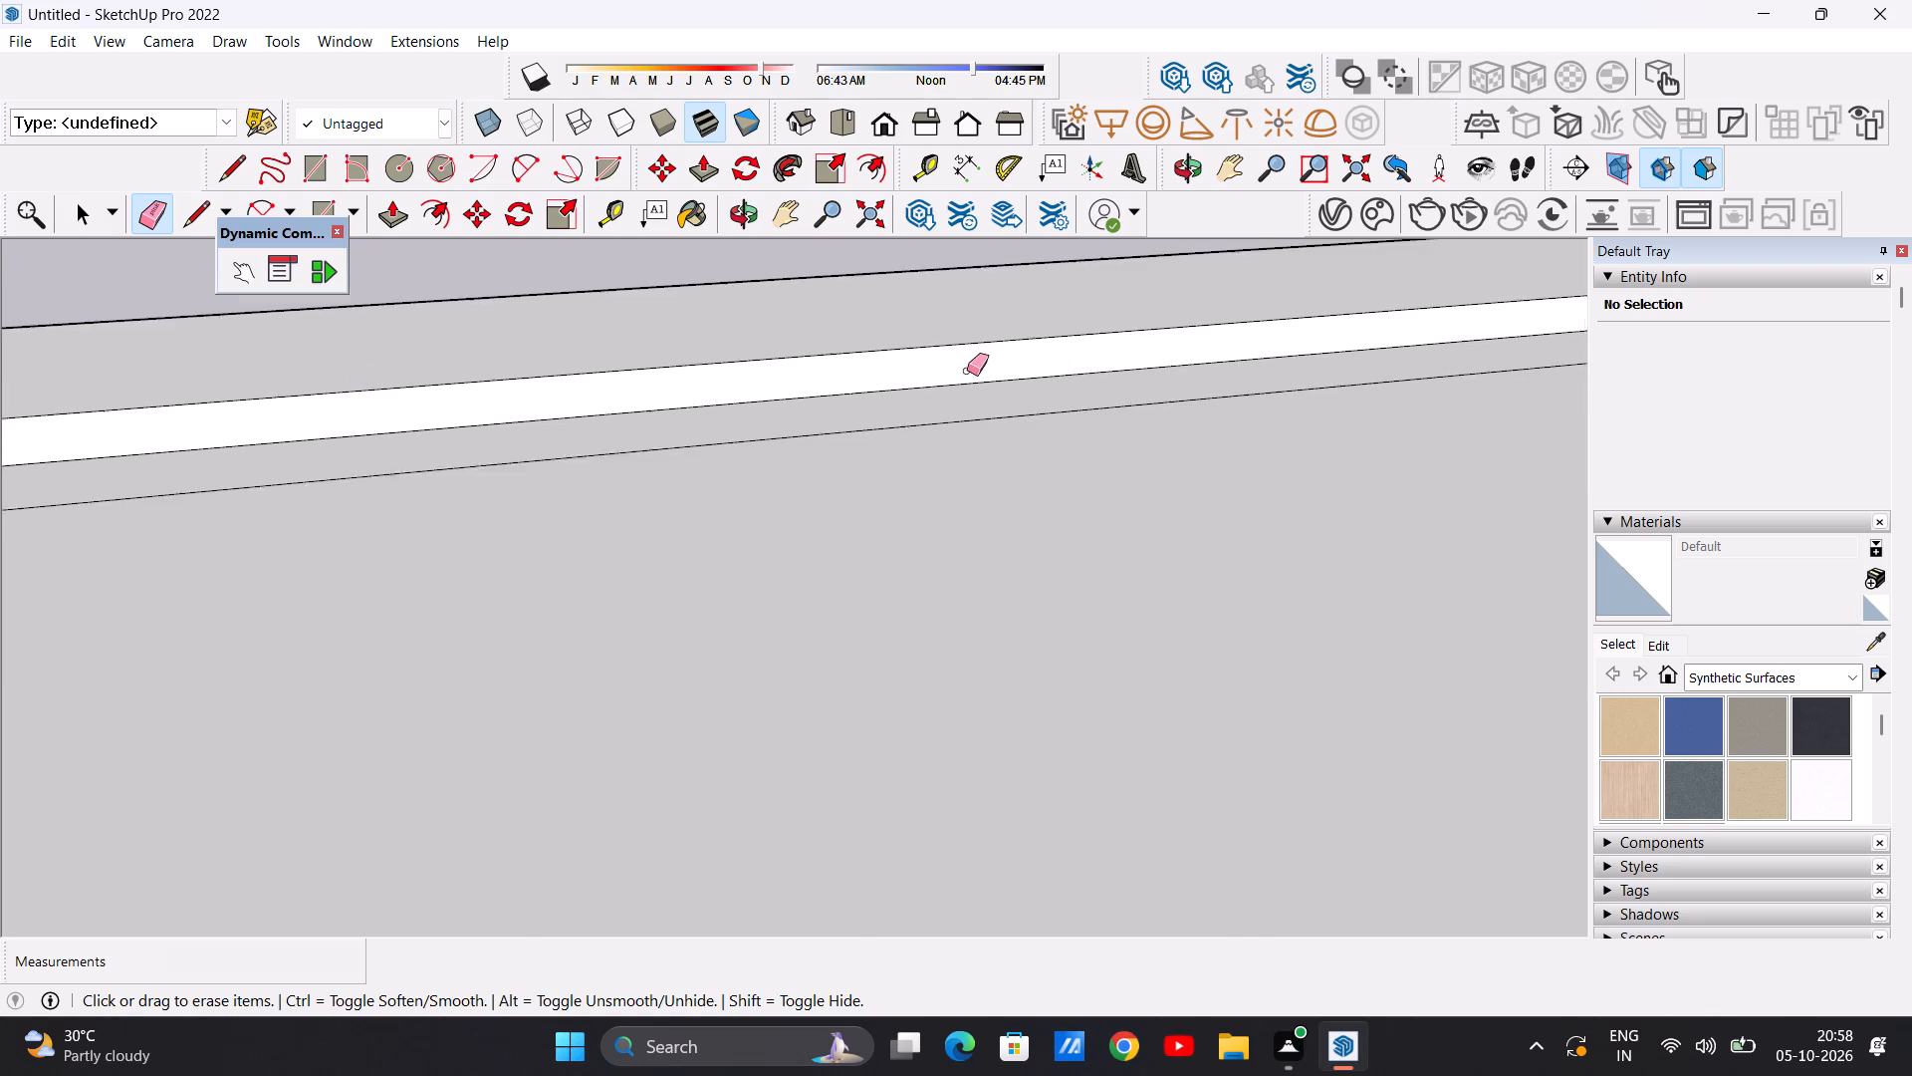
{"action": "scroll", "coordinate": [967, 371], "scroll_direction": "down", "scroll_amount": 14}
{"action": "scroll", "coordinate": [658, 377], "scroll_direction": "up", "scroll_amount": 20}
{"action": "scroll", "coordinate": [658, 377], "scroll_direction": "up", "scroll_amount": 1}
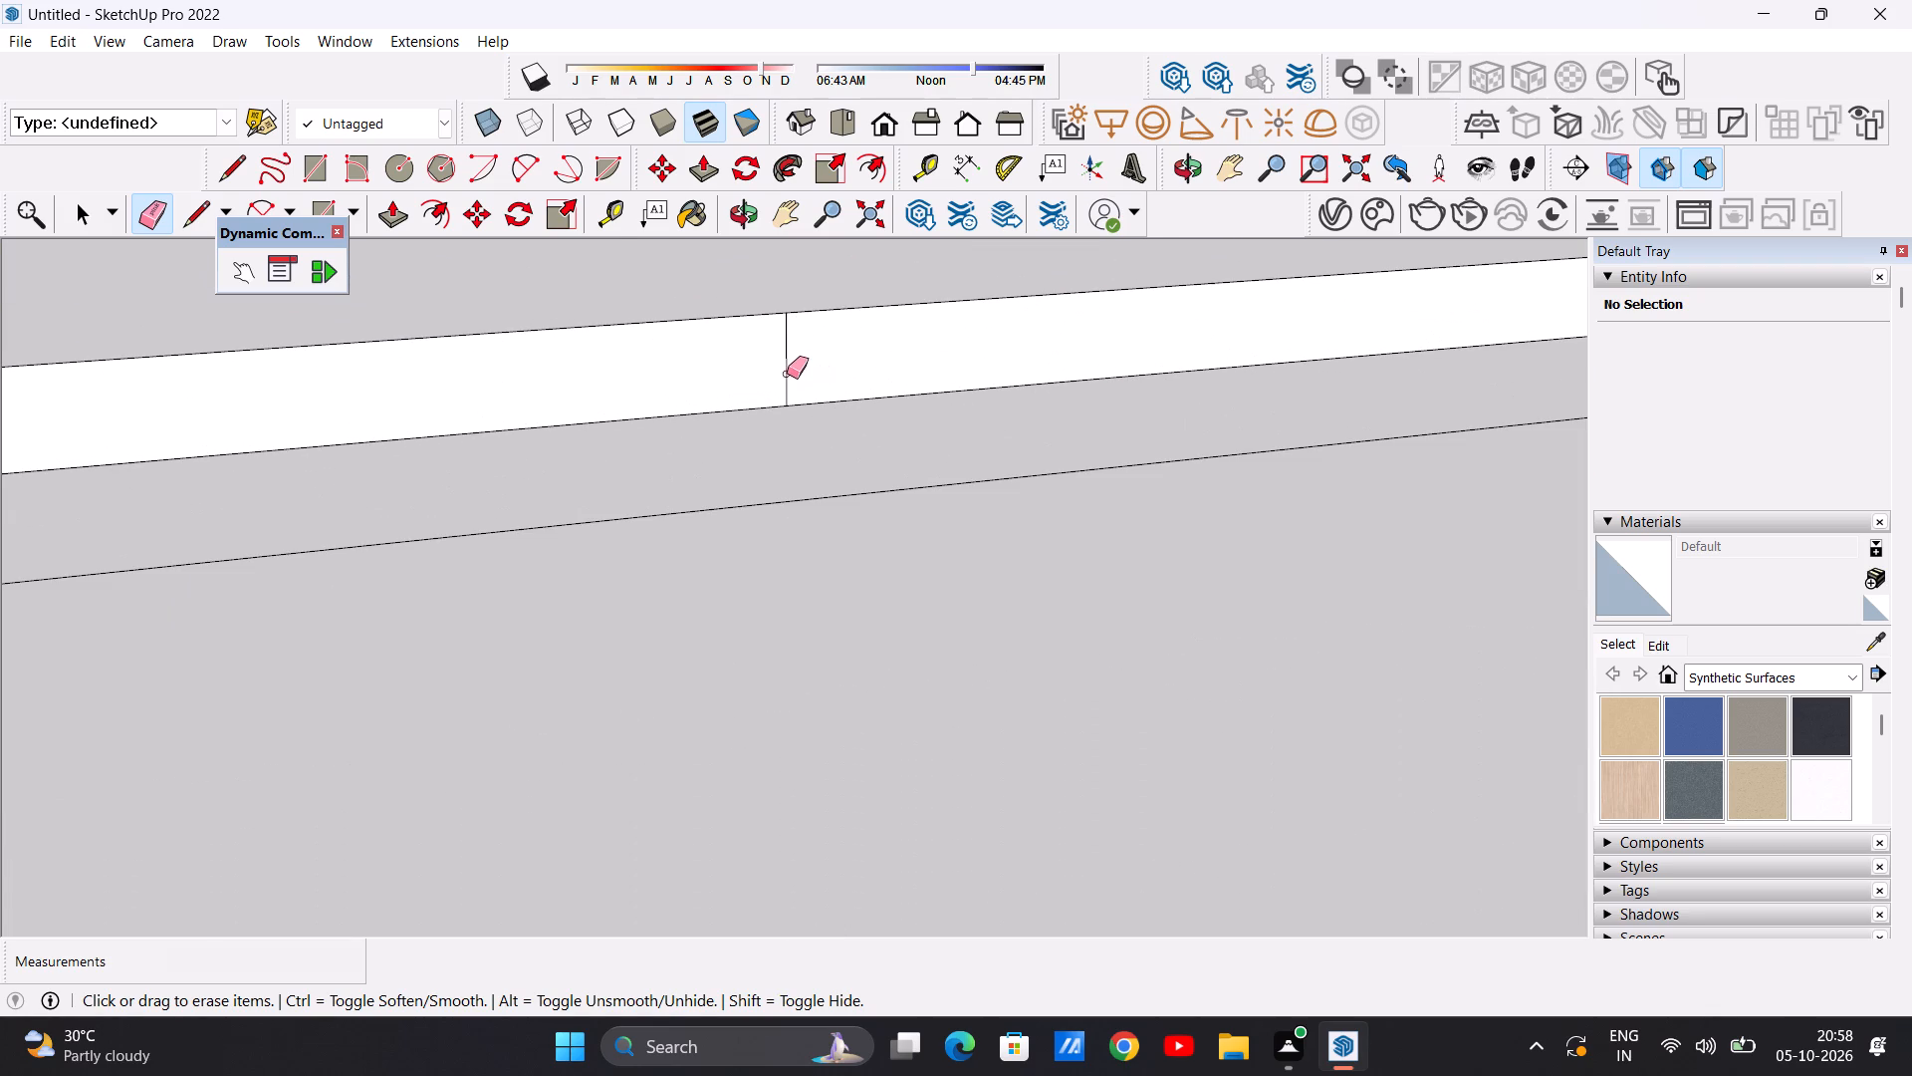
{"action": "left_click", "coordinate": [787, 371]}
{"action": "key", "text": "space"}
{"action": "scroll", "coordinate": [822, 527], "scroll_direction": "down", "scroll_amount": 19}
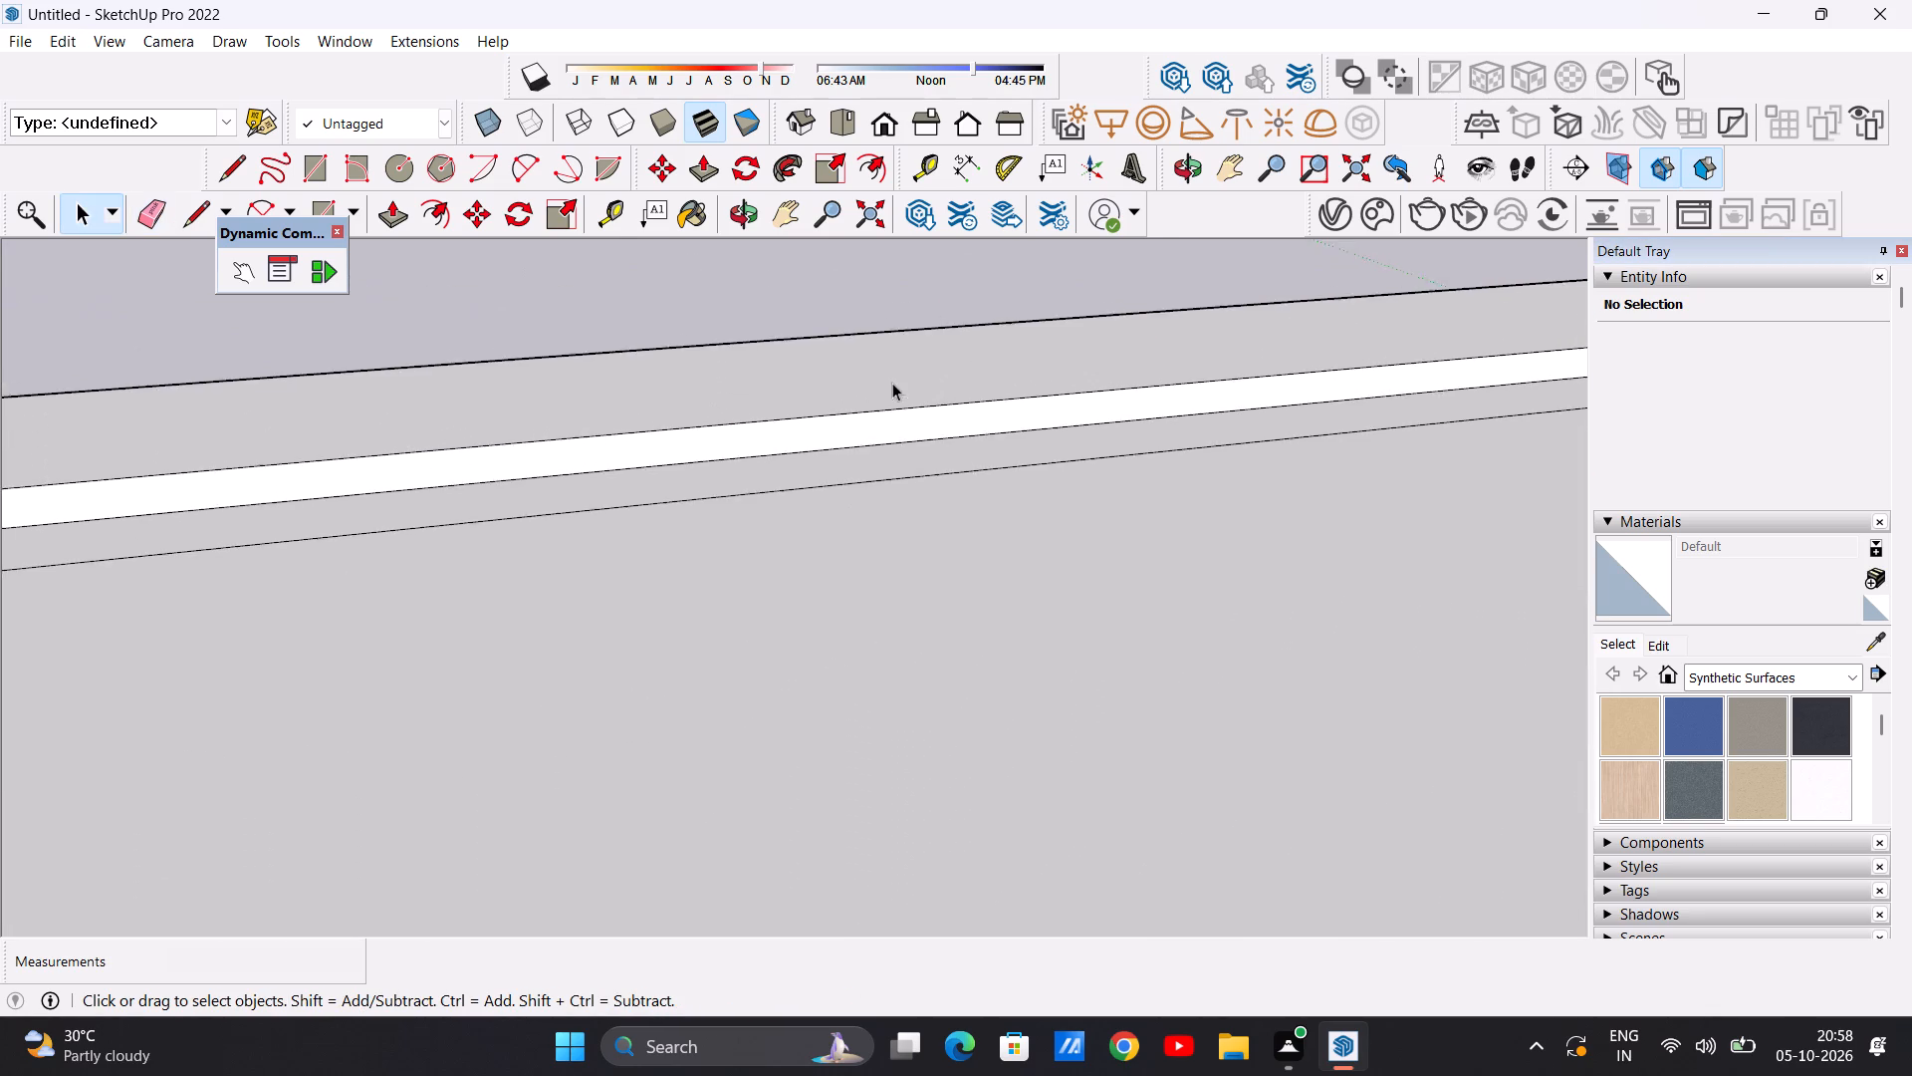
Examine the raised roof strip and its junction with the main roof and side wall at the building's end.
{"action": "scroll", "coordinate": [892, 383], "scroll_direction": "down", "scroll_amount": 12}
{"action": "middle_click_drag", "start_coordinate": [687, 396], "coordinate": [964, 424]}
{"action": "scroll", "coordinate": [830, 425], "scroll_direction": "up", "scroll_amount": 6}
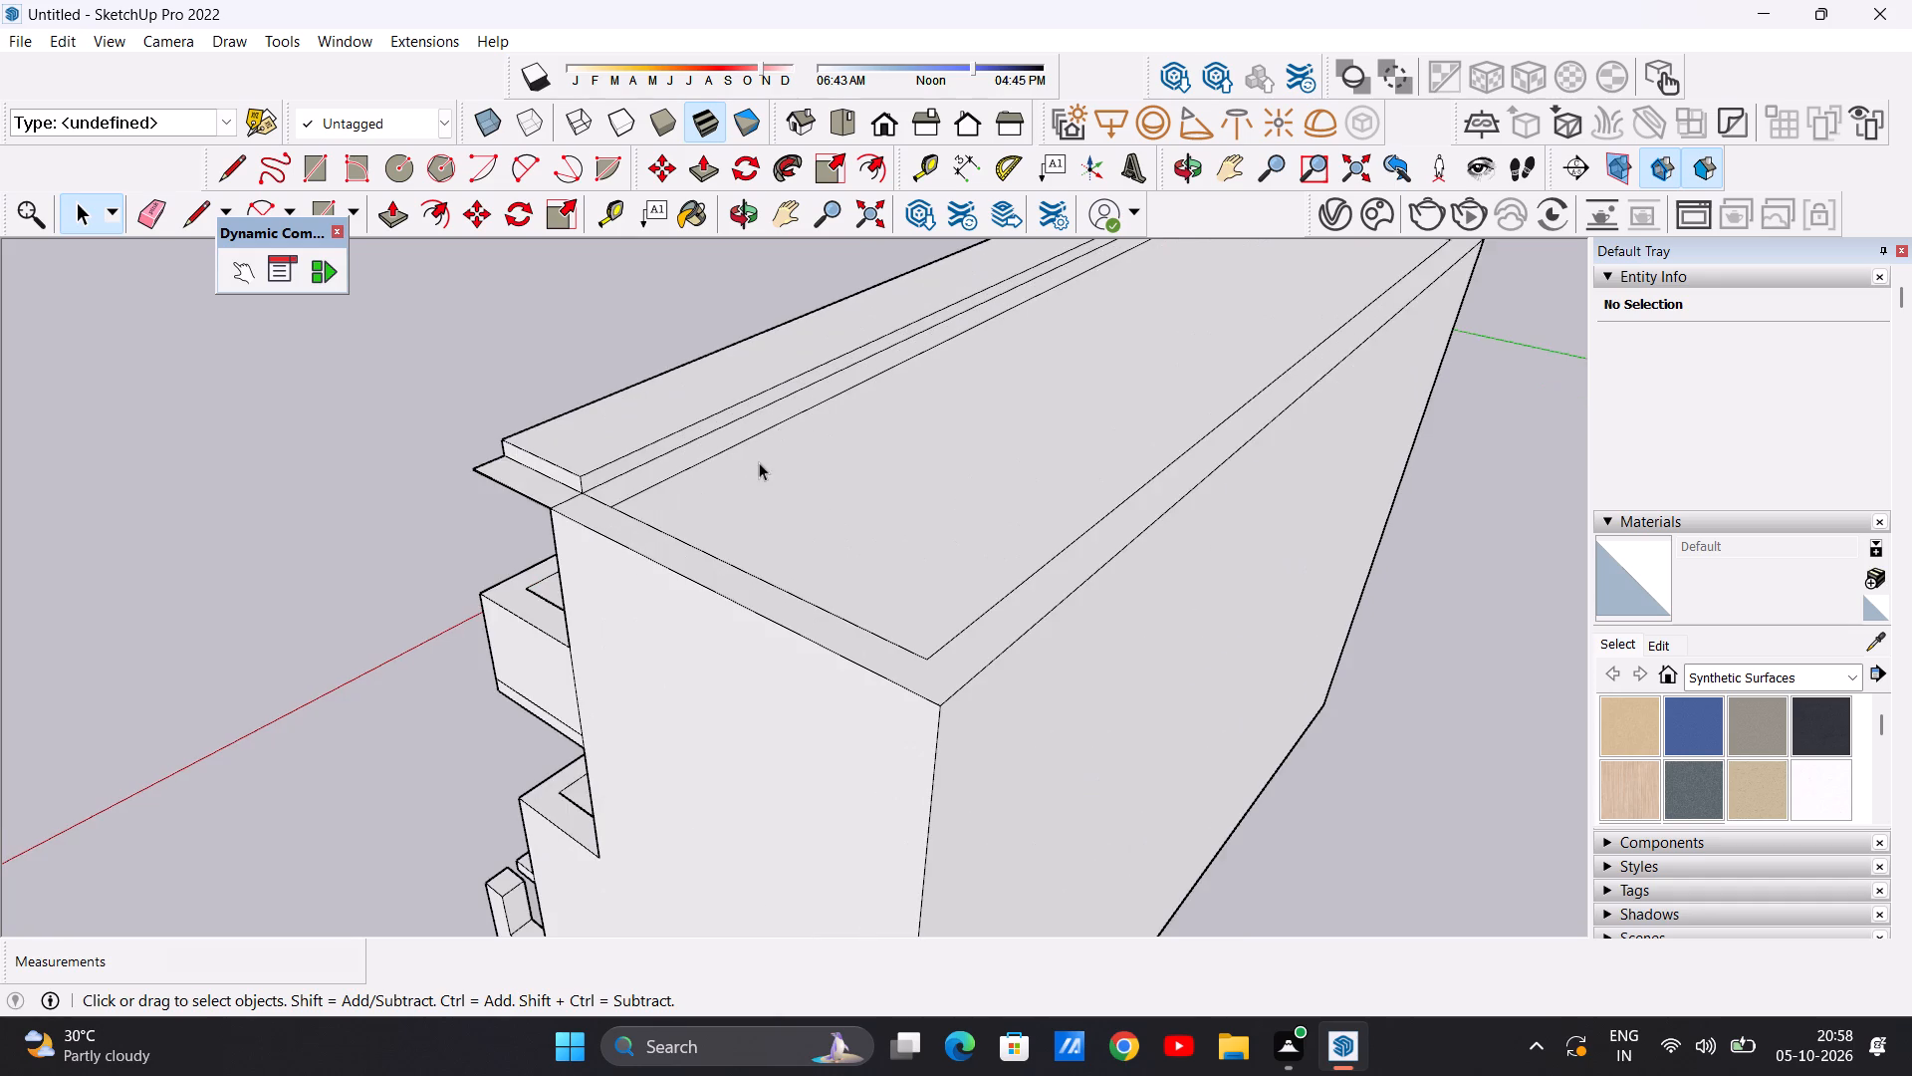
{"action": "middle_click_drag", "start_coordinate": [759, 462], "coordinate": [720, 411]}
{"action": "scroll", "coordinate": [639, 385], "scroll_direction": "up", "scroll_amount": 4}
{"action": "middle_click_drag", "start_coordinate": [685, 446], "coordinate": [789, 506]}
{"action": "scroll", "coordinate": [733, 461], "scroll_direction": "up", "scroll_amount": 4}
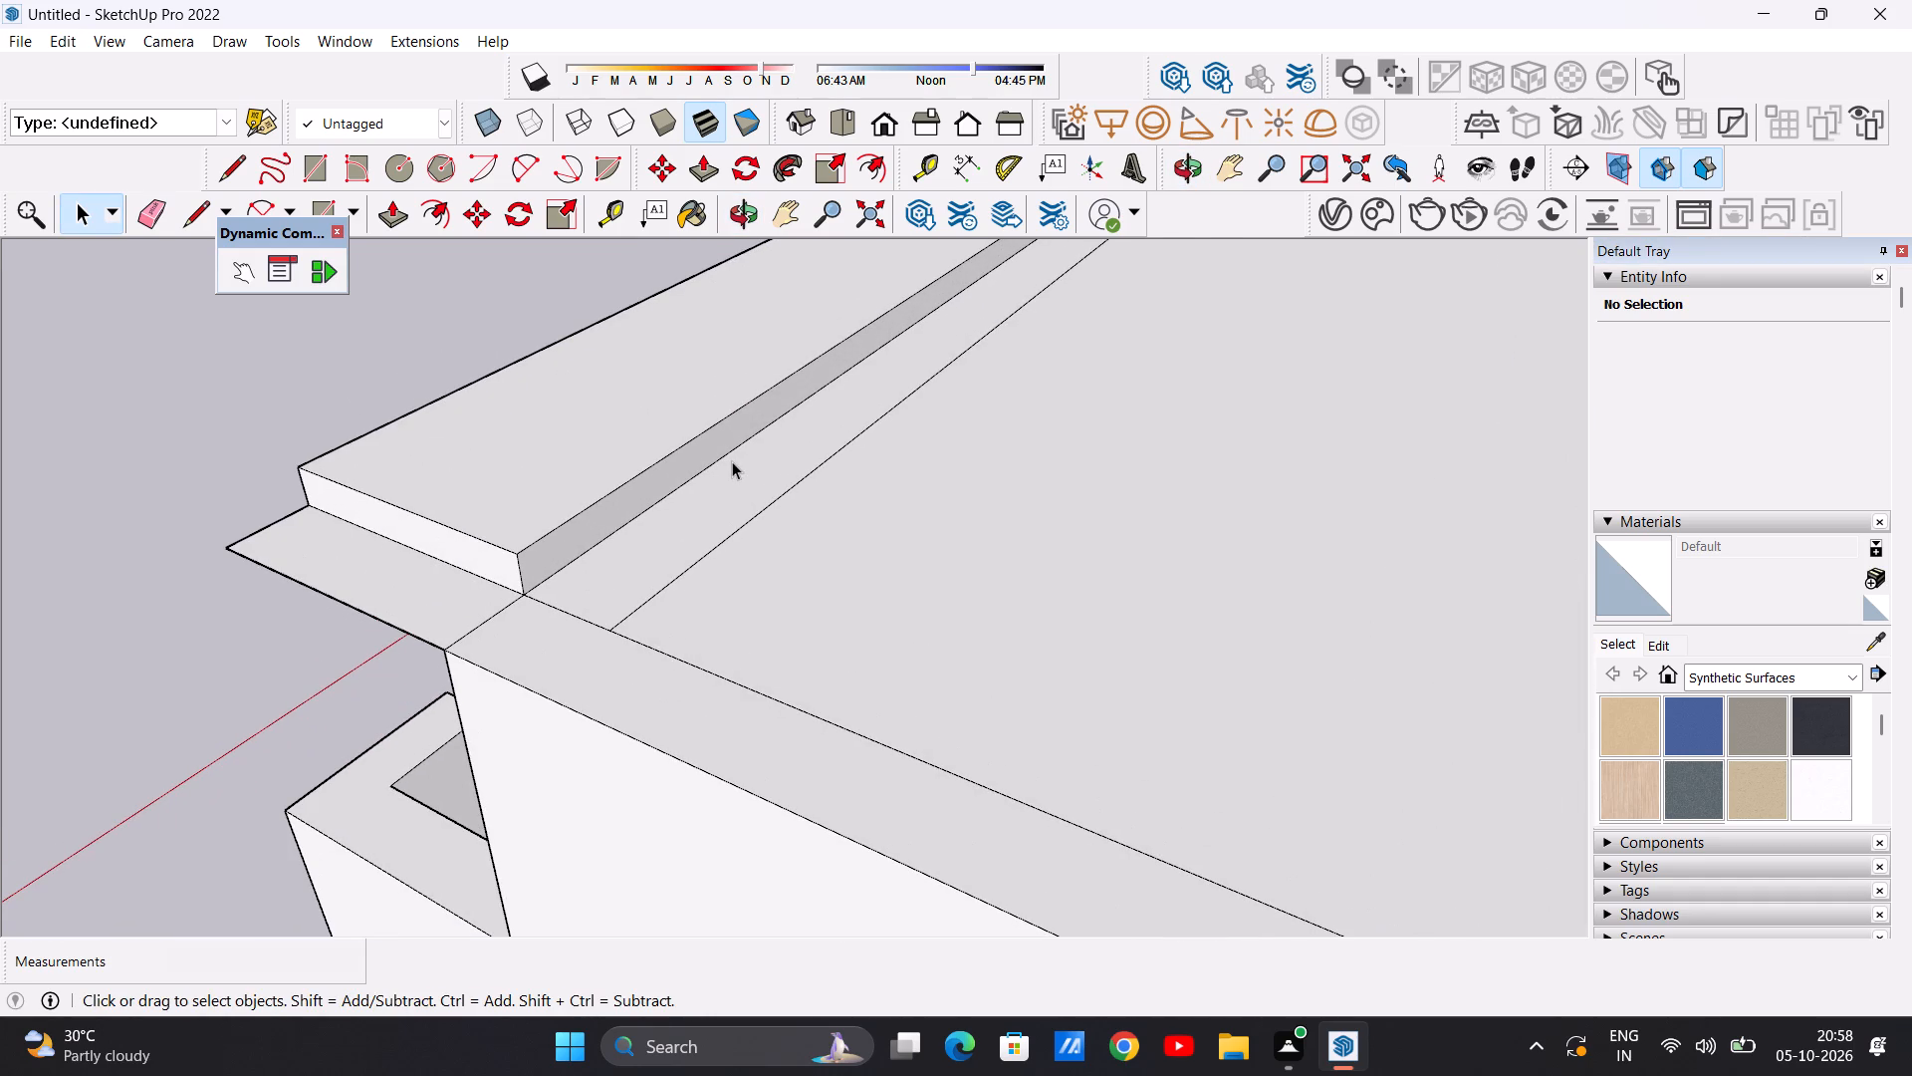
{"action": "scroll", "coordinate": [734, 495], "scroll_direction": "down", "scroll_amount": 15}
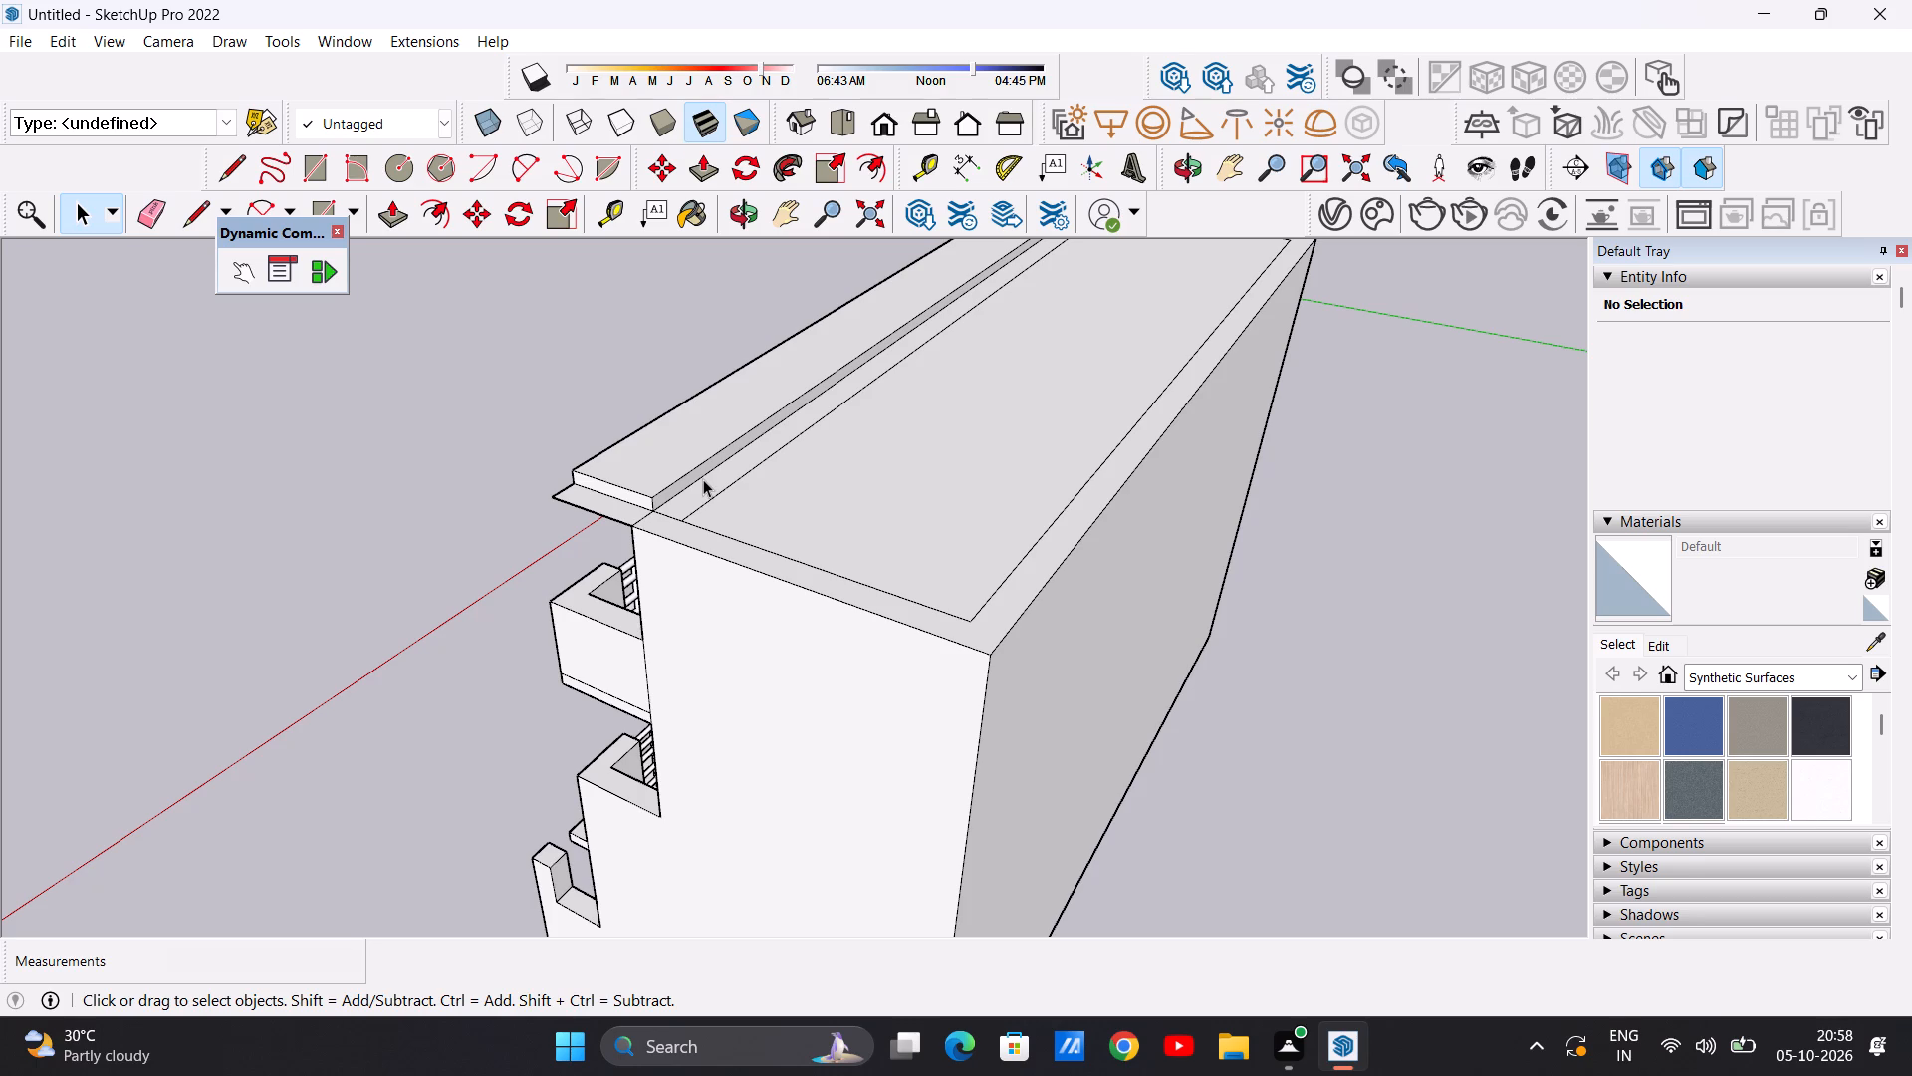
{"action": "scroll", "coordinate": [702, 501], "scroll_direction": "down", "scroll_amount": 9}
{"action": "scroll", "coordinate": [777, 433], "scroll_direction": "up", "scroll_amount": 8}
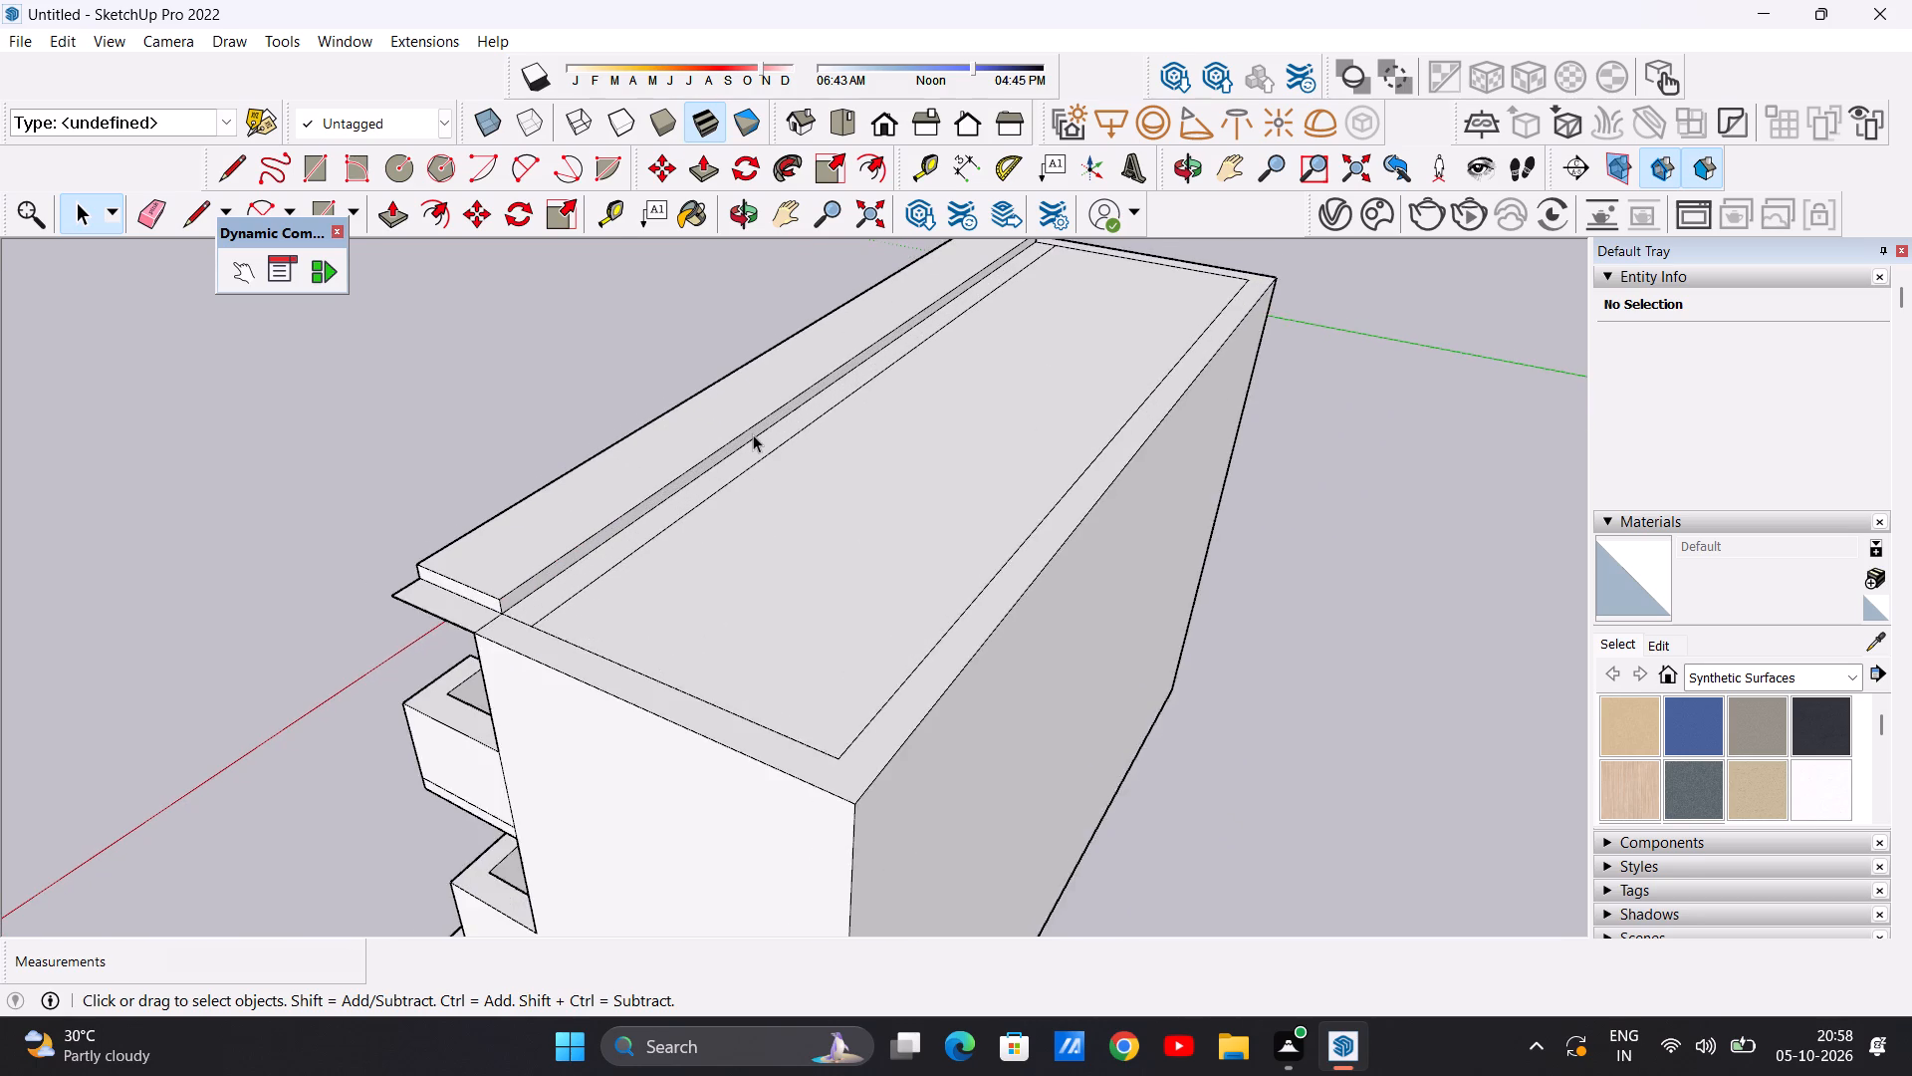
{"action": "scroll", "coordinate": [753, 434], "scroll_direction": "up", "scroll_amount": 1}
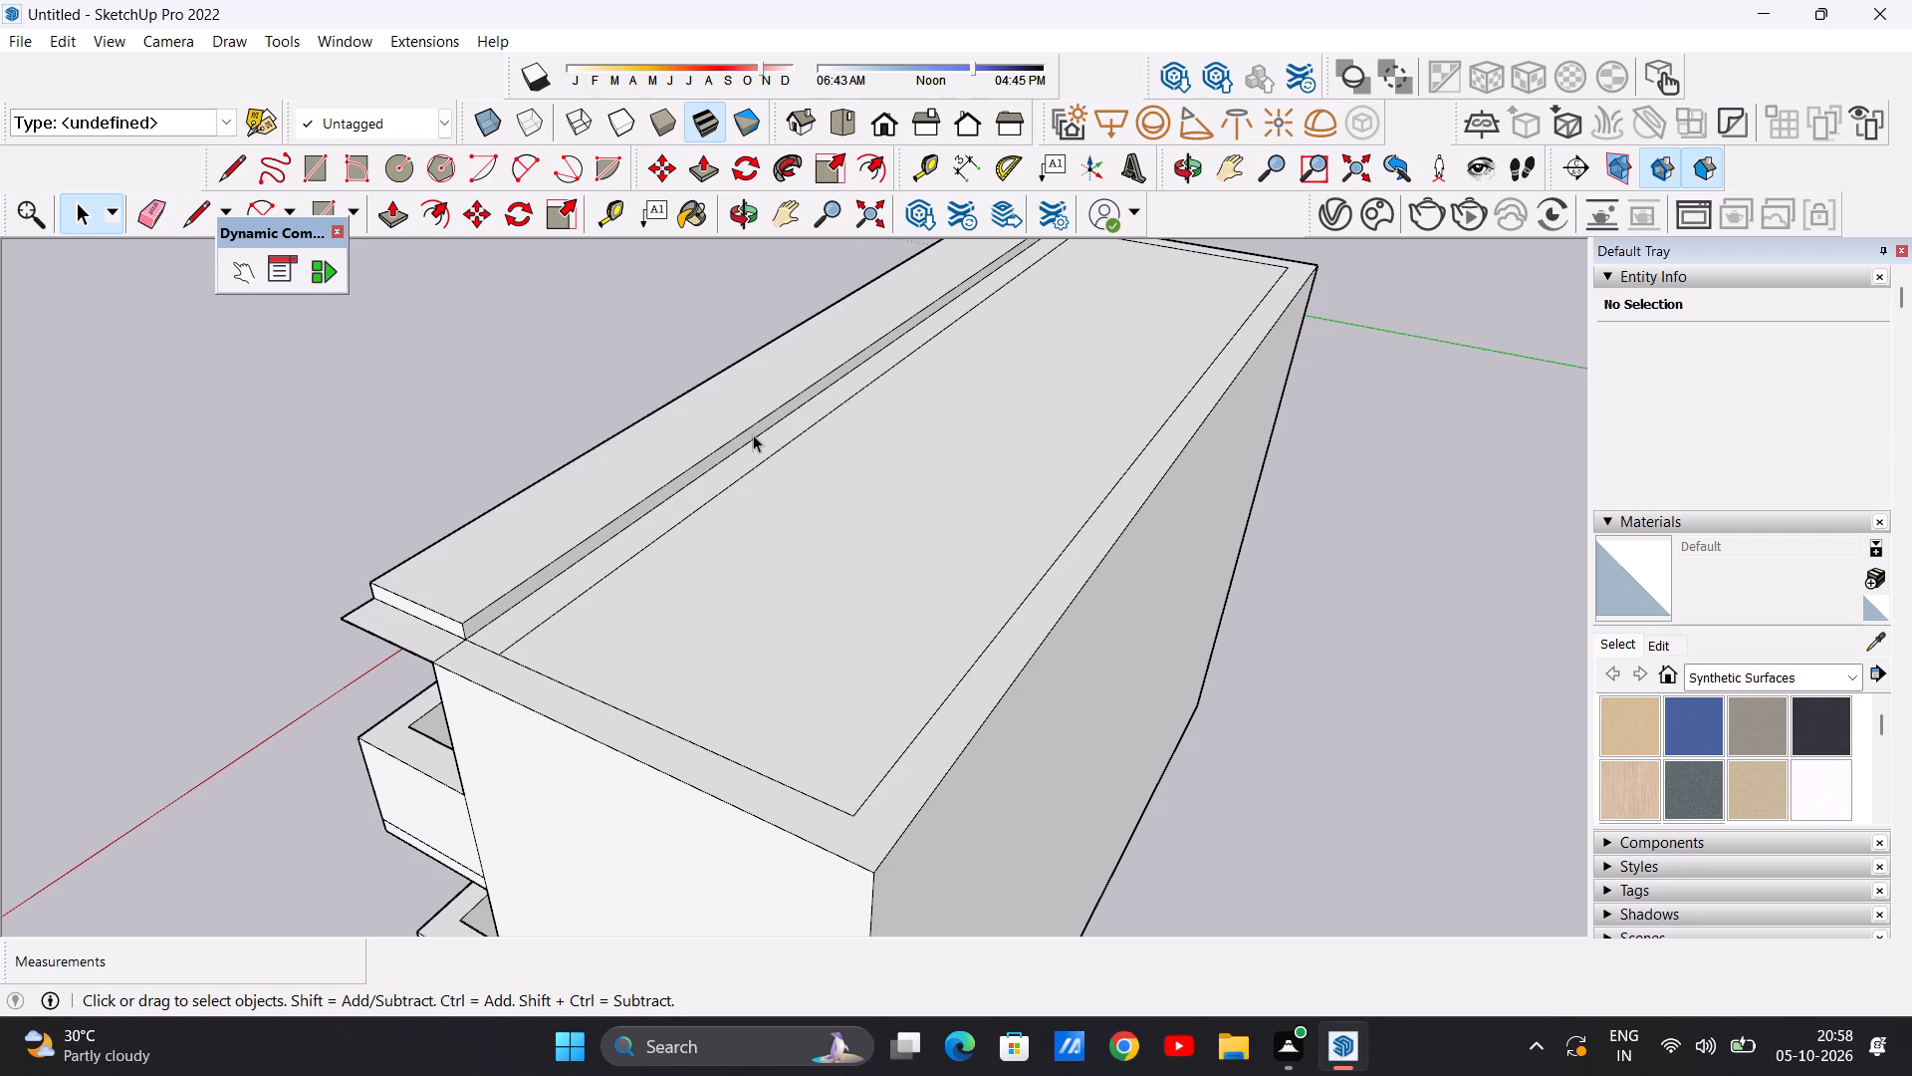
{"action": "scroll", "coordinate": [622, 395], "scroll_direction": "down", "scroll_amount": 9}
{"action": "scroll", "coordinate": [594, 482], "scroll_direction": "up", "scroll_amount": 6}
{"action": "scroll", "coordinate": [617, 480], "scroll_direction": "down", "scroll_amount": 3}
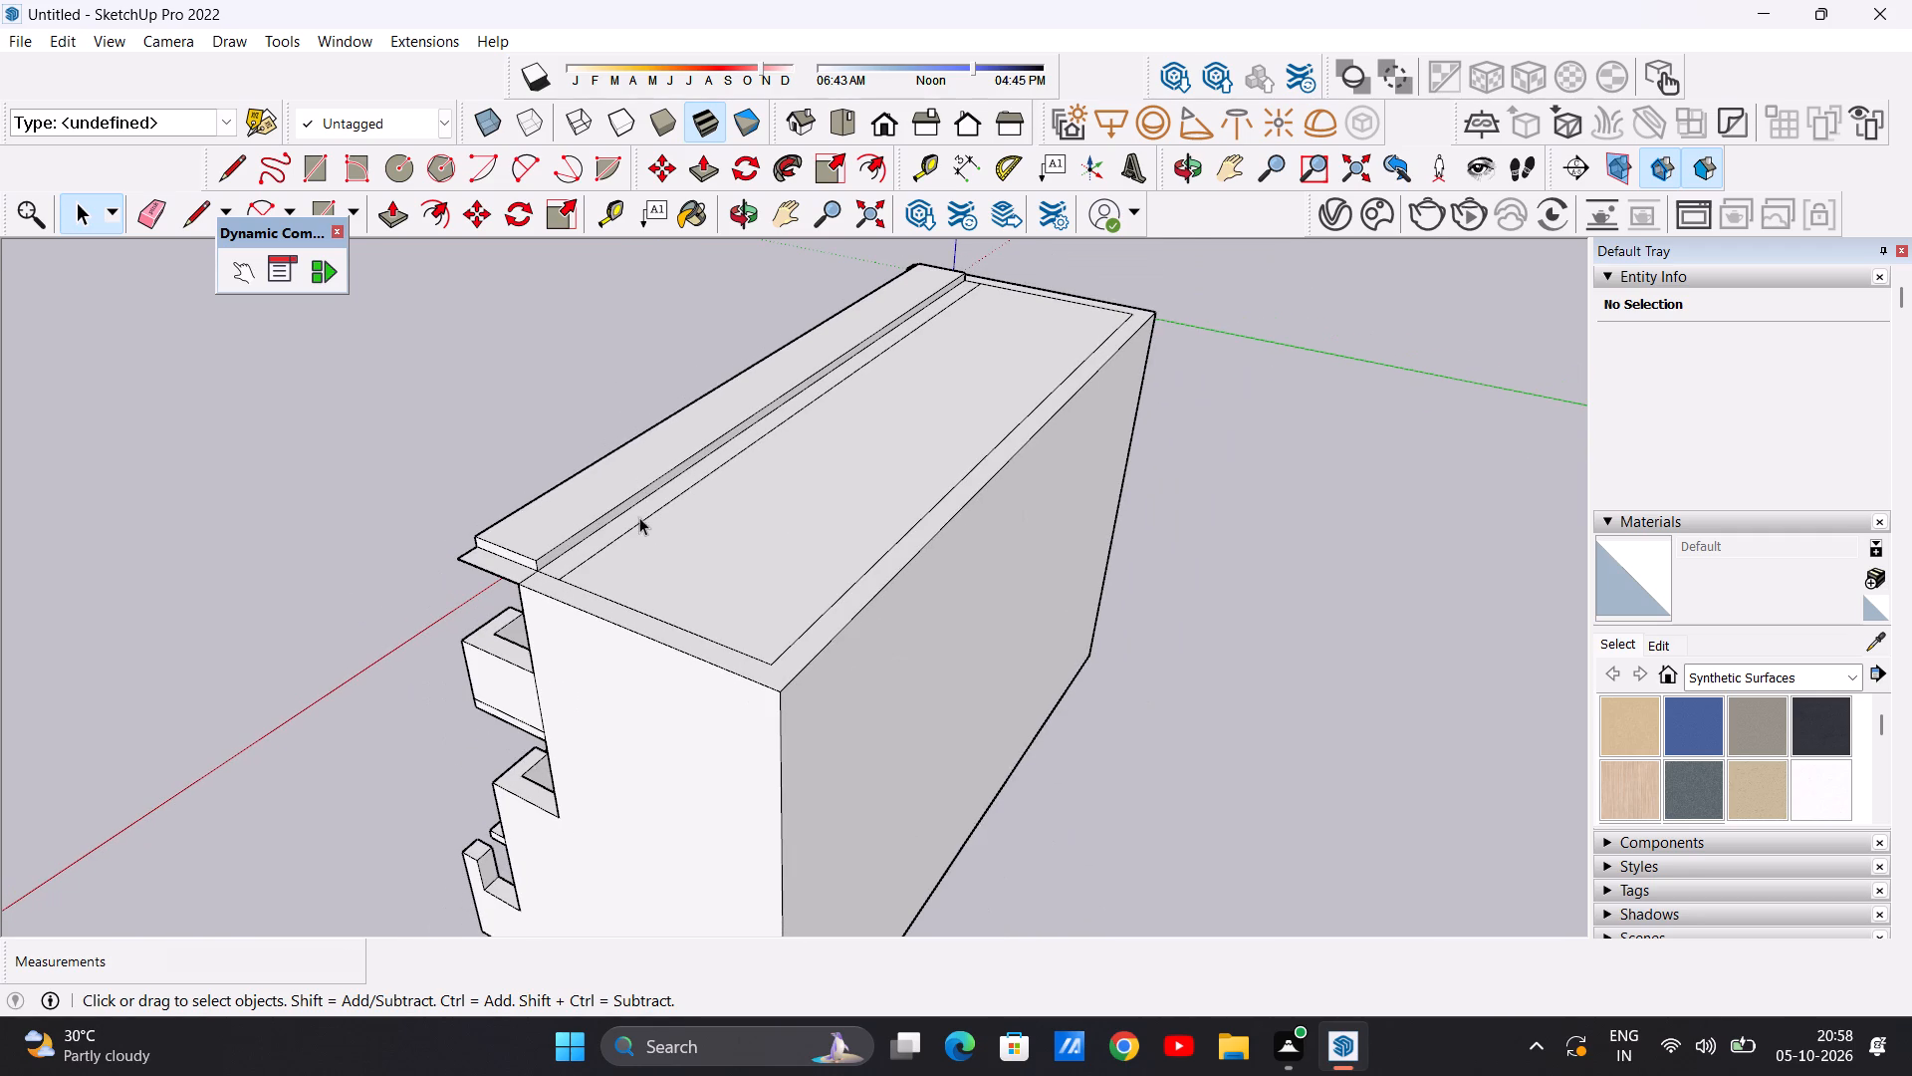
{"action": "scroll", "coordinate": [655, 527], "scroll_direction": "up", "scroll_amount": 7}
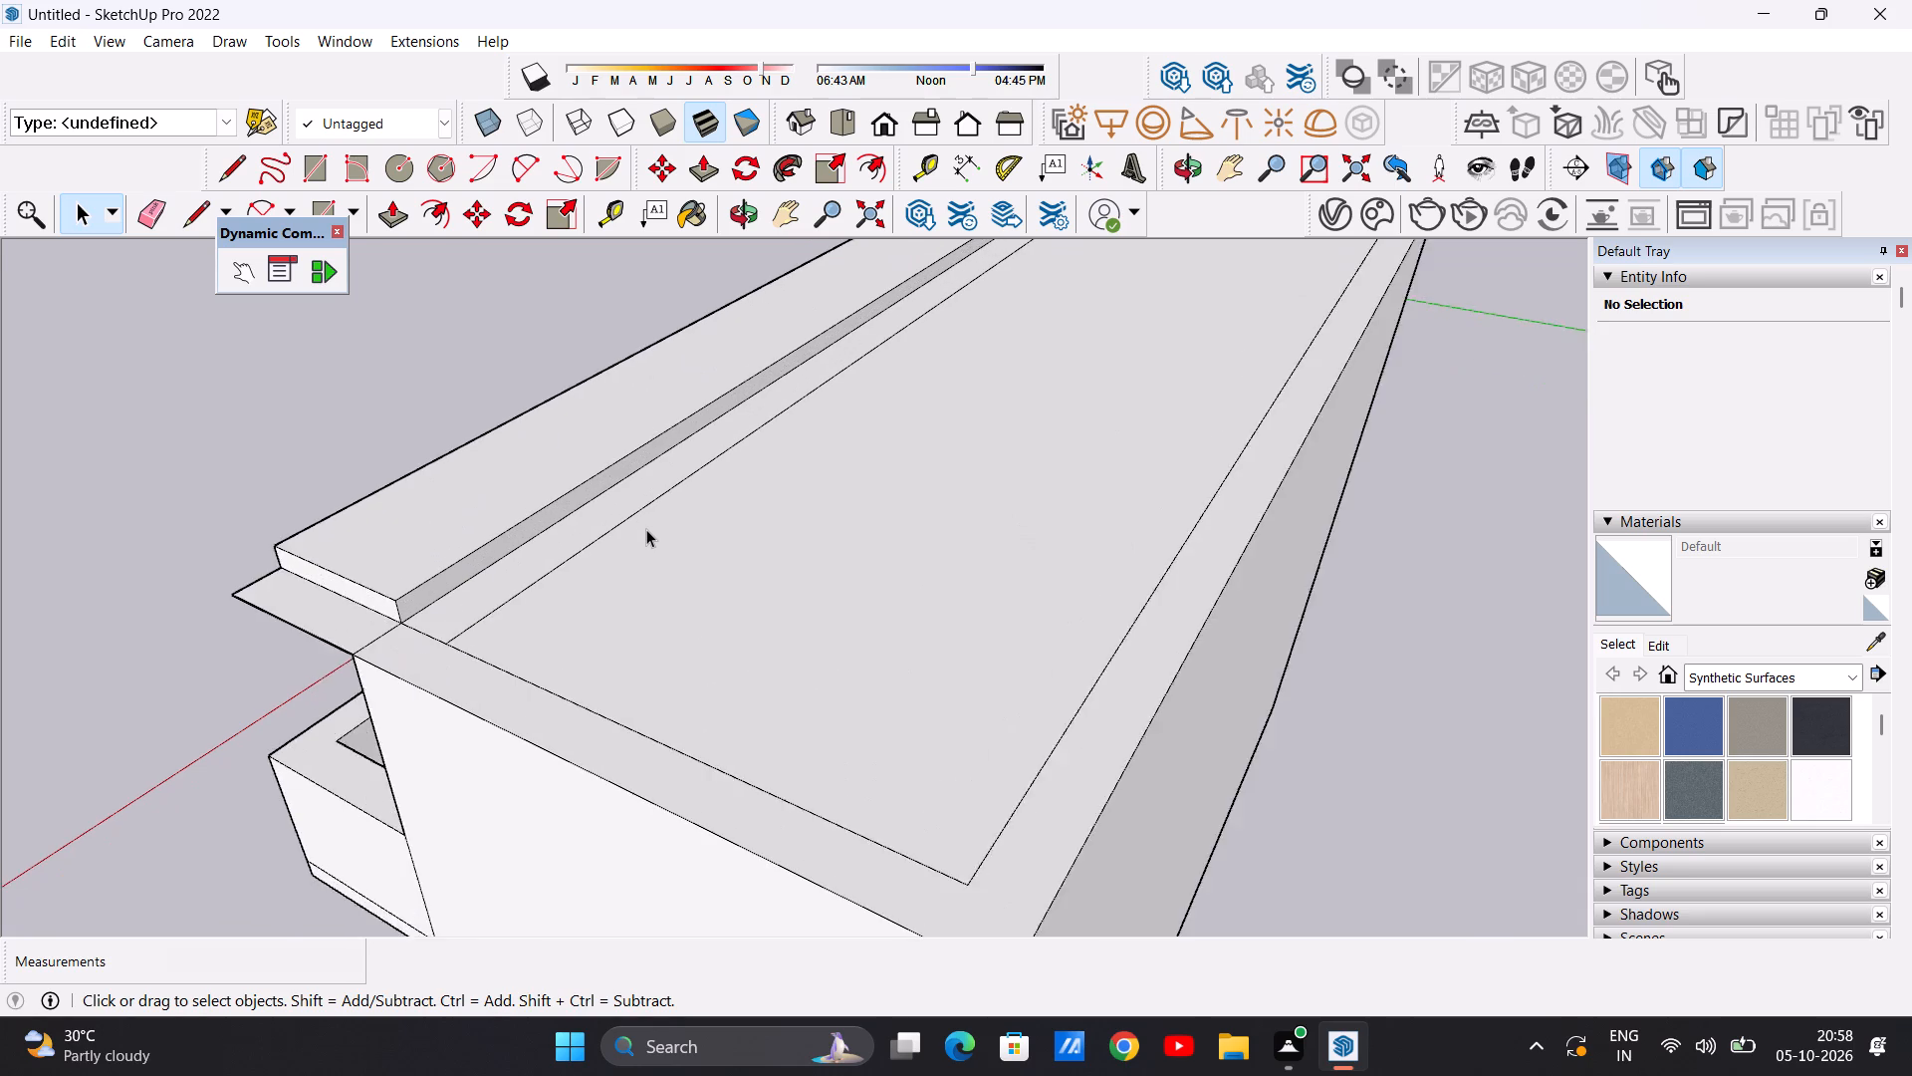
{"action": "scroll", "coordinate": [646, 529], "scroll_direction": "up", "scroll_amount": 2}
{"action": "scroll", "coordinate": [643, 529], "scroll_direction": "down", "scroll_amount": 5}
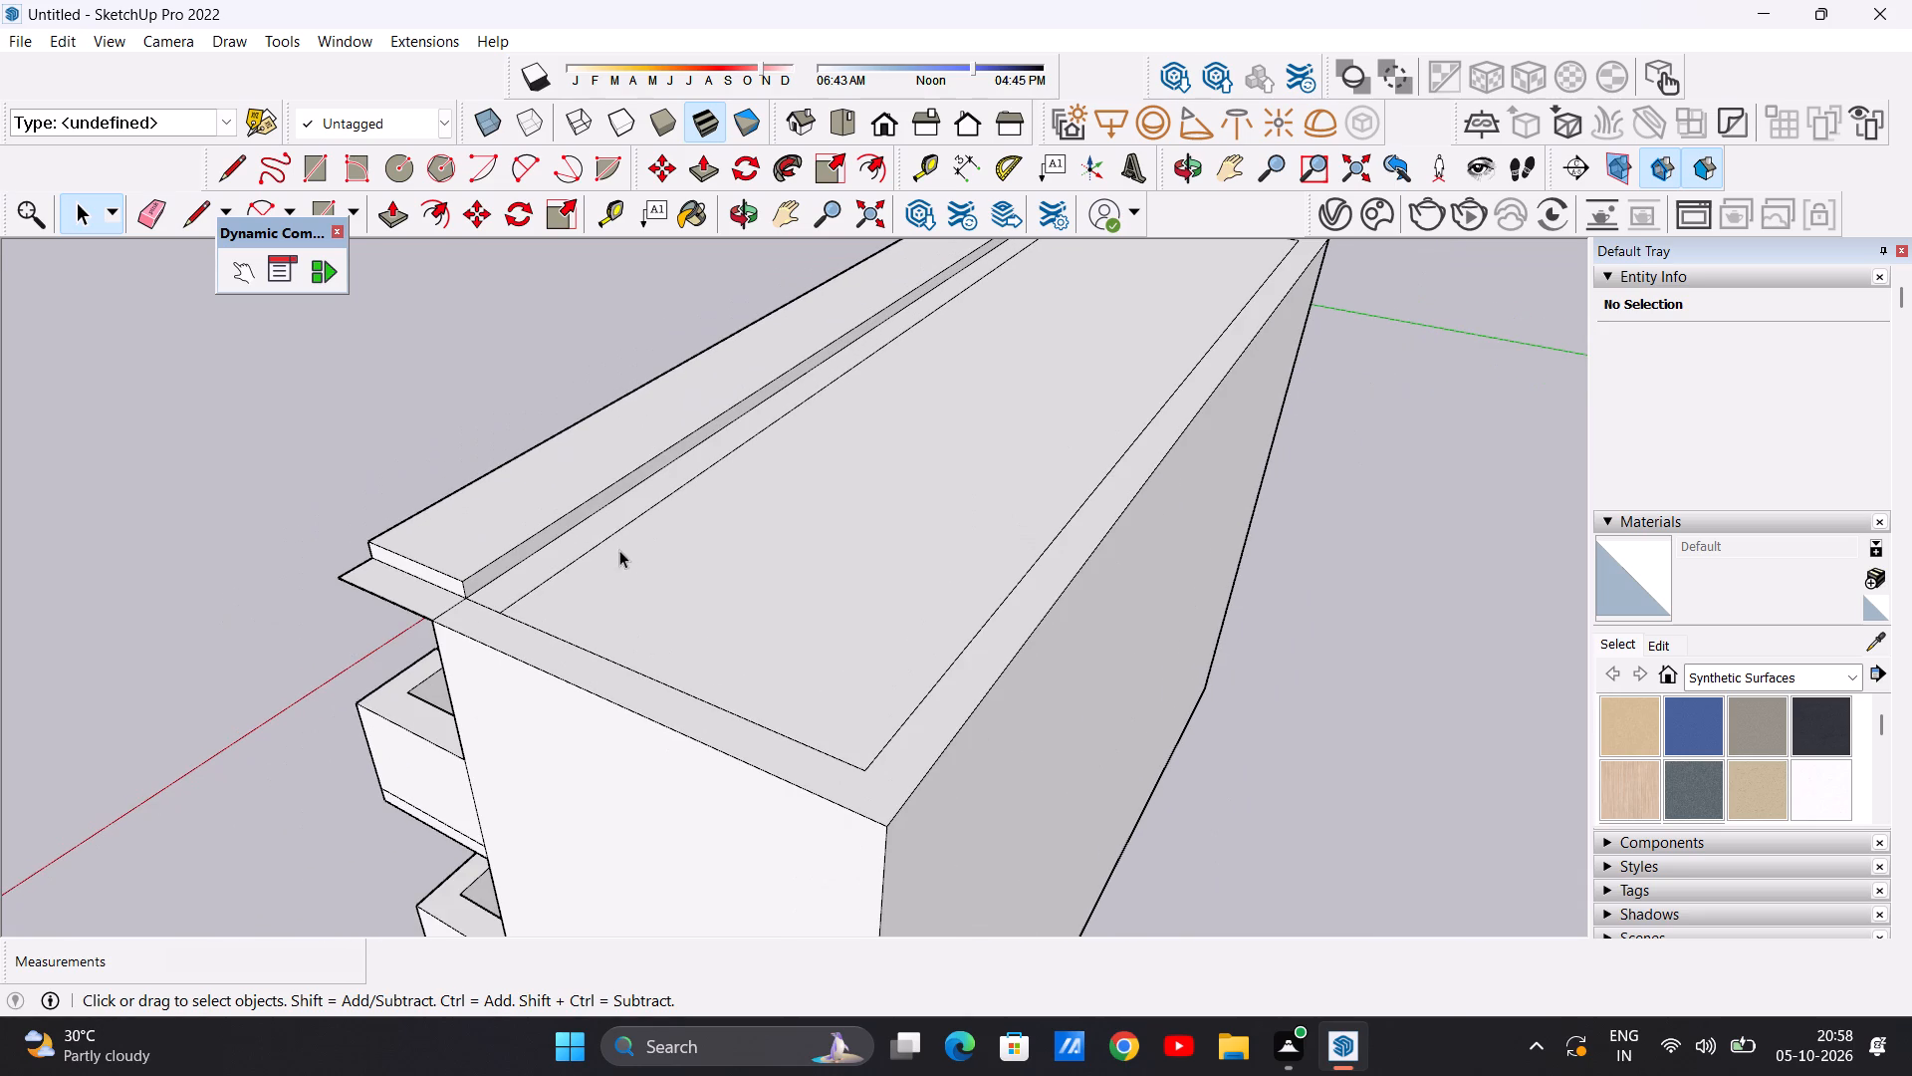
Push/Pull the raised strip's long inner face about 67' 1" across the roof, up to the far corner of the inset outline.
{"action": "scroll", "coordinate": [632, 502], "scroll_direction": "up", "scroll_amount": 5}
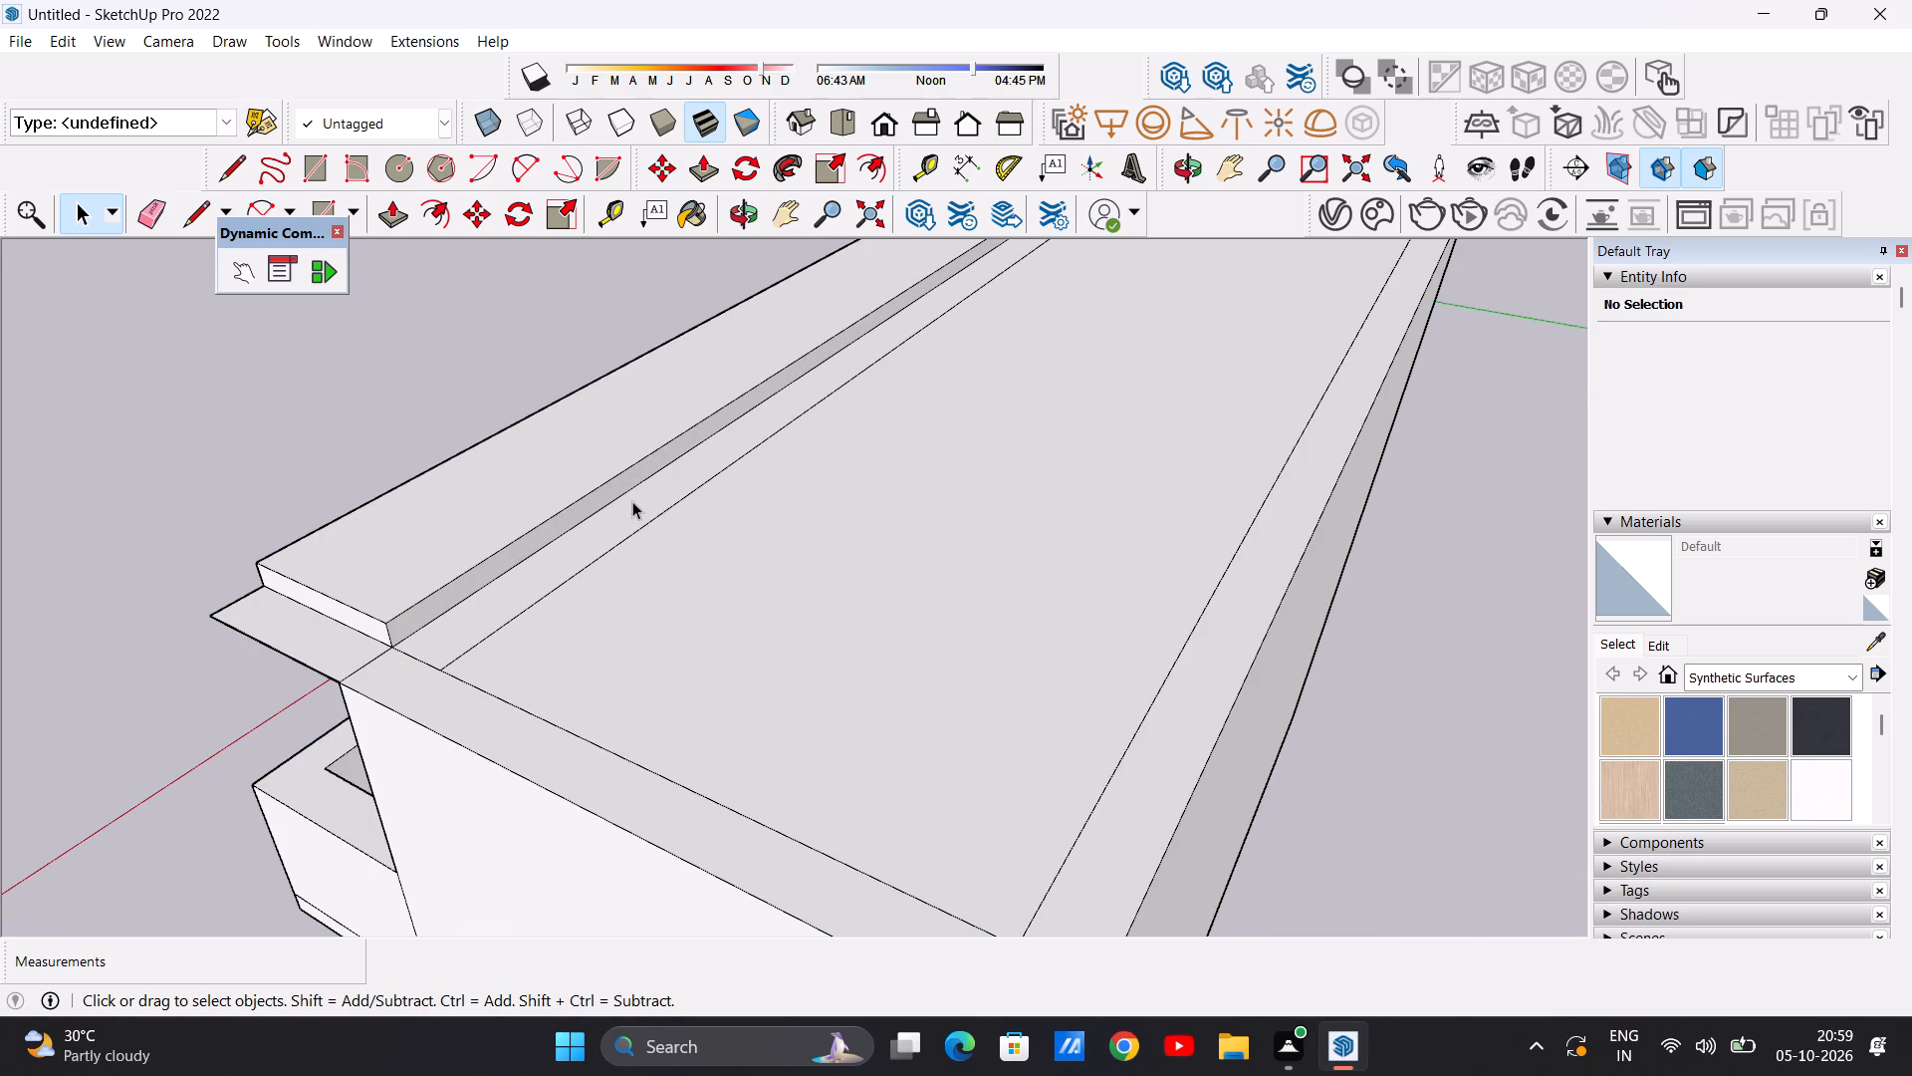
{"action": "key", "text": "p"}
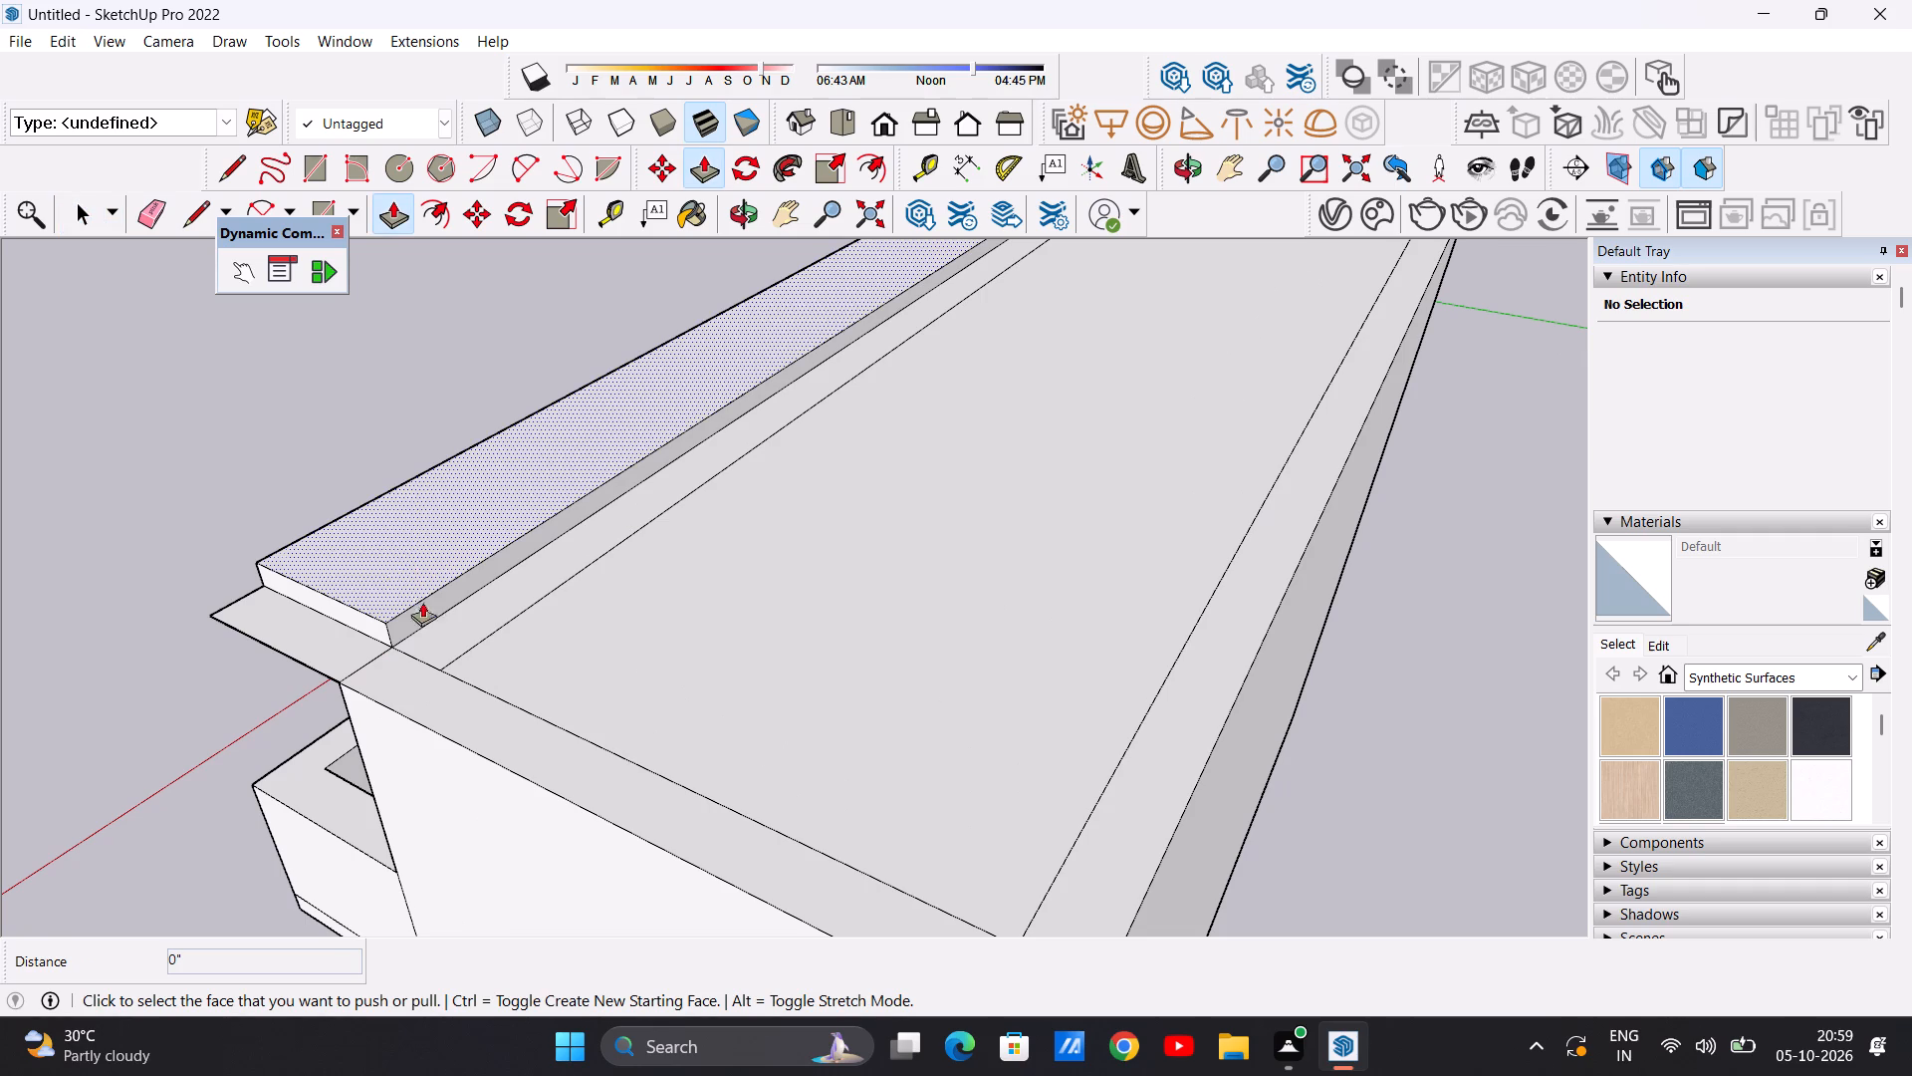
{"action": "scroll", "coordinate": [411, 619], "scroll_direction": "up", "scroll_amount": 10}
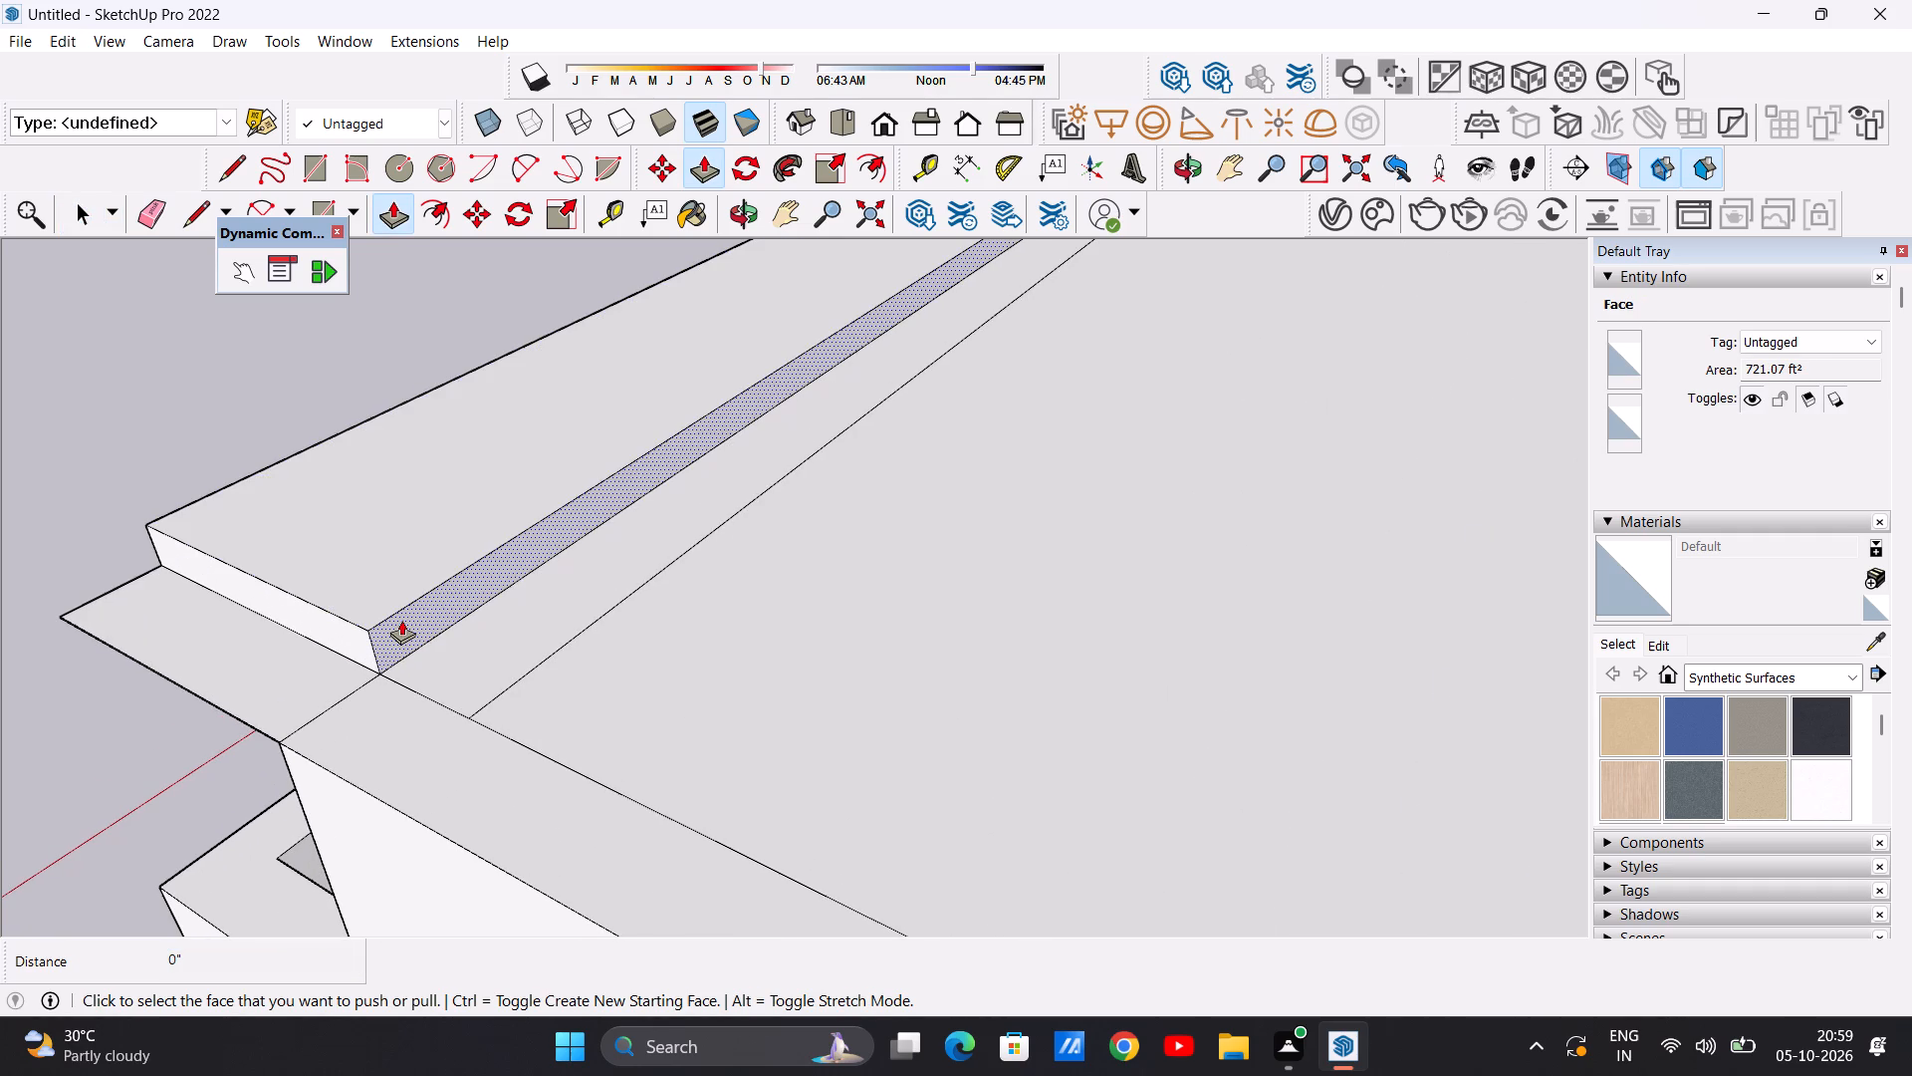
{"action": "left_click", "coordinate": [401, 620]}
{"action": "scroll", "coordinate": [570, 462], "scroll_direction": "down", "scroll_amount": 14}
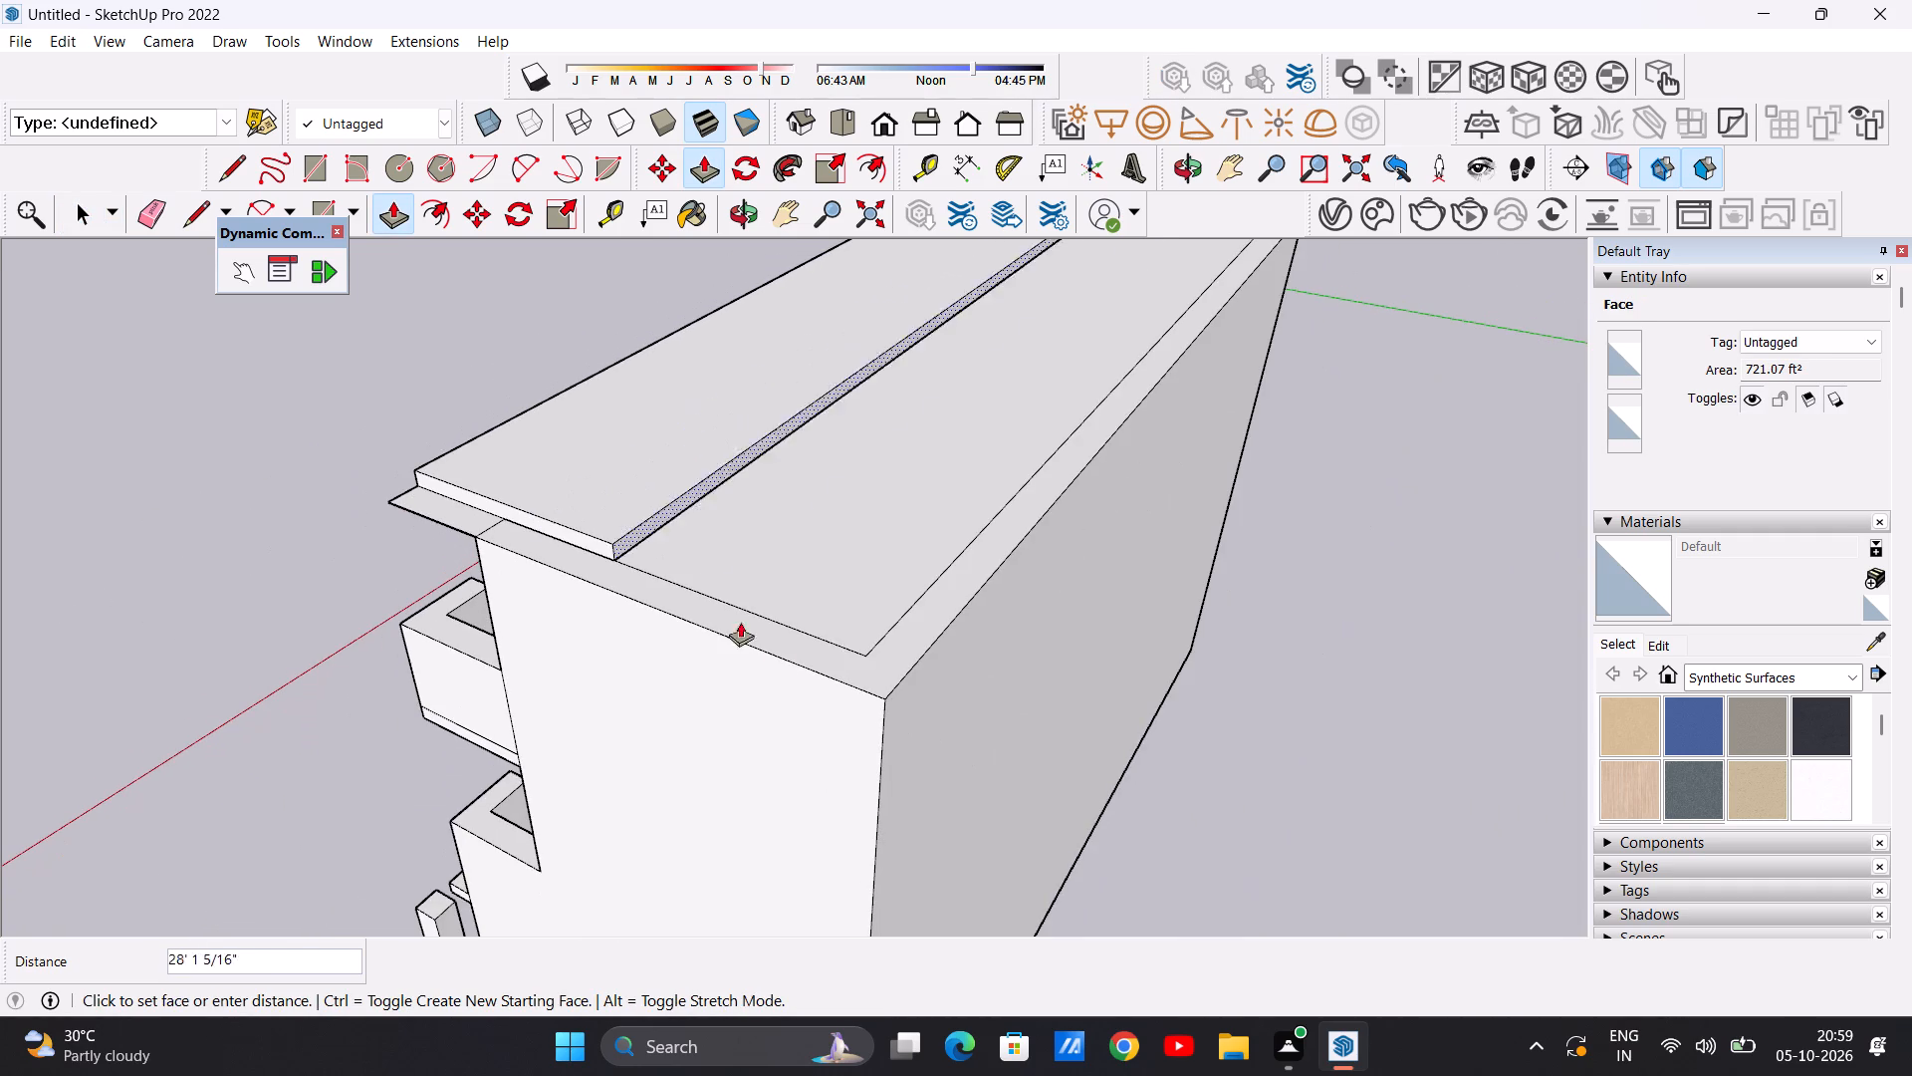
{"action": "scroll", "coordinate": [876, 639], "scroll_direction": "up", "scroll_amount": 11}
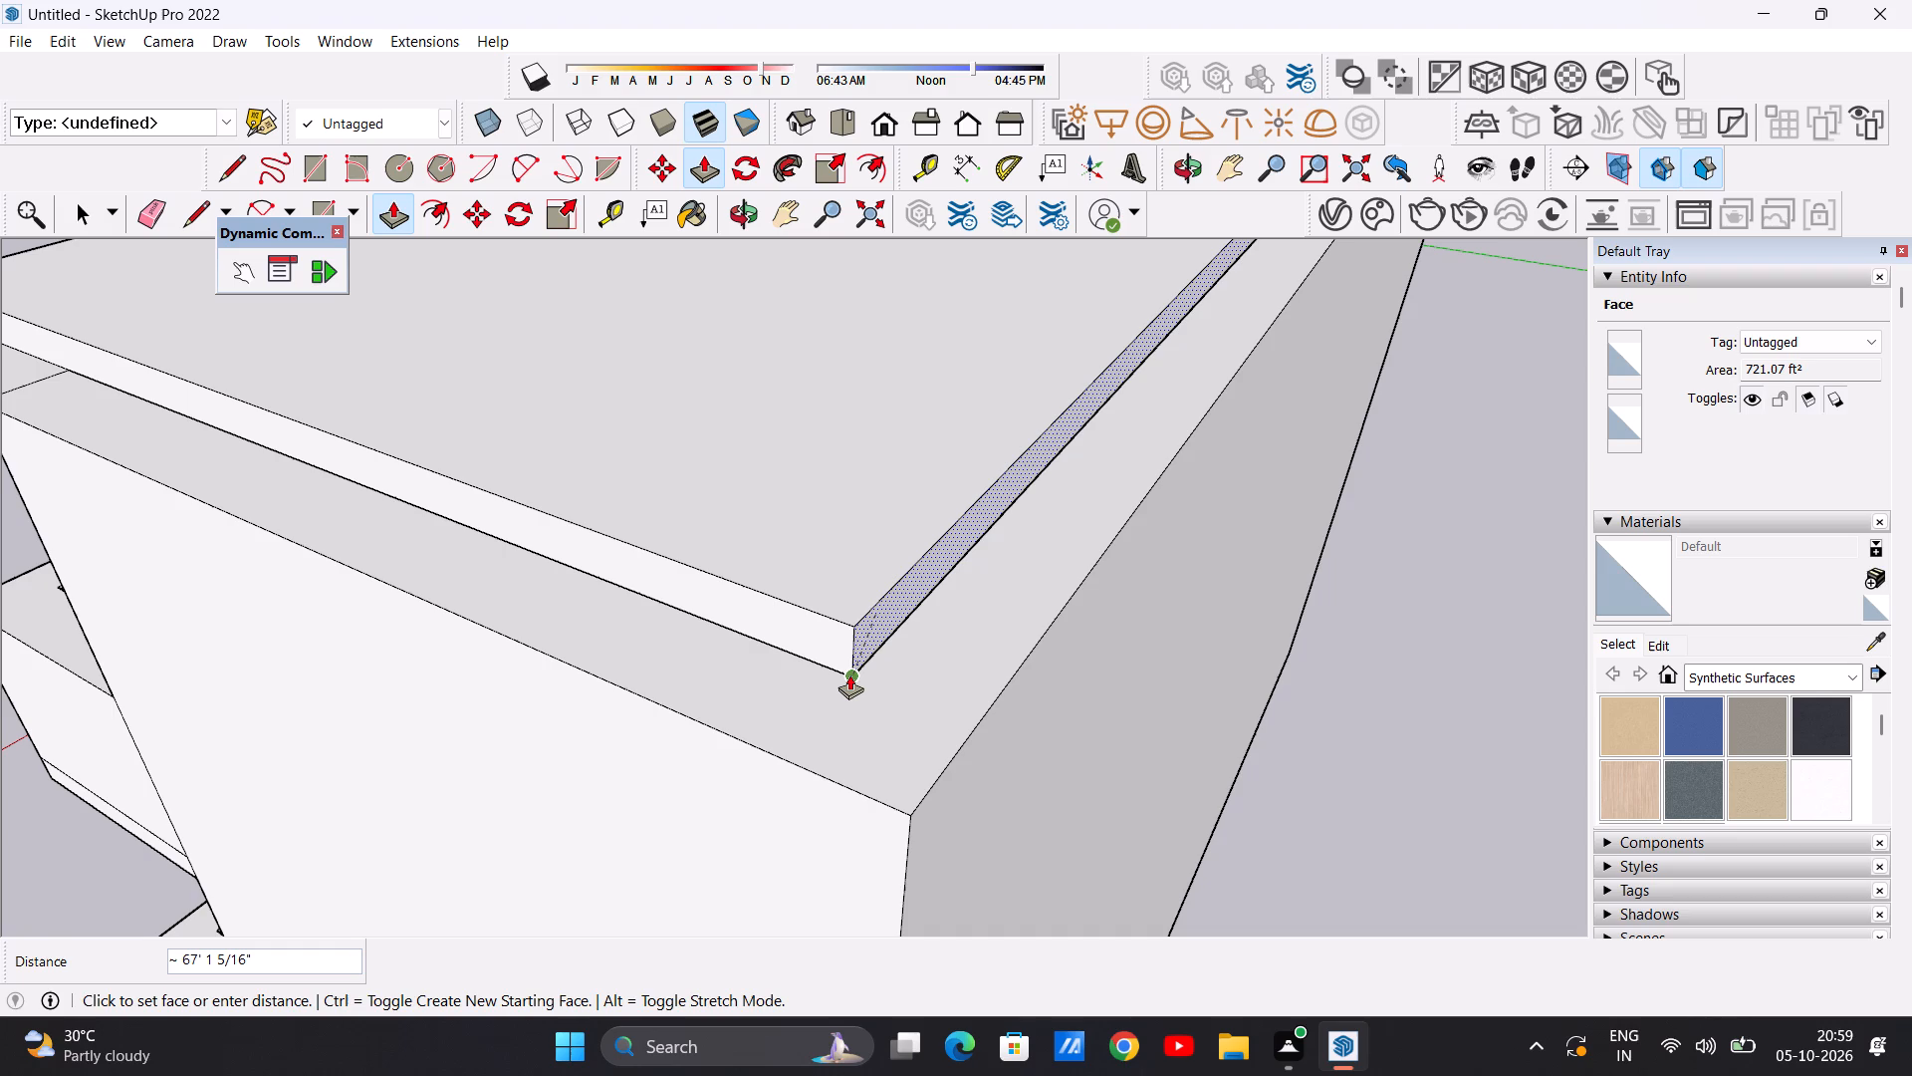
{"action": "left_click", "coordinate": [849, 674]}
{"action": "key", "text": "space"}
Examine the extended raised roof slab and its edges from above, around the building's end and balcony side.
{"action": "scroll", "coordinate": [899, 615], "scroll_direction": "down", "scroll_amount": 20}
{"action": "scroll", "coordinate": [899, 615], "scroll_direction": "down", "scroll_amount": 2}
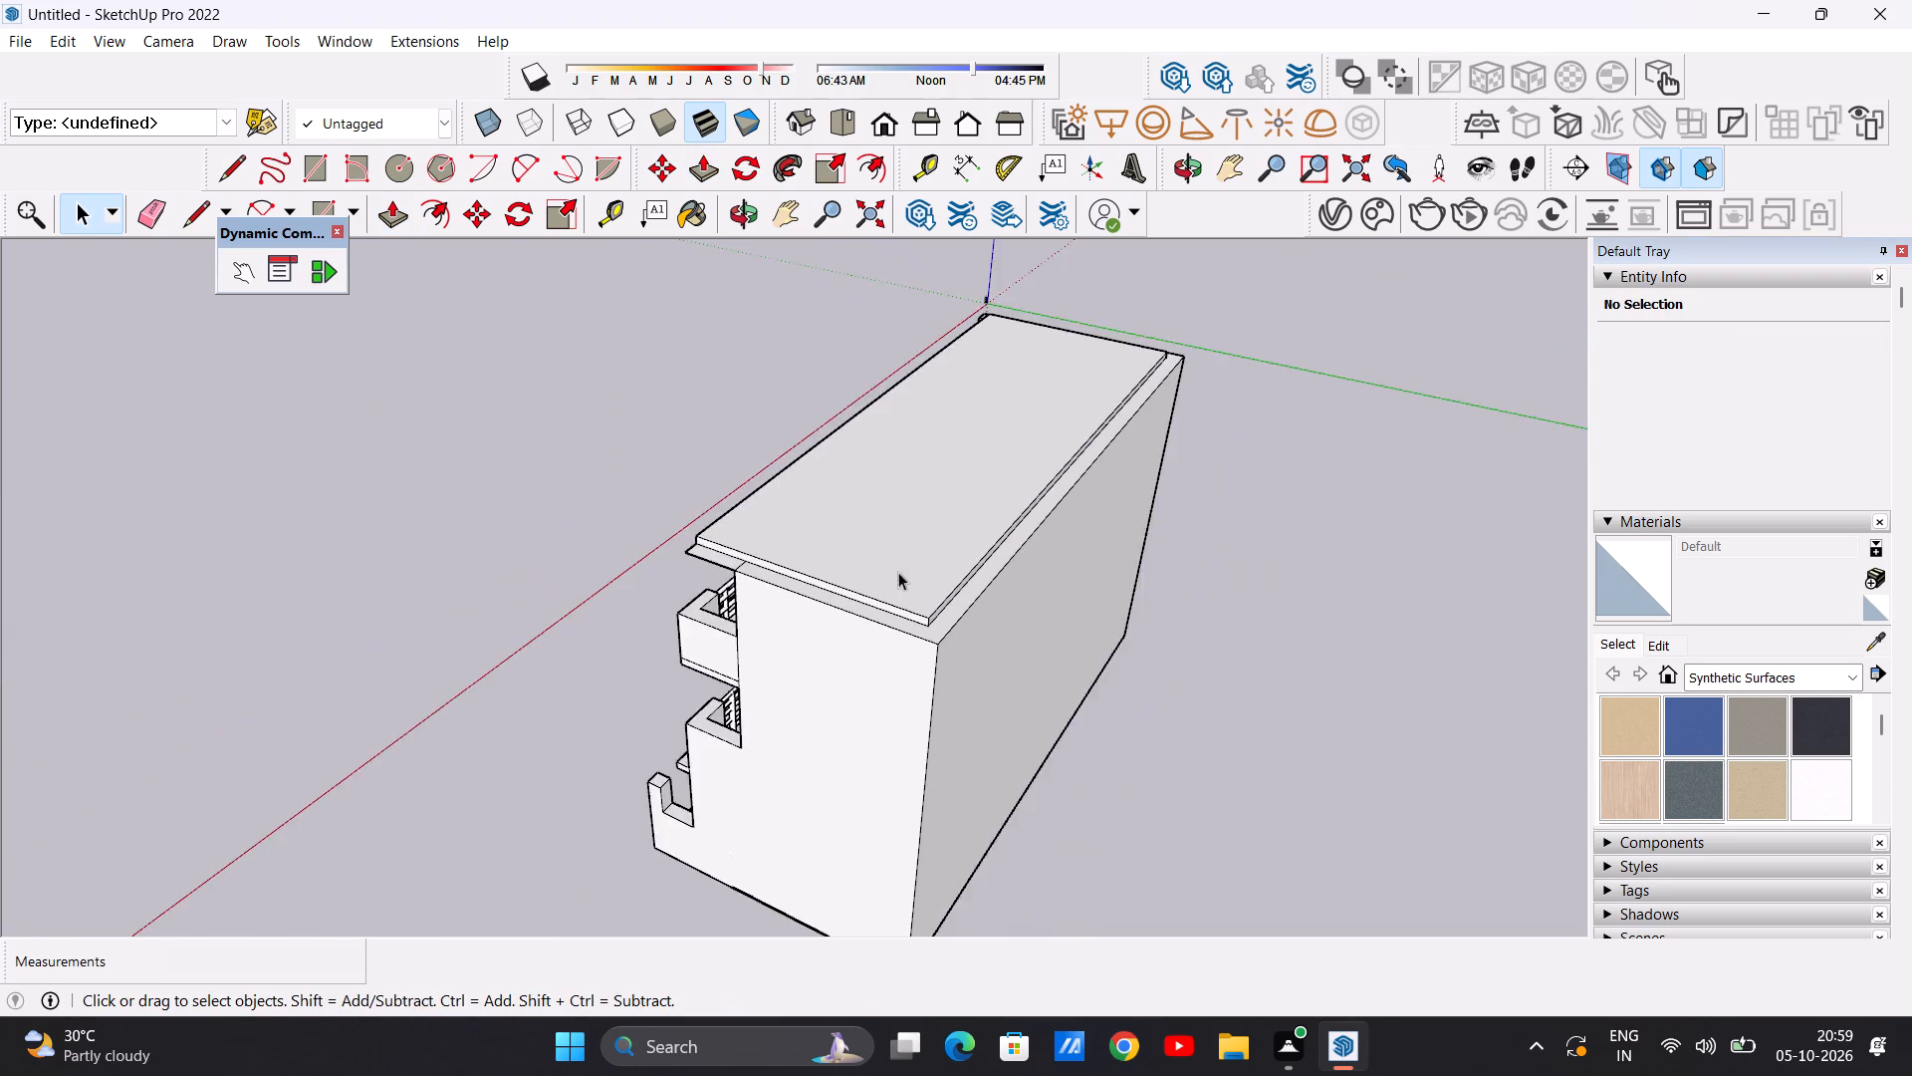
{"action": "scroll", "coordinate": [898, 572], "scroll_direction": "down", "scroll_amount": 4}
{"action": "middle_click_drag", "start_coordinate": [738, 551], "coordinate": [839, 622]}
{"action": "scroll", "coordinate": [841, 625], "scroll_direction": "down", "scroll_amount": 1}
{"action": "scroll", "coordinate": [900, 597], "scroll_direction": "up", "scroll_amount": 1}
{"action": "scroll", "coordinate": [900, 597], "scroll_direction": "down", "scroll_amount": 1}
{"action": "scroll", "coordinate": [900, 597], "scroll_direction": "up", "scroll_amount": 11}
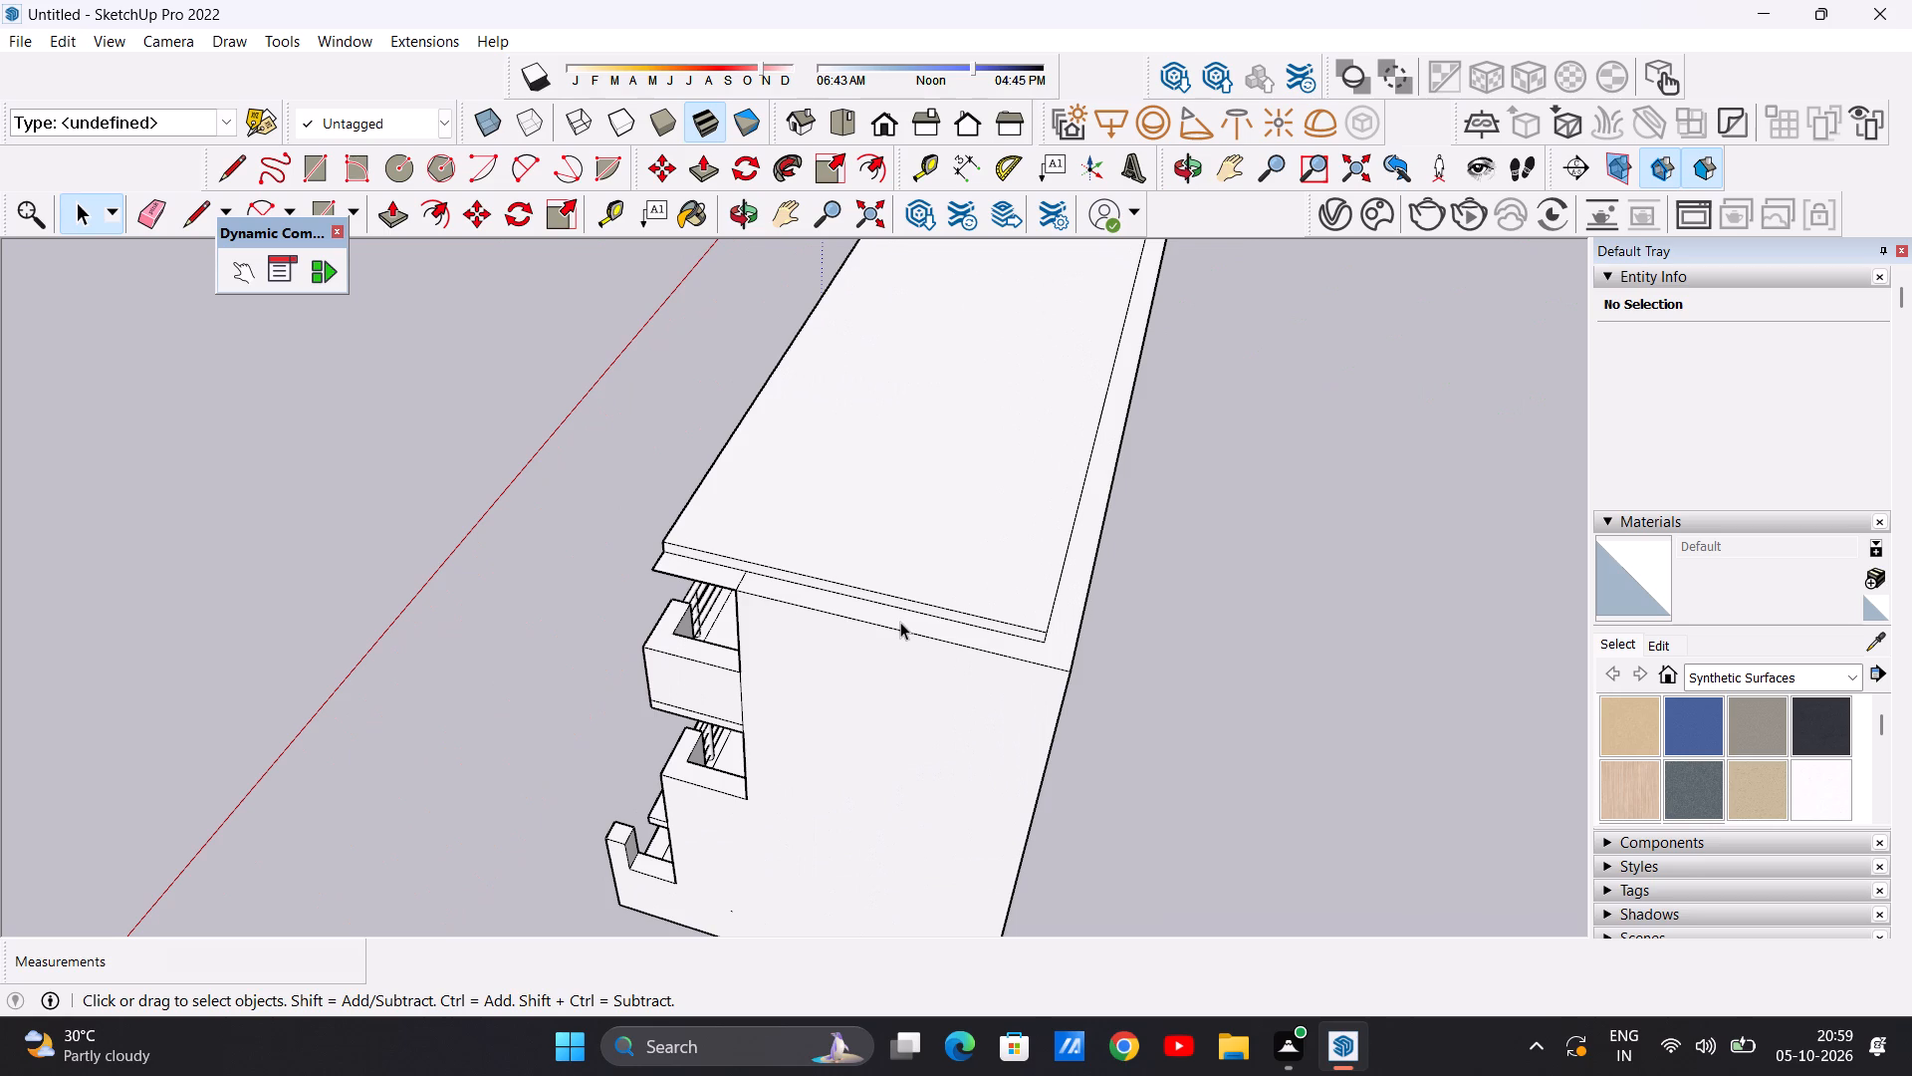
{"action": "scroll", "coordinate": [882, 622], "scroll_direction": "down", "scroll_amount": 14}
{"action": "scroll", "coordinate": [918, 564], "scroll_direction": "up", "scroll_amount": 6}
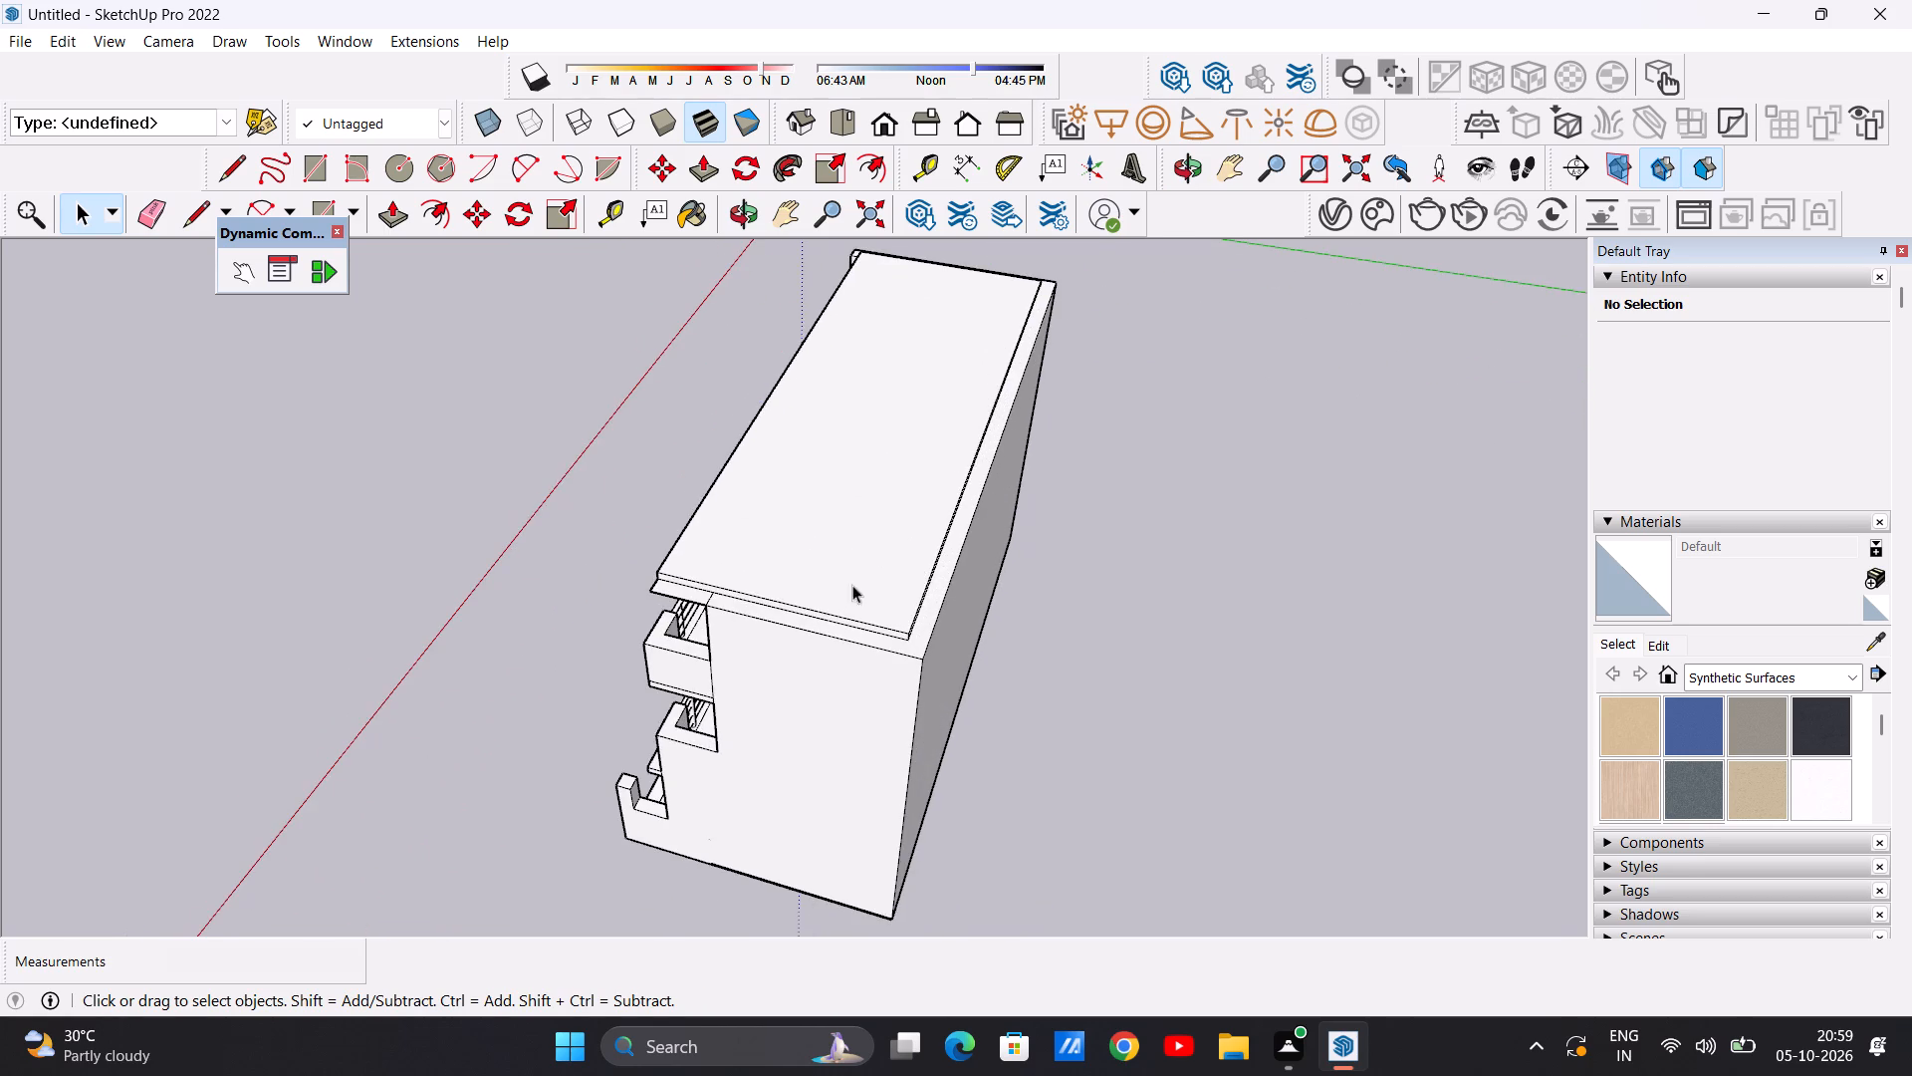
{"action": "middle_click_drag", "start_coordinate": [826, 603], "coordinate": [921, 678]}
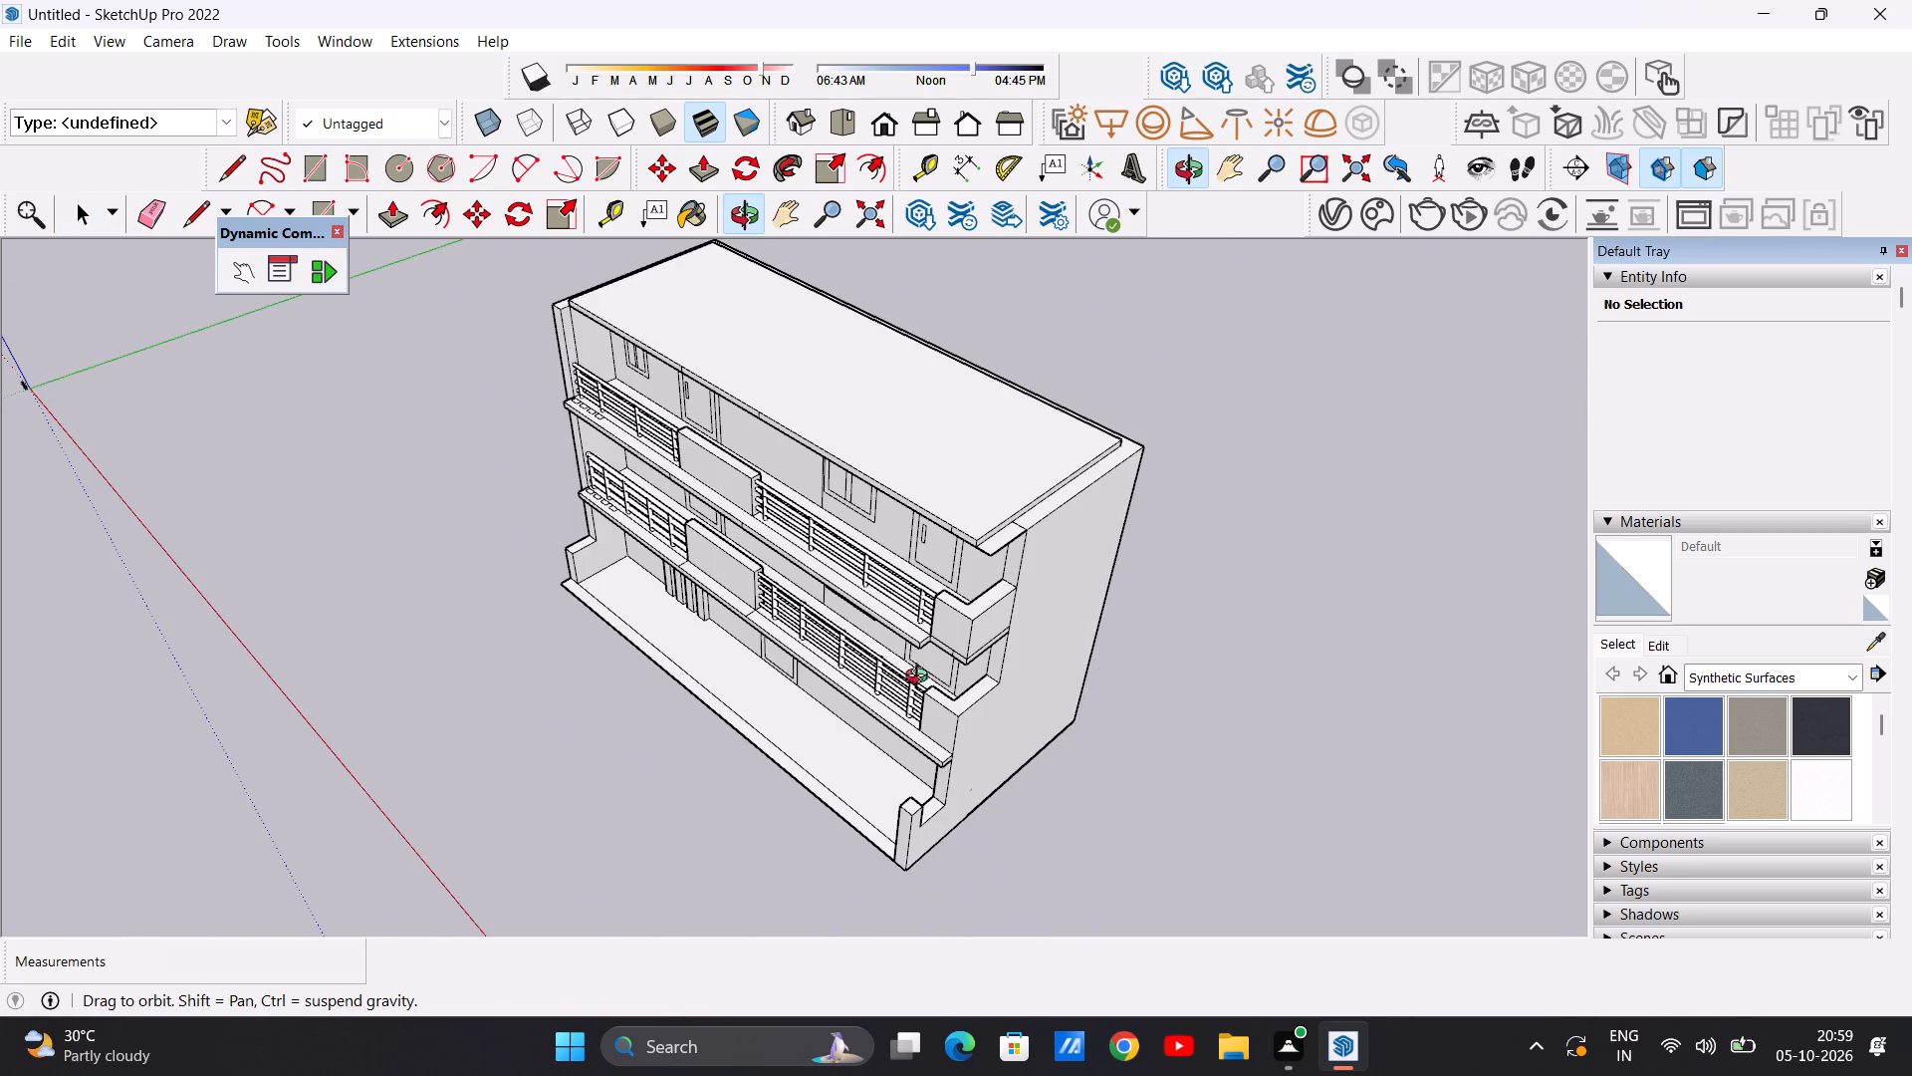
{"action": "middle_click_drag", "start_coordinate": [921, 678], "coordinate": [878, 667]}
{"action": "scroll", "coordinate": [833, 600], "scroll_direction": "down", "scroll_amount": 6}
{"action": "scroll", "coordinate": [764, 591], "scroll_direction": "up", "scroll_amount": 8}
{"action": "middle_click_drag", "start_coordinate": [816, 595], "coordinate": [931, 589]}
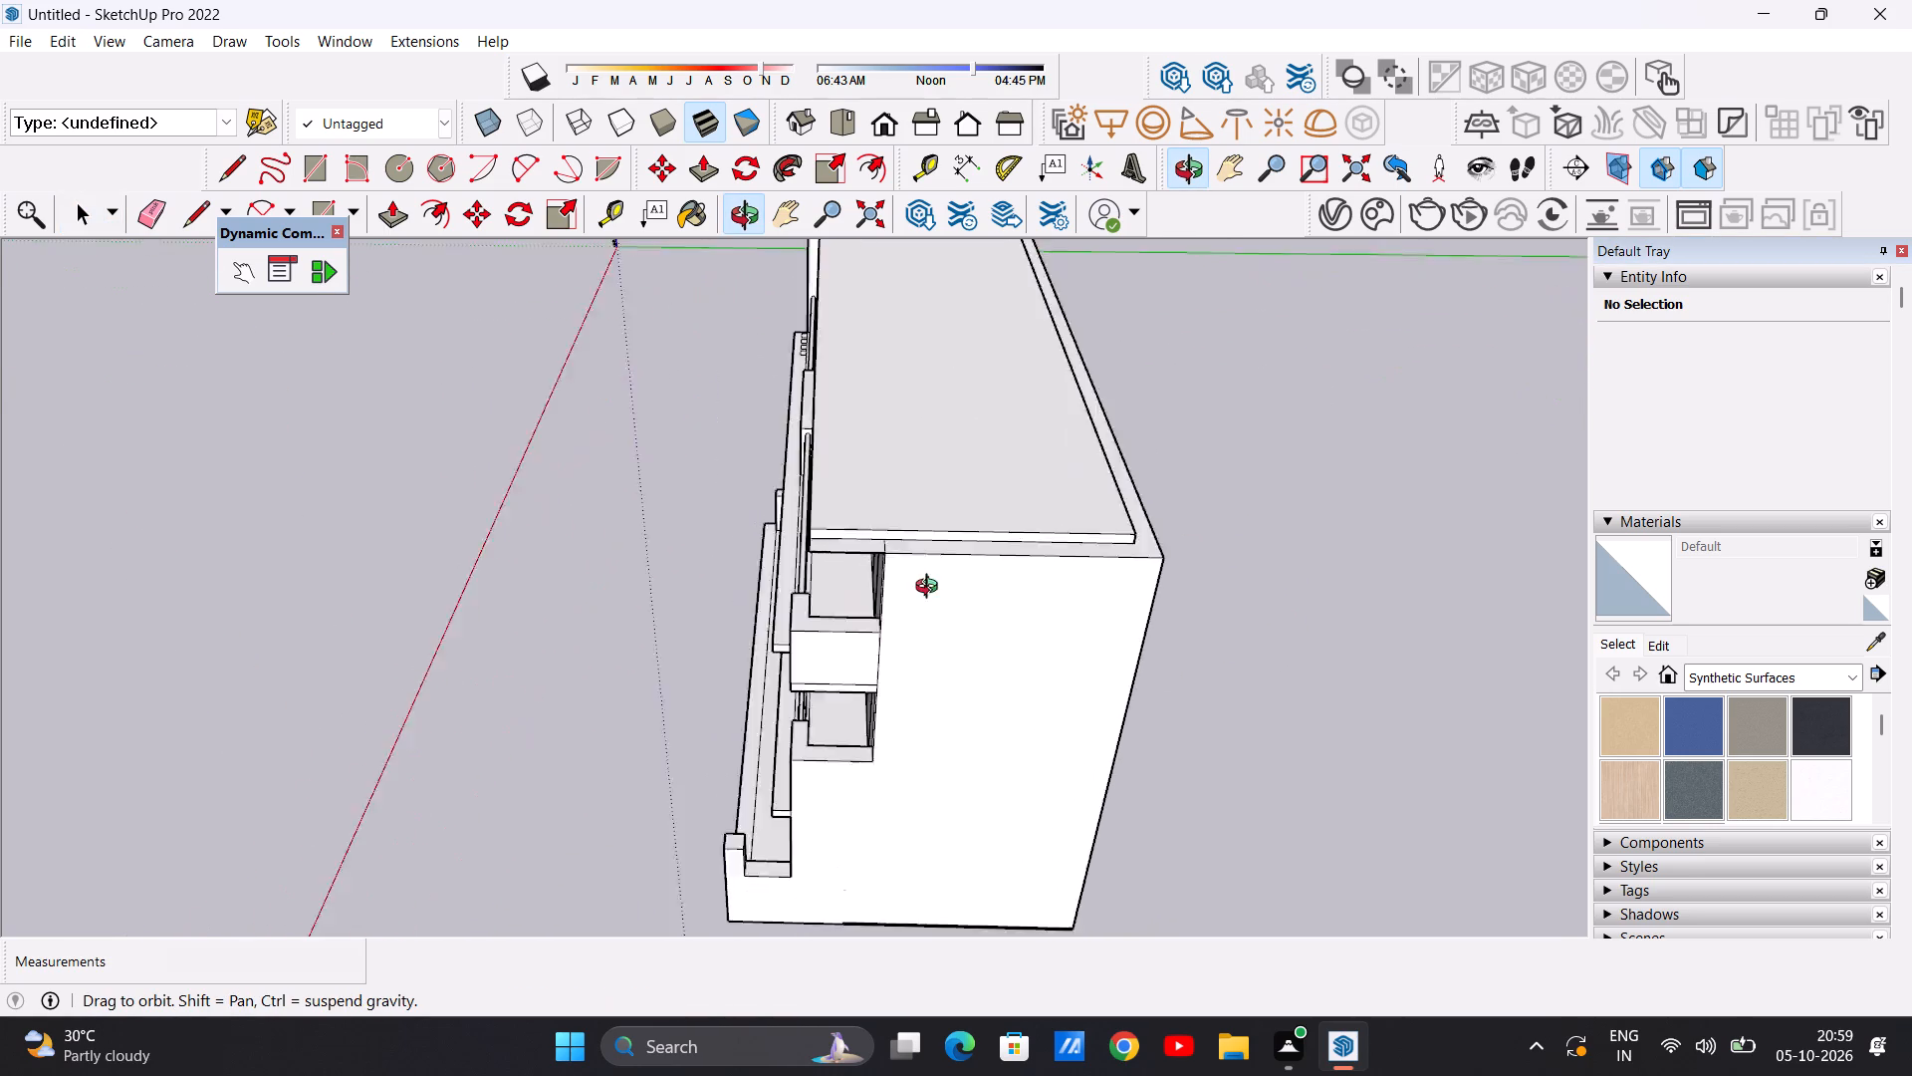
{"action": "middle_click_drag", "start_coordinate": [931, 589], "coordinate": [1058, 696]}
{"action": "scroll", "coordinate": [1029, 587], "scroll_direction": "up", "scroll_amount": 7}
{"action": "scroll", "coordinate": [880, 621], "scroll_direction": "down", "scroll_amount": 2}
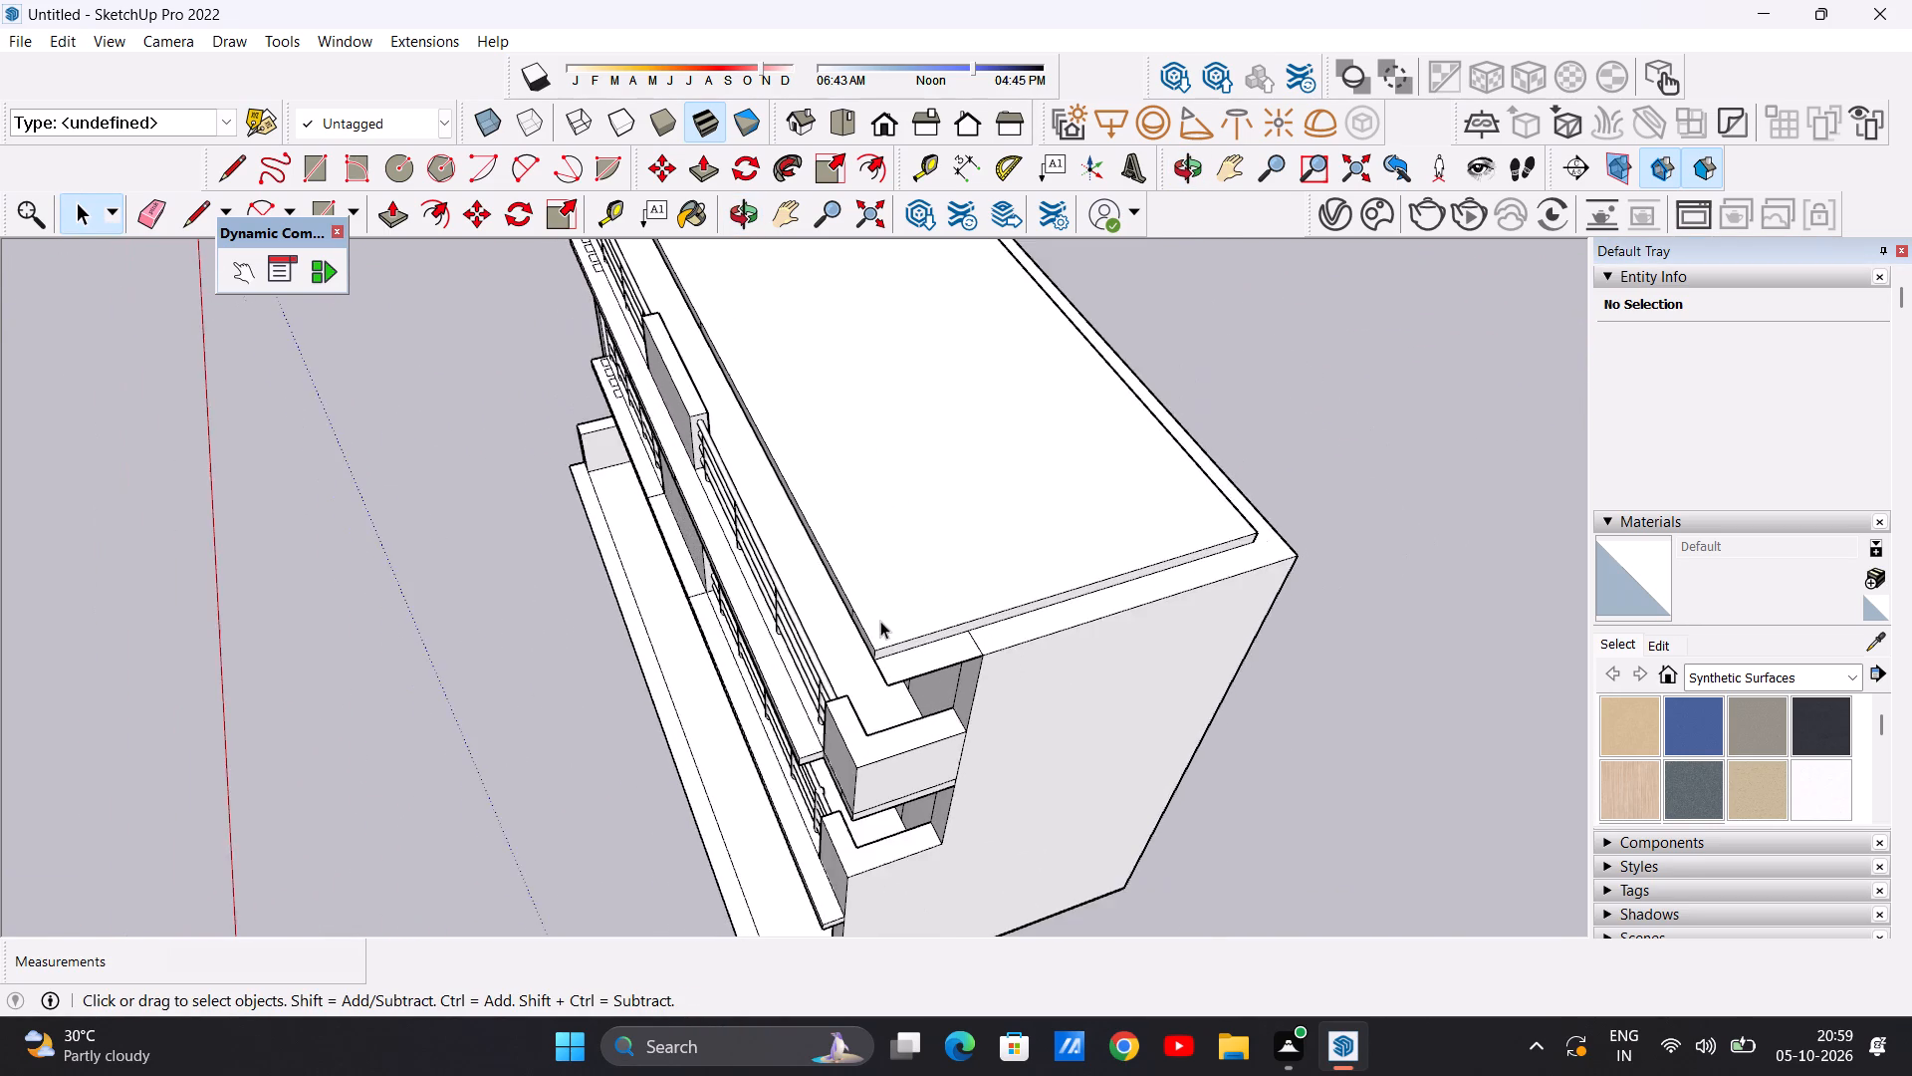
{"action": "scroll", "coordinate": [880, 621], "scroll_direction": "down", "scroll_amount": 10}
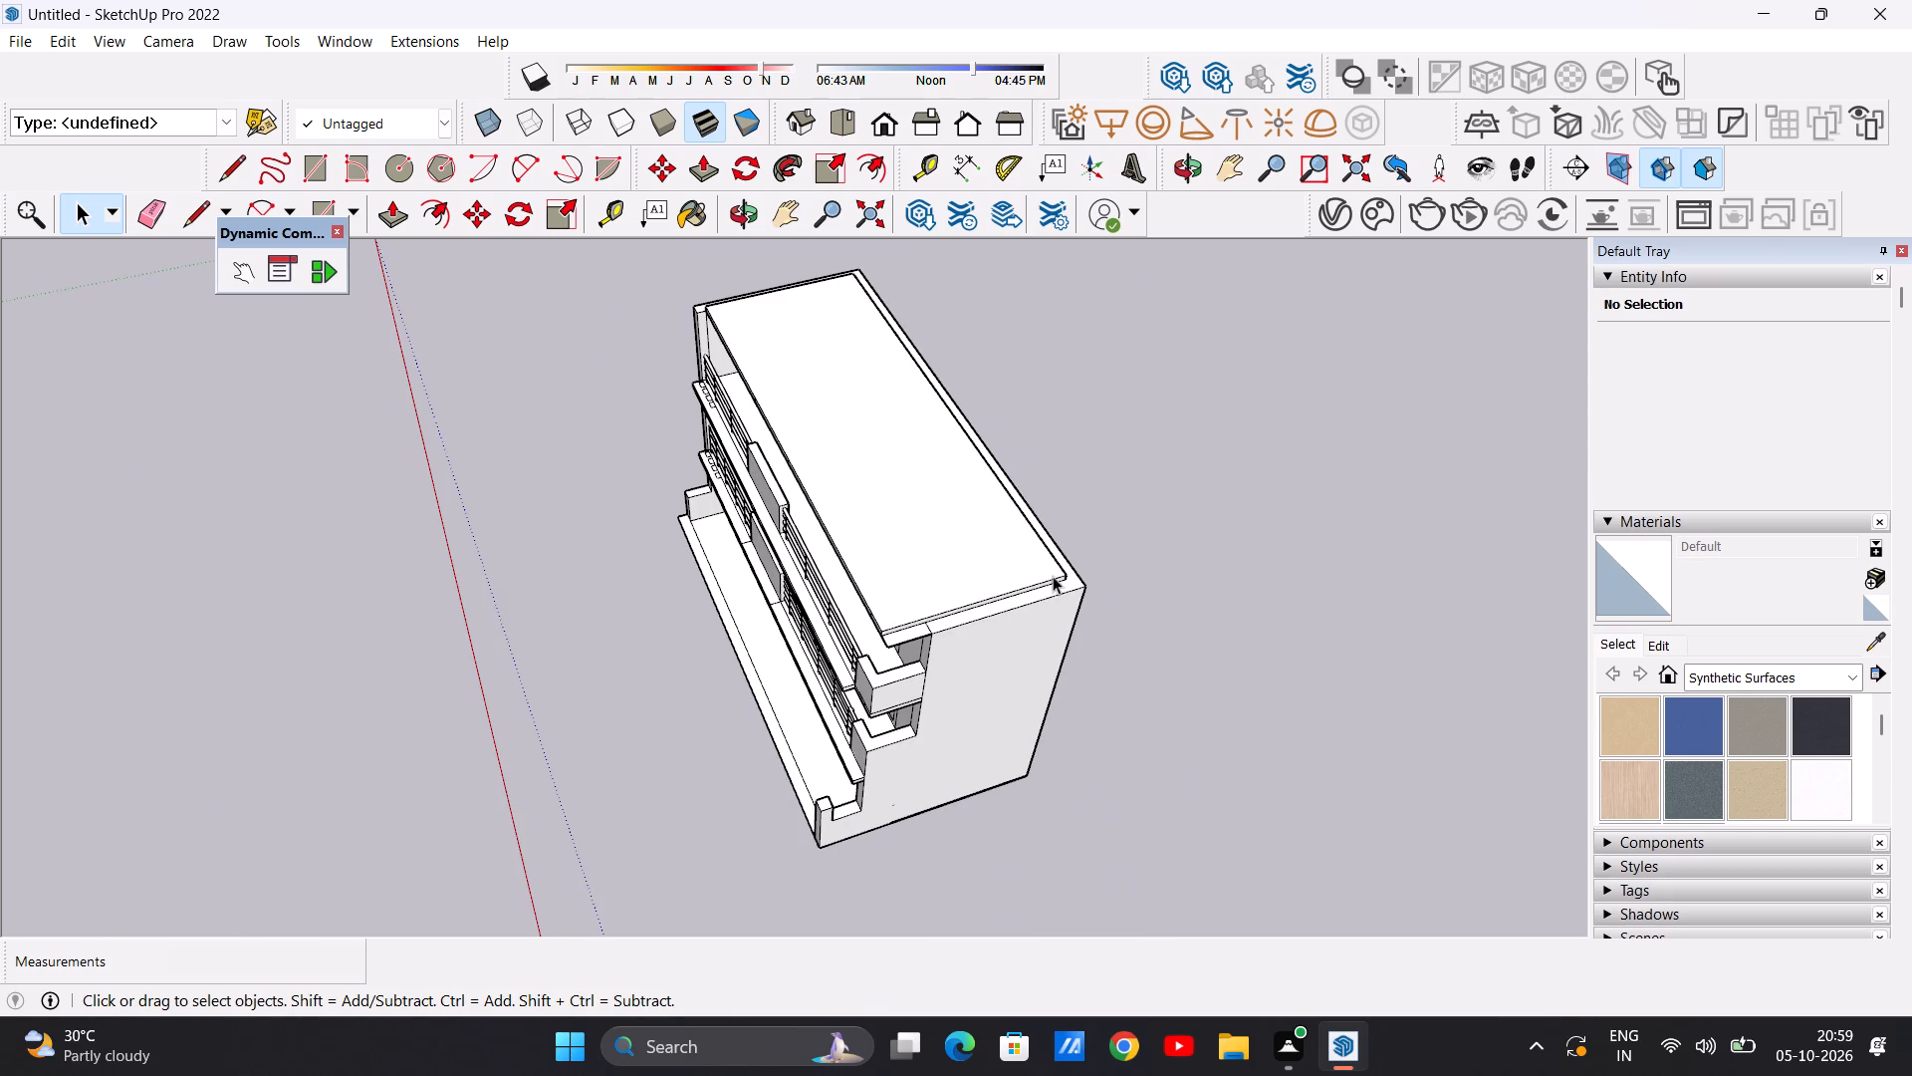
{"action": "middle_click_drag", "start_coordinate": [848, 585], "coordinate": [1022, 501]}
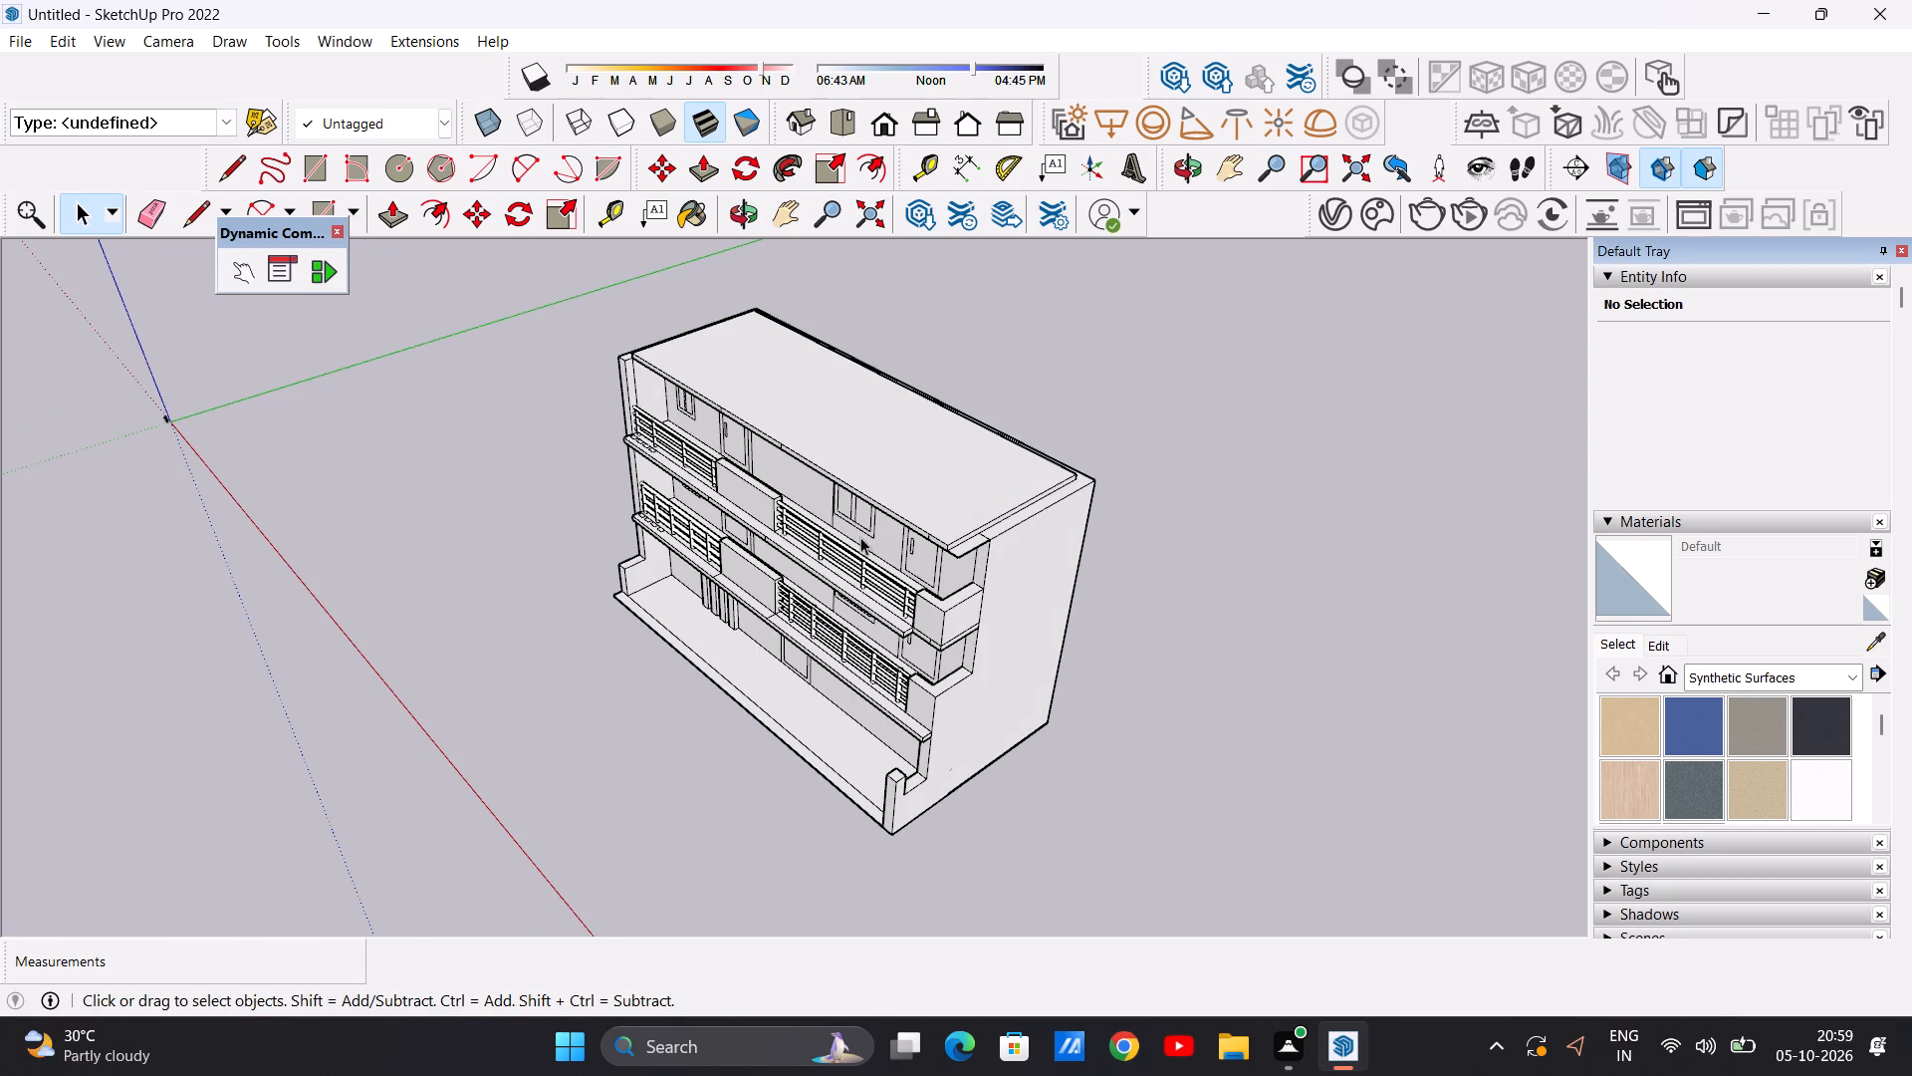
{"action": "scroll", "coordinate": [876, 532], "scroll_direction": "down", "scroll_amount": 5}
{"action": "scroll", "coordinate": [863, 562], "scroll_direction": "up", "scroll_amount": 7}
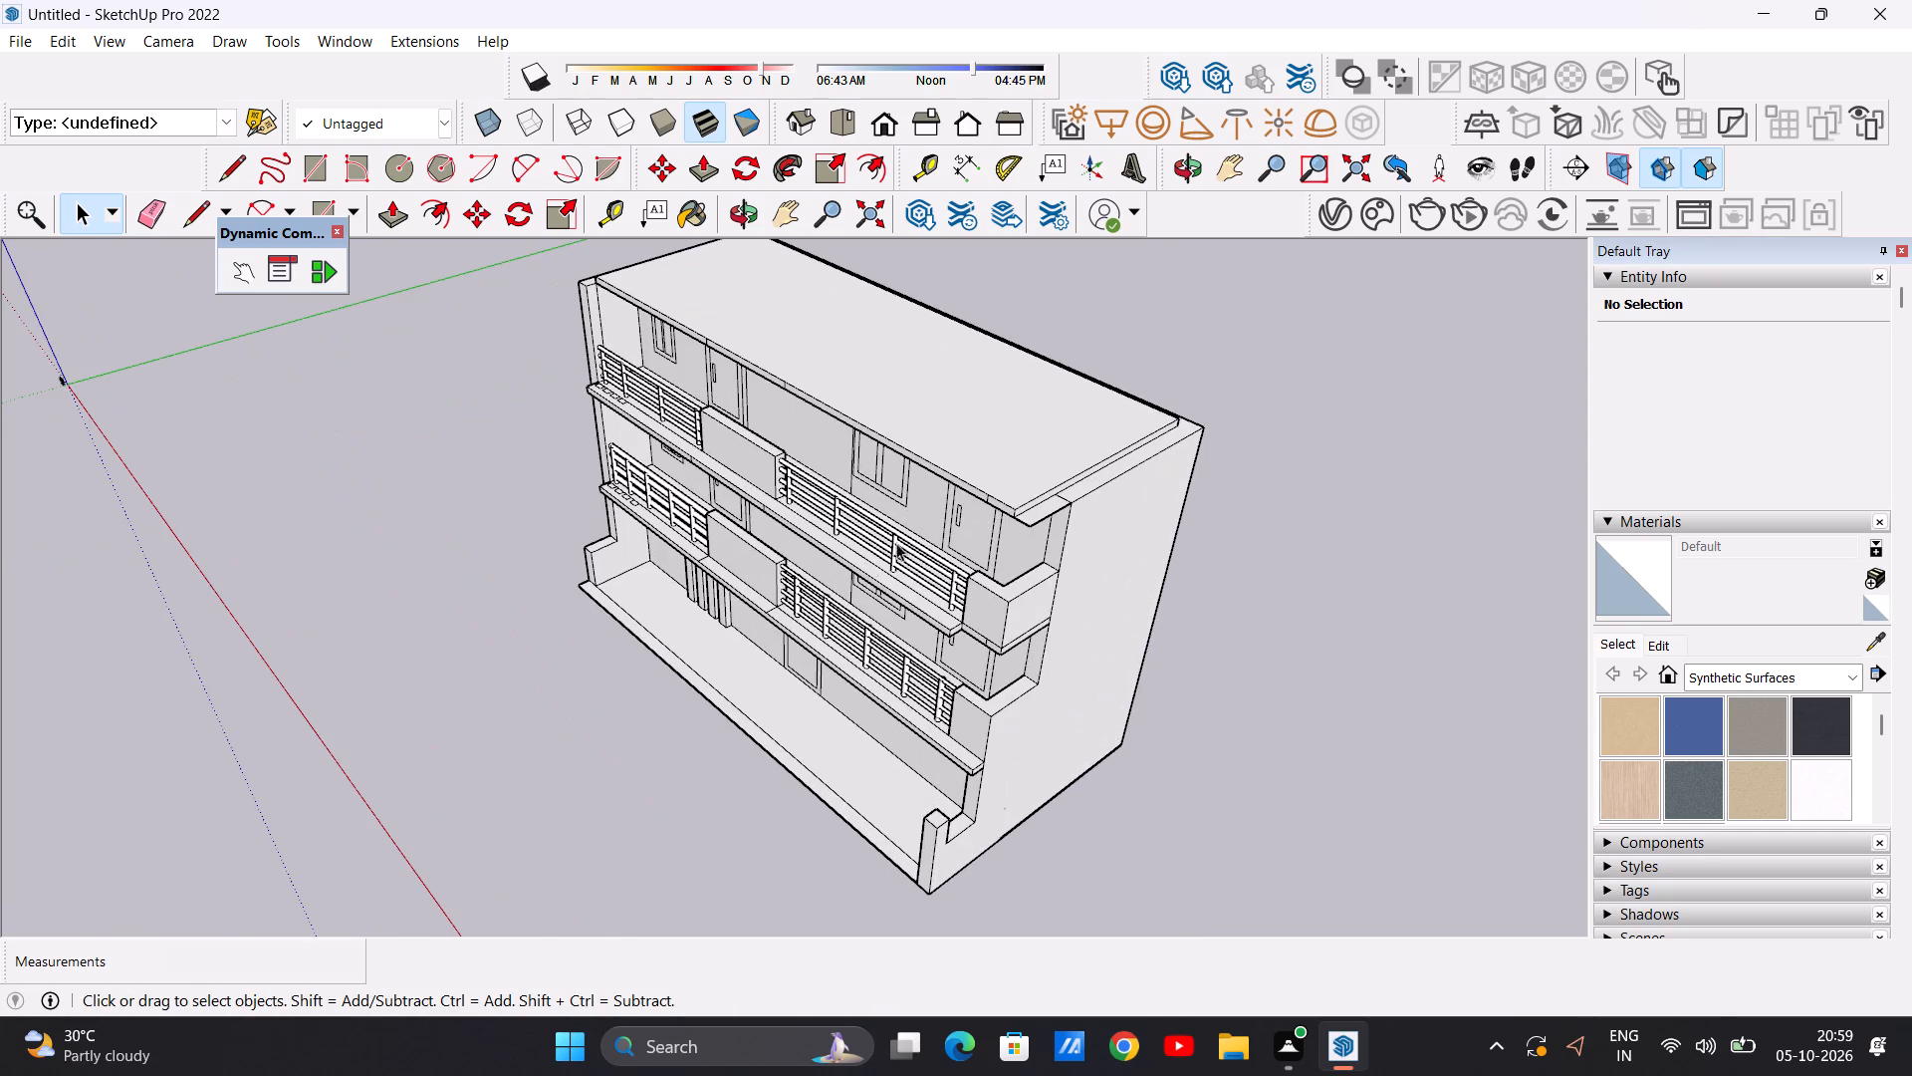
Examine the balcony facade from the front and at an angle, comparing both railed floors, the ground floor and the roof edge.
{"action": "middle_click_drag", "start_coordinate": [919, 525], "coordinate": [1225, 313]}
{"action": "scroll", "coordinate": [533, 501], "scroll_direction": "up", "scroll_amount": 7}
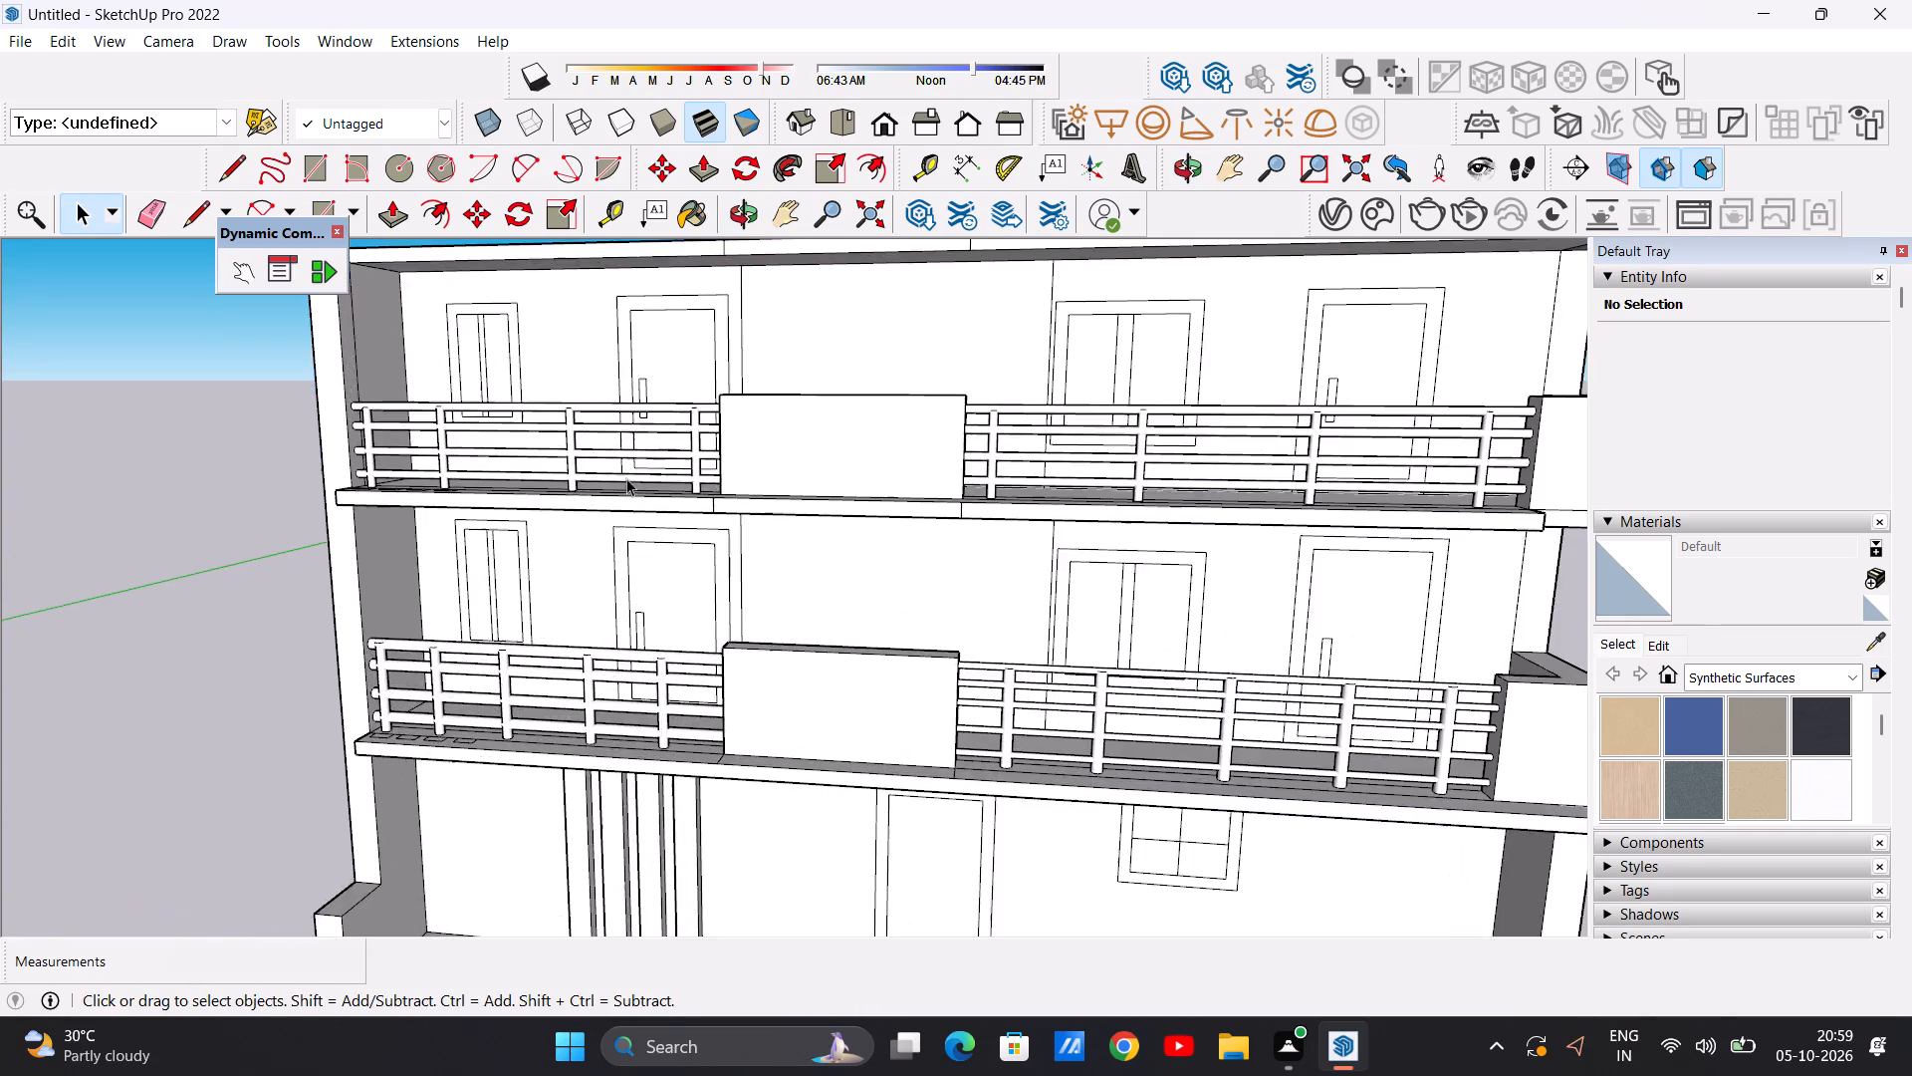
{"action": "scroll", "coordinate": [587, 508], "scroll_direction": "down", "scroll_amount": 14}
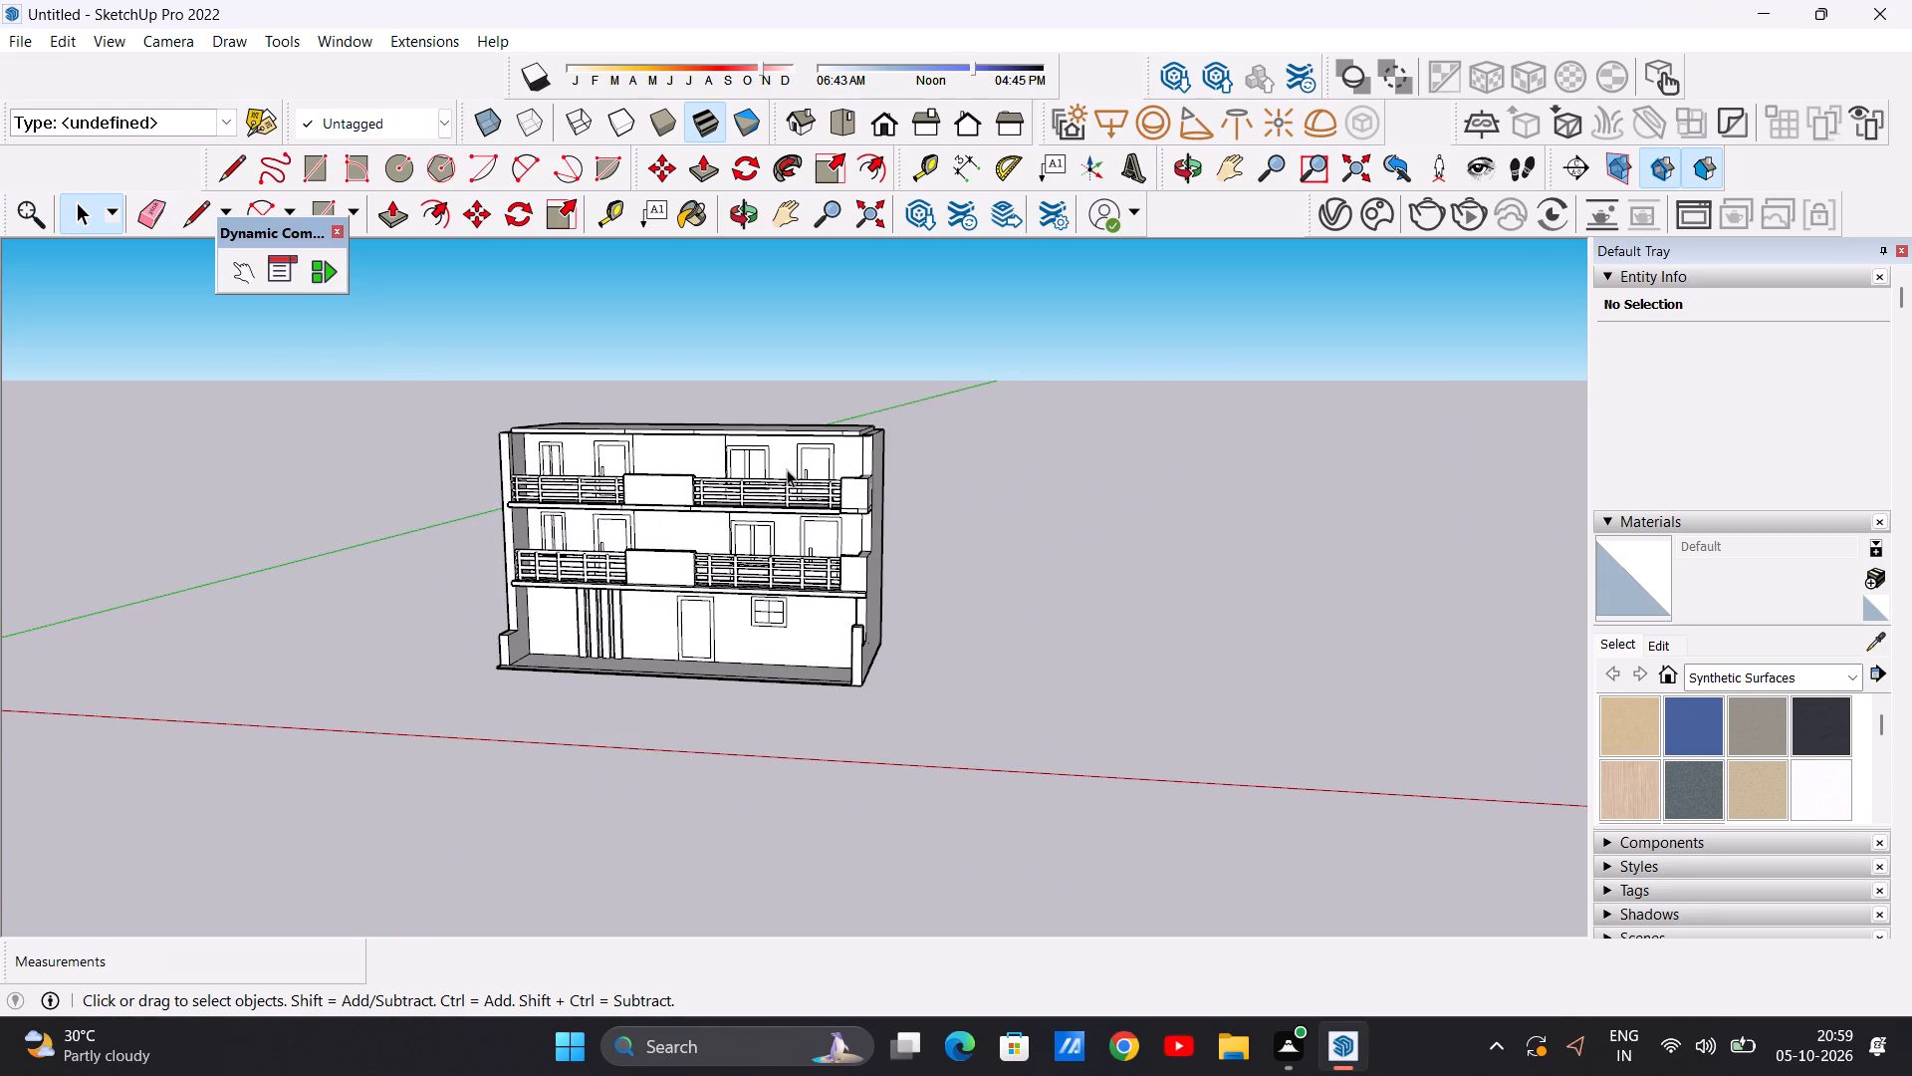
{"action": "scroll", "coordinate": [784, 473], "scroll_direction": "up", "scroll_amount": 7}
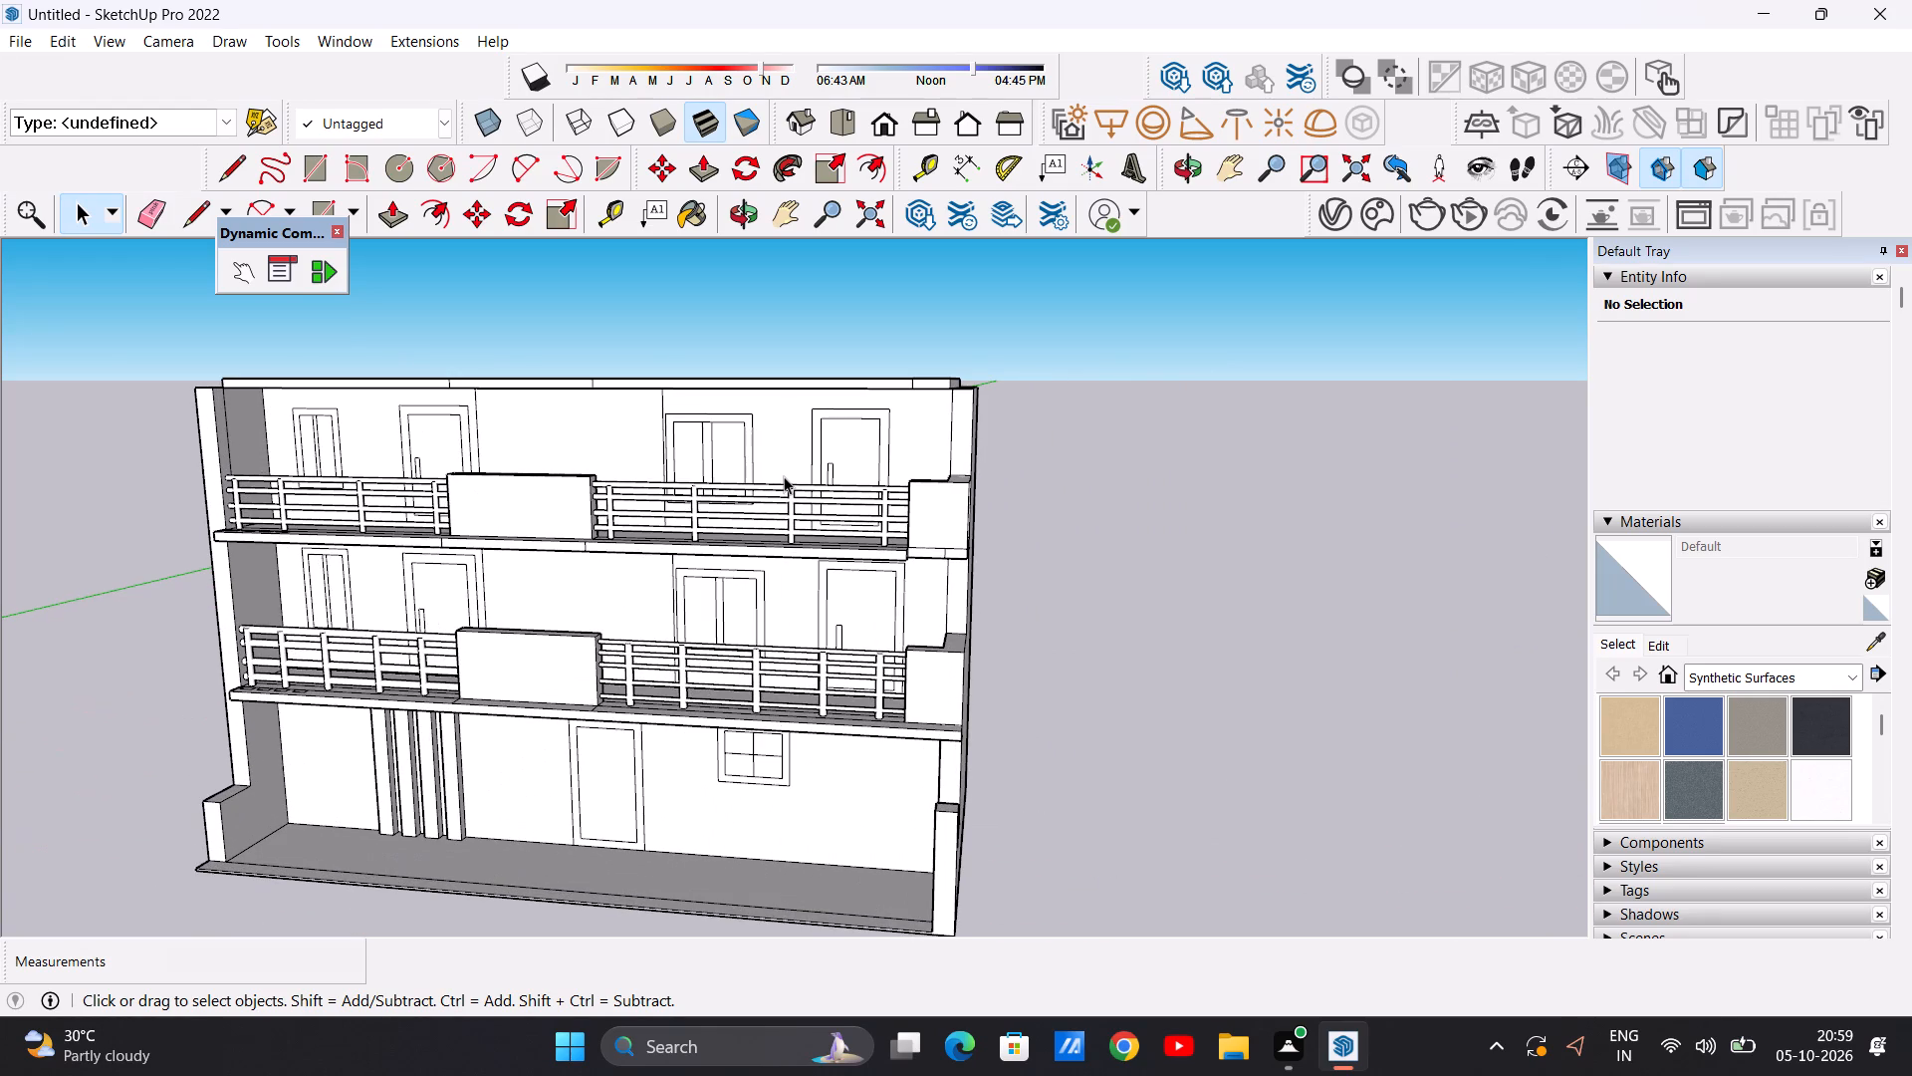
{"action": "scroll", "coordinate": [709, 491], "scroll_direction": "down", "scroll_amount": 10}
{"action": "scroll", "coordinate": [713, 504], "scroll_direction": "up", "scroll_amount": 5}
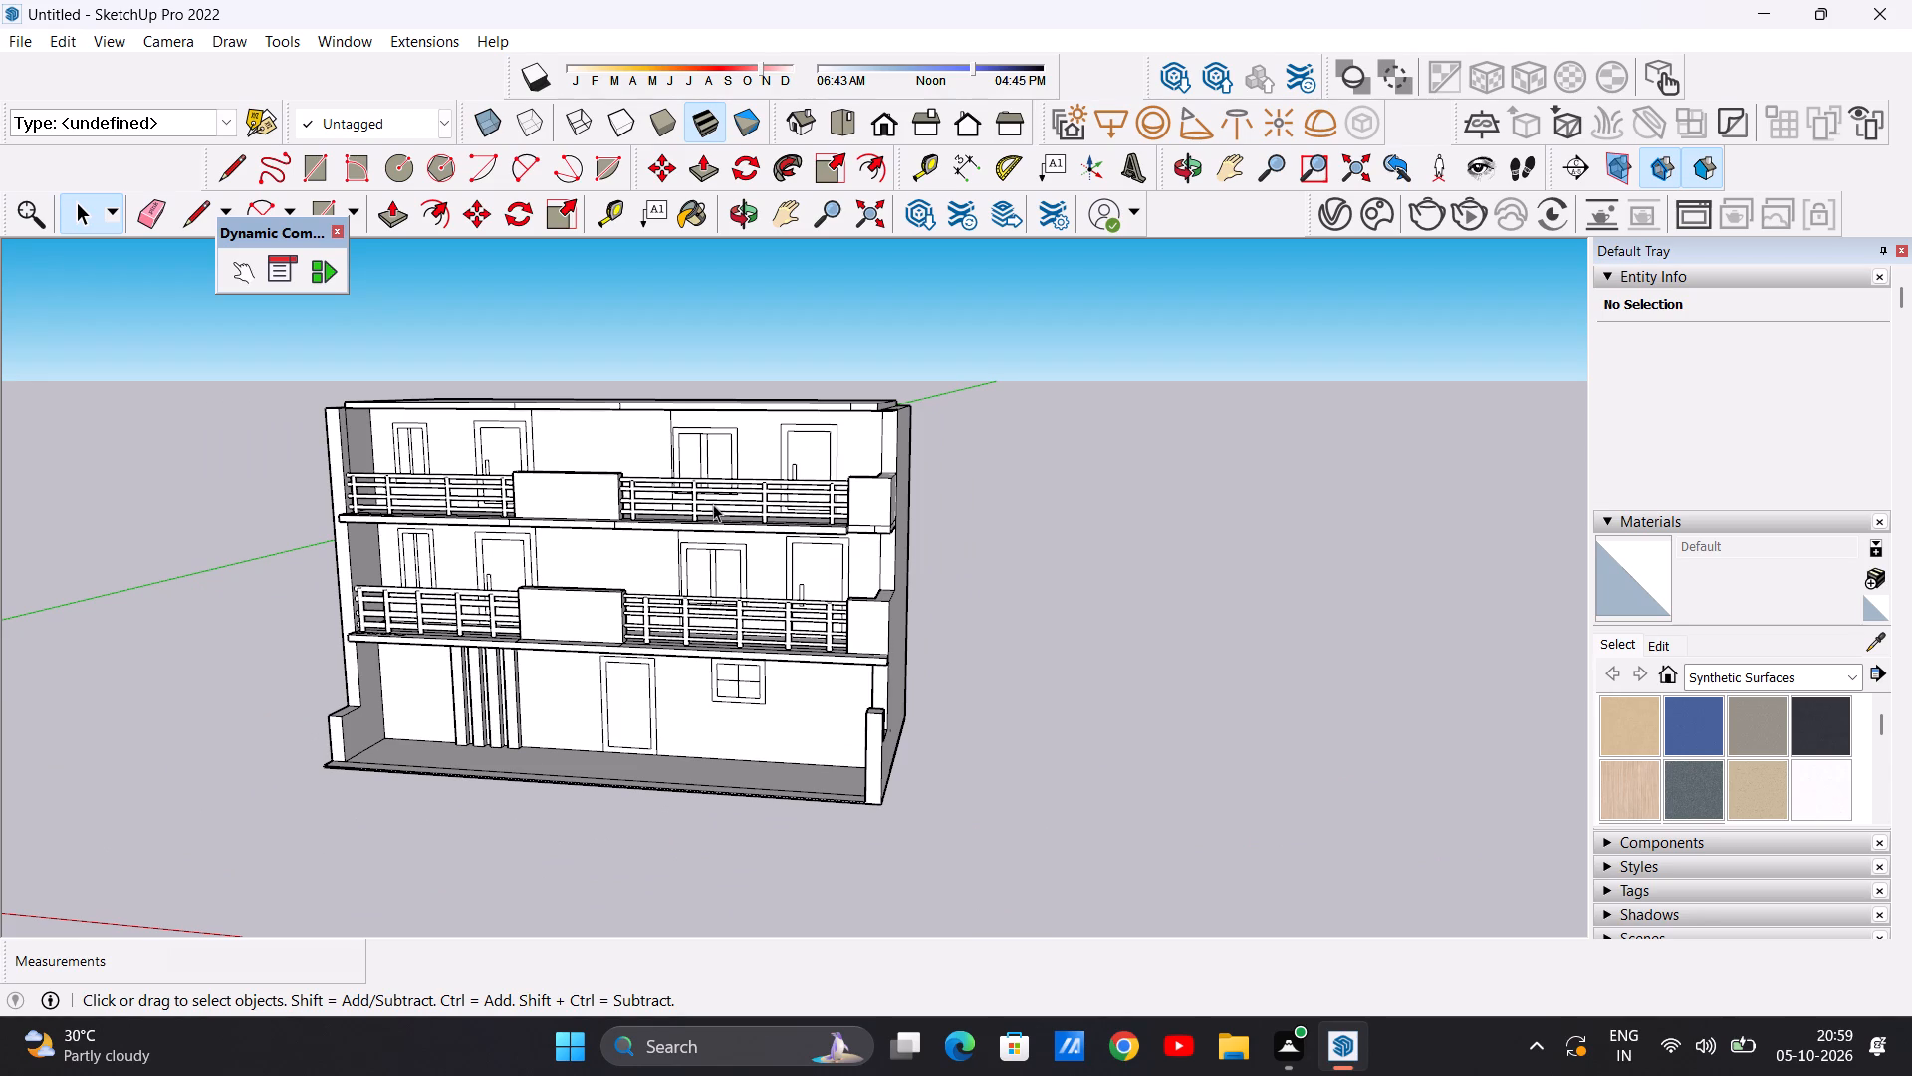
{"action": "scroll", "coordinate": [734, 520], "scroll_direction": "down", "scroll_amount": 7}
{"action": "scroll", "coordinate": [750, 525], "scroll_direction": "up", "scroll_amount": 4}
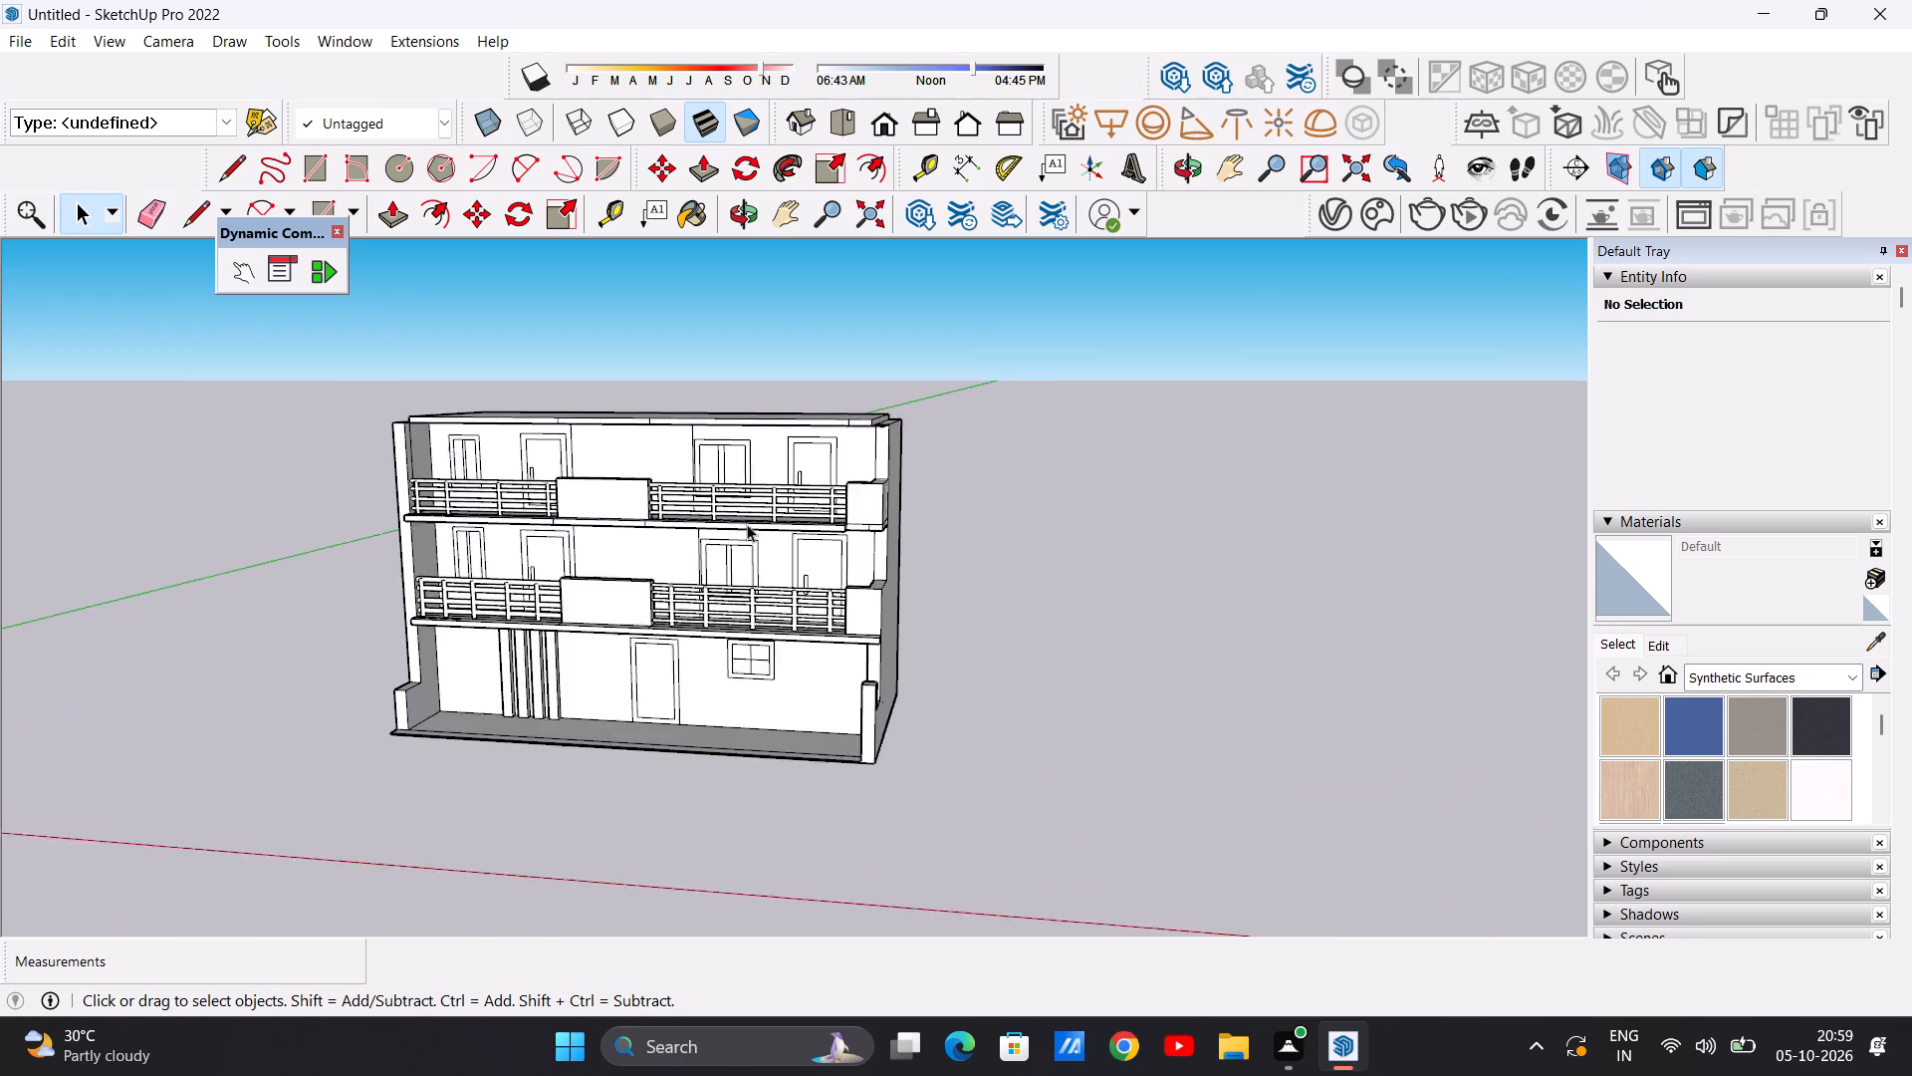
{"action": "scroll", "coordinate": [747, 524], "scroll_direction": "up", "scroll_amount": 7}
{"action": "middle_click_drag", "start_coordinate": [639, 567], "coordinate": [824, 581]}
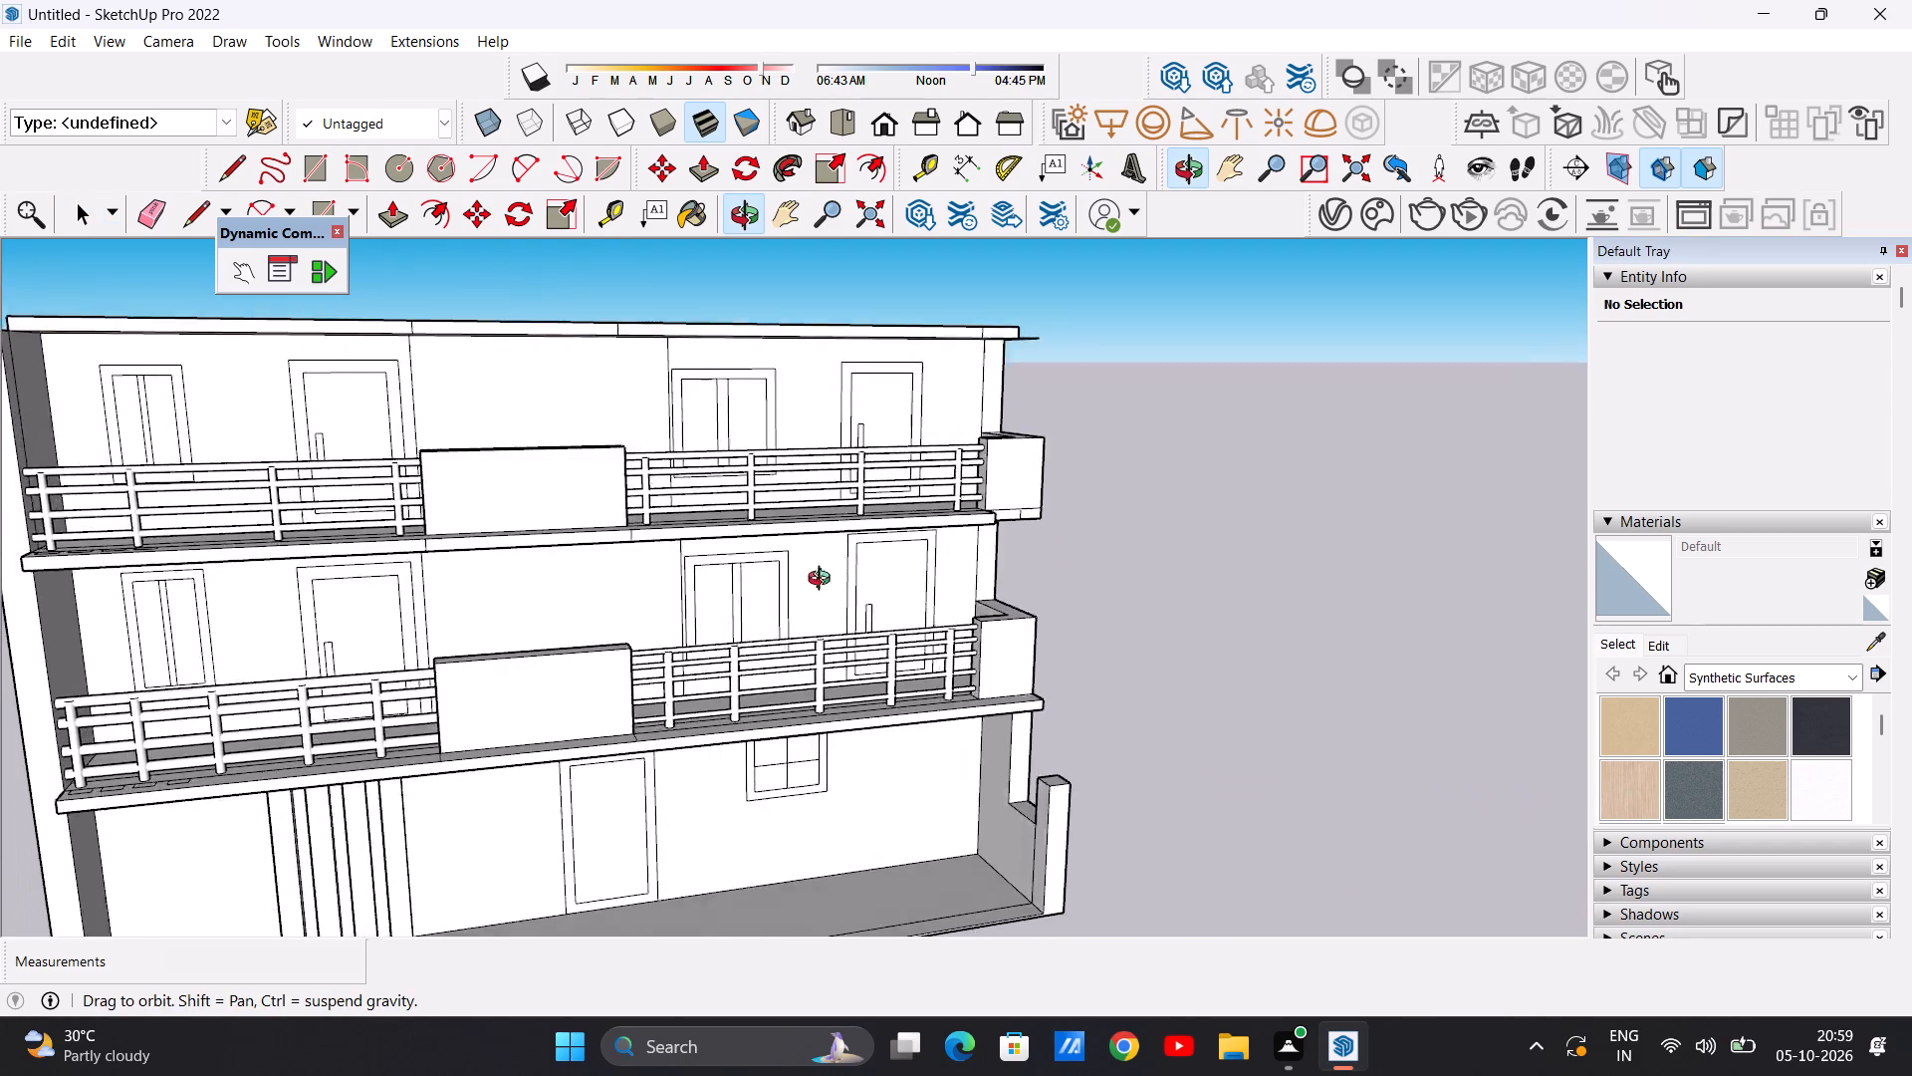
{"action": "middle_click_drag", "start_coordinate": [824, 581], "coordinate": [744, 595]}
{"action": "scroll", "coordinate": [805, 589], "scroll_direction": "down", "scroll_amount": 8}
{"action": "middle_click_drag", "start_coordinate": [882, 614], "coordinate": [404, 574]}
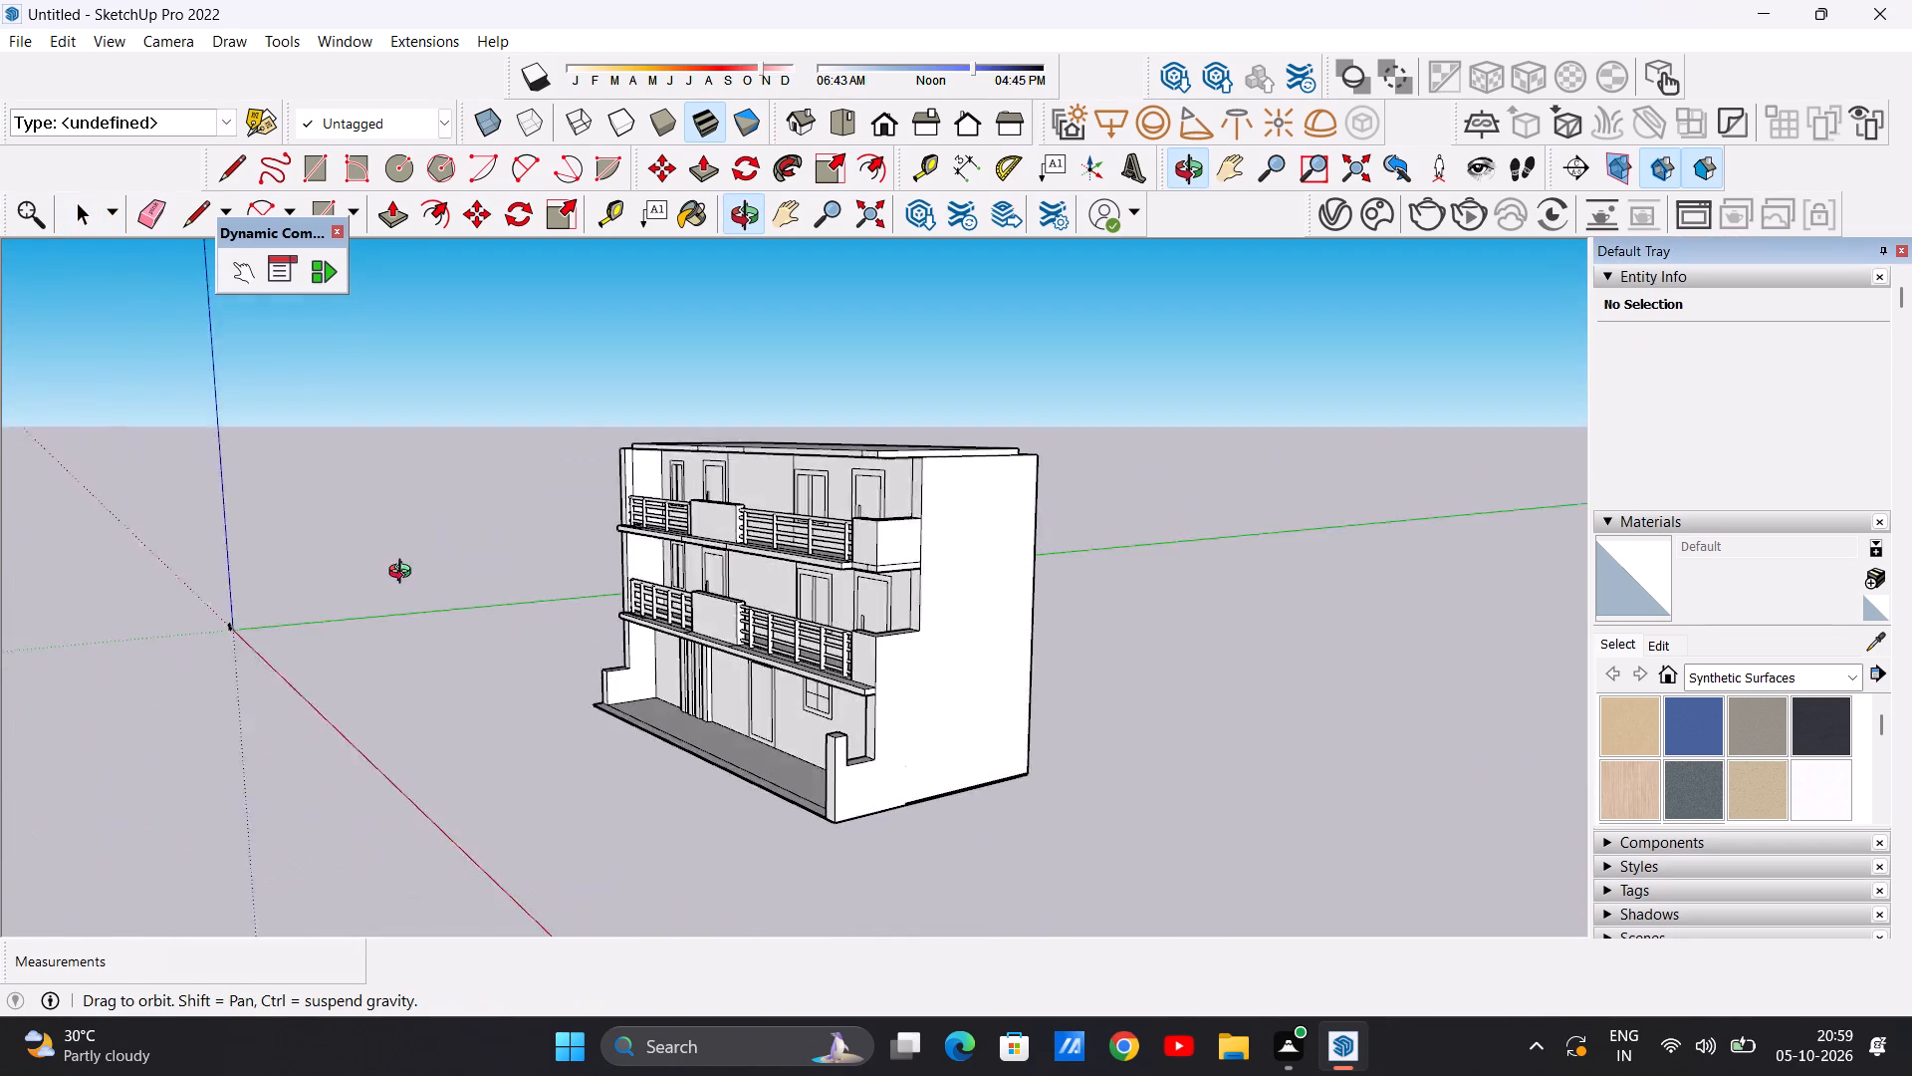
{"action": "middle_click_drag", "start_coordinate": [404, 574], "coordinate": [928, 569]}
{"action": "scroll", "coordinate": [859, 577], "scroll_direction": "up", "scroll_amount": 6}
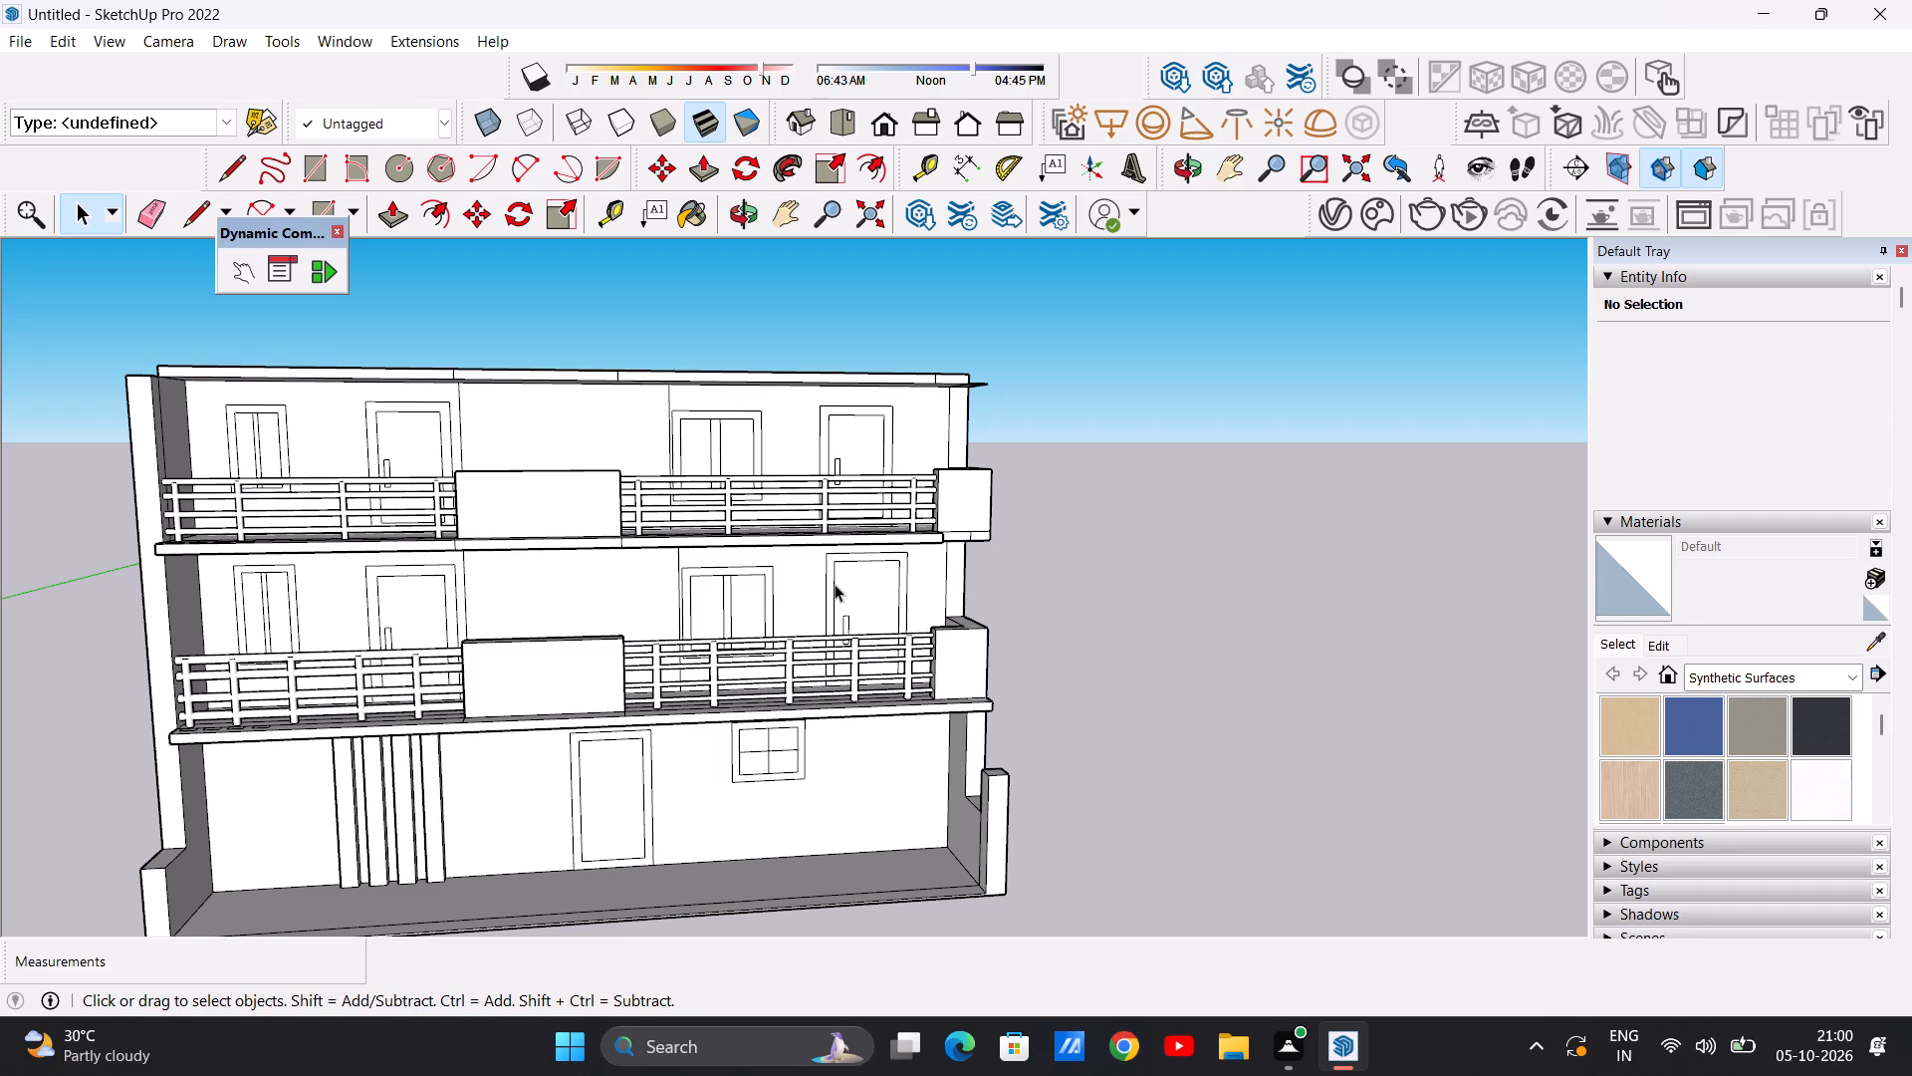
{"action": "scroll", "coordinate": [579, 541], "scroll_direction": "down", "scroll_amount": 11}
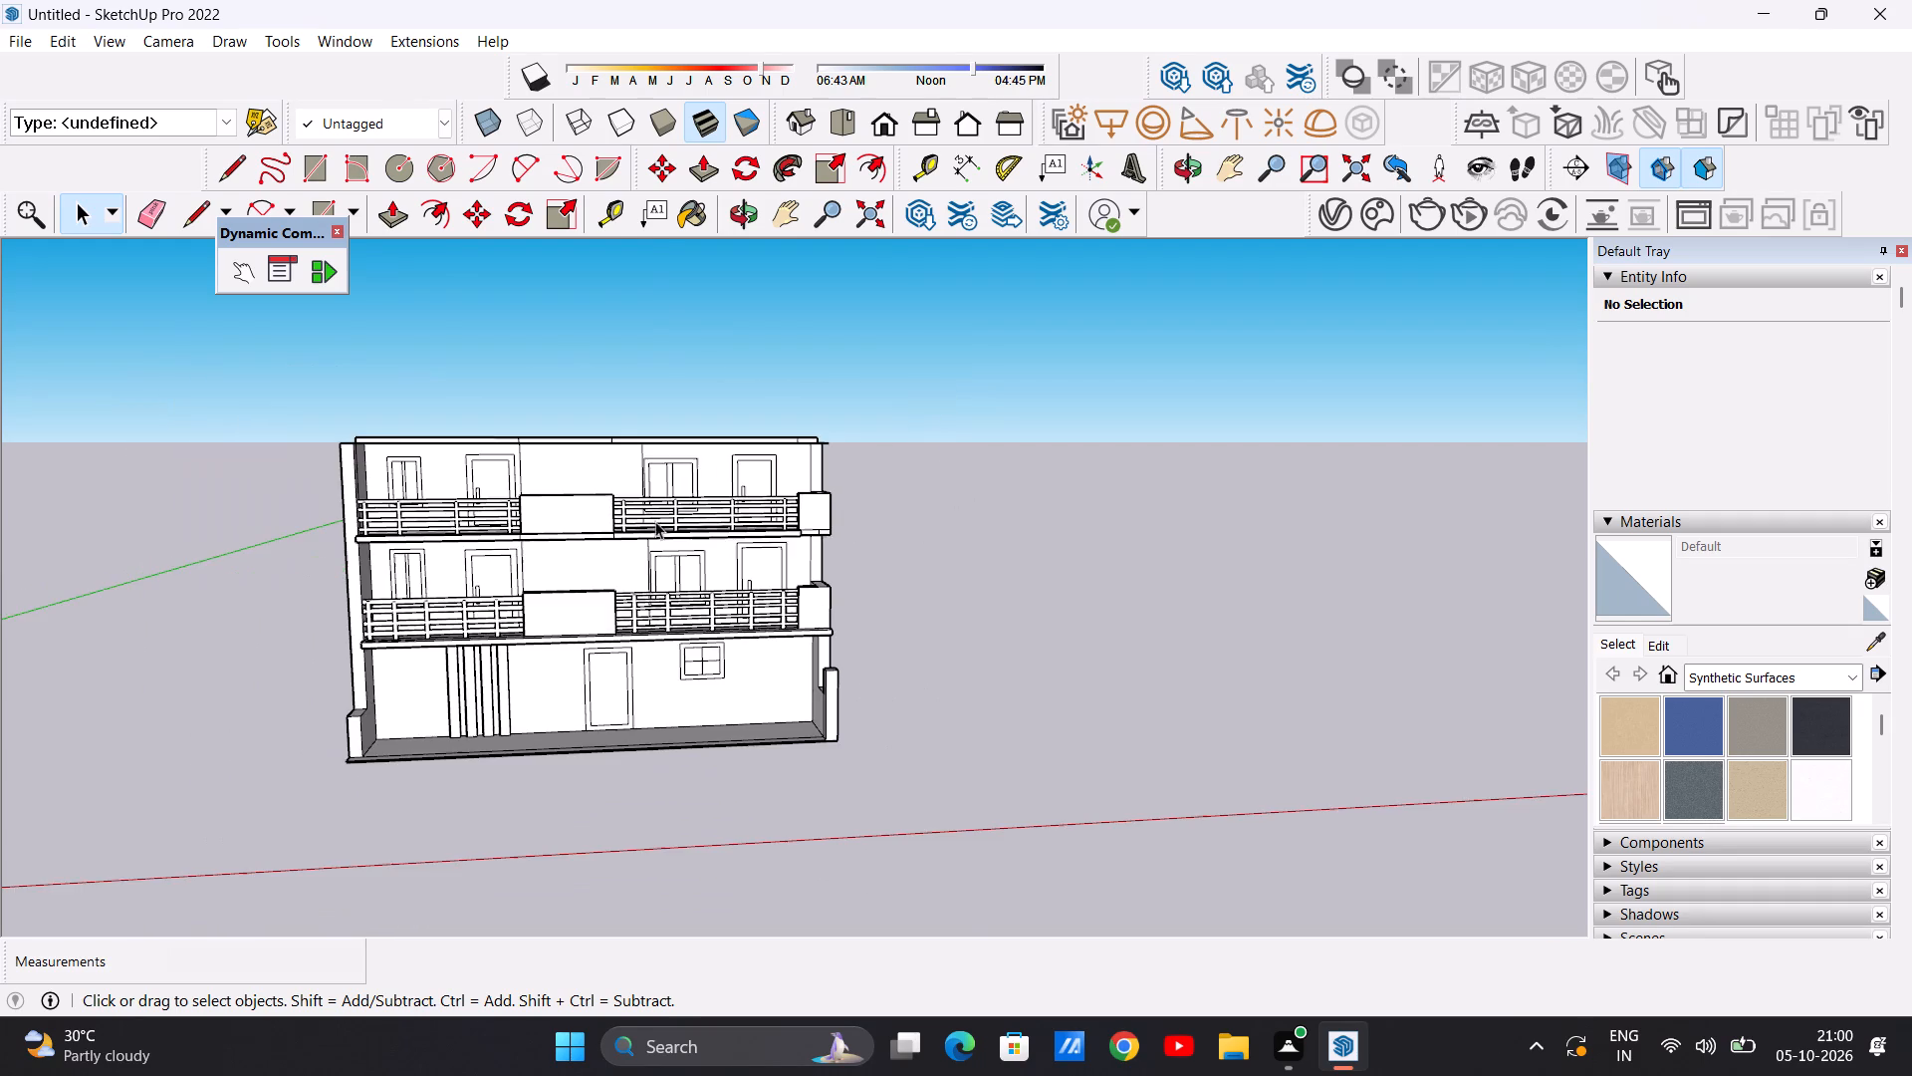
{"action": "middle_click_drag", "start_coordinate": [856, 526], "coordinate": [481, 561]}
{"action": "scroll", "coordinate": [805, 409], "scroll_direction": "up", "scroll_amount": 7}
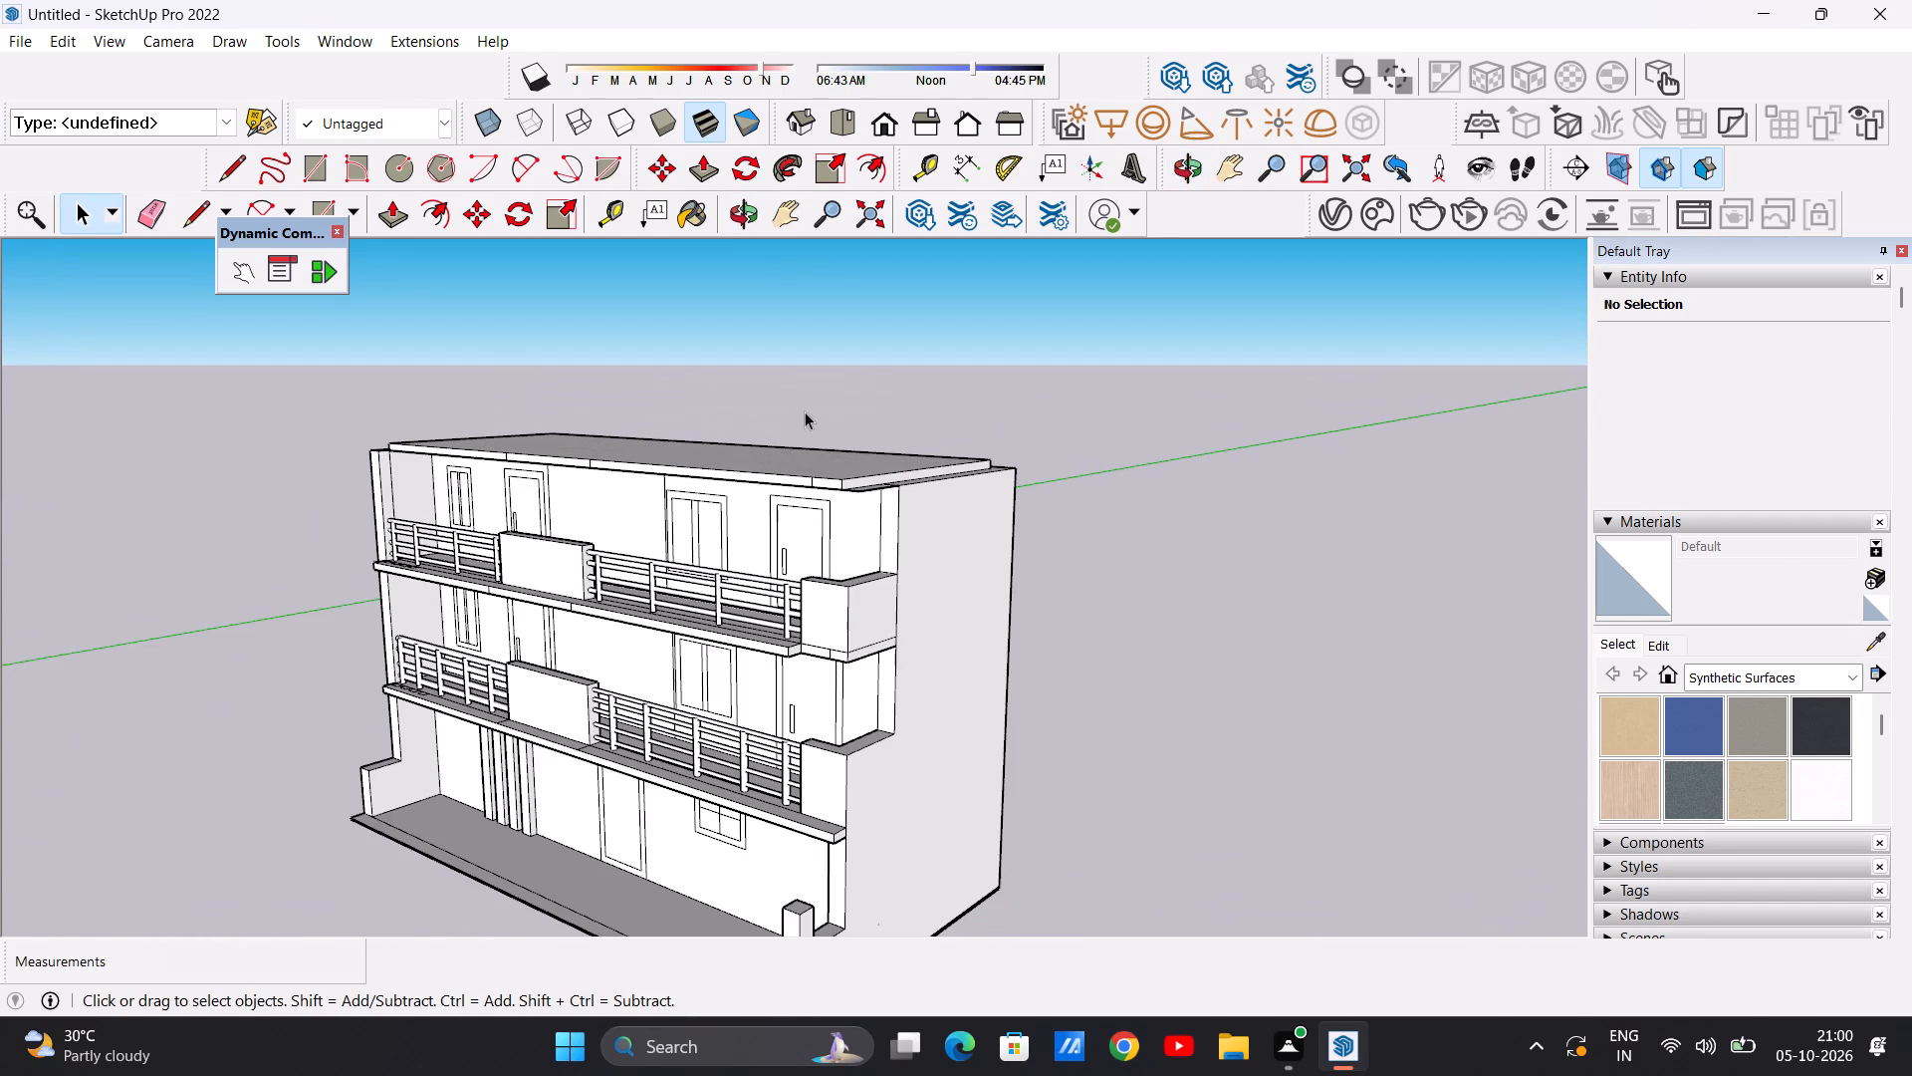
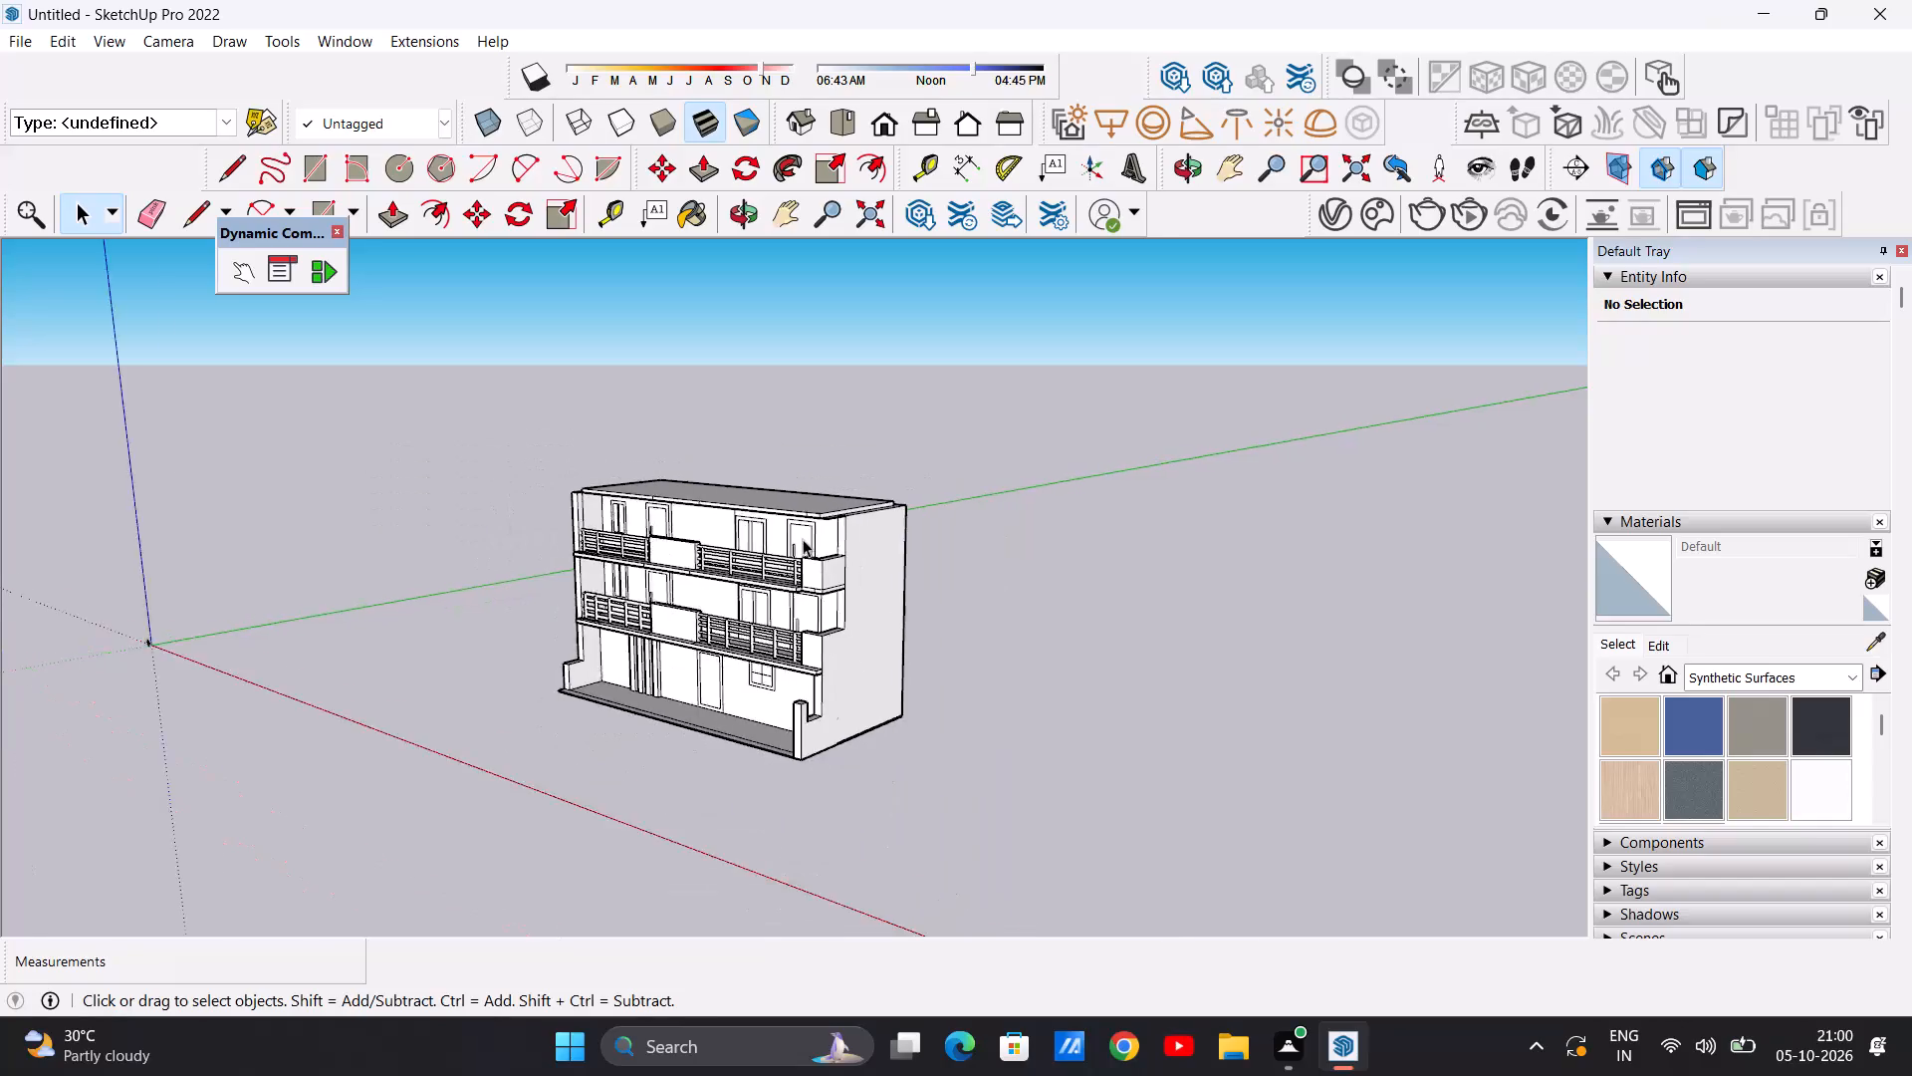
Examine the balcony facade at an angle, focusing on the solid end parapets of both railed floors beside the side wall.
{"action": "scroll", "coordinate": [802, 579], "scroll_direction": "up", "scroll_amount": 7}
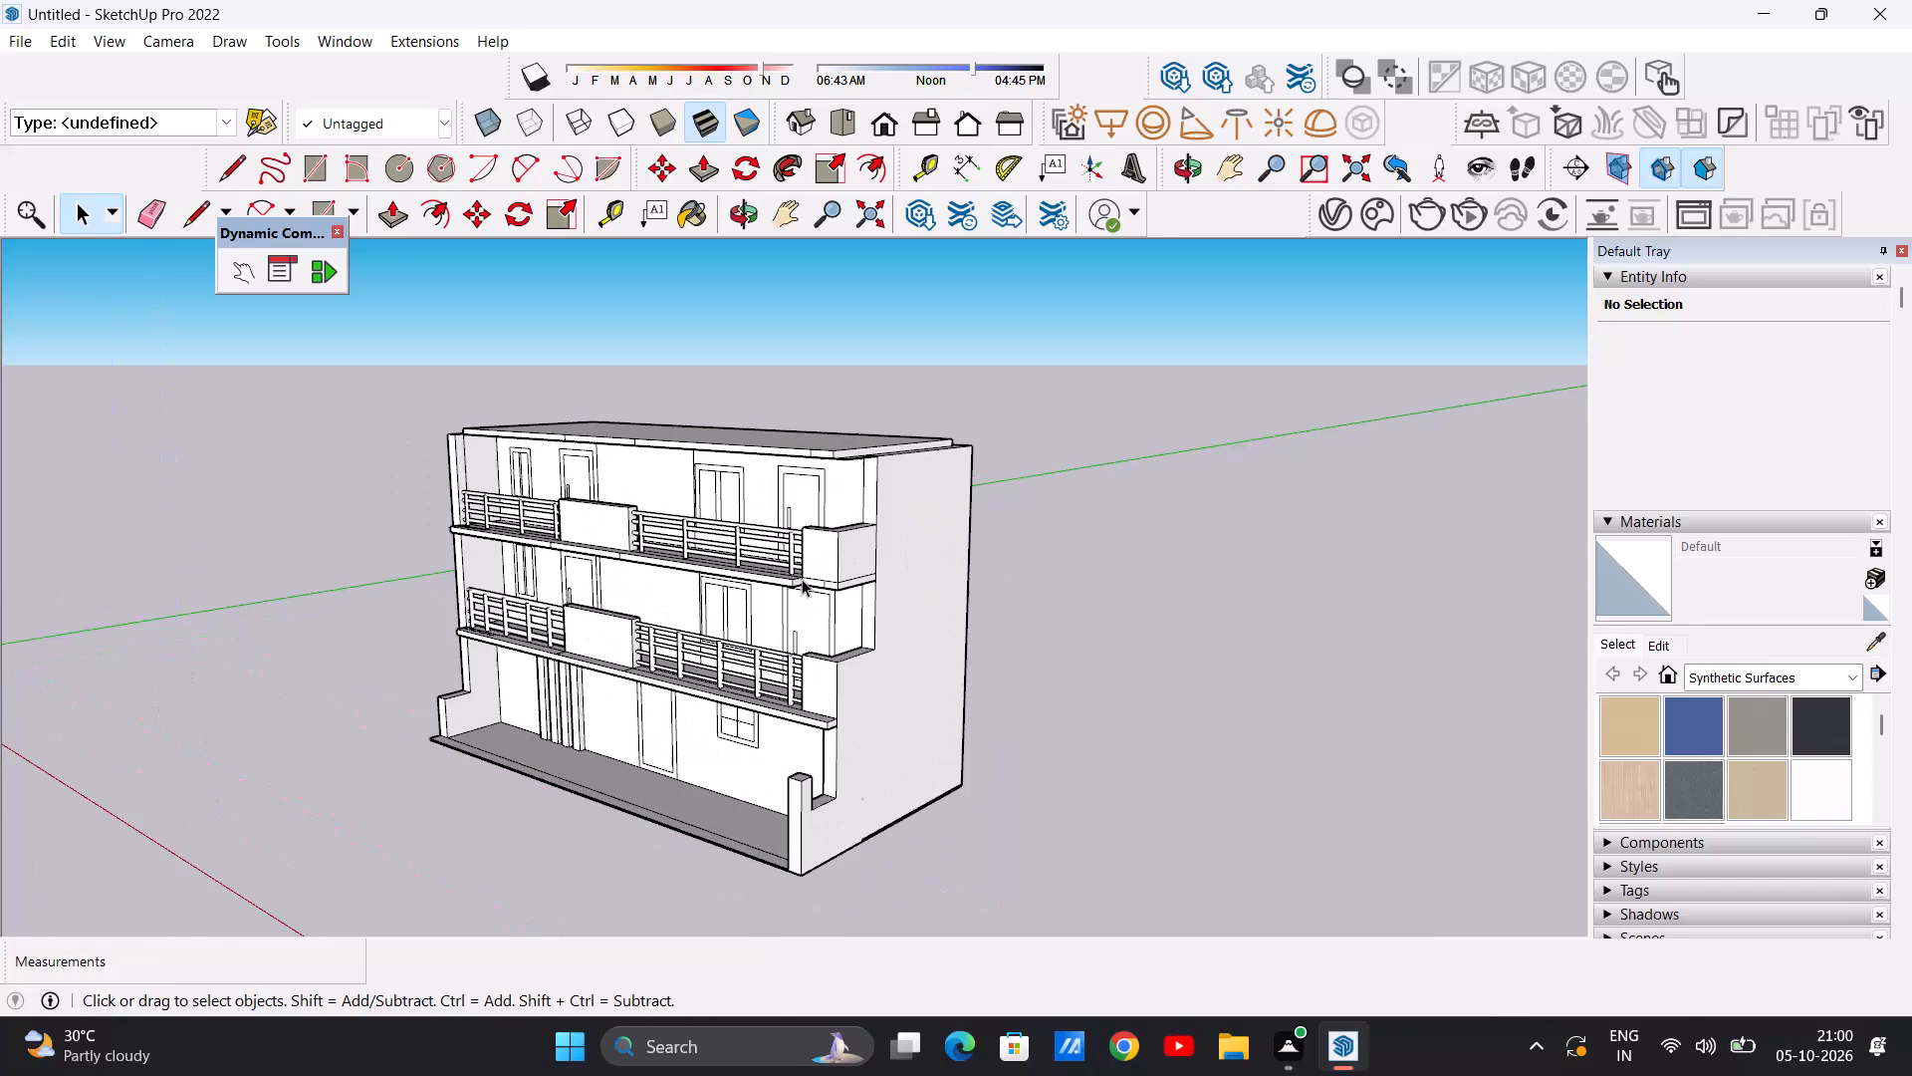
{"action": "scroll", "coordinate": [802, 579], "scroll_direction": "up", "scroll_amount": 3}
{"action": "scroll", "coordinate": [802, 579], "scroll_direction": "down", "scroll_amount": 1}
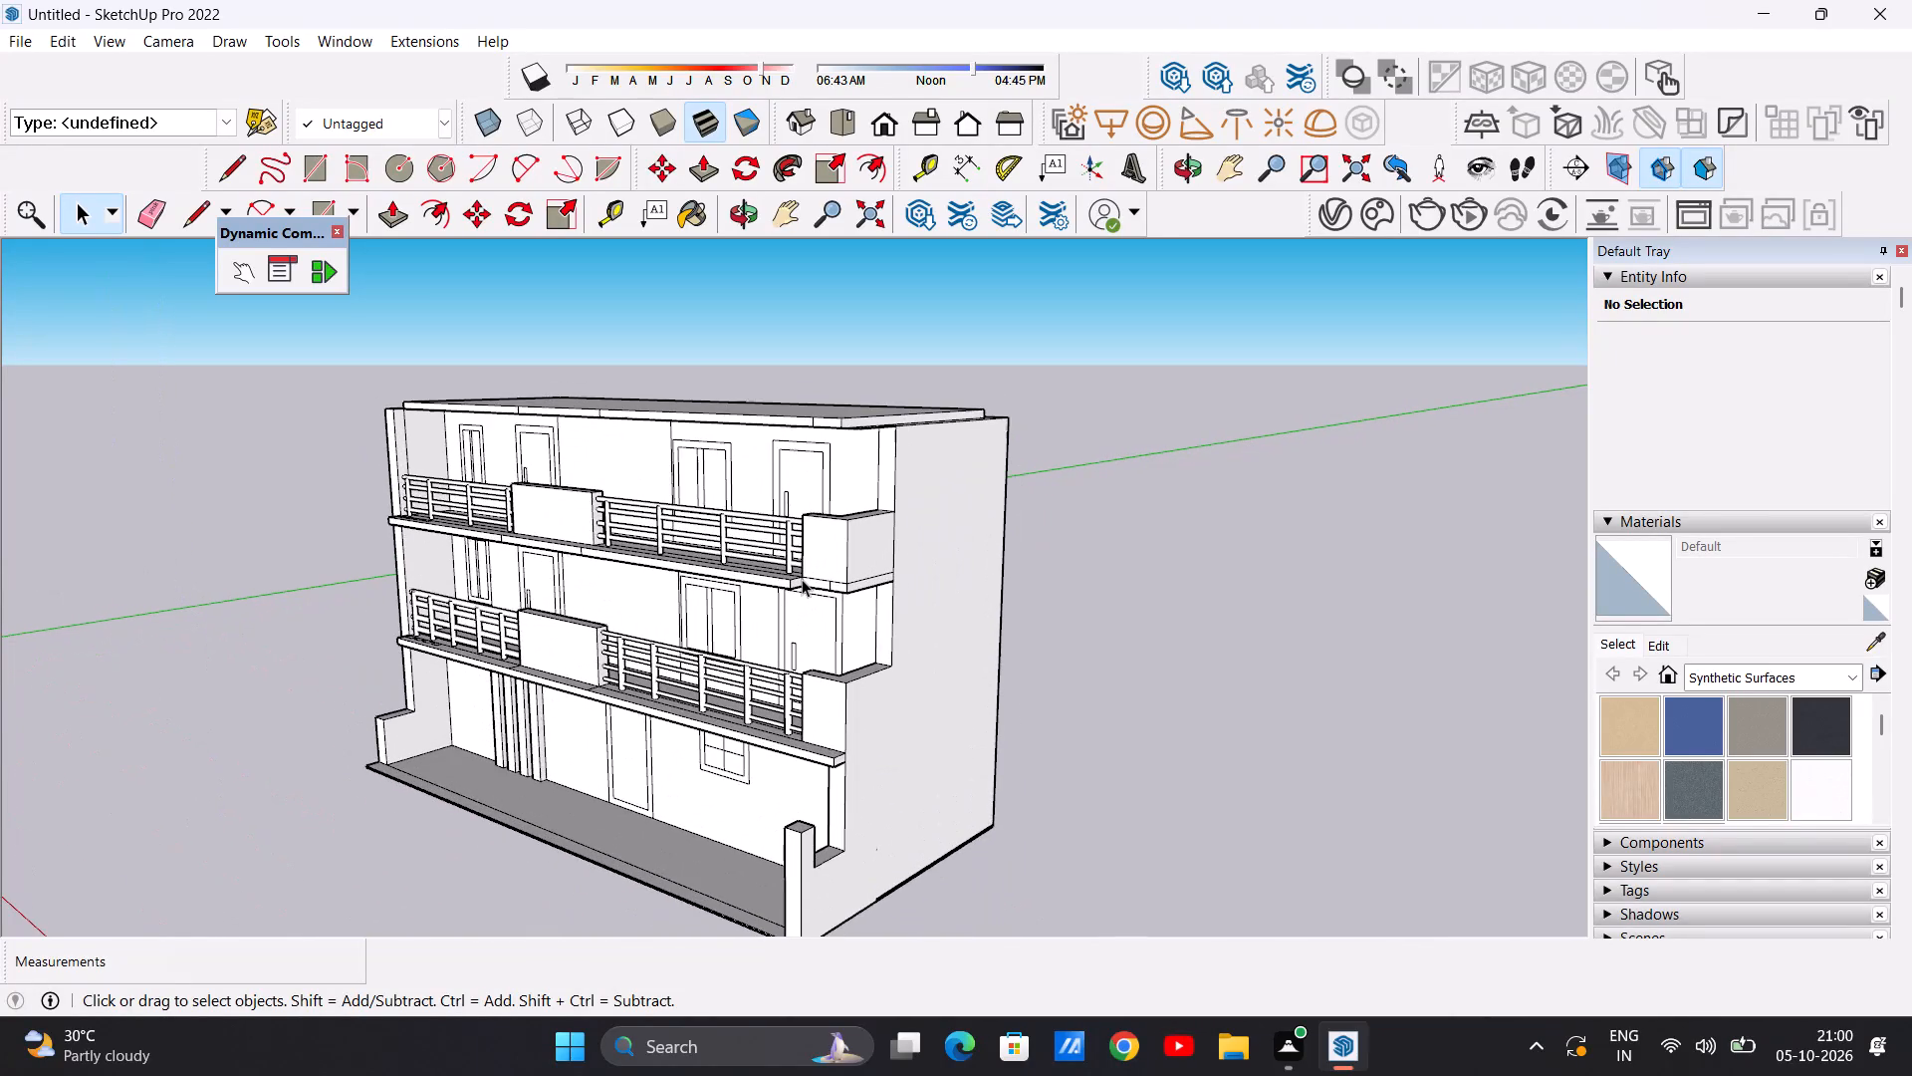
{"action": "scroll", "coordinate": [802, 579], "scroll_direction": "down", "scroll_amount": 5}
{"action": "middle_click_drag", "start_coordinate": [770, 582], "coordinate": [850, 570]}
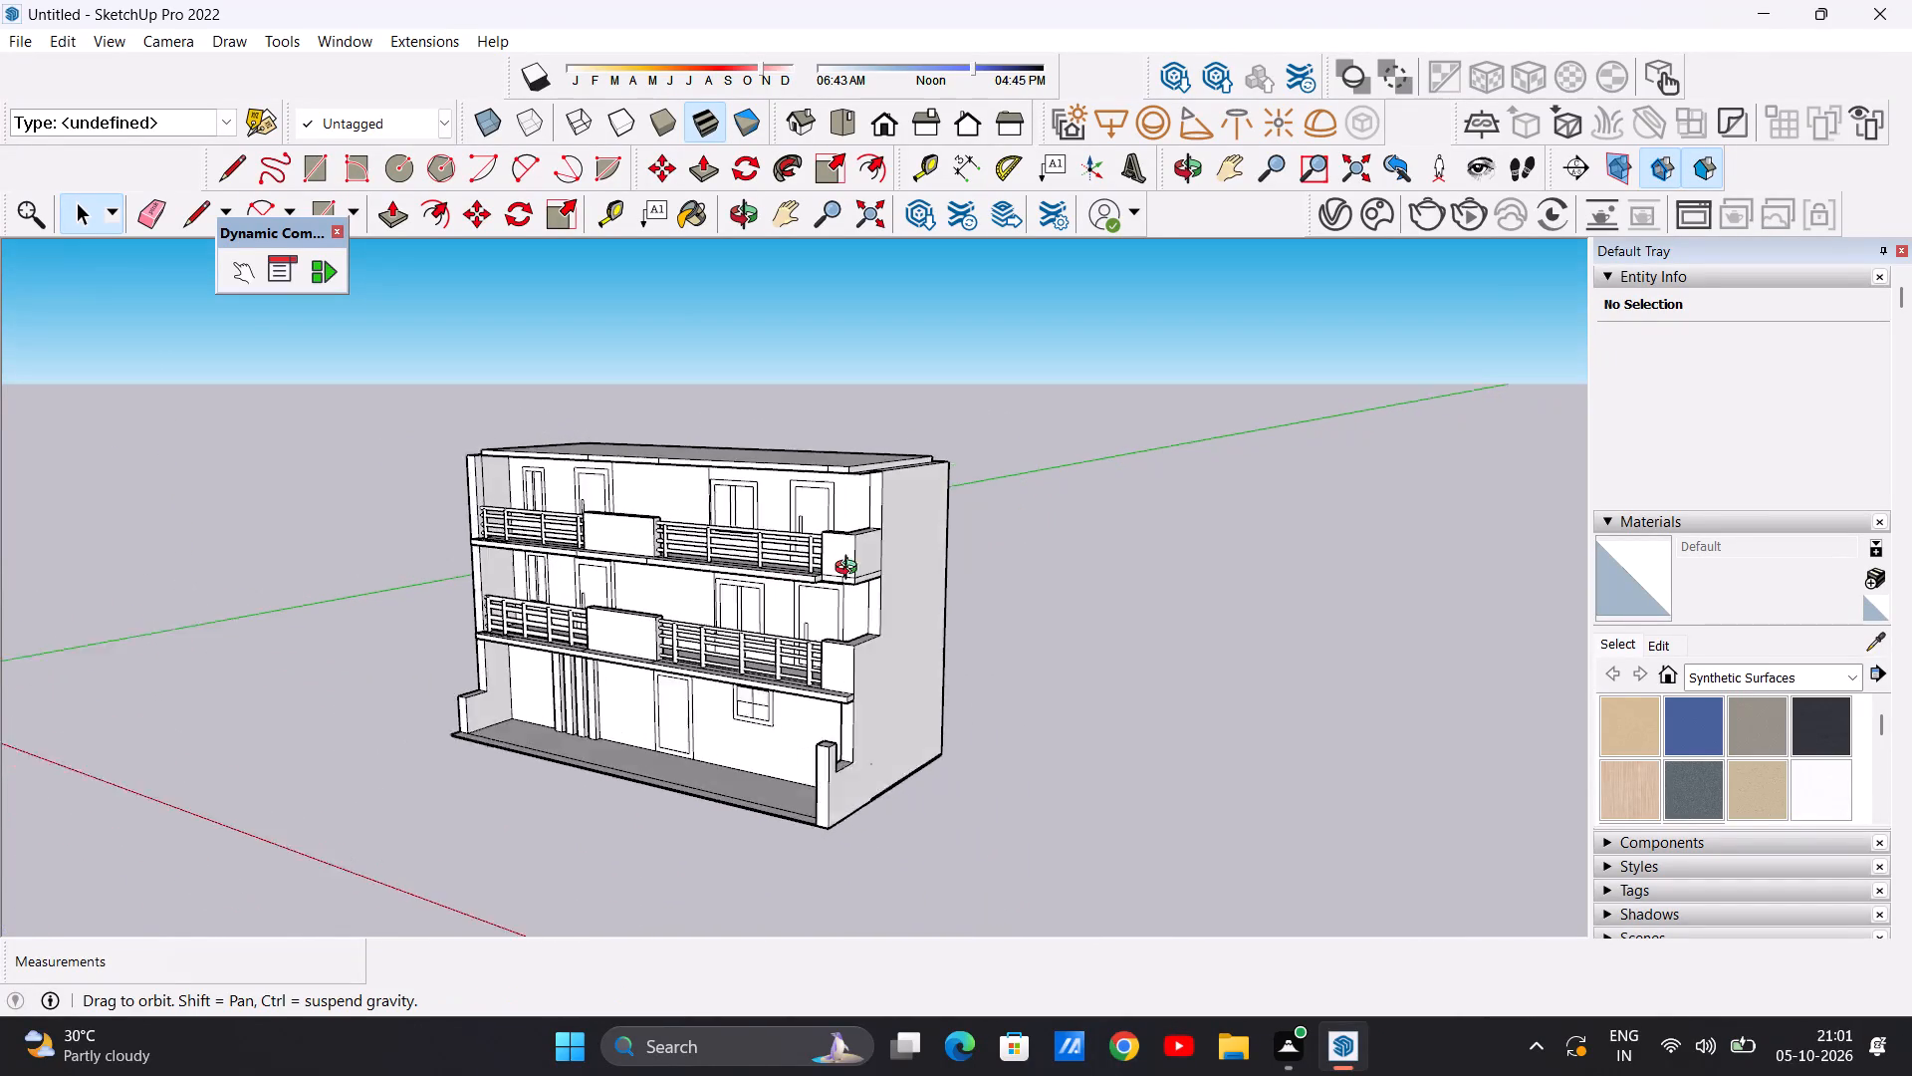
{"action": "middle_click_drag", "start_coordinate": [850, 570], "coordinate": [763, 594]}
{"action": "scroll", "coordinate": [809, 576], "scroll_direction": "up", "scroll_amount": 5}
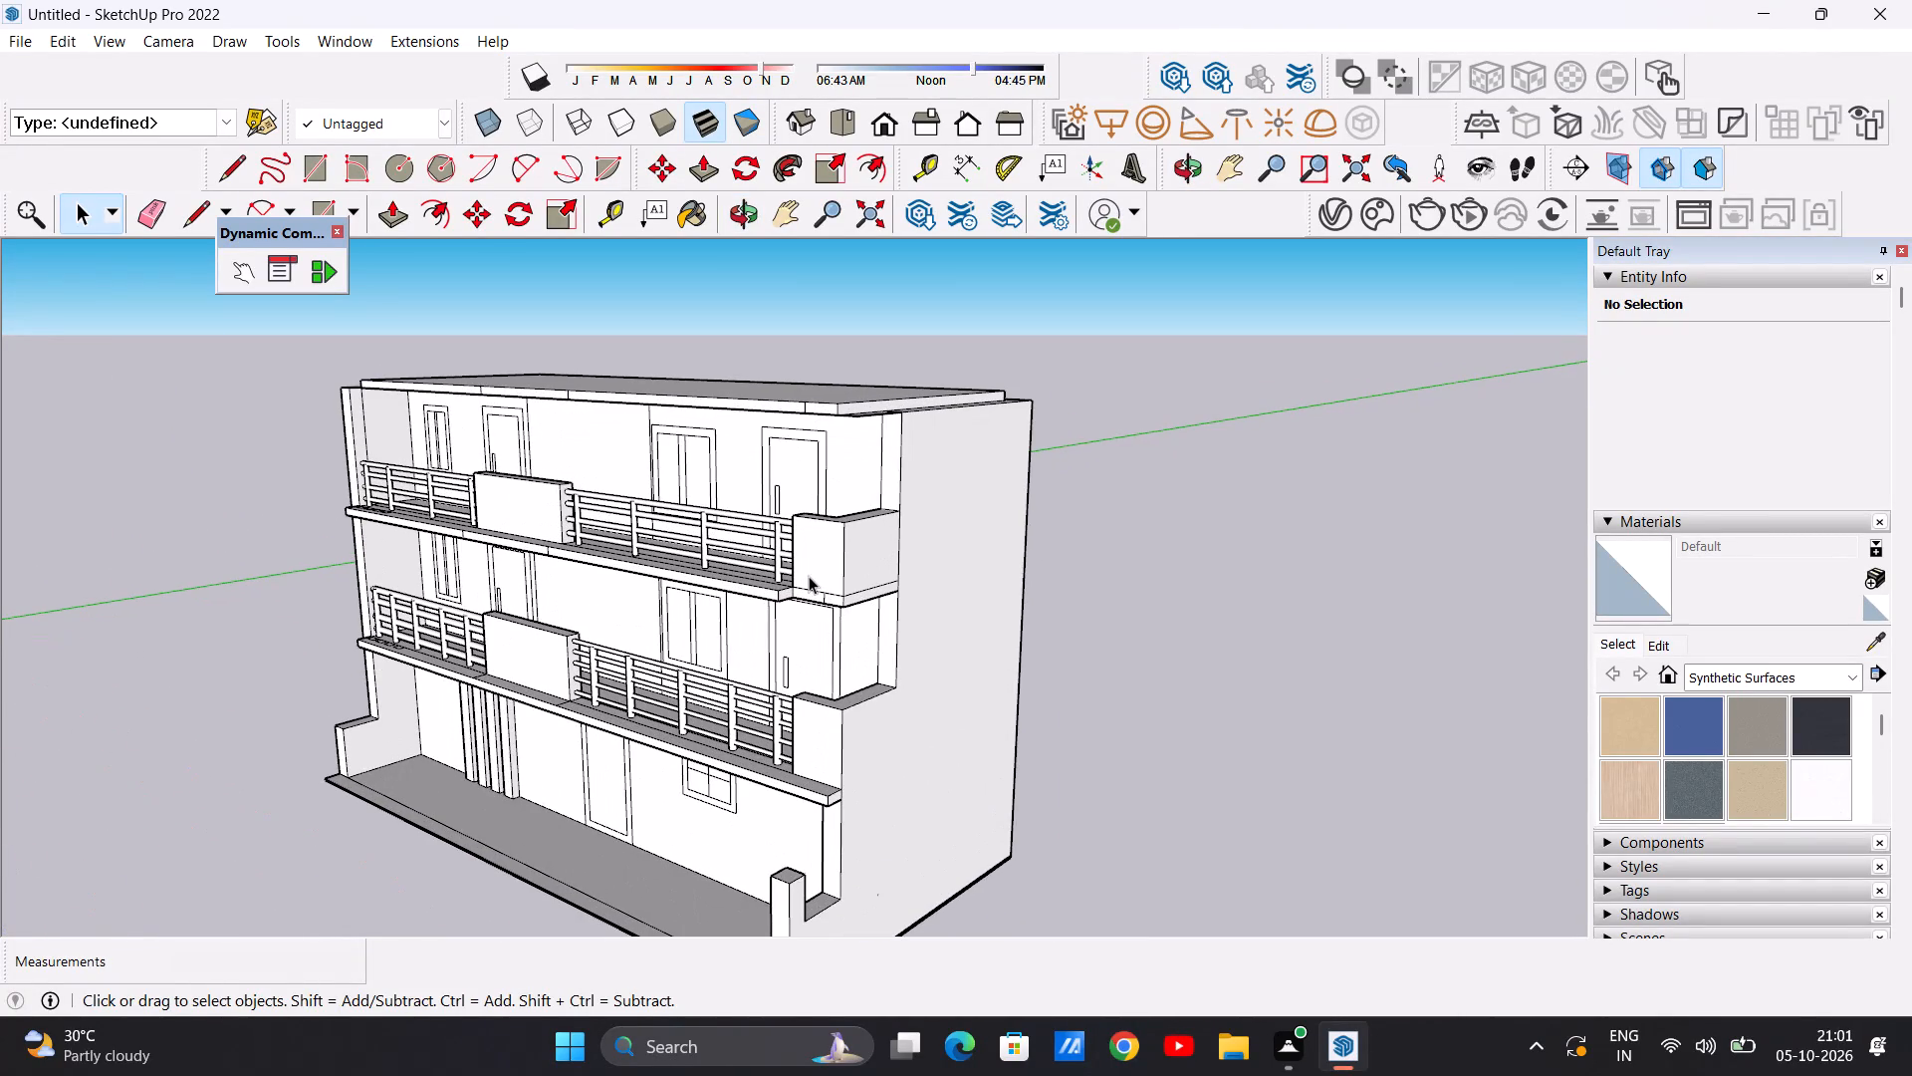
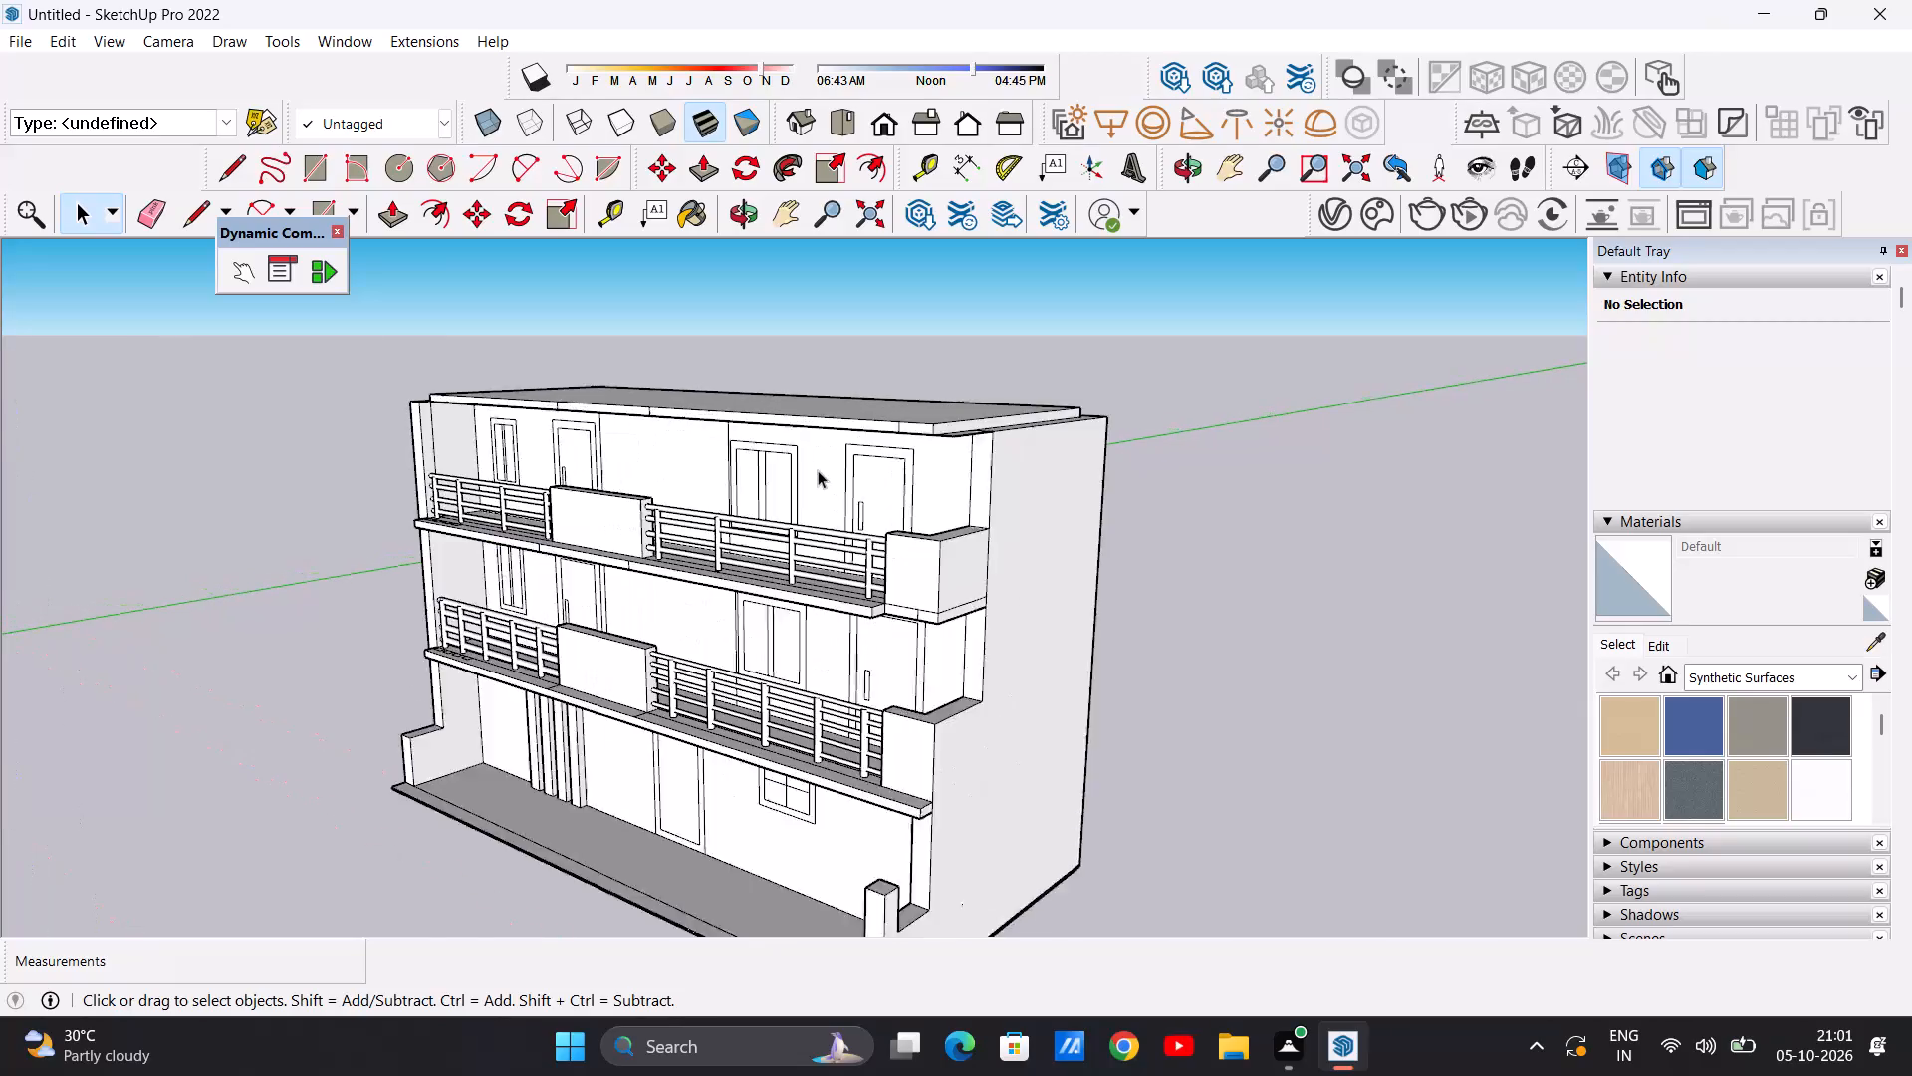
Examine the balcony facade and the roof slab's edges from the front, from above and from both ends.
{"action": "scroll", "coordinate": [868, 501], "scroll_direction": "down", "scroll_amount": 5}
{"action": "middle_click_drag", "start_coordinate": [780, 500], "coordinate": [1156, 480]}
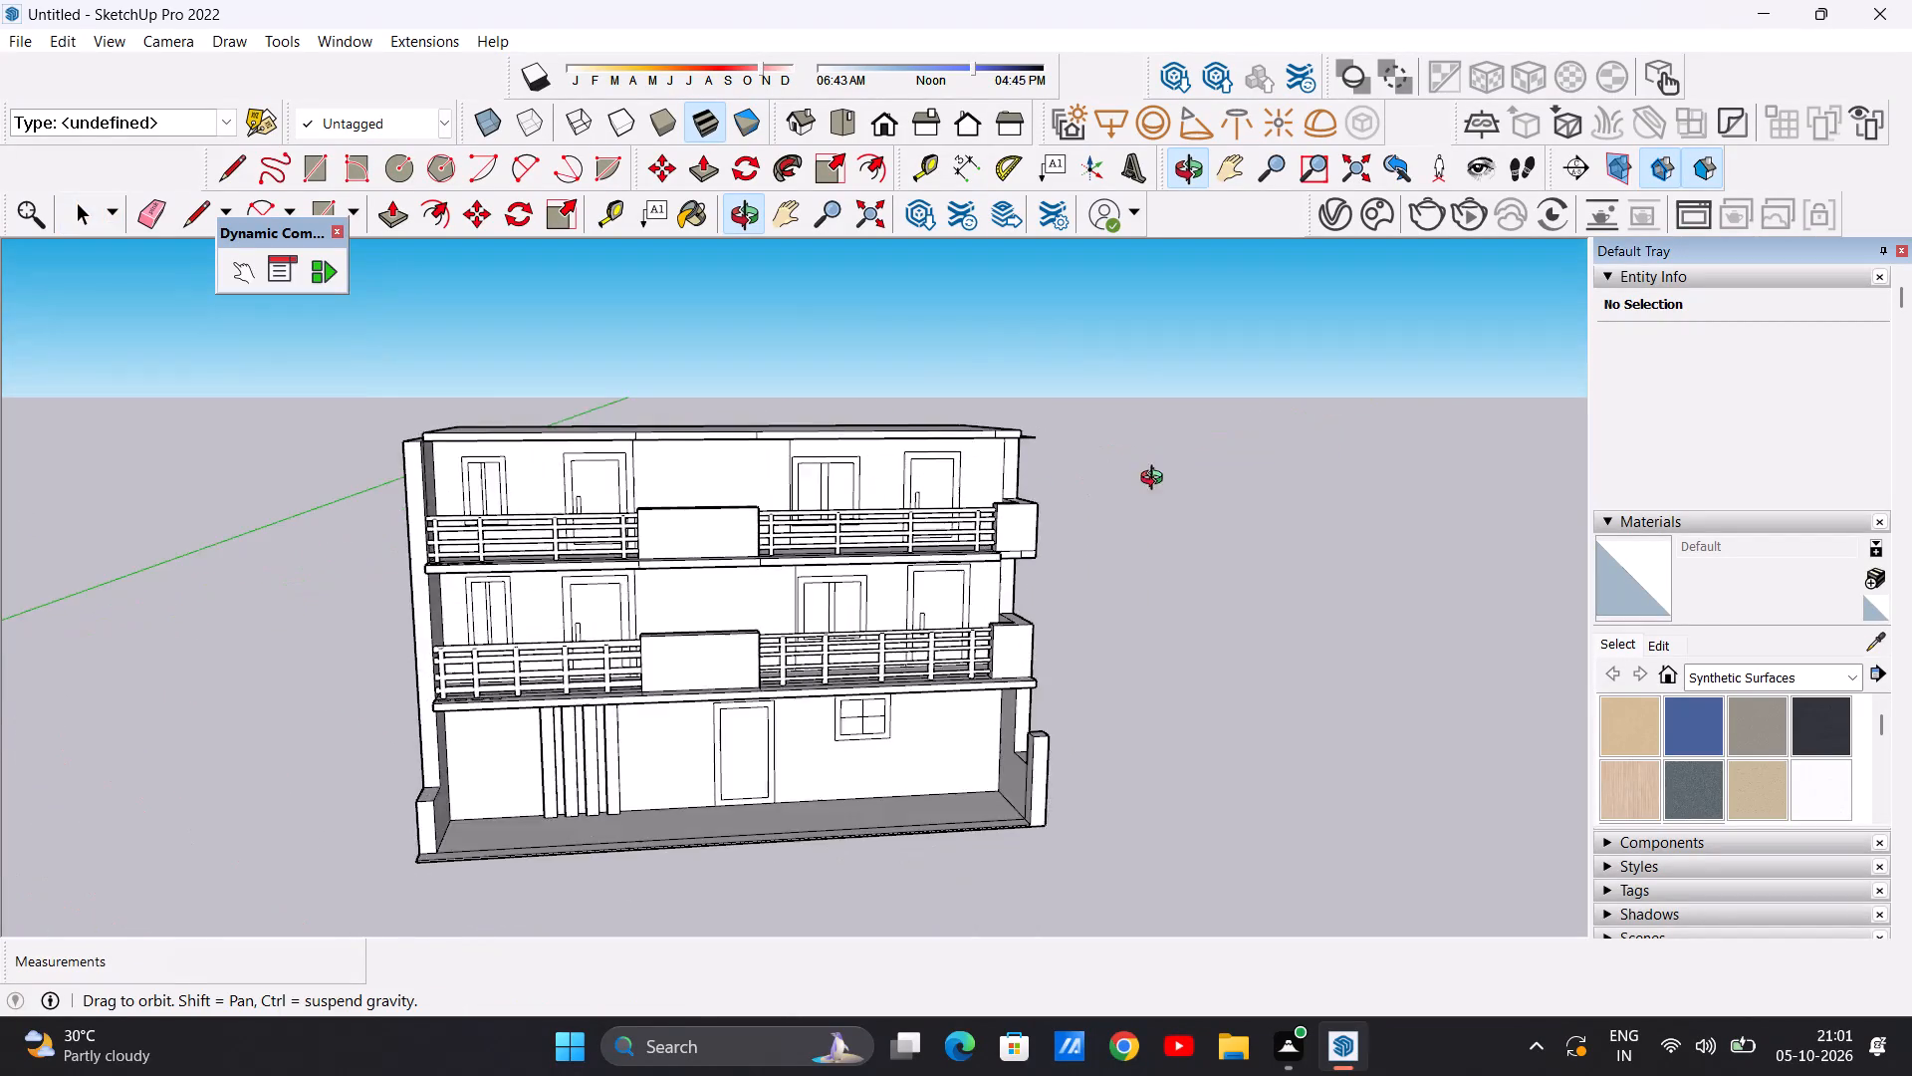
{"action": "middle_click_drag", "start_coordinate": [1156, 480], "coordinate": [932, 684]}
{"action": "scroll", "coordinate": [995, 504], "scroll_direction": "up", "scroll_amount": 8}
{"action": "scroll", "coordinate": [864, 574], "scroll_direction": "down", "scroll_amount": 5}
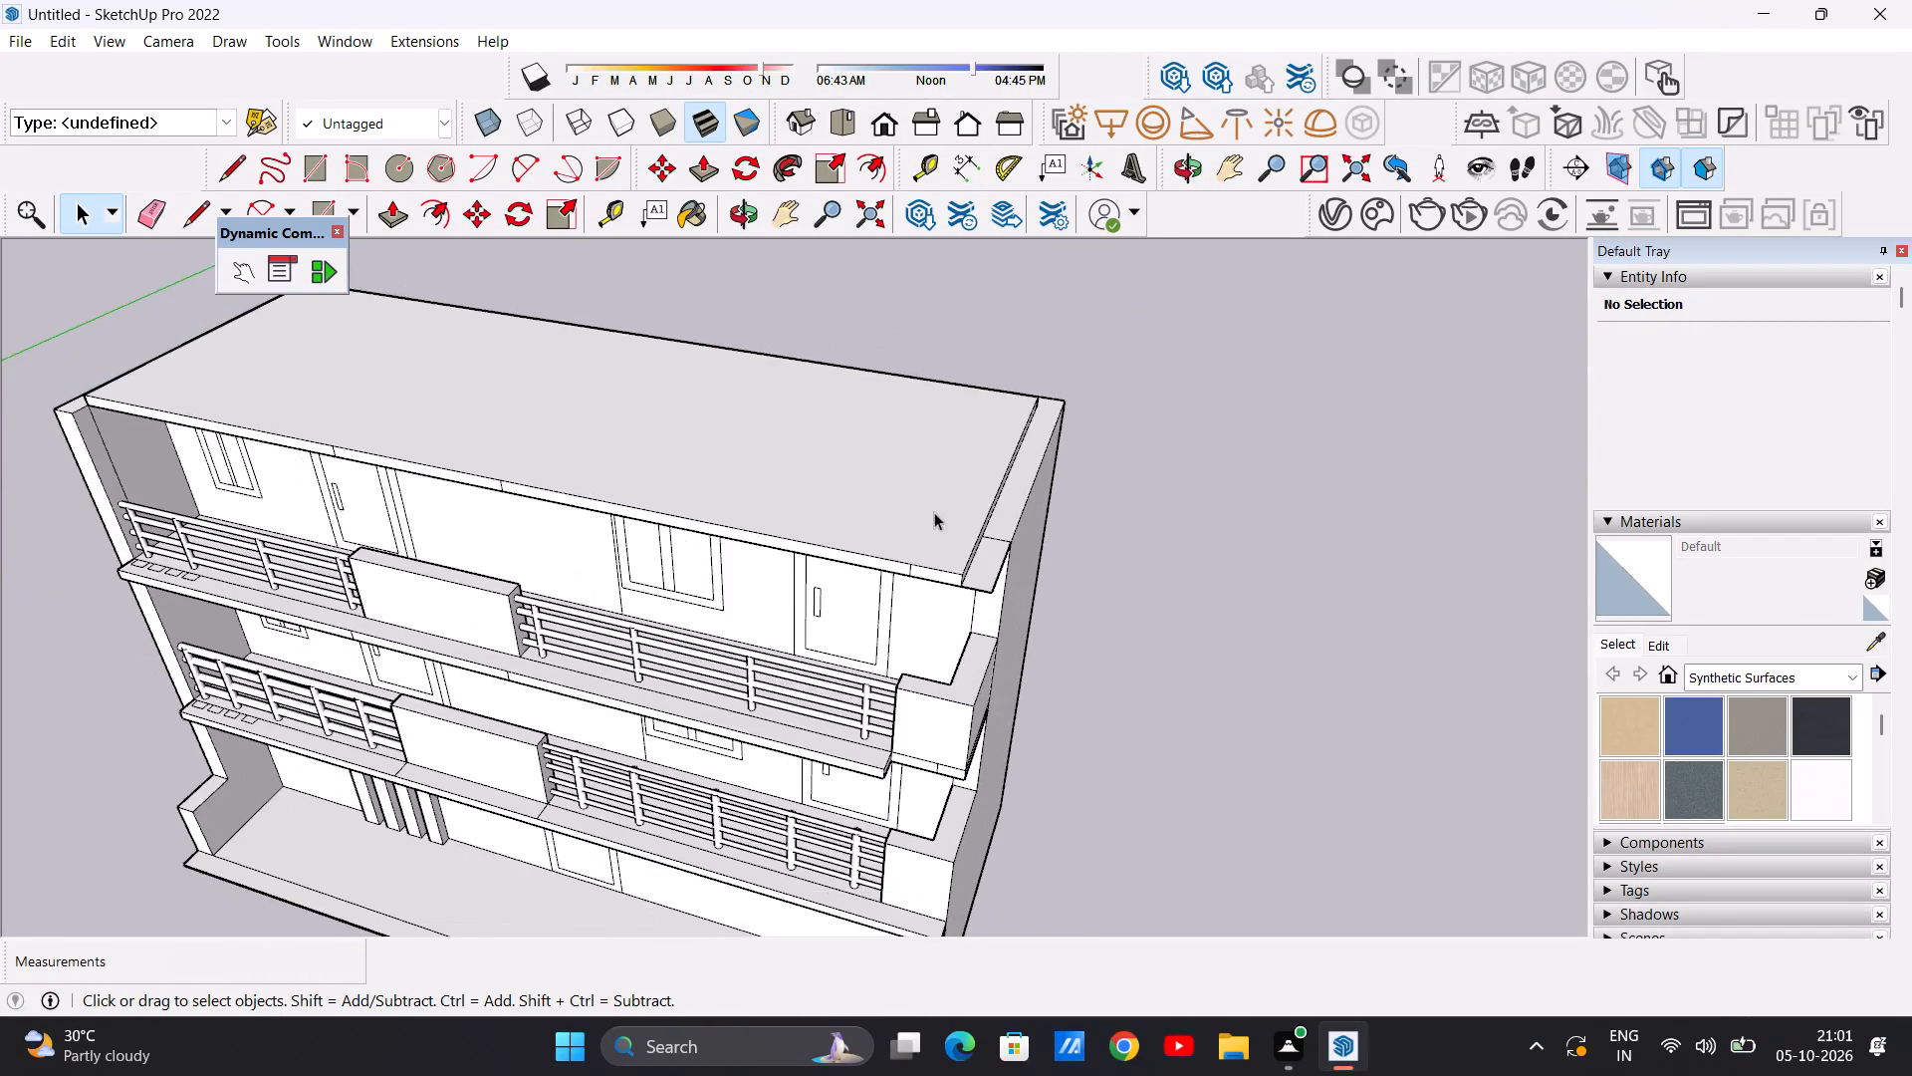
{"action": "scroll", "coordinate": [934, 512], "scroll_direction": "down", "scroll_amount": 3}
{"action": "middle_click_drag", "start_coordinate": [751, 524], "coordinate": [535, 611]}
{"action": "scroll", "coordinate": [537, 425], "scroll_direction": "up", "scroll_amount": 3}
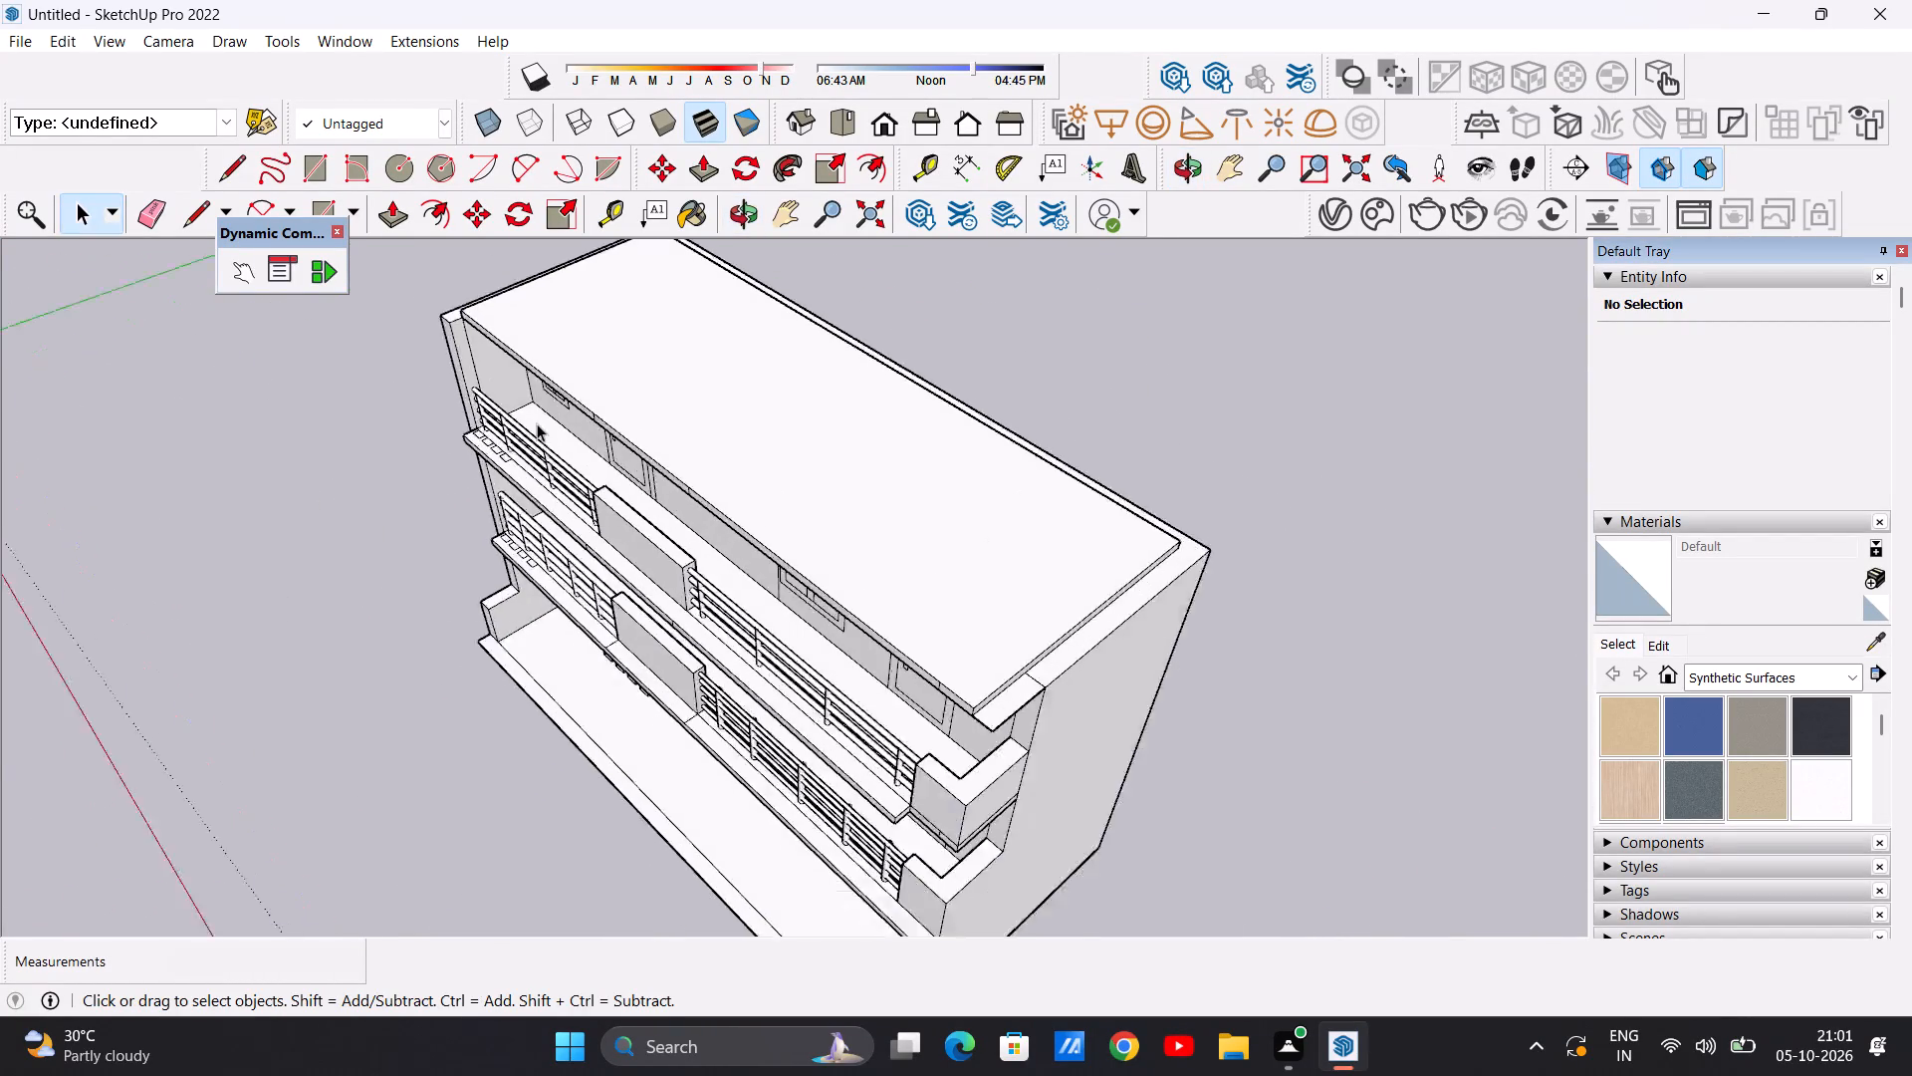
{"action": "scroll", "coordinate": [537, 423], "scroll_direction": "up", "scroll_amount": 5}
{"action": "middle_click_drag", "start_coordinate": [507, 424], "coordinate": [933, 545]}
{"action": "scroll", "coordinate": [315, 538], "scroll_direction": "down", "scroll_amount": 5}
{"action": "middle_click_drag", "start_coordinate": [233, 550], "coordinate": [589, 472]}
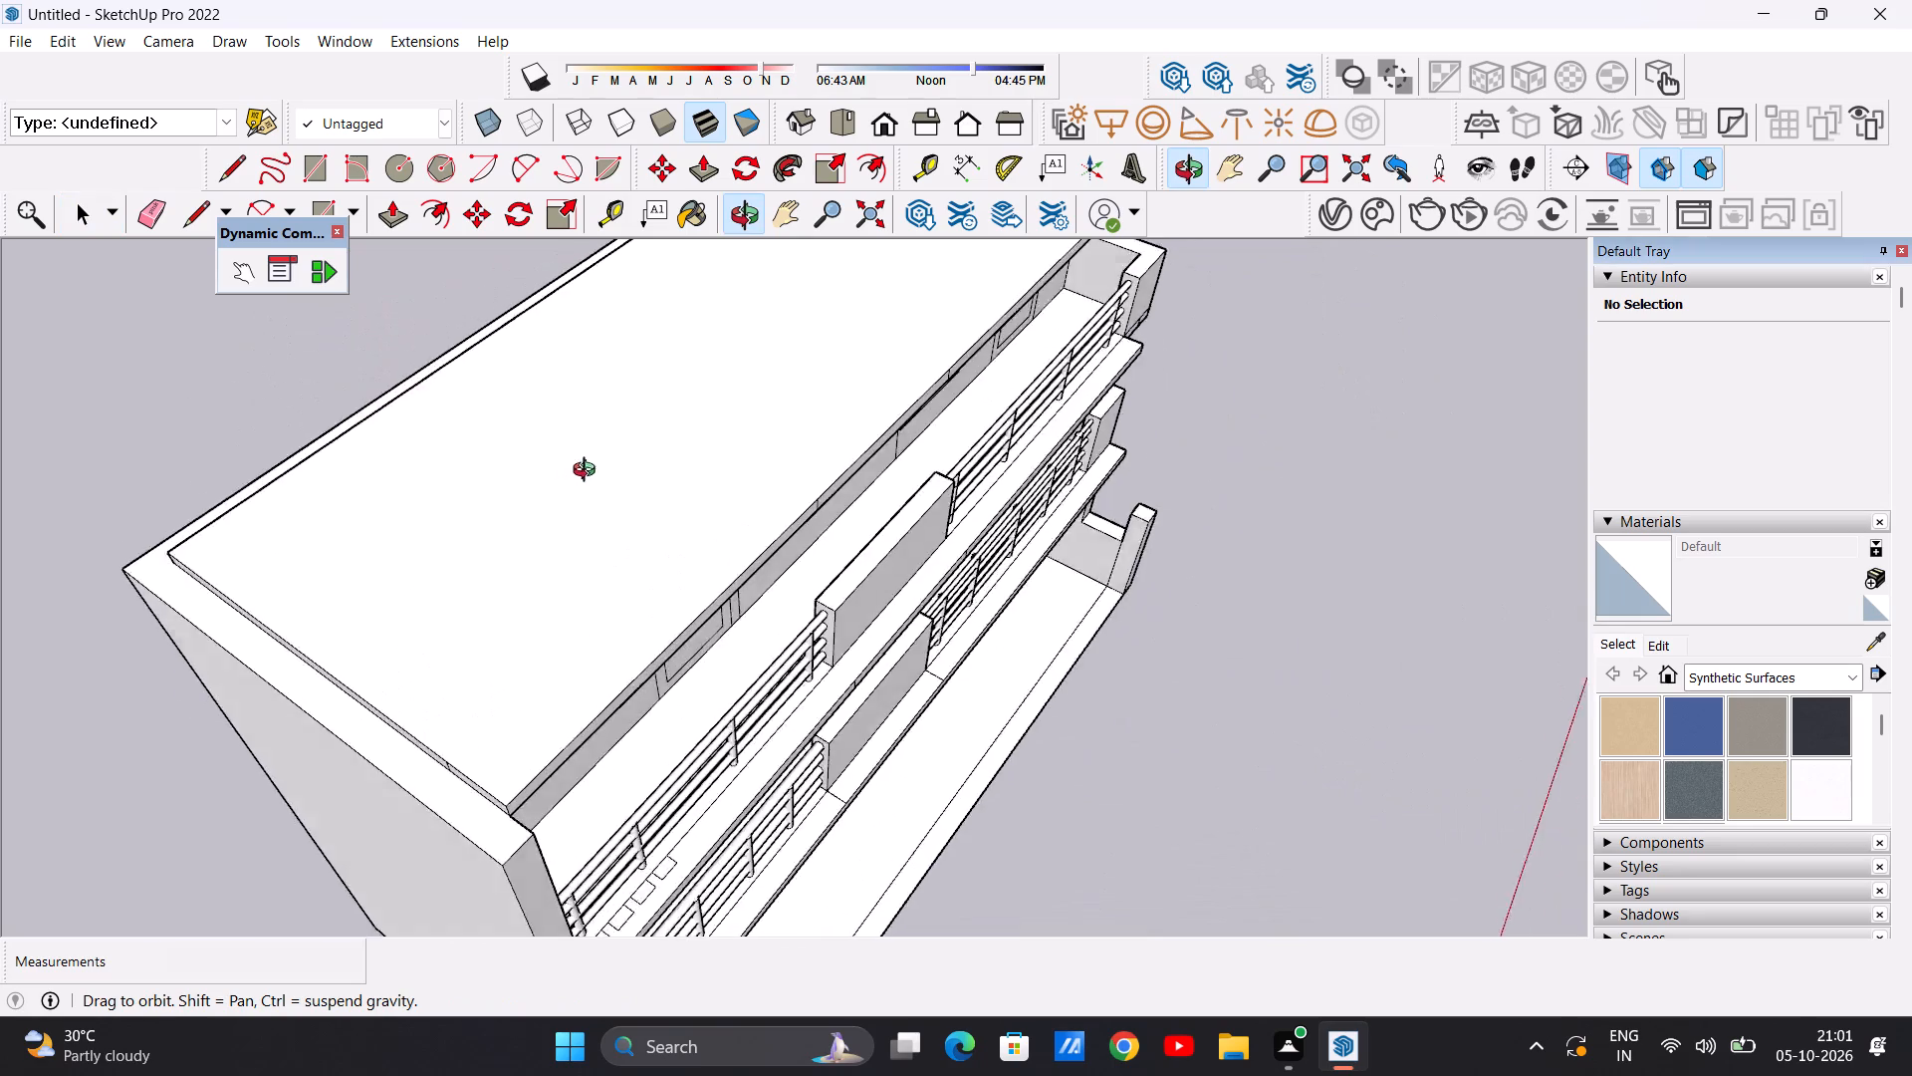
{"action": "middle_click_drag", "start_coordinate": [589, 472], "coordinate": [122, 530]}
{"action": "scroll", "coordinate": [269, 537], "scroll_direction": "down", "scroll_amount": 6}
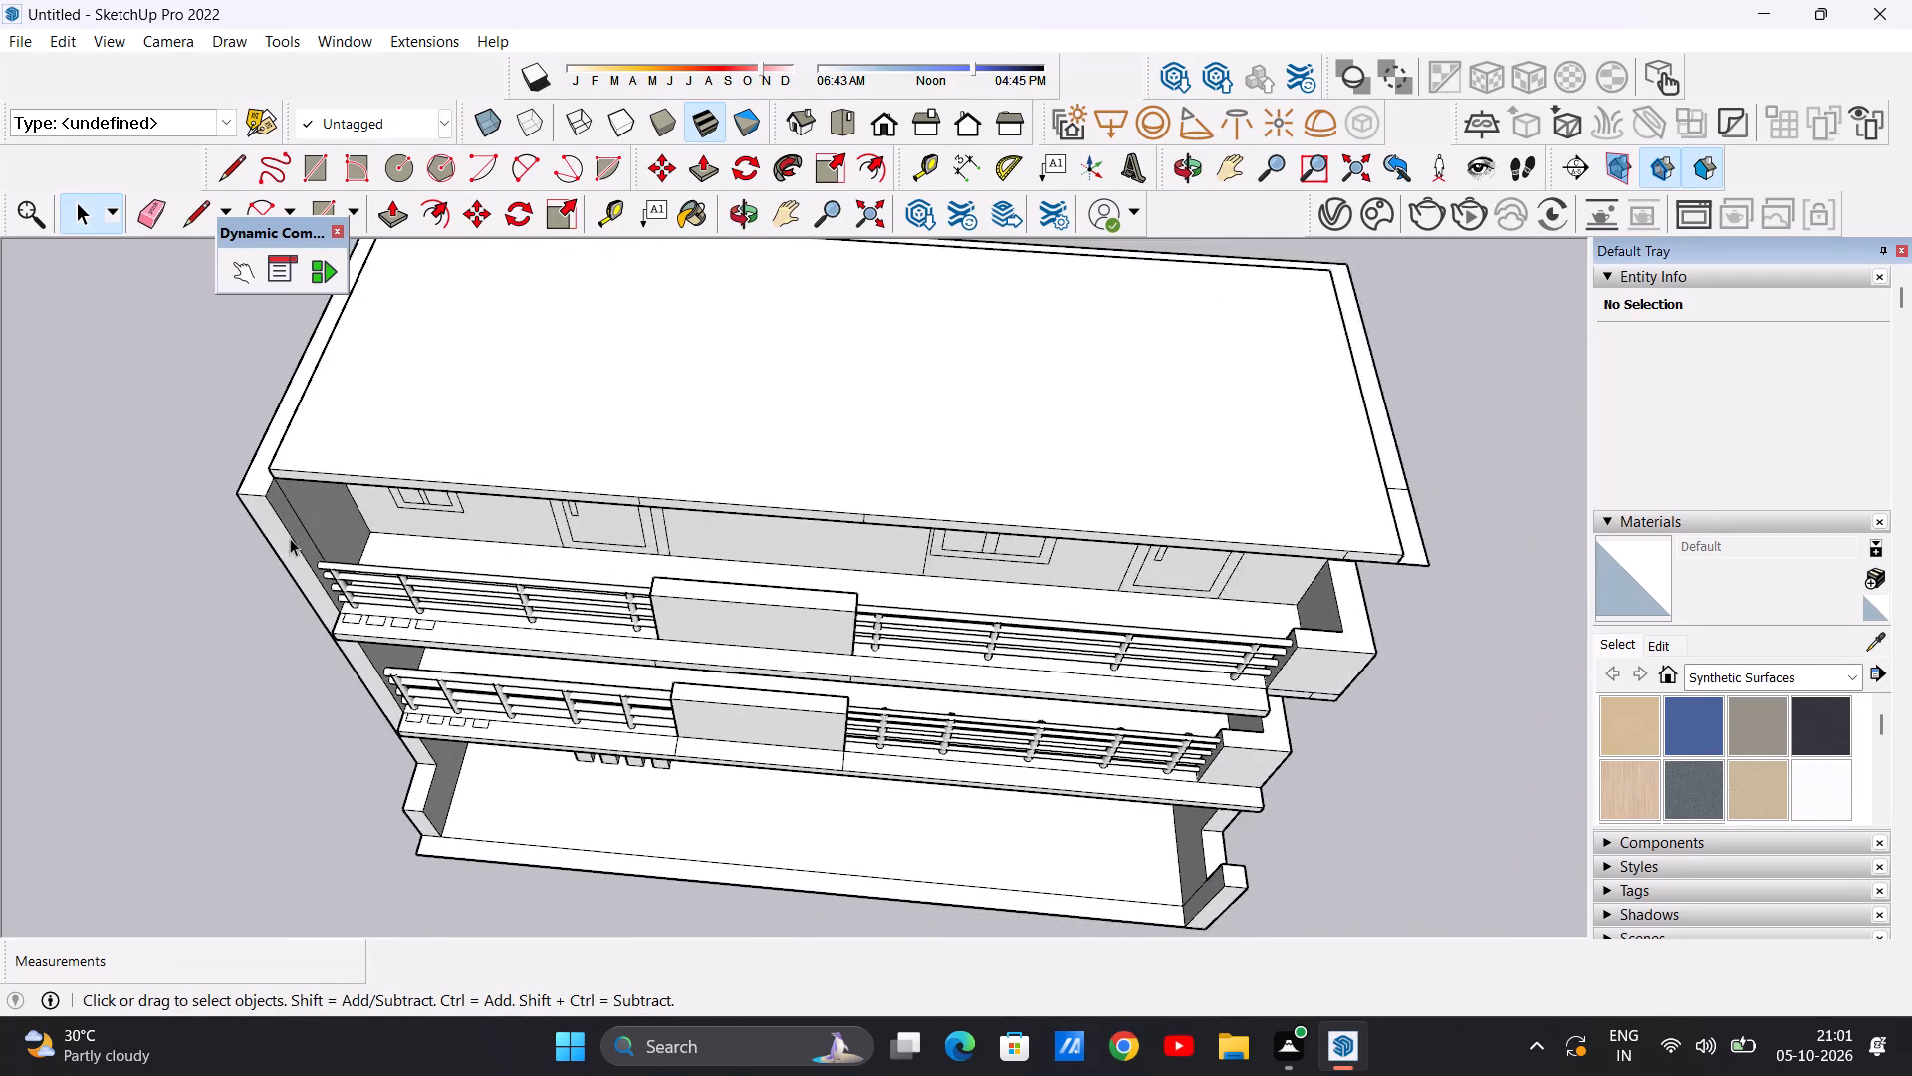
{"action": "scroll", "coordinate": [290, 538], "scroll_direction": "down", "scroll_amount": 7}
{"action": "scroll", "coordinate": [562, 493], "scroll_direction": "up", "scroll_amount": 6}
{"action": "middle_click_drag", "start_coordinate": [596, 562], "coordinate": [595, 496]}
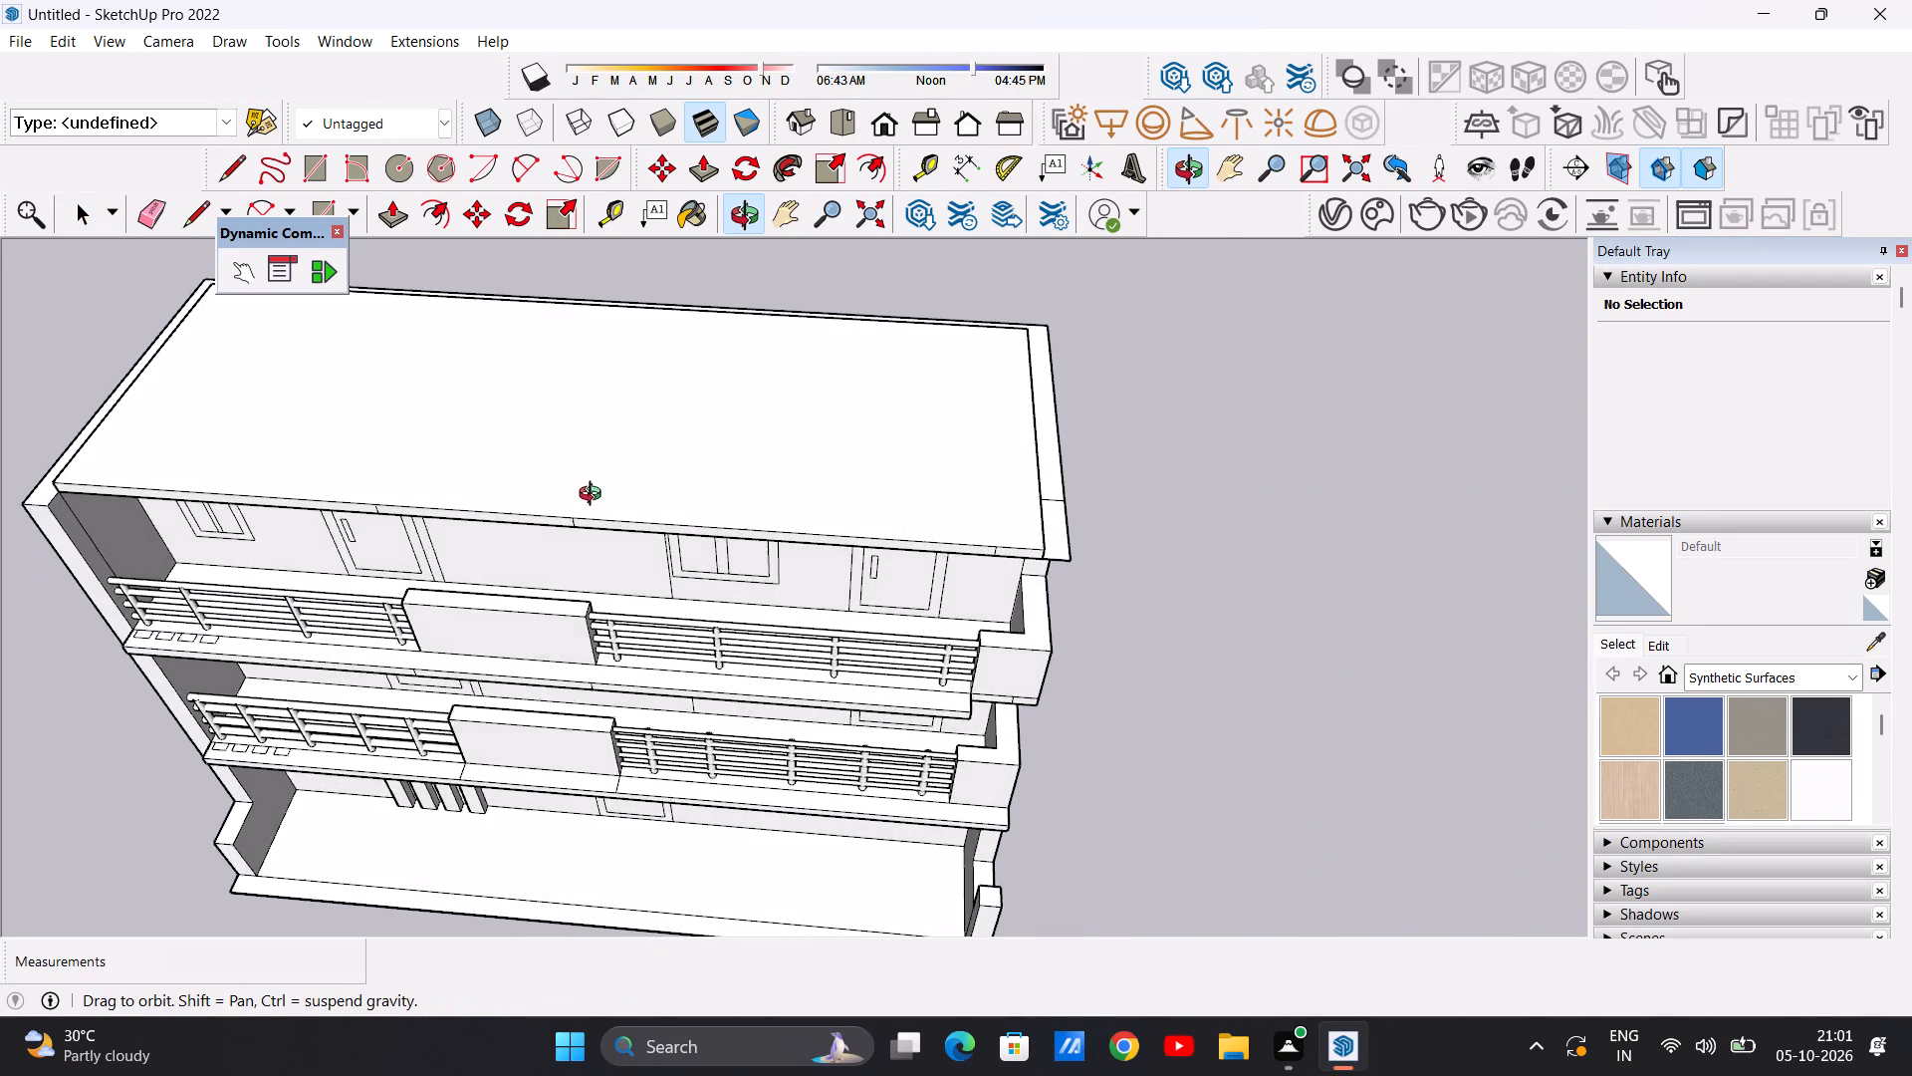
{"action": "middle_click_drag", "start_coordinate": [595, 496], "coordinate": [583, 451]}
{"action": "scroll", "coordinate": [595, 458], "scroll_direction": "up", "scroll_amount": 6}
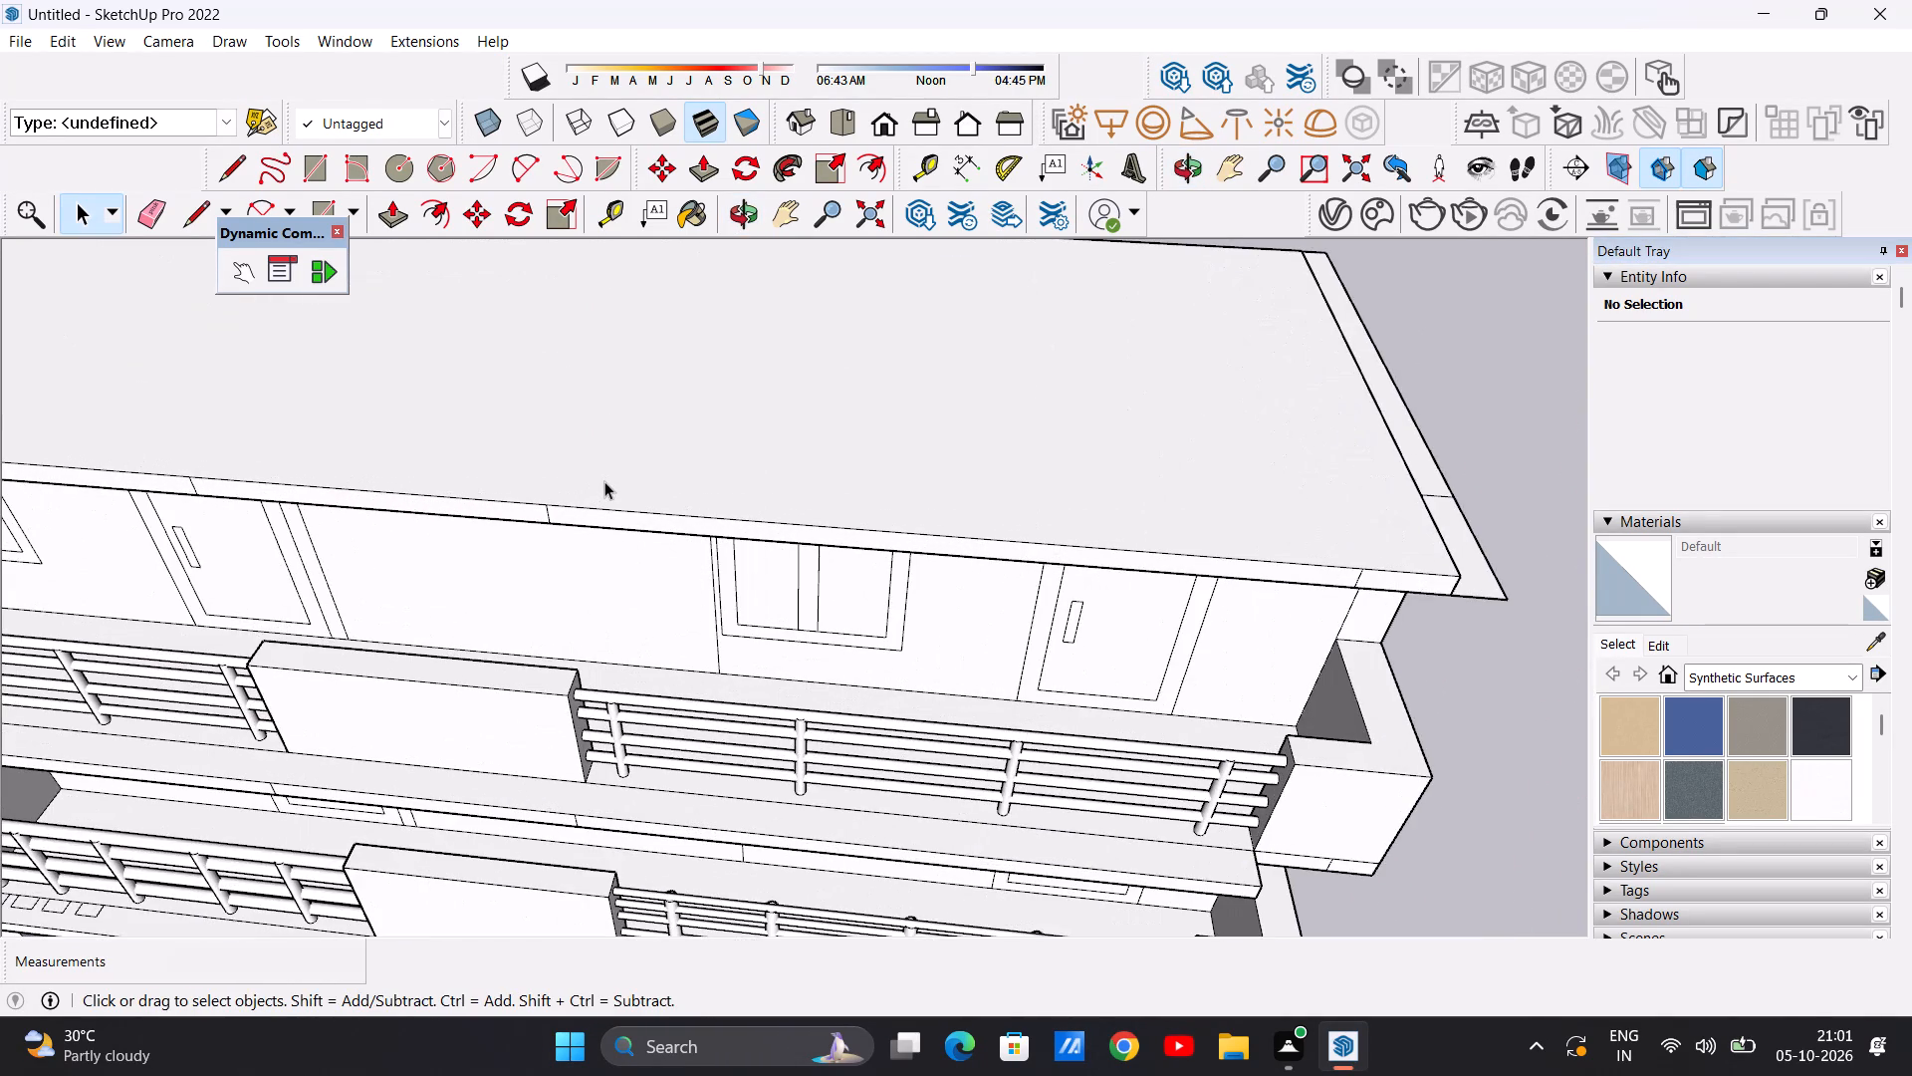
{"action": "scroll", "coordinate": [604, 481], "scroll_direction": "down", "scroll_amount": 9}
{"action": "scroll", "coordinate": [738, 500], "scroll_direction": "up", "scroll_amount": 1}
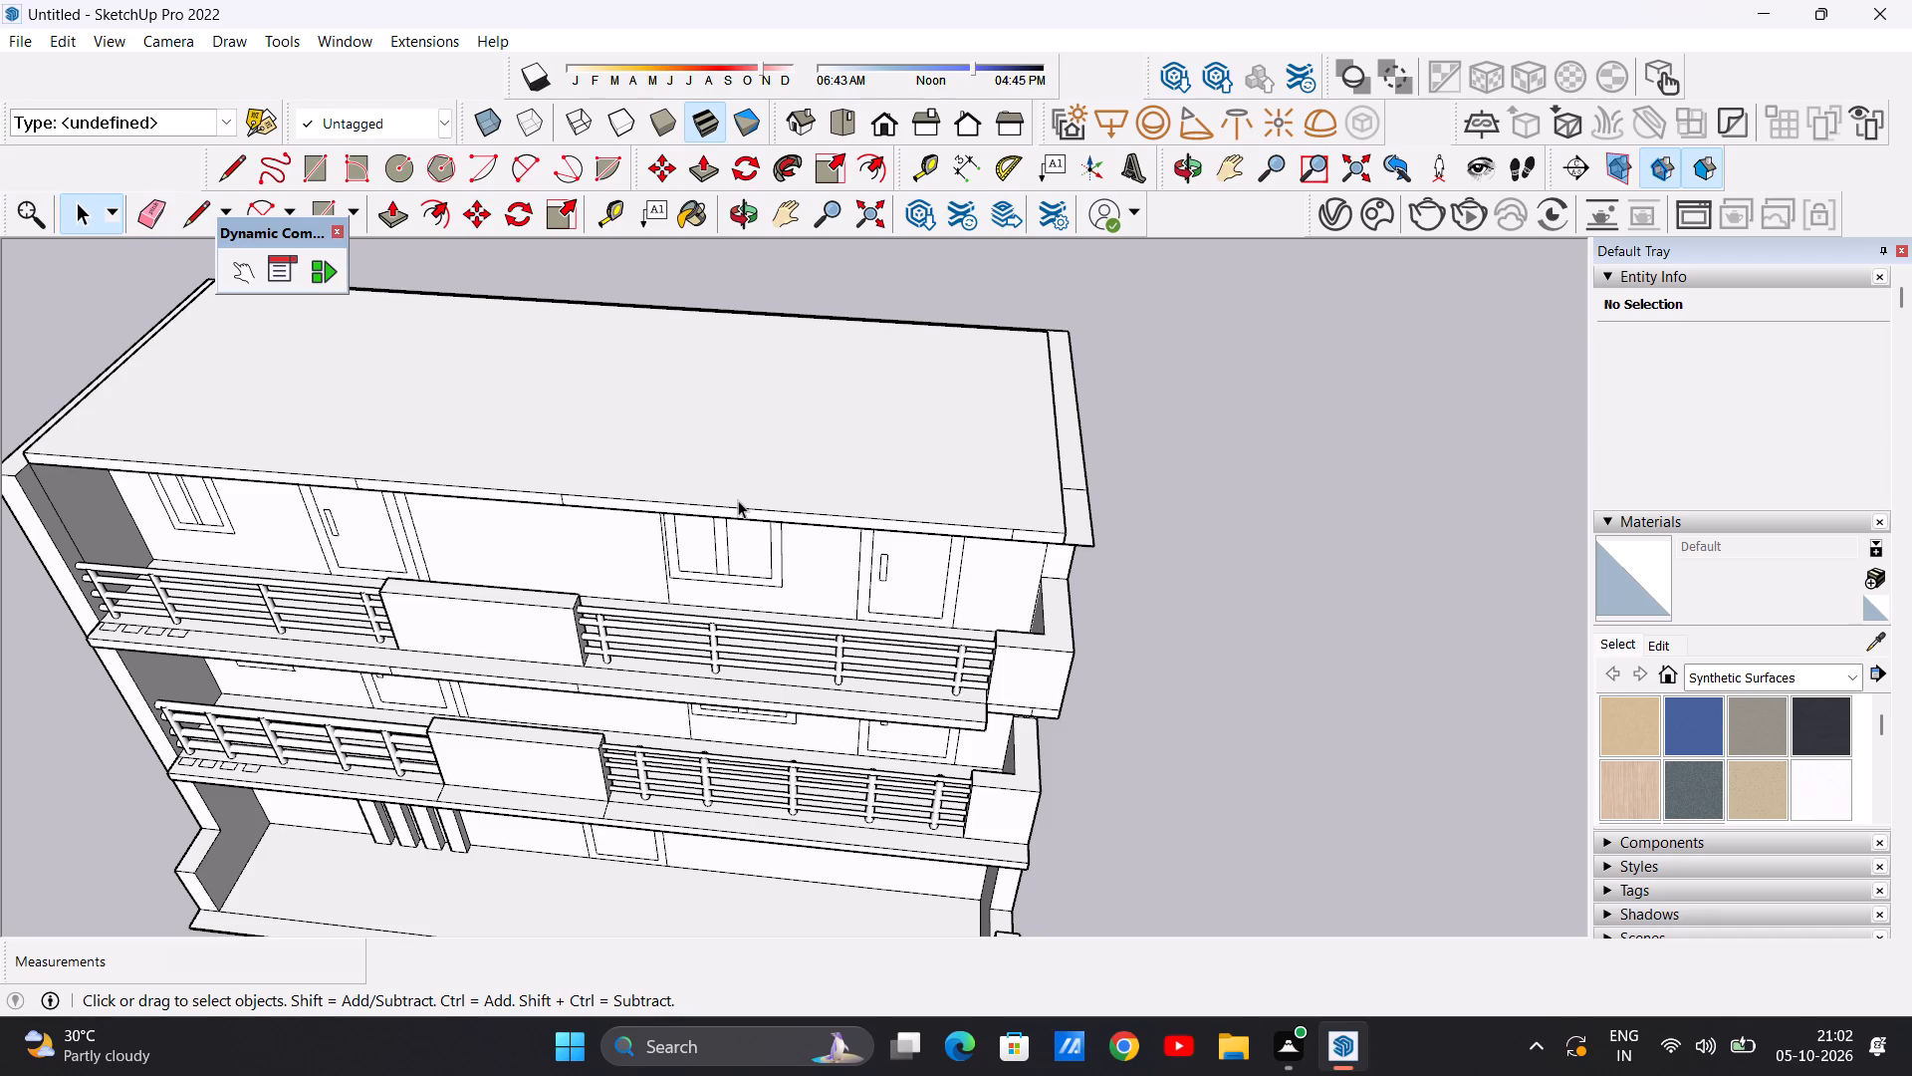
Examine the whole building from a distance and at an angle, checking the storeys, end parapets and roof border.
{"action": "scroll", "coordinate": [598, 533], "scroll_direction": "down", "scroll_amount": 10}
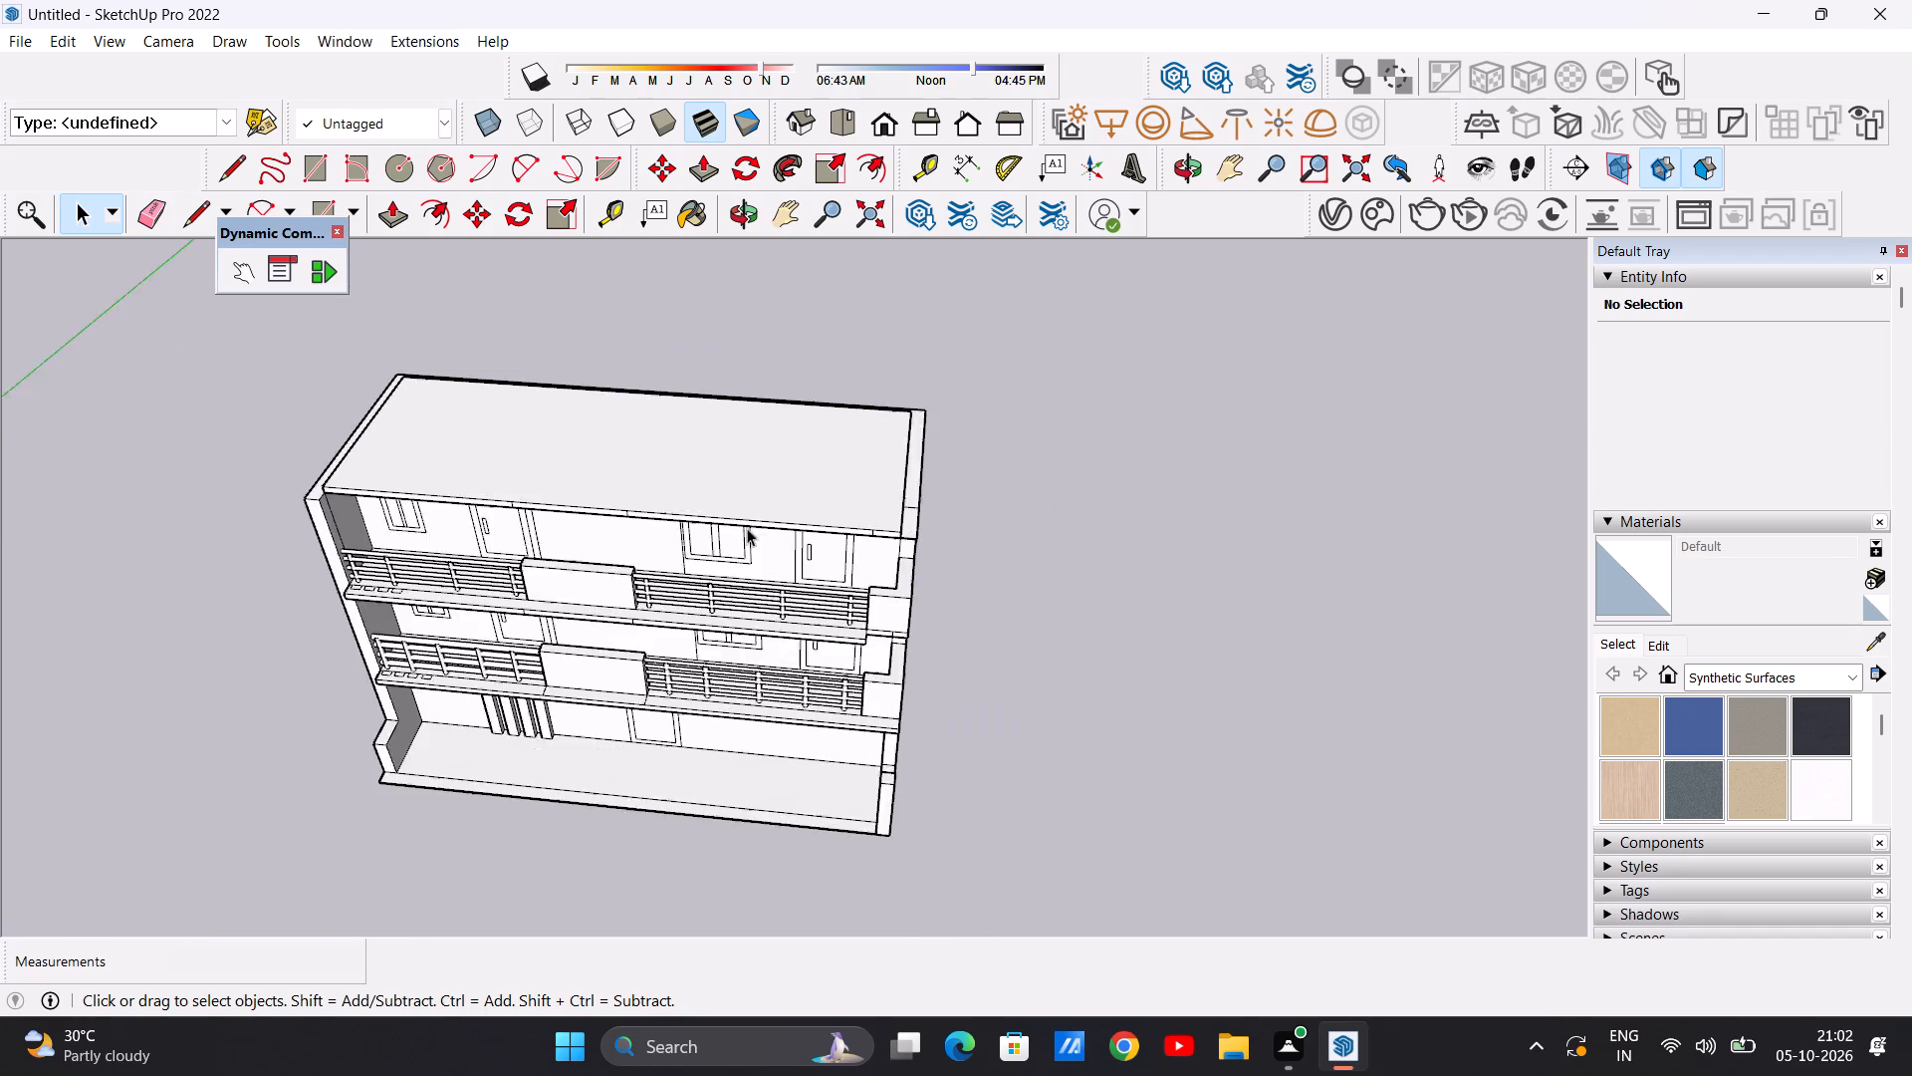
{"action": "scroll", "coordinate": [719, 620], "scroll_direction": "up", "scroll_amount": 6}
{"action": "middle_click_drag", "start_coordinate": [752, 645], "coordinate": [608, 478]}
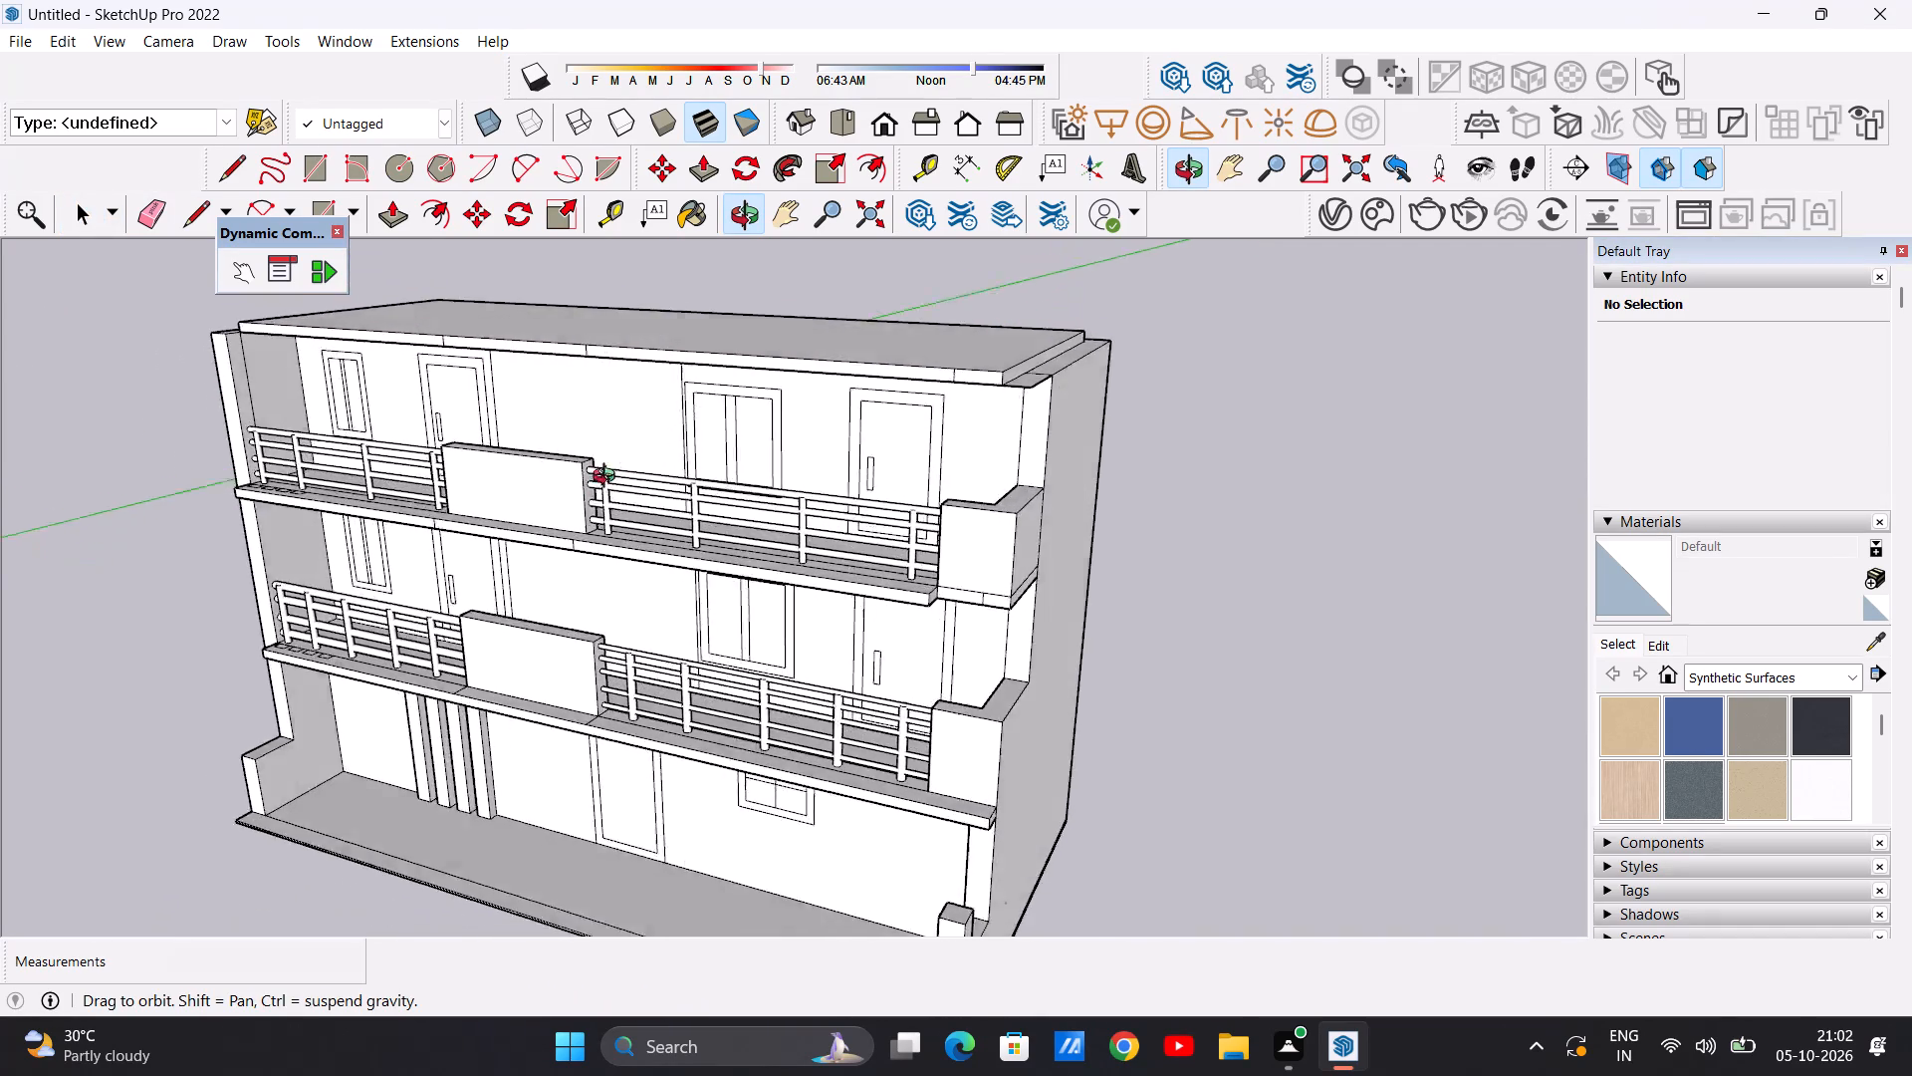
{"action": "middle_click_drag", "start_coordinate": [608, 478], "coordinate": [663, 553]}
{"action": "scroll", "coordinate": [728, 503], "scroll_direction": "down", "scroll_amount": 5}
{"action": "scroll", "coordinate": [866, 467], "scroll_direction": "up", "scroll_amount": 7}
{"action": "middle_click_drag", "start_coordinate": [866, 441], "coordinate": [878, 525]}
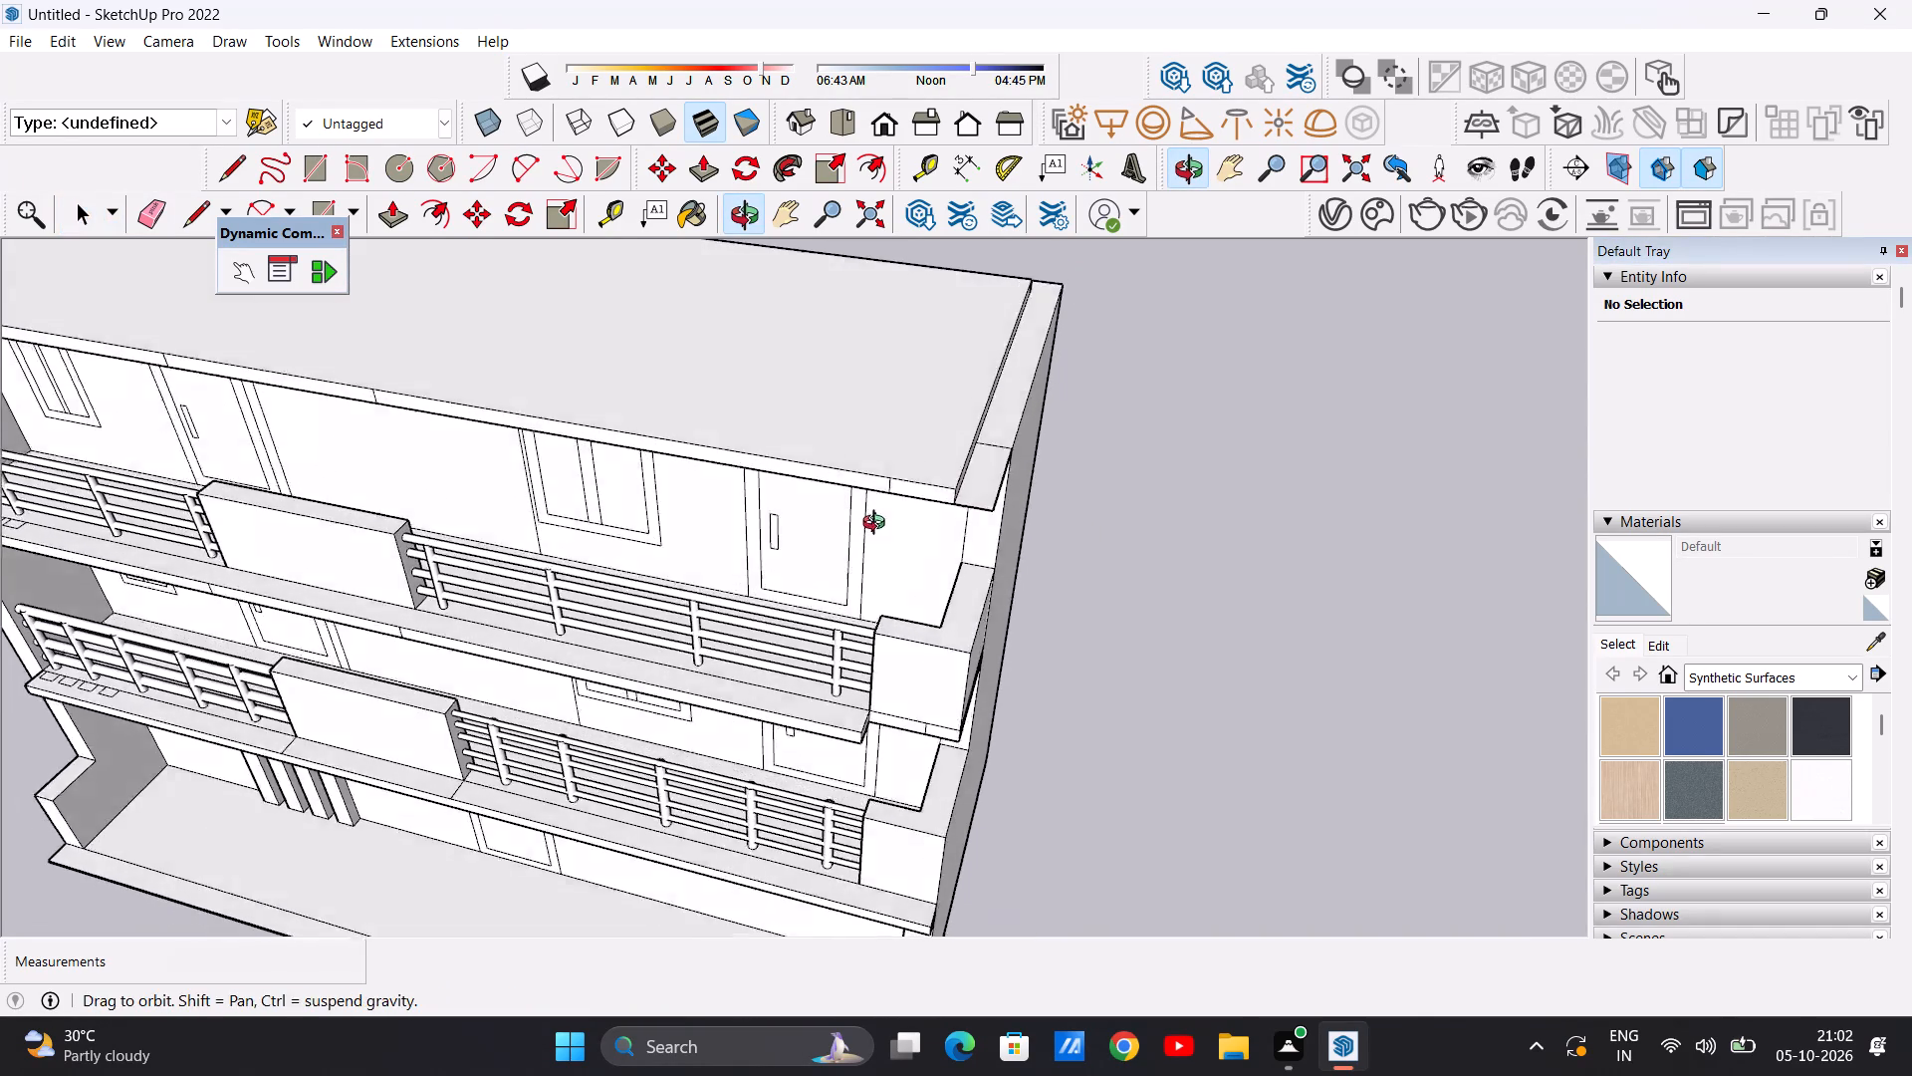
{"action": "middle_click_drag", "start_coordinate": [878, 525], "coordinate": [877, 542]}
{"action": "scroll", "coordinate": [961, 427], "scroll_direction": "down", "scroll_amount": 8}
{"action": "scroll", "coordinate": [978, 481], "scroll_direction": "up", "scroll_amount": 6}
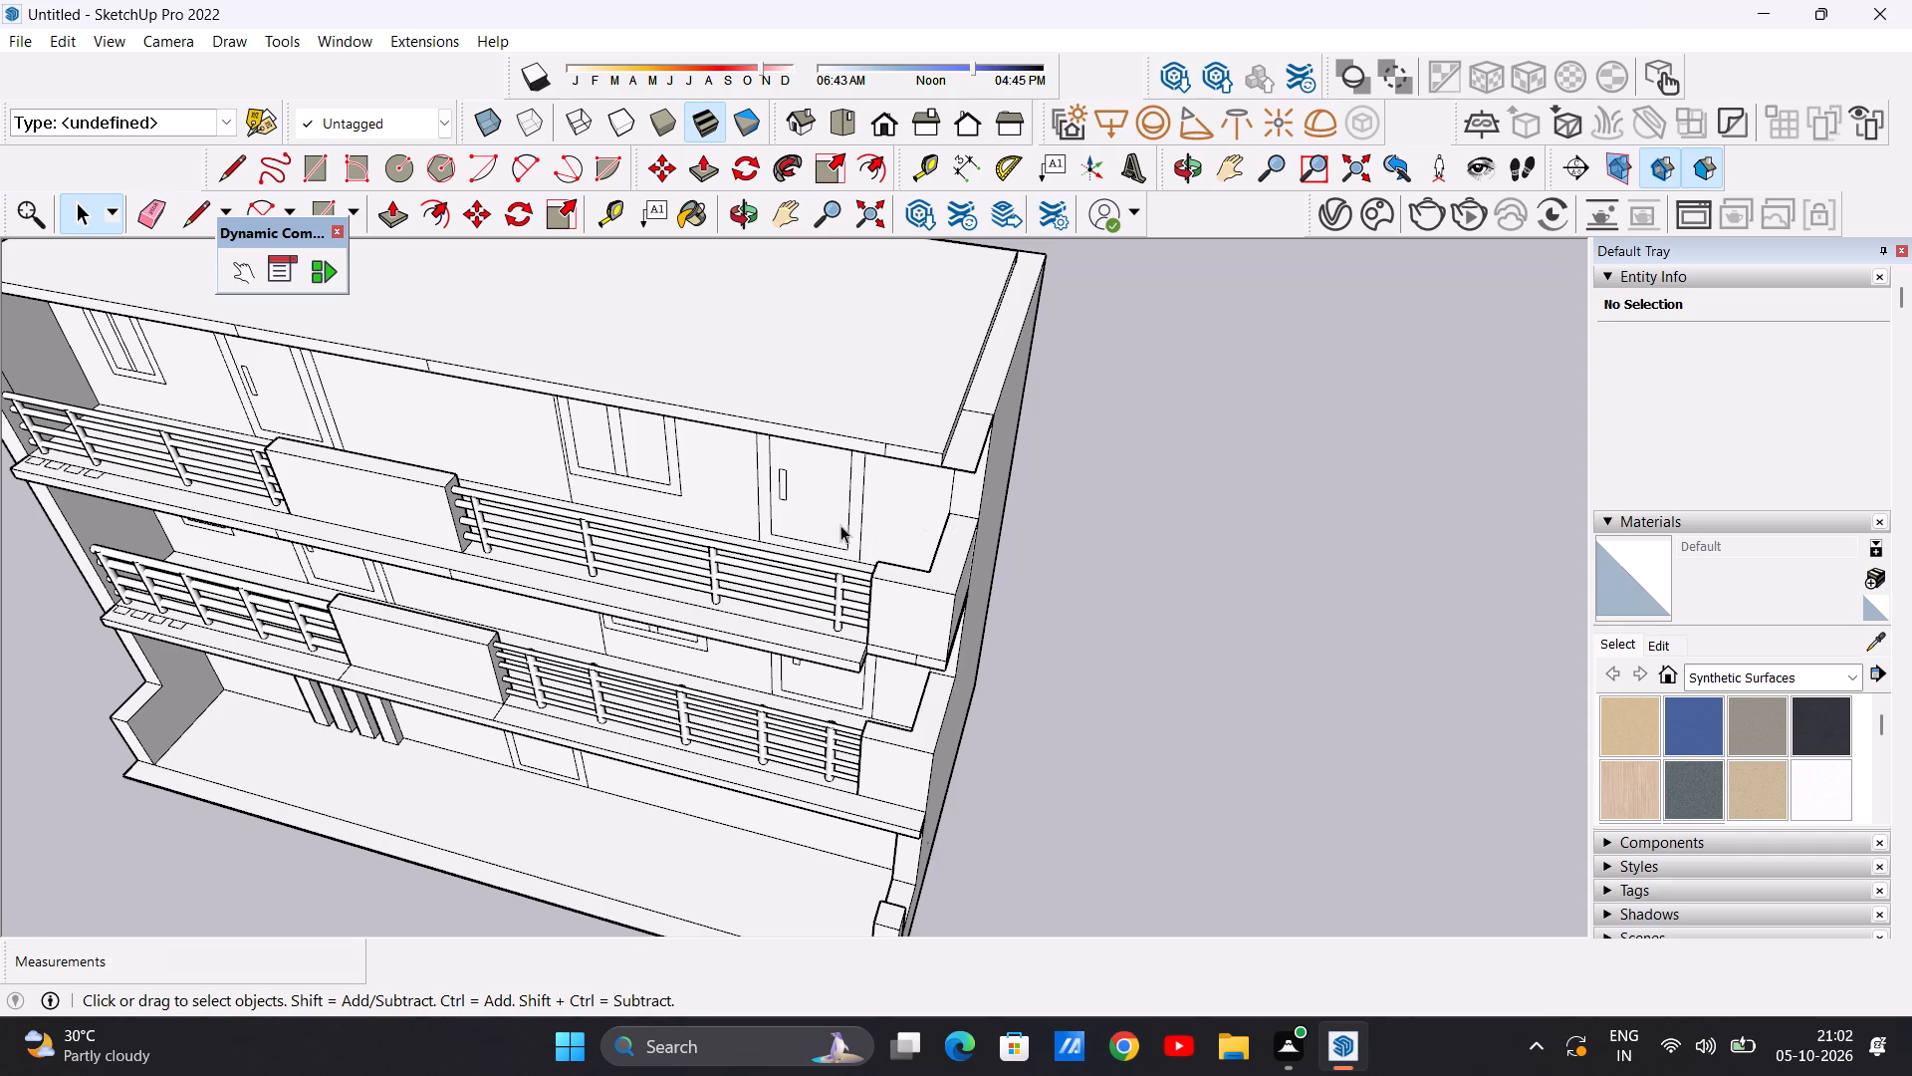
{"action": "scroll", "coordinate": [753, 531], "scroll_direction": "down", "scroll_amount": 11}
{"action": "scroll", "coordinate": [929, 460], "scroll_direction": "up", "scroll_amount": 5}
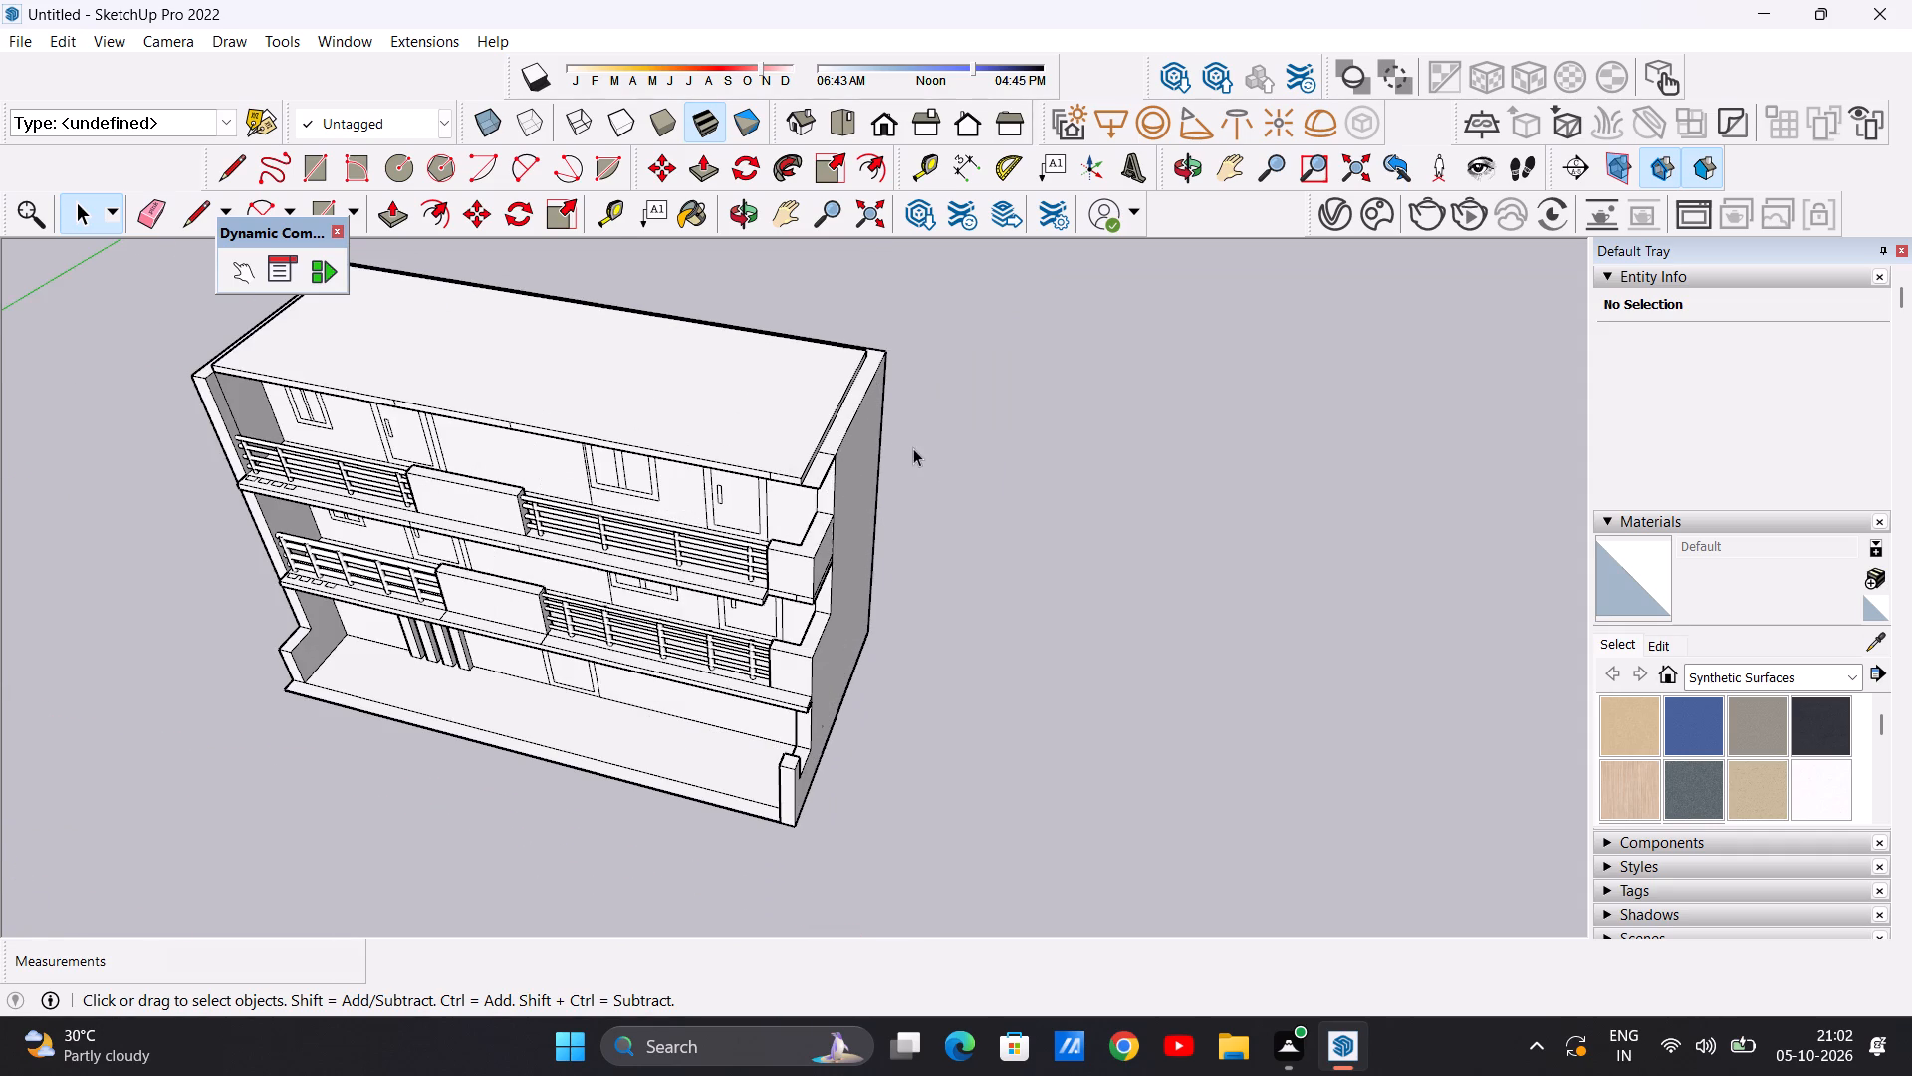
{"action": "scroll", "coordinate": [924, 448], "scroll_direction": "down", "scroll_amount": 9}
{"action": "scroll", "coordinate": [974, 535], "scroll_direction": "down", "scroll_amount": 2}
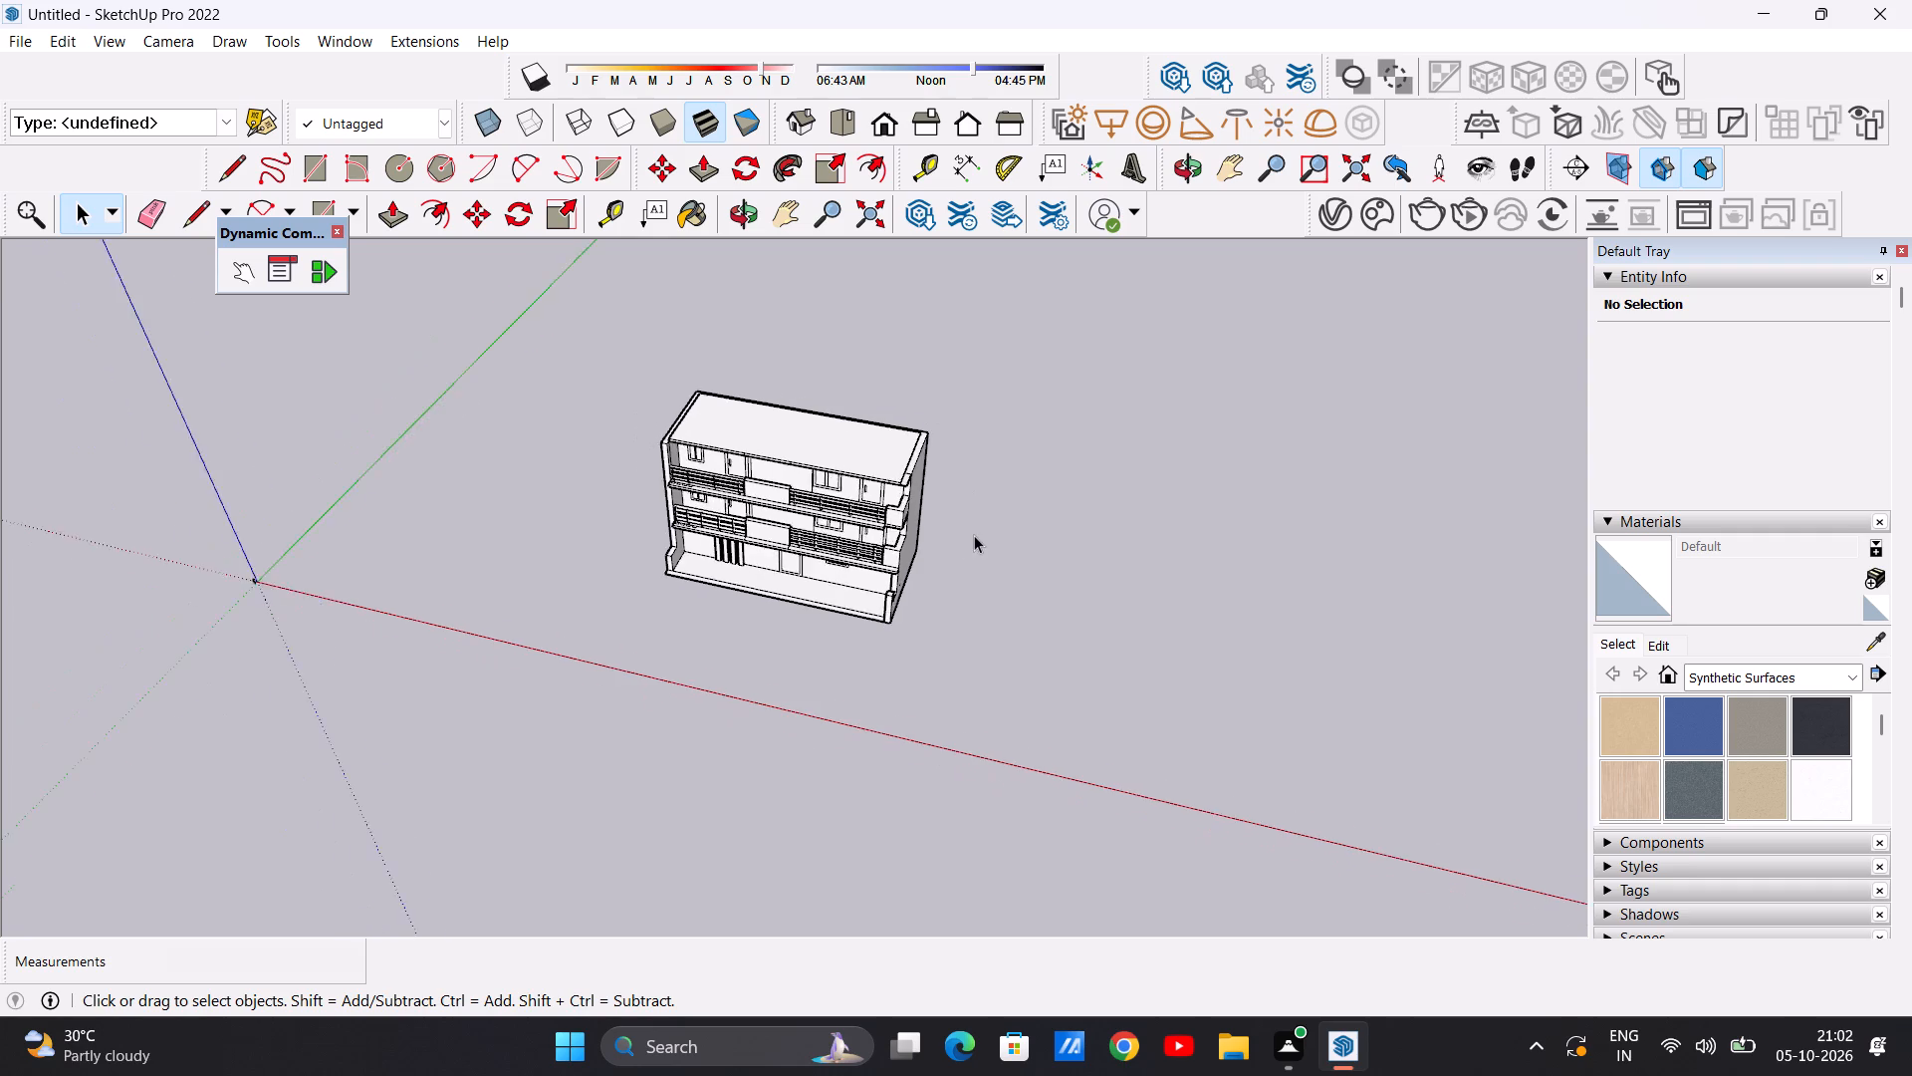
{"action": "scroll", "coordinate": [974, 535], "scroll_direction": "down", "scroll_amount": 1}
{"action": "scroll", "coordinate": [861, 494], "scroll_direction": "up", "scroll_amount": 7}
{"action": "scroll", "coordinate": [983, 442], "scroll_direction": "down", "scroll_amount": 3}
{"action": "middle_click_drag", "start_coordinate": [890, 566], "coordinate": [903, 492]}
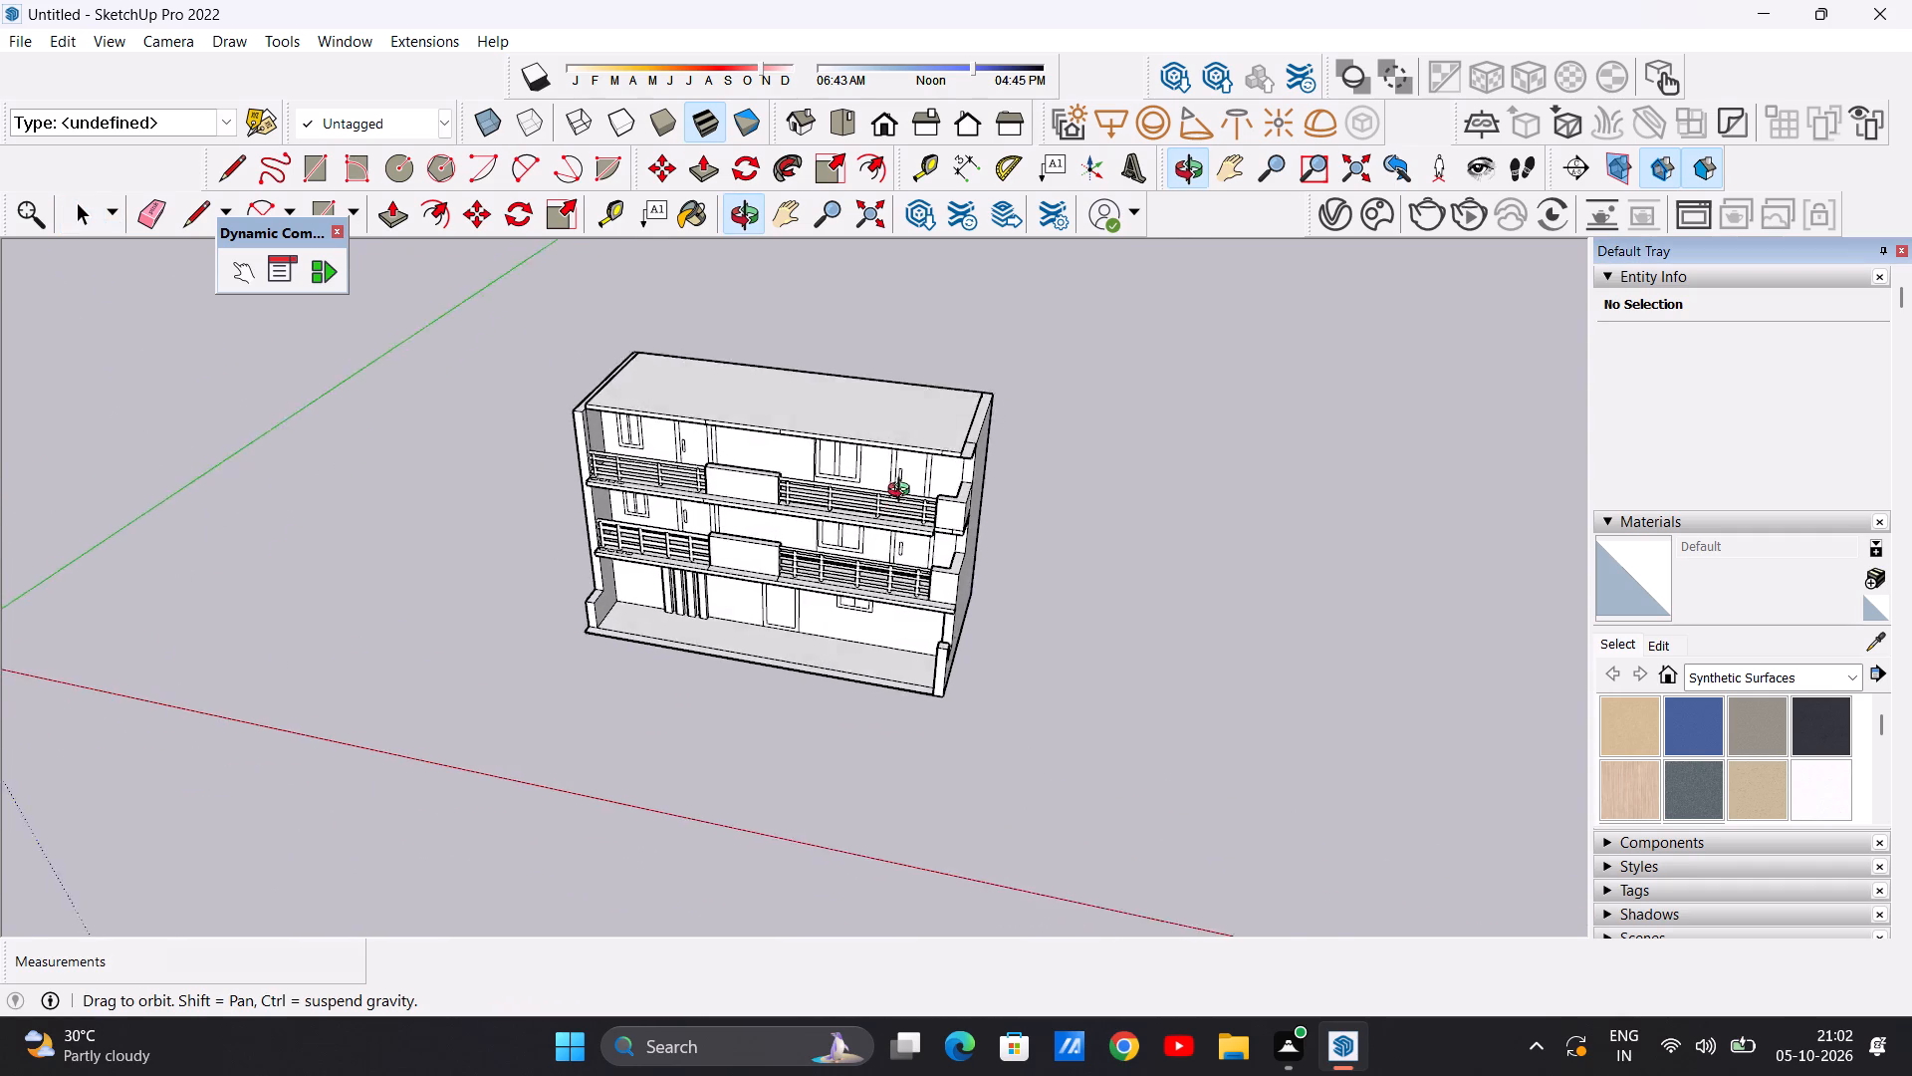
{"action": "middle_click_drag", "start_coordinate": [903, 492], "coordinate": [782, 469]}
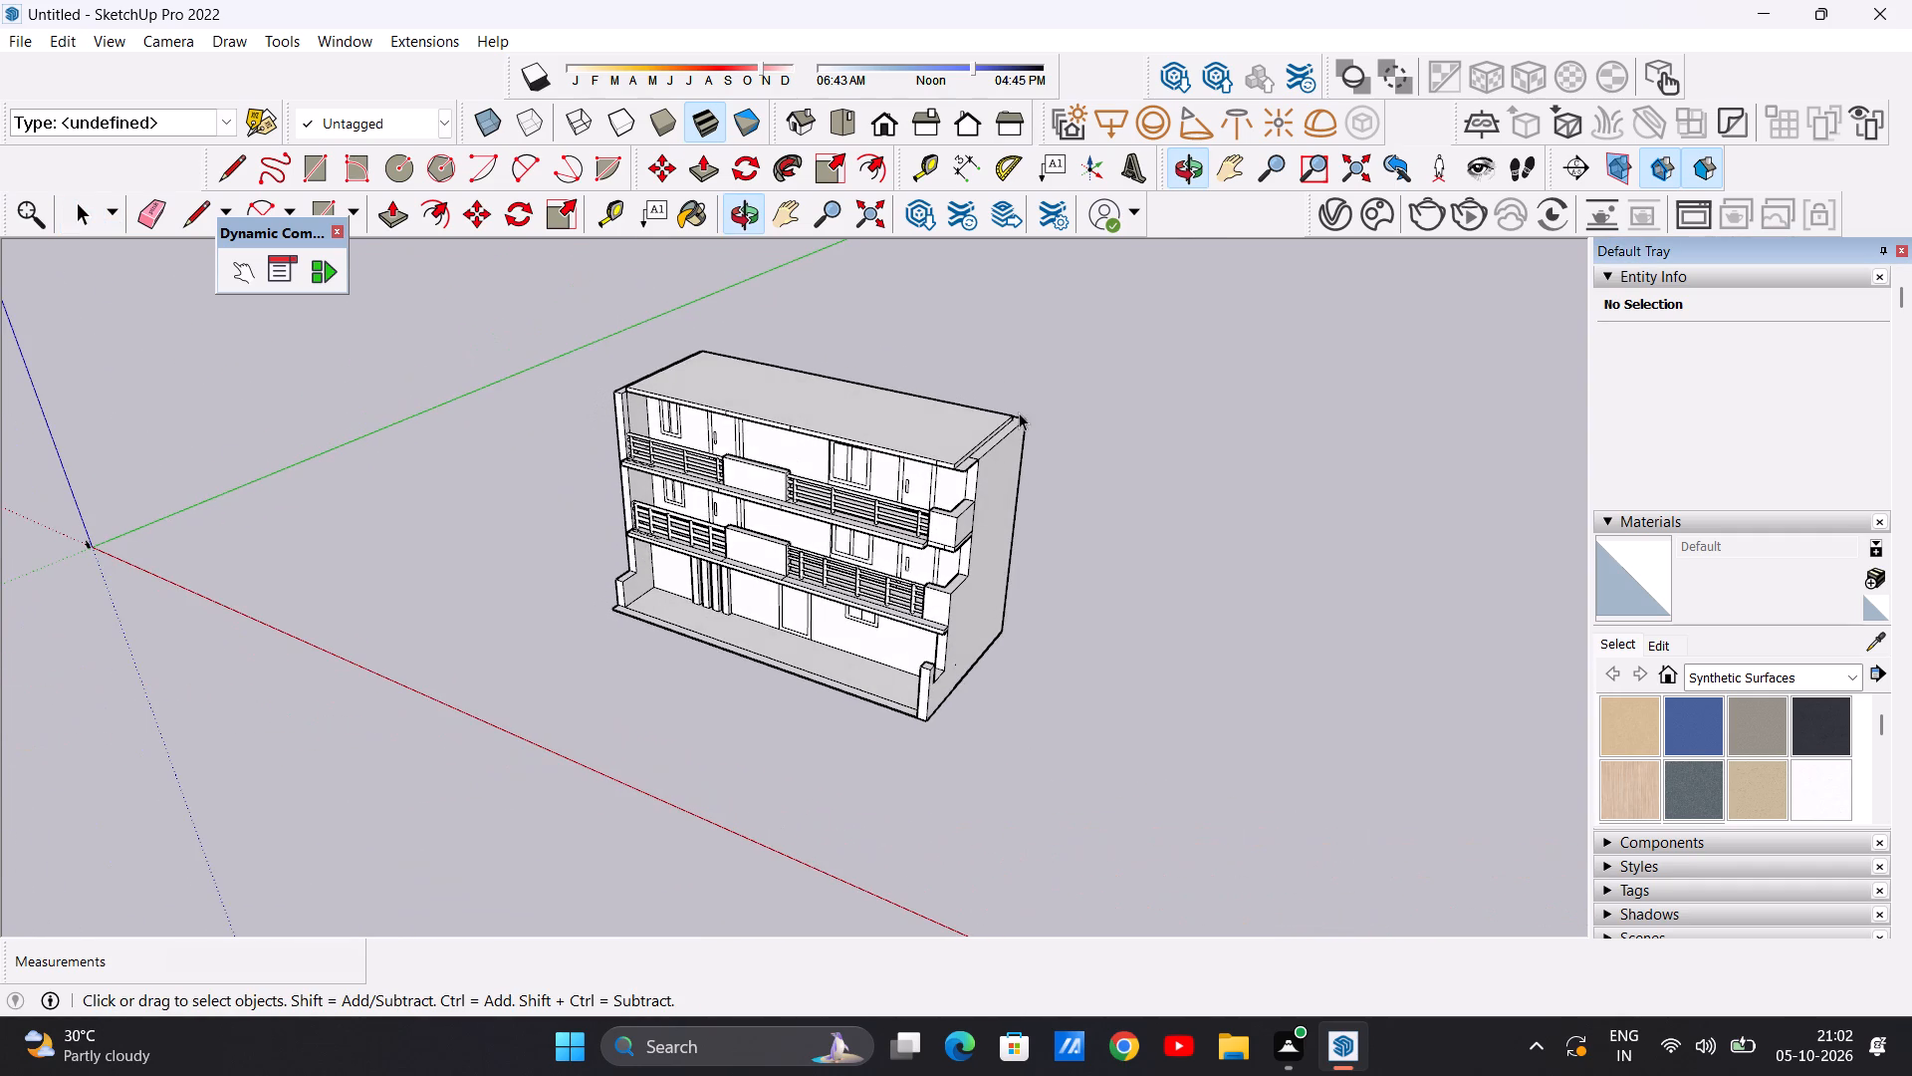
Push/Pull the wall-top border face around the roof slab upward about 55 ft to form walls above the roof.
{"action": "scroll", "coordinate": [962, 437], "scroll_direction": "up", "scroll_amount": 7}
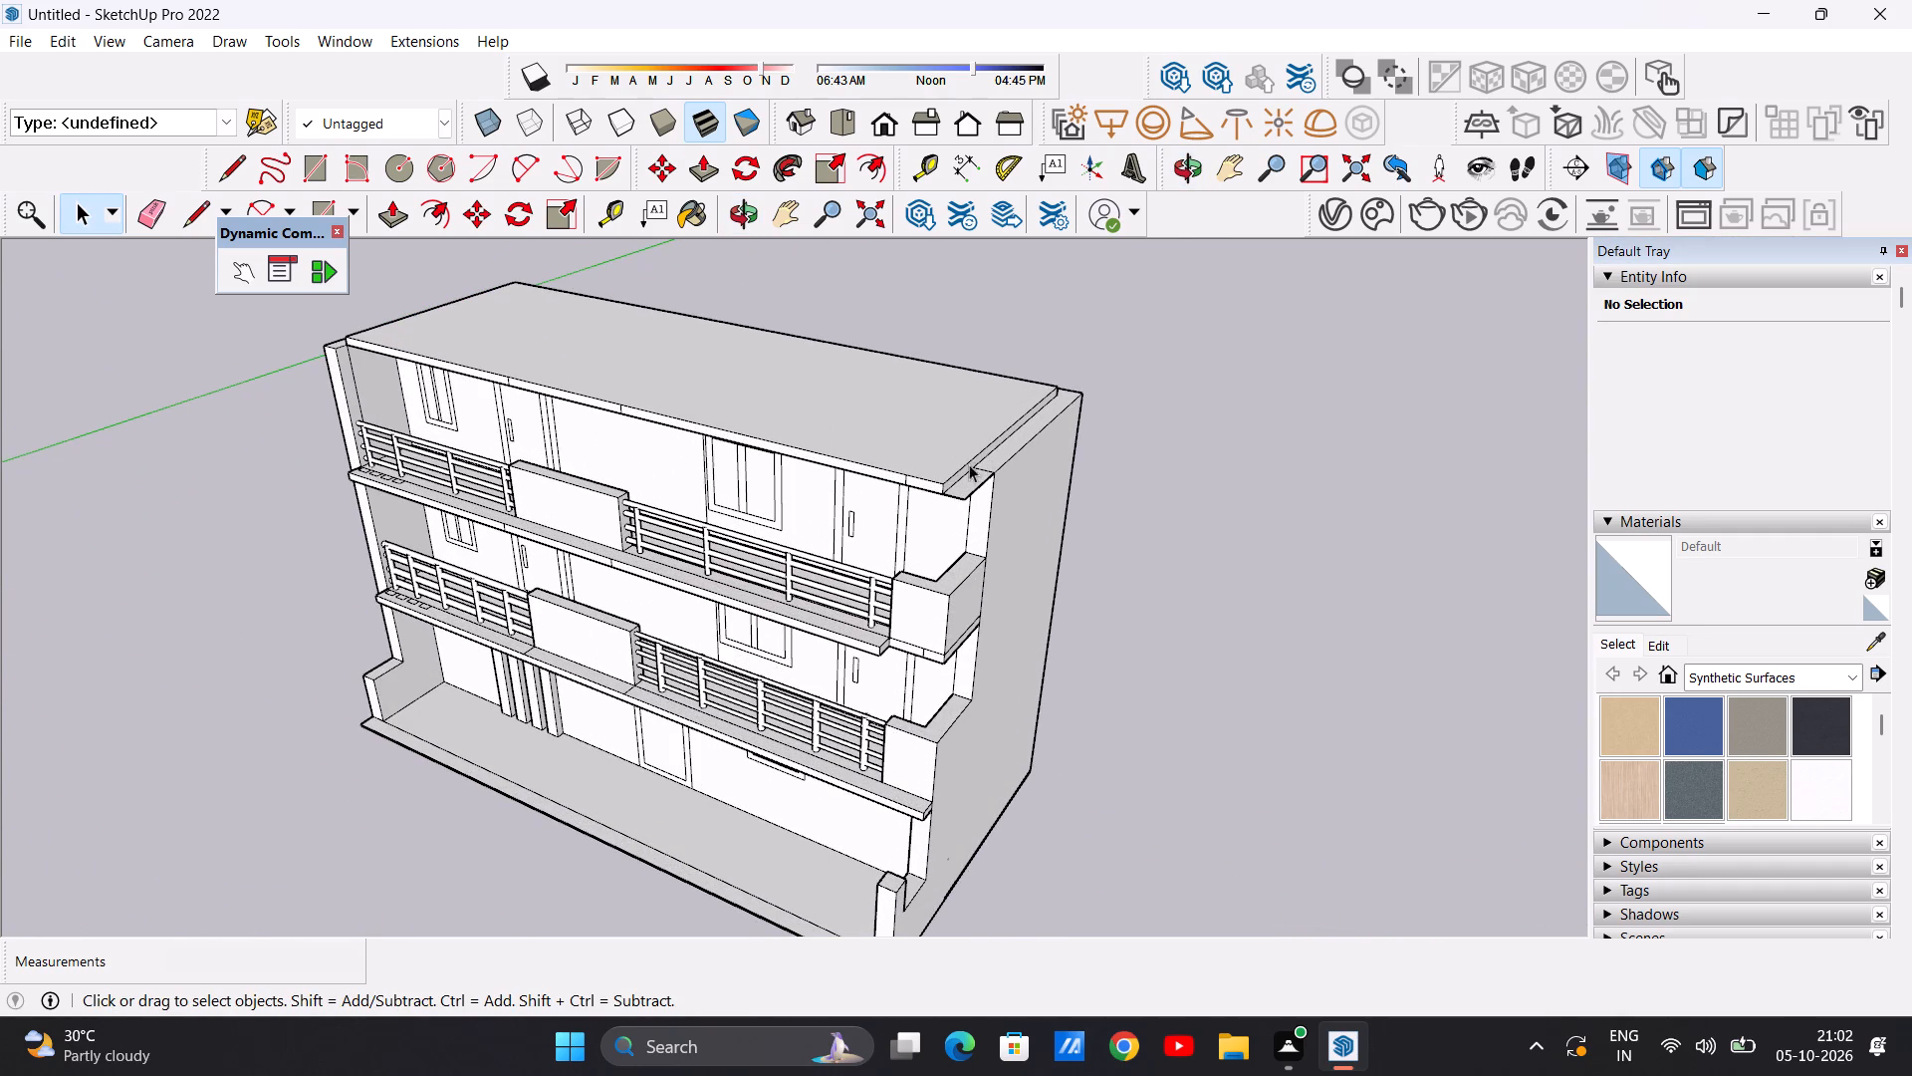
{"action": "middle_click_drag", "start_coordinate": [968, 467], "coordinate": [889, 642]}
{"action": "scroll", "coordinate": [889, 642], "scroll_direction": "up", "scroll_amount": 1}
{"action": "scroll", "coordinate": [894, 350], "scroll_direction": "down", "scroll_amount": 11}
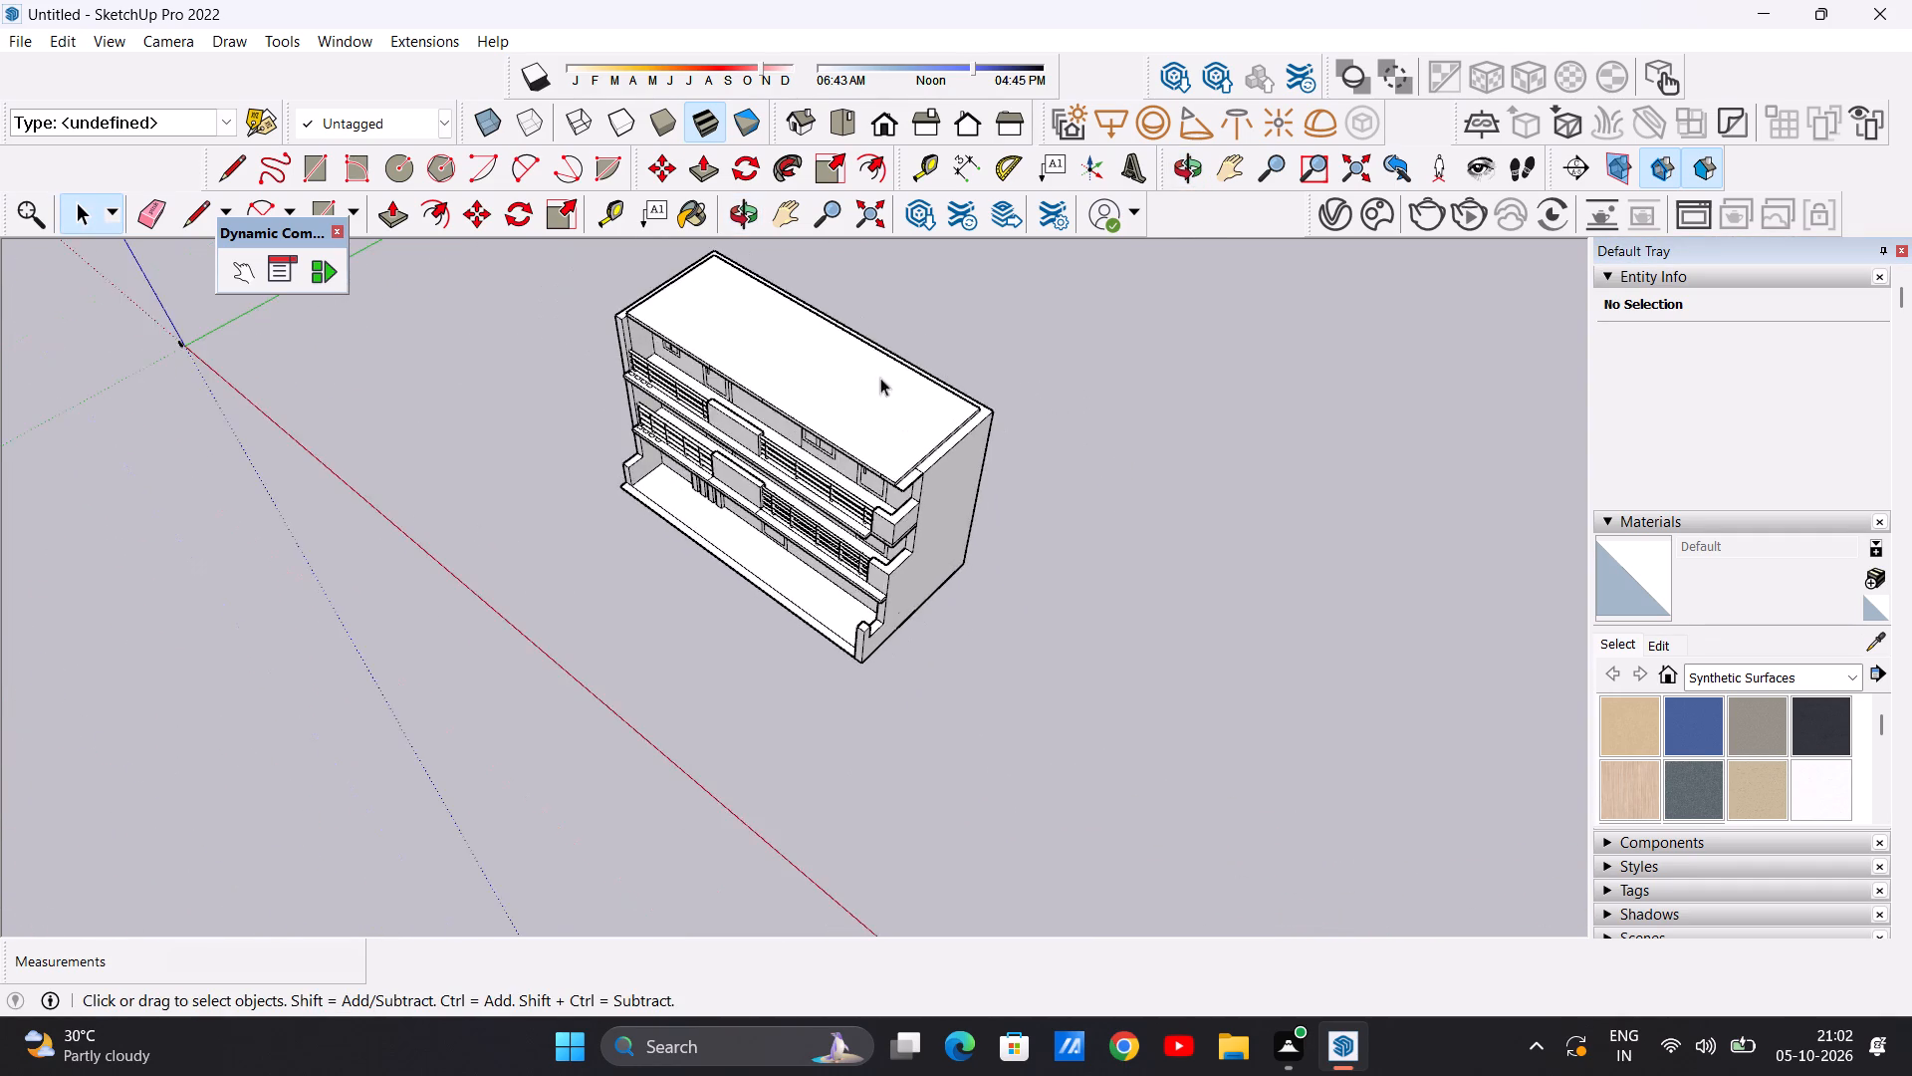
{"action": "middle_click_drag", "start_coordinate": [862, 403], "coordinate": [774, 486]}
{"action": "scroll", "coordinate": [1013, 434], "scroll_direction": "up", "scroll_amount": 12}
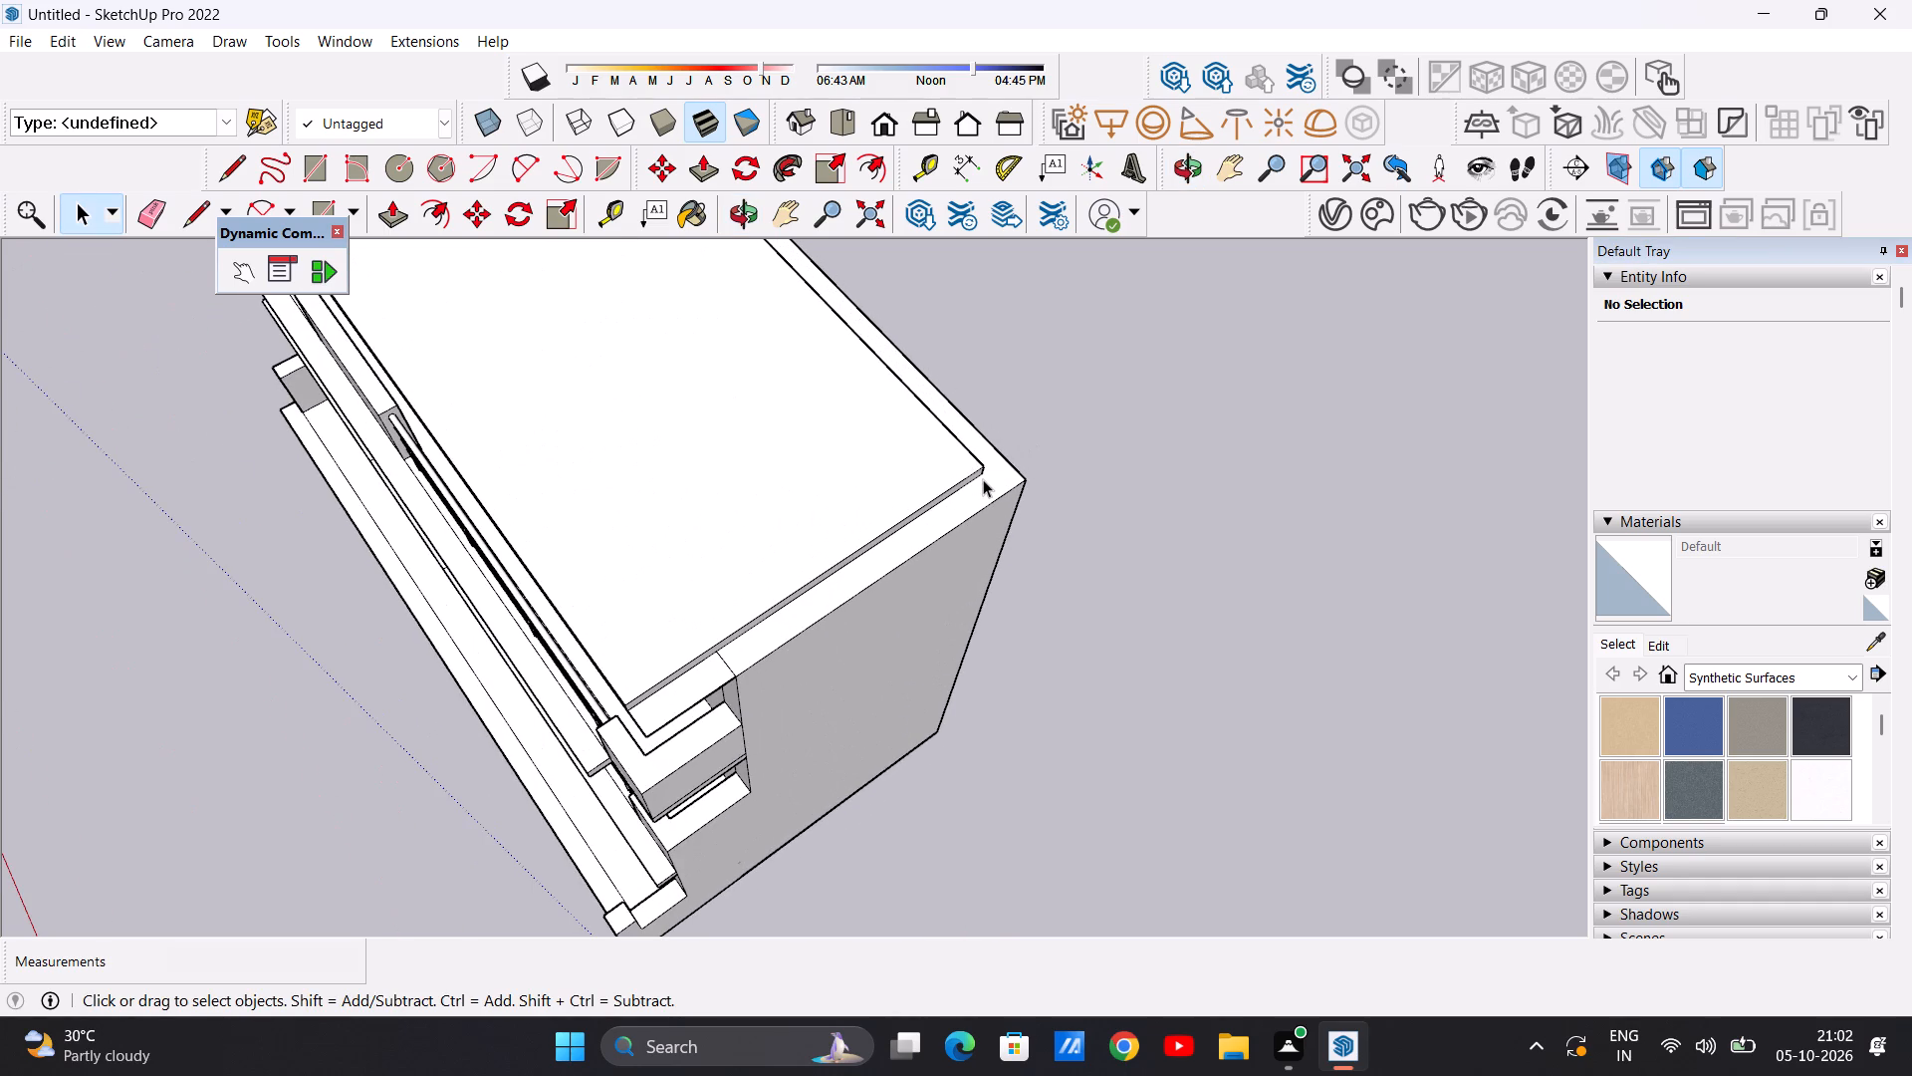
{"action": "key", "text": "p"}
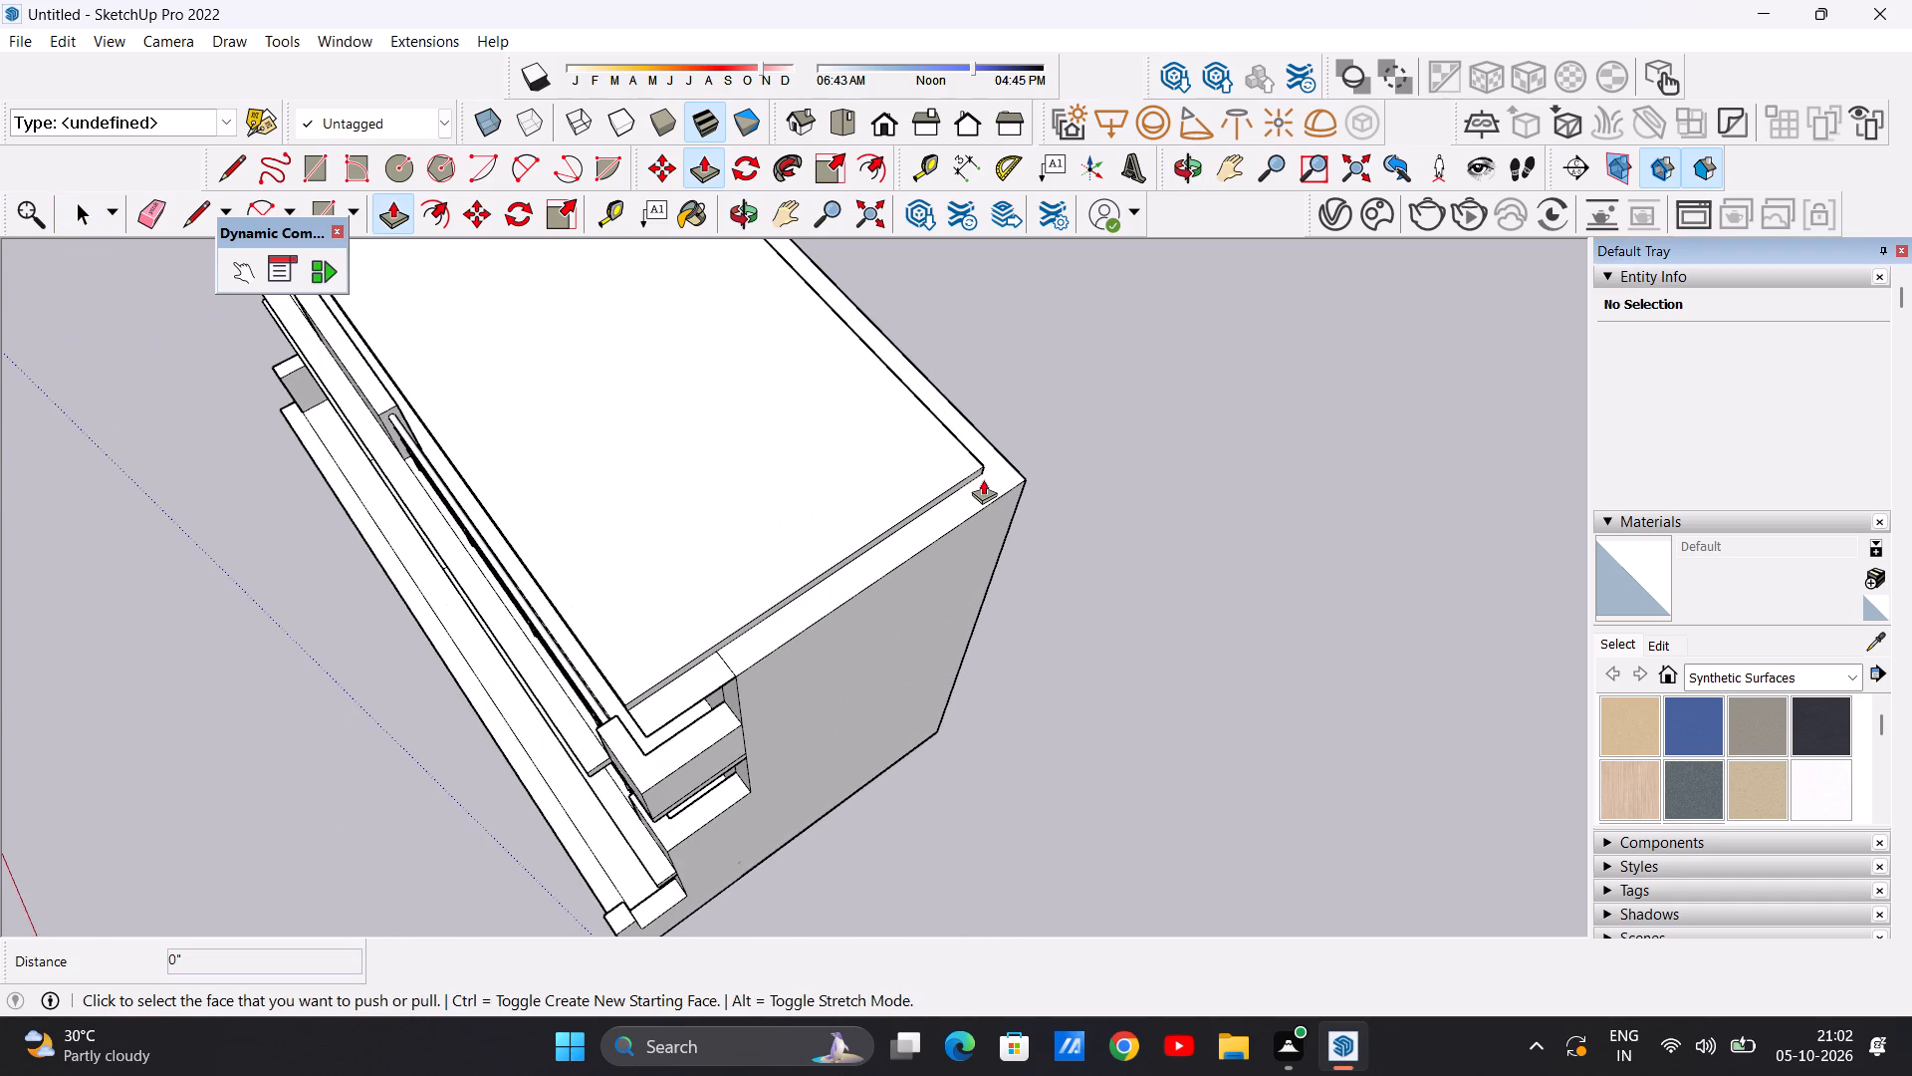
{"action": "left_click", "coordinate": [753, 629]}
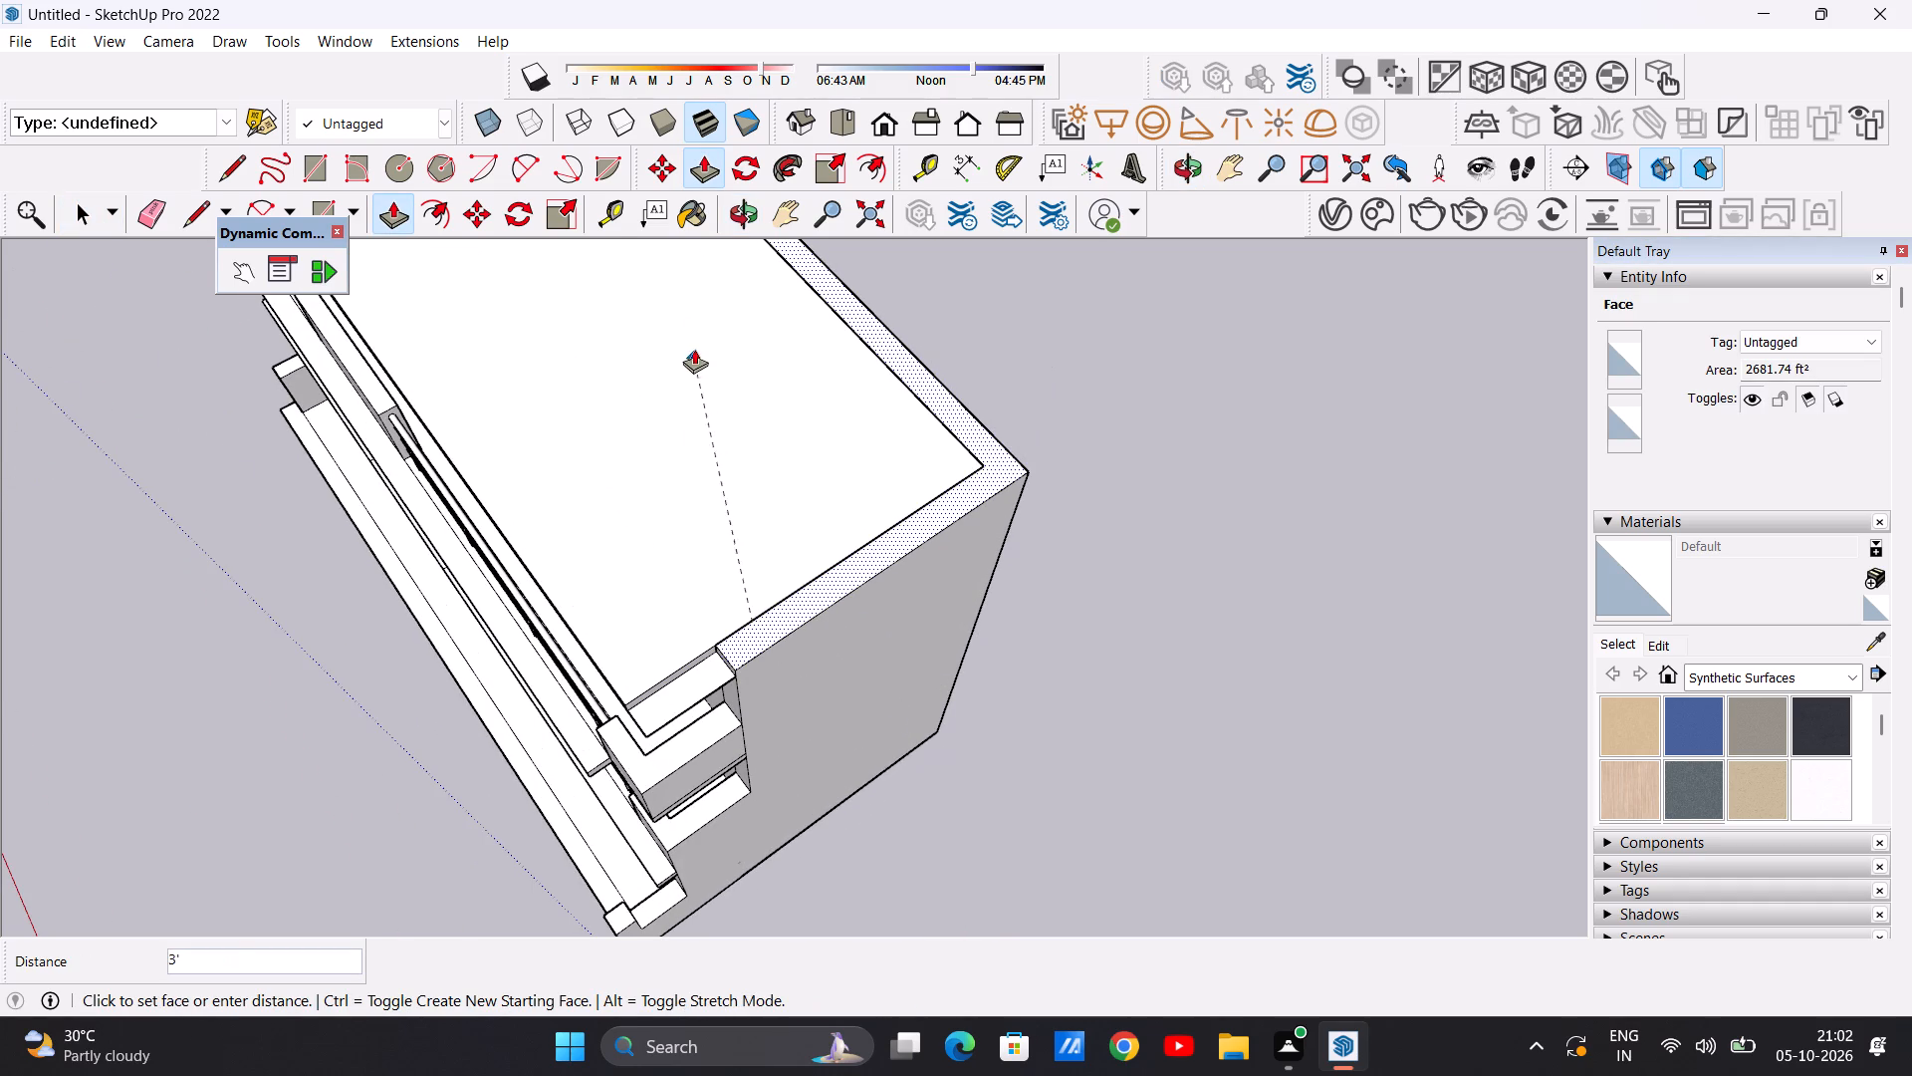
{"action": "scroll", "coordinate": [796, 392], "scroll_direction": "down", "scroll_amount": 20}
{"action": "scroll", "coordinate": [796, 392], "scroll_direction": "down", "scroll_amount": 14}
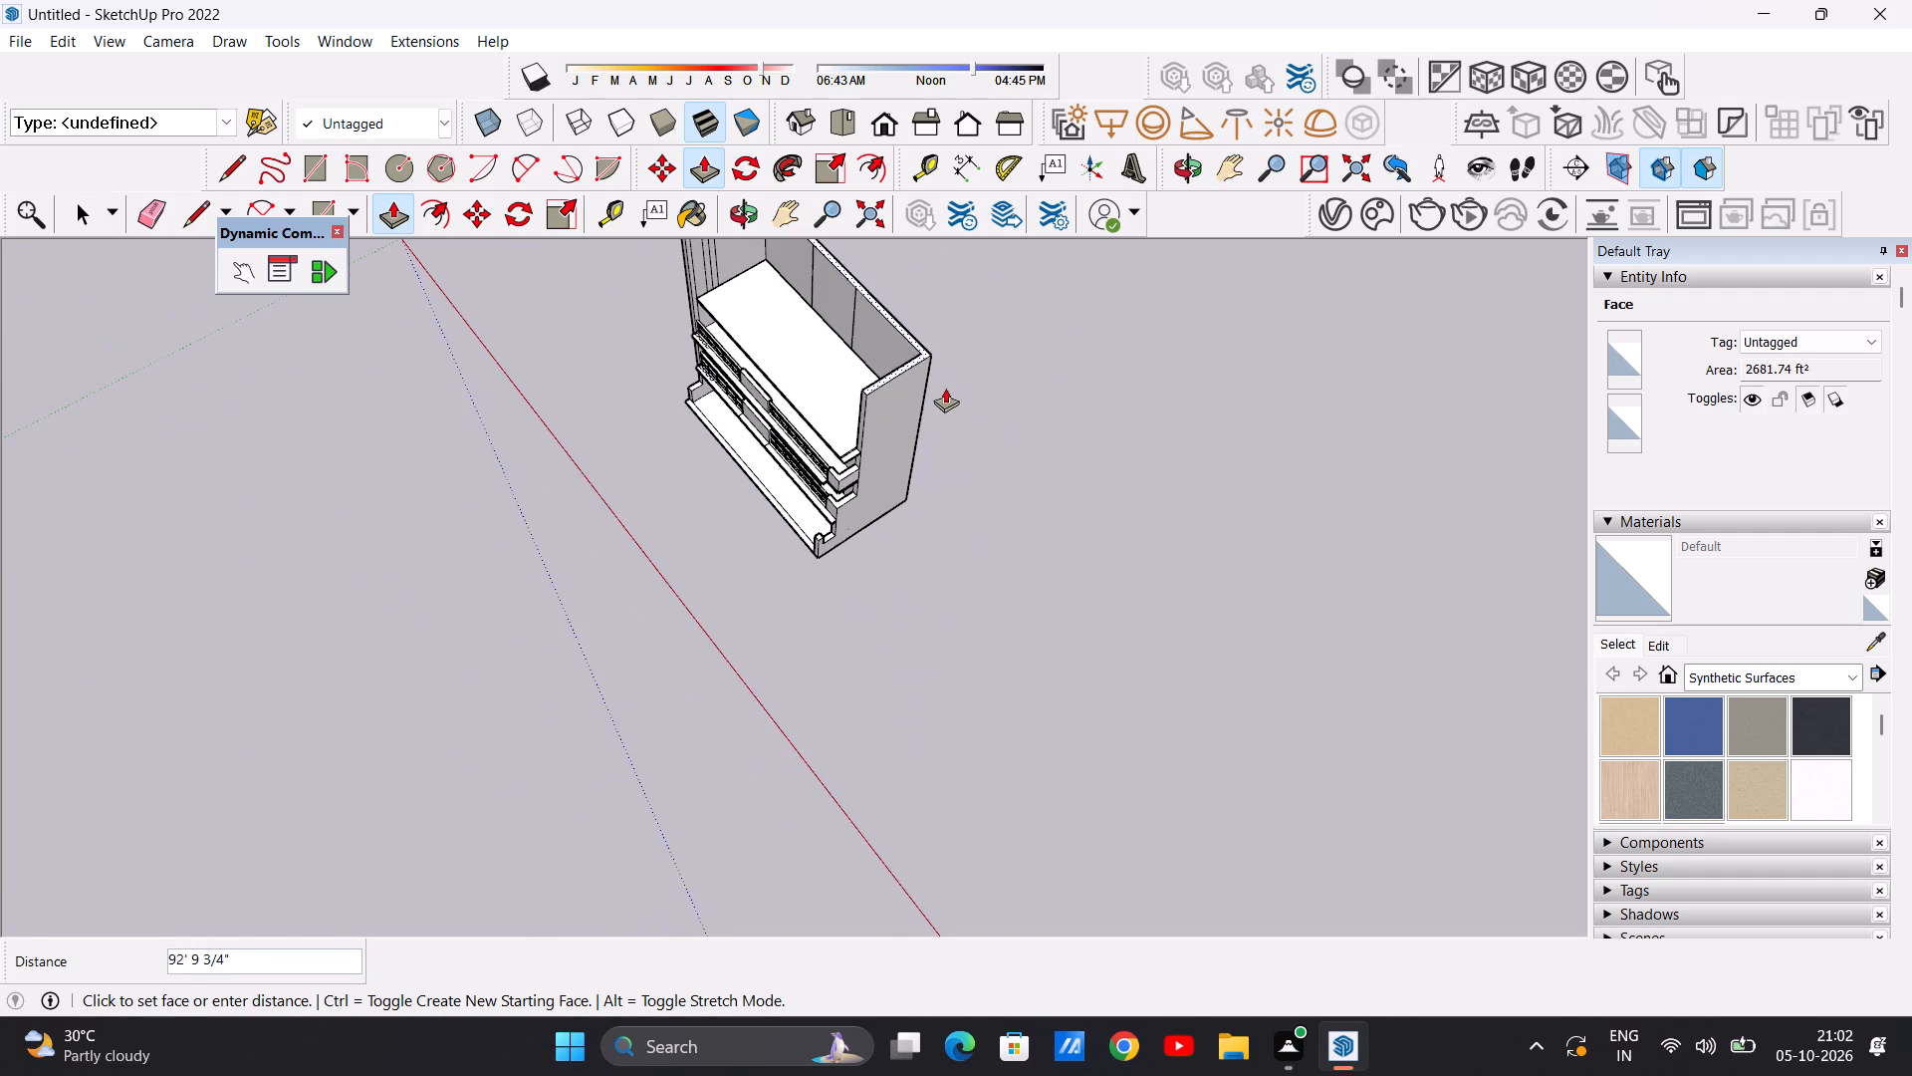
{"action": "scroll", "coordinate": [882, 403], "scroll_direction": "down", "scroll_amount": 6}
{"action": "middle_click_drag", "start_coordinate": [836, 400], "coordinate": [1160, 305]}
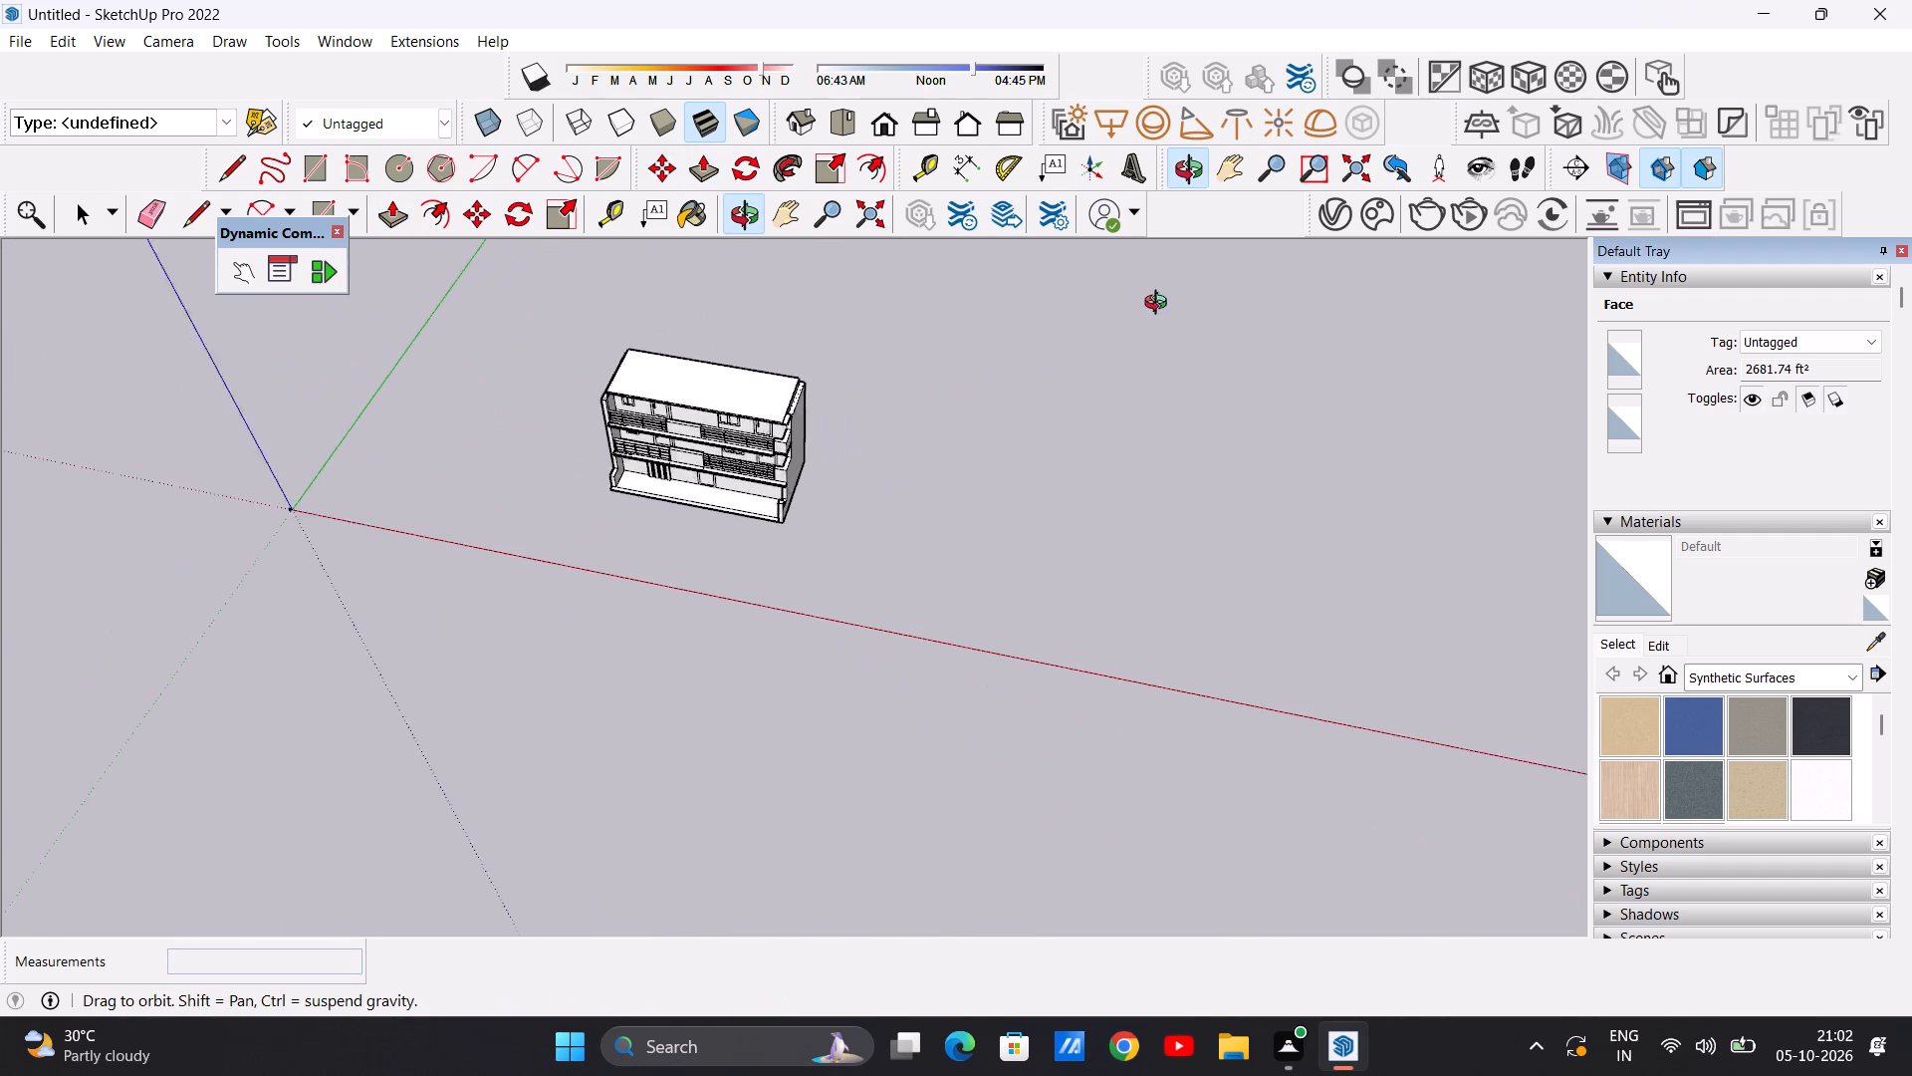
{"action": "middle_click_drag", "start_coordinate": [1160, 305], "coordinate": [1161, 305]}
{"action": "middle_click_drag", "start_coordinate": [815, 336], "coordinate": [873, 256]}
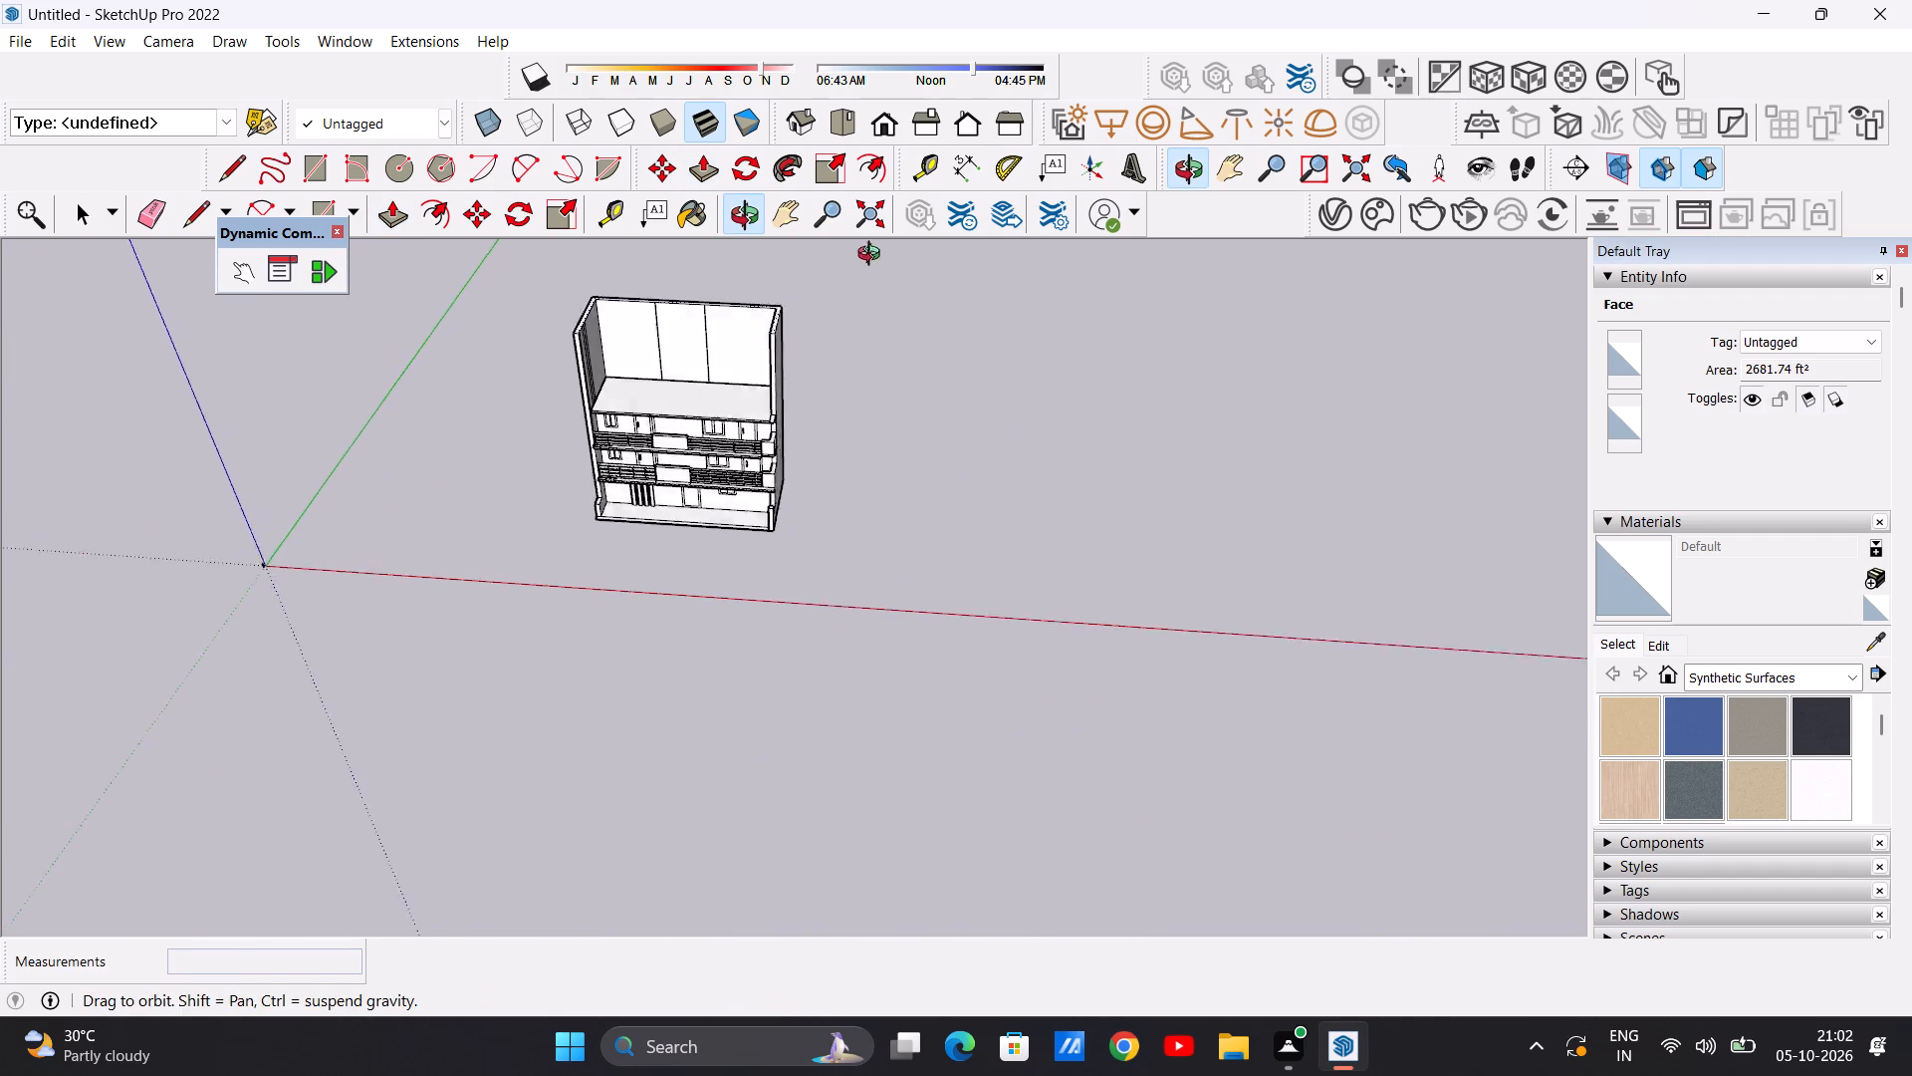
{"action": "middle_click_drag", "start_coordinate": [873, 256], "coordinate": [892, 236]}
{"action": "scroll", "coordinate": [751, 390], "scroll_direction": "up", "scroll_amount": 5}
{"action": "middle_click_drag", "start_coordinate": [772, 414], "coordinate": [803, 316]}
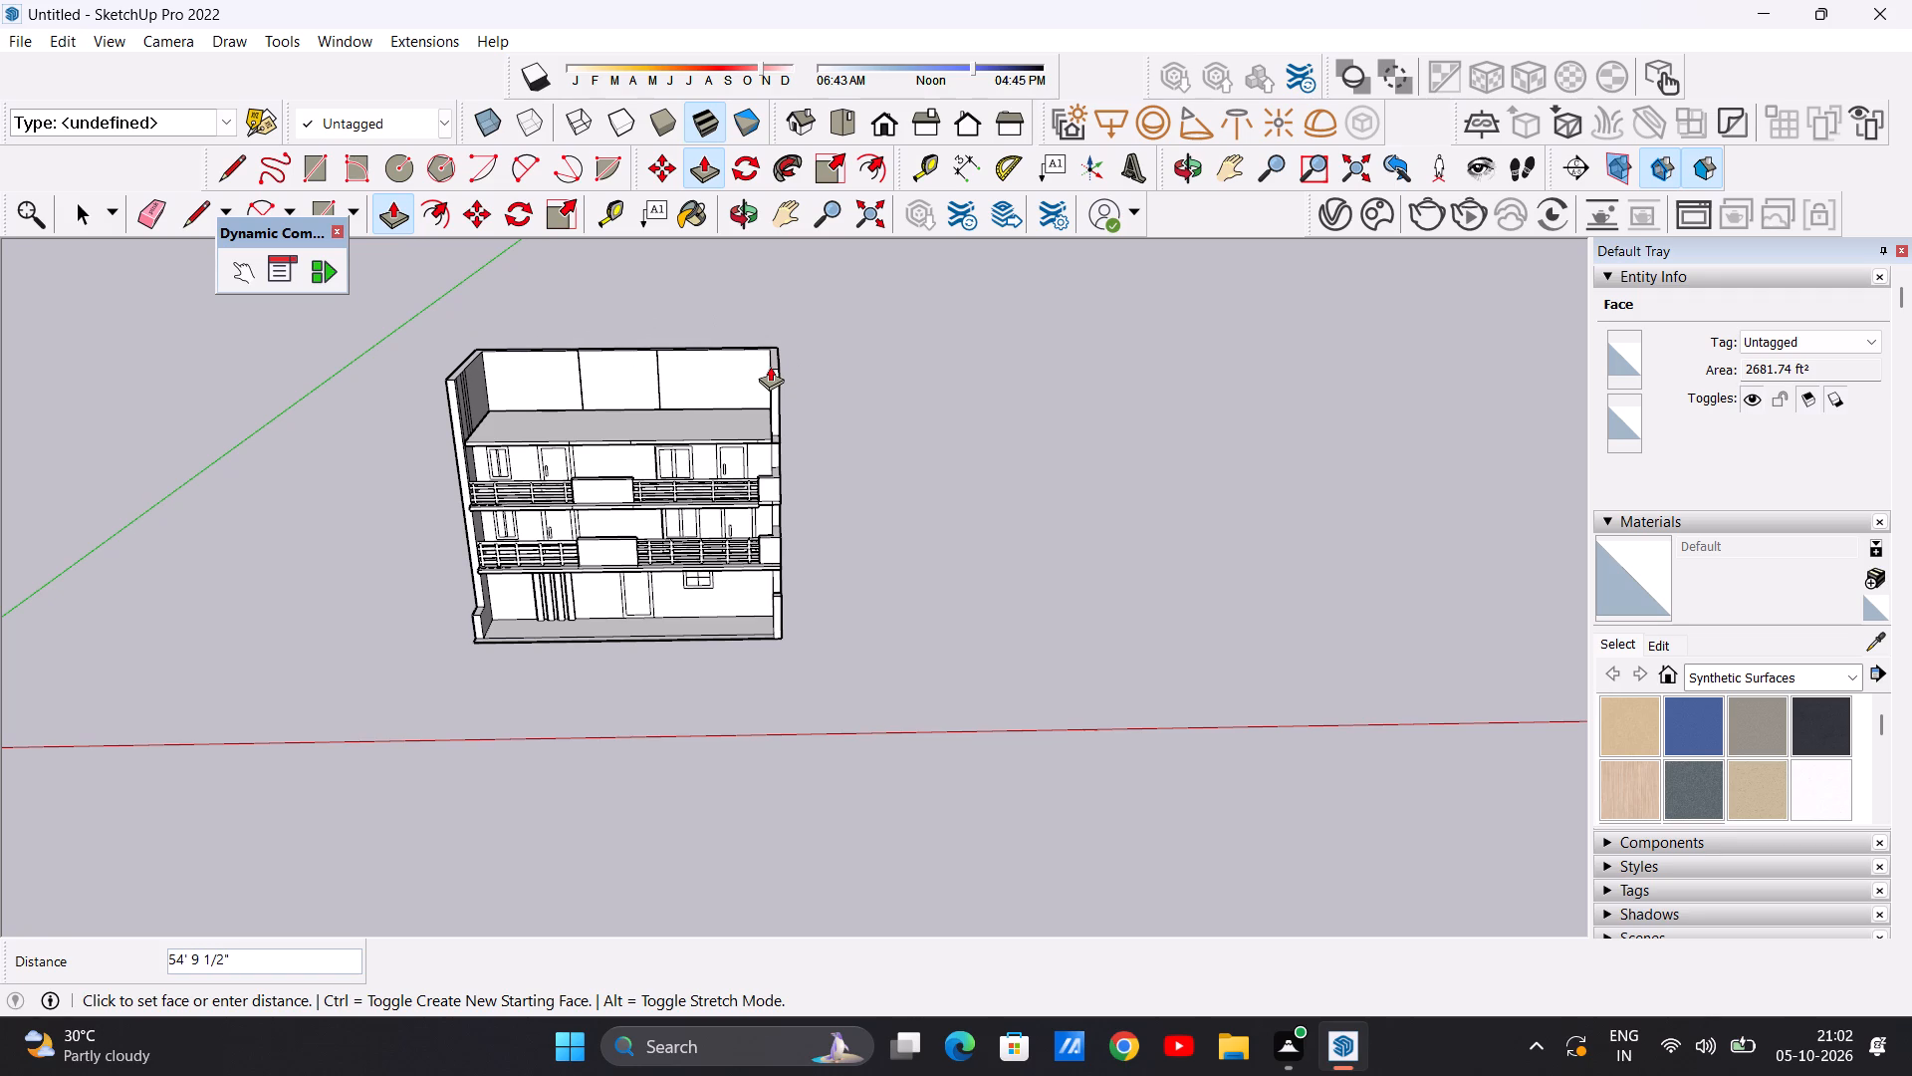
{"action": "left_click", "coordinate": [770, 366]}
{"action": "key", "text": "space"}
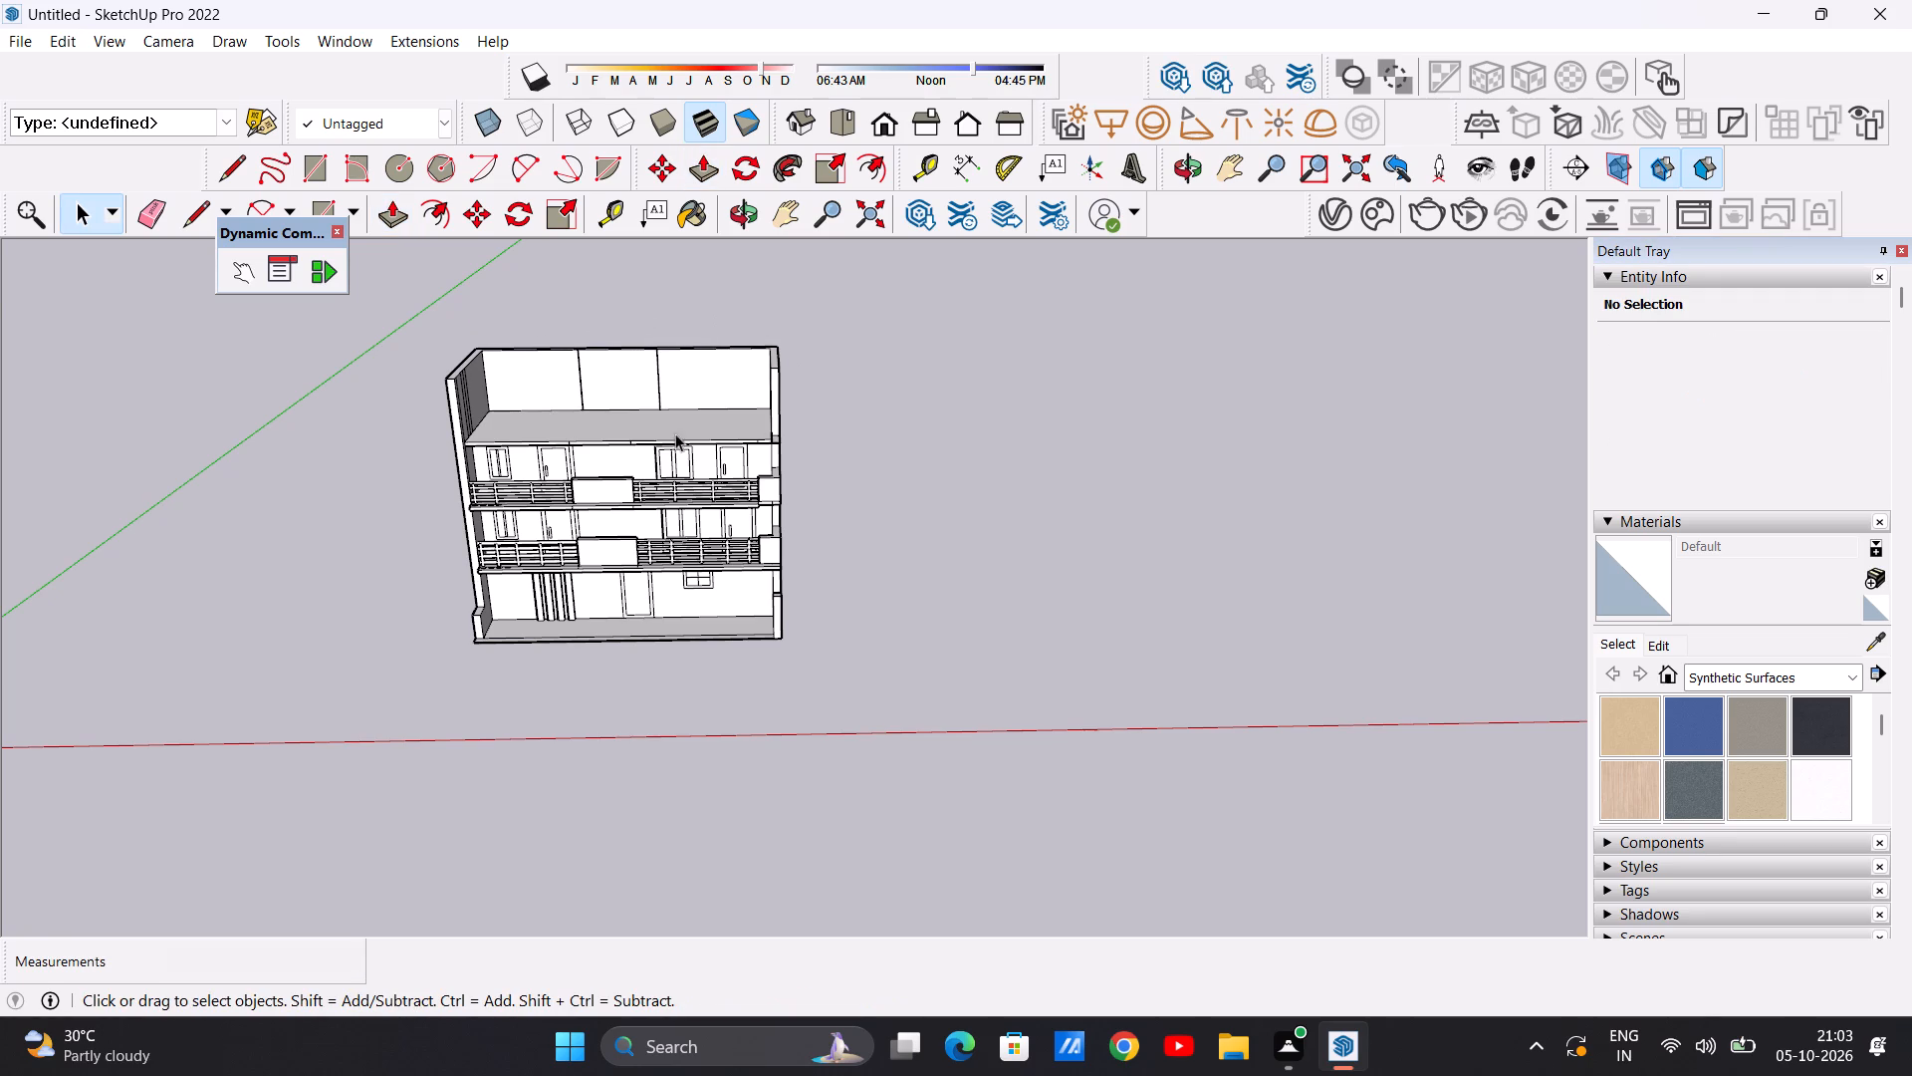
Examine the raised walls above the roof slab from the front, together with the railed floors below.
{"action": "scroll", "coordinate": [680, 494], "scroll_direction": "down", "scroll_amount": 7}
{"action": "middle_click_drag", "start_coordinate": [663, 463], "coordinate": [615, 418]}
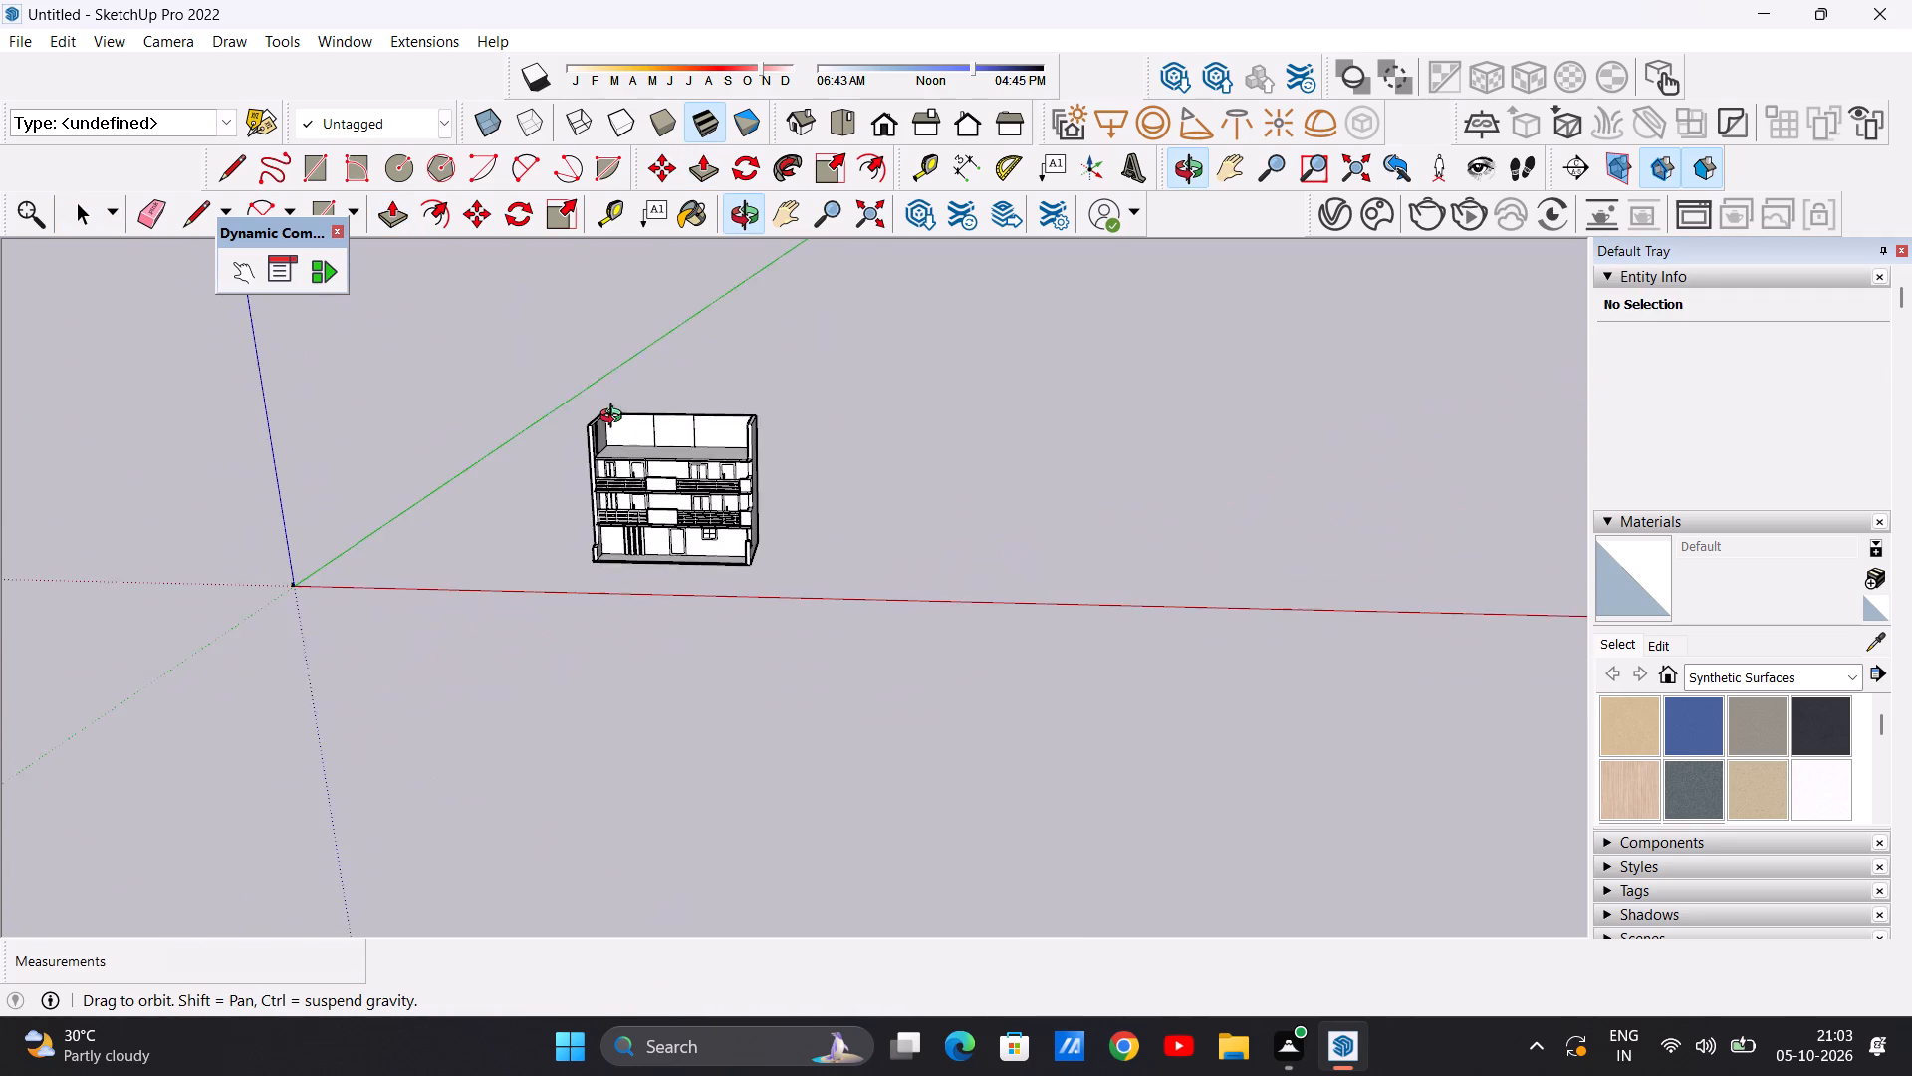
{"action": "middle_click_drag", "start_coordinate": [615, 418], "coordinate": [615, 417]}
{"action": "scroll", "coordinate": [700, 425], "scroll_direction": "up", "scroll_amount": 7}
{"action": "middle_click_drag", "start_coordinate": [621, 455], "coordinate": [695, 388]}
{"action": "scroll", "coordinate": [691, 406], "scroll_direction": "up", "scroll_amount": 8}
{"action": "scroll", "coordinate": [691, 440], "scroll_direction": "down", "scroll_amount": 1}
{"action": "scroll", "coordinate": [691, 440], "scroll_direction": "up", "scroll_amount": 1}
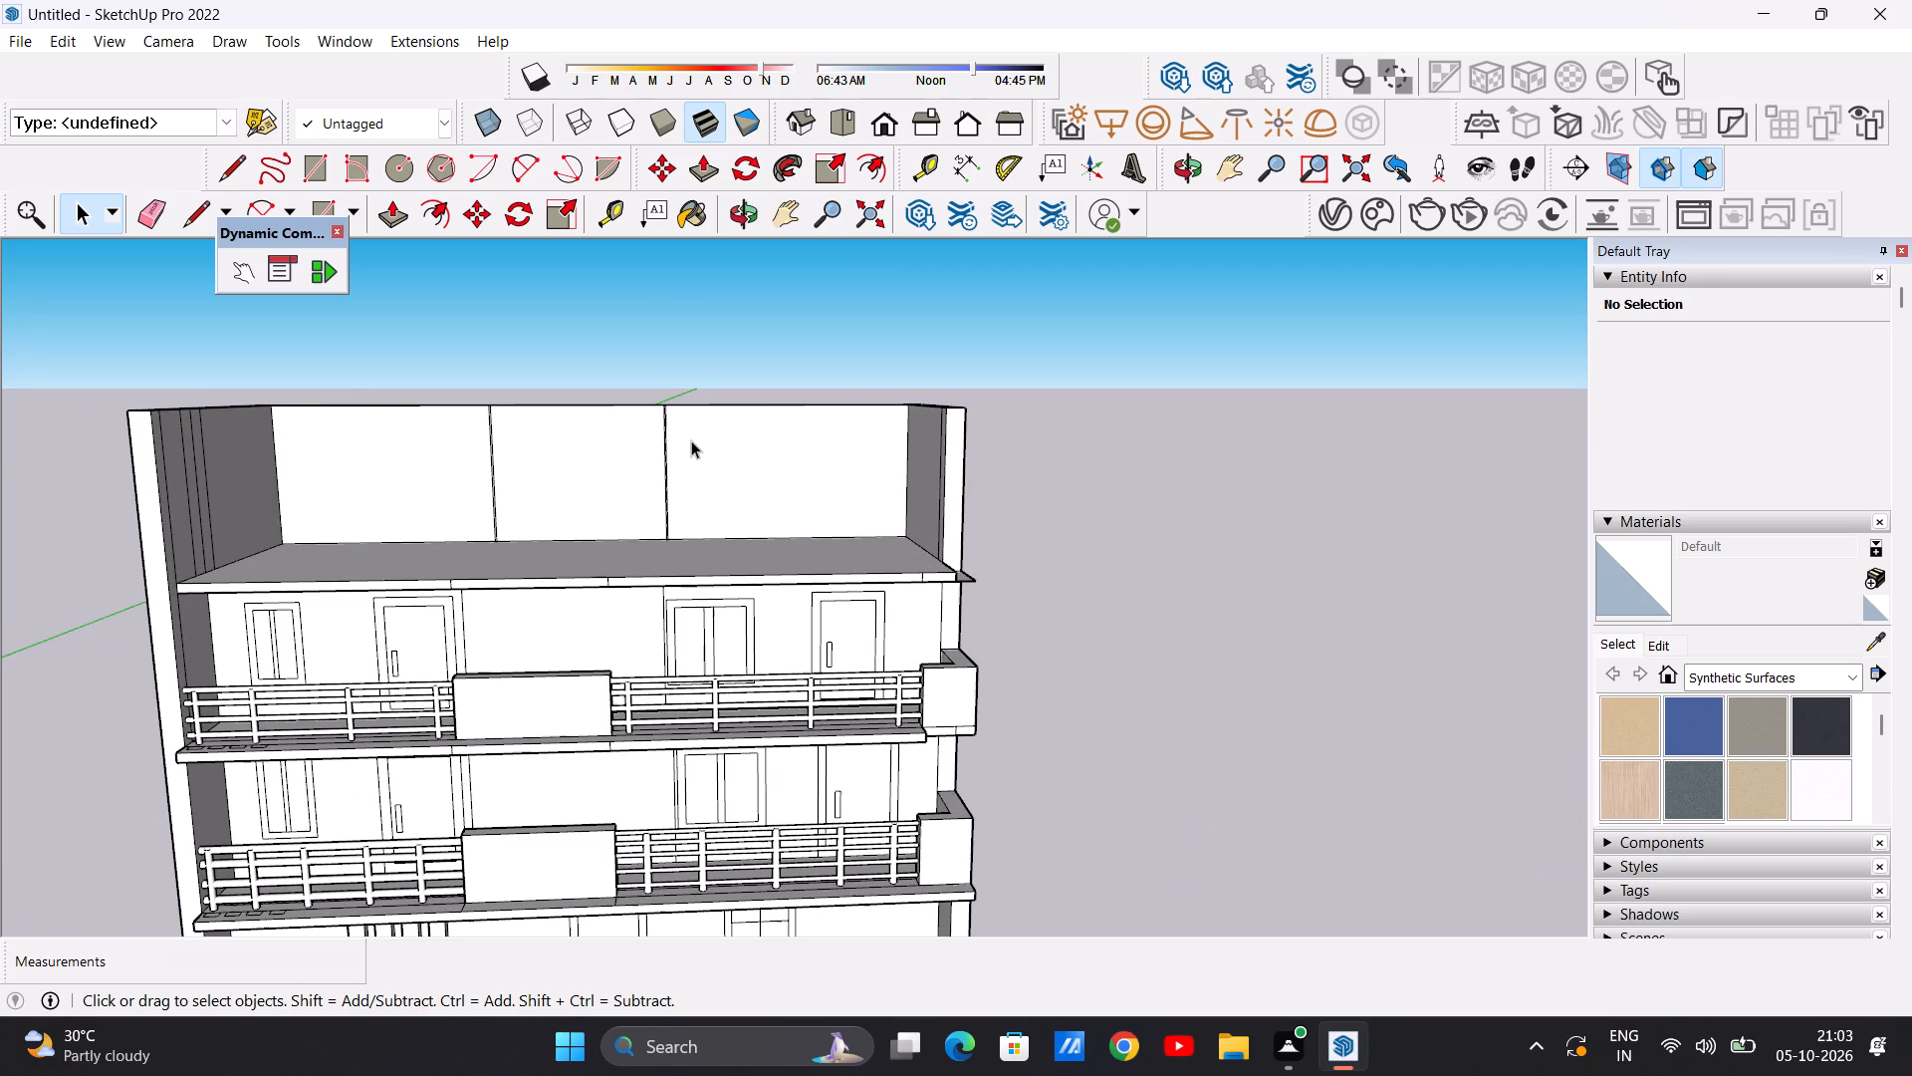
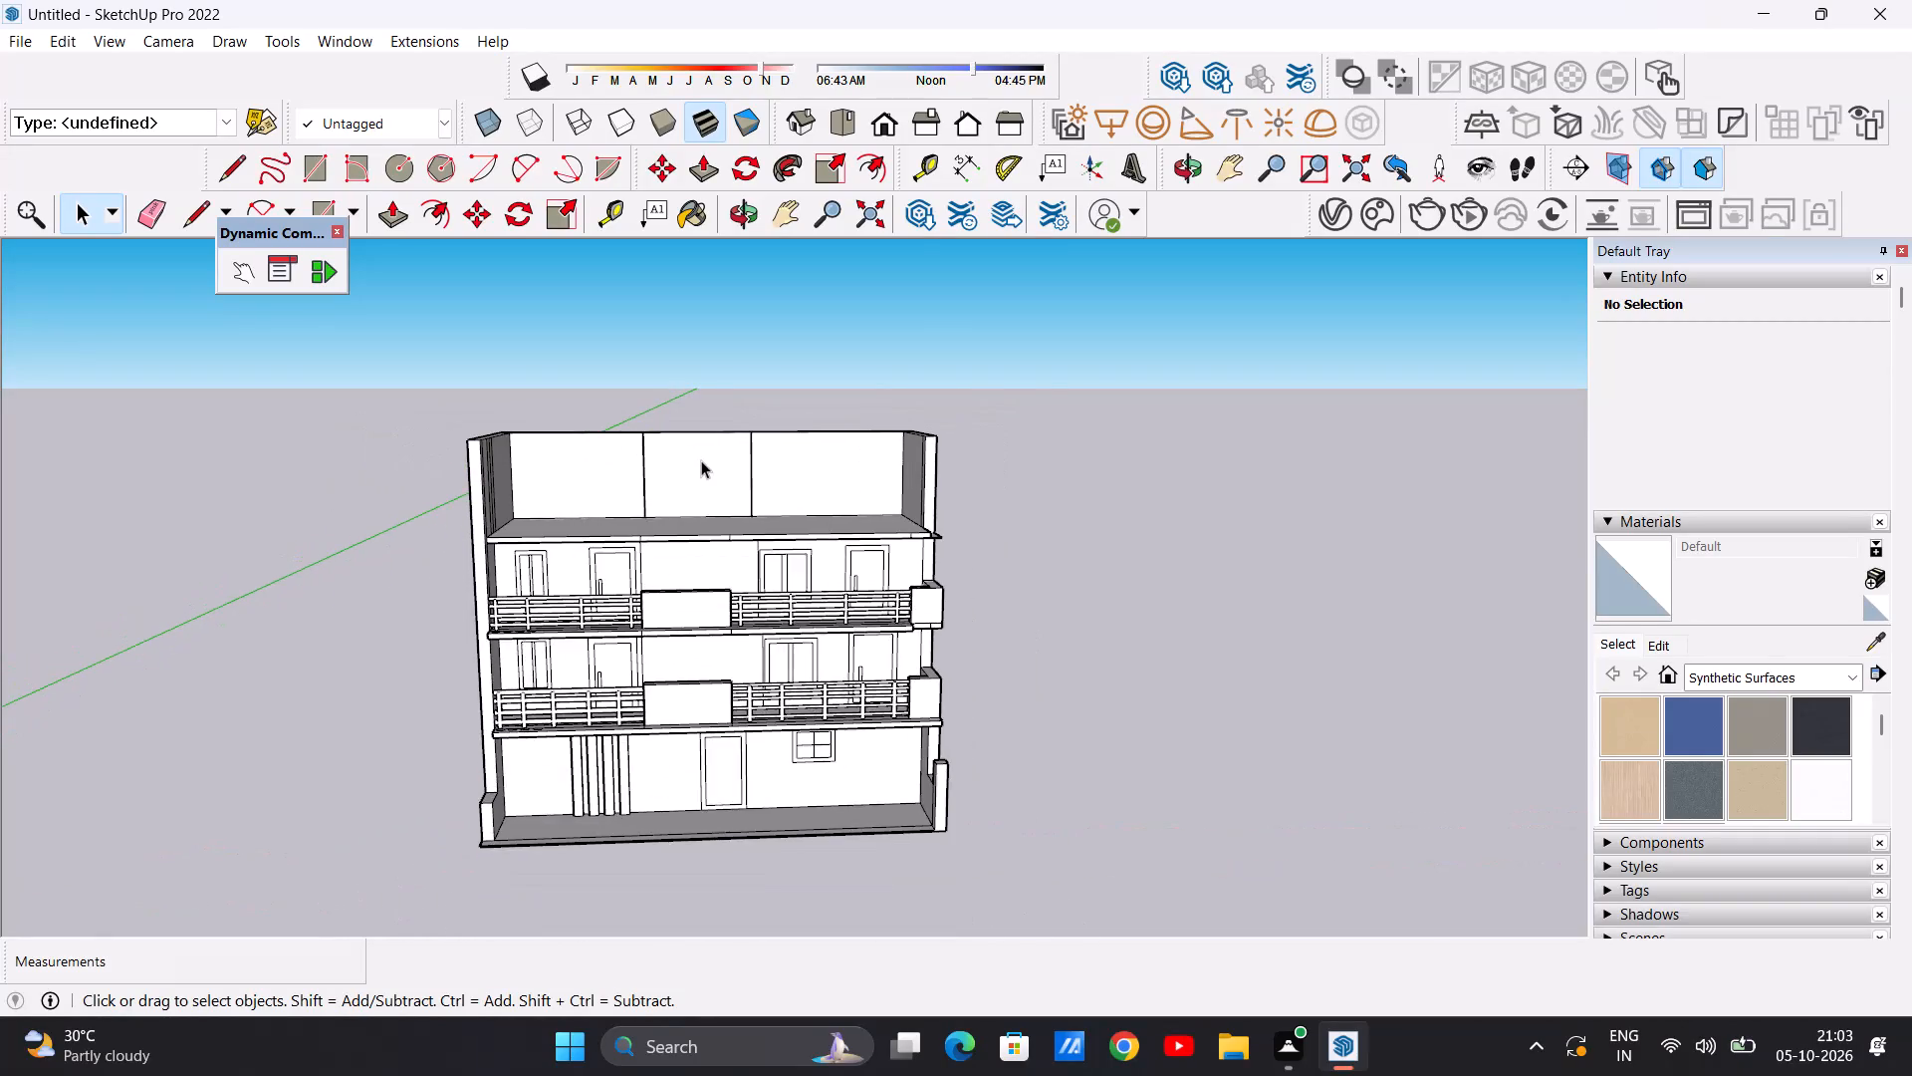
Examine the raised walls and the roof slab they enclose, together with the balcony floors, from the front and from above.
{"action": "scroll", "coordinate": [701, 460], "scroll_direction": "up", "scroll_amount": 7}
{"action": "middle_click_drag", "start_coordinate": [680, 464], "coordinate": [629, 476]}
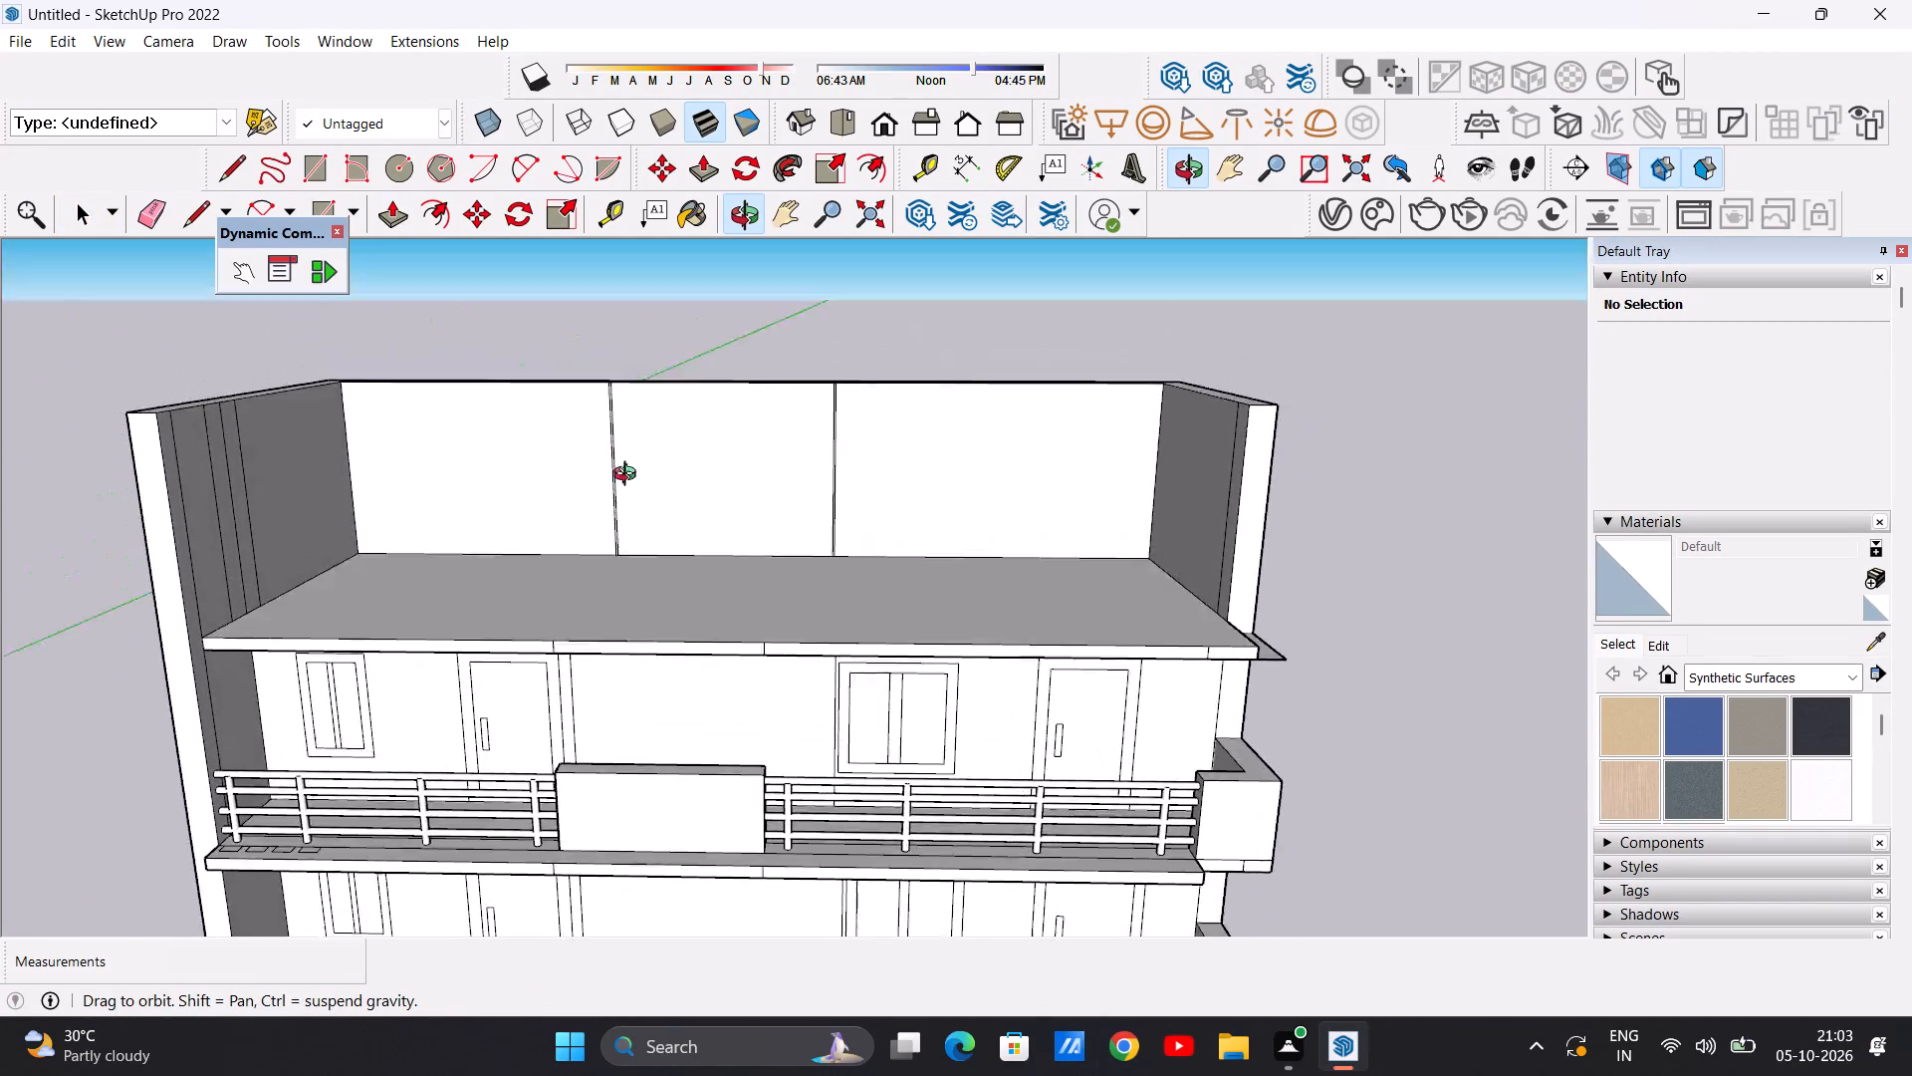
{"action": "middle_click_drag", "start_coordinate": [629, 476], "coordinate": [627, 449]}
{"action": "scroll", "coordinate": [601, 476], "scroll_direction": "up", "scroll_amount": 14}
{"action": "scroll", "coordinate": [617, 526], "scroll_direction": "down", "scroll_amount": 17}
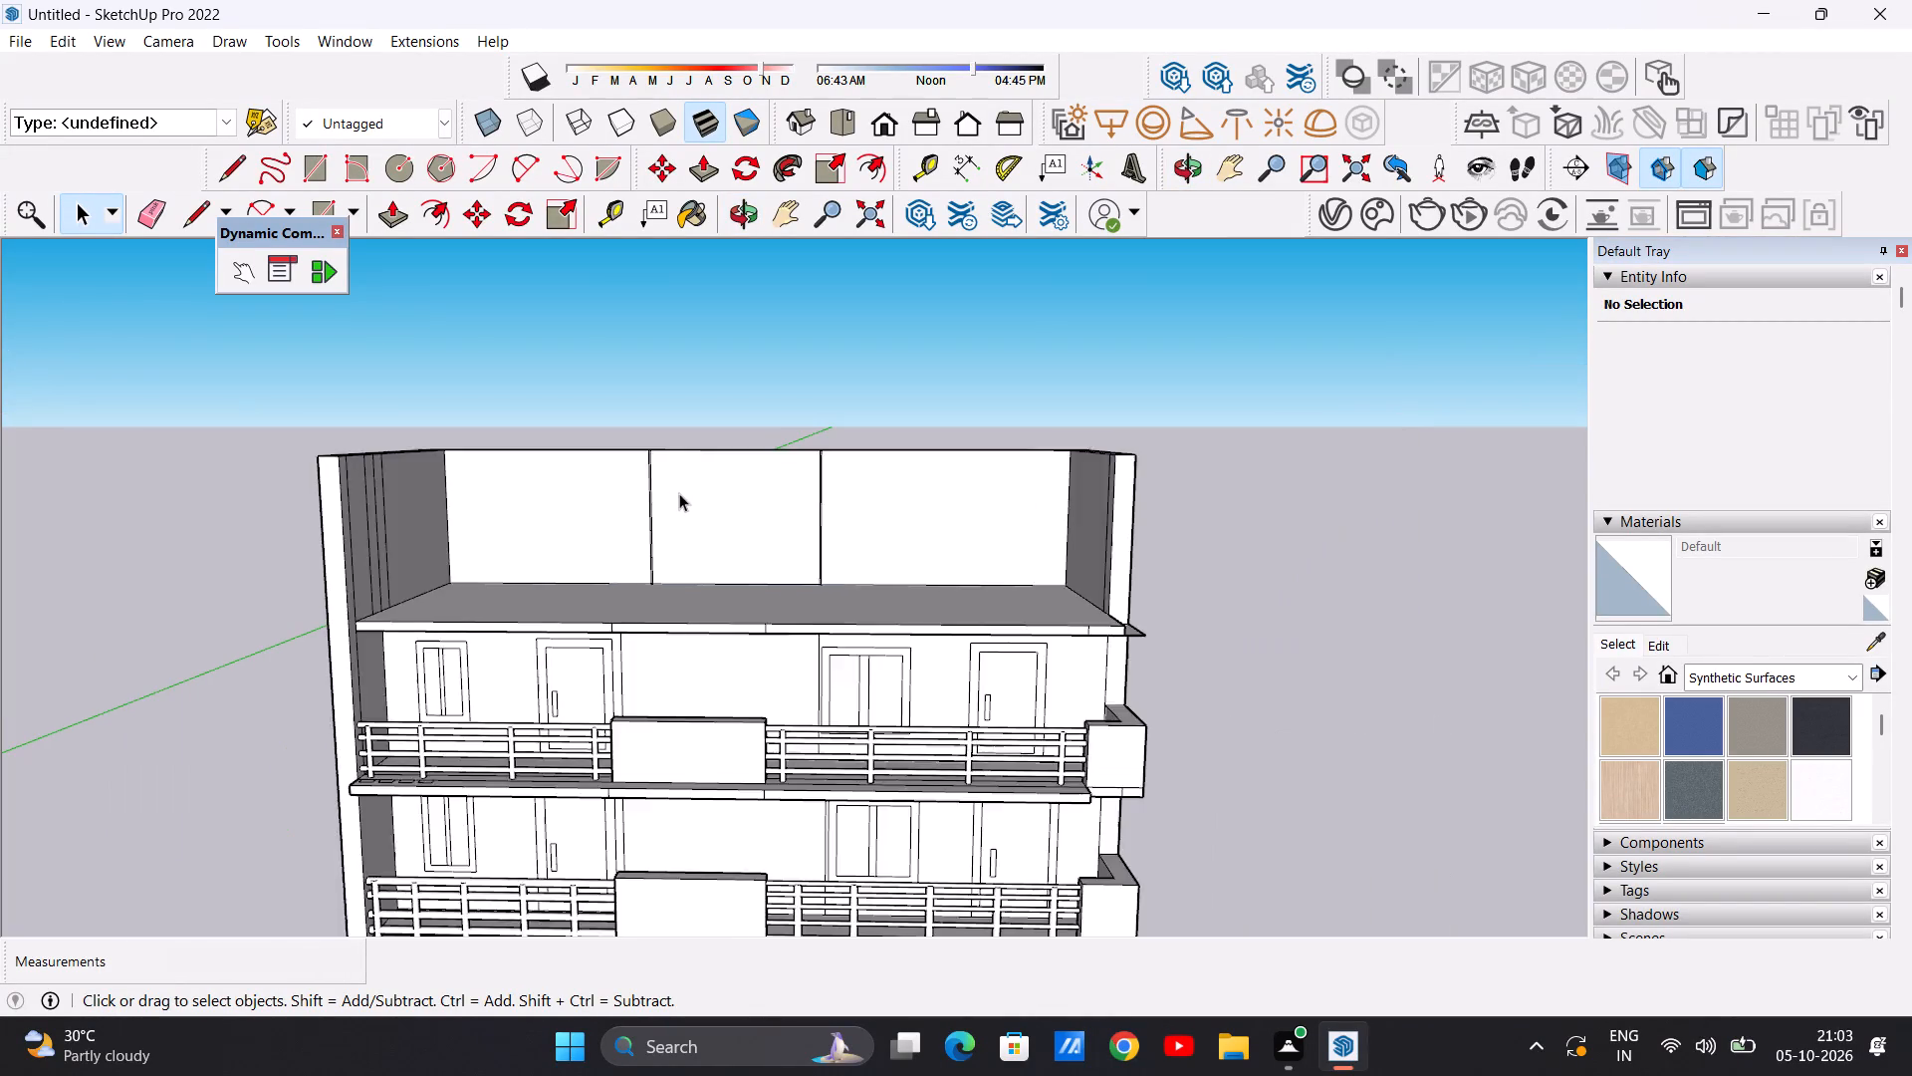
{"action": "scroll", "coordinate": [679, 493], "scroll_direction": "down", "scroll_amount": 4}
{"action": "scroll", "coordinate": [797, 509], "scroll_direction": "up", "scroll_amount": 7}
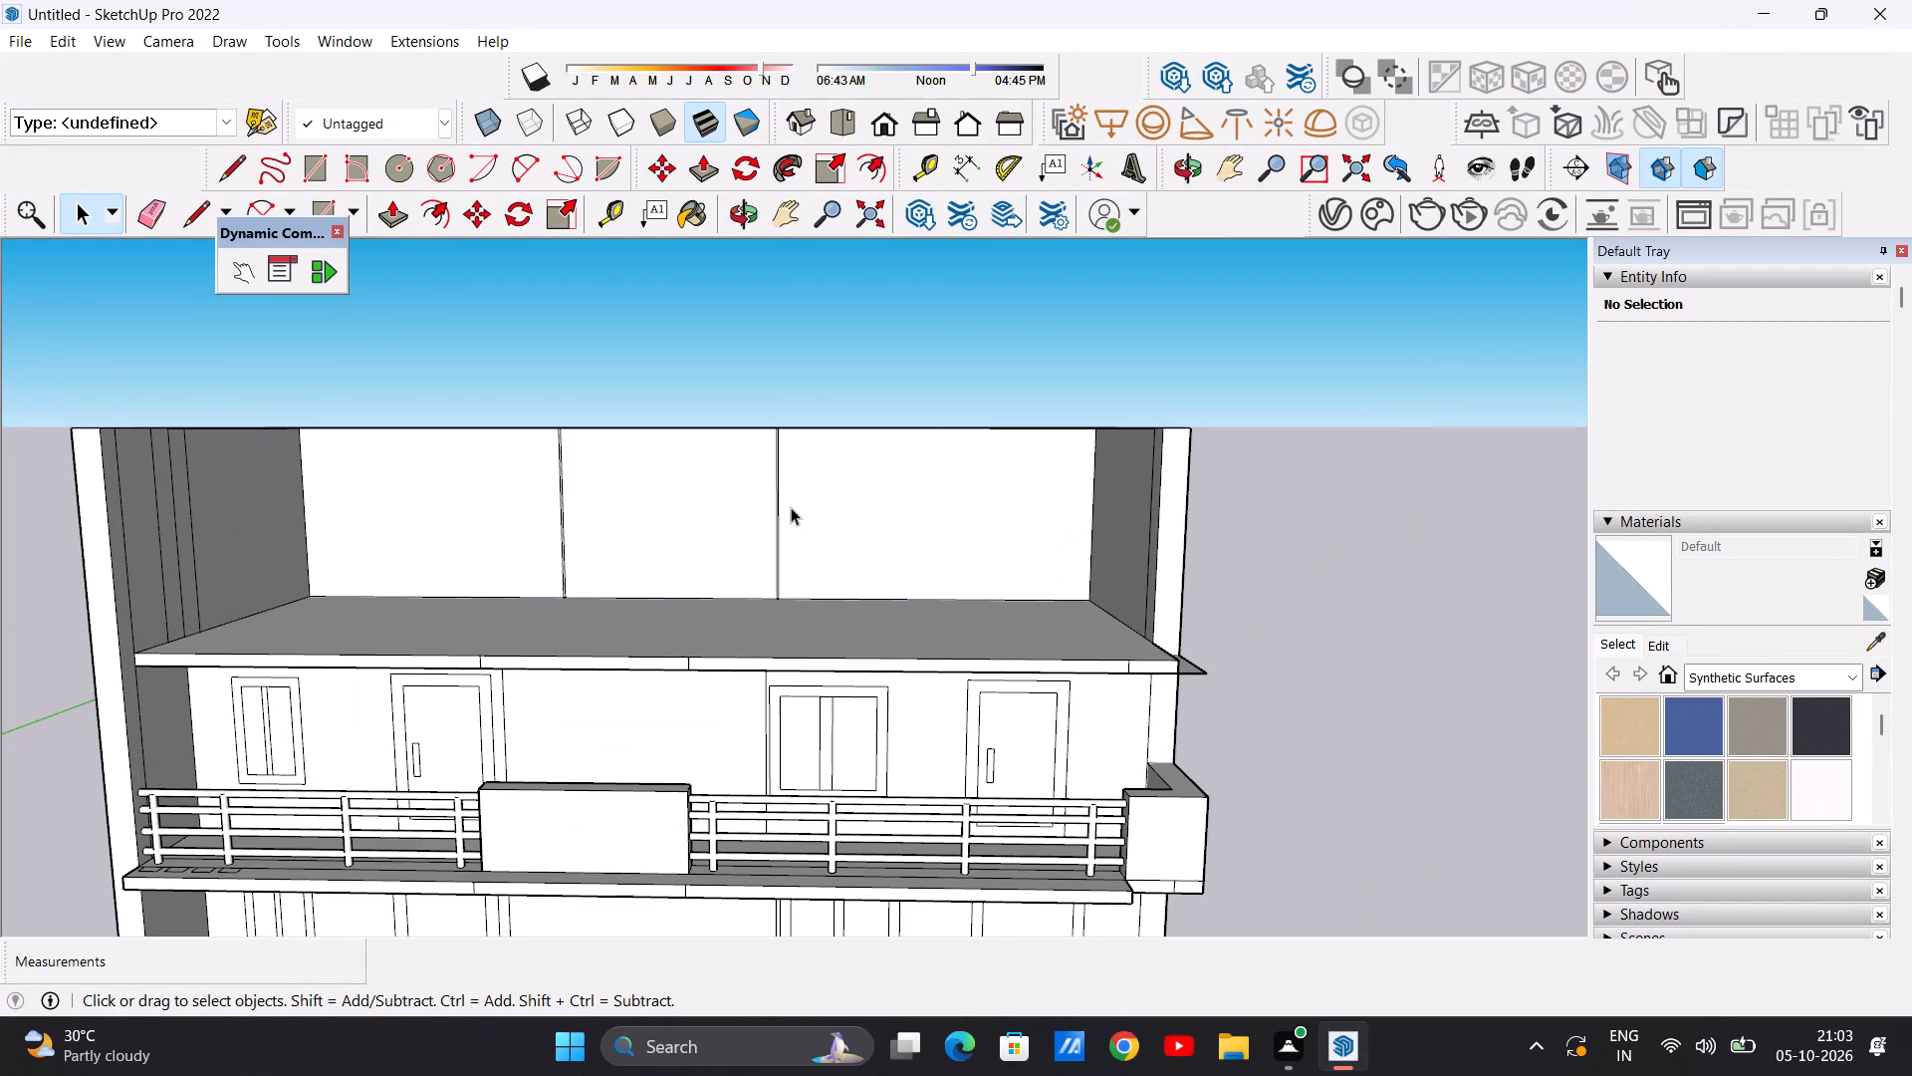
{"action": "scroll", "coordinate": [803, 732], "scroll_direction": "up", "scroll_amount": 13}
{"action": "scroll", "coordinate": [718, 626], "scroll_direction": "up", "scroll_amount": 4}
{"action": "scroll", "coordinate": [737, 626], "scroll_direction": "down", "scroll_amount": 5}
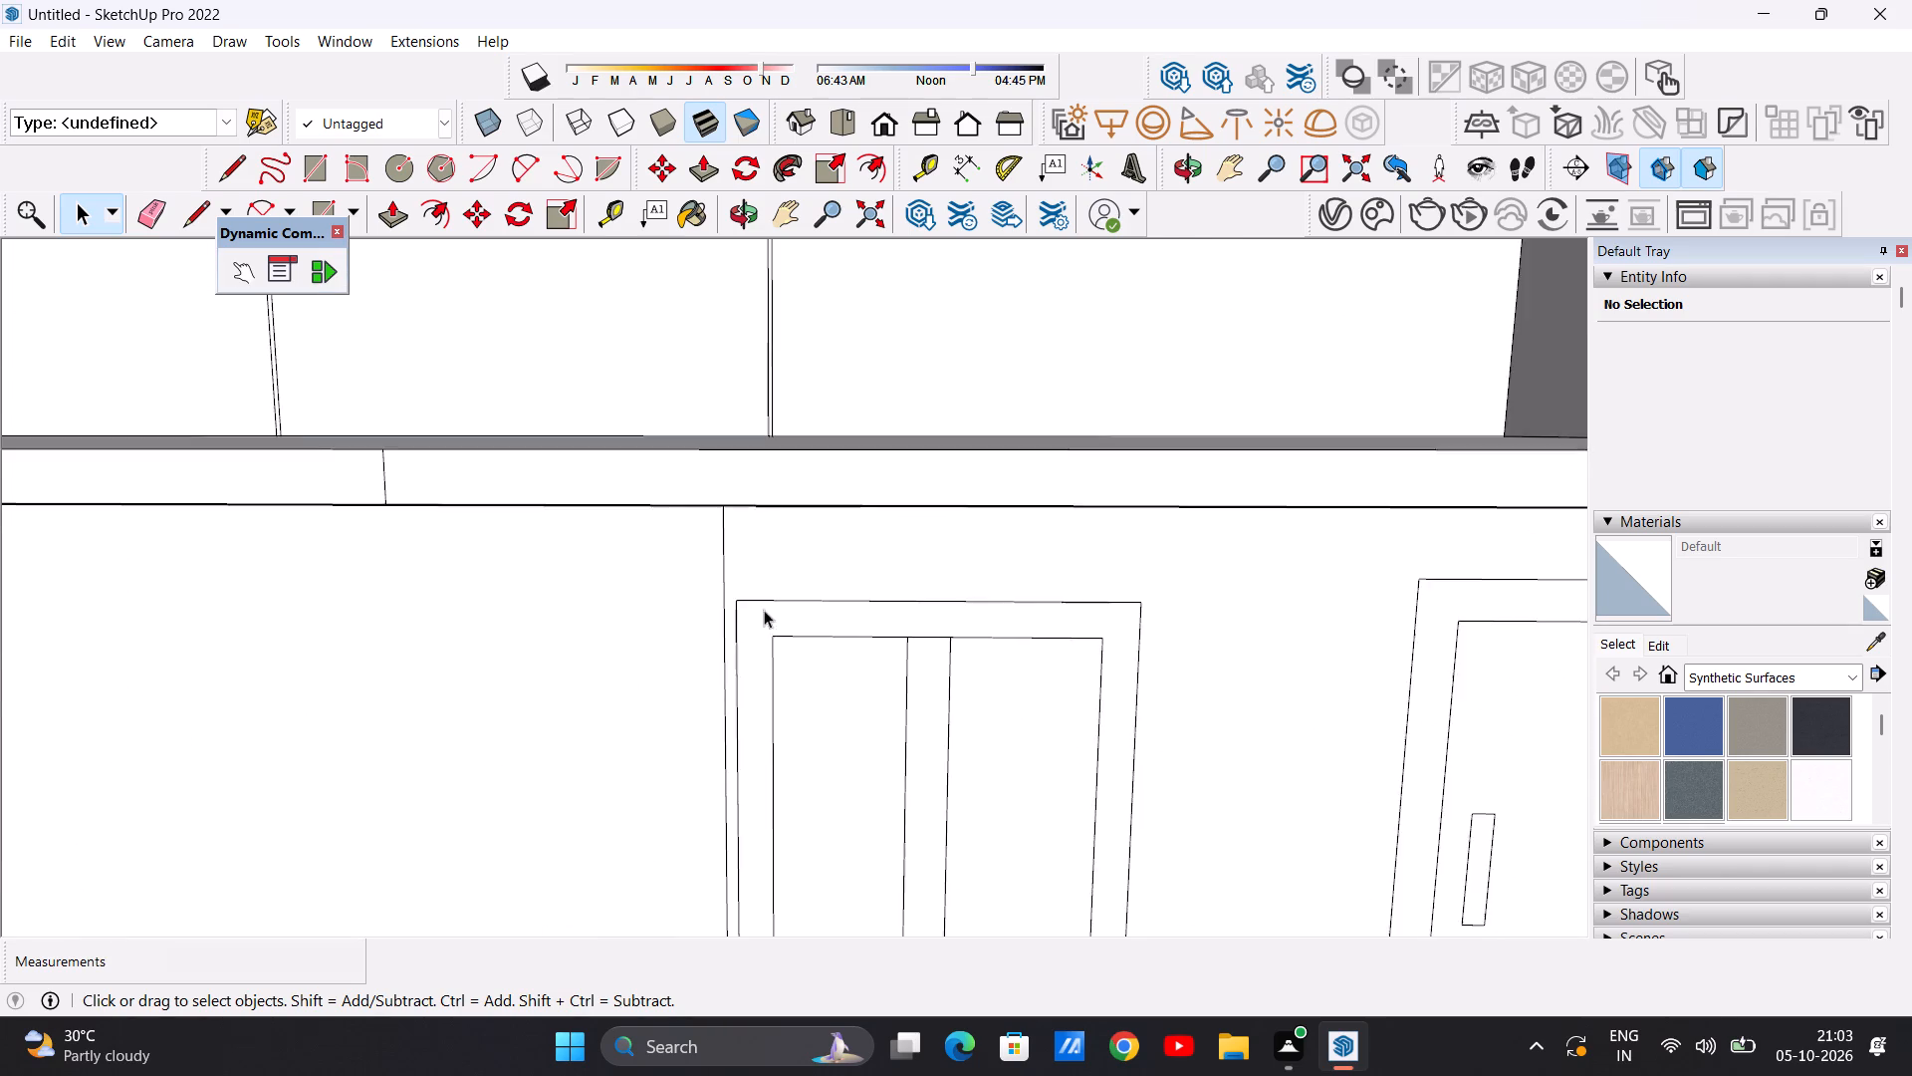
{"action": "scroll", "coordinate": [764, 610], "scroll_direction": "down", "scroll_amount": 18}
{"action": "scroll", "coordinate": [776, 538], "scroll_direction": "up", "scroll_amount": 7}
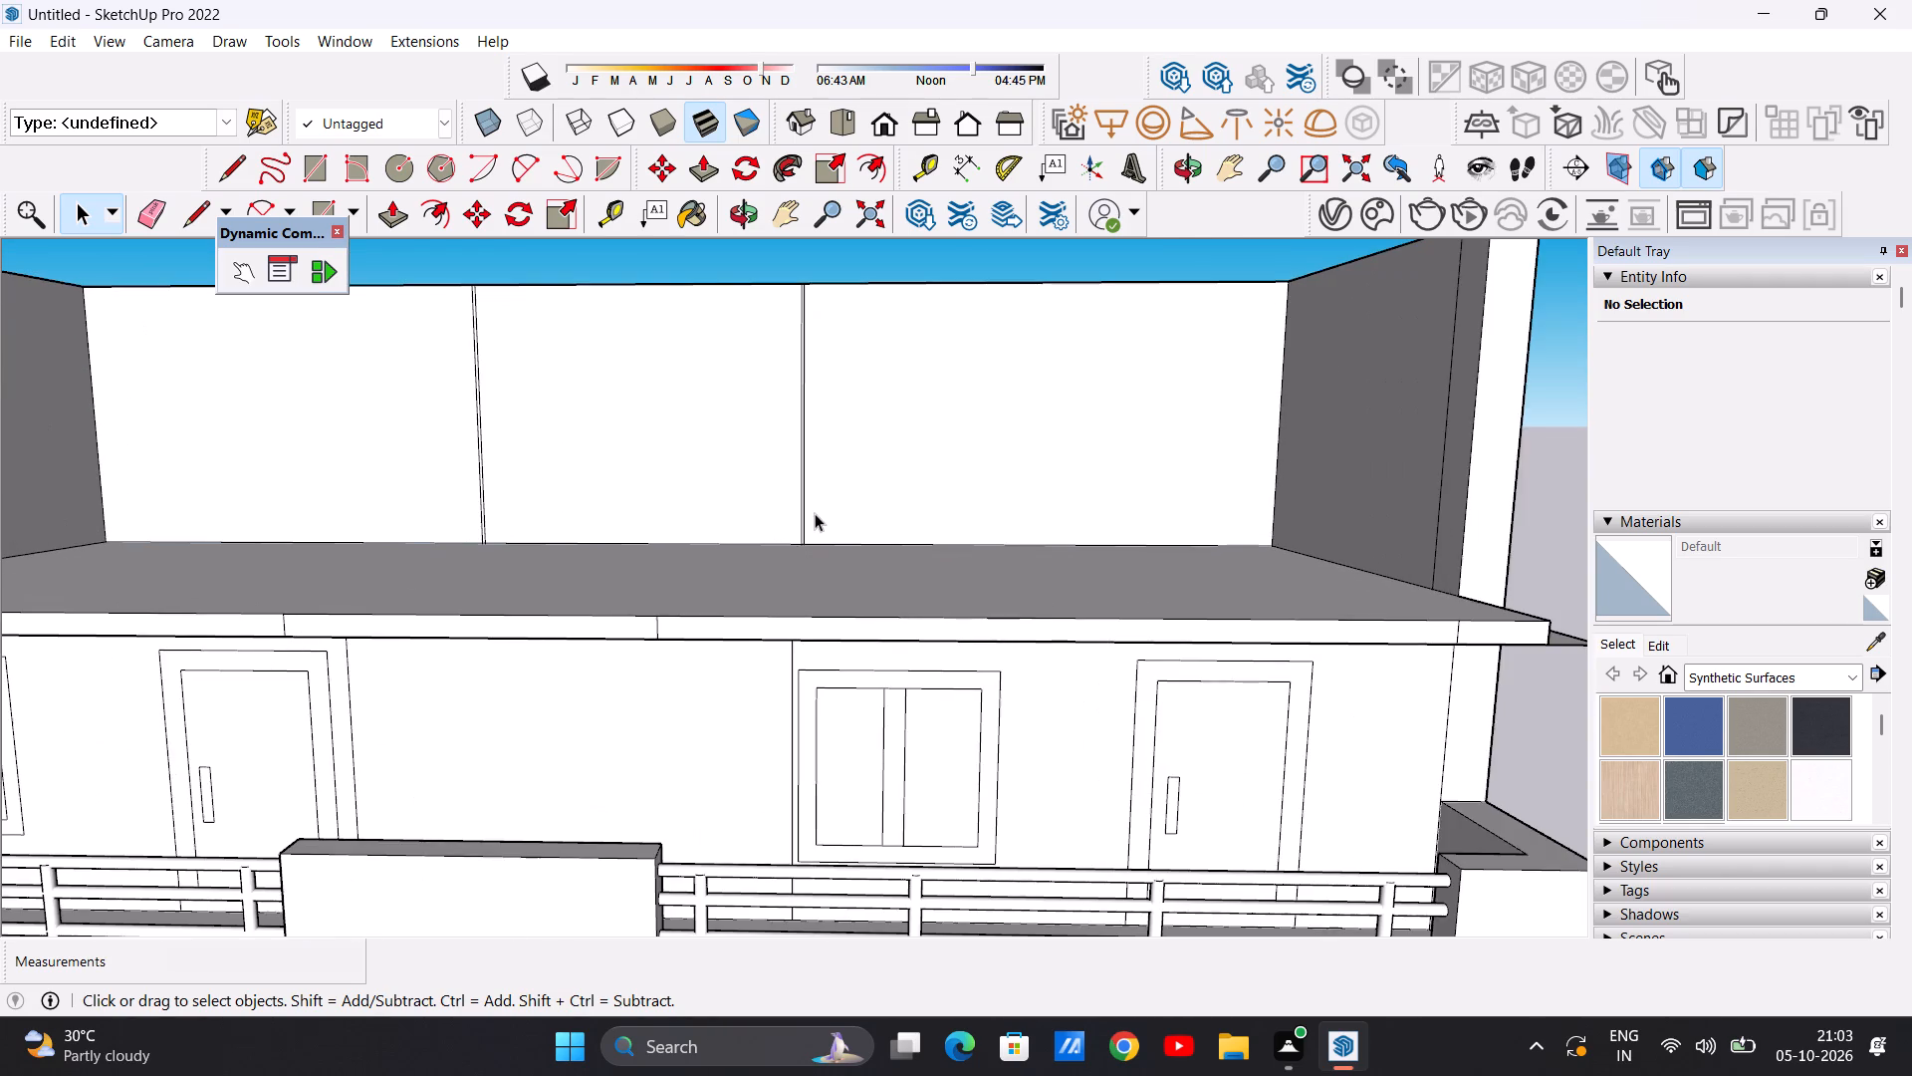
{"action": "scroll", "coordinate": [815, 513], "scroll_direction": "up", "scroll_amount": 6}
{"action": "scroll", "coordinate": [821, 550], "scroll_direction": "down", "scroll_amount": 18}
{"action": "middle_click_drag", "start_coordinate": [794, 529], "coordinate": [781, 568]}
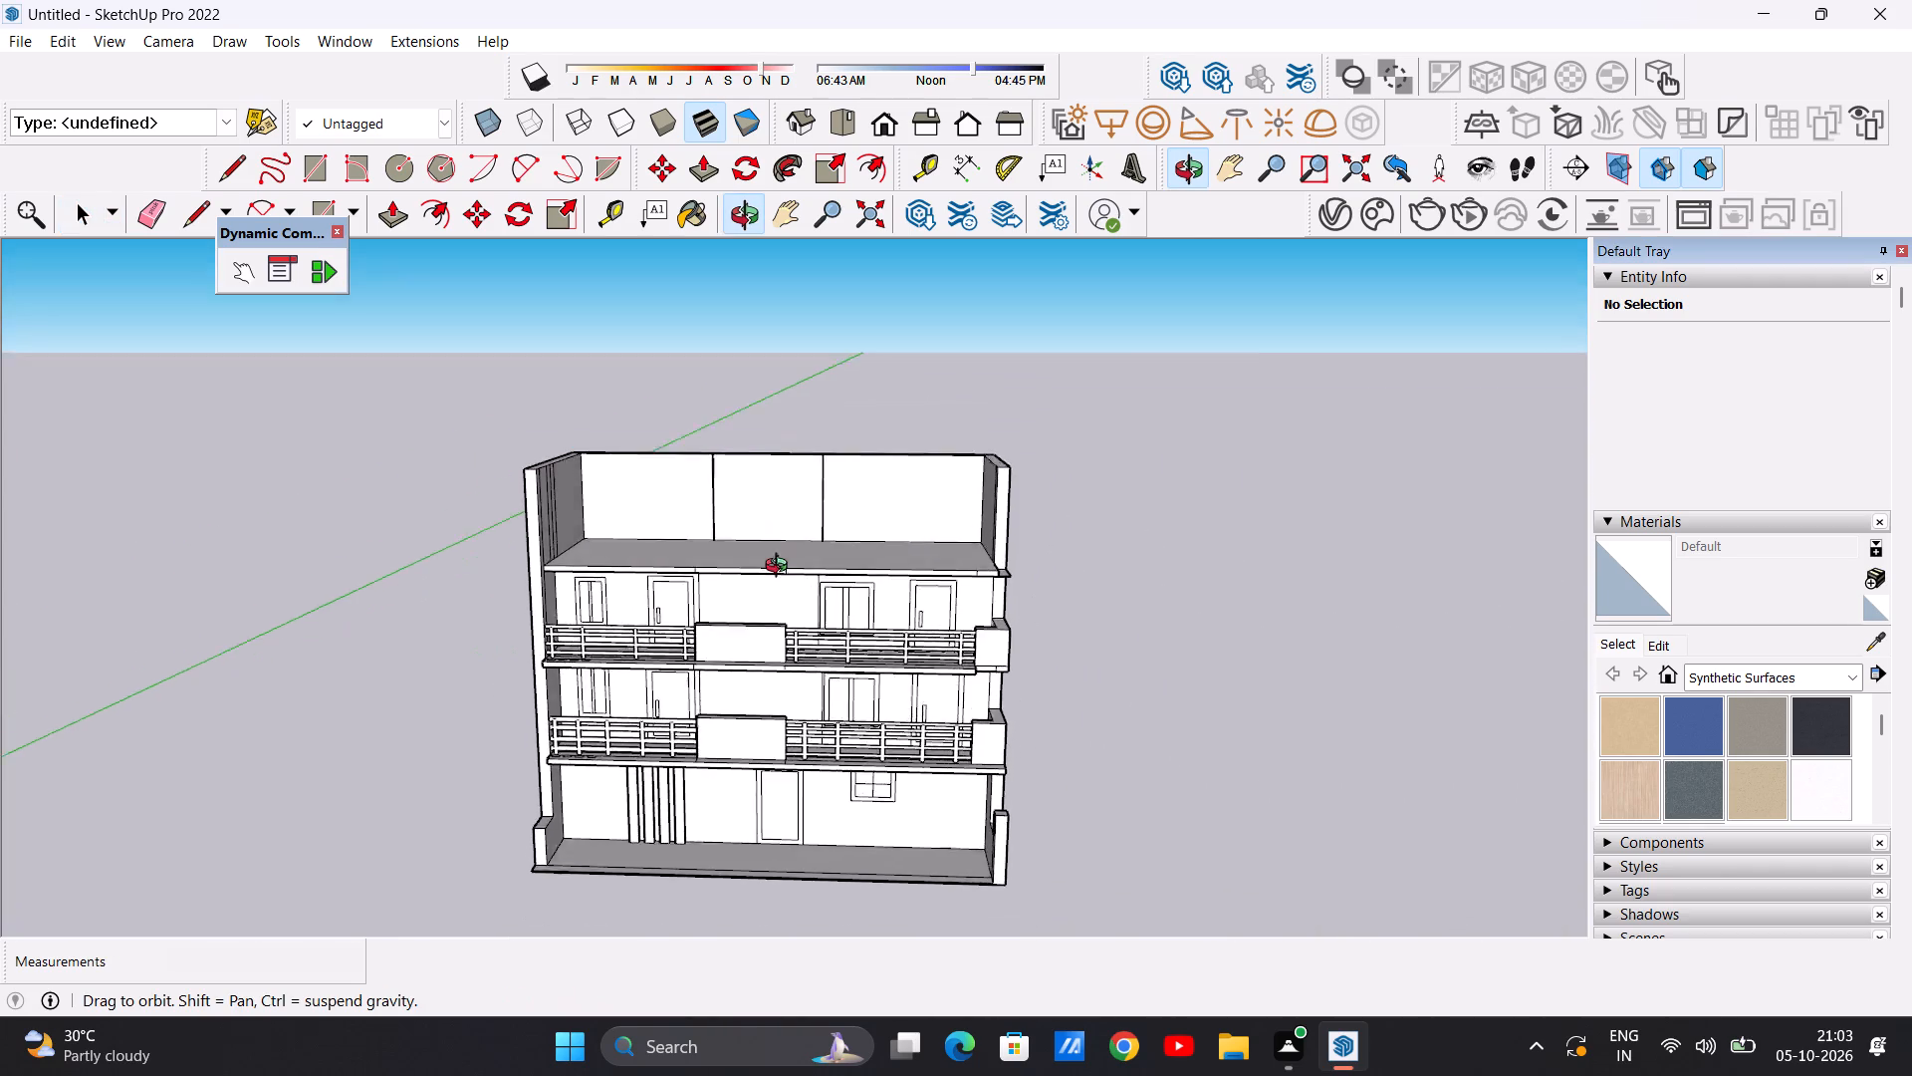
{"action": "middle_click_drag", "start_coordinate": [781, 568], "coordinate": [782, 734]}
{"action": "scroll", "coordinate": [652, 551], "scroll_direction": "up", "scroll_amount": 8}
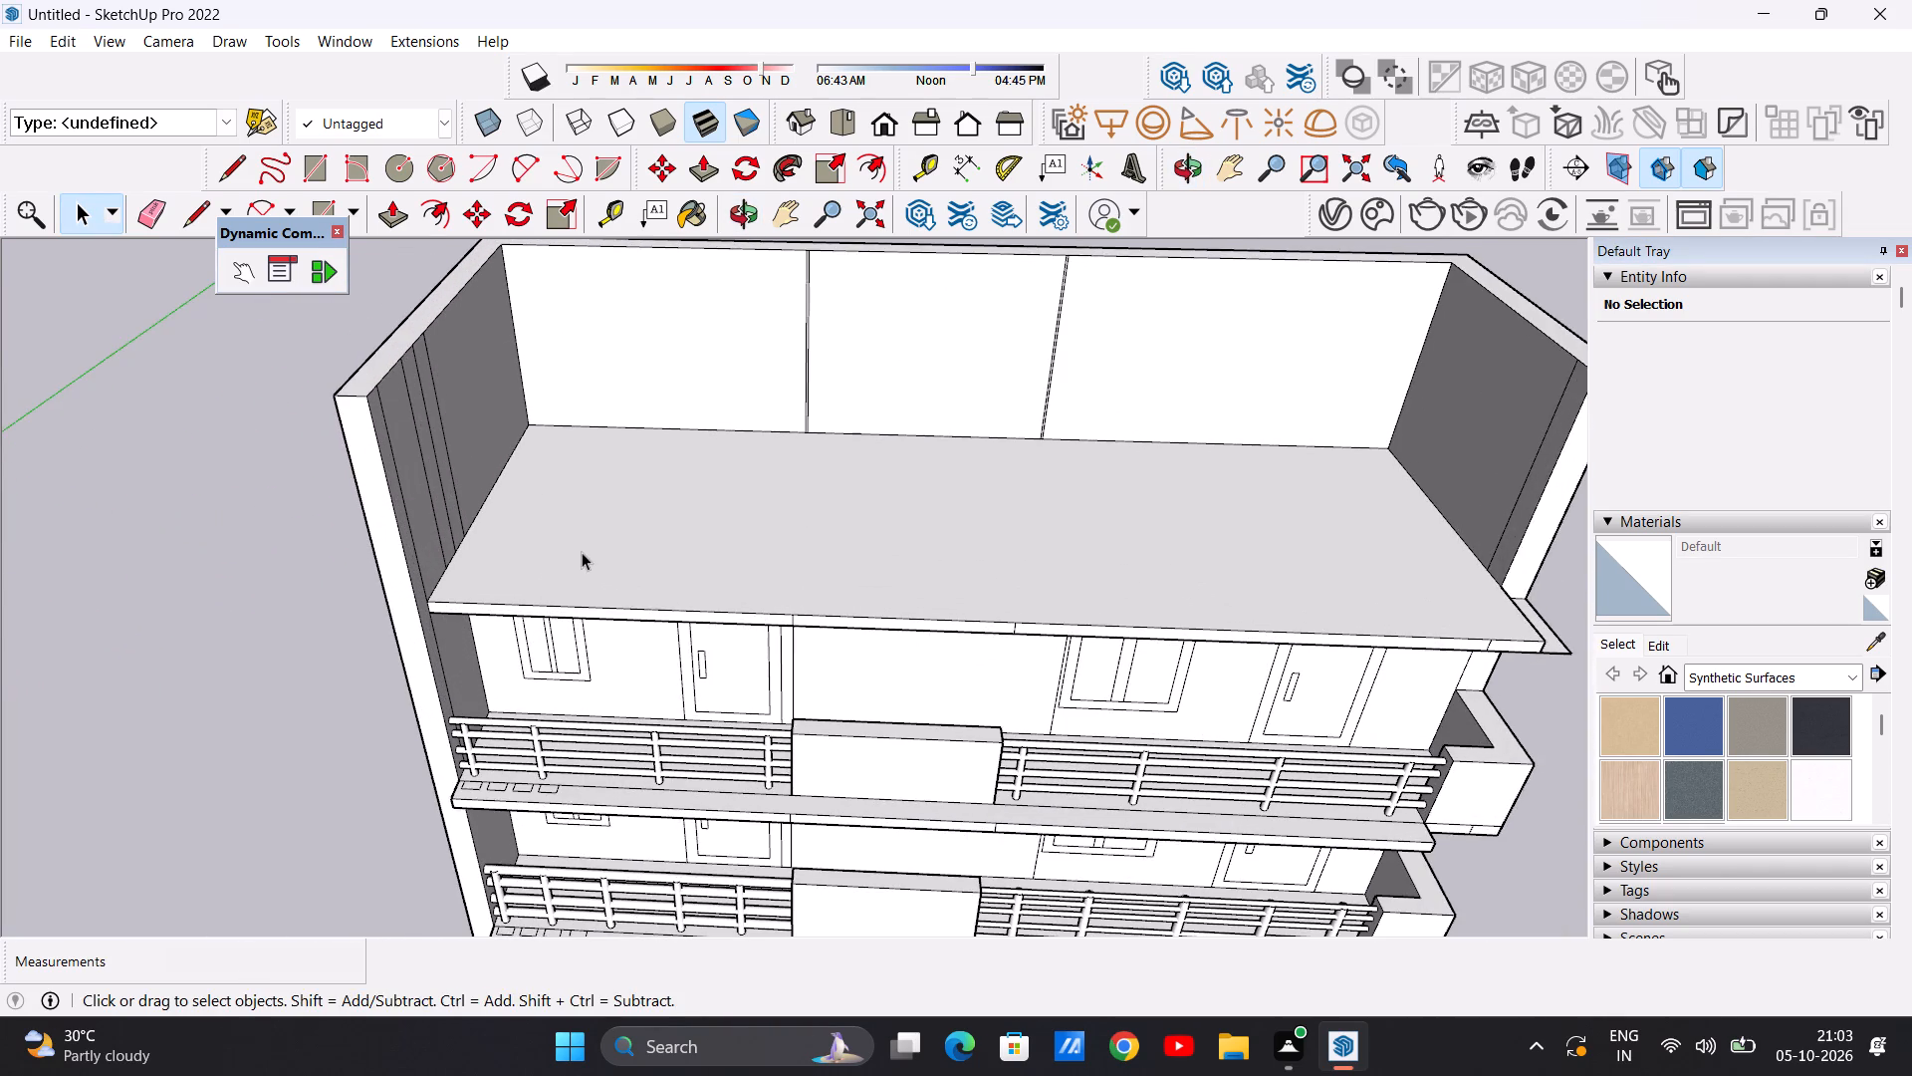
{"action": "middle_click_drag", "start_coordinate": [580, 548], "coordinate": [569, 643]}
{"action": "scroll", "coordinate": [581, 603], "scroll_direction": "down", "scroll_amount": 6}
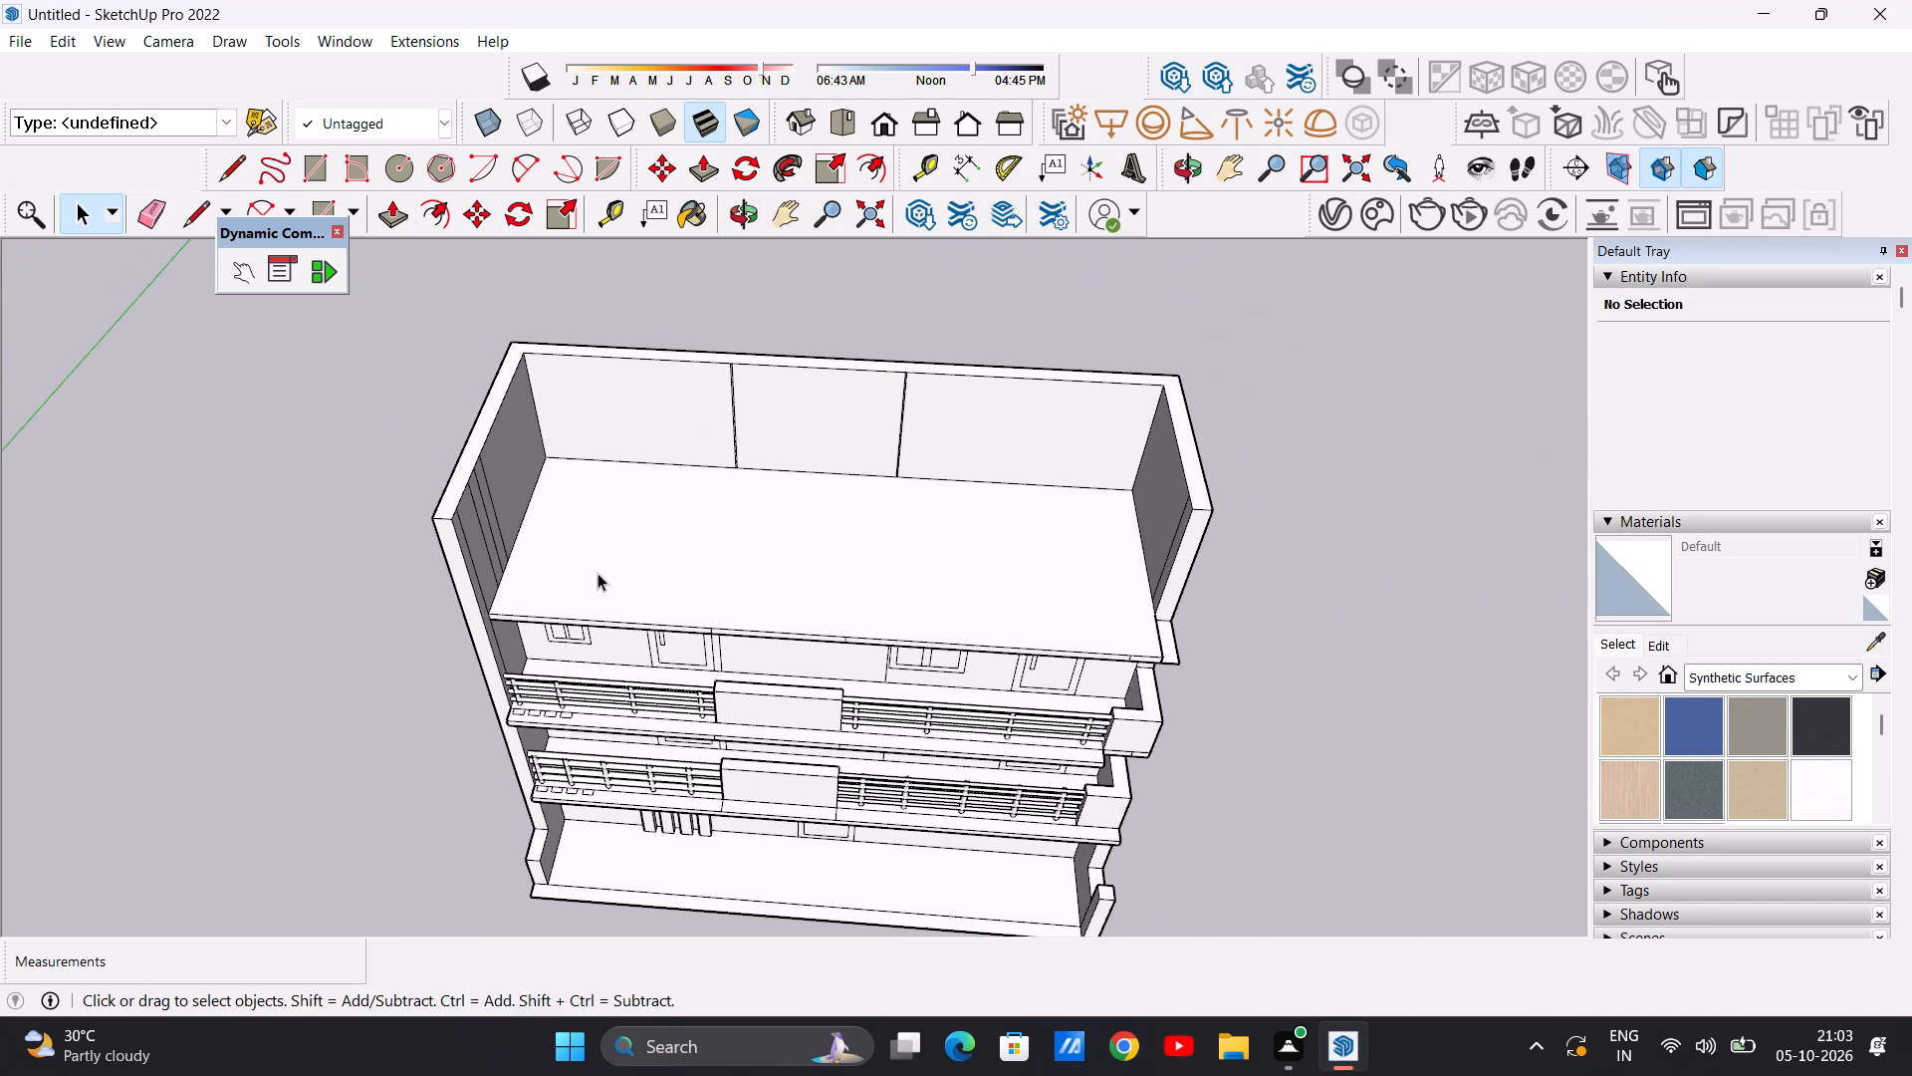
Draw a line about 240 ft 4 in long across the roof slab near its front edge, from one end wall to the other.
{"action": "scroll", "coordinate": [993, 588], "scroll_direction": "up", "scroll_amount": 7}
{"action": "key", "text": "l"}
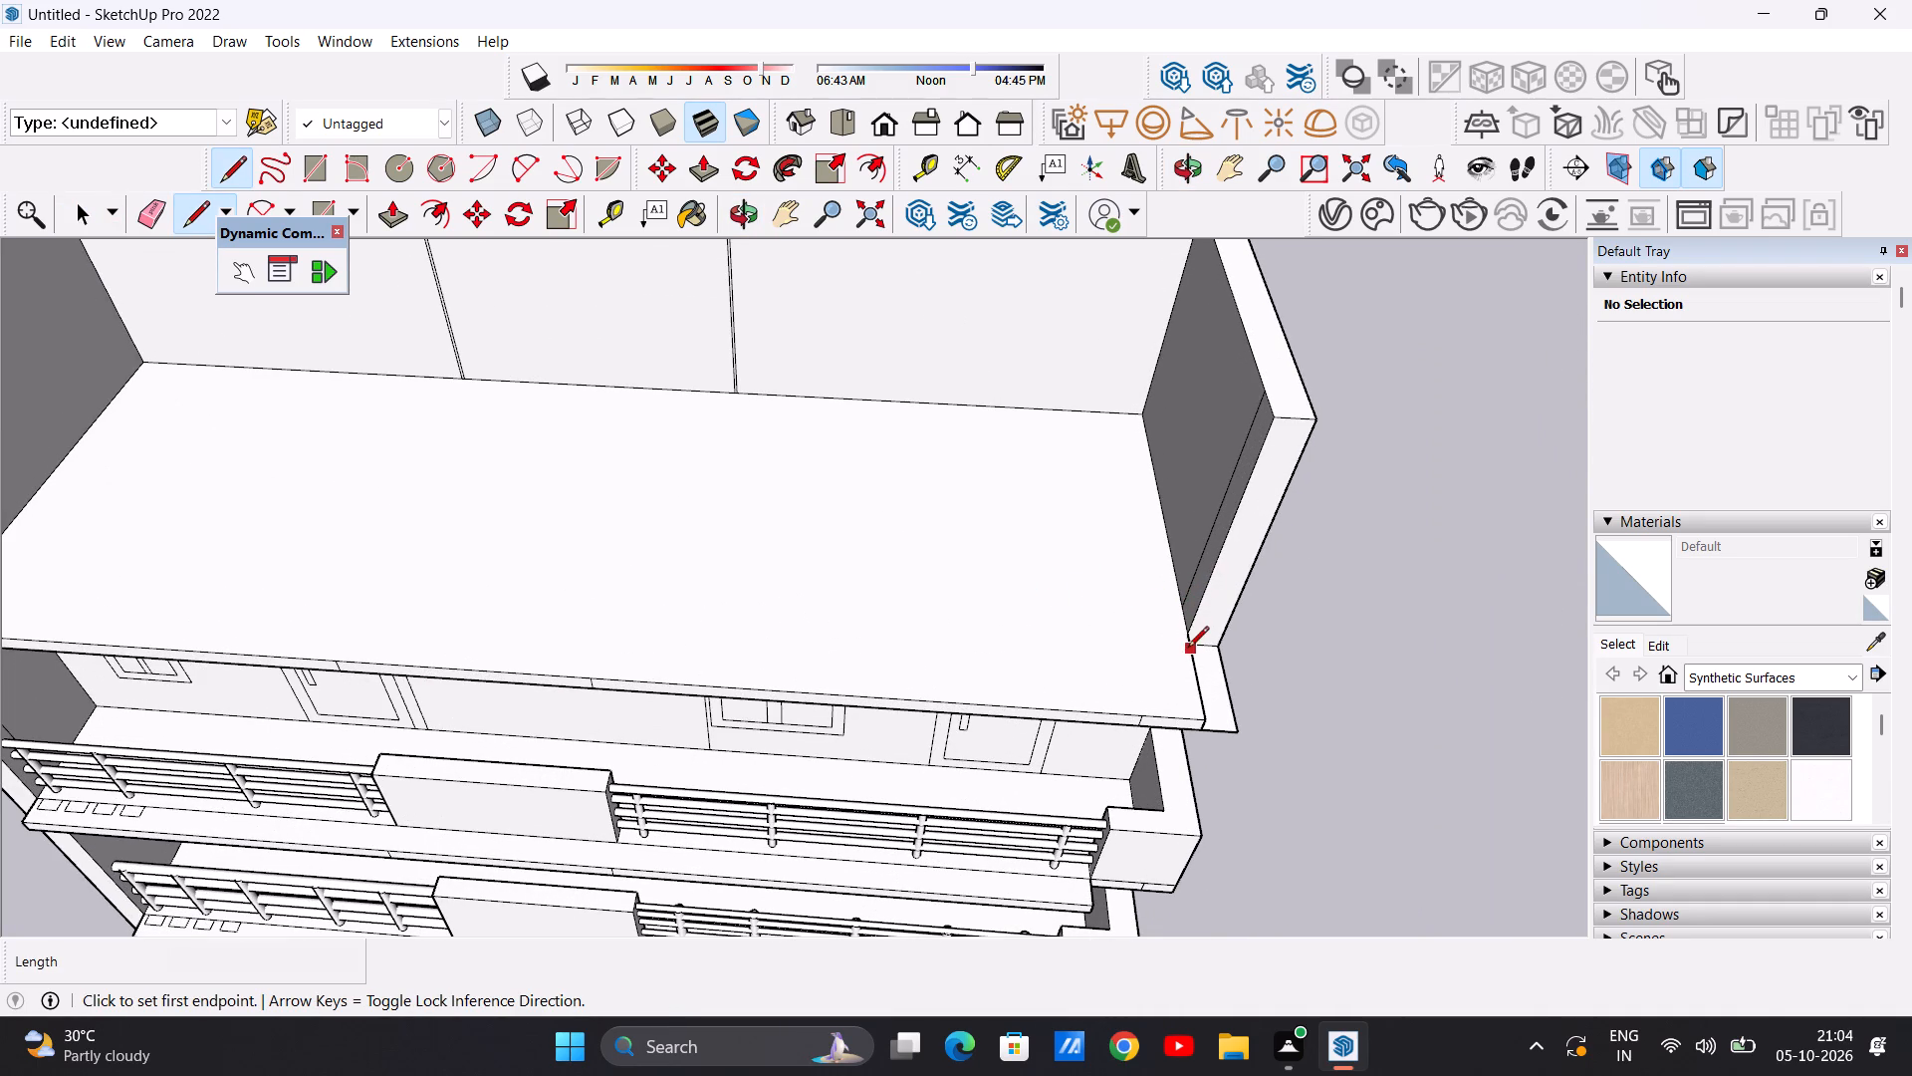
{"action": "scroll", "coordinate": [1174, 656], "scroll_direction": "up", "scroll_amount": 8}
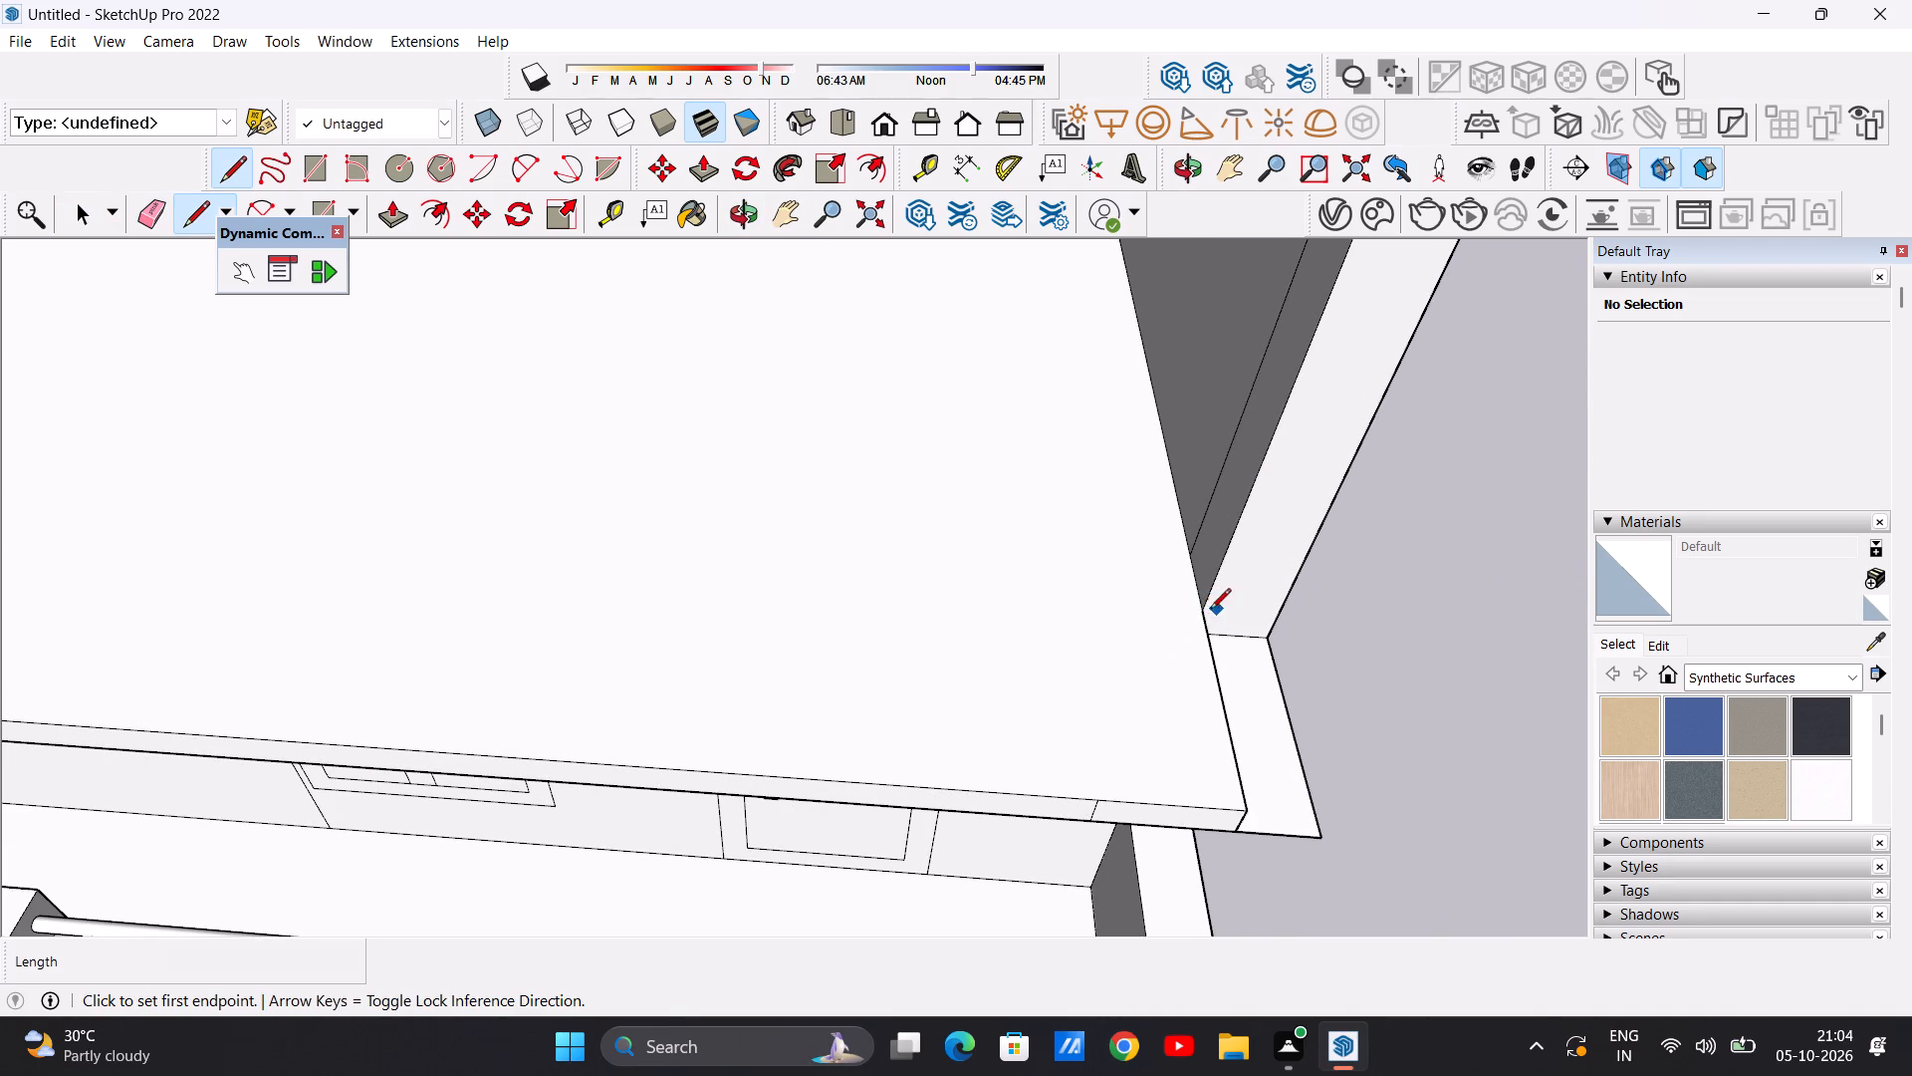
{"action": "left_click", "coordinate": [1199, 612]}
{"action": "scroll", "coordinate": [1000, 609], "scroll_direction": "down", "scroll_amount": 6}
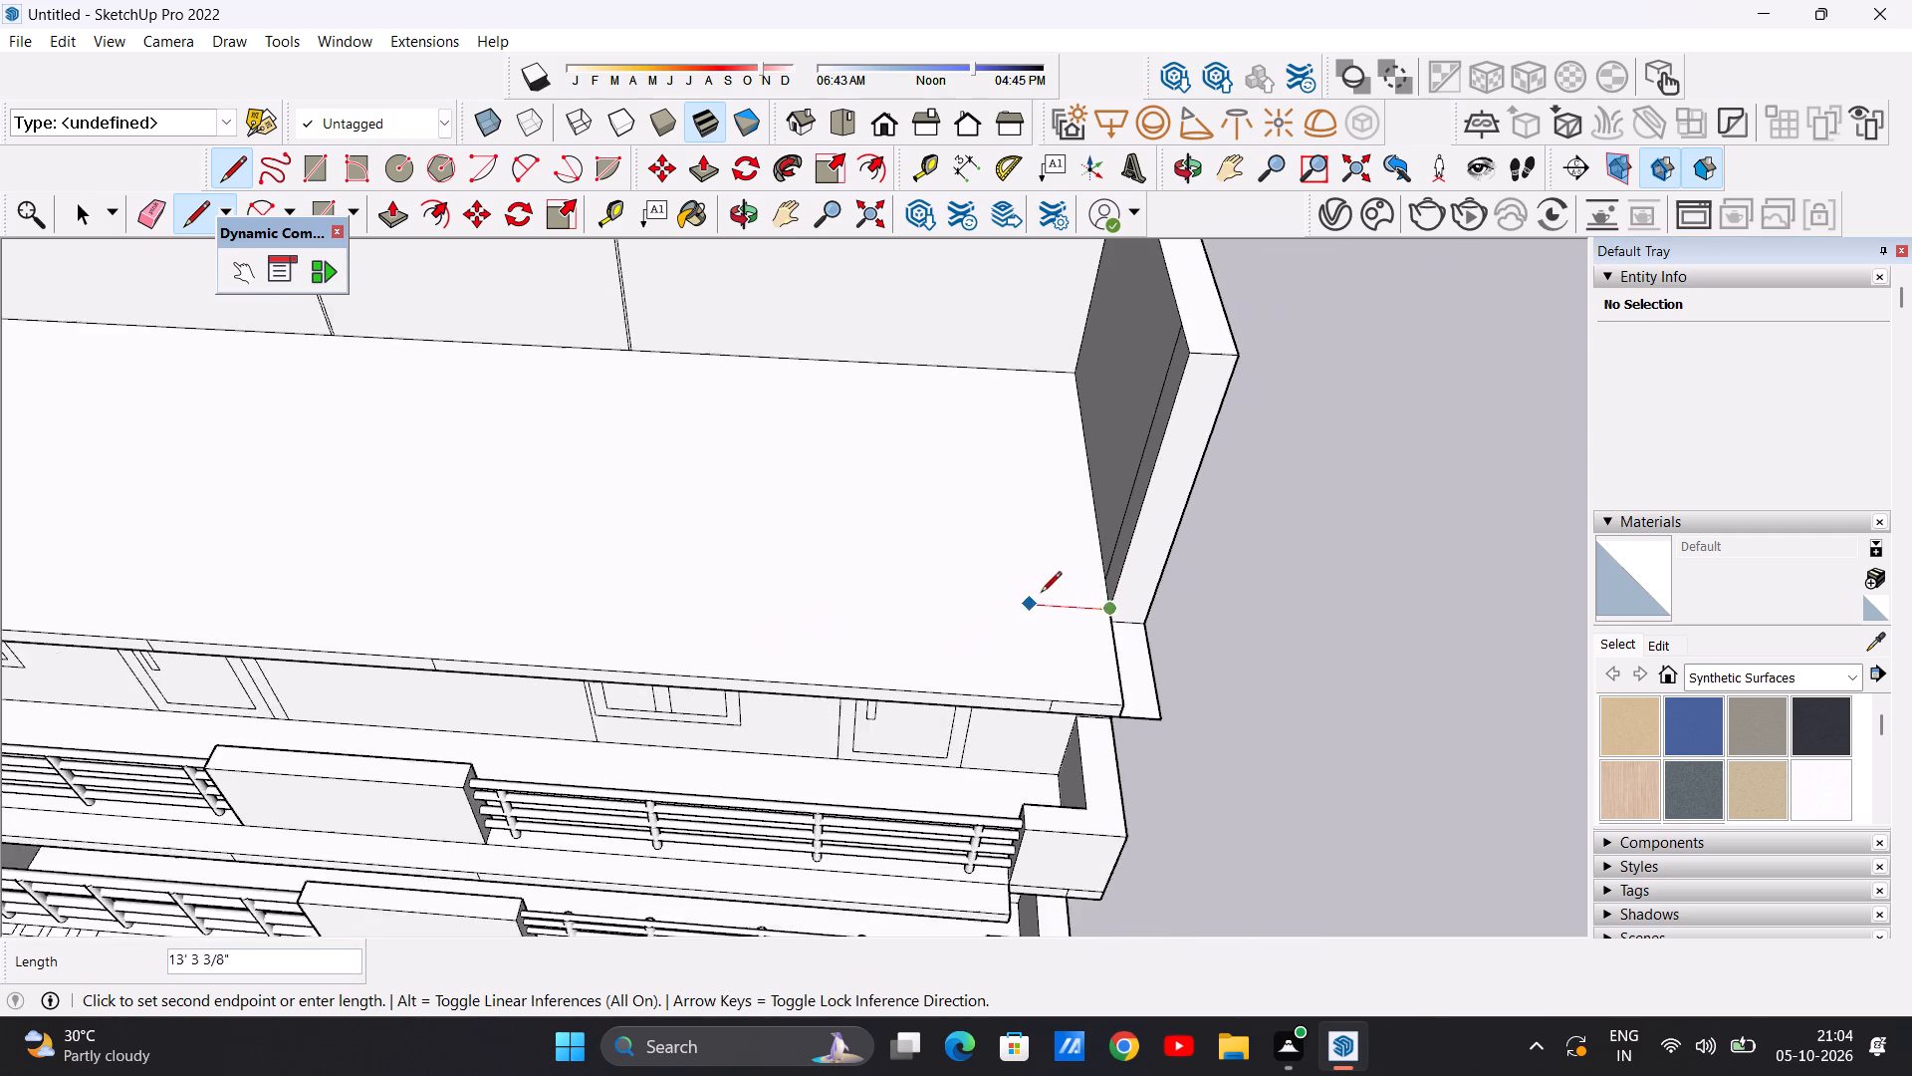
{"action": "scroll", "coordinate": [1041, 594], "scroll_direction": "down", "scroll_amount": 6}
{"action": "scroll", "coordinate": [344, 511], "scroll_direction": "down", "scroll_amount": 6}
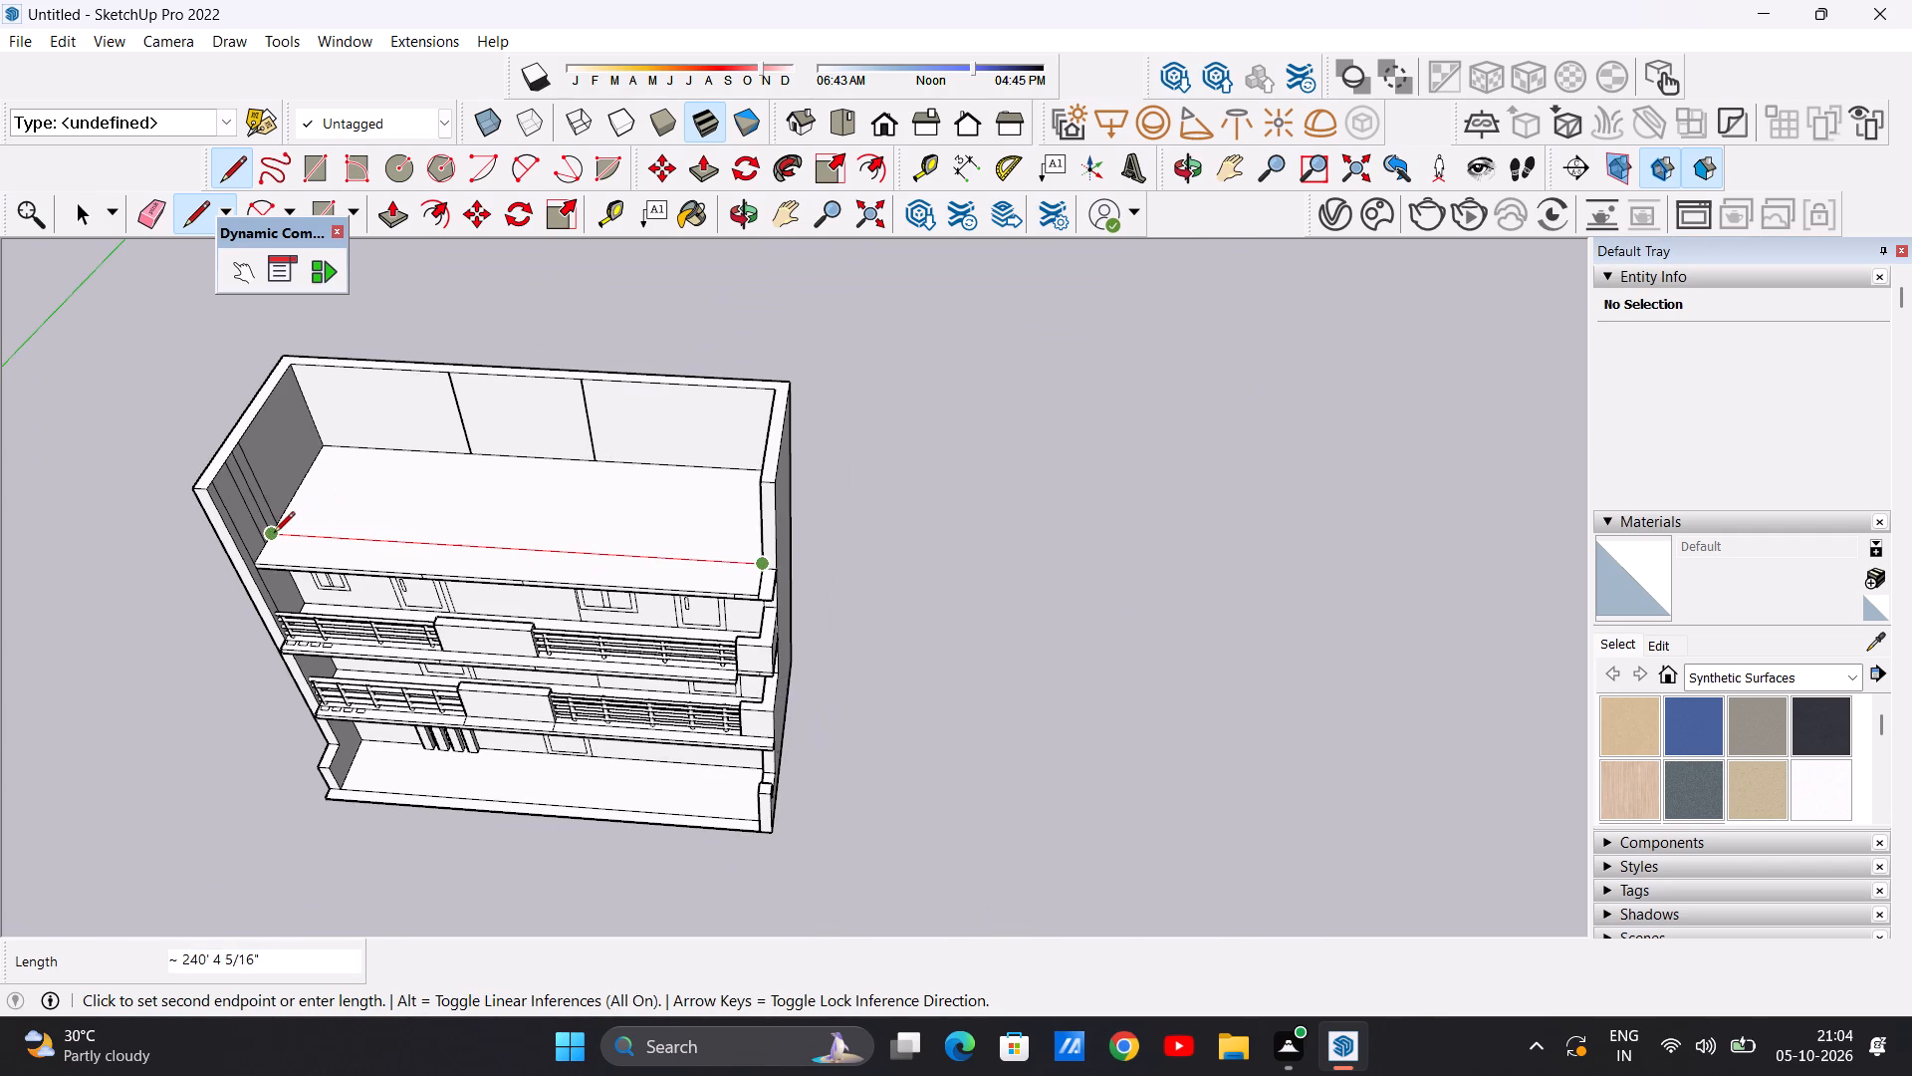
{"action": "scroll", "coordinate": [270, 535], "scroll_direction": "up", "scroll_amount": 4}
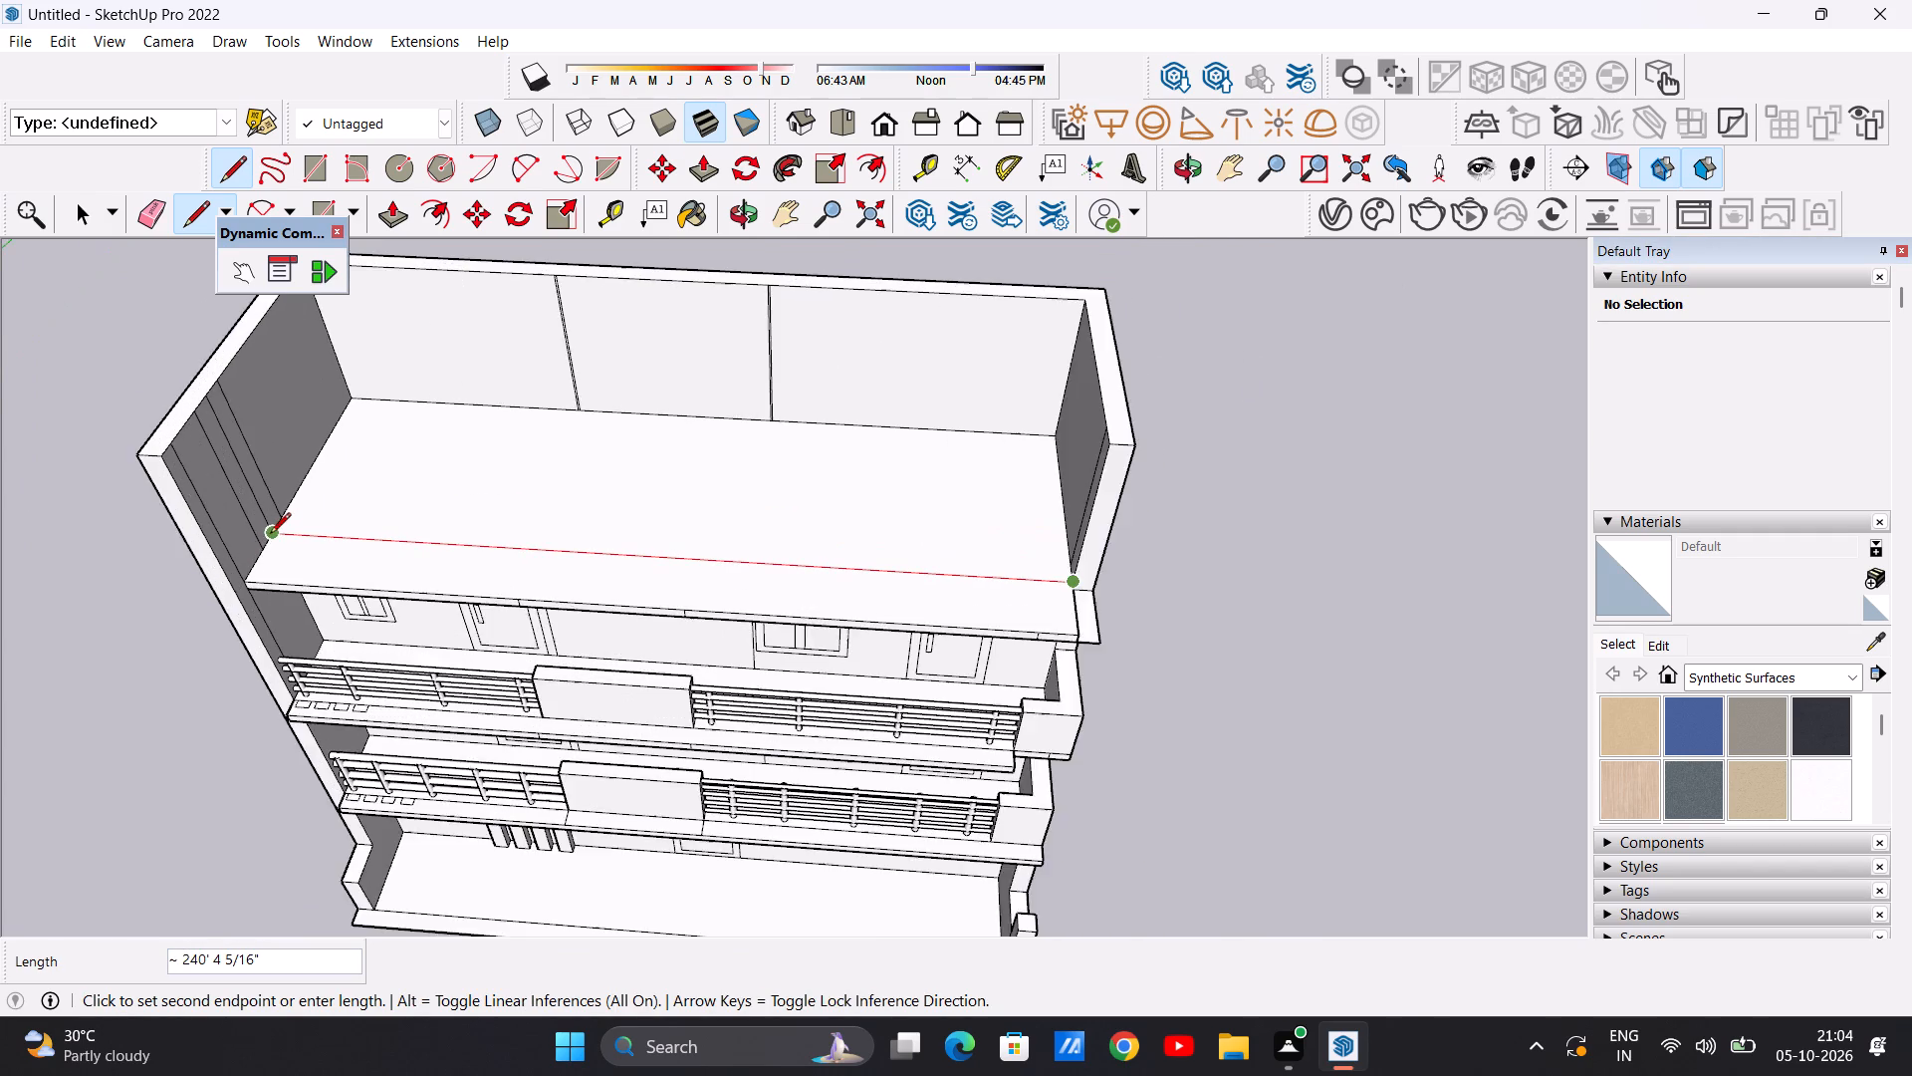
{"action": "scroll", "coordinate": [270, 535], "scroll_direction": "up", "scroll_amount": 15}
{"action": "left_click", "coordinate": [275, 533]}
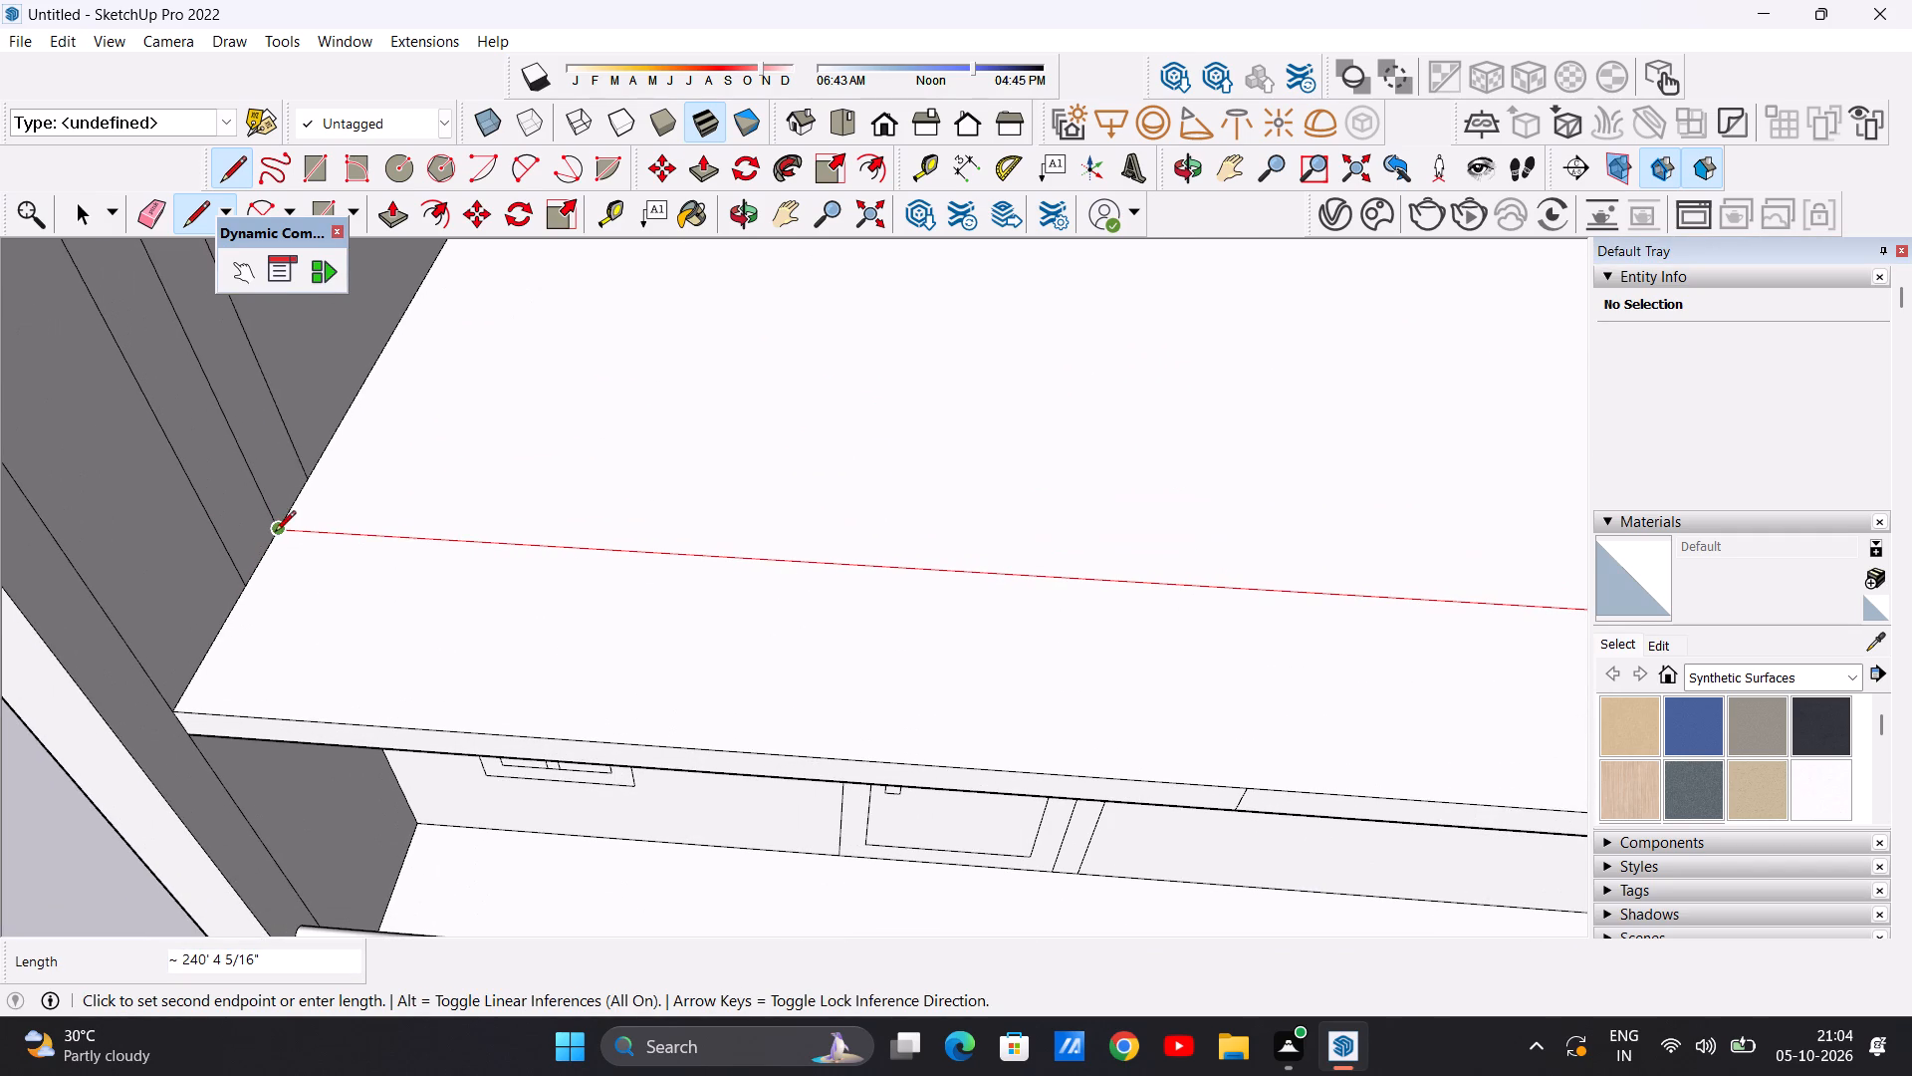
Draw a second line about 240 ft 4 in long across the roof slab, parallel to and just behind the first, between the end walls.
{"action": "left_click", "coordinate": [305, 482]}
{"action": "scroll", "coordinate": [537, 478], "scroll_direction": "down", "scroll_amount": 3}
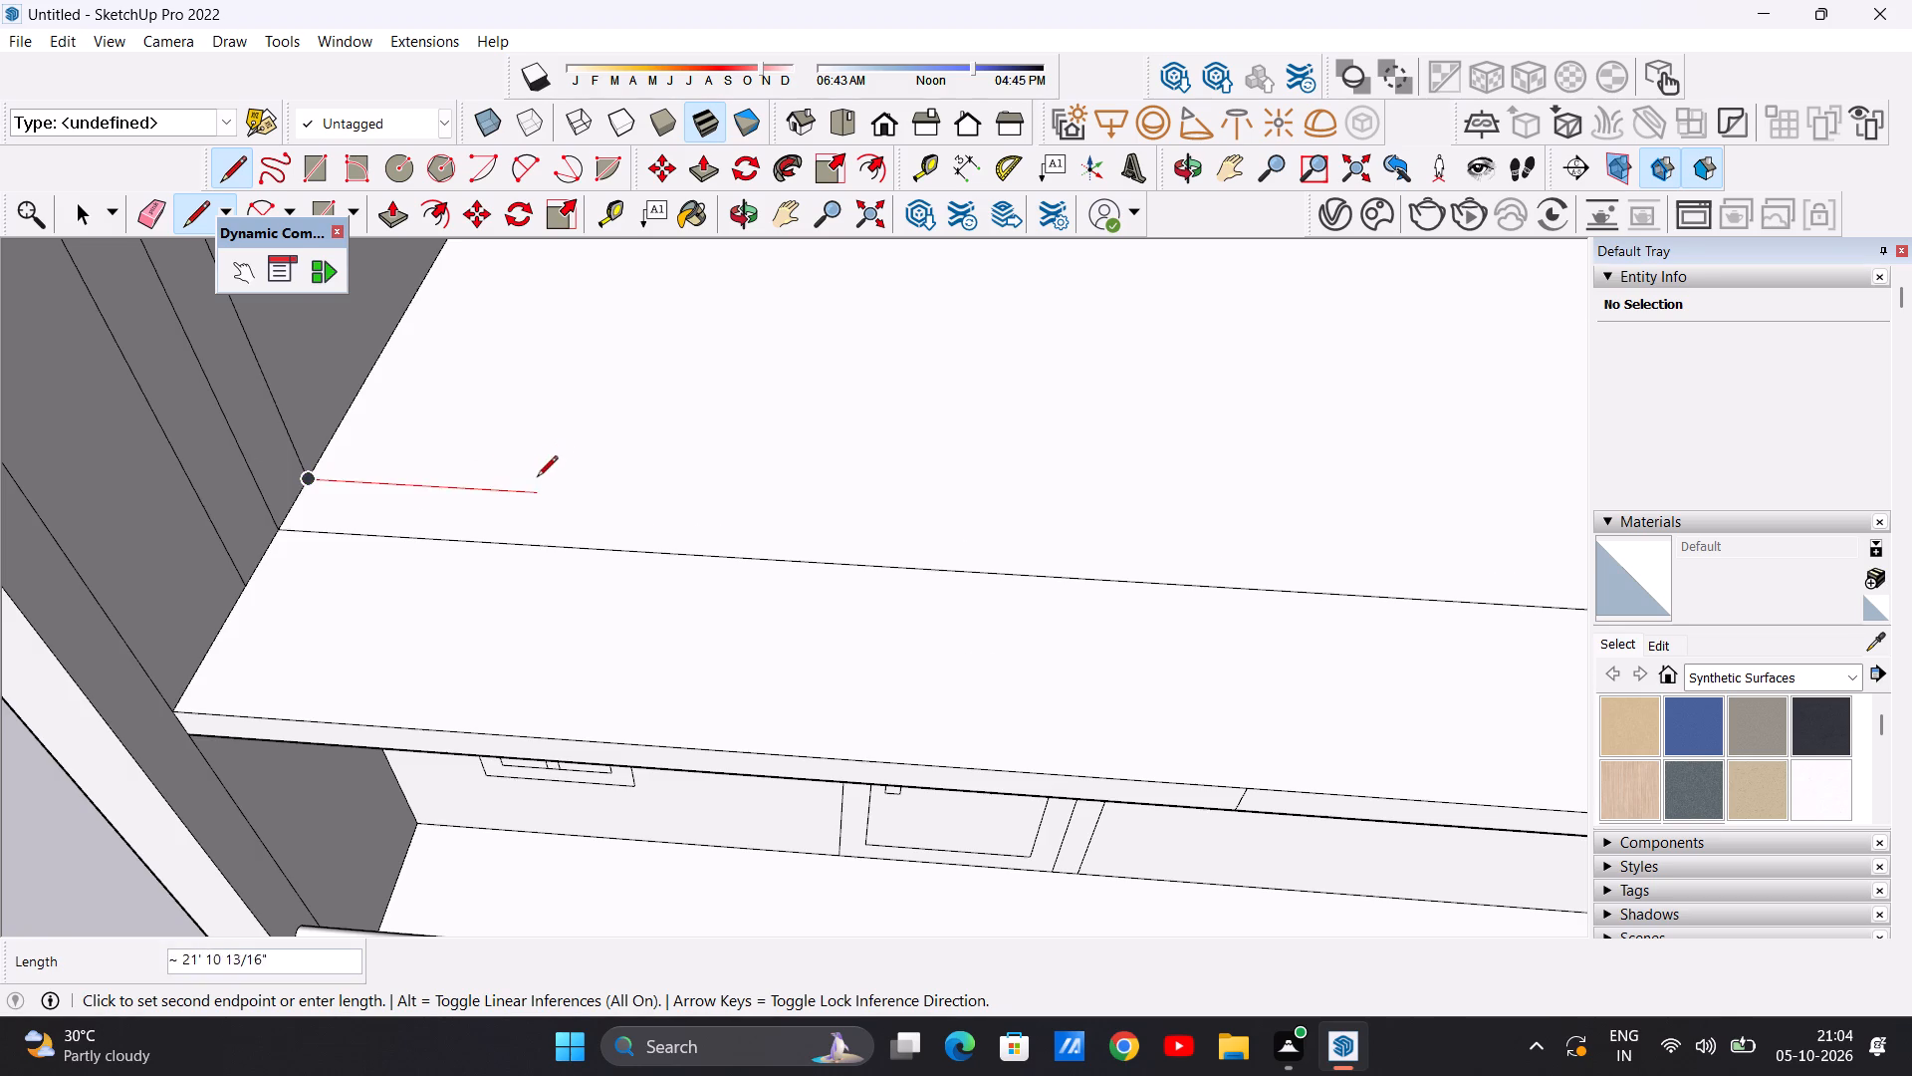
{"action": "scroll", "coordinate": [537, 478], "scroll_direction": "down", "scroll_amount": 9}
{"action": "scroll", "coordinate": [670, 477], "scroll_direction": "down", "scroll_amount": 8}
{"action": "scroll", "coordinate": [976, 488], "scroll_direction": "up", "scroll_amount": 13}
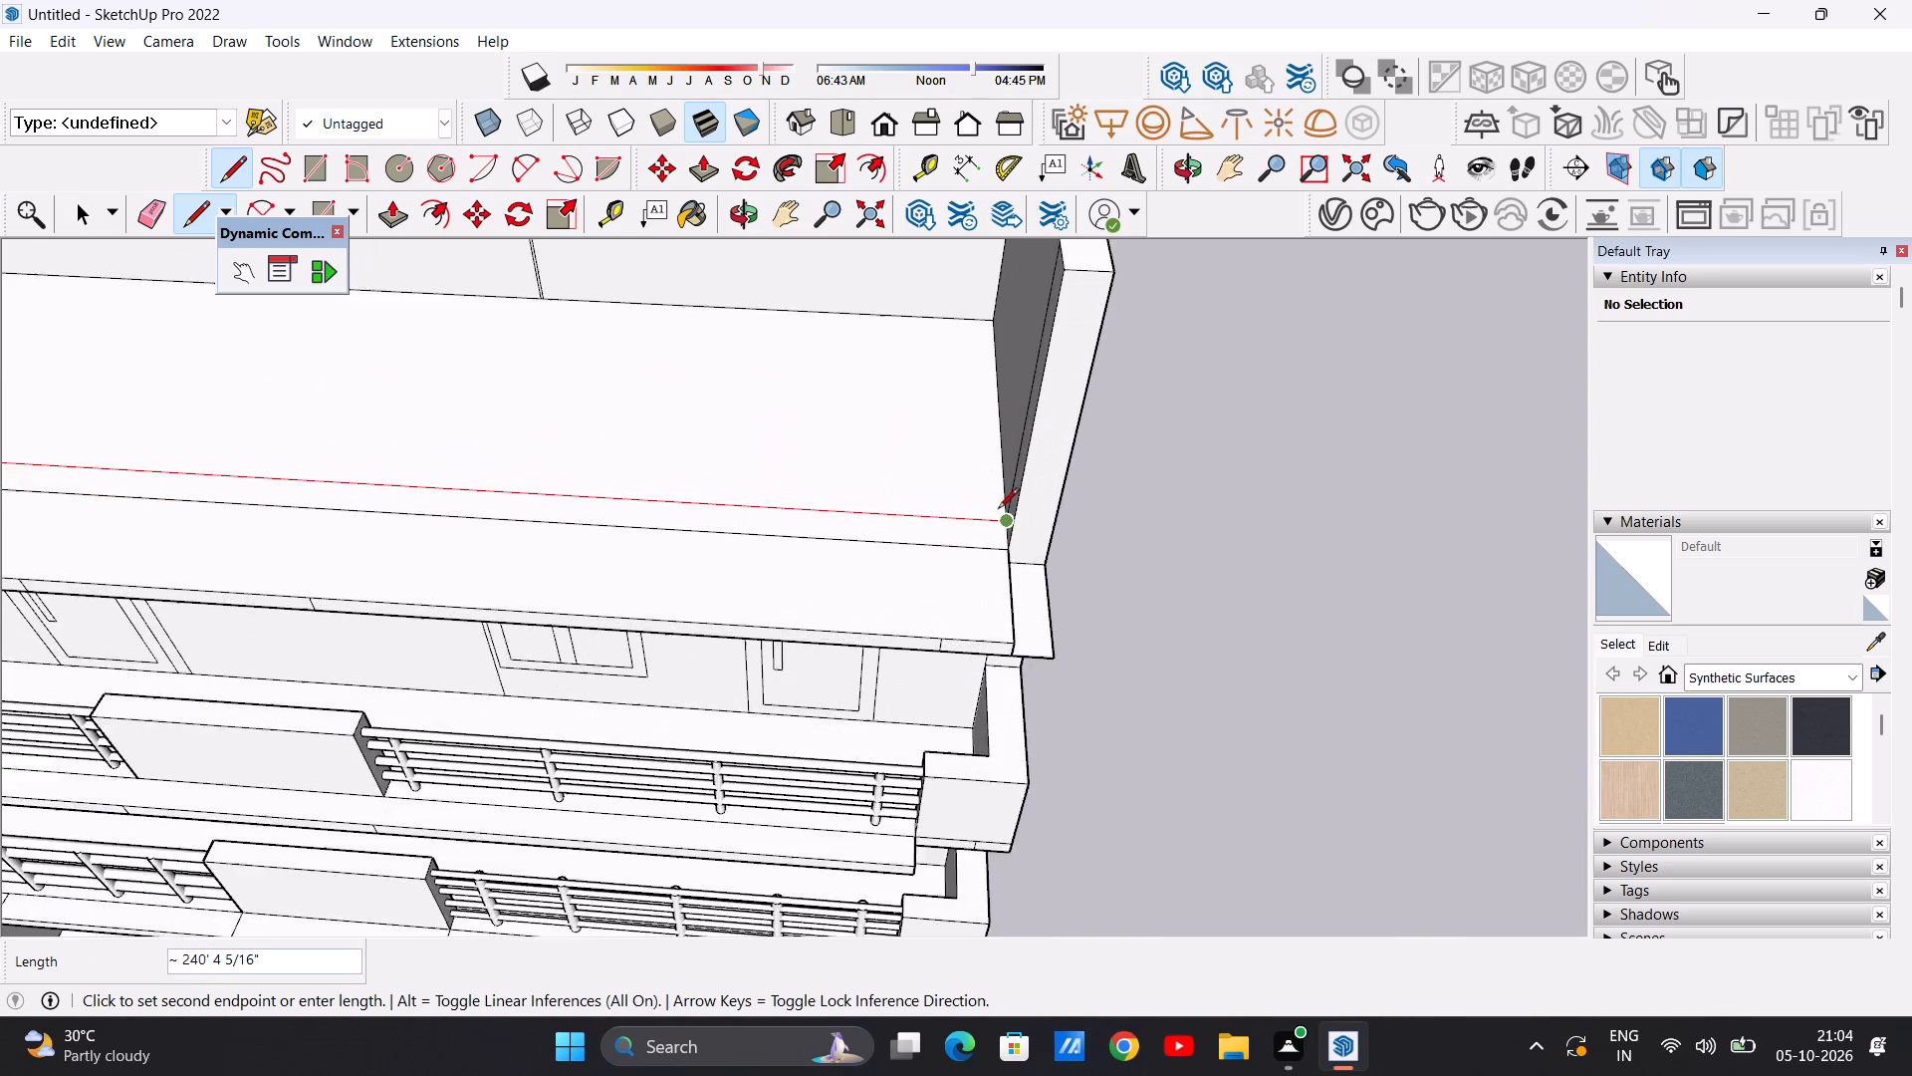
{"action": "scroll", "coordinate": [998, 510], "scroll_direction": "up", "scroll_amount": 4}
{"action": "middle_click_drag", "start_coordinate": [973, 549], "coordinate": [1077, 517]}
{"action": "scroll", "coordinate": [1059, 491], "scroll_direction": "up", "scroll_amount": 4}
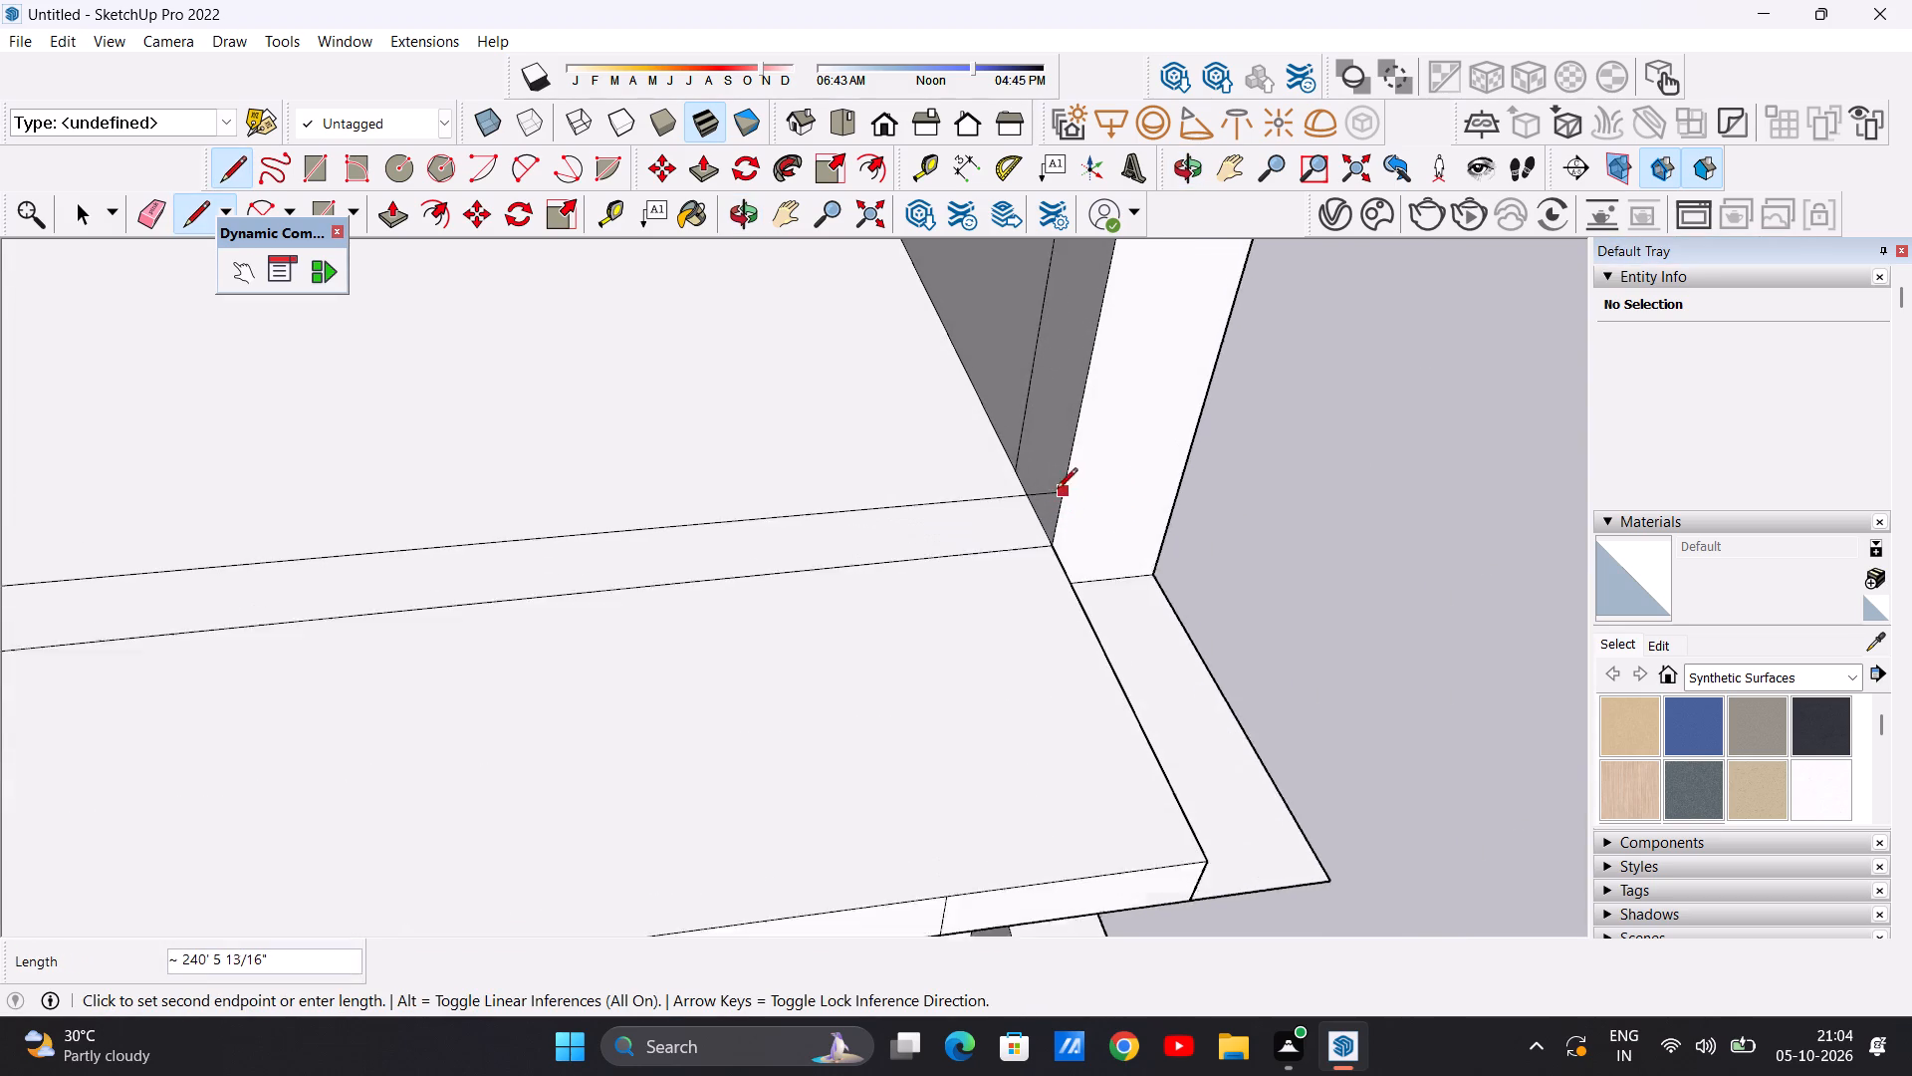
{"action": "scroll", "coordinate": [1057, 490], "scroll_direction": "up", "scroll_amount": 8}
{"action": "left_click", "coordinate": [990, 452]}
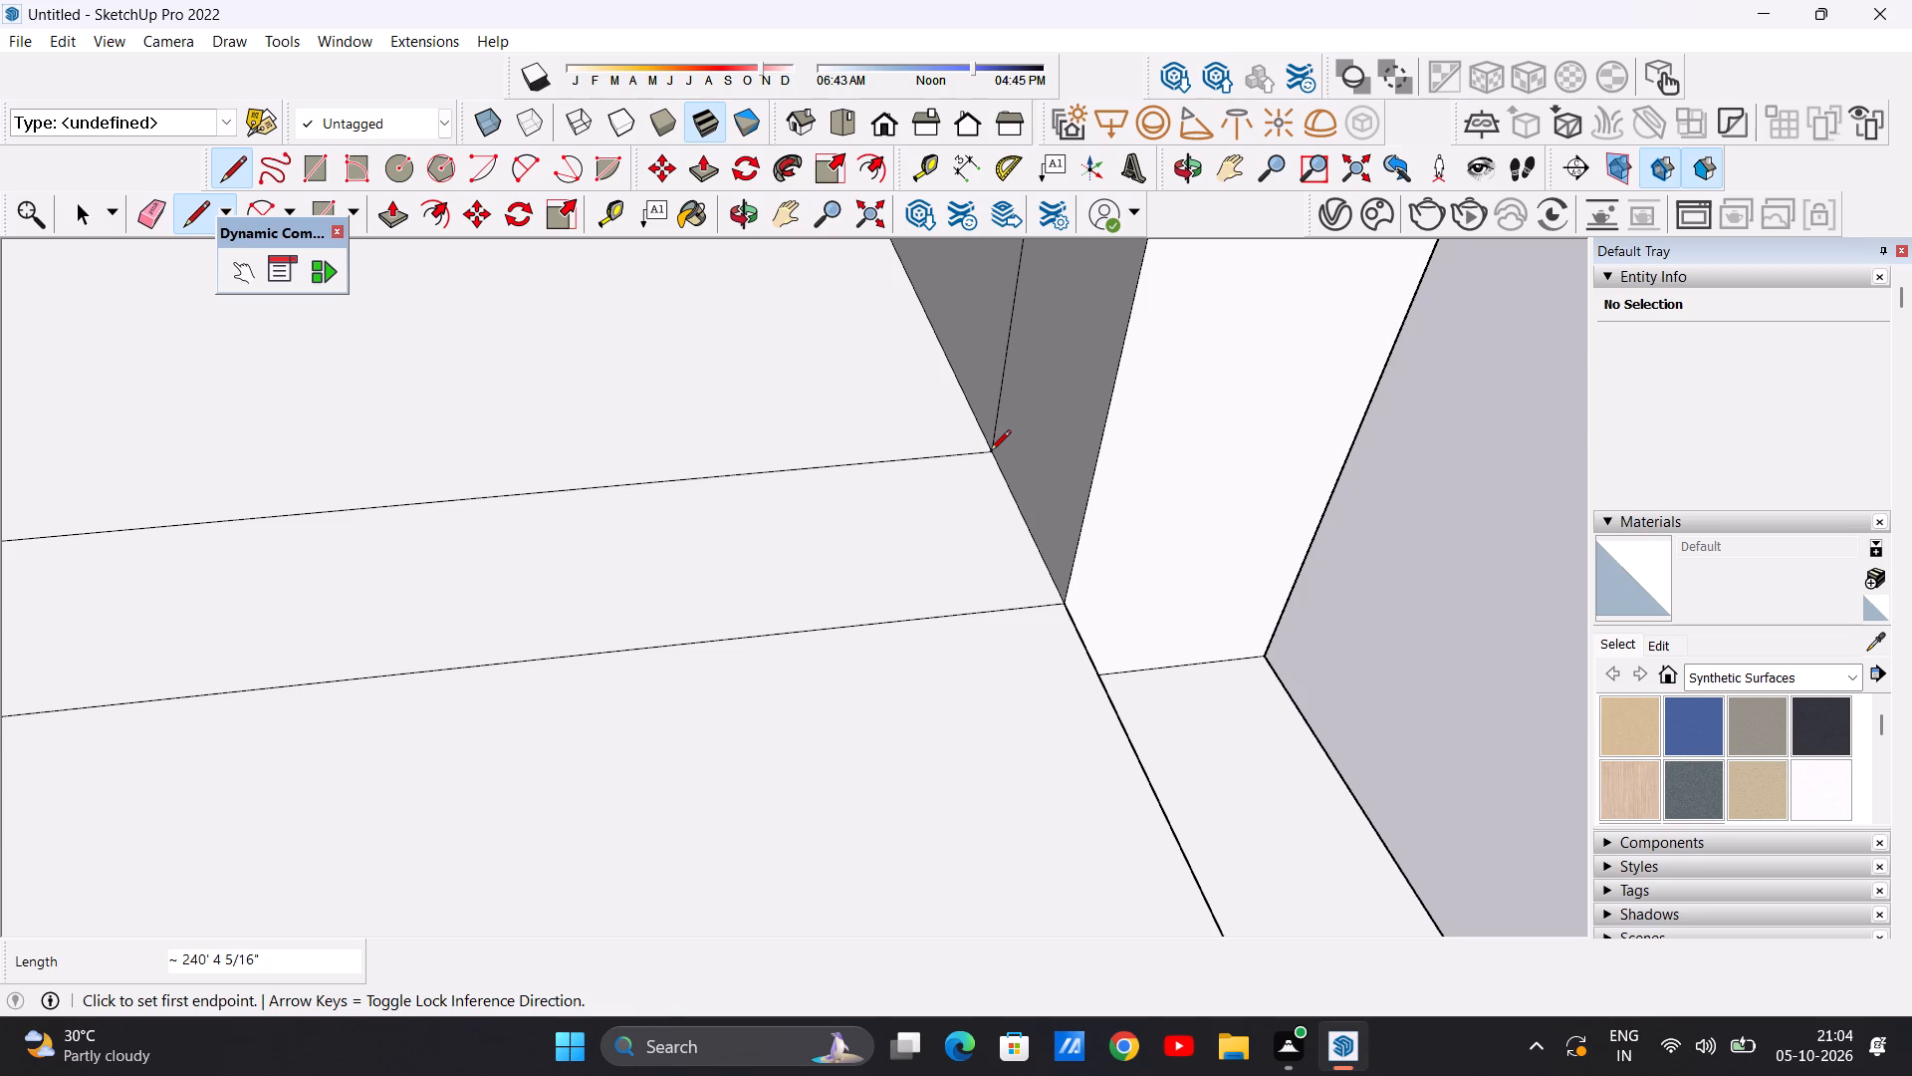
{"action": "key", "text": "space"}
Examine the two lines across the roof slab, its front edge and the projecting balconies below from above and at an angle.
{"action": "scroll", "coordinate": [986, 482], "scroll_direction": "down", "scroll_amount": 20}
{"action": "scroll", "coordinate": [986, 482], "scroll_direction": "down", "scroll_amount": 7}
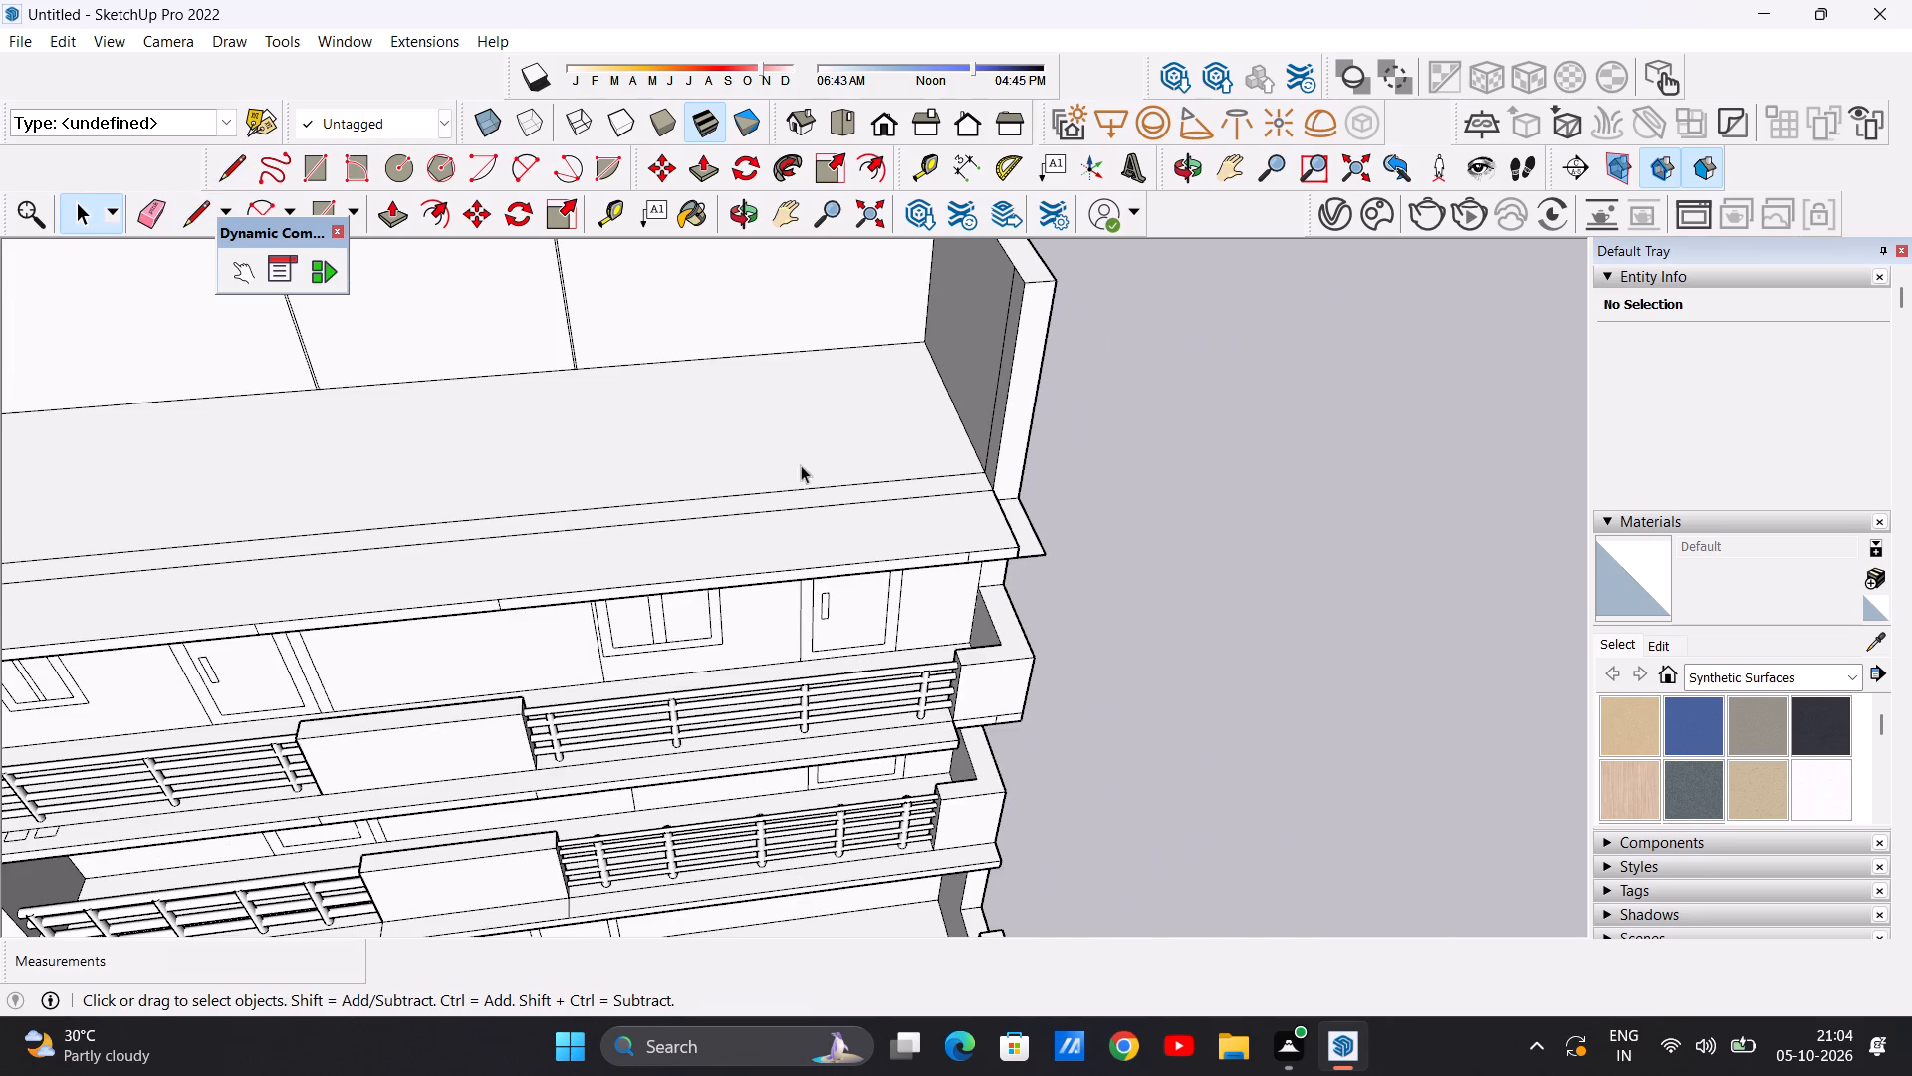
{"action": "scroll", "coordinate": [846, 461], "scroll_direction": "up", "scroll_amount": 2}
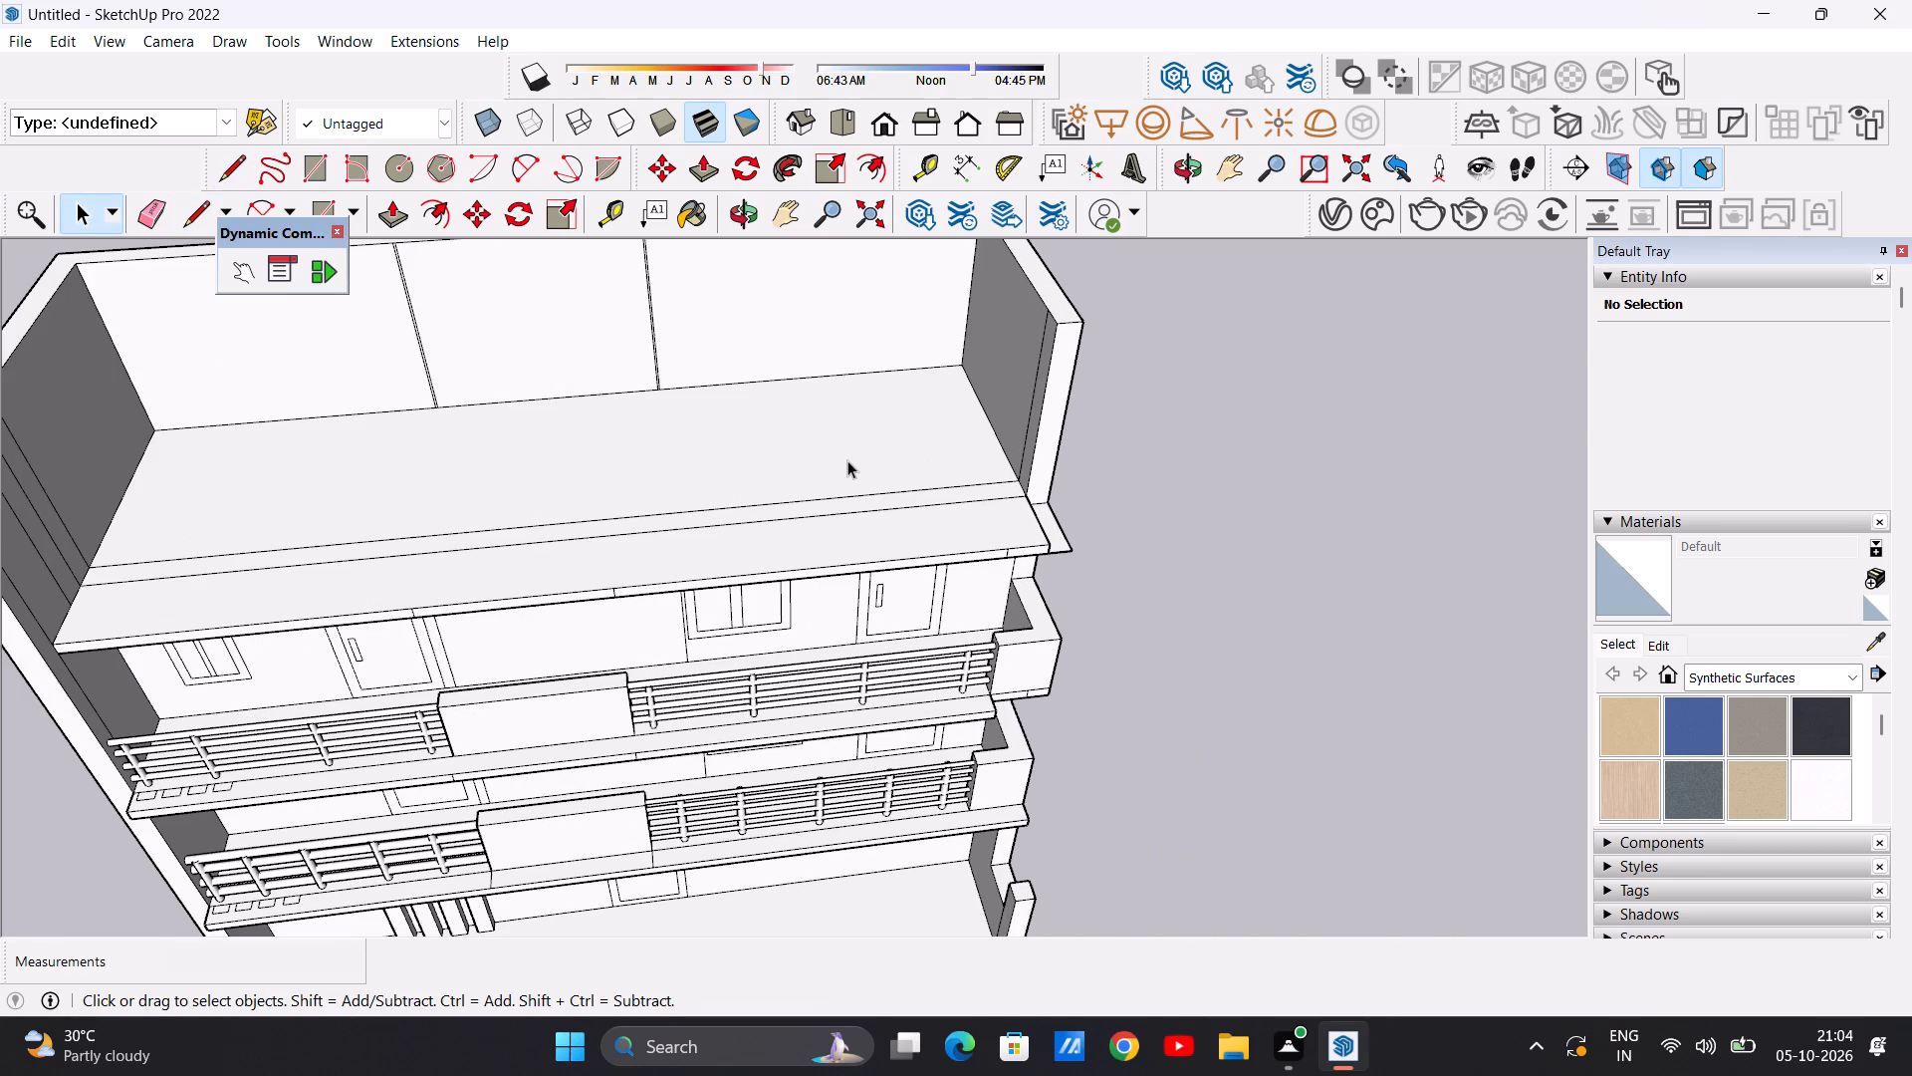
{"action": "scroll", "coordinate": [900, 470], "scroll_direction": "down", "scroll_amount": 9}
{"action": "scroll", "coordinate": [702, 505], "scroll_direction": "down", "scroll_amount": 1}
{"action": "scroll", "coordinate": [702, 505], "scroll_direction": "up", "scroll_amount": 3}
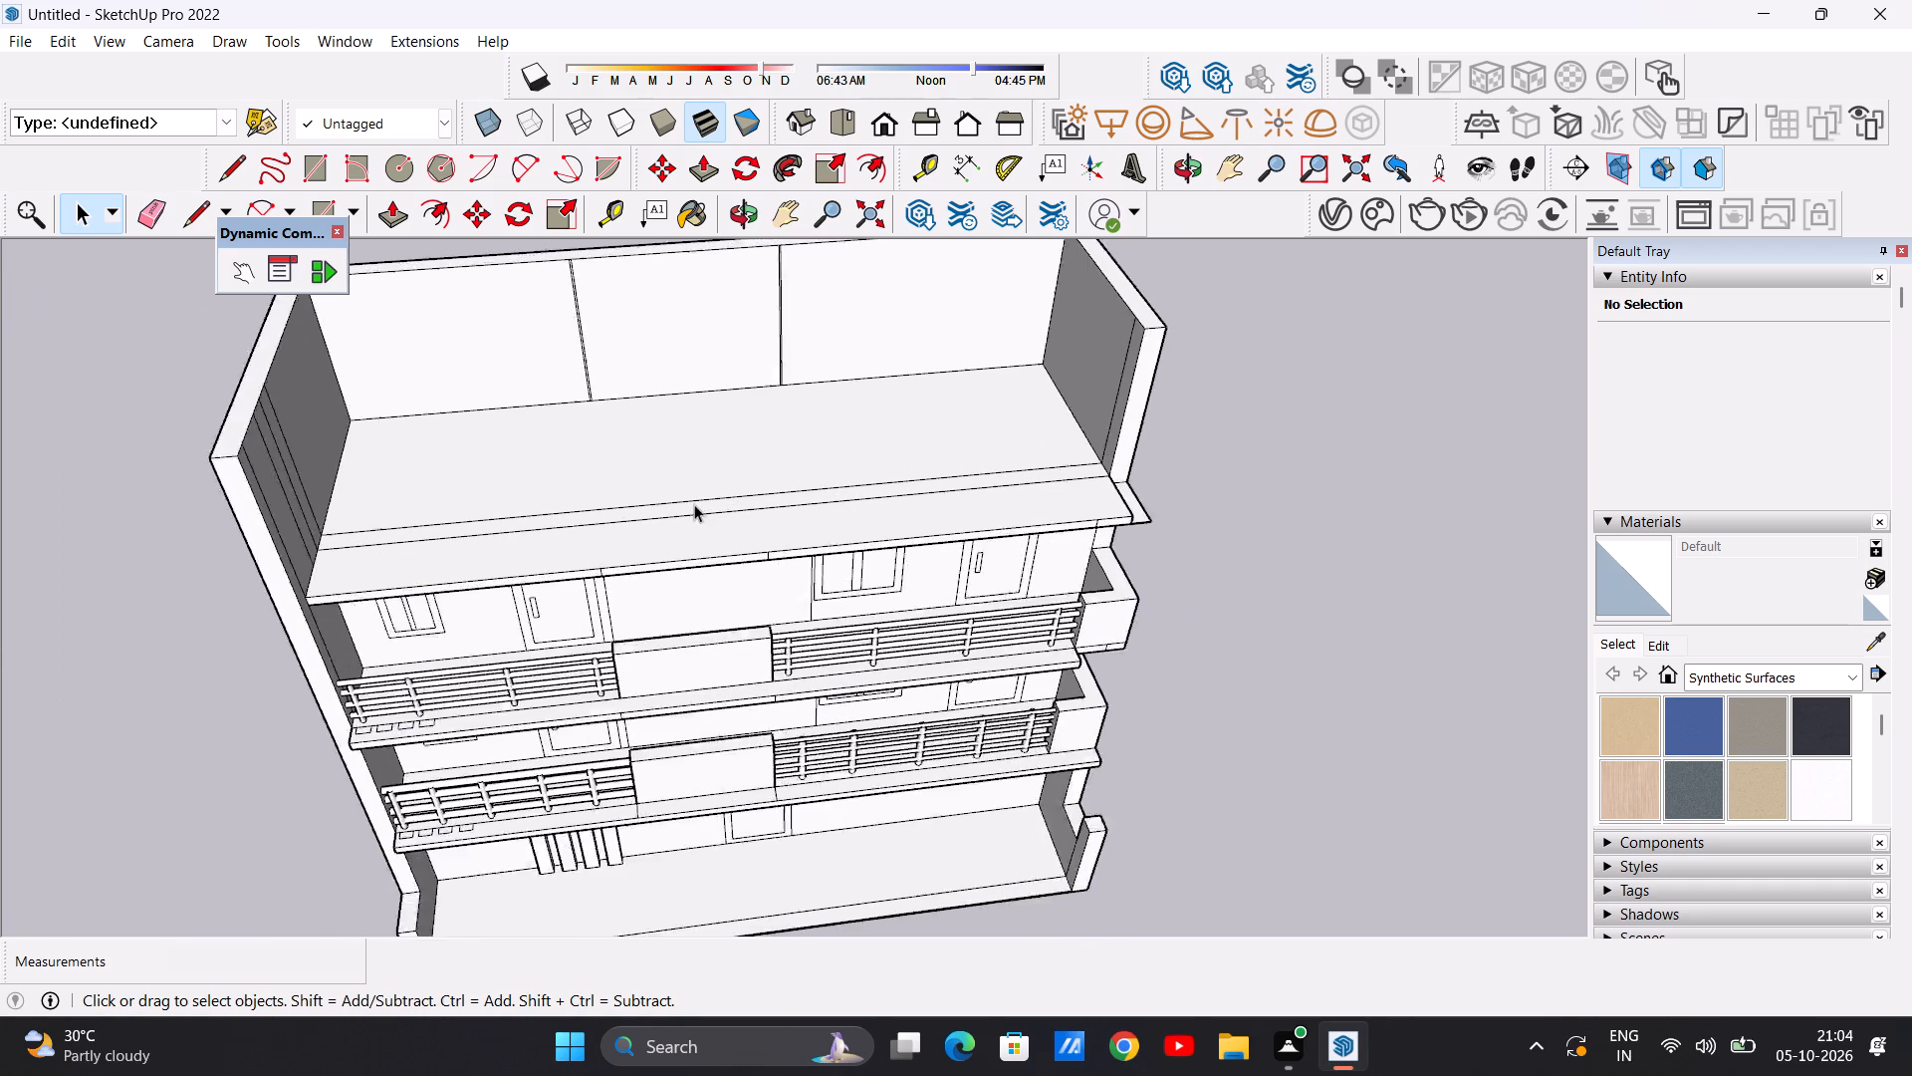
{"action": "scroll", "coordinate": [694, 504], "scroll_direction": "up", "scroll_amount": 3}
{"action": "middle_click_drag", "start_coordinate": [768, 513], "coordinate": [683, 585]}
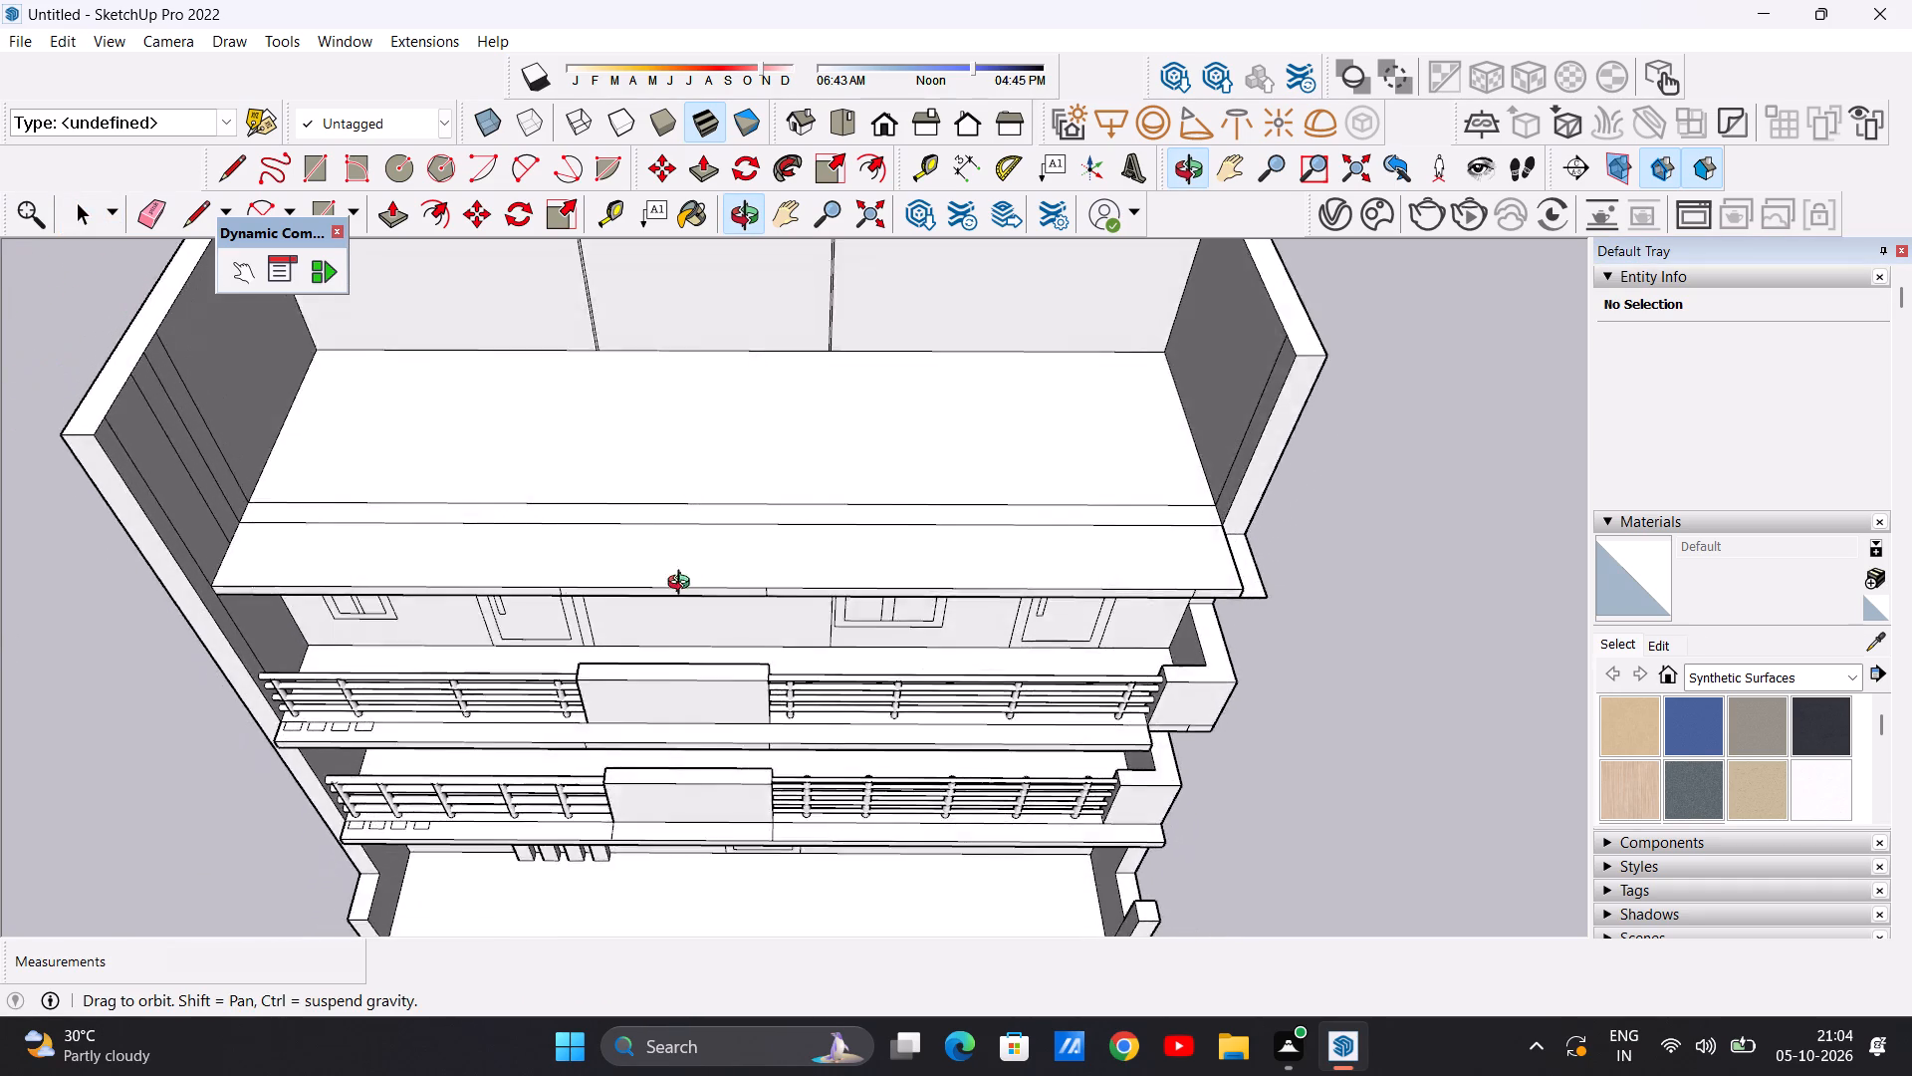
{"action": "middle_click_drag", "start_coordinate": [683, 585], "coordinate": [739, 637]}
{"action": "scroll", "coordinate": [777, 472], "scroll_direction": "down", "scroll_amount": 9}
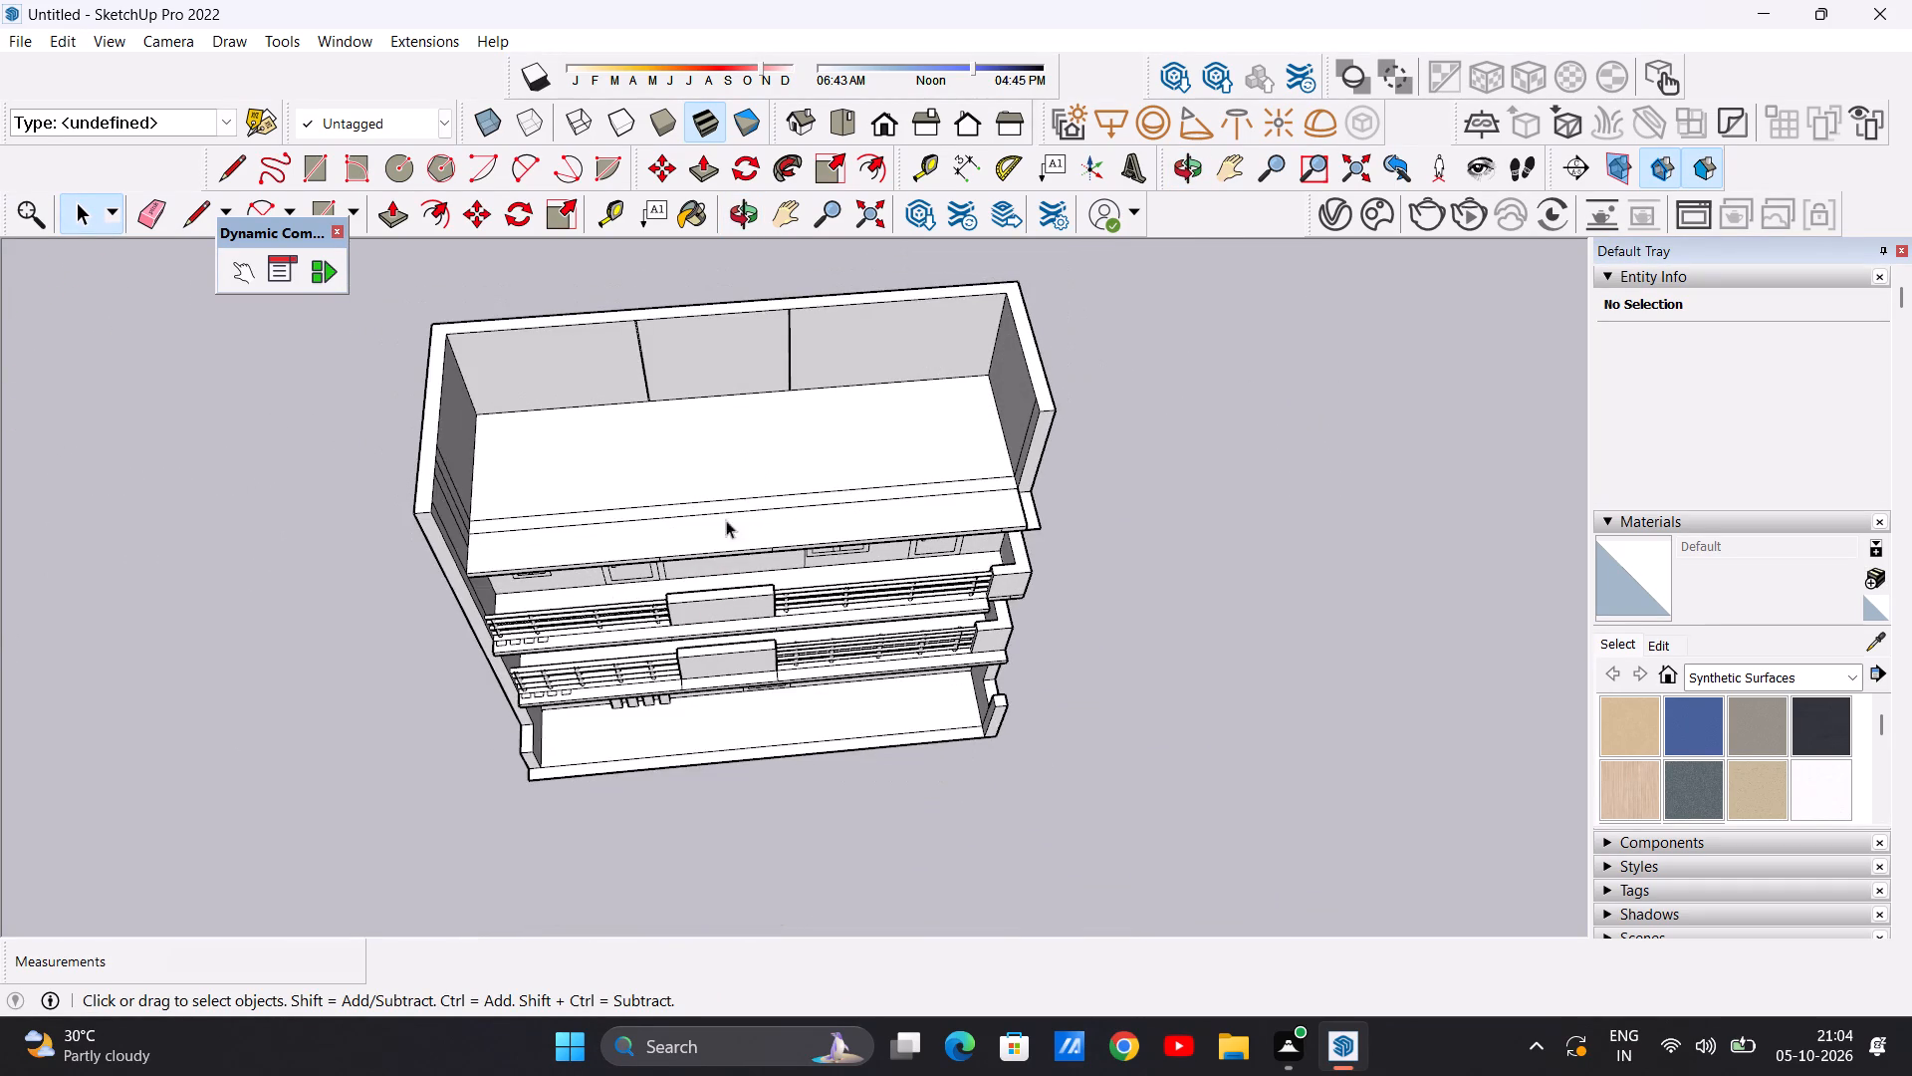
{"action": "scroll", "coordinate": [643, 553], "scroll_direction": "up", "scroll_amount": 6}
{"action": "middle_click_drag", "start_coordinate": [597, 547], "coordinate": [790, 440]}
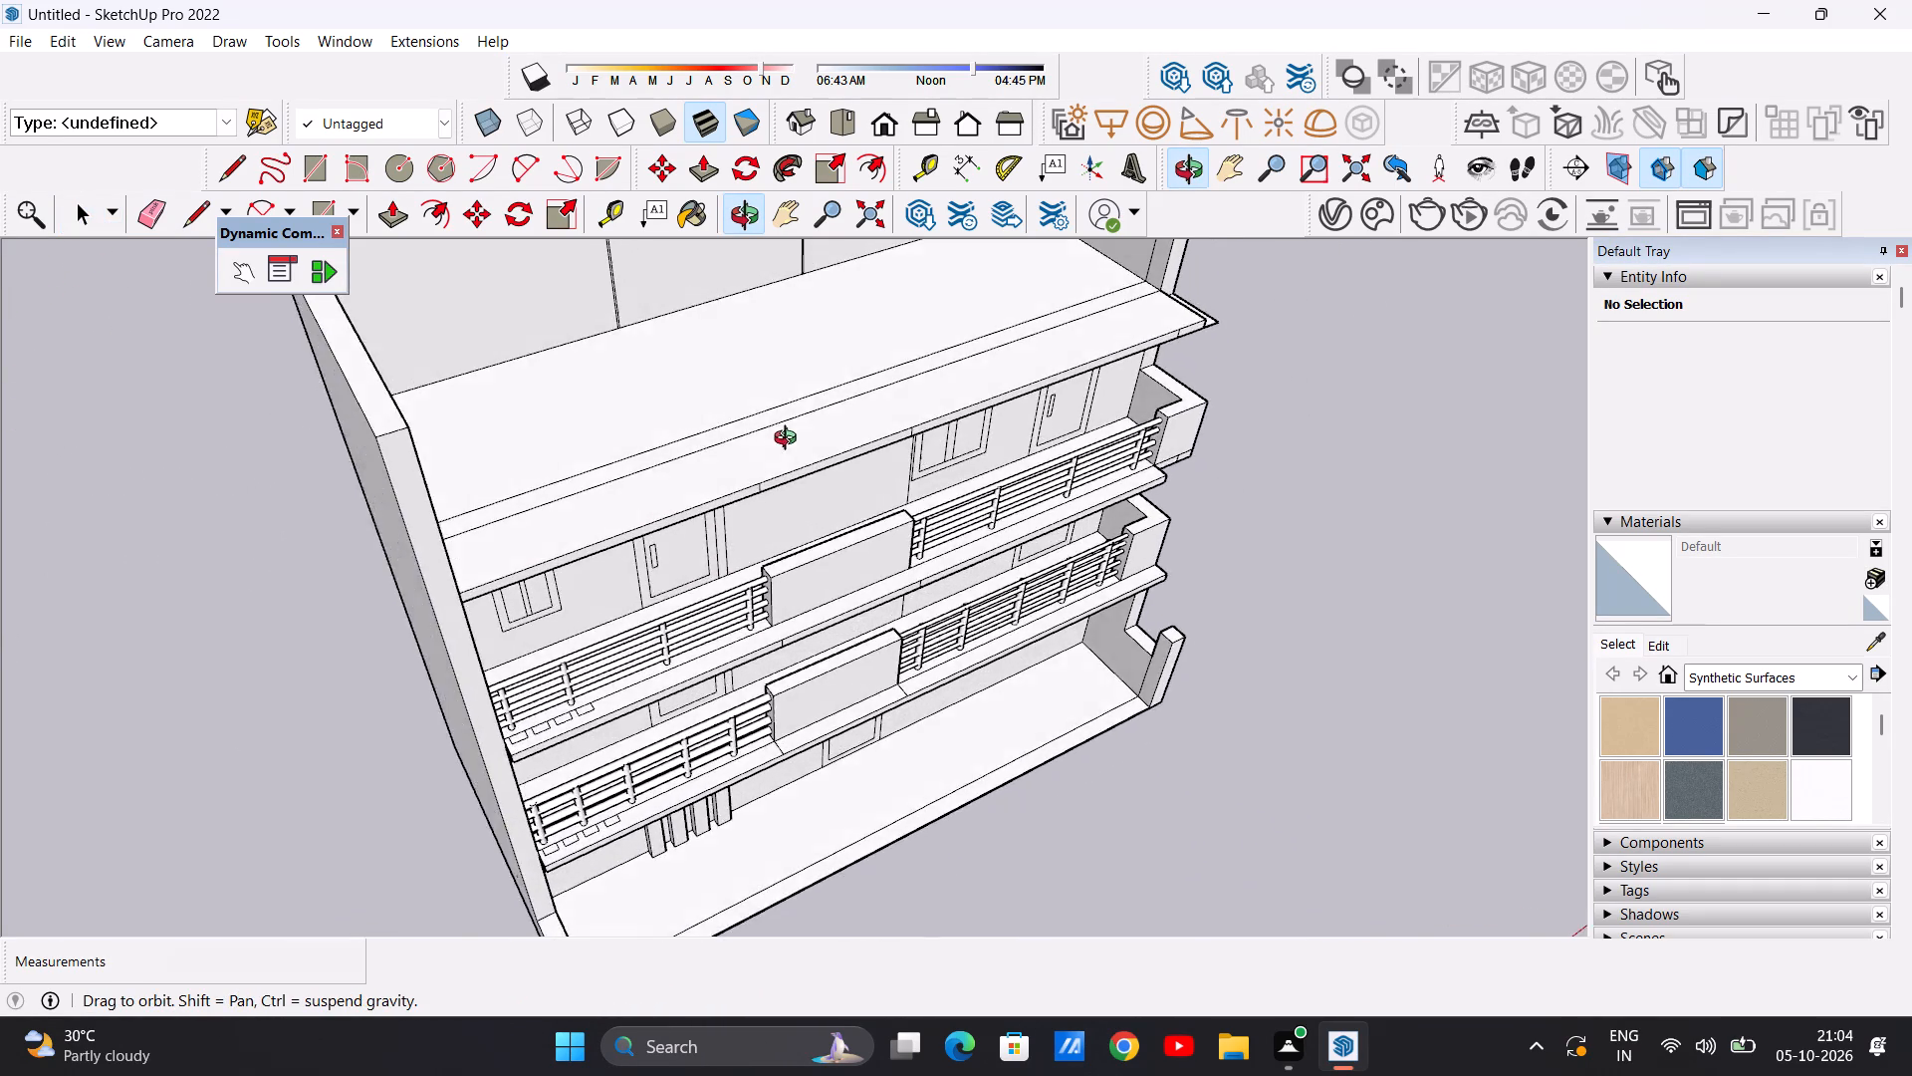
{"action": "middle_click_drag", "start_coordinate": [790, 440], "coordinate": [785, 365]}
{"action": "scroll", "coordinate": [784, 365], "scroll_direction": "up", "scroll_amount": 1}
{"action": "scroll", "coordinate": [521, 506], "scroll_direction": "up", "scroll_amount": 2}
{"action": "middle_click_drag", "start_coordinate": [476, 538], "coordinate": [533, 659]}
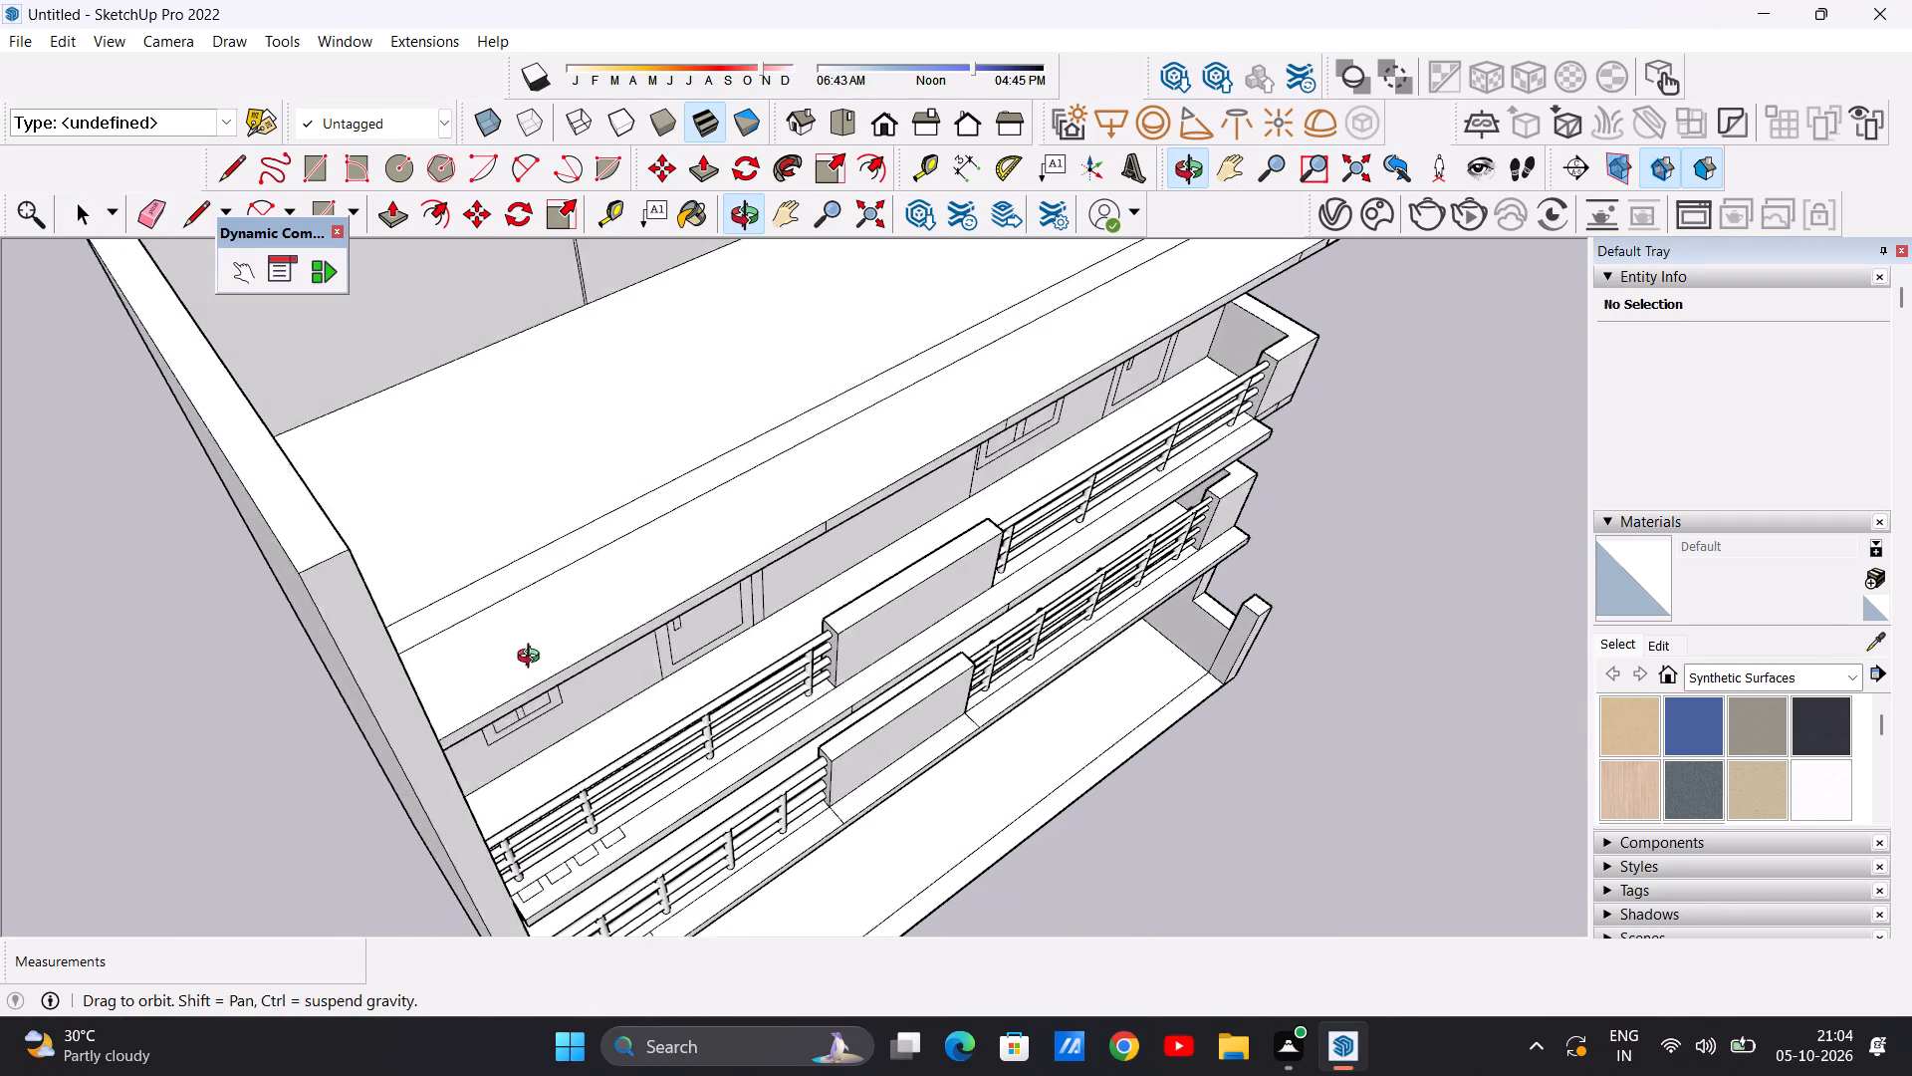
{"action": "middle_click_drag", "start_coordinate": [533, 659], "coordinate": [534, 661]}
{"action": "scroll", "coordinate": [519, 455], "scroll_direction": "down", "scroll_amount": 8}
{"action": "scroll", "coordinate": [607, 524], "scroll_direction": "up", "scroll_amount": 4}
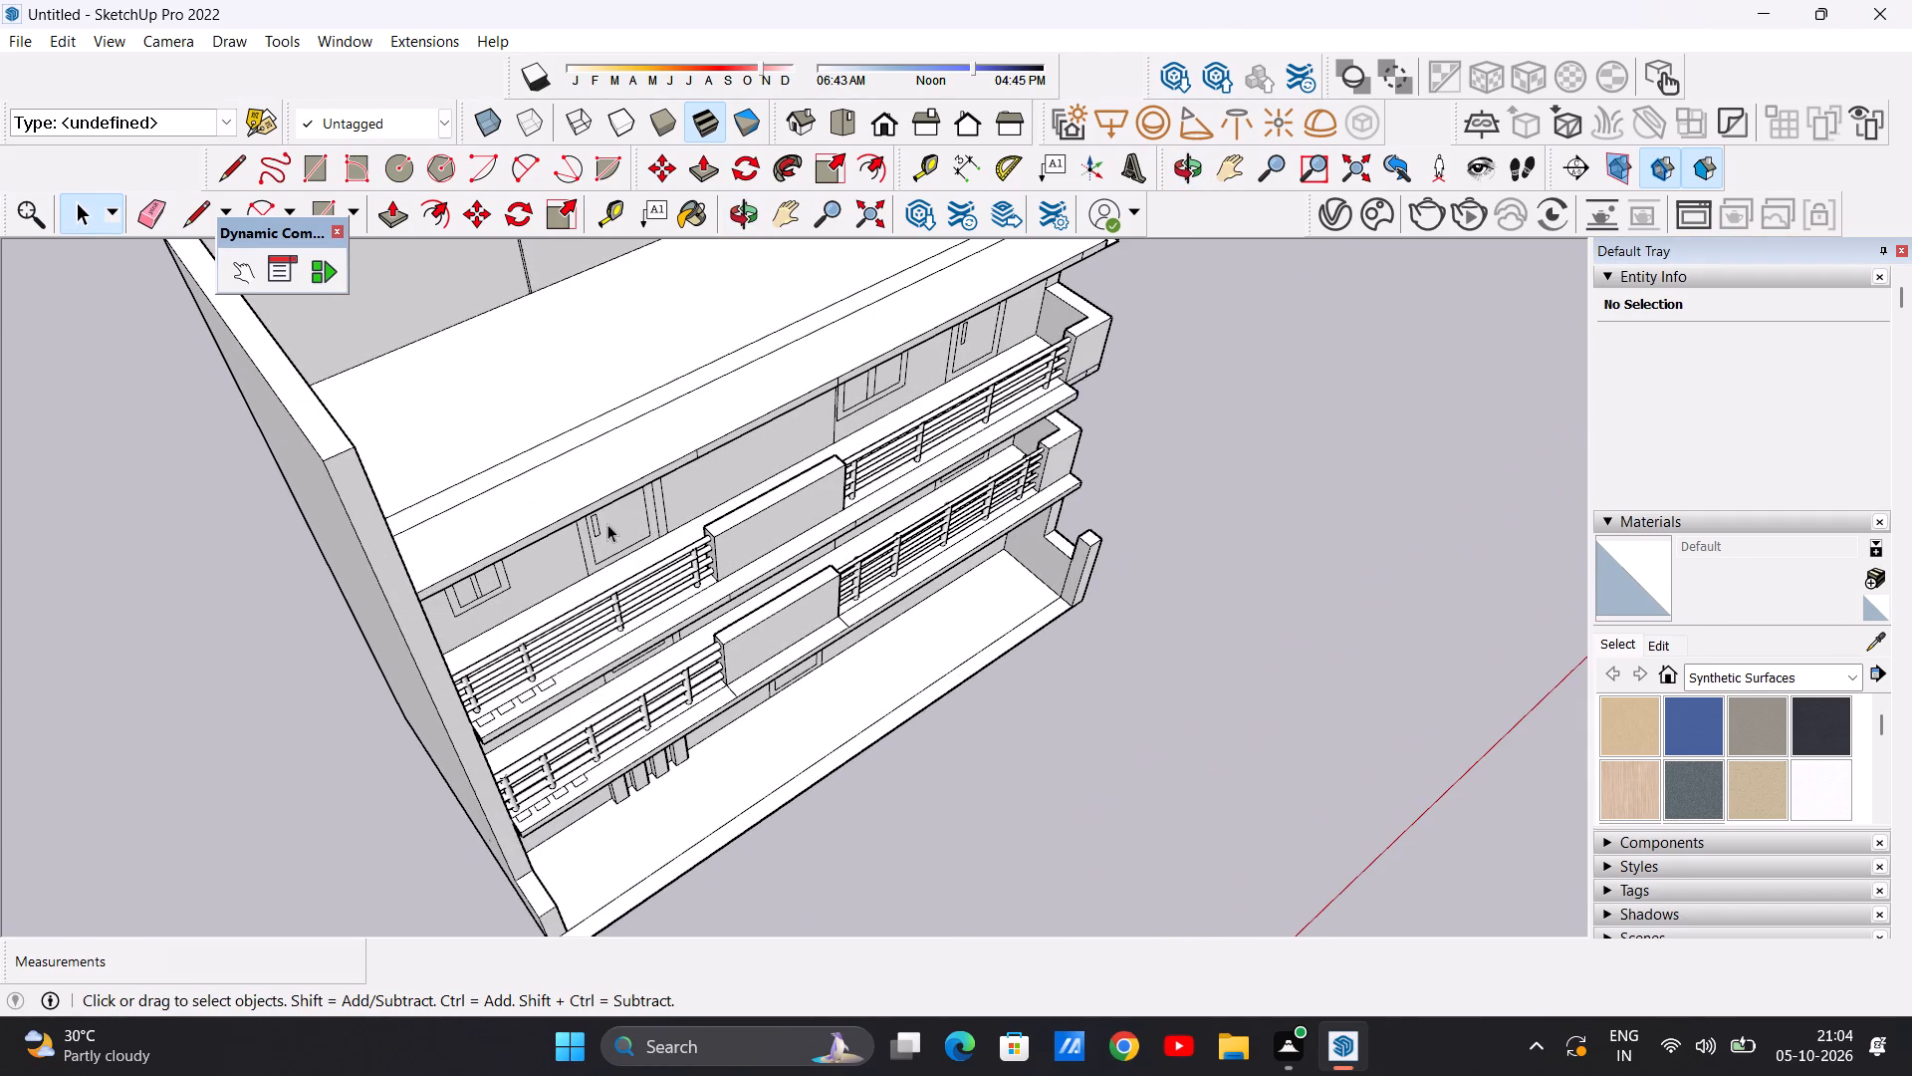
{"action": "scroll", "coordinate": [533, 548], "scroll_direction": "up", "scroll_amount": 5}
Push/Pull the roof slab's front-edge section beside the tall end wall outward about 5 ft 1 in, using the balcony slab corner below as reference.
{"action": "middle_click_drag", "start_coordinate": [534, 549], "coordinate": [521, 476]}
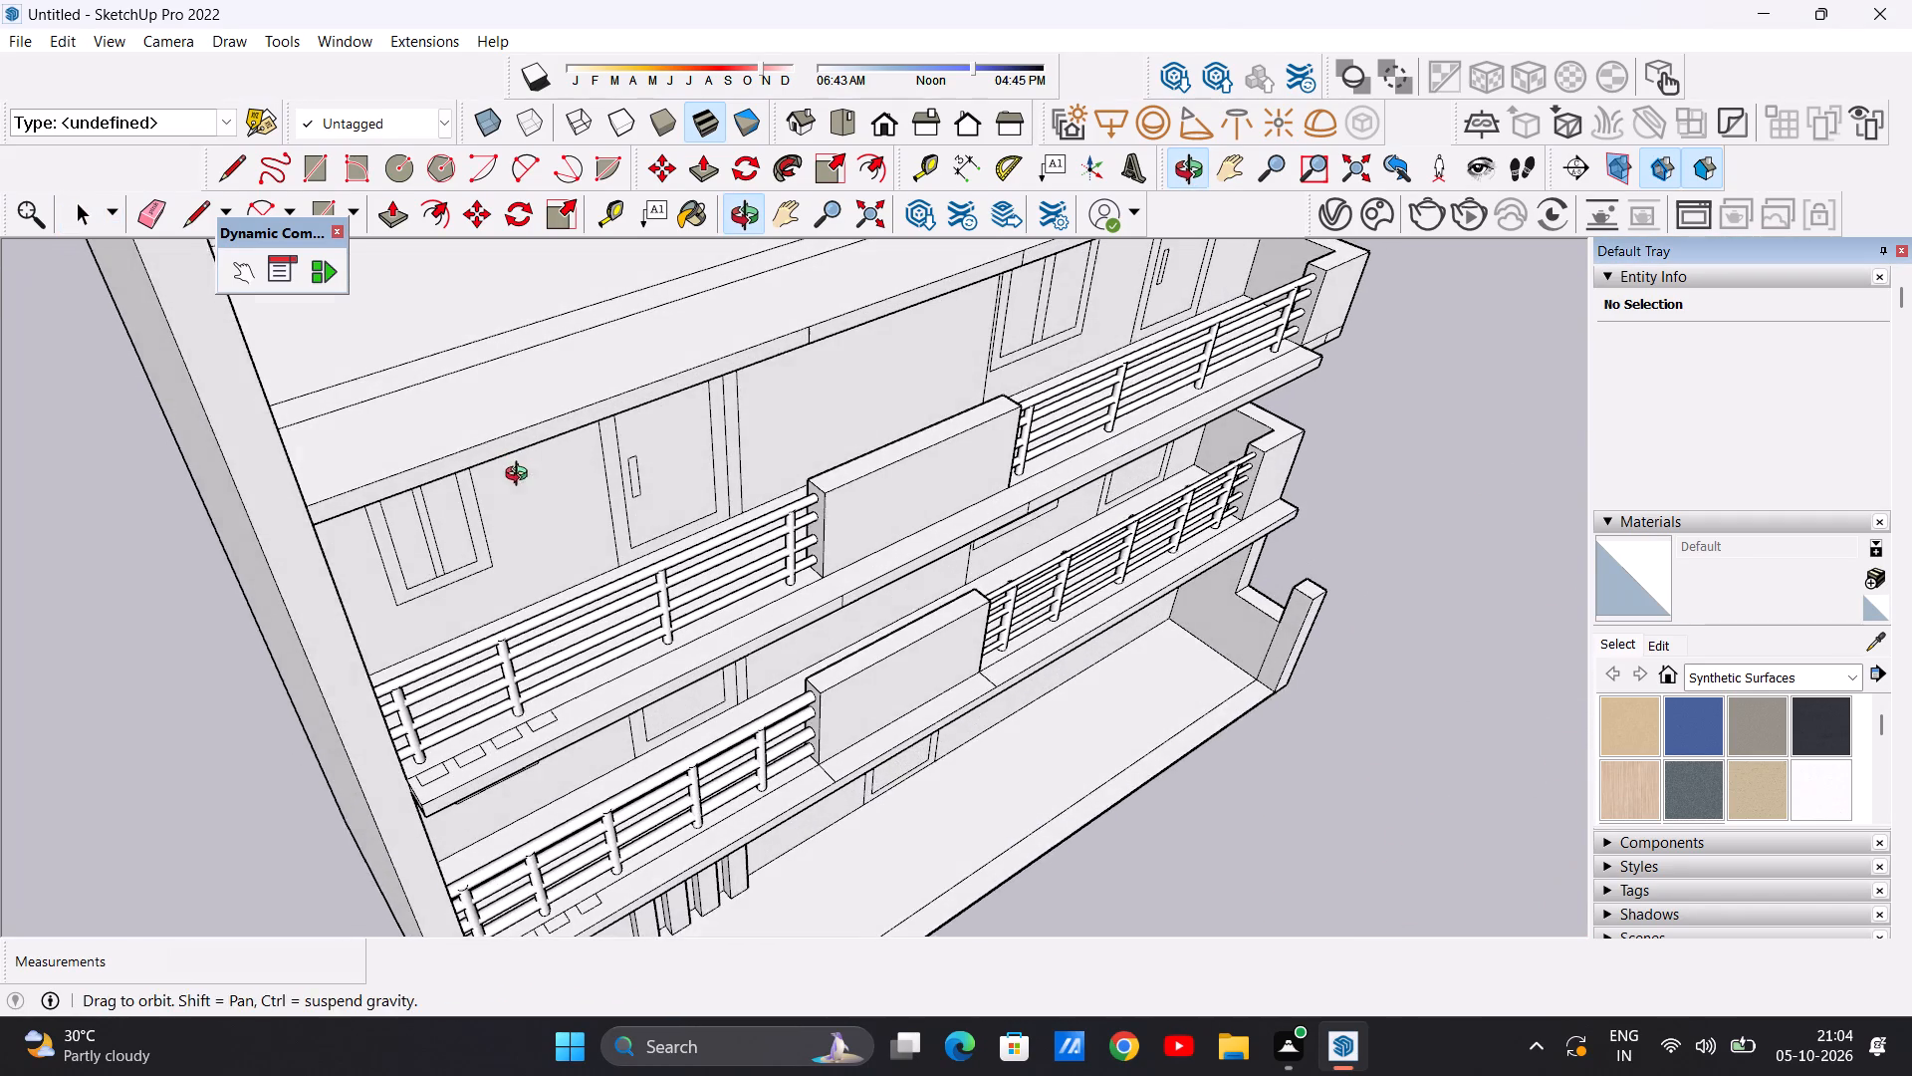
{"action": "middle_click_drag", "start_coordinate": [521, 476], "coordinate": [521, 471]}
{"action": "scroll", "coordinate": [476, 459], "scroll_direction": "up", "scroll_amount": 2}
{"action": "scroll", "coordinate": [495, 472], "scroll_direction": "down", "scroll_amount": 5}
{"action": "middle_click_drag", "start_coordinate": [431, 480], "coordinate": [494, 489]}
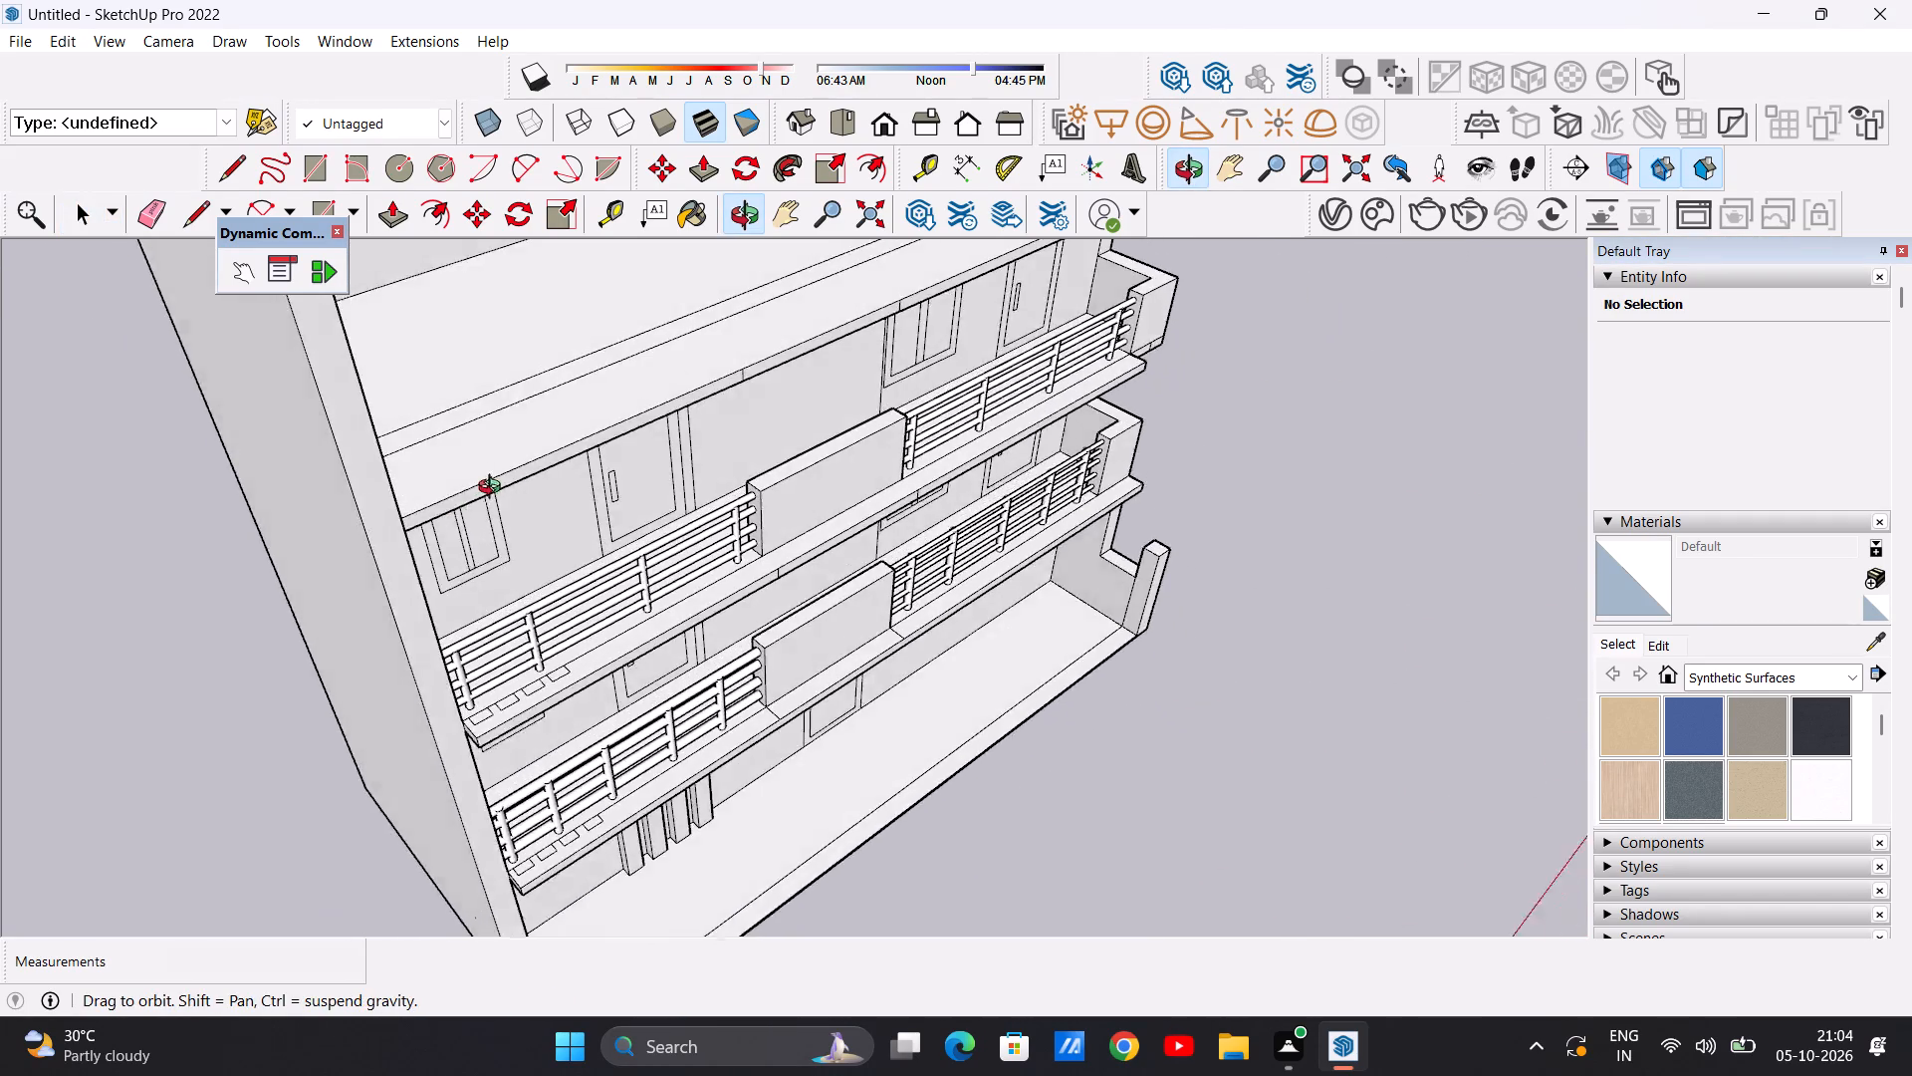
{"action": "middle_click_drag", "start_coordinate": [494, 489], "coordinate": [531, 489]}
{"action": "scroll", "coordinate": [533, 510], "scroll_direction": "up", "scroll_amount": 3}
{"action": "key", "text": "p"}
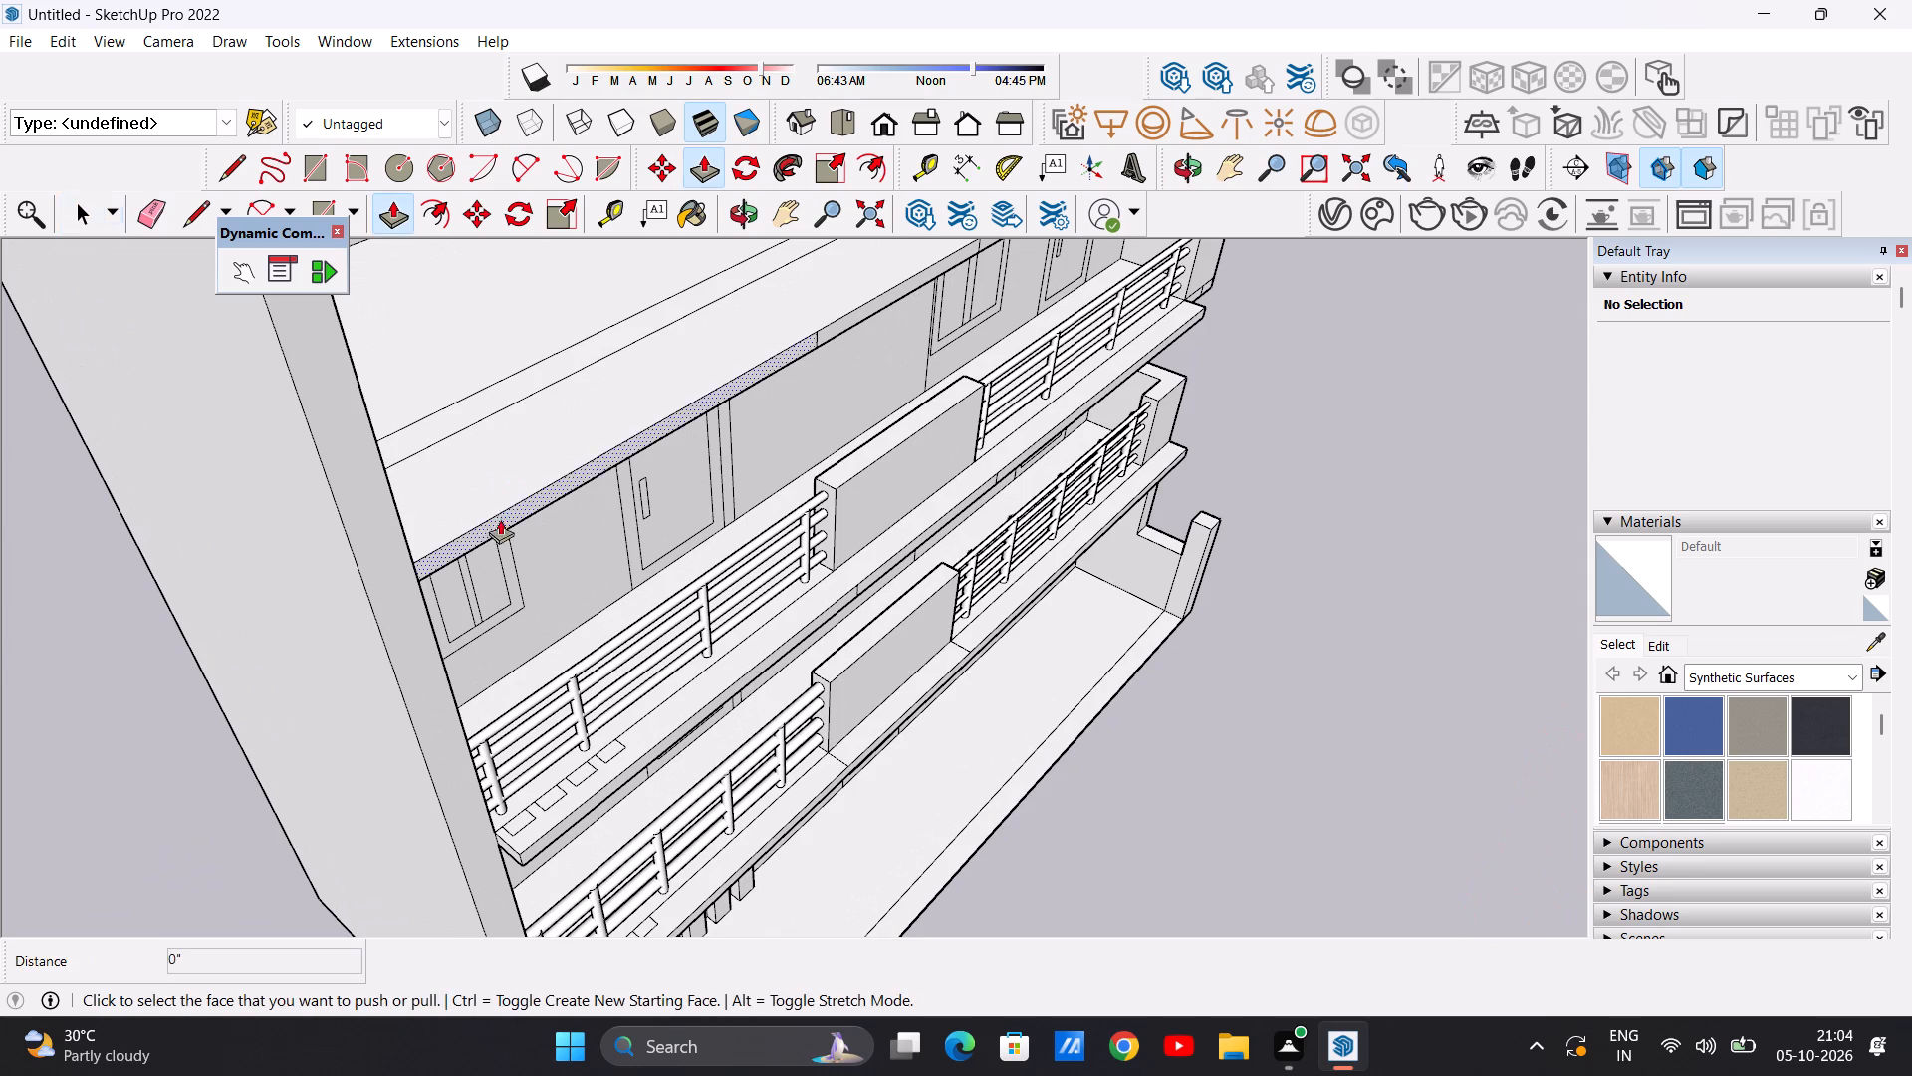
{"action": "scroll", "coordinate": [443, 553], "scroll_direction": "up", "scroll_amount": 12}
{"action": "left_click", "coordinate": [430, 562]}
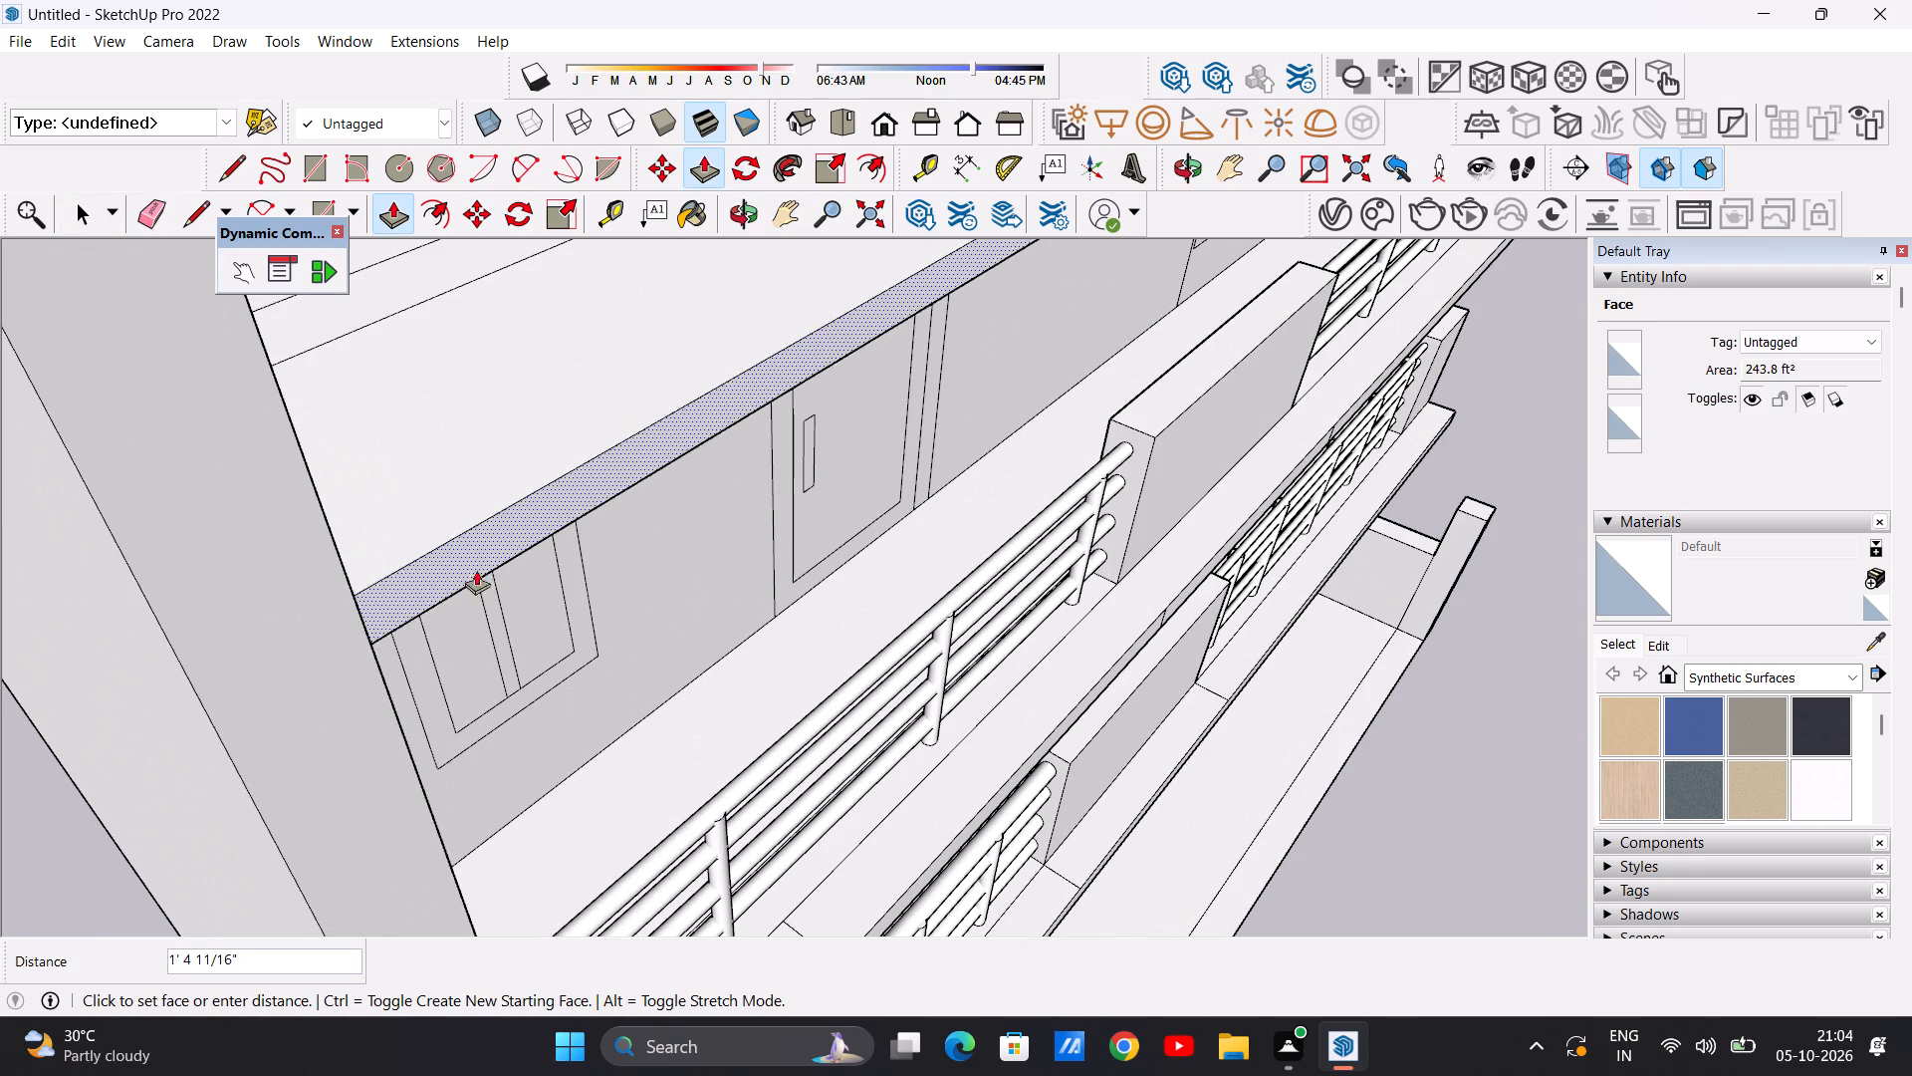
{"action": "scroll", "coordinate": [531, 531], "scroll_direction": "down", "scroll_amount": 12}
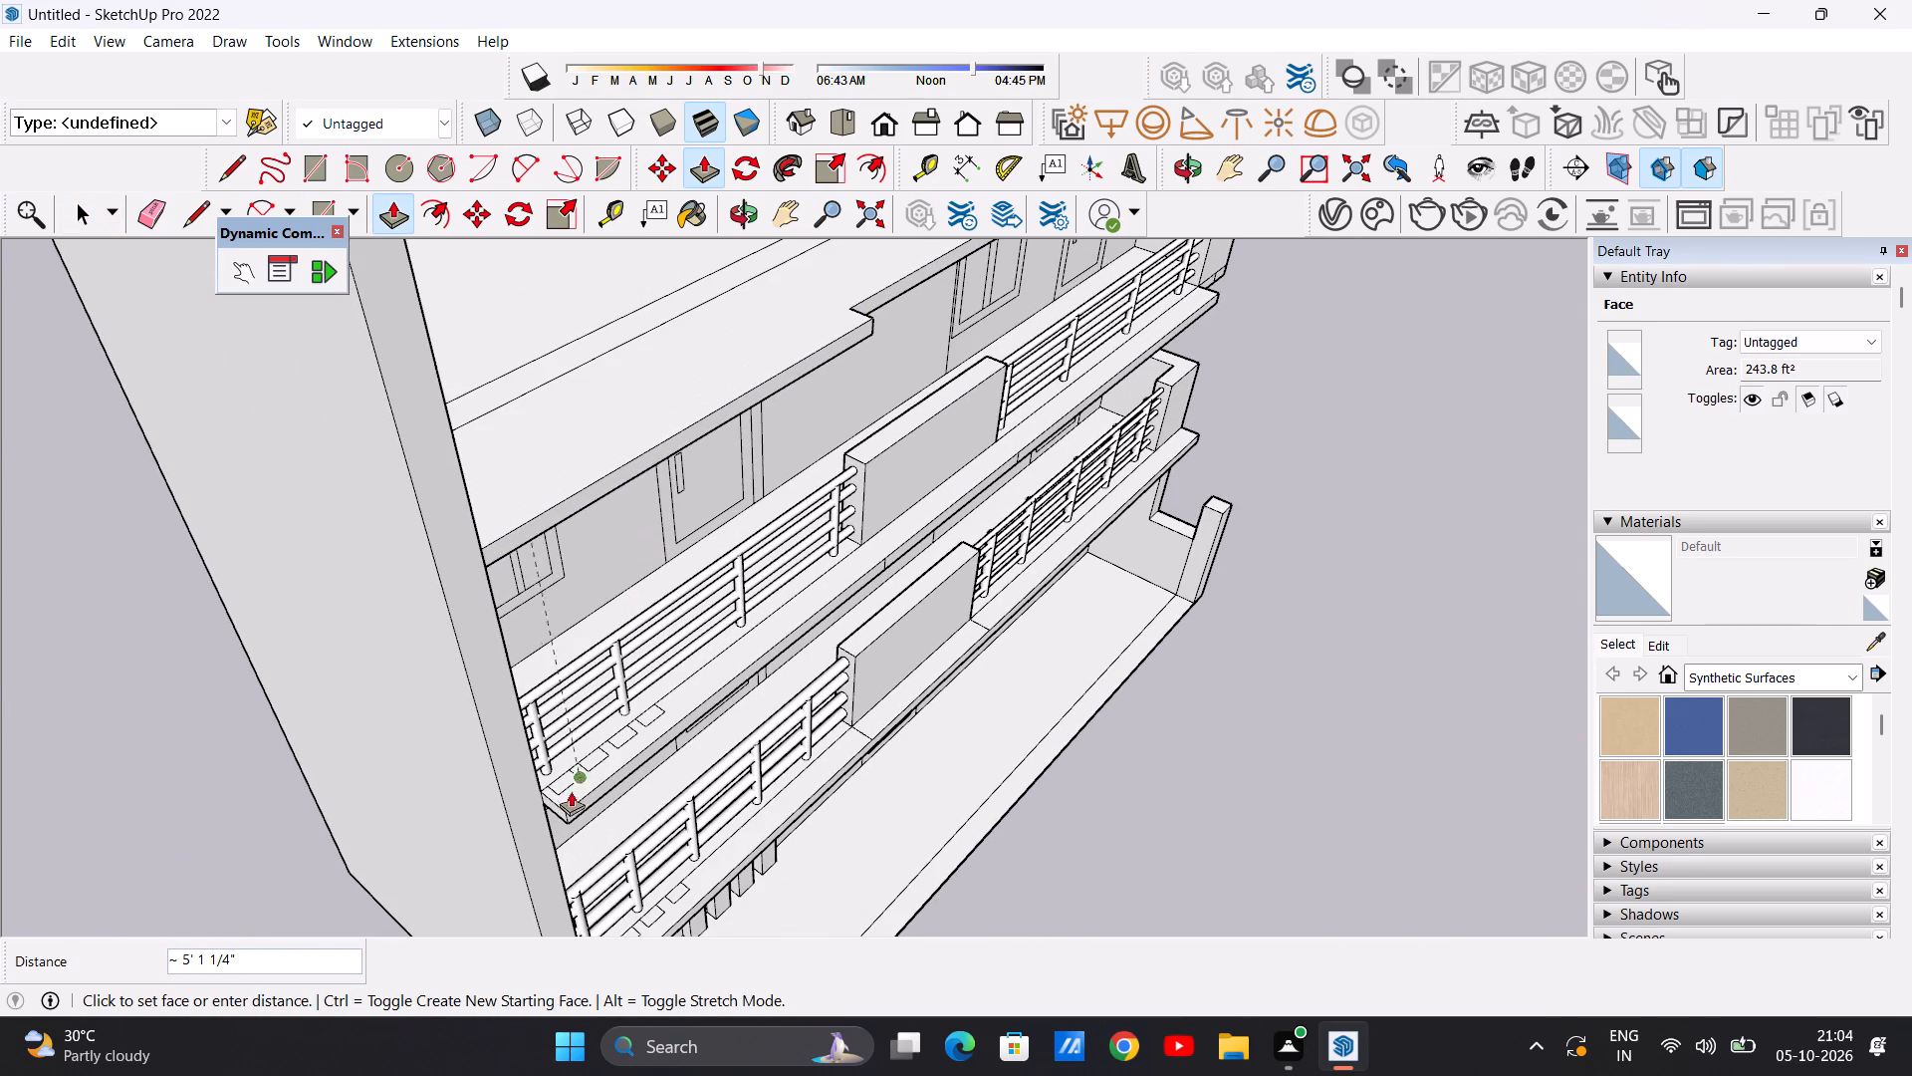
{"action": "left_click", "coordinate": [568, 811]}
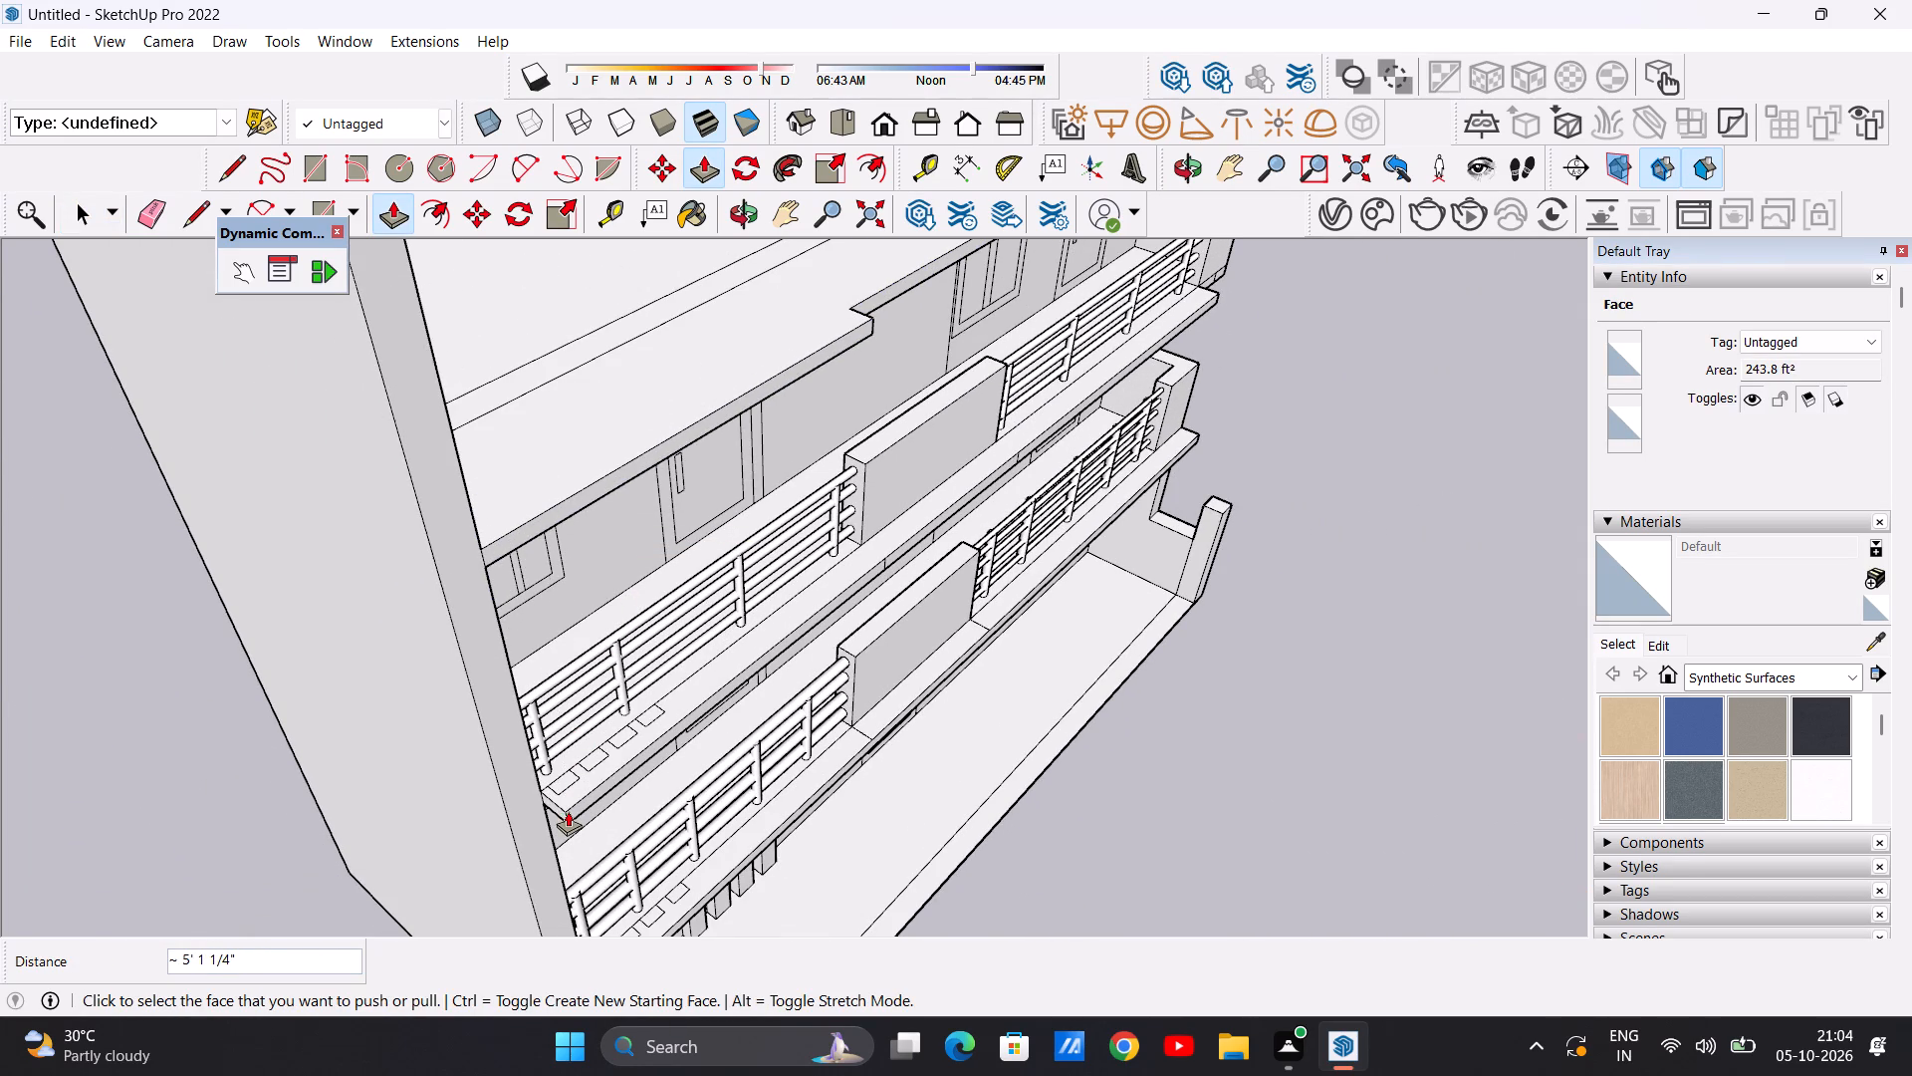
Push/Pull the roof slab's middle front-edge section outward about 5 ft 1 in, flush with the section already extended beside it.
{"action": "scroll", "coordinate": [577, 524], "scroll_direction": "down", "scroll_amount": 8}
{"action": "middle_click_drag", "start_coordinate": [802, 498], "coordinate": [347, 576]}
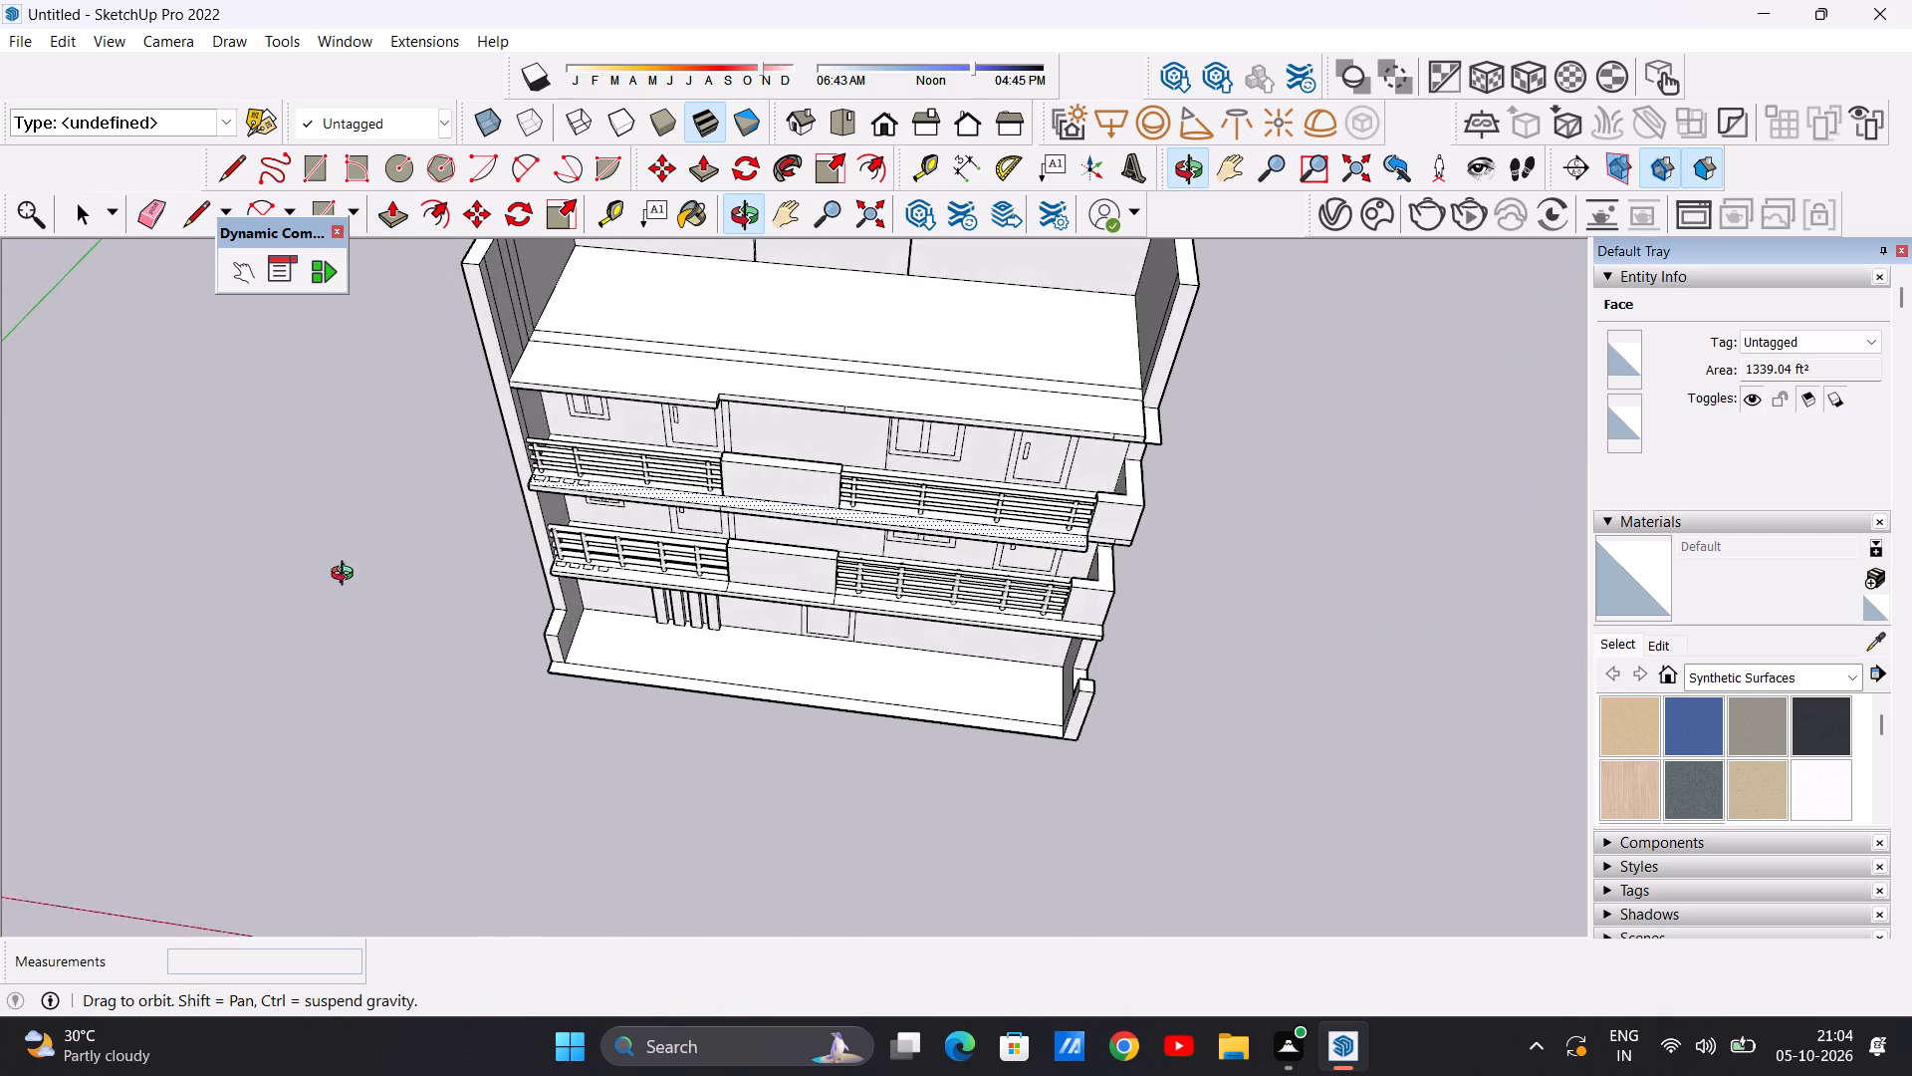
{"action": "middle_click_drag", "start_coordinate": [347, 576], "coordinate": [342, 581]}
{"action": "scroll", "coordinate": [814, 387], "scroll_direction": "up", "scroll_amount": 16}
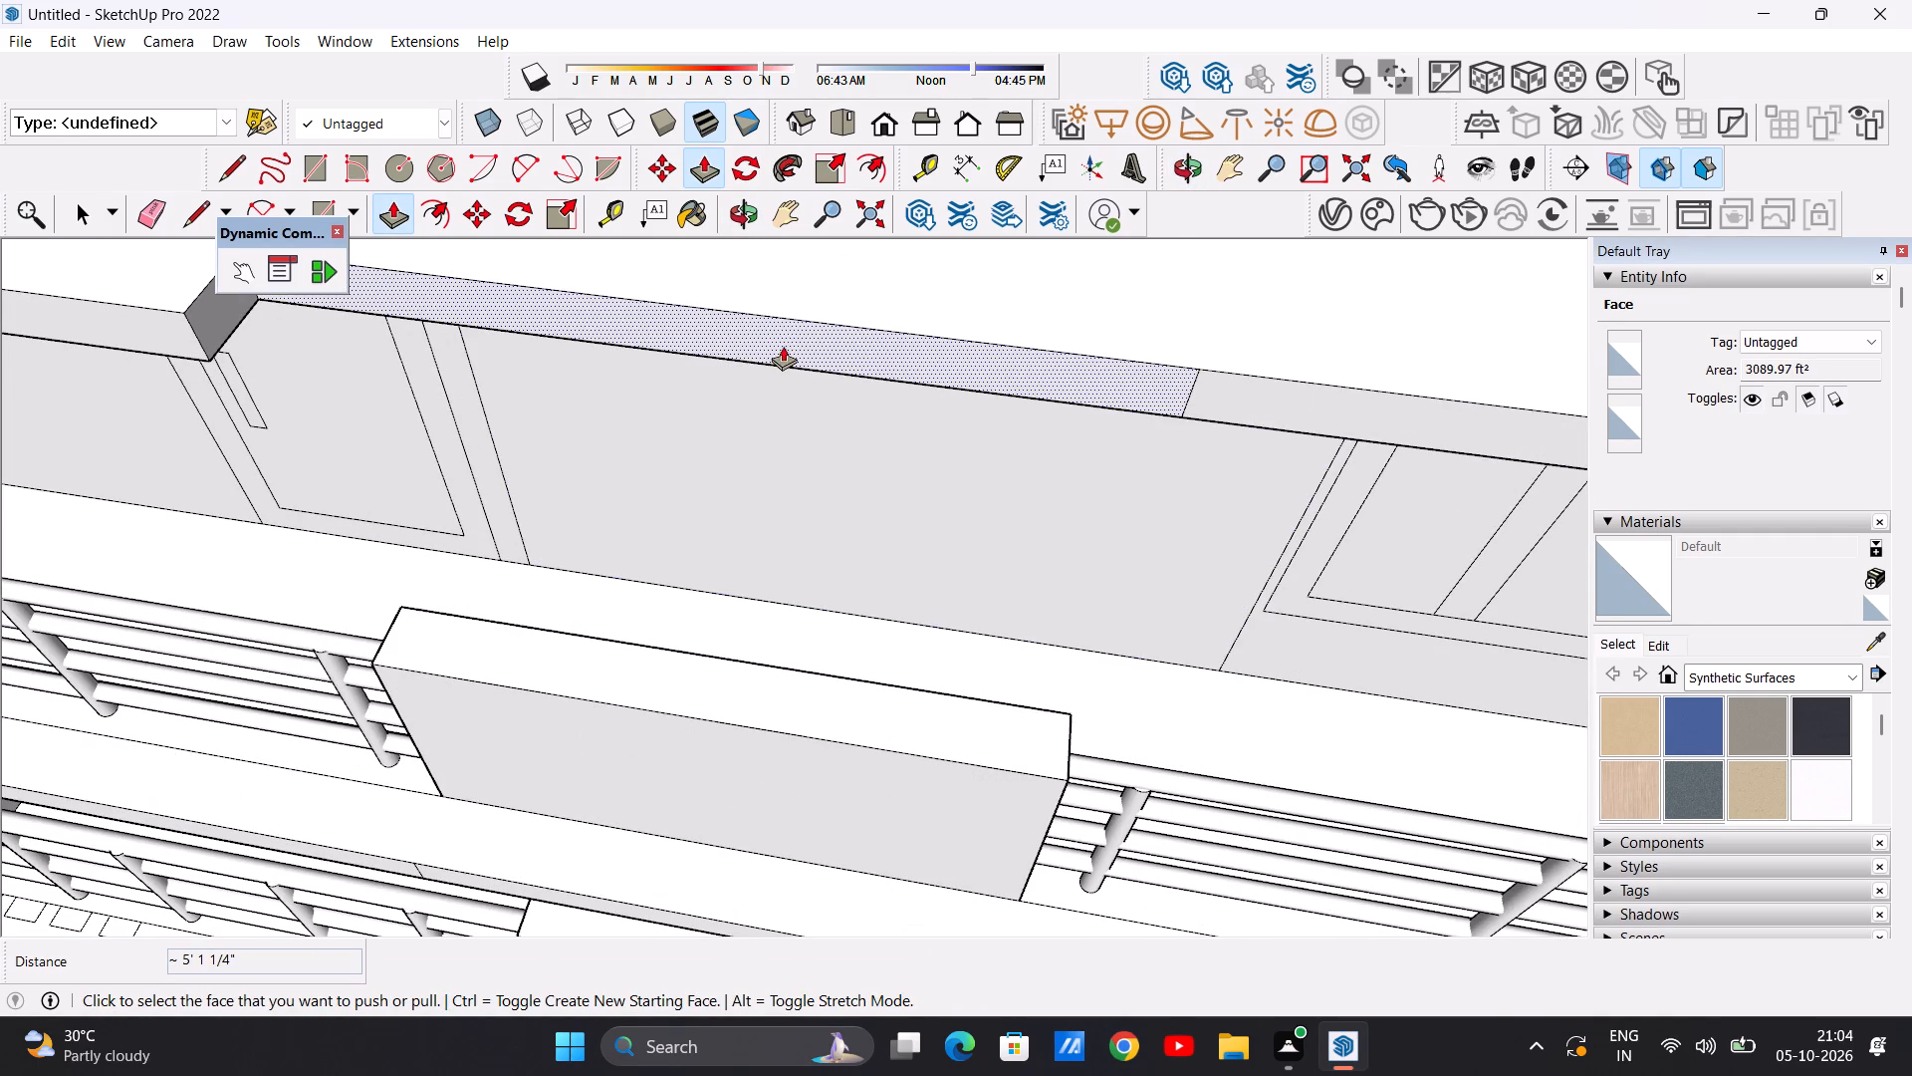
{"action": "left_click", "coordinate": [787, 338]}
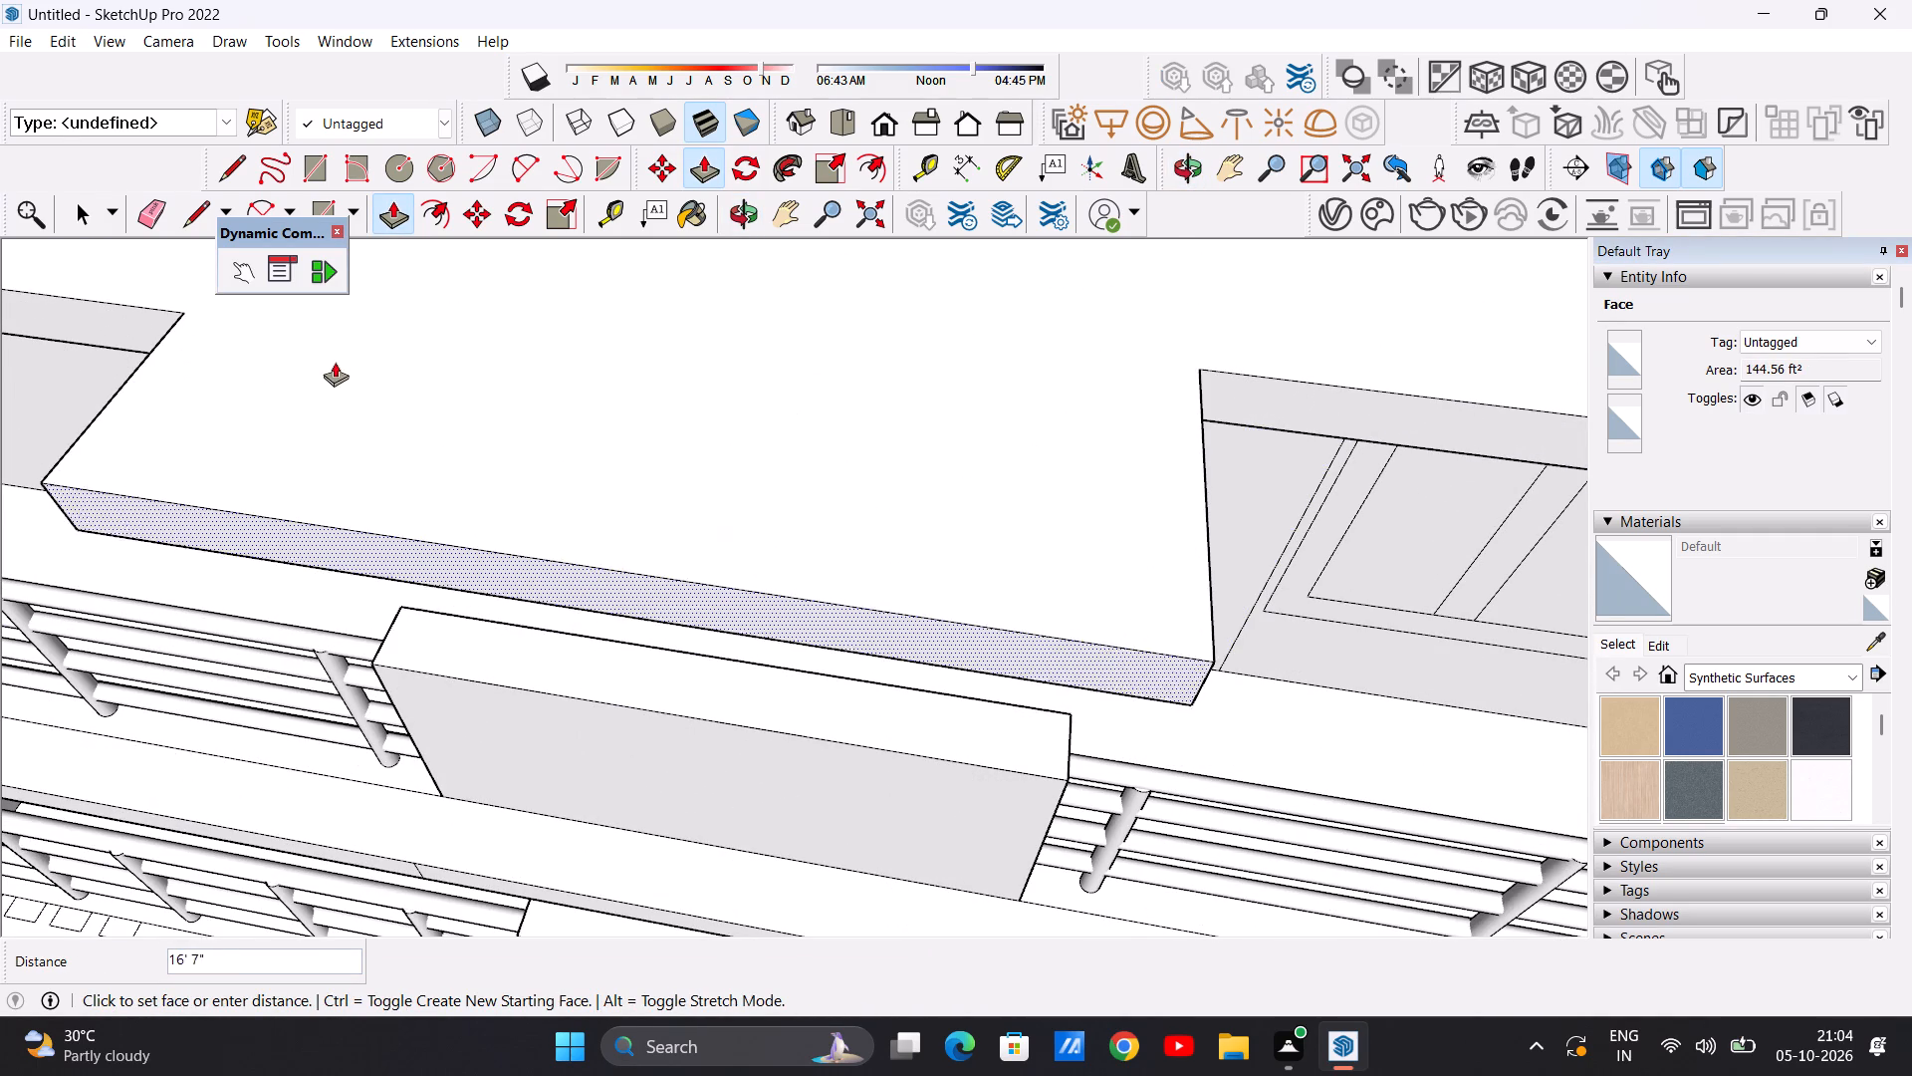
{"action": "scroll", "coordinate": [366, 383], "scroll_direction": "down", "scroll_amount": 10}
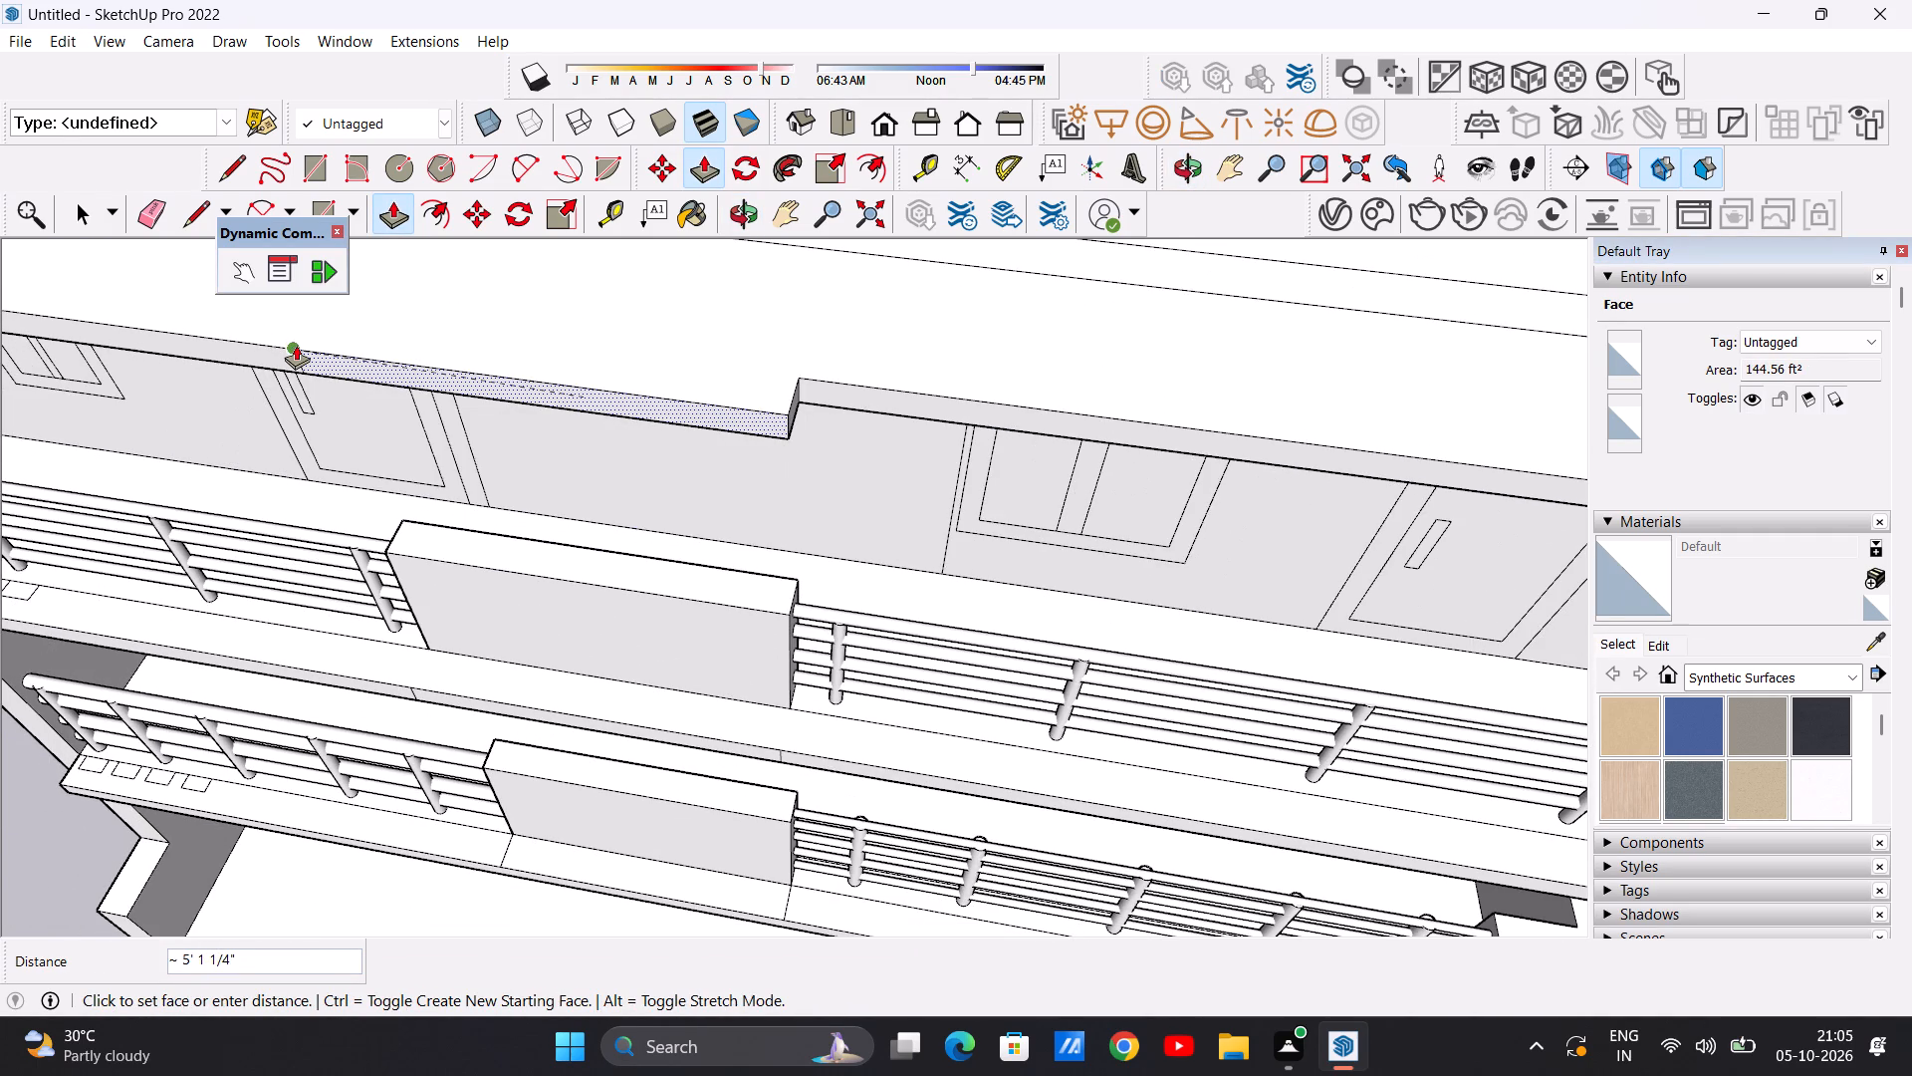
{"action": "left_click", "coordinate": [296, 345]}
Push/Pull the roof slab's long front-edge section past the middle outward about 5 ft 1 in, flush with the extended middle section.
{"action": "scroll", "coordinate": [429, 378], "scroll_direction": "down", "scroll_amount": 13}
{"action": "scroll", "coordinate": [711, 382], "scroll_direction": "up", "scroll_amount": 7}
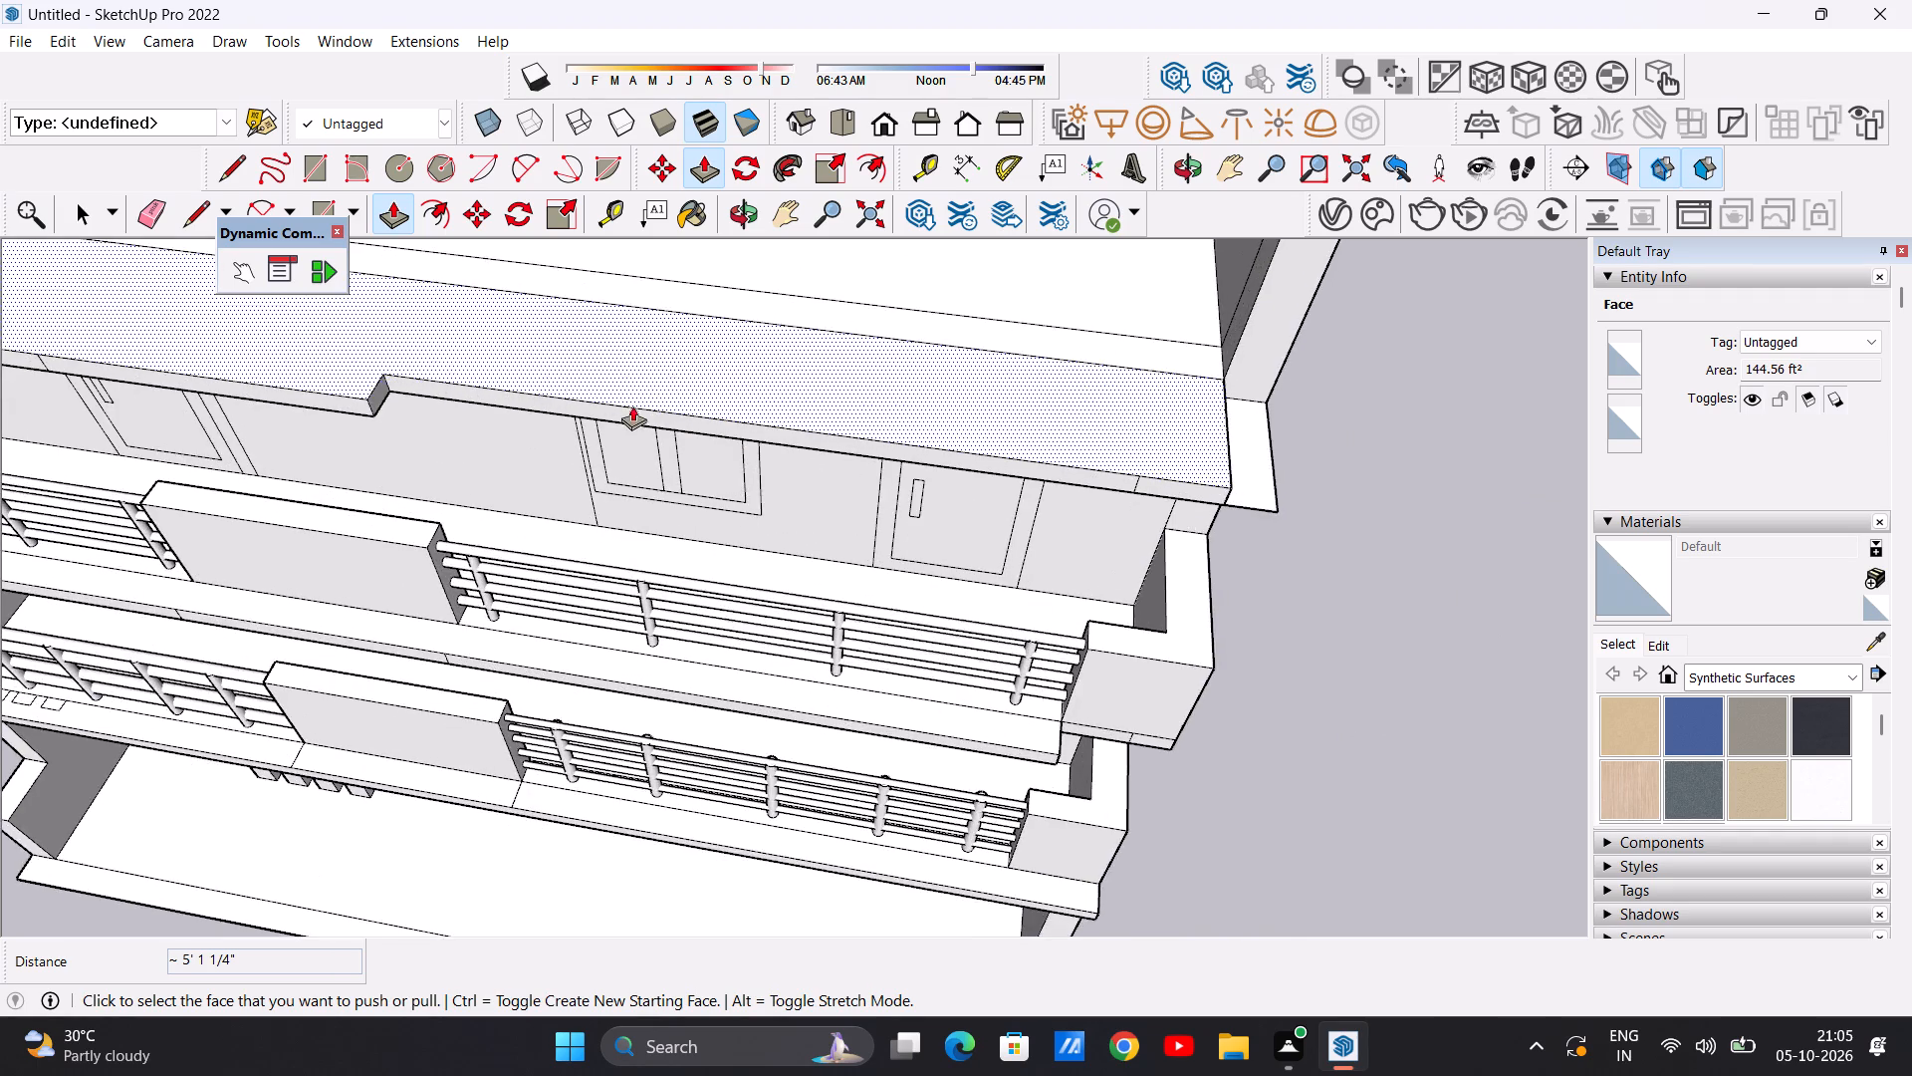
{"action": "scroll", "coordinate": [608, 409], "scroll_direction": "up", "scroll_amount": 4}
{"action": "left_click", "coordinate": [384, 377]}
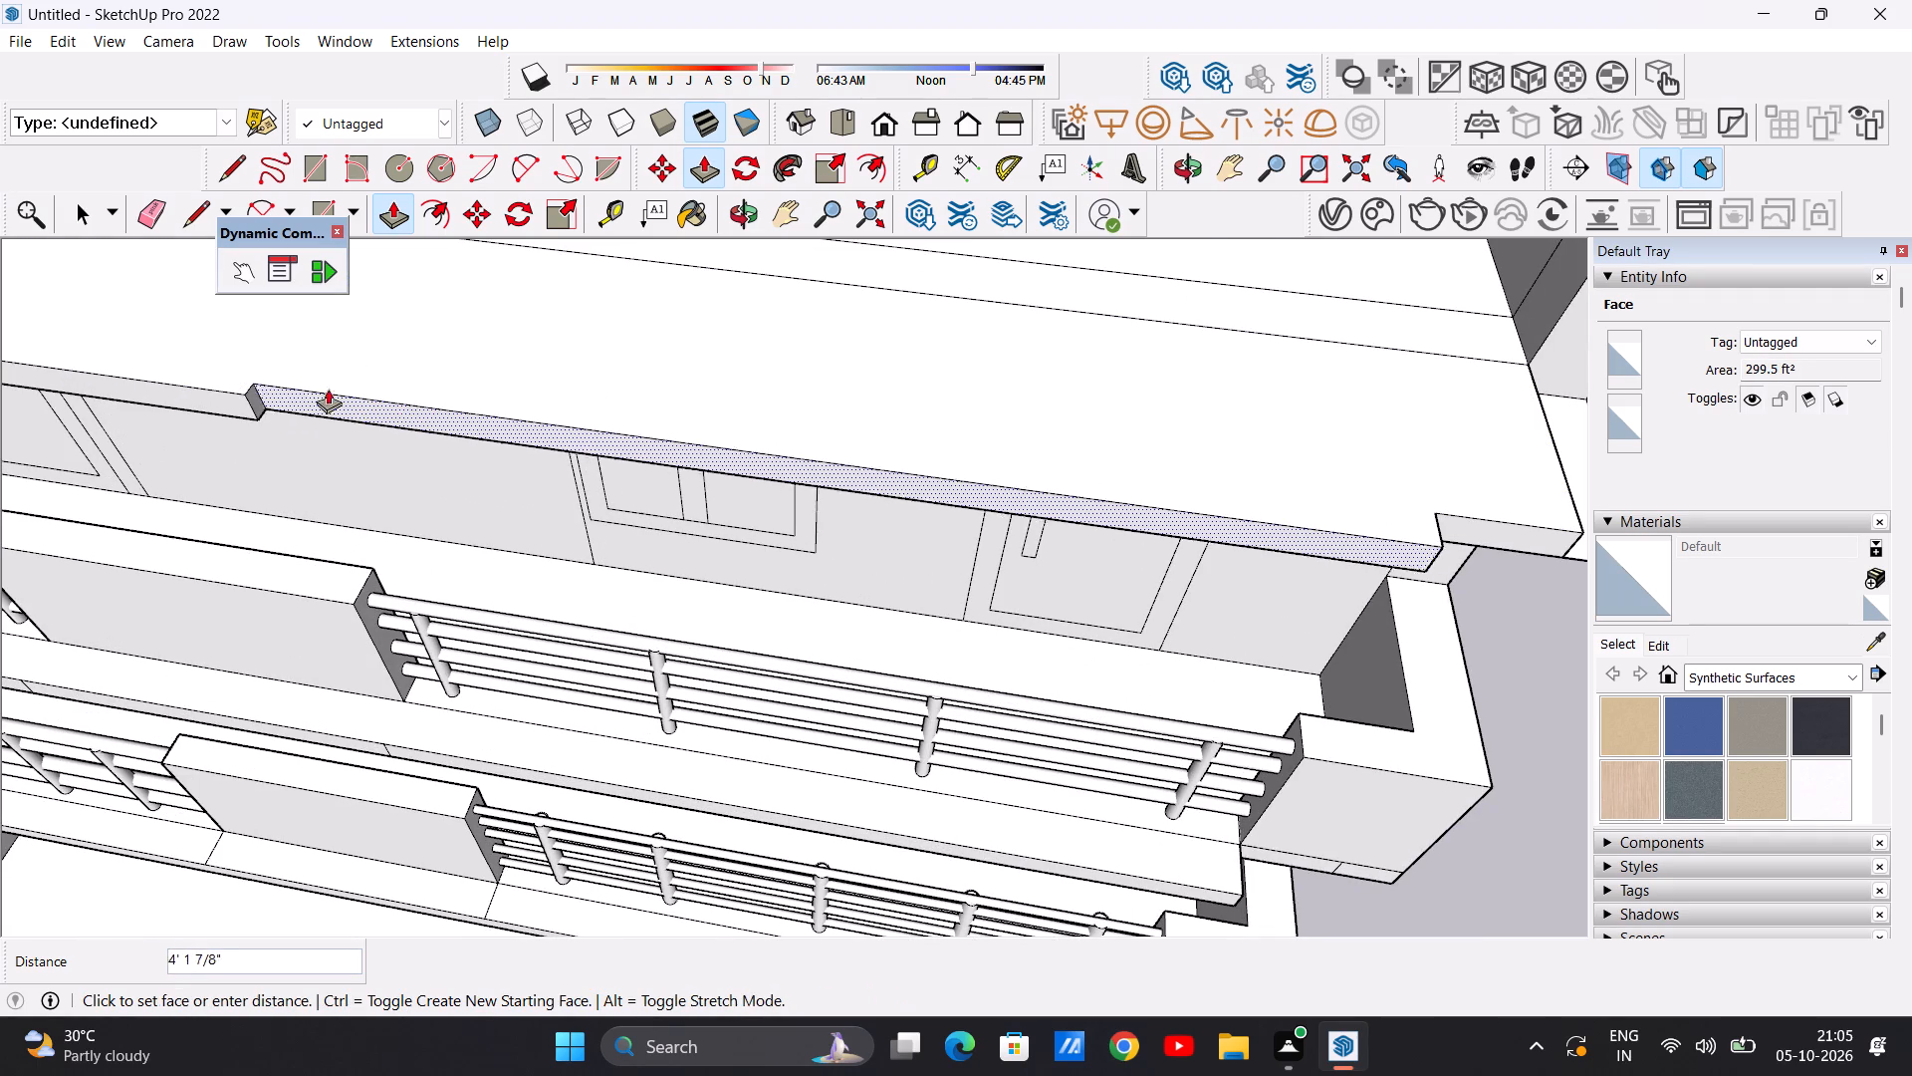
{"action": "left_click", "coordinate": [242, 389]}
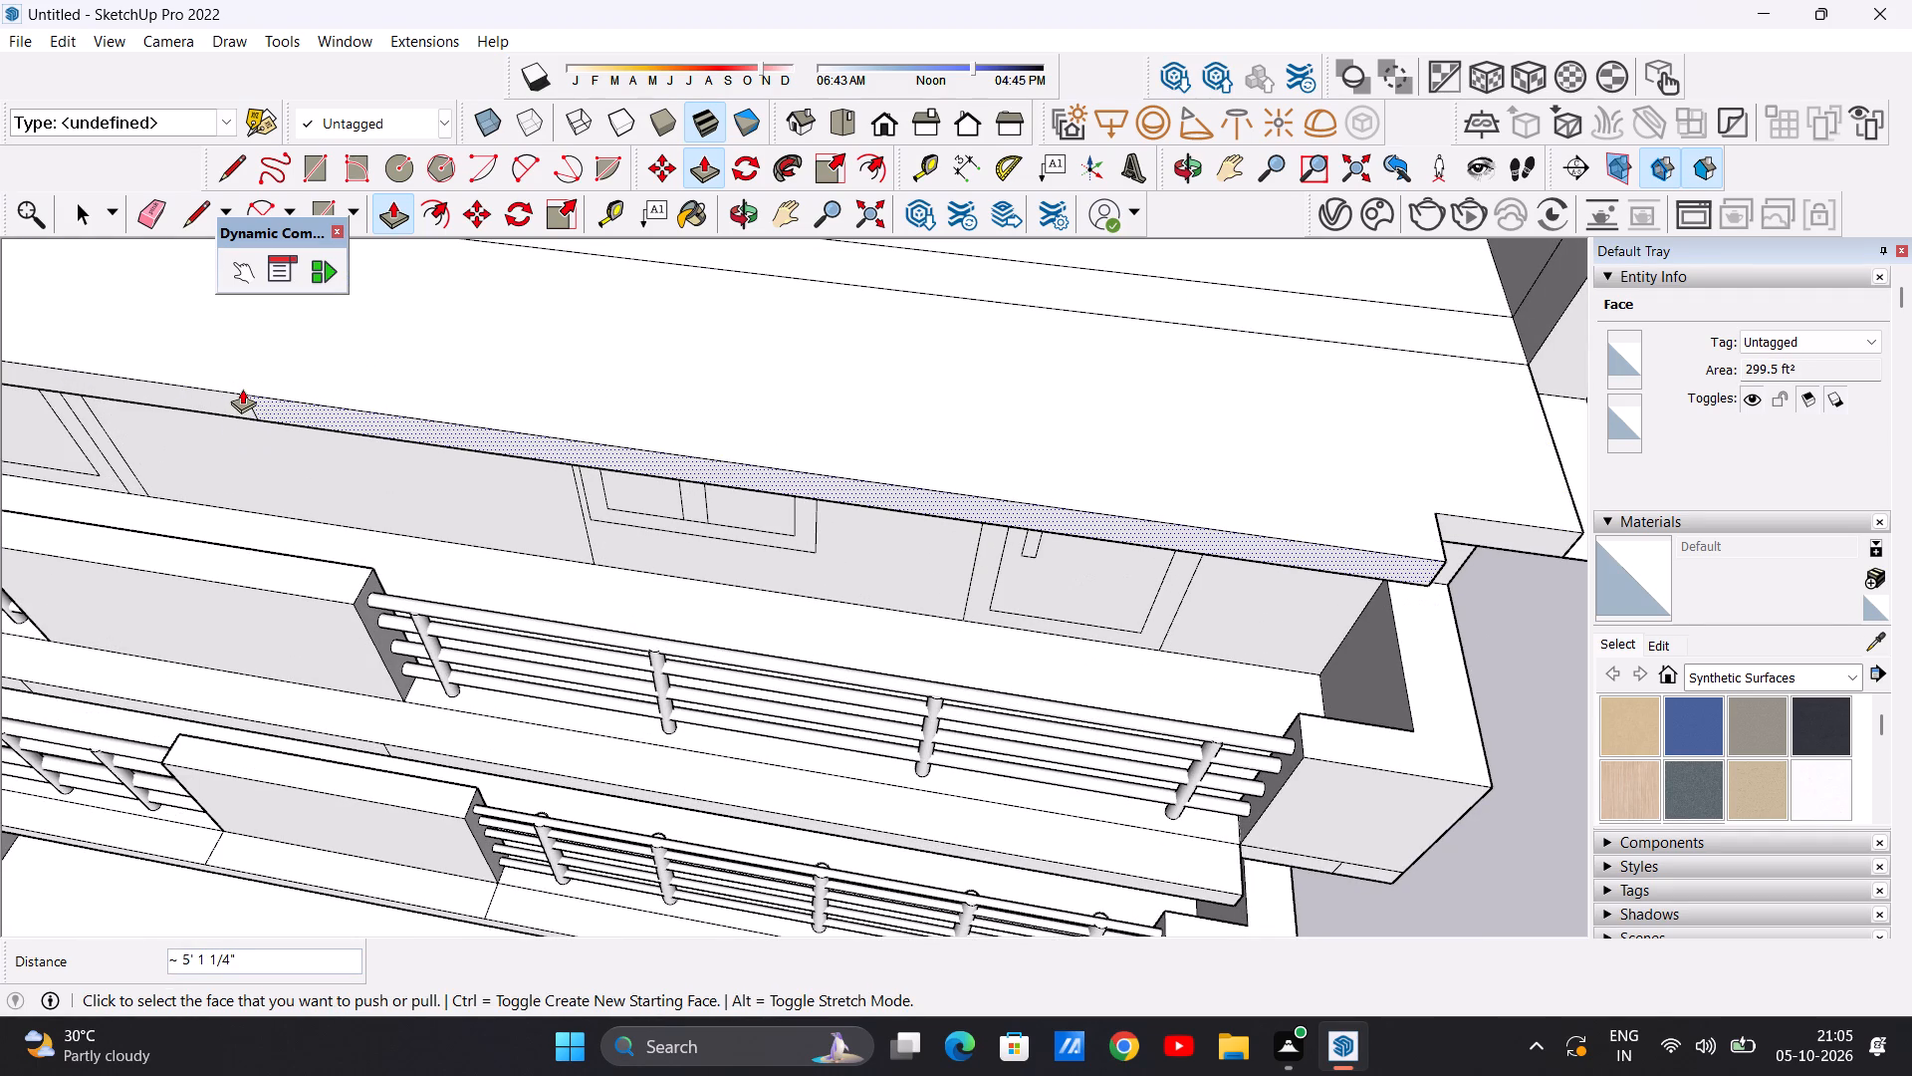
Push/Pull the short front-edge section at the roof slab's far end outward about 5 ft 1 in, flush with the extended edge.
{"action": "scroll", "coordinate": [496, 401], "scroll_direction": "down", "scroll_amount": 14}
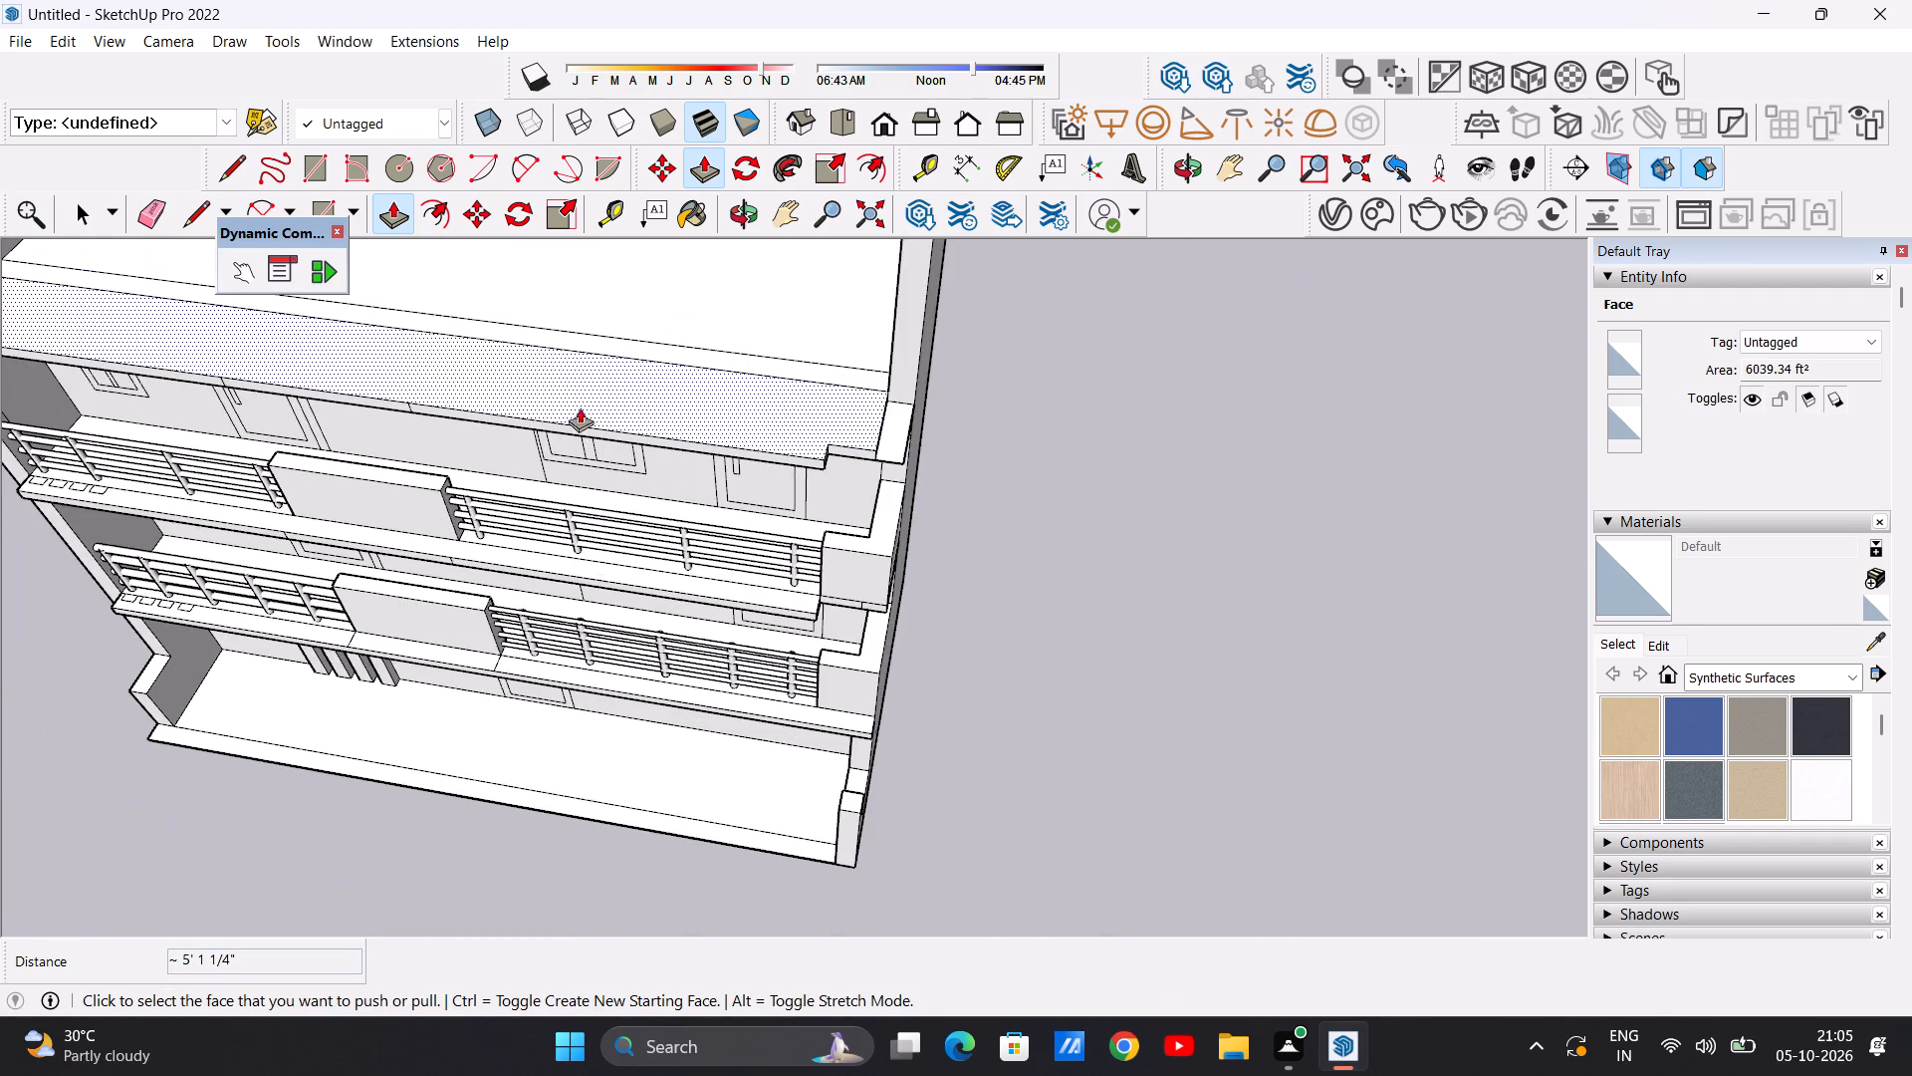
{"action": "scroll", "coordinate": [864, 445], "scroll_direction": "up", "scroll_amount": 18}
{"action": "left_click", "coordinate": [731, 415]}
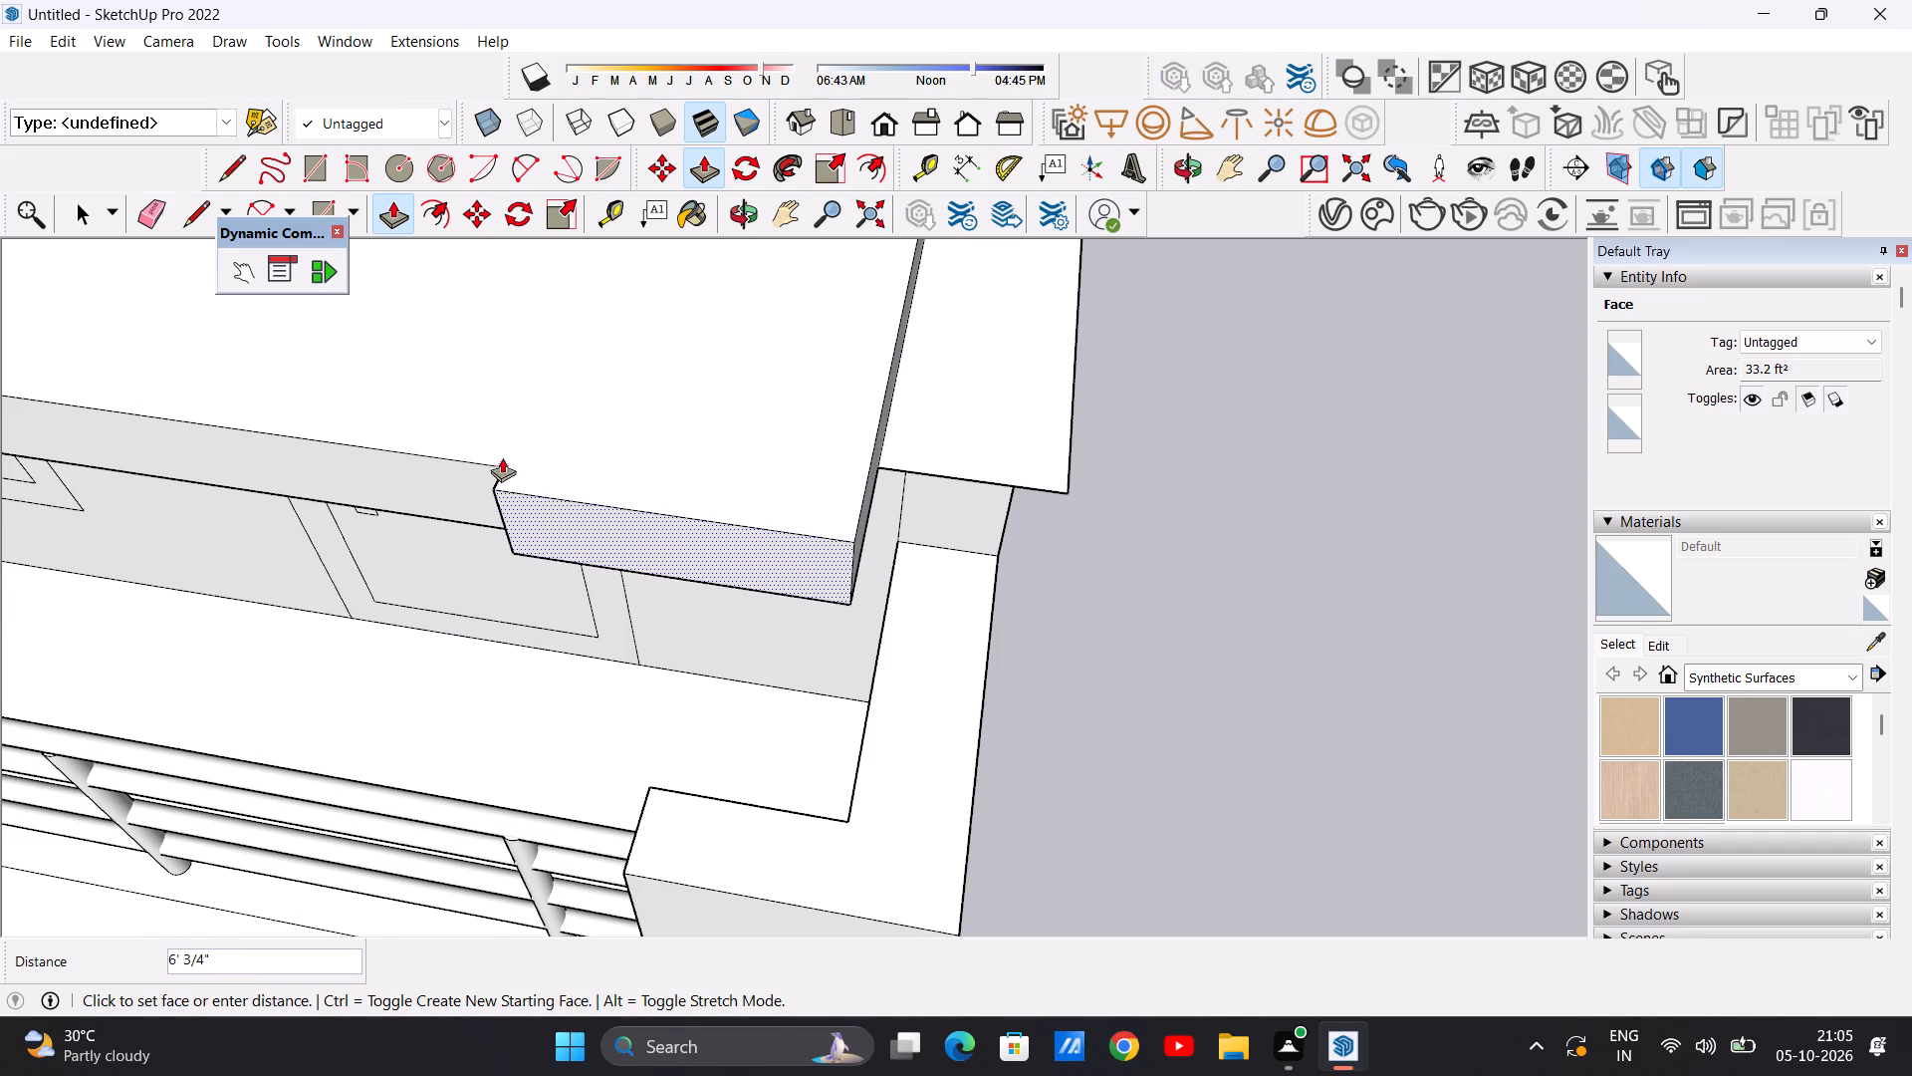
{"action": "scroll", "coordinate": [504, 459], "scroll_direction": "up", "scroll_amount": 5}
{"action": "middle_click_drag", "start_coordinate": [506, 467], "coordinate": [578, 449]}
{"action": "scroll", "coordinate": [578, 449], "scroll_direction": "up", "scroll_amount": 1}
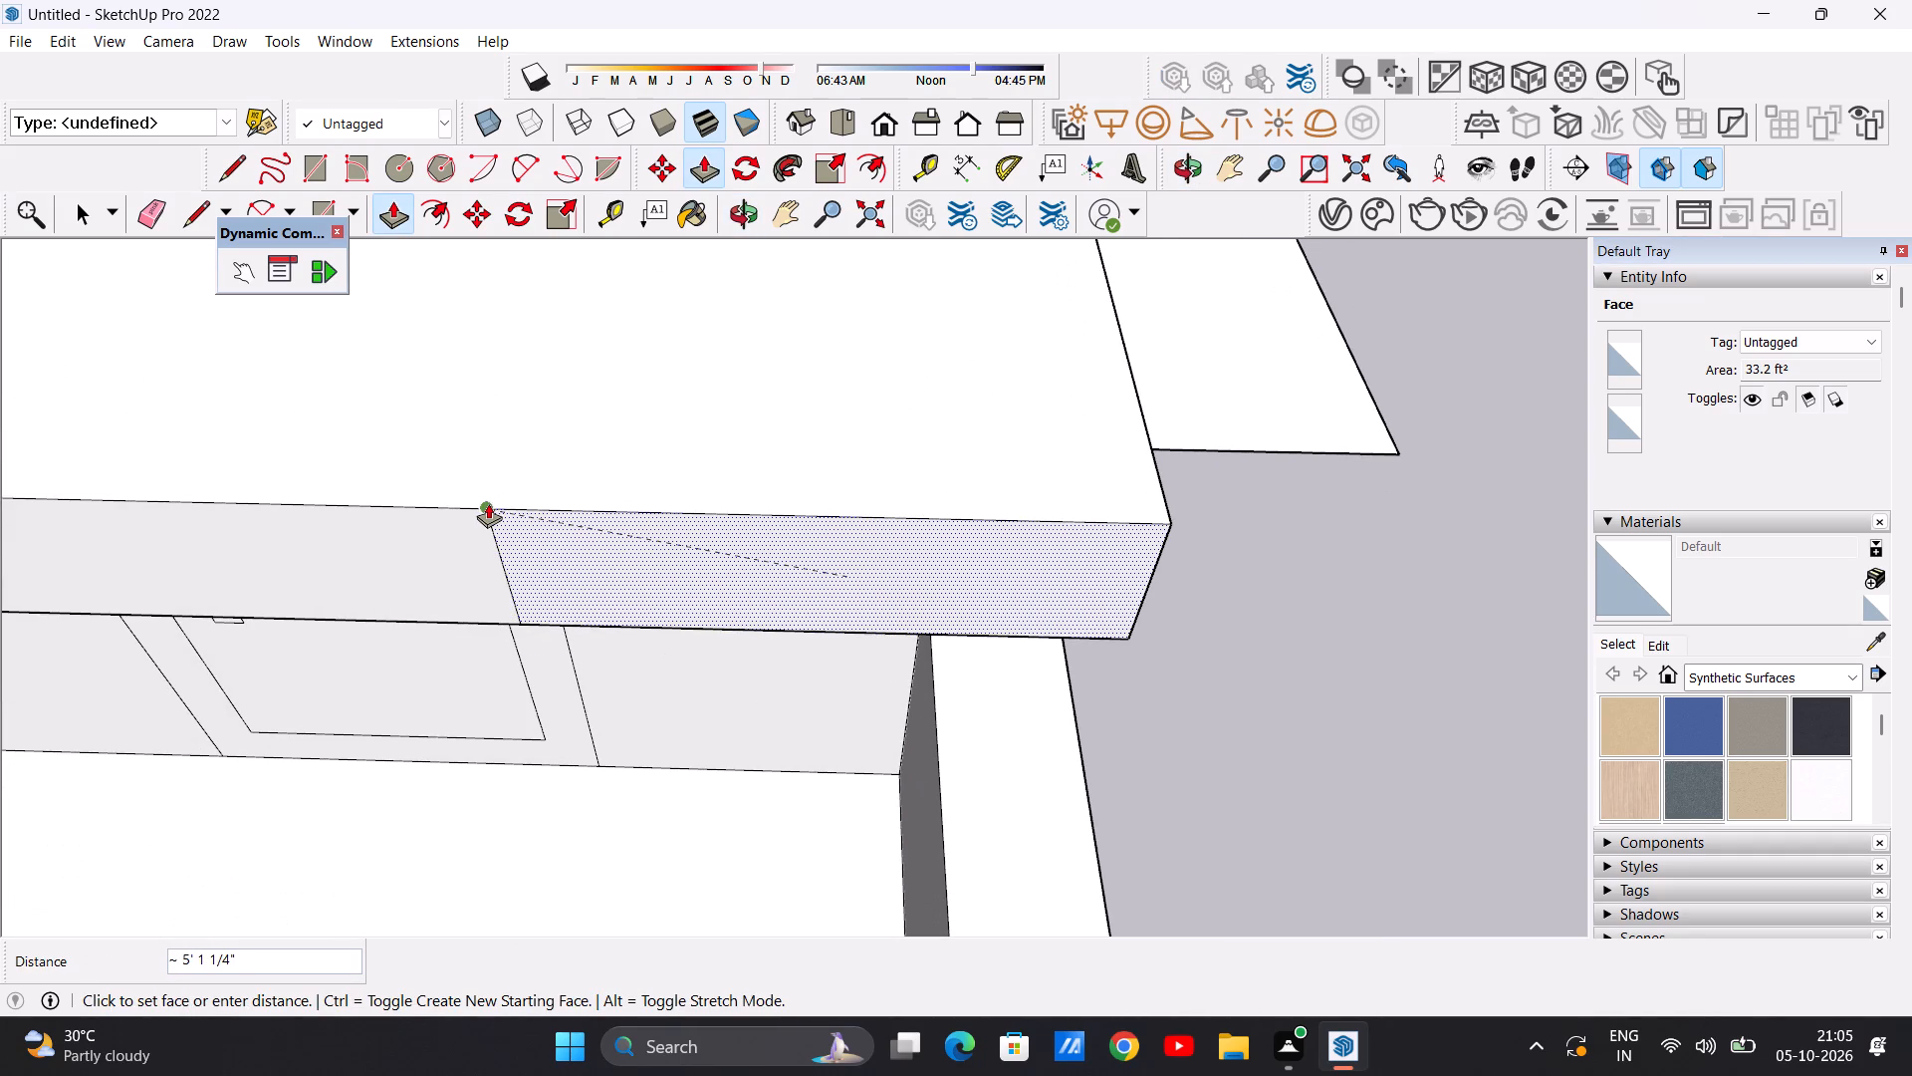
{"action": "left_click", "coordinate": [487, 503]}
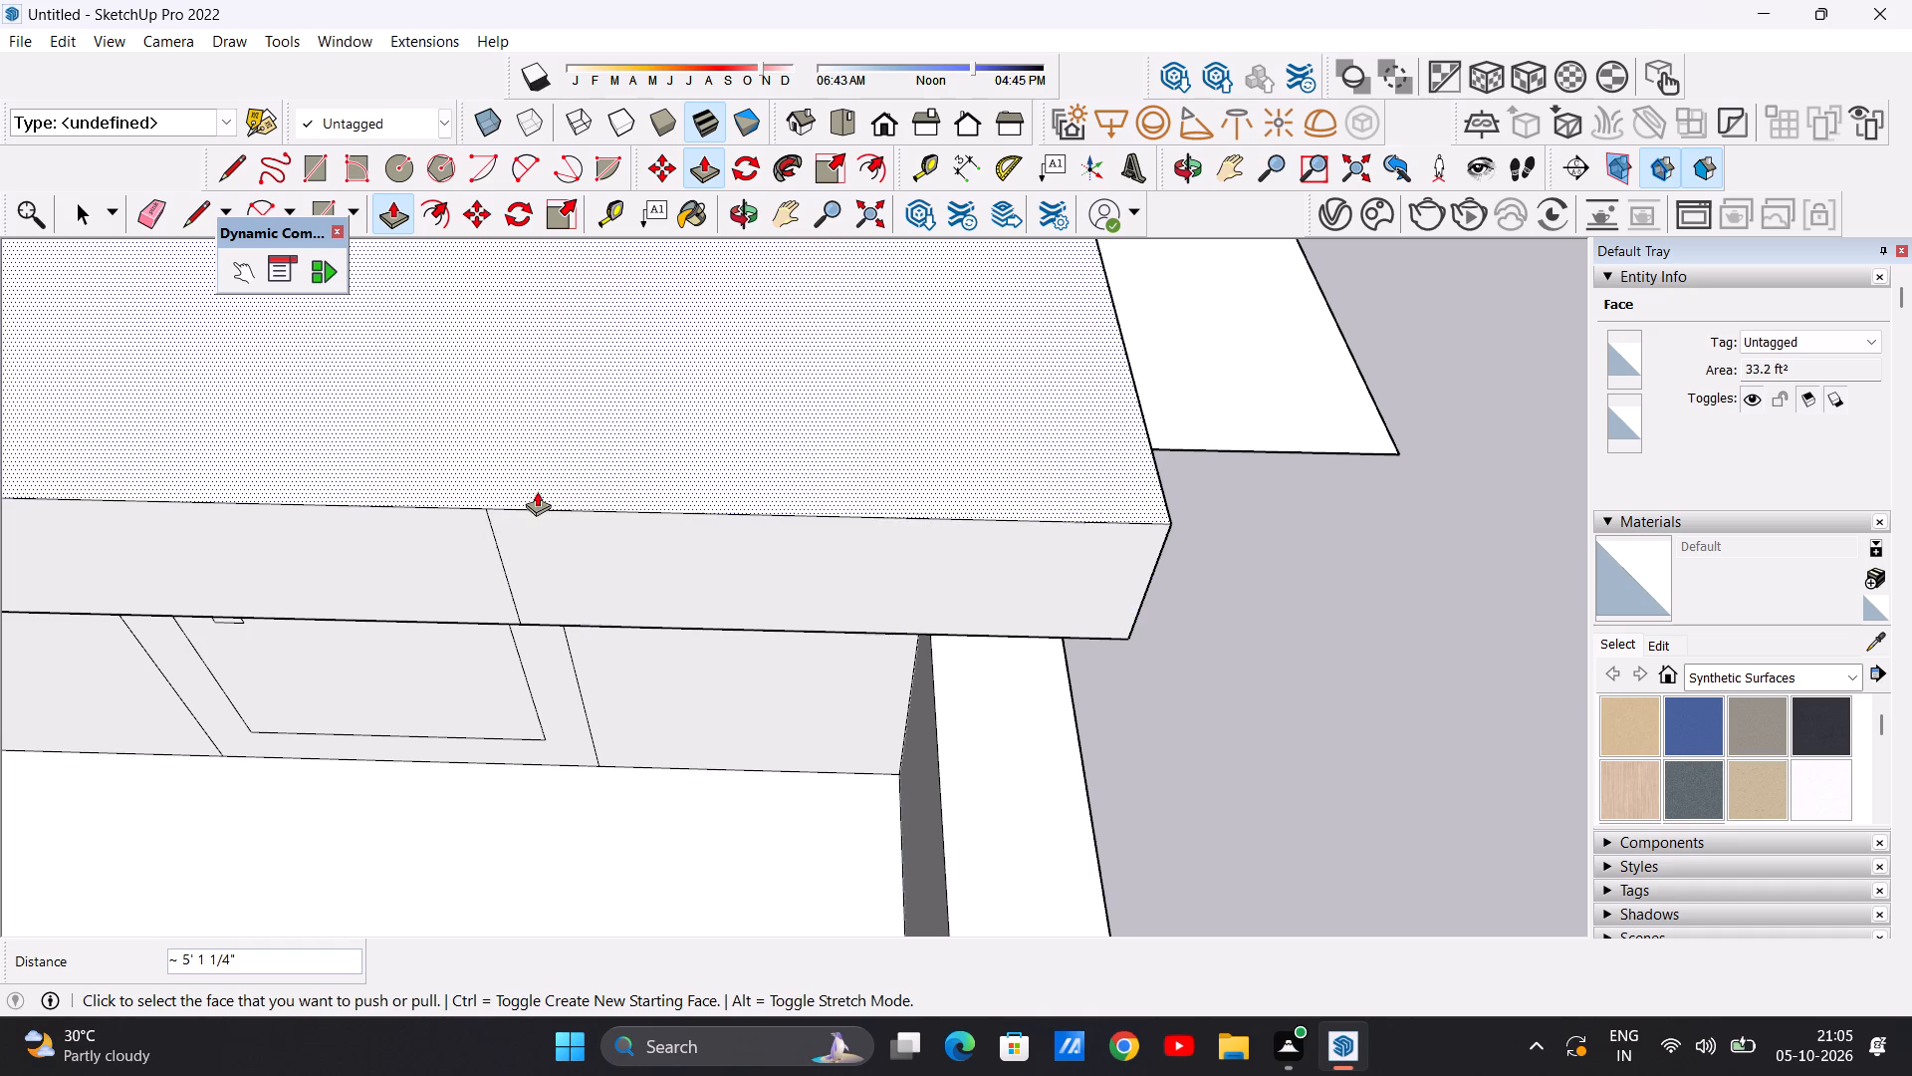
Push/Pull the top of the low ledge beside the roof slab's far end up 3 ft, level with the slab top.
{"action": "key", "text": "space"}
{"action": "scroll", "coordinate": [657, 514], "scroll_direction": "down", "scroll_amount": 20}
{"action": "scroll", "coordinate": [657, 514], "scroll_direction": "down", "scroll_amount": 5}
{"action": "middle_click_drag", "start_coordinate": [935, 505], "coordinate": [891, 432]}
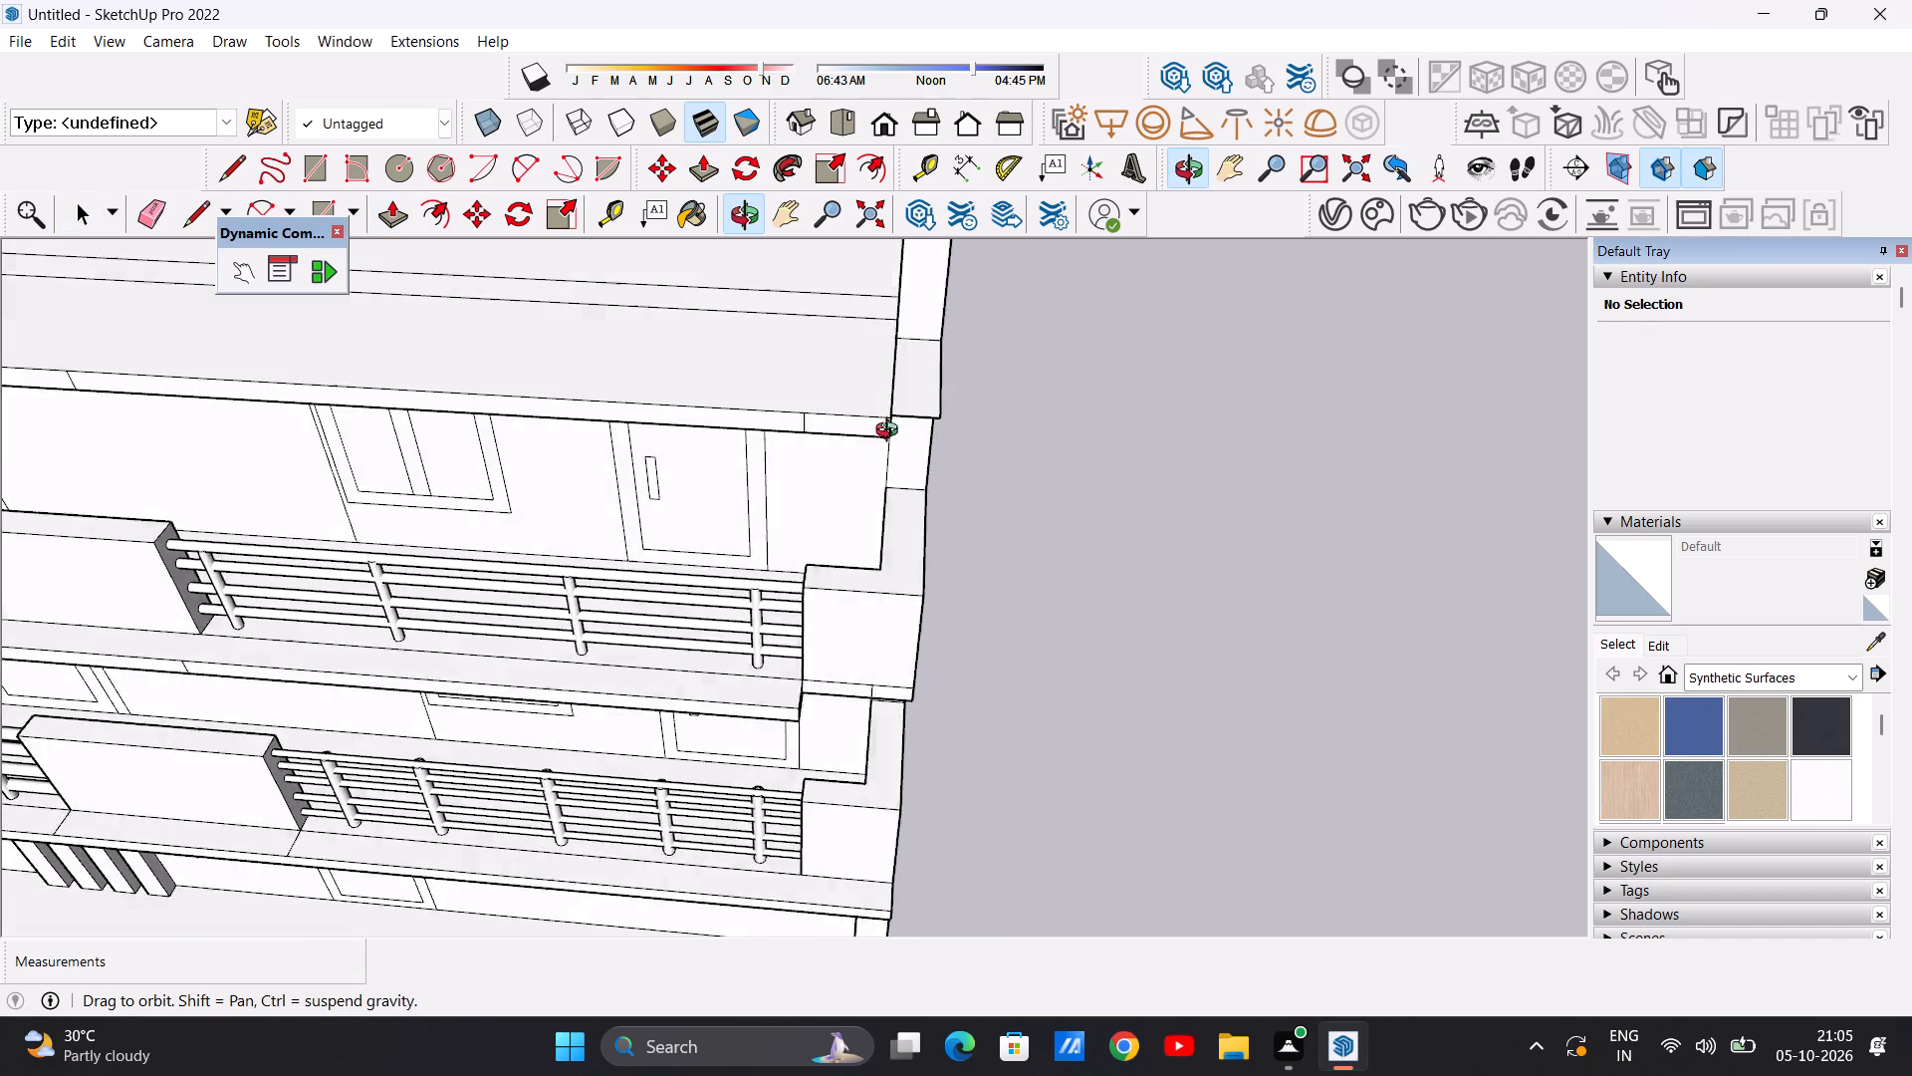
{"action": "middle_click_drag", "start_coordinate": [891, 432], "coordinate": [687, 428]}
{"action": "scroll", "coordinate": [817, 366], "scroll_direction": "up", "scroll_amount": 8}
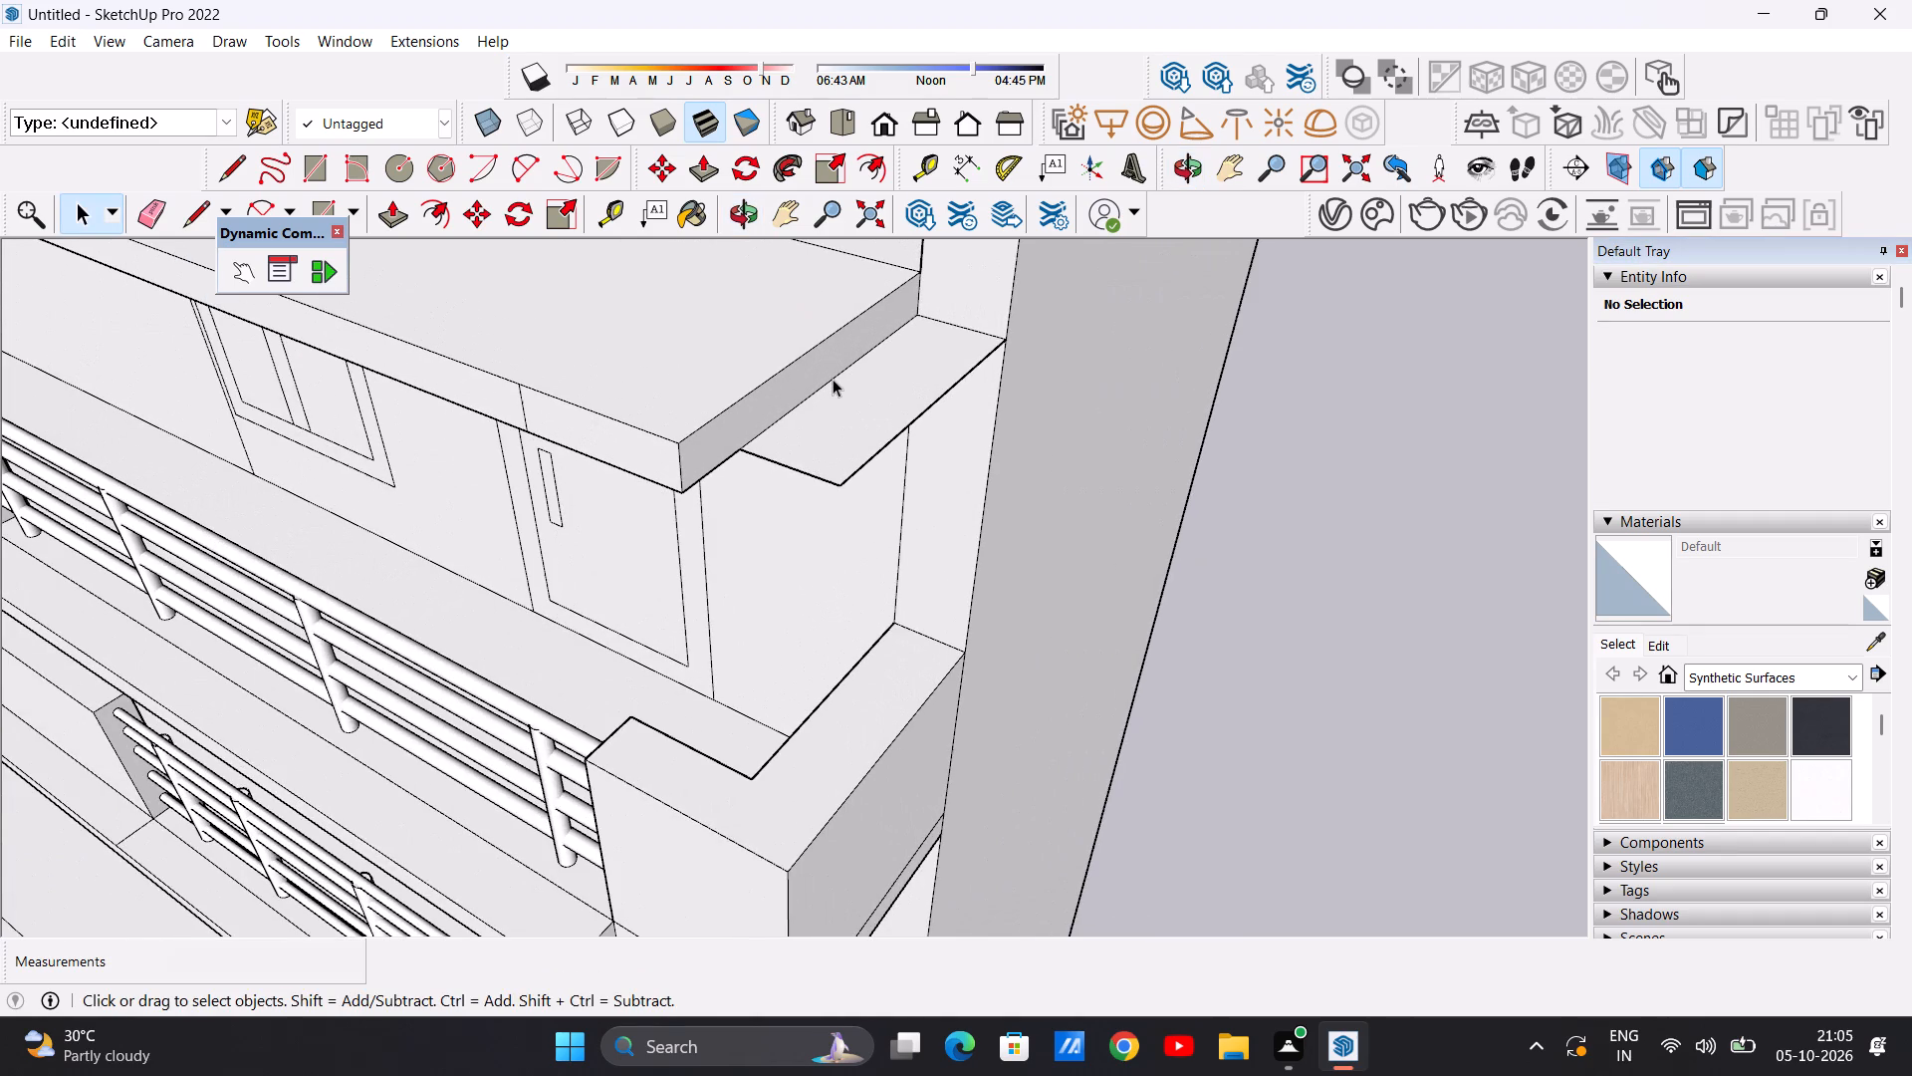
{"action": "key", "text": "p"}
{"action": "left_click", "coordinate": [823, 419]}
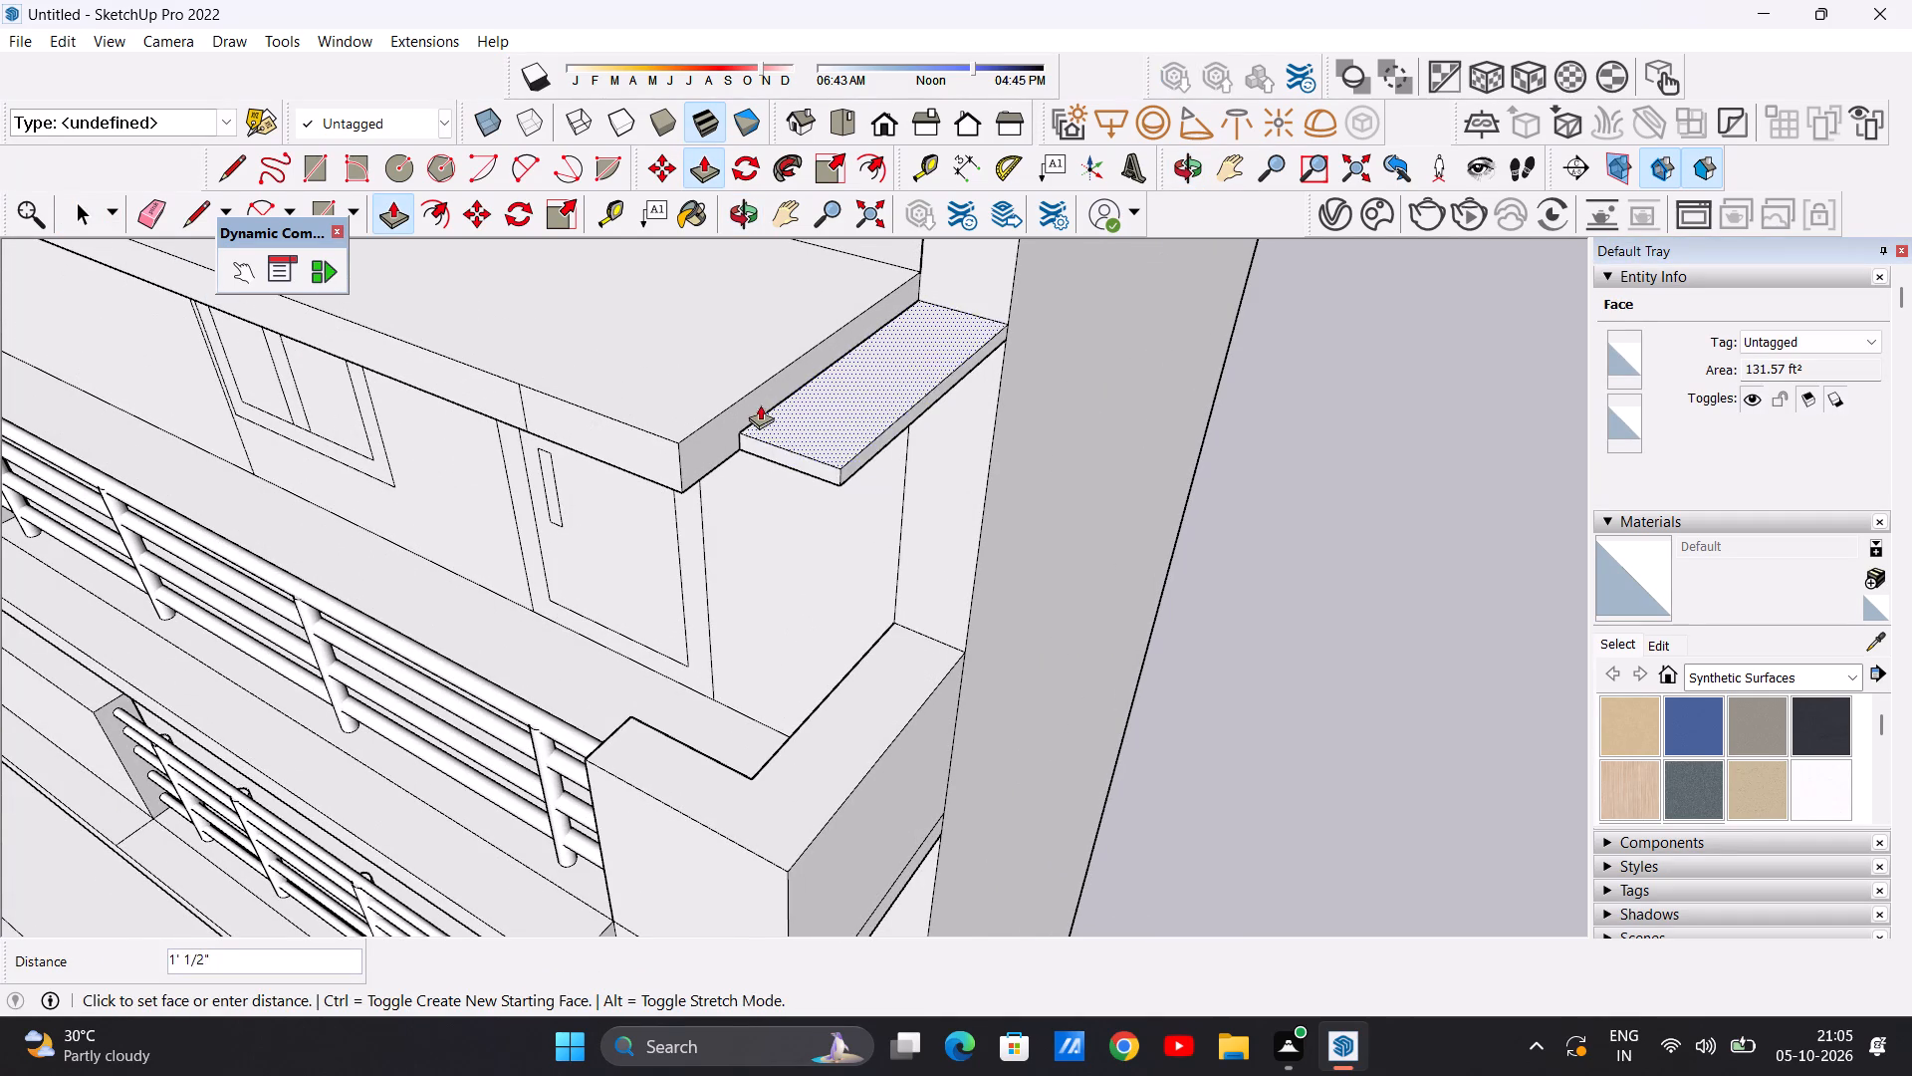
{"action": "left_click", "coordinate": [732, 396]}
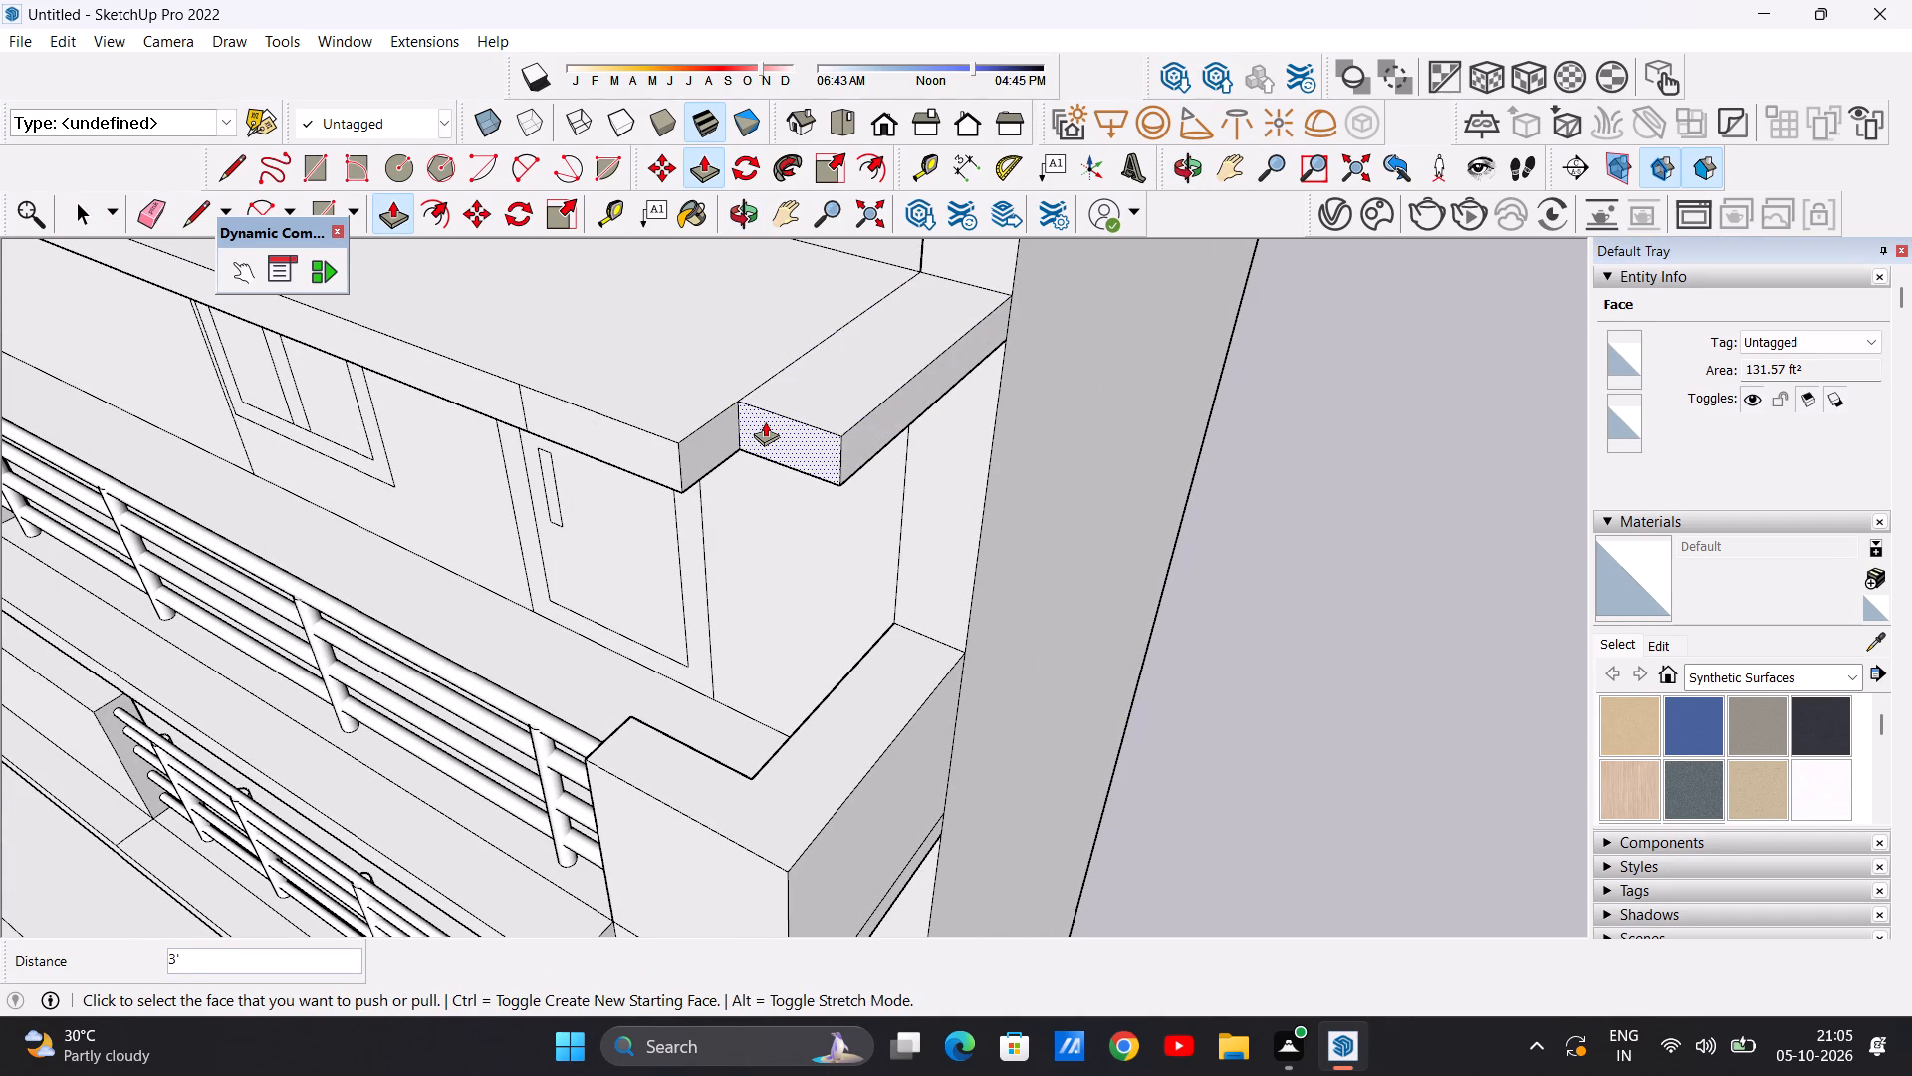
Push/Pull the raised ledge's front face outward about 5 ft 1 in, flush with the roof slab's extended front edge.
{"action": "left_click", "coordinate": [765, 421]}
{"action": "left_click", "coordinate": [682, 441]}
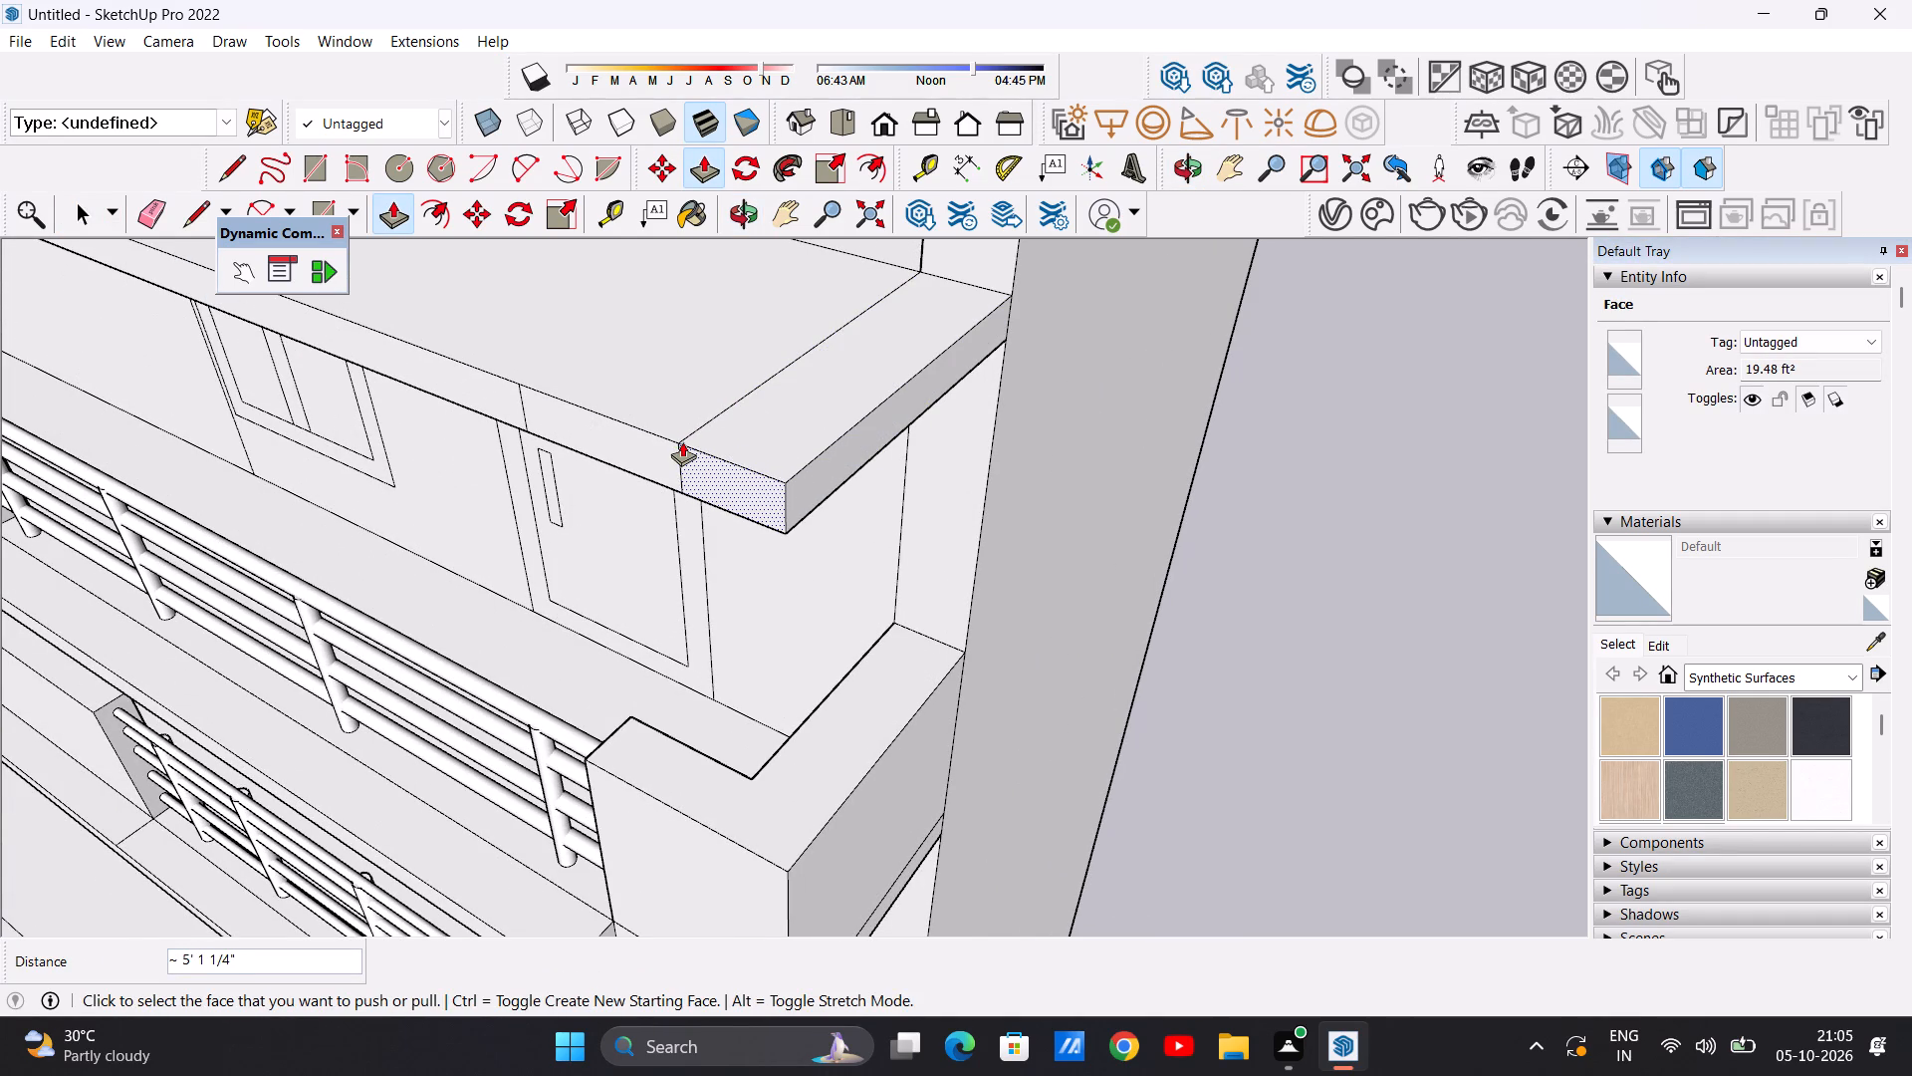
{"action": "key", "text": "space"}
Examine the extended roof slab from above and from both ends, comparing its front edge with the balconies below.
{"action": "scroll", "coordinate": [830, 482], "scroll_direction": "down", "scroll_amount": 20}
{"action": "scroll", "coordinate": [830, 482], "scroll_direction": "down", "scroll_amount": 7}
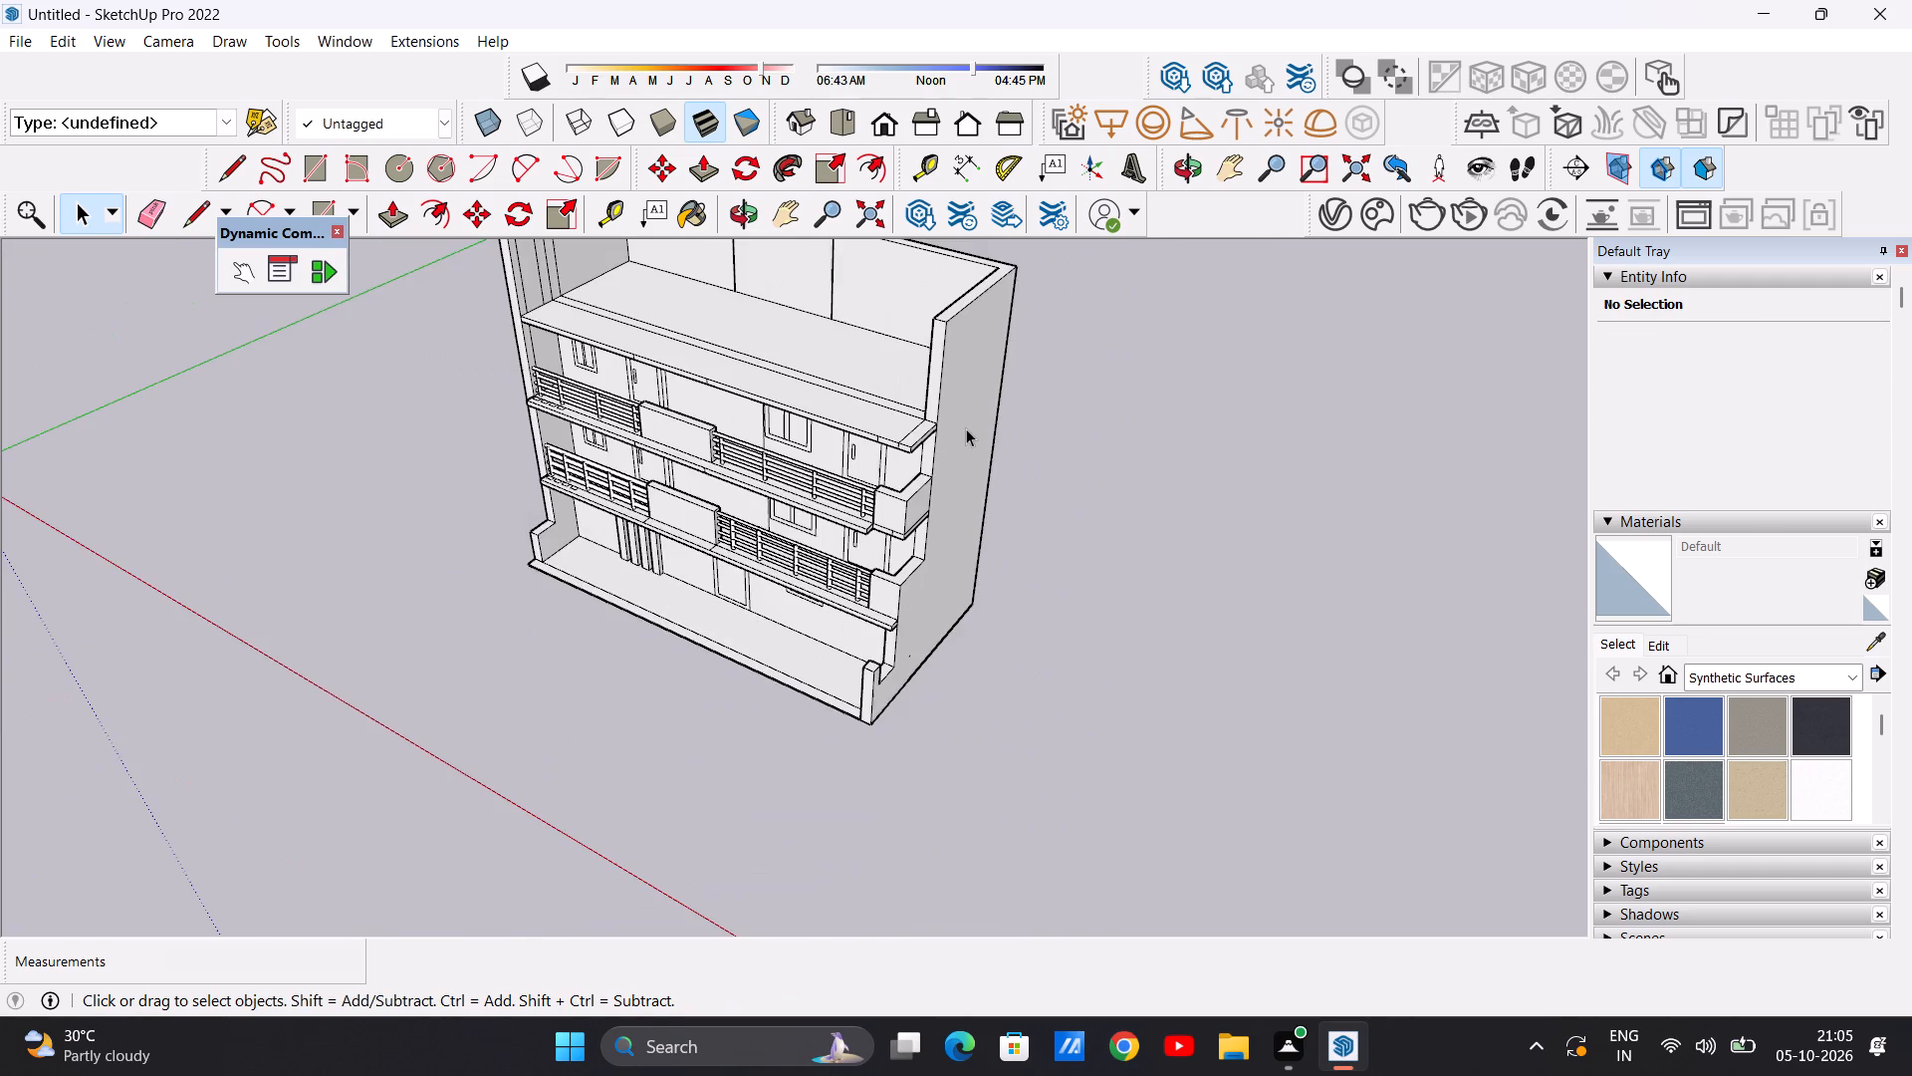
{"action": "scroll", "coordinate": [963, 424], "scroll_direction": "down", "scroll_amount": 9}
{"action": "middle_click_drag", "start_coordinate": [874, 384], "coordinate": [1029, 334]}
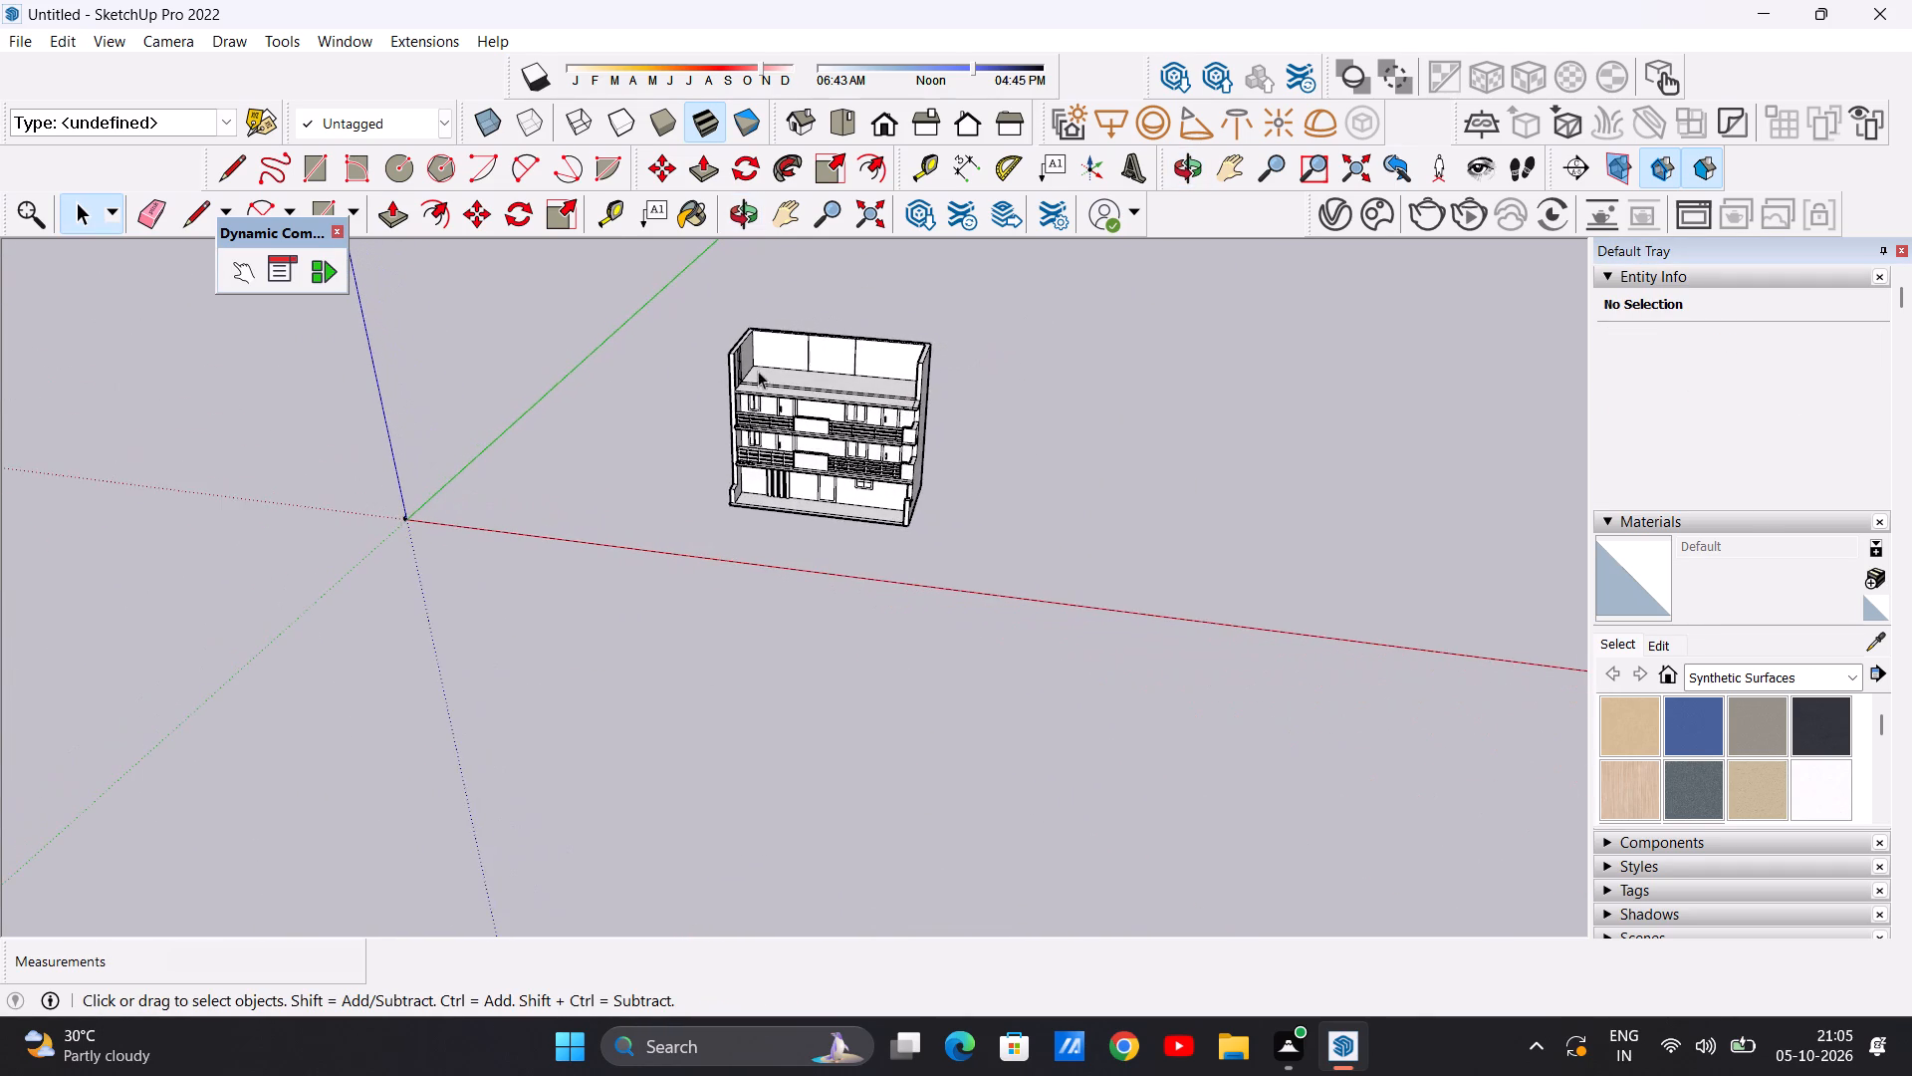
{"action": "scroll", "coordinate": [759, 375], "scroll_direction": "up", "scroll_amount": 14}
{"action": "scroll", "coordinate": [922, 393], "scroll_direction": "down", "scroll_amount": 6}
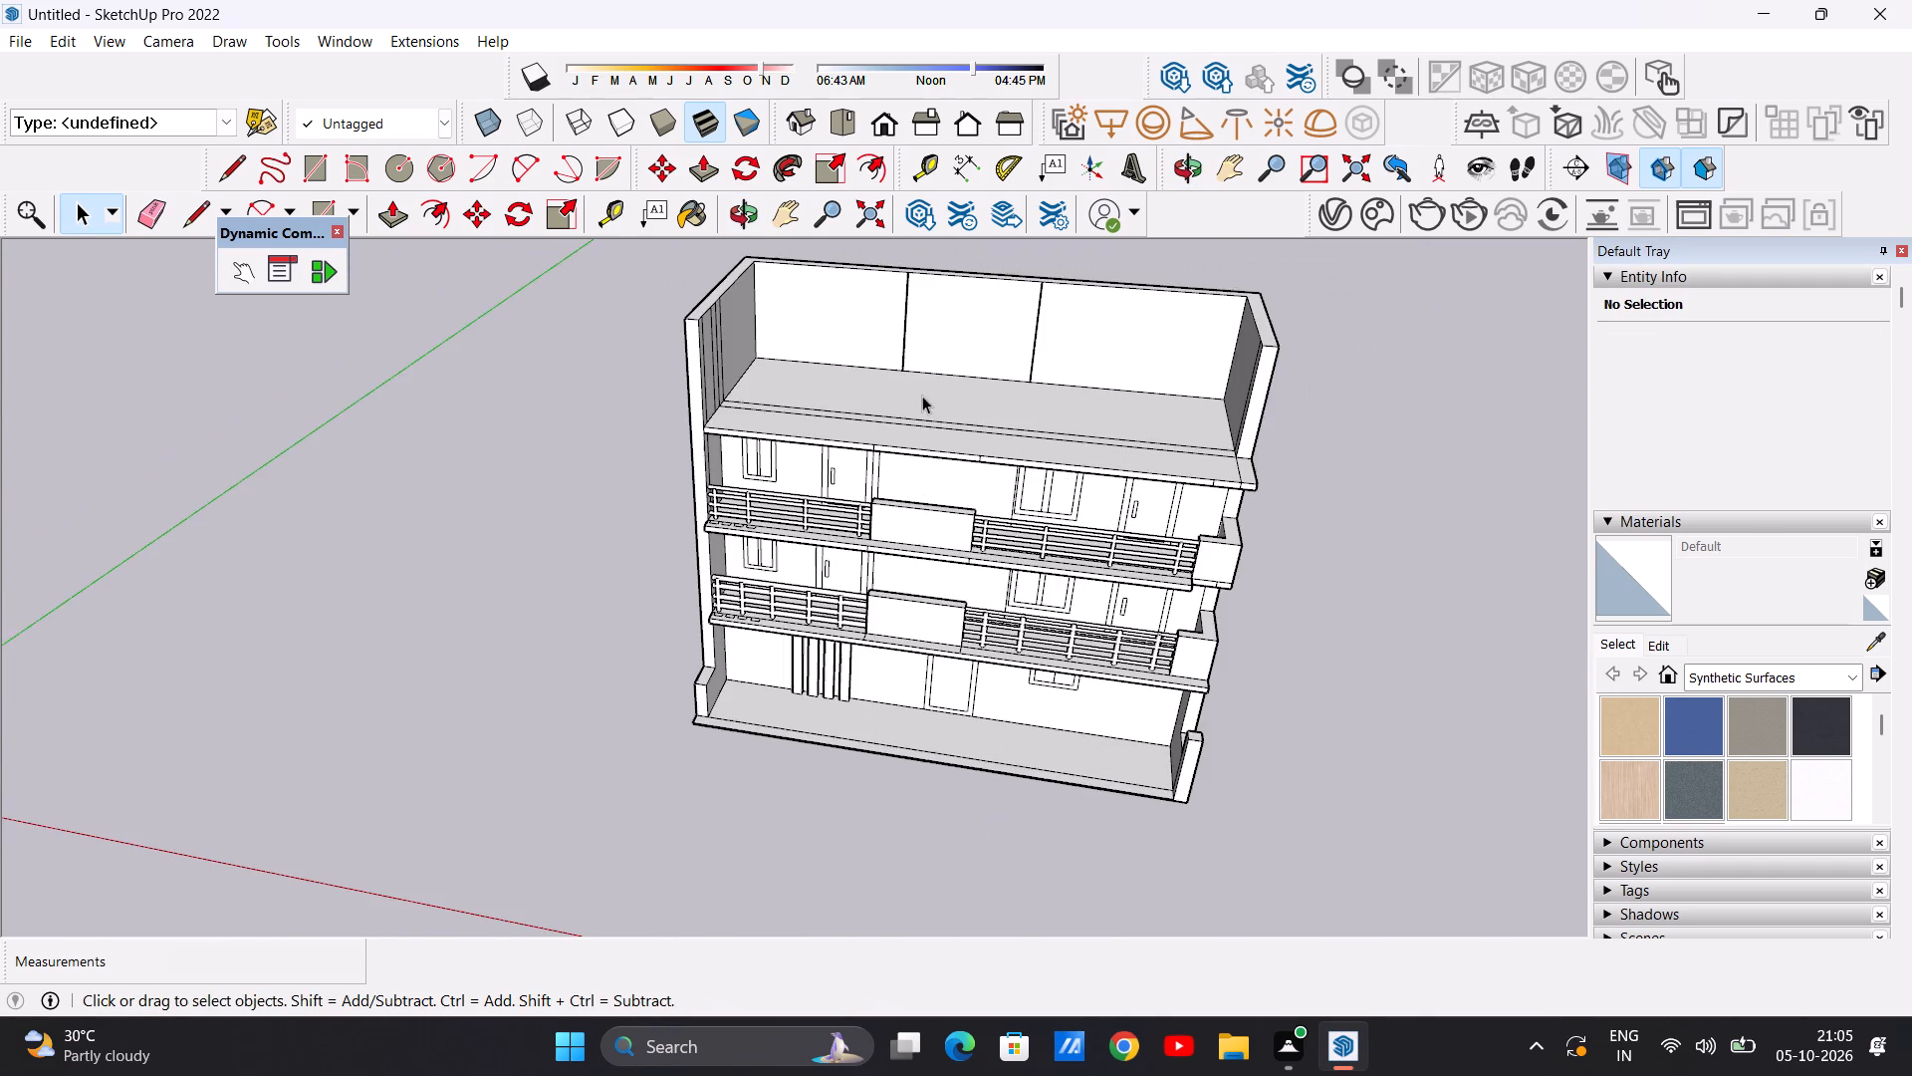
{"action": "middle_click_drag", "start_coordinate": [944, 394], "coordinate": [991, 524]}
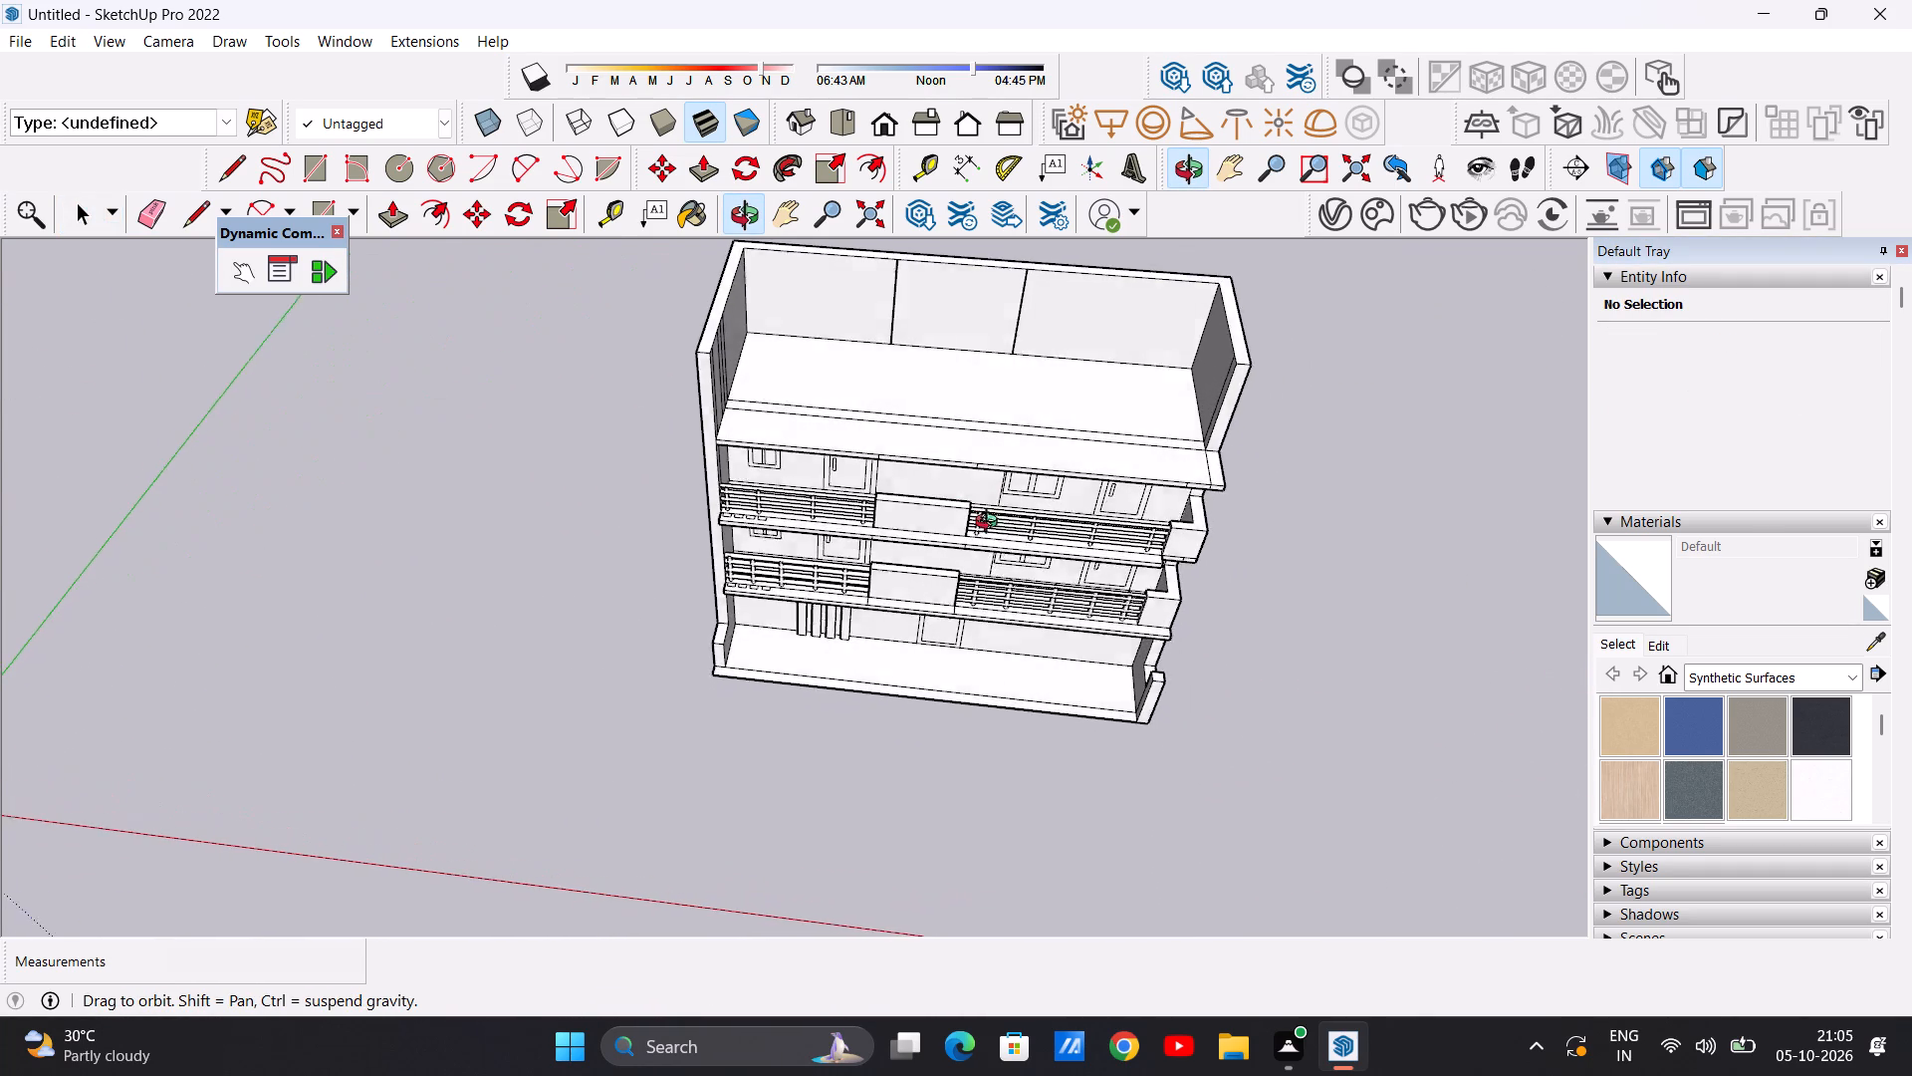
{"action": "middle_click_drag", "start_coordinate": [991, 524], "coordinate": [994, 530]}
{"action": "scroll", "coordinate": [1127, 439], "scroll_direction": "up", "scroll_amount": 4}
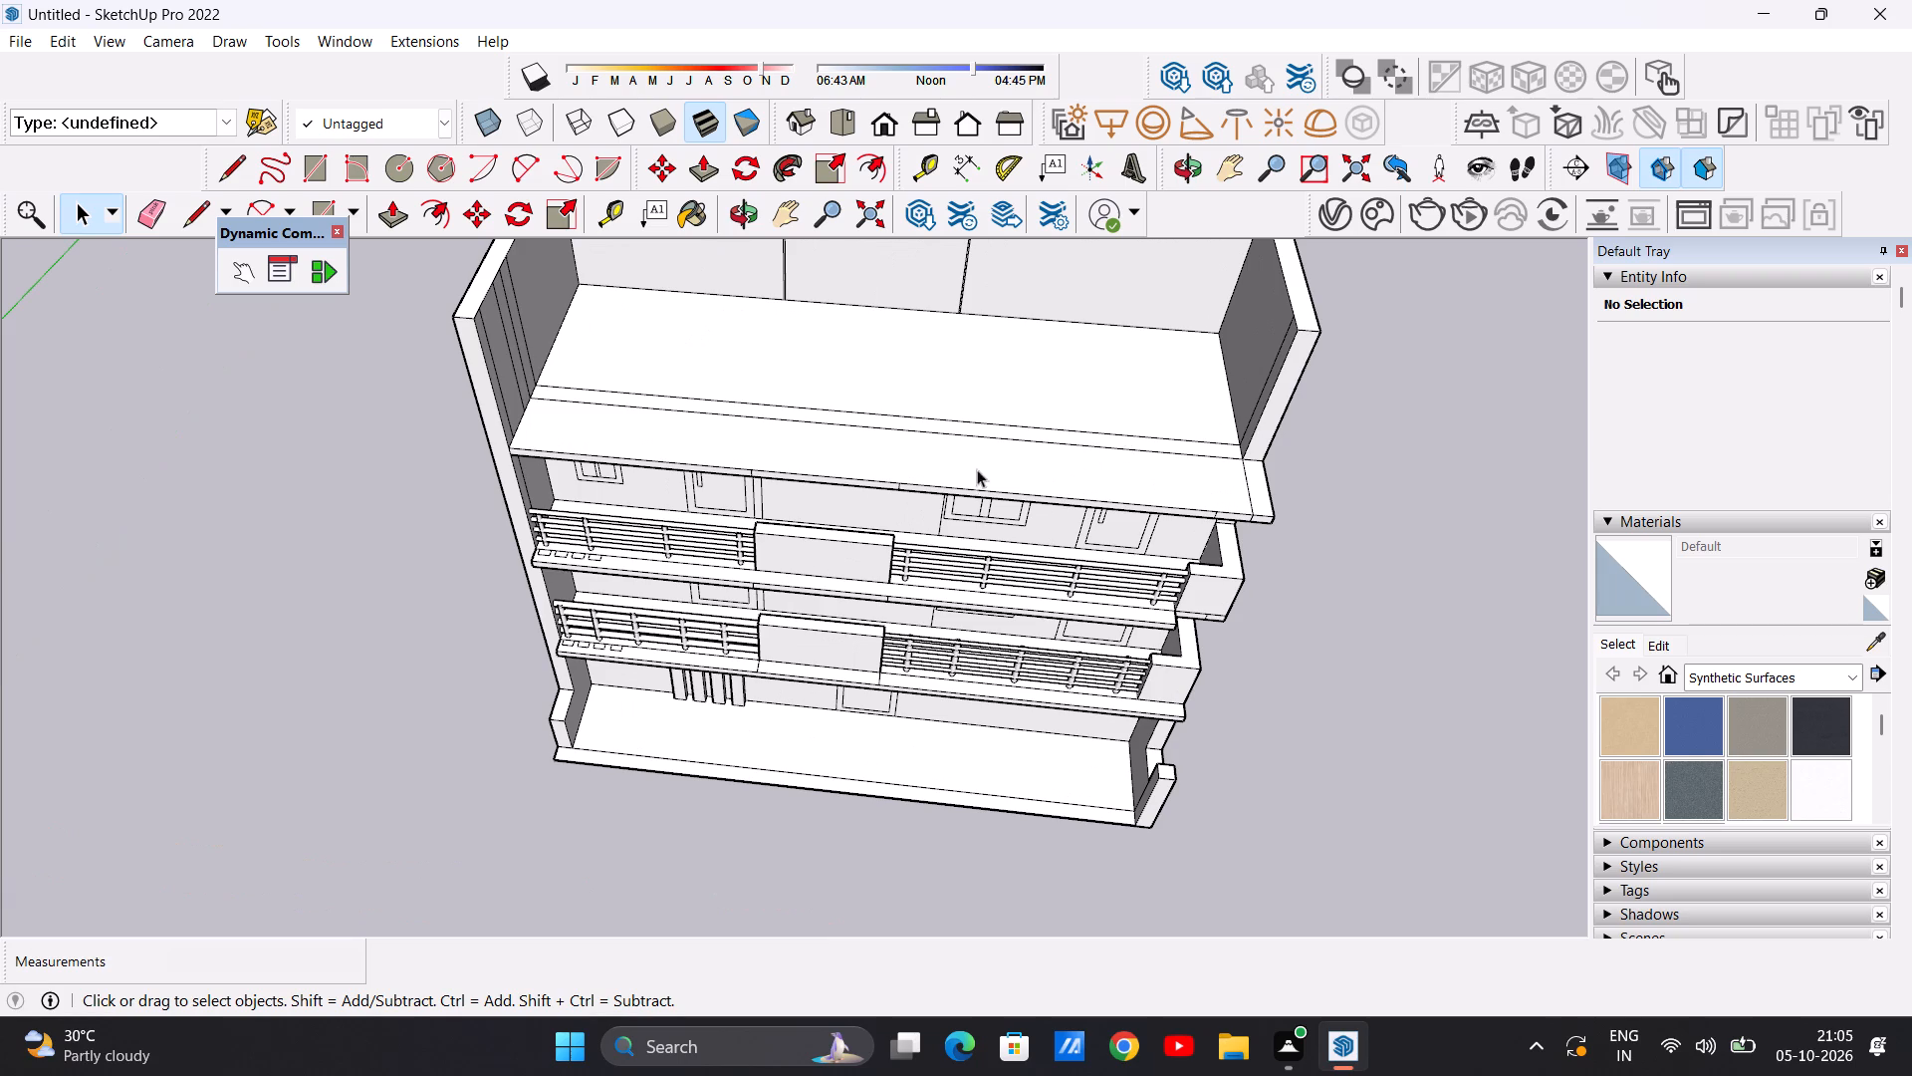
{"action": "scroll", "coordinate": [1031, 485], "scroll_direction": "down", "scroll_amount": 4}
{"action": "scroll", "coordinate": [891, 436], "scroll_direction": "up", "scroll_amount": 5}
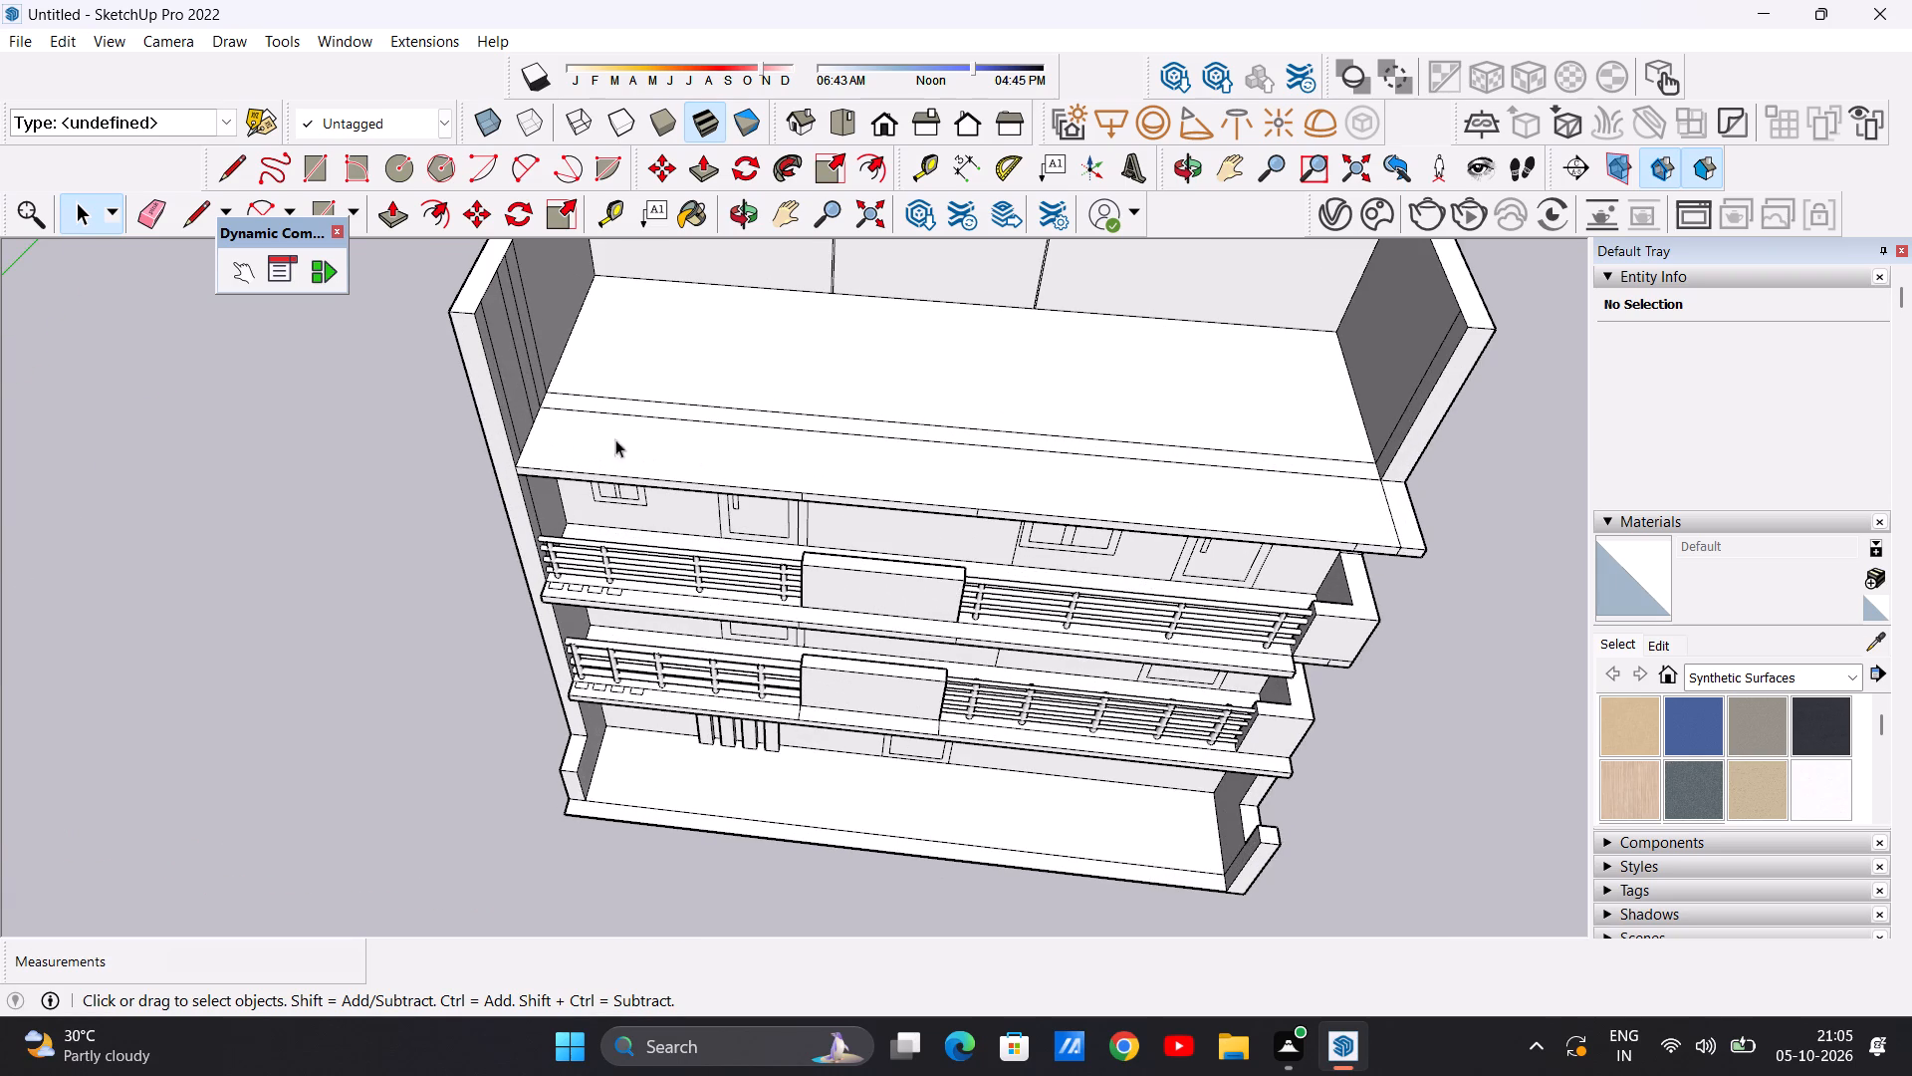
{"action": "scroll", "coordinate": [629, 436], "scroll_direction": "down", "scroll_amount": 4}
{"action": "middle_click_drag", "start_coordinate": [628, 435], "coordinate": [656, 561]}
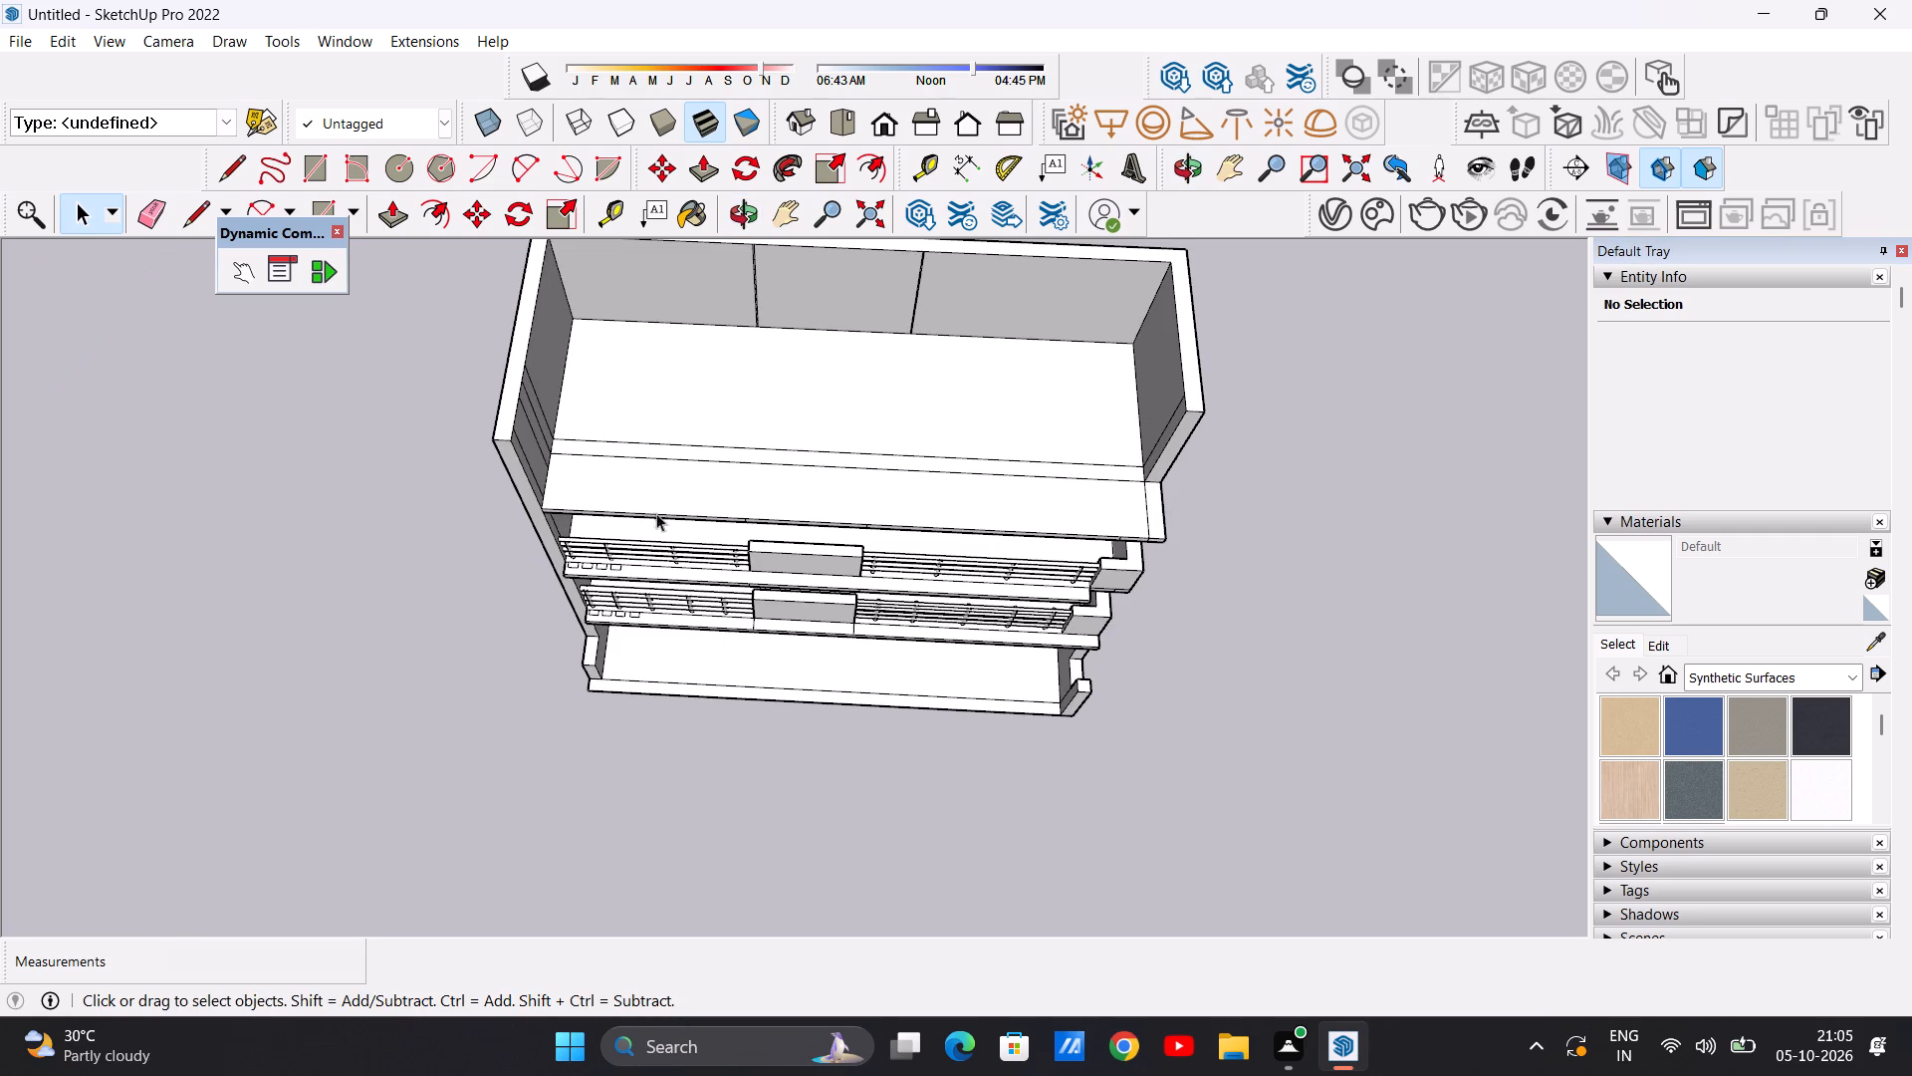
{"action": "scroll", "coordinate": [536, 486], "scroll_direction": "up", "scroll_amount": 12}
{"action": "scroll", "coordinate": [549, 475], "scroll_direction": "down", "scroll_amount": 10}
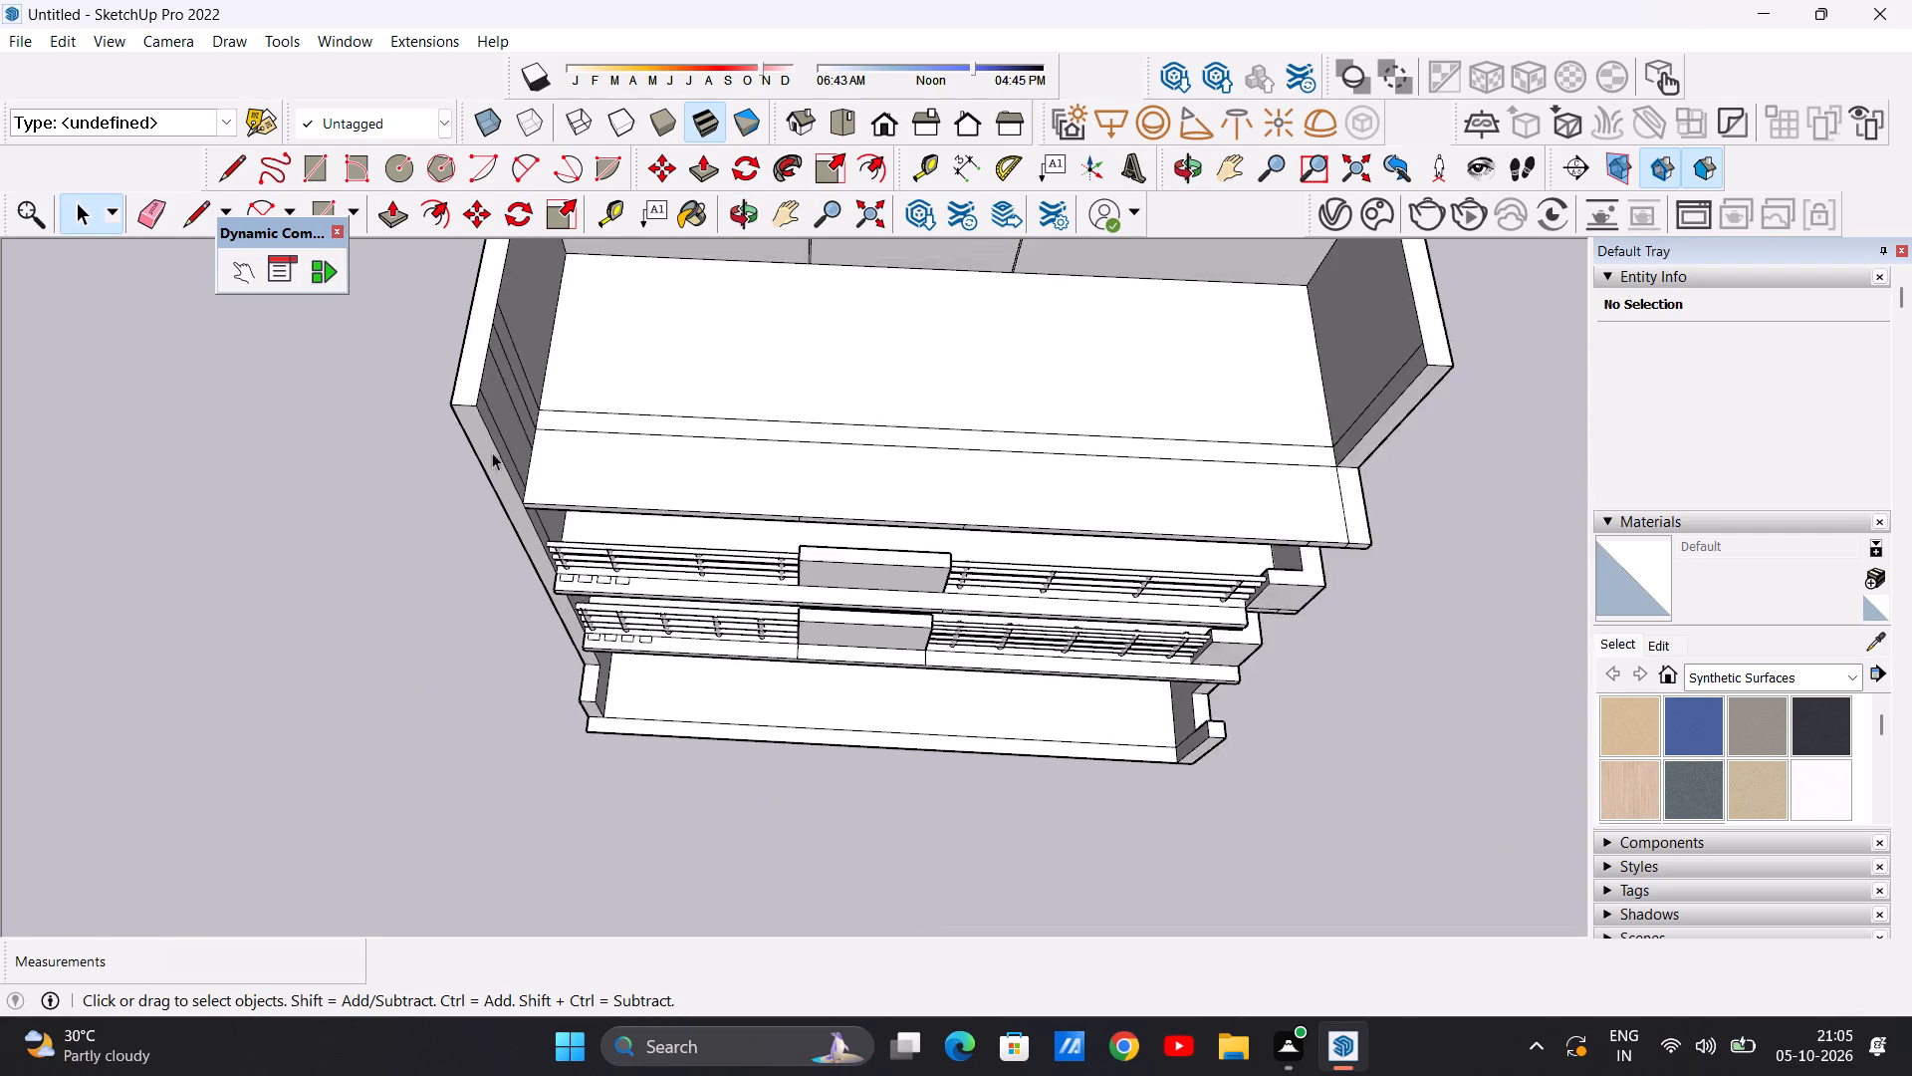
{"action": "scroll", "coordinate": [492, 452], "scroll_direction": "down", "scroll_amount": 3}
{"action": "scroll", "coordinate": [723, 471], "scroll_direction": "up", "scroll_amount": 3}
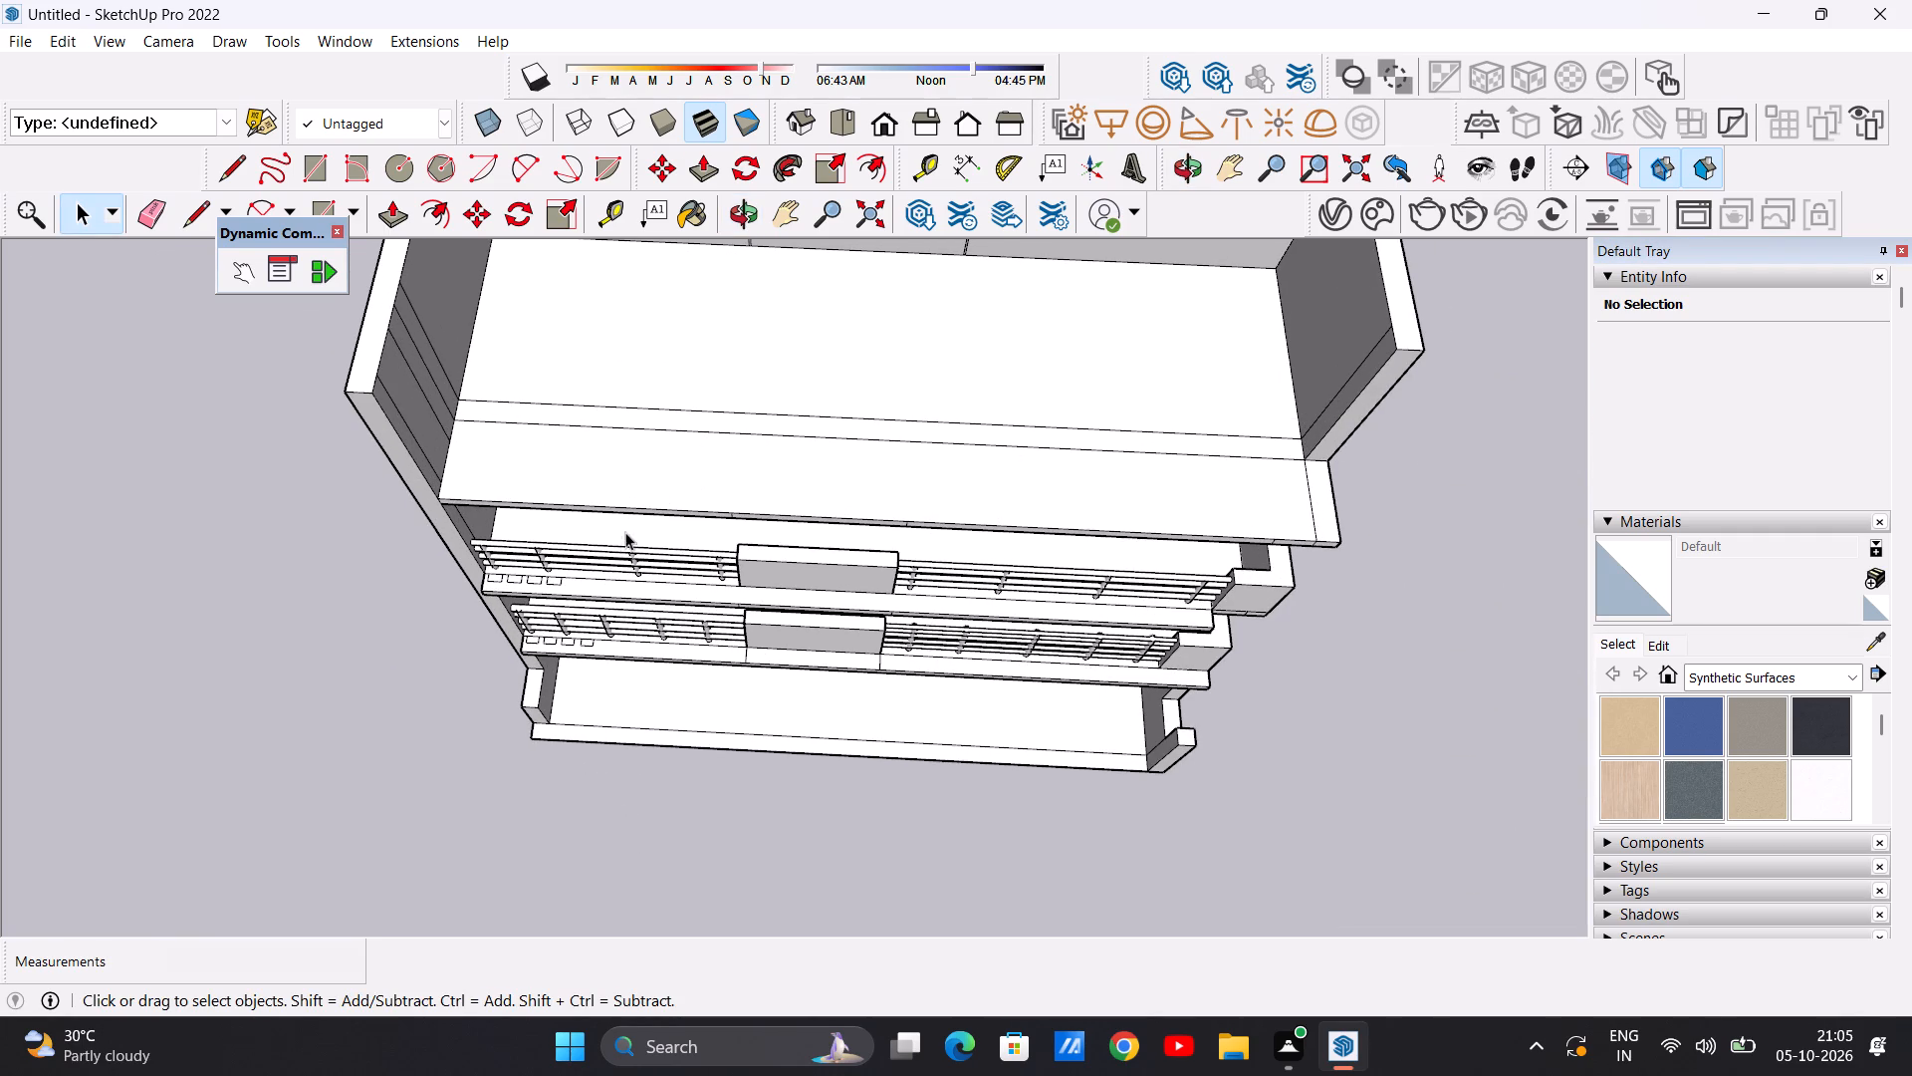
{"action": "scroll", "coordinate": [494, 497], "scroll_direction": "up", "scroll_amount": 5}
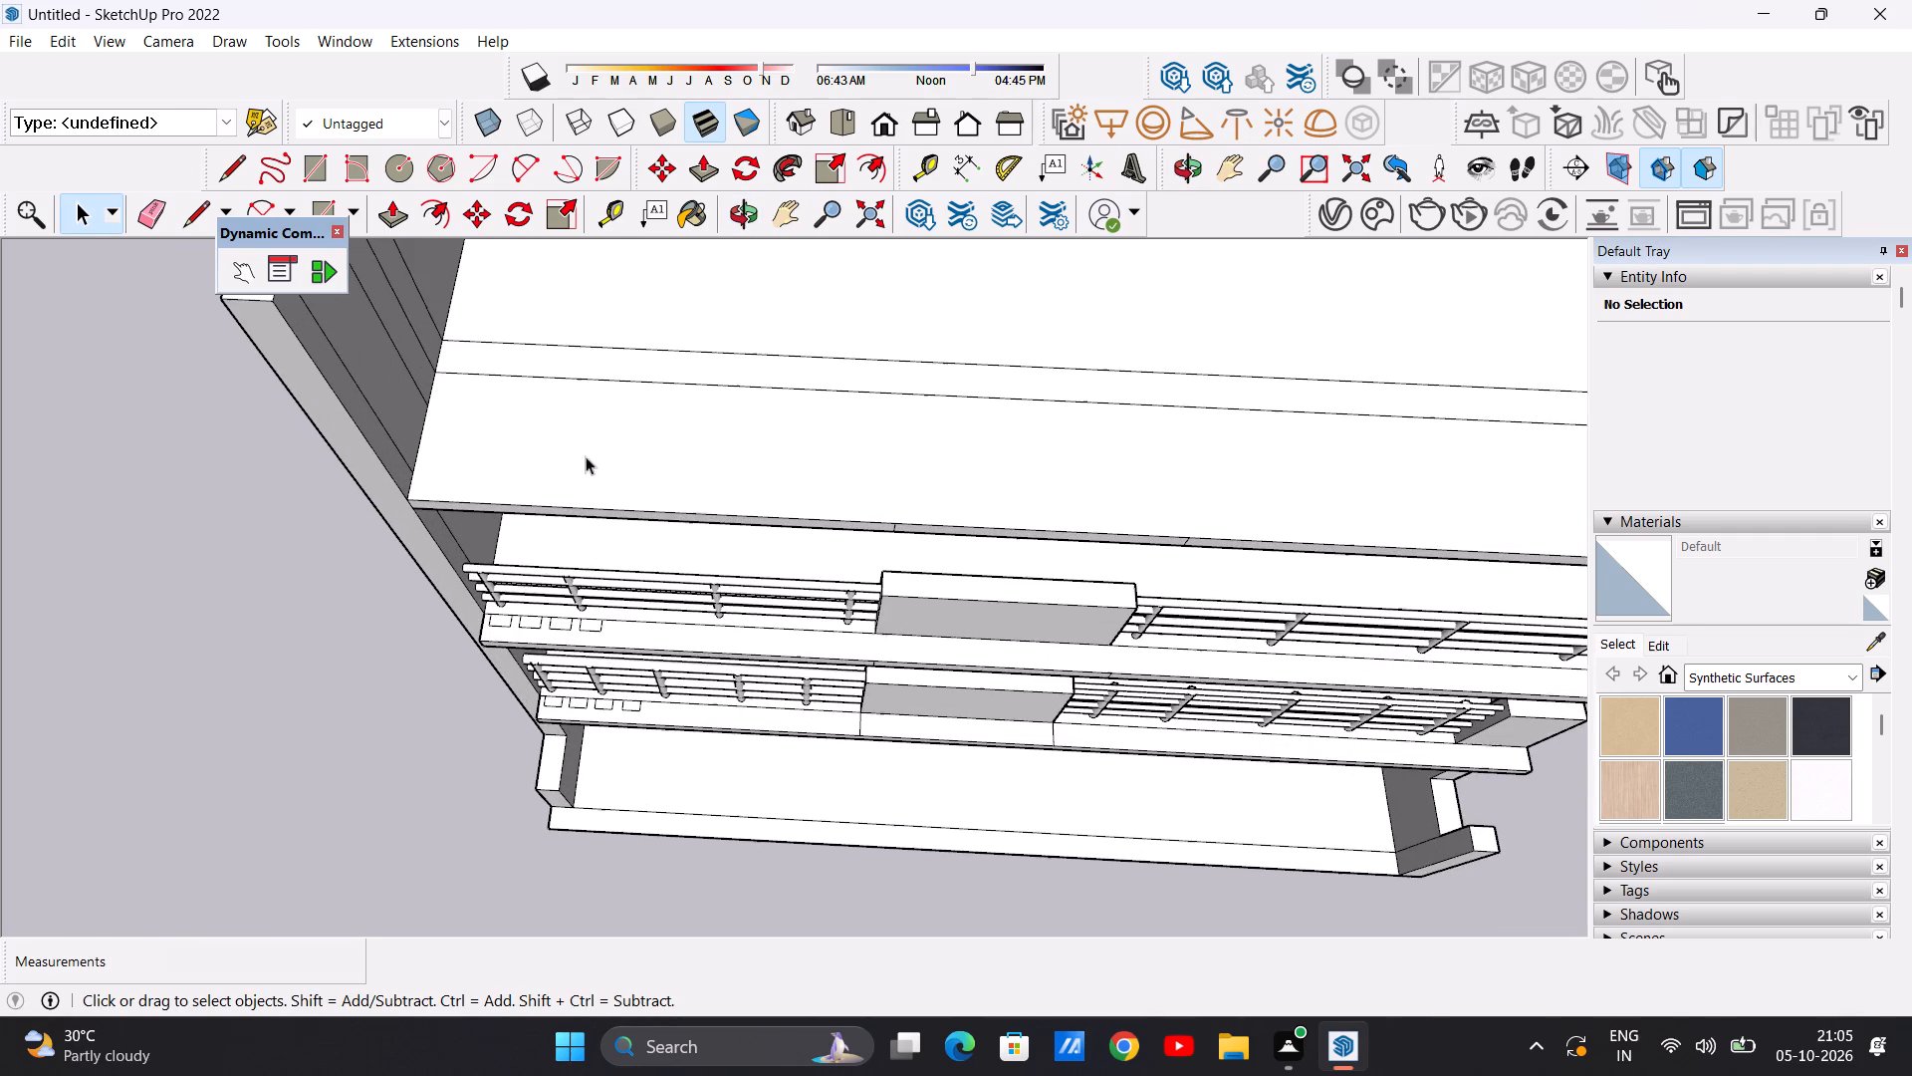
{"action": "scroll", "coordinate": [597, 447], "scroll_direction": "down", "scroll_amount": 6}
{"action": "scroll", "coordinate": [451, 523], "scroll_direction": "up", "scroll_amount": 1}
{"action": "middle_click_drag", "start_coordinate": [451, 523], "coordinate": [804, 297]}
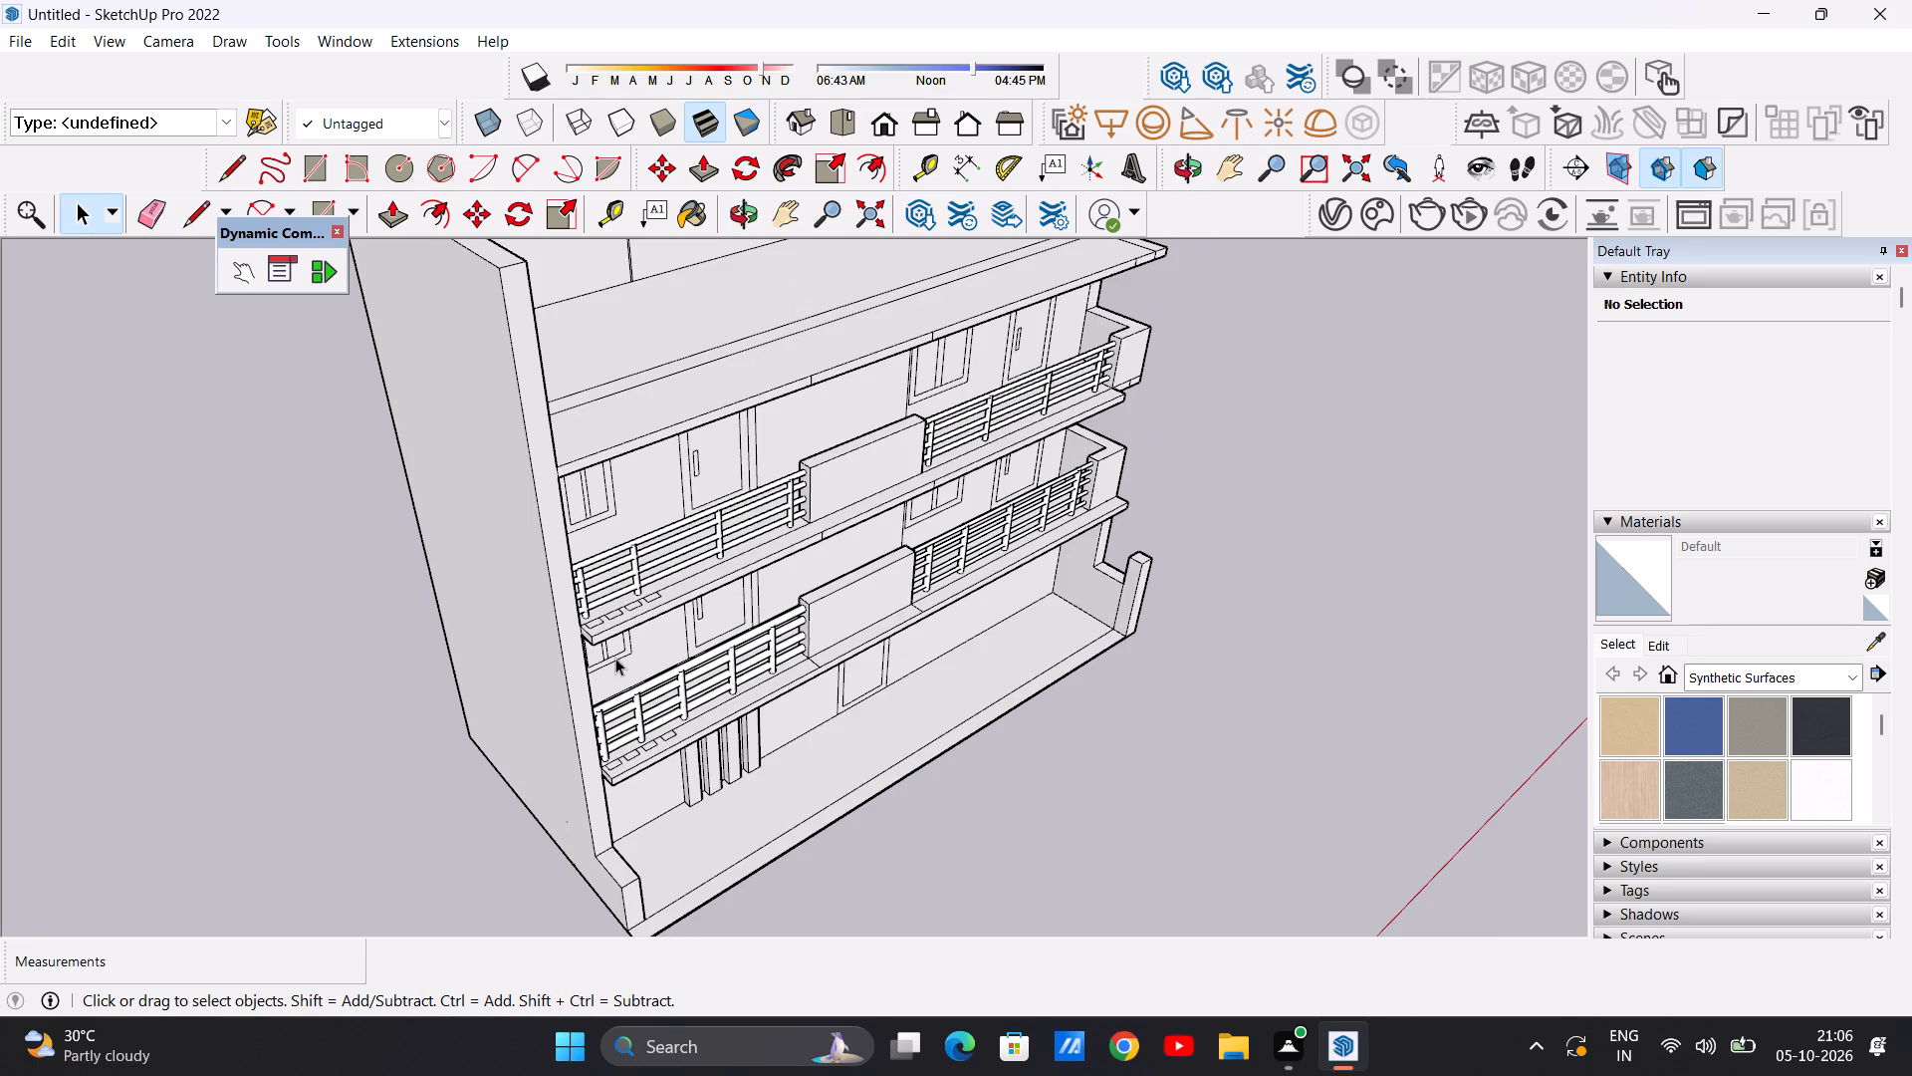
{"action": "scroll", "coordinate": [615, 658], "scroll_direction": "down", "scroll_amount": 1}
{"action": "scroll", "coordinate": [615, 658], "scroll_direction": "up", "scroll_amount": 2}
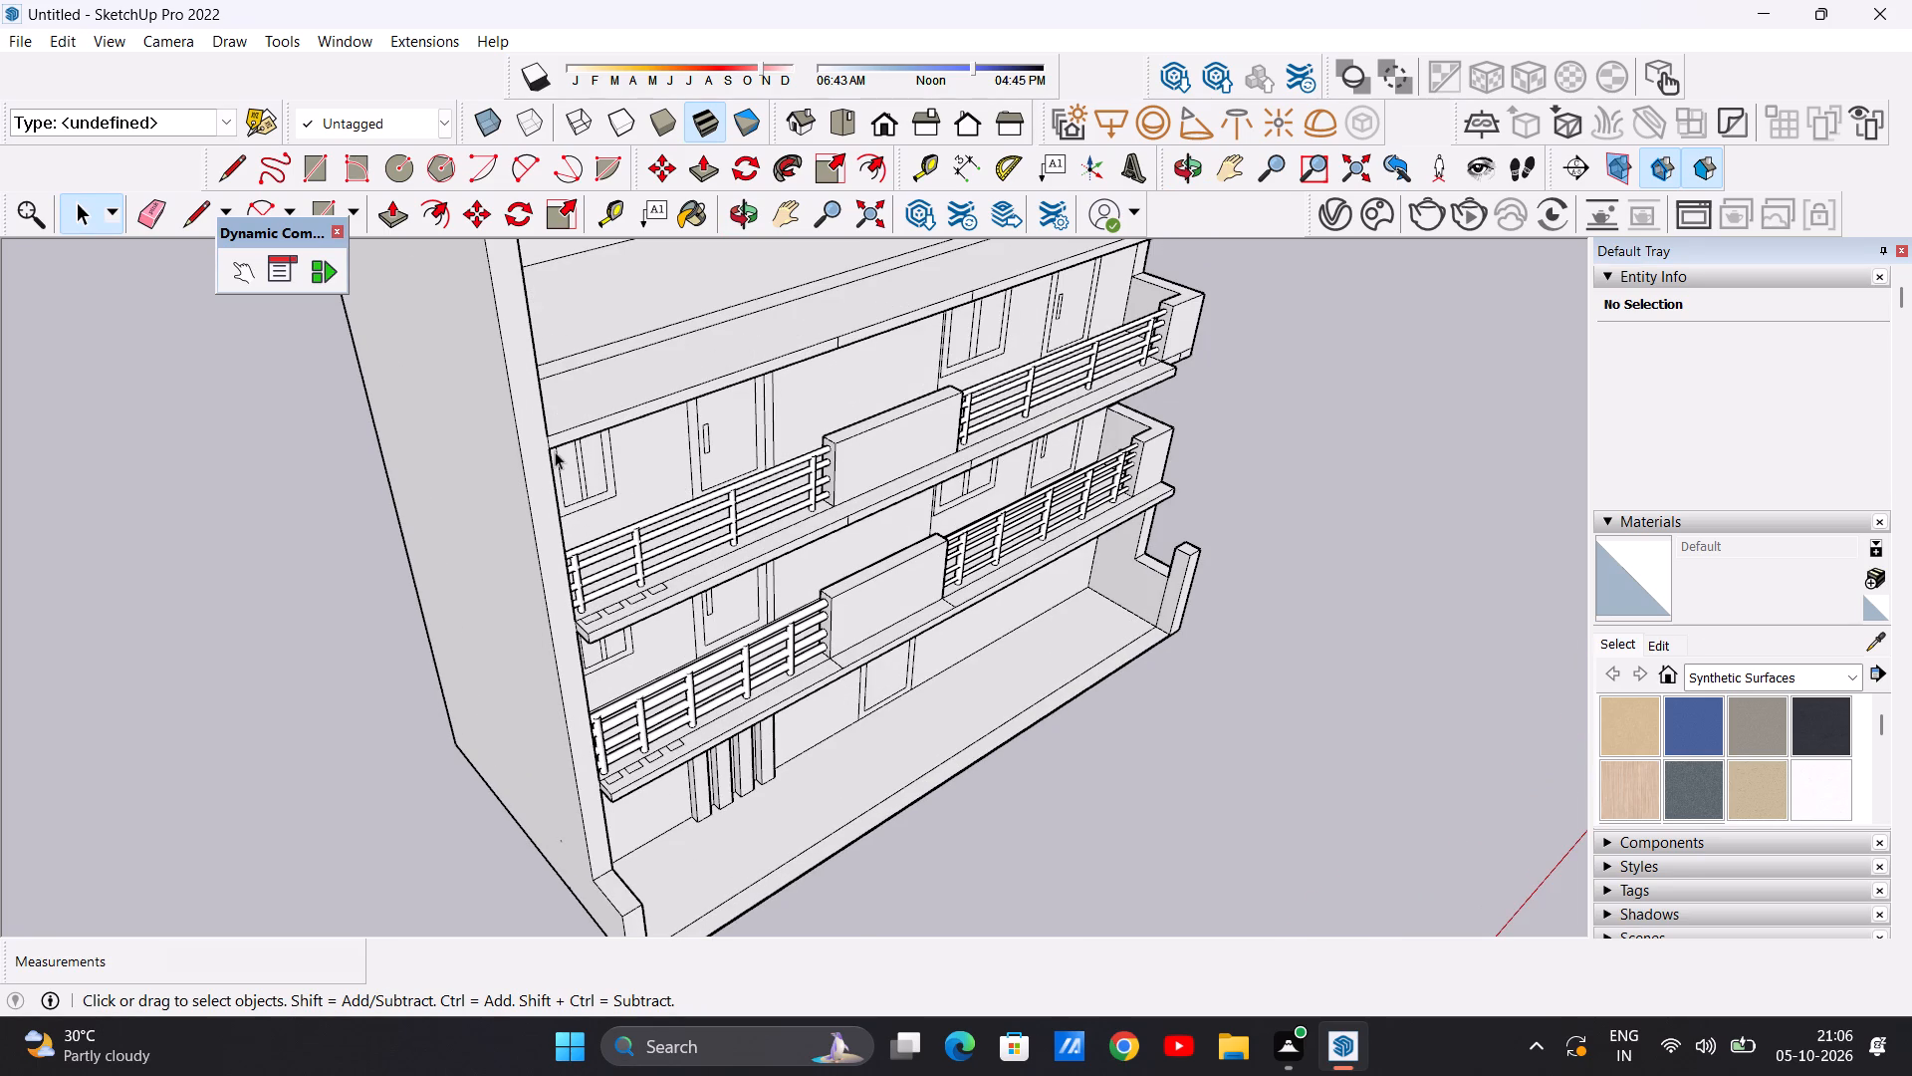
{"action": "scroll", "coordinate": [546, 435], "scroll_direction": "up", "scroll_amount": 5}
{"action": "middle_click_drag", "start_coordinate": [548, 436], "coordinate": [657, 469]}
{"action": "scroll", "coordinate": [671, 508], "scroll_direction": "up", "scroll_amount": 3}
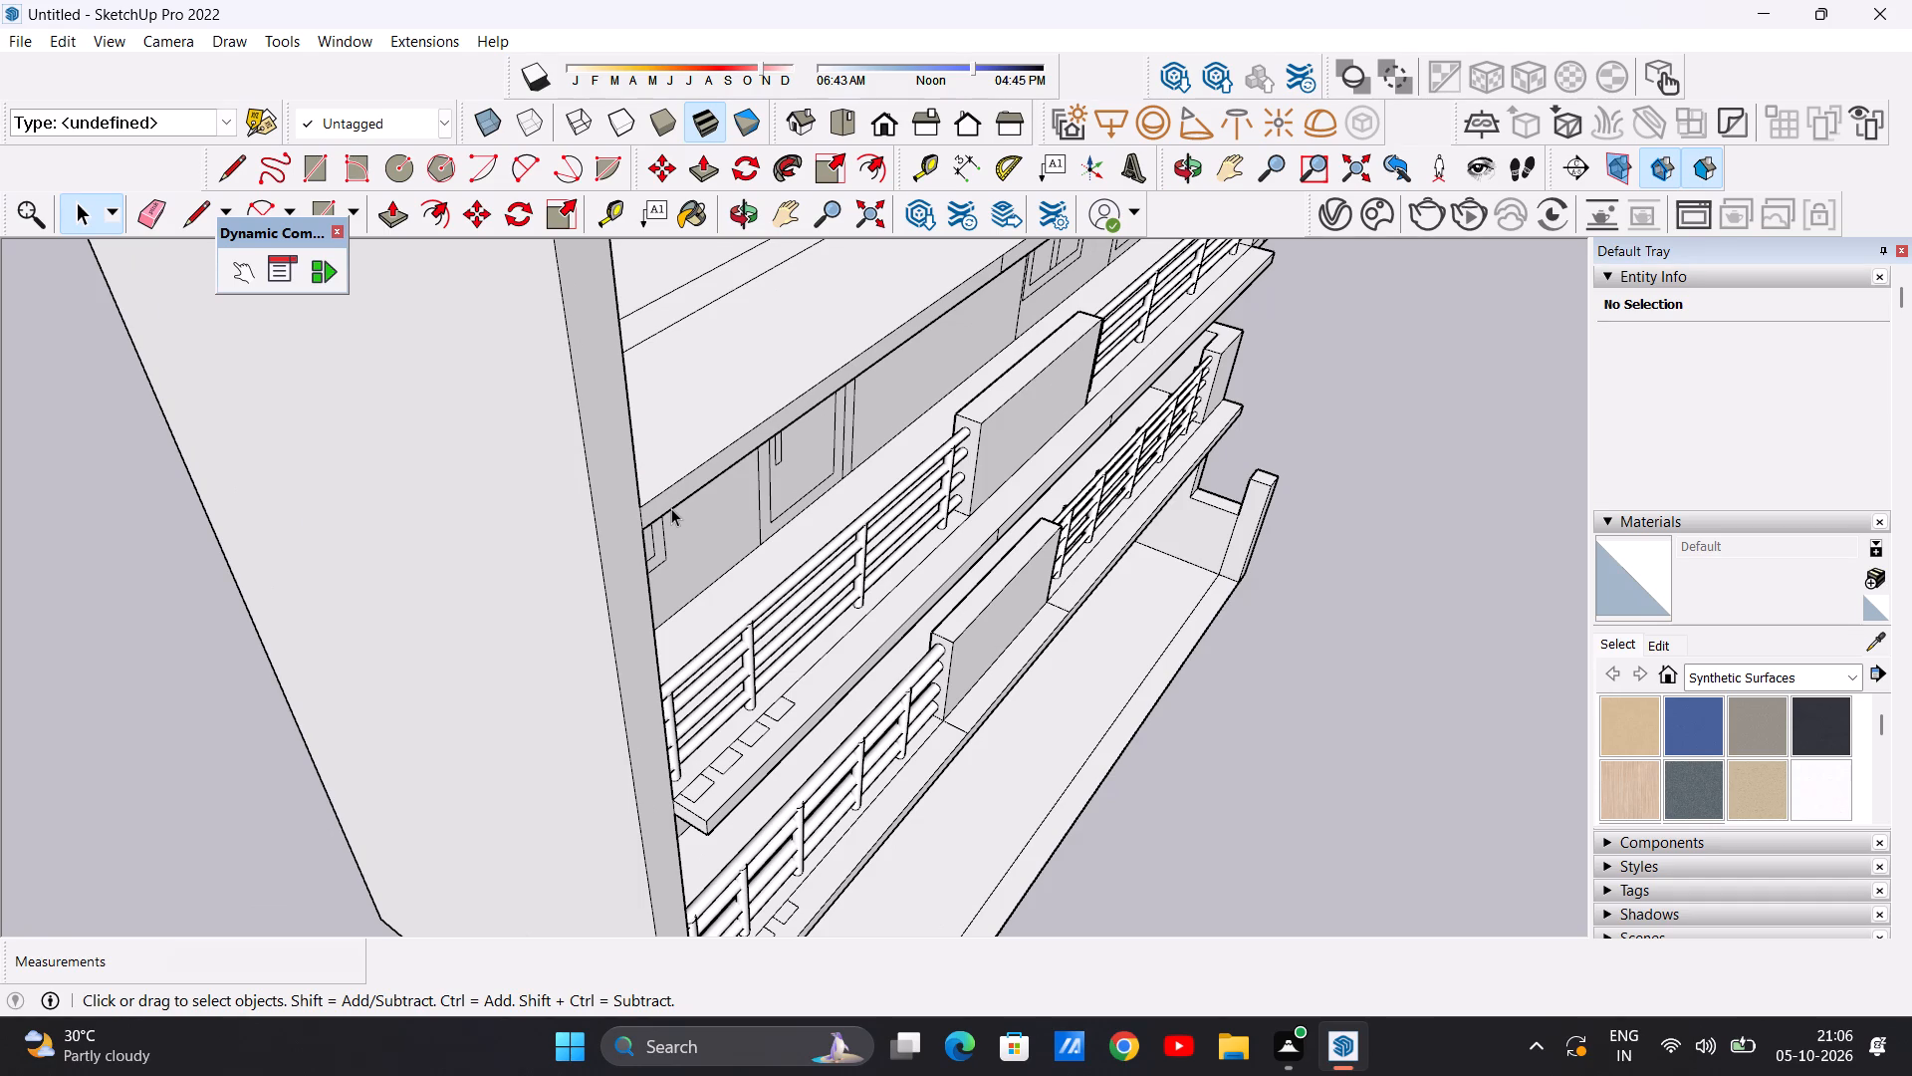
{"action": "scroll", "coordinate": [671, 508], "scroll_direction": "down", "scroll_amount": 12}
{"action": "scroll", "coordinate": [719, 613], "scroll_direction": "up", "scroll_amount": 7}
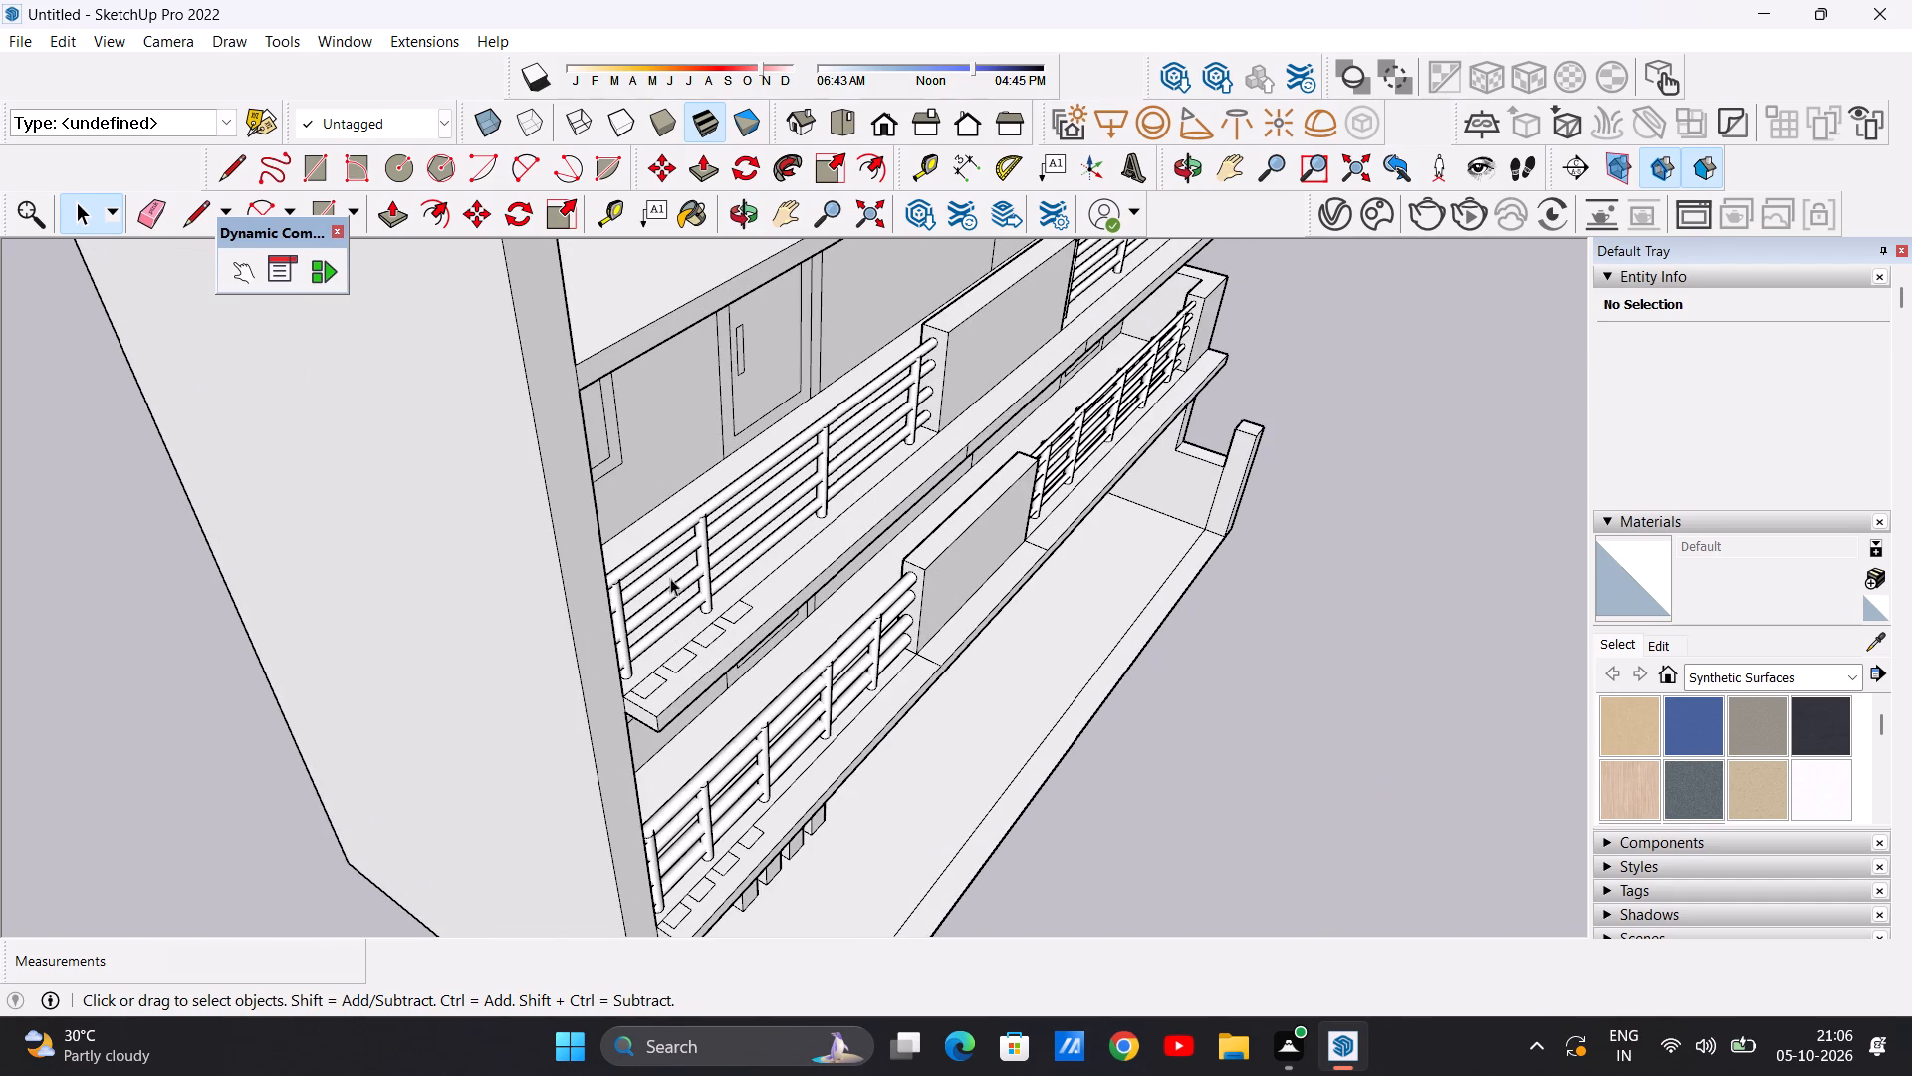
{"action": "middle_click_drag", "start_coordinate": [667, 576], "coordinate": [704, 718]}
{"action": "scroll", "coordinate": [724, 643], "scroll_direction": "down", "scroll_amount": 8}
{"action": "middle_click_drag", "start_coordinate": [790, 622], "coordinate": [548, 487]}
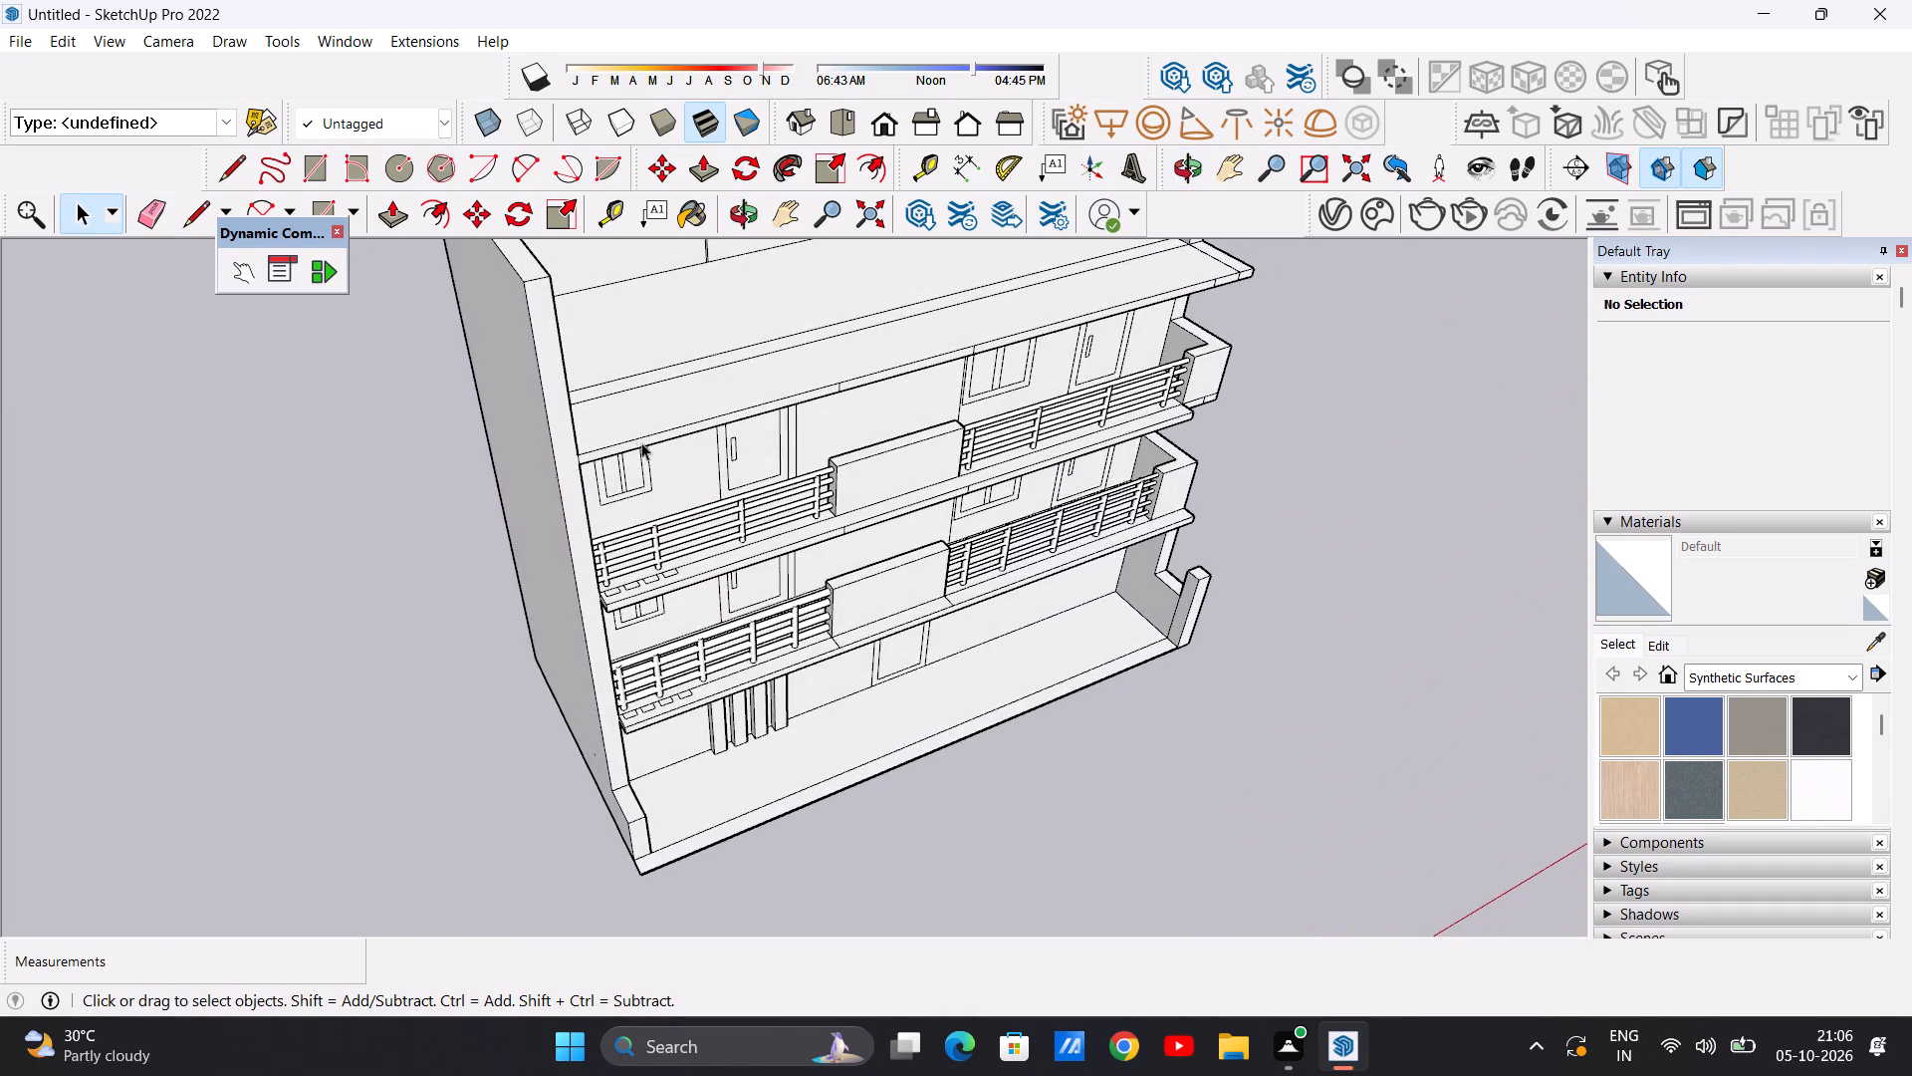
Push/Pull the roof slab's front-edge section beside the tall solid side wall outward about 6 ft 1/2 in, flush with the balcony edge below.
{"action": "scroll", "coordinate": [636, 441], "scroll_direction": "up", "scroll_amount": 9}
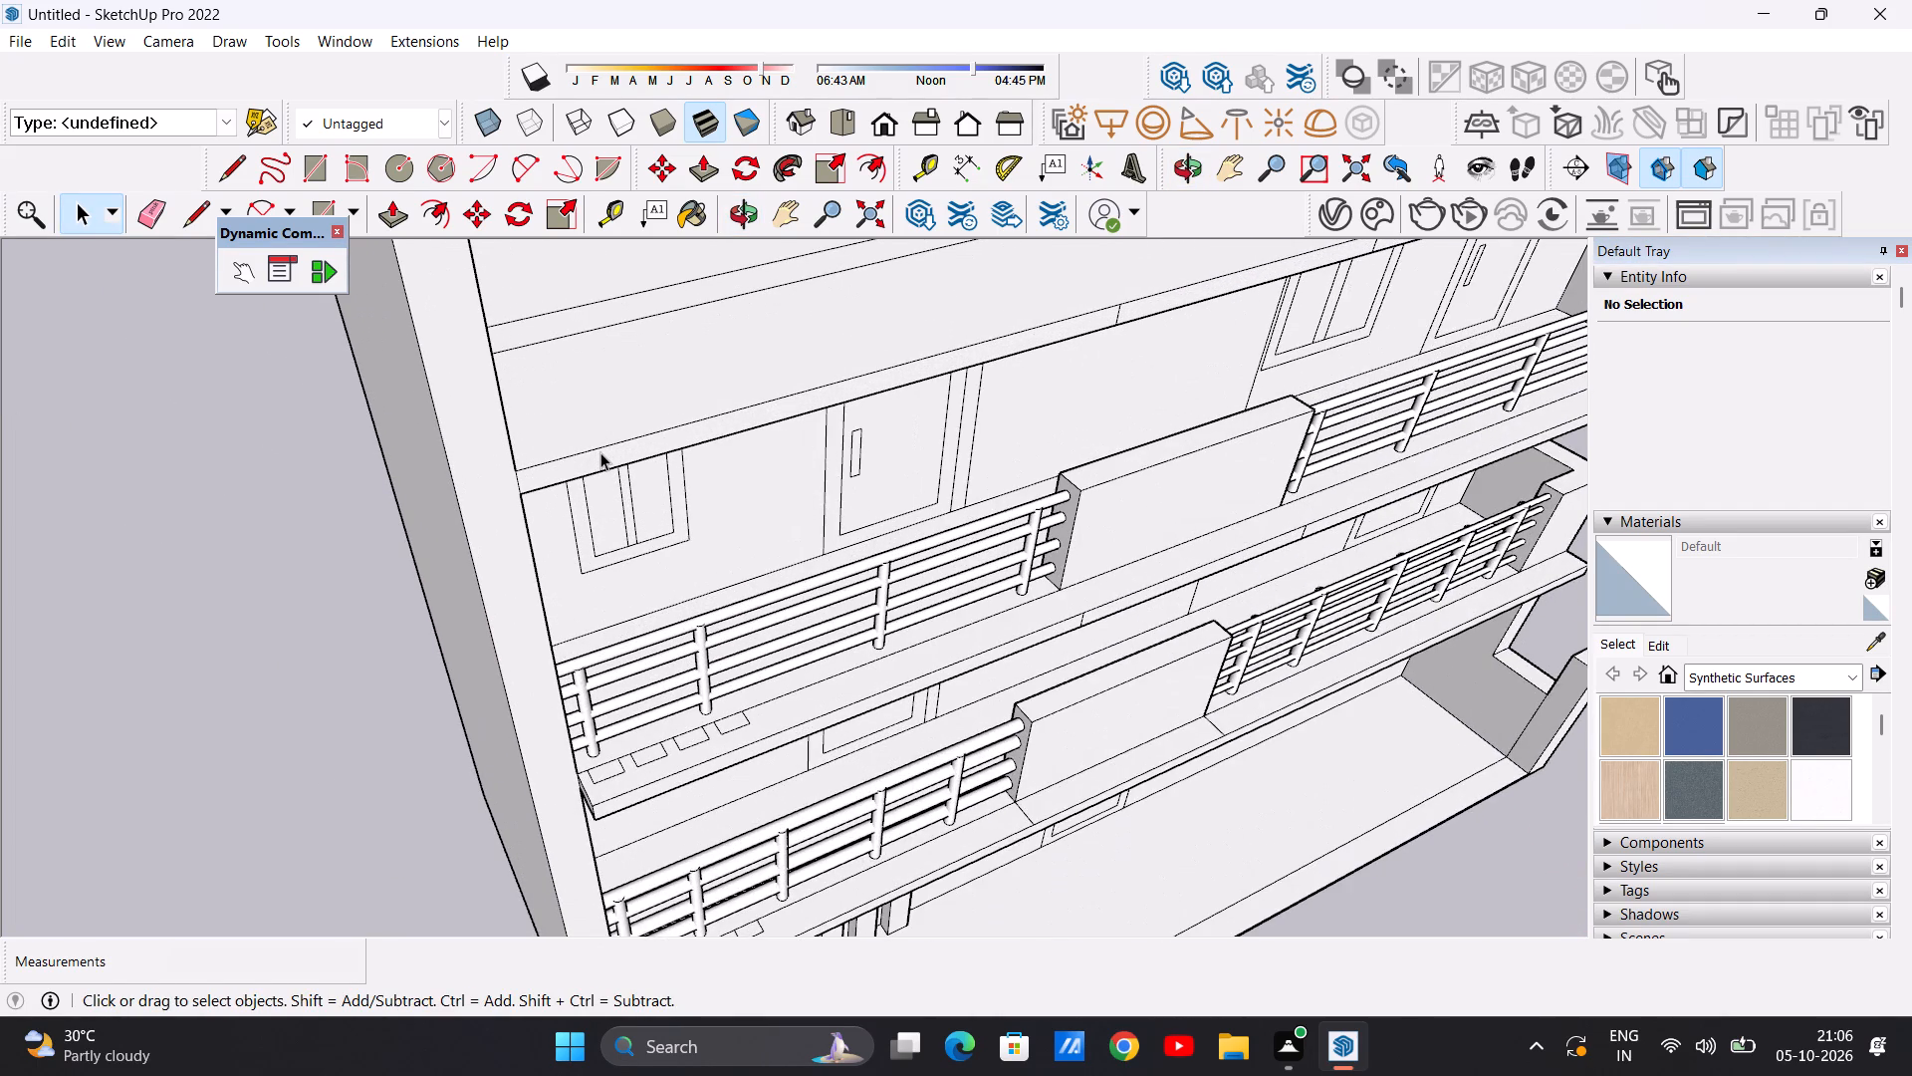
{"action": "key", "text": "l"}
{"action": "key", "text": "space"}
{"action": "key", "text": "p"}
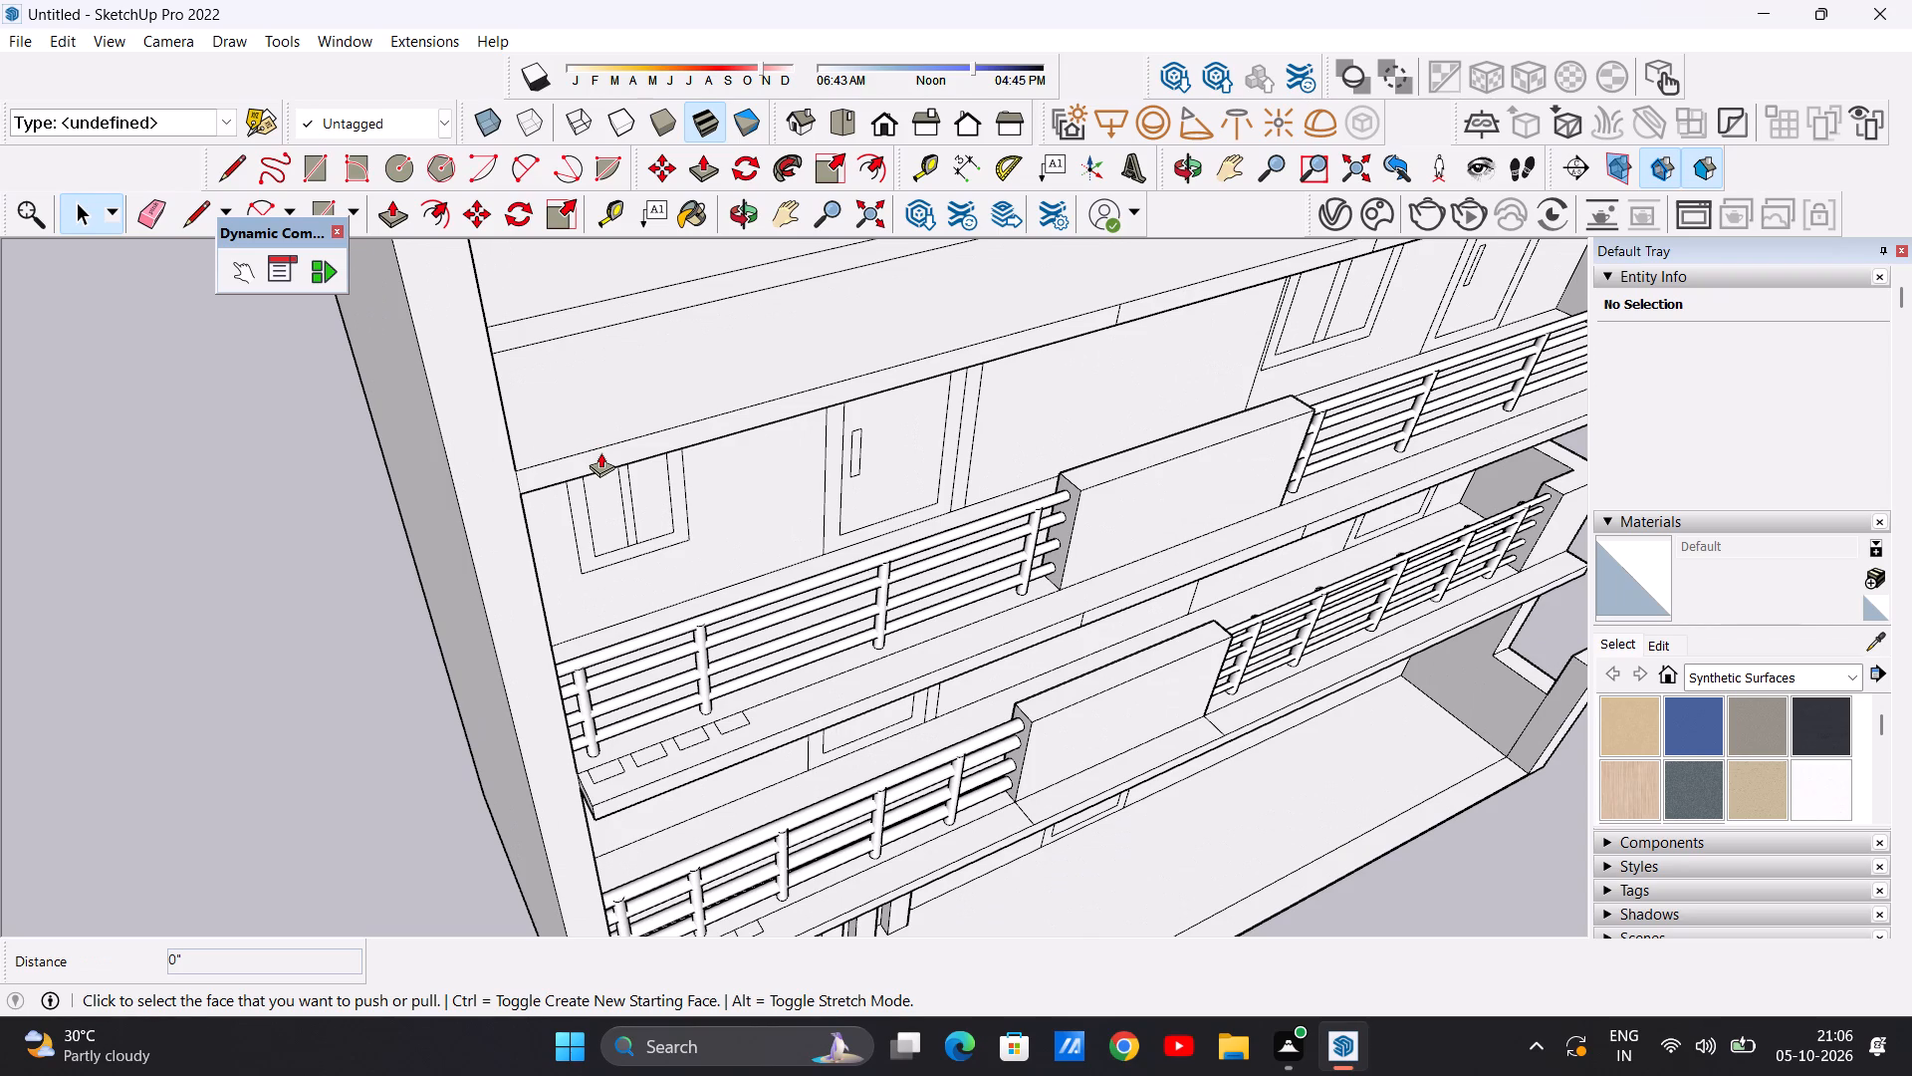
{"action": "scroll", "coordinate": [689, 440], "scroll_direction": "down", "scroll_amount": 4}
{"action": "scroll", "coordinate": [610, 450], "scroll_direction": "up", "scroll_amount": 2}
{"action": "scroll", "coordinate": [609, 450], "scroll_direction": "down", "scroll_amount": 1}
{"action": "scroll", "coordinate": [609, 450], "scroll_direction": "up", "scroll_amount": 9}
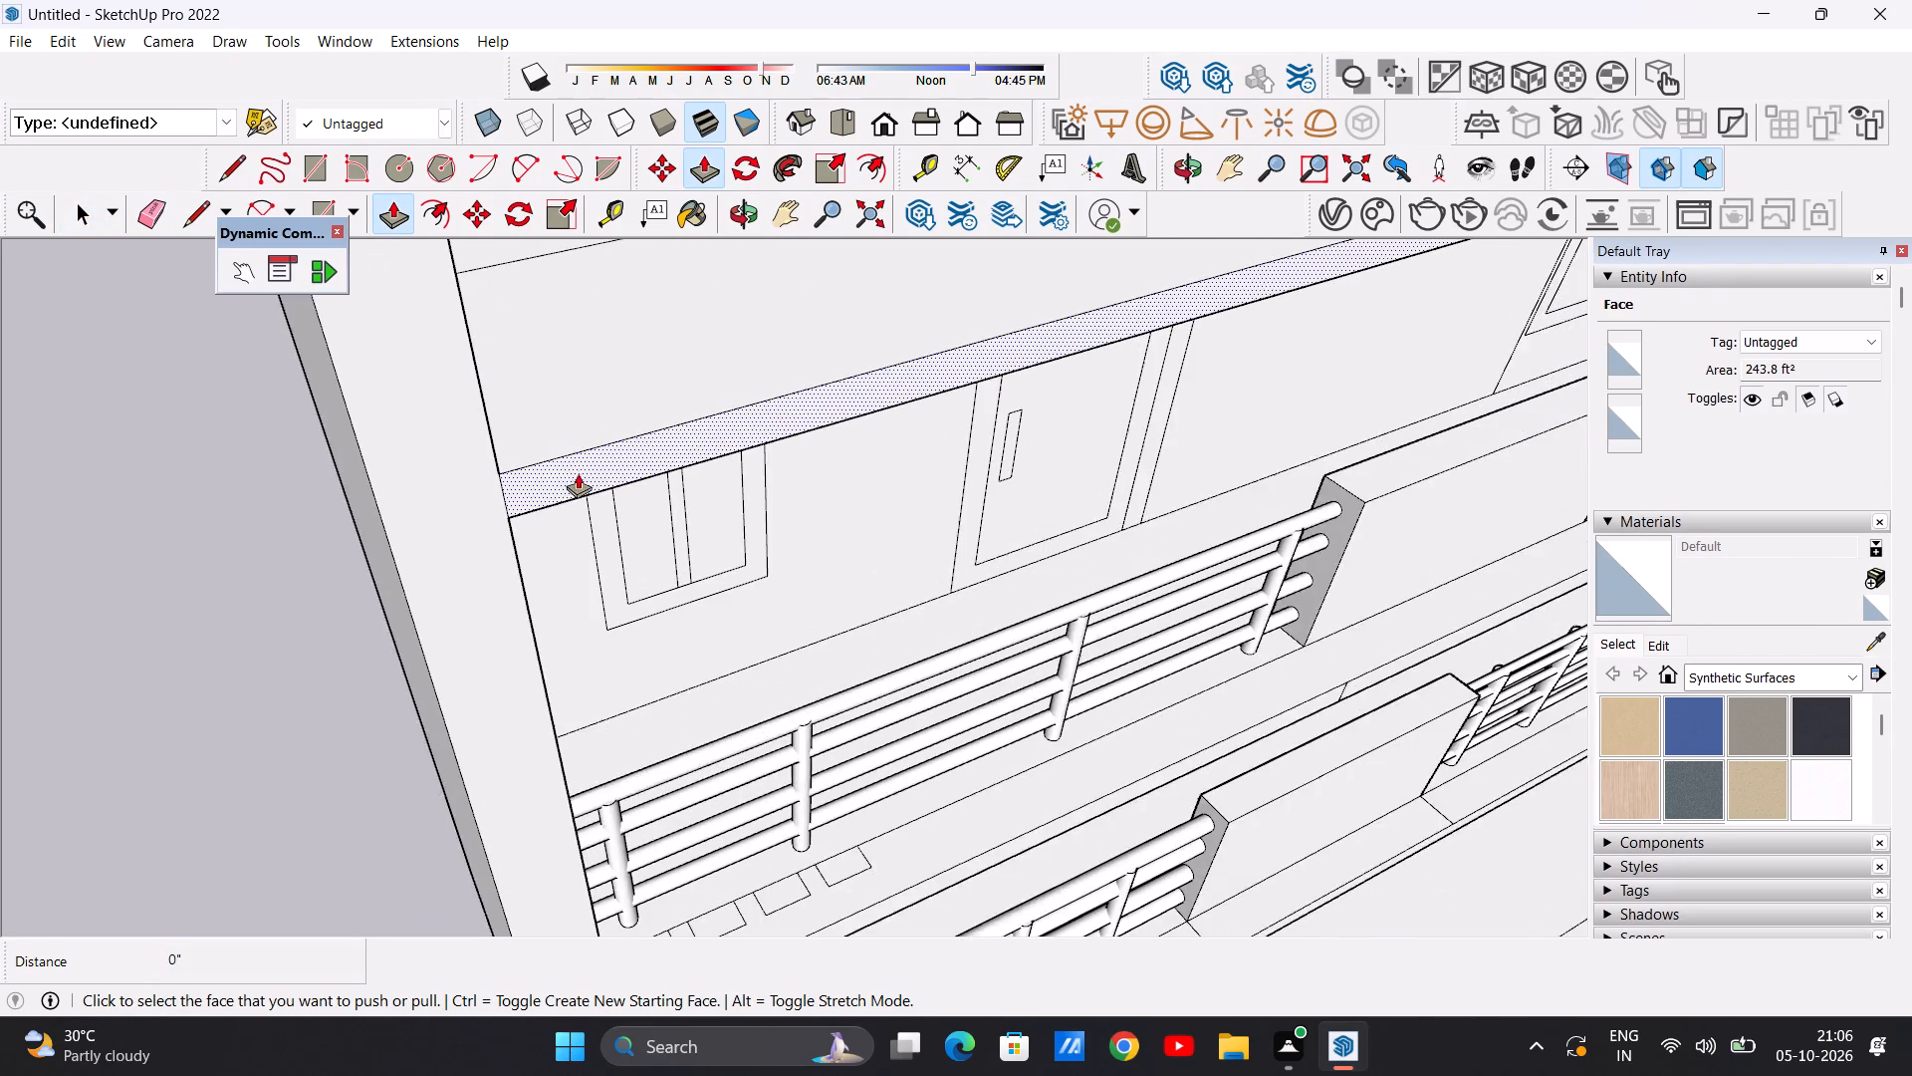
{"action": "left_click", "coordinate": [541, 479]}
{"action": "scroll", "coordinate": [620, 499], "scroll_direction": "down", "scroll_amount": 10}
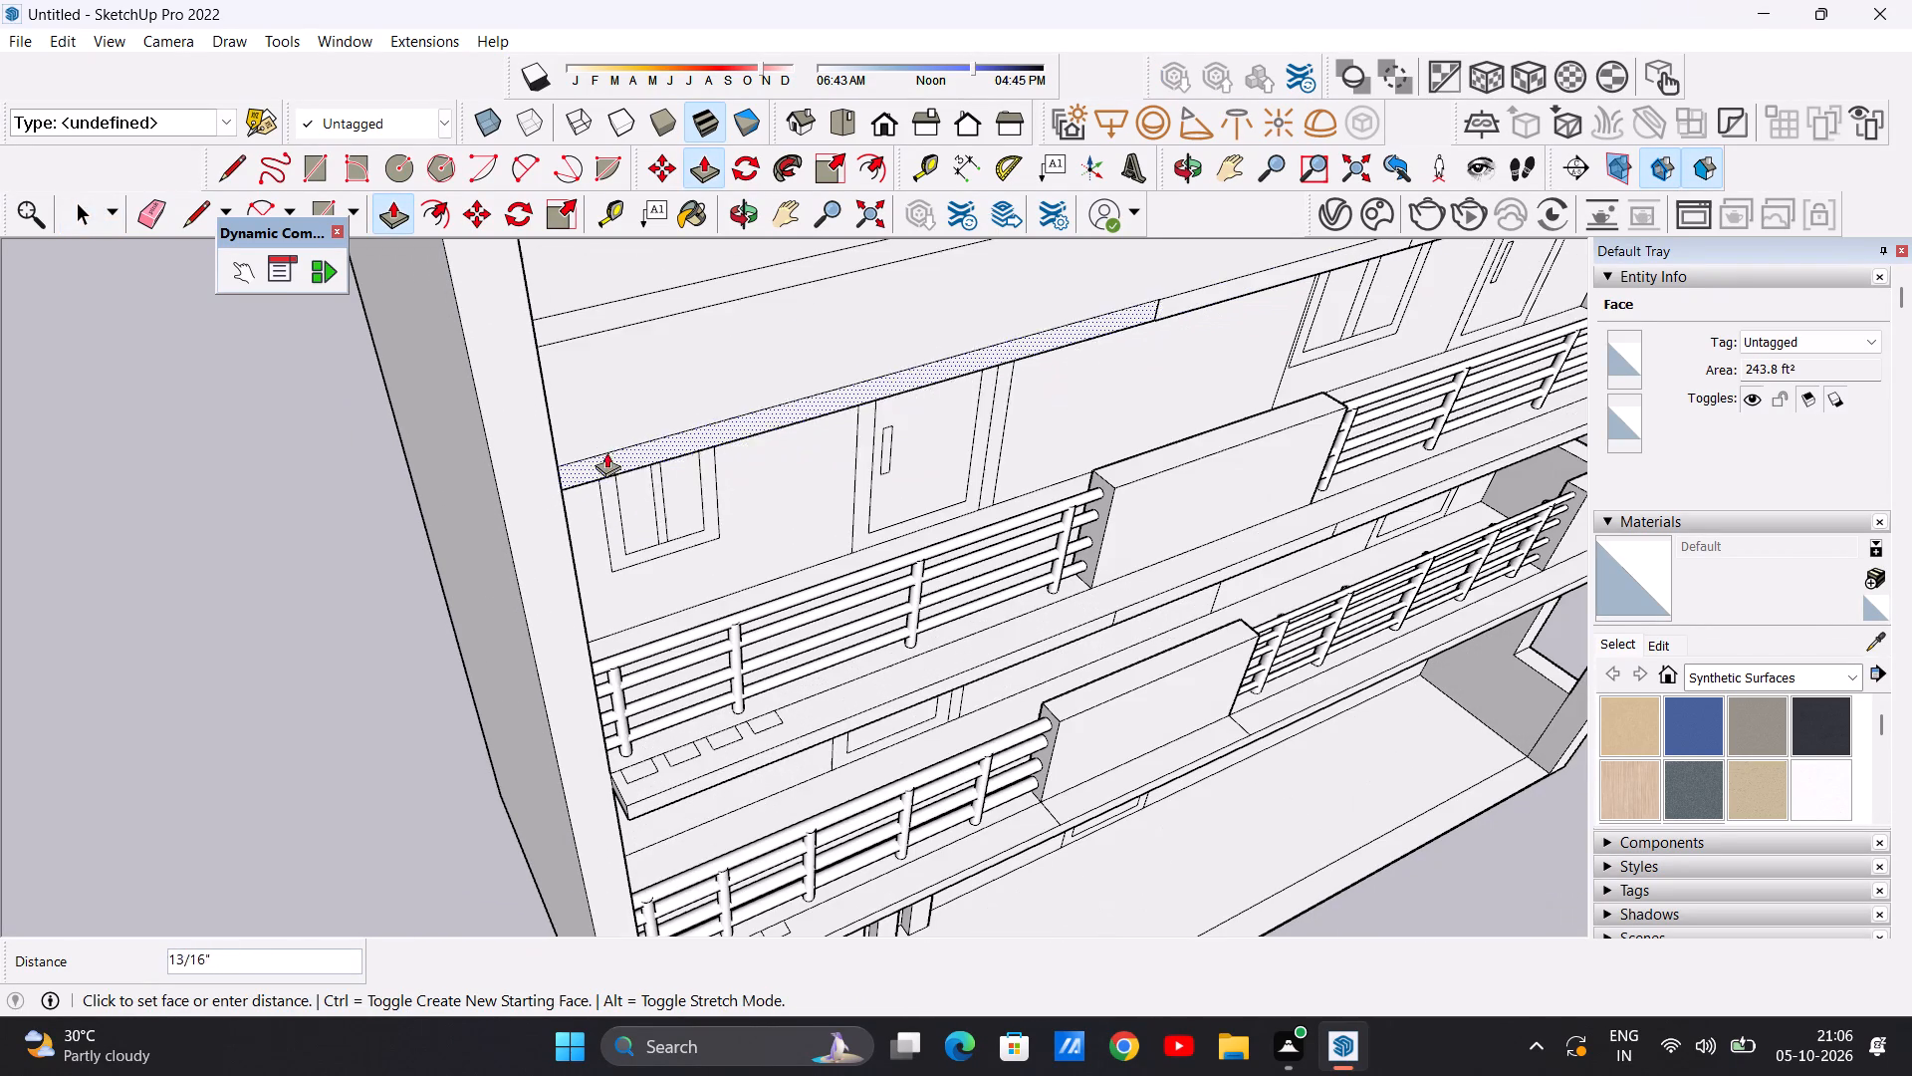
{"action": "left_click", "coordinate": [630, 802]}
Push/Pull the roof slab's middle front-edge section, above the solid balcony panel, outward about 6 ft 1/2 in, flush with the extended section.
{"action": "scroll", "coordinate": [551, 679], "scroll_direction": "down", "scroll_amount": 11}
{"action": "scroll", "coordinate": [1045, 476], "scroll_direction": "up", "scroll_amount": 8}
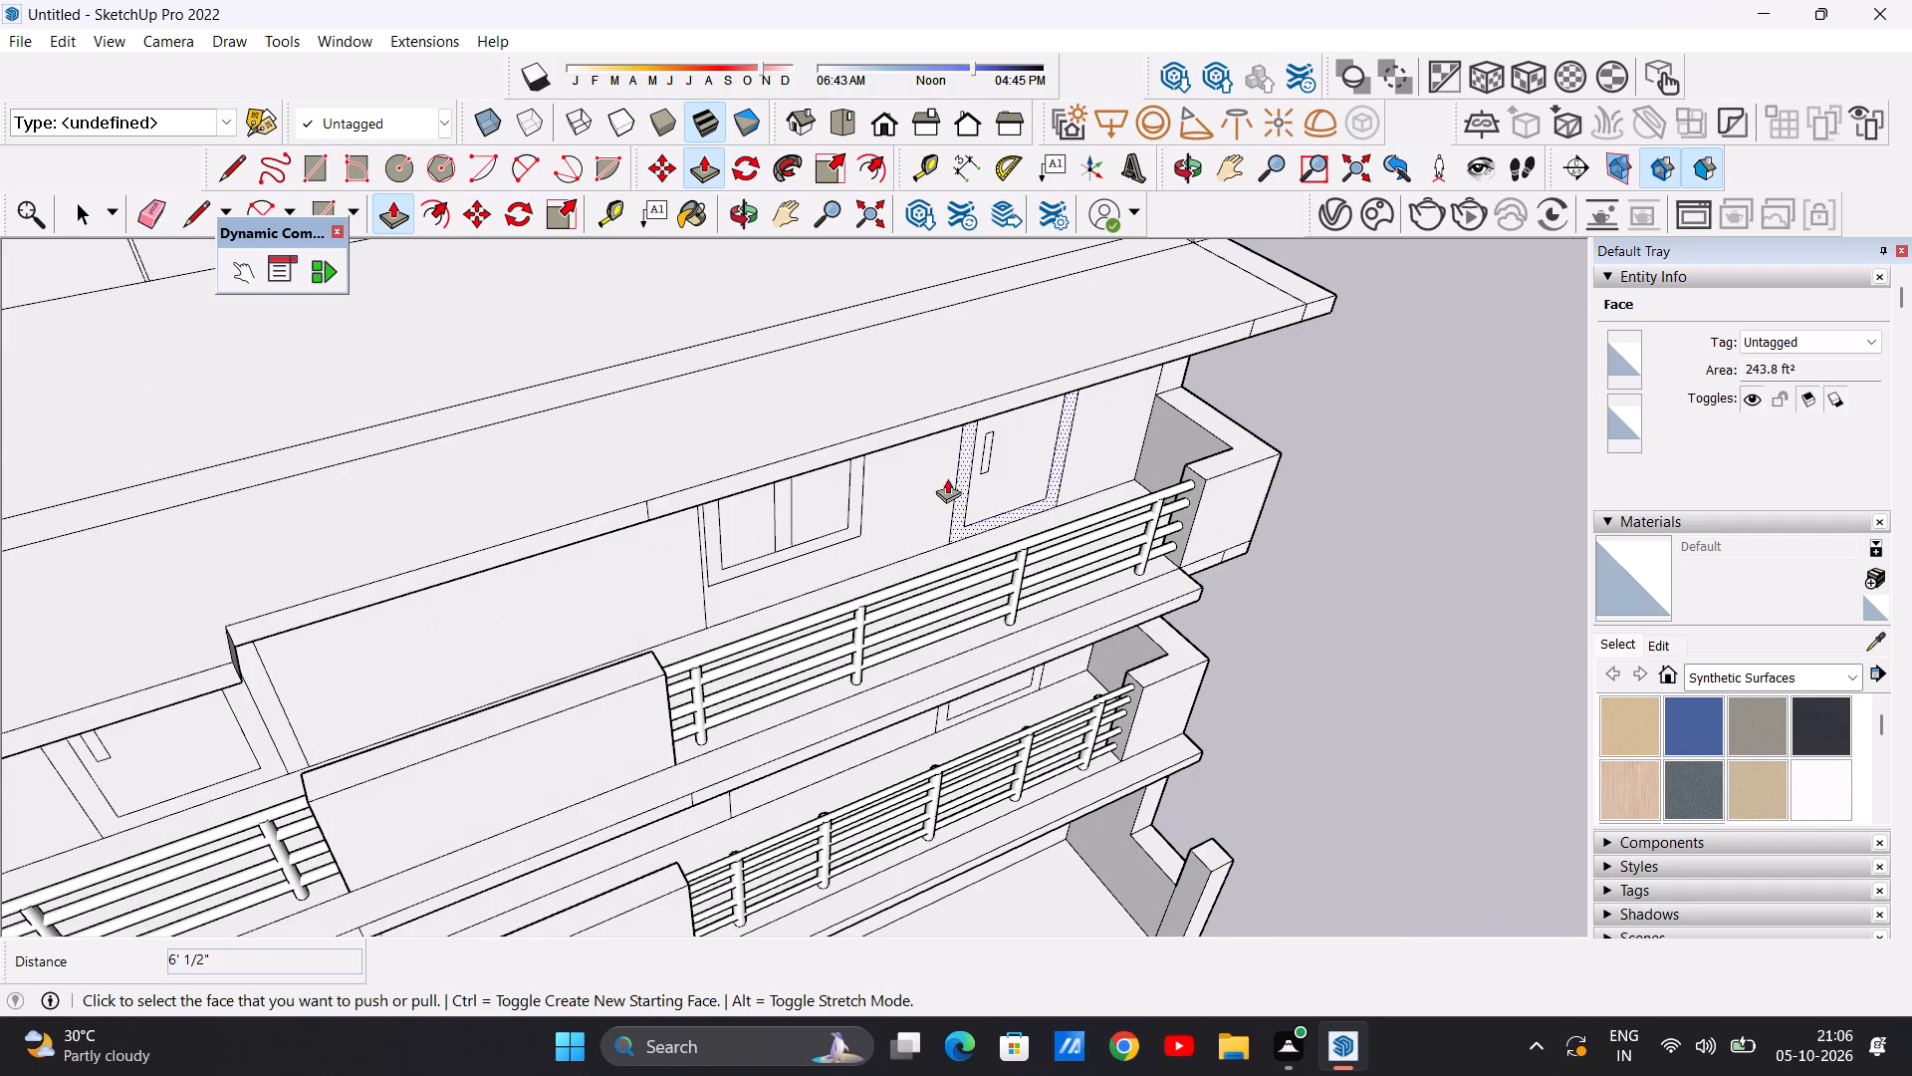
{"action": "scroll", "coordinate": [669, 527], "scroll_direction": "up", "scroll_amount": 4}
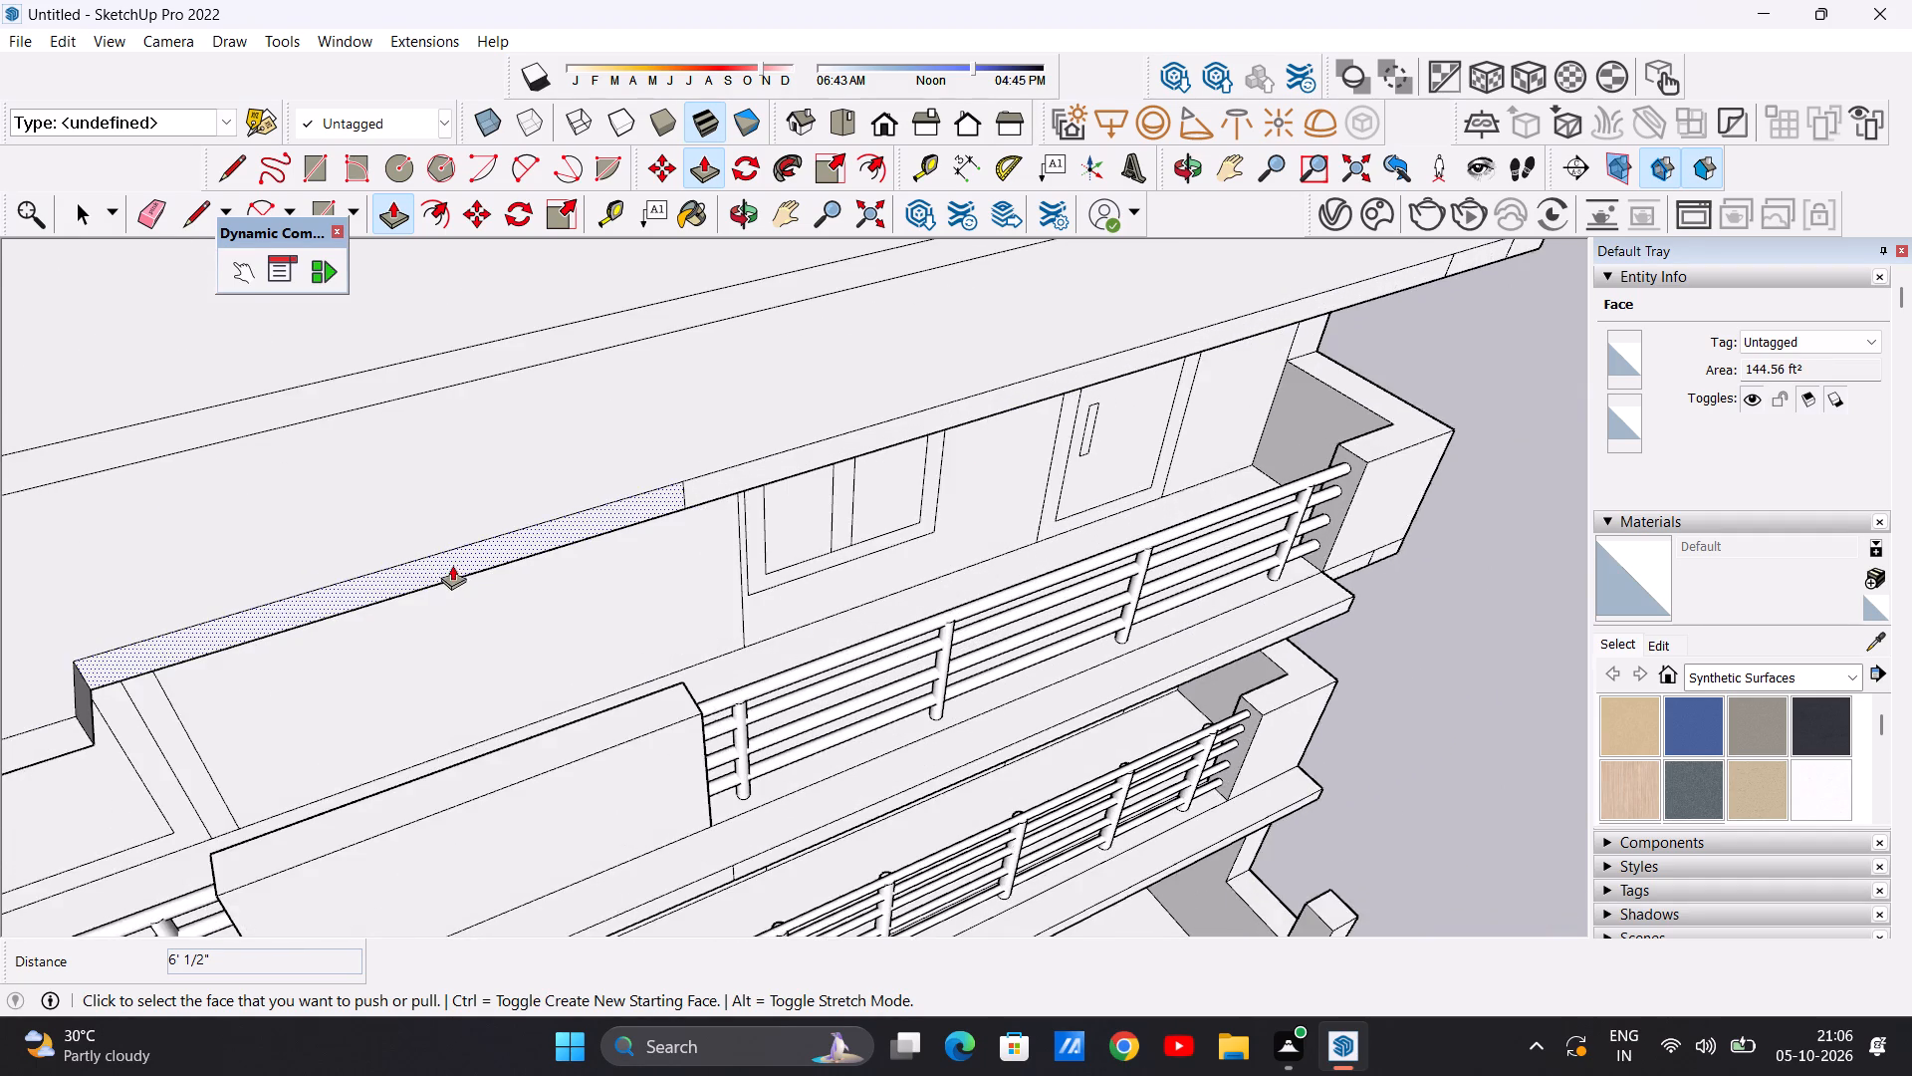
{"action": "left_click", "coordinate": [454, 551]}
{"action": "scroll", "coordinate": [512, 604], "scroll_direction": "down", "scroll_amount": 10}
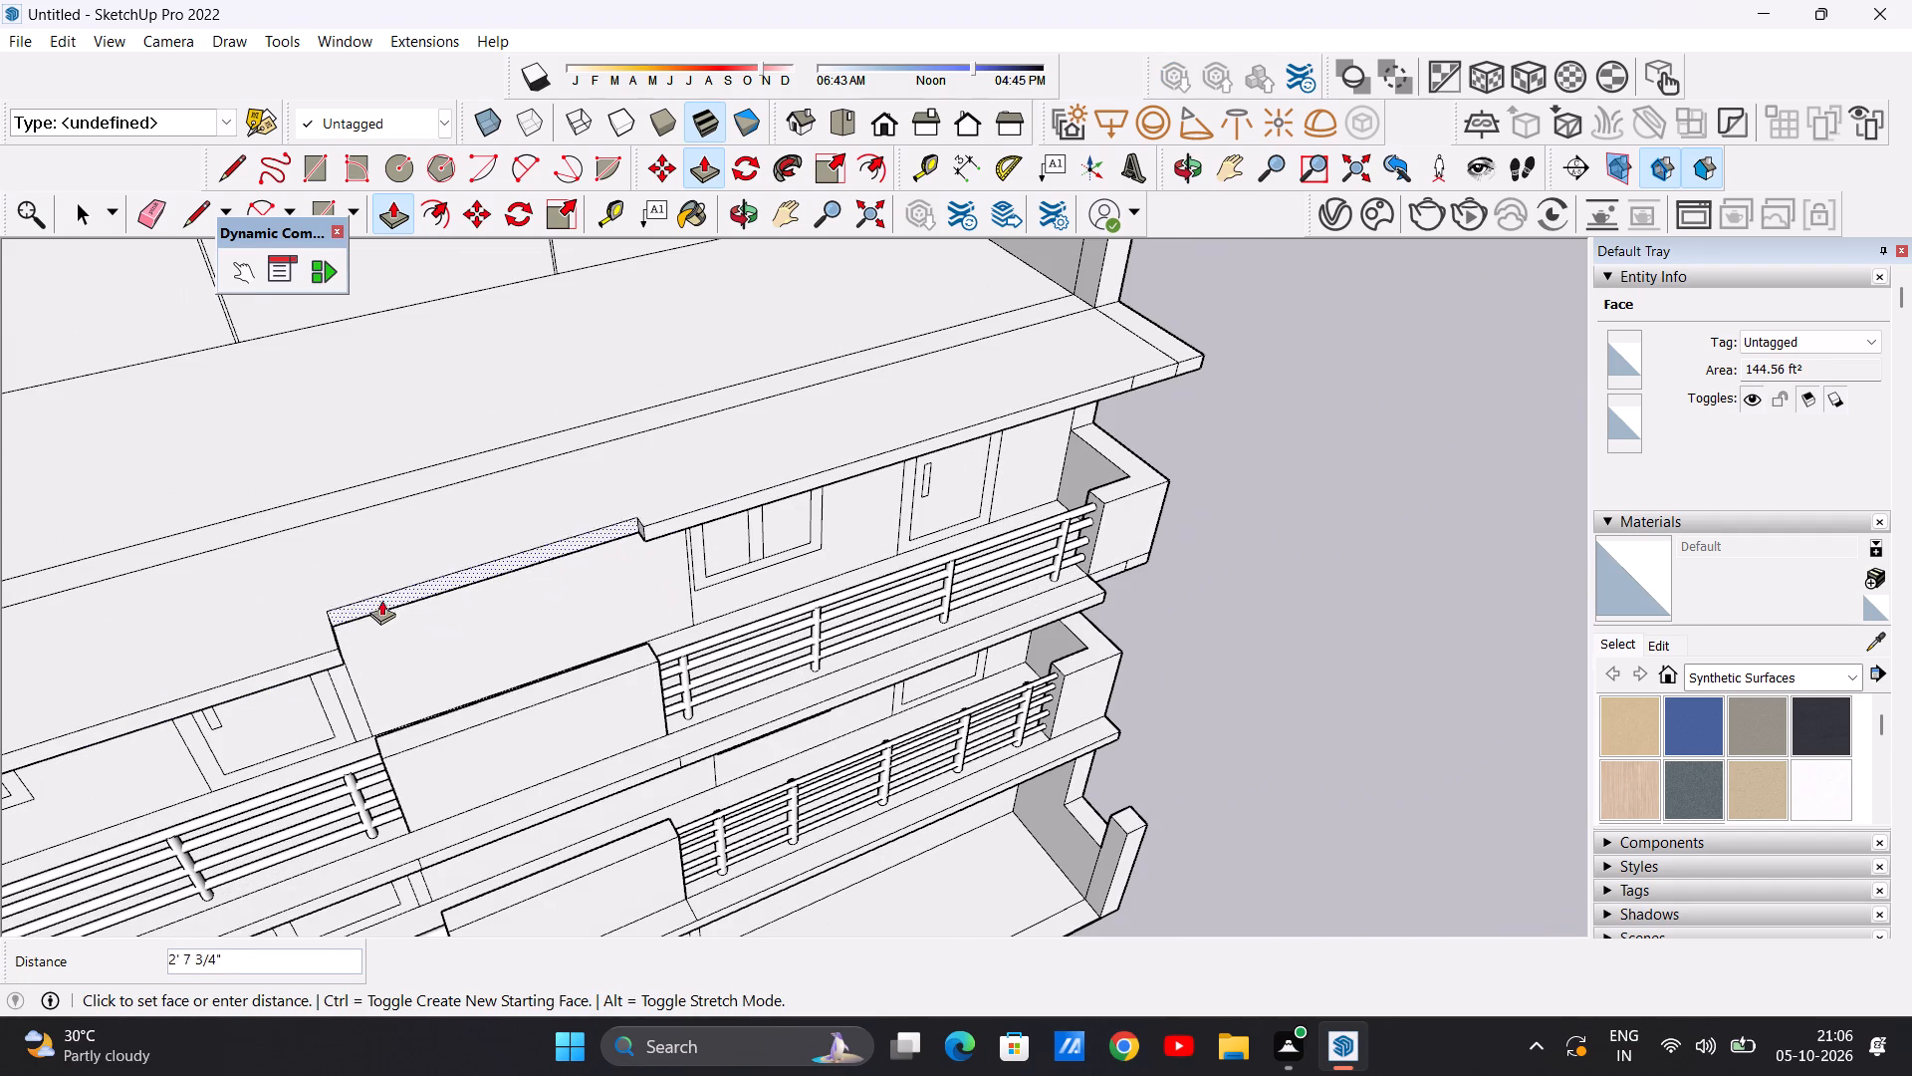
{"action": "left_click", "coordinate": [335, 647]}
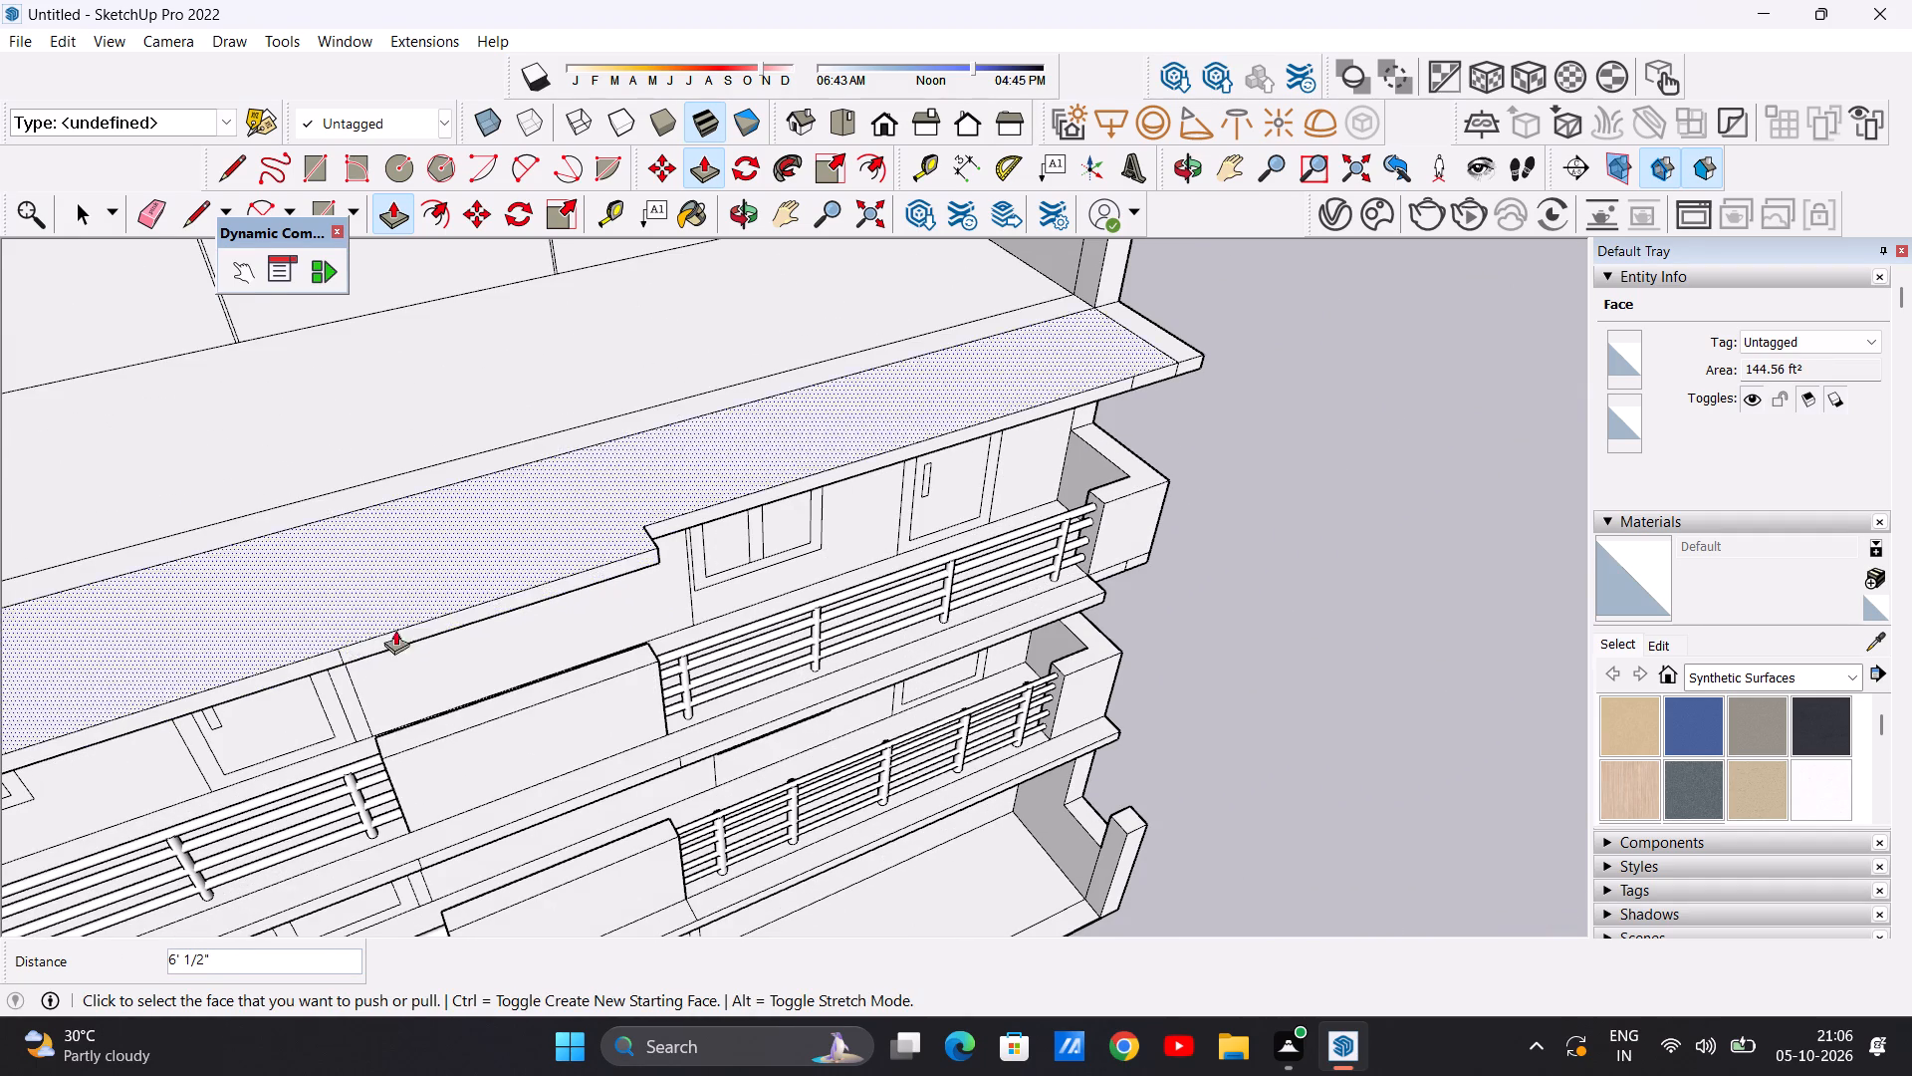
Push/Pull the roof slab's front-edge section above the far balcony railing outward about 6 ft 1/2 in, flush with the middle section.
{"action": "scroll", "coordinate": [460, 611], "scroll_direction": "down", "scroll_amount": 6}
{"action": "scroll", "coordinate": [749, 535], "scroll_direction": "up", "scroll_amount": 7}
{"action": "scroll", "coordinate": [592, 524], "scroll_direction": "up", "scroll_amount": 4}
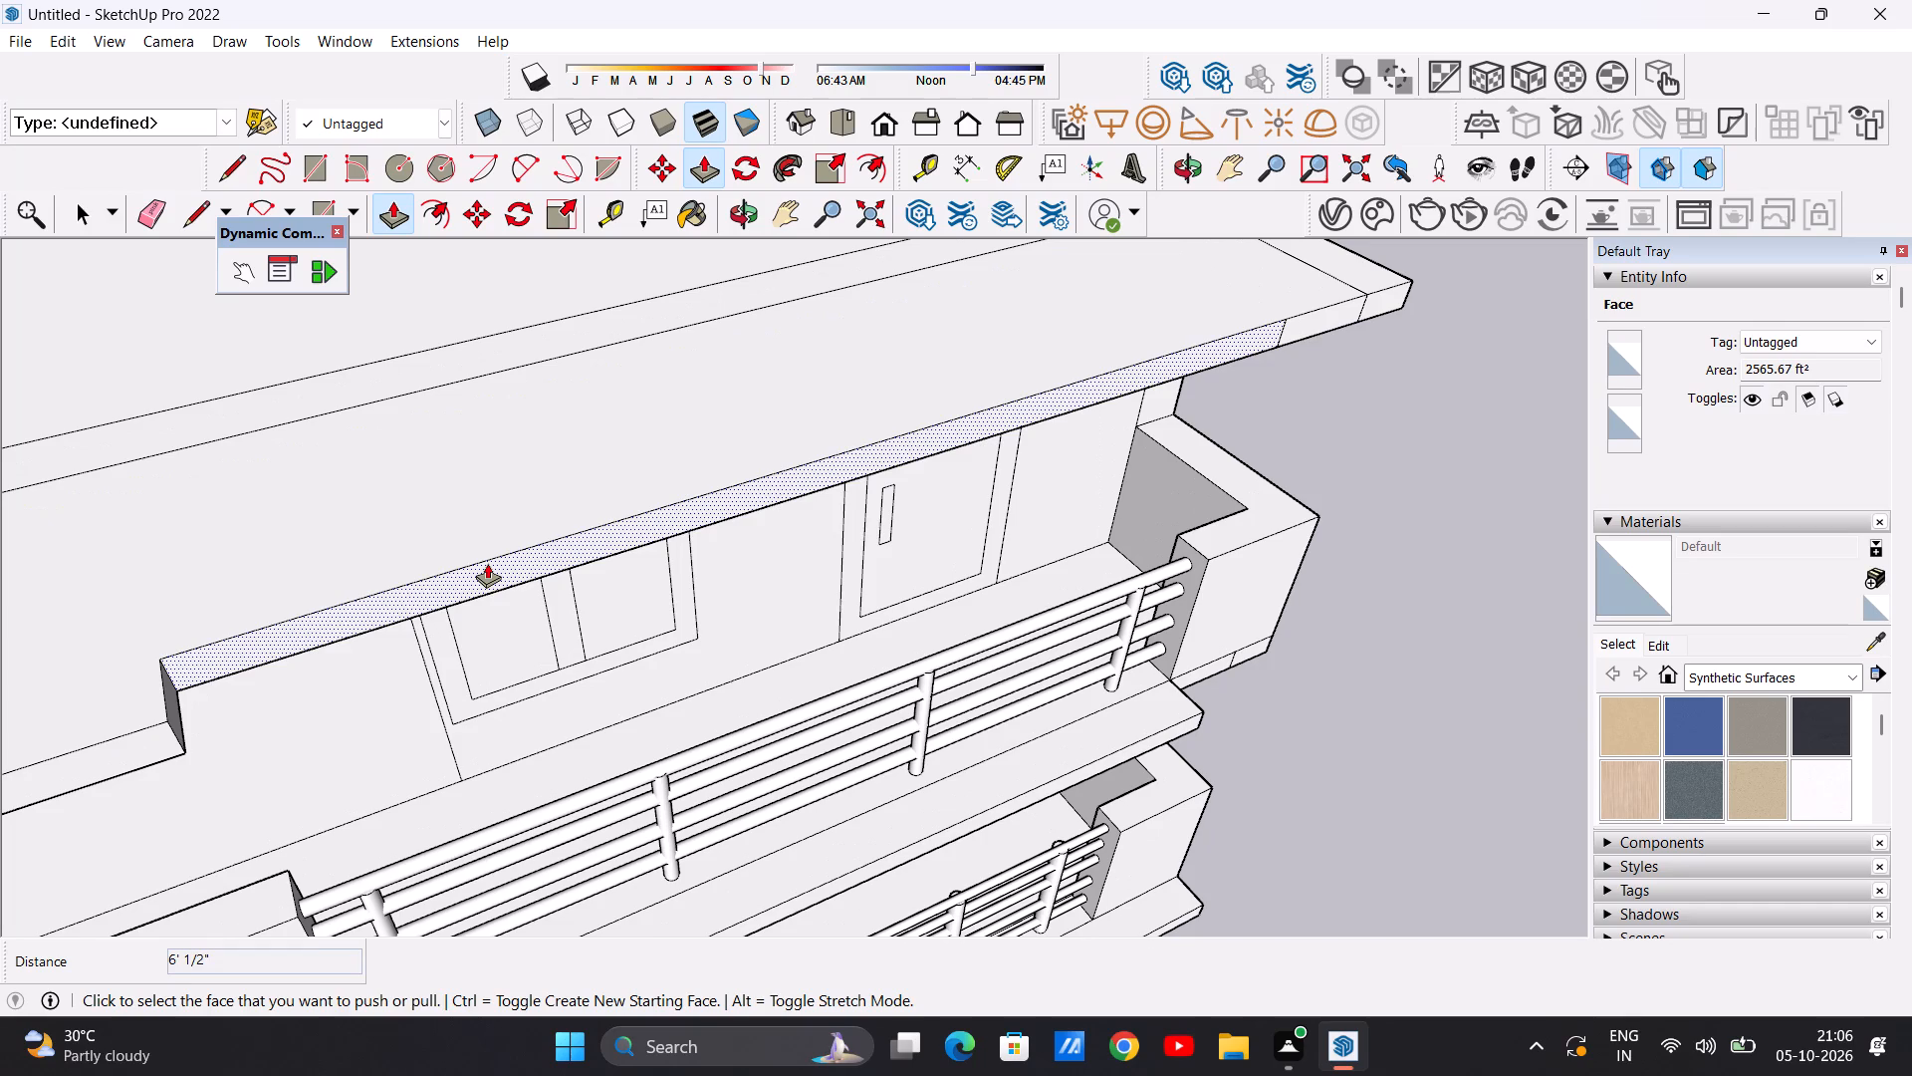
{"action": "left_click", "coordinate": [487, 563]}
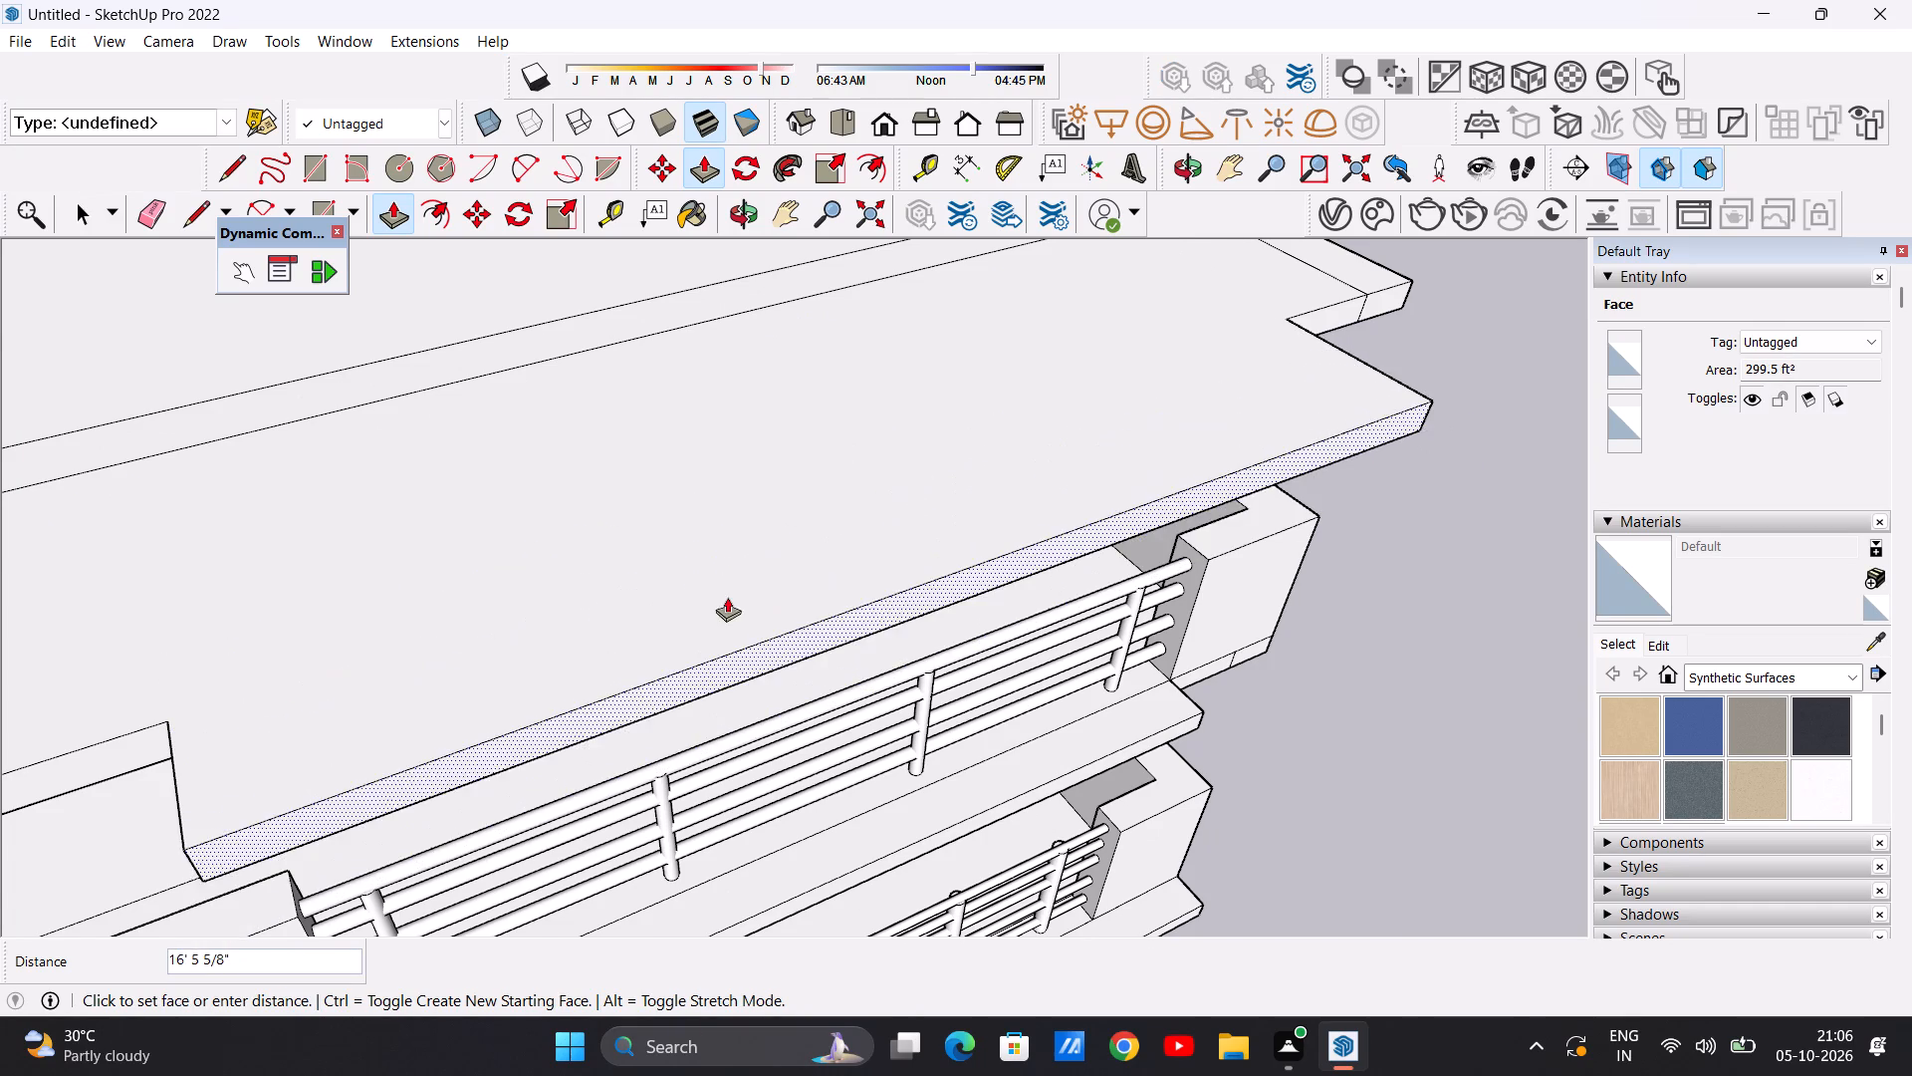
{"action": "scroll", "coordinate": [727, 593], "scroll_direction": "down", "scroll_amount": 9}
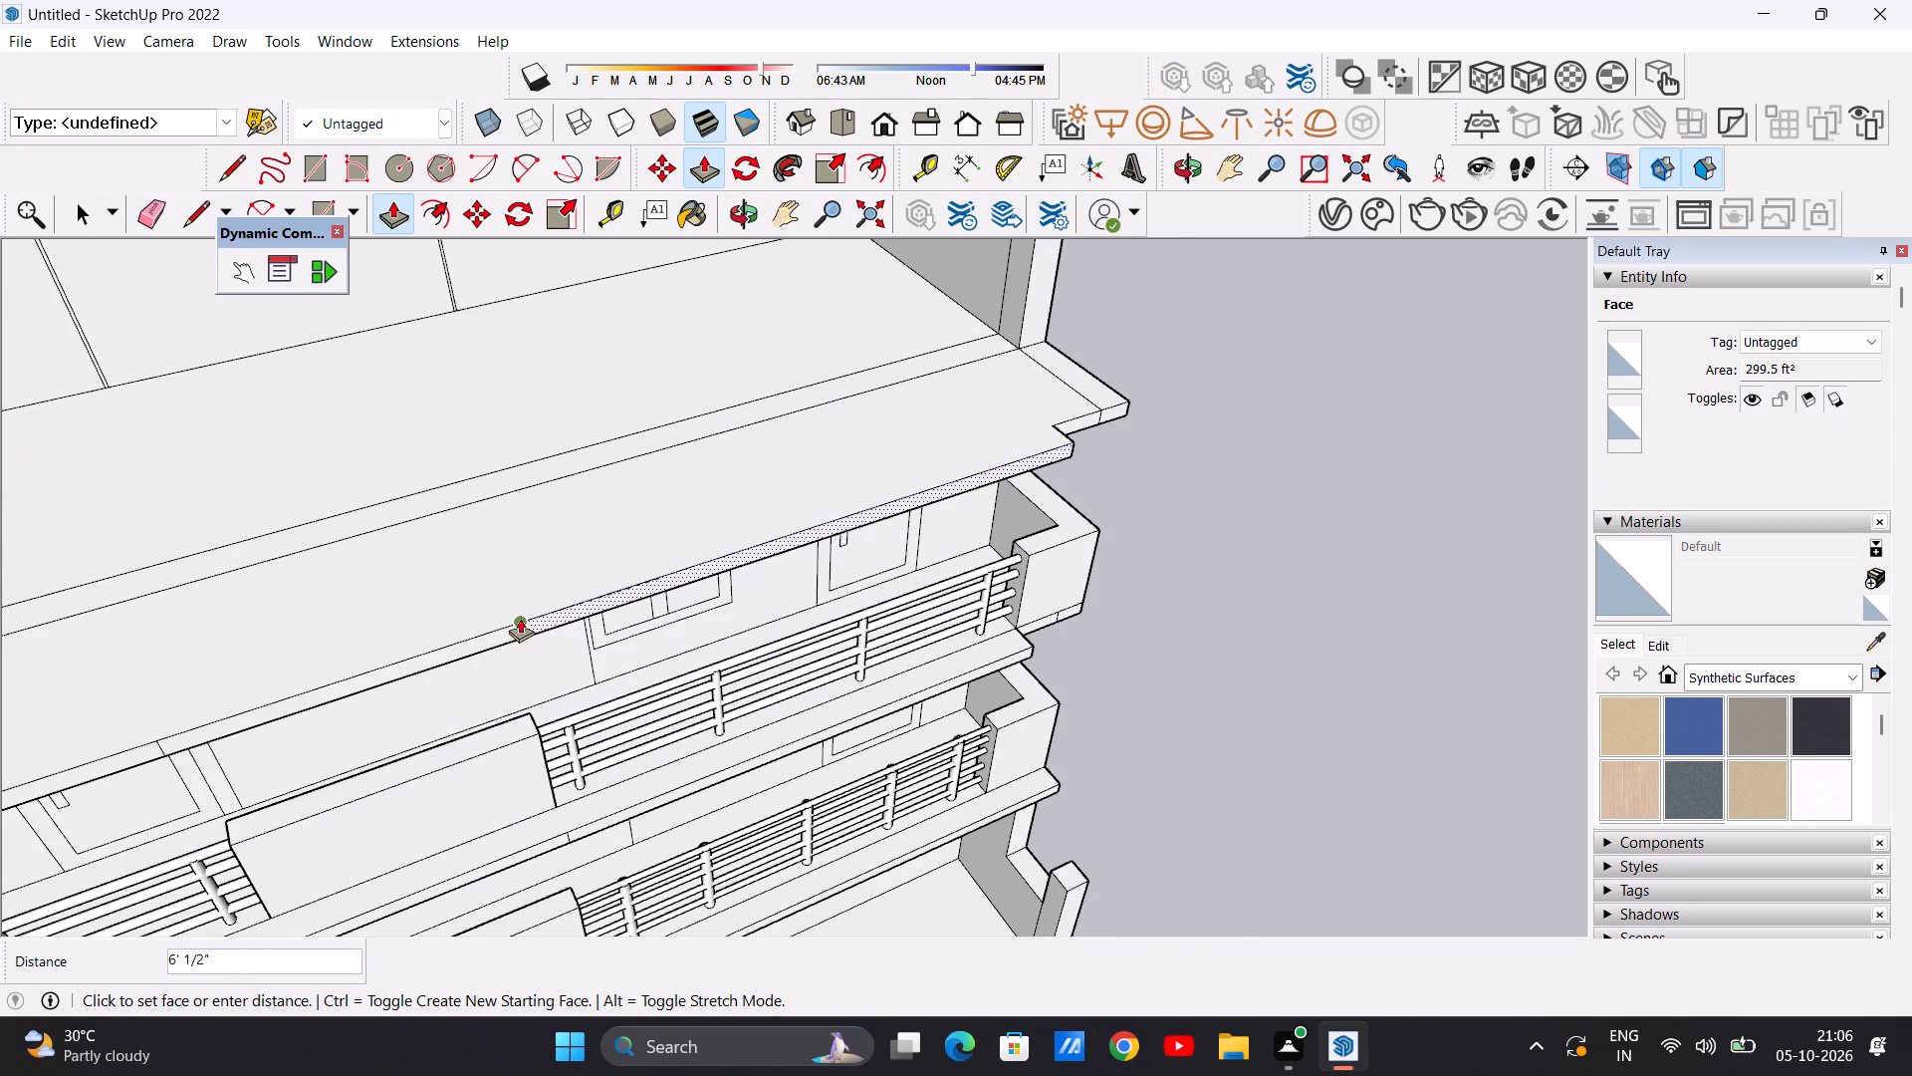
{"action": "scroll", "coordinate": [520, 618], "scroll_direction": "up", "scroll_amount": 6}
{"action": "left_click", "coordinate": [520, 618]}
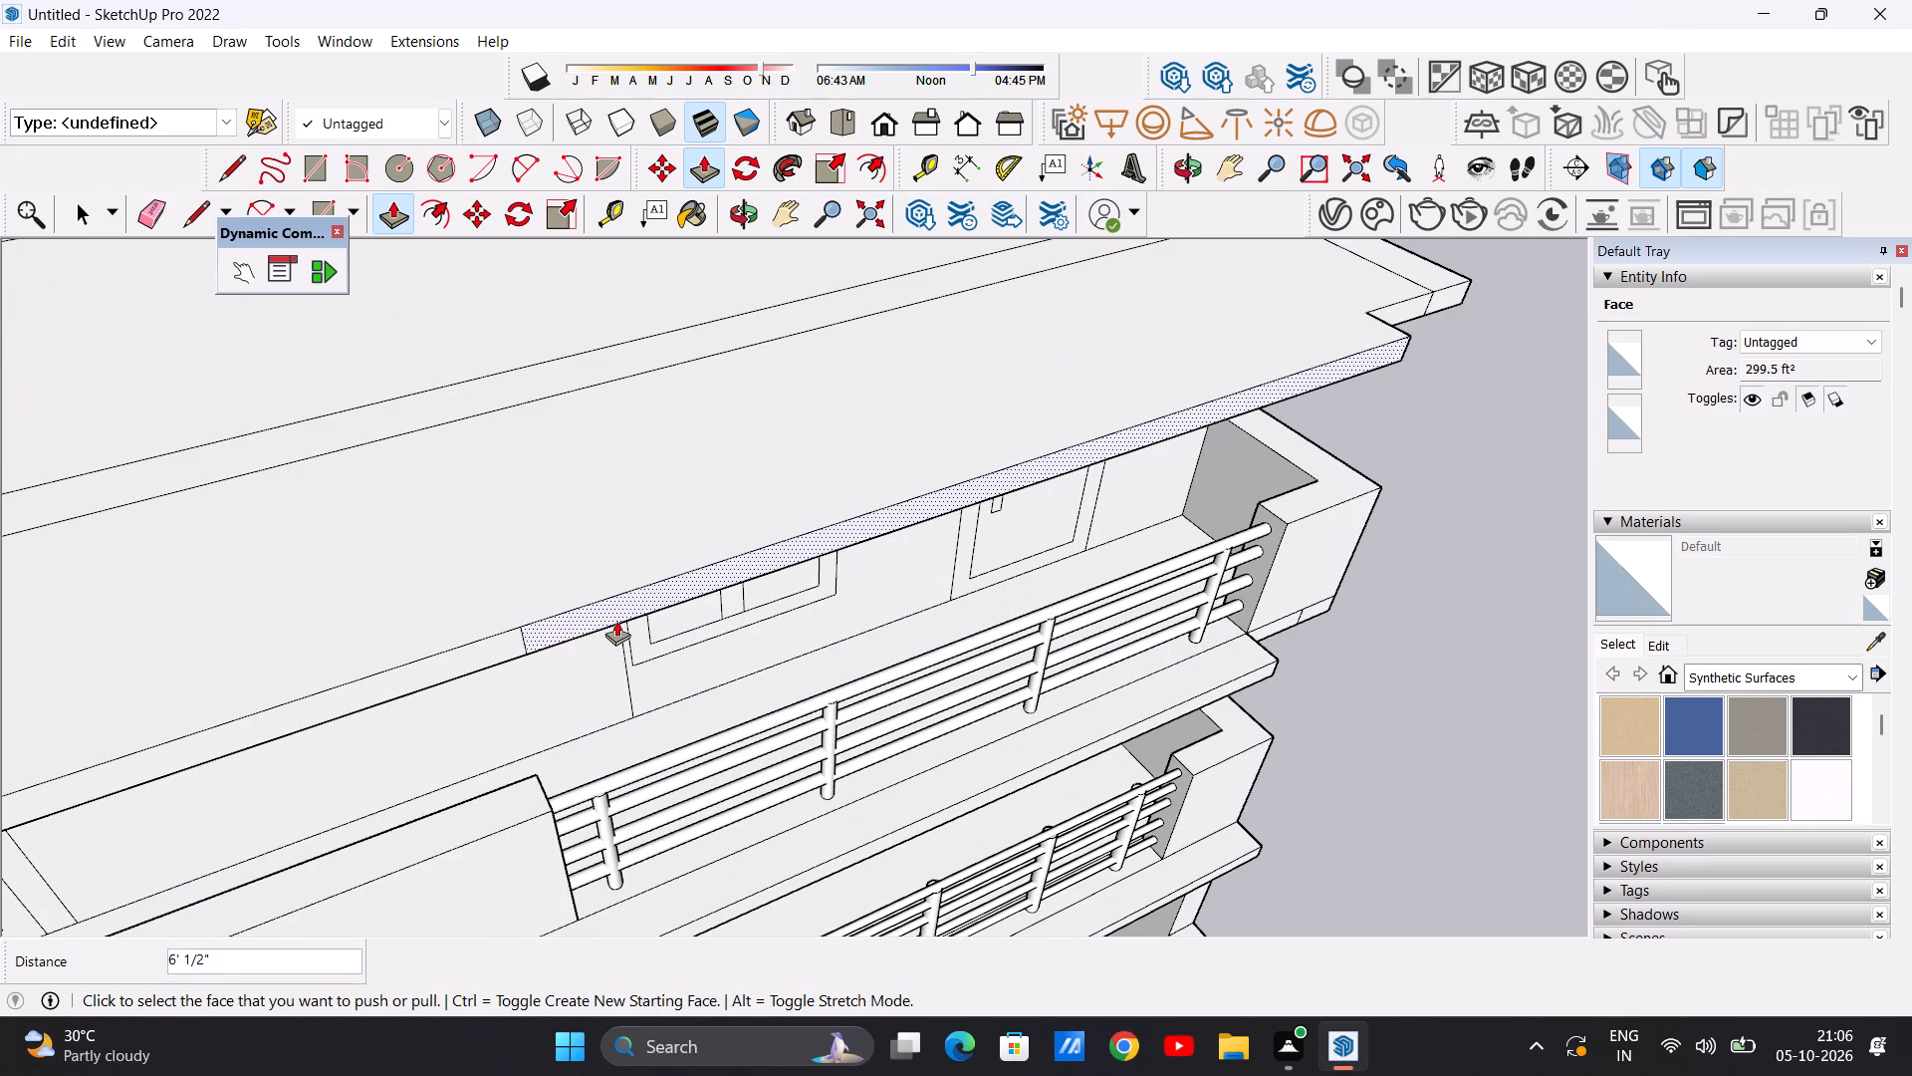
Push/Pull the short remaining front-edge section near the roof slab's far end outward about 6 ft 1/2 in, flush with the extended edge.
{"action": "scroll", "coordinate": [616, 621], "scroll_direction": "down", "scroll_amount": 17}
{"action": "scroll", "coordinate": [1002, 483], "scroll_direction": "up", "scroll_amount": 4}
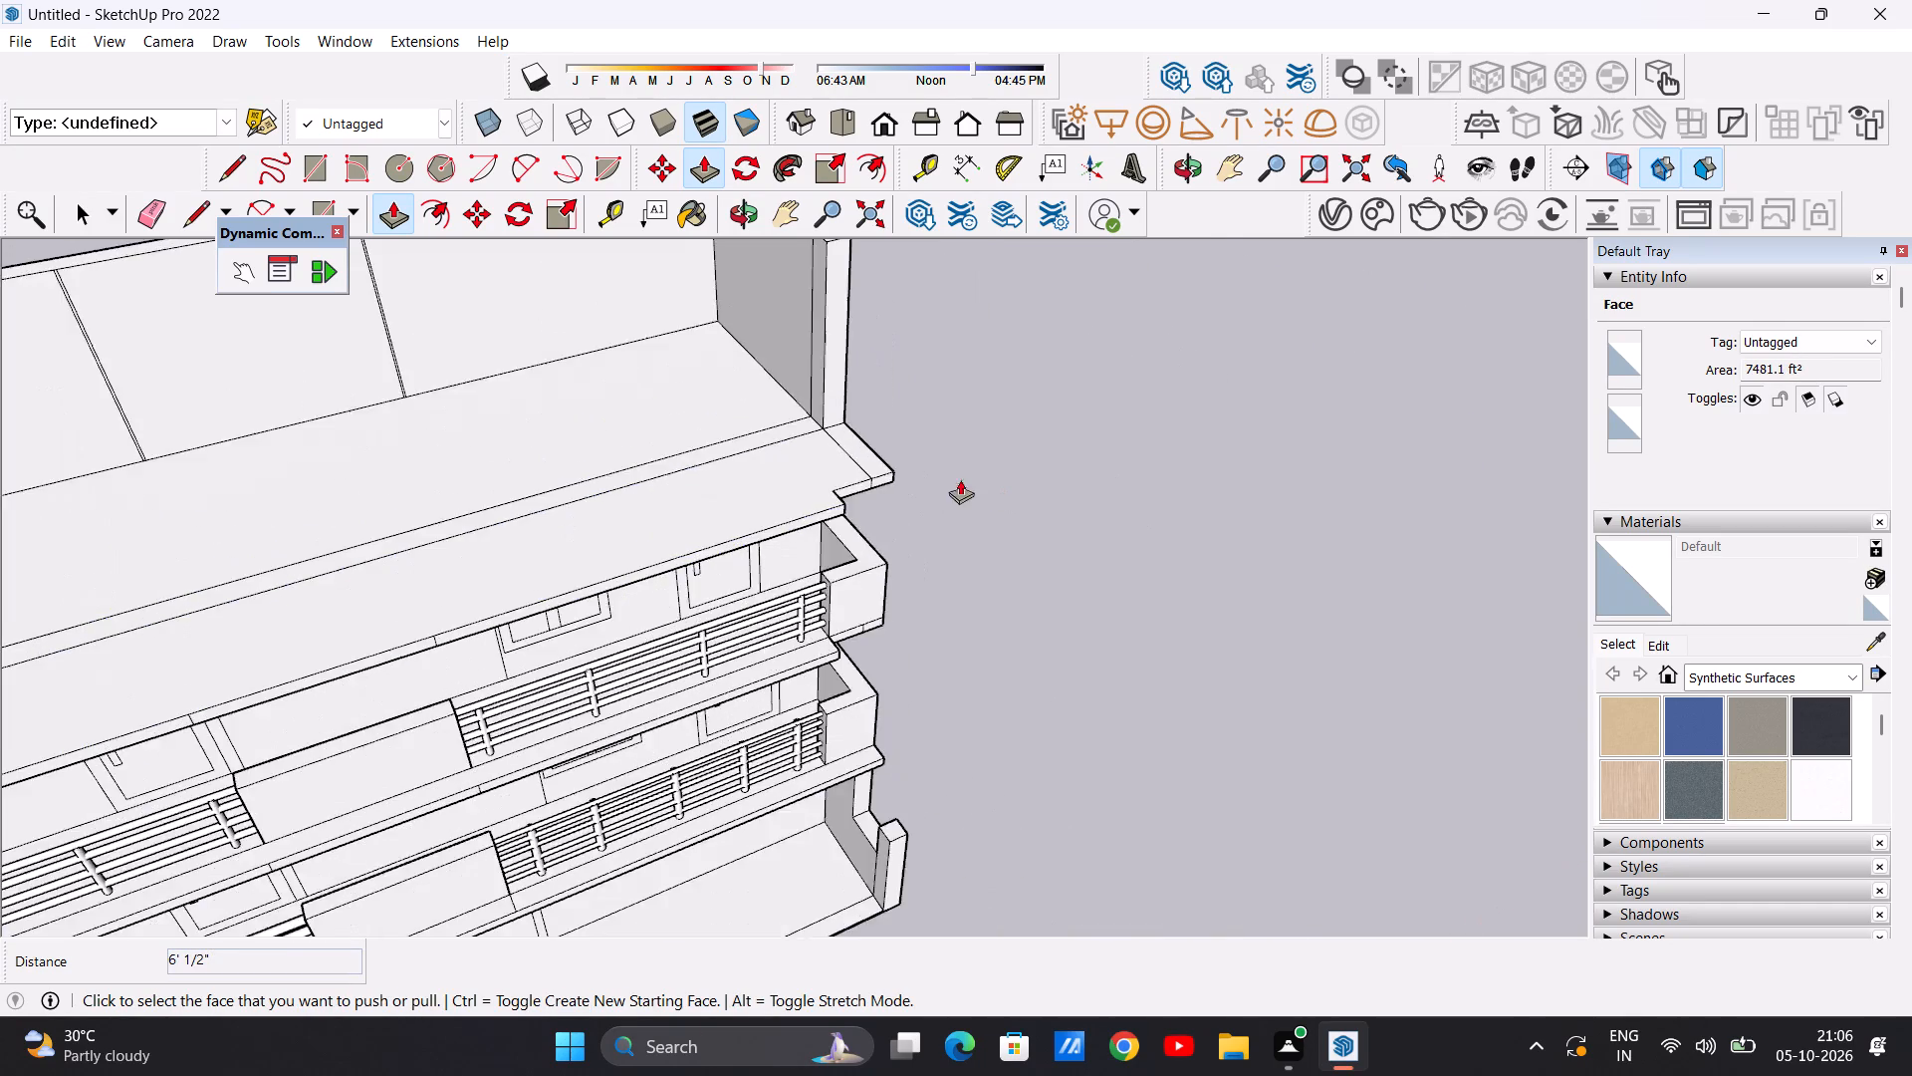
{"action": "scroll", "coordinate": [960, 479], "scroll_direction": "up", "scroll_amount": 3}
{"action": "scroll", "coordinate": [840, 489], "scroll_direction": "up", "scroll_amount": 13}
{"action": "left_click", "coordinate": [797, 498]}
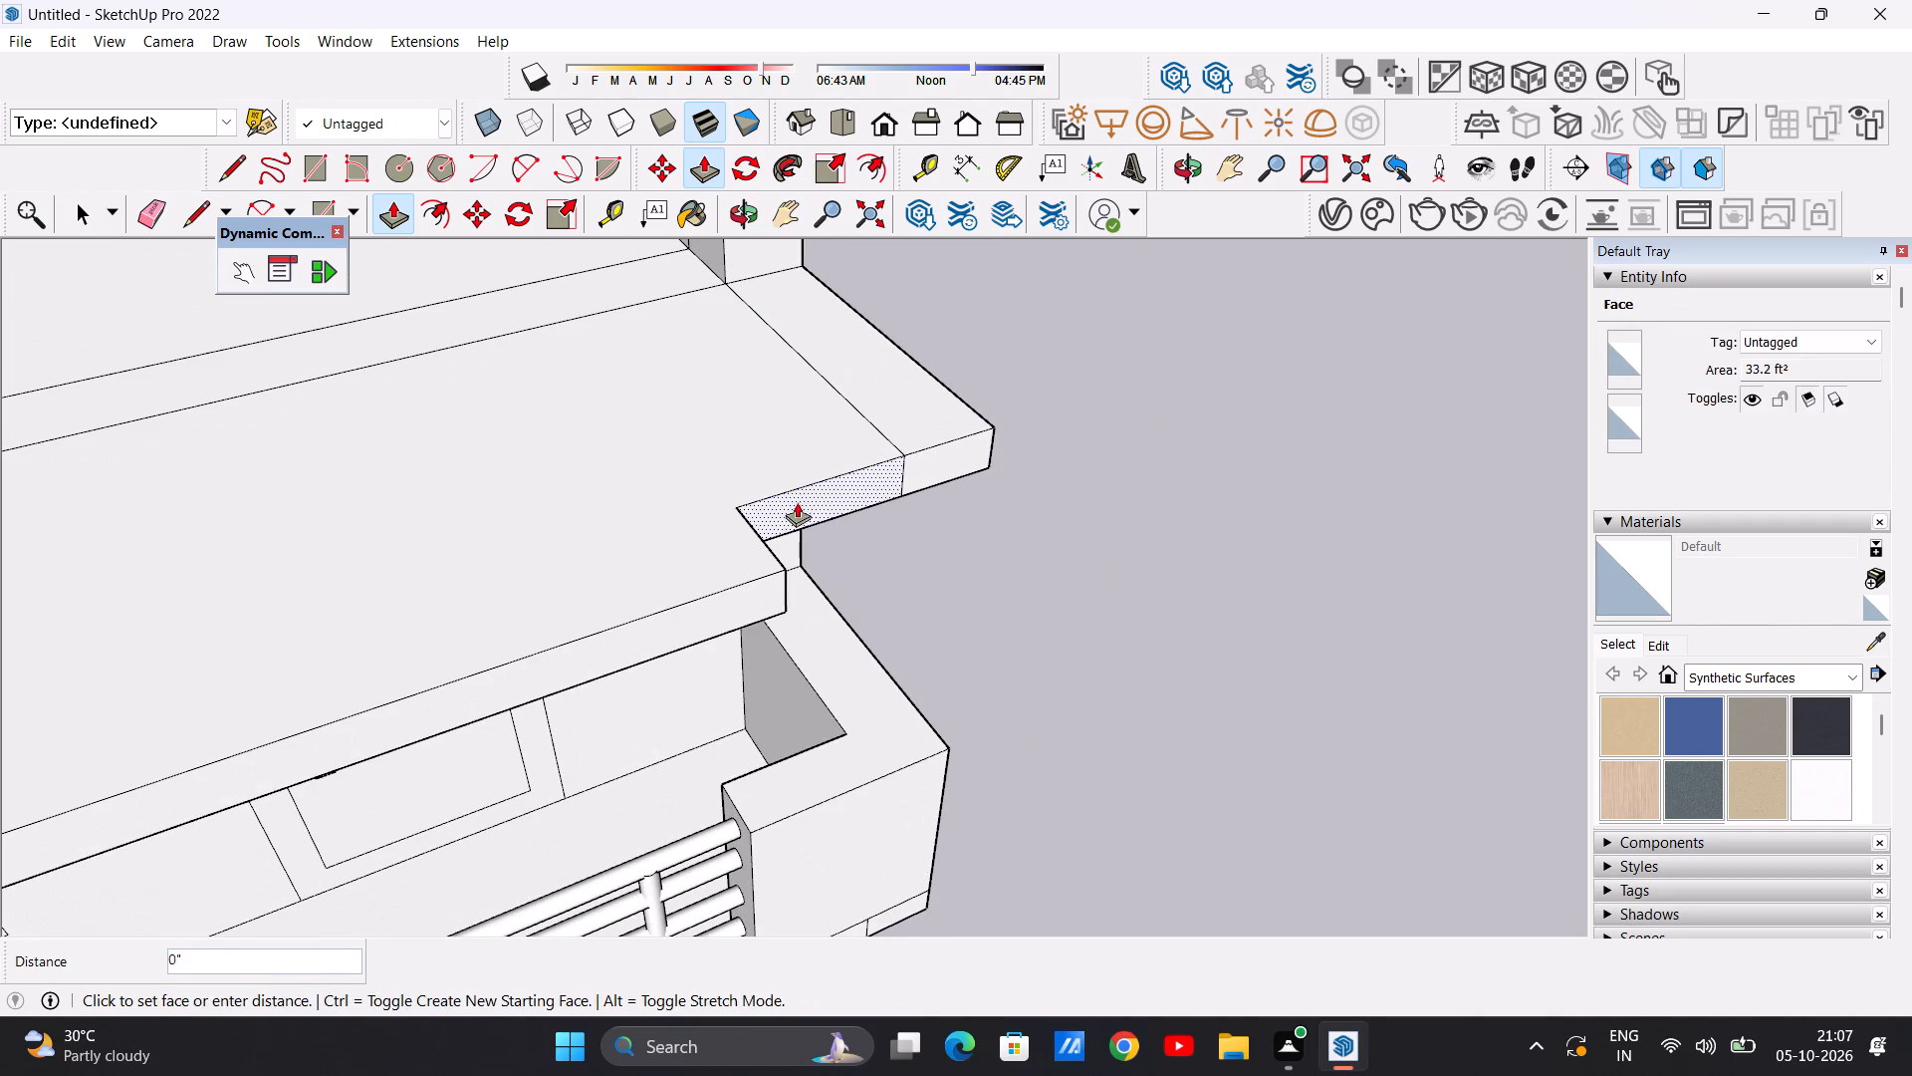
{"action": "left_click", "coordinate": [781, 573]}
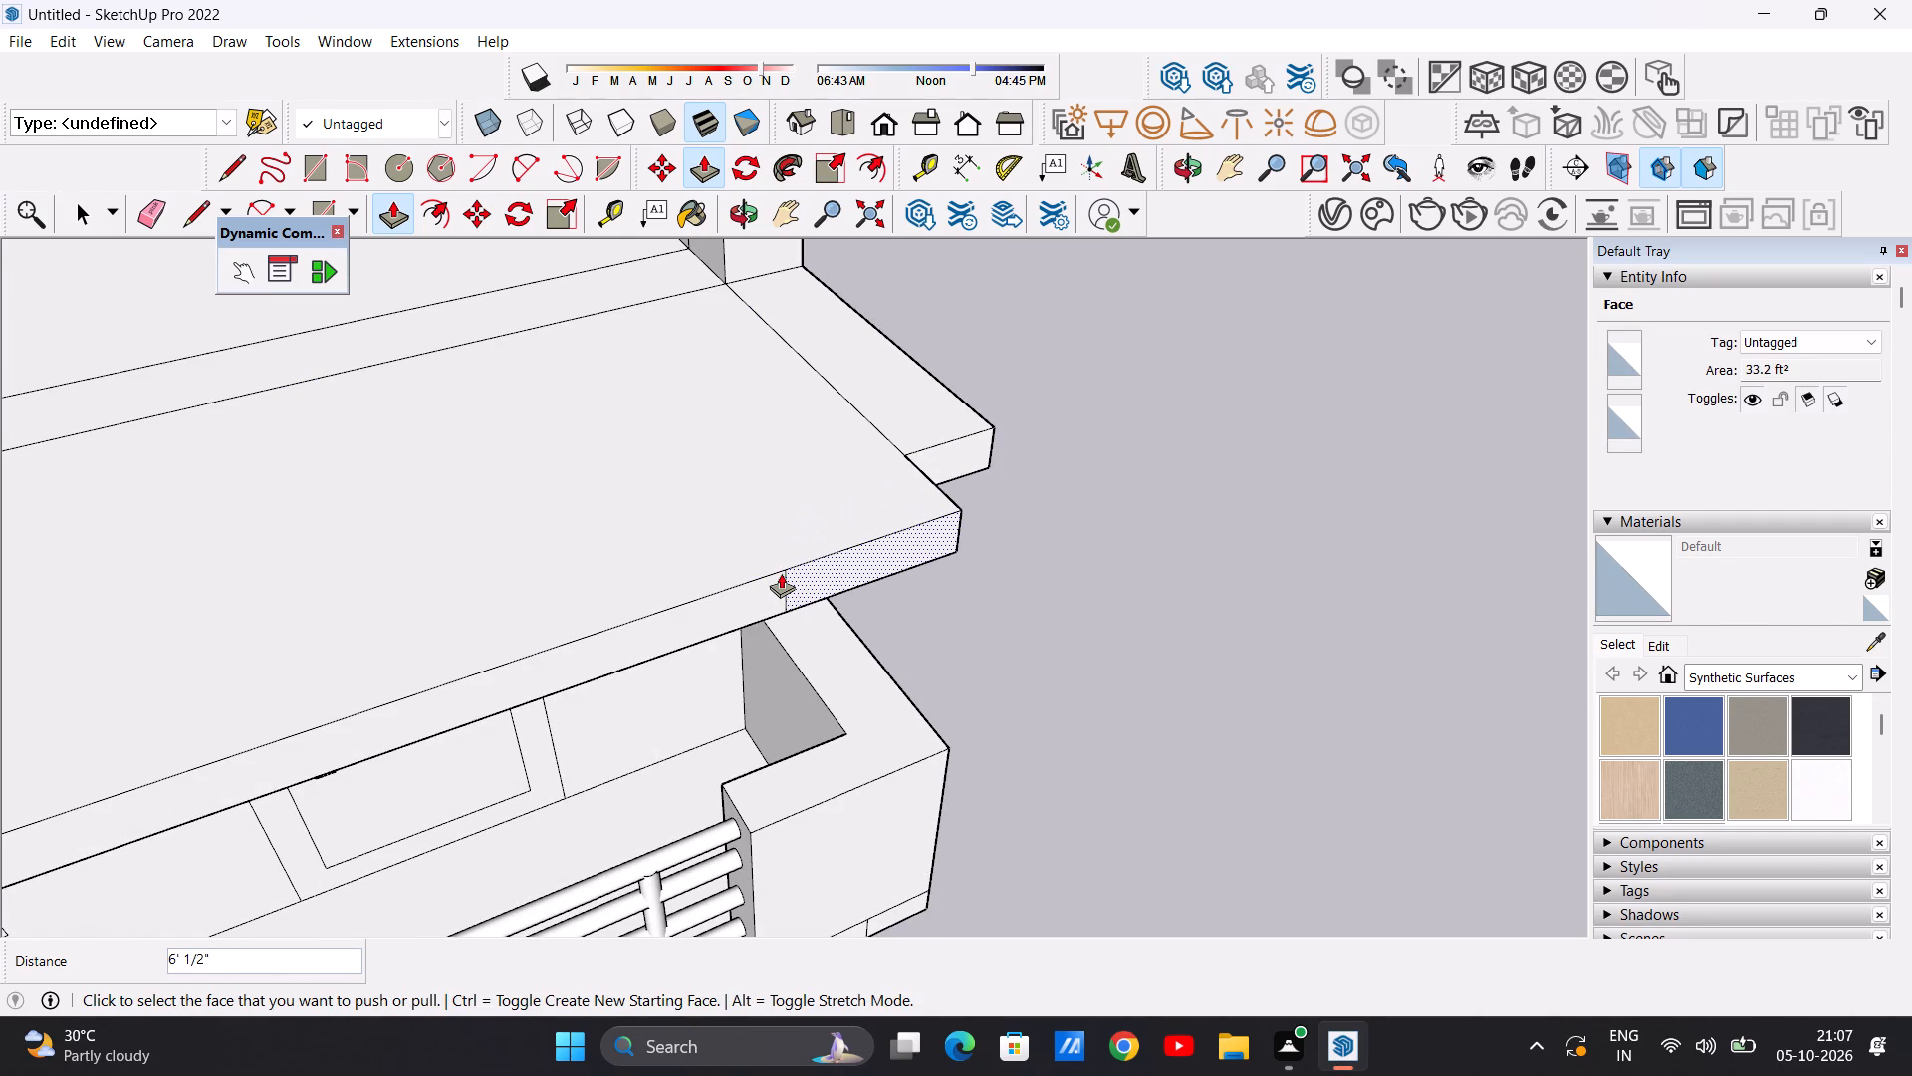
{"action": "key", "text": "space"}
Examine the whole building from the front and side, comparing the extended roof slab with the balconies below.
{"action": "scroll", "coordinate": [1016, 547], "scroll_direction": "down", "scroll_amount": 20}
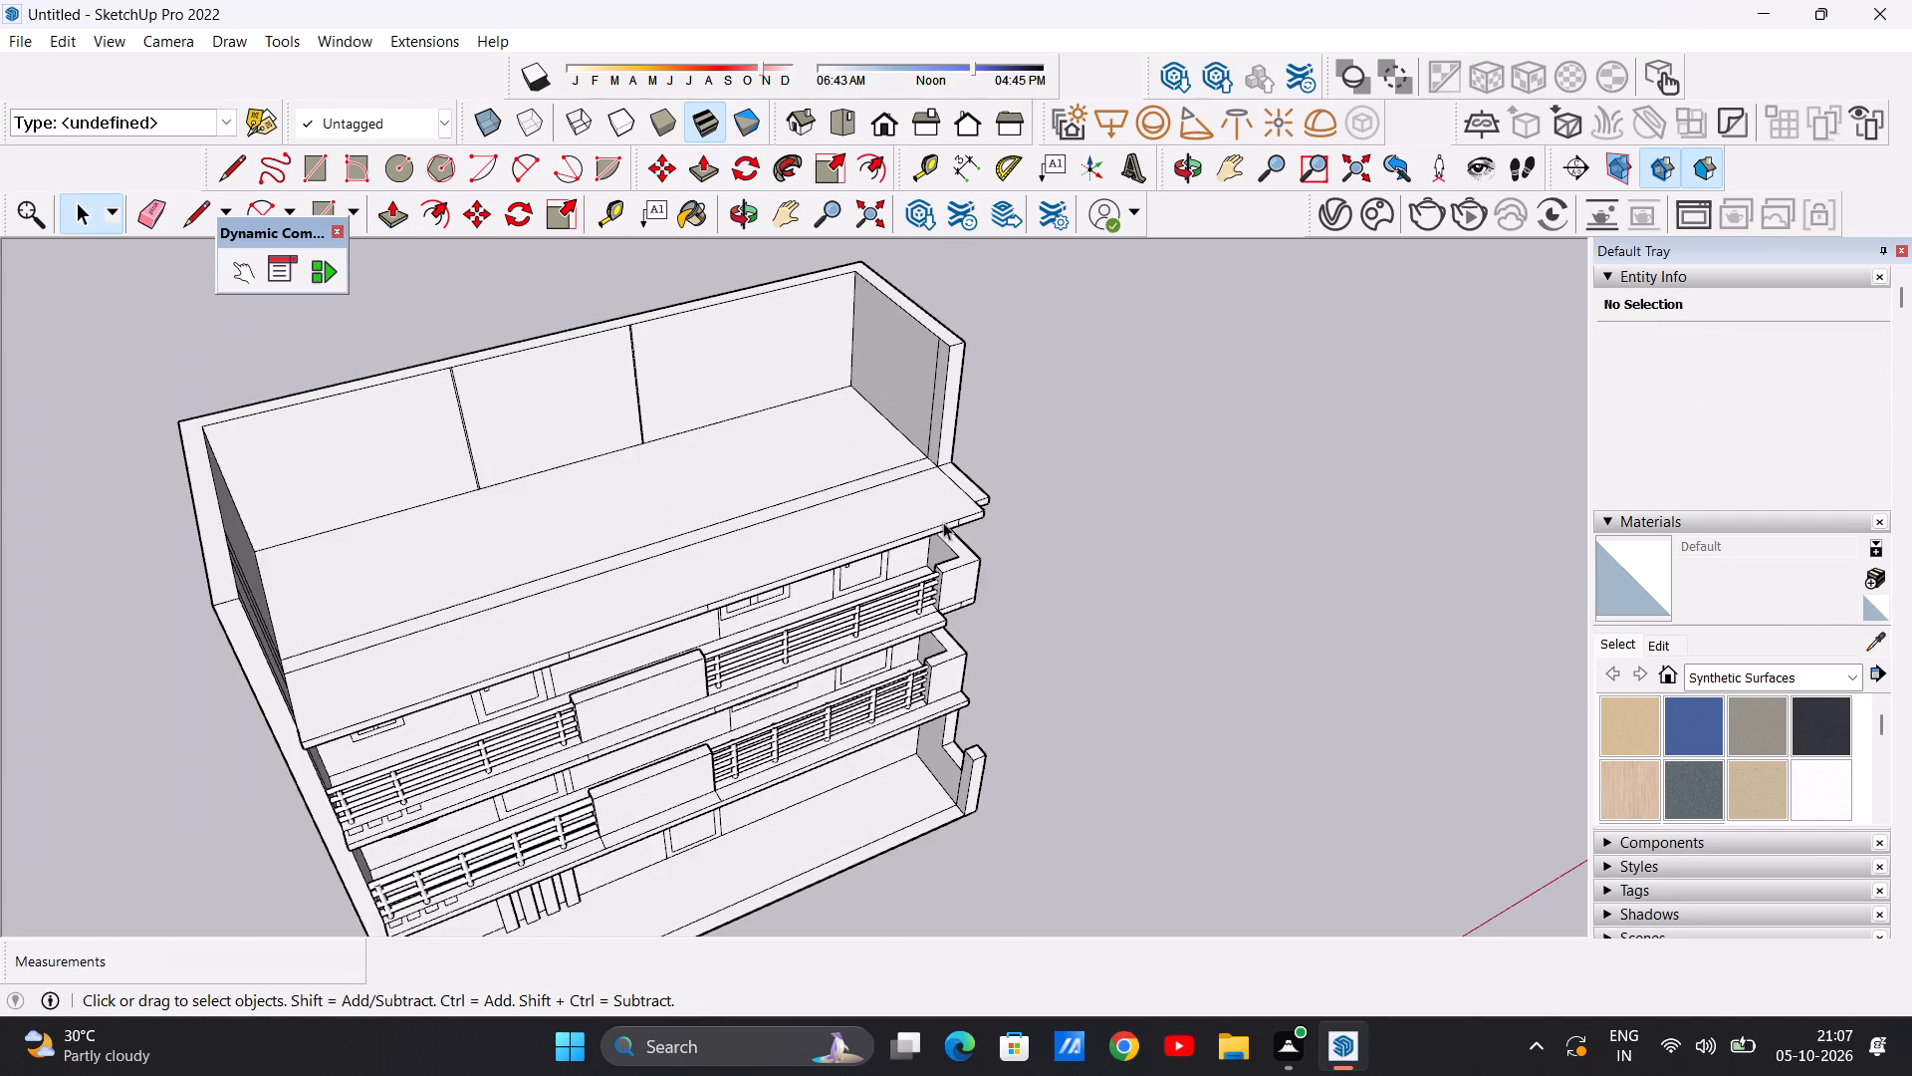
{"action": "middle_click_drag", "start_coordinate": [975, 578], "coordinate": [832, 424]}
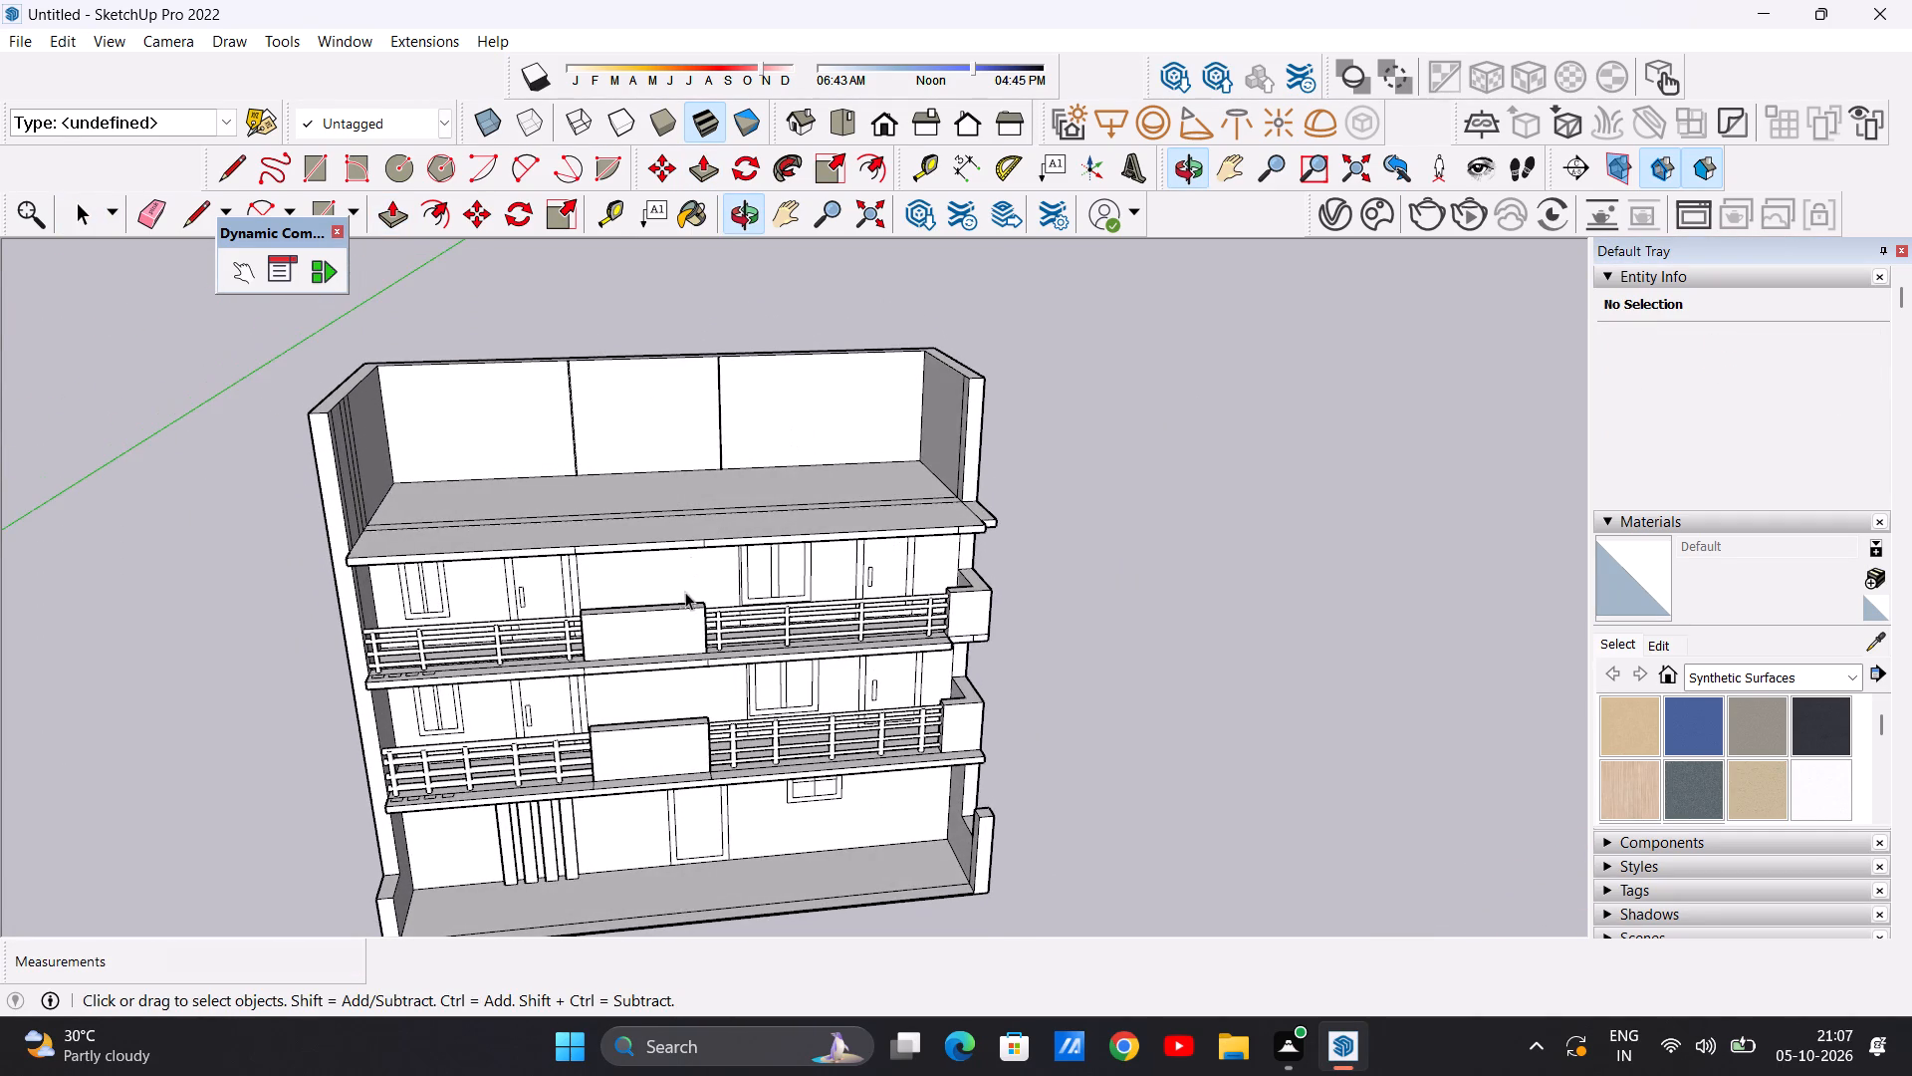
{"action": "scroll", "coordinate": [699, 589], "scroll_direction": "up", "scroll_amount": 2}
{"action": "scroll", "coordinate": [1049, 546], "scroll_direction": "down", "scroll_amount": 6}
{"action": "scroll", "coordinate": [593, 626], "scroll_direction": "up", "scroll_amount": 1}
{"action": "middle_click_drag", "start_coordinate": [609, 629], "coordinate": [983, 617]}
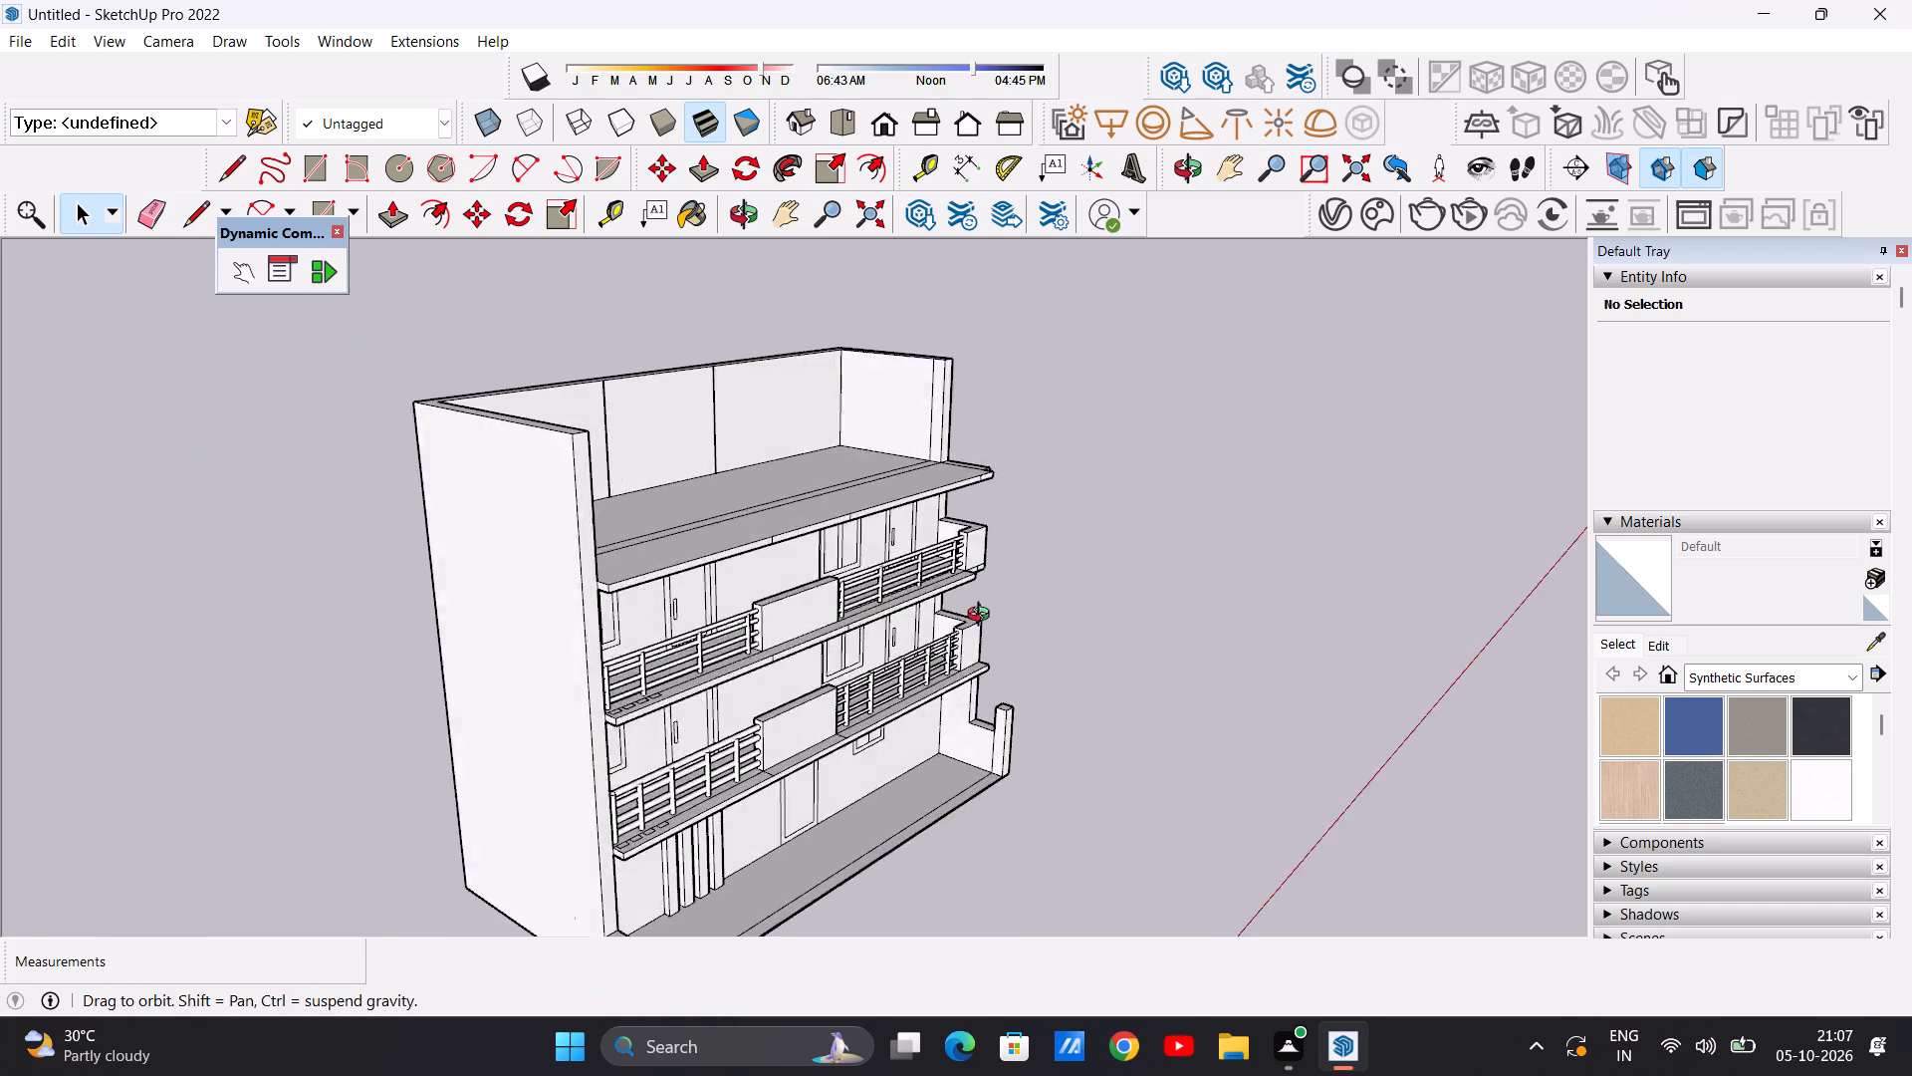
{"action": "middle_click_drag", "start_coordinate": [983, 617], "coordinate": [577, 592]}
{"action": "scroll", "coordinate": [767, 537], "scroll_direction": "down", "scroll_amount": 2}
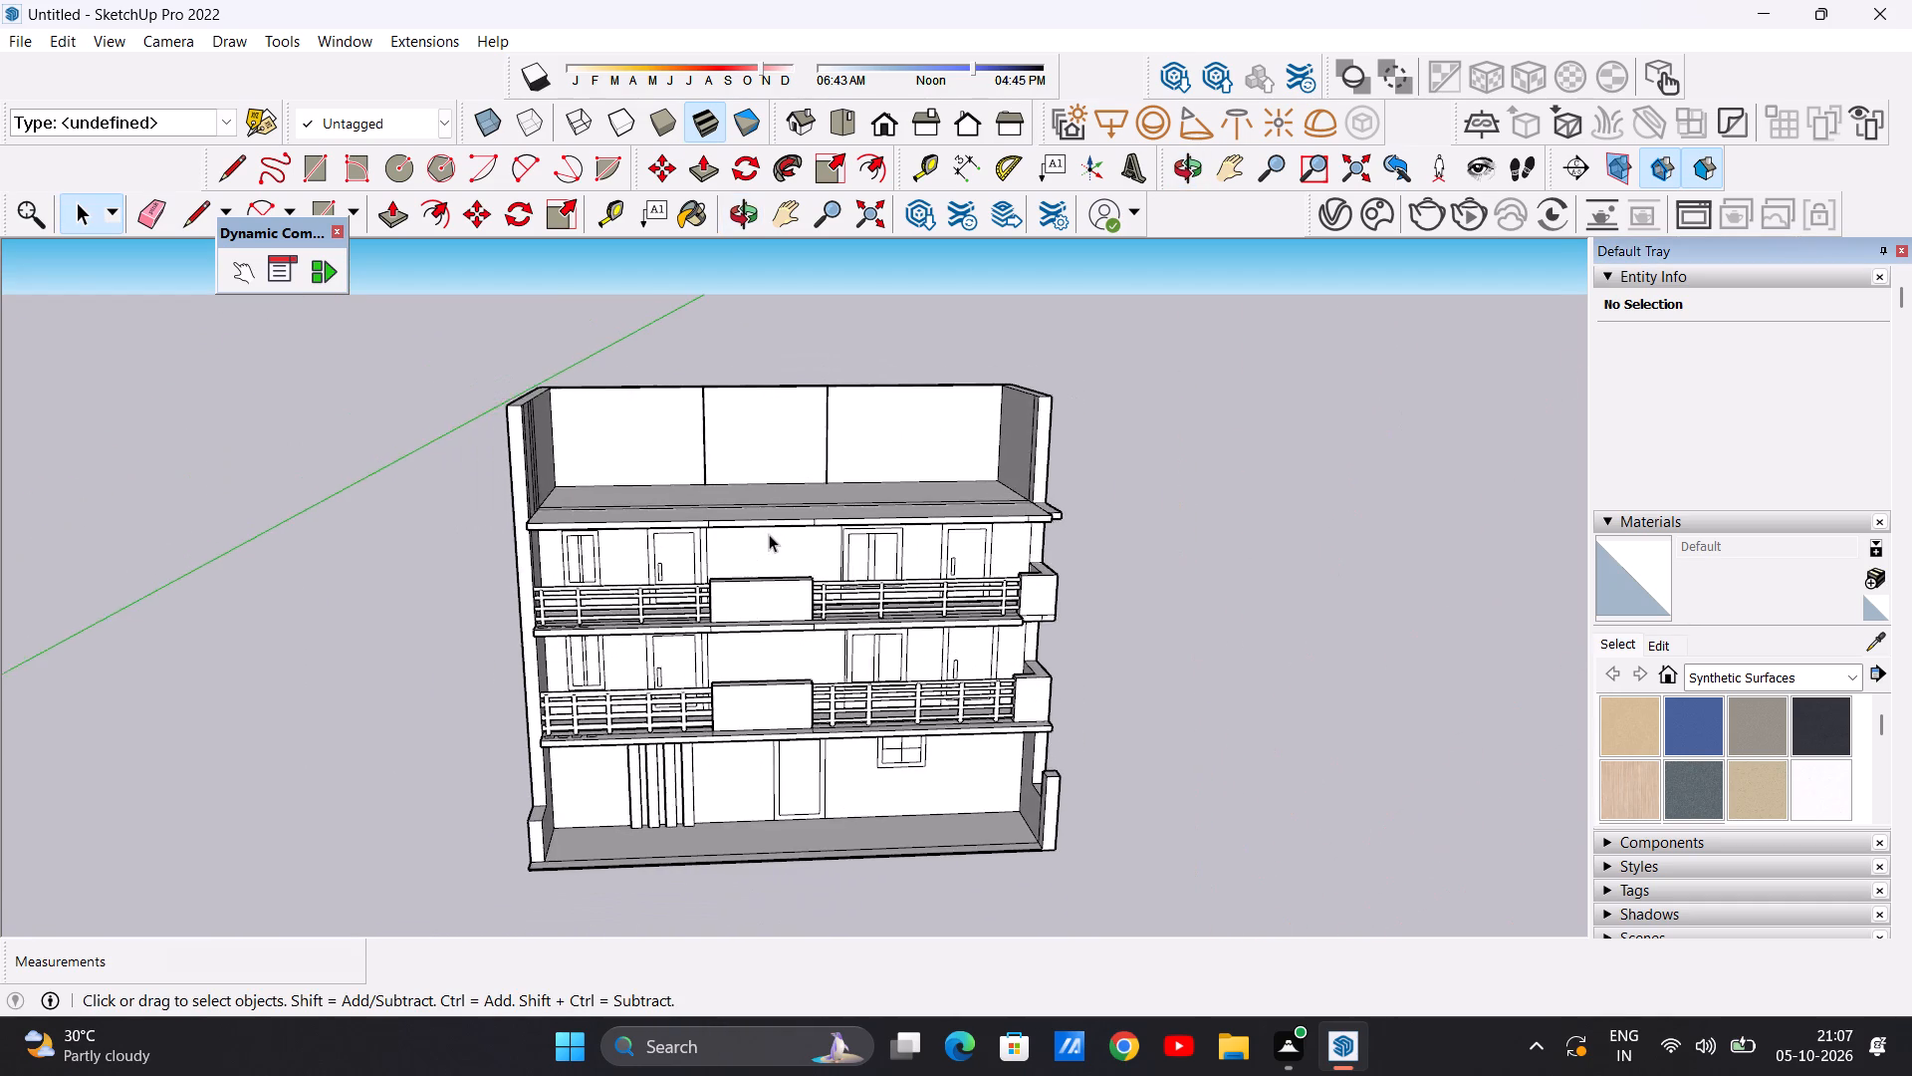
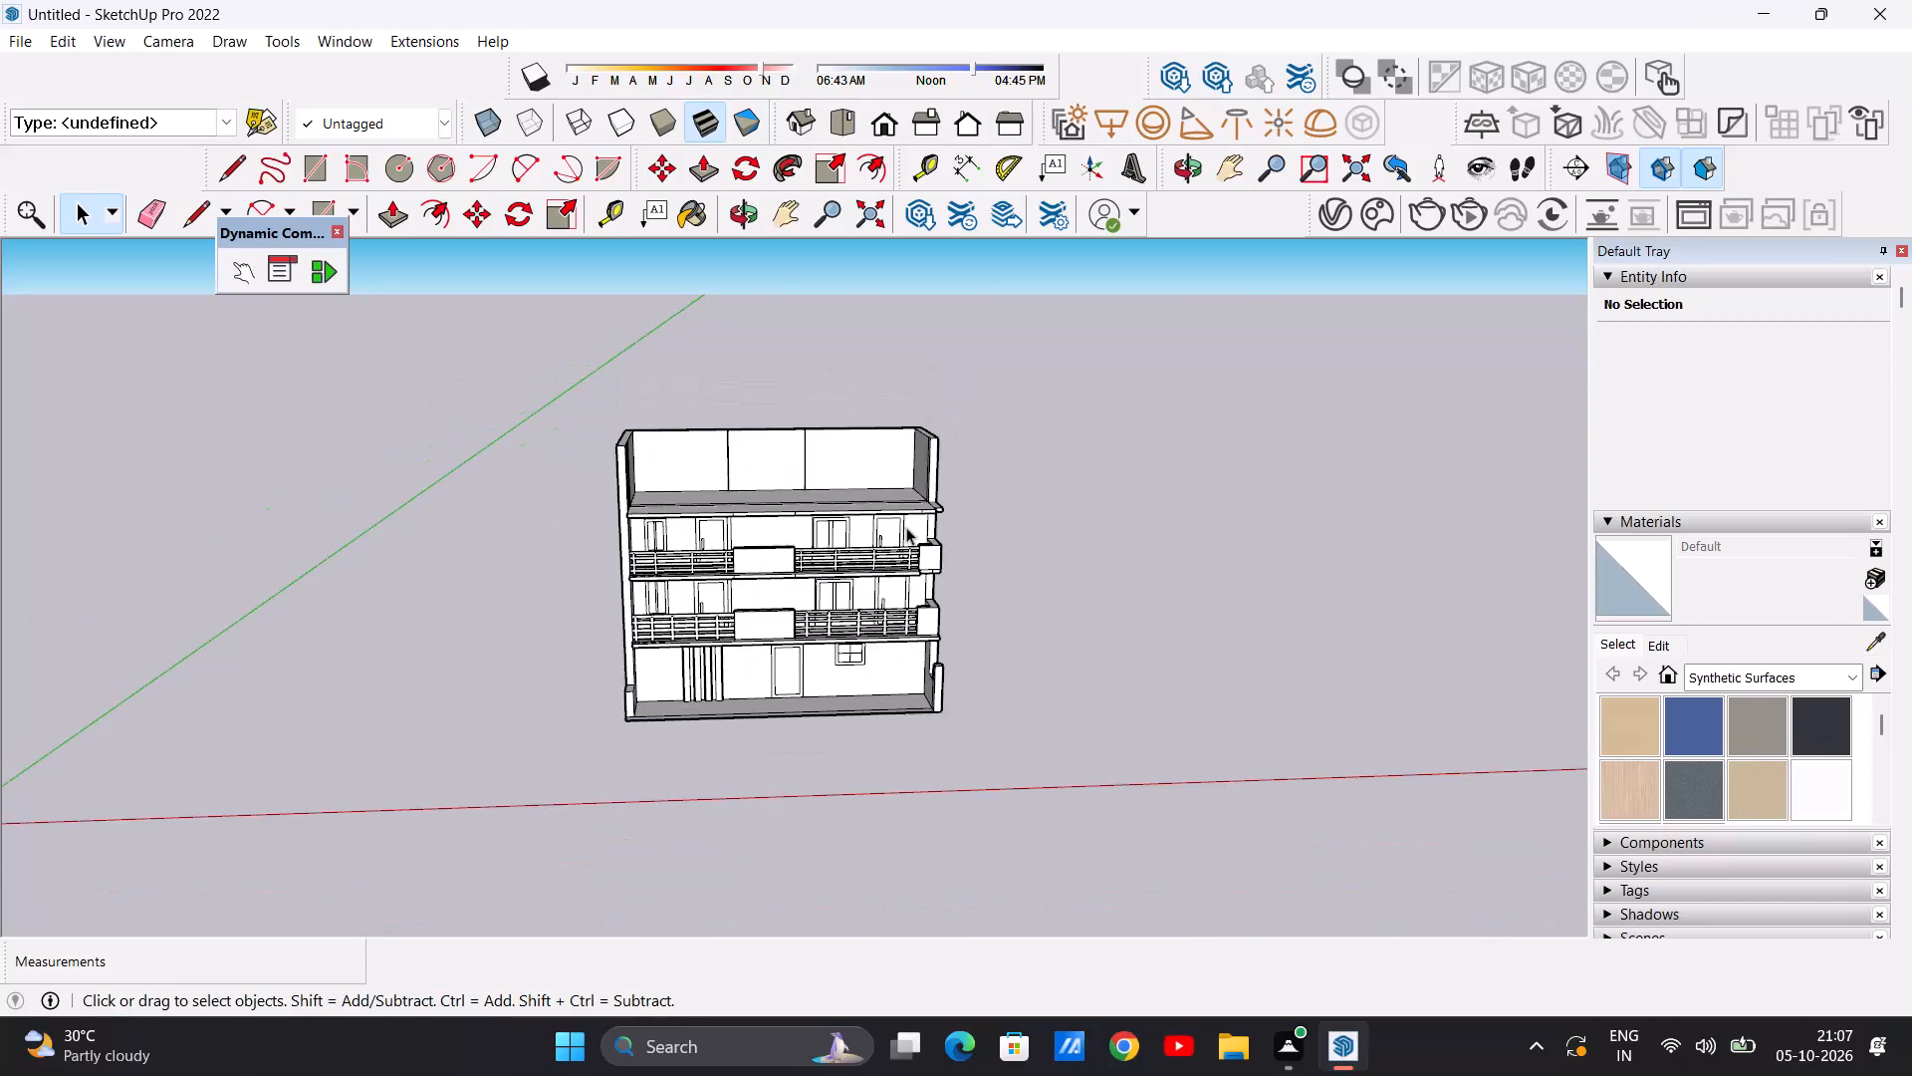
Push/Pull the set-back front face of the roof slab's outer end strip outward, flush with the extended front edge.
{"action": "scroll", "coordinate": [915, 538], "scroll_direction": "up", "scroll_amount": 1}
{"action": "middle_click_drag", "start_coordinate": [911, 539], "coordinate": [604, 571]}
{"action": "scroll", "coordinate": [828, 432], "scroll_direction": "up", "scroll_amount": 8}
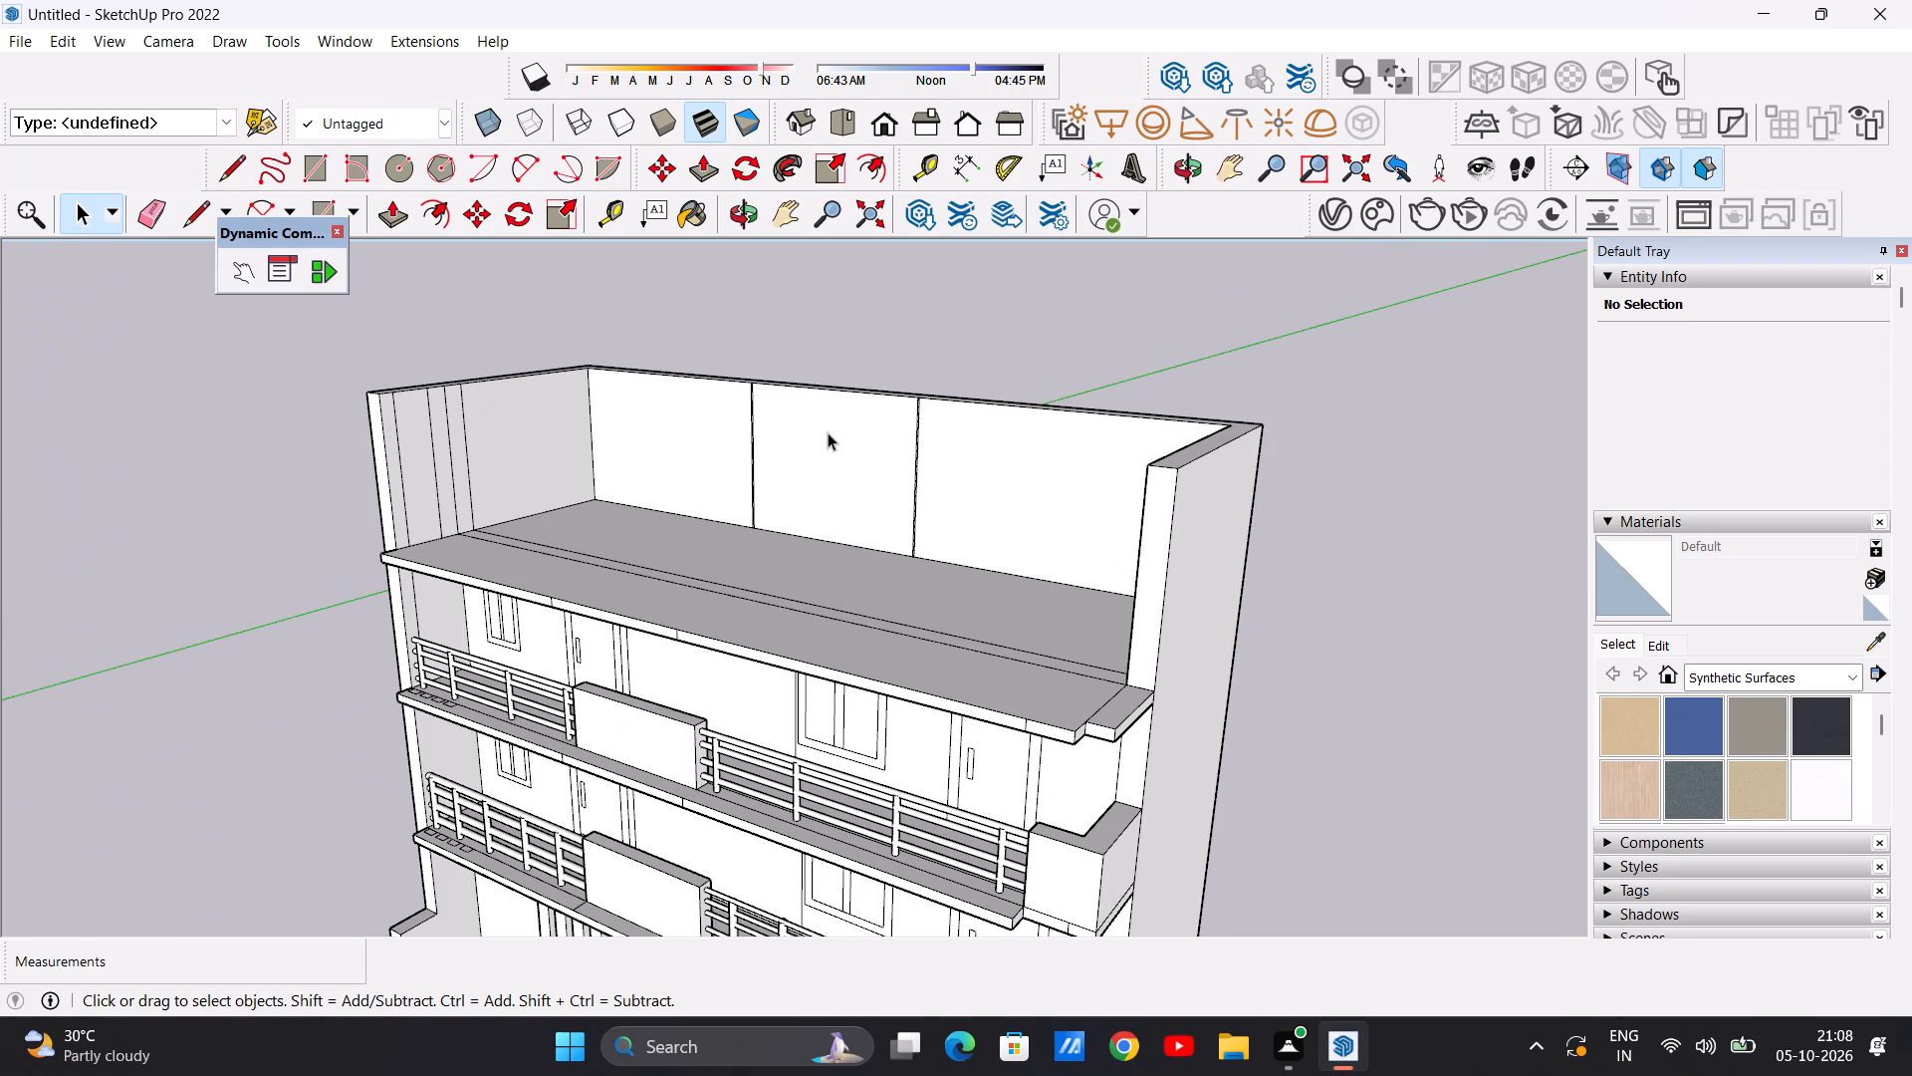
{"action": "scroll", "coordinate": [820, 496], "scroll_direction": "down", "scroll_amount": 15}
{"action": "scroll", "coordinate": [913, 517], "scroll_direction": "up", "scroll_amount": 6}
{"action": "middle_click_drag", "start_coordinate": [873, 556], "coordinate": [932, 585]}
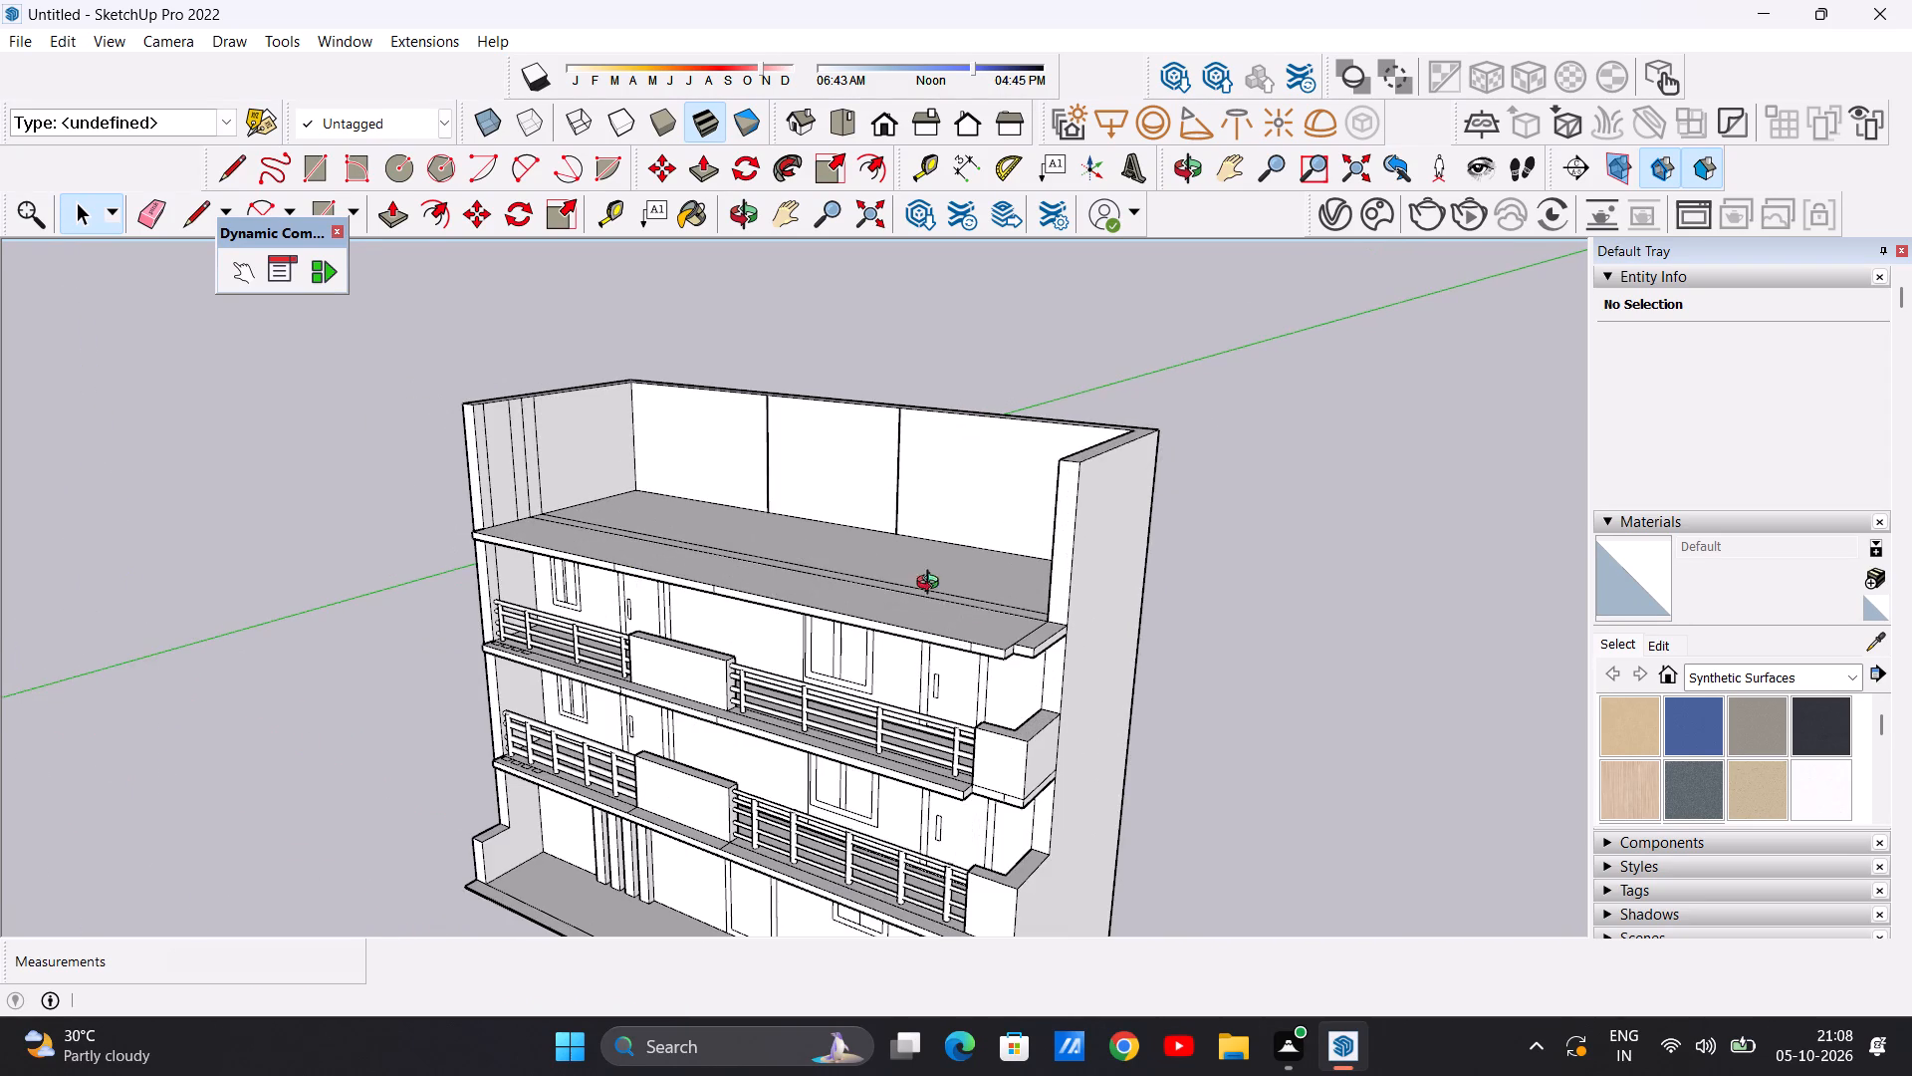
{"action": "middle_click_drag", "start_coordinate": [932, 585], "coordinate": [903, 620]}
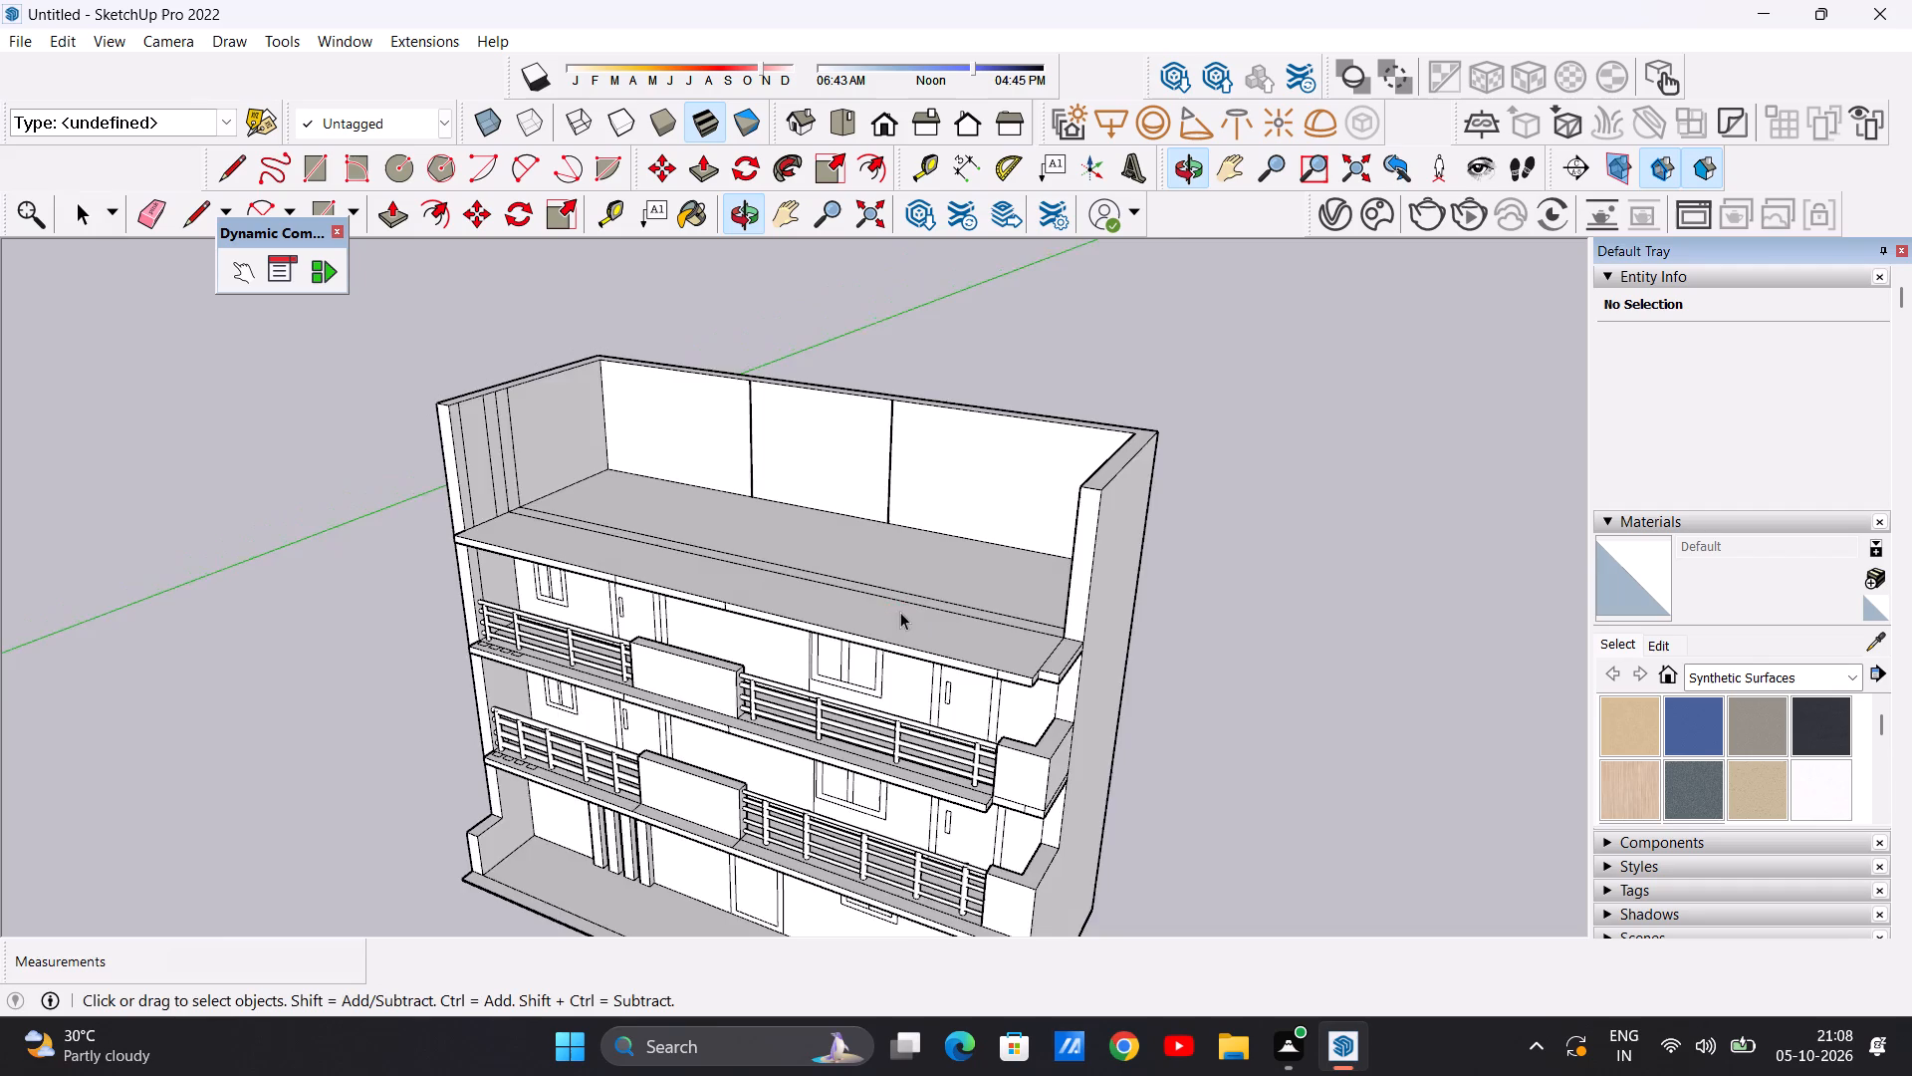
{"action": "scroll", "coordinate": [902, 615], "scroll_direction": "down", "scroll_amount": 4}
{"action": "scroll", "coordinate": [1068, 672], "scroll_direction": "up", "scroll_amount": 16}
{"action": "scroll", "coordinate": [971, 659], "scroll_direction": "up", "scroll_amount": 6}
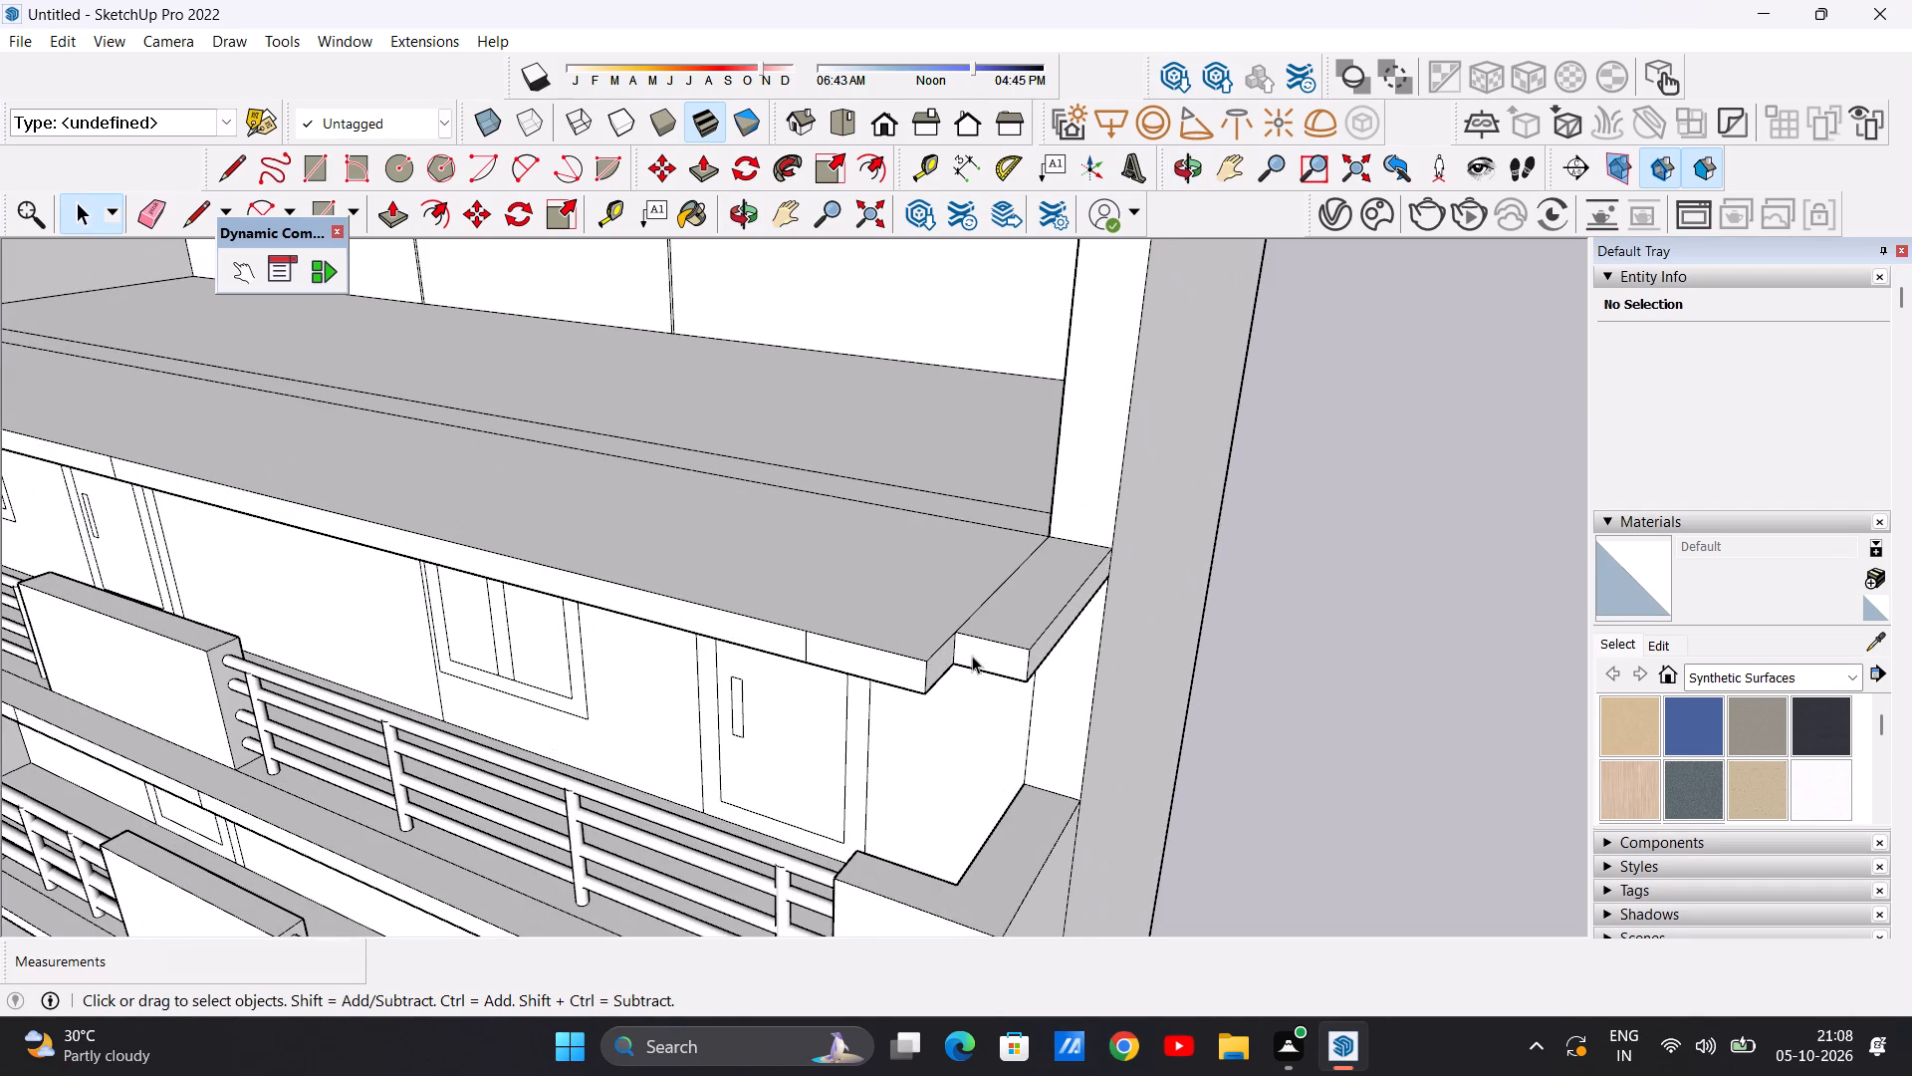
{"action": "middle_click_drag", "start_coordinate": [972, 656], "coordinate": [989, 718]}
{"action": "scroll", "coordinate": [1006, 728], "scroll_direction": "up", "scroll_amount": 7}
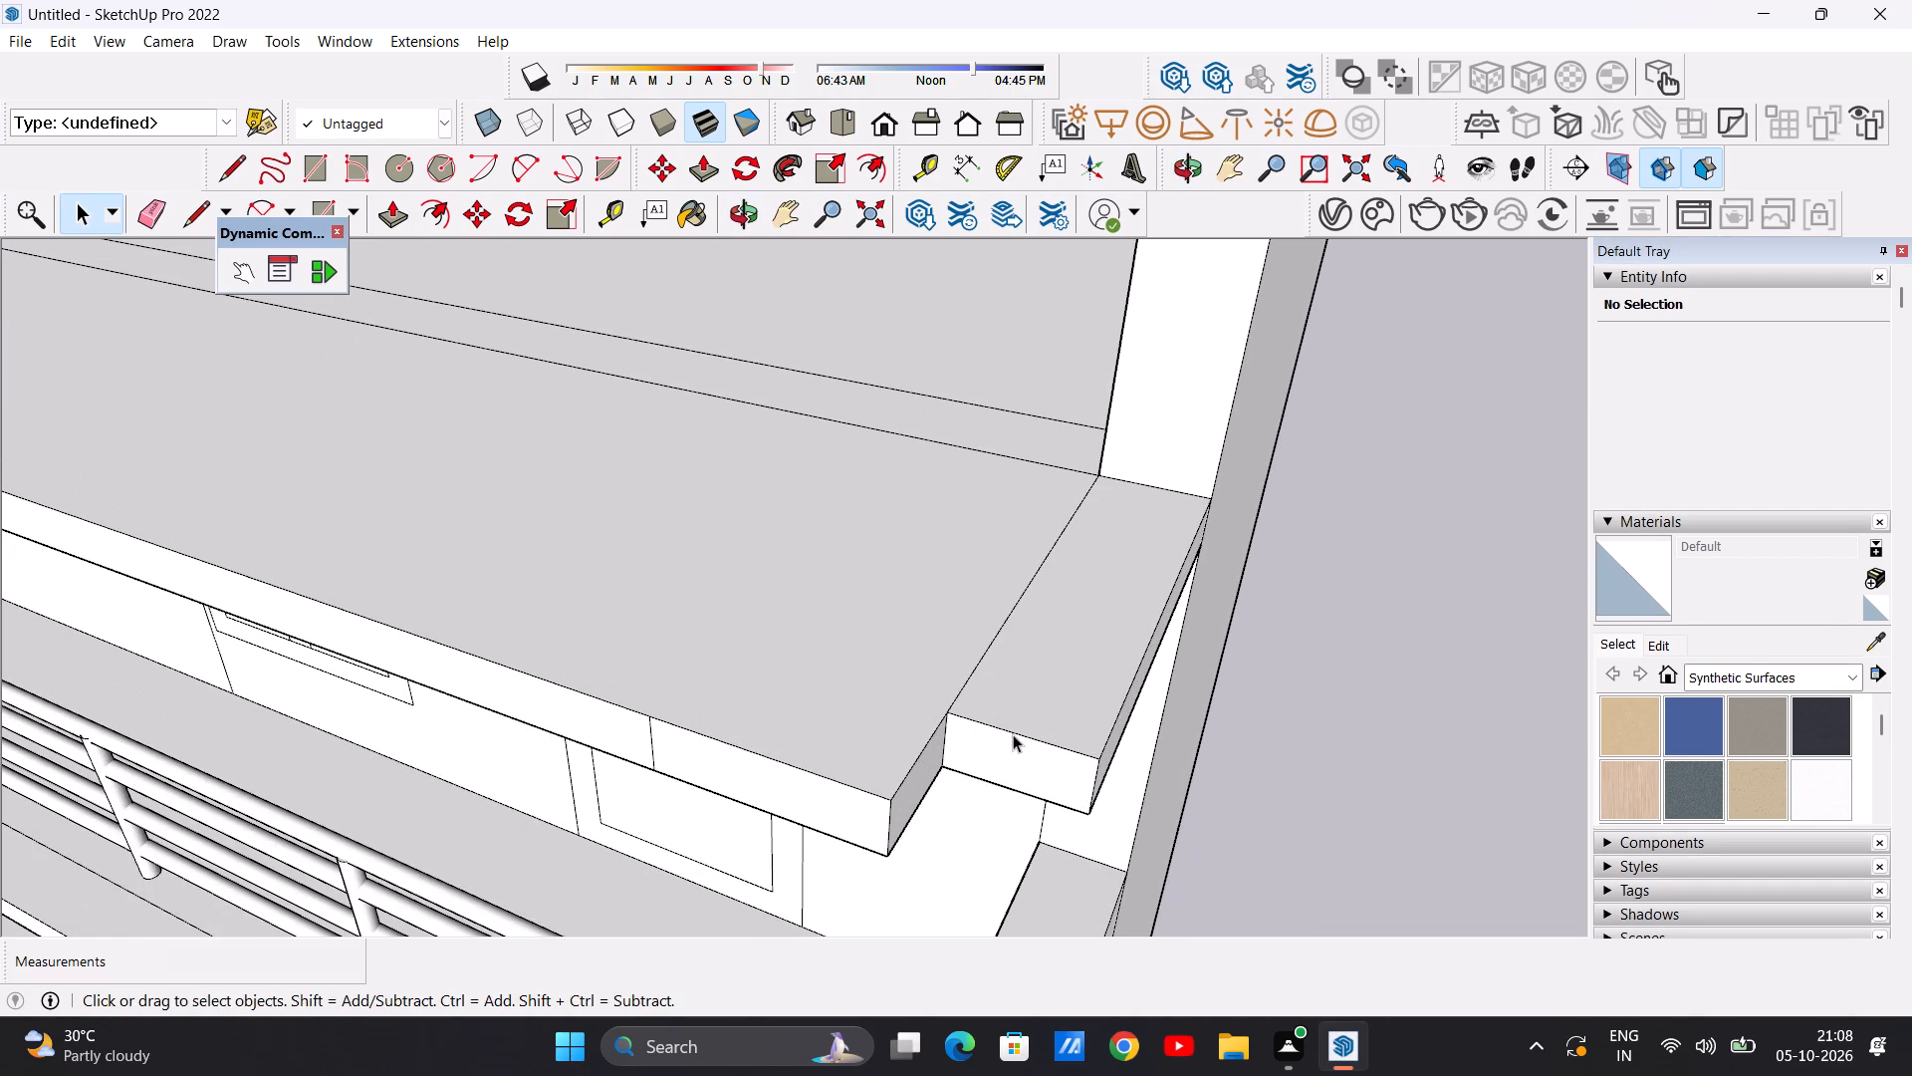
{"action": "key", "text": "p"}
{"action": "left_click", "coordinate": [1001, 743]}
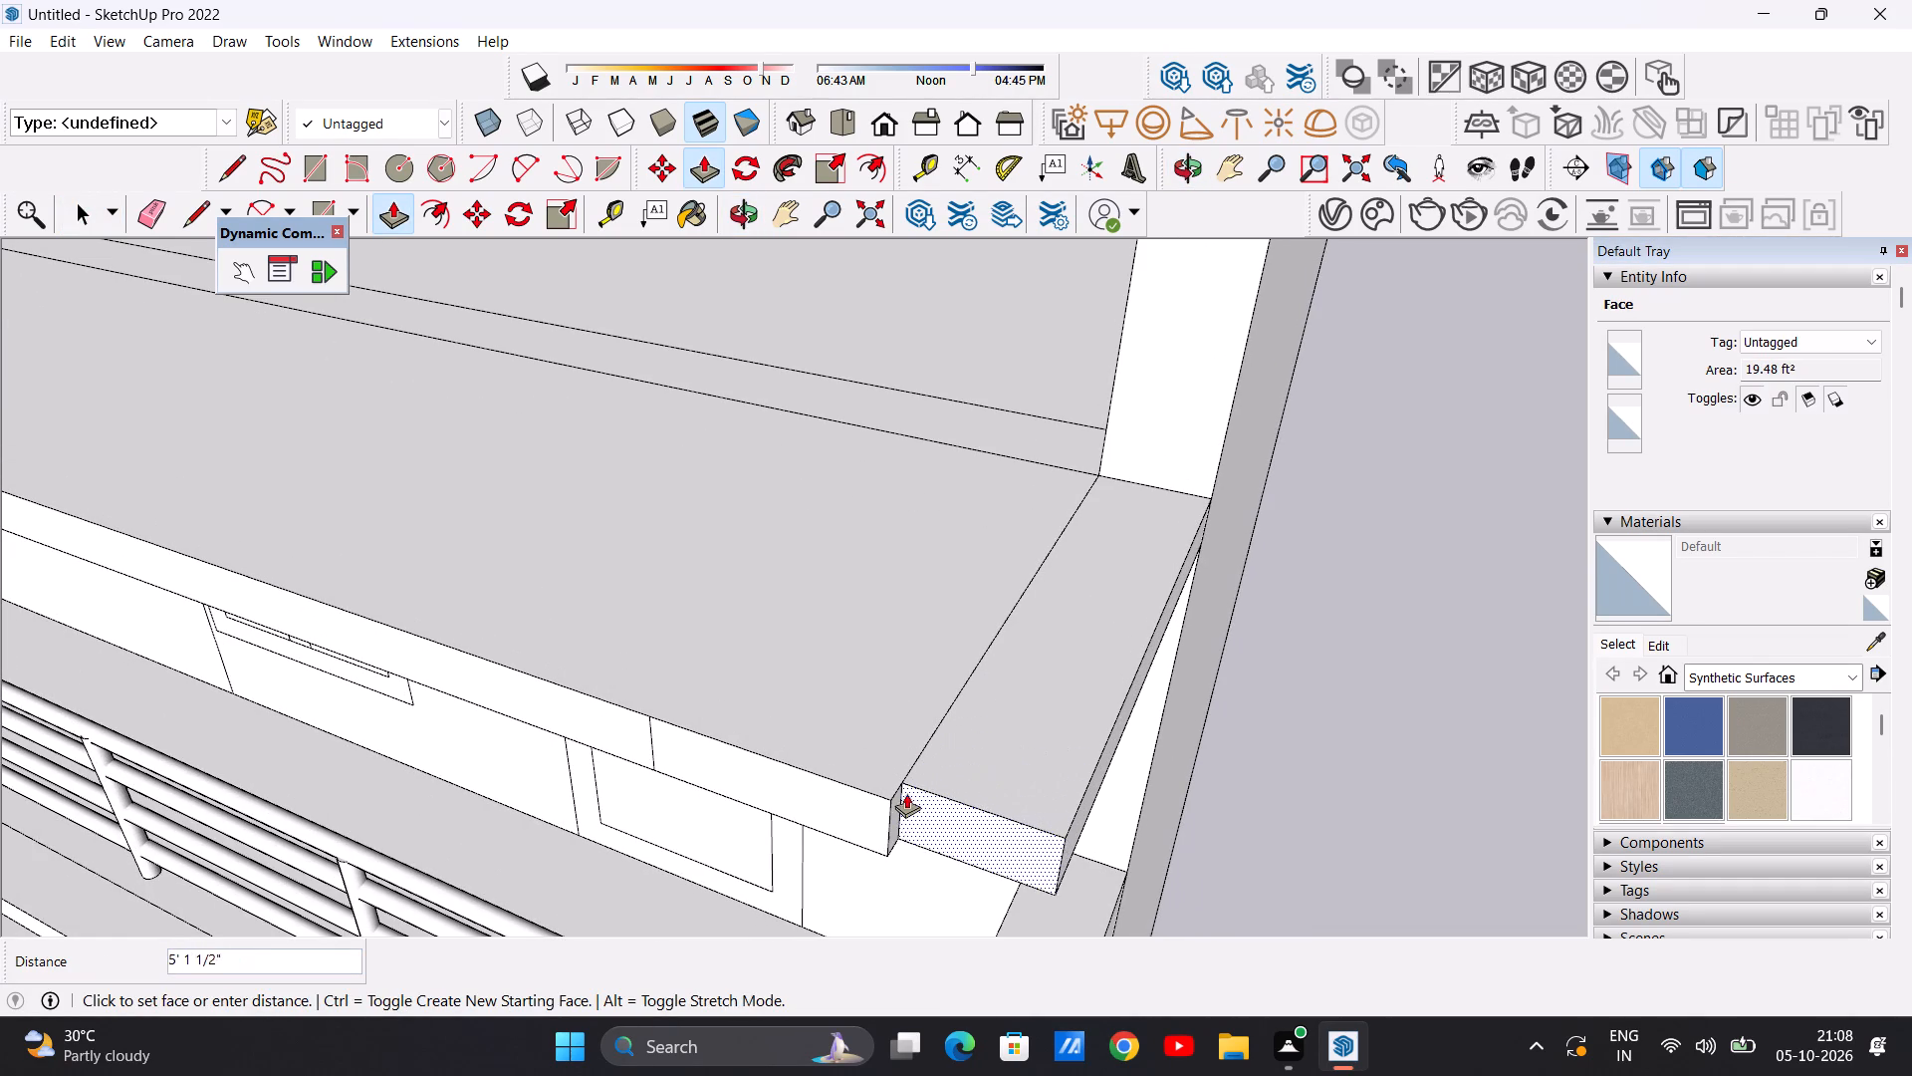
{"action": "left_click", "coordinate": [891, 792]}
{"action": "key", "text": "space"}
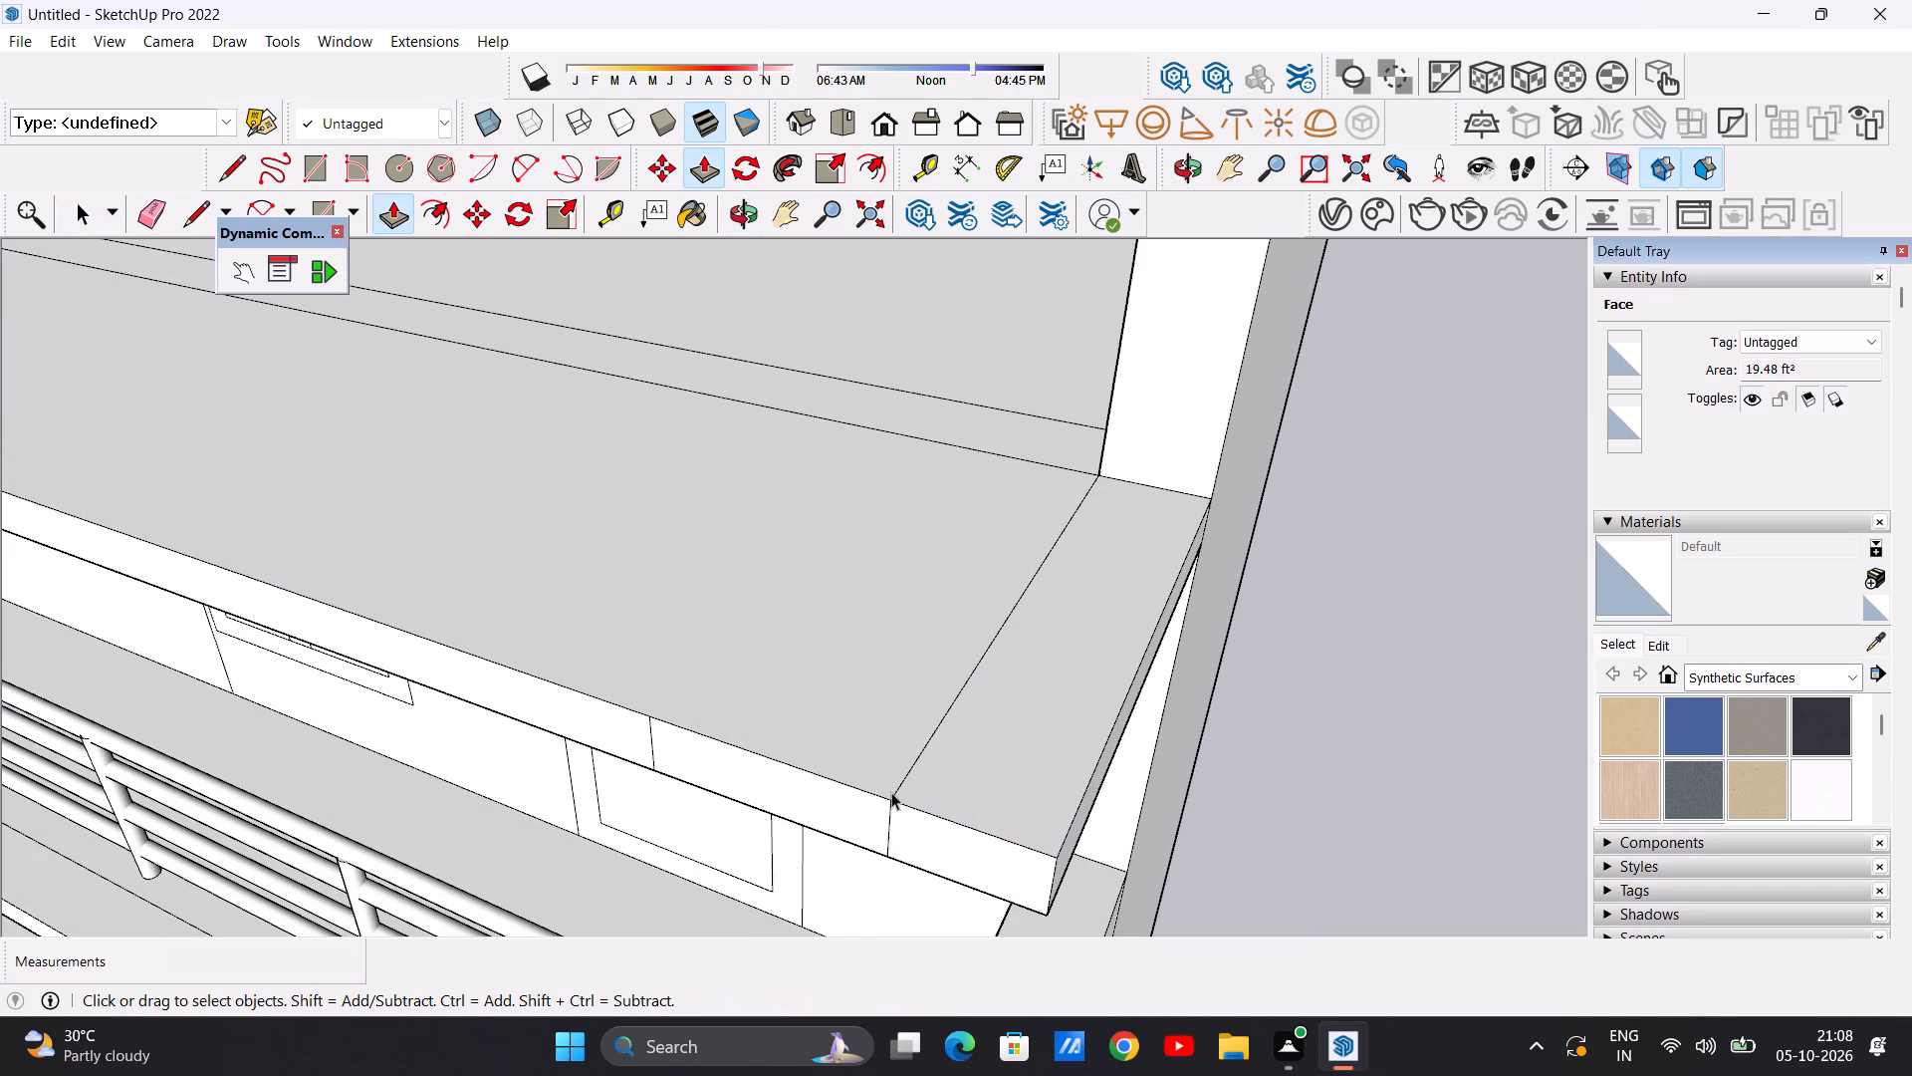
Draw a line about 240 ft 4 in long across the roof slab's top, just behind and parallel to the front edge.
{"action": "key", "text": "l"}
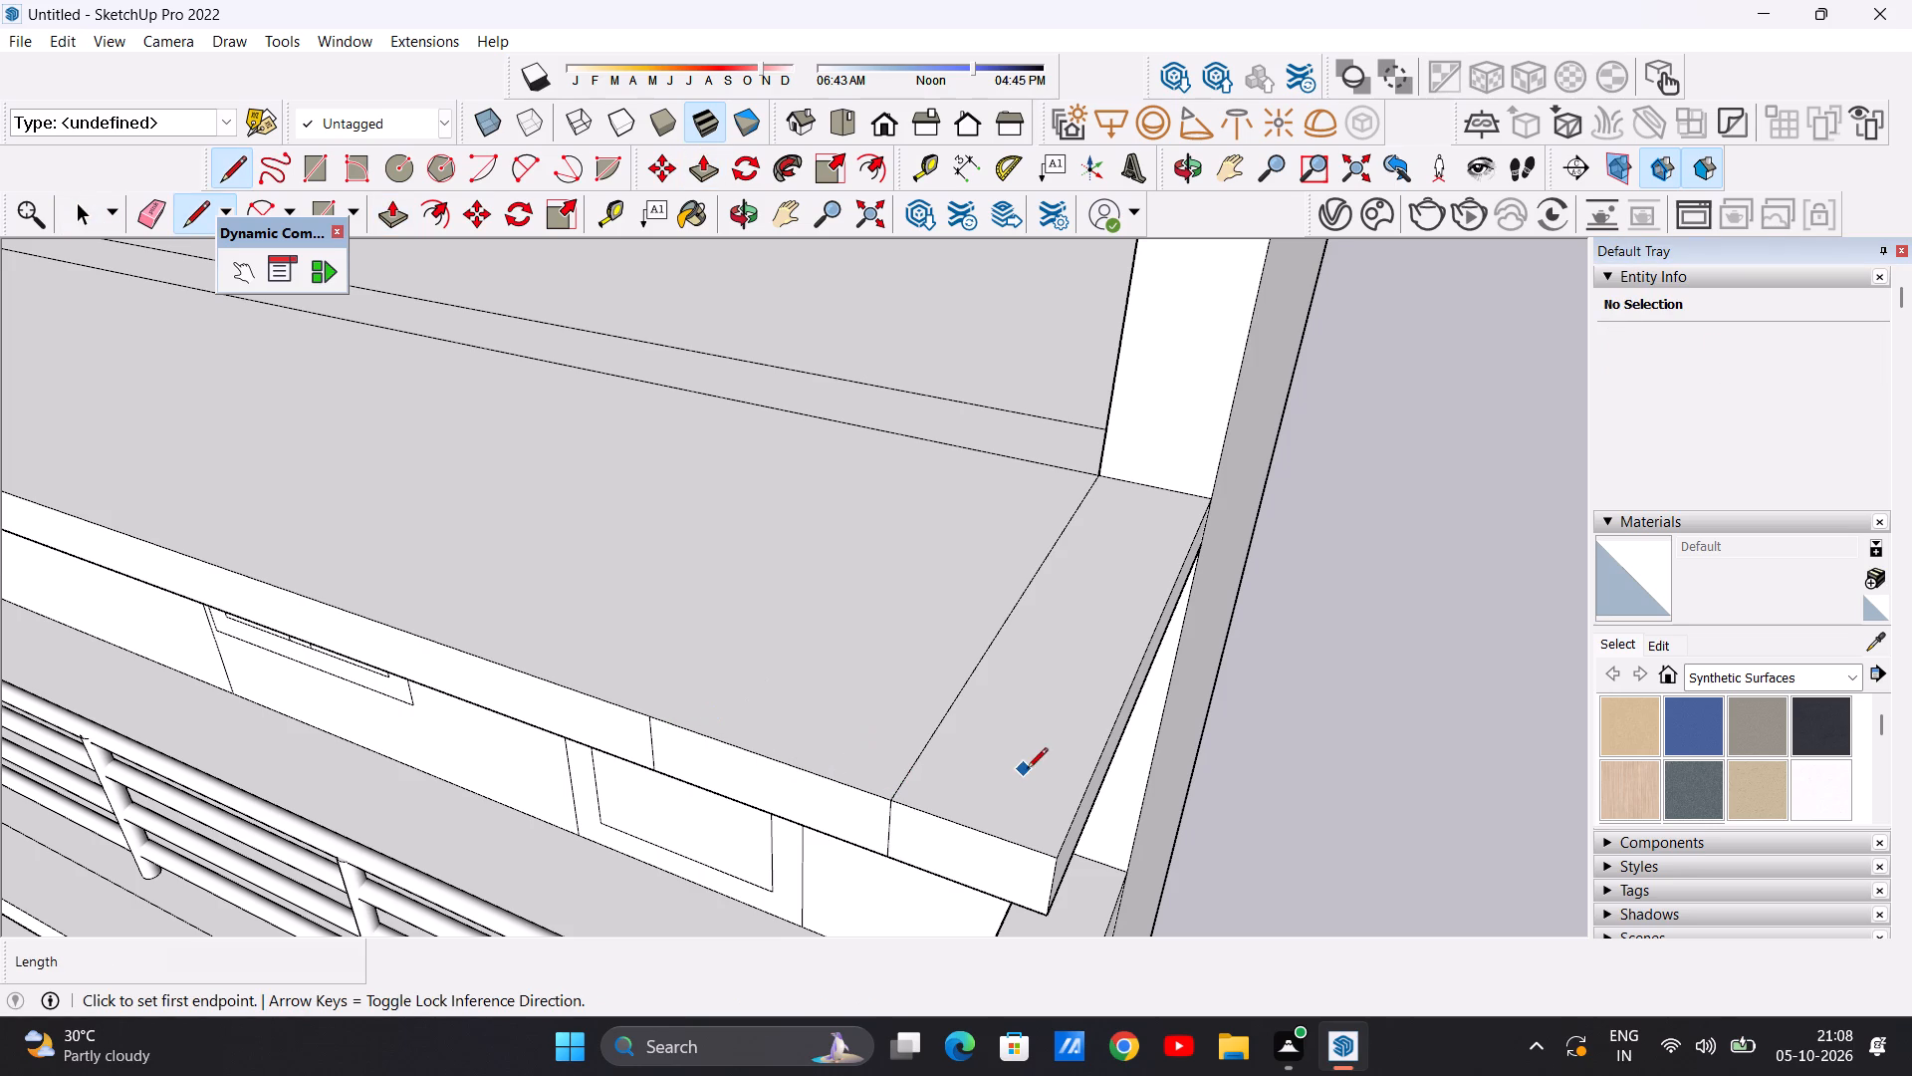
{"action": "scroll", "coordinate": [1008, 745], "scroll_direction": "down", "scroll_amount": 19}
{"action": "middle_click_drag", "start_coordinate": [583, 616], "coordinate": [785, 702]}
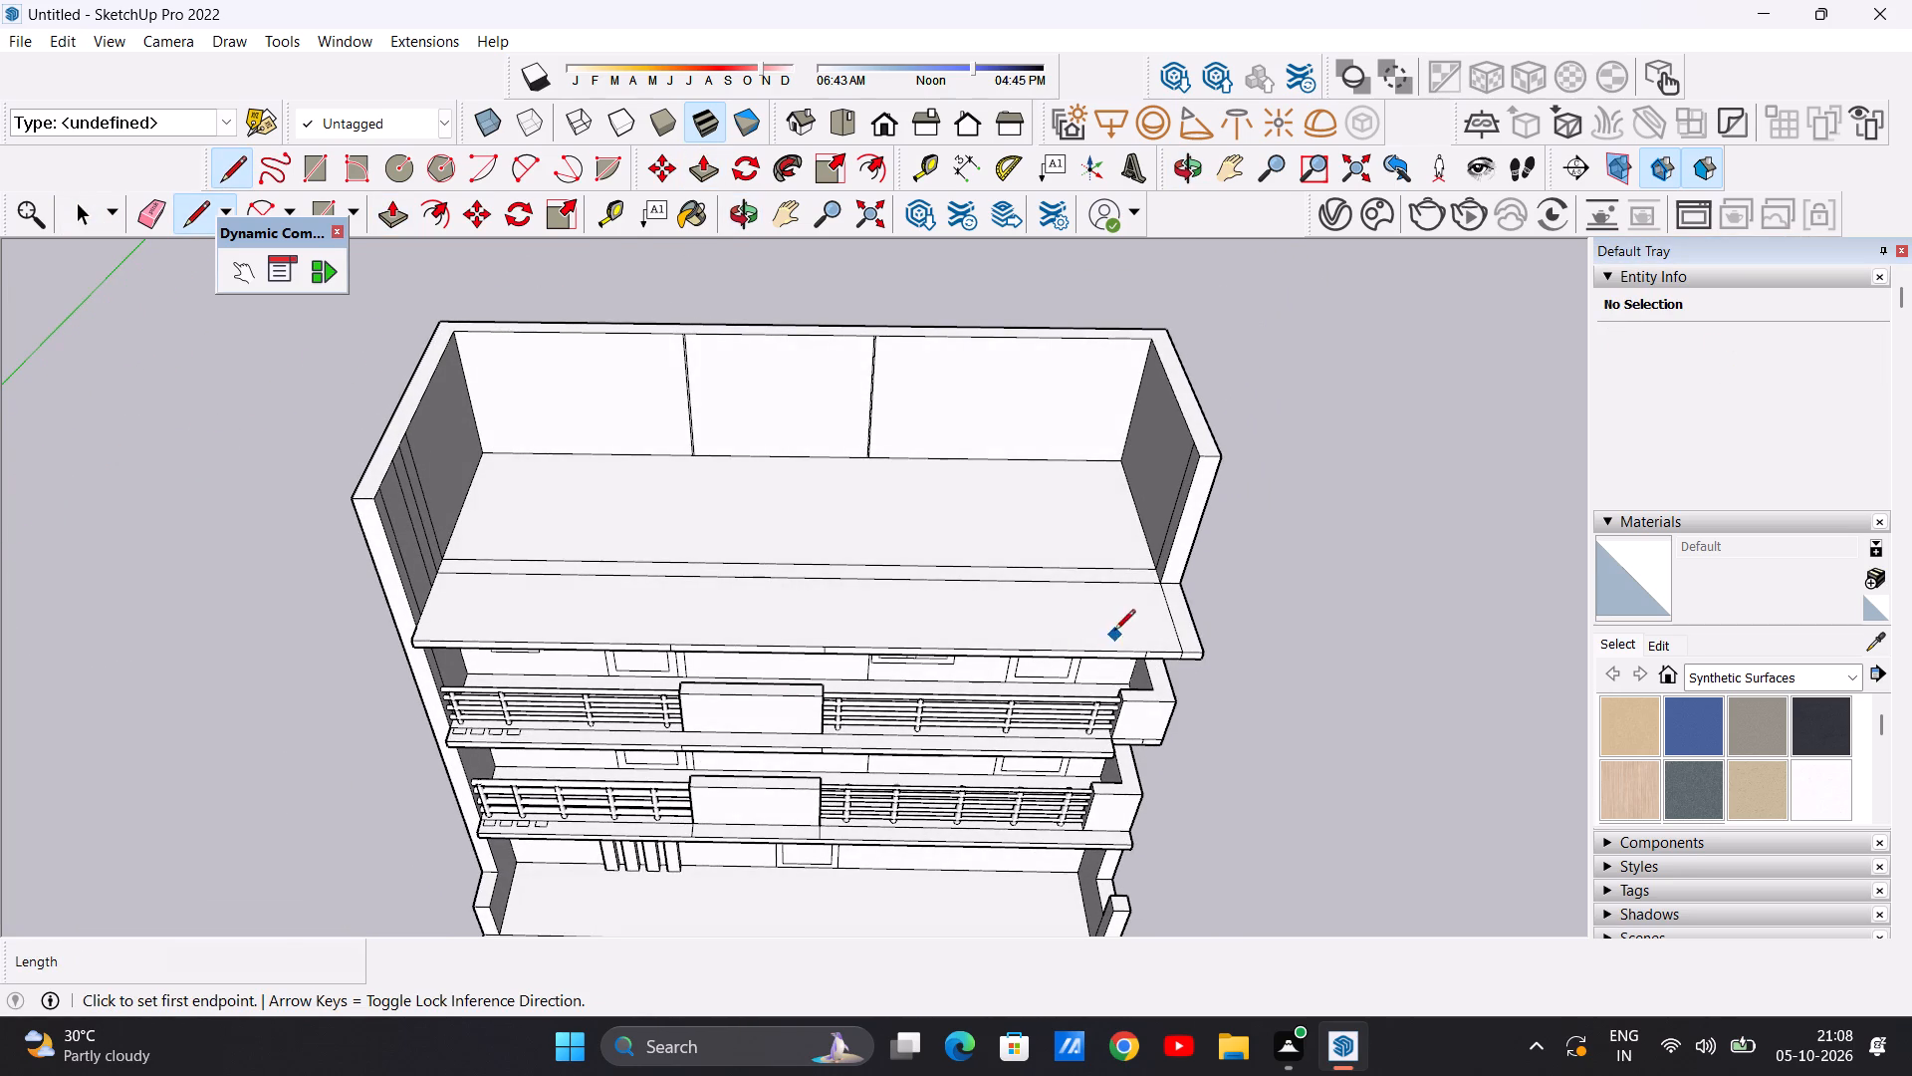
{"action": "scroll", "coordinate": [1165, 630], "scroll_direction": "up", "scroll_amount": 6}
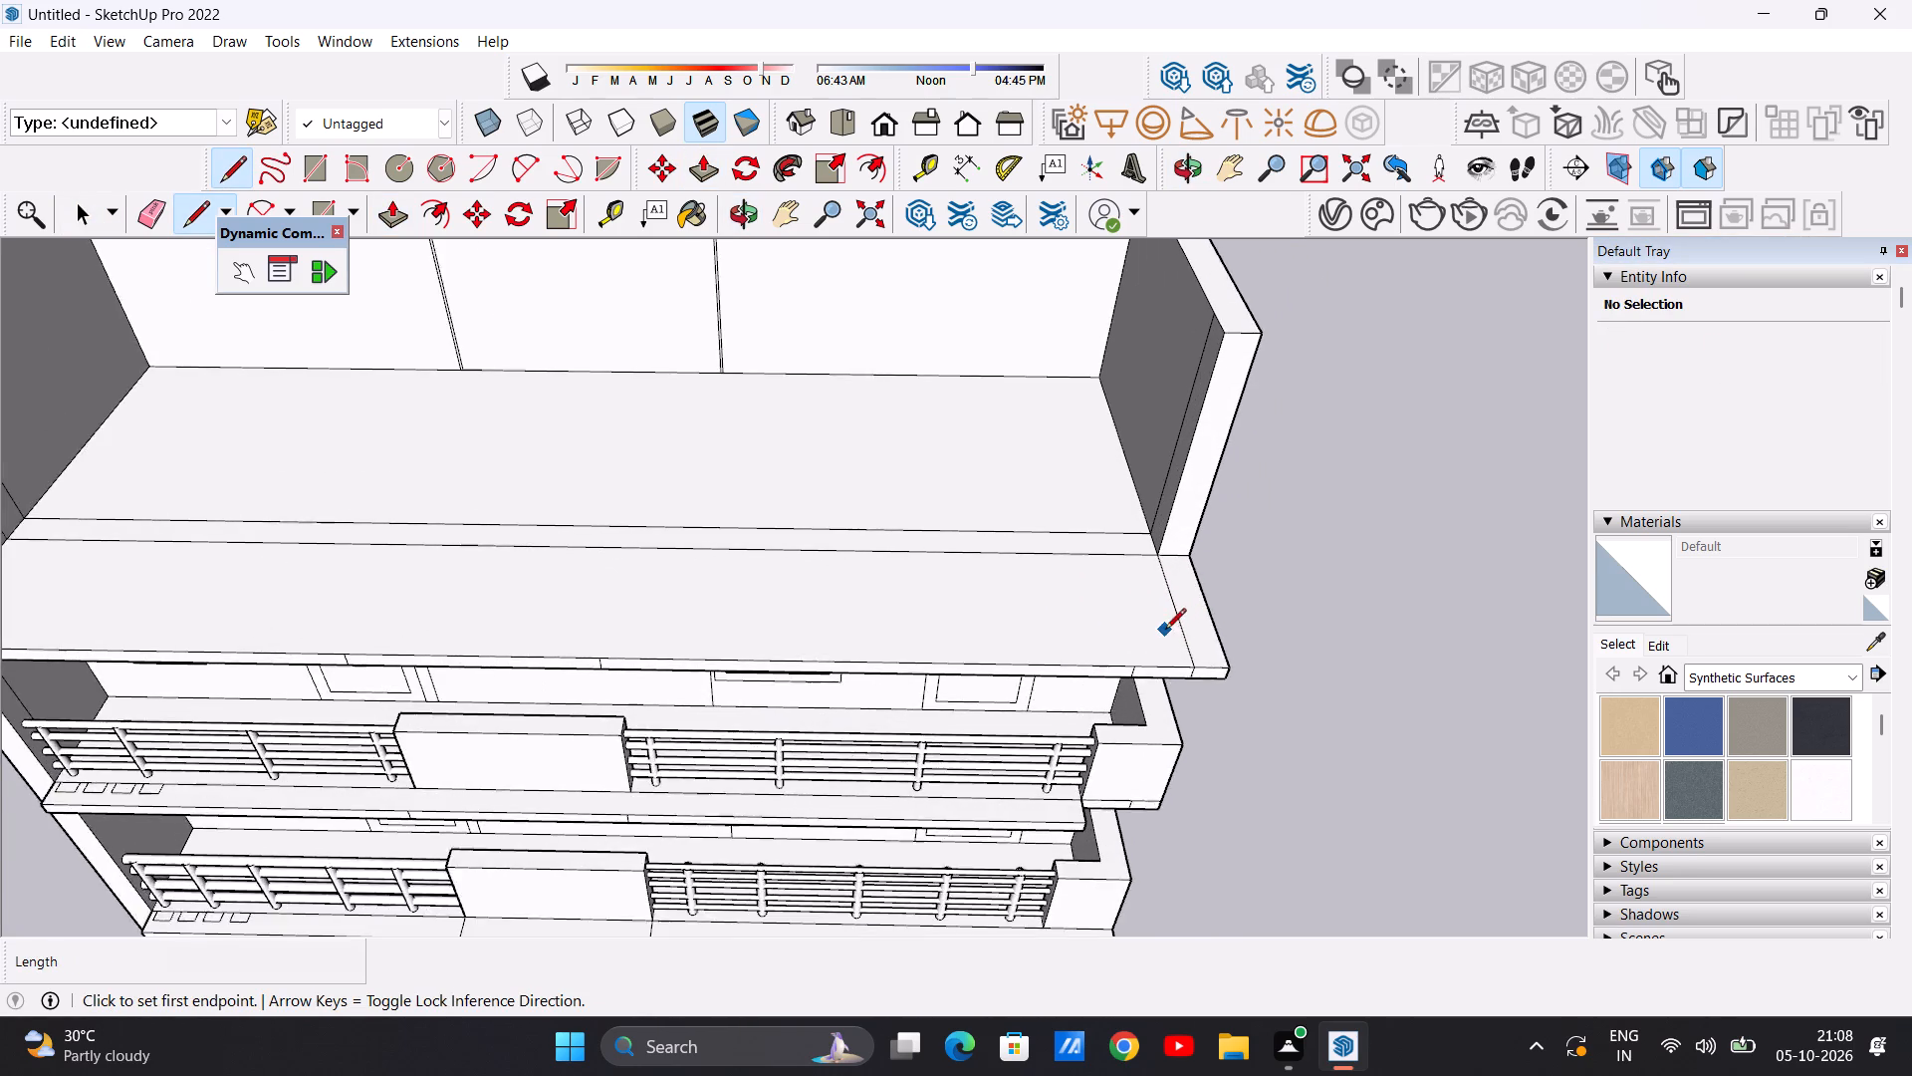
{"action": "scroll", "coordinate": [1165, 631], "scroll_direction": "down", "scroll_amount": 9}
{"action": "scroll", "coordinate": [591, 617], "scroll_direction": "up", "scroll_amount": 11}
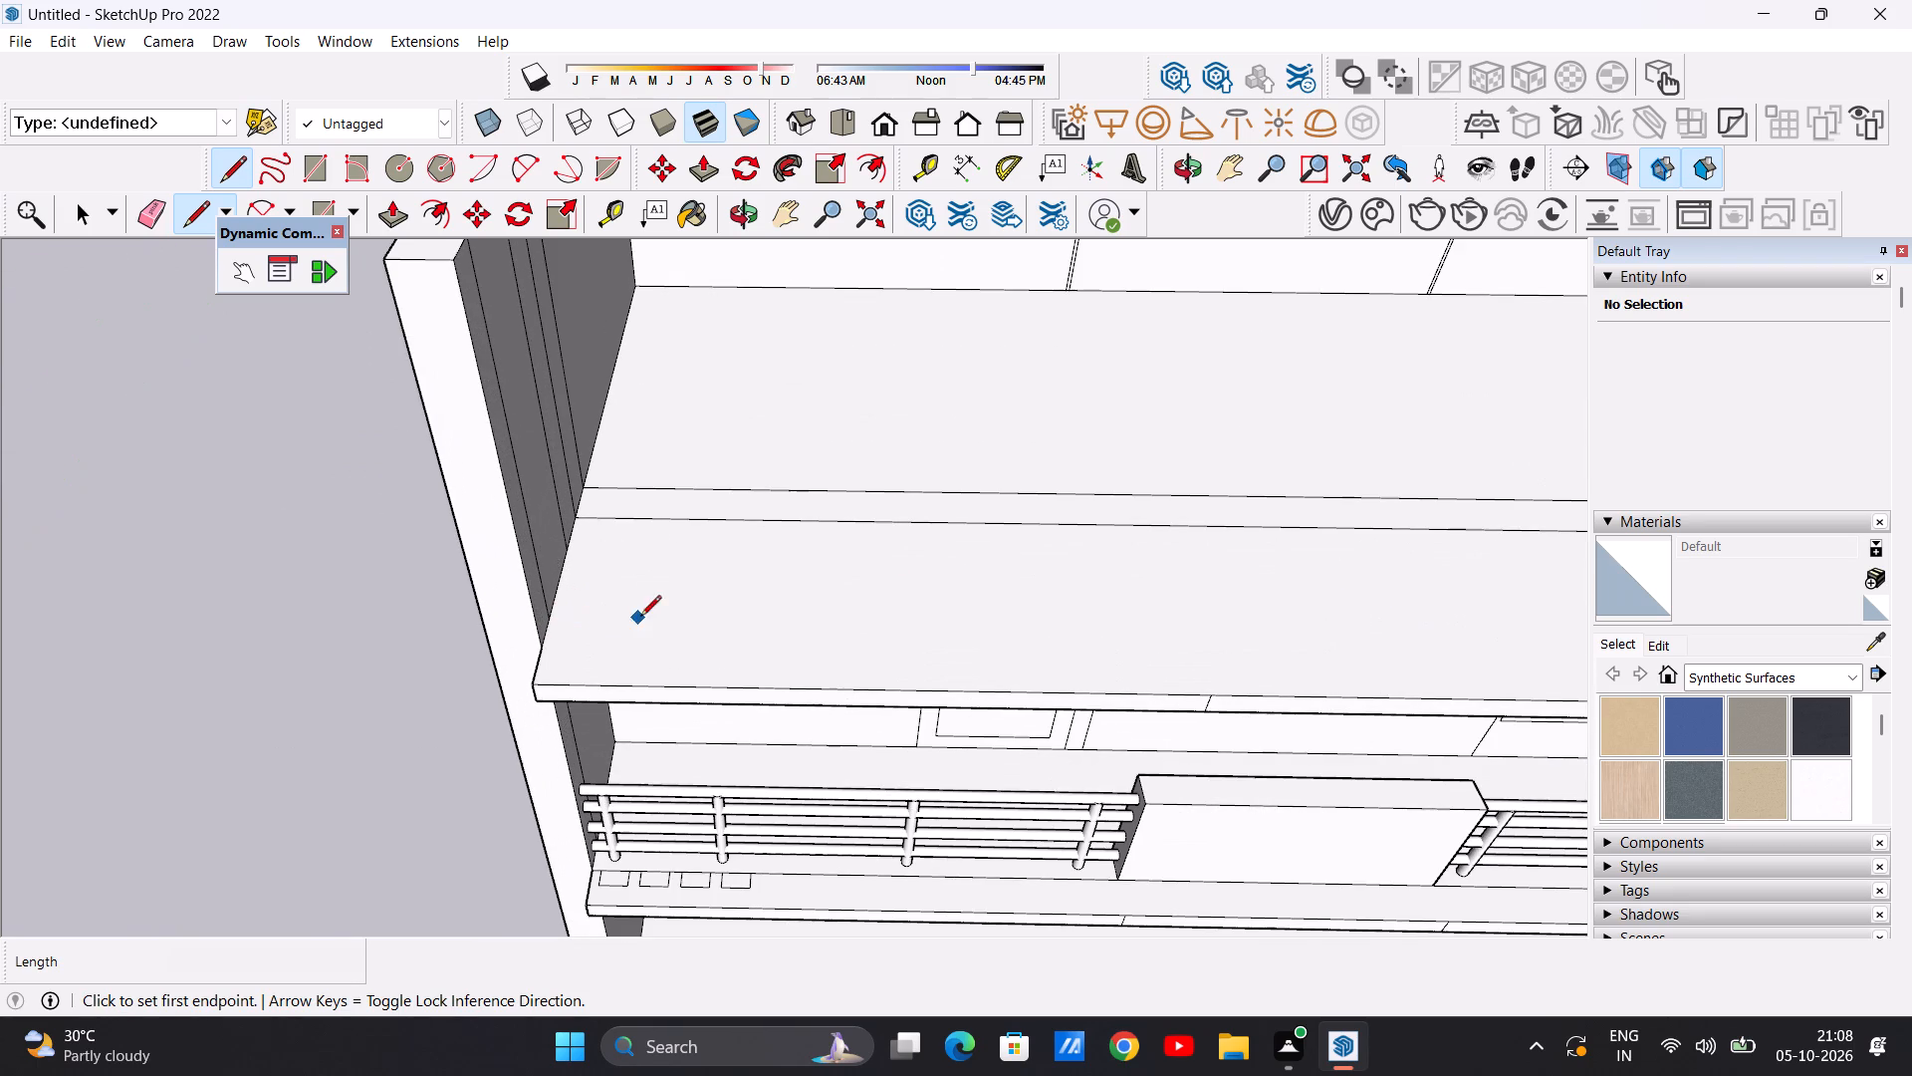
{"action": "left_click", "coordinate": [543, 640]}
{"action": "scroll", "coordinate": [710, 631], "scroll_direction": "down", "scroll_amount": 11}
{"action": "scroll", "coordinate": [1043, 632], "scroll_direction": "down", "scroll_amount": 6}
{"action": "scroll", "coordinate": [1206, 625], "scroll_direction": "up", "scroll_amount": 11}
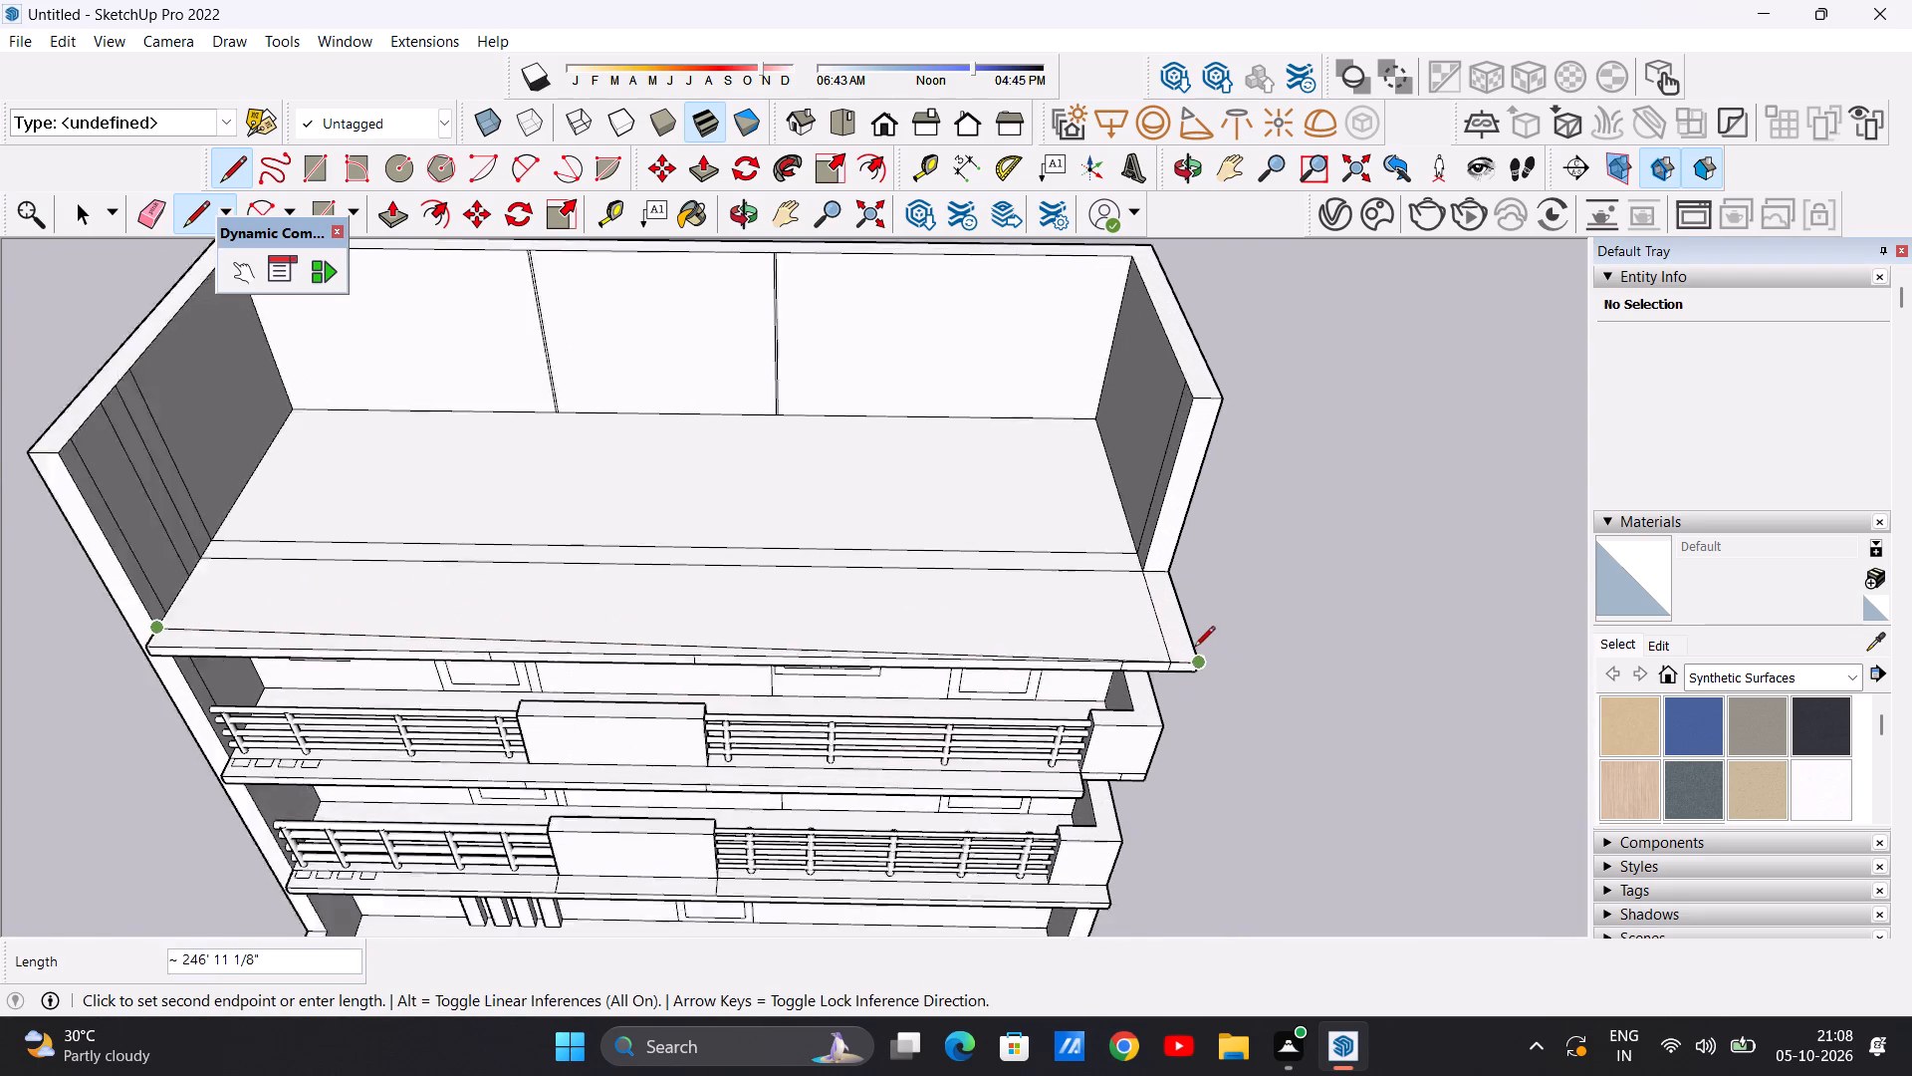
{"action": "scroll", "coordinate": [1194, 649], "scroll_direction": "up", "scroll_amount": 6}
{"action": "left_click", "coordinate": [1149, 642]}
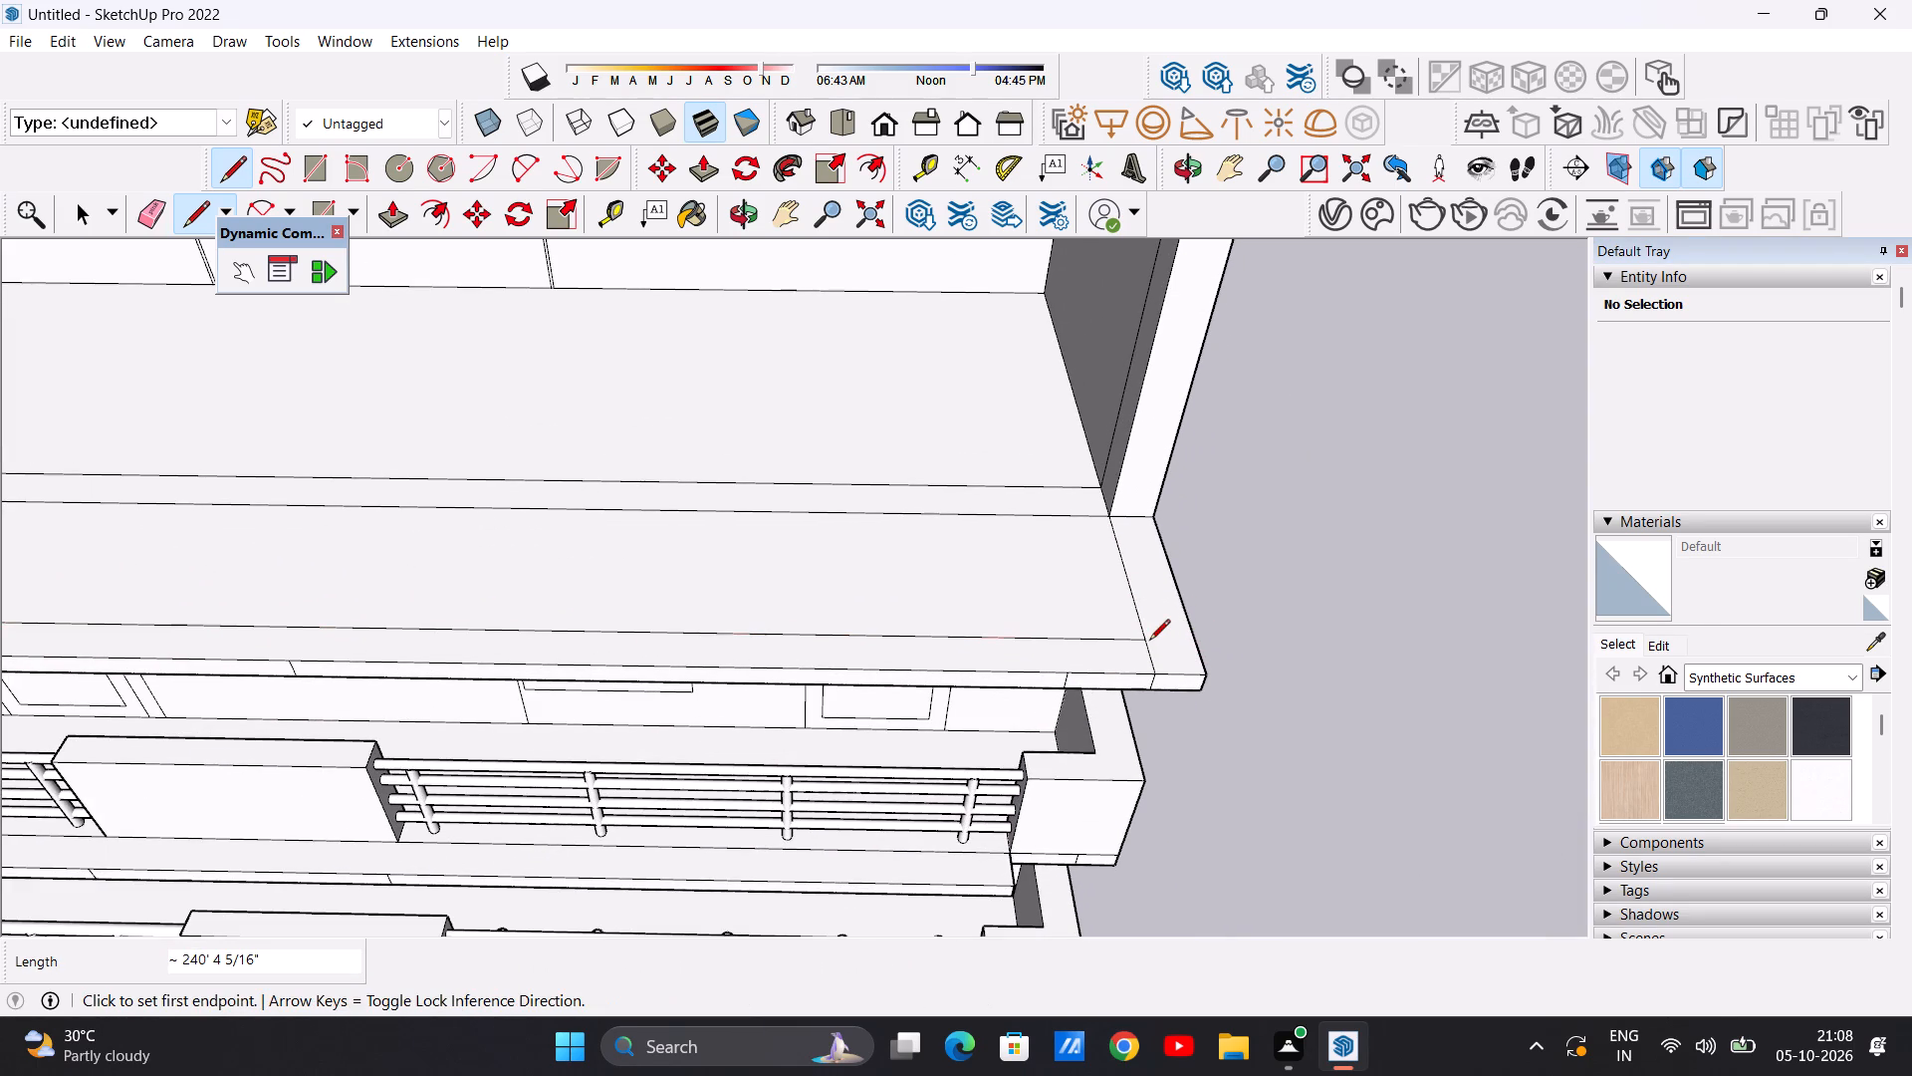
Draw a second parallel line about 240 ft 4 in long across the slab's top, slightly behind the first one.
{"action": "scroll", "coordinate": [1149, 642], "scroll_direction": "down", "scroll_amount": 13}
{"action": "scroll", "coordinate": [797, 620], "scroll_direction": "up", "scroll_amount": 6}
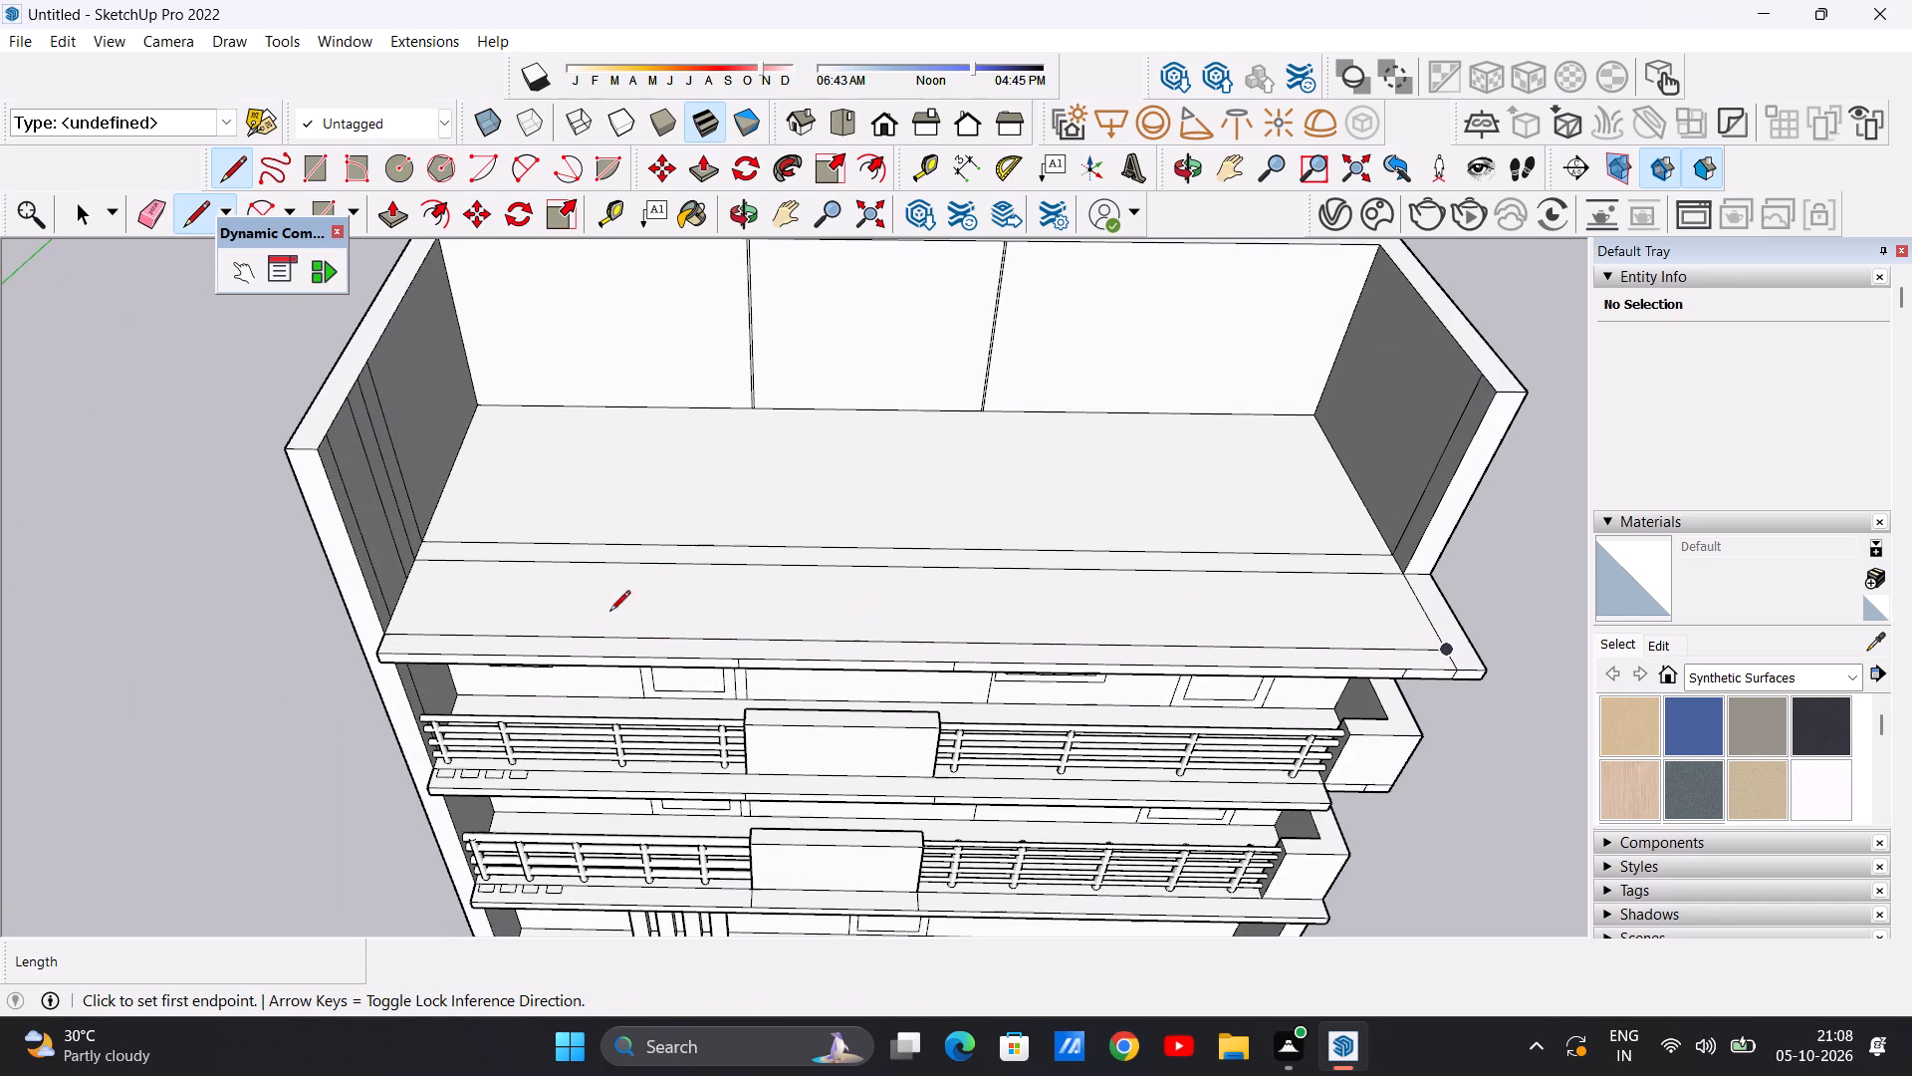
{"action": "scroll", "coordinate": [497, 602], "scroll_direction": "down", "scroll_amount": 3}
{"action": "scroll", "coordinate": [443, 627], "scroll_direction": "up", "scroll_amount": 12}
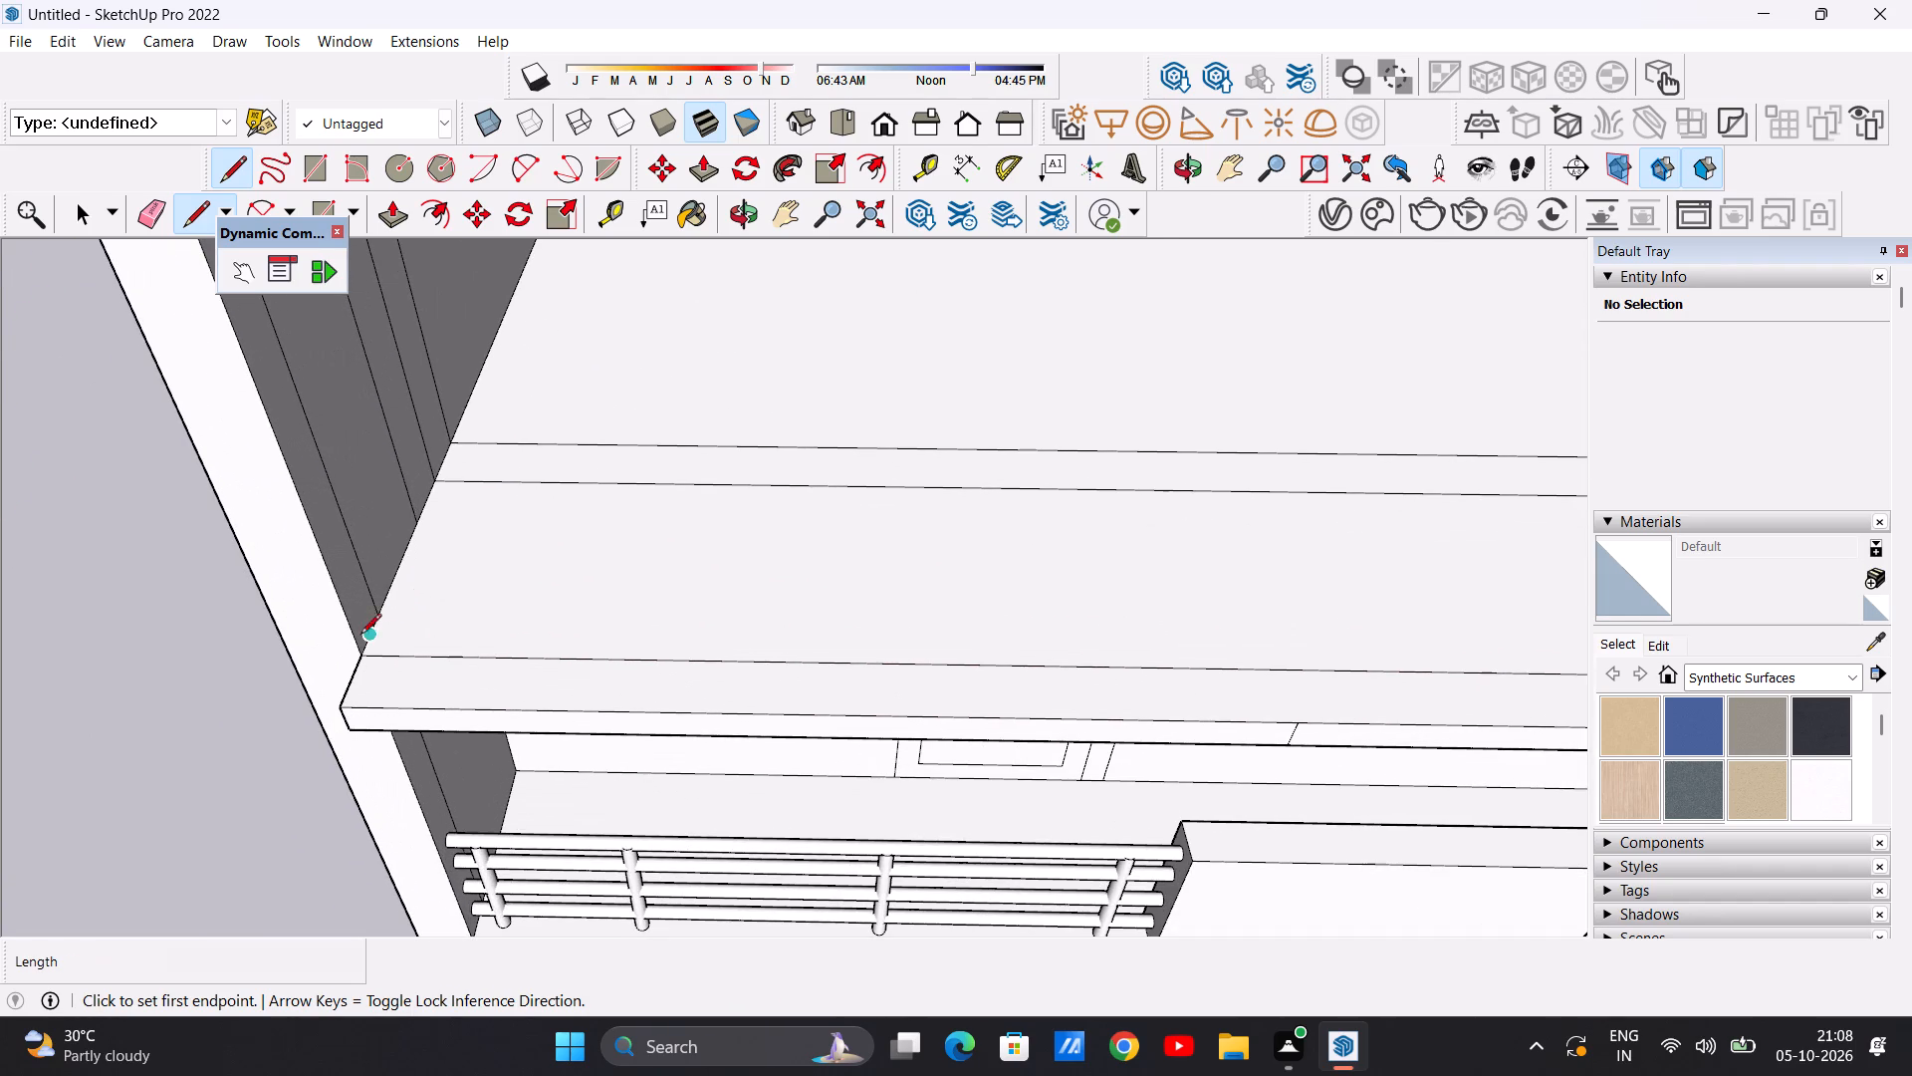
{"action": "left_click", "coordinate": [372, 618]}
{"action": "scroll", "coordinate": [555, 623], "scroll_direction": "down", "scroll_amount": 10}
{"action": "scroll", "coordinate": [776, 596], "scroll_direction": "down", "scroll_amount": 10}
{"action": "scroll", "coordinate": [1158, 597], "scroll_direction": "up", "scroll_amount": 7}
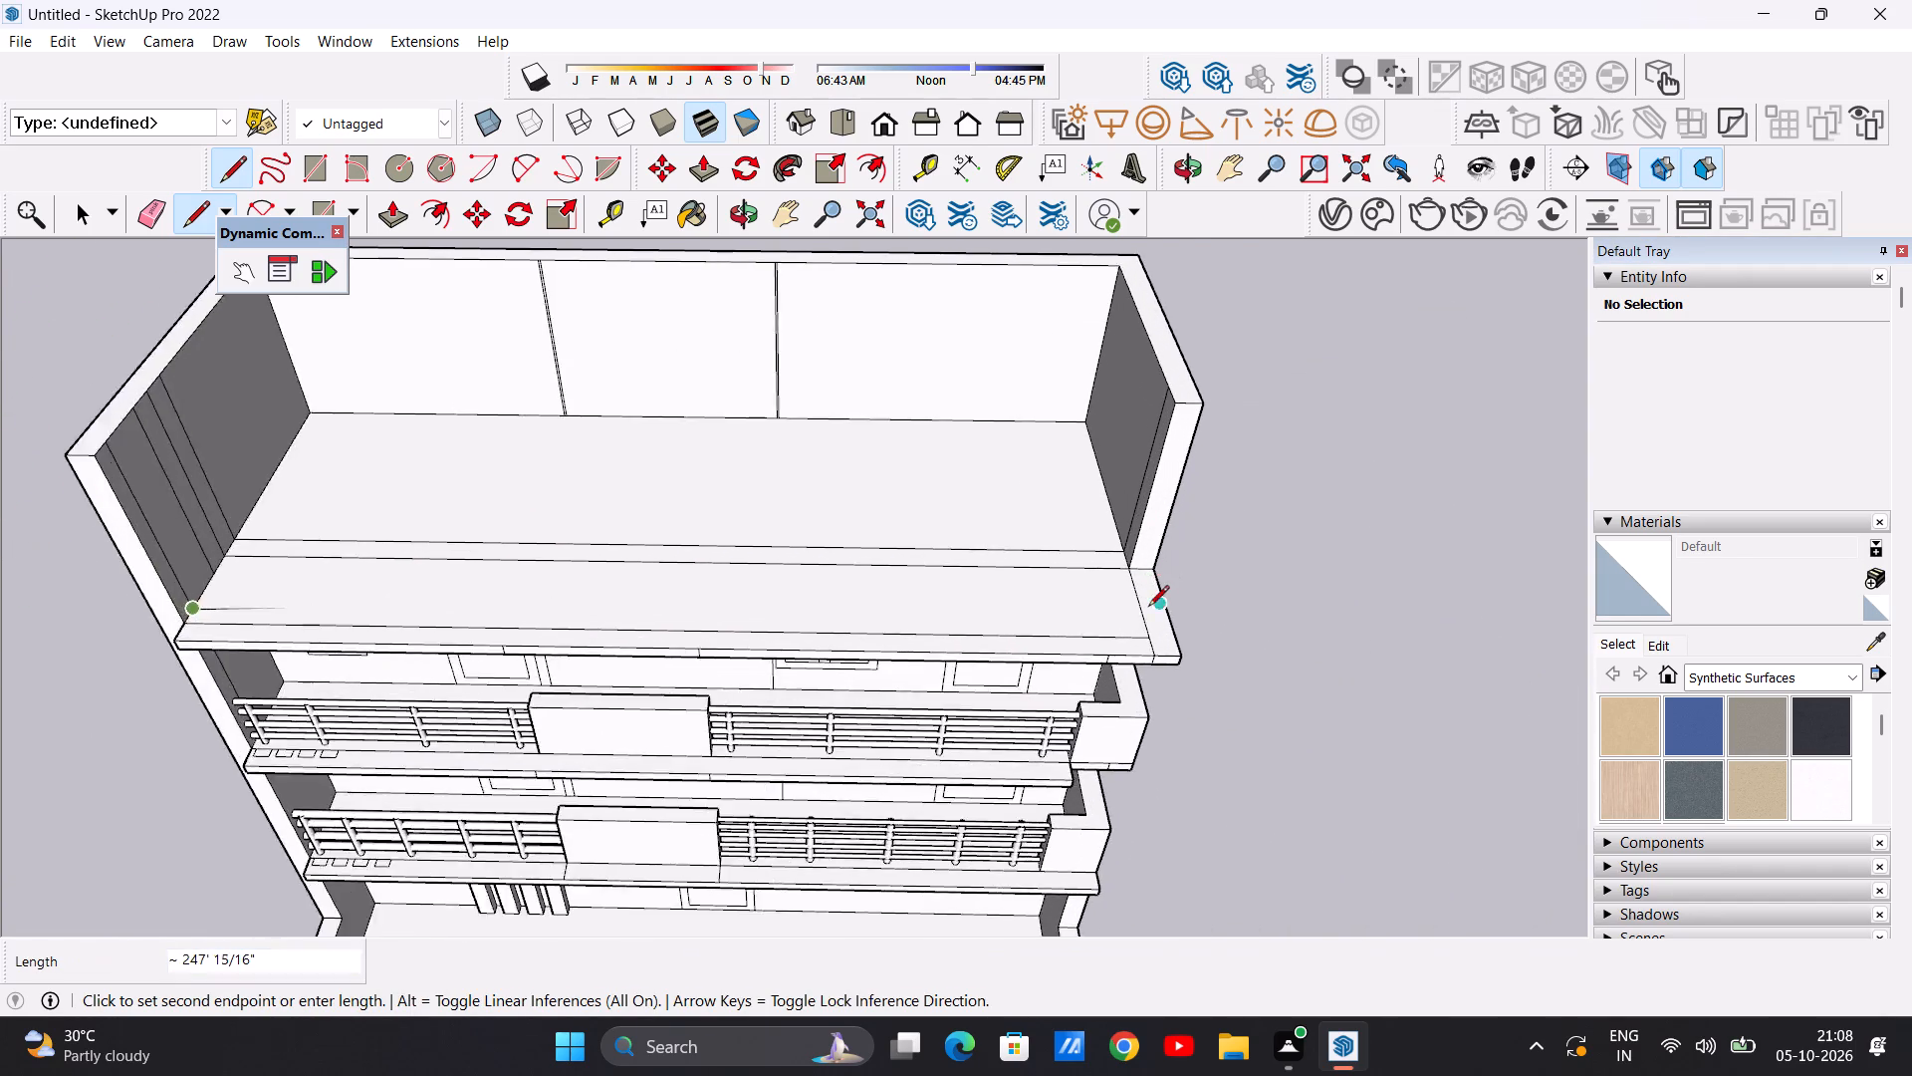
{"action": "scroll", "coordinate": [1148, 608], "scroll_direction": "up", "scroll_amount": 4}
{"action": "left_click", "coordinate": [1144, 631]}
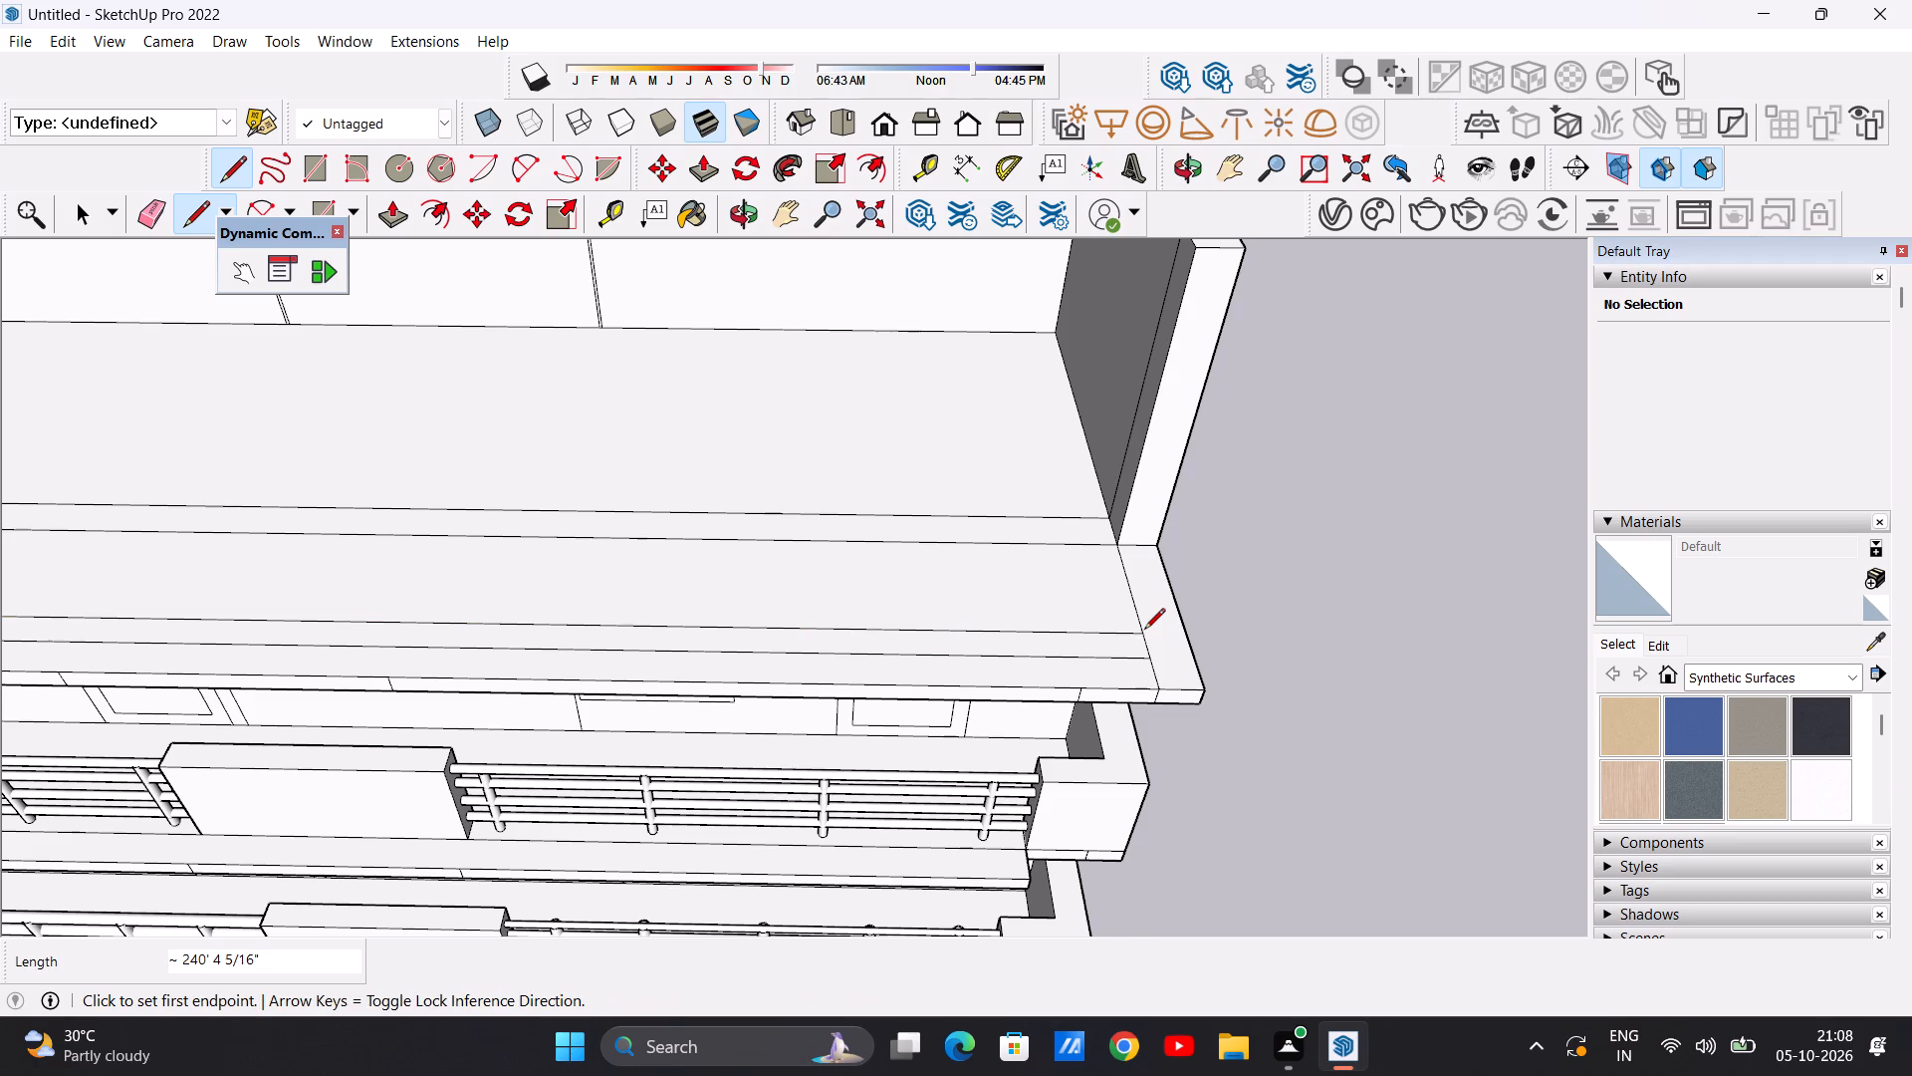
{"action": "key", "text": "space"}
Examine the roof slab's lined front edge and the balconies below from several angles.
{"action": "scroll", "coordinate": [1109, 655], "scroll_direction": "down", "scroll_amount": 14}
{"action": "scroll", "coordinate": [977, 588], "scroll_direction": "down", "scroll_amount": 6}
{"action": "middle_click_drag", "start_coordinate": [992, 646], "coordinate": [957, 600]}
{"action": "scroll", "coordinate": [992, 646], "scroll_direction": "up", "scroll_amount": 1}
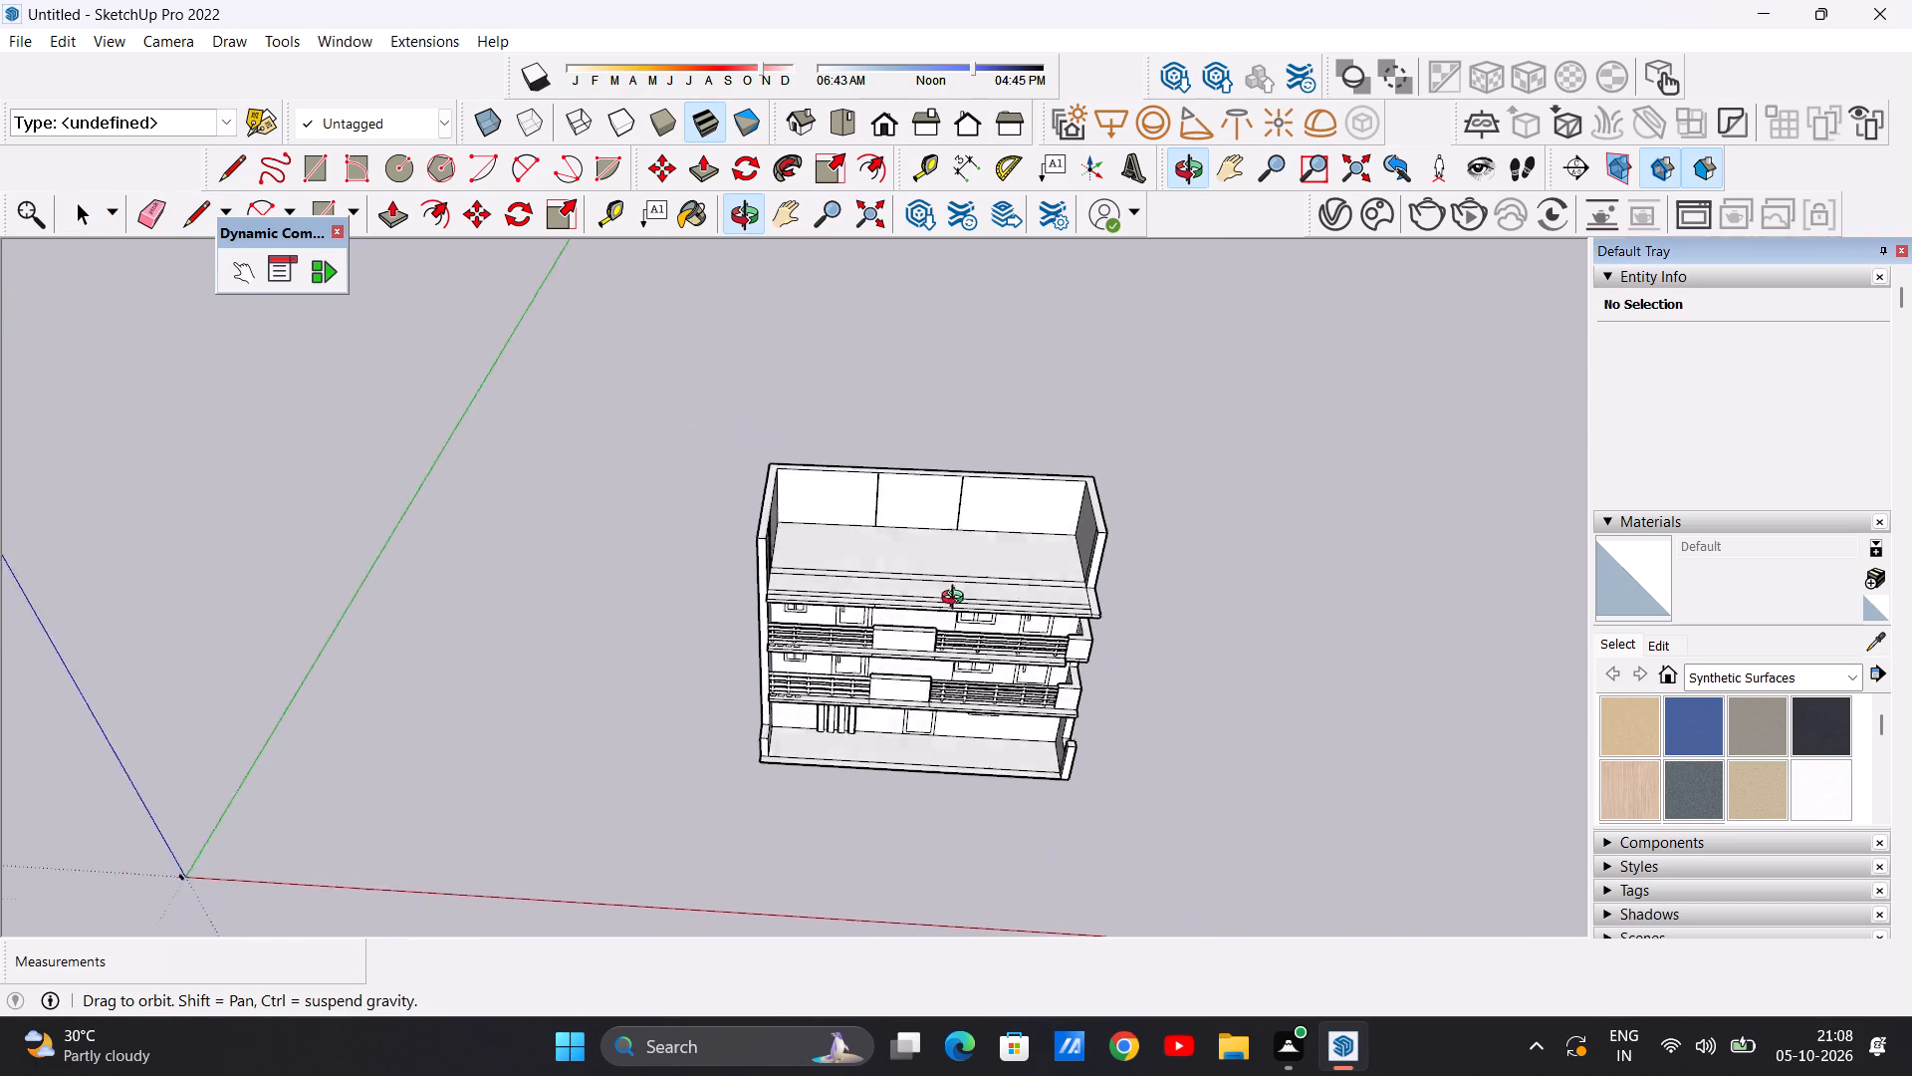
{"action": "middle_click_drag", "start_coordinate": [957, 600], "coordinate": [785, 507]}
{"action": "scroll", "coordinate": [895, 551], "scroll_direction": "up", "scroll_amount": 7}
{"action": "middle_click_drag", "start_coordinate": [952, 583], "coordinate": [938, 743]}
{"action": "scroll", "coordinate": [938, 743], "scroll_direction": "up", "scroll_amount": 1}
{"action": "scroll", "coordinate": [960, 566], "scroll_direction": "down", "scroll_amount": 3}
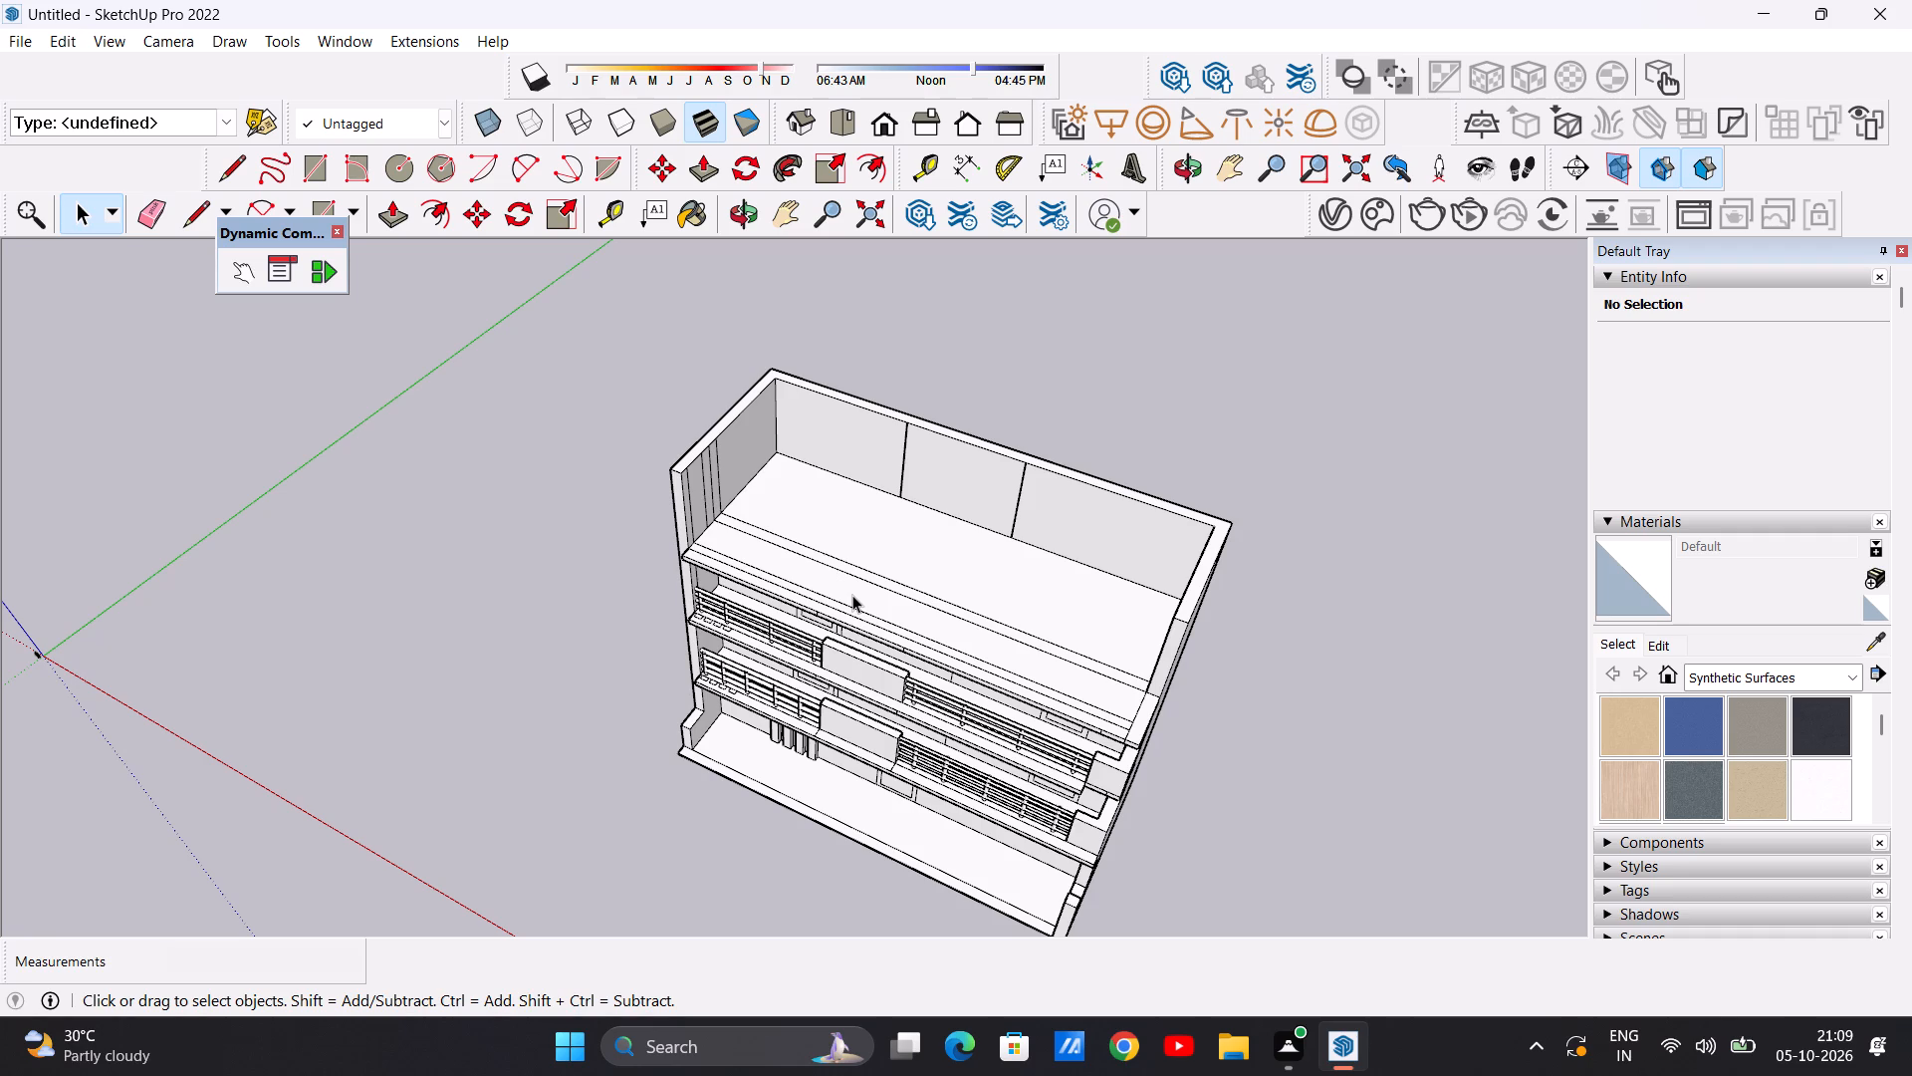
{"action": "scroll", "coordinate": [866, 594], "scroll_direction": "down", "scroll_amount": 5}
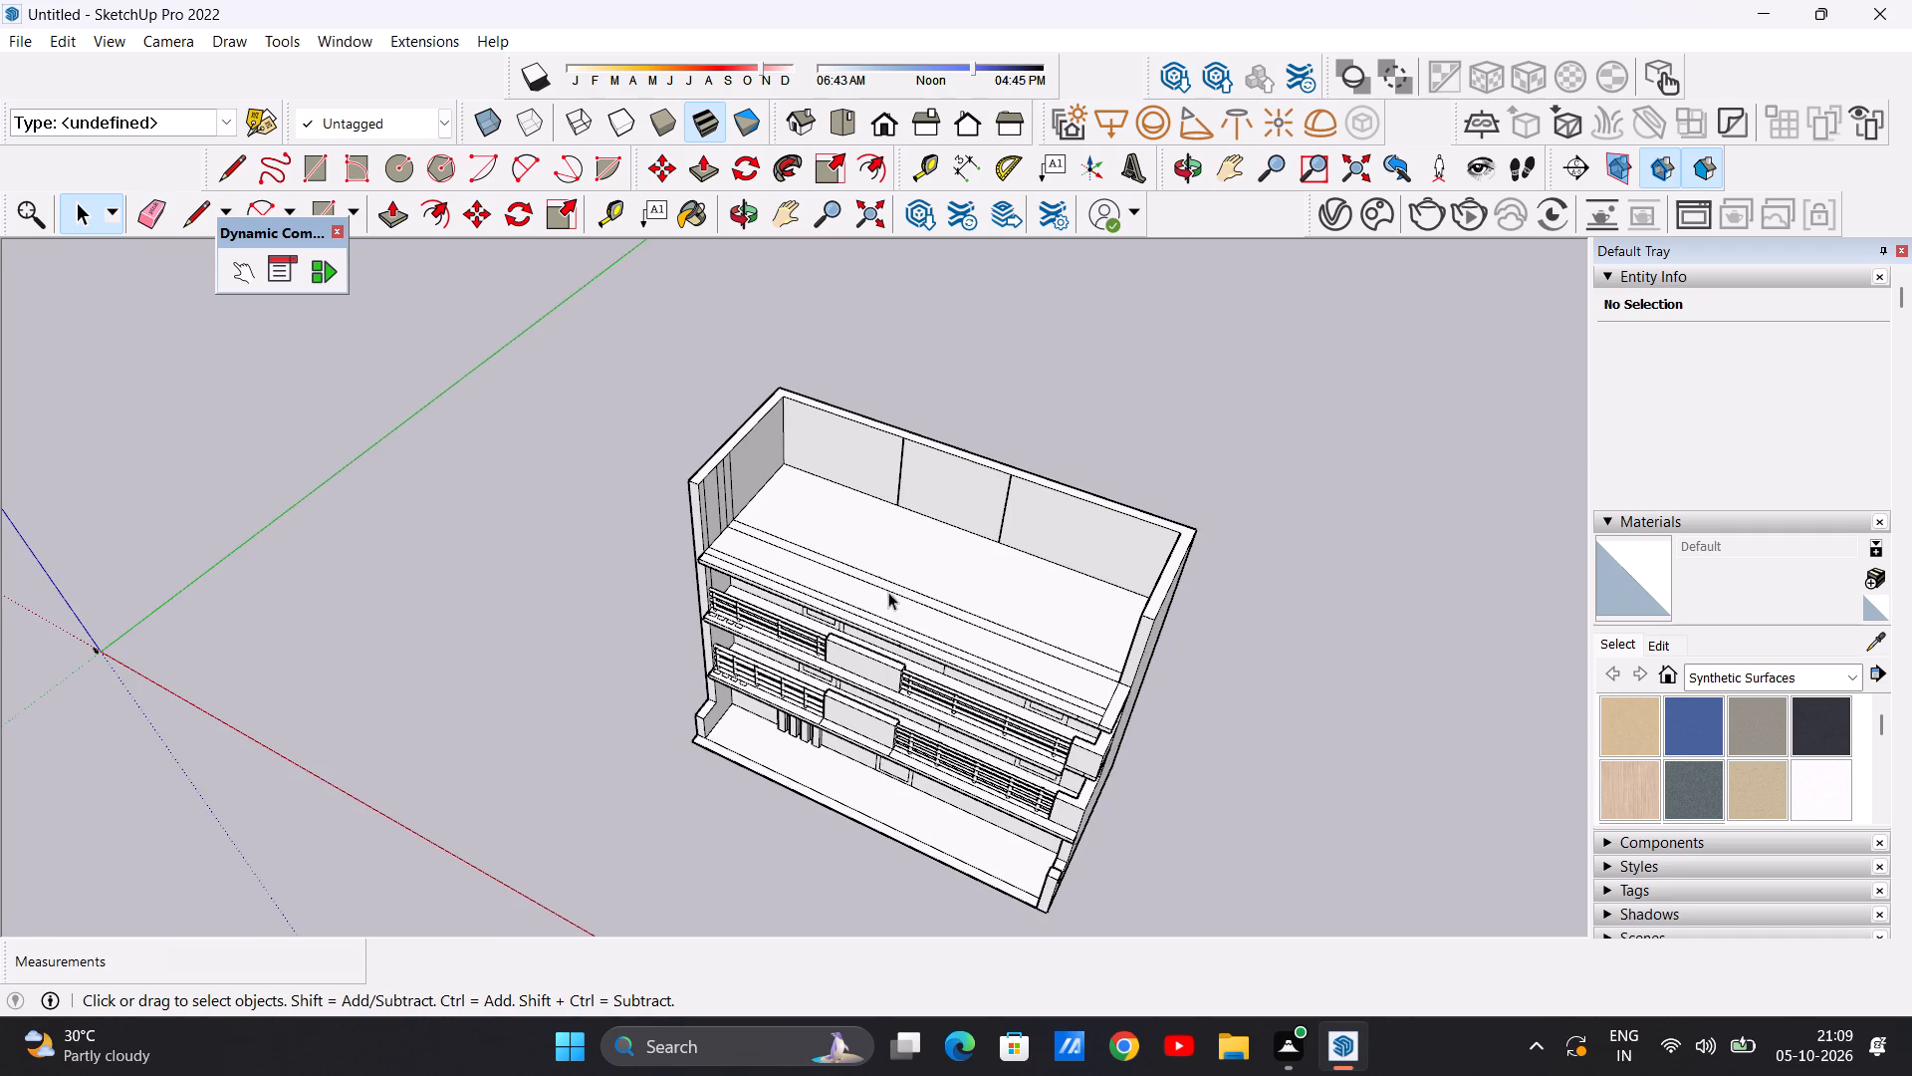
{"action": "scroll", "coordinate": [852, 601], "scroll_direction": "up", "scroll_amount": 13}
{"action": "scroll", "coordinate": [713, 603], "scroll_direction": "down", "scroll_amount": 13}
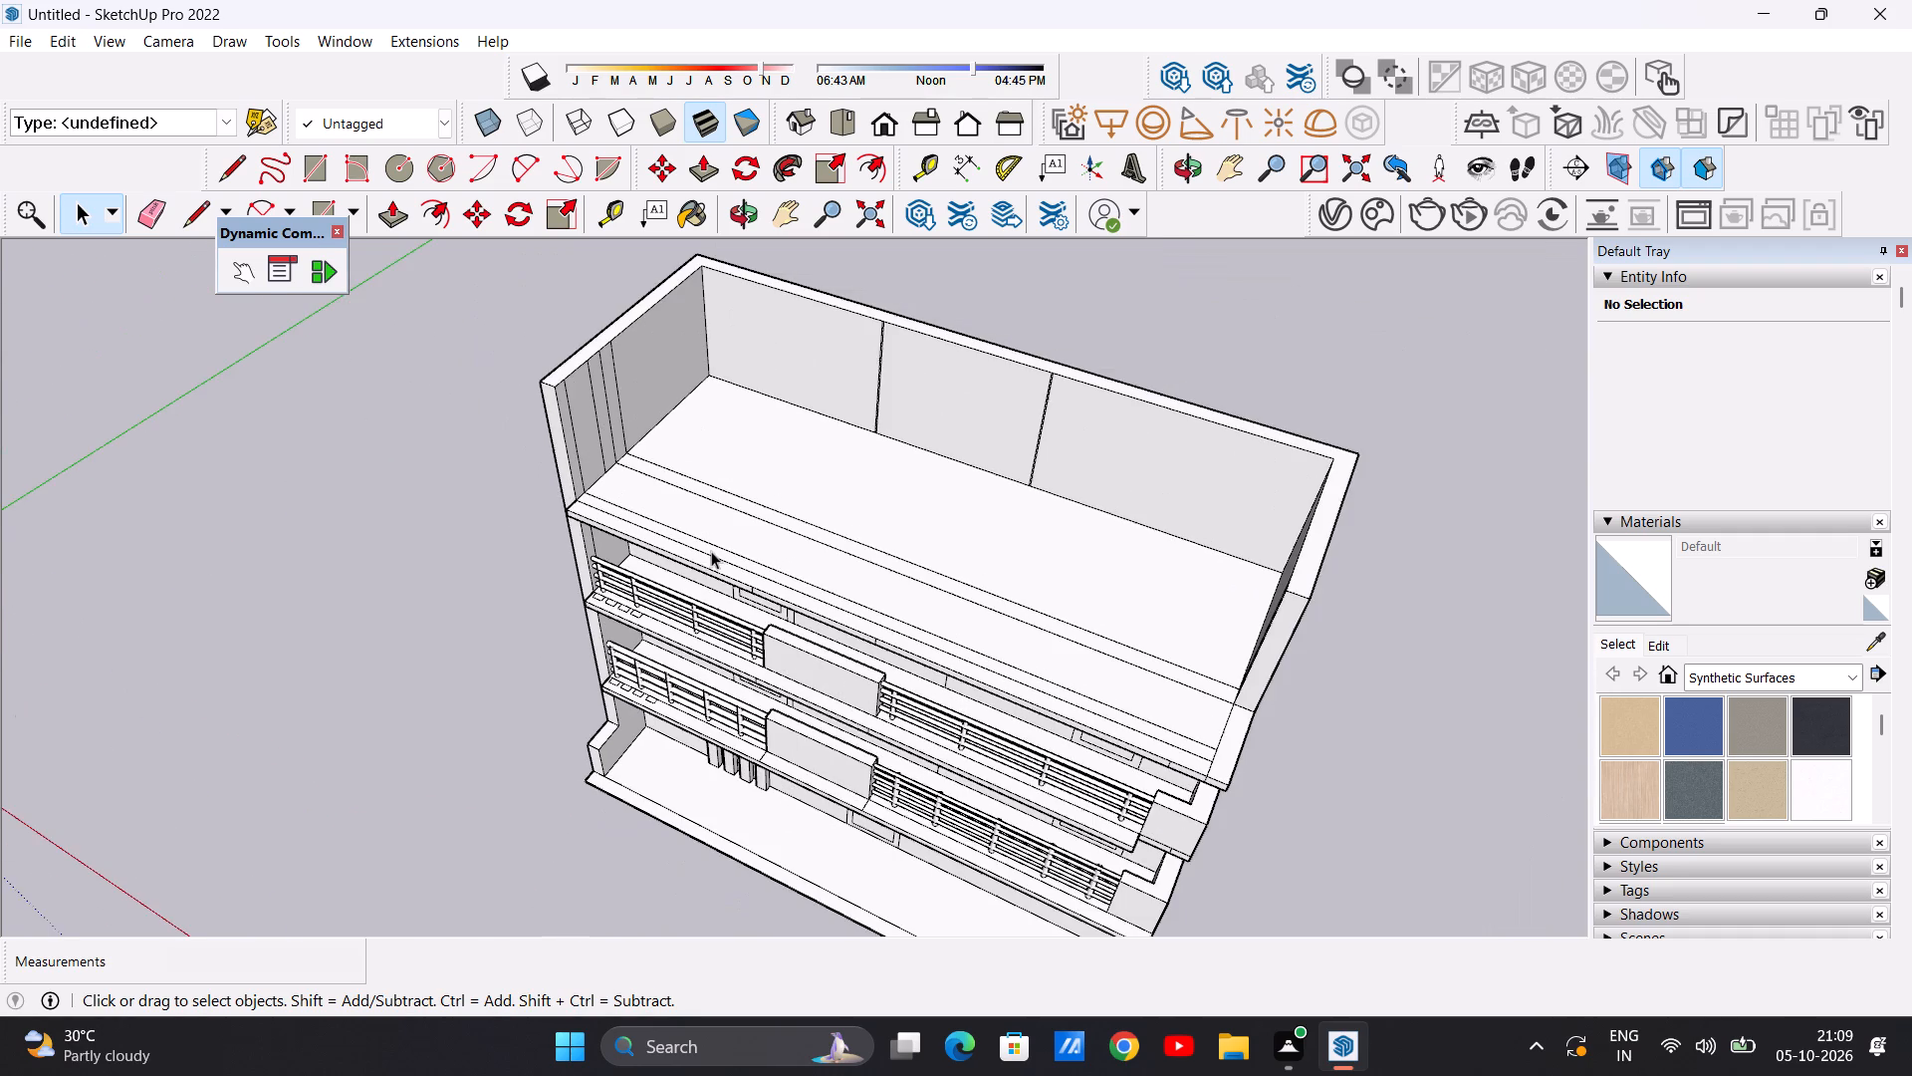
{"action": "middle_click_drag", "start_coordinate": [874, 606], "coordinate": [1221, 702]}
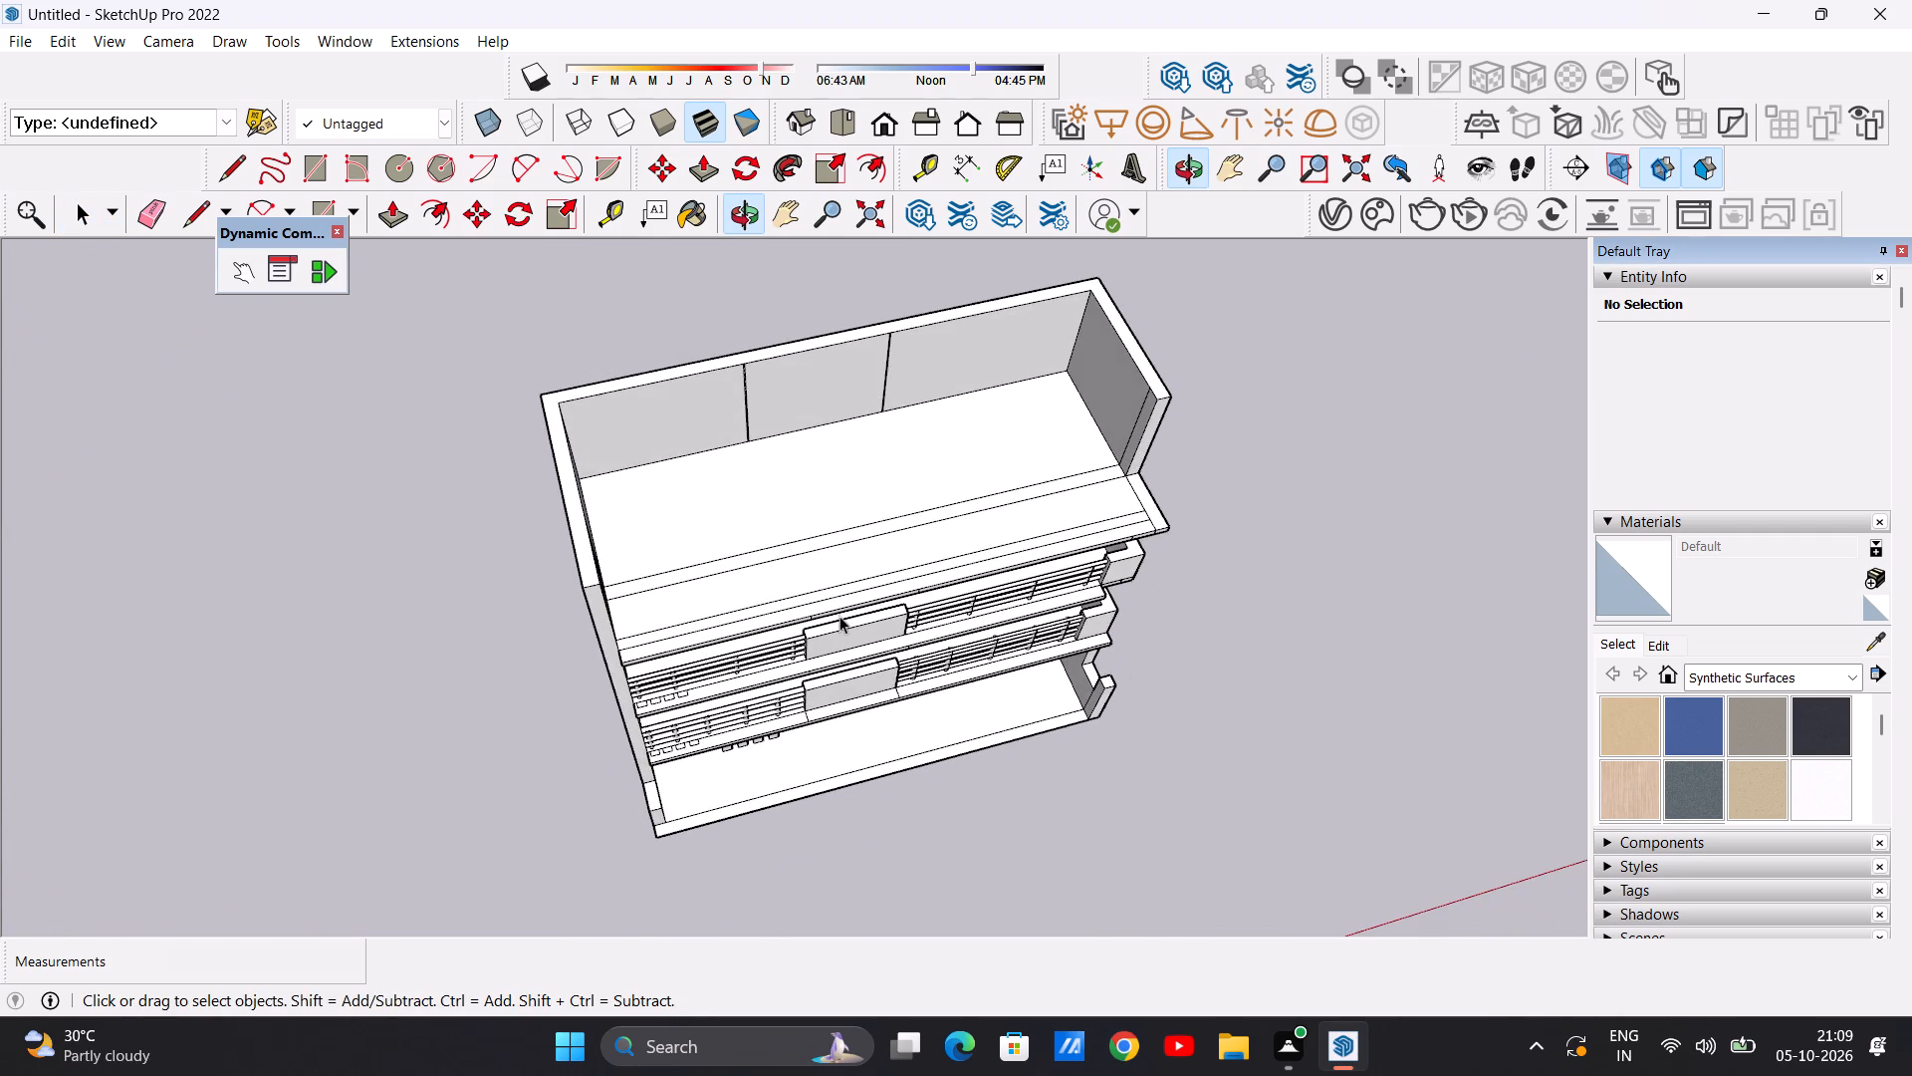
{"action": "scroll", "coordinate": [839, 616], "scroll_direction": "up", "scroll_amount": 7}
{"action": "middle_click_drag", "start_coordinate": [833, 633], "coordinate": [617, 509]}
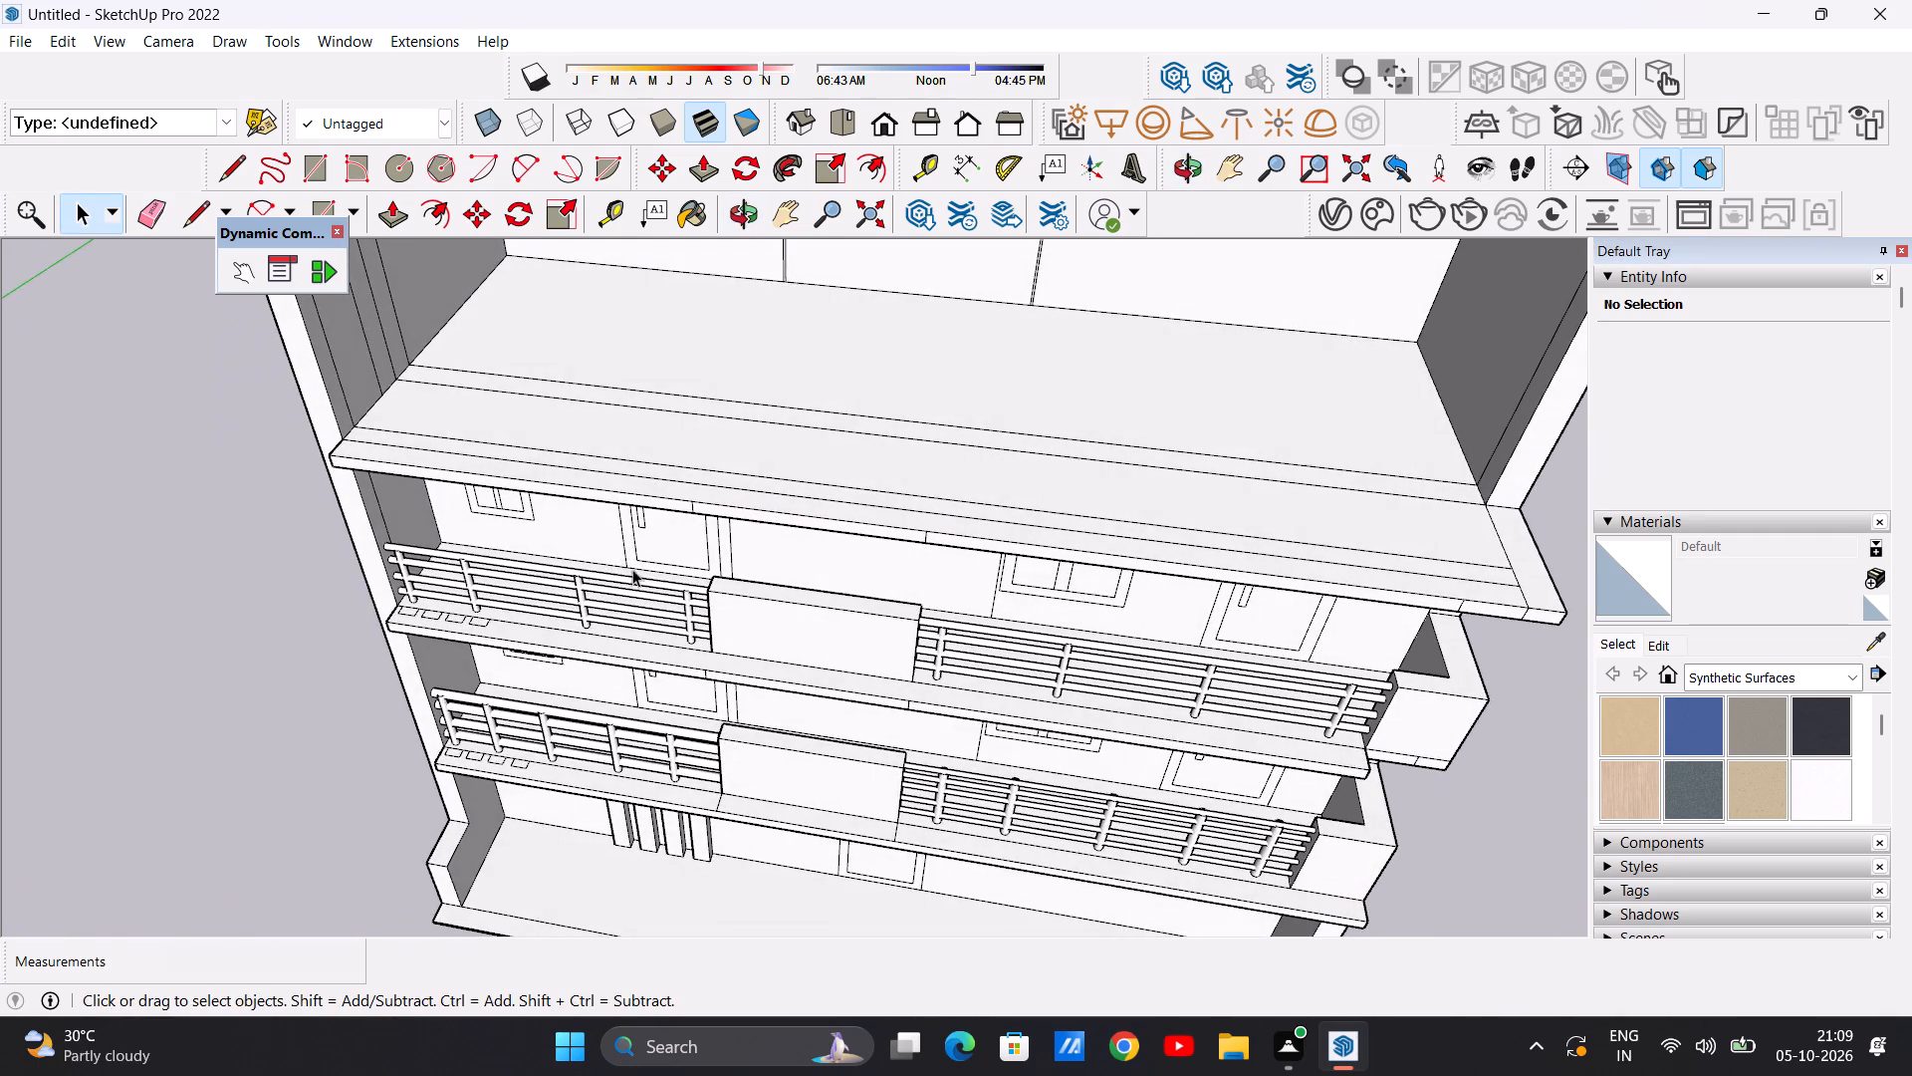
{"action": "scroll", "coordinate": [660, 593], "scroll_direction": "down", "scroll_amount": 6}
{"action": "scroll", "coordinate": [643, 514], "scroll_direction": "up", "scroll_amount": 4}
{"action": "middle_click_drag", "start_coordinate": [564, 520], "coordinate": [568, 540]}
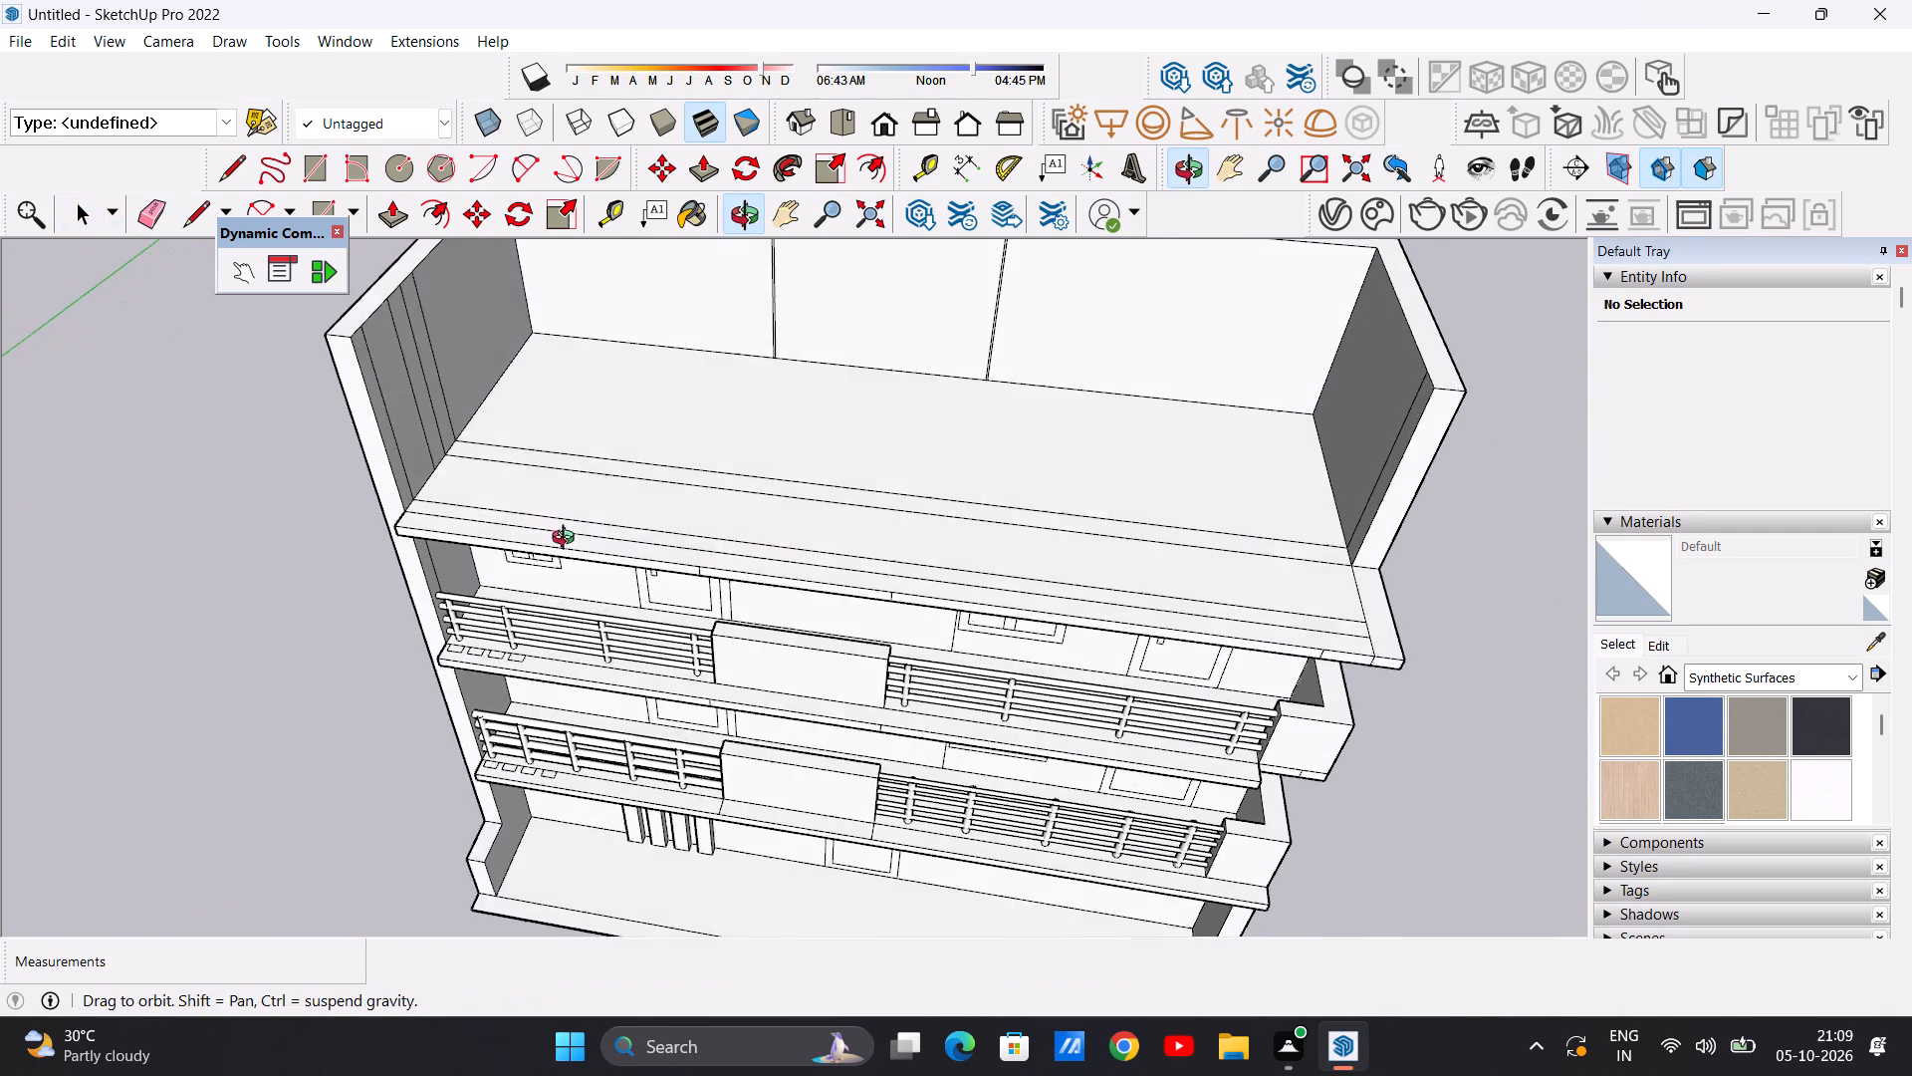
{"action": "middle_click_drag", "start_coordinate": [568, 540], "coordinate": [565, 640]}
{"action": "scroll", "coordinate": [836, 624], "scroll_direction": "up", "scroll_amount": 1}
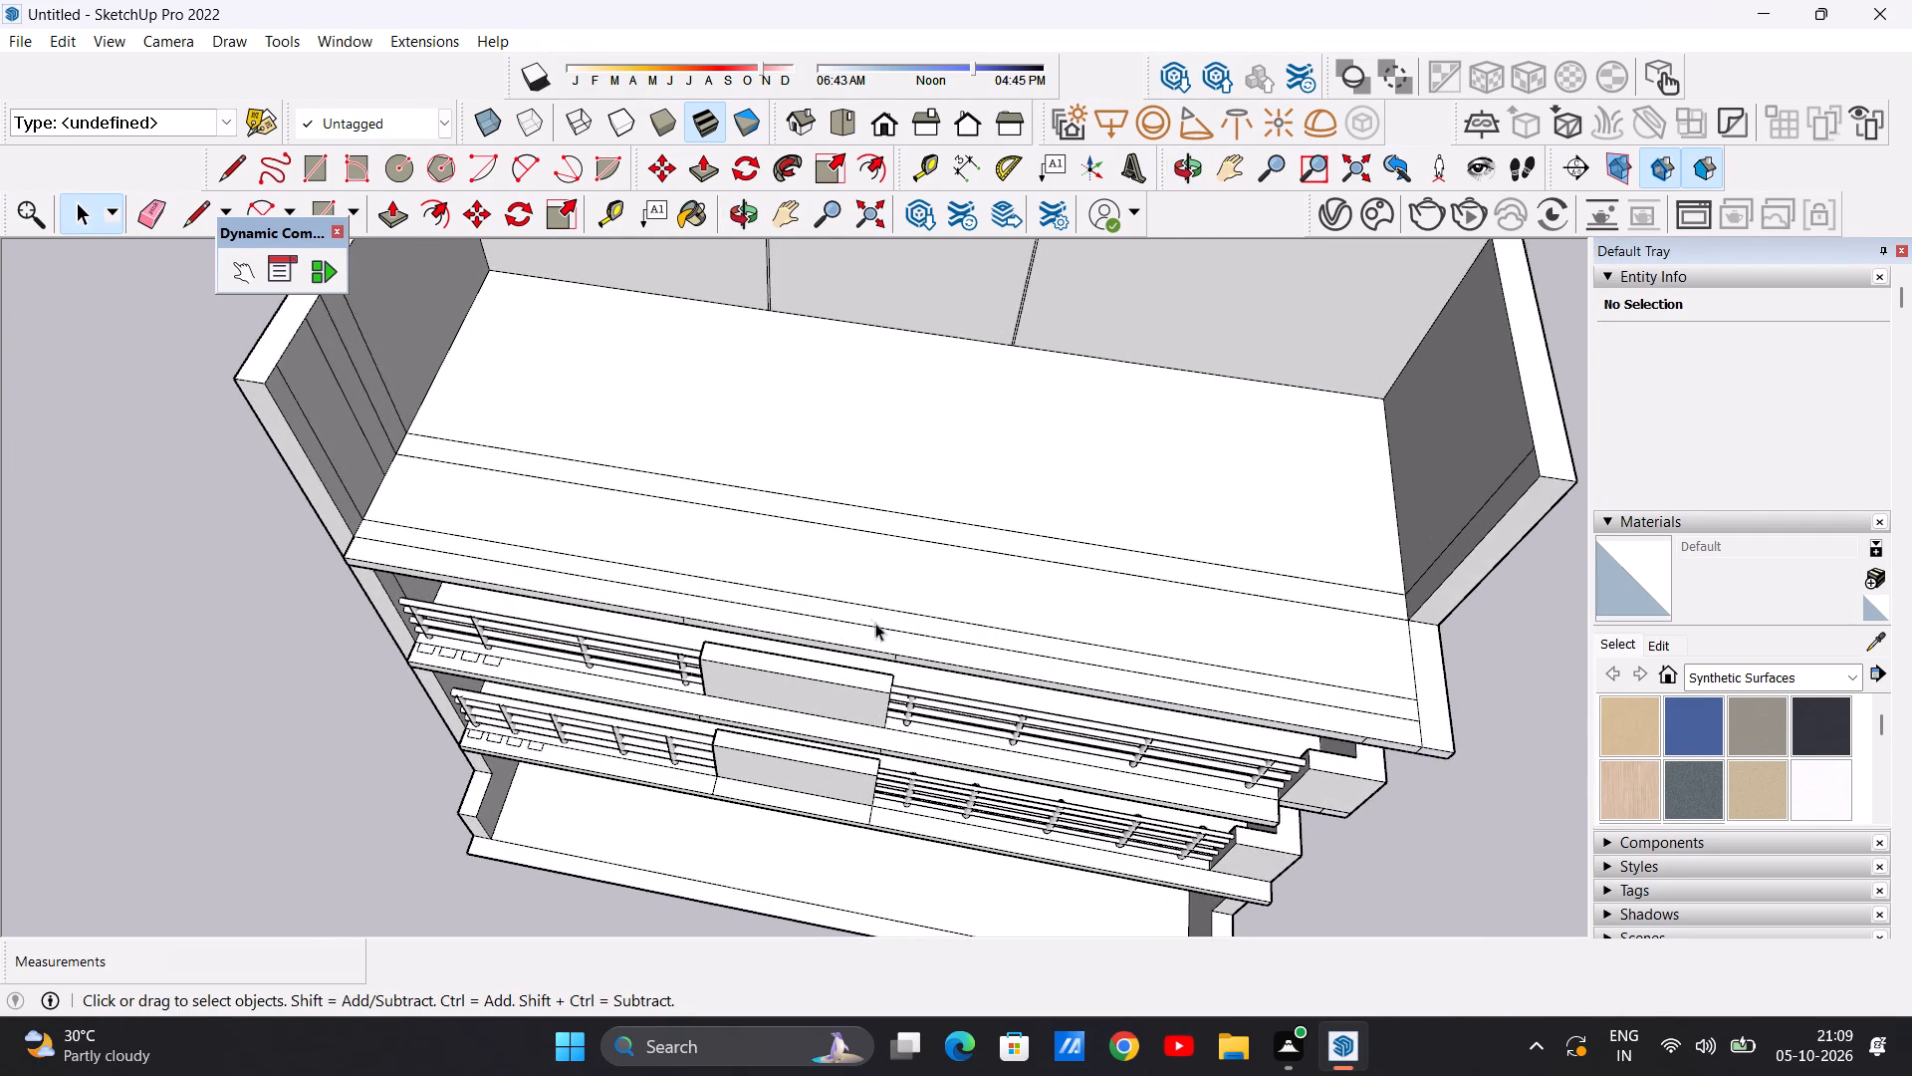
{"action": "scroll", "coordinate": [886, 627], "scroll_direction": "down", "scroll_amount": 3}
{"action": "middle_click_drag", "start_coordinate": [839, 625], "coordinate": [868, 653]}
{"action": "scroll", "coordinate": [1313, 668], "scroll_direction": "up", "scroll_amount": 5}
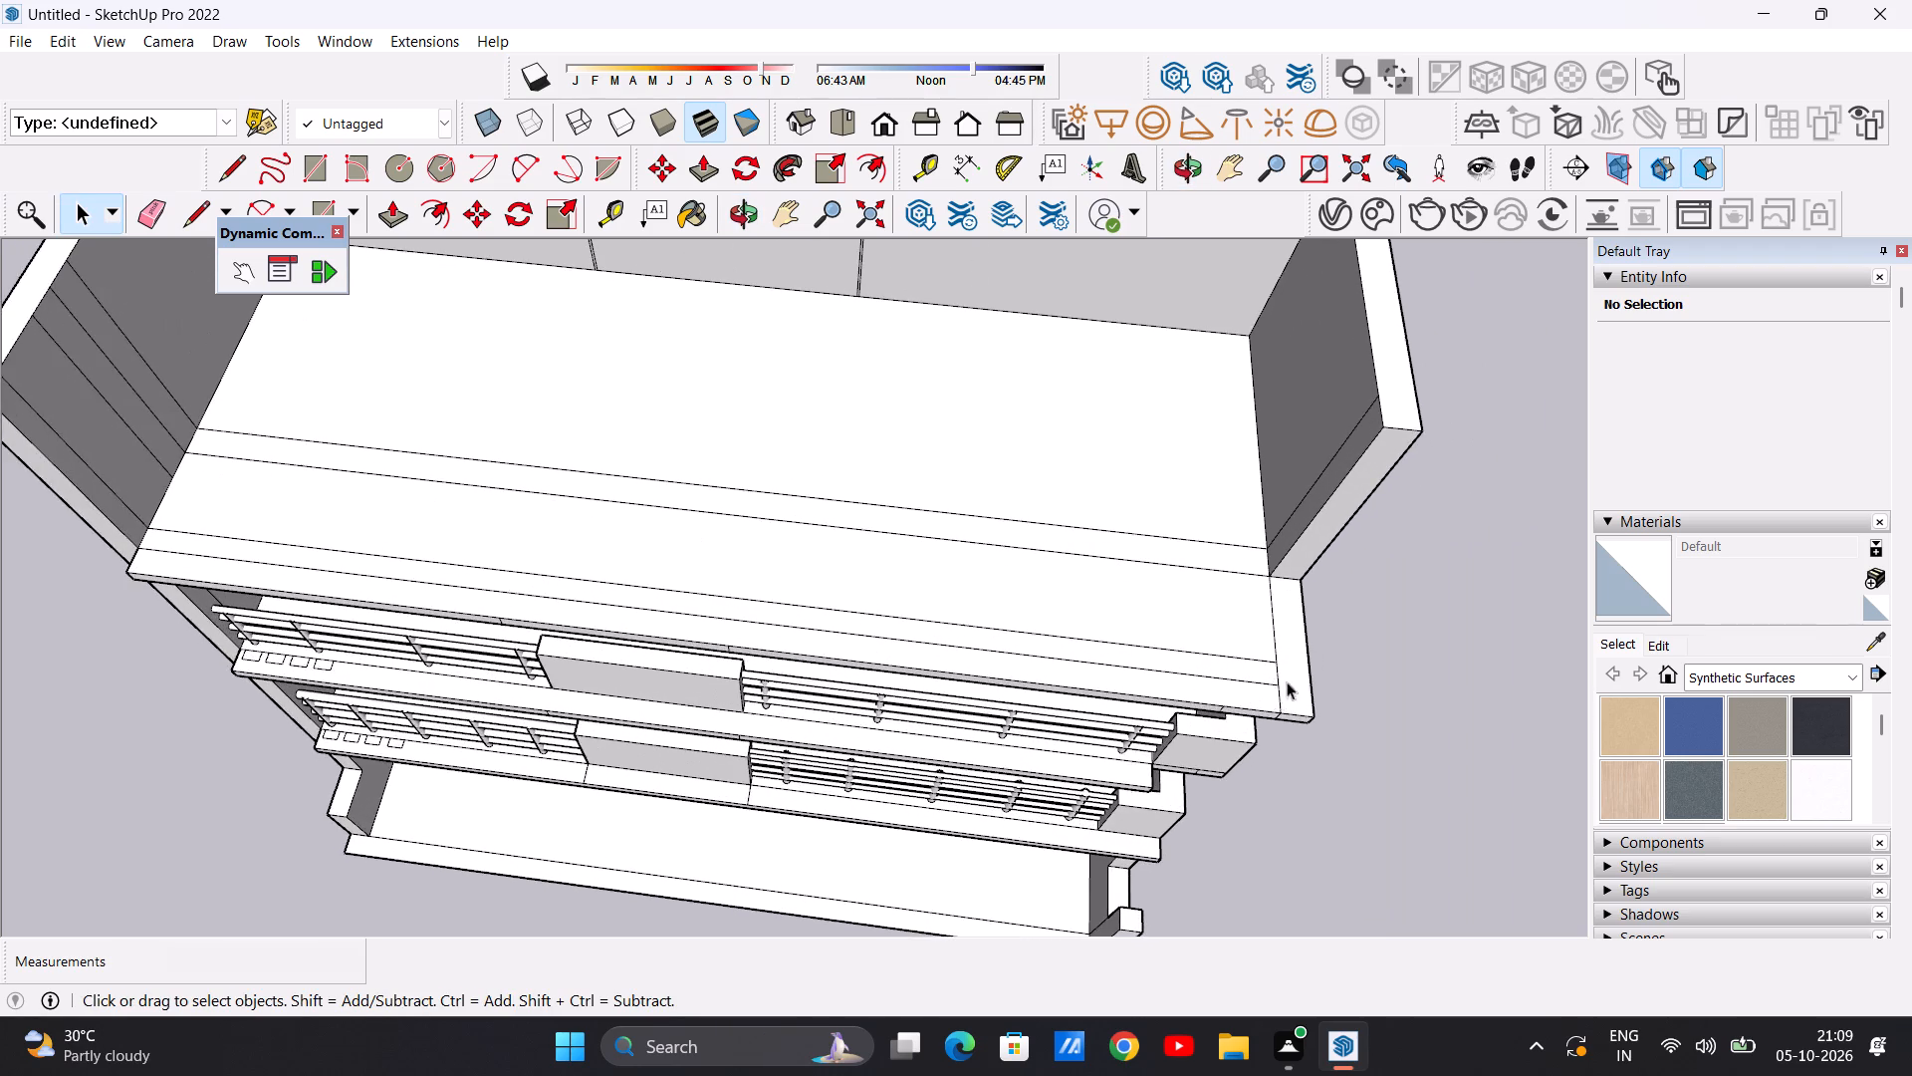
Draw a line about 6 ft 1/2 in across the slab's front strip, from the front-edge seam near the outer end to the first parallel line.
{"action": "middle_click_drag", "start_coordinate": [1272, 704], "coordinate": [1267, 563]}
{"action": "scroll", "coordinate": [1241, 583], "scroll_direction": "up", "scroll_amount": 5}
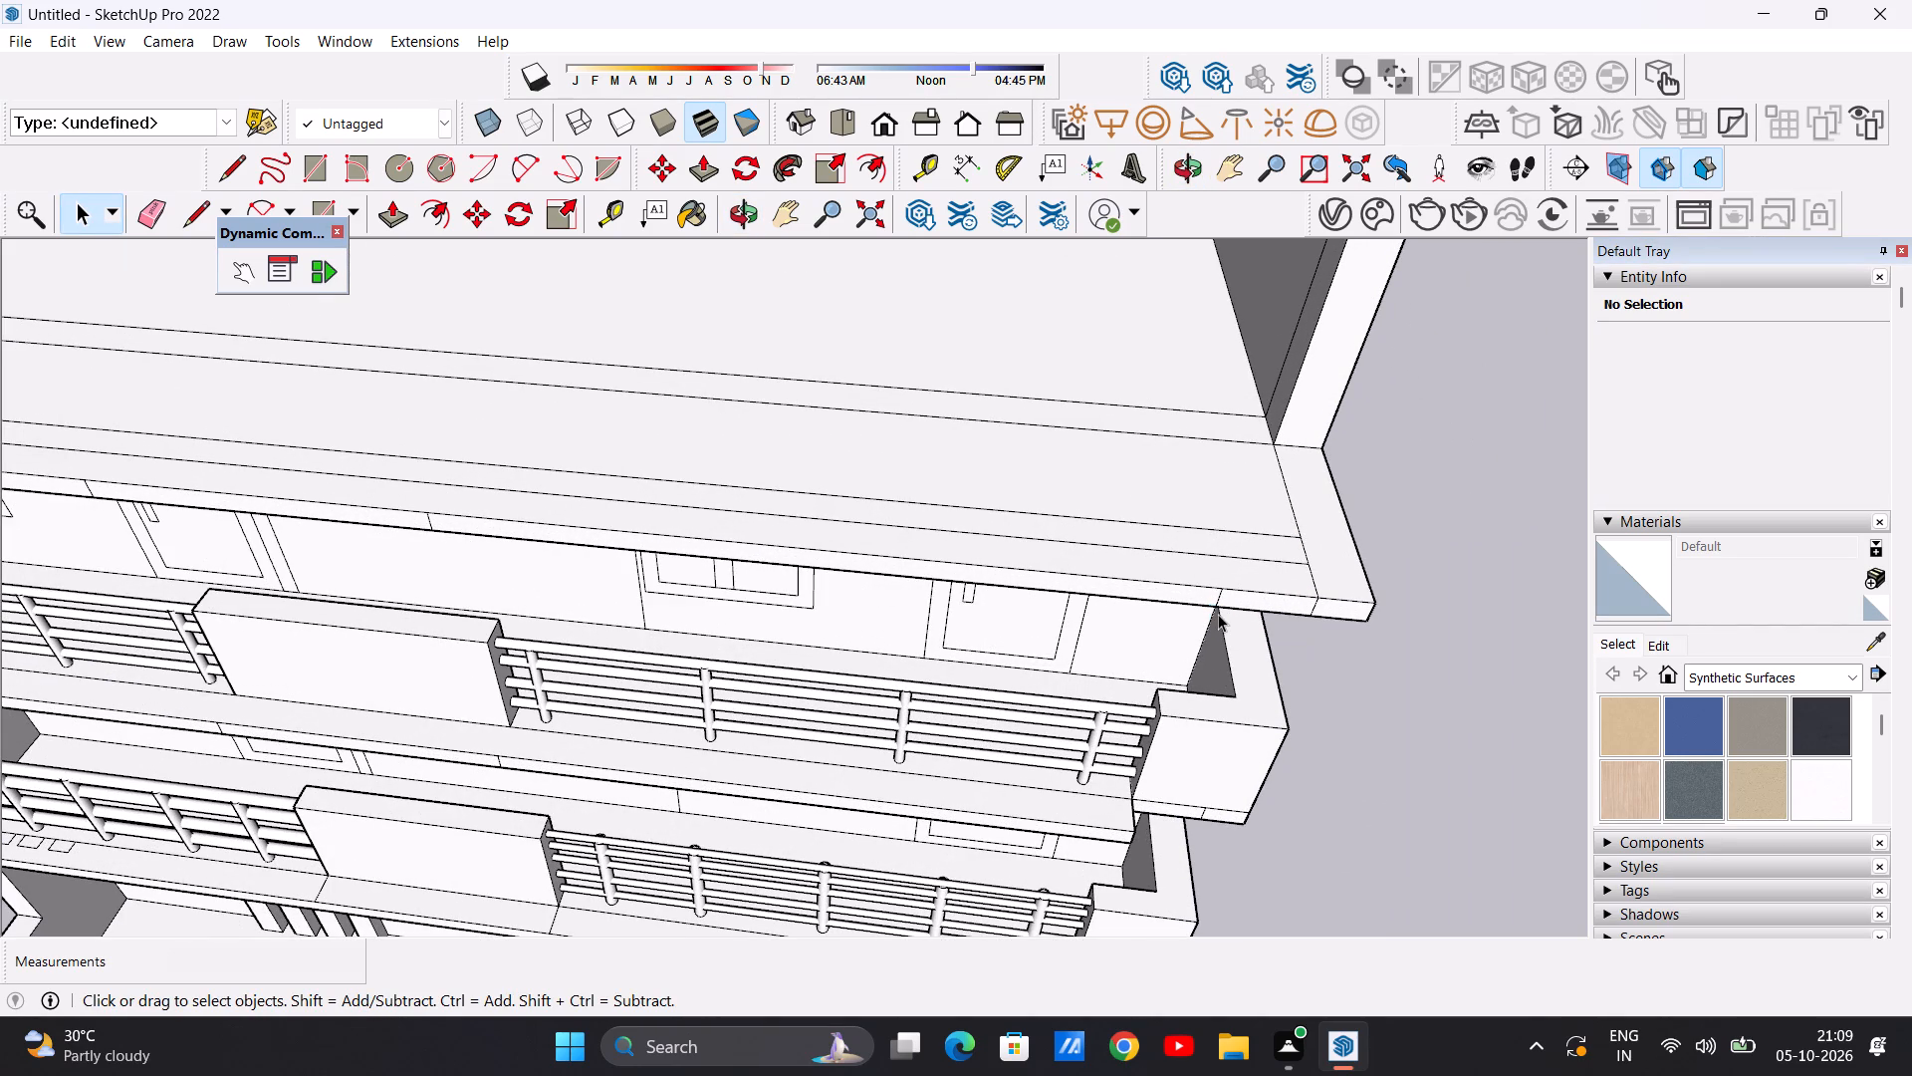
{"action": "key", "text": "l"}
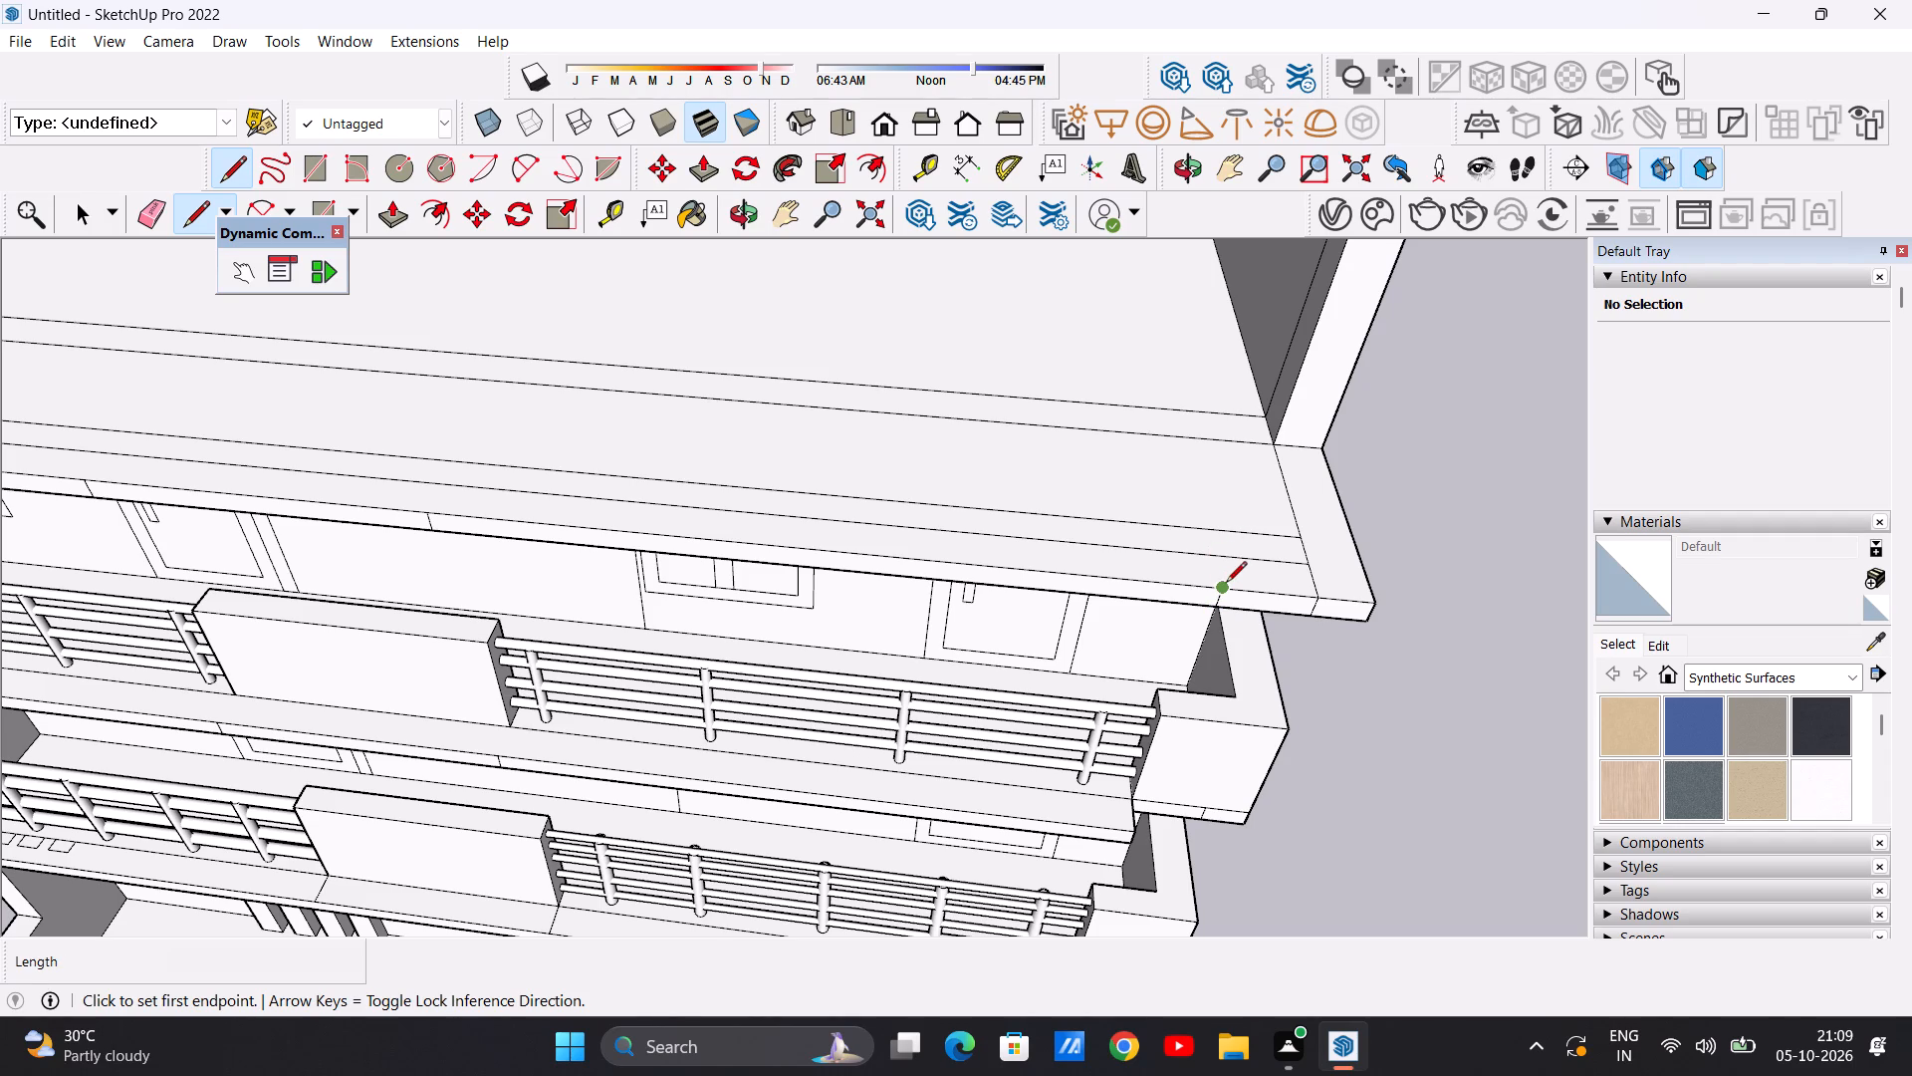
{"action": "left_click", "coordinate": [1225, 584]}
{"action": "left_click", "coordinate": [1220, 555]}
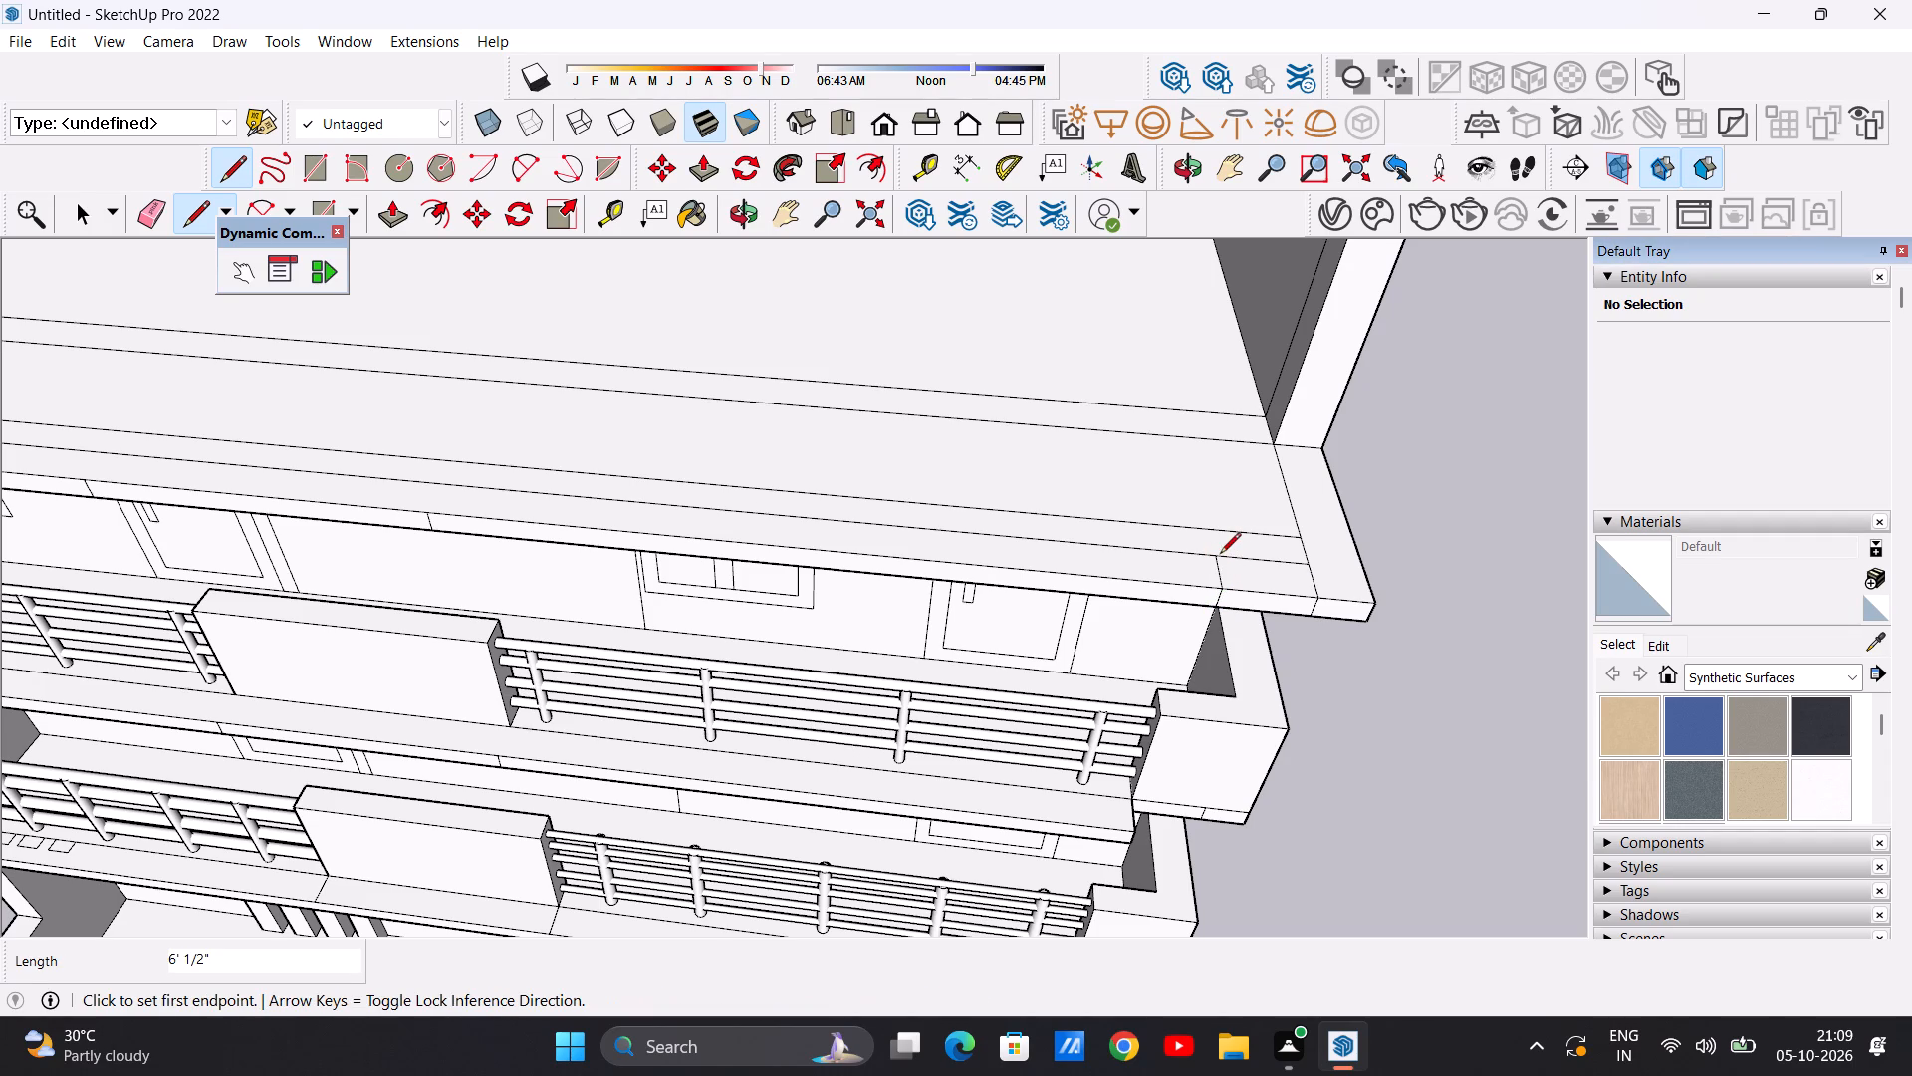
{"action": "key", "text": "space"}
Continue the short cross line from the first parallel line to the second one near the slab's outer end.
{"action": "scroll", "coordinate": [1233, 573], "scroll_direction": "down", "scroll_amount": 13}
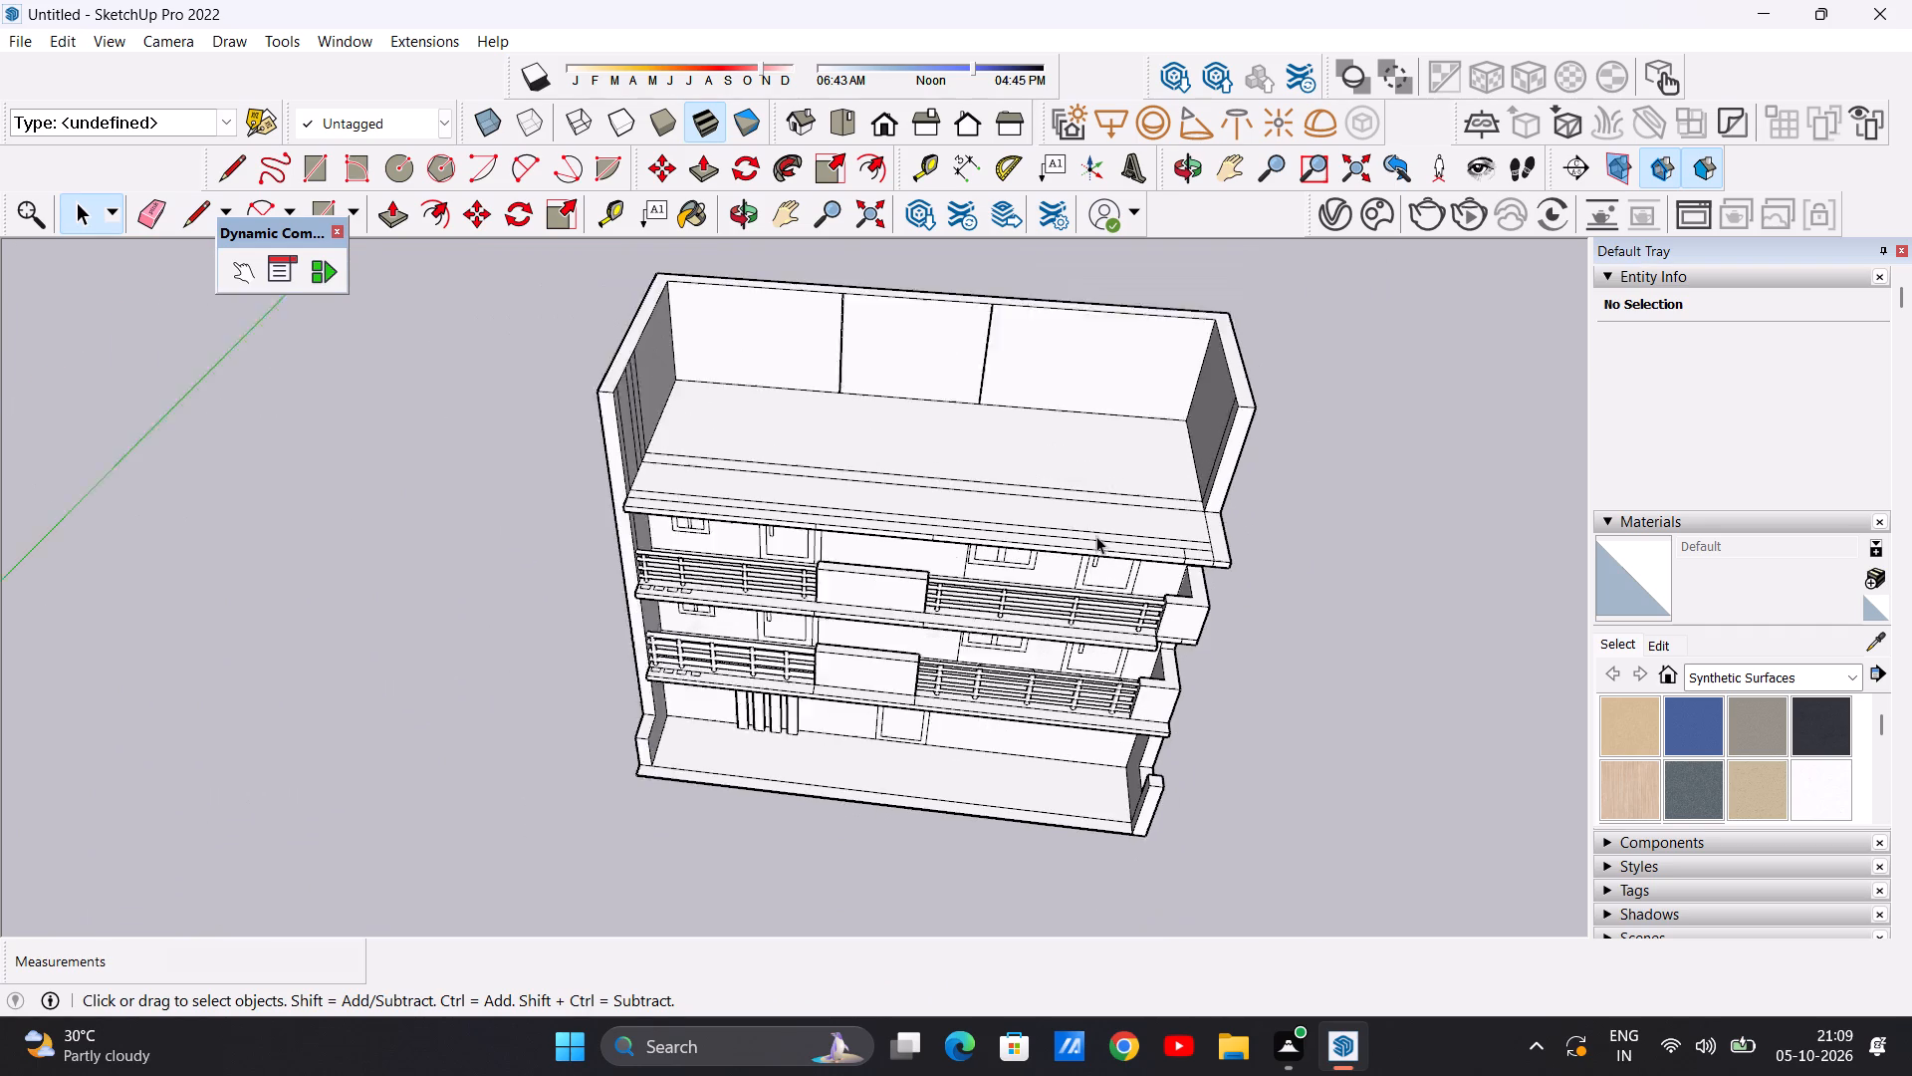
{"action": "scroll", "coordinate": [1096, 536], "scroll_direction": "down", "scroll_amount": 1}
{"action": "scroll", "coordinate": [1278, 542], "scroll_direction": "up", "scroll_amount": 17}
{"action": "scroll", "coordinate": [1137, 555], "scroll_direction": "down", "scroll_amount": 6}
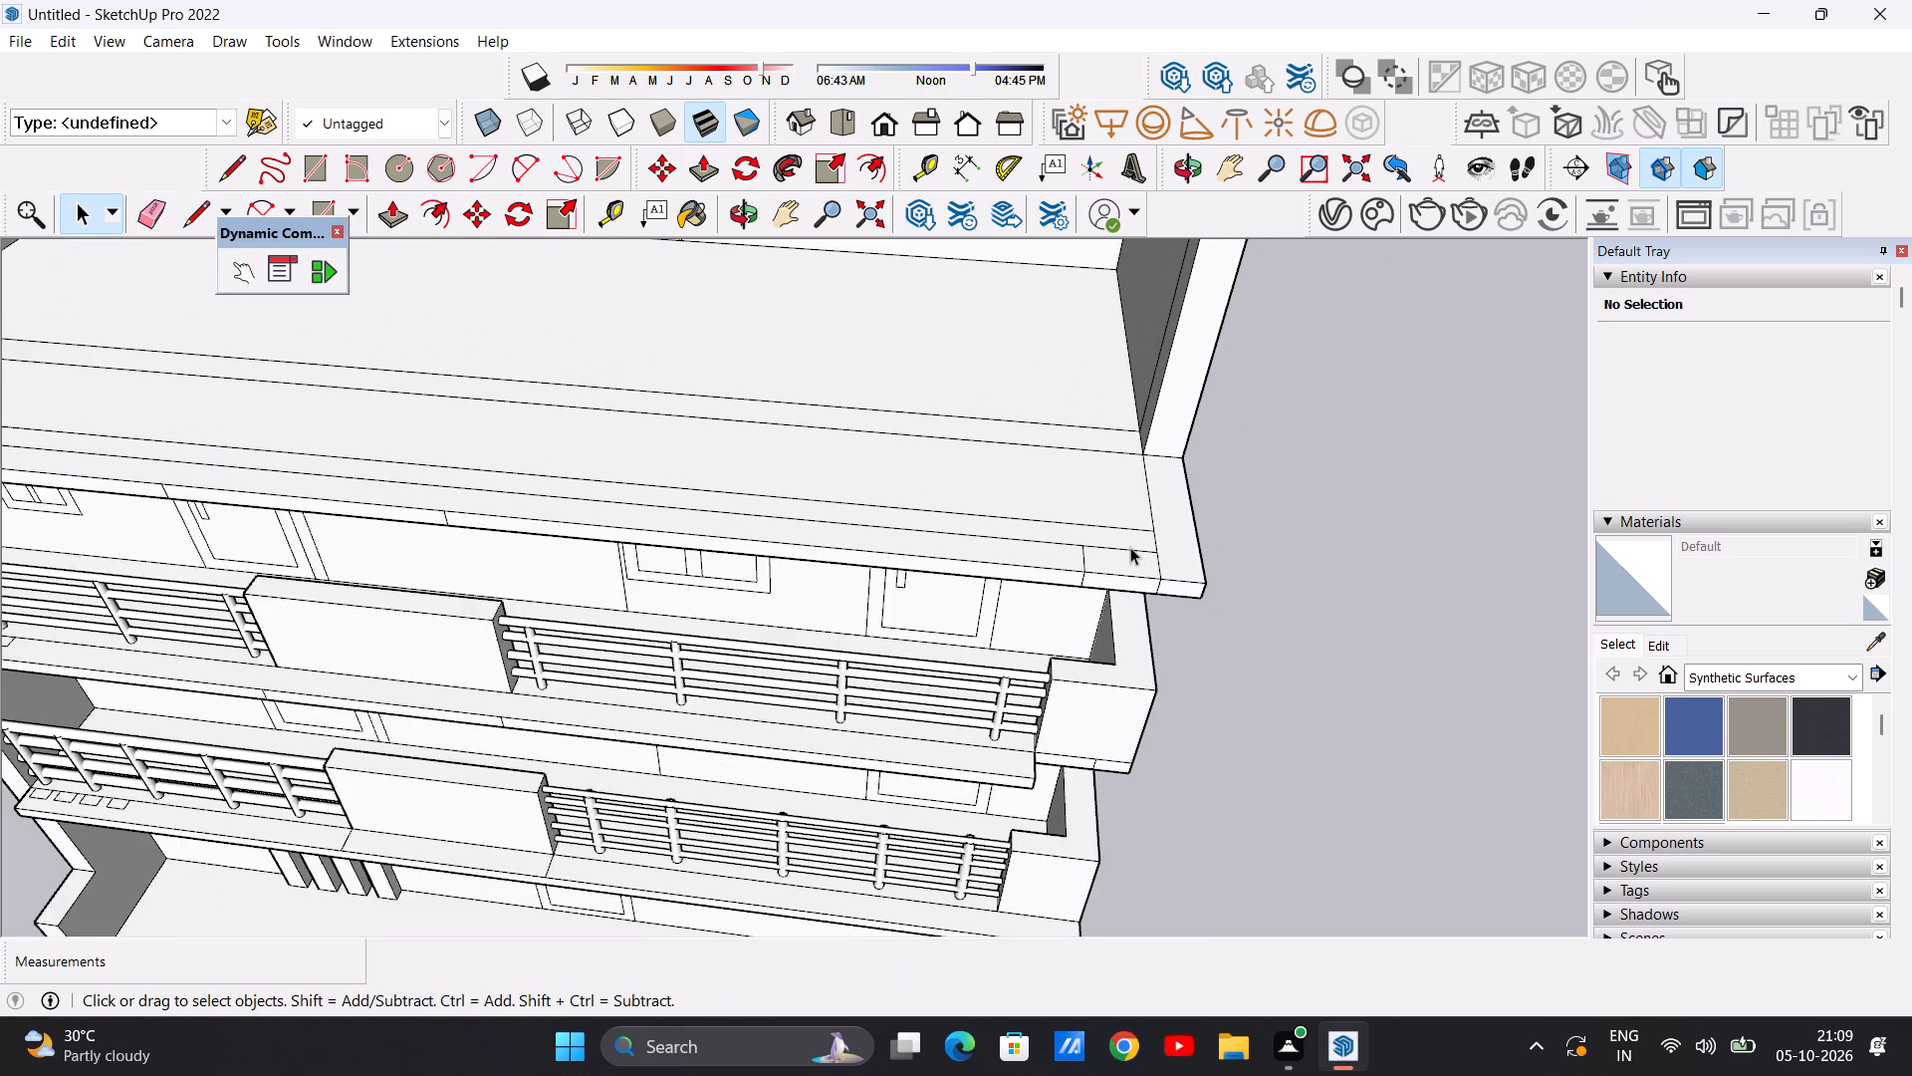
{"action": "scroll", "coordinate": [1130, 547], "scroll_direction": "down", "scroll_amount": 3}
{"action": "middle_click", "coordinate": [1085, 740]}
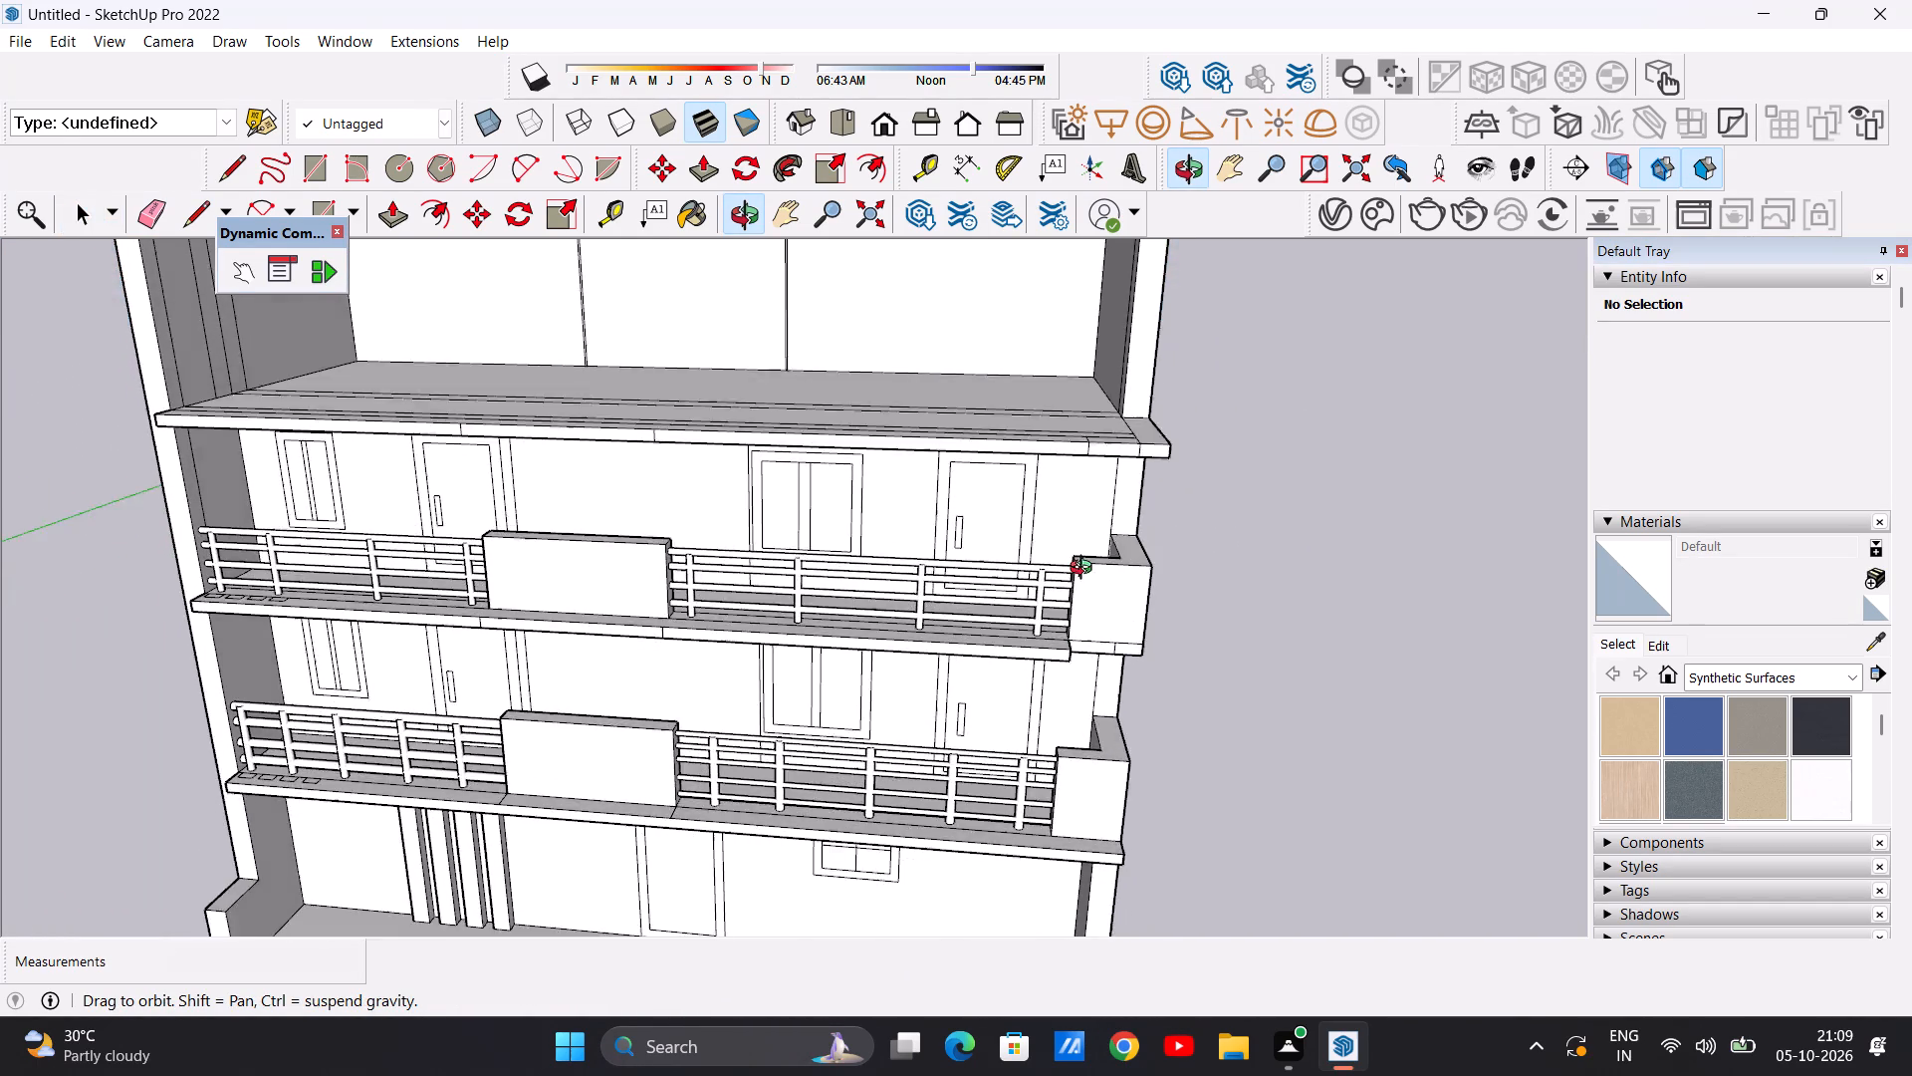
{"action": "scroll", "coordinate": [1104, 556], "scroll_direction": "up", "scroll_amount": 8}
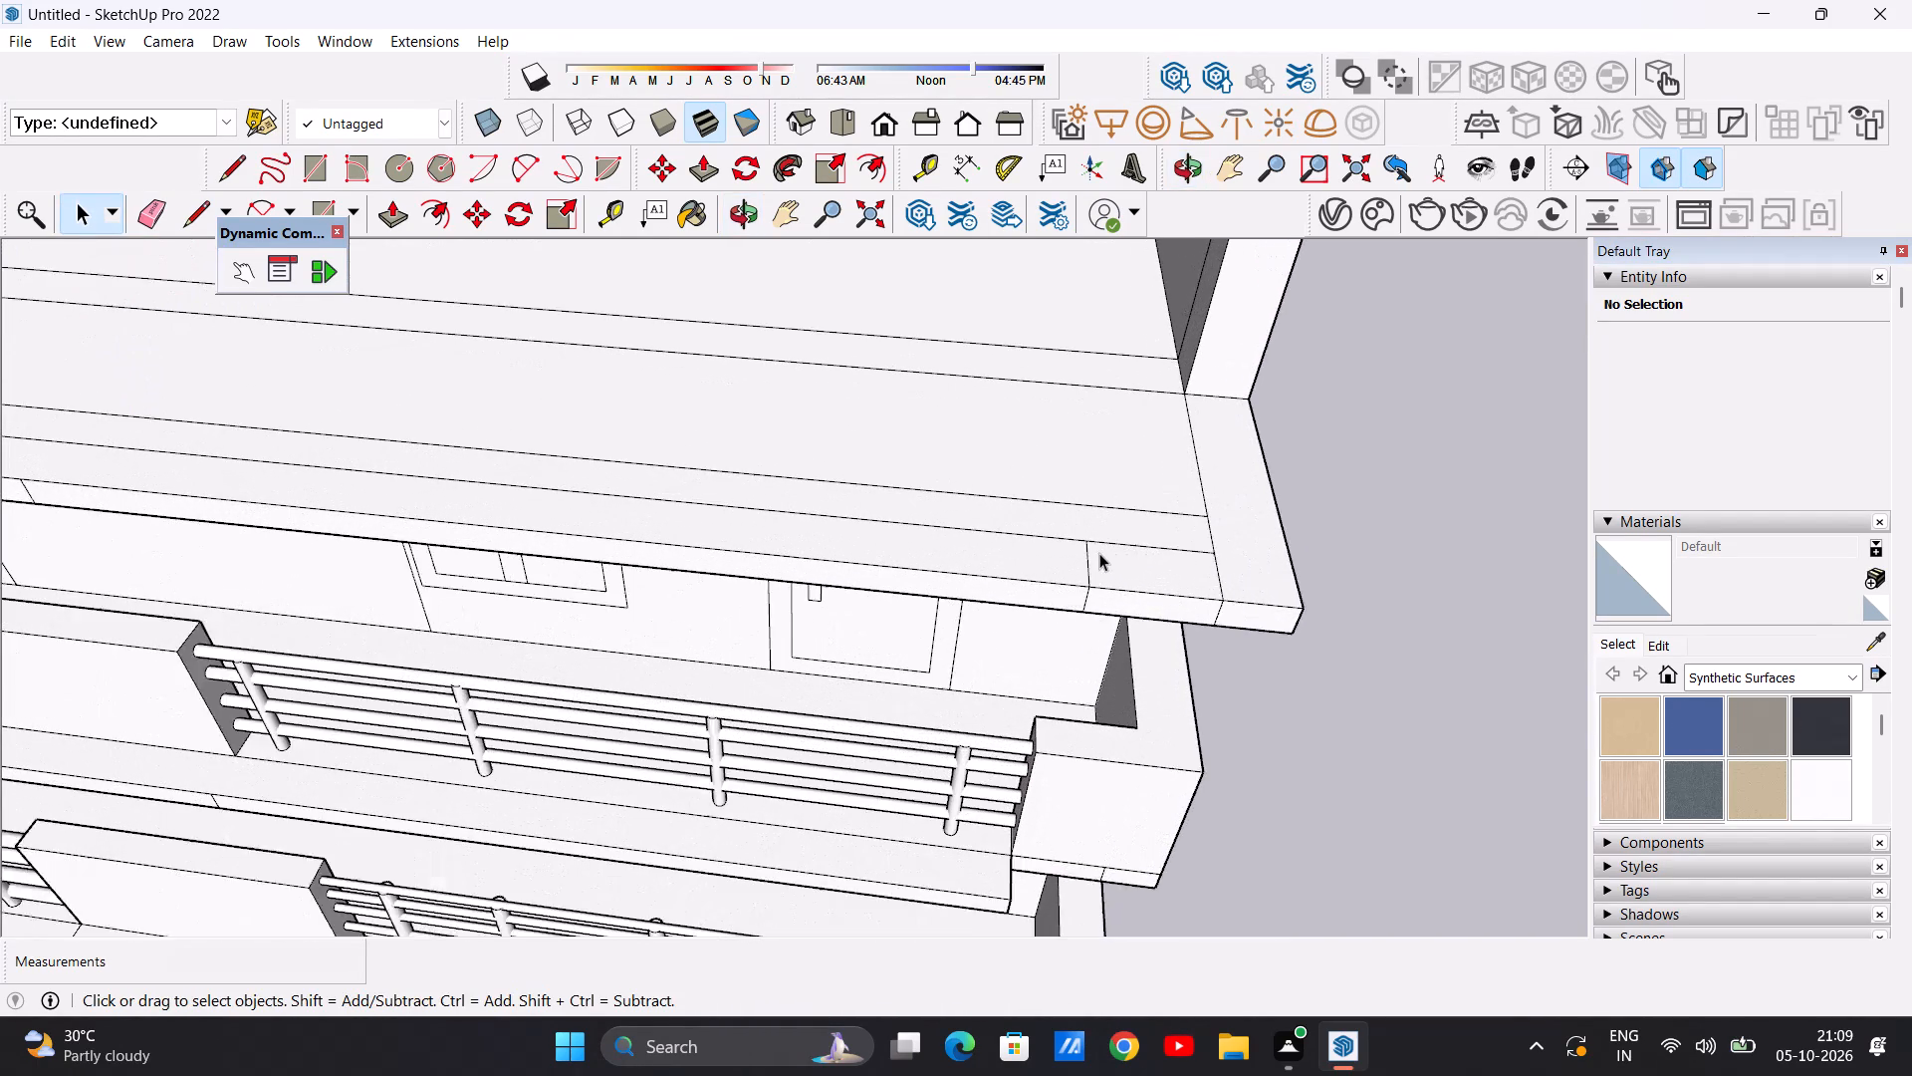
{"action": "scroll", "coordinate": [1099, 553], "scroll_direction": "up", "scroll_amount": 2}
{"action": "key", "text": "l"}
{"action": "left_click", "coordinate": [1085, 537]}
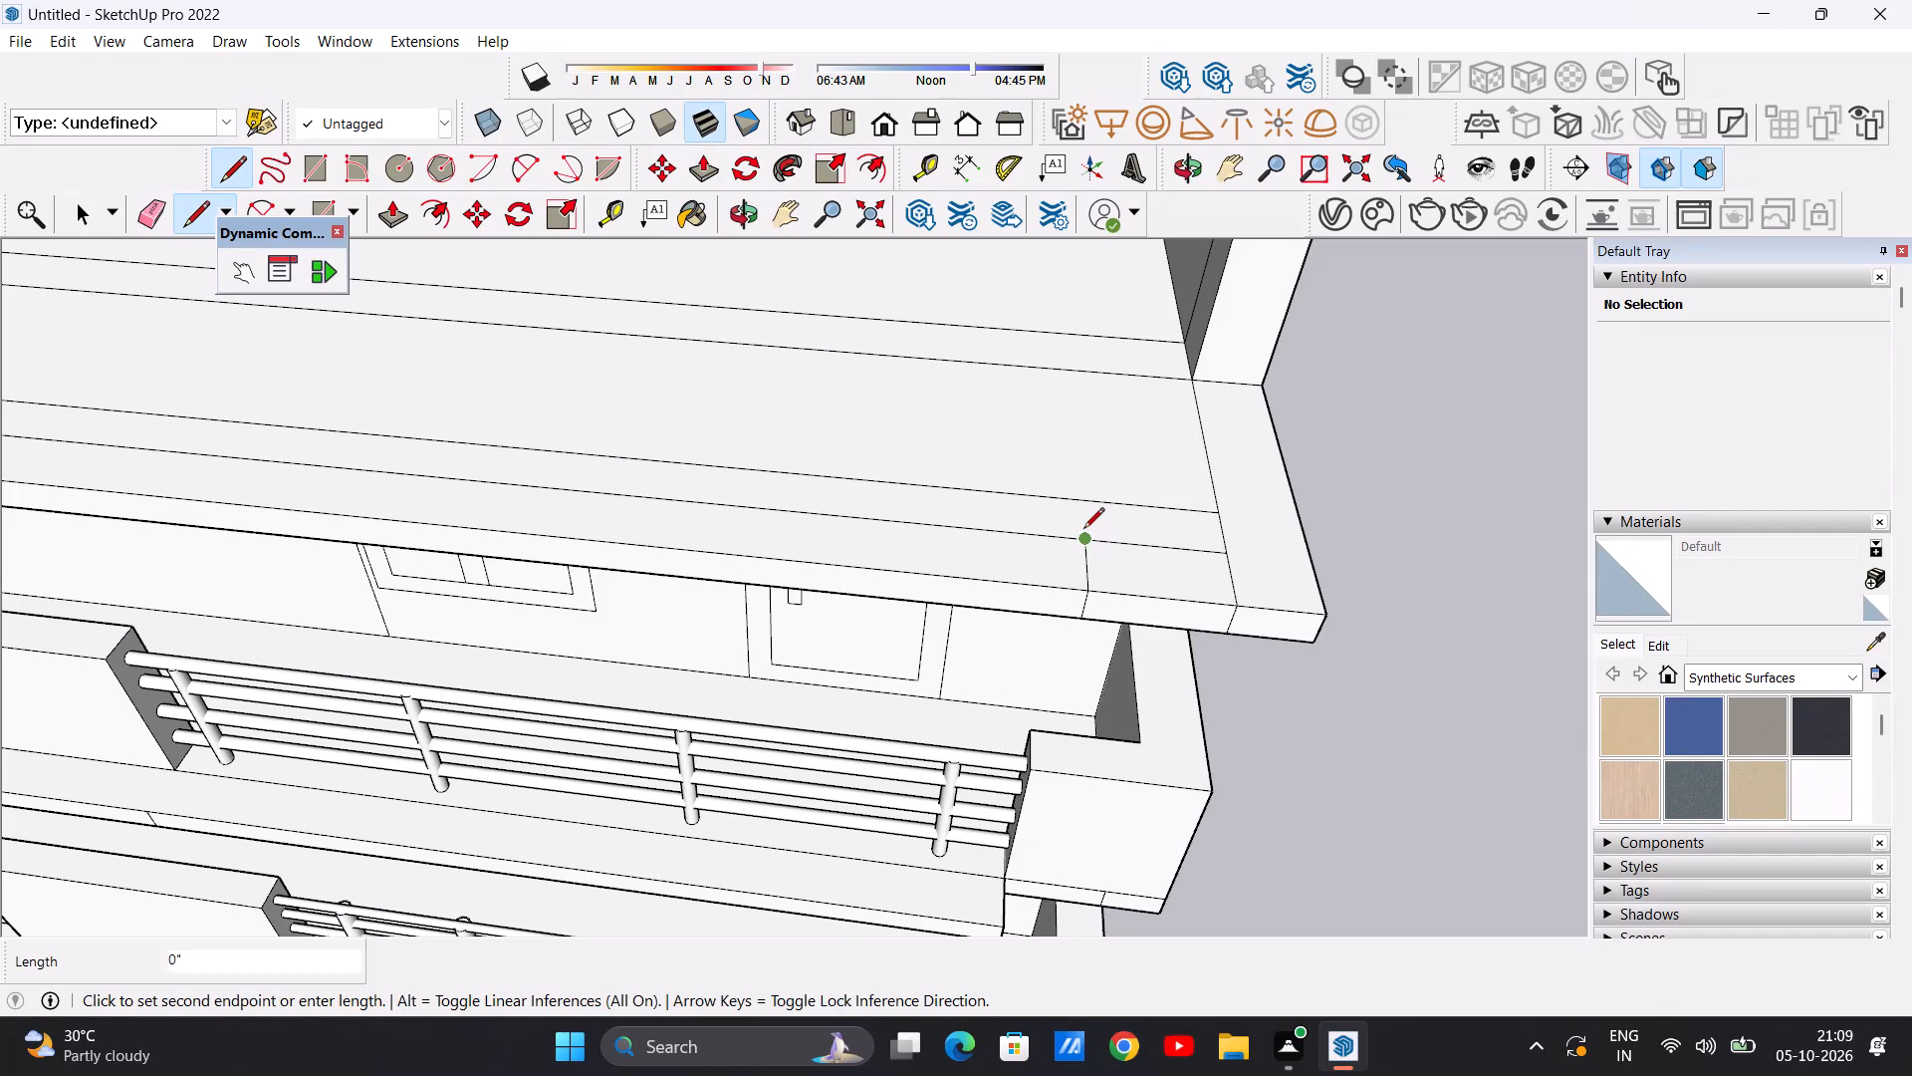
{"action": "left_click", "coordinate": [1082, 504]}
{"action": "key", "text": "space"}
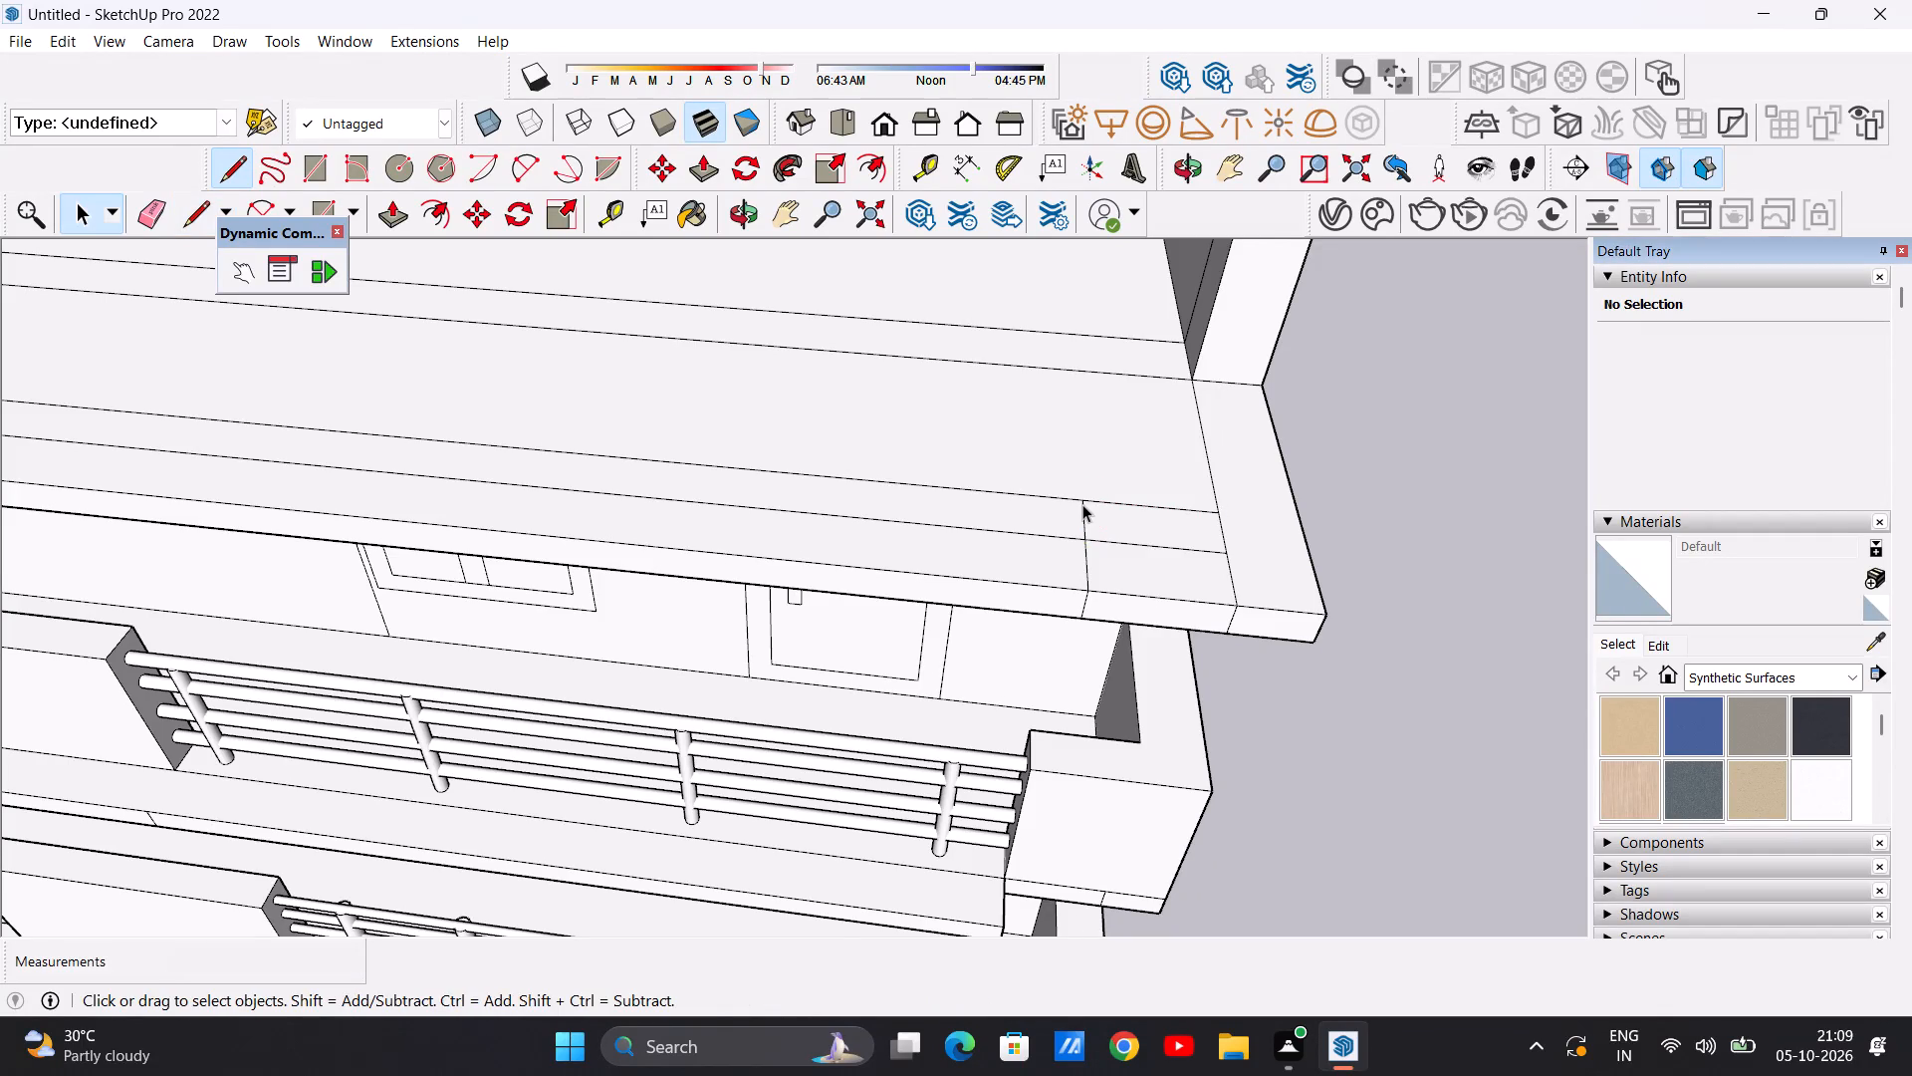
Erase the short cross line between the slab's front edge and the first parallel line near the outer end.
{"action": "type", "text": "E"}
{"action": "left_click", "coordinate": [1088, 563]}
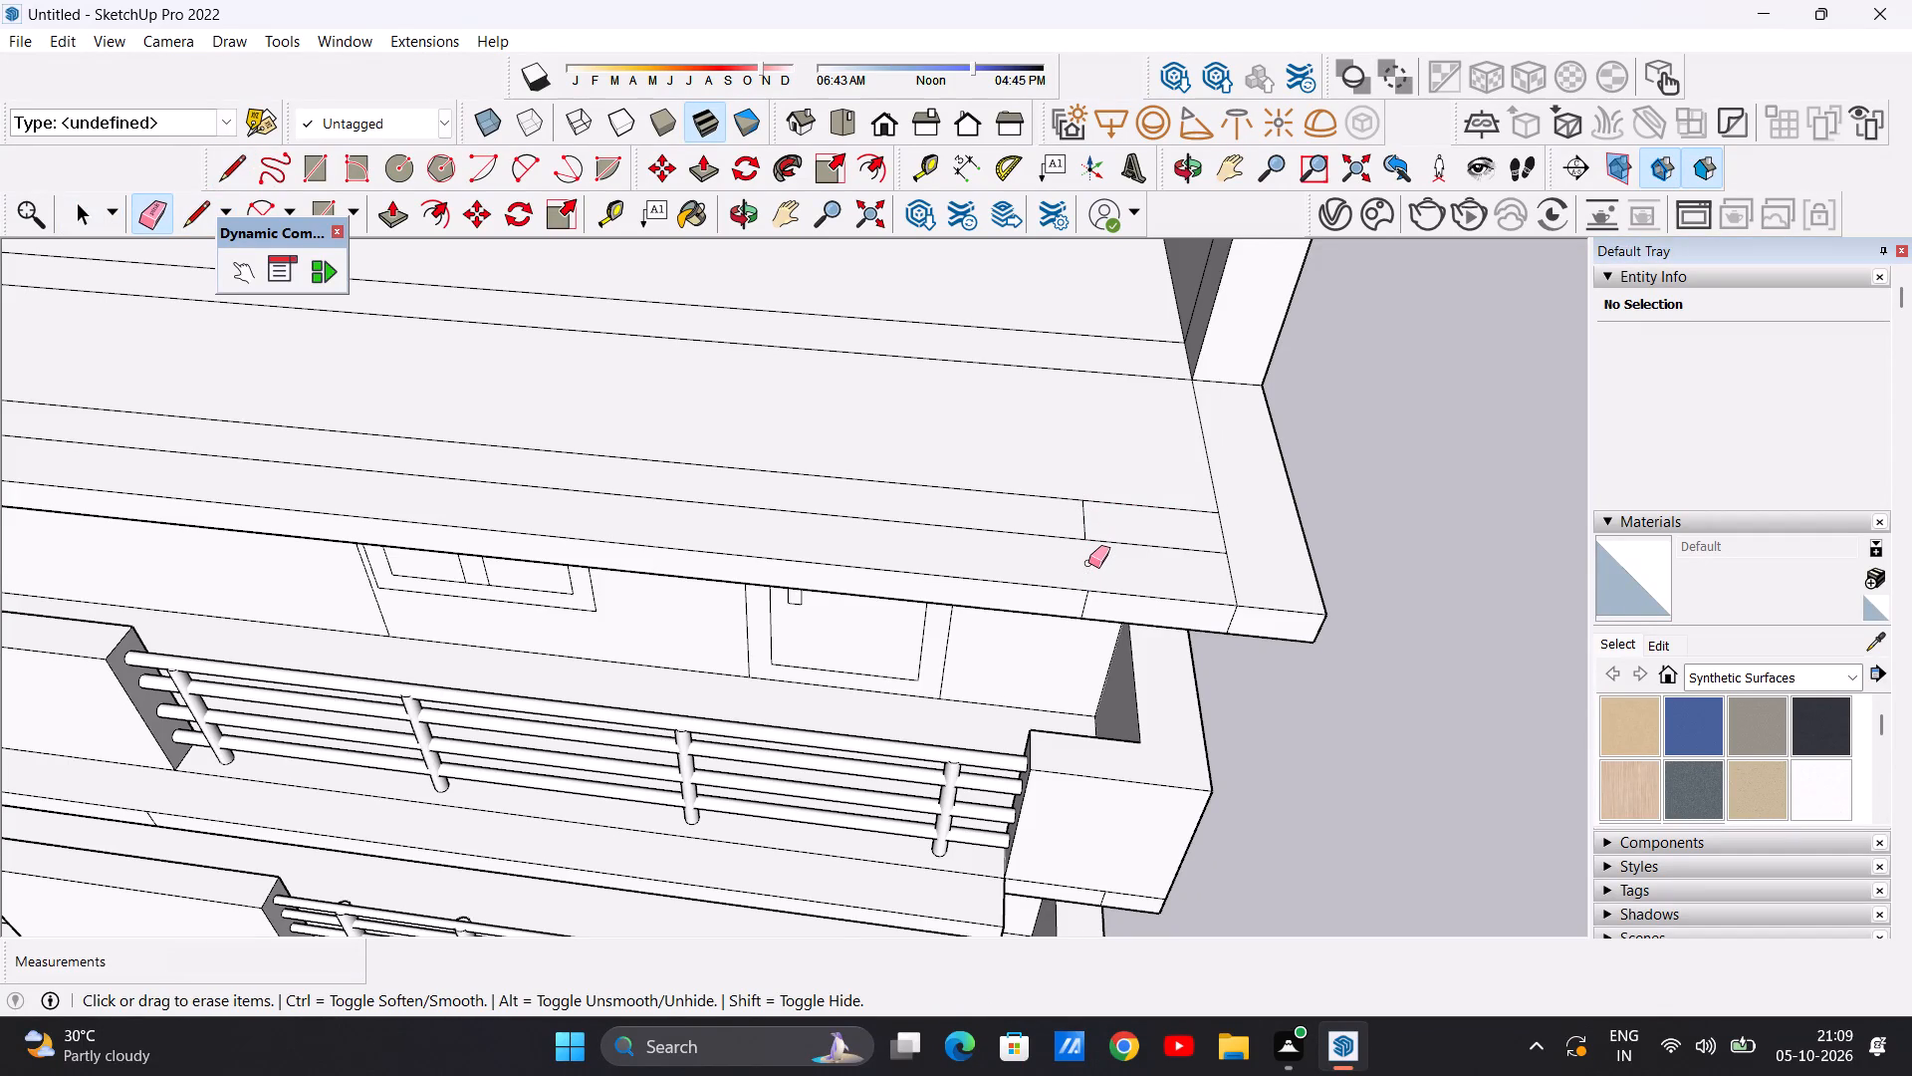
{"action": "key", "text": "space"}
Draw a cross line about 5 ft 1 1/4 in between the two parallel lines, aligned with the front-edge seam above the solid balcony panel's near end.
{"action": "scroll", "coordinate": [1010, 575], "scroll_direction": "down", "scroll_amount": 10}
{"action": "scroll", "coordinate": [1061, 526], "scroll_direction": "up", "scroll_amount": 1}
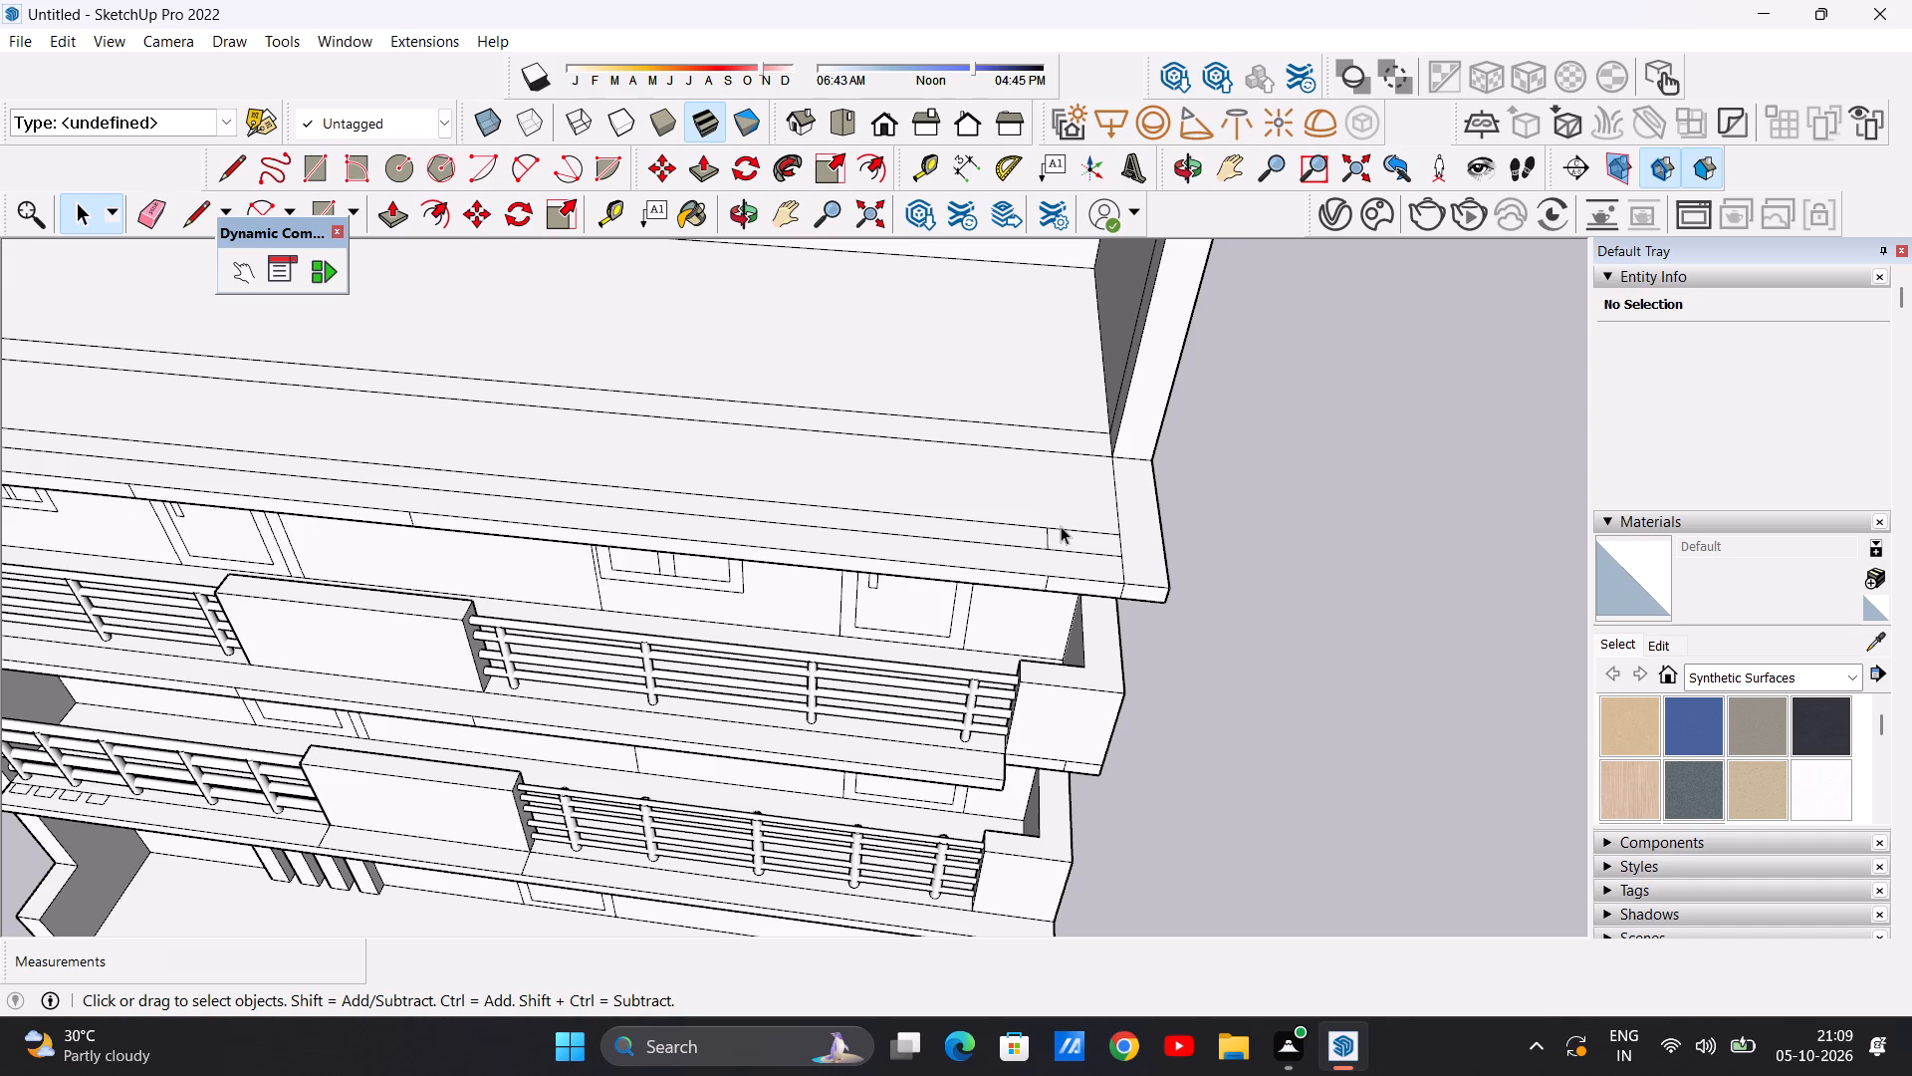
{"action": "scroll", "coordinate": [1007, 511], "scroll_direction": "down", "scroll_amount": 4}
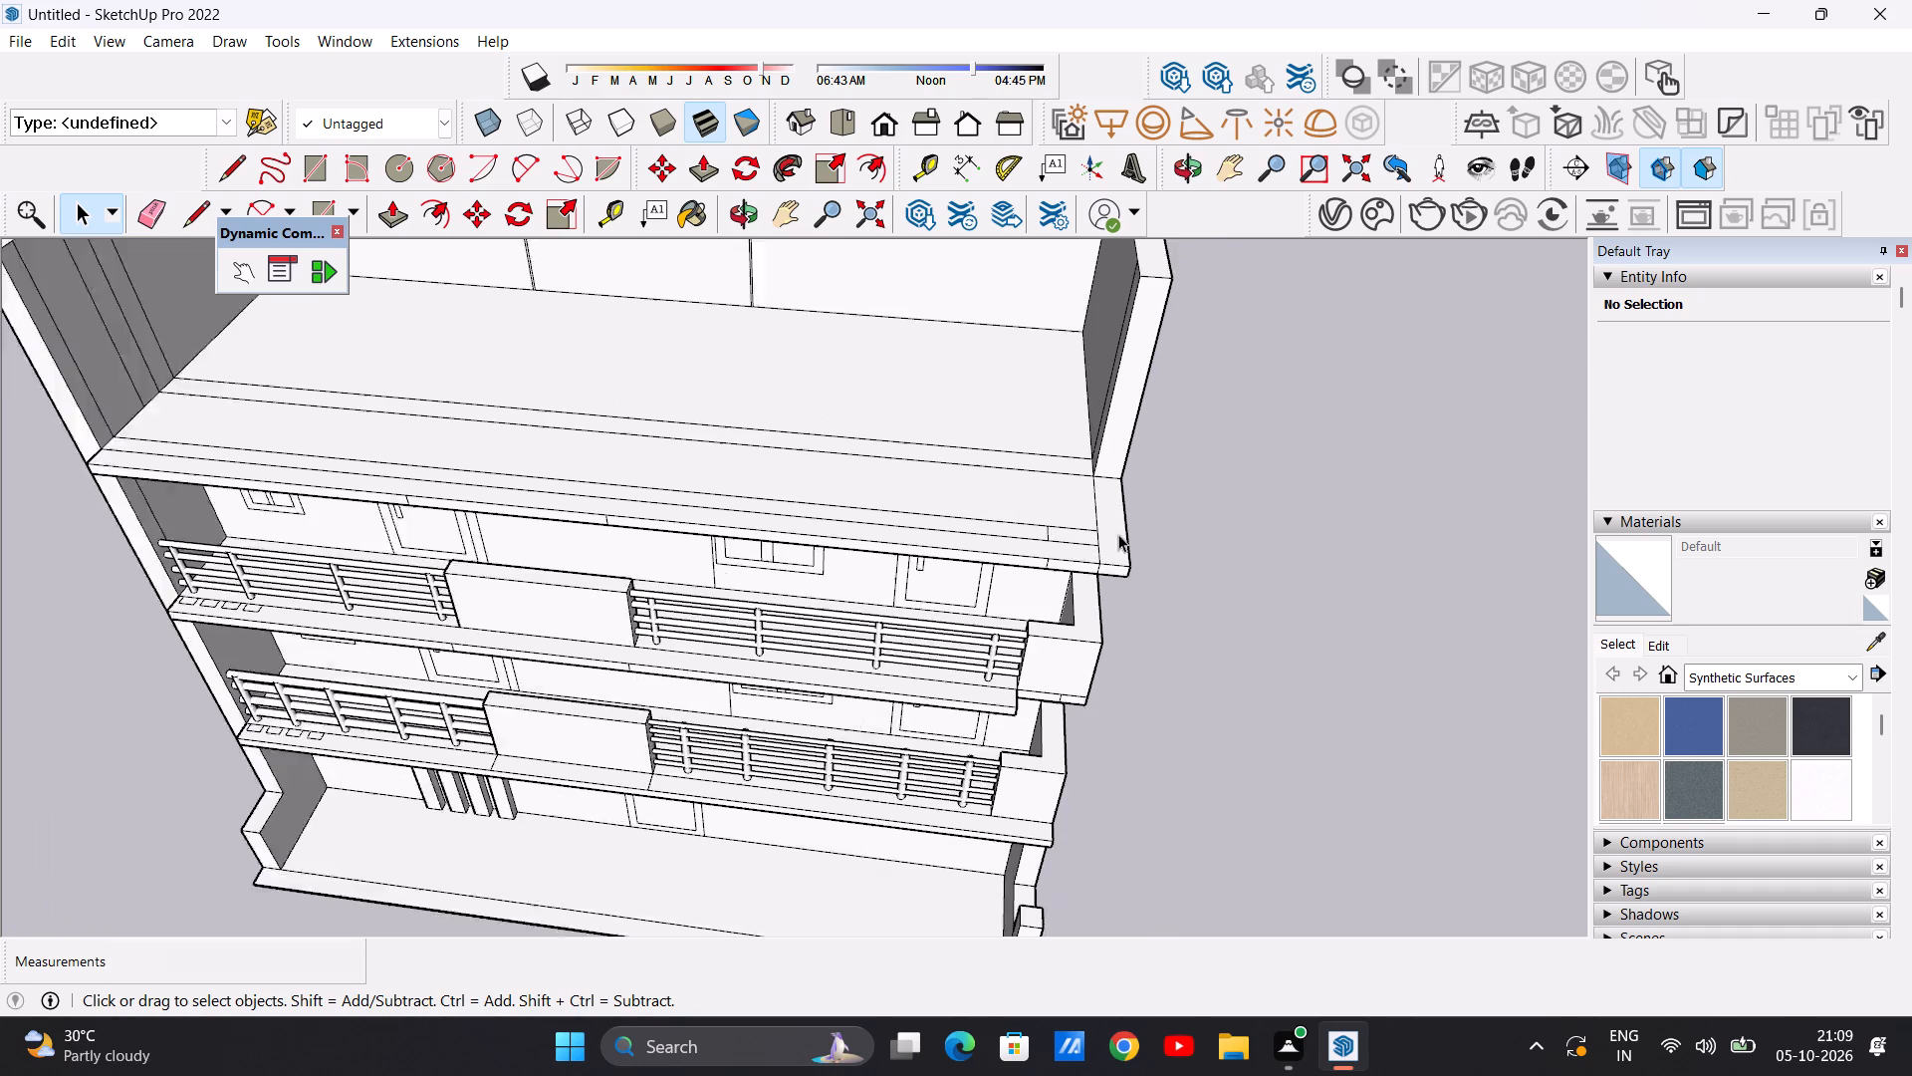
{"action": "scroll", "coordinate": [1118, 534], "scroll_direction": "down", "scroll_amount": 4}
{"action": "scroll", "coordinate": [660, 448], "scroll_direction": "up", "scroll_amount": 4}
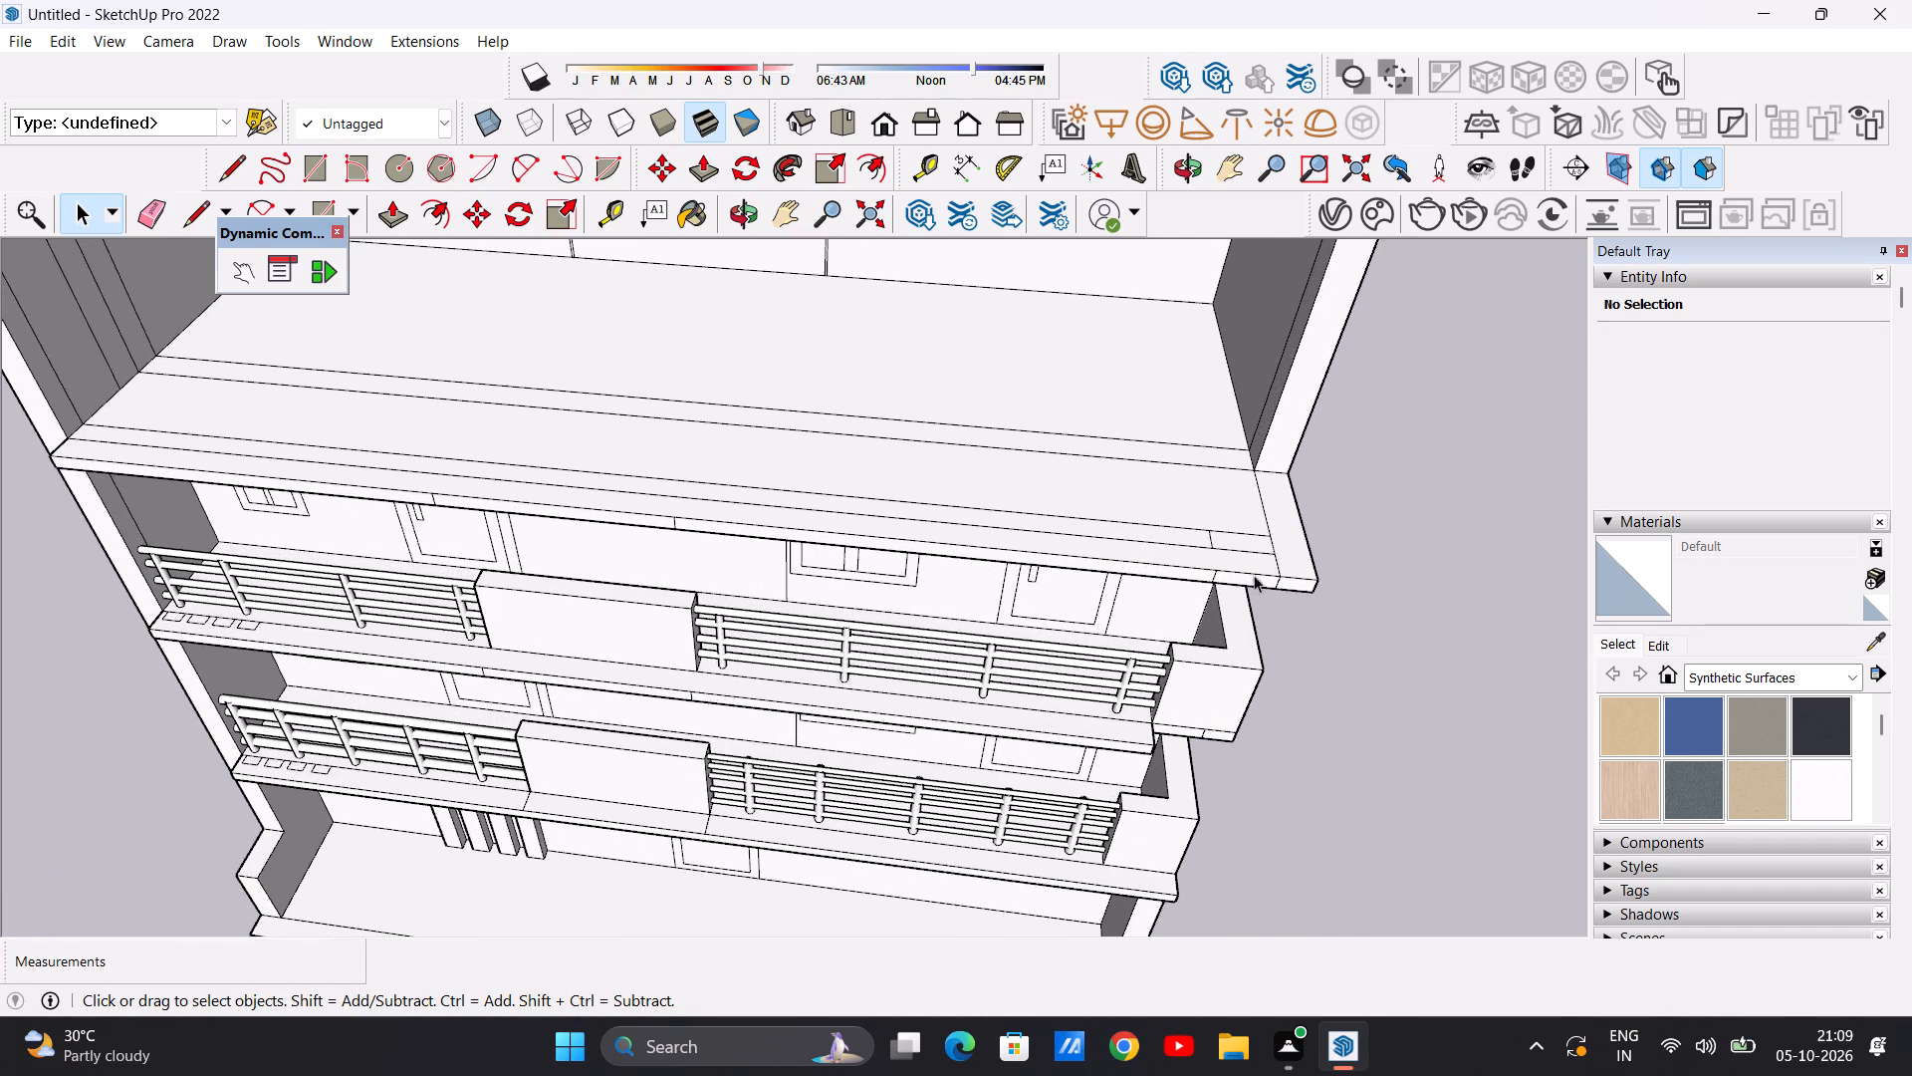
{"action": "scroll", "coordinate": [1111, 516], "scroll_direction": "down", "scroll_amount": 6}
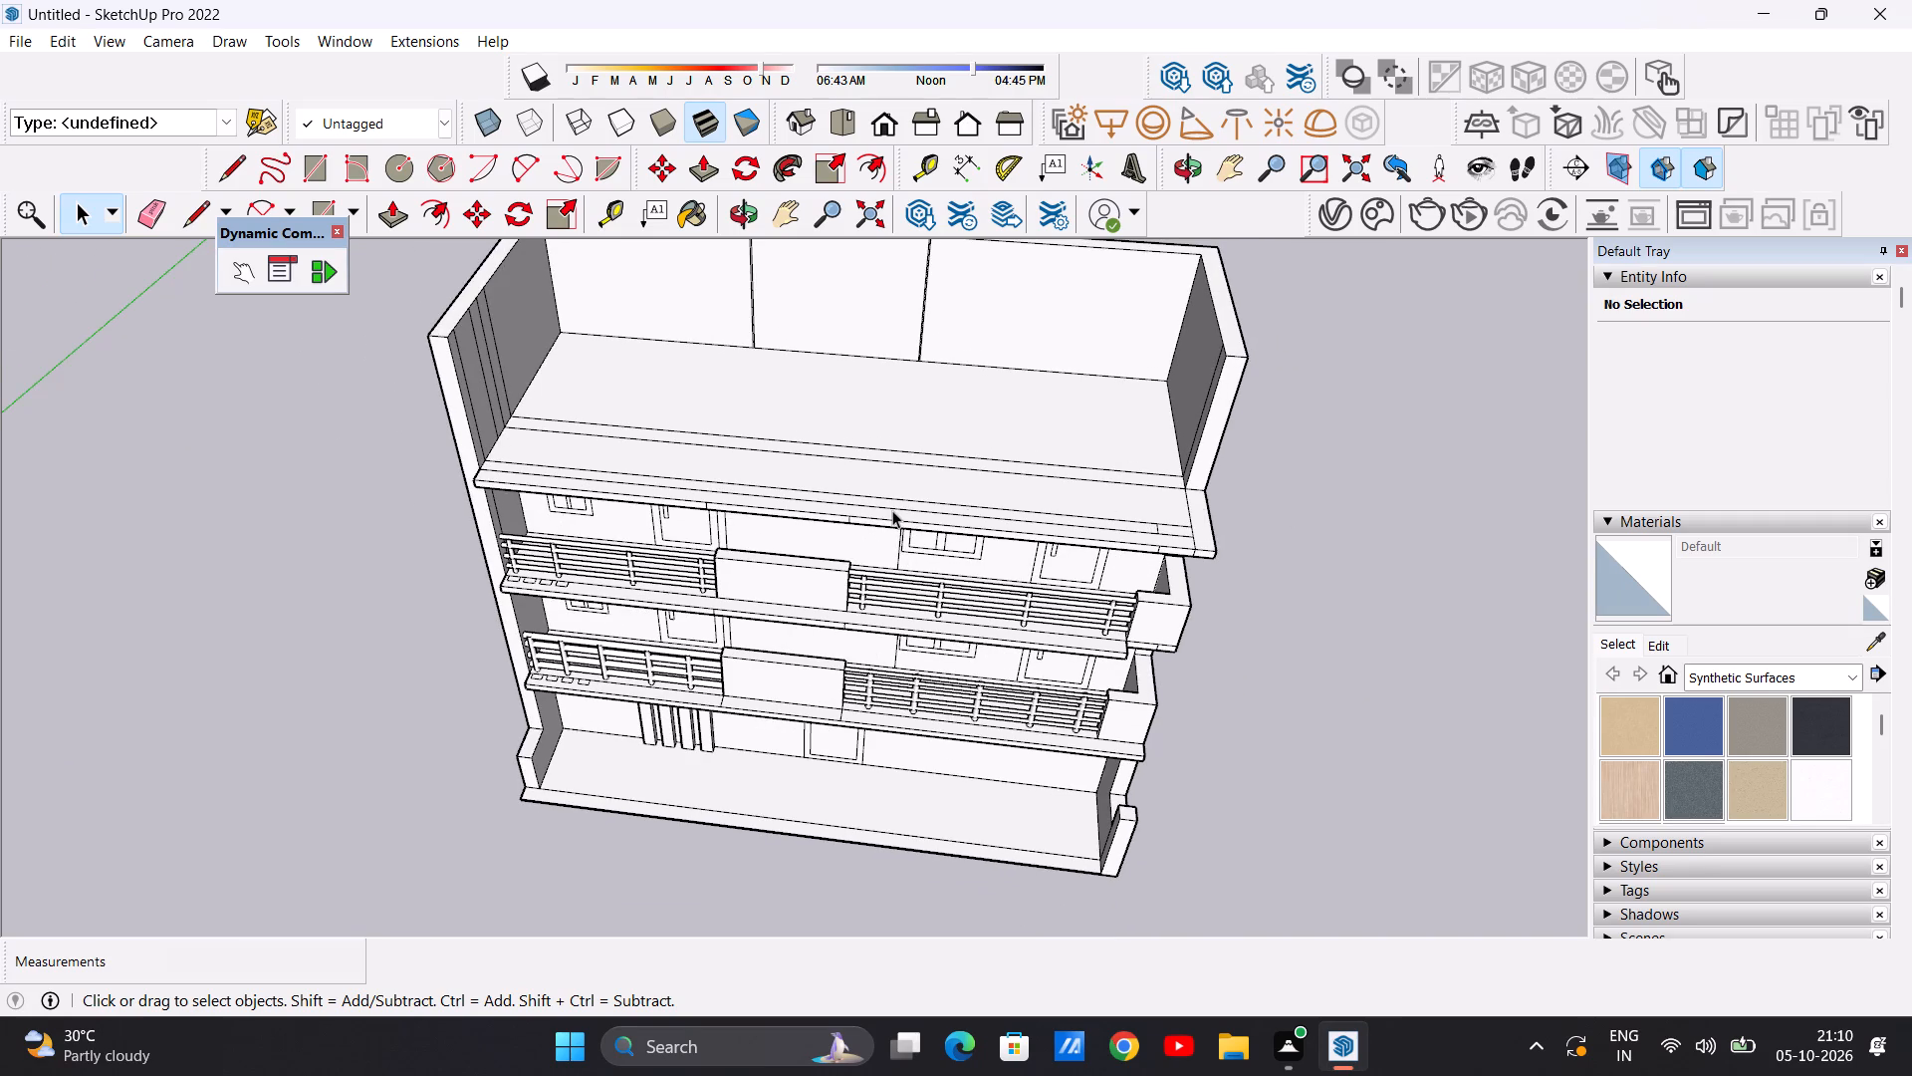
{"action": "scroll", "coordinate": [892, 510], "scroll_direction": "up", "scroll_amount": 3}
{"action": "middle_click_drag", "start_coordinate": [836, 510], "coordinate": [899, 609]}
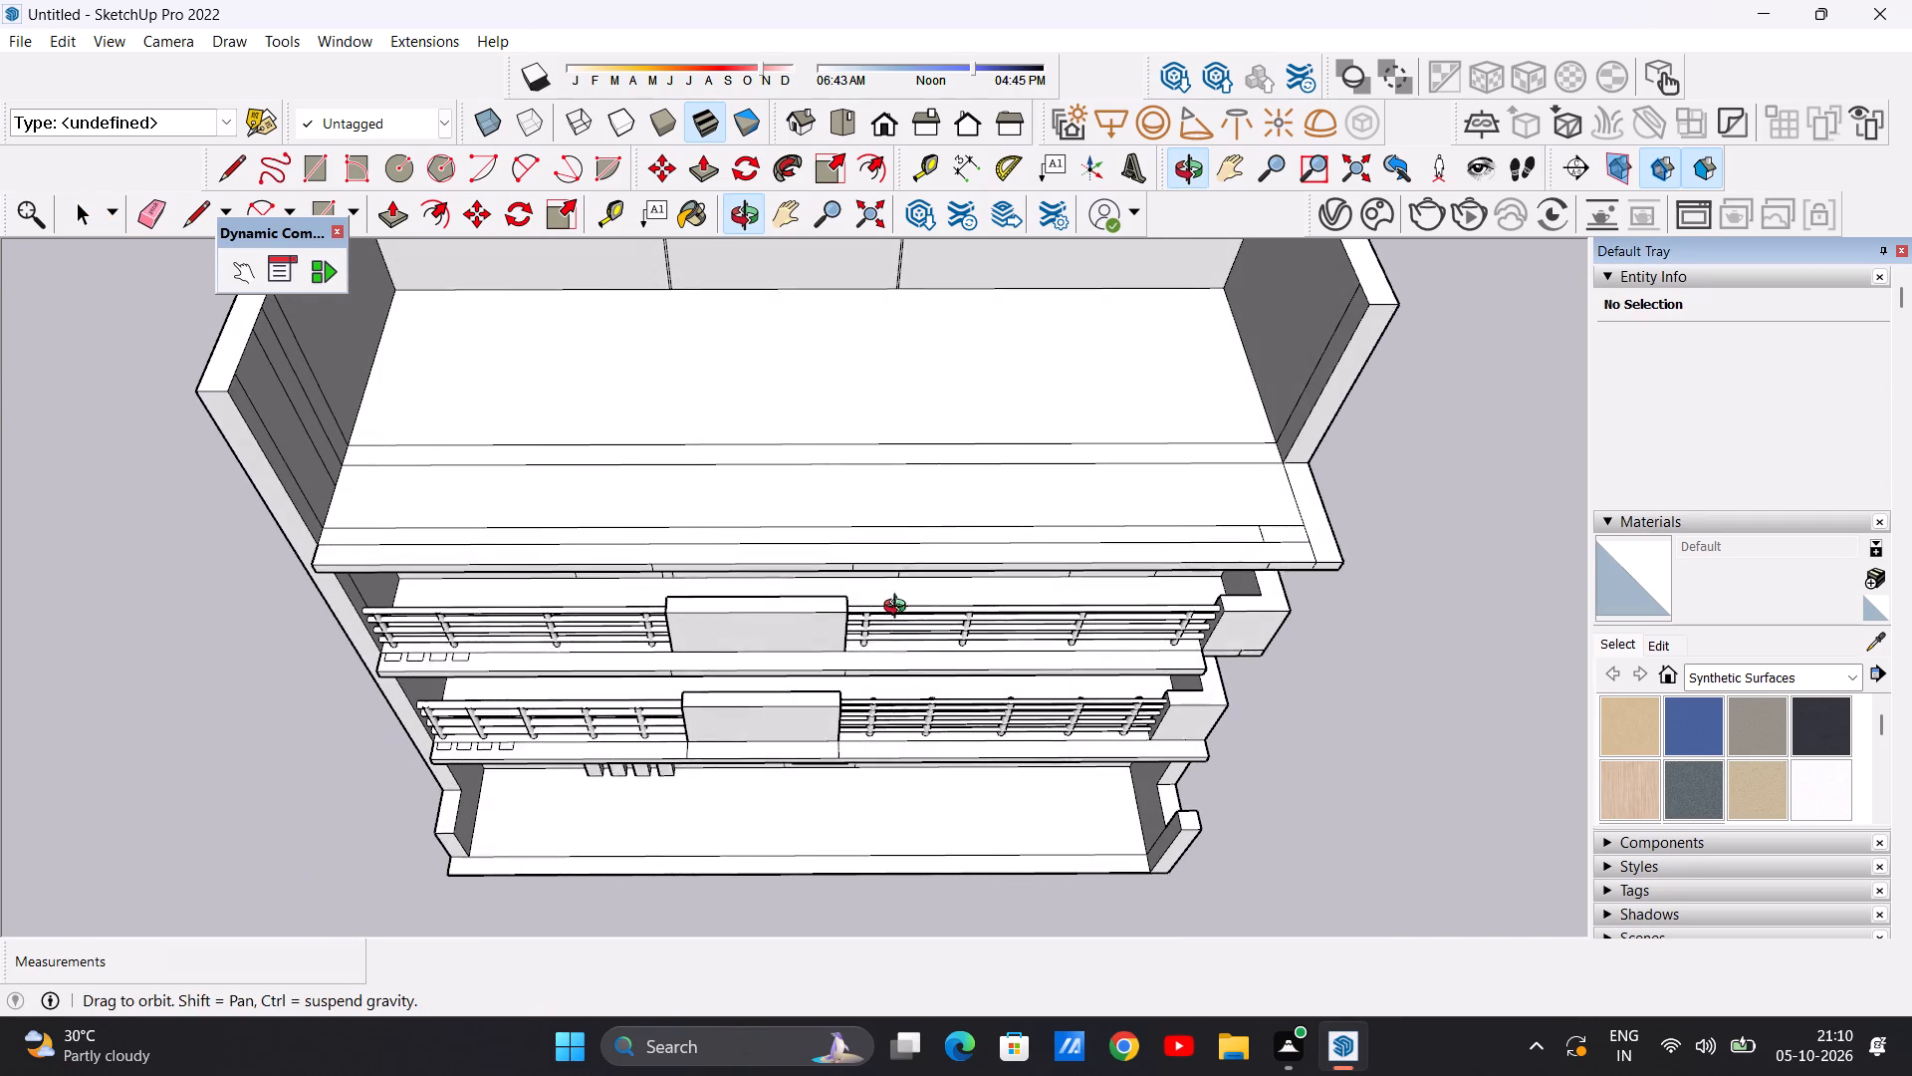
{"action": "middle_click_drag", "start_coordinate": [899, 609], "coordinate": [898, 610]}
{"action": "middle_click_drag", "start_coordinate": [900, 559], "coordinate": [887, 601]}
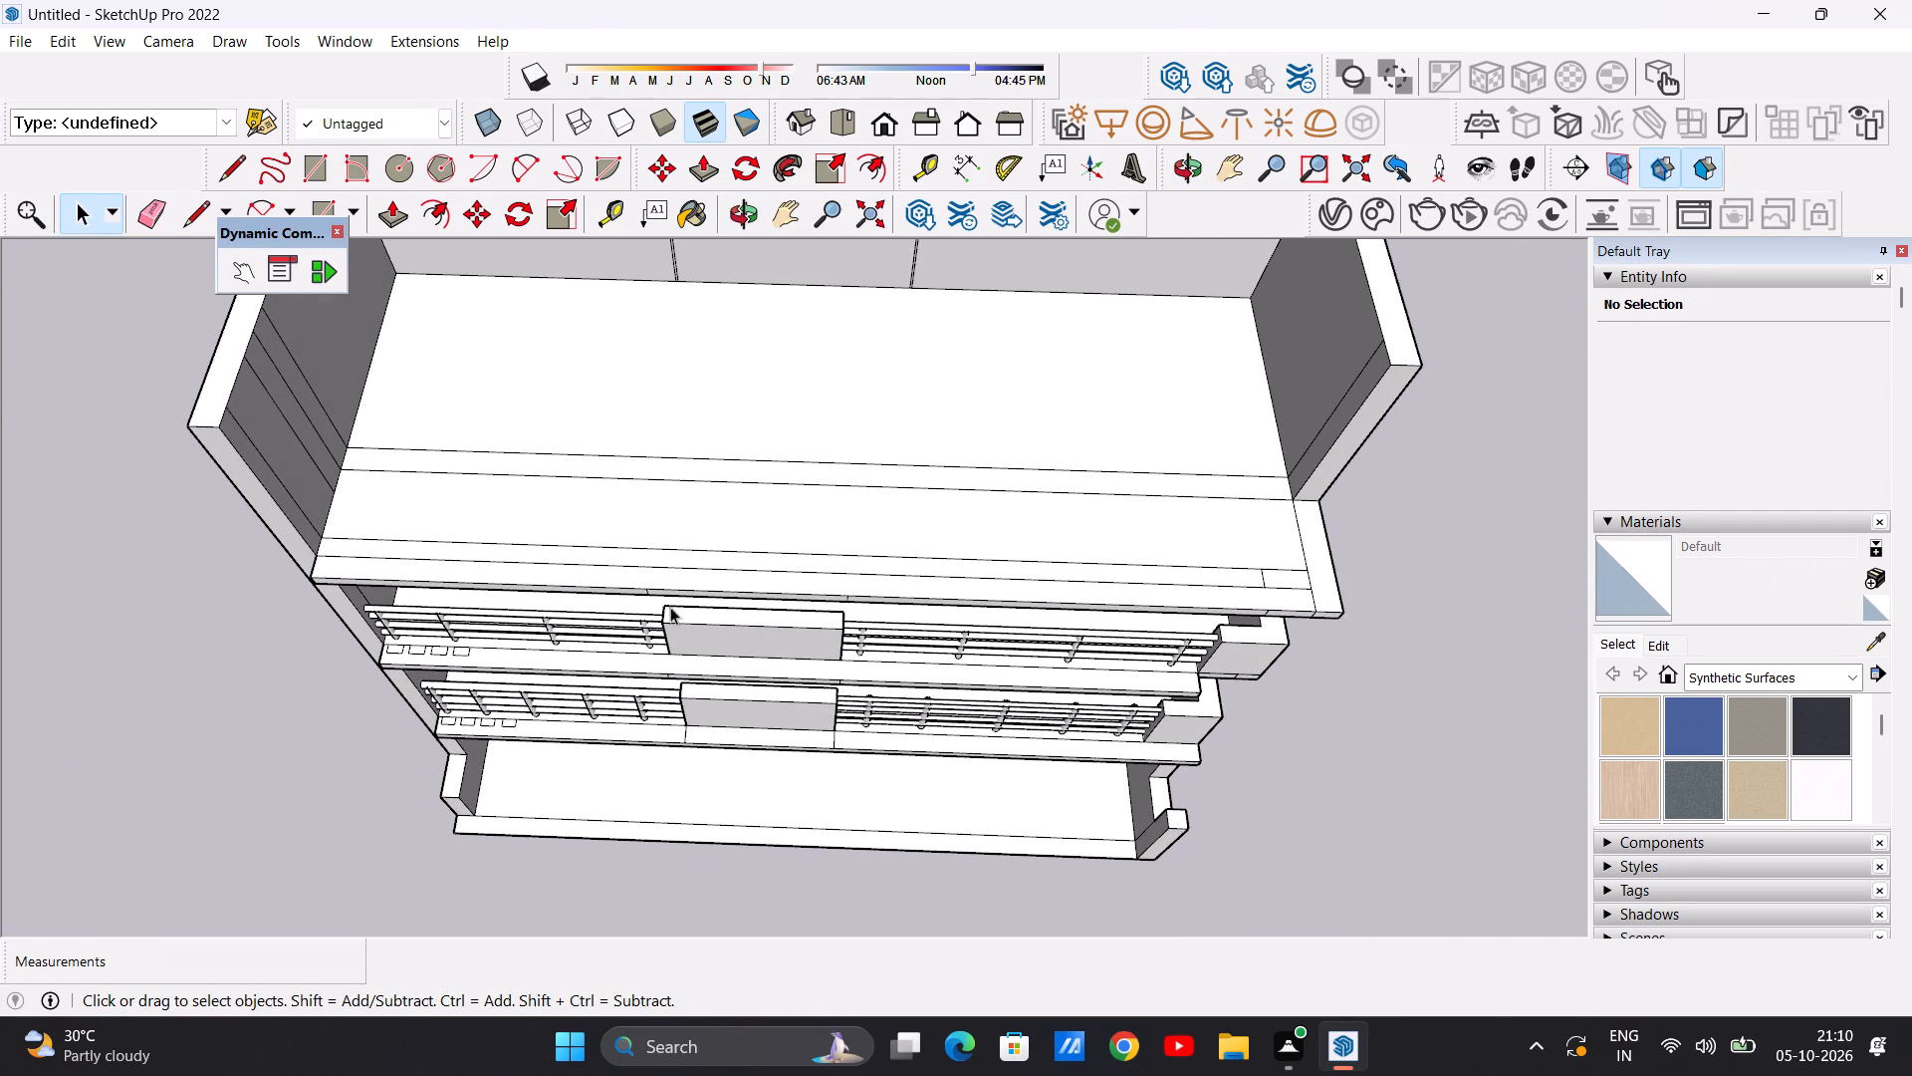
{"action": "scroll", "coordinate": [673, 656], "scroll_direction": "up", "scroll_amount": 1}
{"action": "scroll", "coordinate": [639, 554], "scroll_direction": "up", "scroll_amount": 4}
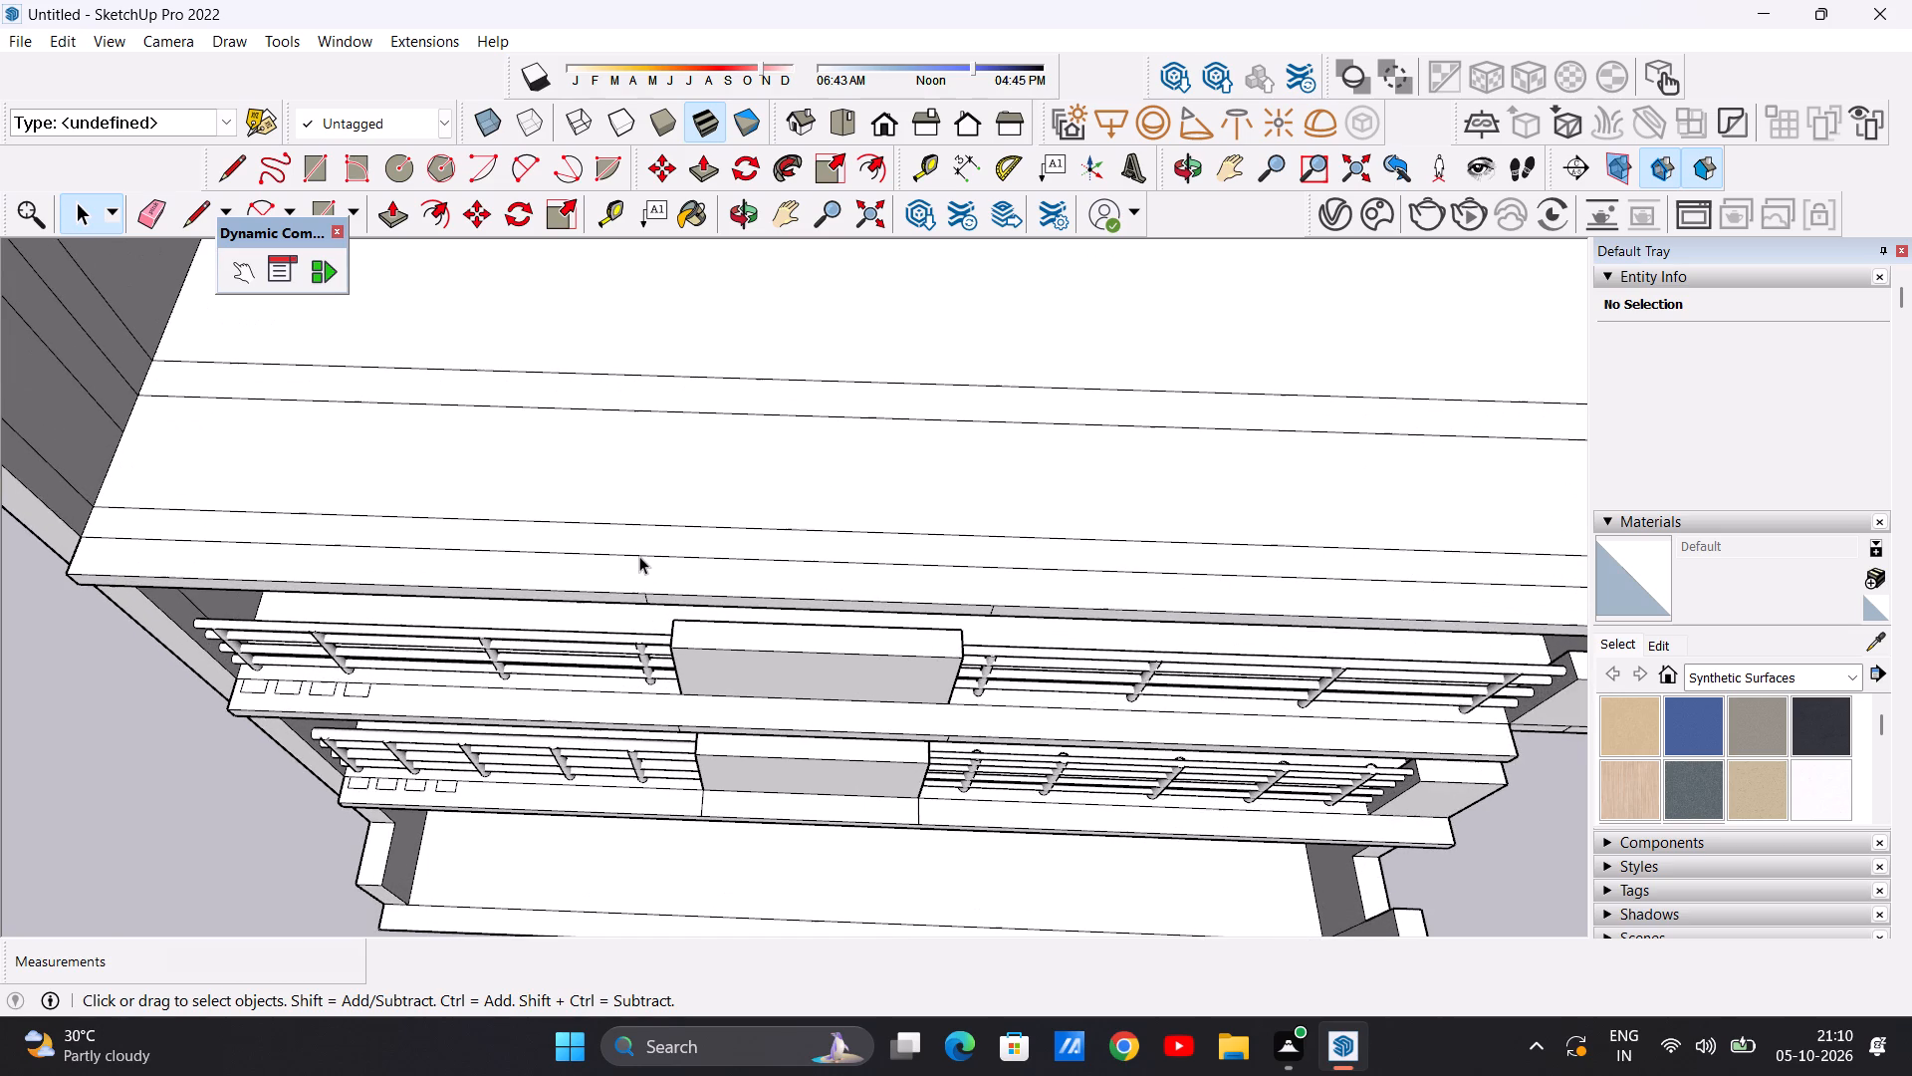
{"action": "key", "text": "l"}
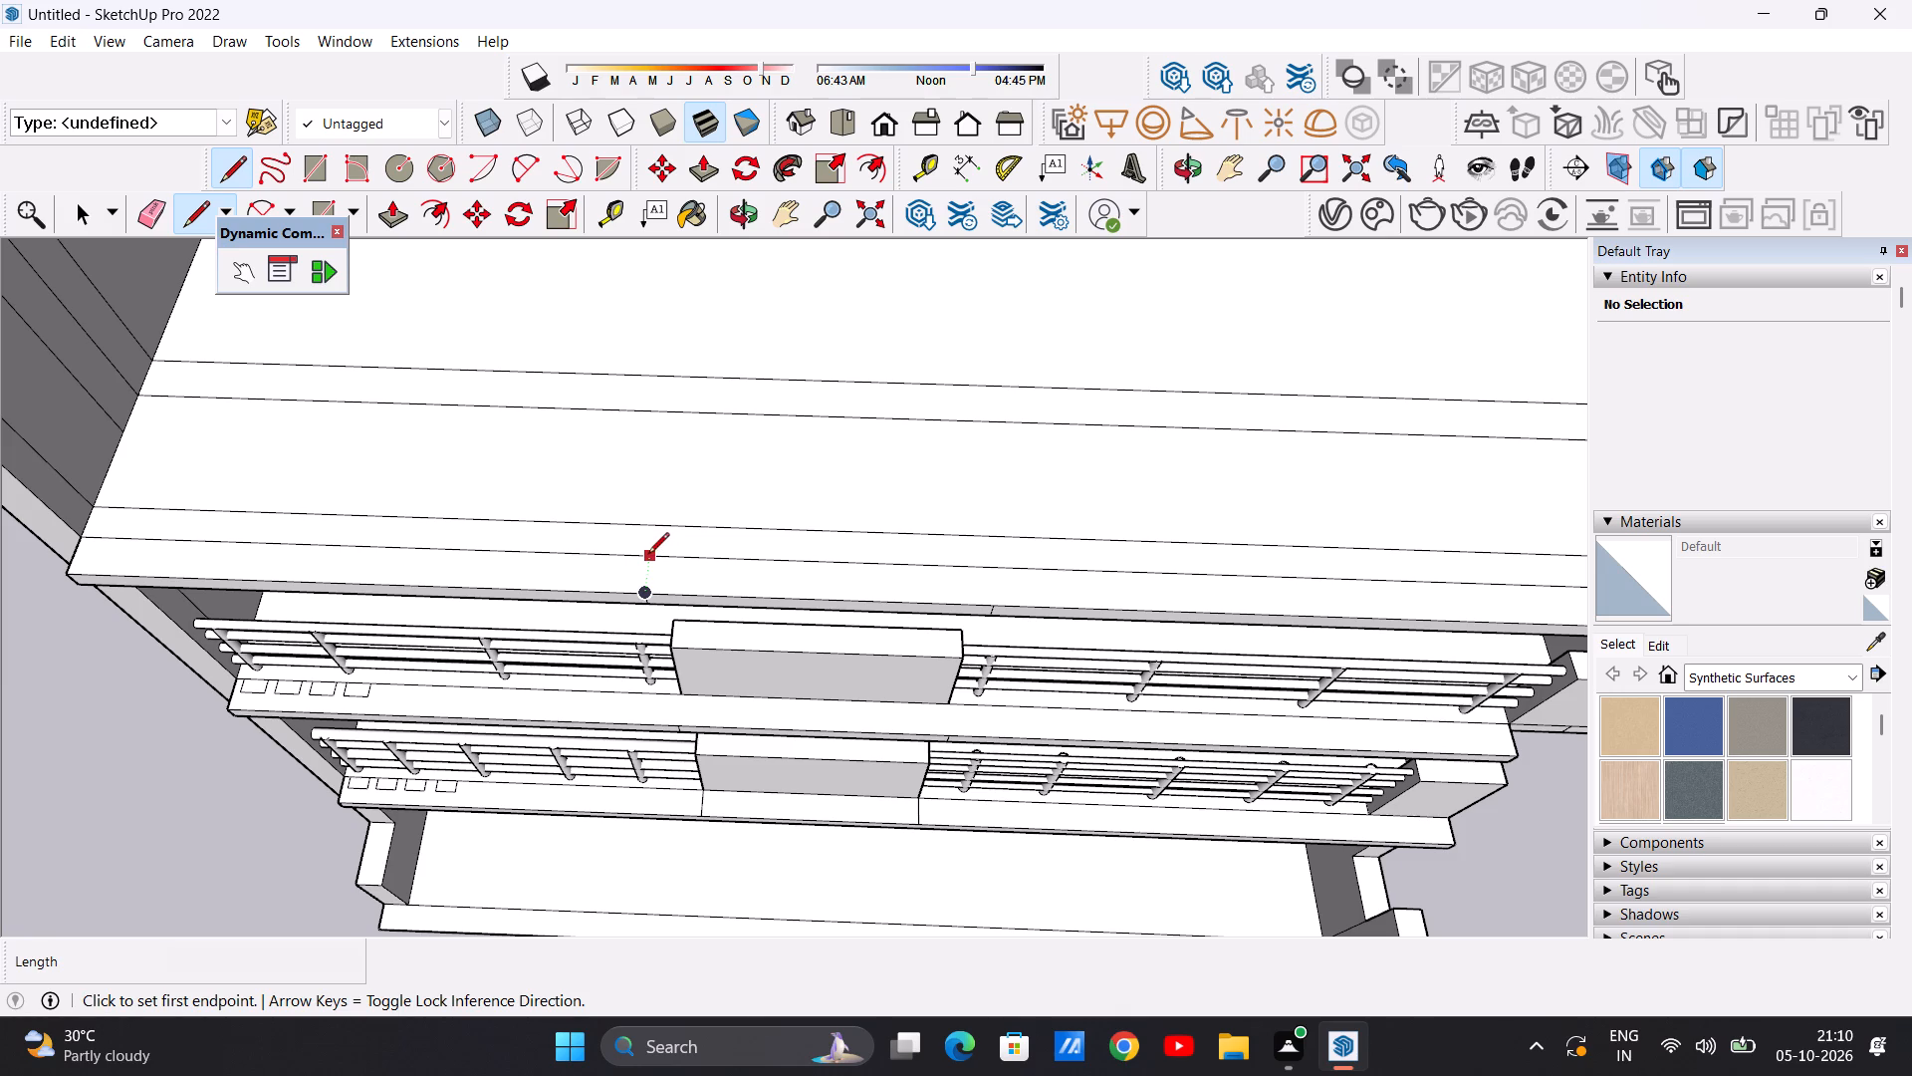
{"action": "left_click", "coordinate": [647, 555]}
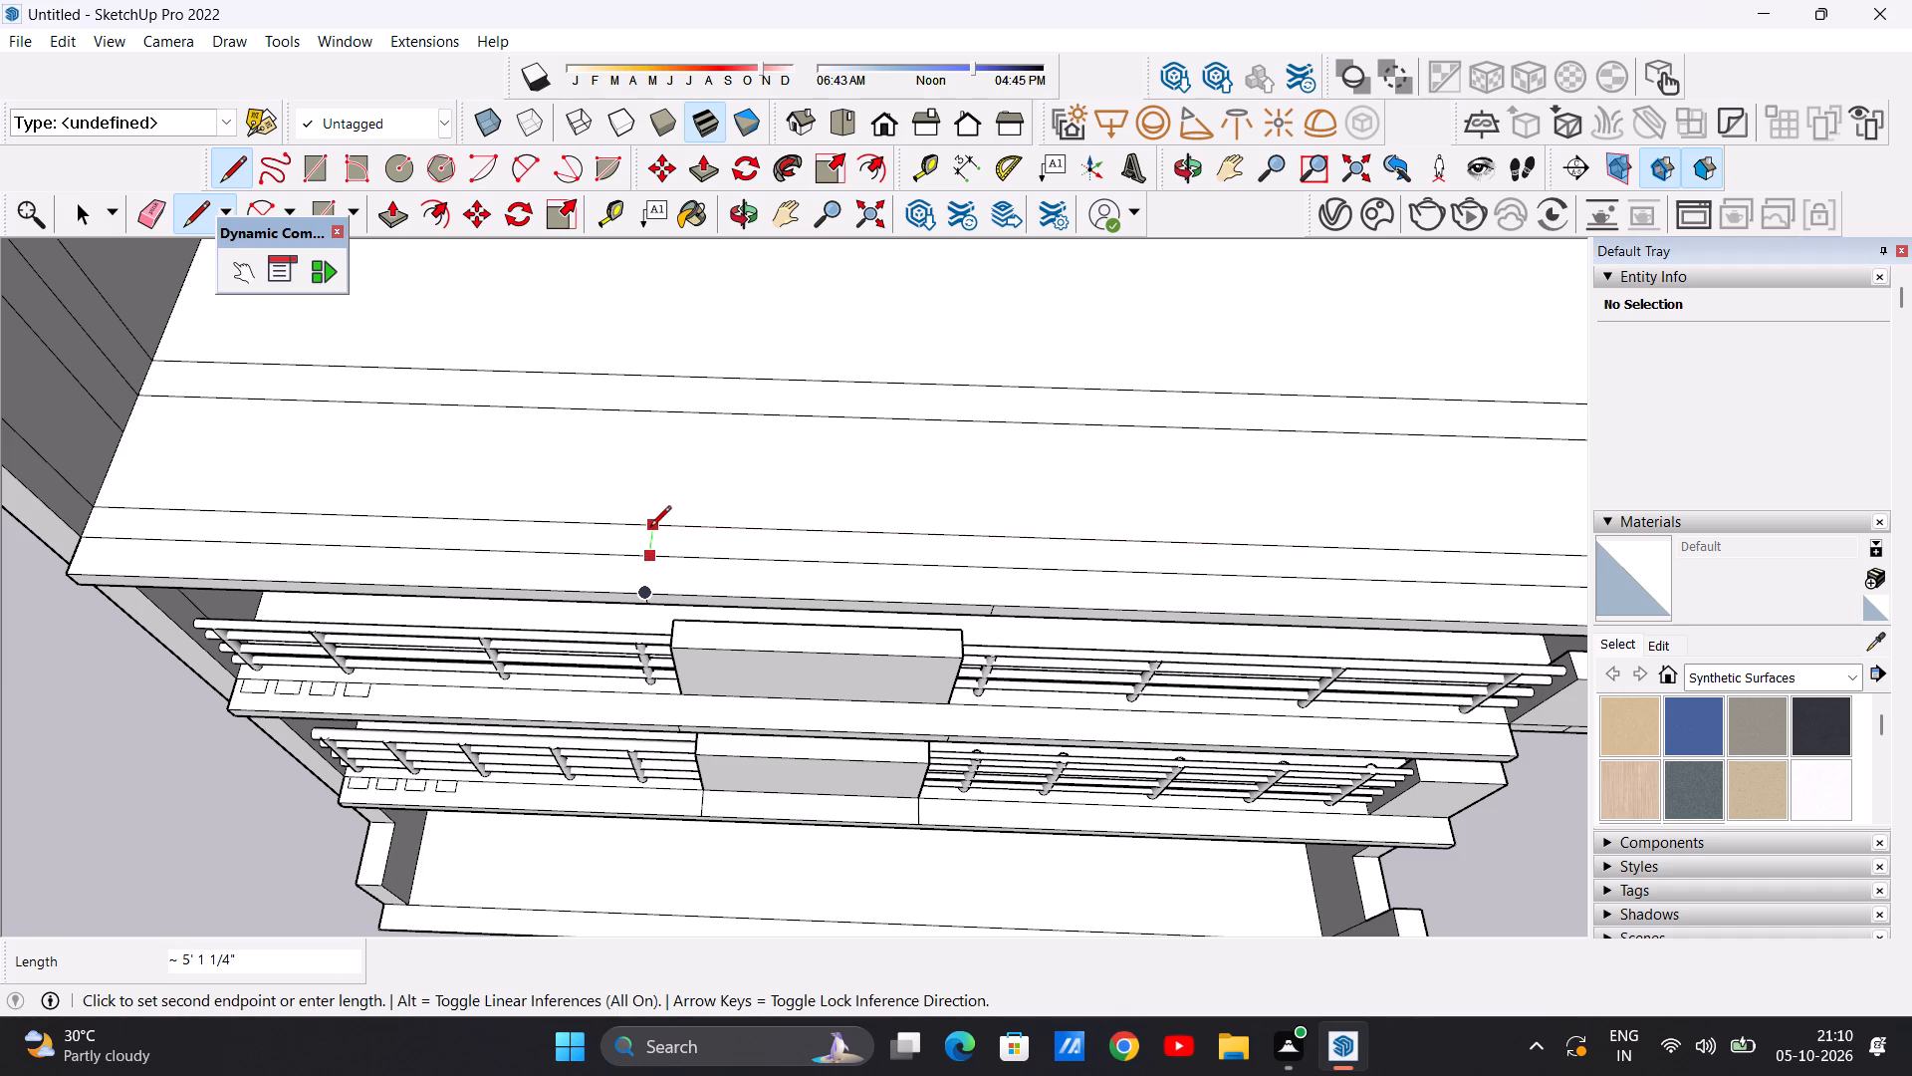
{"action": "left_click", "coordinate": [650, 528]}
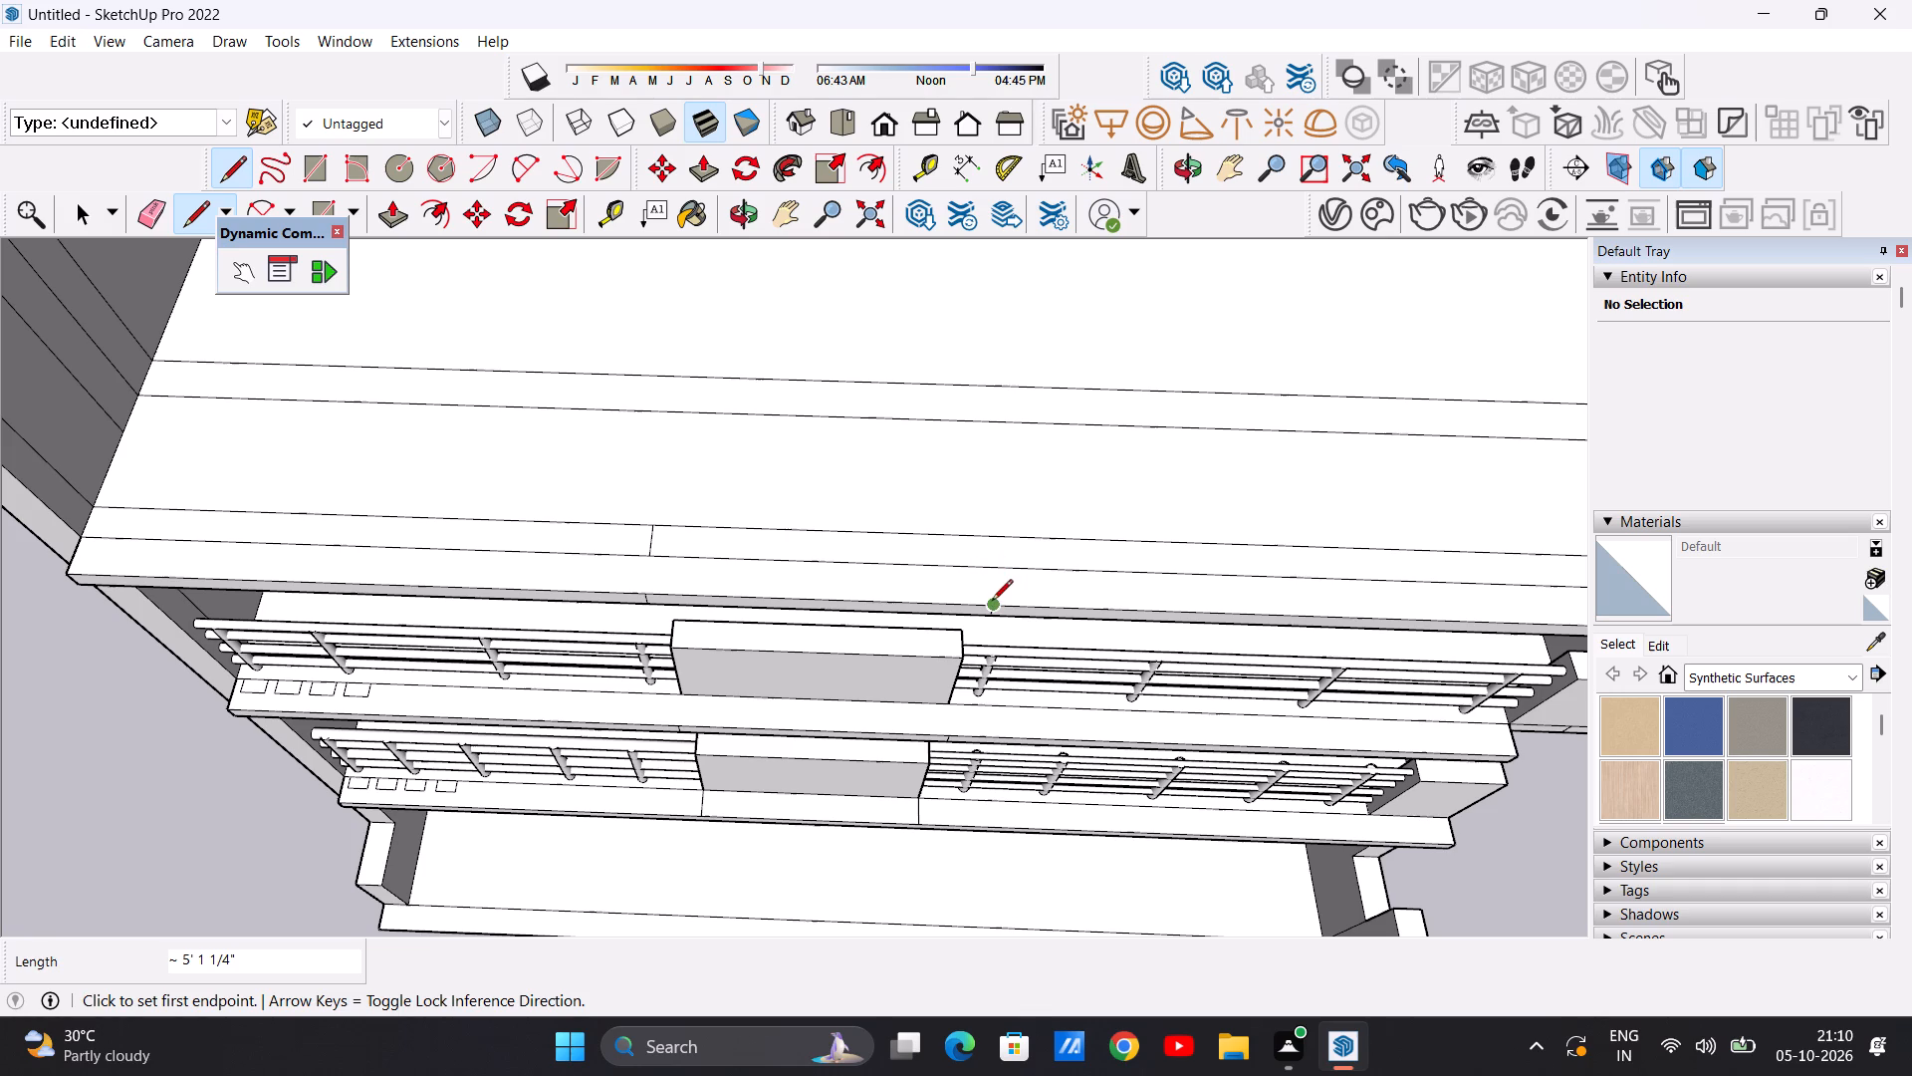
Draw a cross line from the other front-edge seam, about 6 ft 1/2 in to the first parallel line and about 5 ft 1 1/4 in to the second.
{"action": "left_click", "coordinate": [992, 602]}
{"action": "left_click", "coordinate": [992, 570]}
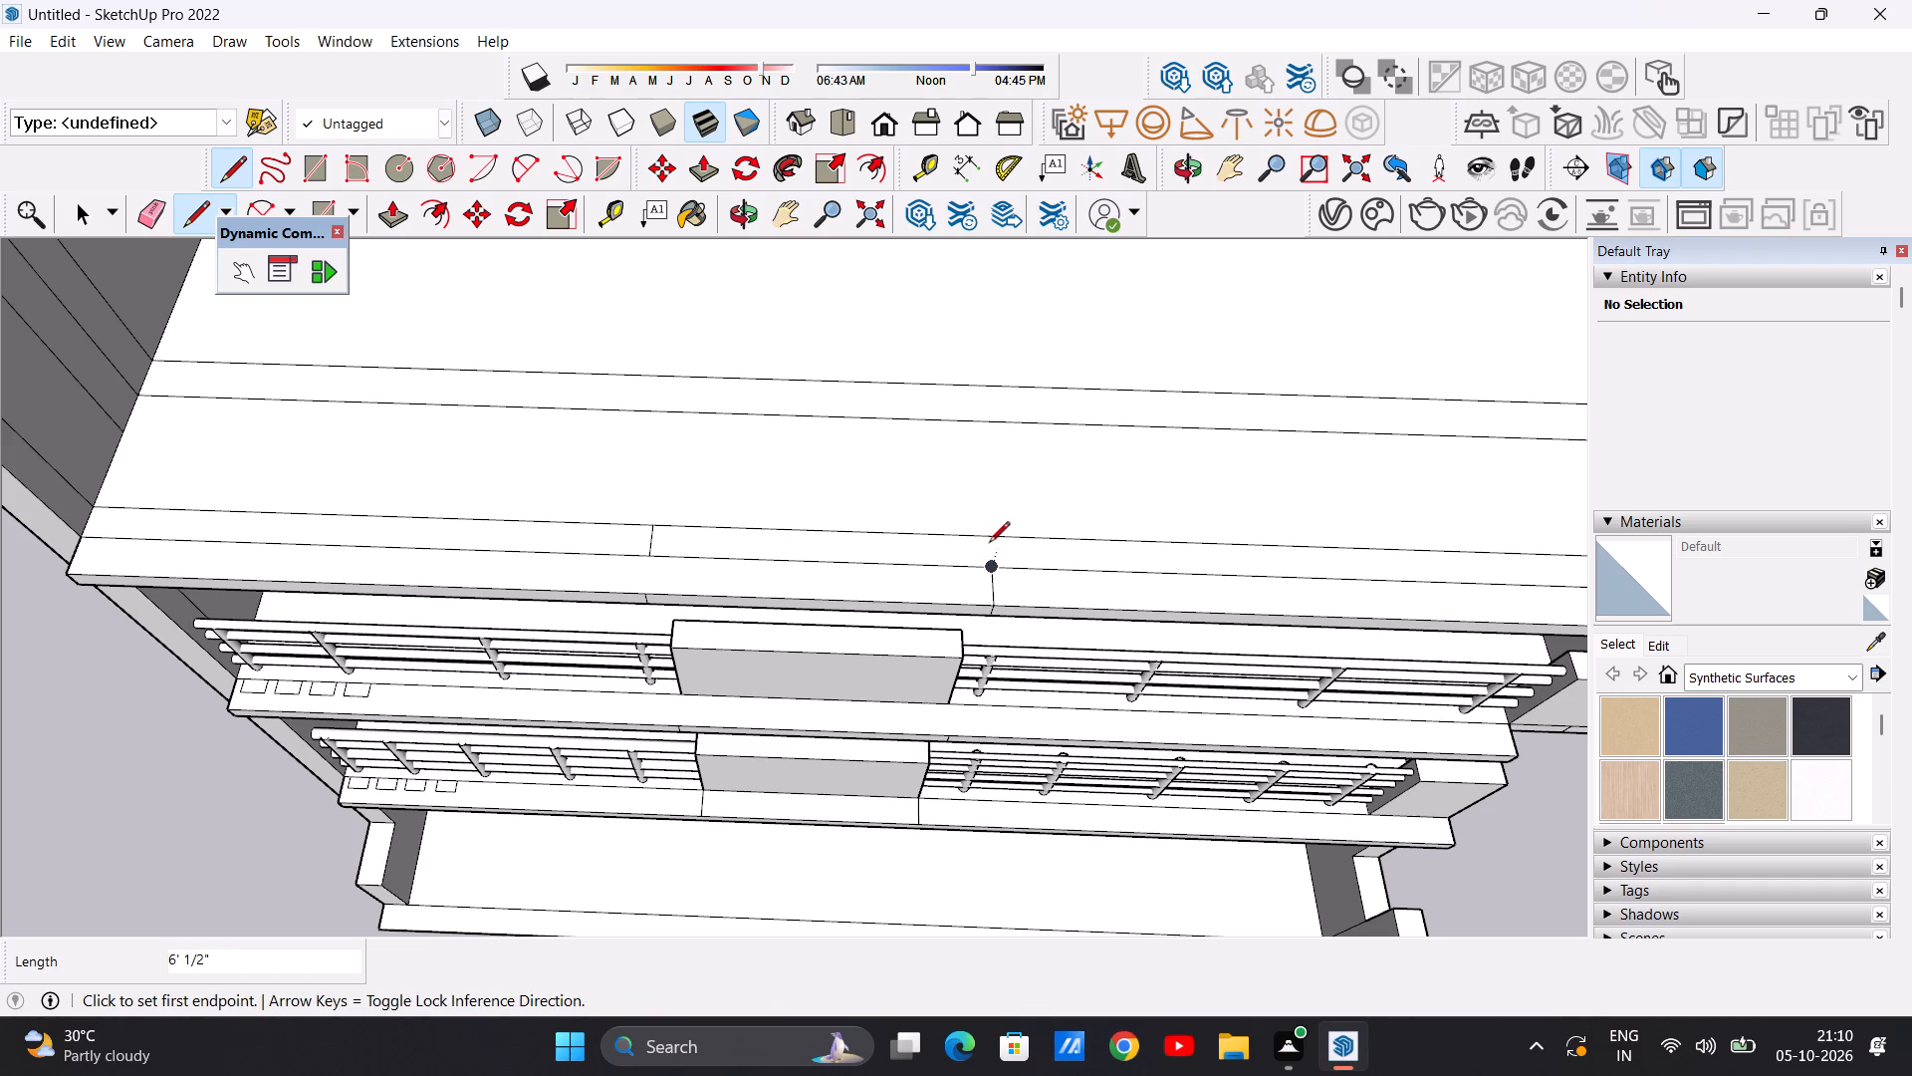
{"action": "left_click", "coordinate": [988, 541]}
{"action": "left_click", "coordinate": [990, 568]}
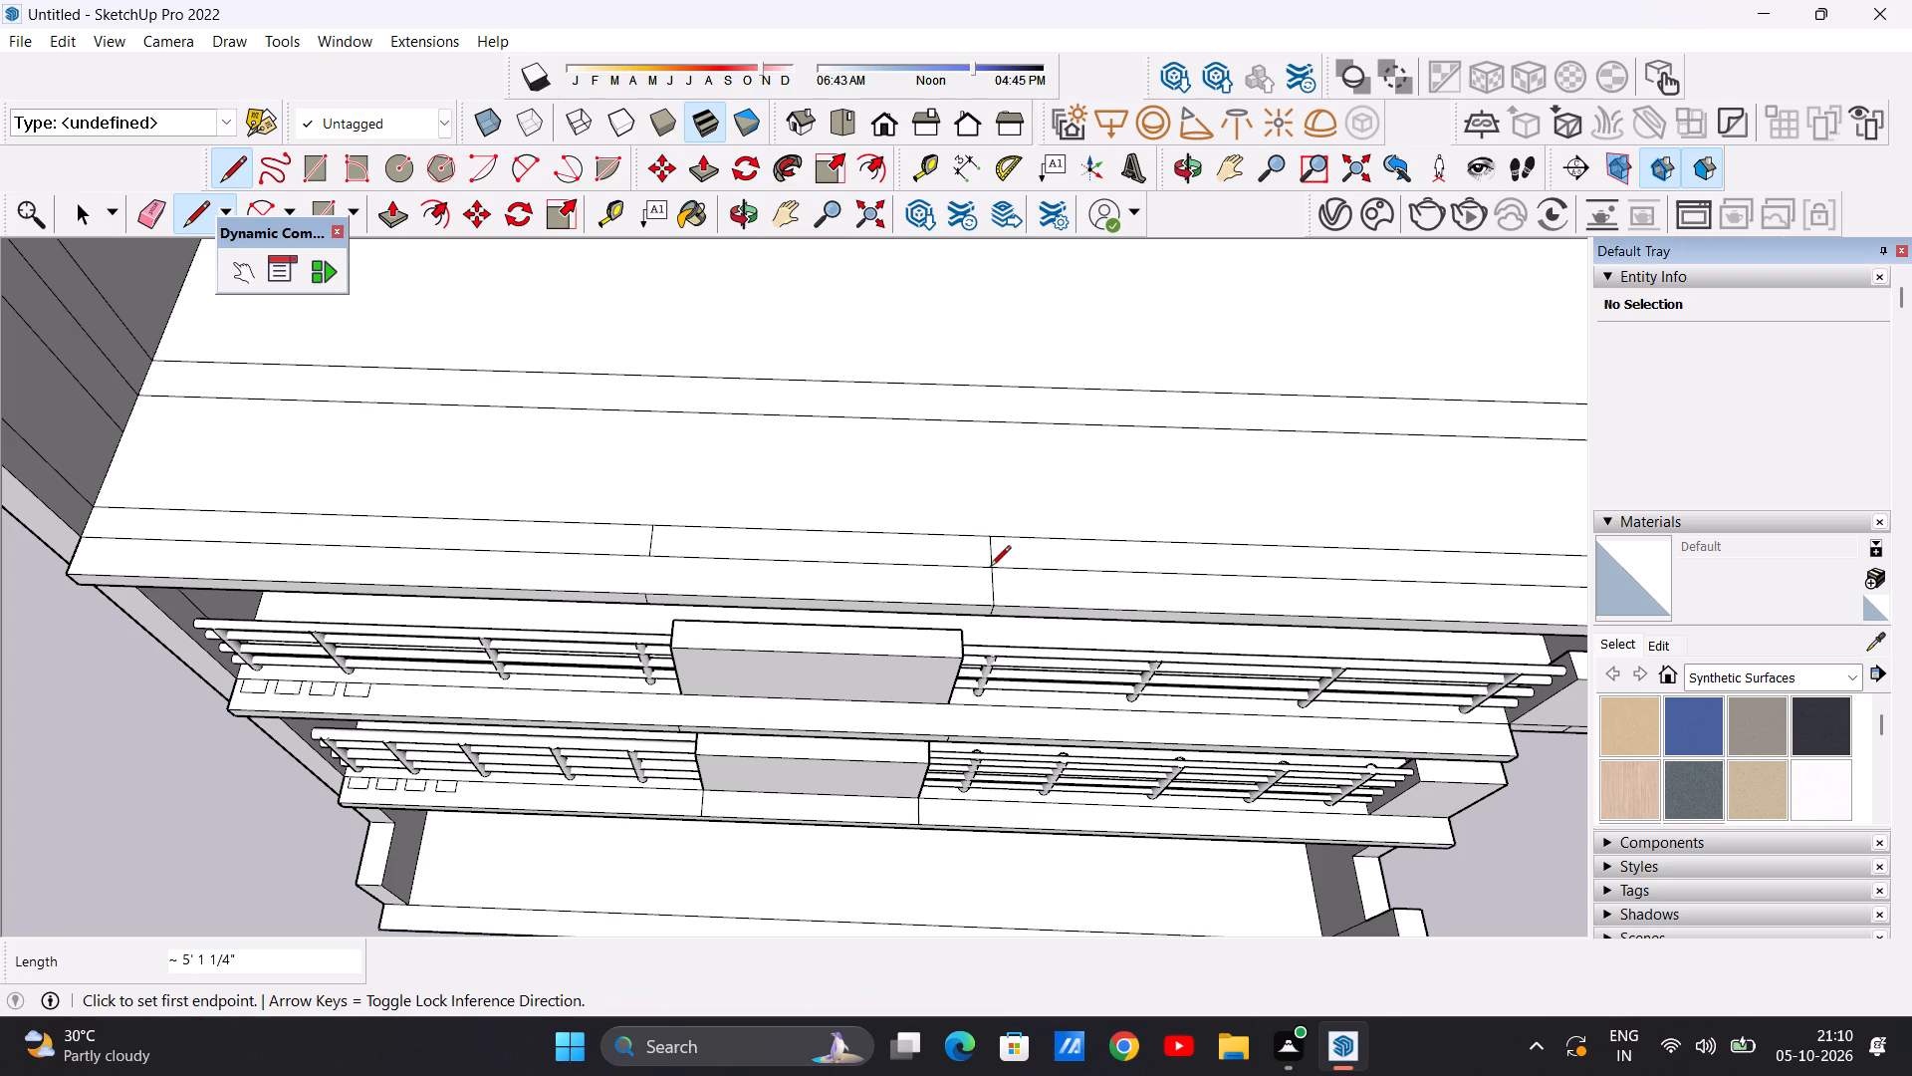
{"action": "key", "text": "space"}
Erase the front segment of that cross line, between the slab's front edge and the first parallel line.
{"action": "scroll", "coordinate": [915, 537], "scroll_direction": "down", "scroll_amount": 5}
{"action": "scroll", "coordinate": [980, 551], "scroll_direction": "up", "scroll_amount": 6}
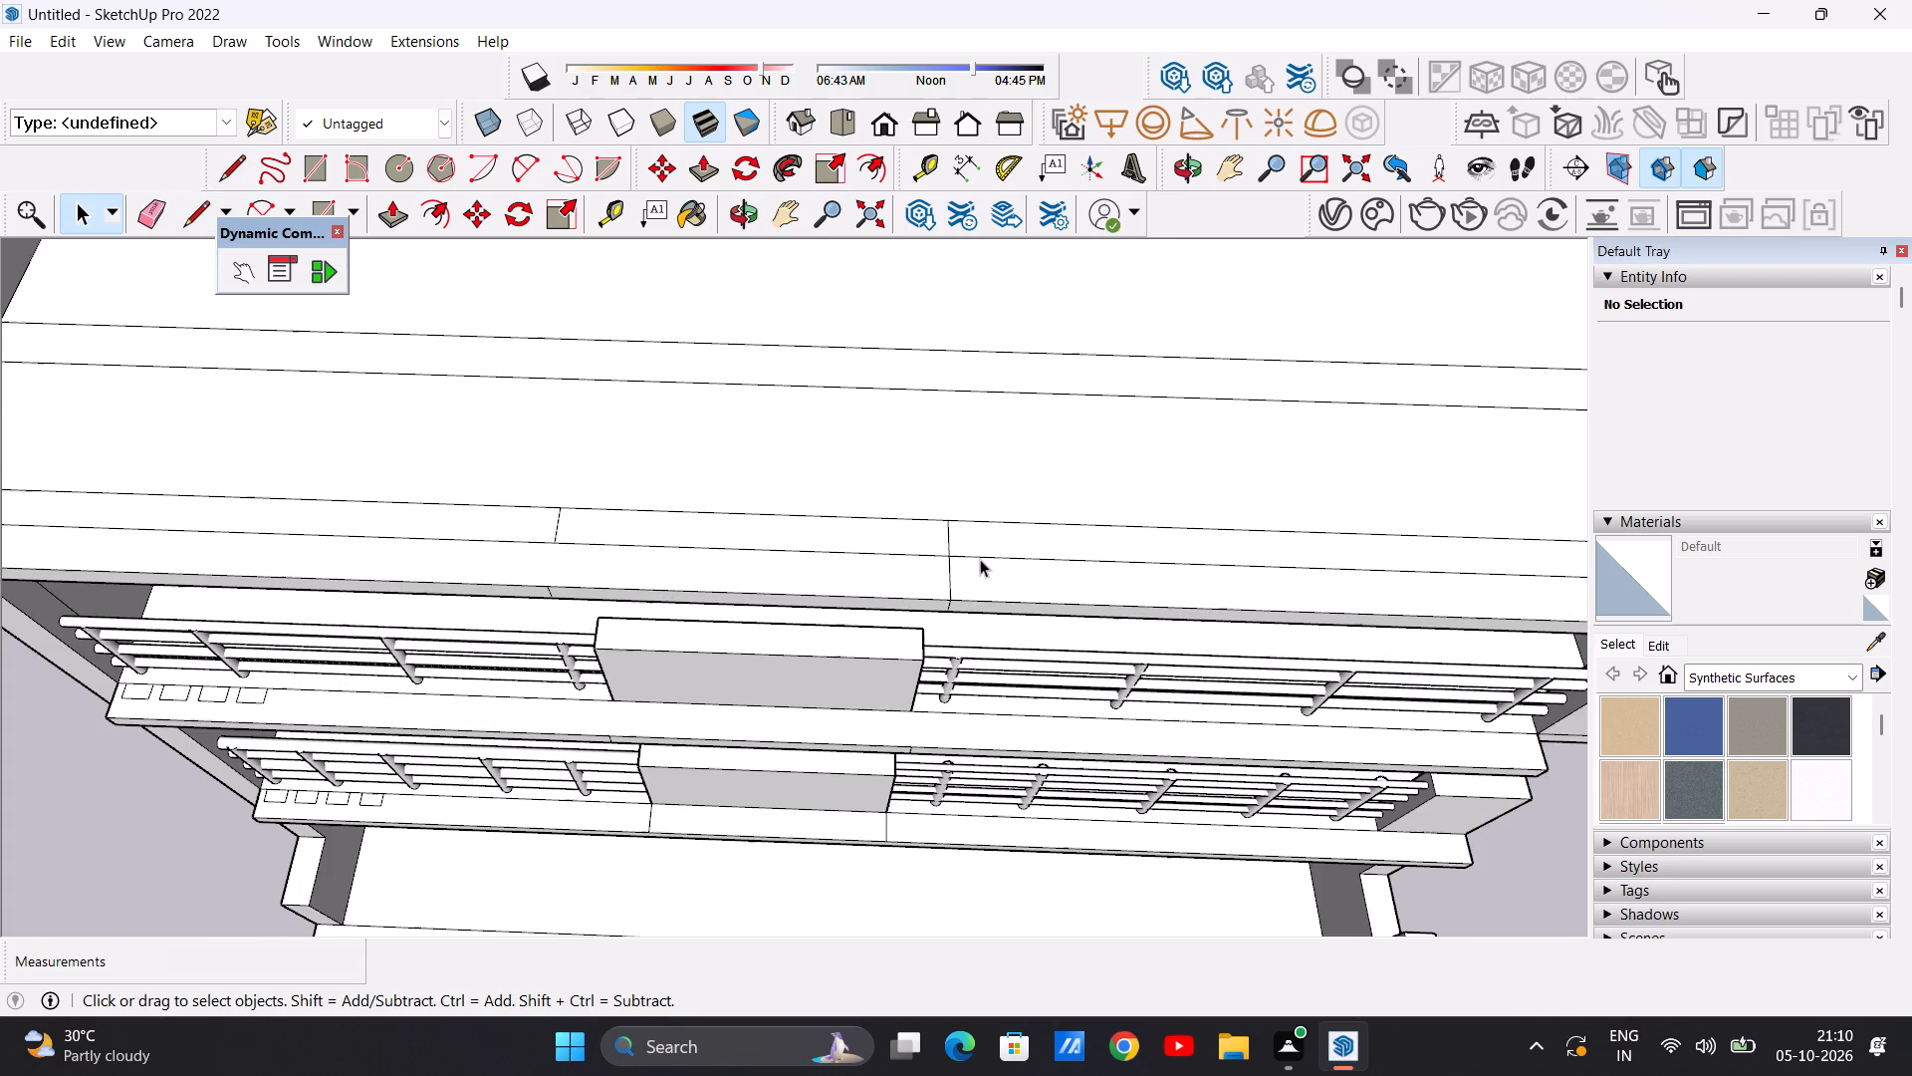
{"action": "key", "text": "e"}
{"action": "scroll", "coordinate": [992, 608], "scroll_direction": "up", "scroll_amount": 5}
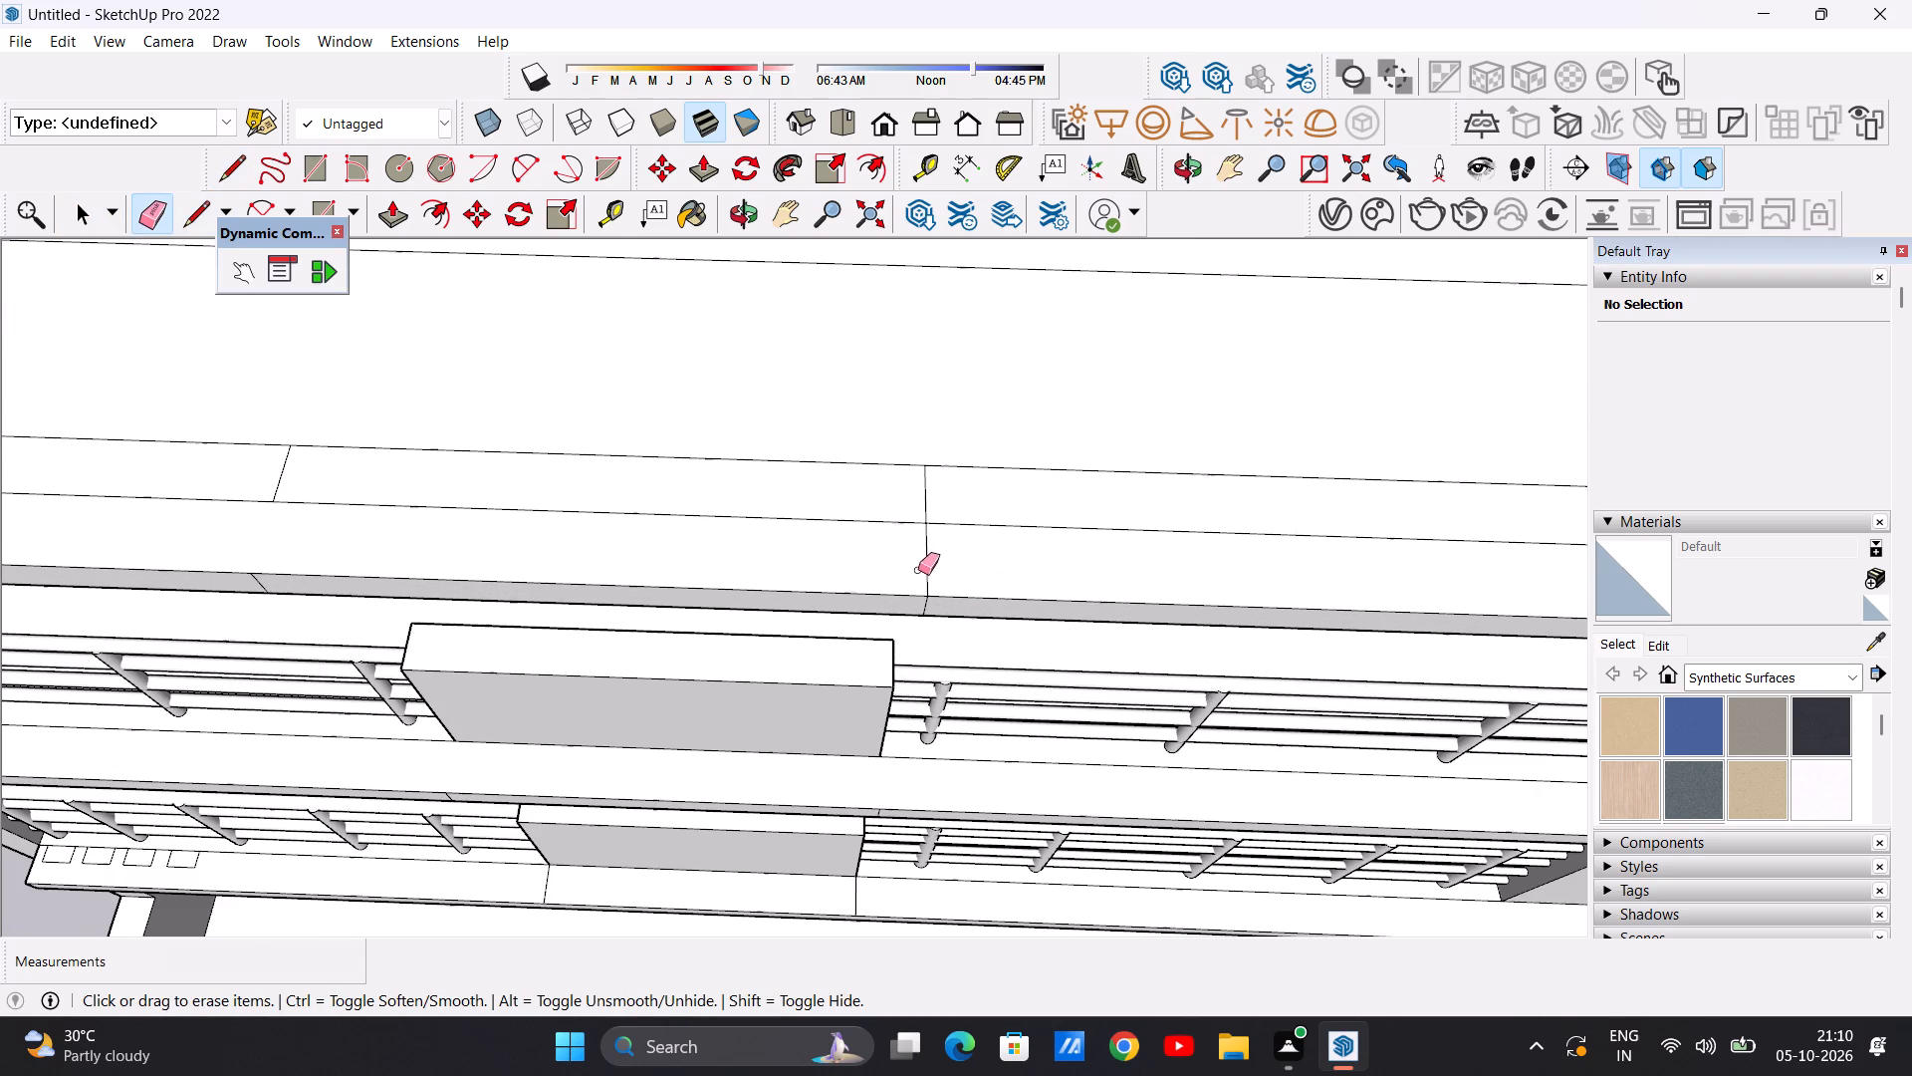
{"action": "left_click", "coordinate": [927, 560]}
Examine the divided strip along the roof slab against the panels and railings of the balconies below.
{"action": "scroll", "coordinate": [965, 573], "scroll_direction": "down", "scroll_amount": 20}
{"action": "scroll", "coordinate": [965, 573], "scroll_direction": "down", "scroll_amount": 3}
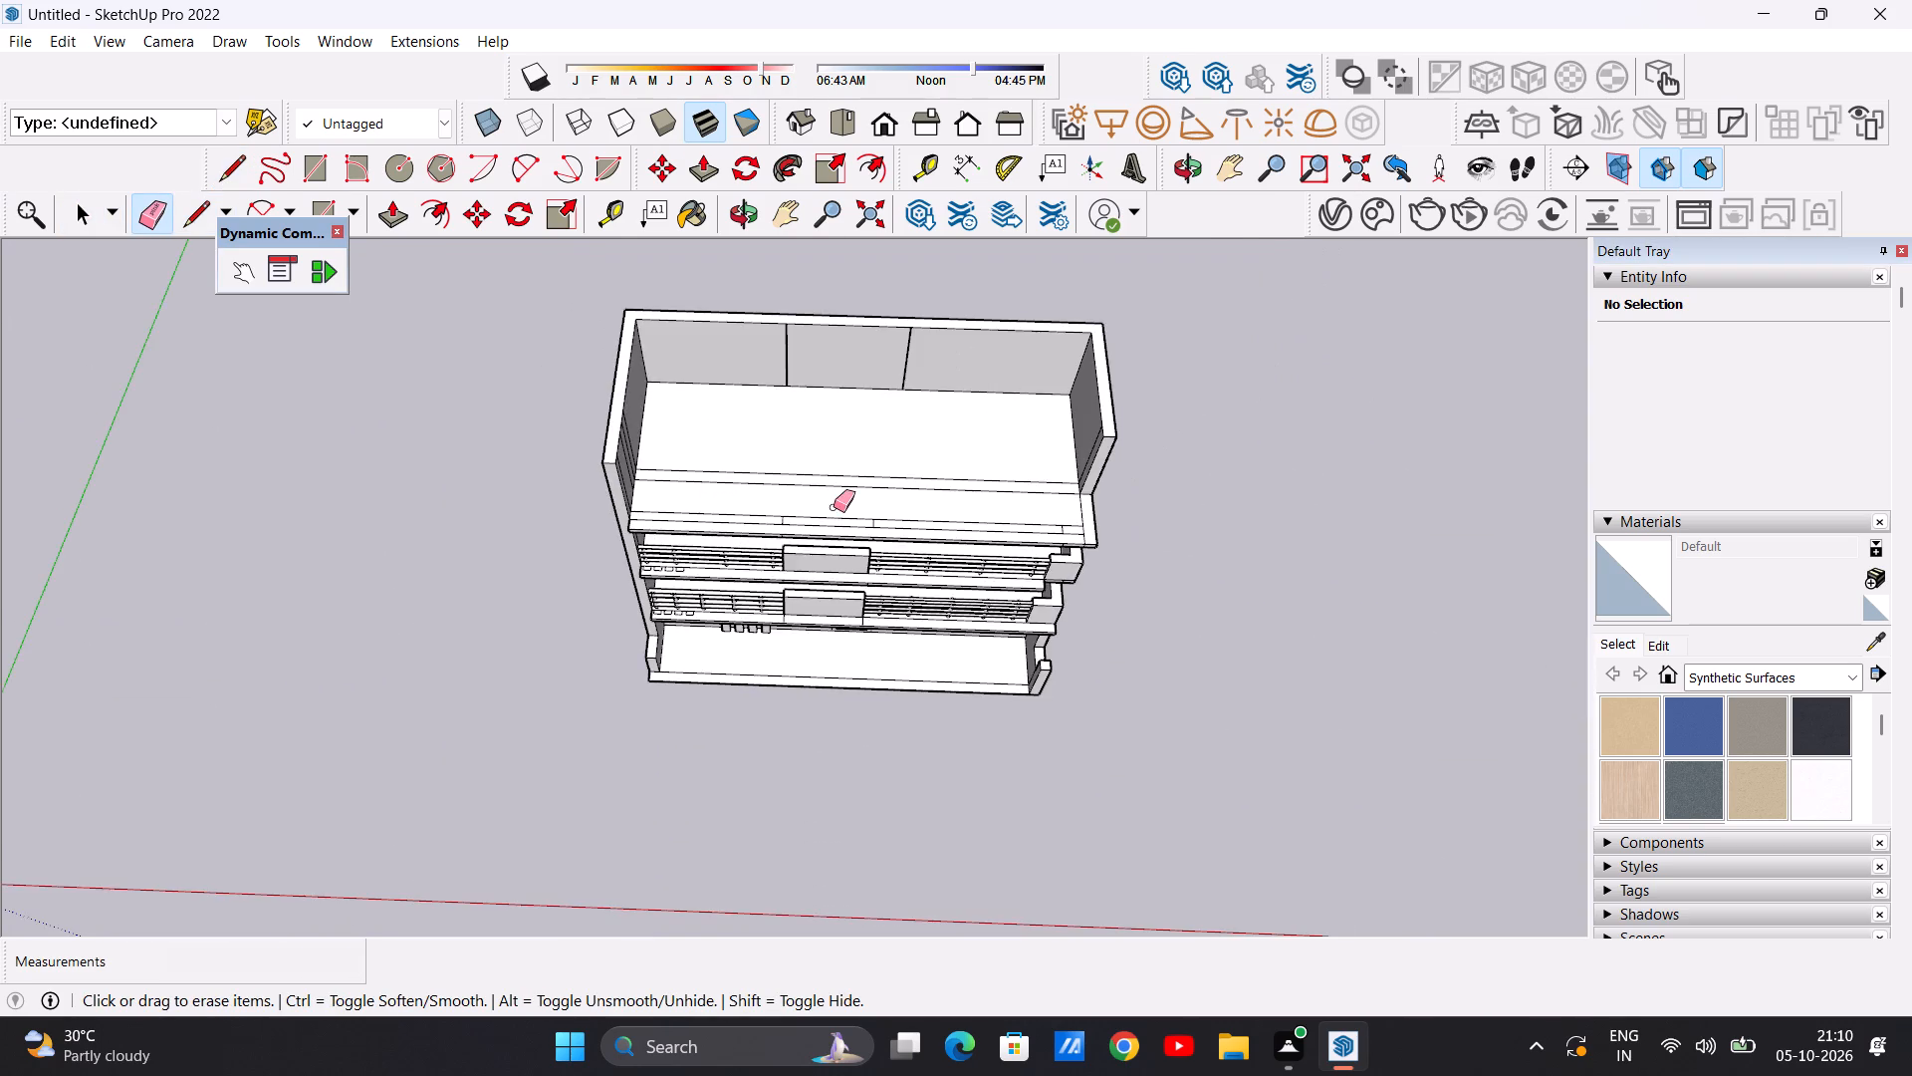
{"action": "scroll", "coordinate": [834, 507], "scroll_direction": "up", "scroll_amount": 6}
{"action": "scroll", "coordinate": [725, 516], "scroll_direction": "down", "scroll_amount": 2}
{"action": "scroll", "coordinate": [808, 519], "scroll_direction": "down", "scroll_amount": 3}
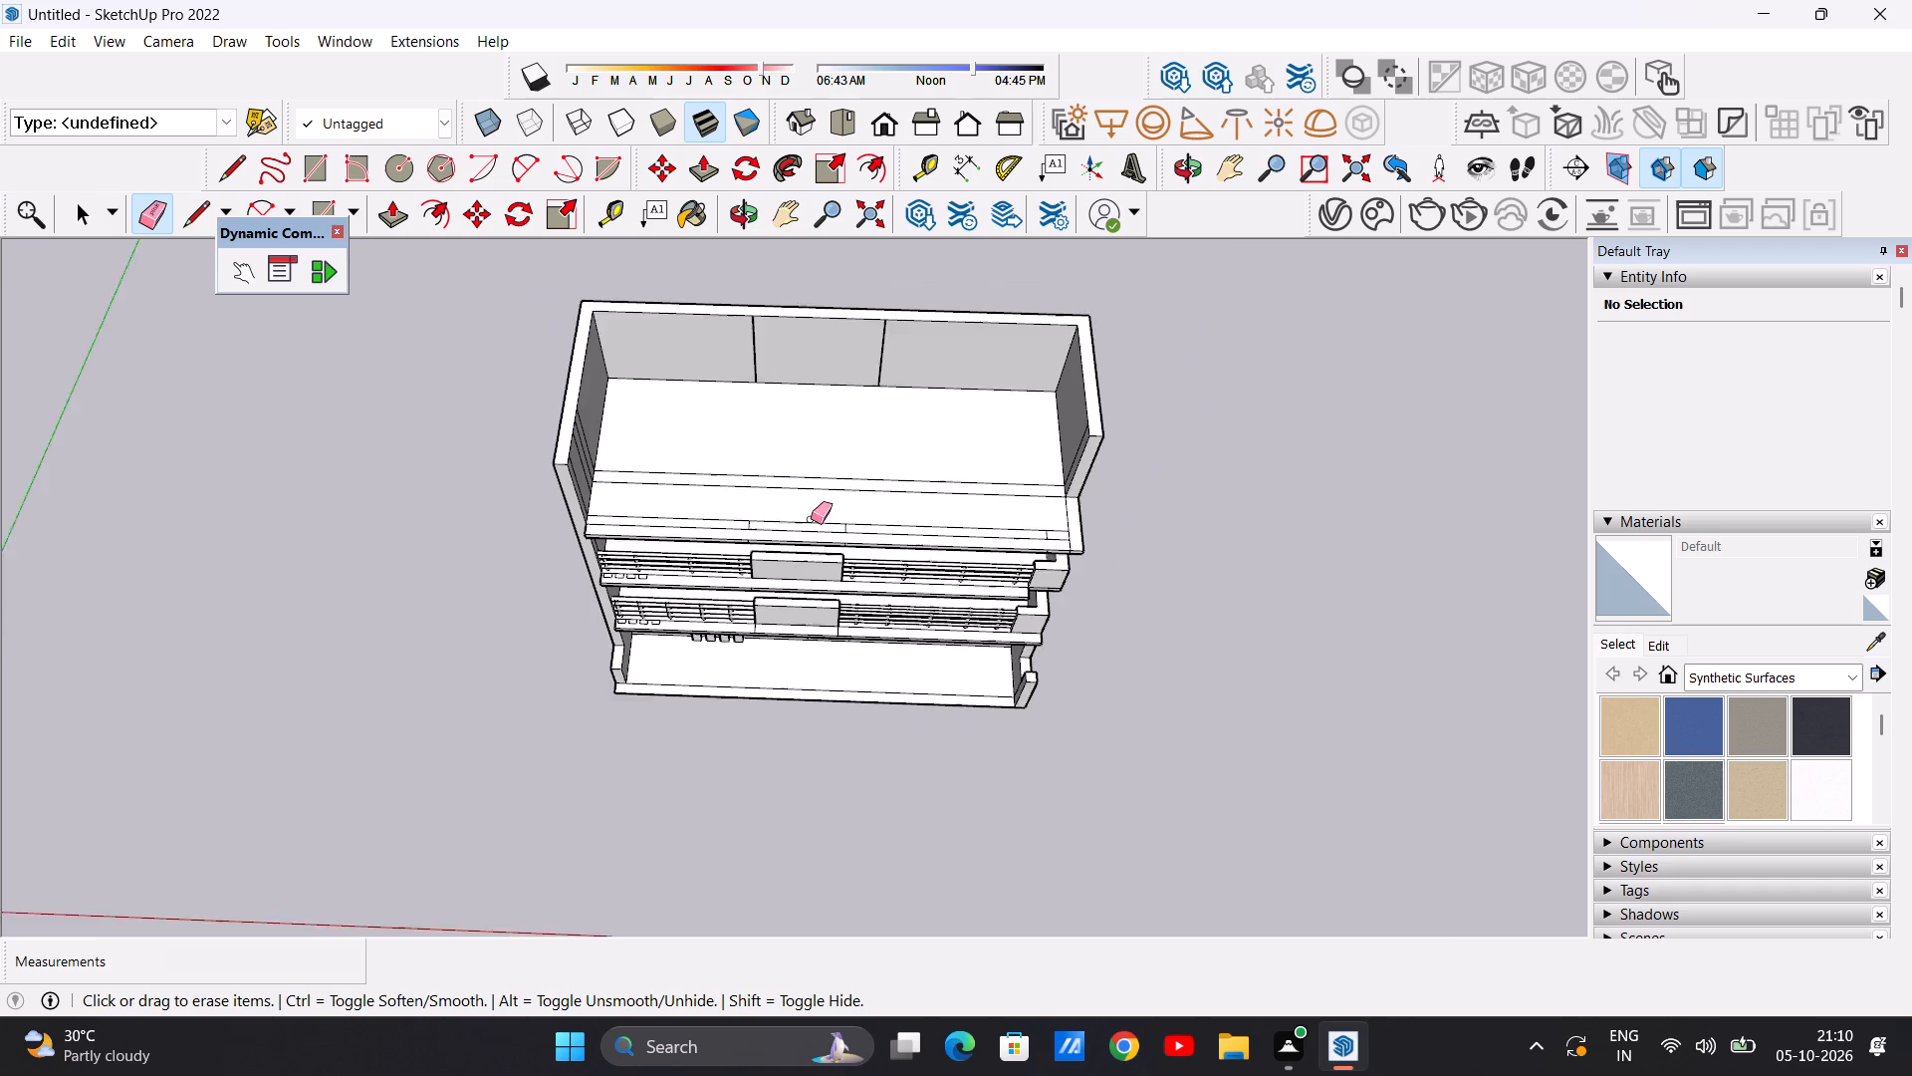
{"action": "scroll", "coordinate": [811, 519], "scroll_direction": "down", "scroll_amount": 1}
{"action": "scroll", "coordinate": [932, 524], "scroll_direction": "up", "scroll_amount": 5}
{"action": "scroll", "coordinate": [841, 539], "scroll_direction": "up", "scroll_amount": 1}
{"action": "key", "text": "space"}
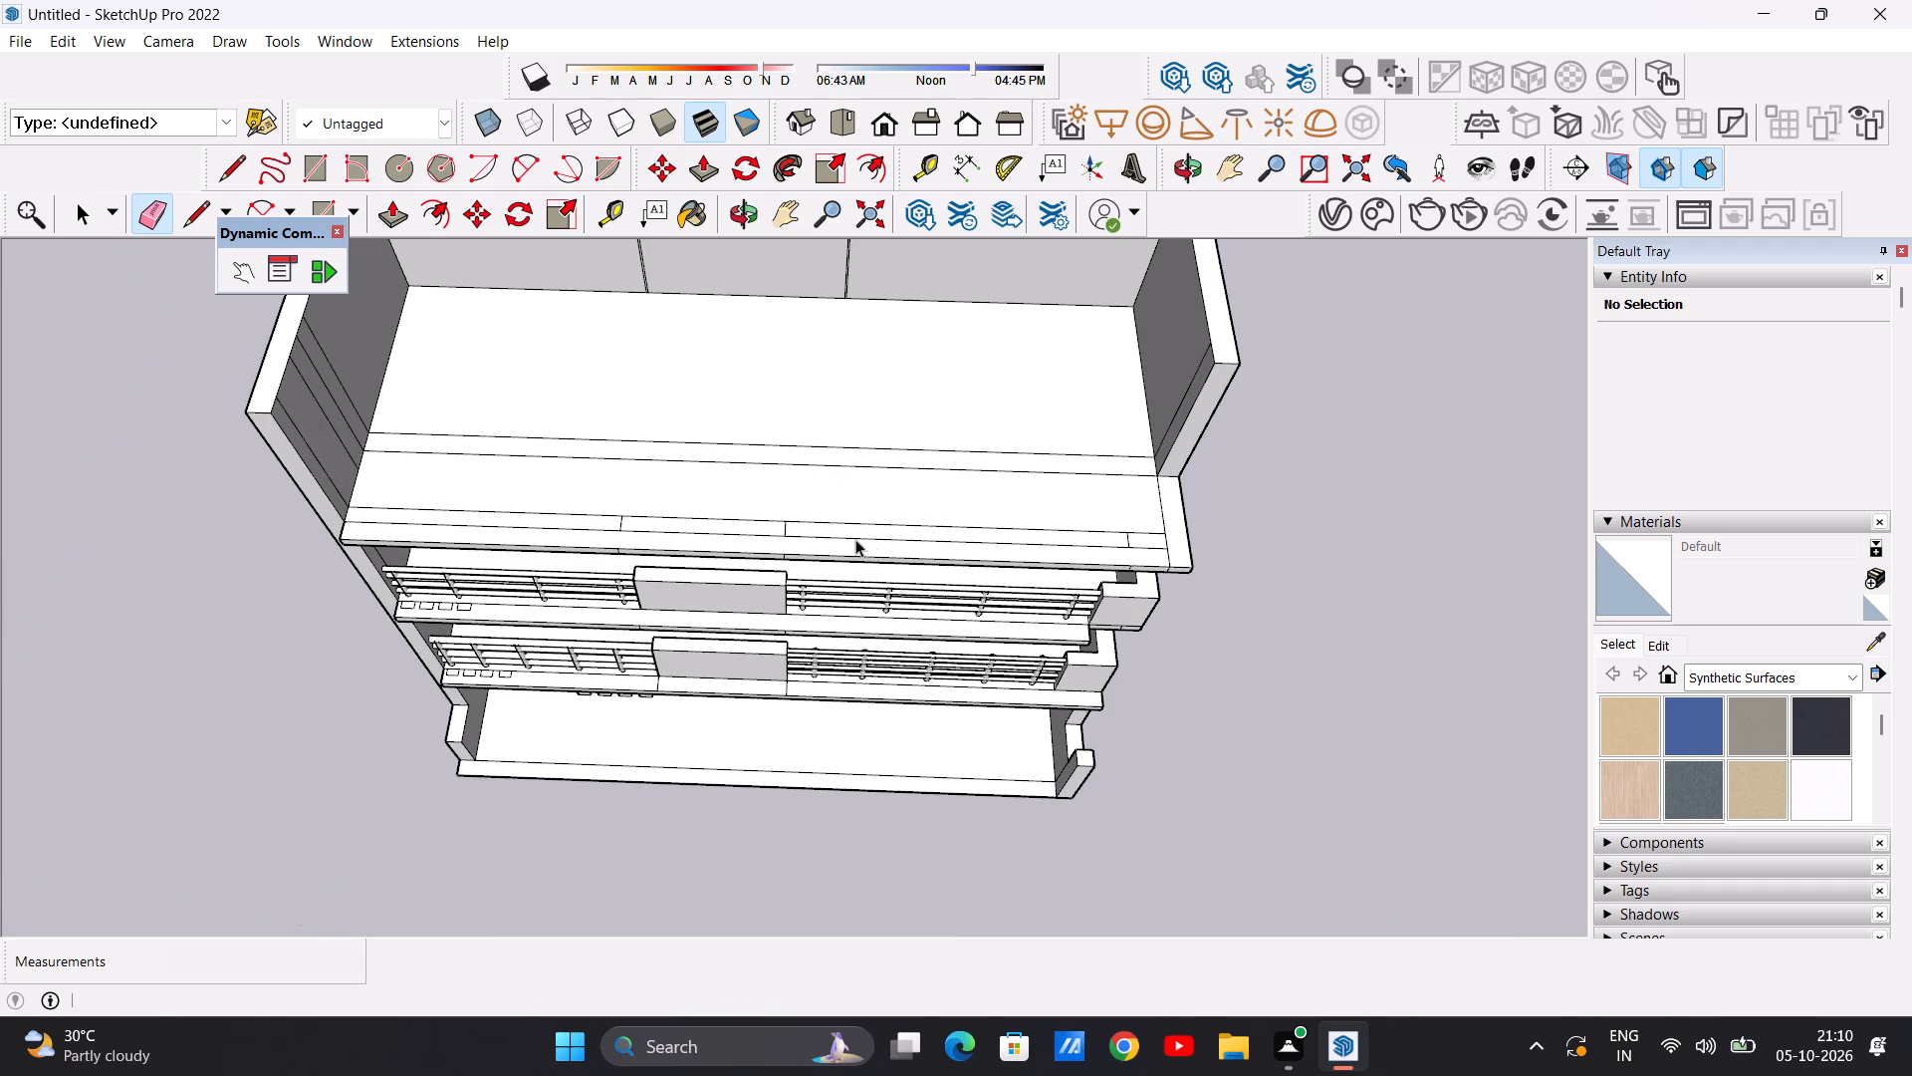
{"action": "scroll", "coordinate": [838, 534], "scroll_direction": "down", "scroll_amount": 1}
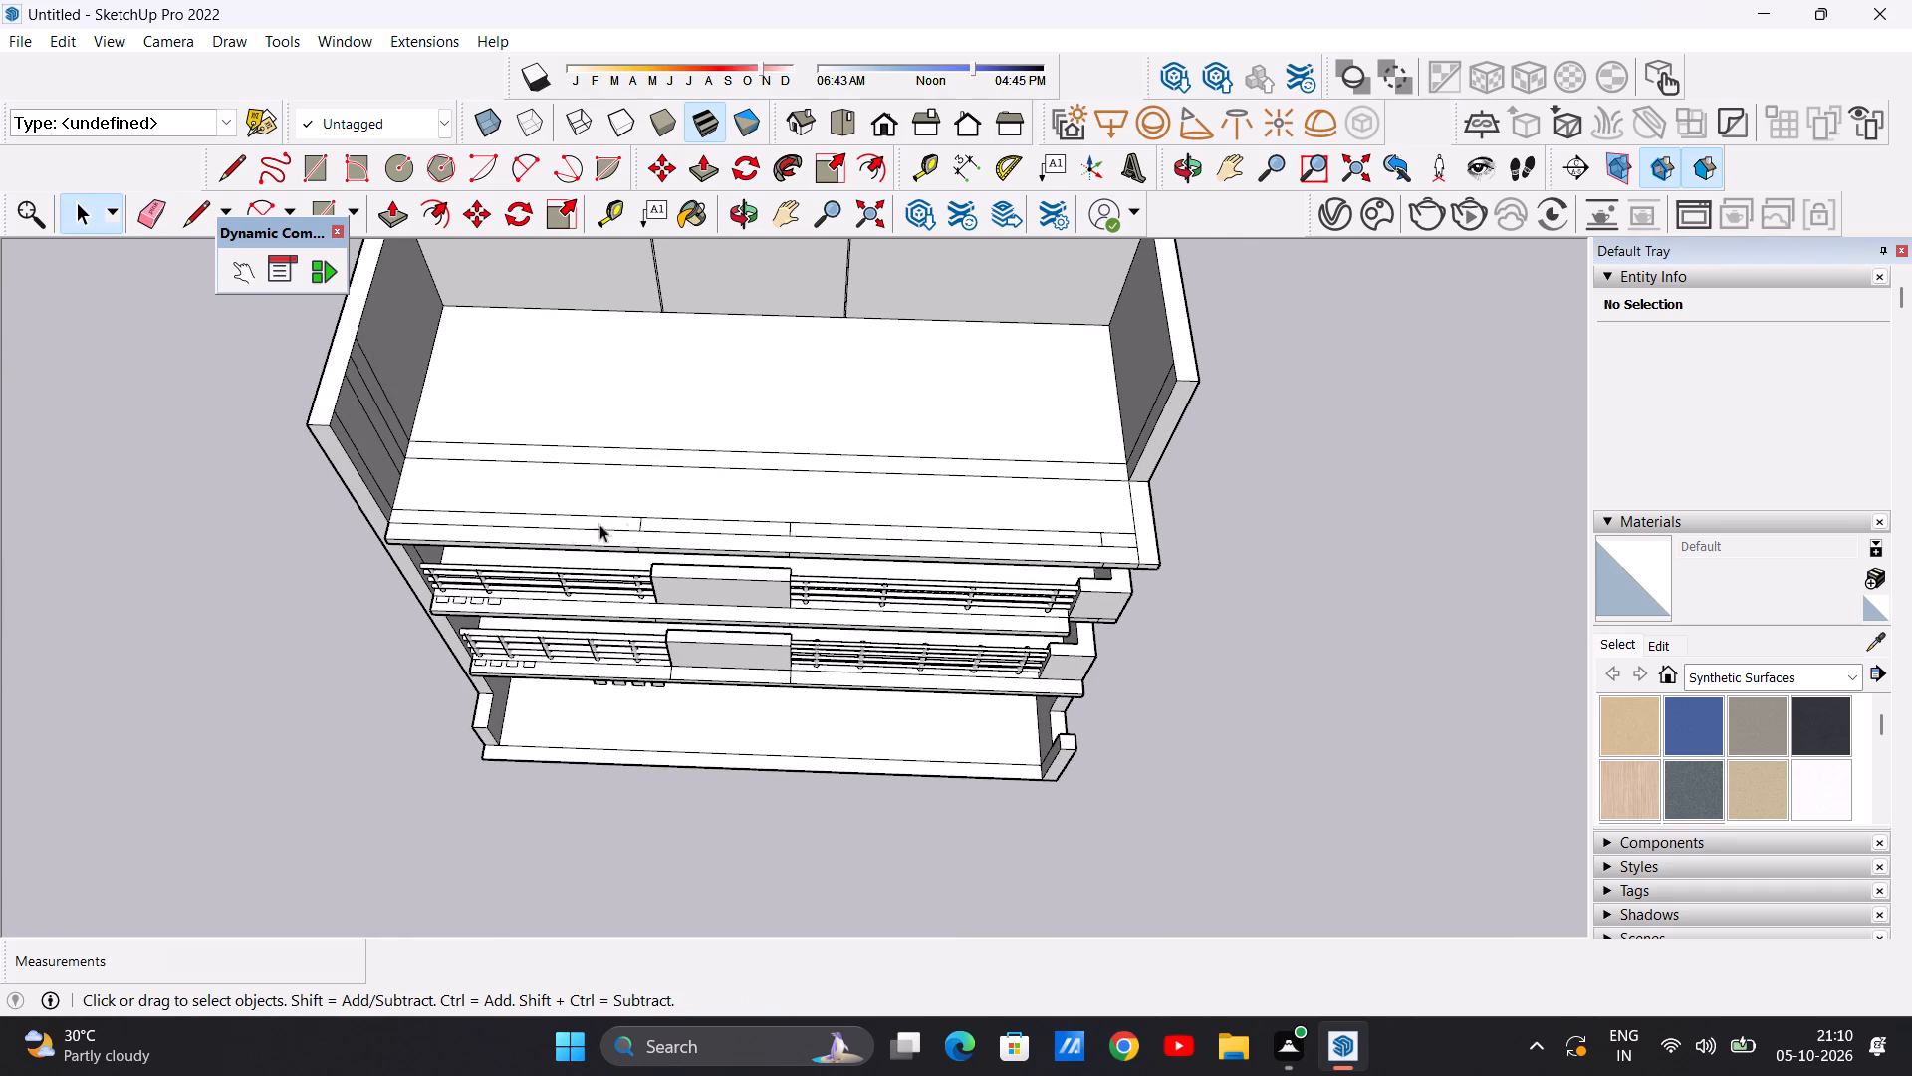
{"action": "scroll", "coordinate": [644, 524], "scroll_direction": "down", "scroll_amount": 5}
{"action": "scroll", "coordinate": [506, 528], "scroll_direction": "up", "scroll_amount": 11}
{"action": "scroll", "coordinate": [499, 513], "scroll_direction": "down", "scroll_amount": 4}
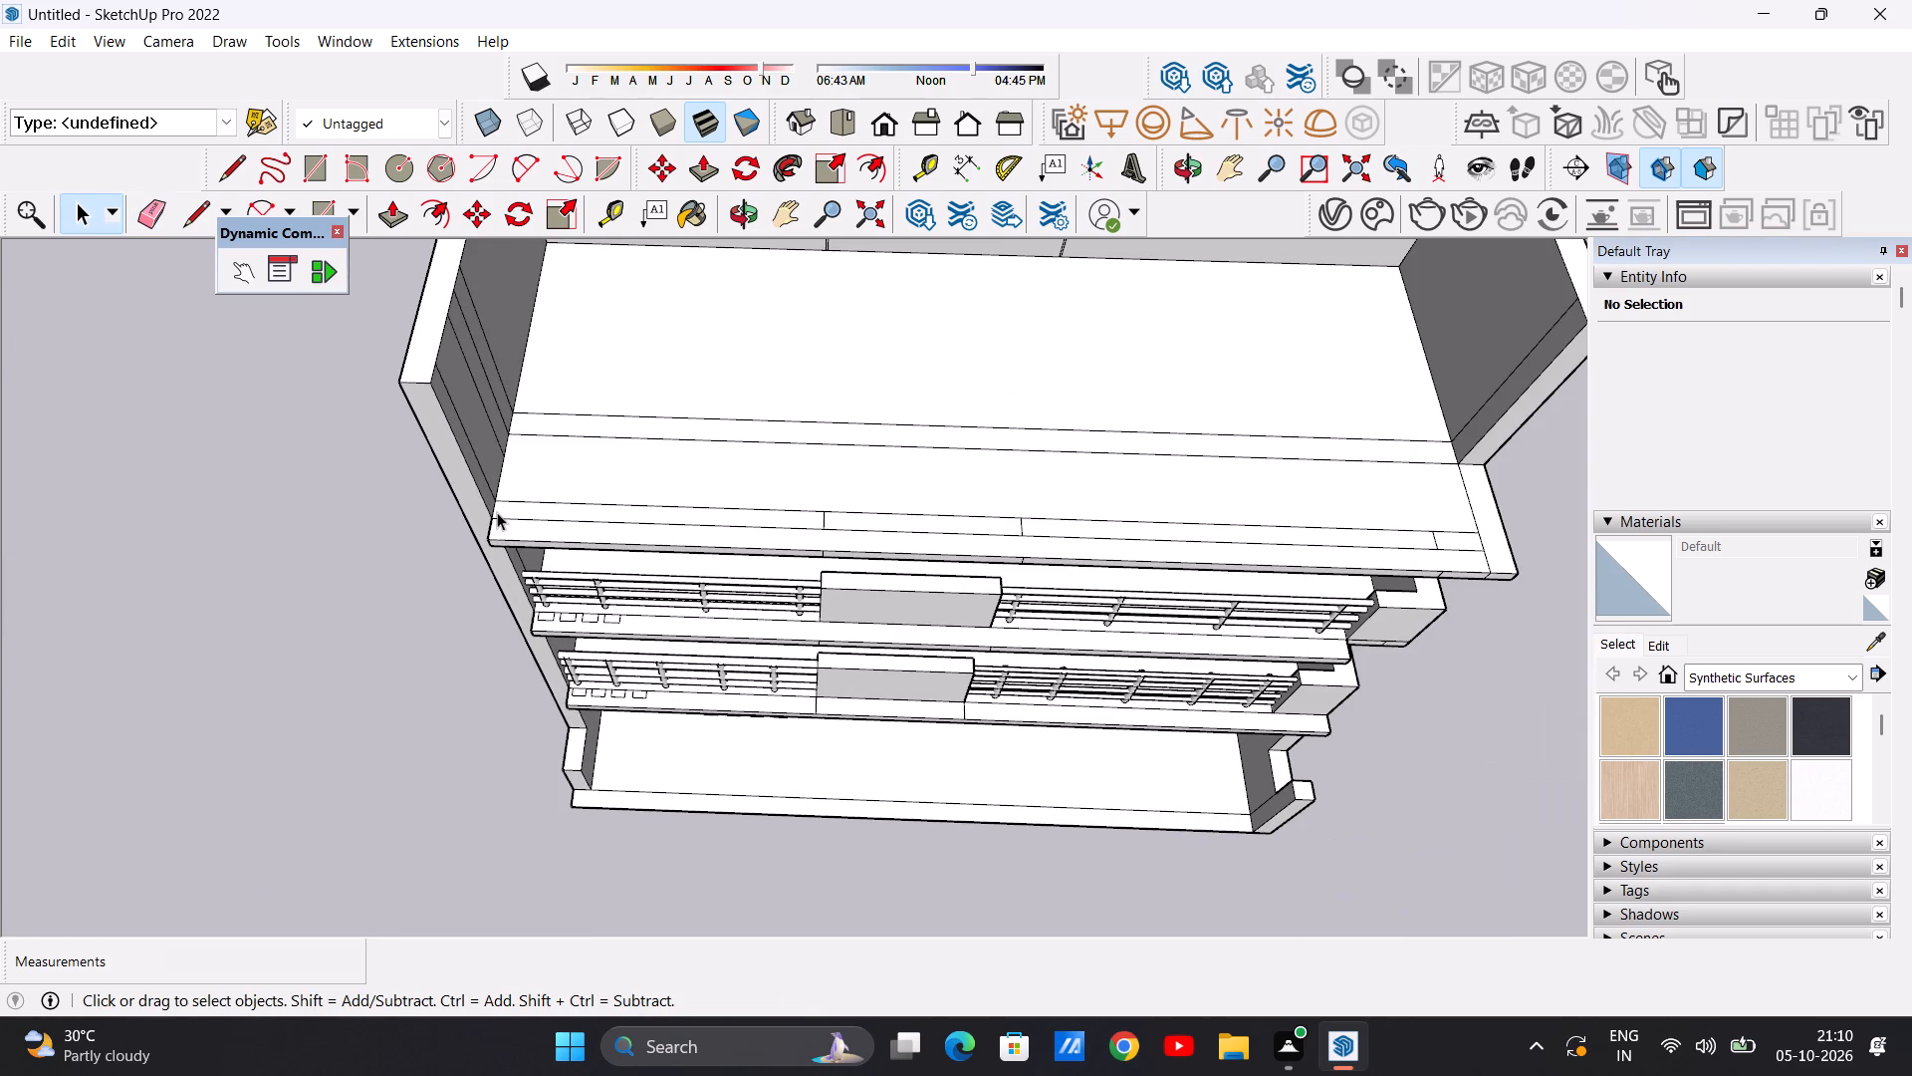
{"action": "scroll", "coordinate": [651, 527], "scroll_direction": "up", "scroll_amount": 4}
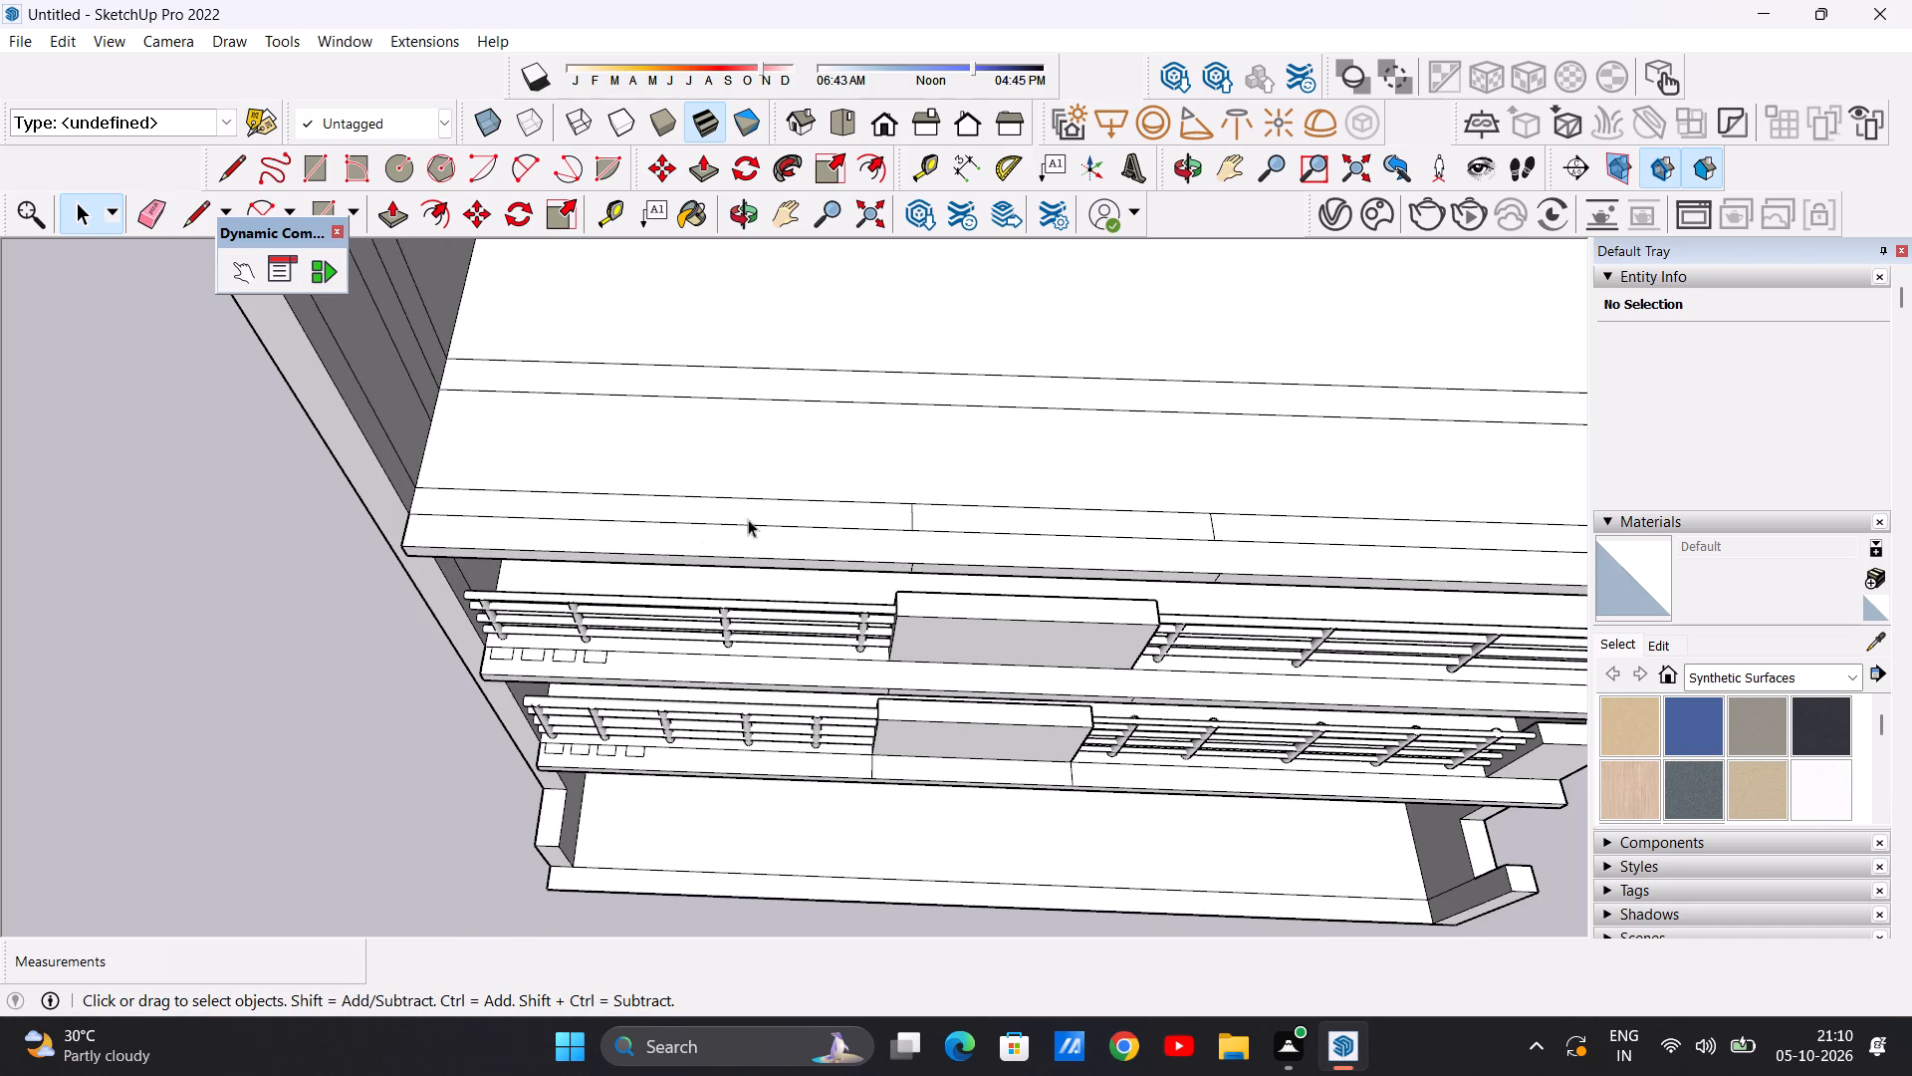
{"action": "scroll", "coordinate": [750, 507], "scroll_direction": "down", "scroll_amount": 10}
{"action": "scroll", "coordinate": [852, 572], "scroll_direction": "up", "scroll_amount": 6}
{"action": "scroll", "coordinate": [802, 523], "scroll_direction": "down", "scroll_amount": 6}
{"action": "scroll", "coordinate": [796, 490], "scroll_direction": "up", "scroll_amount": 6}
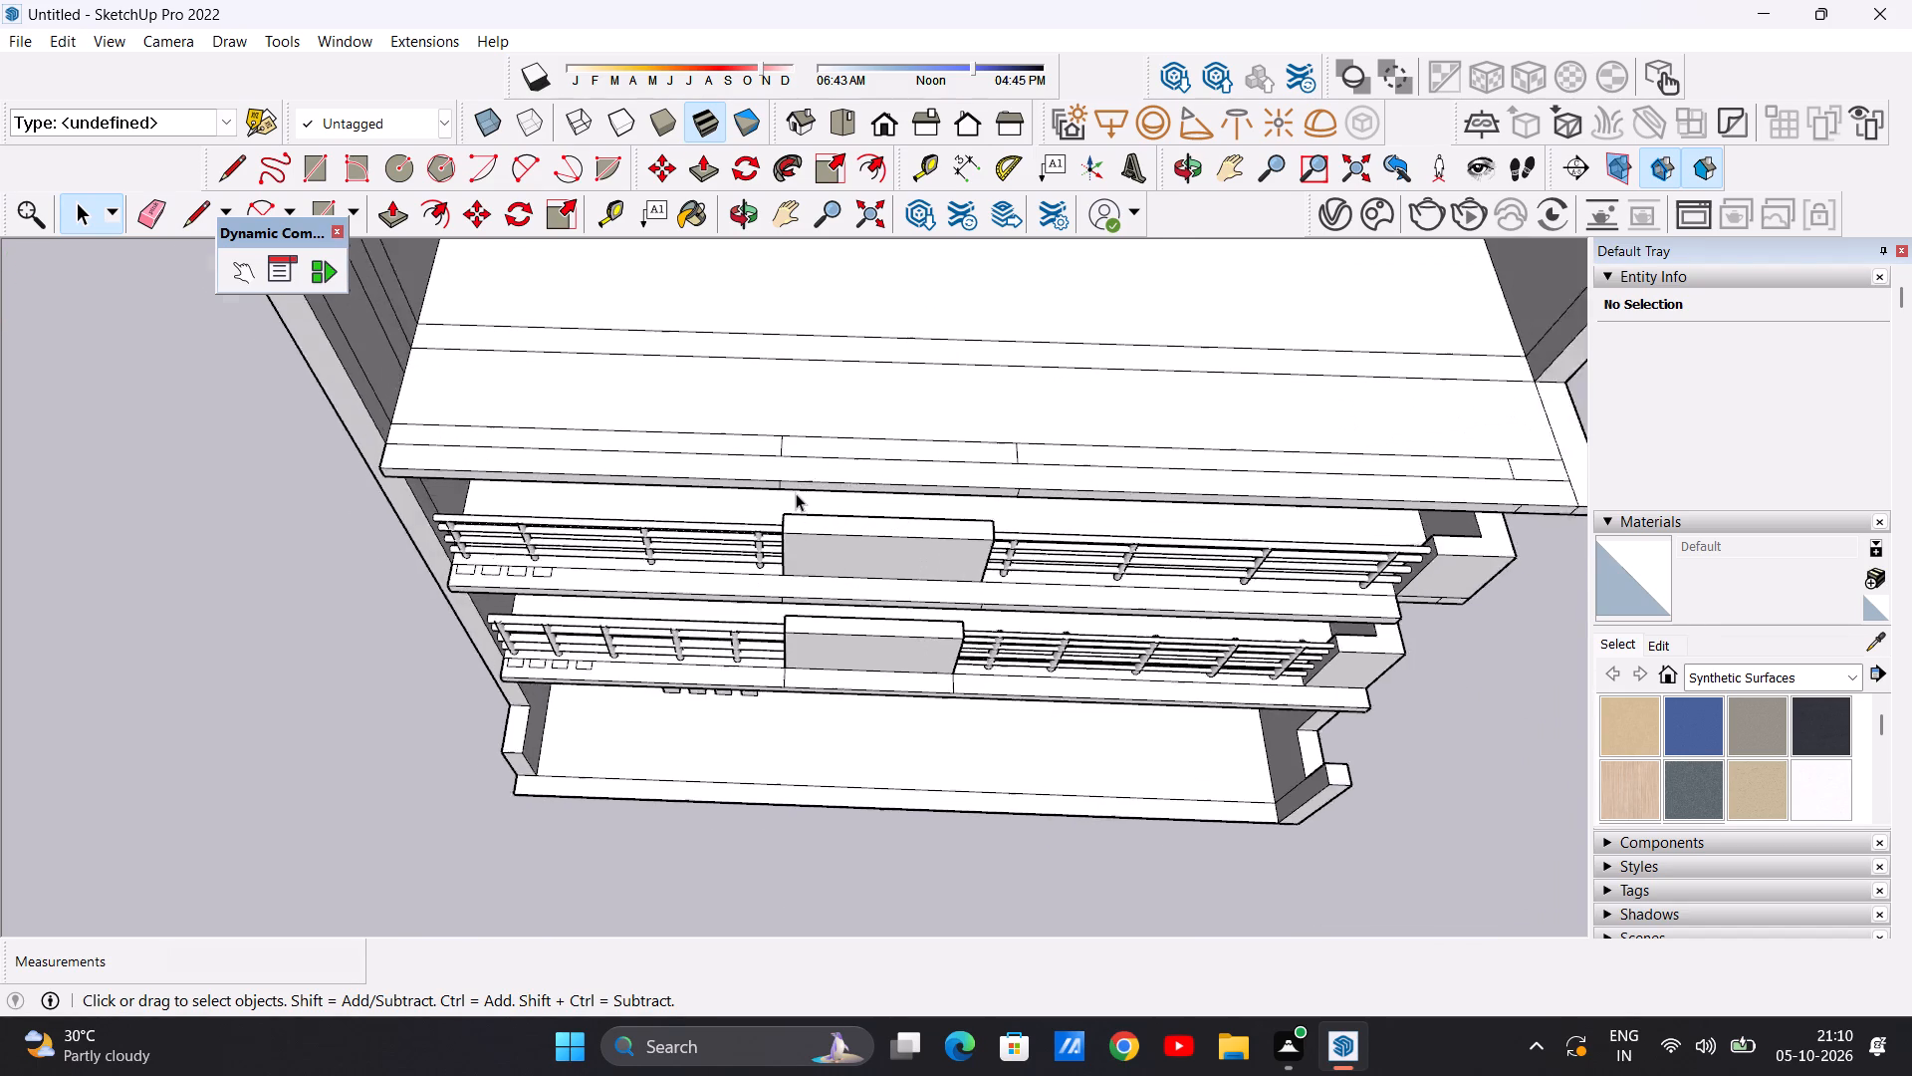
{"action": "scroll", "coordinate": [796, 493], "scroll_direction": "up", "scroll_amount": 1}
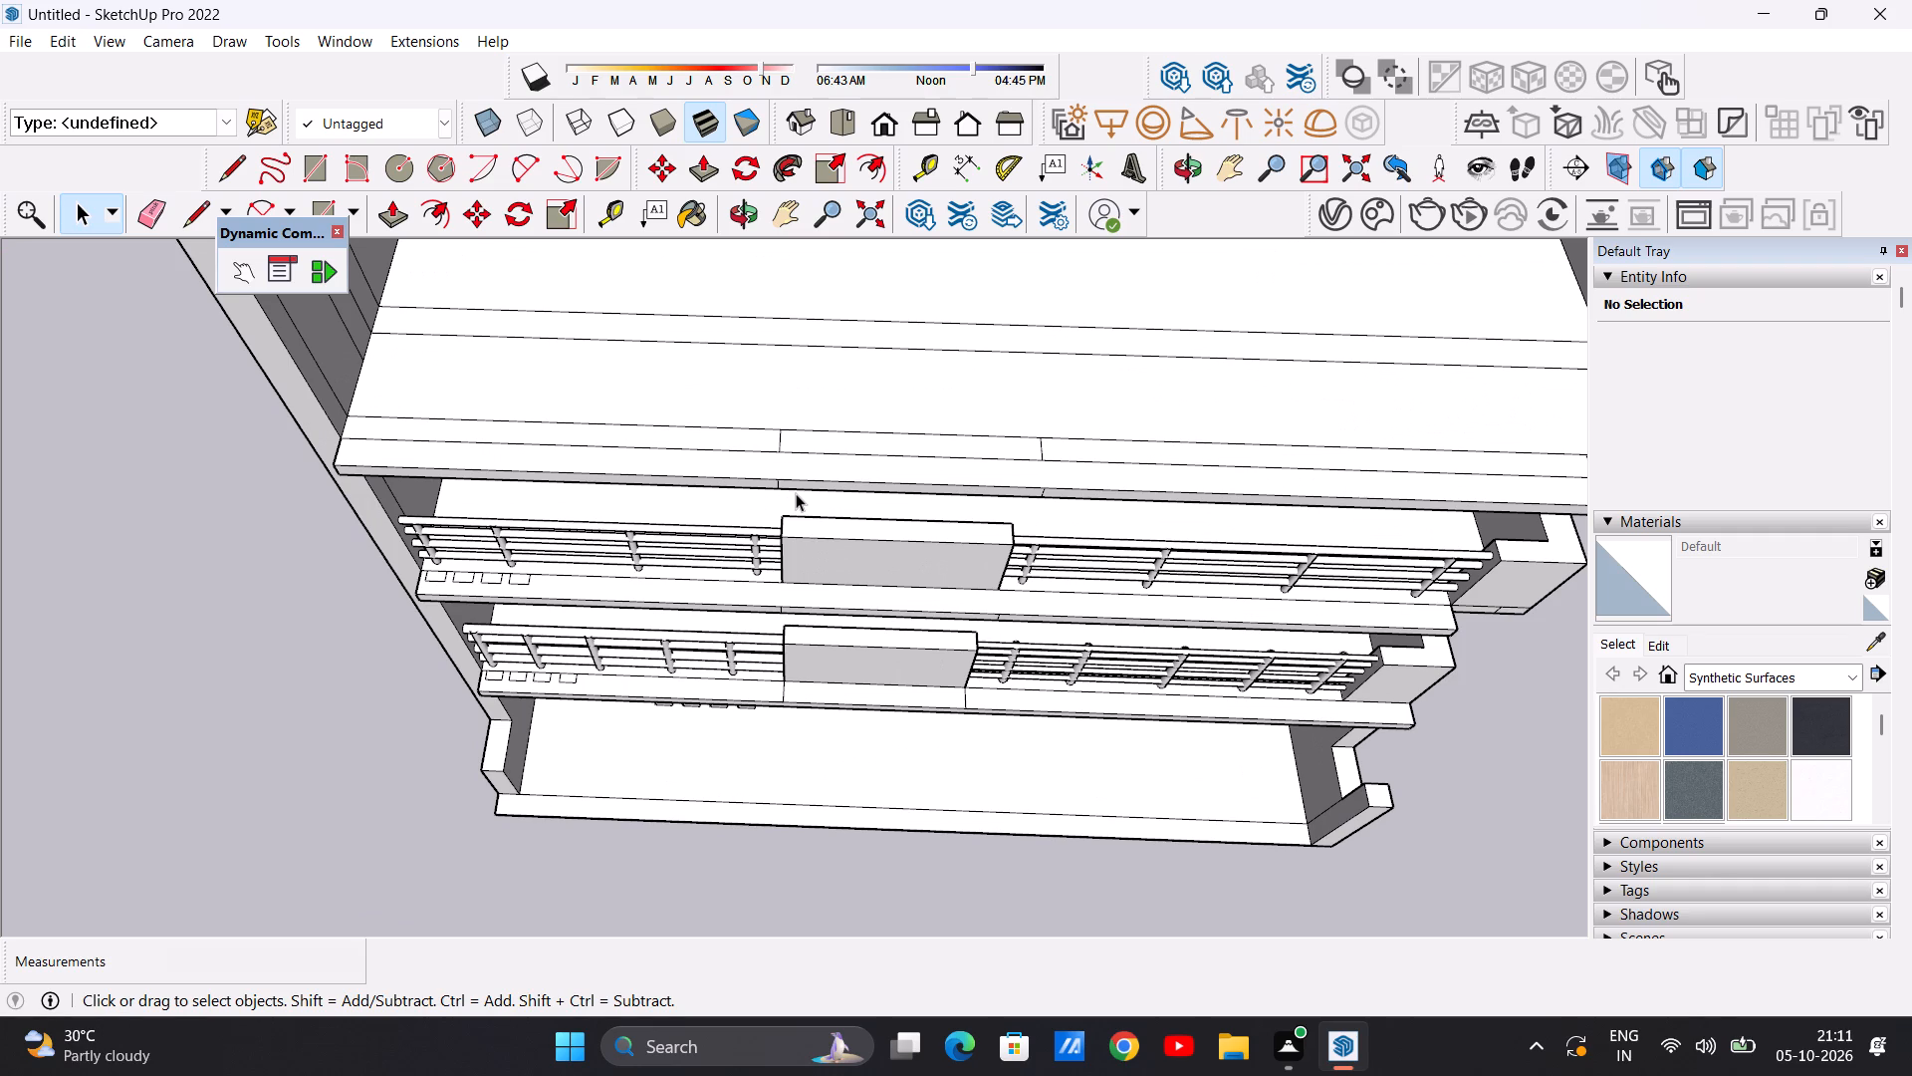
{"action": "scroll", "coordinate": [805, 497], "scroll_direction": "down", "scroll_amount": 9}
{"action": "scroll", "coordinate": [724, 463], "scroll_direction": "up", "scroll_amount": 12}
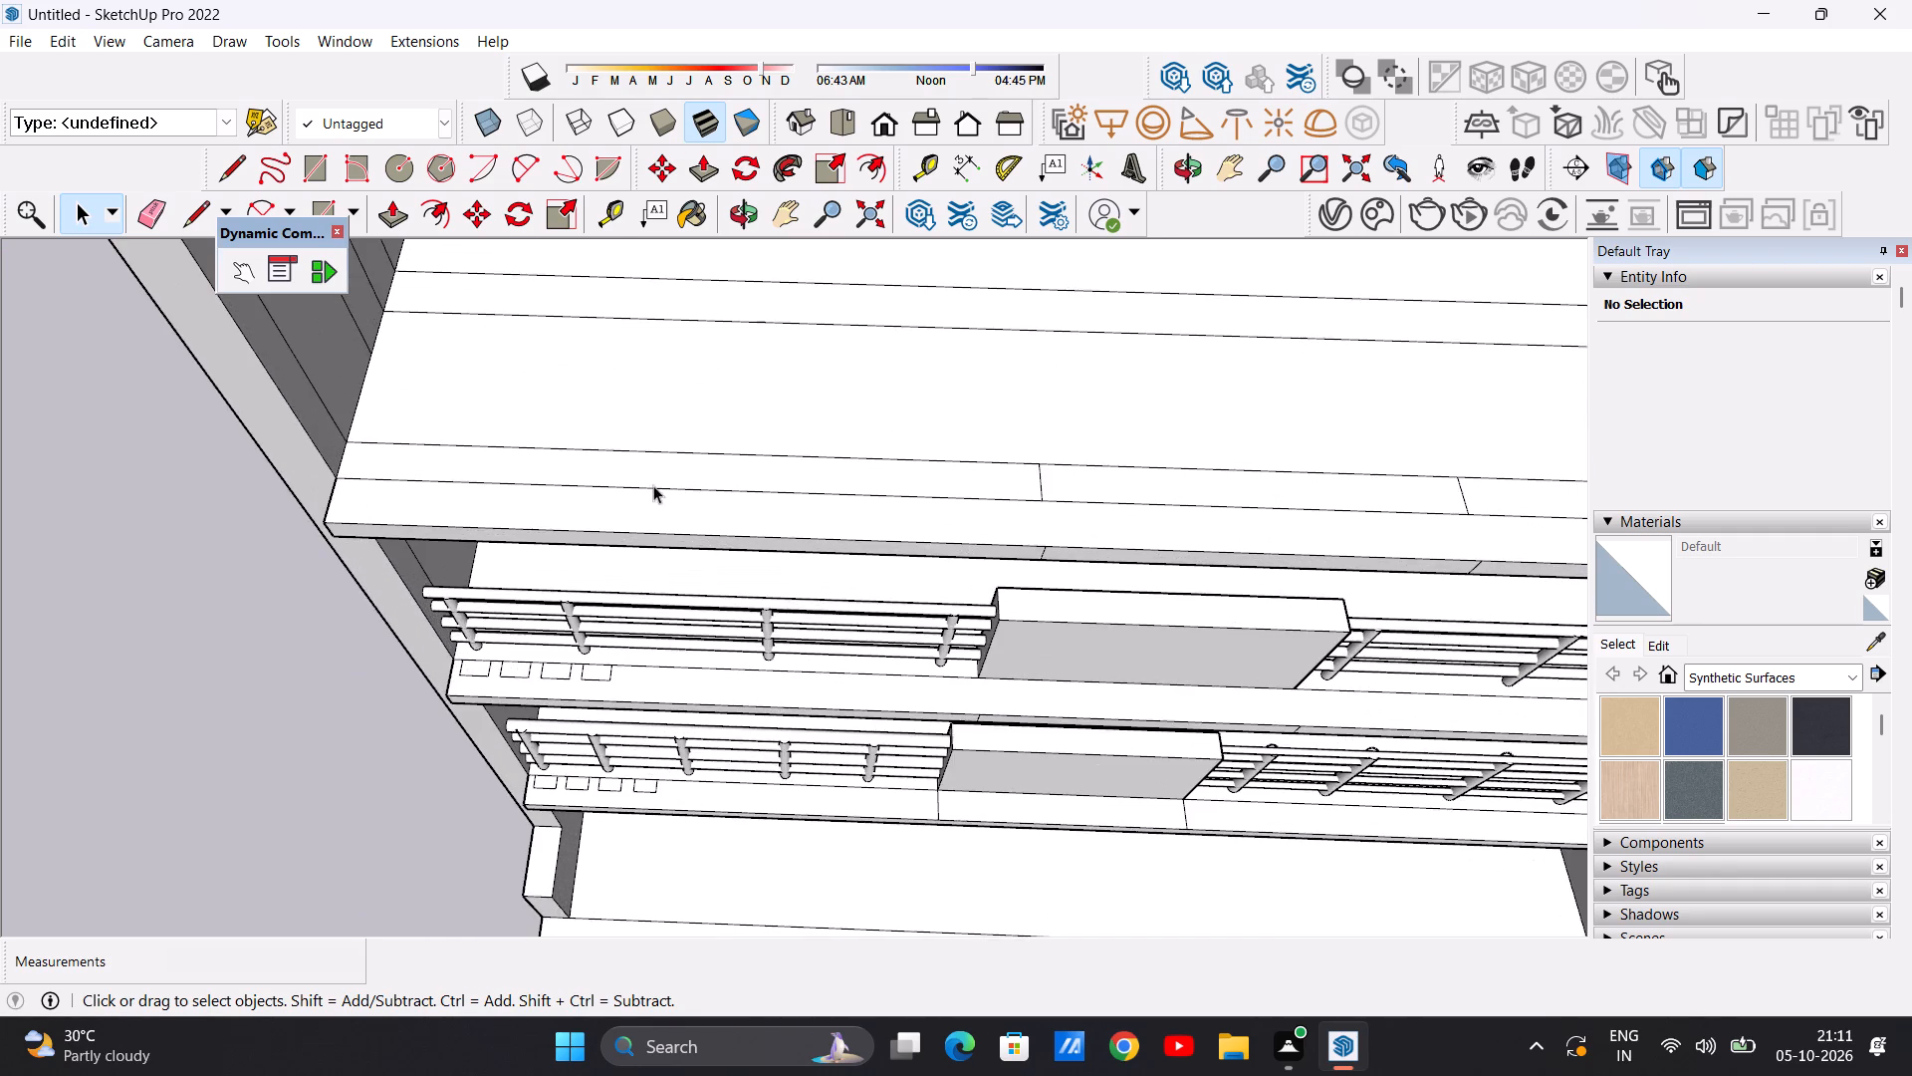
{"action": "scroll", "coordinate": [588, 491], "scroll_direction": "down", "scroll_amount": 8}
Copy the endmost small rectangle from the upper balcony's floor about 49 ft 11 3/8 in, onto the first parallel line at the roof slab's matching end.
{"action": "middle_click_drag", "start_coordinate": [564, 492], "coordinate": [596, 547]}
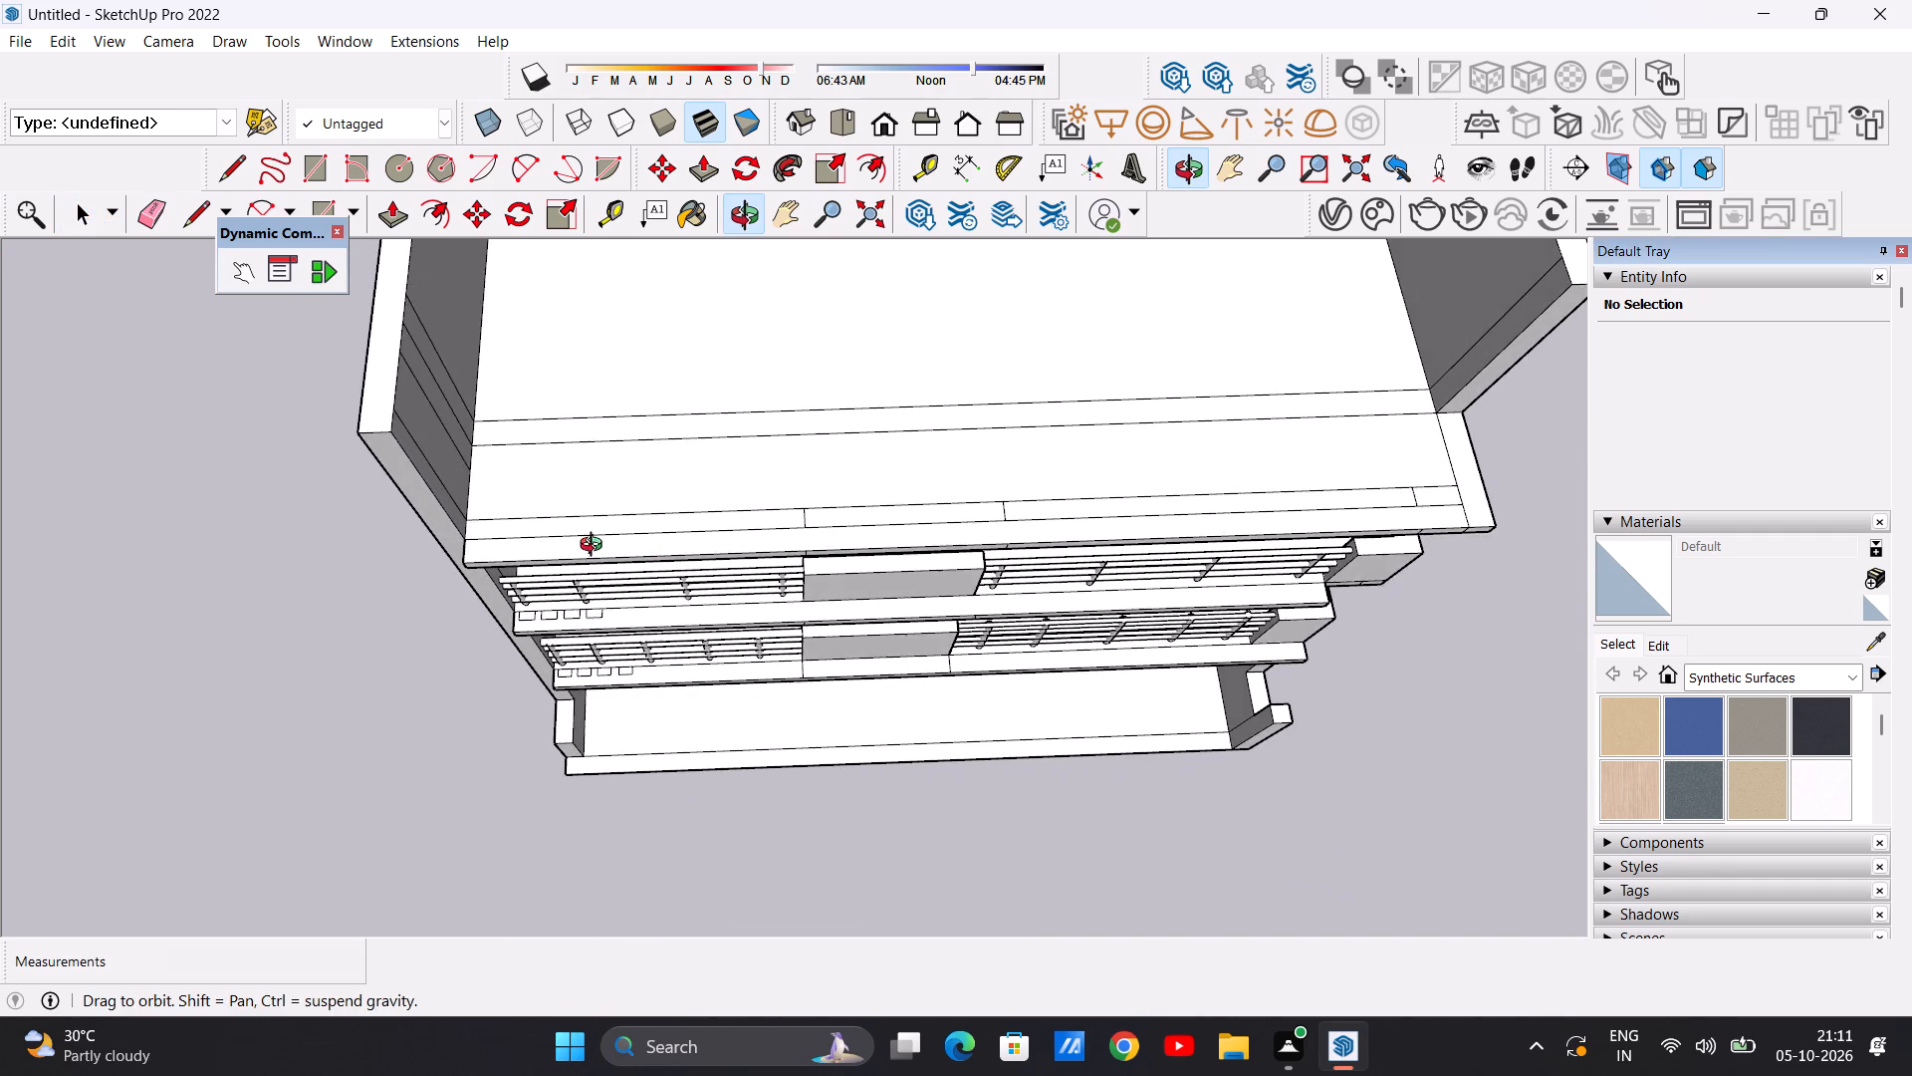
{"action": "middle_click_drag", "start_coordinate": [596, 547], "coordinate": [574, 555]}
{"action": "scroll", "coordinate": [573, 588], "scroll_direction": "up", "scroll_amount": 13}
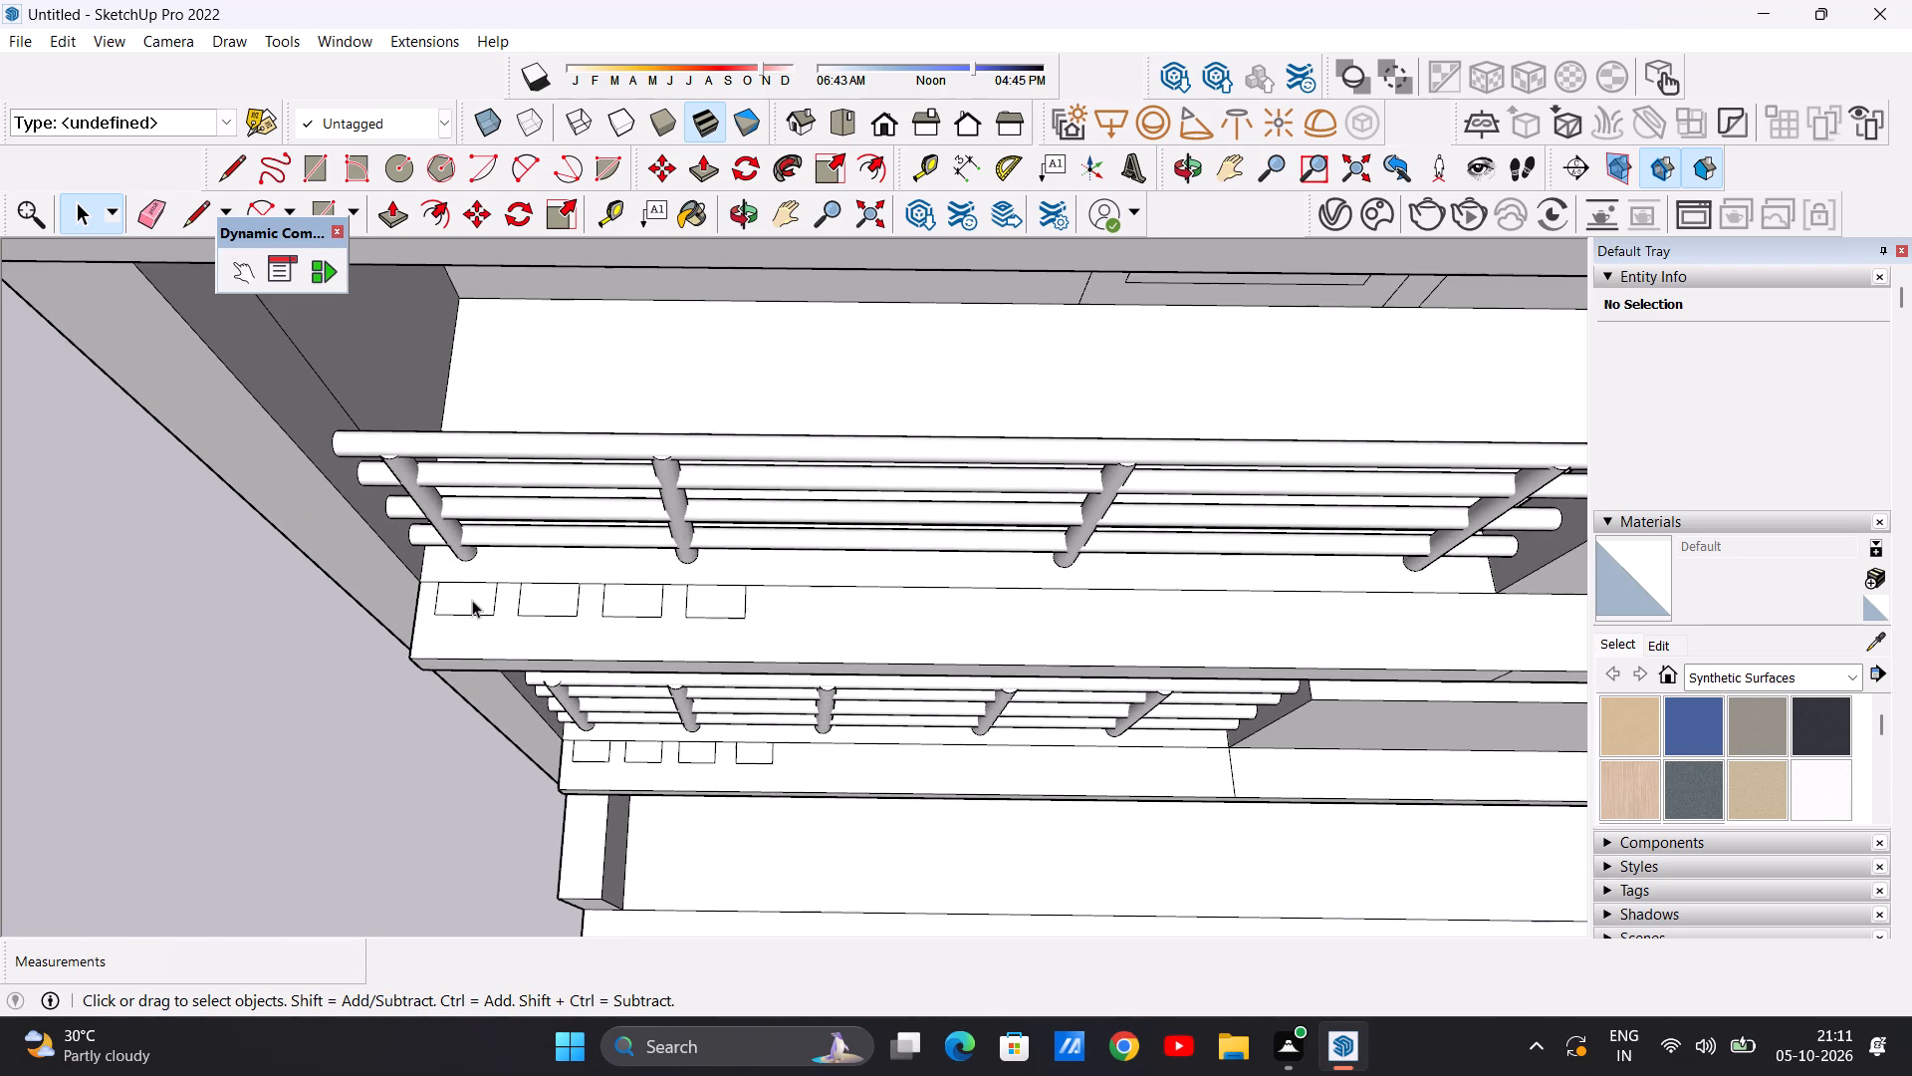
{"action": "double_click", "coordinate": [467, 598]}
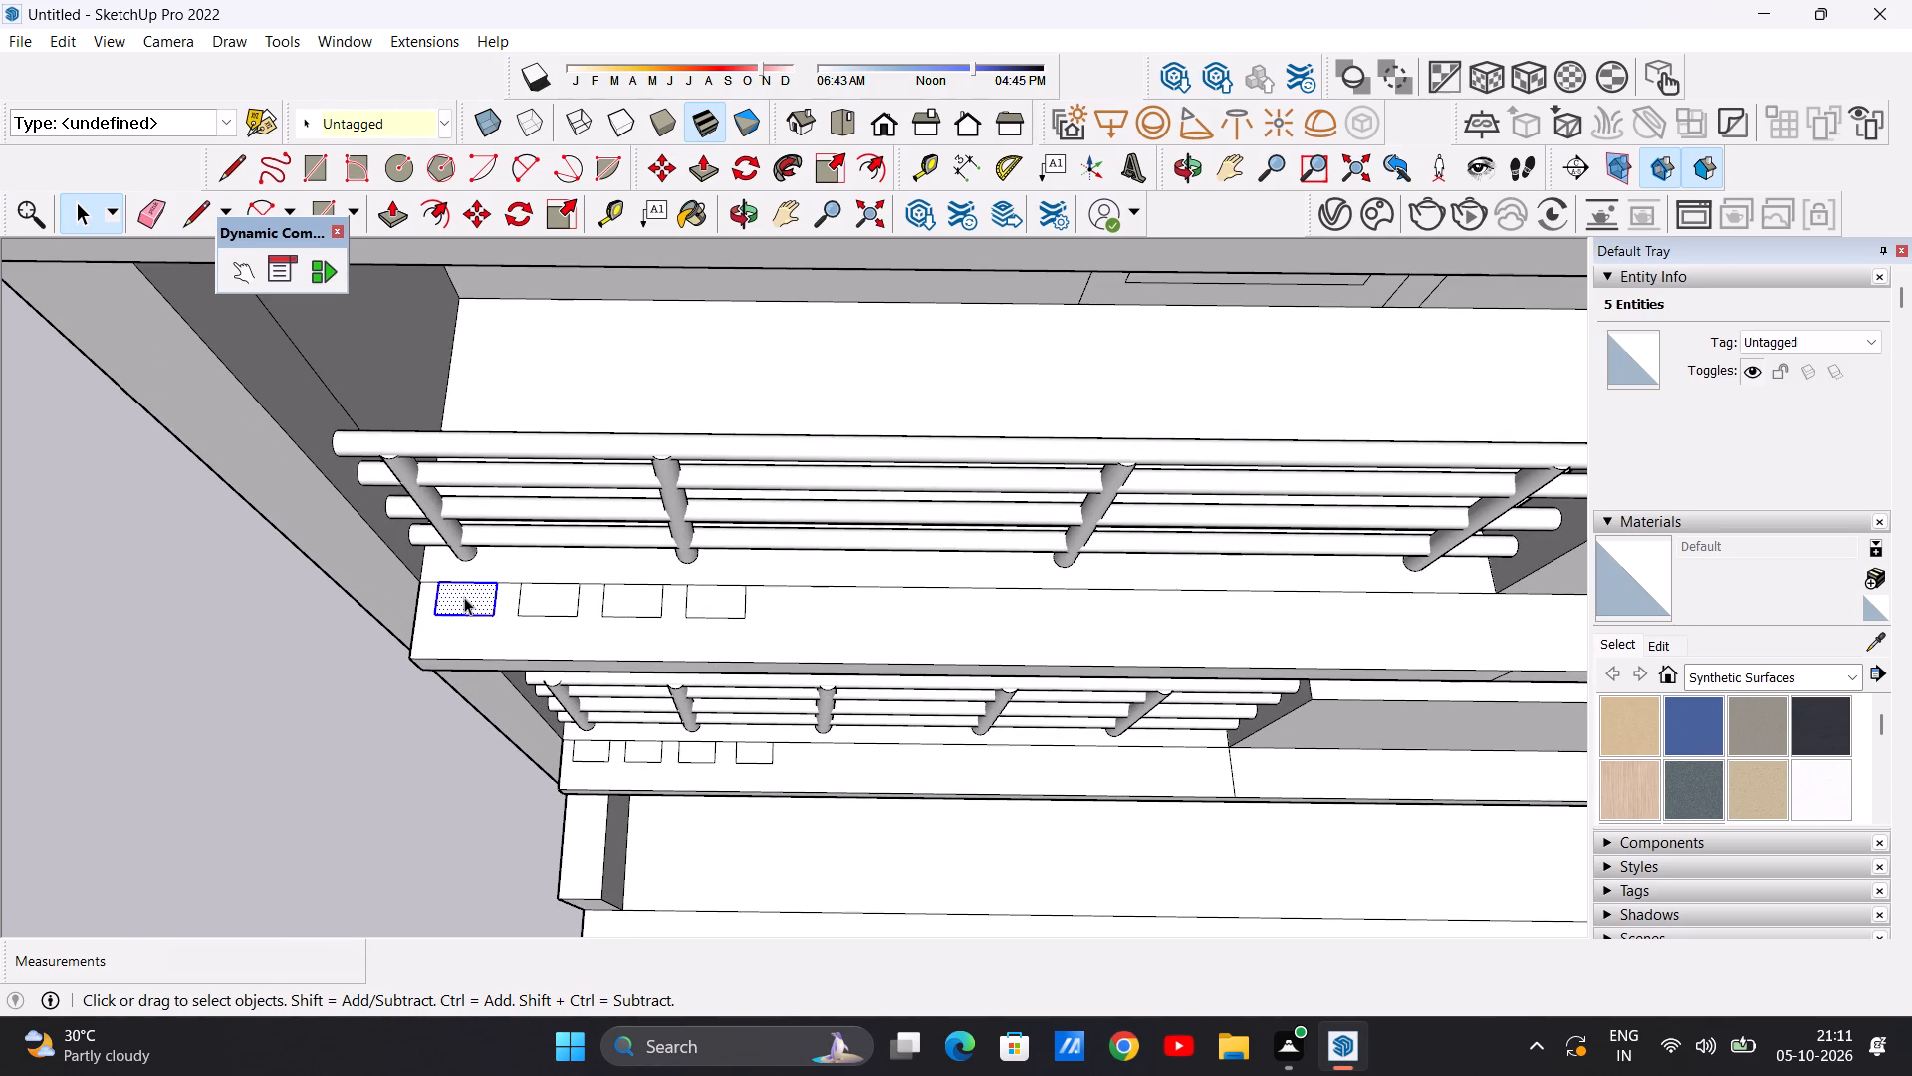
{"action": "key", "text": "m"}
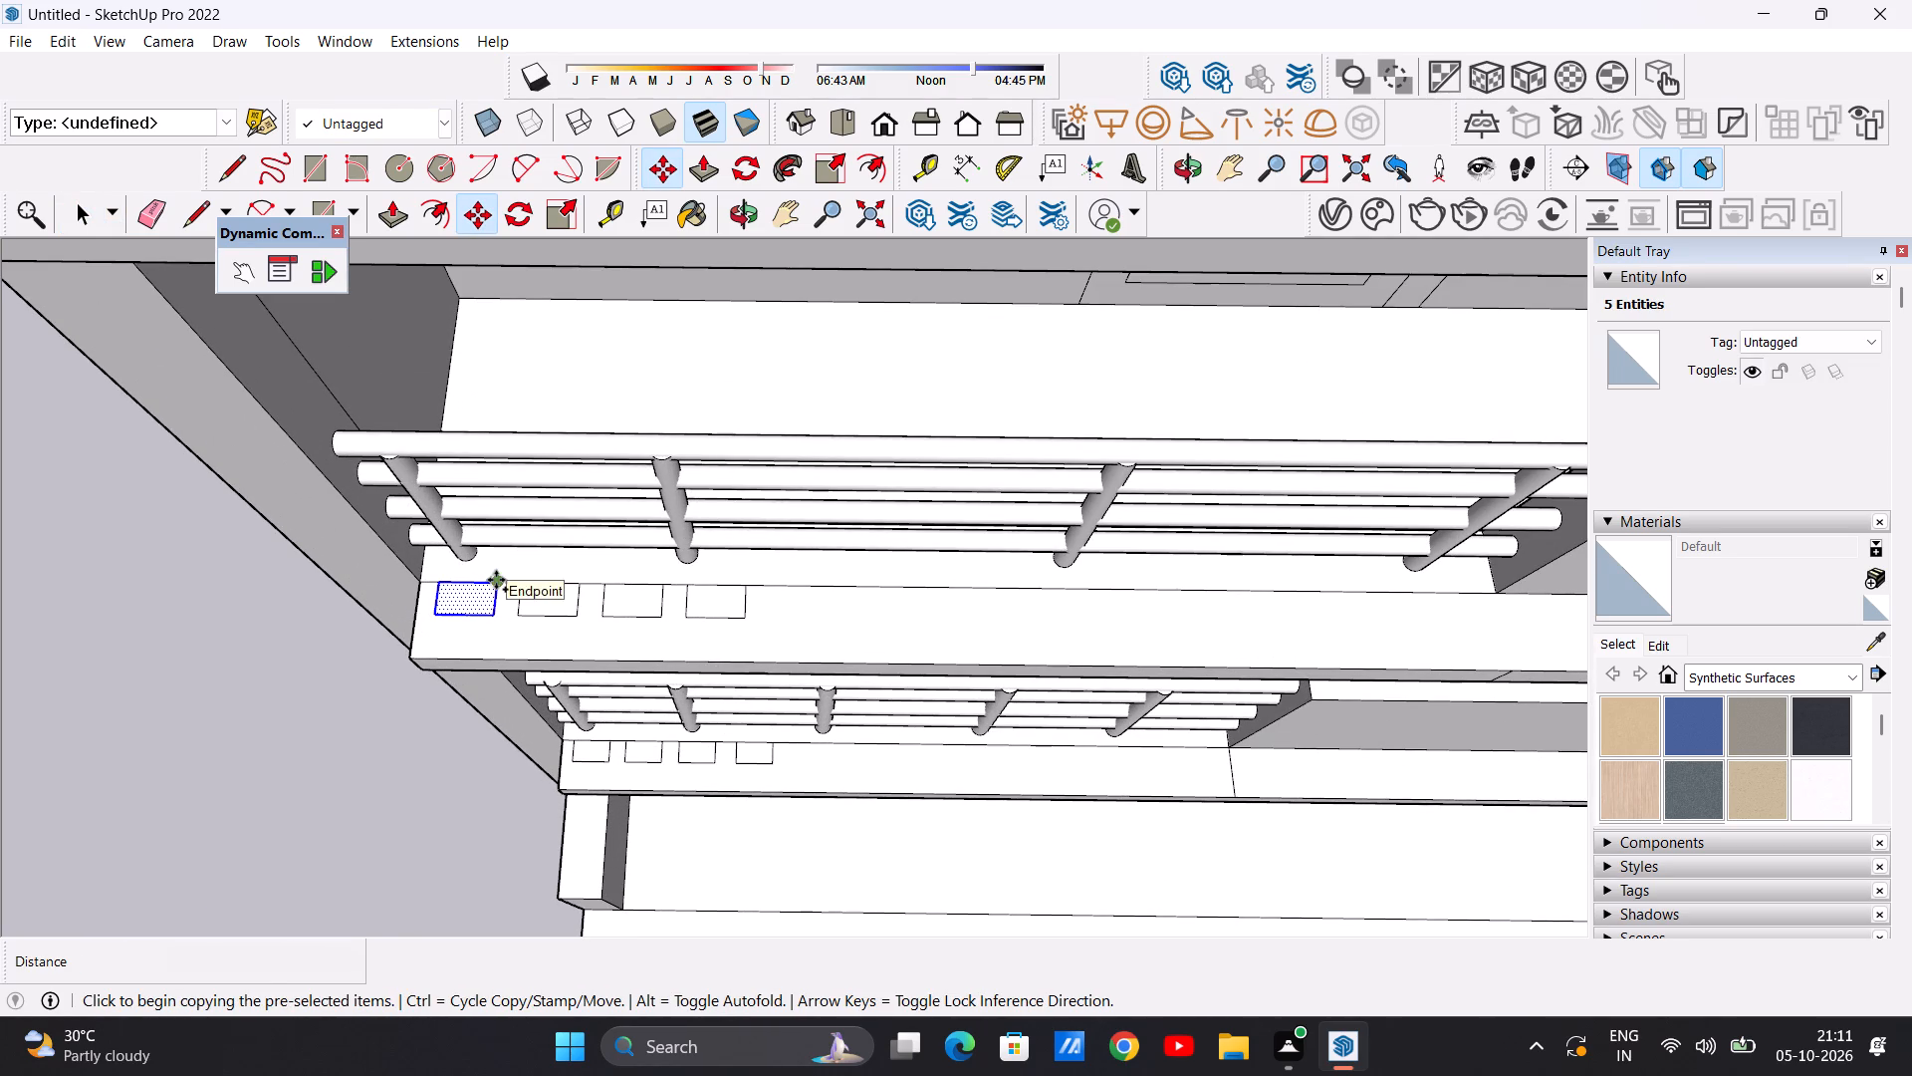
{"action": "left_click", "coordinate": [496, 580]}
{"action": "scroll", "coordinate": [477, 508], "scroll_direction": "down", "scroll_amount": 15}
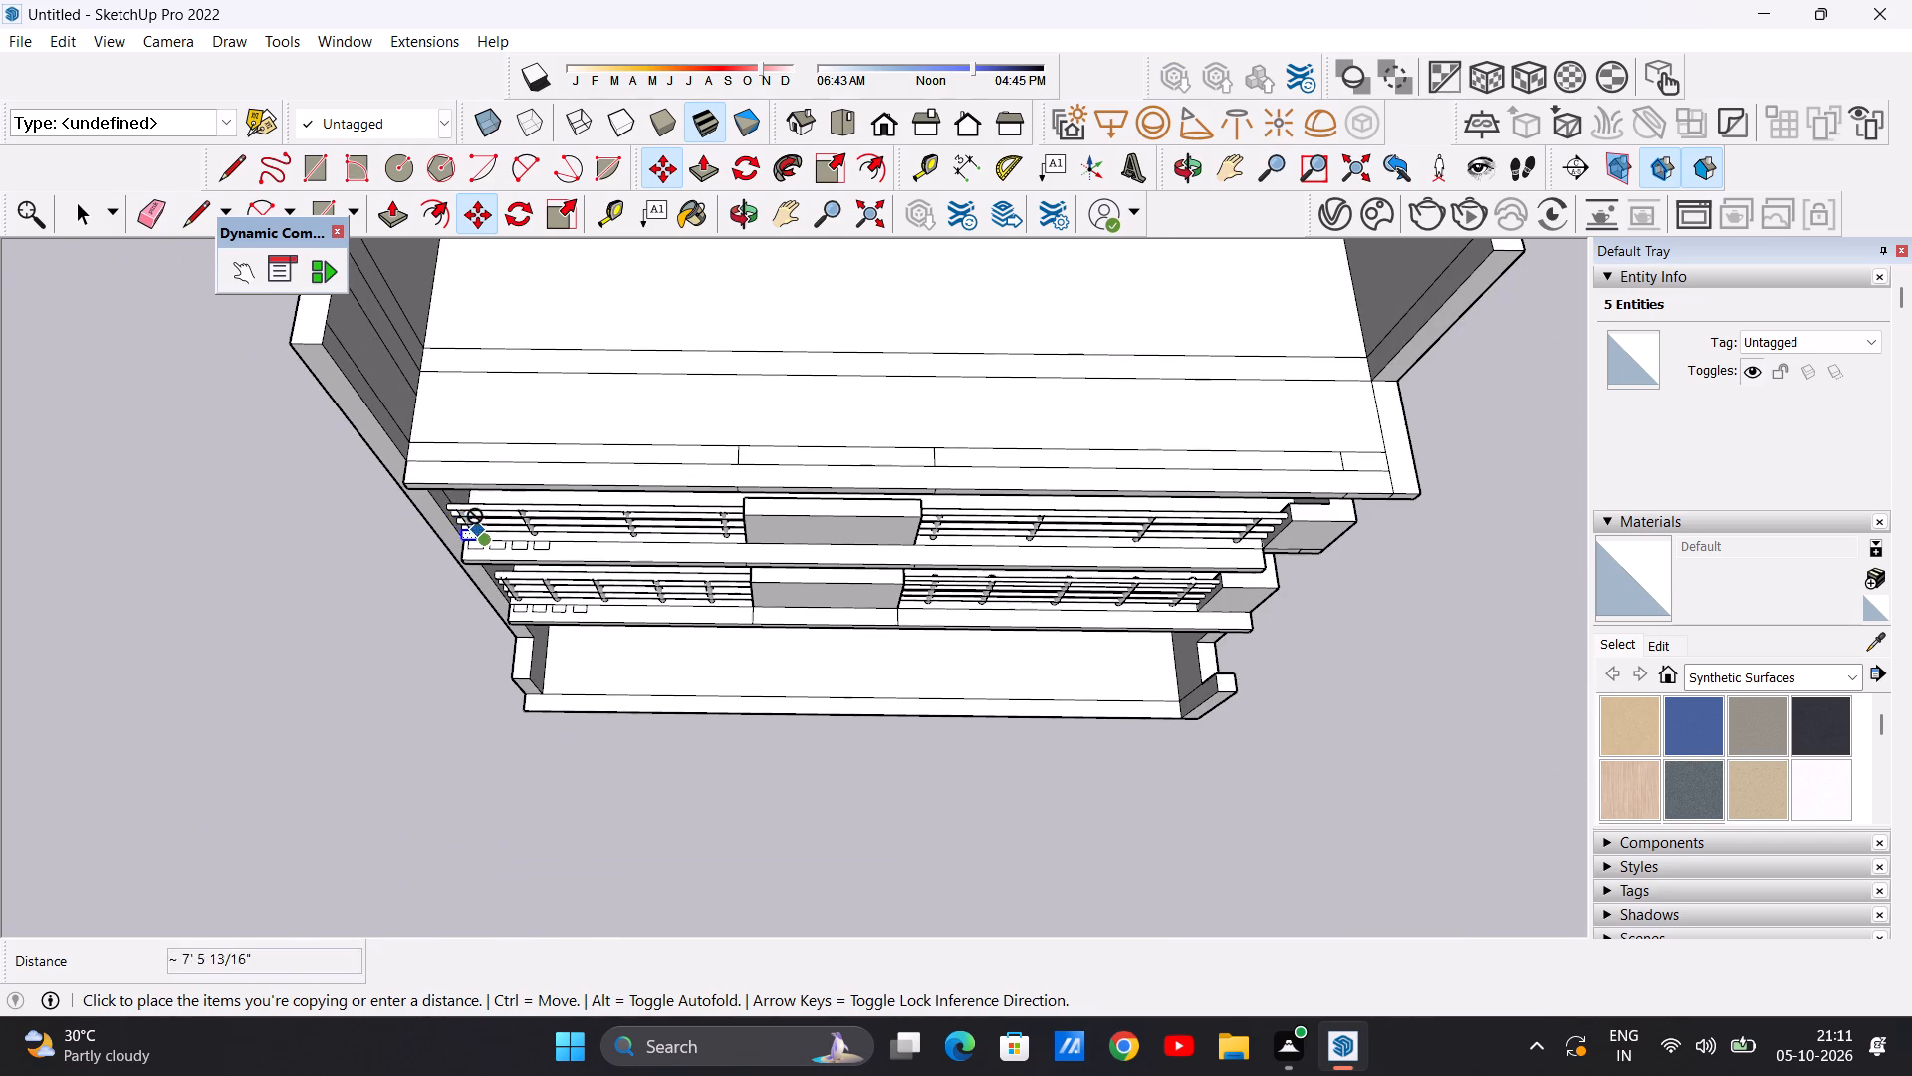
{"action": "scroll", "coordinate": [457, 460], "scroll_direction": "up", "scroll_amount": 2}
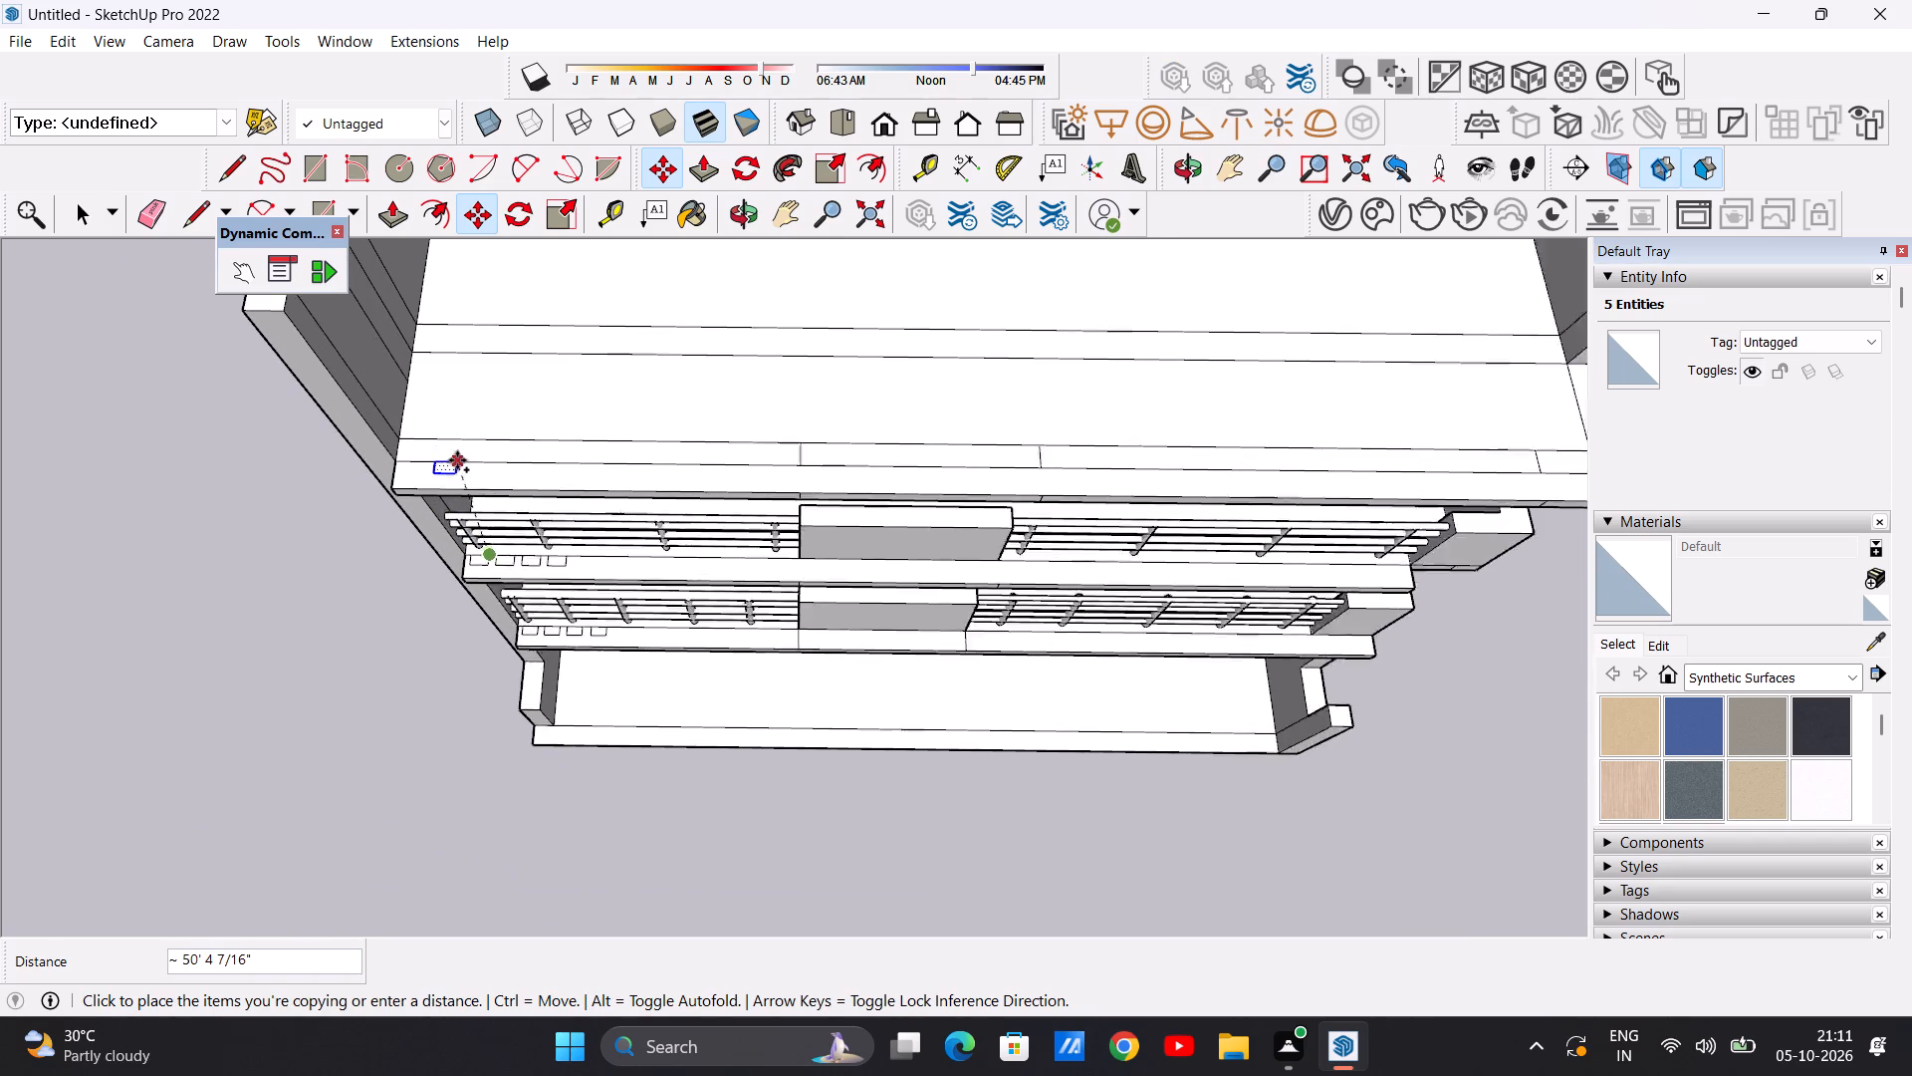
{"action": "scroll", "coordinate": [457, 460], "scroll_direction": "up", "scroll_amount": 8}
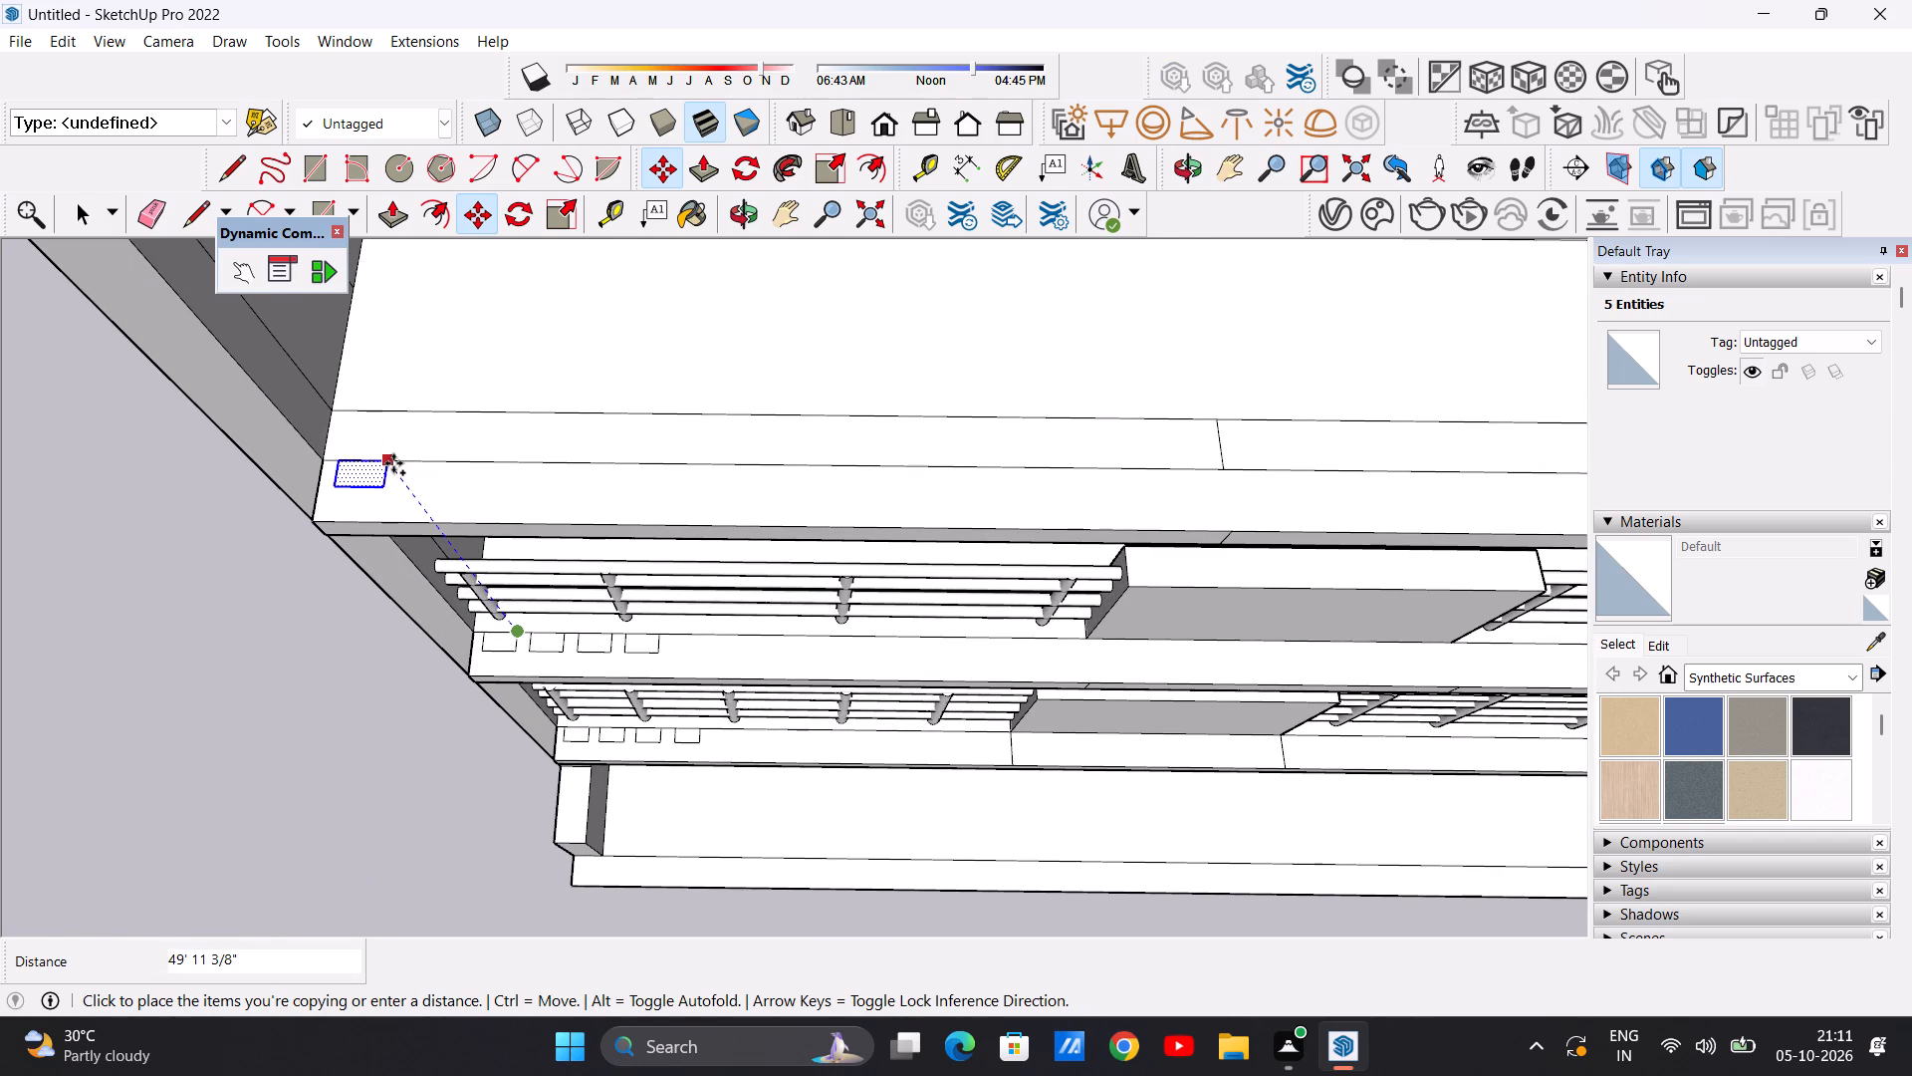
{"action": "left_click", "coordinate": [392, 463]}
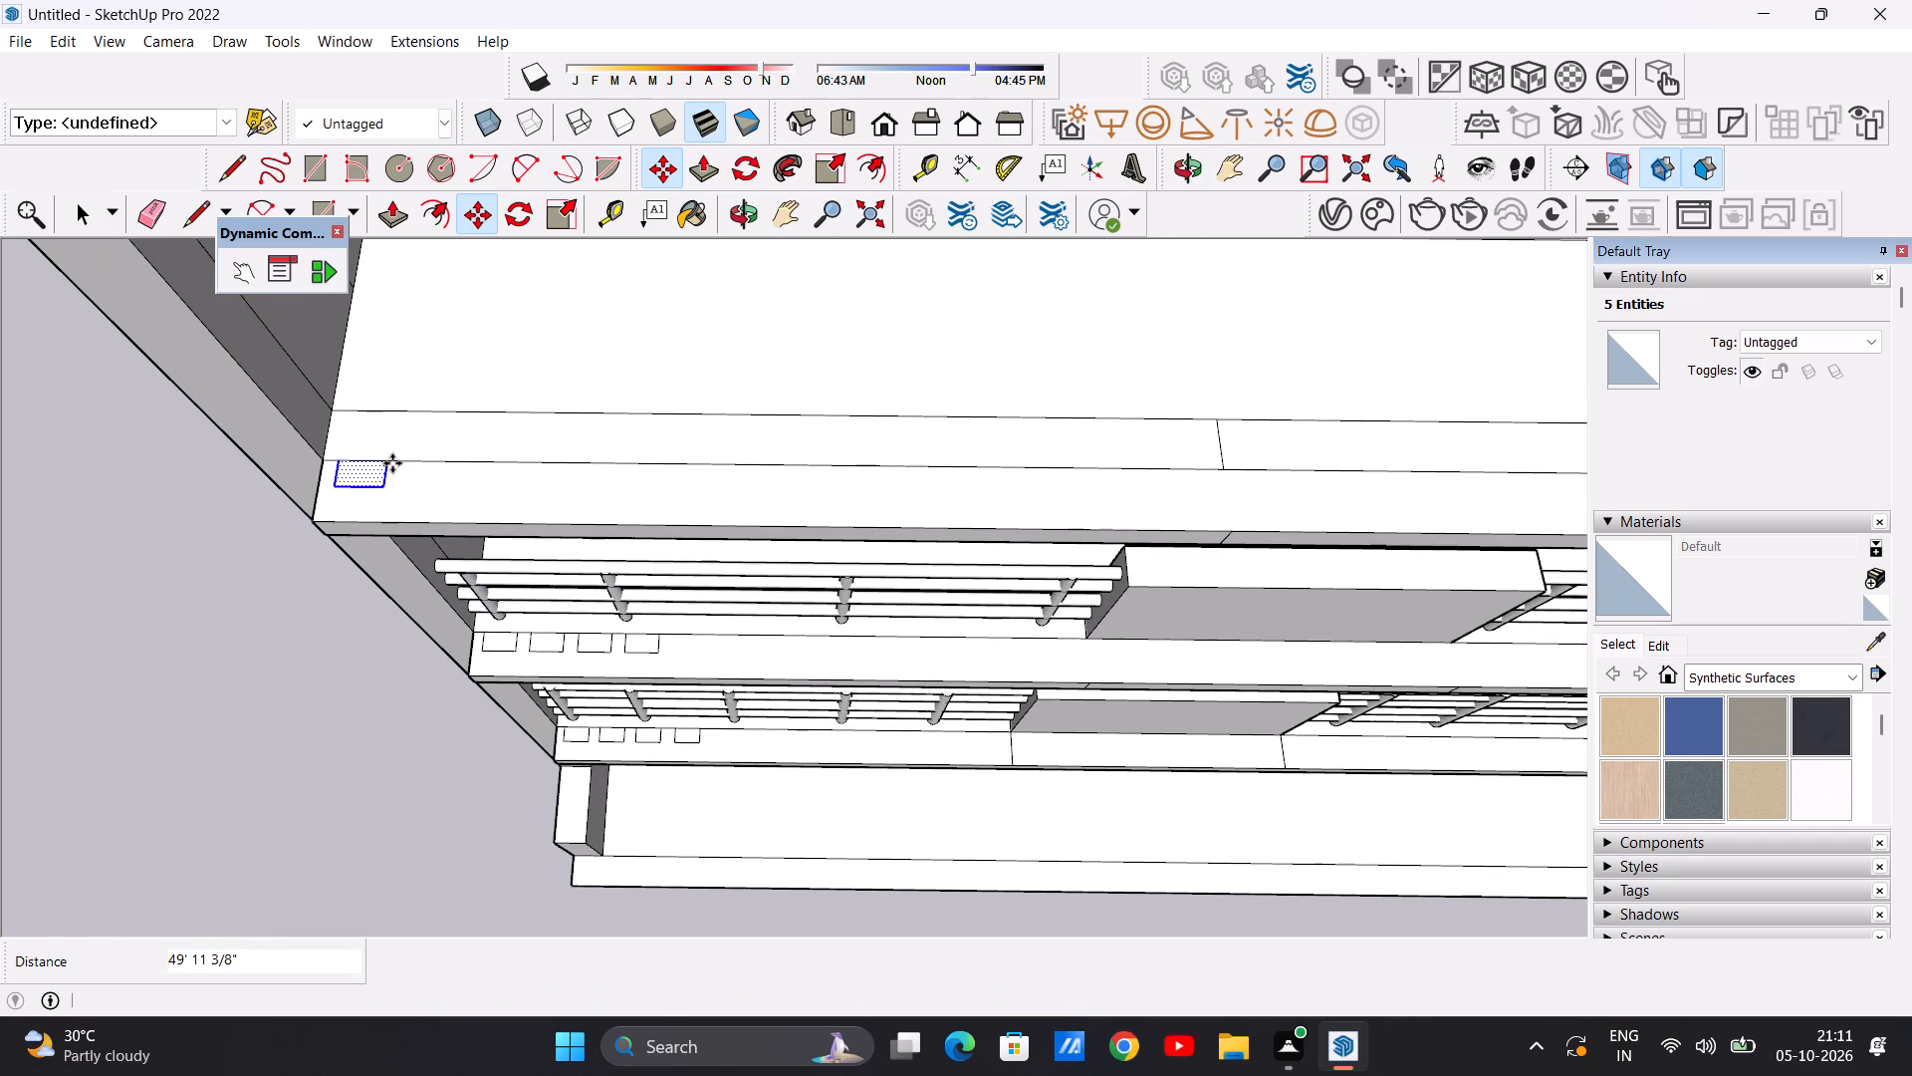
{"action": "key", "text": "space"}
Copy the small rectangle three more times along the first parallel line, spaced about 7 ft 2 in, 7 ft 1 in and 7 ft 3 in.
{"action": "scroll", "coordinate": [399, 582], "scroll_direction": "down", "scroll_amount": 4}
{"action": "scroll", "coordinate": [383, 471], "scroll_direction": "up", "scroll_amount": 2}
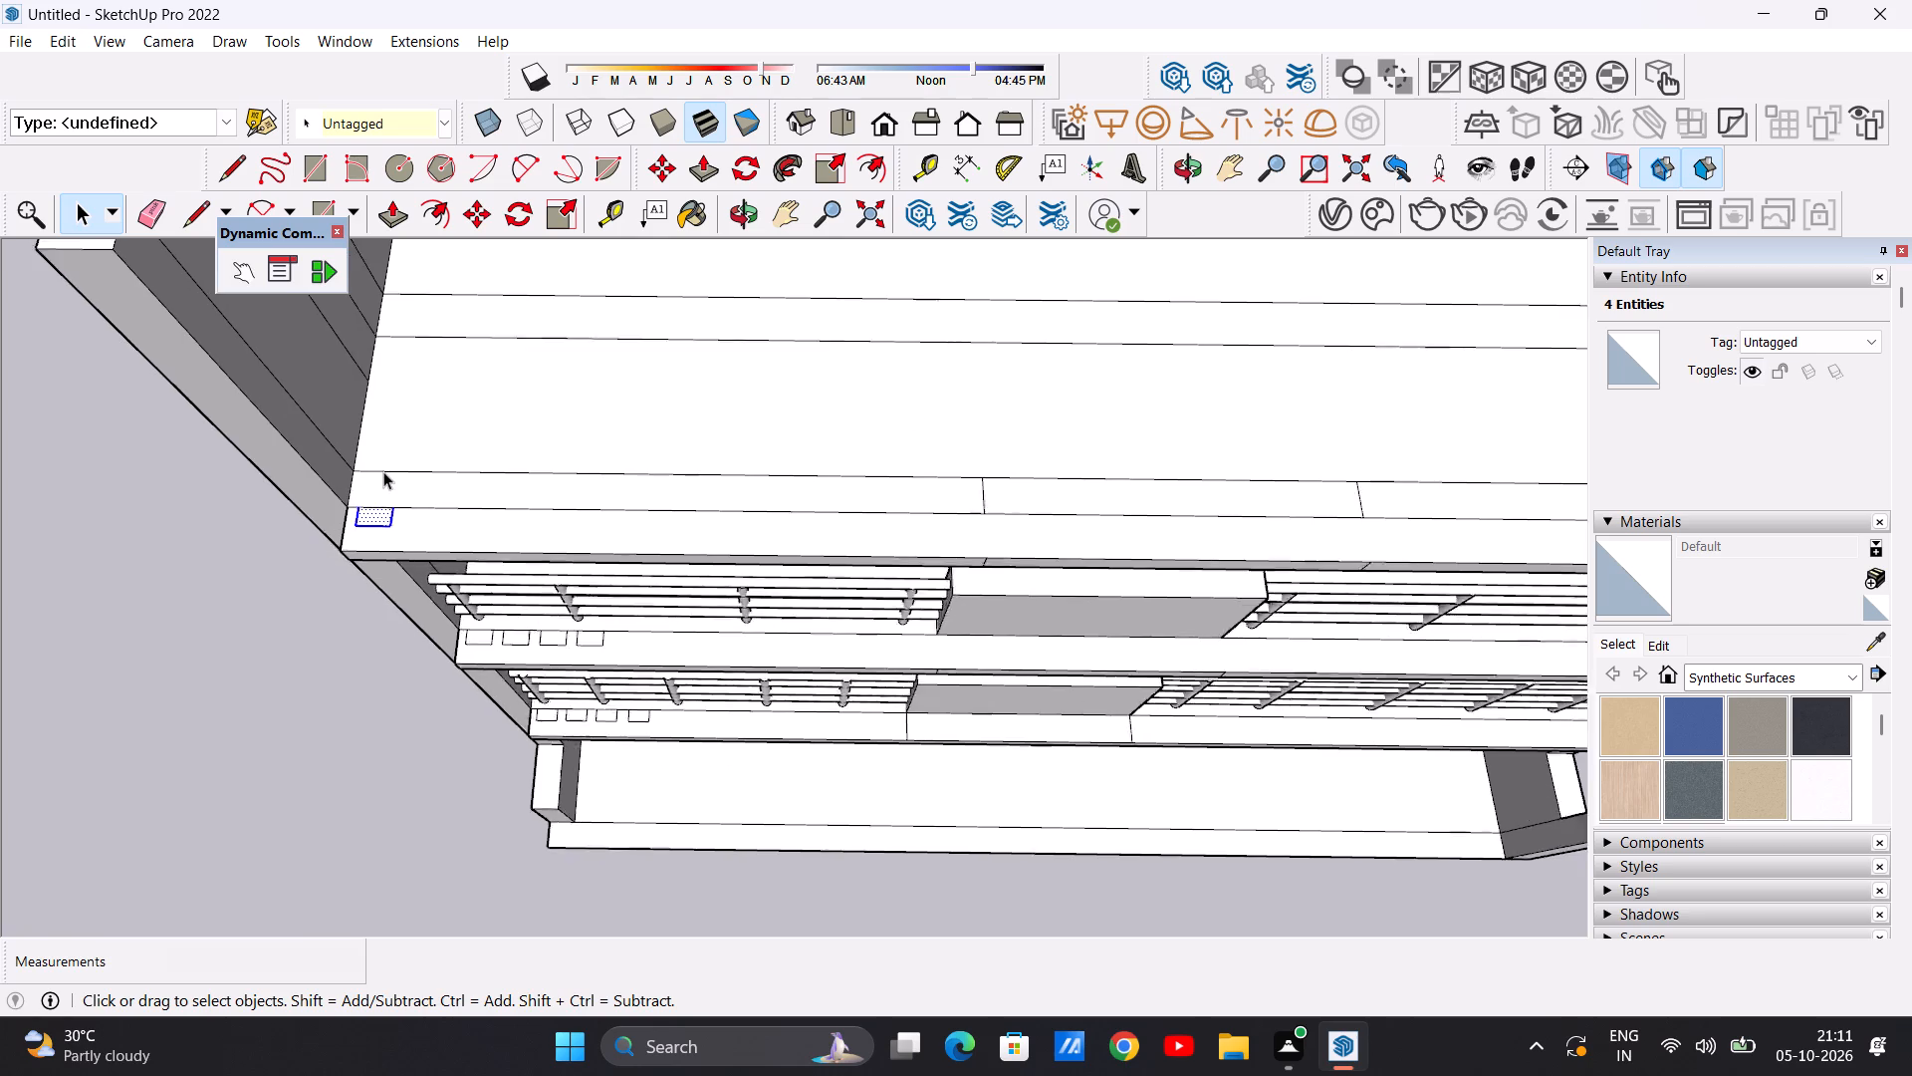
{"action": "scroll", "coordinate": [383, 471], "scroll_direction": "up", "scroll_amount": 8}
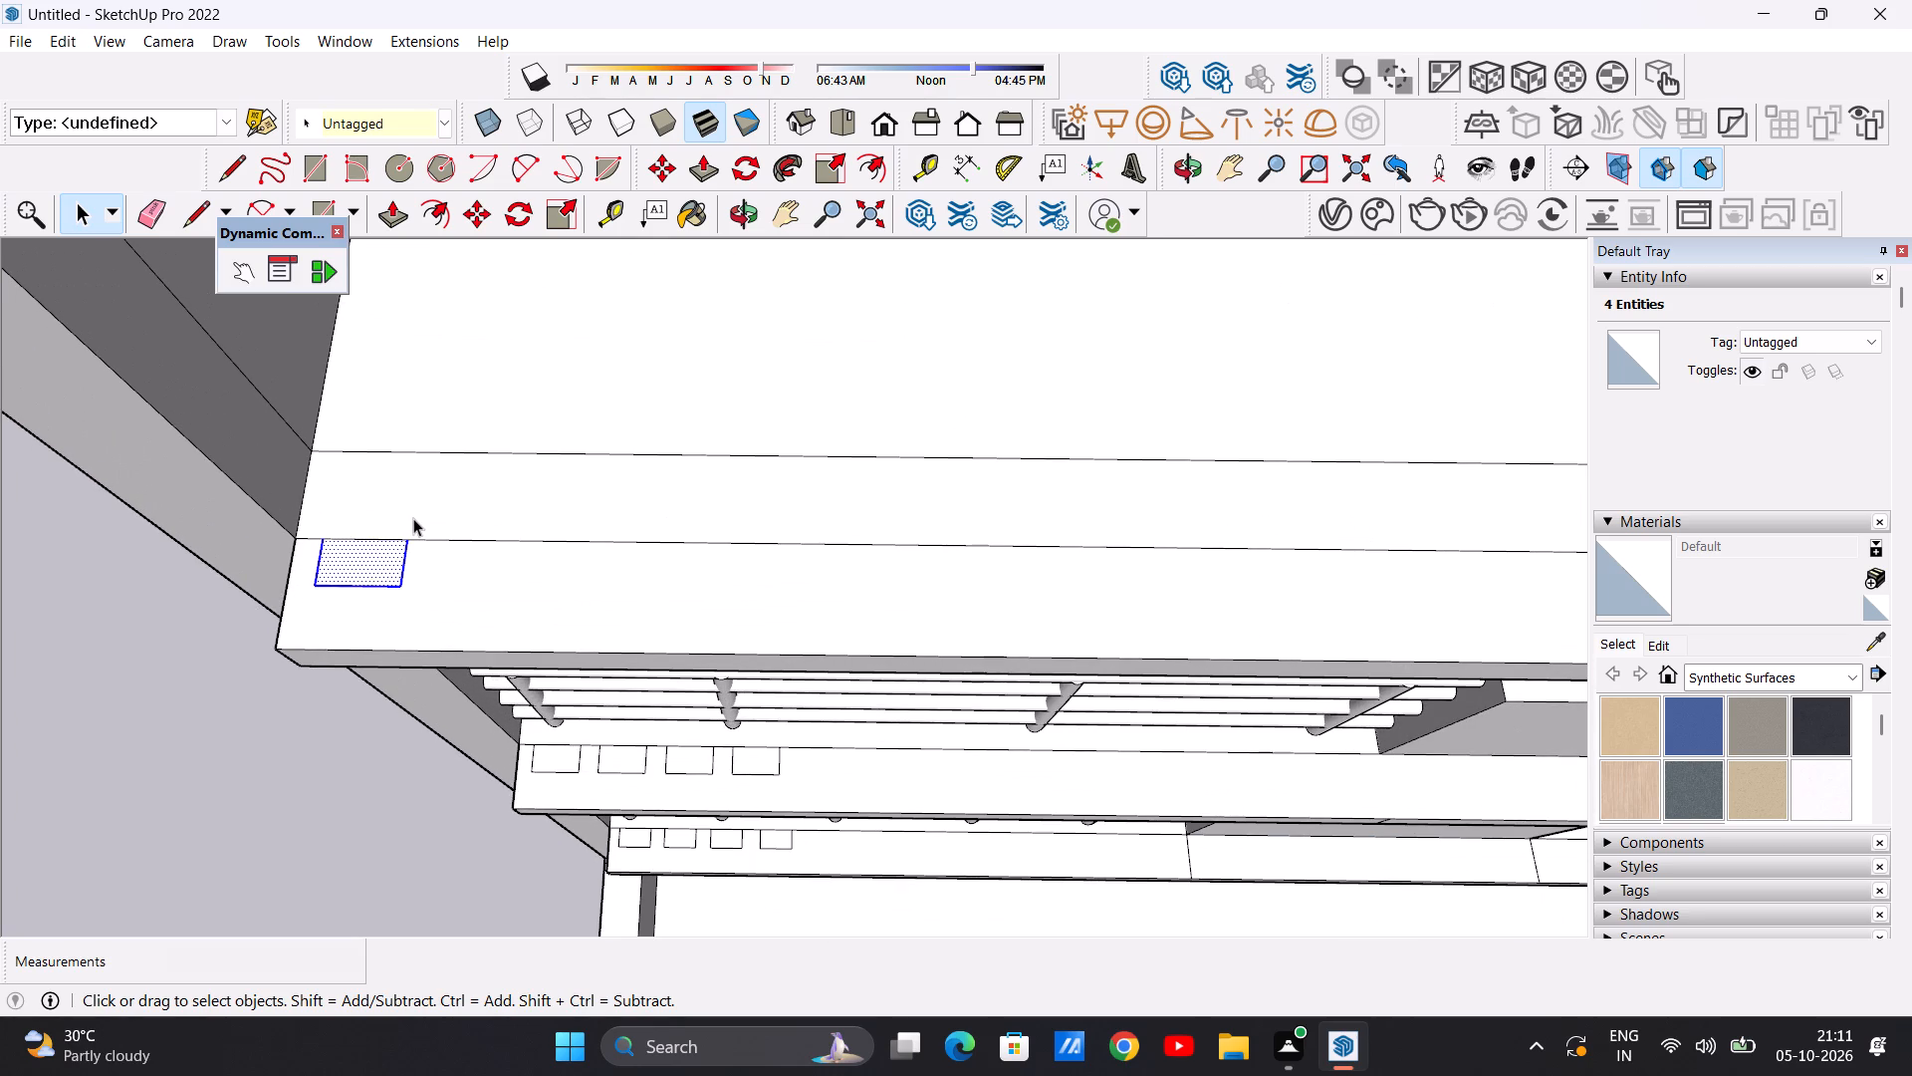
{"action": "key", "text": "m"}
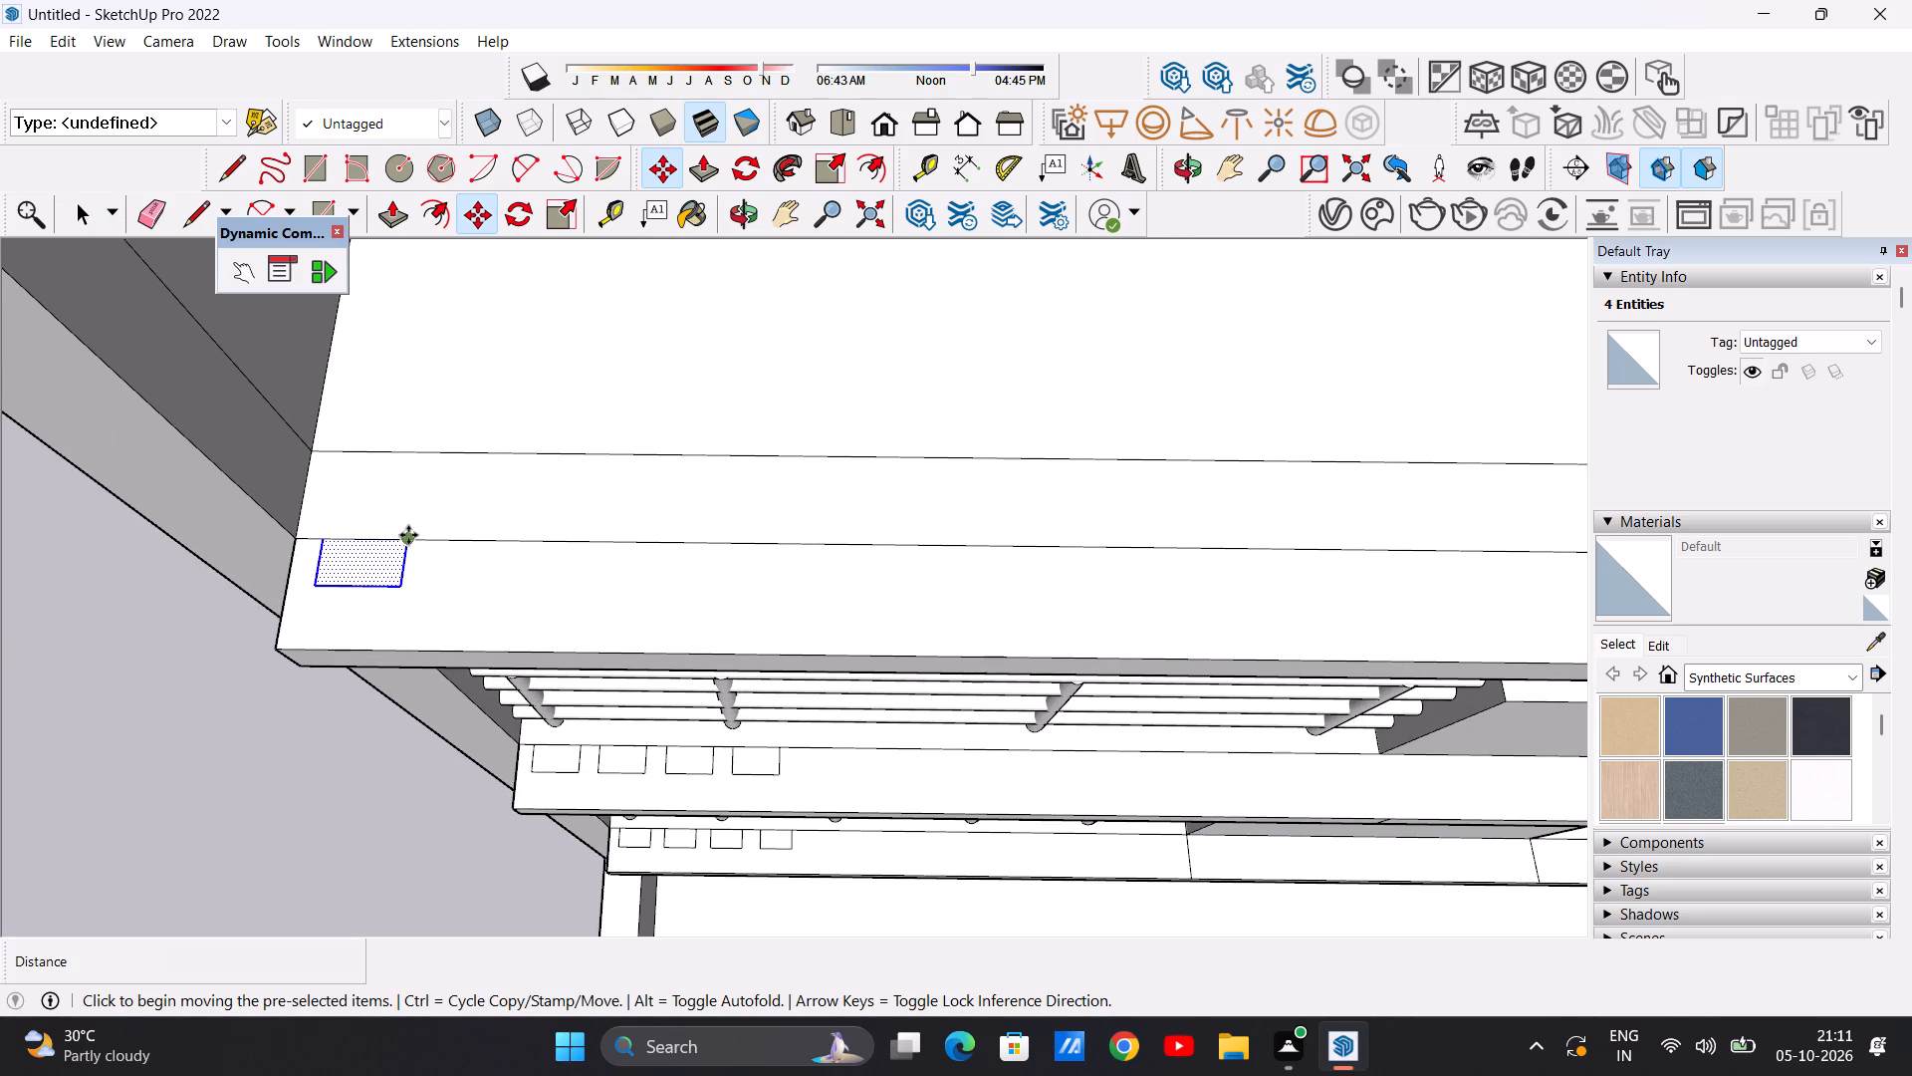
{"action": "left_click", "coordinate": [408, 535]}
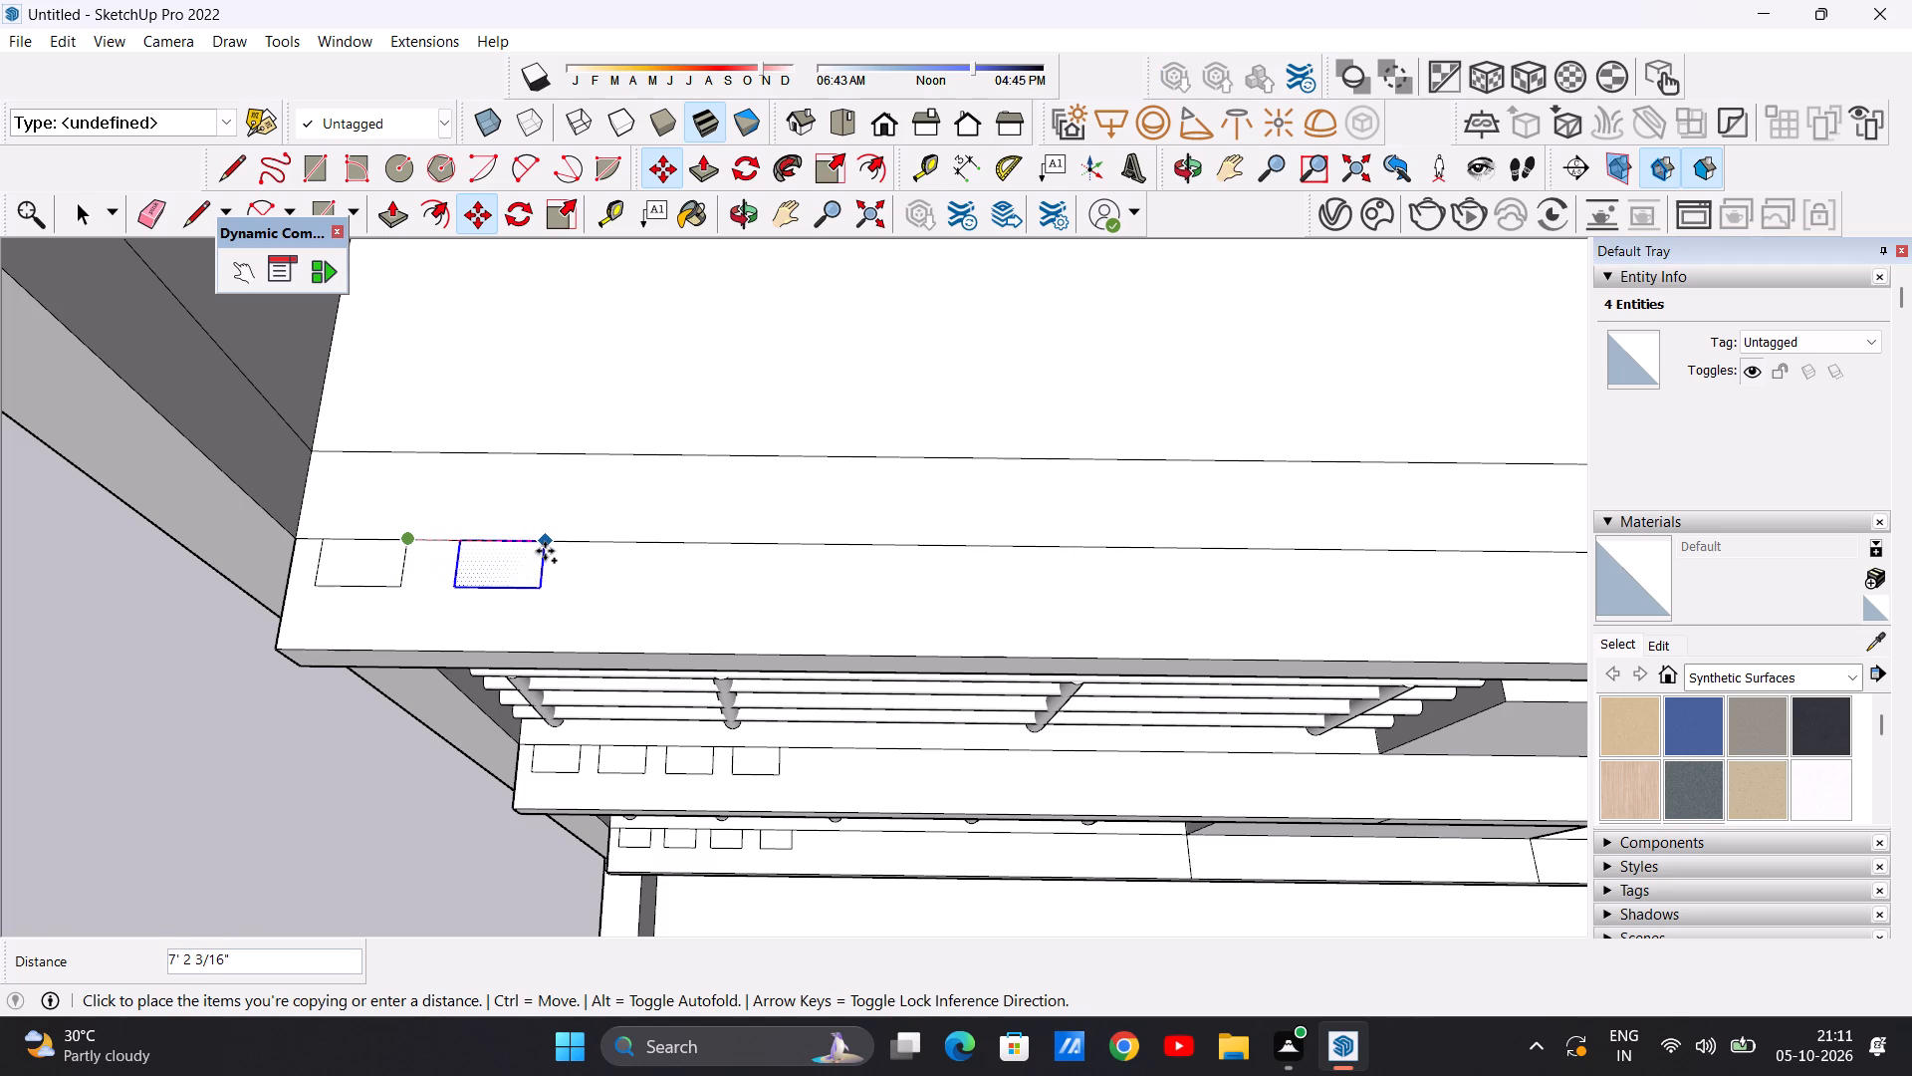
{"action": "left_click", "coordinate": [544, 551]}
{"action": "left_click", "coordinate": [546, 539]}
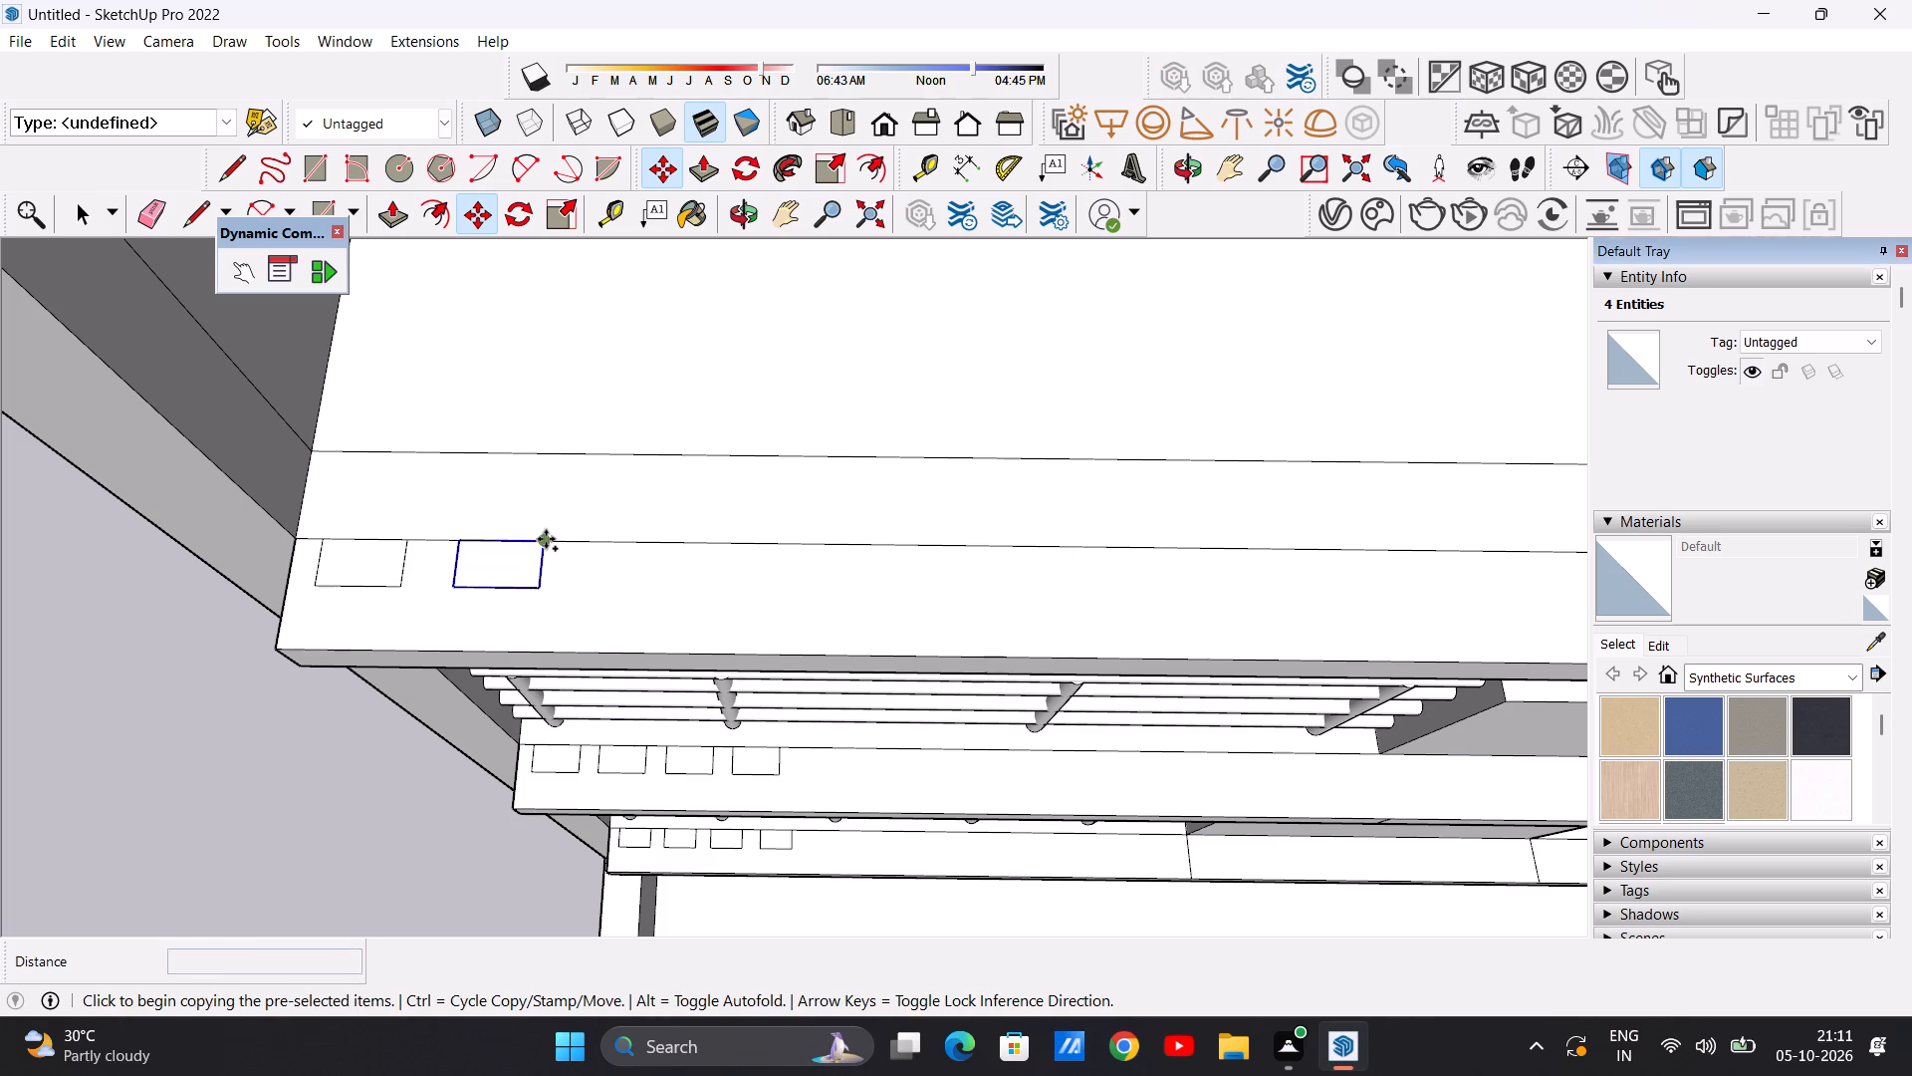
{"action": "left_click", "coordinate": [679, 546]}
{"action": "left_click", "coordinate": [682, 540]}
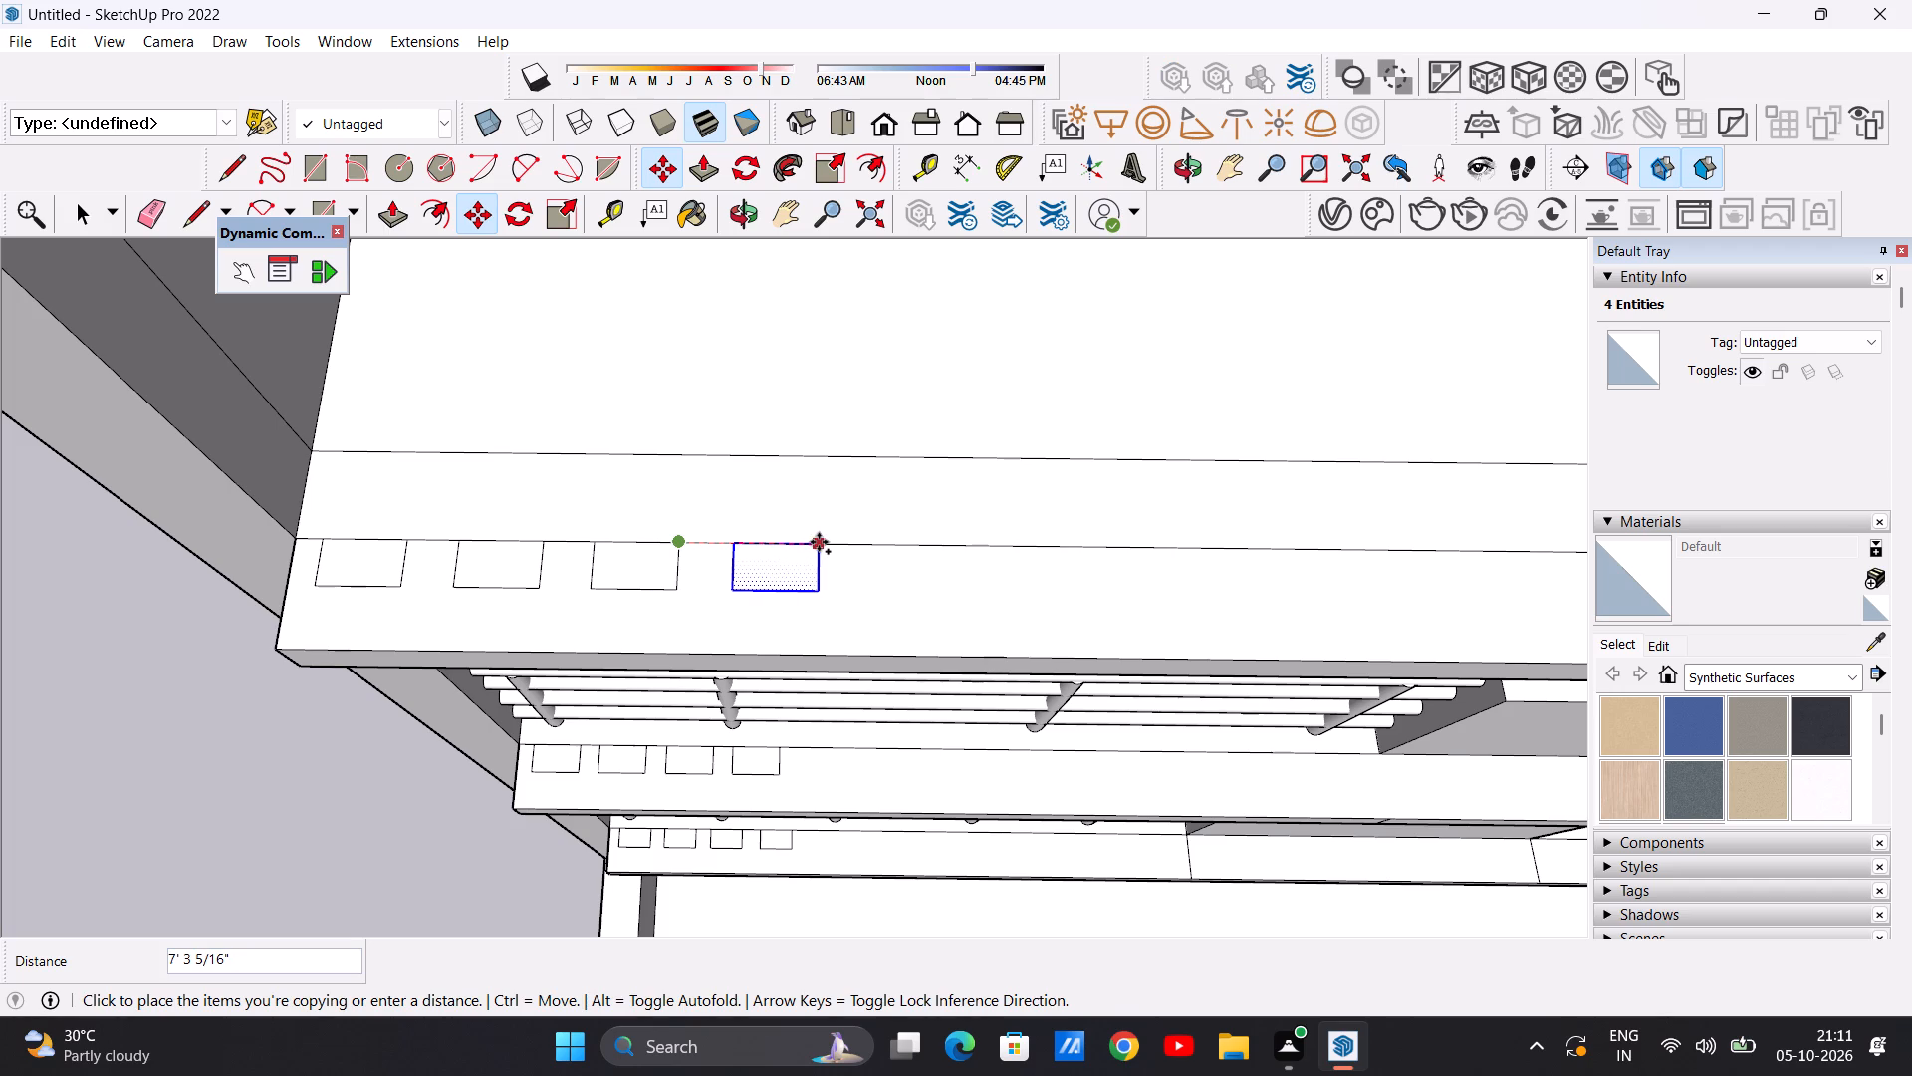
{"action": "left_click", "coordinate": [819, 542]}
{"action": "key", "text": "space"}
{"action": "left_click", "coordinate": [212, 754]}
Push/Pull the long narrow strip across the roof slab up about 51 ft 9 1/2 in, level with the top of the side walls.
{"action": "scroll", "coordinate": [650, 505], "scroll_direction": "down", "scroll_amount": 3}
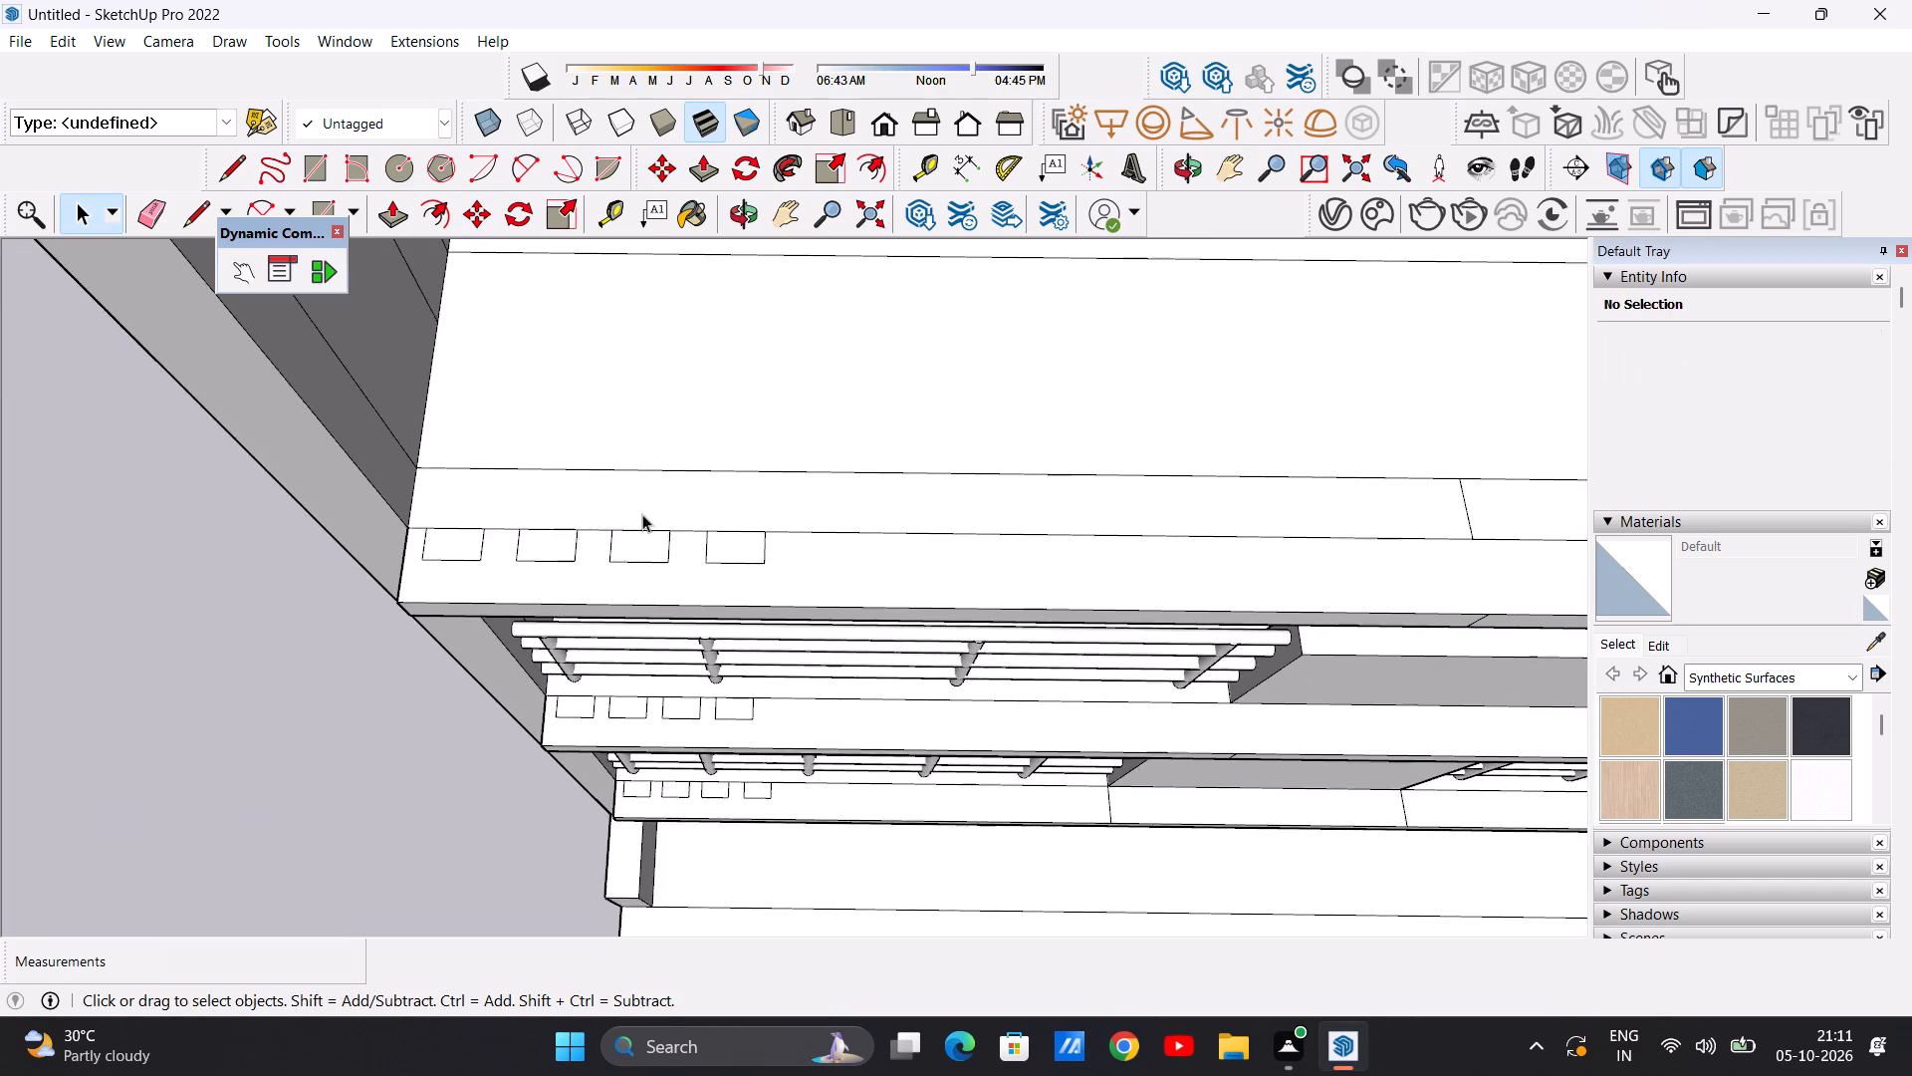
{"action": "scroll", "coordinate": [642, 514], "scroll_direction": "down", "scroll_amount": 15}
{"action": "scroll", "coordinate": [1116, 526], "scroll_direction": "up", "scroll_amount": 4}
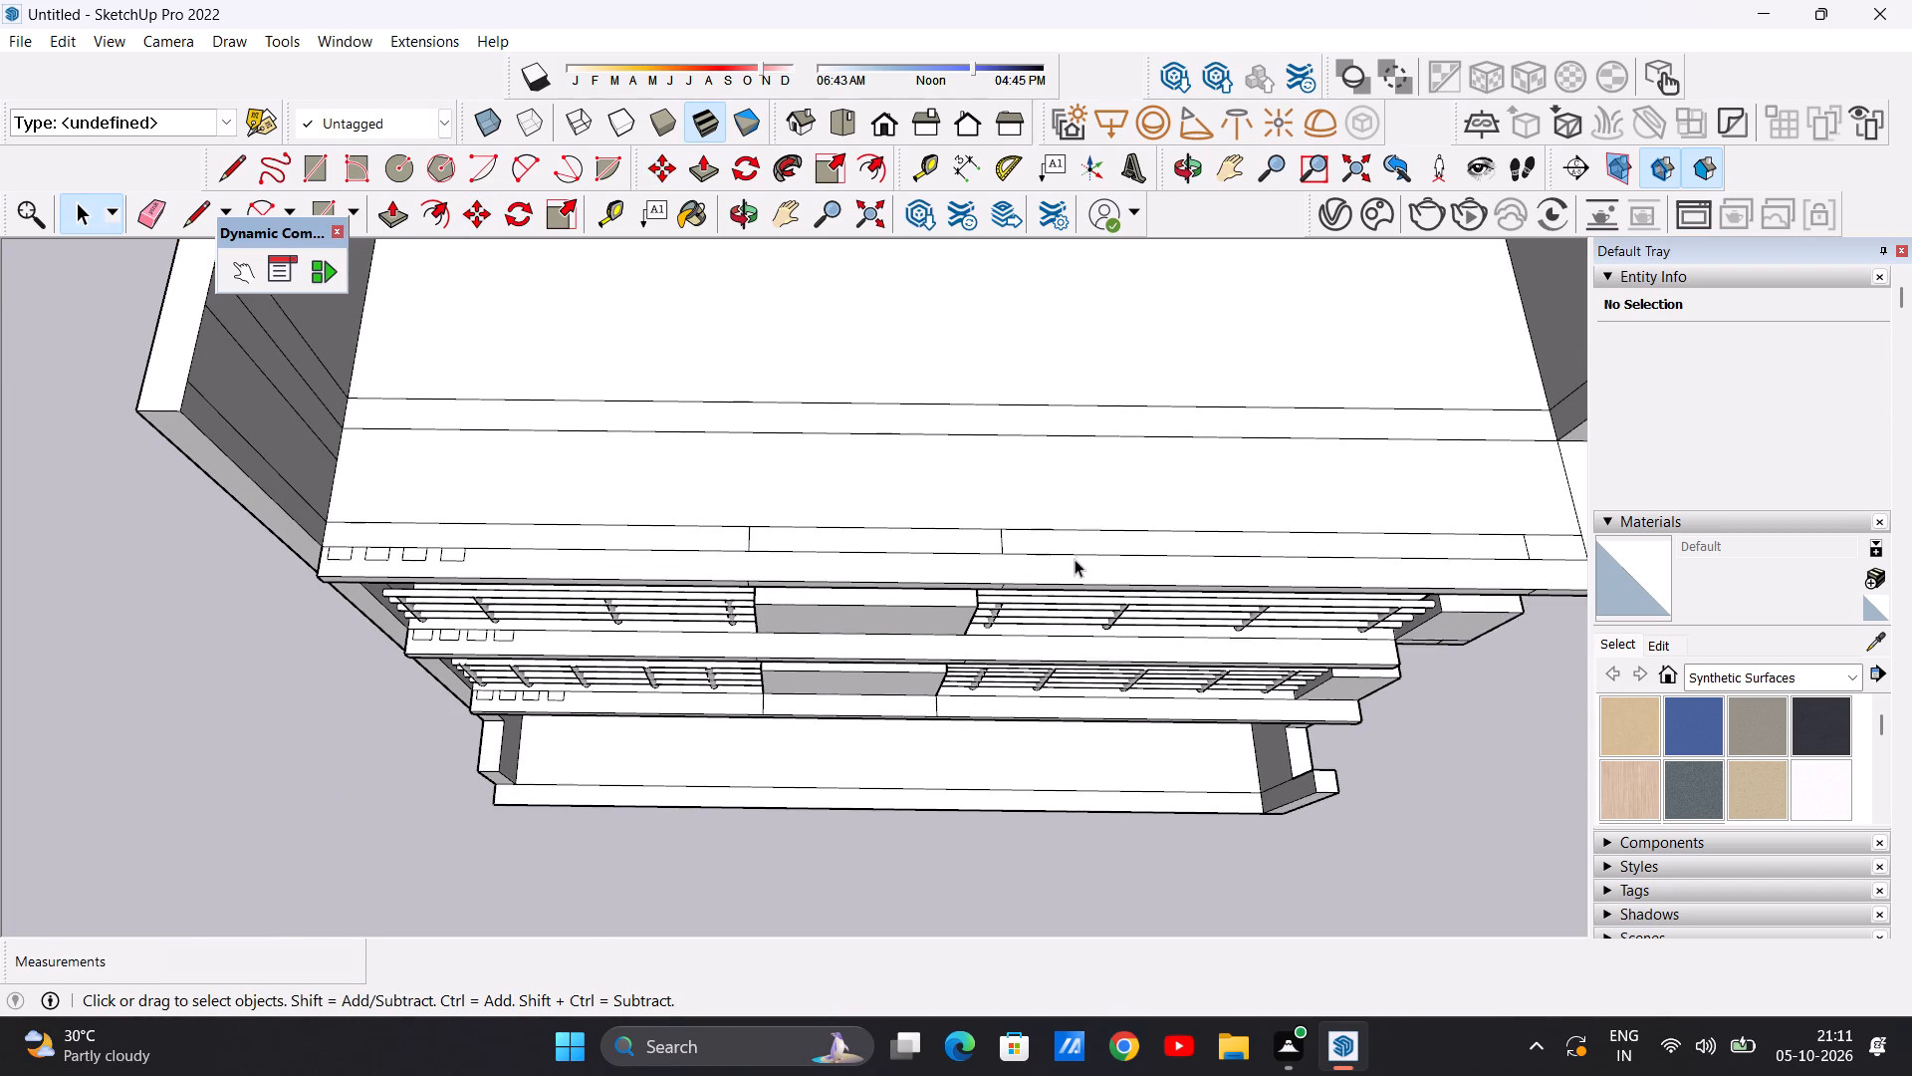
{"action": "middle_click_drag", "start_coordinate": [1175, 572], "coordinate": [1117, 443]}
{"action": "scroll", "coordinate": [1024, 557], "scroll_direction": "down", "scroll_amount": 7}
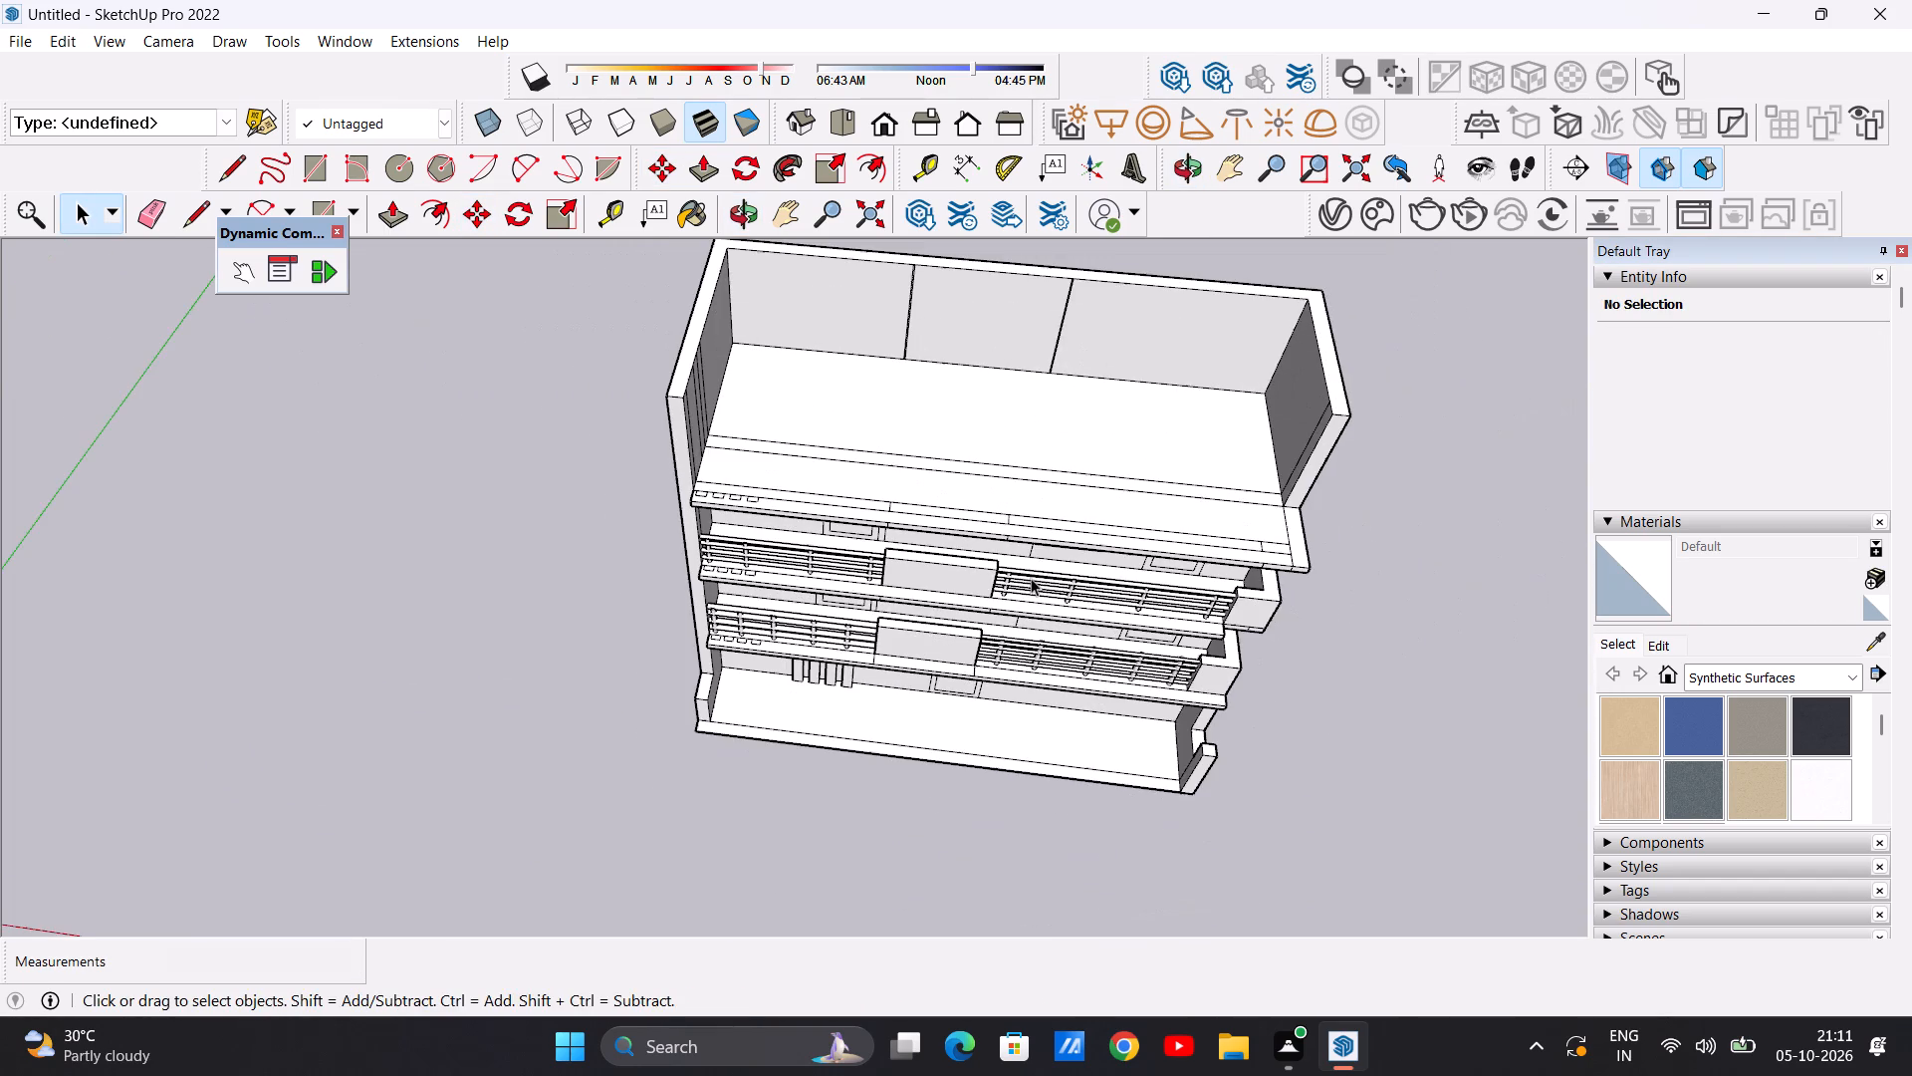
{"action": "scroll", "coordinate": [1031, 578], "scroll_direction": "down", "scroll_amount": 1}
{"action": "scroll", "coordinate": [1279, 531], "scroll_direction": "up", "scroll_amount": 8}
{"action": "scroll", "coordinate": [1174, 553], "scroll_direction": "down", "scroll_amount": 7}
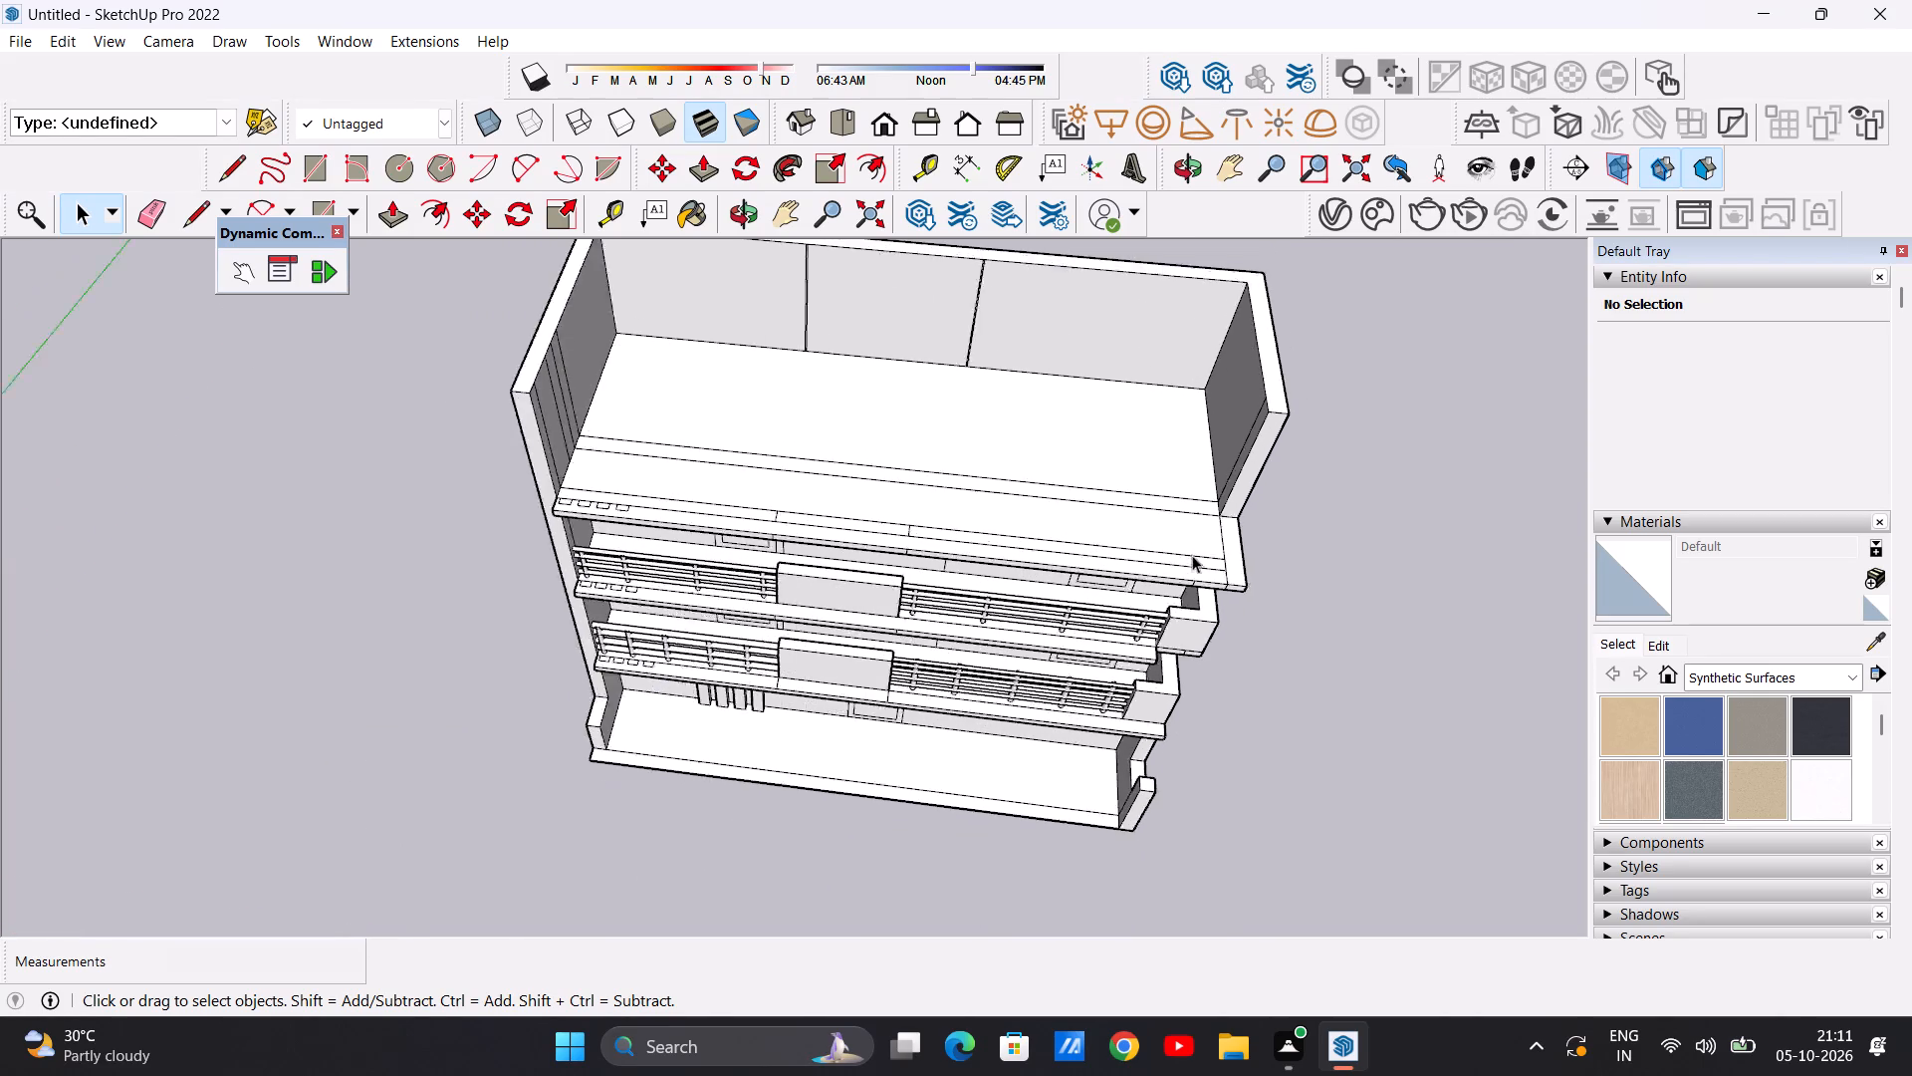
{"action": "scroll", "coordinate": [1192, 555], "scroll_direction": "down", "scroll_amount": 1}
{"action": "scroll", "coordinate": [1197, 503], "scroll_direction": "up", "scroll_amount": 6}
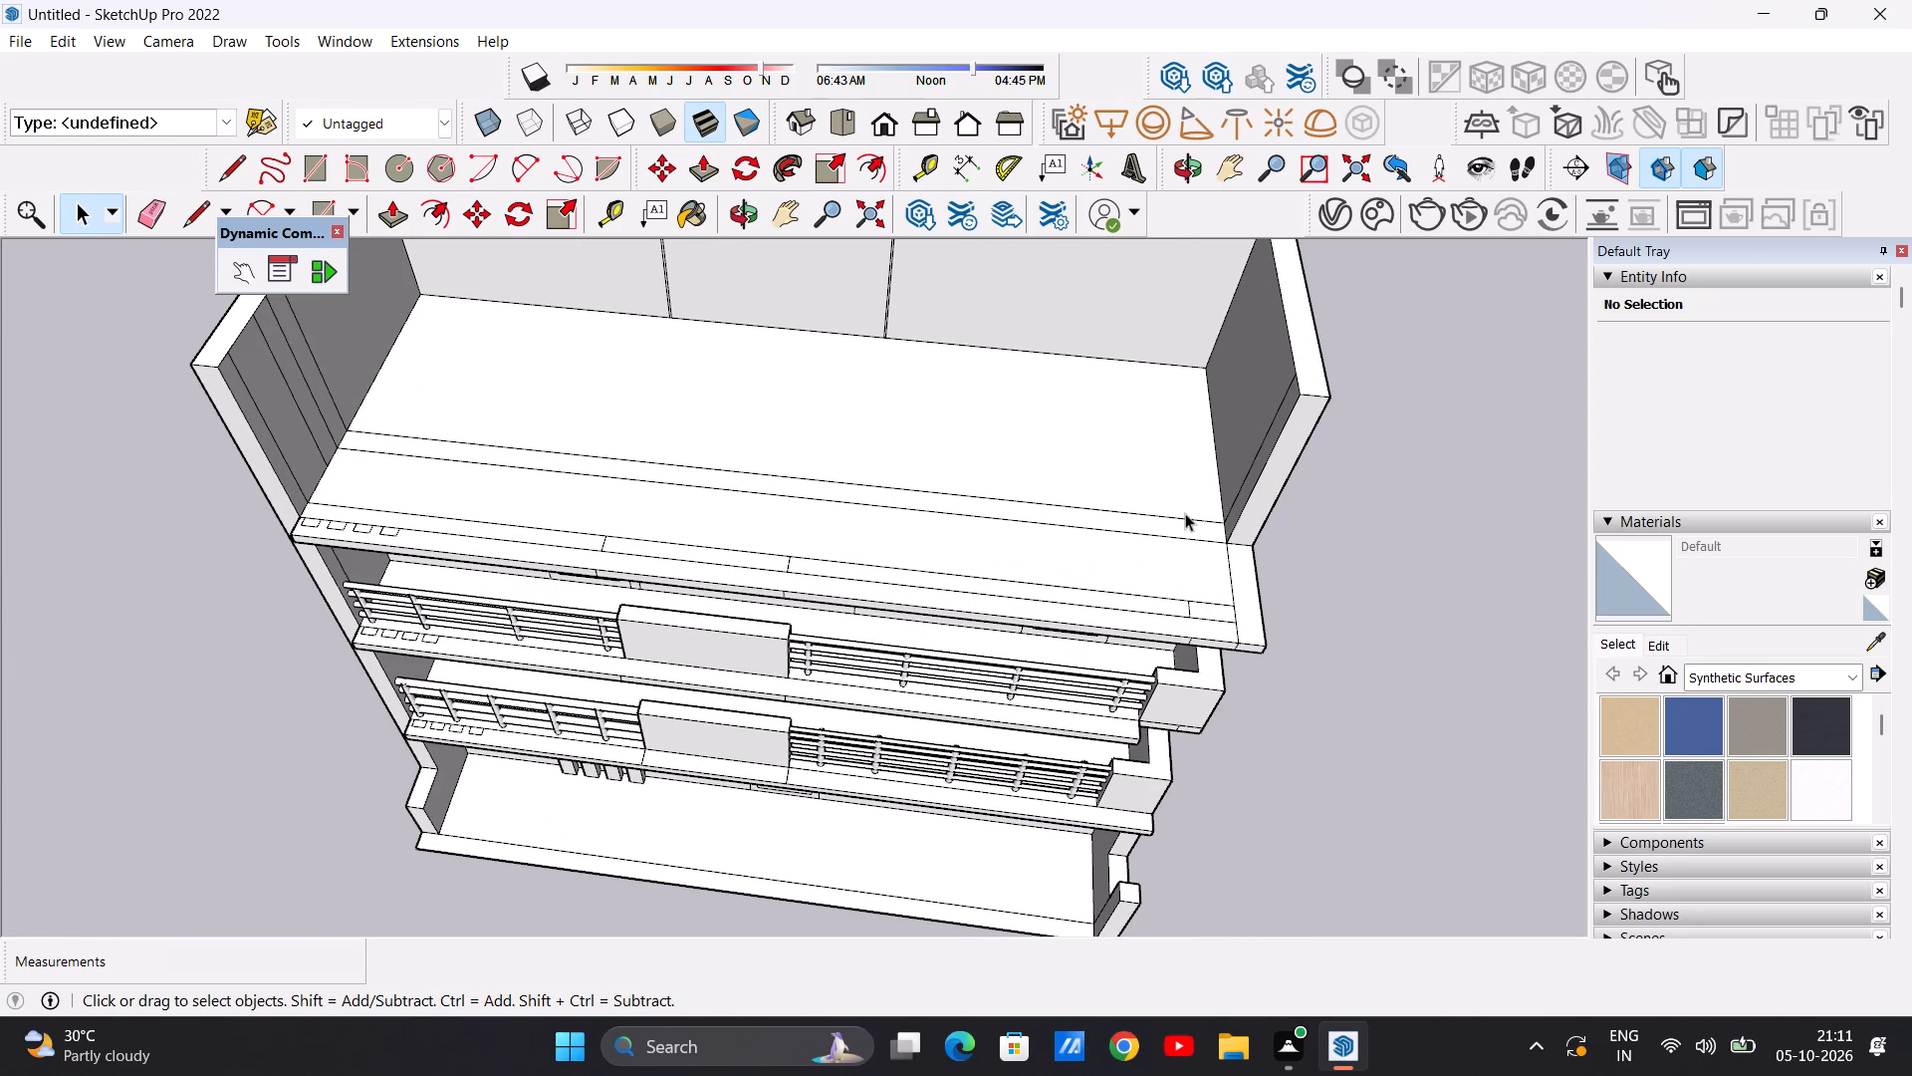
{"action": "key", "text": "p"}
{"action": "scroll", "coordinate": [1205, 527], "scroll_direction": "up", "scroll_amount": 5}
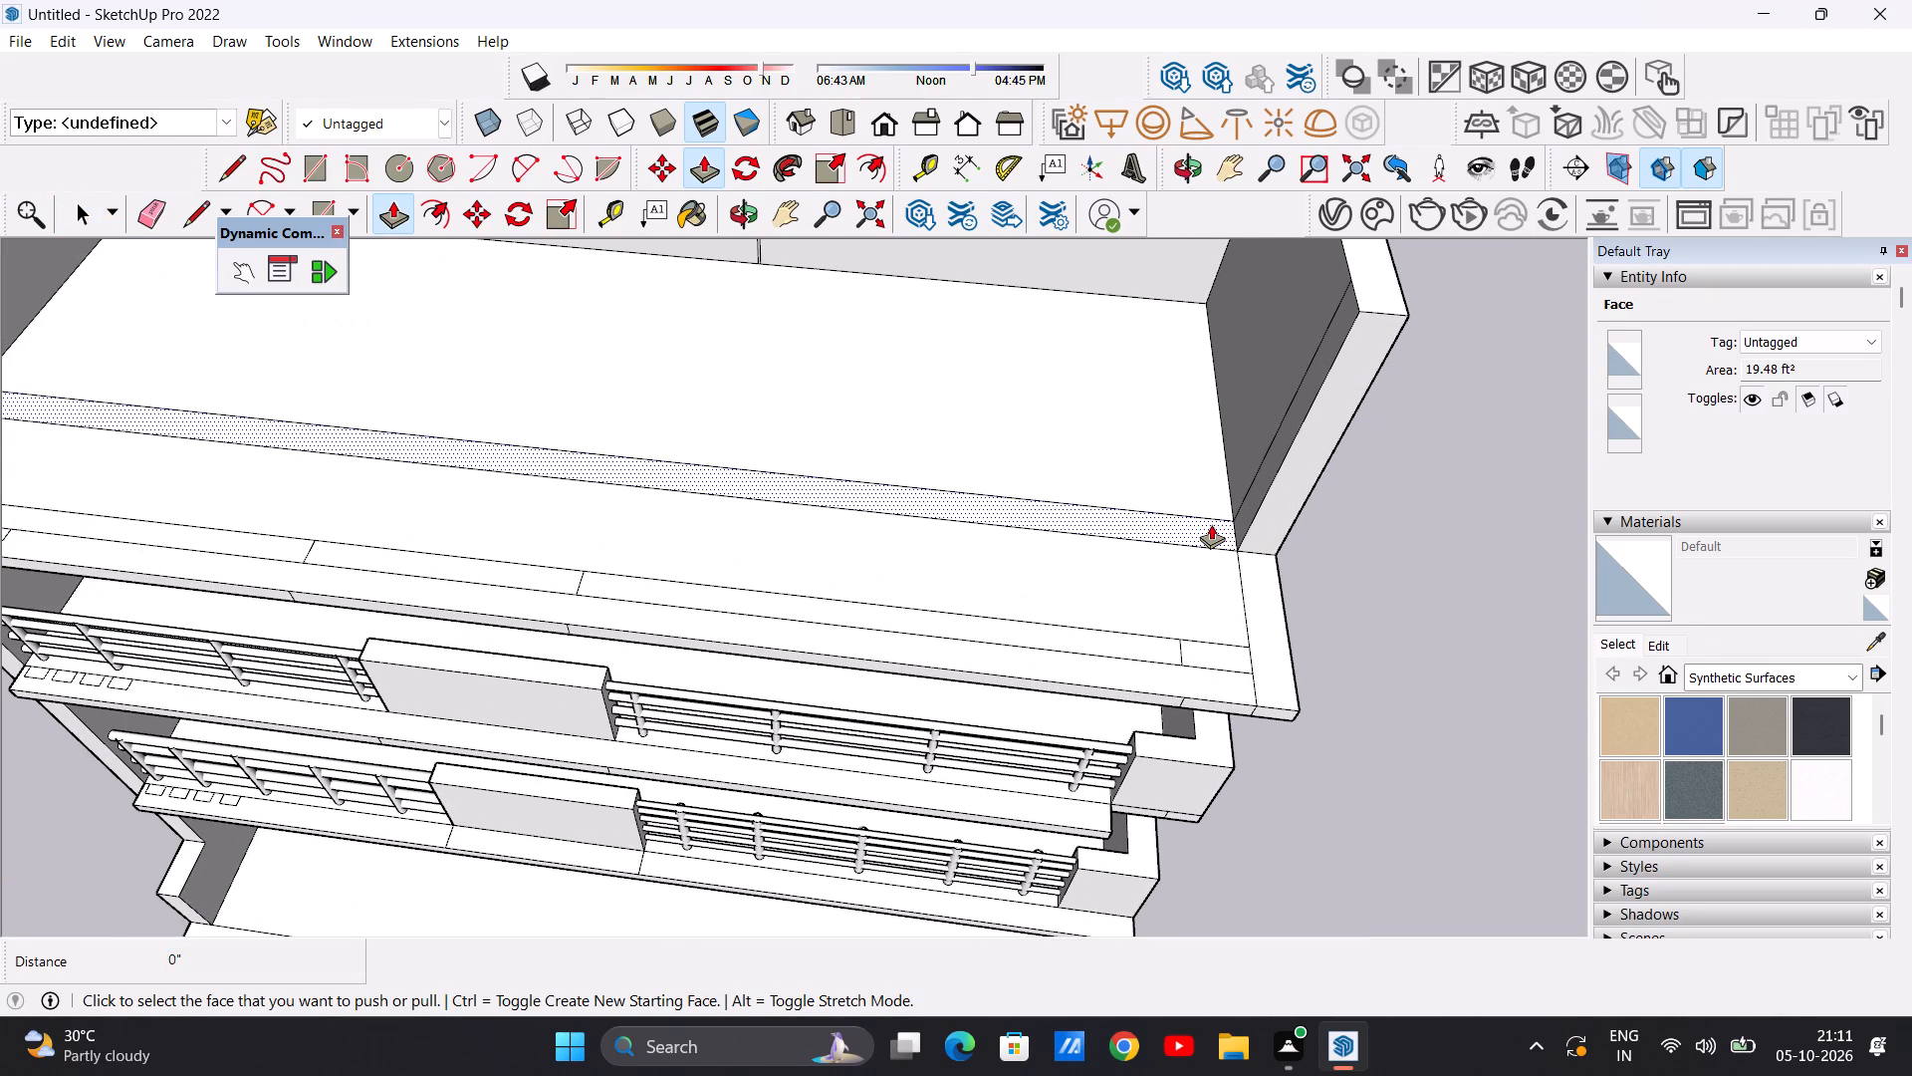
{"action": "left_click", "coordinate": [1211, 524]}
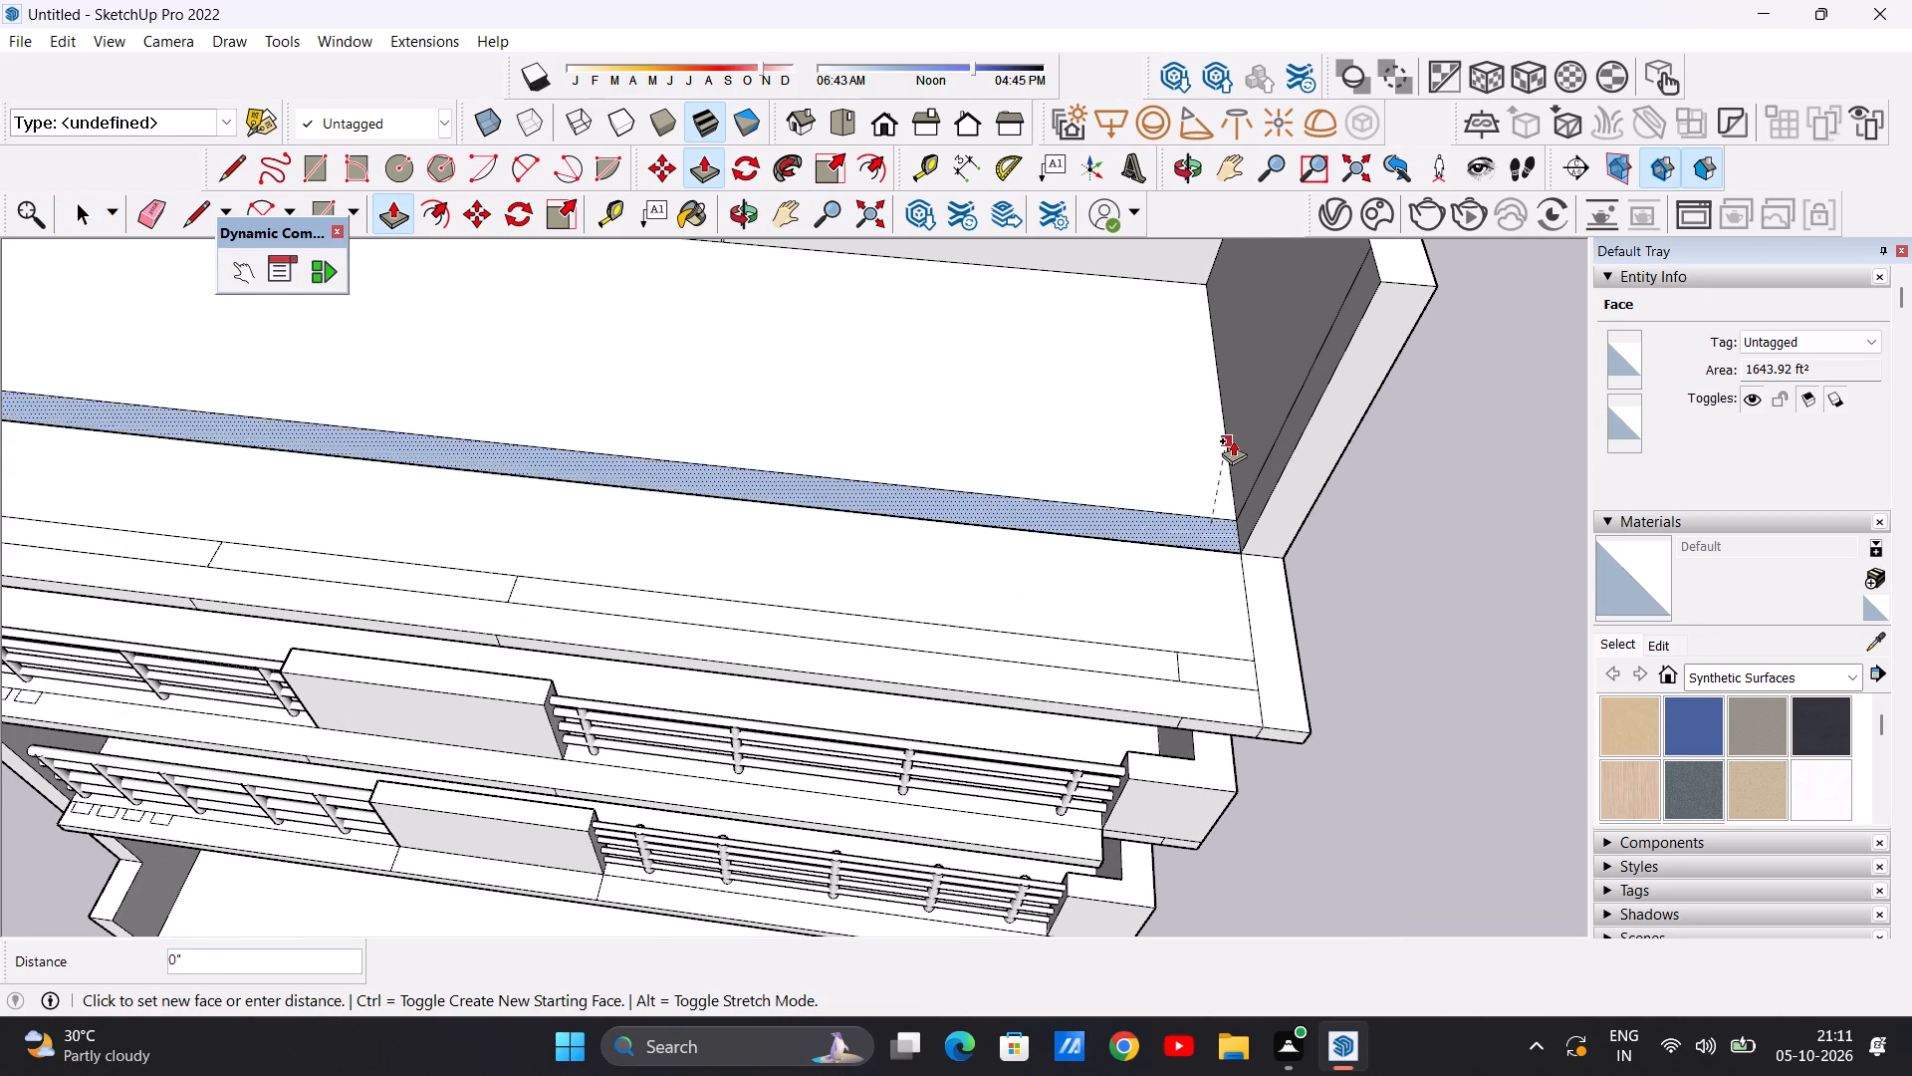
{"action": "scroll", "coordinate": [1241, 456], "scroll_direction": "down", "scroll_amount": 10}
{"action": "scroll", "coordinate": [1289, 393], "scroll_direction": "up", "scroll_amount": 10}
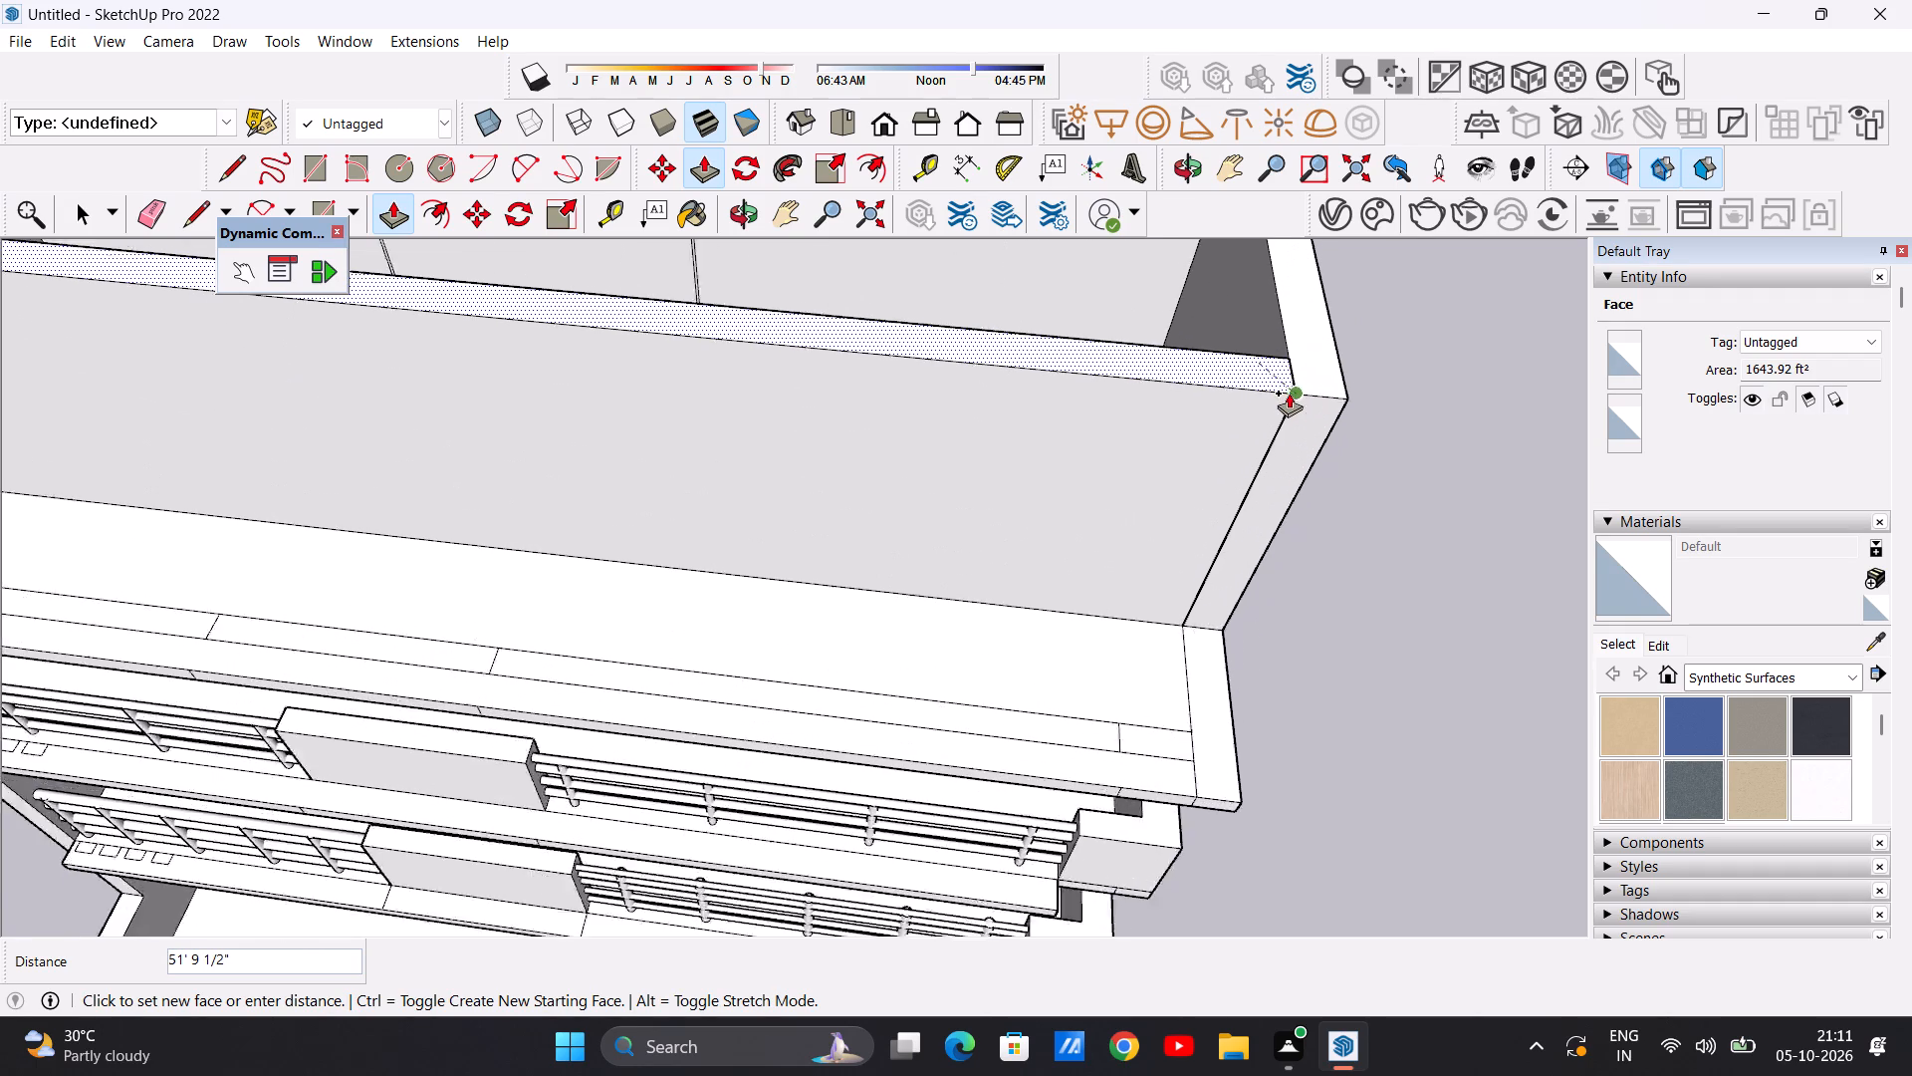
{"action": "scroll", "coordinate": [1289, 393], "scroll_direction": "up", "scroll_amount": 2}
{"action": "left_click", "coordinate": [1298, 391]}
{"action": "key", "text": "space"}
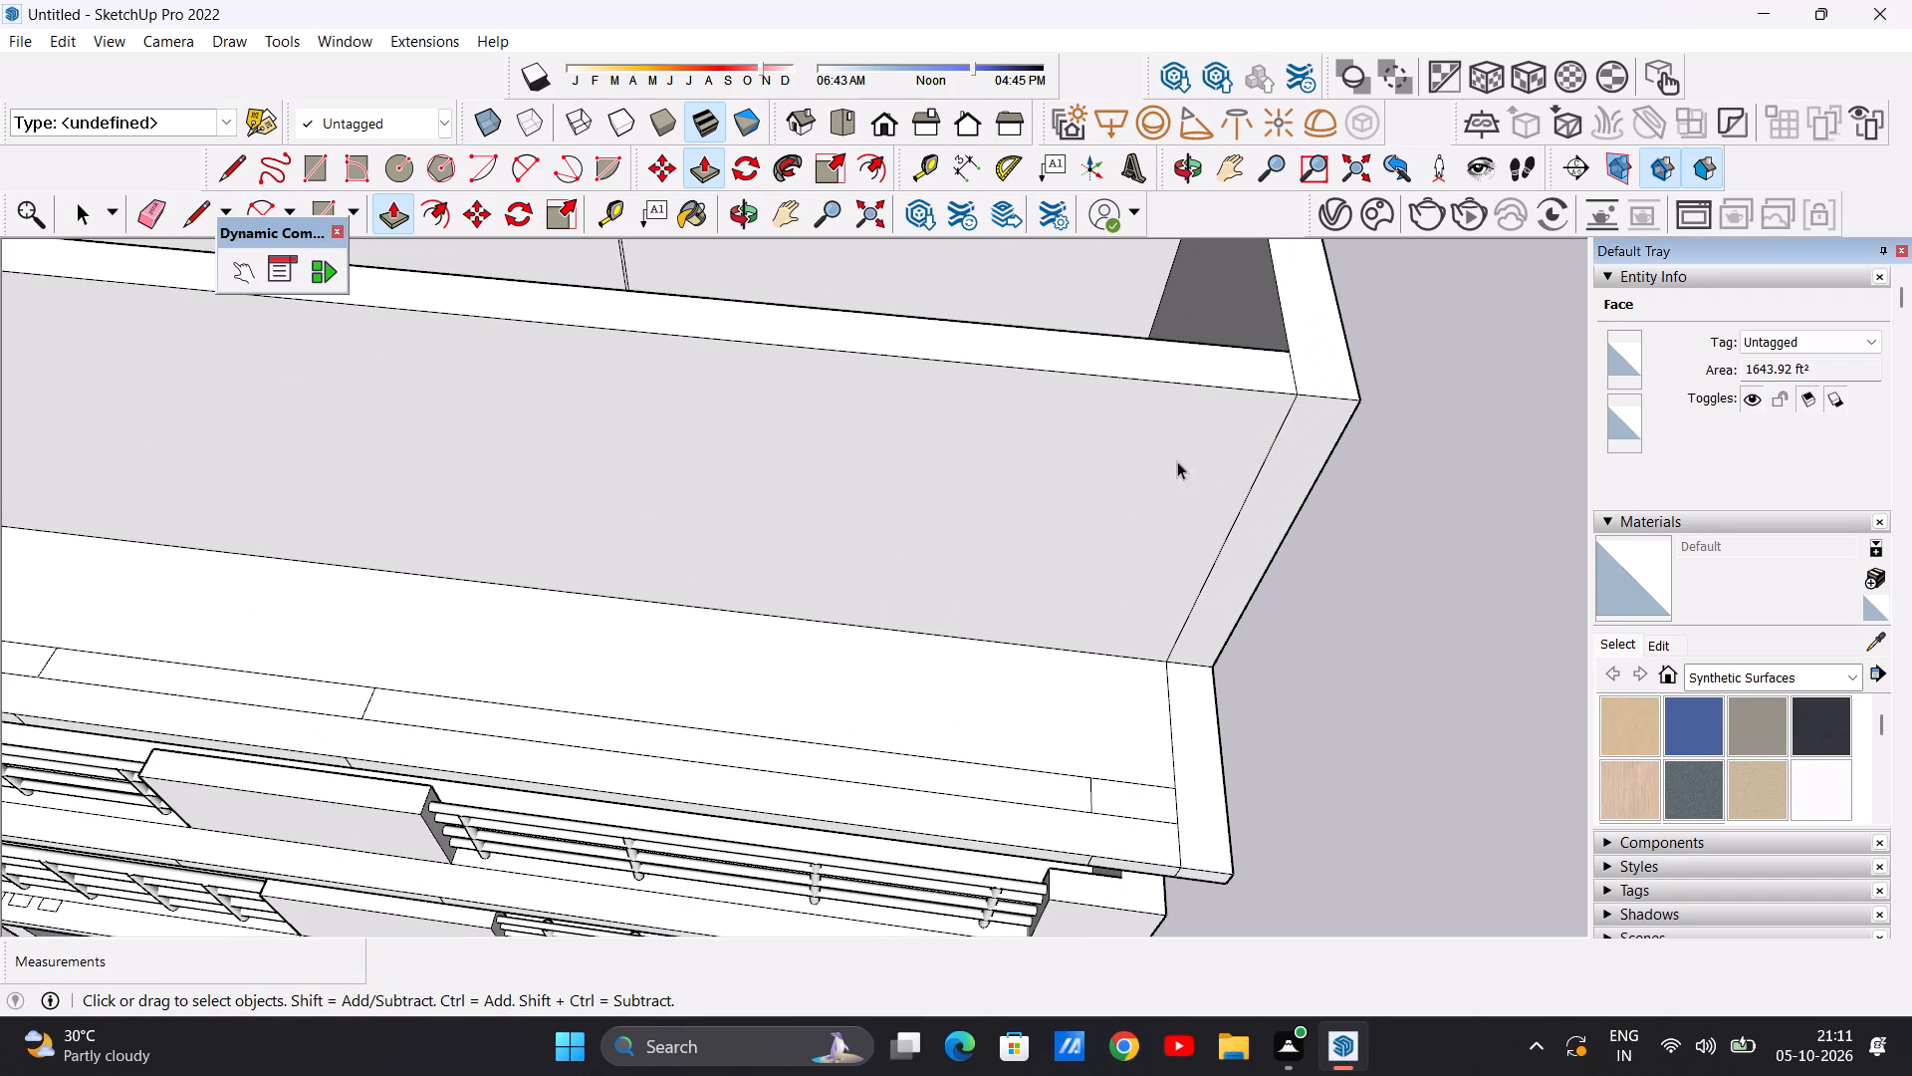
Examine the top storey's front wall and roof slab against the storeys below, from above and in the standard front view.
{"action": "scroll", "coordinate": [1140, 484], "scroll_direction": "down", "scroll_amount": 15}
{"action": "middle_click_drag", "start_coordinate": [814, 472], "coordinate": [851, 266]}
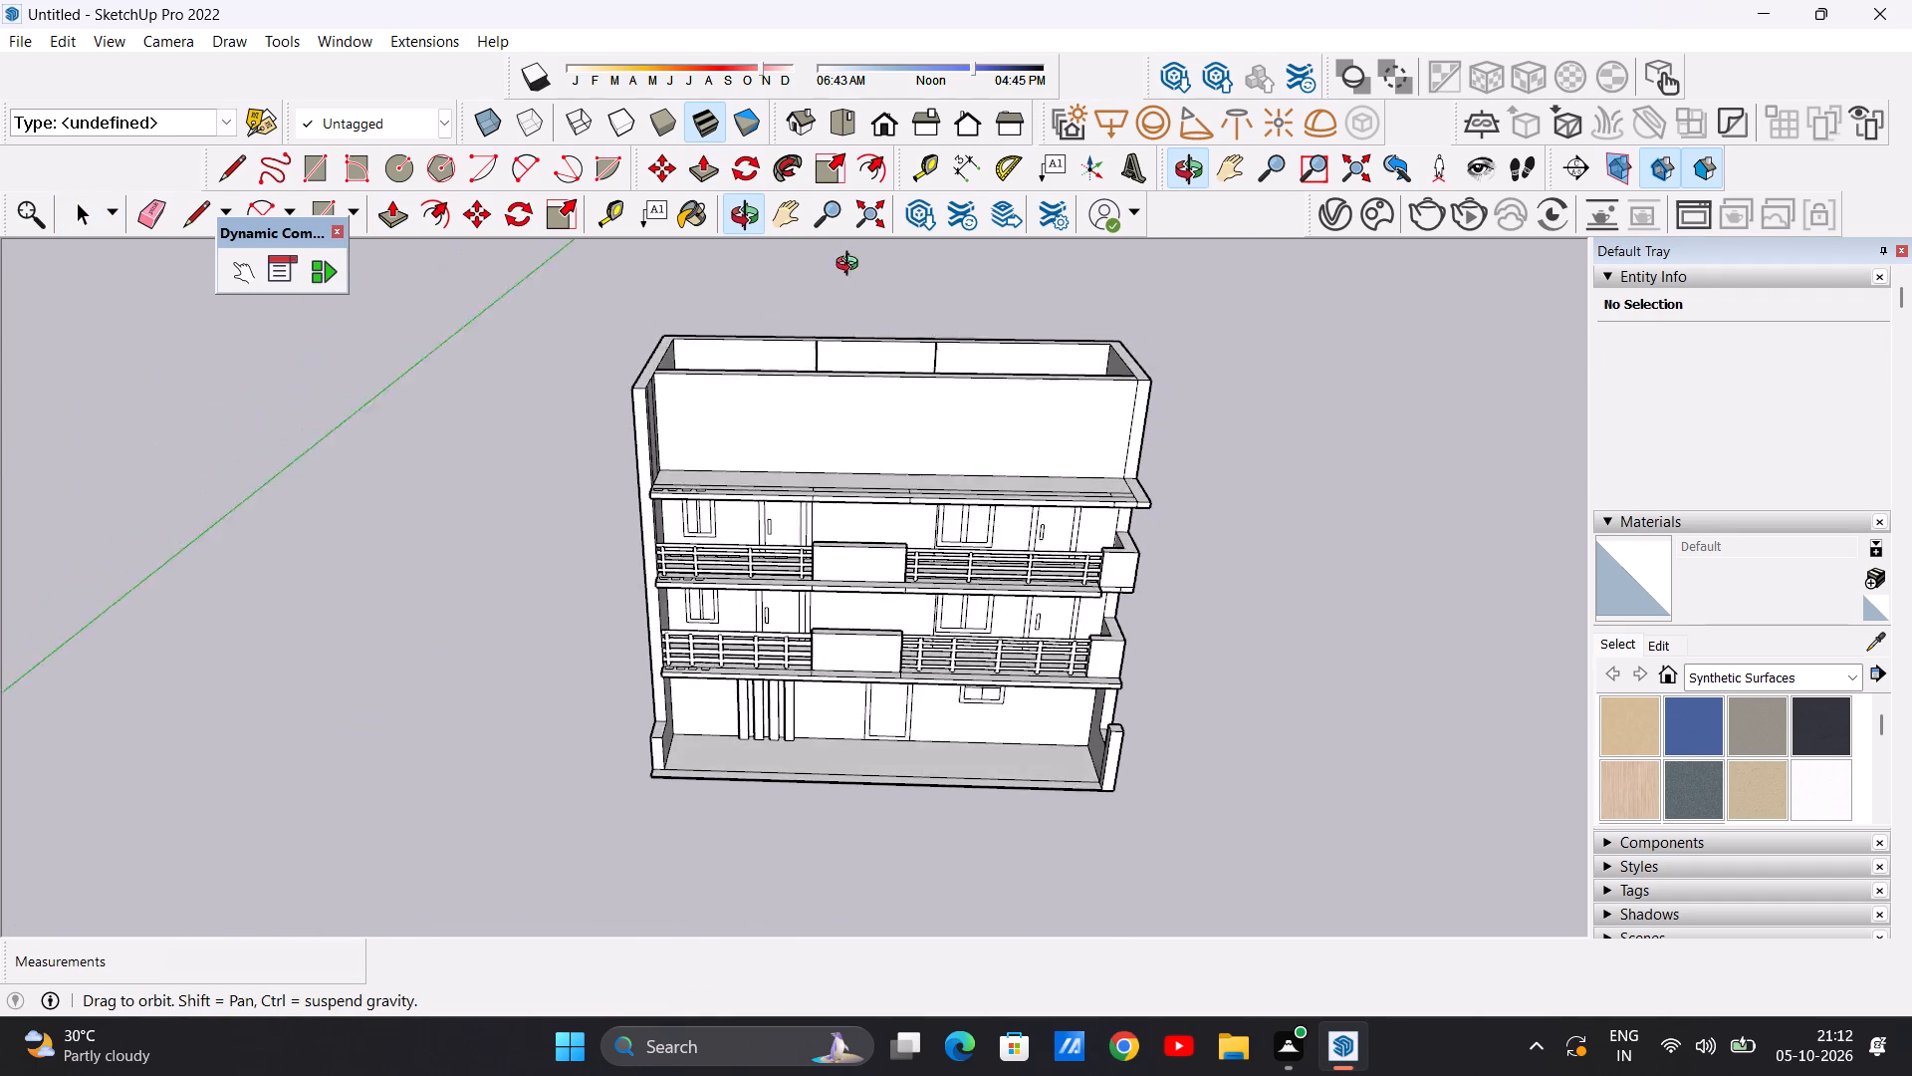
{"action": "middle_click_drag", "start_coordinate": [851, 266], "coordinate": [844, 247]}
{"action": "scroll", "coordinate": [810, 387], "scroll_direction": "up", "scroll_amount": 4}
{"action": "middle_click_drag", "start_coordinate": [824, 463], "coordinate": [841, 360]}
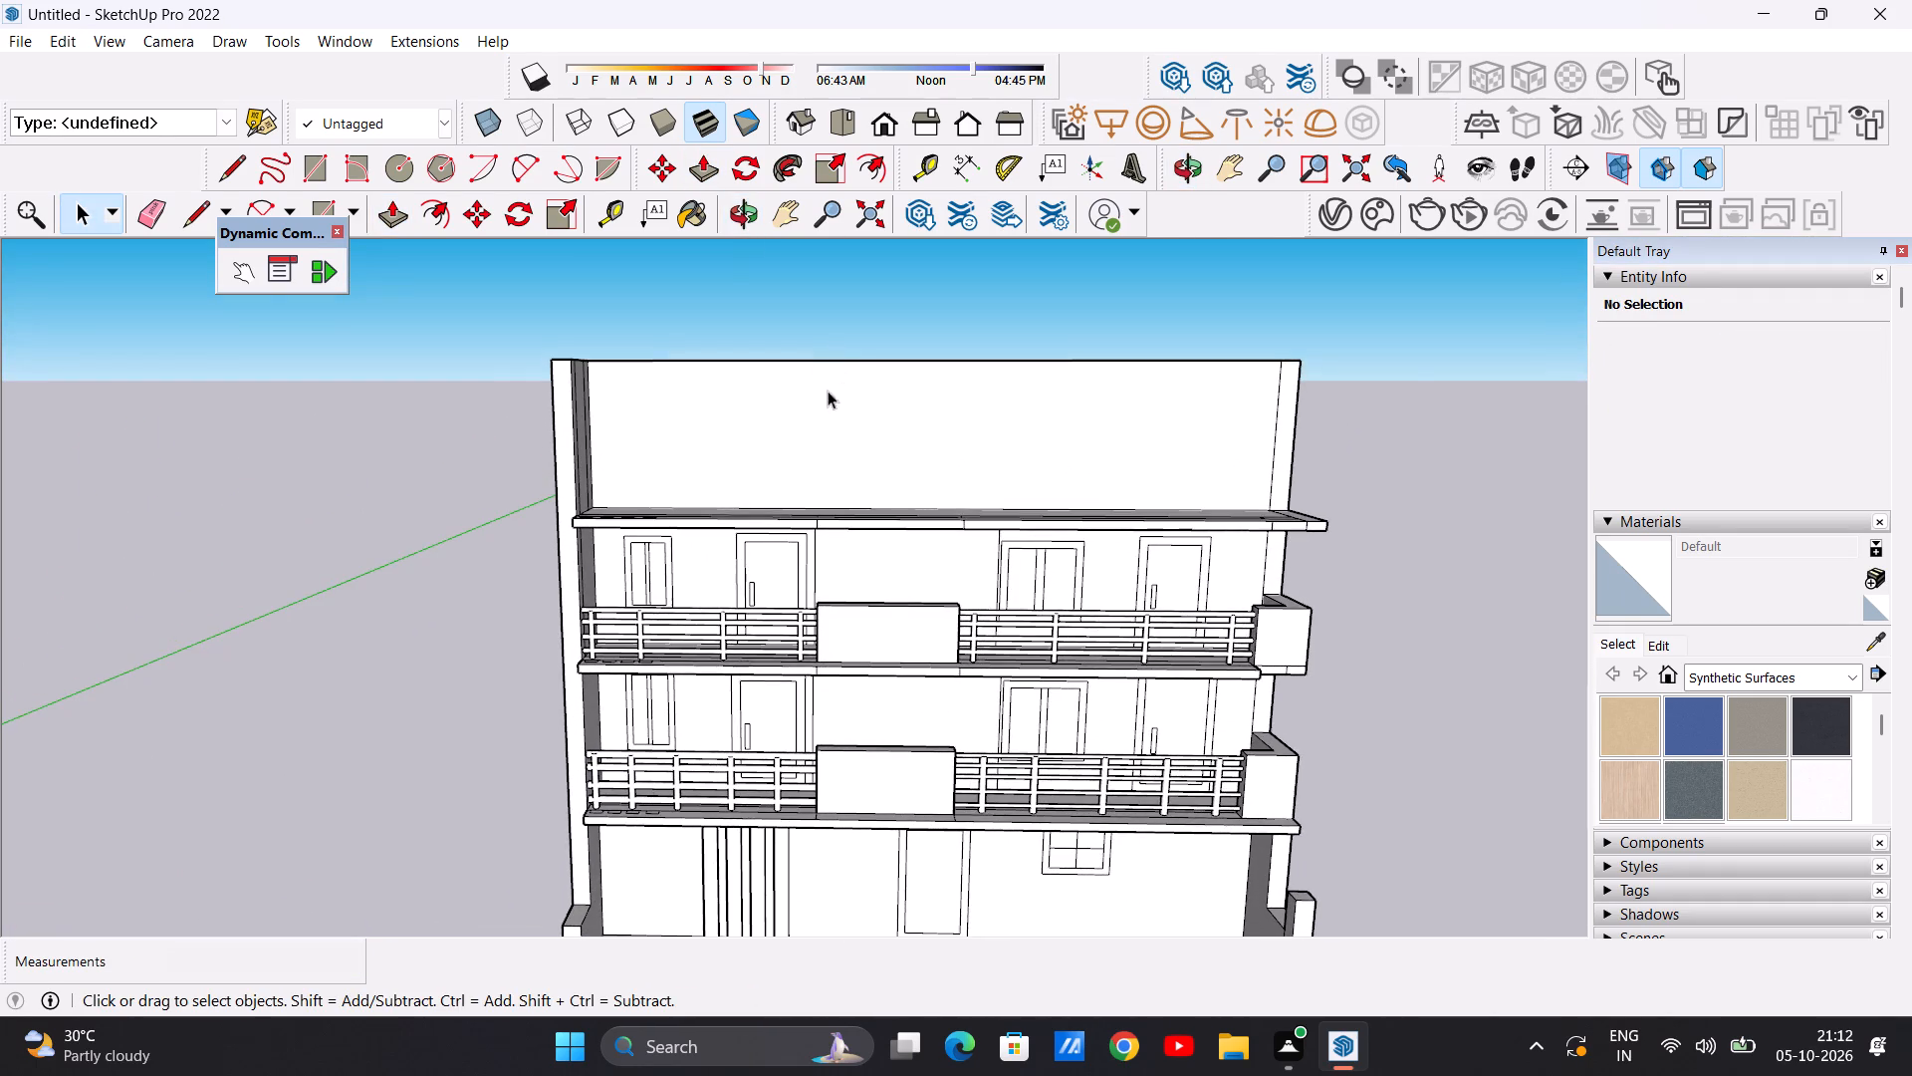
{"action": "scroll", "coordinate": [854, 422], "scroll_direction": "up", "scroll_amount": 2}
{"action": "scroll", "coordinate": [799, 450], "scroll_direction": "down", "scroll_amount": 2}
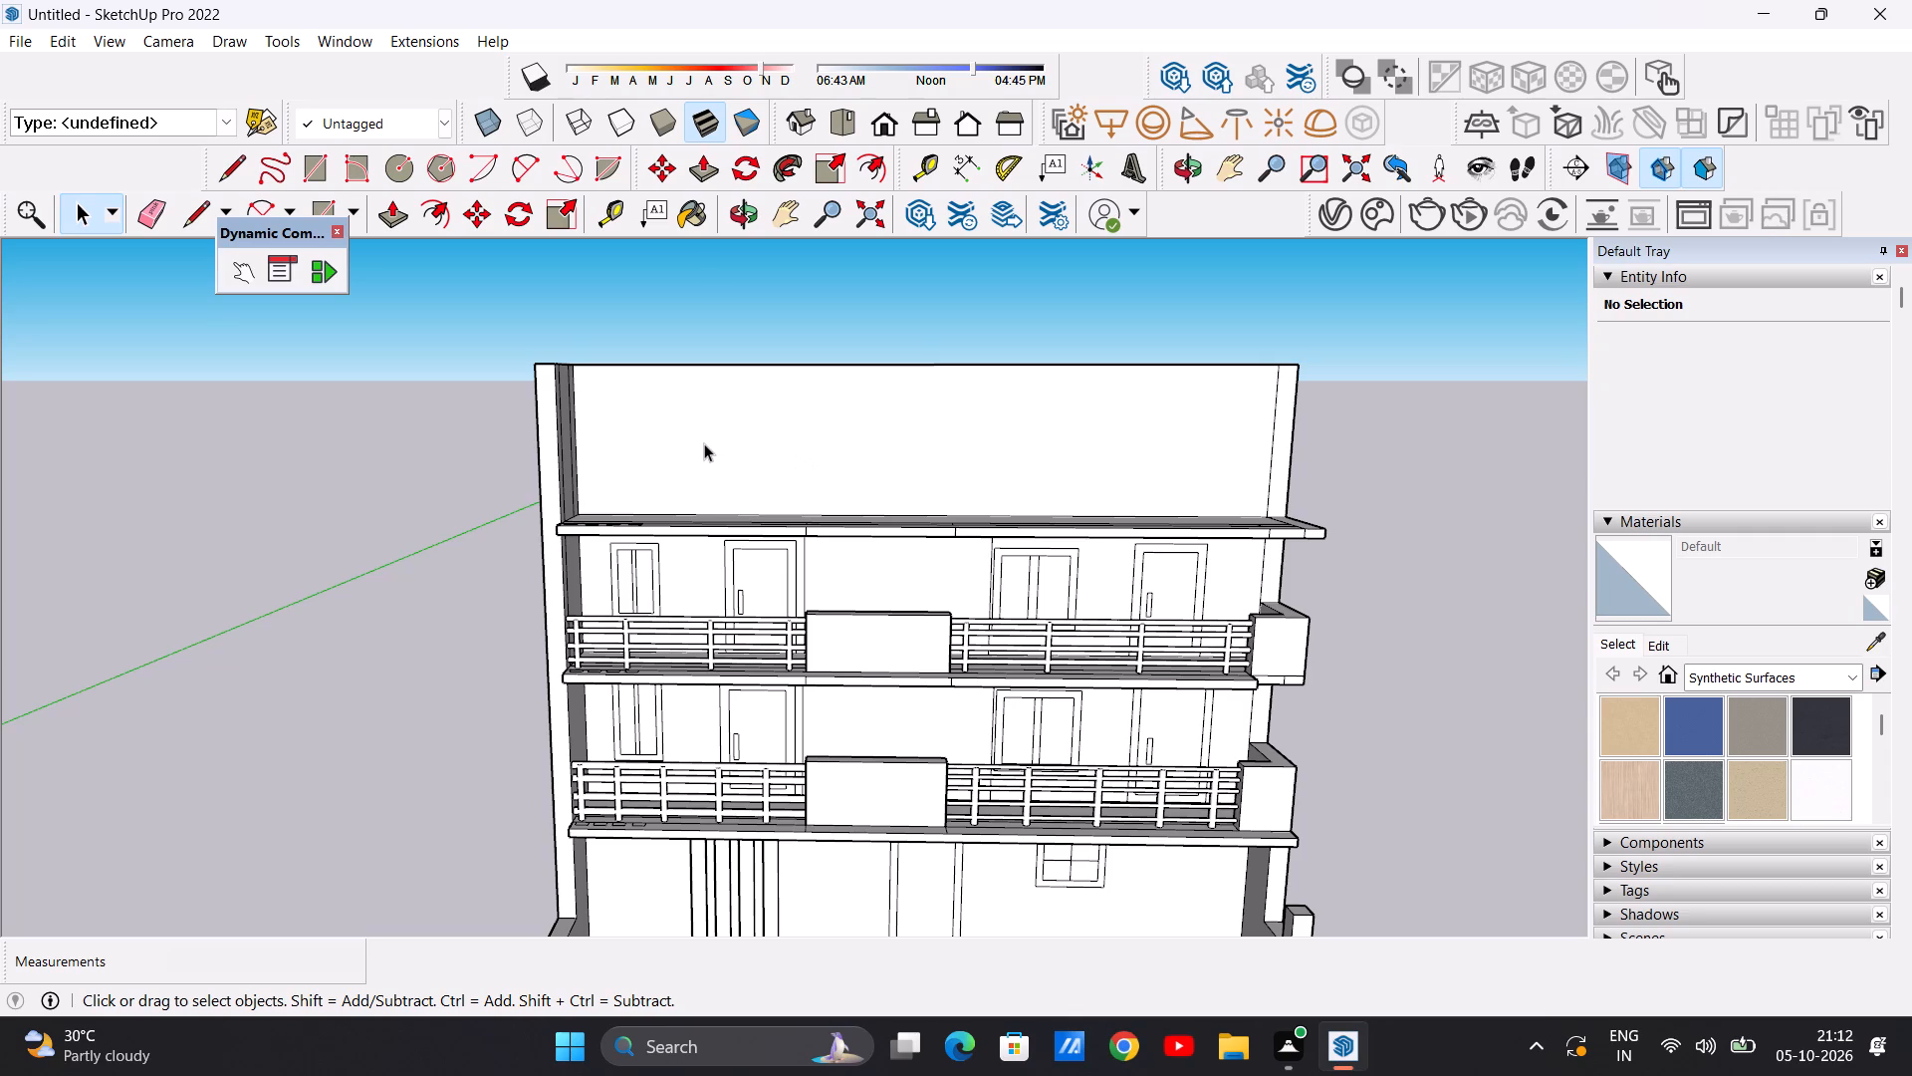
{"action": "scroll", "coordinate": [596, 513], "scroll_direction": "down", "scroll_amount": 12}
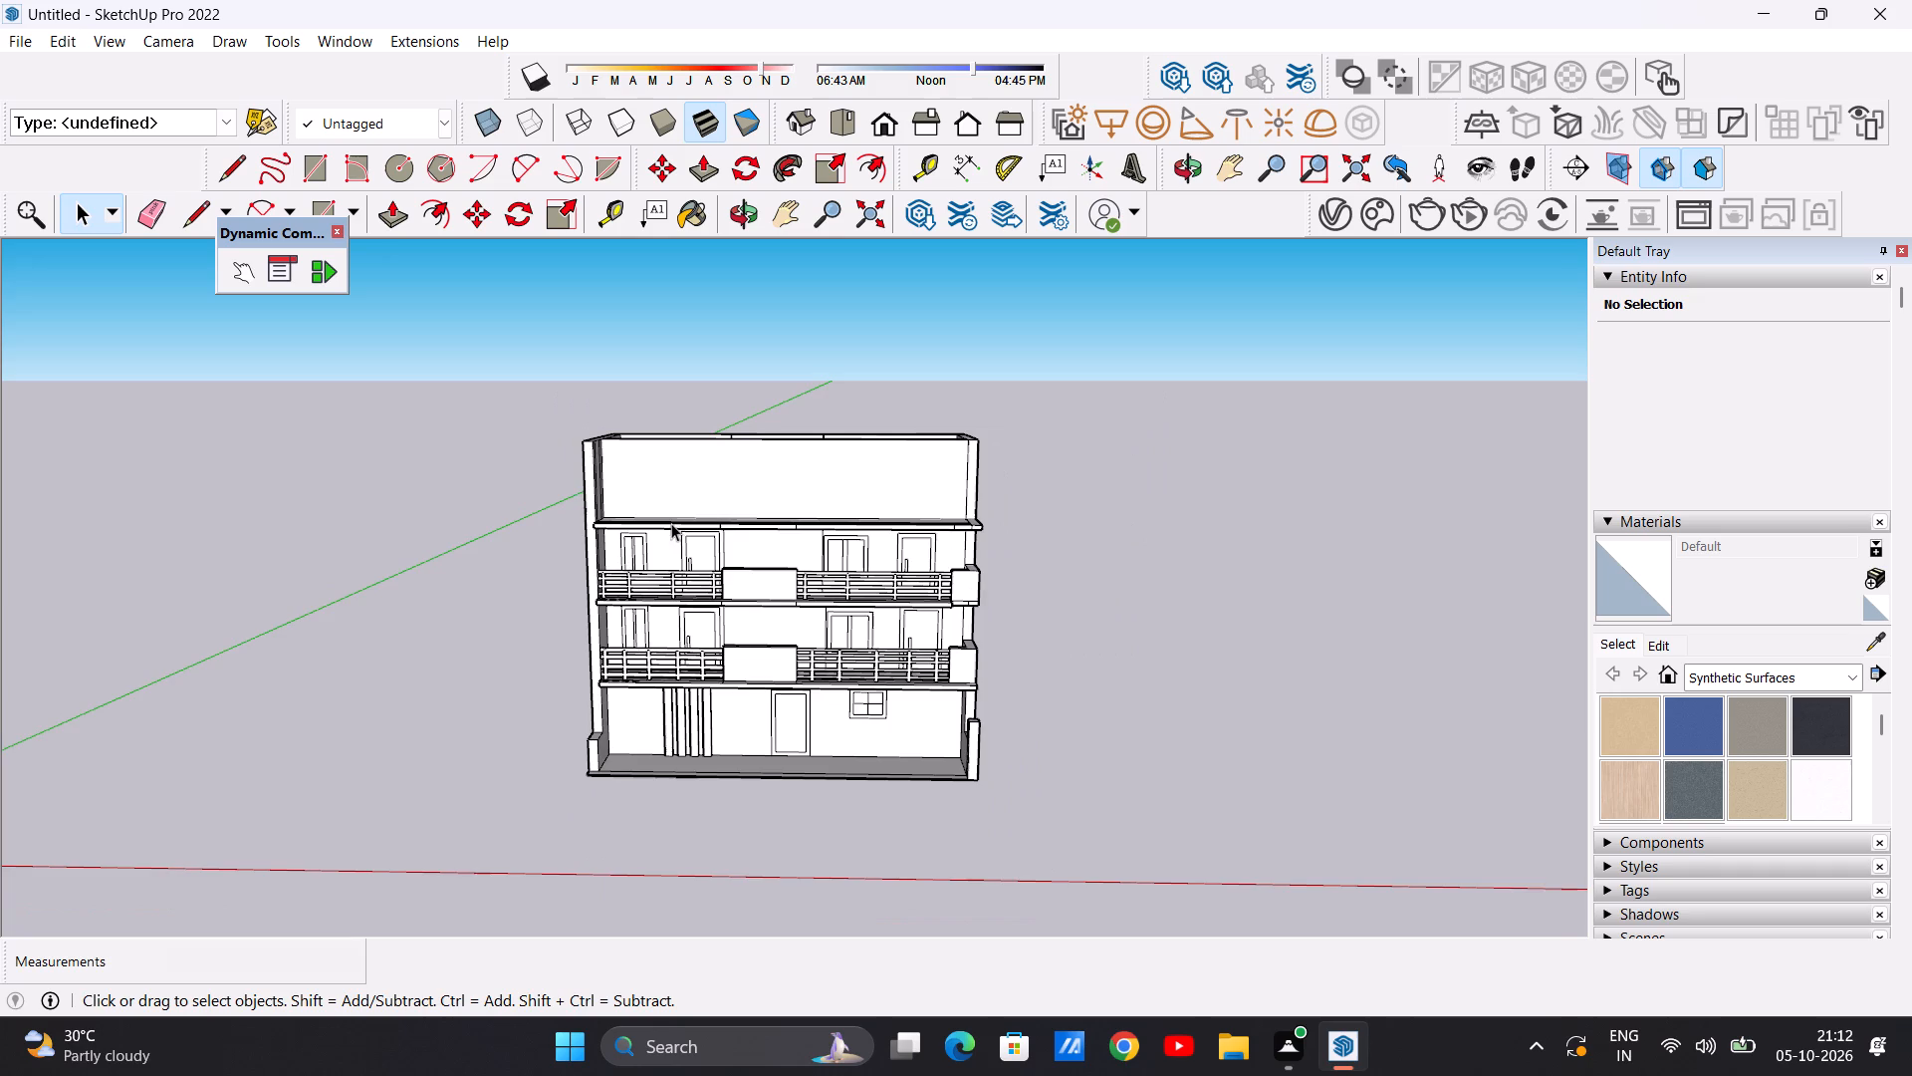
{"action": "scroll", "coordinate": [701, 561], "scroll_direction": "up", "scroll_amount": 8}
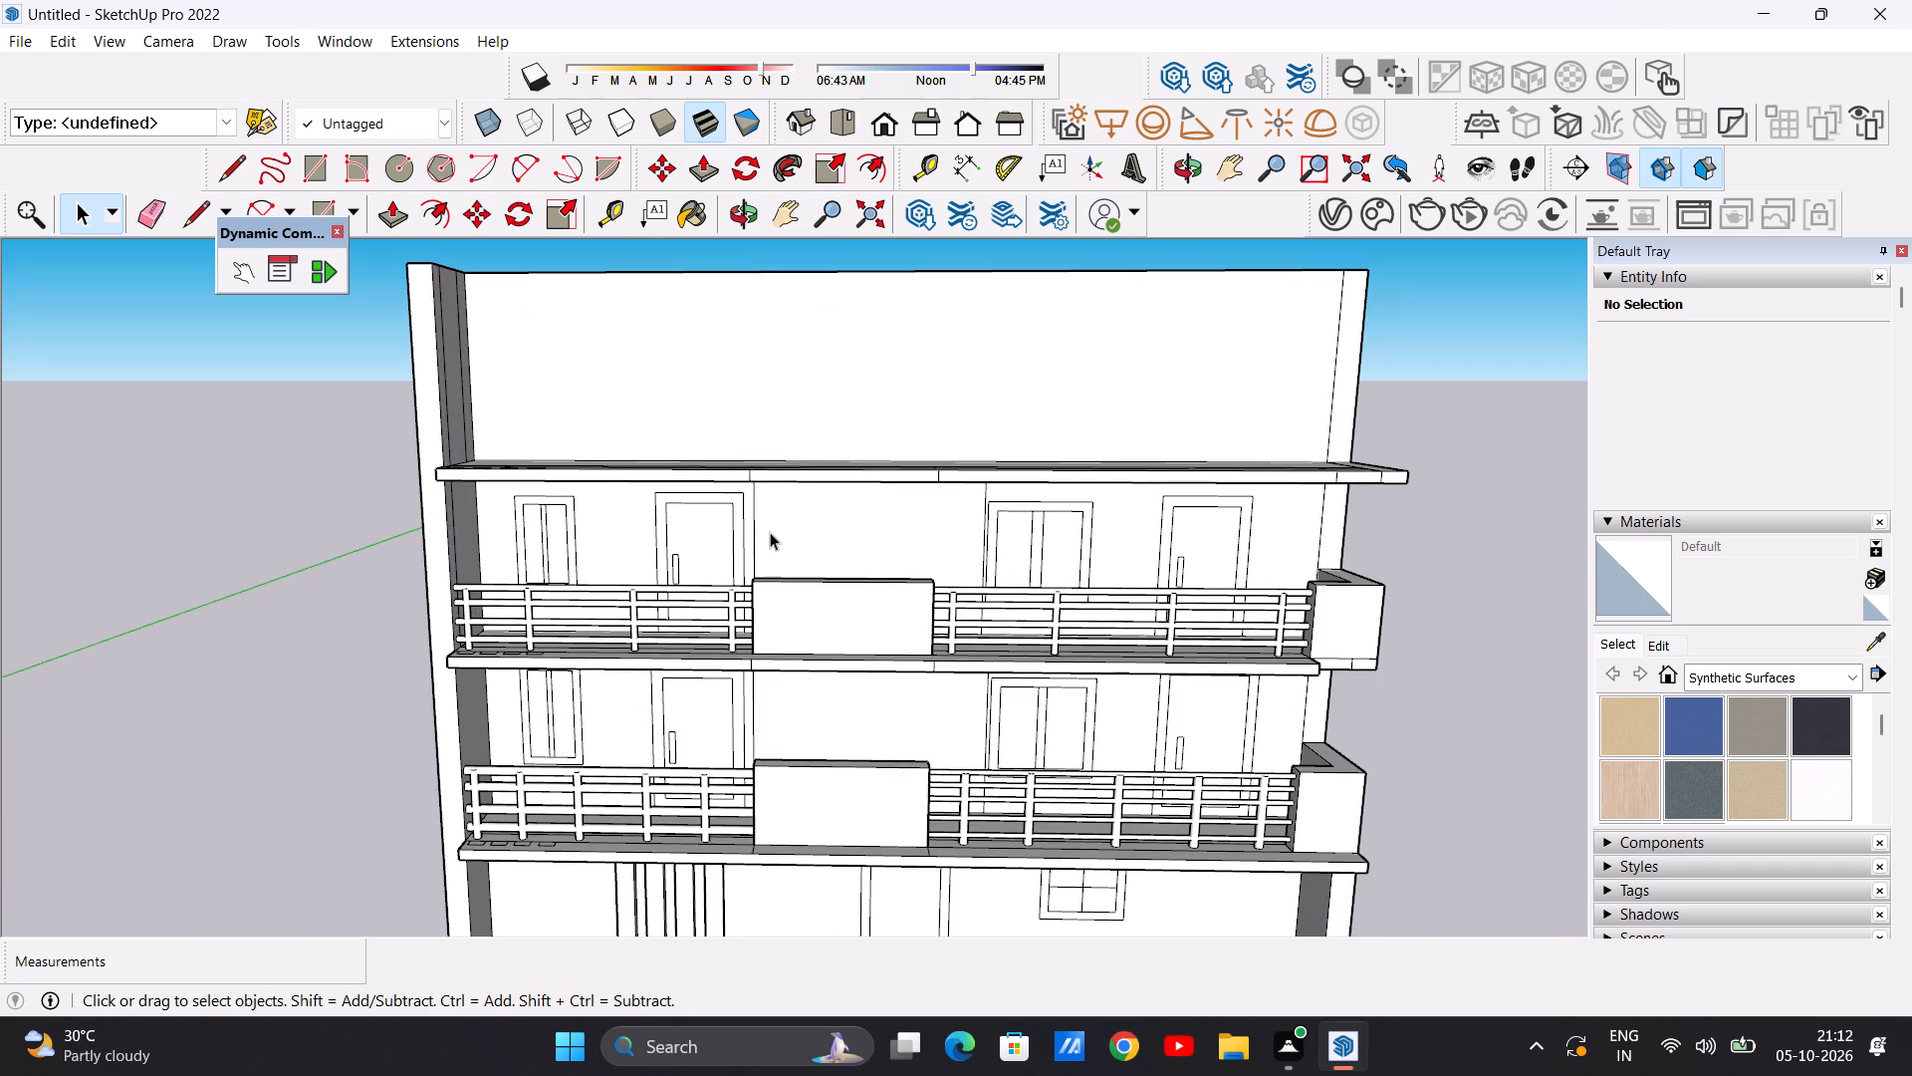
{"action": "scroll", "coordinate": [628, 501], "scroll_direction": "down", "scroll_amount": 3}
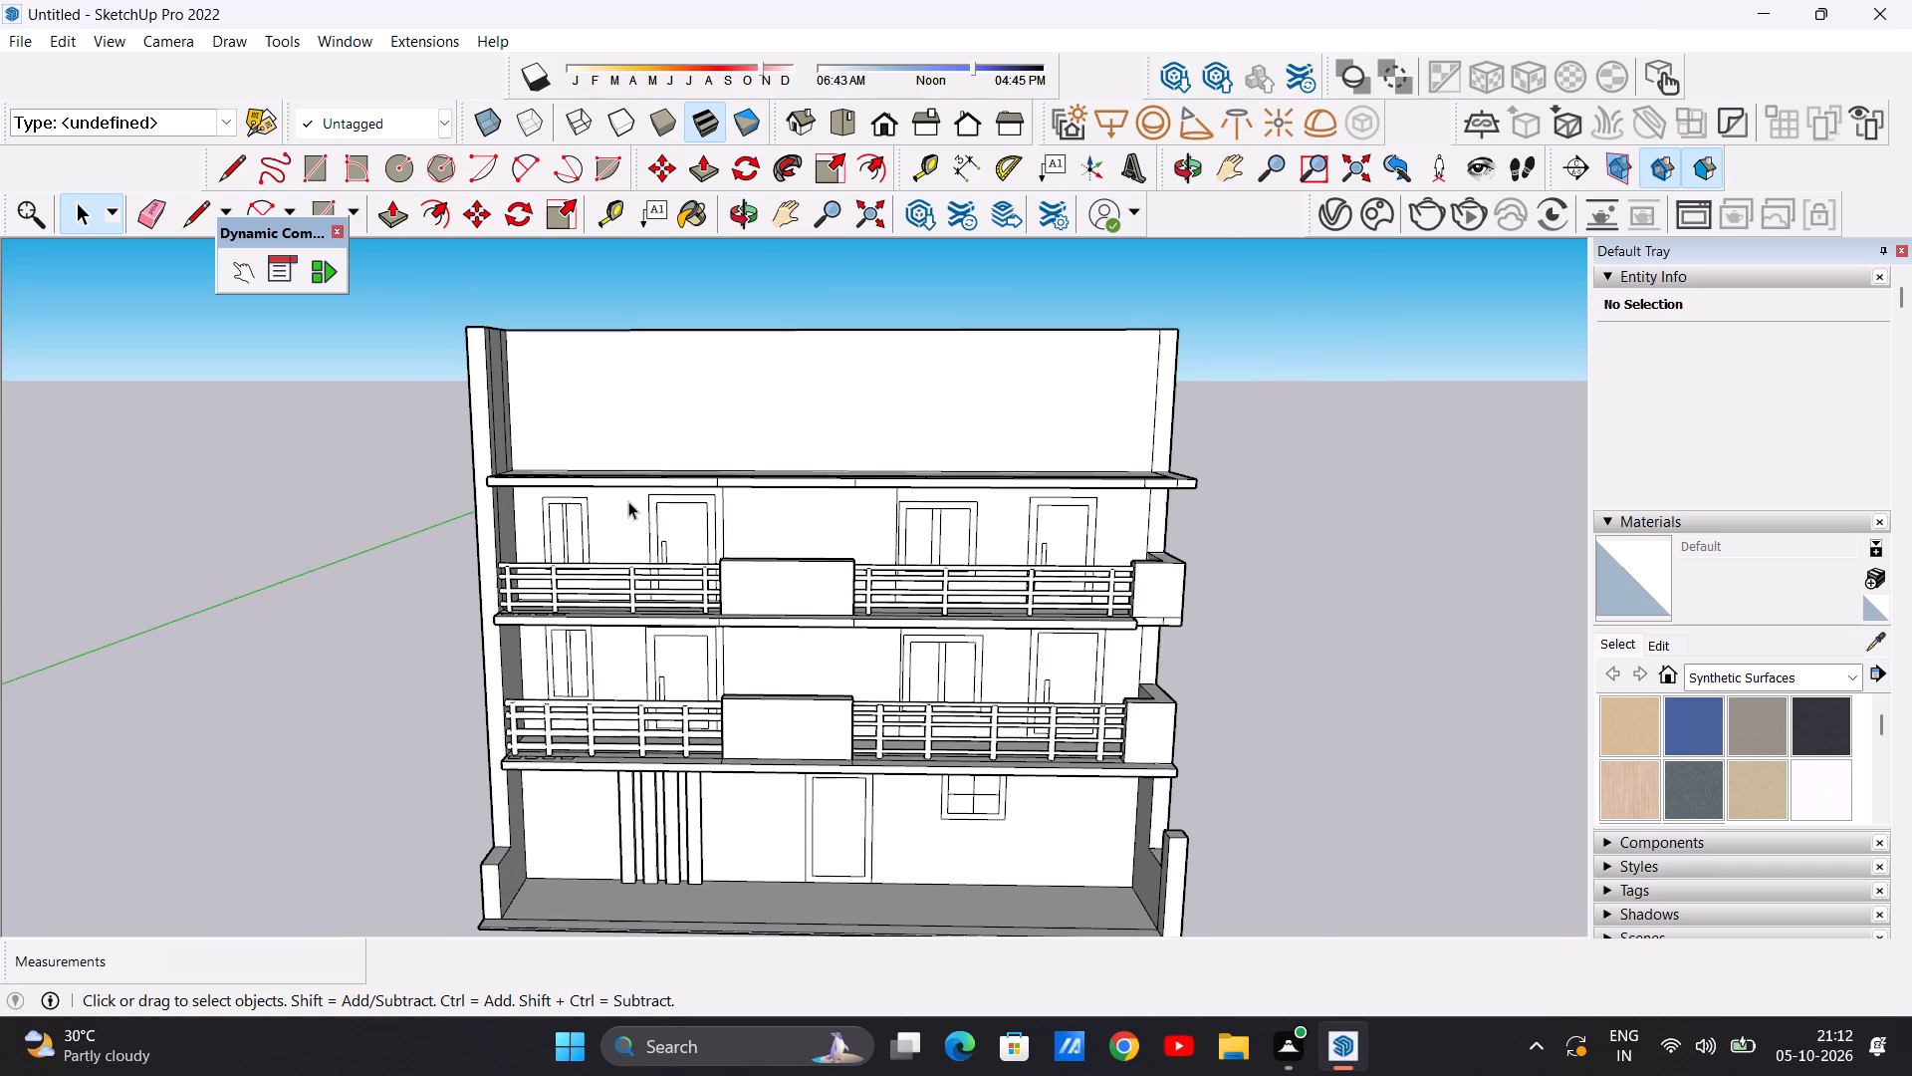
{"action": "scroll", "coordinate": [889, 437], "scroll_direction": "up", "scroll_amount": 5}
{"action": "middle_click_drag", "start_coordinate": [834, 442], "coordinate": [828, 470]}
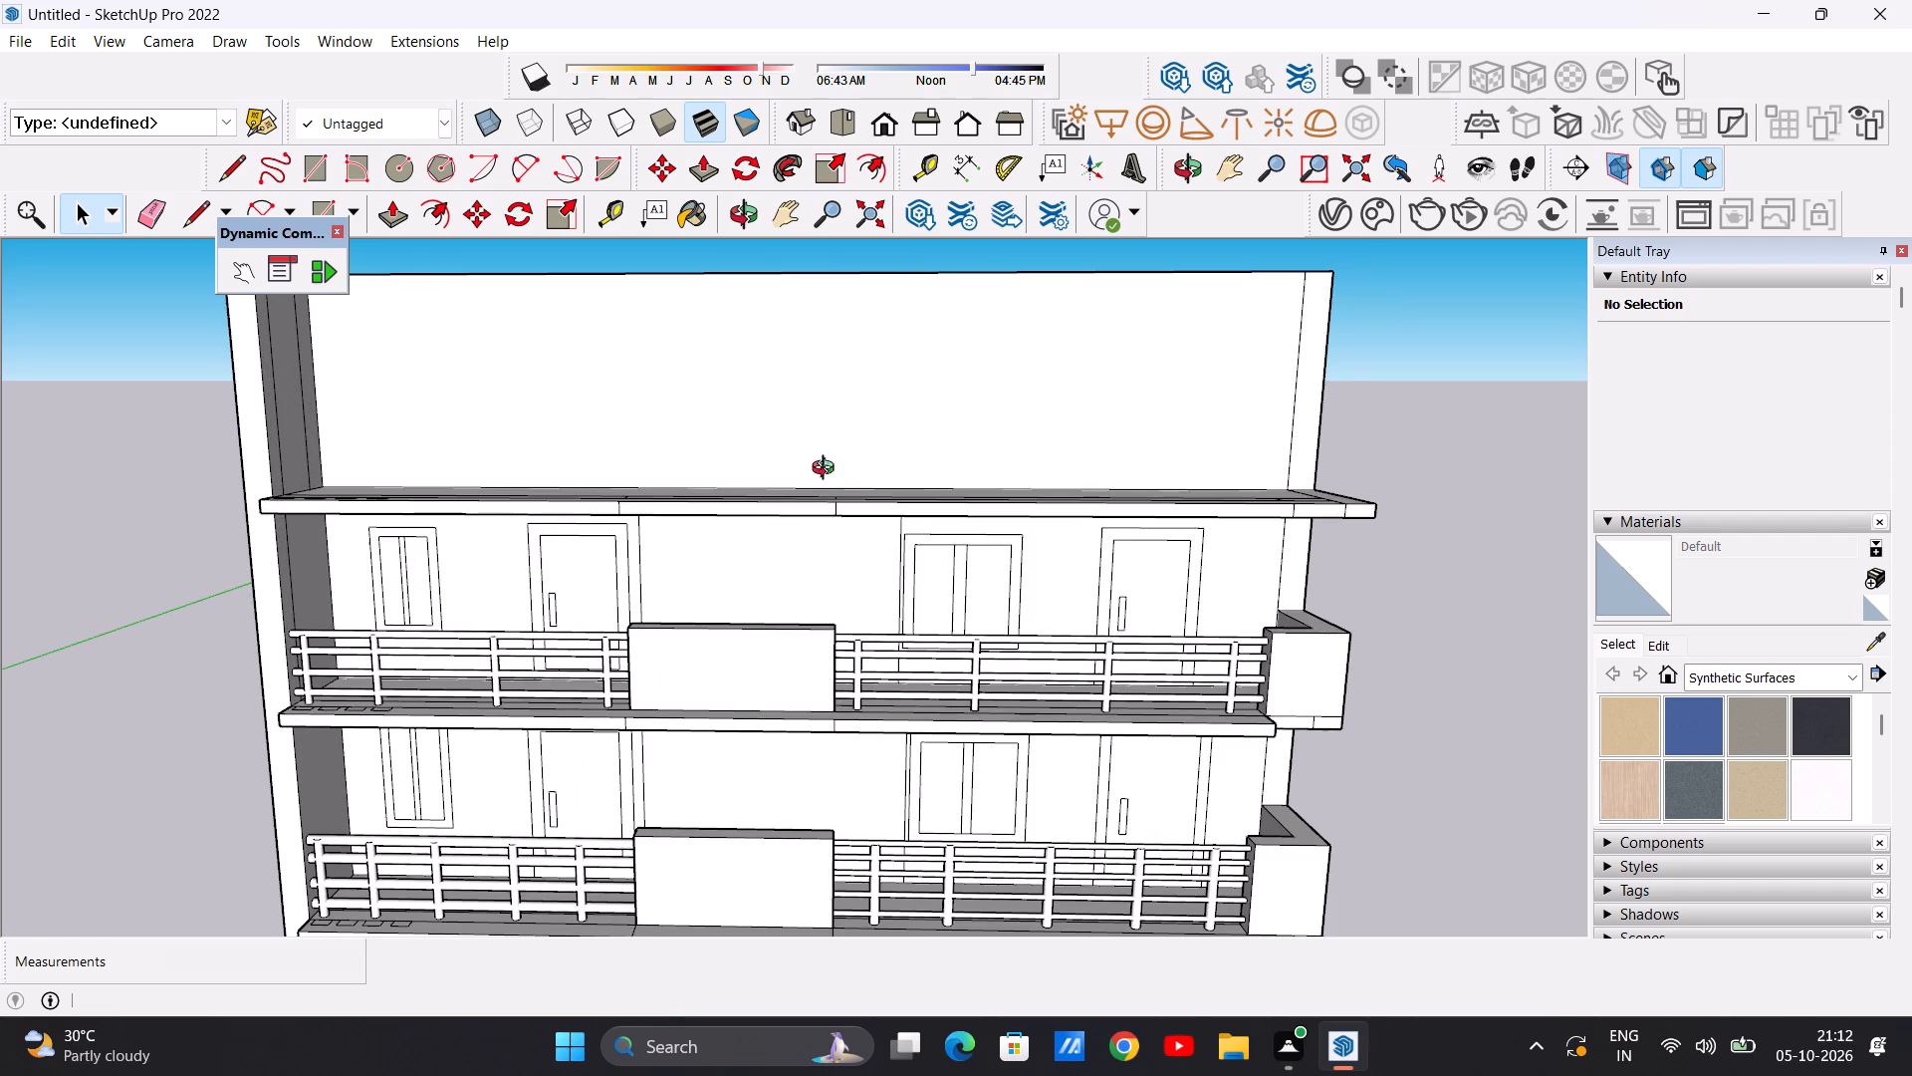
{"action": "middle_click_drag", "start_coordinate": [828, 470], "coordinate": [847, 722]}
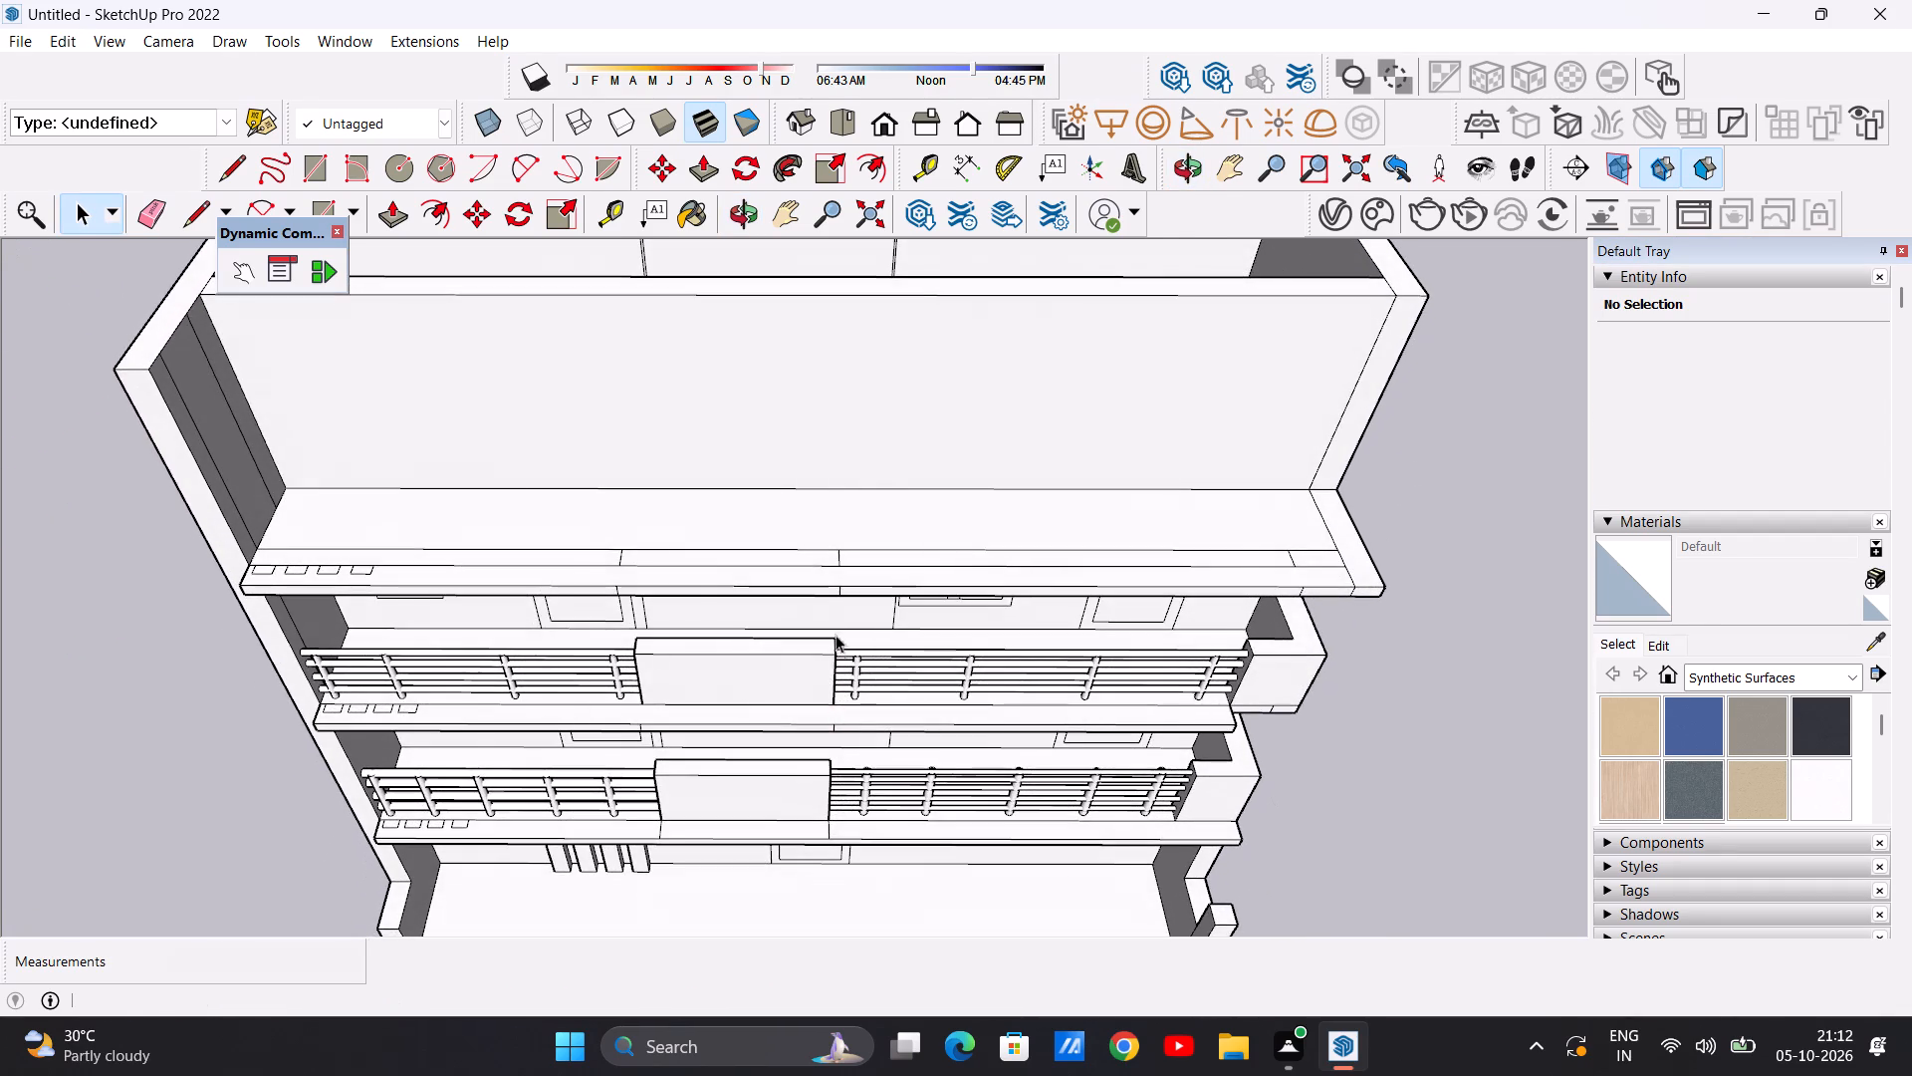
{"action": "scroll", "coordinate": [822, 616], "scroll_direction": "down", "scroll_amount": 5}
{"action": "scroll", "coordinate": [1106, 541], "scroll_direction": "up", "scroll_amount": 5}
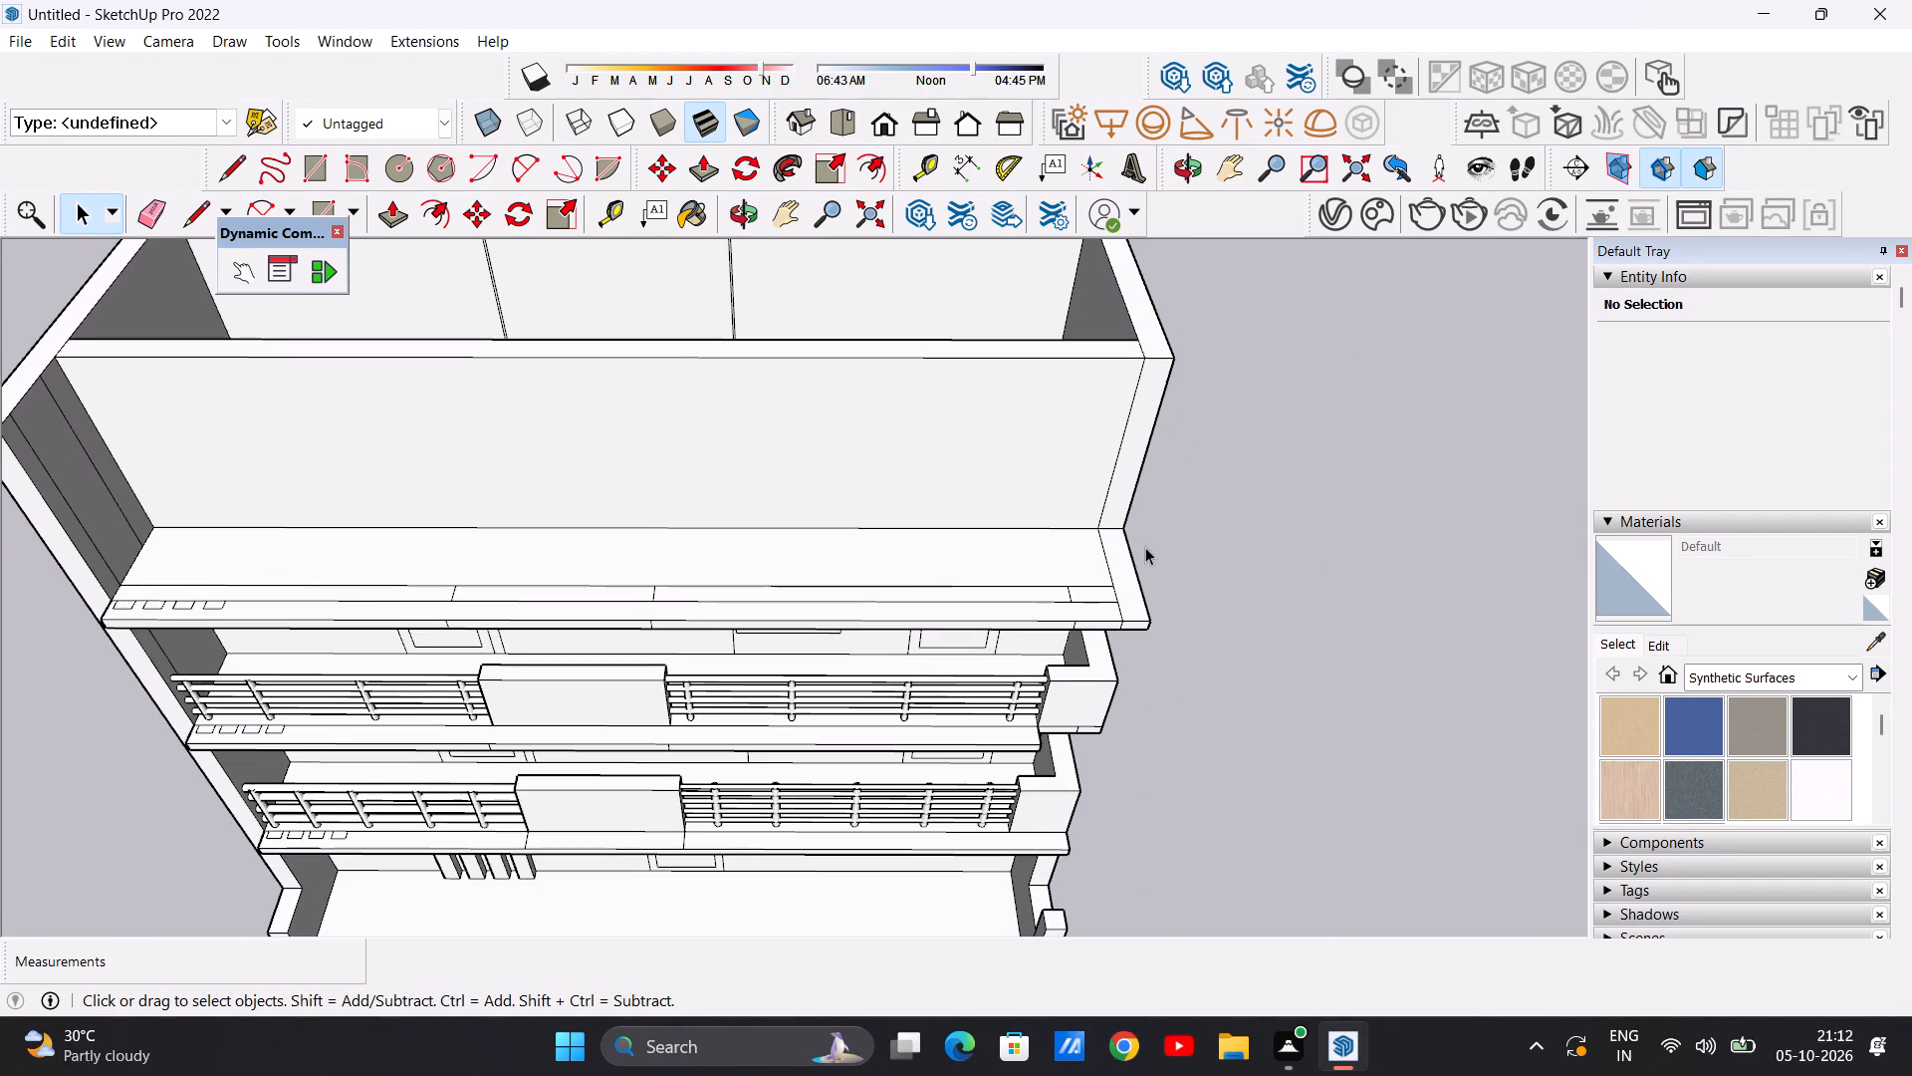
{"action": "scroll", "coordinate": [852, 525], "scroll_direction": "down", "scroll_amount": 3}
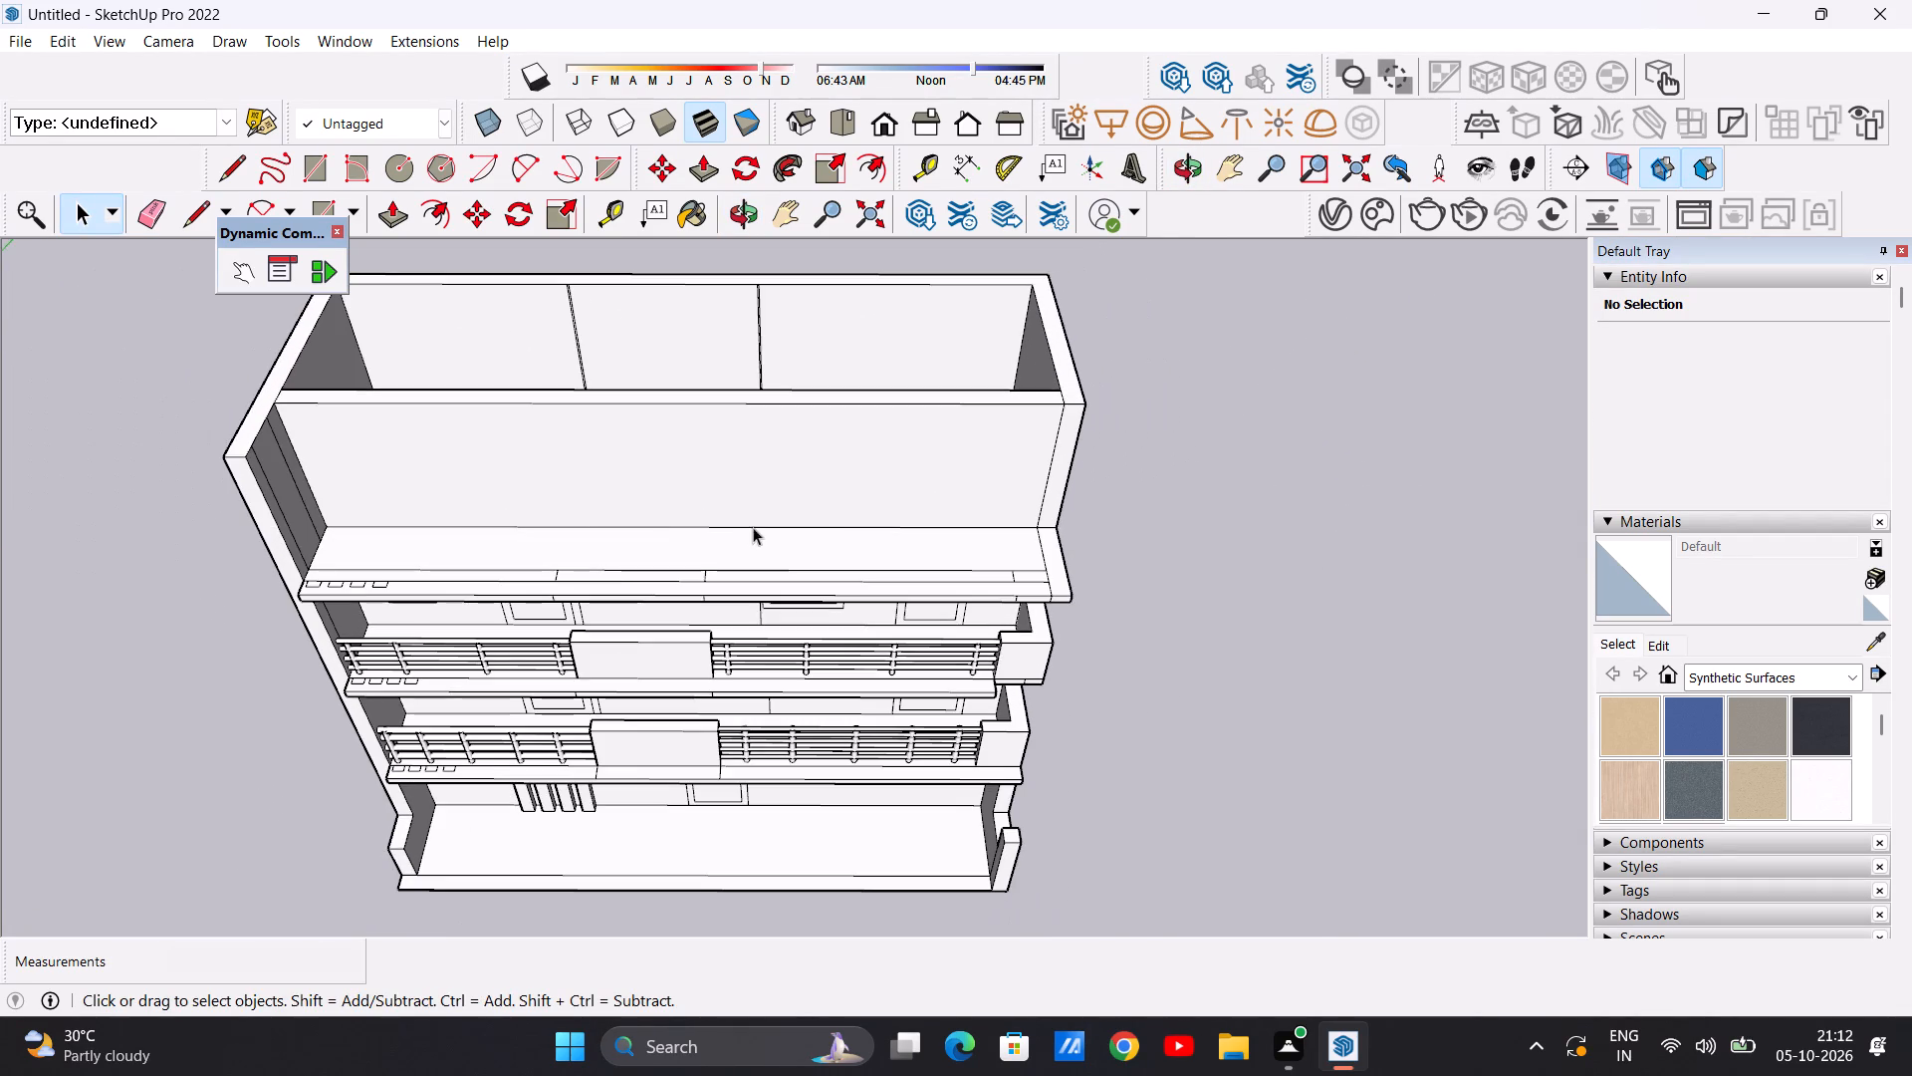
{"action": "middle_click_drag", "start_coordinate": [749, 529], "coordinate": [800, 334]}
{"action": "middle_click_drag", "start_coordinate": [800, 330], "coordinate": [785, 304]}
{"action": "scroll", "coordinate": [781, 410], "scroll_direction": "up", "scroll_amount": 4}
{"action": "middle_click_drag", "start_coordinate": [785, 460], "coordinate": [773, 404]}
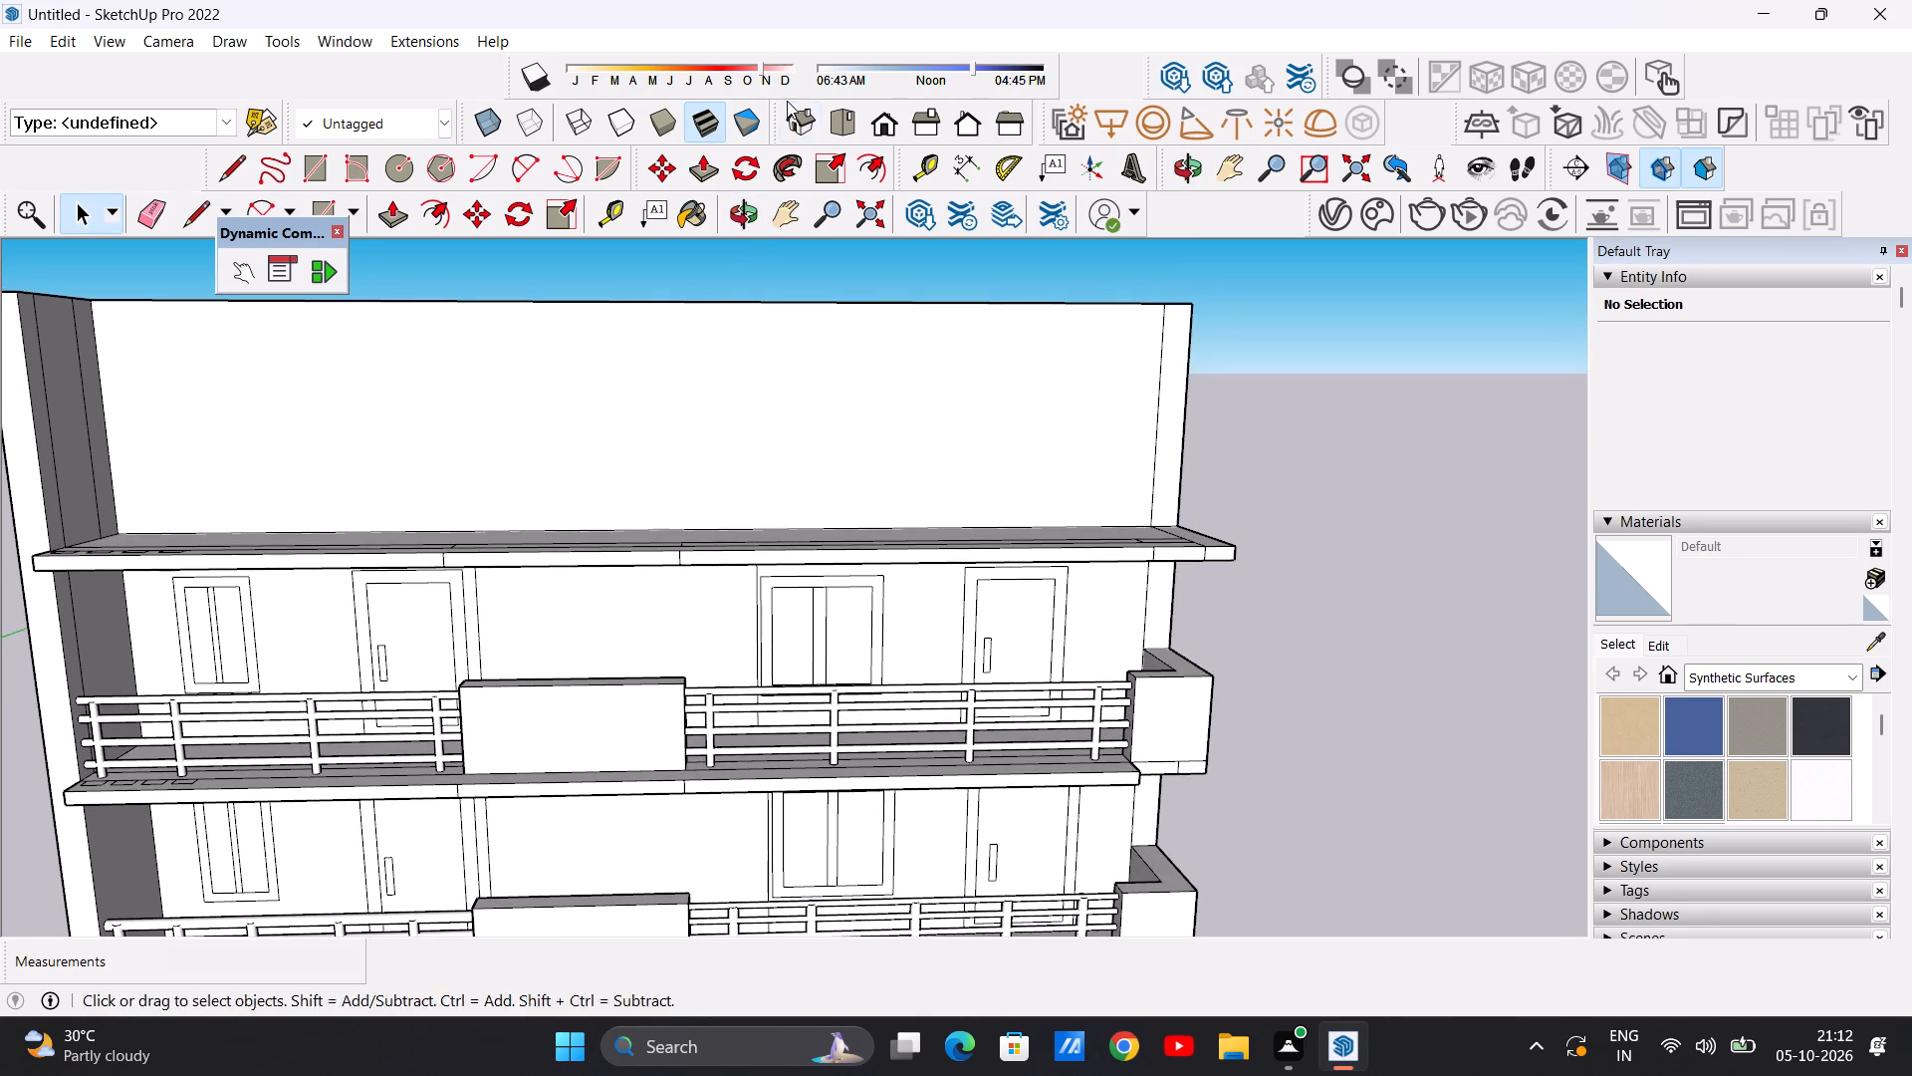
{"action": "left_click", "coordinate": [884, 115]}
{"action": "scroll", "coordinate": [713, 499], "scroll_direction": "down", "scroll_amount": 10}
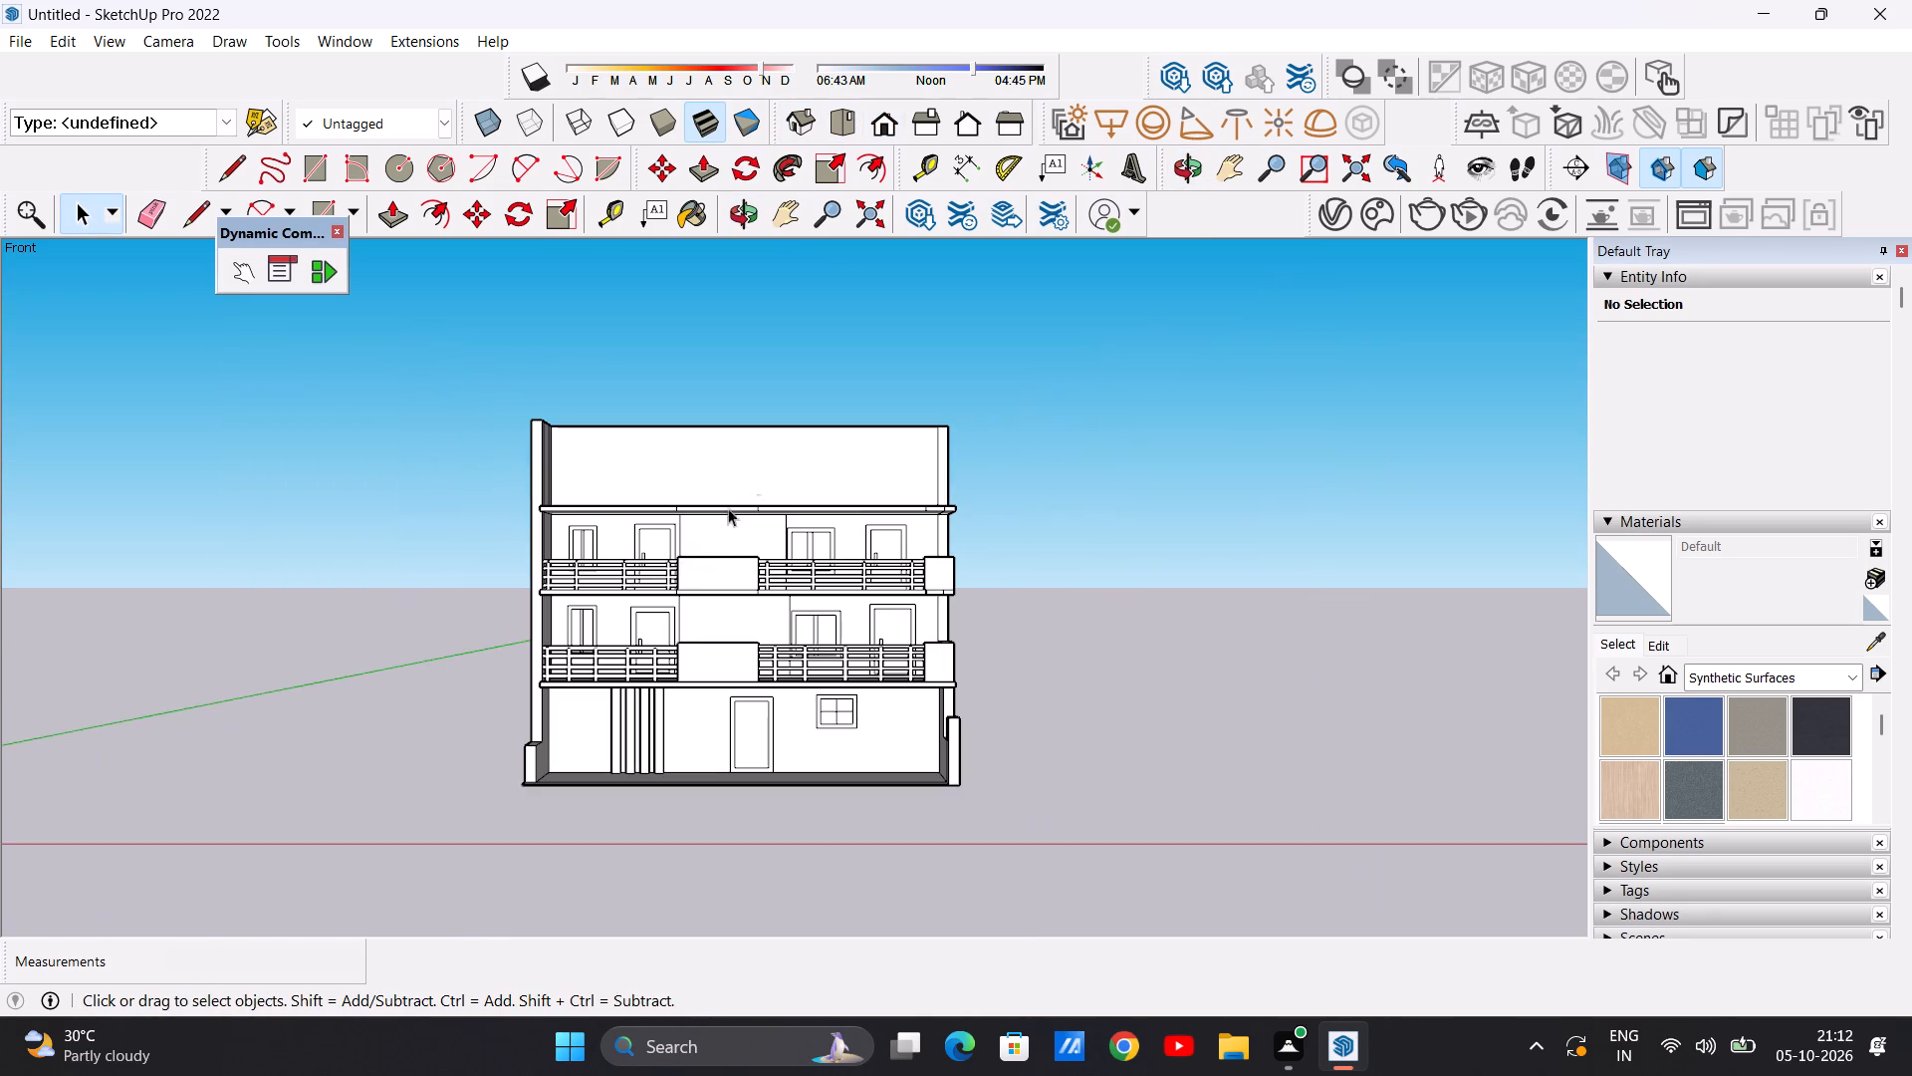
{"action": "scroll", "coordinate": [753, 415], "scroll_direction": "up", "scroll_amount": 5}
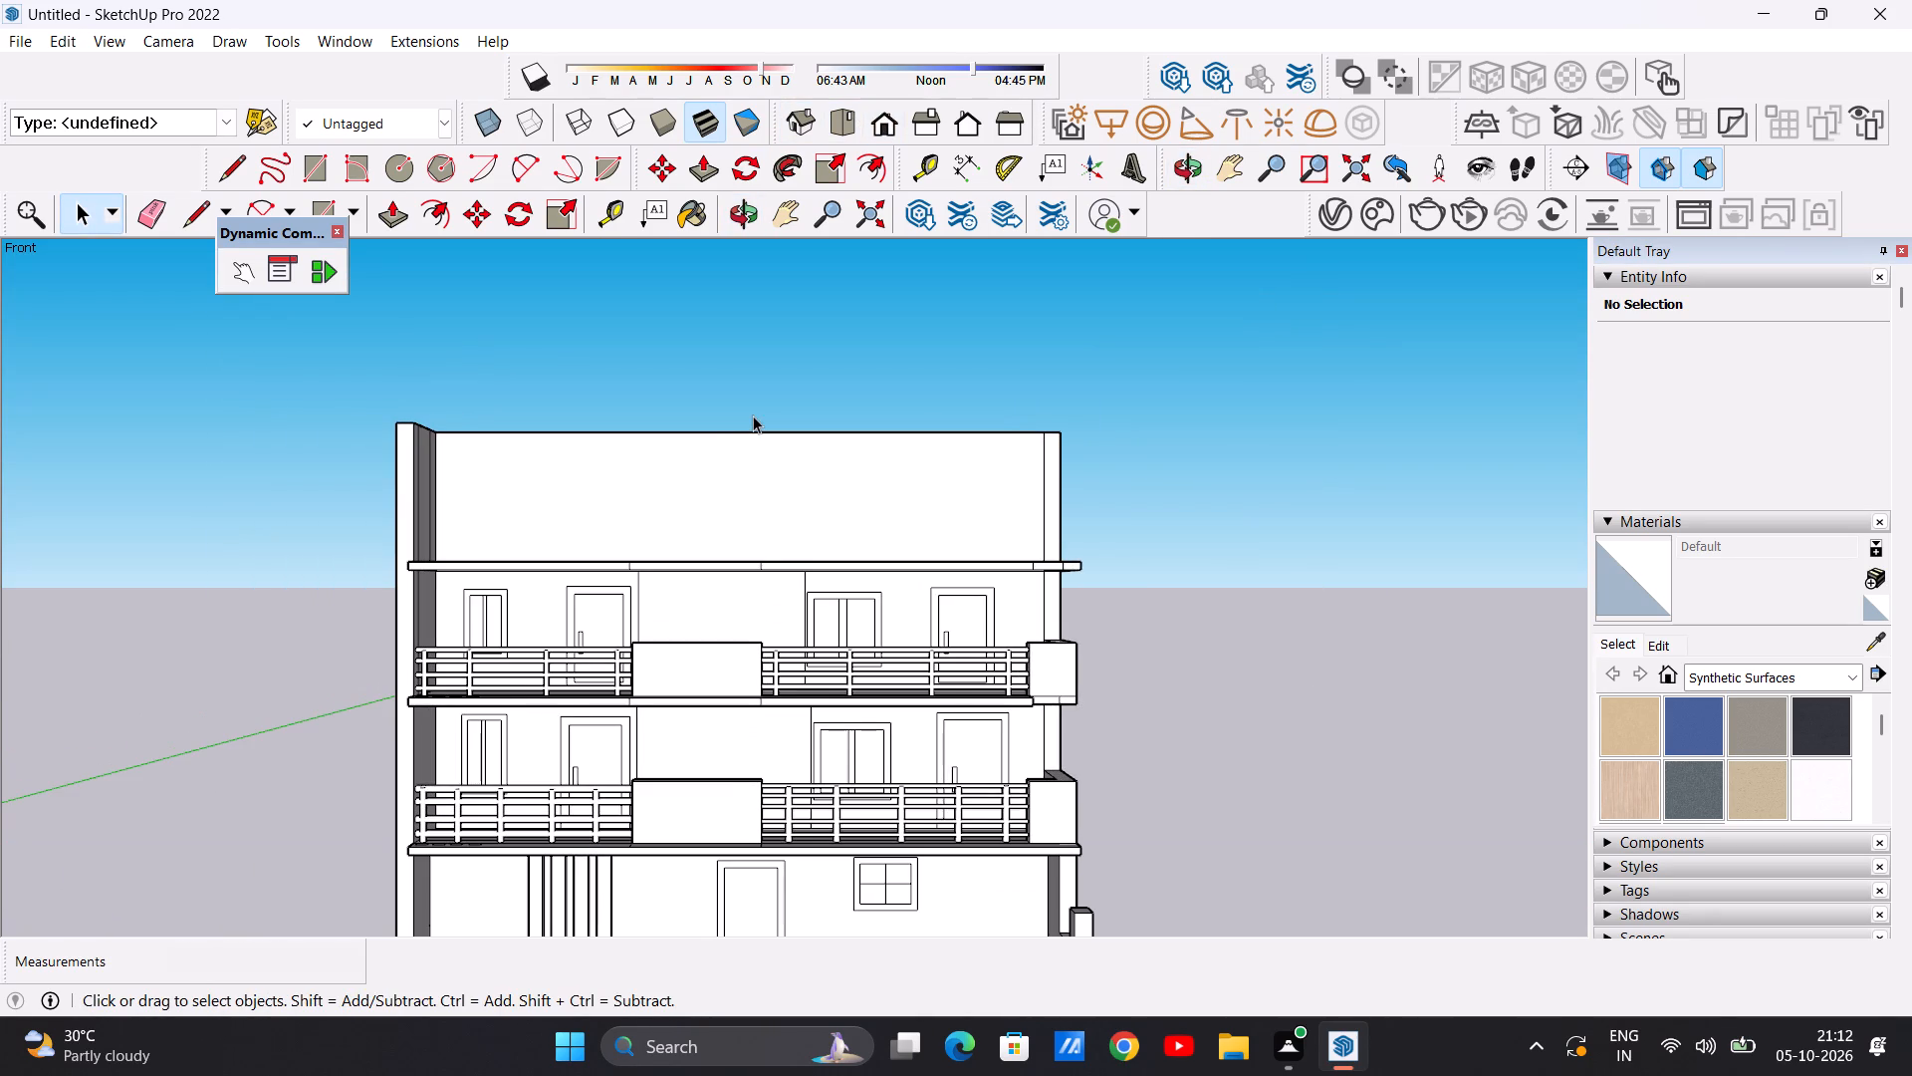
{"action": "scroll", "coordinate": [732, 453], "scroll_direction": "up", "scroll_amount": 1}
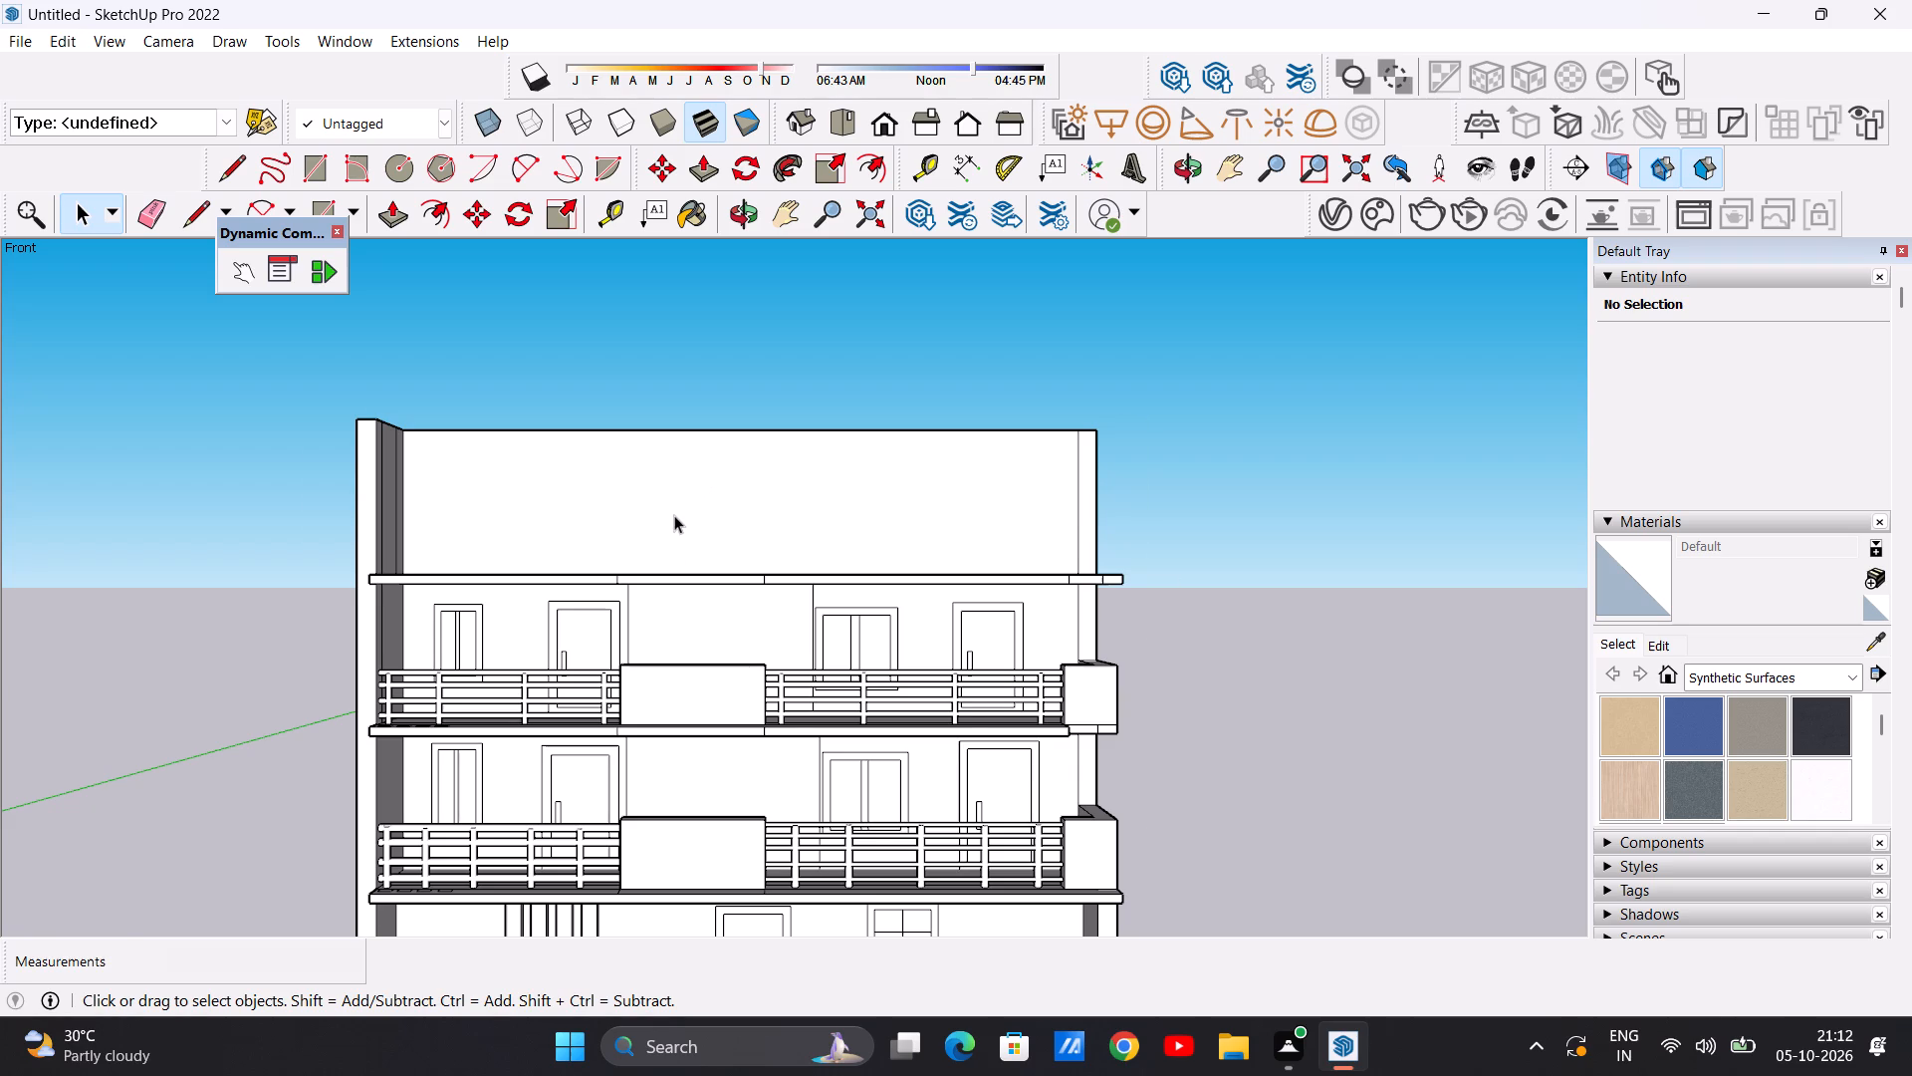
Start a rectangle on the top storey's front wall, above the marked-out roof slab.
{"action": "scroll", "coordinate": [674, 515], "scroll_direction": "up", "scroll_amount": 5}
{"action": "middle_click_drag", "start_coordinate": [675, 520], "coordinate": [655, 657]}
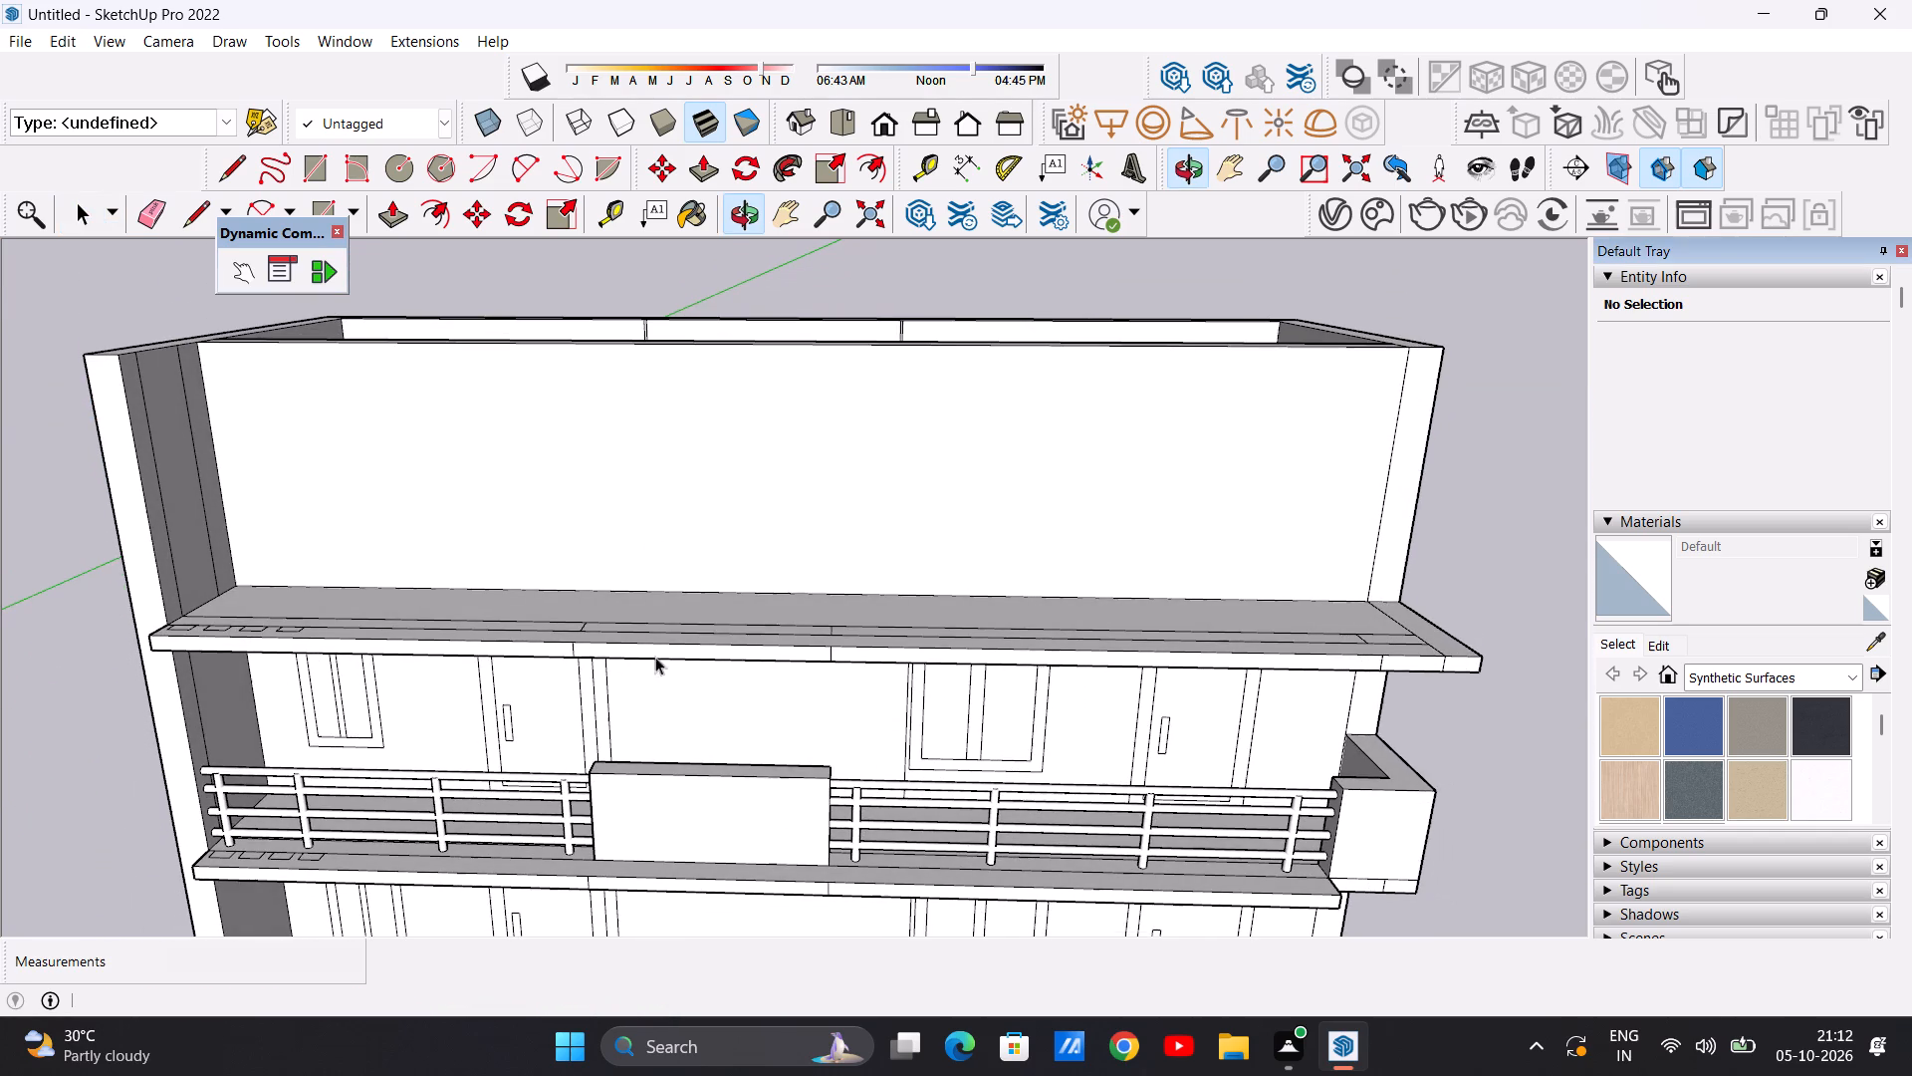
{"action": "scroll", "coordinate": [702, 547], "scroll_direction": "up", "scroll_amount": 2}
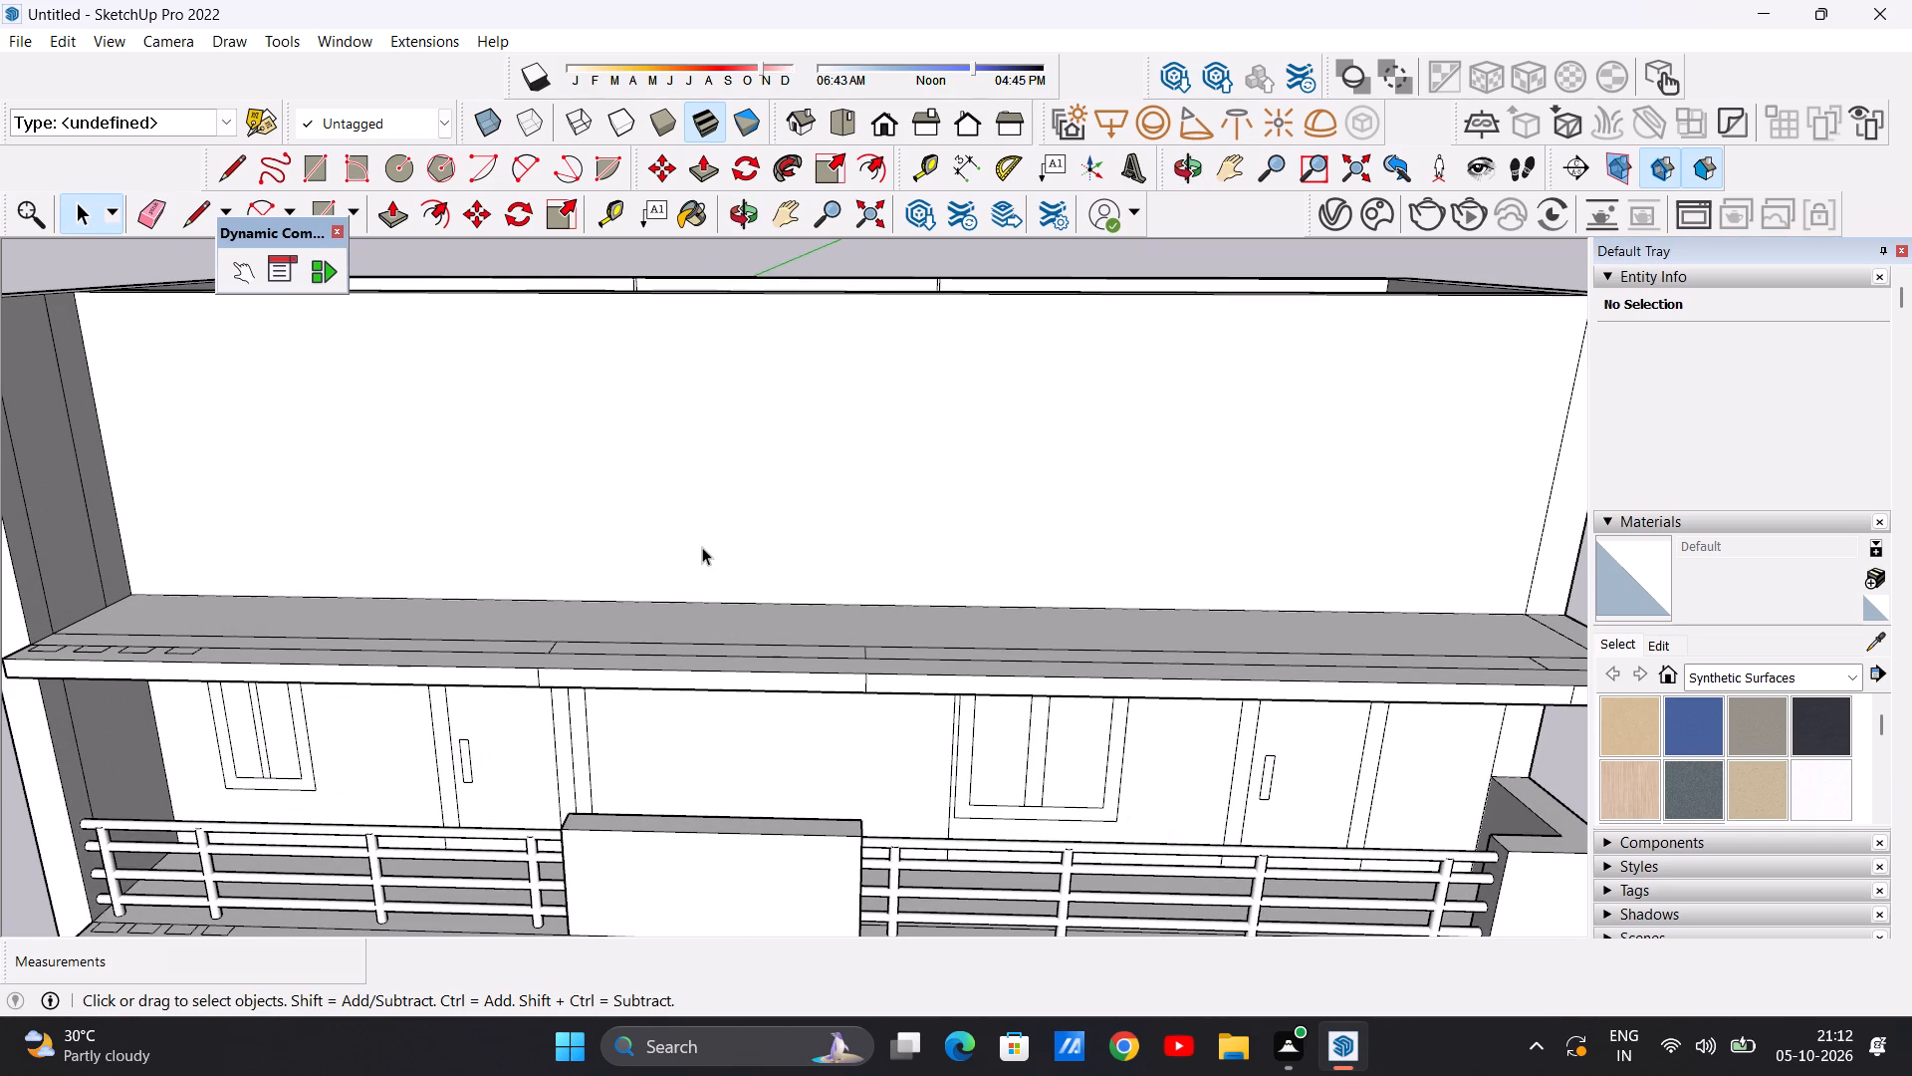
{"action": "key", "text": "r"}
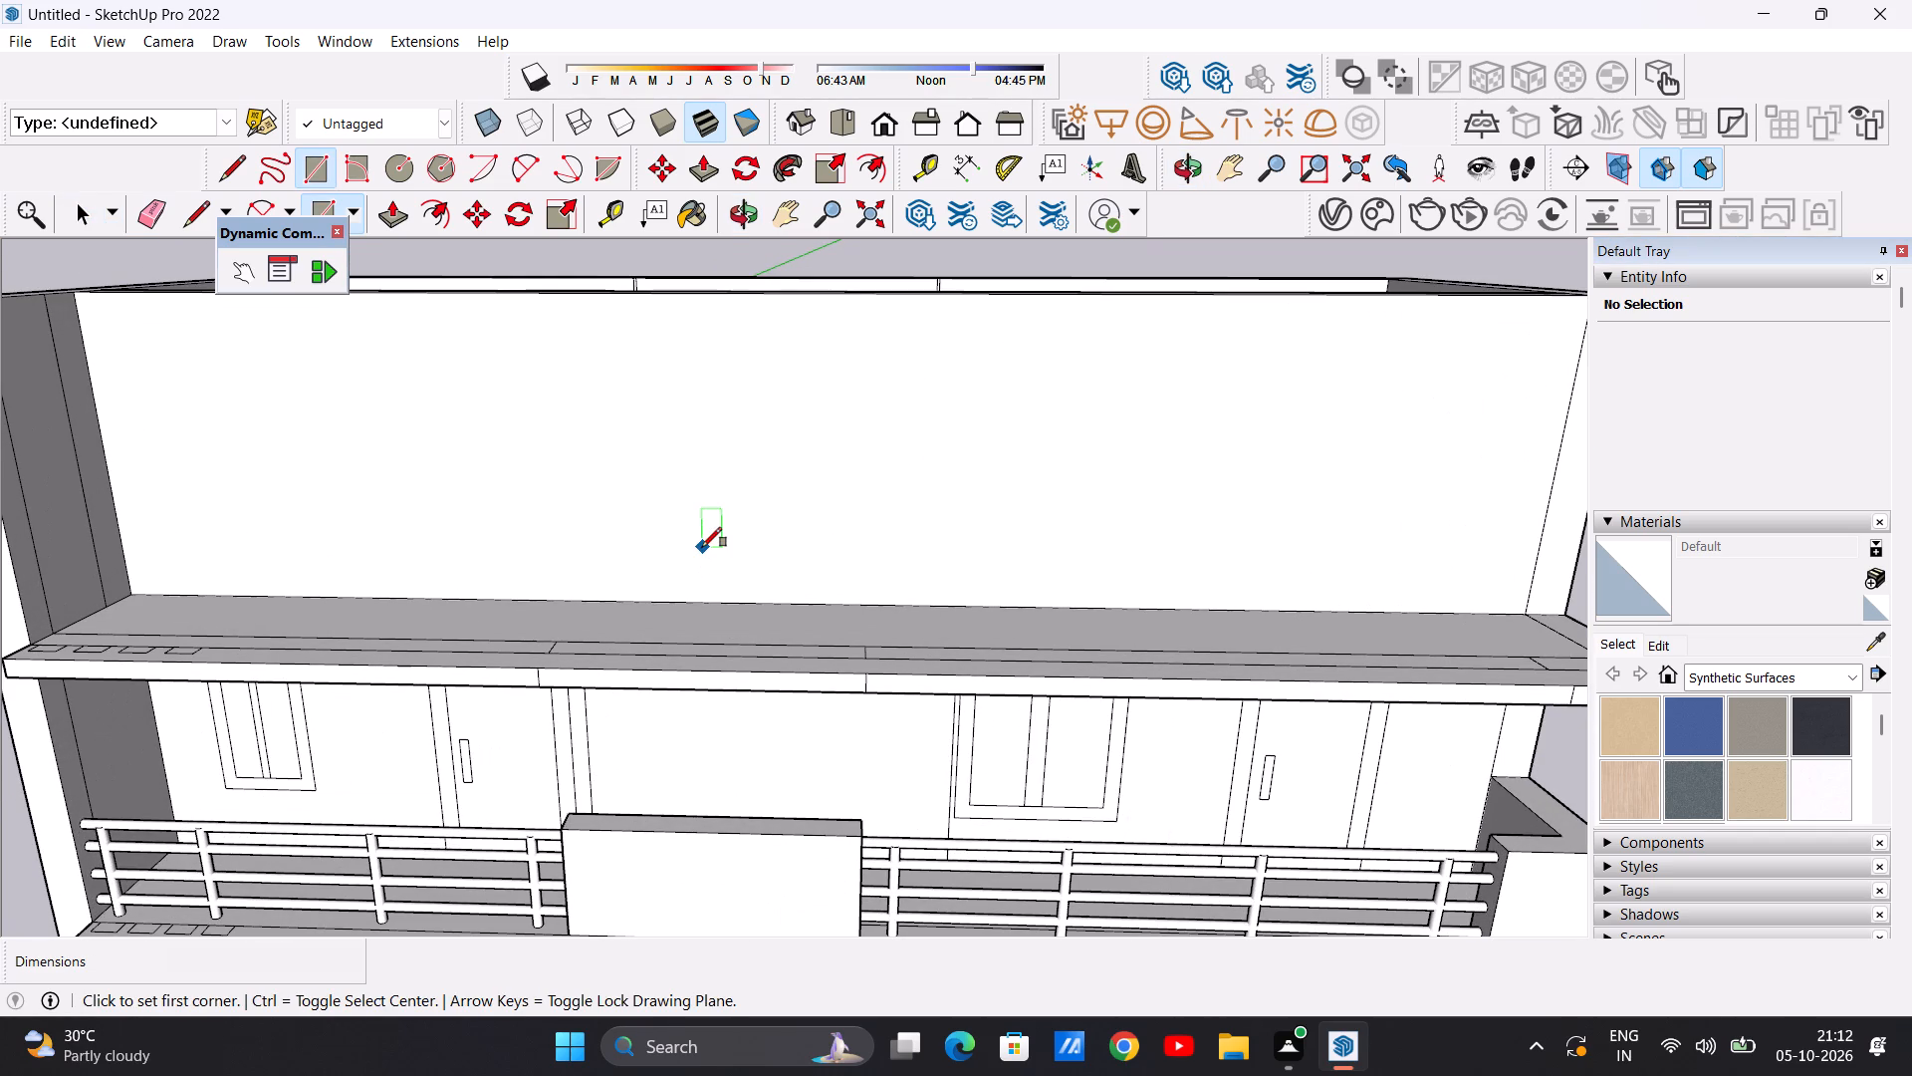
{"action": "scroll", "coordinate": [766, 555], "scroll_direction": "down", "scroll_amount": 2}
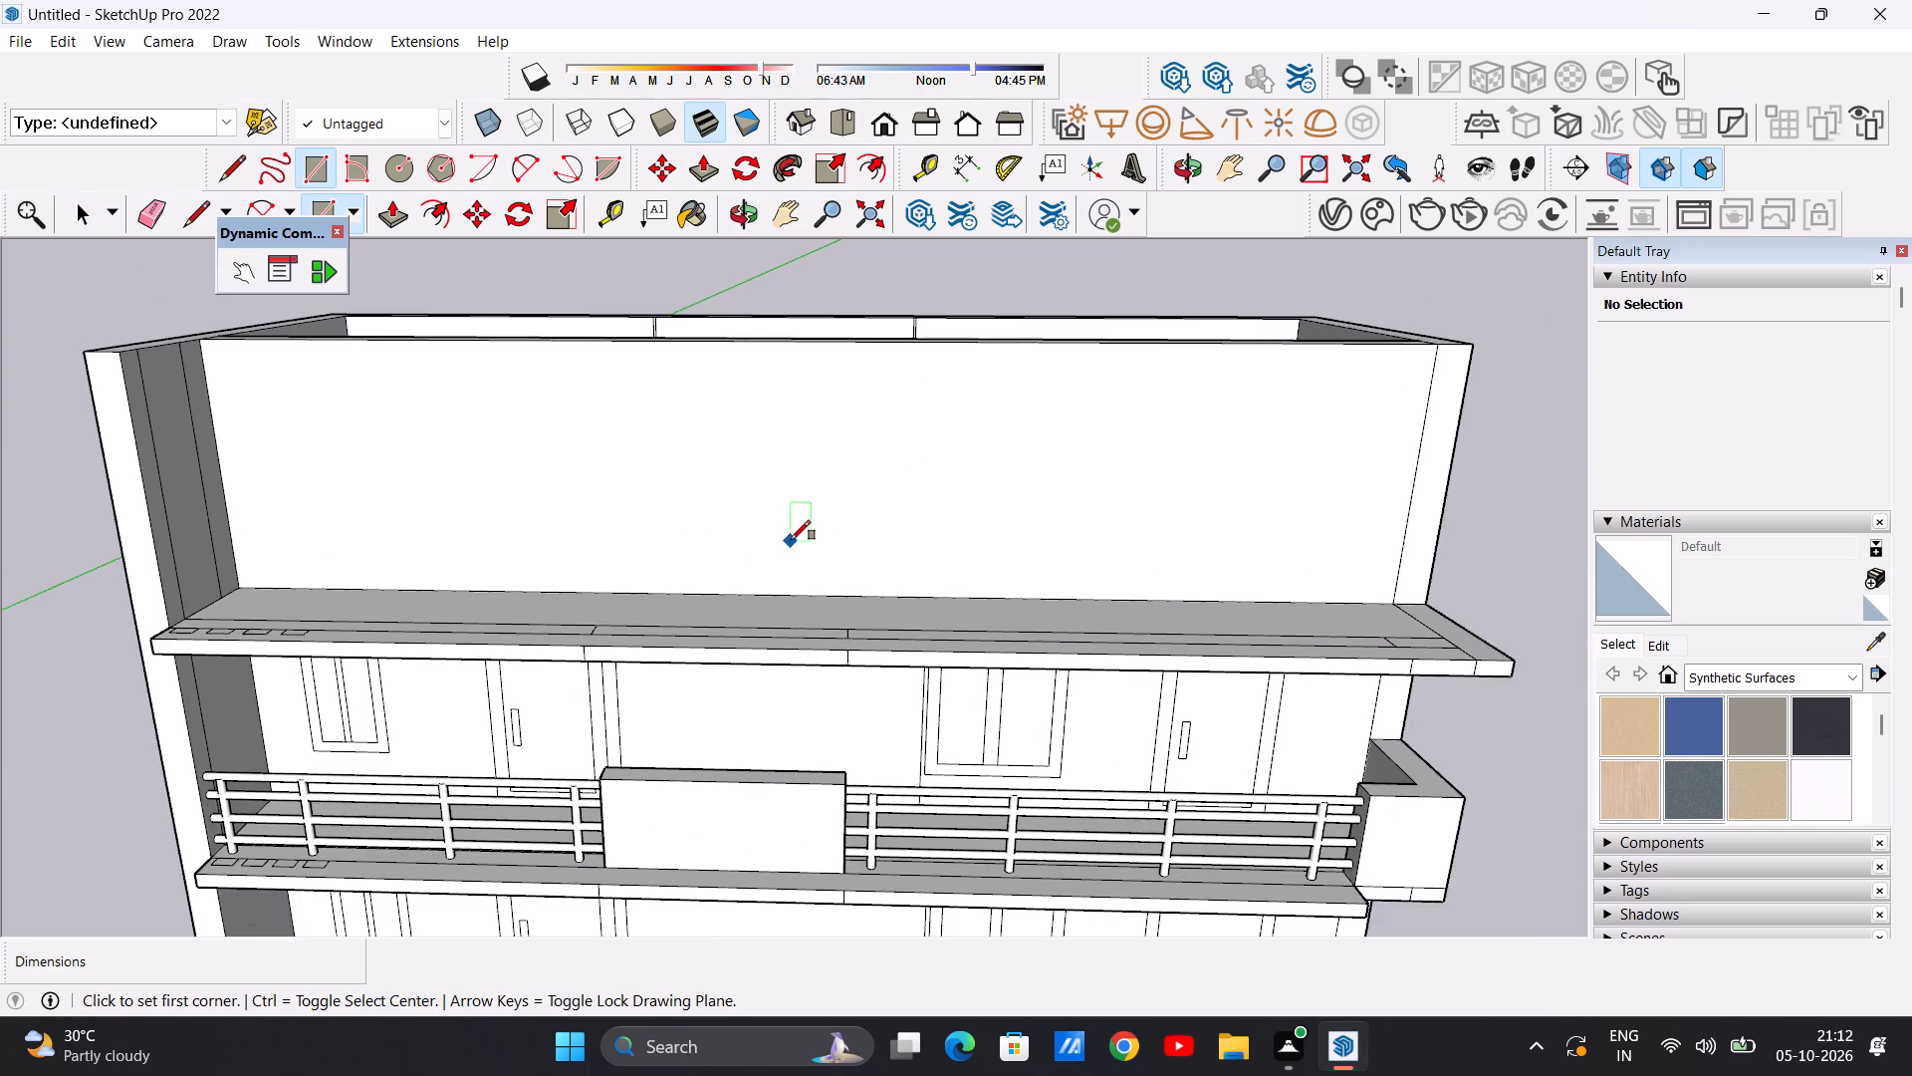